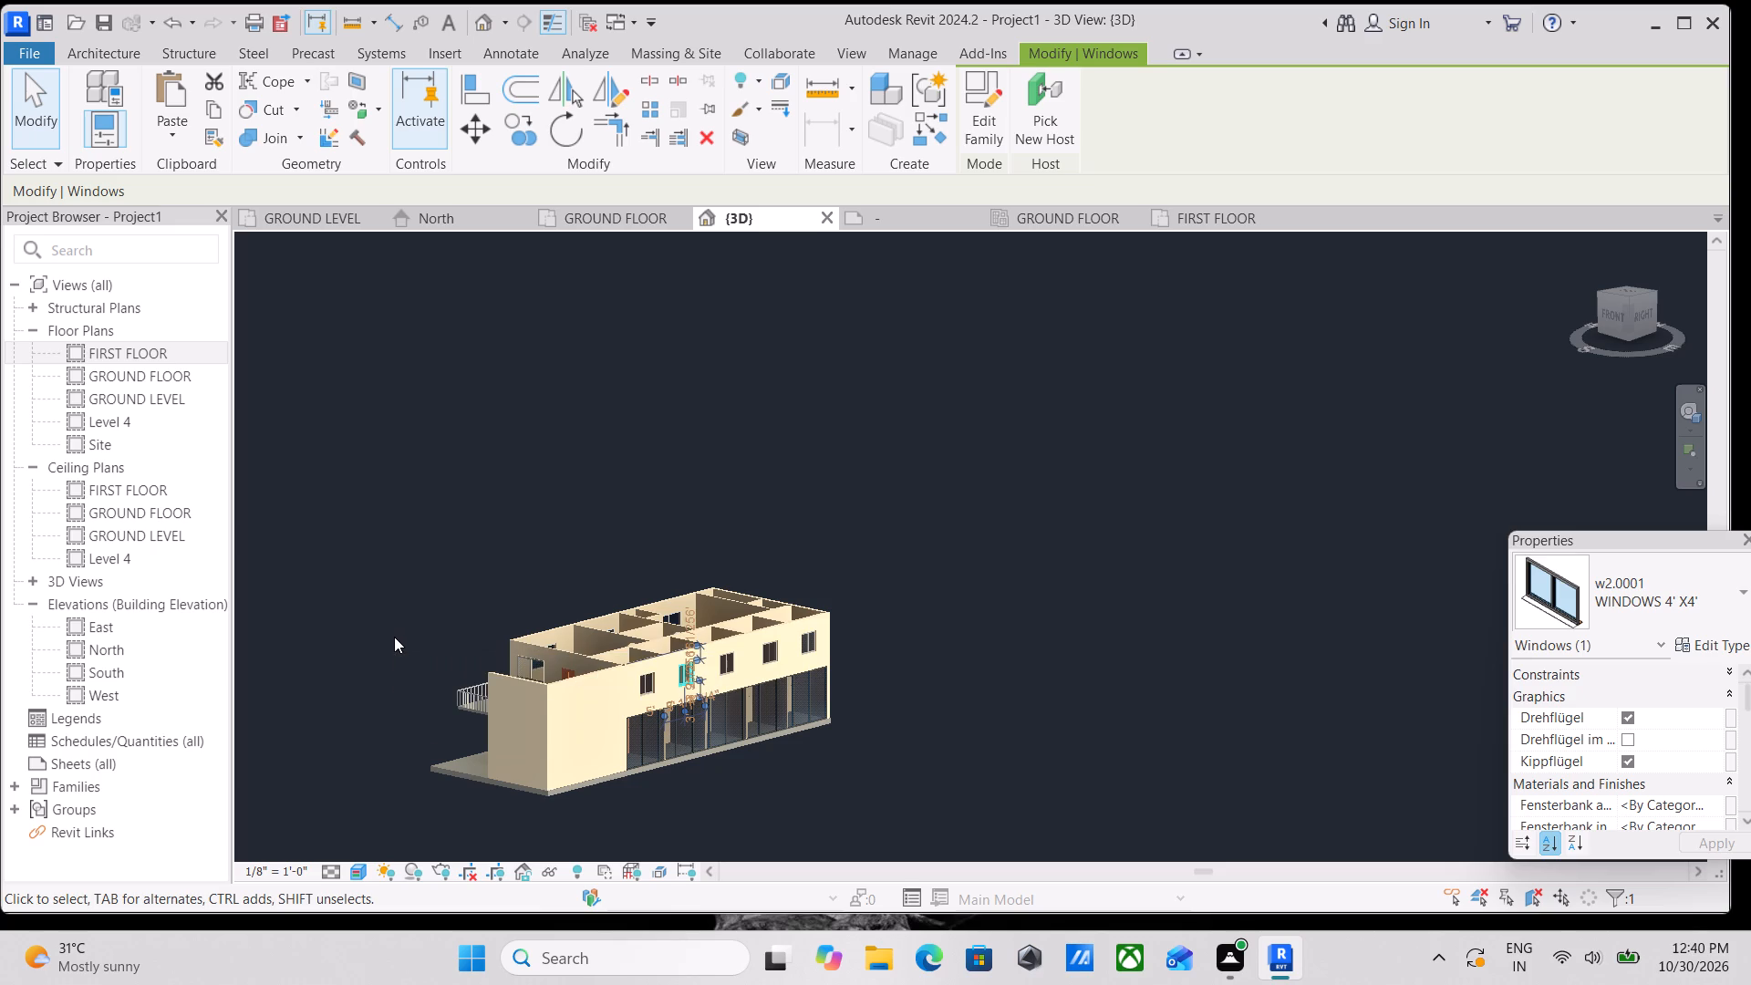
Examine the facade with the row of first-floor windows above the ground-floor glazing and the adjoining outer walls in the 3D view.
scroll(552, 717, up, 2)
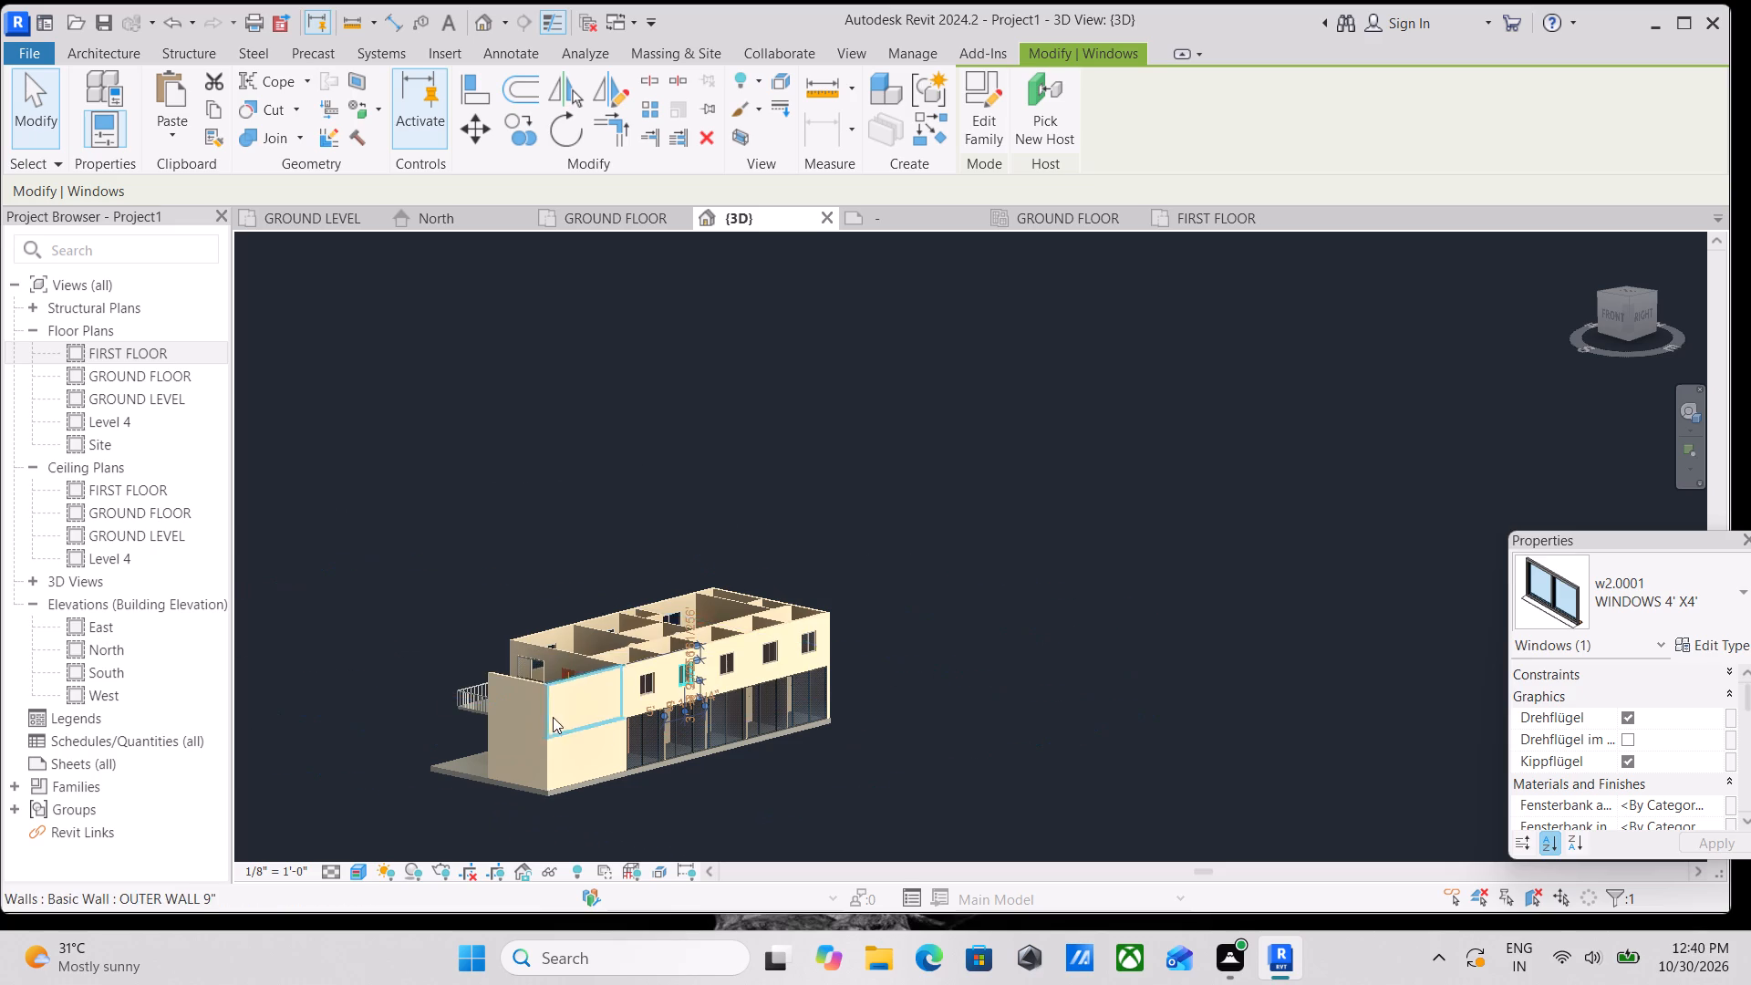
scroll(553, 717, up, 7)
scroll(614, 673, down, 1)
middle_drag(614, 673, 935, 717)
scroll(725, 690, down, 4)
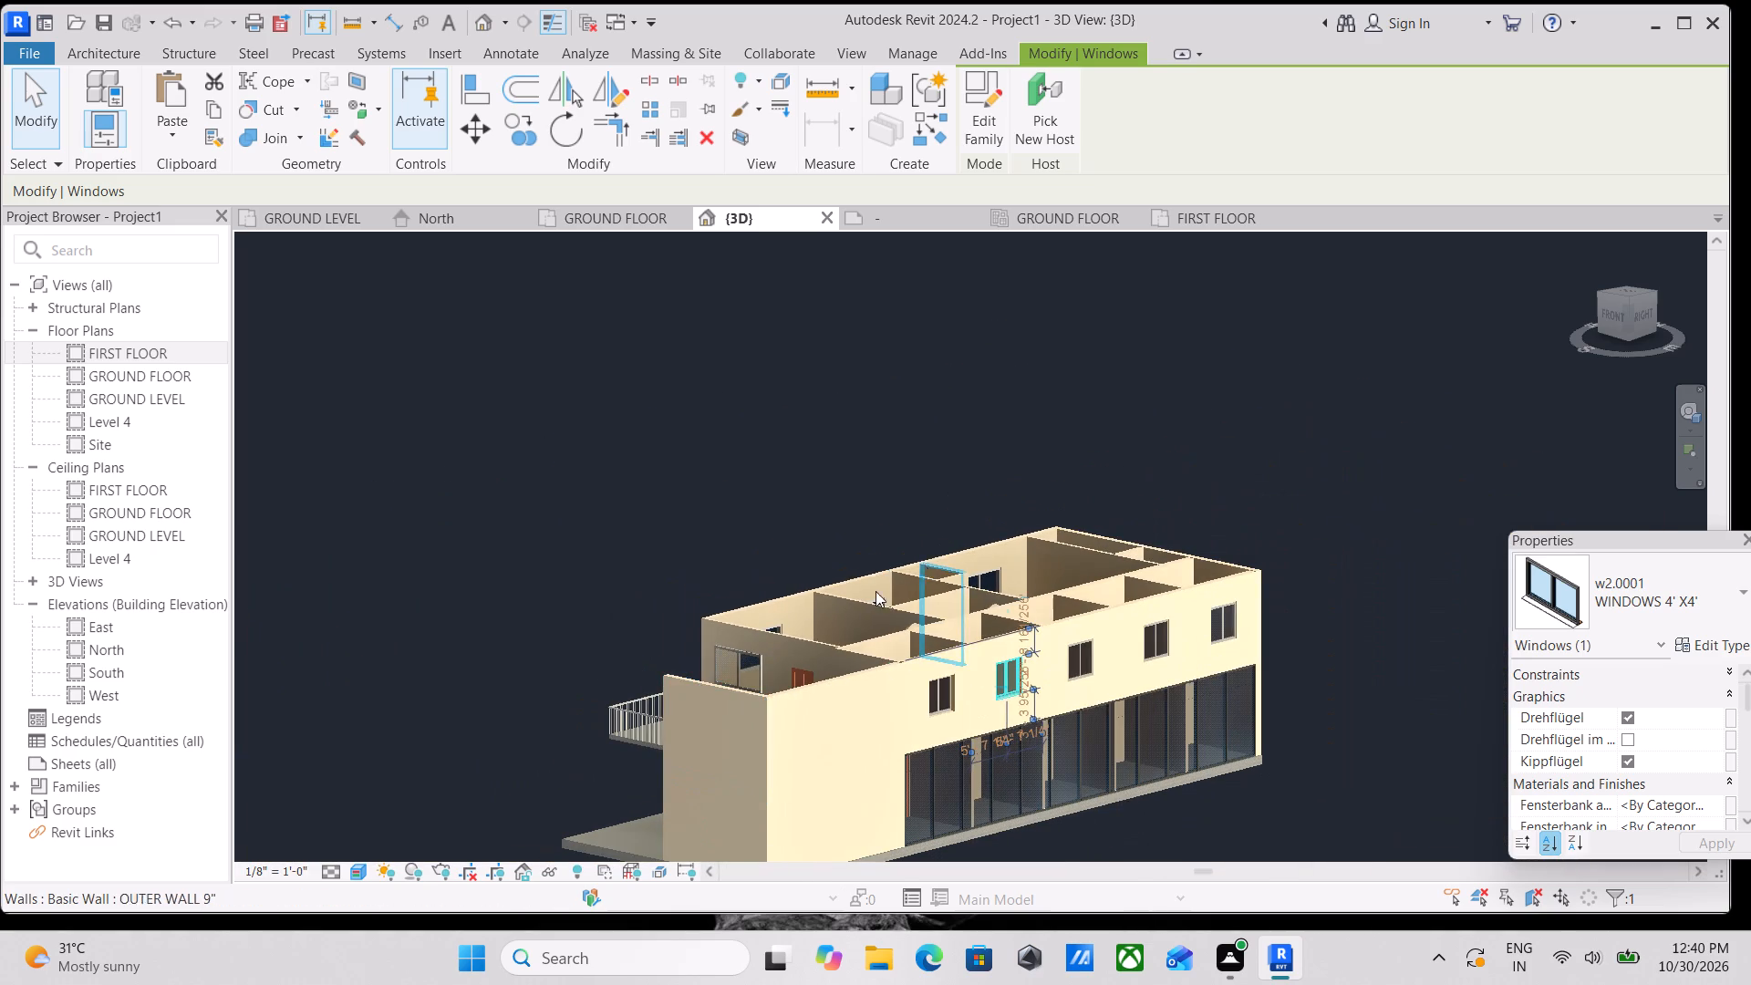
middle_drag(757, 653, 898, 528)
scroll(865, 691, up, 5)
middle_drag(860, 681, 613, 661)
scroll(728, 618, down, 3)
middle_drag(720, 623, 627, 633)
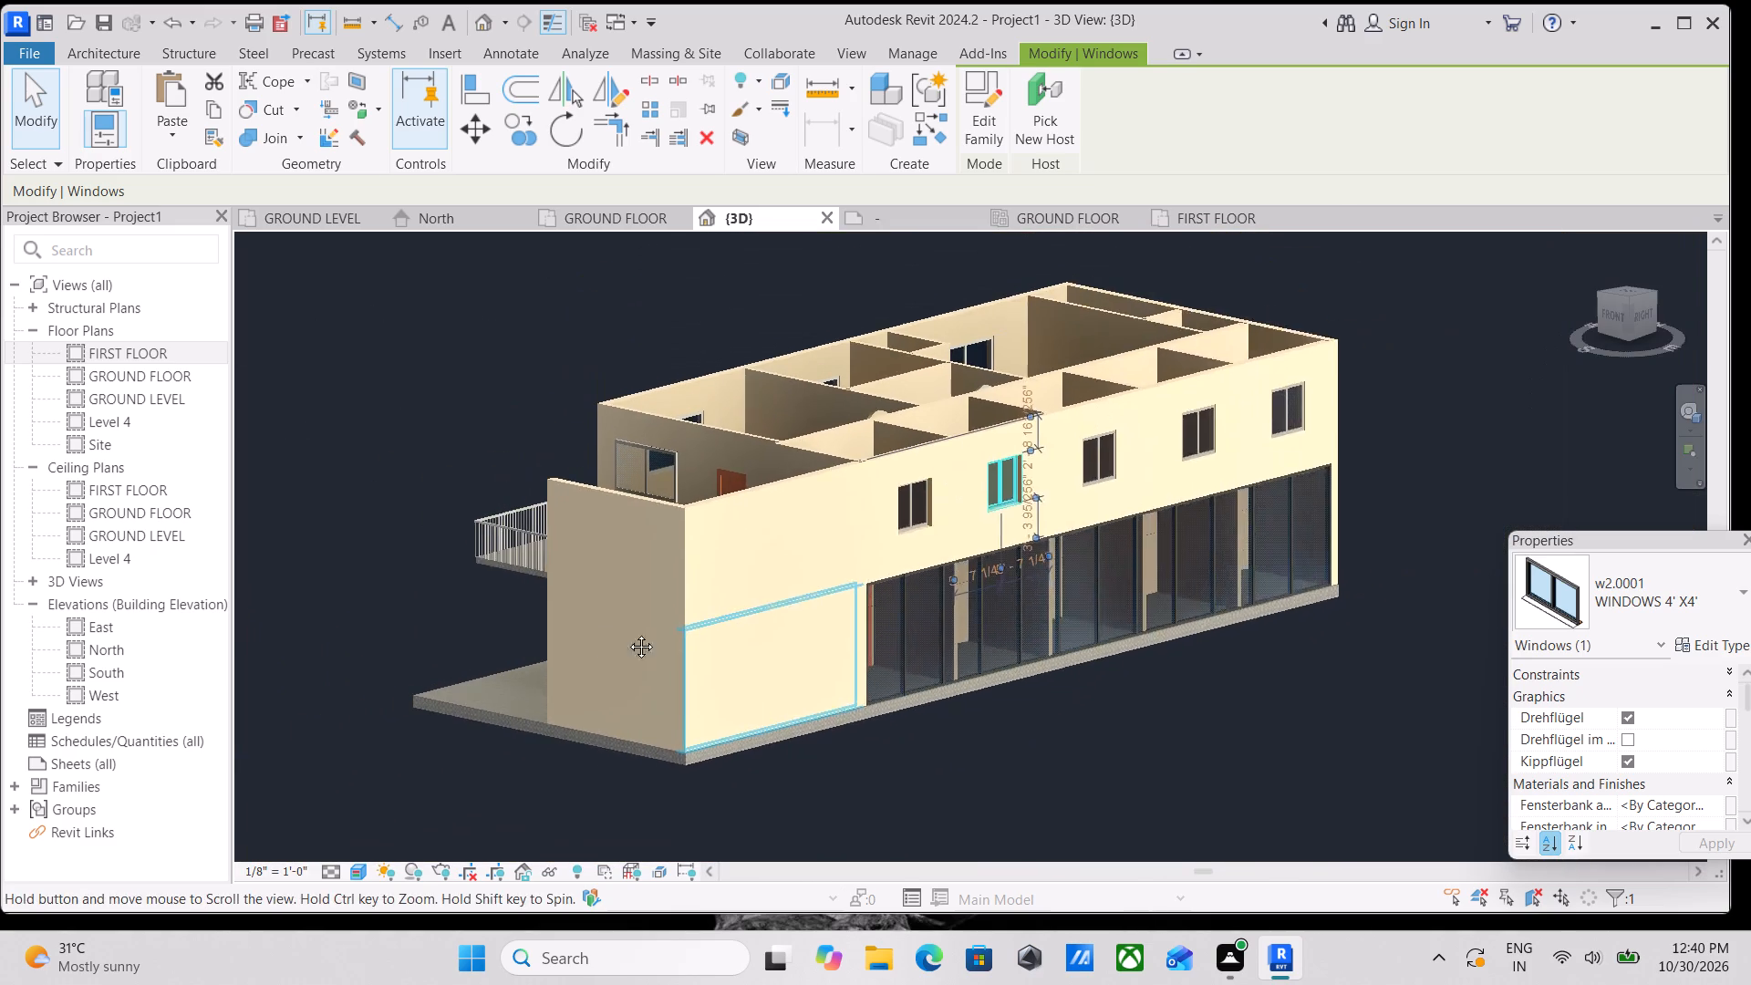
middle_drag(627, 633, 575, 627)
scroll(695, 648, up, 3)
scroll(817, 587, up, 3)
scroll(510, 641, down, 2)
middle_drag(518, 637, 372, 669)
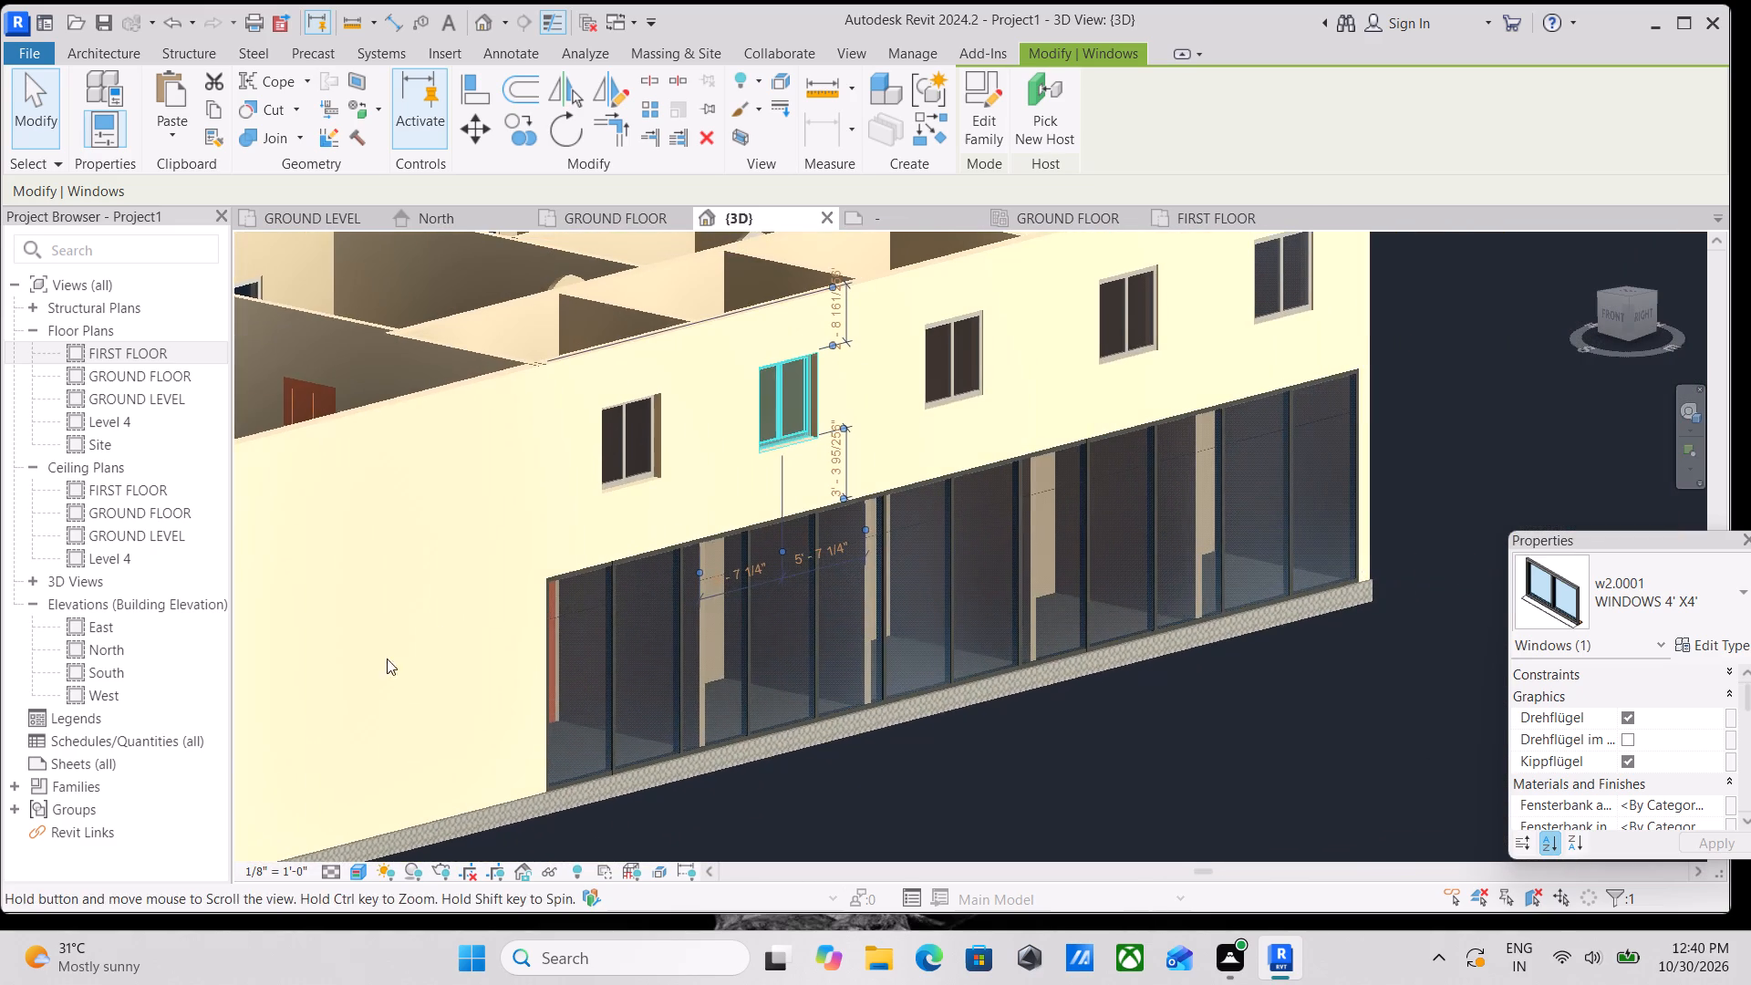
middle_drag(565, 550, 503, 610)
scroll(554, 489, down, 2)
middle_drag(554, 489, 584, 474)
scroll(671, 441, down, 2)
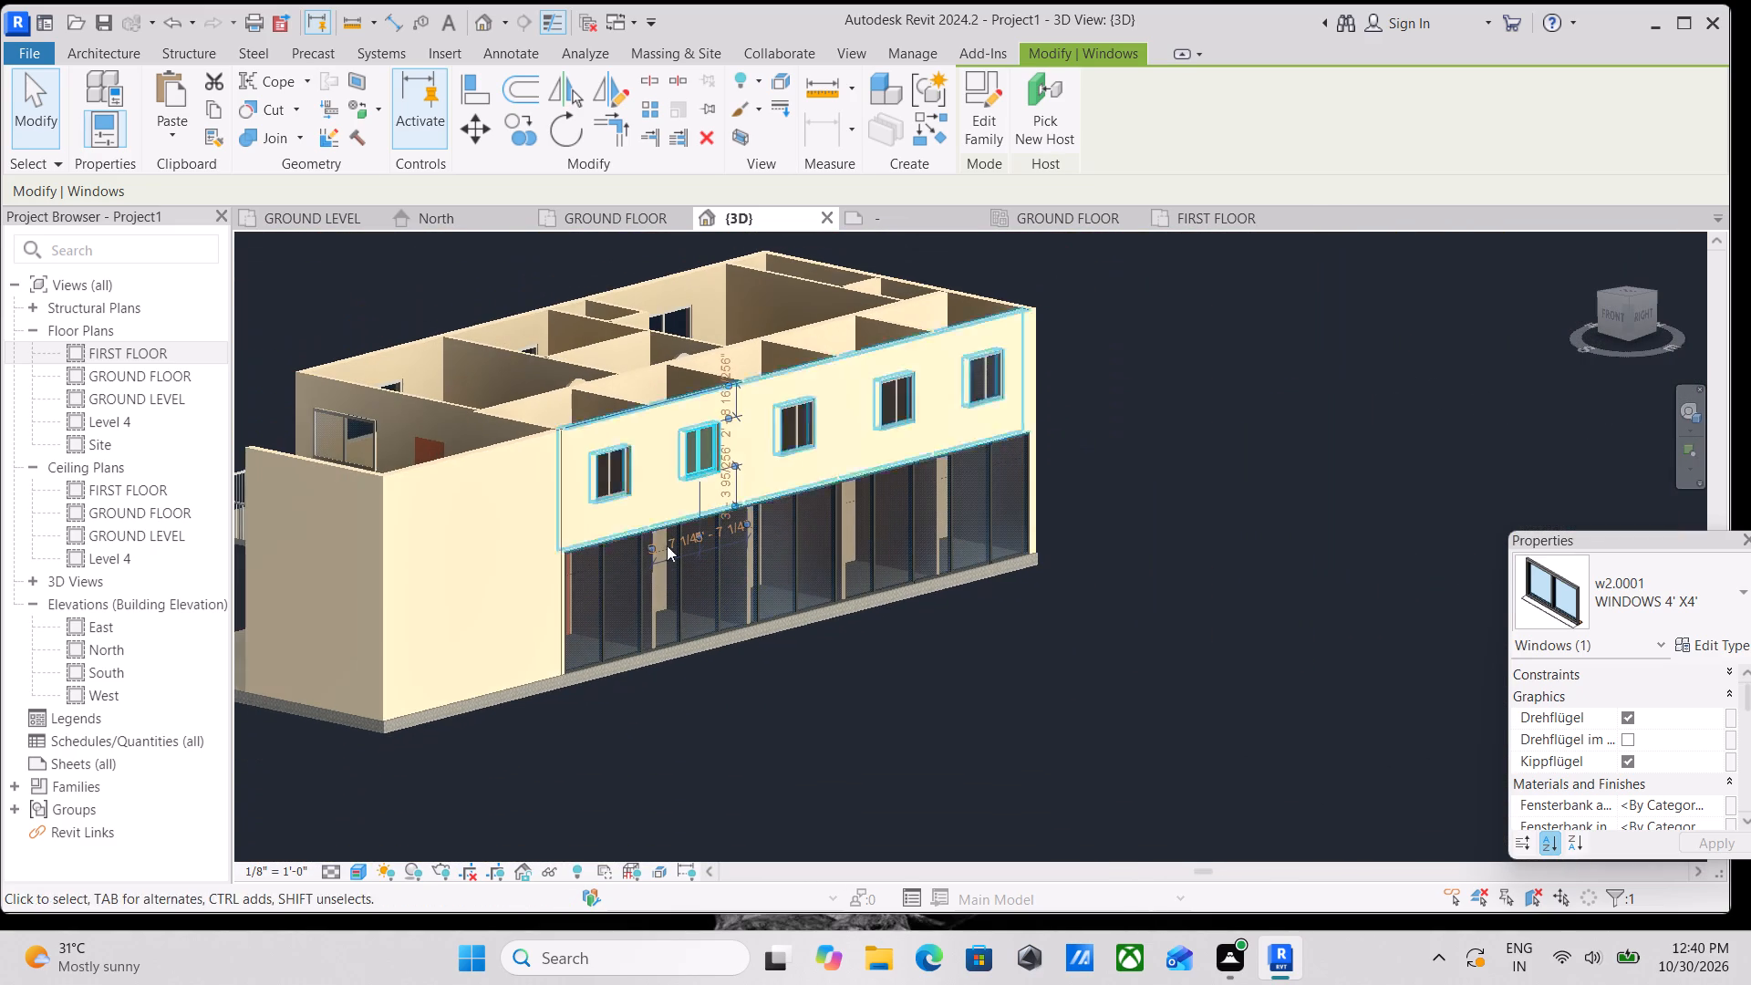
middle_drag(484, 522, 593, 691)
middle_drag(119, 721, 196, 927)
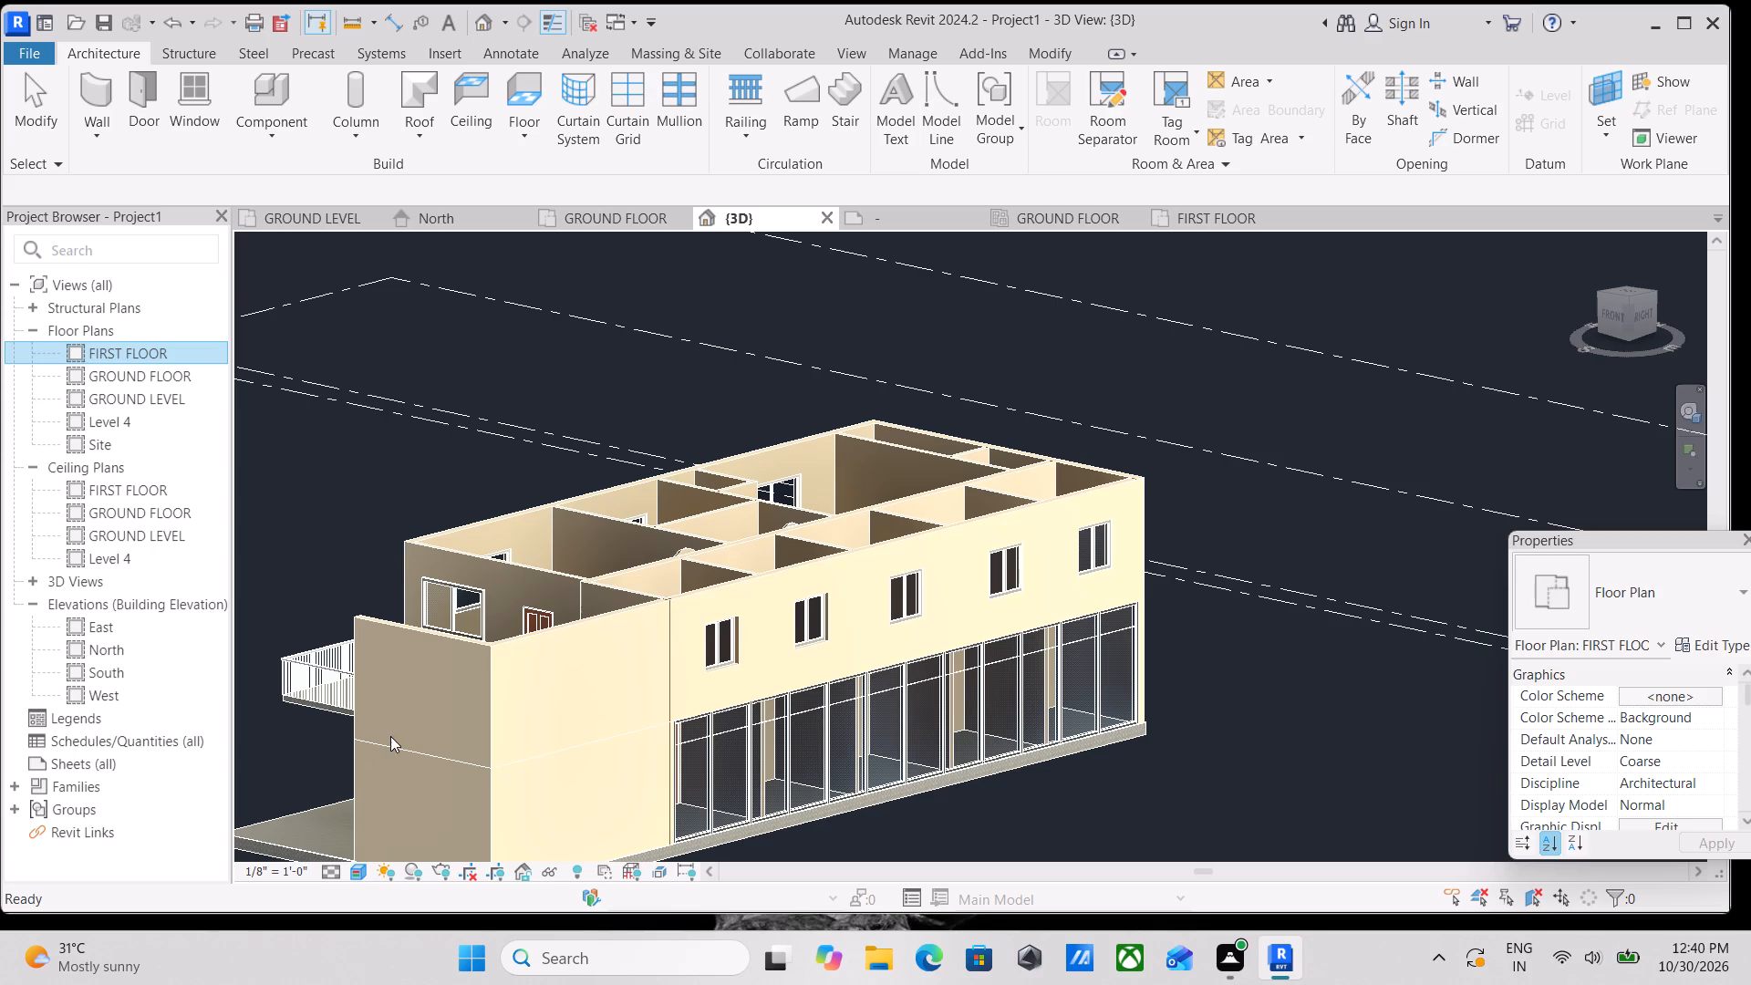
scroll(512, 754, up, 2)
scroll(527, 744, down, 3)
shift+middle_drag(525, 684, 581, 698)
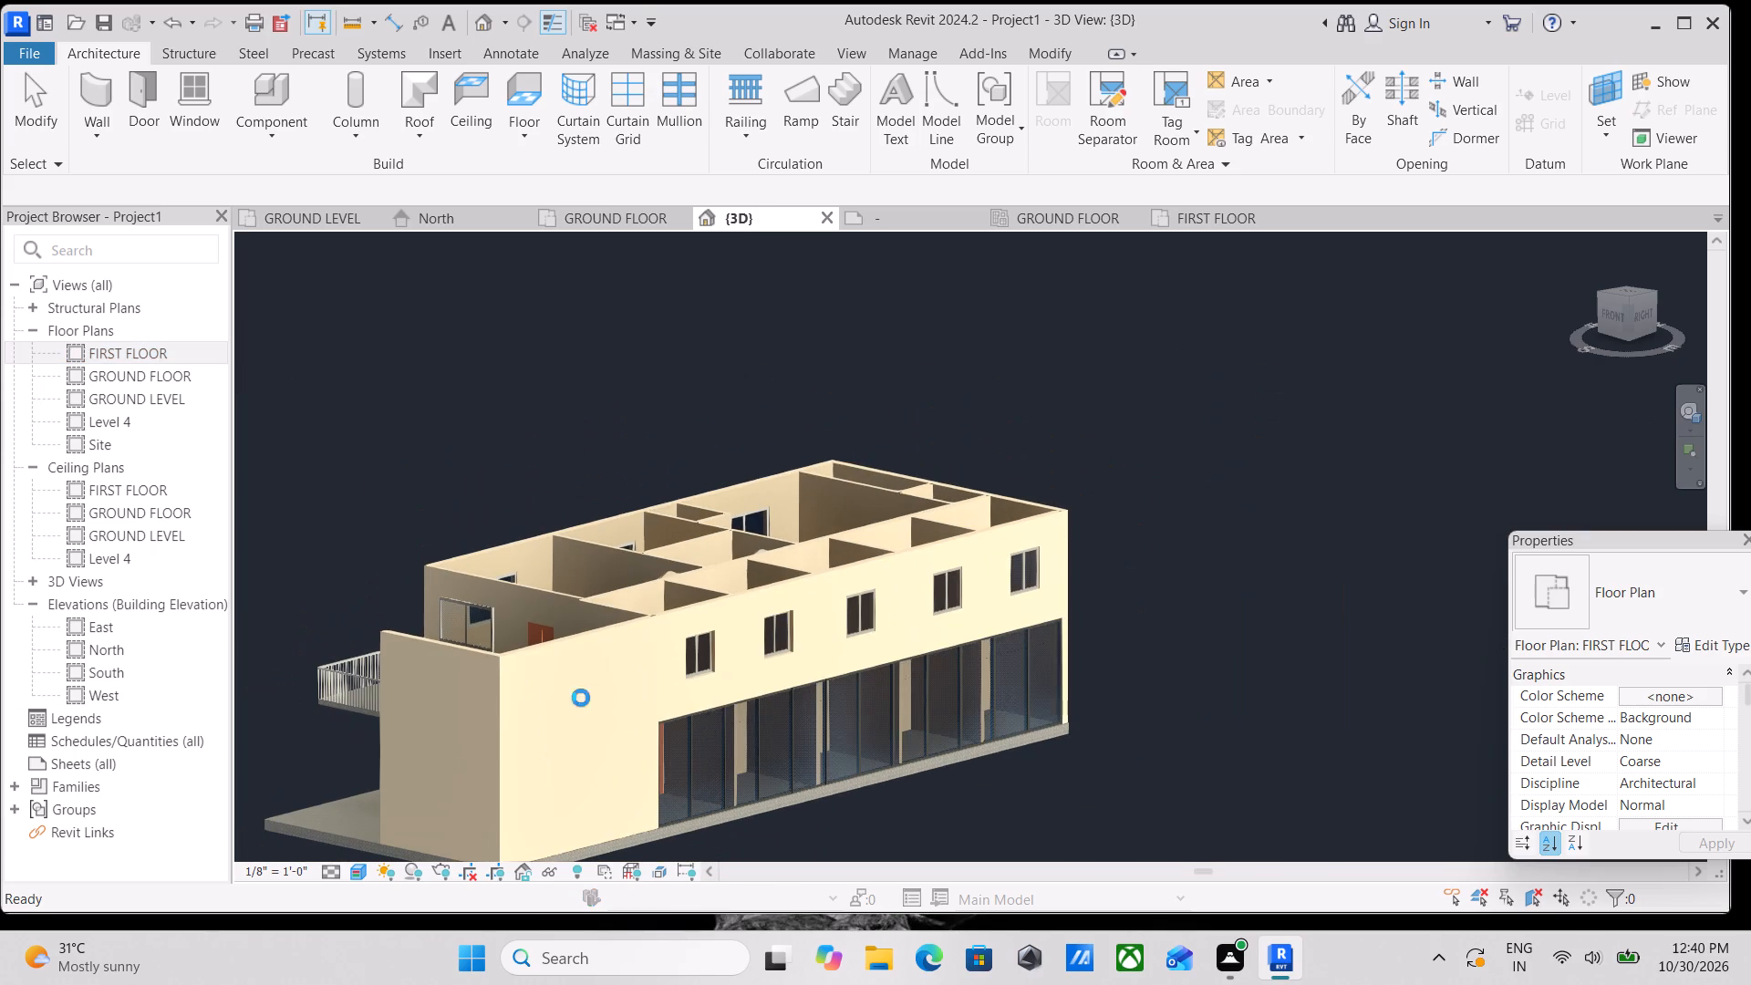
shift+middle_drag(581, 698, 896, 697)
Dismiss the save reminder without saving and view the building in 3D from the side with the railing and staircase.
click(1057, 285)
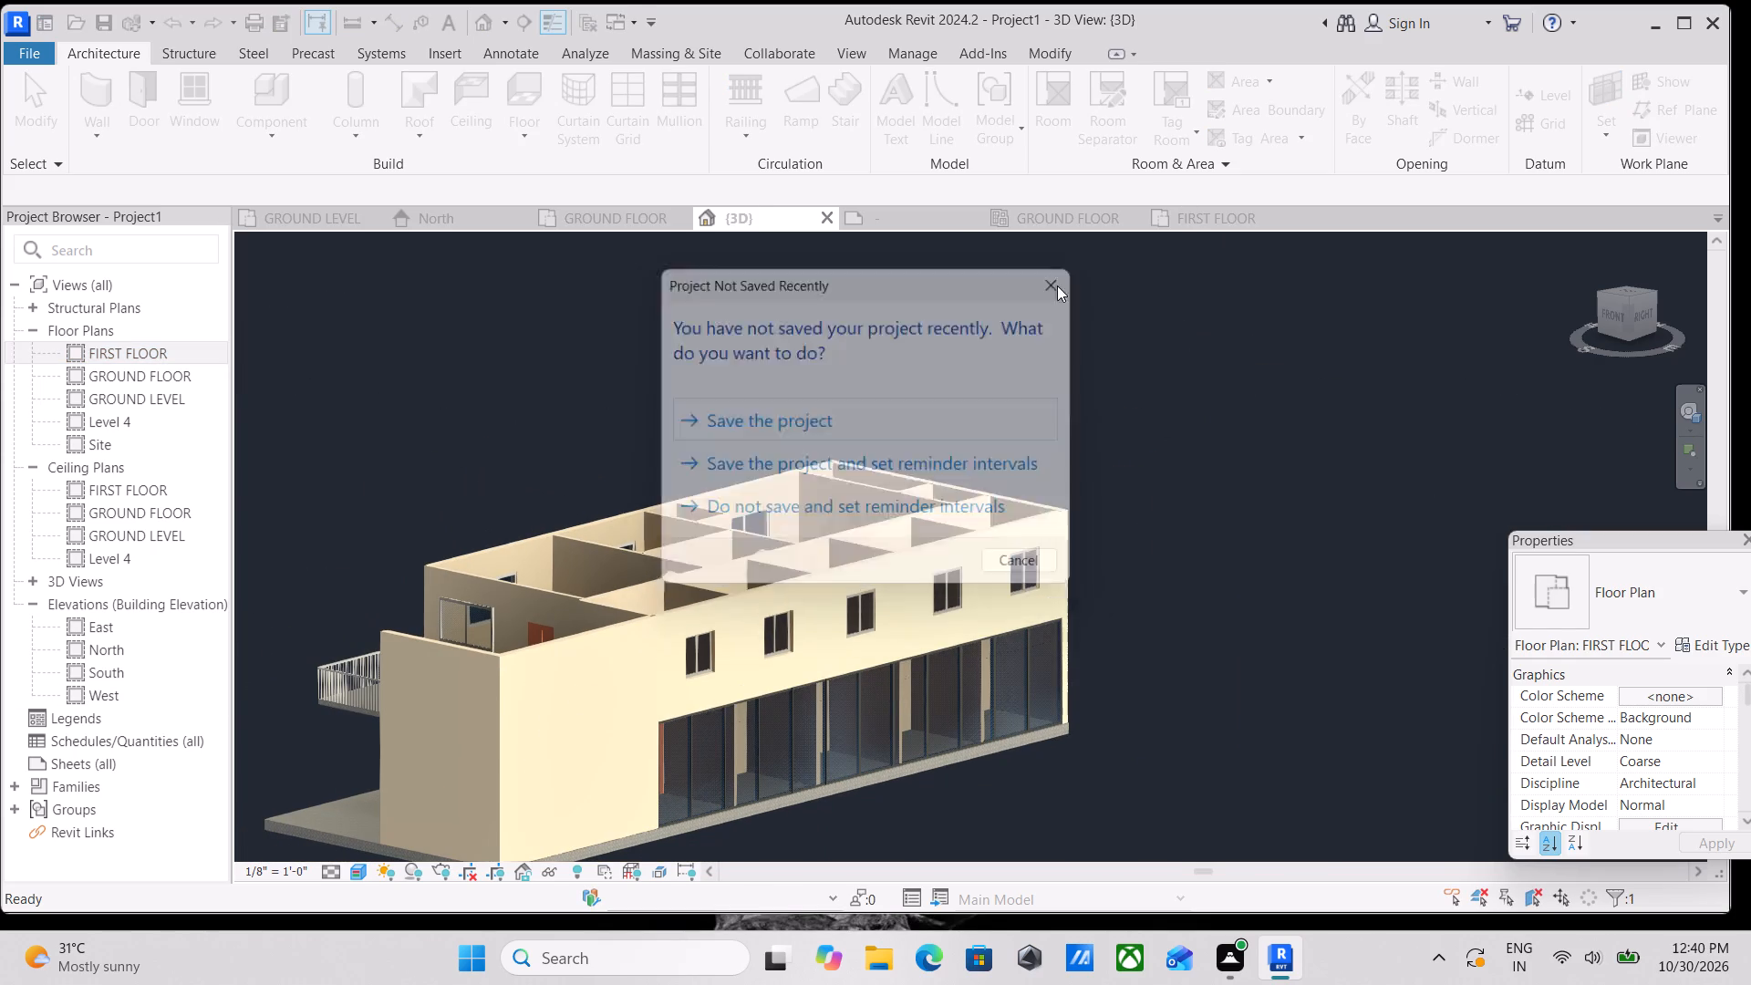
scroll(629, 546, down, 3)
shift+middle_drag(625, 554, 942, 649)
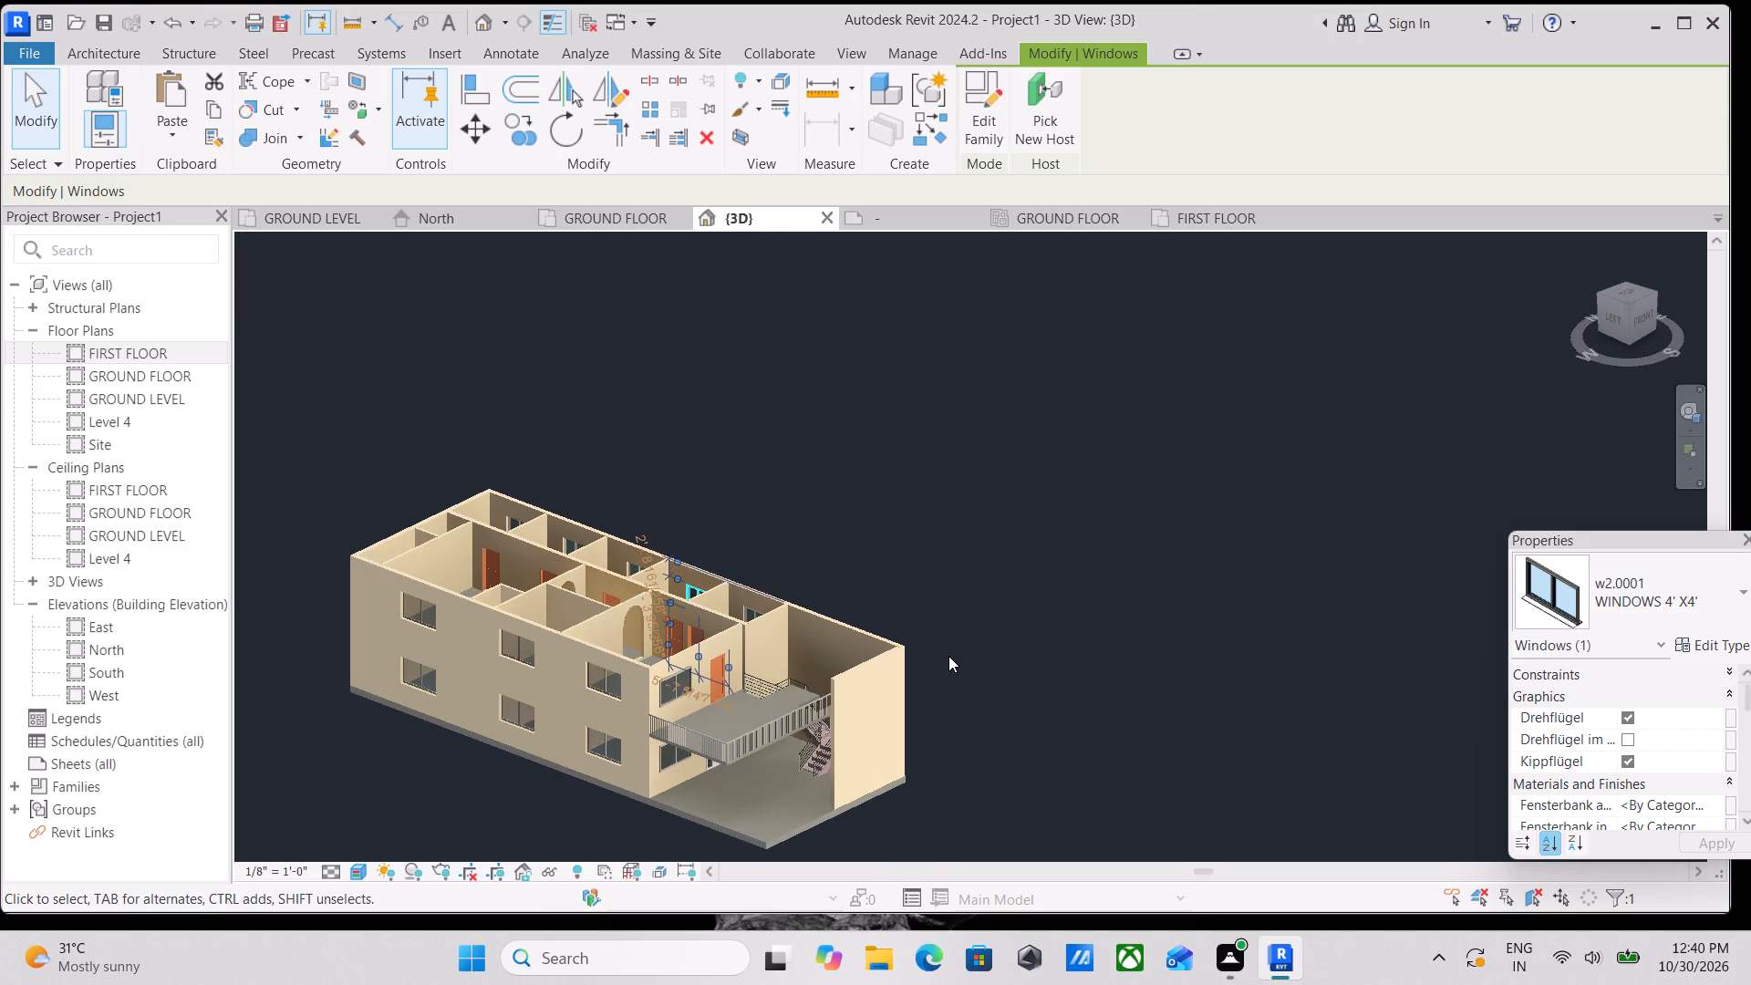
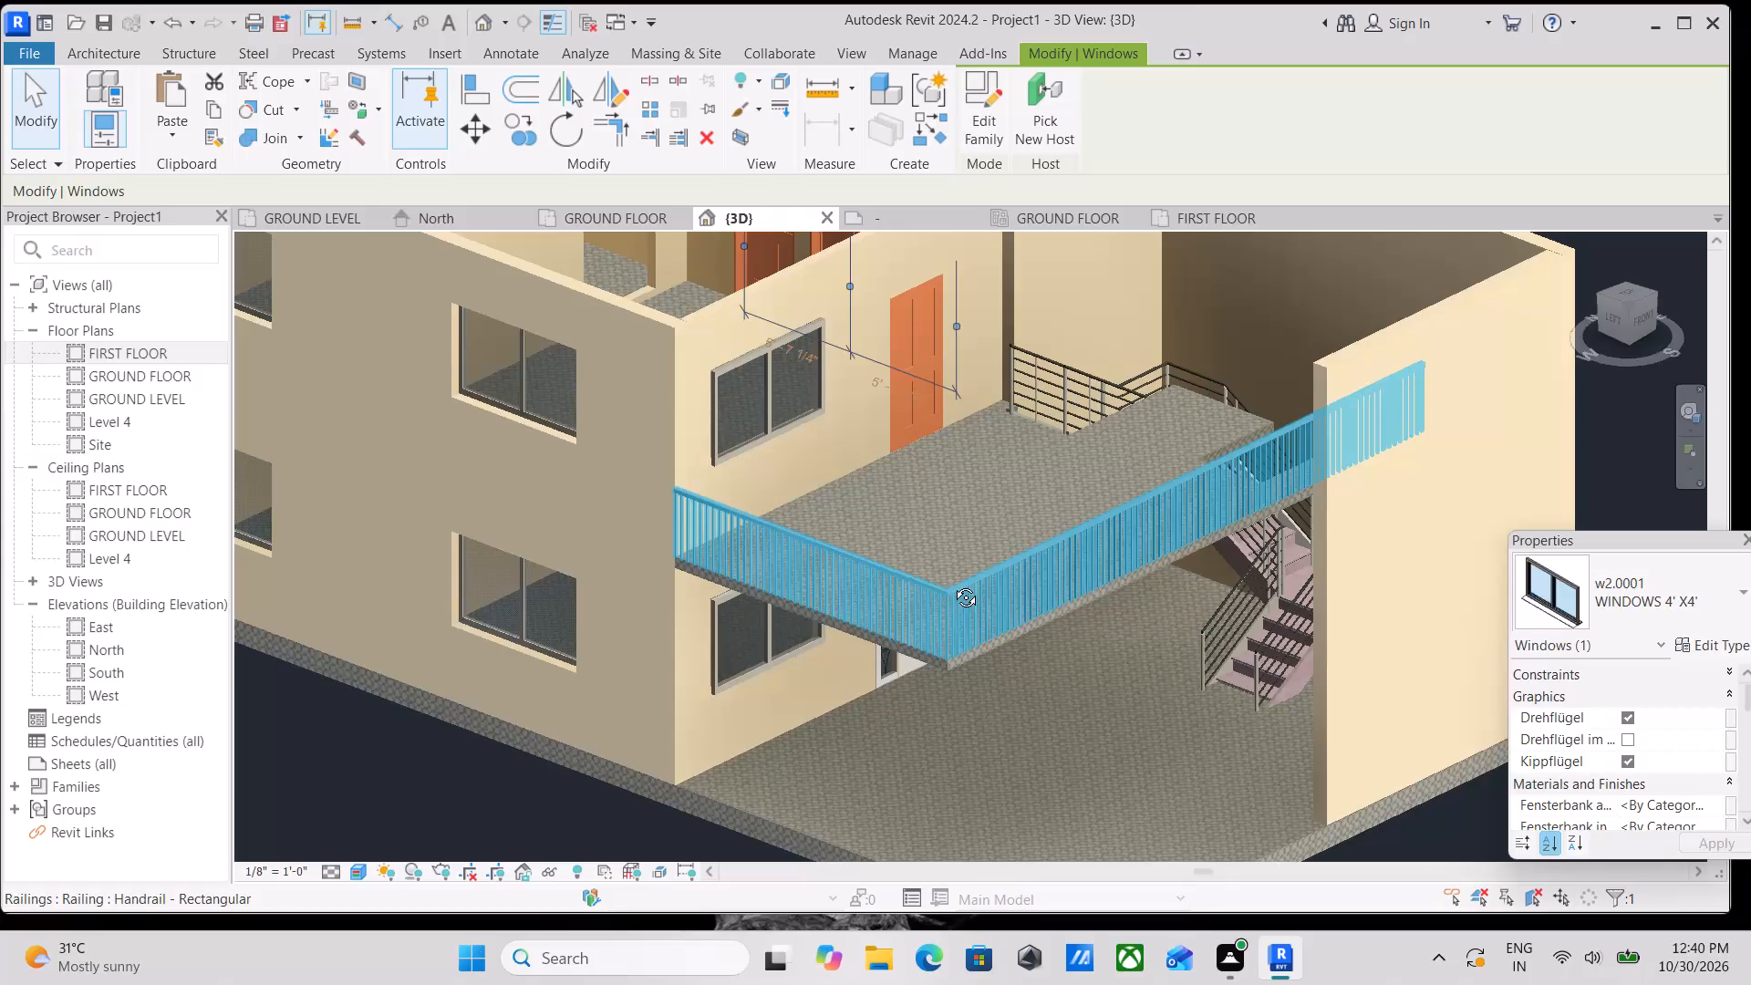
Examine the building in 3D from several sides, covering the front railing, the side windows and the open upper rooms.
scroll(792, 597, down, 3)
middle_drag(858, 607, 1052, 625)
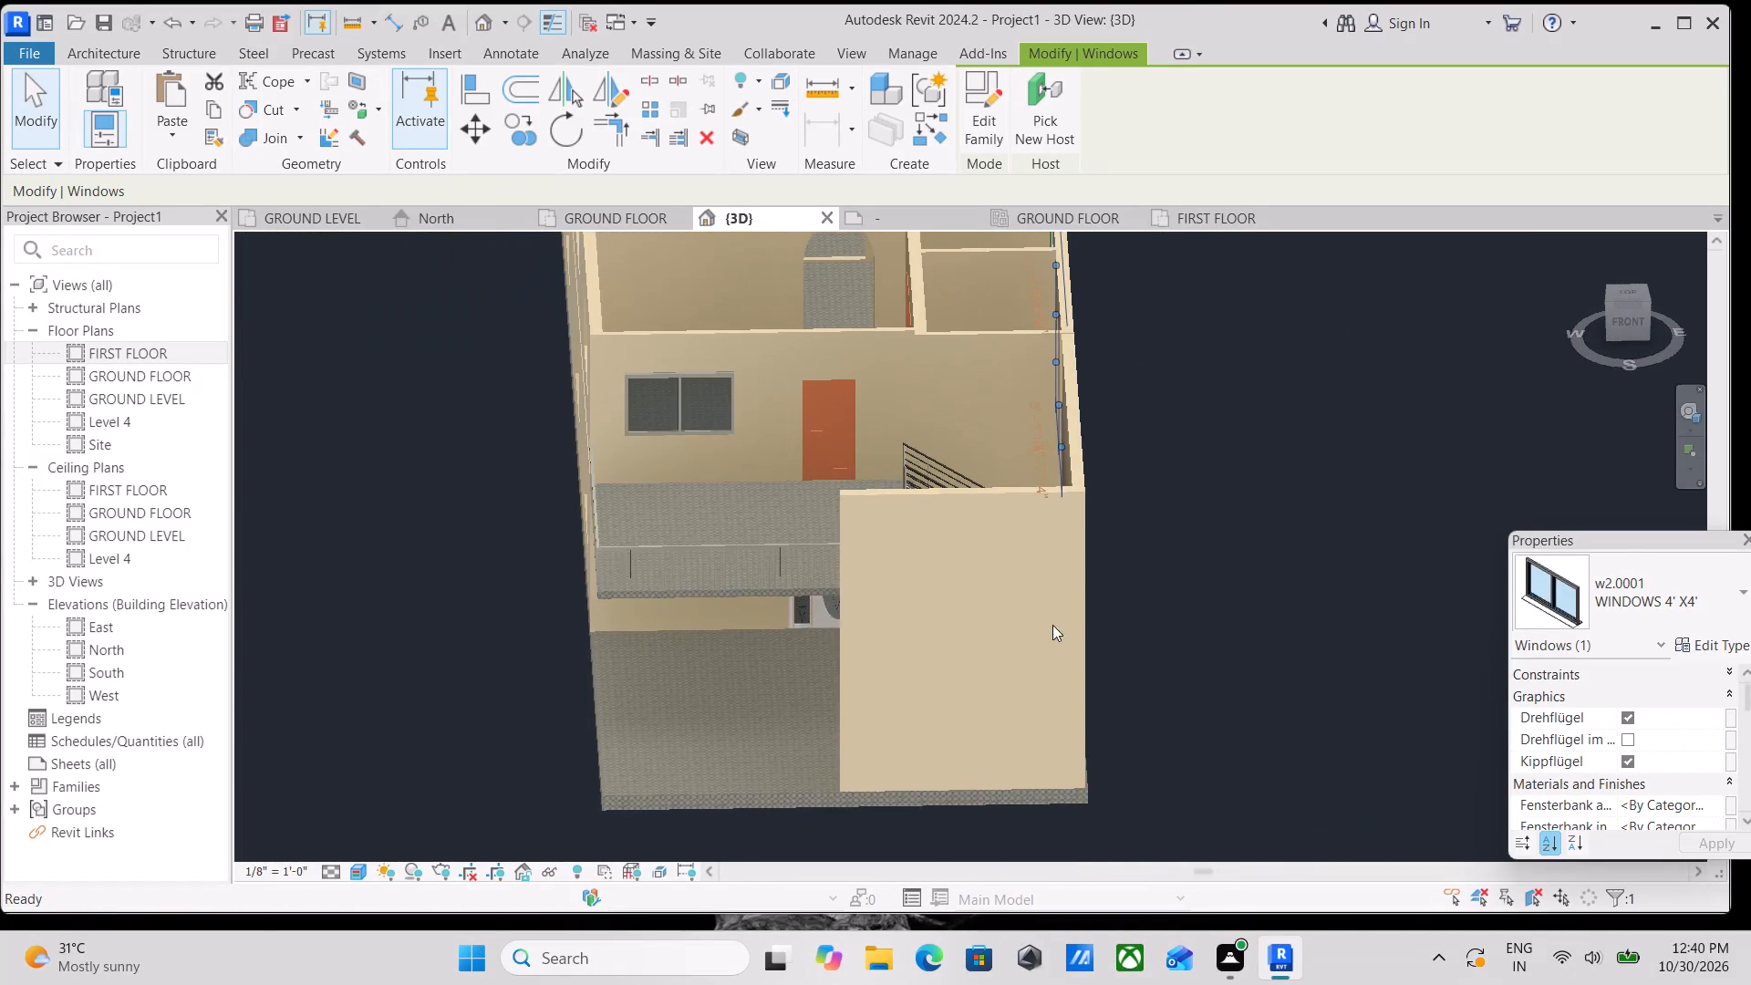
shift+middle_drag(884, 578, 1077, 685)
middle_drag(934, 553, 797, 404)
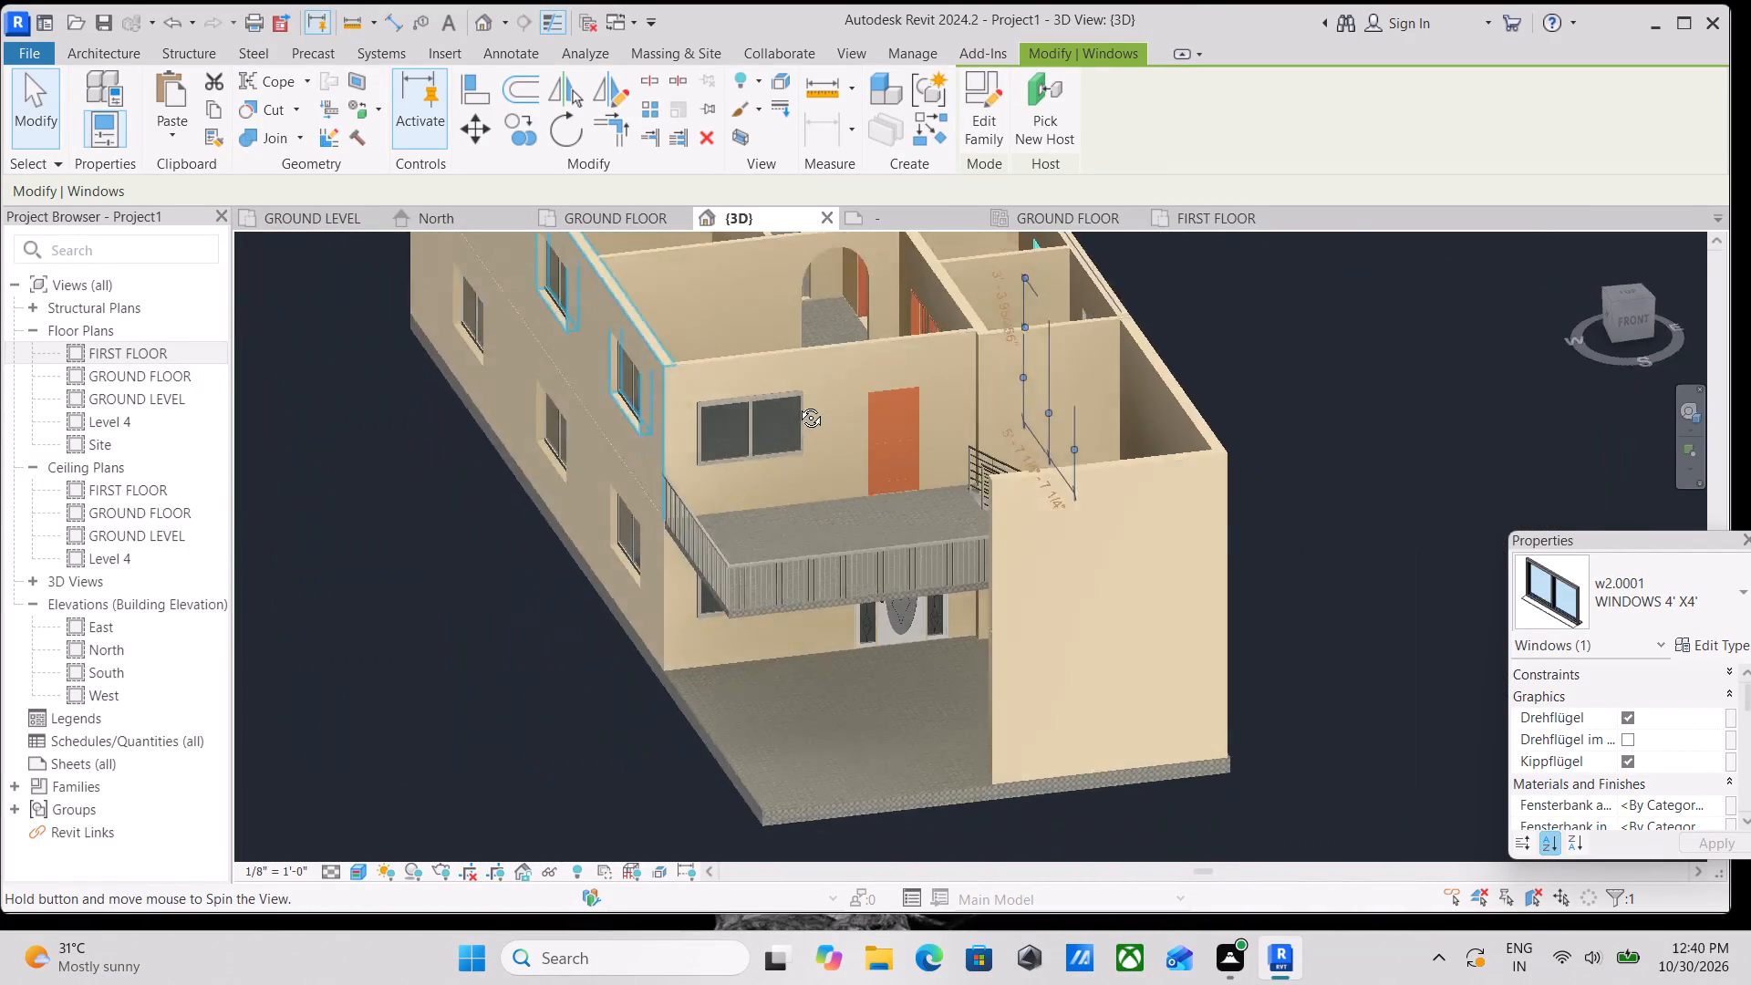
middle_drag(797, 404, 819, 368)
middle_drag(827, 472, 843, 596)
scroll(850, 588, down, 2)
middle_drag(850, 588, 859, 689)
middle_drag(867, 643, 897, 726)
scroll(899, 724, up, 3)
scroll(907, 676, down, 3)
middle_drag(907, 675, 772, 555)
shift+middle_drag(900, 577, 811, 579)
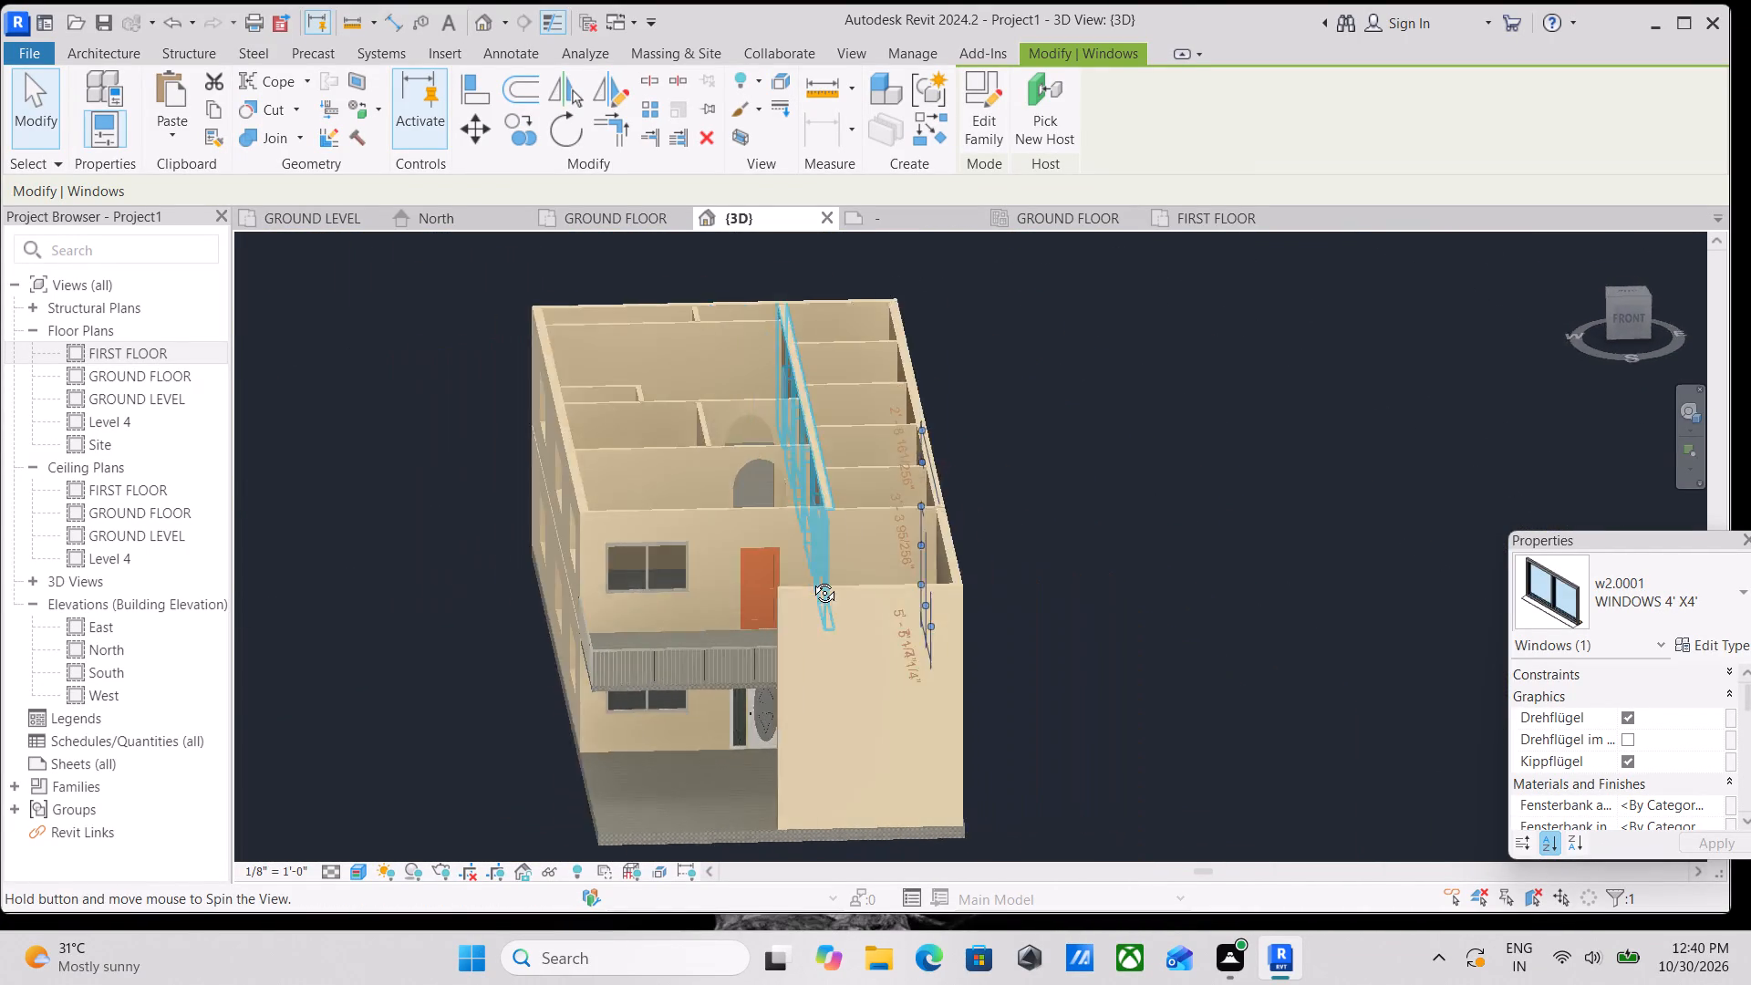
shift+middle_drag(811, 579, 526, 575)
shift+middle_drag(793, 575, 1224, 656)
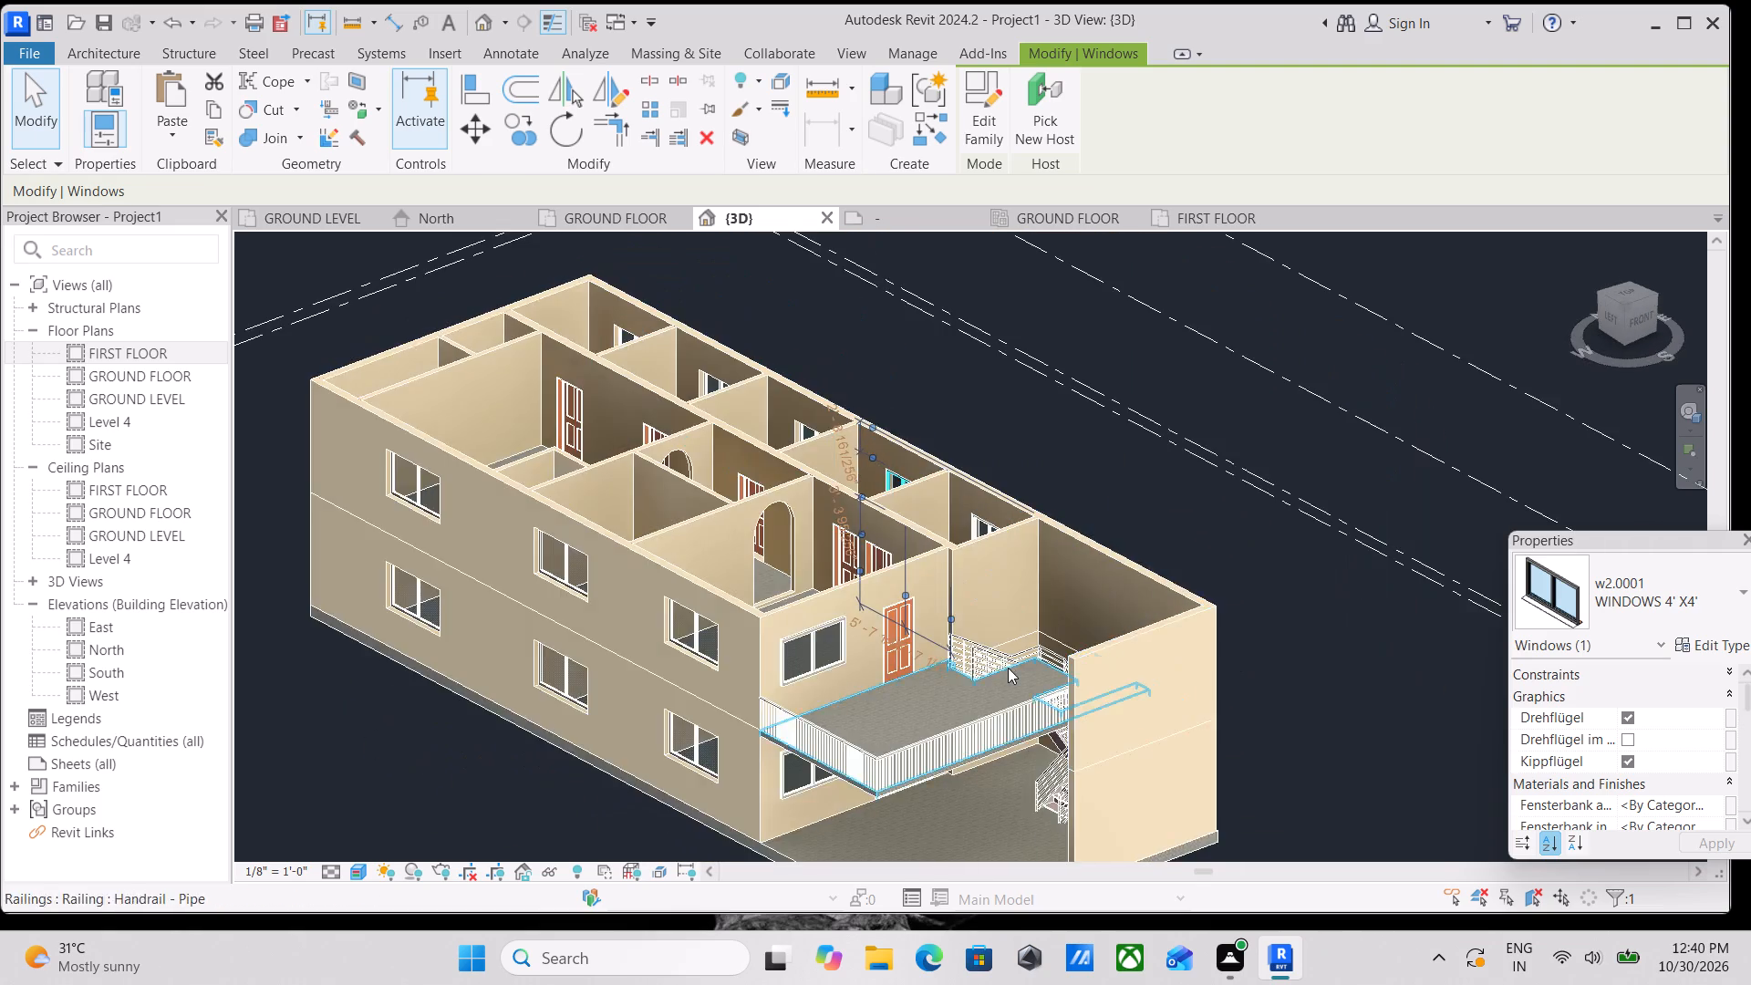
shift+middle_drag(1008, 668, 578, 643)
scroll(637, 632, down, 1)
shift+middle_drag(637, 632, 839, 665)
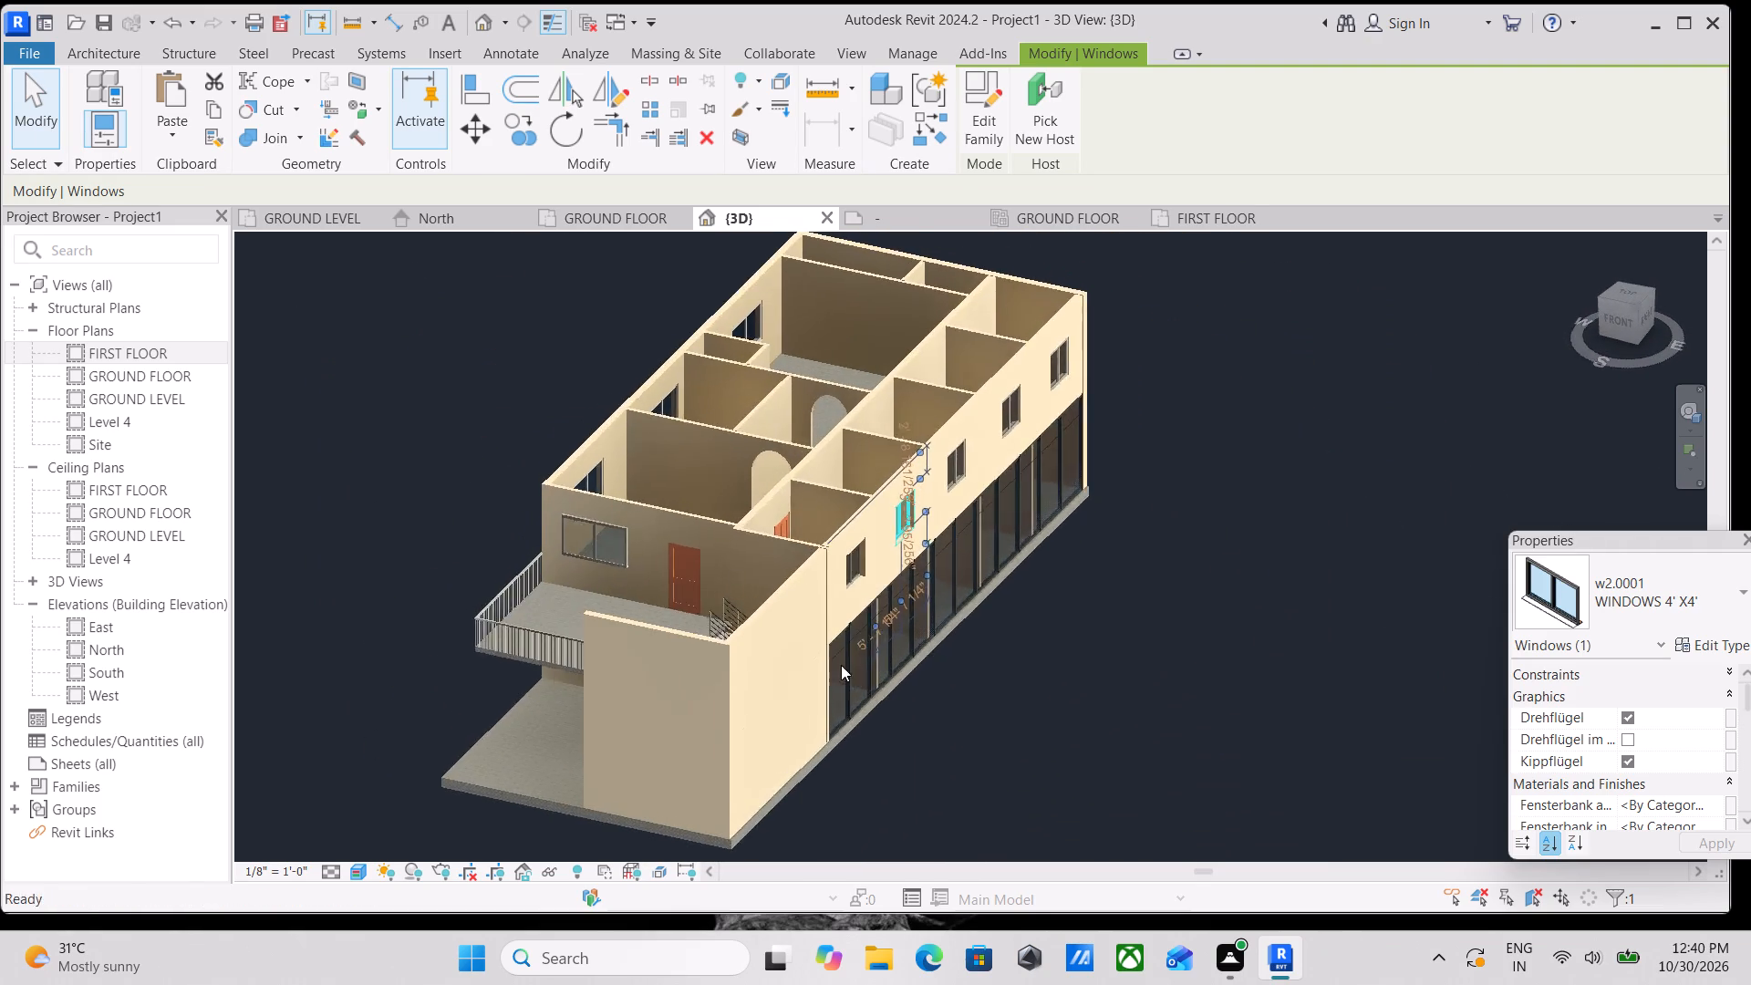
shift+middle_drag(766, 683, 910, 635)
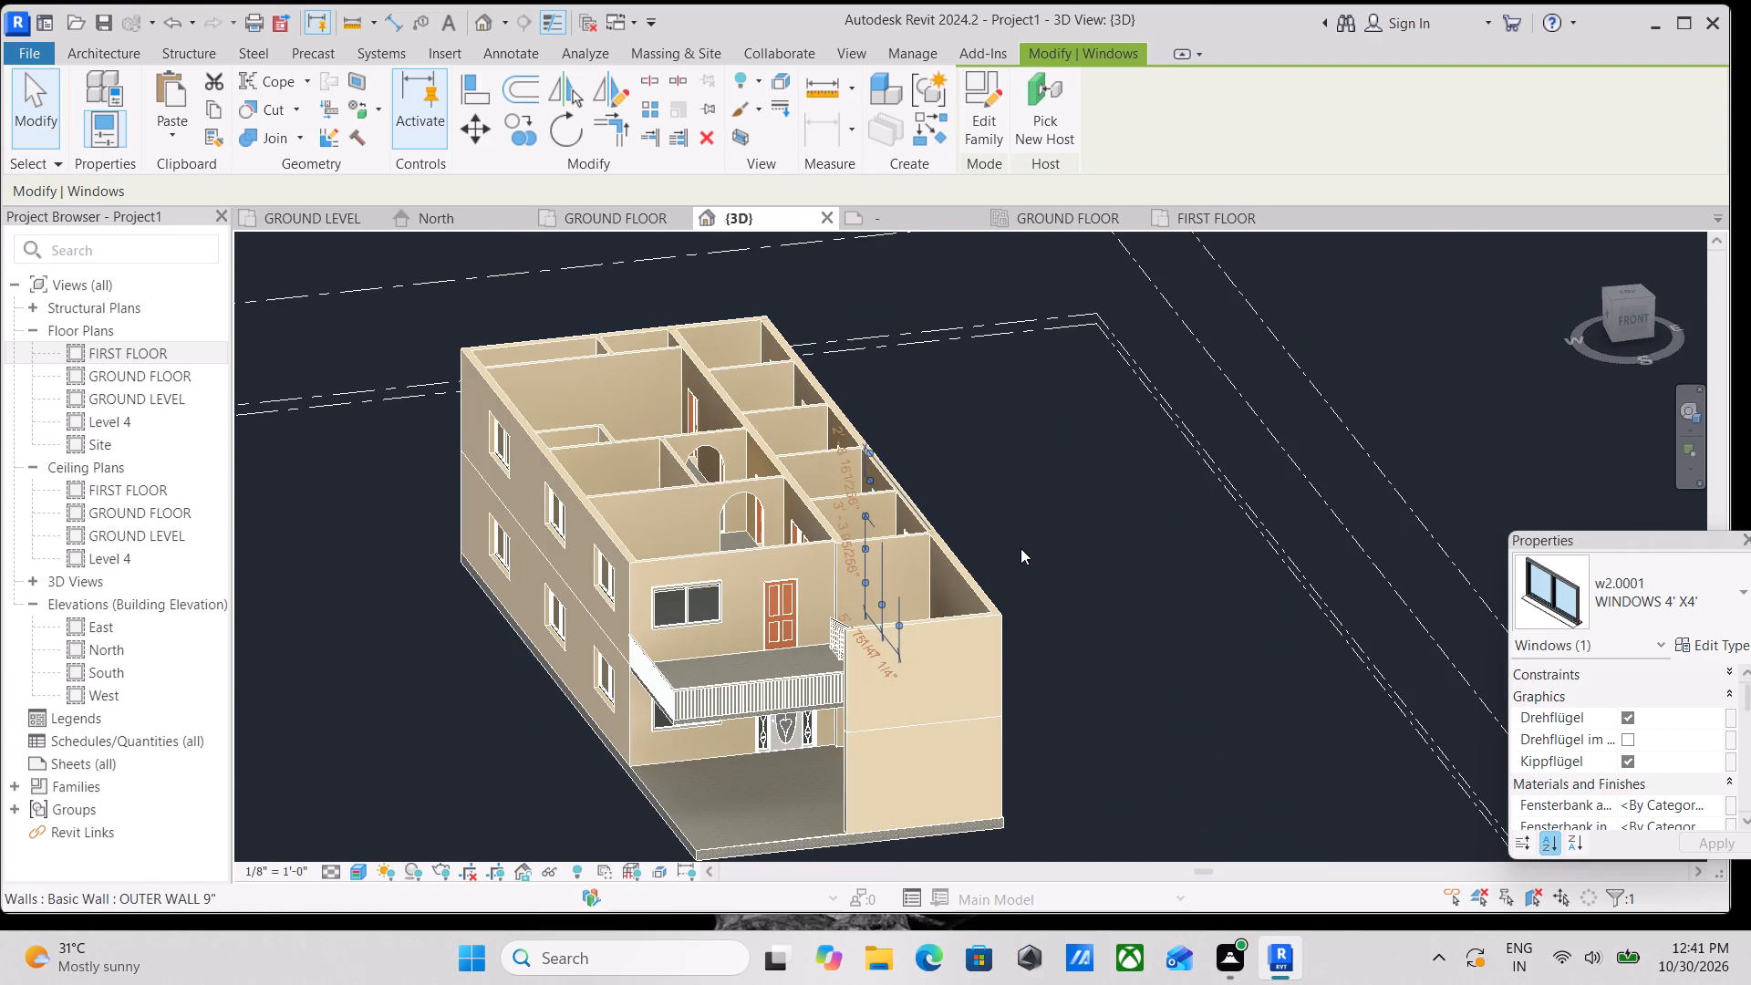
middle_drag(932, 556, 948, 650)
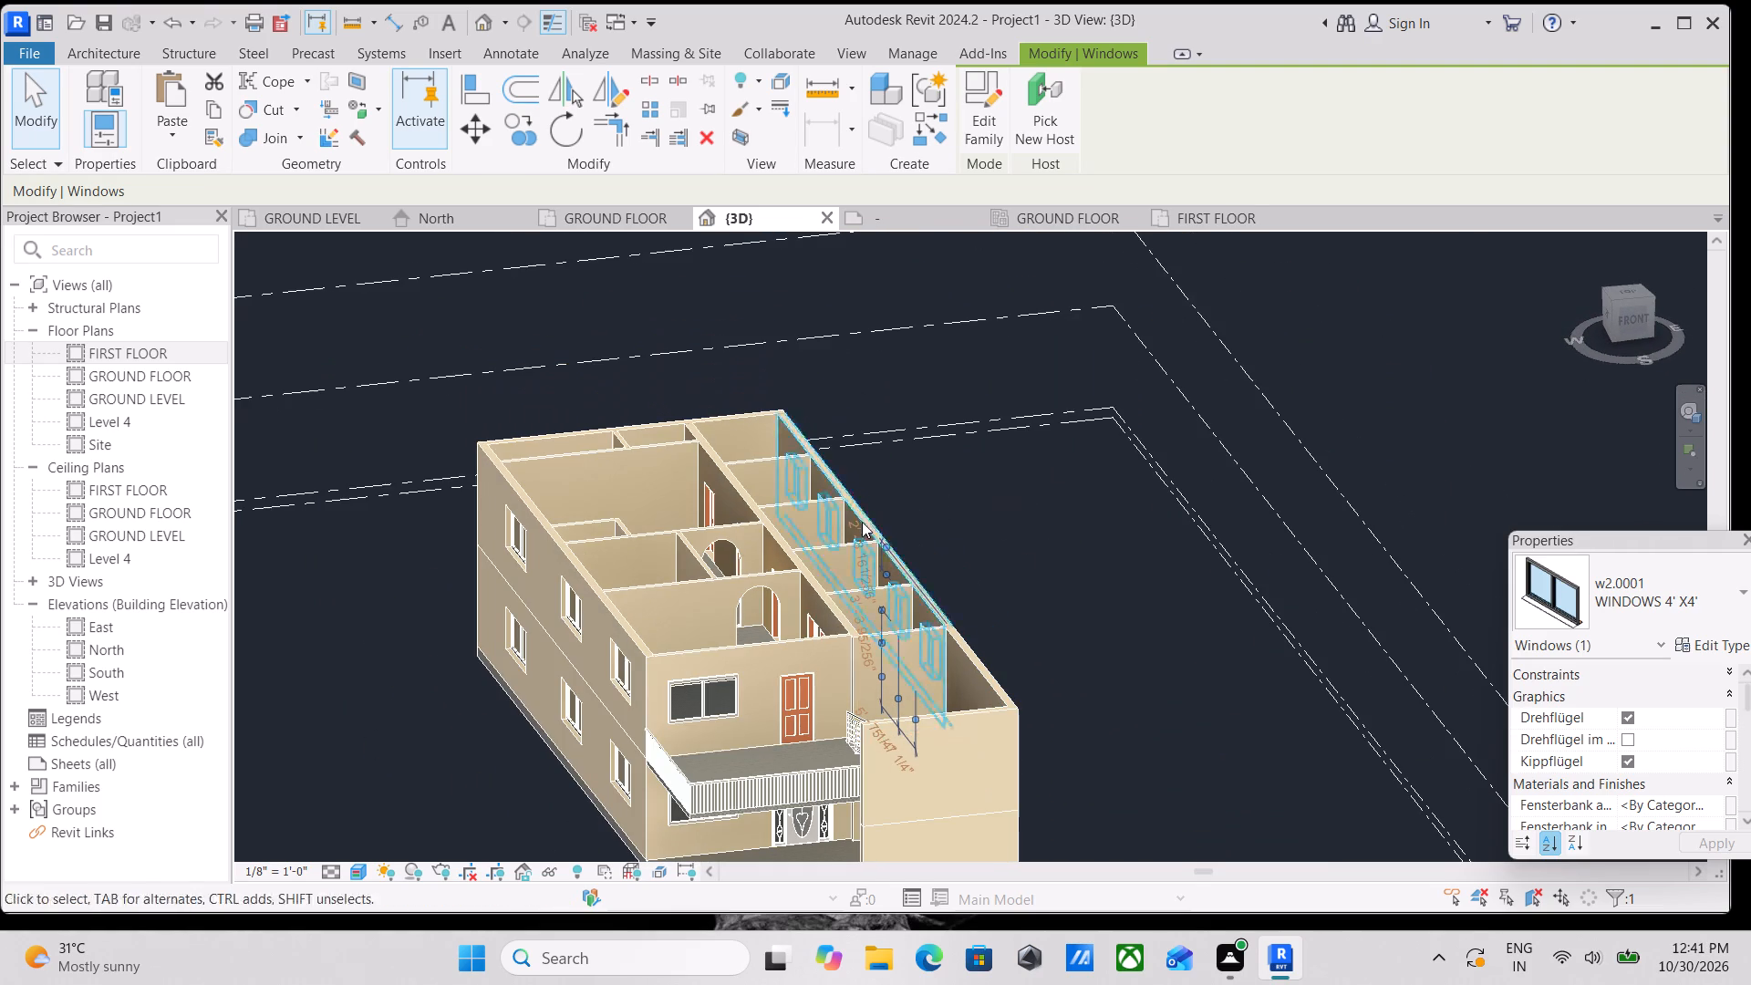
scroll(752, 583, up, 2)
scroll(819, 542, down, 2)
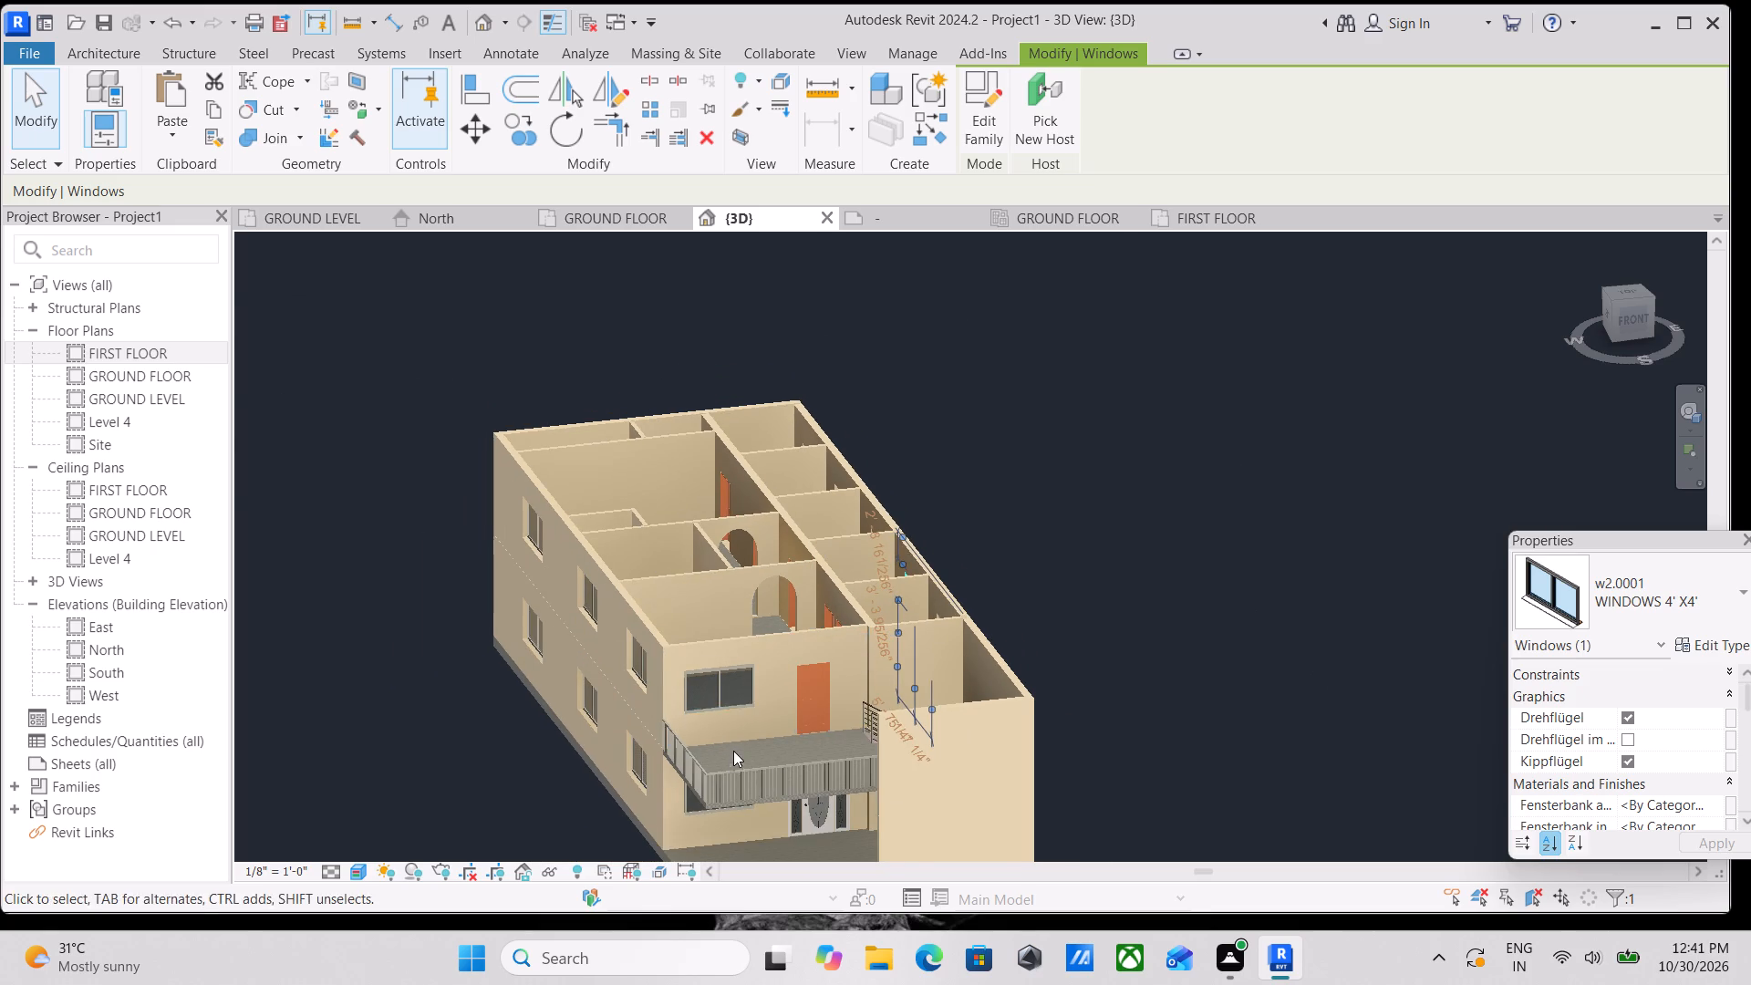
middle_drag(734, 746, 749, 689)
scroll(762, 762, up, 3)
scroll(722, 634, down, 1)
middle_drag(722, 634, 731, 726)
View the building straight from the front in 3D, clear the window selection and look over the facade and level lines.
click(1632, 318)
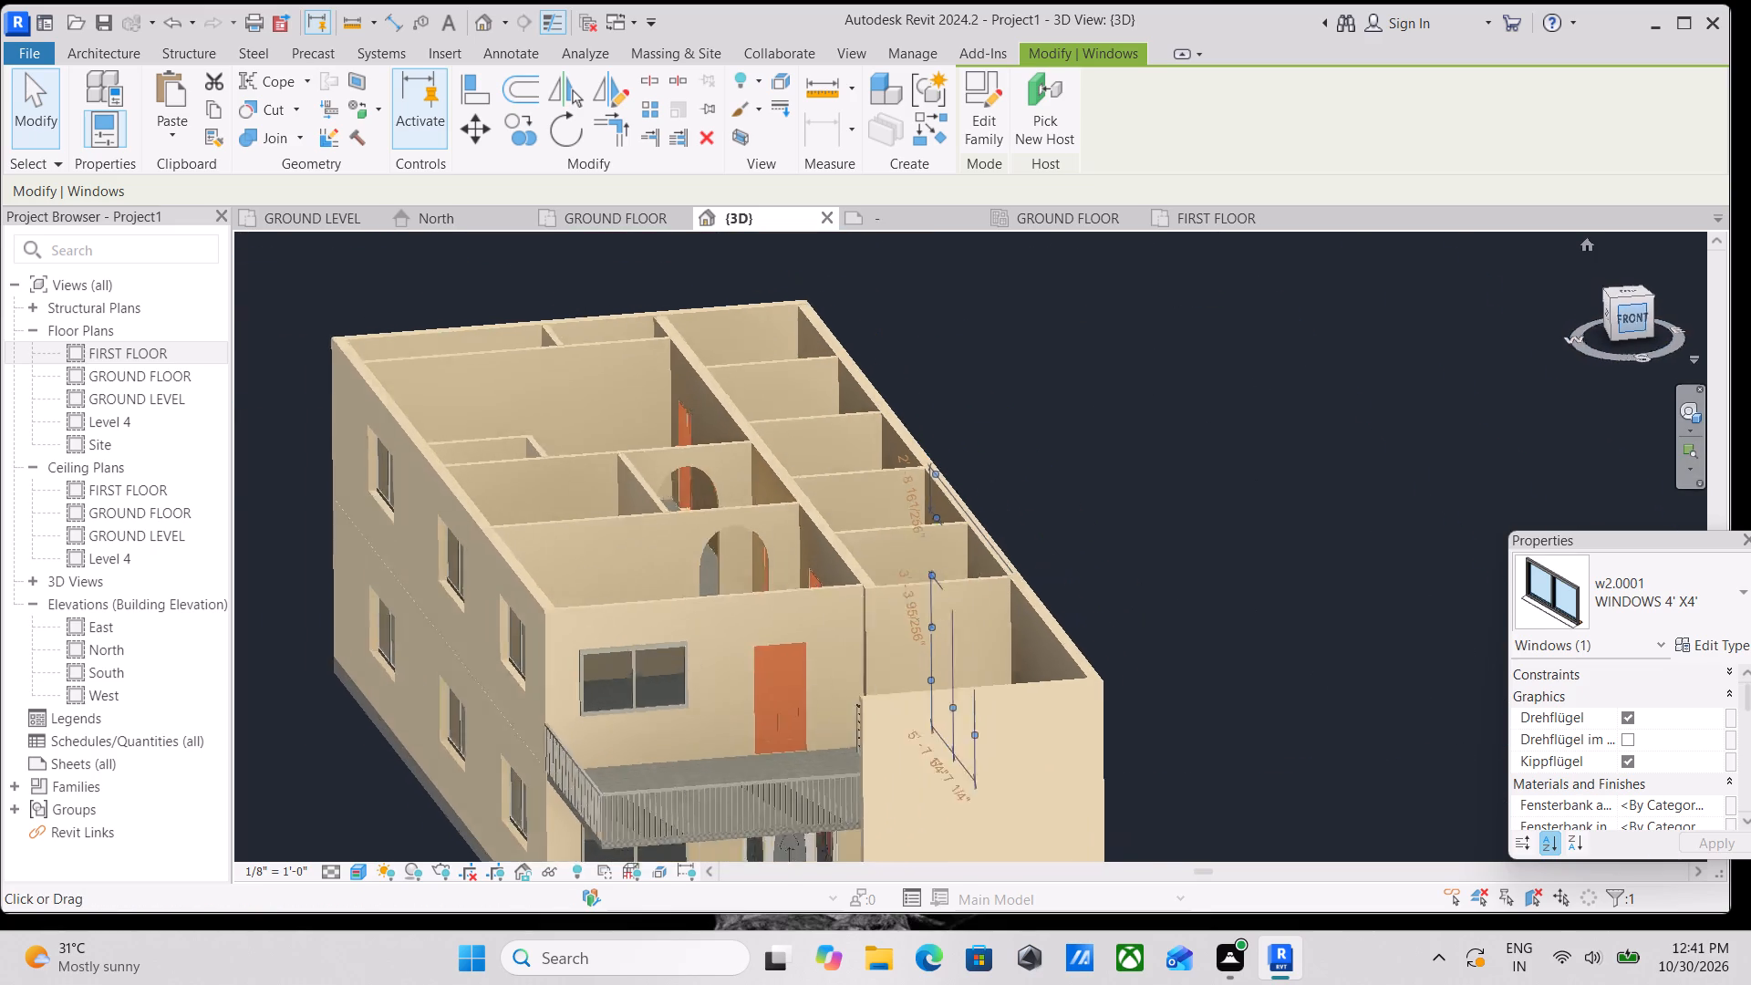
scroll(639, 563, down, 4)
scroll(738, 601, down, 8)
middle_drag(759, 592, 947, 627)
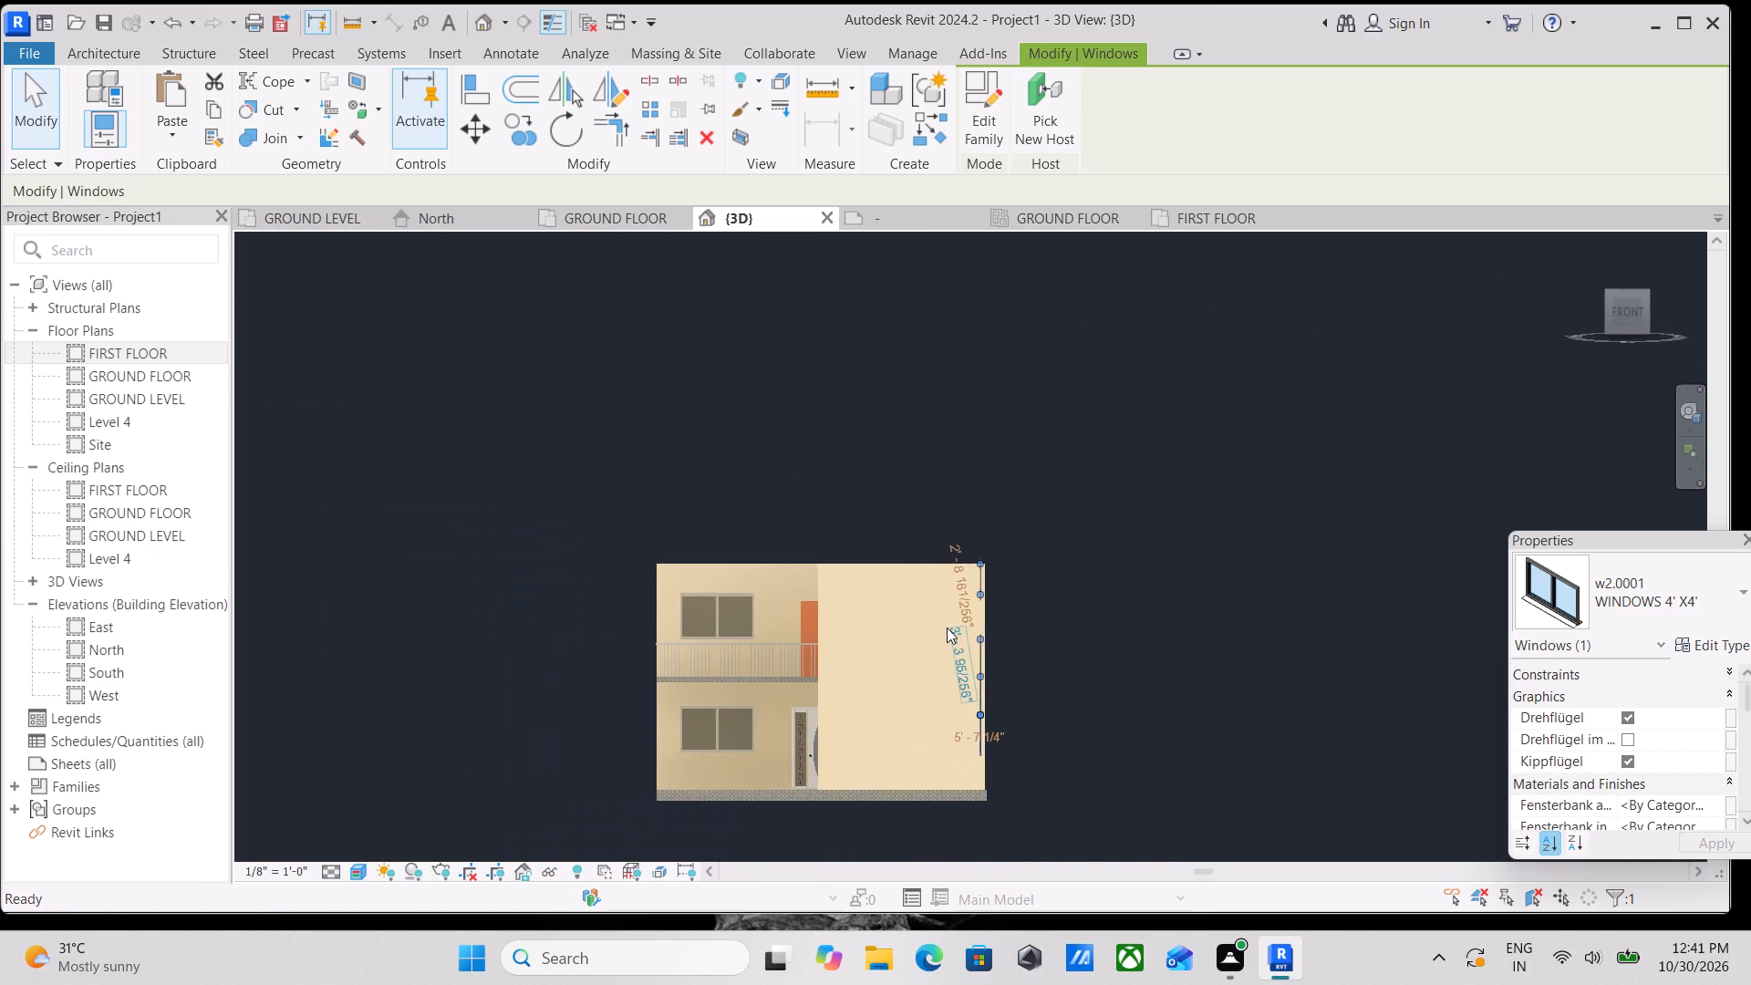
key(Escape)
scroll(945, 622, down, 4)
scroll(901, 536, up, 1)
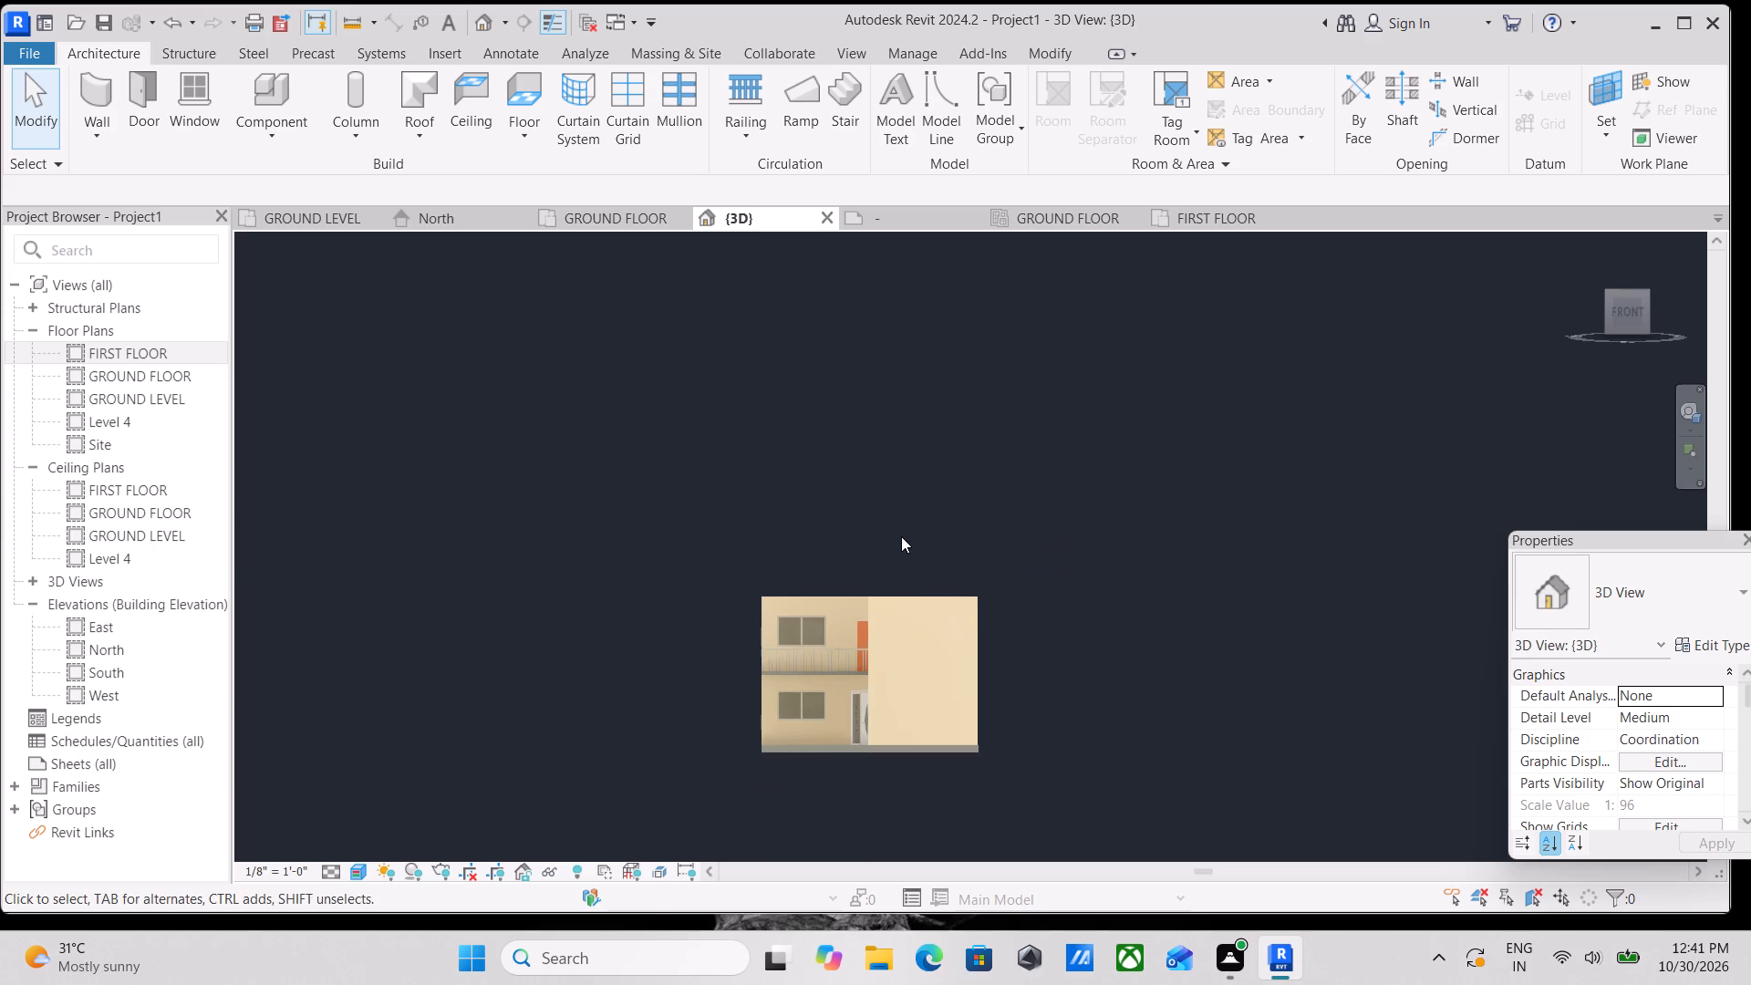
scroll(901, 536, up, 1)
scroll(527, 557, down, 1)
middle_drag(527, 557, 592, 618)
scroll(555, 633, down, 2)
key(Escape)
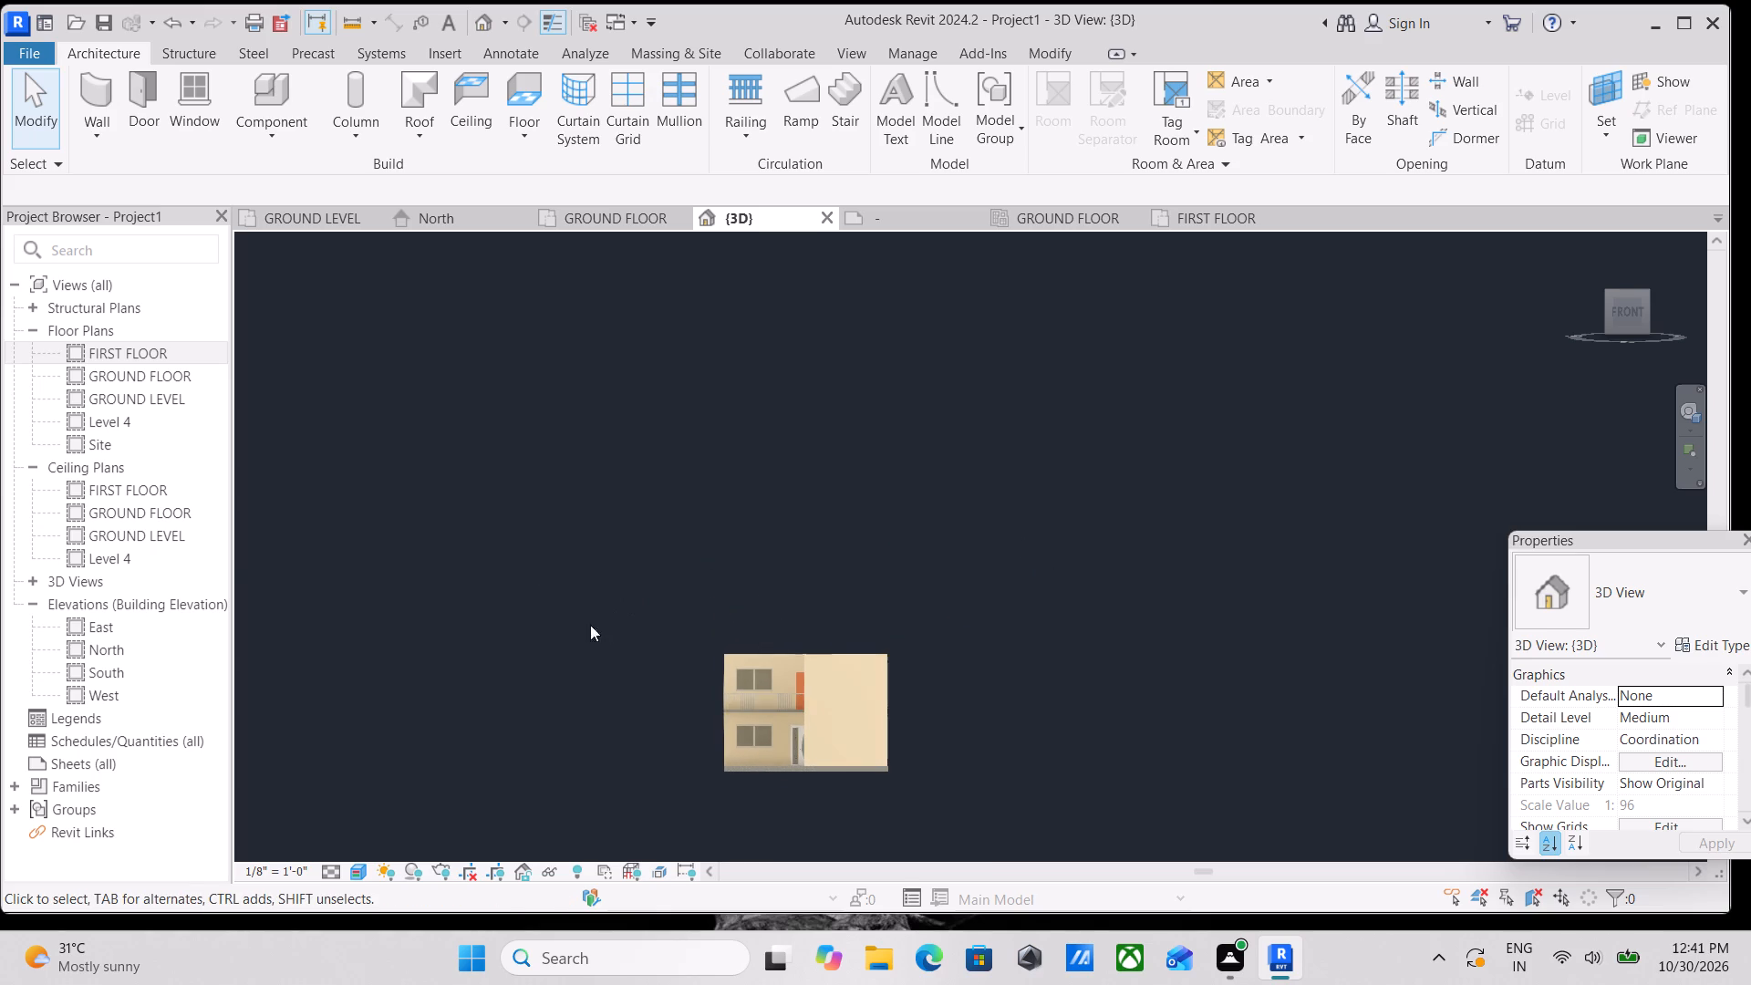
click(549, 656)
scroll(549, 656, down, 3)
middle_drag(549, 656, 621, 697)
key(Escape)
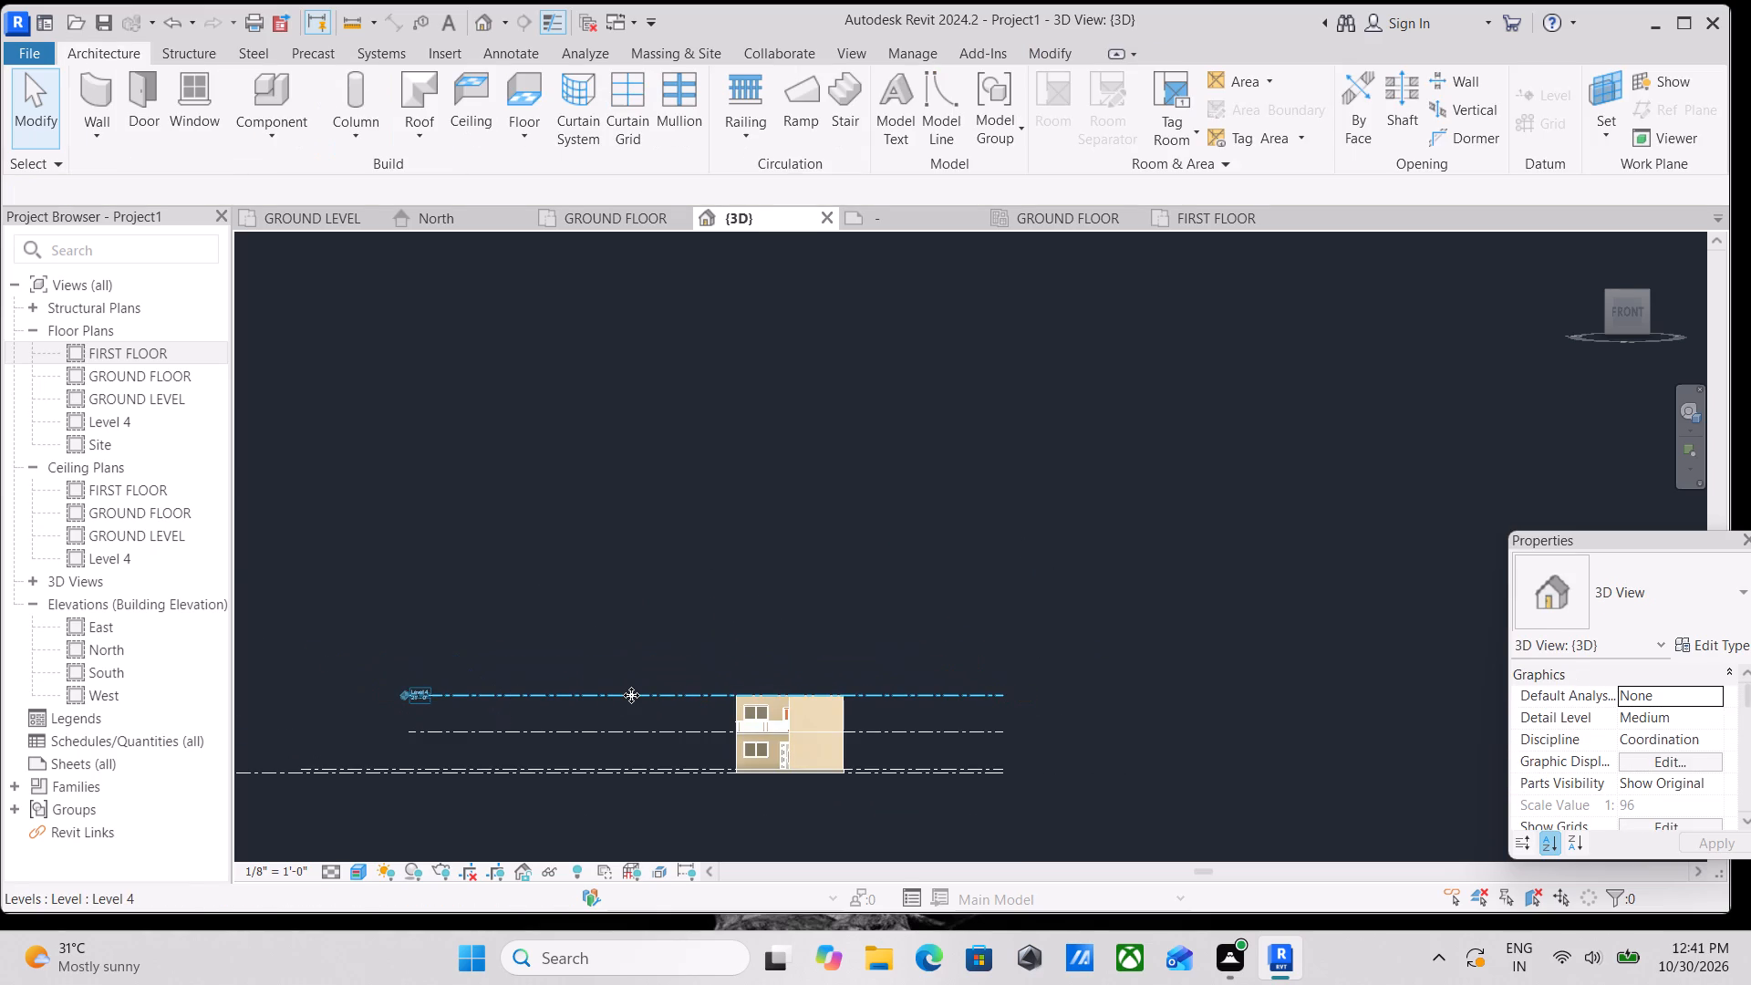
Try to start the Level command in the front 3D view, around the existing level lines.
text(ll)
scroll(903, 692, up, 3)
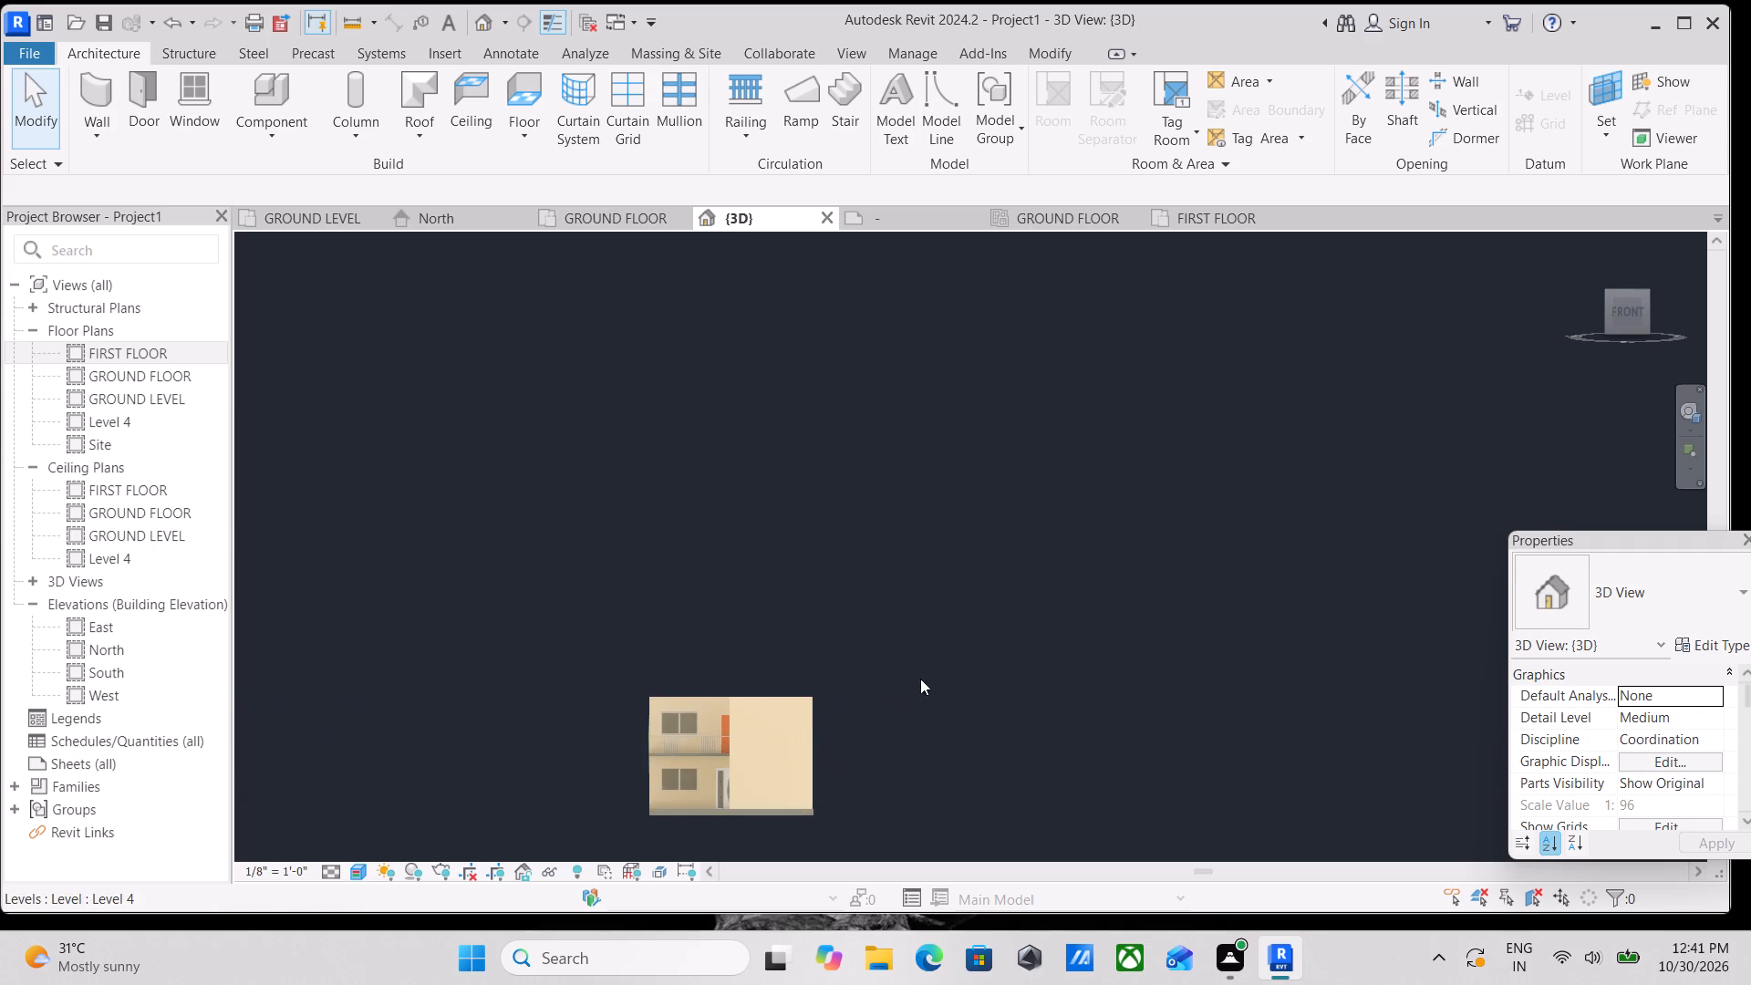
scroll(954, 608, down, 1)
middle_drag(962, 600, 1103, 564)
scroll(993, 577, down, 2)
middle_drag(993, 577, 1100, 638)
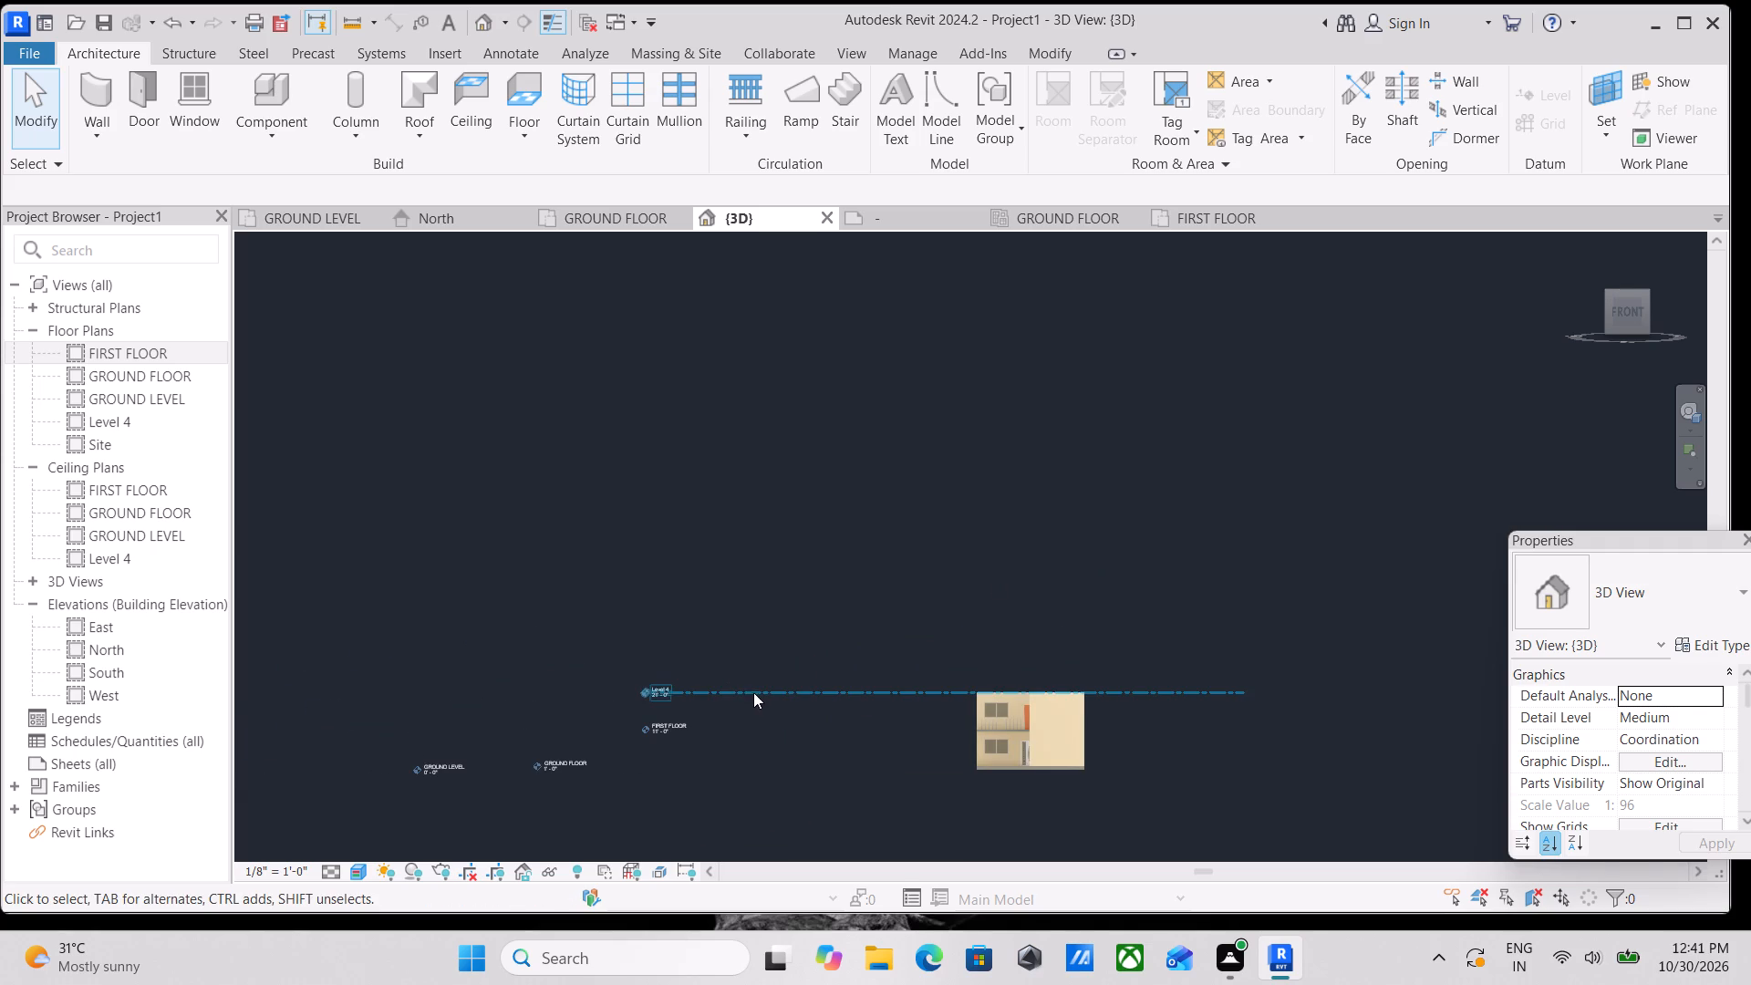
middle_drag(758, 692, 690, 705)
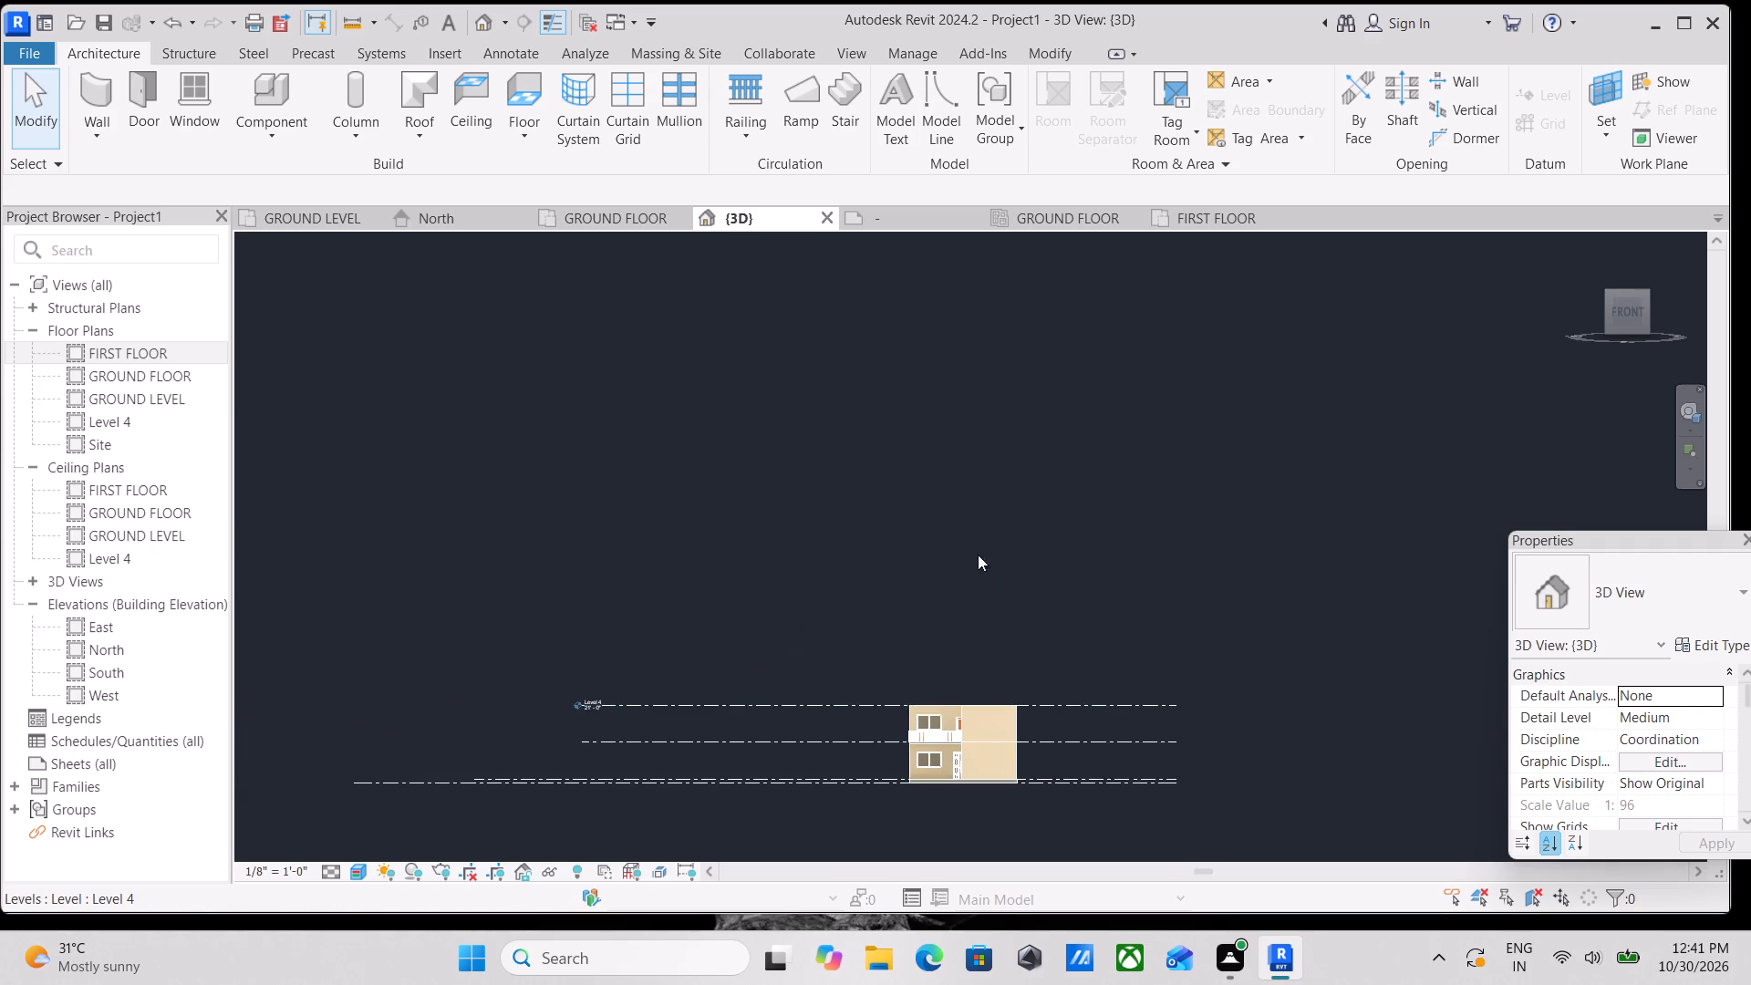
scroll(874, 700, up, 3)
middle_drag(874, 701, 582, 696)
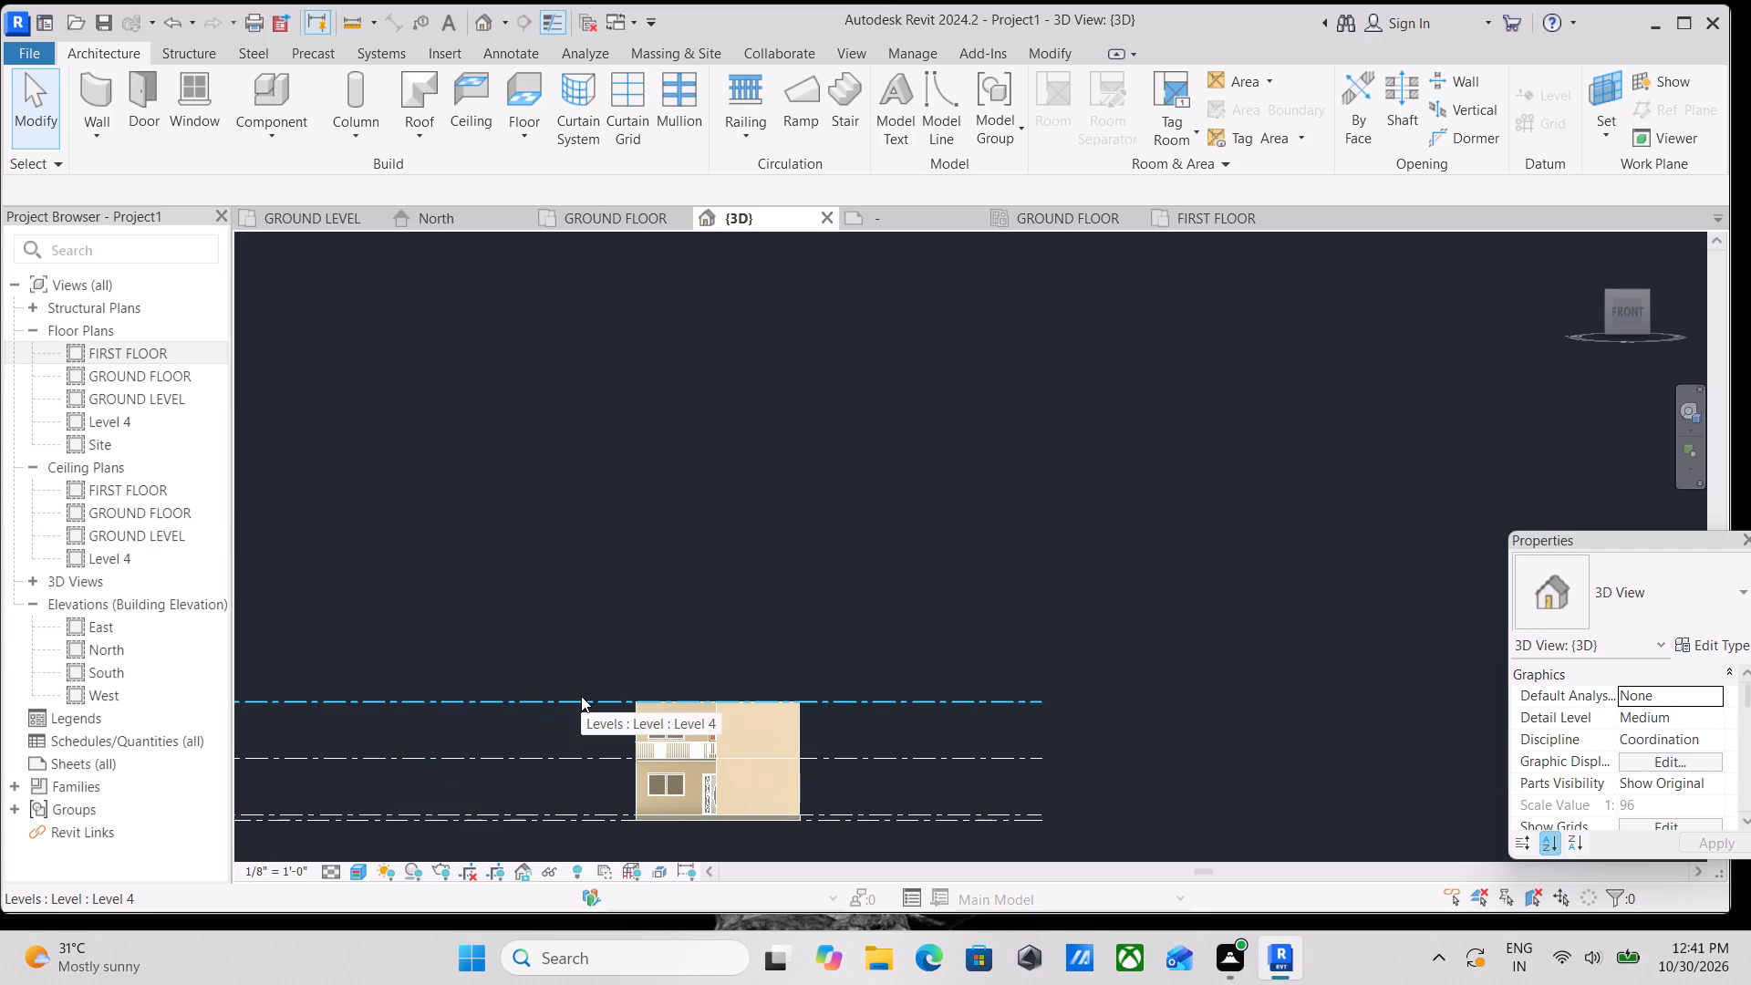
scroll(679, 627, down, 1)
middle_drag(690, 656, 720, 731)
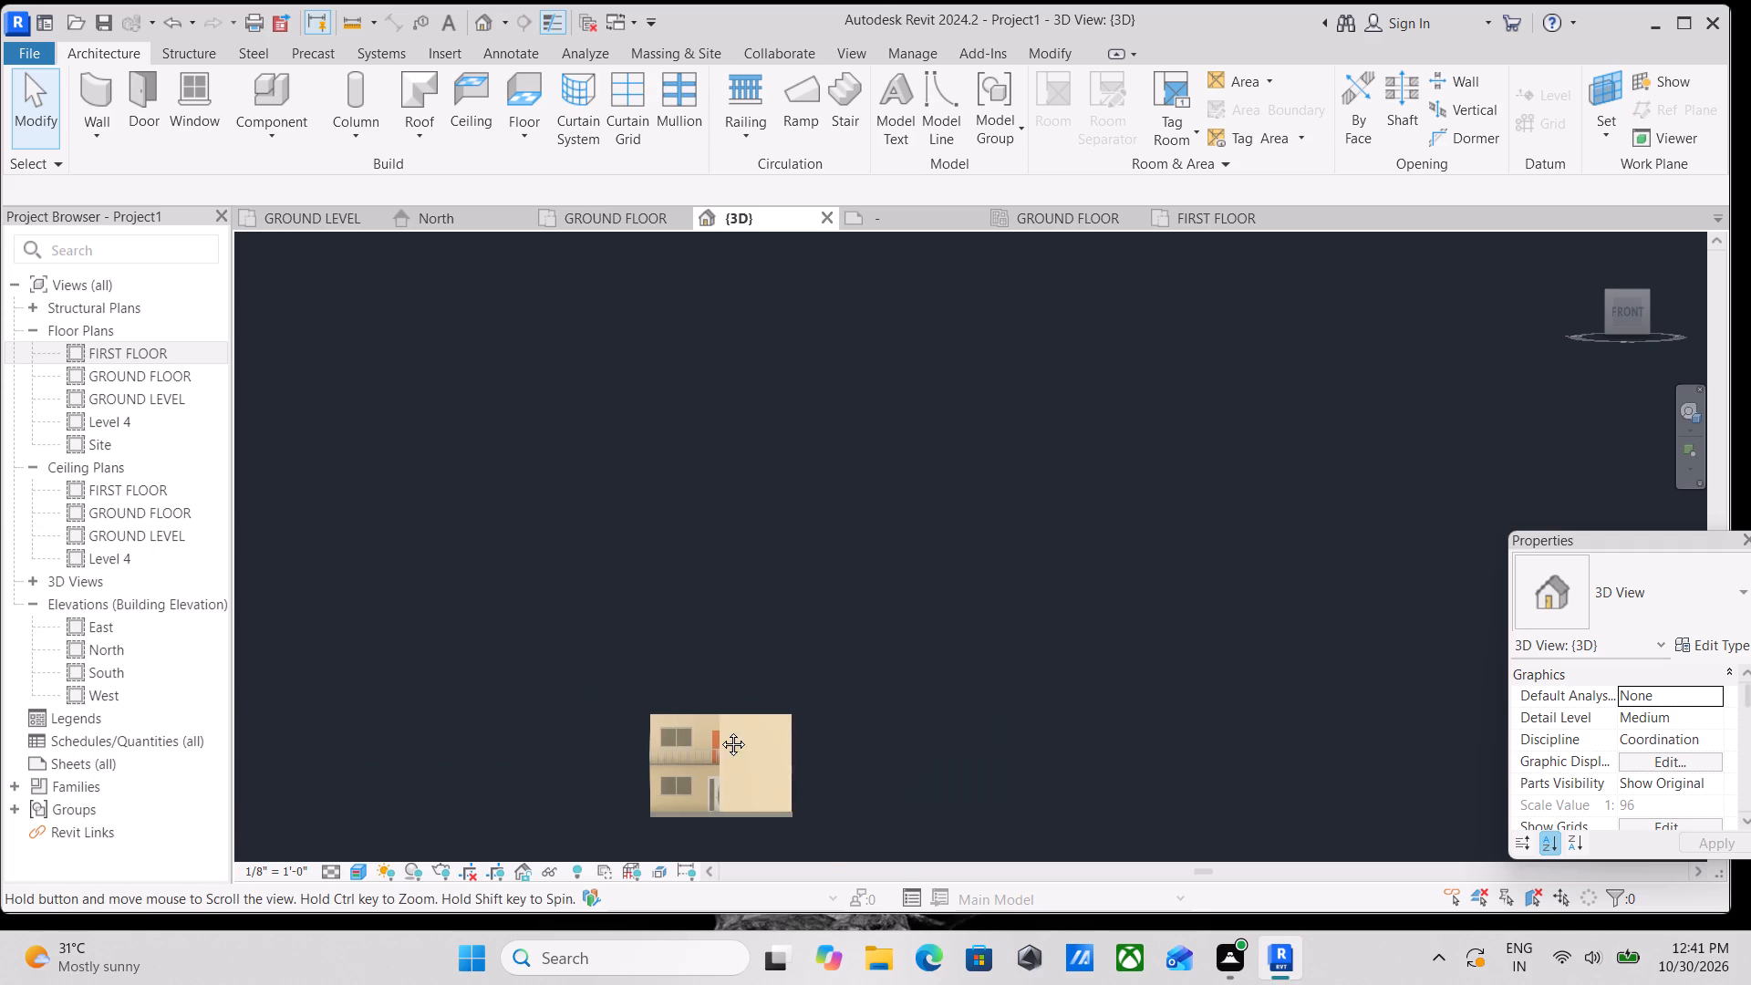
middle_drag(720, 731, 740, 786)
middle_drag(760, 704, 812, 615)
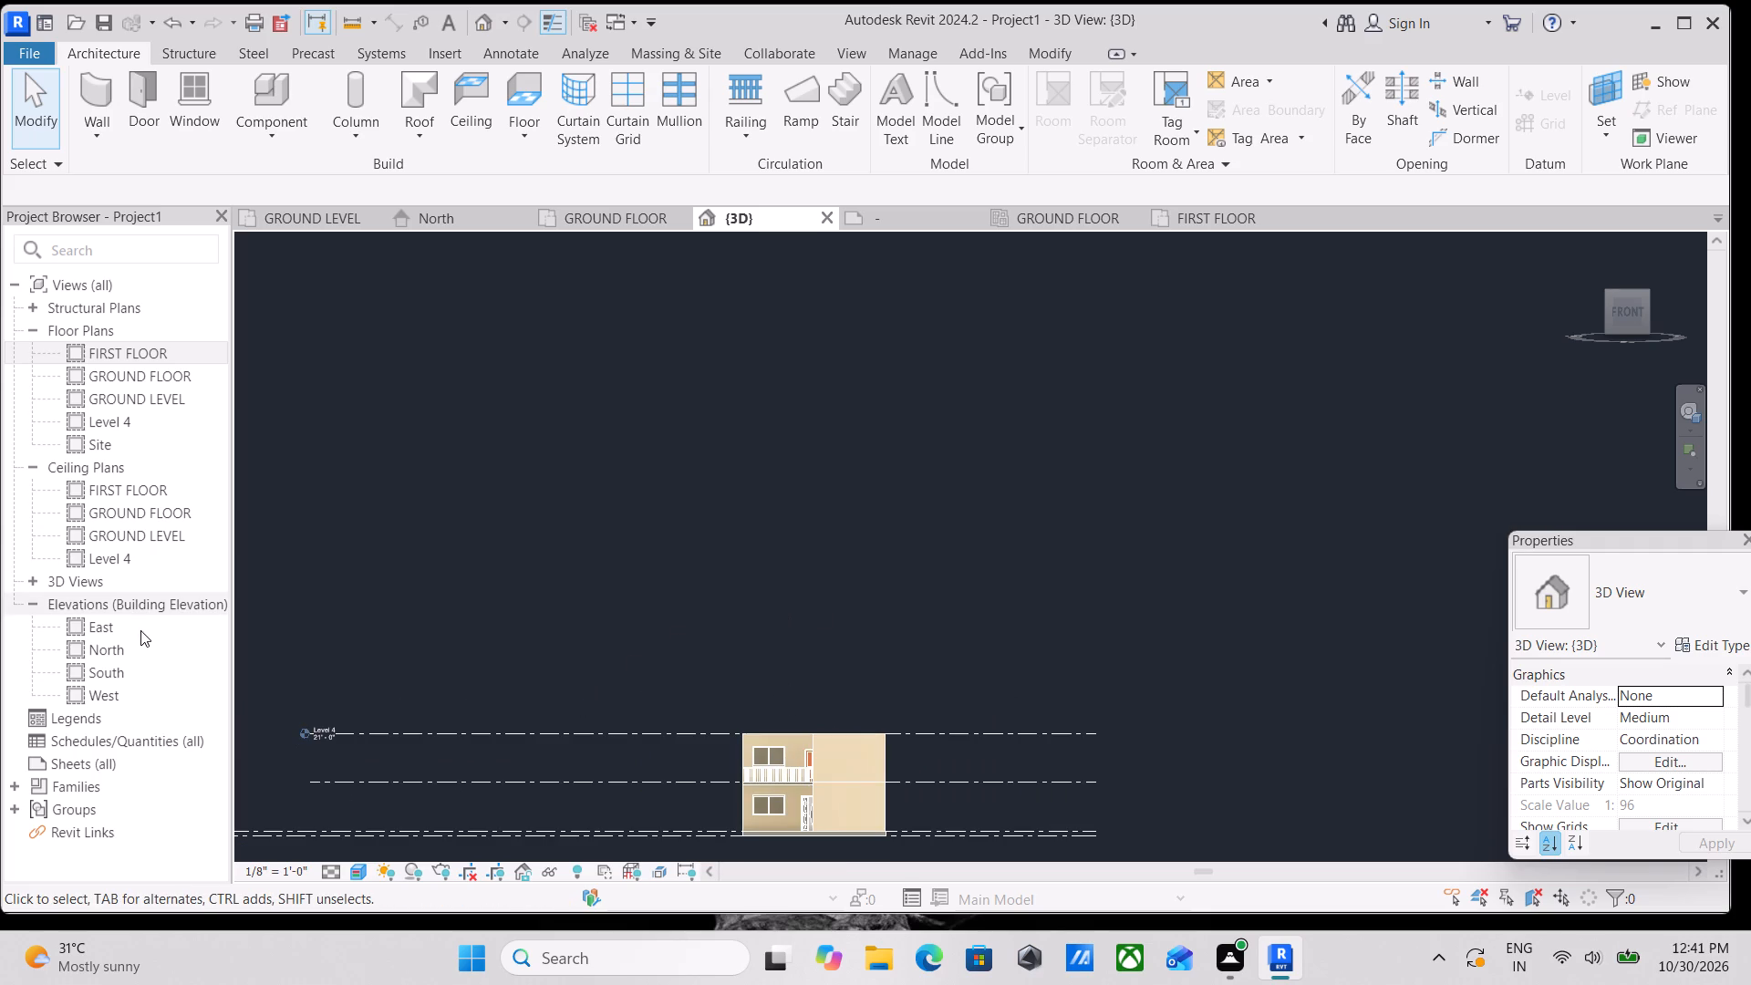
In the North elevation, add a level 7' above Level 4 by picking its line with an offset.
double_click(130, 638)
scroll(406, 505, down, 2)
middle_drag(420, 505, 540, 567)
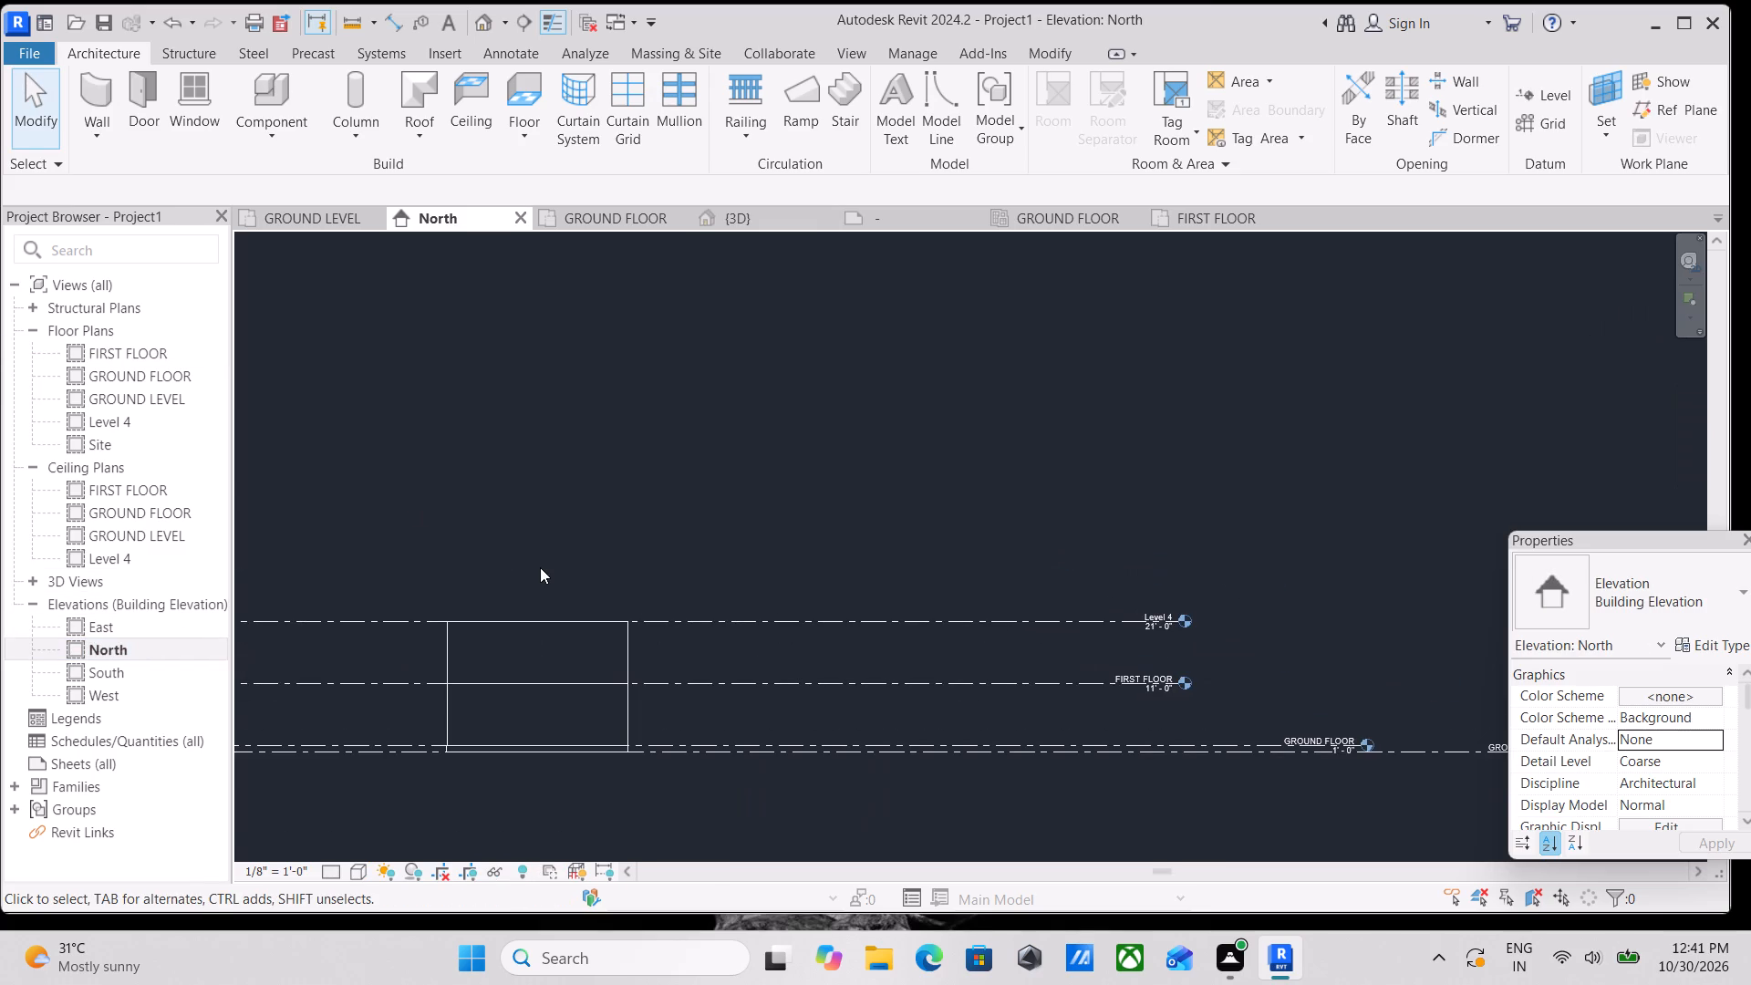
text(ll)
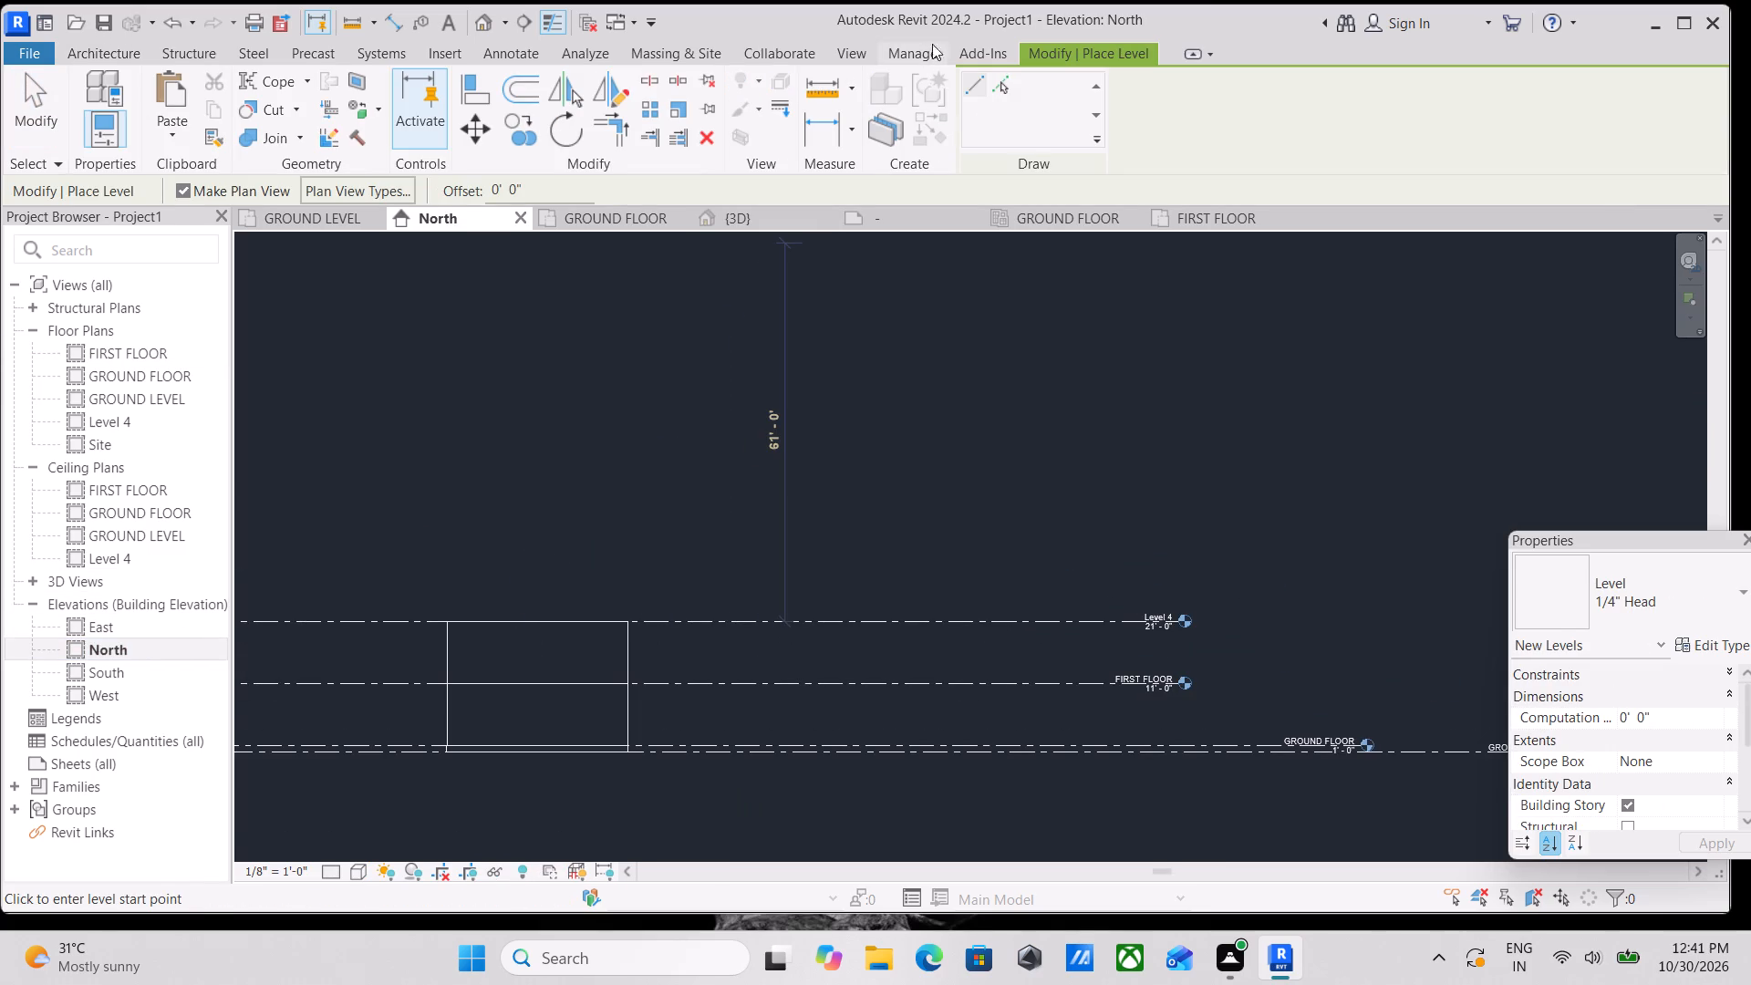
click(1000, 86)
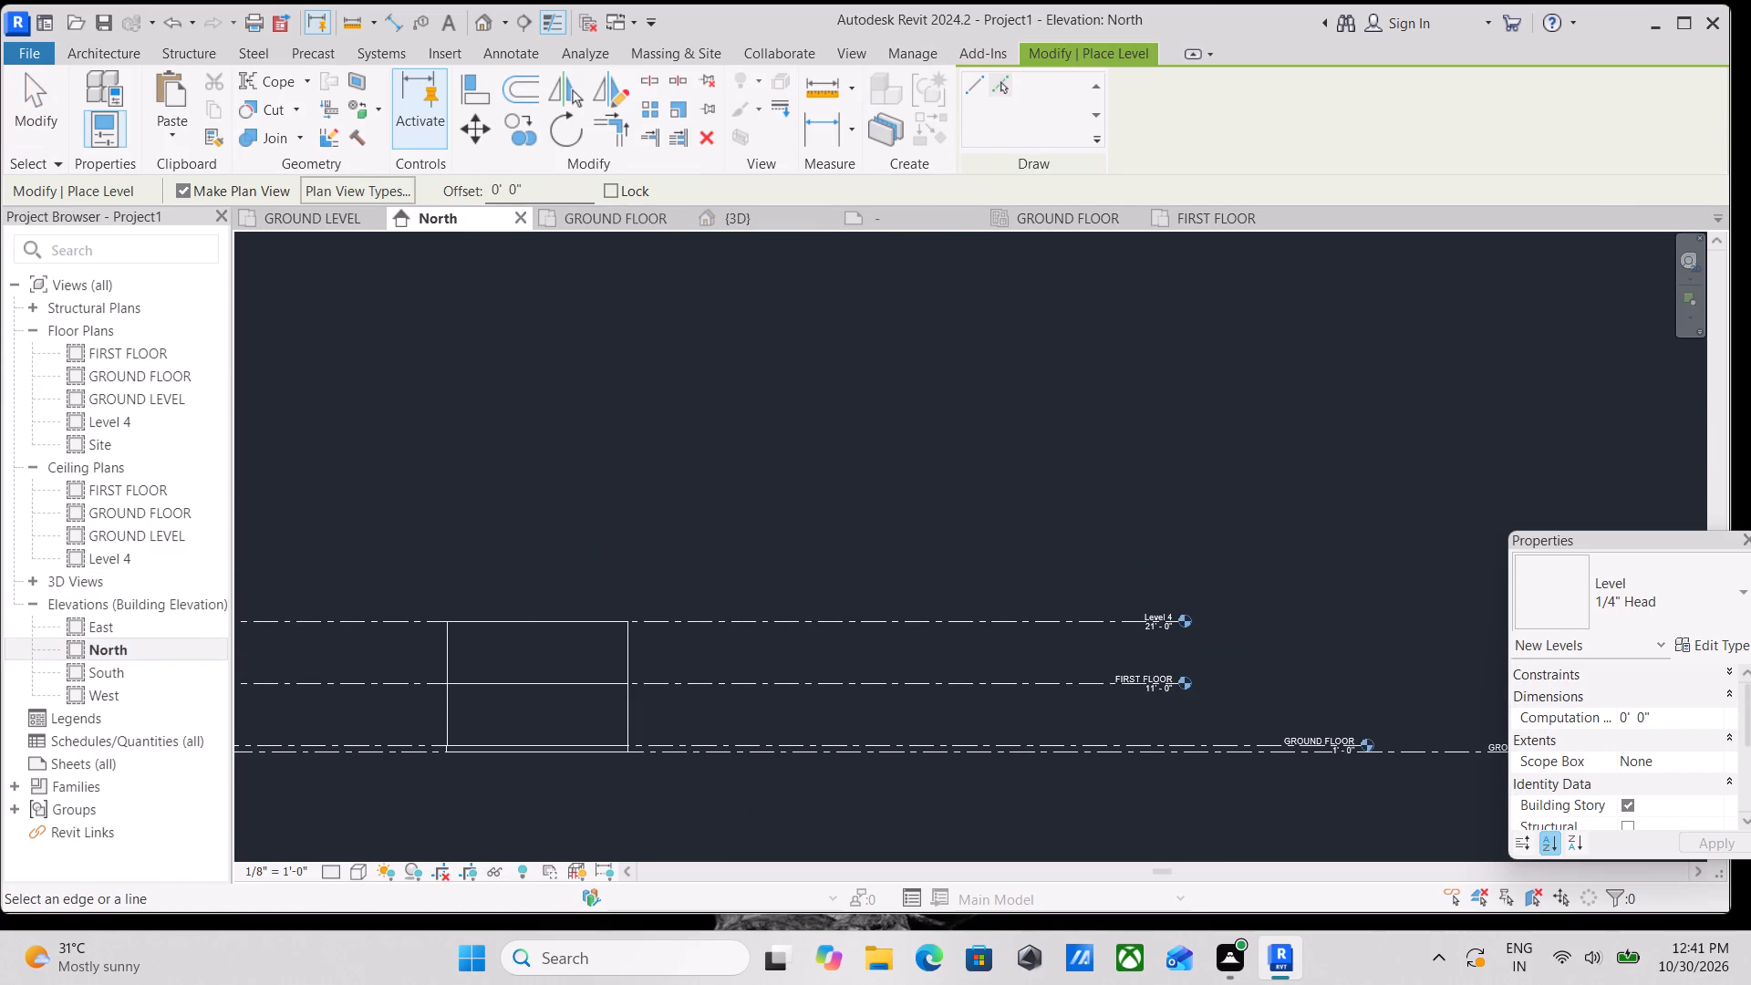
drag(560, 197, 443, 199)
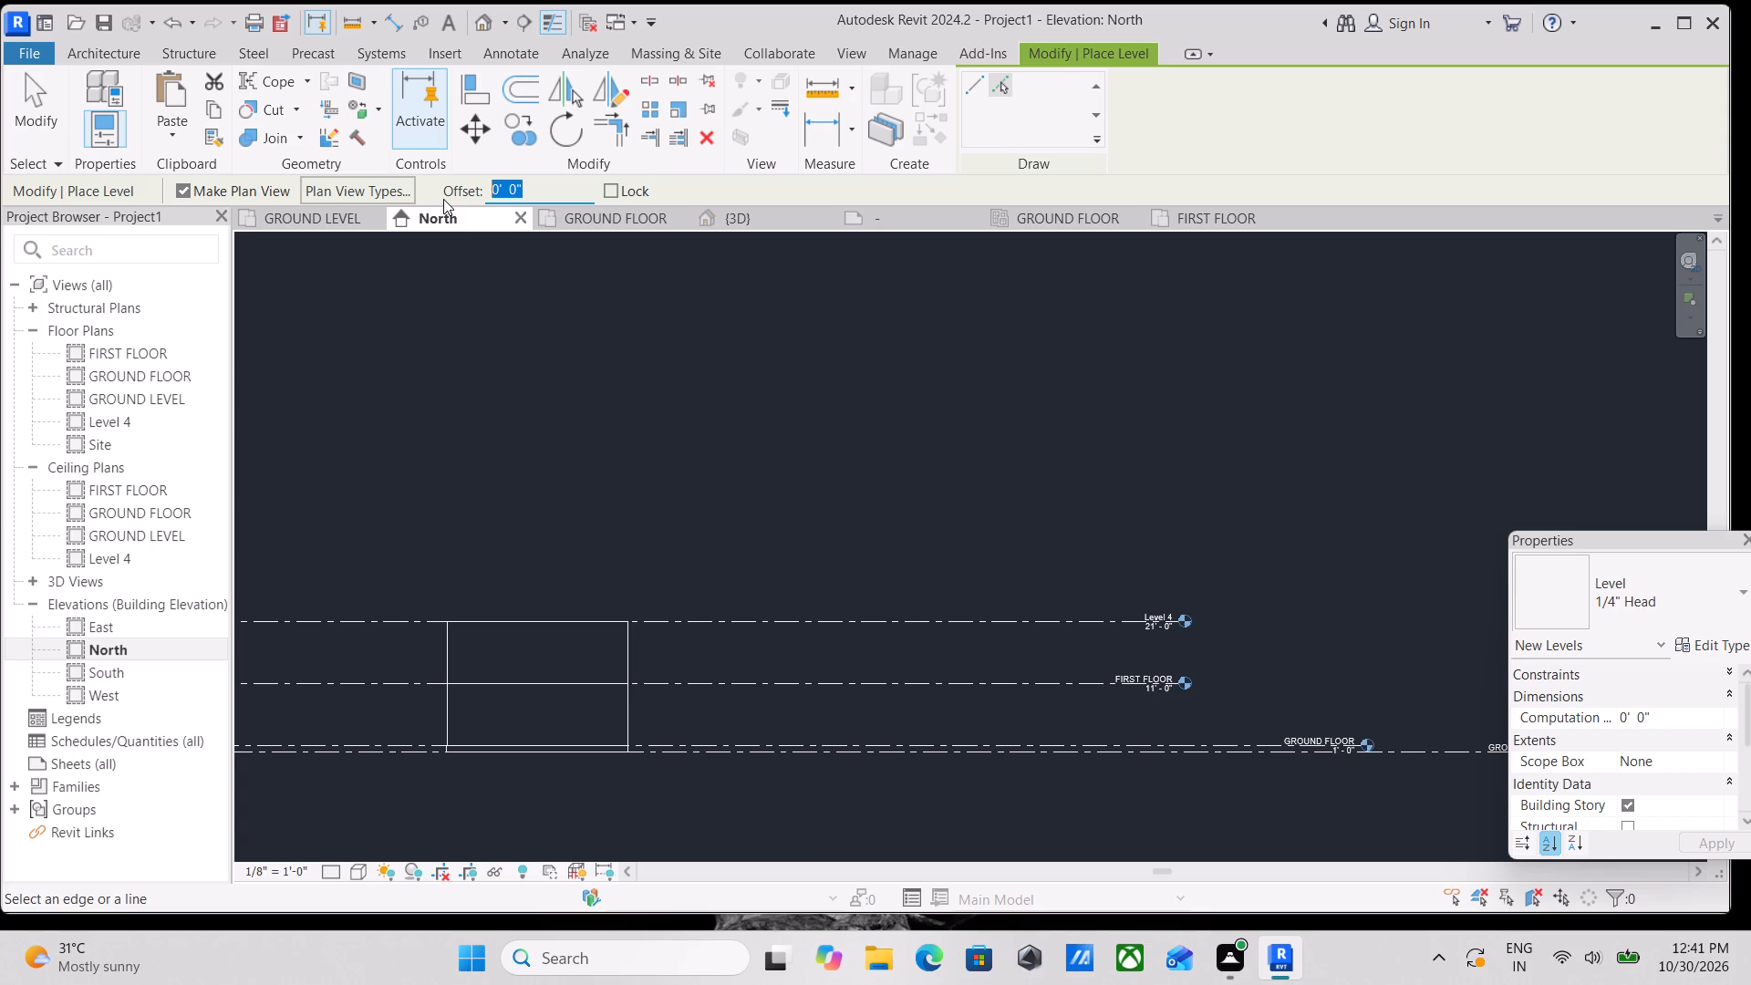
text(7')
key(Return)
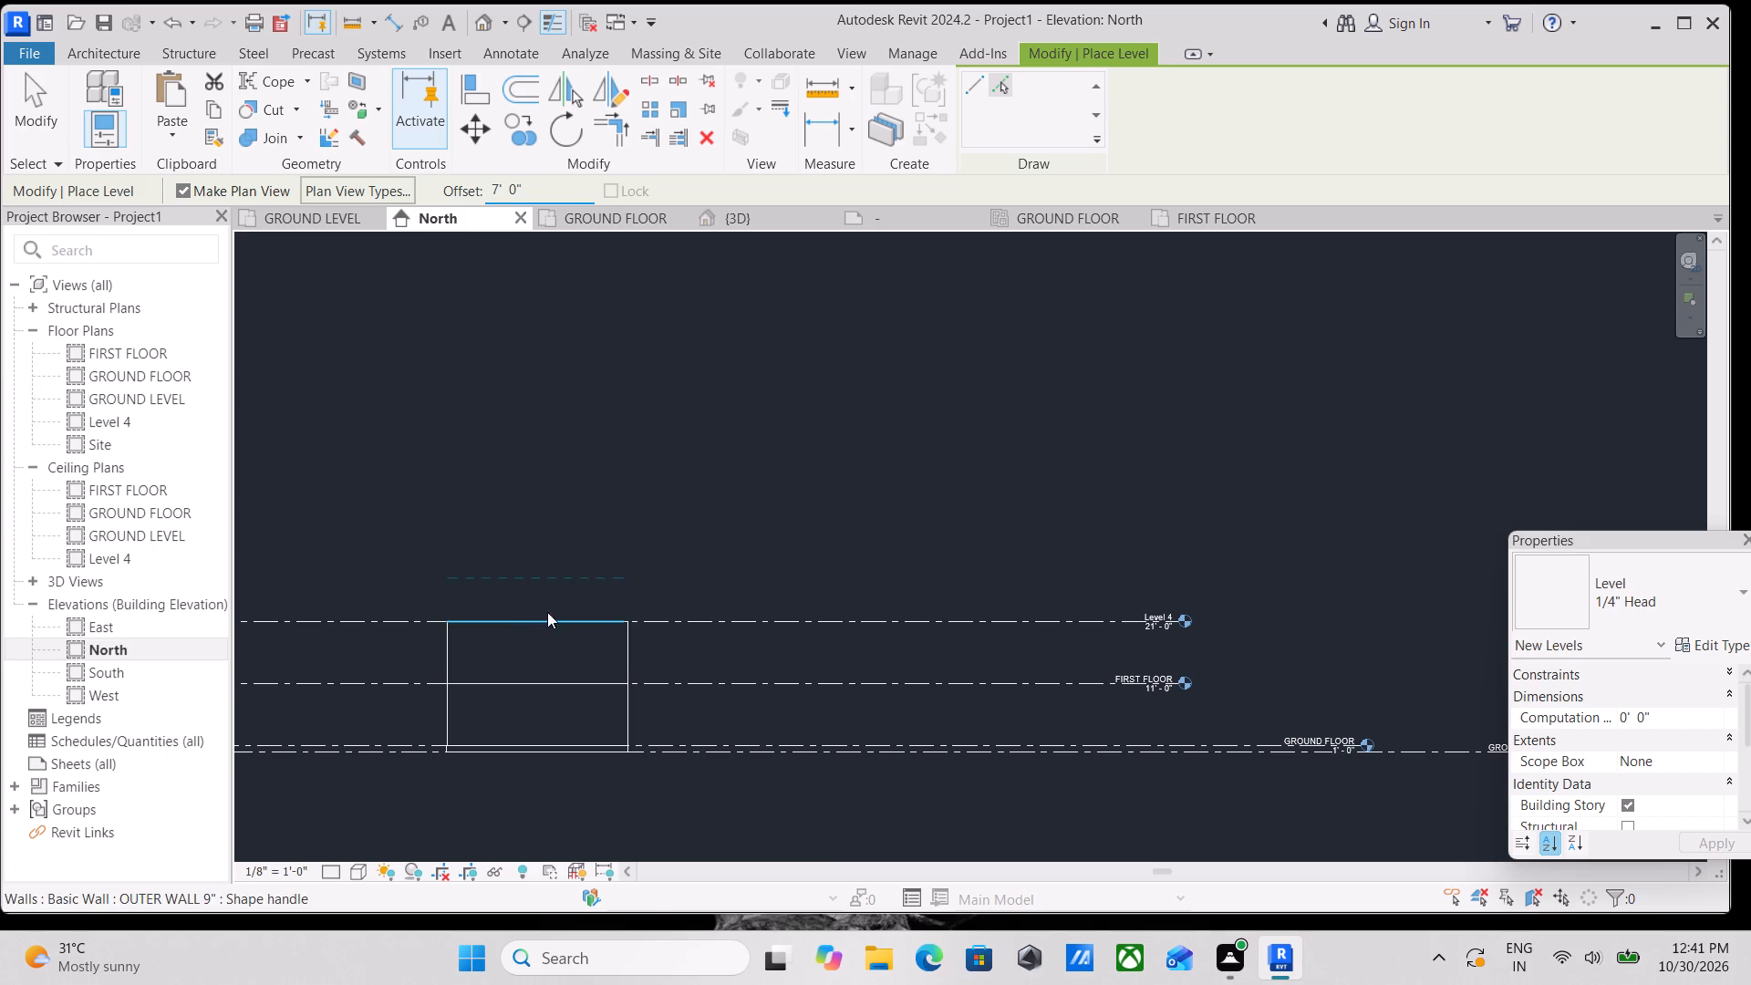
middle_drag(604, 539, 871, 477)
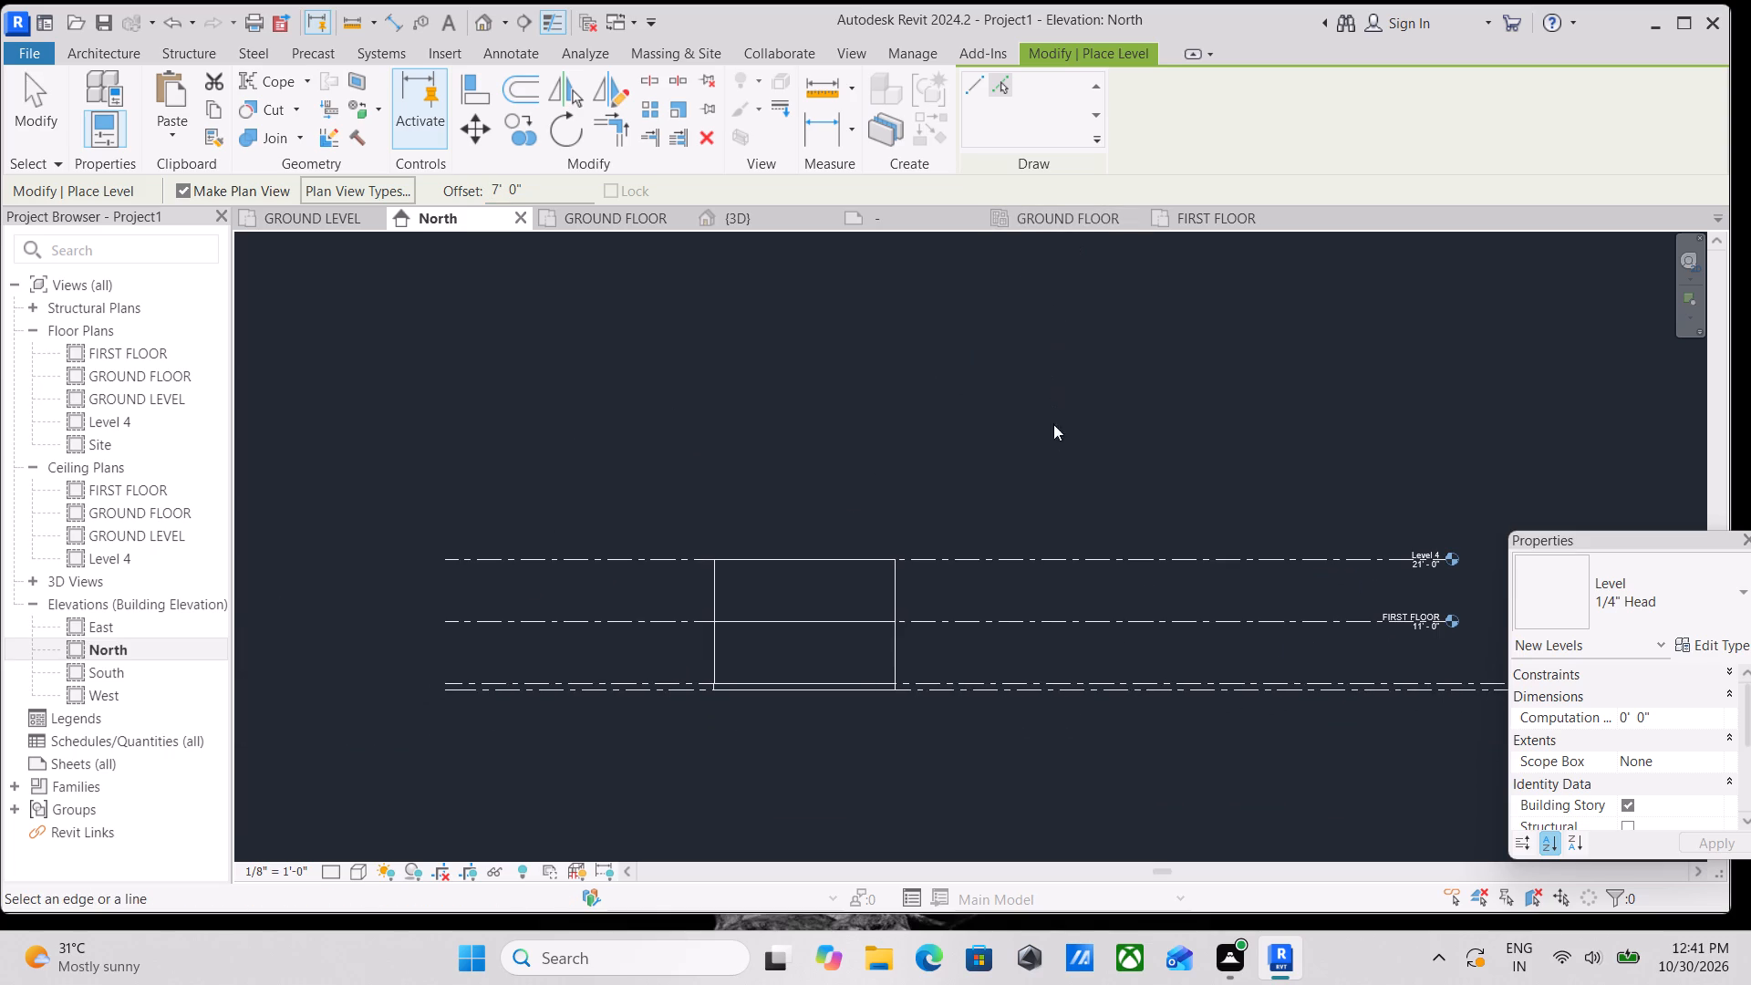
click(1065, 559)
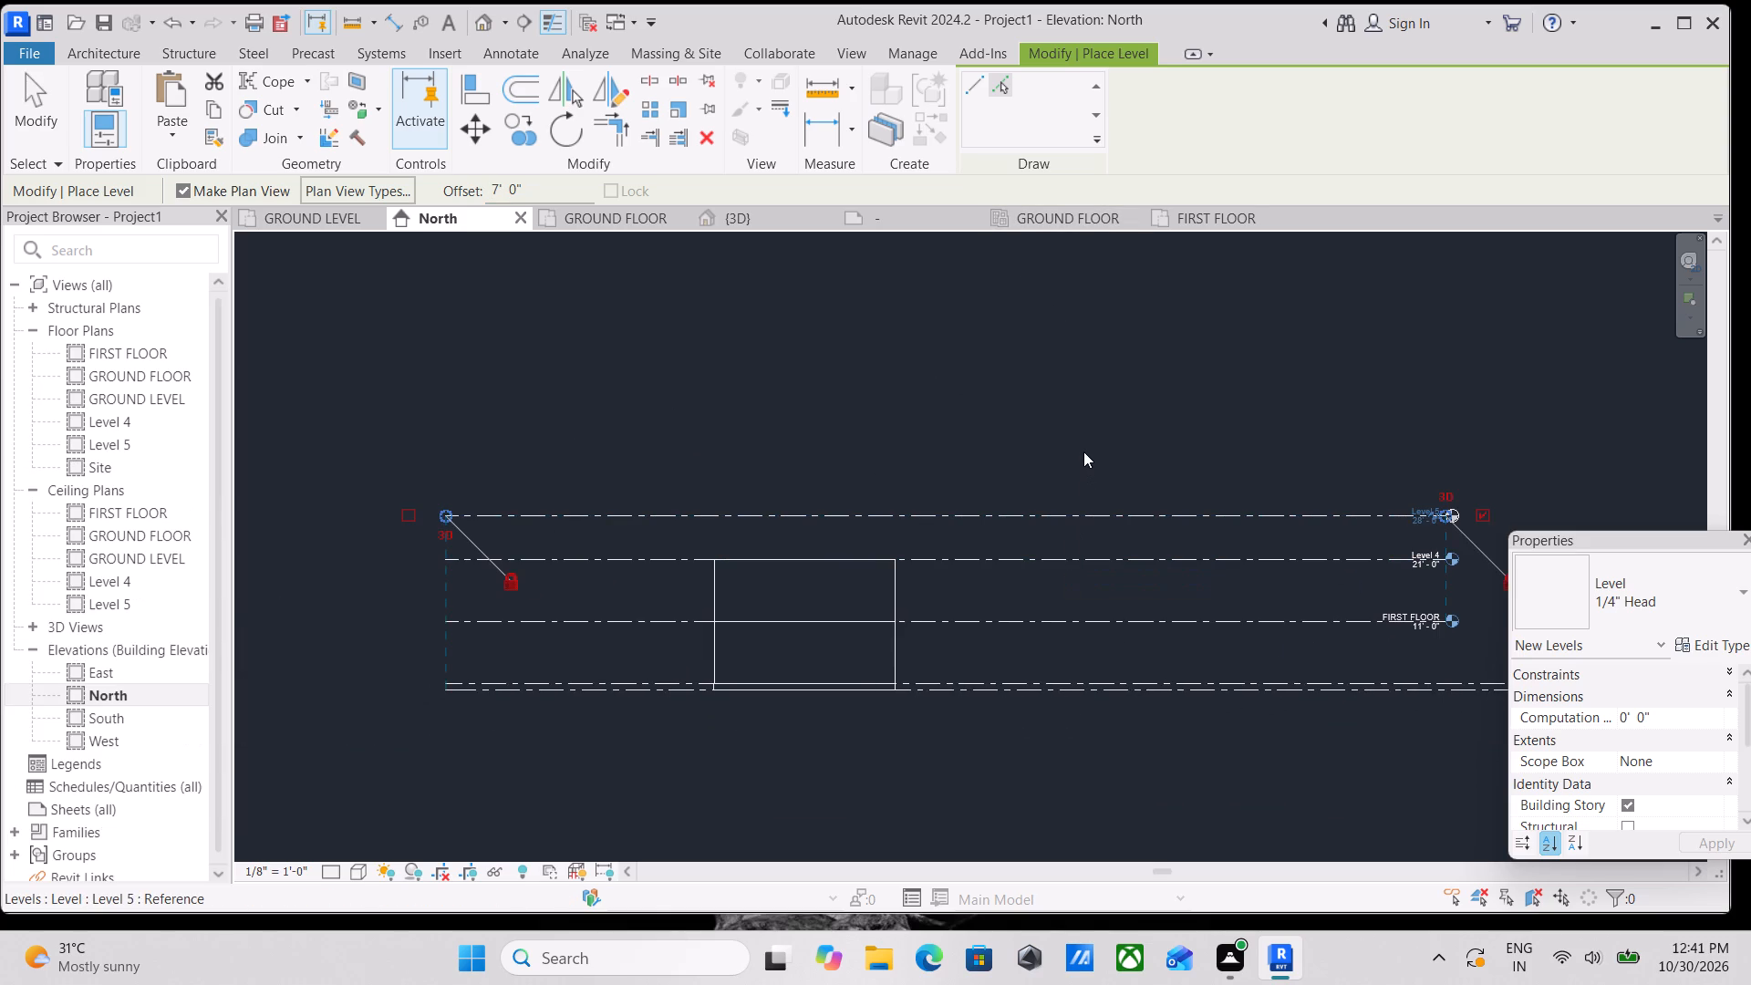
key(Escape)
In the 3D view, rename the level above Level 4 as HEAD ROOM and rename its corresponding views too.
scroll(1081, 445, down, 3)
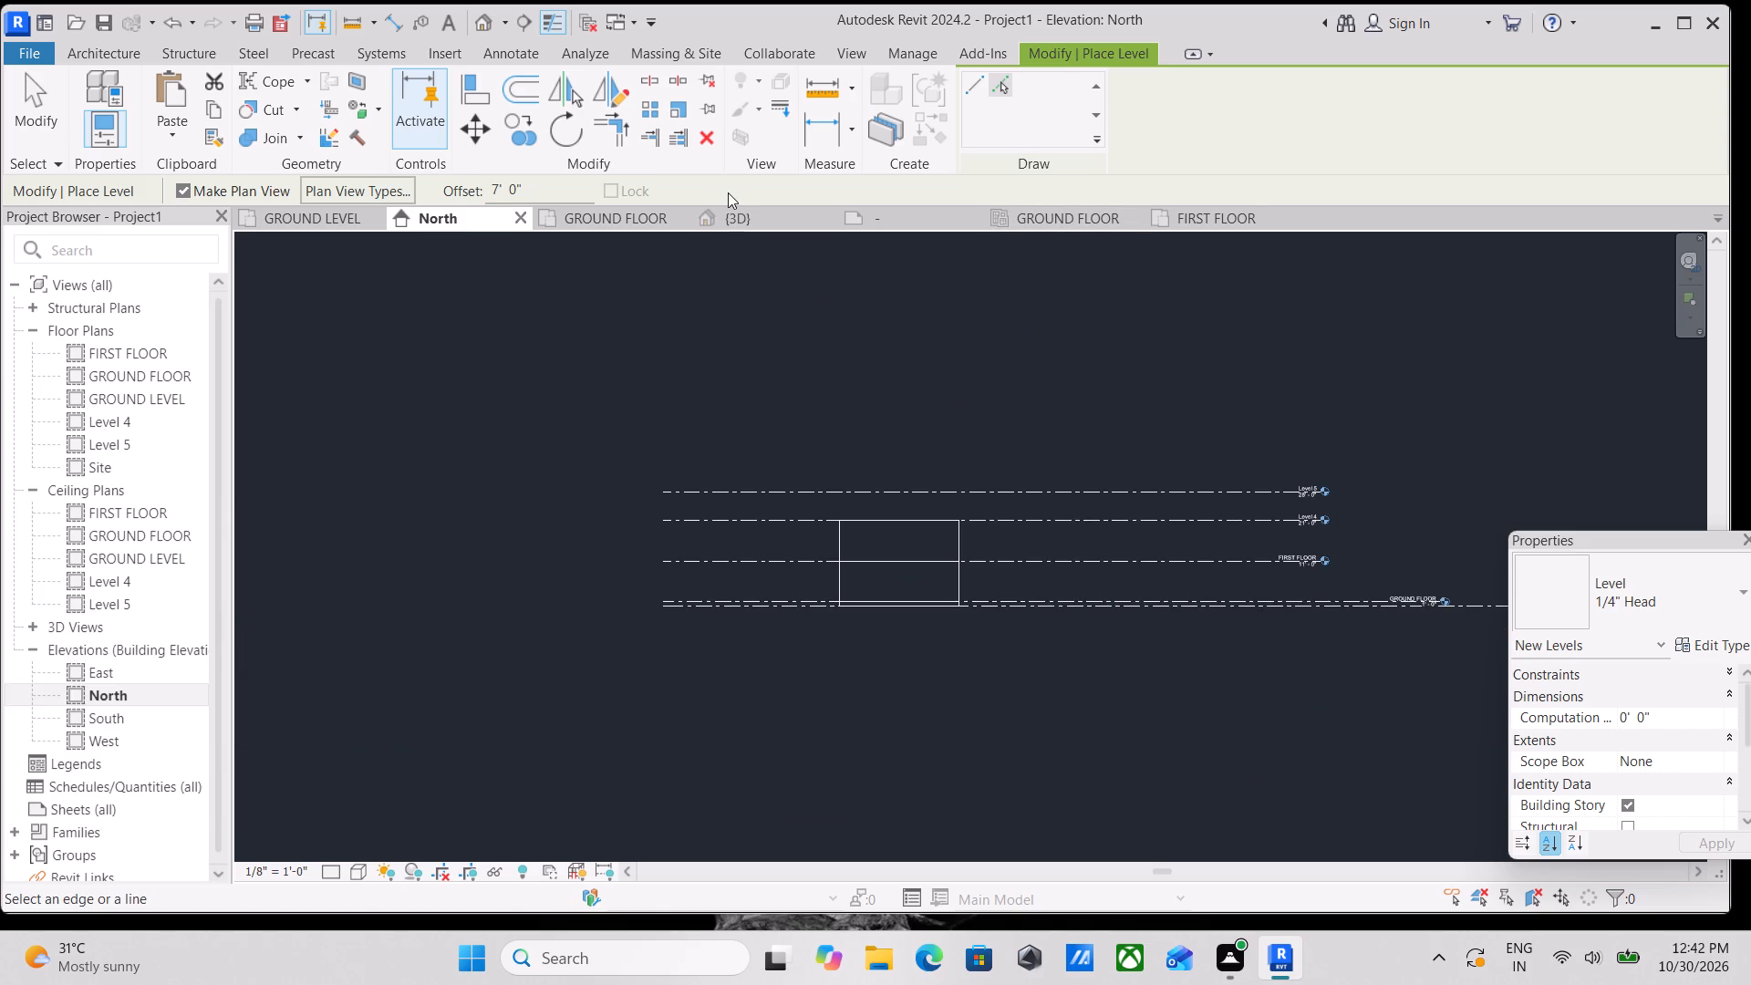
click(754, 214)
scroll(886, 493, down, 2)
middle_drag(886, 493, 936, 430)
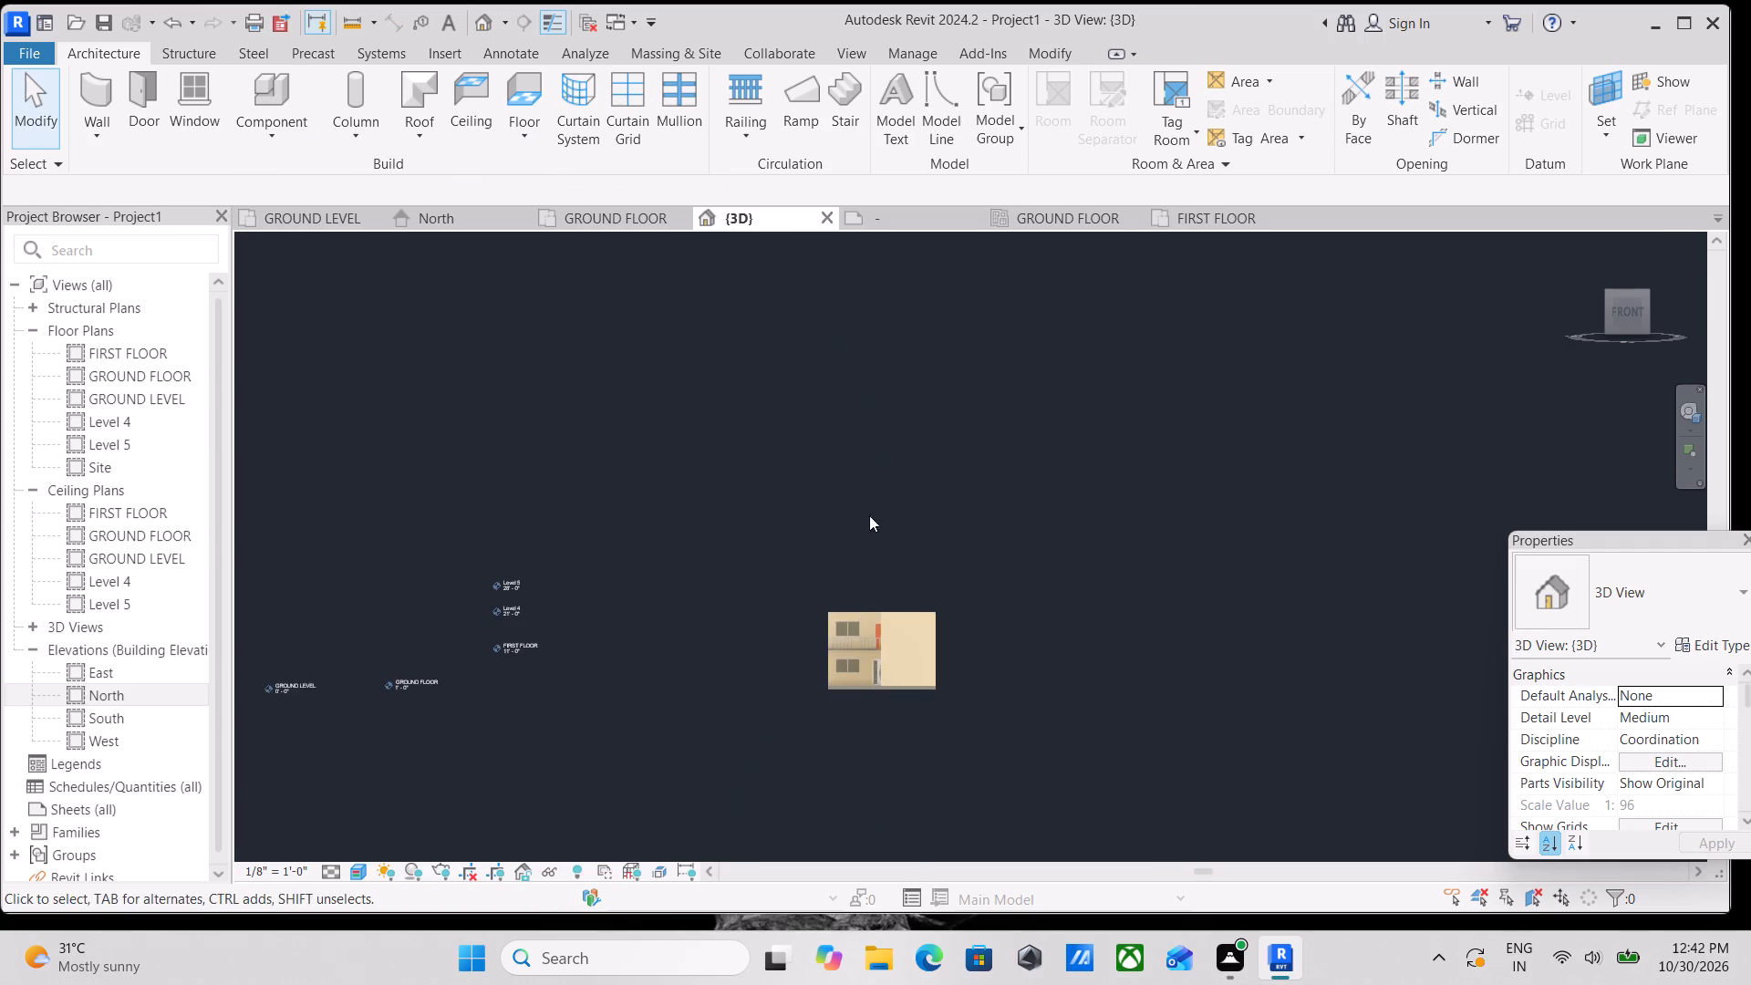
scroll(523, 591, up, 7)
key(Escape)
scroll(536, 520, up, 3)
key(Escape)
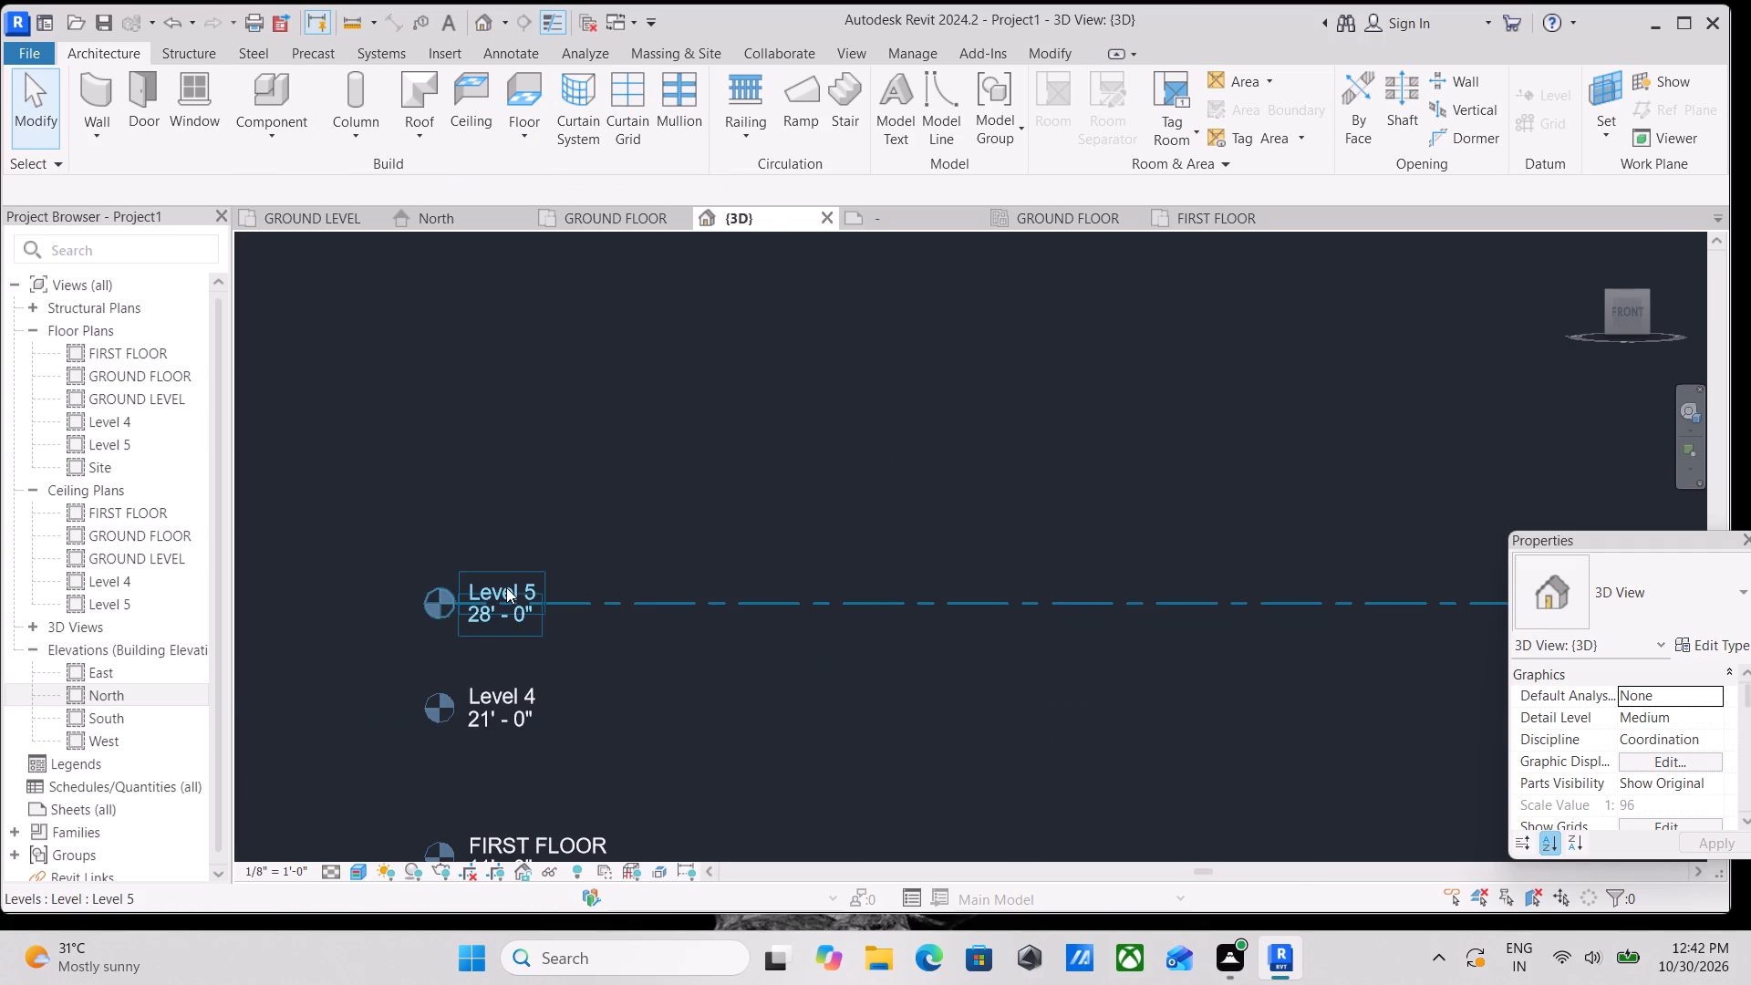
double_click(506, 587)
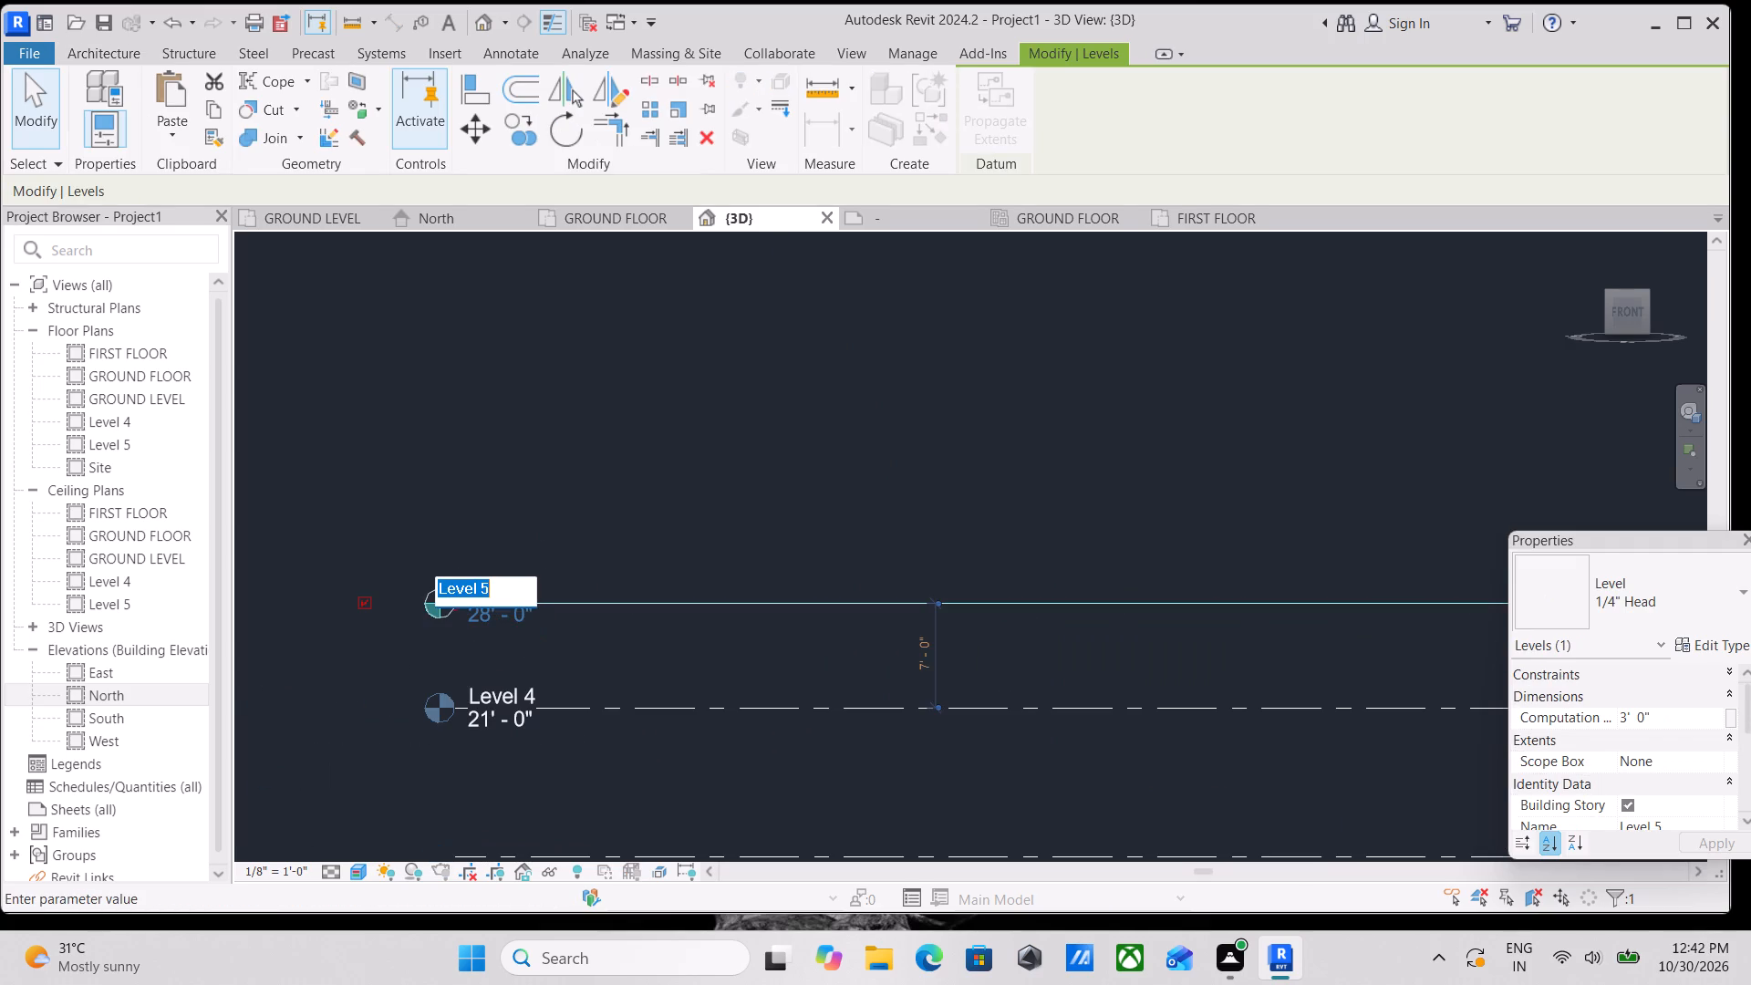
key(h)
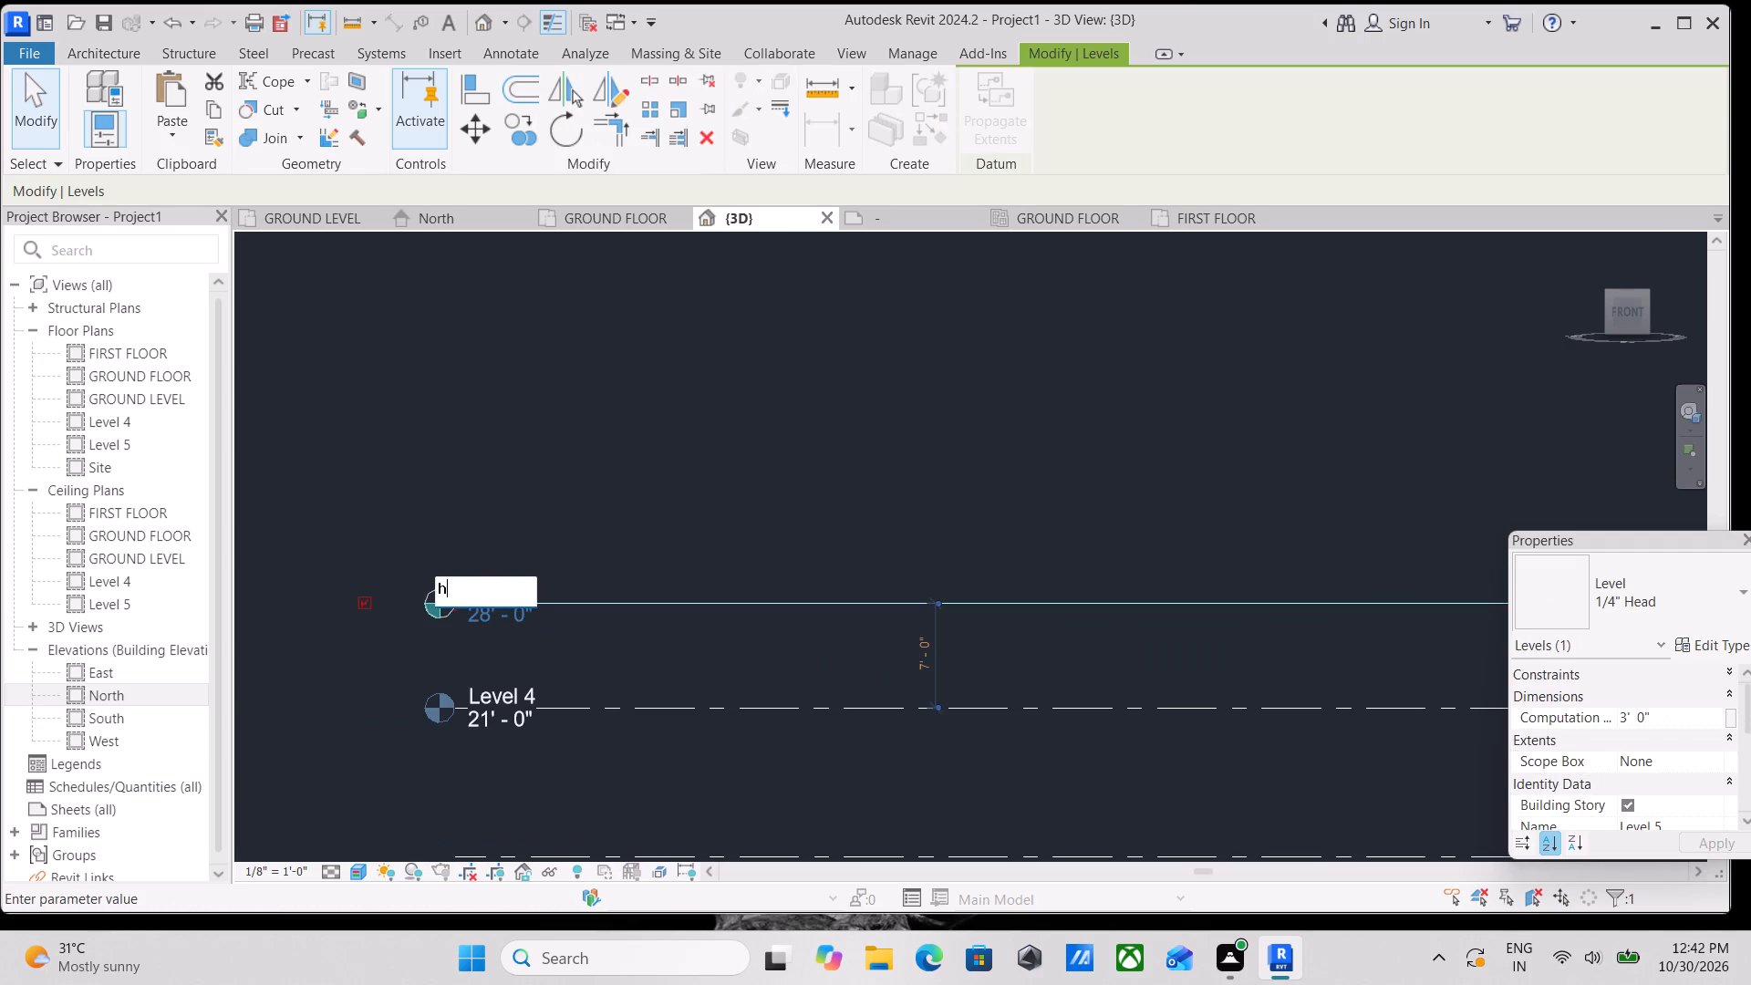
text(ear)
key(BackSpace)
key(d)
key(r)
key(BackSpace)
key(BackSpace)
key(BackSpace)
key(BackSpace)
key(BackSpace)
text(HE)
text(AD)
key(space)
text(ROOM)
key(Return)
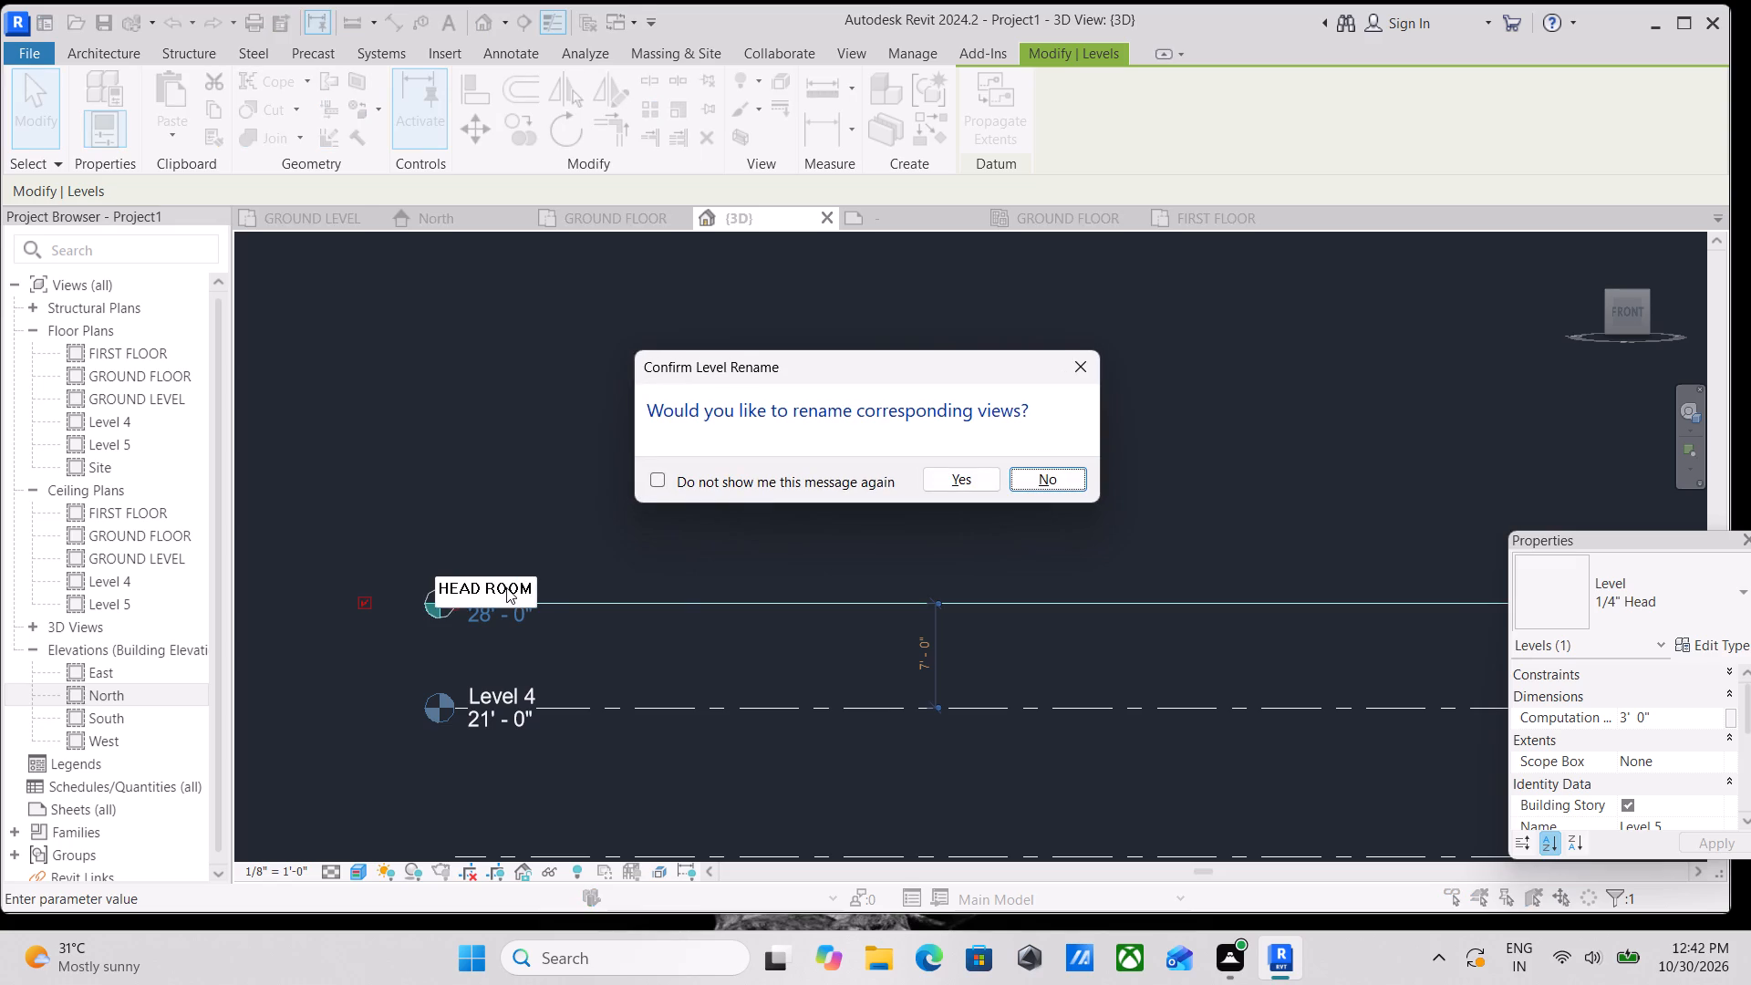
click(943, 482)
Examine the building and the stacked level lines in 3D, from angled views and straight from the front.
scroll(943, 482, down, 2)
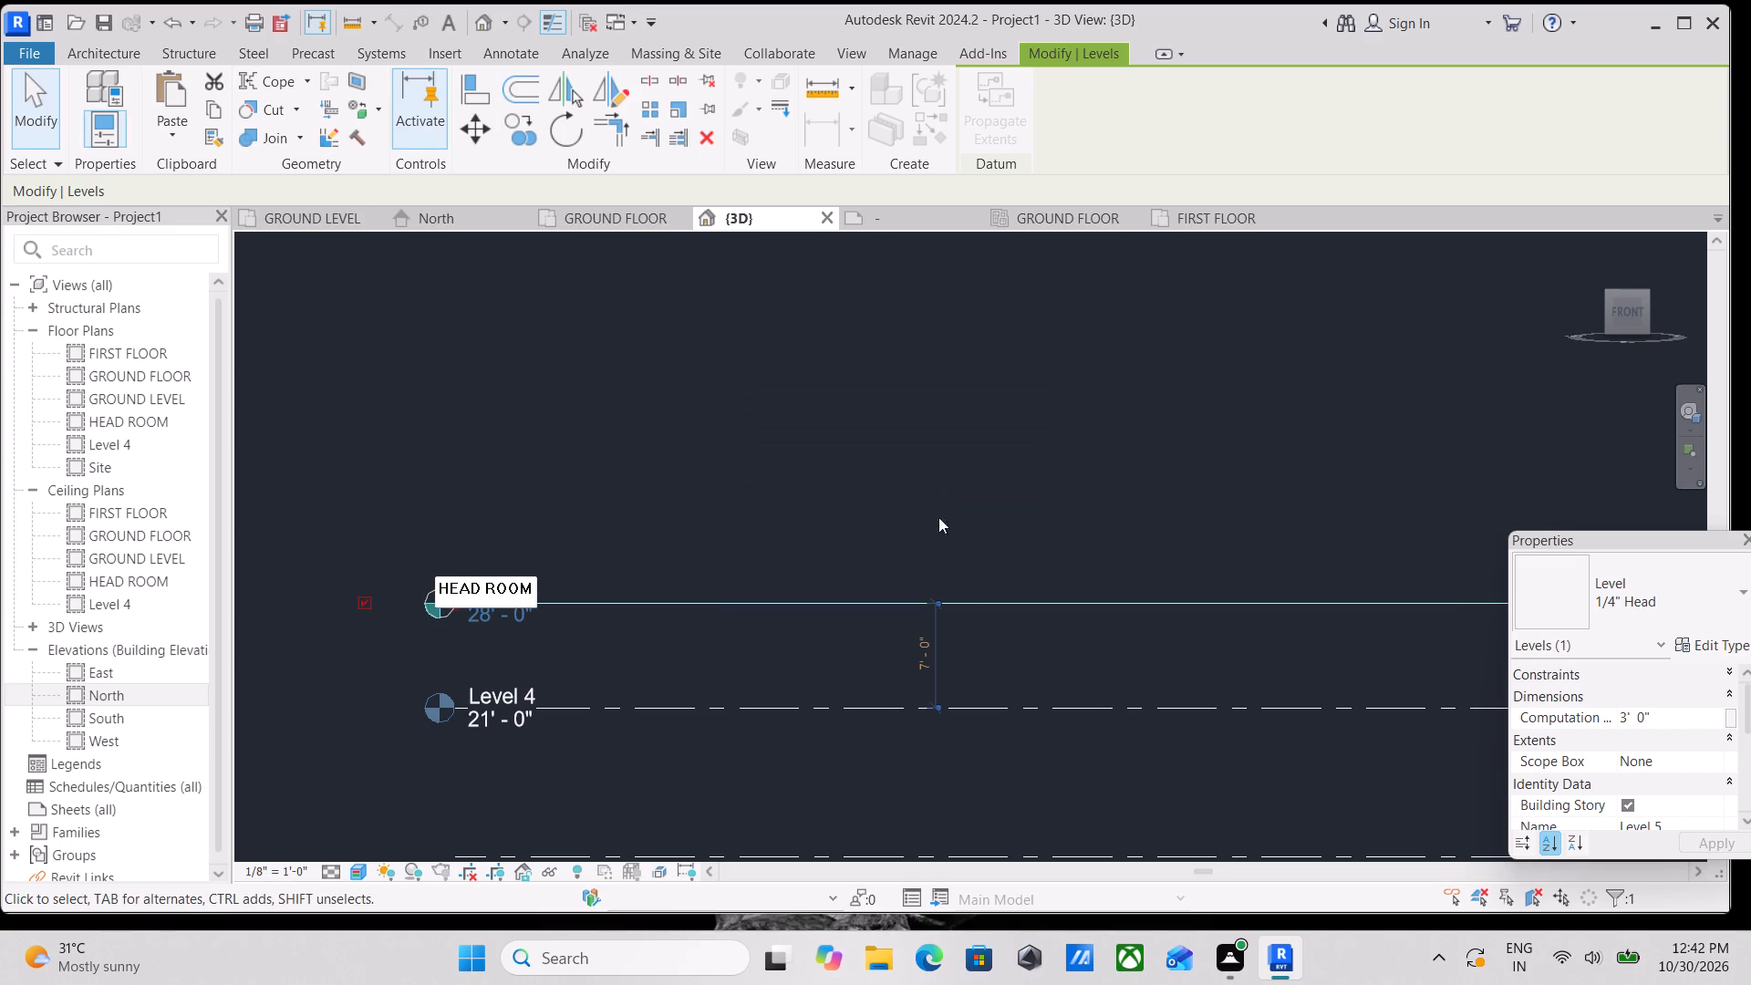
scroll(909, 566, down, 5)
shift+middle_drag(910, 611, 930, 761)
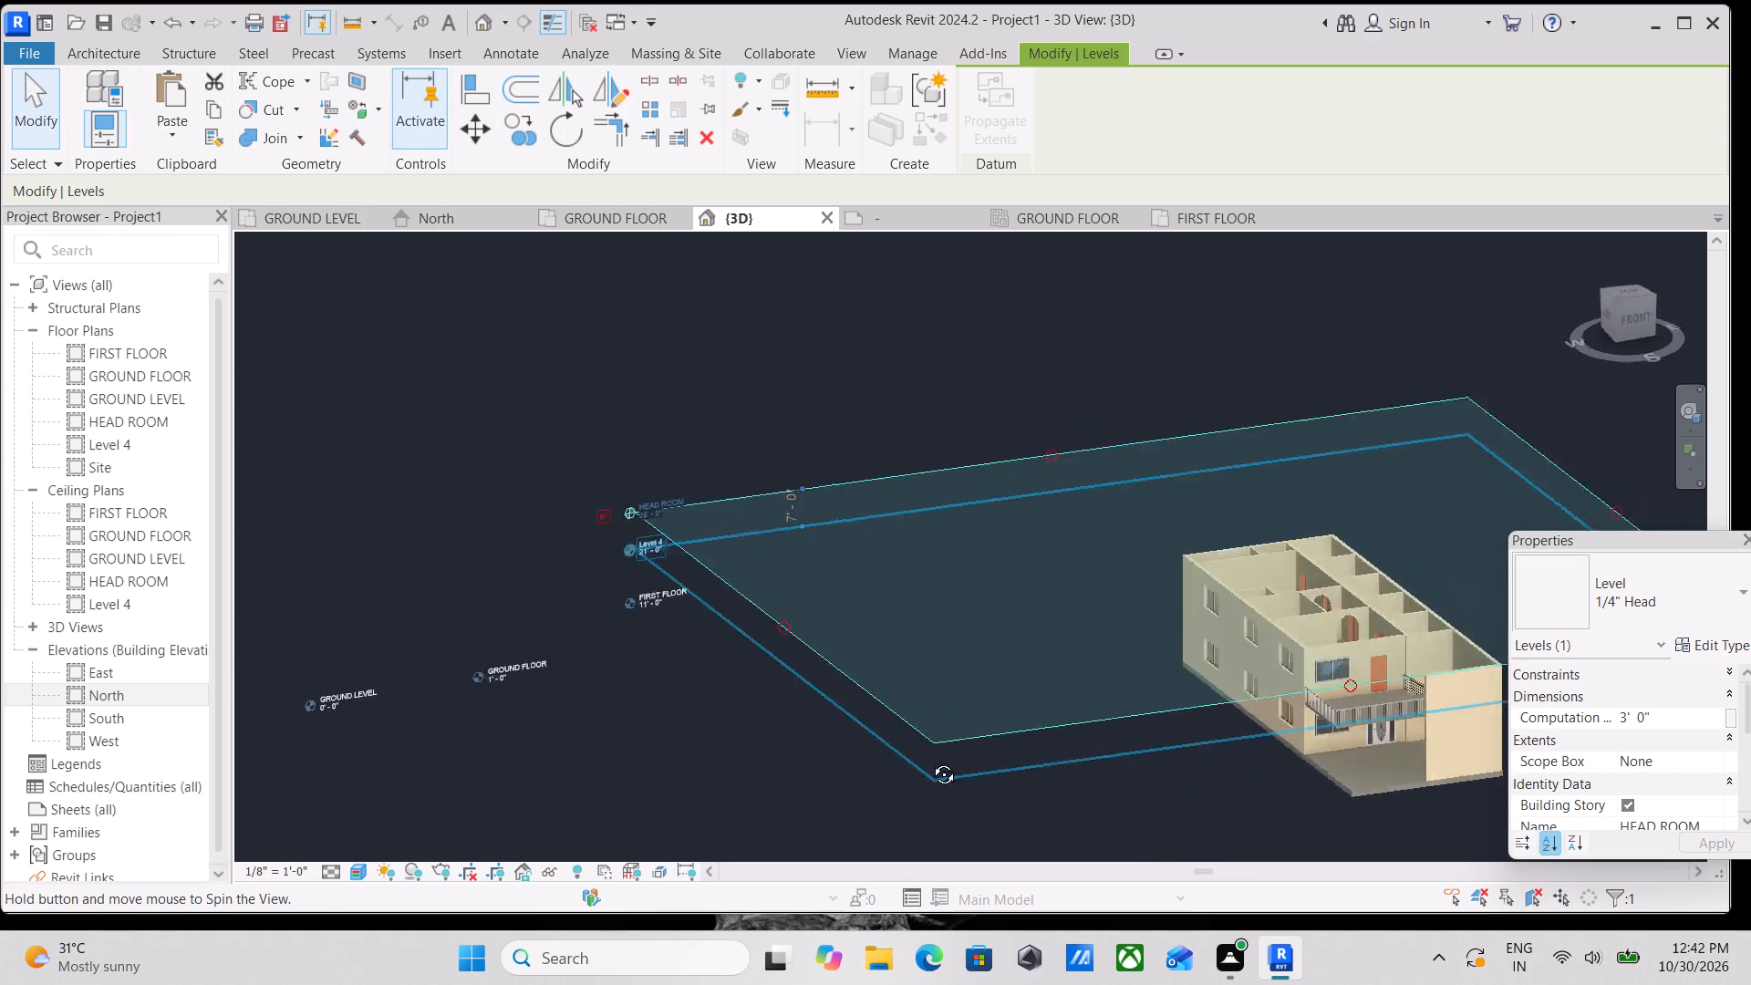
shift+middle_drag(930, 761, 855, 761)
key(Escape)
scroll(958, 717, down, 1)
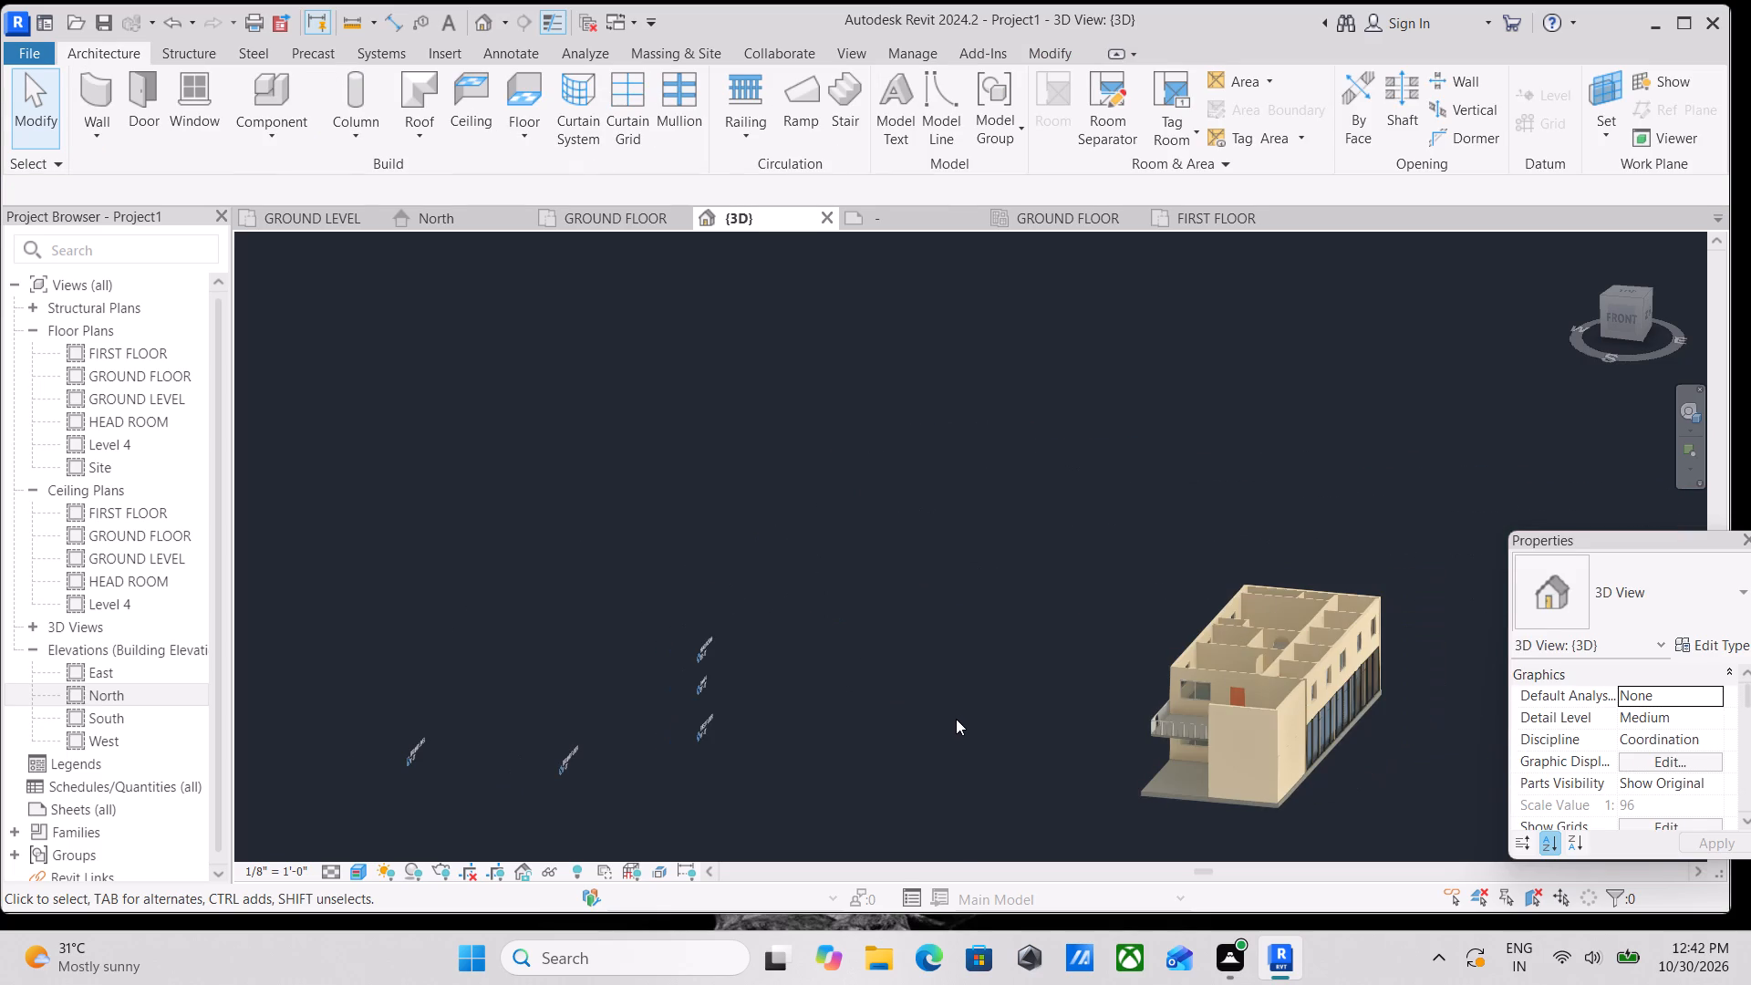
shift+middle_drag(957, 721, 1070, 520)
shift+middle_drag(1016, 573, 943, 628)
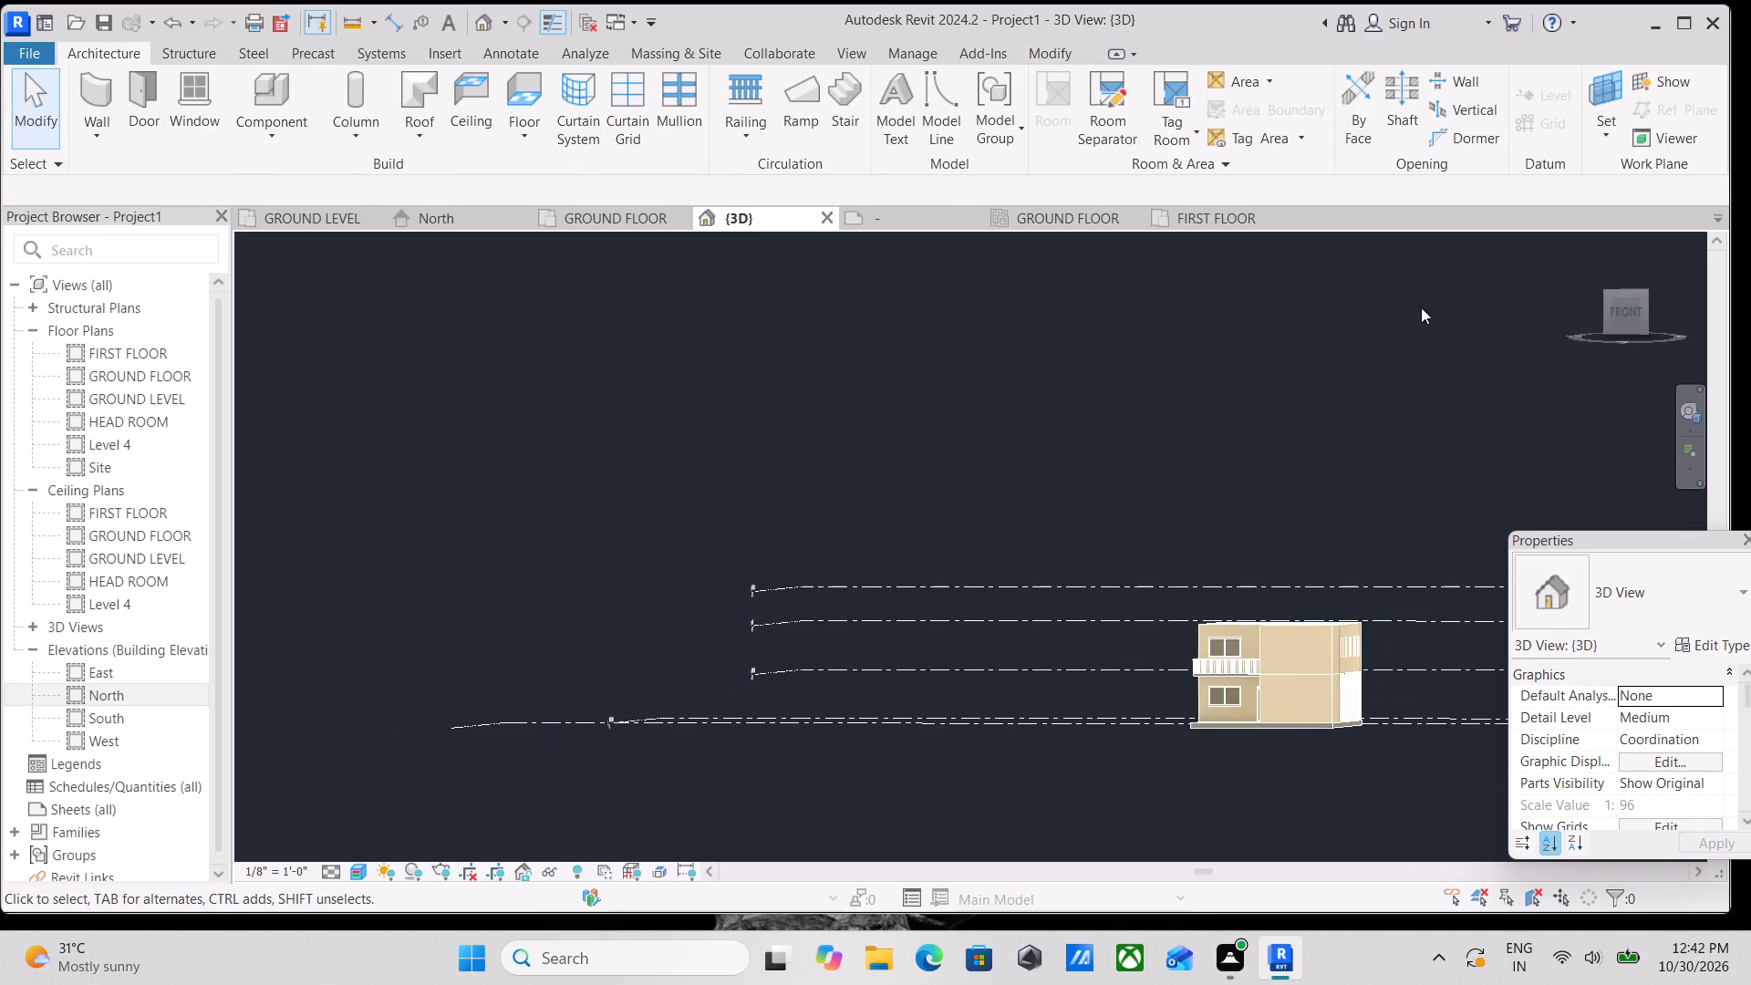
click(1616, 316)
scroll(1194, 677, up, 2)
middle_drag(1194, 677, 1093, 681)
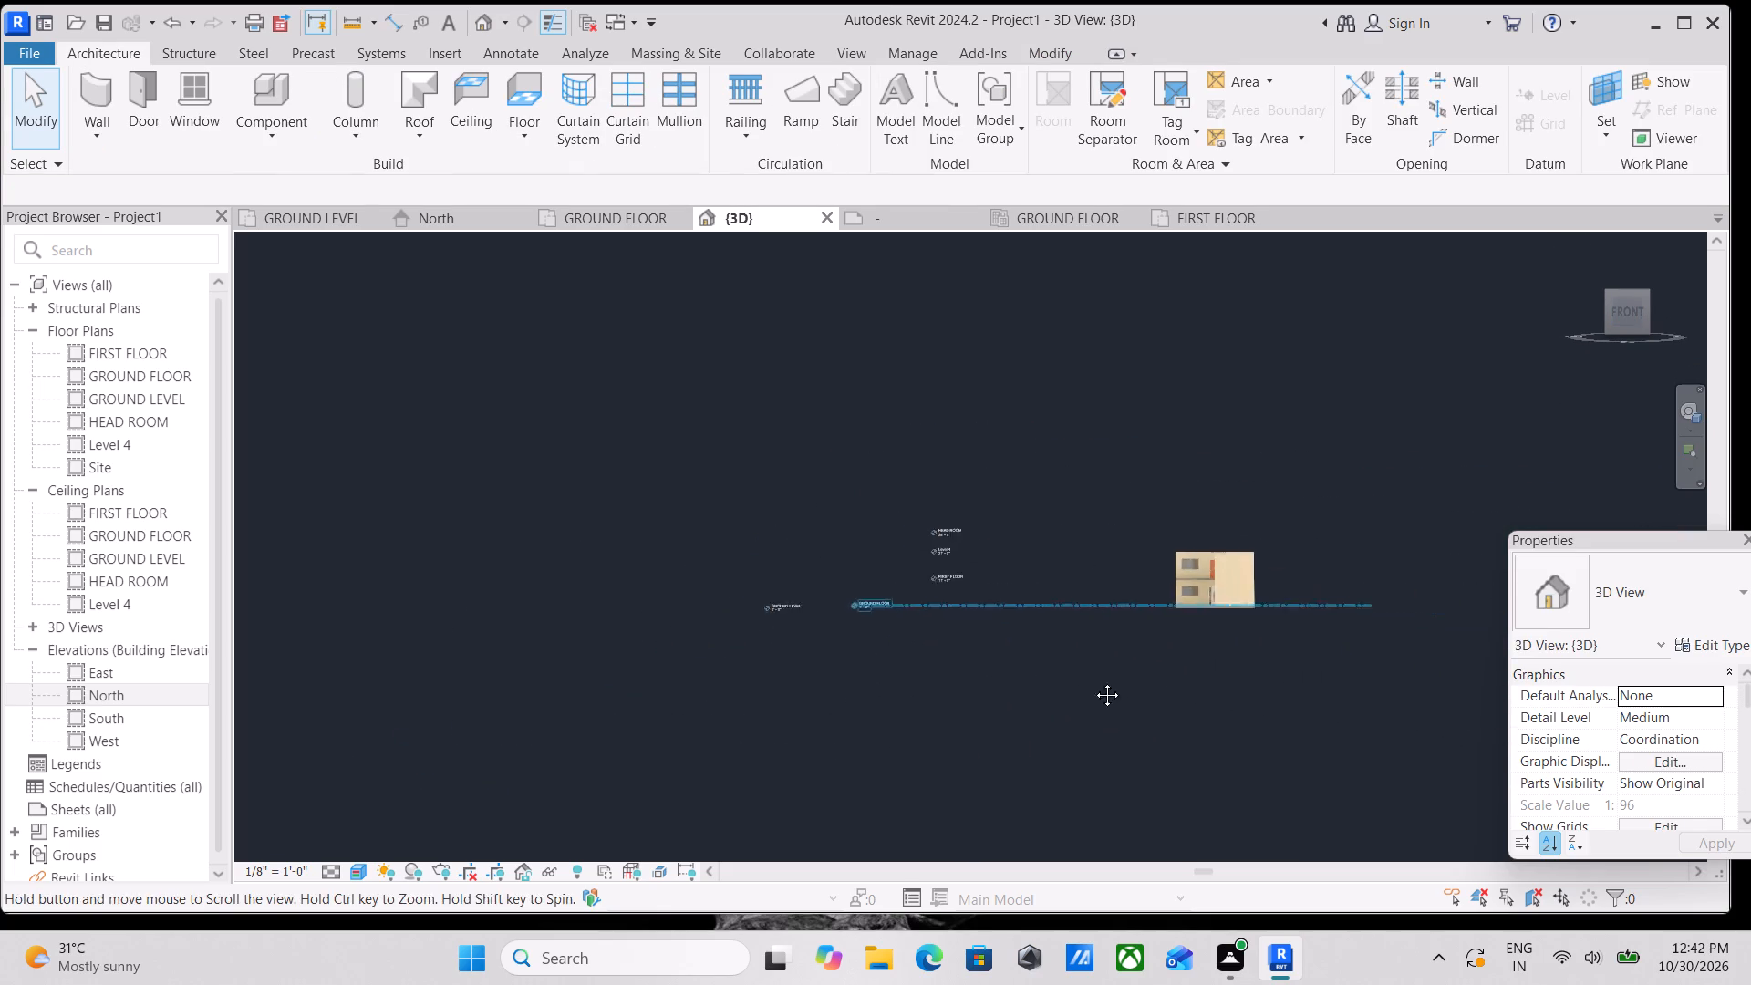
middle_drag(1093, 681, 798, 703)
scroll(861, 628, up, 4)
middle_drag(874, 625, 341, 656)
middle_drag(429, 658, 585, 806)
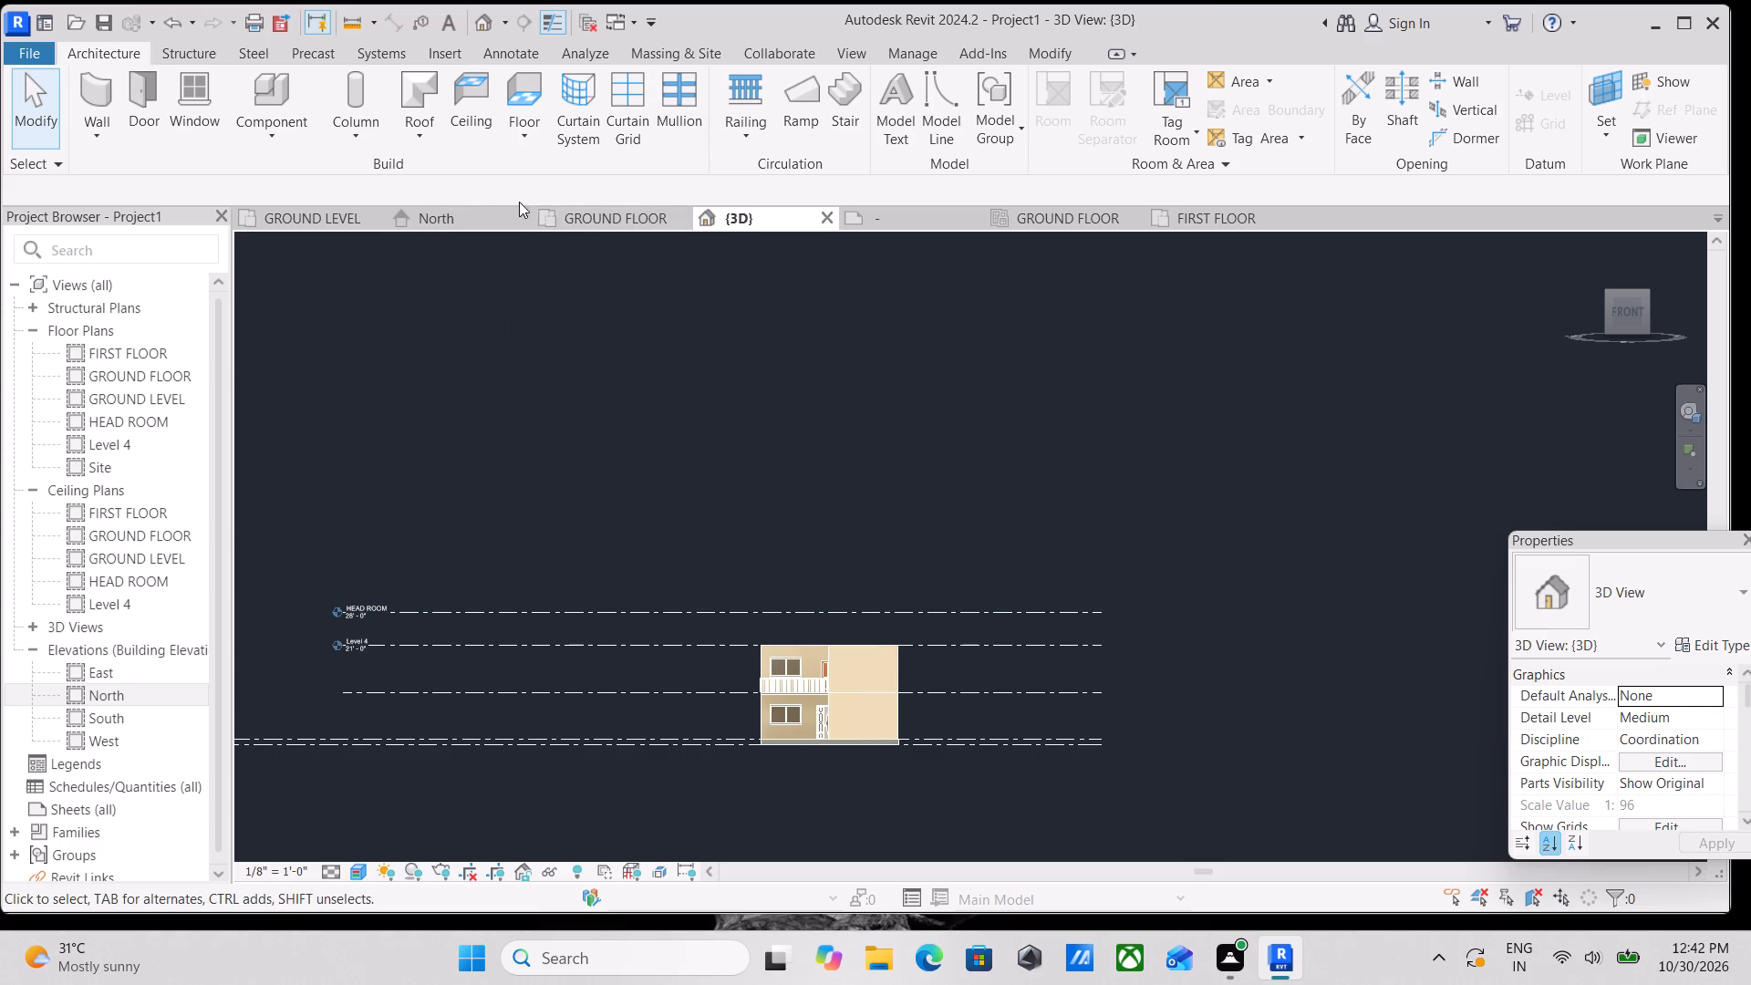
scroll(385, 602, up, 3)
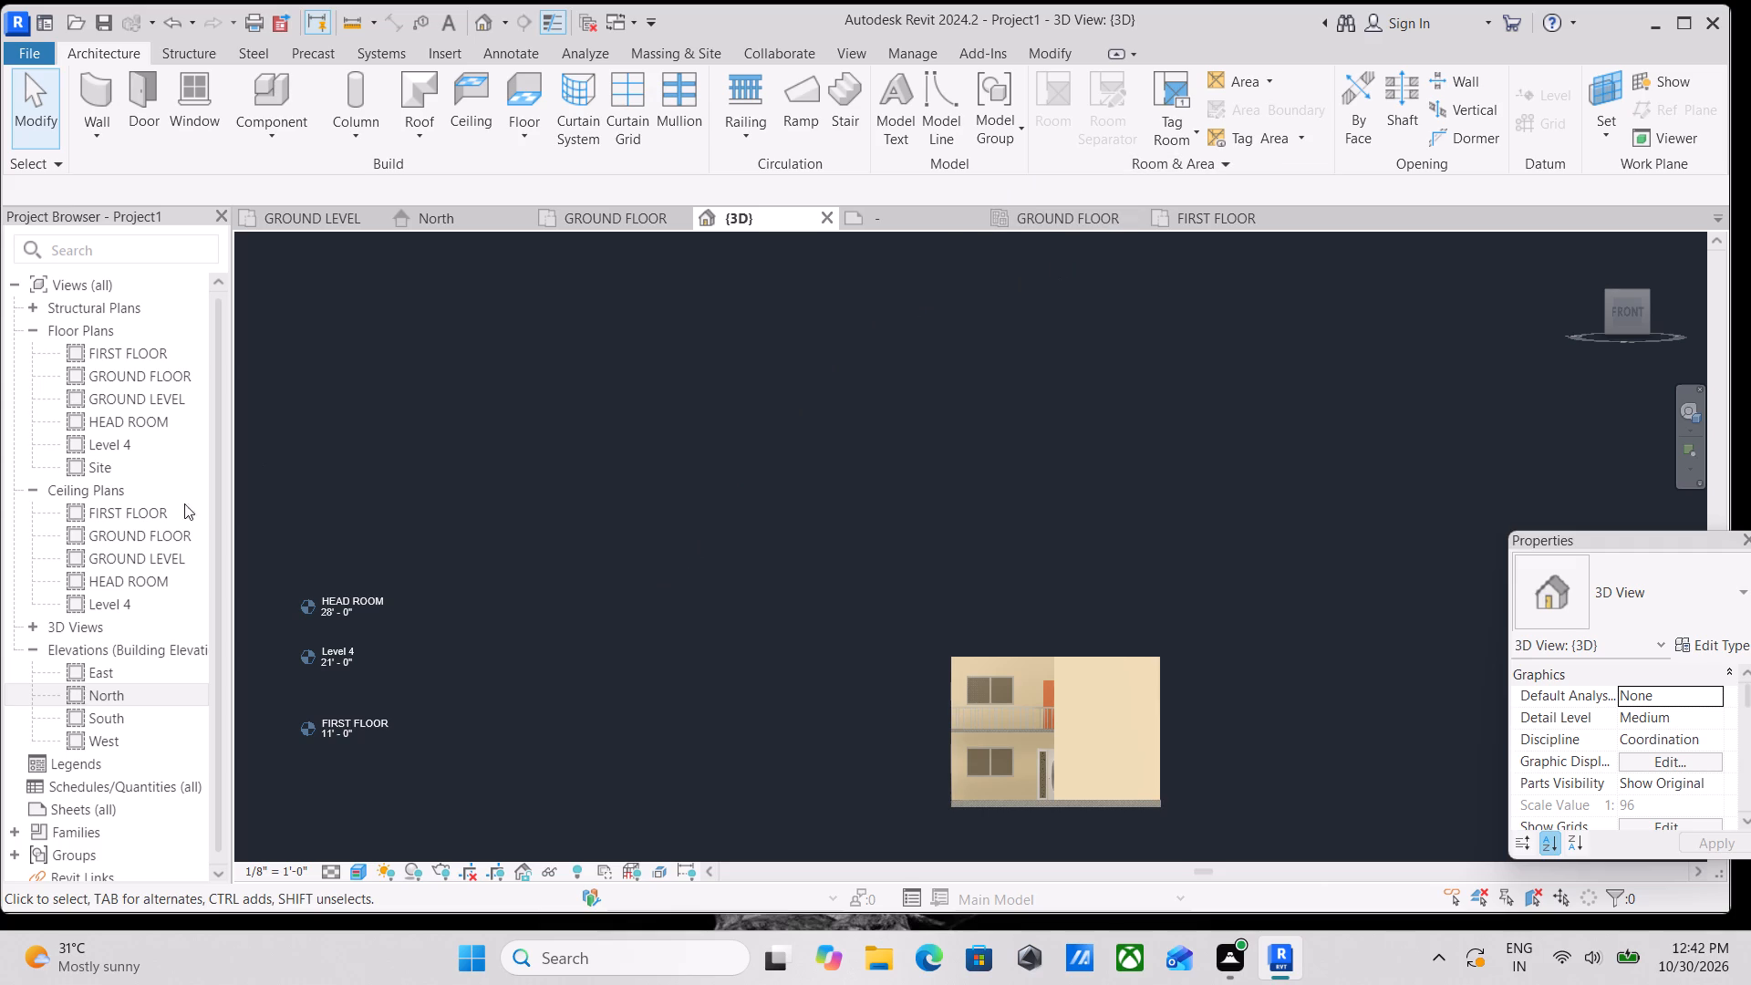
Open the Level 4 floor plan and set its underlay base level to FIRST FLOOR.
double_click(100, 435)
scroll(927, 803, up, 2)
middle_drag(930, 666, 736, 714)
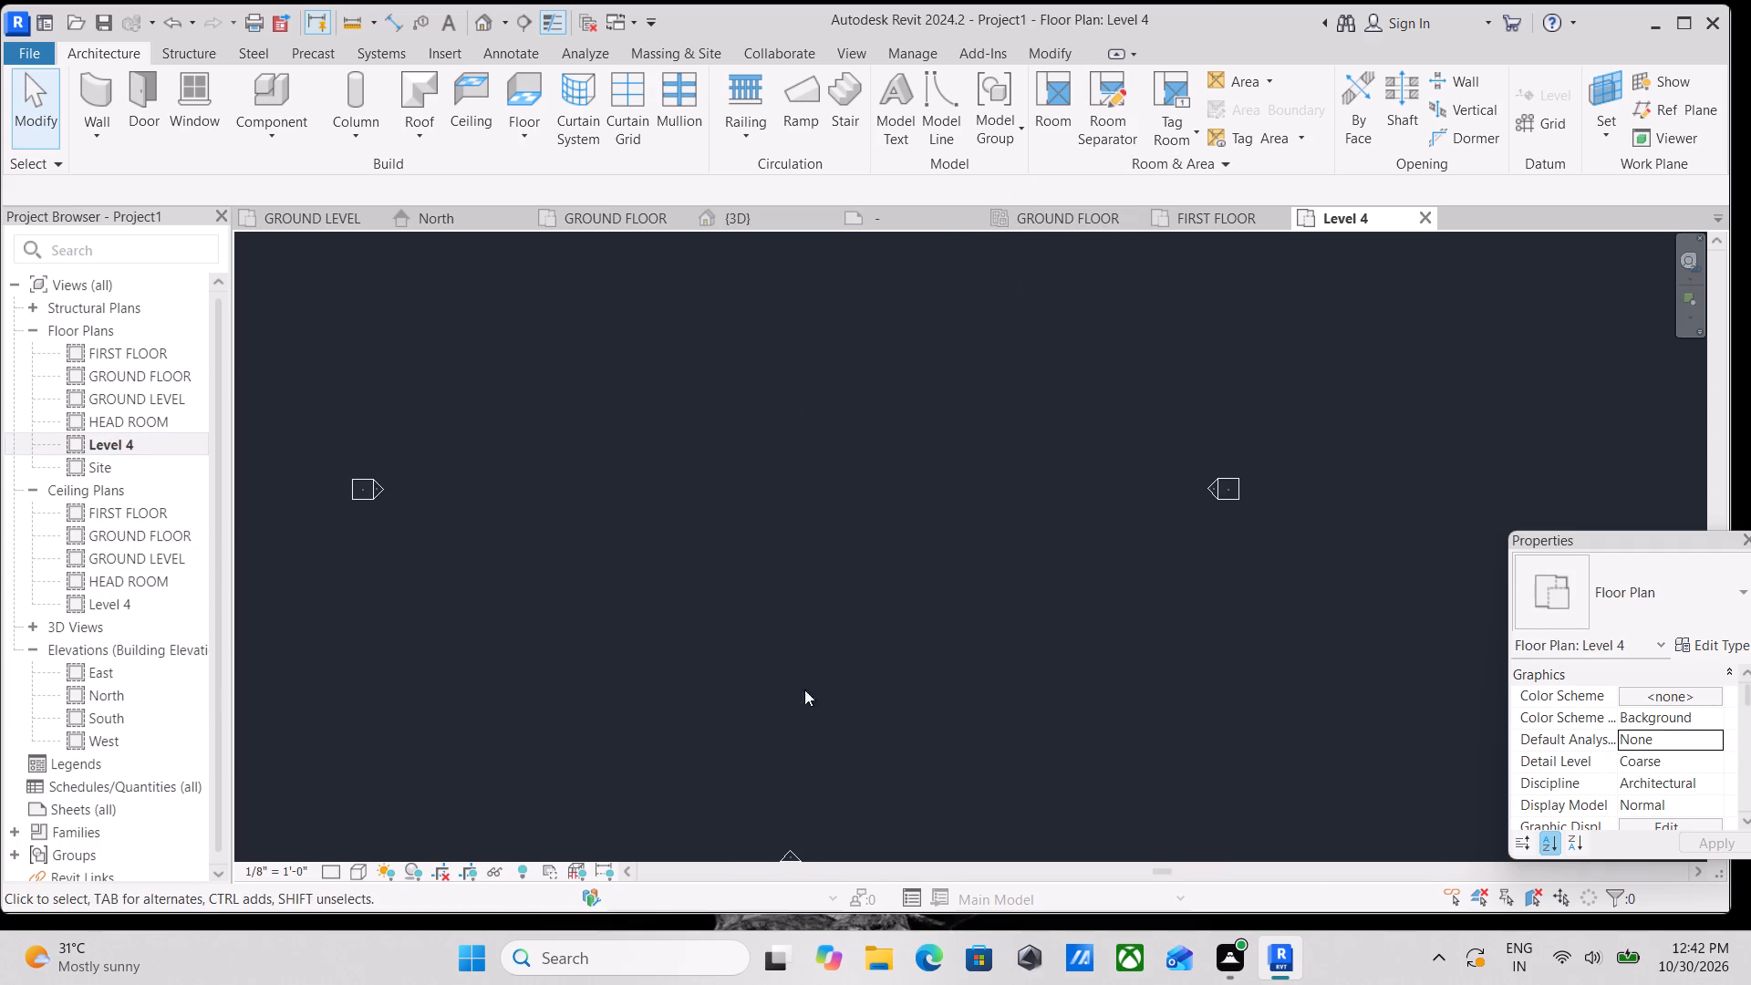
scroll(1655, 742, down, 5)
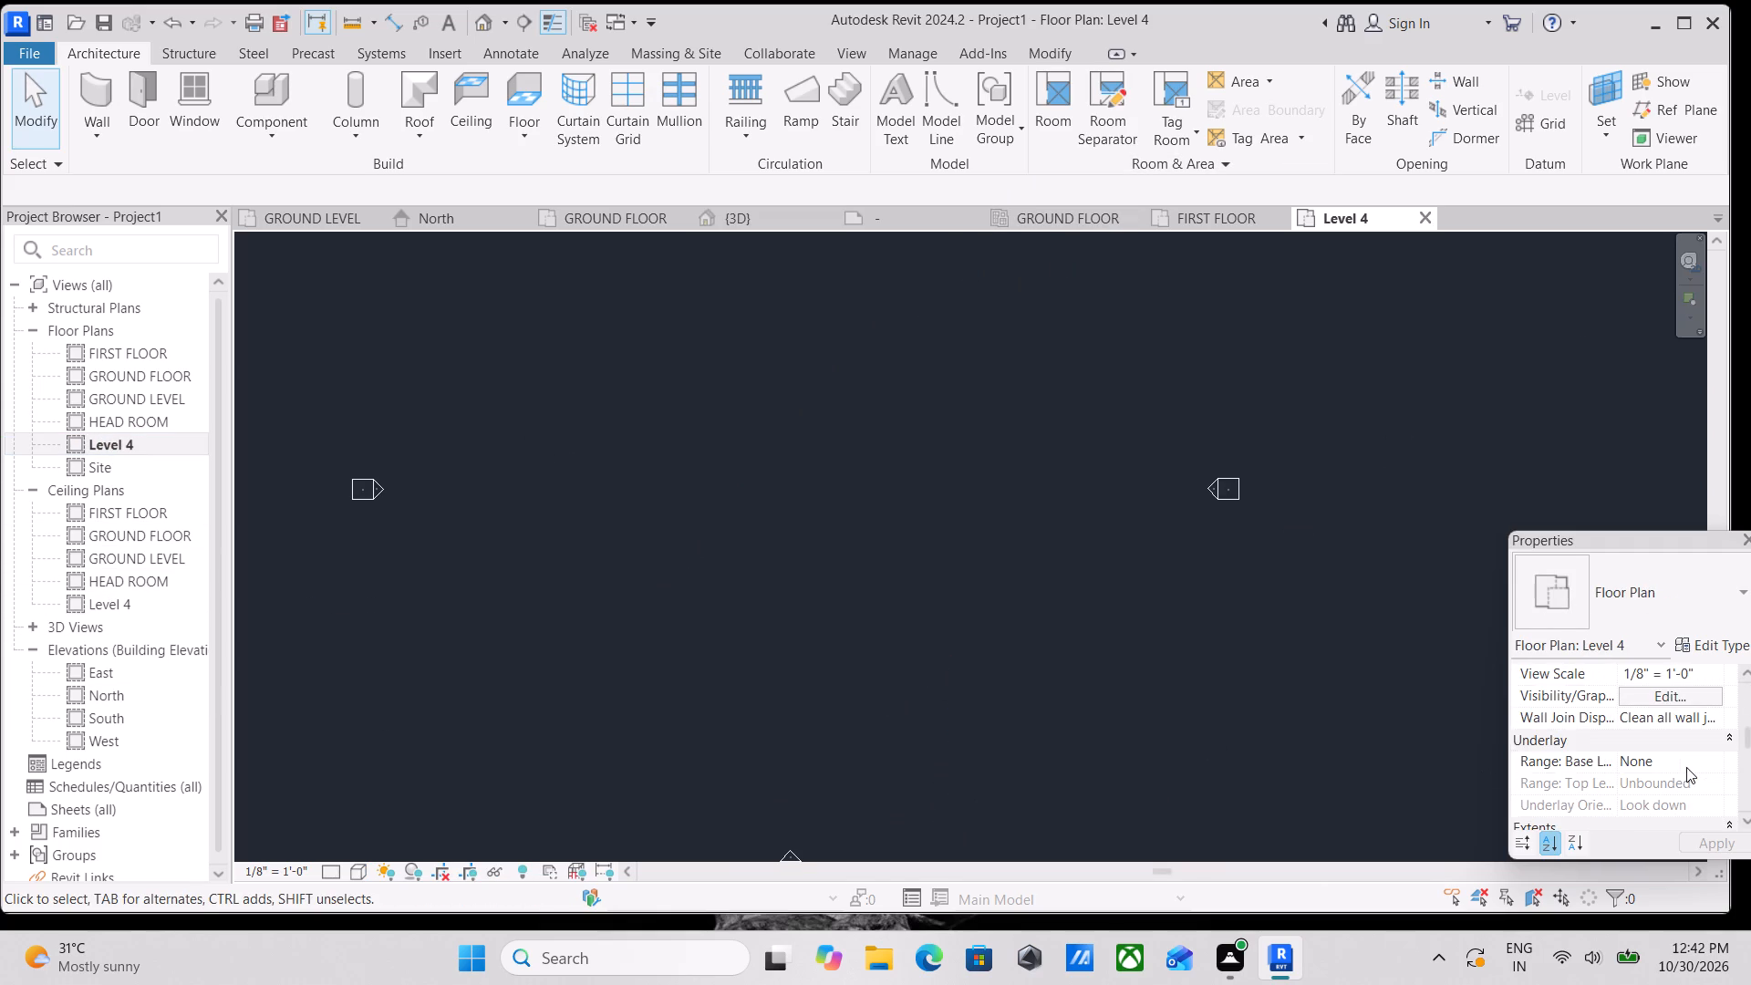
scroll(1688, 774, down, 1)
scroll(1688, 774, up, 1)
scroll(1711, 739, down, 7)
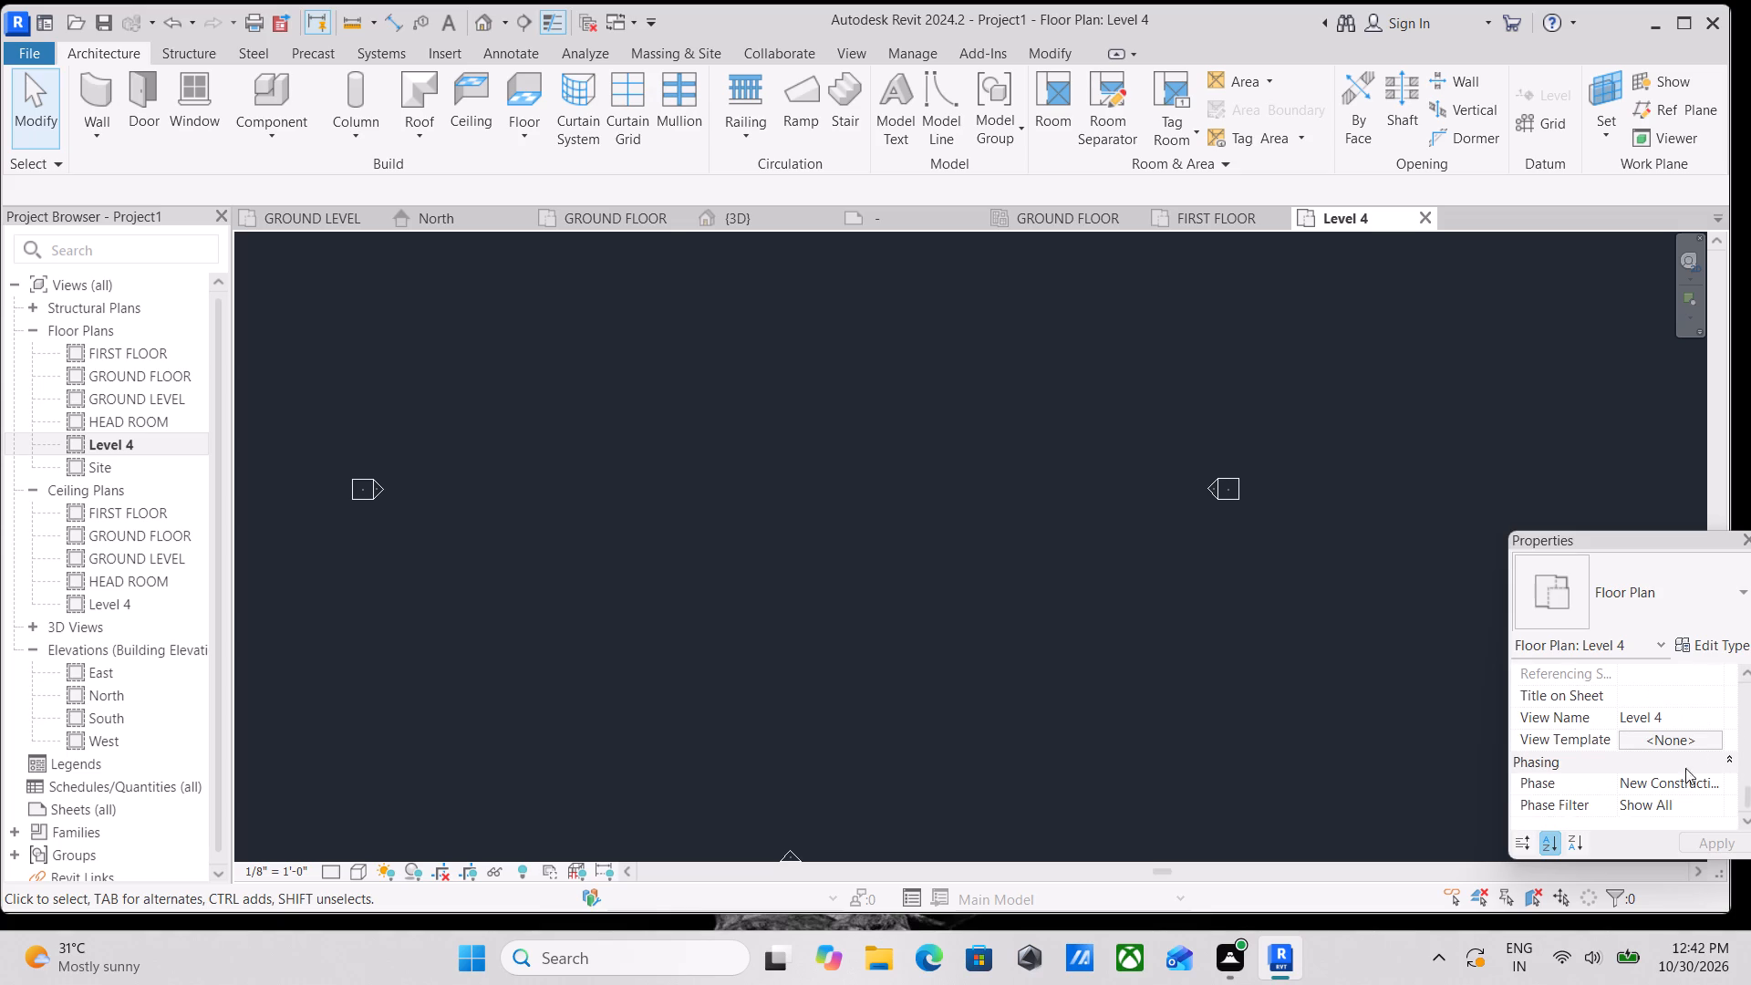
scroll(1683, 777, down, 3)
scroll(1683, 777, up, 9)
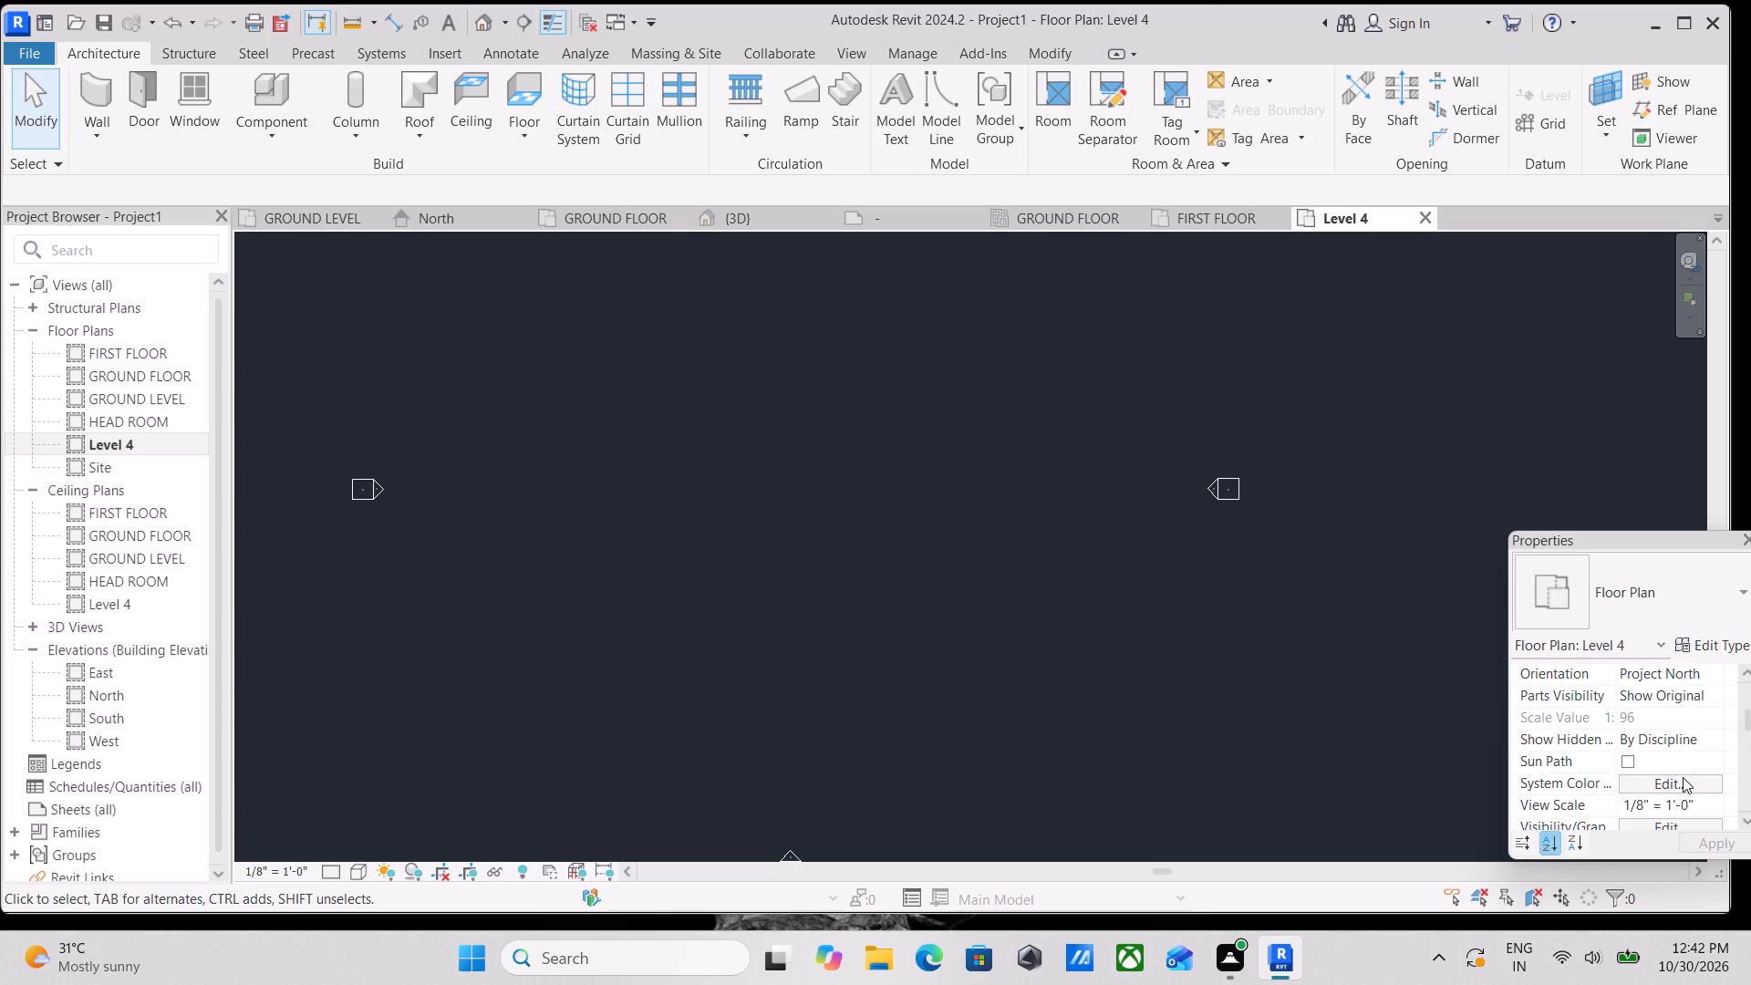
scroll(1683, 777, up, 6)
scroll(1662, 749, down, 3)
scroll(1662, 749, up, 11)
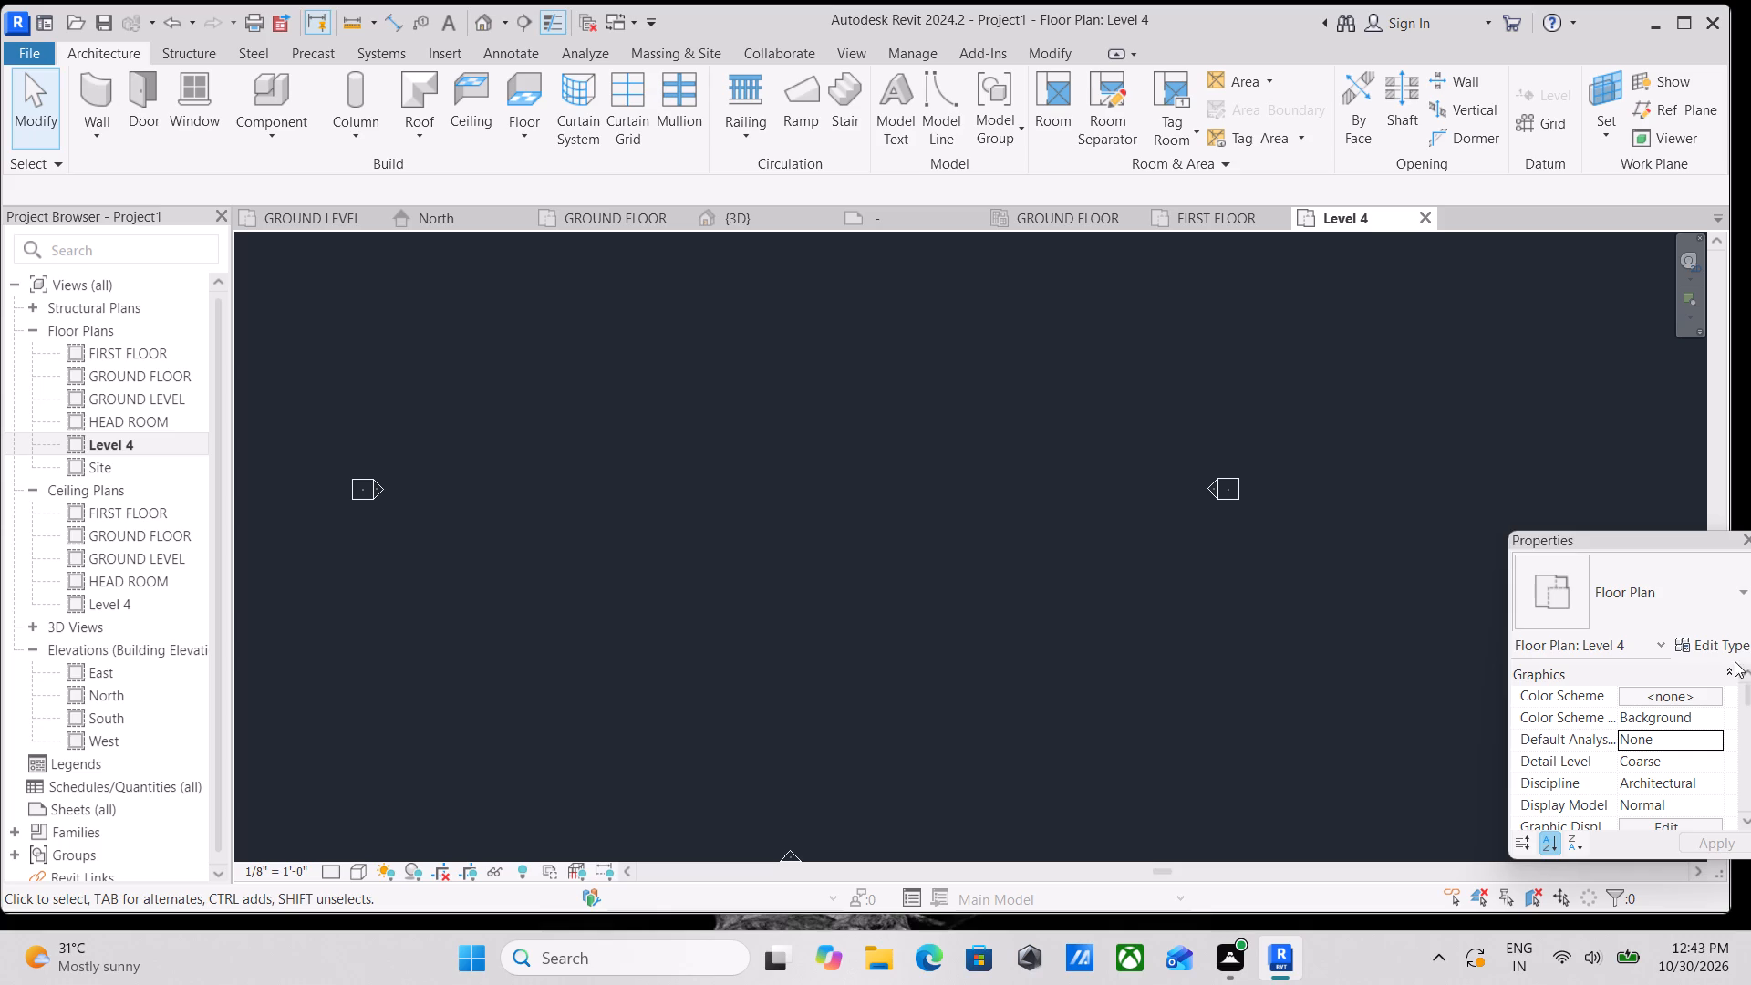
scroll(1698, 749, down, 2)
scroll(1698, 749, up, 2)
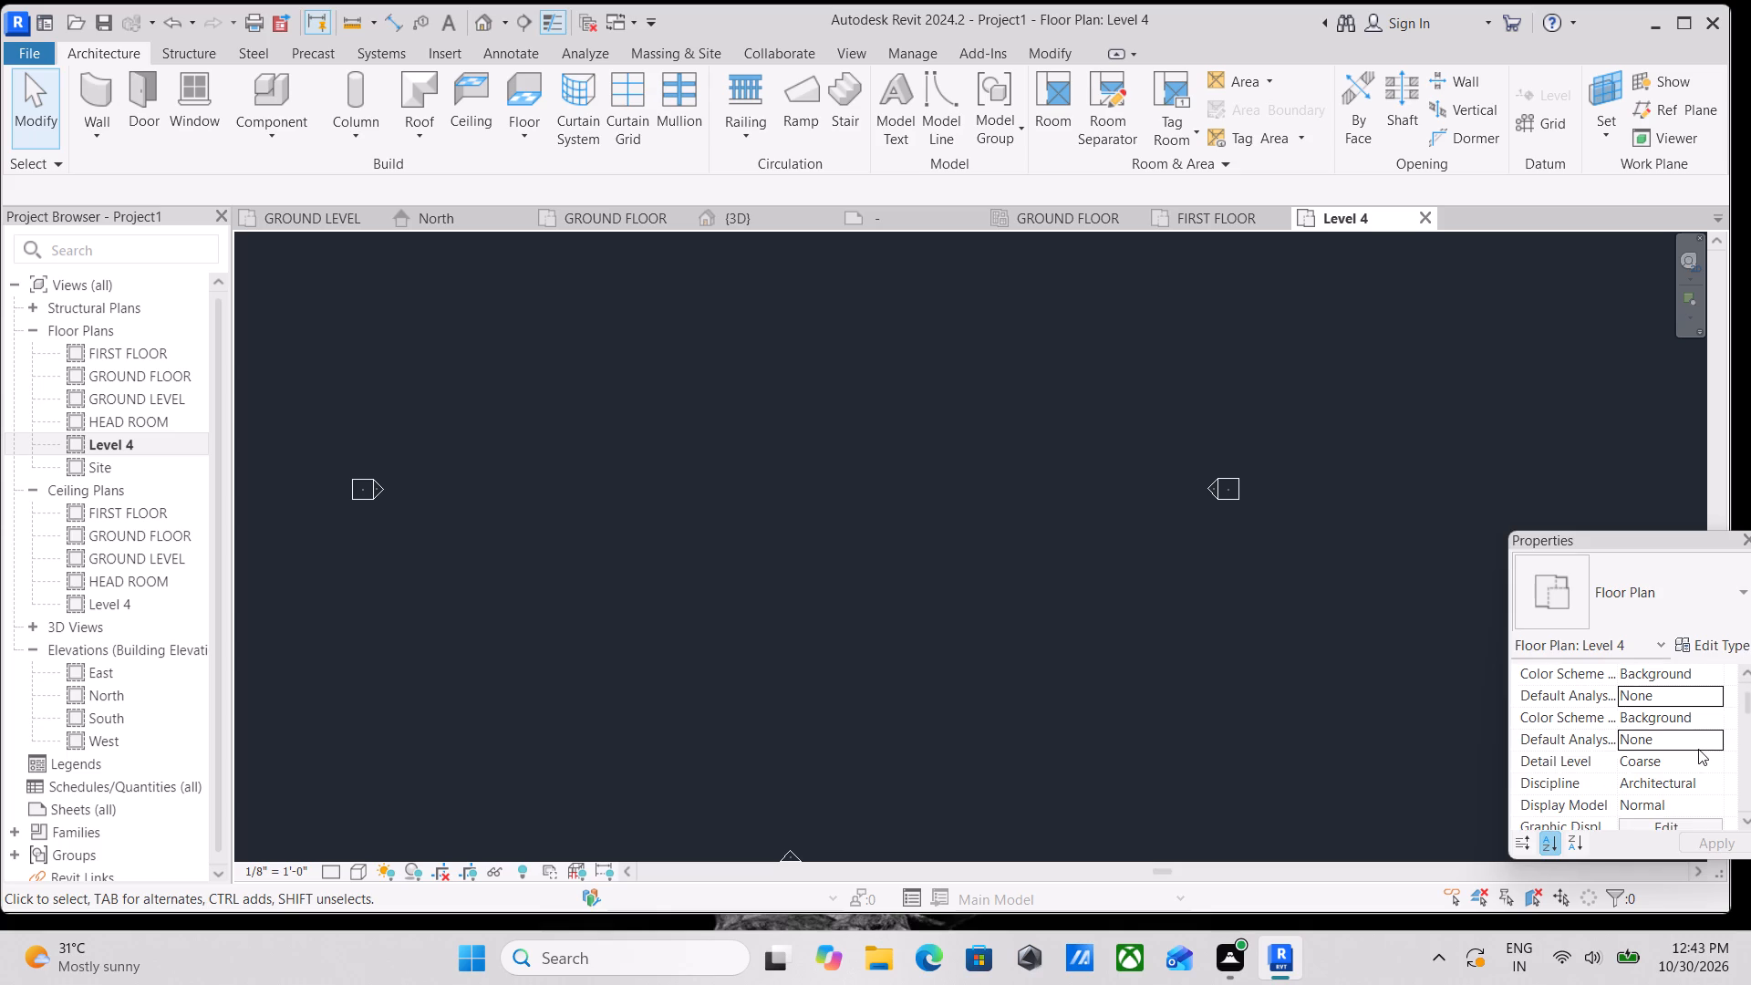
scroll(1698, 749, down, 2)
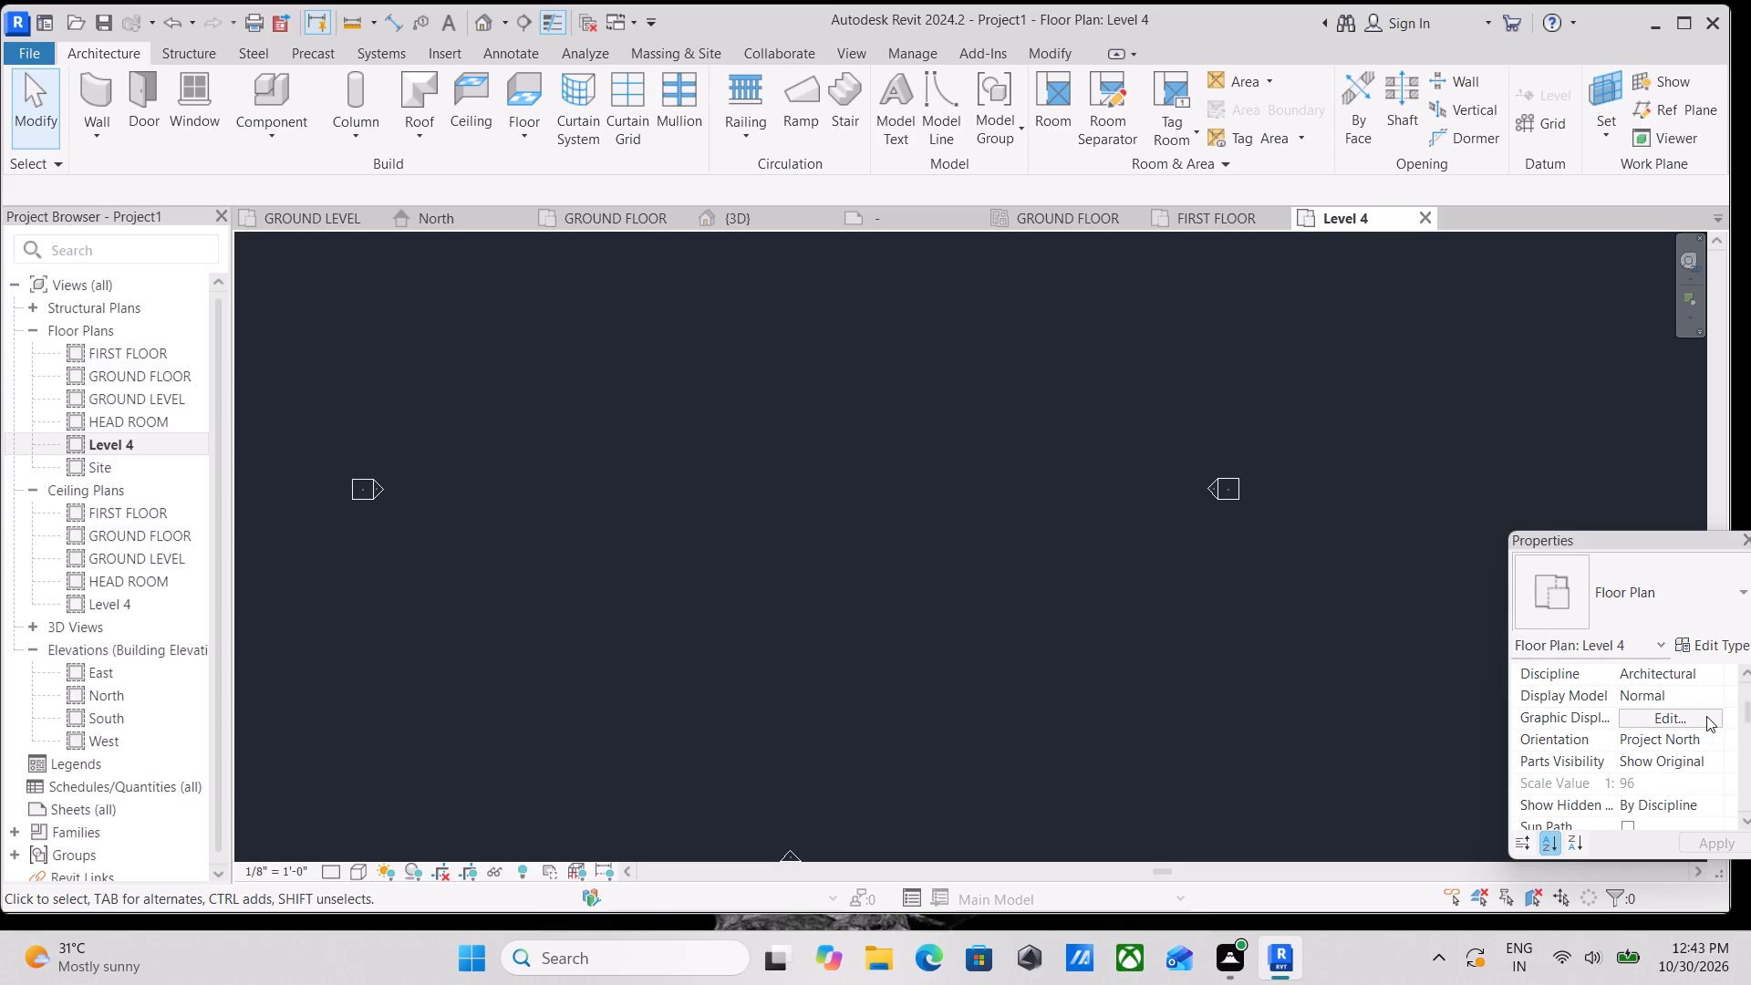
scroll(1702, 689, up, 2)
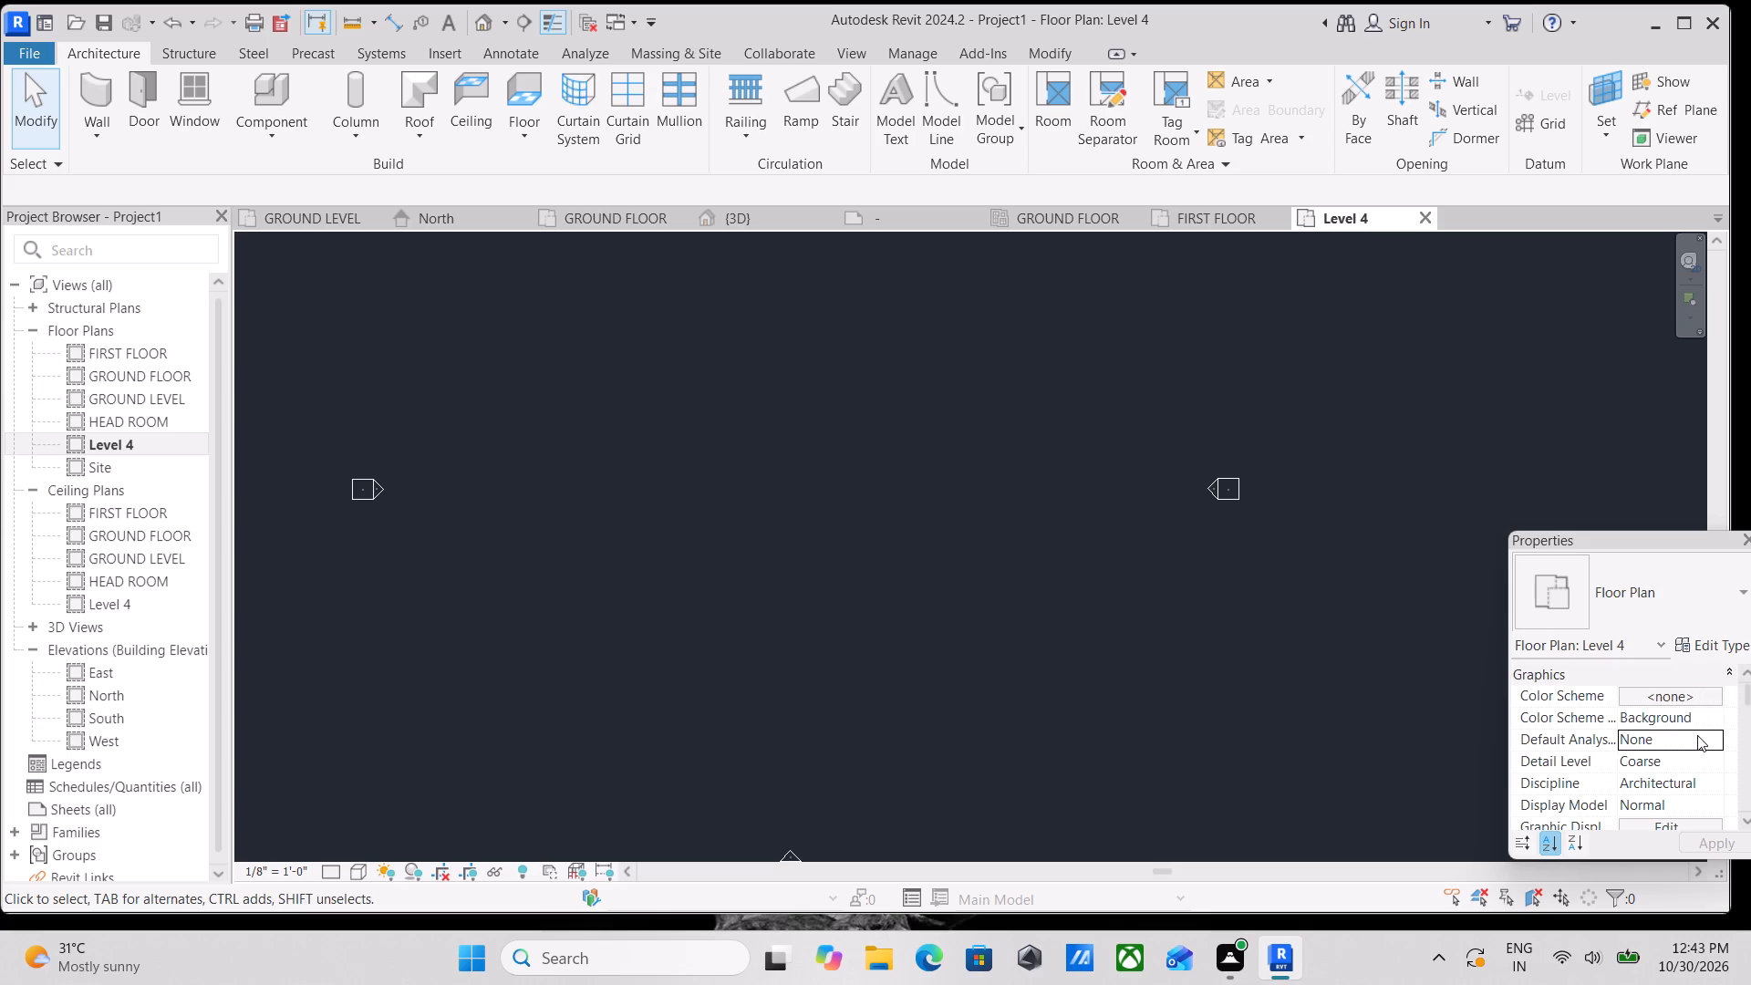
scroll(1657, 713, down, 5)
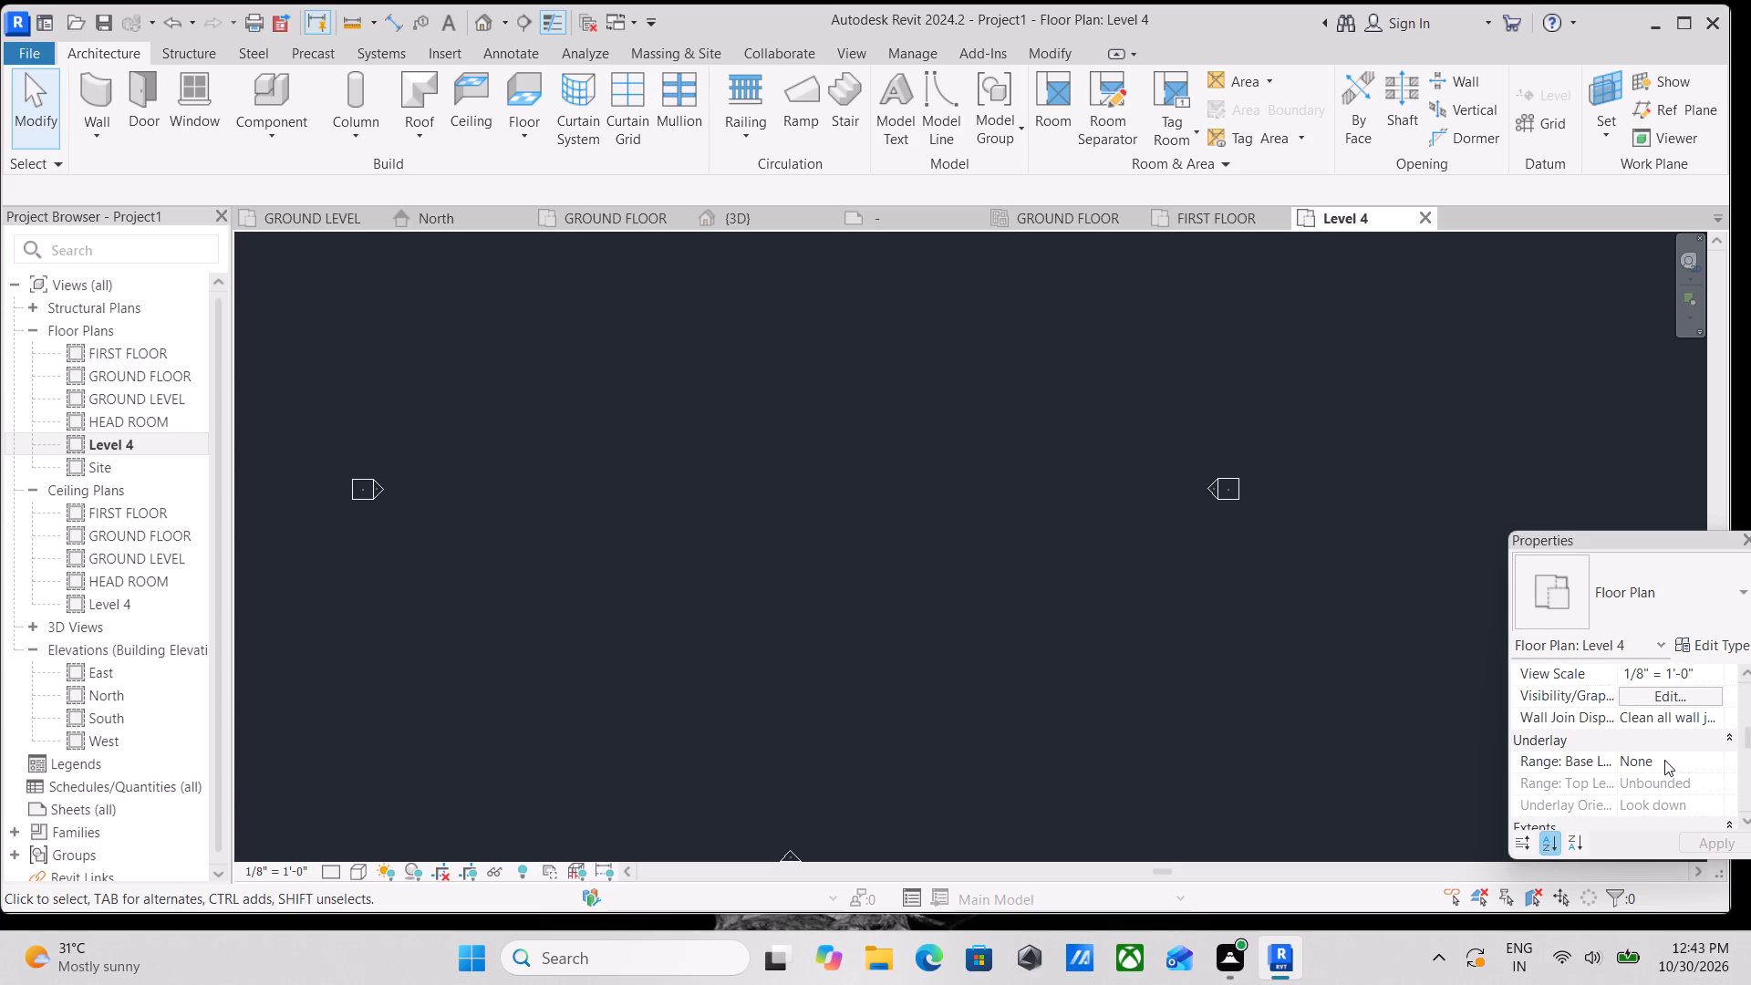
click(1675, 760)
click(1714, 762)
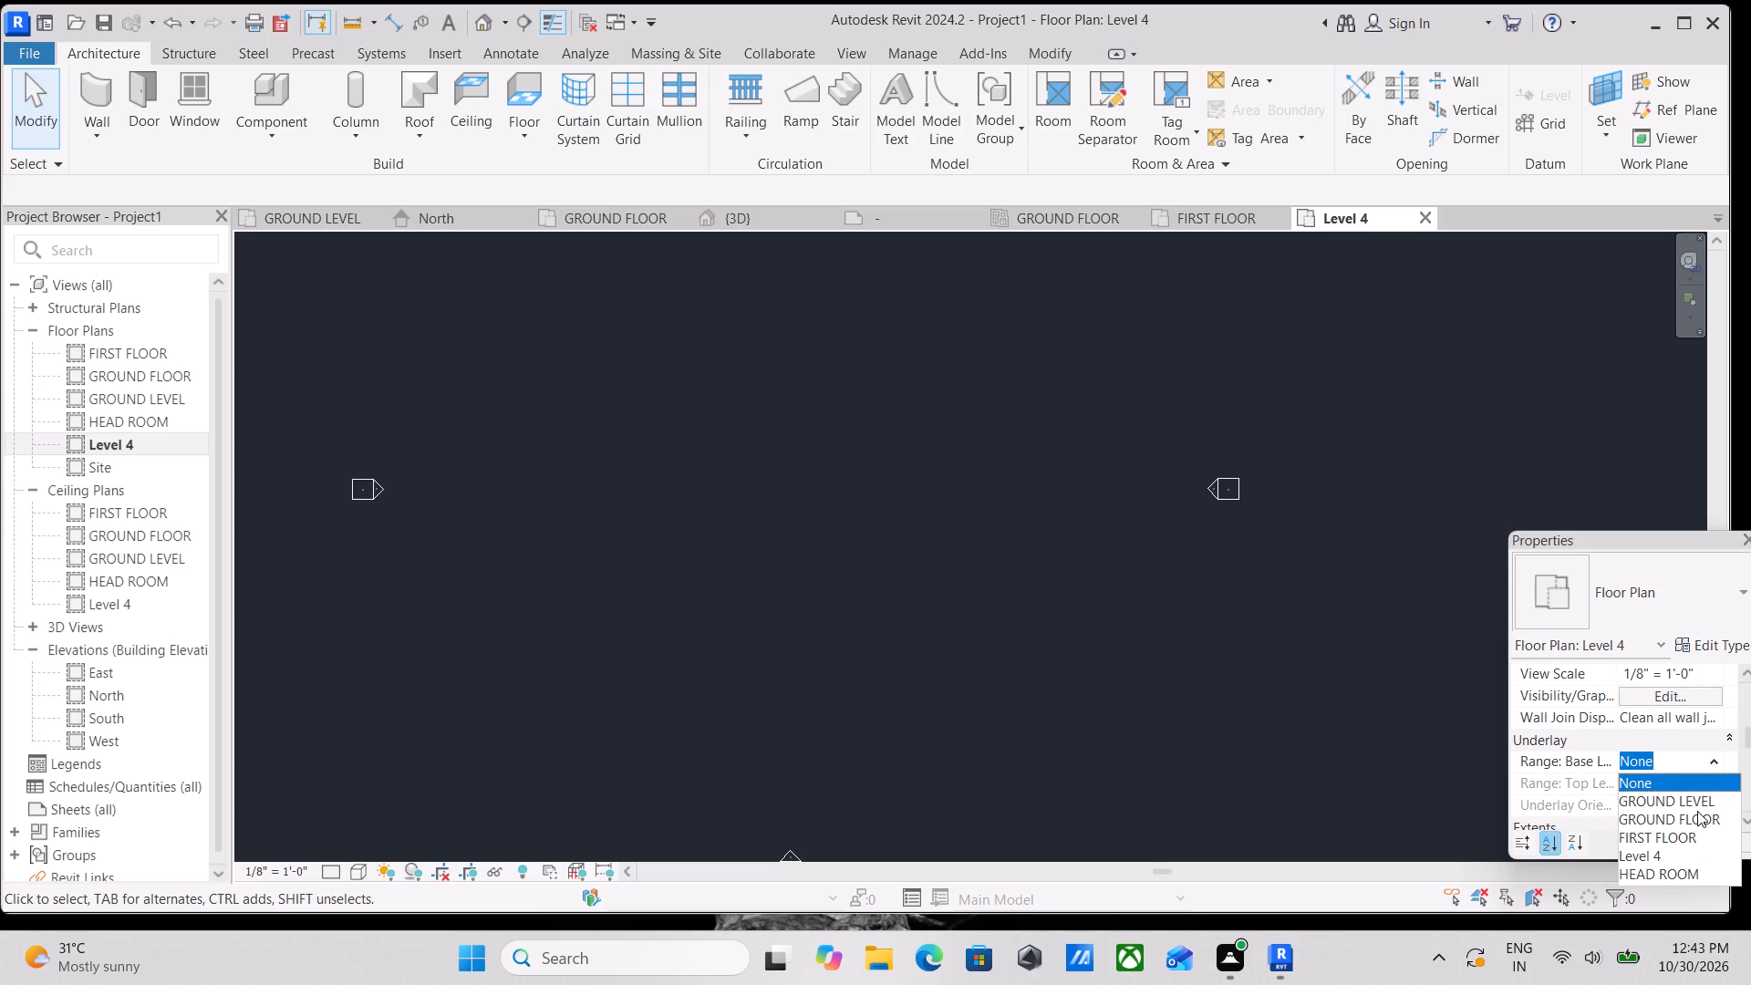
click(1668, 834)
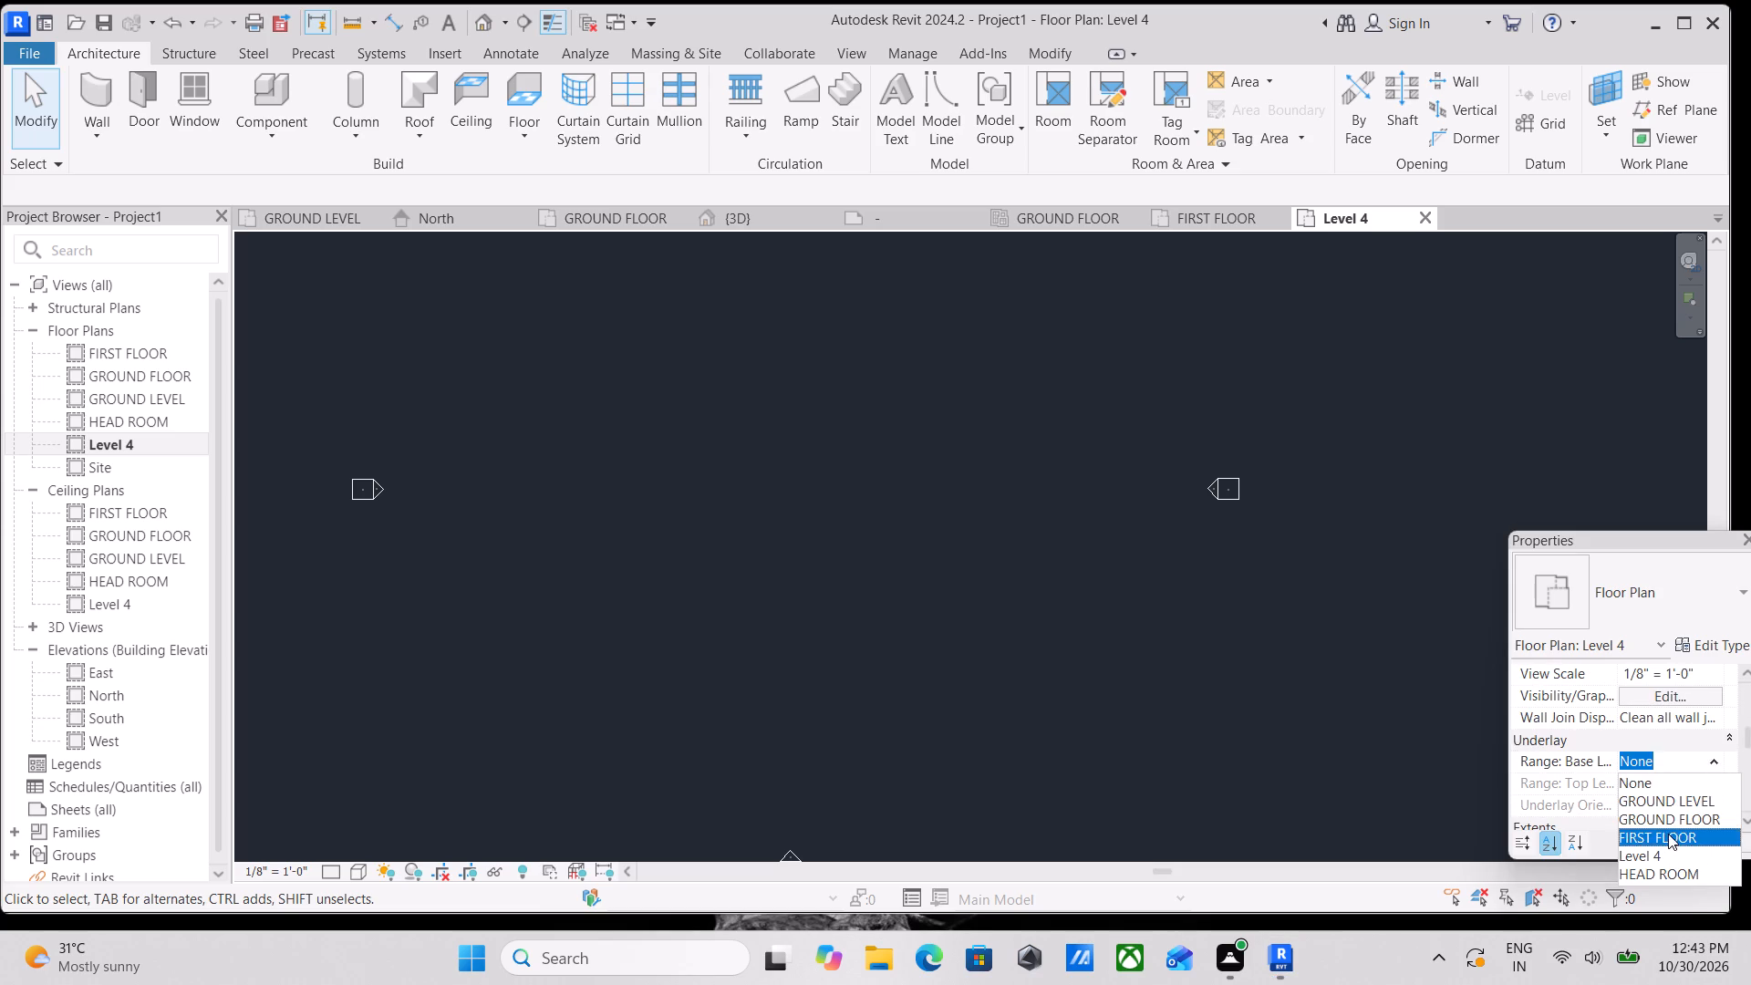
Look over the underlaid first-floor layout in the Level 4 plan, from the rear rooms to the front staircase.
scroll(1122, 701, down, 2)
middle_drag(1124, 700, 1157, 781)
scroll(1112, 709, up, 6)
middle_drag(1114, 705, 847, 605)
middle_drag(827, 613, 918, 696)
middle_drag(893, 651, 958, 737)
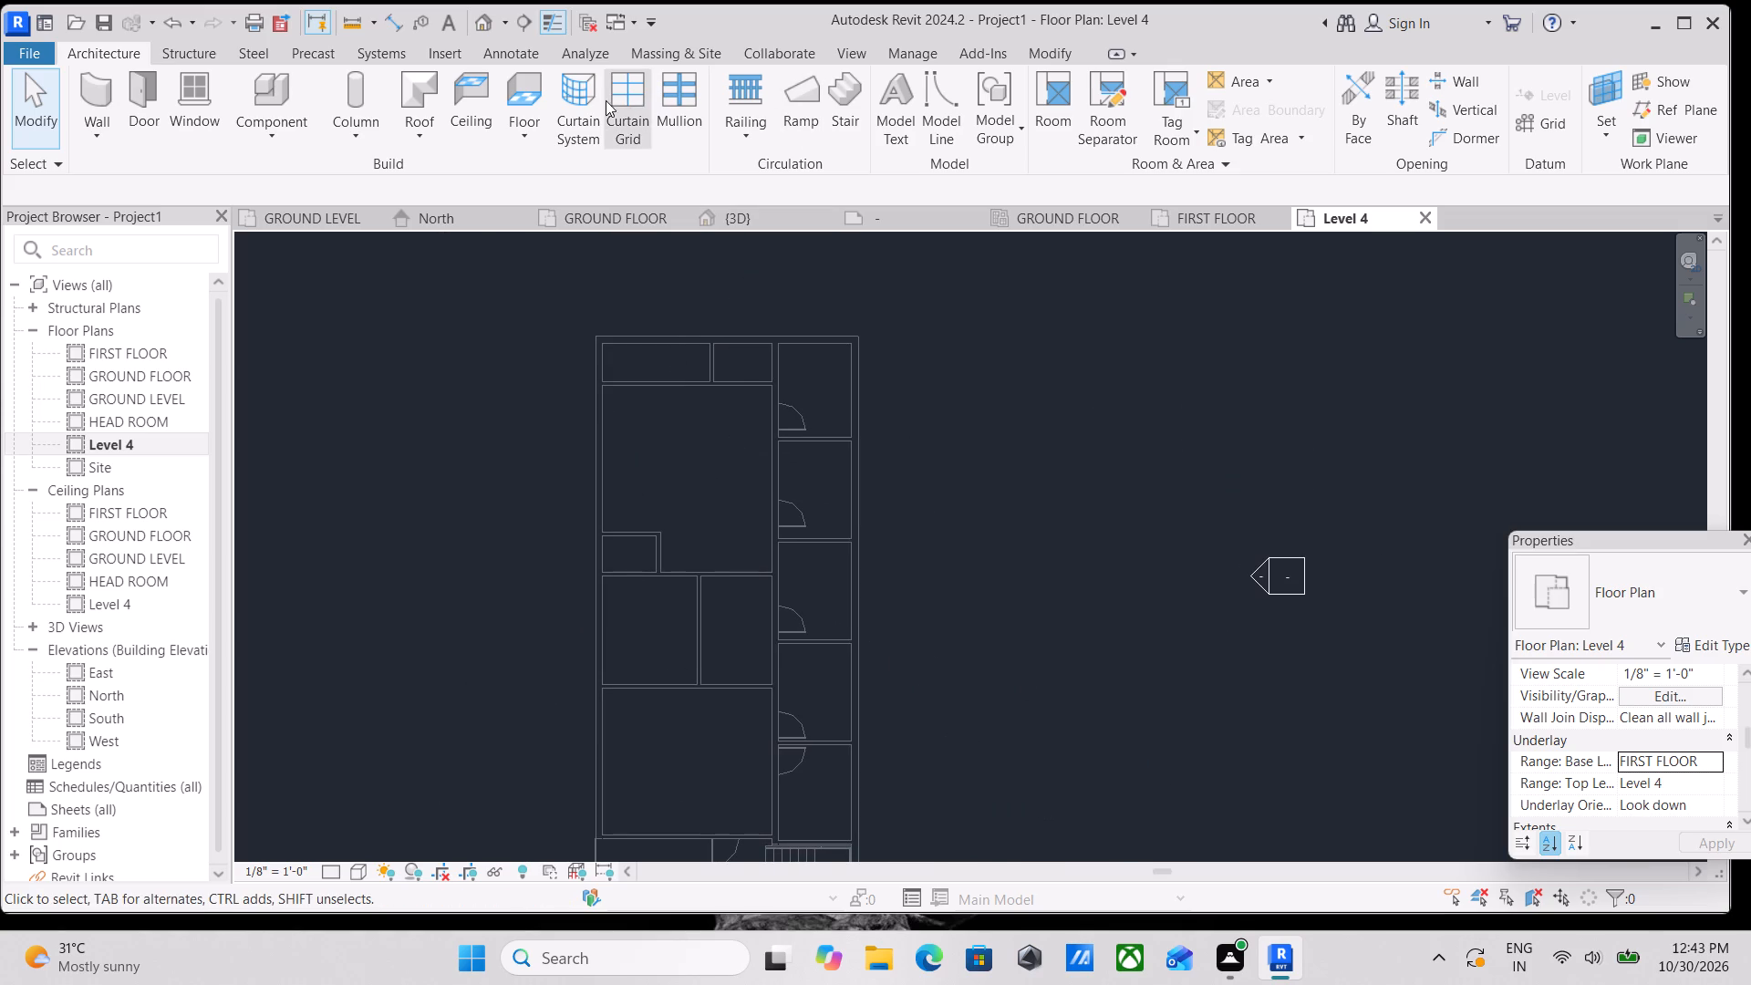
middle_drag(691, 290, 761, 210)
middle_drag(800, 492, 843, 385)
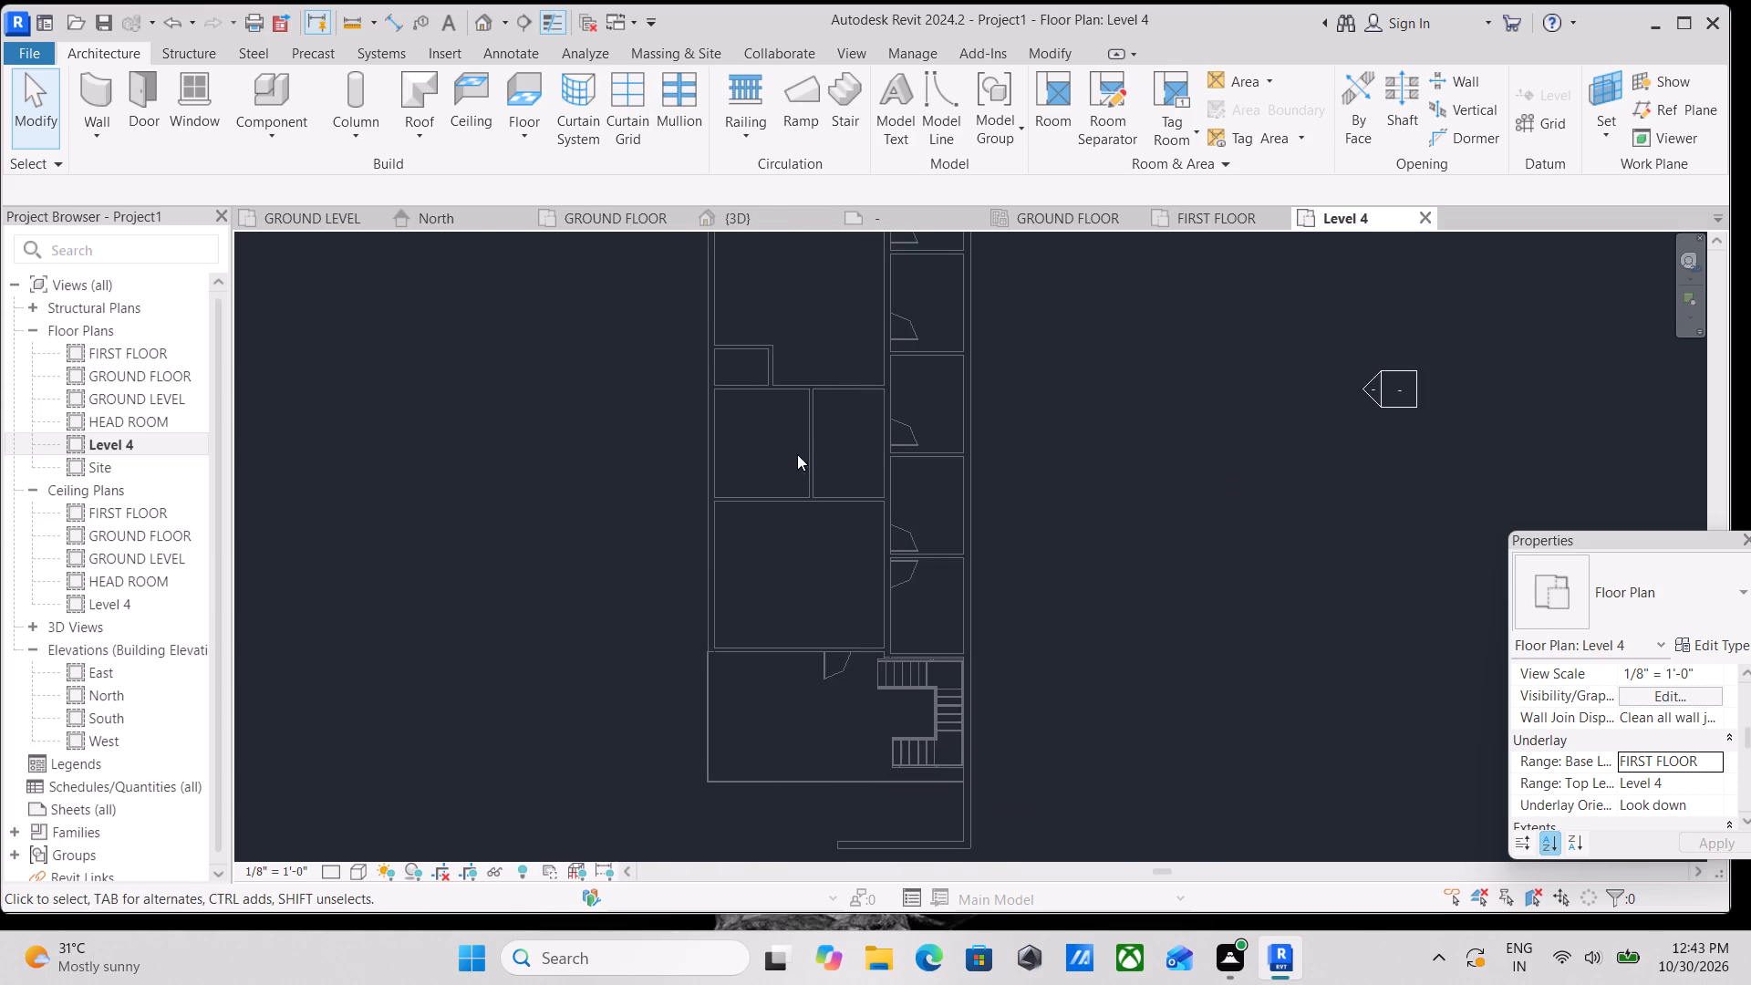
middle_drag(795, 454, 785, 470)
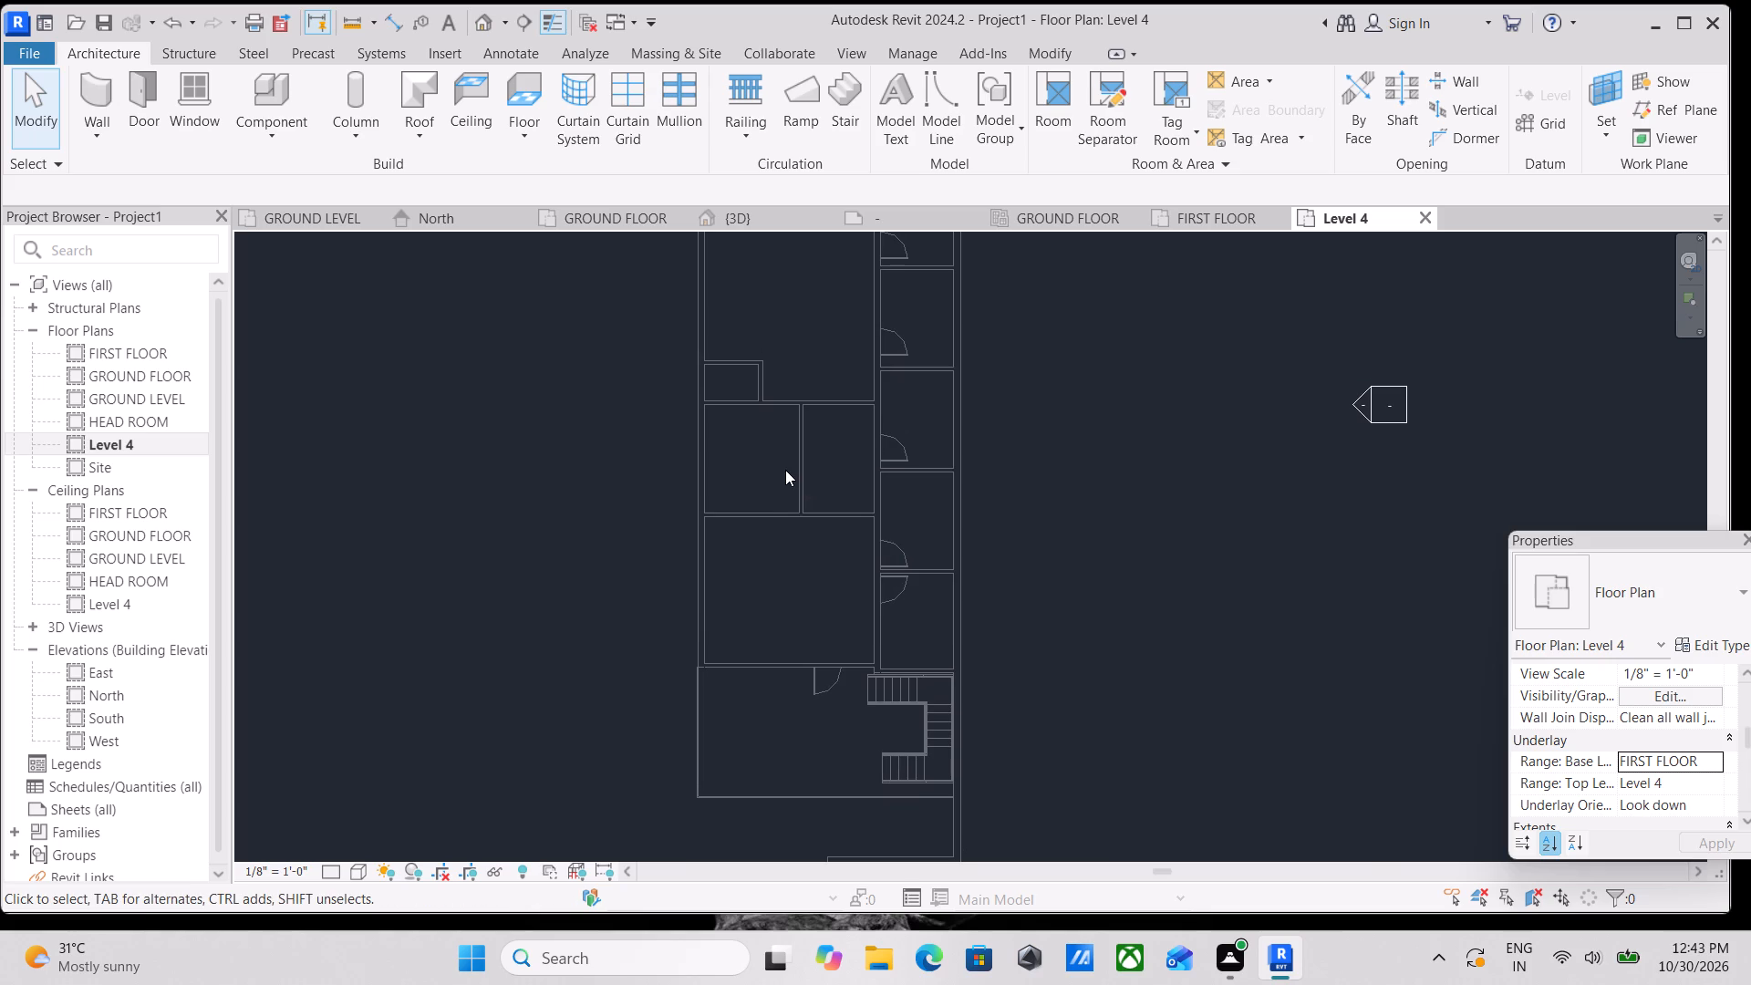
middle_drag(760, 637, 763, 689)
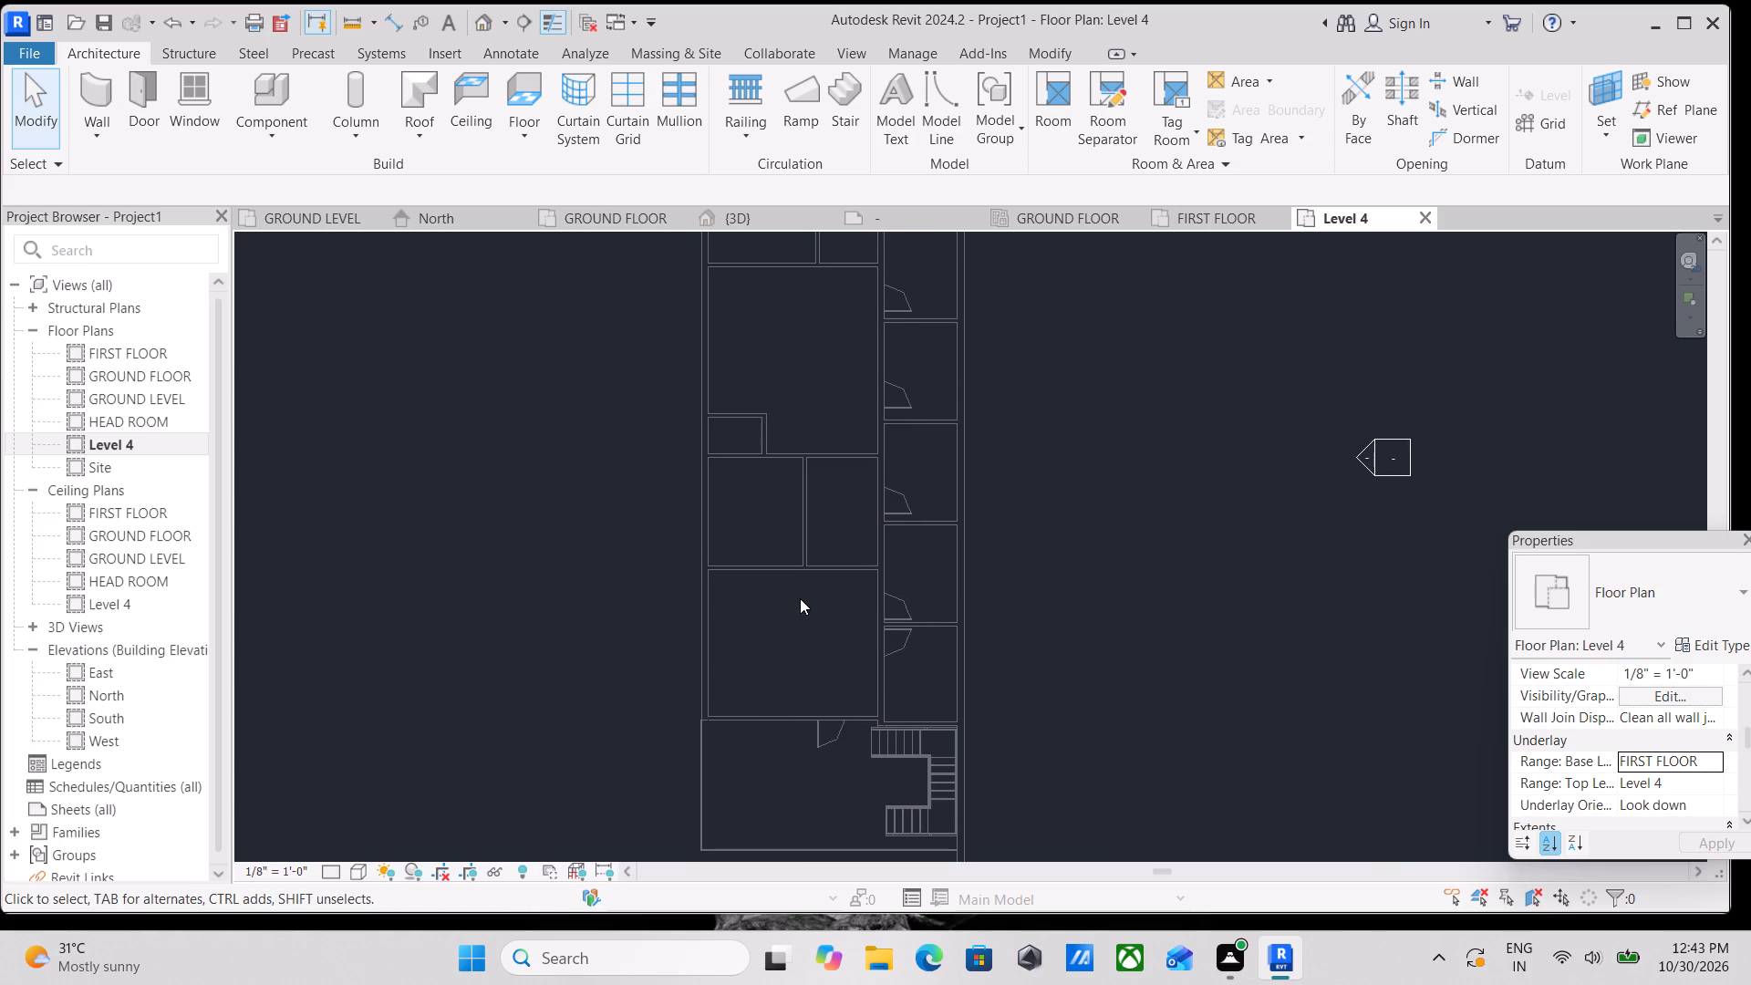
Start a roof by footprint on Level 4 and duplicate the Generic - 12" roof type as ROOFING 6".
scroll(798, 595, down, 1)
middle_click(834, 697)
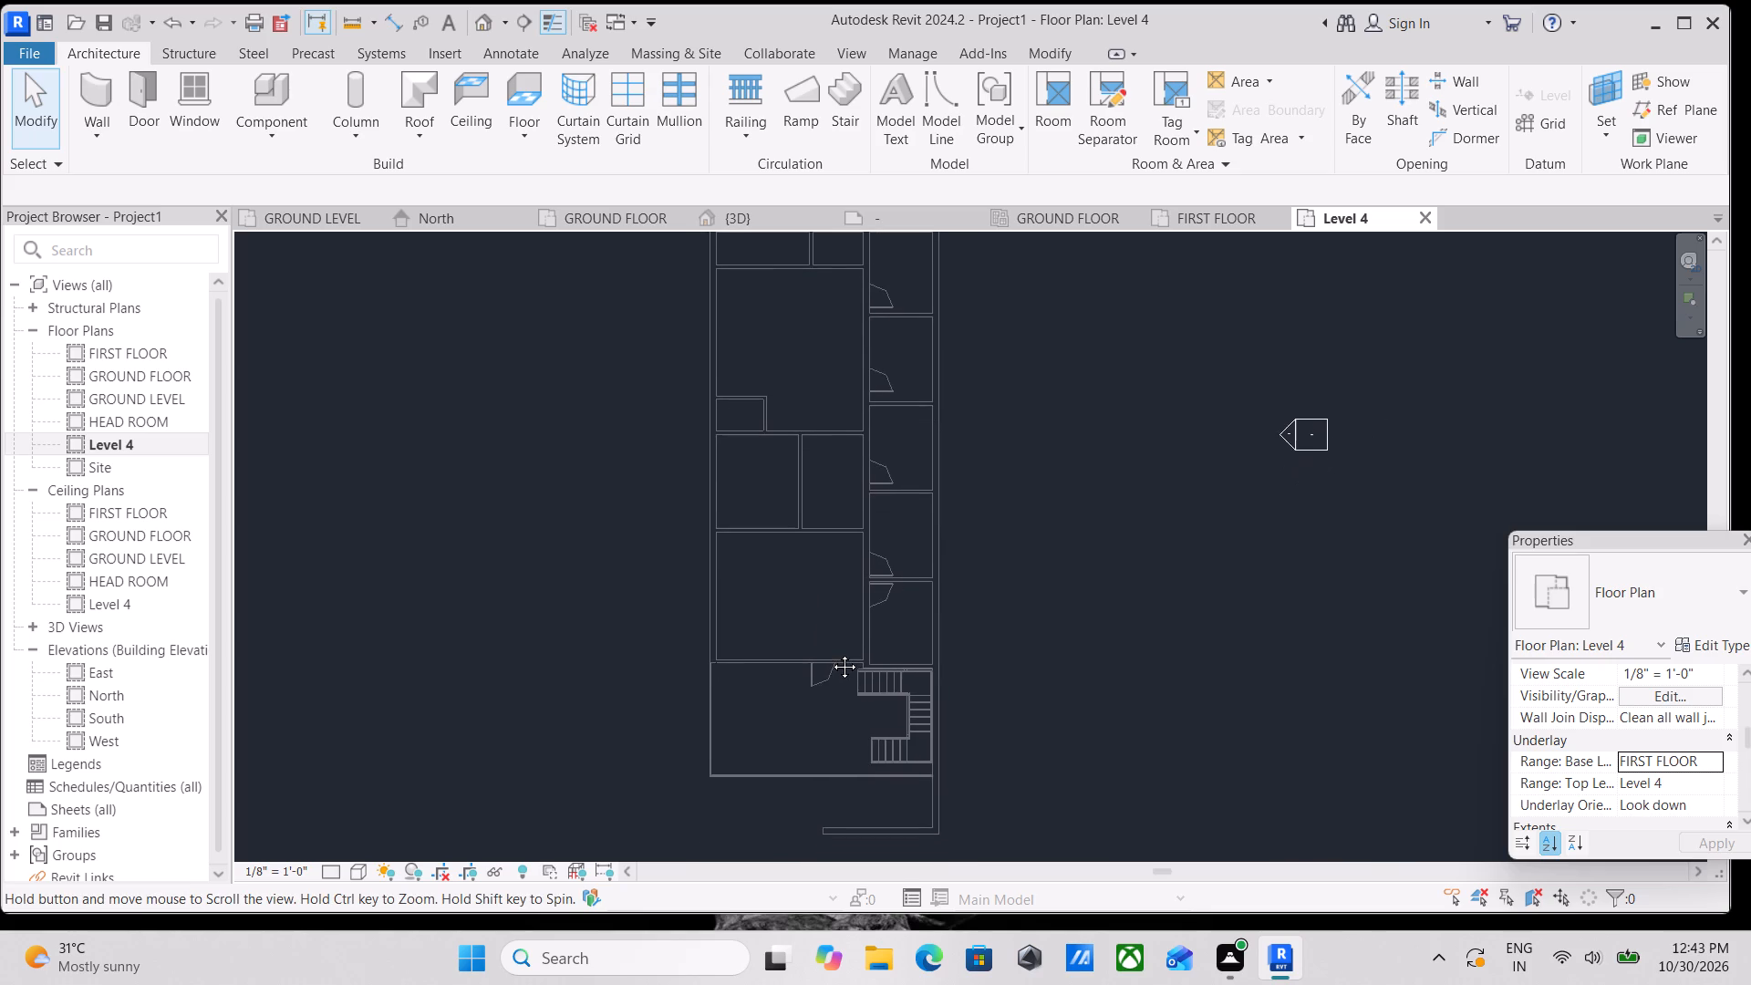
middle_drag(861, 504, 862, 538)
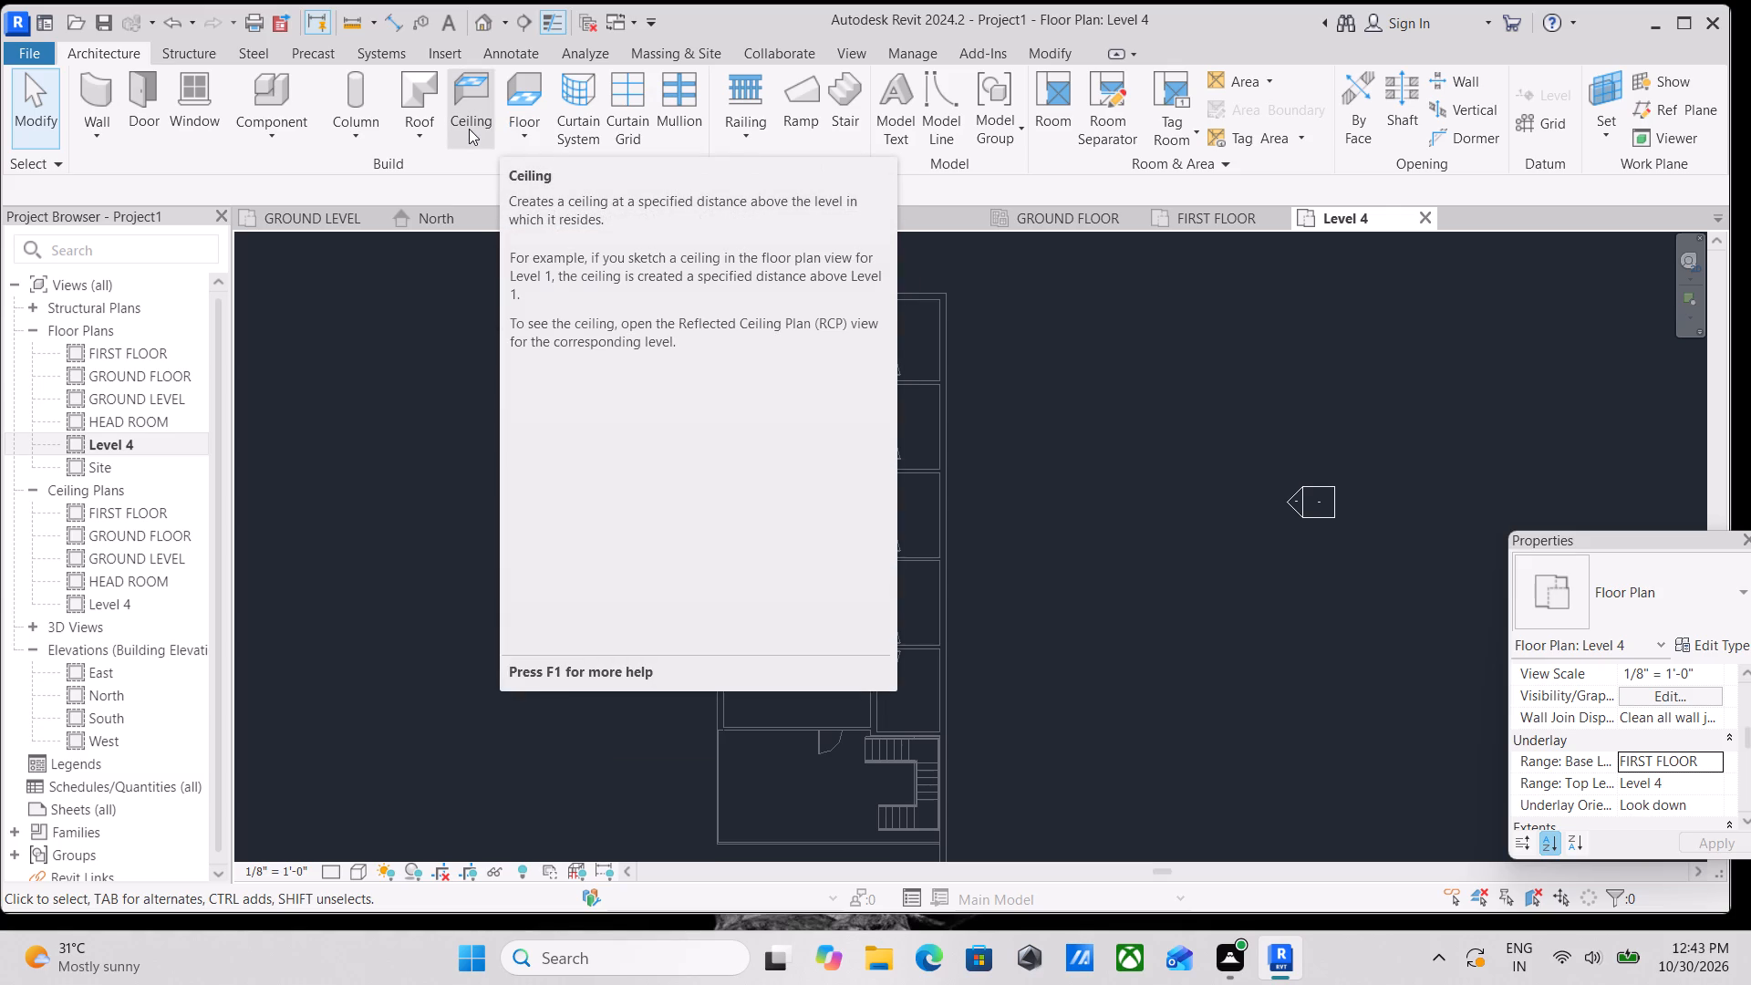
click(379, 138)
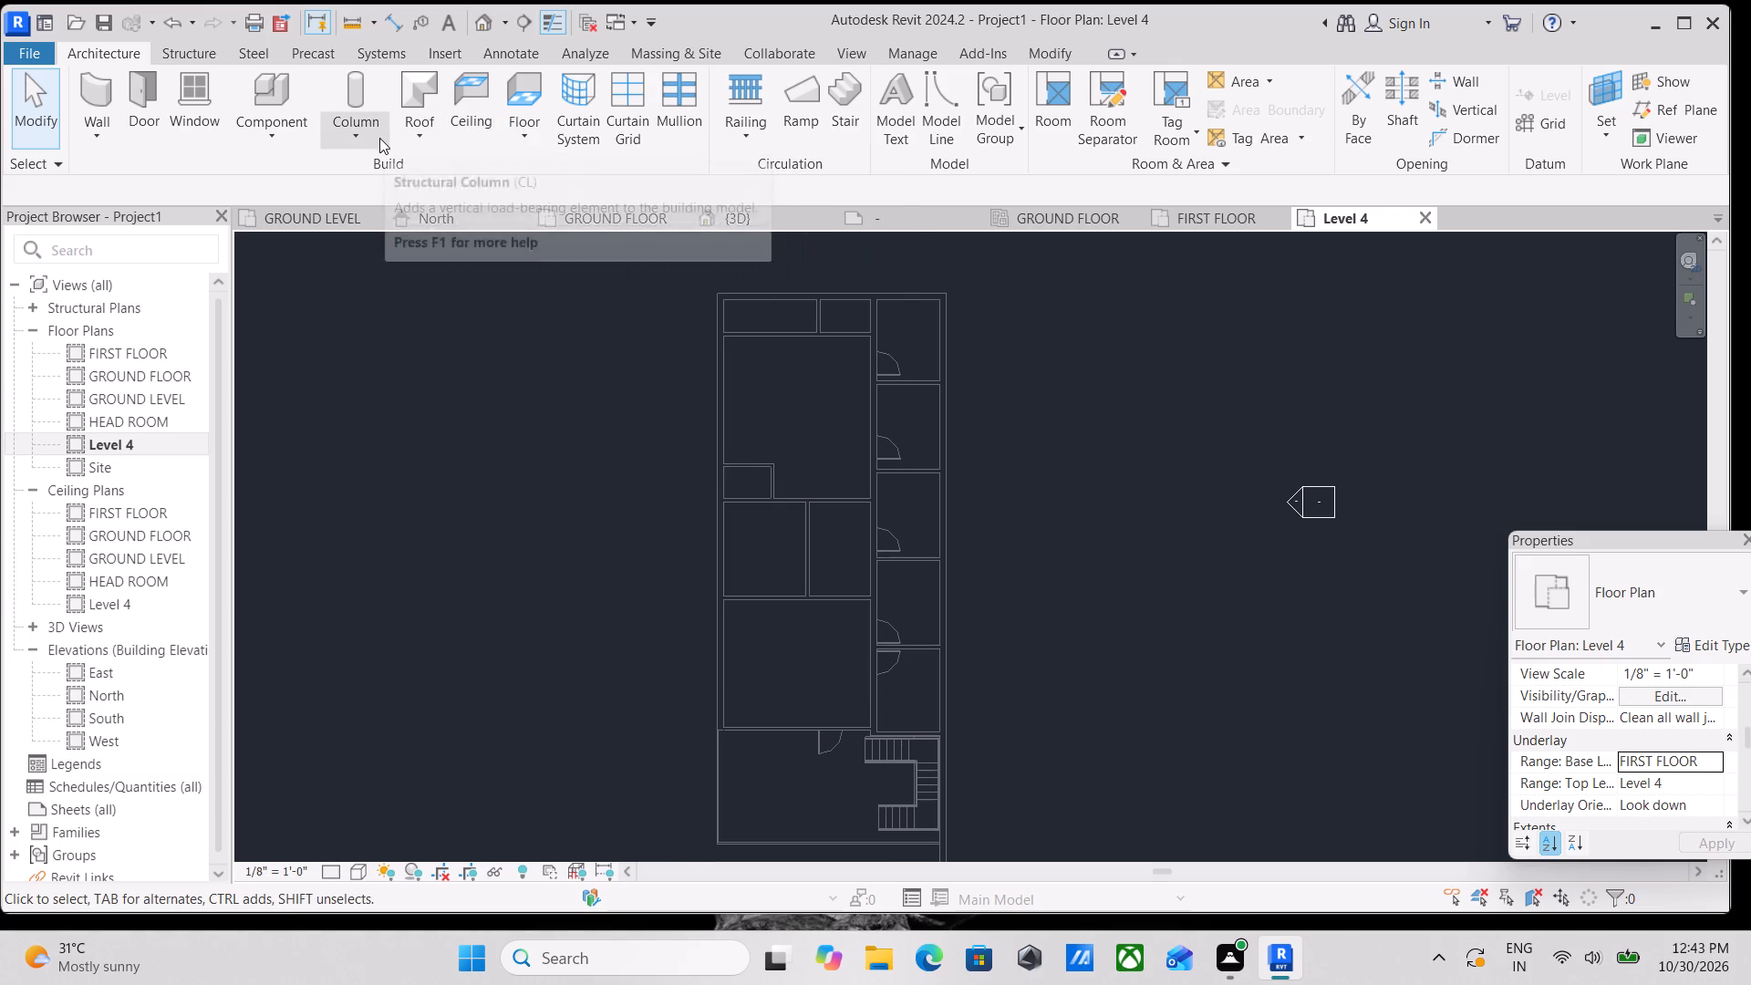
click(379, 138)
click(410, 134)
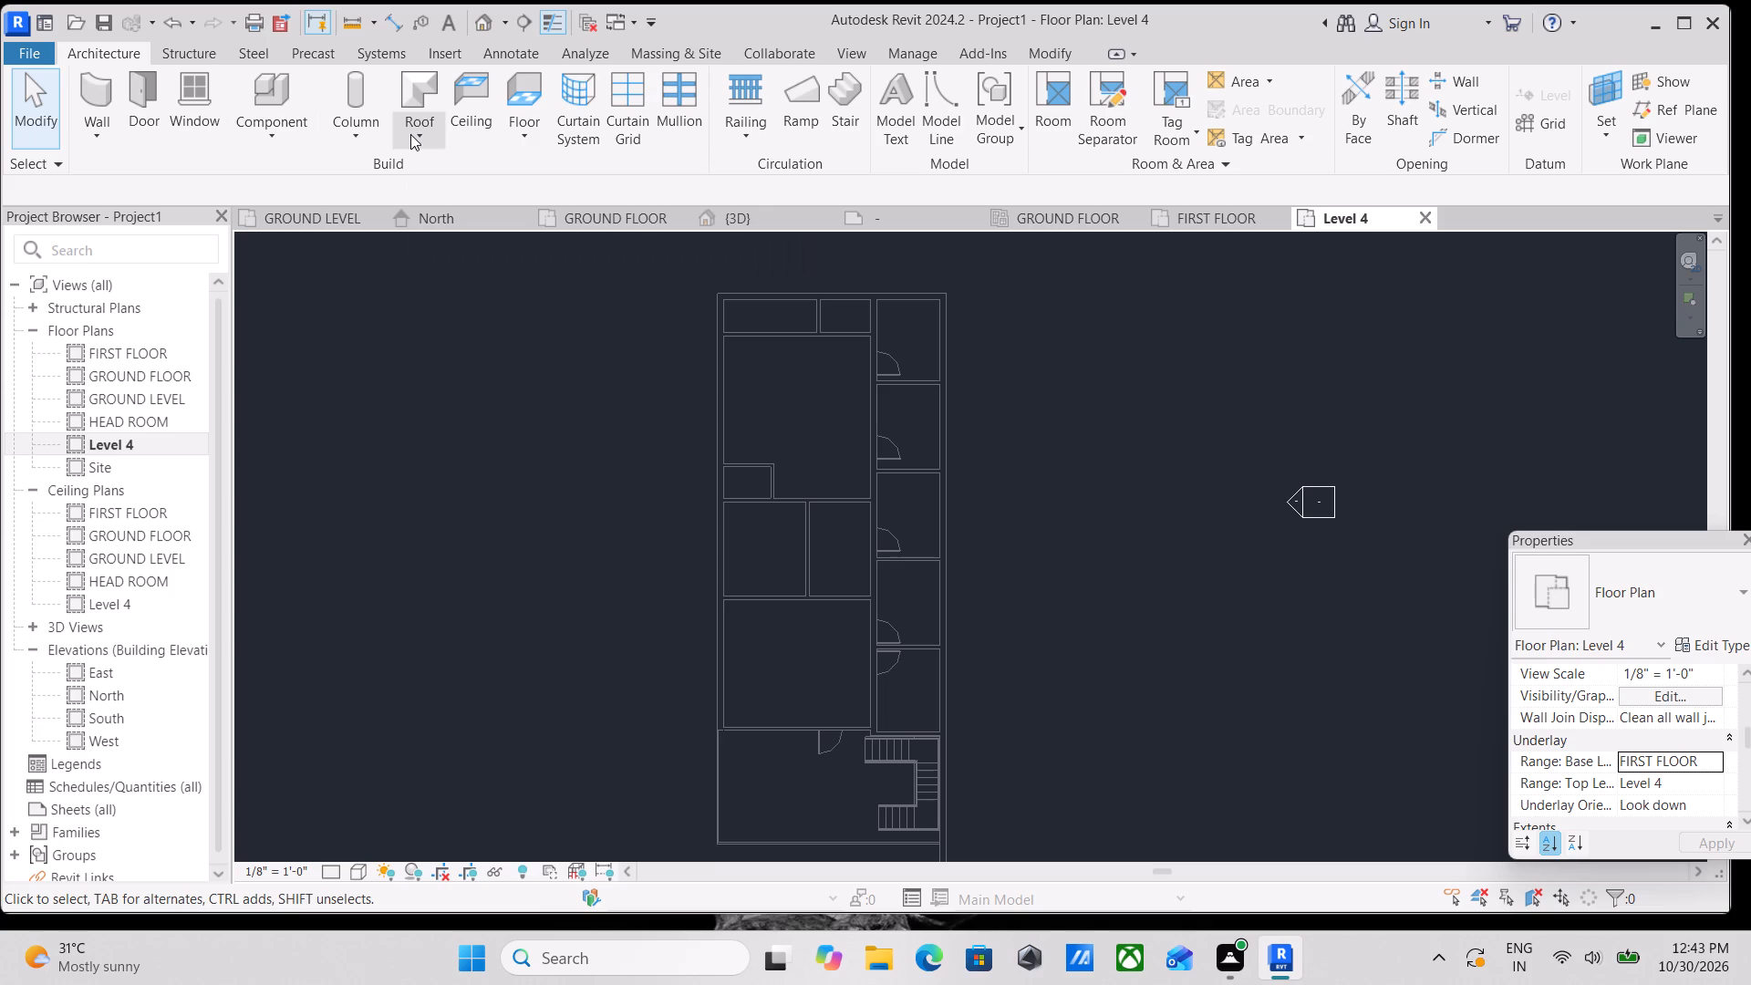
click(410, 134)
click(410, 134)
click(424, 177)
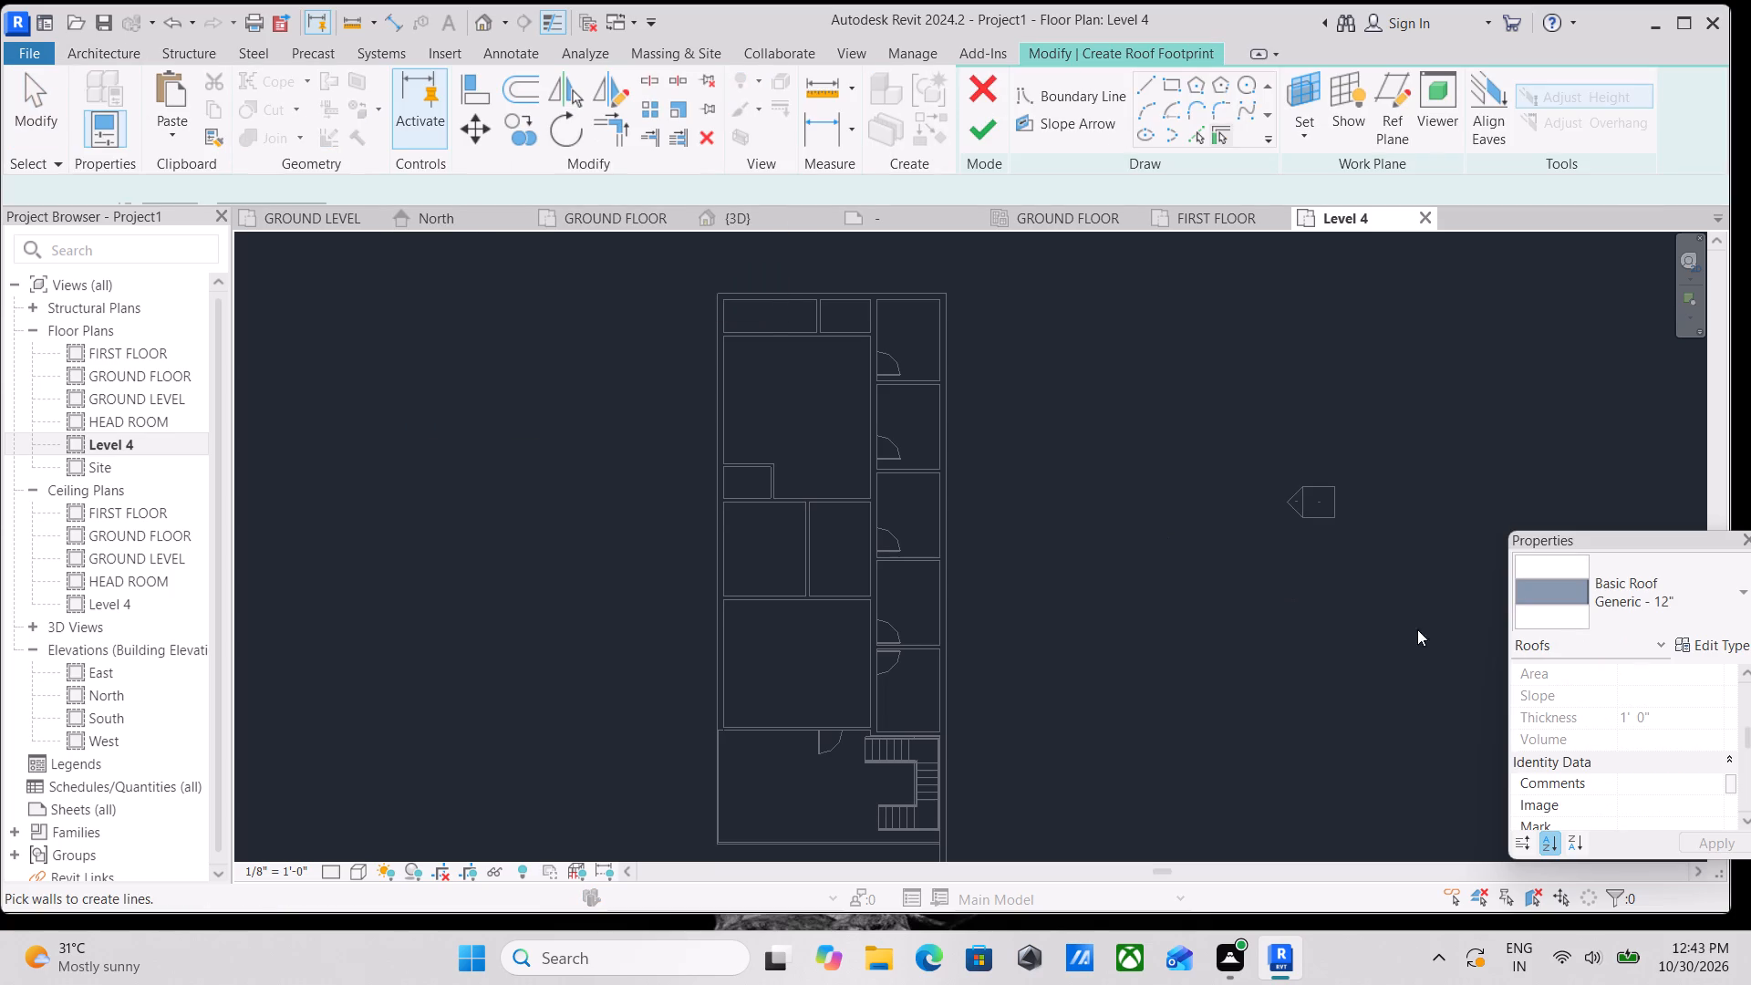
click(1708, 638)
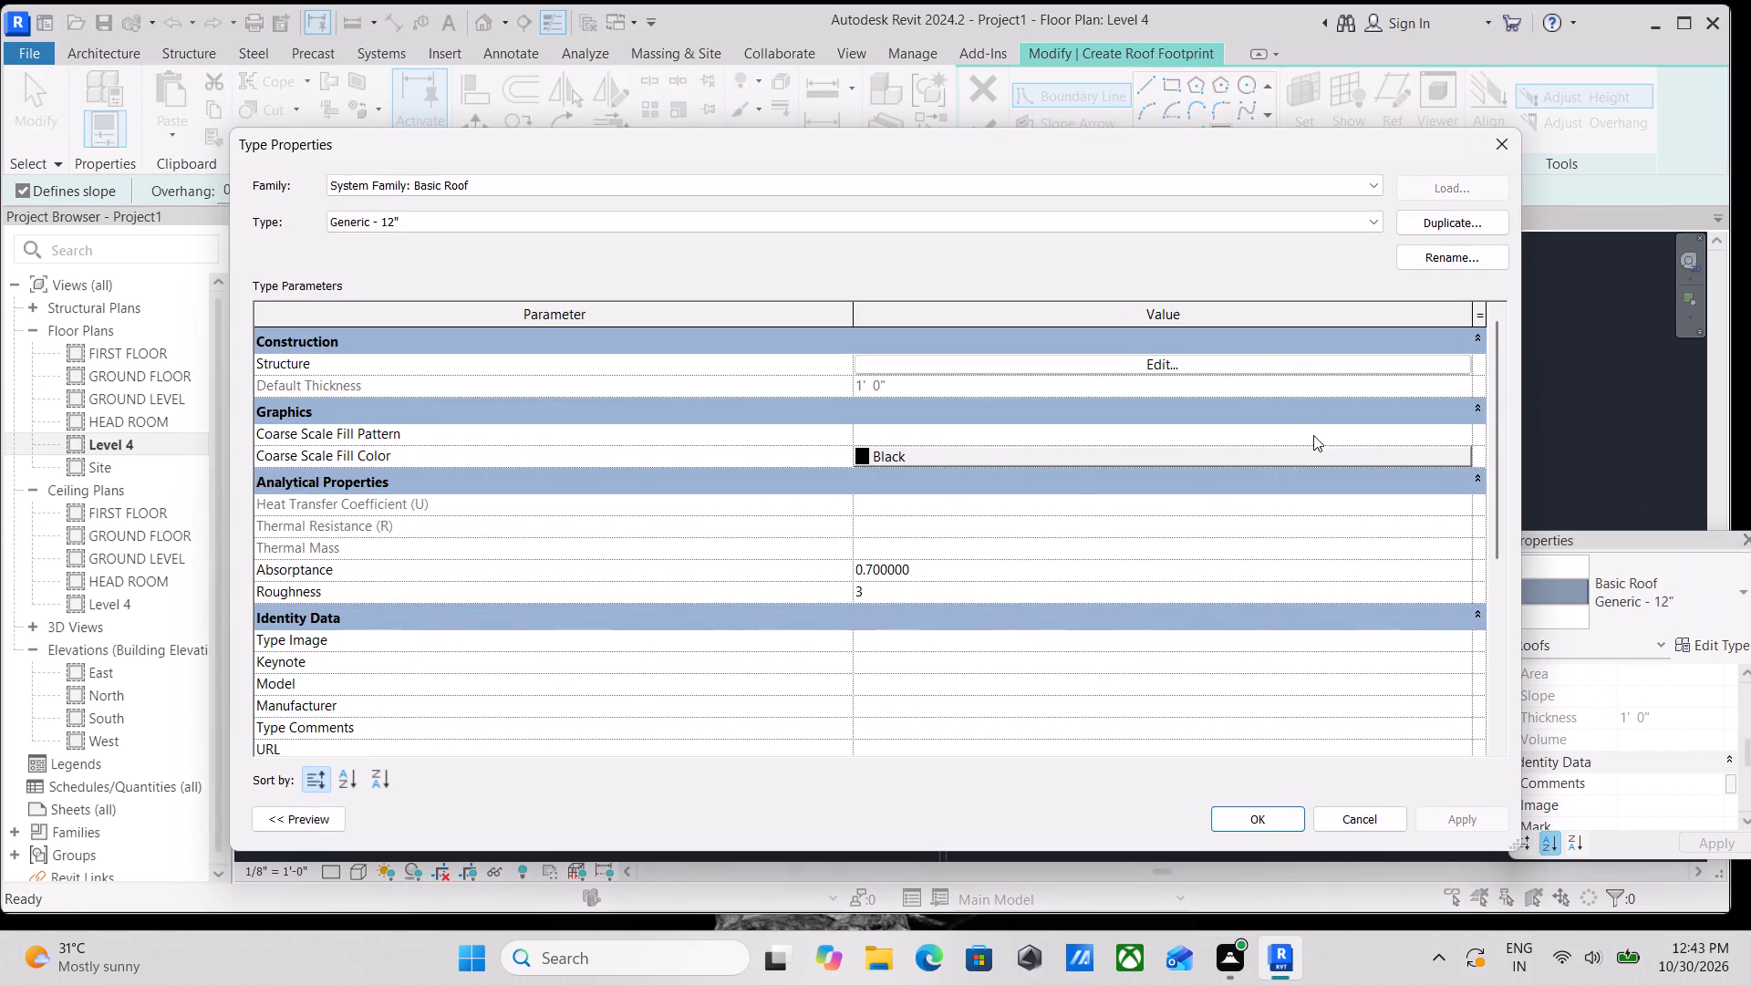
click(1434, 224)
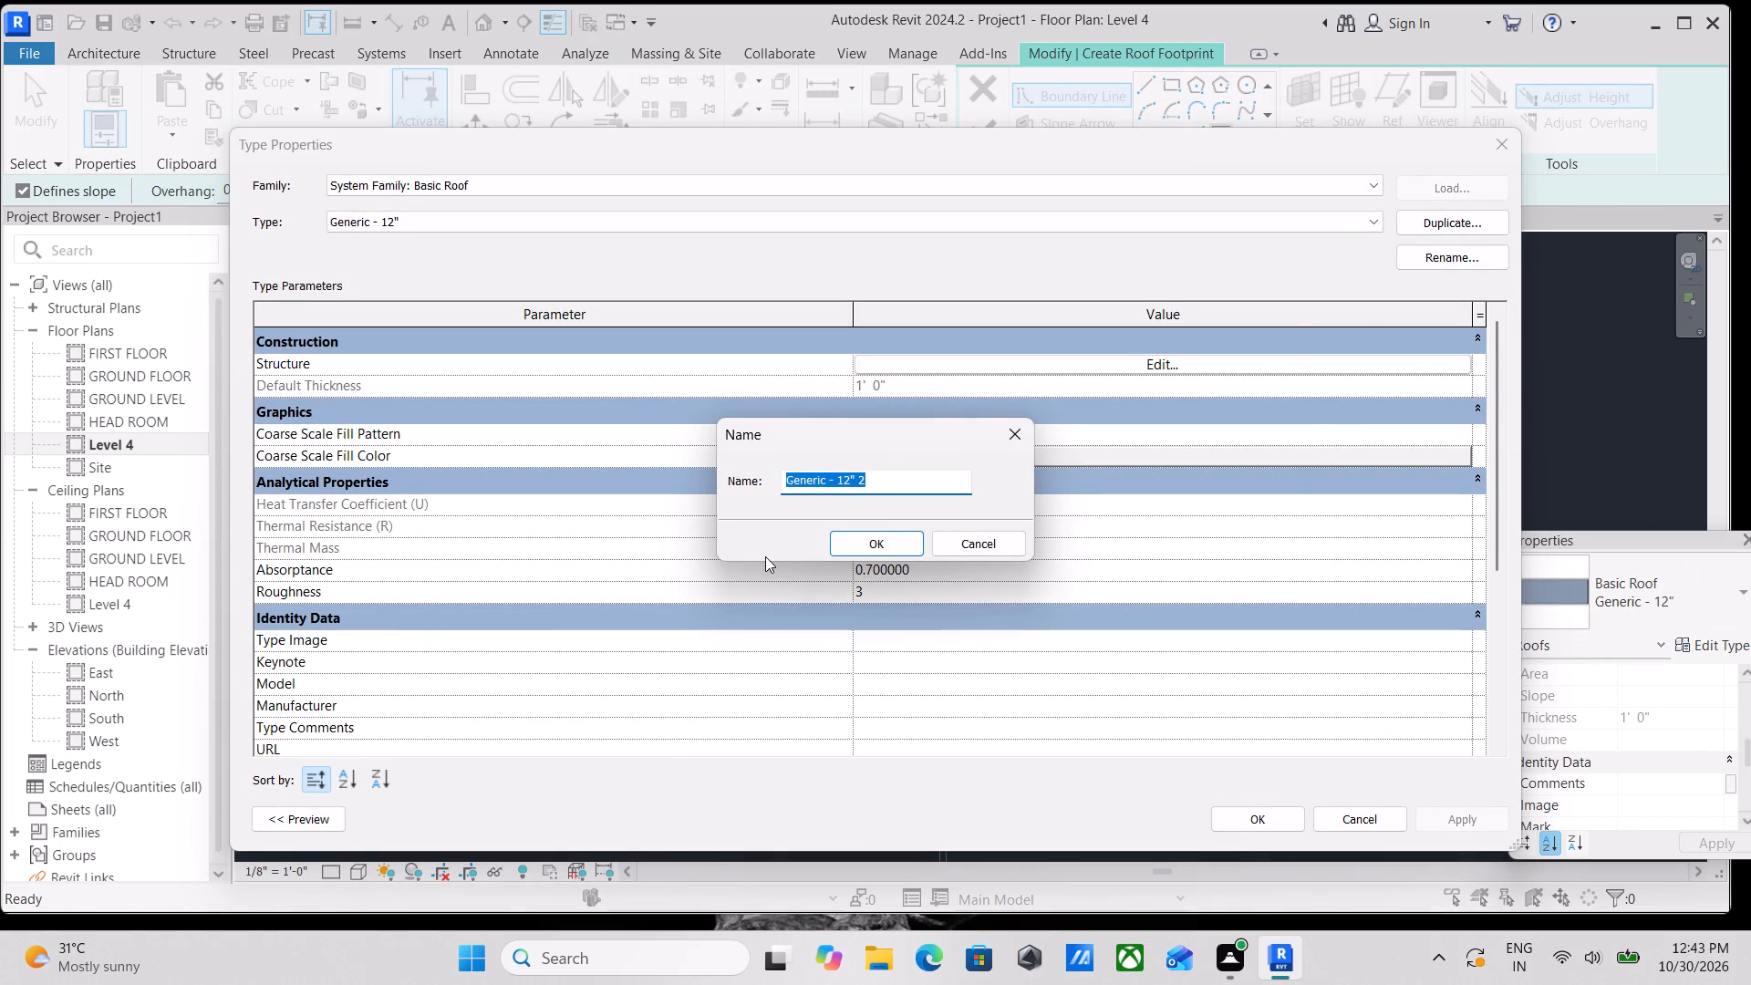
text(ROOFI)
text(NG)
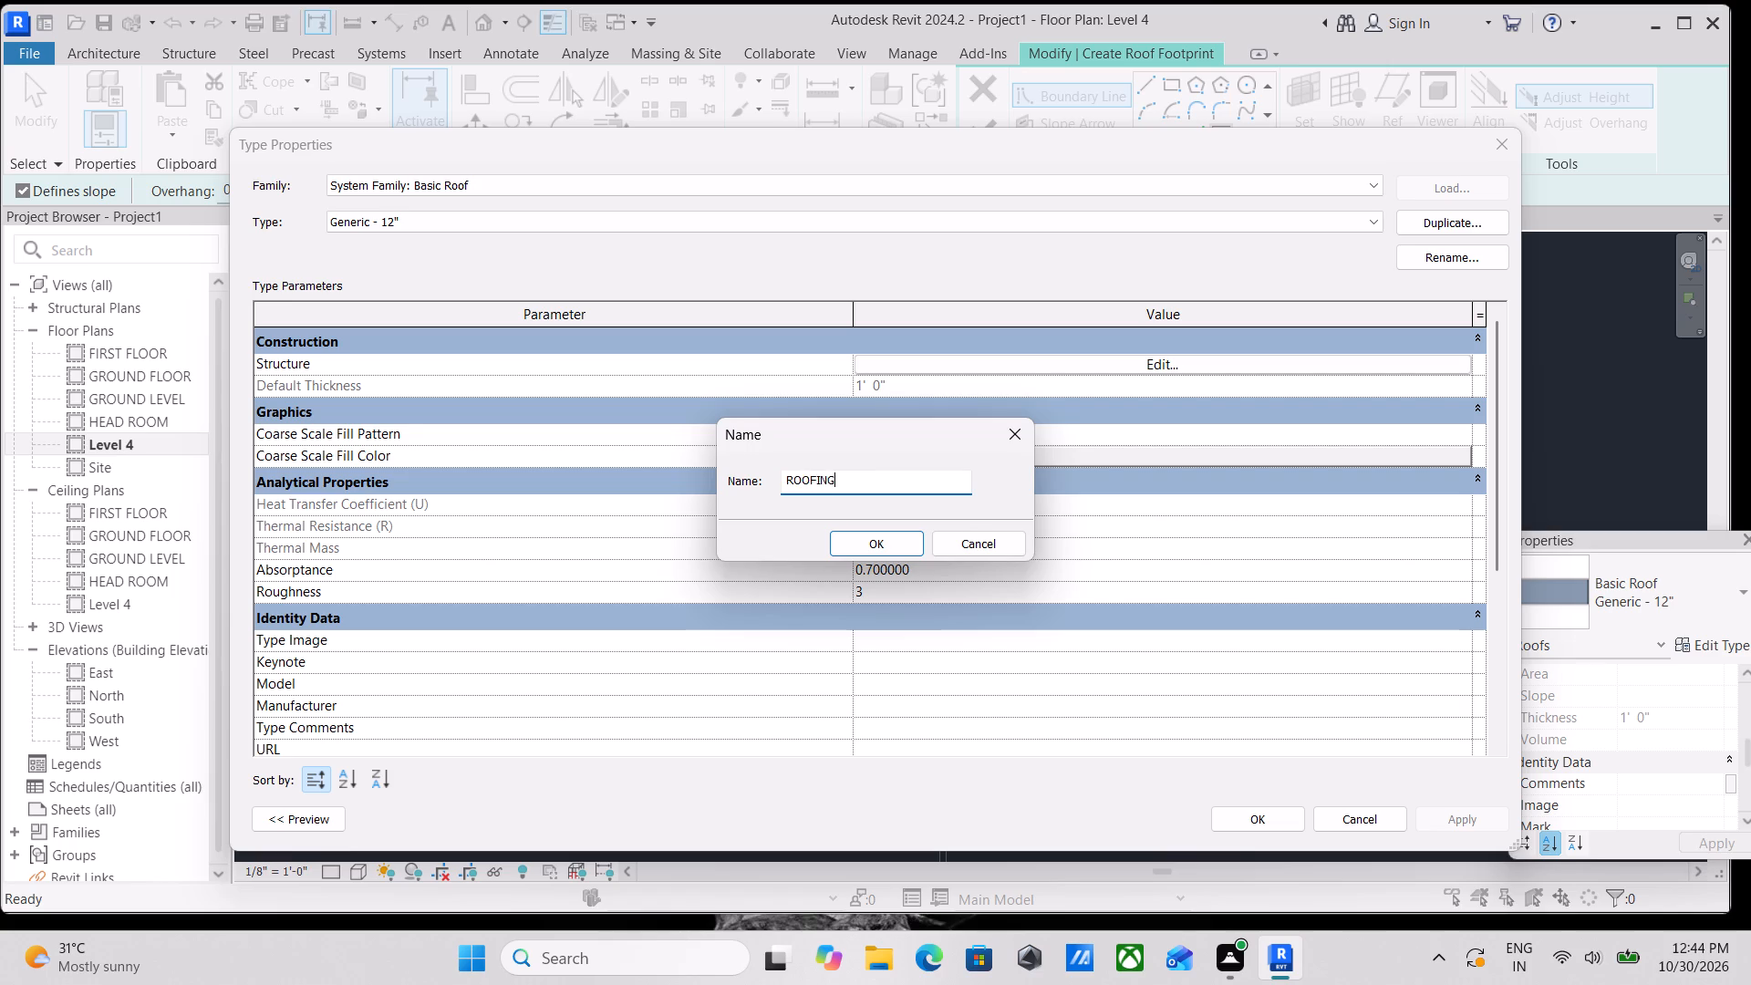
key(space)
key(6)
key(shift+quotedbl)
click(881, 543)
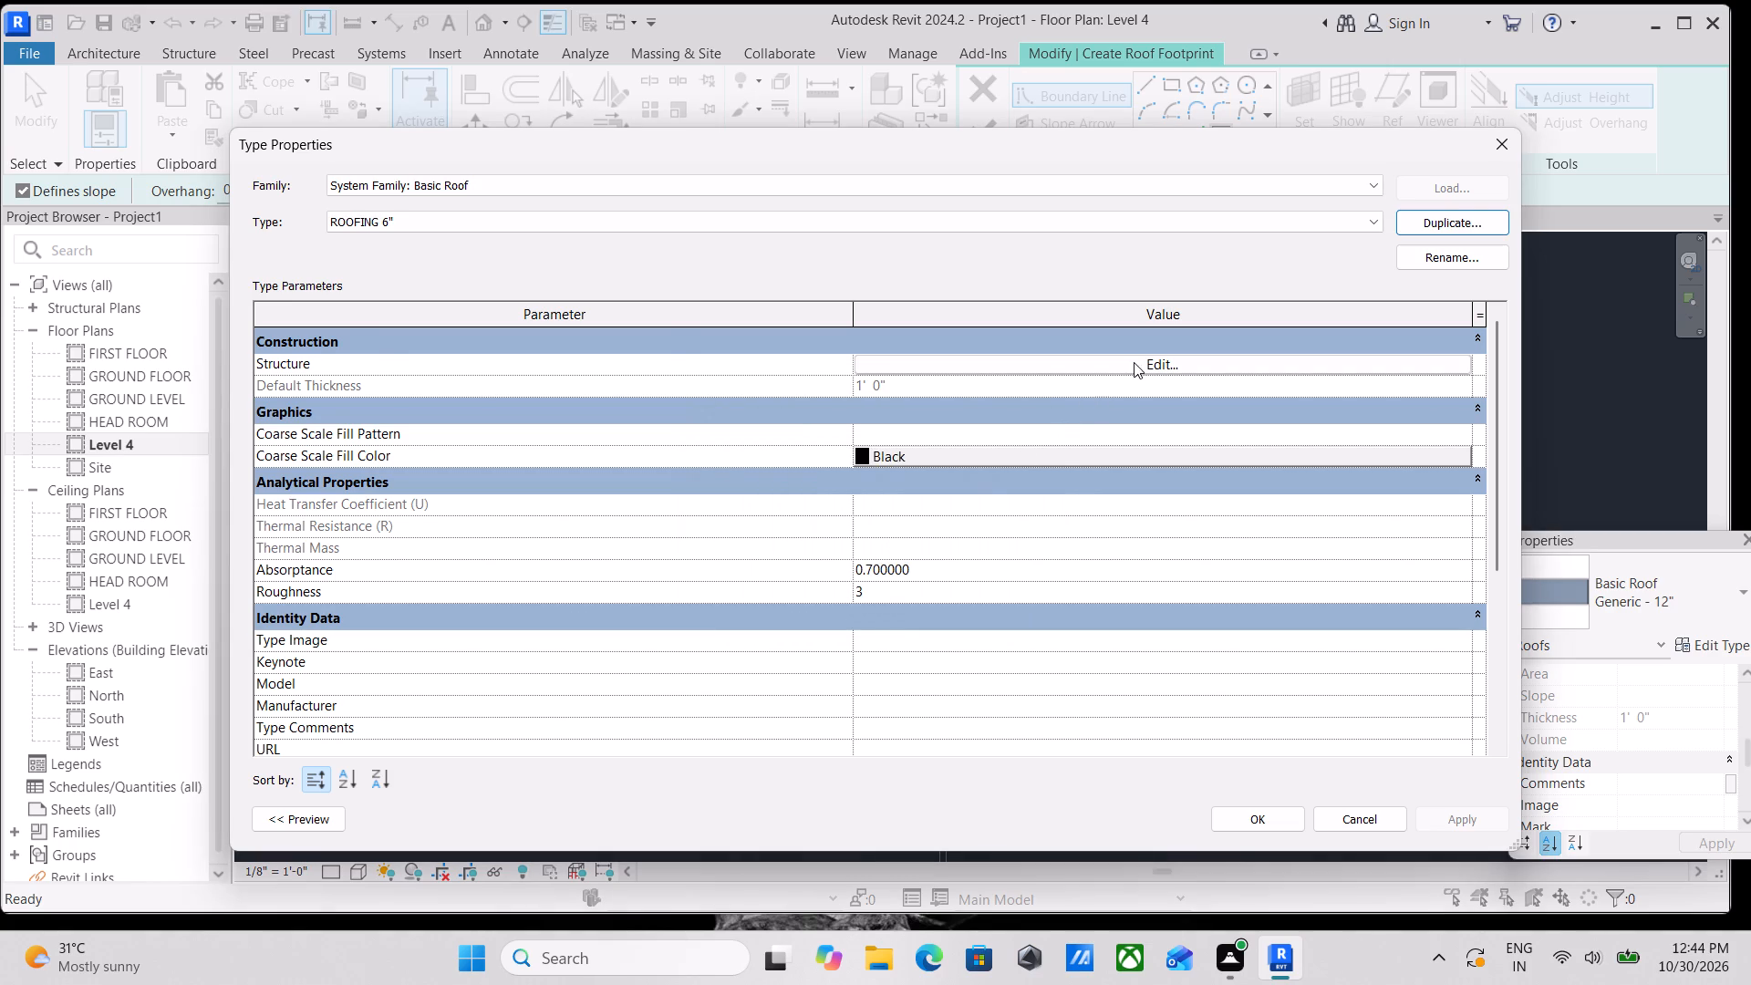
In the ROOFING 6" type's structure layer, create a new material and name it ROOFING 6".
click(1135, 361)
click(835, 357)
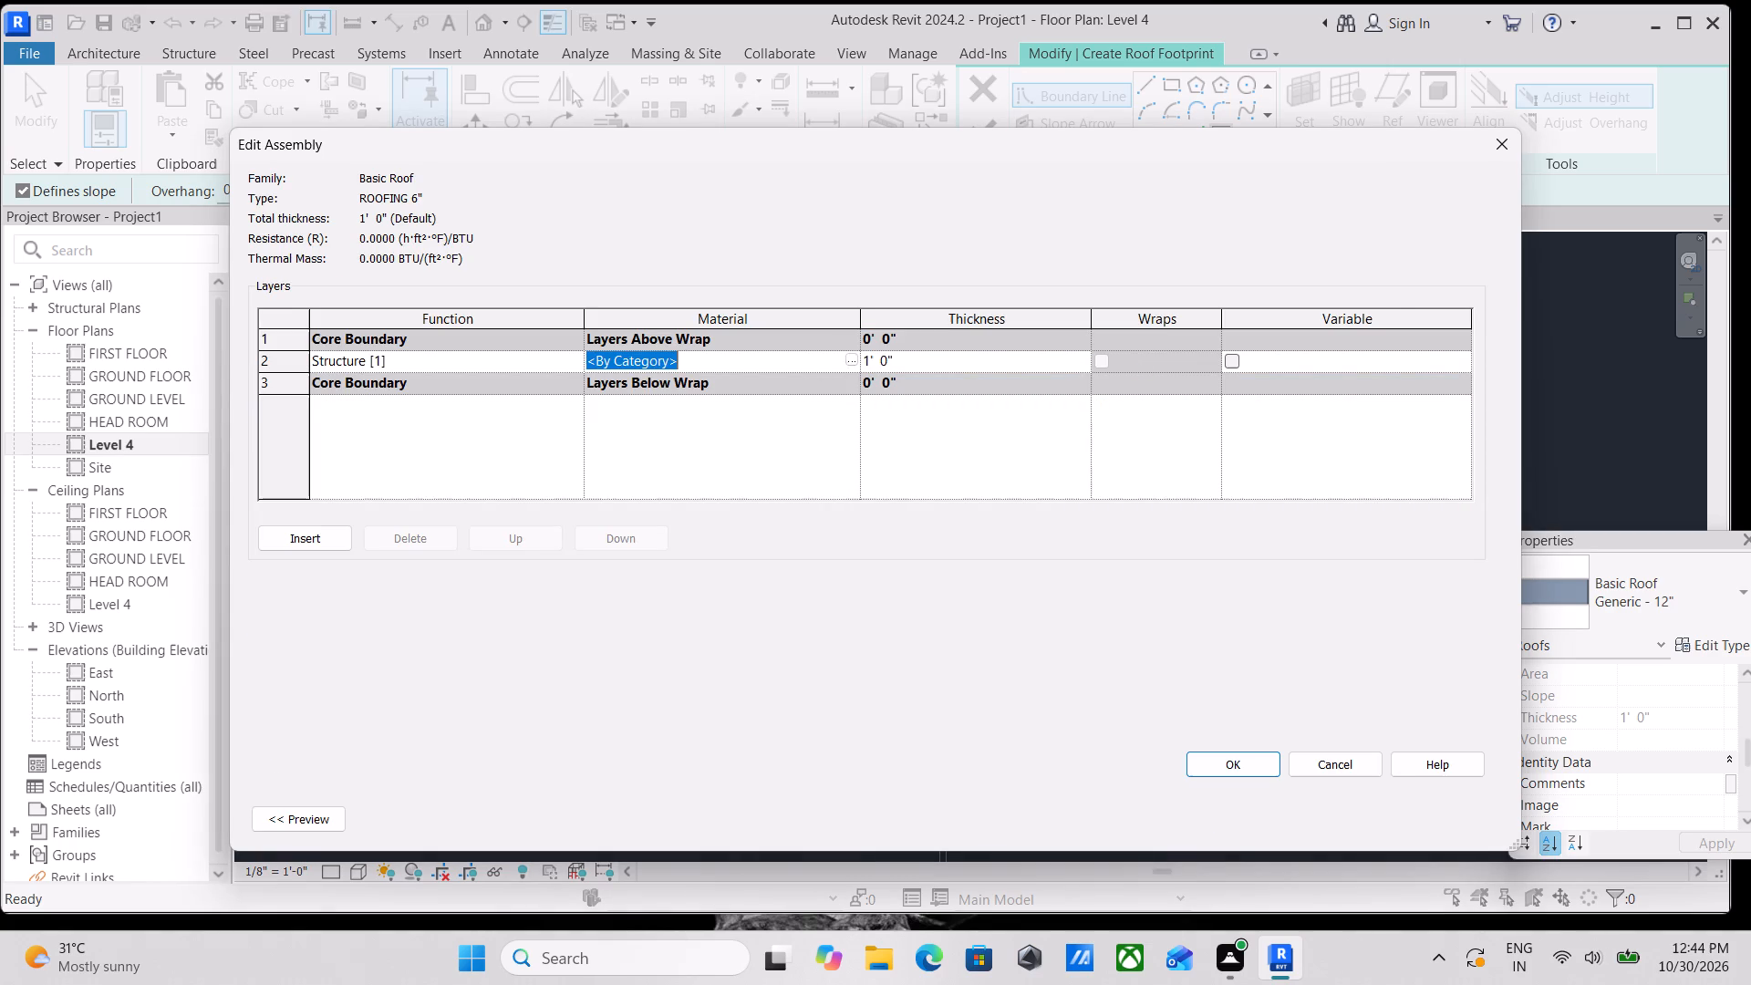
click(847, 355)
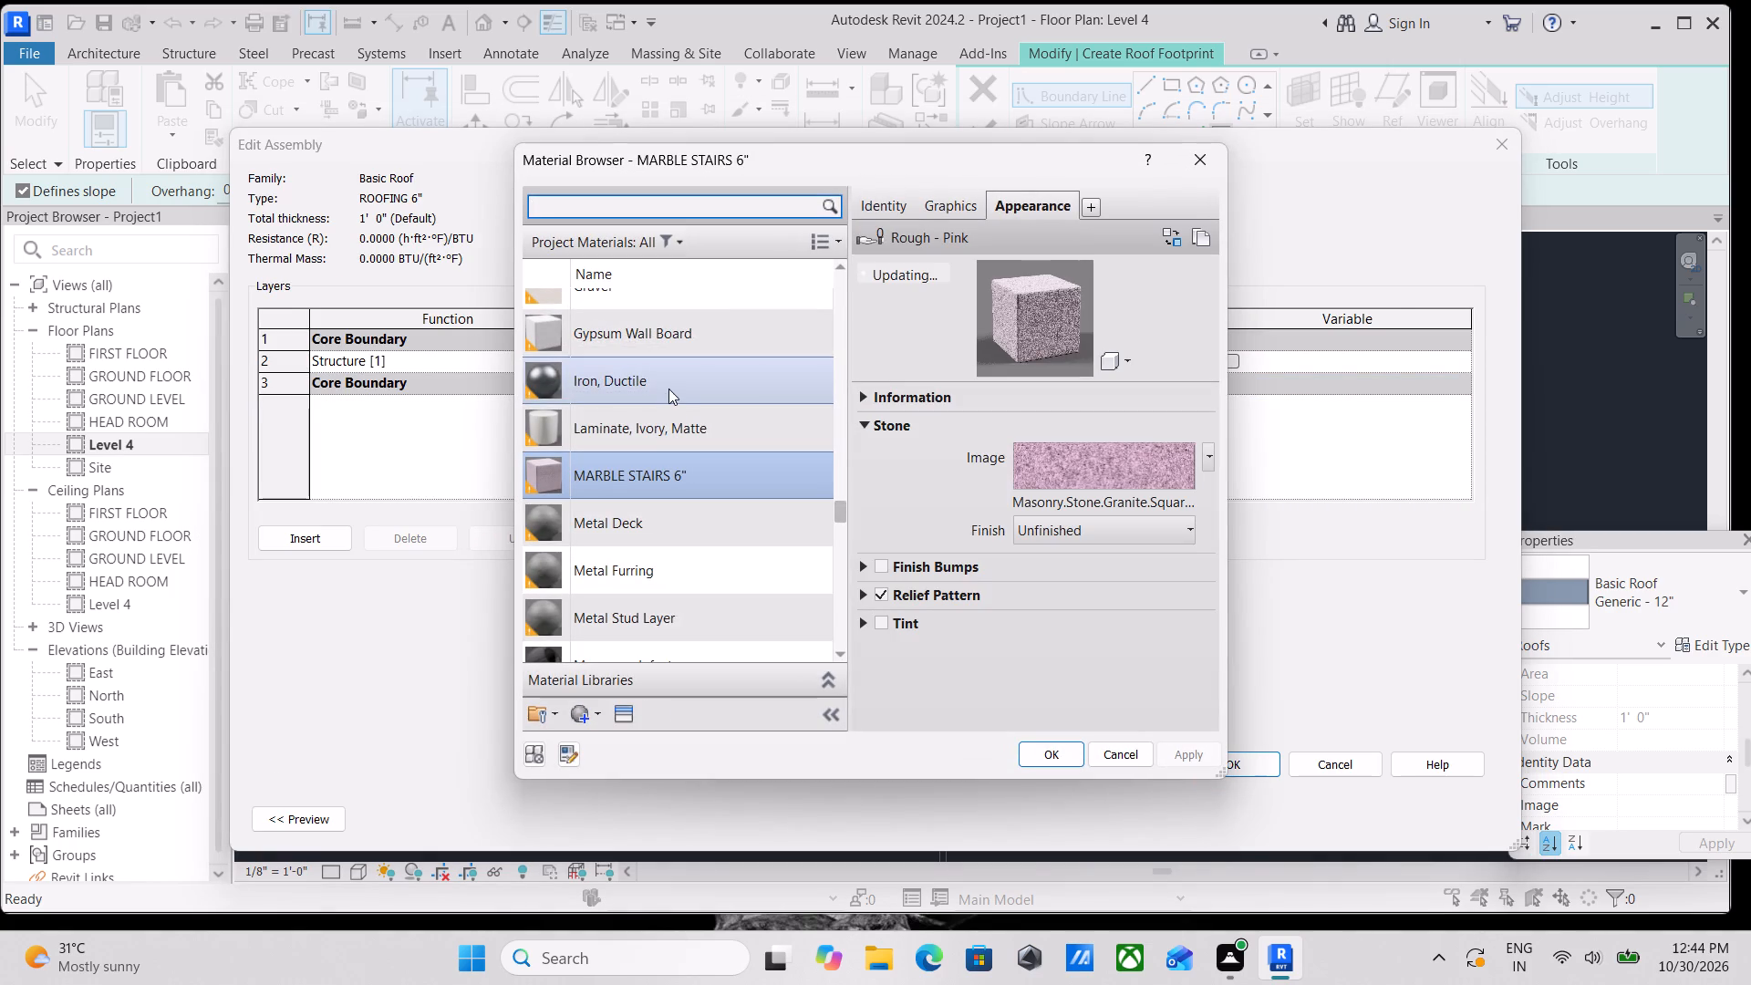
click(582, 709)
click(616, 740)
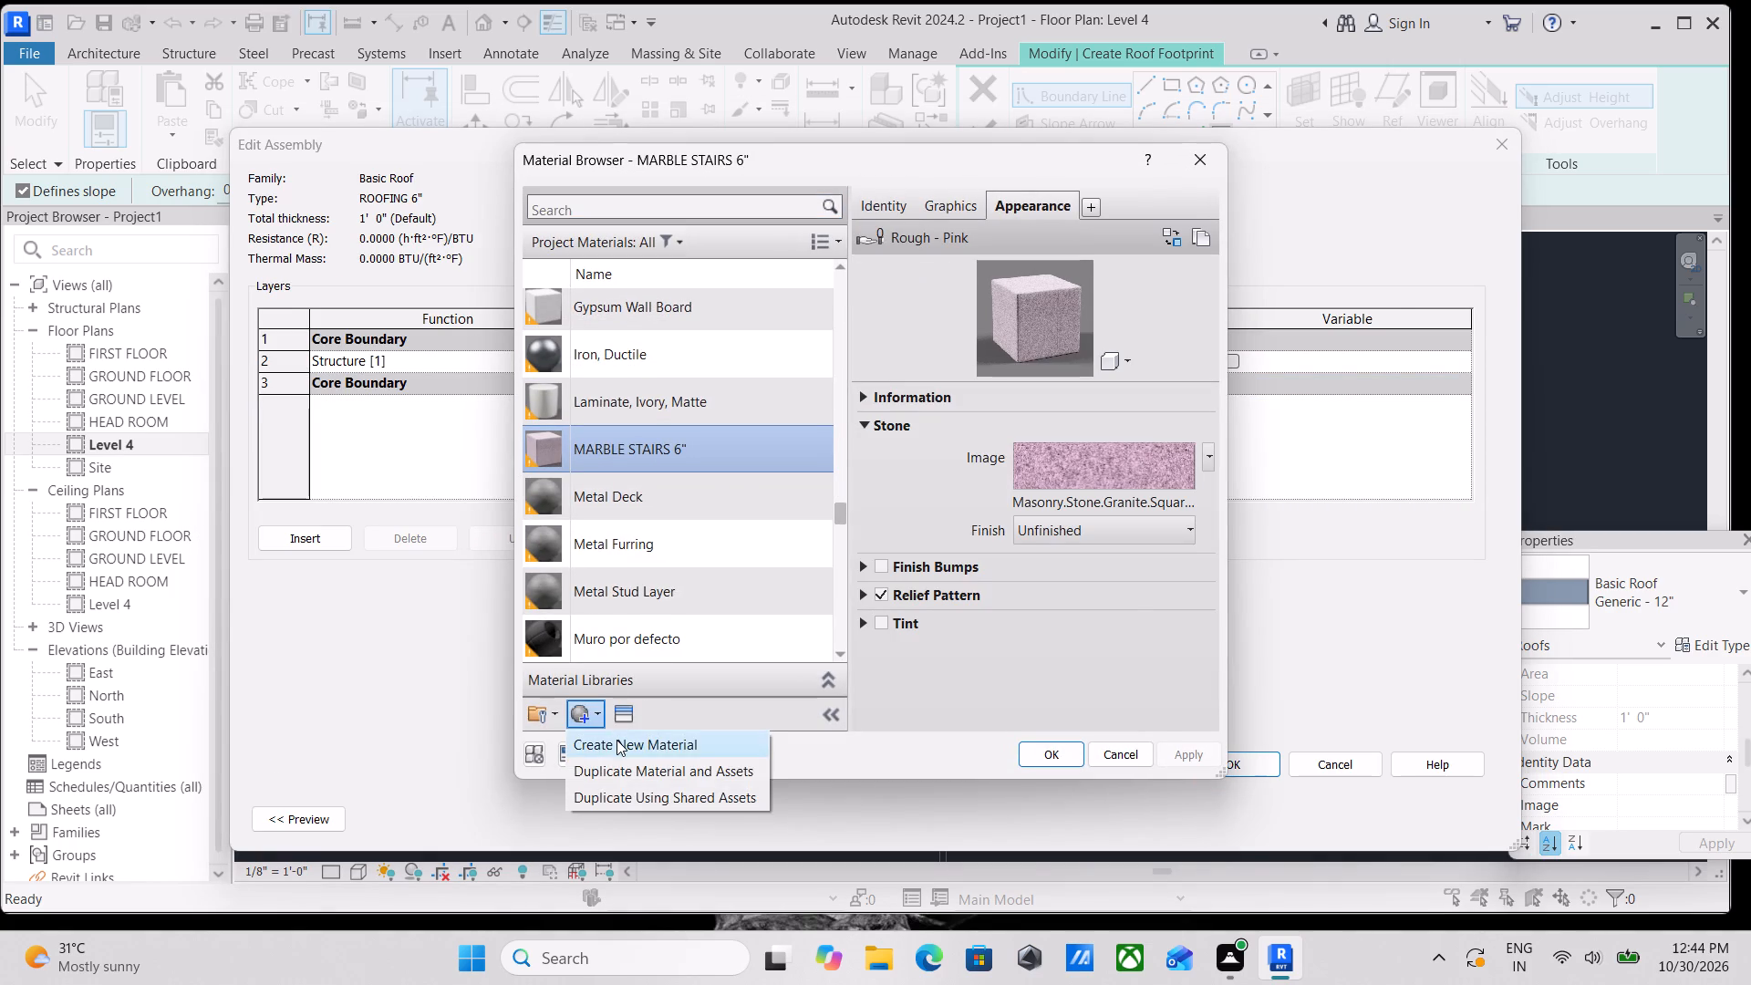
right_click(676, 444)
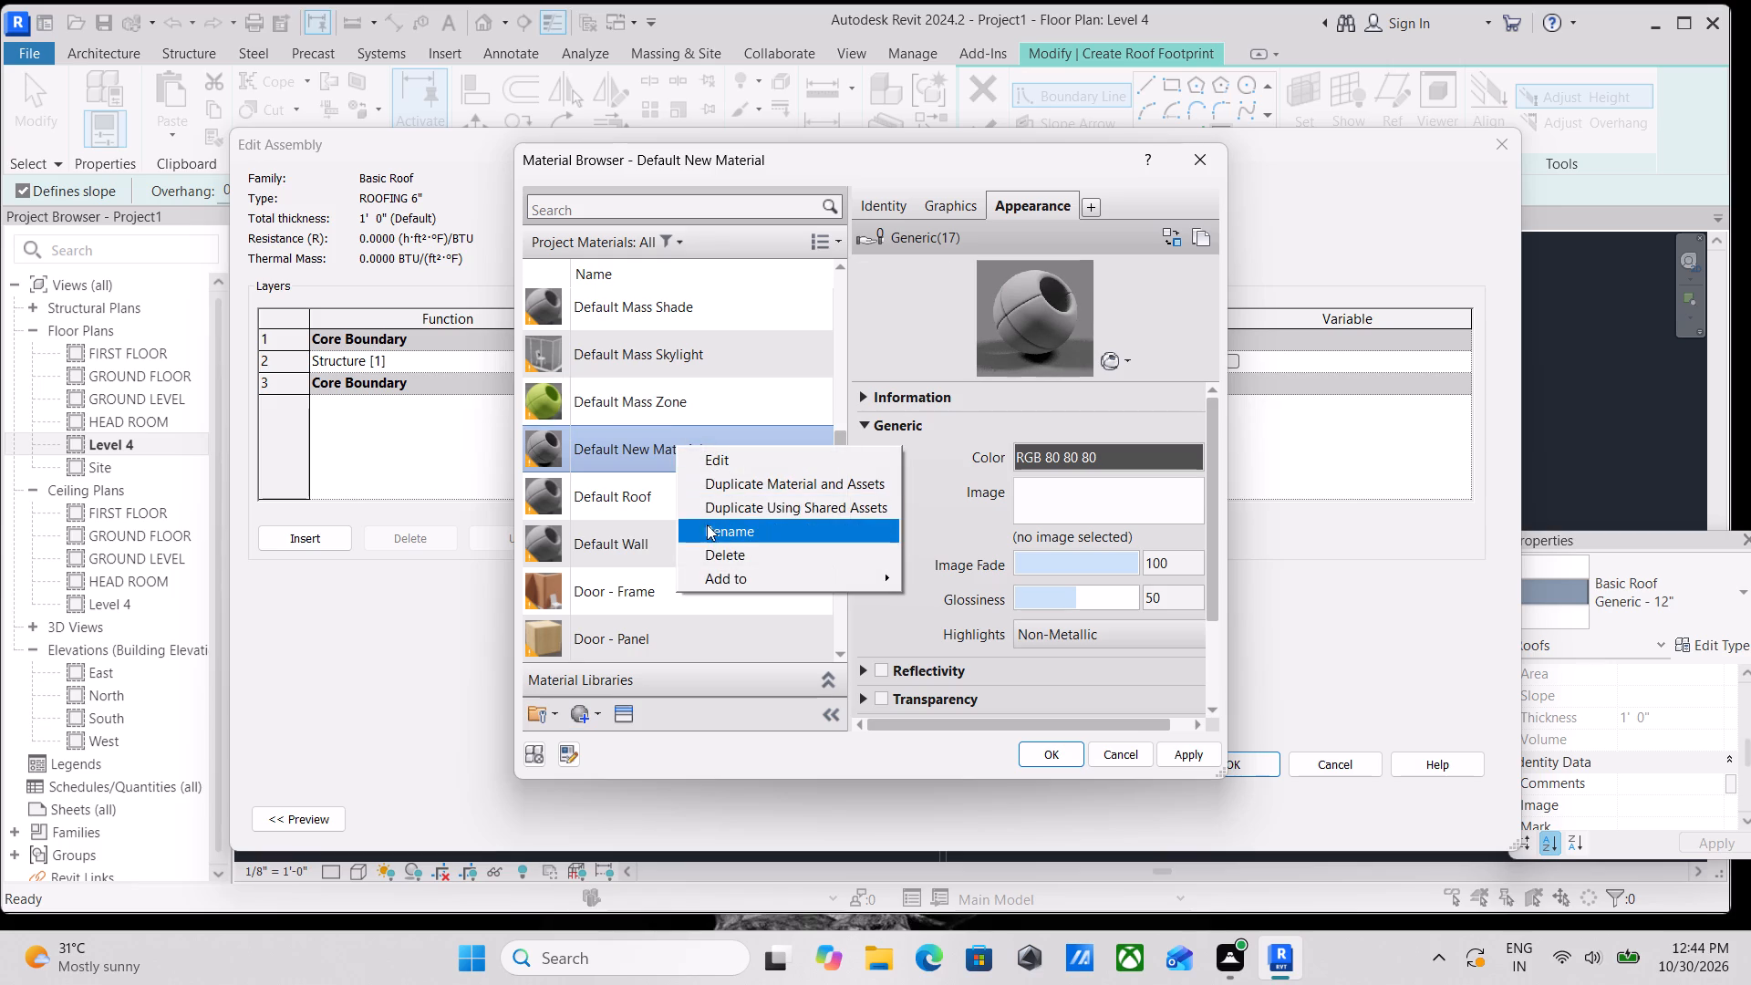
click(707, 534)
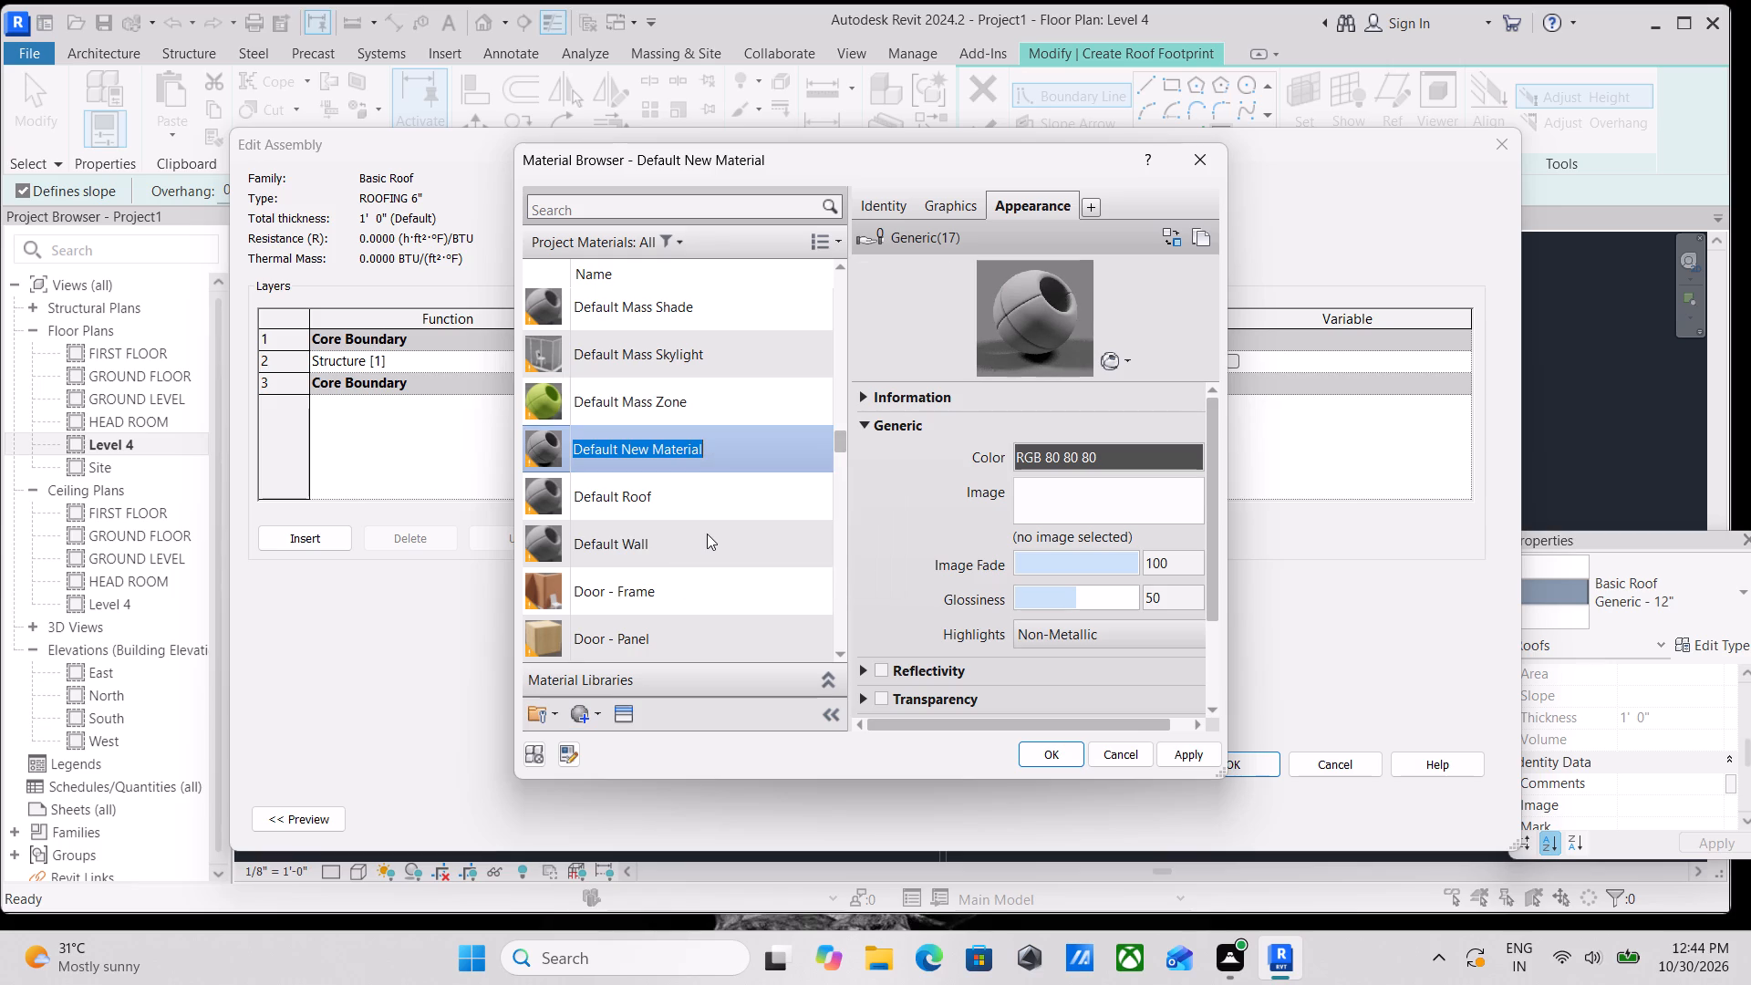
key(BackSpace)
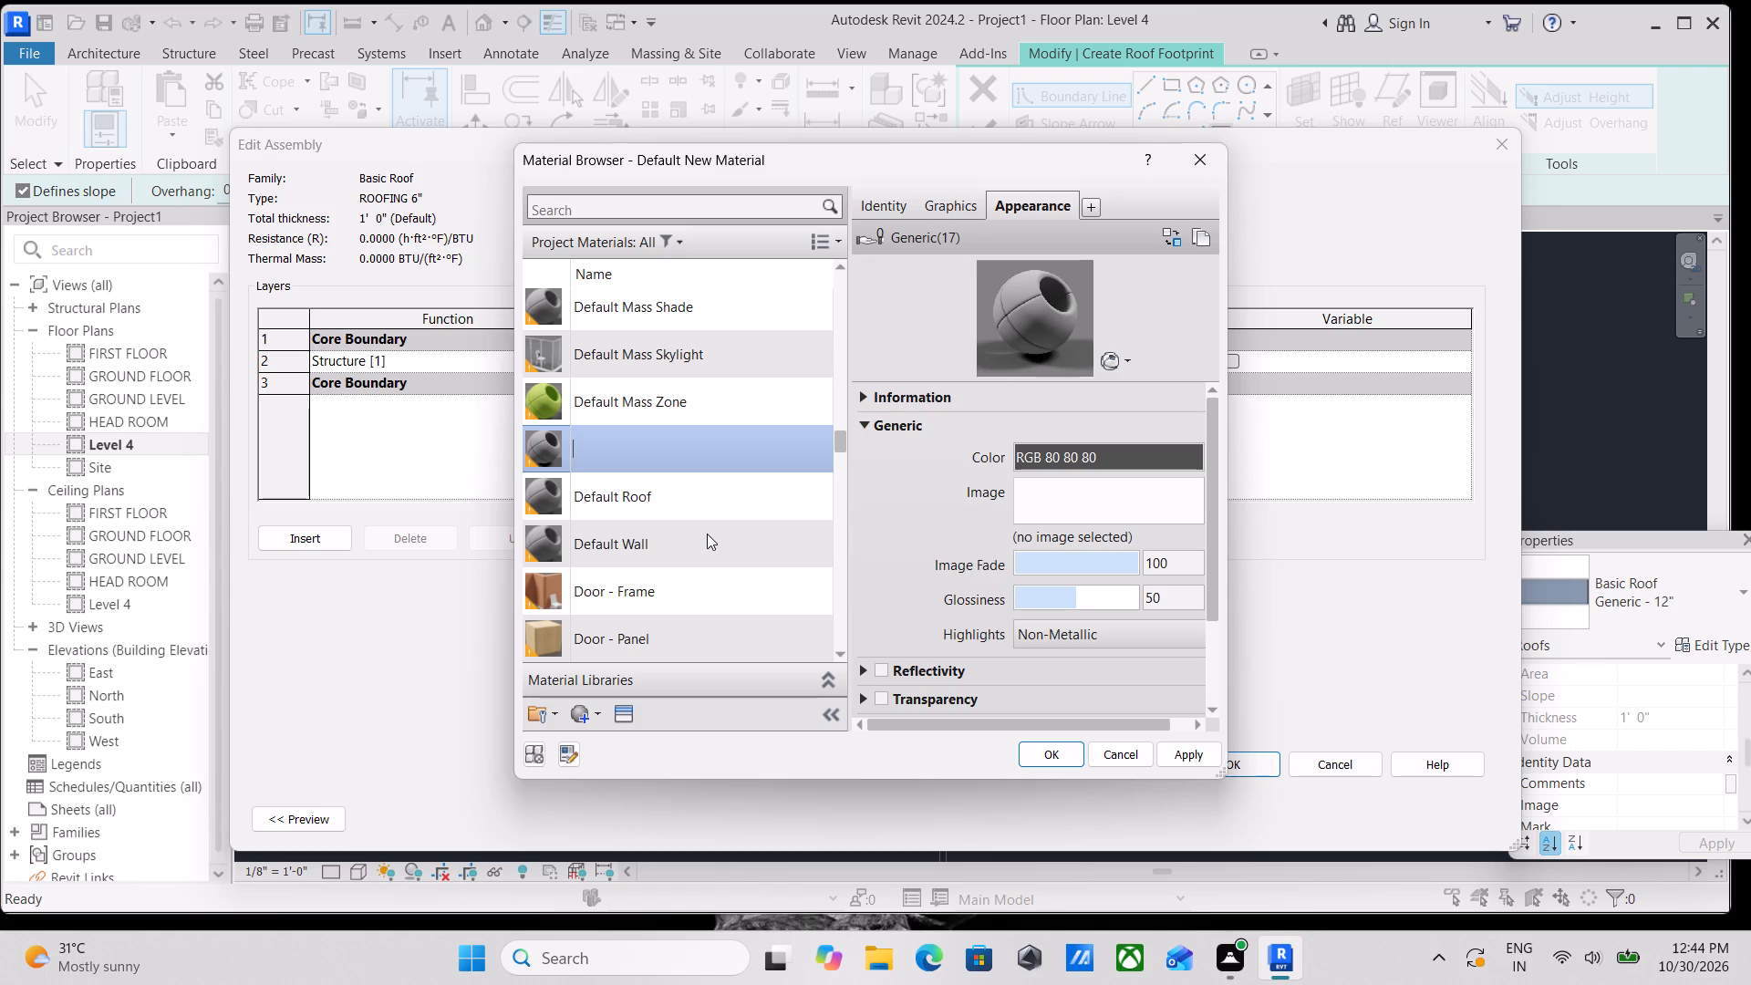
text(RO)
key(BackSpace)
key(BackSpace)
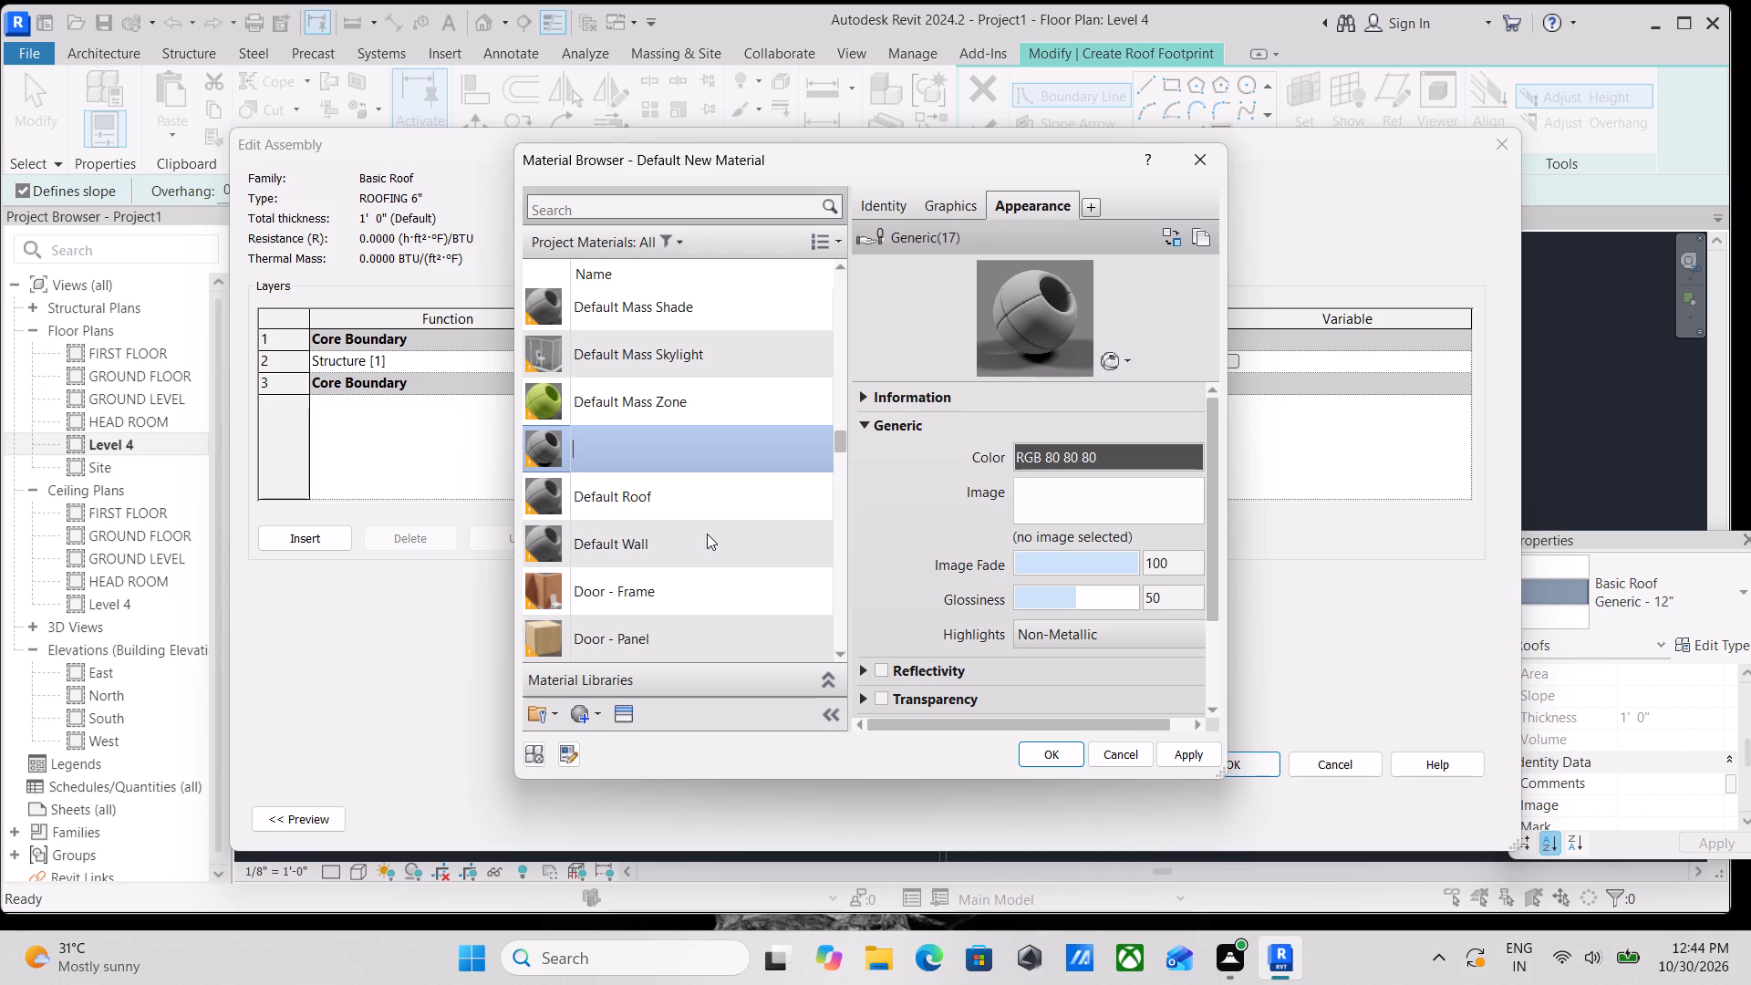
key(r)
text(OOFI)
text(NG)
key(space)
key(6)
key(shift+quotedbl)
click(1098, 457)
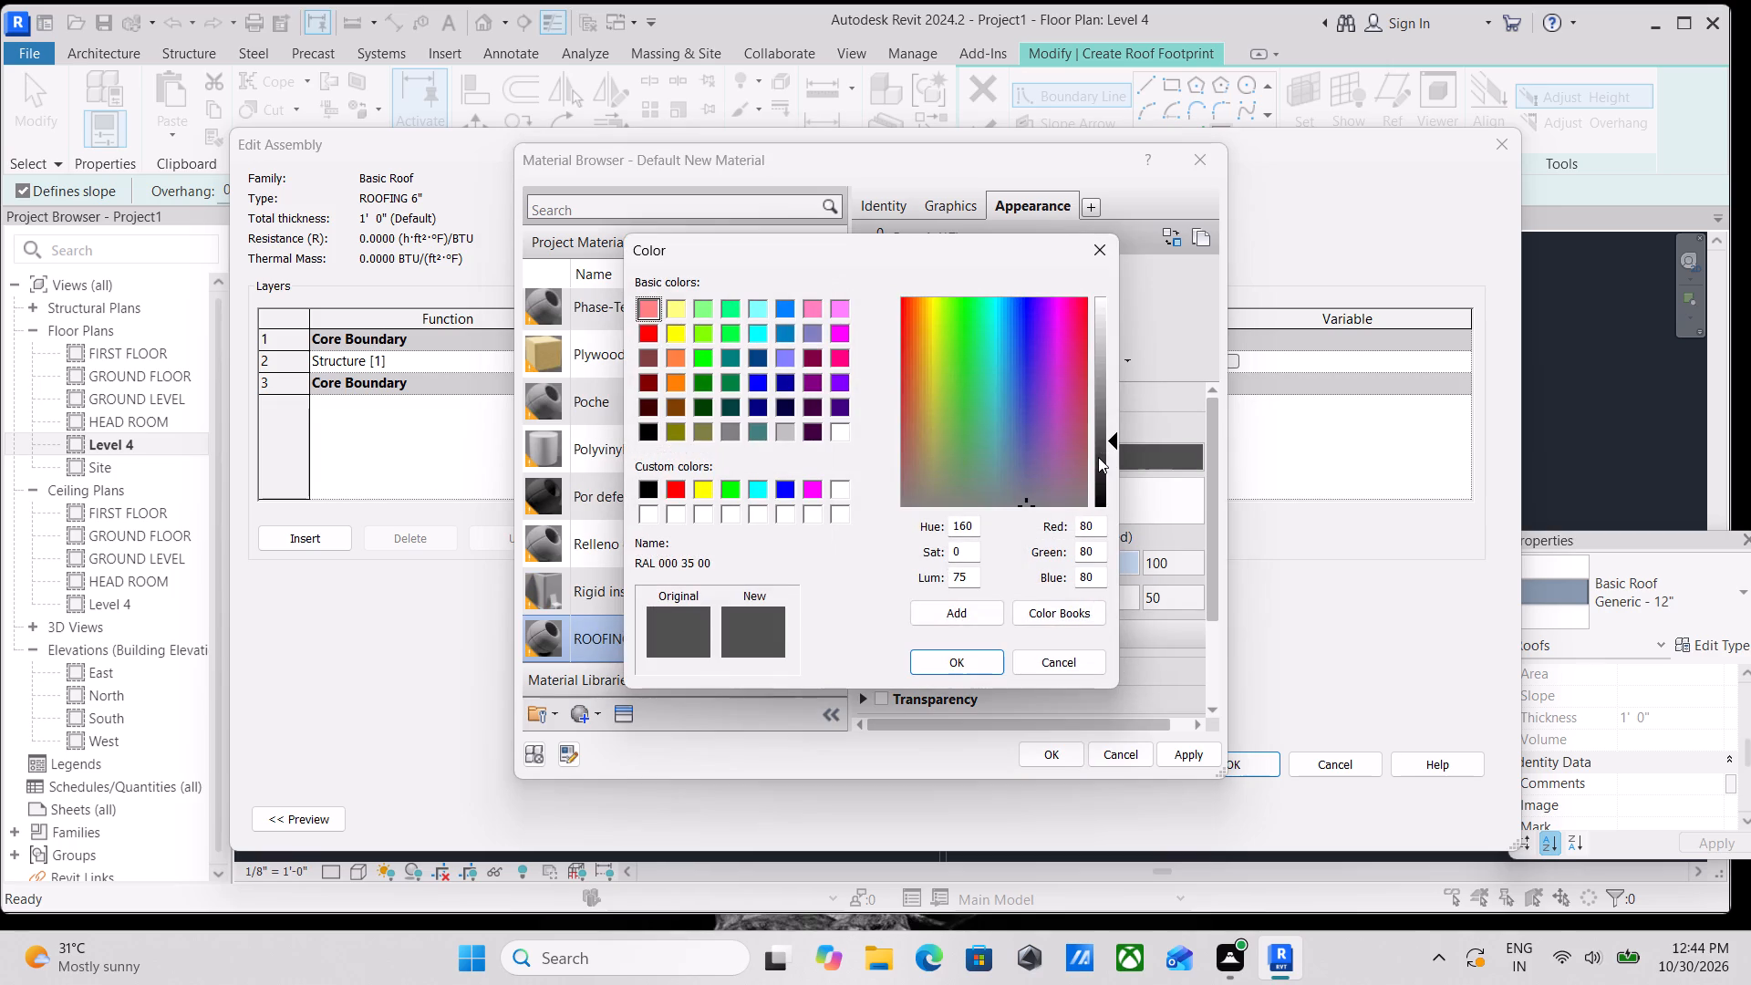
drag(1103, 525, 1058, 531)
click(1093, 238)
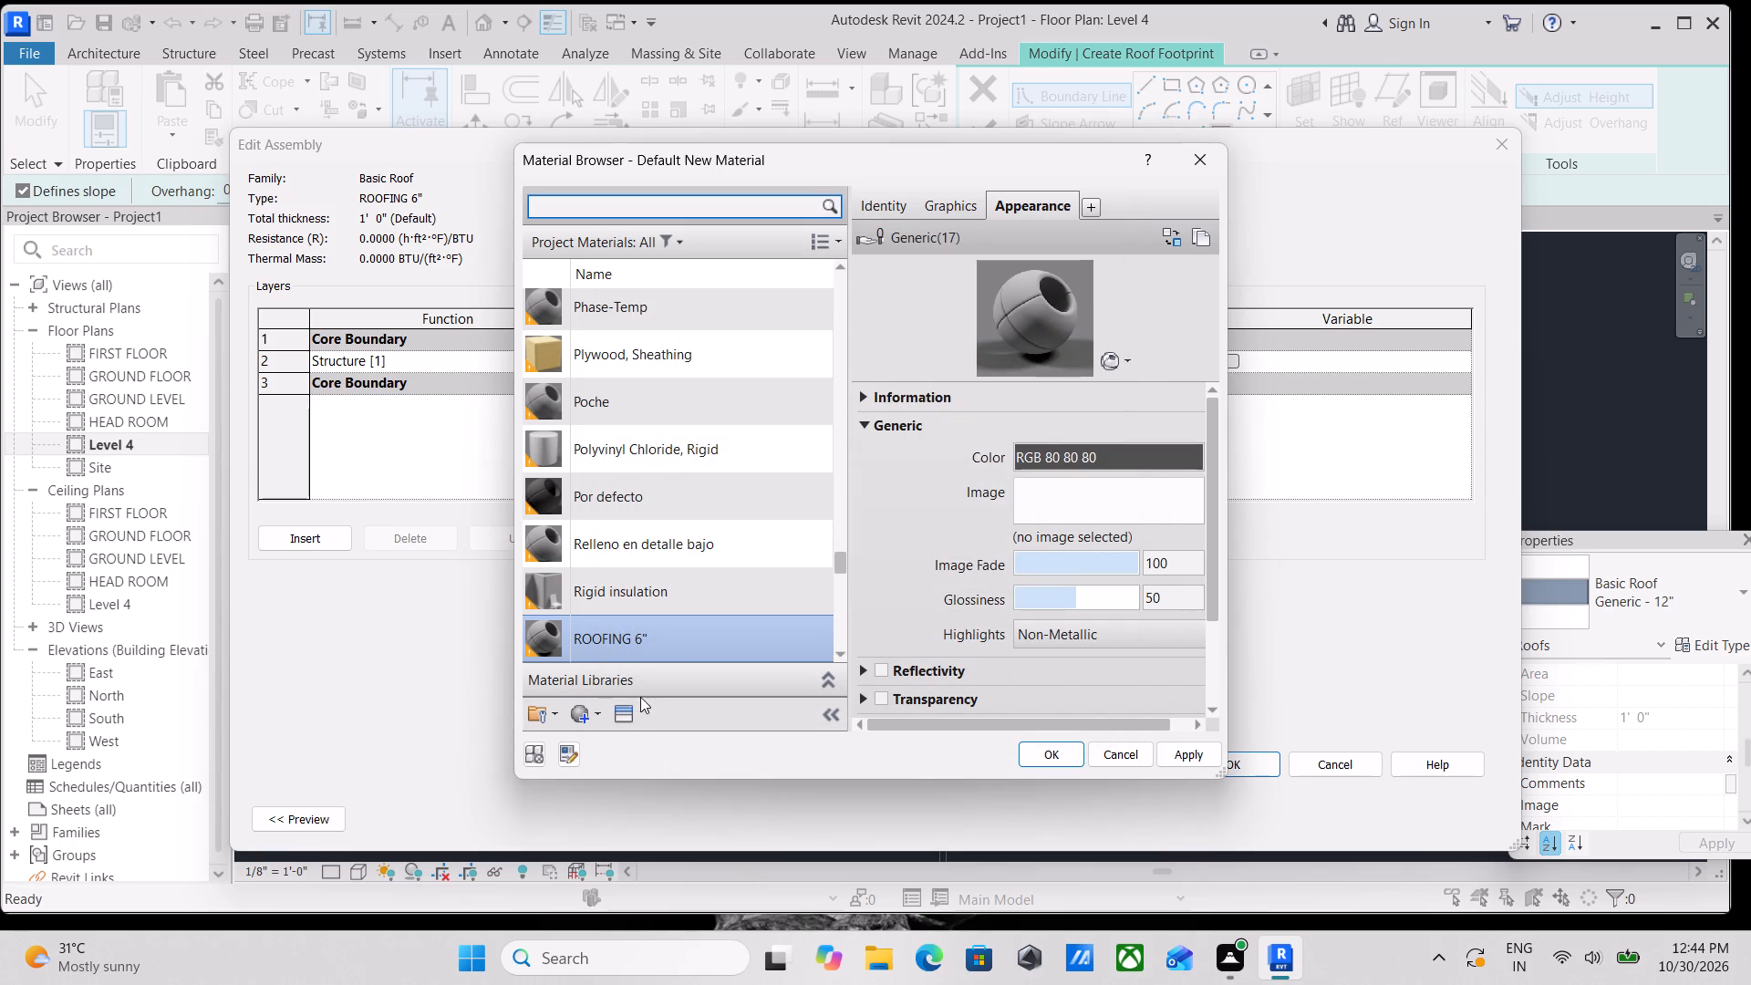
Browse the Appearance Library categories for the ROOFING 6" material's appearance, from Flooring, Glass and Masonry down to Roofing.
click(629, 717)
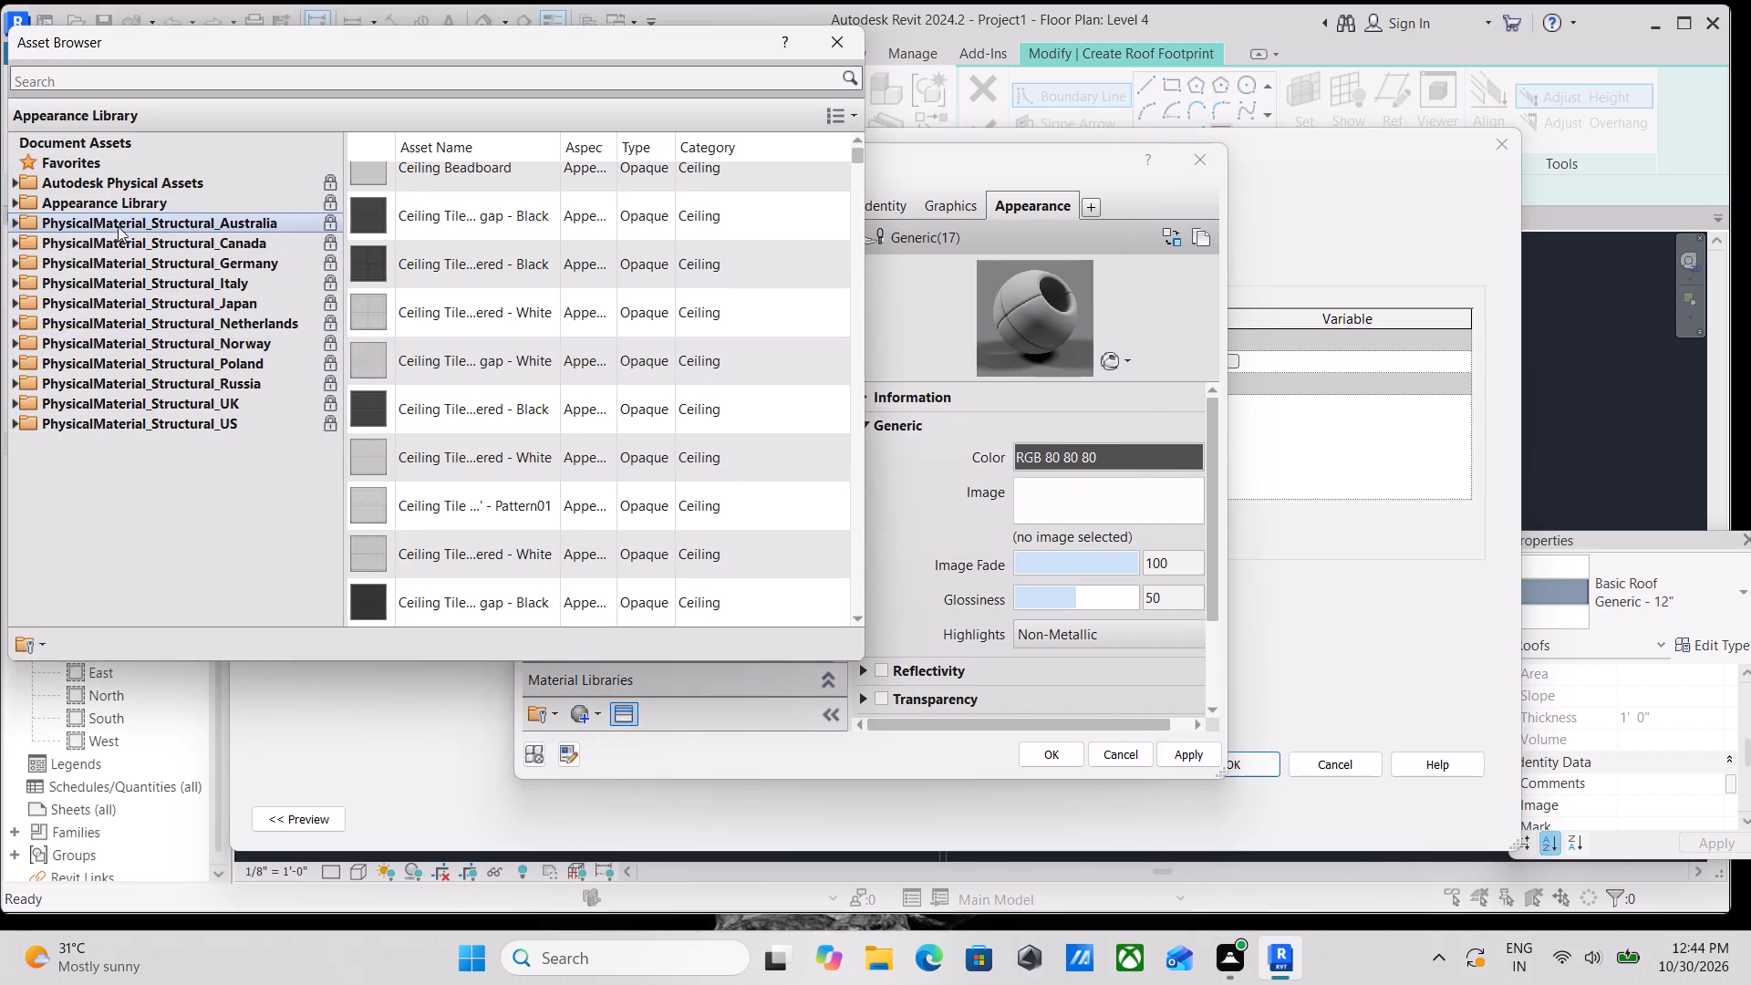
click(16, 179)
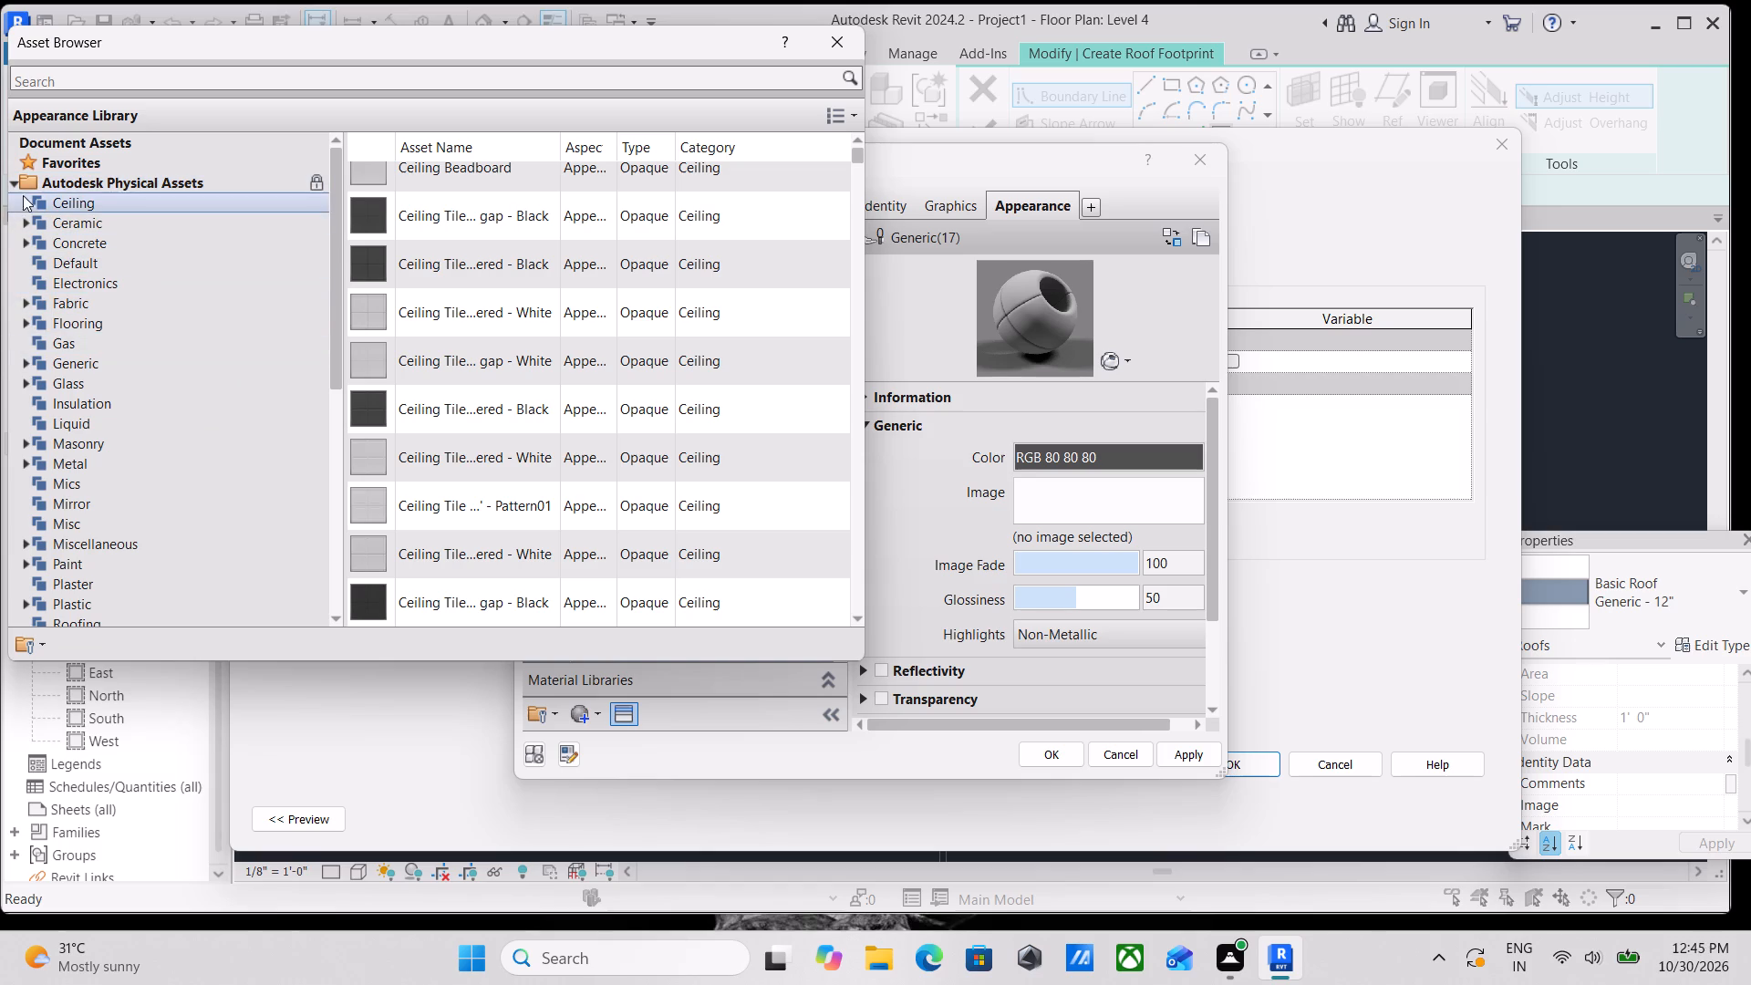
click(15, 180)
click(15, 198)
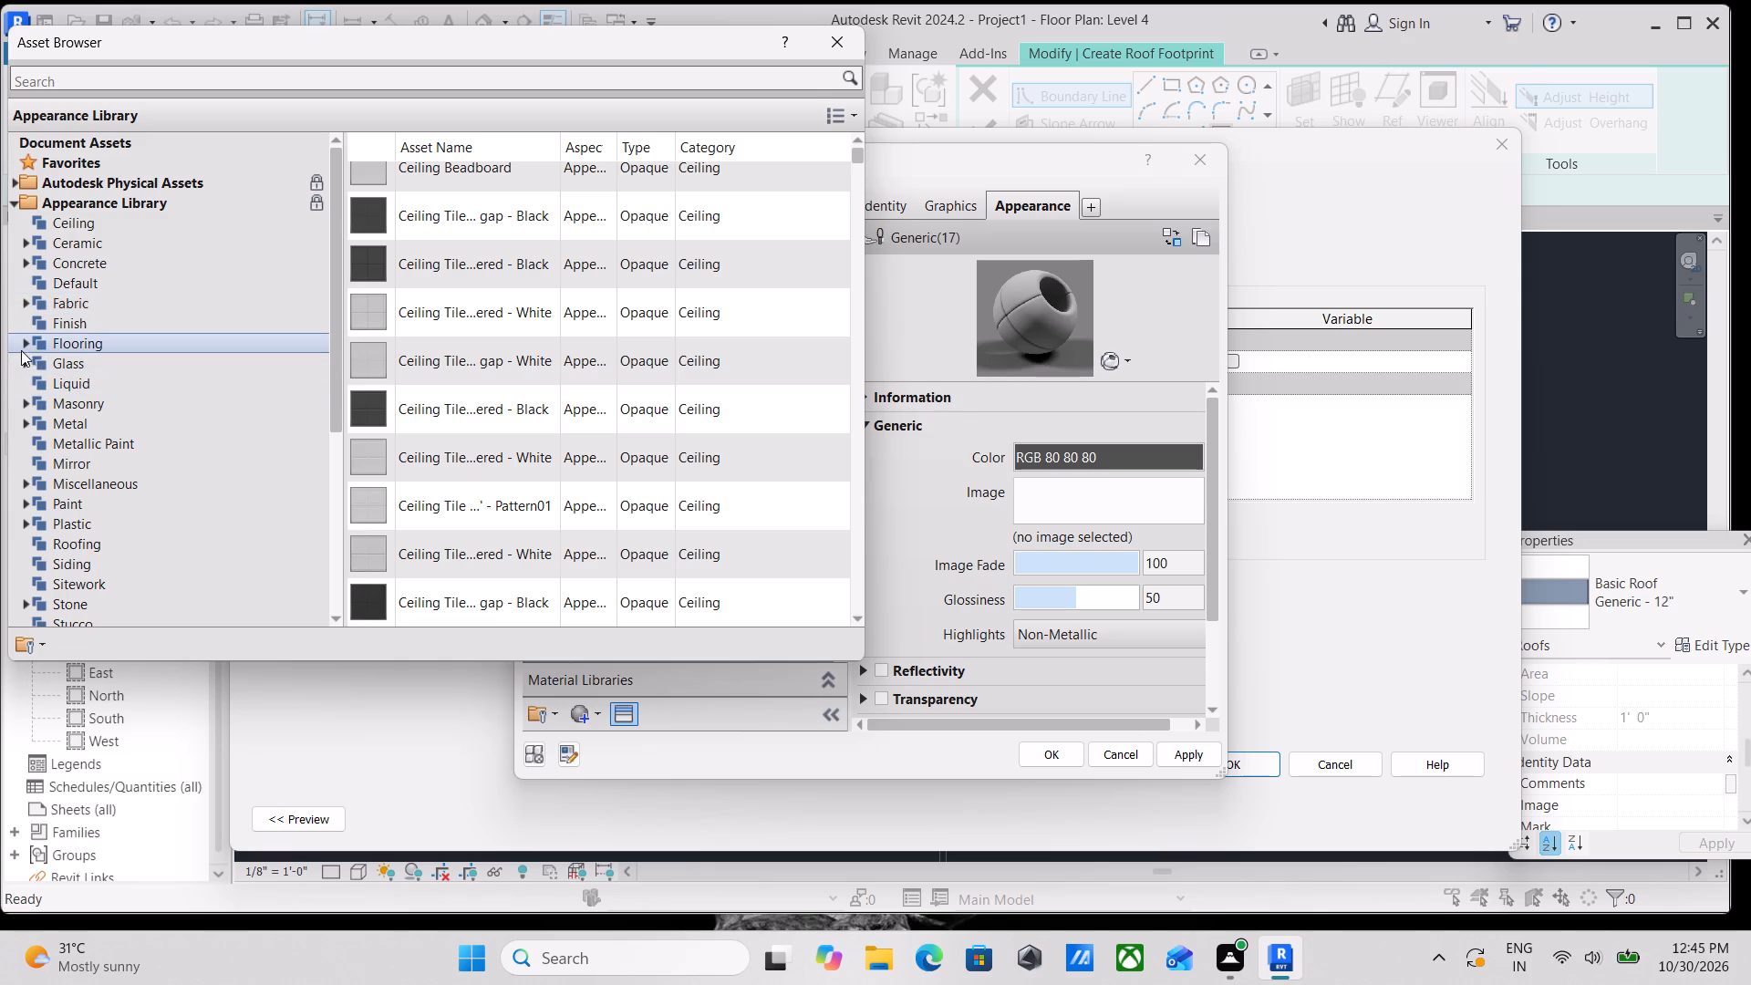
click(26, 347)
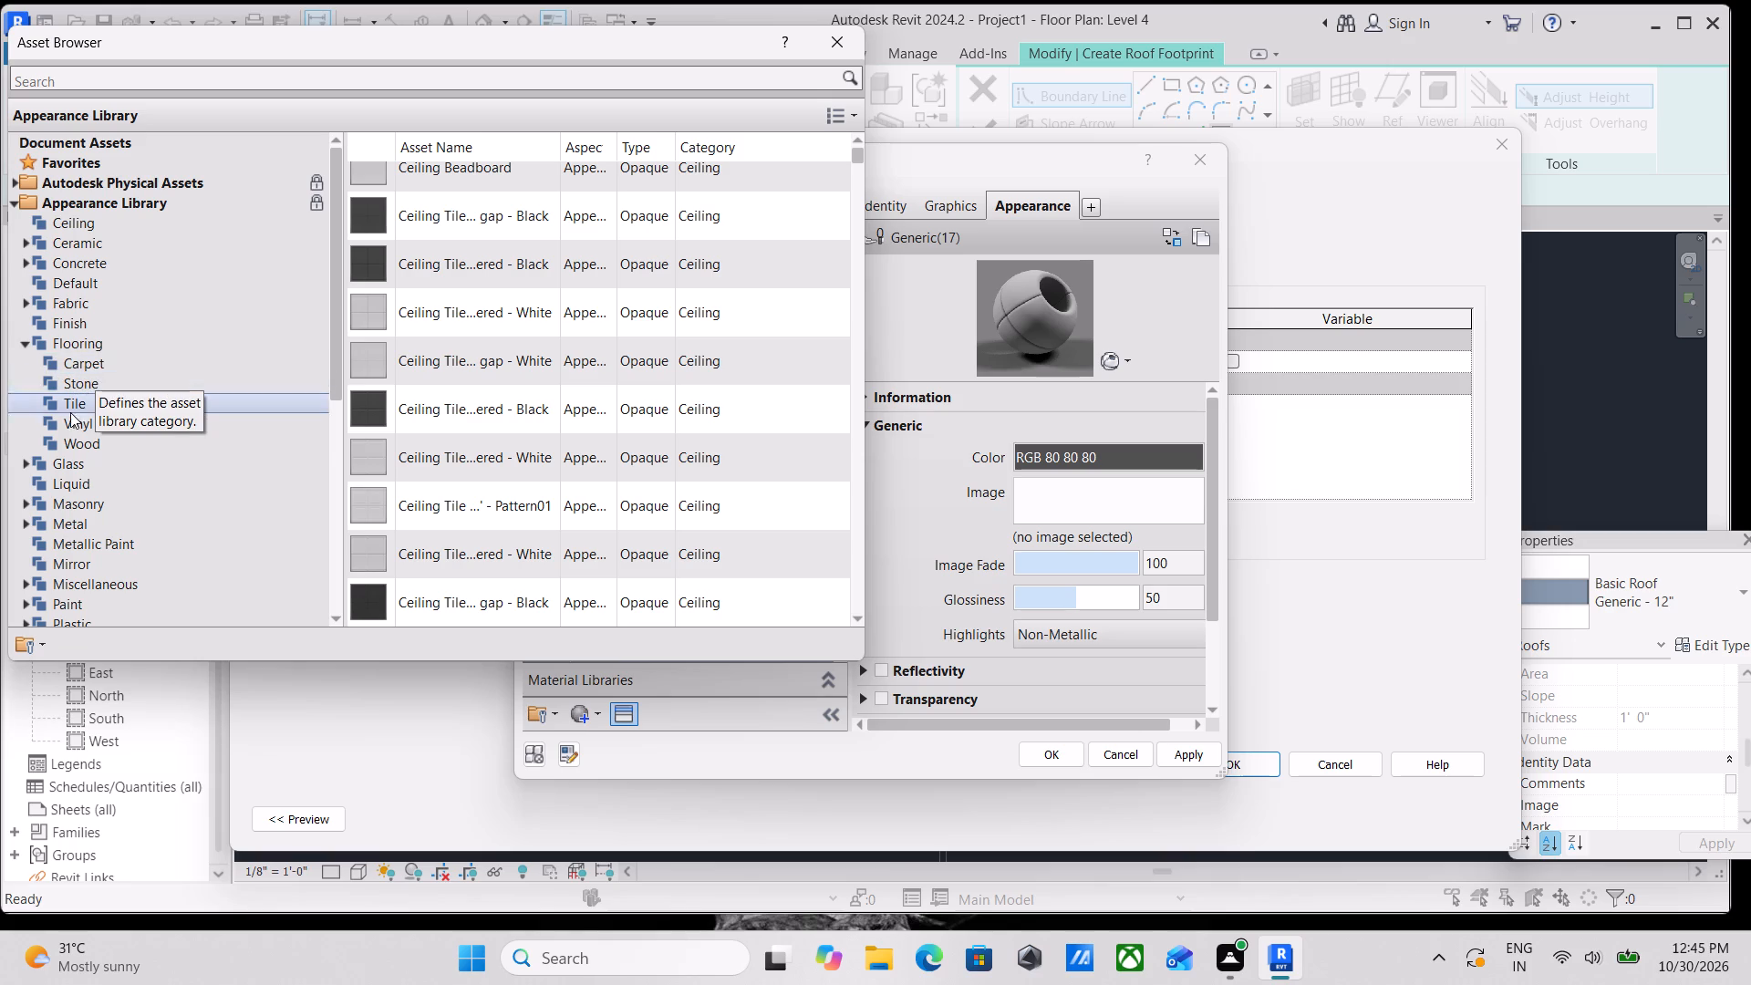
click(25, 460)
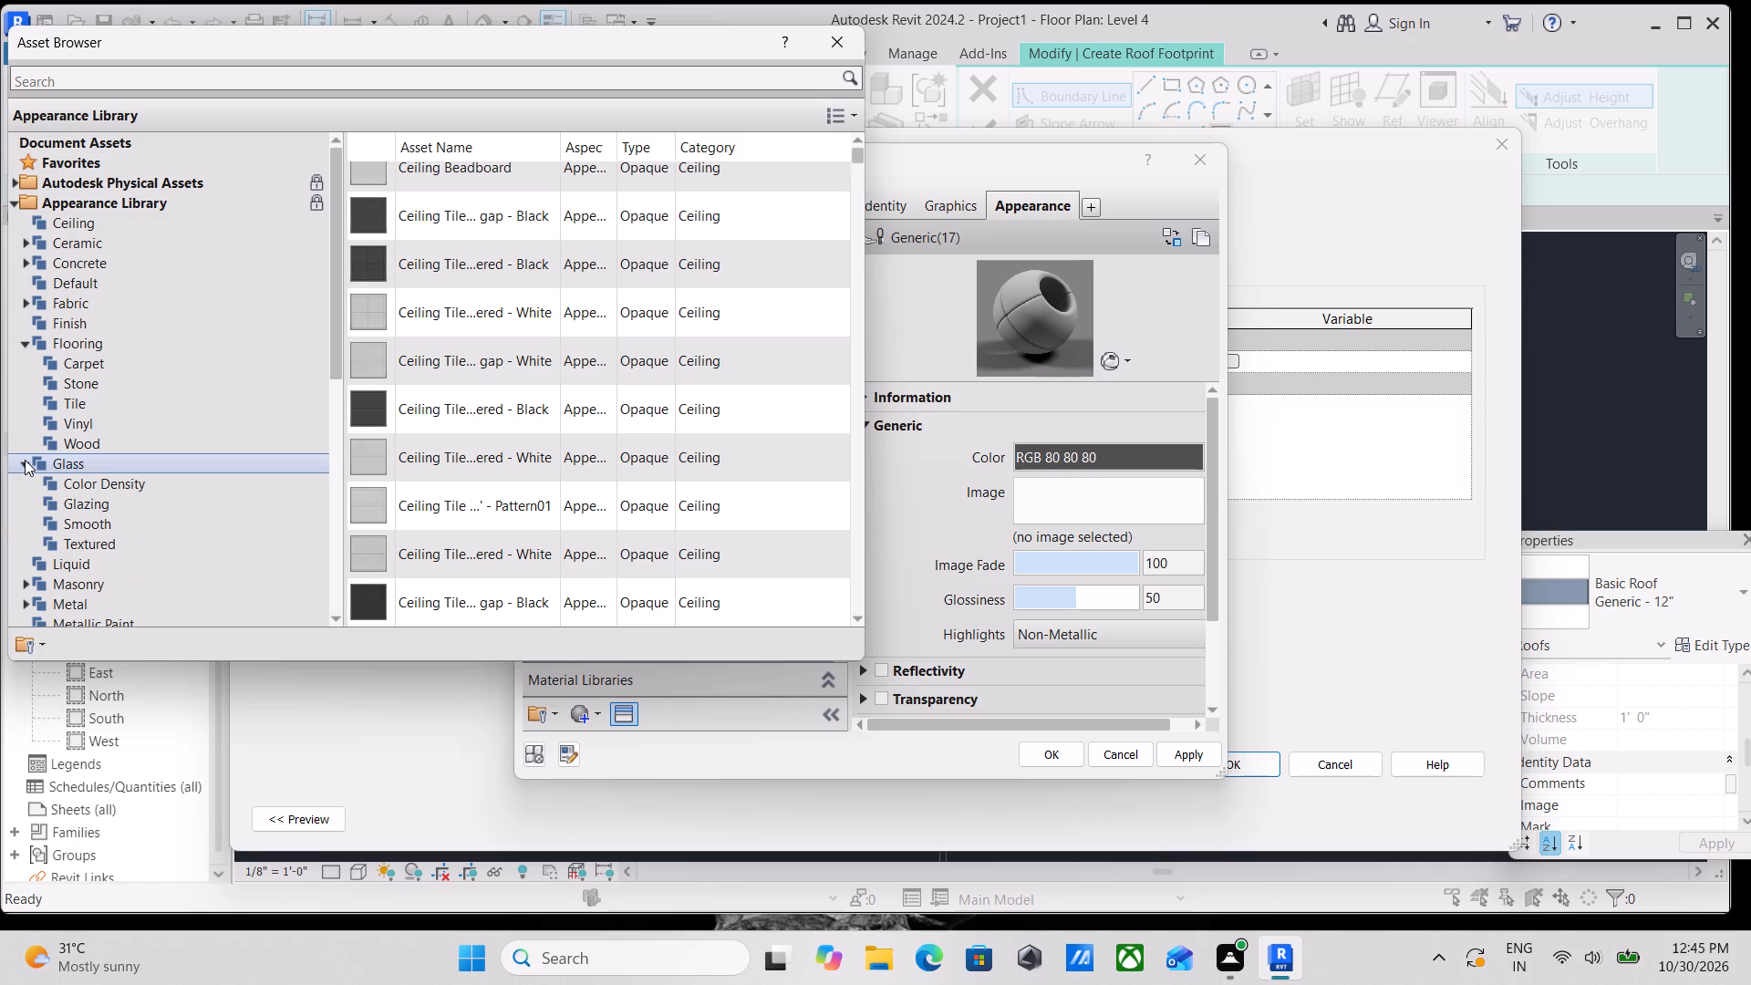
scroll(61, 596, down, 1)
scroll(48, 358, up, 1)
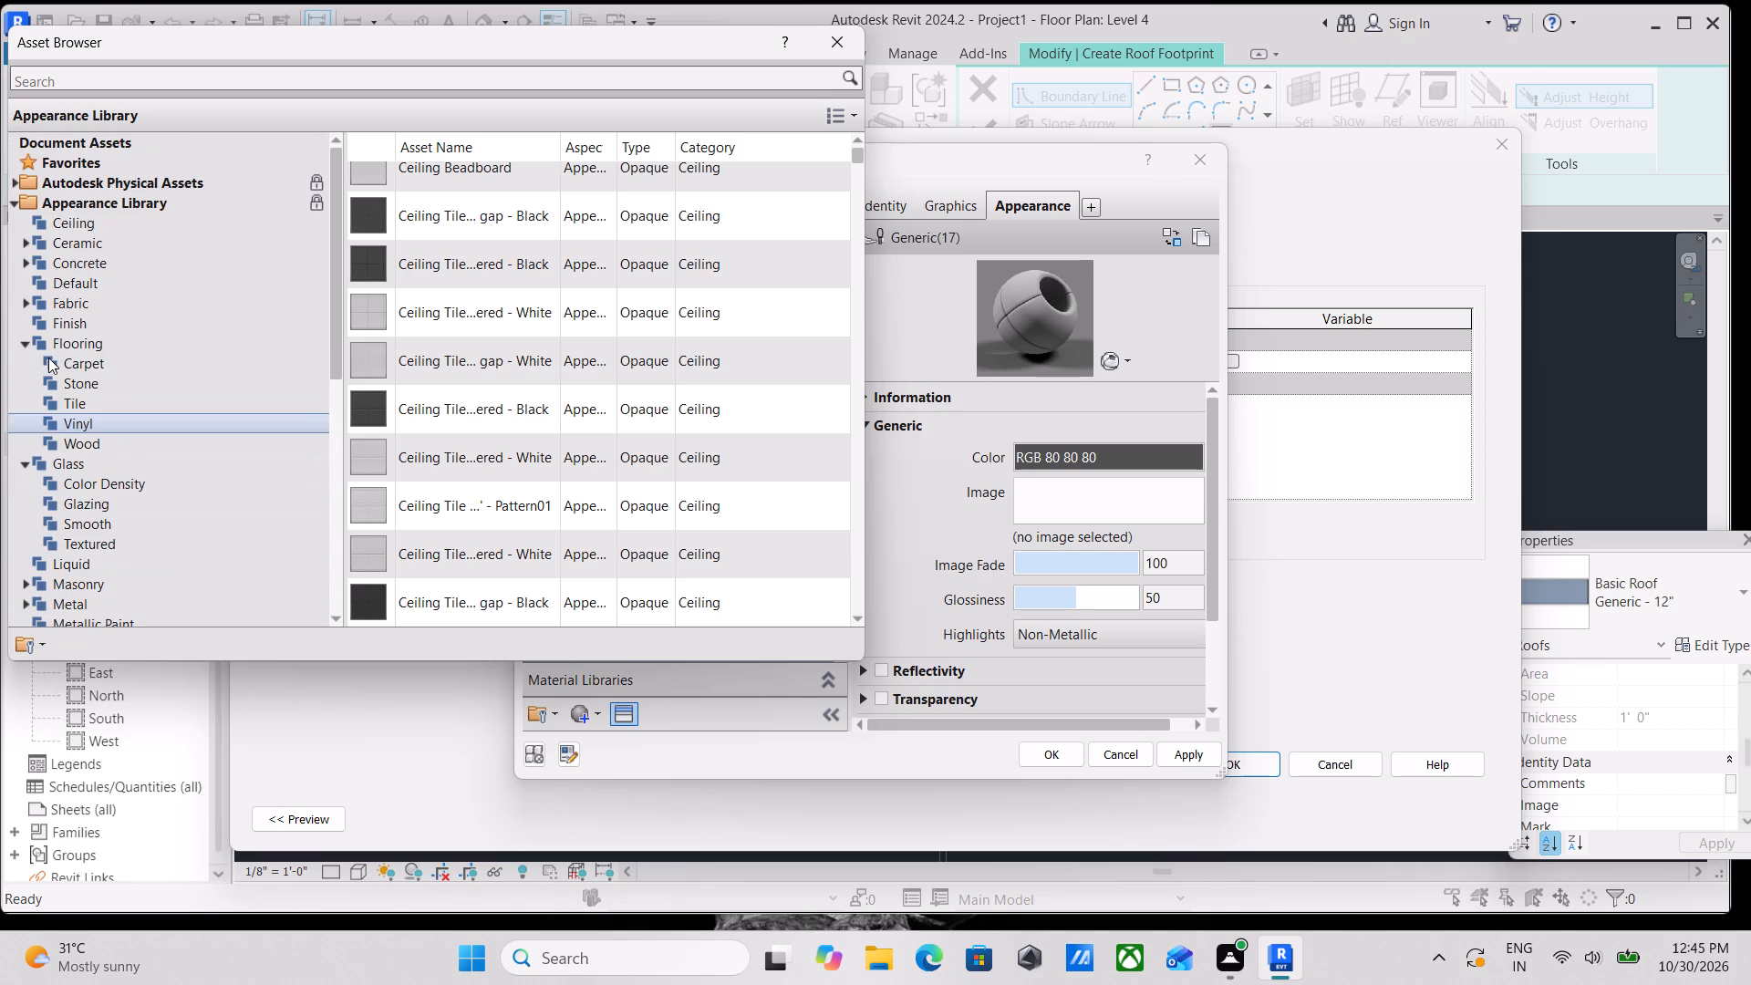
click(24, 347)
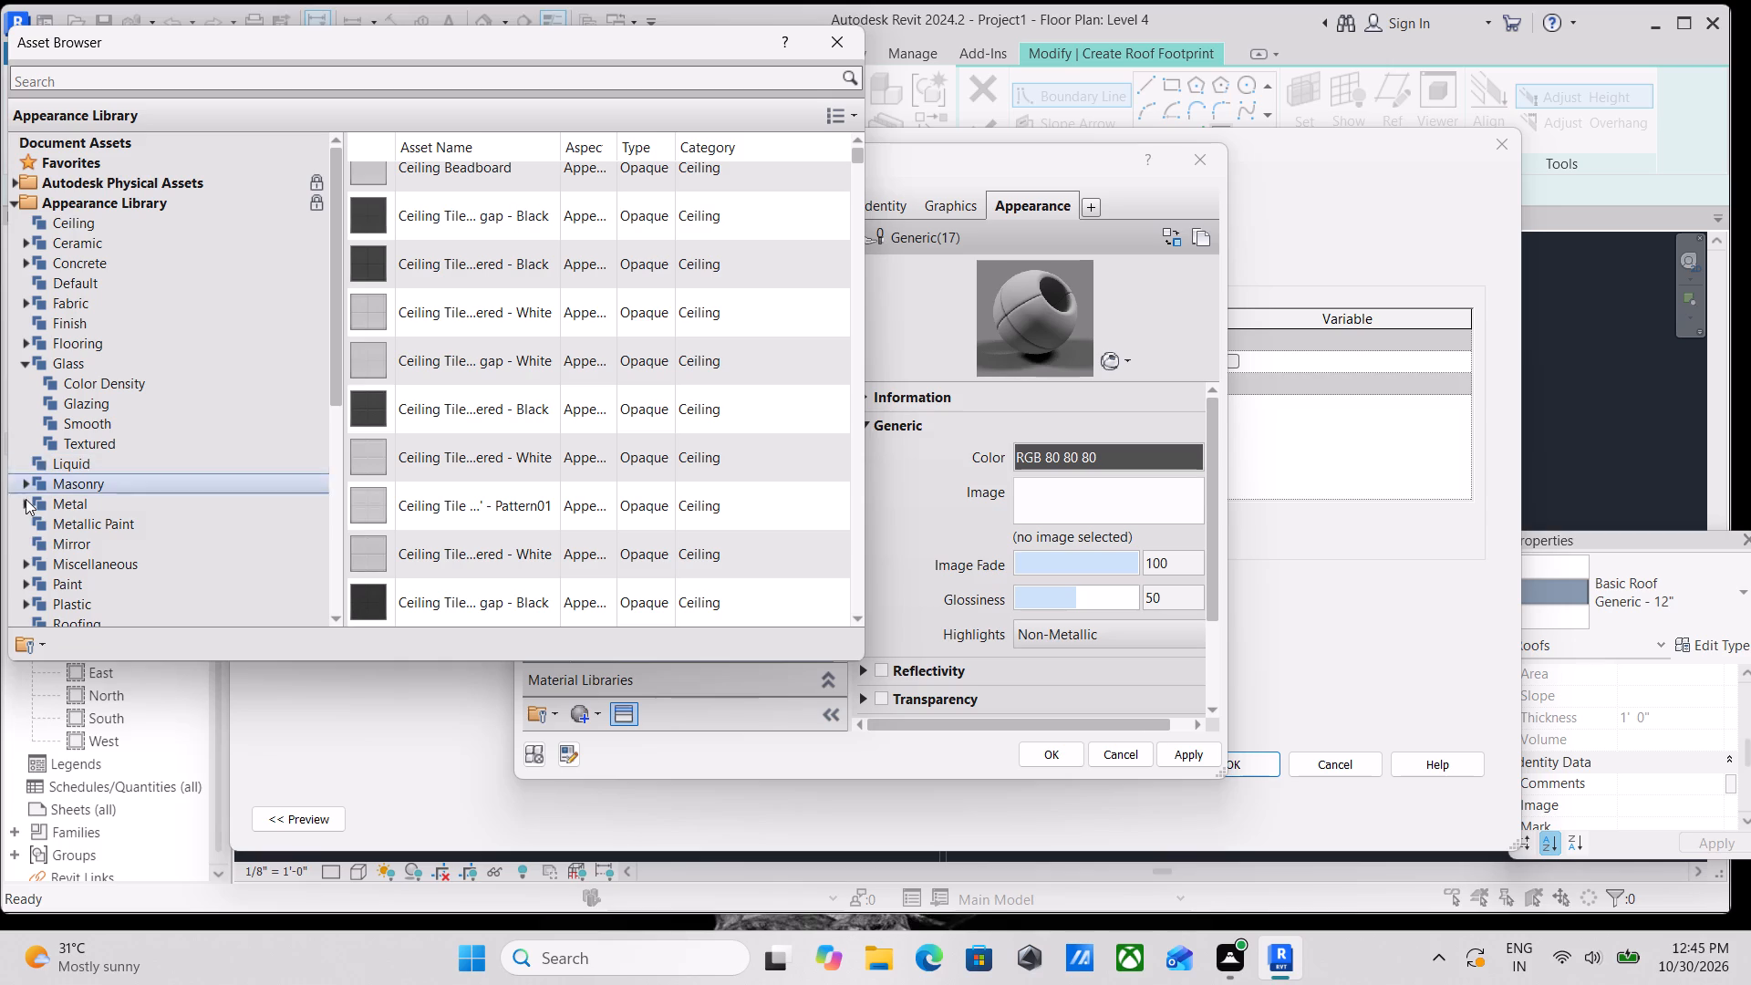
scroll(57, 559, down, 2)
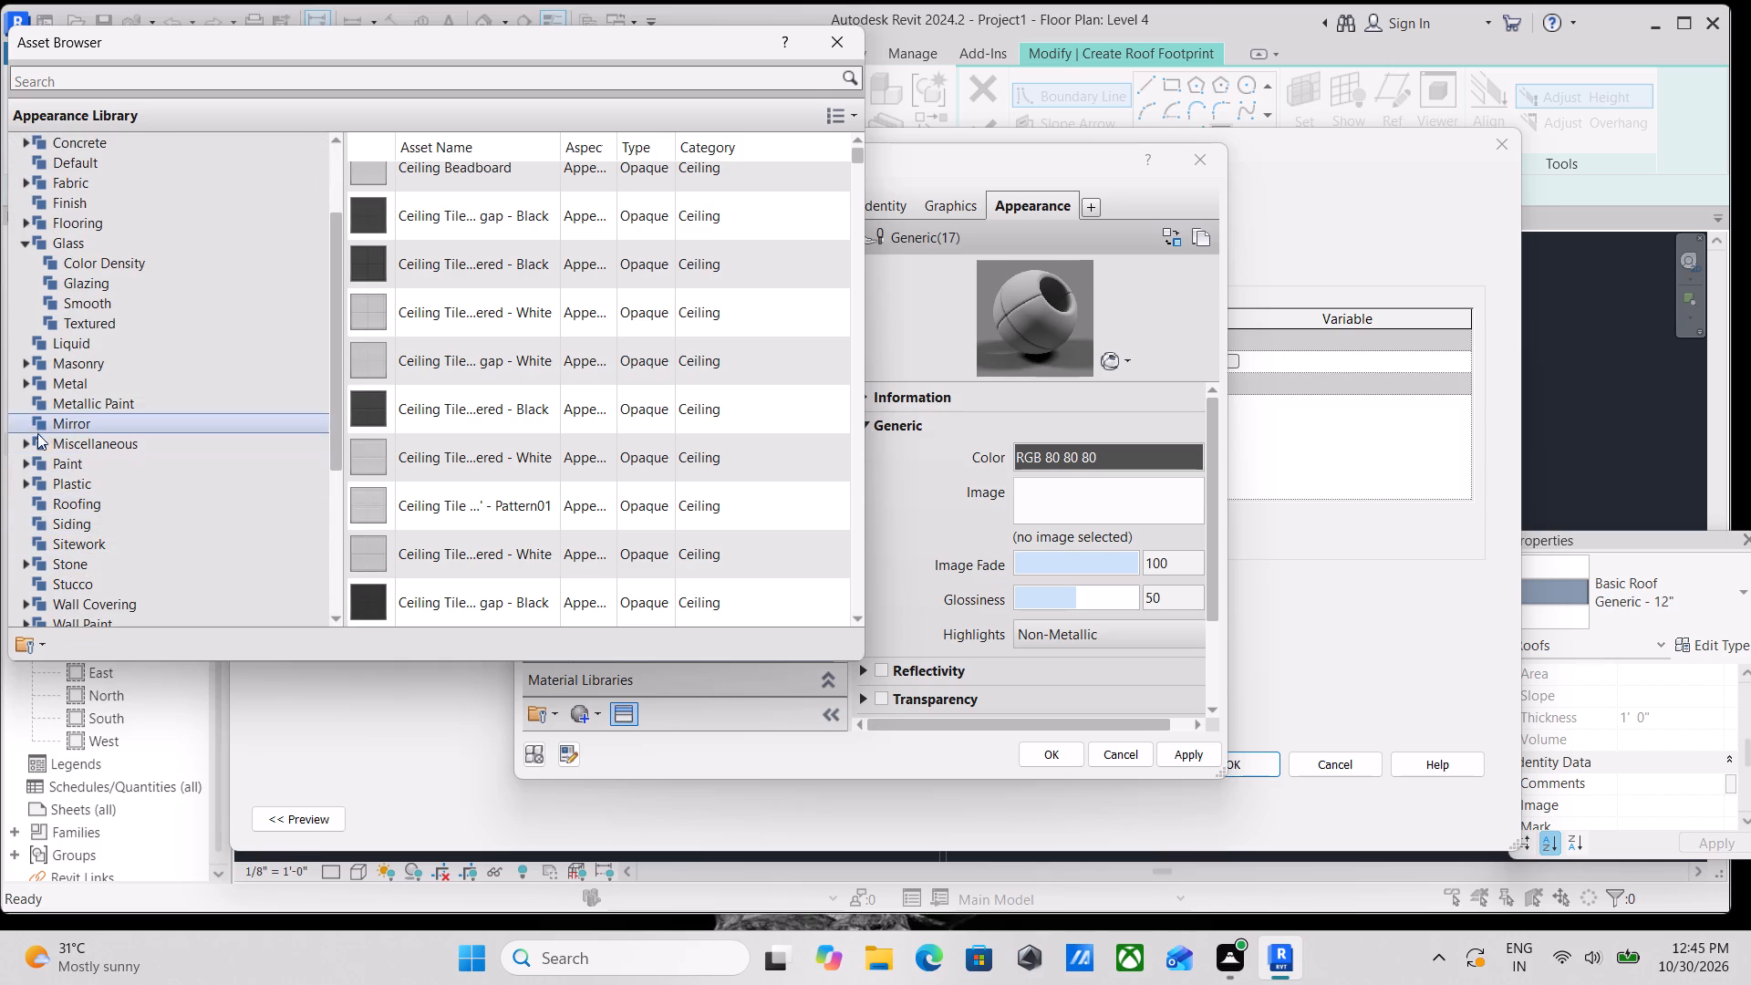
click(24, 364)
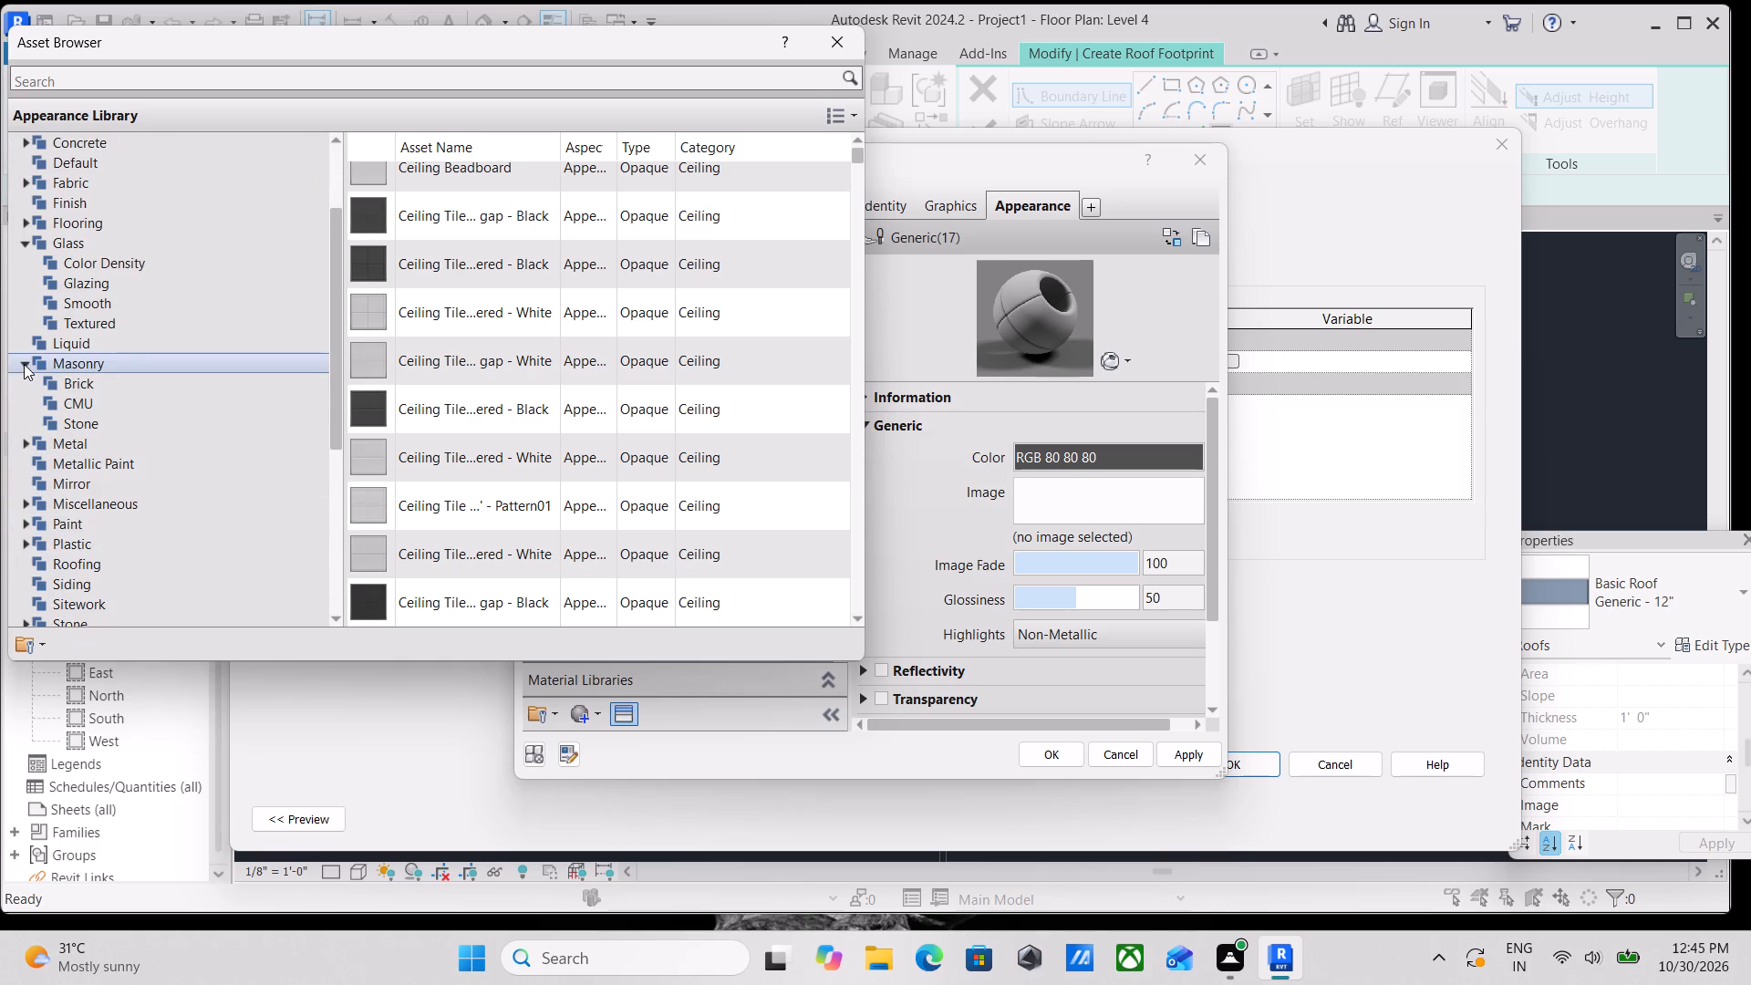
click(26, 357)
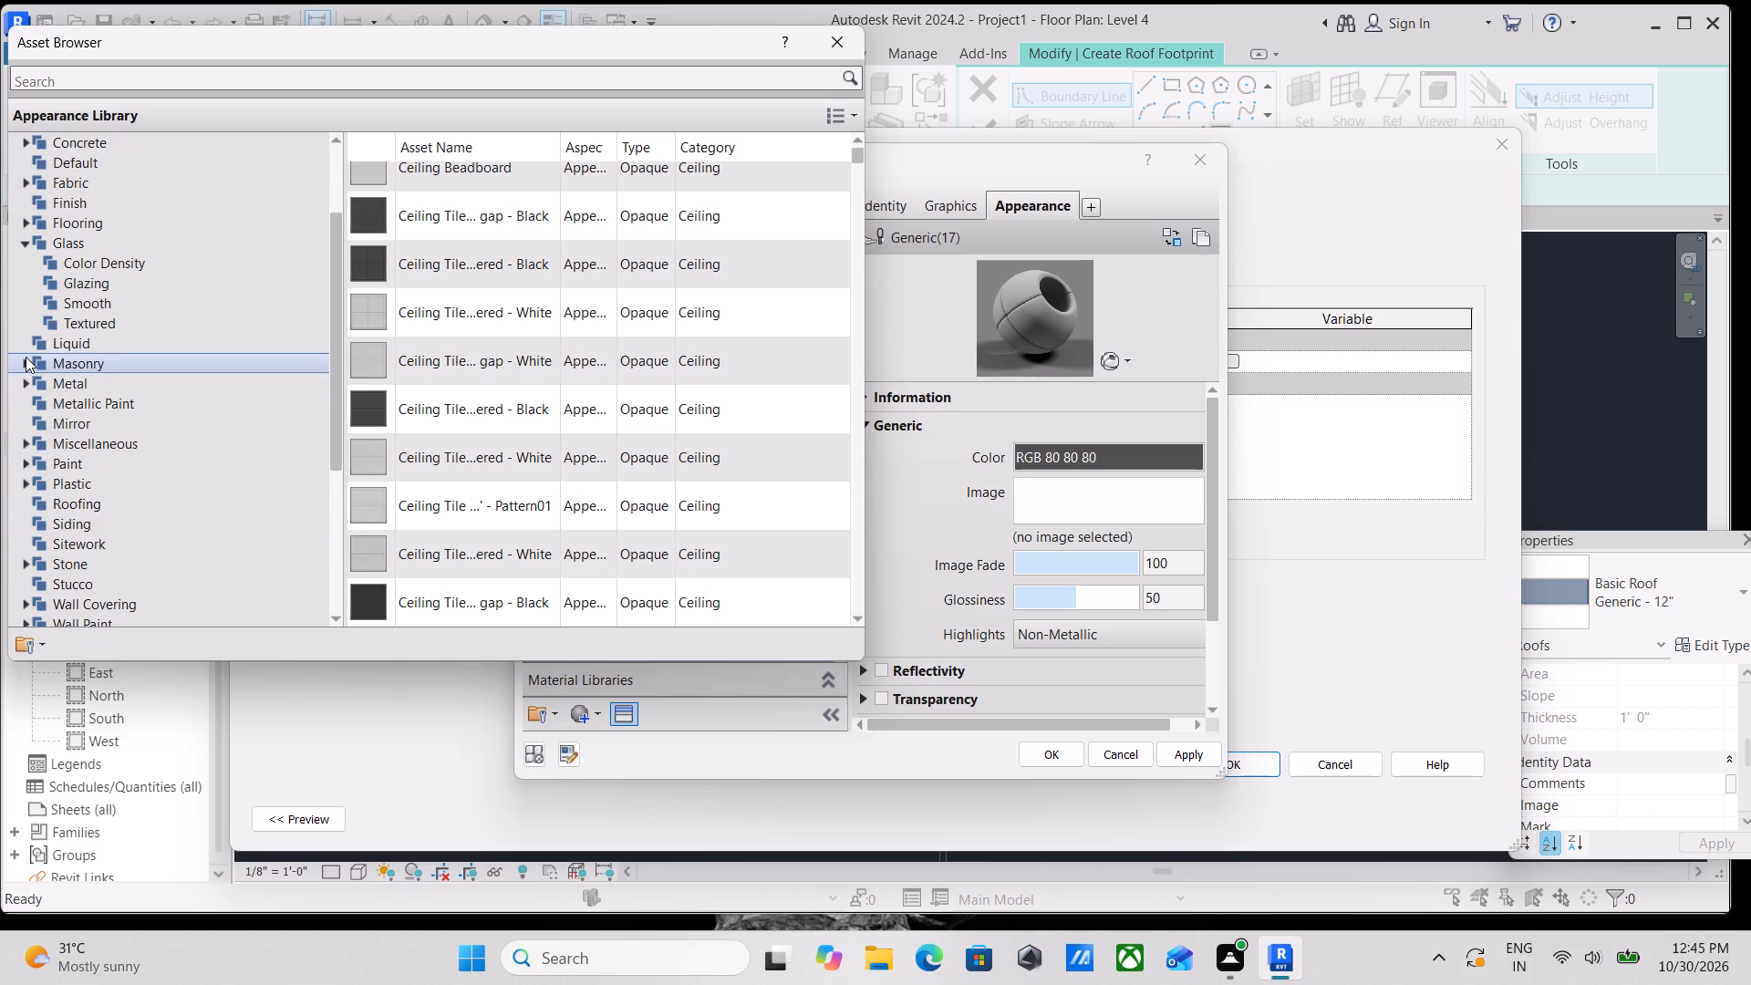
click(26, 357)
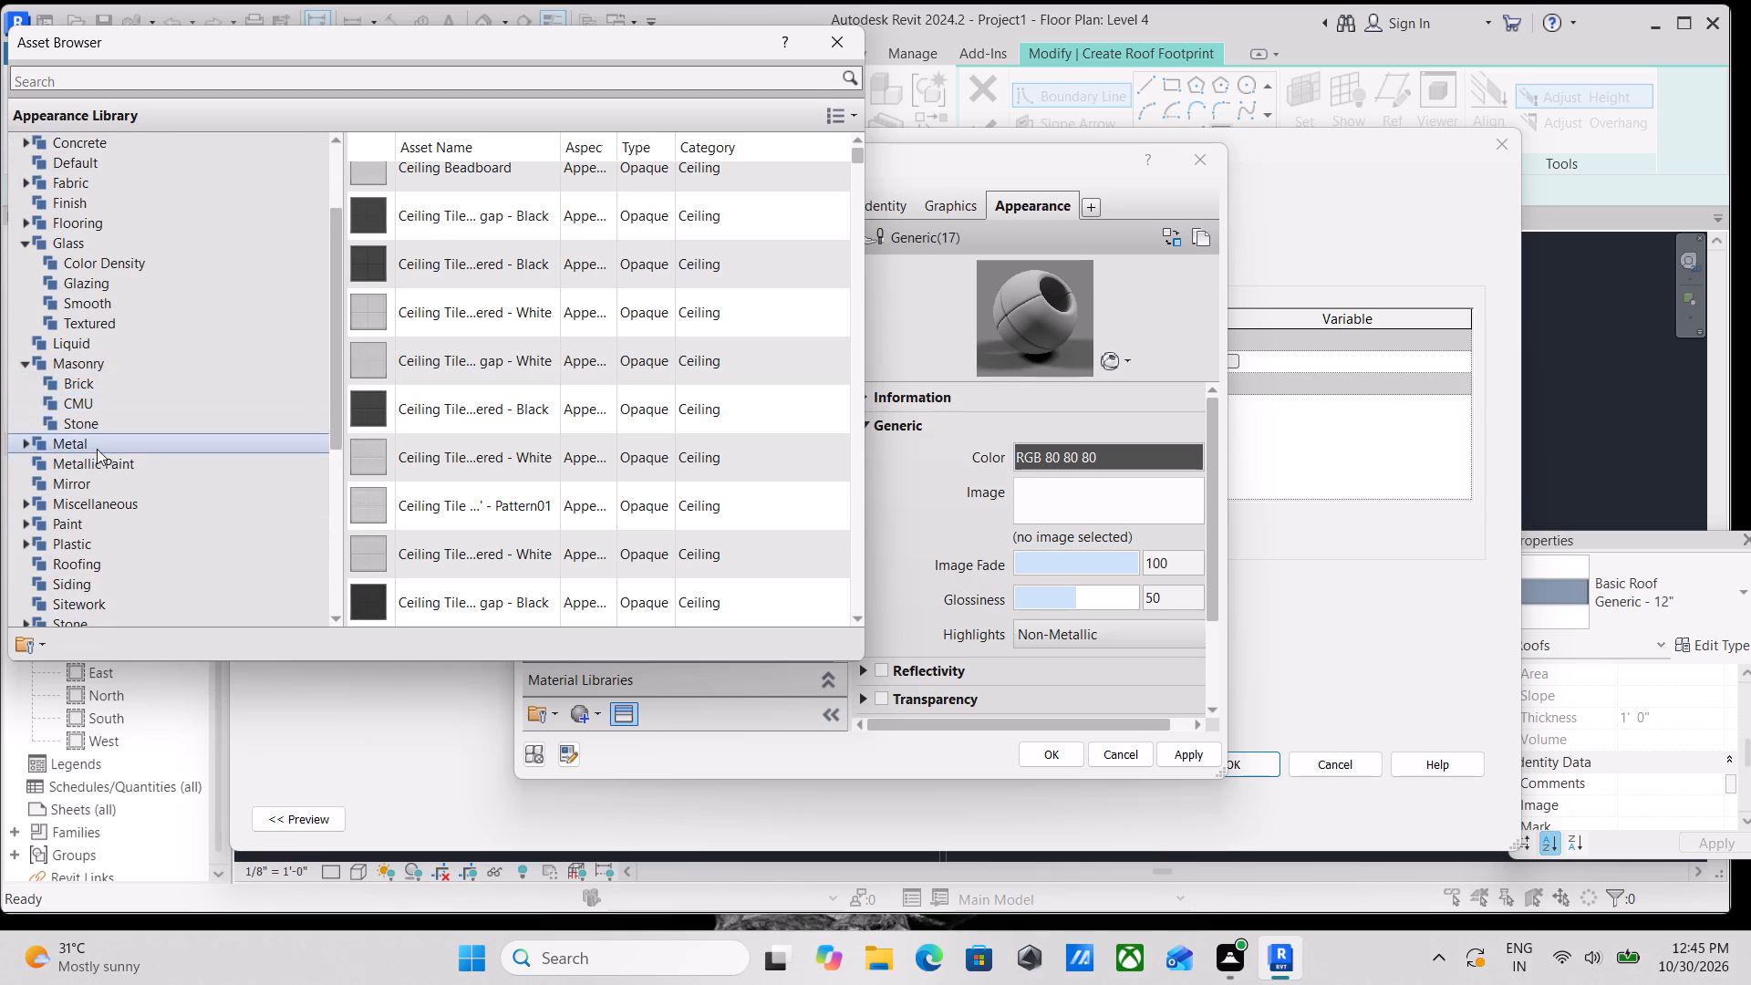
scroll(82, 387, up, 1)
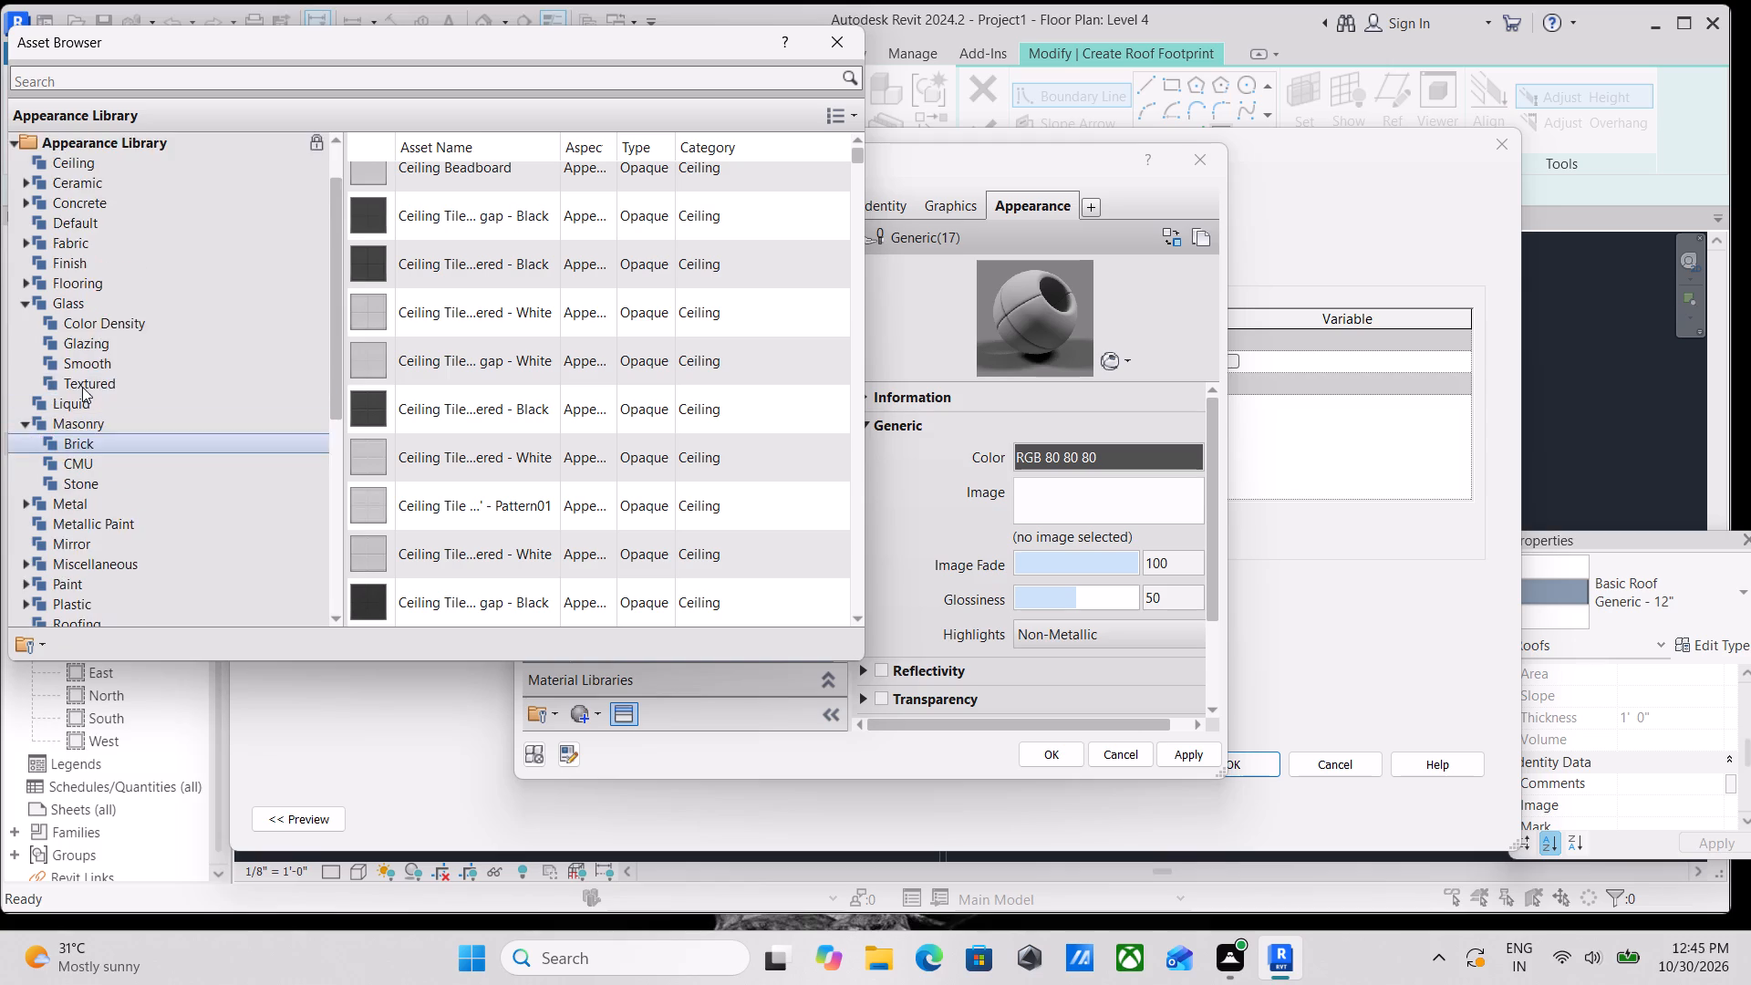
scroll(82, 387, up, 3)
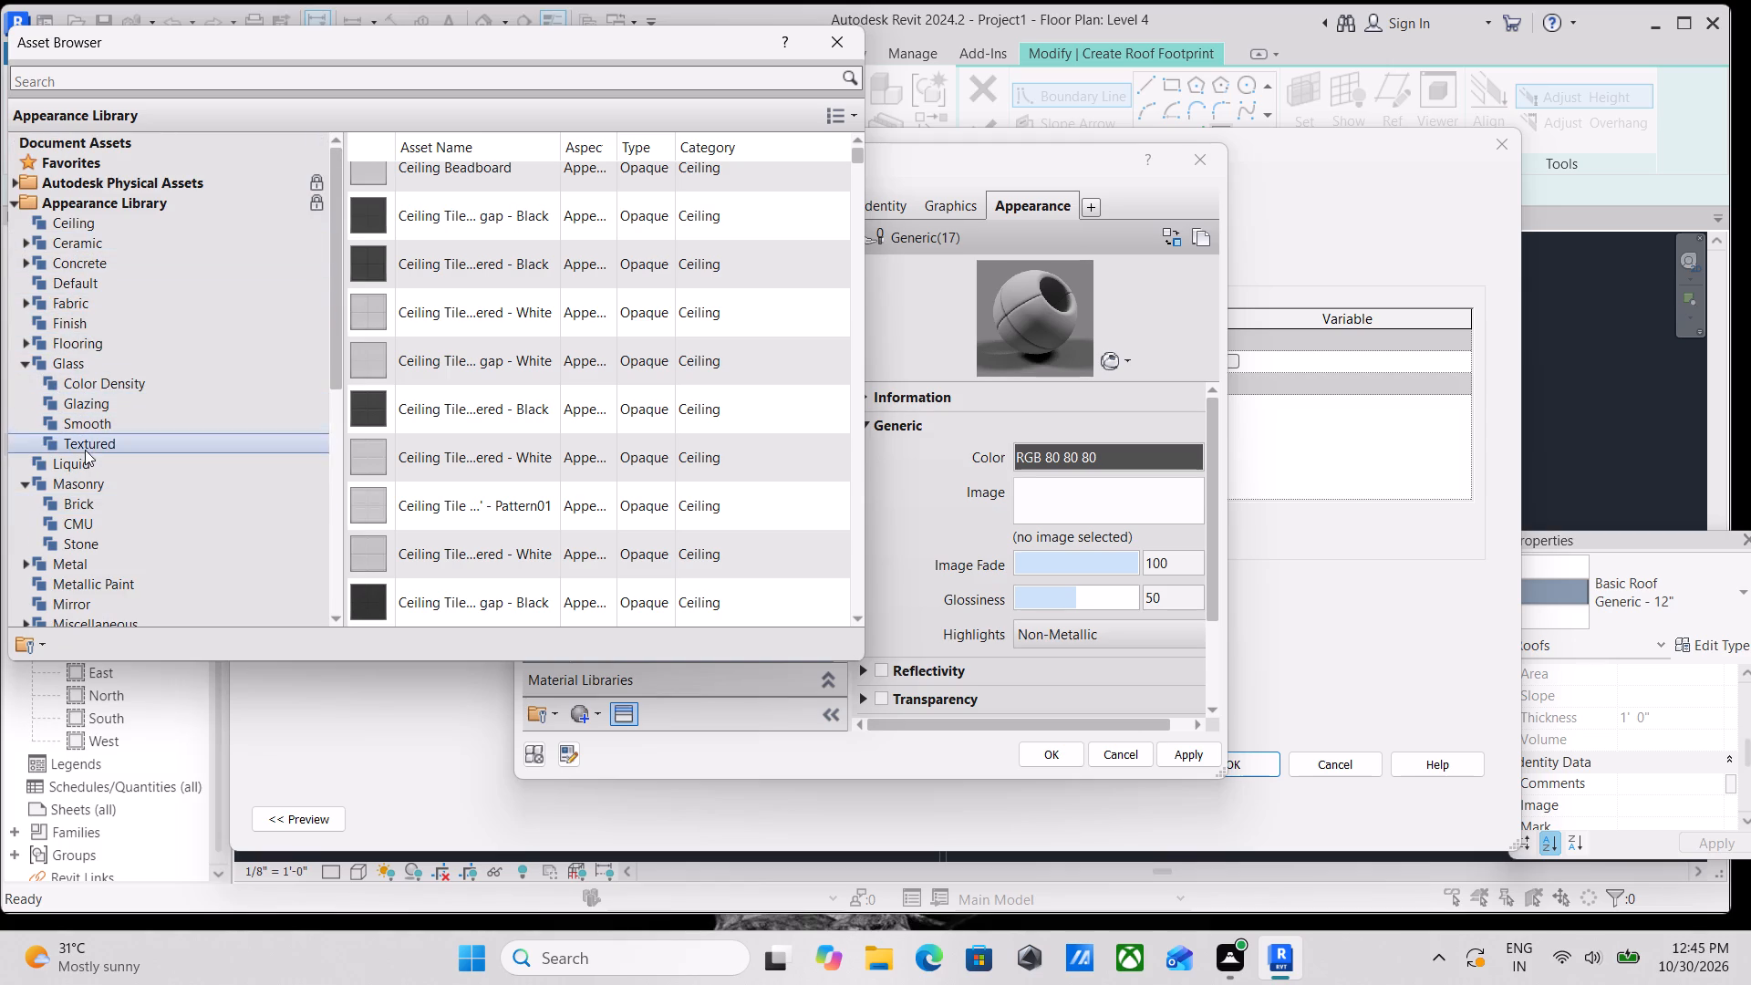
scroll(64, 543, down, 1)
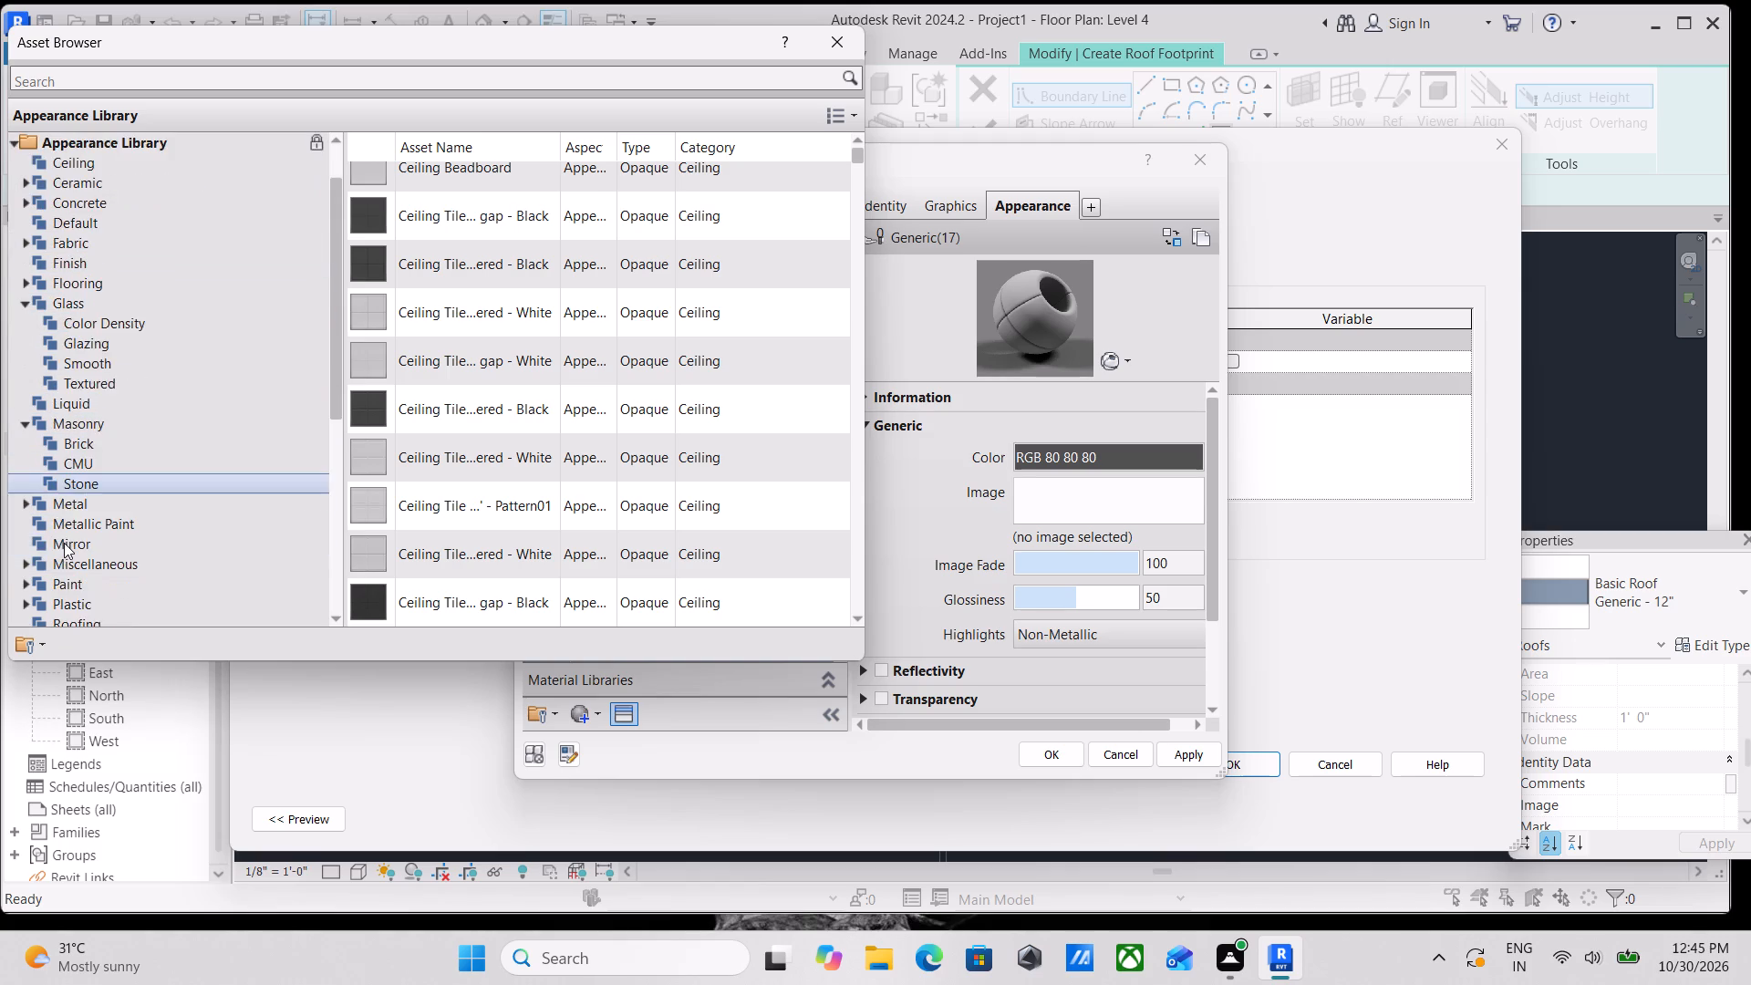
scroll(64, 543, down, 2)
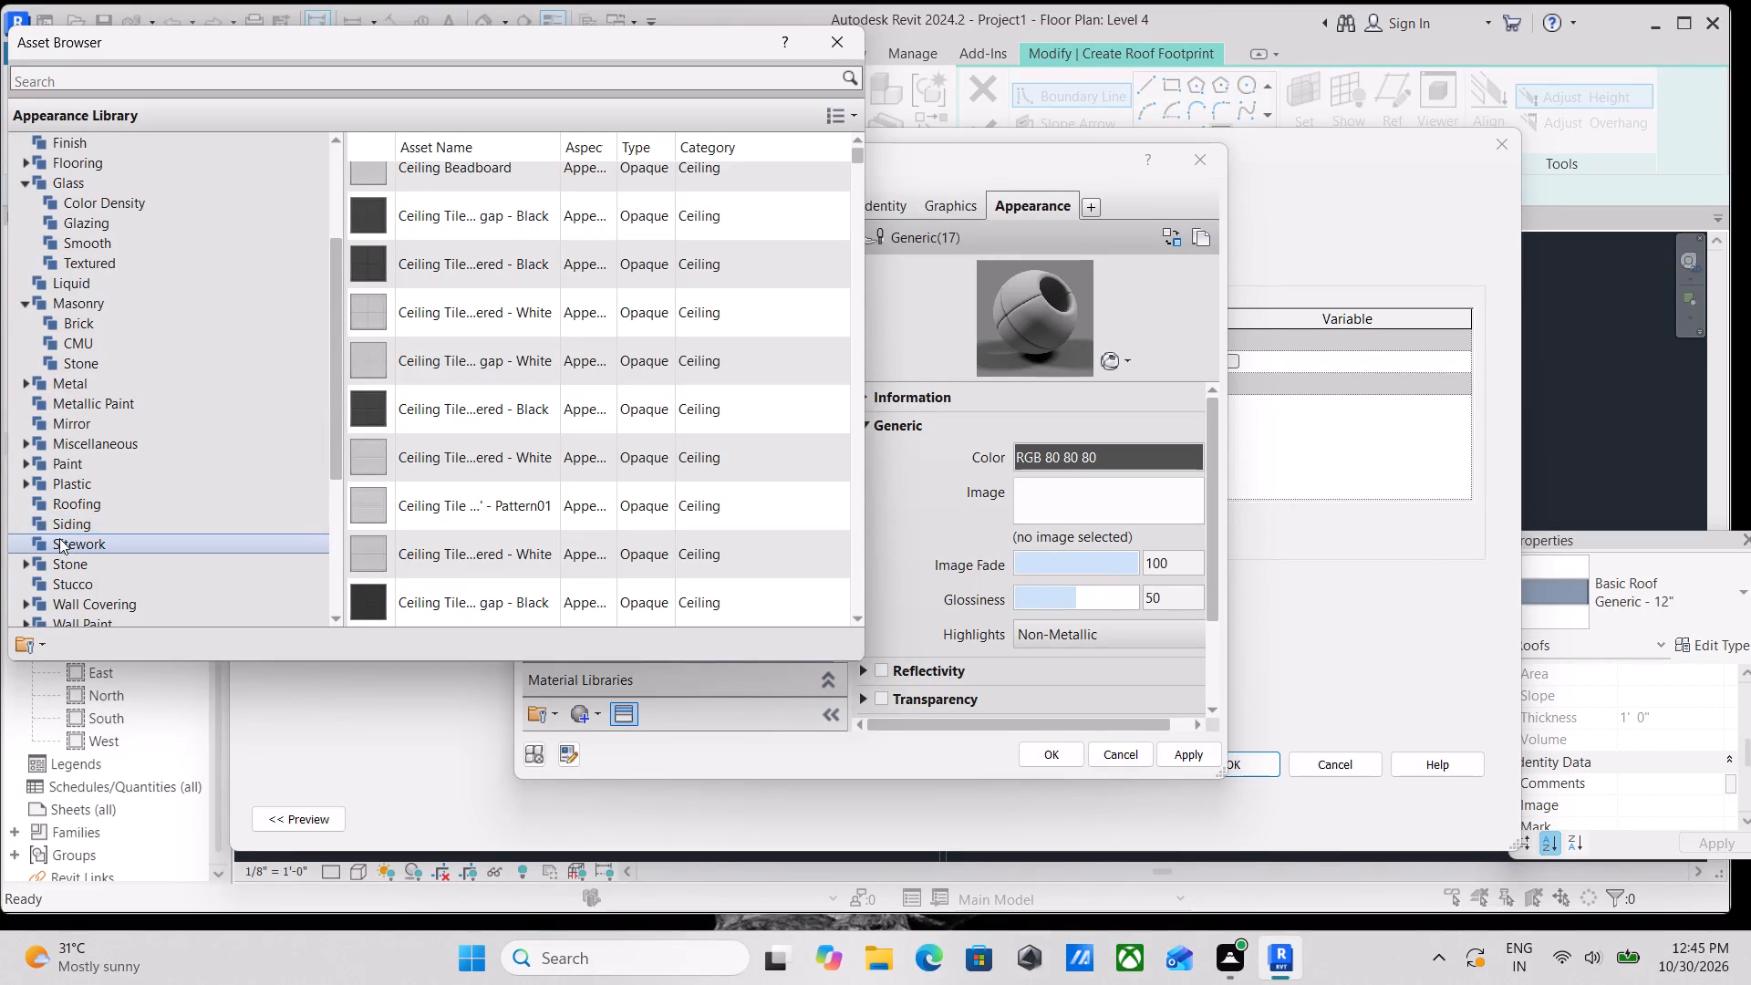
scroll(86, 466, down, 2)
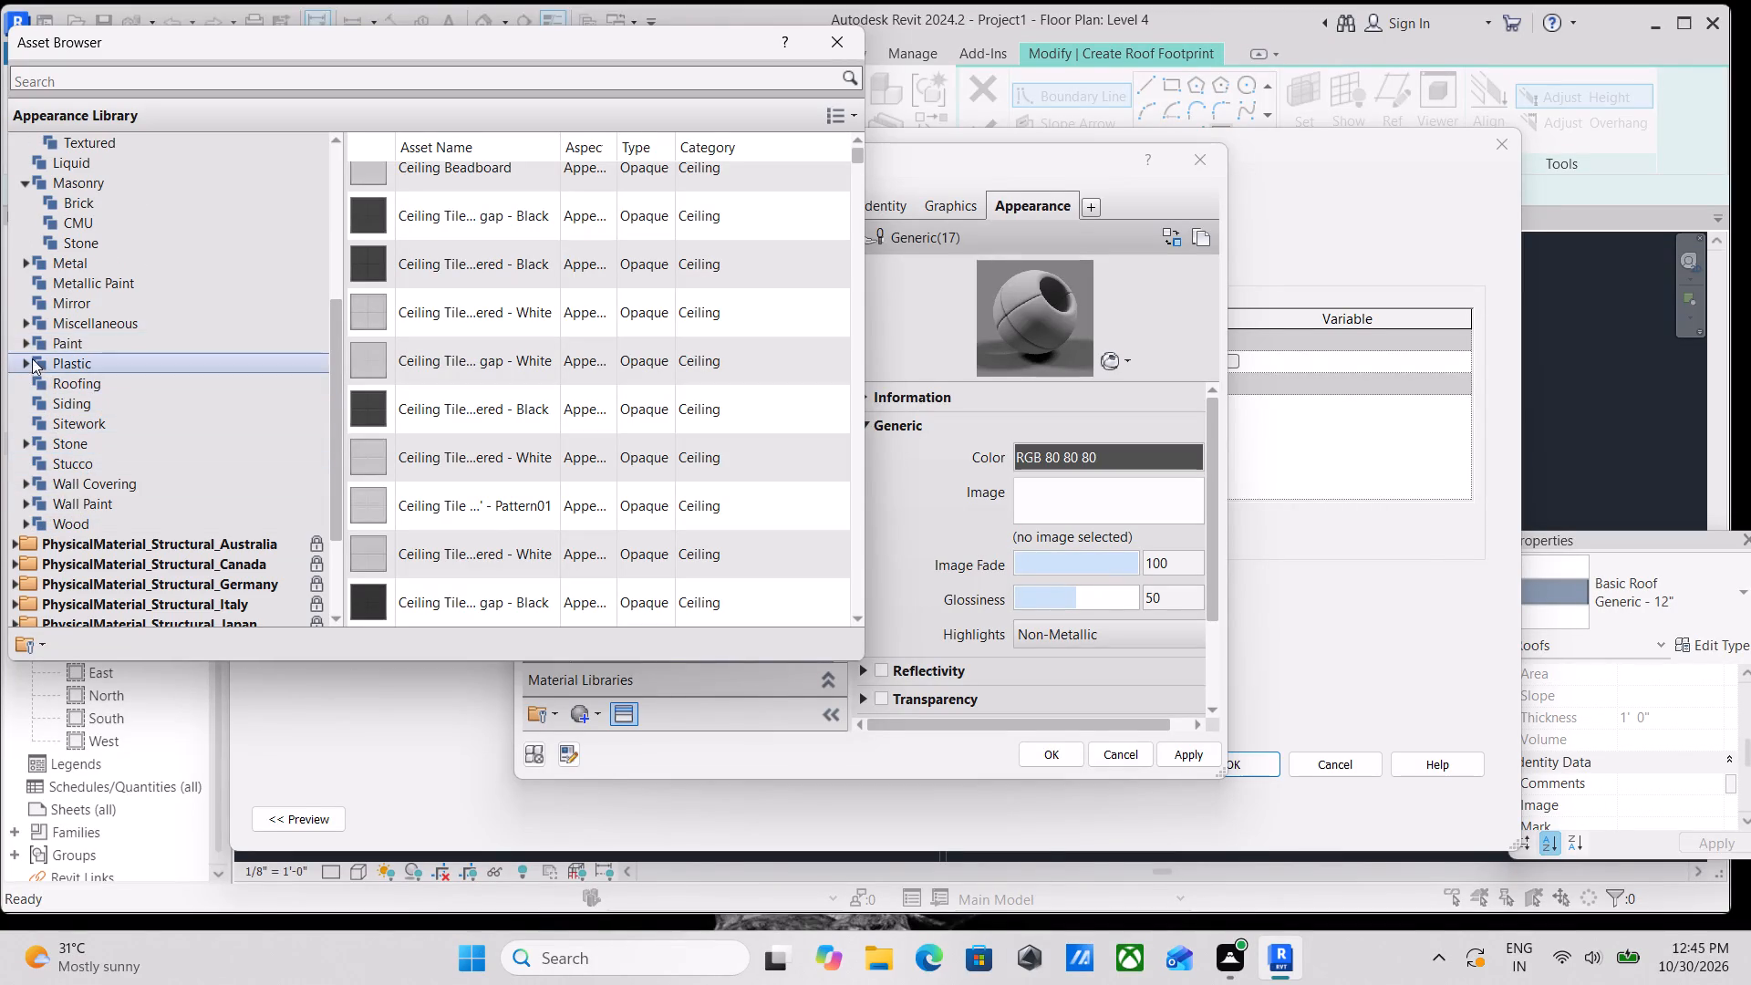
click(27, 381)
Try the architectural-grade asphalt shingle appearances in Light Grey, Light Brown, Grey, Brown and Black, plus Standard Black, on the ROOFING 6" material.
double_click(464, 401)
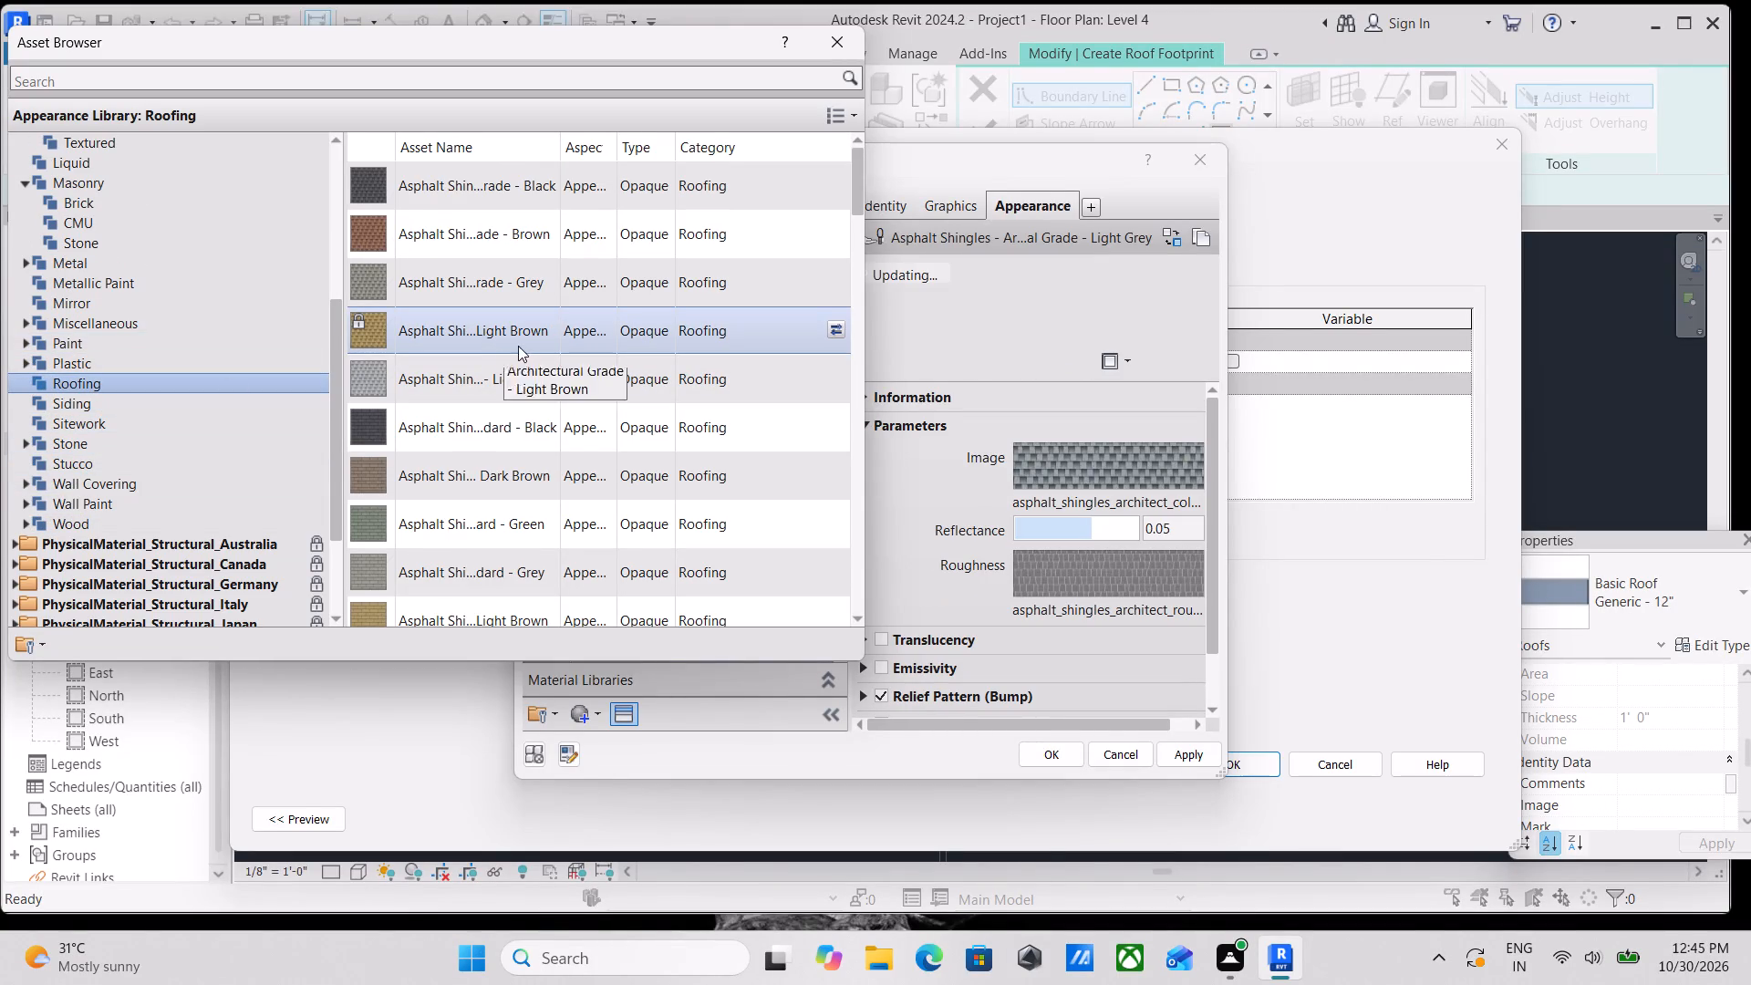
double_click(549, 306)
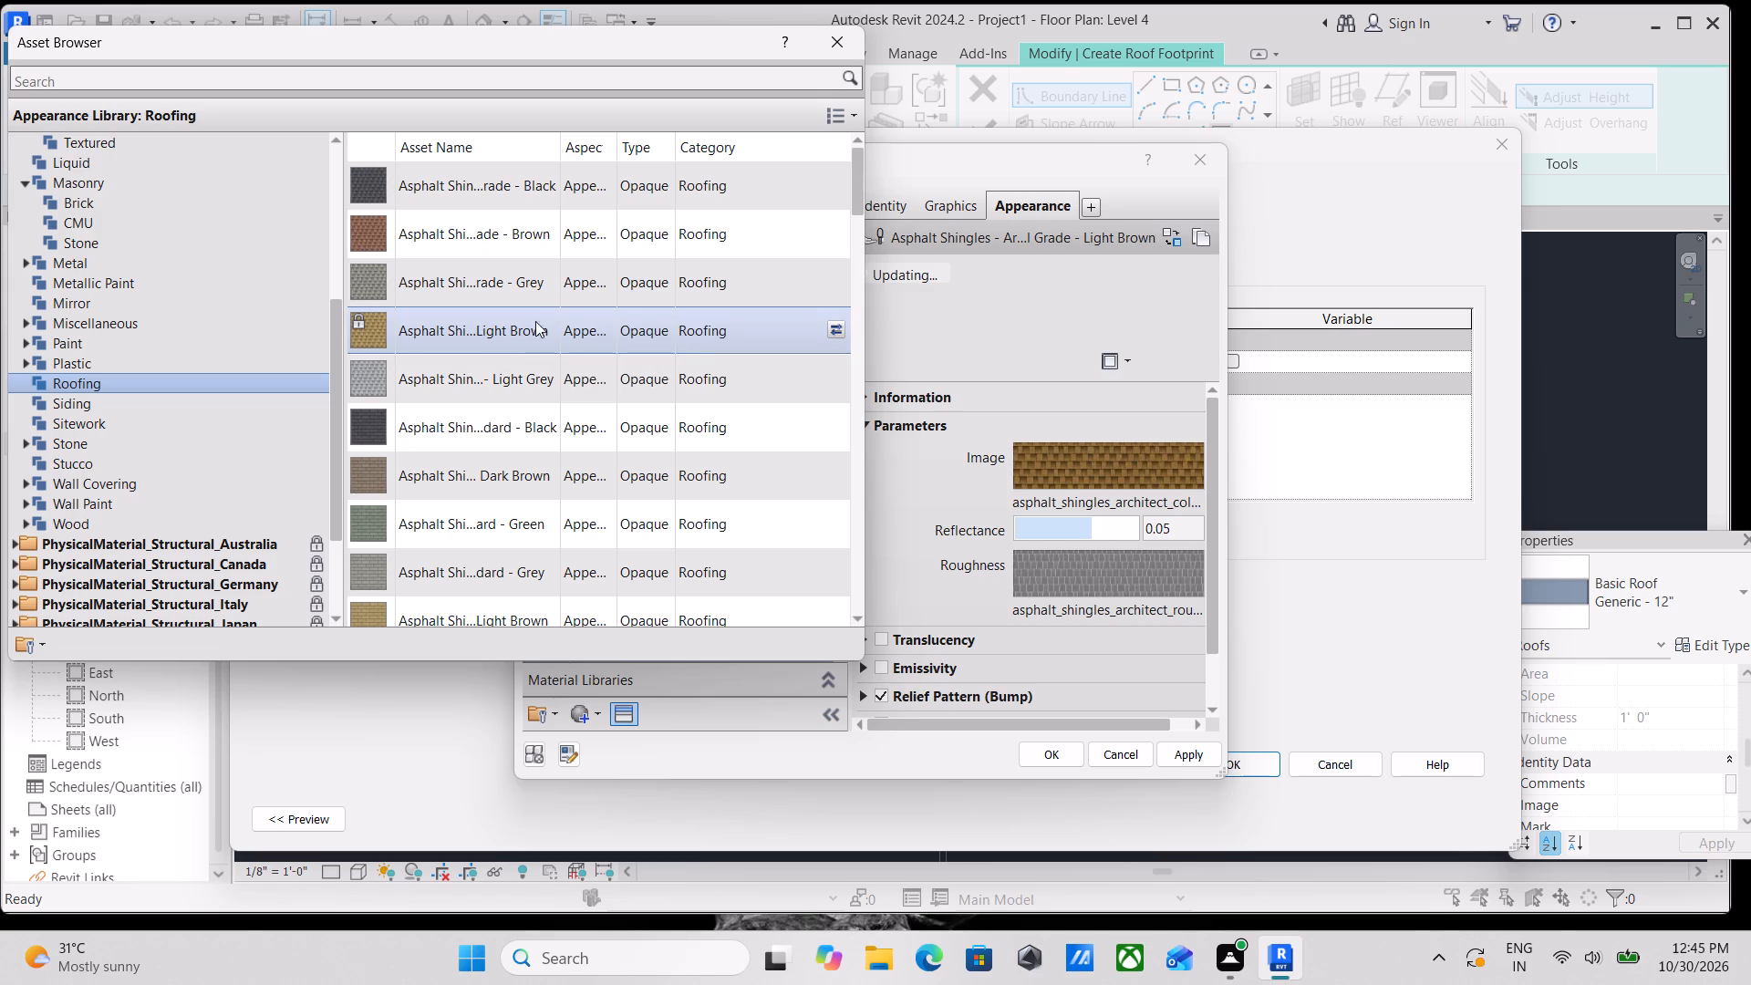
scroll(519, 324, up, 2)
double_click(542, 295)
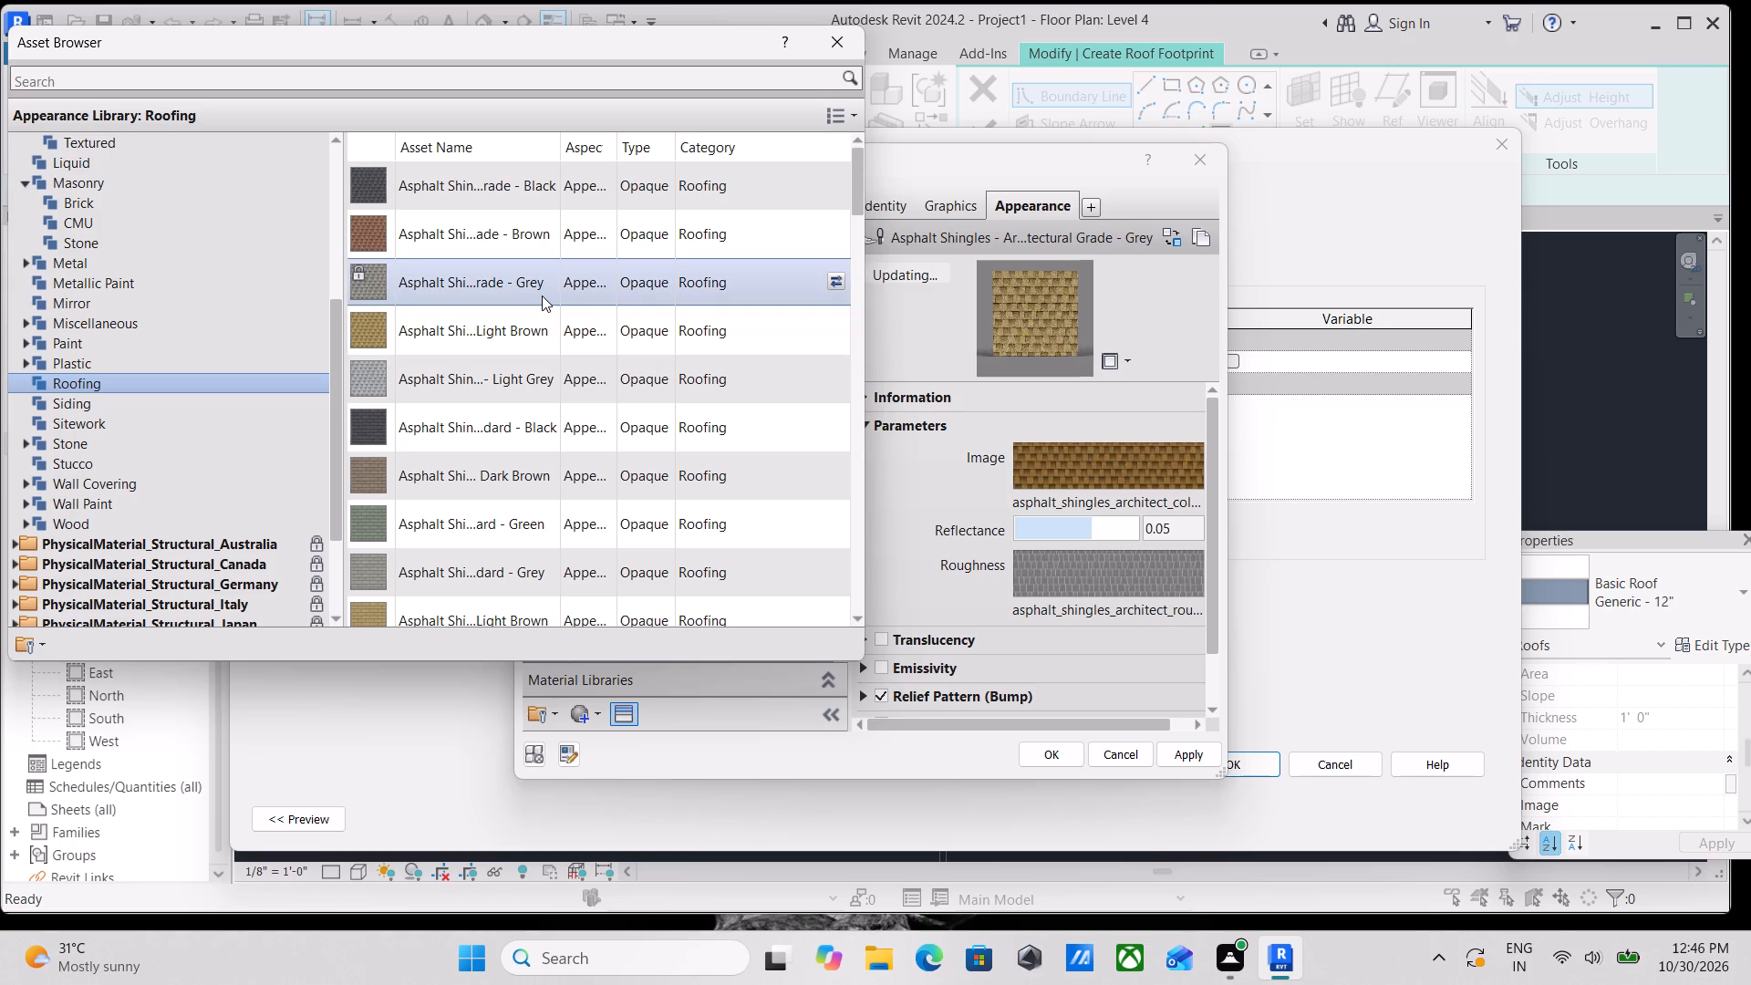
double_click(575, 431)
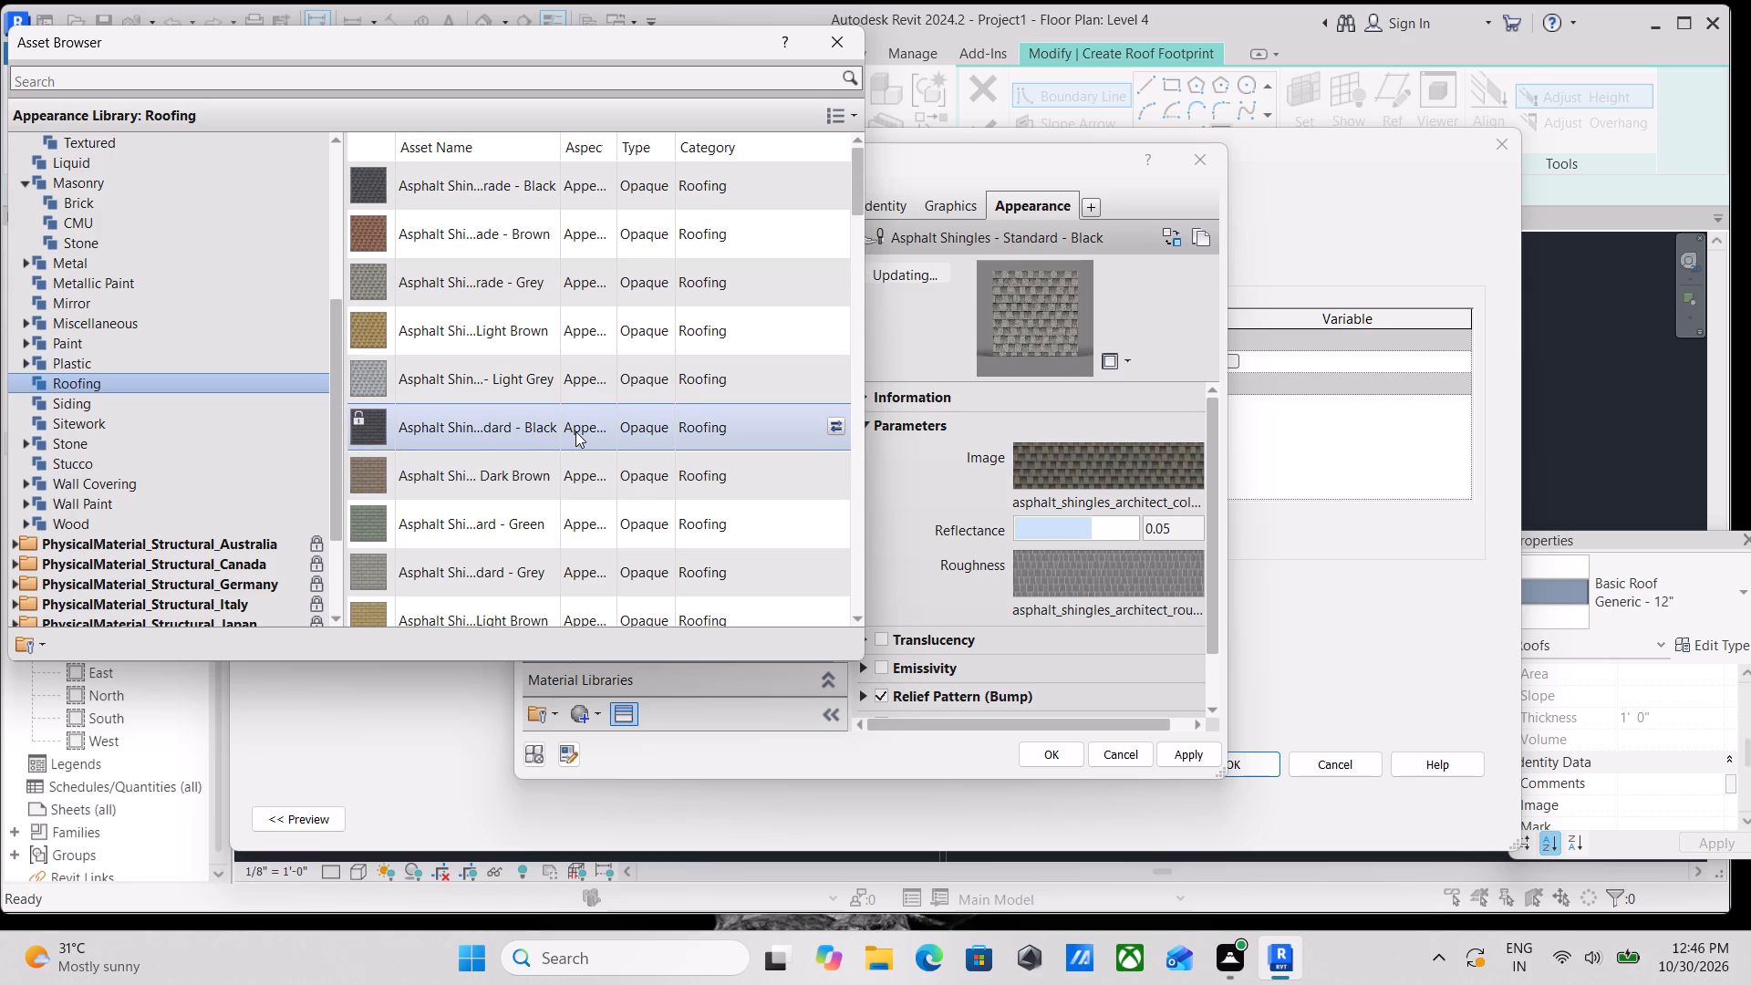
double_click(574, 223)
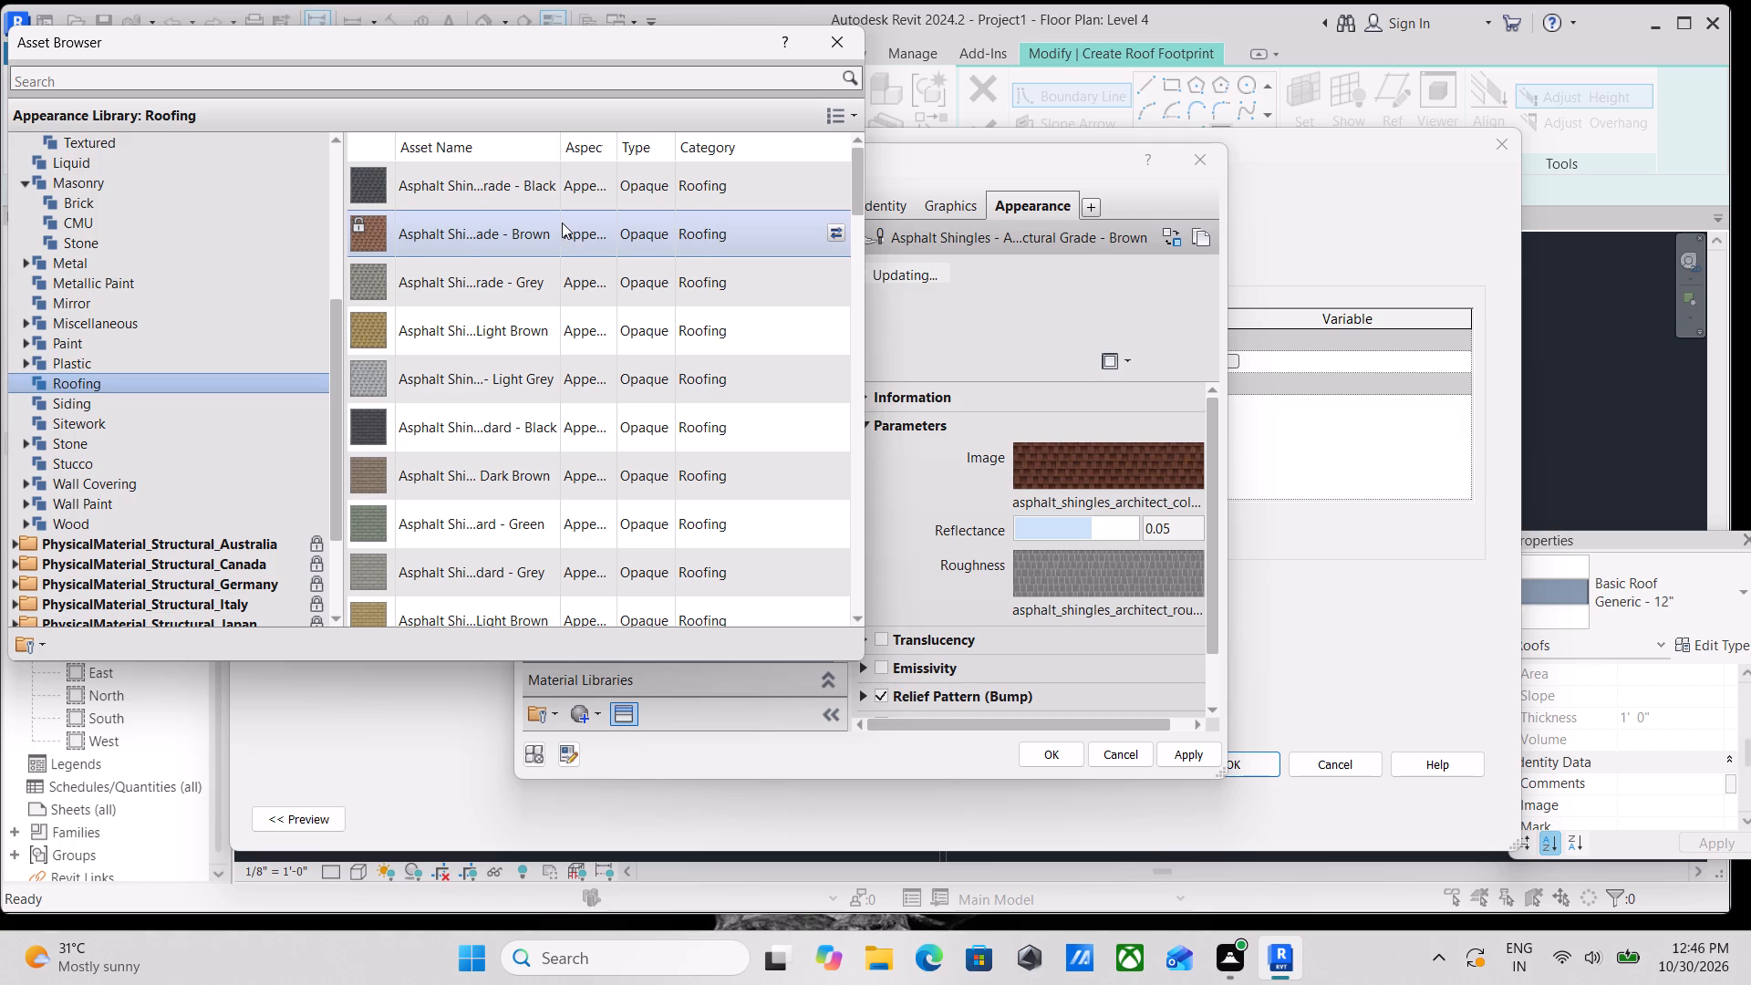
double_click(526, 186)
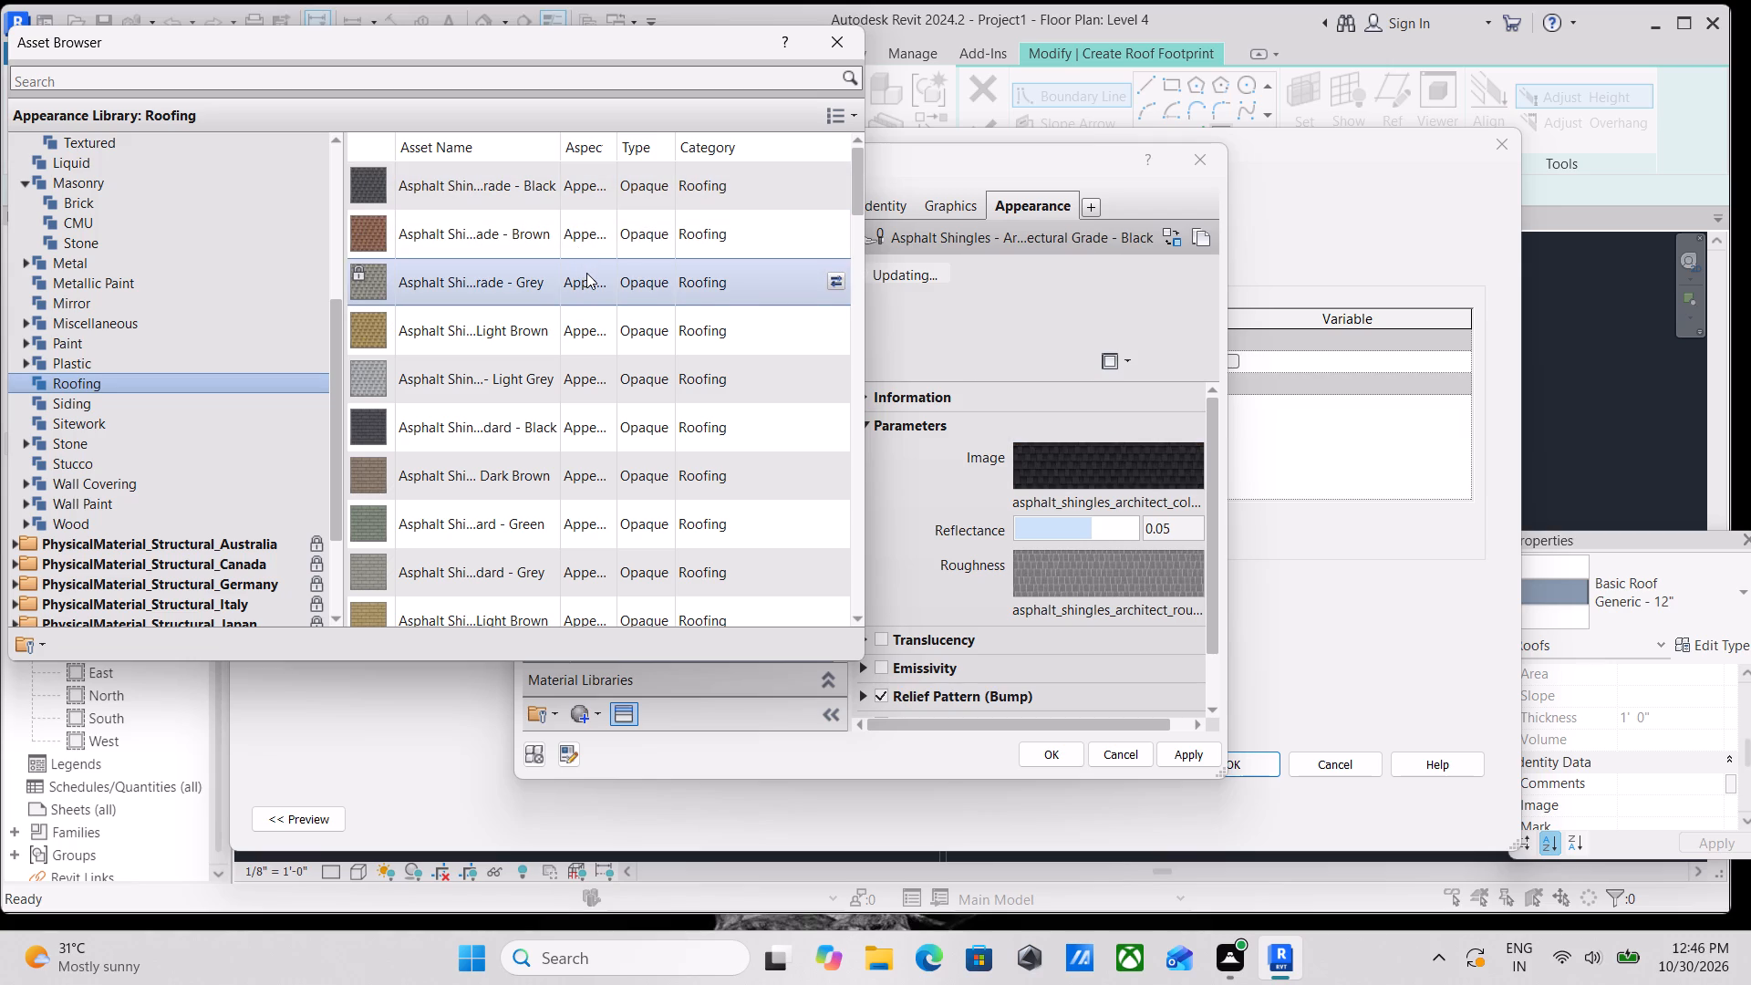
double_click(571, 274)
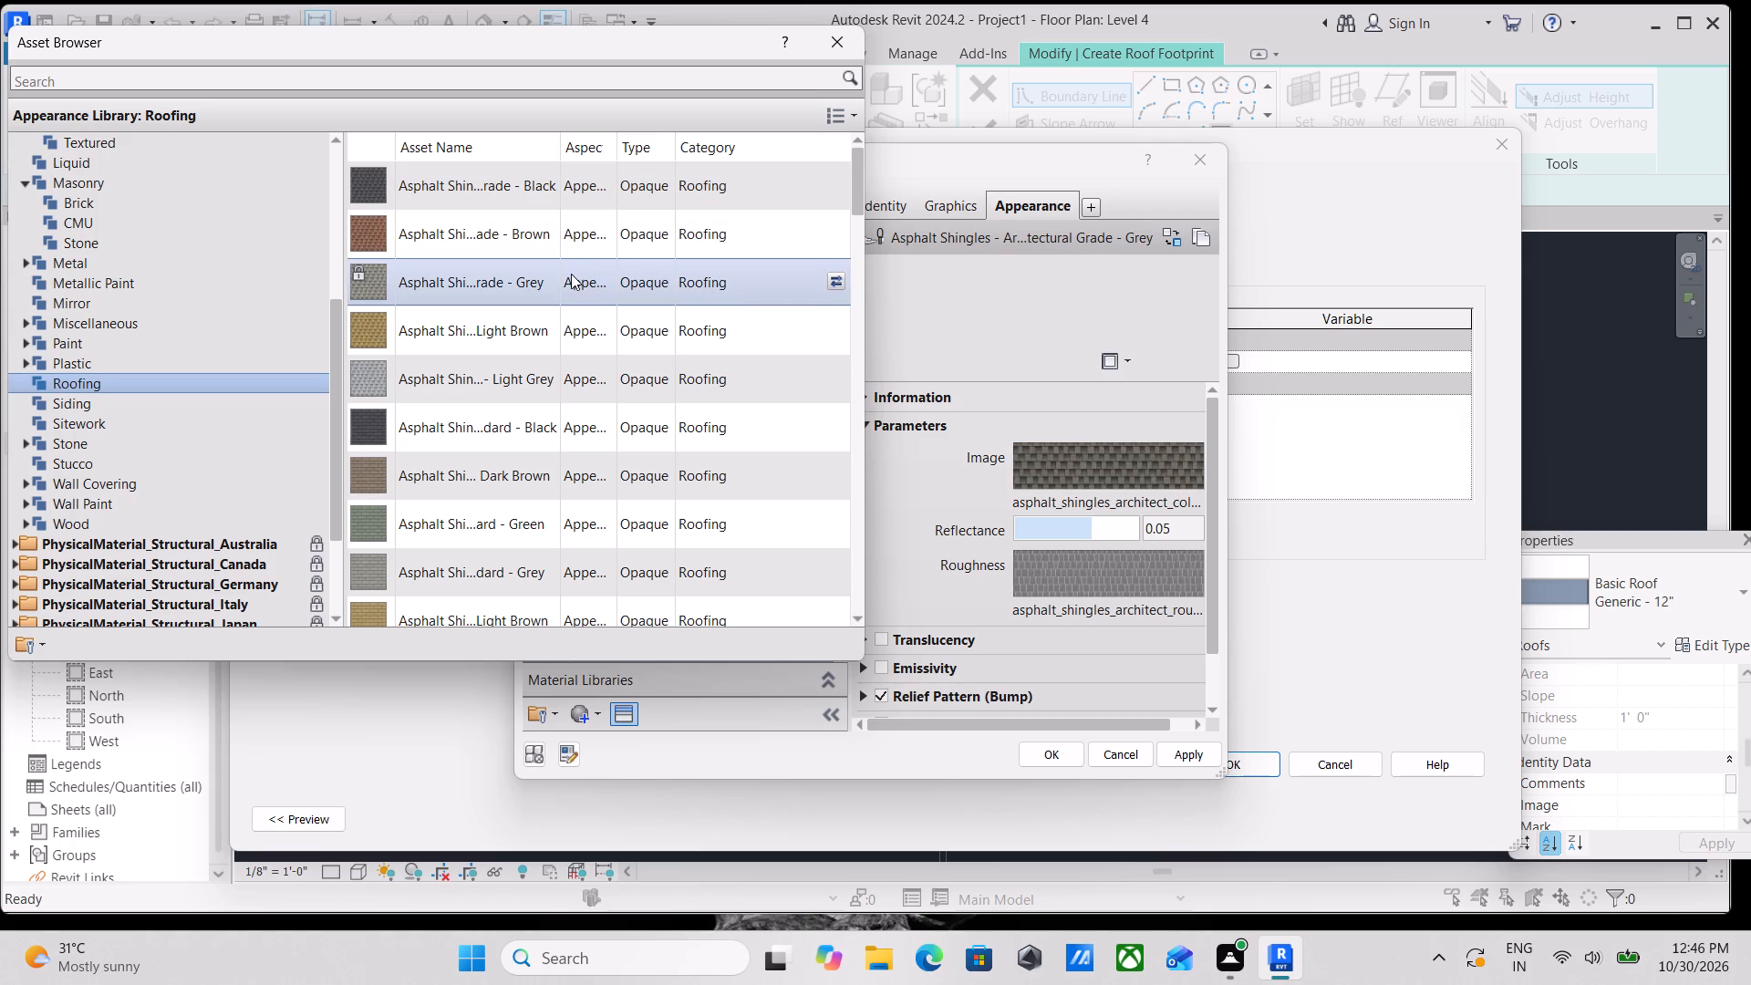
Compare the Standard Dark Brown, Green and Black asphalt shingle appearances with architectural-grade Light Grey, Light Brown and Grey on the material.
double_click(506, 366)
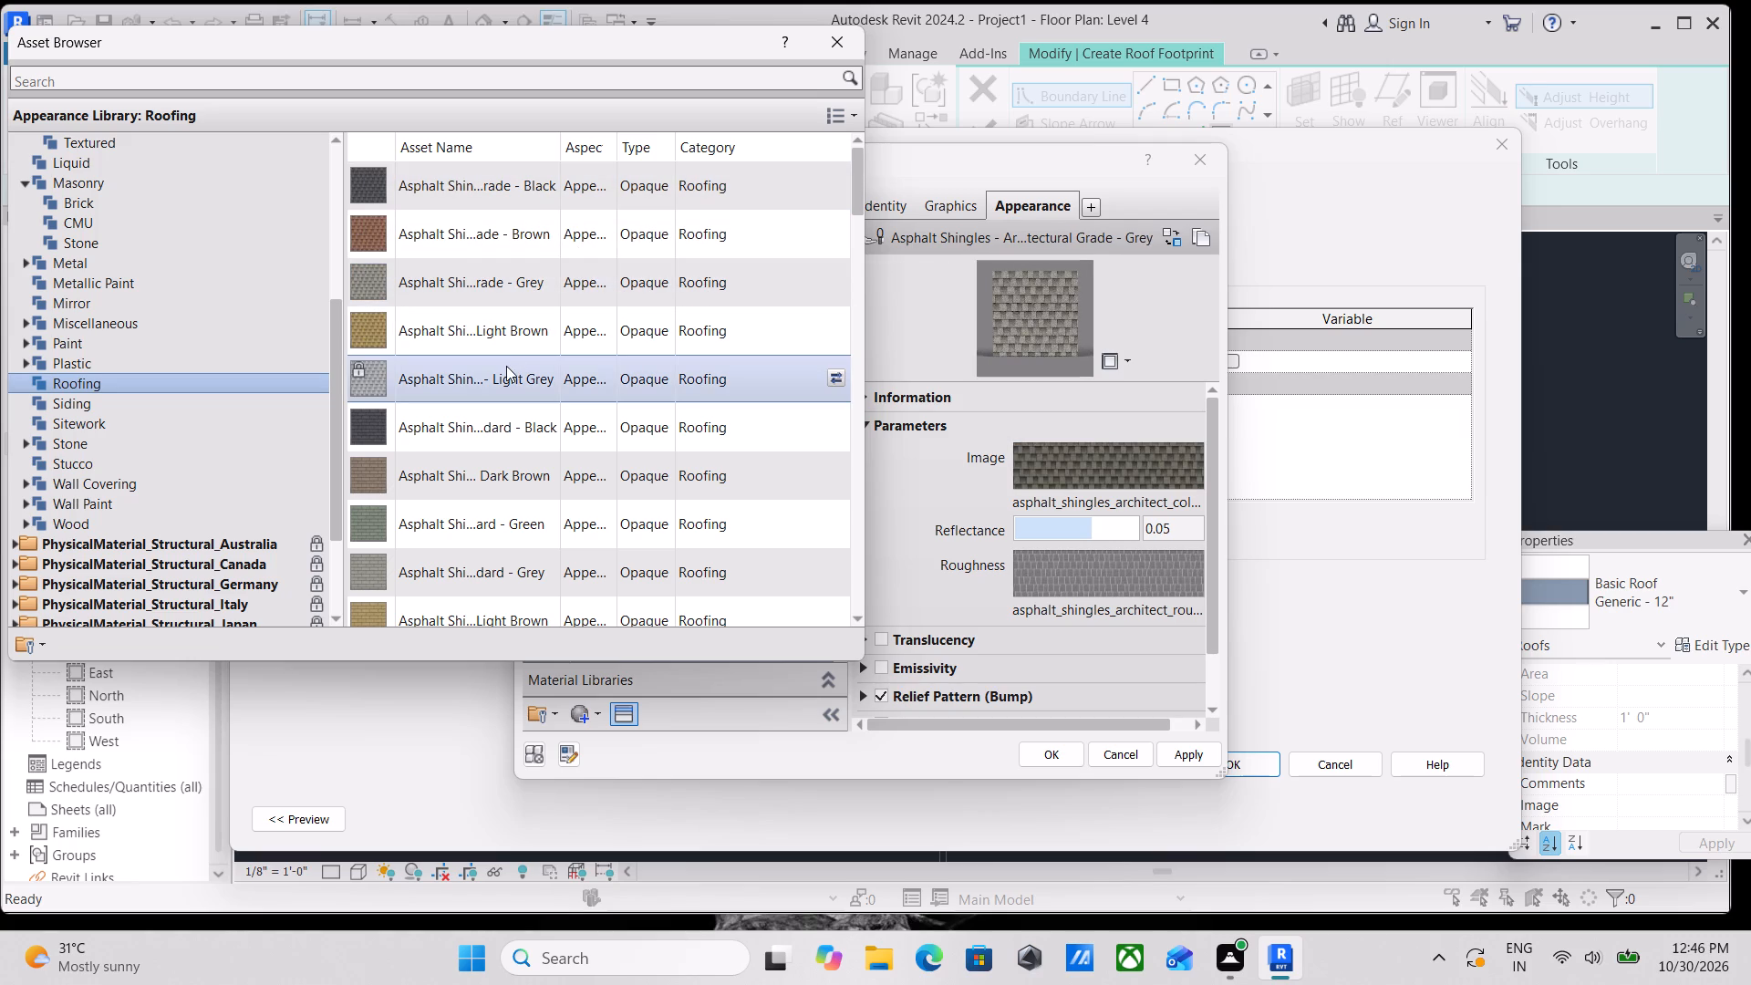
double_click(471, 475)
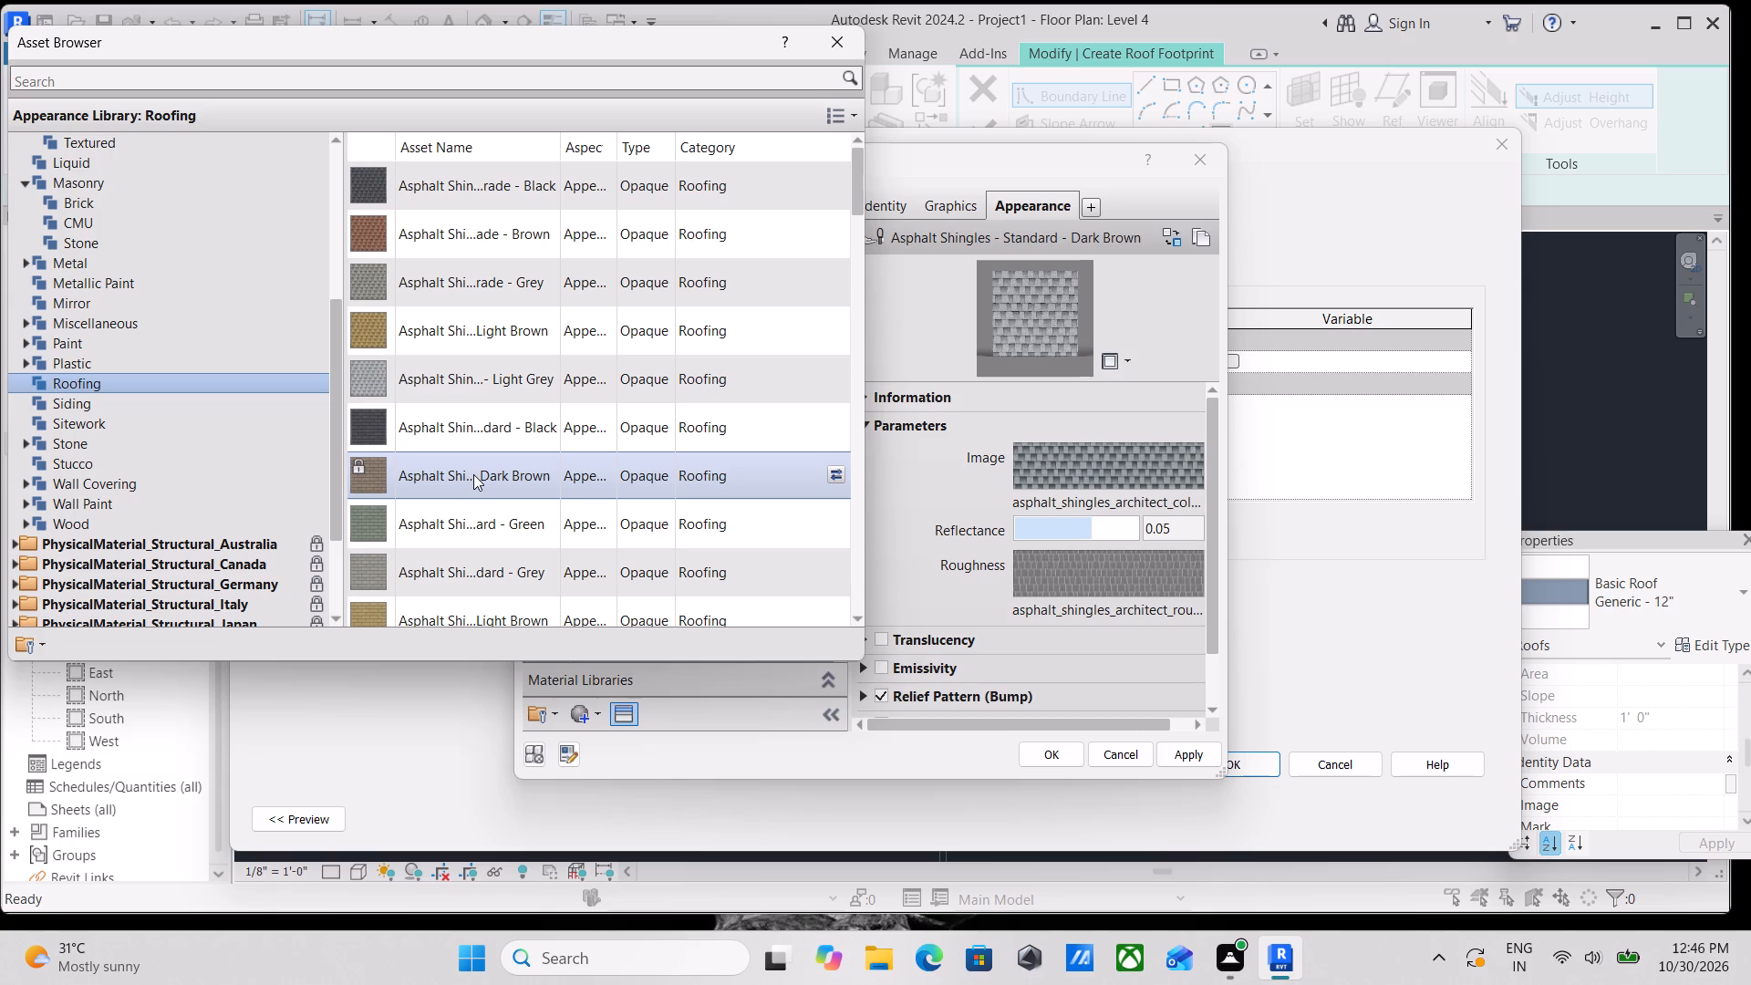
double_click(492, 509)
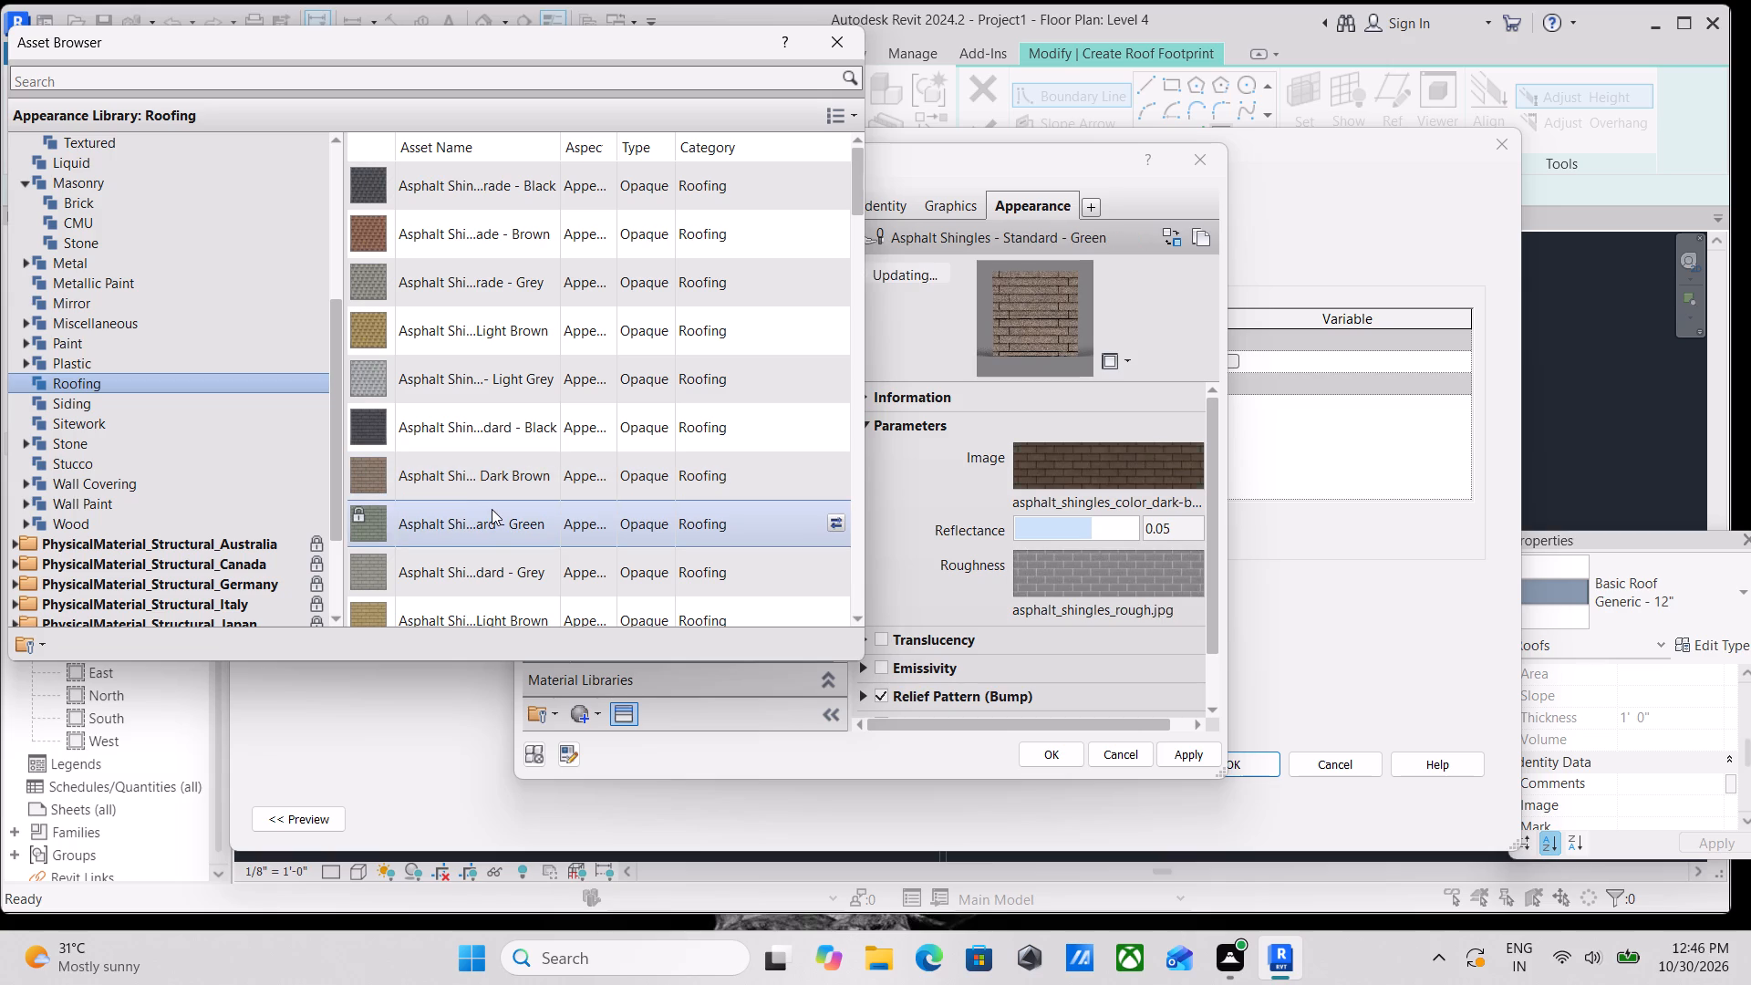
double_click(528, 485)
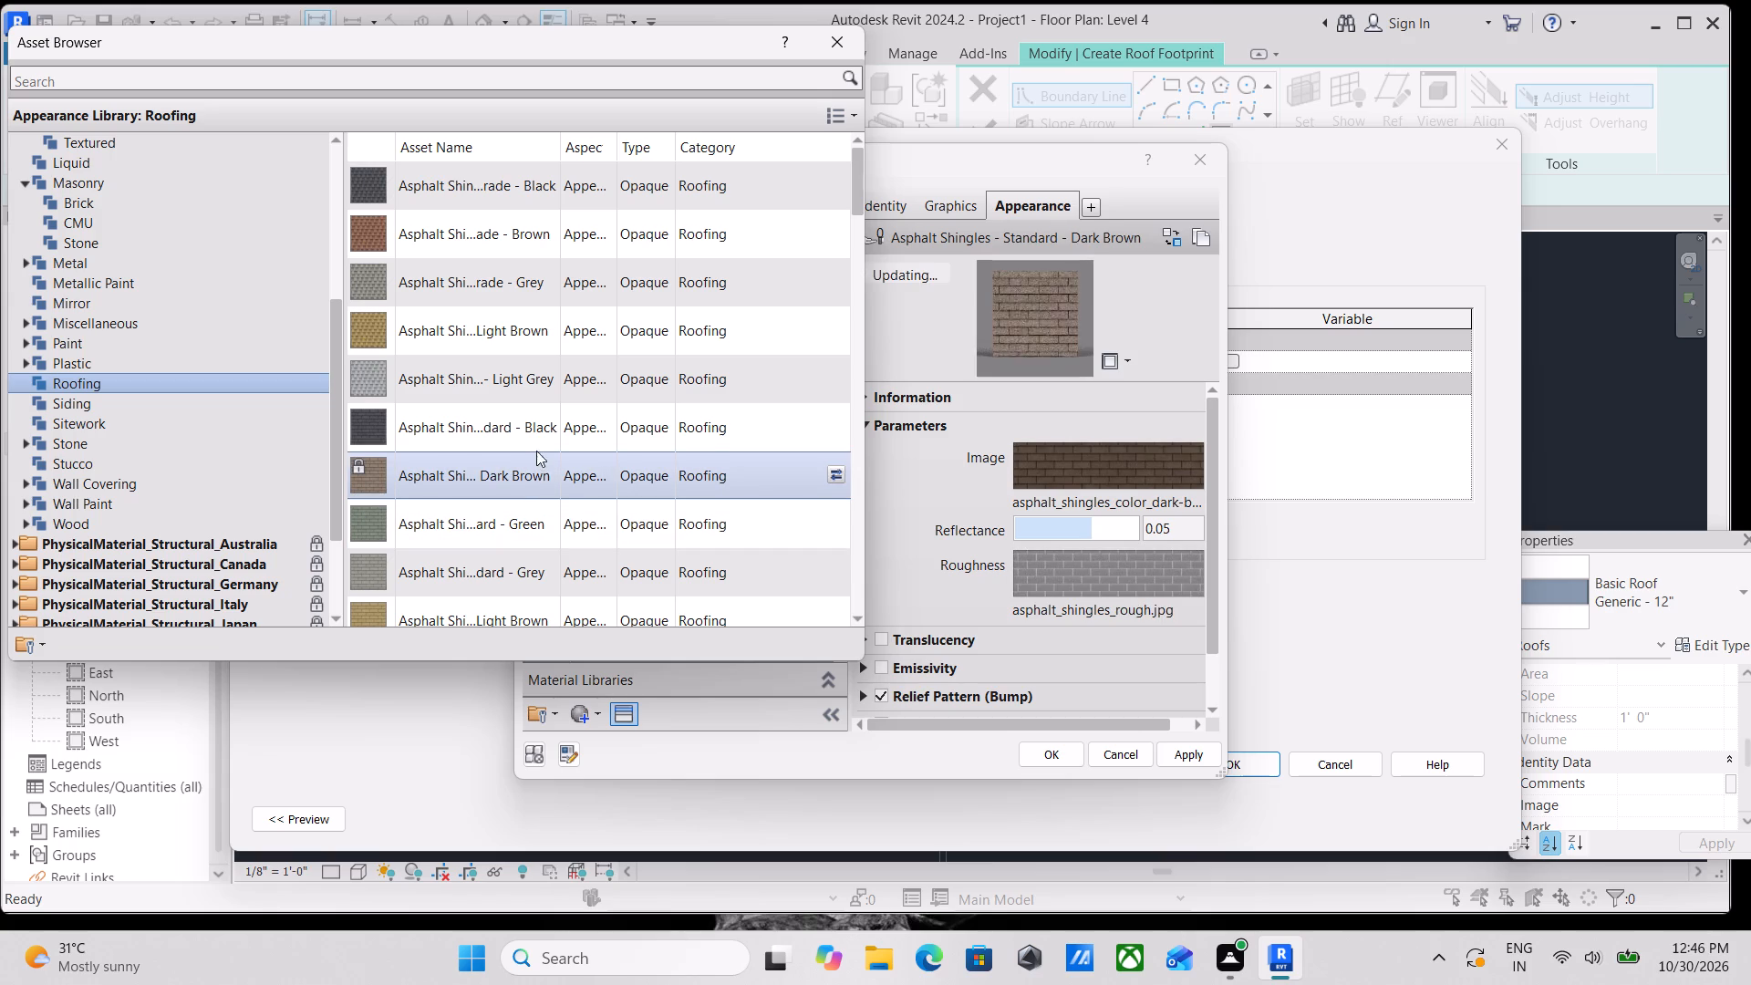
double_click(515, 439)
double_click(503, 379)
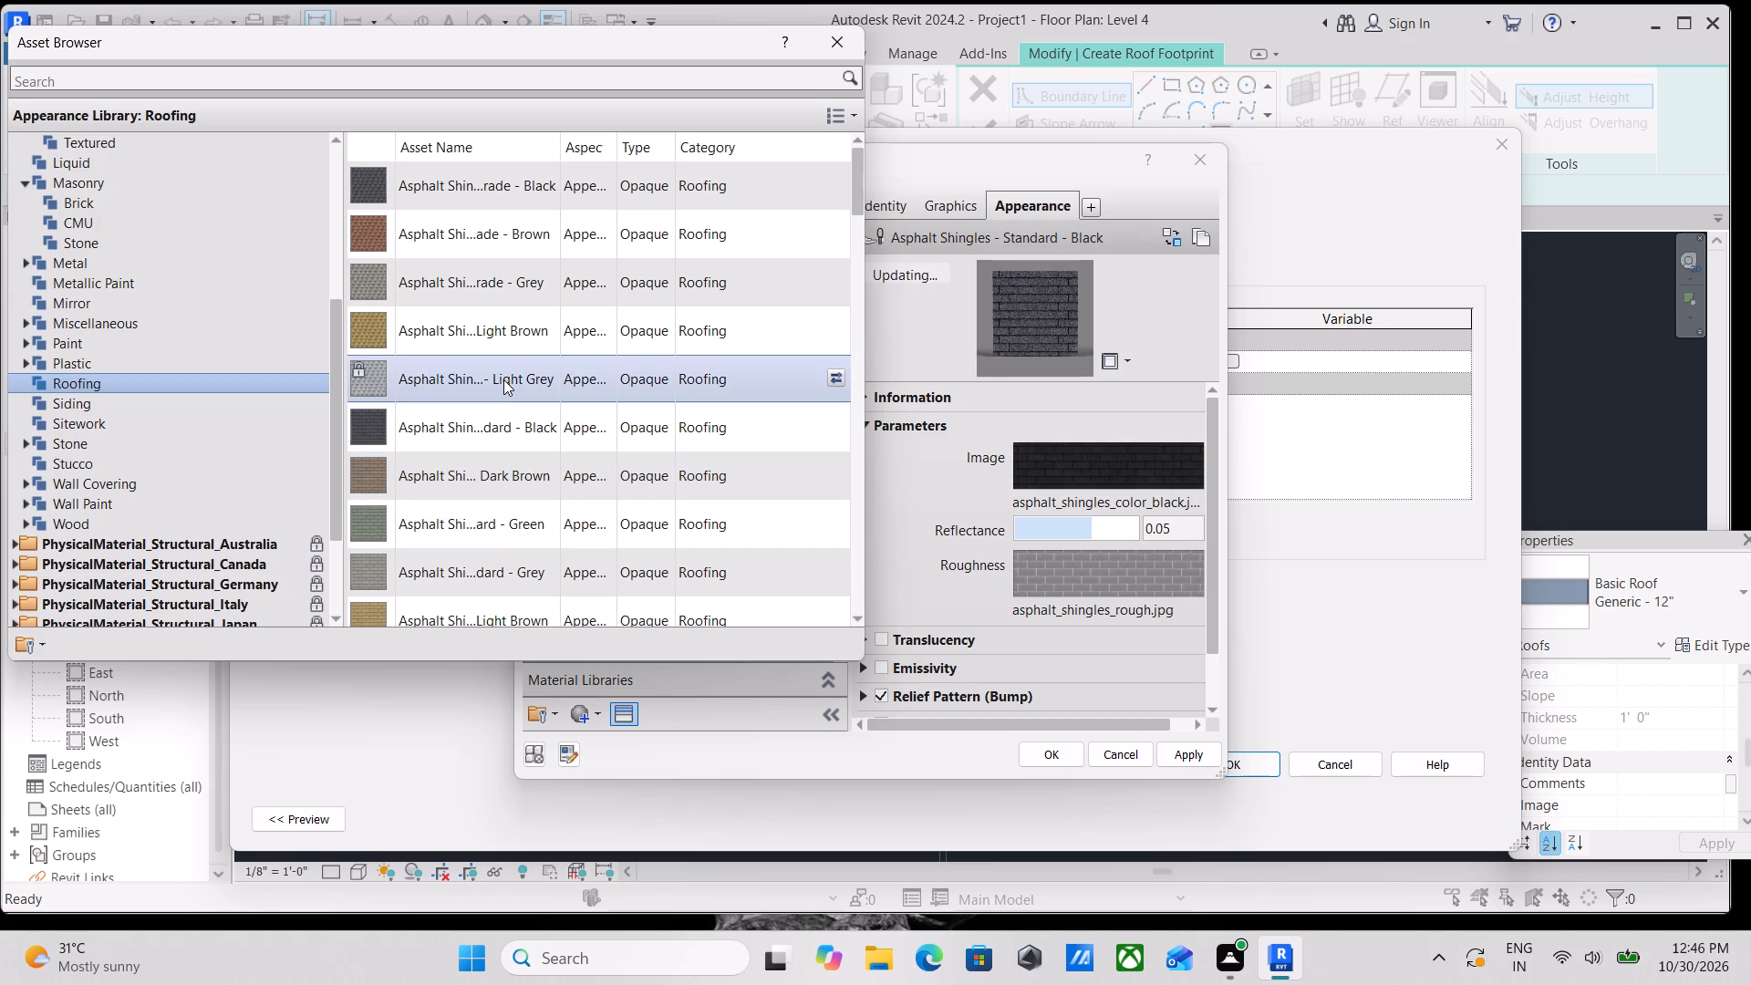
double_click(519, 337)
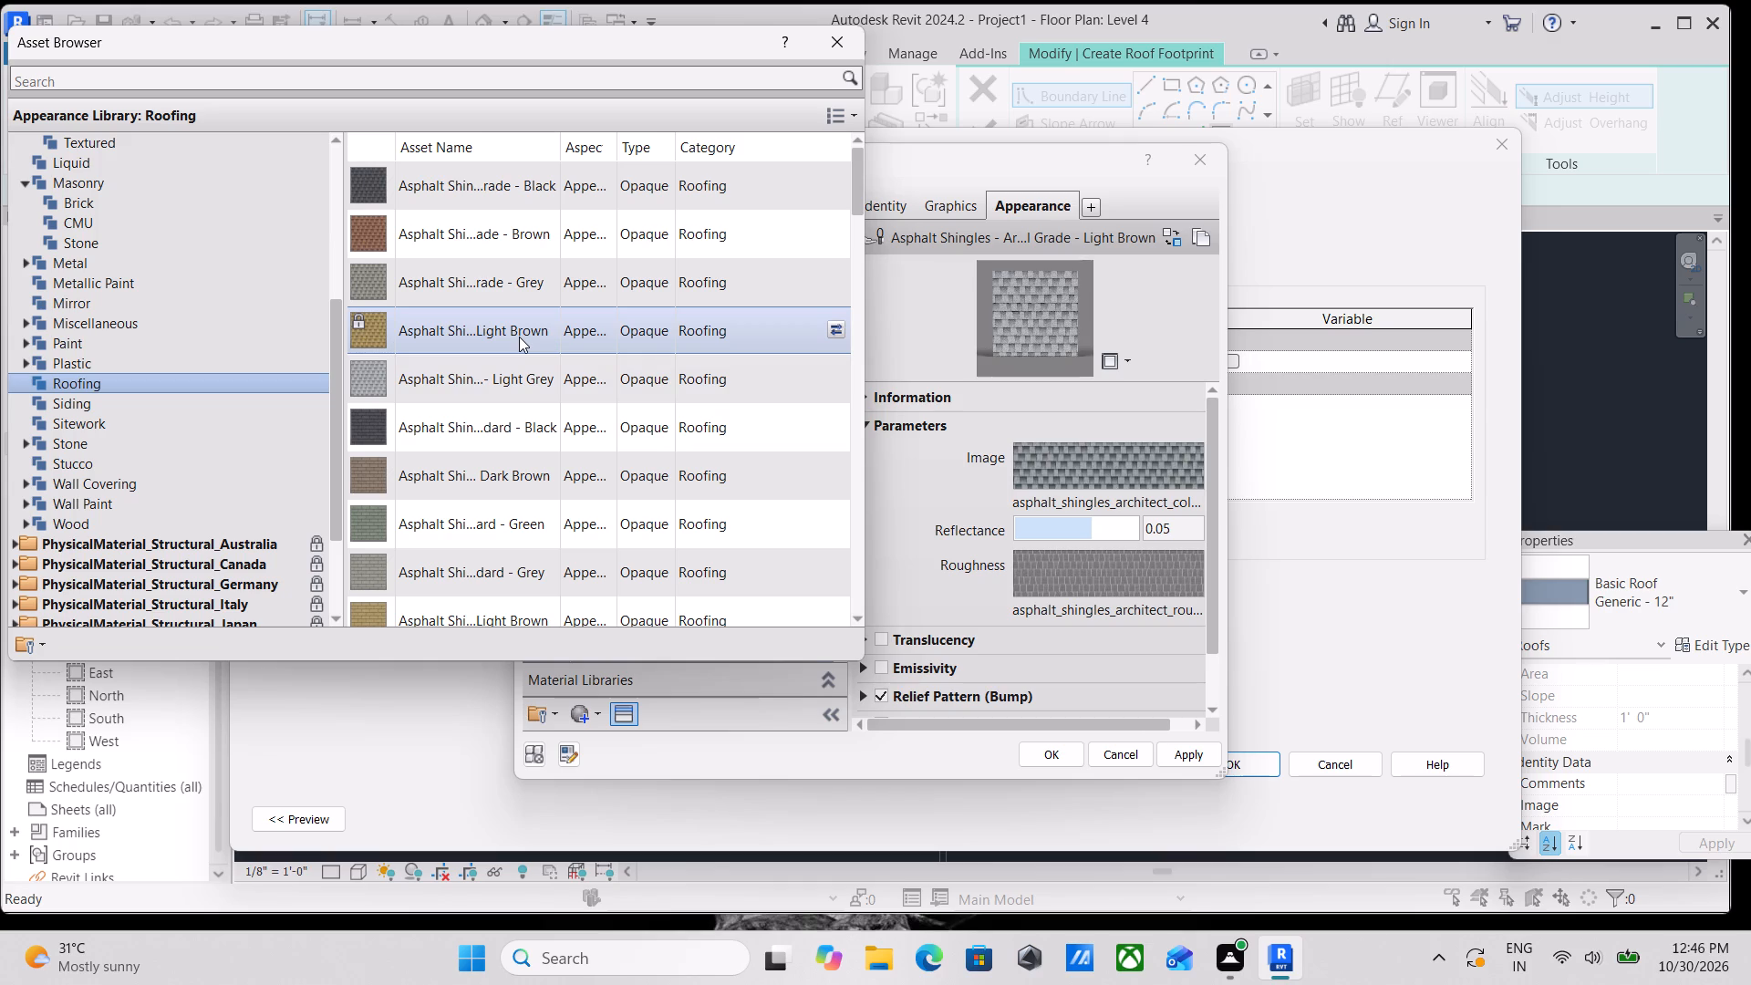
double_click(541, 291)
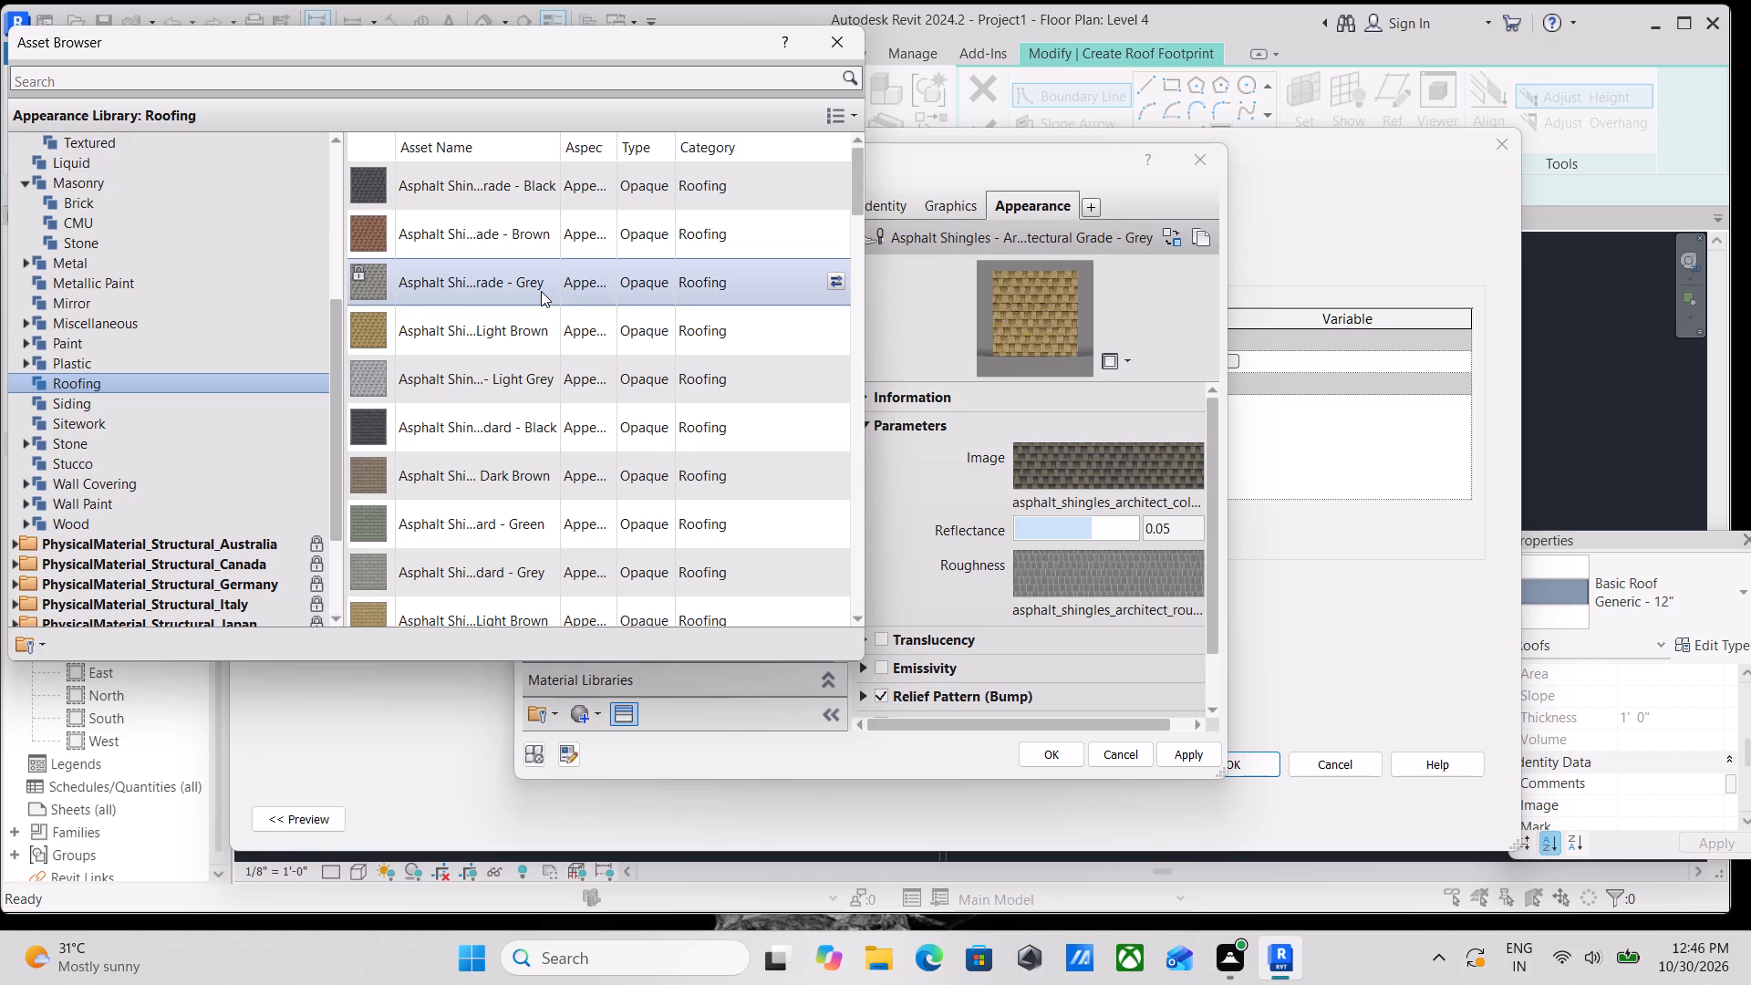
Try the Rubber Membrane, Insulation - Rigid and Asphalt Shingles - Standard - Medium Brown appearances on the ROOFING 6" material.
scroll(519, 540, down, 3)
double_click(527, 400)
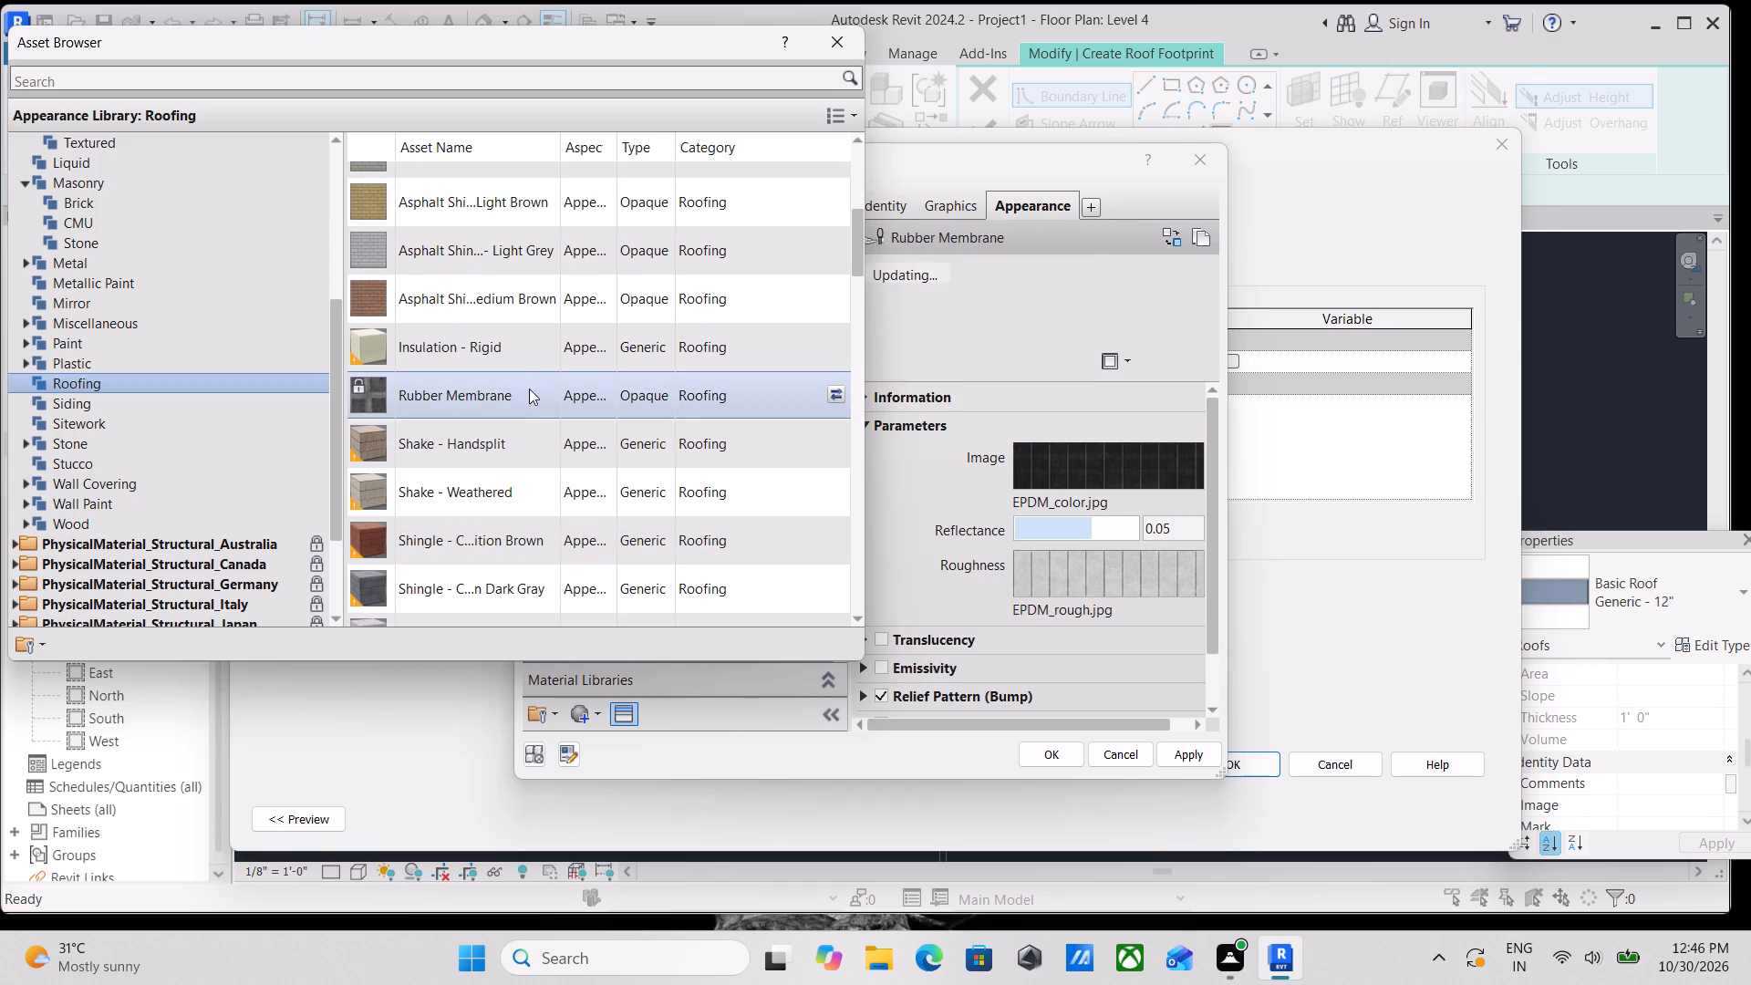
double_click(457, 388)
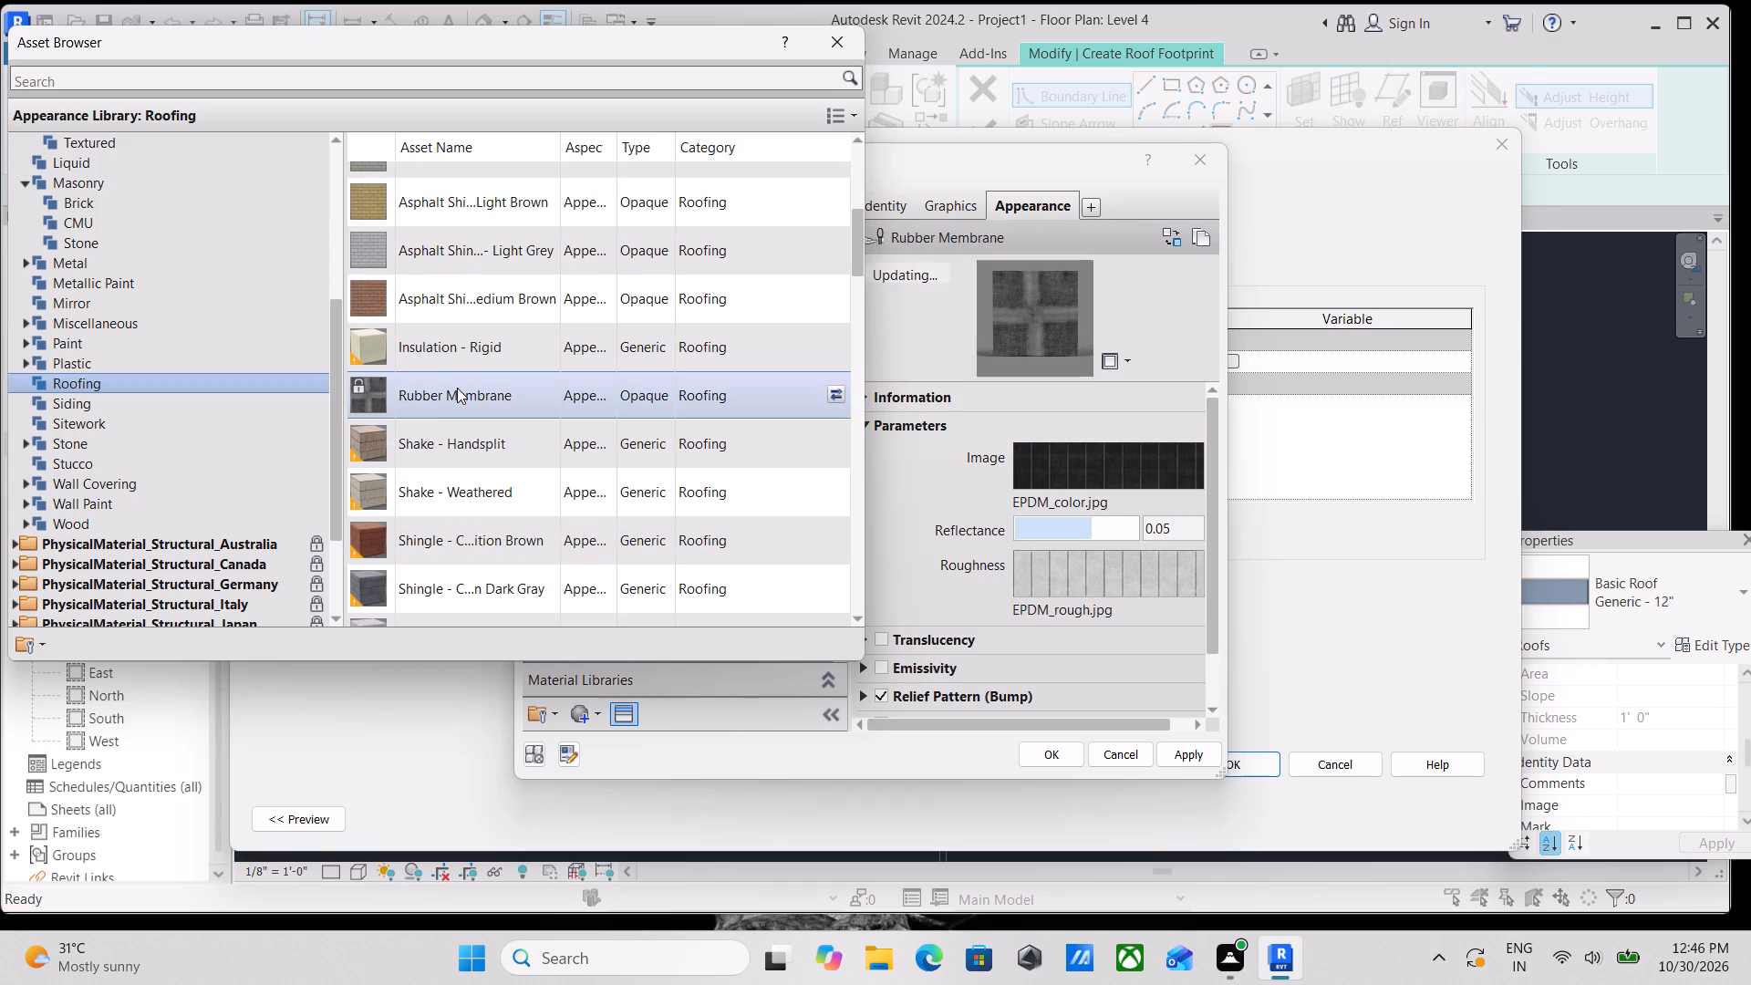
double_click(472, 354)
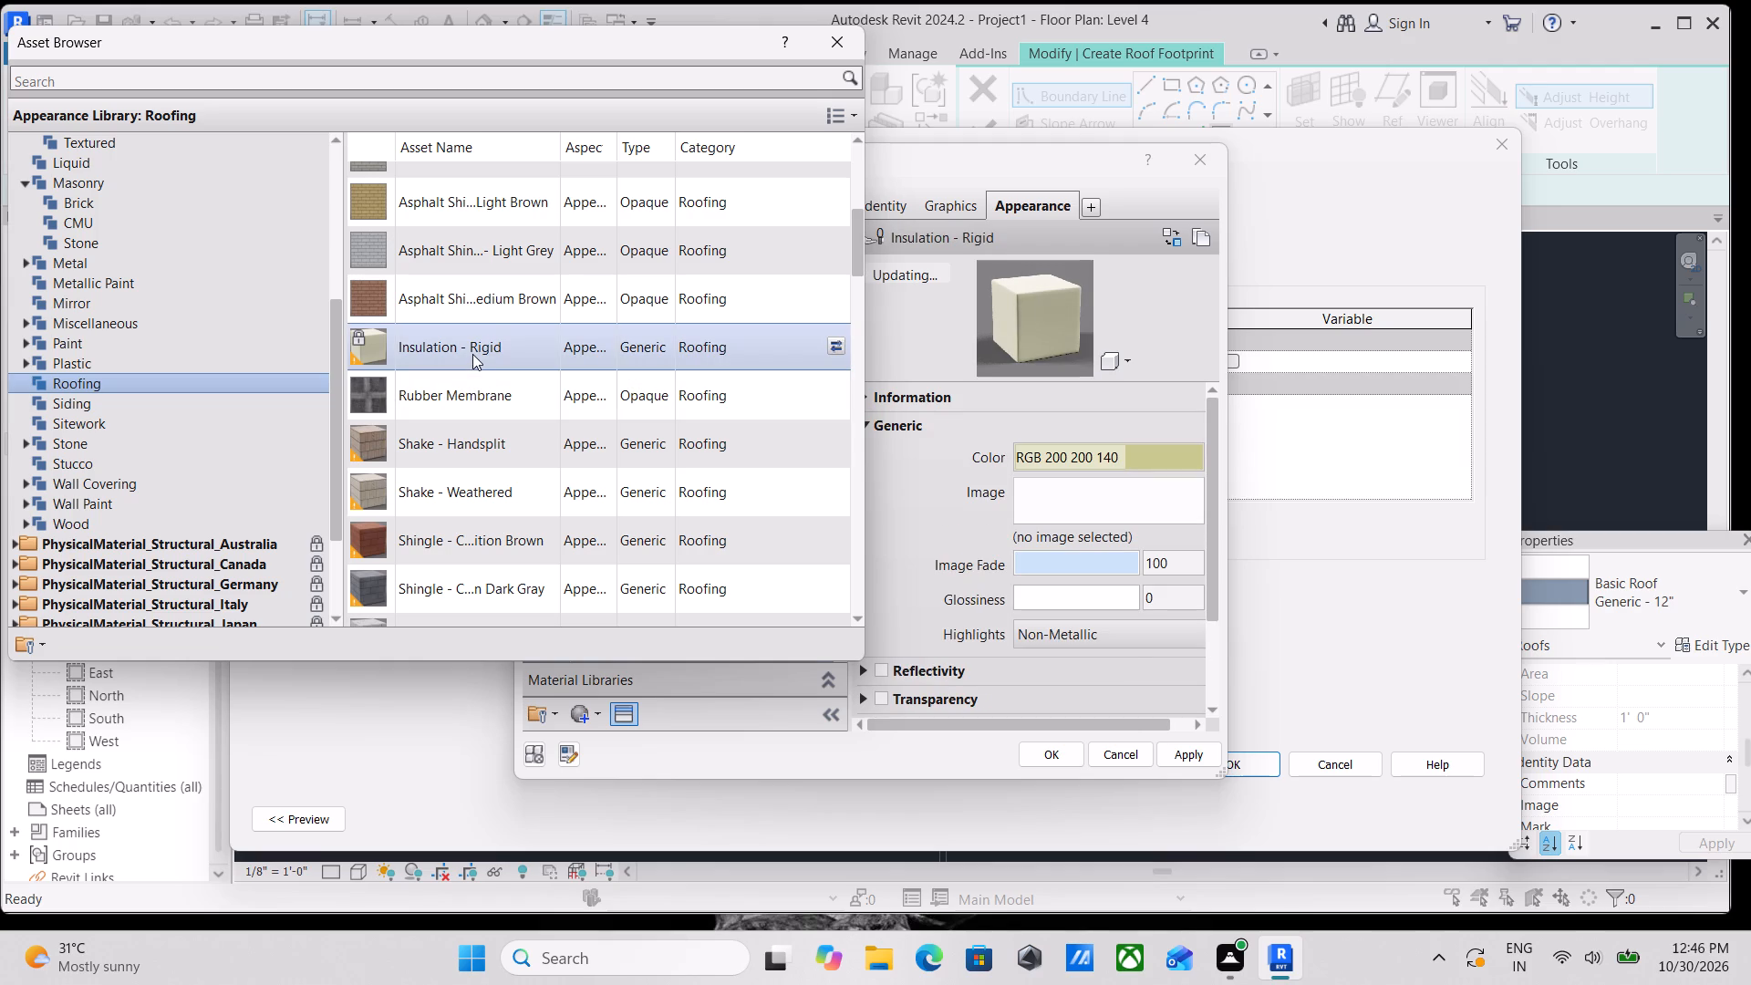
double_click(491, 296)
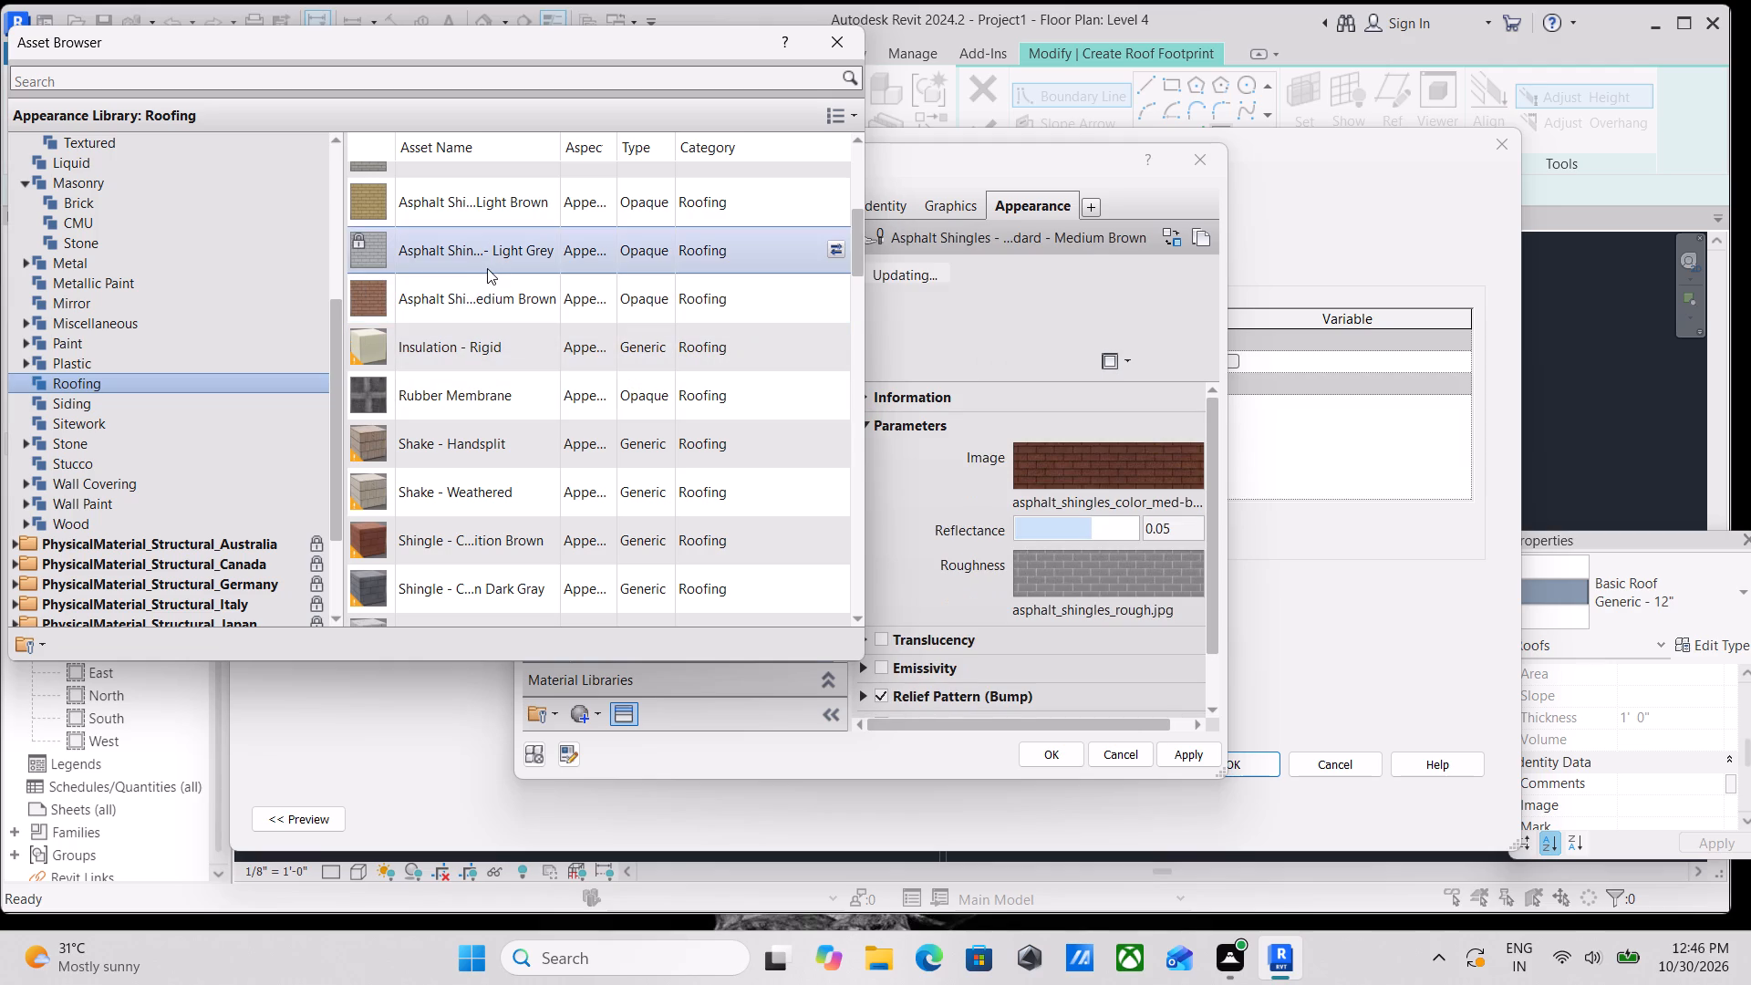
Apply the Asphalt Shingles - Standard - Light Grey appearance to the ROOFING 6" material.
double_click(491, 262)
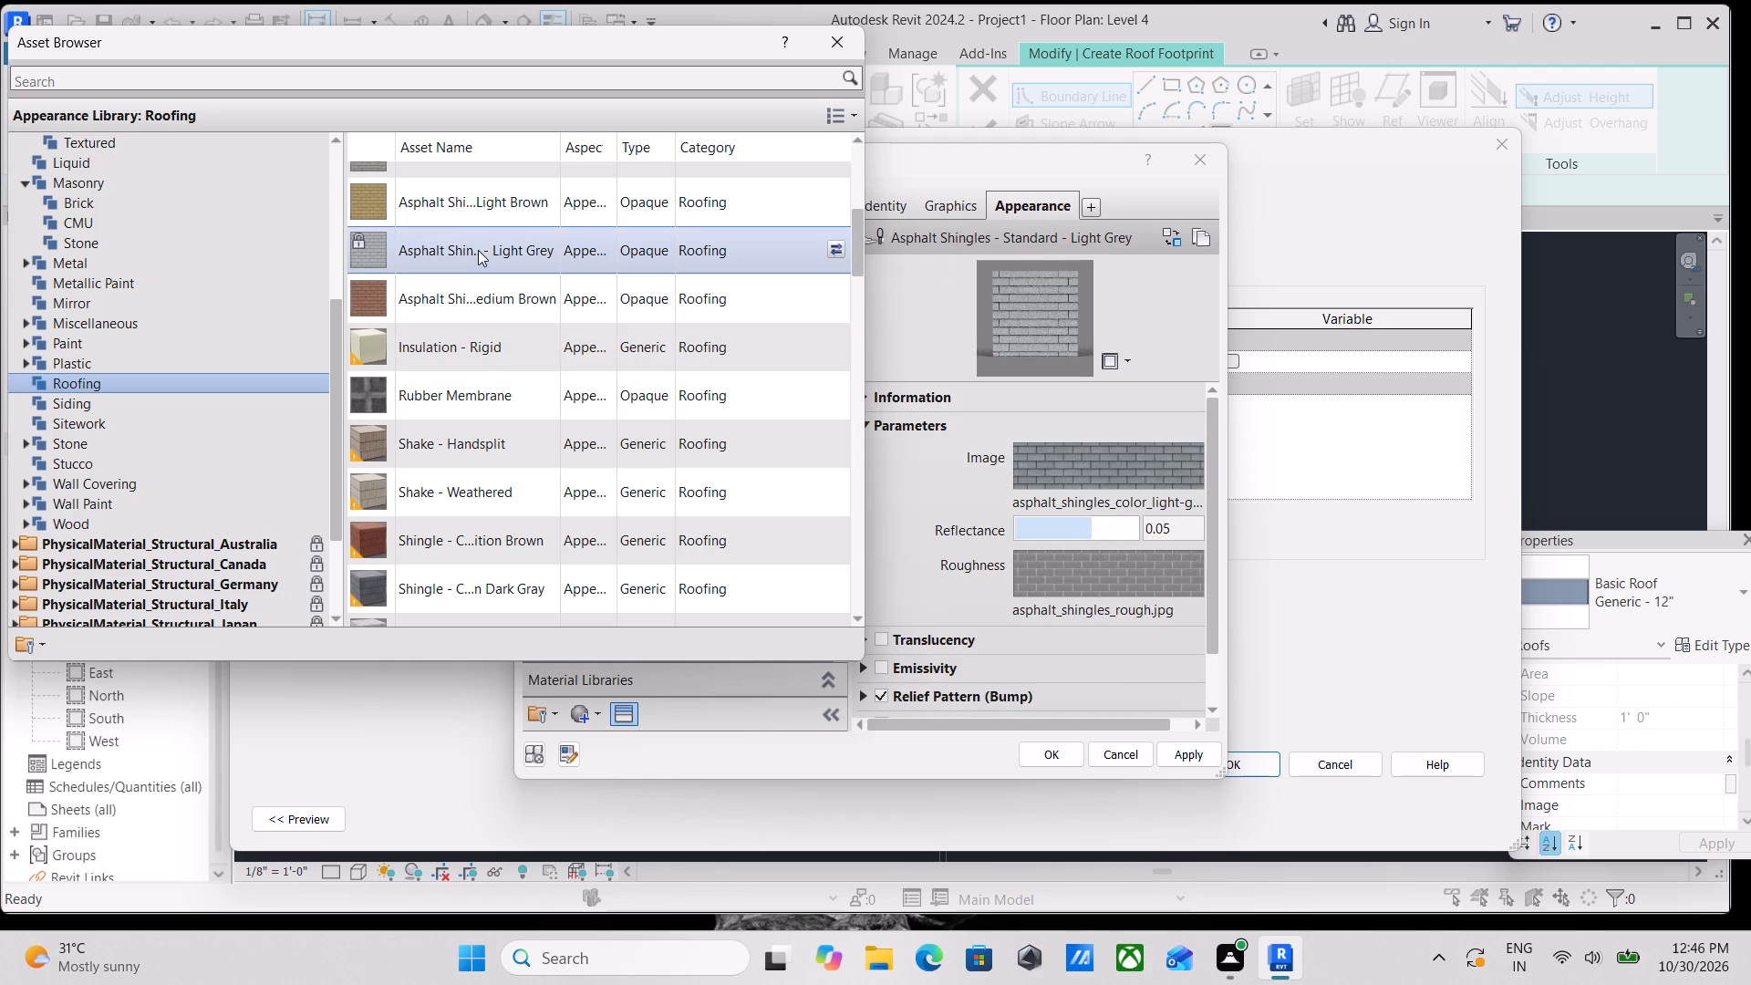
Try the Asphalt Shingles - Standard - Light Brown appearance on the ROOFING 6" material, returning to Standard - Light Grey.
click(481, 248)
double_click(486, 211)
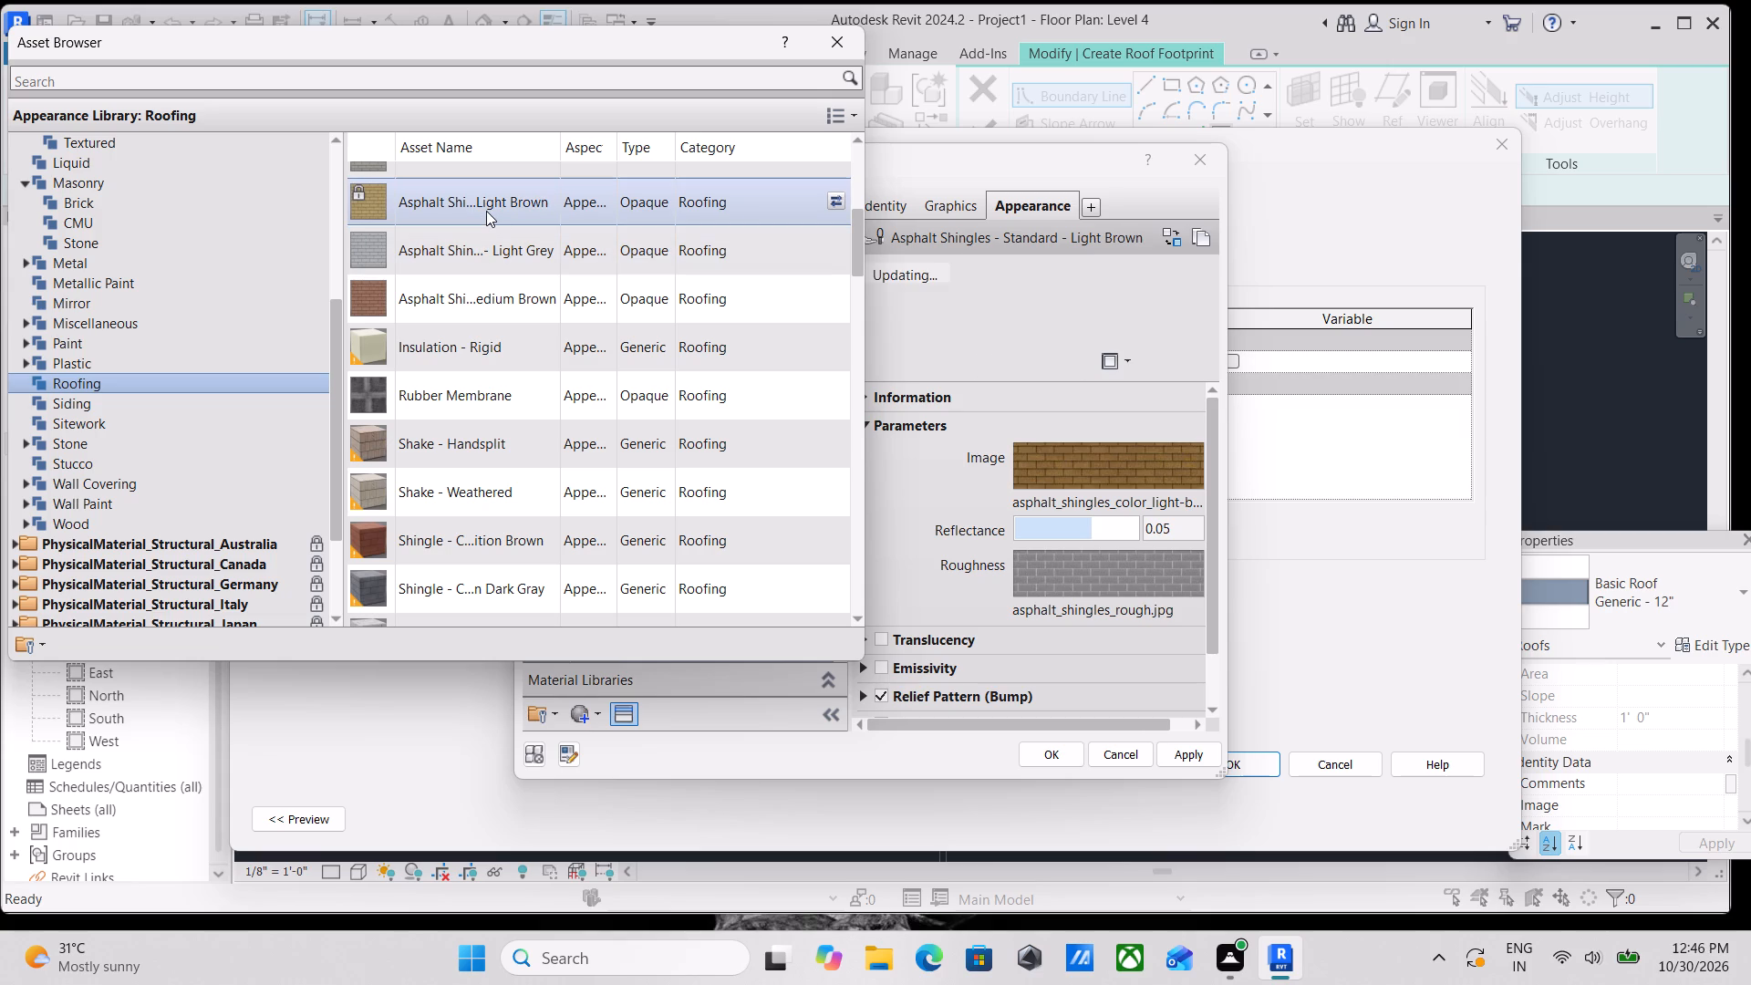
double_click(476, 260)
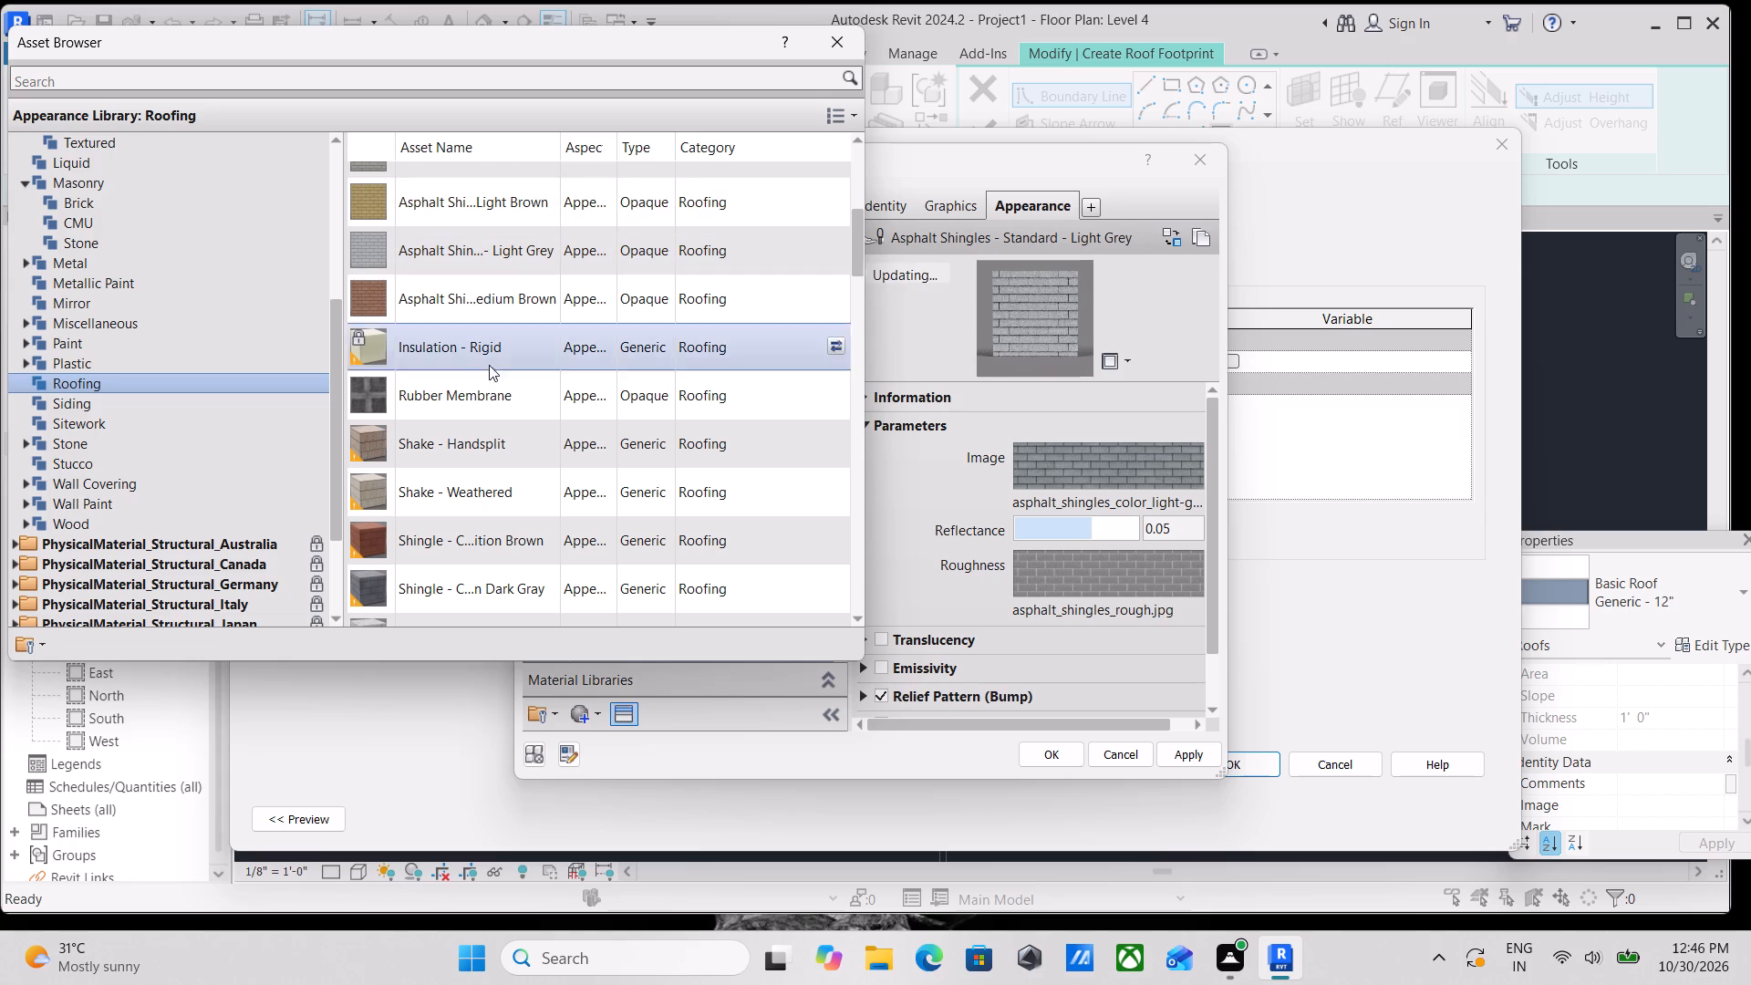
Accept the ROOFING 6" material, its layer assembly and the roof type, returning to the roof footprint sketch.
click(1204, 756)
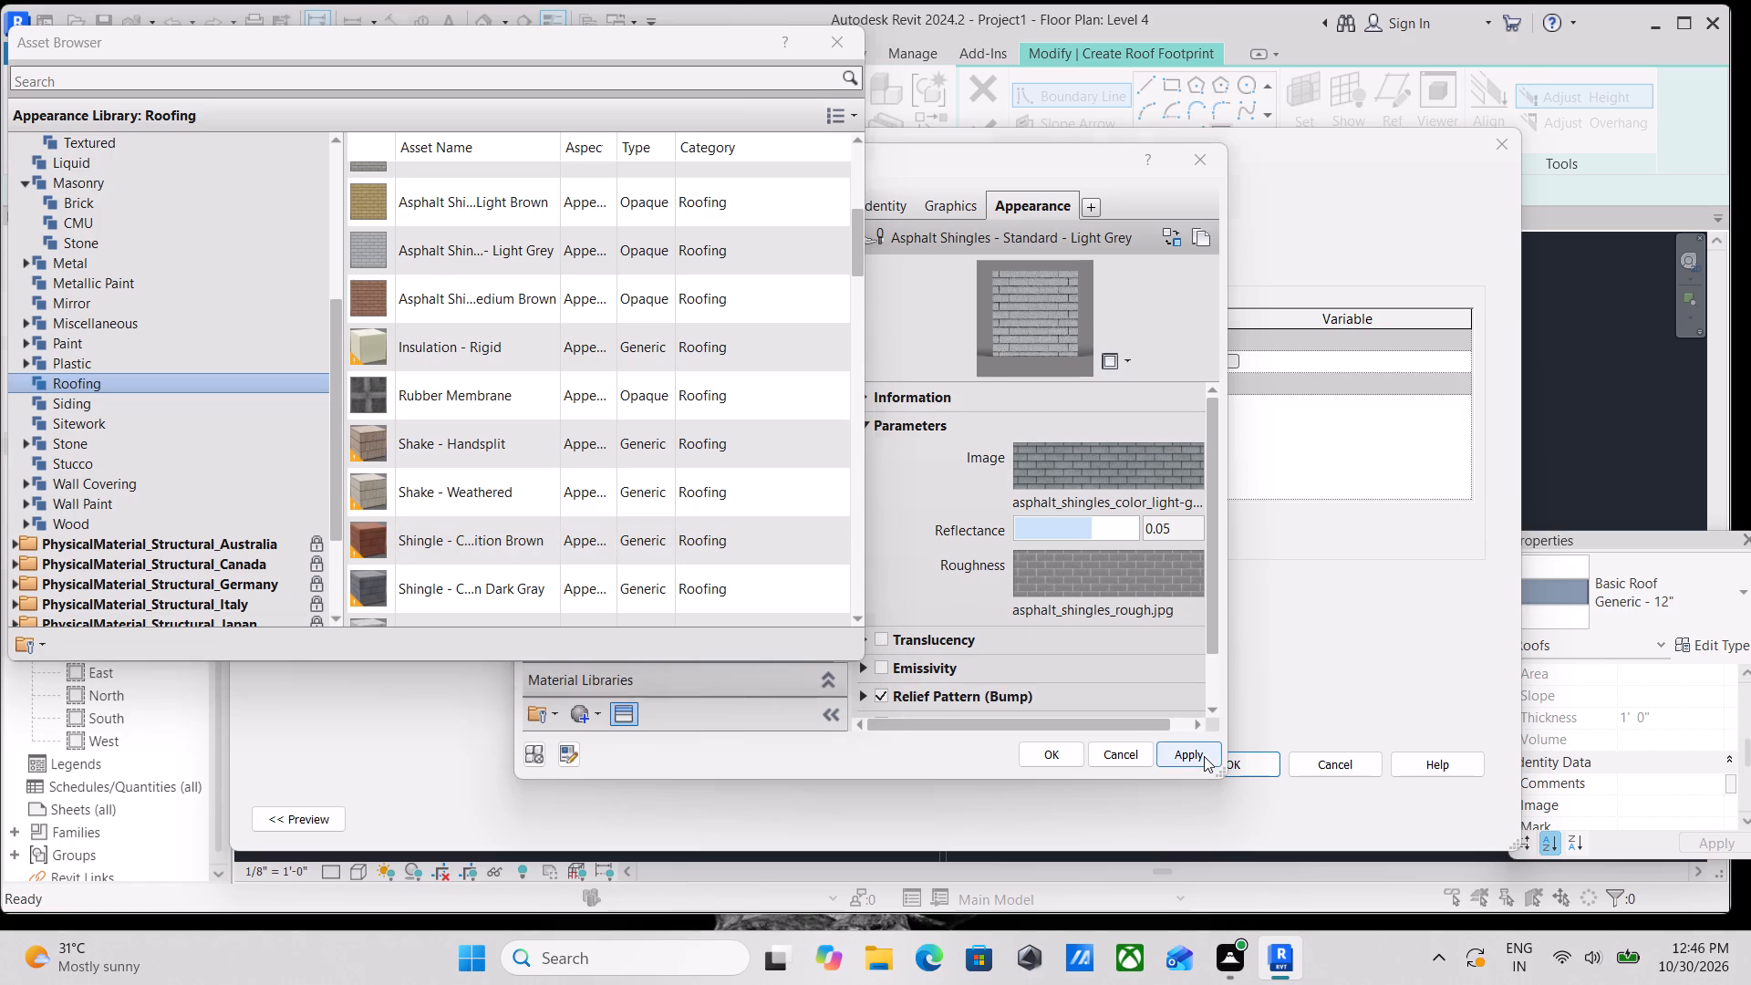
click(1043, 763)
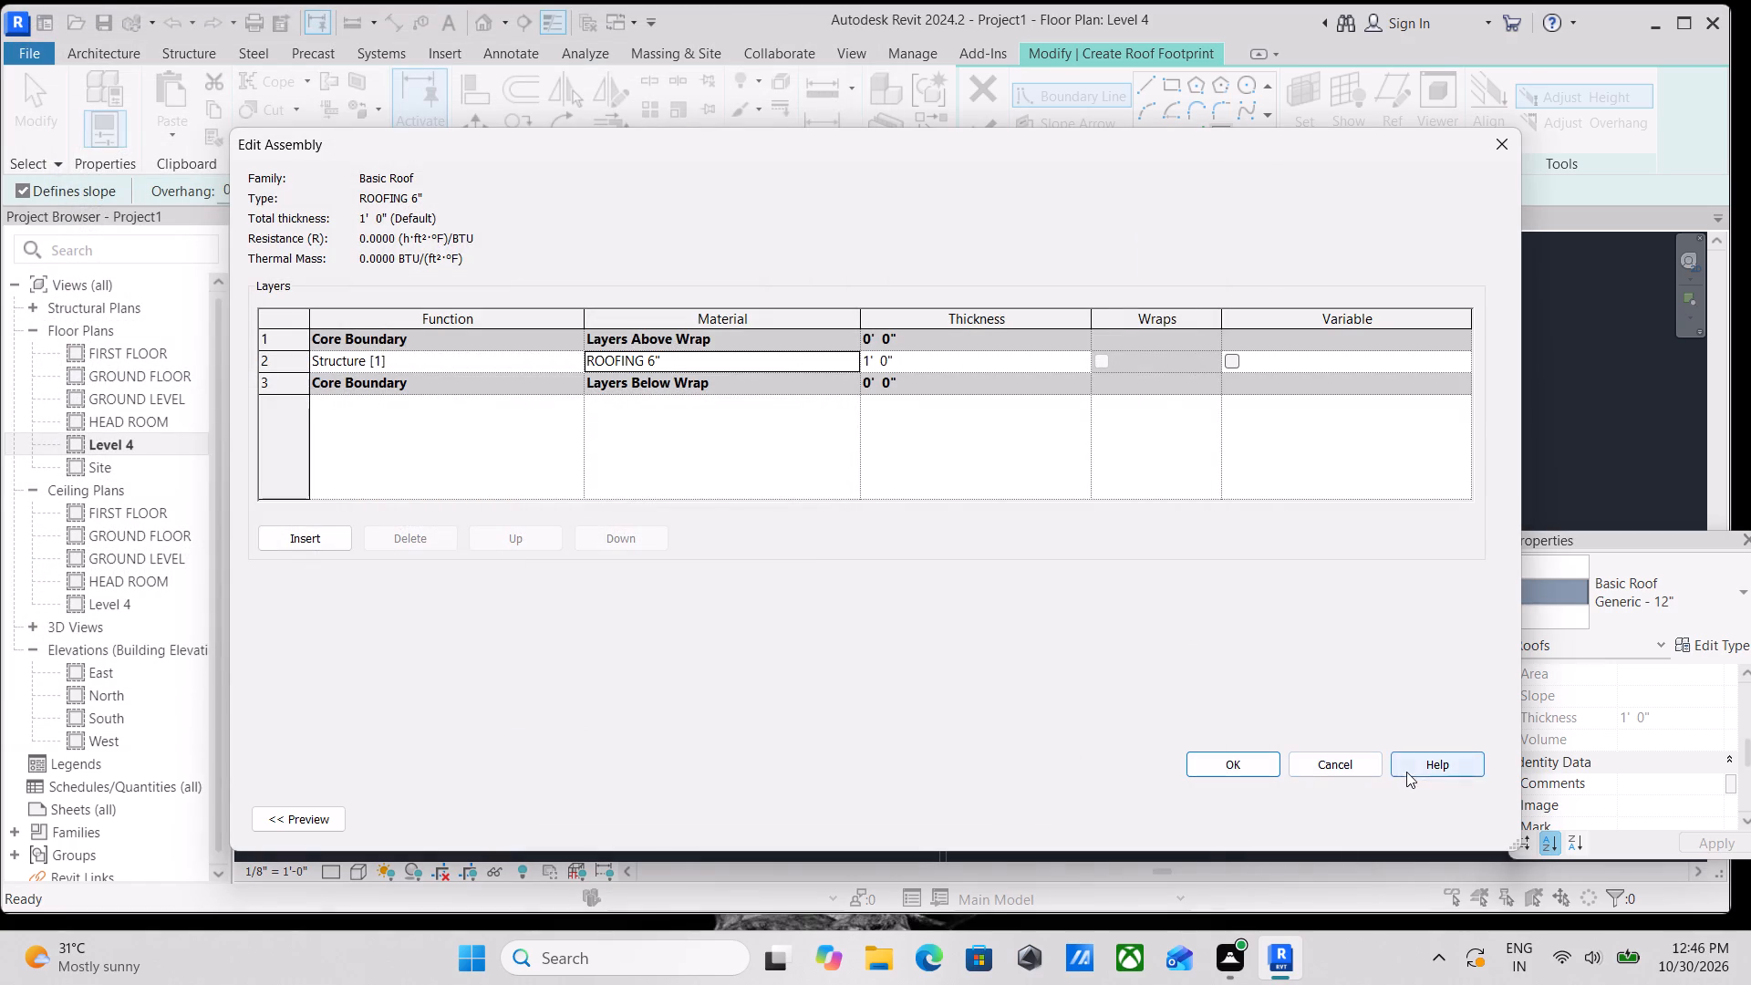
click(1211, 759)
click(1449, 810)
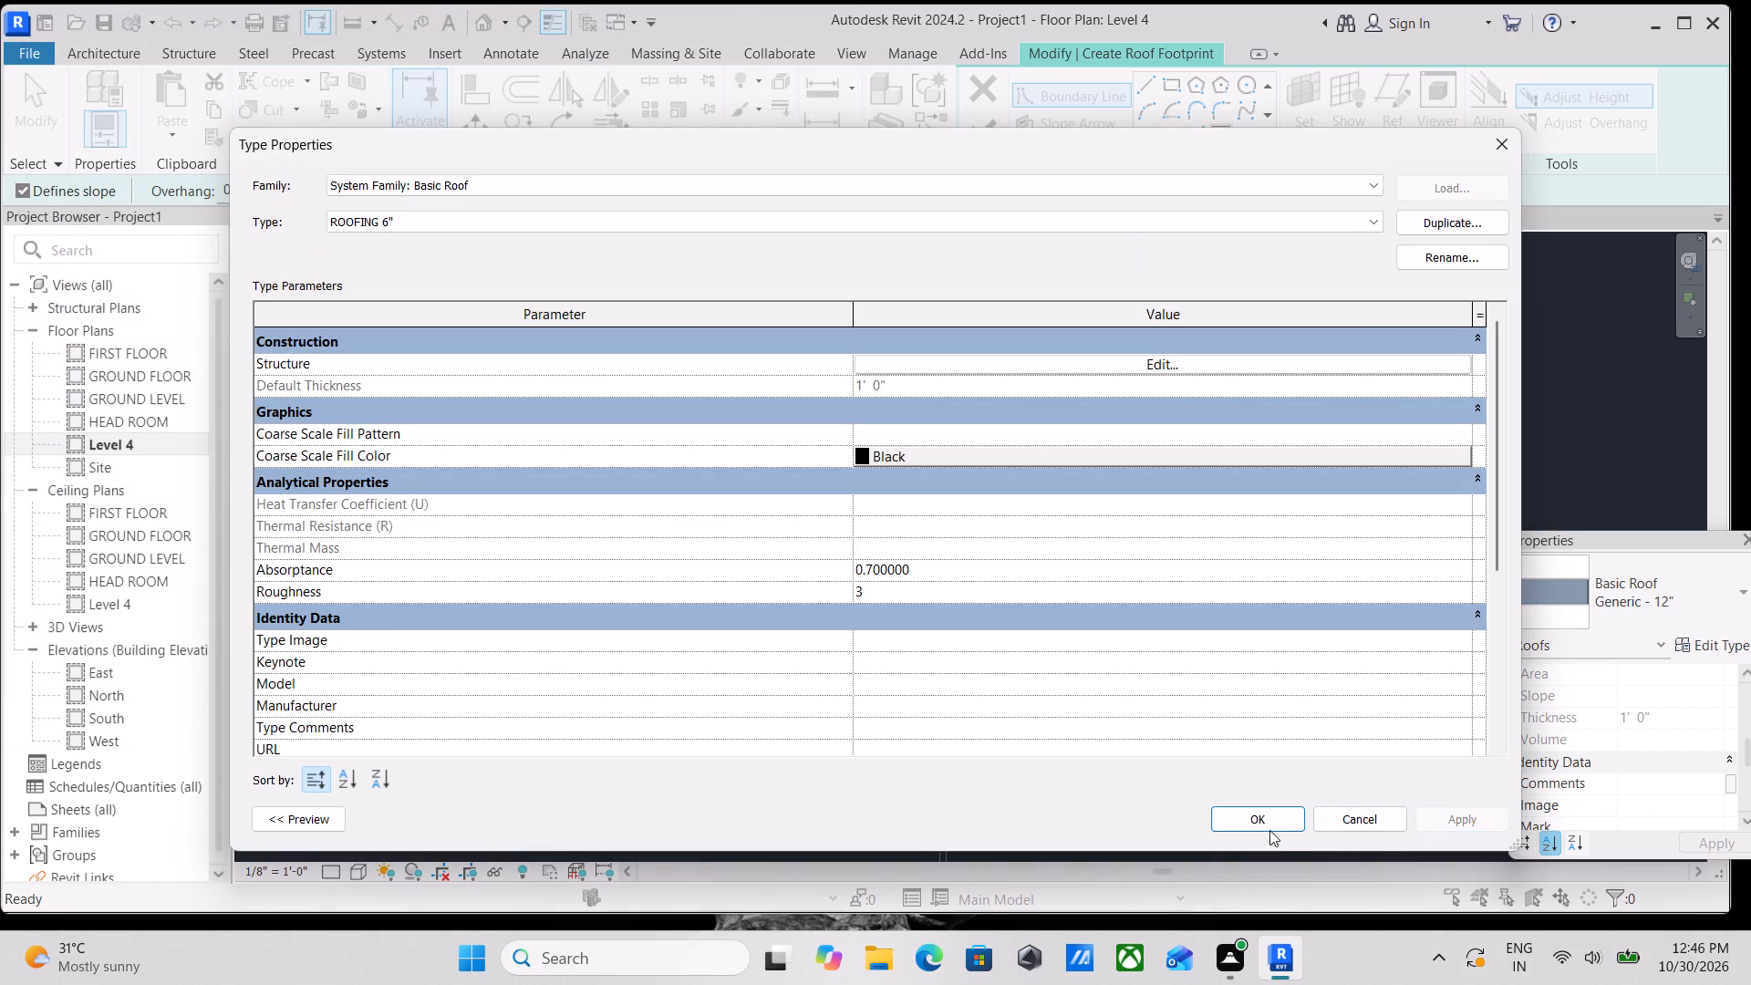
click(1266, 830)
Sketch a rectangular roof boundary, about 27' 7" by 55', inside the outer walls from the north end to the wall beside the staircase.
middle_drag(758, 544, 749, 629)
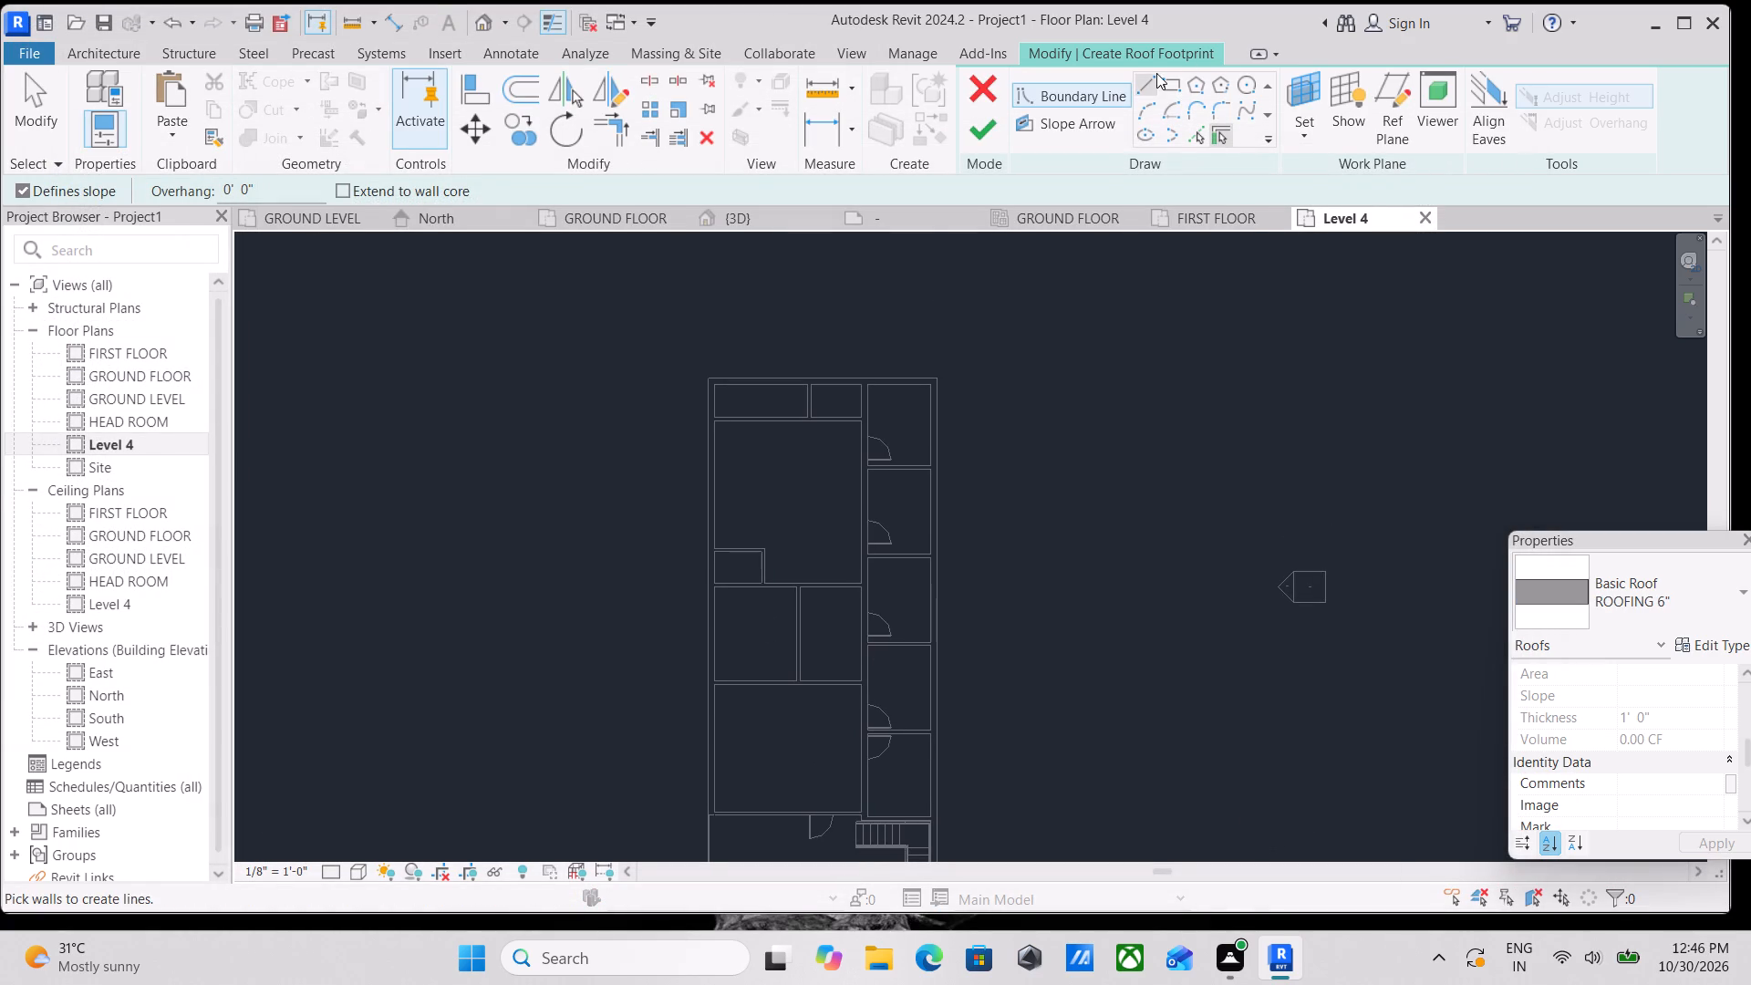
click(1161, 78)
scroll(746, 401, up, 6)
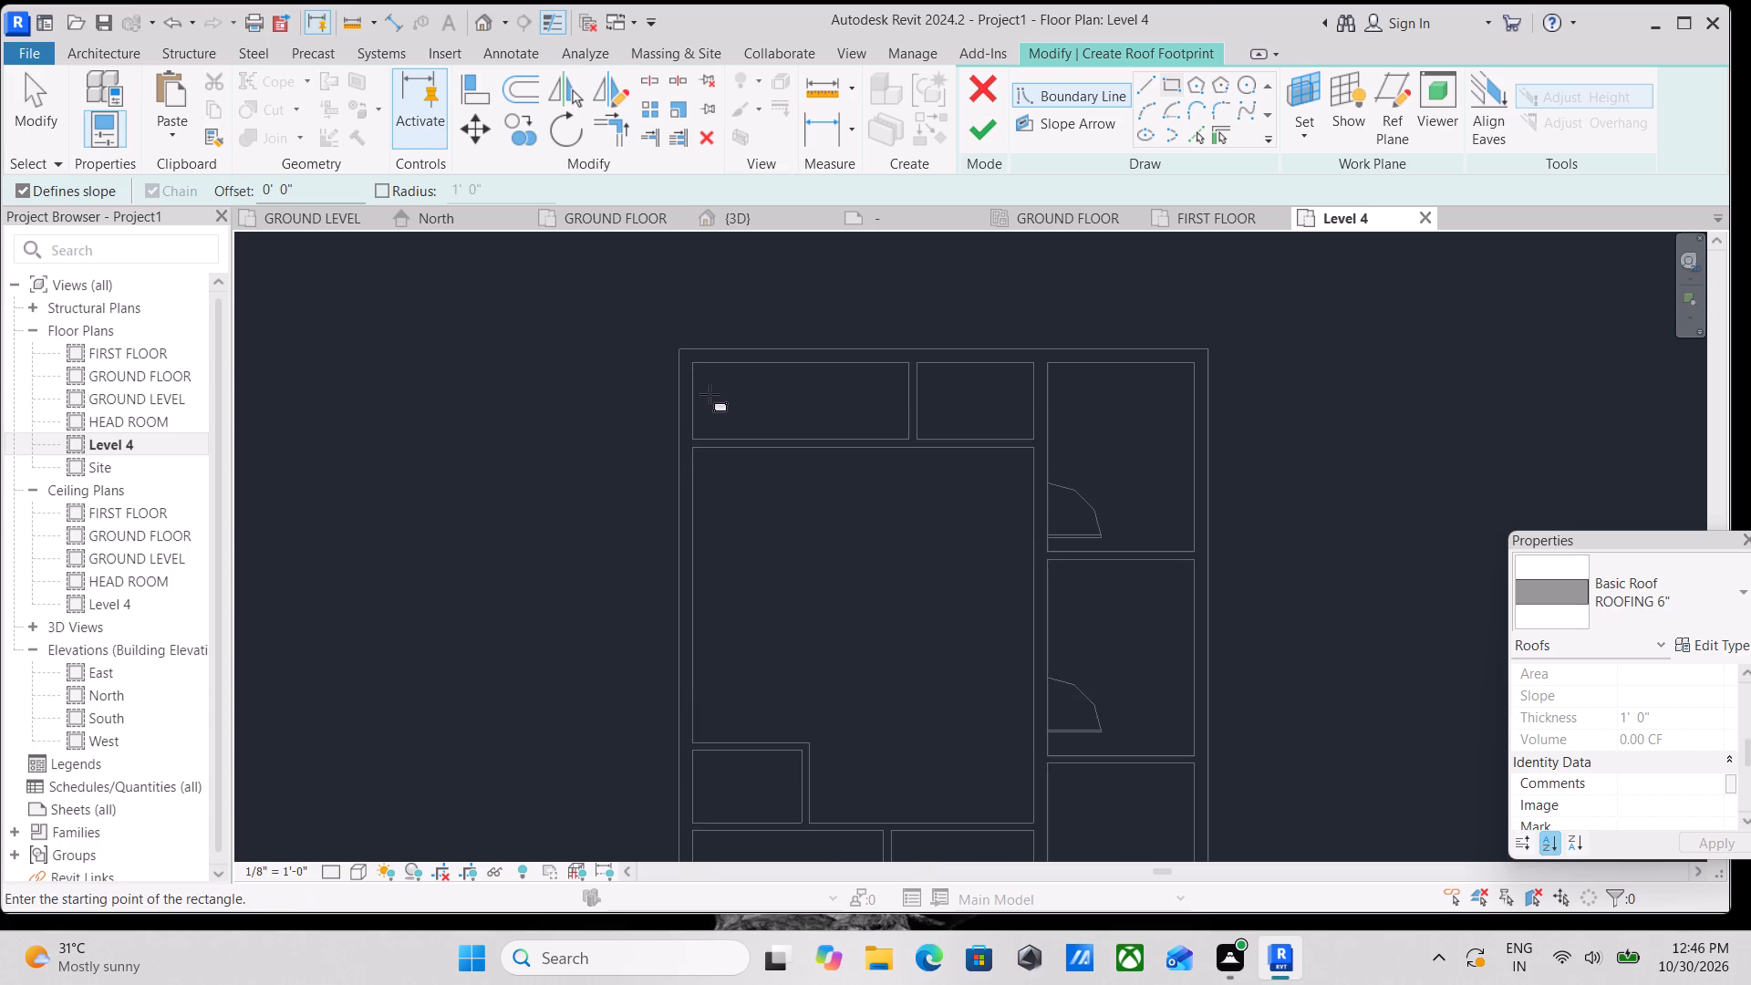
click(702, 370)
middle_drag(937, 584, 833, 242)
middle_drag(1014, 617, 934, 277)
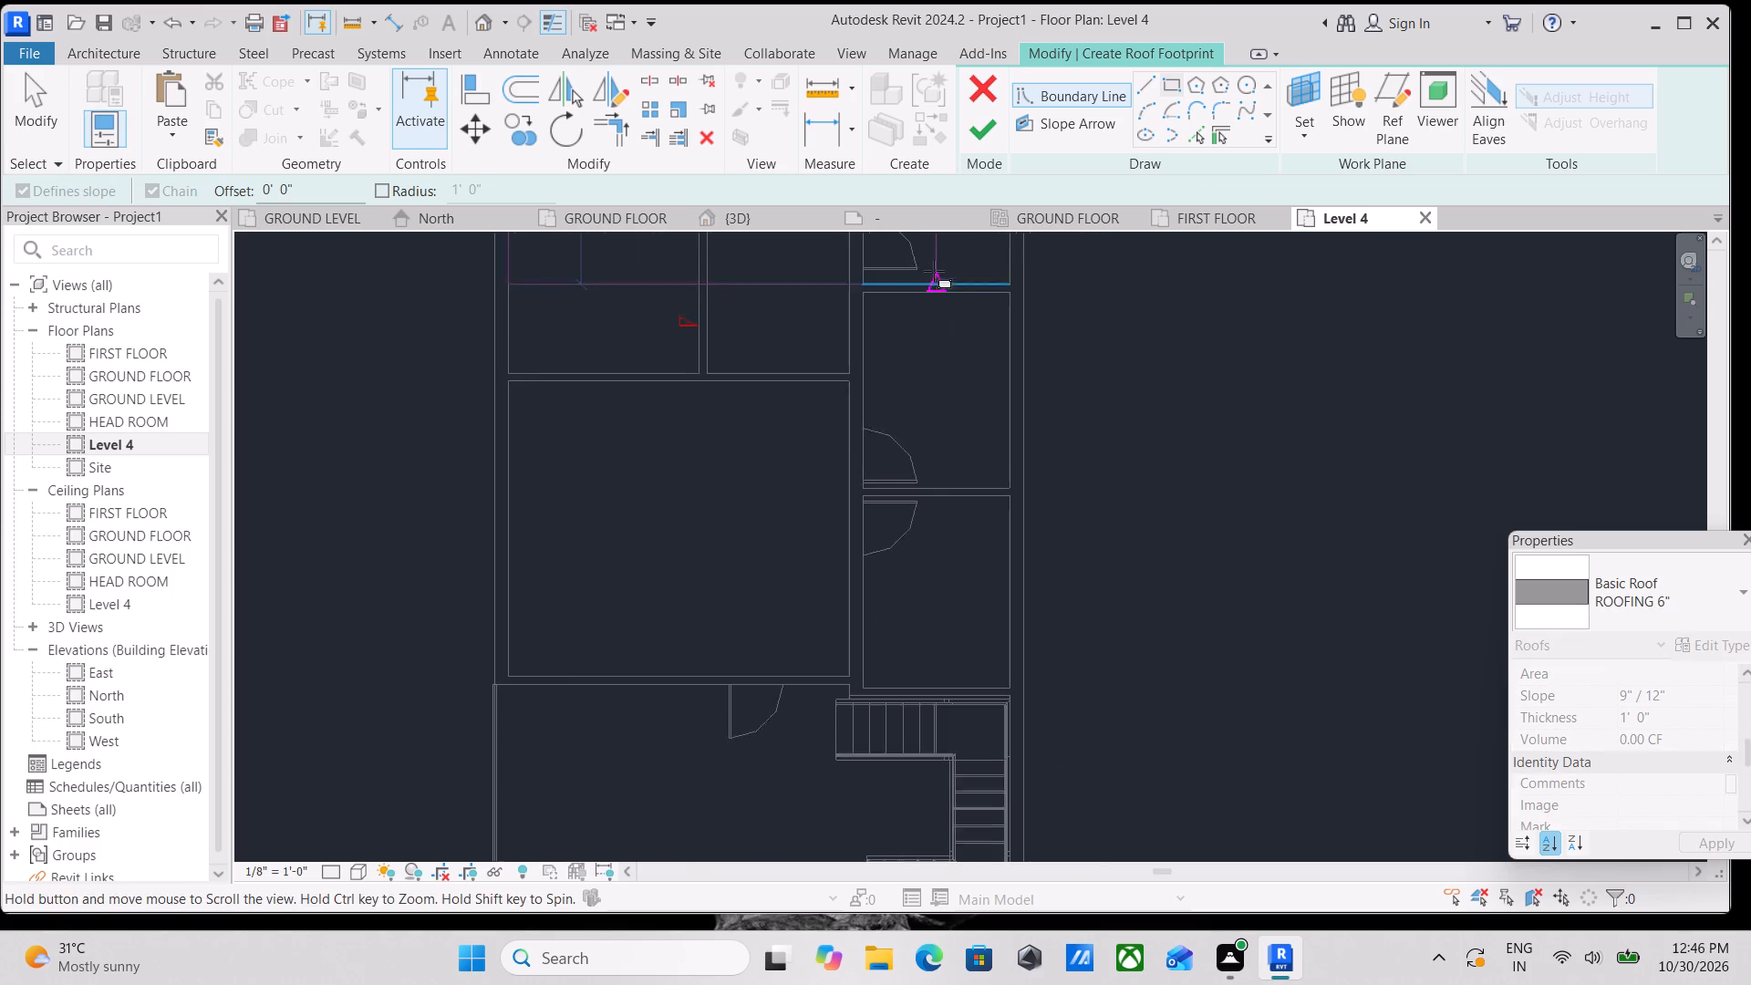
middle_drag(969, 660, 974, 473)
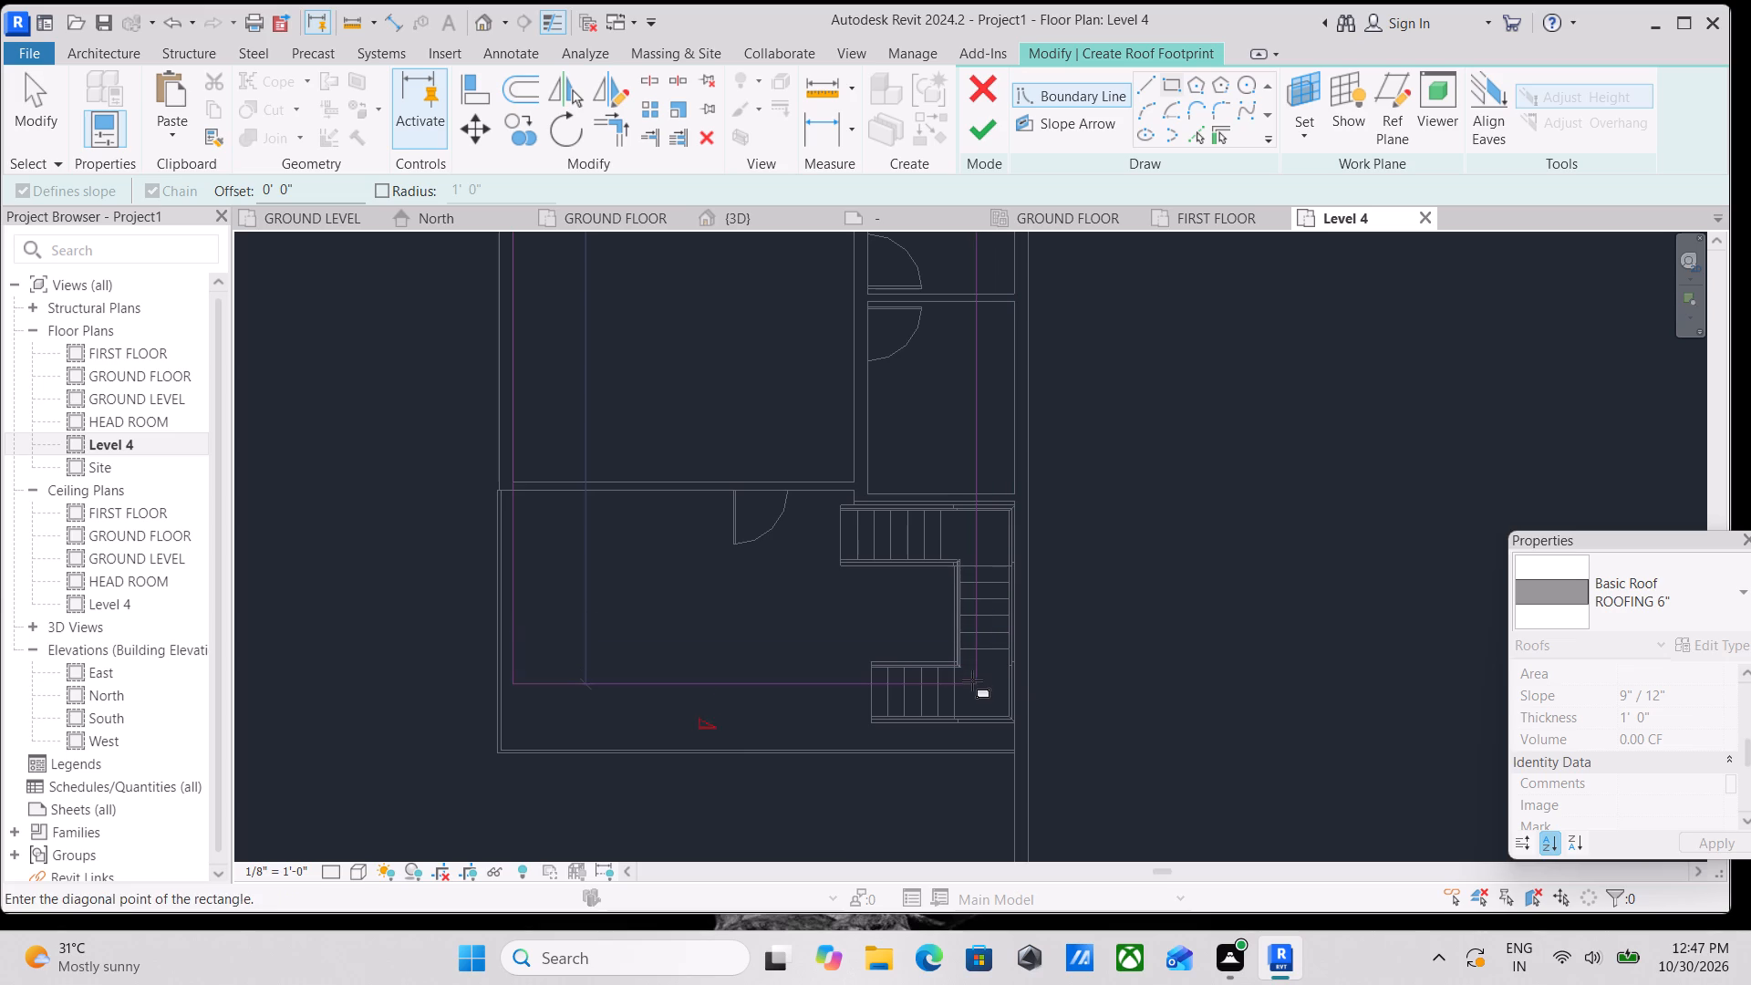
click(1014, 489)
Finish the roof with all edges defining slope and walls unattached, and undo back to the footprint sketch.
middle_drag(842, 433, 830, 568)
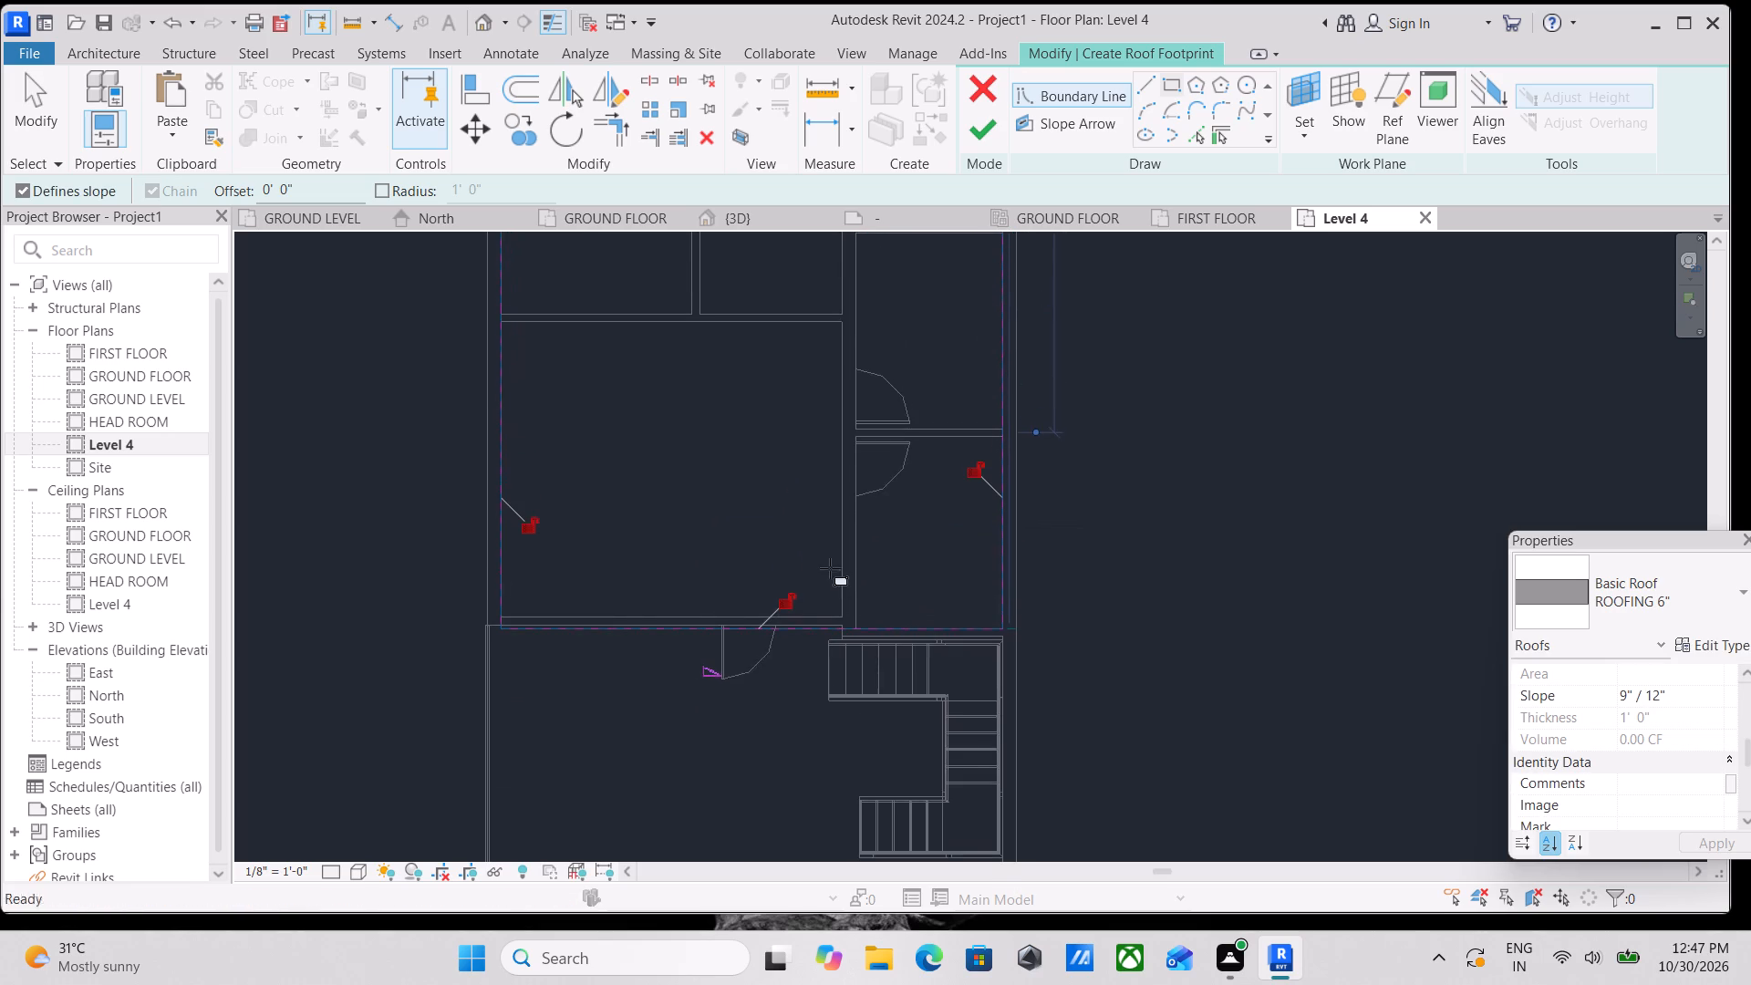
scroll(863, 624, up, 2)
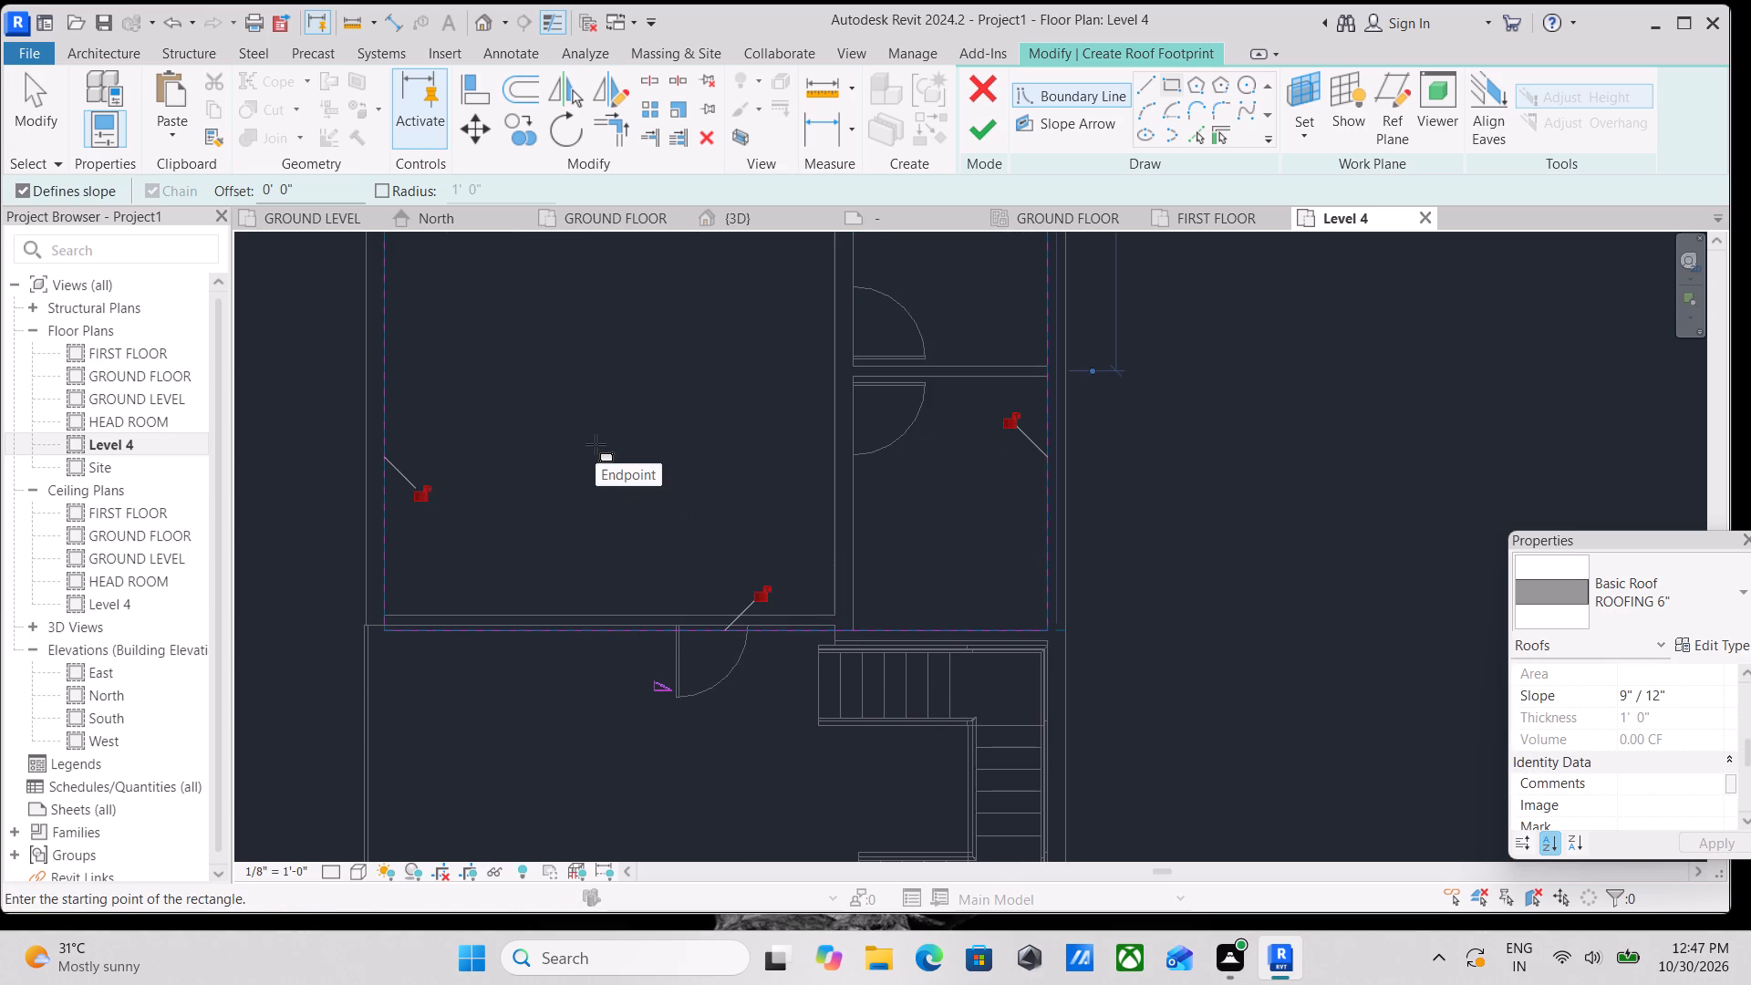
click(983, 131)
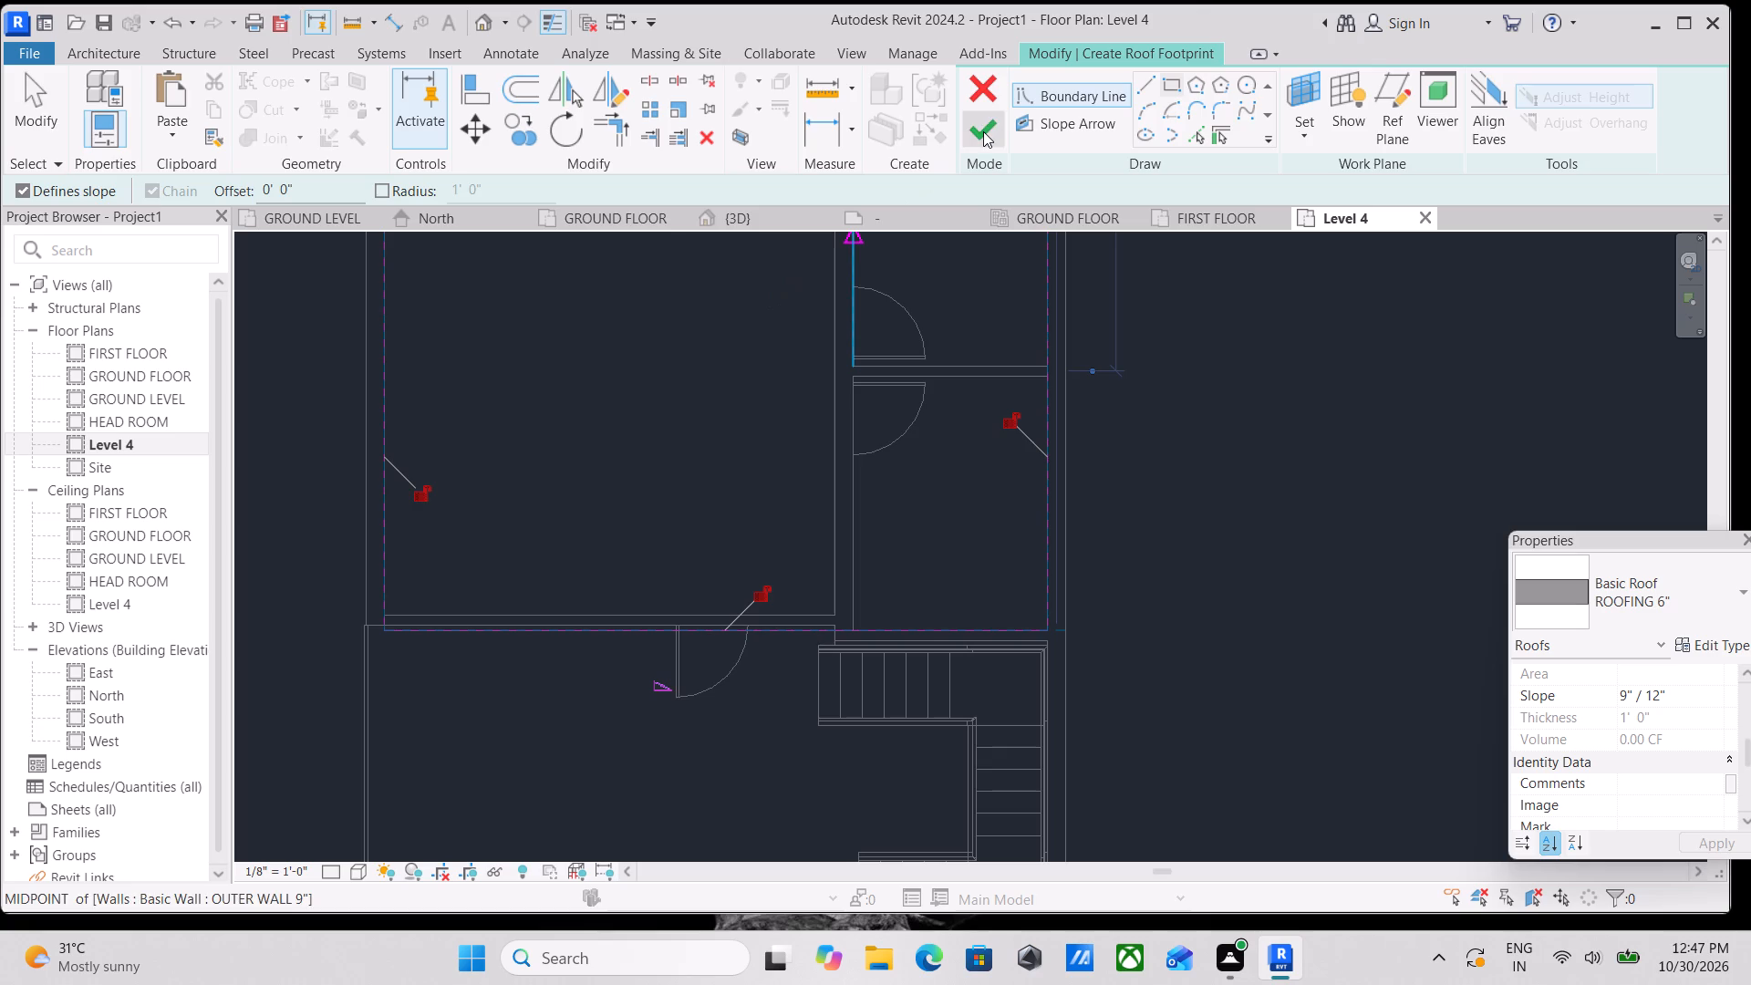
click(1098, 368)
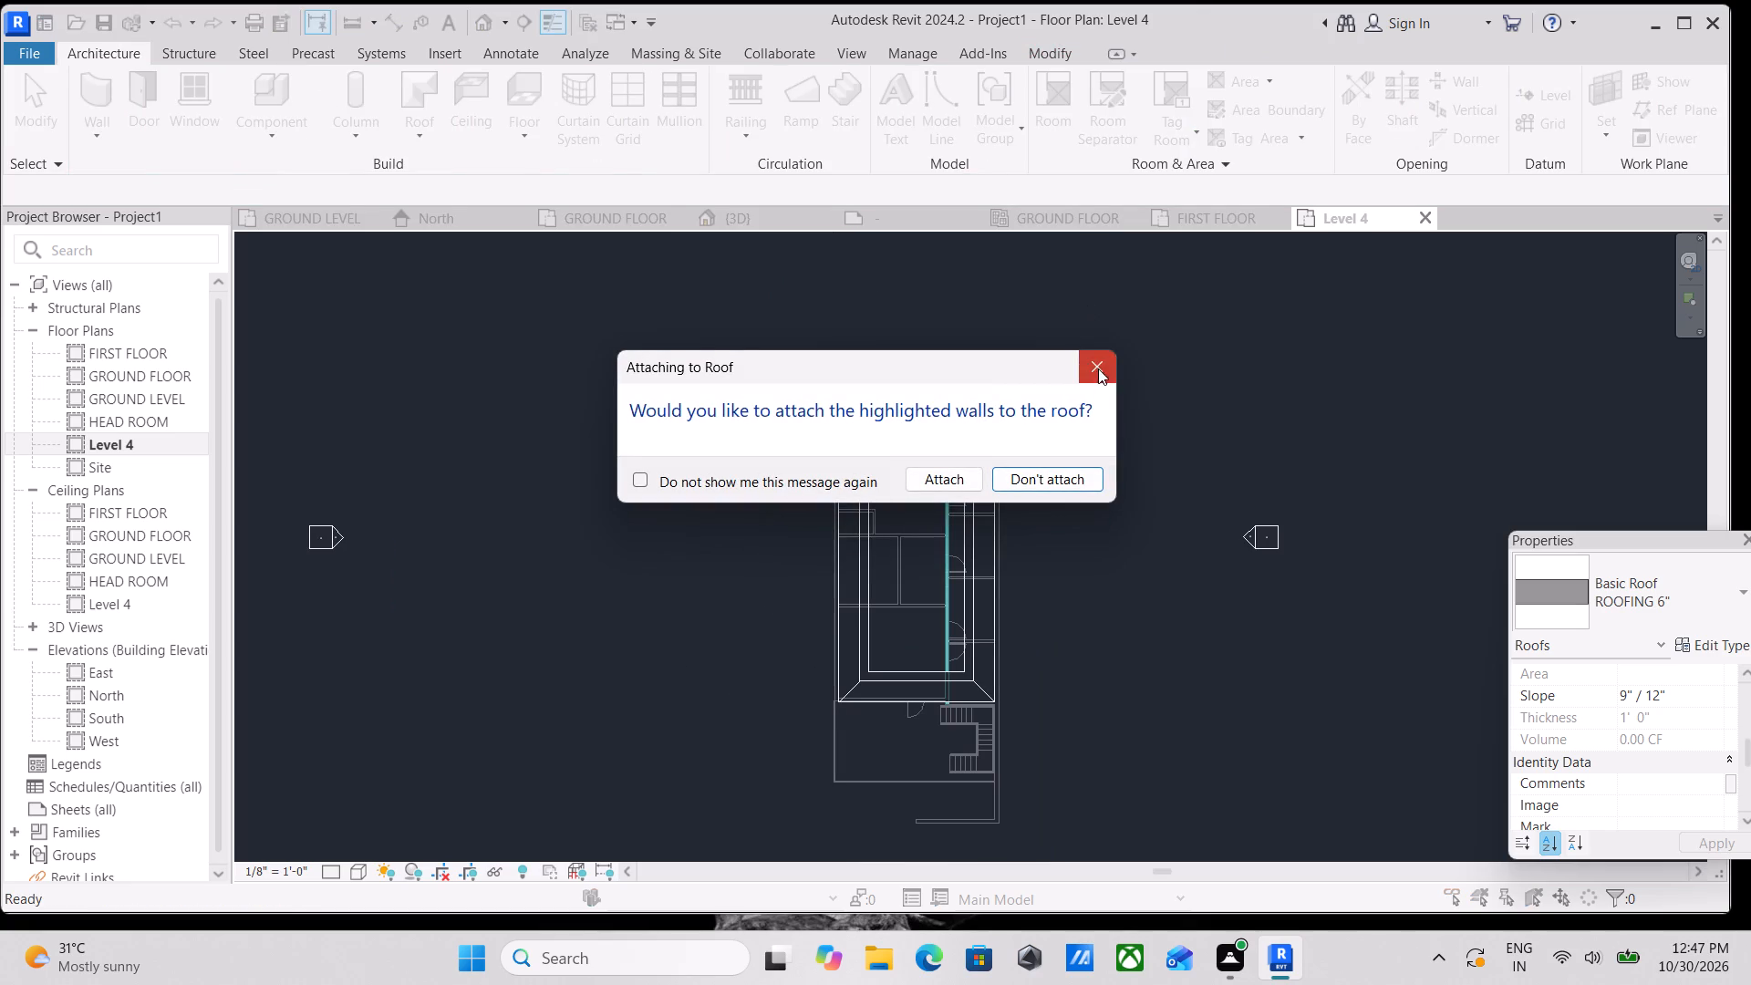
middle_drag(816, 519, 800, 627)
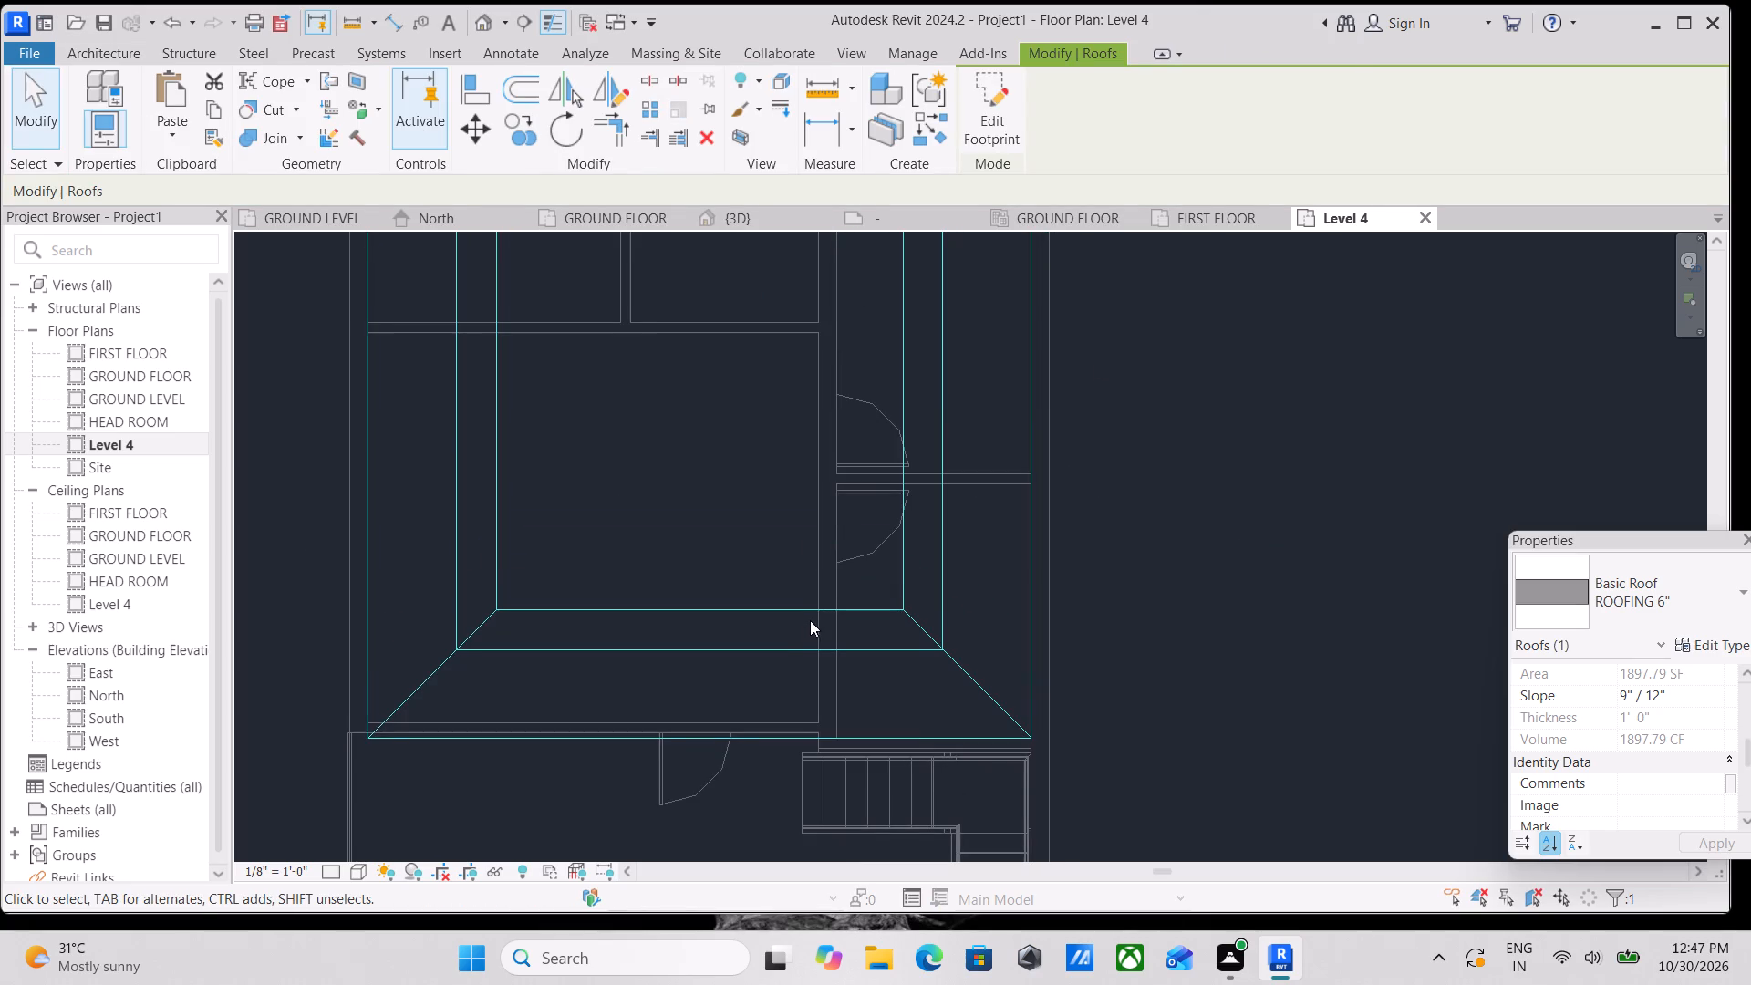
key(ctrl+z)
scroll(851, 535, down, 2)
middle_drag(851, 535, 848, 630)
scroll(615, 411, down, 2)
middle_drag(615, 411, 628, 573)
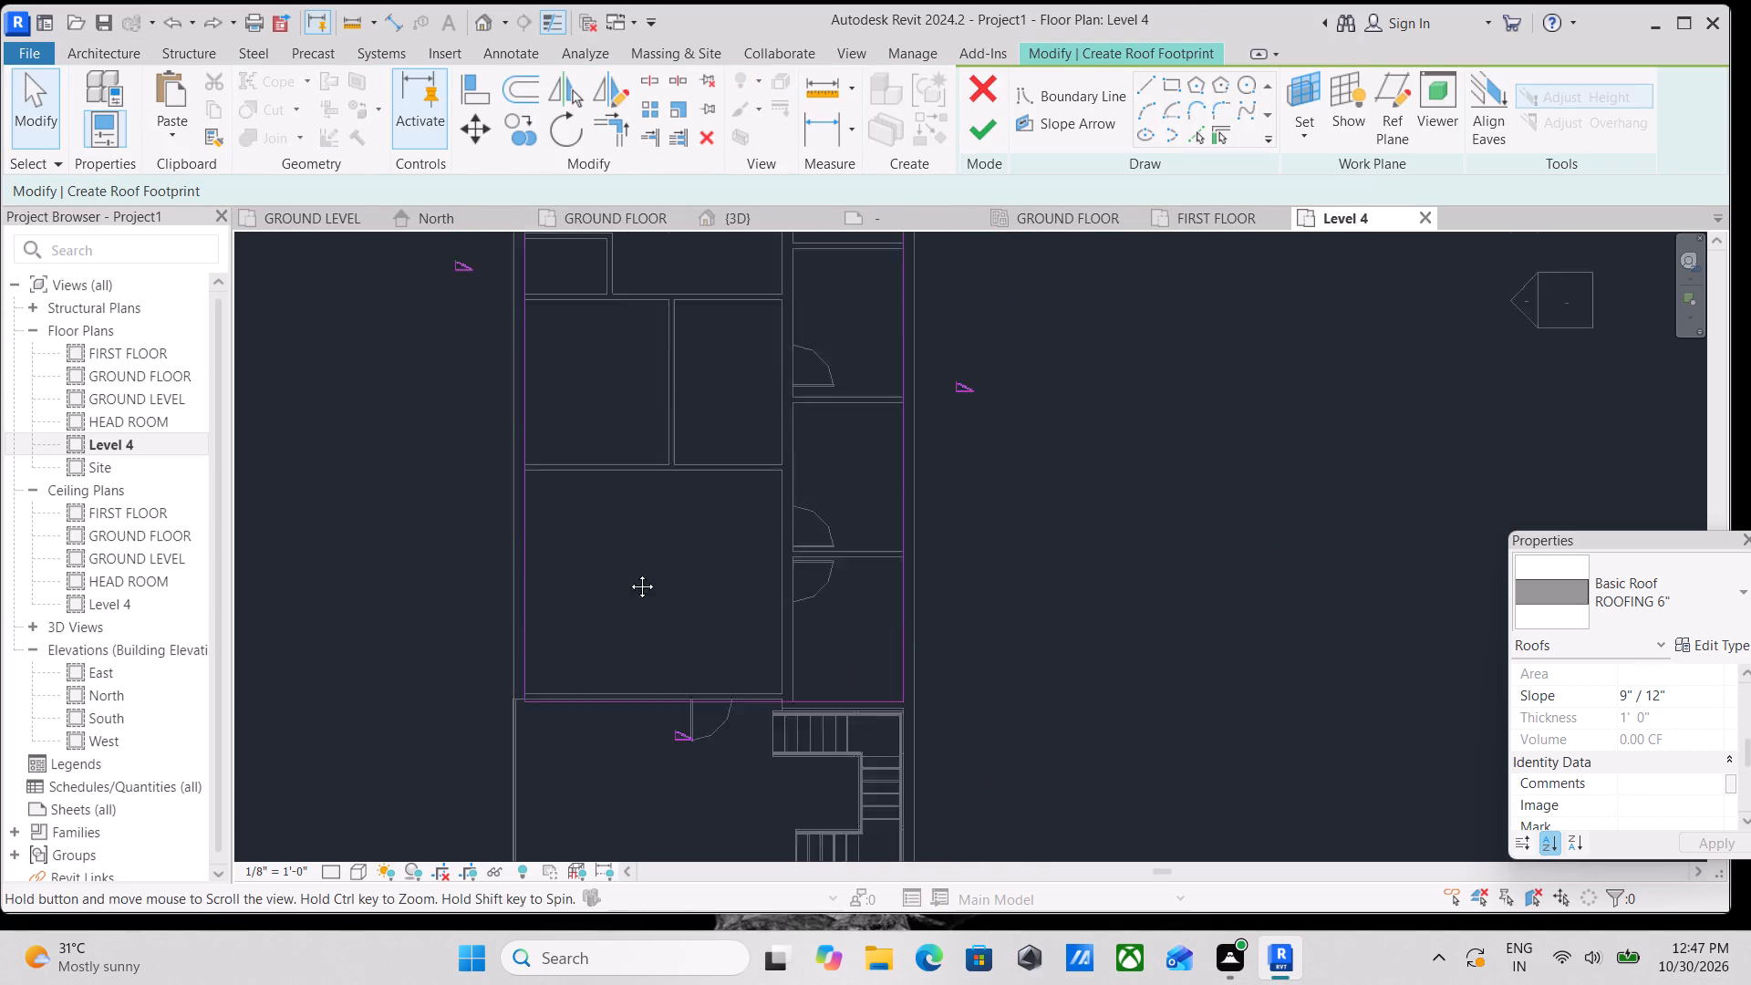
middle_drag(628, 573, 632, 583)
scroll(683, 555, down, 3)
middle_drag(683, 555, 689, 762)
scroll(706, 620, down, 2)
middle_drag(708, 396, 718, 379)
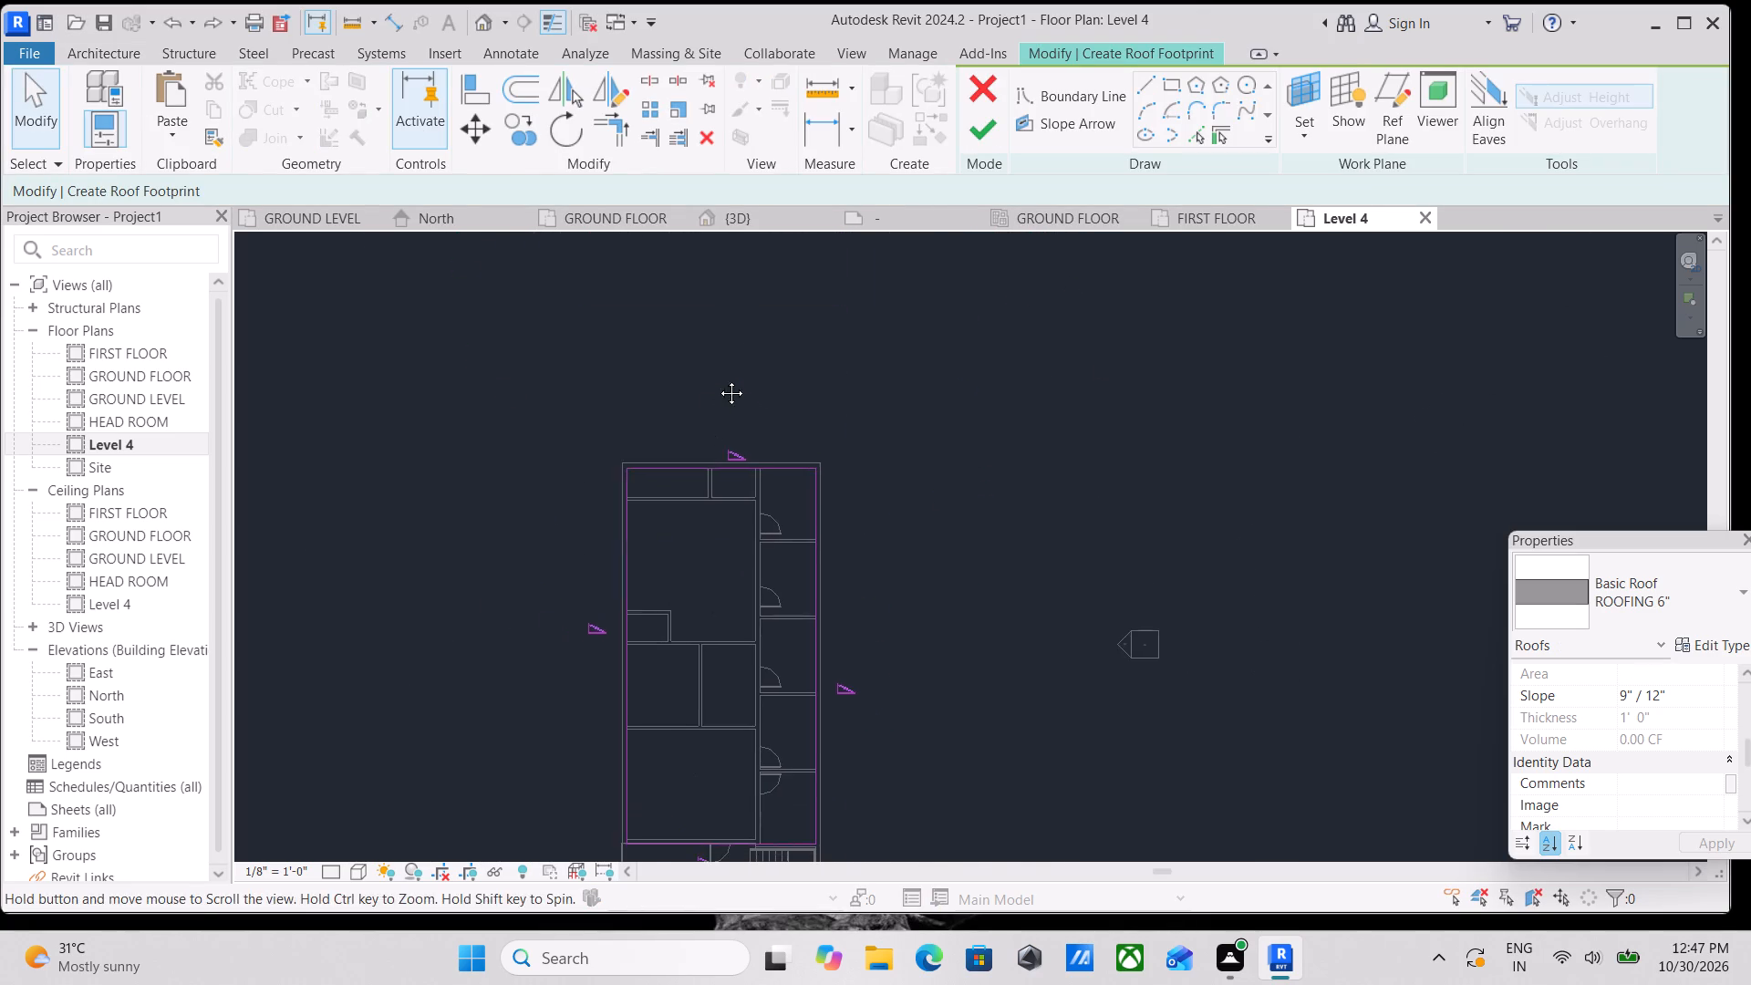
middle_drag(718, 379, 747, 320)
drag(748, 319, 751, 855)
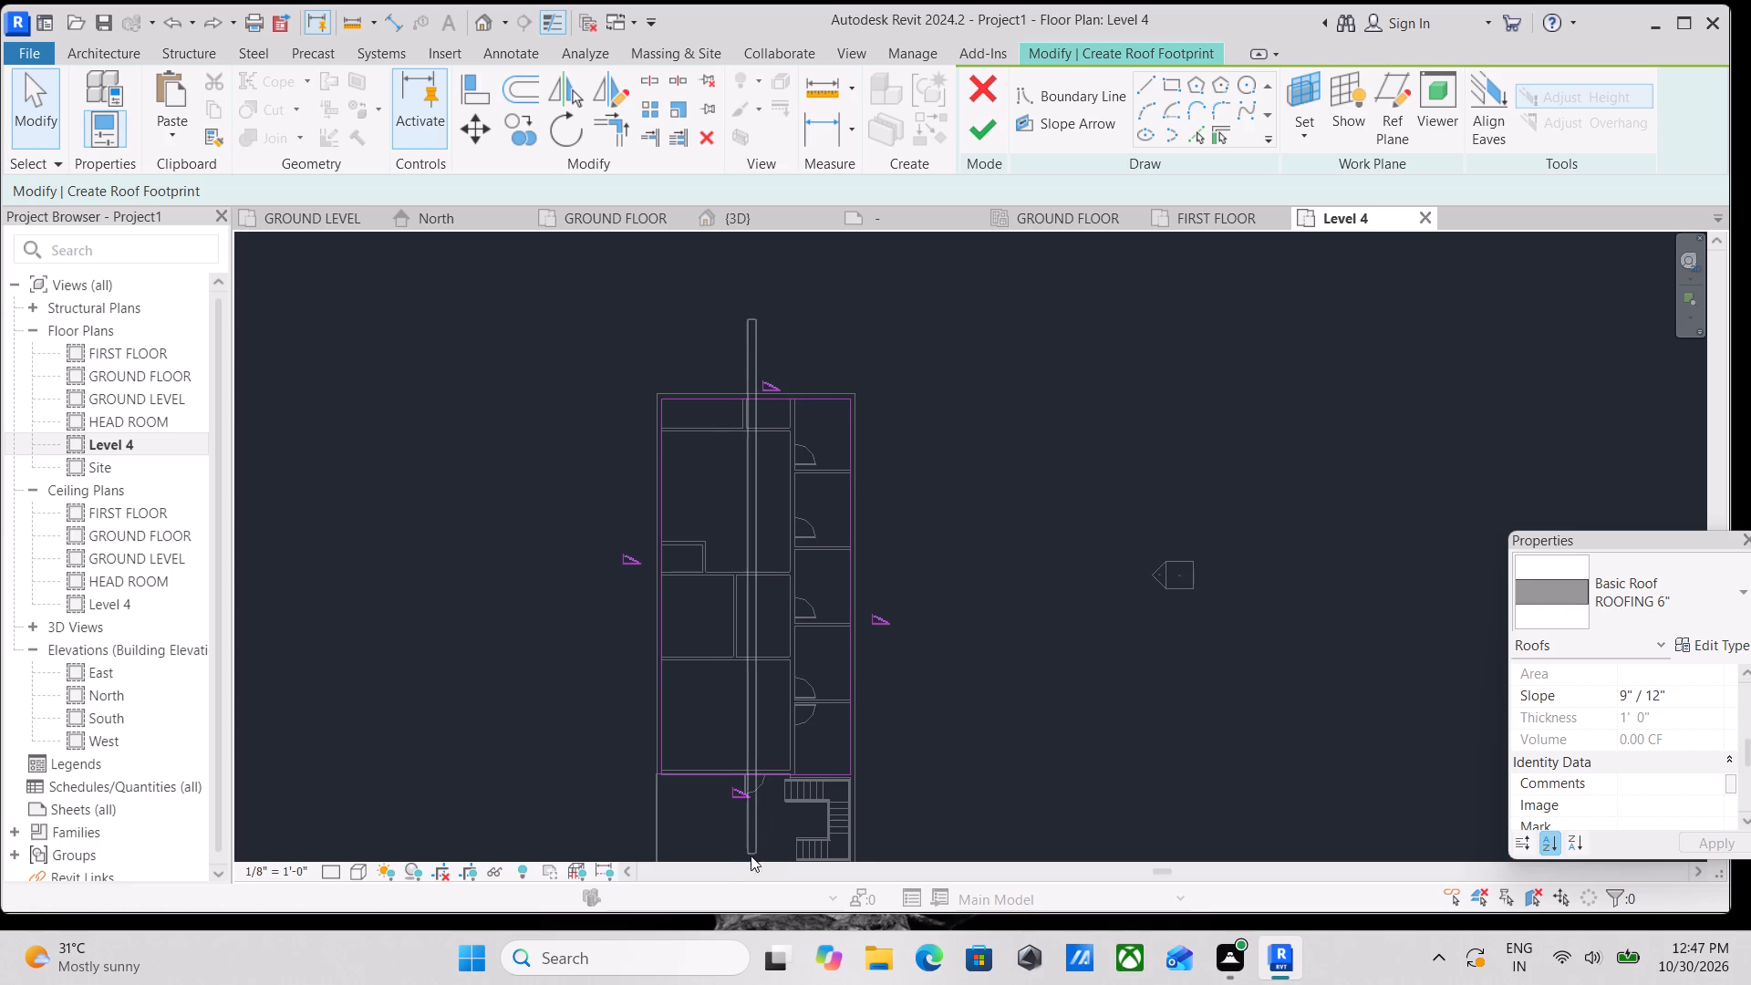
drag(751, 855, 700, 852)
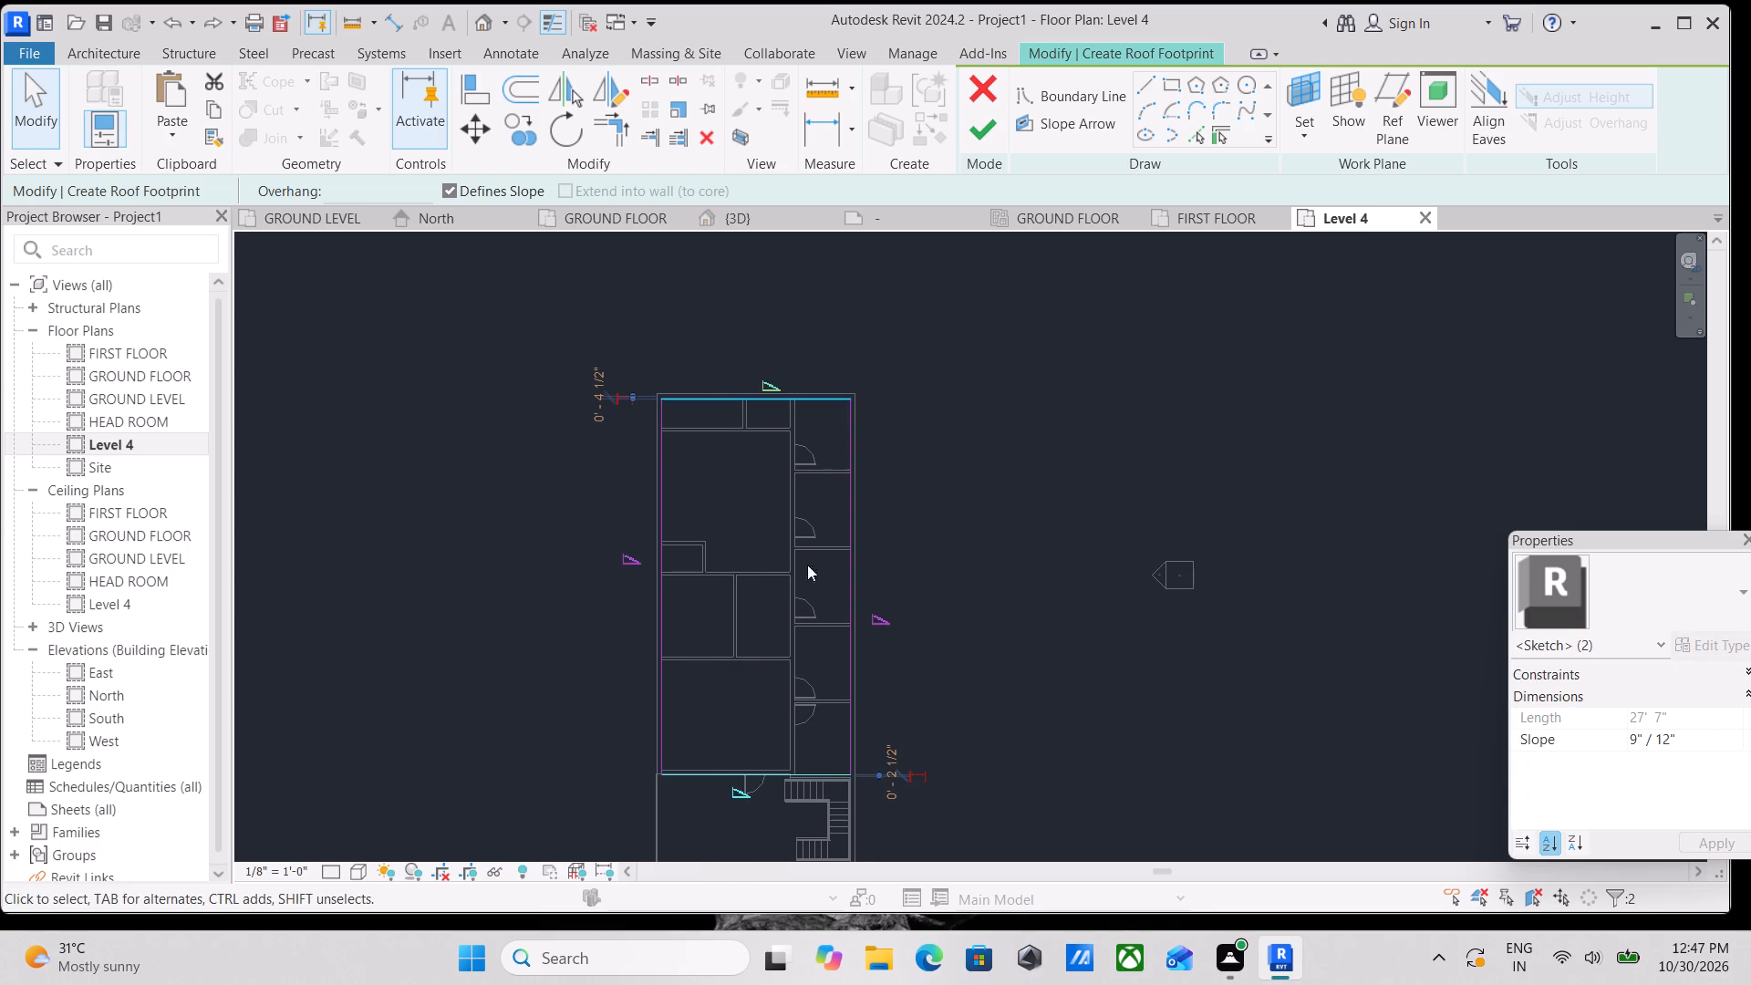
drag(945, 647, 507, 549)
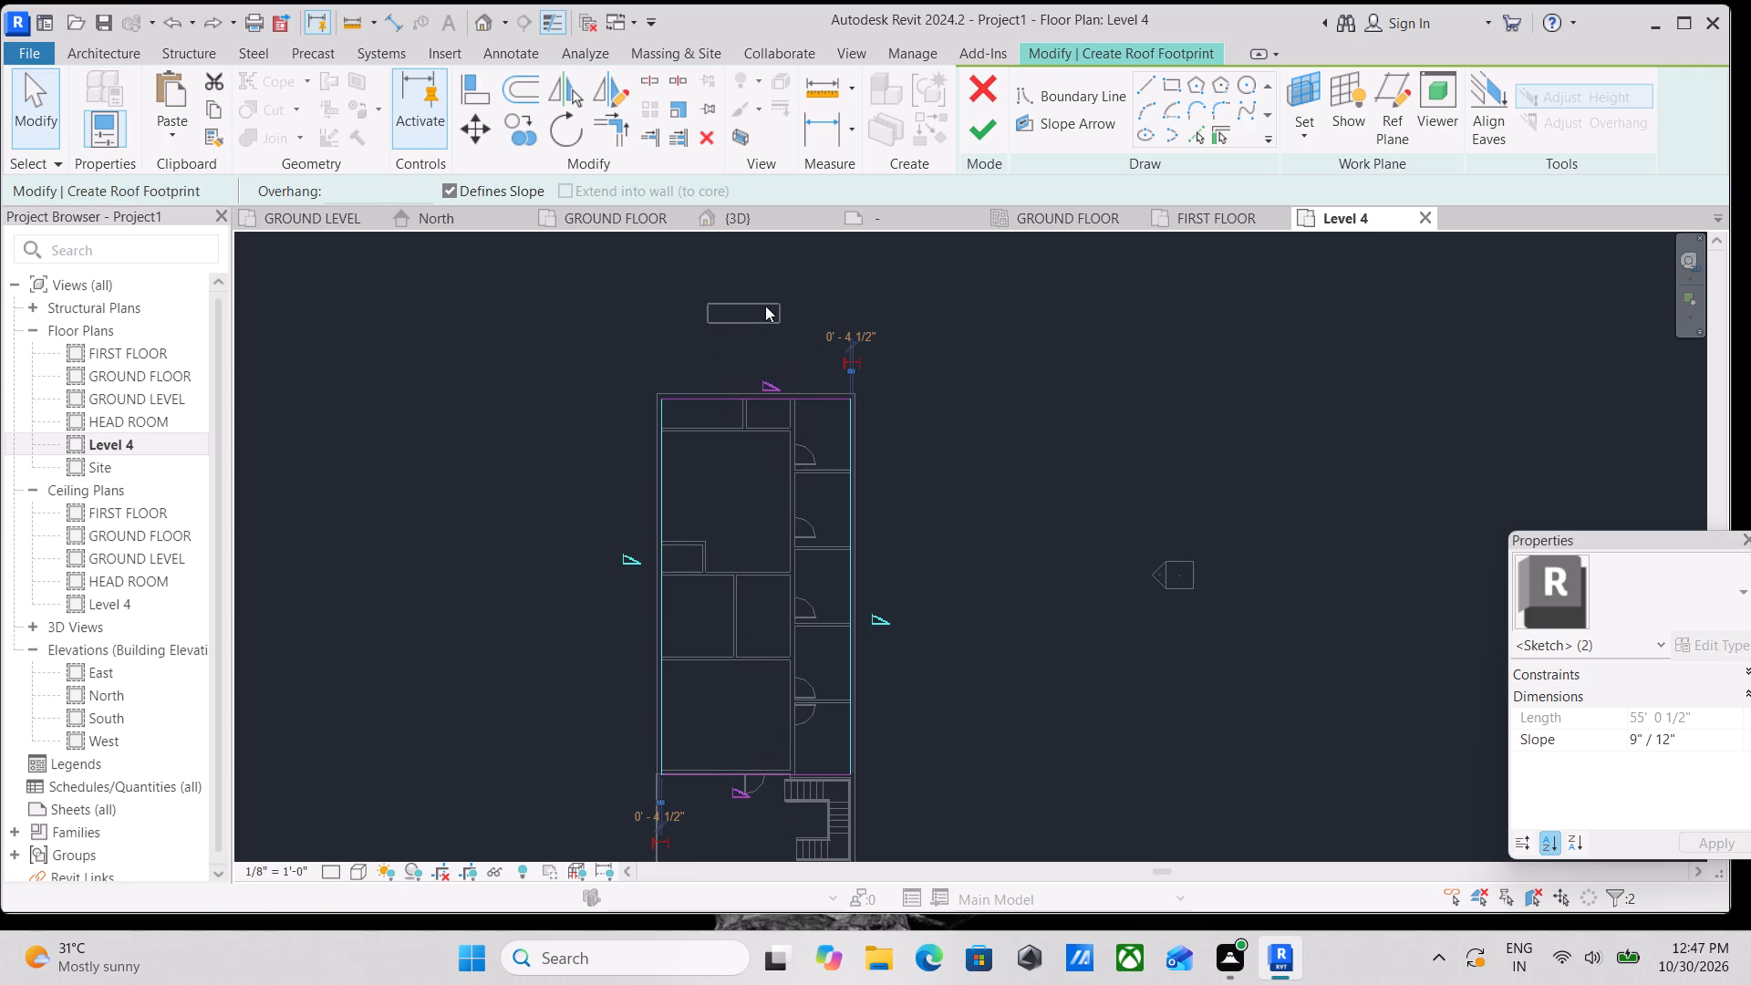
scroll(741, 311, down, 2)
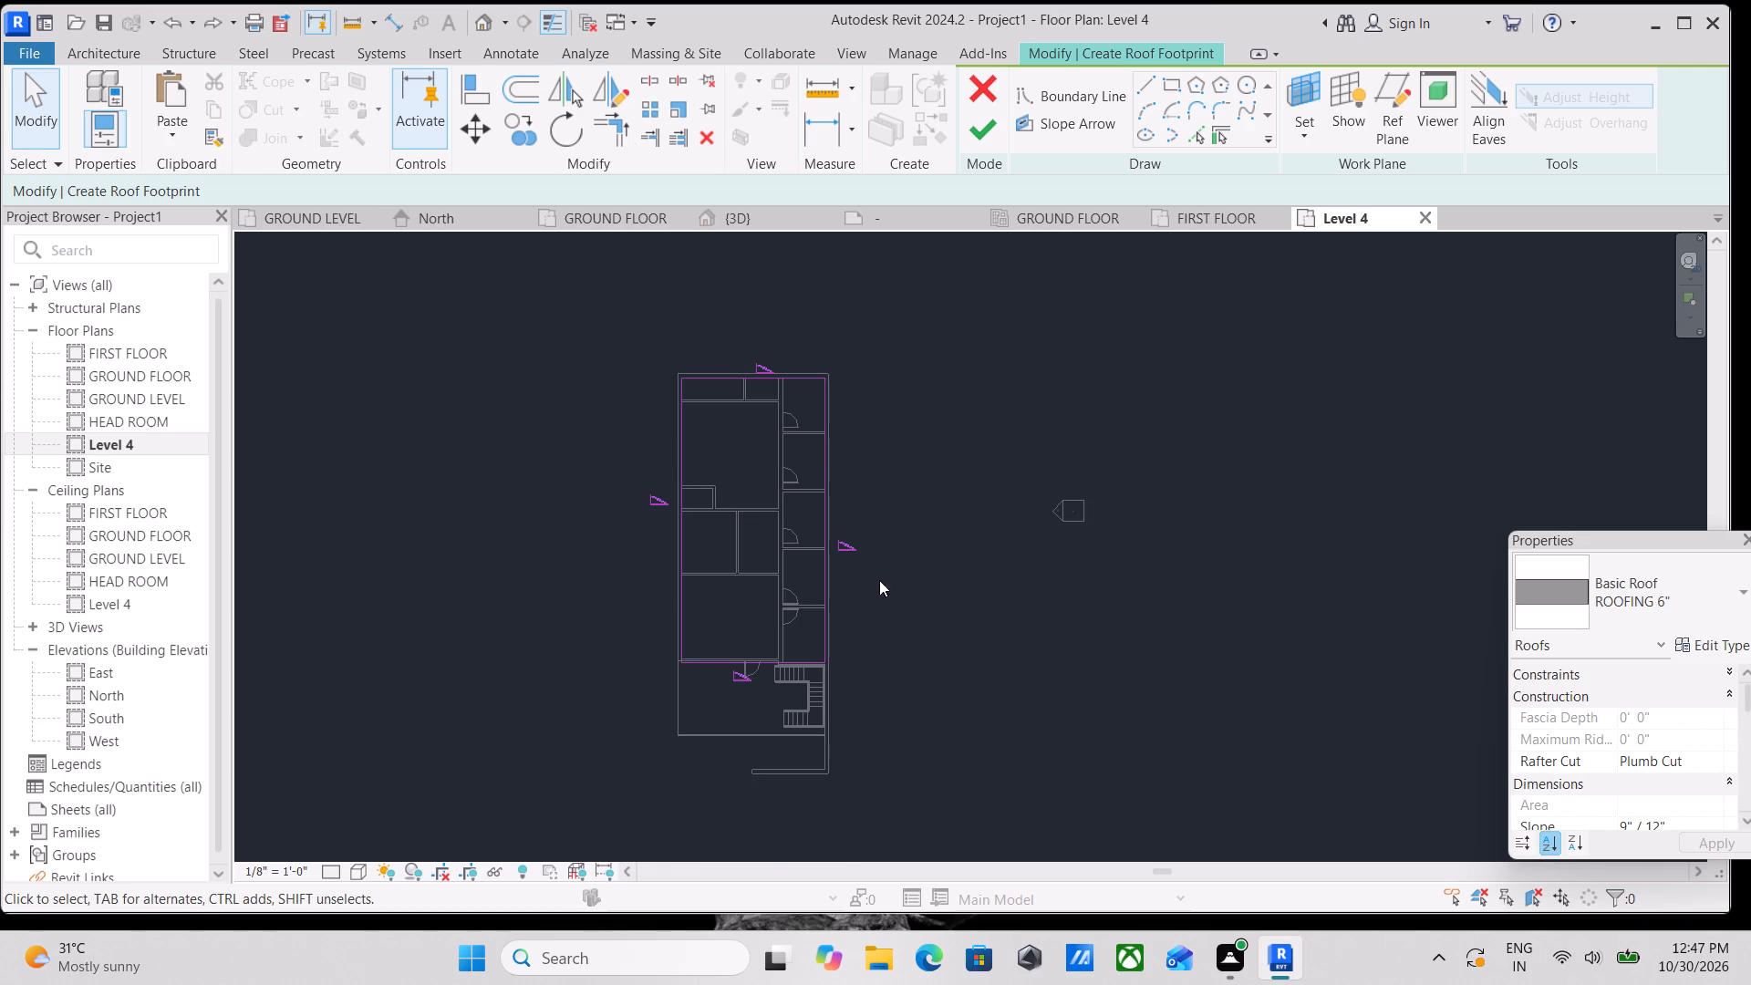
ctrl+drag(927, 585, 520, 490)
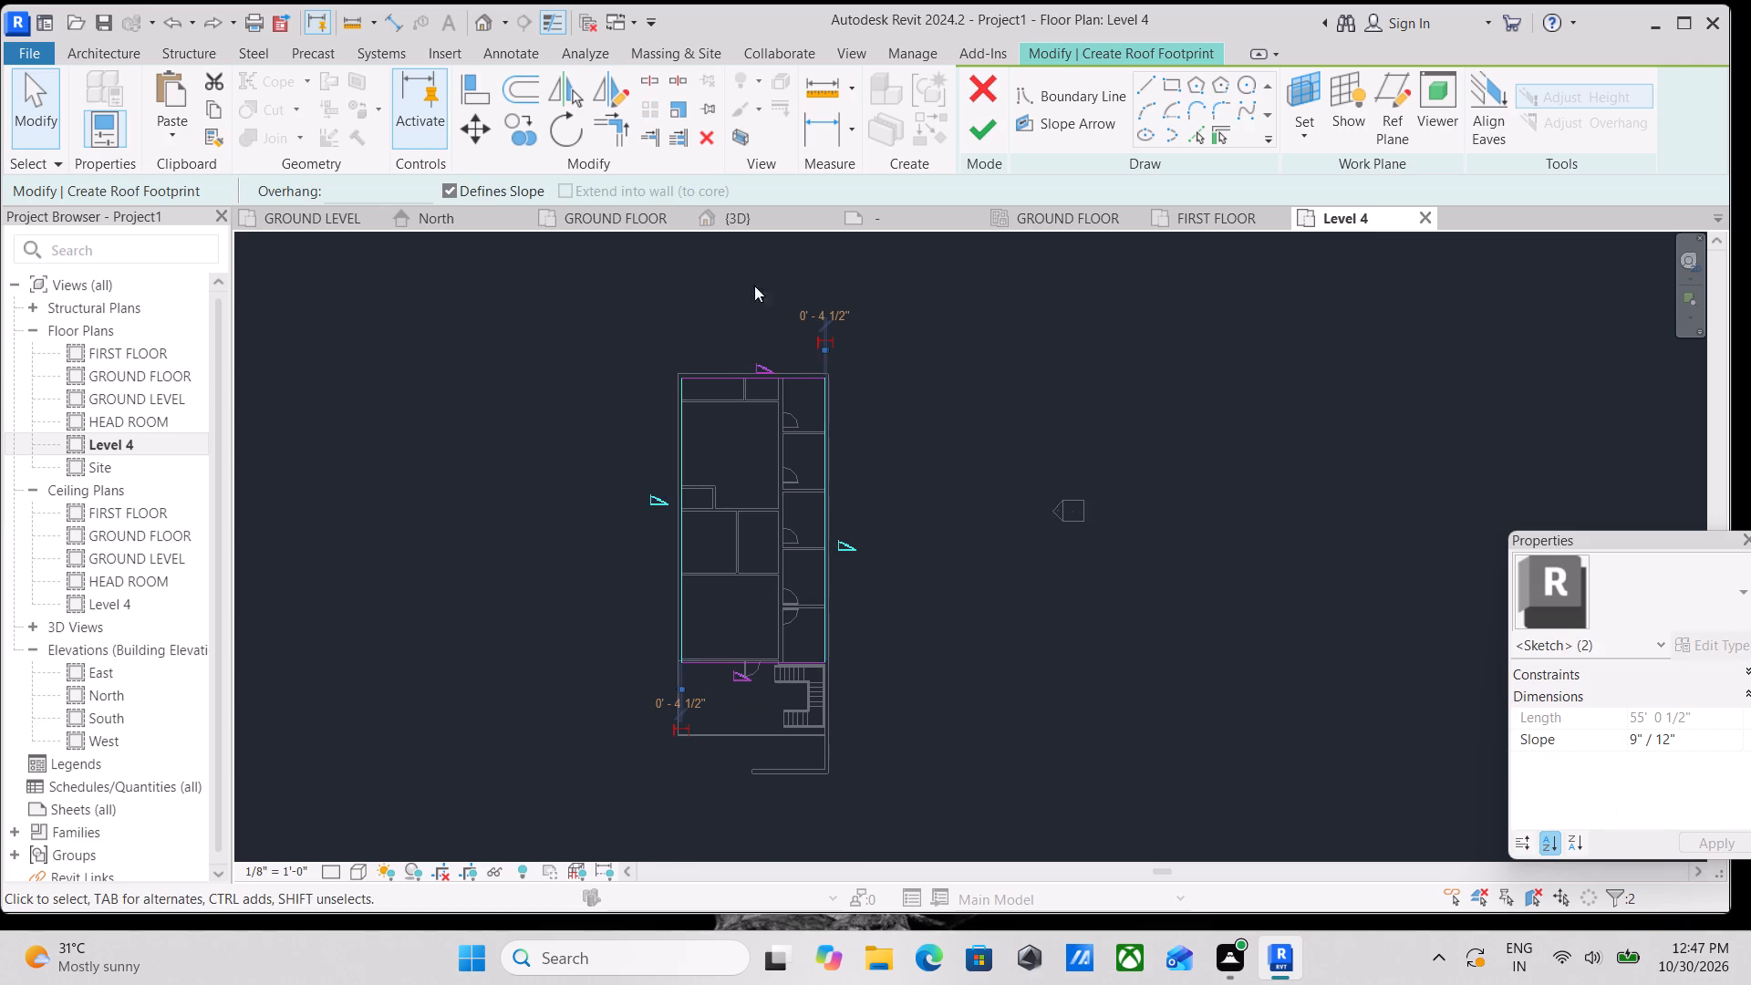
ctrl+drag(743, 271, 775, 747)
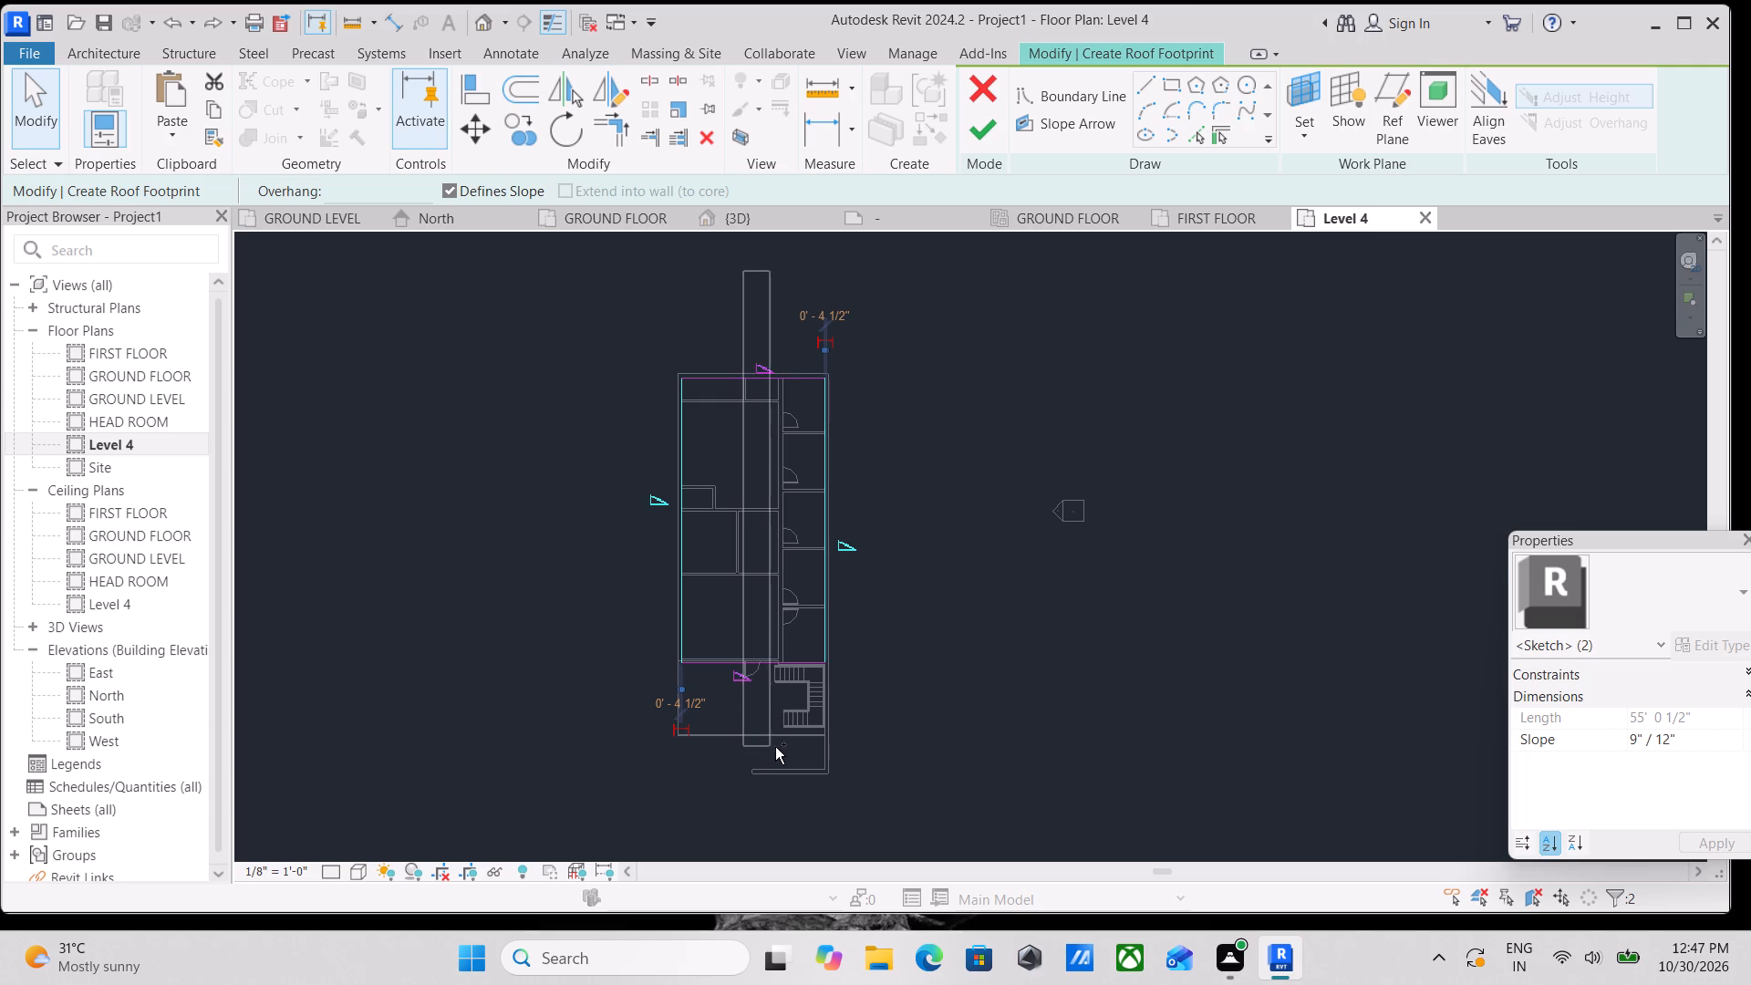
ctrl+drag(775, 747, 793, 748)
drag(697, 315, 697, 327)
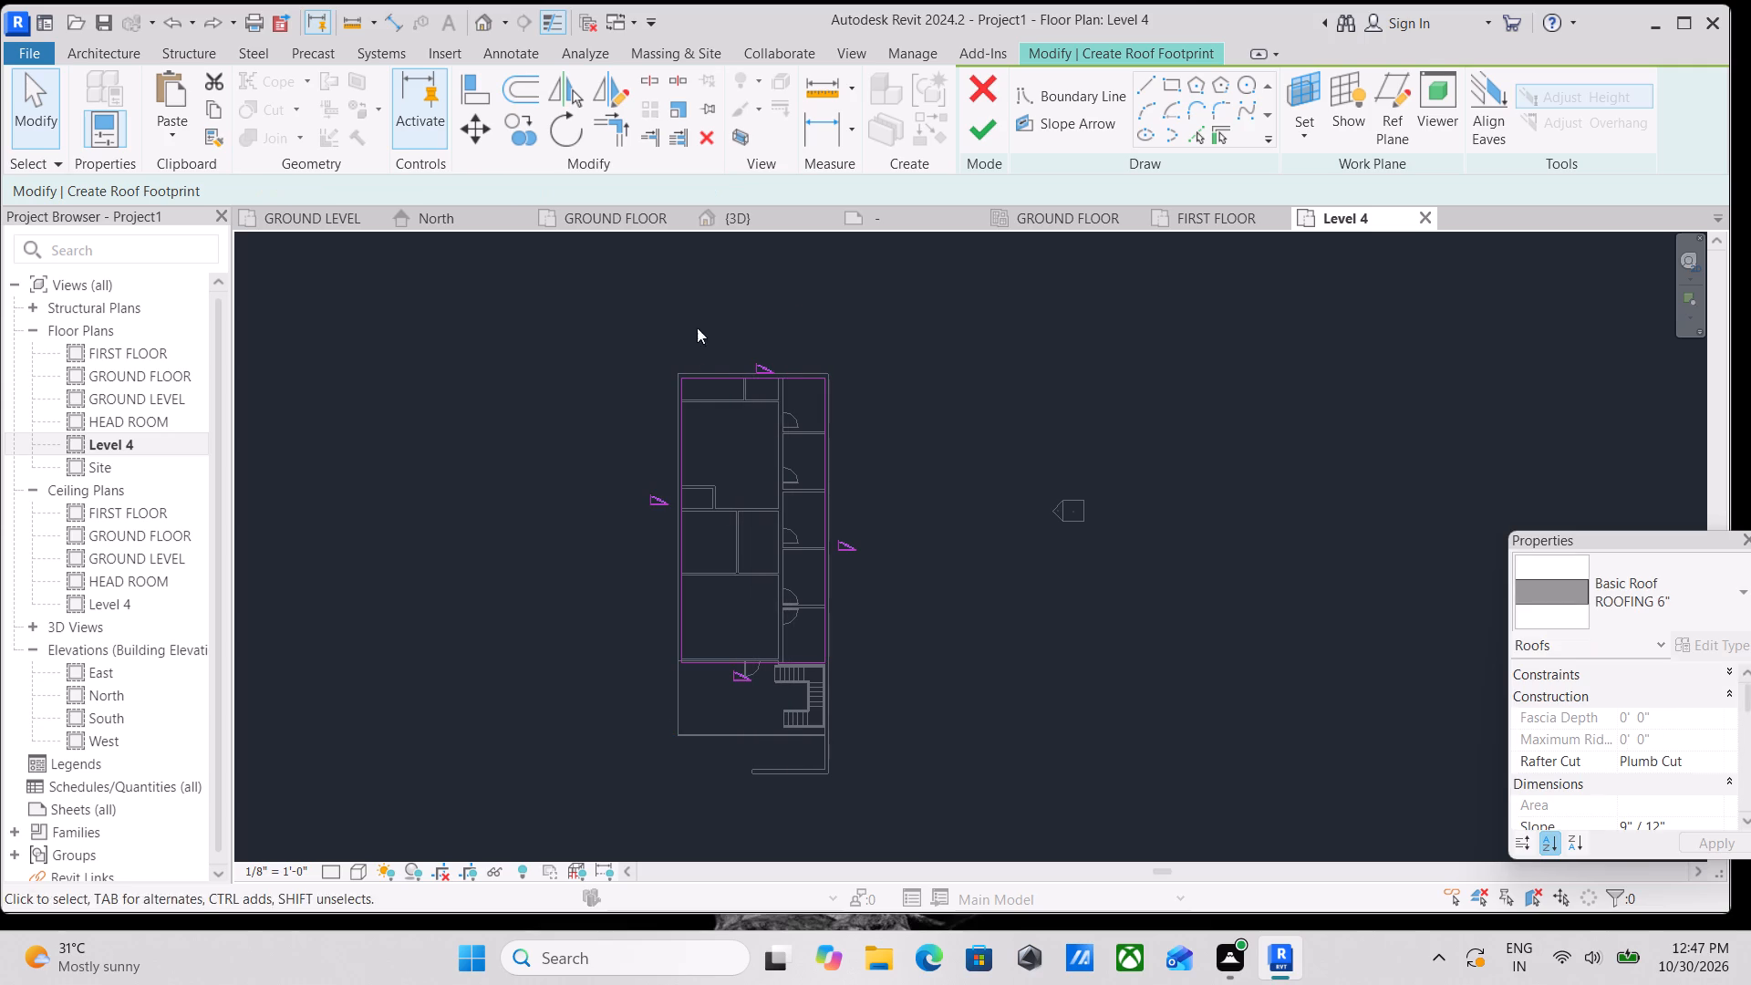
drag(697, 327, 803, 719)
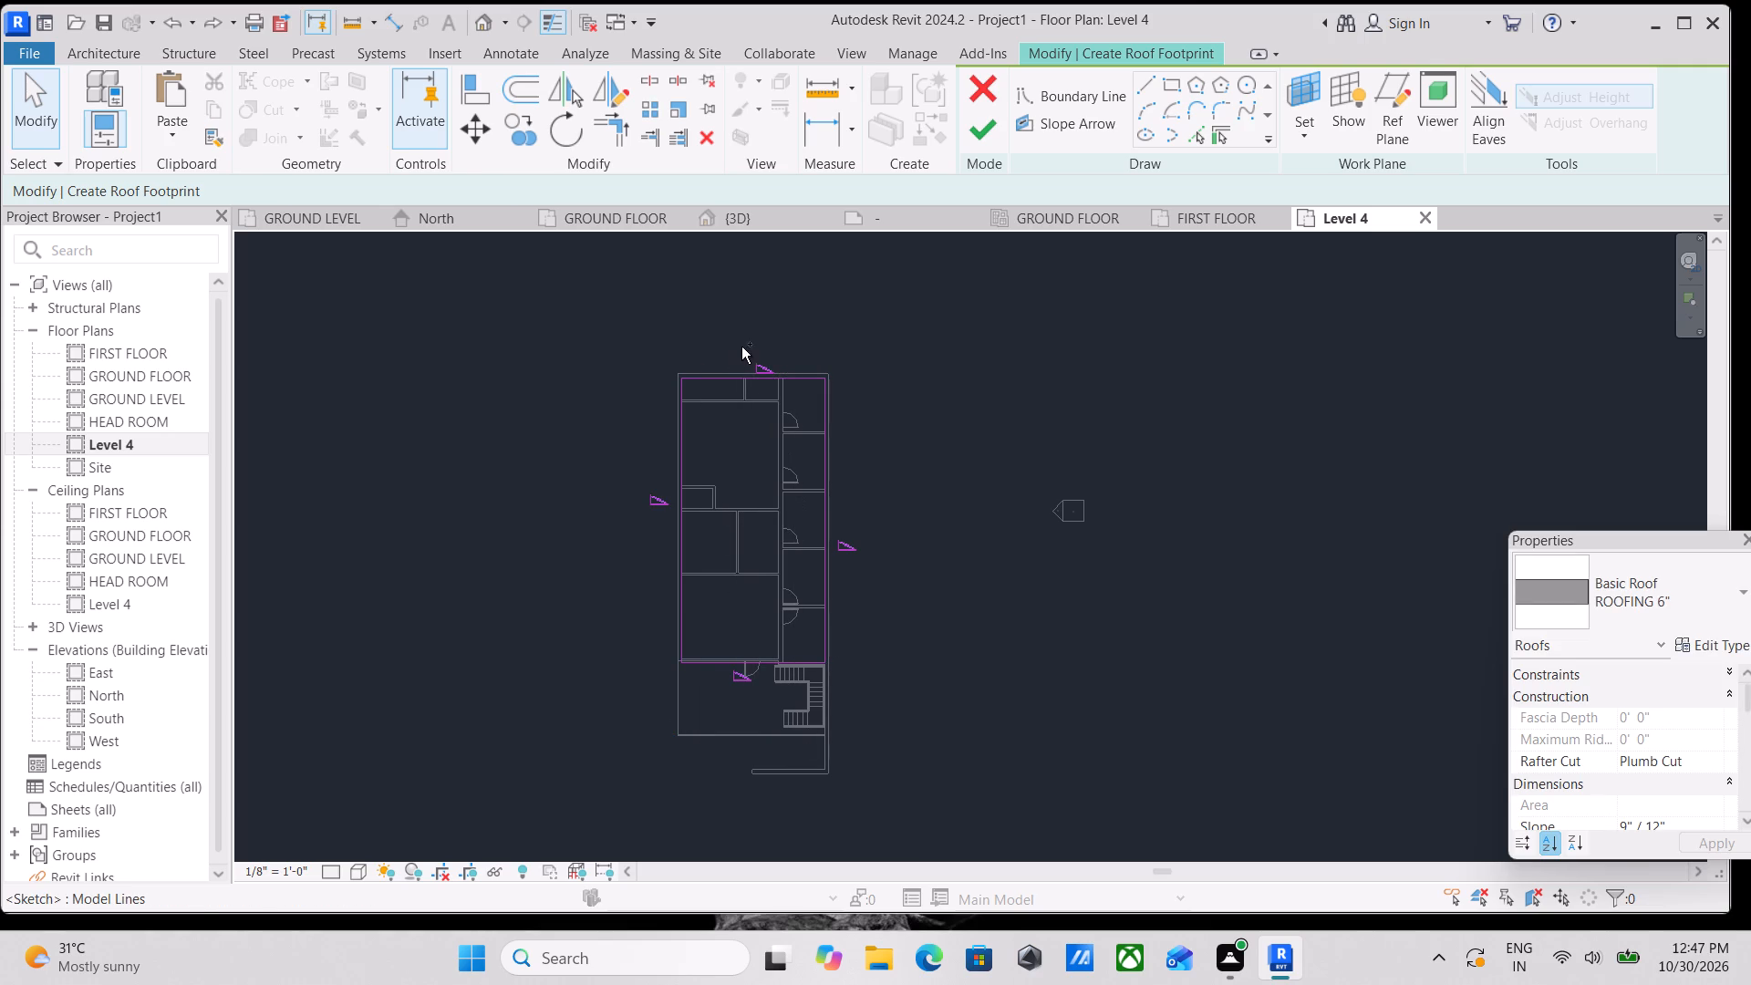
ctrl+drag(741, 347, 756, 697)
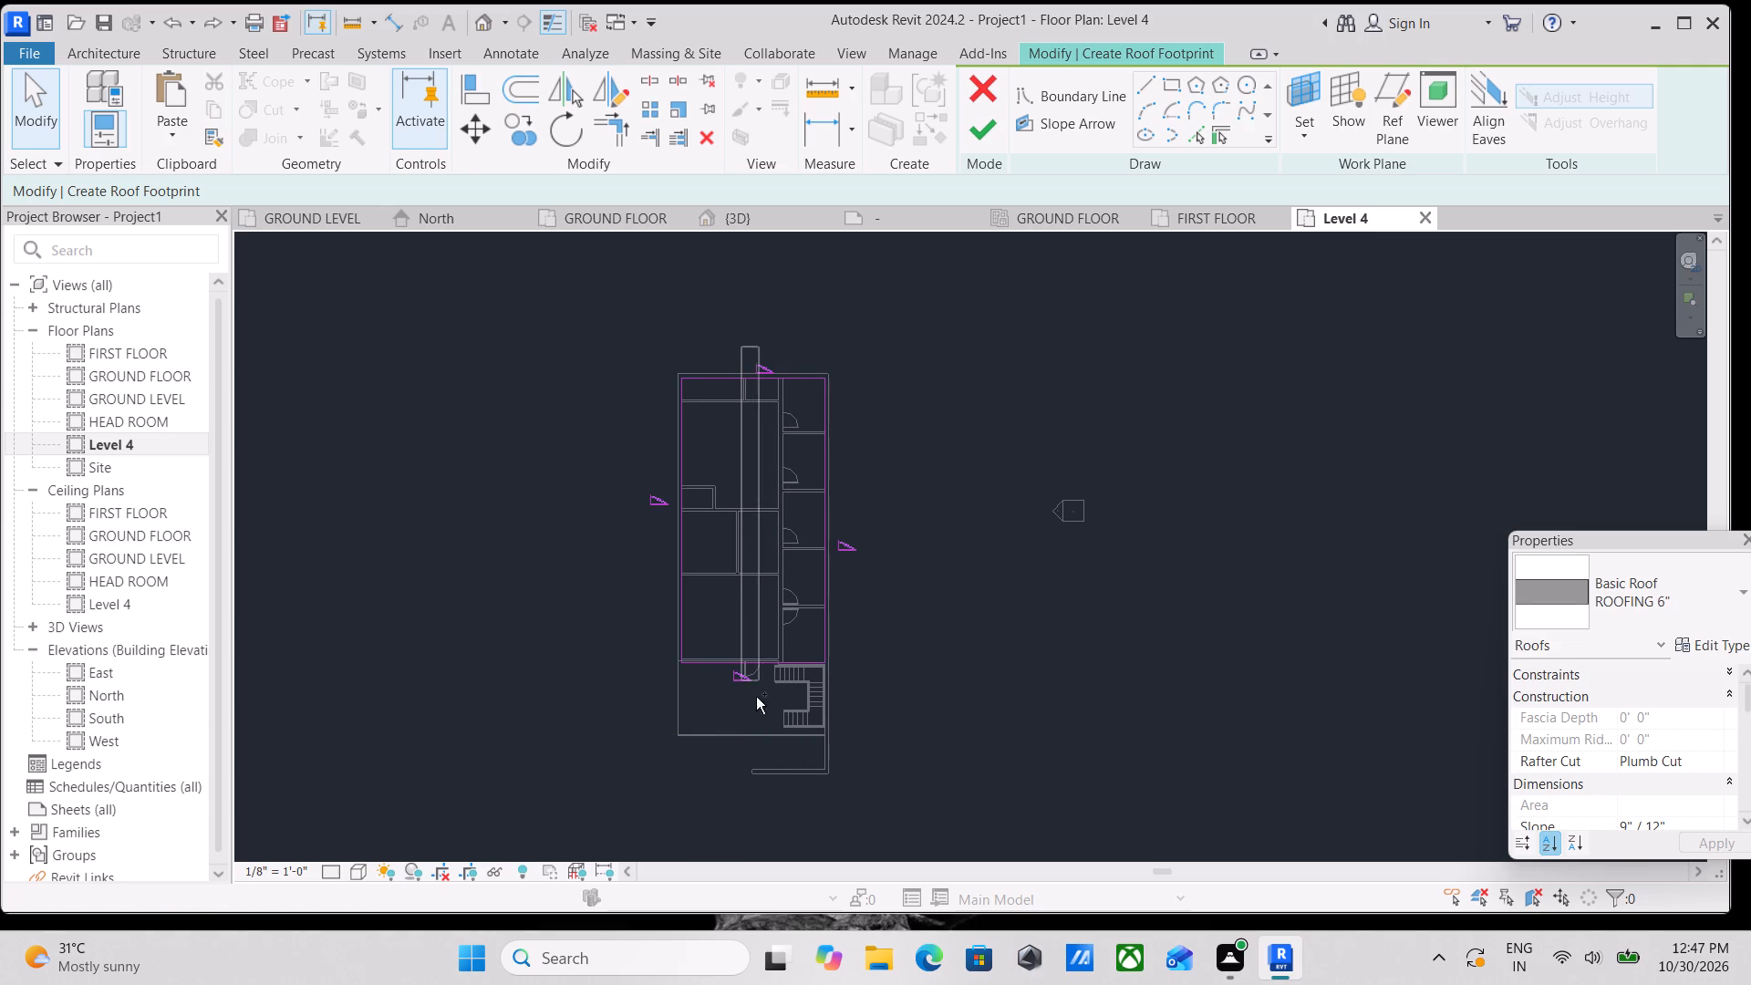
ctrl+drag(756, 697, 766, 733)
Turn off Defines Slope for all four lines of the rectangular roof boundary.
ctrl+drag(927, 586, 563, 479)
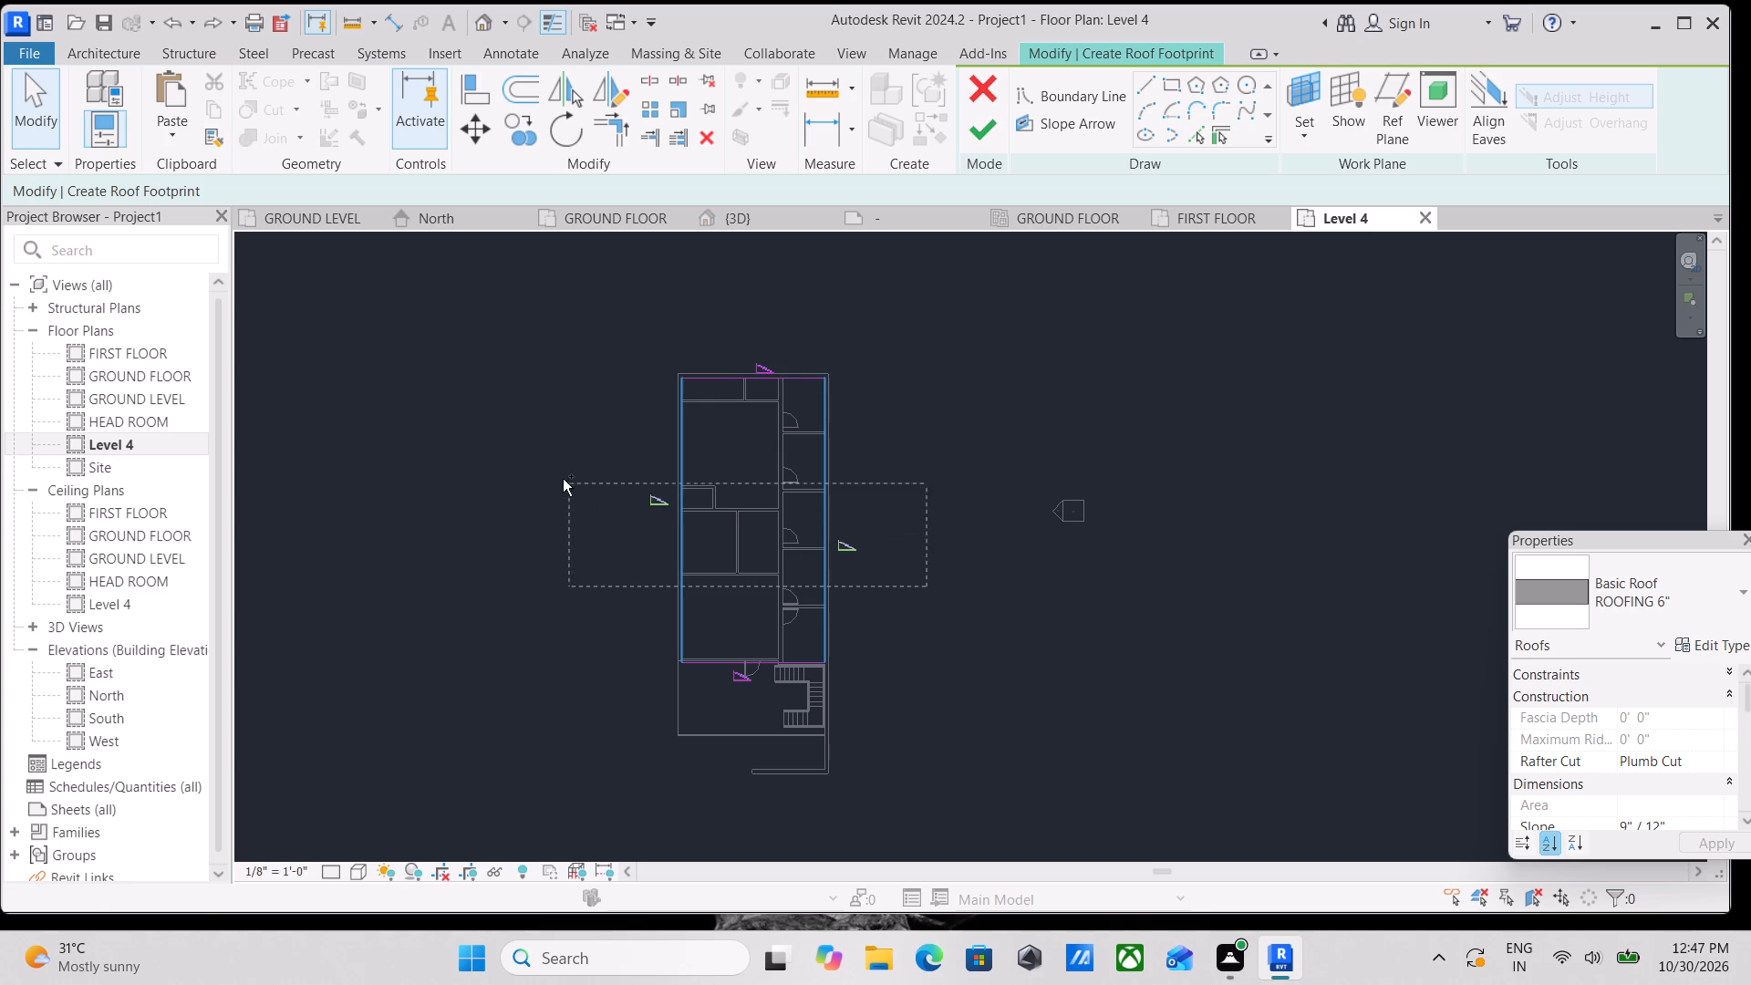
ctrl+drag(563, 479, 552, 470)
ctrl+drag(691, 291, 791, 732)
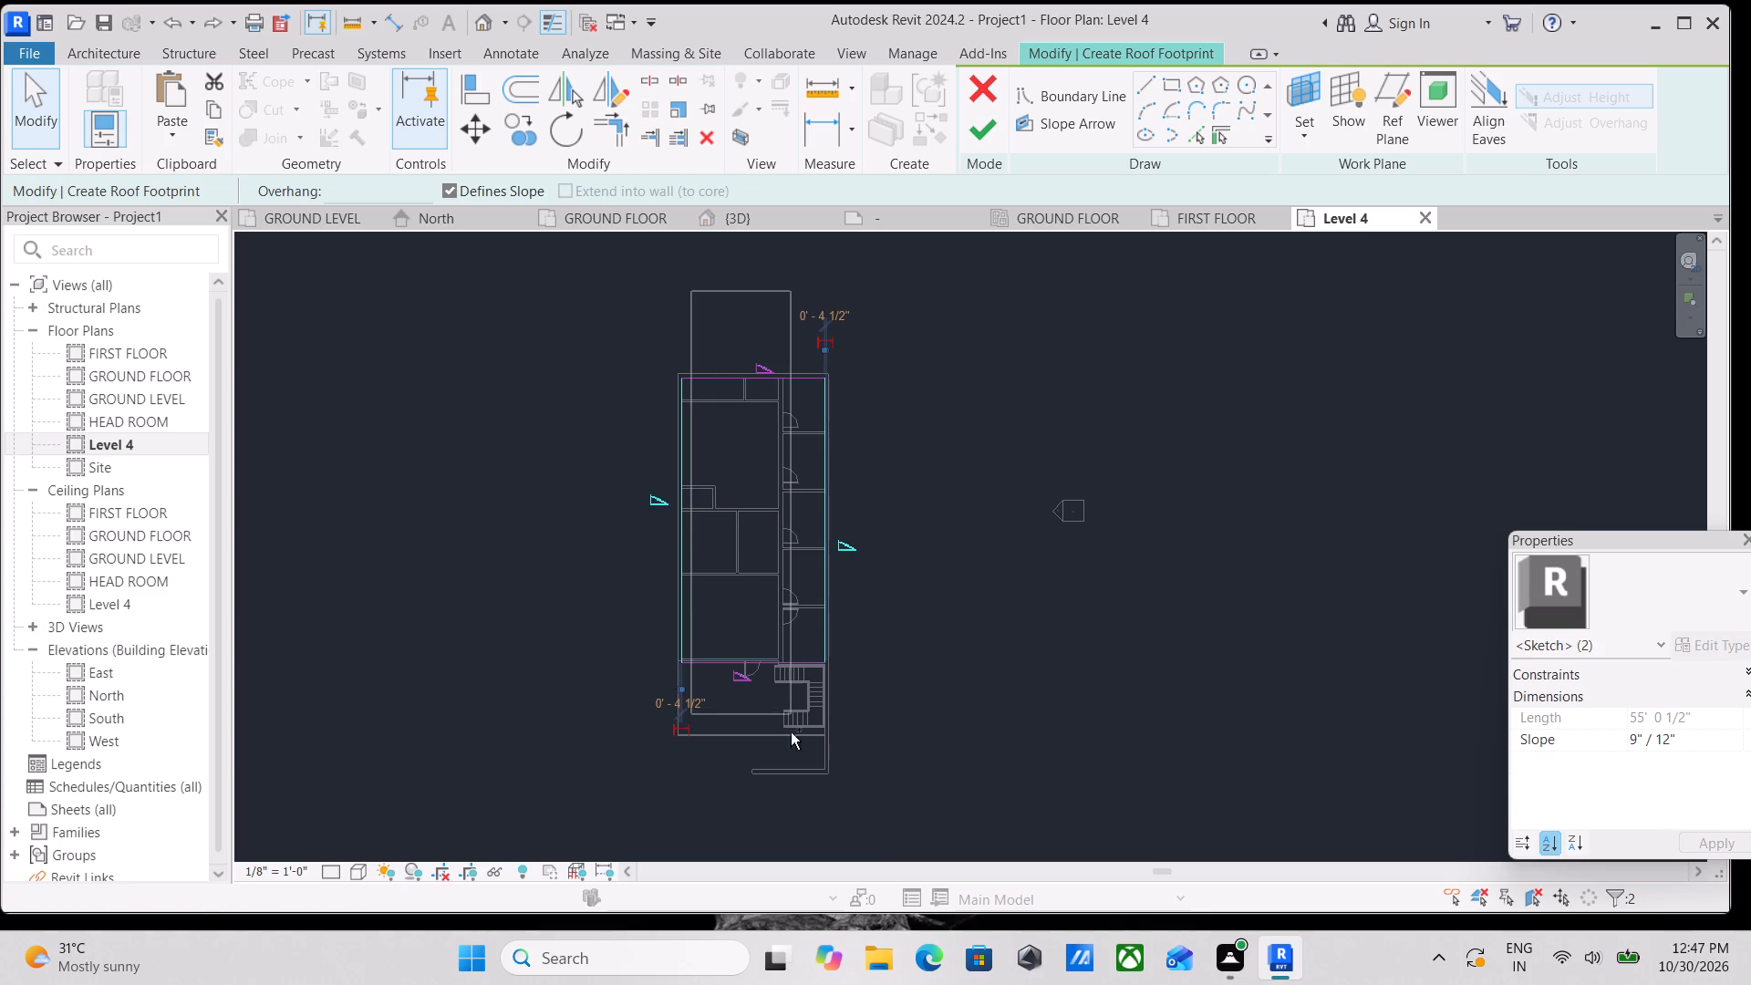
ctrl+drag(791, 732, 803, 710)
ctrl+drag(740, 710, 772, 288)
ctrl+drag(759, 698, 719, 338)
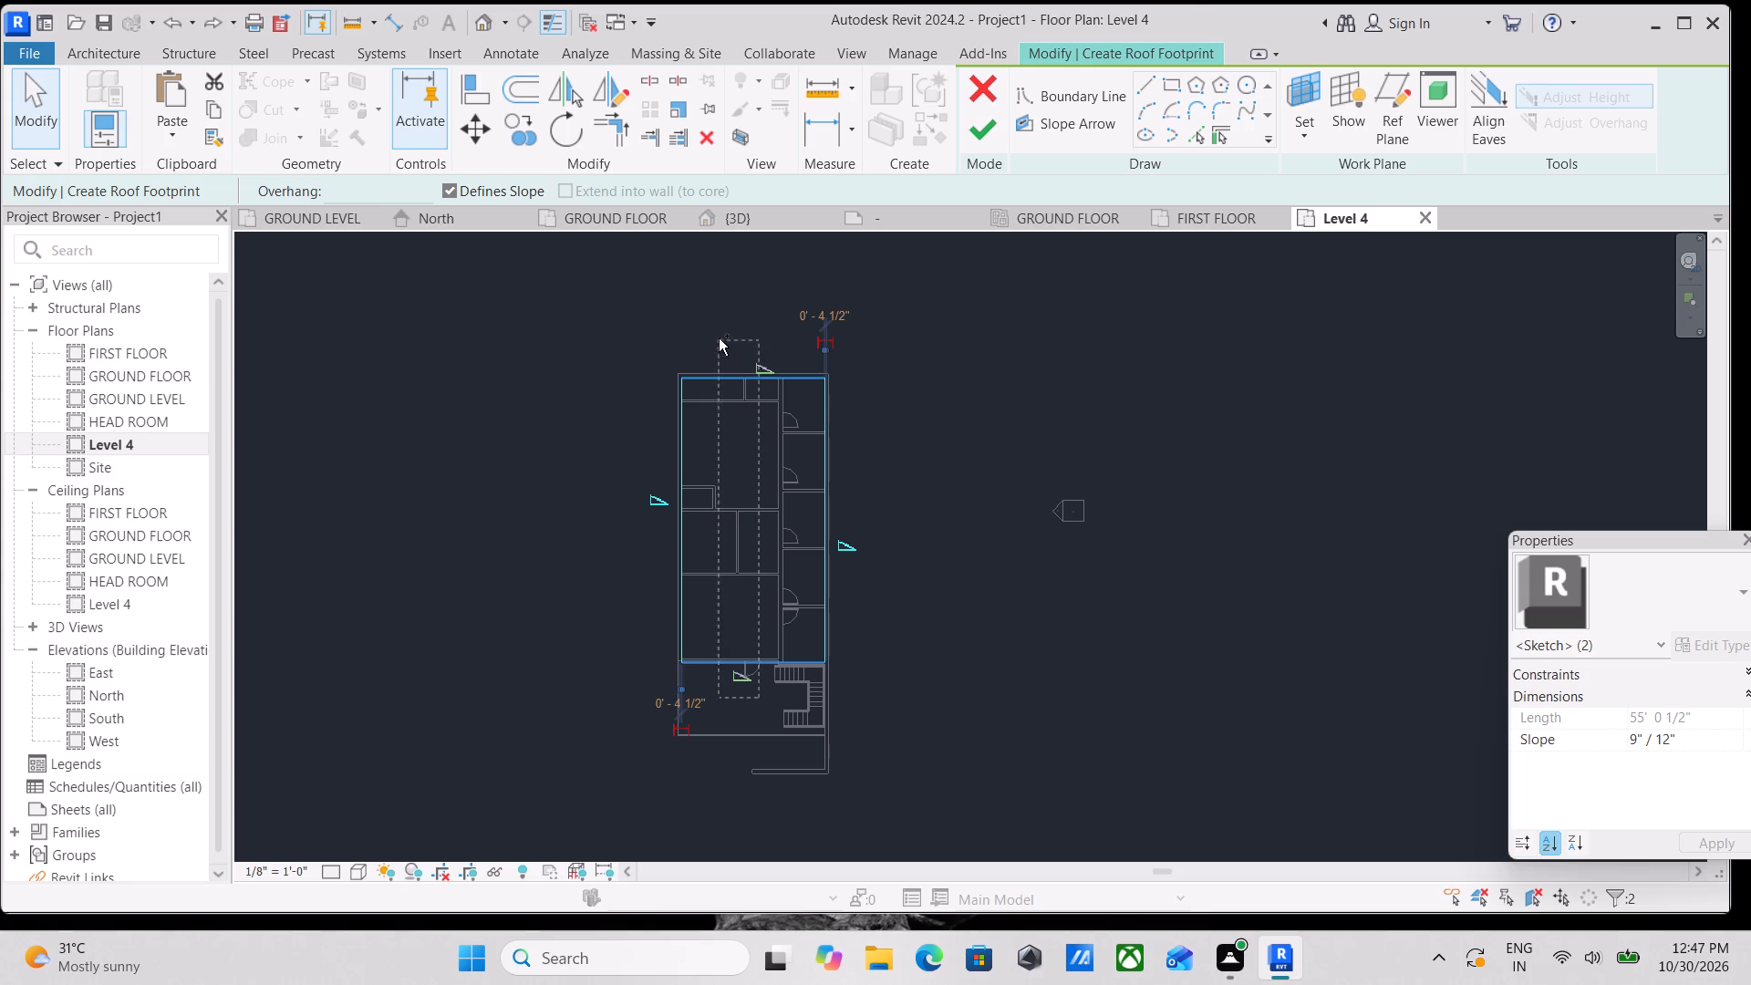
ctrl+drag(719, 338, 720, 317)
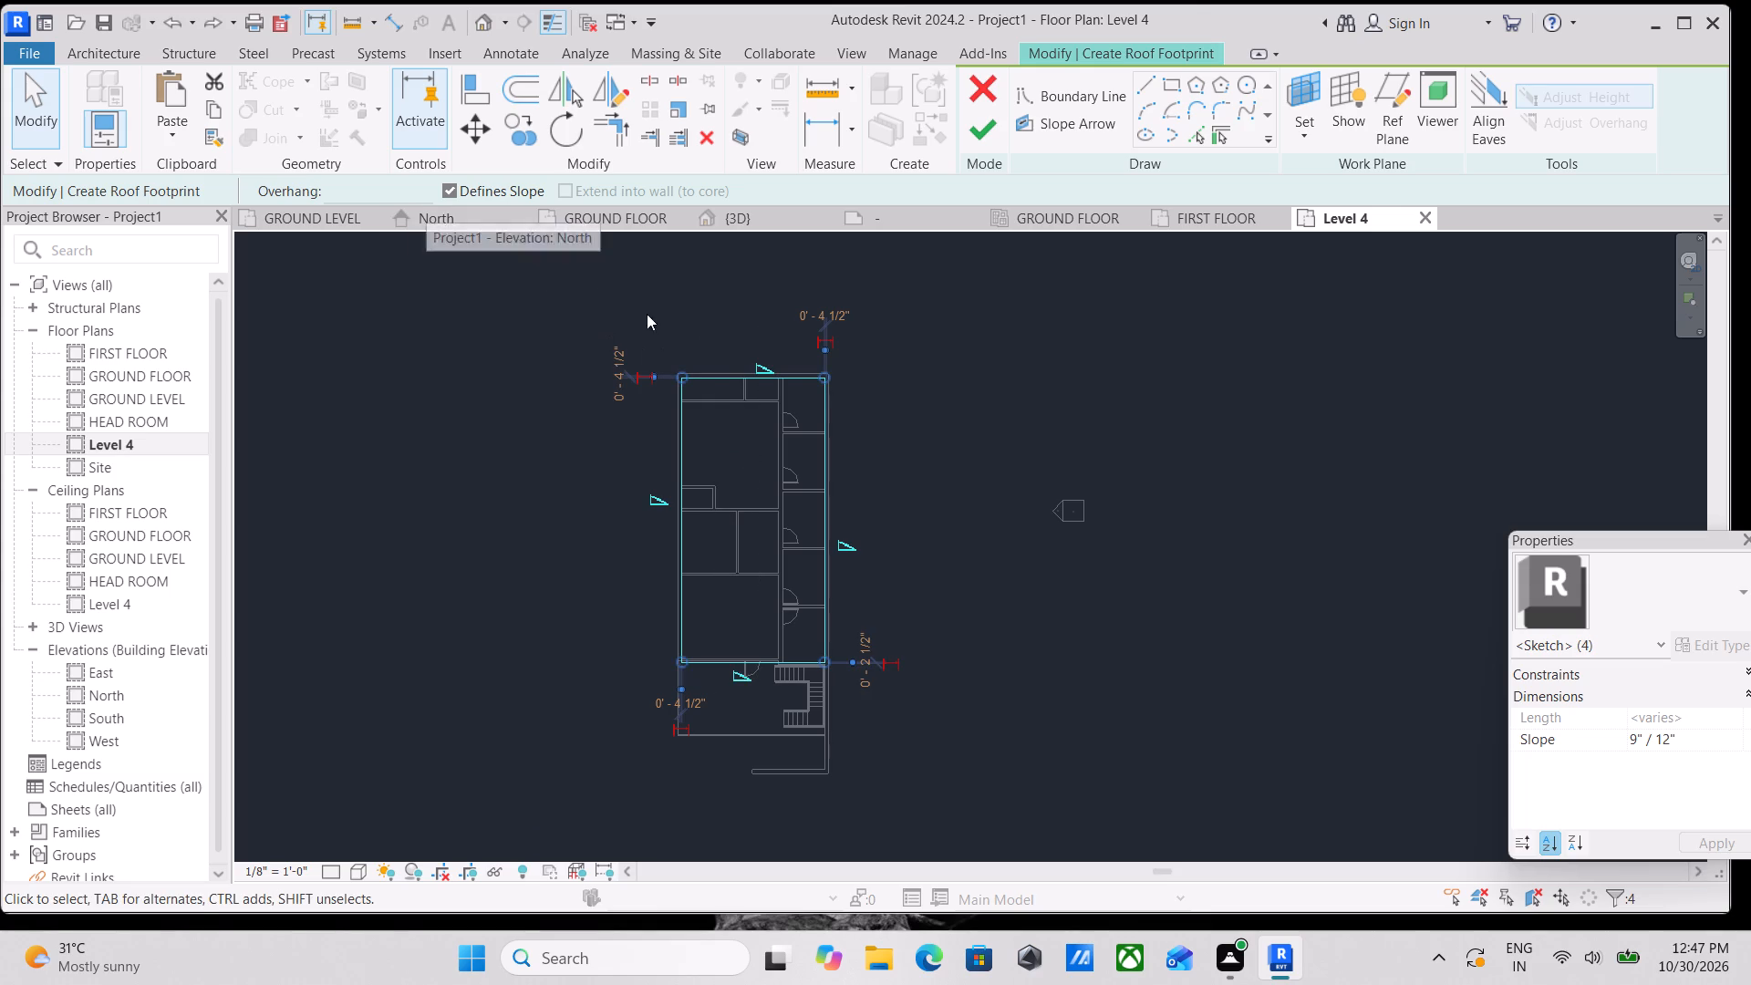
scroll(713, 419, up, 6)
scroll(751, 406, down, 1)
middle_drag(751, 407, 591, 587)
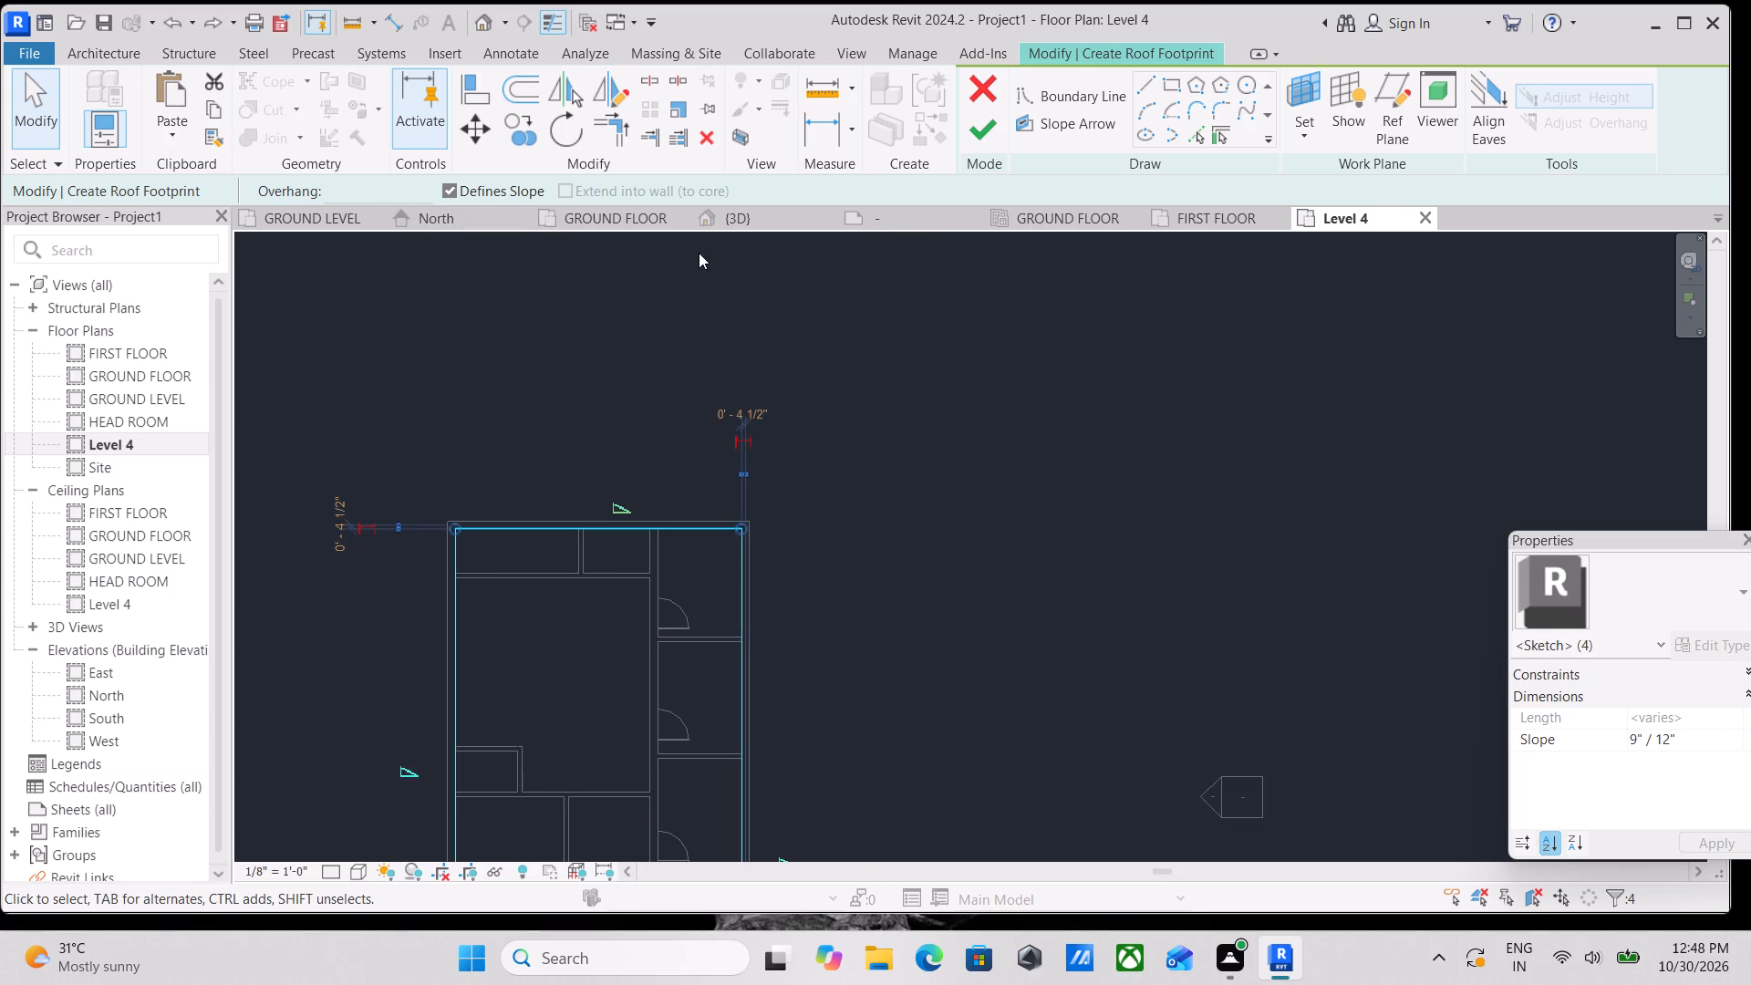
scroll(693, 256, down, 2)
middle_drag(655, 331, 606, 408)
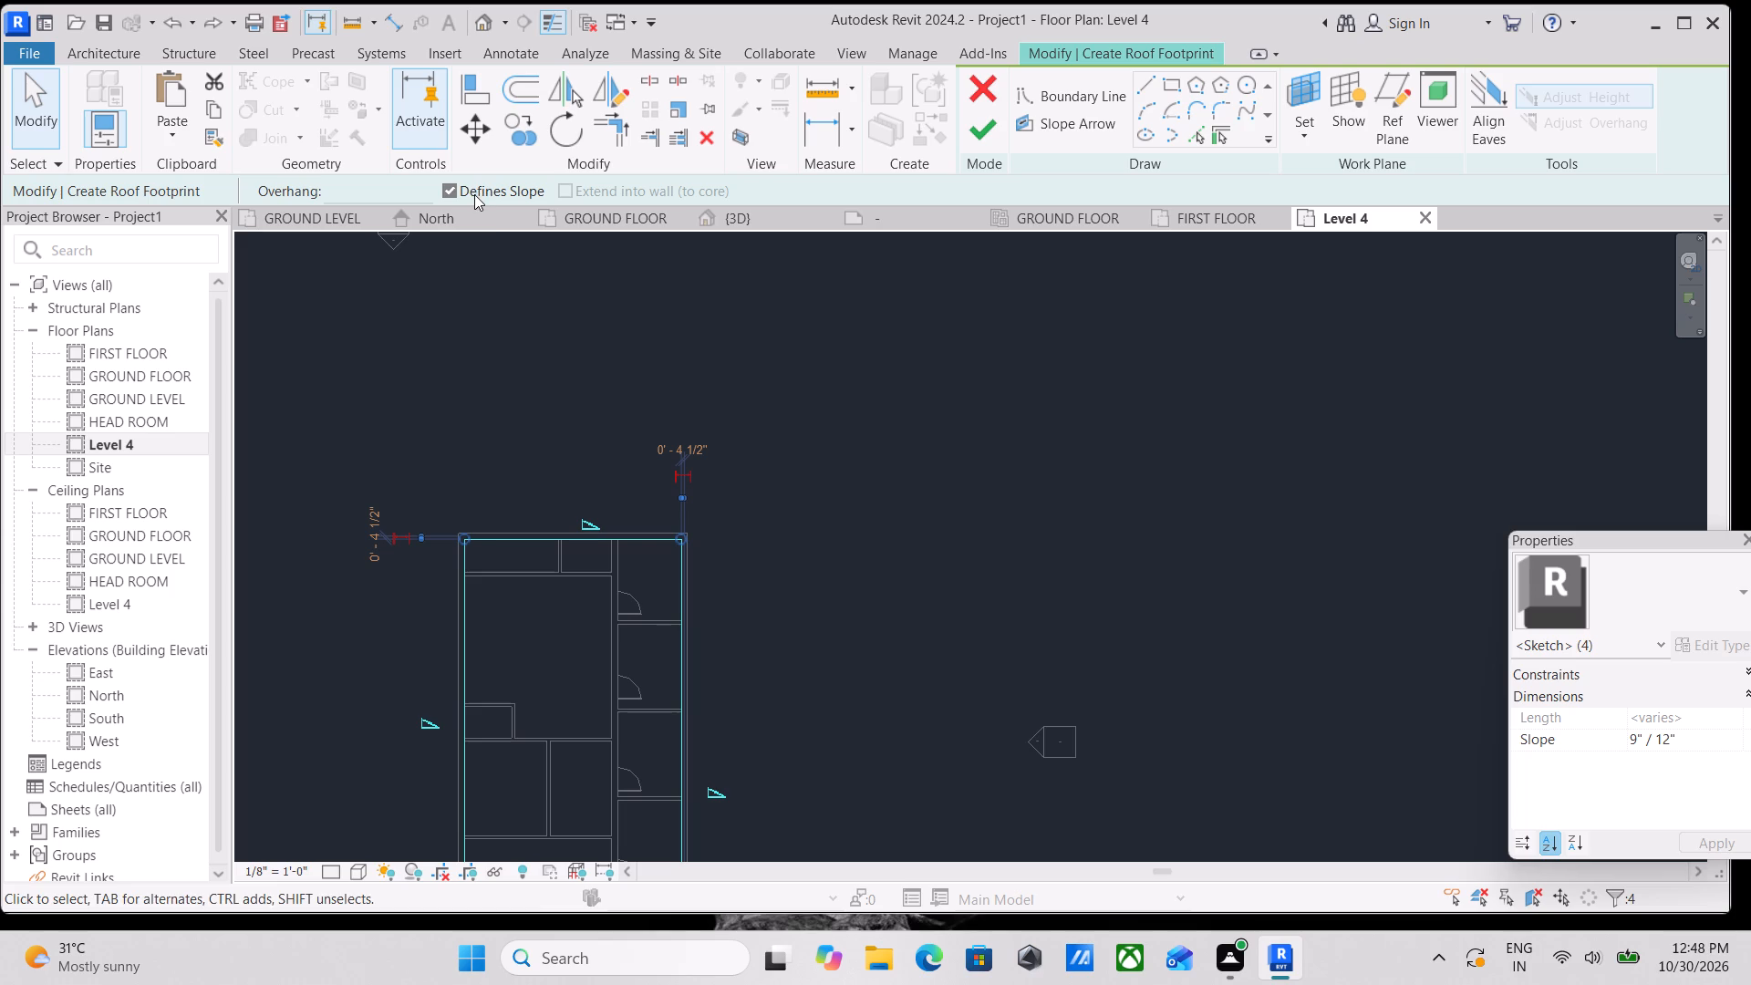
click(446, 186)
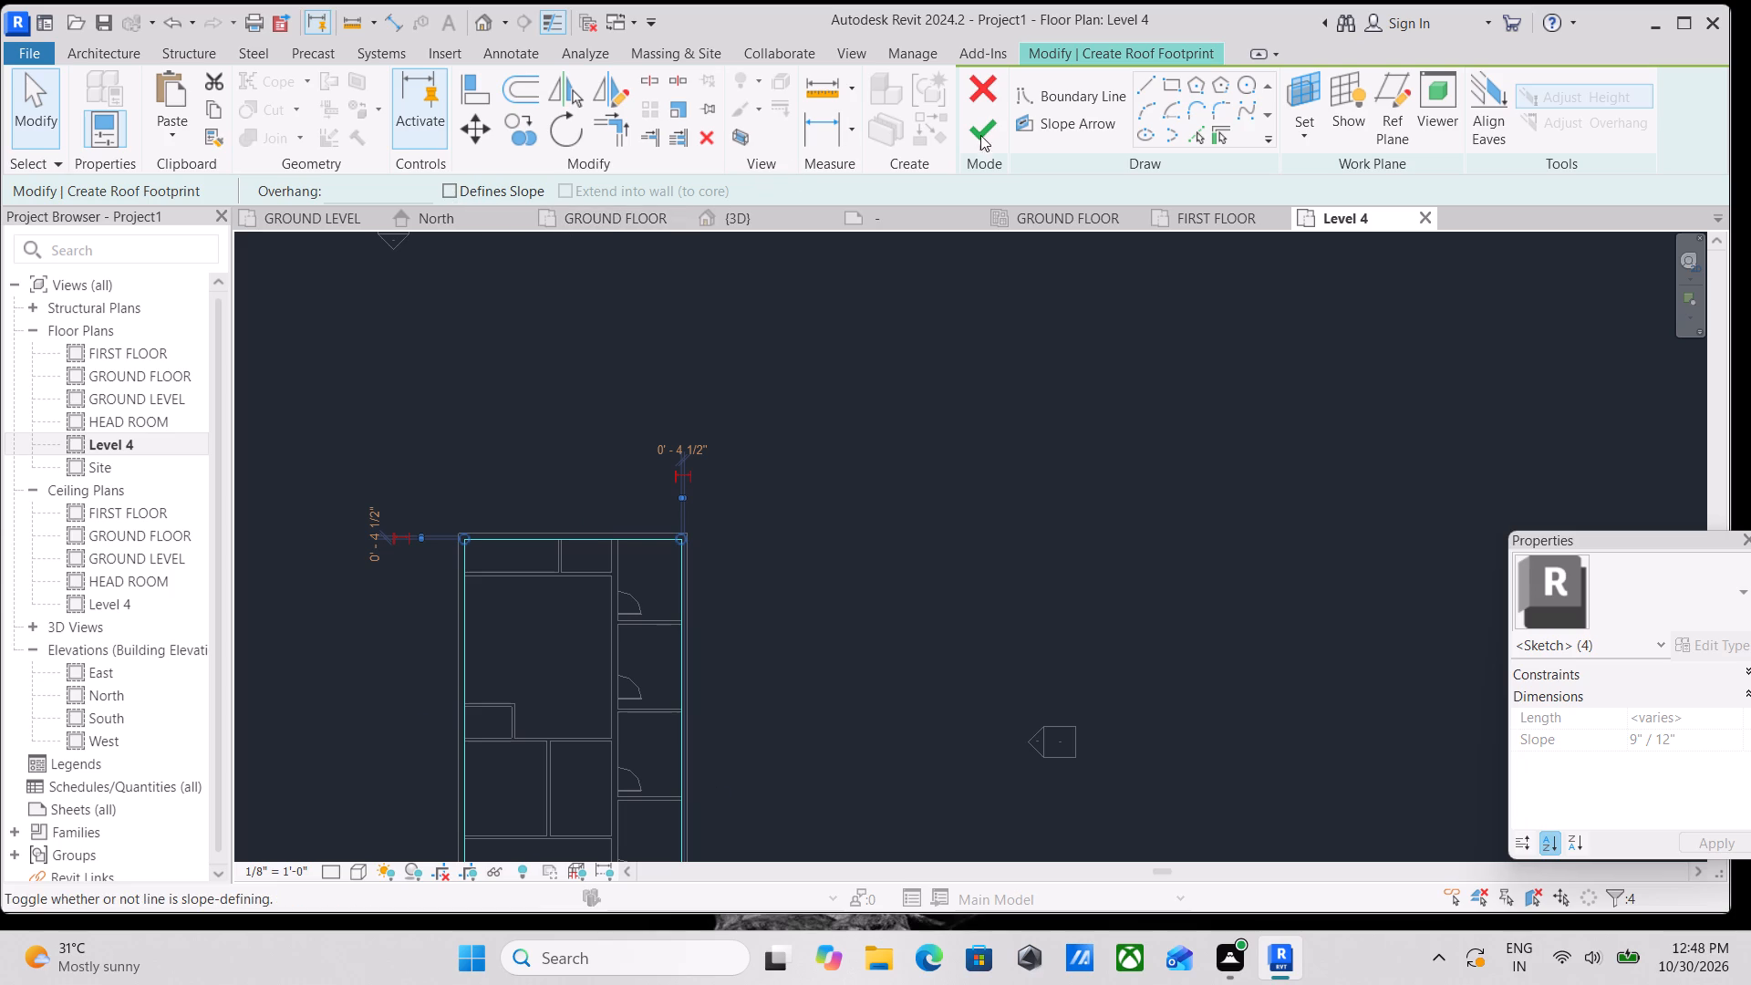
Finish the roof footprint as a flat ROOFING 6" roof on Level 4 without attaching the walls.
click(982, 135)
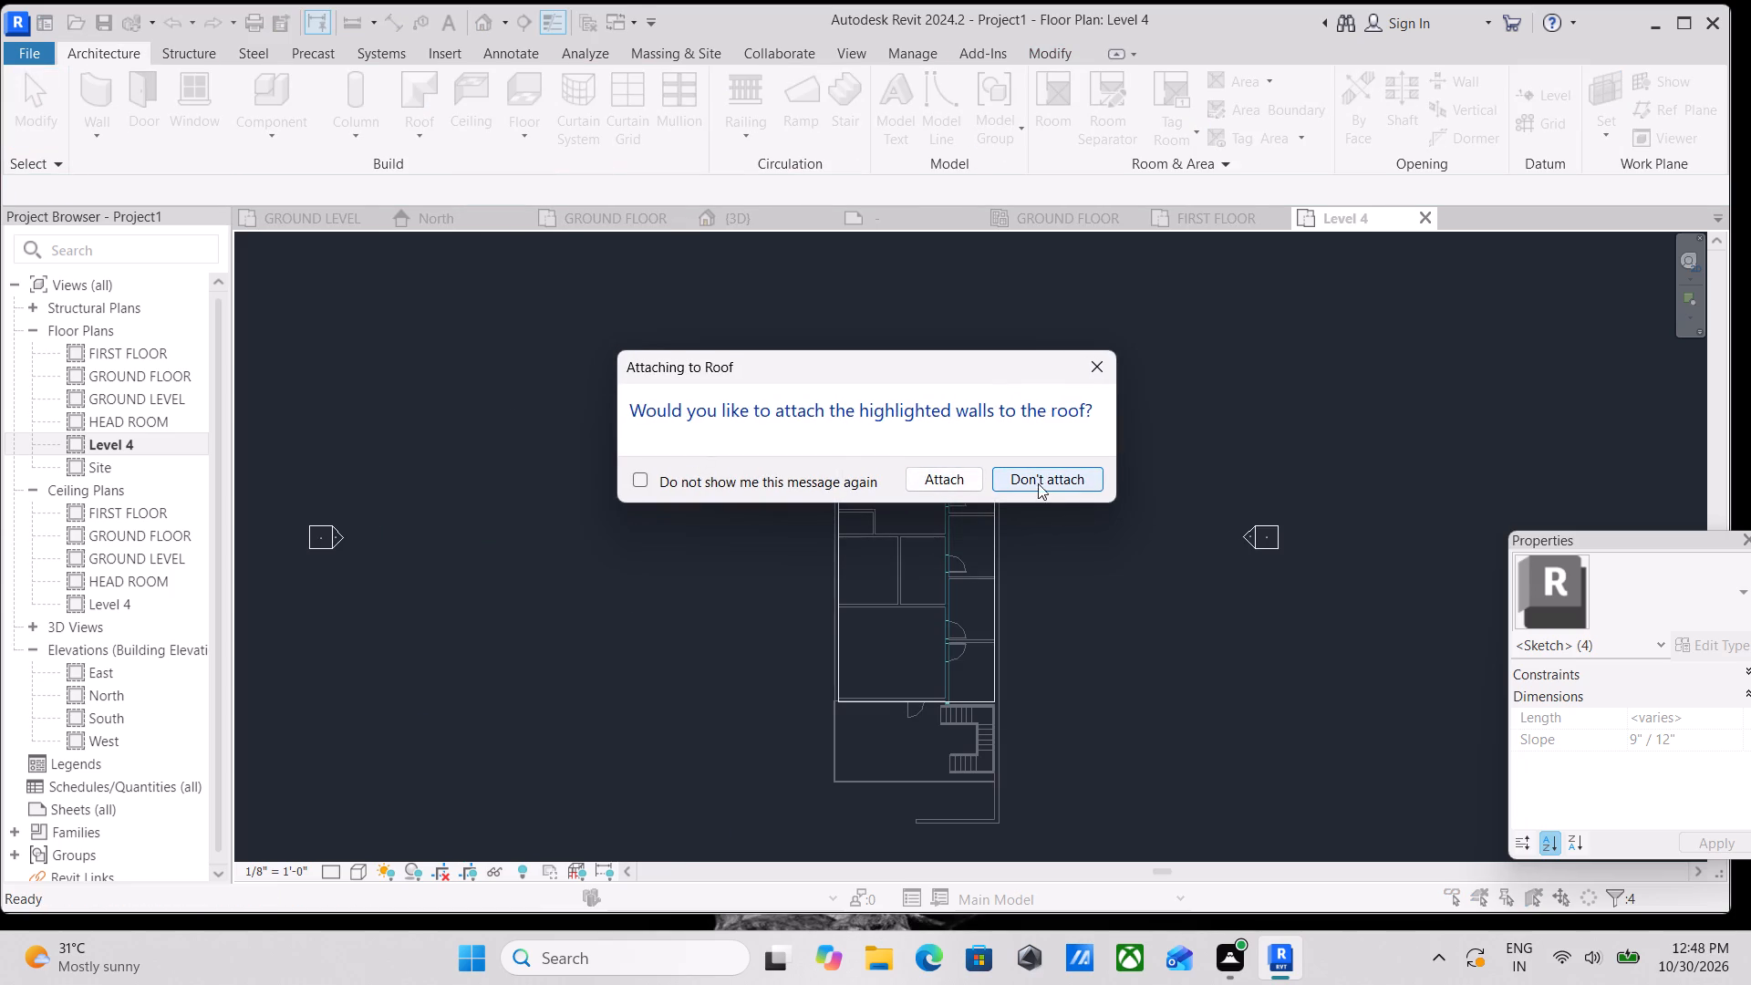
click(1038, 480)
scroll(686, 461, down, 3)
middle_drag(686, 461, 809, 477)
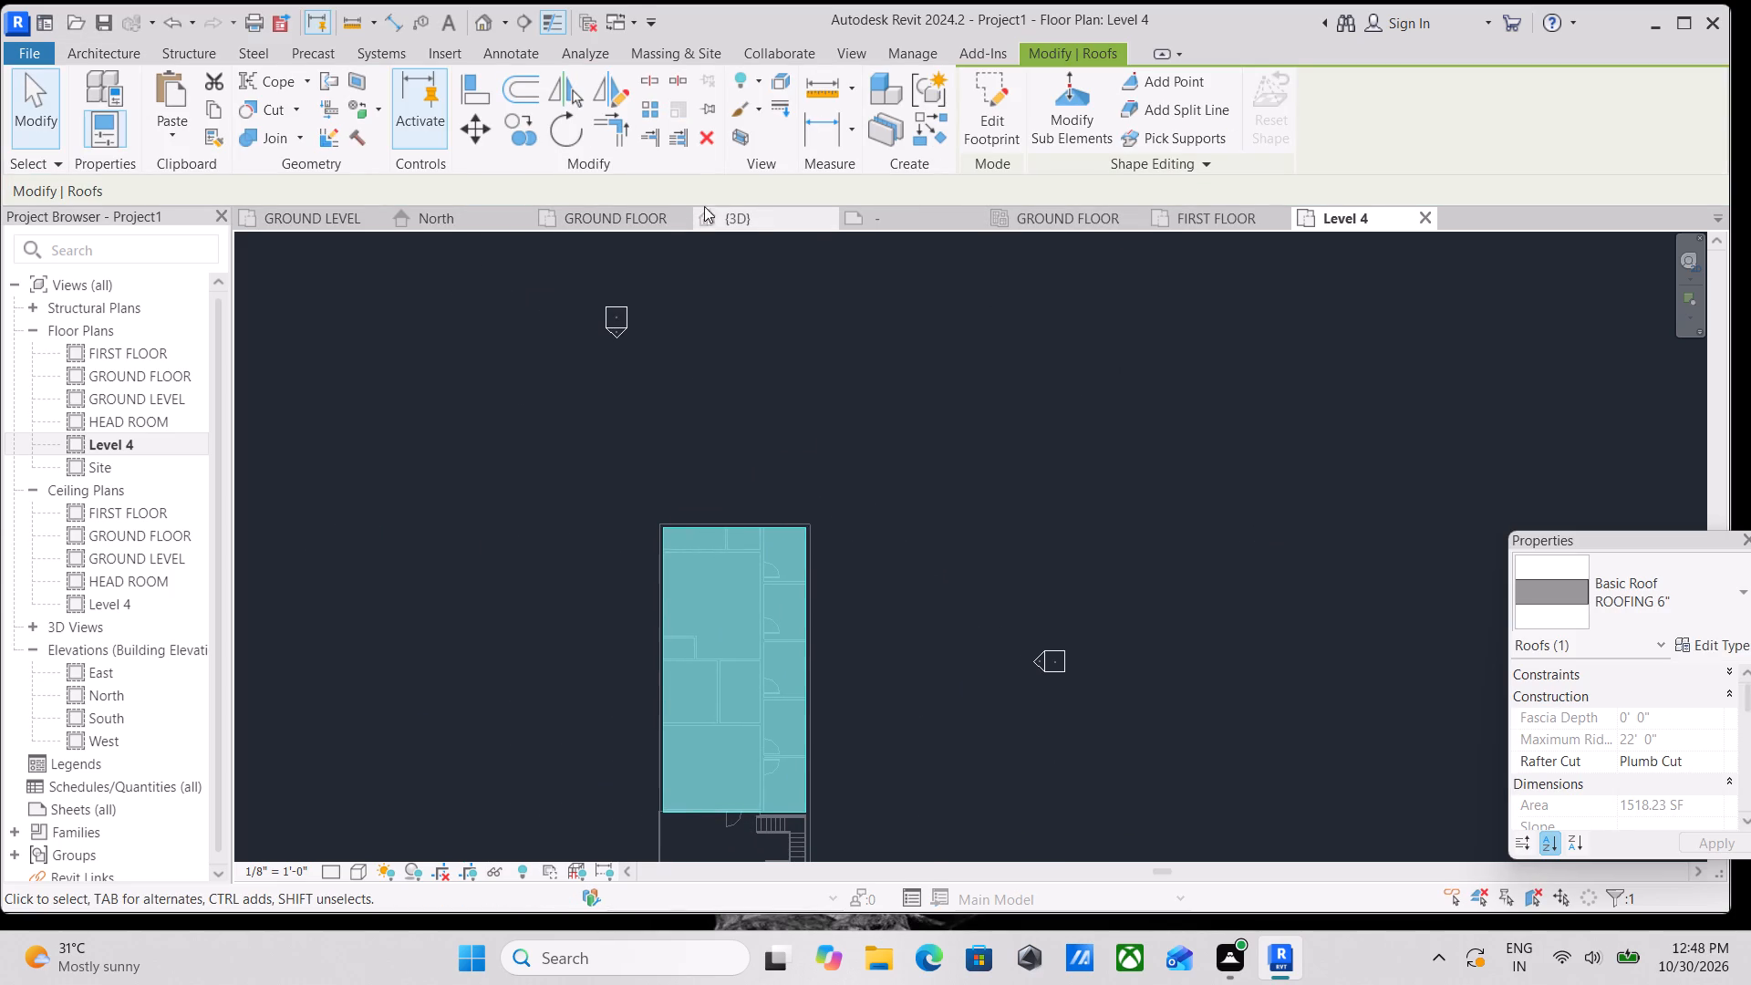
Examine the new flat roof on the building in the 3D view.
click(770, 222)
scroll(855, 642, down, 3)
middle_drag(927, 672, 821, 679)
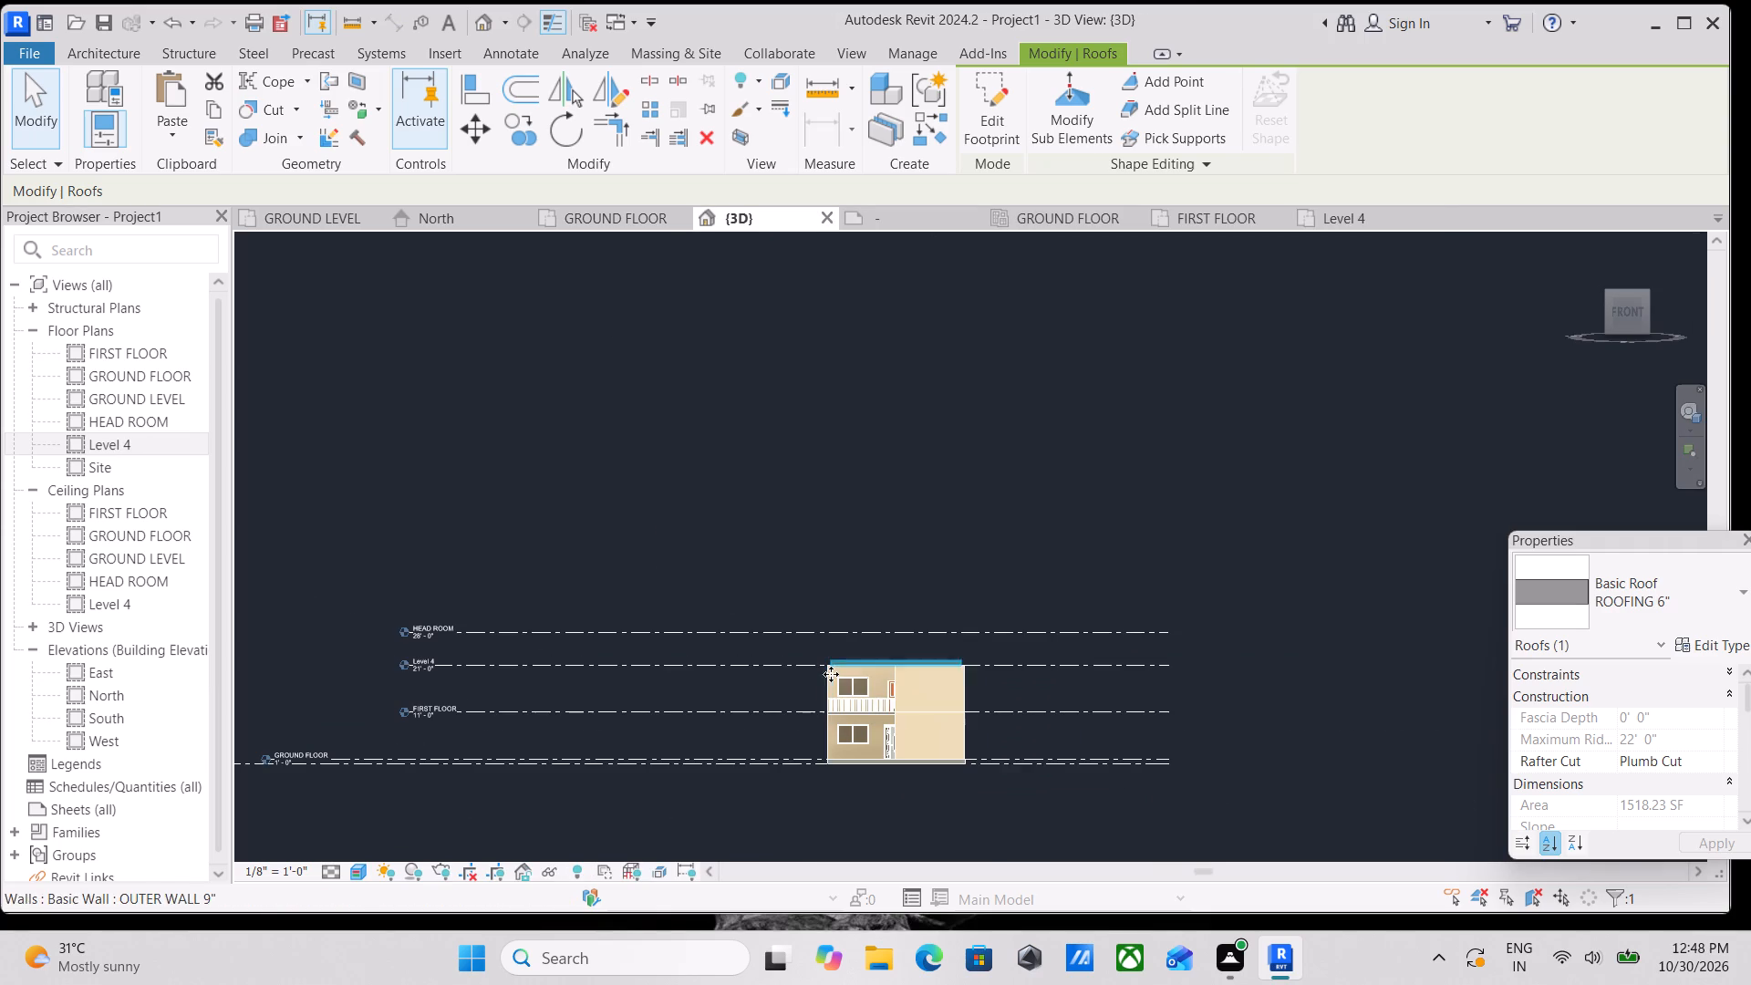
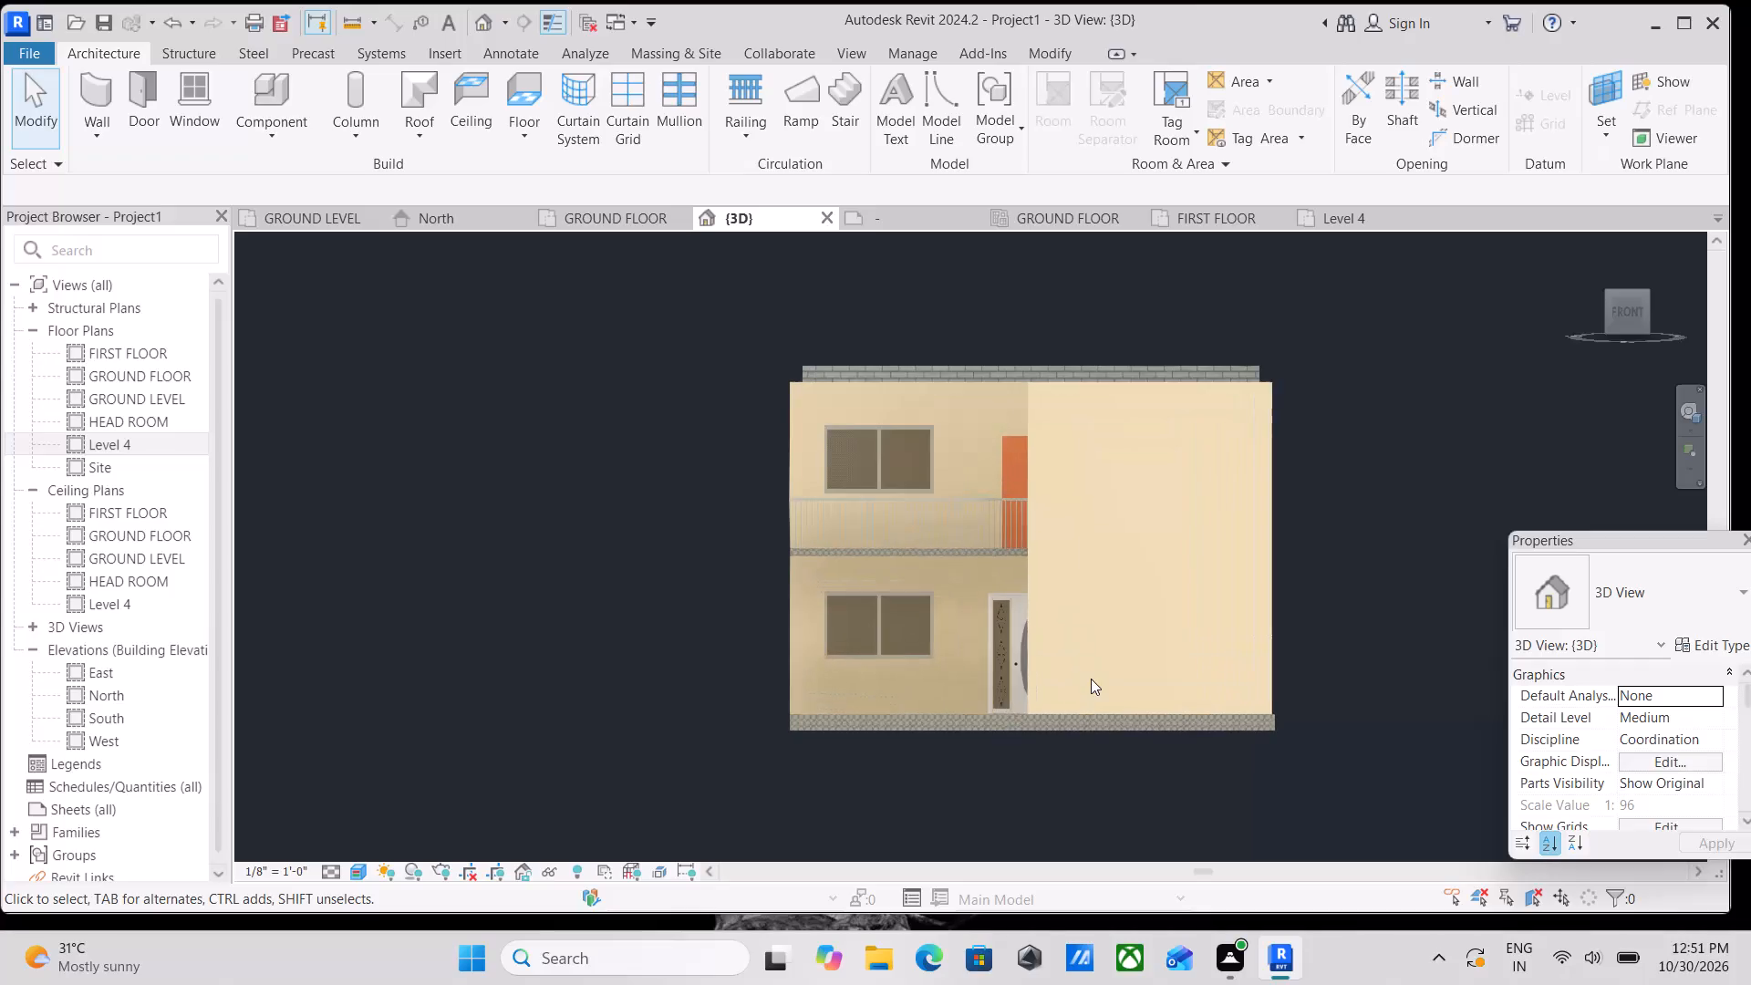
Examine the building's front side in 3D, from the facade to the first-floor balcony, staircase walls and roof seen from above.
scroll(944, 632, up, 3)
middle_drag(906, 610, 811, 595)
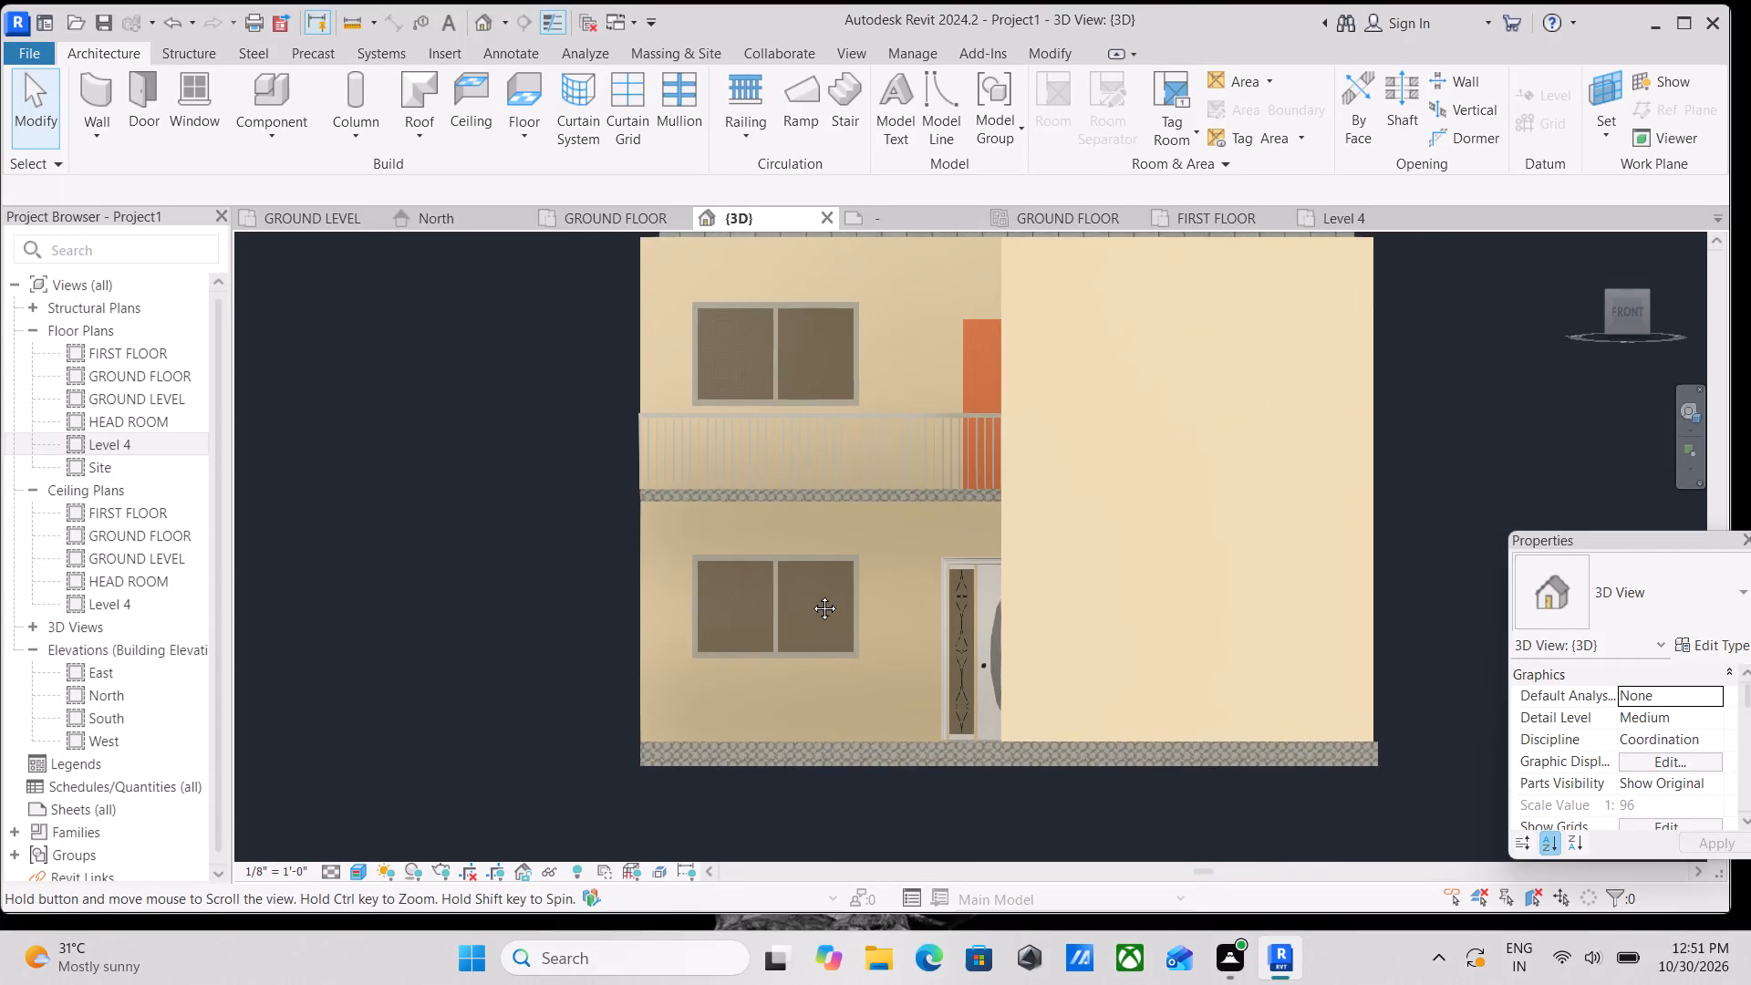
middle_drag(811, 595, 745, 595)
scroll(745, 595, down, 3)
shift+middle_drag(727, 593, 920, 772)
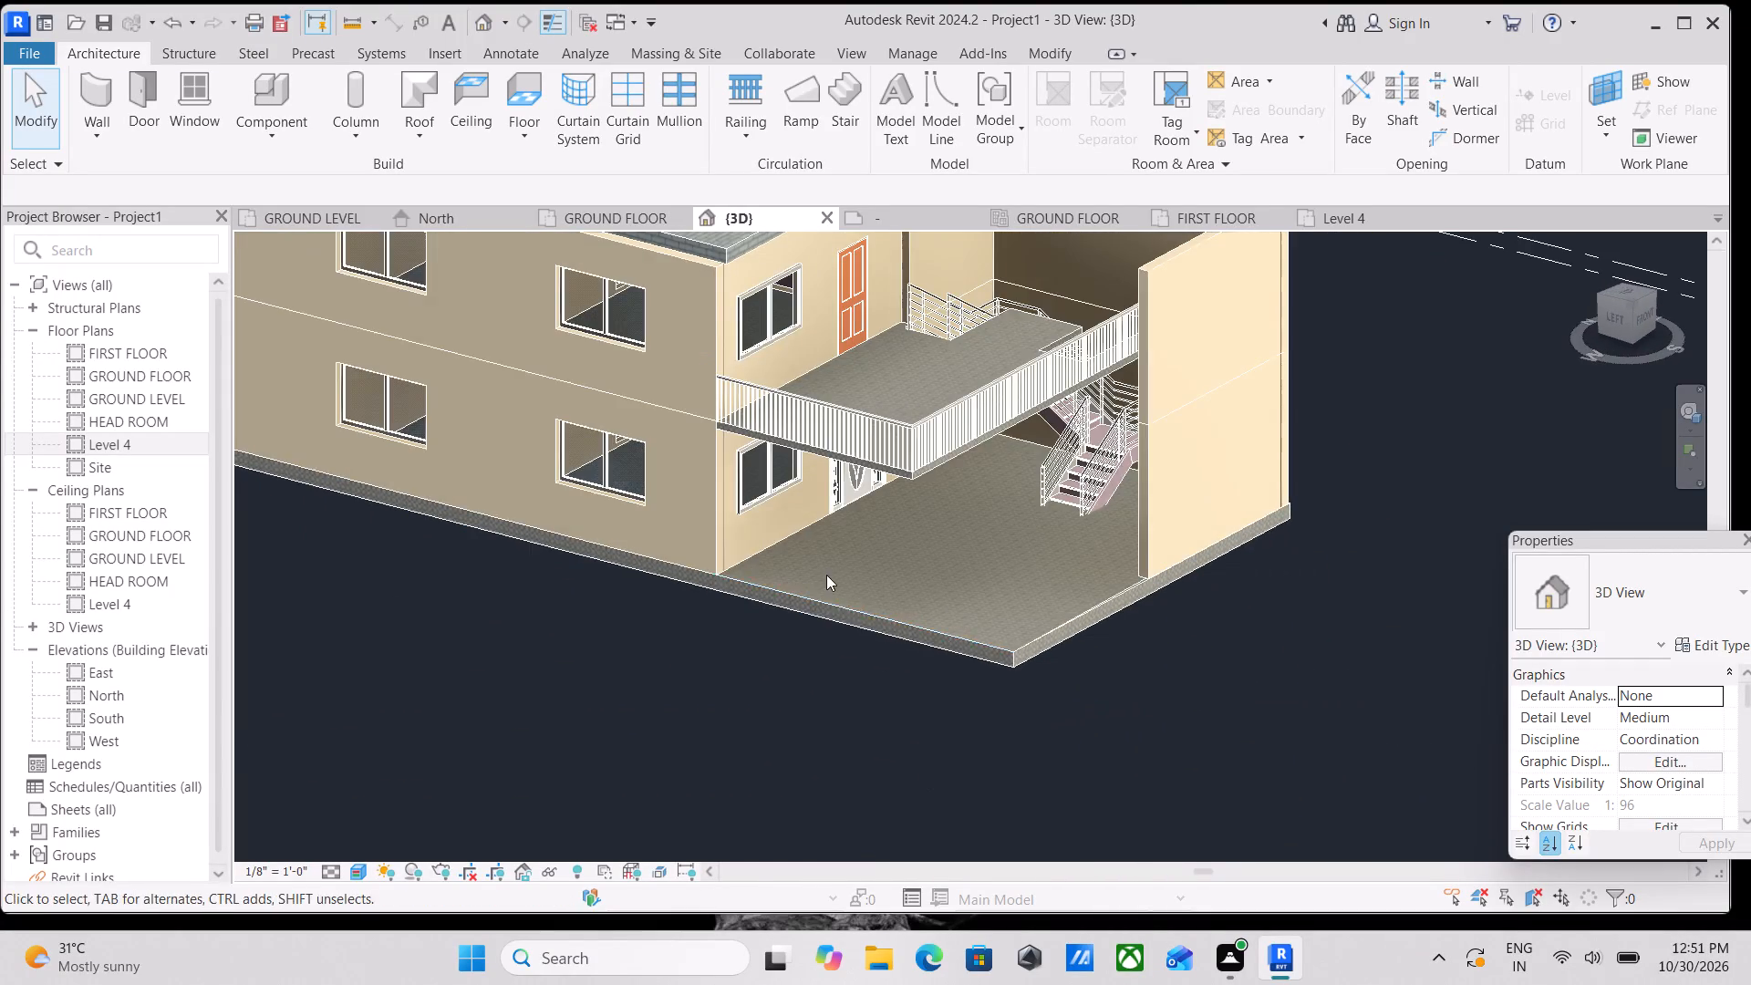
middle_drag(826, 575, 689, 652)
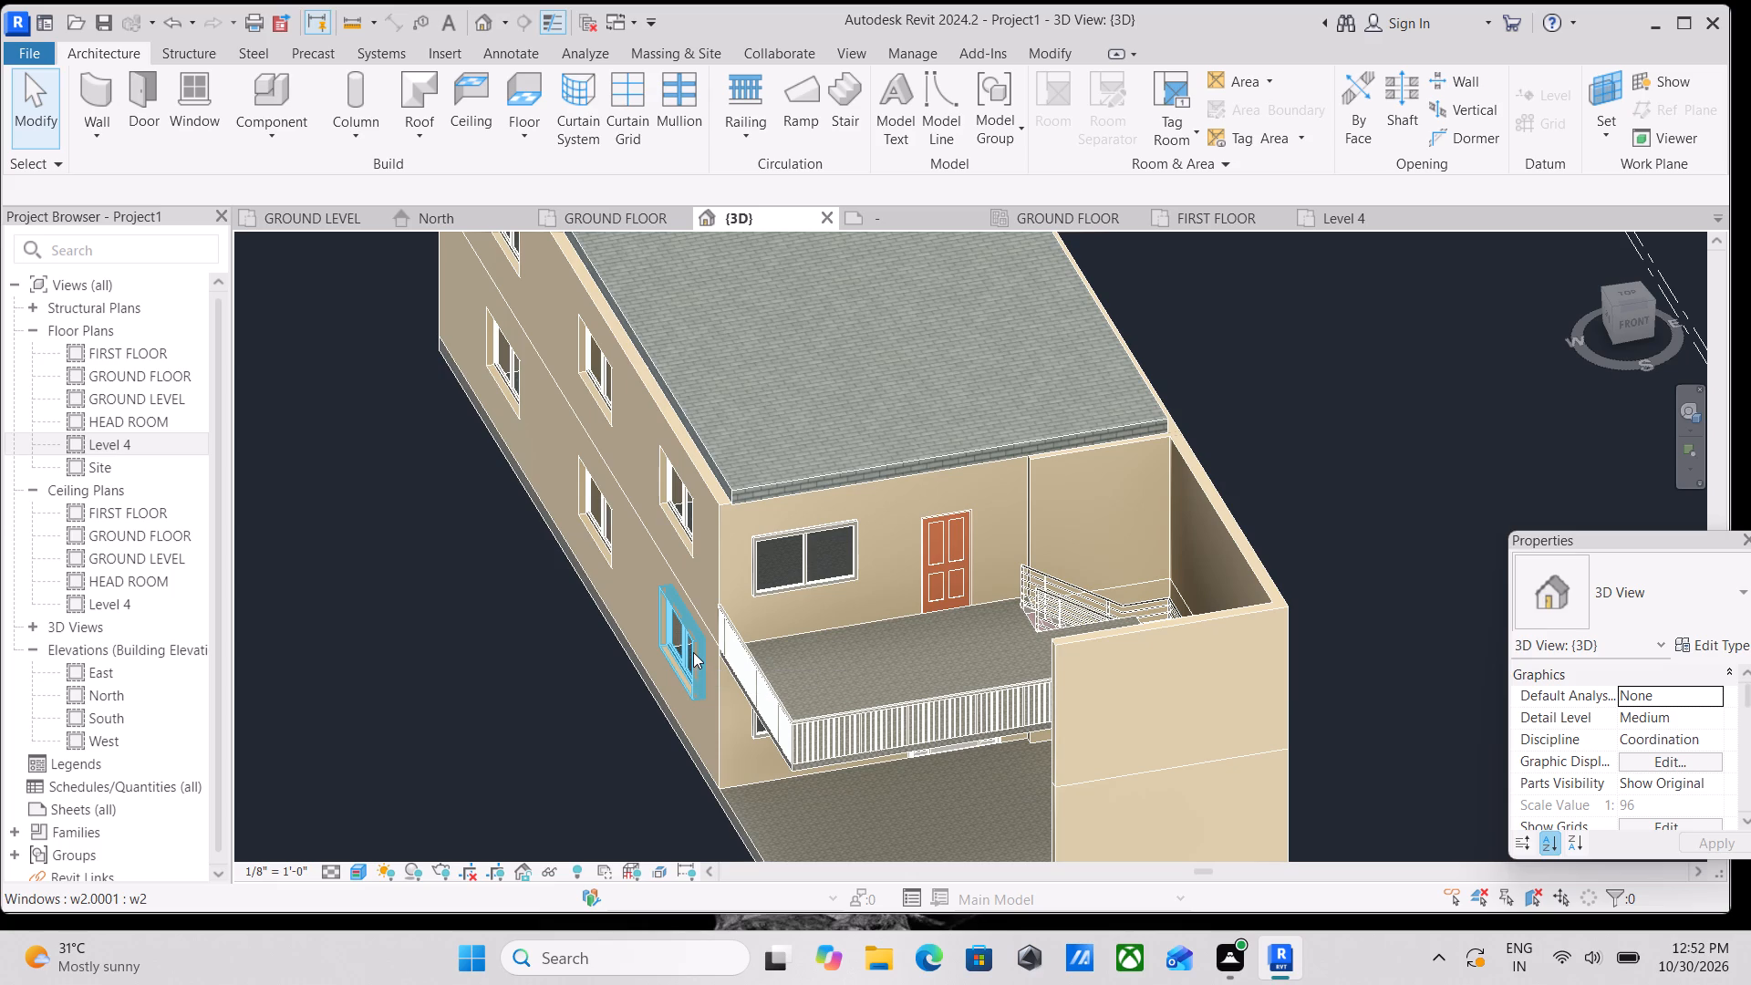
scroll(936, 555, up, 2)
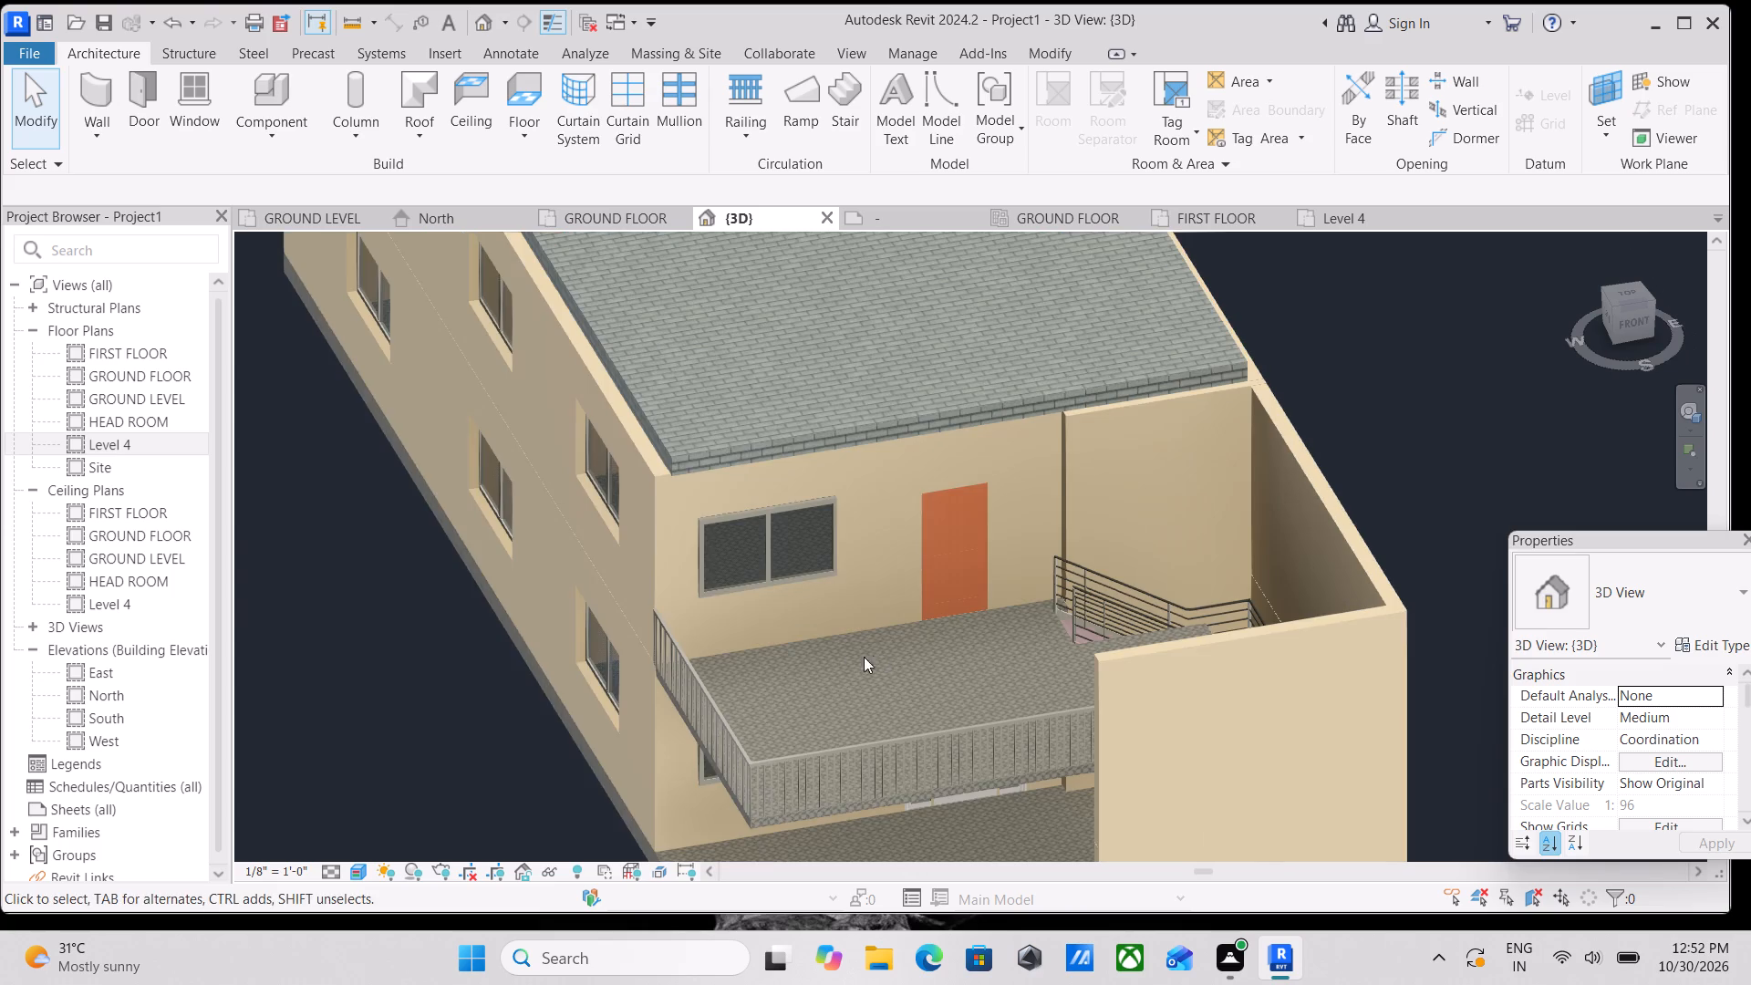
middle_drag(811, 612, 488, 617)
middle_drag(515, 605, 491, 619)
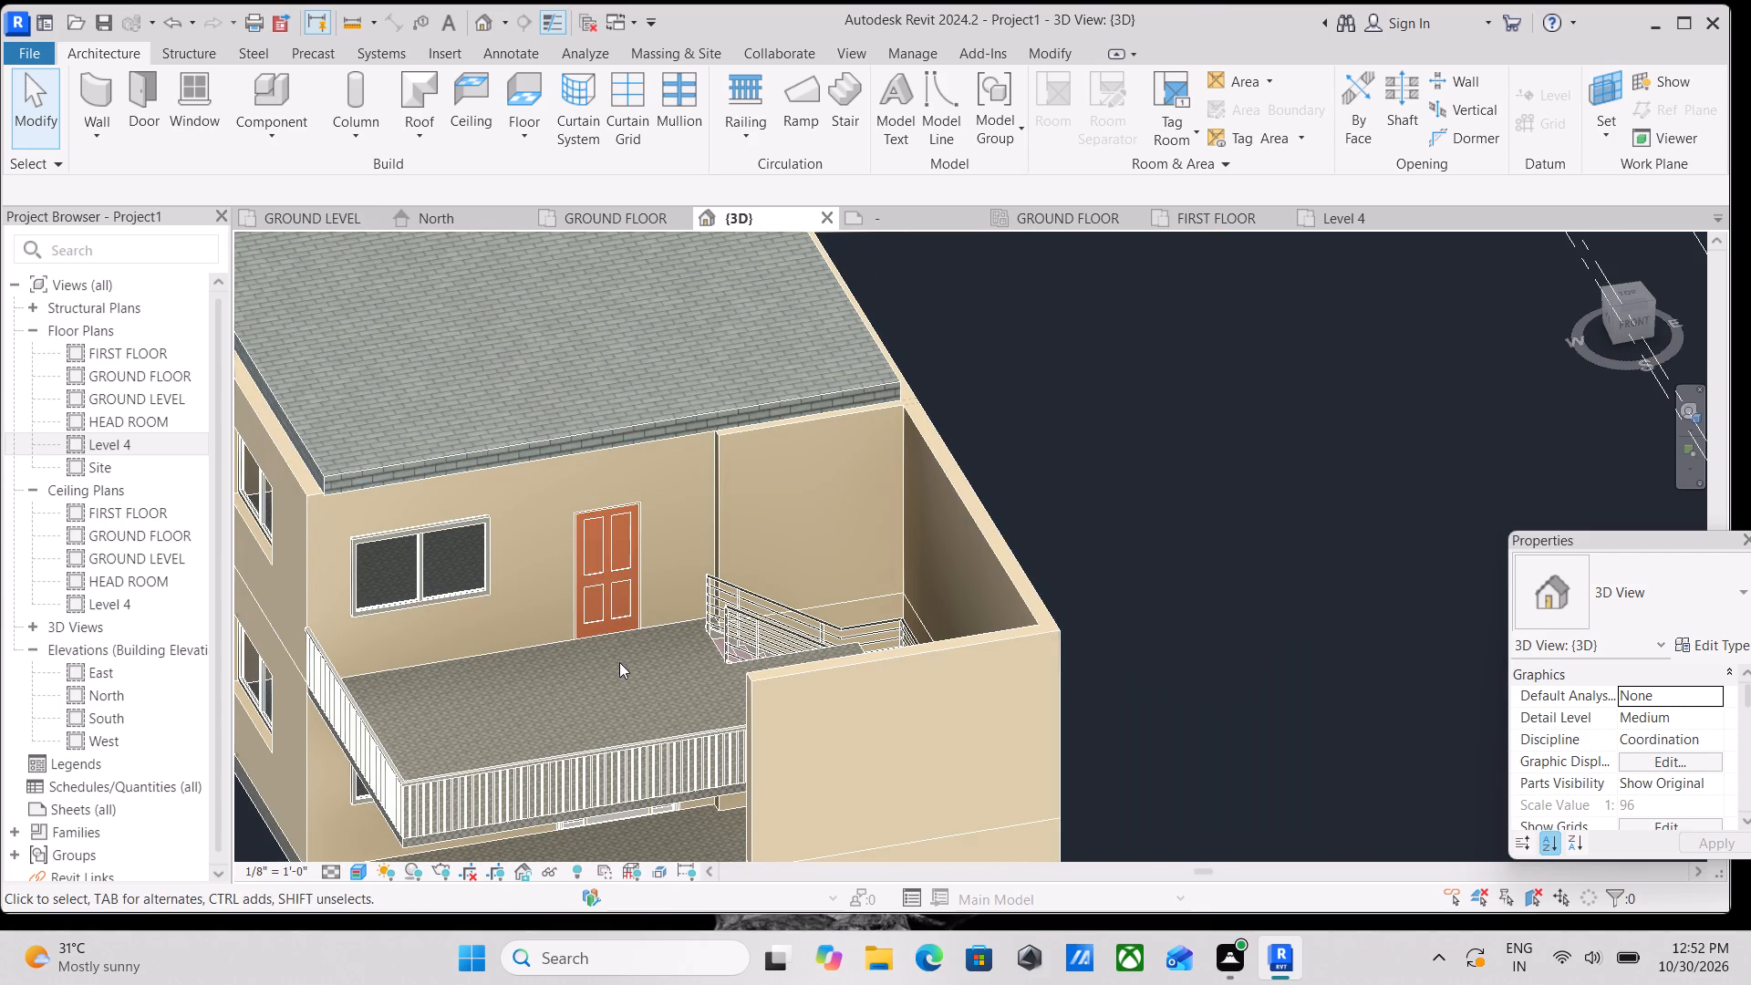
scroll(491, 671, up, 2)
scroll(521, 643, down, 1)
middle_drag(567, 635, 729, 639)
scroll(717, 638, down, 1)
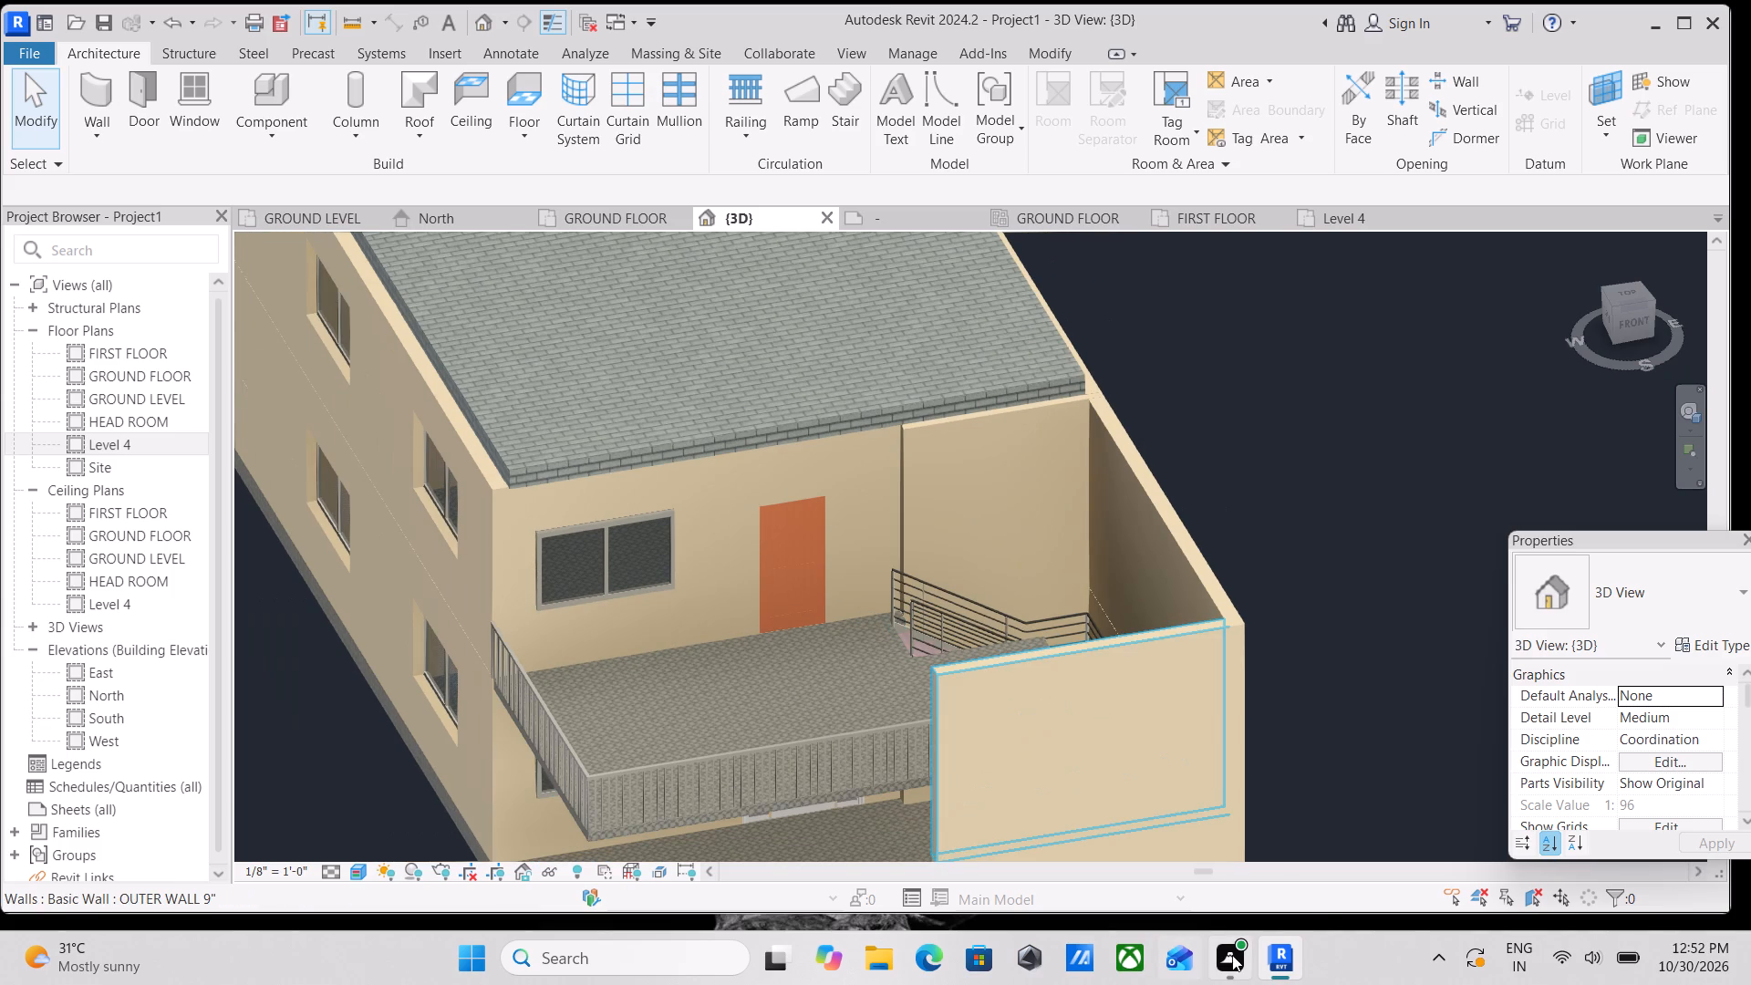
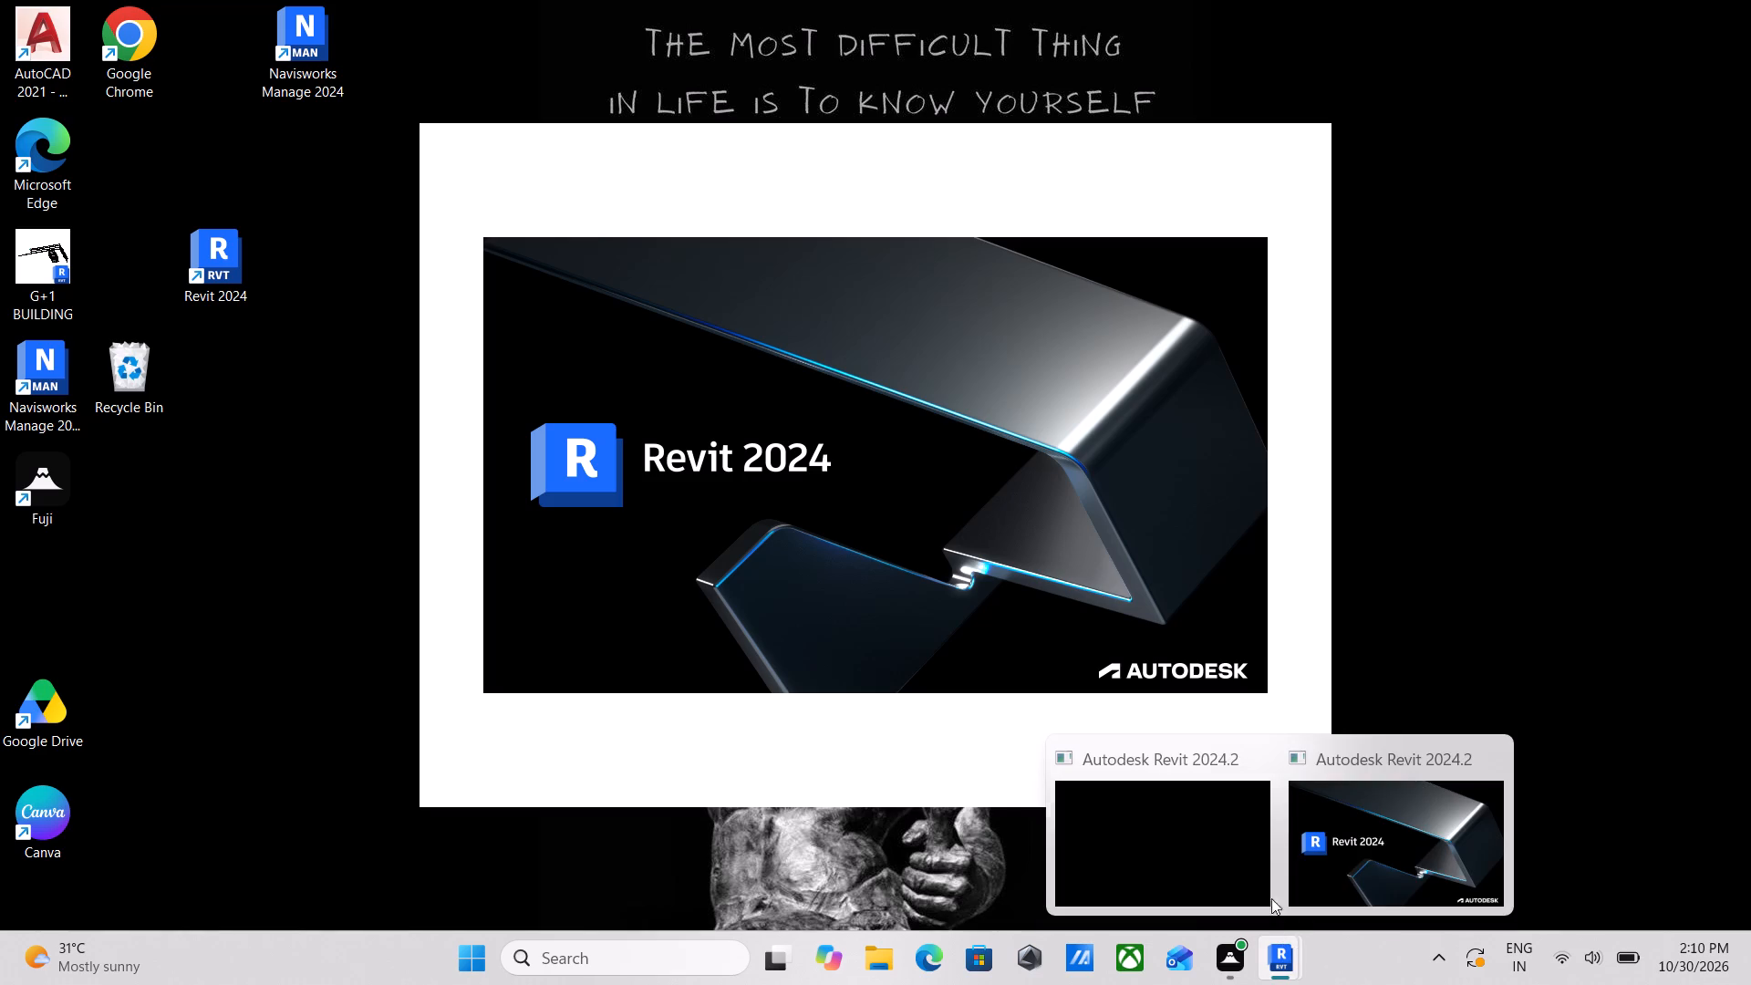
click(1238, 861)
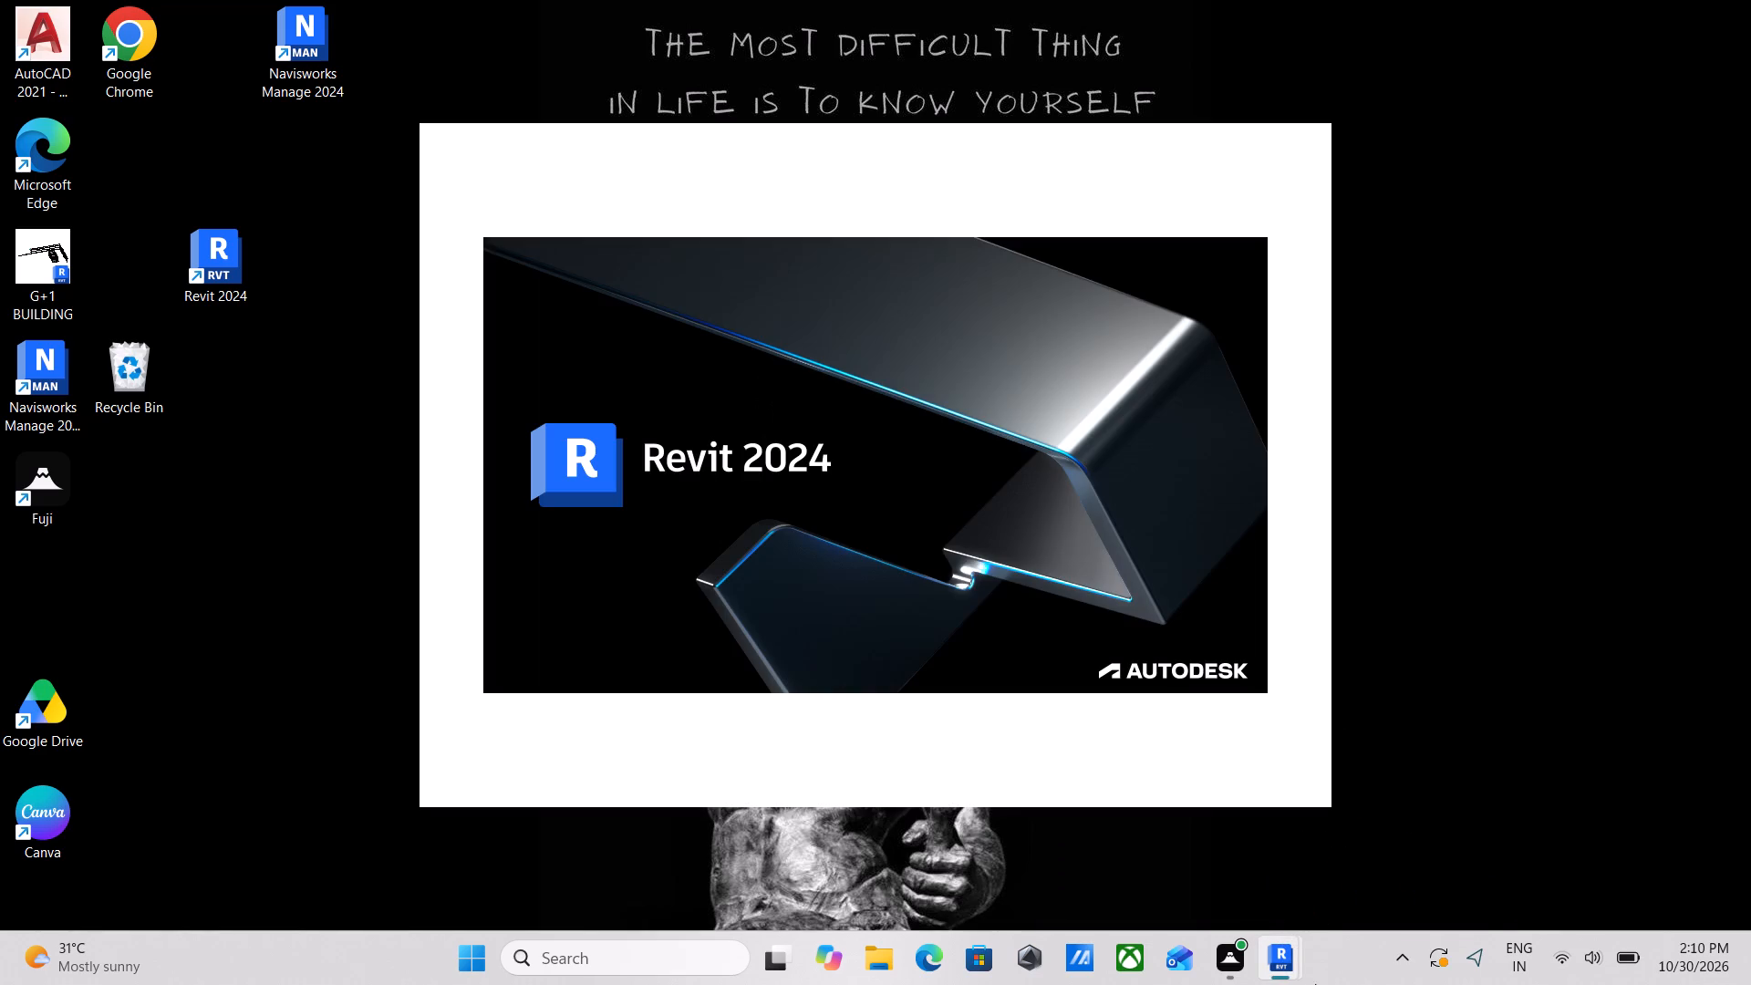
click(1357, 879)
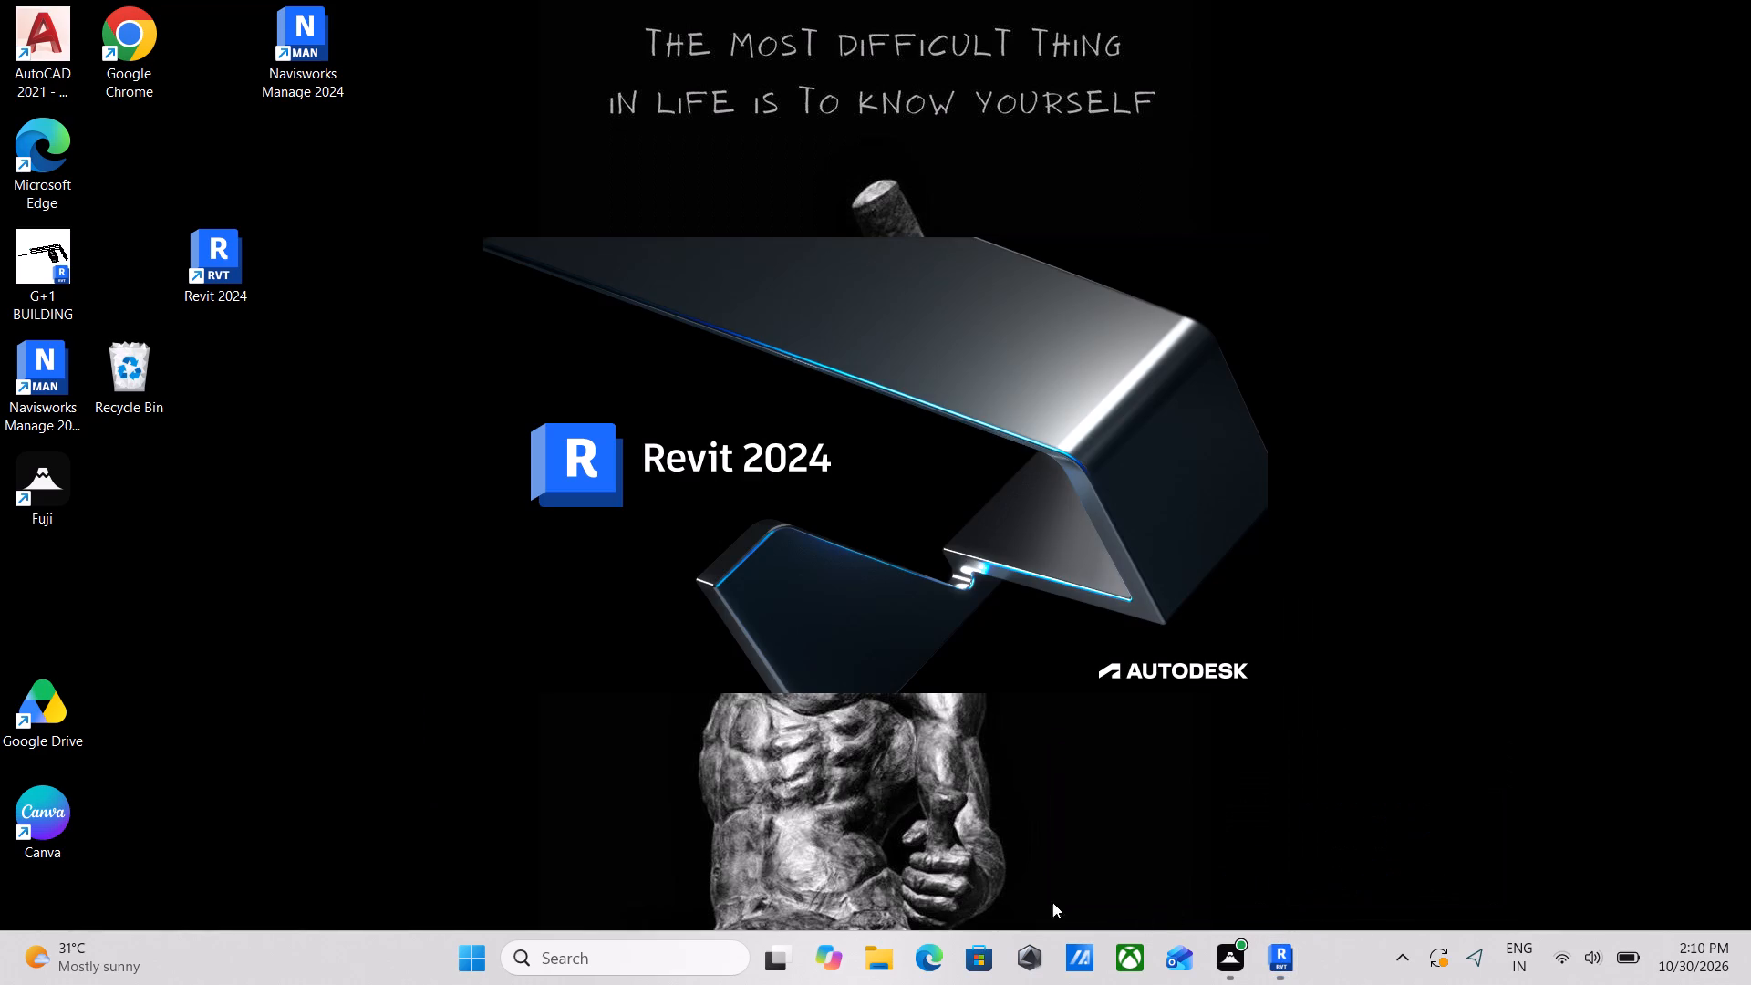
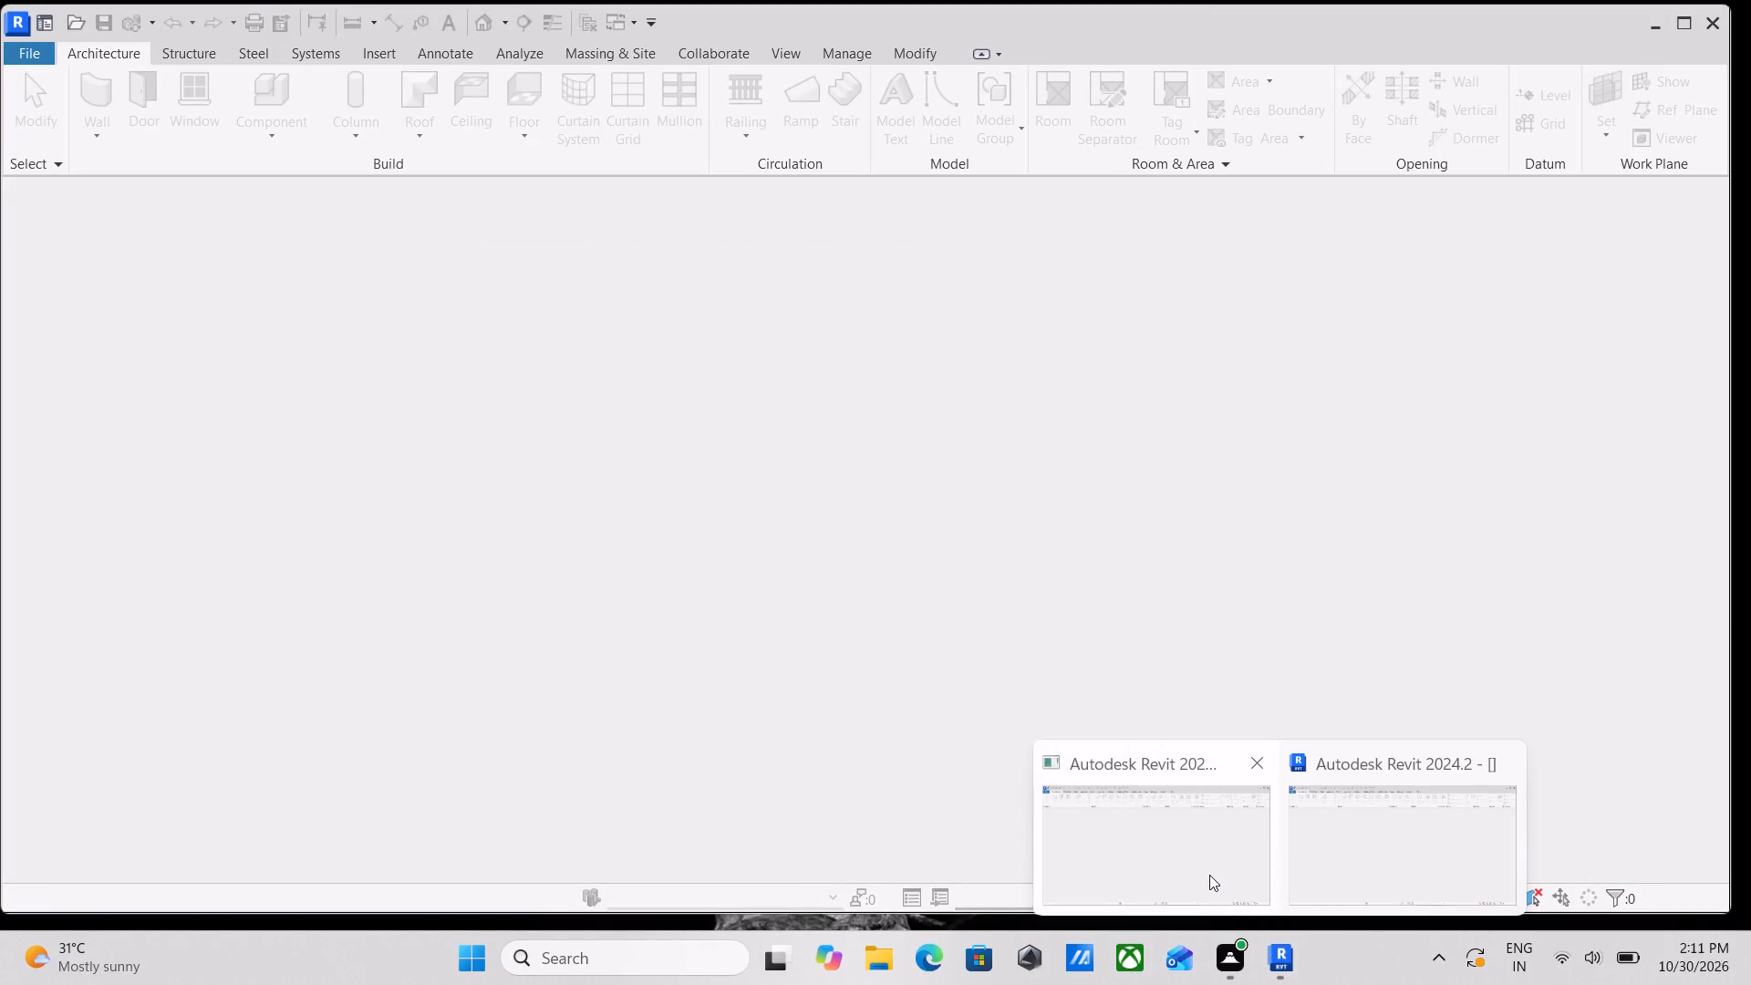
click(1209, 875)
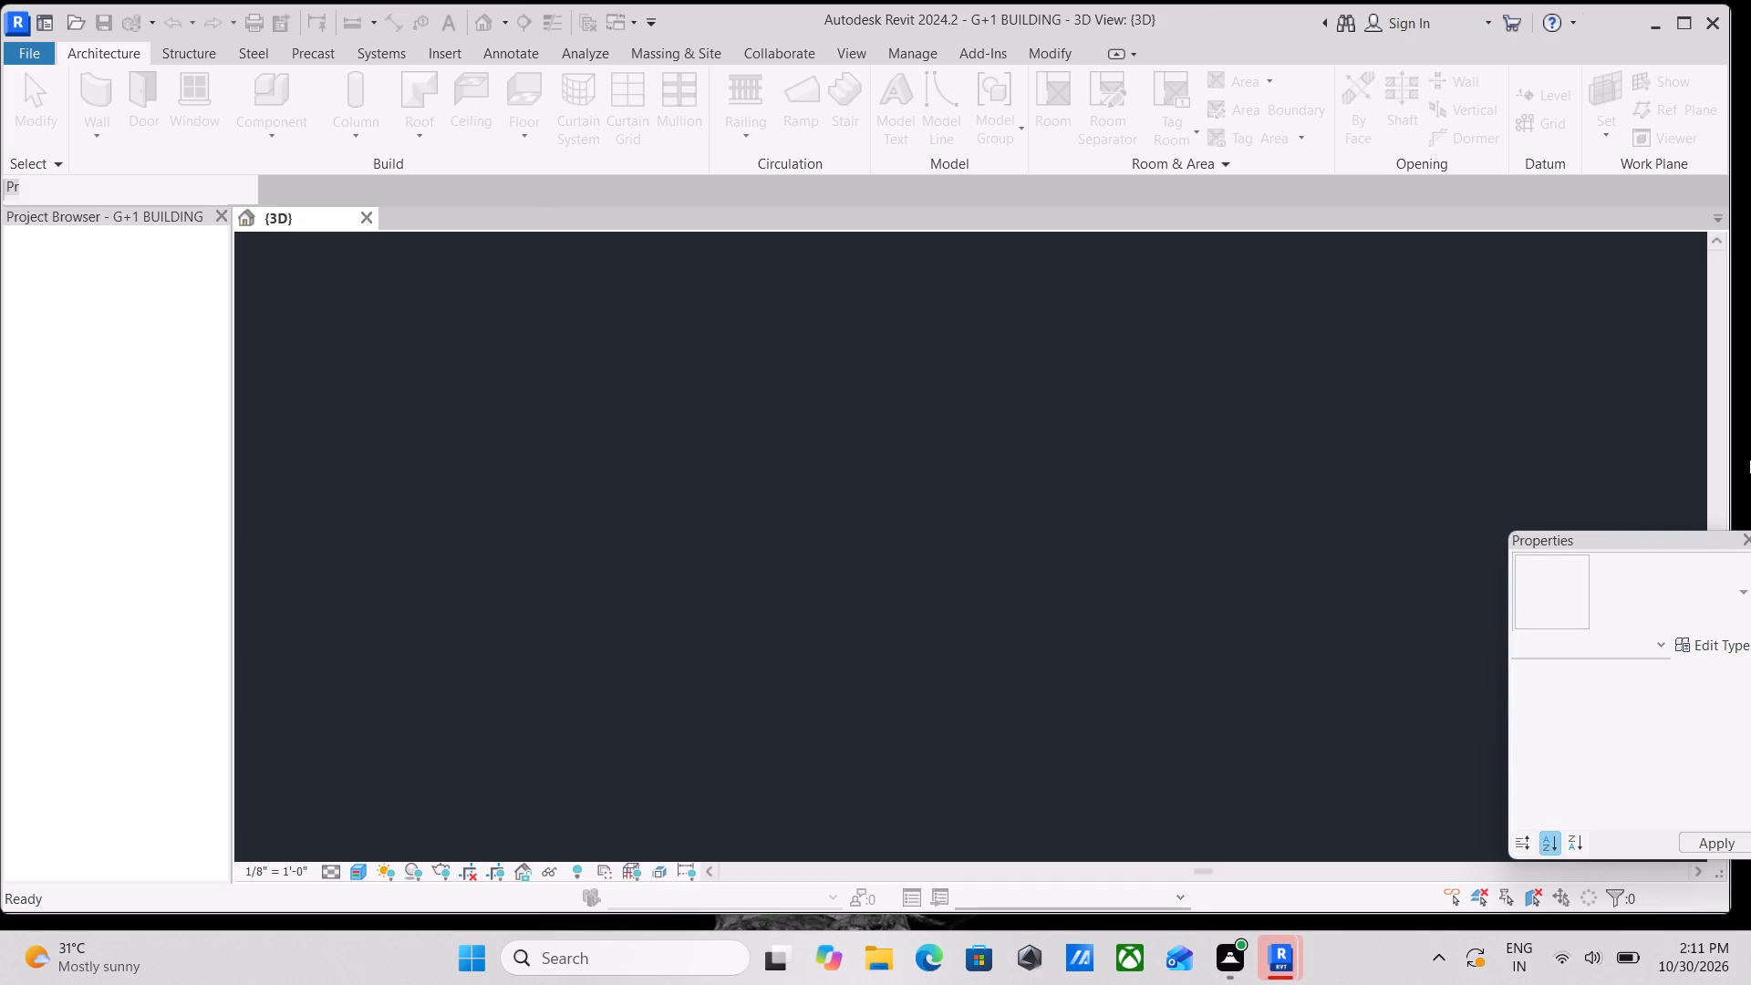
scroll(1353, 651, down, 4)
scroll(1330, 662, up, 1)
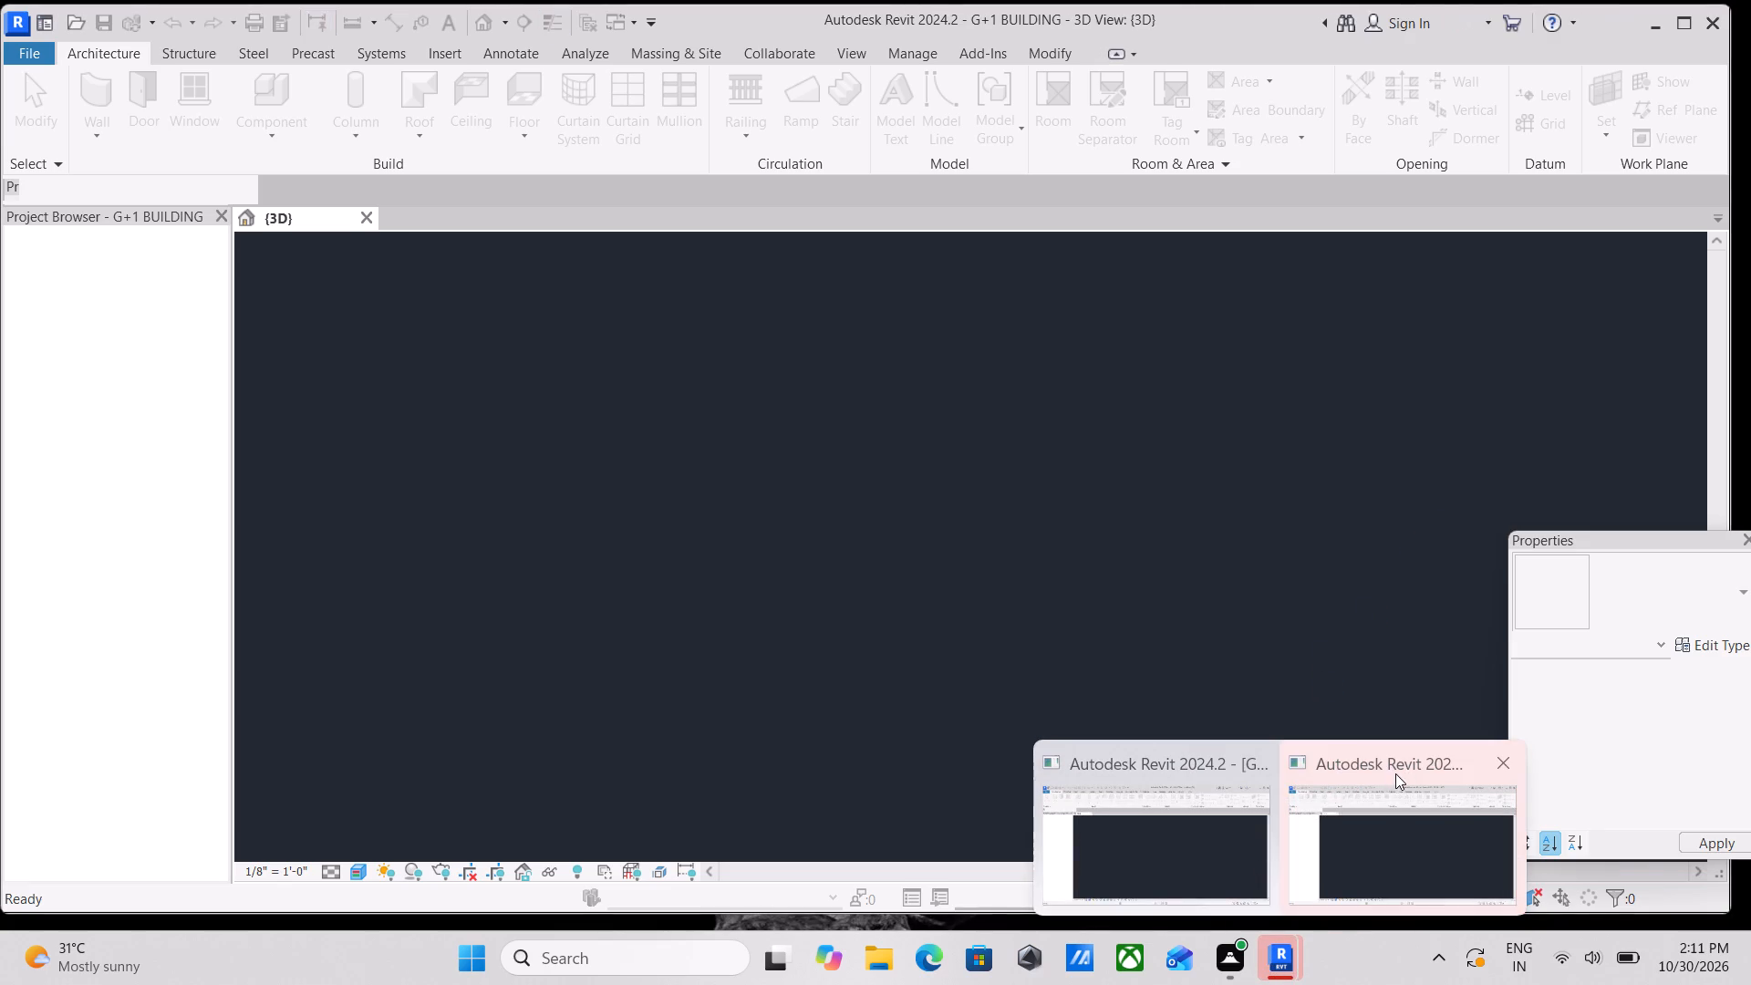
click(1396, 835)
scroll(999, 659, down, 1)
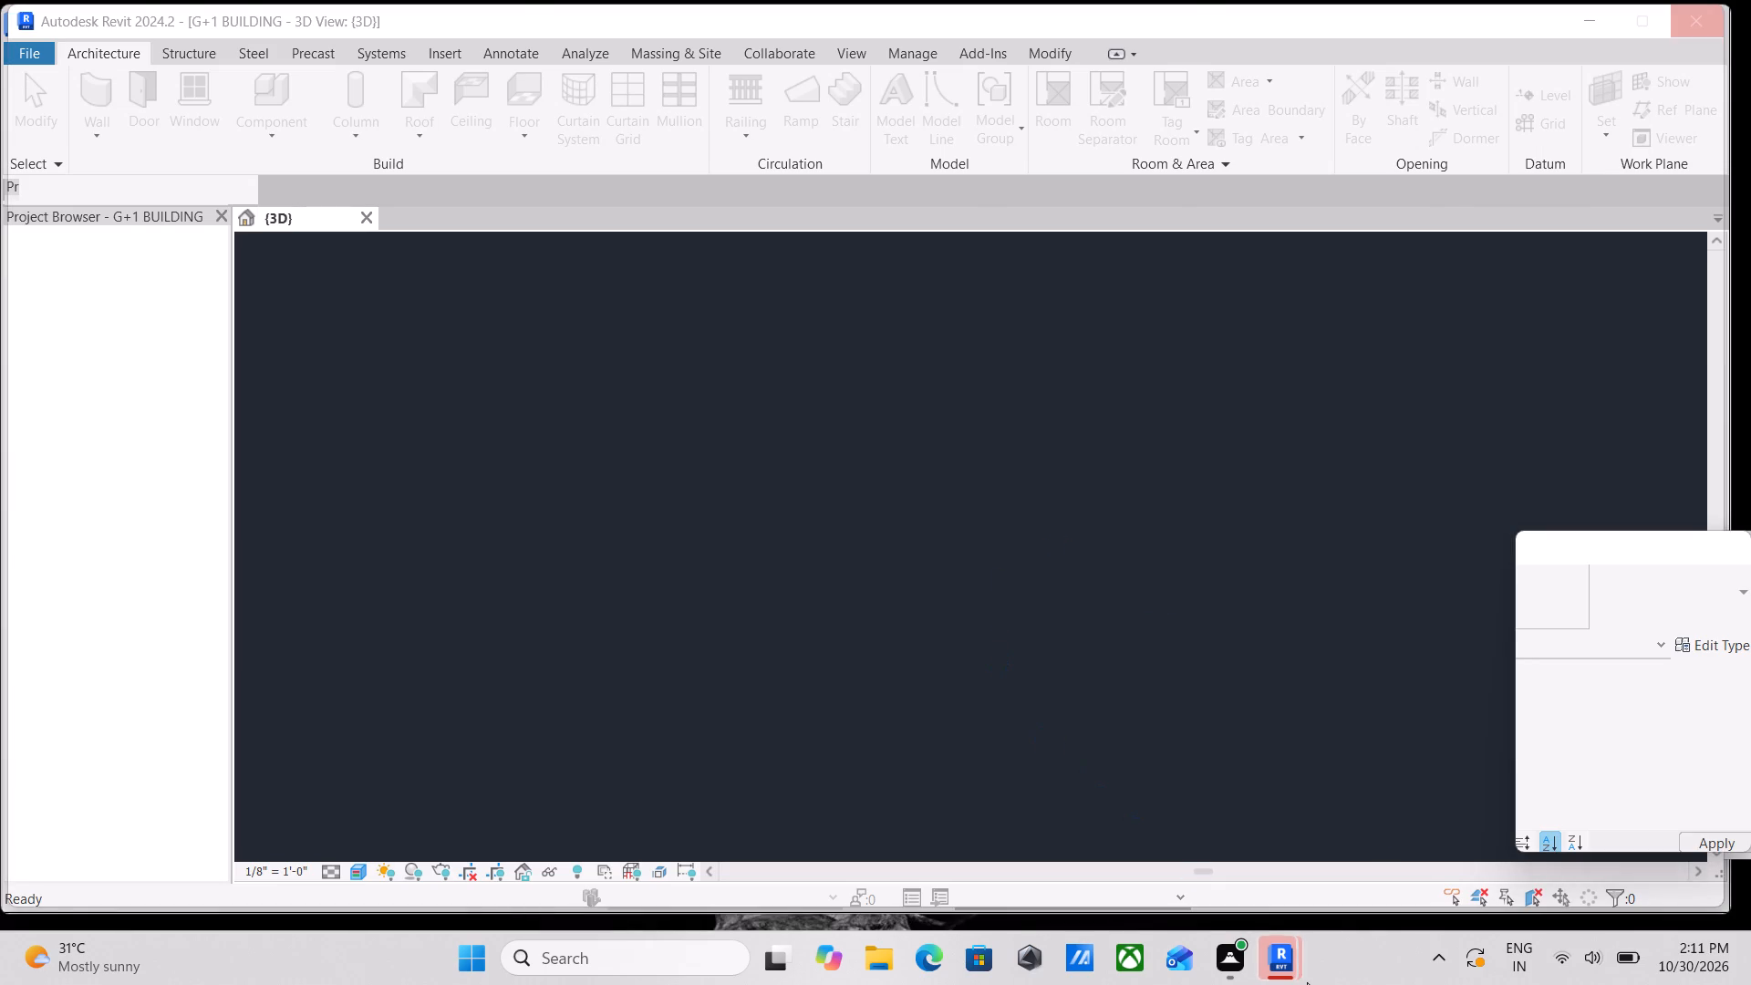
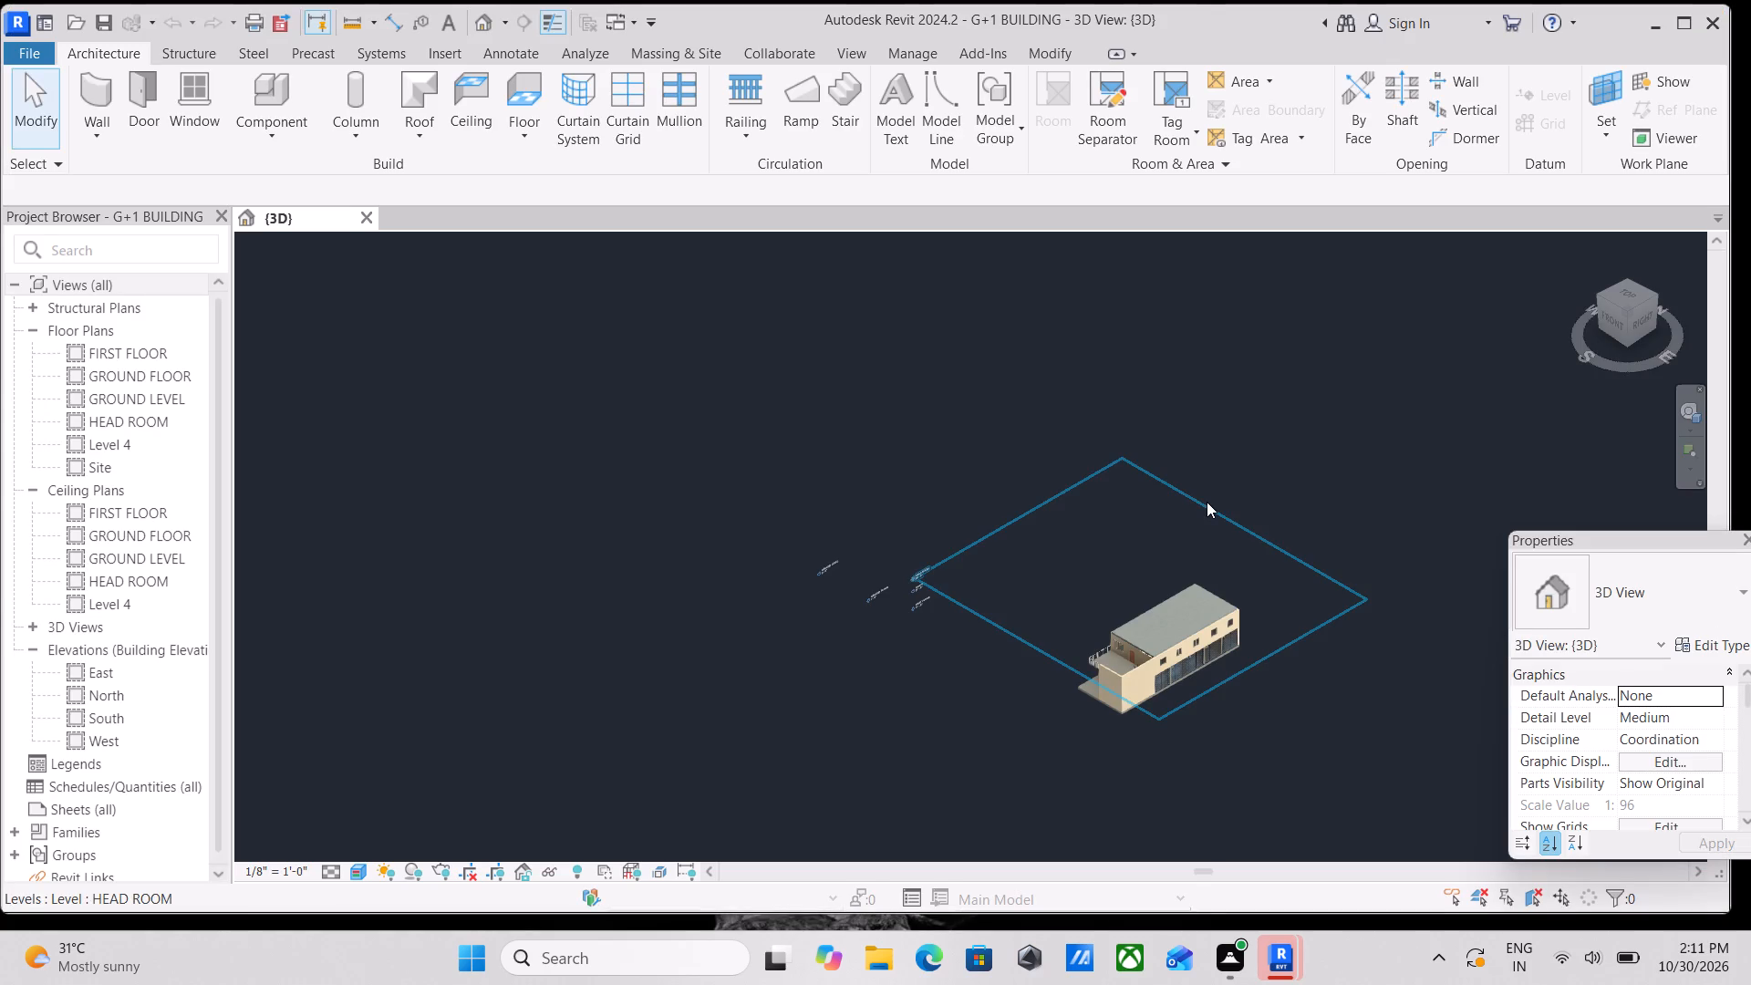
Examine the house's front balcony, staircase area and roof edge from several angles in the 3D view.
scroll(1201, 617, up, 1)
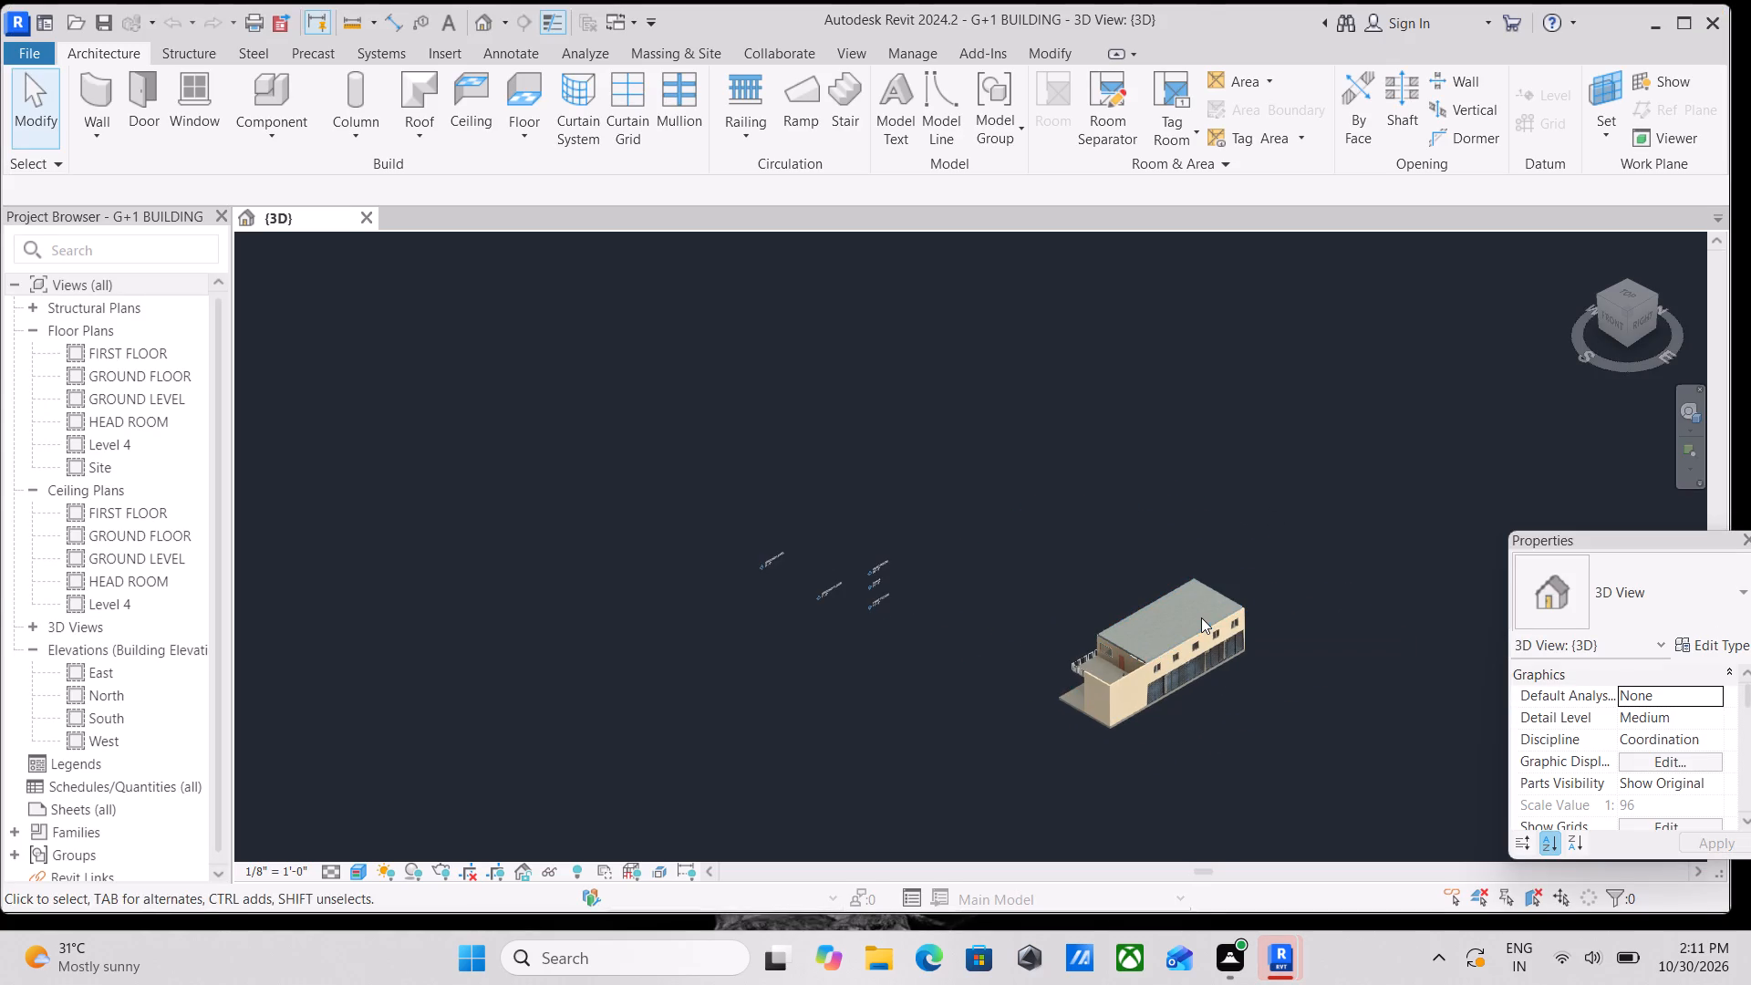
scroll(1190, 650, up, 9)
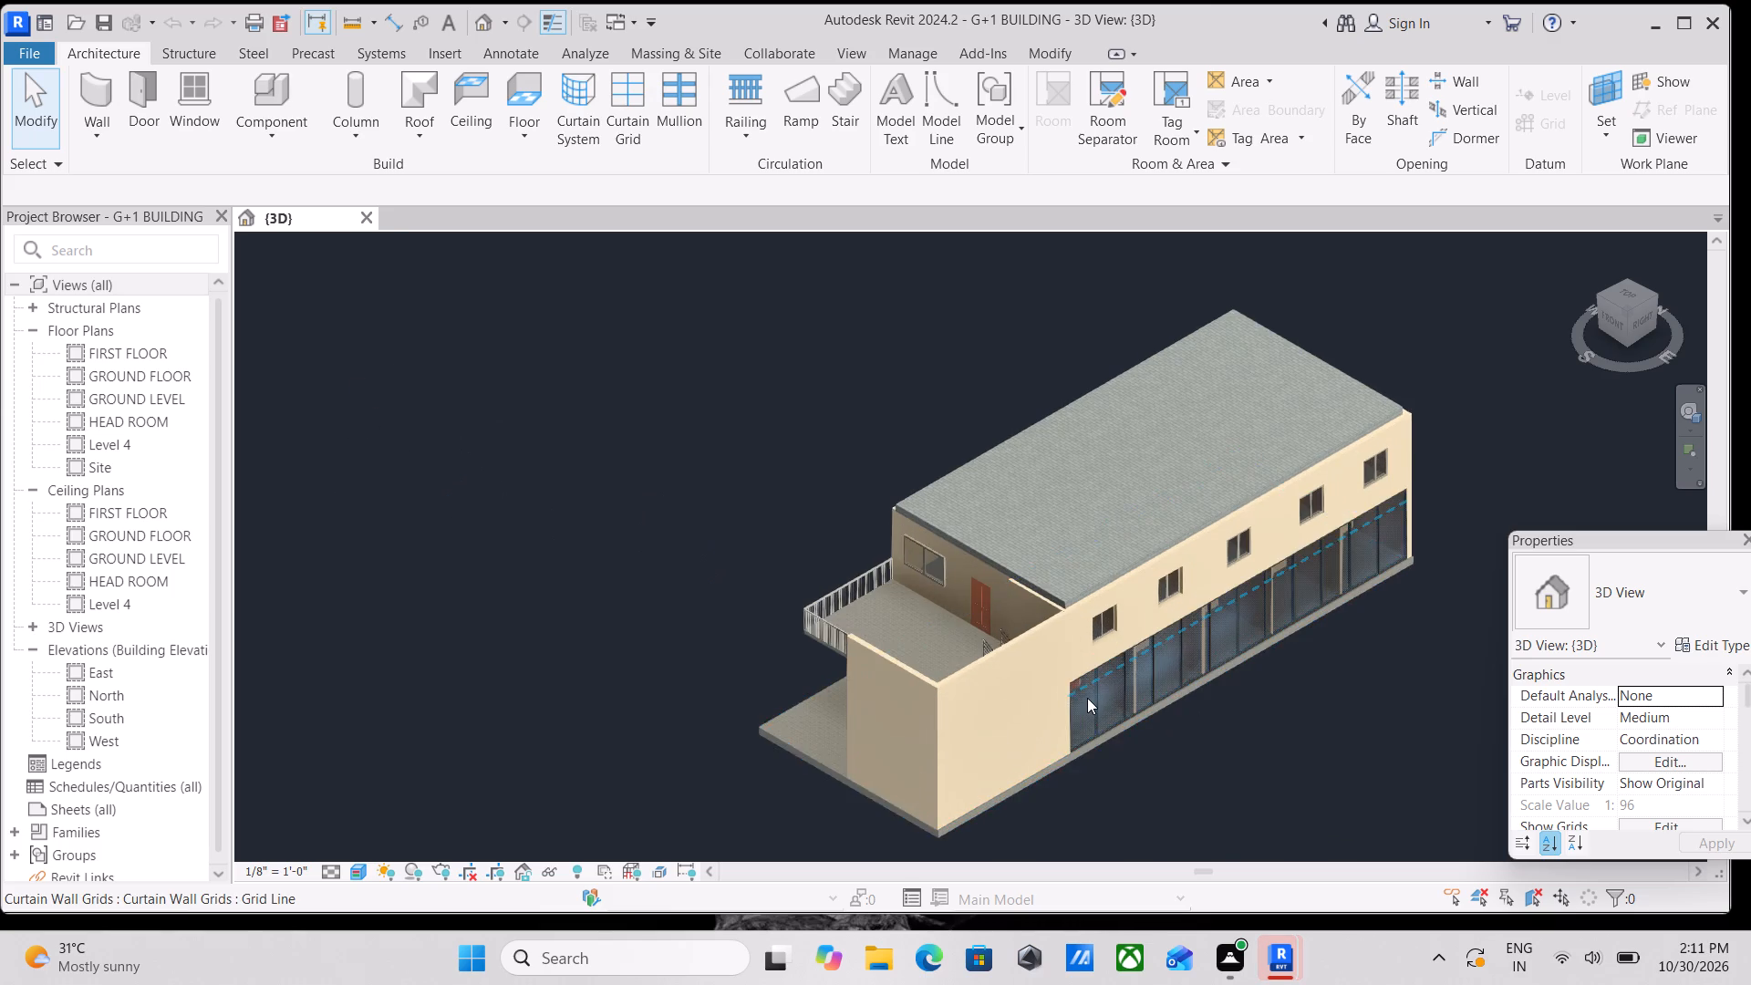
scroll(1087, 698, up, 3)
scroll(1087, 698, down, 3)
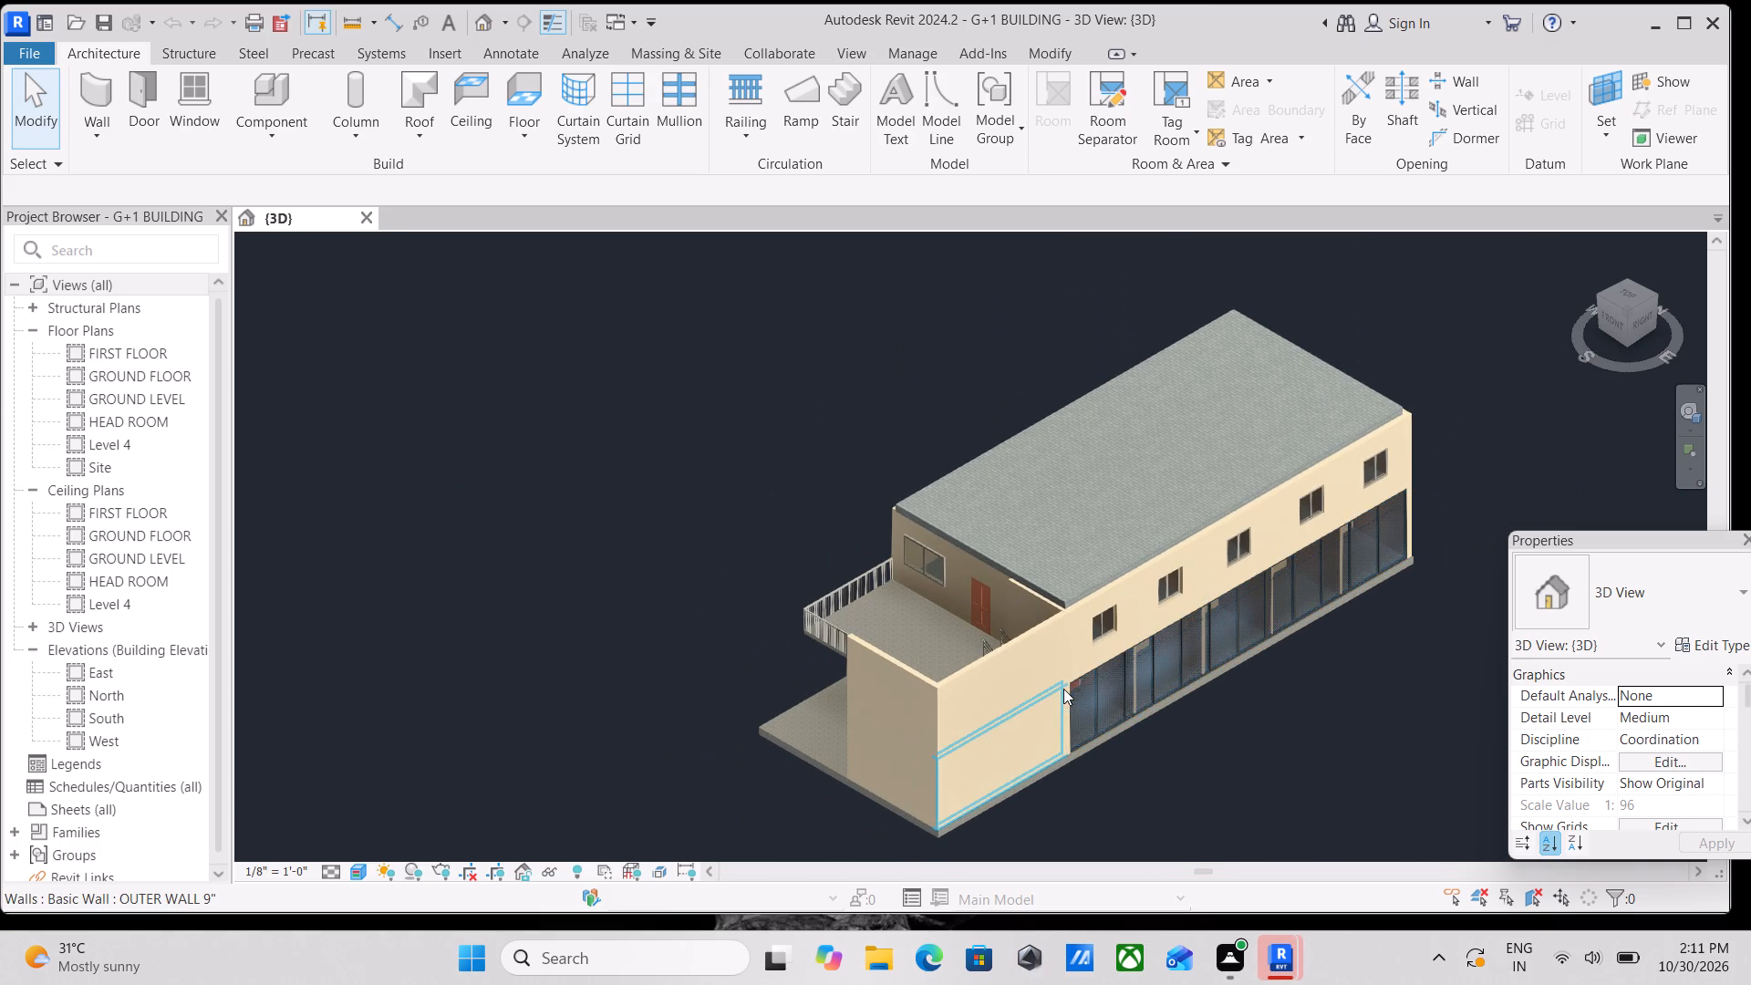
scroll(1063, 689, up, 2)
scroll(1063, 689, down, 2)
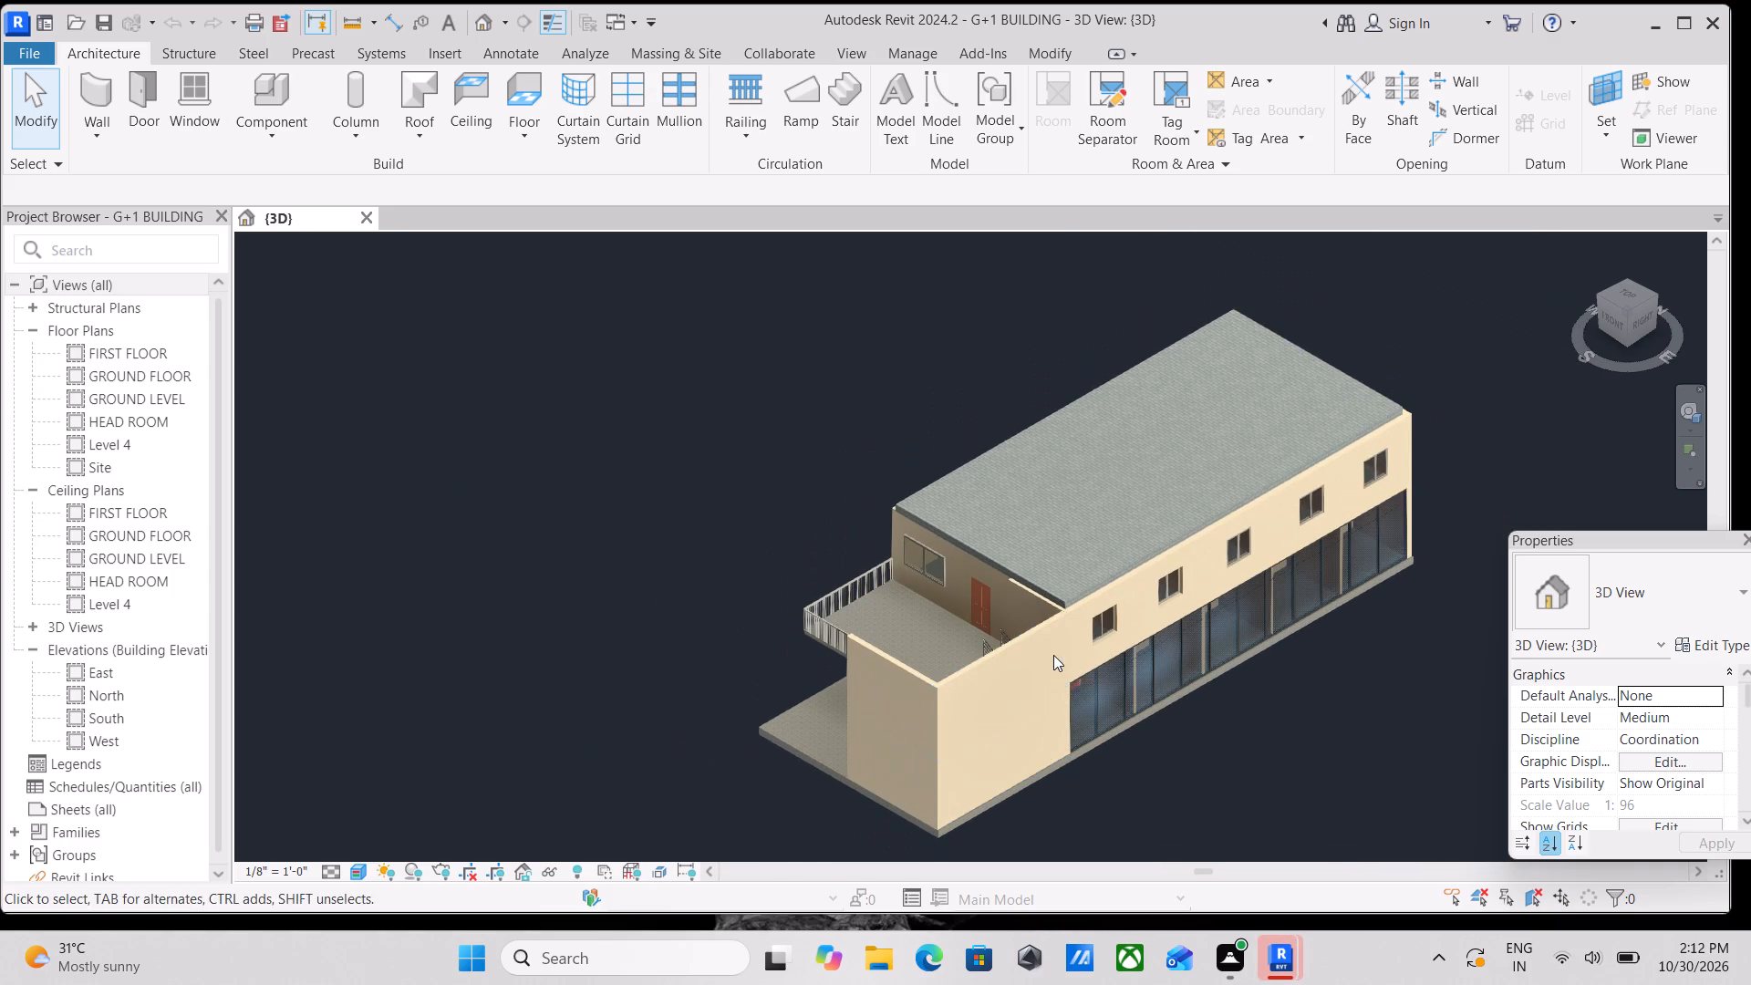
shift+middle_drag(1053, 655, 1228, 534)
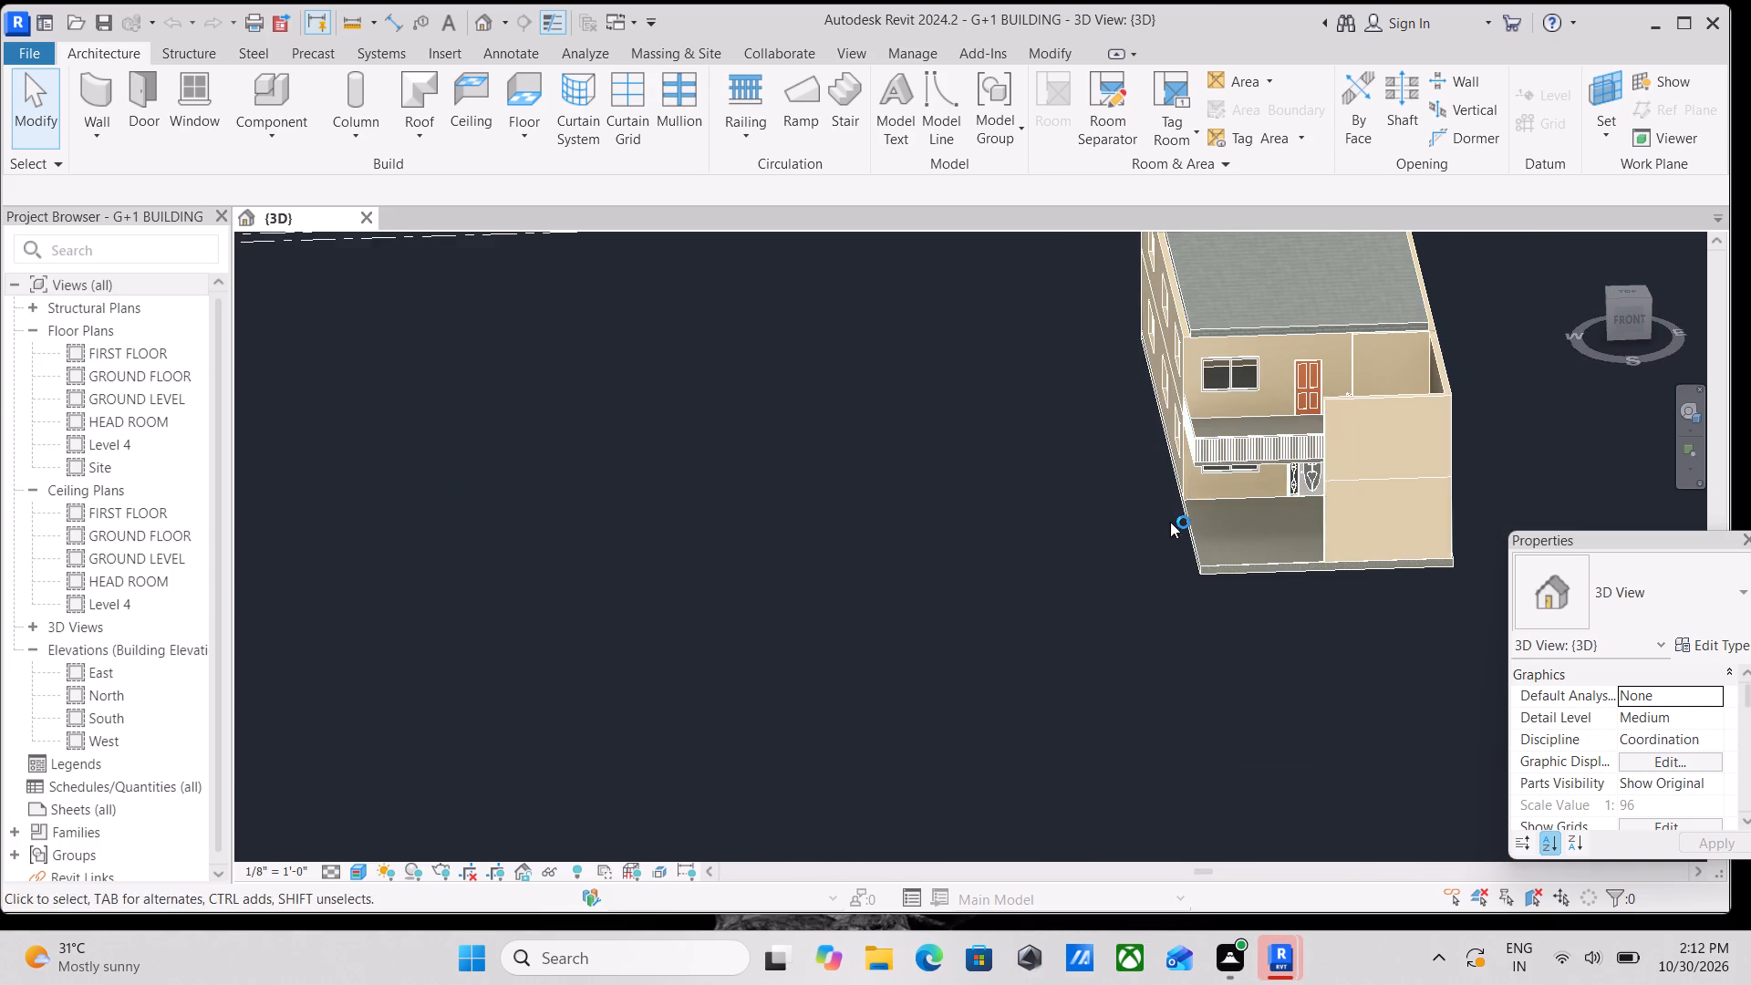
middle_drag(1170, 522, 1163, 675)
shift+middle_drag(1204, 583, 1299, 509)
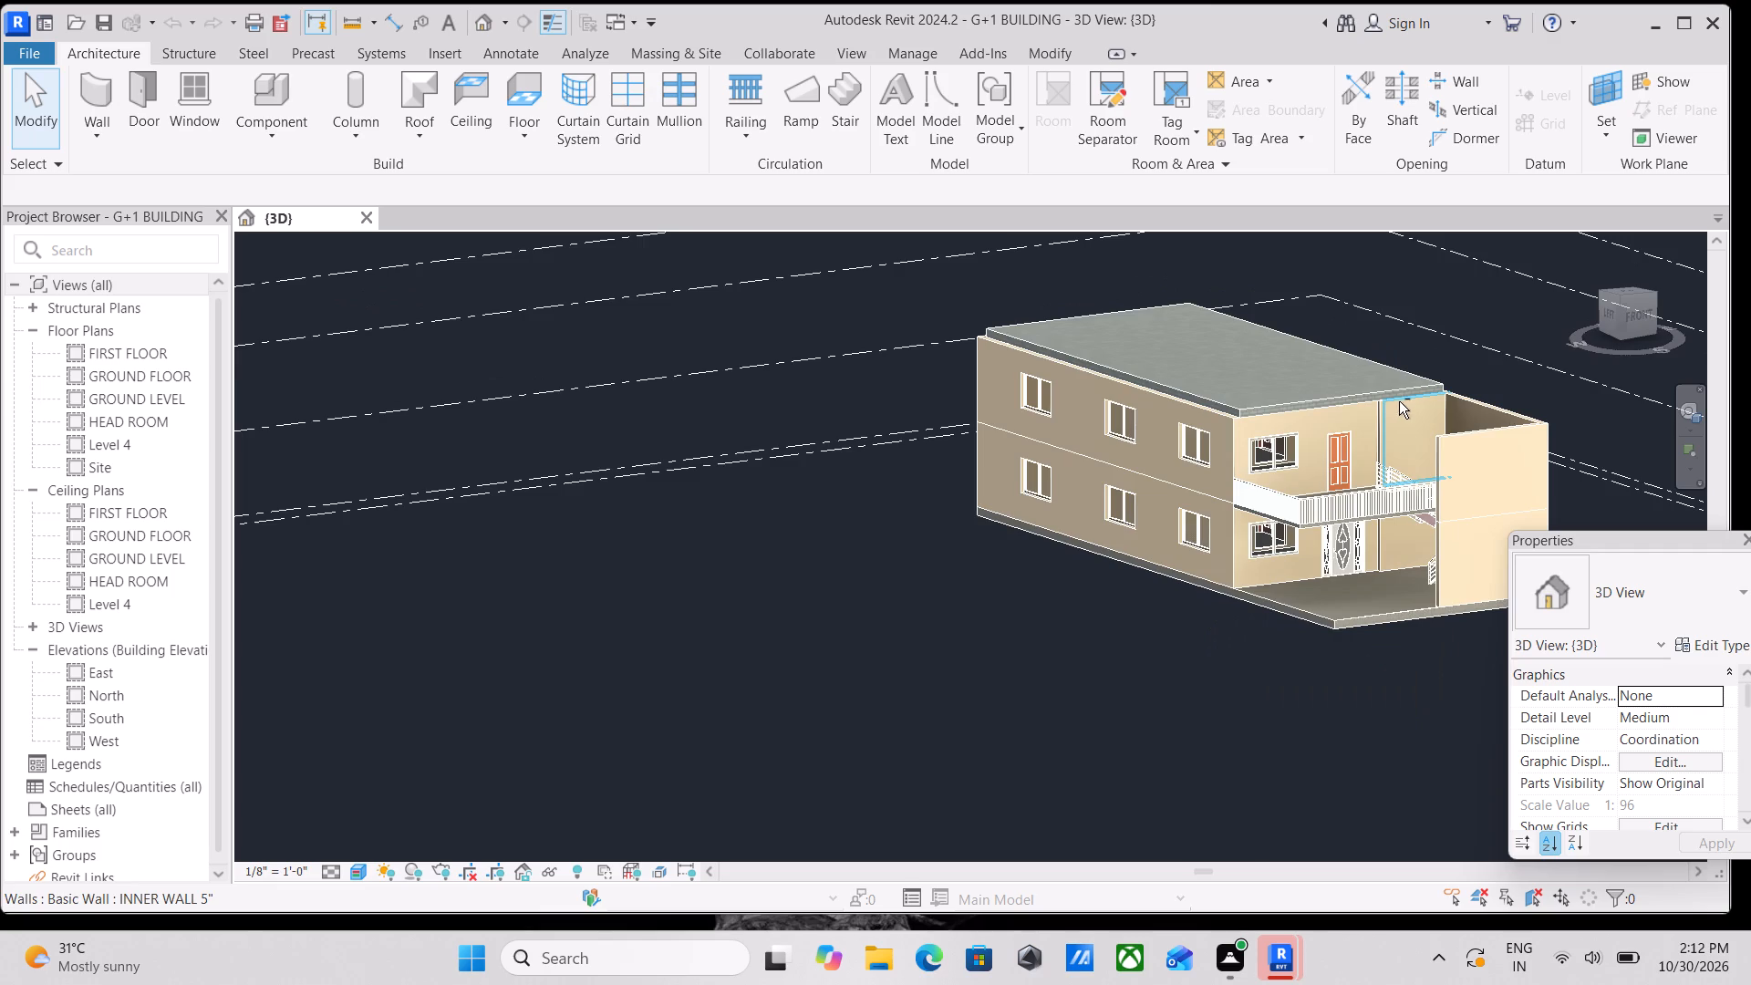
shift+middle_drag(1392, 401, 1268, 624)
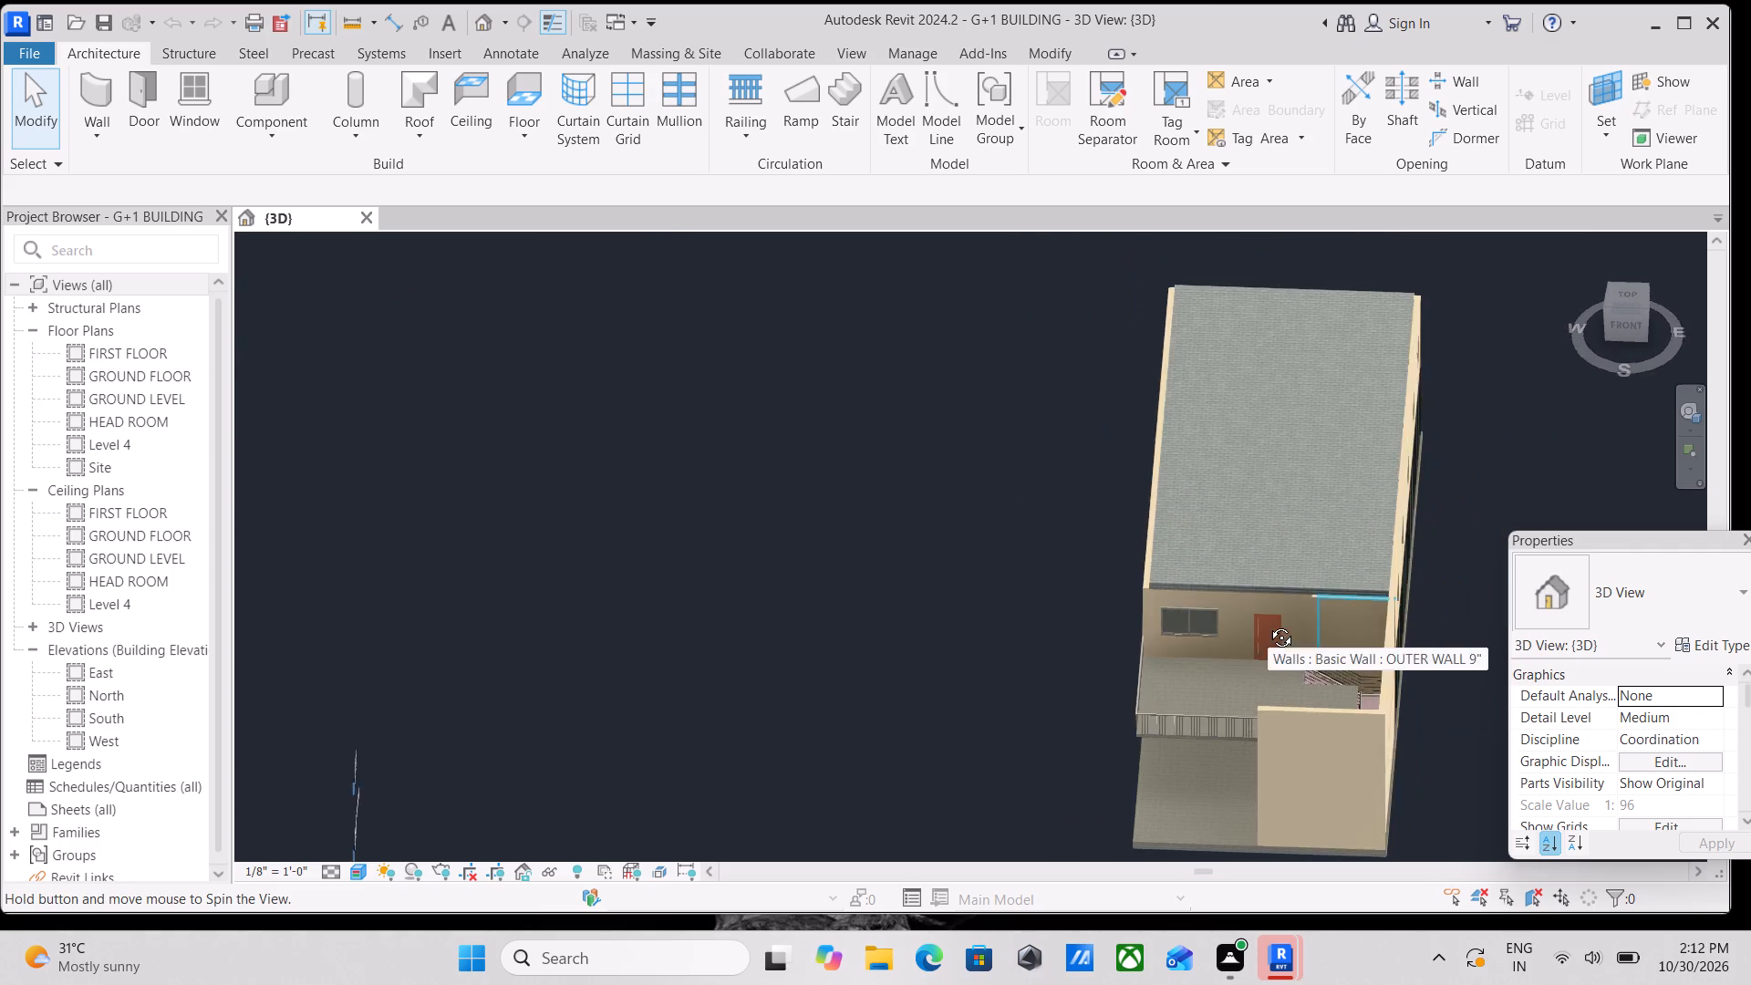
shift+middle_drag(1268, 624, 1425, 638)
shift+scroll(1290, 483, up, 1)
shift+middle_drag(1290, 483, 1285, 495)
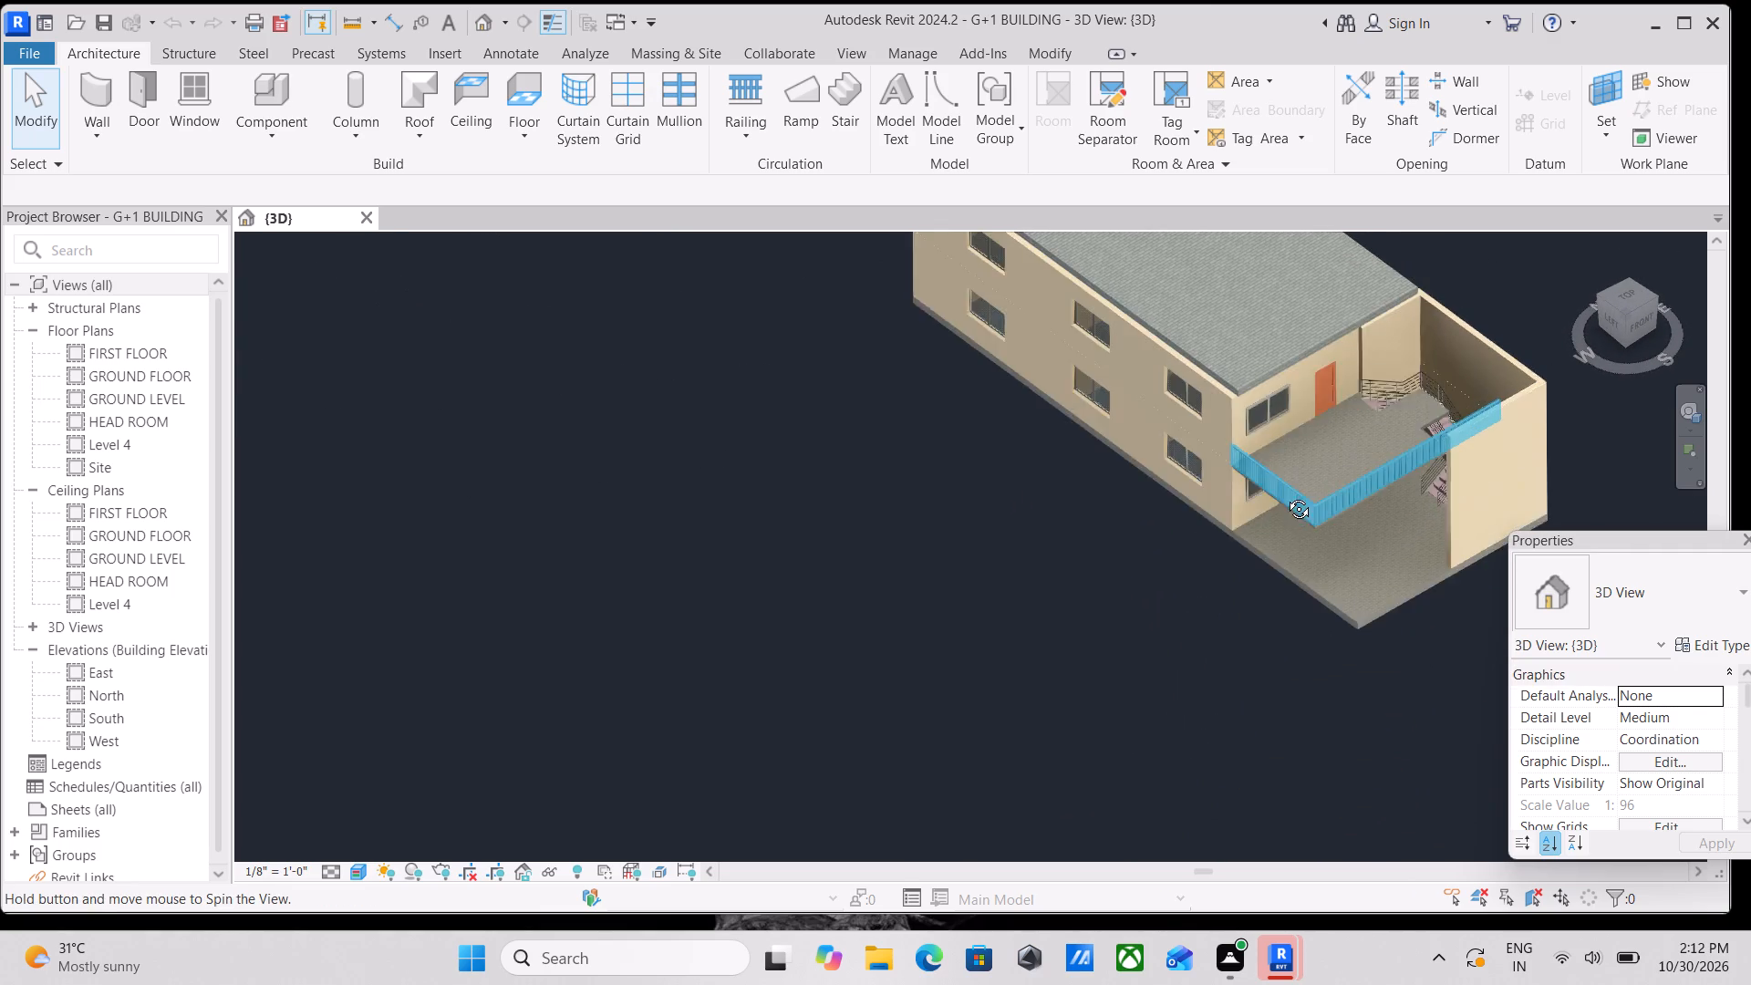
shift+middle_drag(1285, 495, 1260, 511)
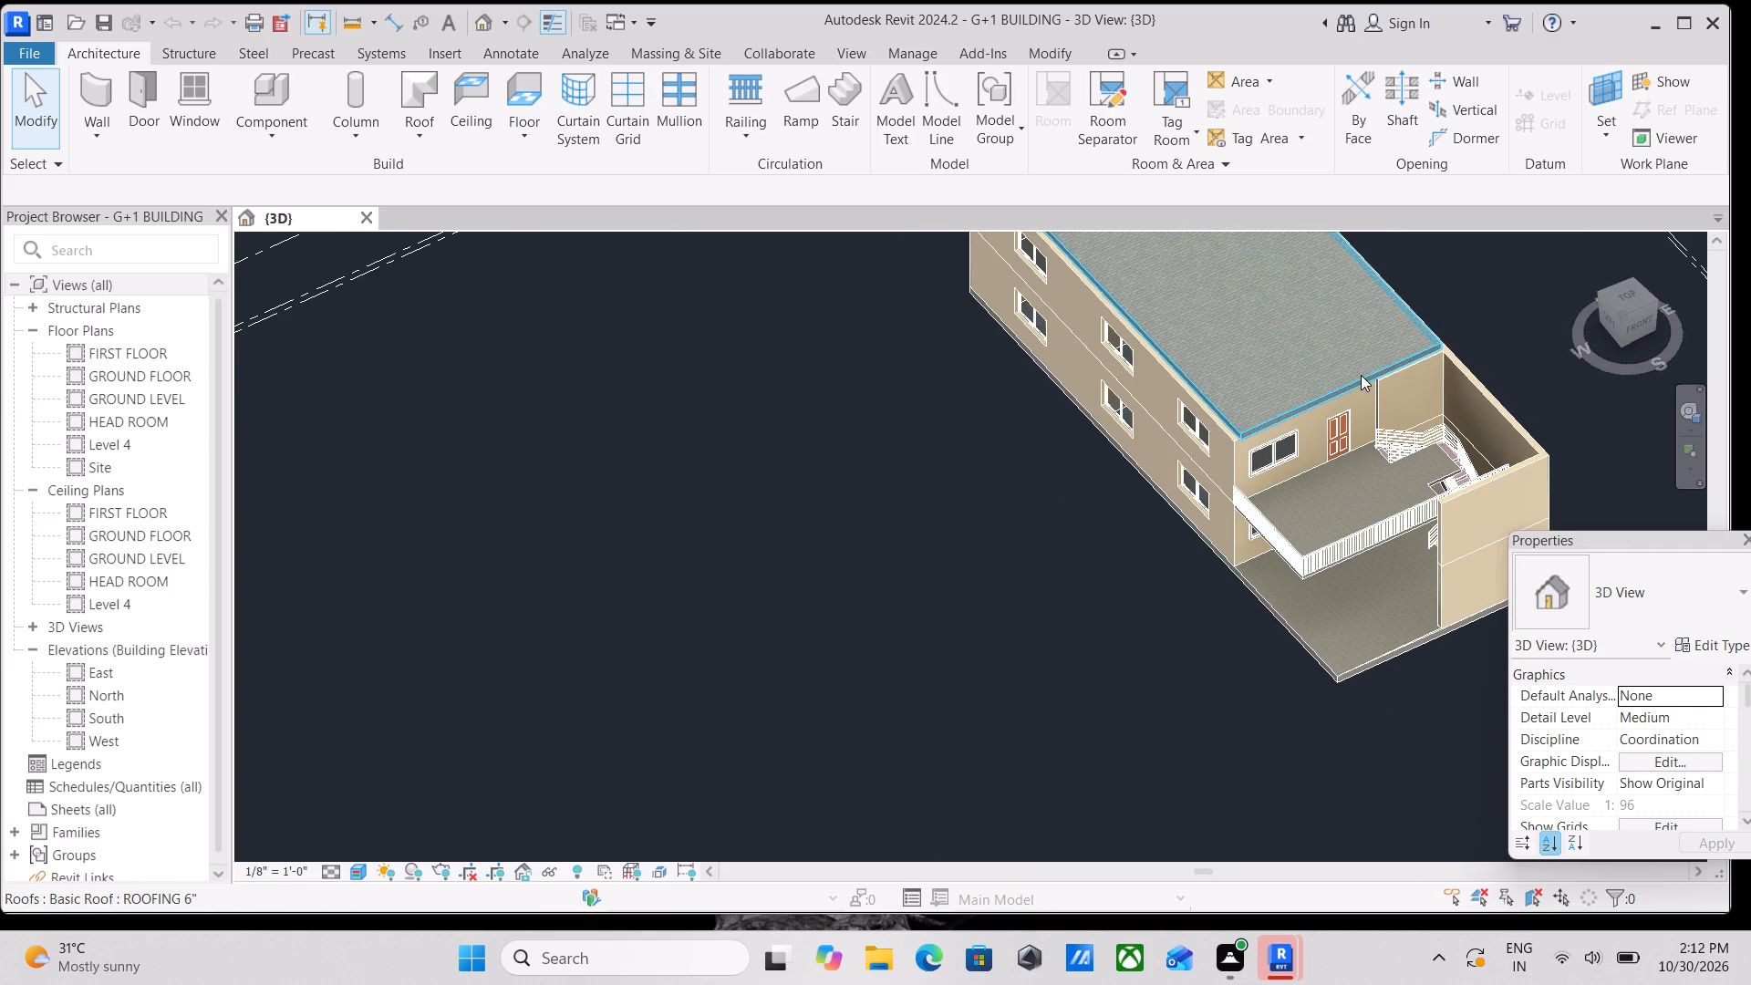
Edit the ROOFING 6" roof's footprint and move its front edge out over the balcony, about 19'-11" beyond the front wall.
click(1361, 375)
scroll(1389, 399, up, 2)
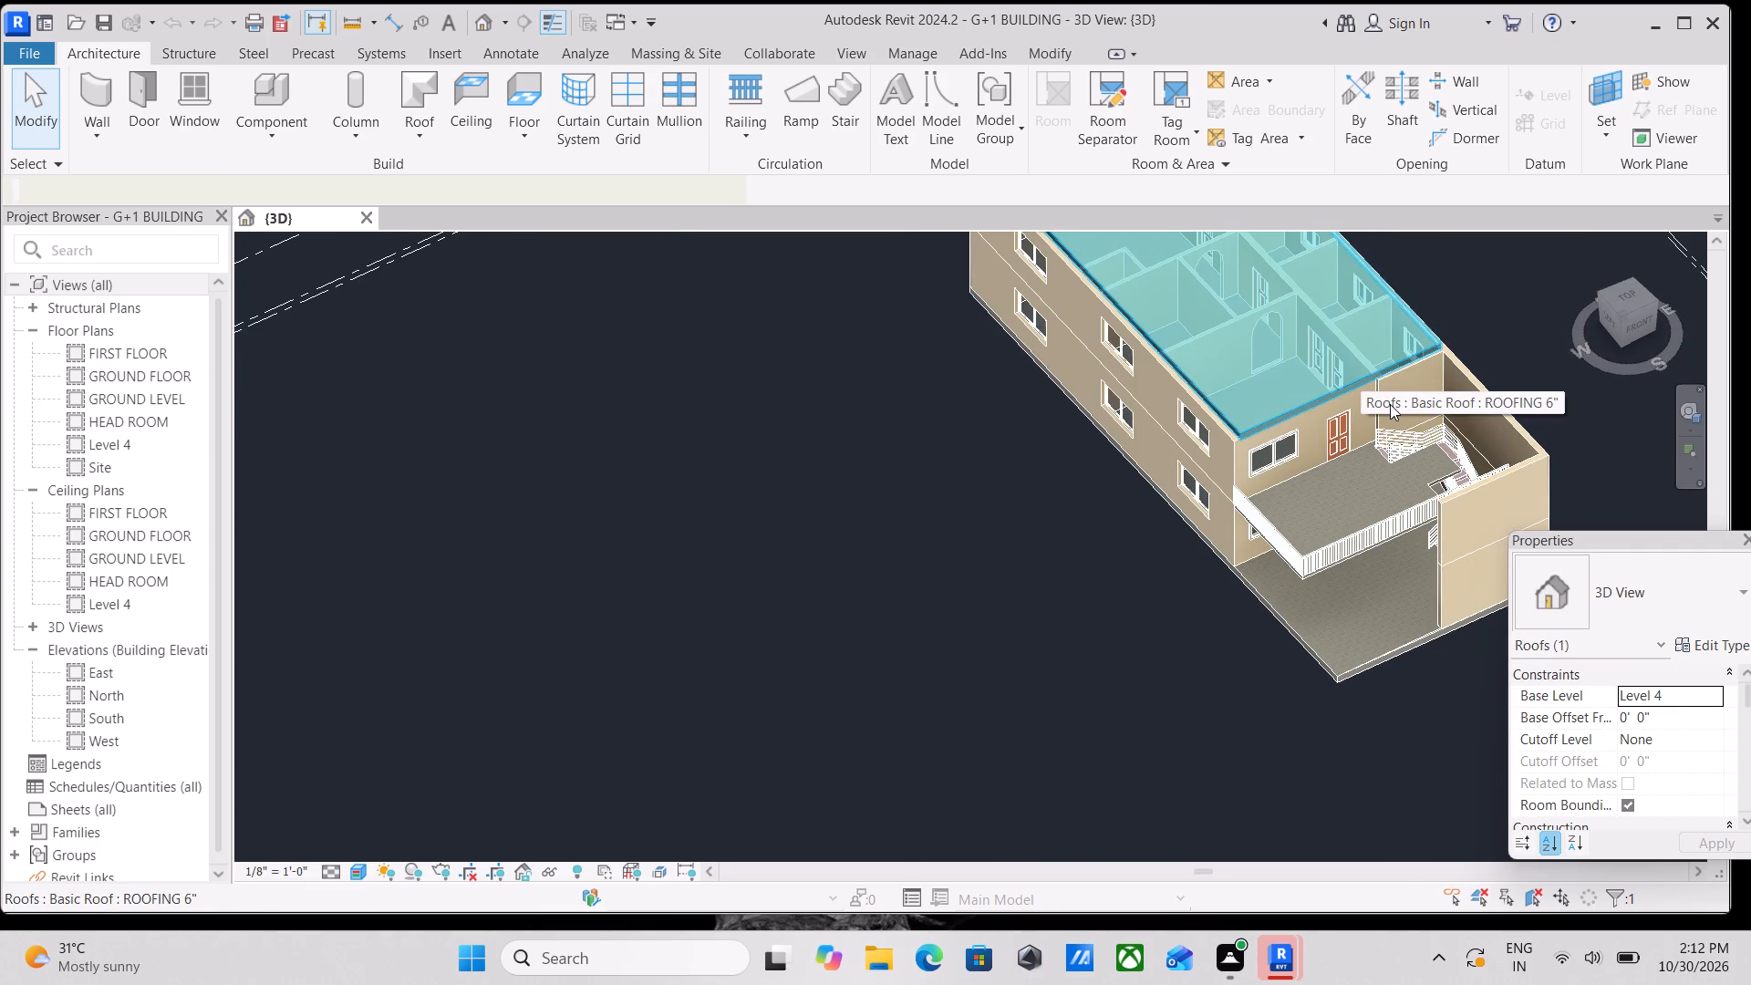
scroll(1390, 404, up, 4)
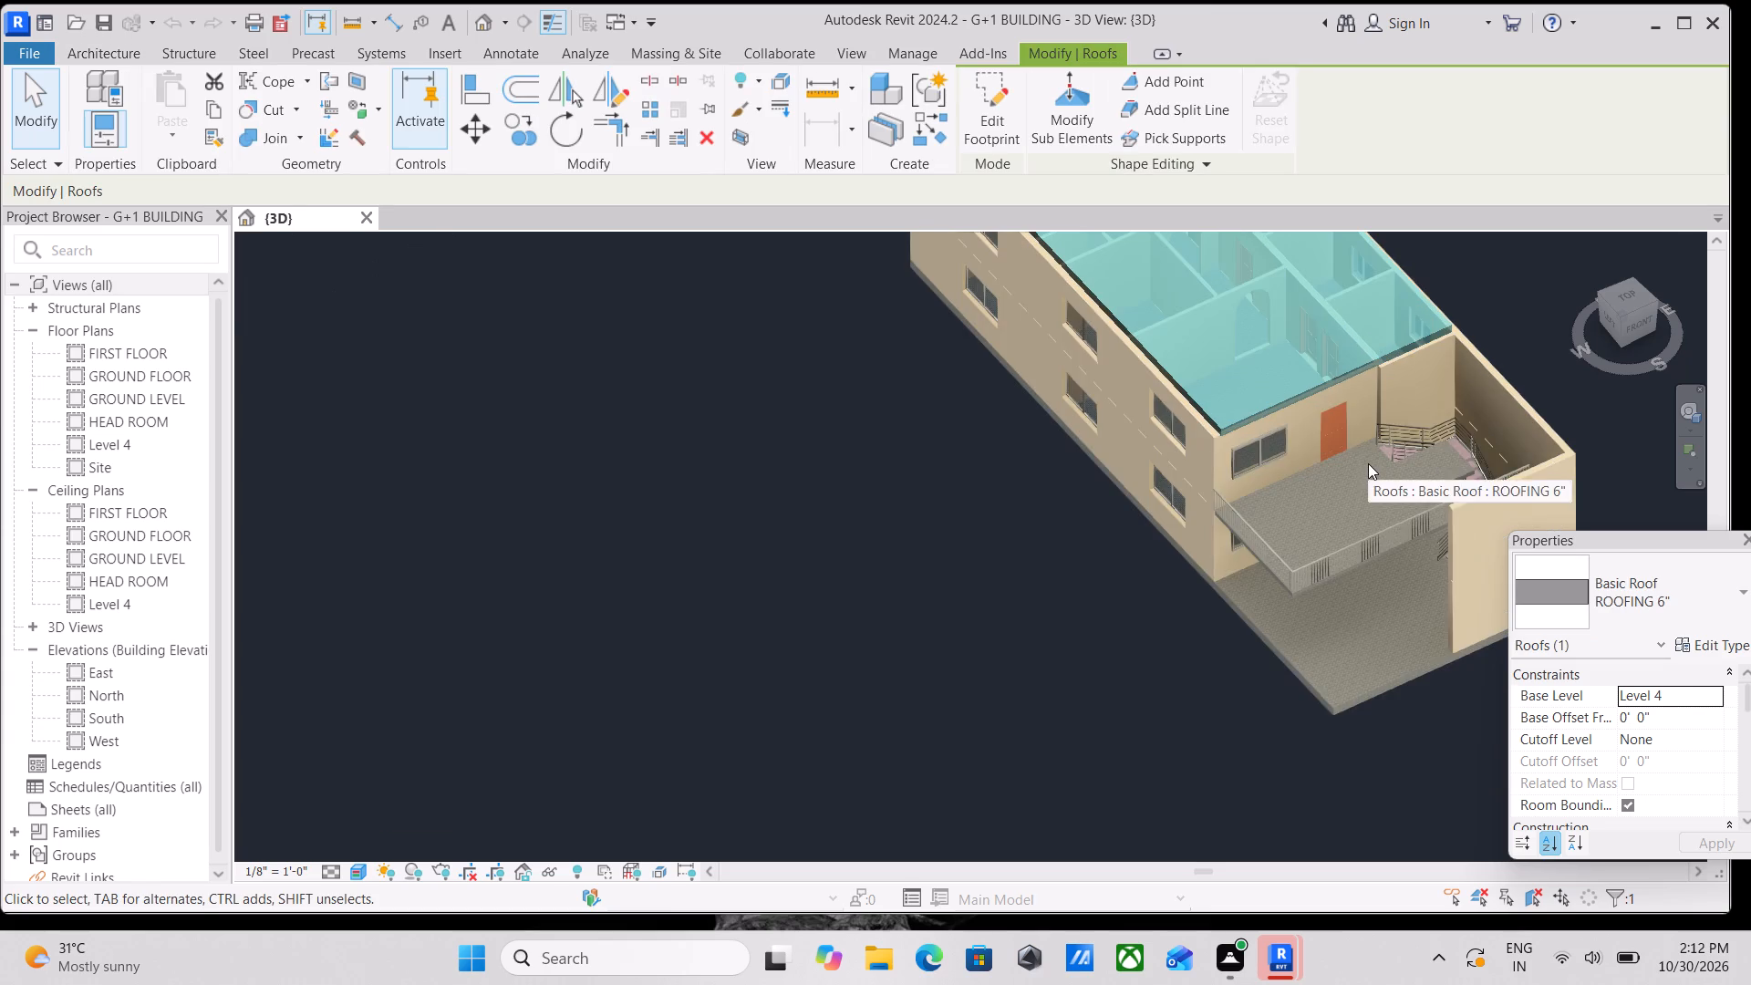
scroll(1368, 463, up, 3)
scroll(1329, 436, down, 1)
middle_drag(1305, 433, 1115, 538)
scroll(1115, 538, up, 1)
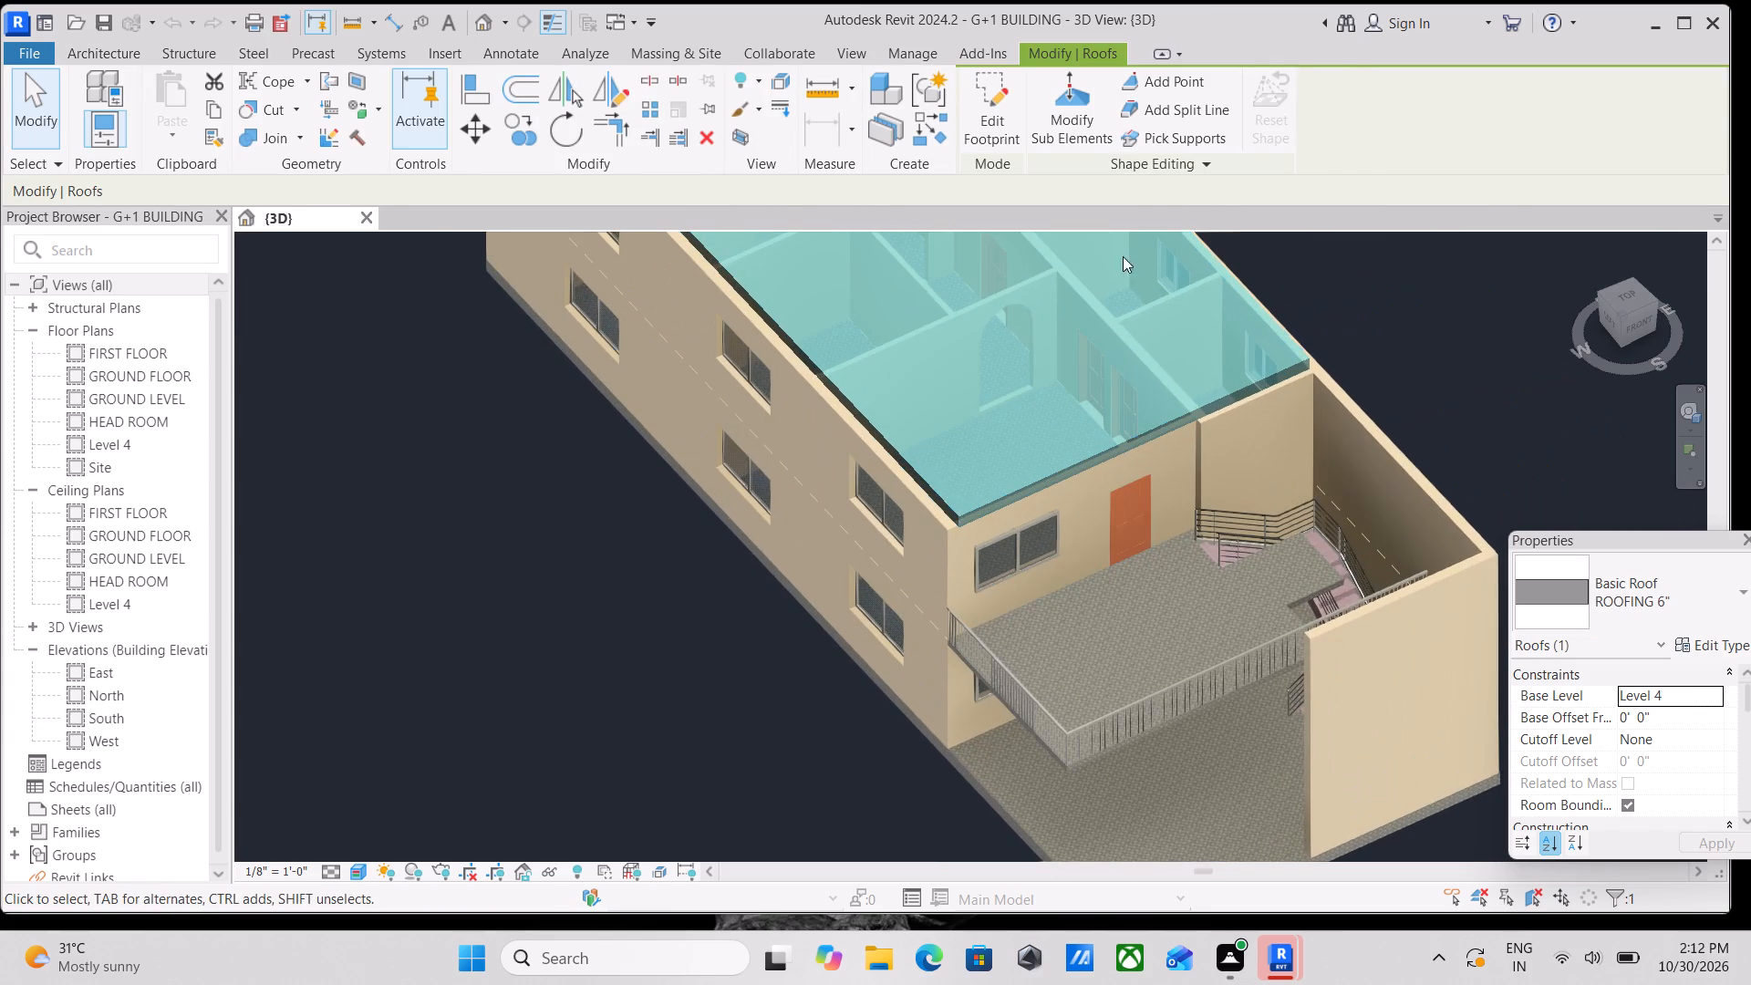
click(985, 86)
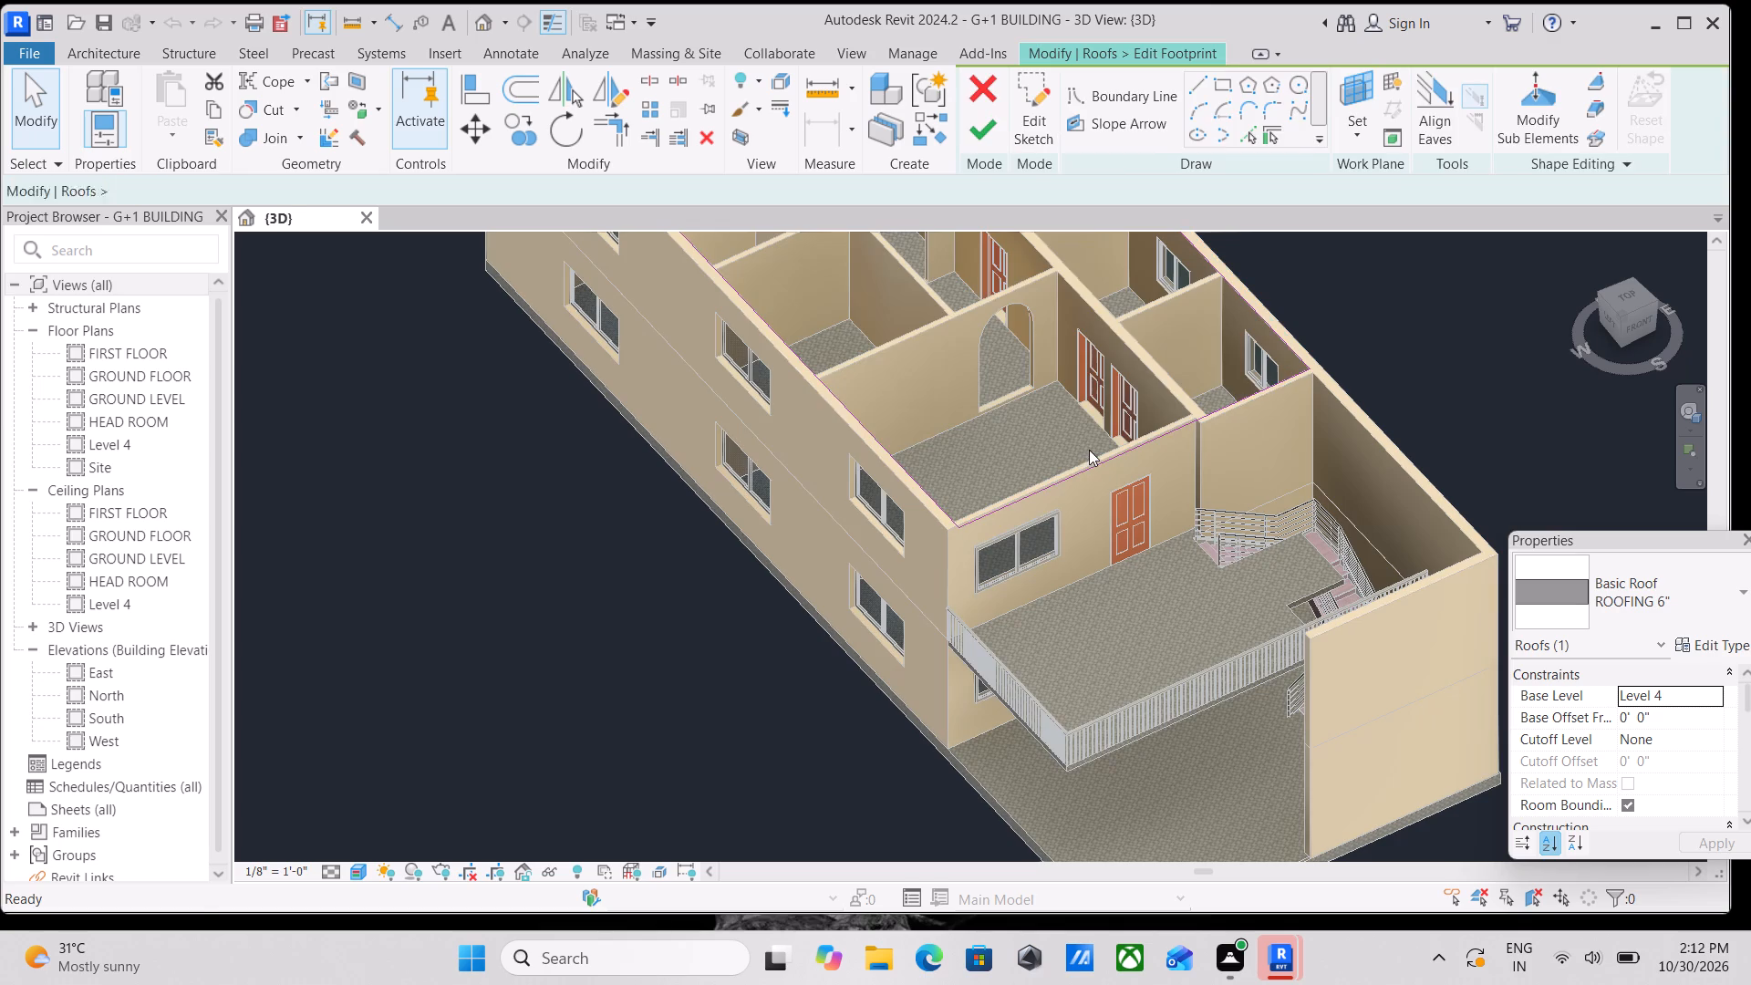
click(1103, 461)
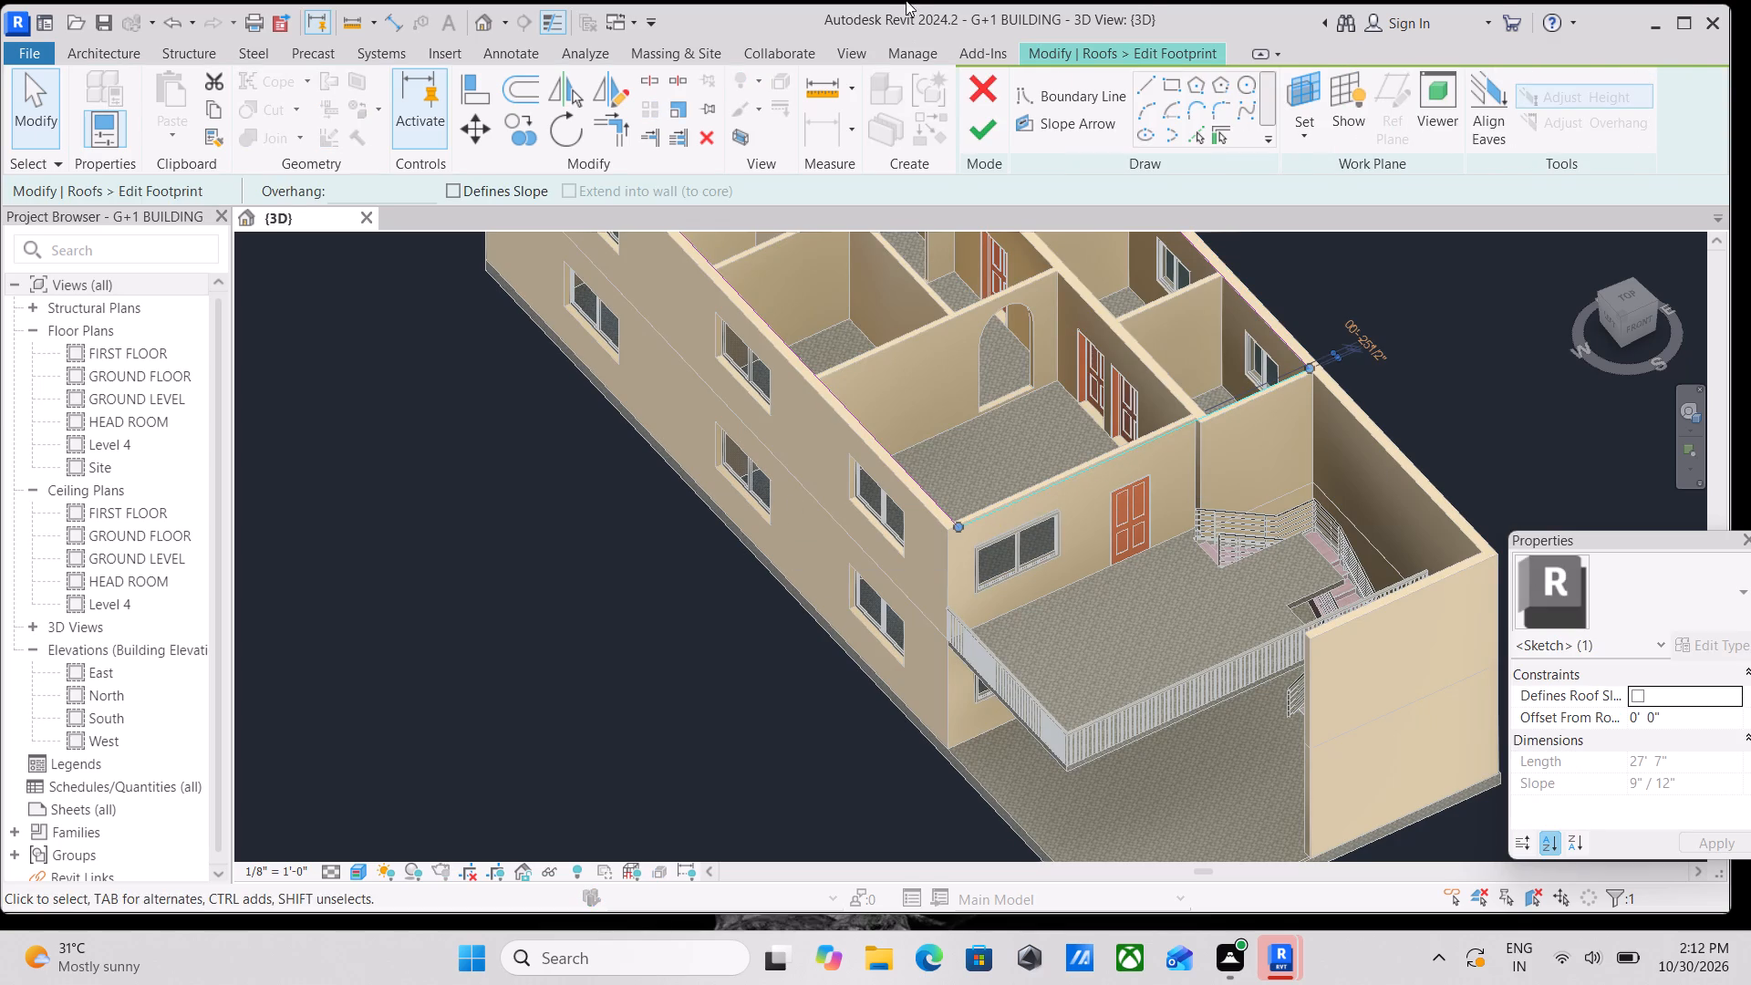
click(470, 132)
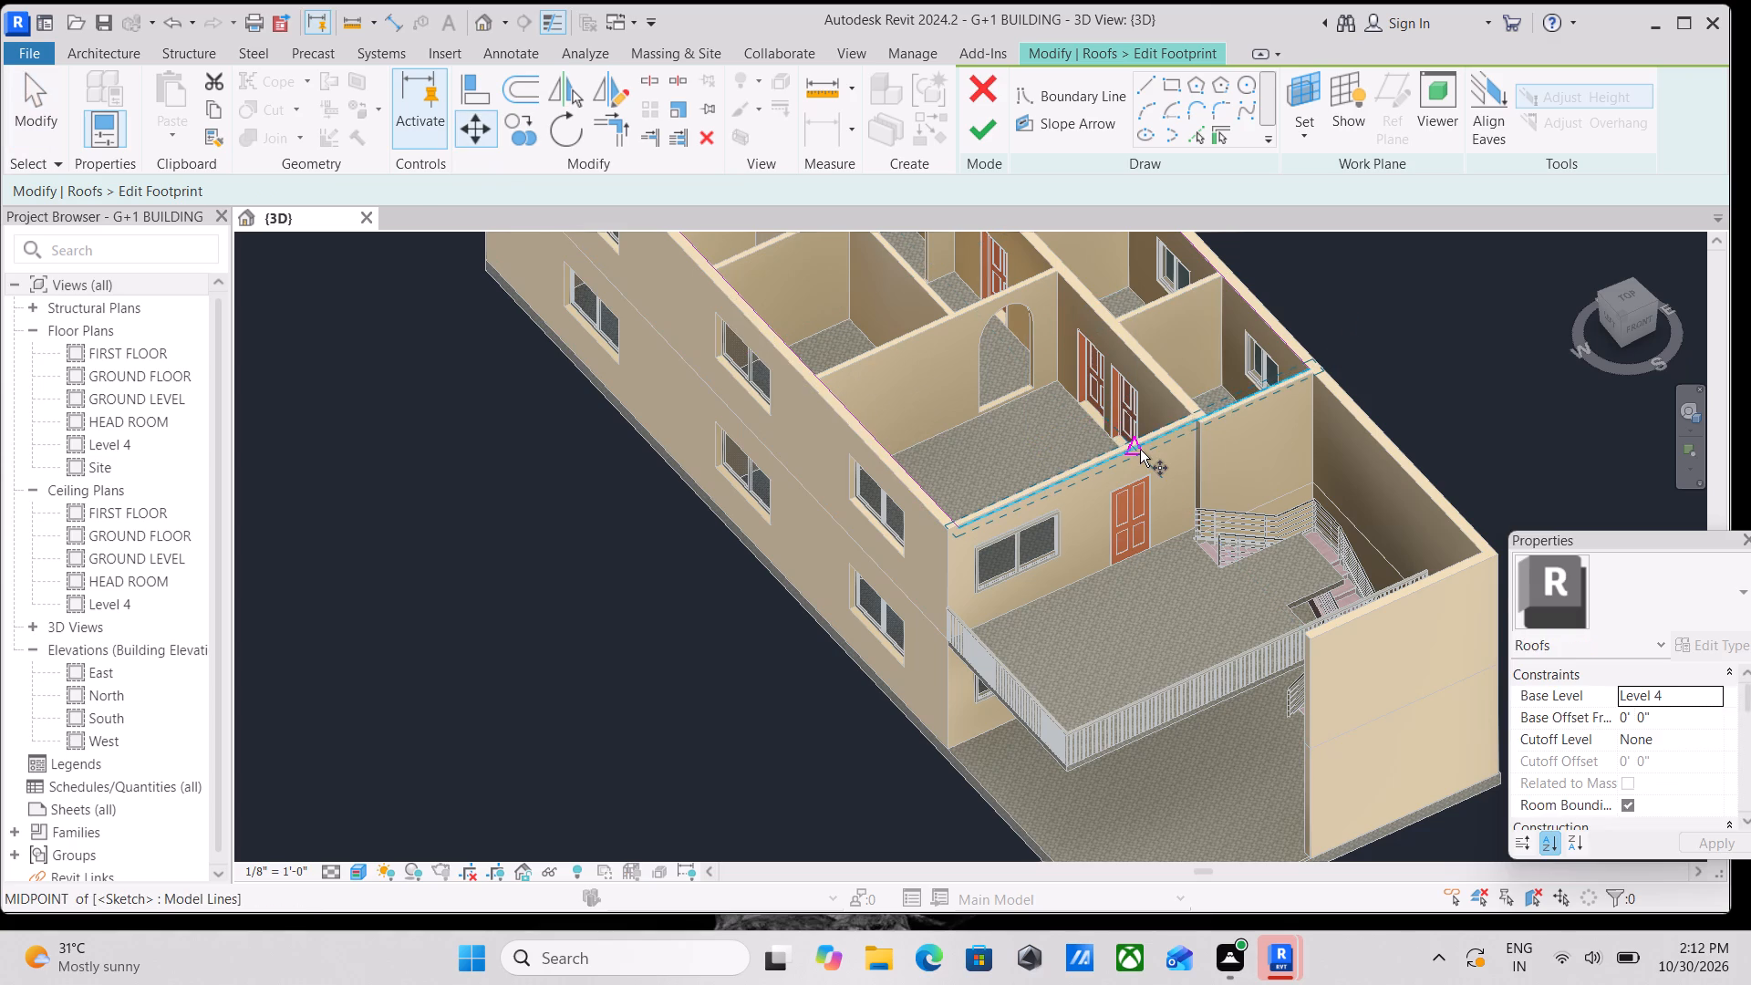
click(1140, 450)
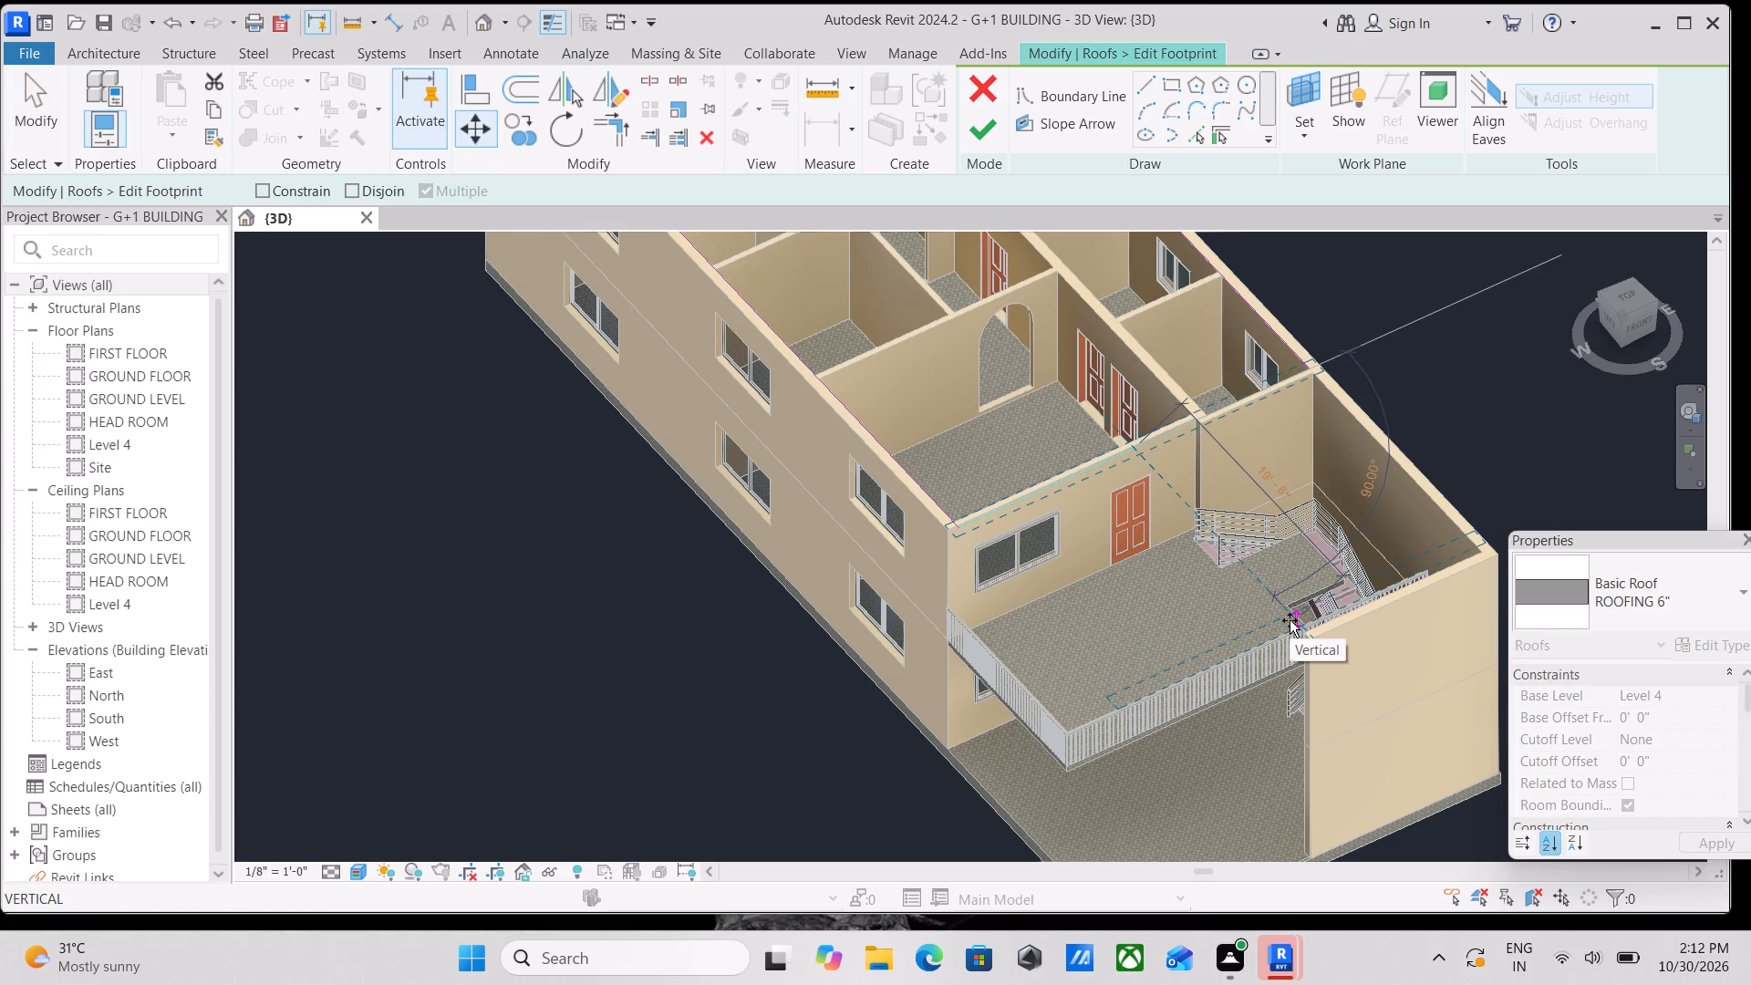
click(1290, 620)
From the top view, move the roof footprint's front edge outward to the inner face of the outer wall in front of the staircase.
scroll(1248, 494, down, 2)
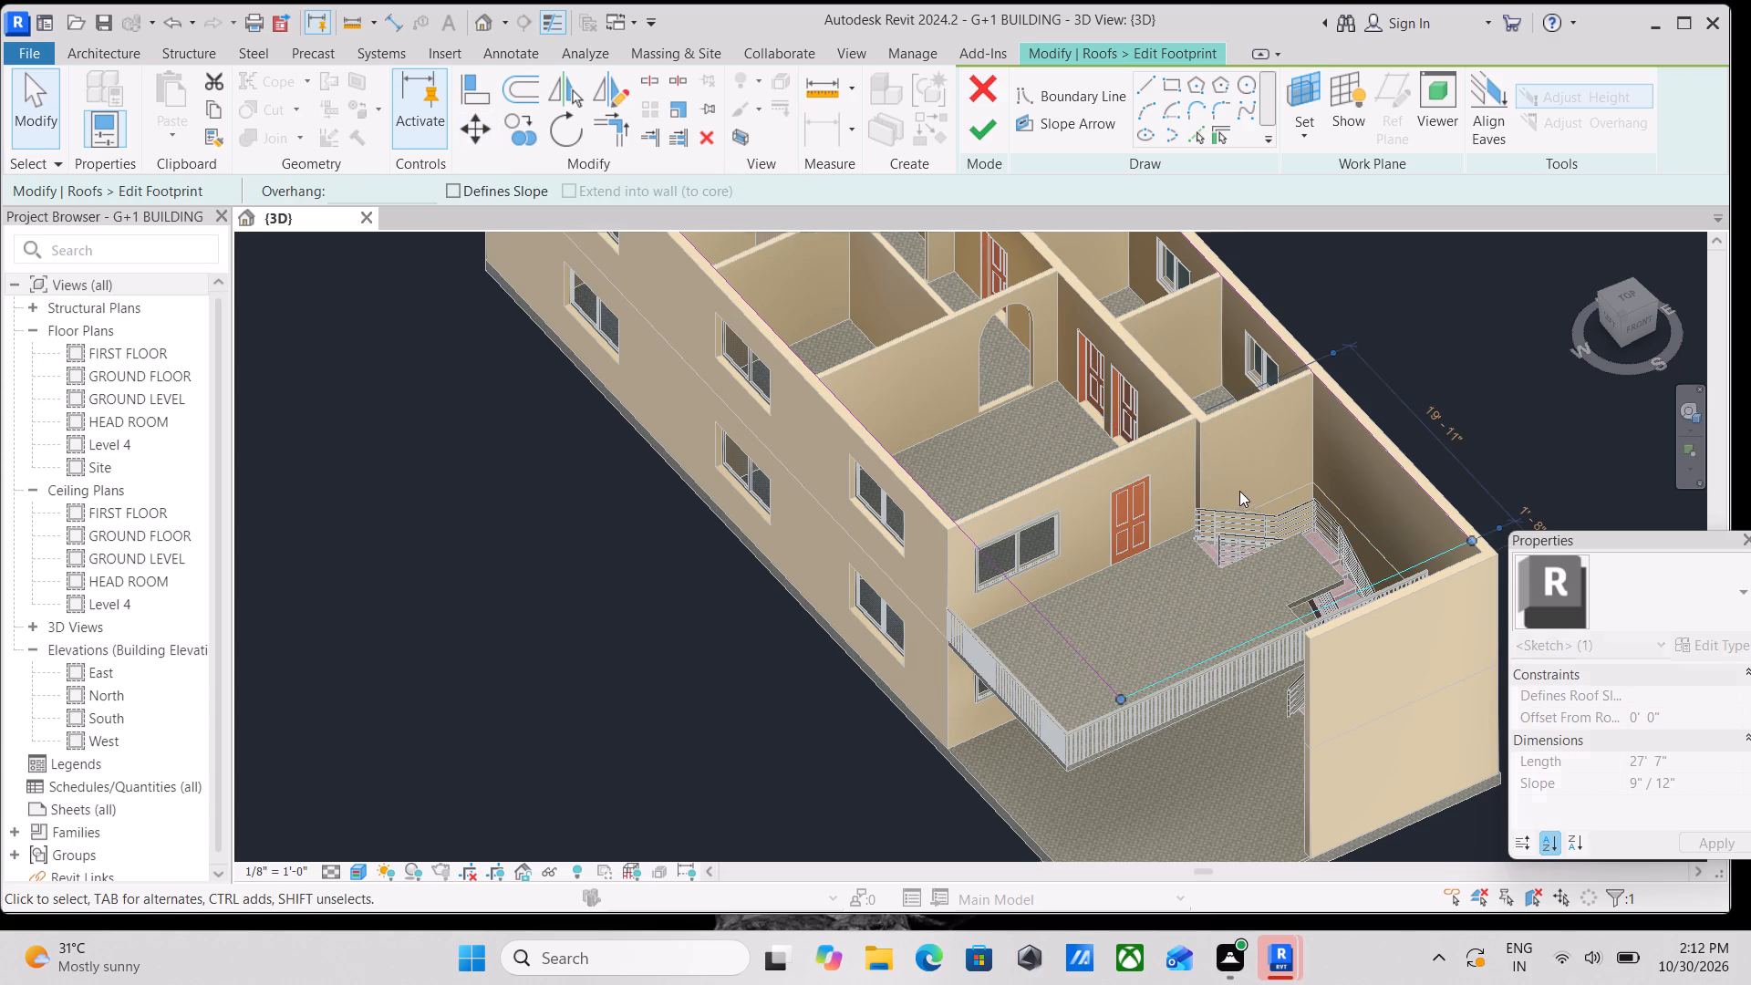
middle_drag(1228, 487, 1075, 393)
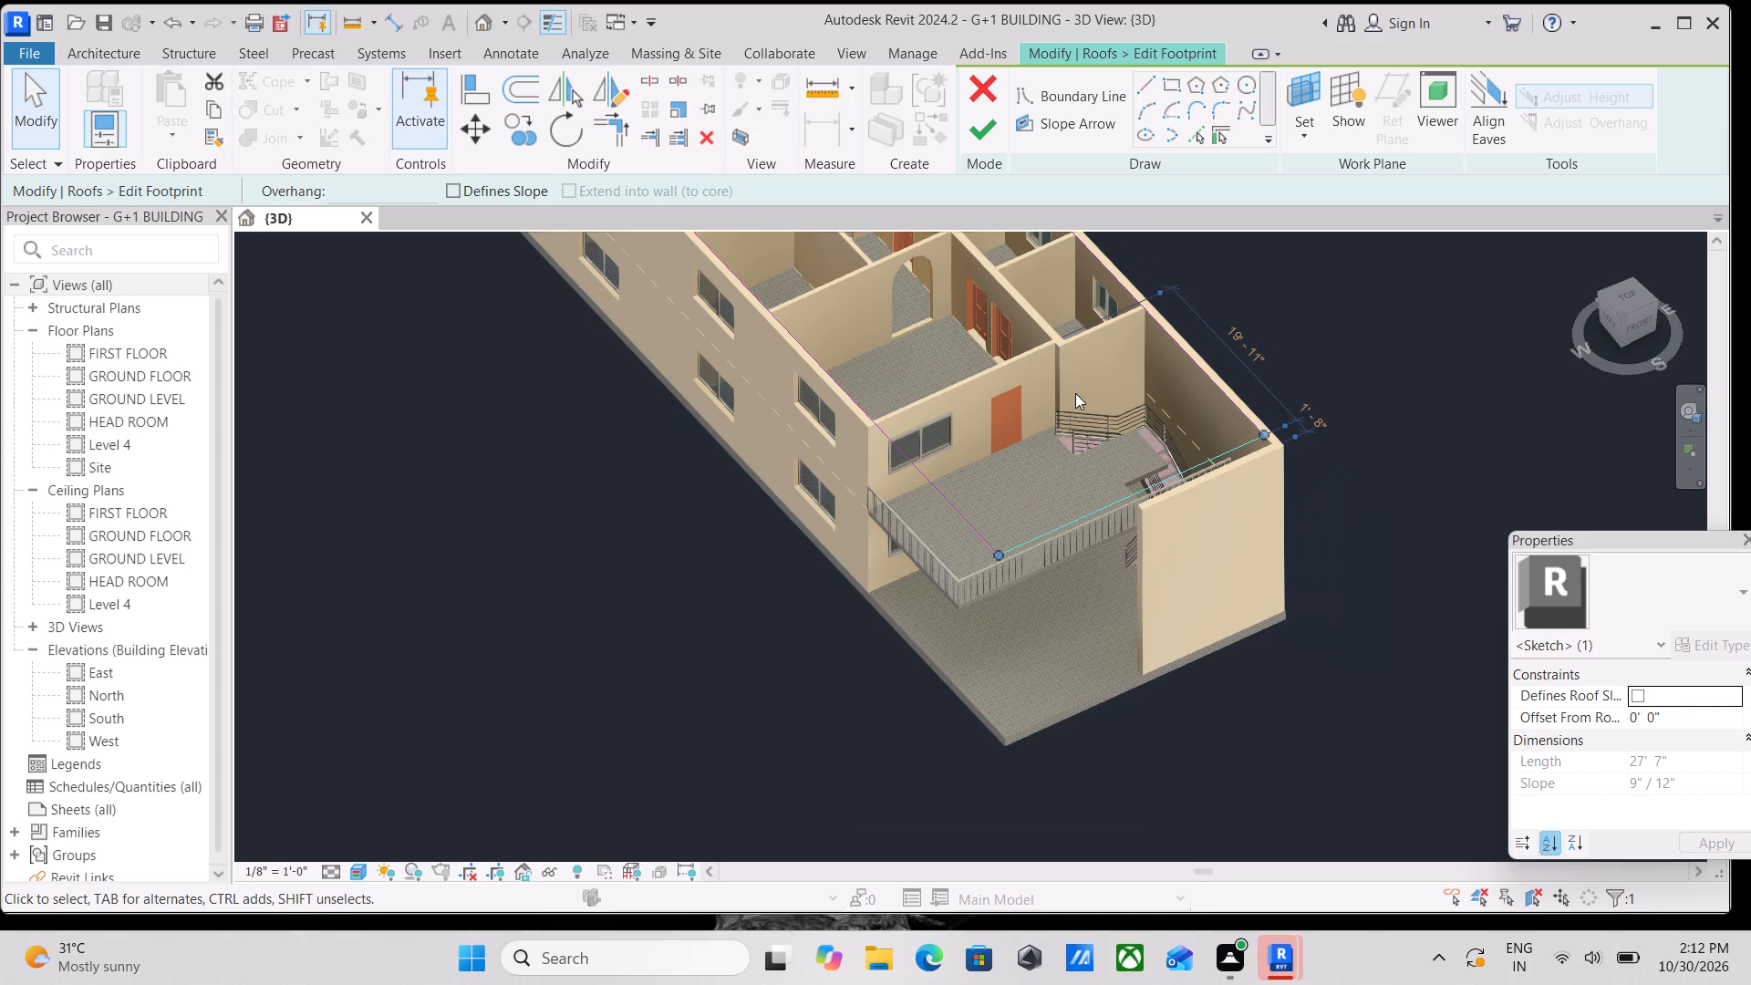
scroll(1243, 524, up, 1)
scroll(1305, 482, up, 1)
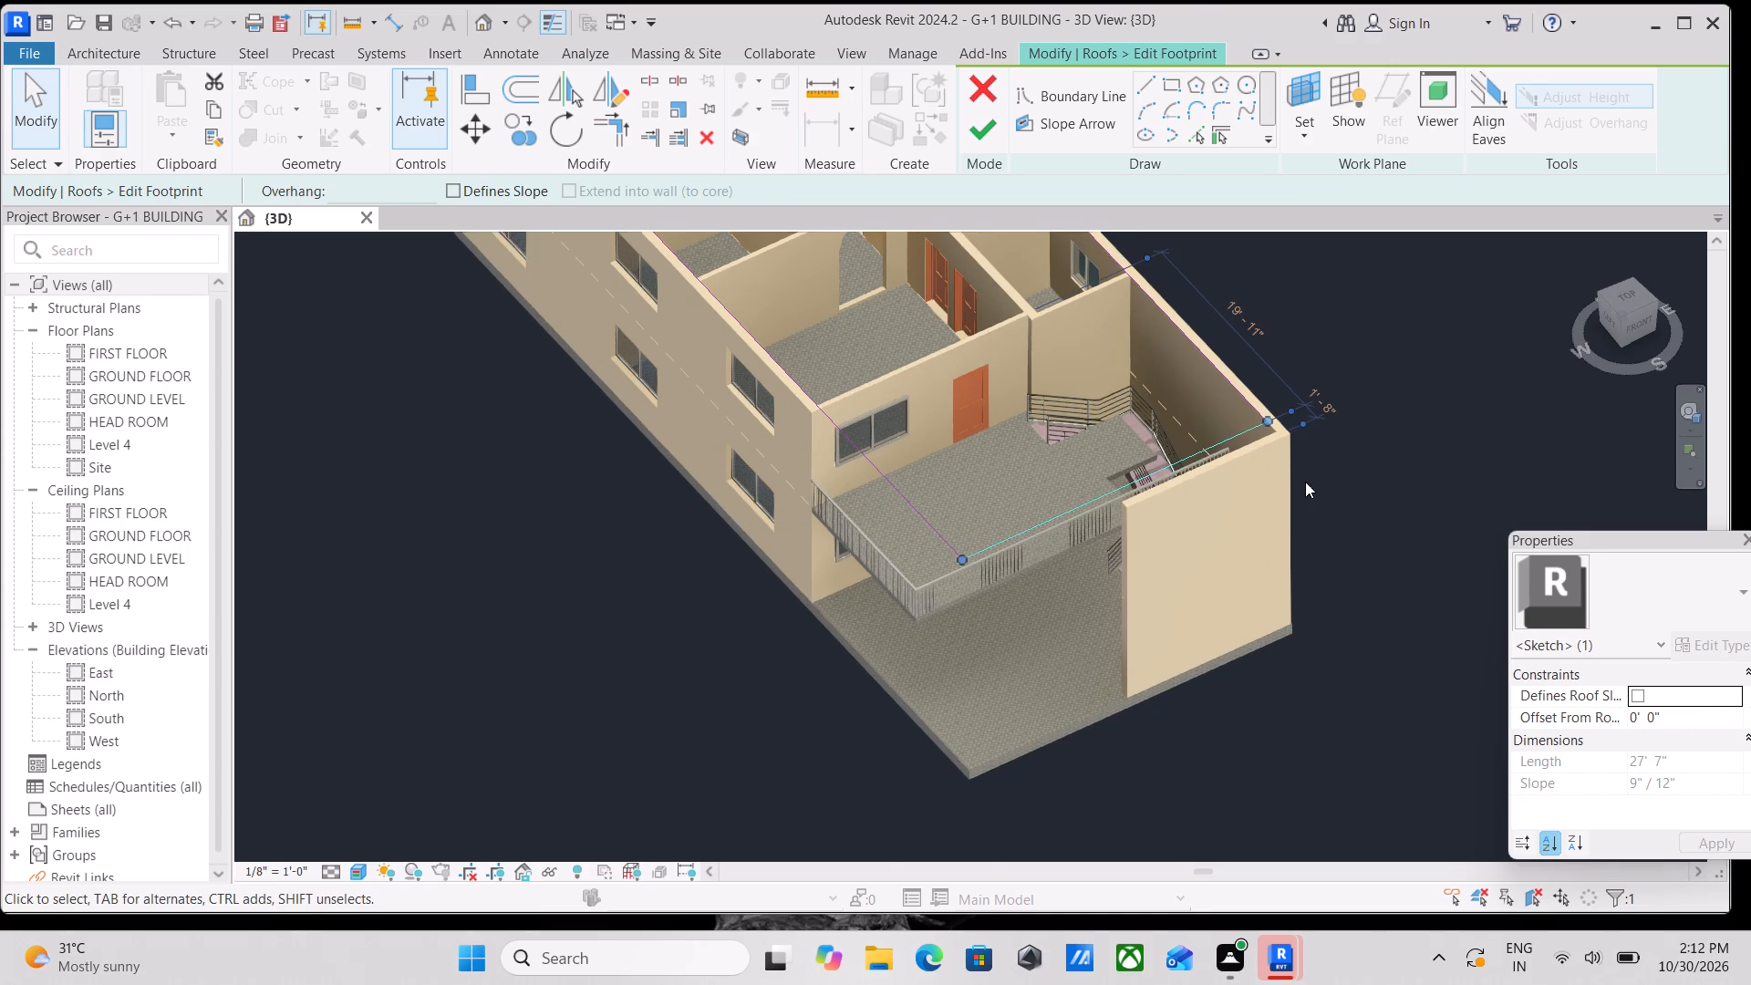
scroll(1305, 482, up, 2)
scroll(1297, 460, down, 2)
shift+middle_drag(1159, 467, 1207, 527)
click(1627, 297)
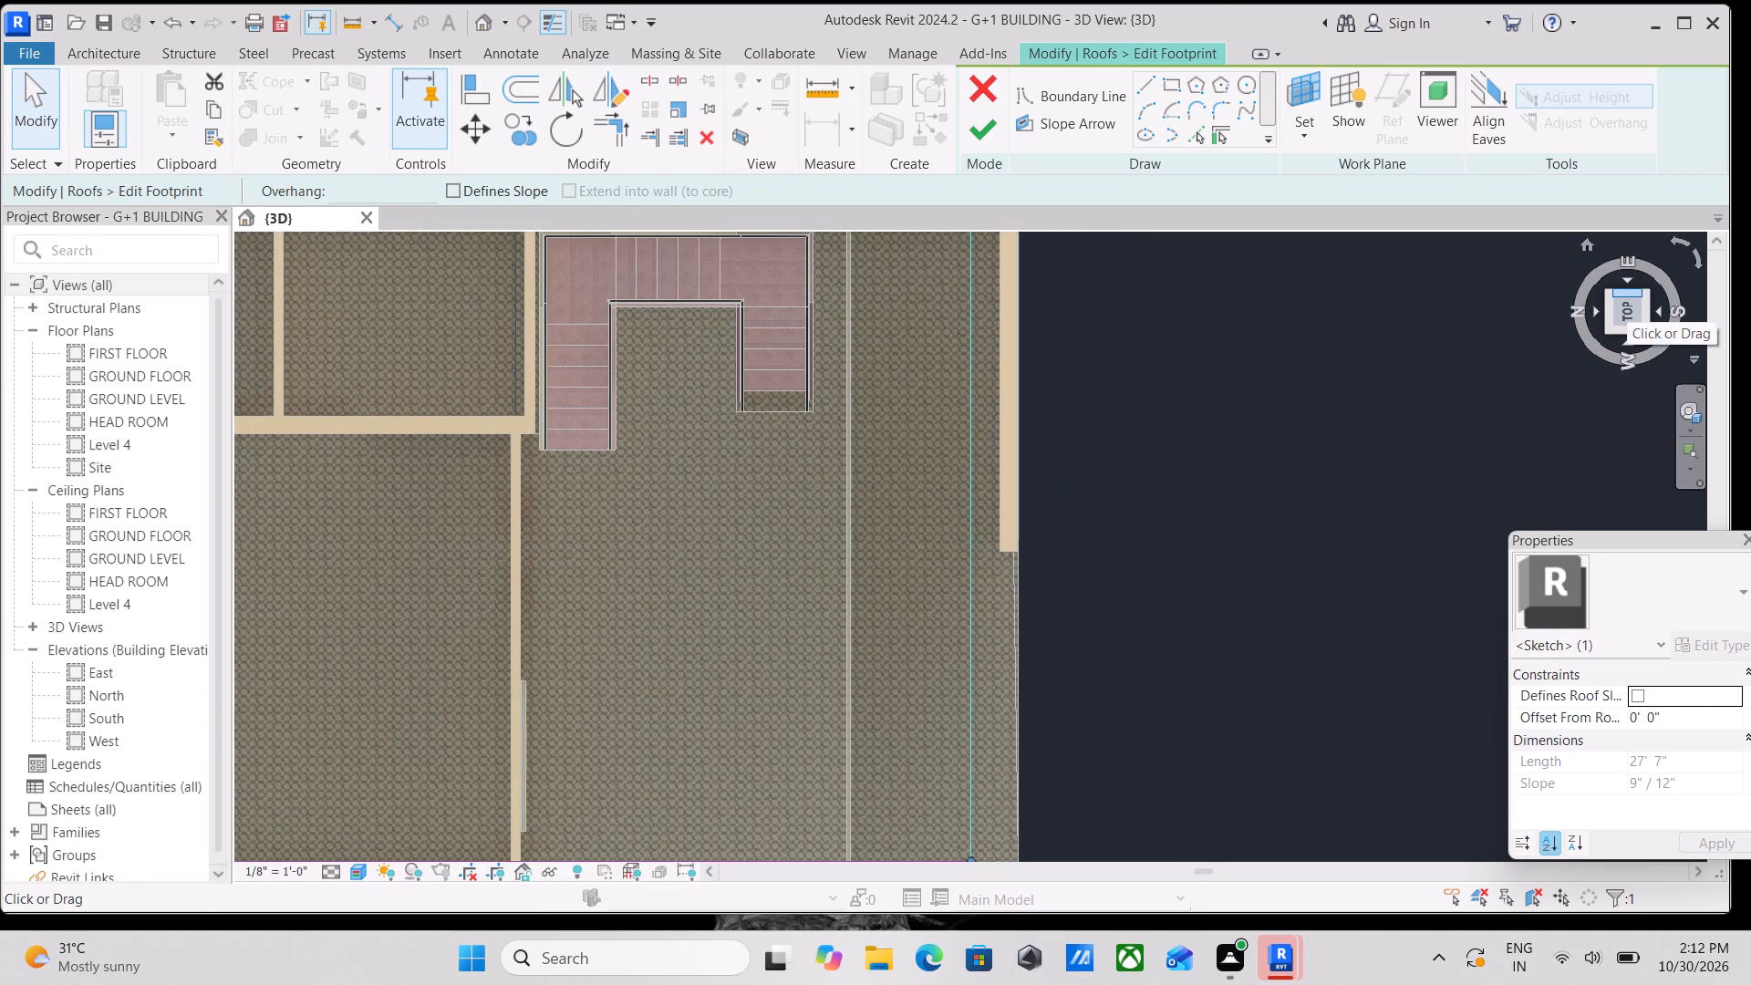
scroll(958, 402, down, 5)
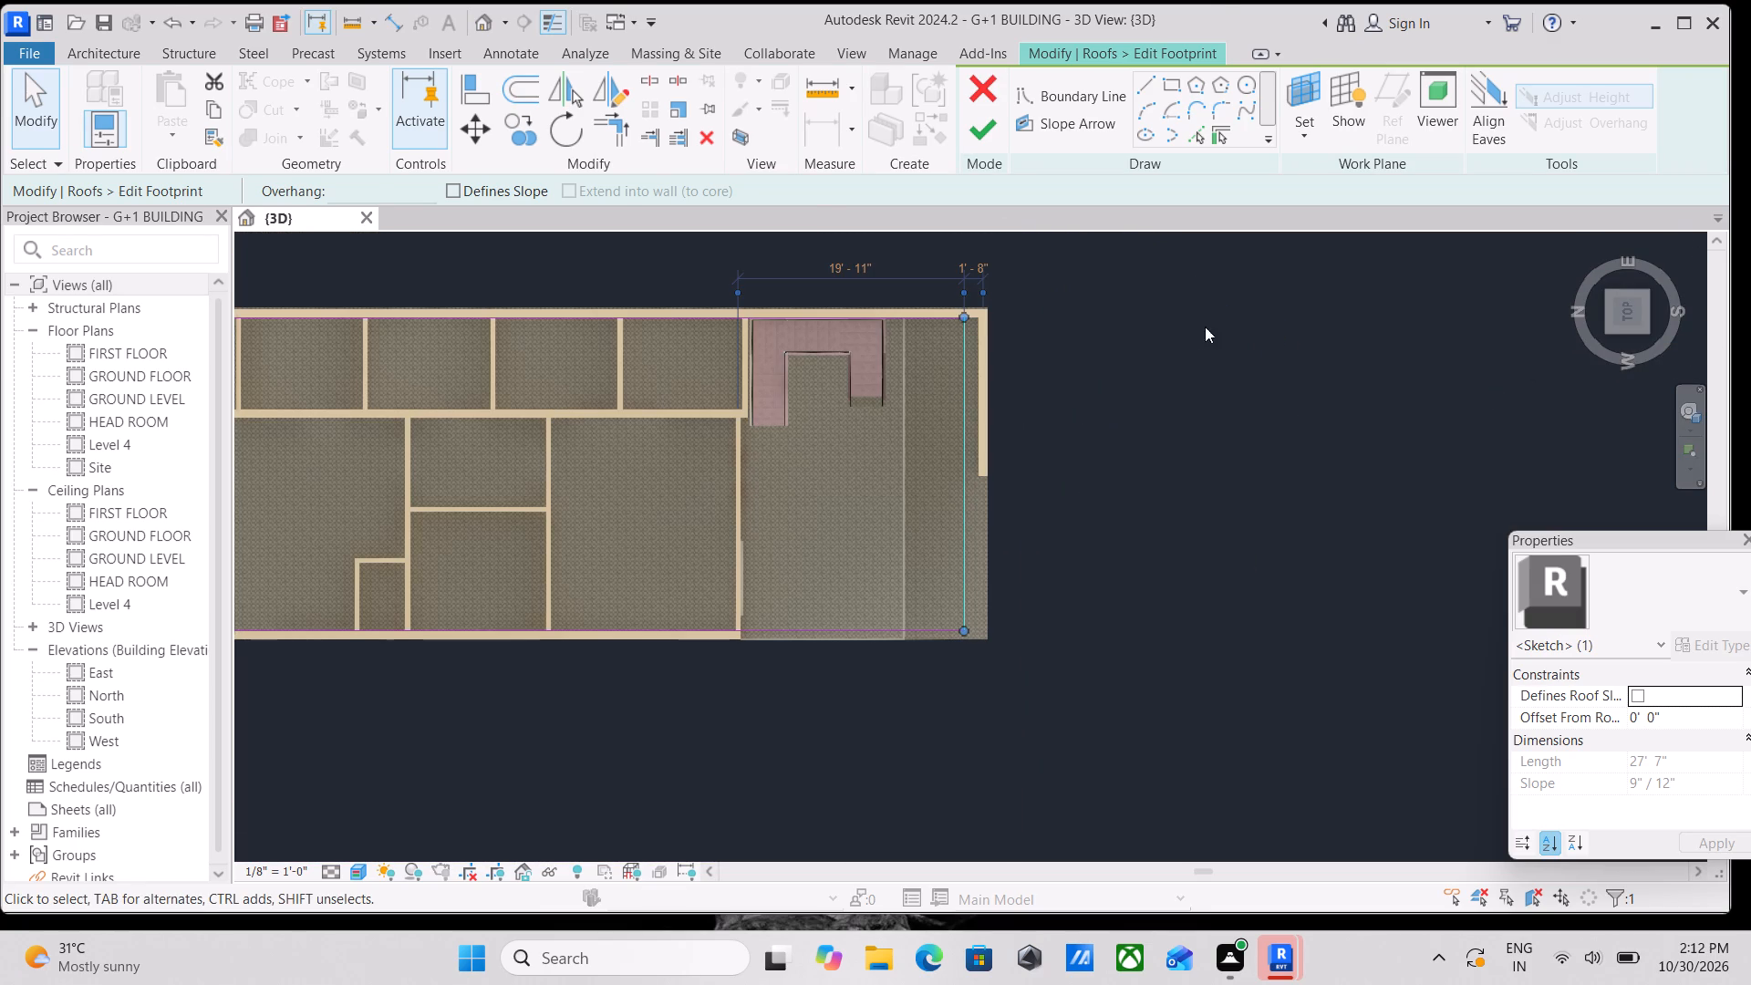
click(492, 131)
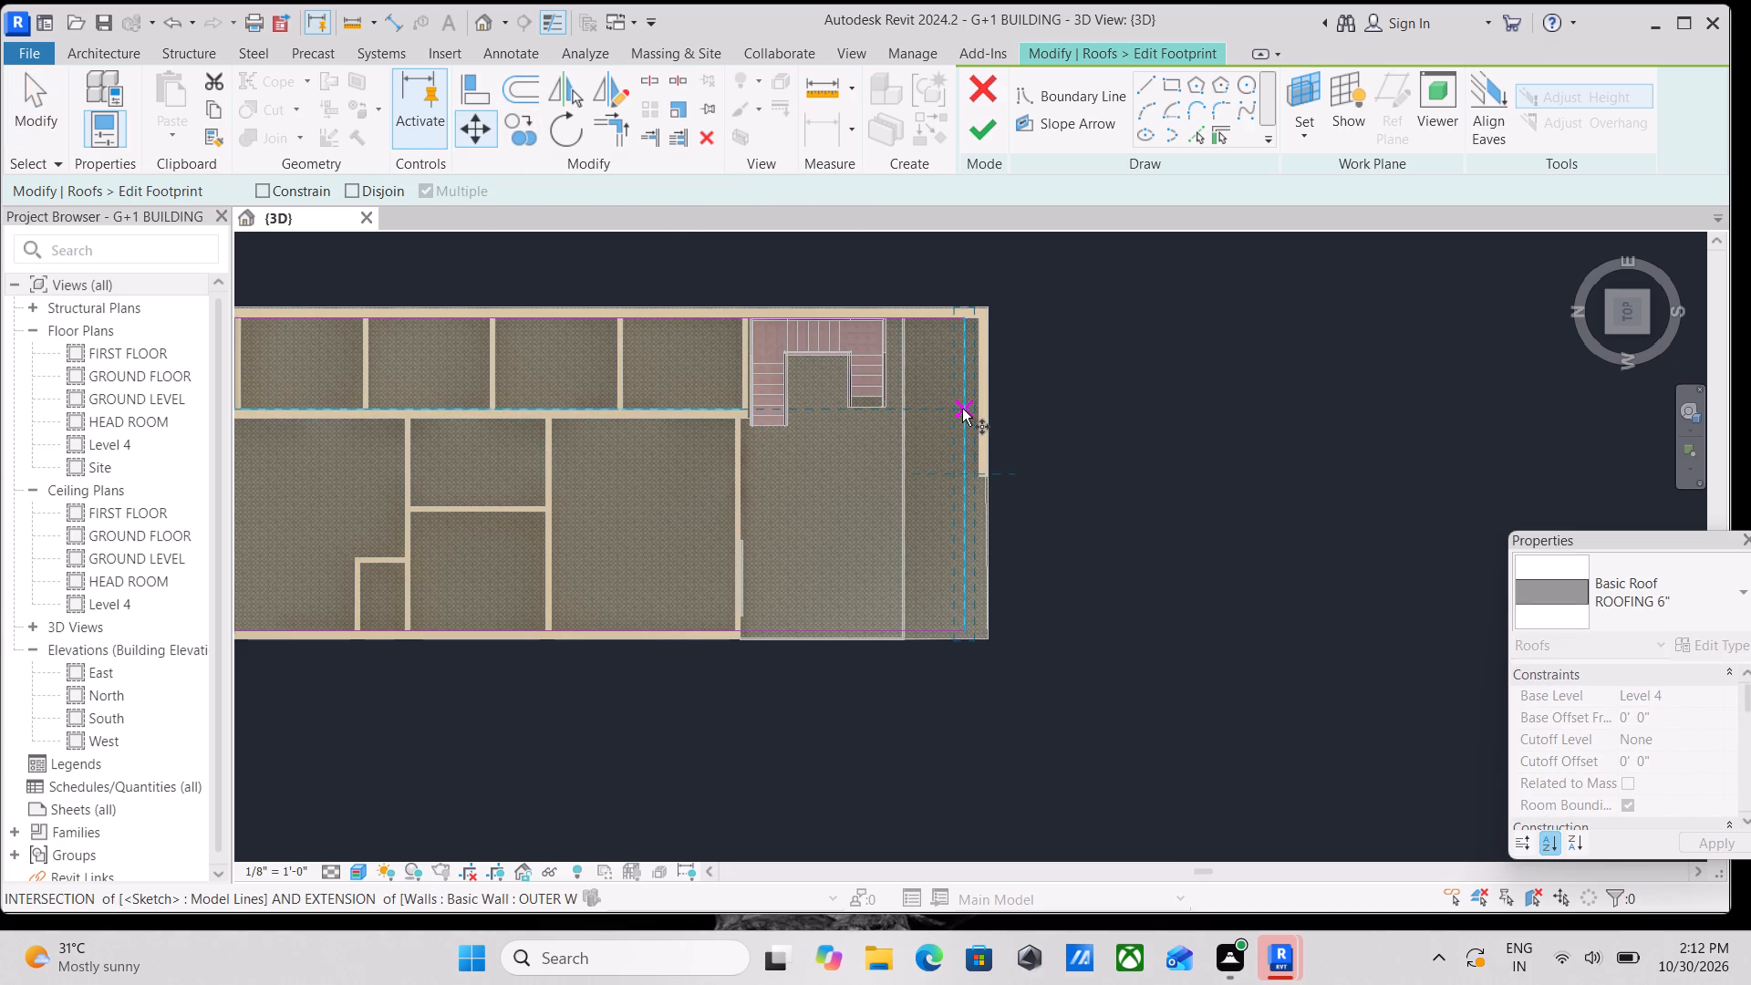
click(964, 477)
click(977, 473)
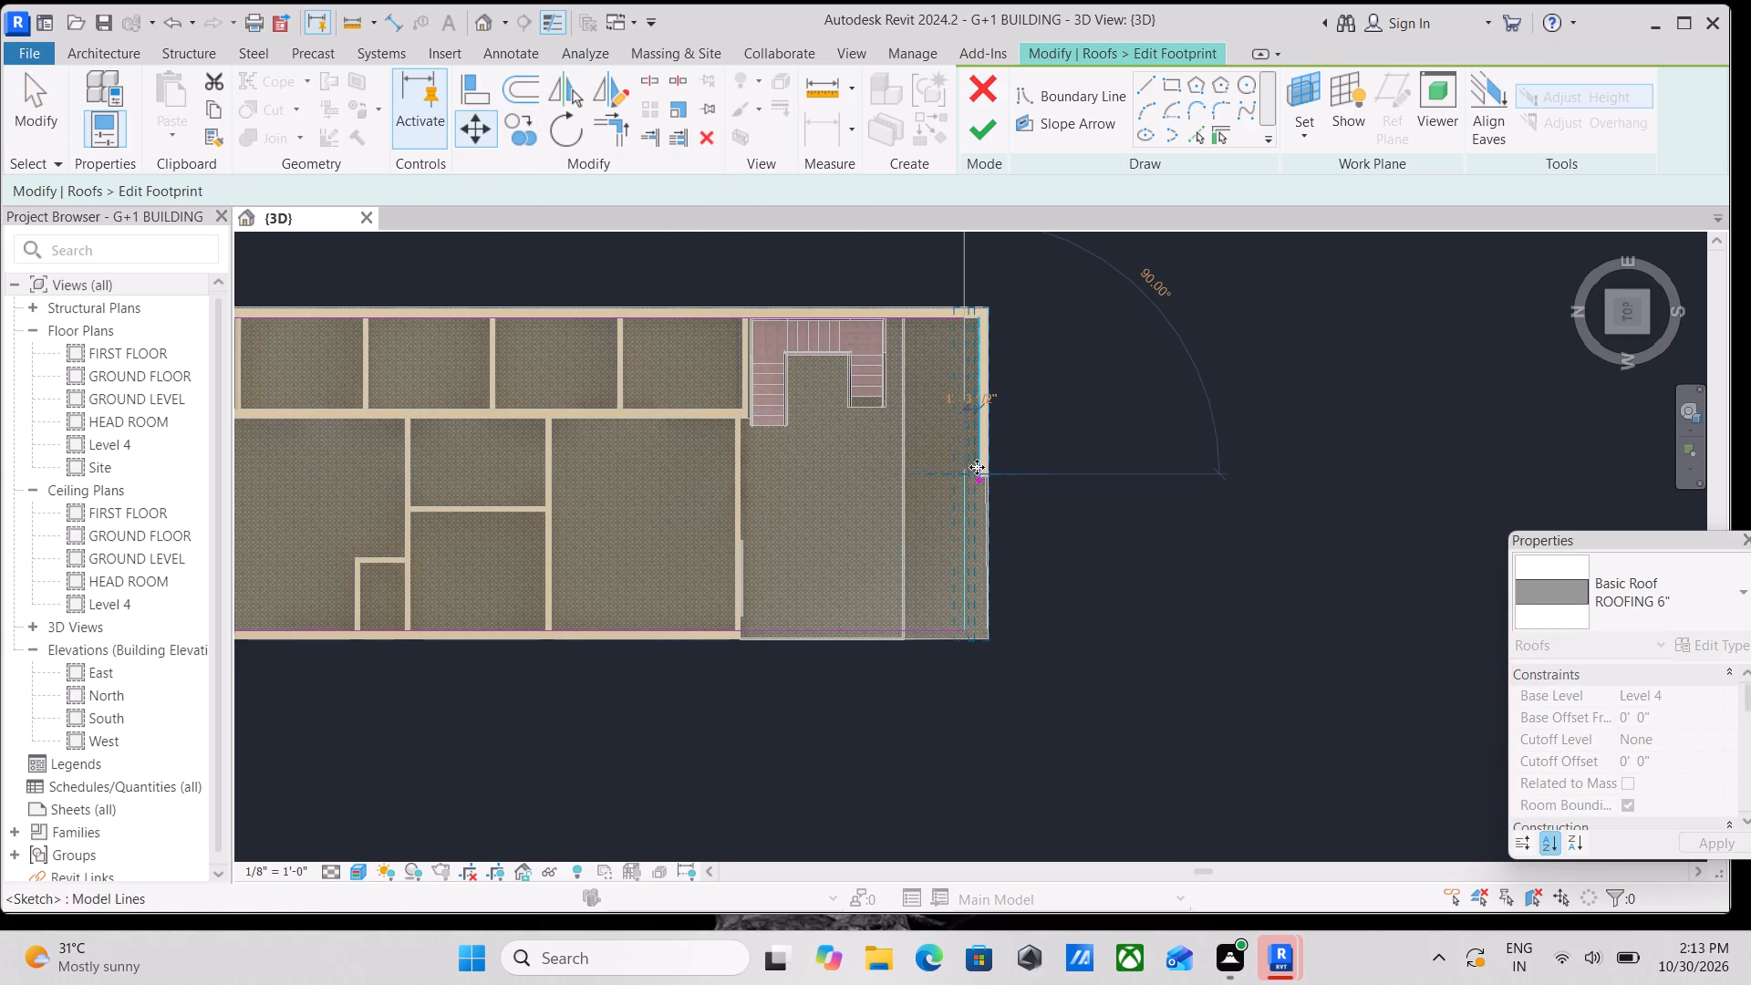
scroll(1020, 373, up, 6)
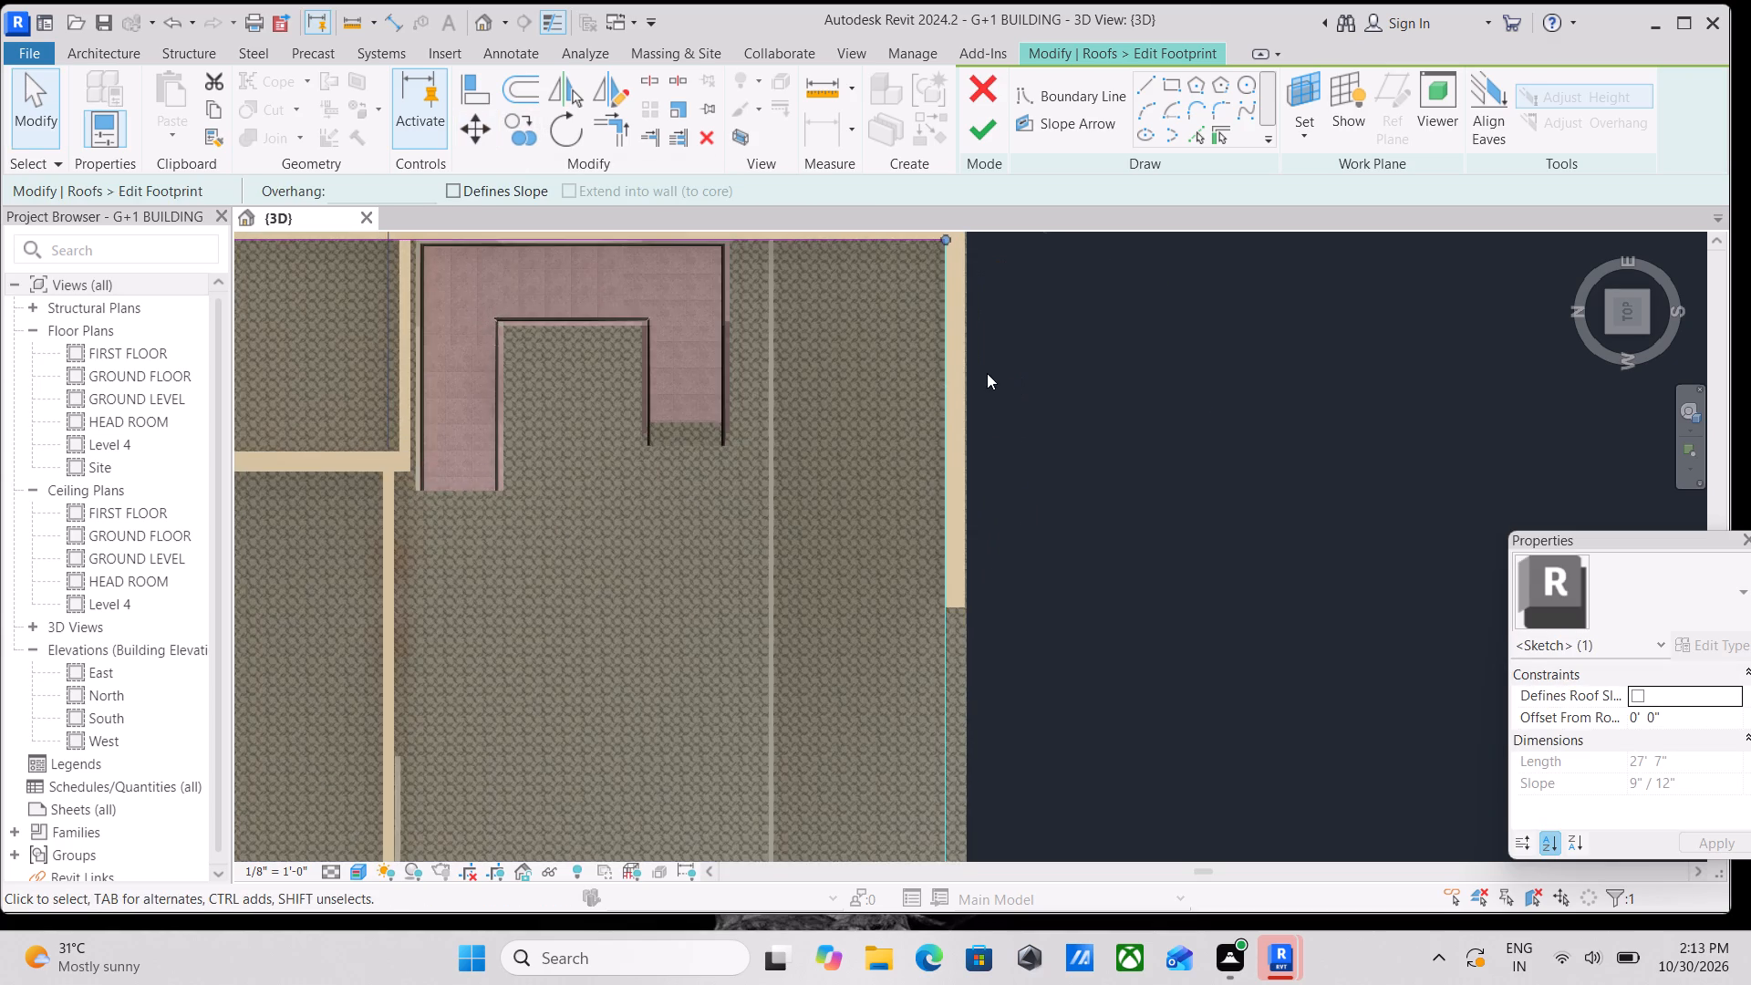
scroll(987, 373, down, 4)
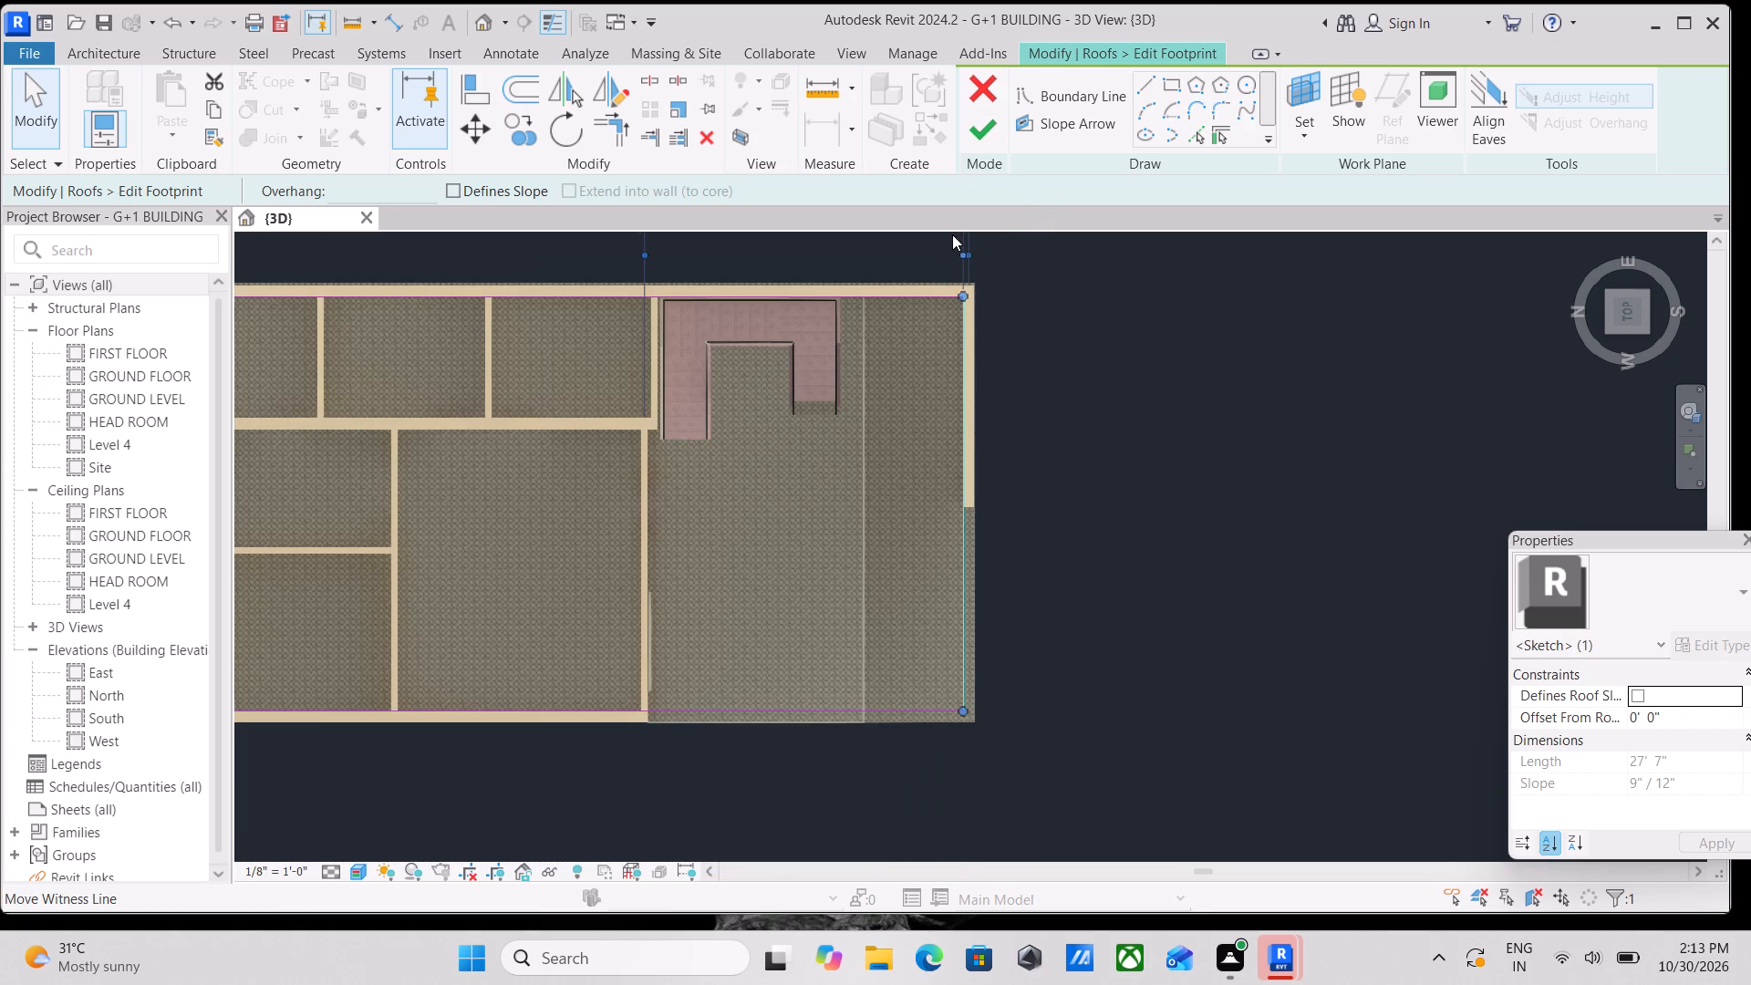
Finish the roof footprint edit without attaching the highlighted walls to the roof.
click(977, 138)
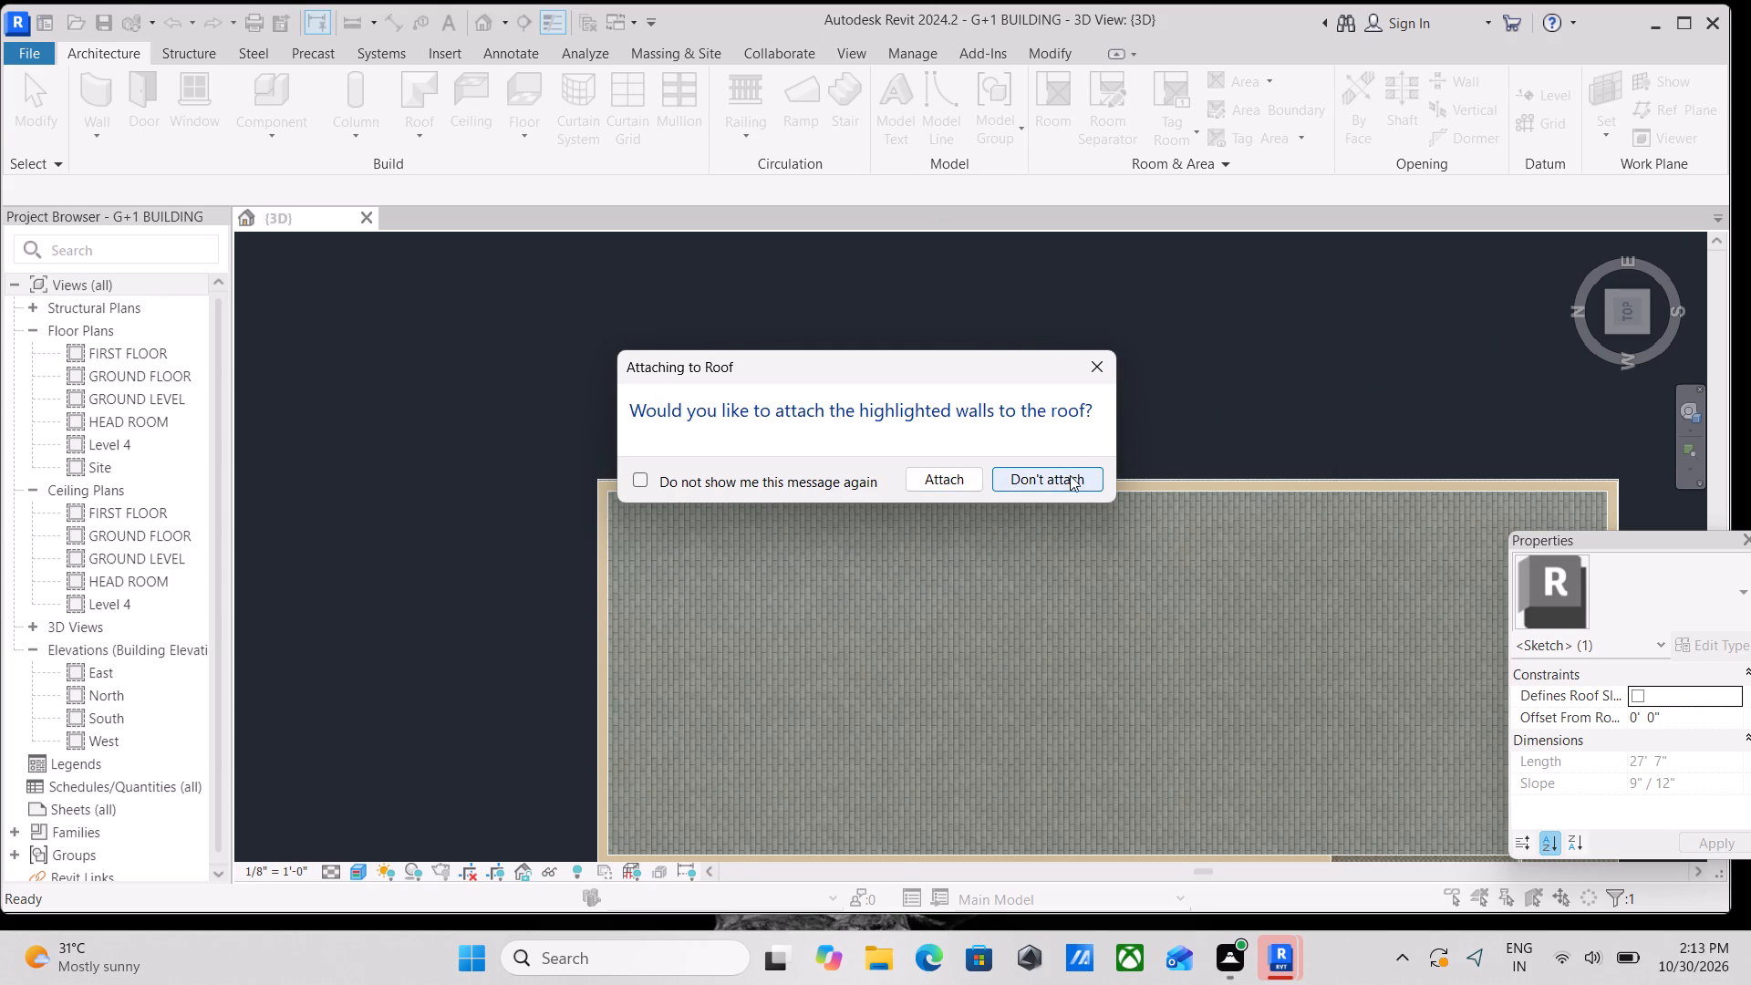
click(1034, 480)
scroll(1075, 472, down, 2)
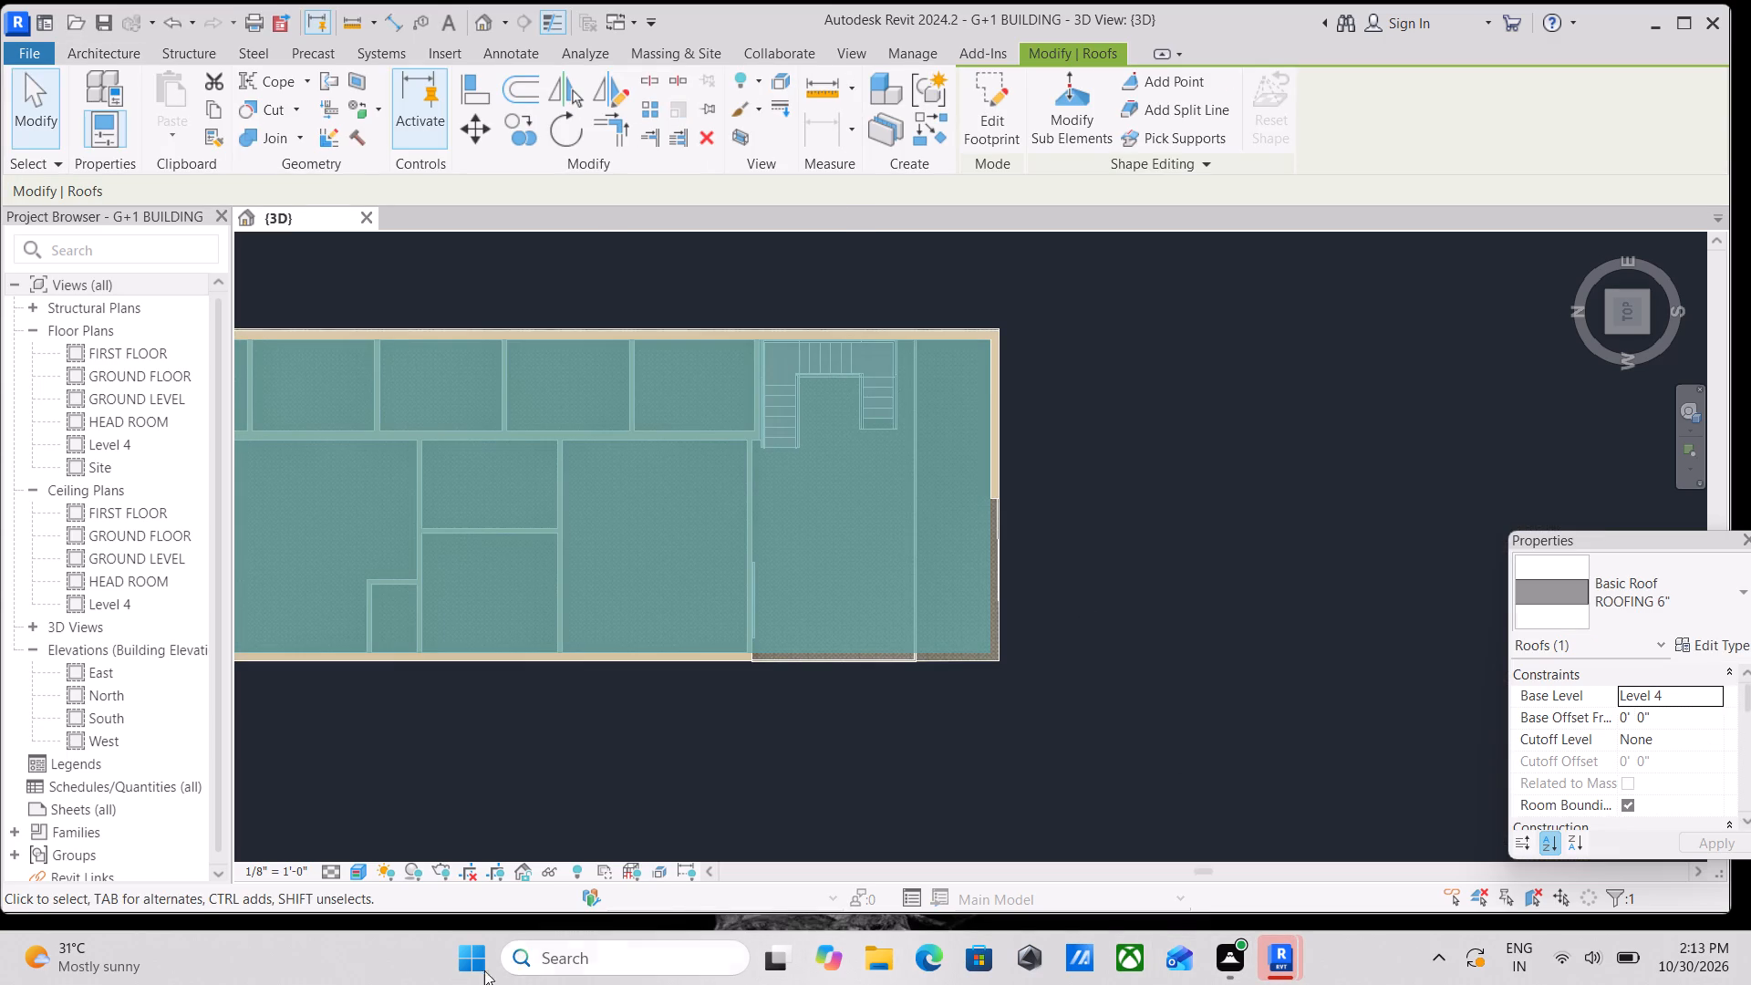
Open the recent WhatsApp reference image and examine the elevation's roof slab, staircase tower, front balconies and side parapet, then close it.
click(459, 970)
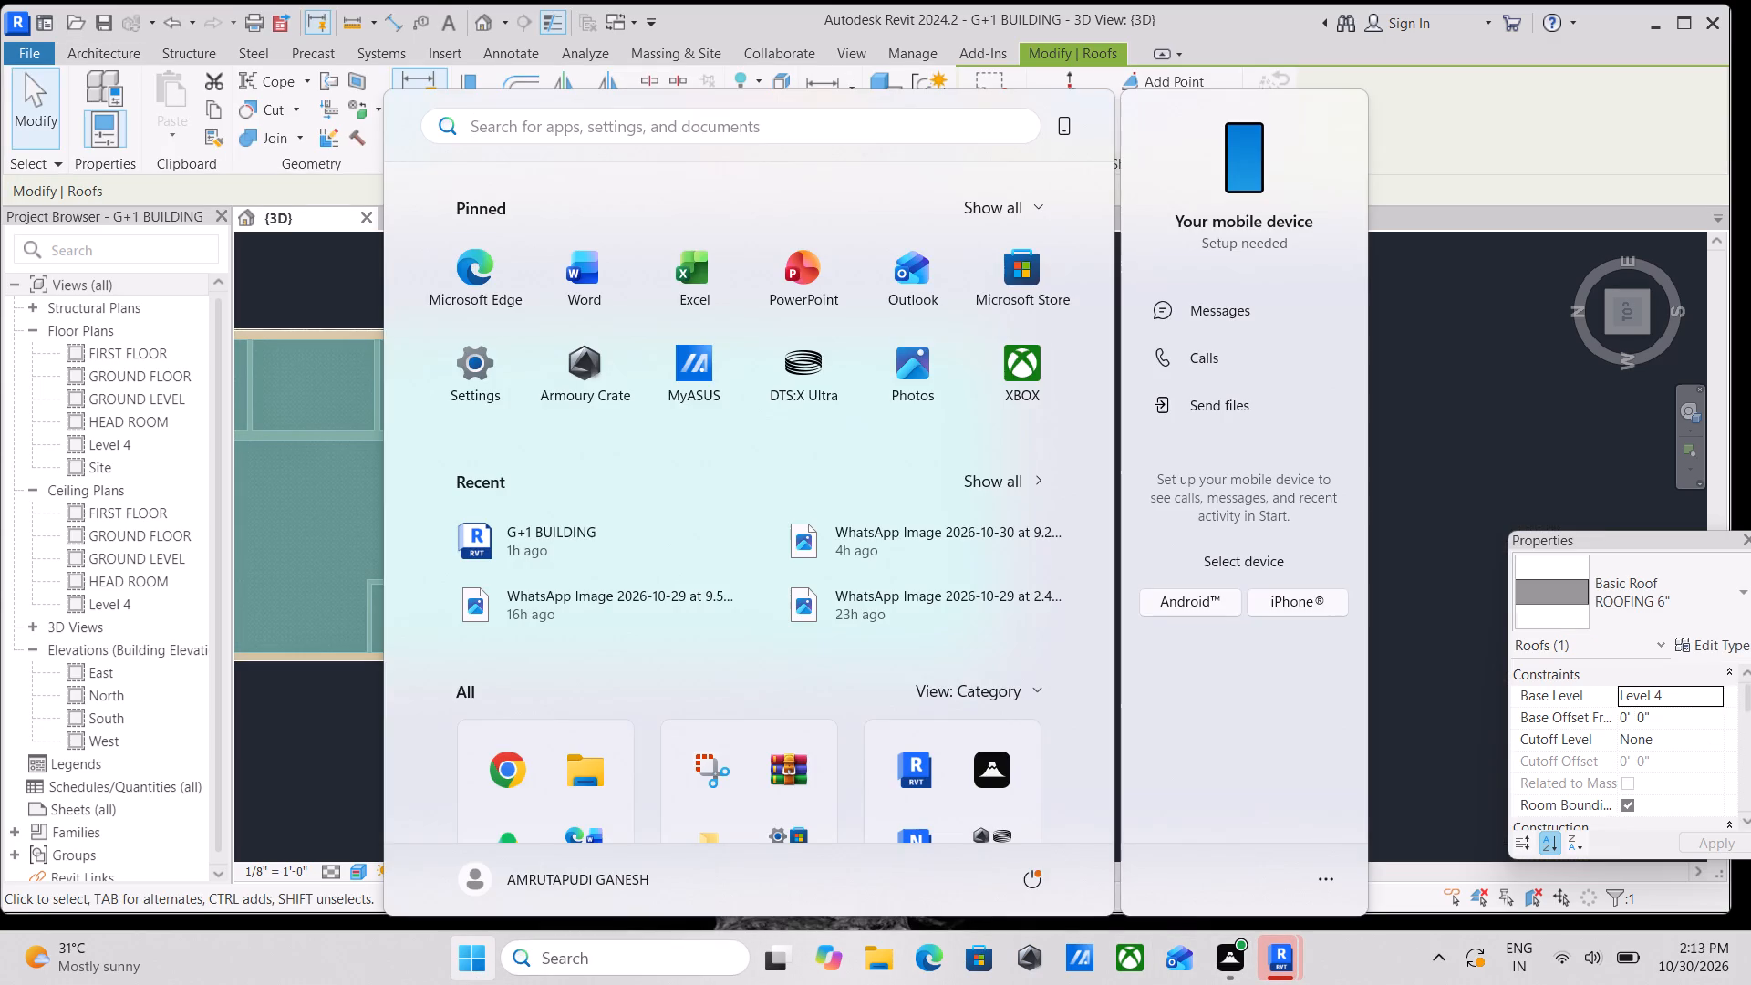
click(860, 544)
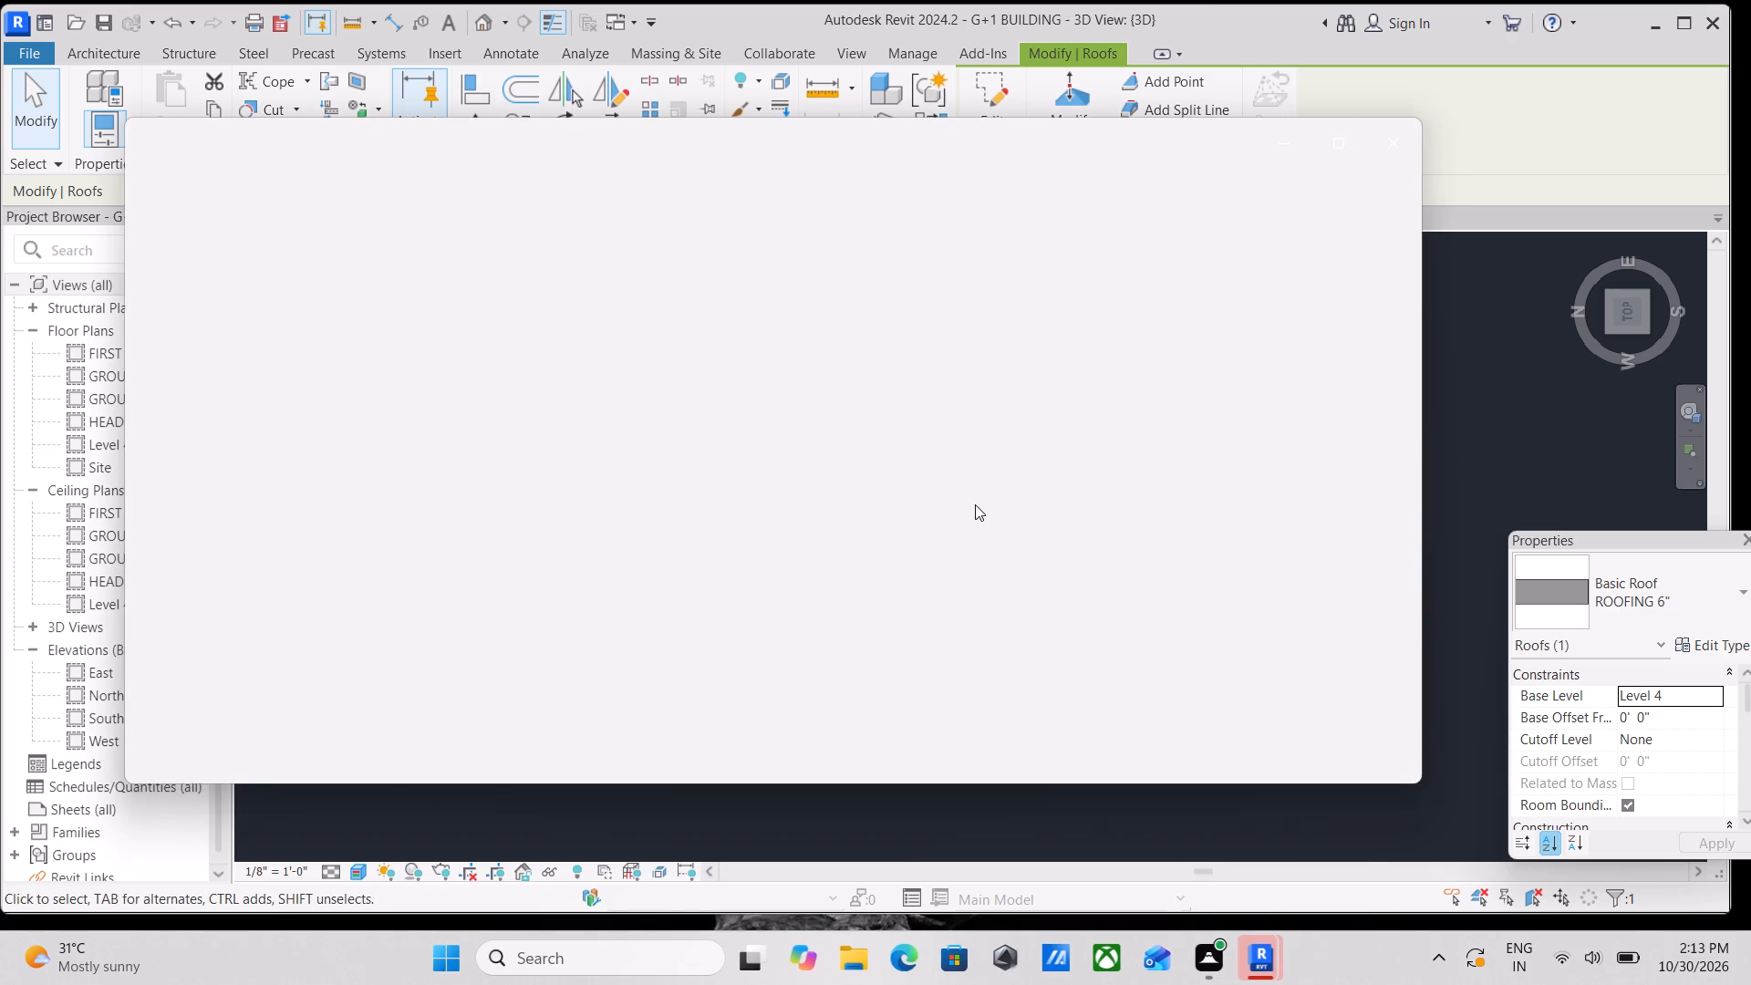
scroll(917, 466, down, 1)
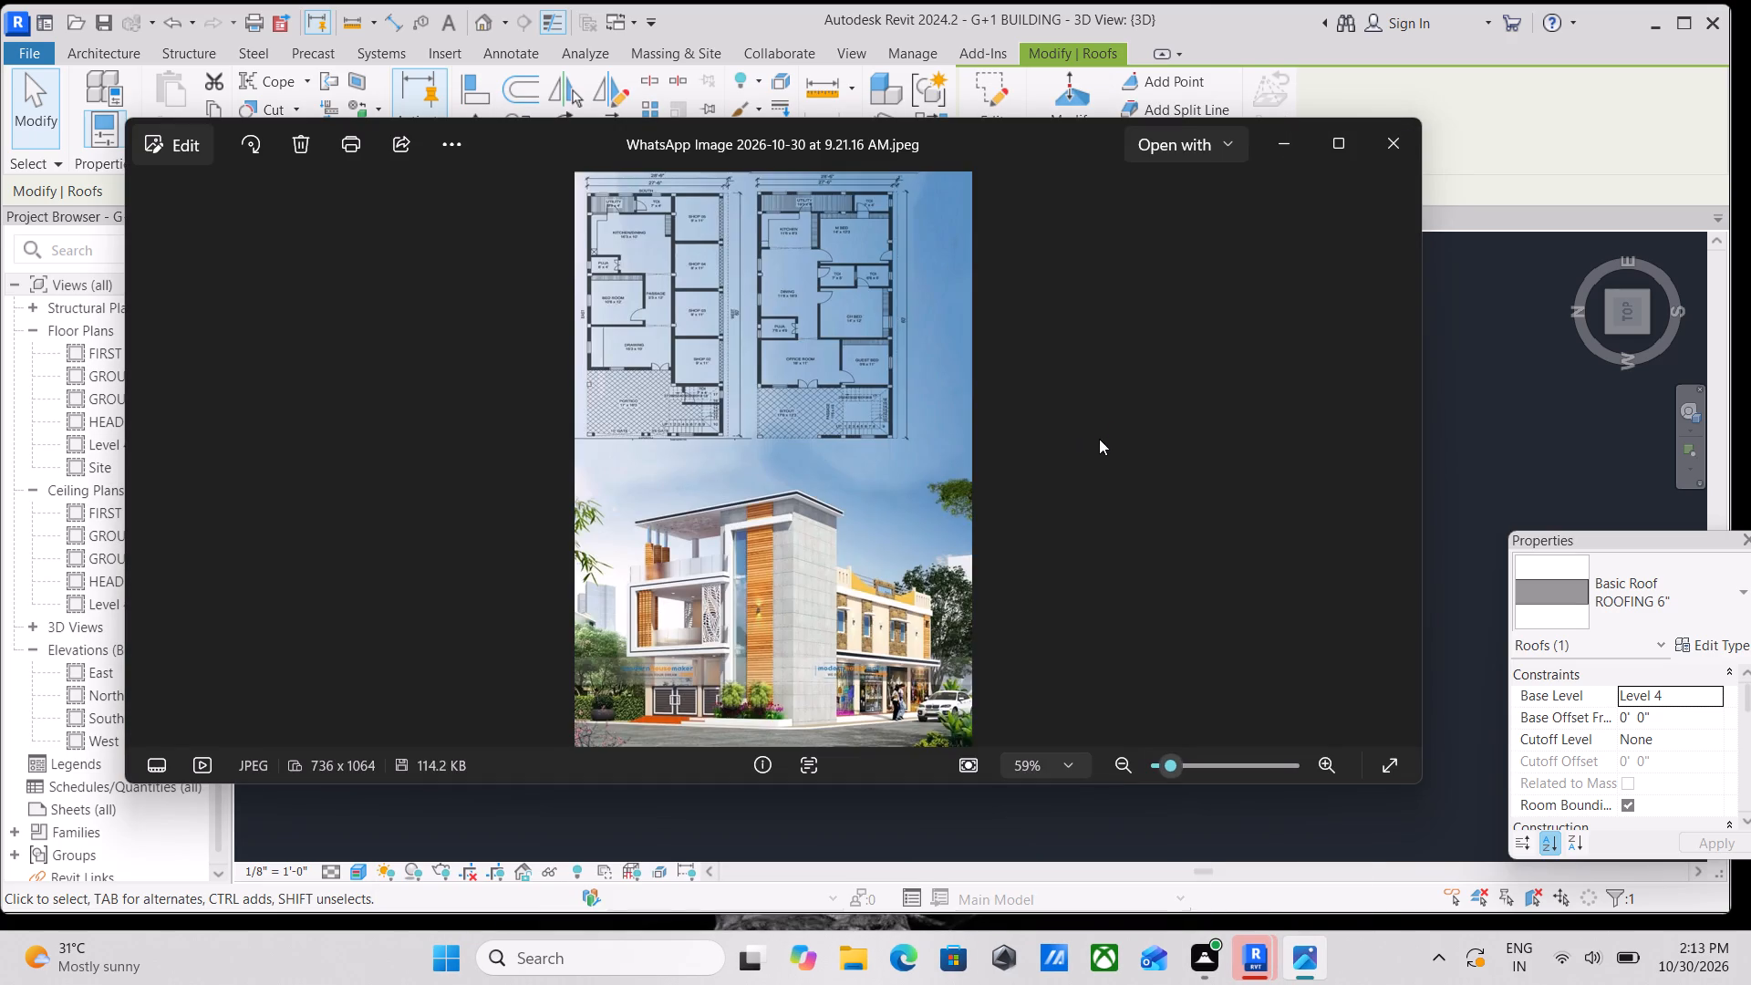
scroll(1095, 439, up, 1)
scroll(733, 600, down, 1)
middle_drag(733, 600, 790, 481)
scroll(794, 504, up, 2)
scroll(769, 614, up, 1)
middle_drag(762, 606, 786, 531)
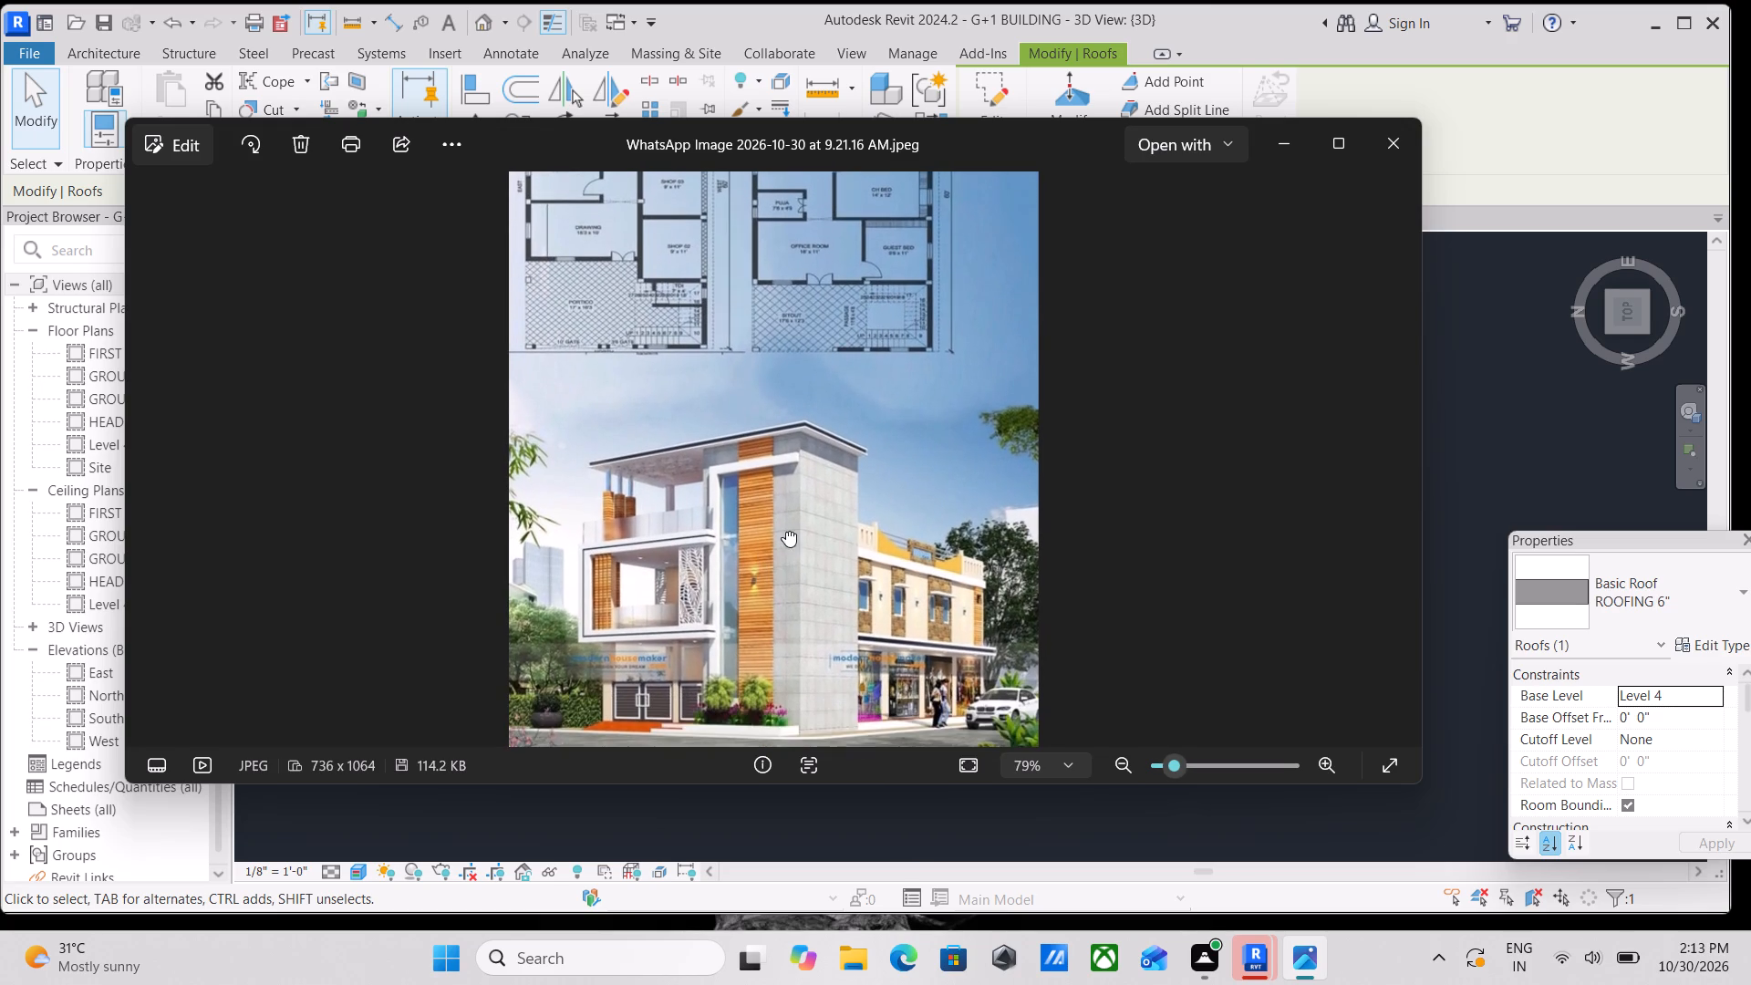
middle_drag(786, 531, 810, 491)
middle_drag(777, 568, 773, 515)
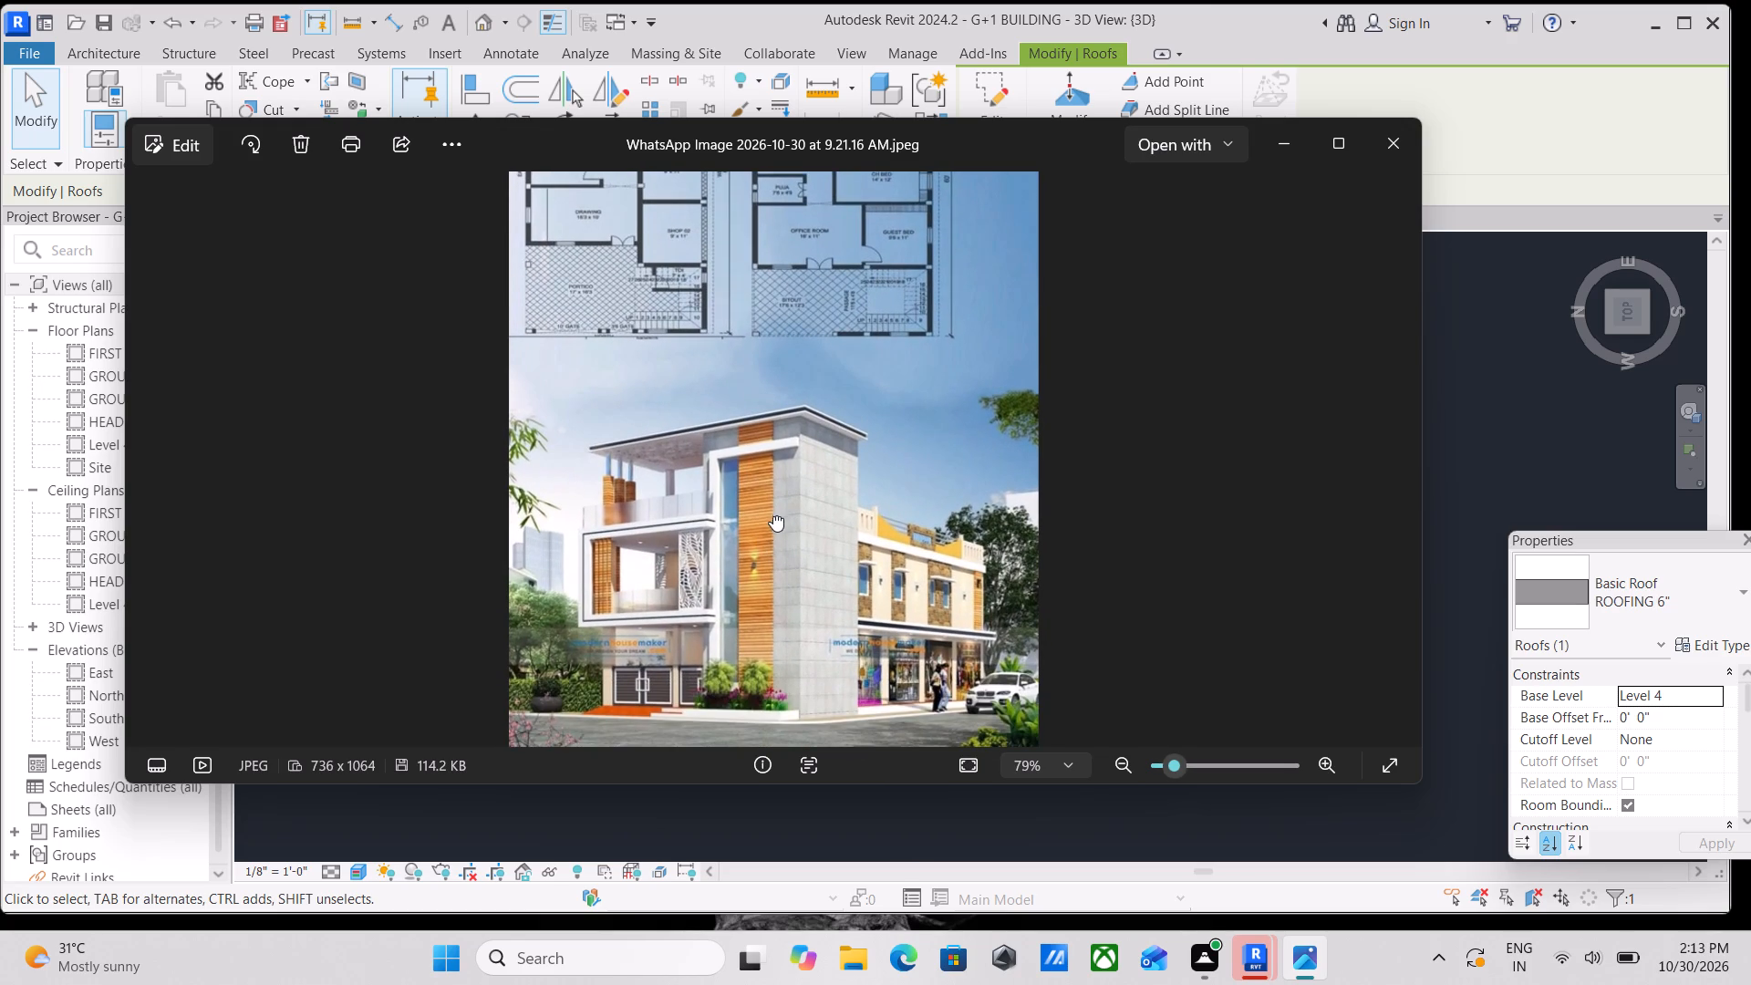
middle_drag(773, 515, 773, 513)
scroll(778, 527, down, 2)
middle_click(778, 527)
scroll(778, 527, up, 3)
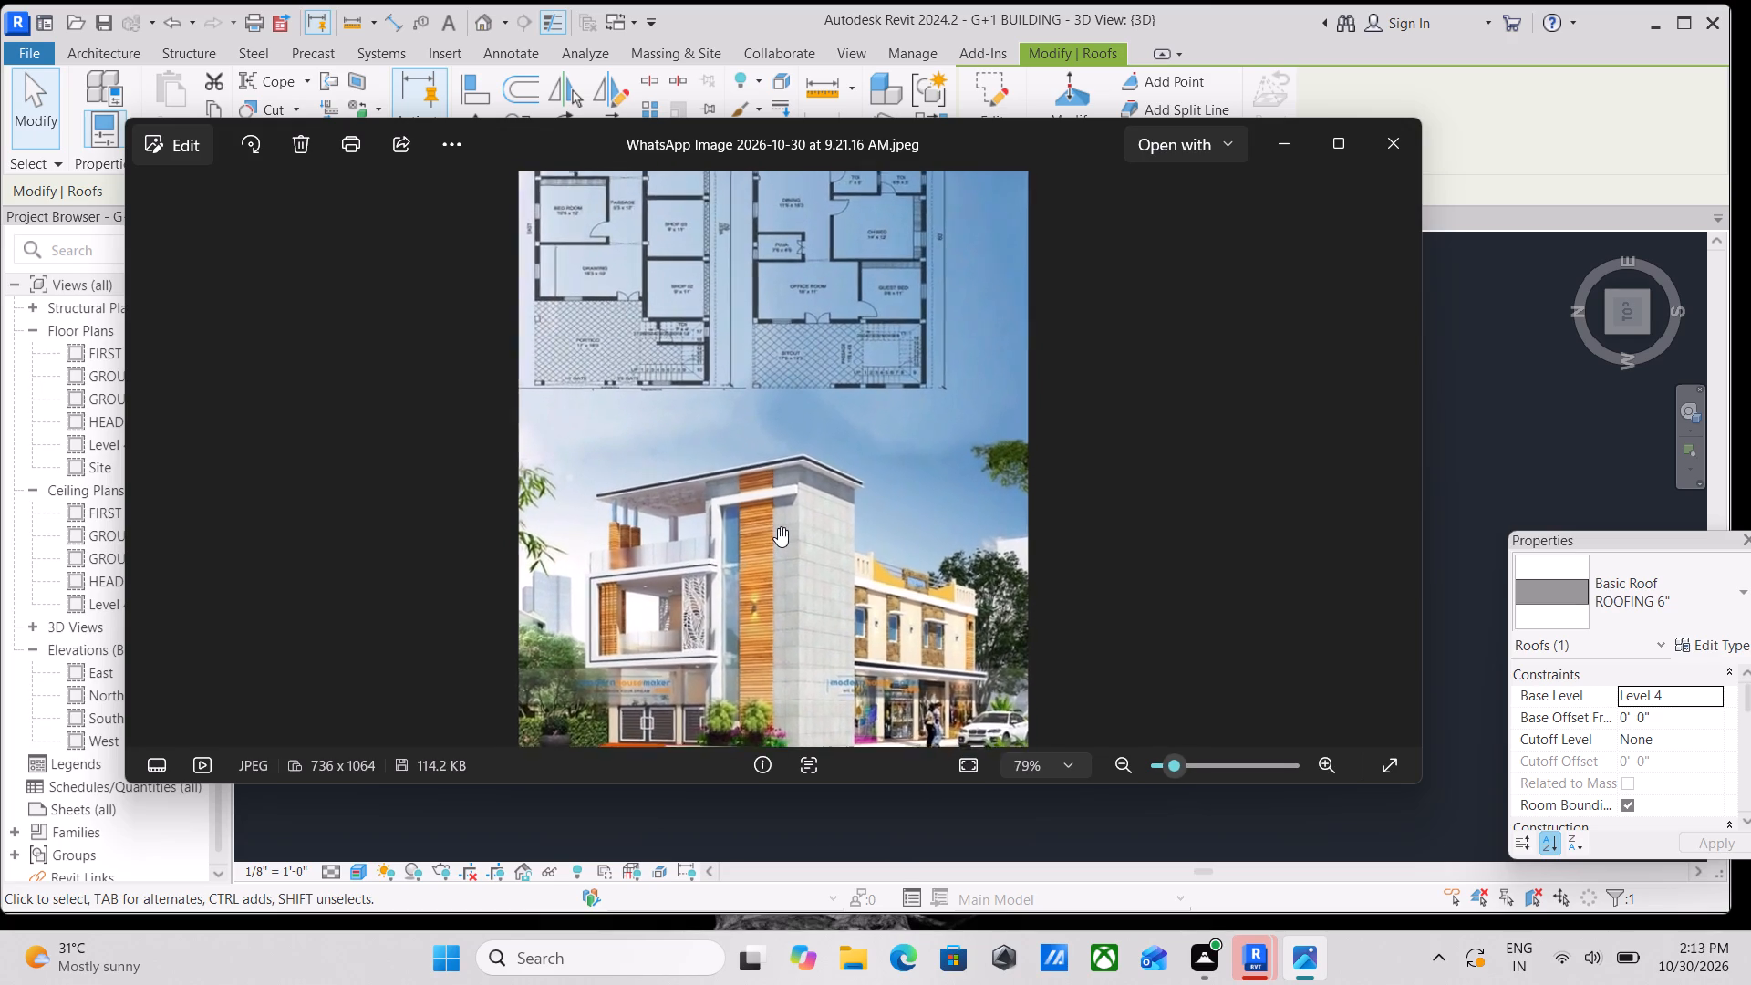
scroll(778, 527, up, 7)
scroll(778, 532, down, 1)
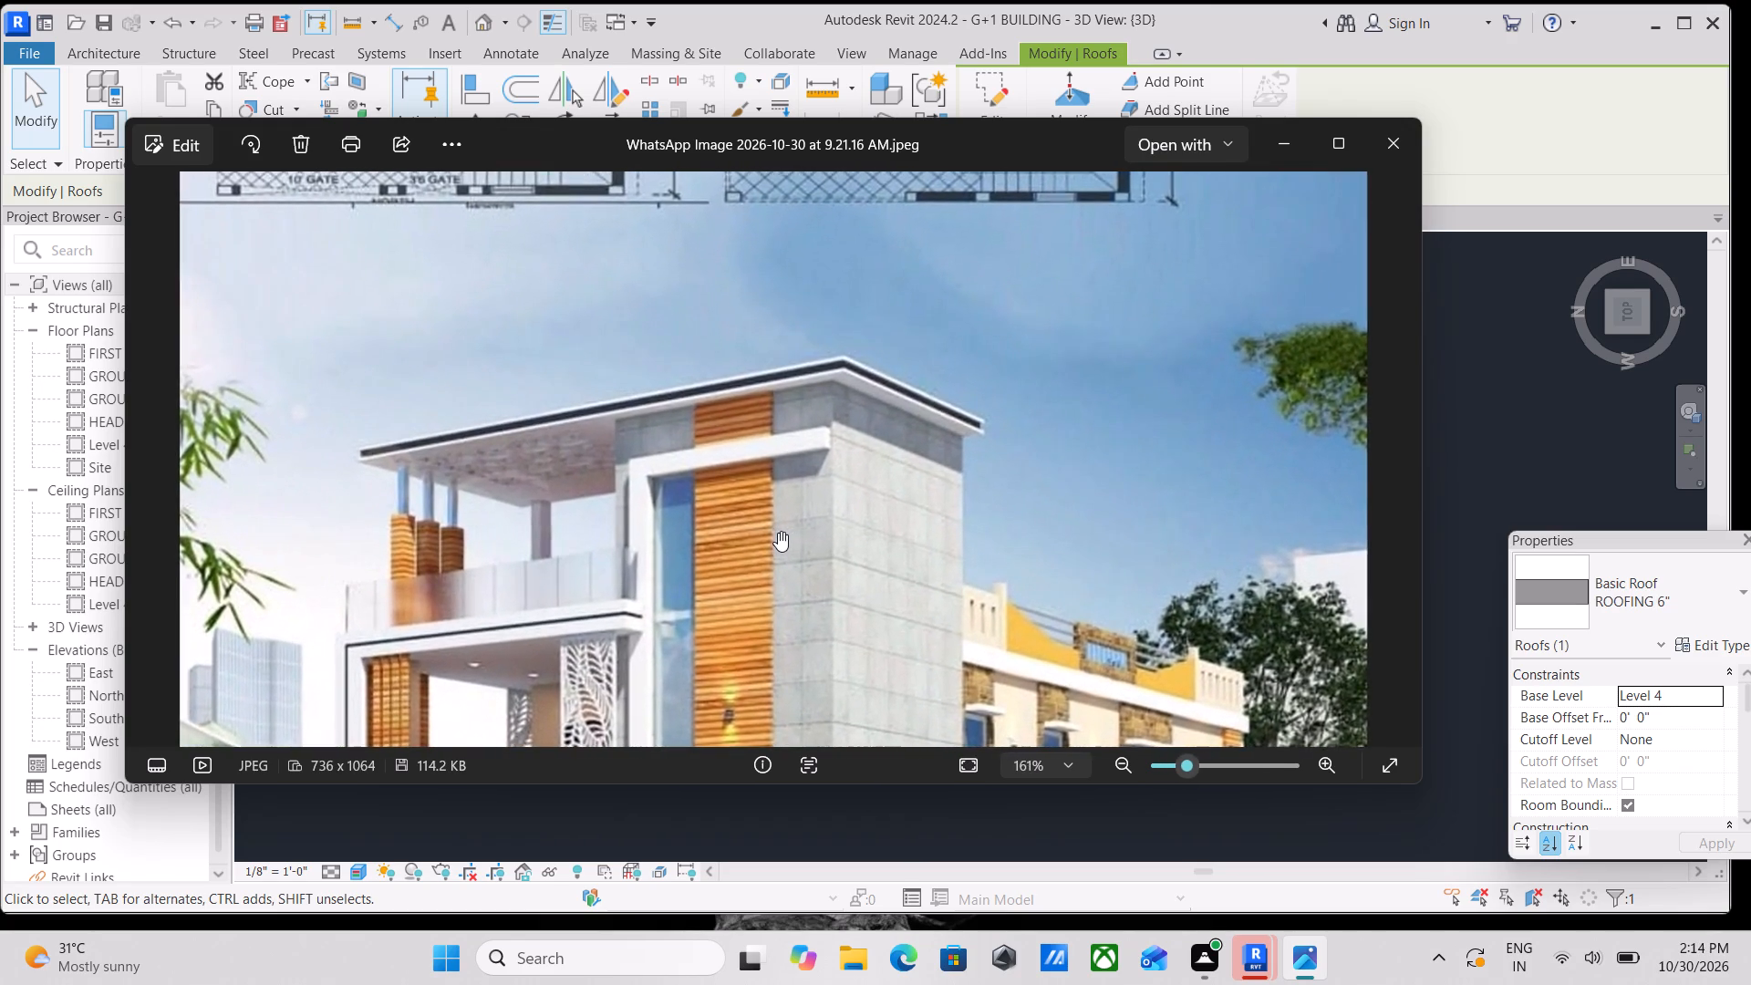
scroll(778, 532, down, 5)
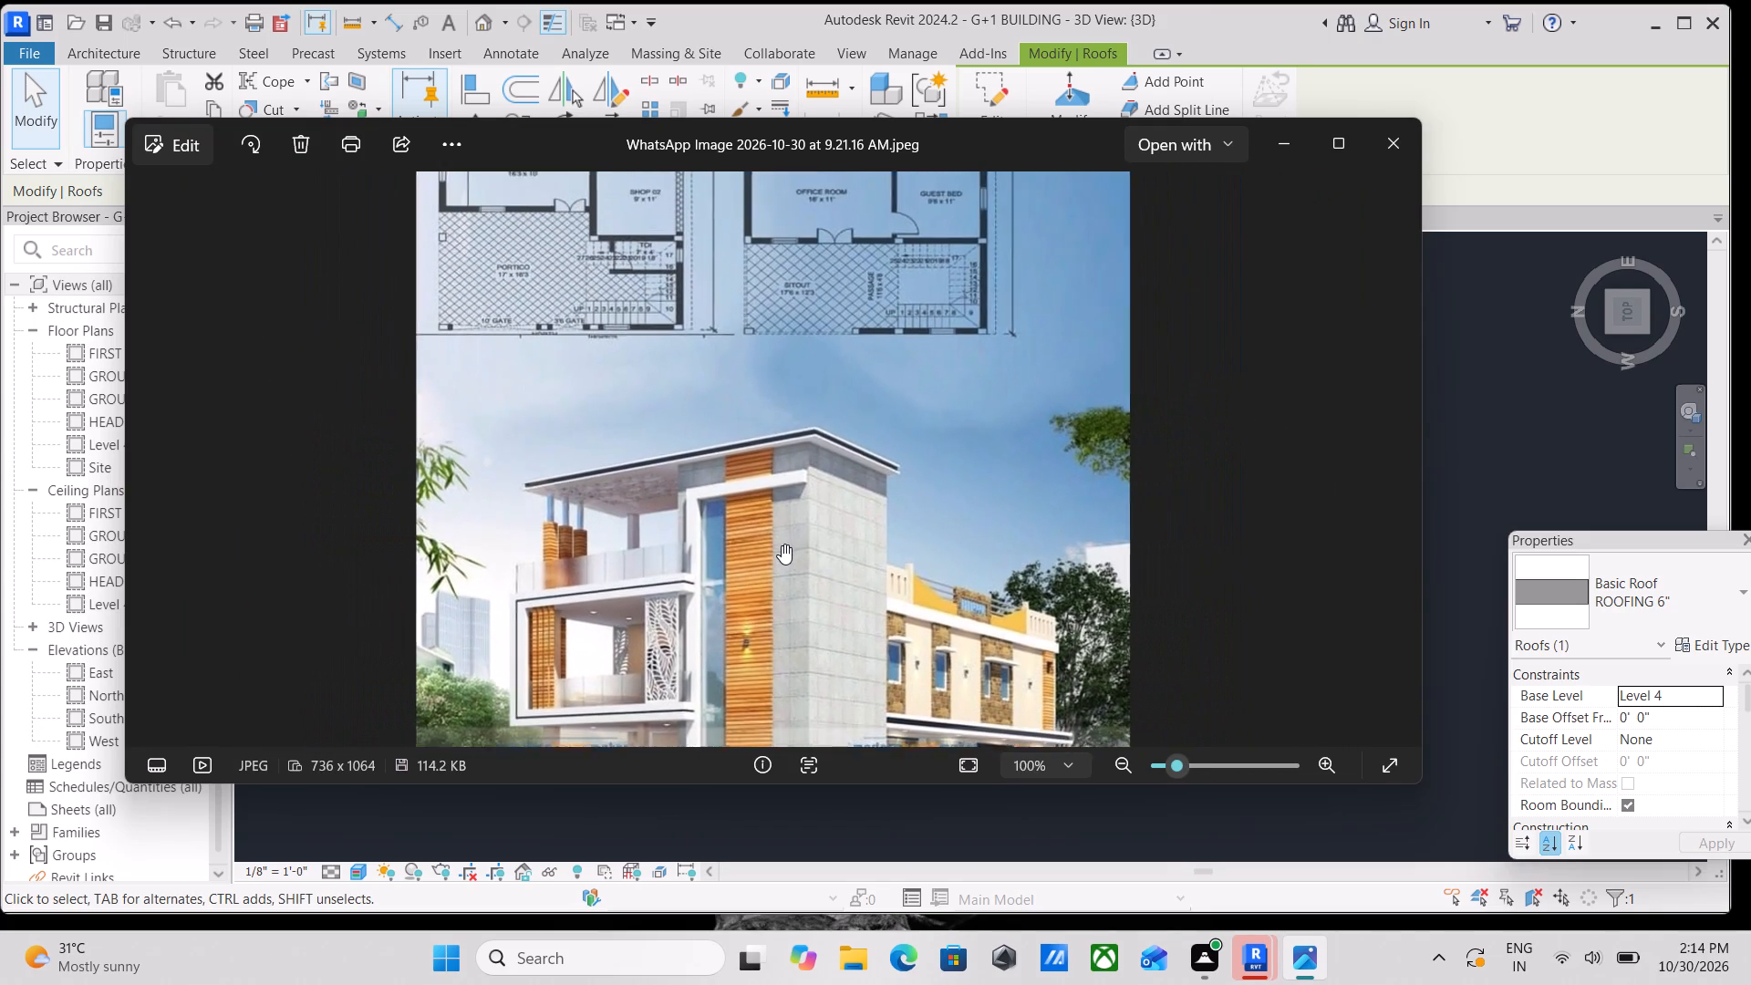
scroll(808, 559, up, 4)
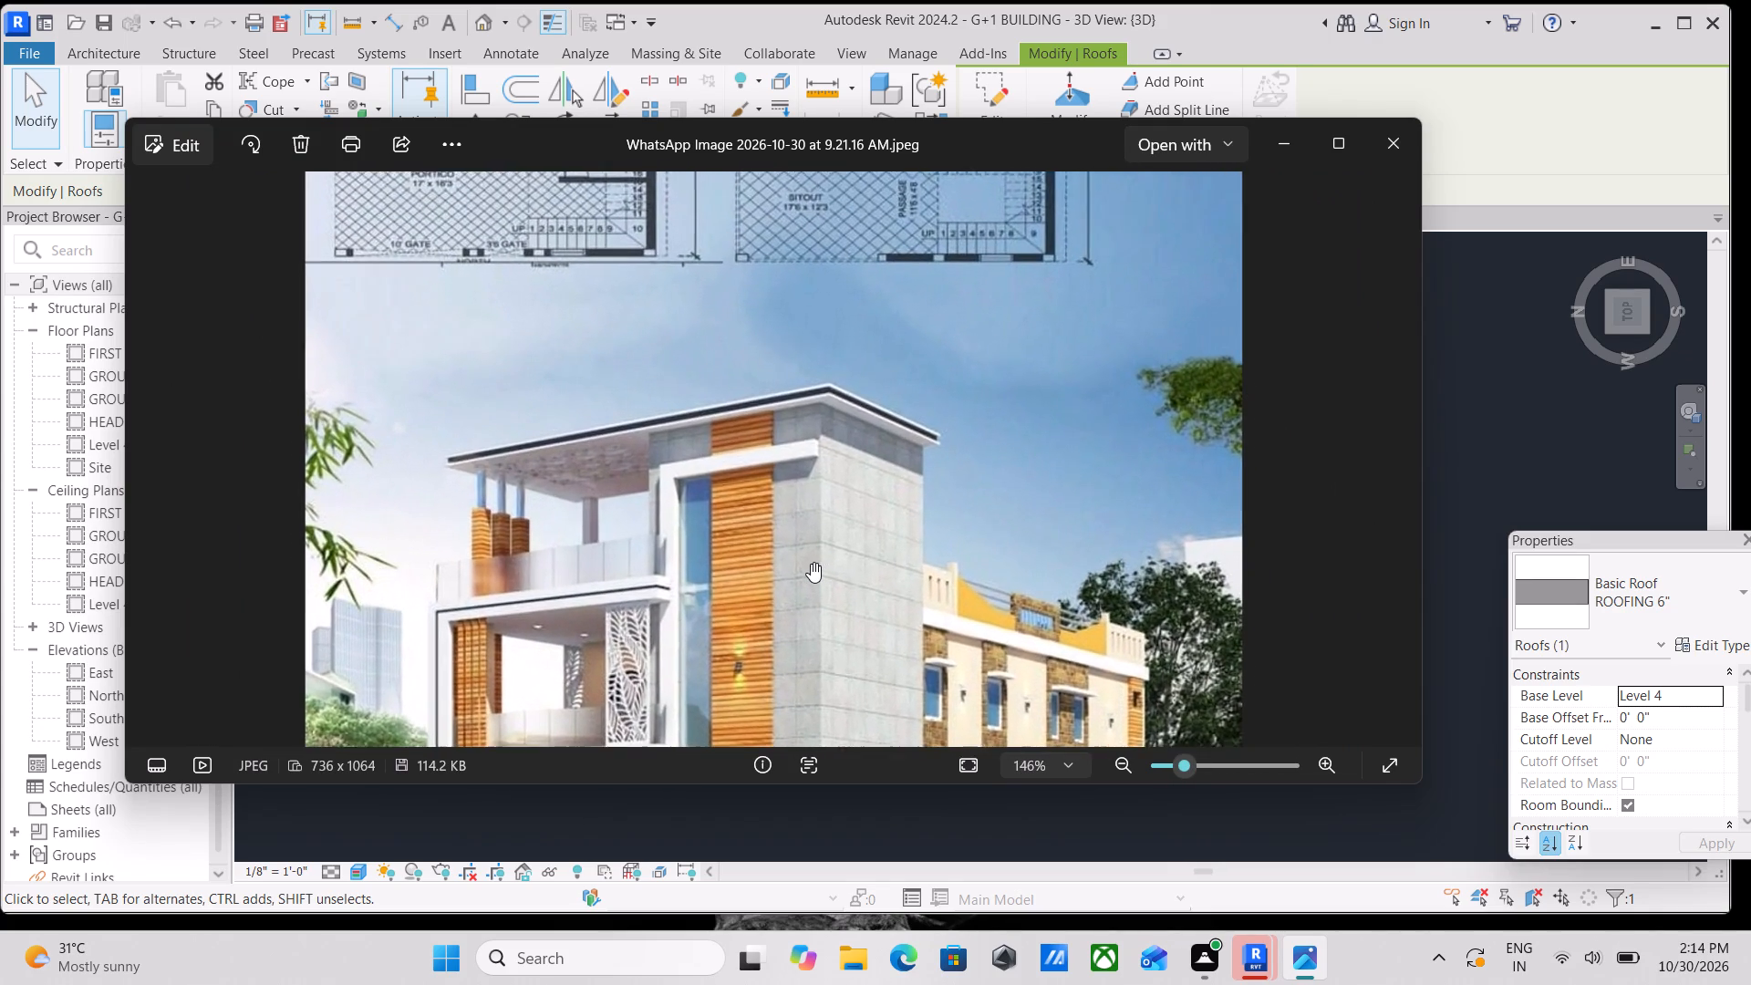
scroll(811, 563, down, 4)
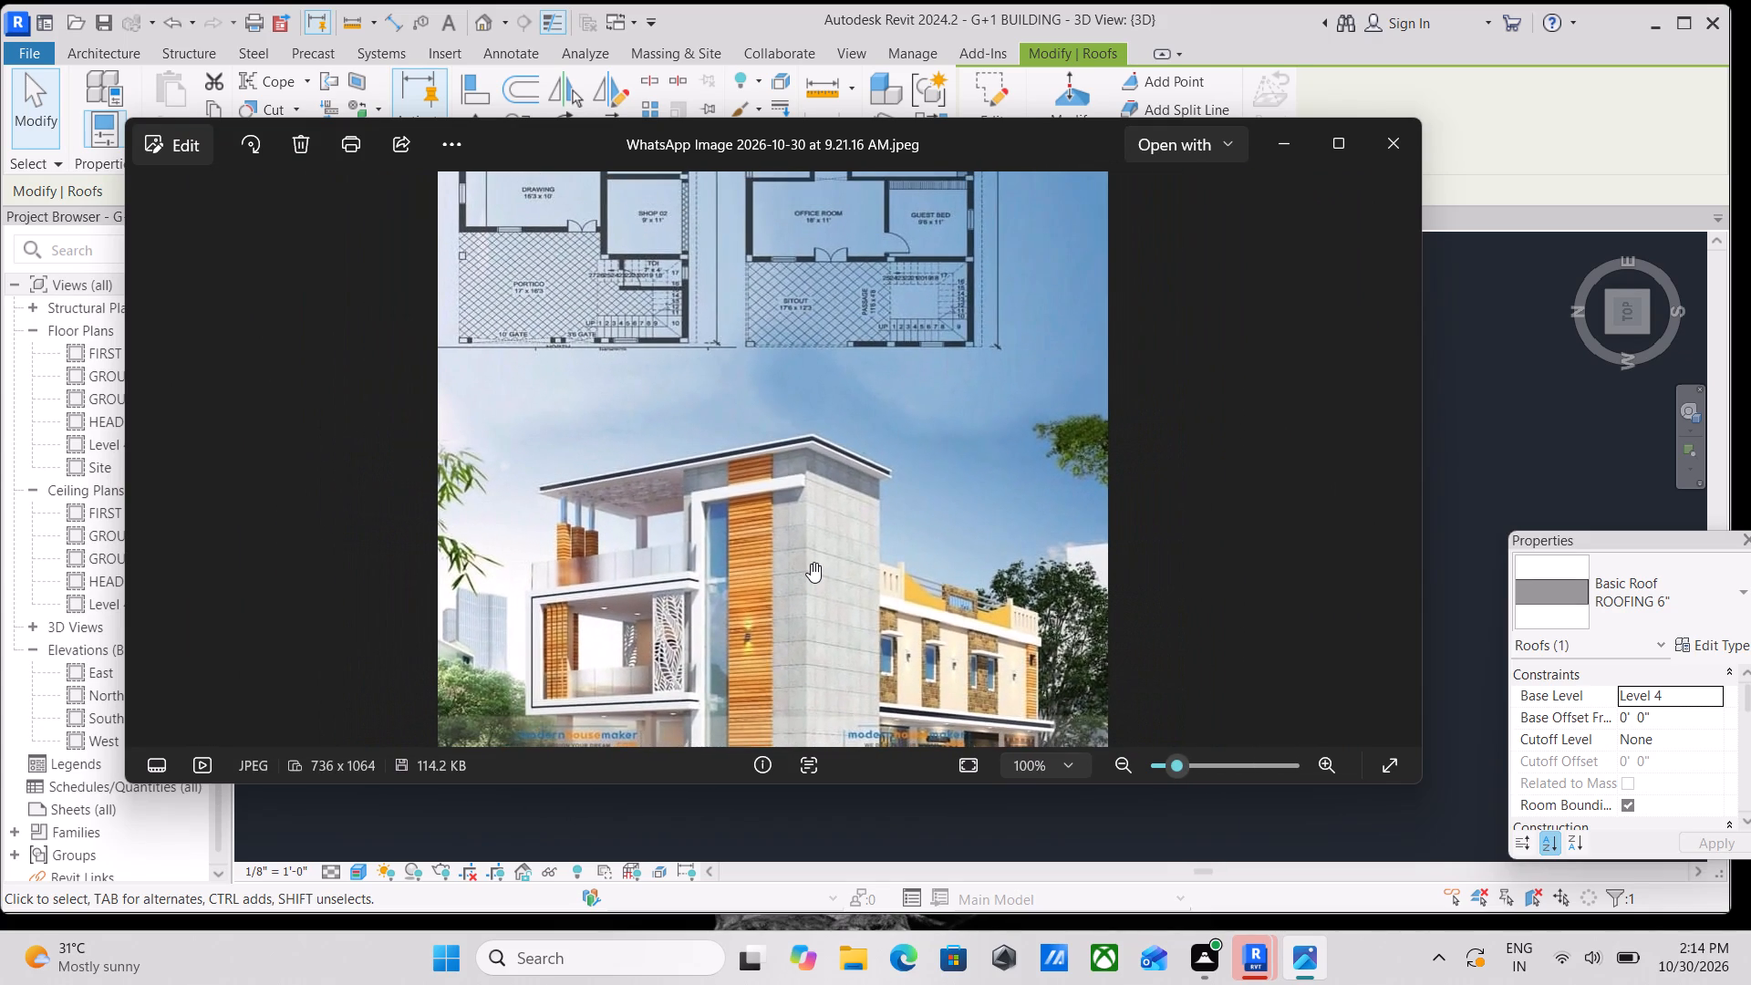
scroll(811, 563, down, 2)
scroll(716, 594, down, 3)
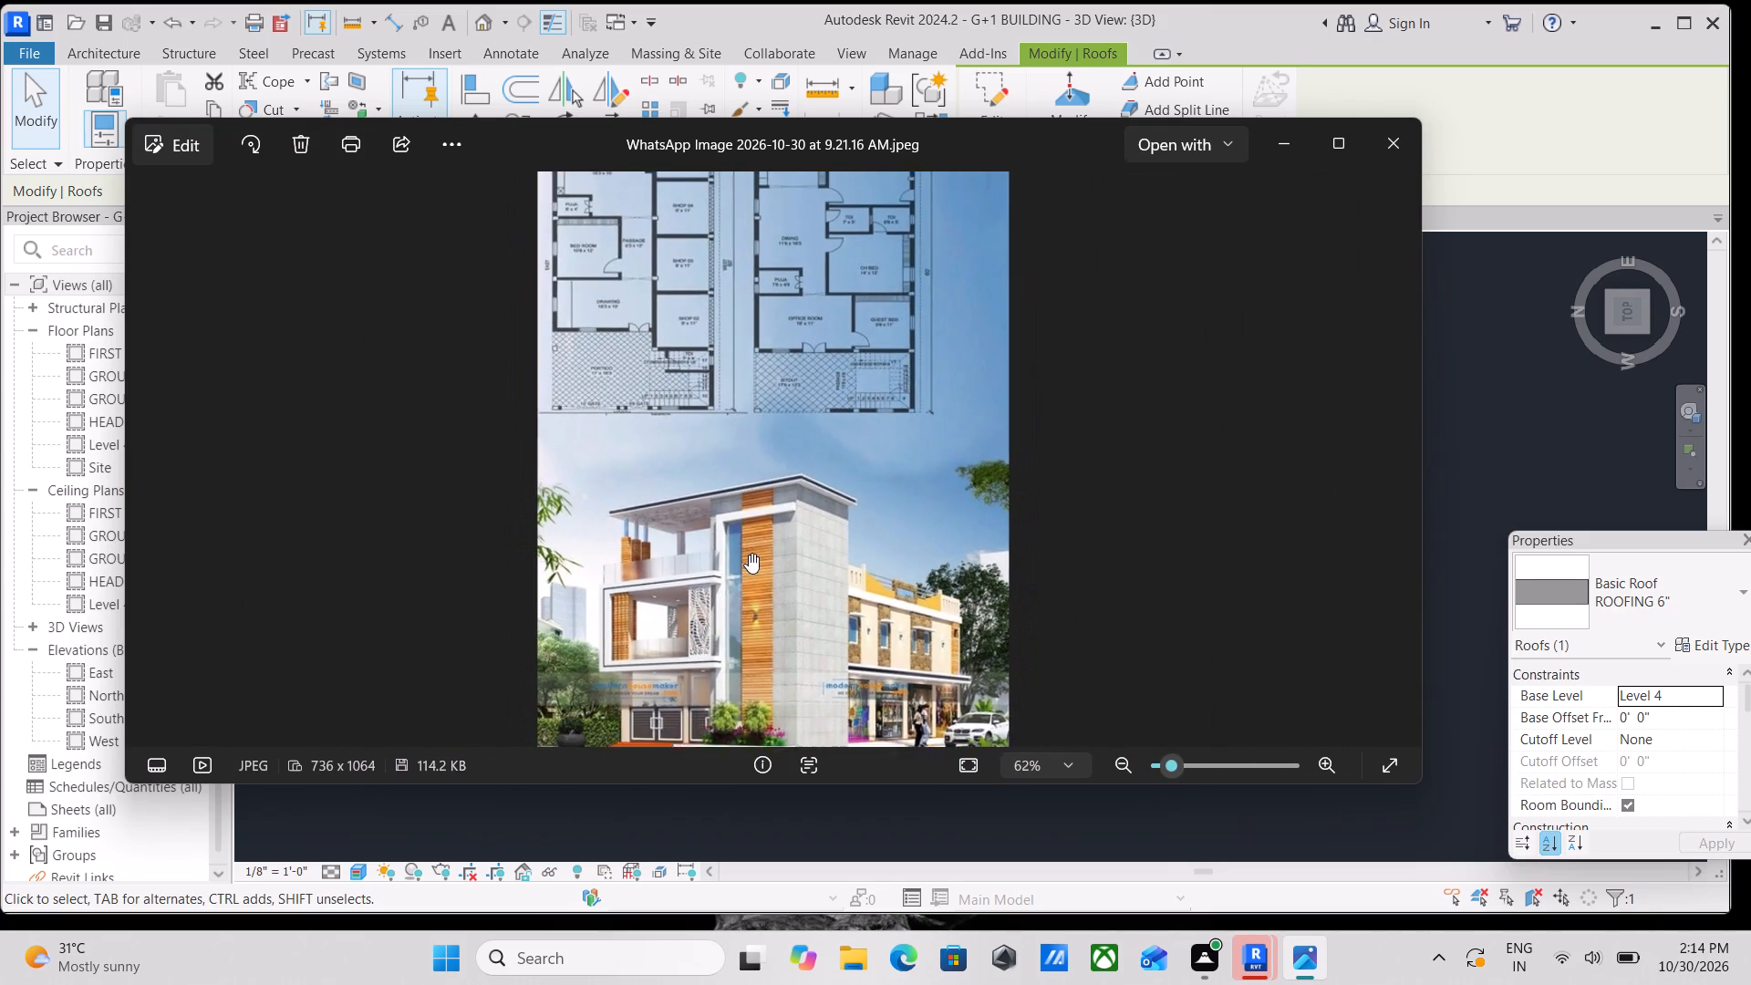
scroll(749, 554, down, 1)
middle_drag(749, 554, 779, 496)
scroll(780, 496, up, 1)
scroll(794, 576, up, 5)
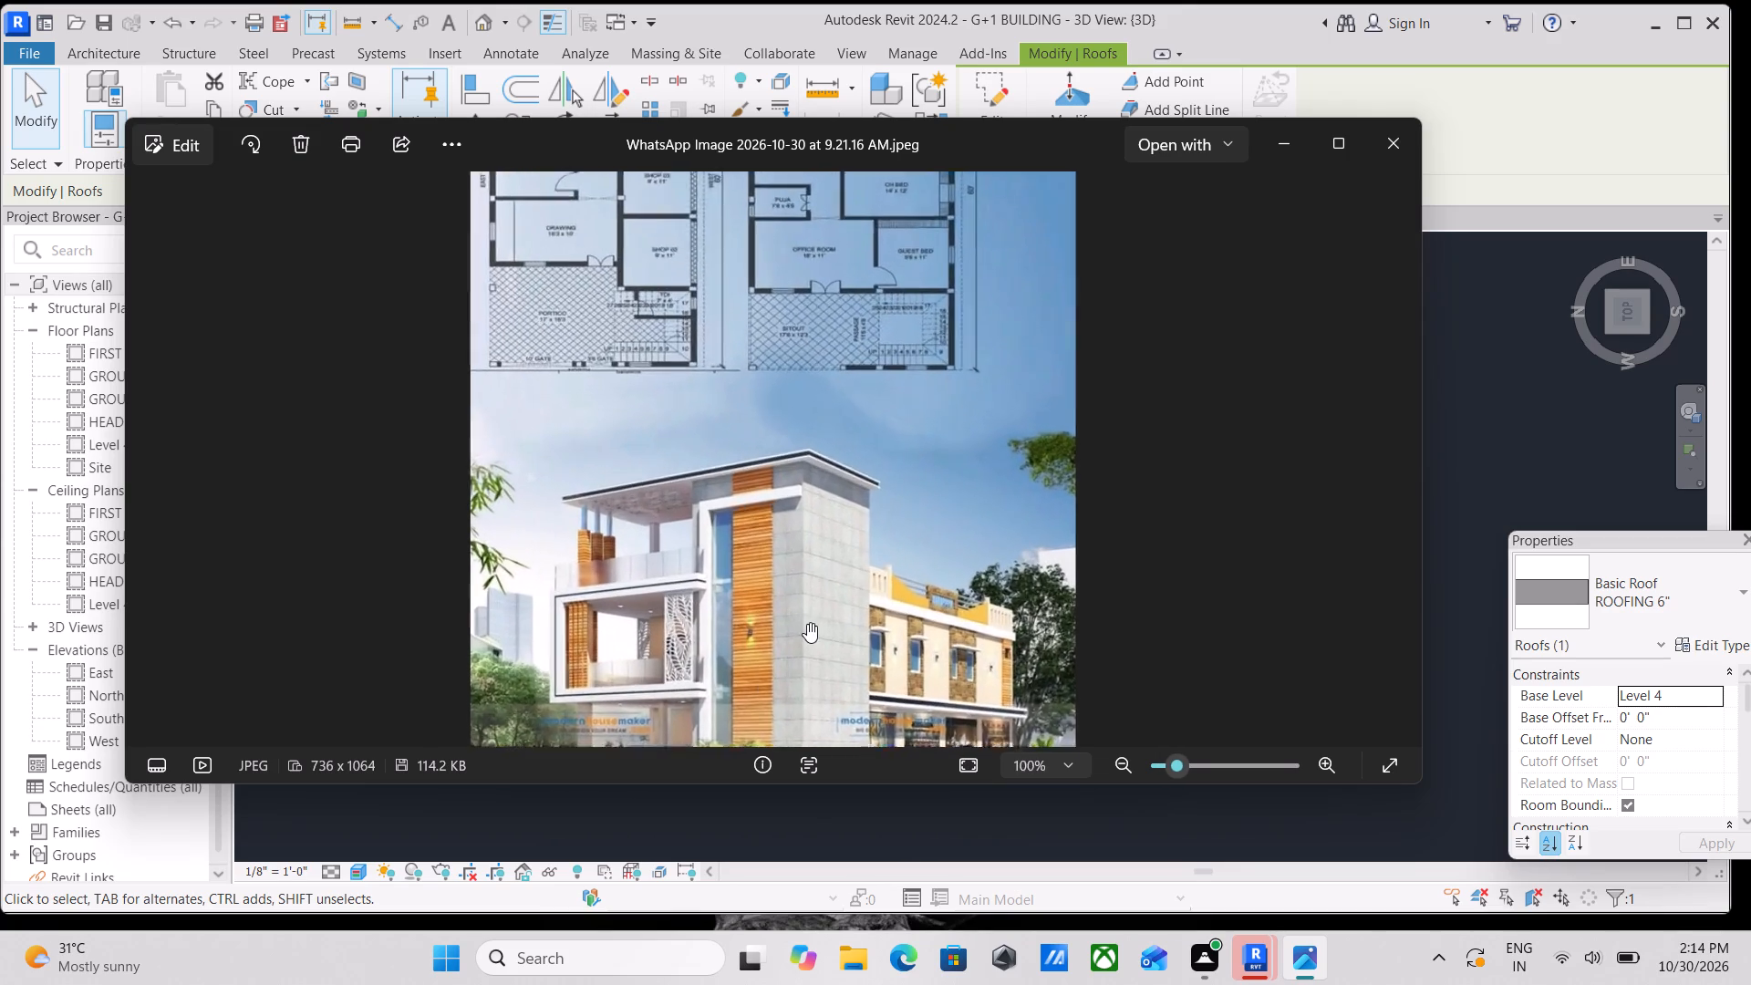
scroll(807, 623, up, 12)
scroll(807, 623, down, 1)
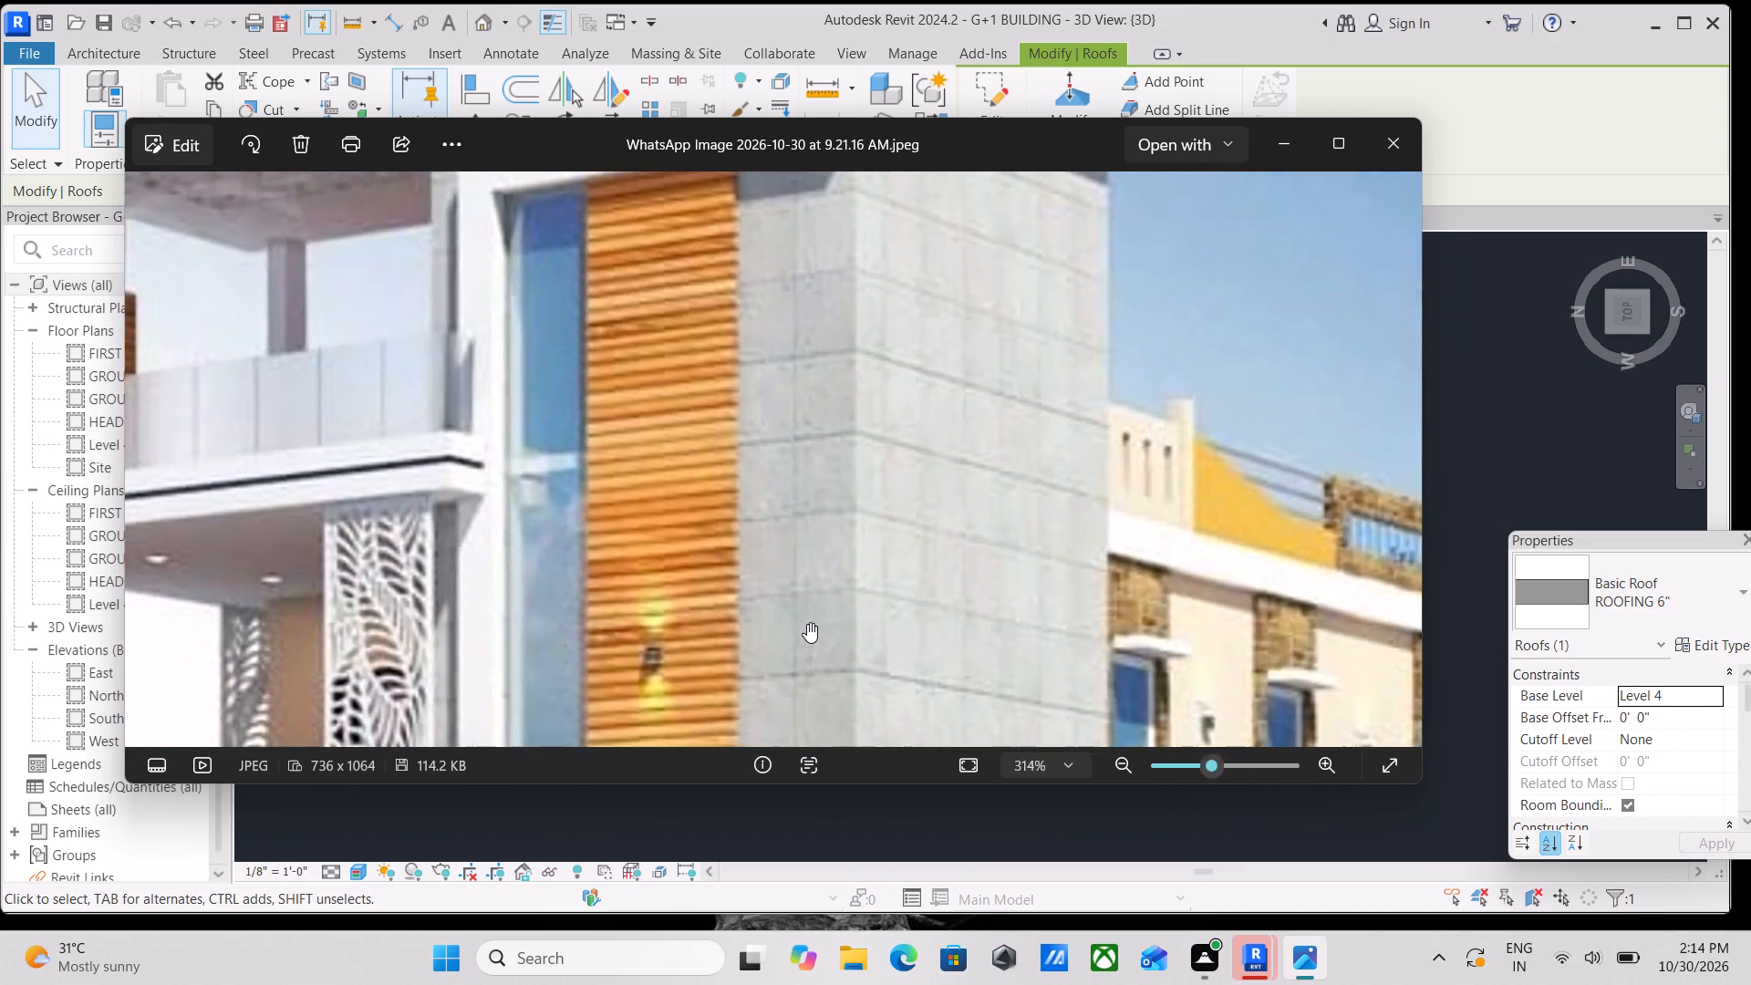
scroll(807, 623, down, 1)
scroll(752, 553, down, 4)
middle_drag(752, 553, 979, 502)
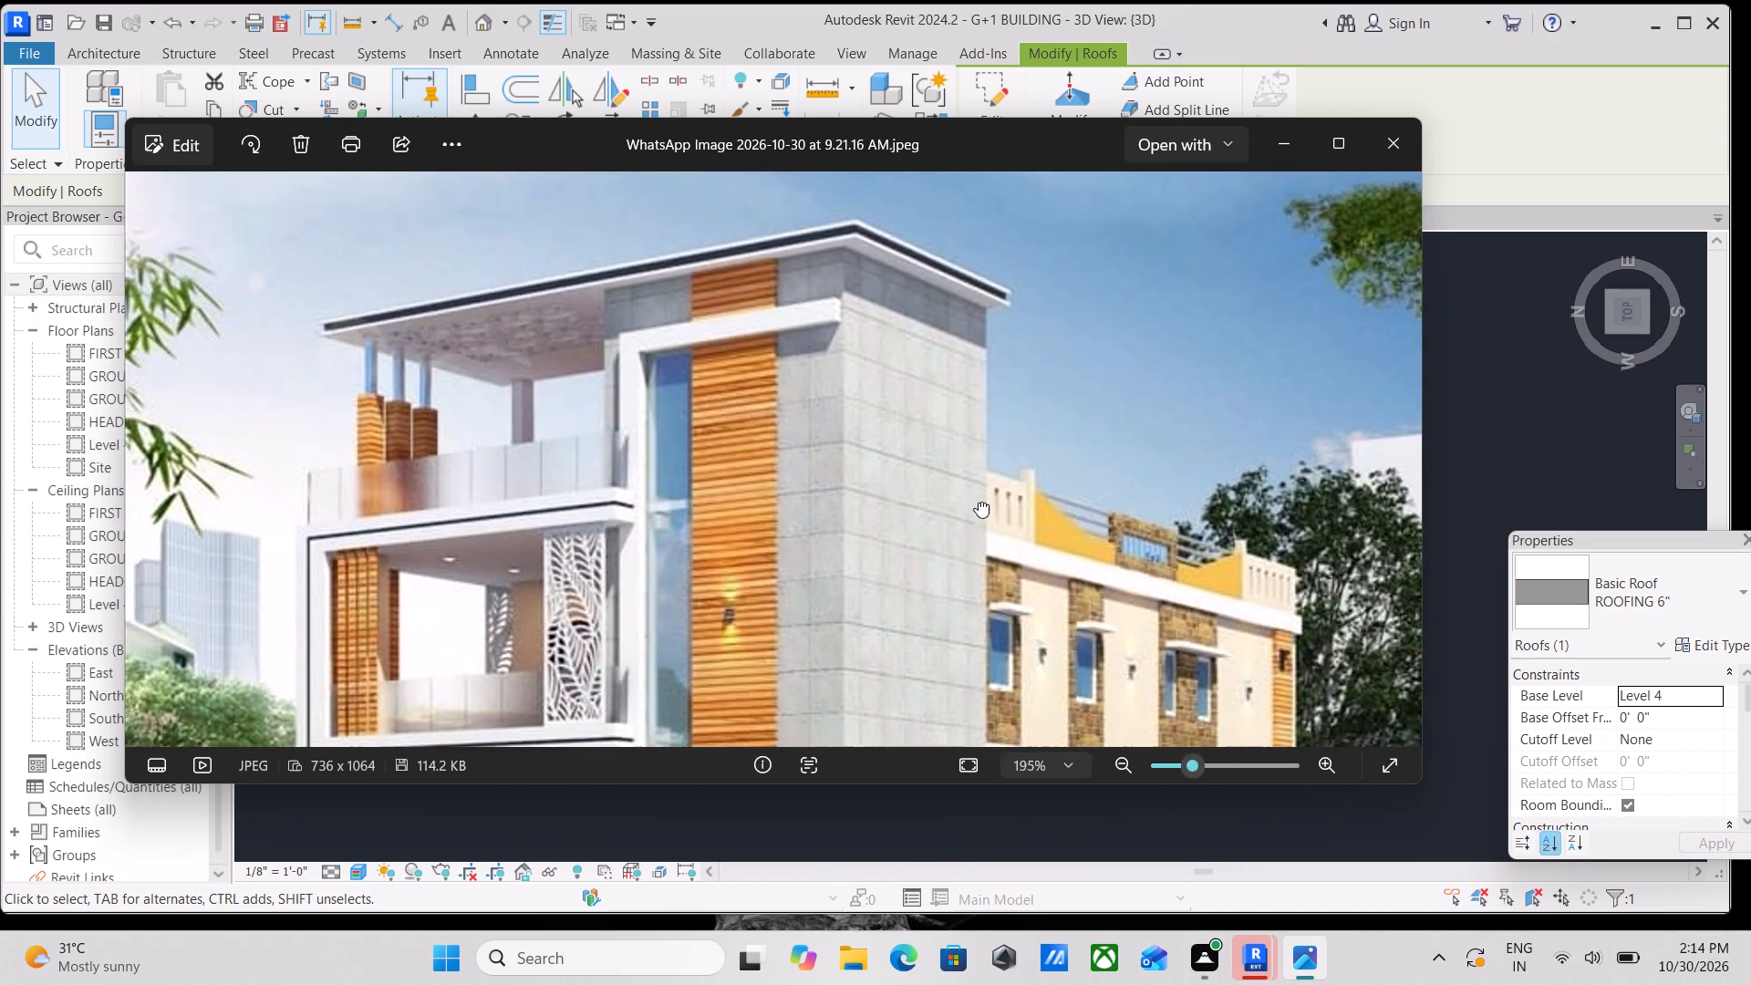
middle_drag(979, 502, 992, 444)
scroll(989, 439, up, 1)
scroll(989, 439, down, 6)
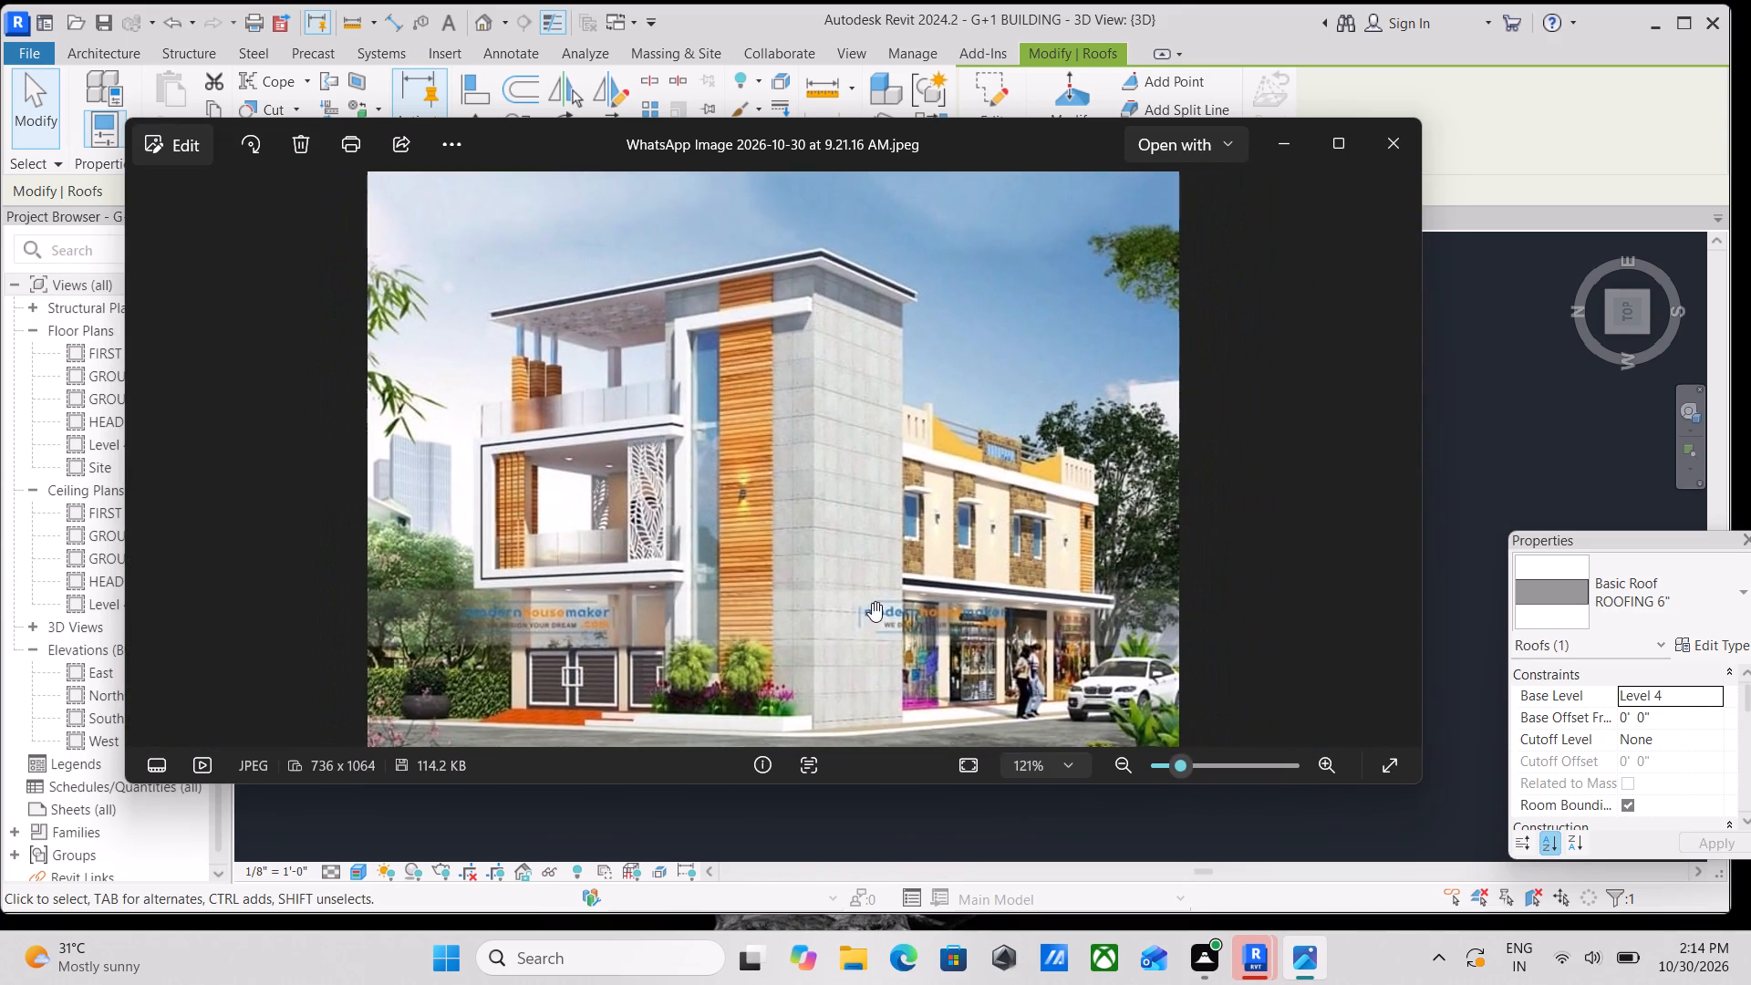
scroll(873, 553, up, 2)
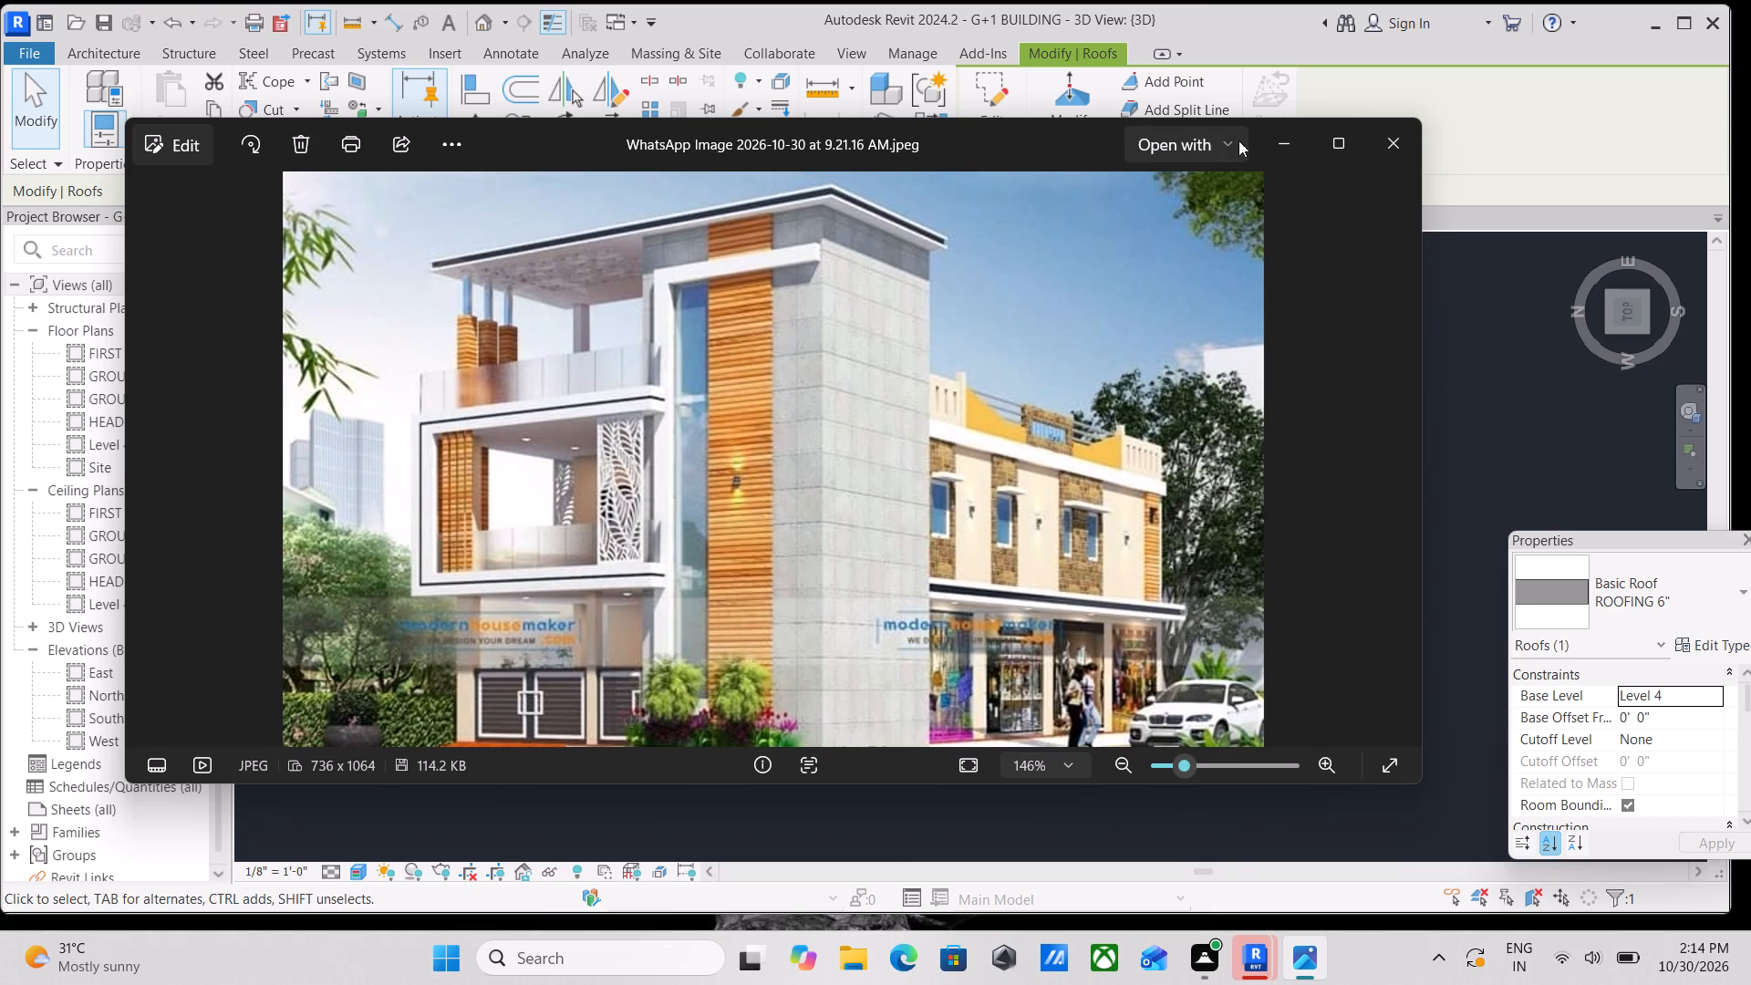
click(1387, 148)
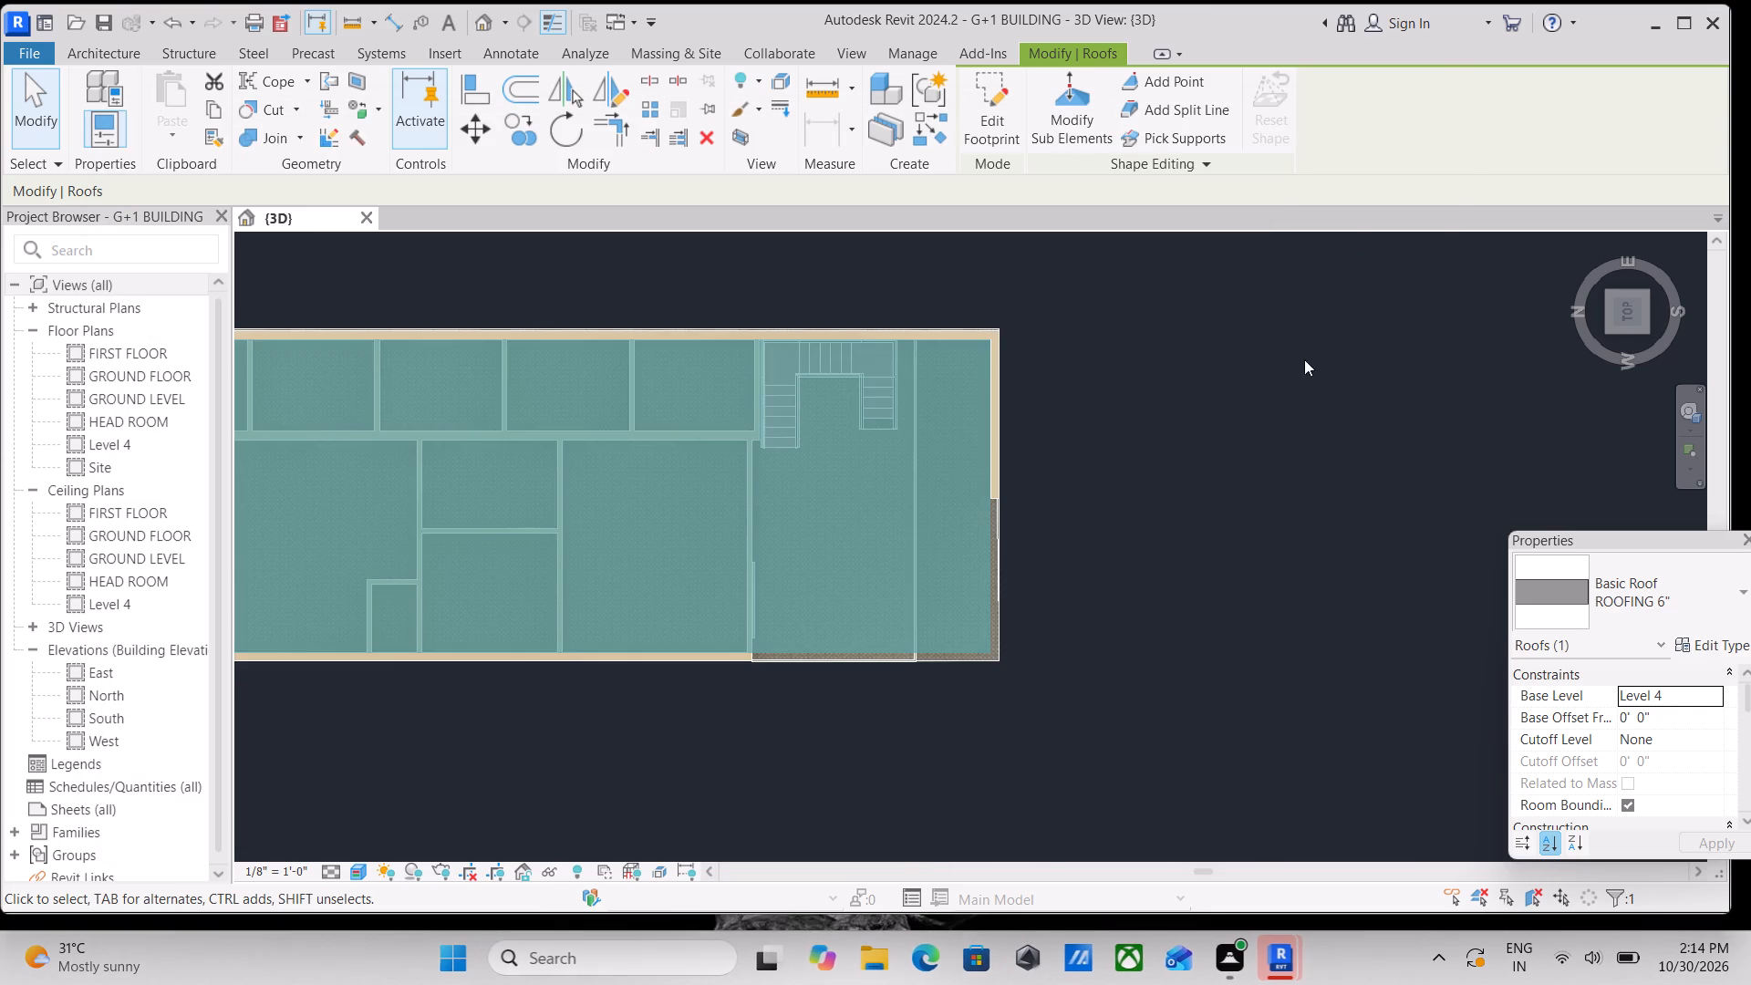
Examine the extended roof from a corner 3D view, checking its edges against the outer walls, front balcony railing and staircase.
scroll(941, 484, down, 3)
scroll(991, 495, up, 2)
scroll(940, 602, up, 2)
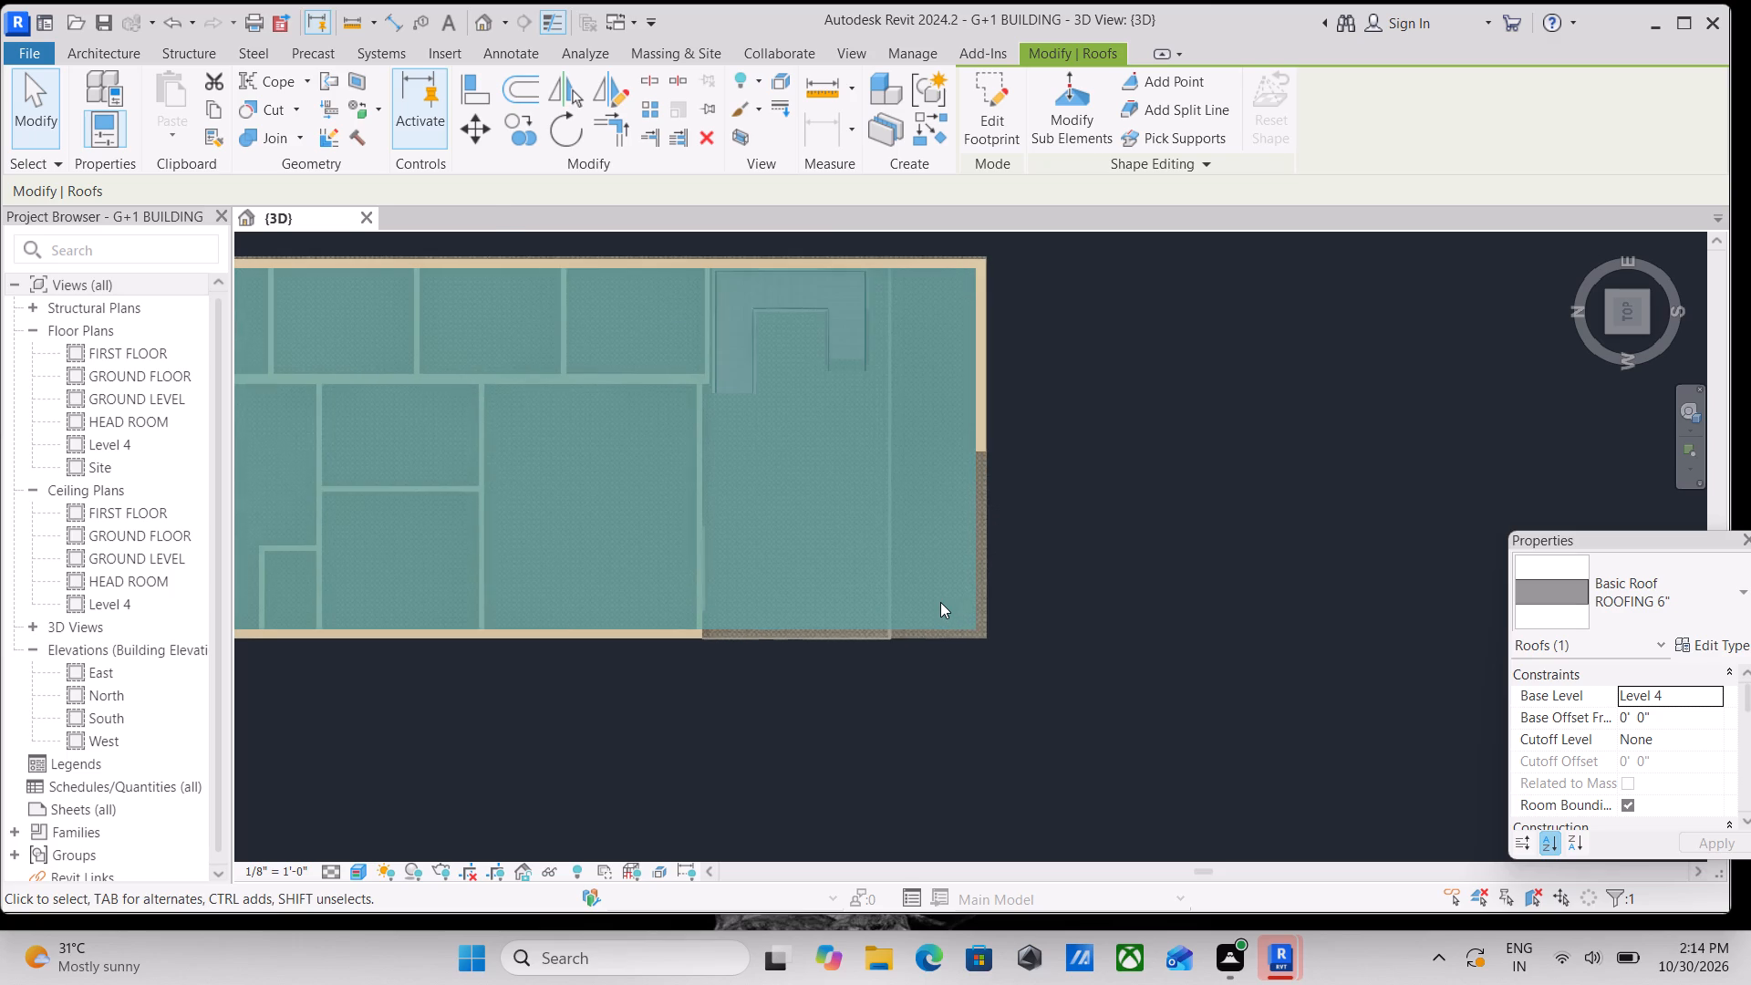
key(Escape)
scroll(972, 565, down, 2)
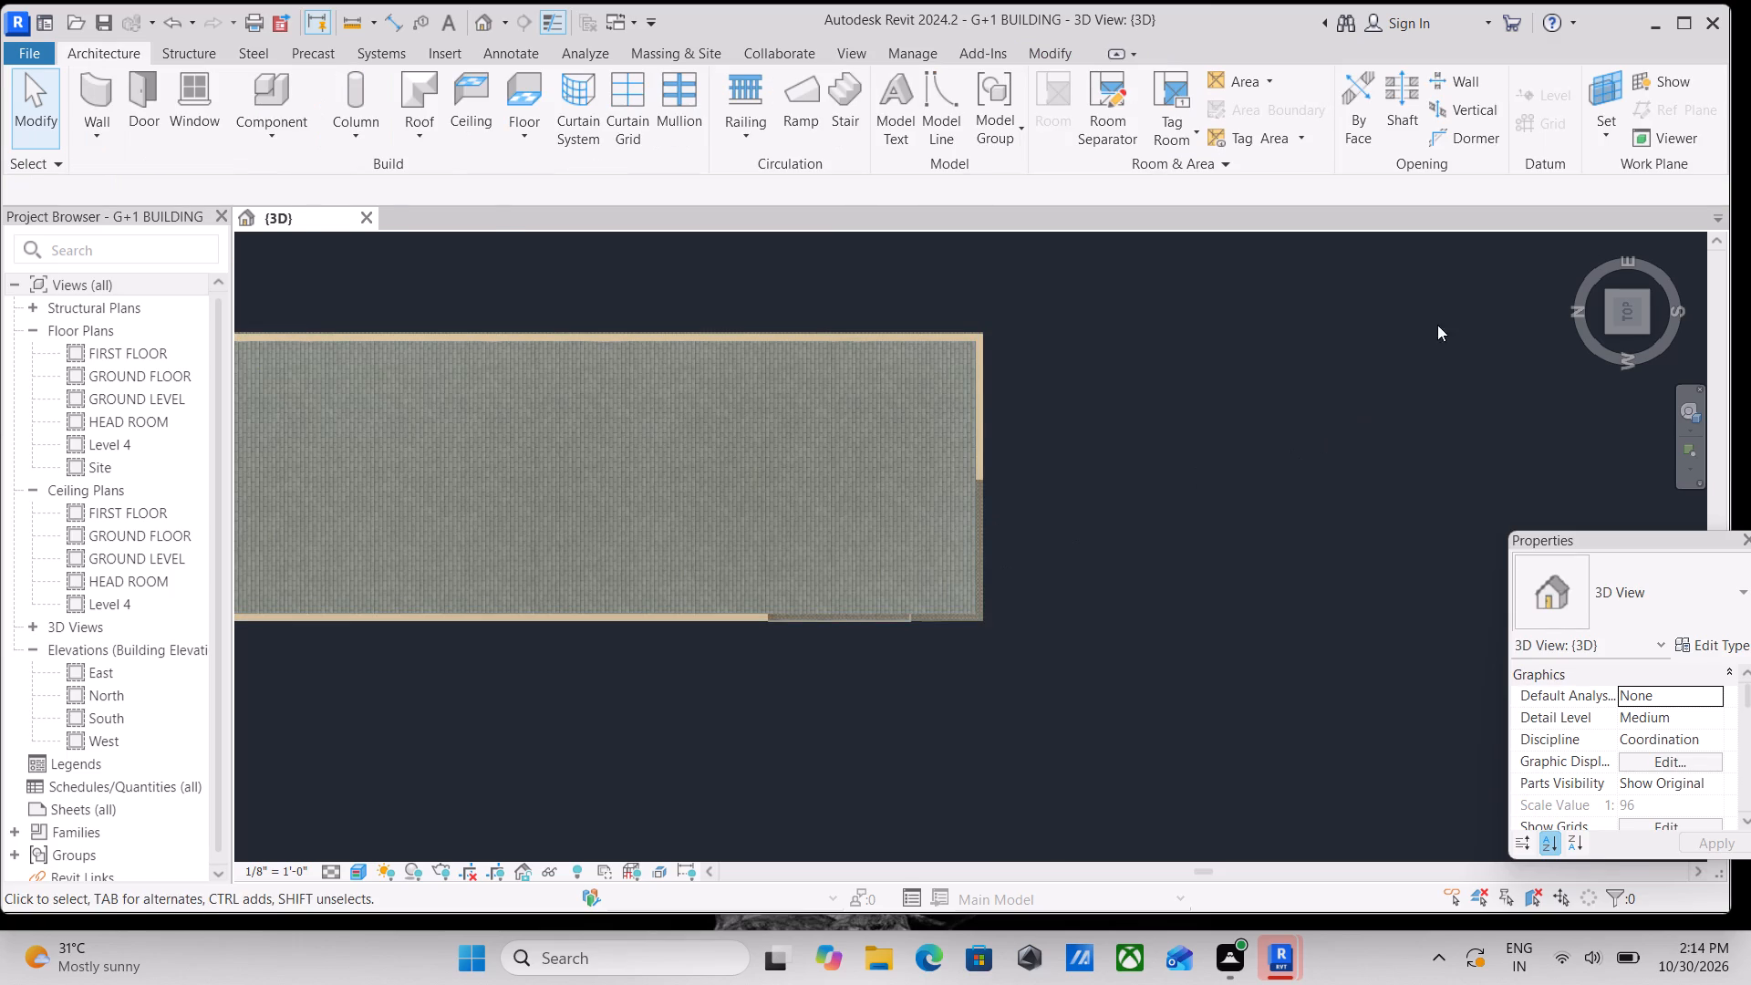
click(1647, 330)
scroll(1051, 534, up, 5)
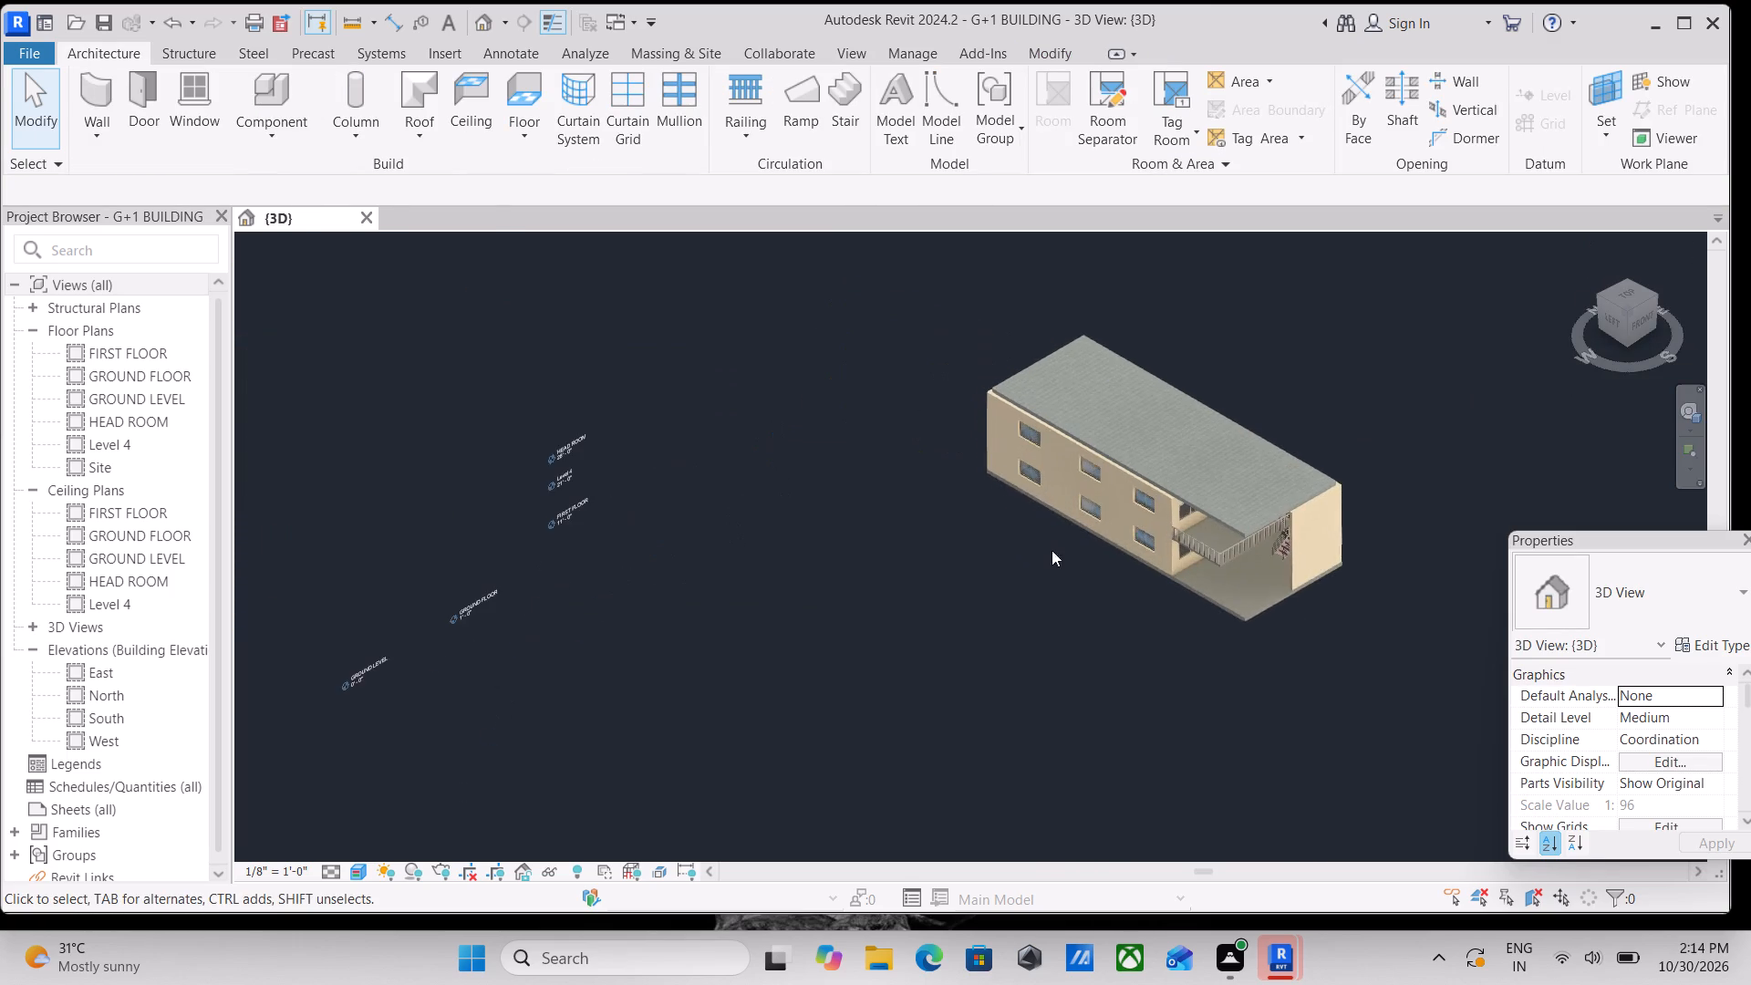
scroll(1087, 556, up, 3)
scroll(1229, 530, up, 3)
scroll(1274, 493, down, 3)
middle_drag(1259, 493, 1174, 504)
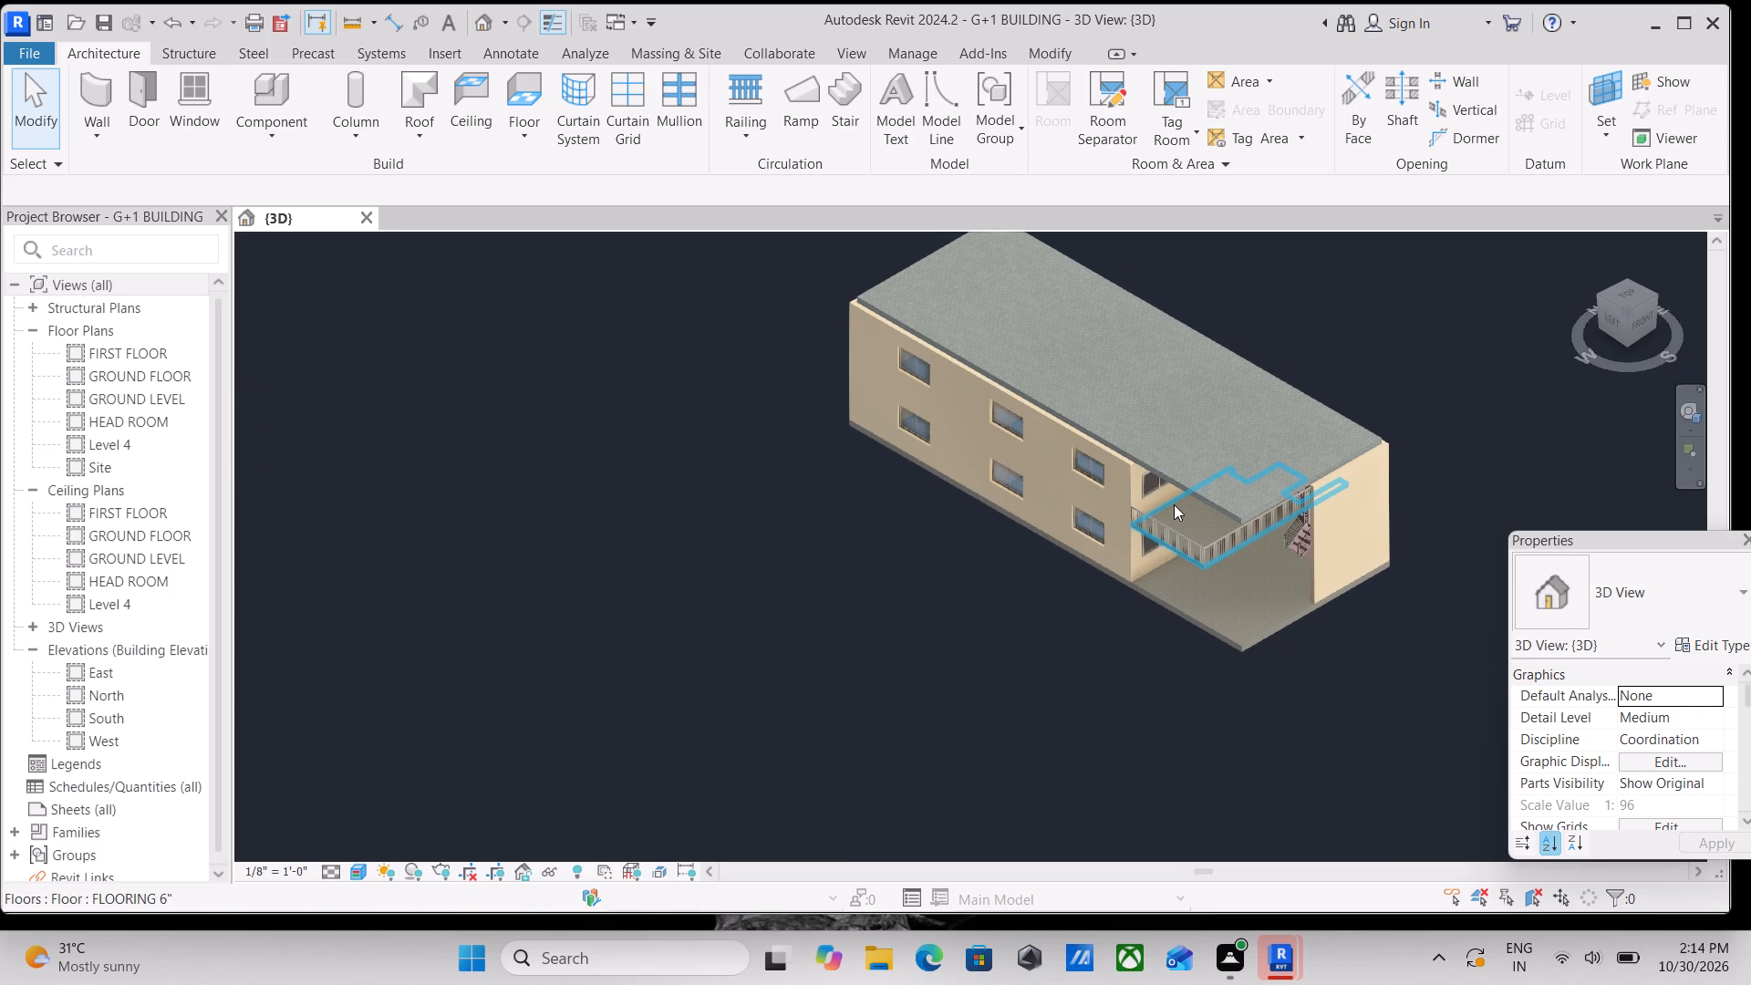
scroll(1118, 474, up, 3)
middle_drag(1257, 443, 1156, 533)
middle_click(1147, 535)
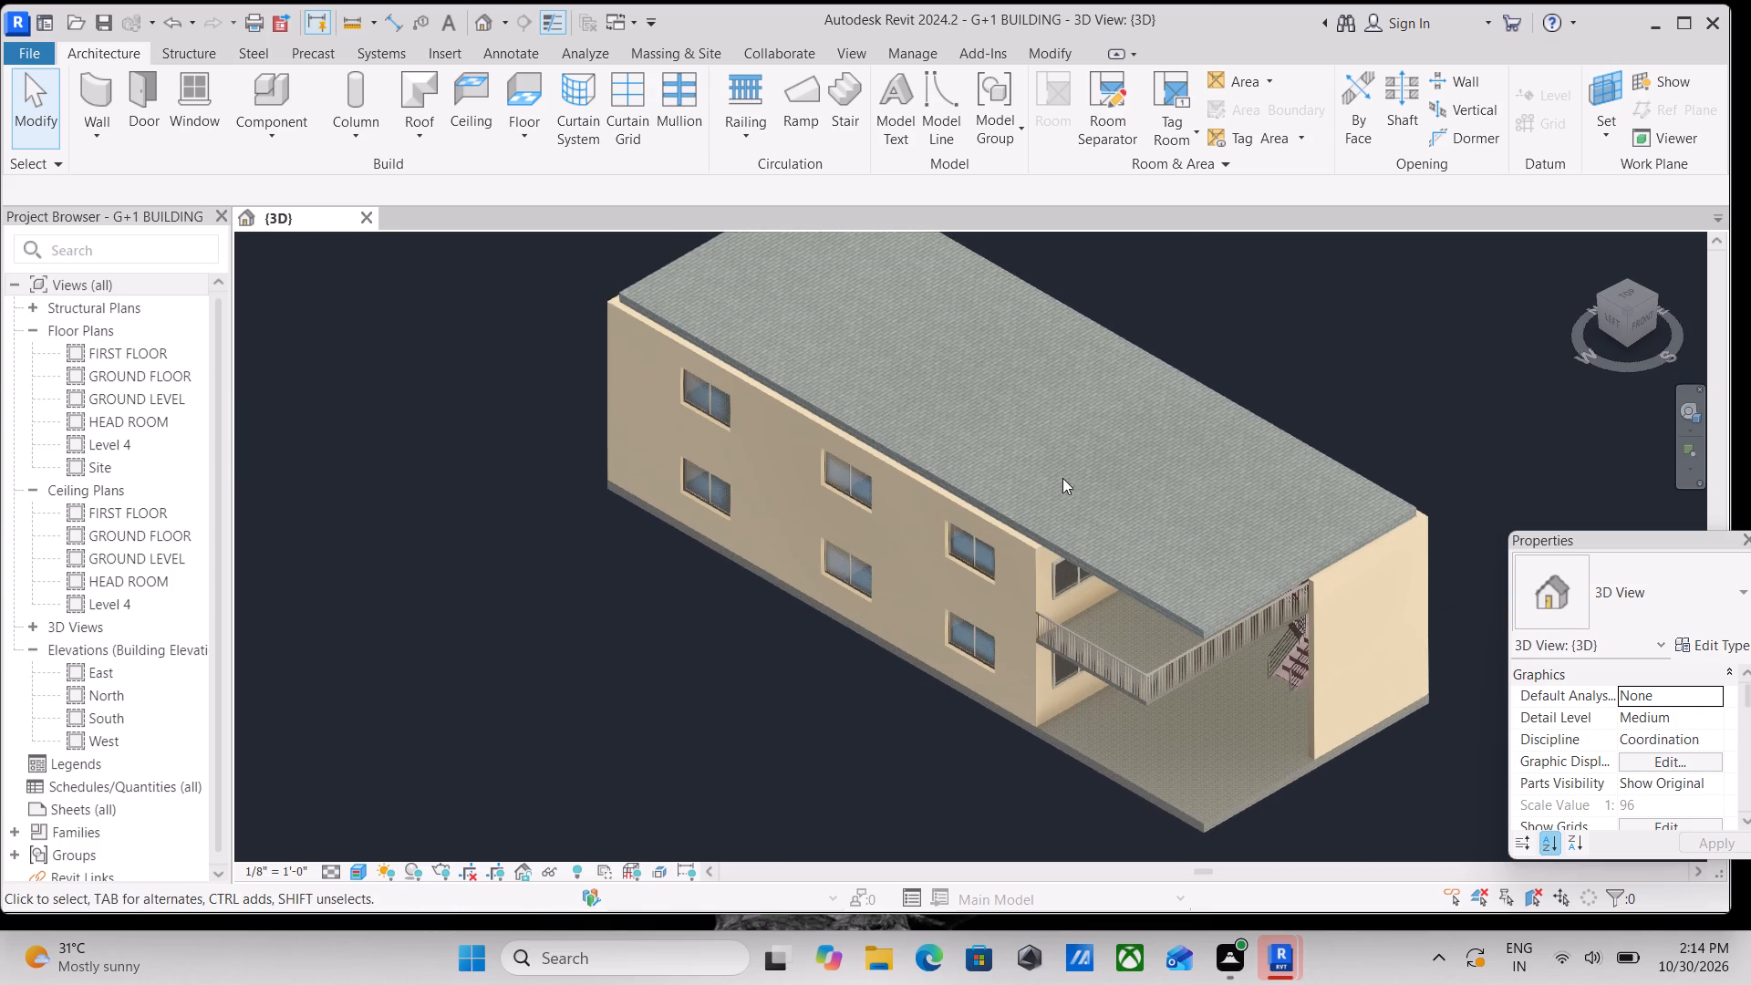
scroll(1031, 431, down, 3)
middle_drag(1031, 431, 1000, 496)
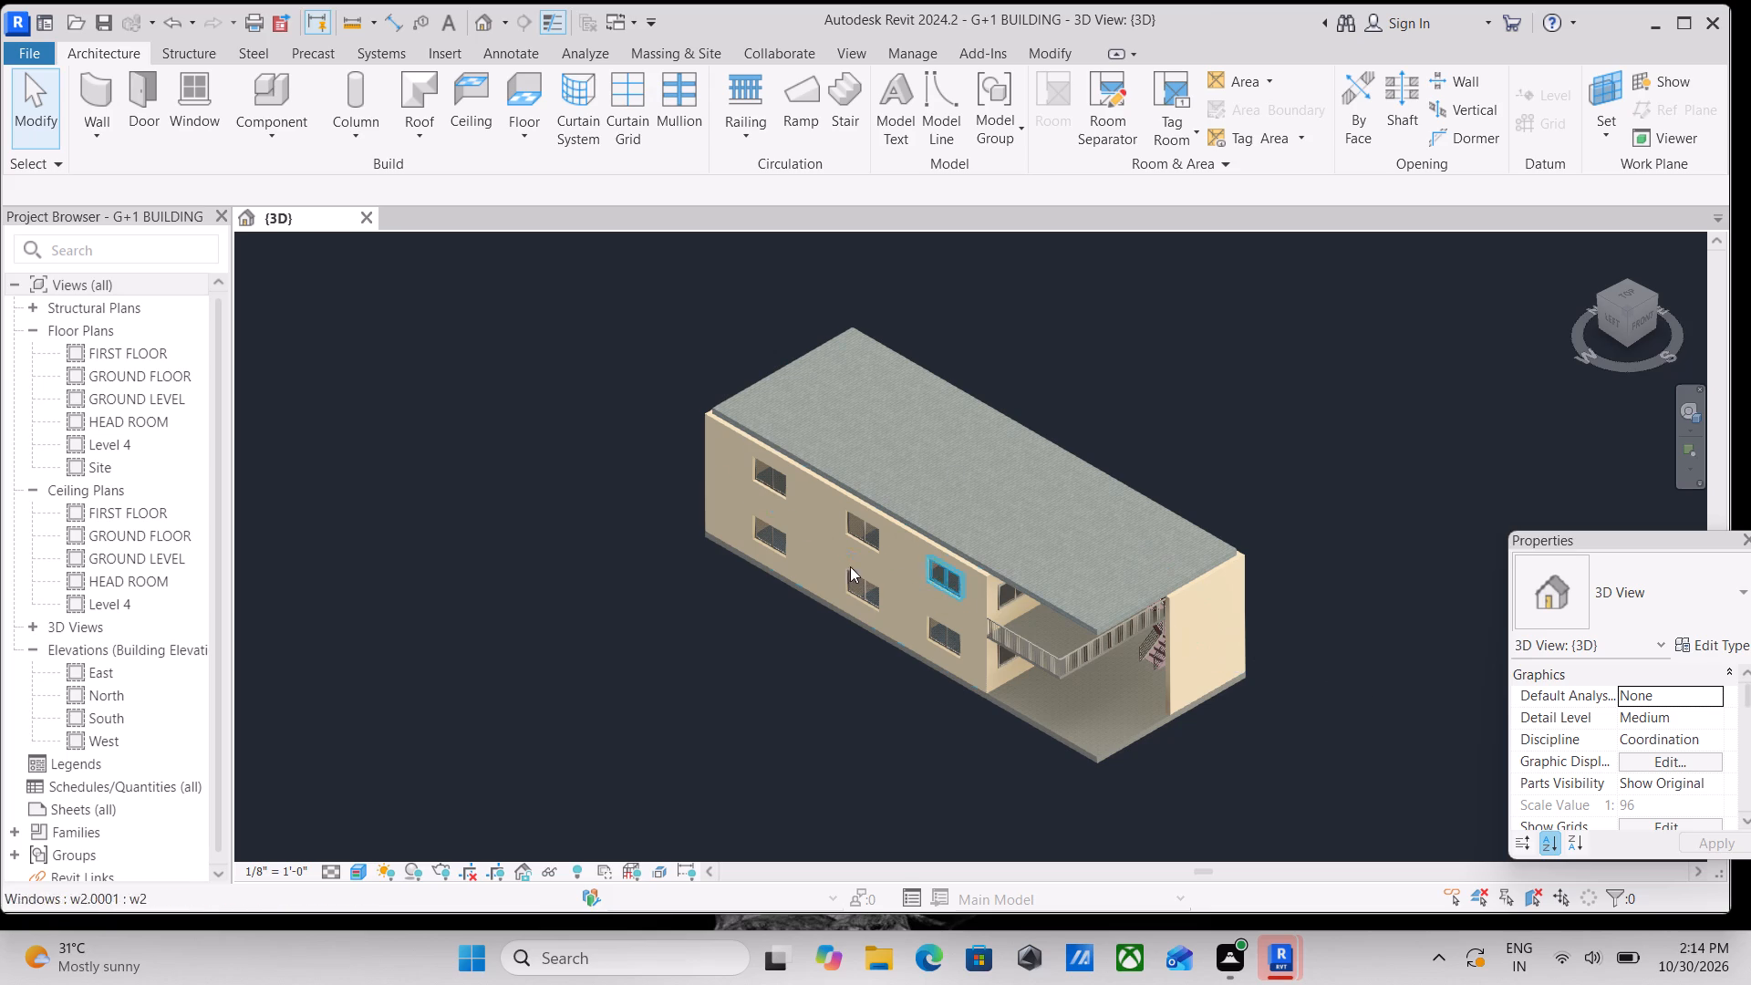
scroll(1158, 646, up, 8)
middle_drag(1160, 555, 1146, 622)
scroll(754, 625, up, 4)
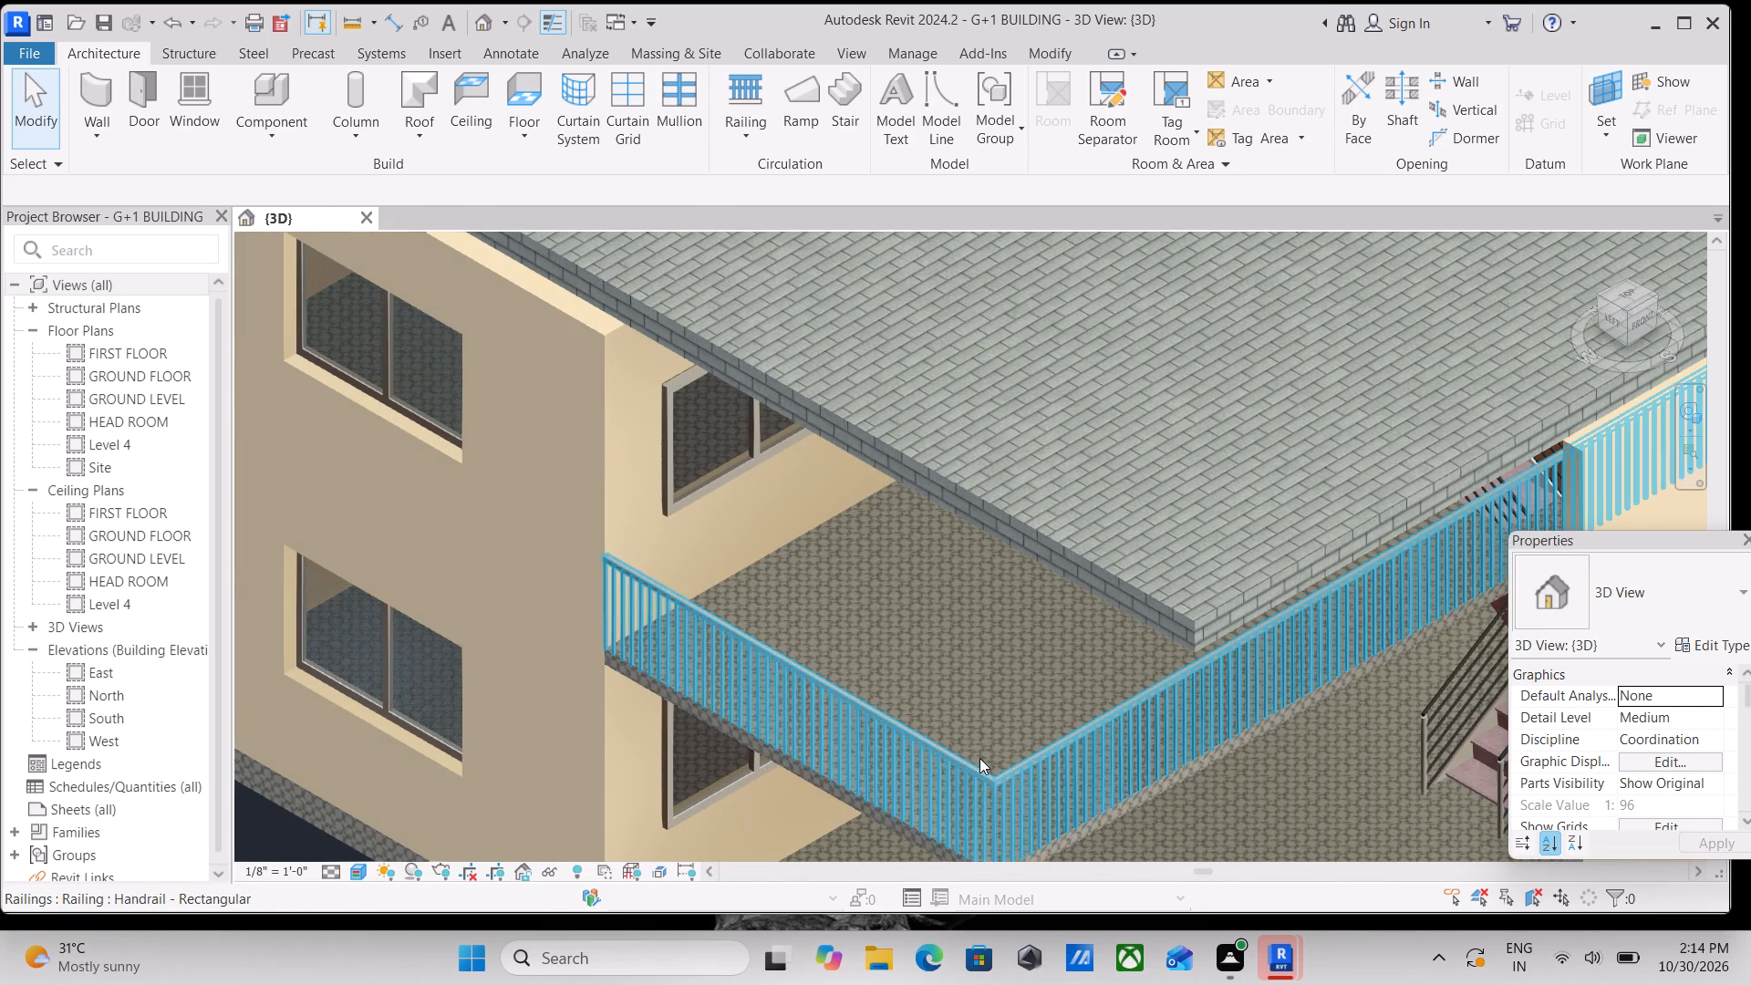
click(986, 769)
scroll(1172, 724, down, 6)
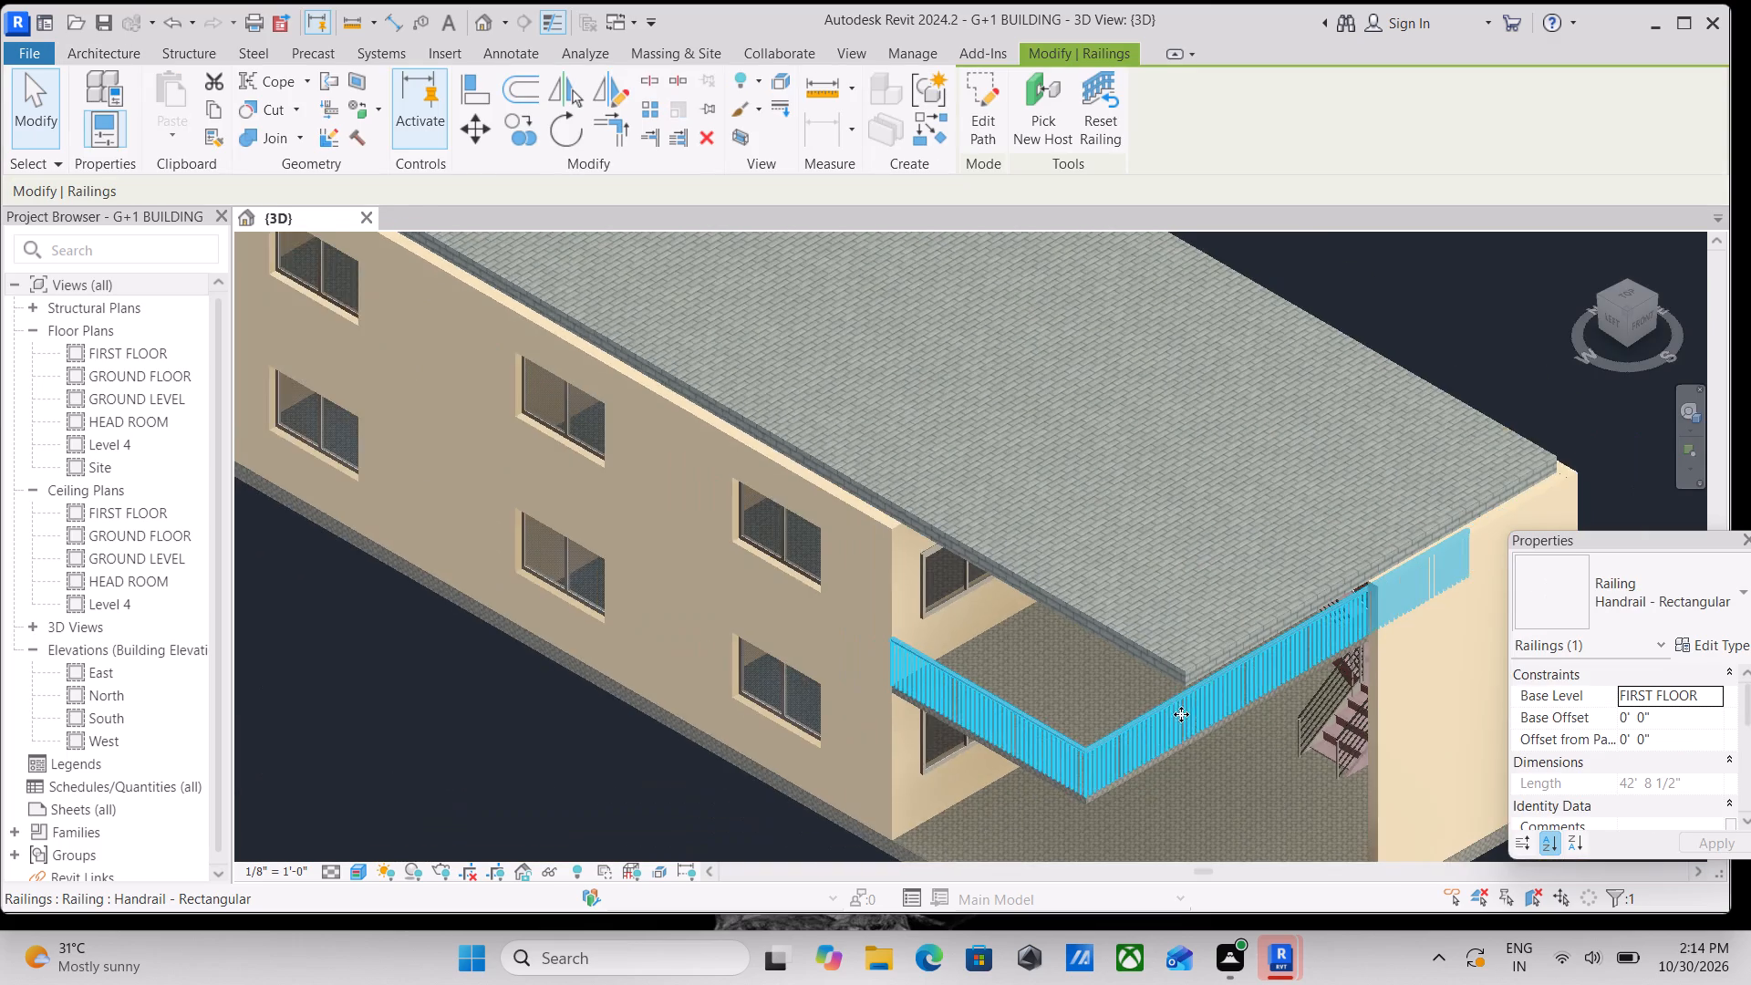
middle_drag(1171, 721, 1165, 752)
key(Escape)
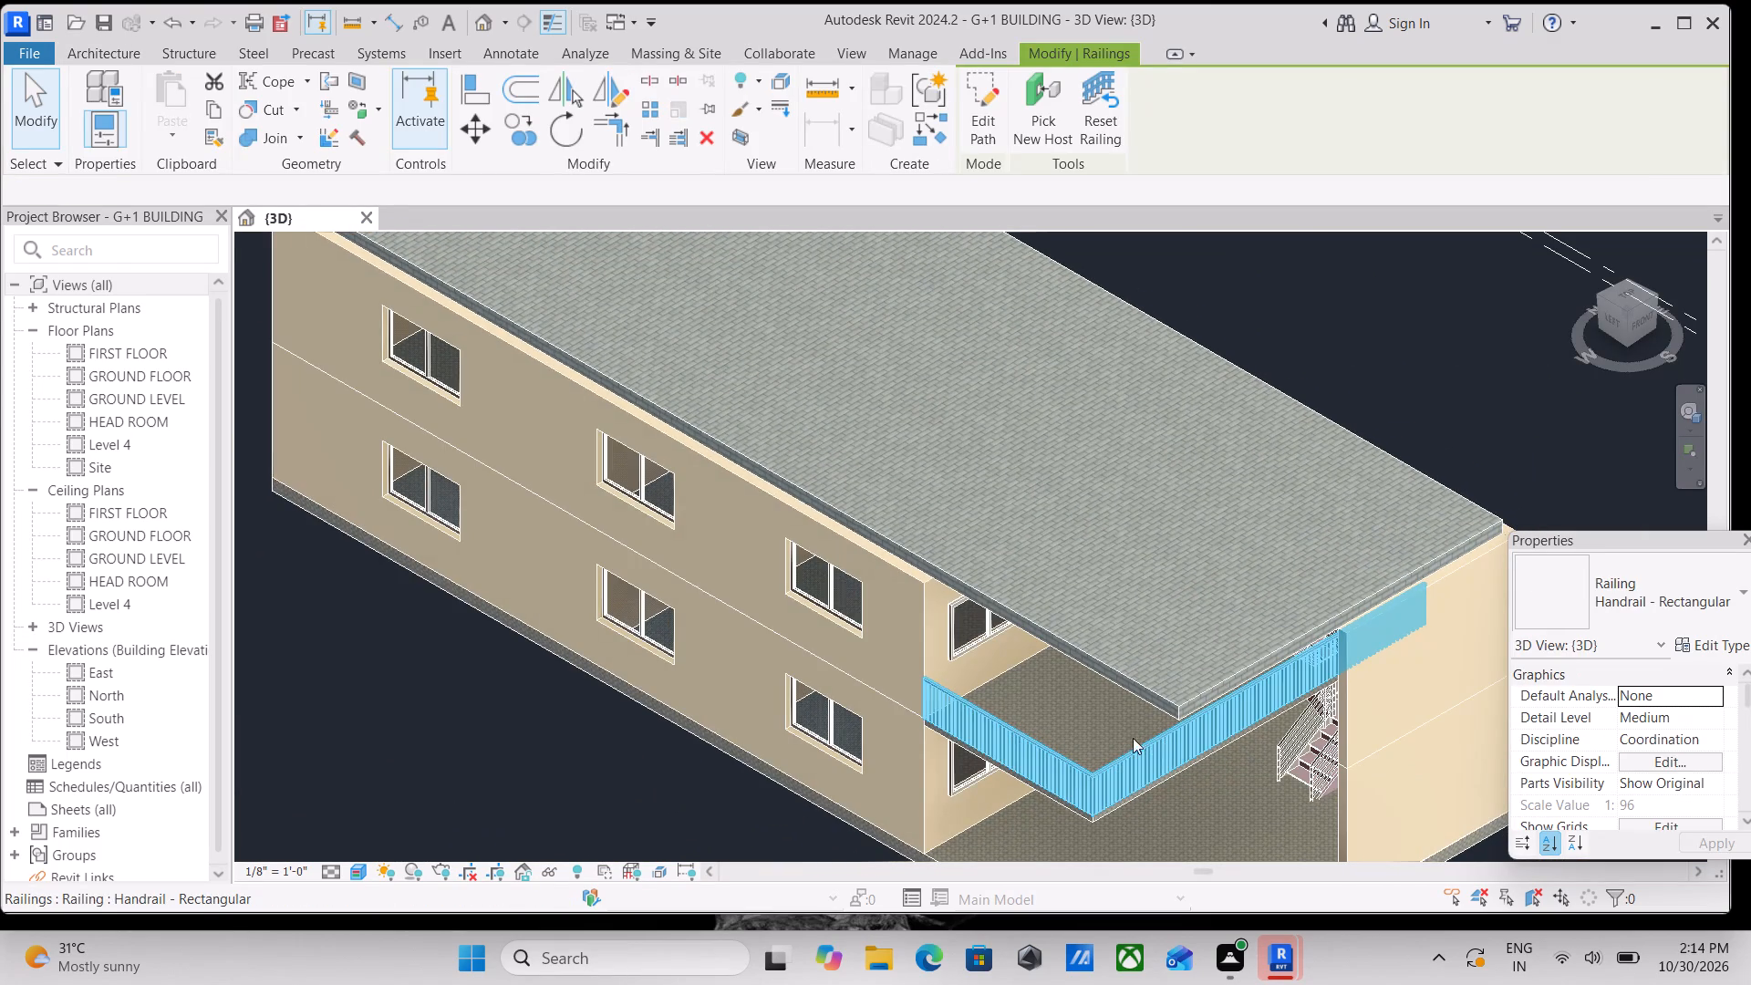
middle_drag(824, 540, 928, 641)
scroll(732, 523, up, 2)
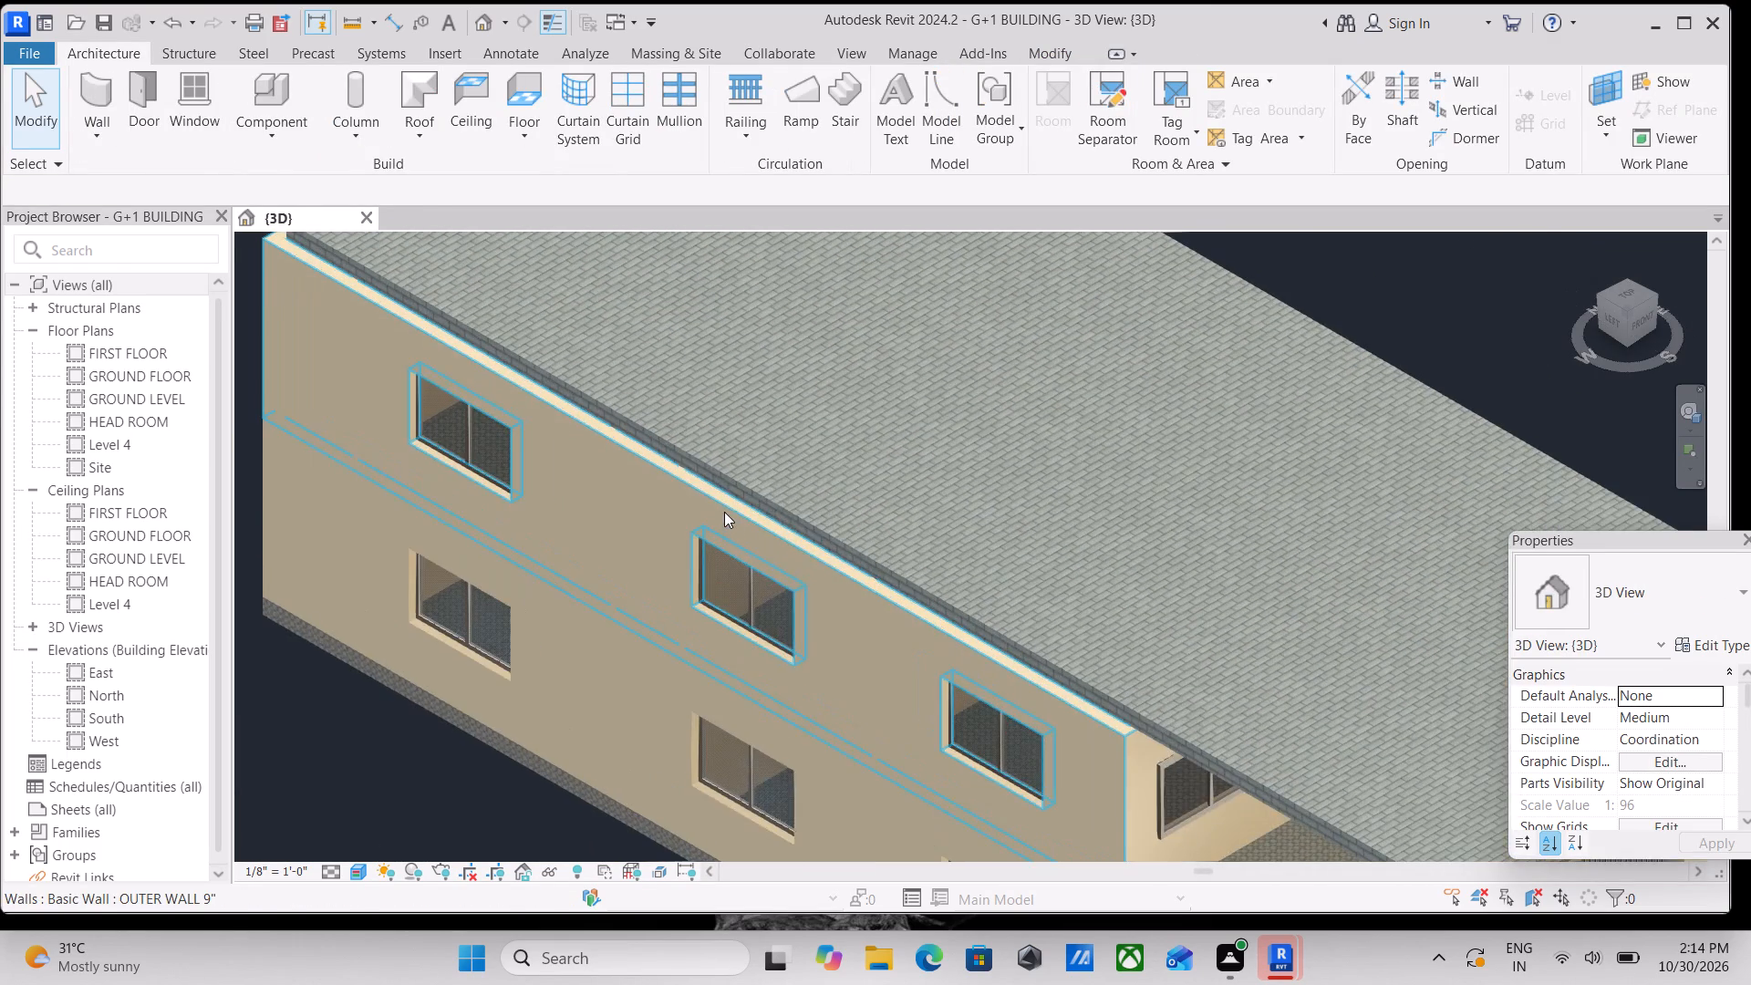
middle_drag(727, 513, 866, 626)
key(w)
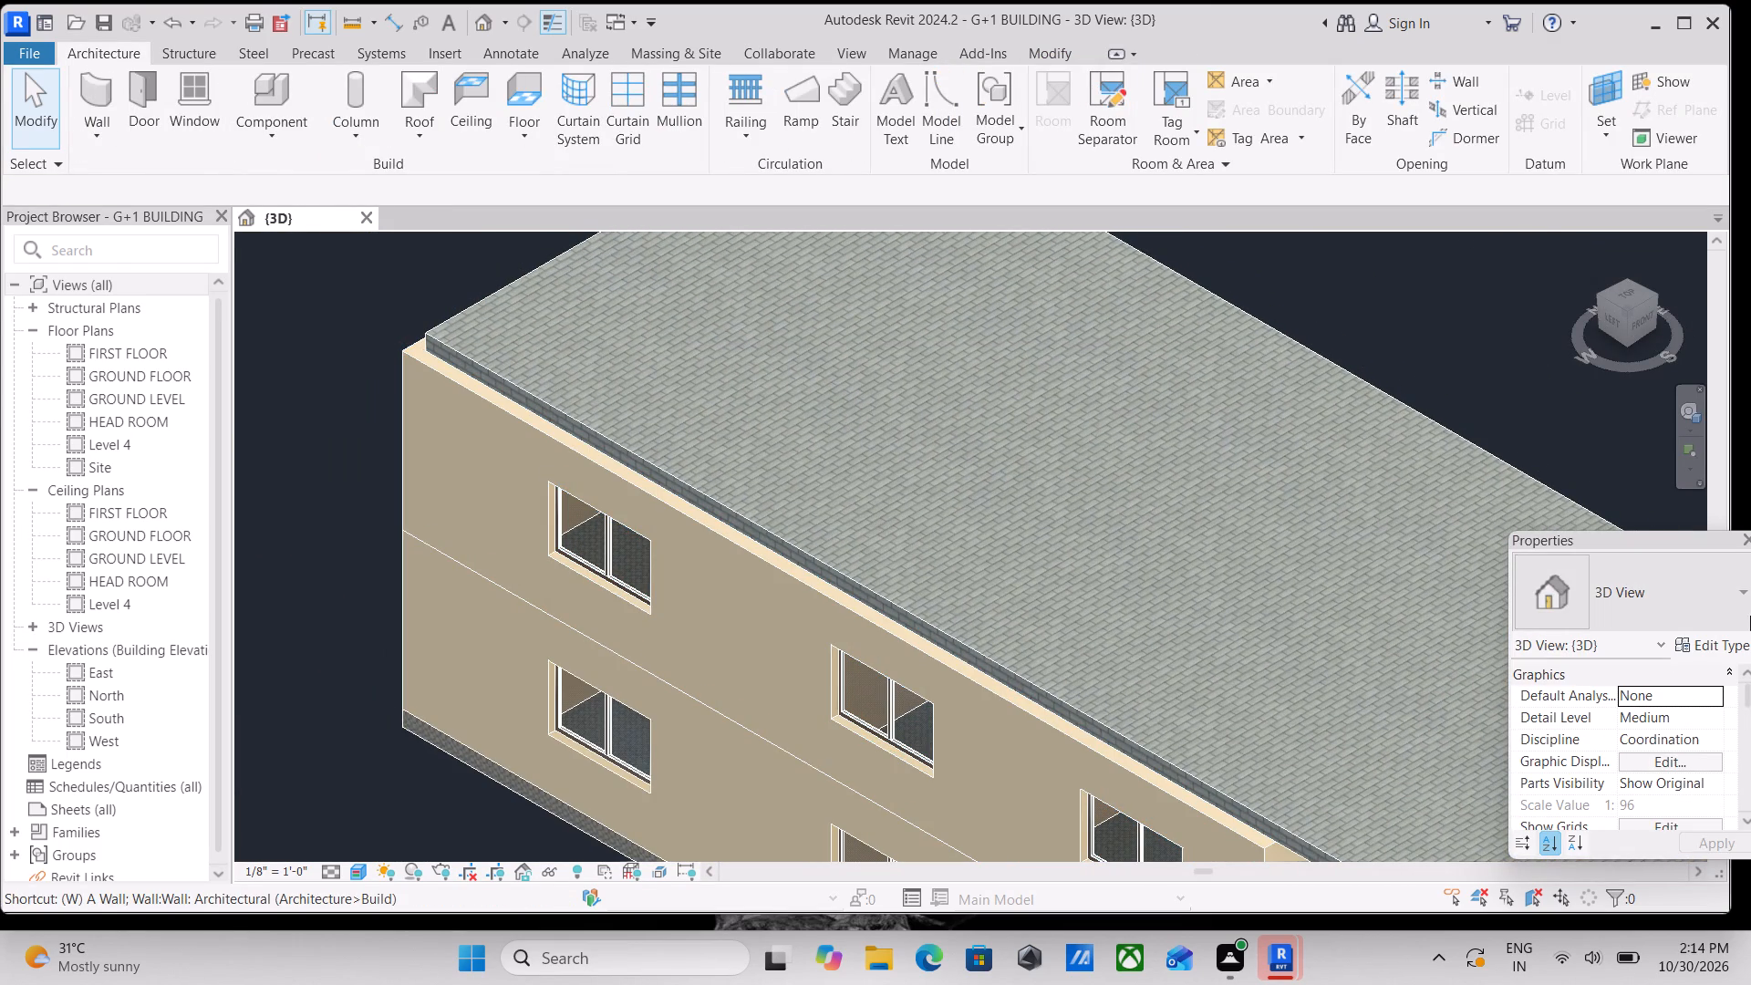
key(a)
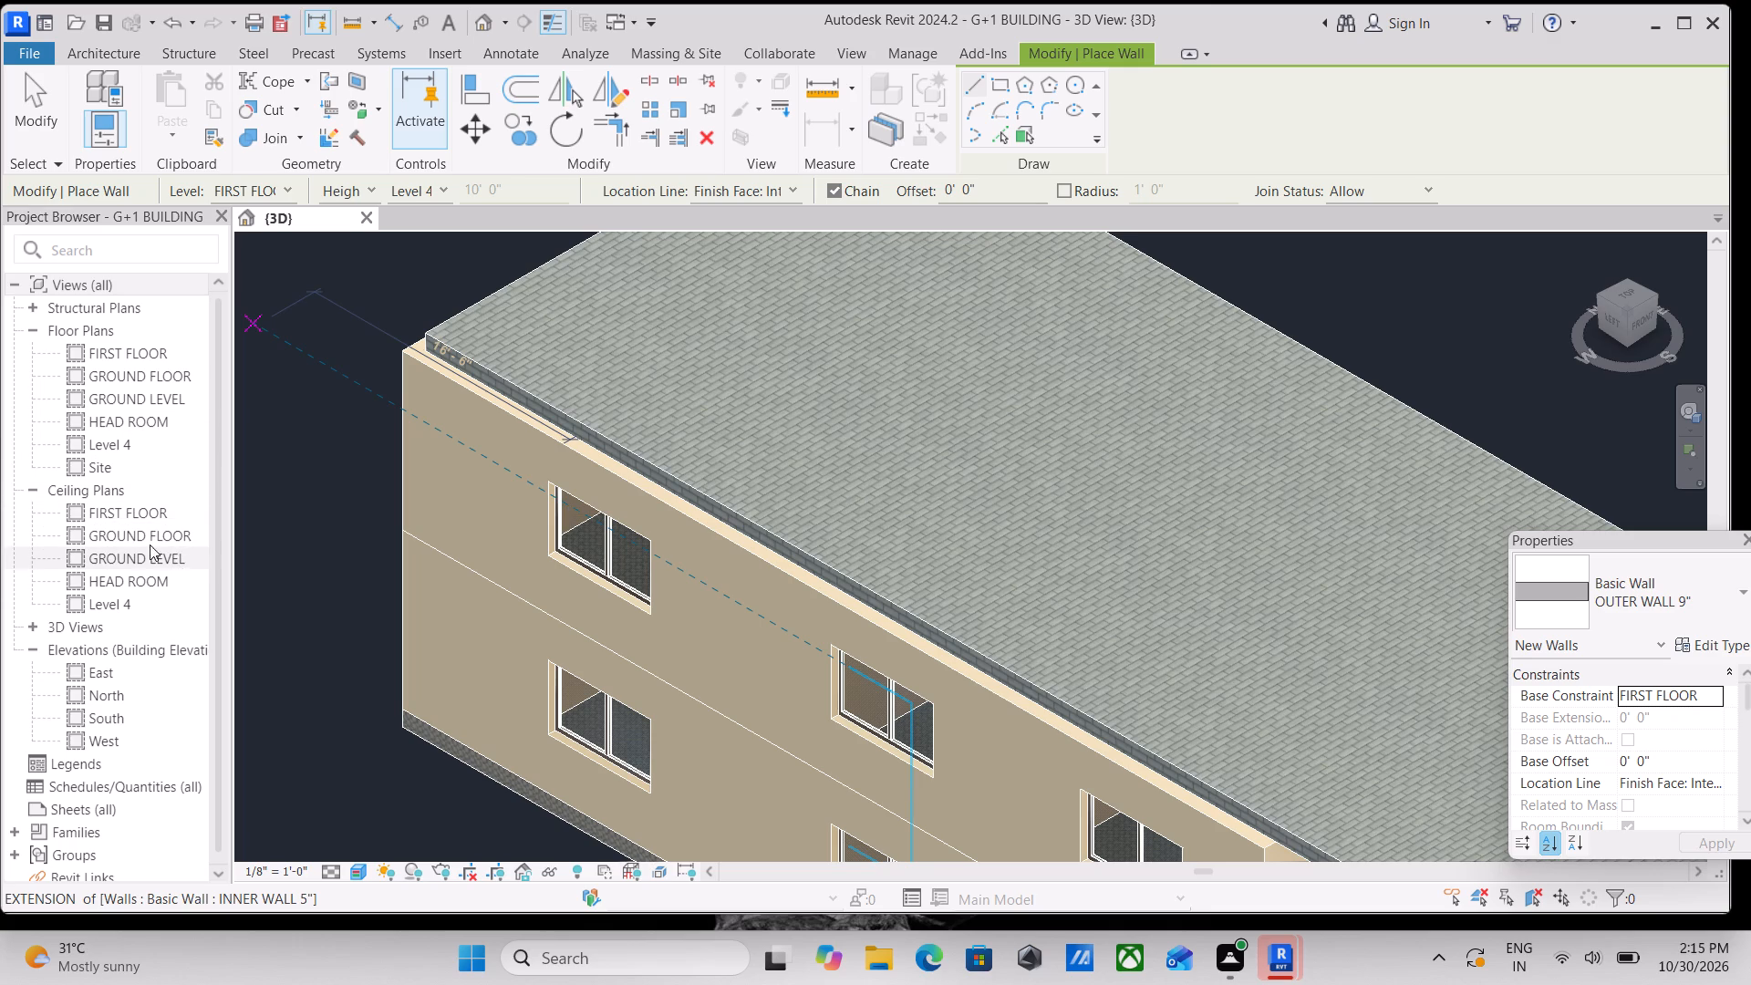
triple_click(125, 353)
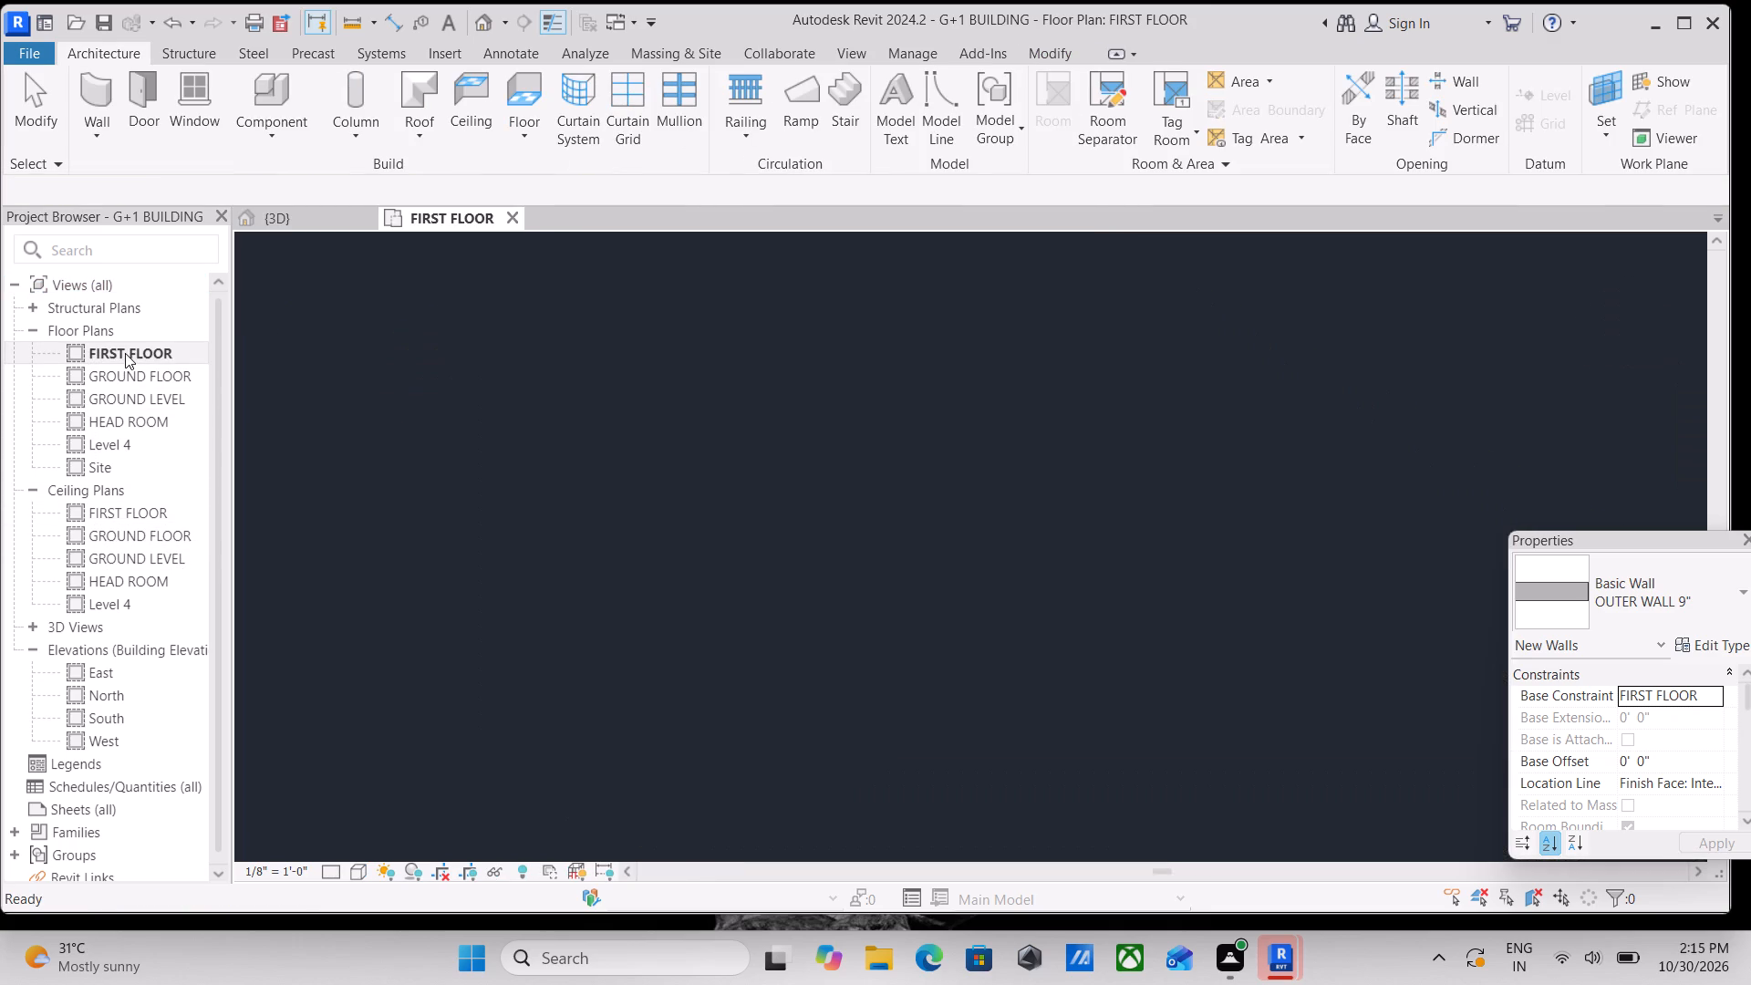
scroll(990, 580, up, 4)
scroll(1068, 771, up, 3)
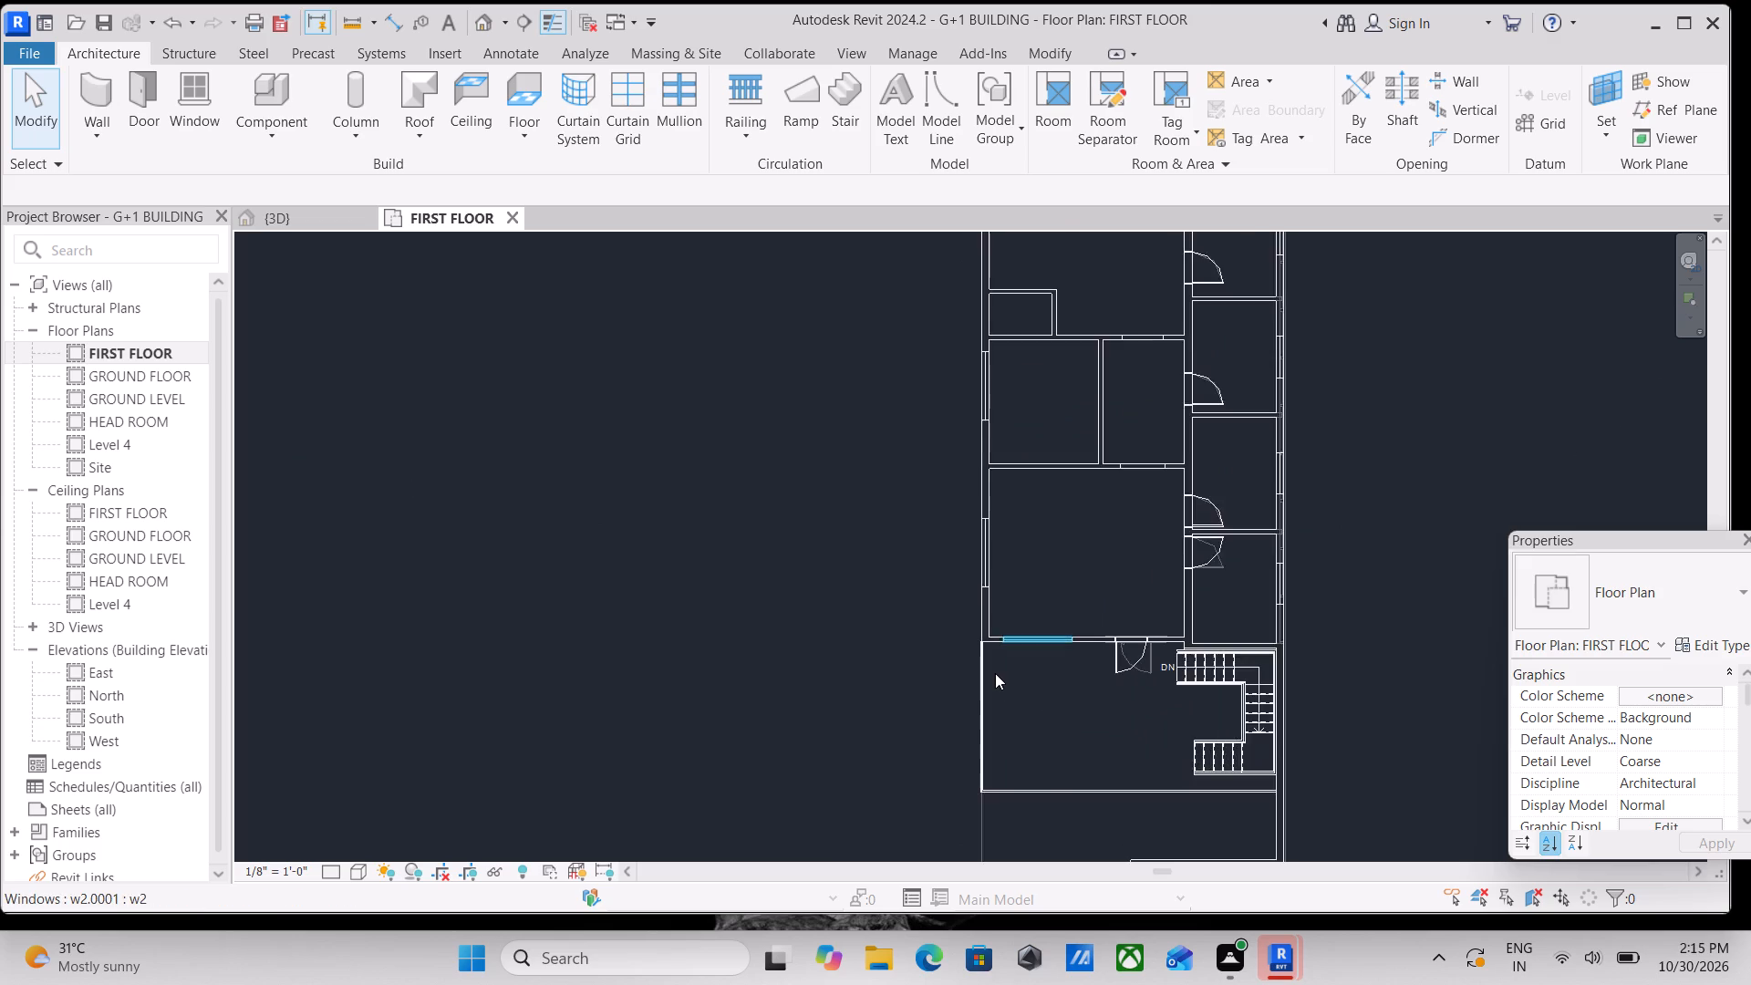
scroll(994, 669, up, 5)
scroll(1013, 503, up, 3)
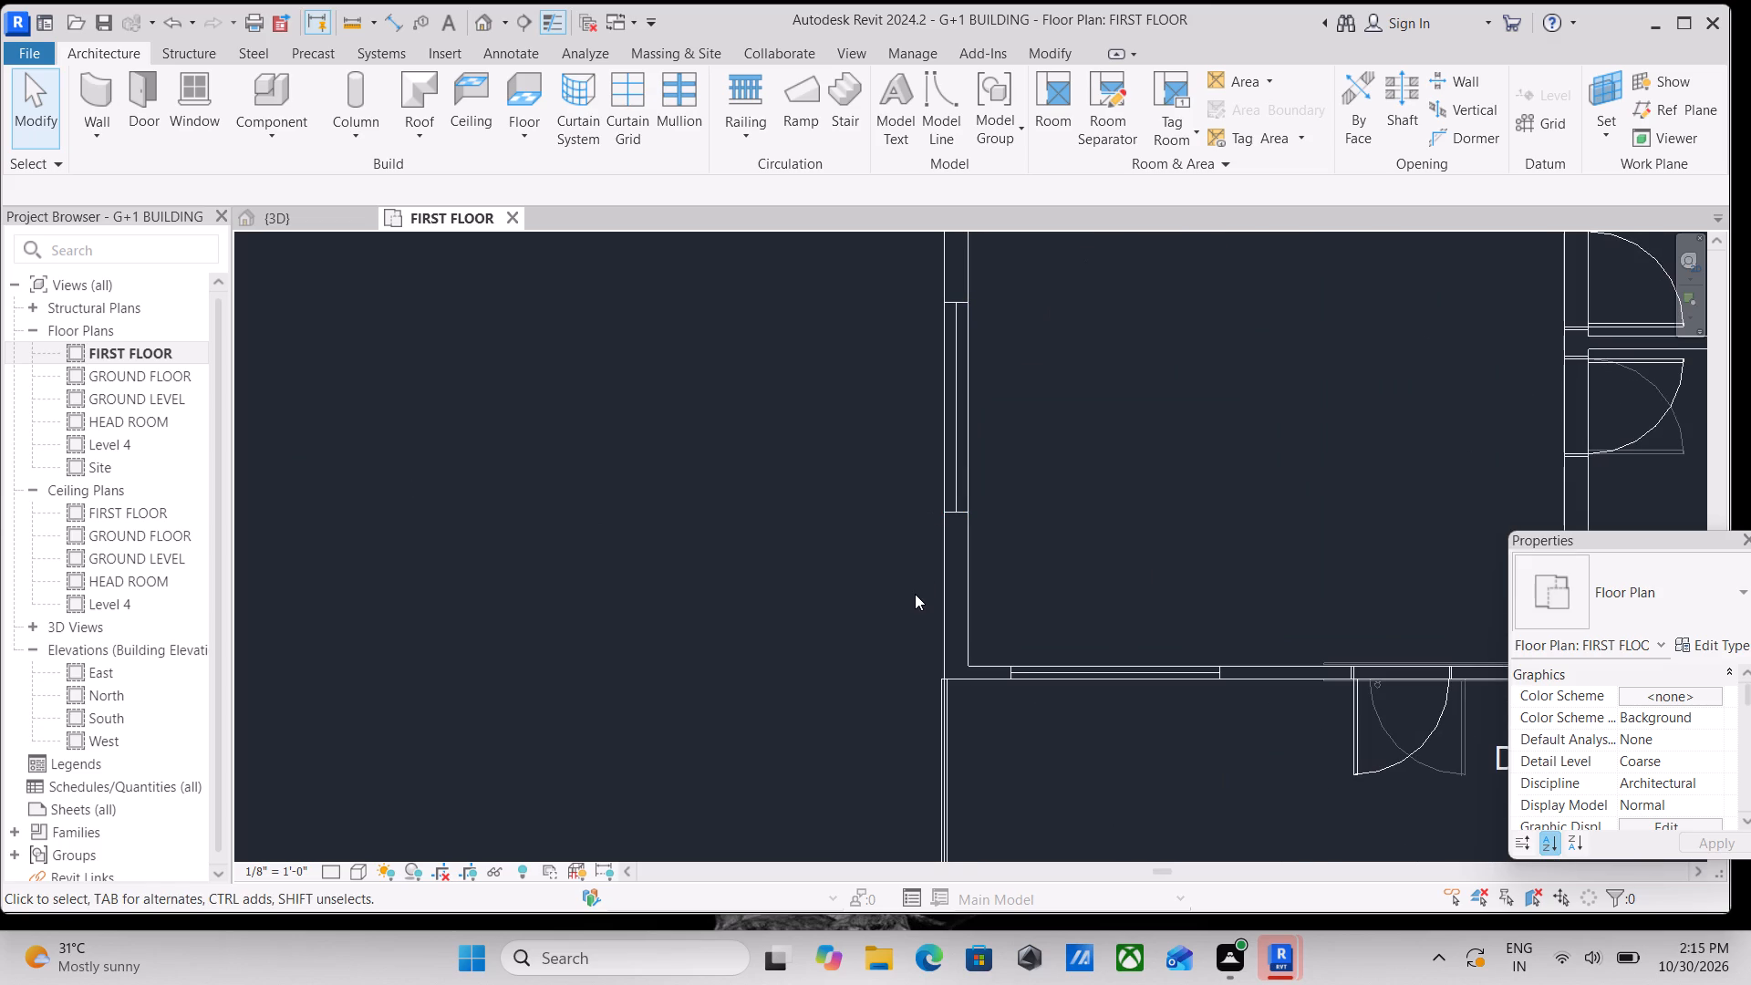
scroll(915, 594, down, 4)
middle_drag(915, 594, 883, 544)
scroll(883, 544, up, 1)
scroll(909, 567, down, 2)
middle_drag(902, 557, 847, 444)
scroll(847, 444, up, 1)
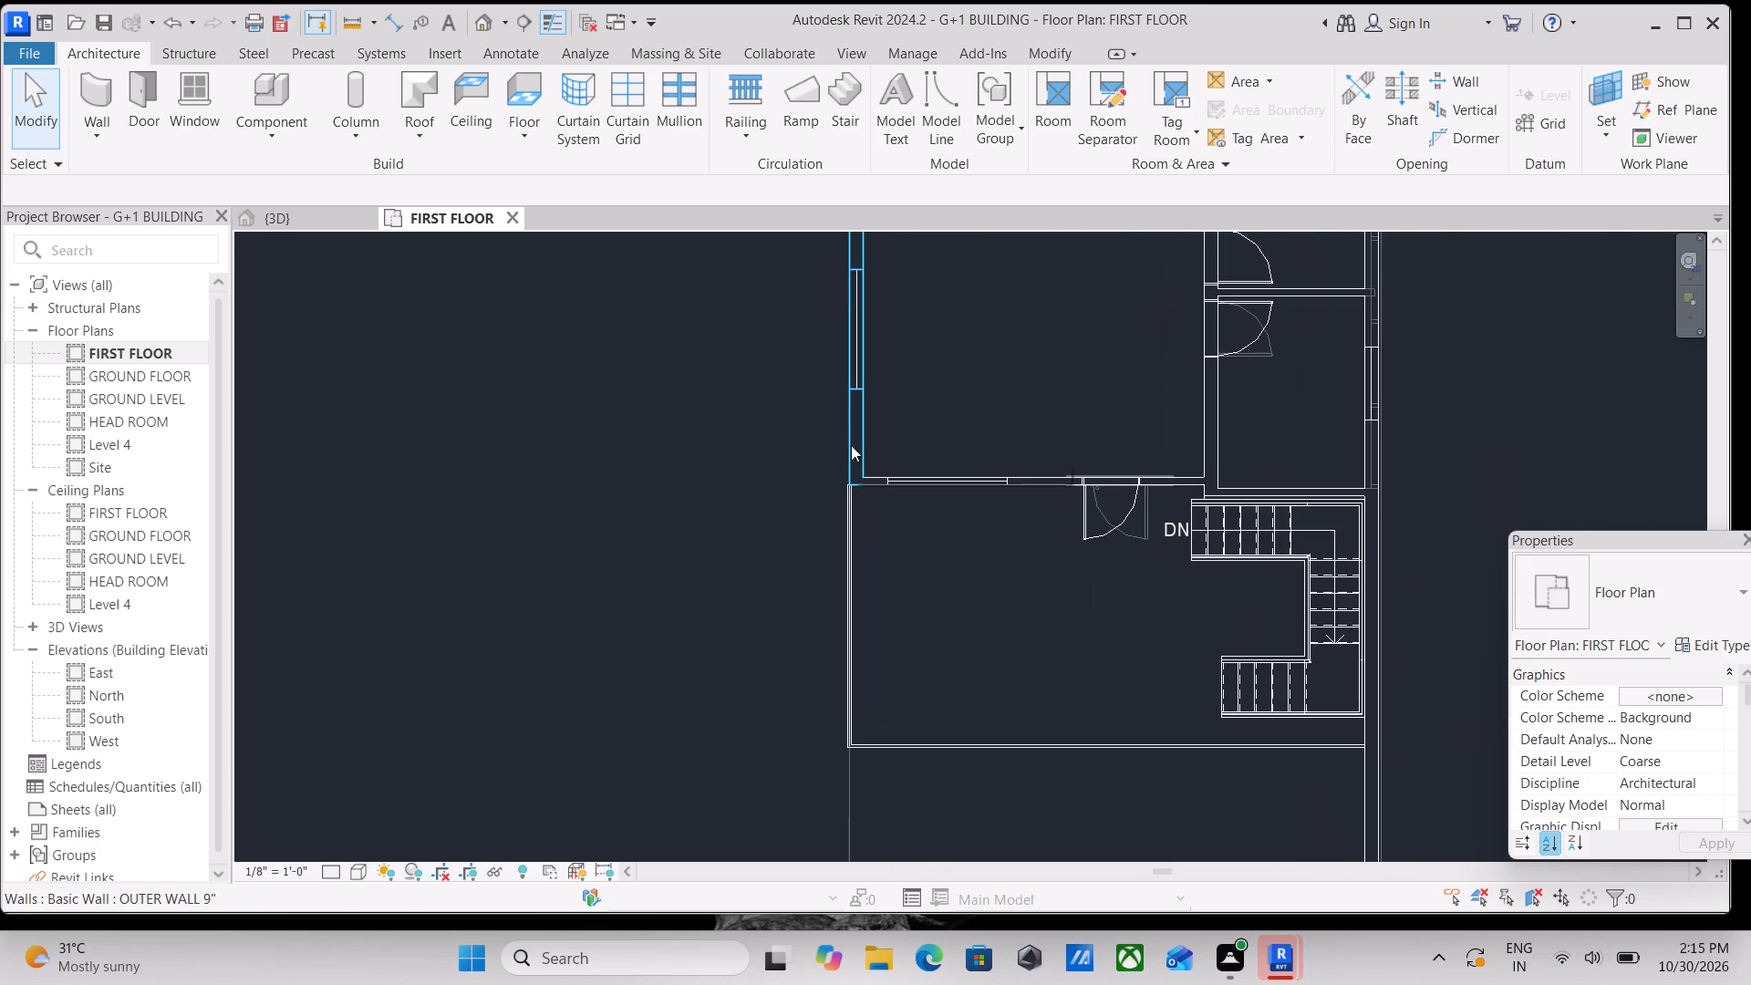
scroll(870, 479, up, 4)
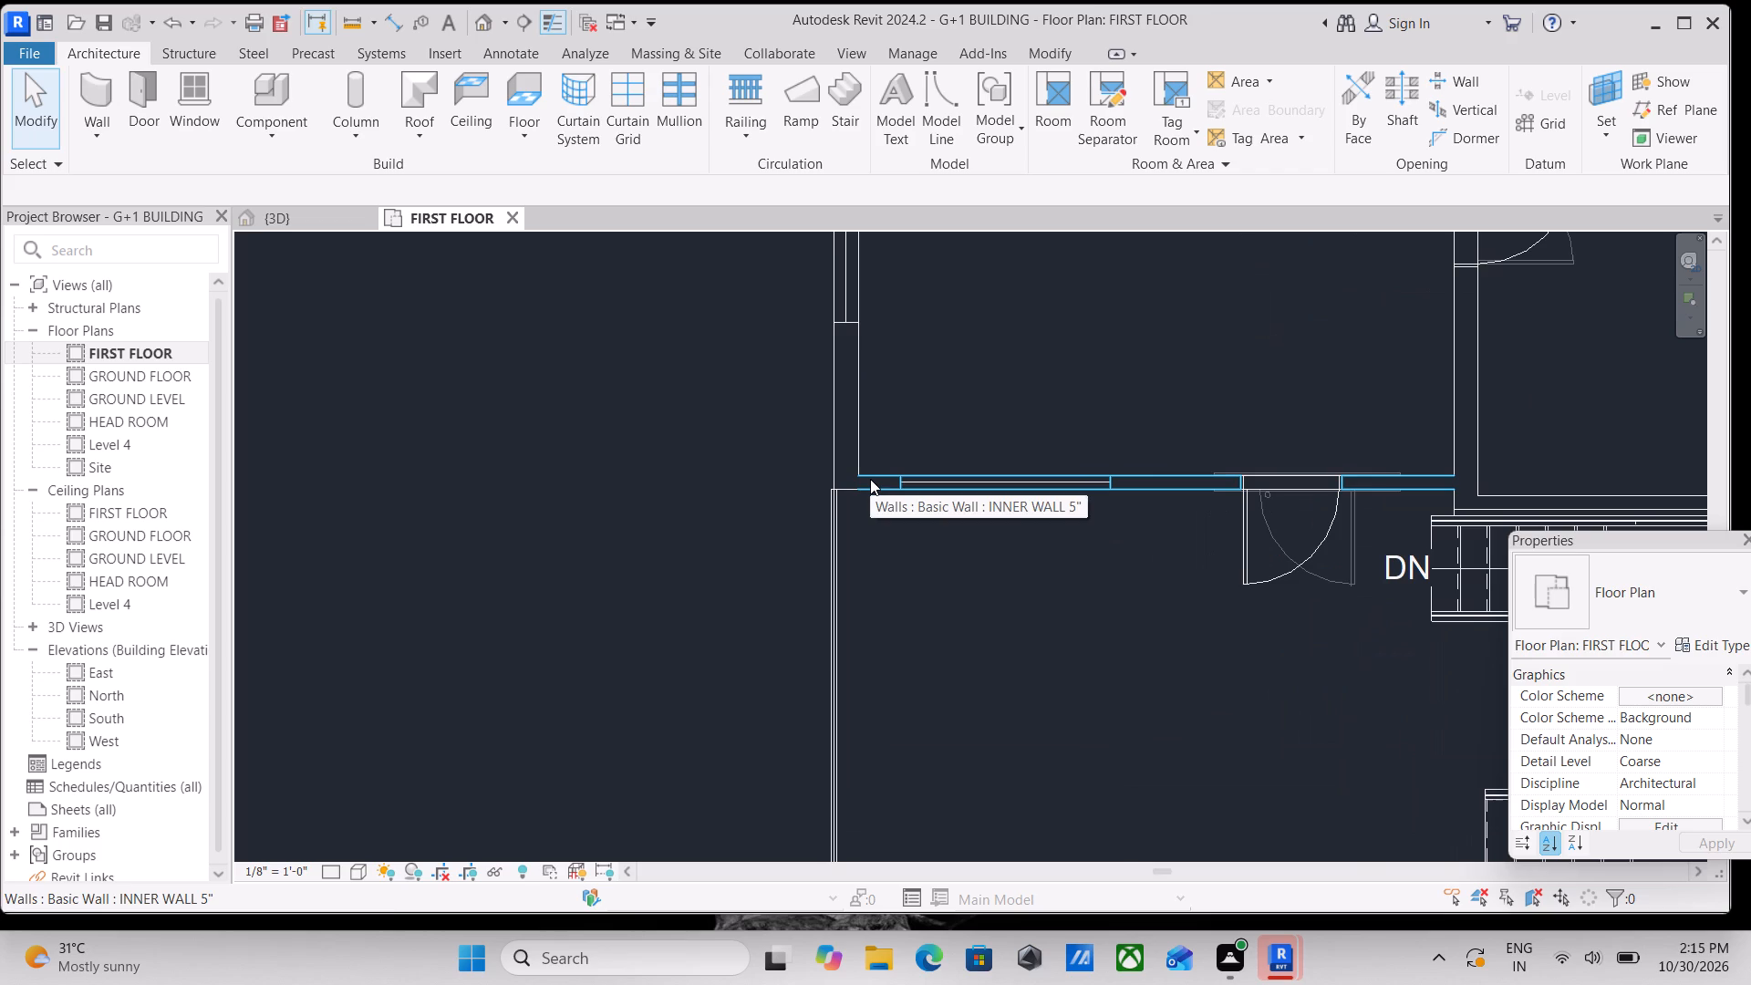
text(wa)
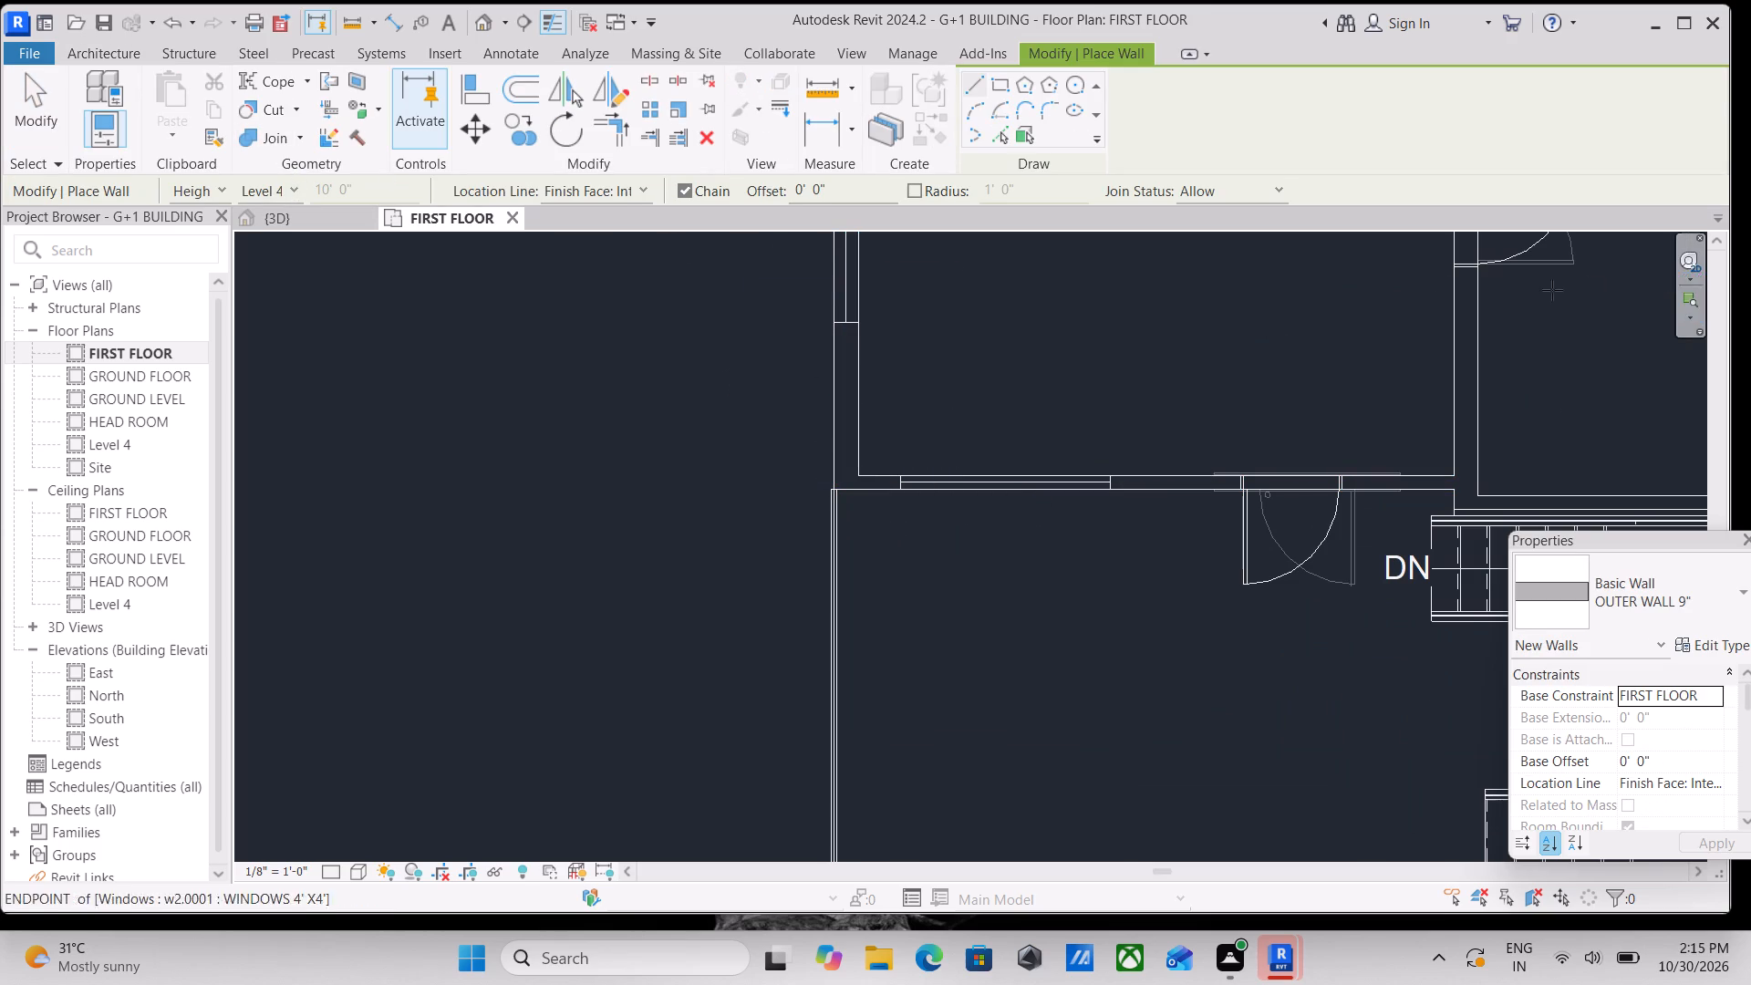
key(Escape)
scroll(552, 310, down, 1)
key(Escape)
Examine the building in the front 3D view, comparing the roof with the FIRST FLOOR, Level 4 and HEAD ROOM levels.
click(296, 212)
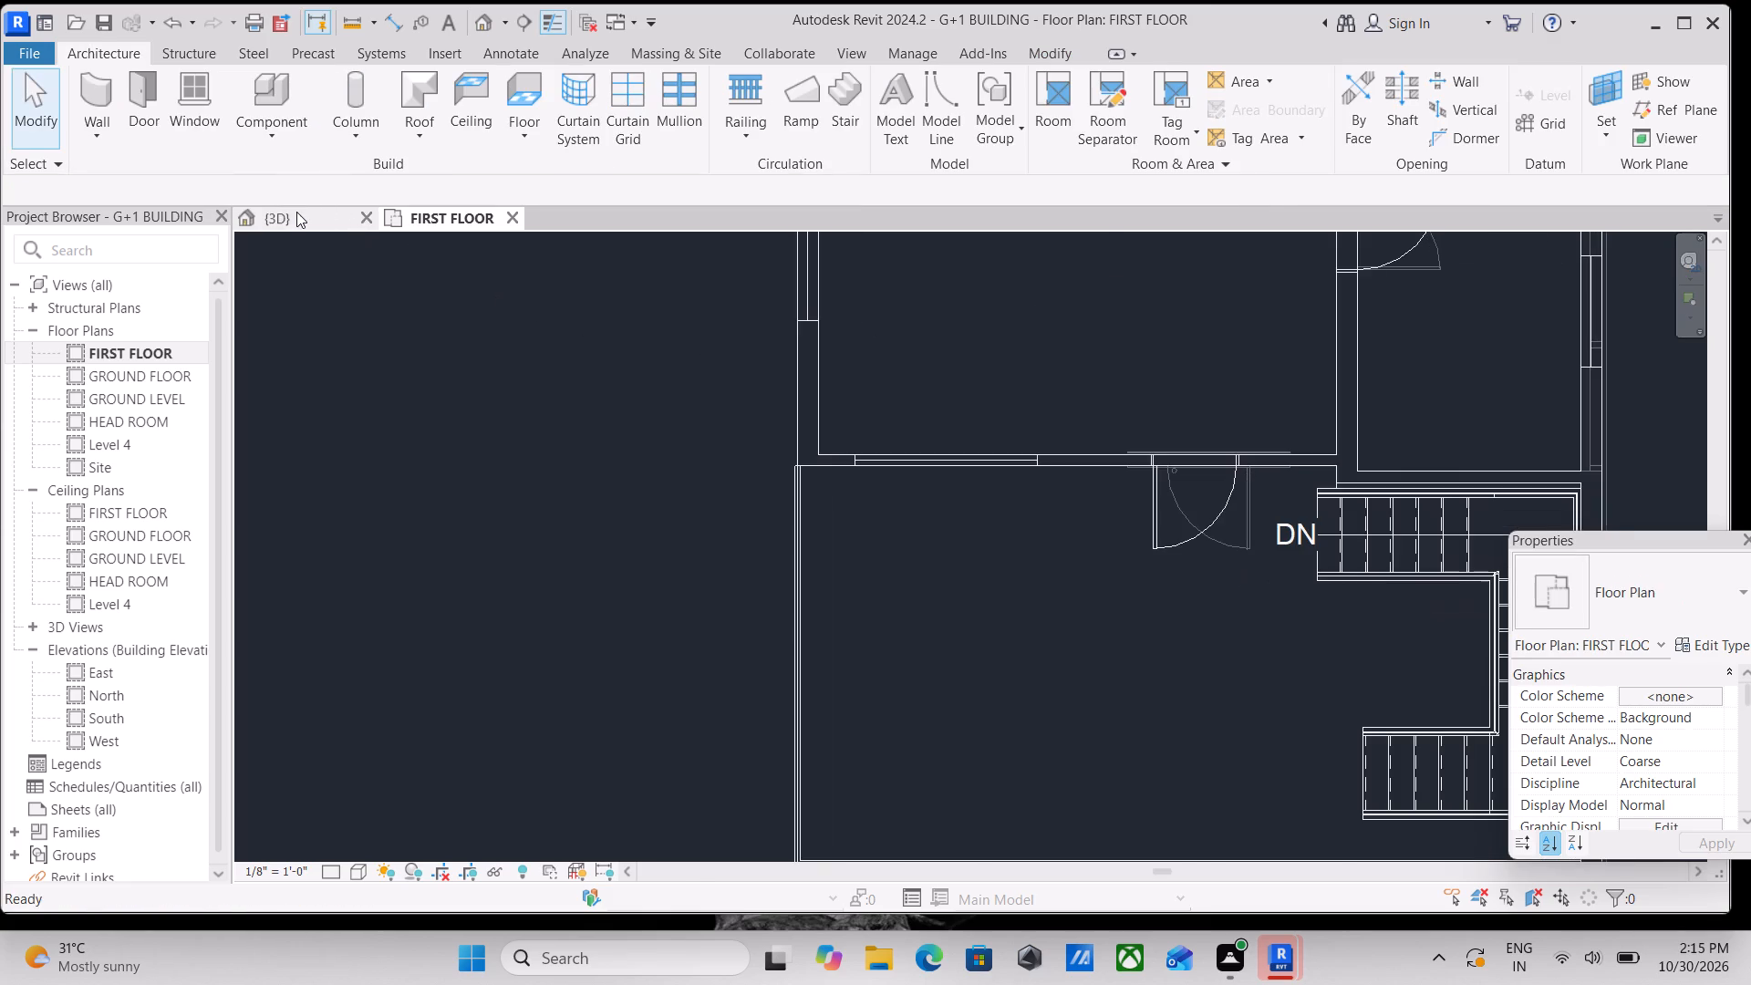
scroll(1163, 409, down, 3)
middle_drag(1160, 408, 978, 346)
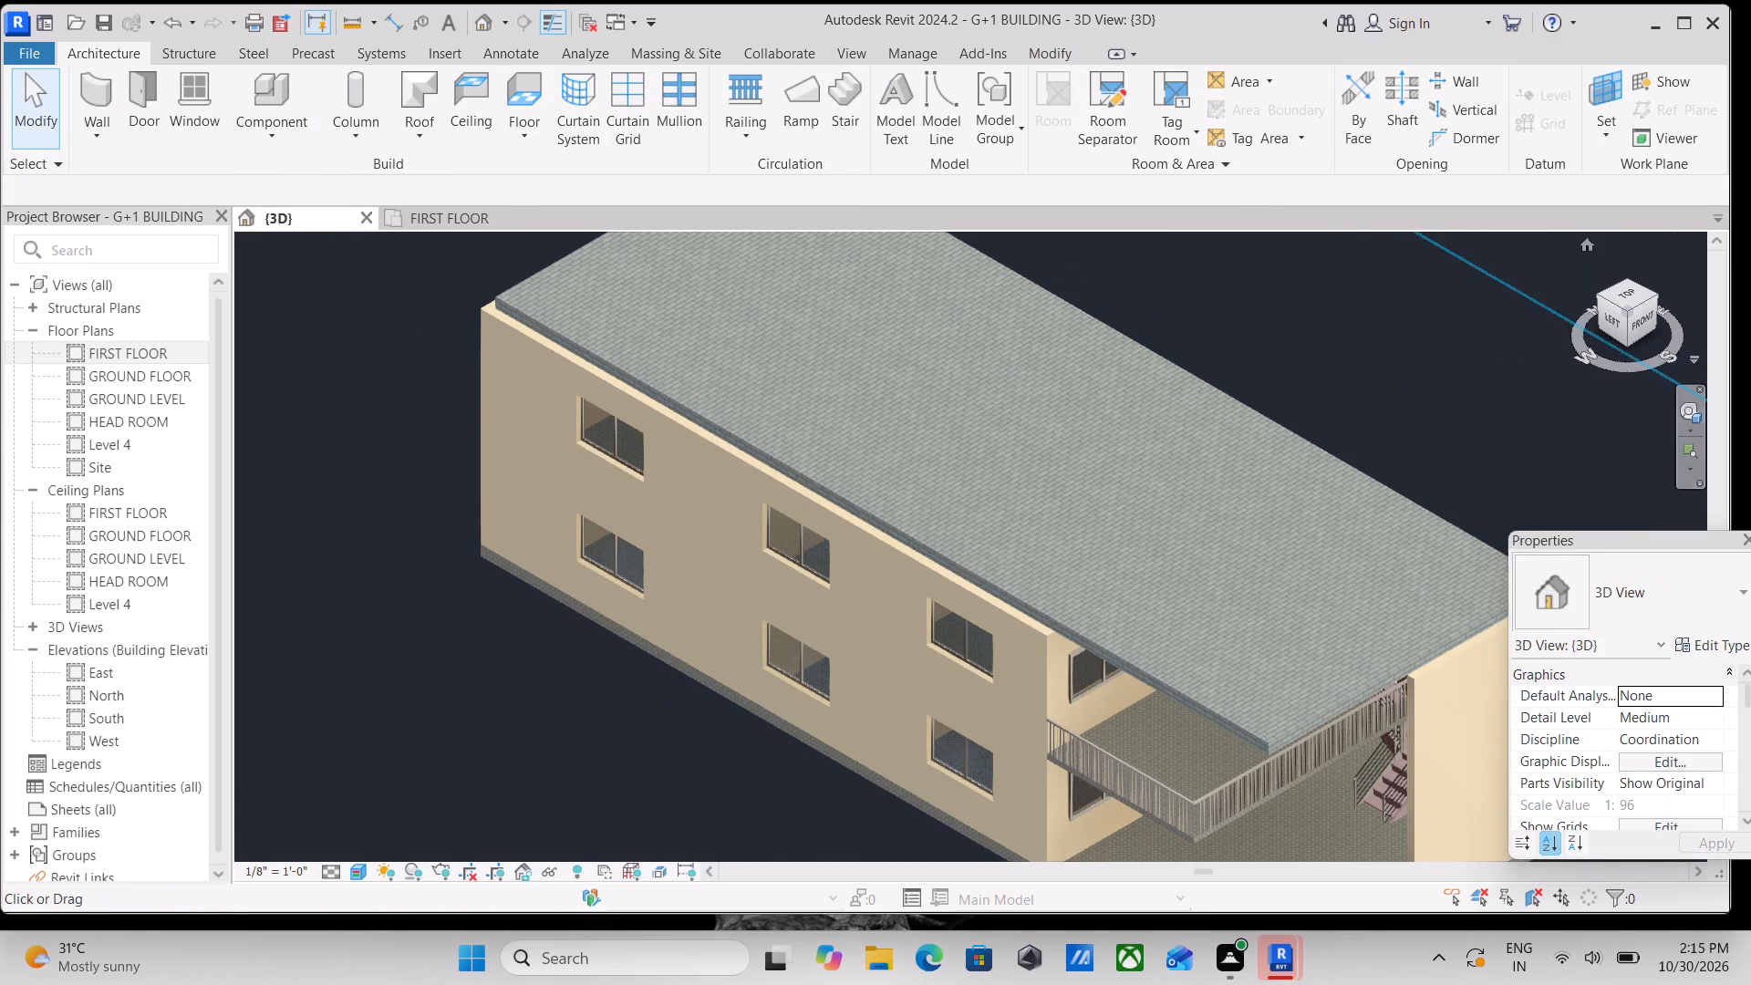
click(1634, 331)
scroll(821, 772, up, 4)
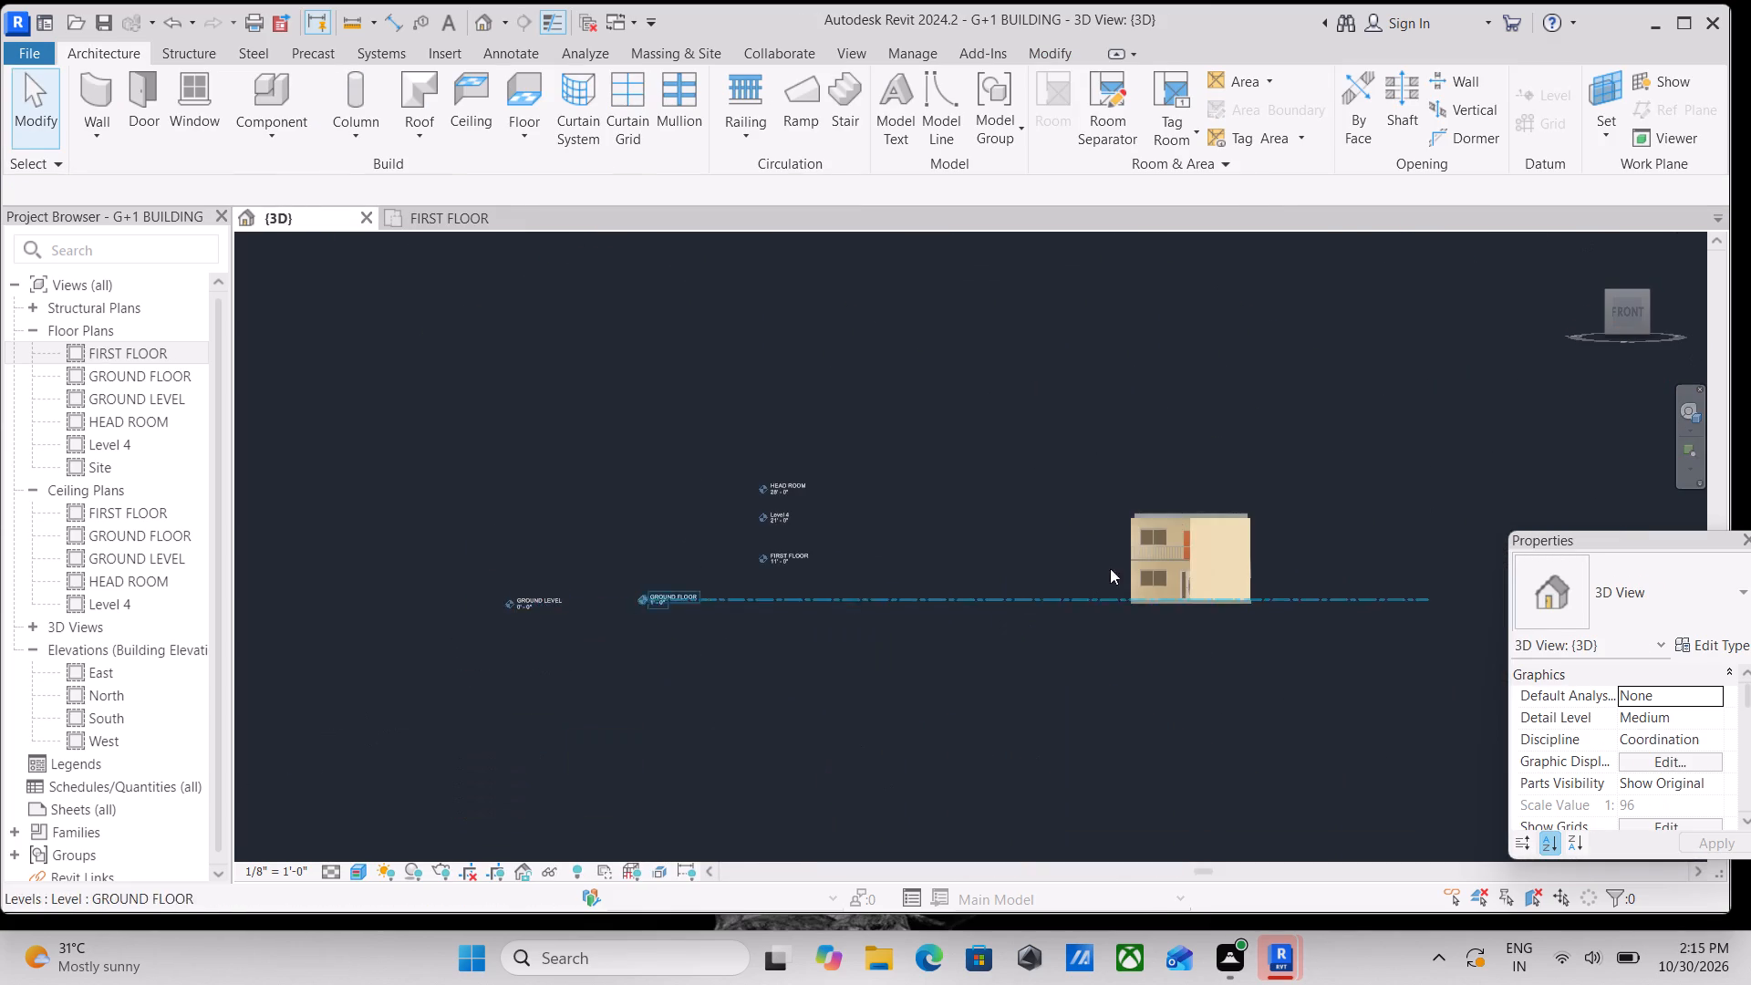
scroll(1227, 503, up, 10)
scroll(1176, 543, down, 4)
middle_click(1173, 543)
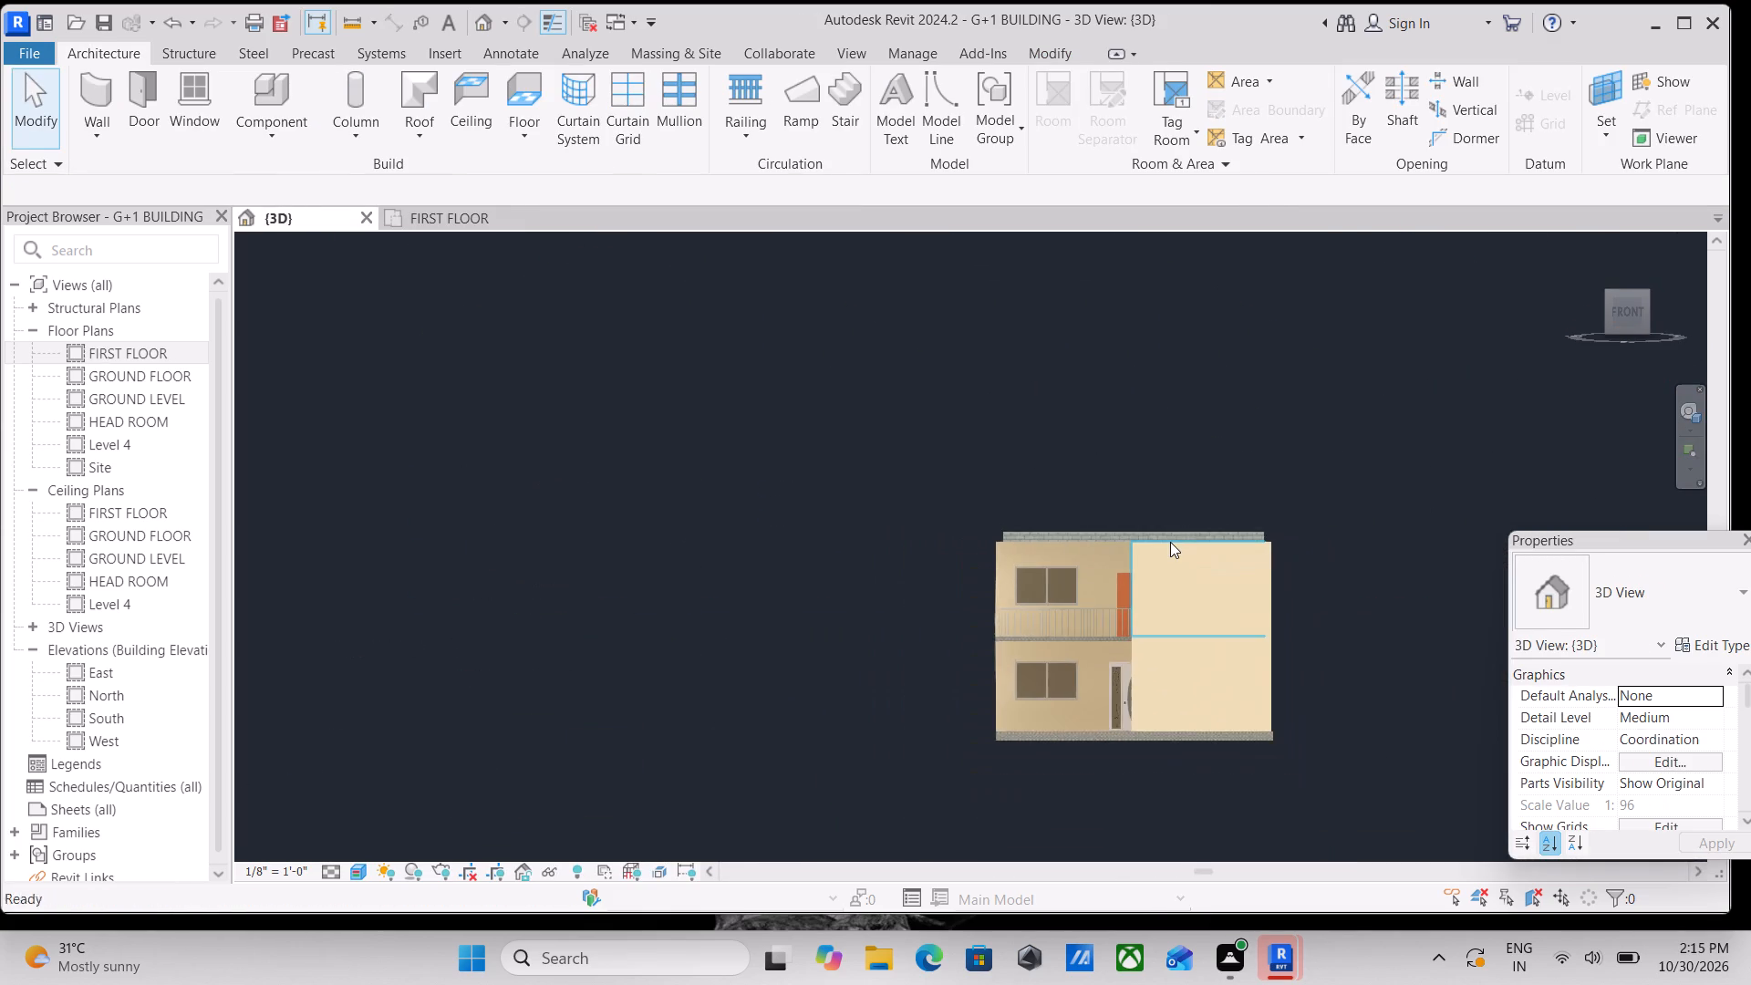
scroll(1170, 542, down, 5)
scroll(890, 589, up, 3)
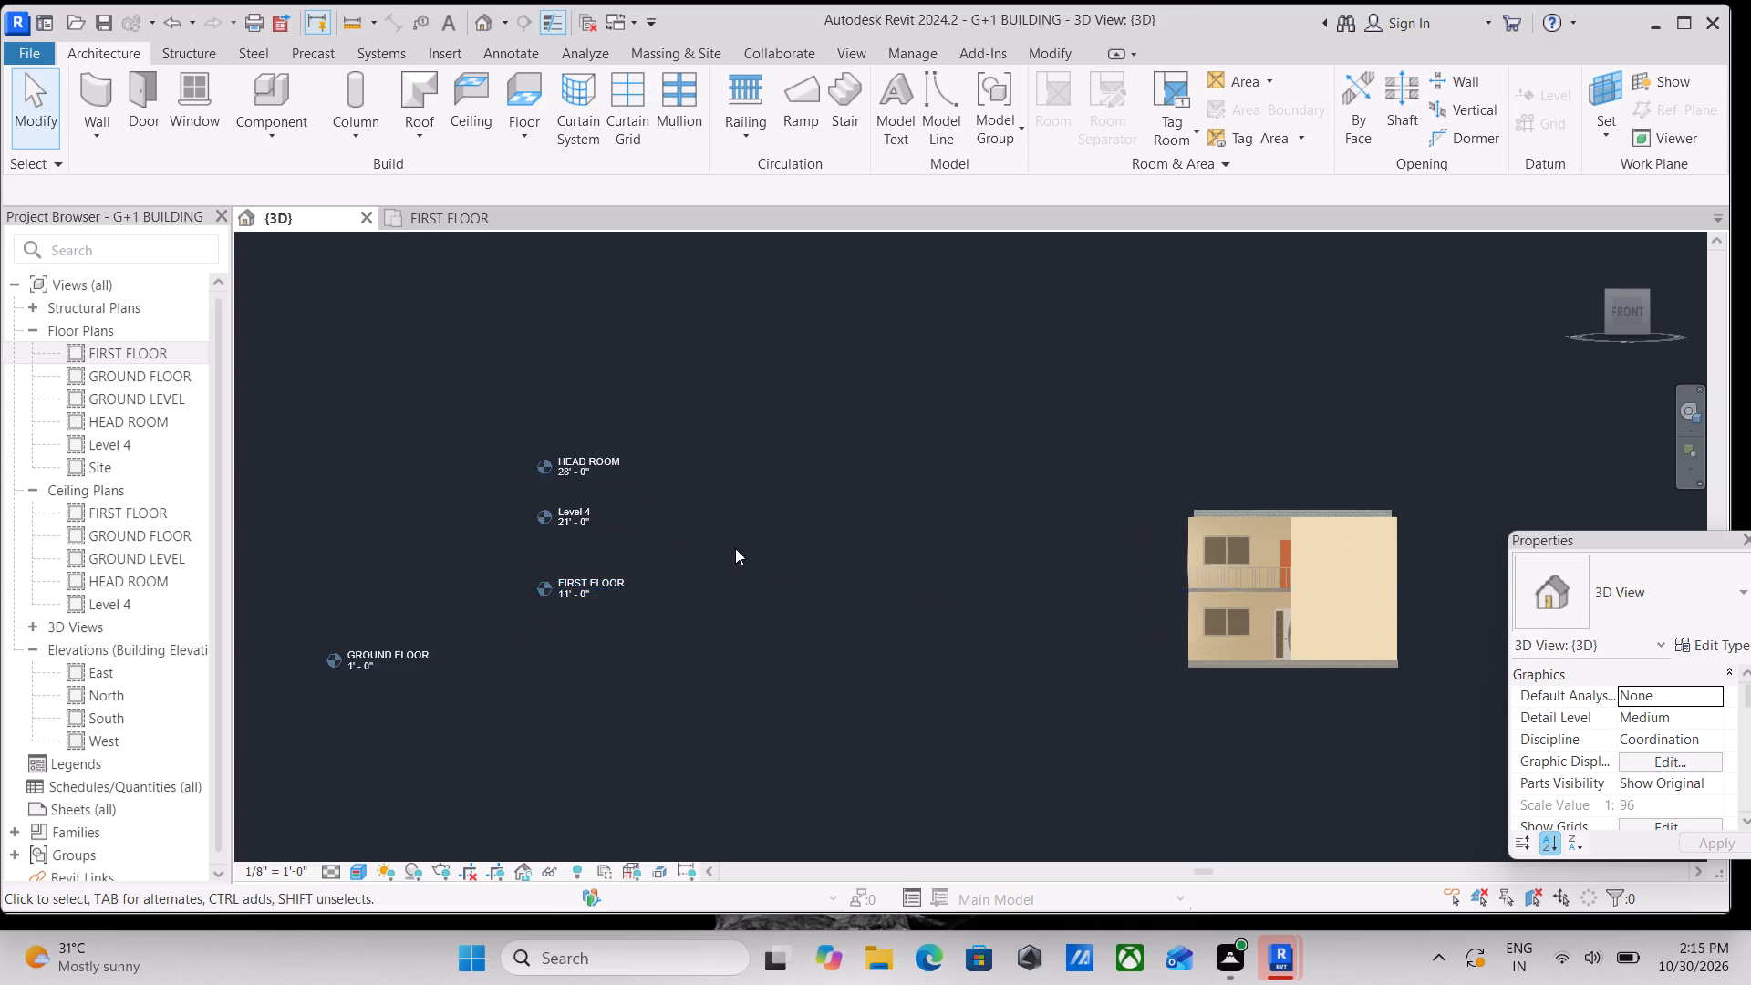
scroll(693, 532, up, 1)
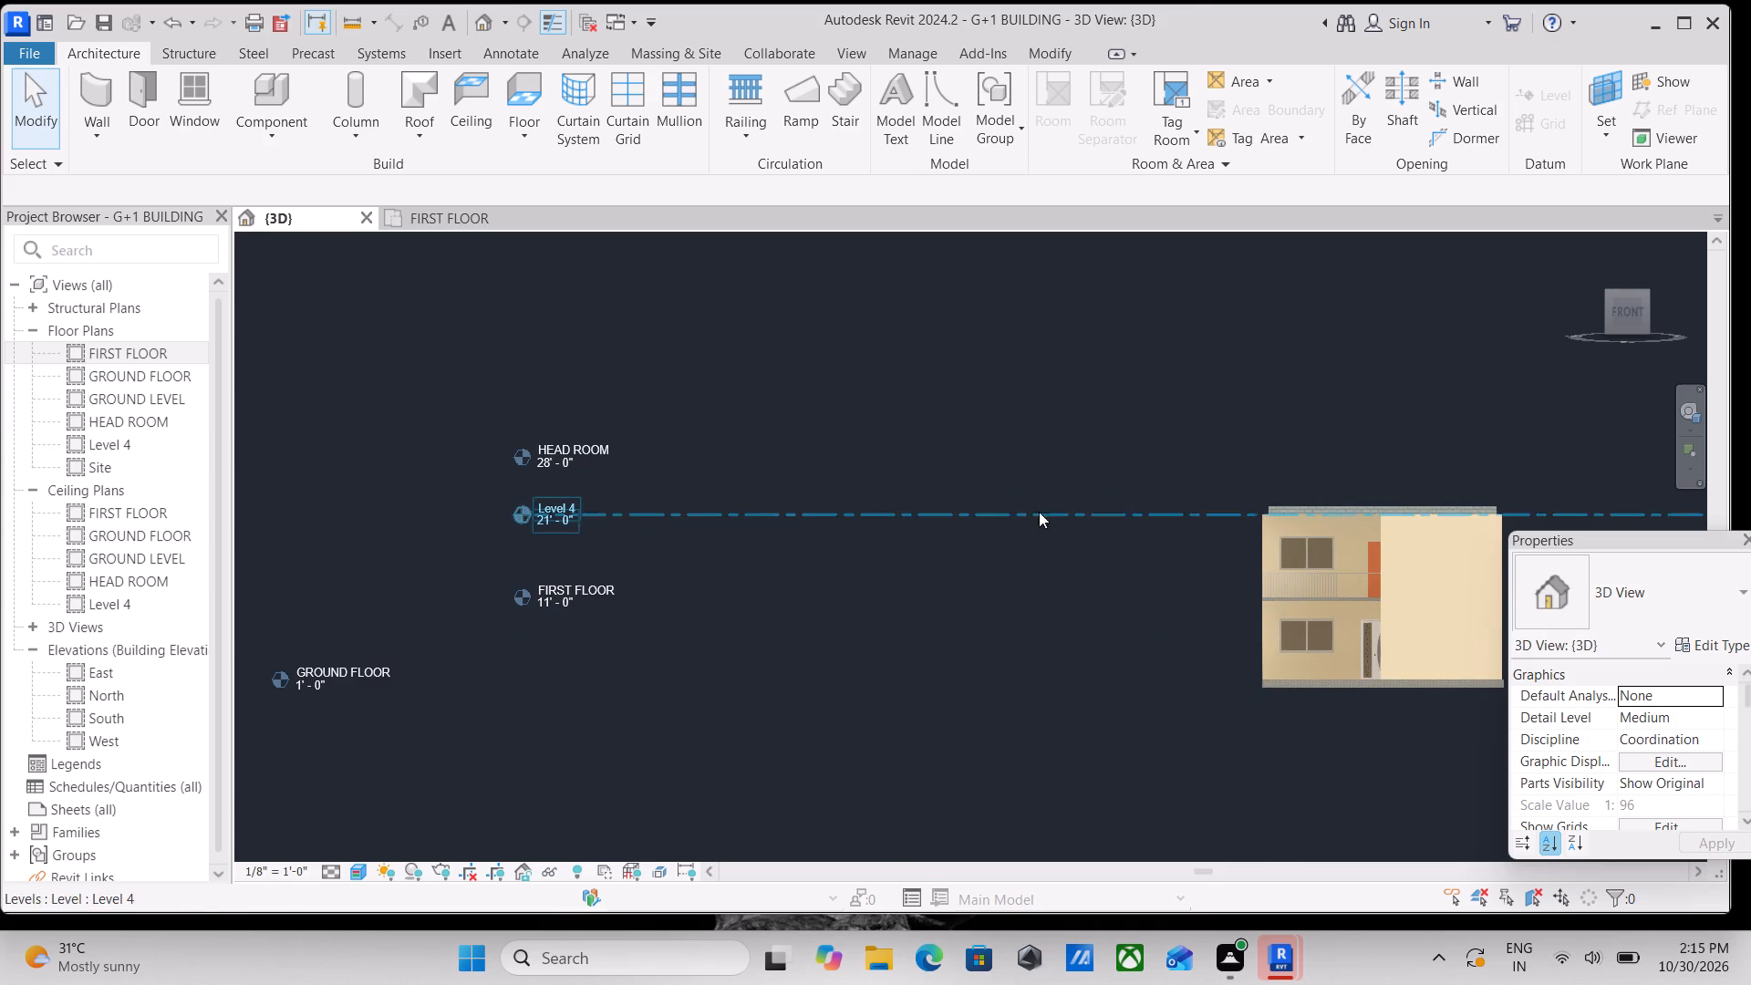
scroll(1389, 492, down, 3)
middle_drag(1387, 492, 1251, 626)
scroll(1251, 626, up, 1)
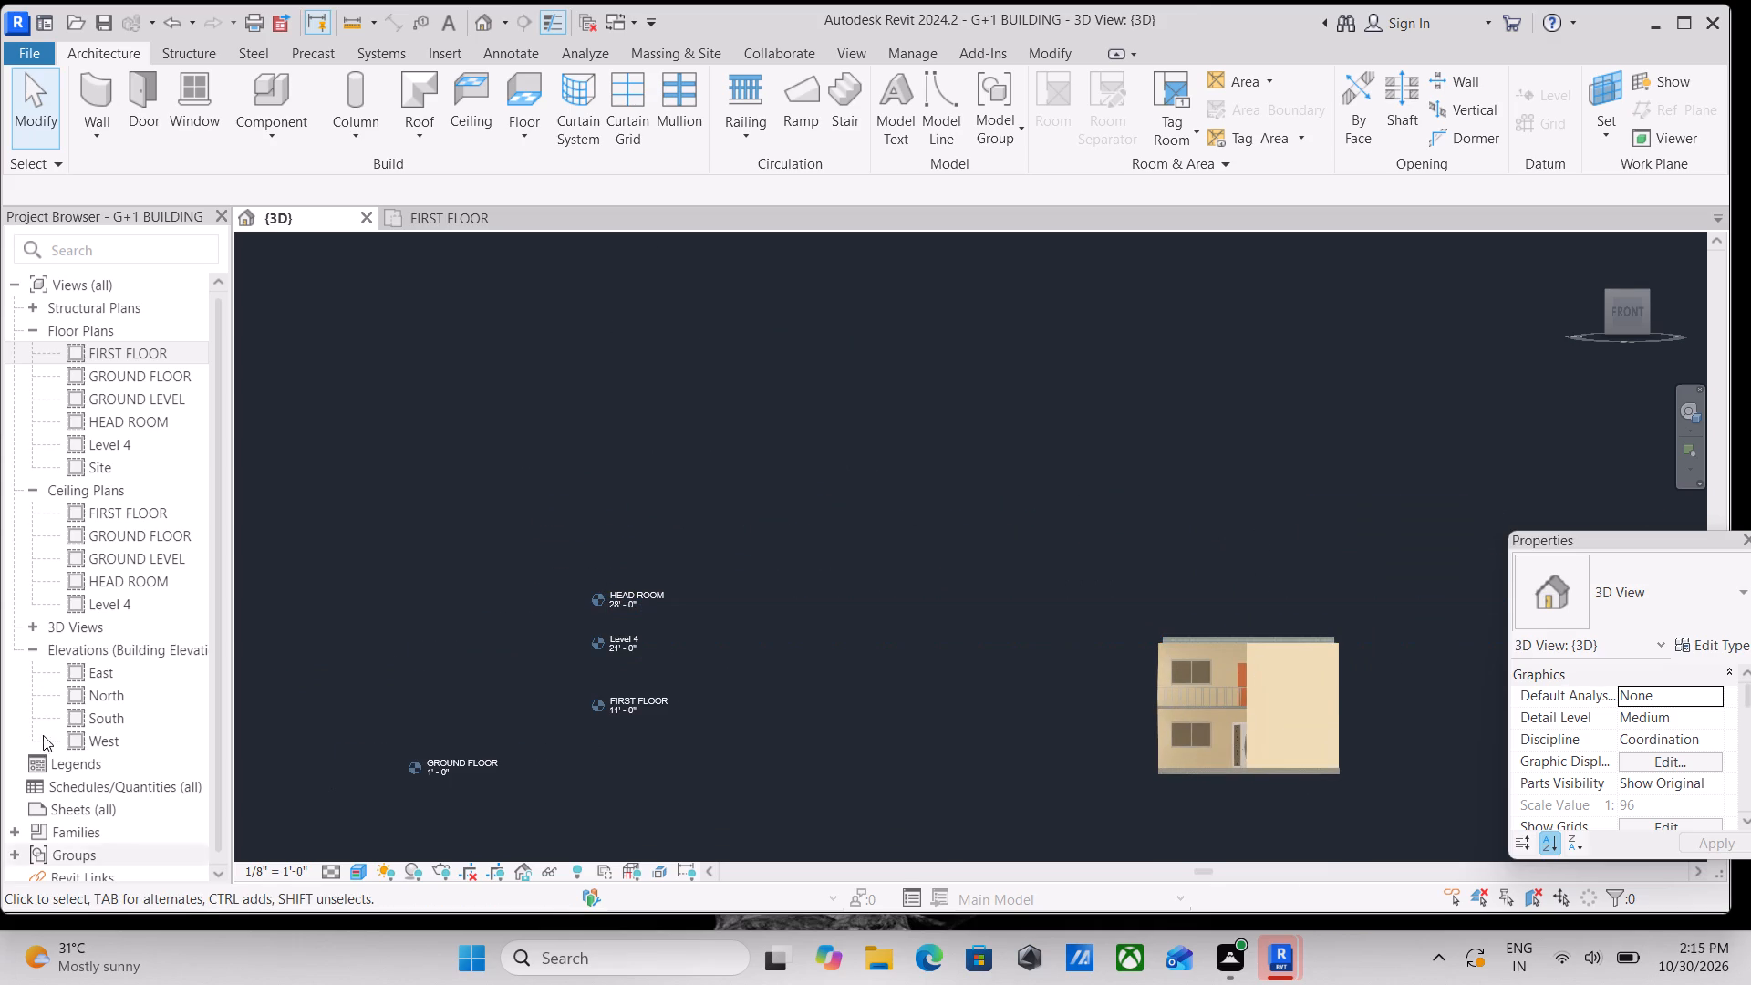
Open the Level 4 floor plan around the front balcony and start the Wall tool with the OUTER WALL 9" type.
double_click(128, 443)
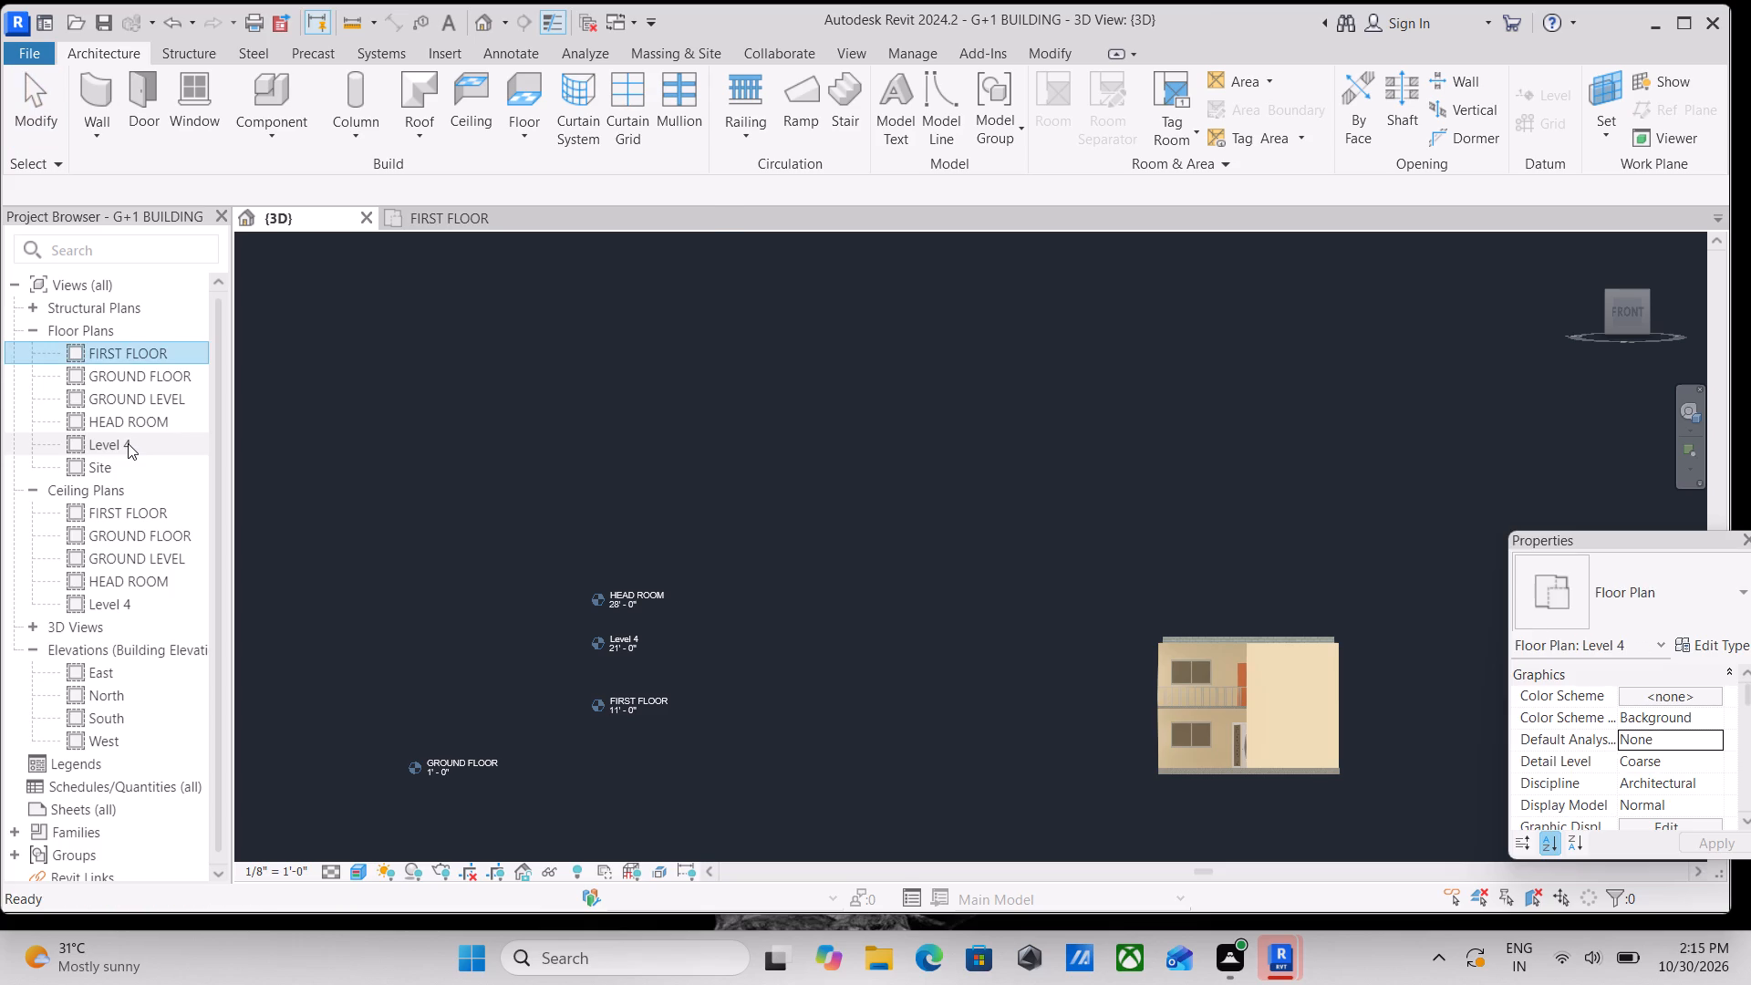
scroll(811, 633, down, 11)
scroll(802, 693, up, 6)
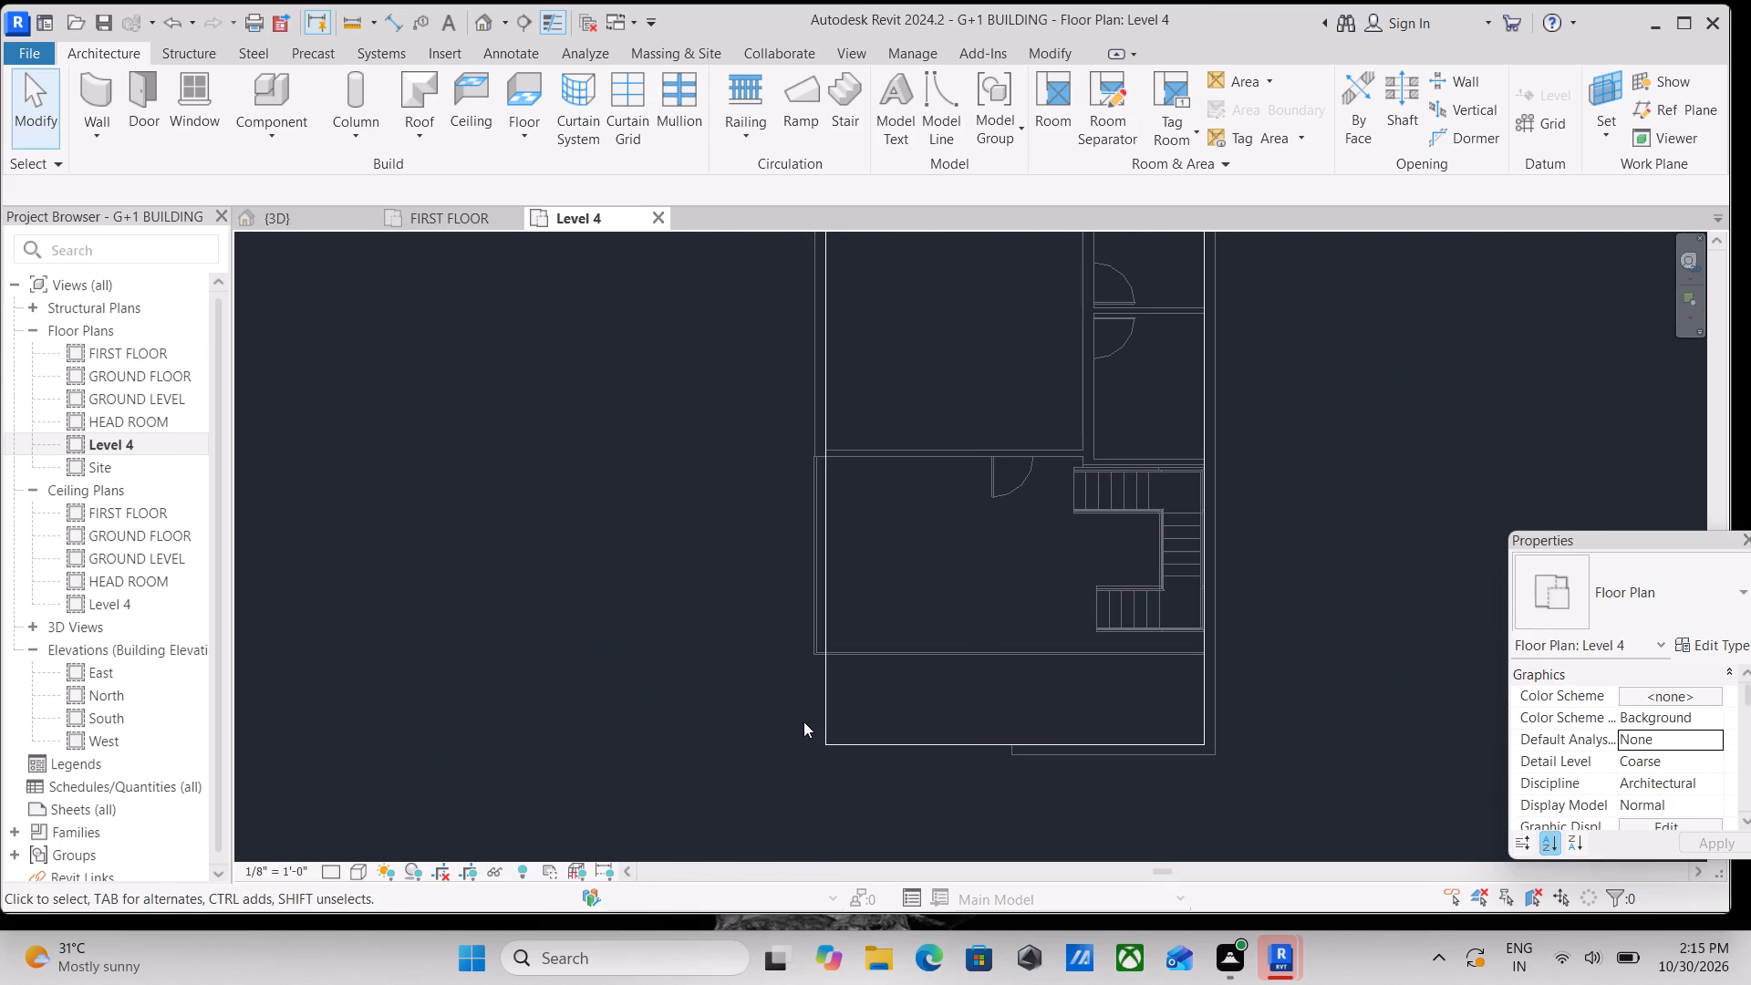
text(wa)
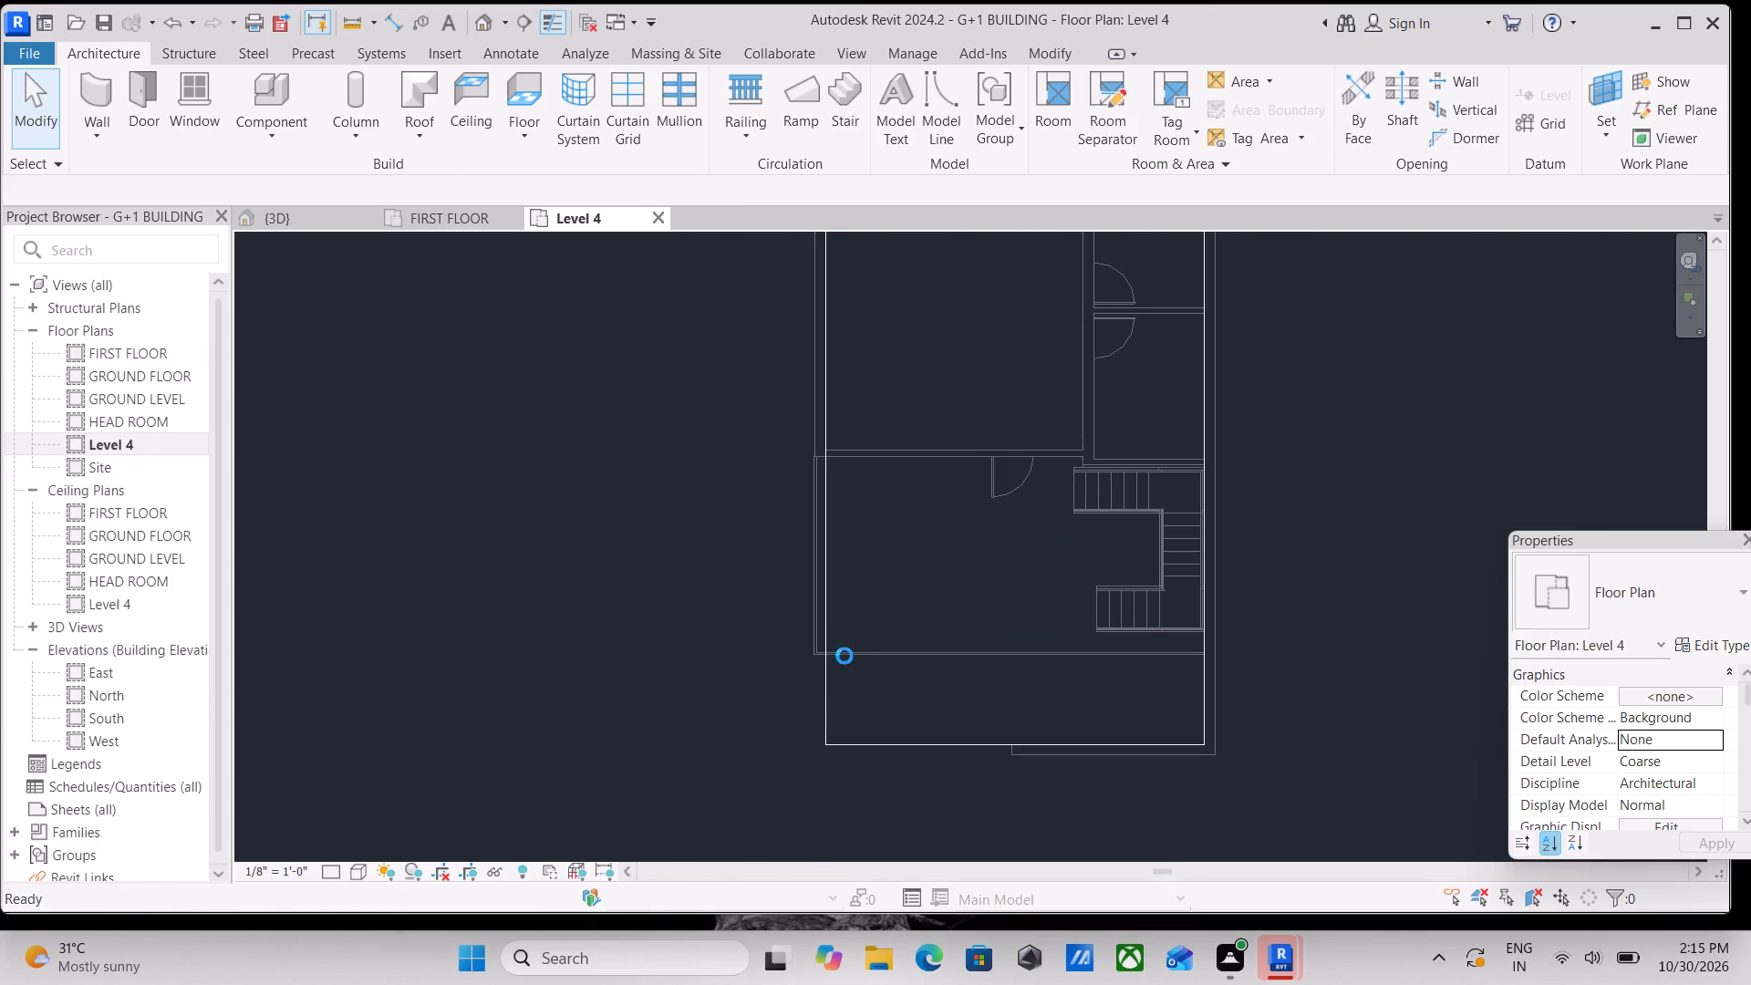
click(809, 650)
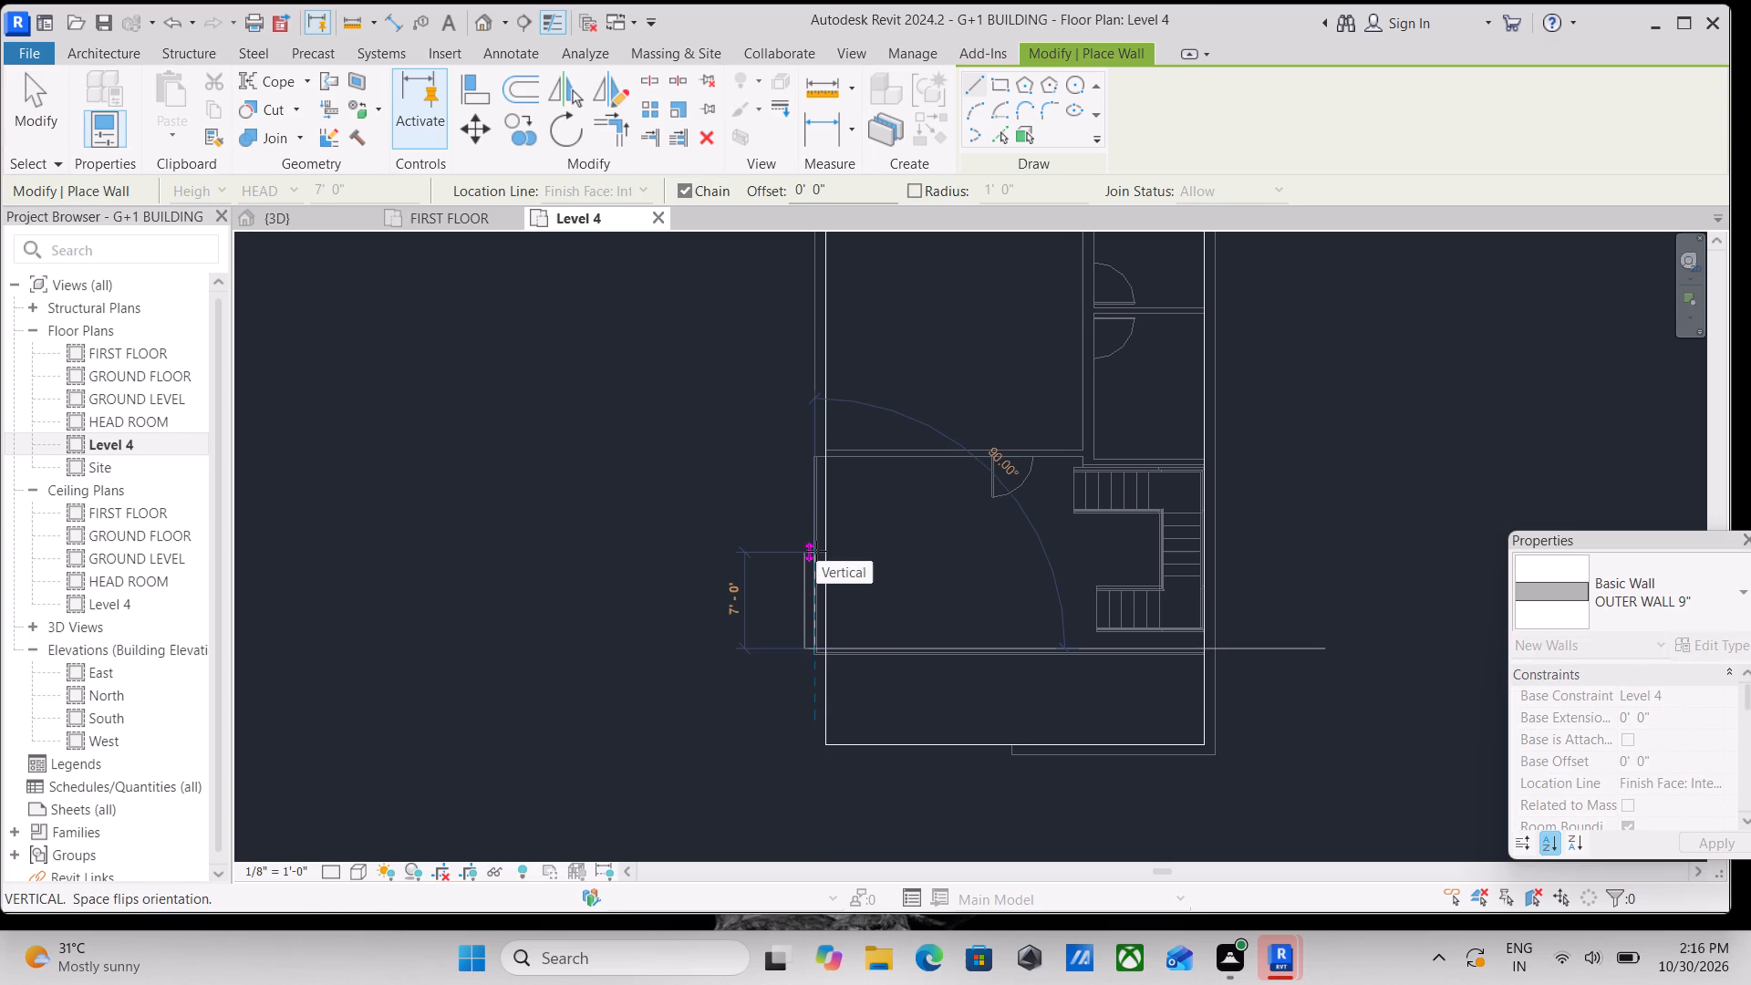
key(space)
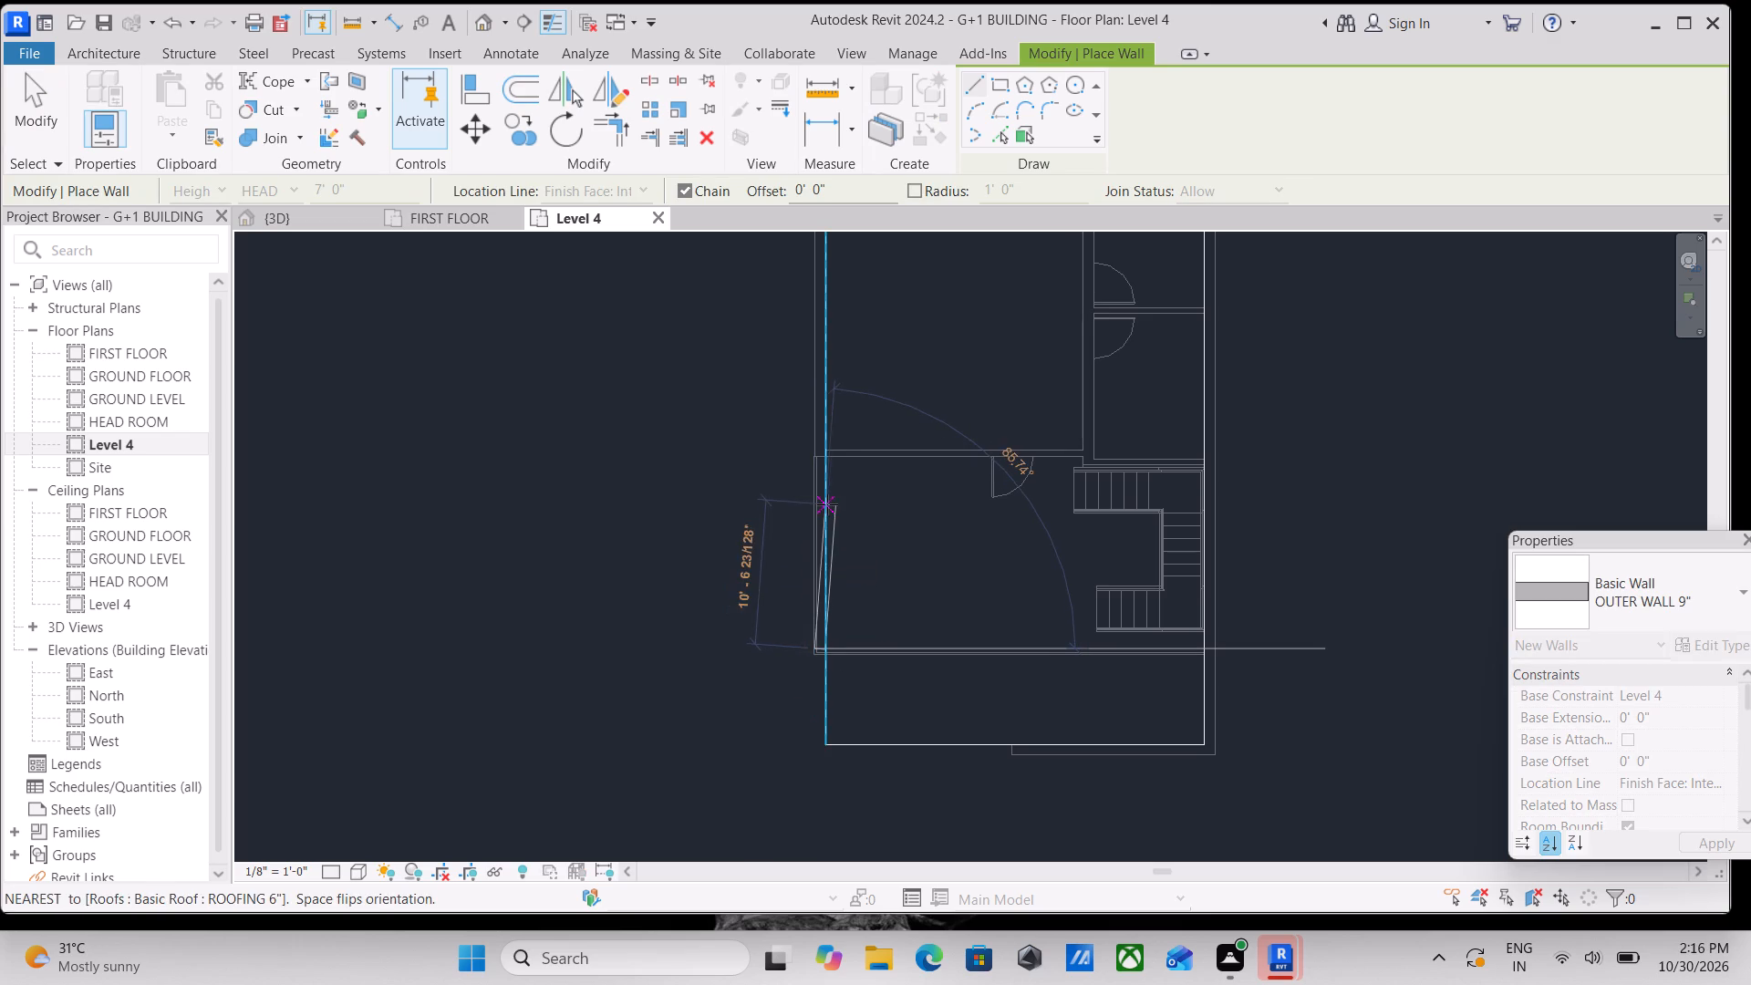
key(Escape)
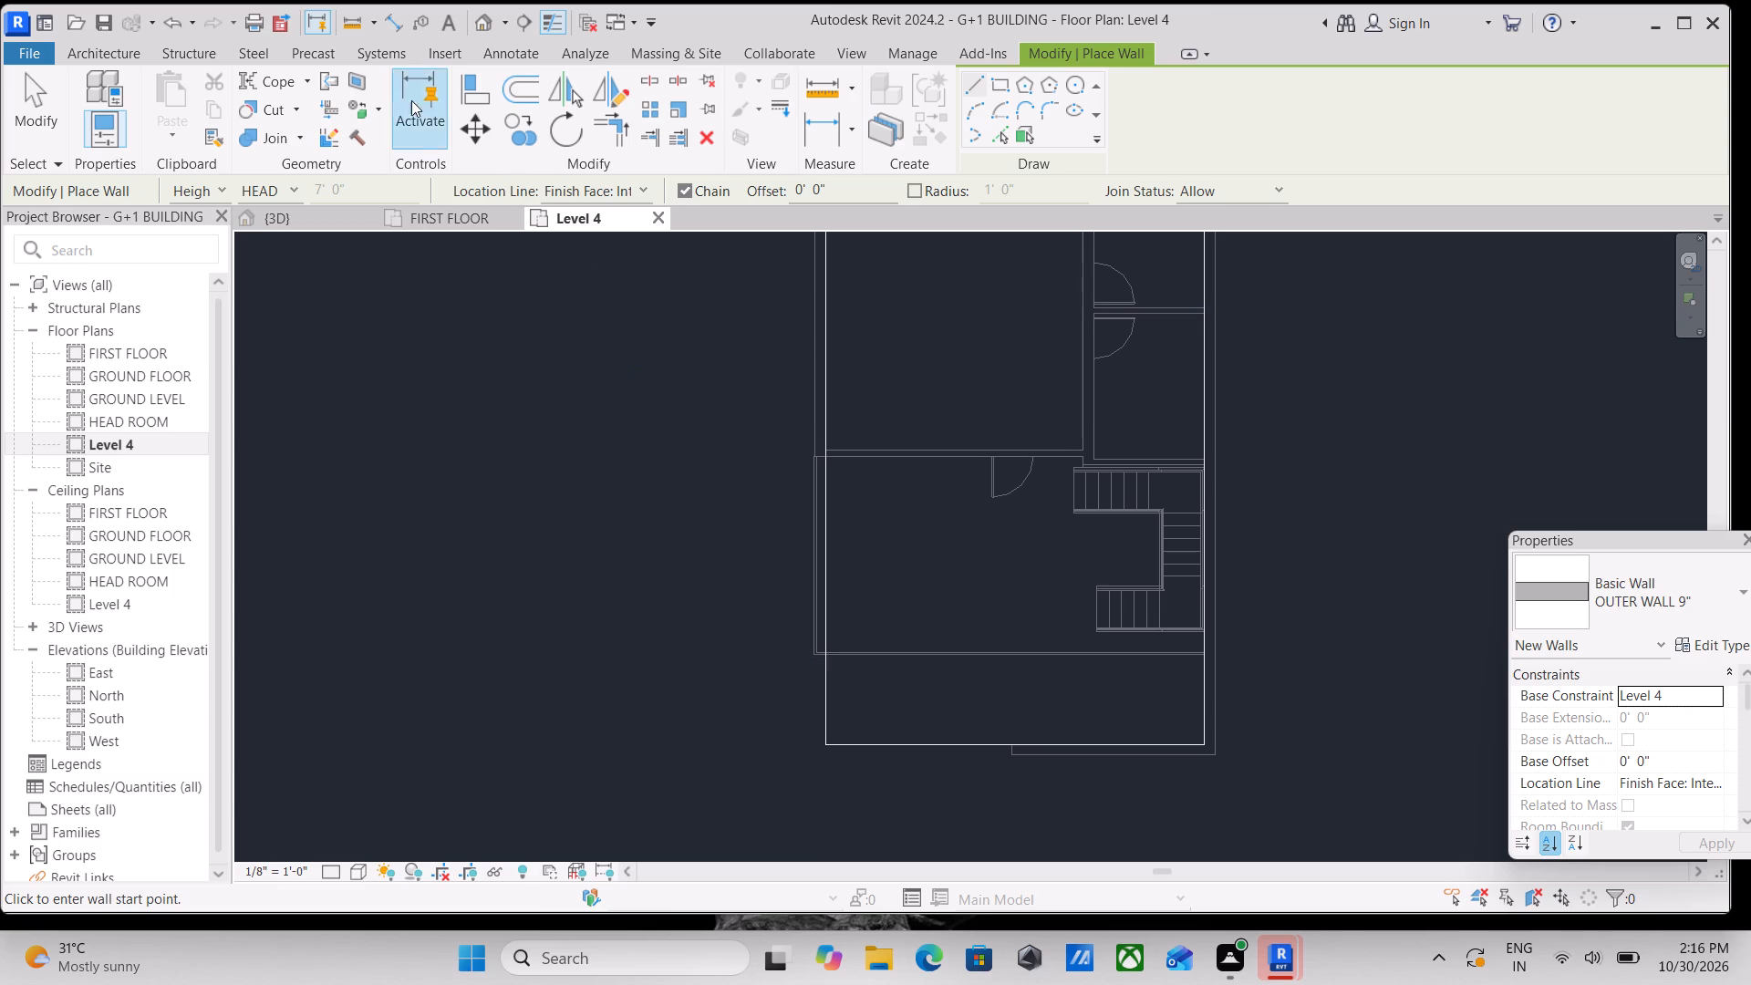
Set the new wall's height to Unconnected at 3' 0".
click(221, 187)
click(221, 187)
click(272, 184)
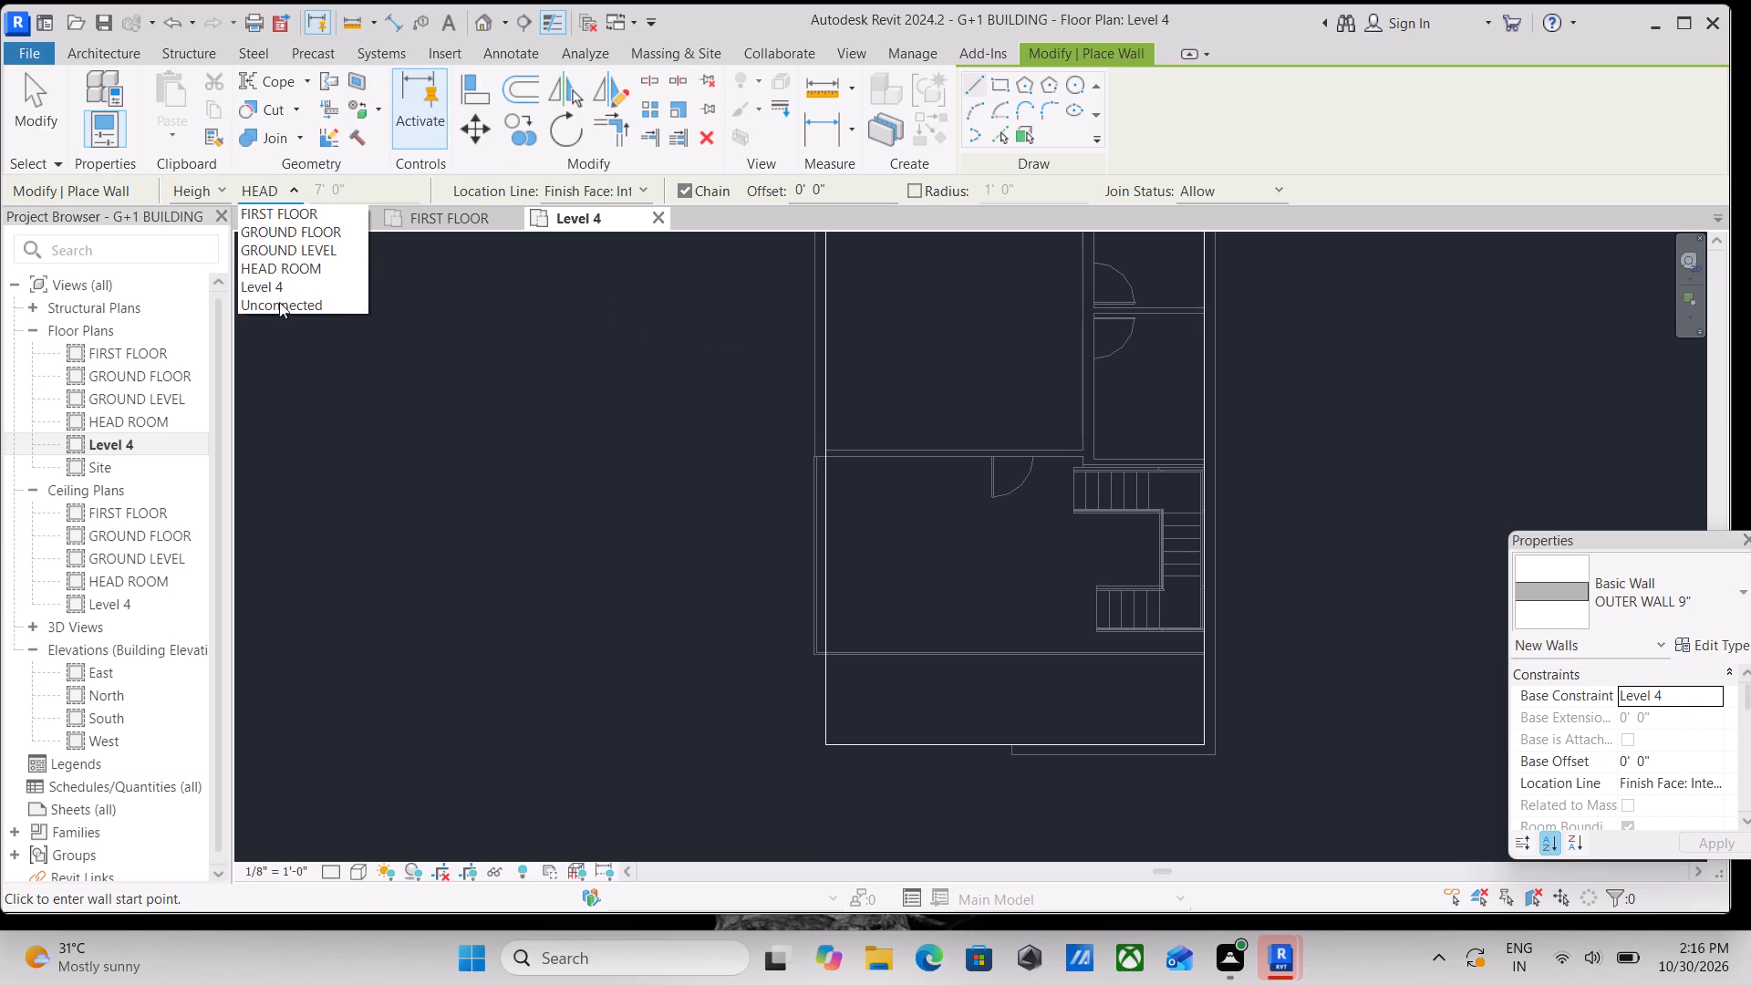
click(279, 306)
drag(350, 189, 307, 188)
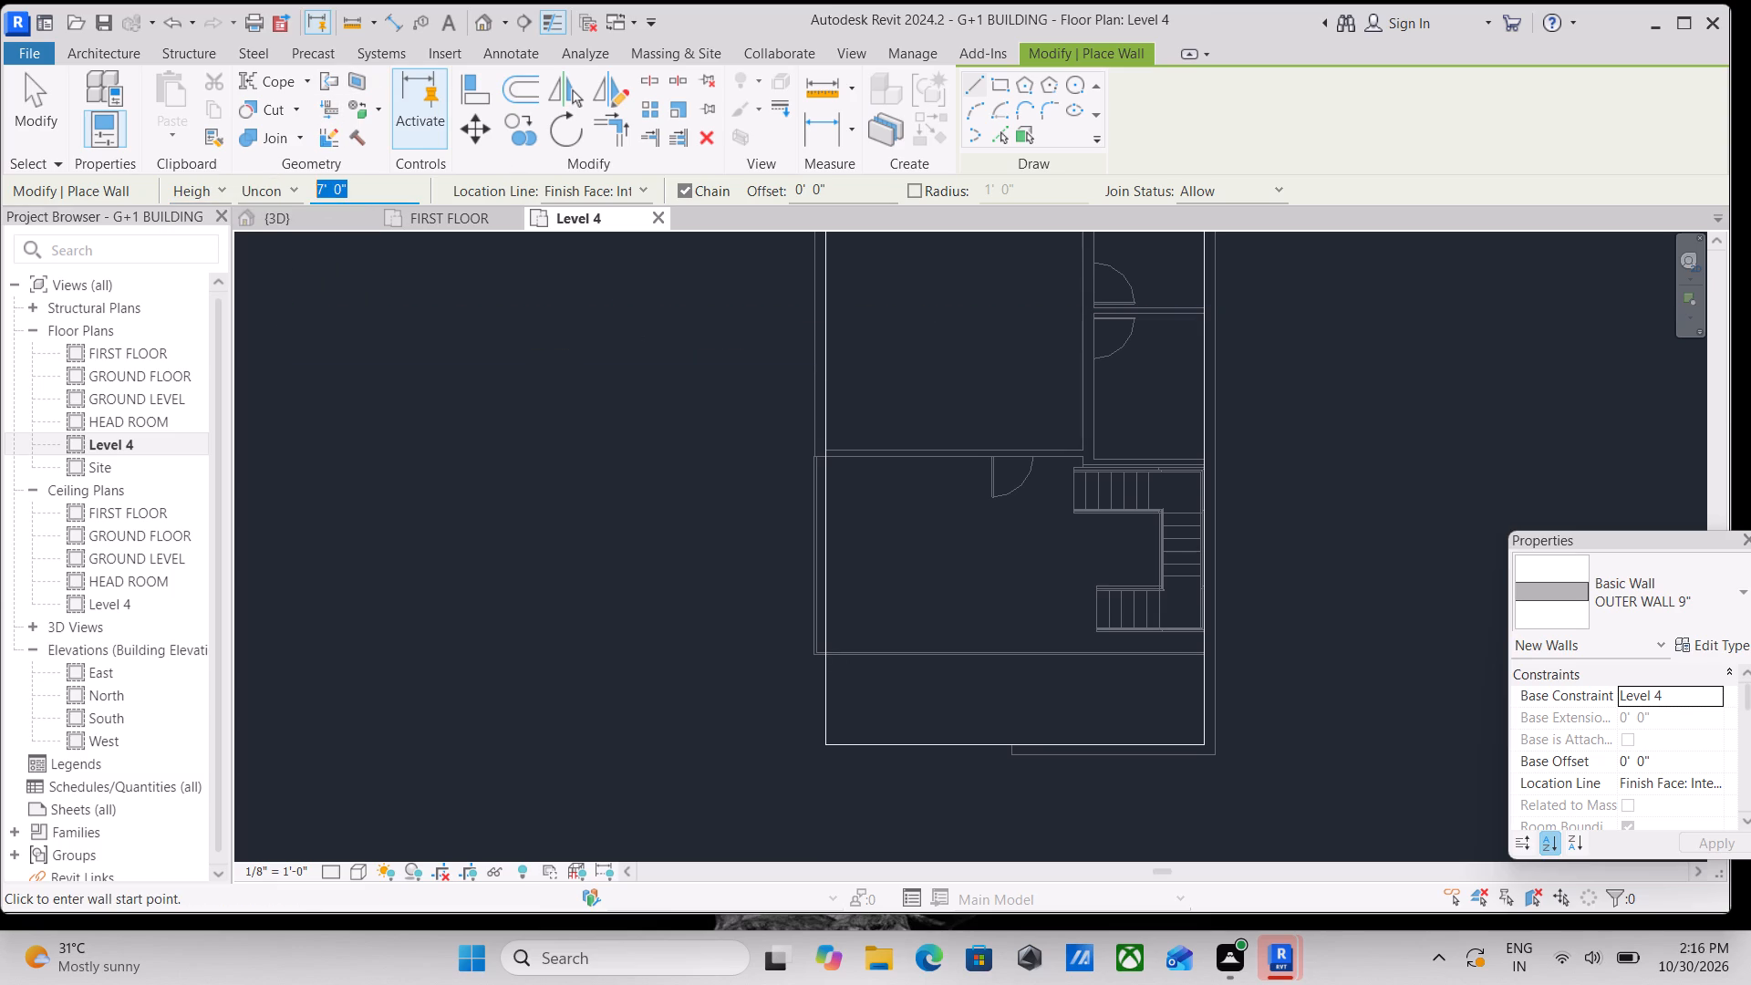
drag(307, 188, 295, 186)
key(2)
key(BackSpace)
key(3)
key(apostrophe)
key(Return)
Draw the west parapet wall from the front balcony railing corner to the building's rear corner, flipped to the inner side.
scroll(807, 648, up, 6)
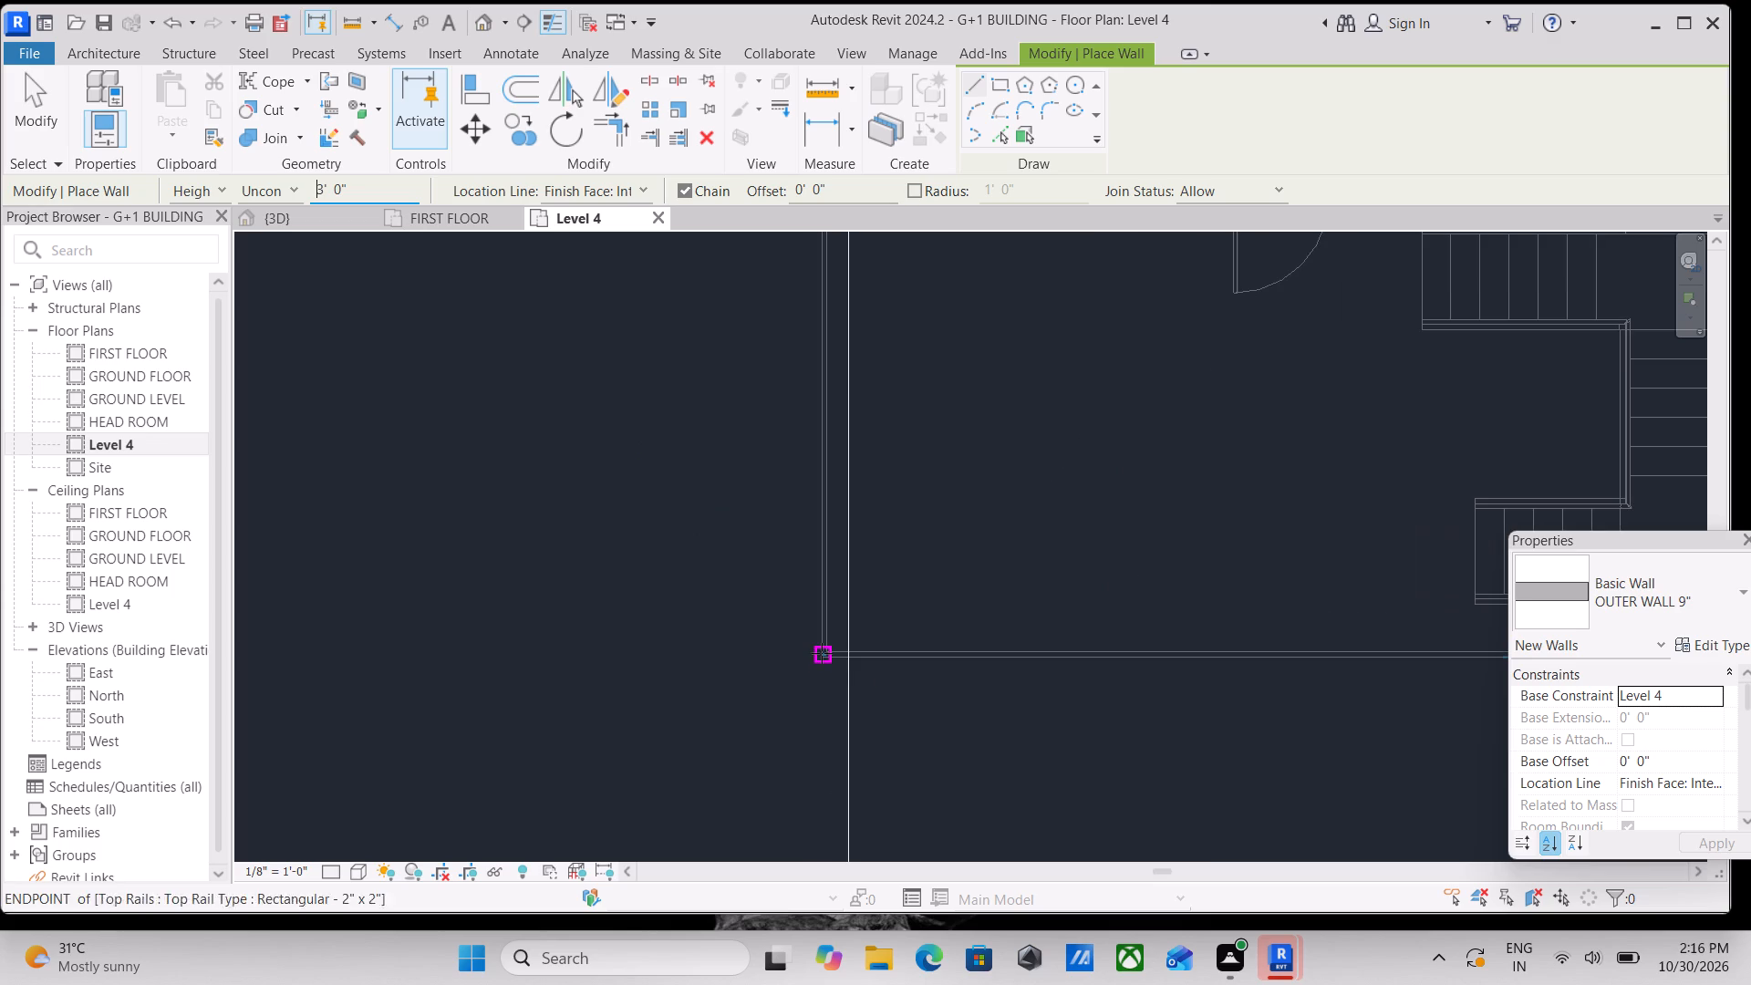
click(822, 653)
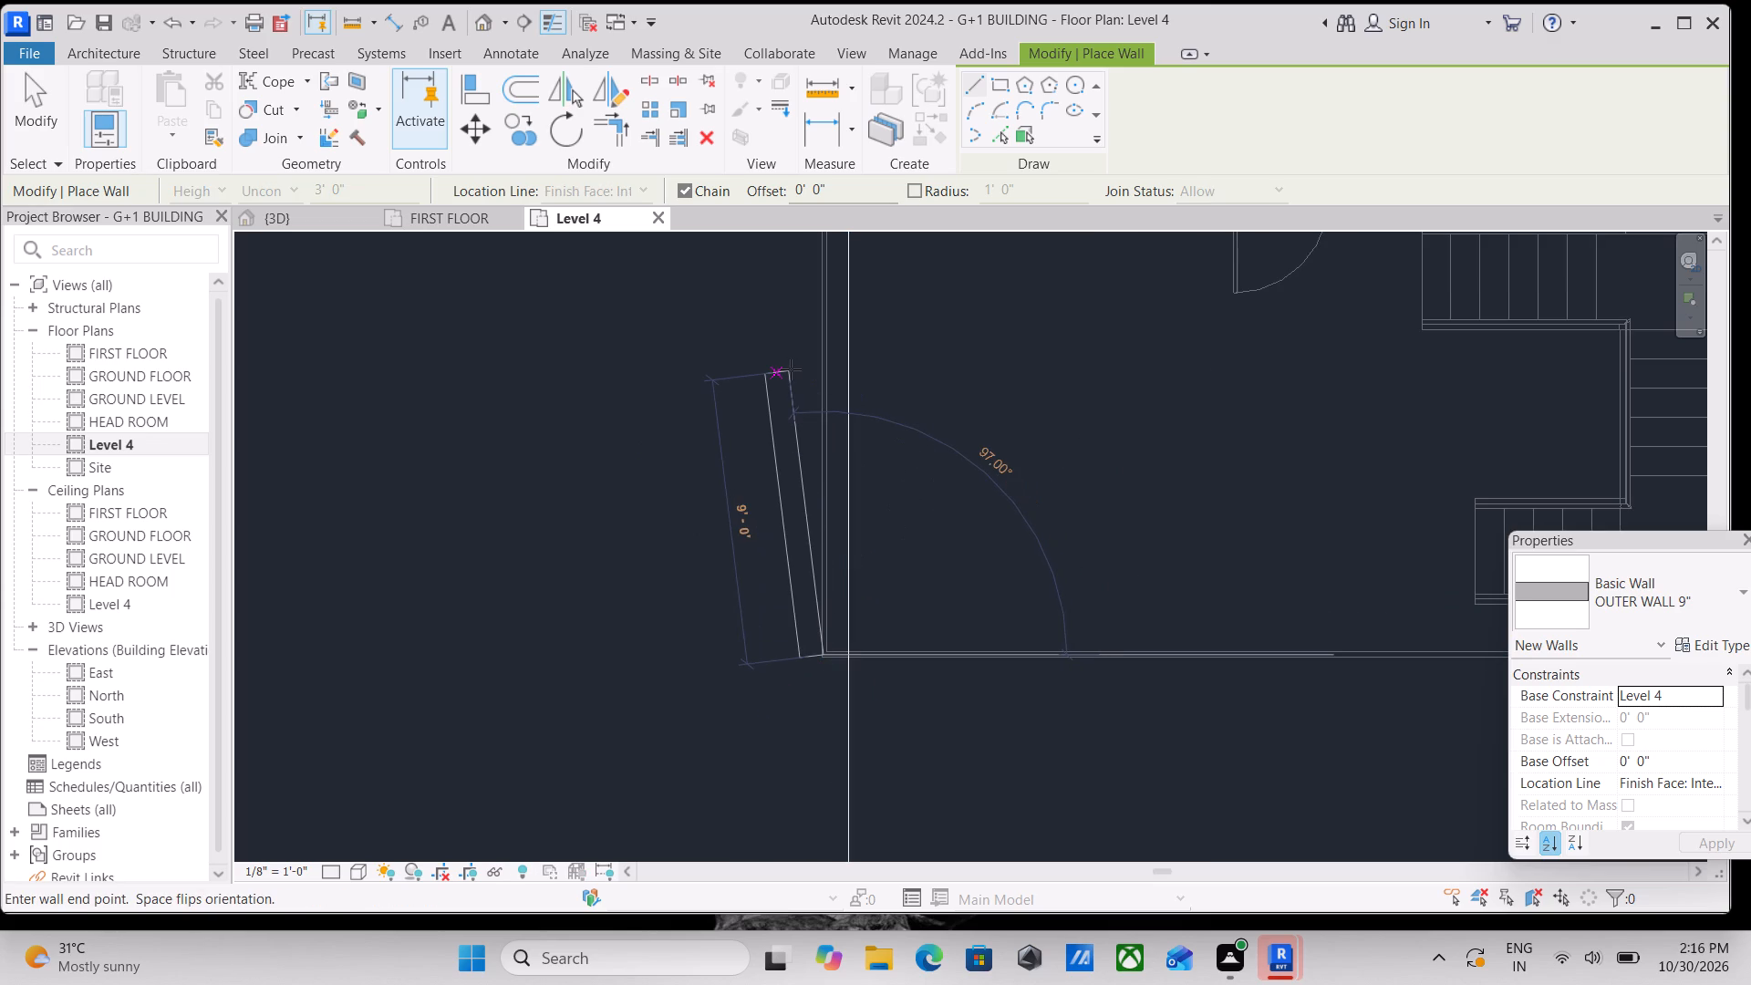
key(space)
scroll(791, 369, down, 2)
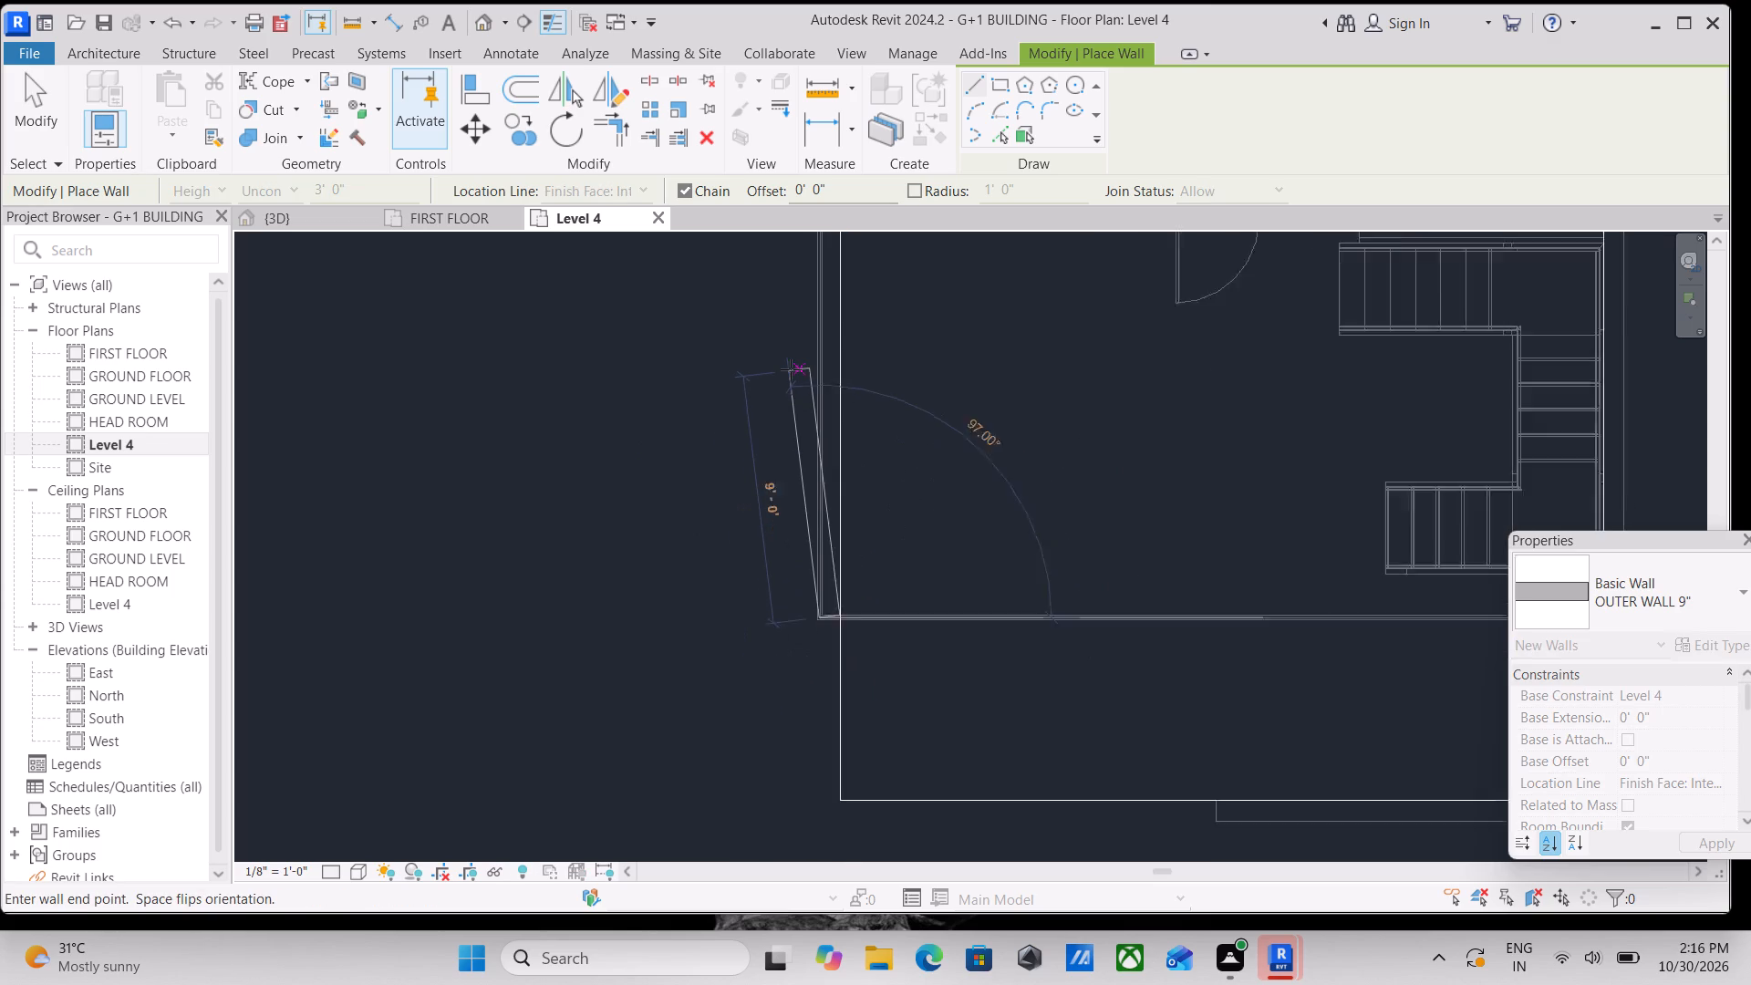
scroll(791, 369, down, 1)
middle_drag(791, 369, 801, 633)
scroll(801, 633, up, 1)
scroll(807, 425, down, 3)
middle_drag(806, 426, 794, 822)
scroll(794, 822, up, 1)
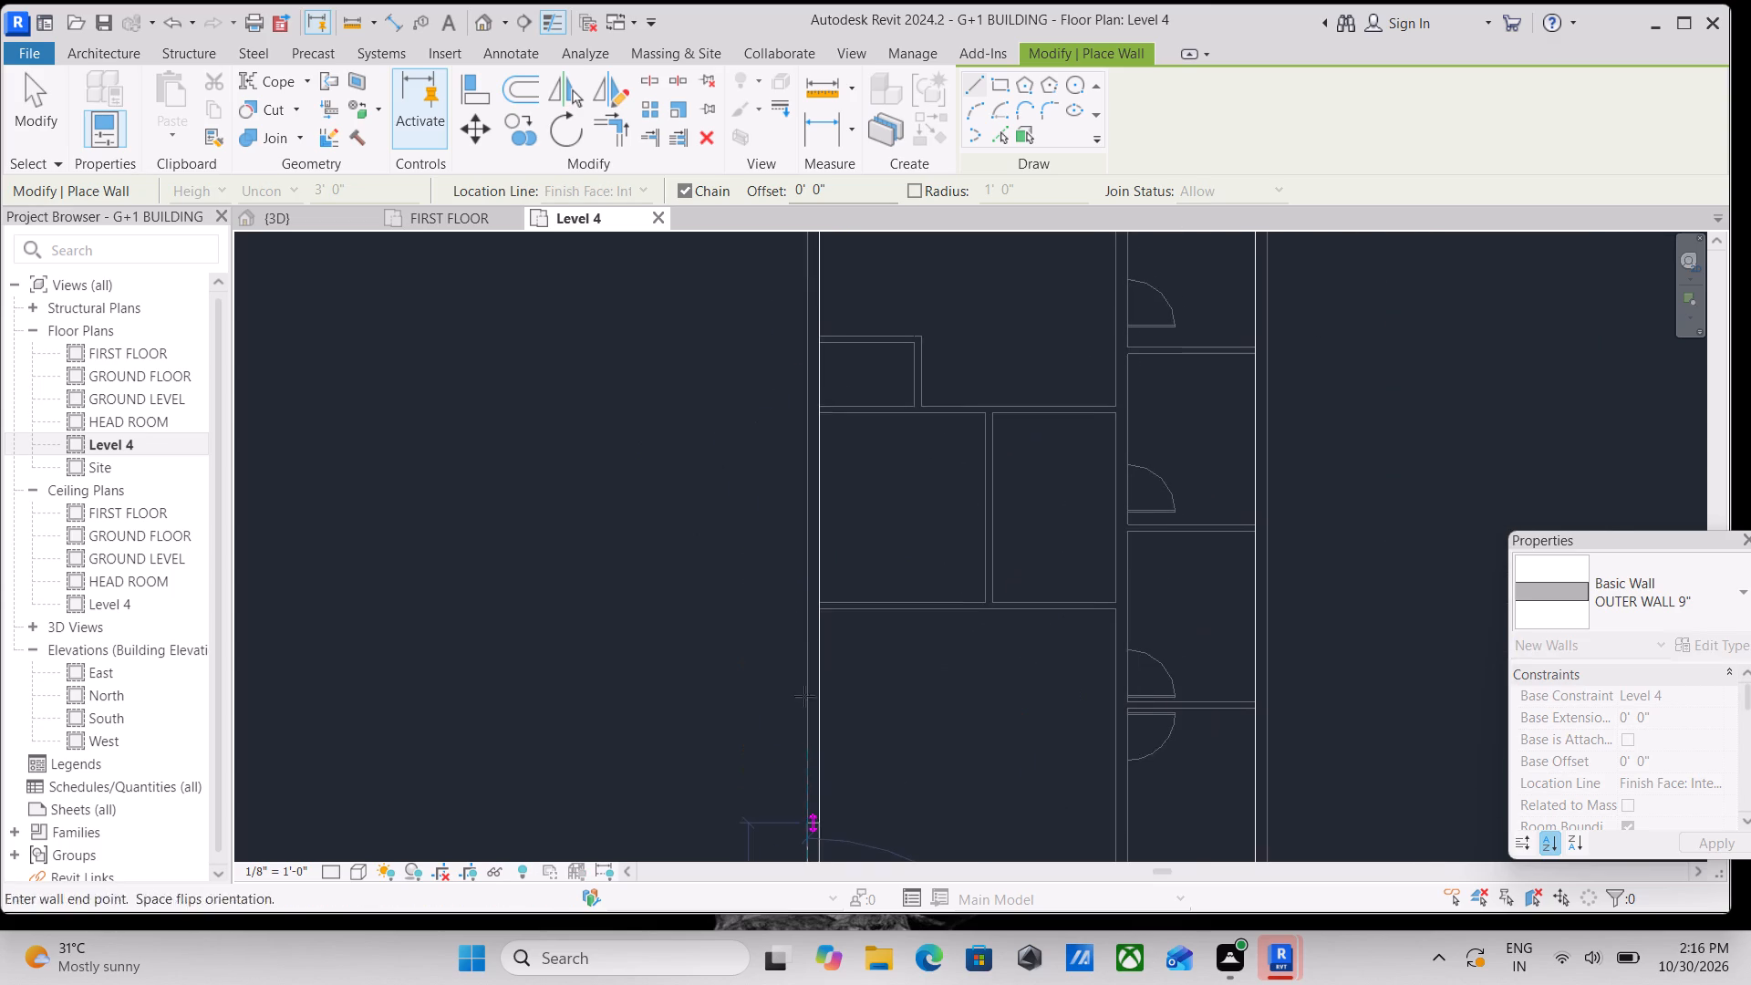
scroll(803, 488, down, 3)
middle_drag(803, 488, 801, 786)
scroll(801, 778, up, 1)
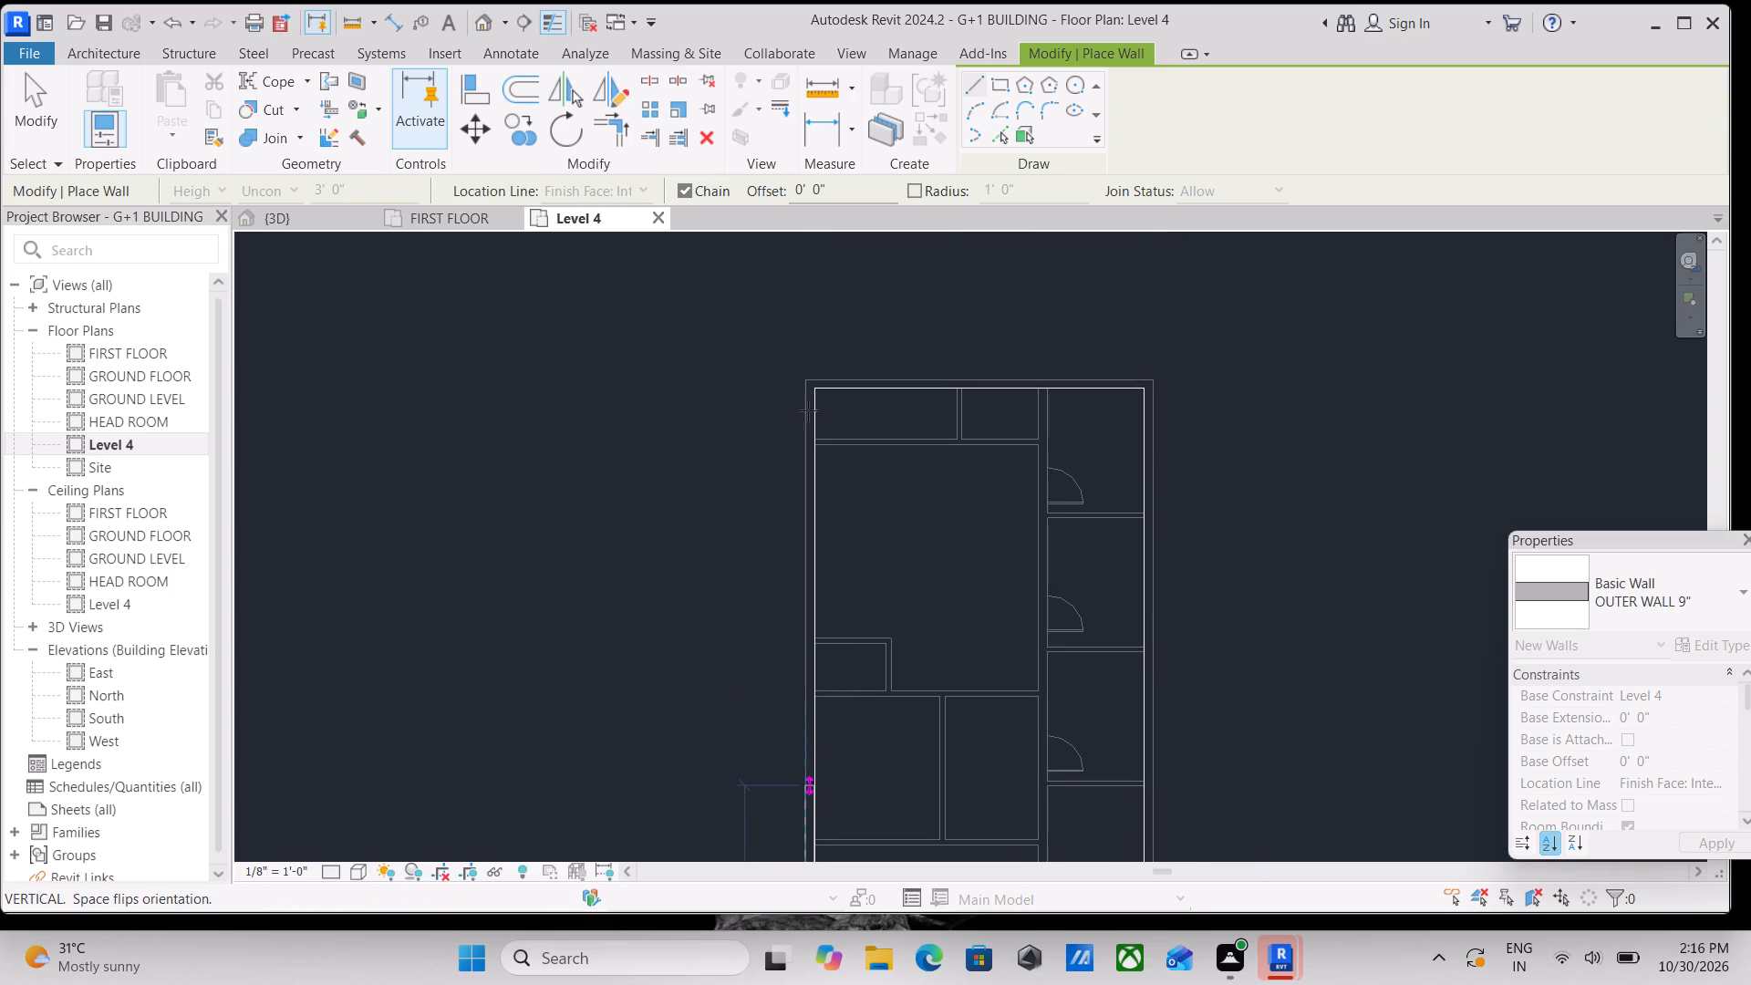
scroll(812, 379, up, 3)
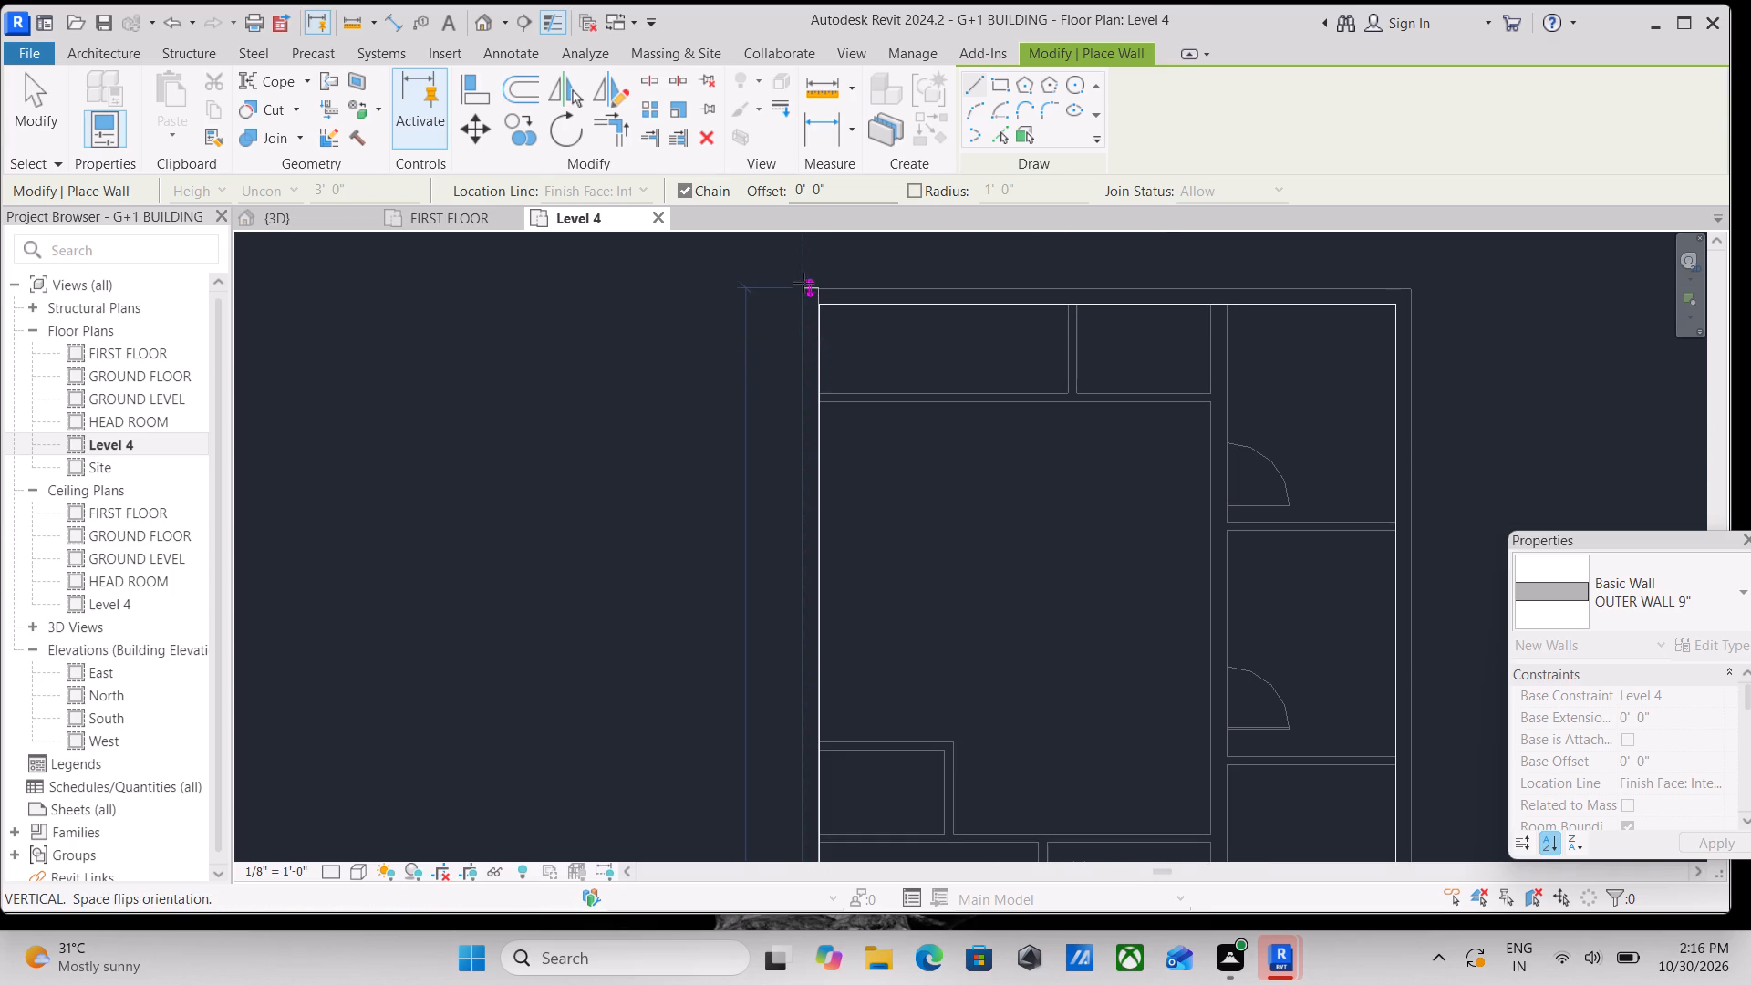
scroll(807, 289, up, 6)
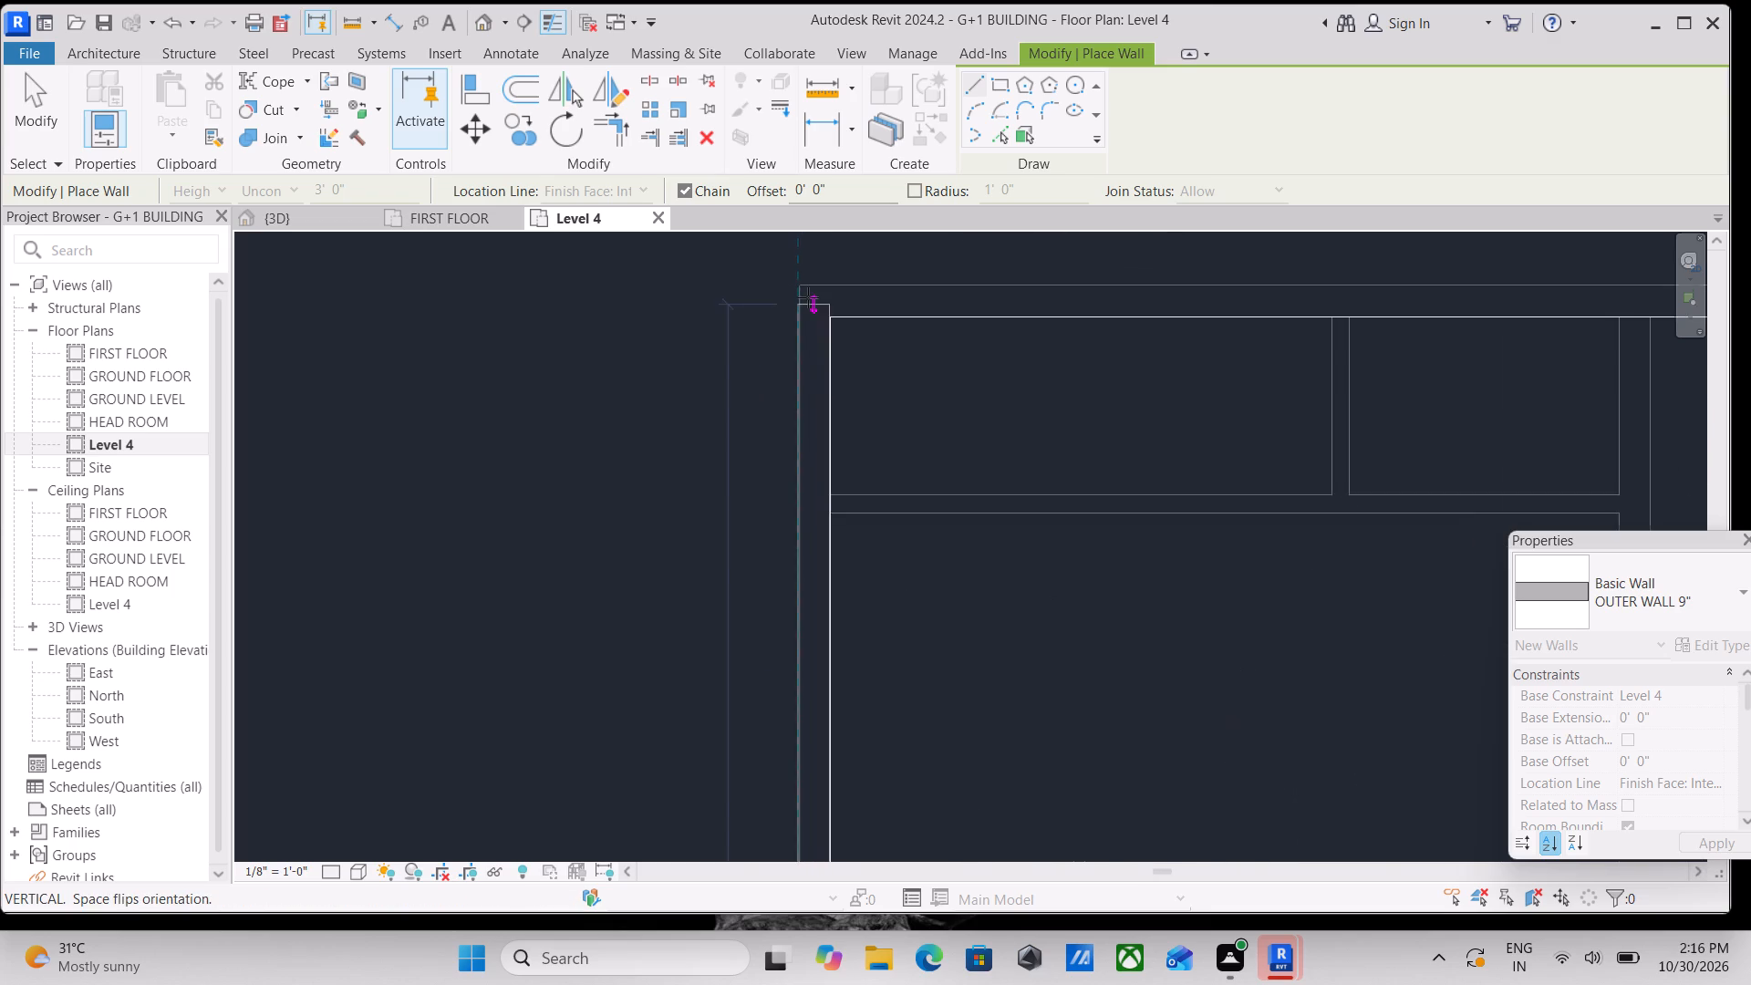
scroll(808, 297, up, 5)
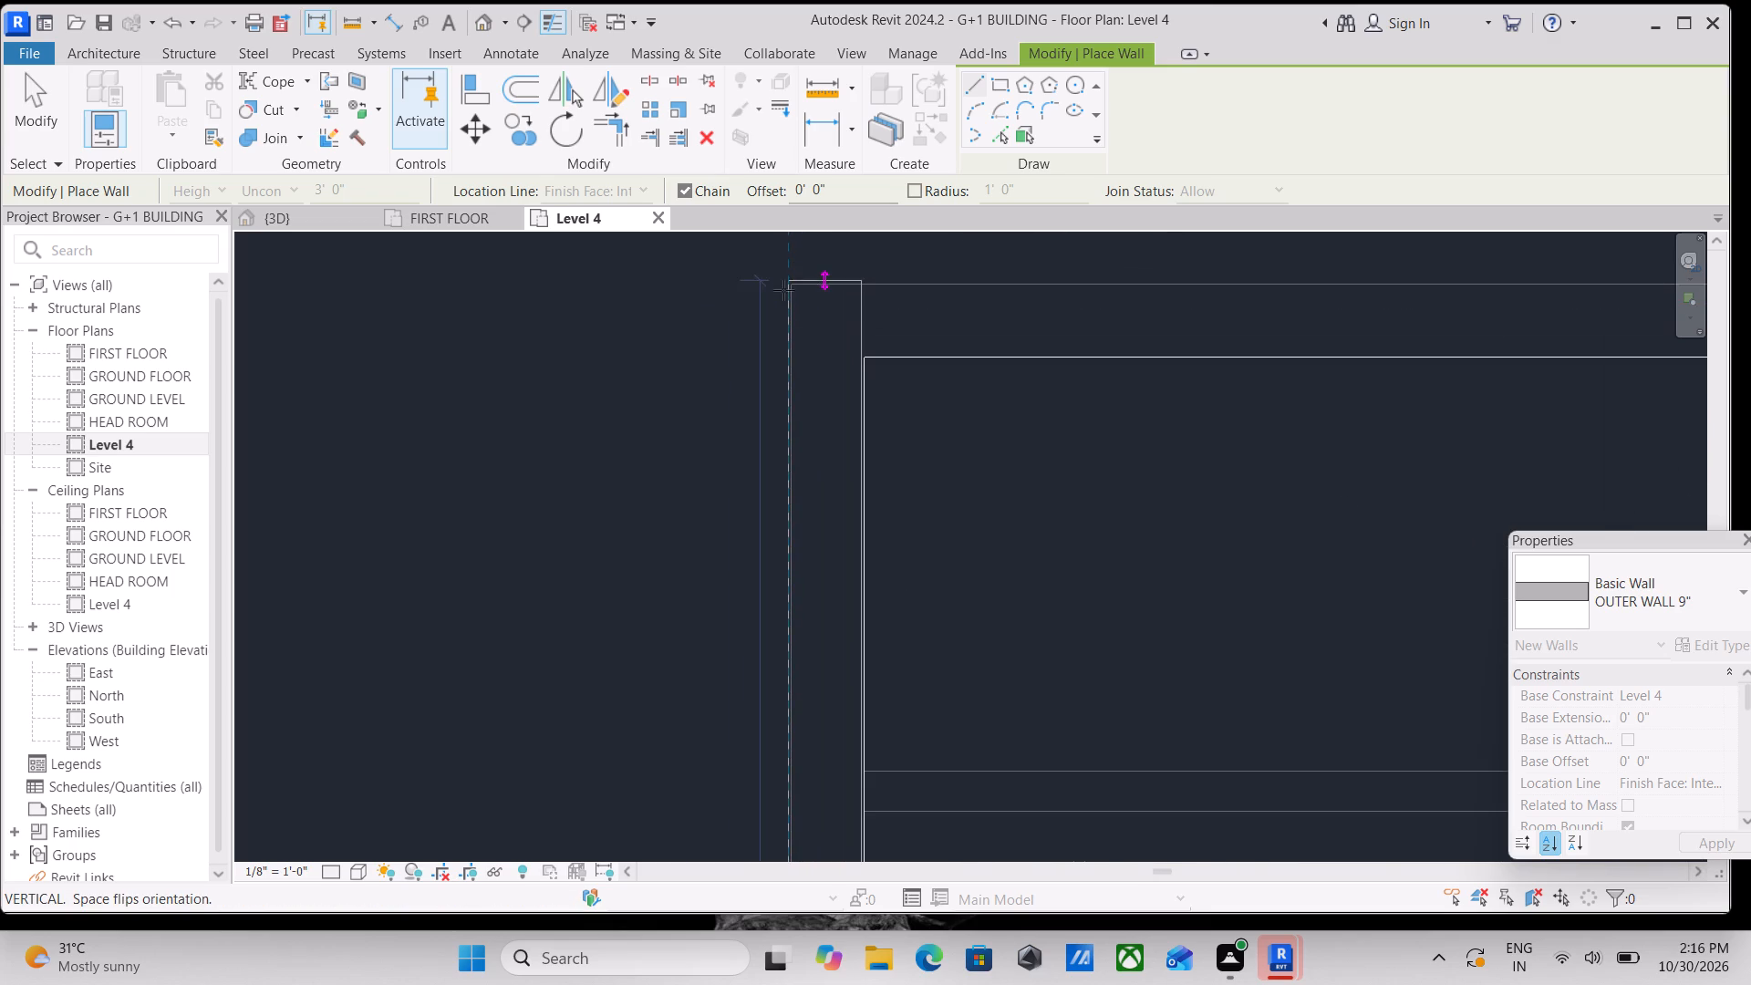
scroll(789, 297, up, 2)
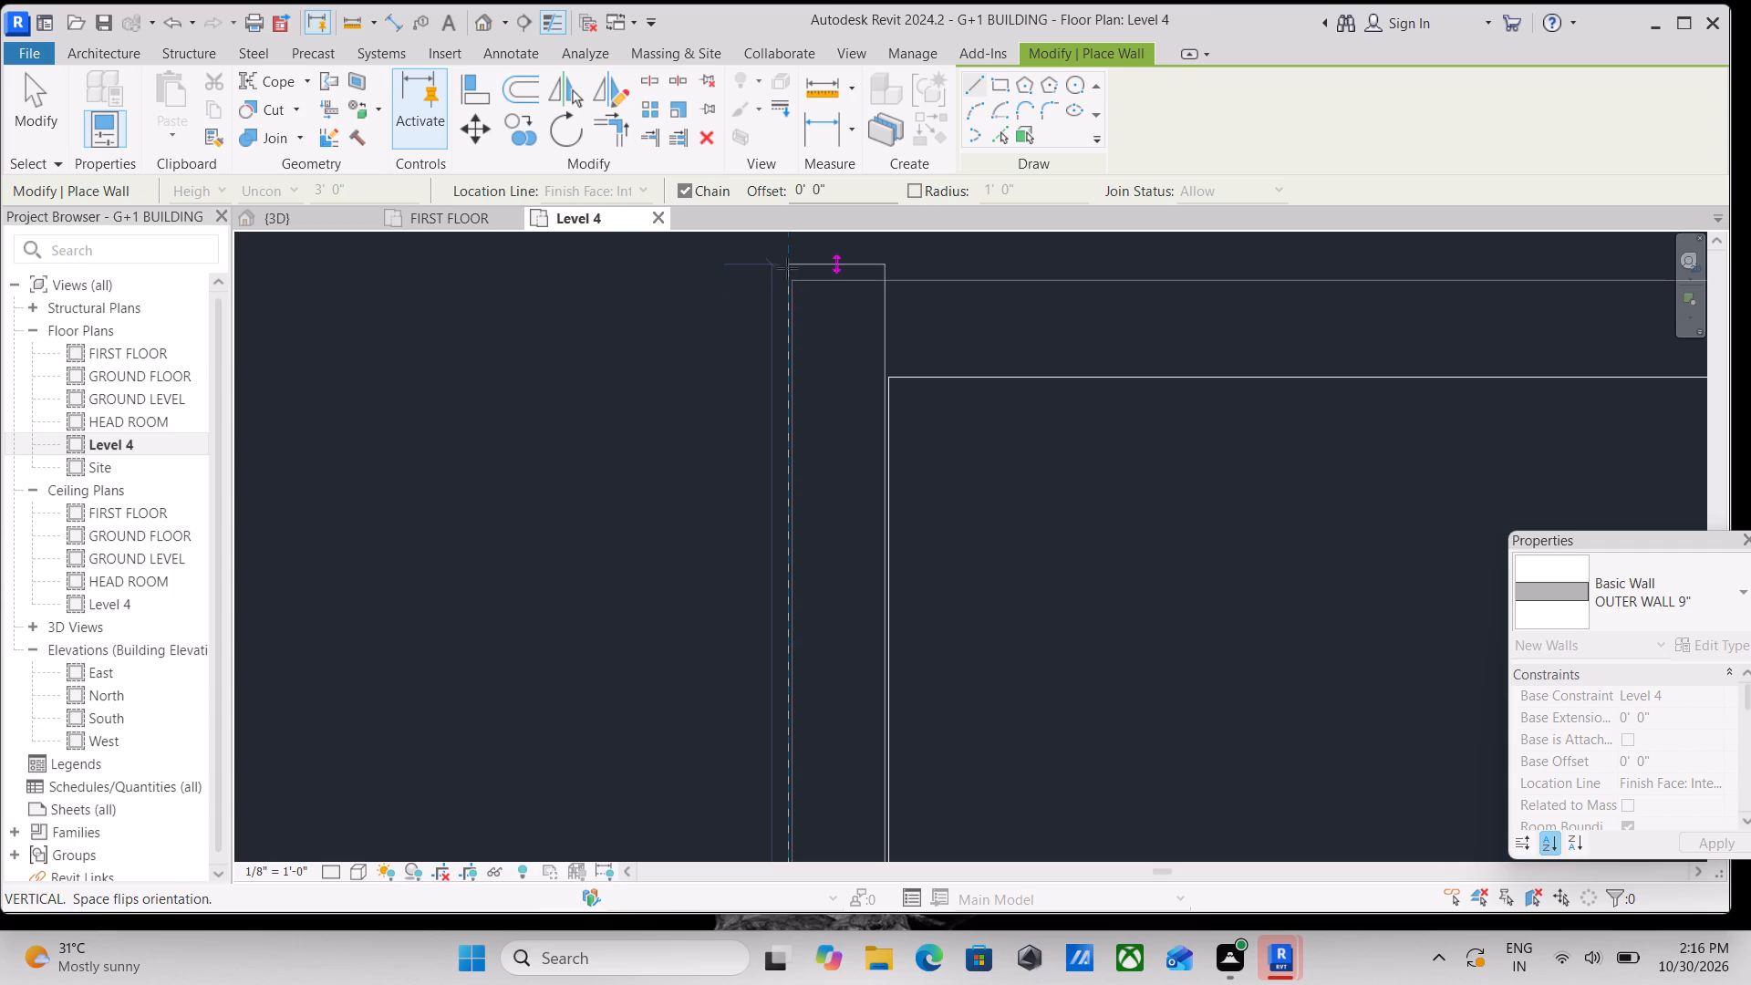
click(788, 282)
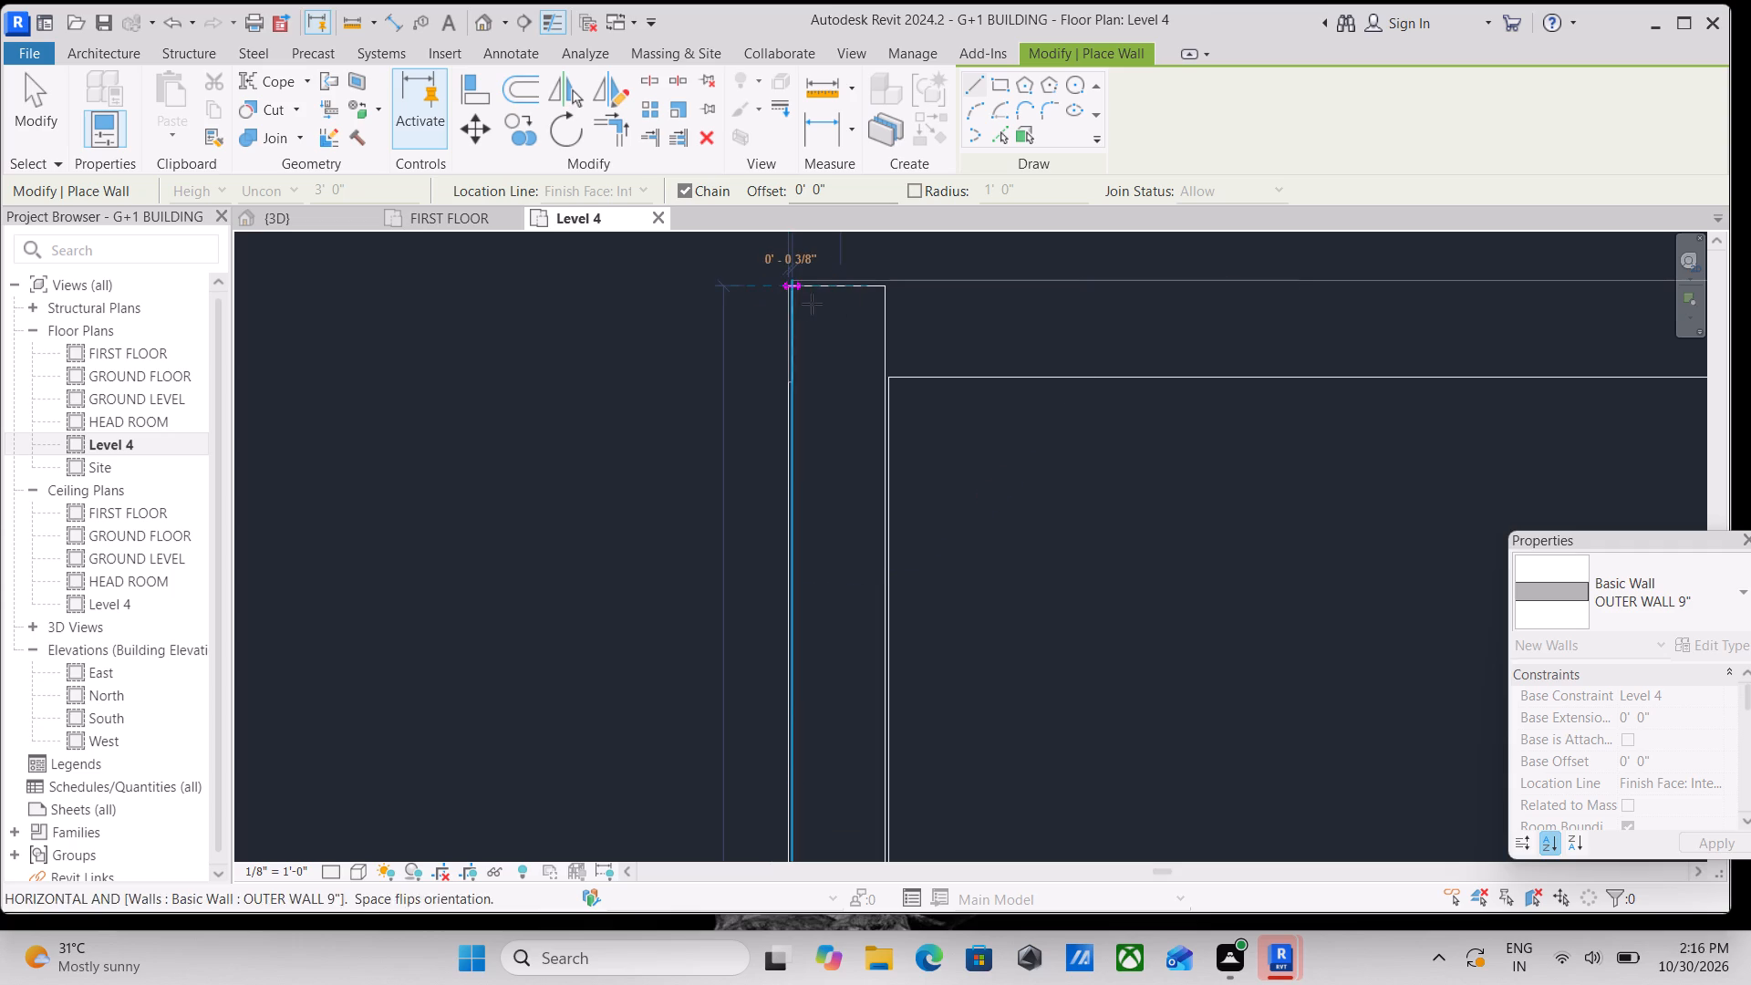
key(Escape)
key(Escape)
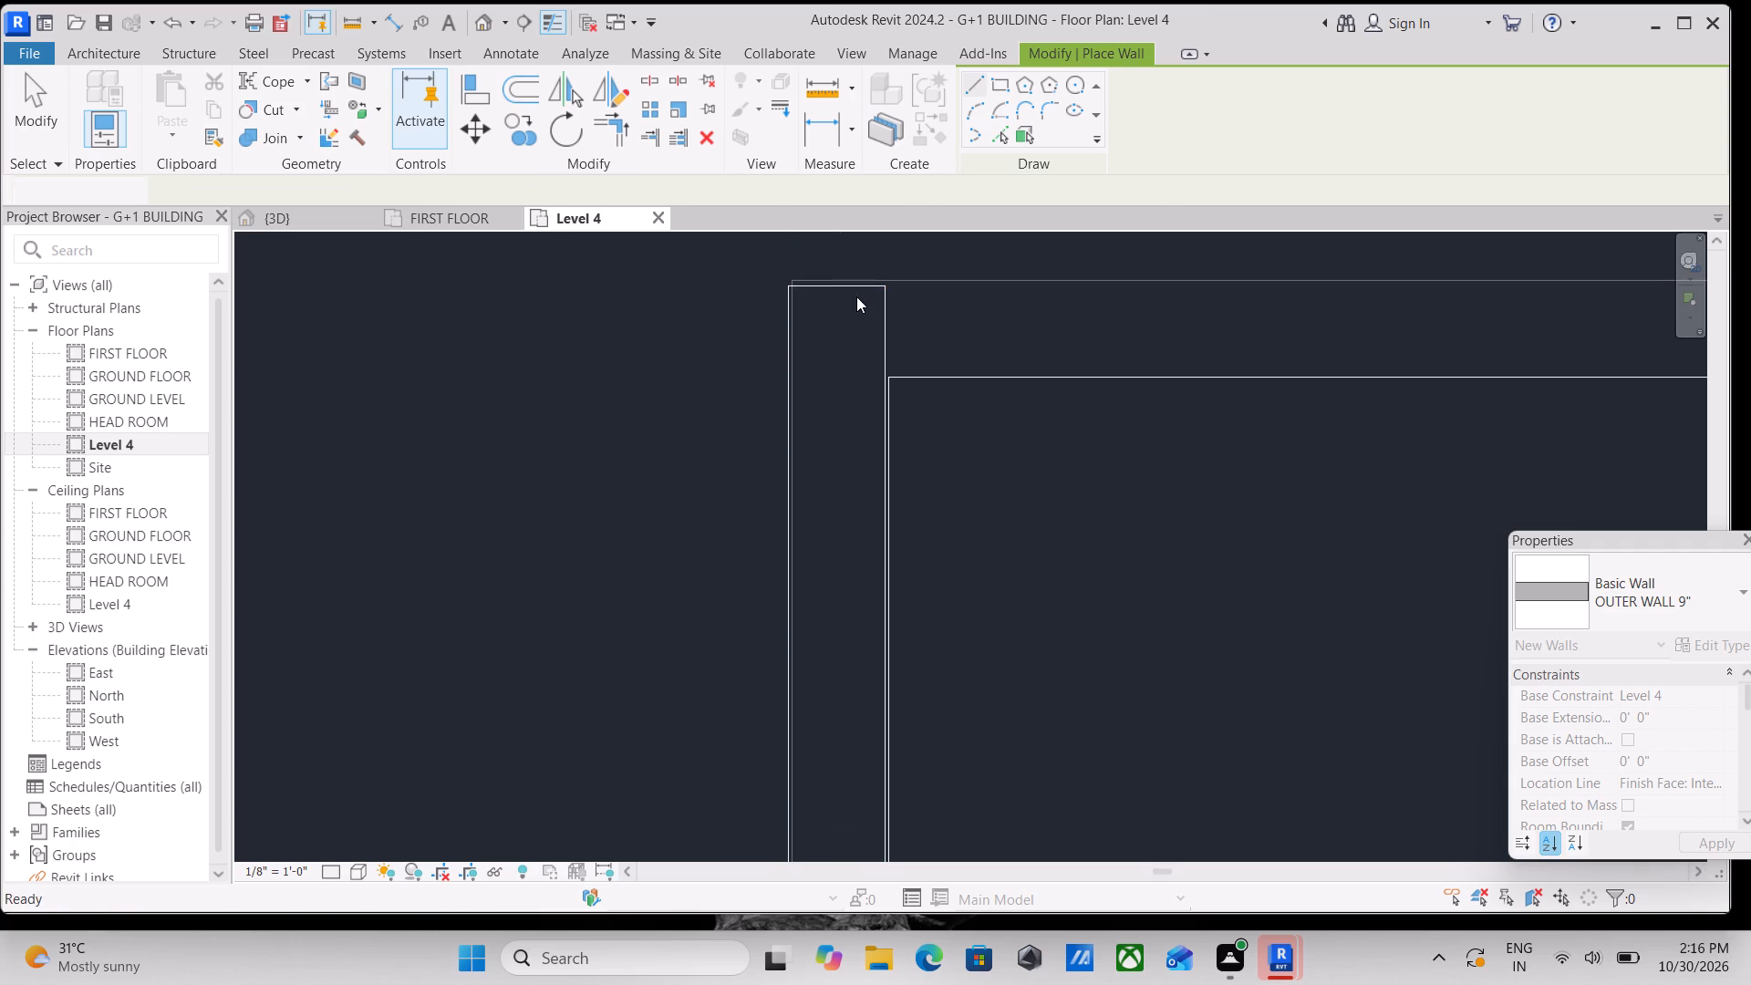
Stretch the west parapet wall's rear end to meet the outer edge of the building's rear wall.
click(843, 283)
scroll(843, 288, up, 6)
scroll(739, 283, up, 3)
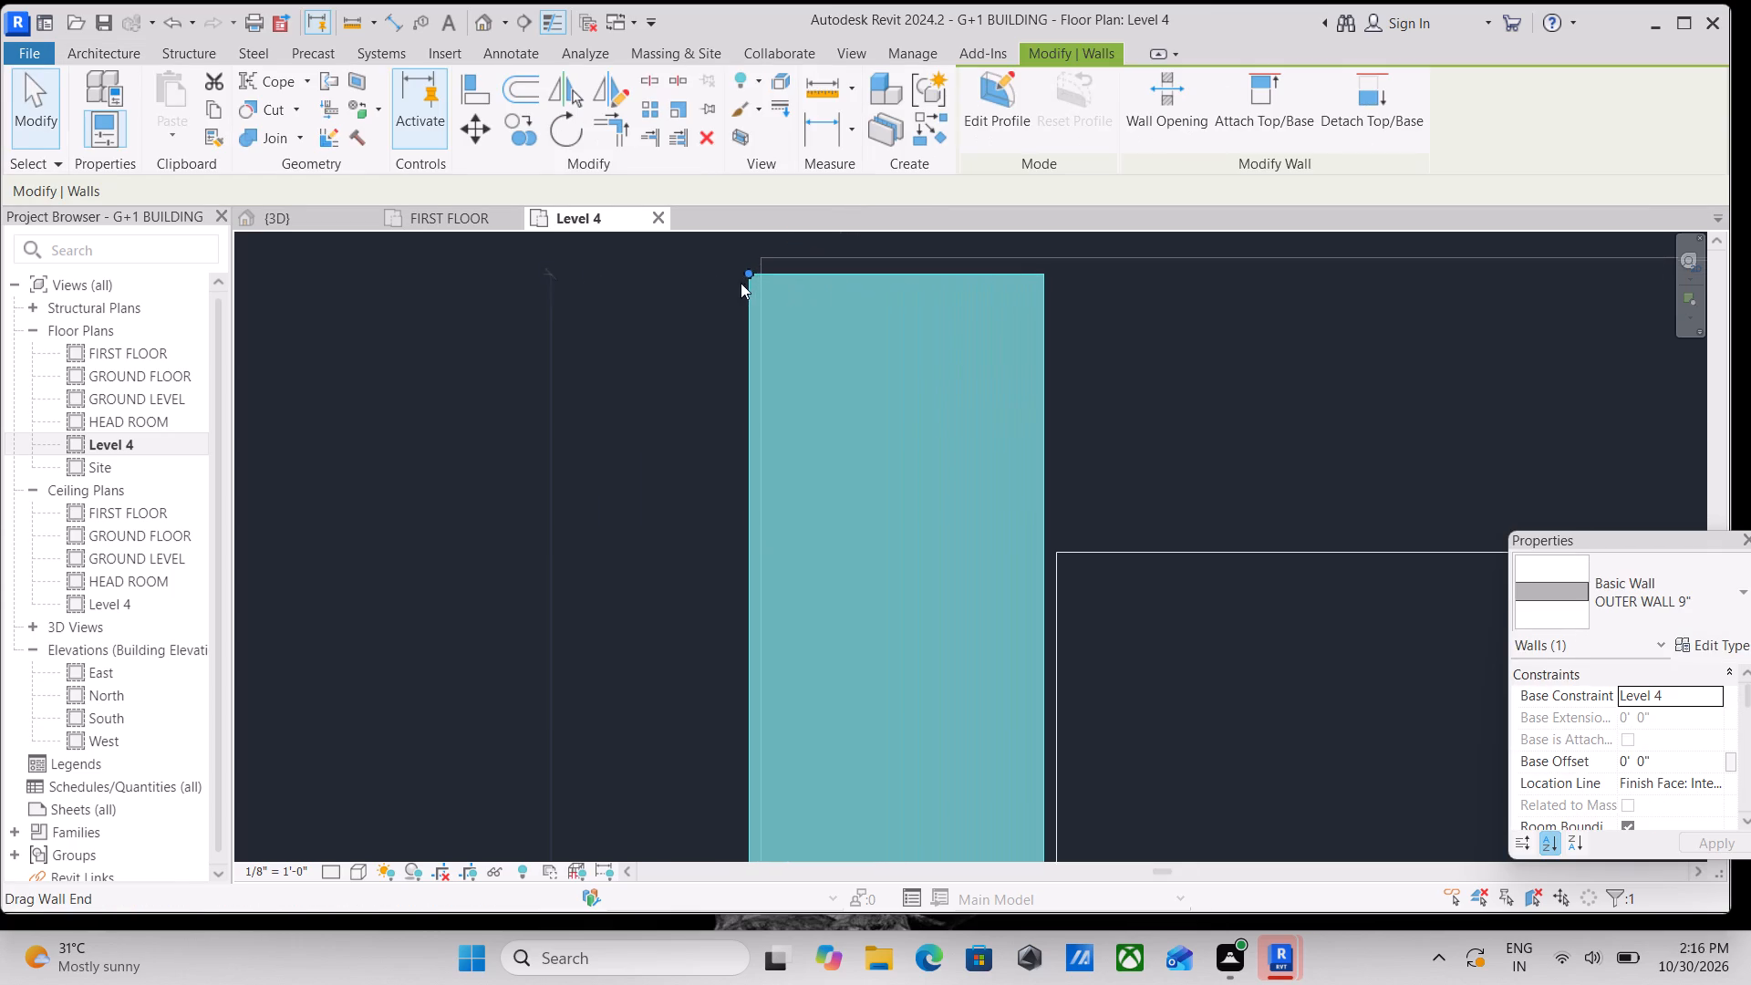
drag(754, 267, 751, 252)
scroll(849, 261, down, 7)
middle_drag(912, 295, 892, 289)
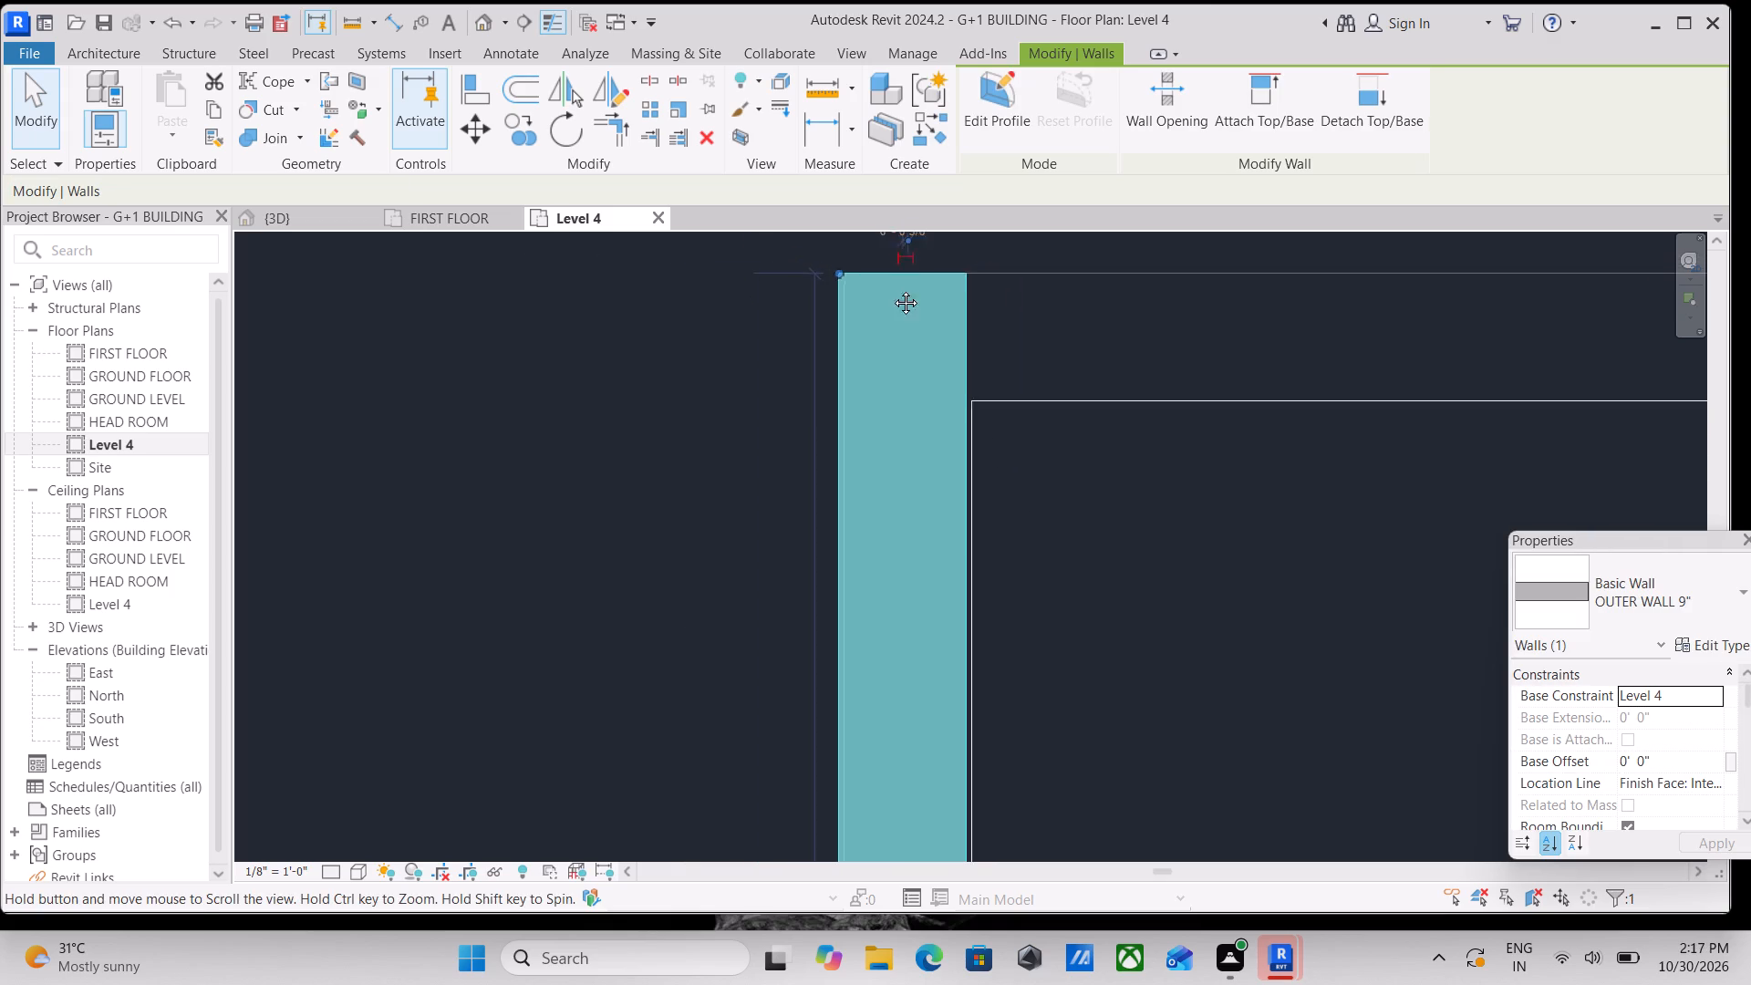
middle_drag(892, 289, 744, 224)
scroll(744, 223, up, 1)
scroll(891, 389, down, 3)
key(Escape)
middle_click(891, 389)
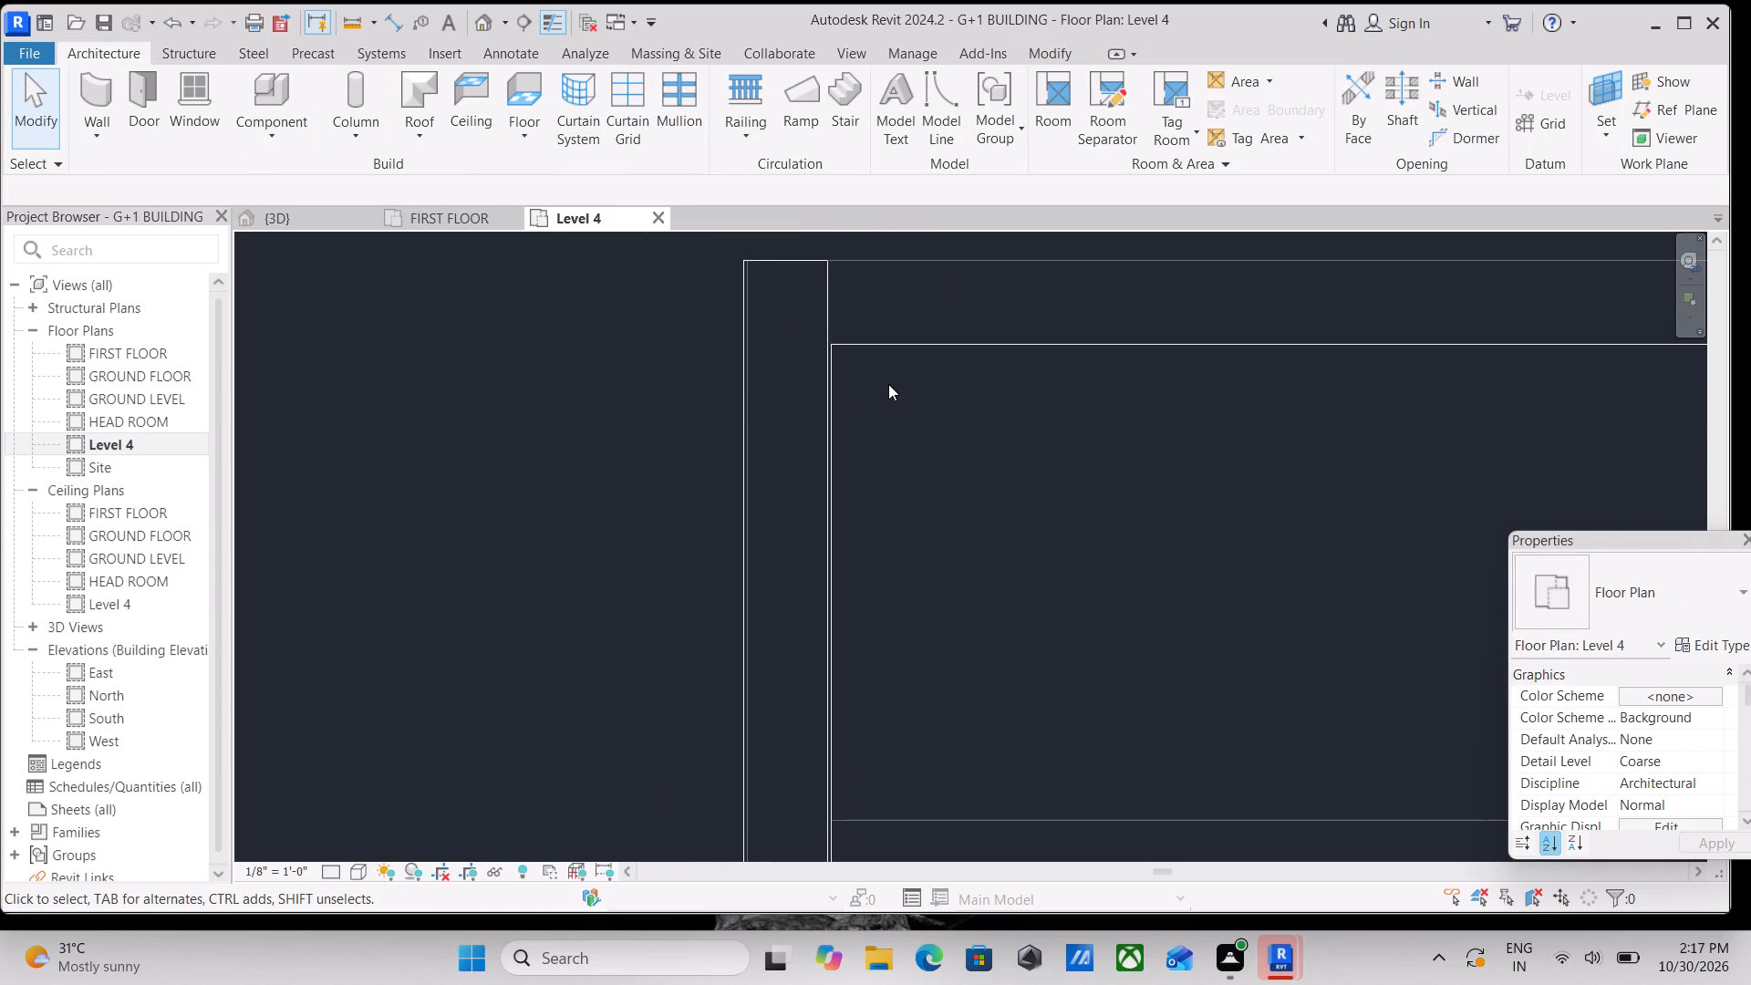
Align the inner face of the west parapet wall with the ROOFING 6" roof edge.
text(al)
scroll(831, 469, up, 5)
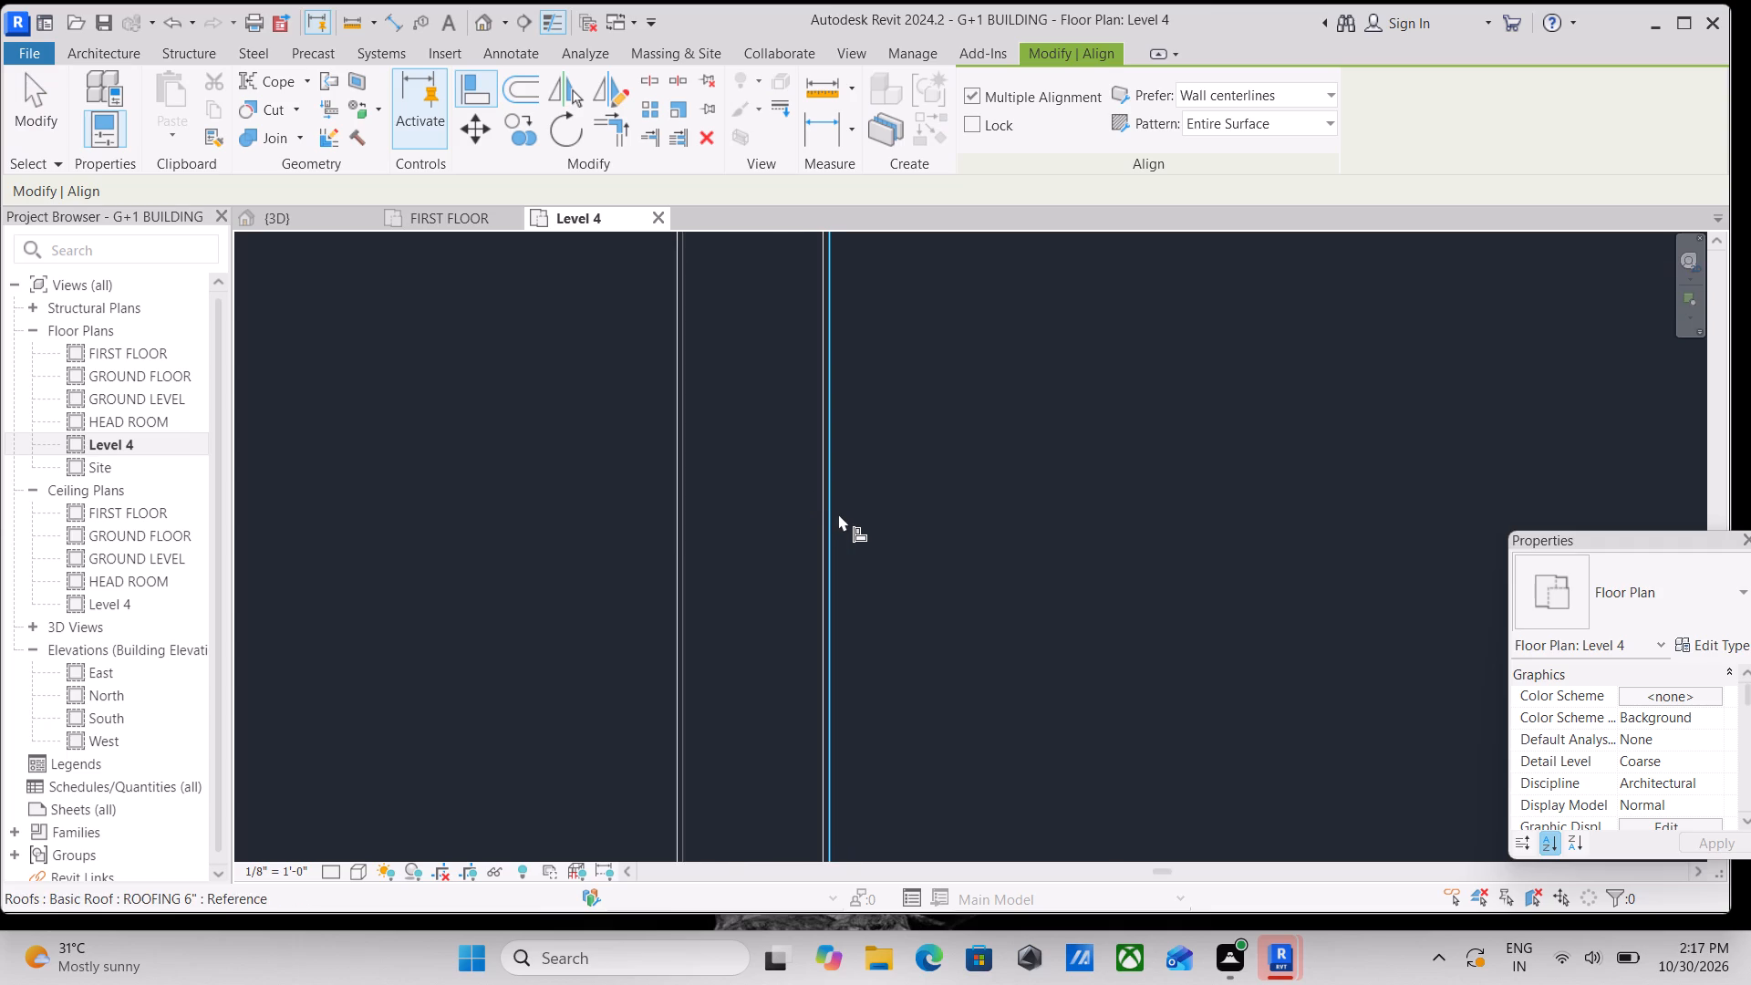
click(837, 486)
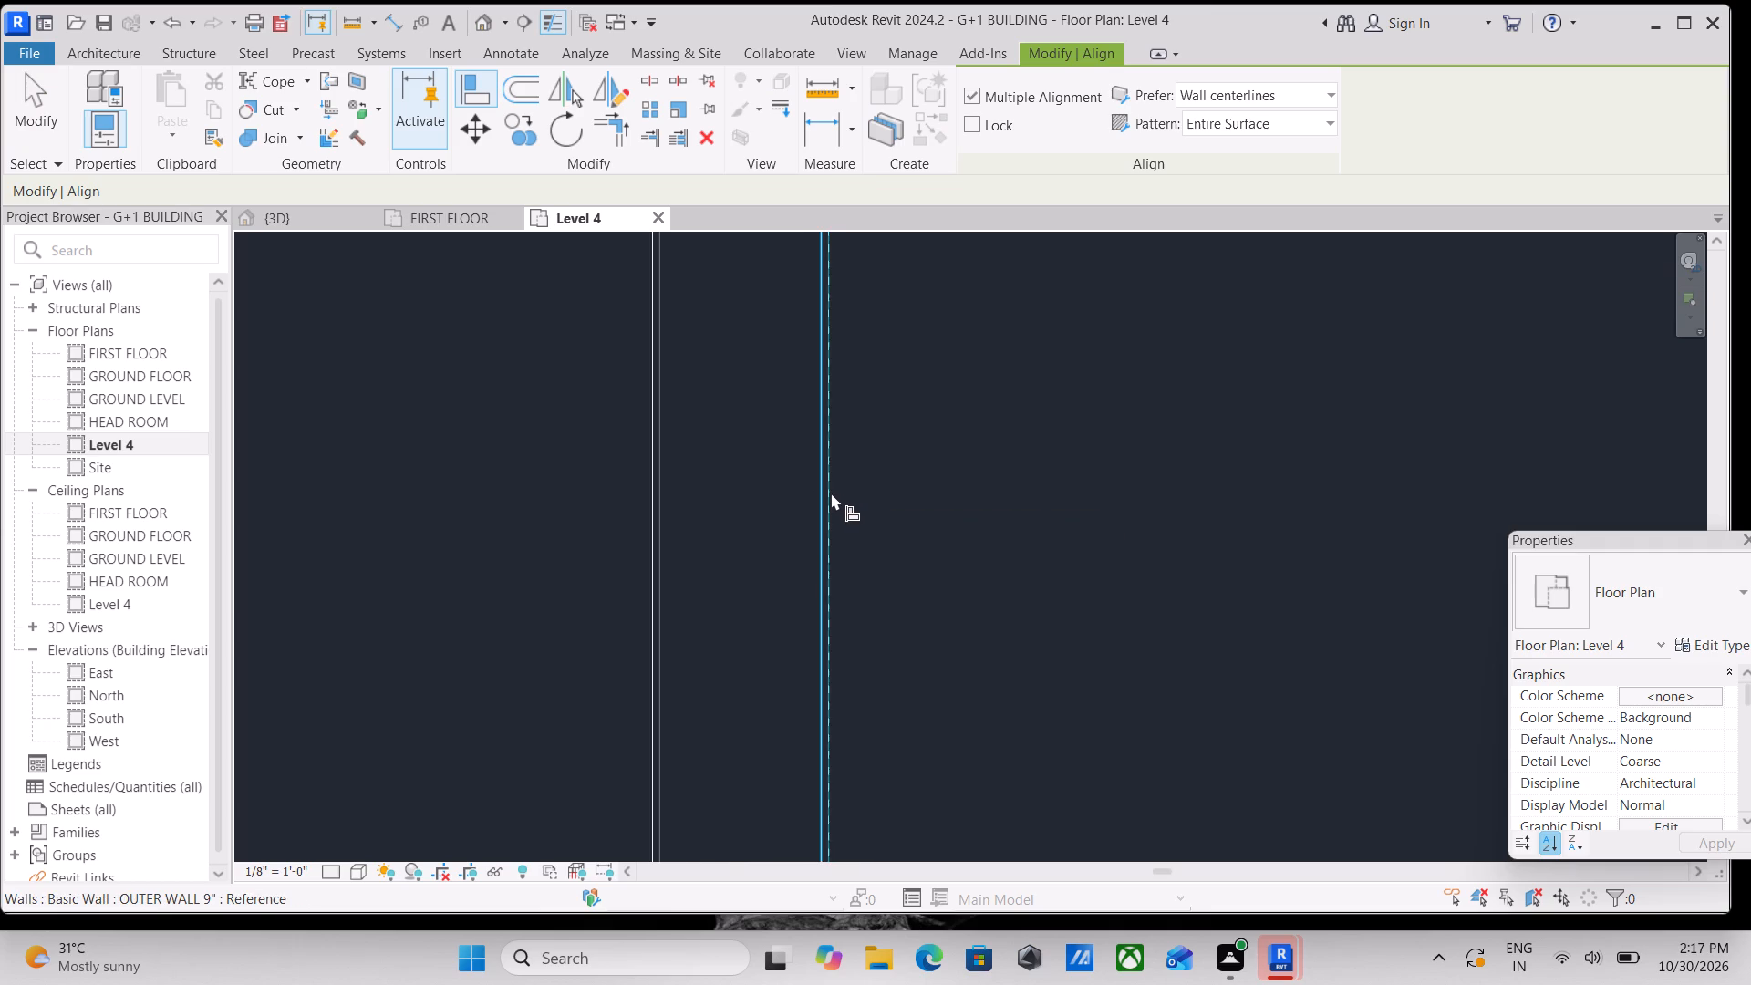
click(821, 492)
scroll(898, 459, down, 6)
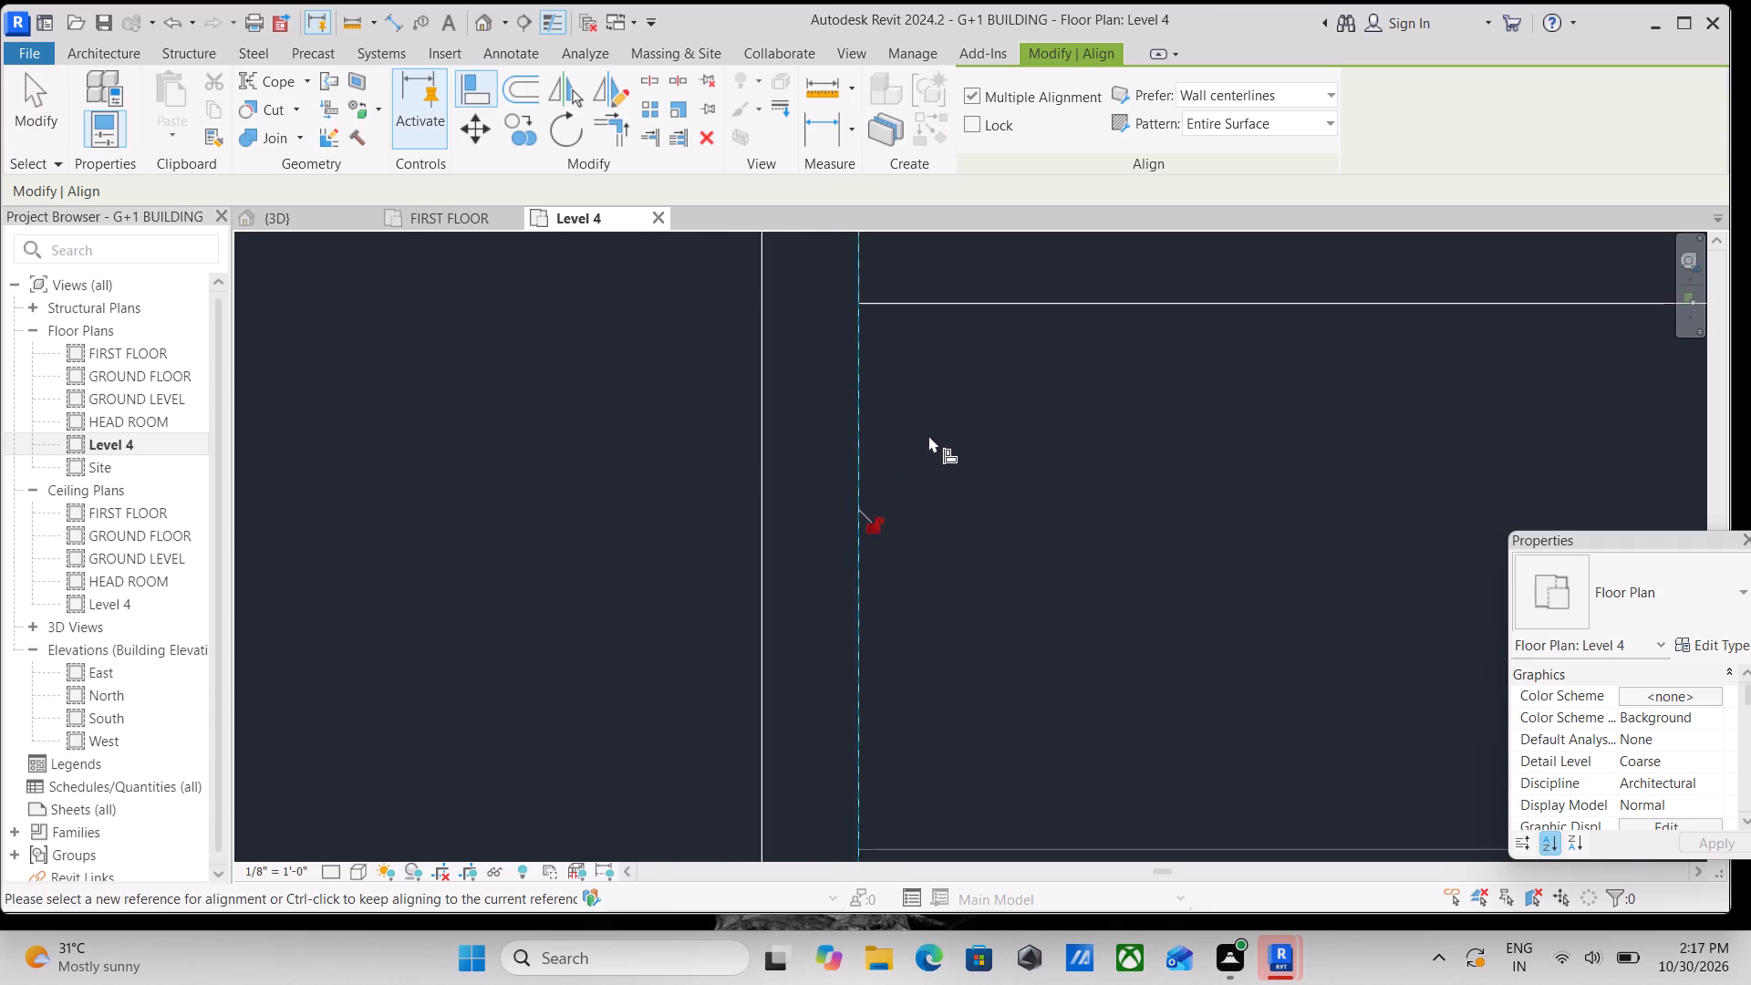
scroll(928, 435, down, 2)
middle_drag(928, 435, 923, 465)
scroll(923, 465, up, 1)
key(Escape)
key(Escape)
Draw the rear OUTER WALL 9" parapet, about 28' 4" long, from the west parapet's inner corner to the northeast corner, flipped inward.
scroll(967, 304, down, 3)
middle_drag(967, 303, 901, 359)
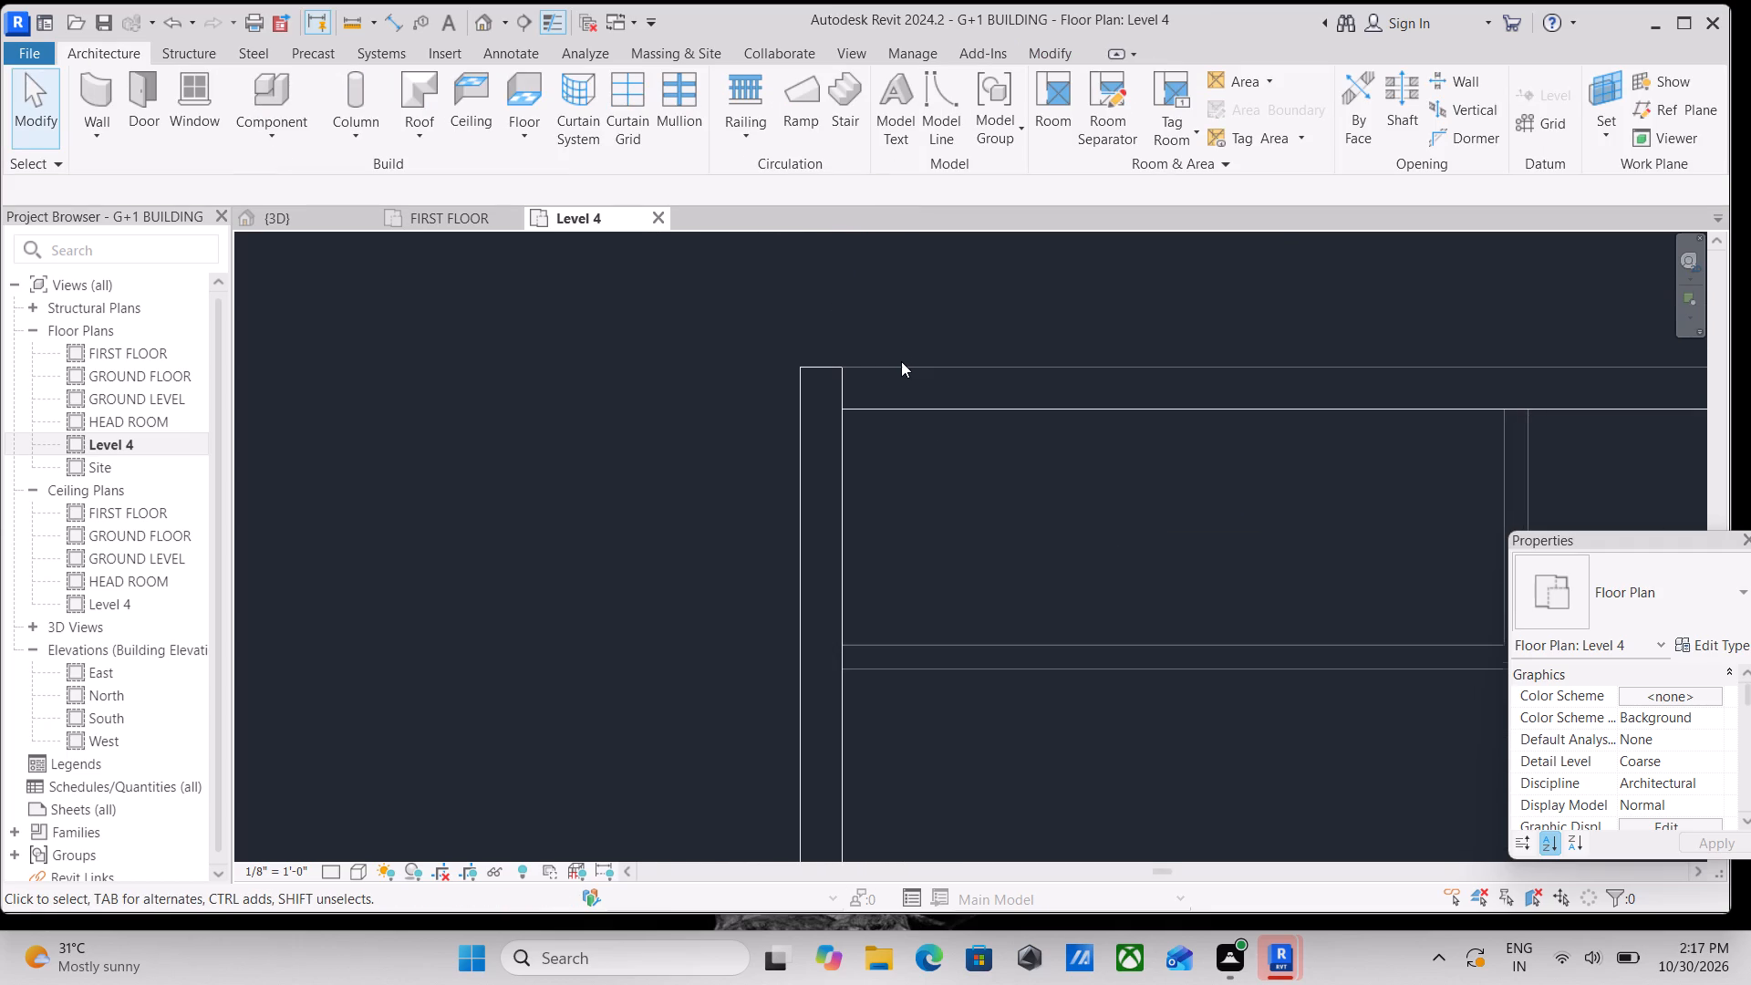
text(wa)
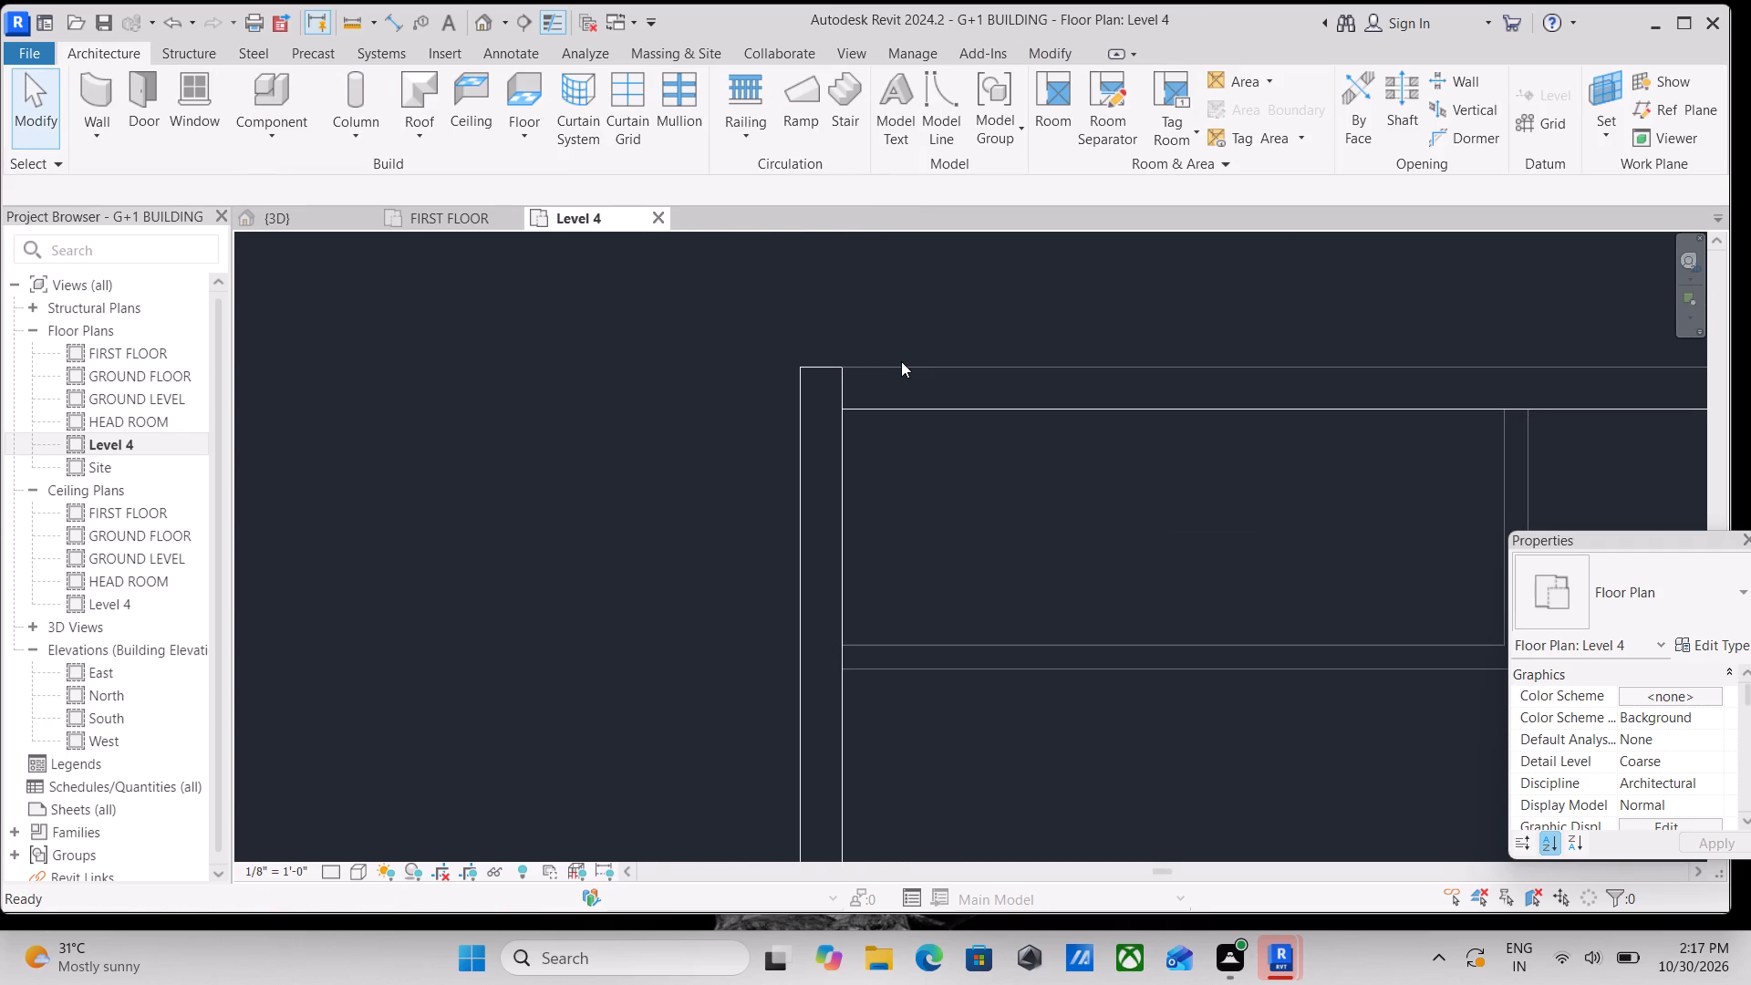
click(841, 368)
middle_drag(1101, 321, 1054, 330)
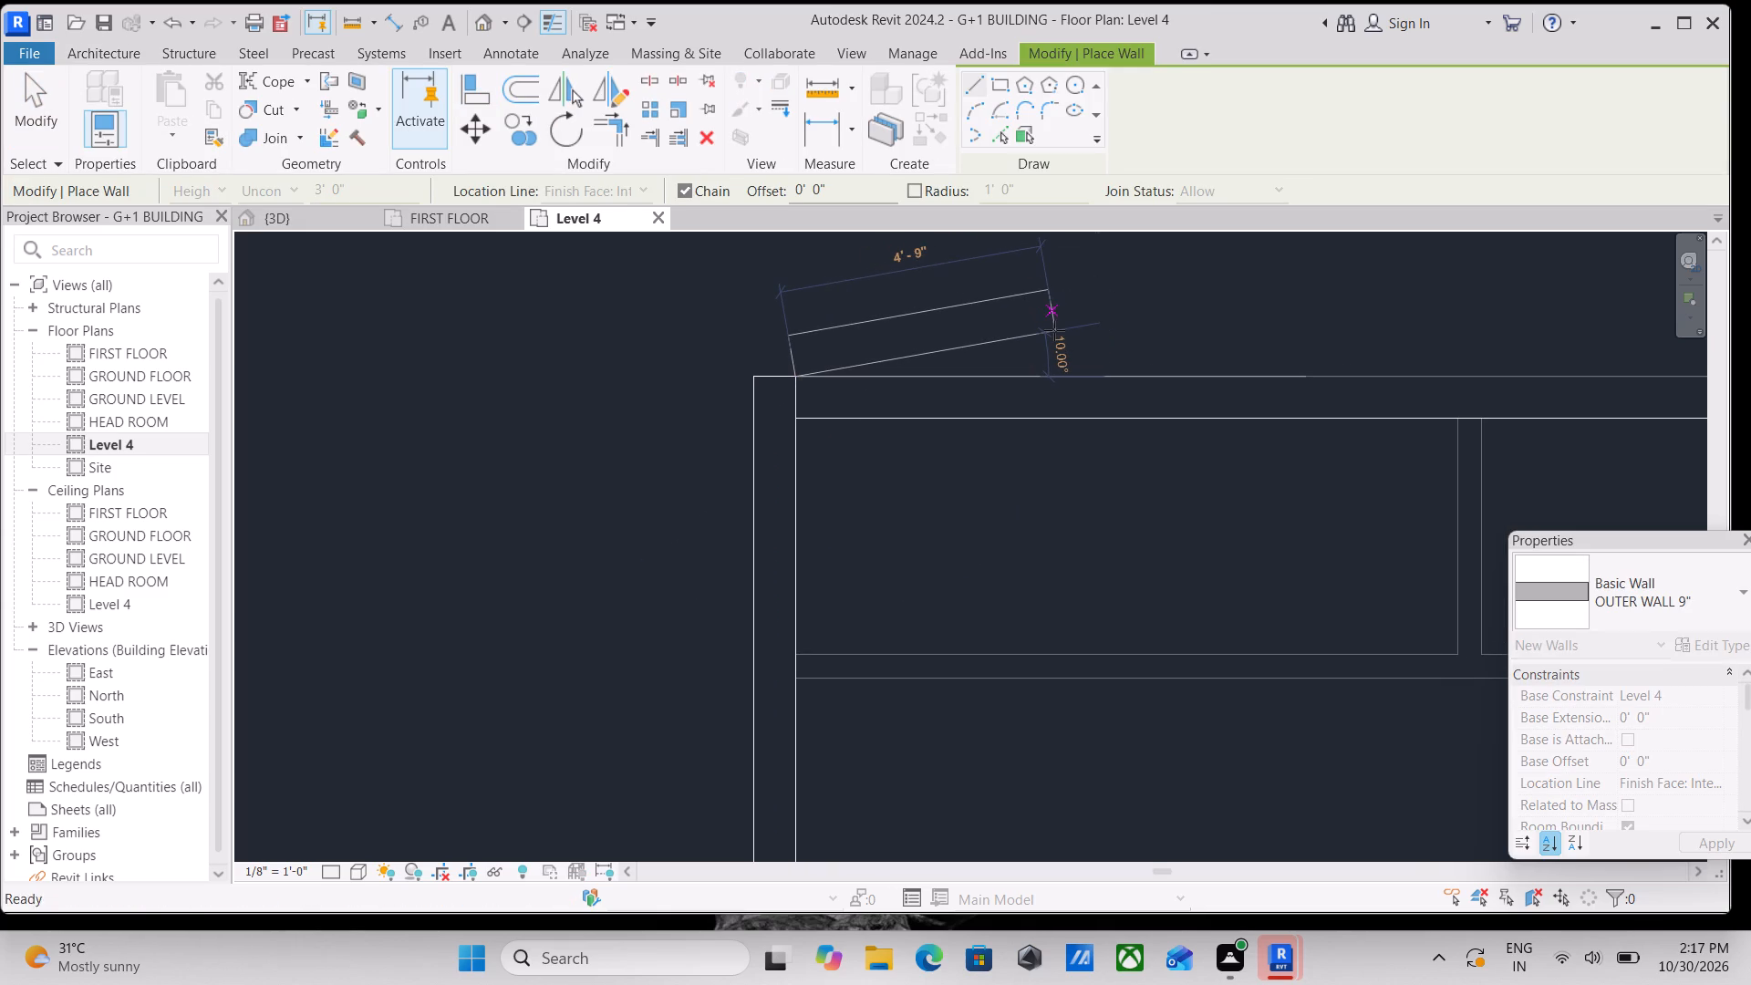
key(space)
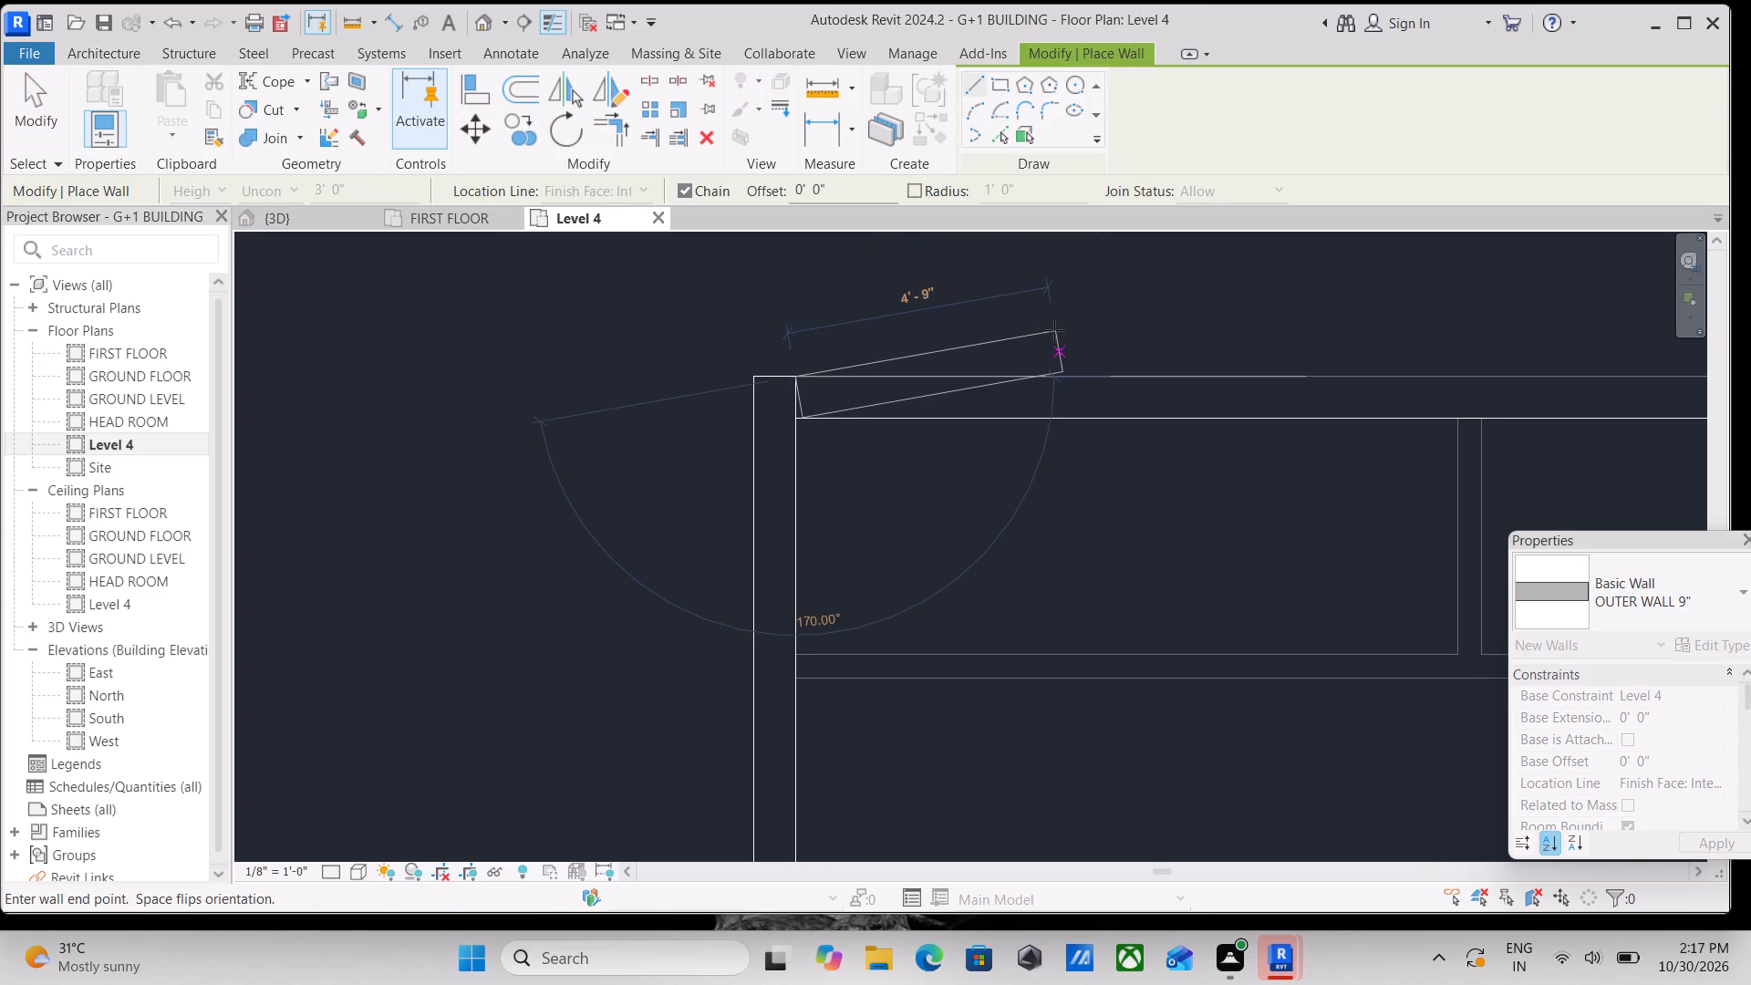
scroll(1069, 332, down, 1)
middle_drag(1069, 332, 983, 364)
scroll(1310, 372, down, 3)
middle_drag(1297, 370, 906, 368)
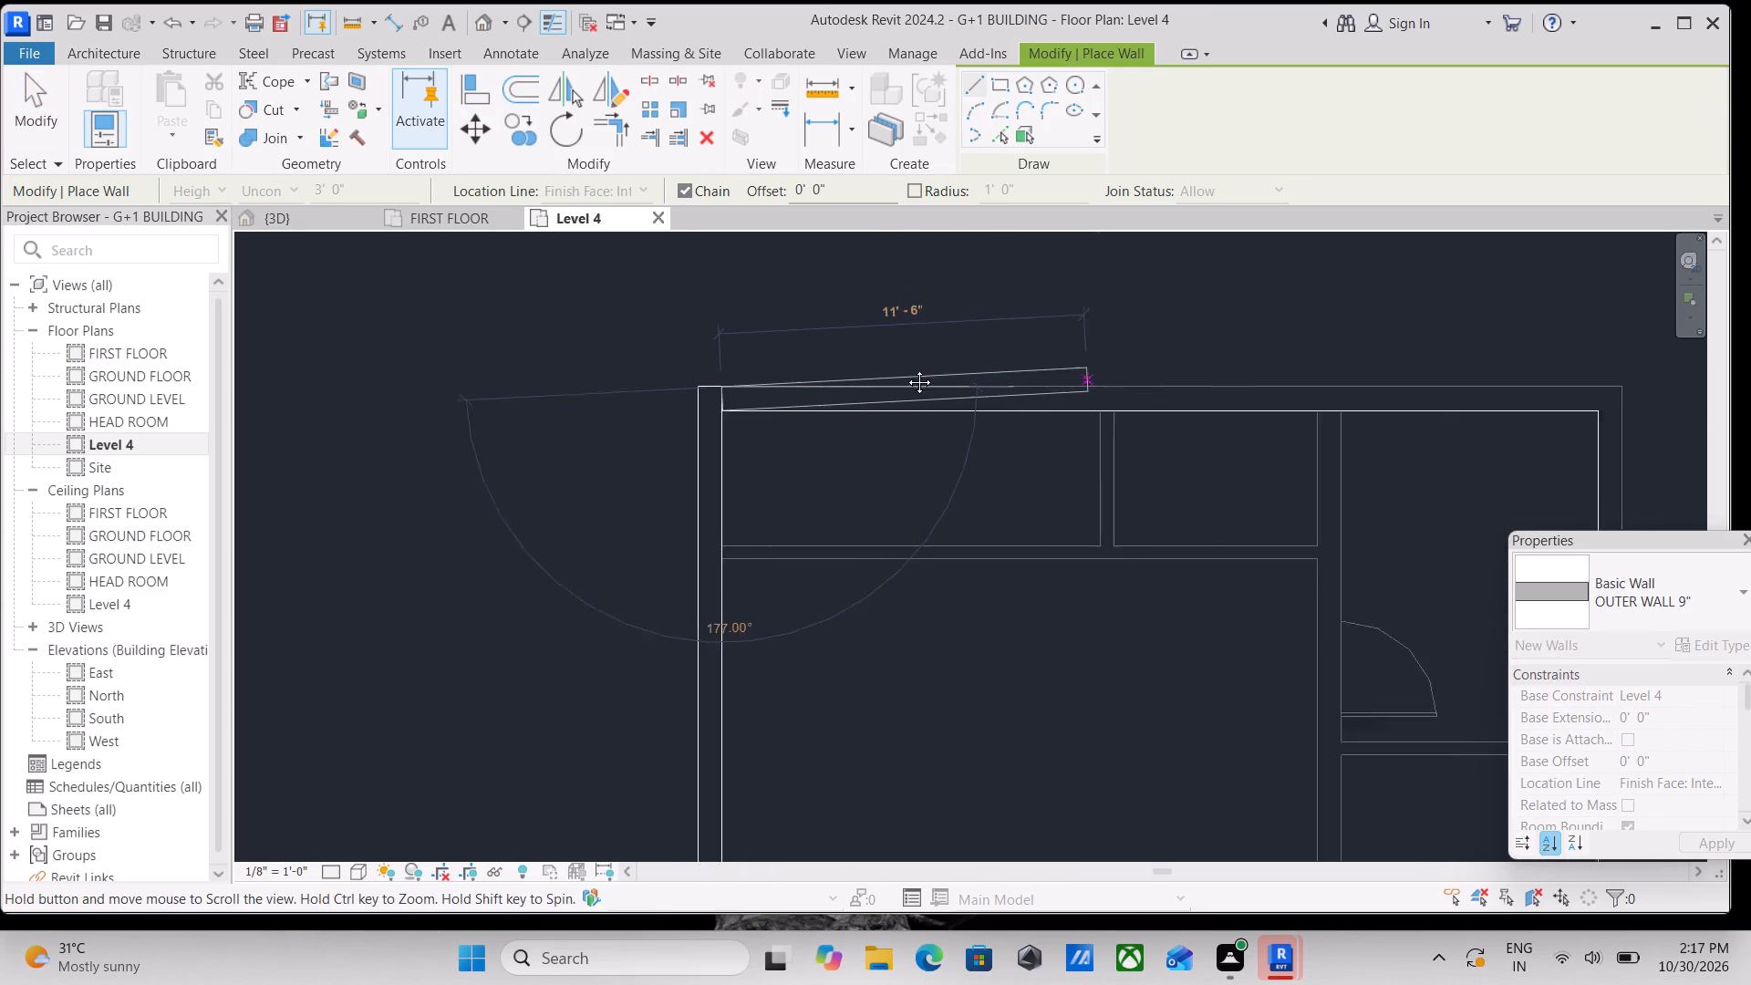
middle_drag(906, 368, 874, 370)
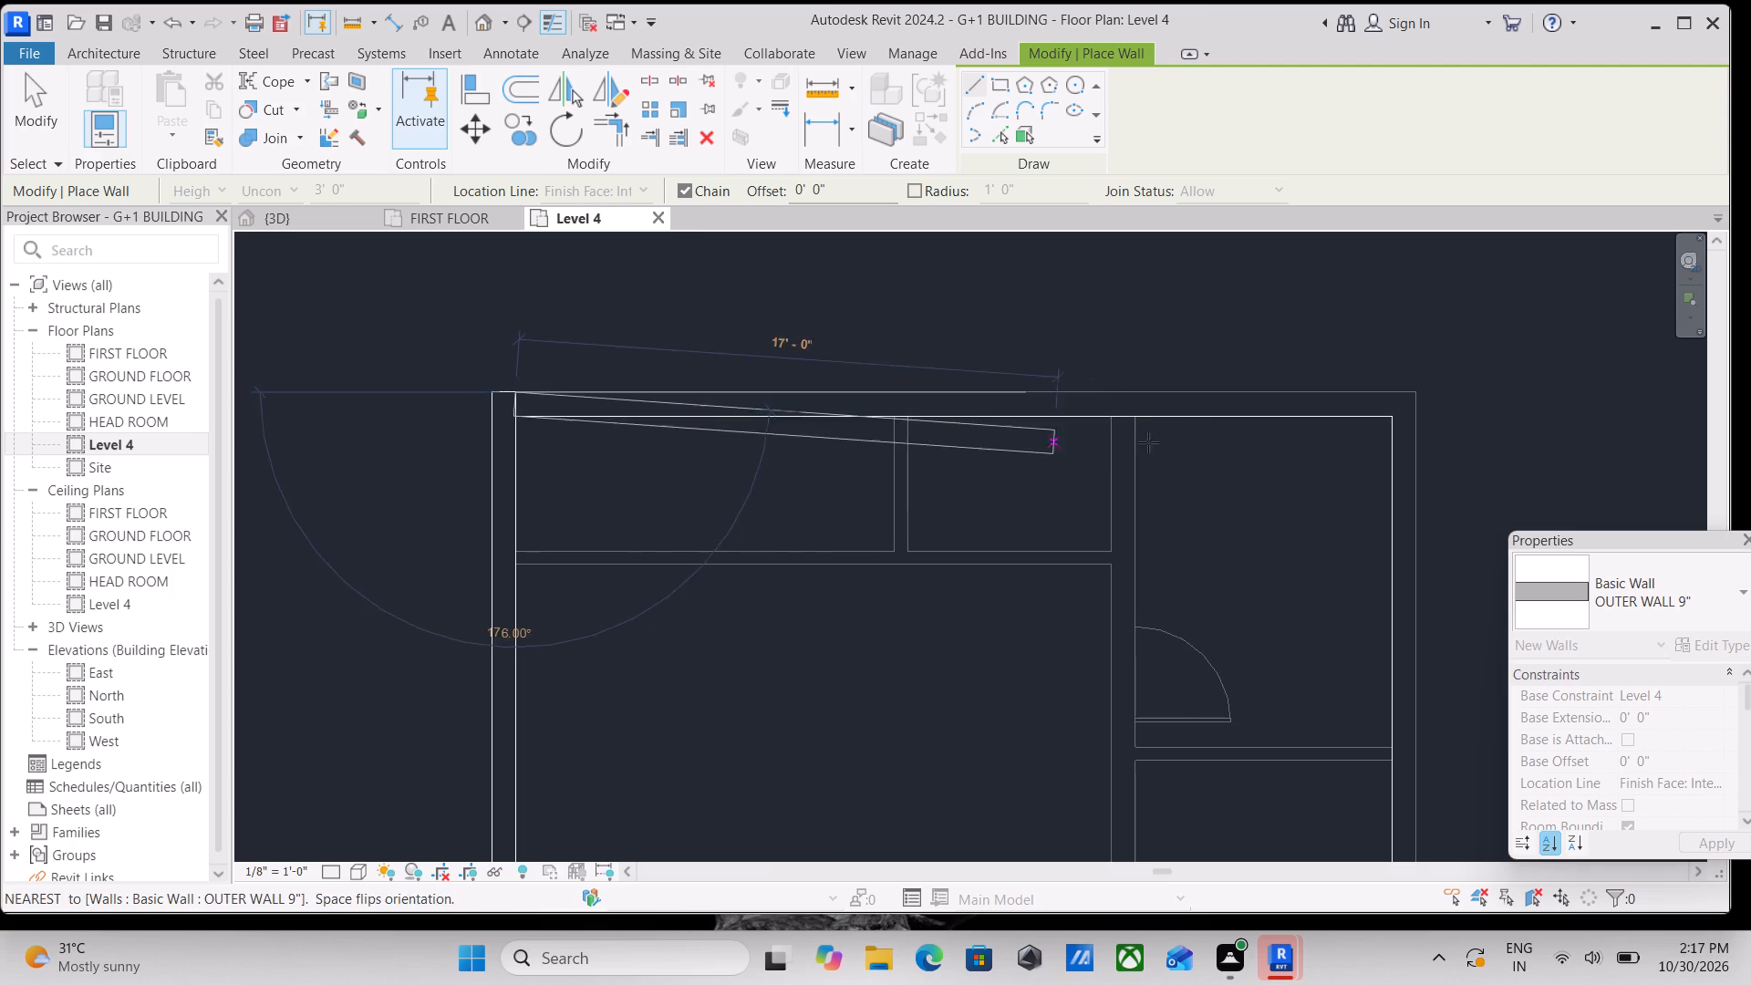
scroll(1386, 394, up, 3)
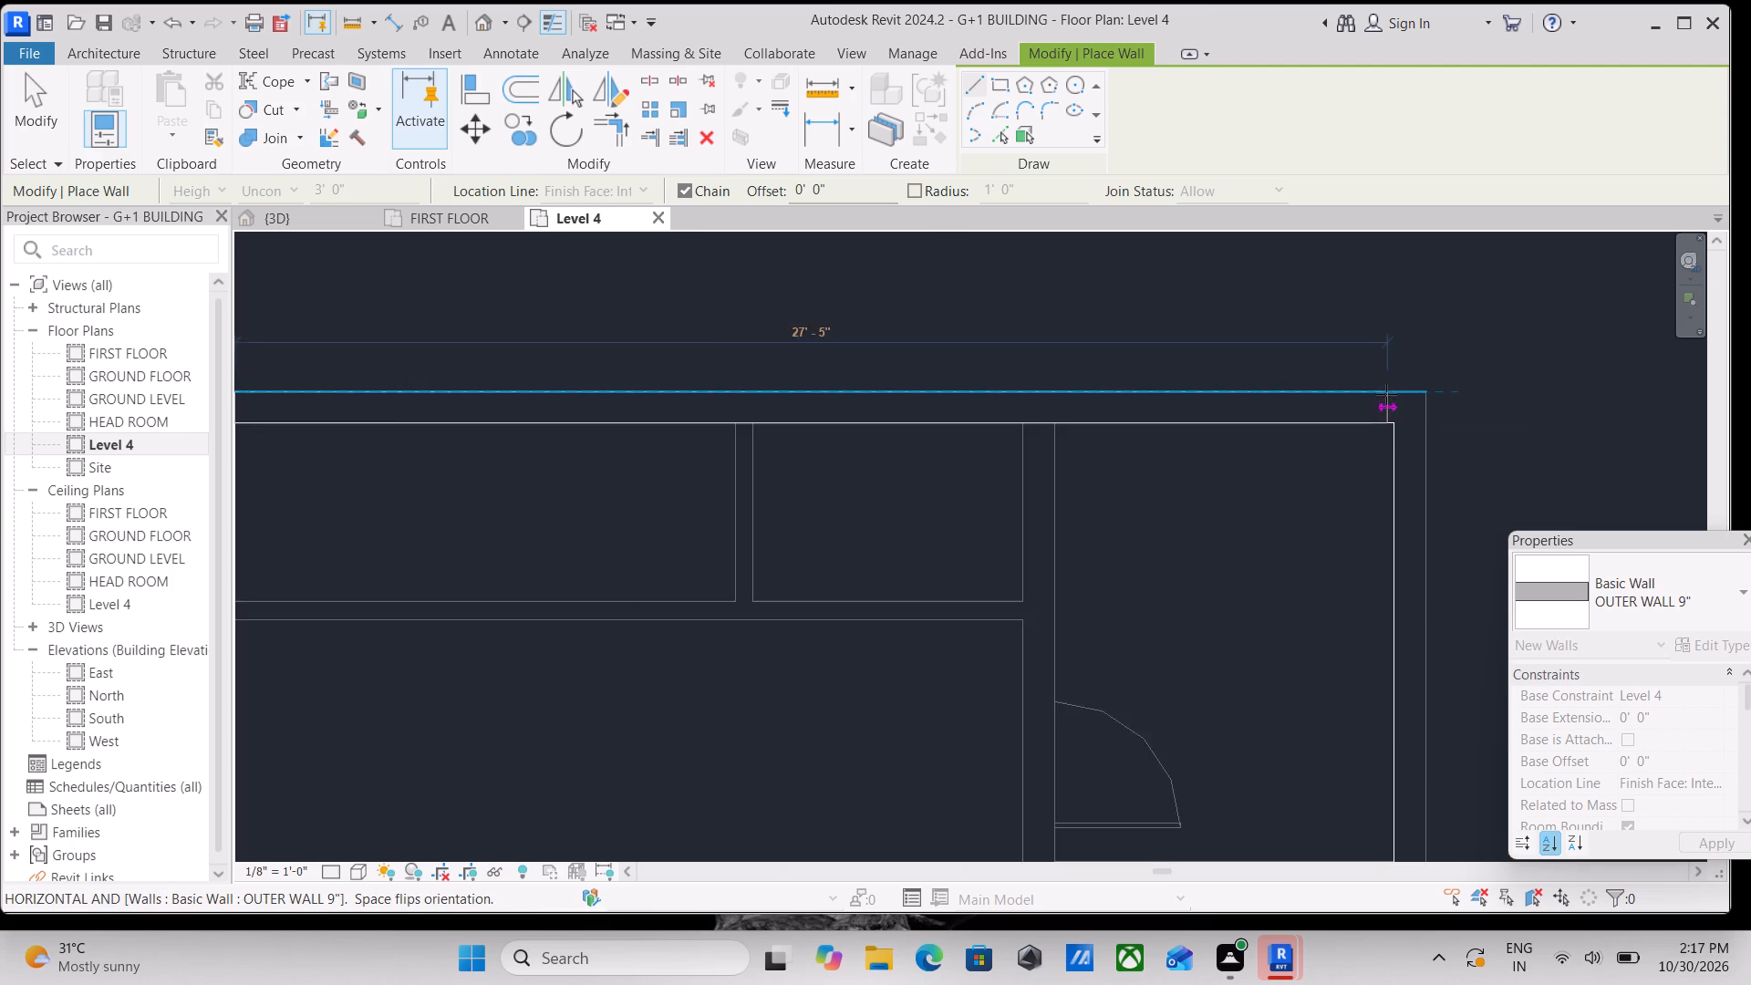
click(1436, 388)
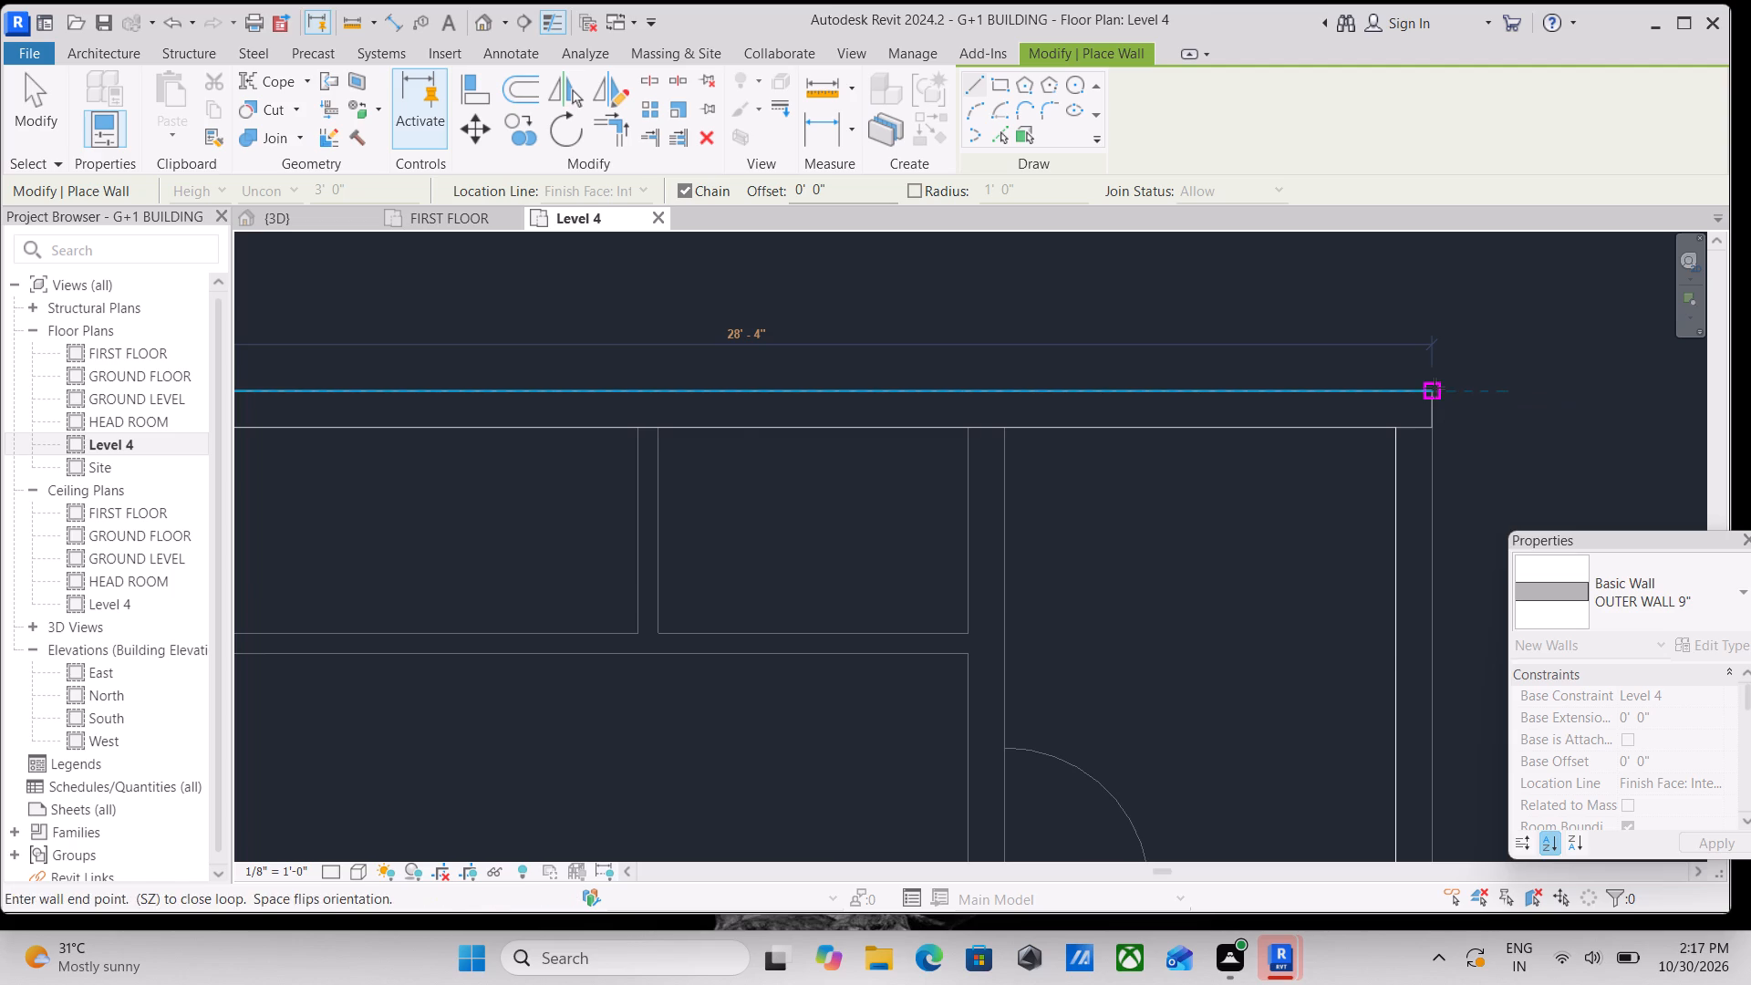
Continue the parapet along the building's east side, from the northeast corner to the outer front corner beyond the staircase.
scroll(1414, 536, down, 2)
middle_drag(1394, 490, 1286, 334)
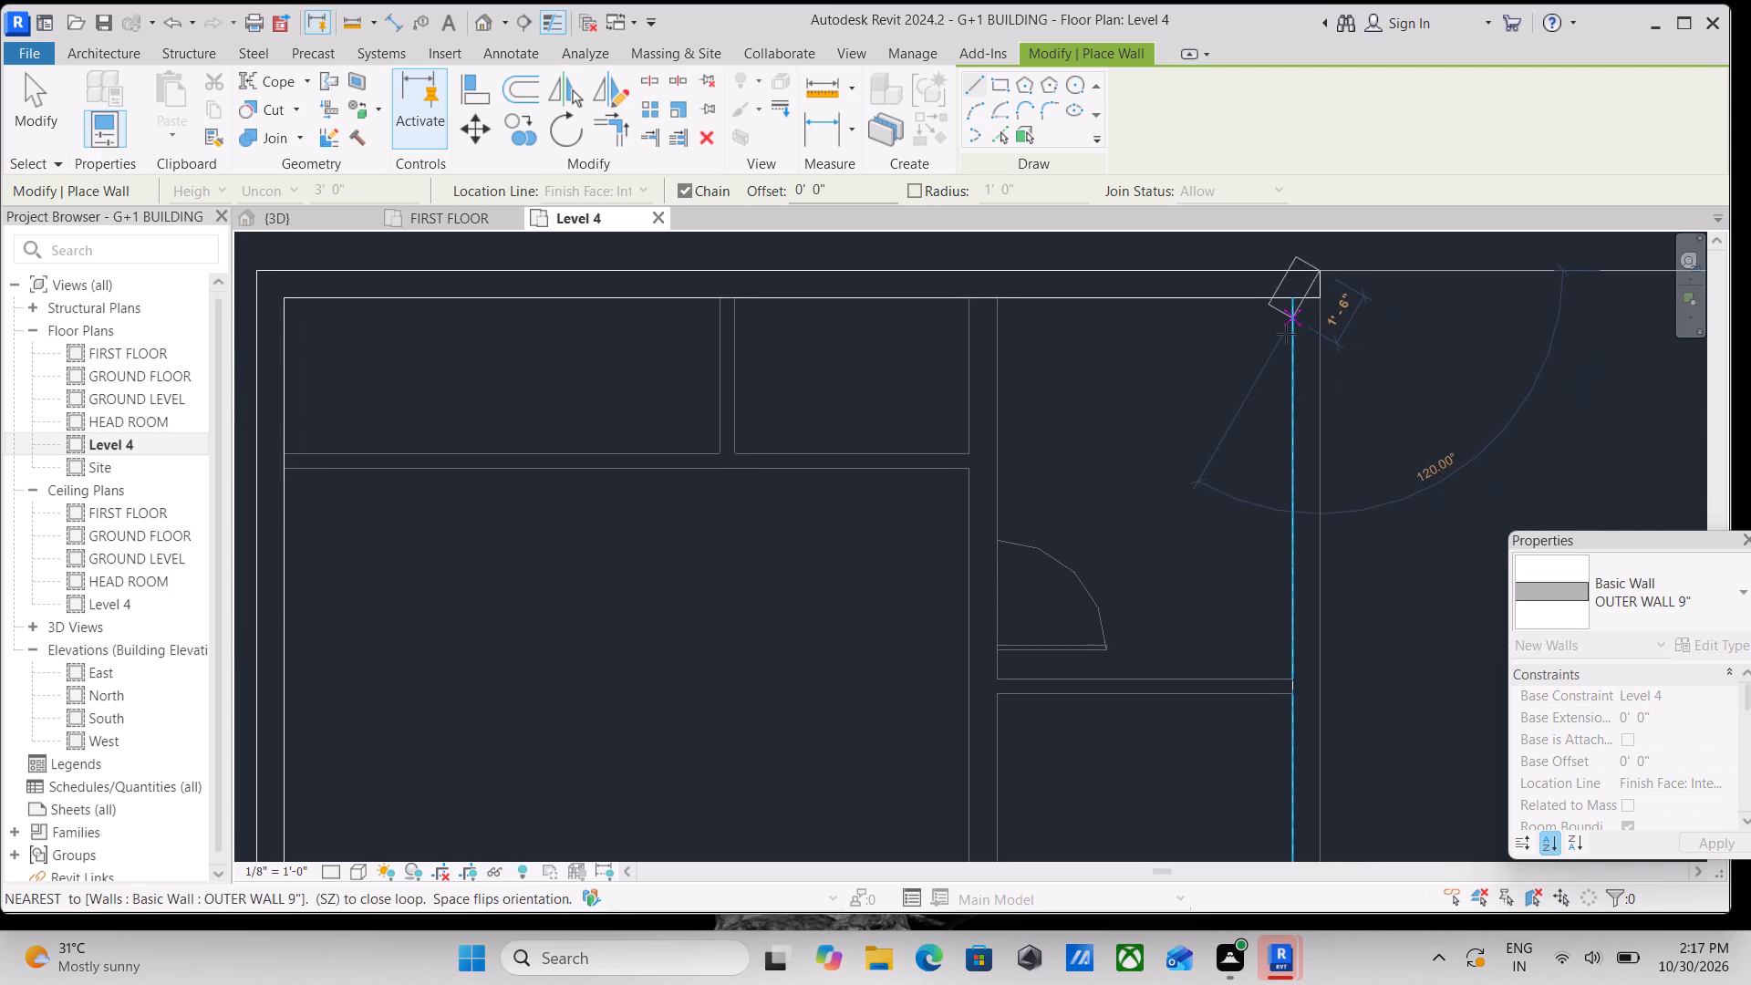
scroll(1349, 474, down, 2)
middle_drag(1349, 474, 1259, 327)
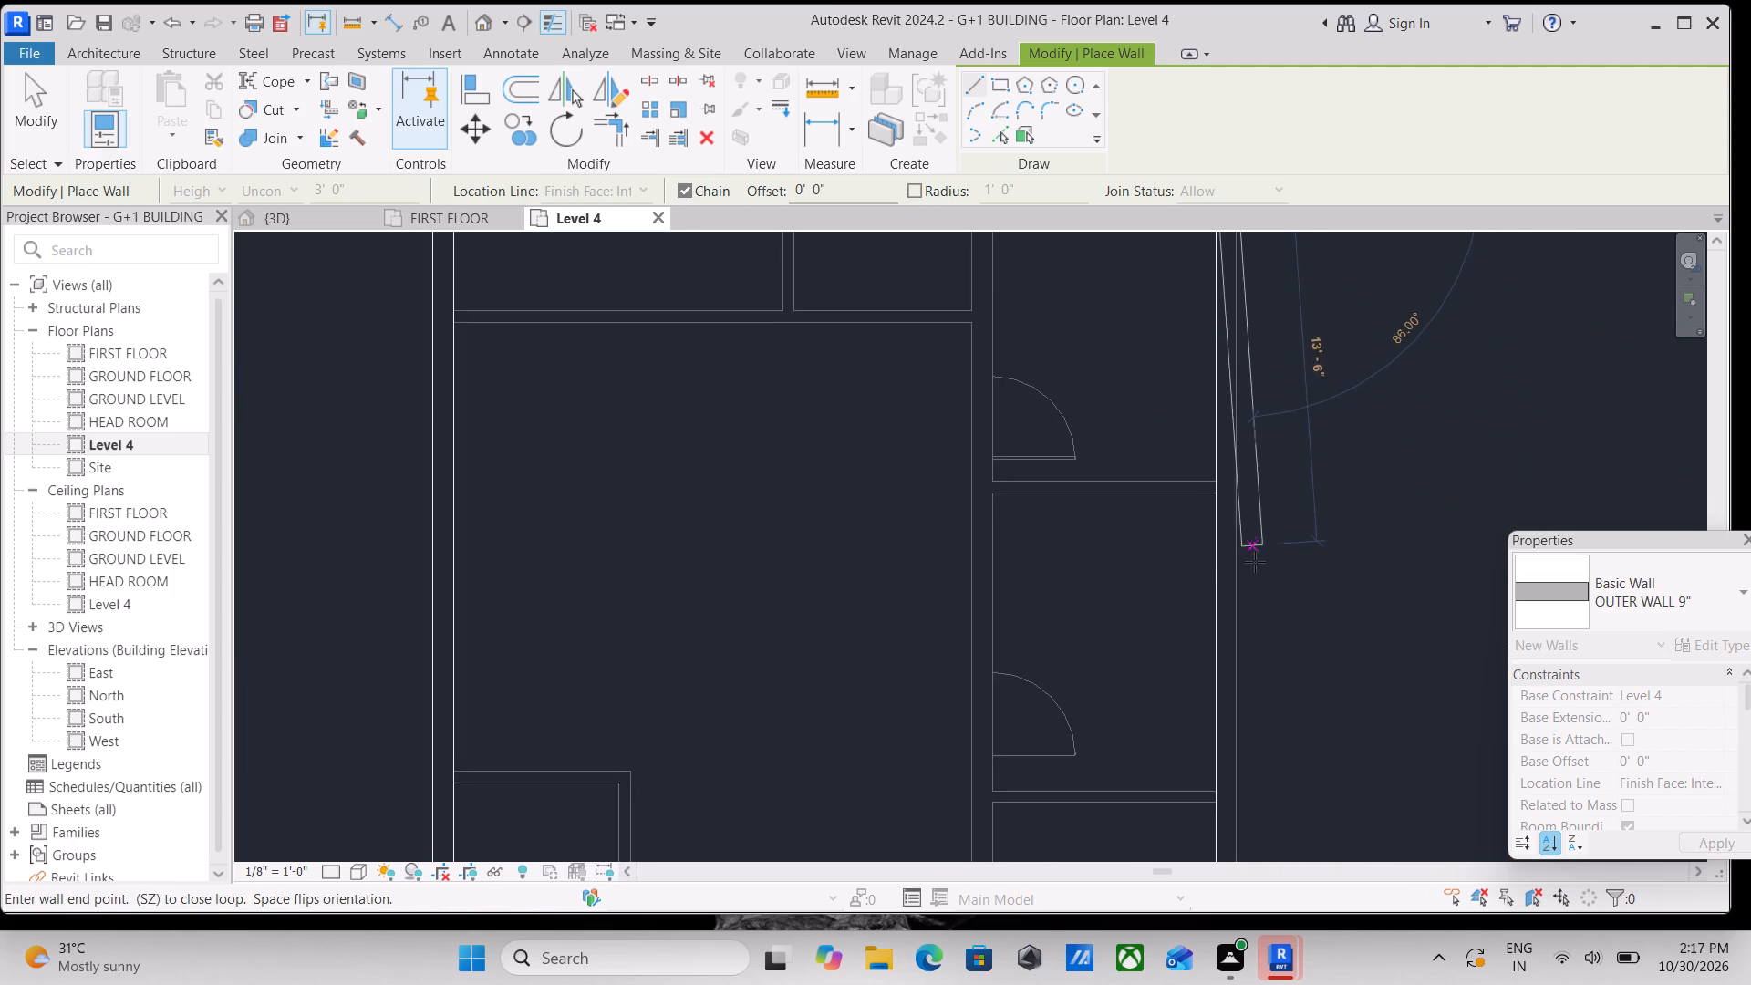
scroll(1255, 562, down, 2)
middle_drag(1253, 562, 1198, 423)
scroll(1192, 623, down, 1)
middle_drag(1190, 621, 1153, 448)
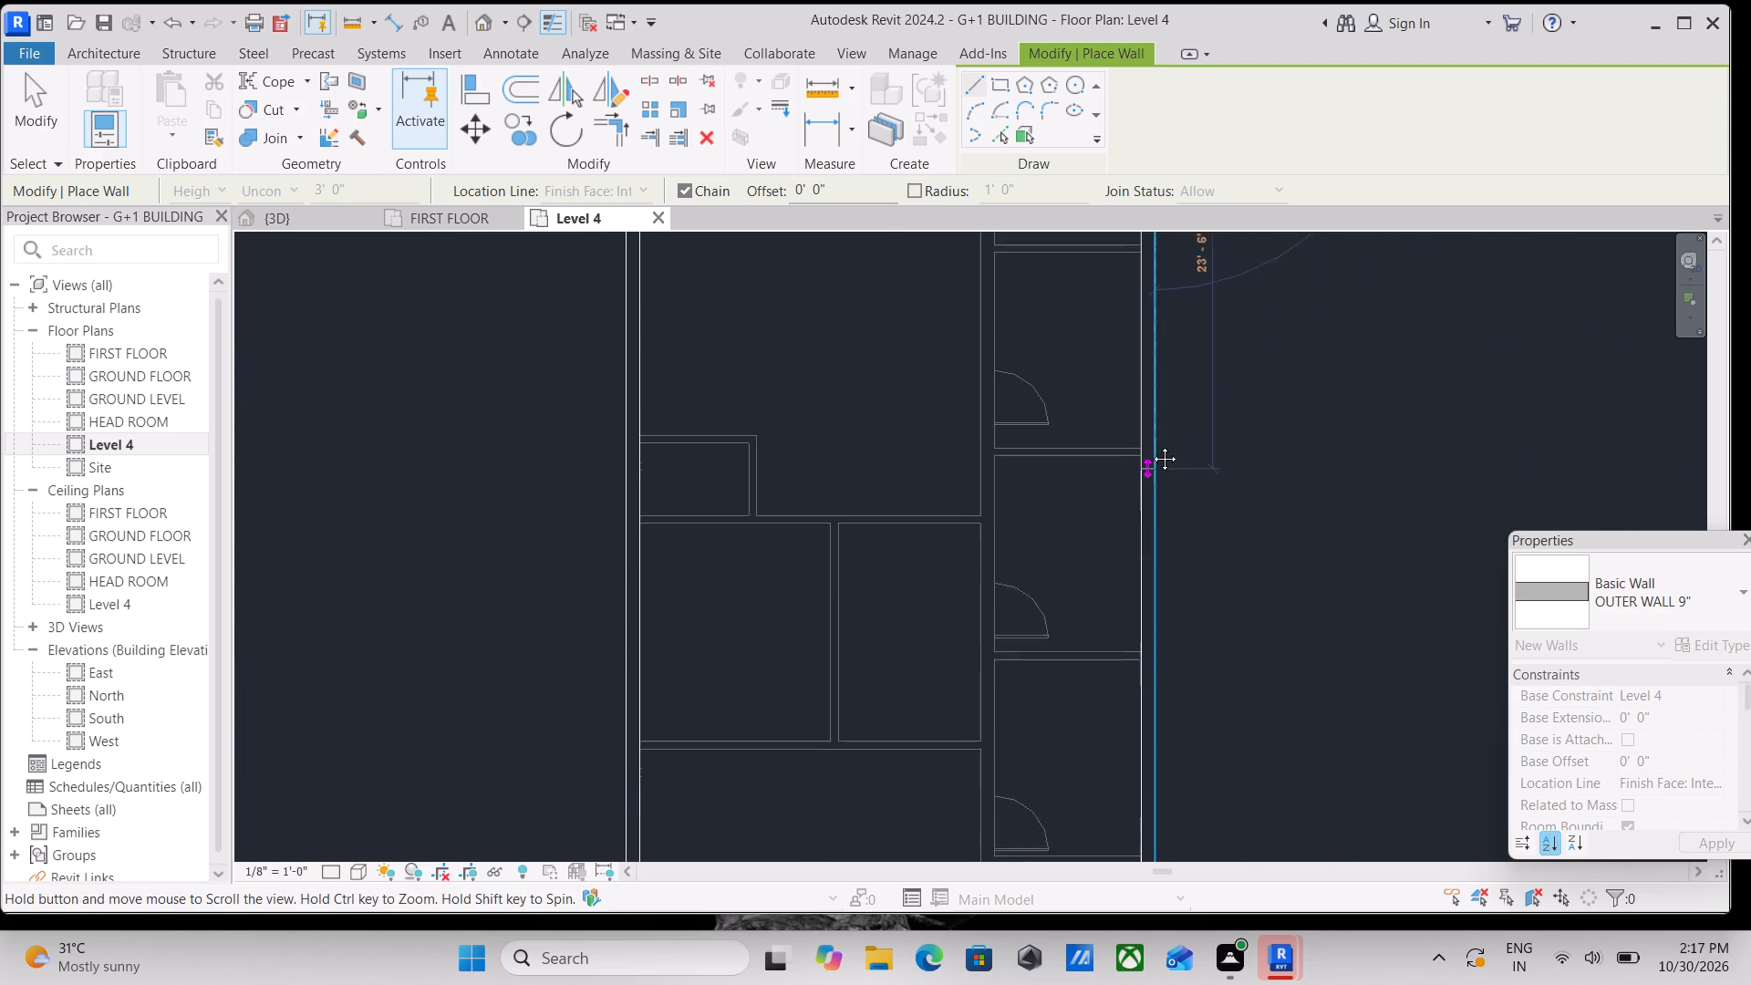
scroll(1198, 764, down, 3)
middle_drag(1187, 761, 1029, 438)
scroll(1031, 521, down, 2)
middle_drag(1032, 524, 948, 321)
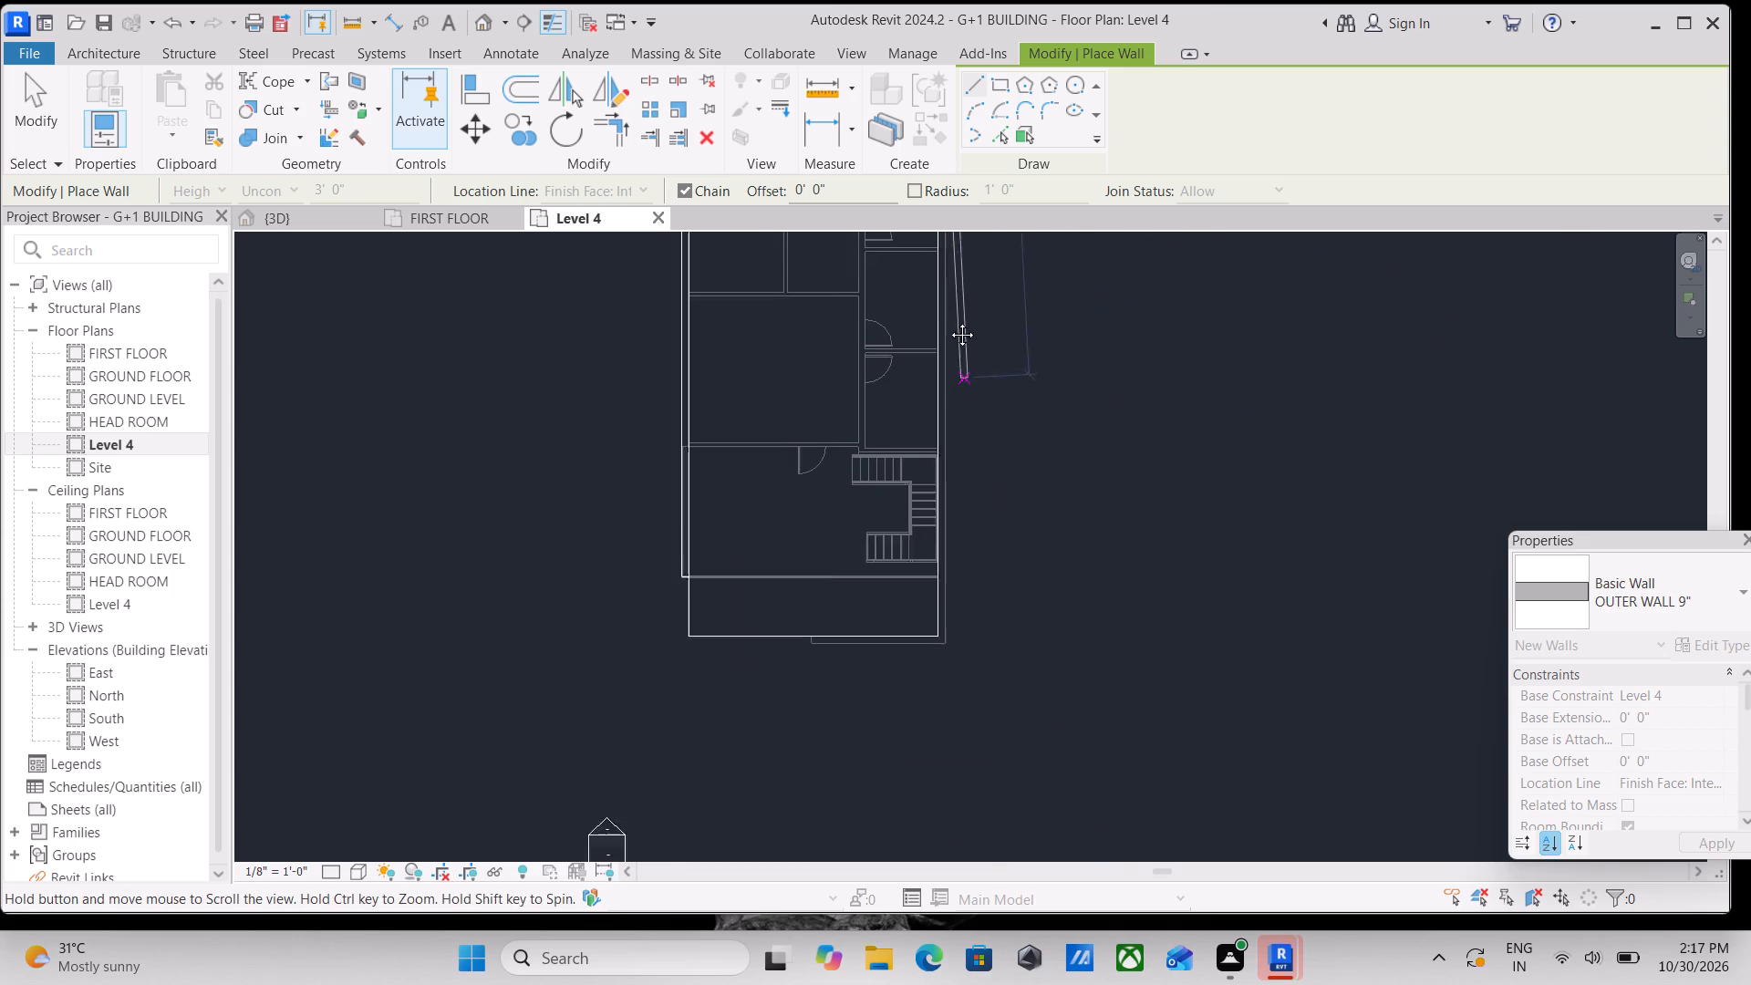
middle_drag(948, 321, 948, 317)
scroll(937, 568, up, 3)
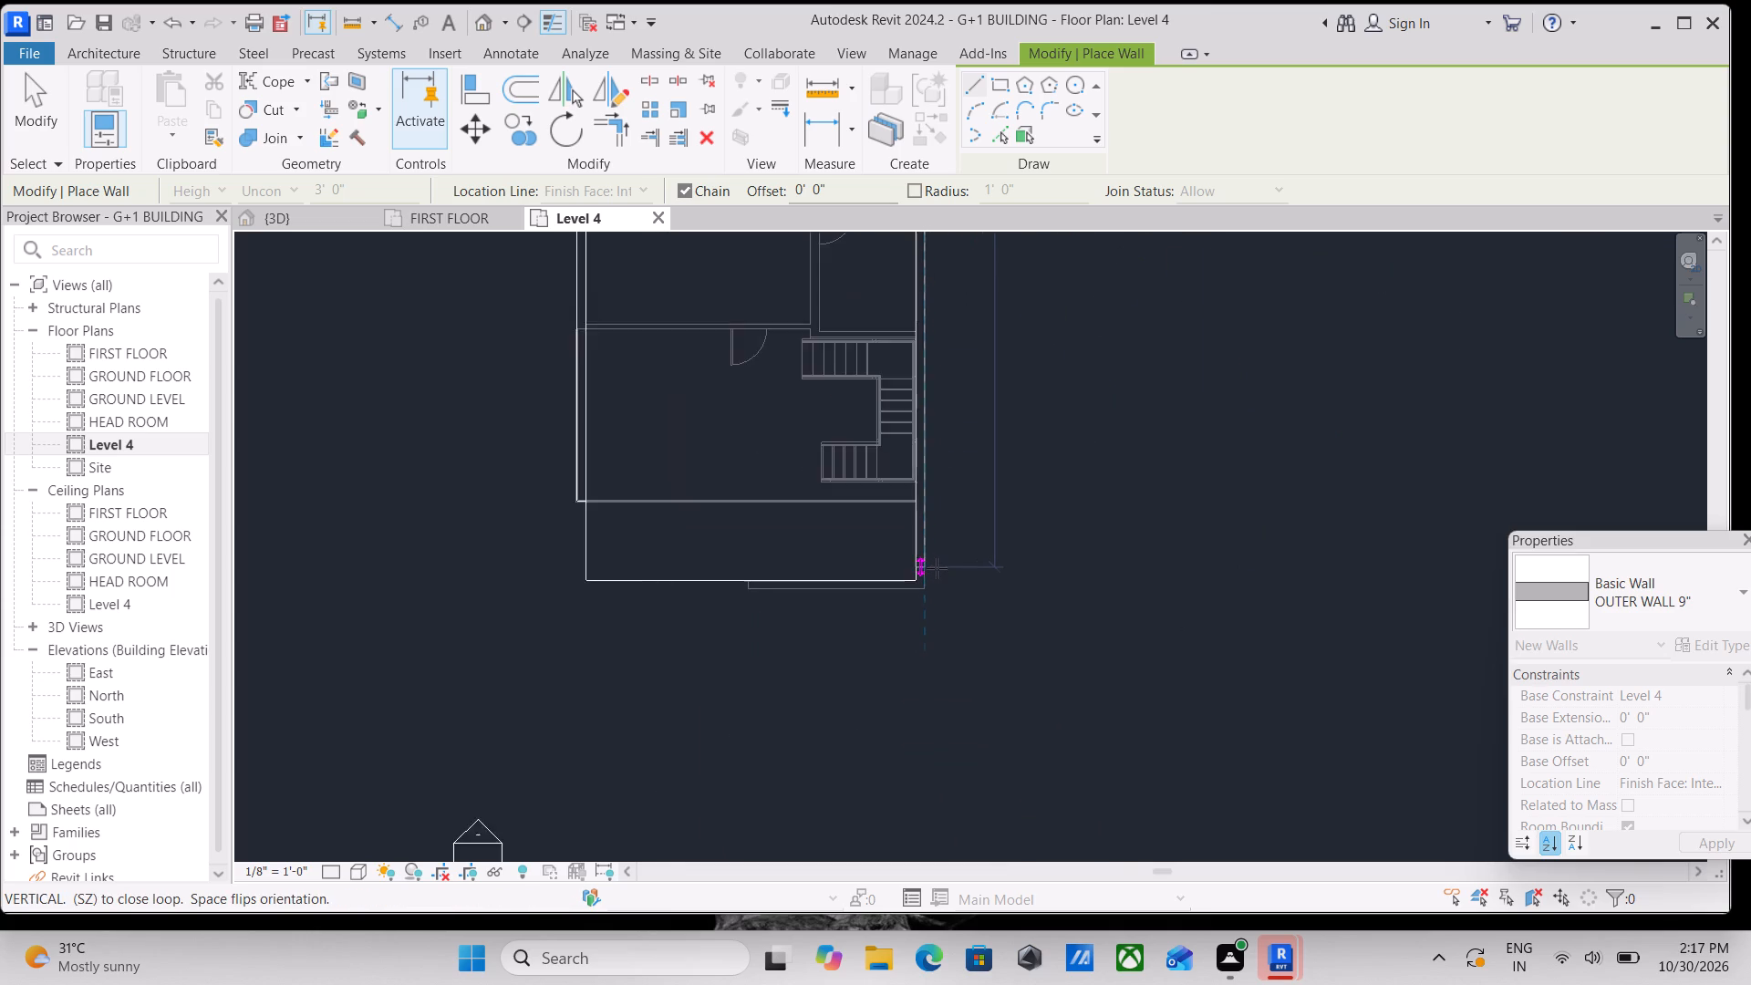
scroll(937, 572, up, 3)
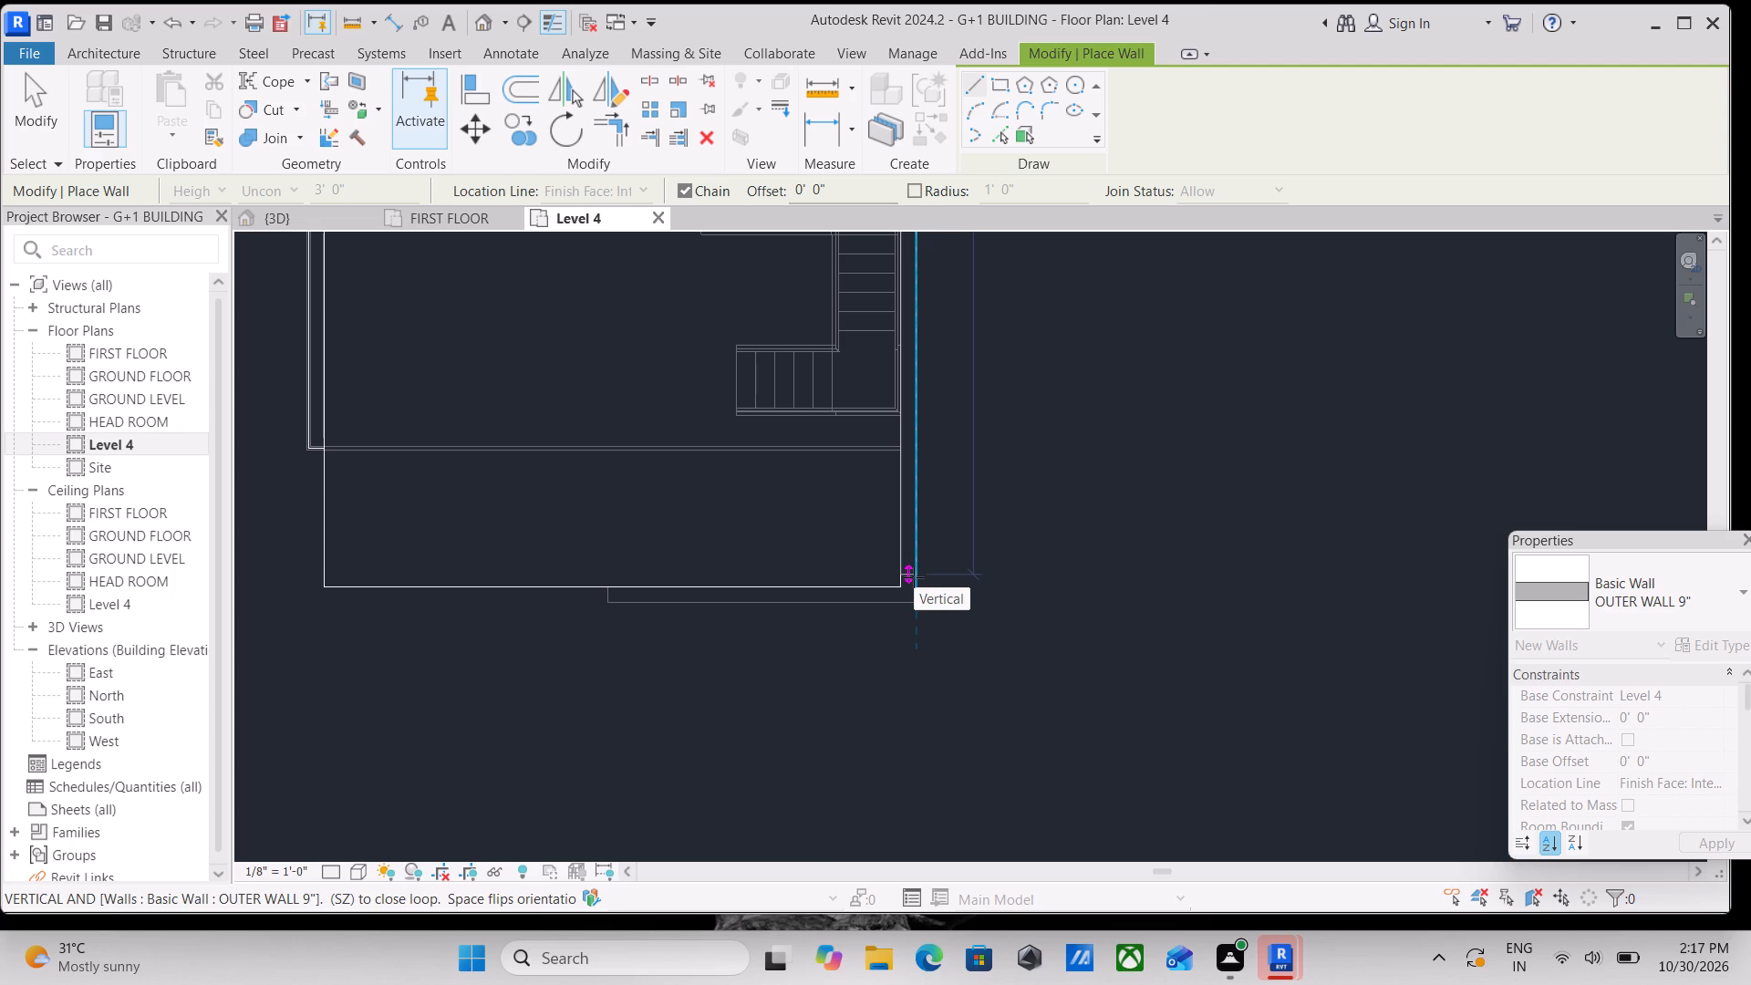
scroll(914, 577, up, 3)
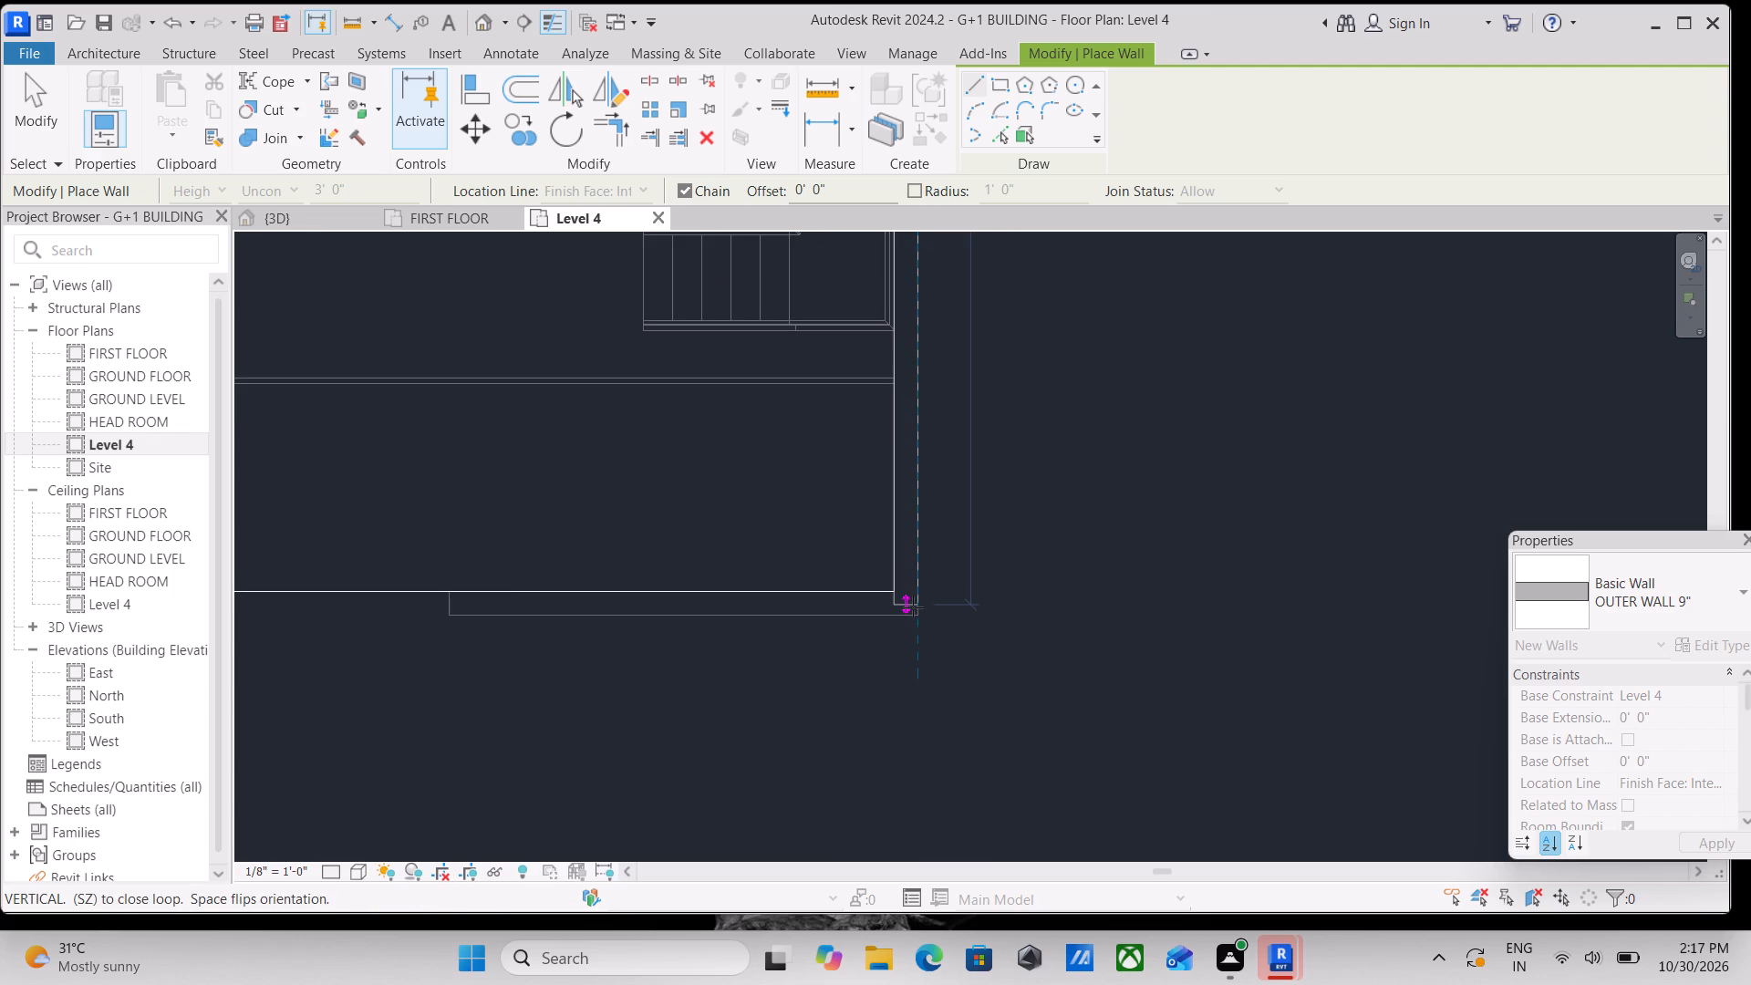
scroll(913, 592, up, 3)
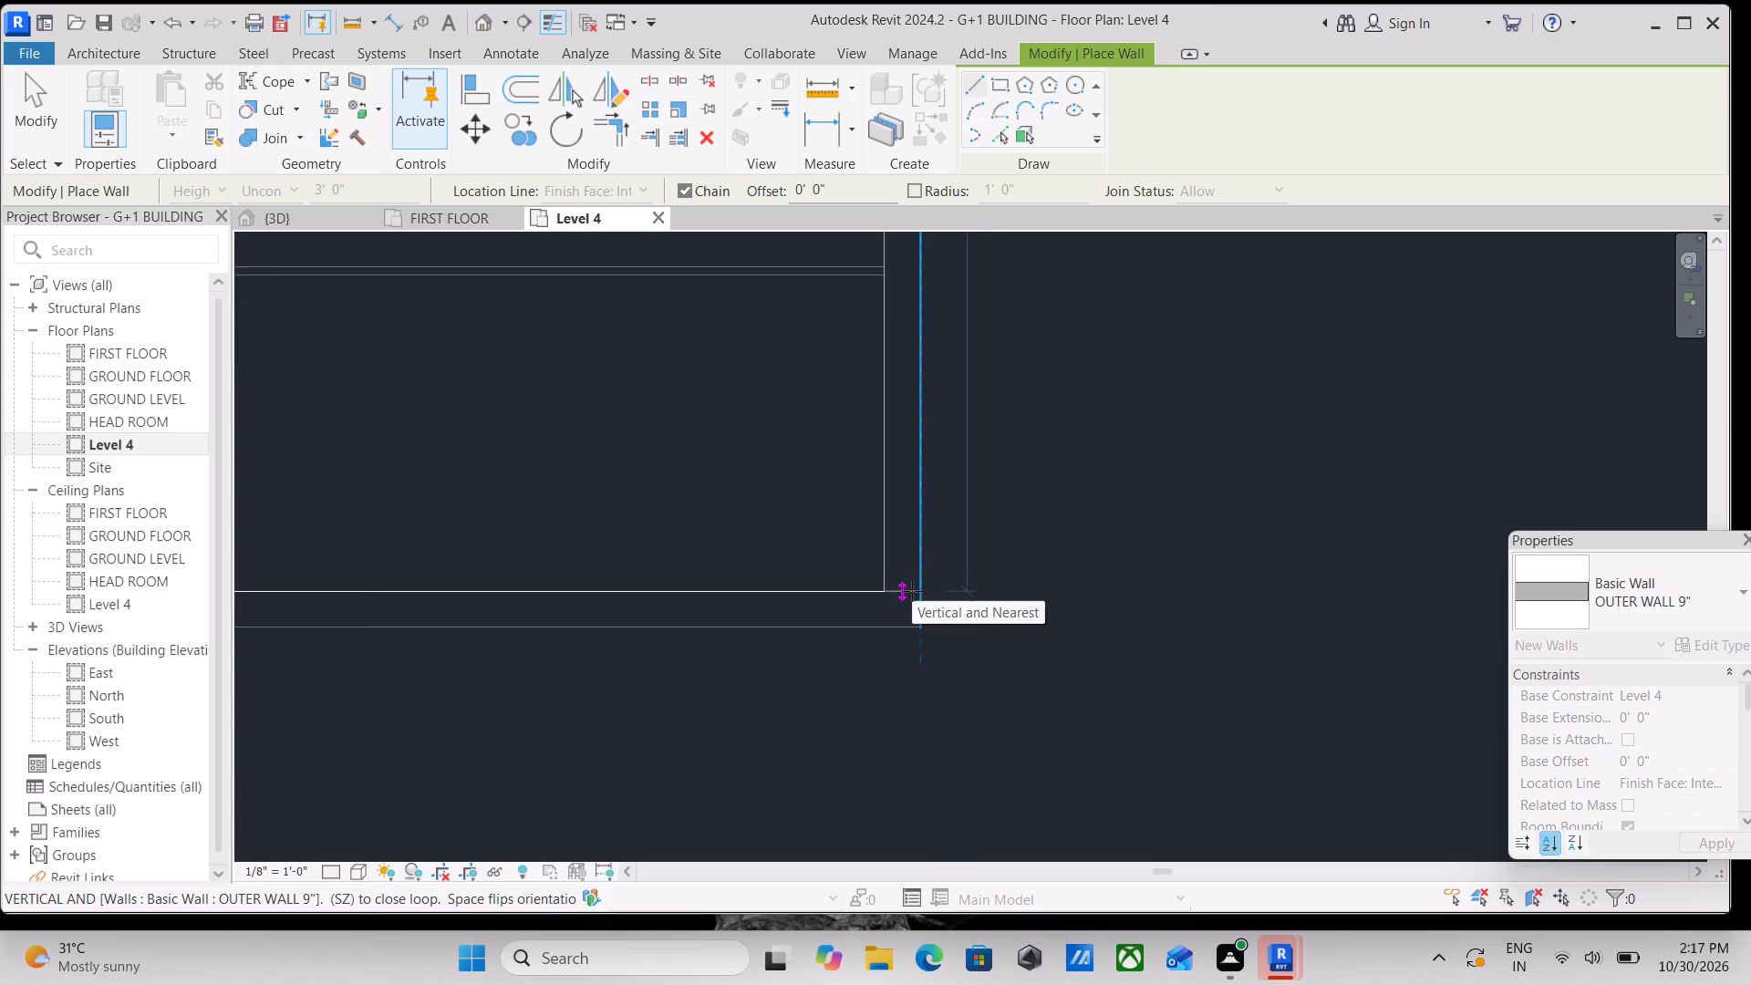
click(920, 618)
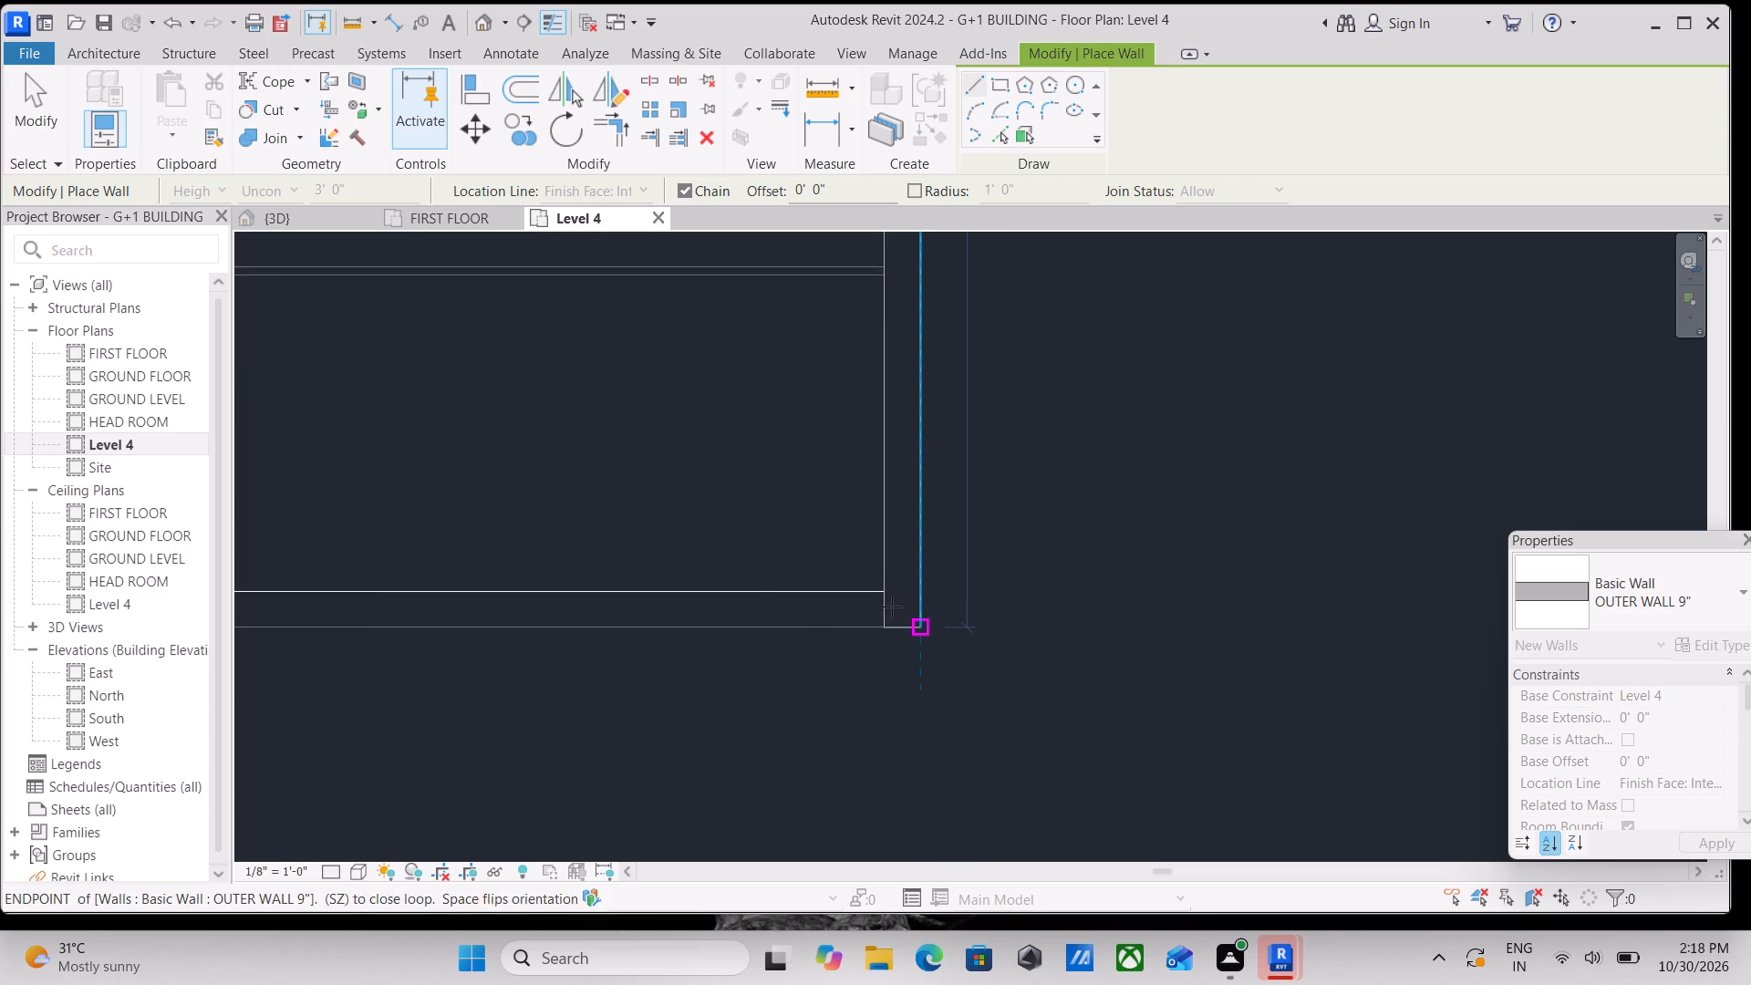
End the OUTER WALL 9" parapet chain at the building's outer front corner beyond the staircase.
scroll(737, 597, down, 2)
middle_drag(741, 598, 1222, 521)
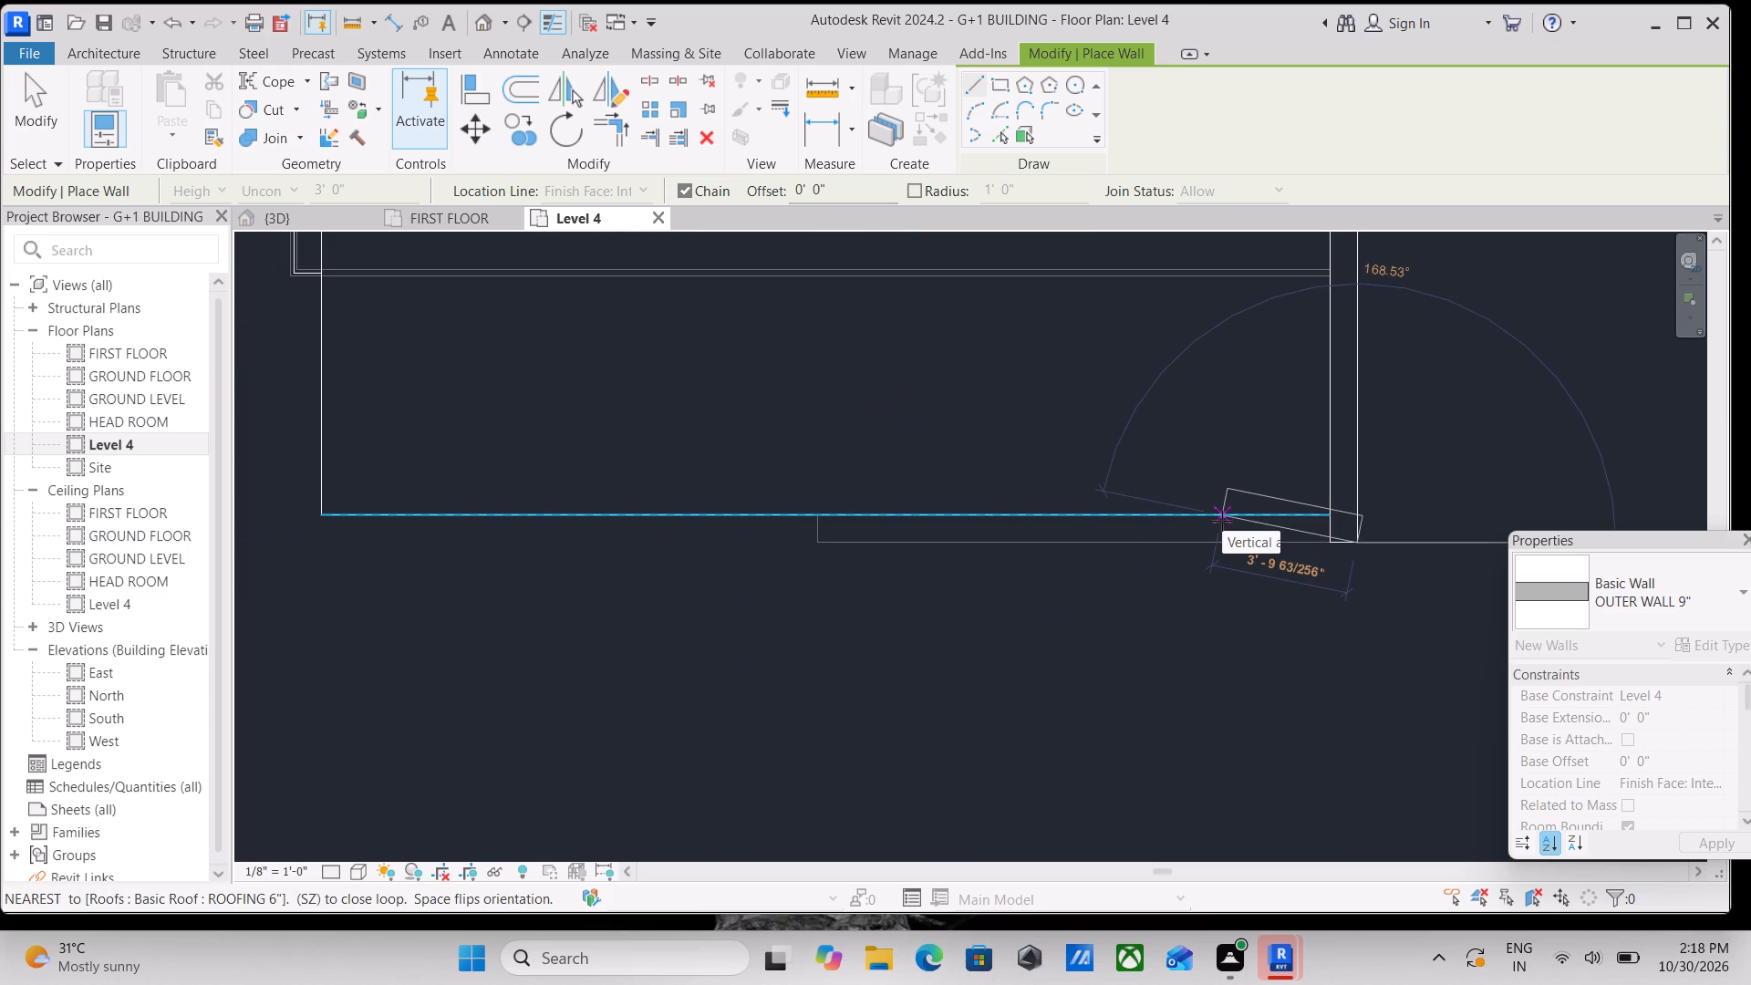
key(Escape)
key(Escape)
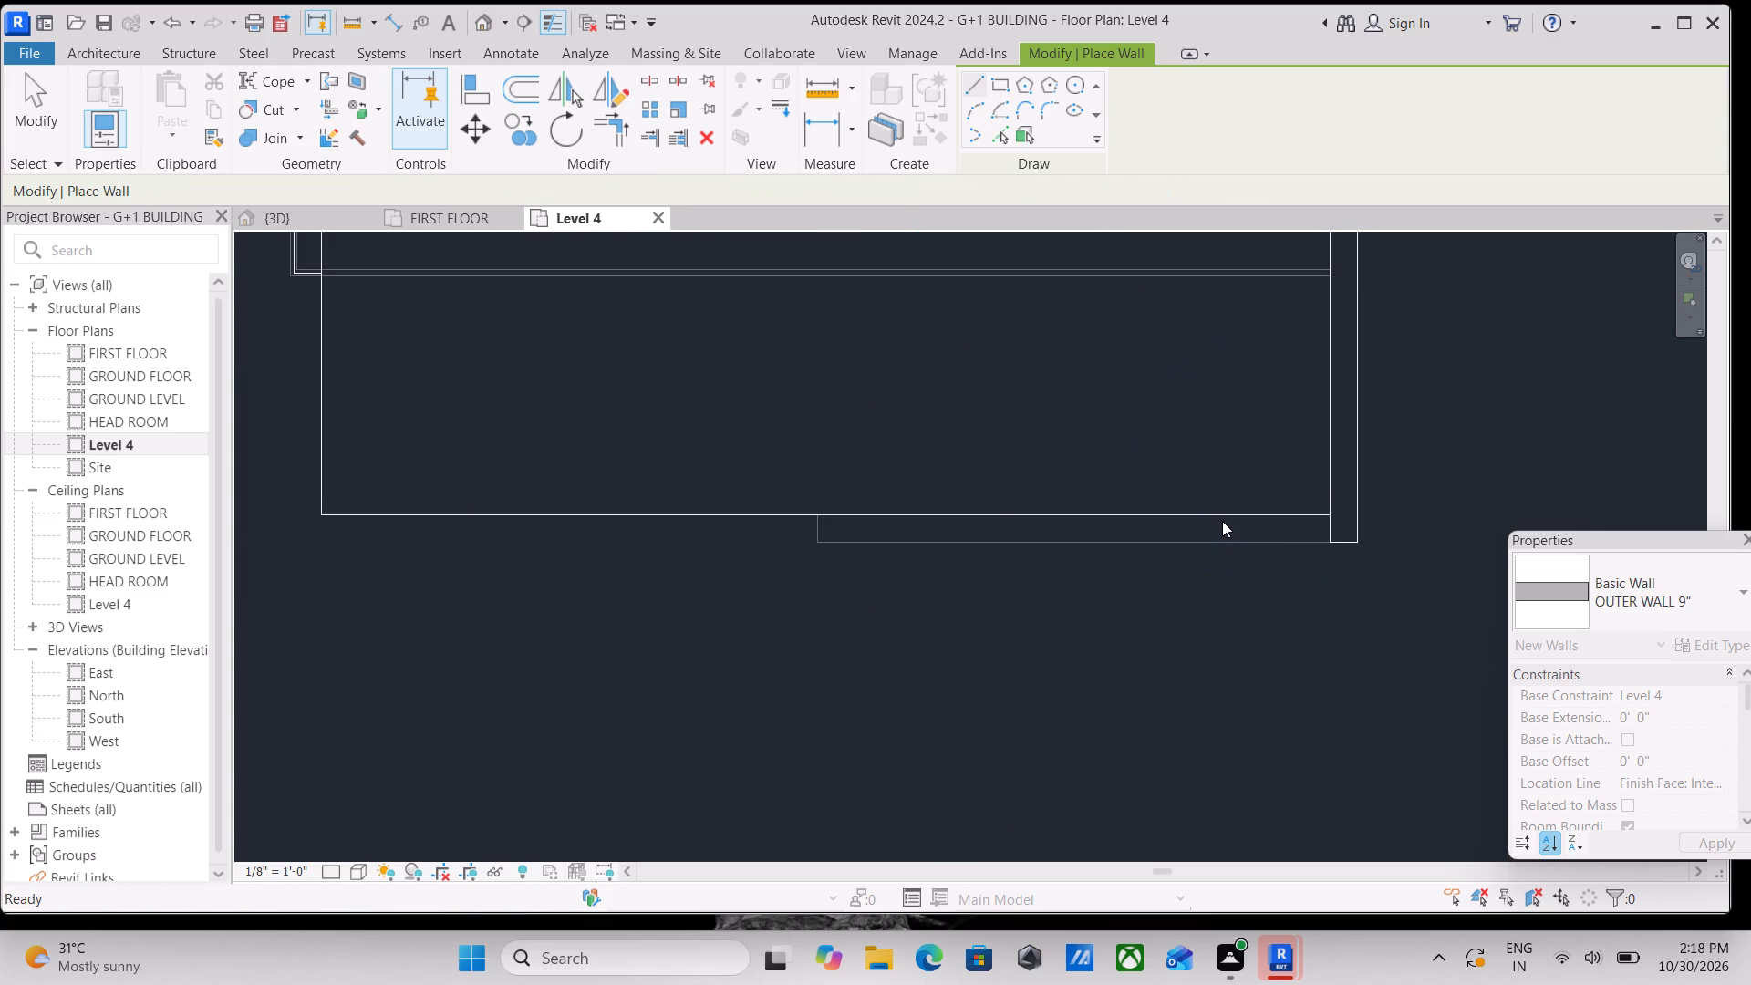
key(Escape)
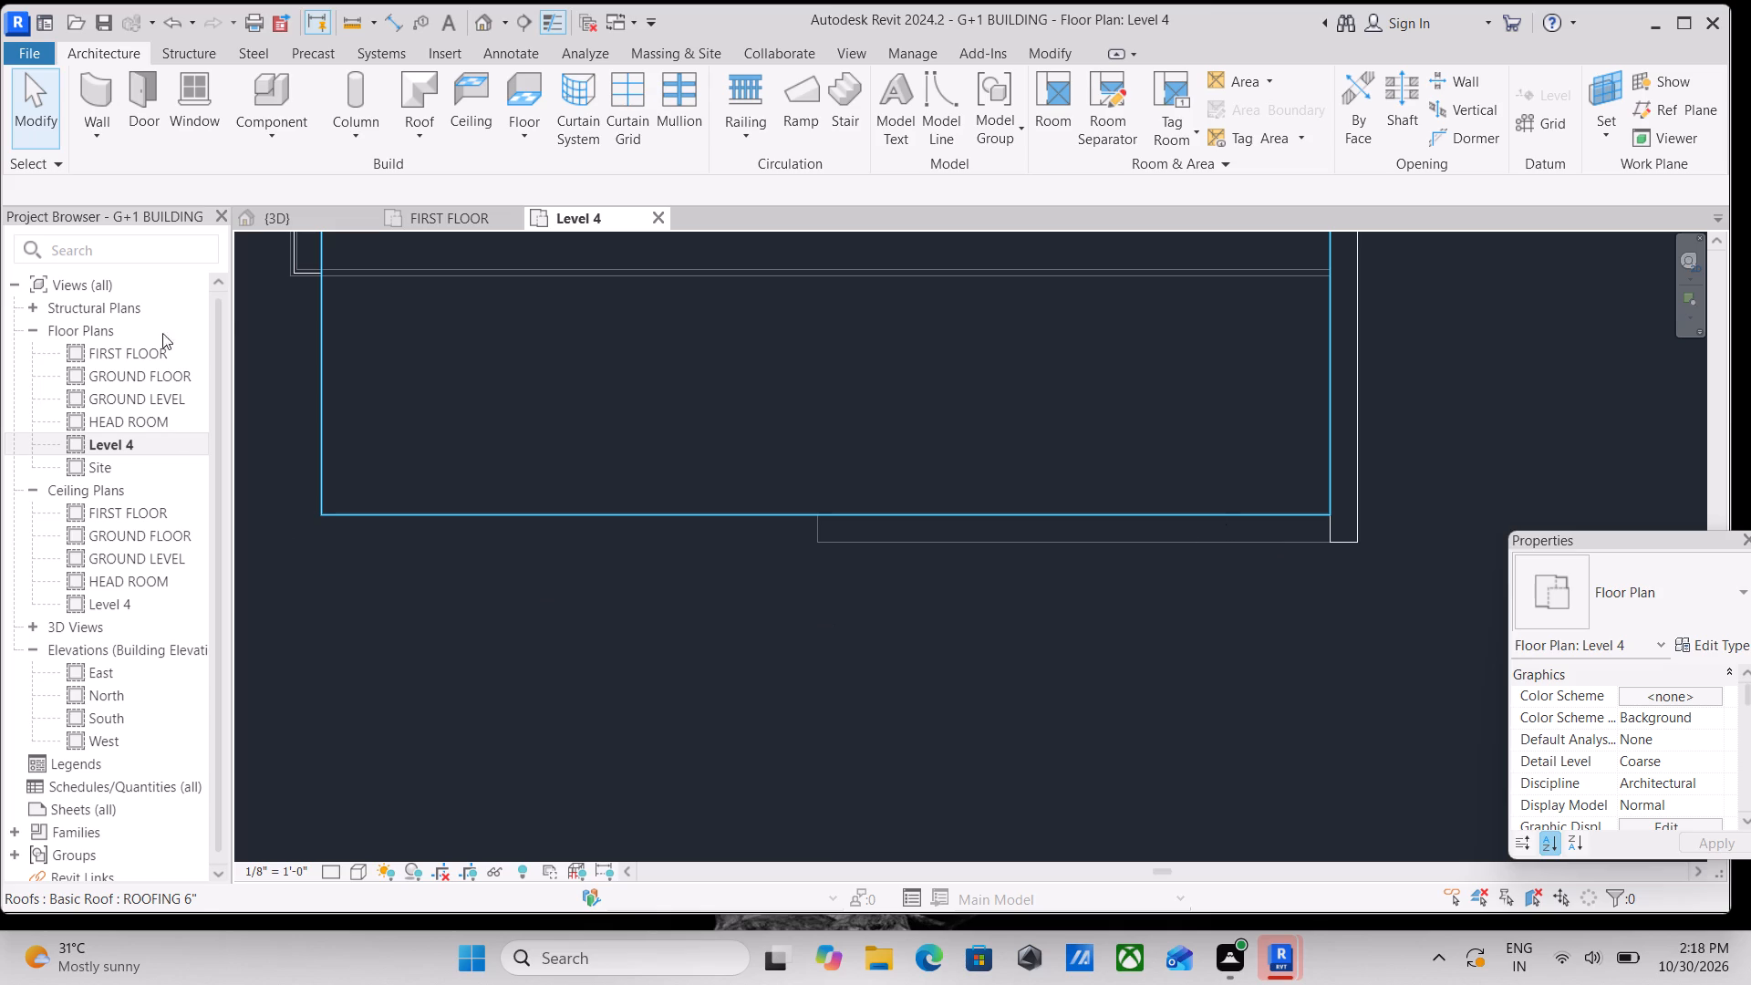
Stretch the west parapet wall's front end forward to near the roof's front edge.
scroll(196, 279, down, 2)
middle_drag(218, 291, 353, 359)
scroll(413, 334, down, 3)
middle_drag(413, 334, 480, 441)
scroll(480, 441, up, 1)
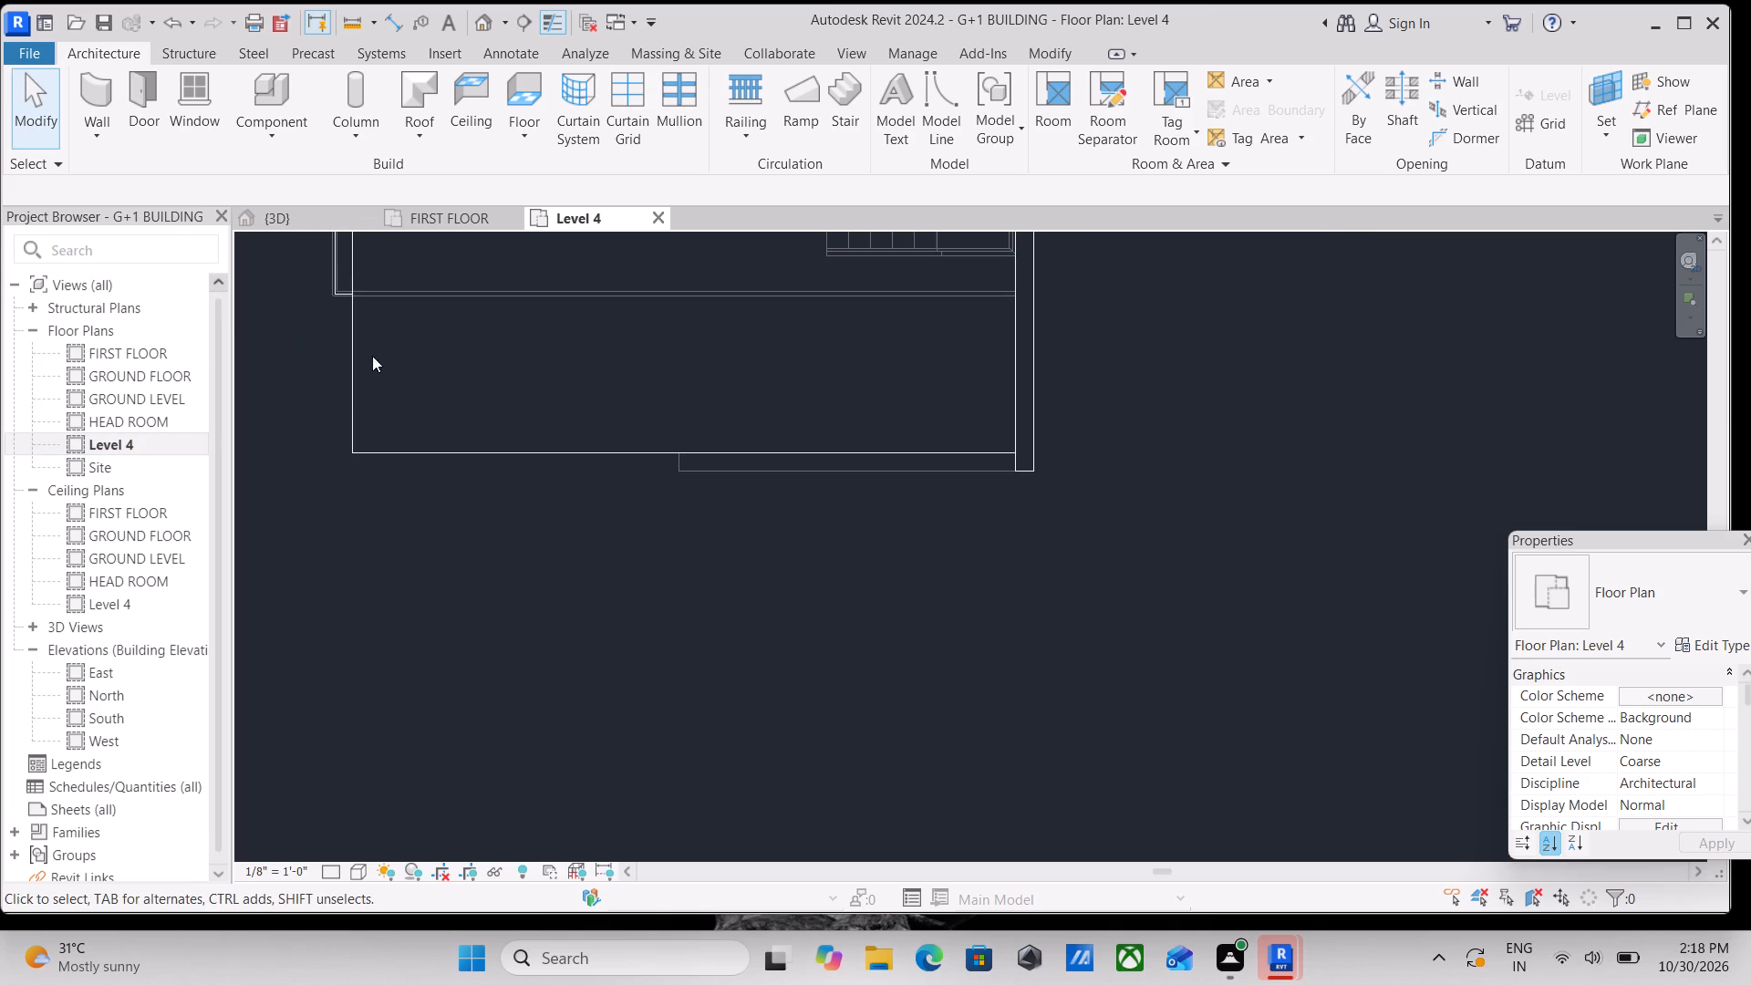
scroll(356, 340, down, 2)
middle_drag(357, 340, 556, 550)
scroll(552, 548, up, 1)
click(512, 488)
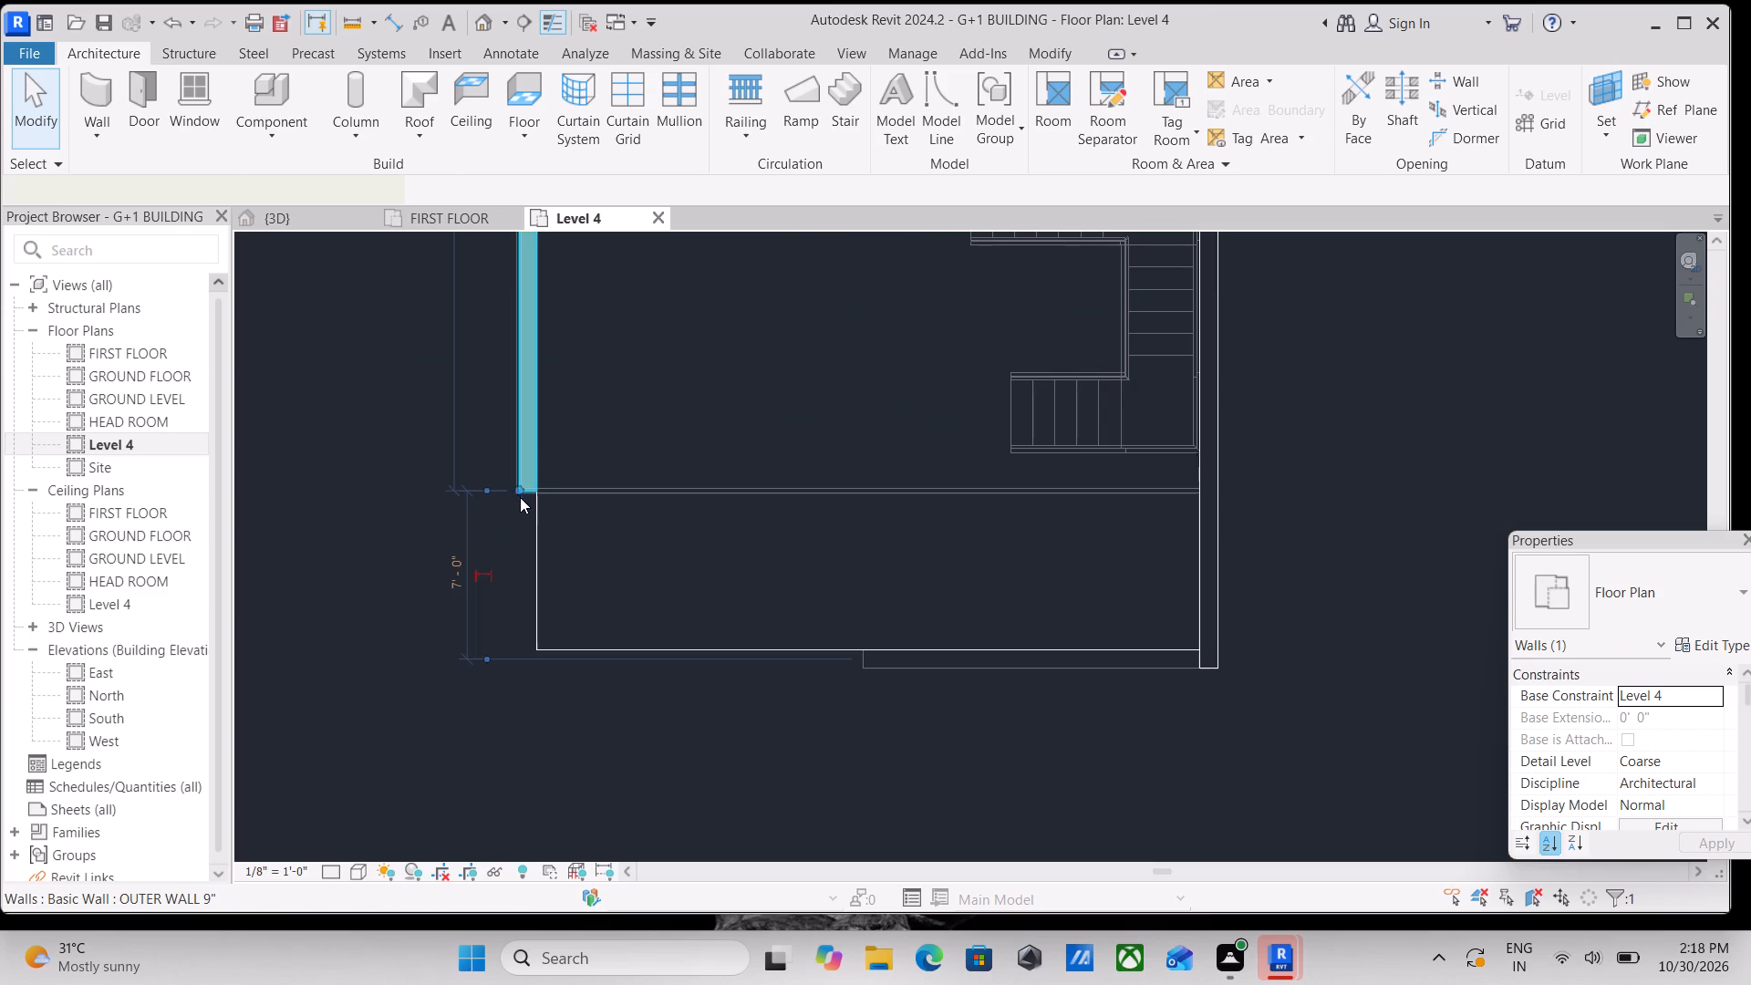
drag(515, 490, 528, 647)
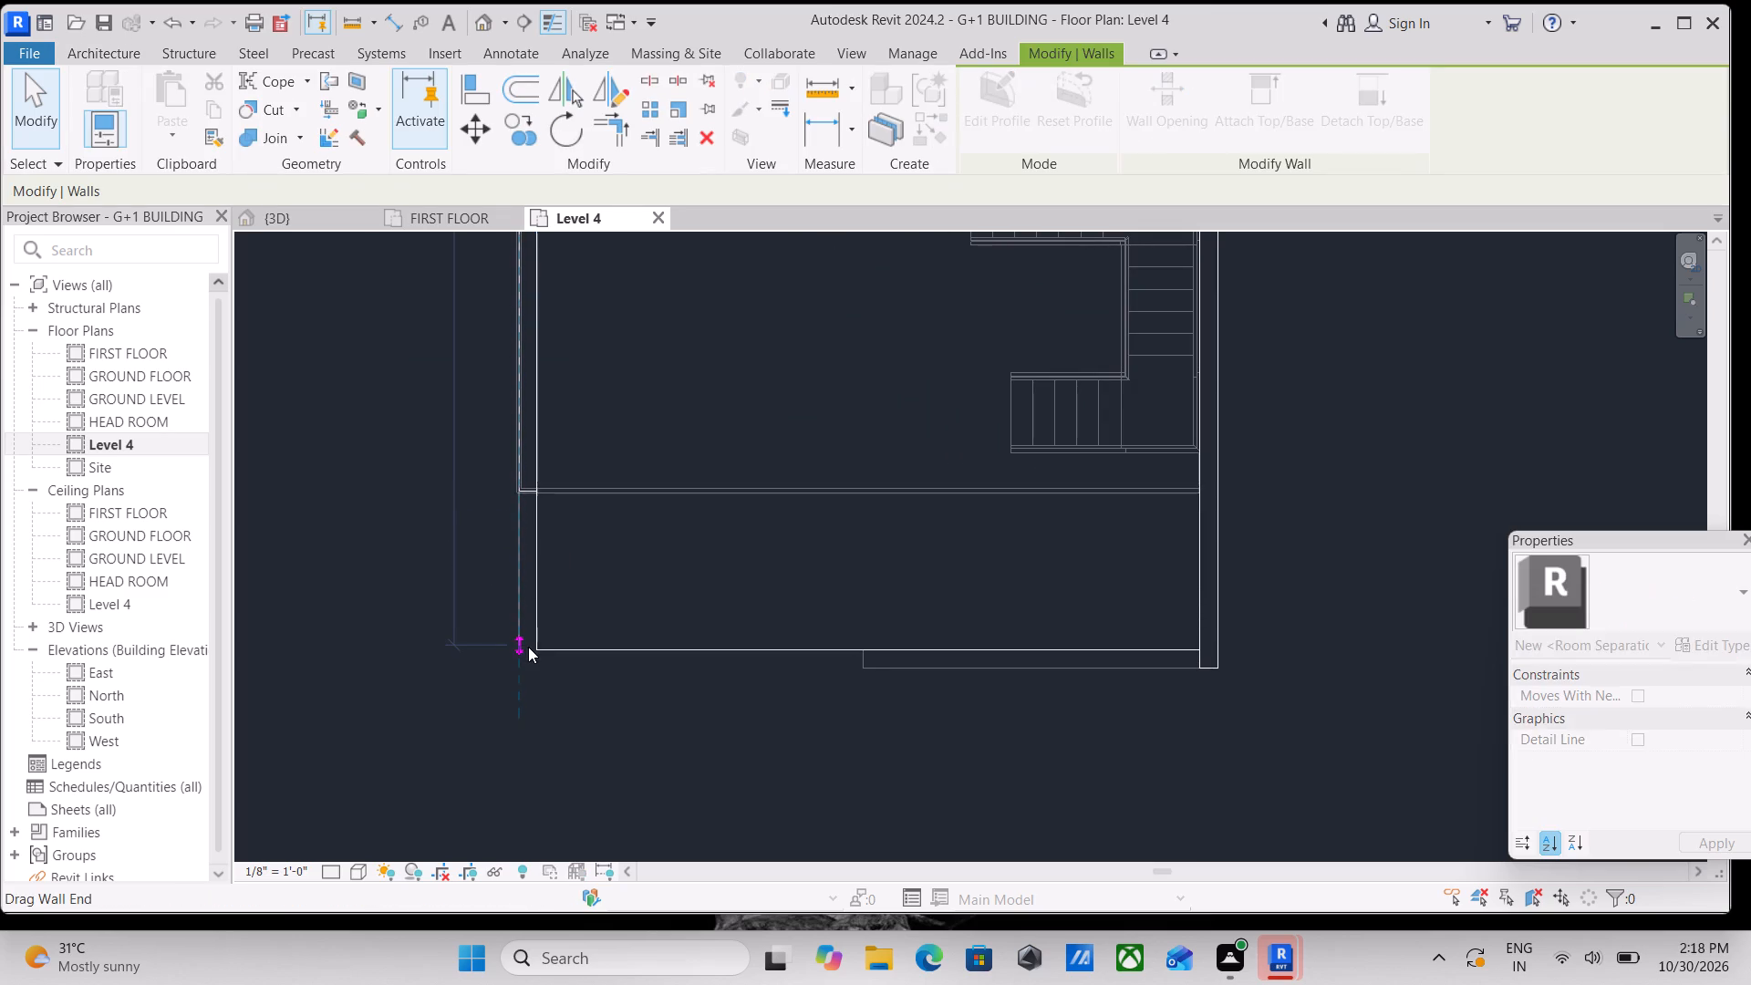
key(Escape)
scroll(526, 647, up, 2)
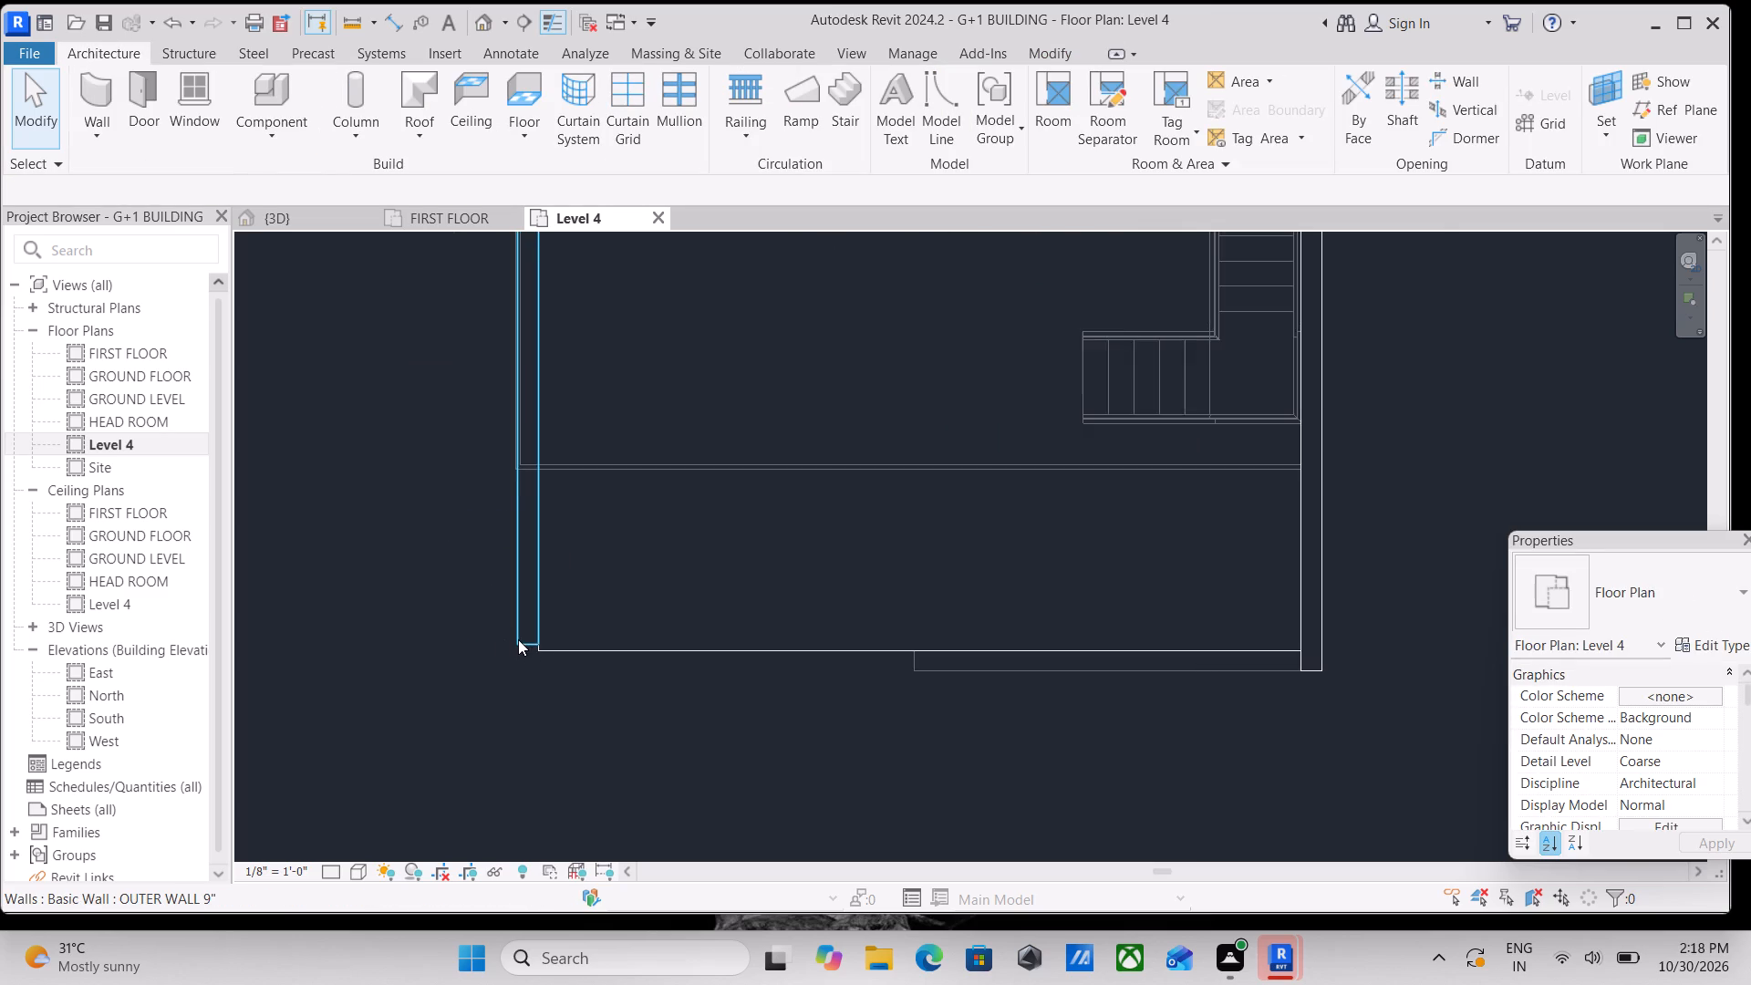
scroll(518, 639, up, 1)
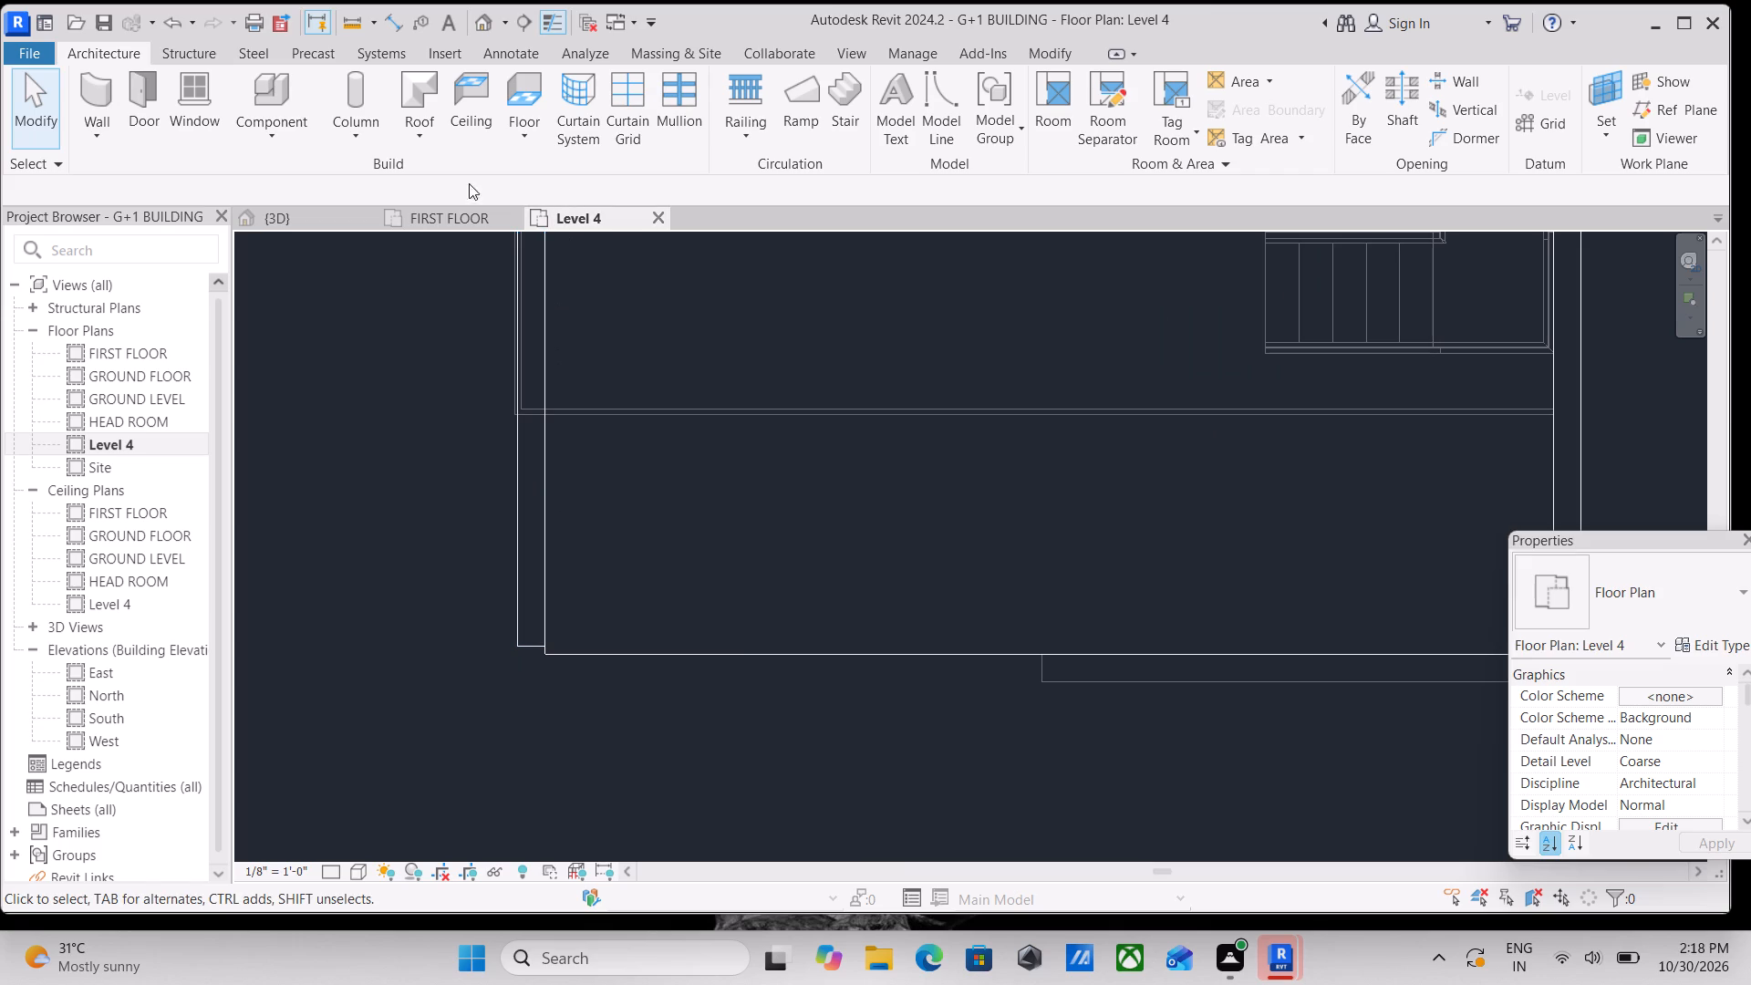
In the 3D view, change the first-floor balcony railing's type to Glass Panel - Bottom Fill.
click(271, 227)
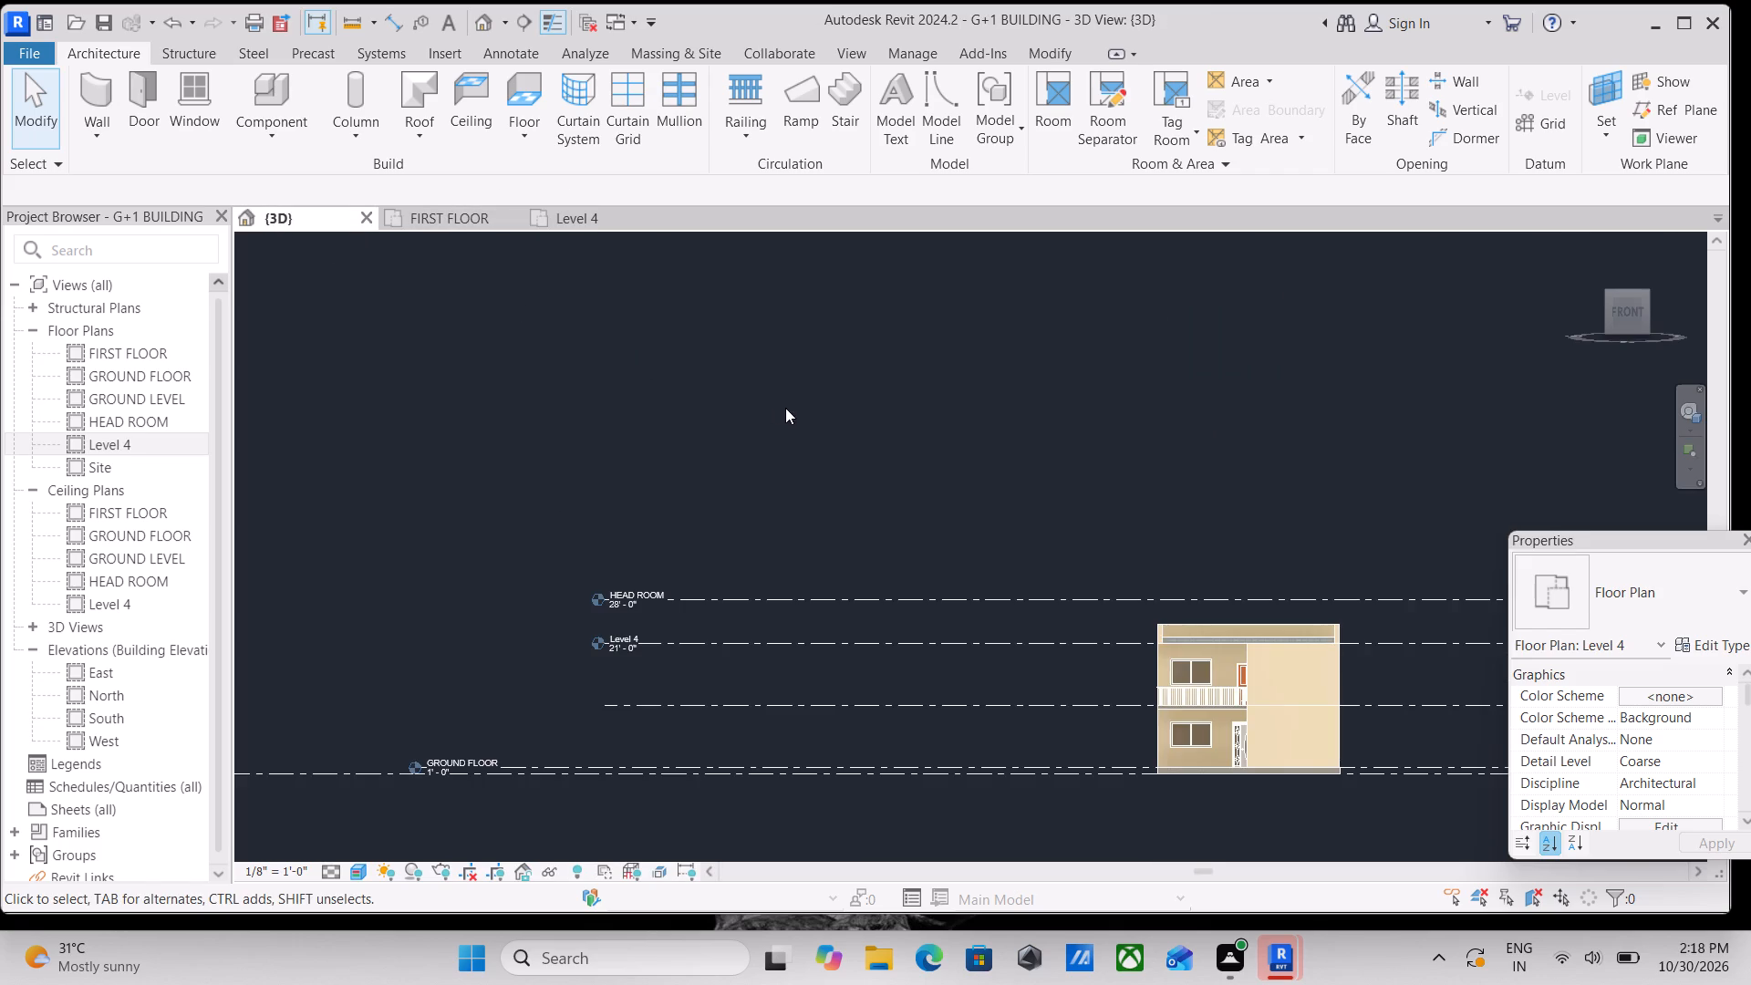
scroll(751, 381, down, 2)
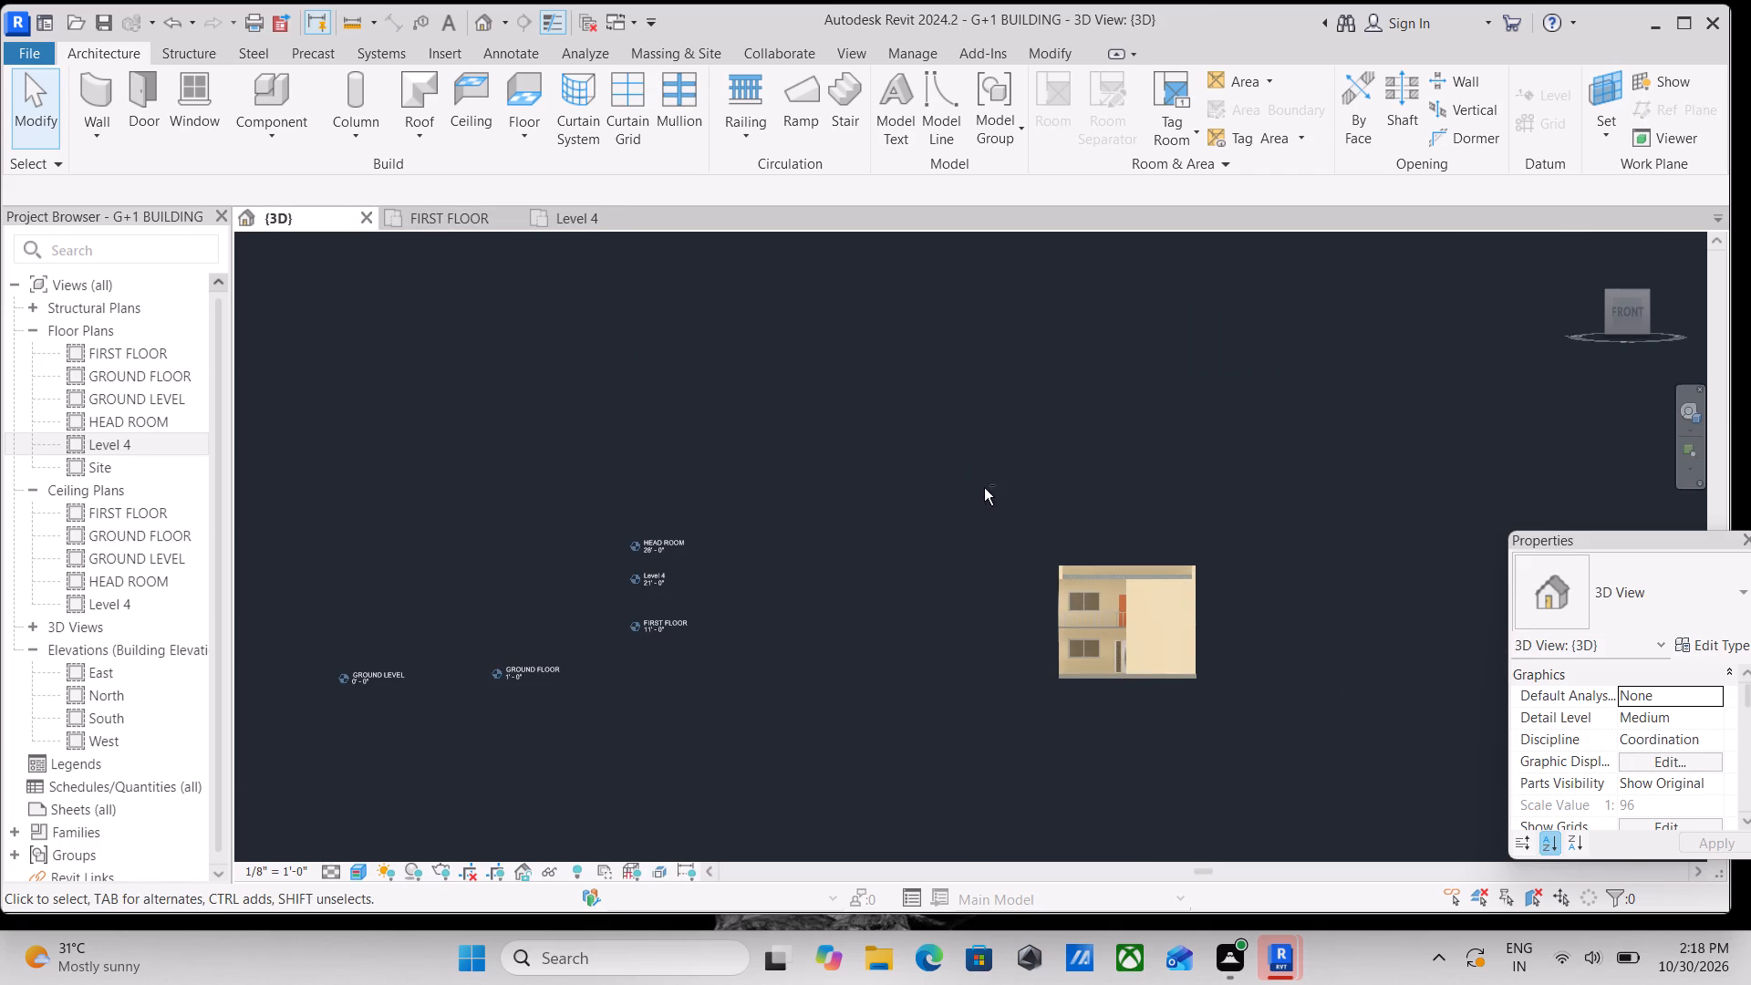
shift+middle_drag(984, 488, 1123, 607)
shift+middle_drag(1107, 575, 1034, 582)
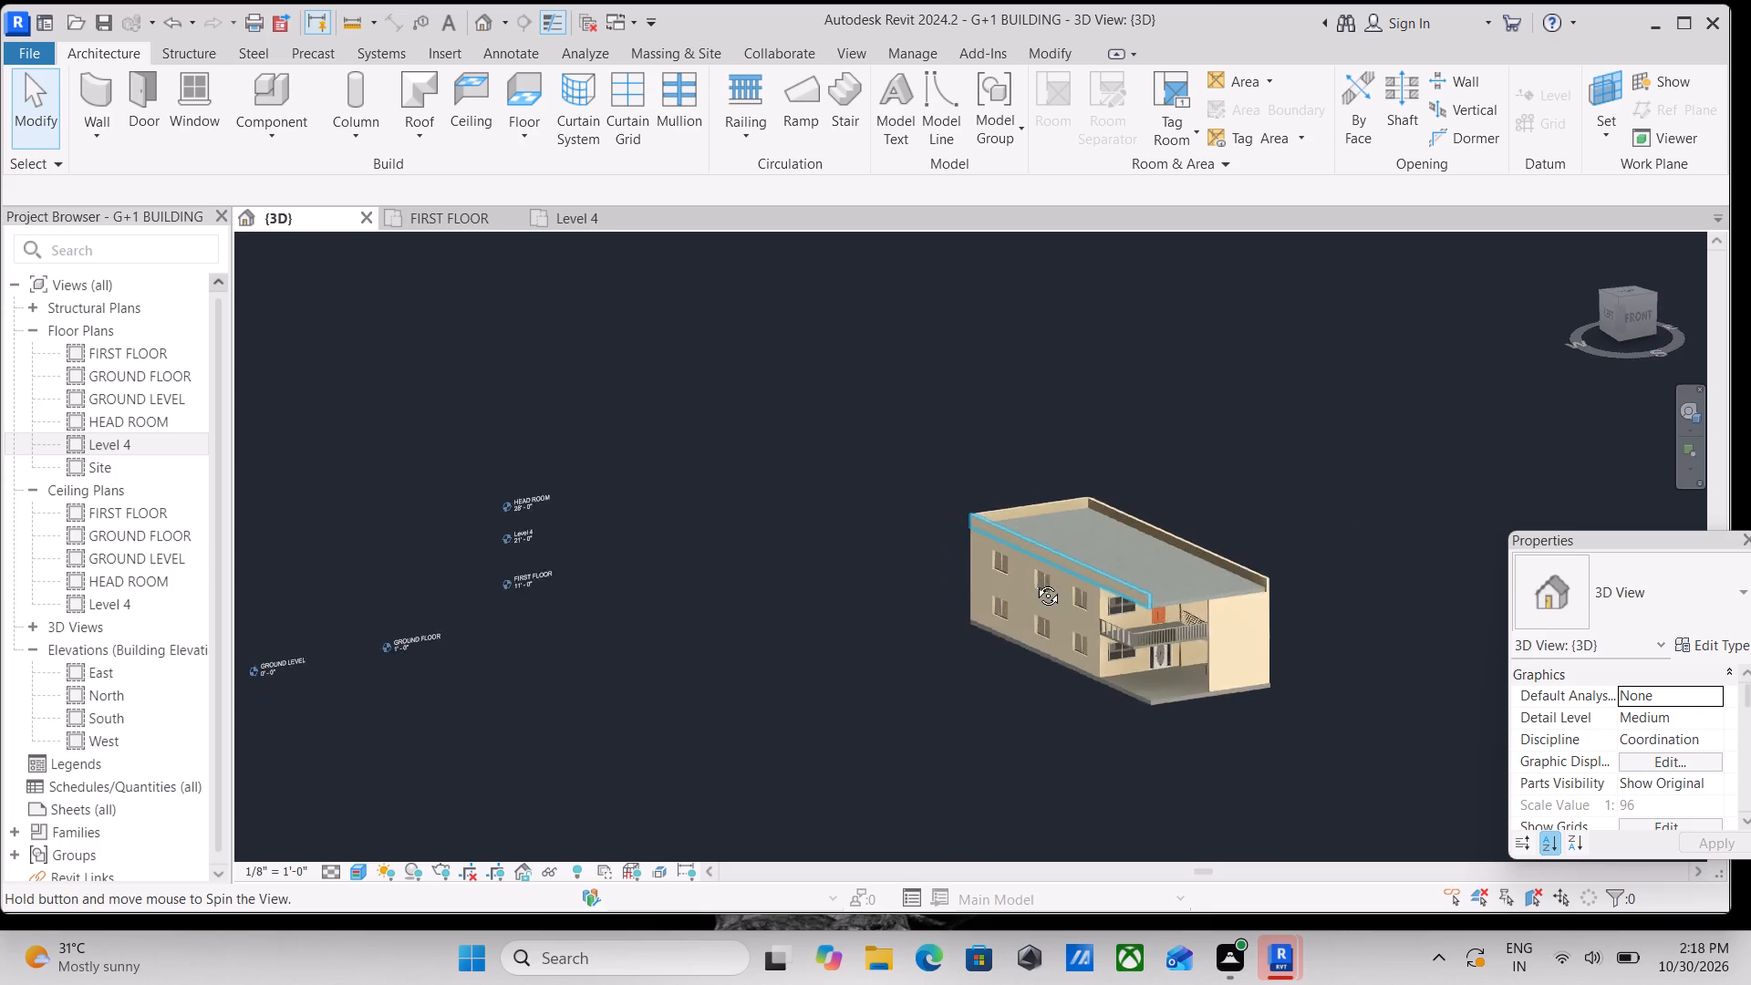
shift+middle_drag(1034, 582, 1008, 584)
scroll(1022, 594, up, 1)
scroll(1102, 642, up, 5)
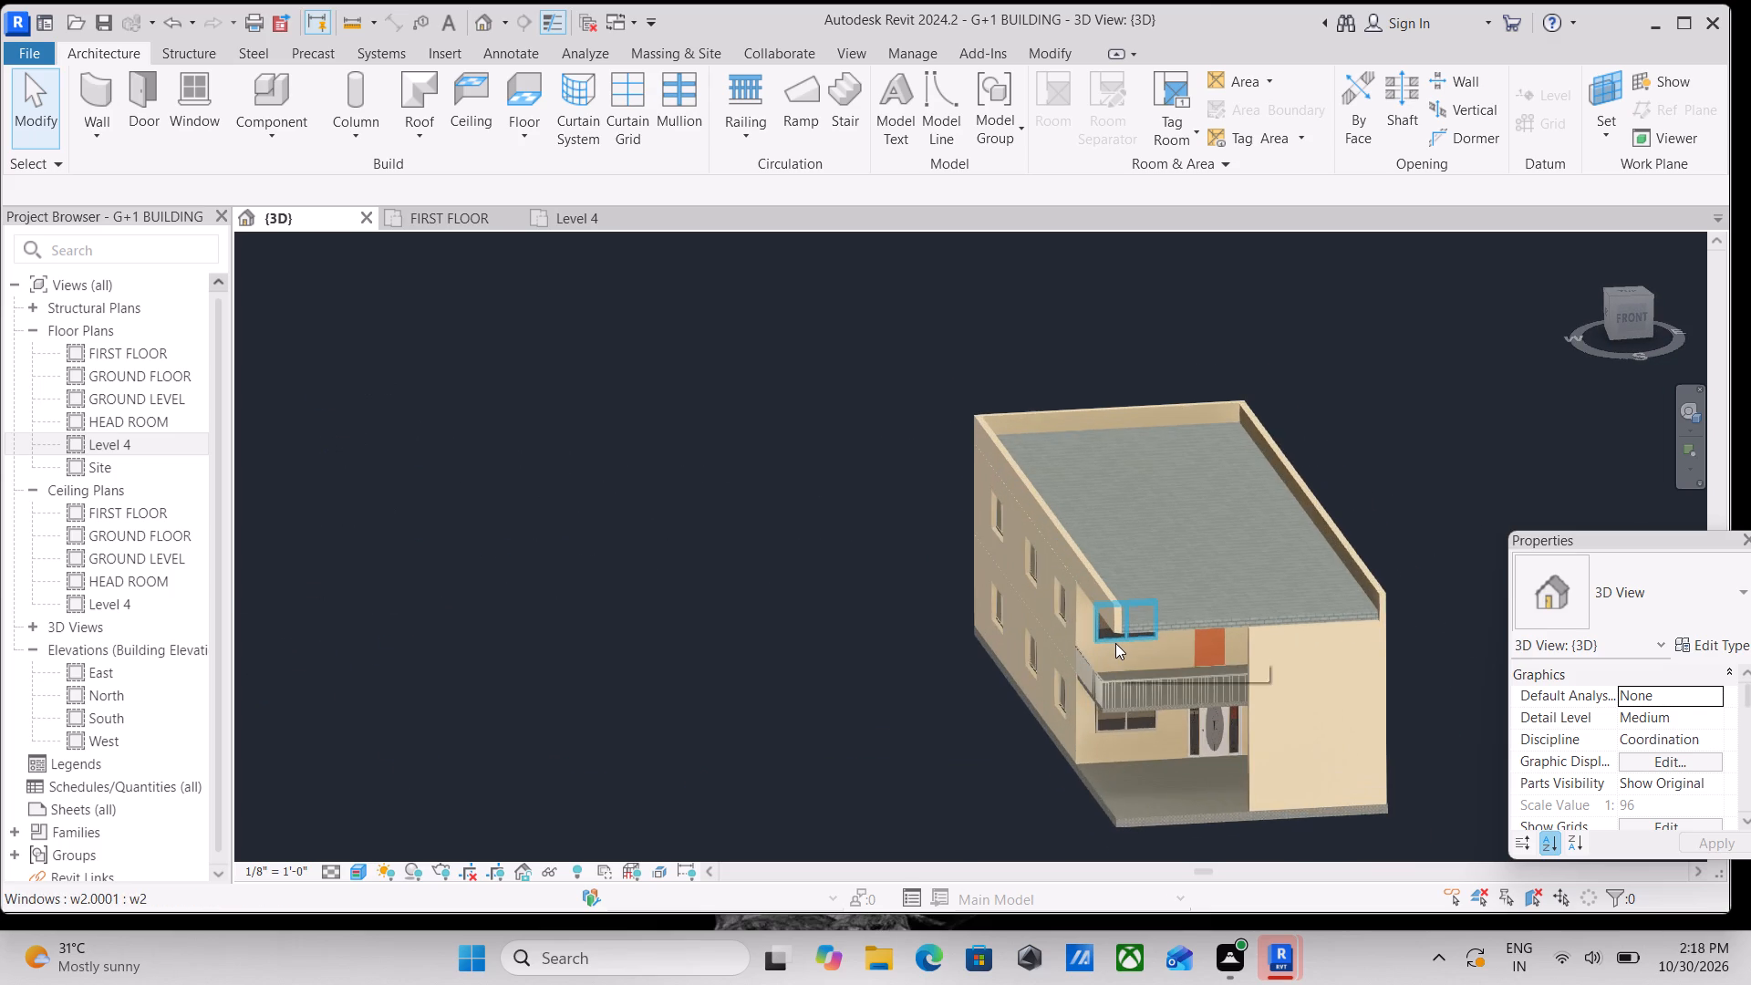
scroll(1115, 643, up, 1)
middle_drag(1115, 640, 1068, 626)
scroll(1071, 631, down, 2)
middle_drag(1071, 631, 1051, 622)
scroll(1051, 622, up, 1)
click(1066, 661)
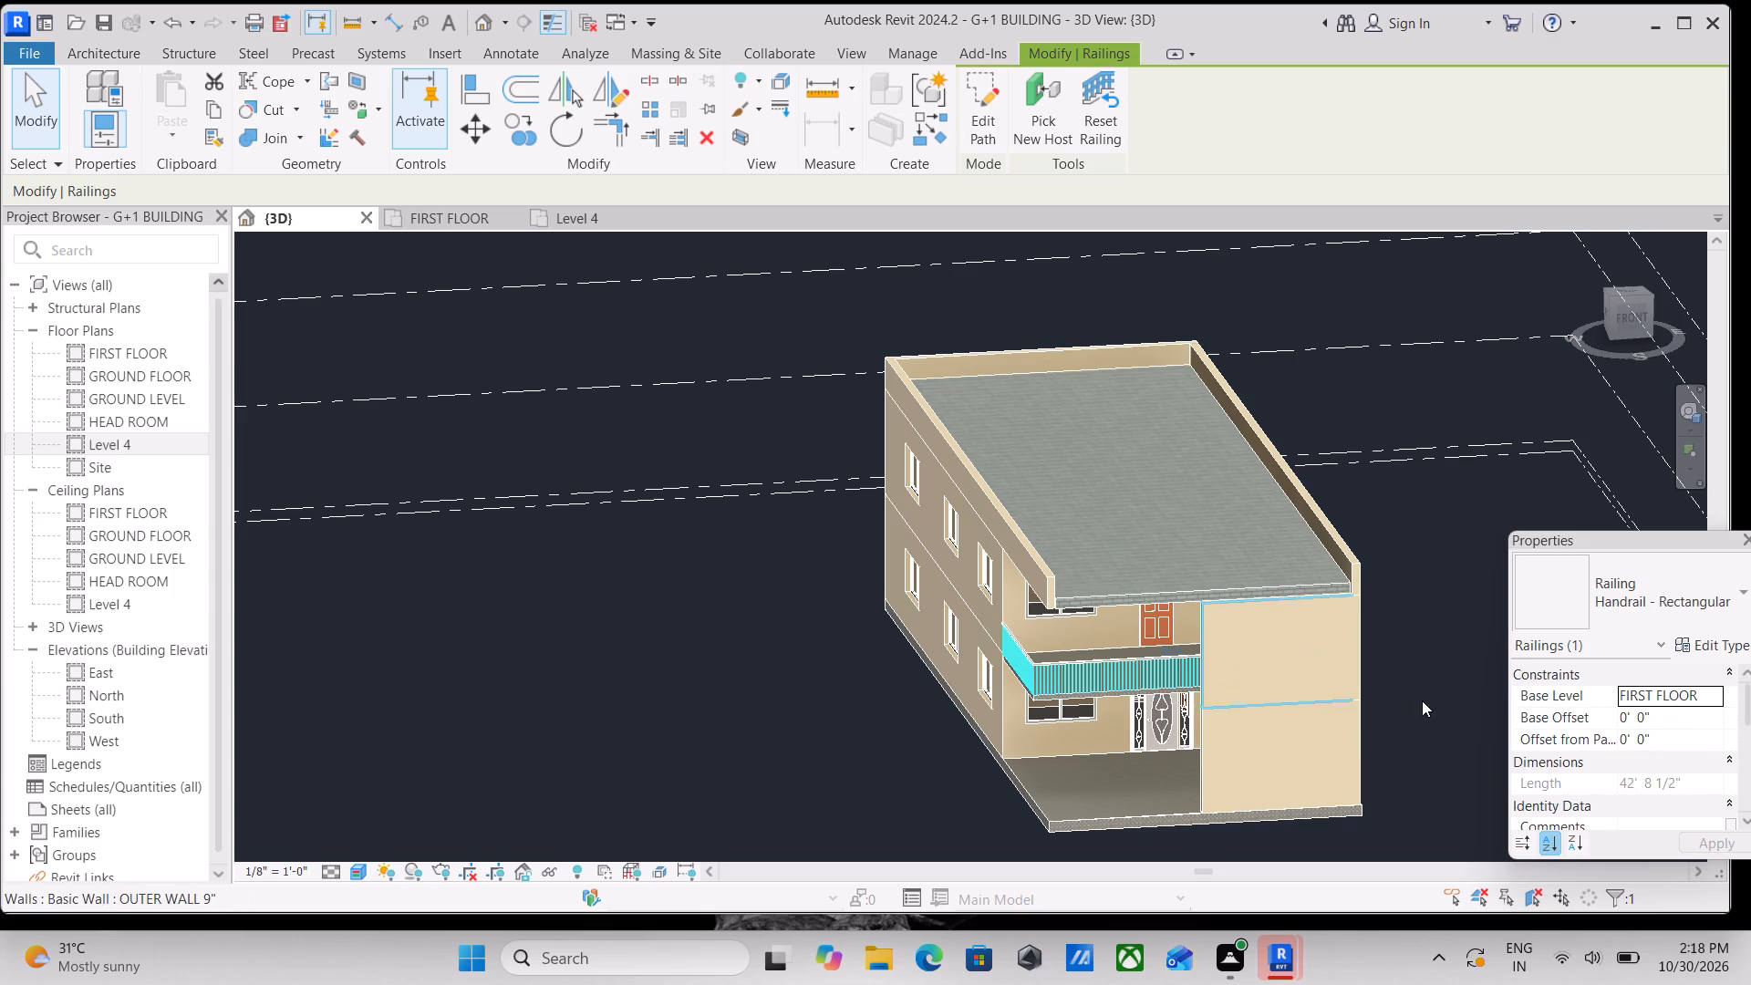
click(1700, 593)
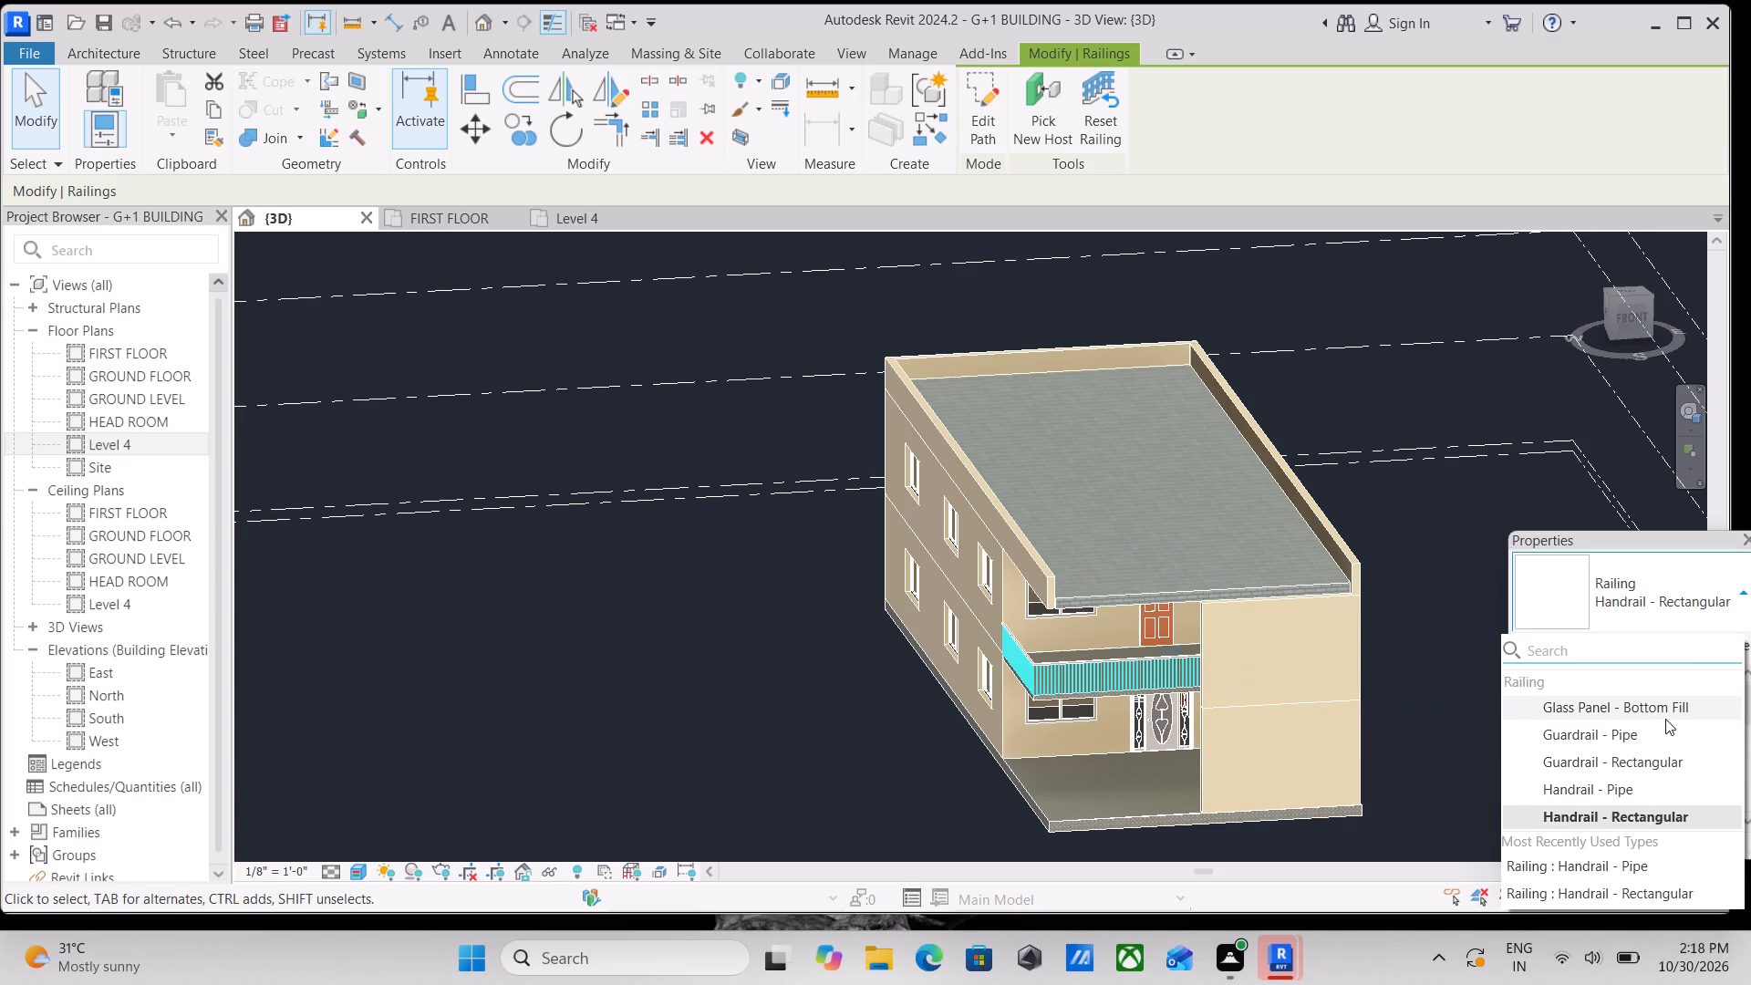
click(1662, 710)
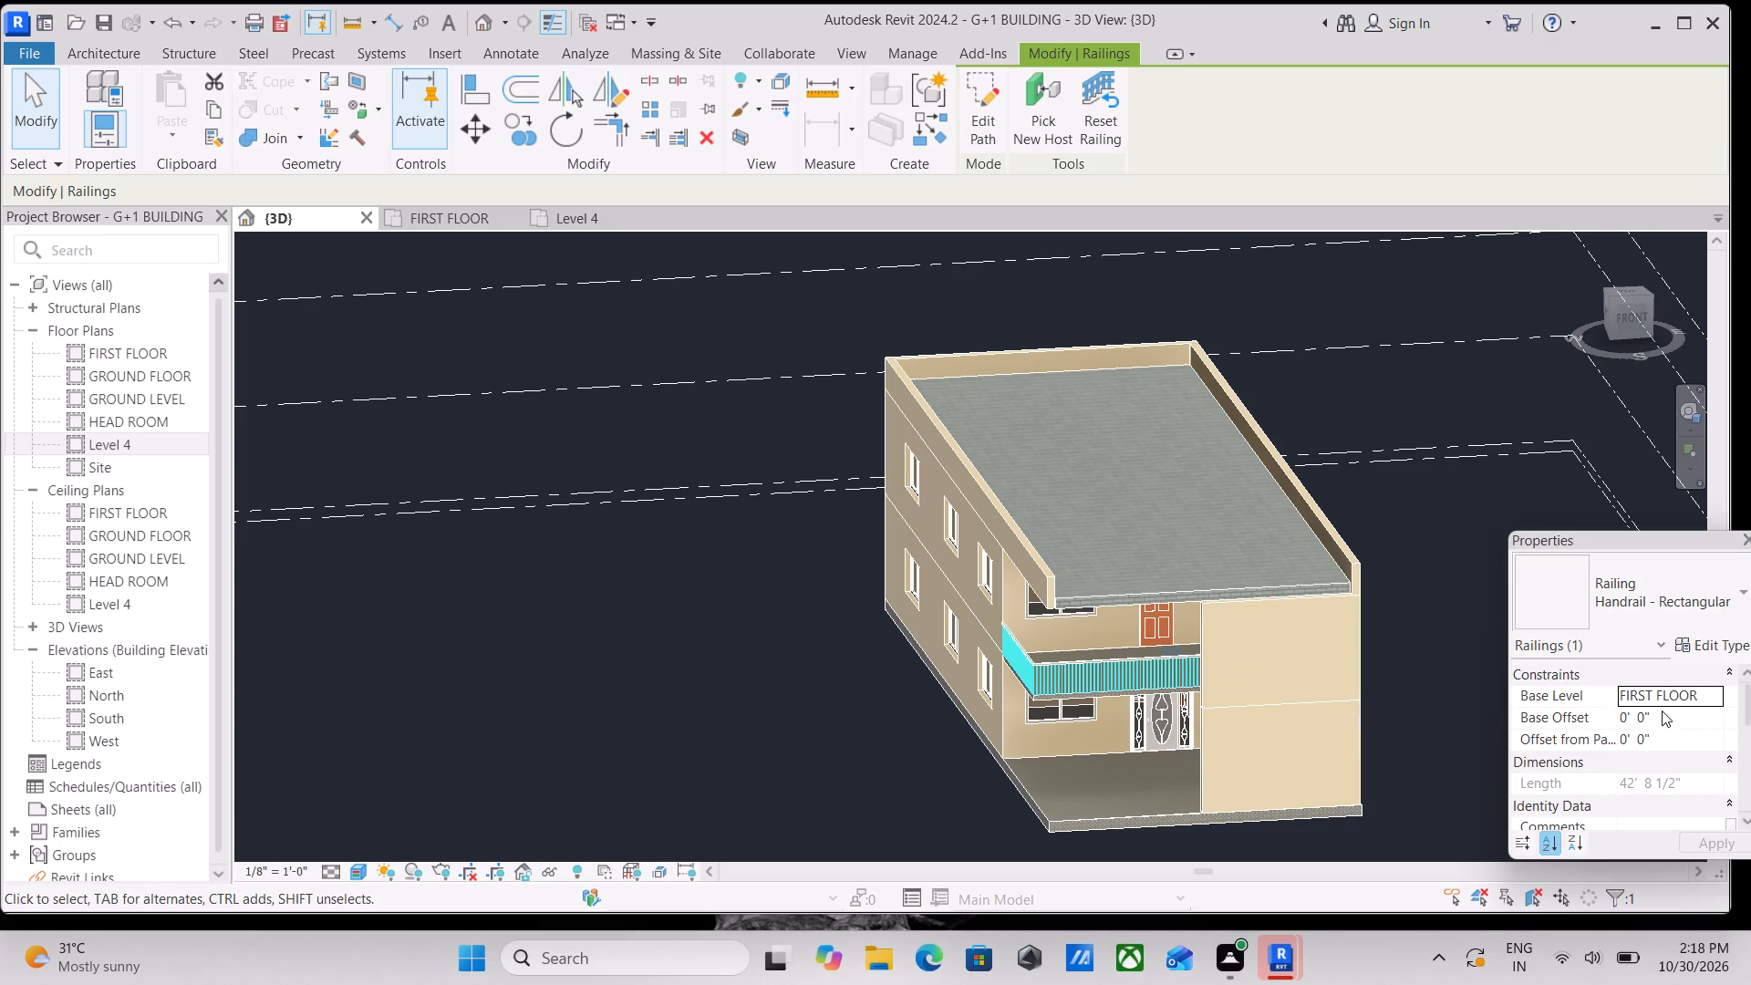
scroll(1125, 658, up, 3)
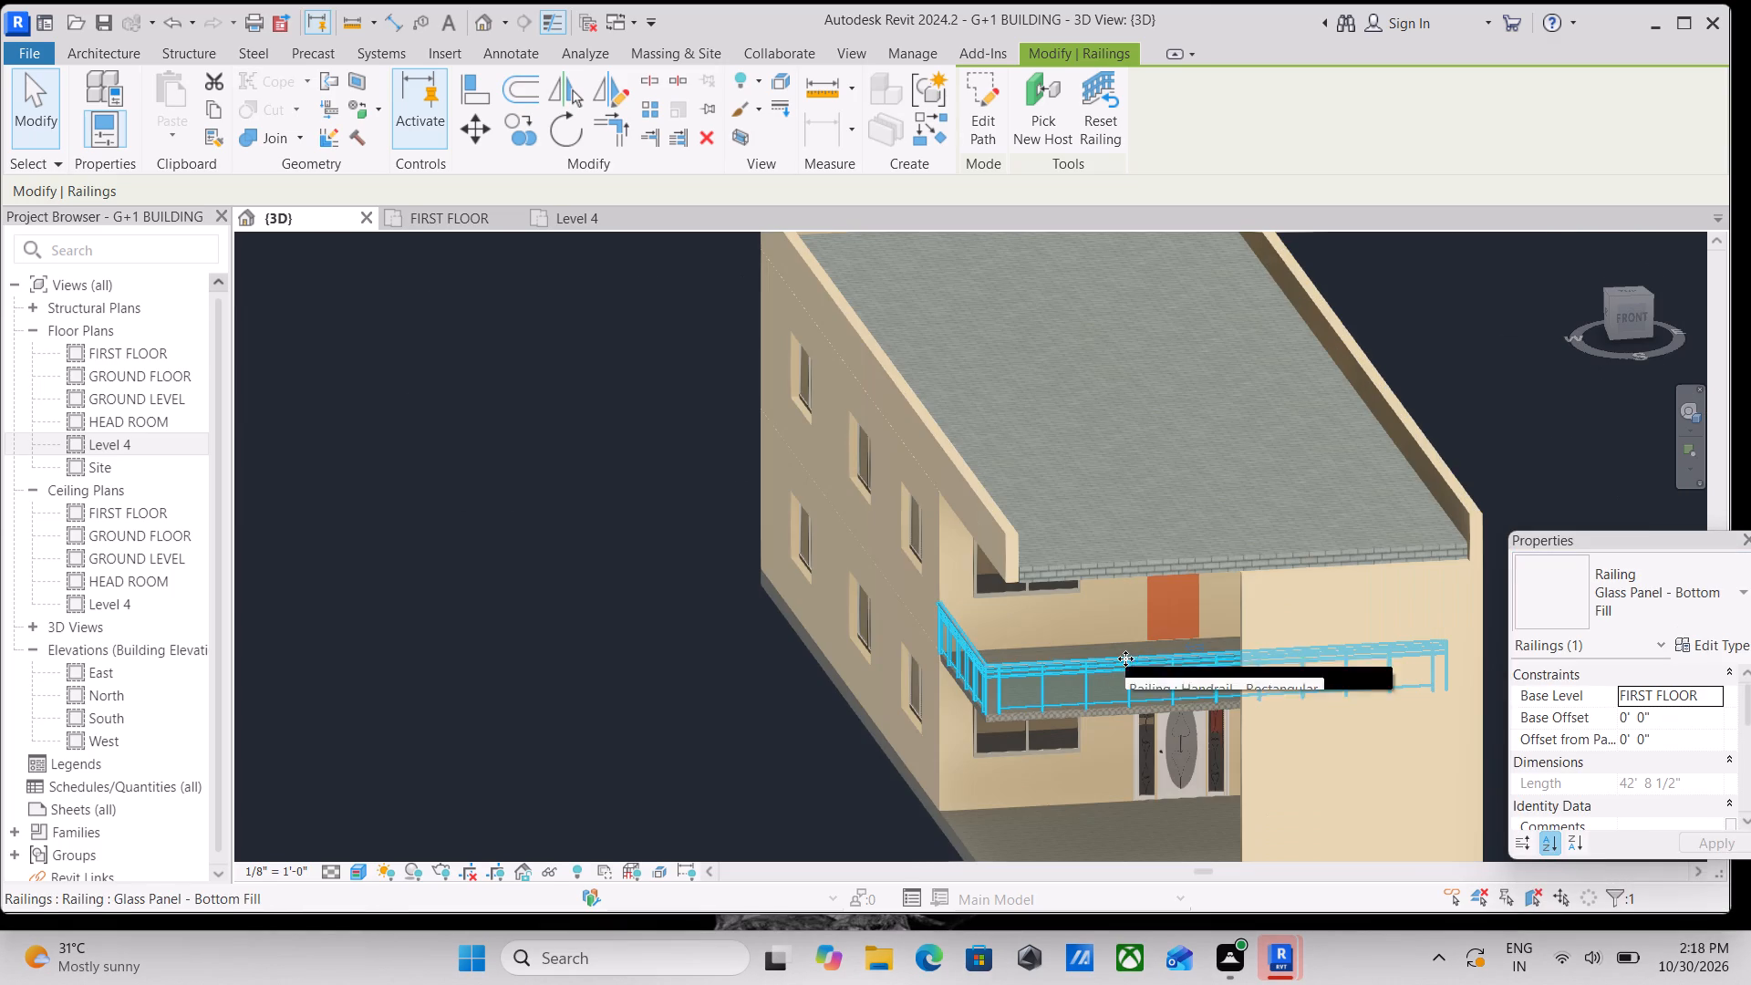
key(Escape)
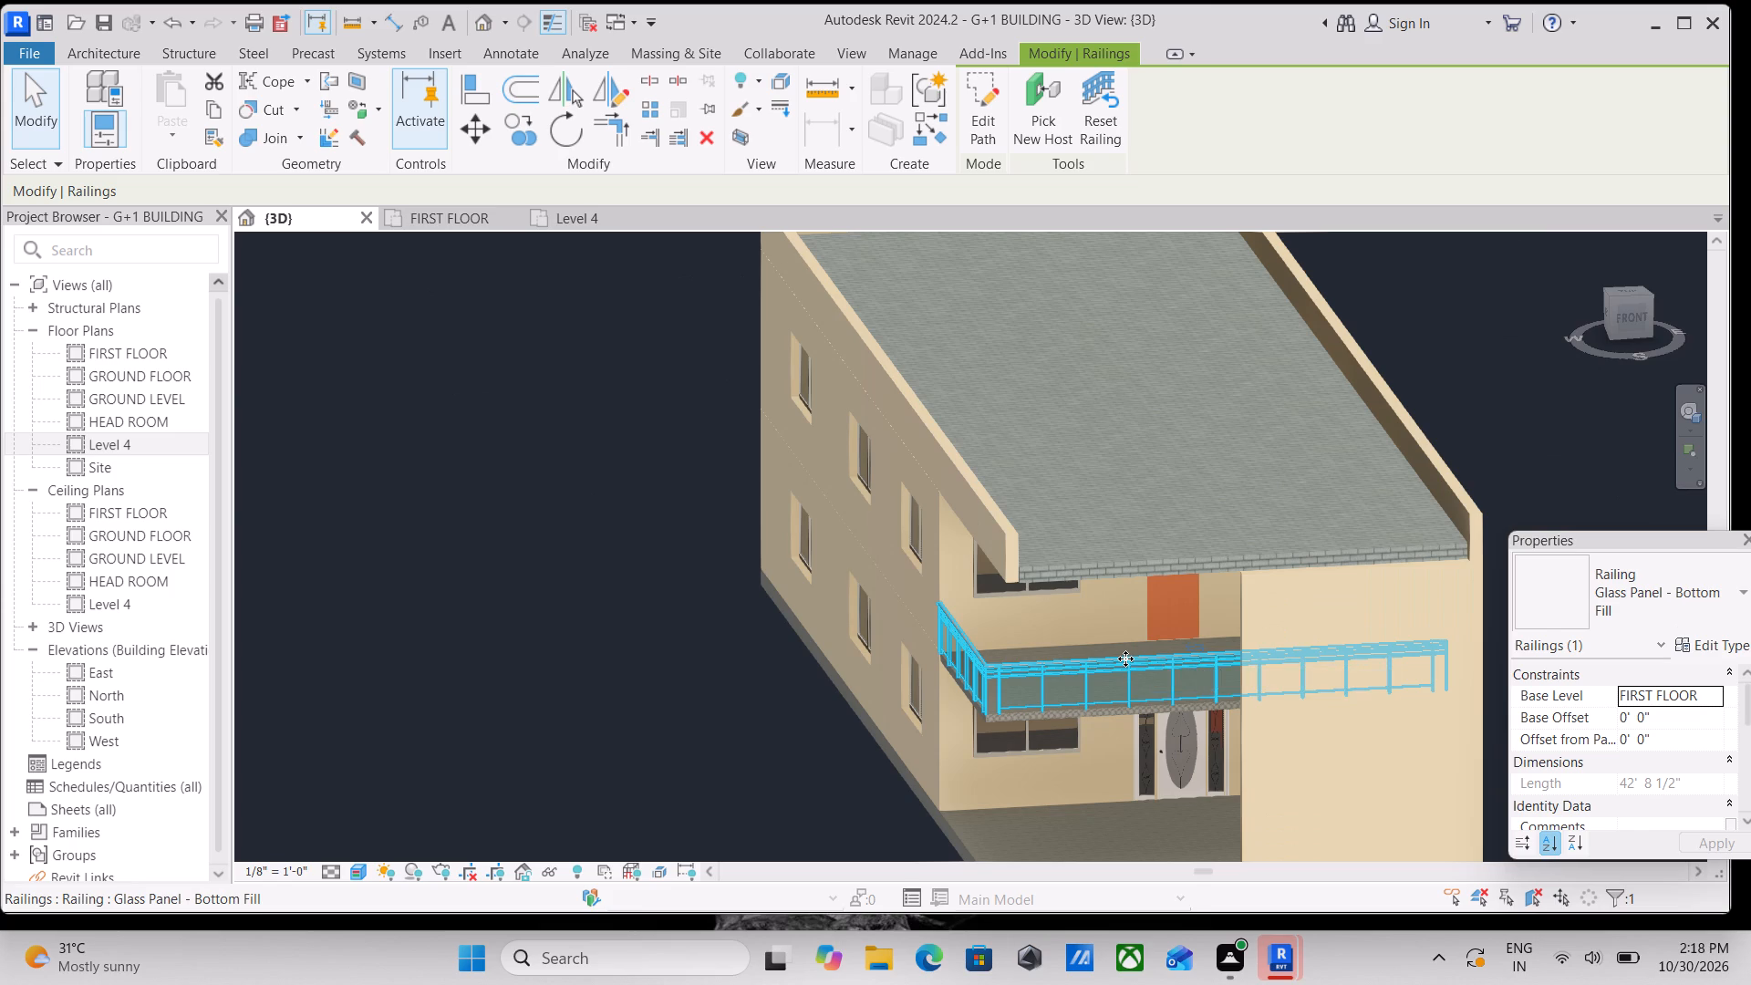
Examine the balcony's glass railing, the roof's front edge and the parapet walls in 3D.
scroll(1135, 699, up, 3)
scroll(1150, 623, down, 3)
middle_drag(1150, 622, 1013, 662)
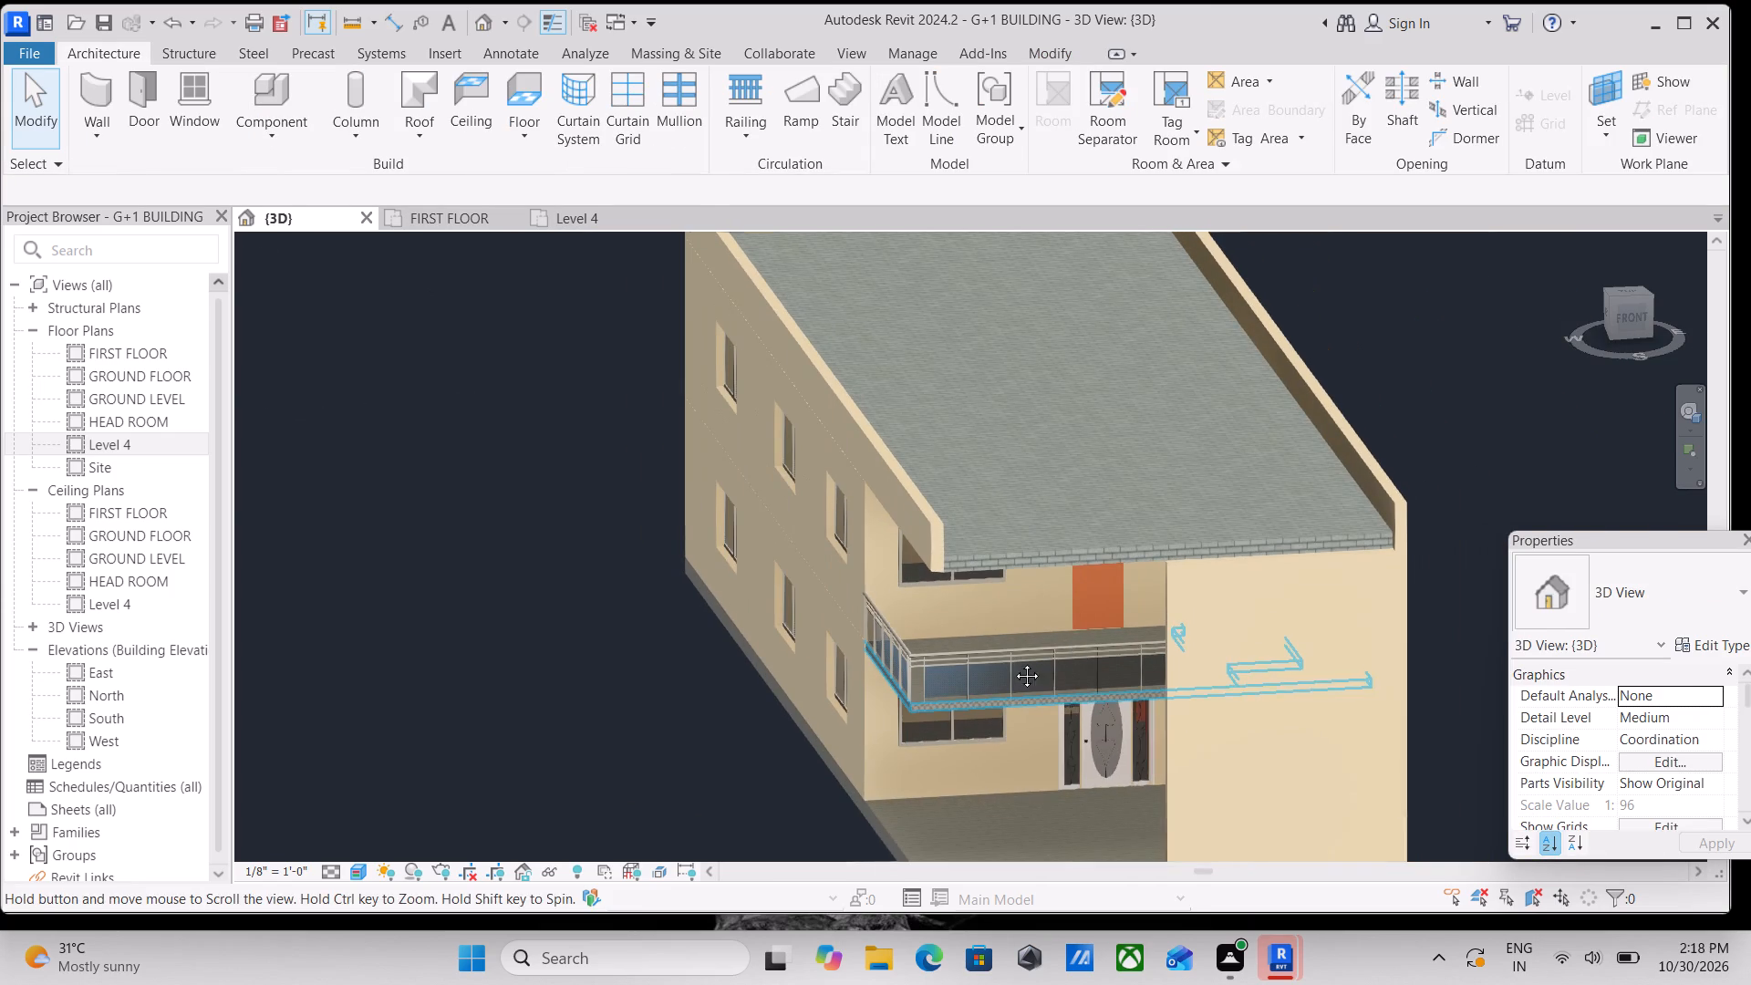
middle_drag(1013, 662, 1007, 664)
scroll(1046, 618, down, 2)
middle_drag(1046, 618, 1054, 645)
middle_drag(1071, 591, 1072, 599)
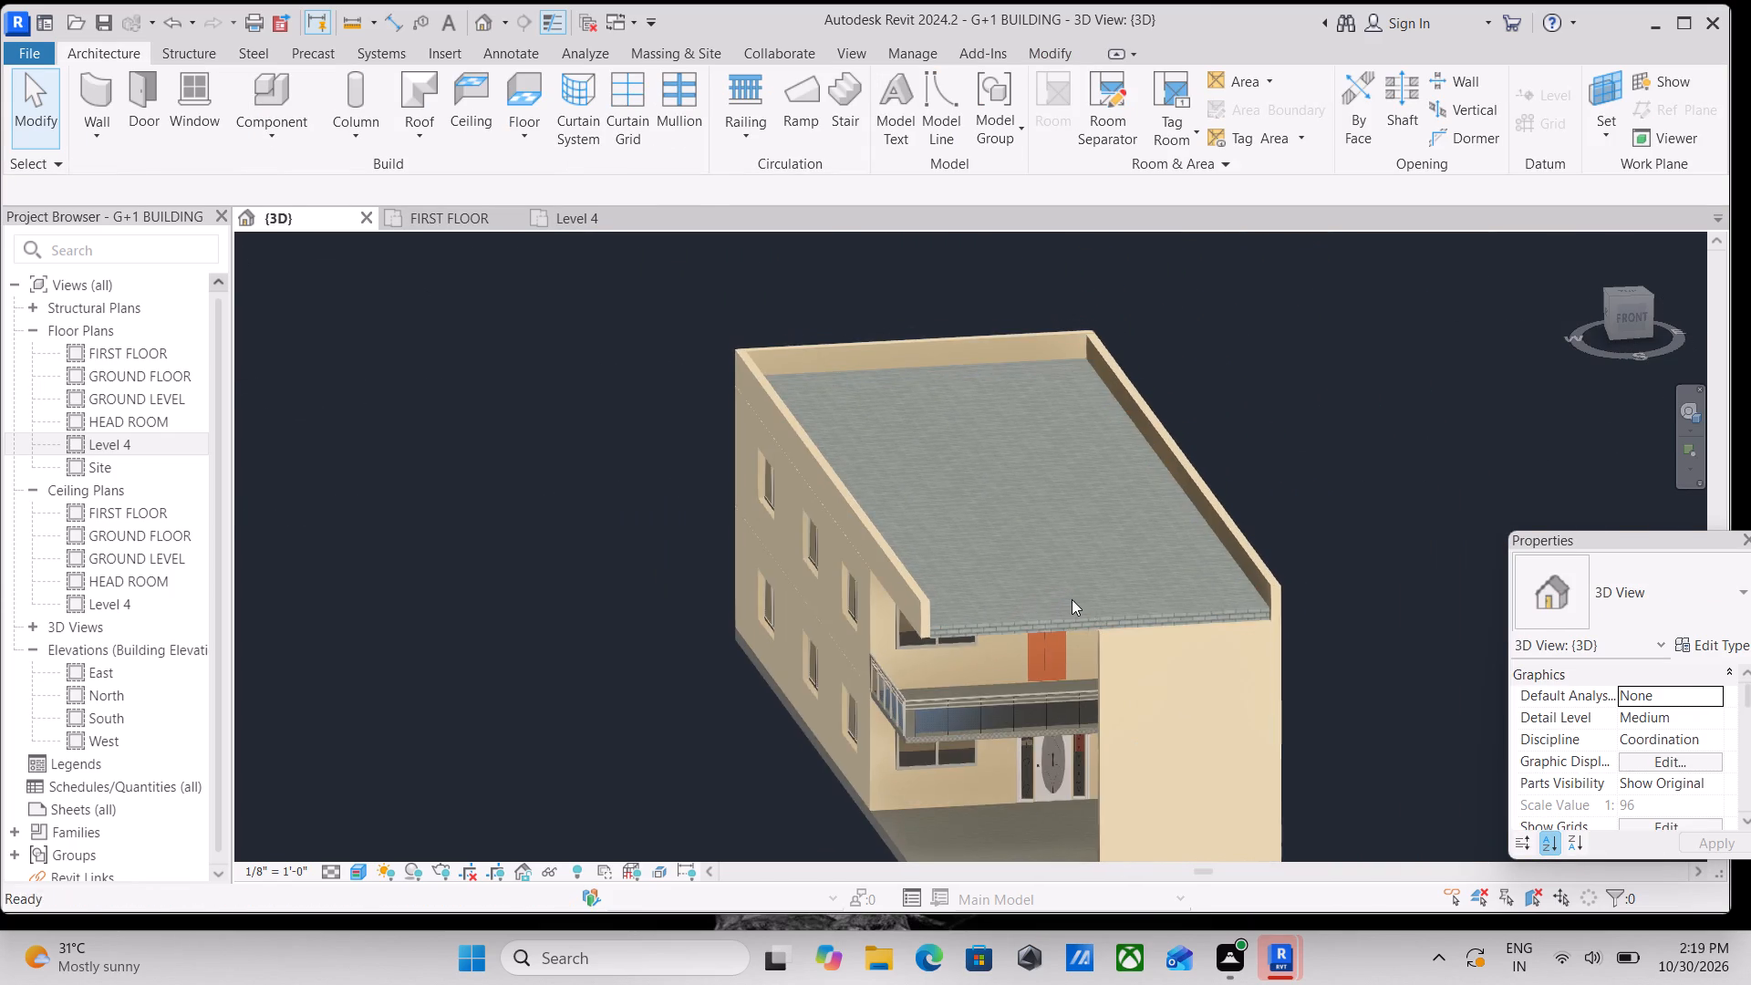
scroll(1072, 599, up, 3)
scroll(1068, 597, down, 3)
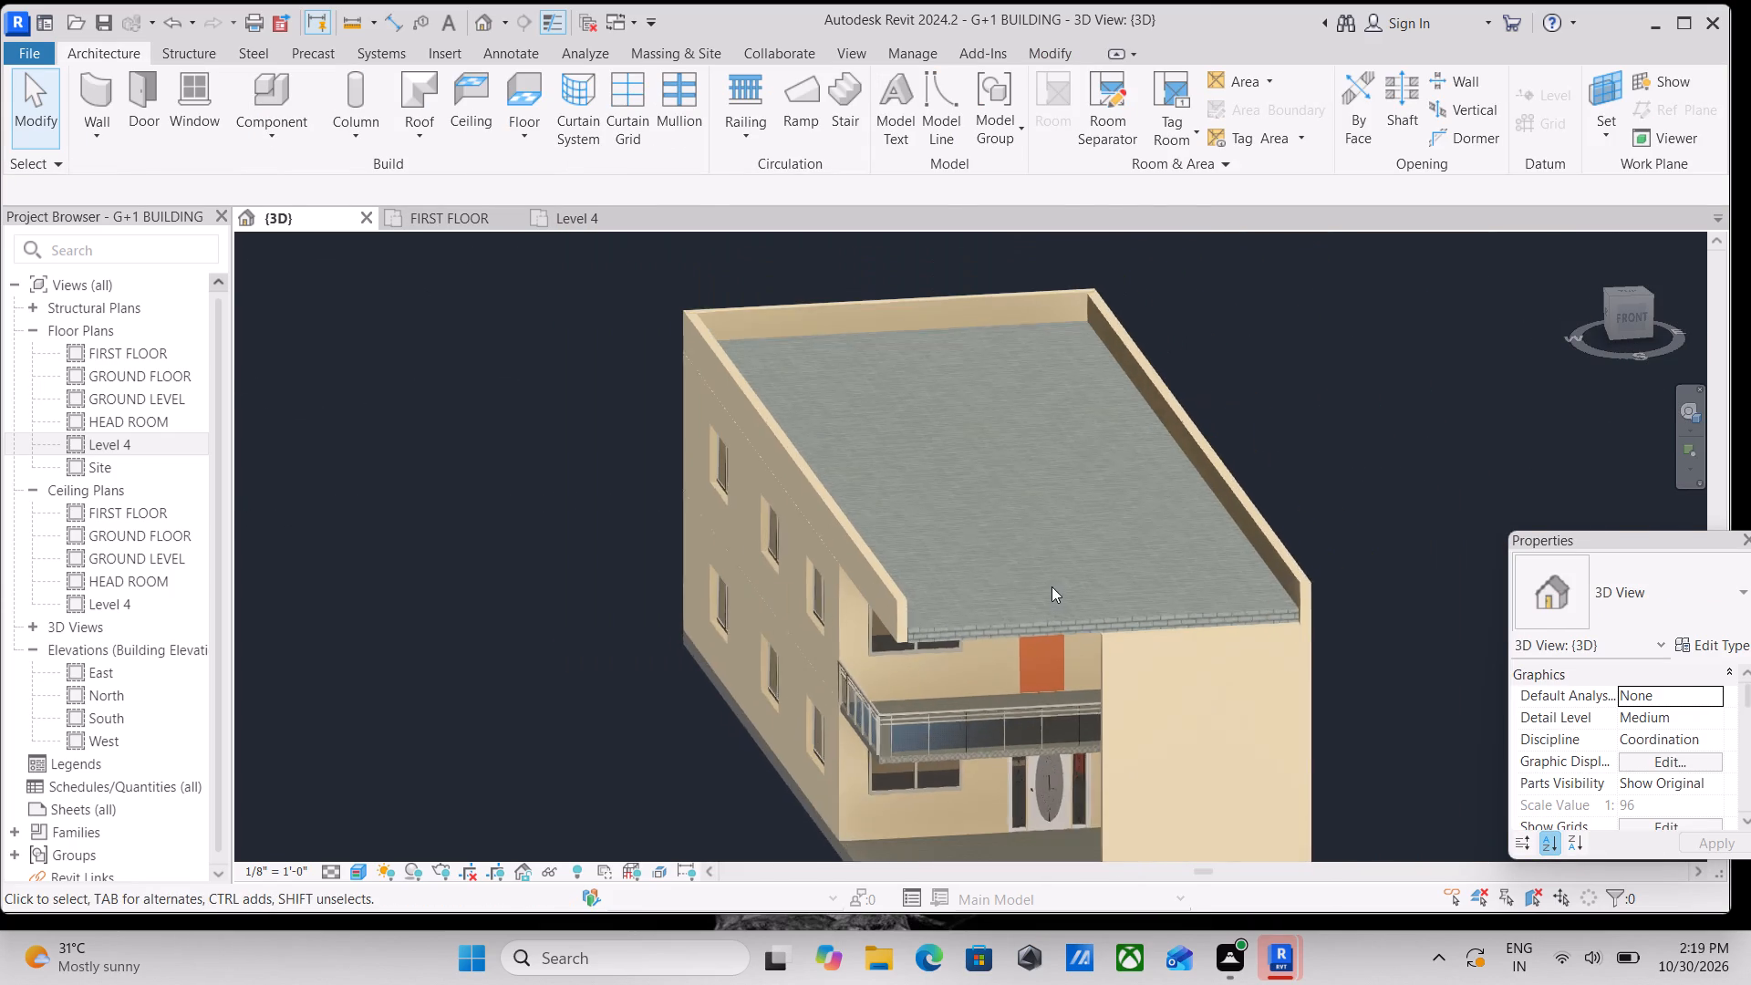
scroll(1016, 569, up, 1)
scroll(1003, 551, down, 1)
shift+middle_drag(1010, 552, 1002, 619)
scroll(1002, 619, up, 1)
scroll(1024, 624, down, 2)
middle_drag(1024, 624, 1007, 600)
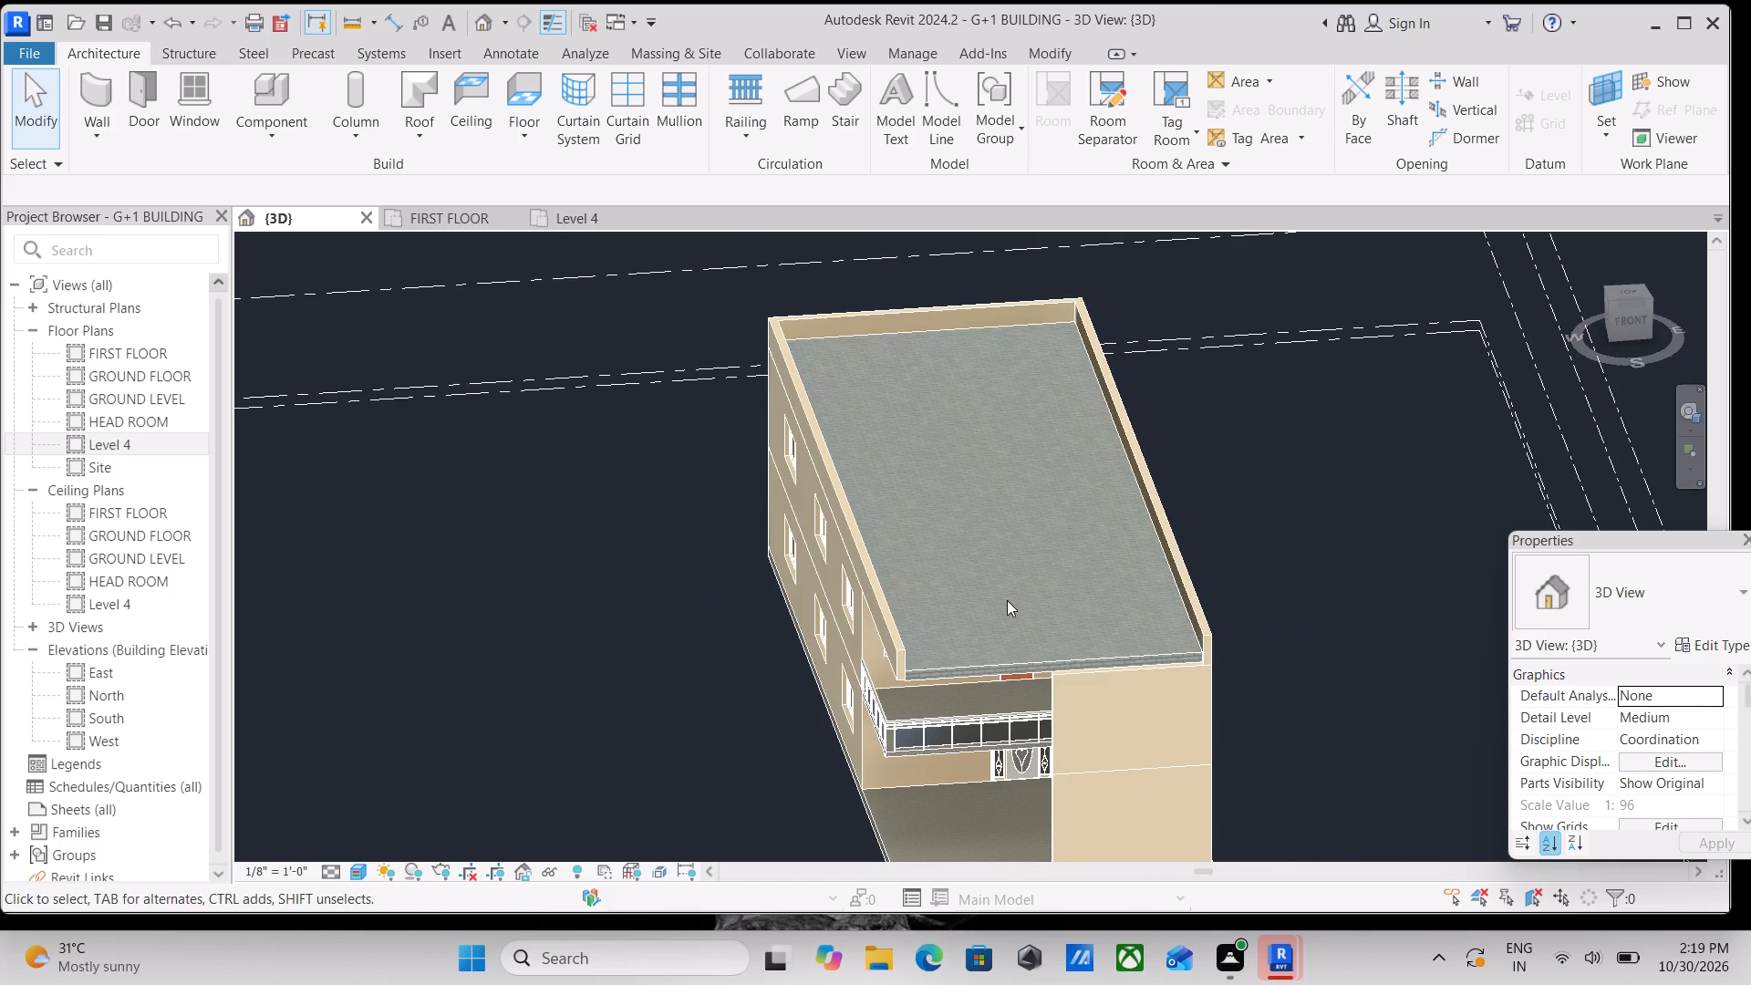
scroll(1007, 600, down, 1)
middle_click(1007, 600)
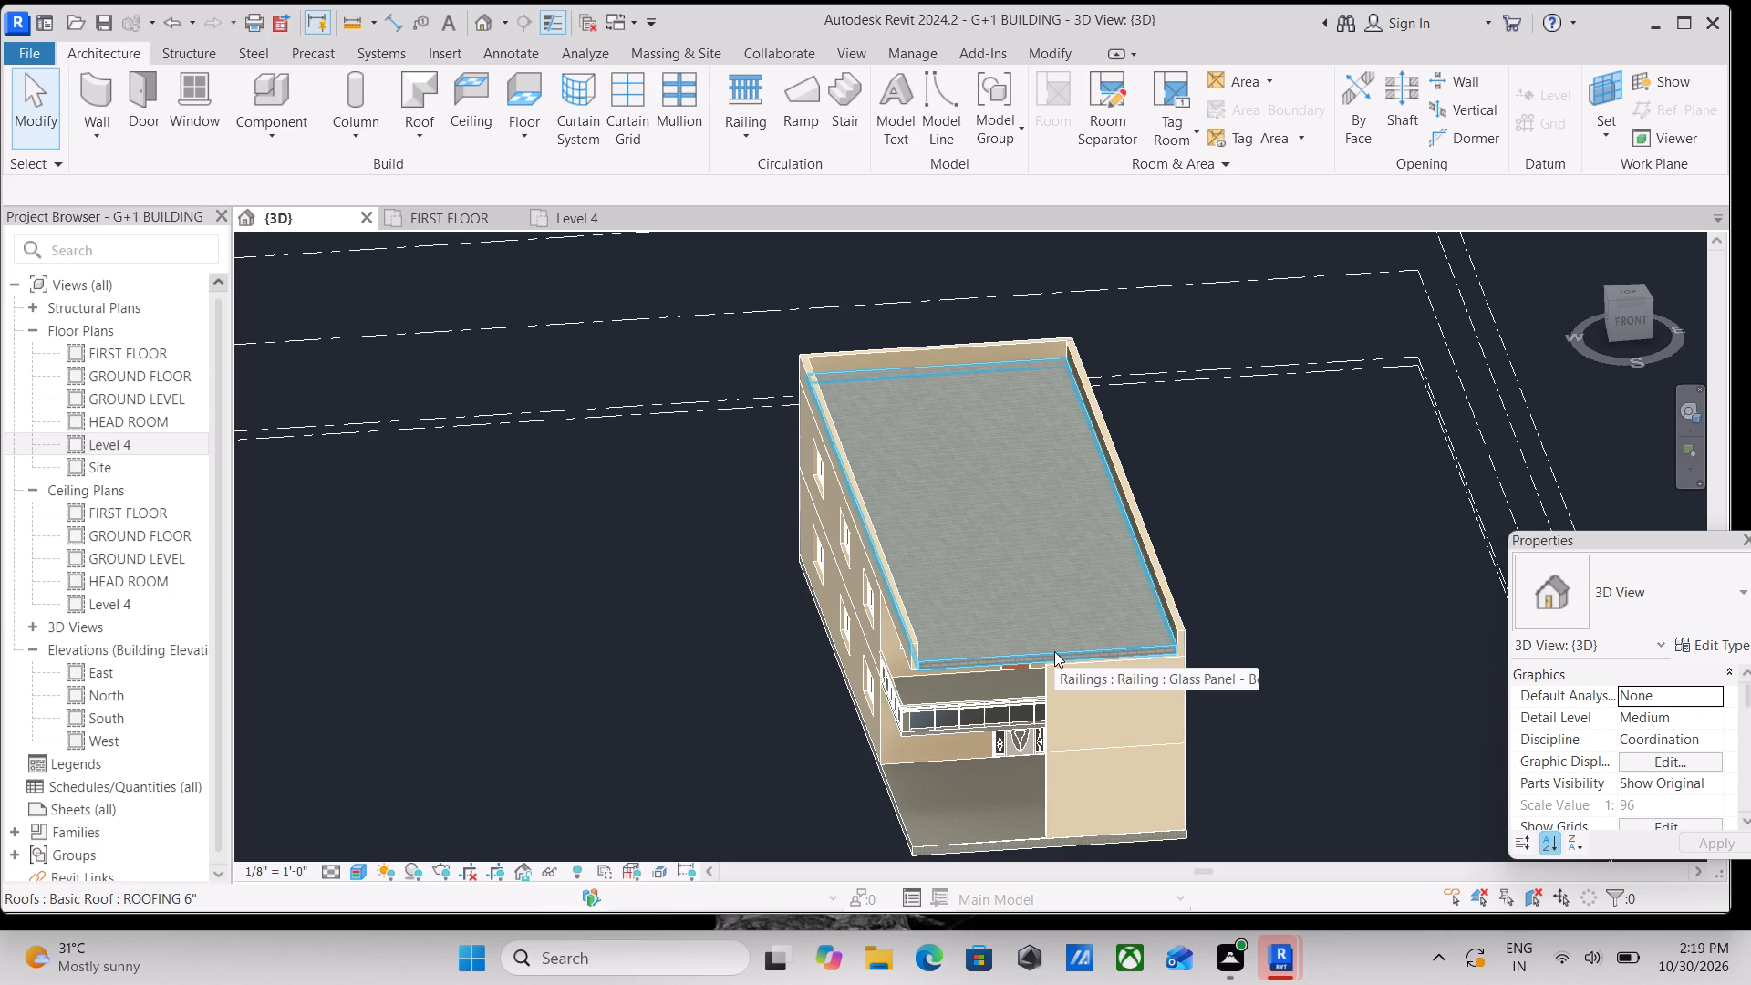
scroll(1054, 651, down, 2)
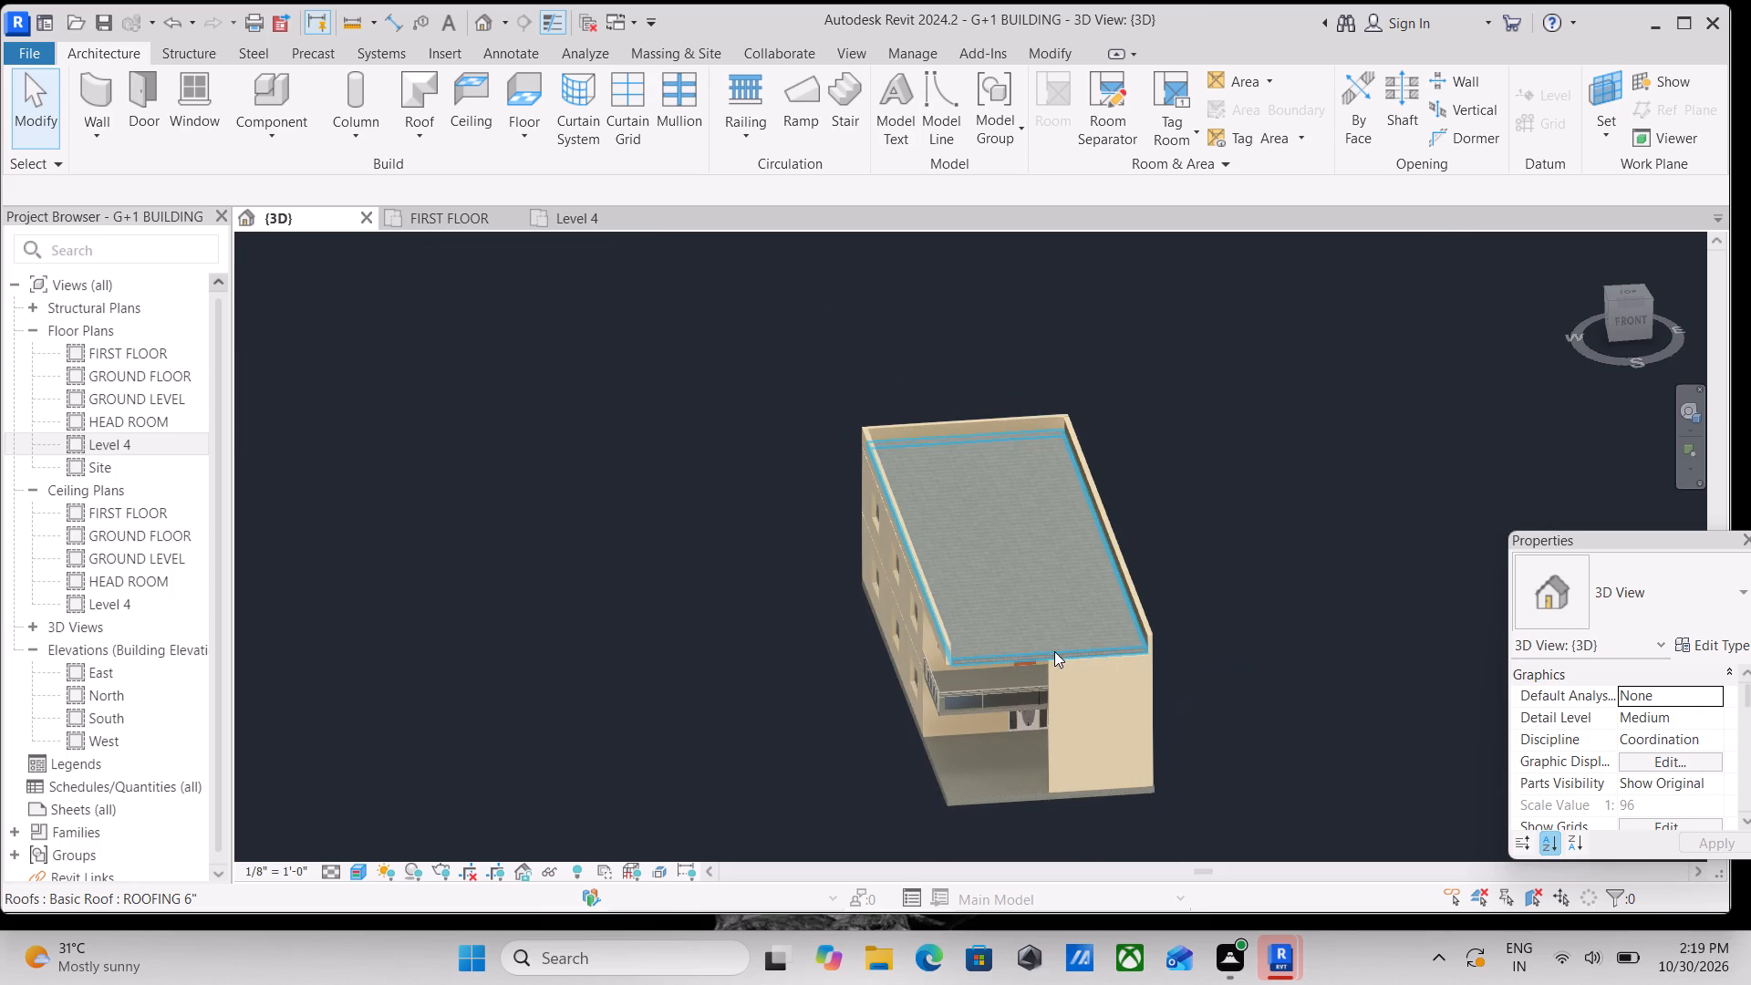
shift+middle_drag(1040, 626, 1135, 693)
scroll(1108, 579, up, 3)
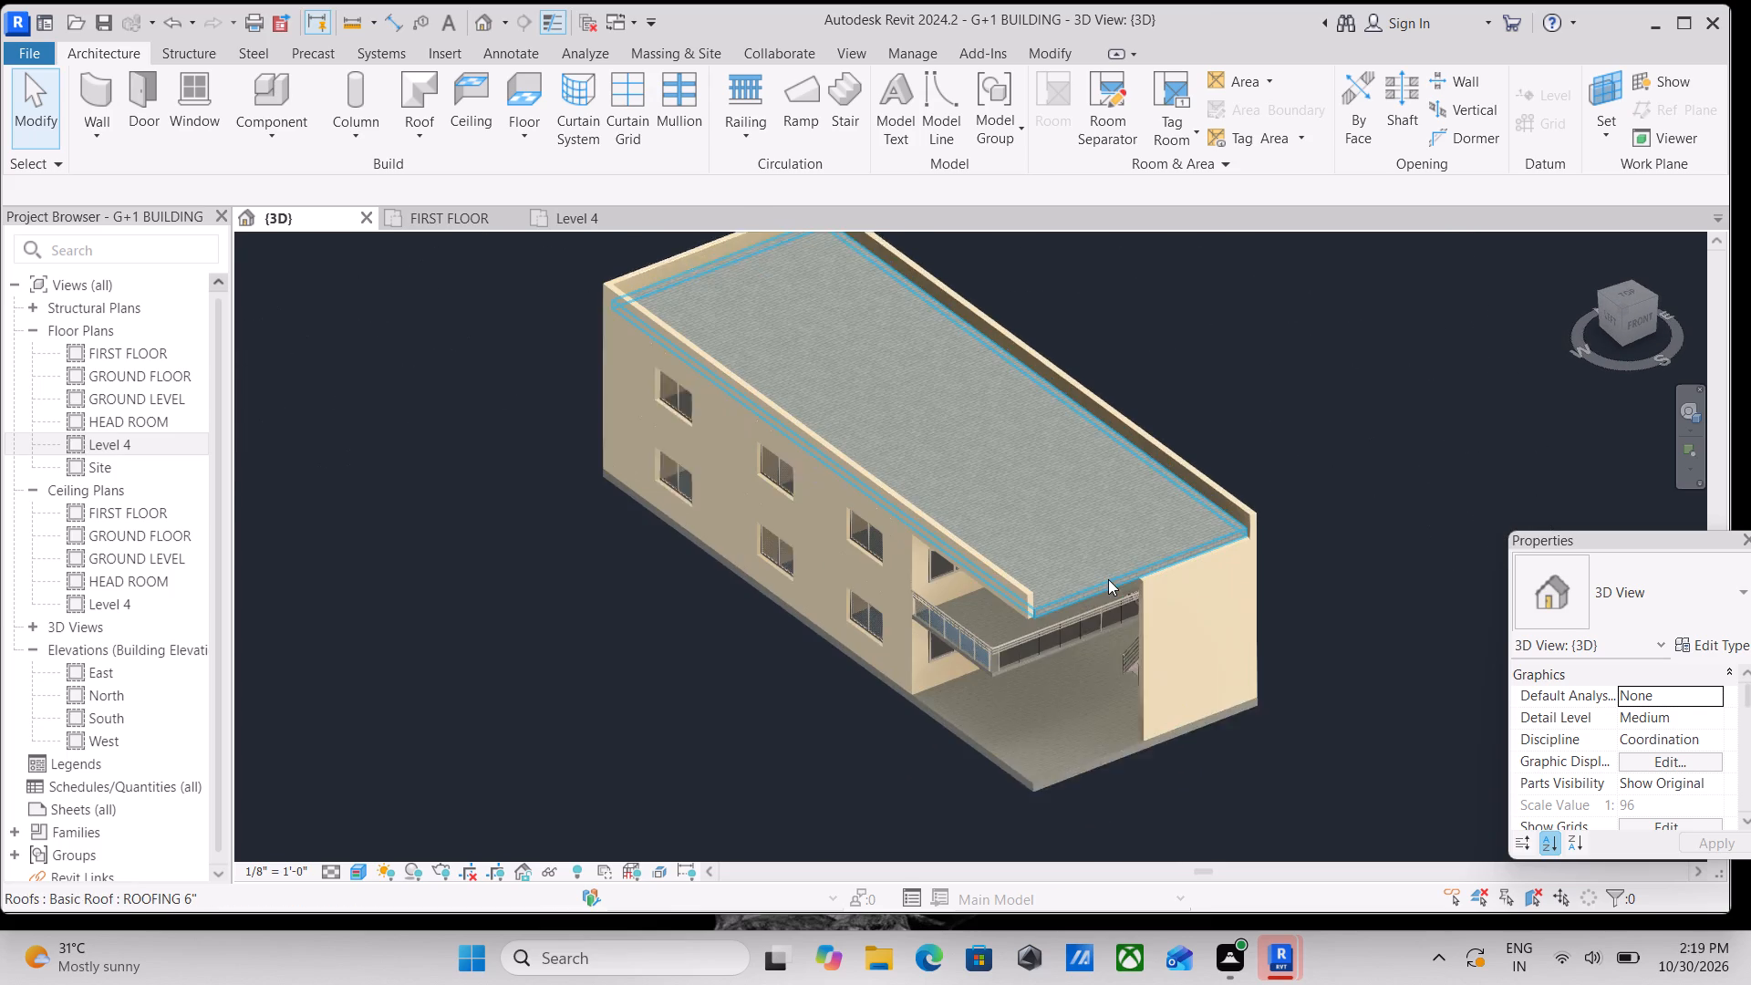
Open the ROOFING 6" roof's footprint for editing and orient the 3D view to the top.
click(1104, 579)
scroll(1104, 579, down, 3)
middle_drag(1104, 579, 1104, 565)
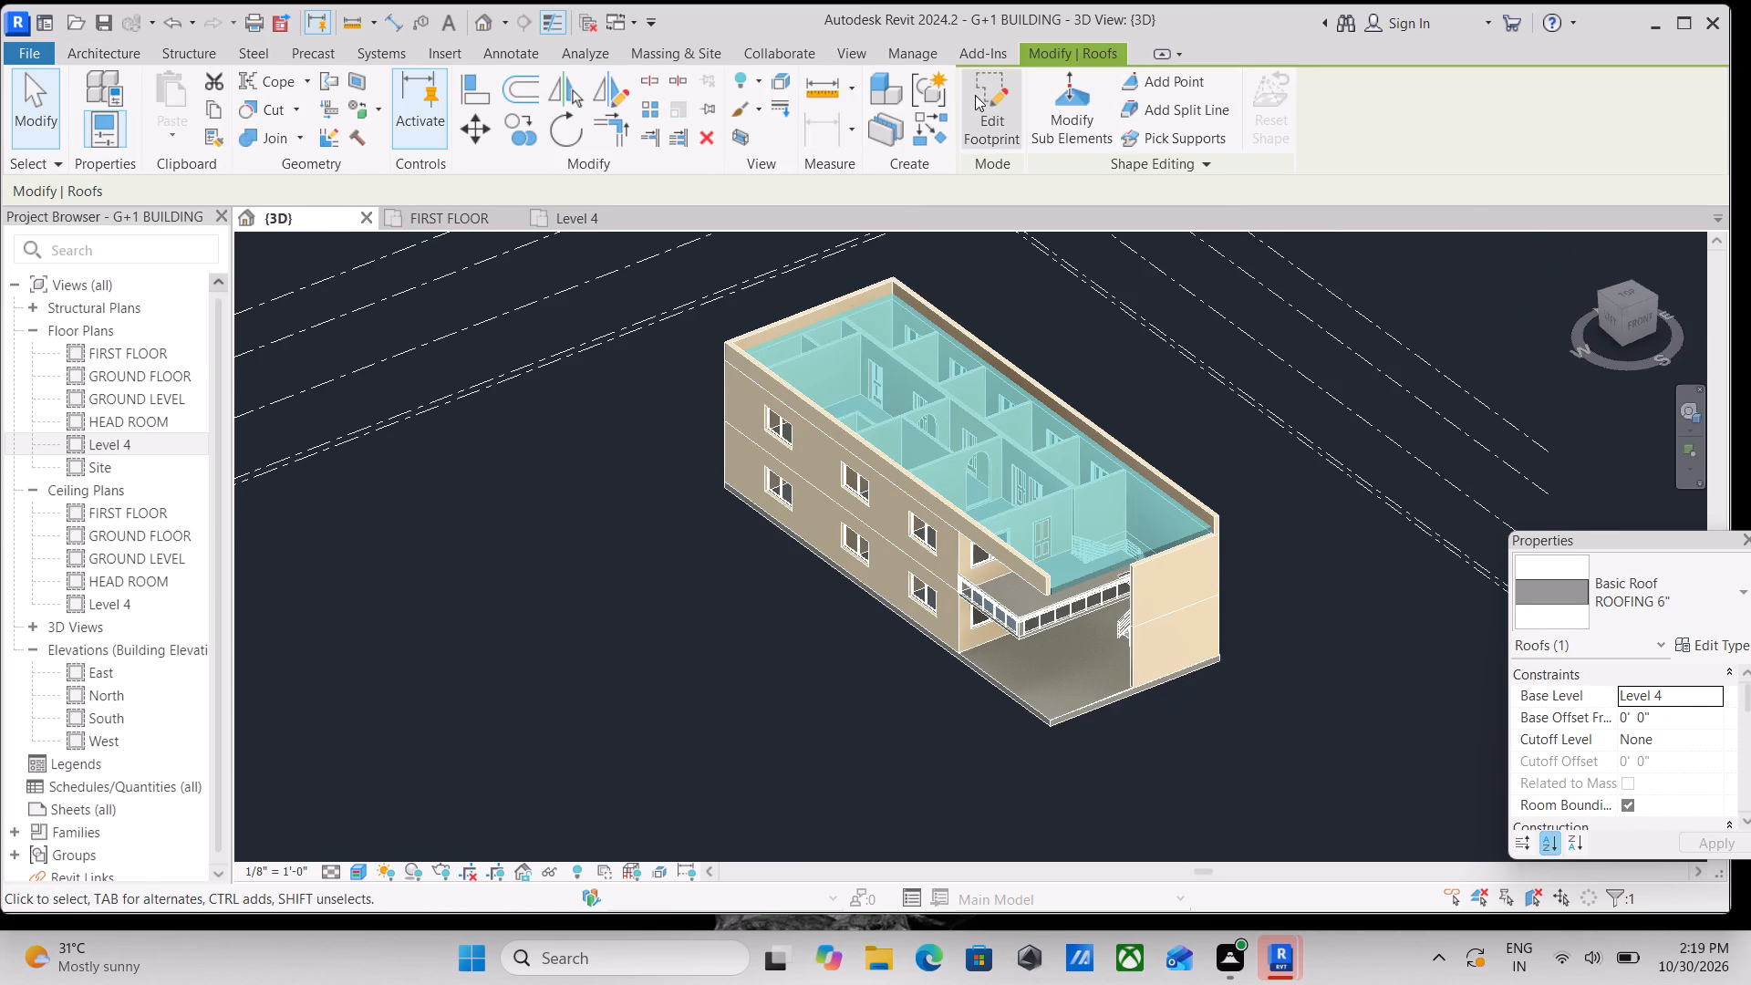
click(988, 95)
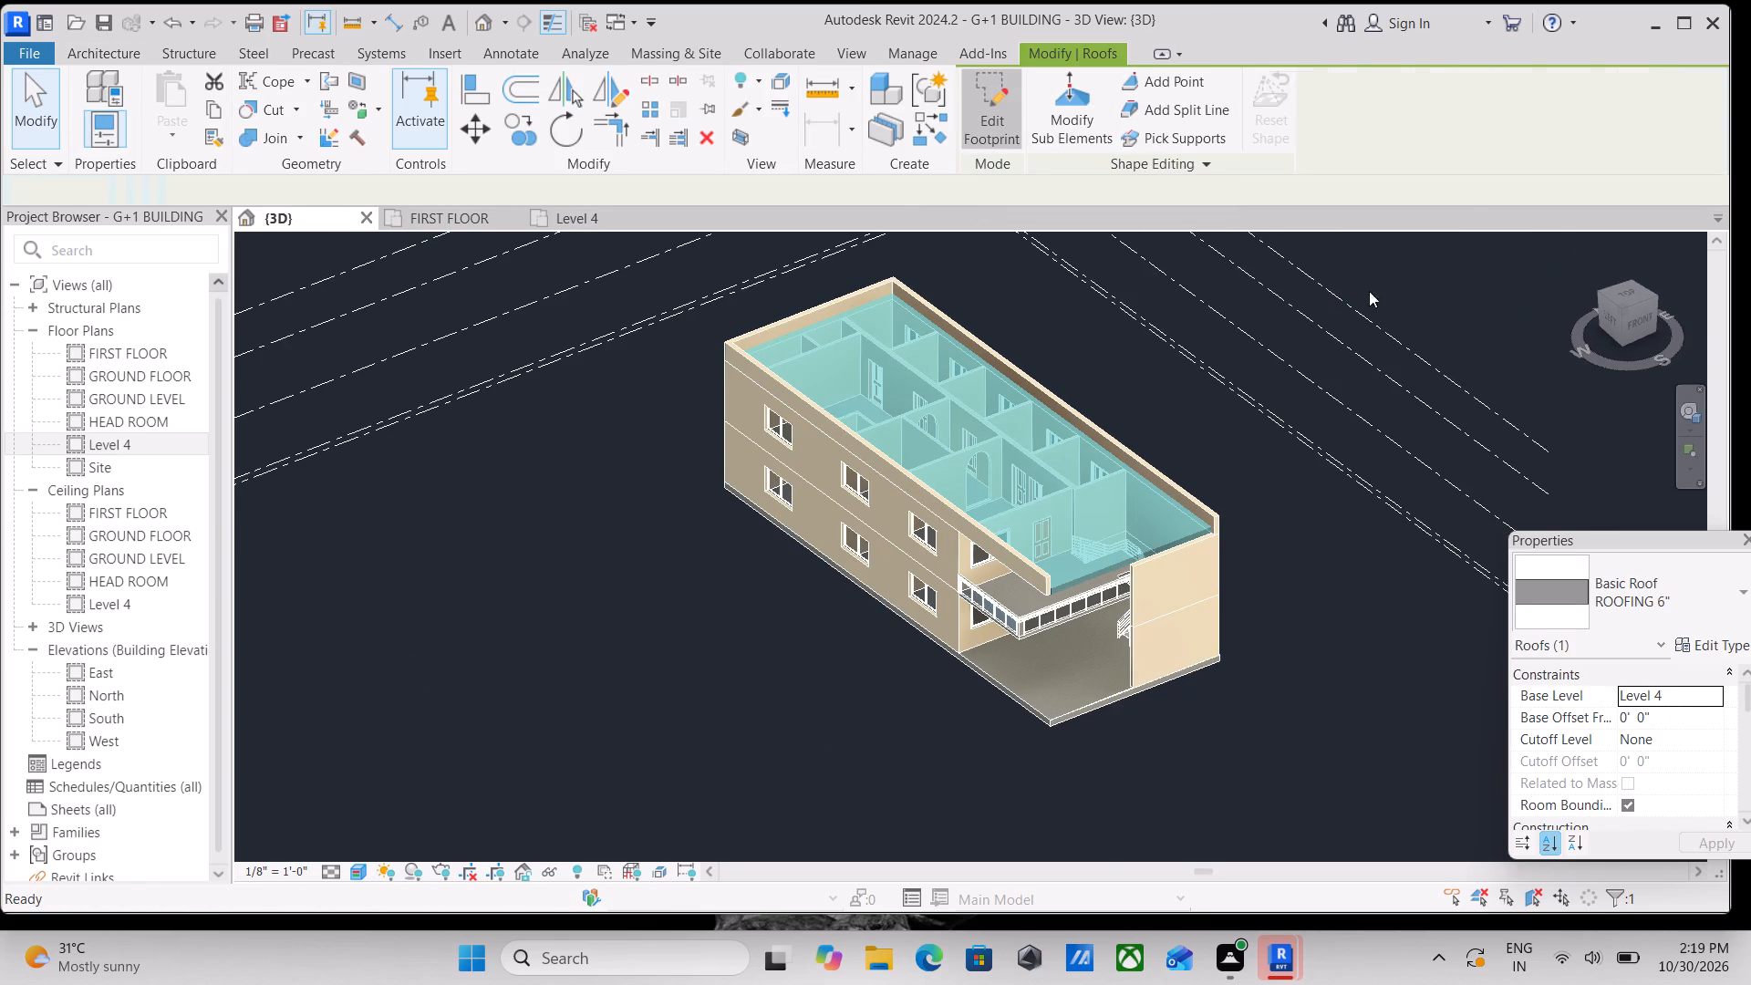
click(1635, 300)
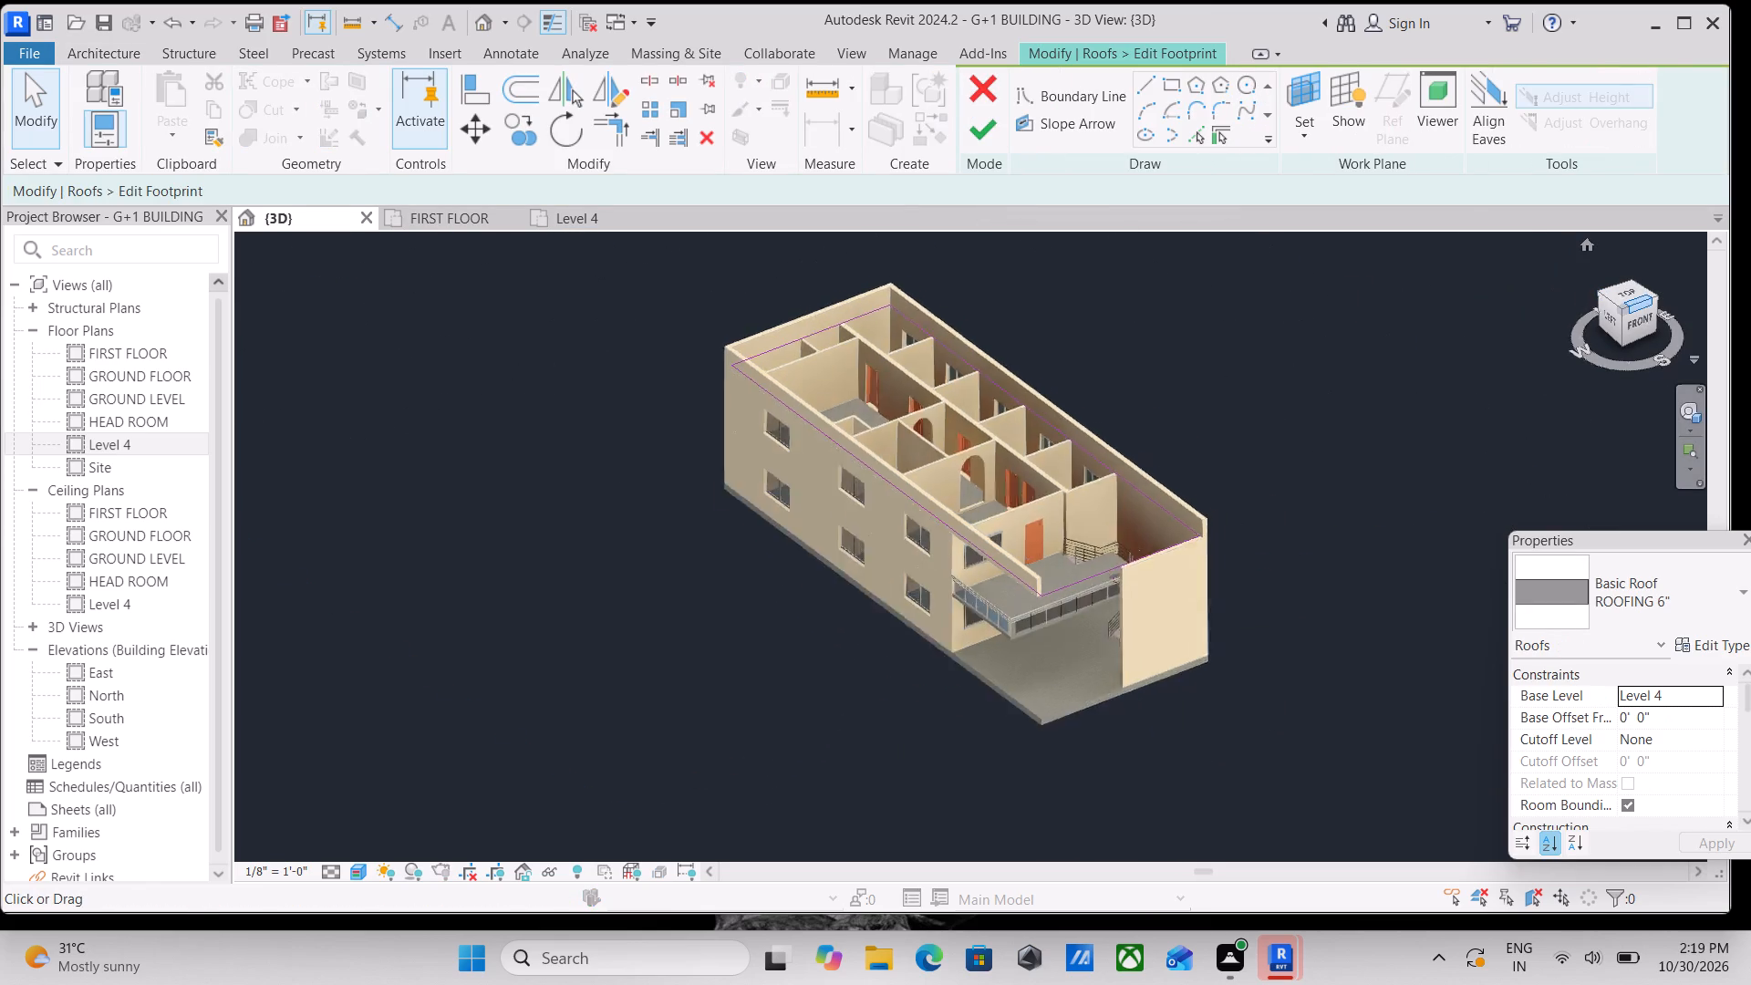
scroll(871, 553, up, 3)
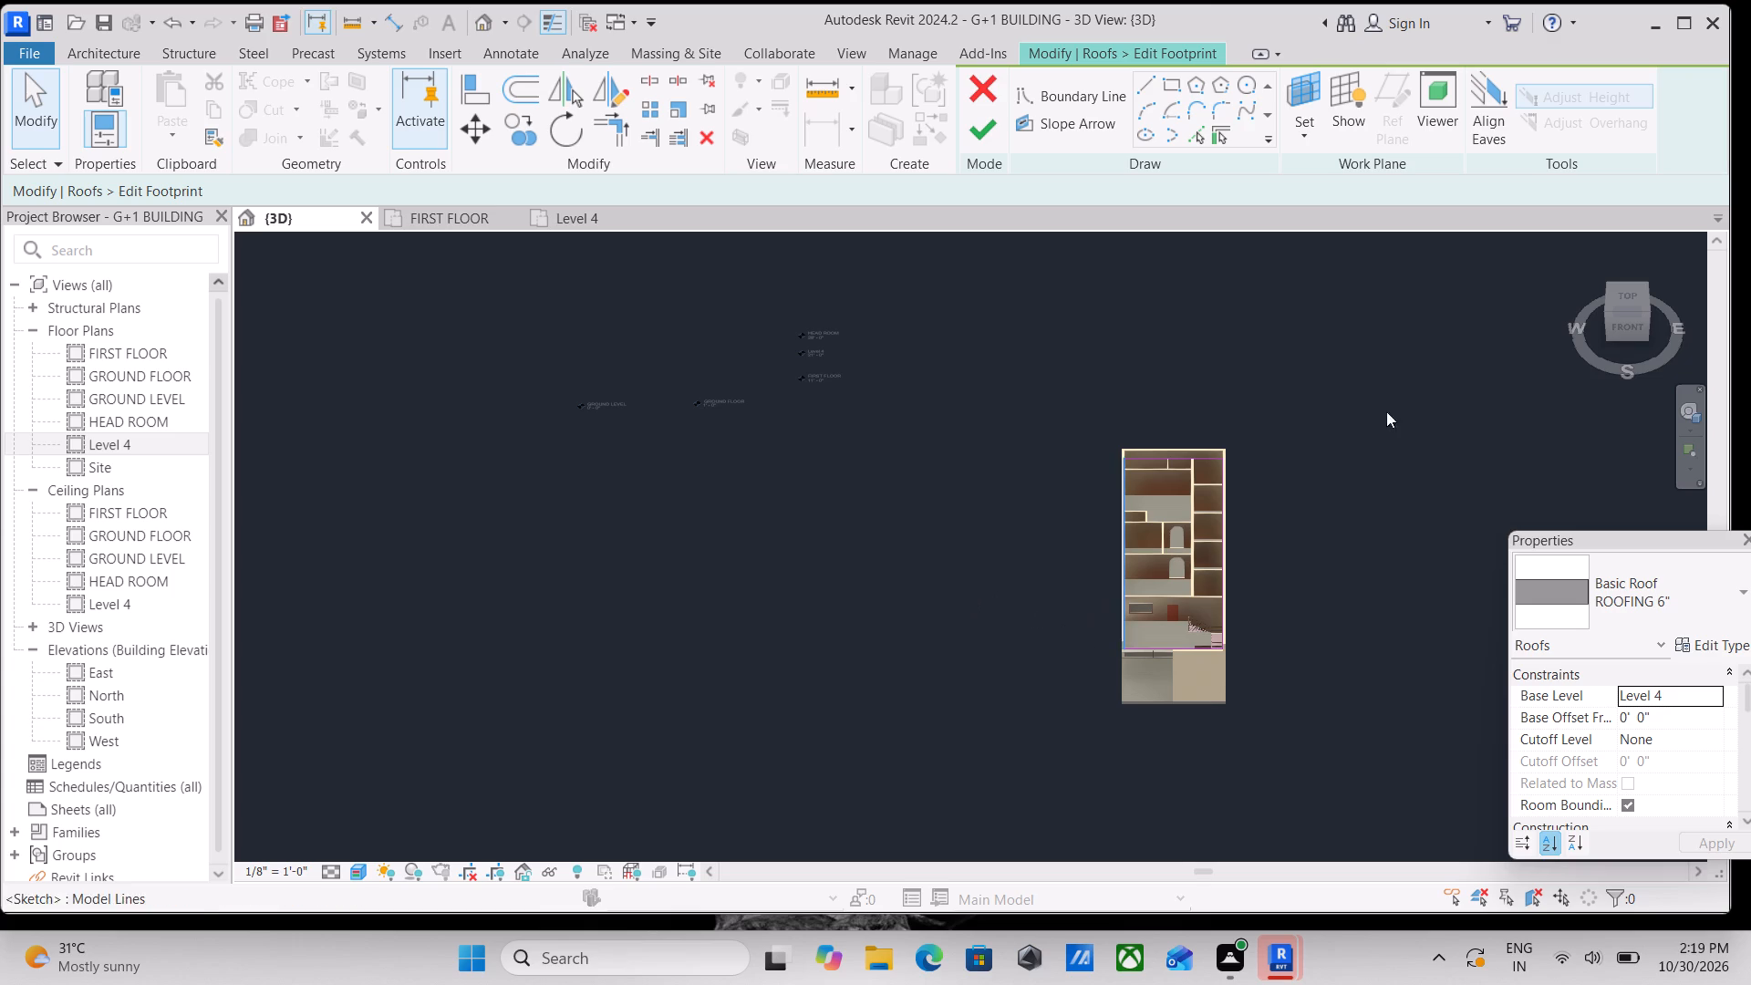
click(1624, 296)
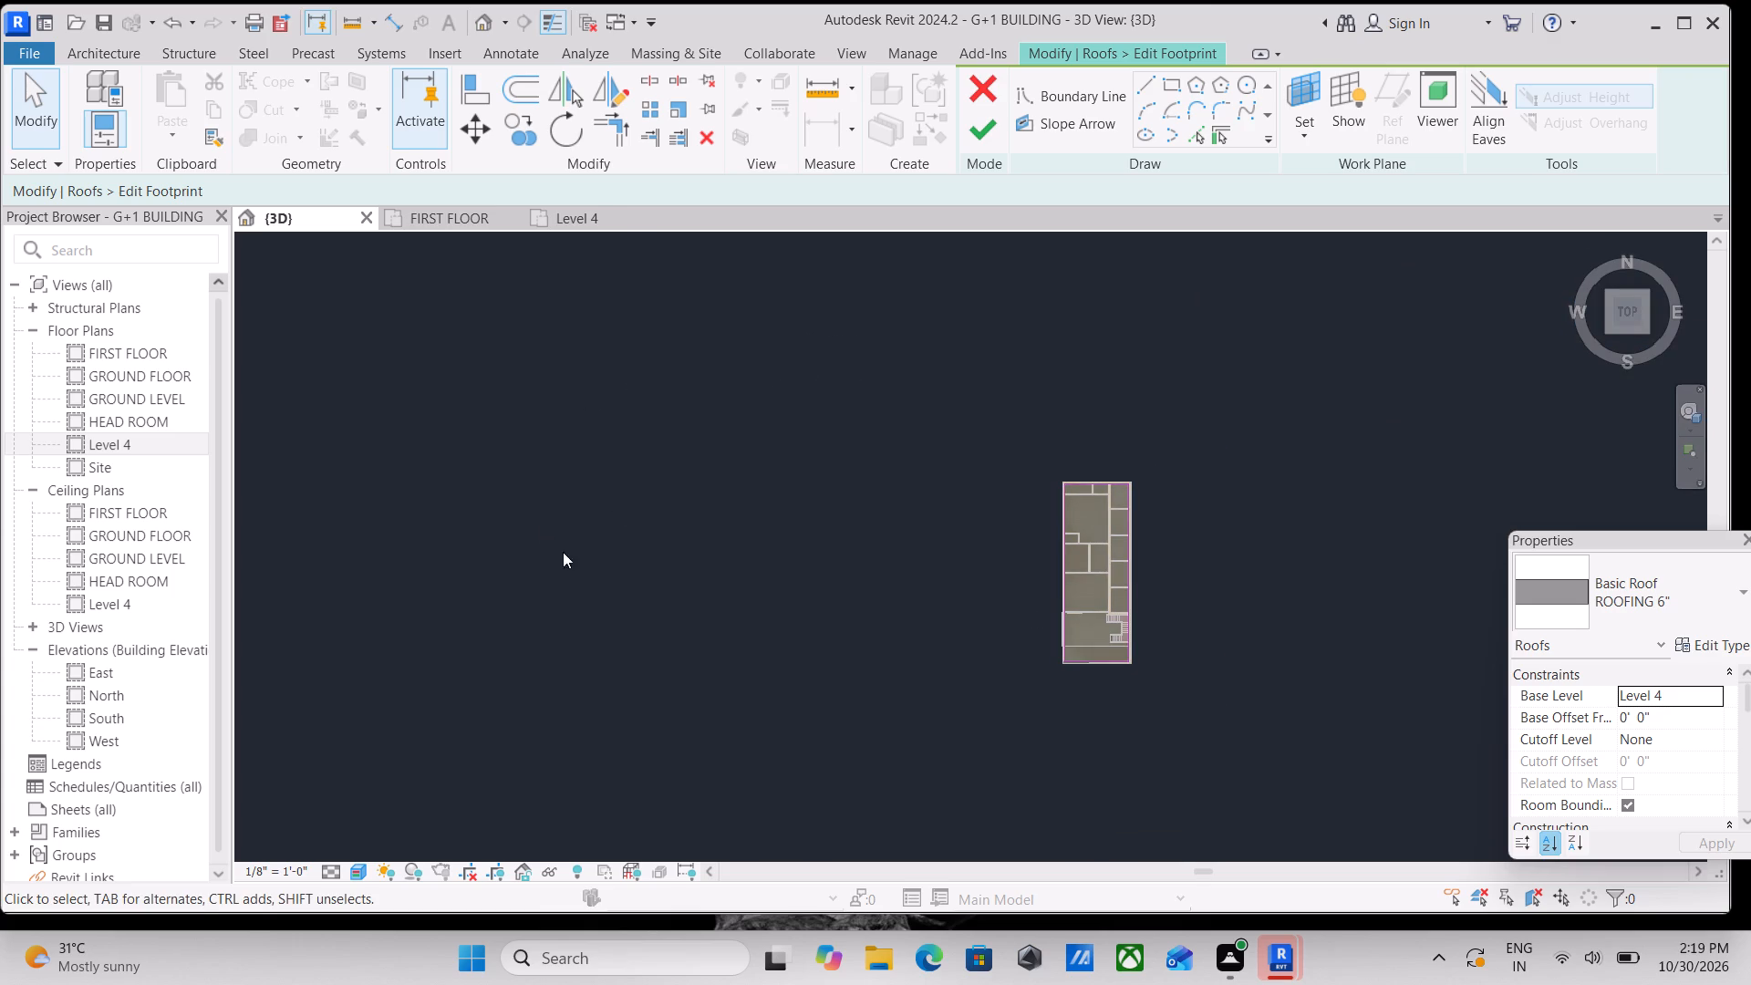
Sketch roof boundary lines around the lower stair flight, down its west end and along its south edge to the east boundary line.
scroll(1487, 690, up, 2)
middle_drag(1293, 628, 1079, 569)
scroll(646, 616, up, 1)
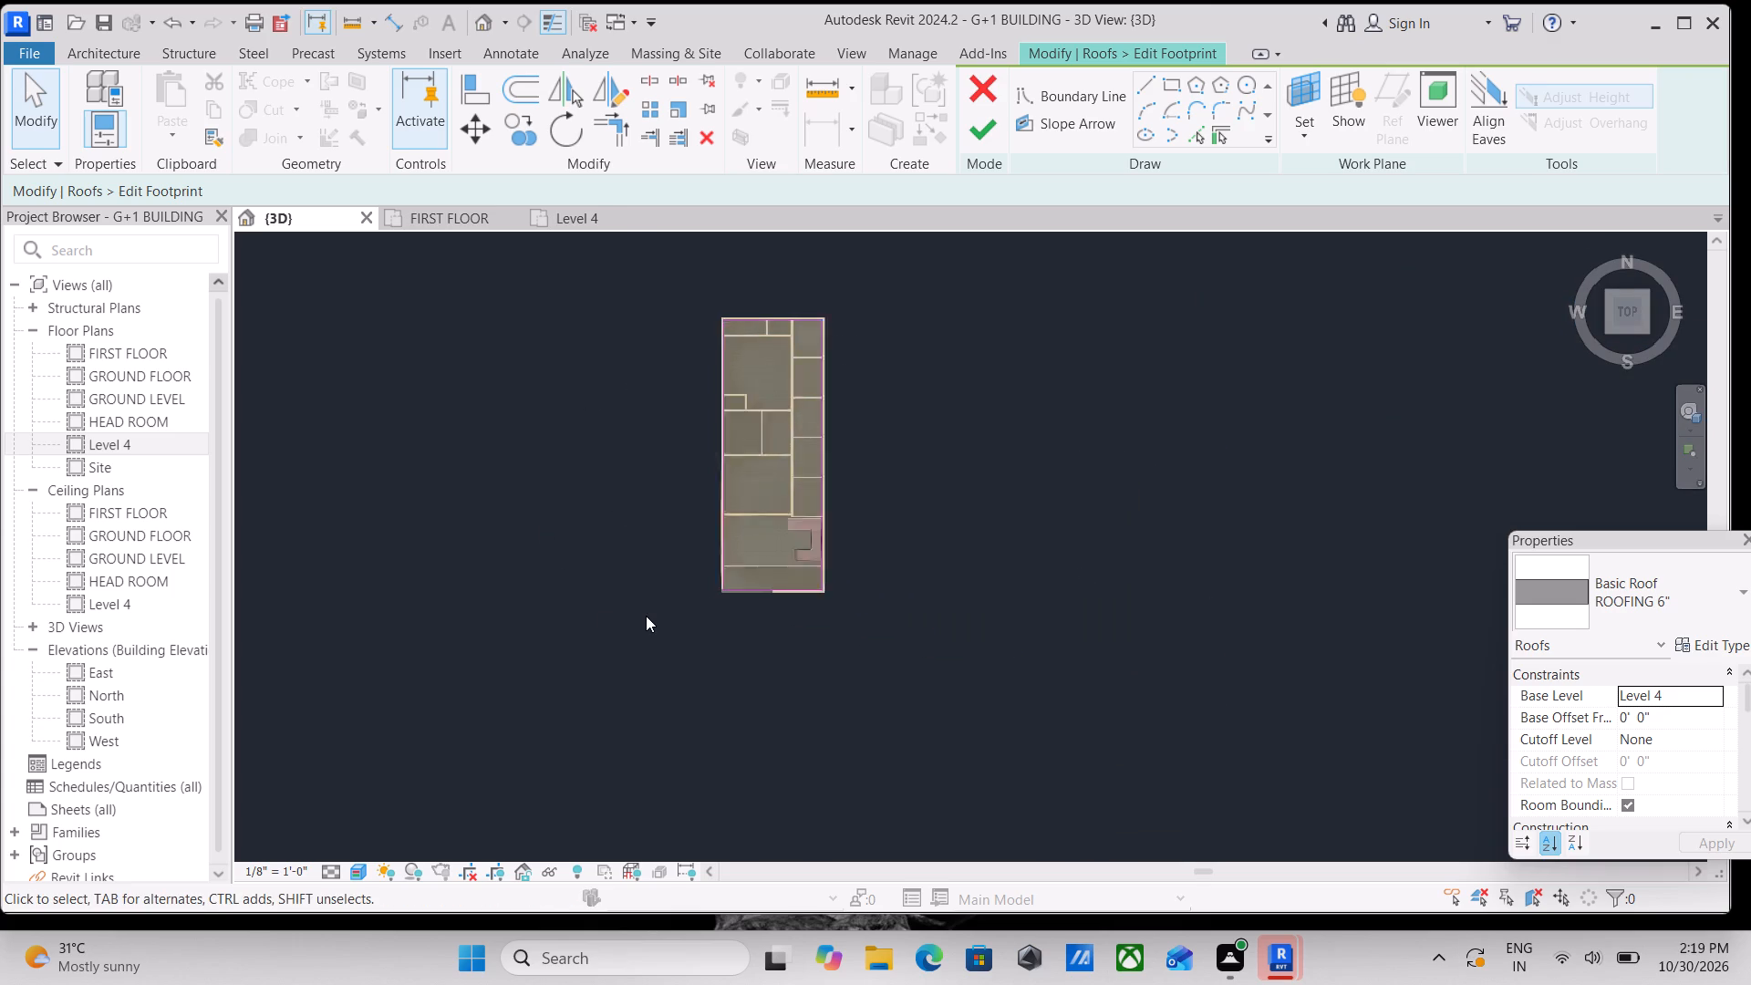
scroll(646, 616, up, 2)
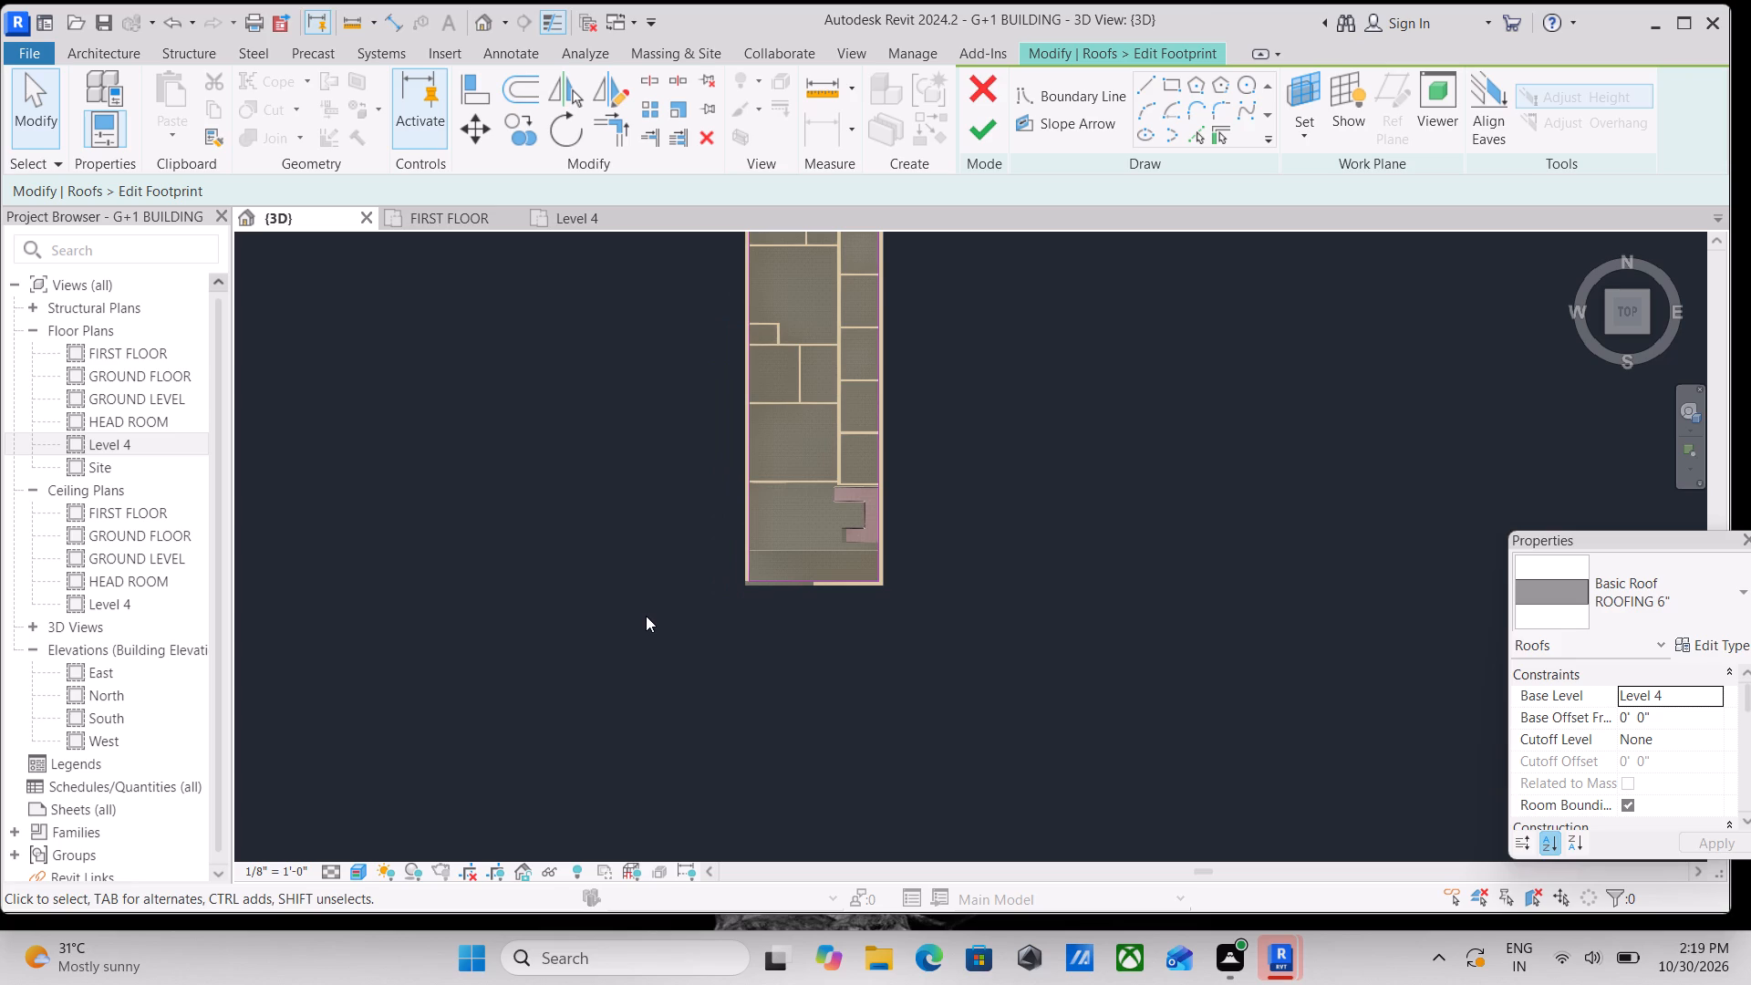
scroll(646, 616, up, 1)
scroll(901, 531, up, 11)
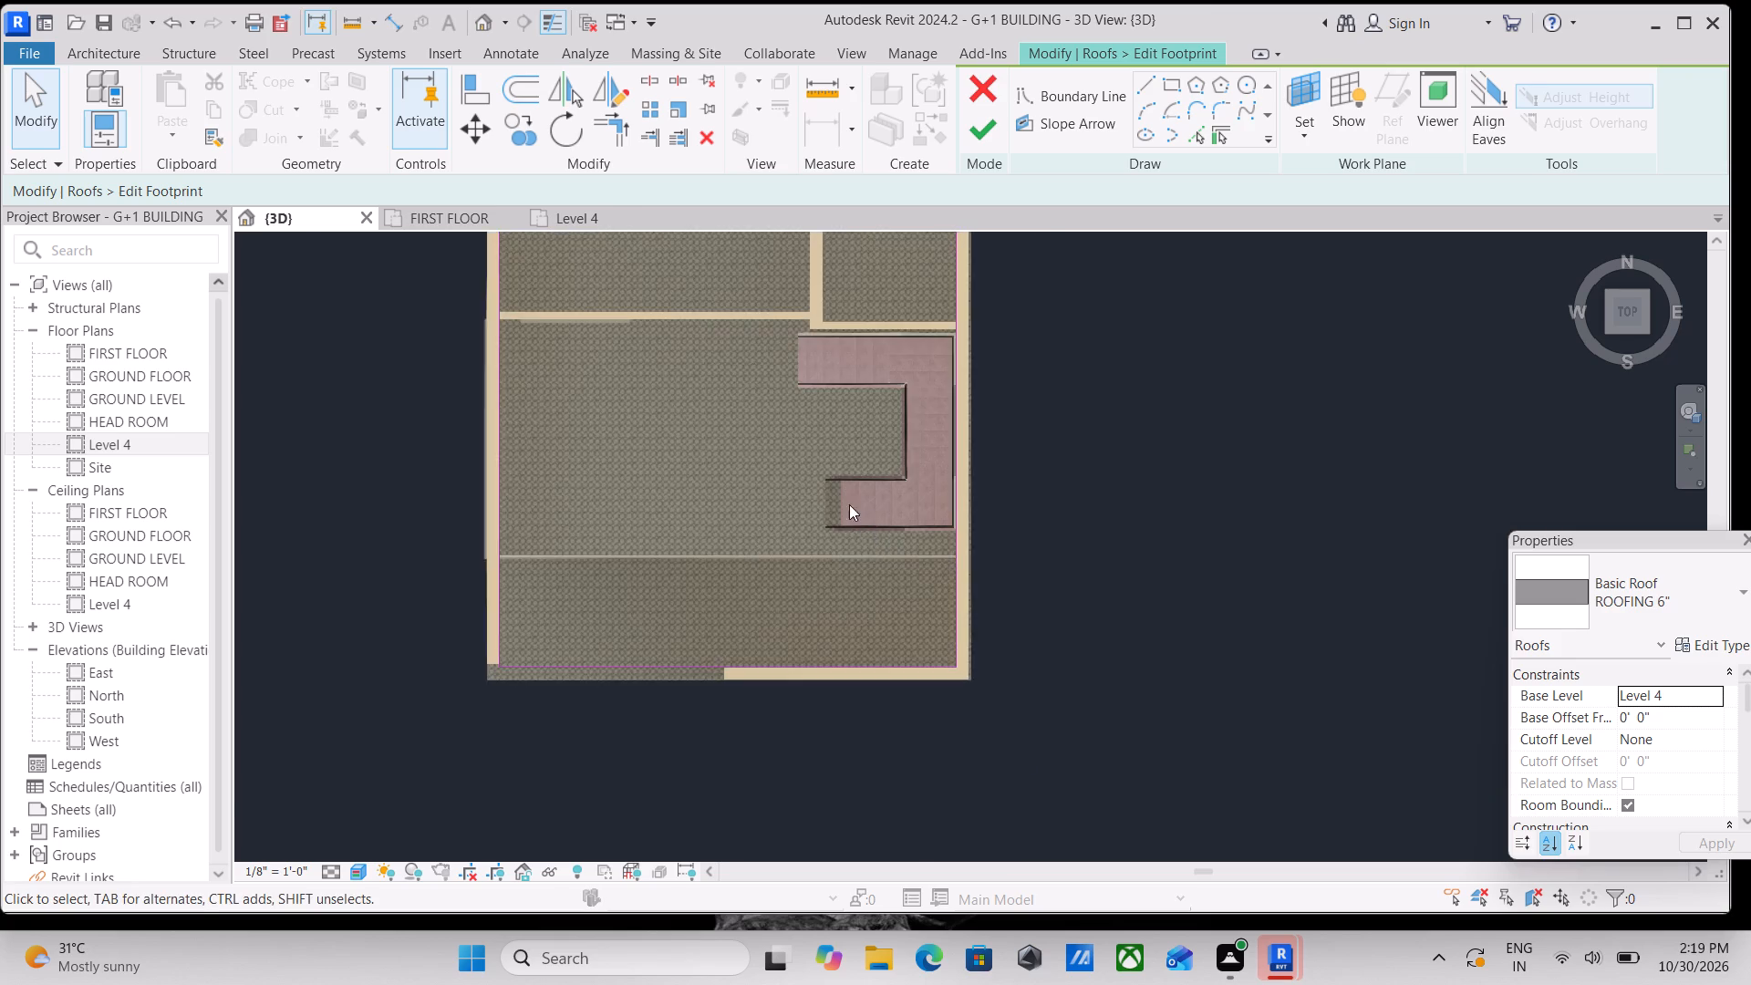
scroll(849, 504, up, 1)
middle_drag(821, 438, 850, 527)
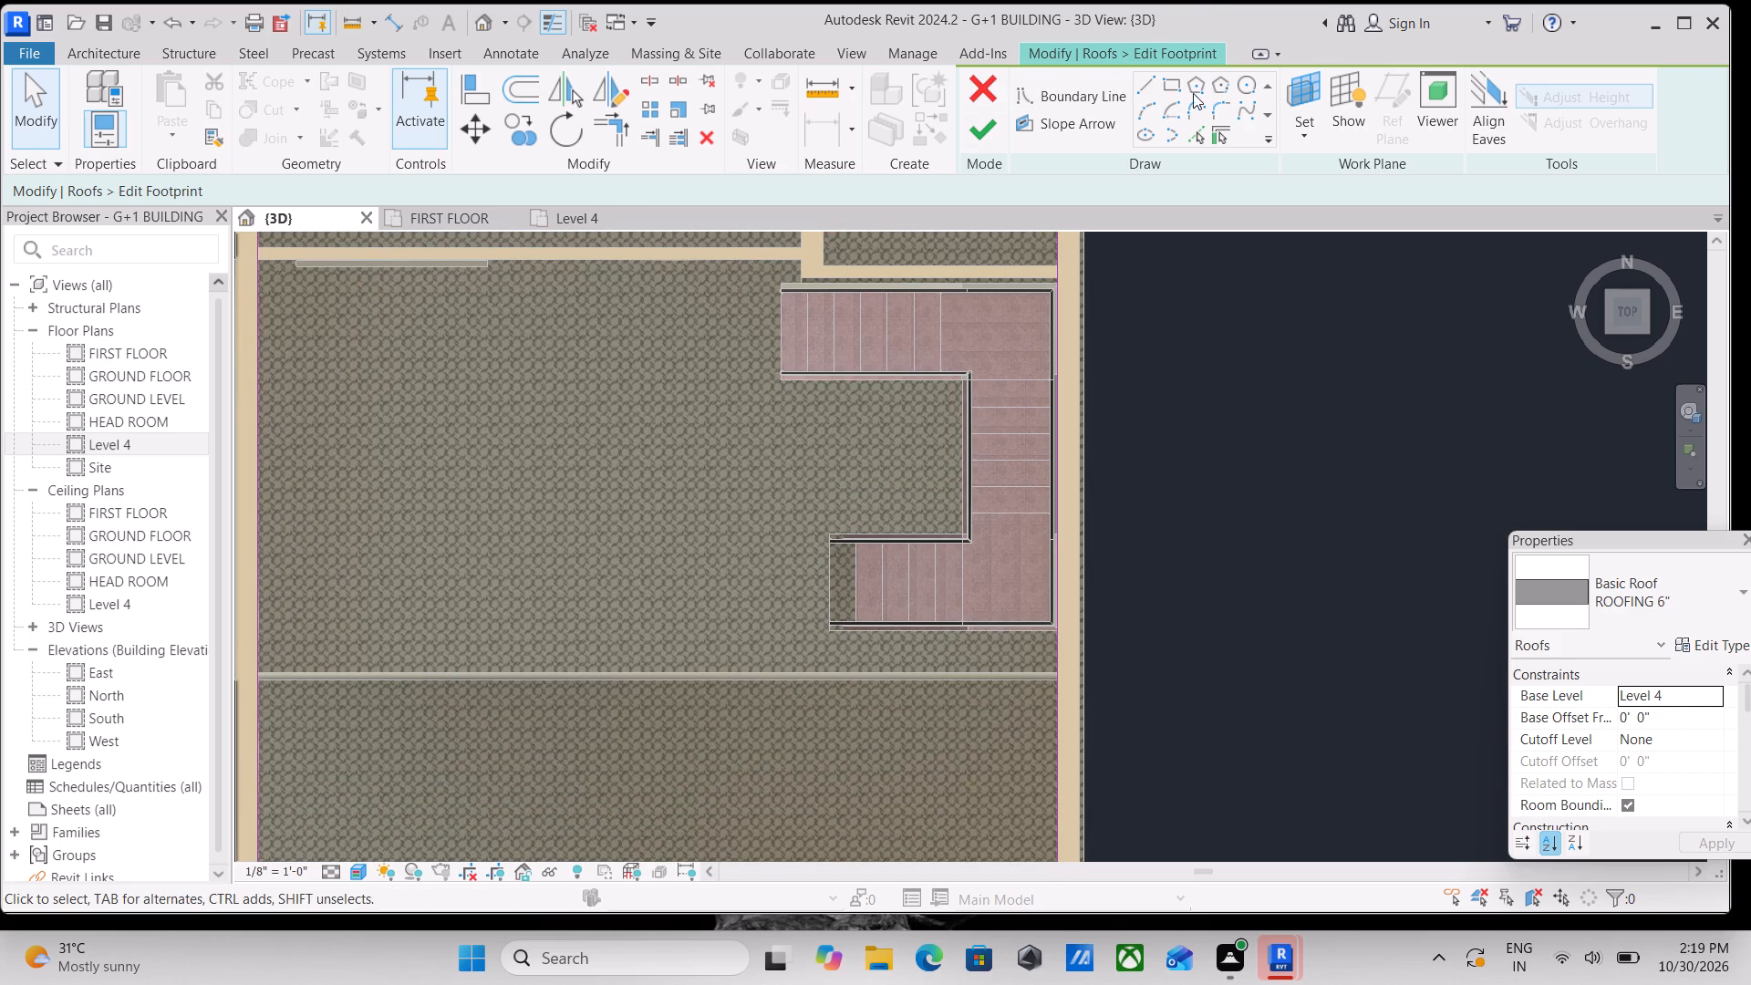
click(1138, 79)
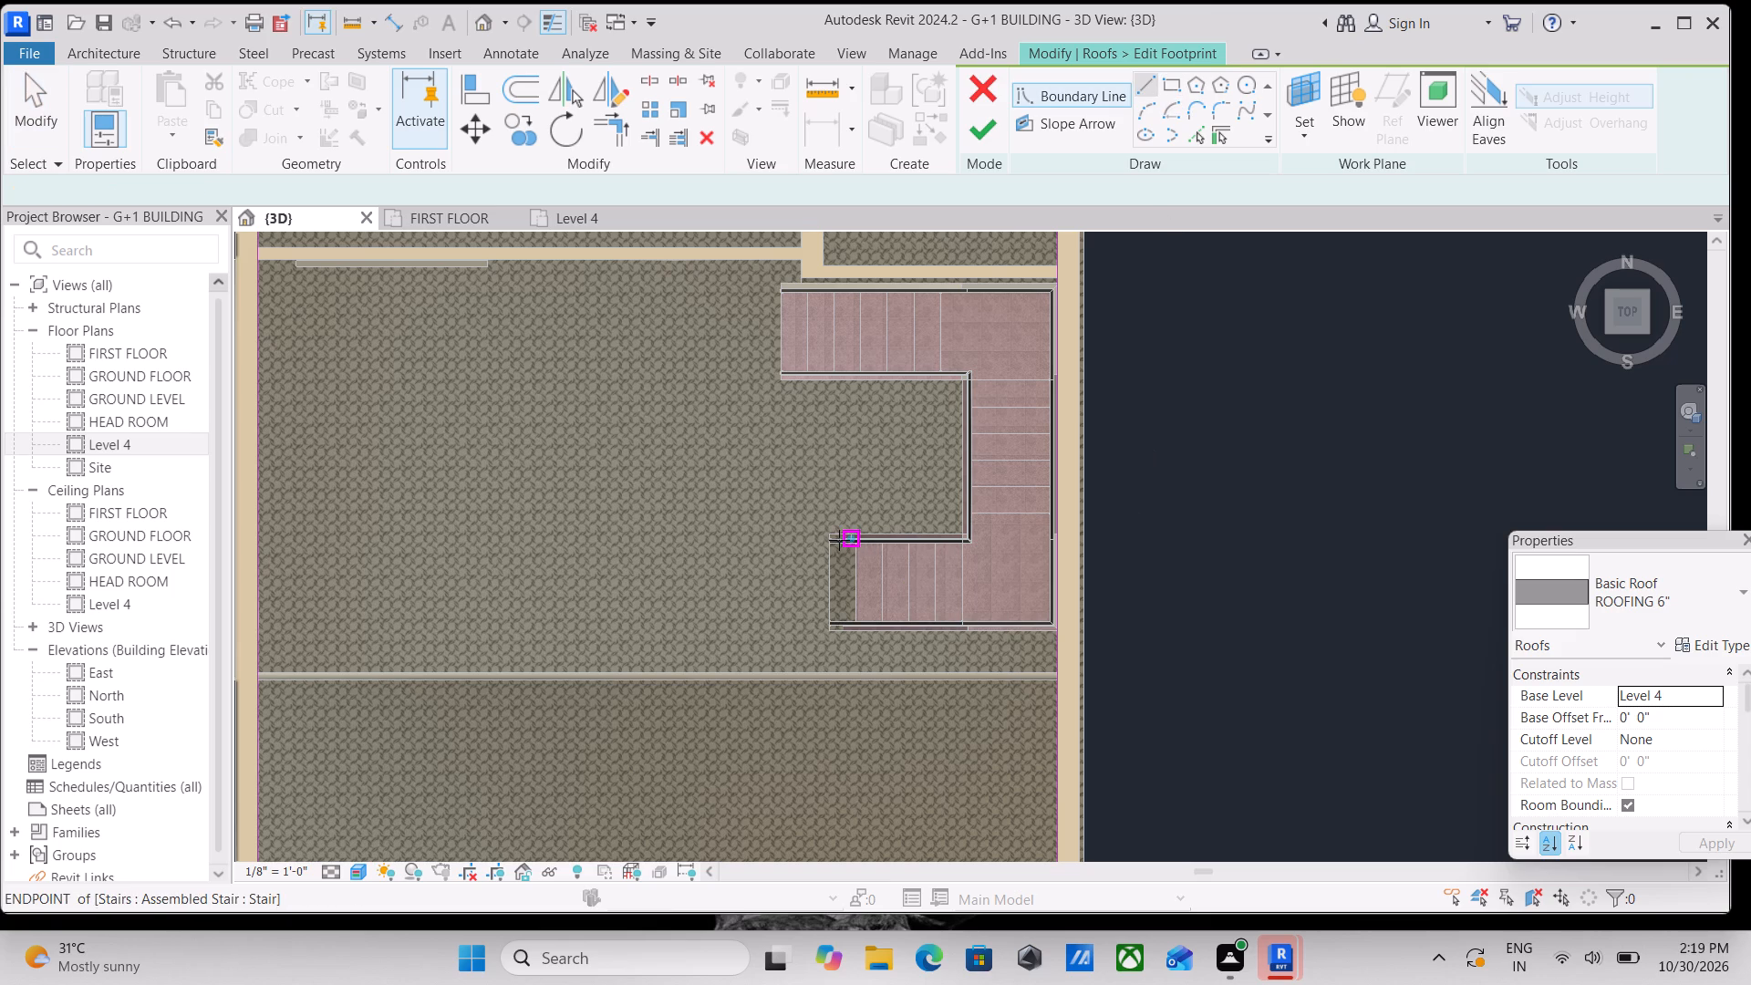
scroll(835, 540, up, 6)
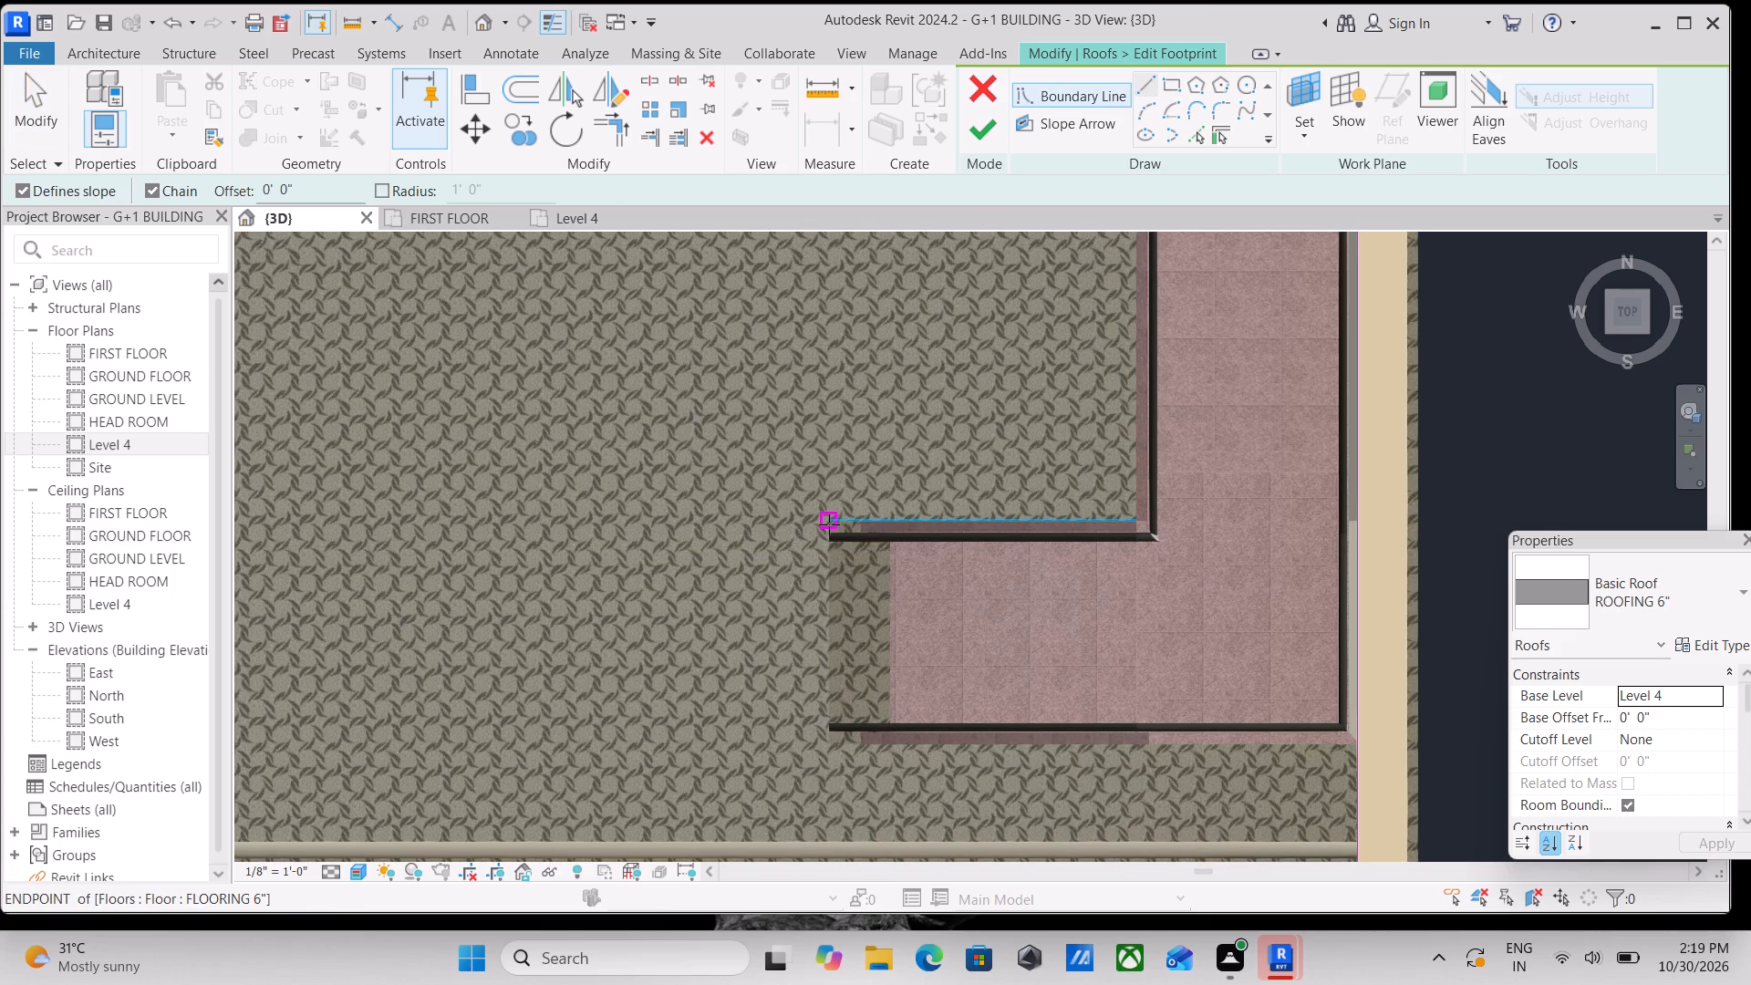
click(829, 524)
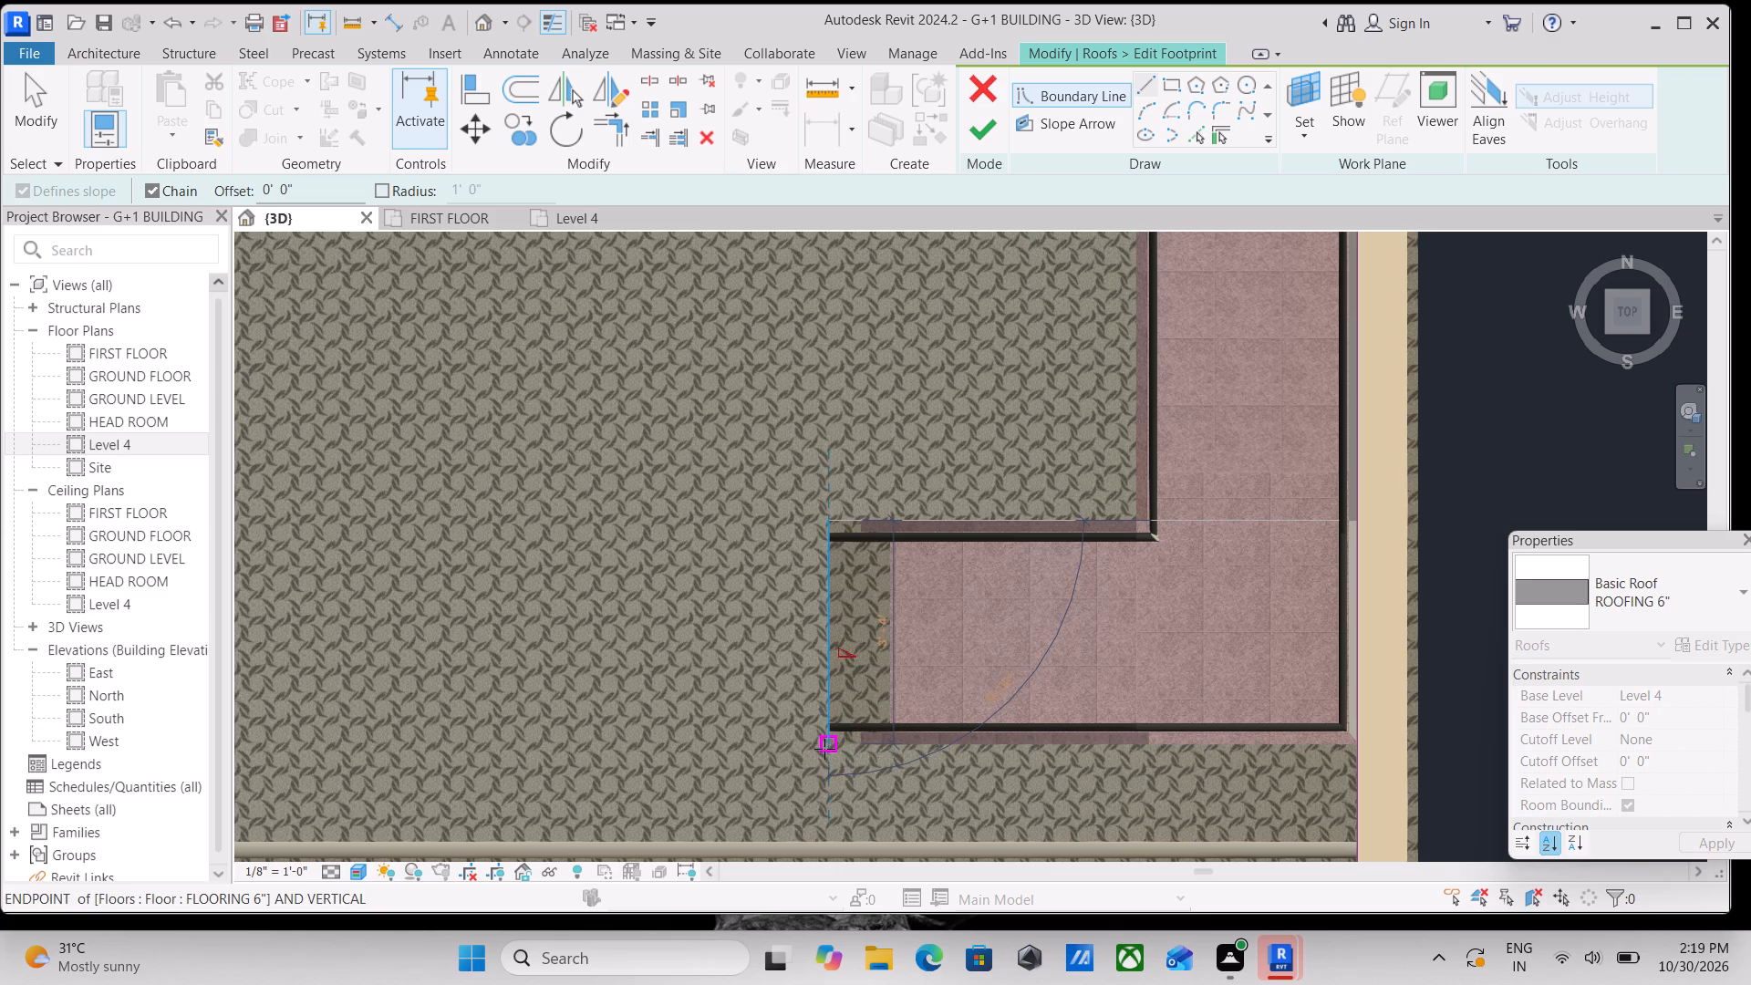
click(824, 749)
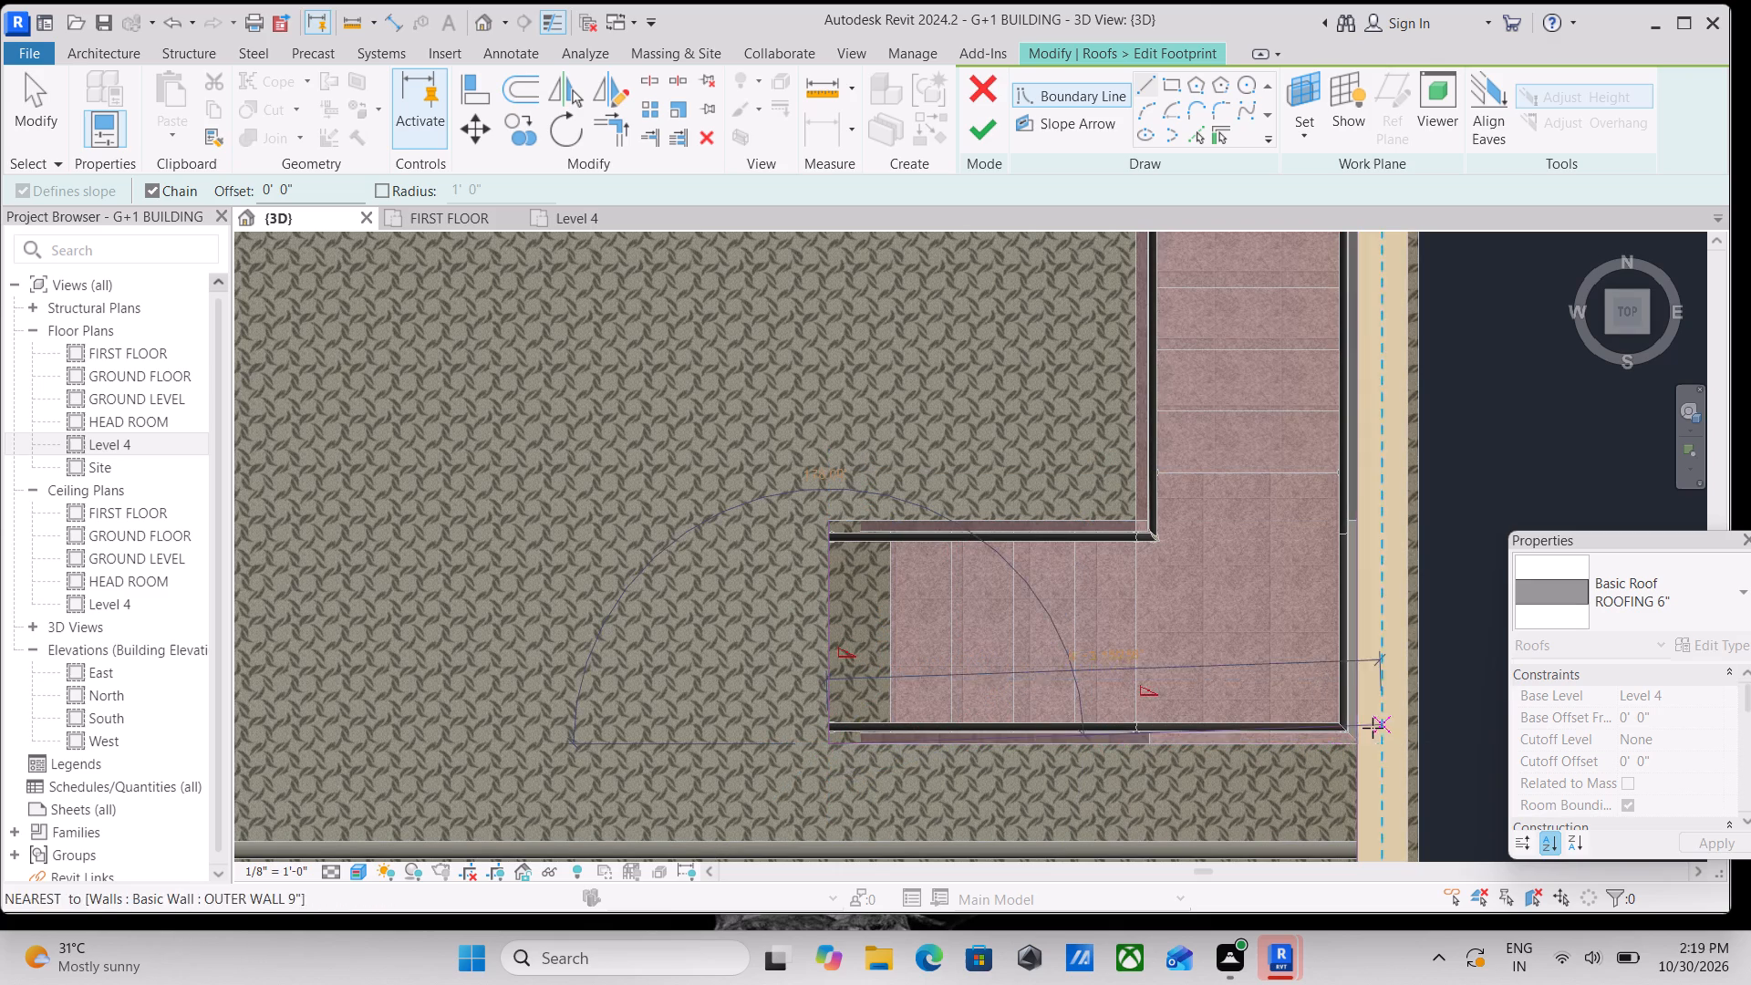
scroll(1348, 738, up, 5)
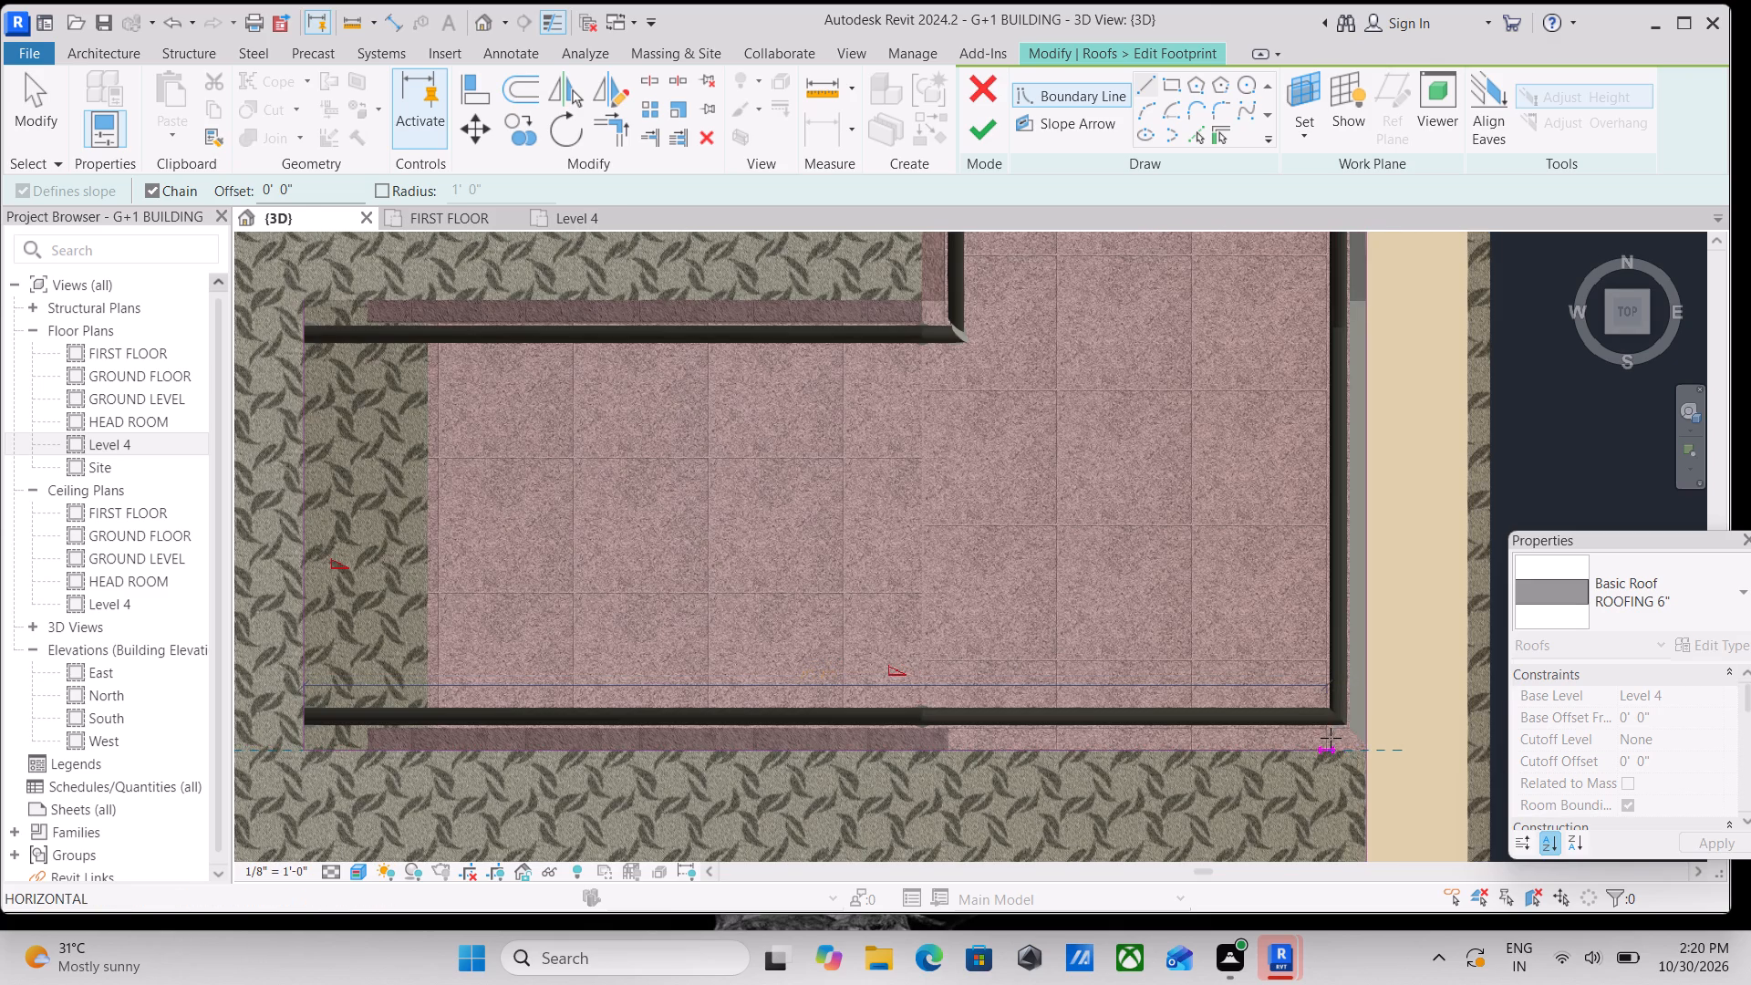
click(1376, 750)
Sketch a roof boundary line westward from the east boundary line along the north edge of the upper stair flight.
scroll(1384, 591, down, 4)
middle_drag(1383, 583, 1382, 583)
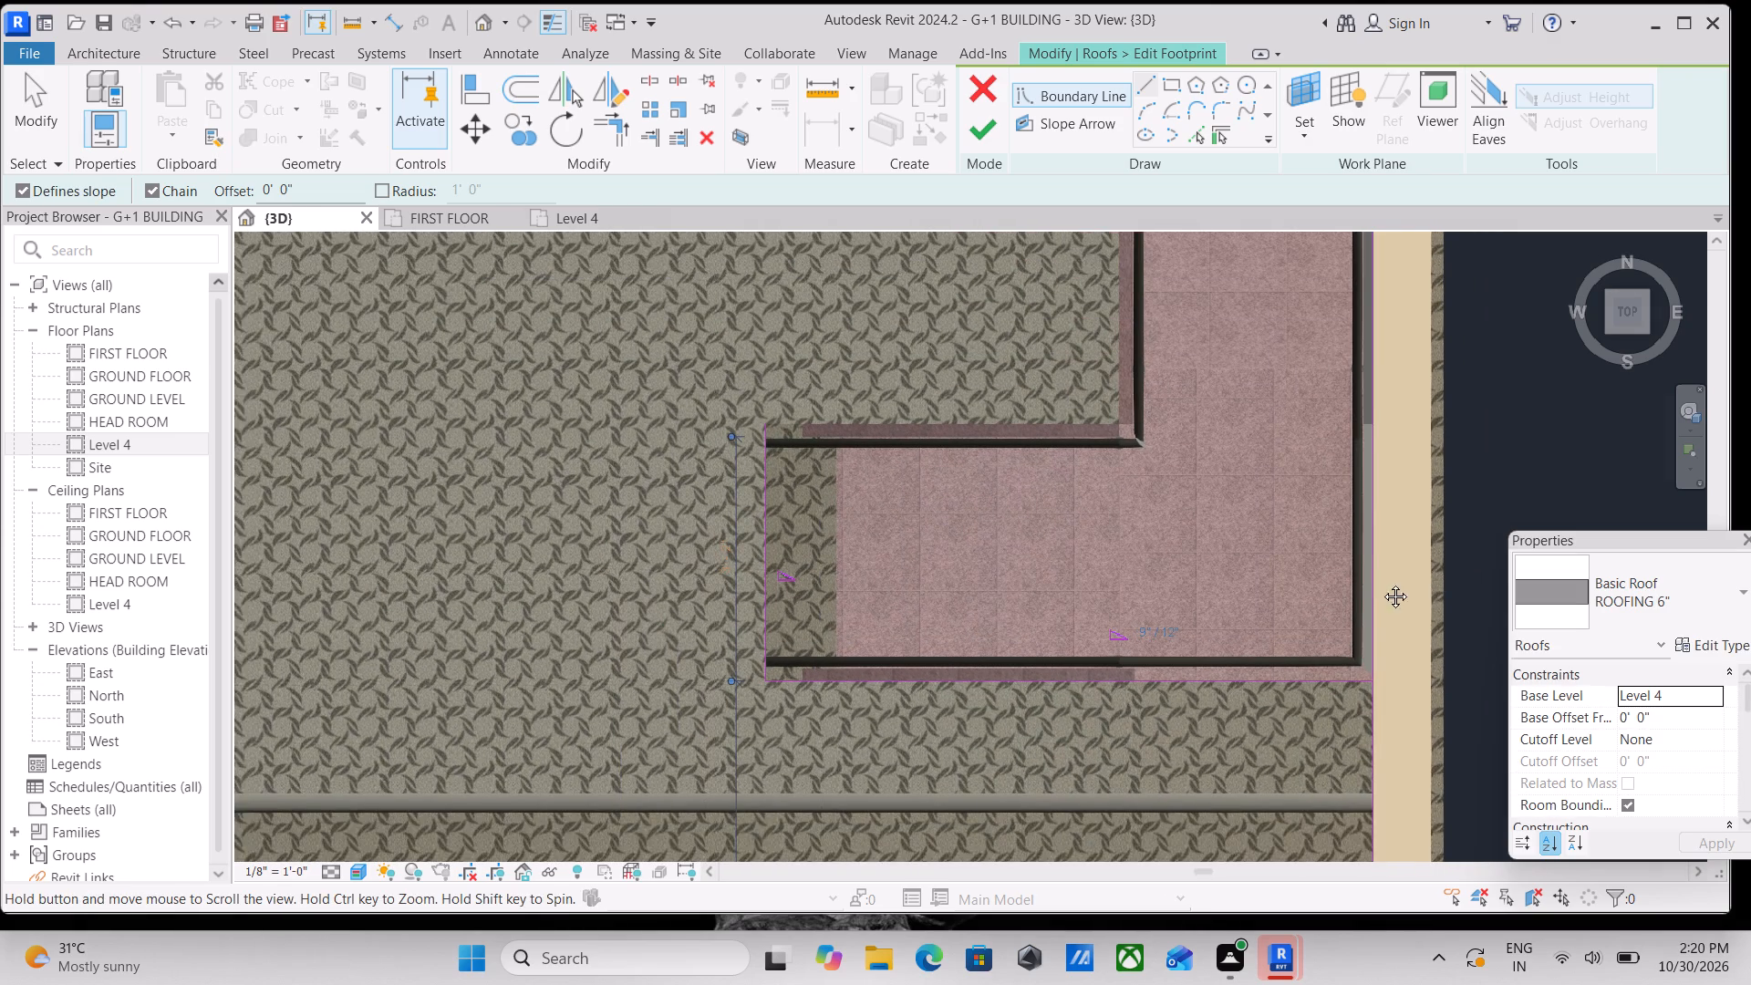
middle_drag(1382, 583, 1377, 673)
scroll(1397, 512, down, 2)
middle_drag(1397, 512, 1316, 786)
scroll(1348, 446, down, 3)
middle_drag(1314, 479, 1354, 616)
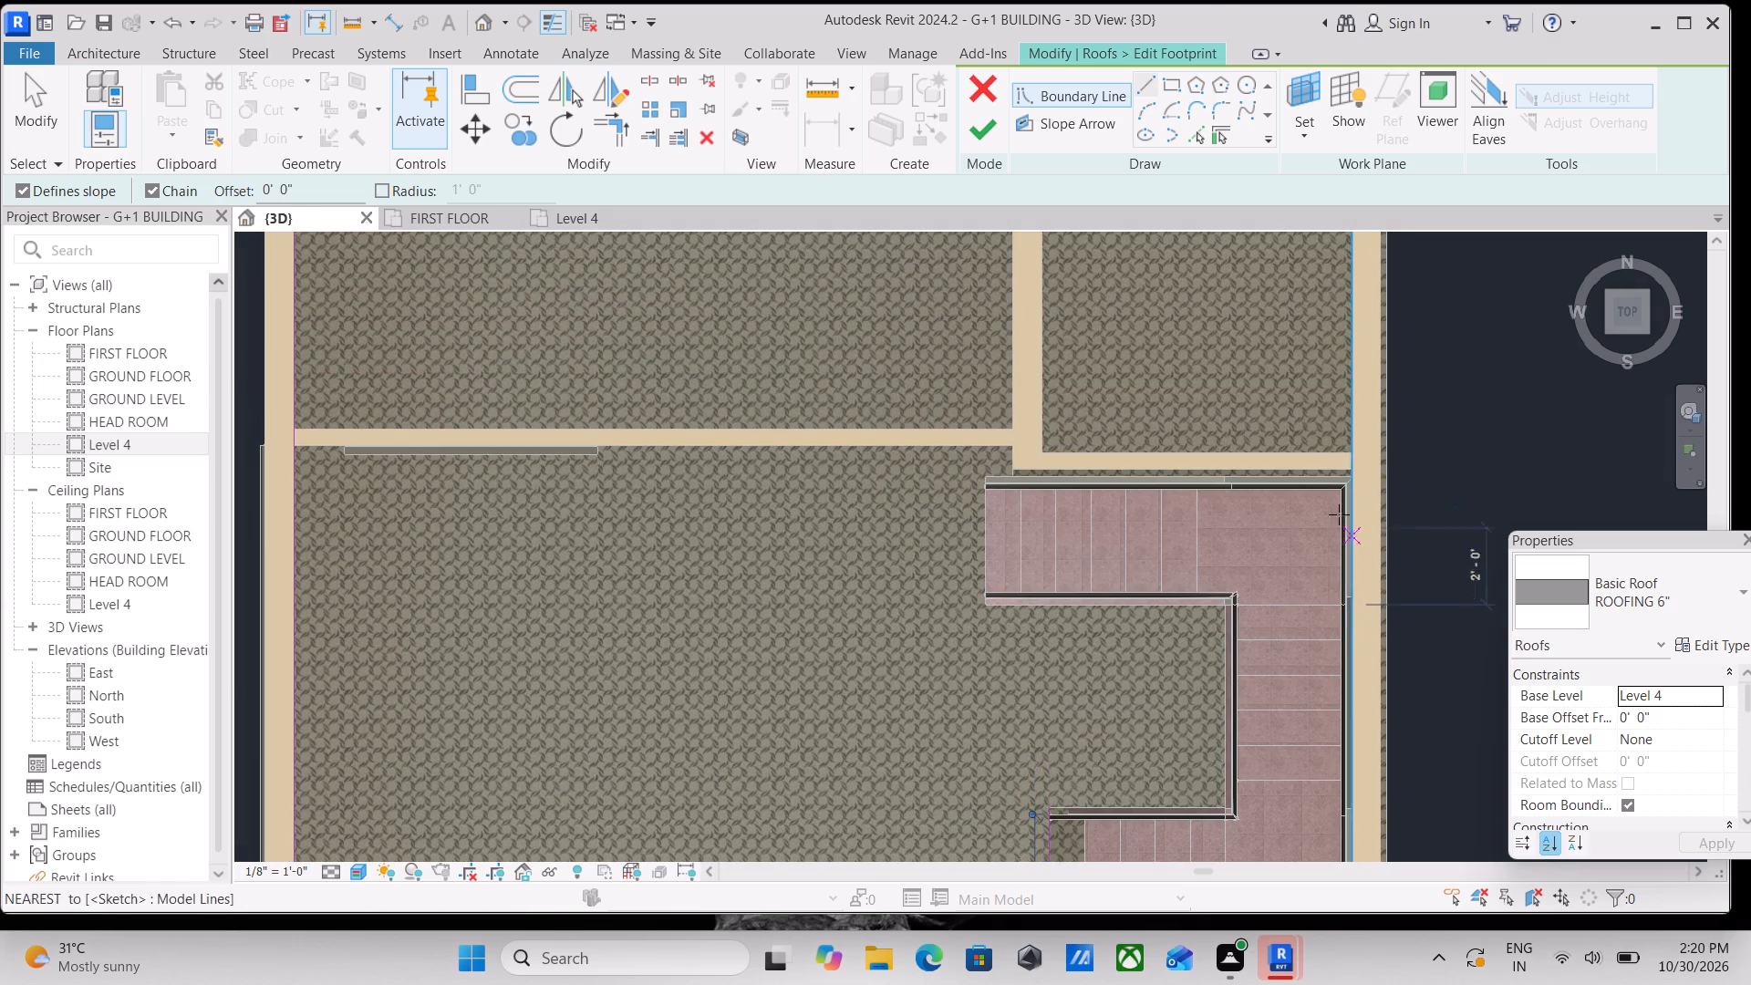
scroll(1347, 493, up, 7)
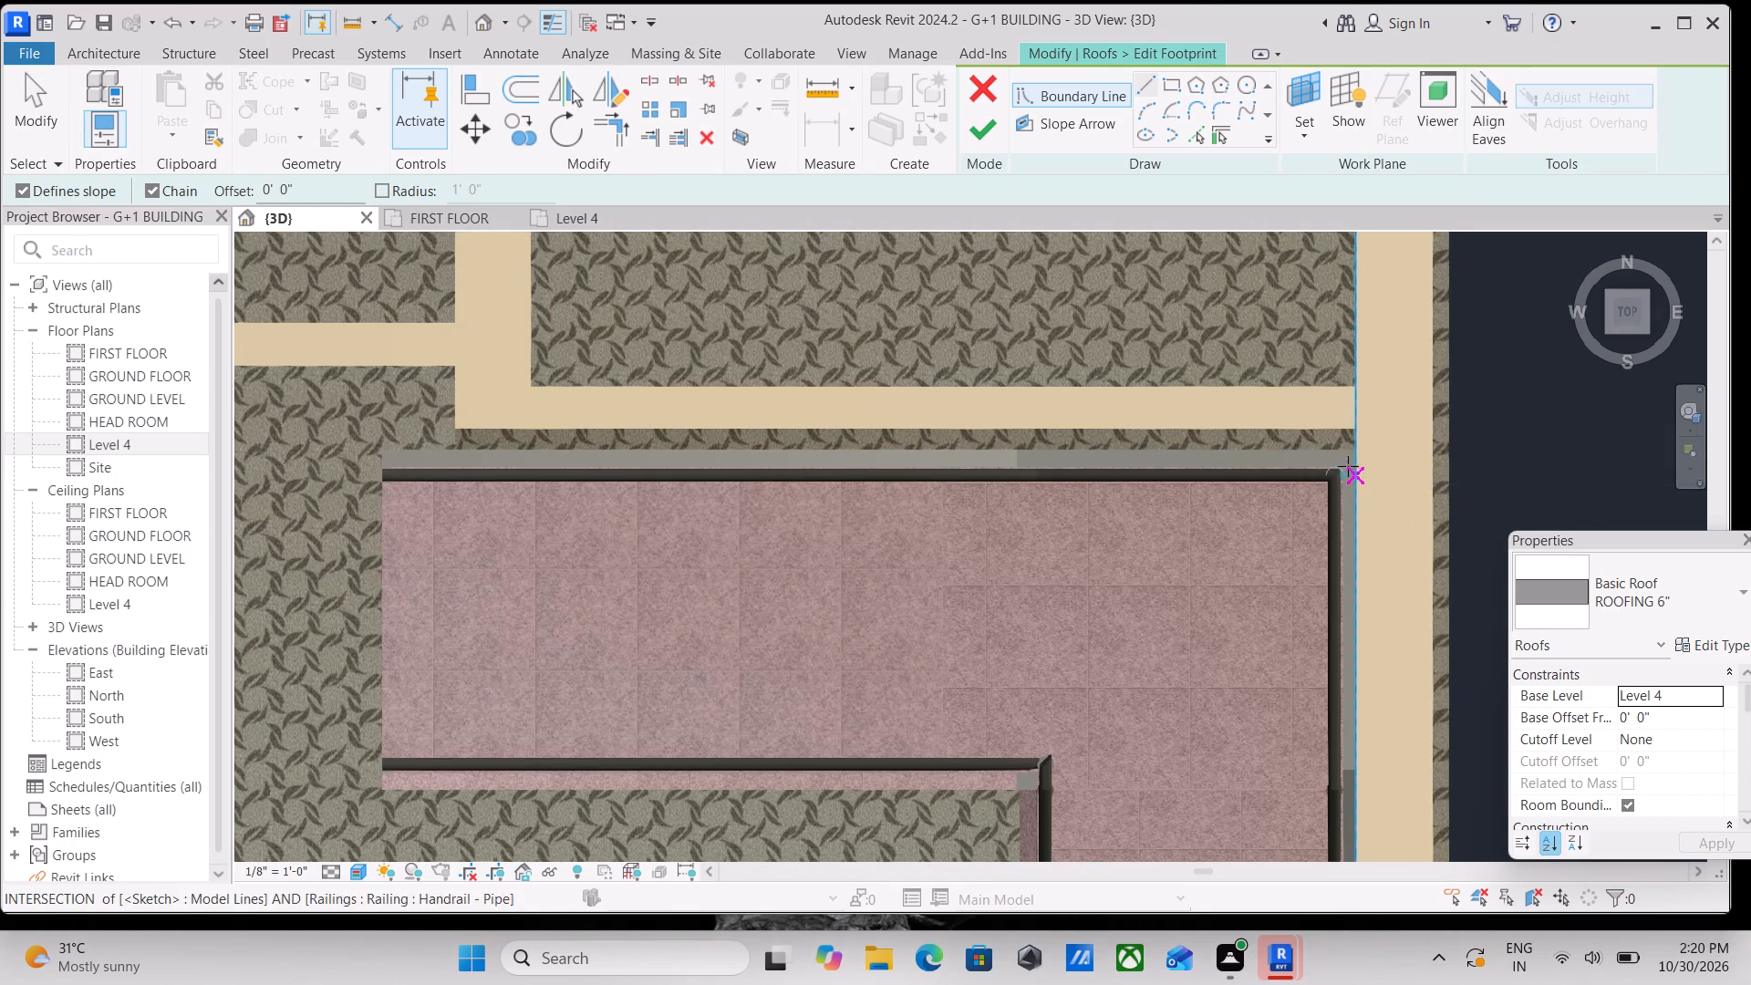
scroll(1350, 452, up, 7)
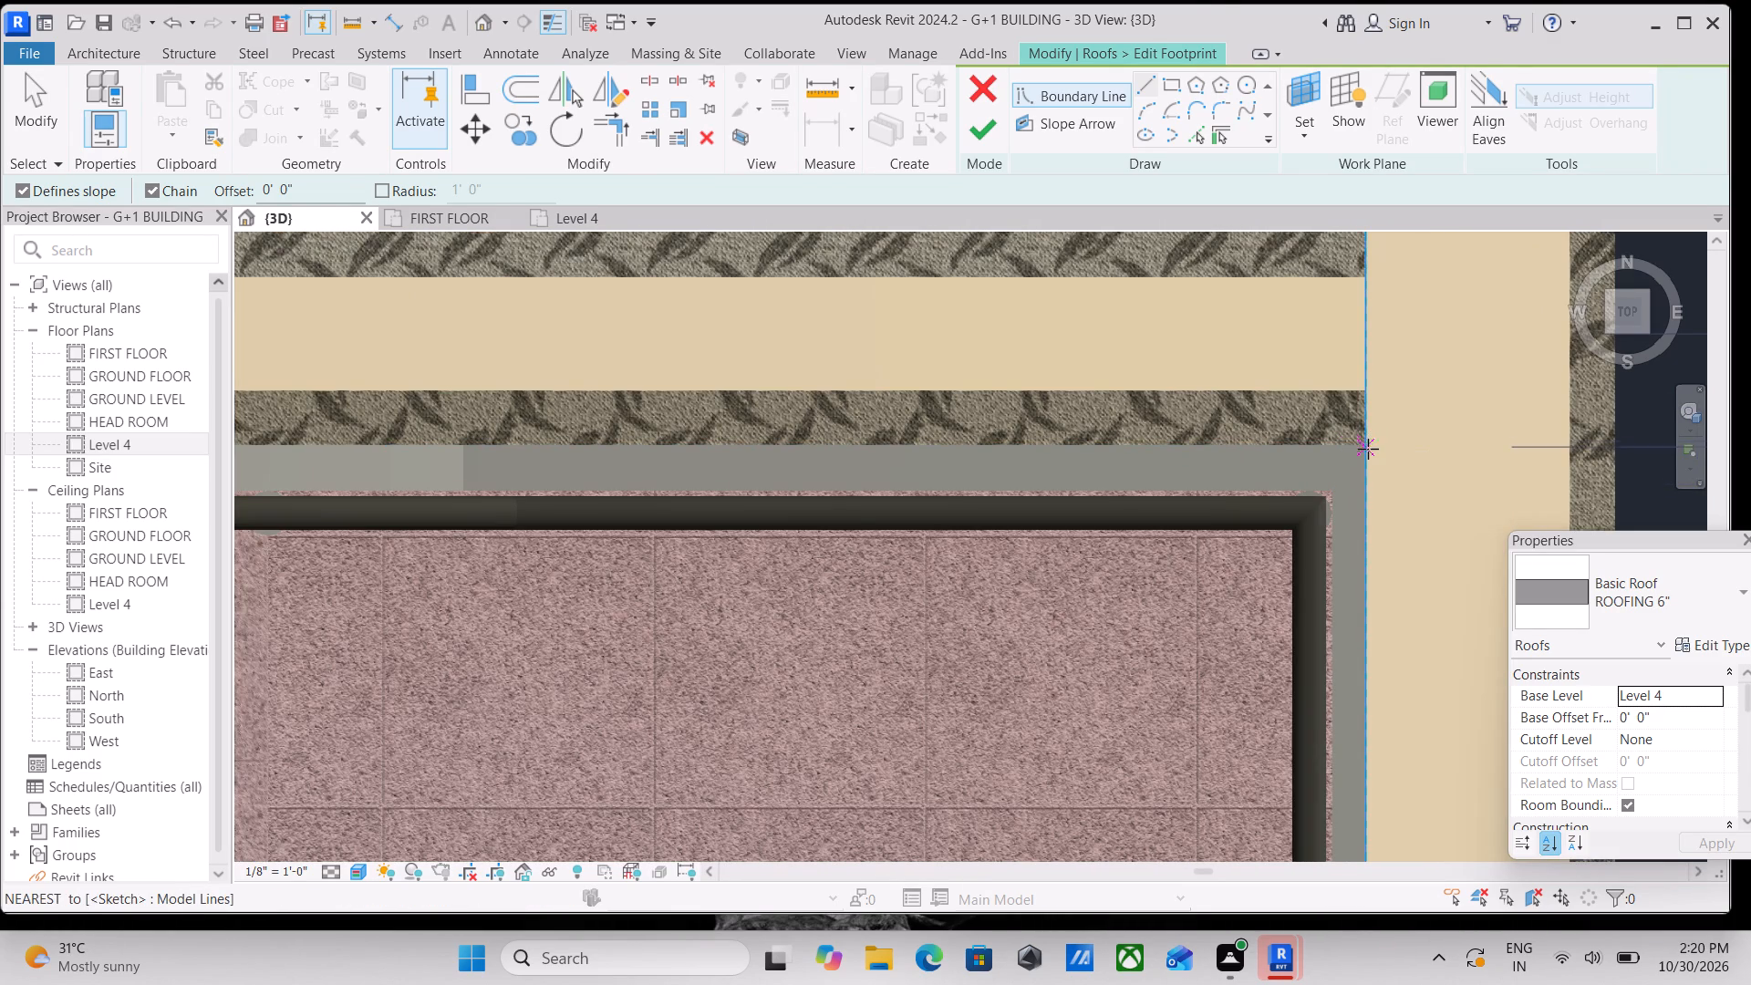
click(1364, 441)
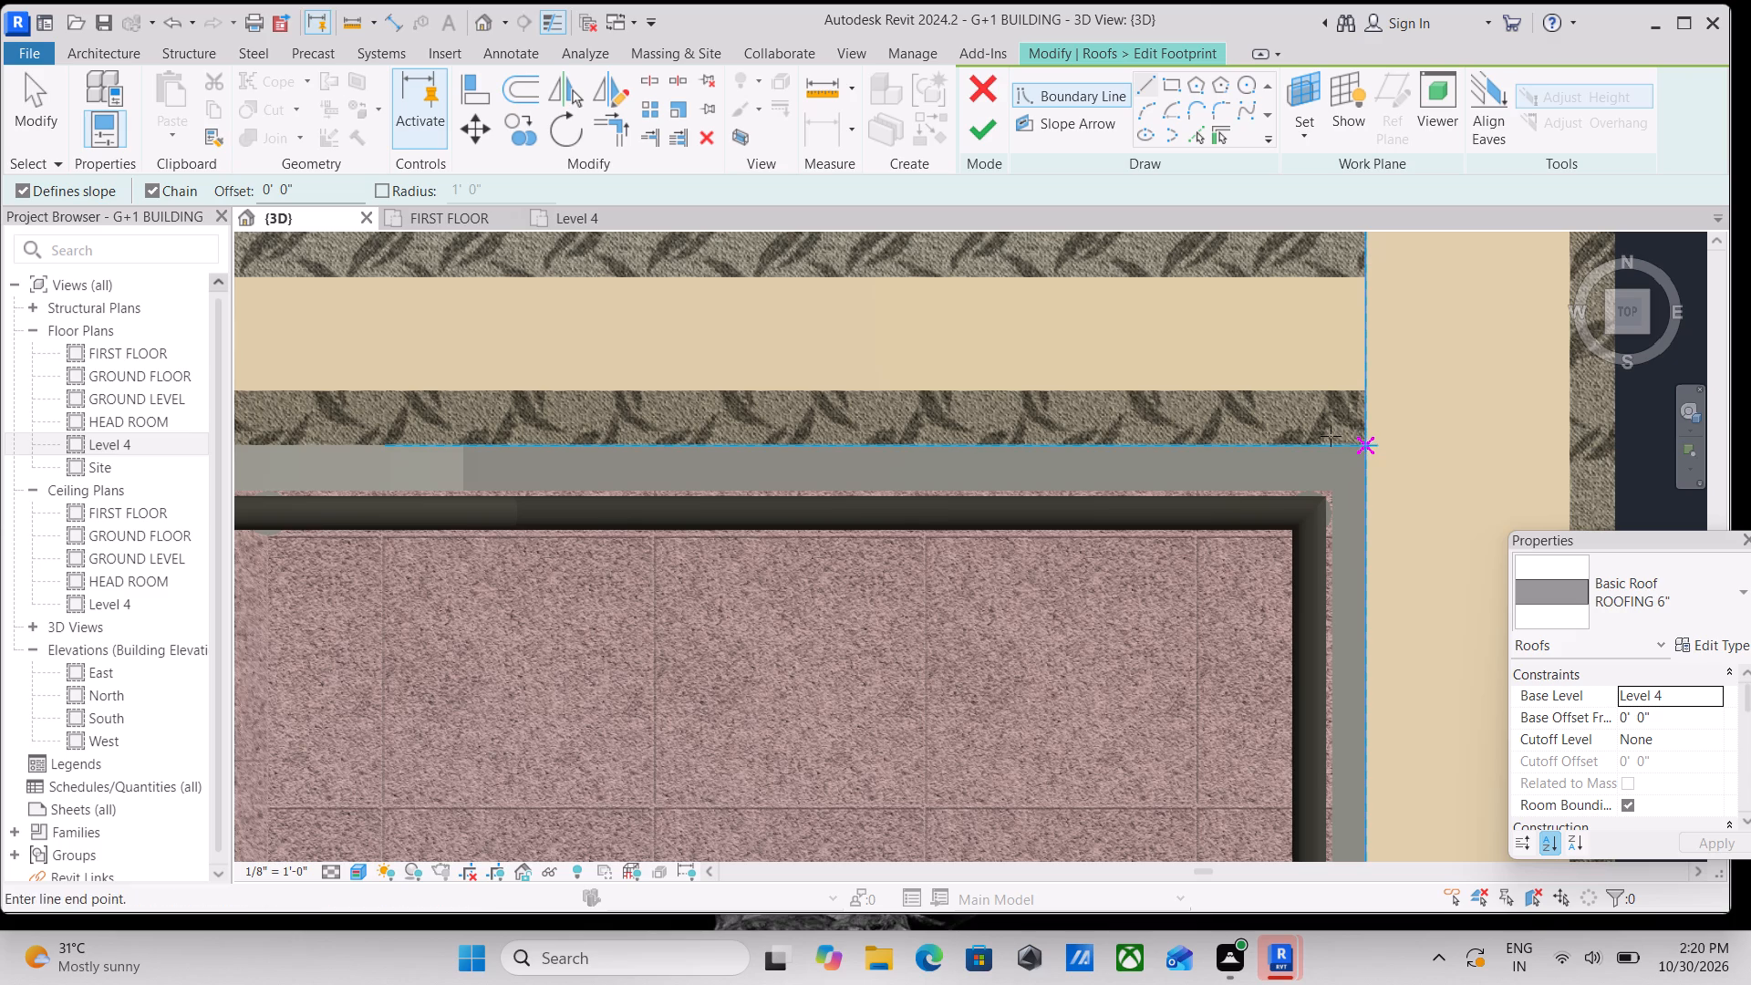
scroll(1188, 450, down, 2)
middle_drag(1103, 455, 1383, 466)
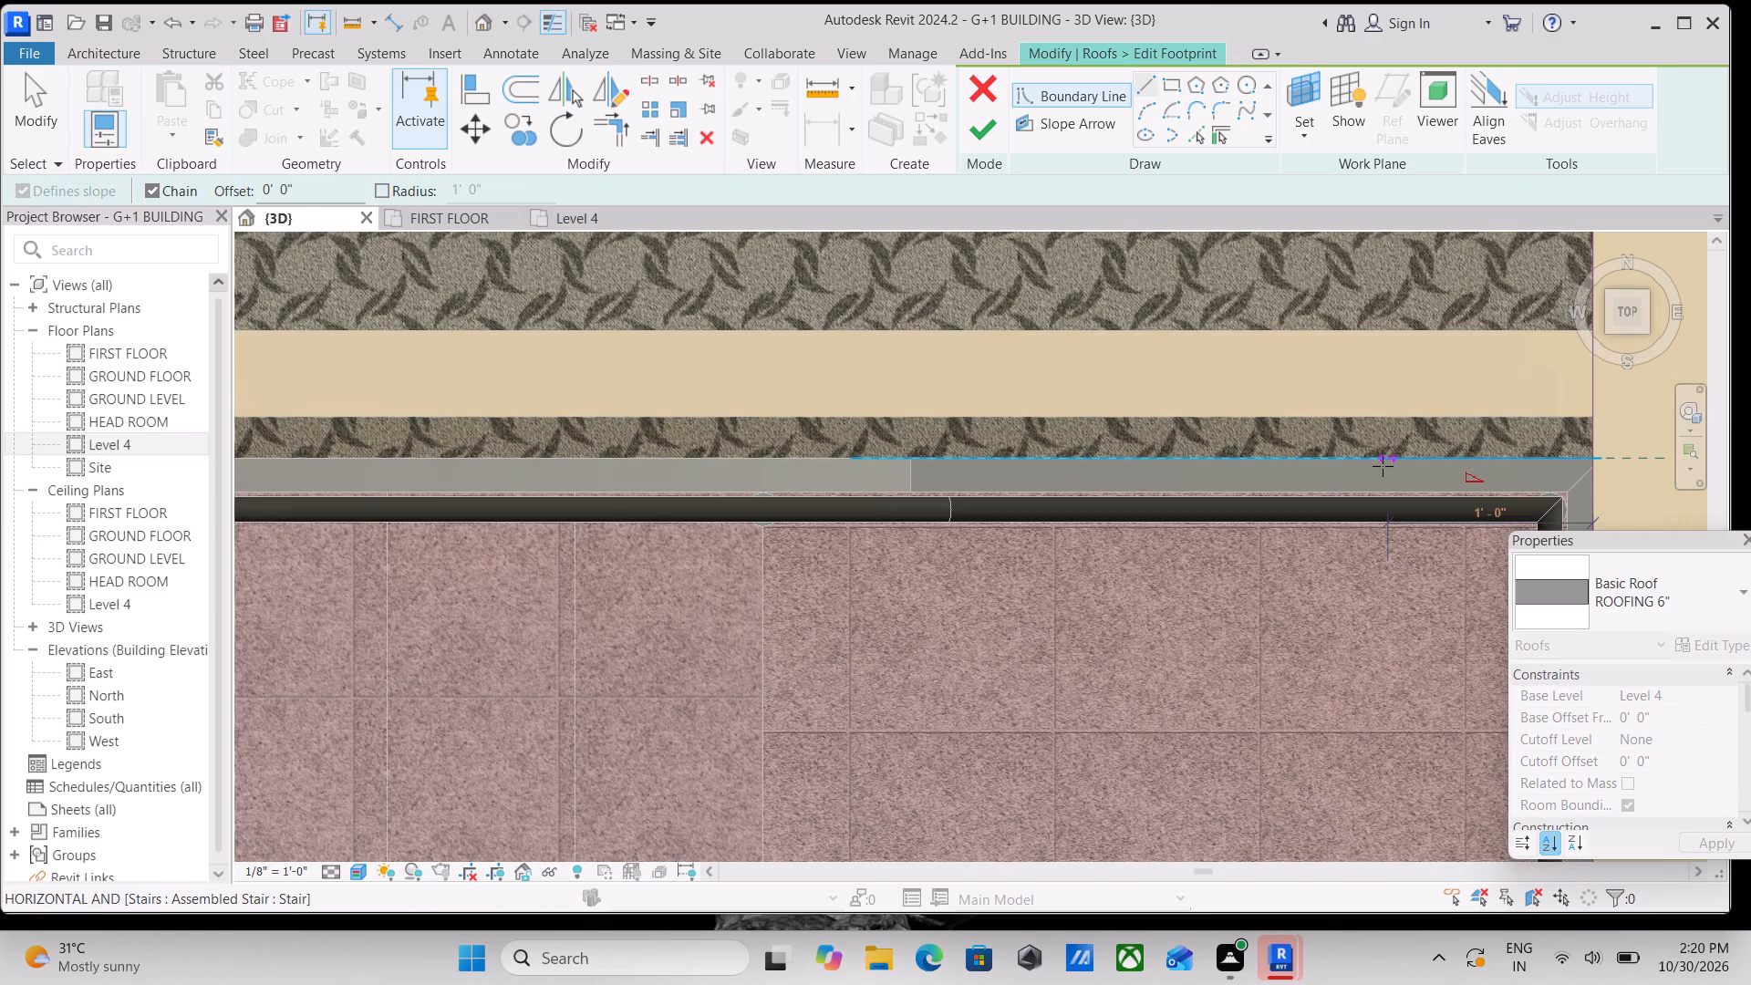
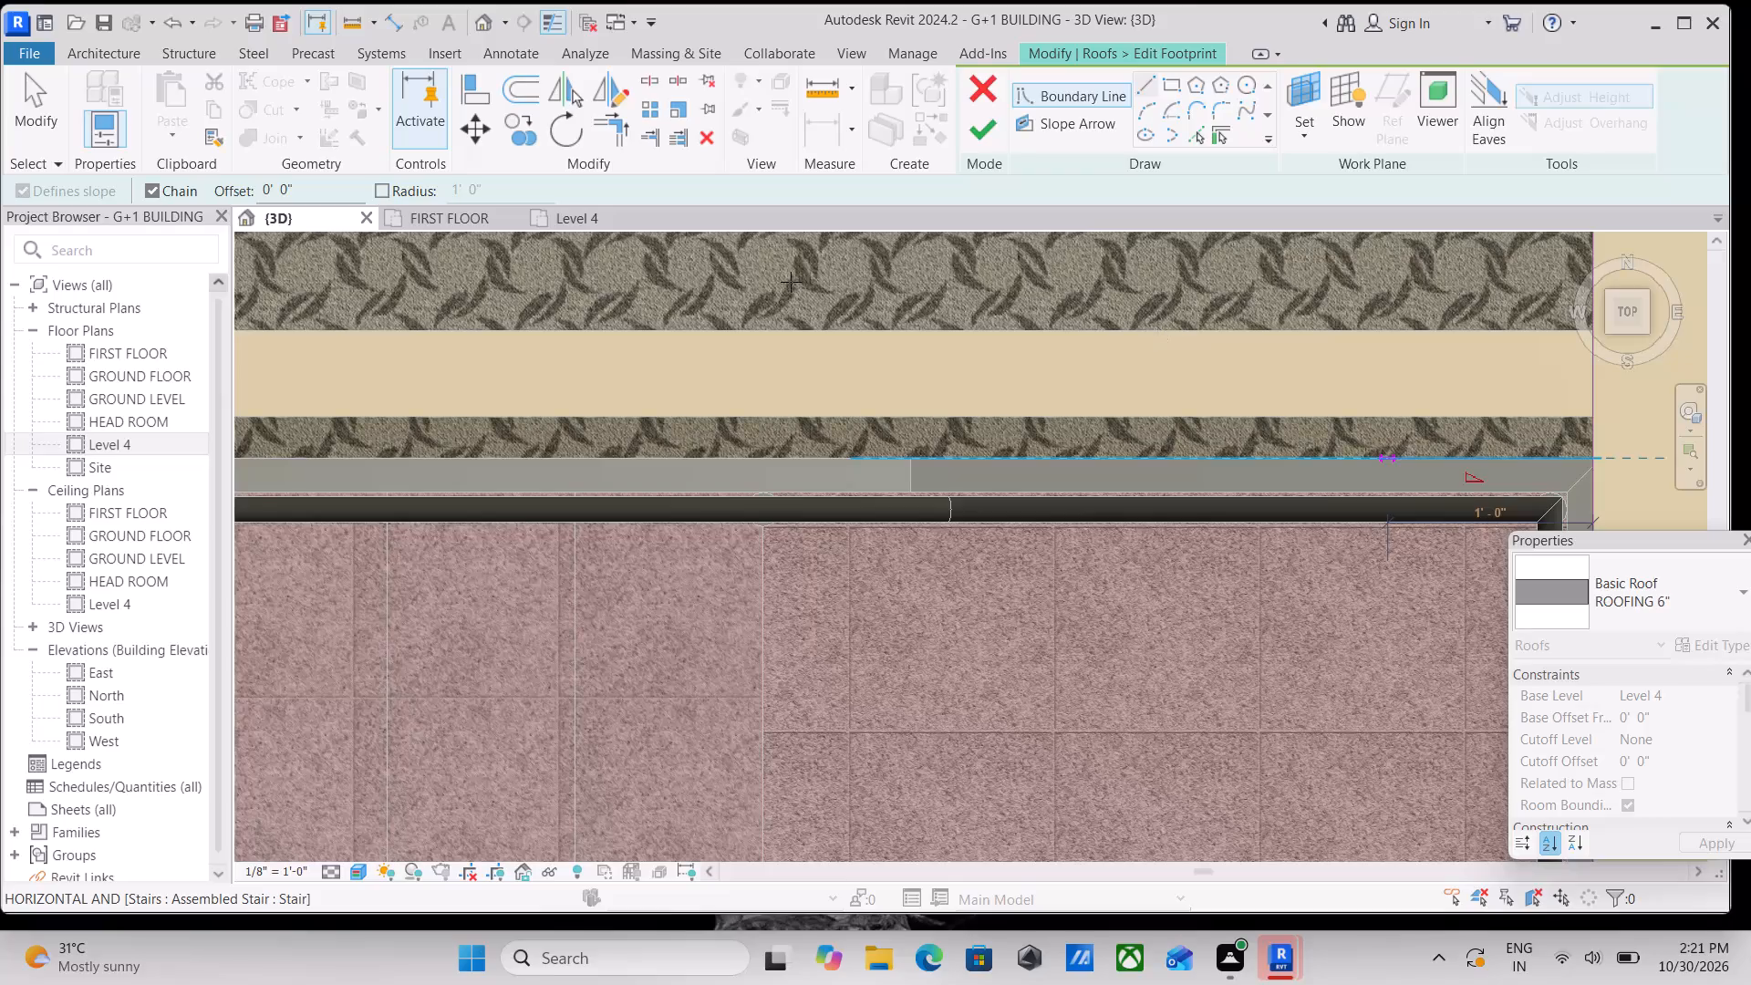
End the roof boundary line along the upper stair flight's north edge at the flight's west corner.
scroll(791, 282, down, 2)
scroll(973, 458, down, 1)
scroll(1043, 420, down, 1)
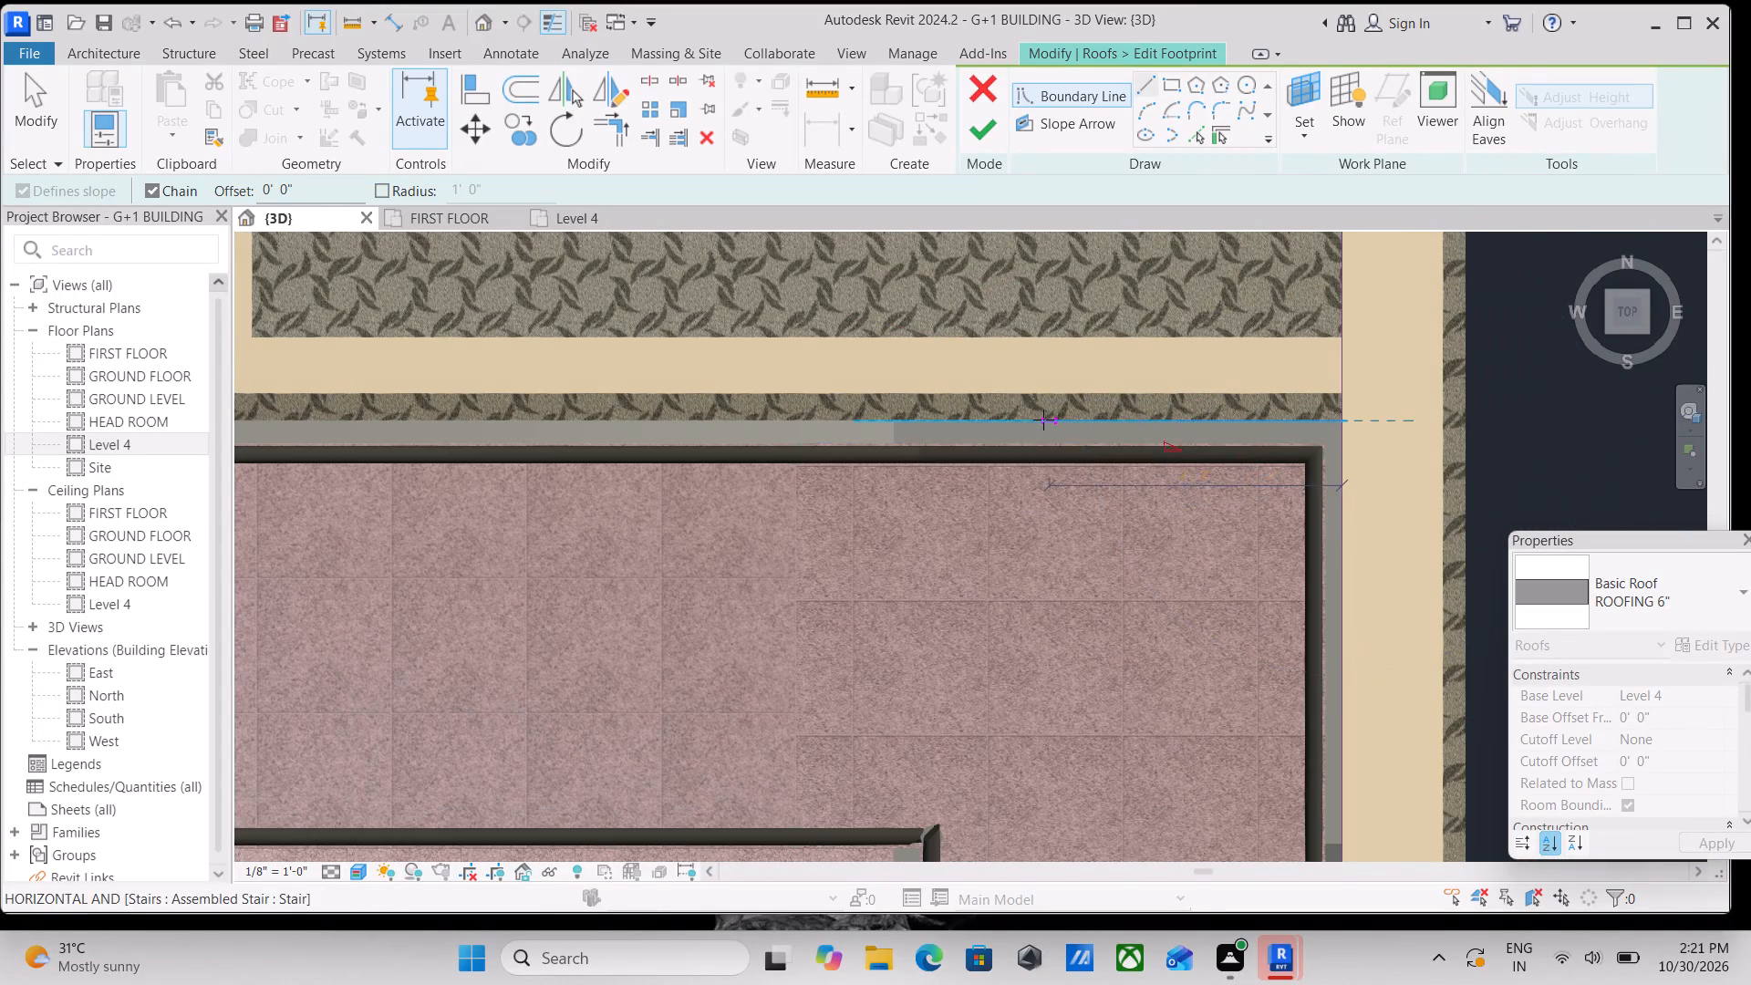
scroll(1043, 420, down, 1)
middle_drag(1043, 420, 1290, 417)
scroll(1290, 417, up, 1)
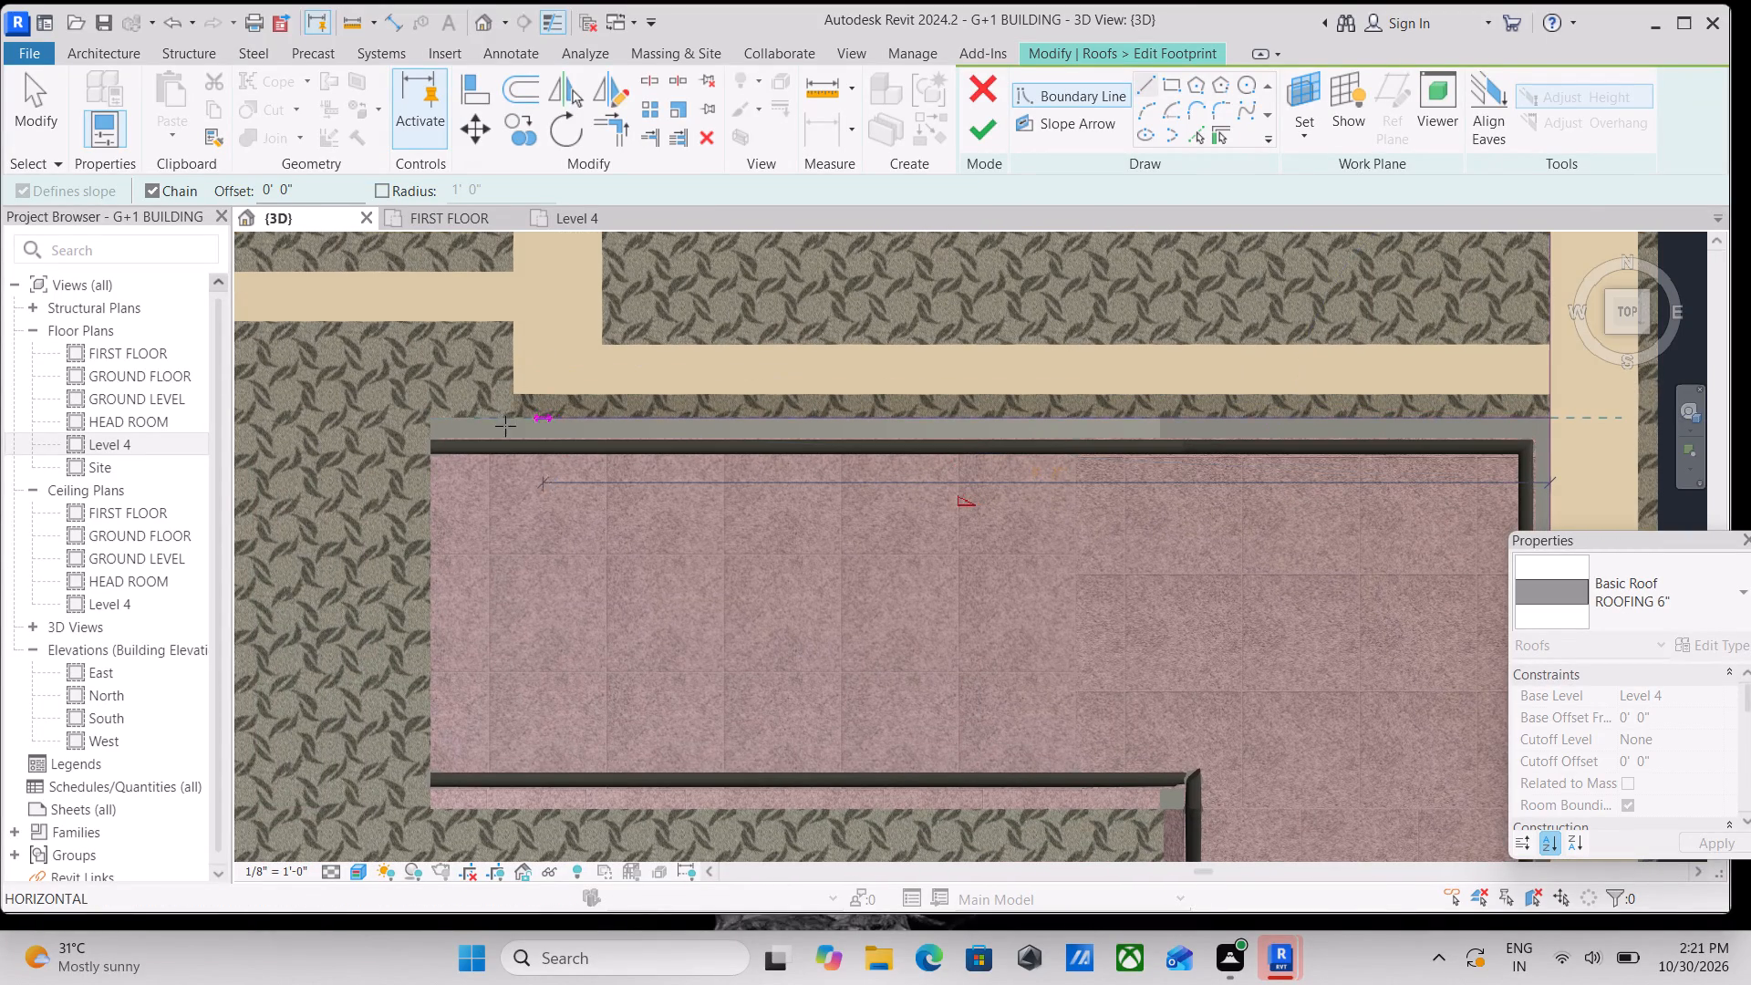
click(428, 422)
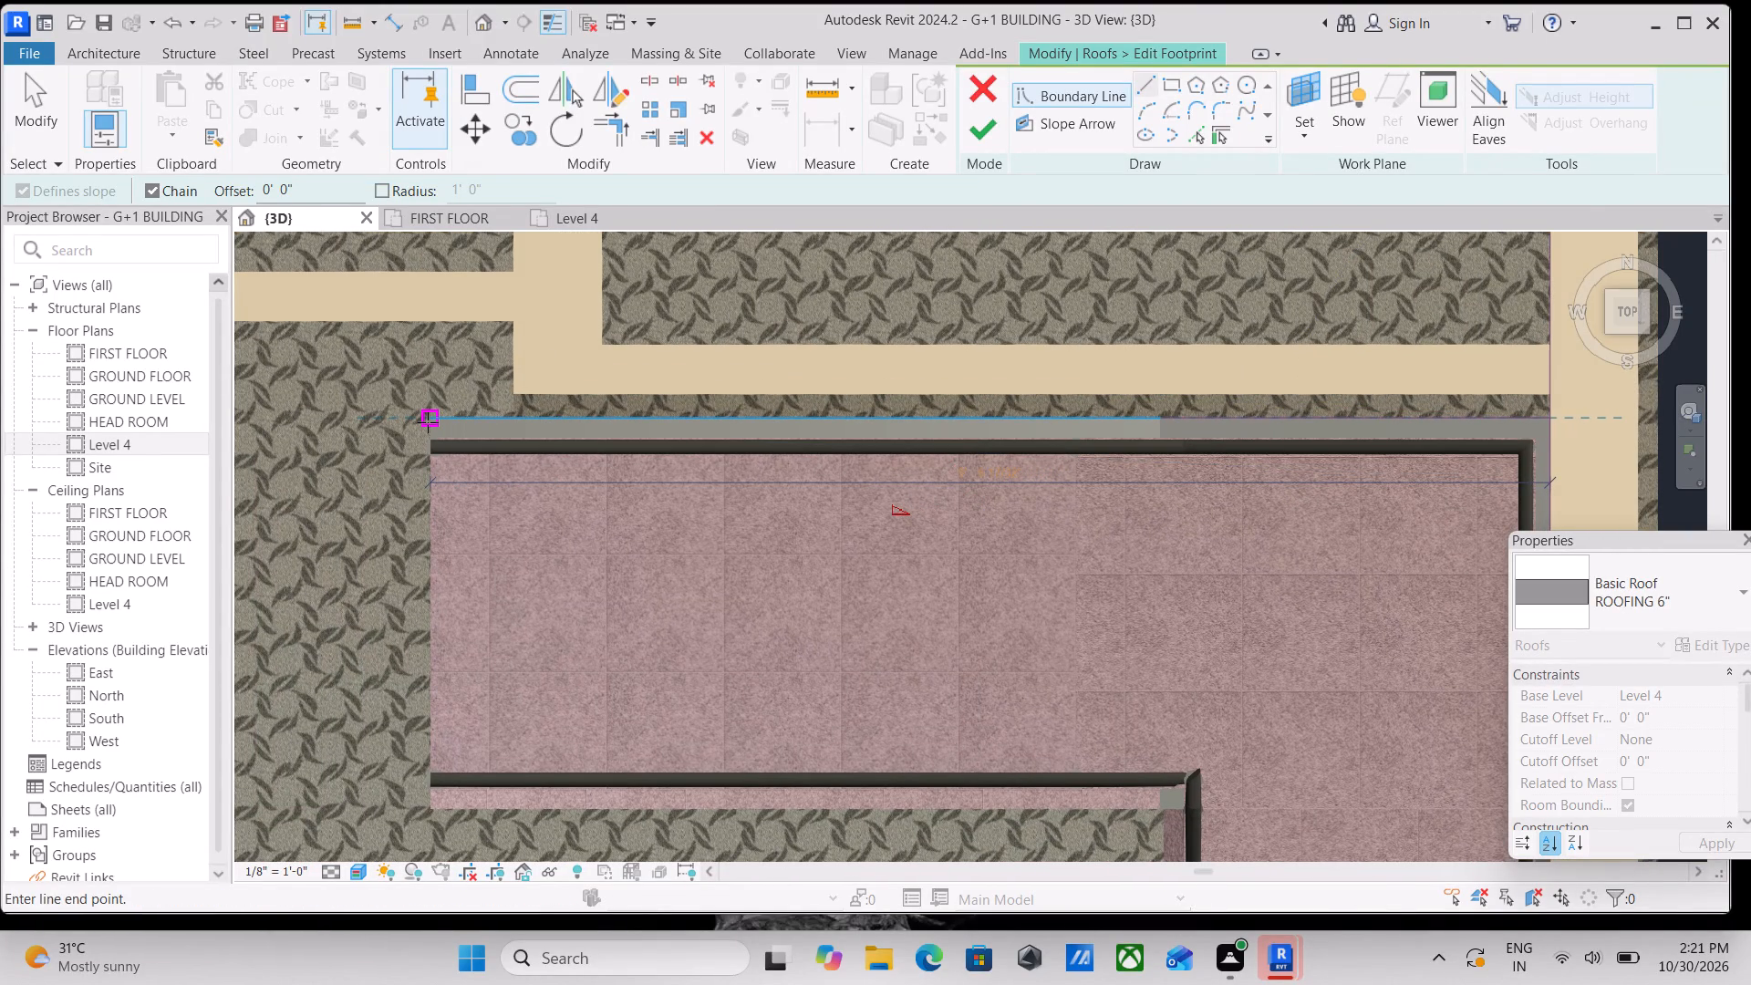
Sketch a roof boundary line southward along the west end of the upper stair flight.
middle_drag(430, 468, 440, 305)
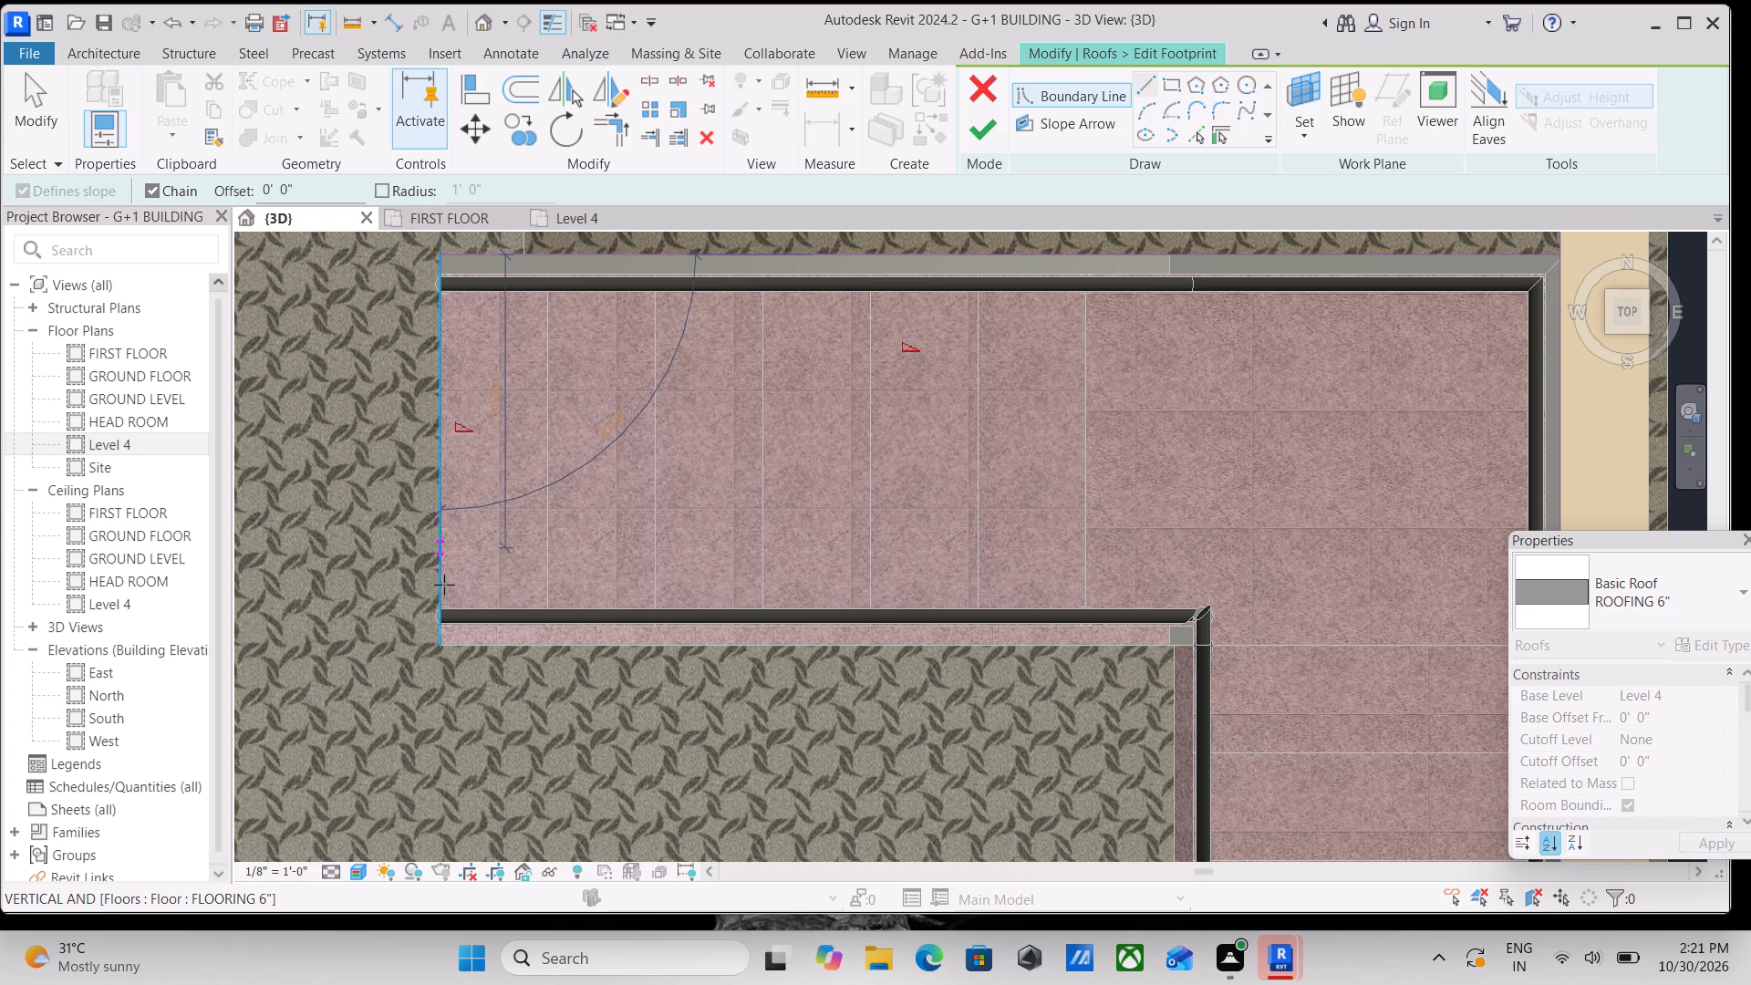
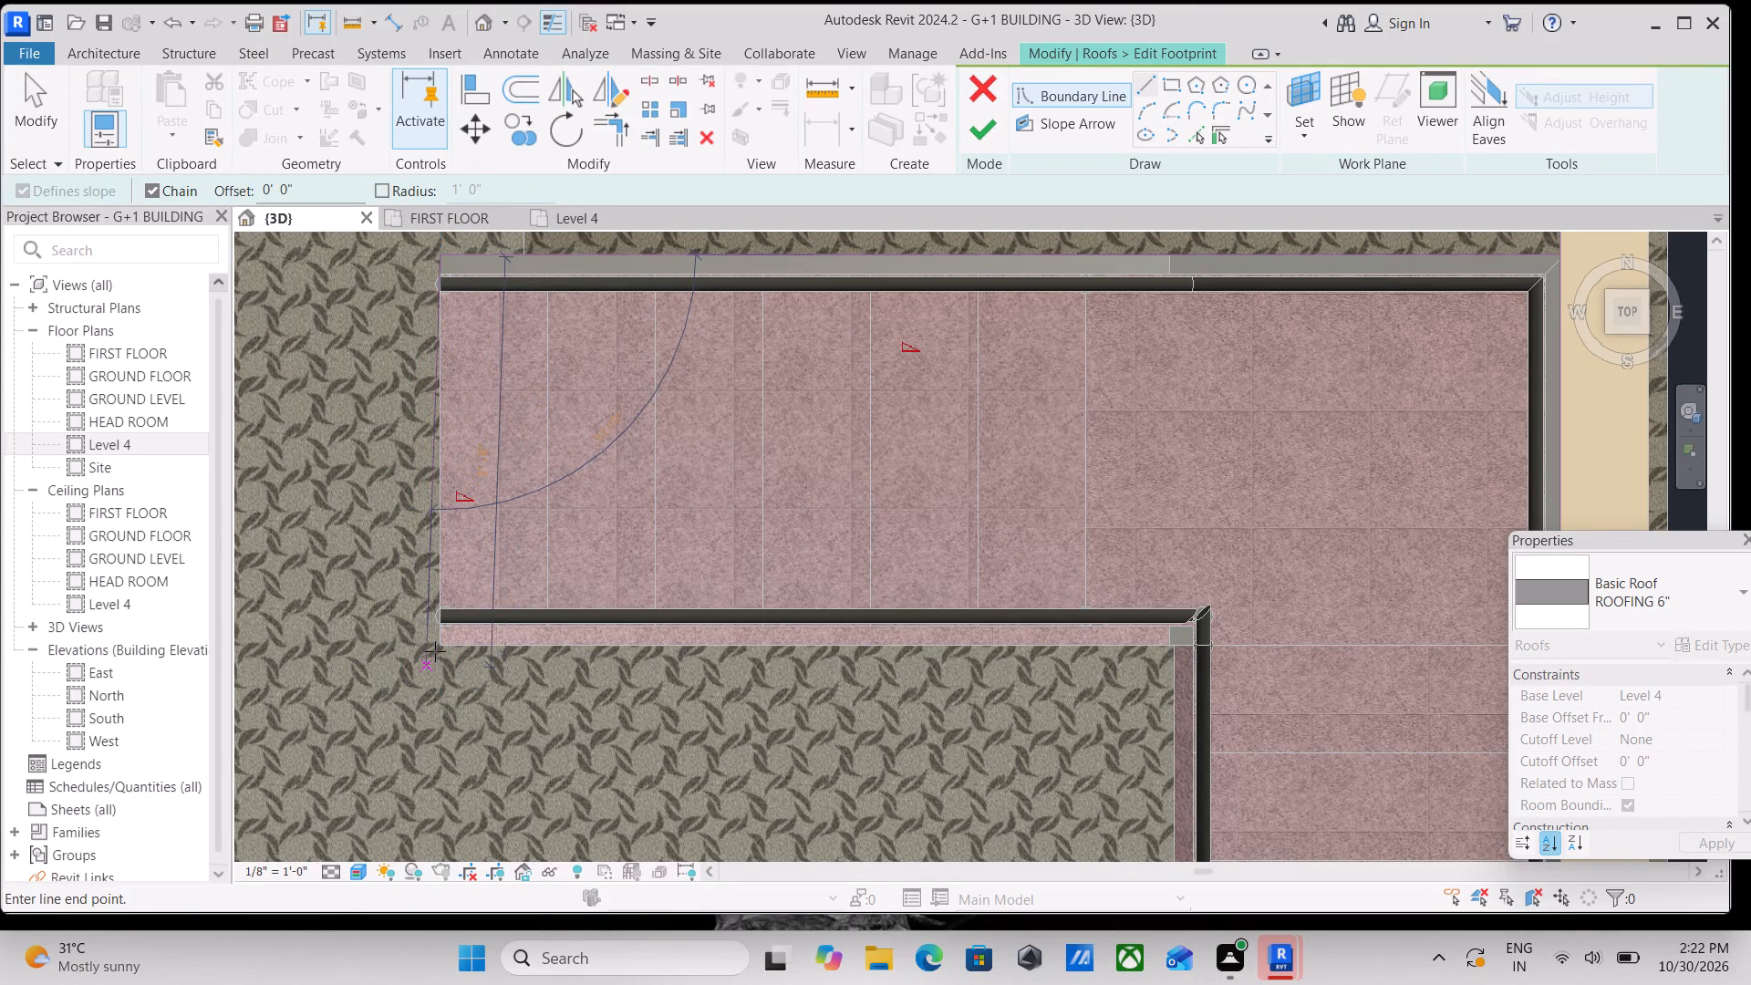
End the west boundary line at the upper flight's southwest corner and sketch one along that flight's south edge to the inner stair corner.
click(450, 638)
middle_drag(827, 636, 803, 635)
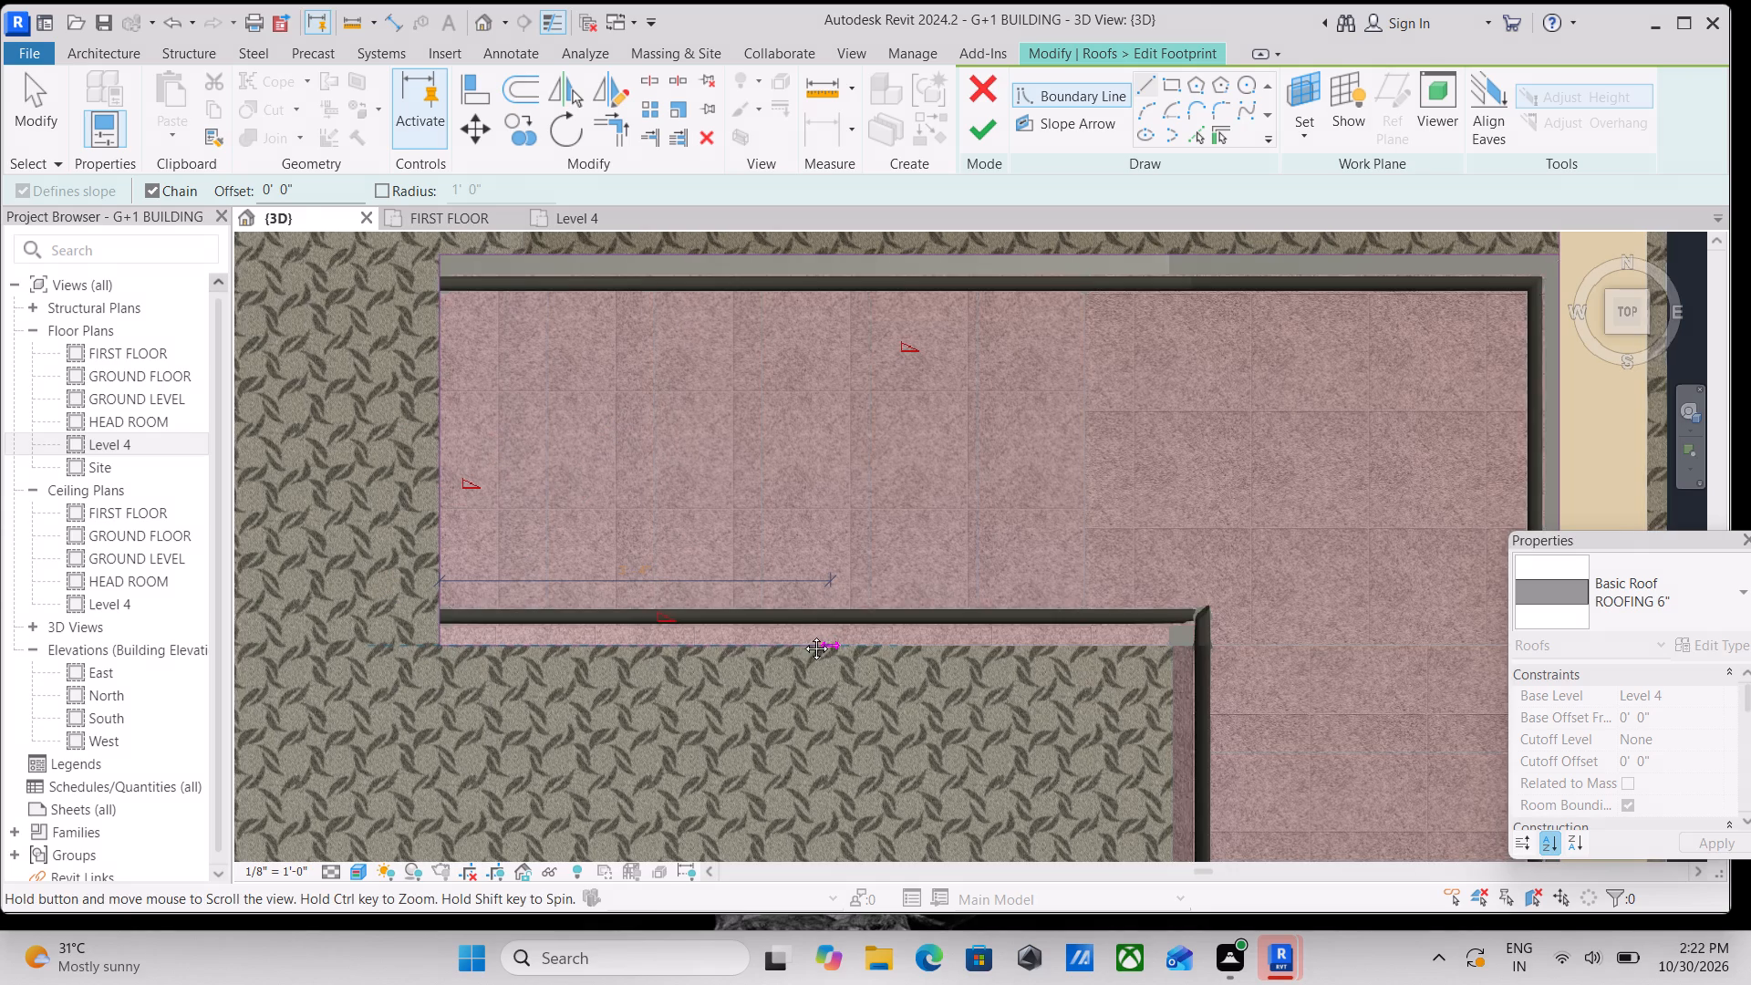
middle_drag(803, 635, 549, 538)
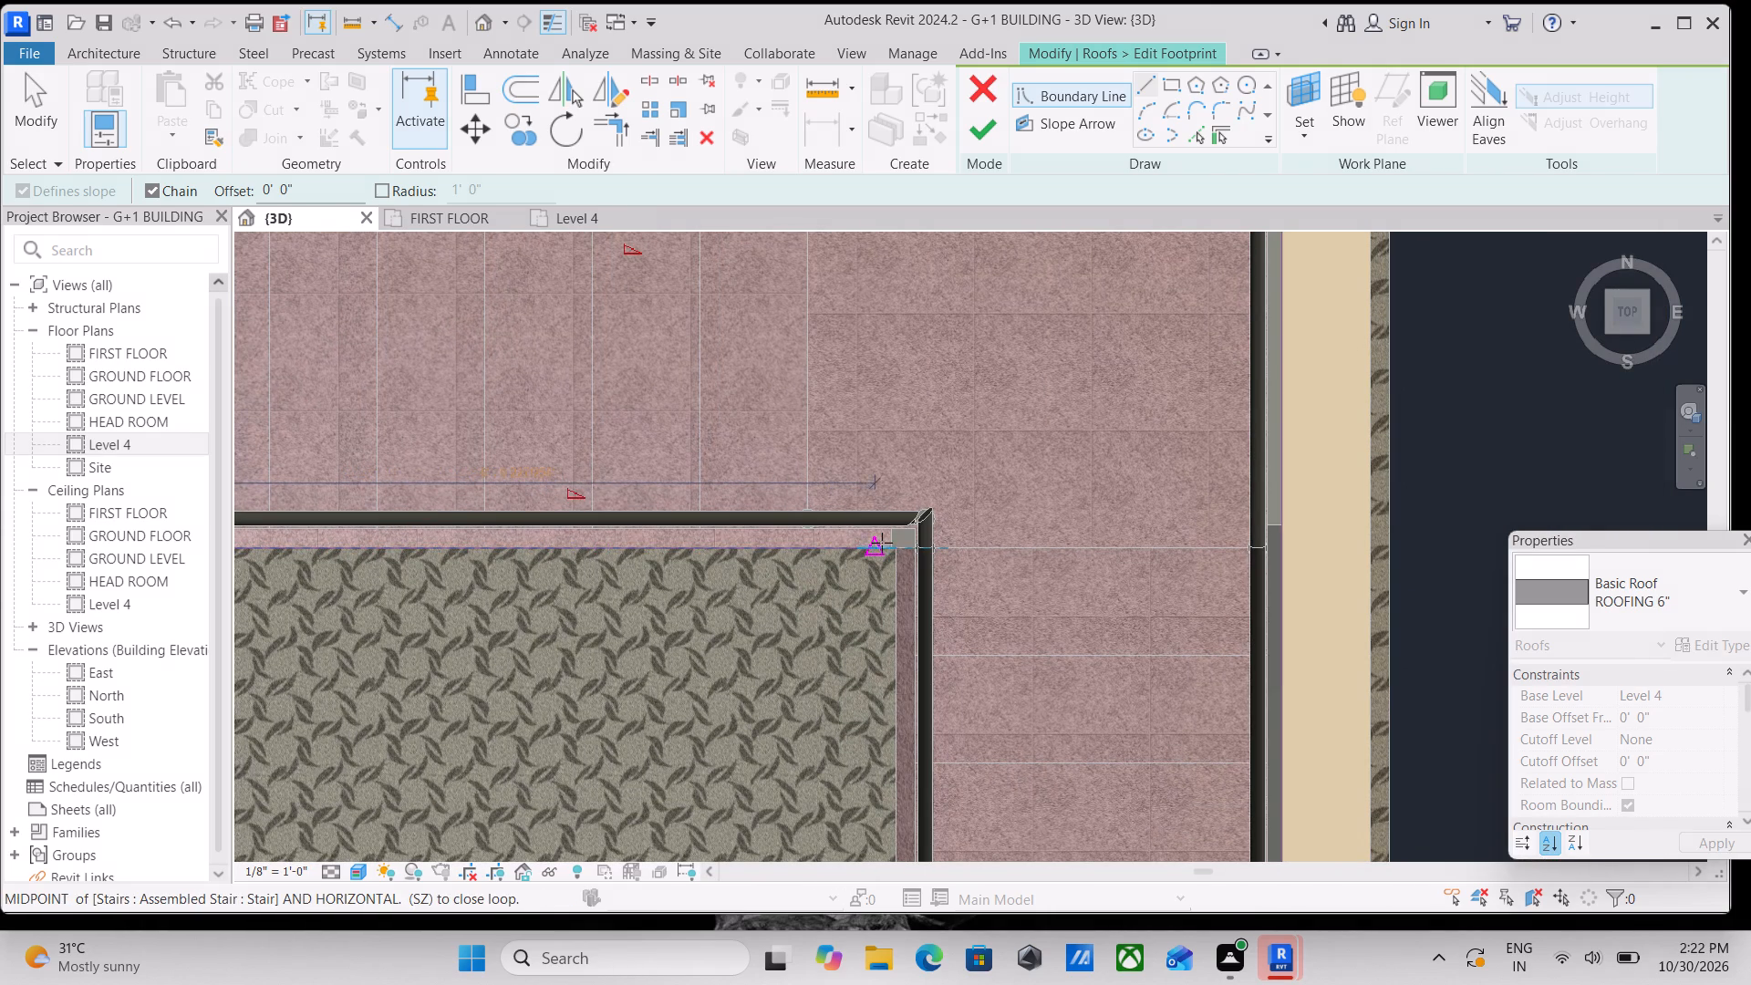
click(886, 543)
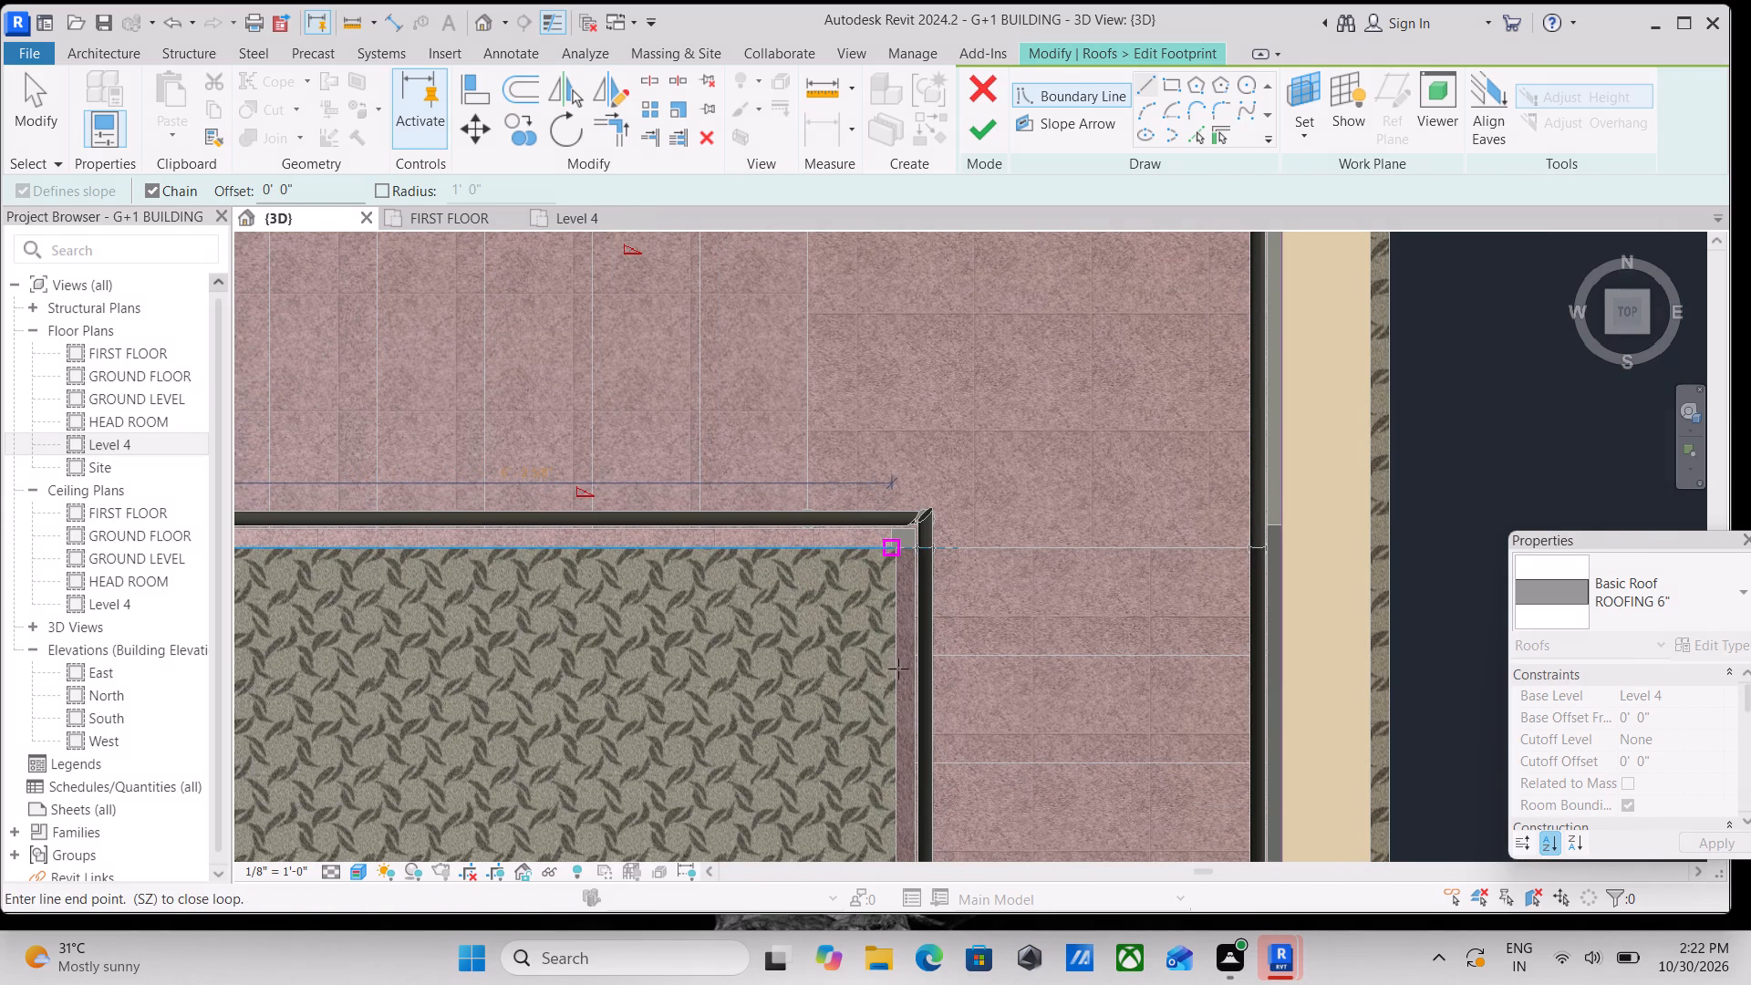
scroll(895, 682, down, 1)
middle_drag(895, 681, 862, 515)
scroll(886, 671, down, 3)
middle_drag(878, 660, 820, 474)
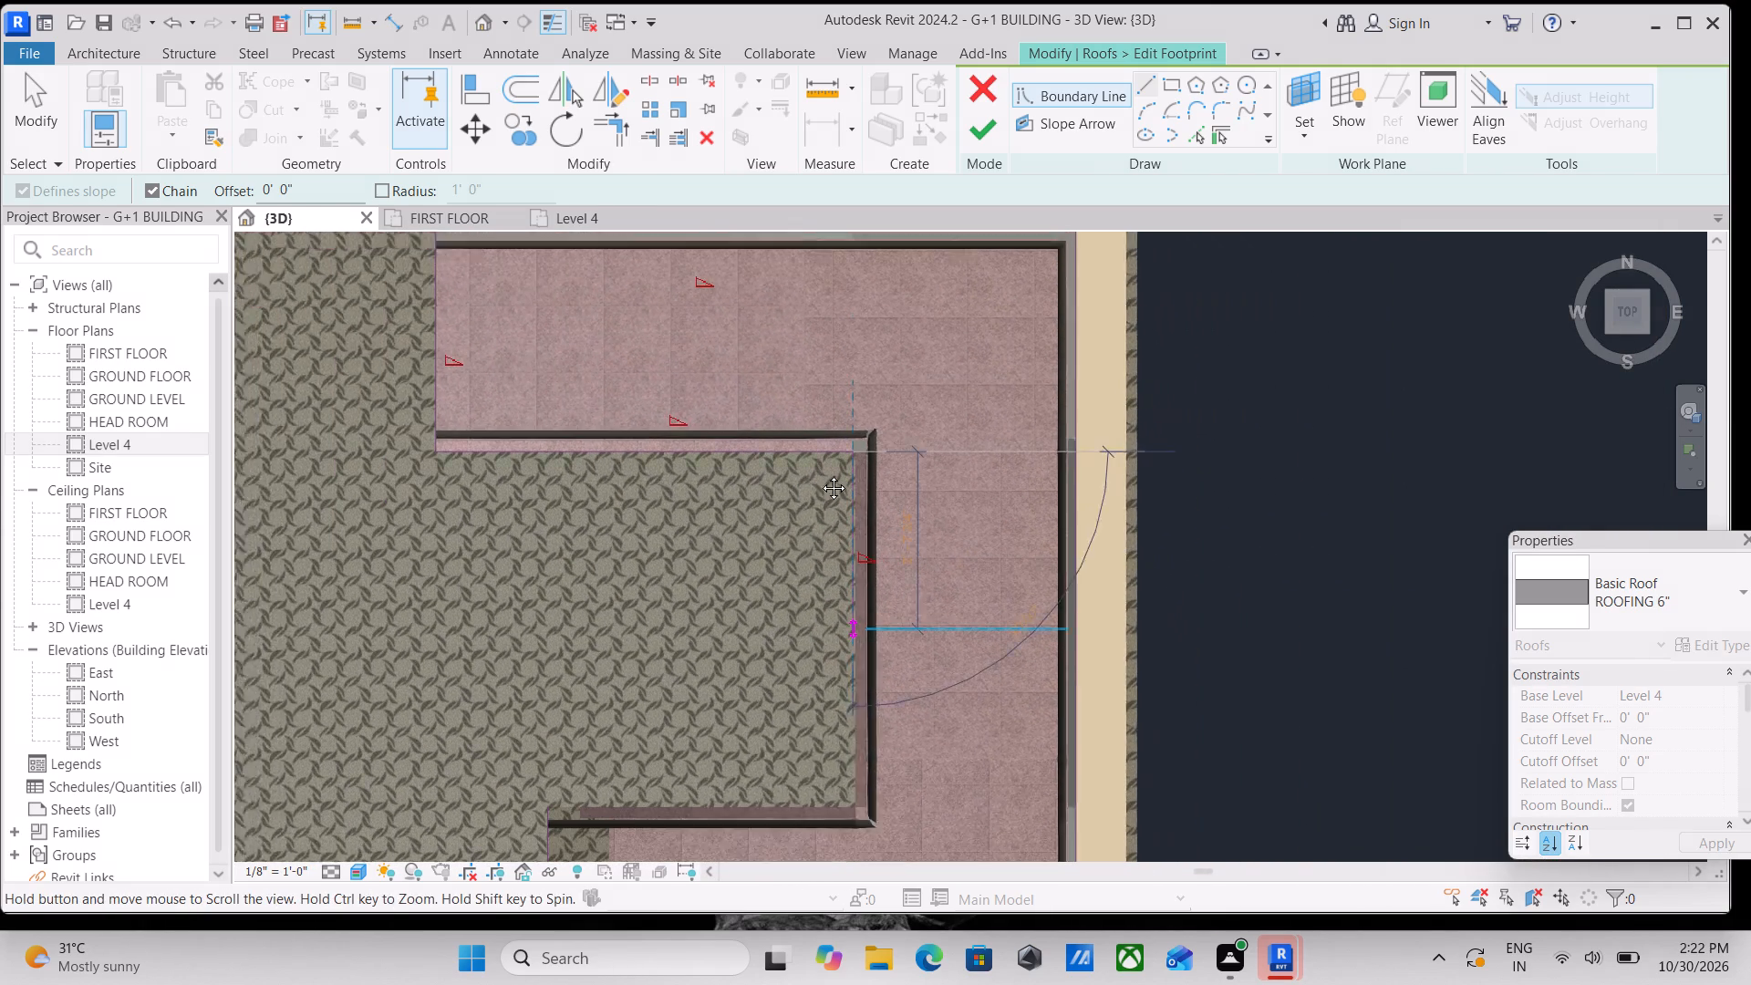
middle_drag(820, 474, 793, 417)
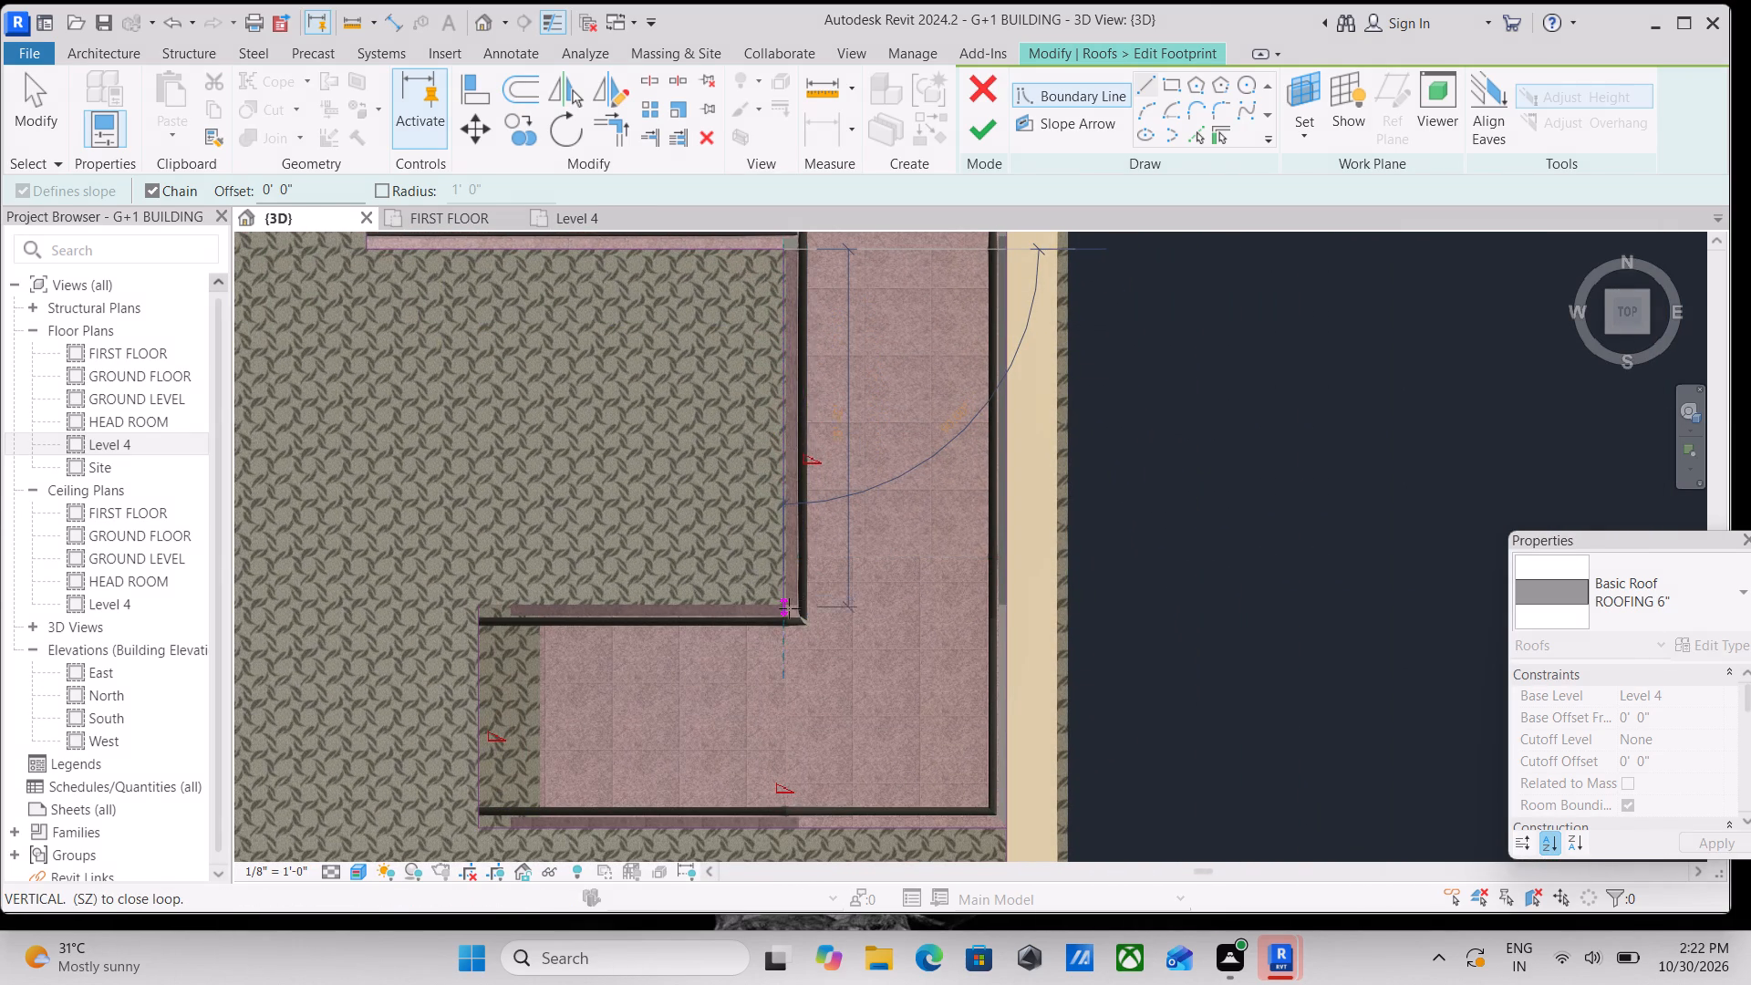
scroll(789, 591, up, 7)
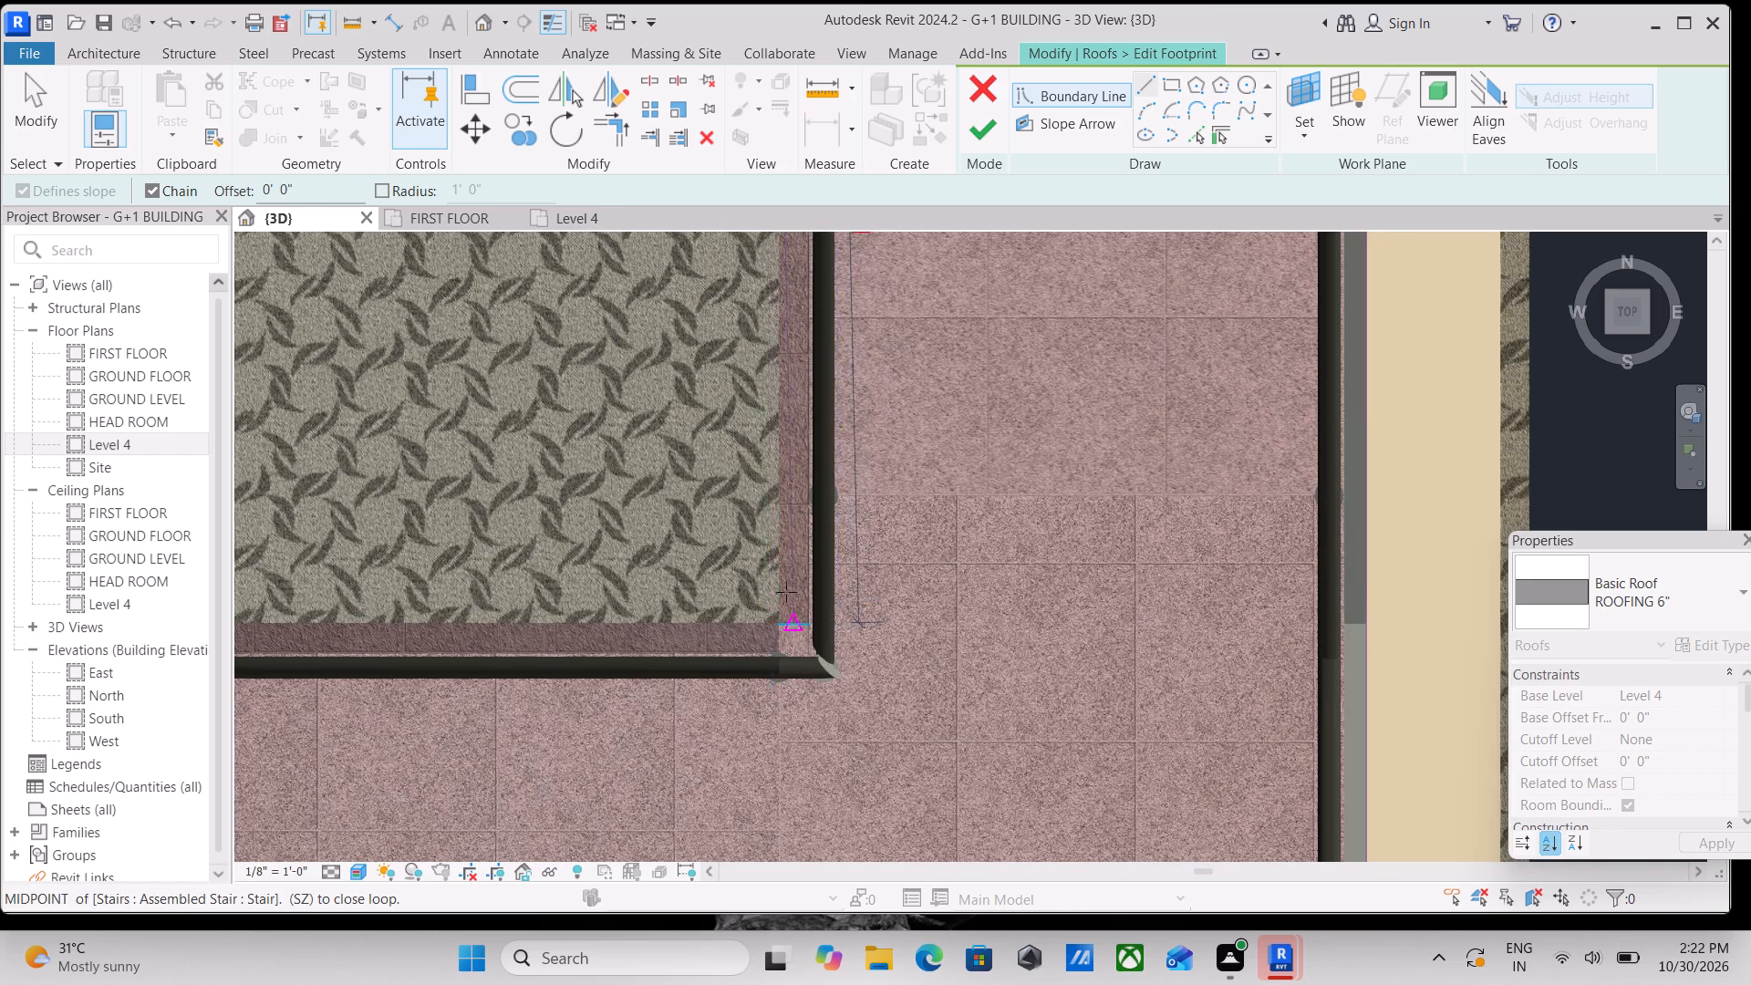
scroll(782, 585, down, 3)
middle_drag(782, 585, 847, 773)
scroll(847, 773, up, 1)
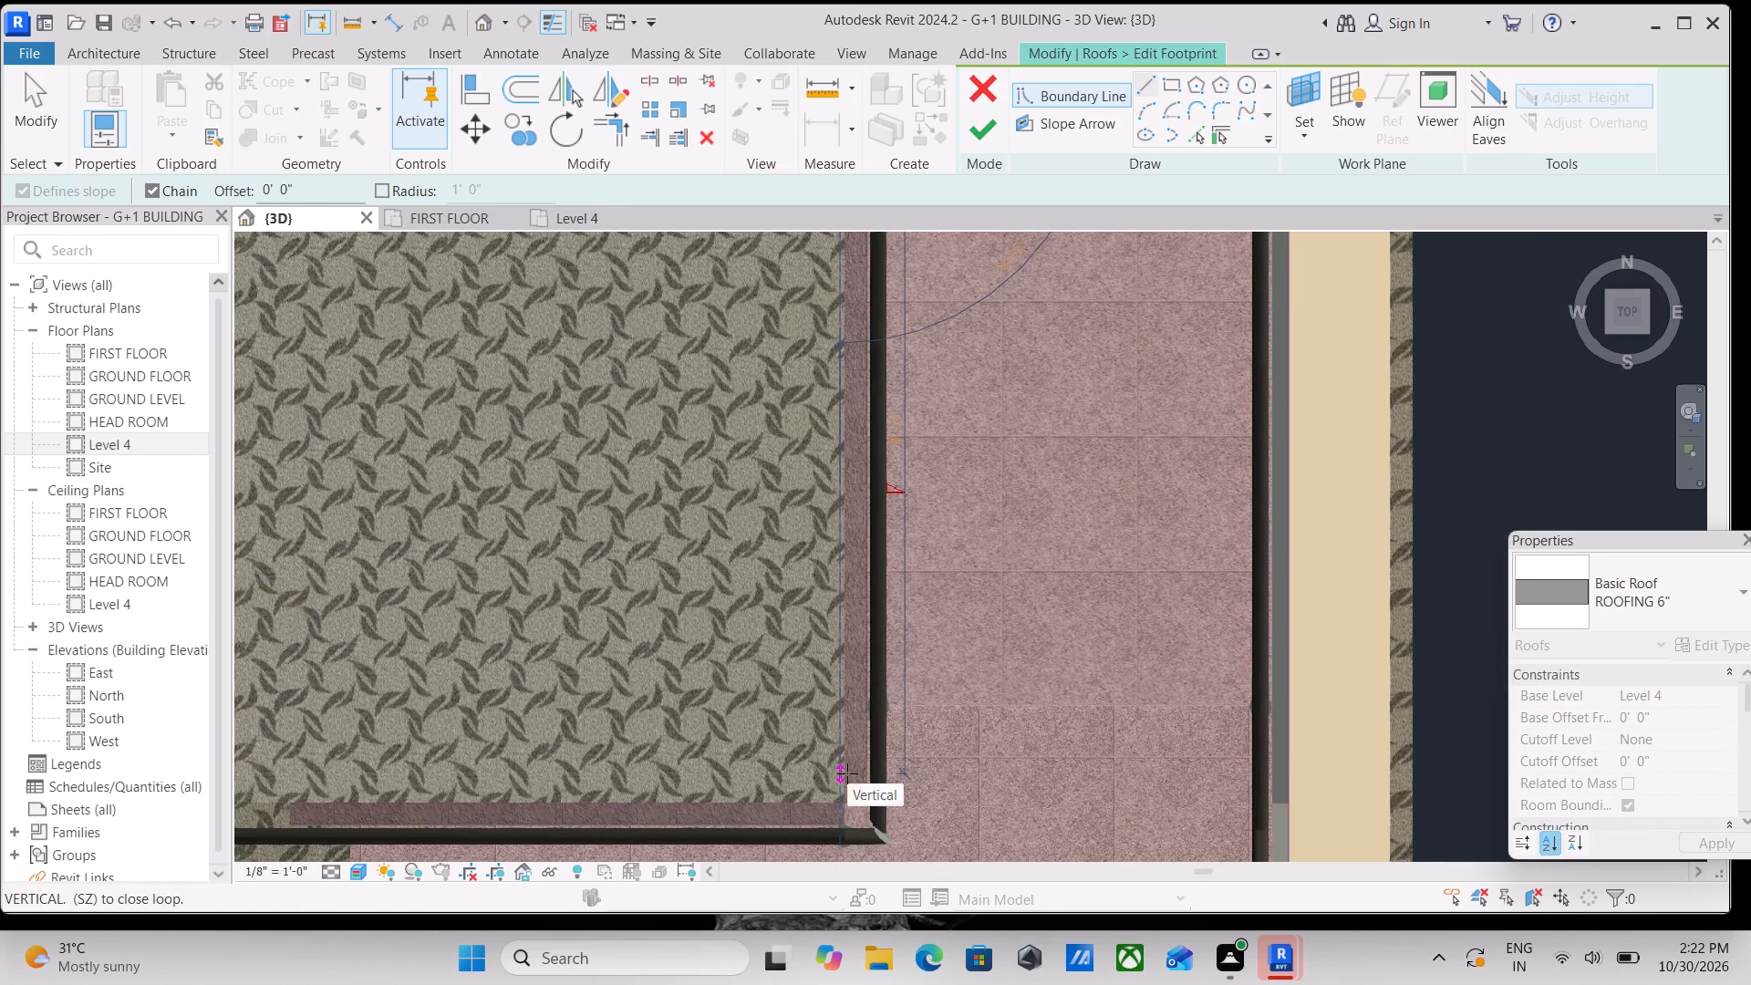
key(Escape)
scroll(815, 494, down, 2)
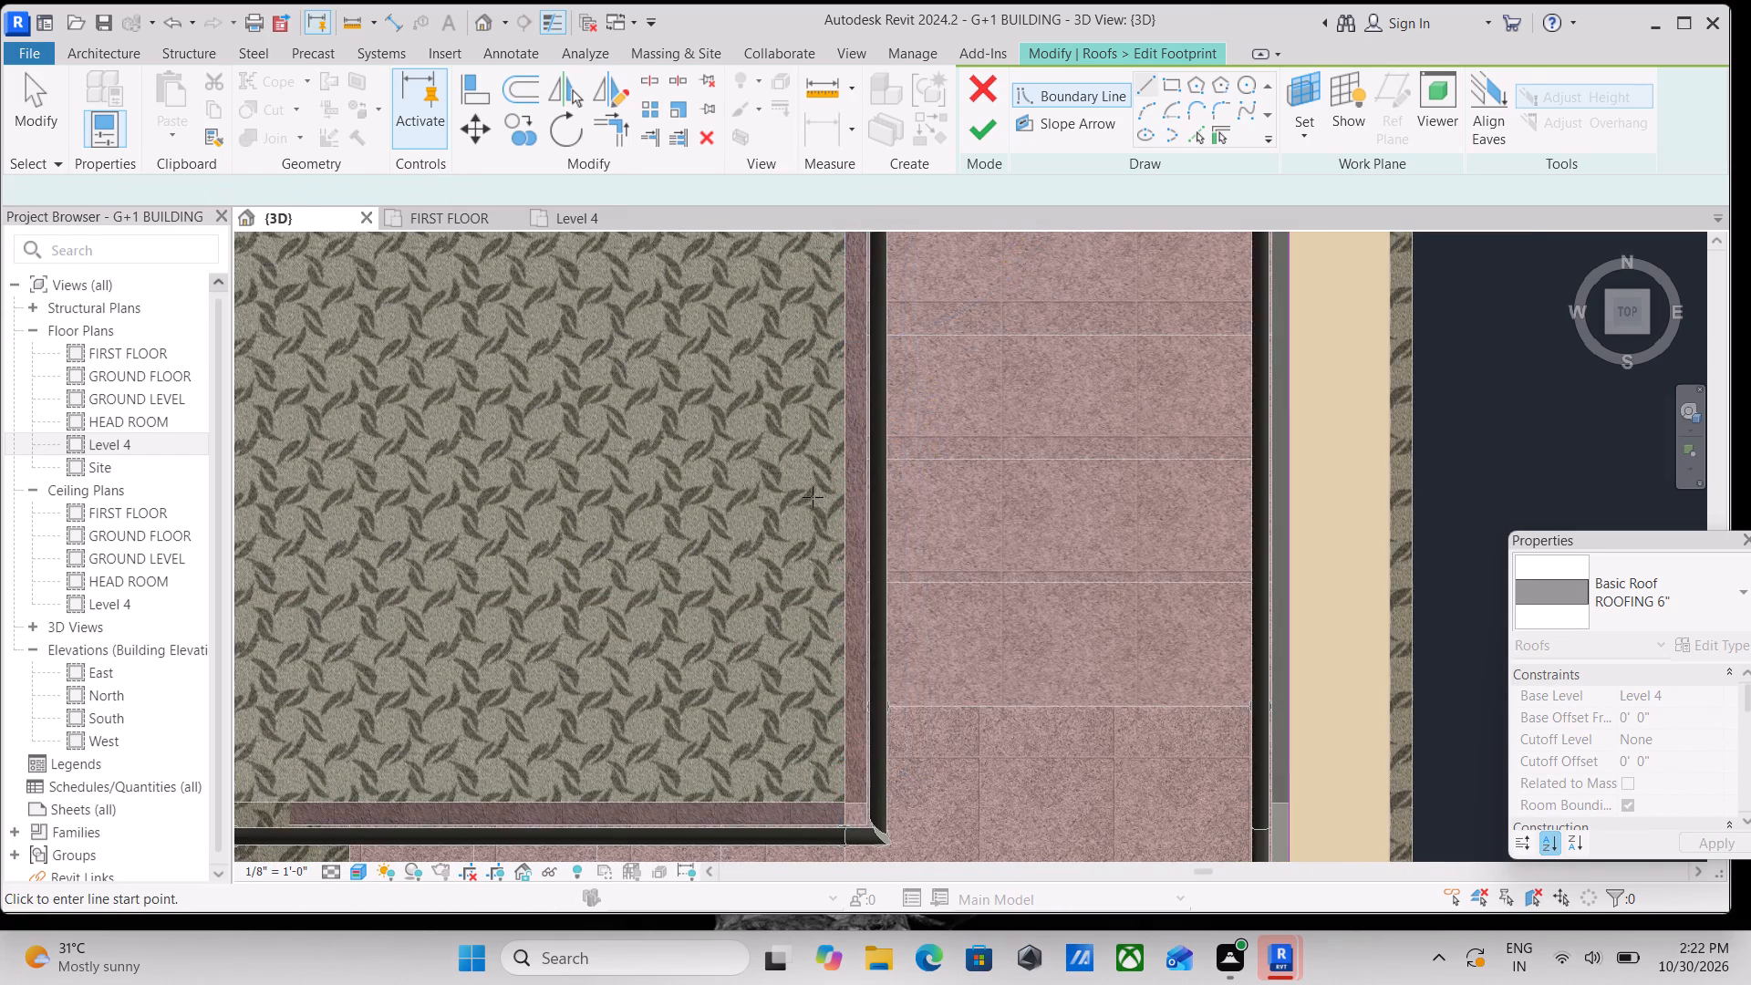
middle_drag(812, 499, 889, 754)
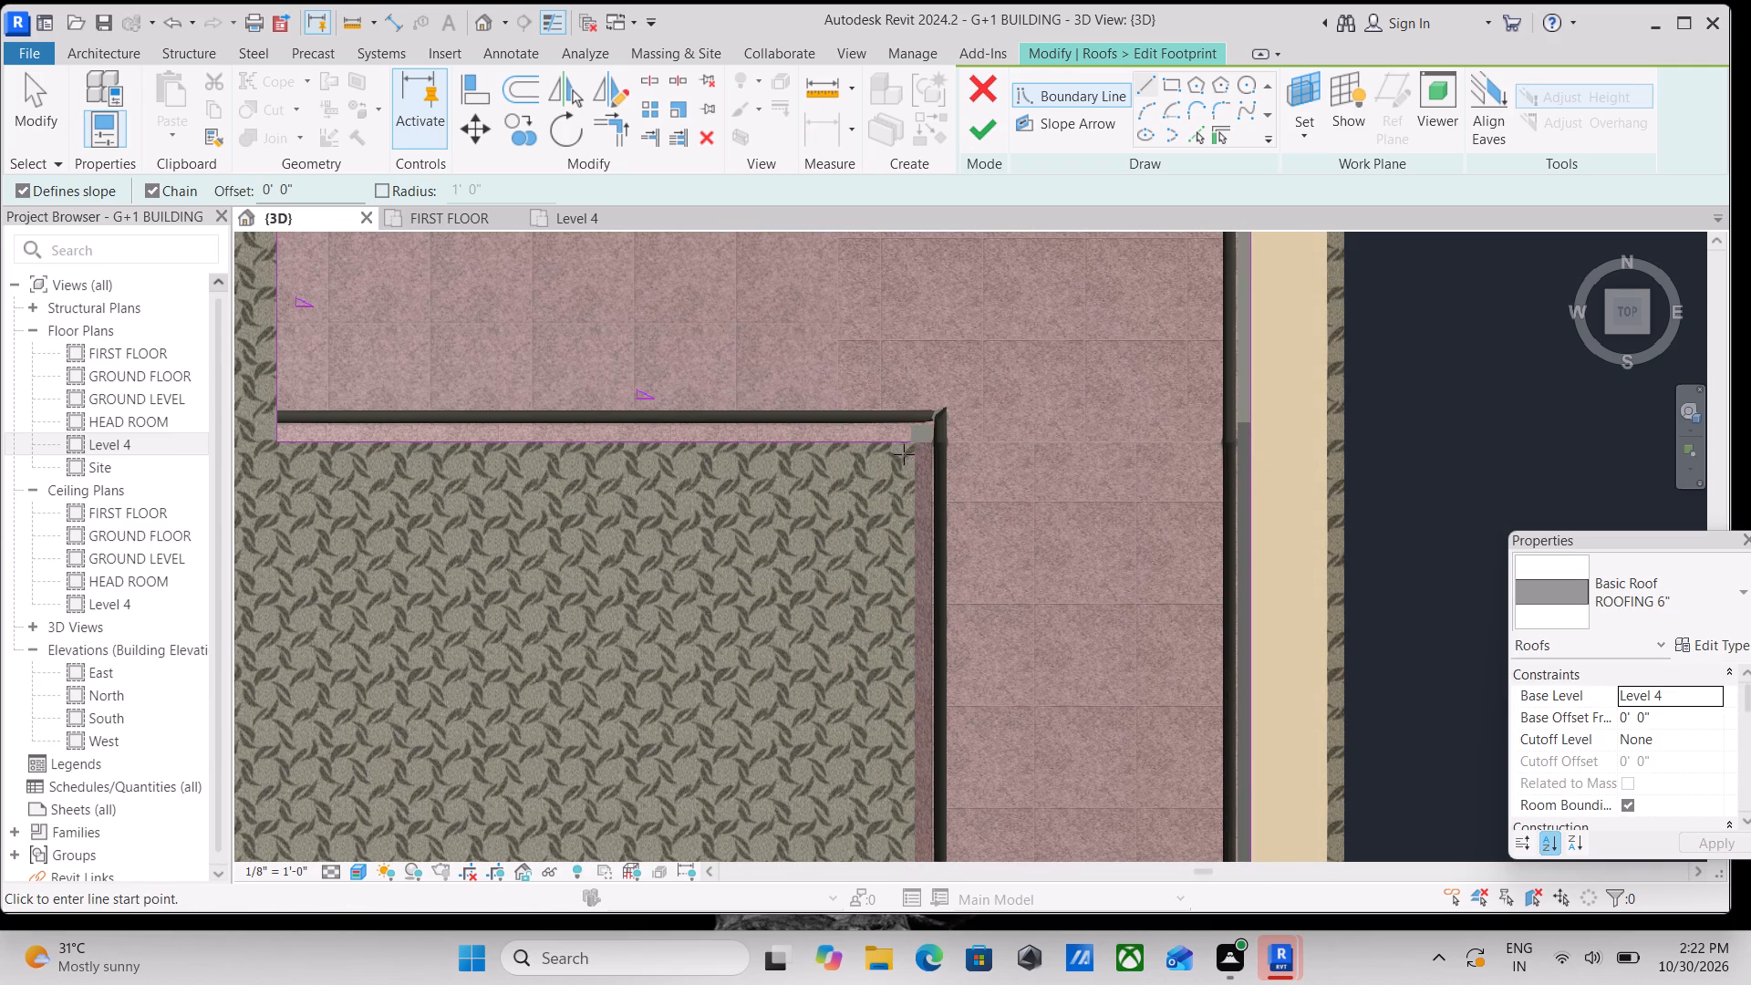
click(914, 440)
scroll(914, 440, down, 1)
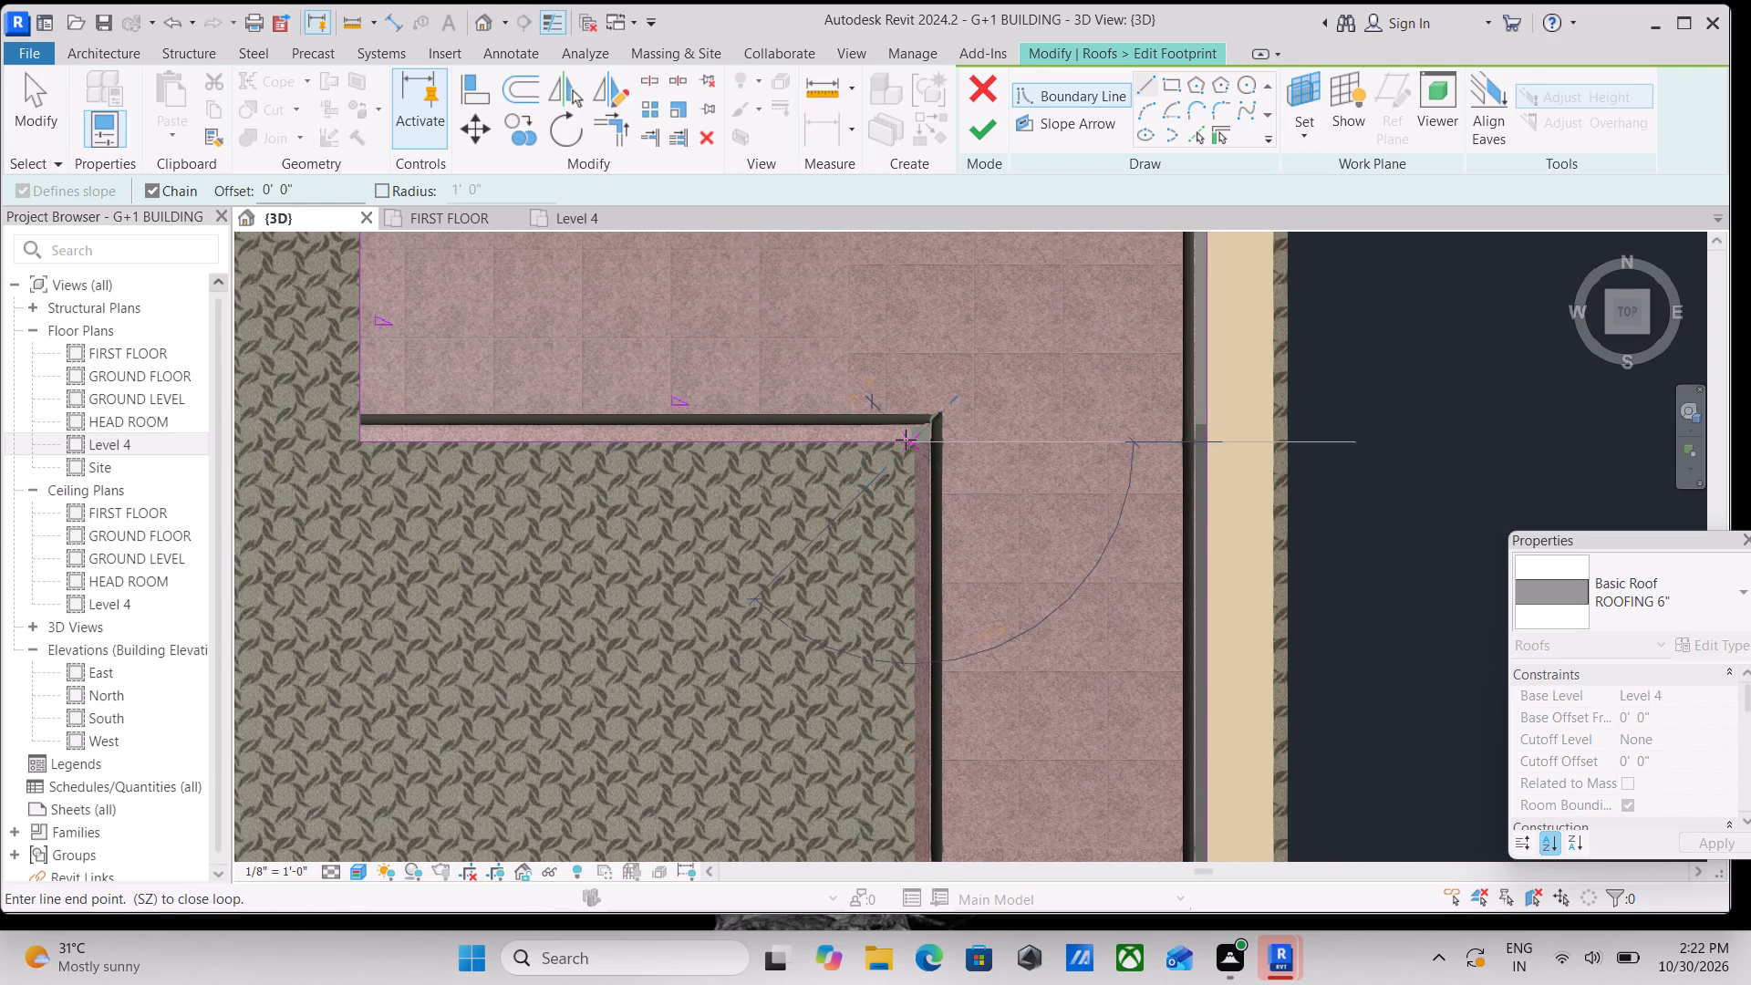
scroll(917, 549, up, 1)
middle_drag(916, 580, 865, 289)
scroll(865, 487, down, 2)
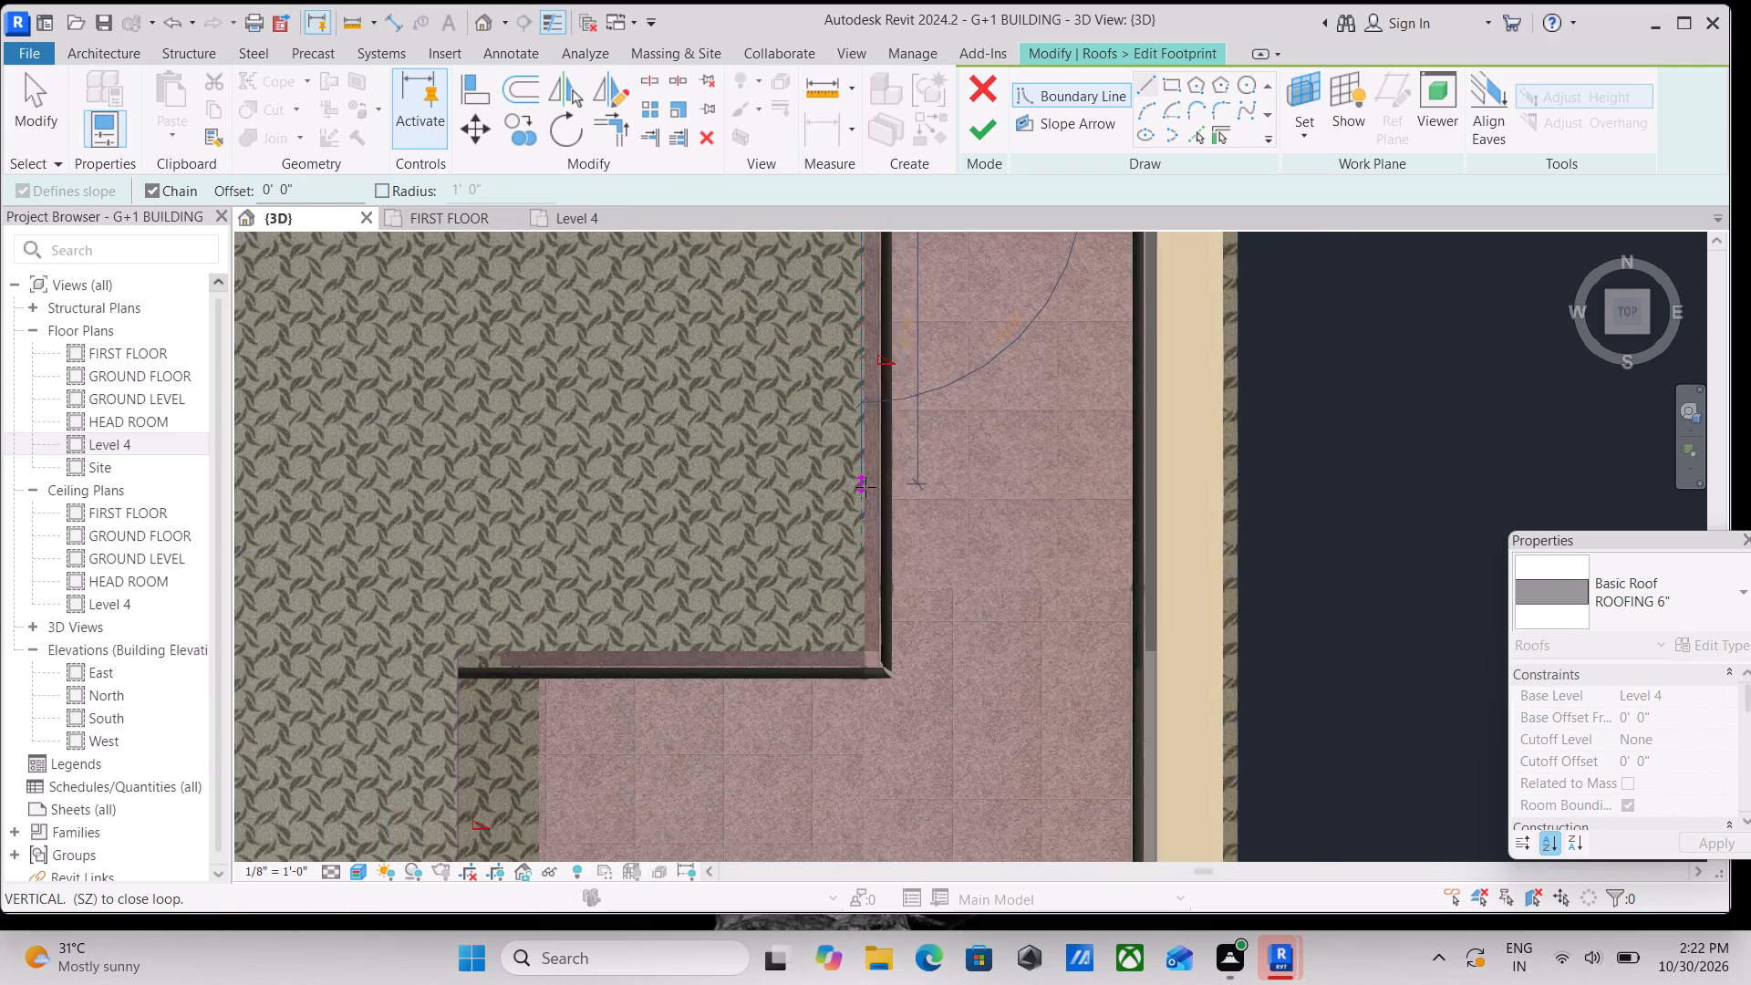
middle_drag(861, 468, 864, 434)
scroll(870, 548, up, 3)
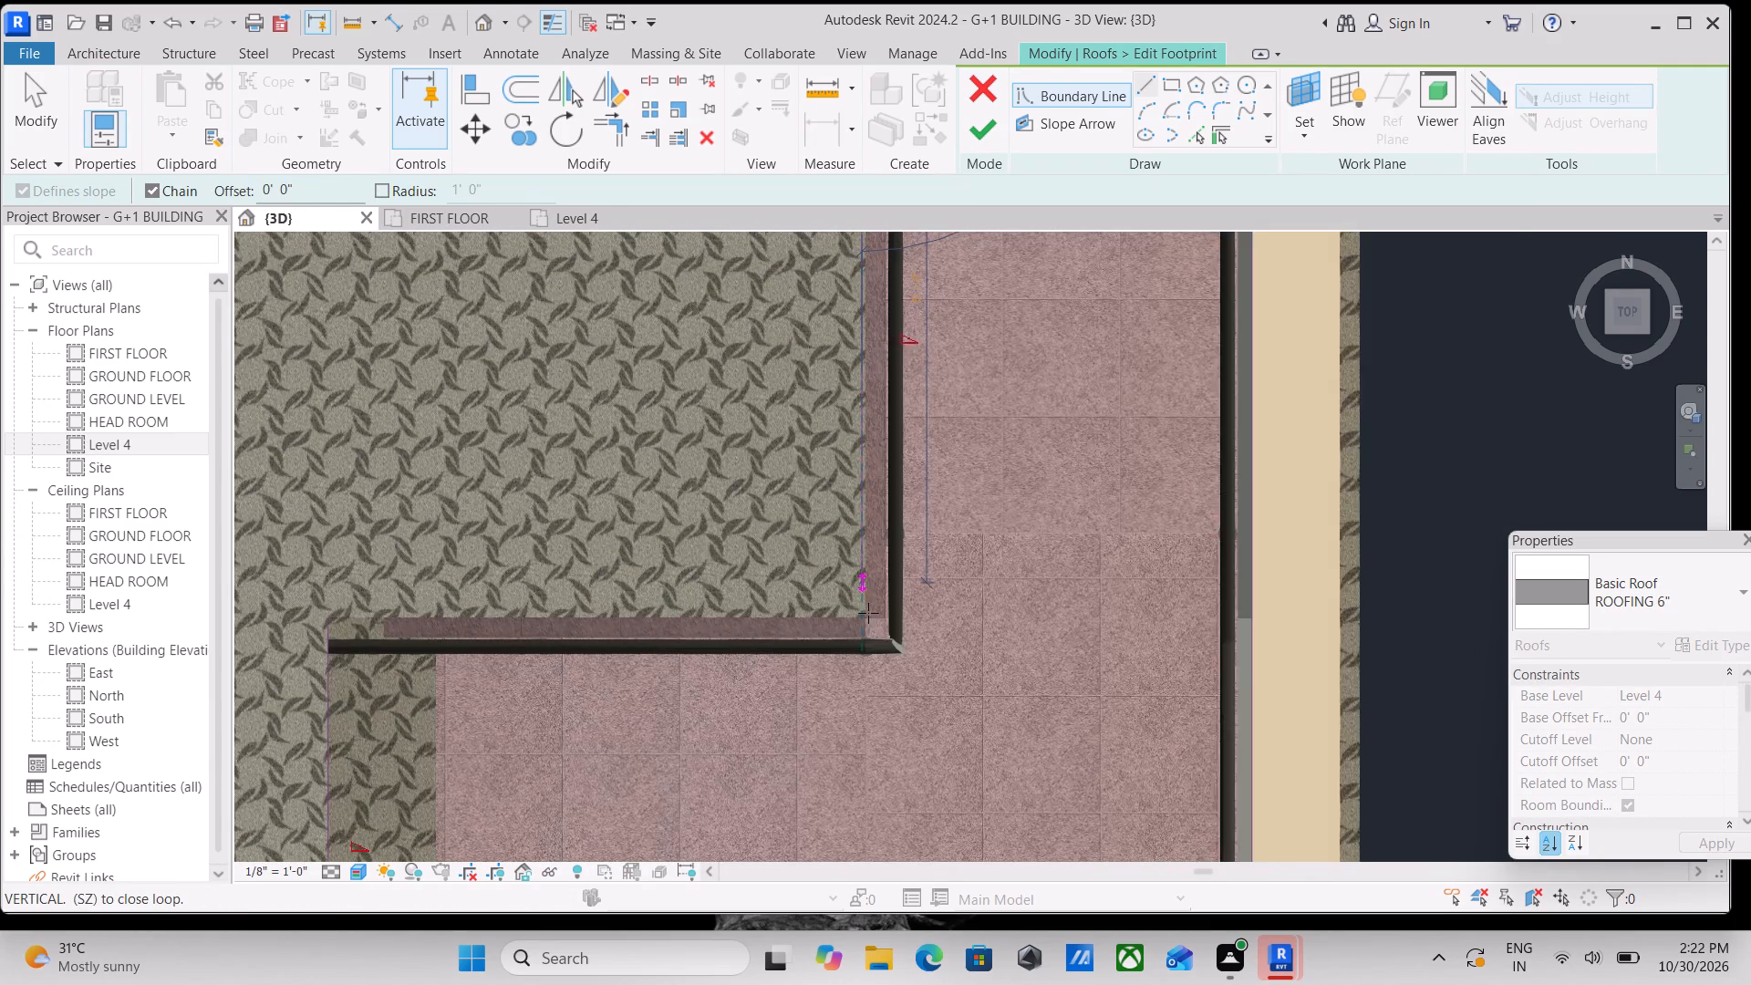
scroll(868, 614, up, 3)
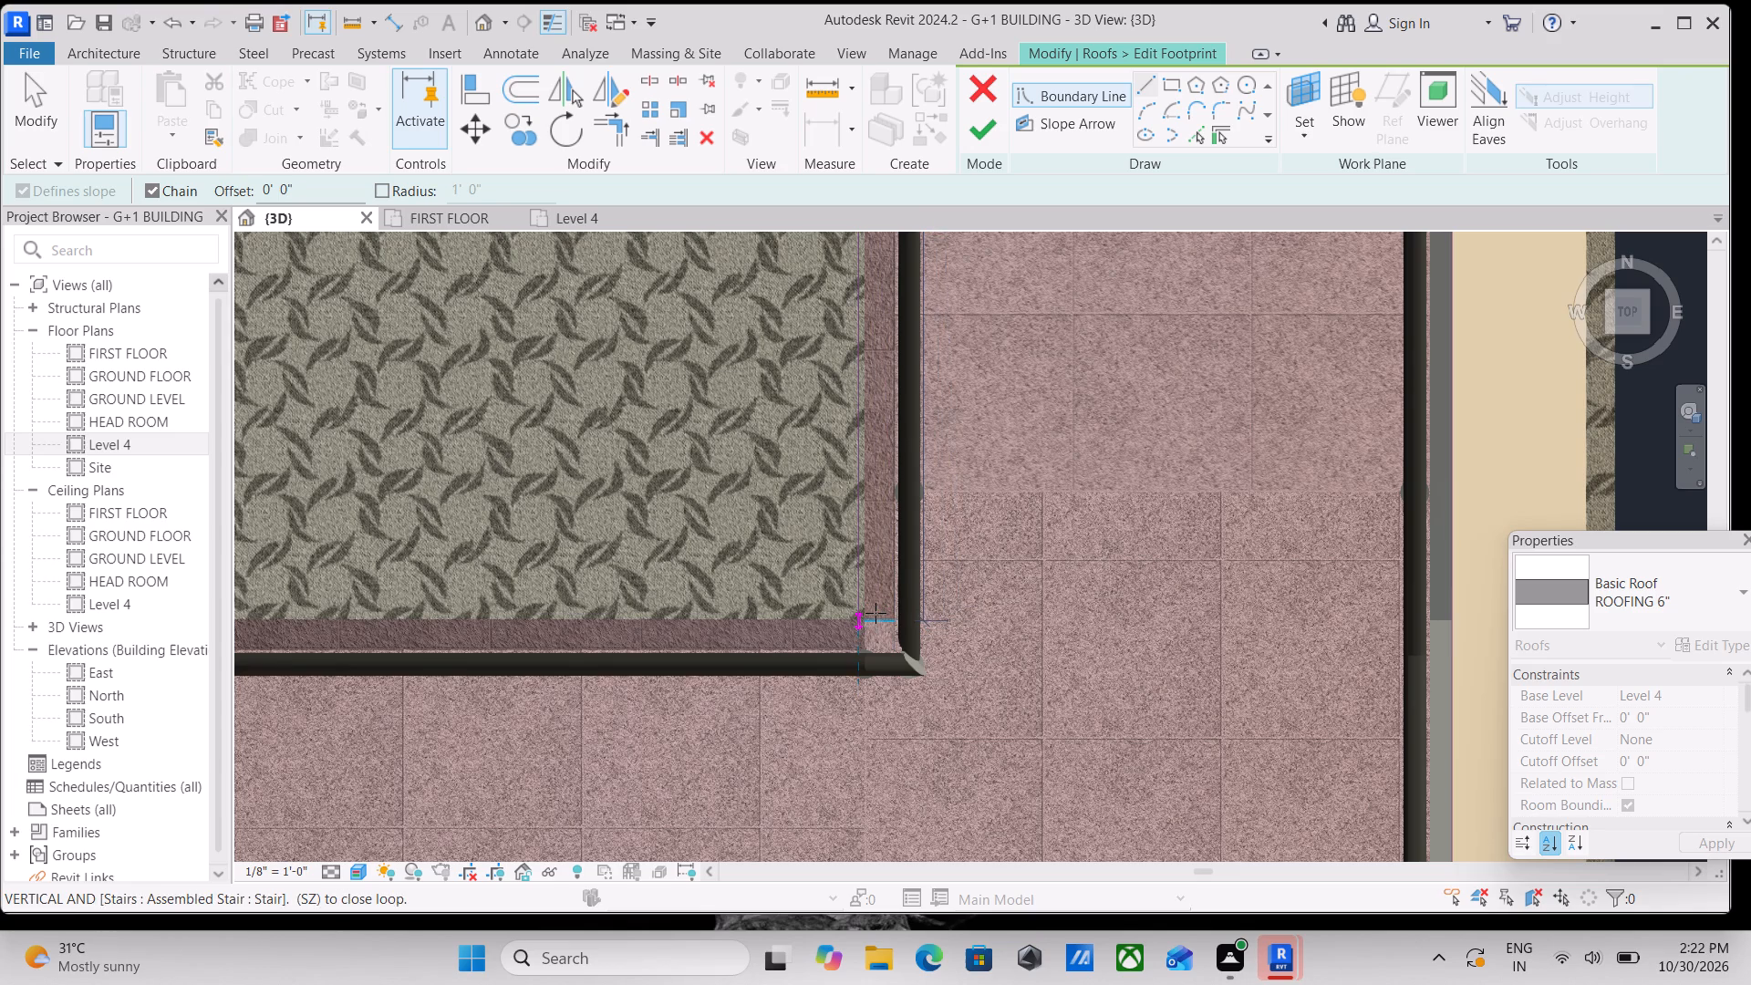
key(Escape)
Sketch a roof boundary line along the lower stair flight's north edge, from its west end to the inner stair corner.
scroll(832, 595, down, 4)
middle_drag(712, 552, 806, 564)
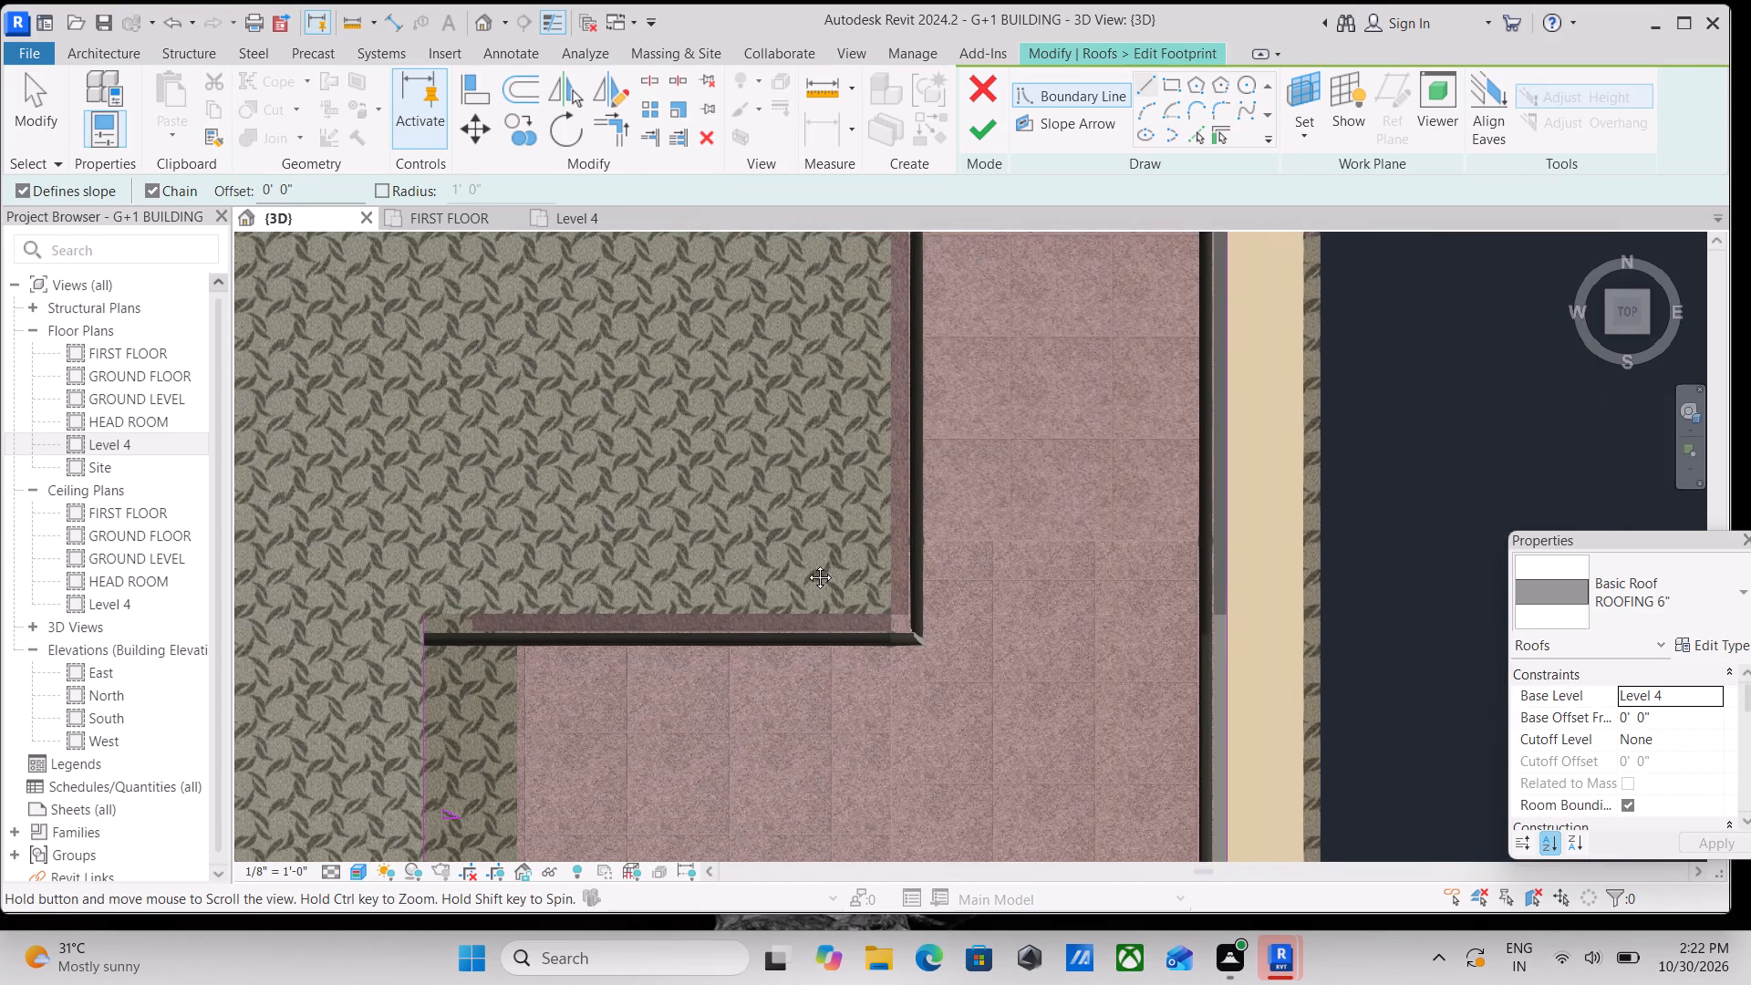
middle_drag(806, 564, 835, 564)
click(510, 613)
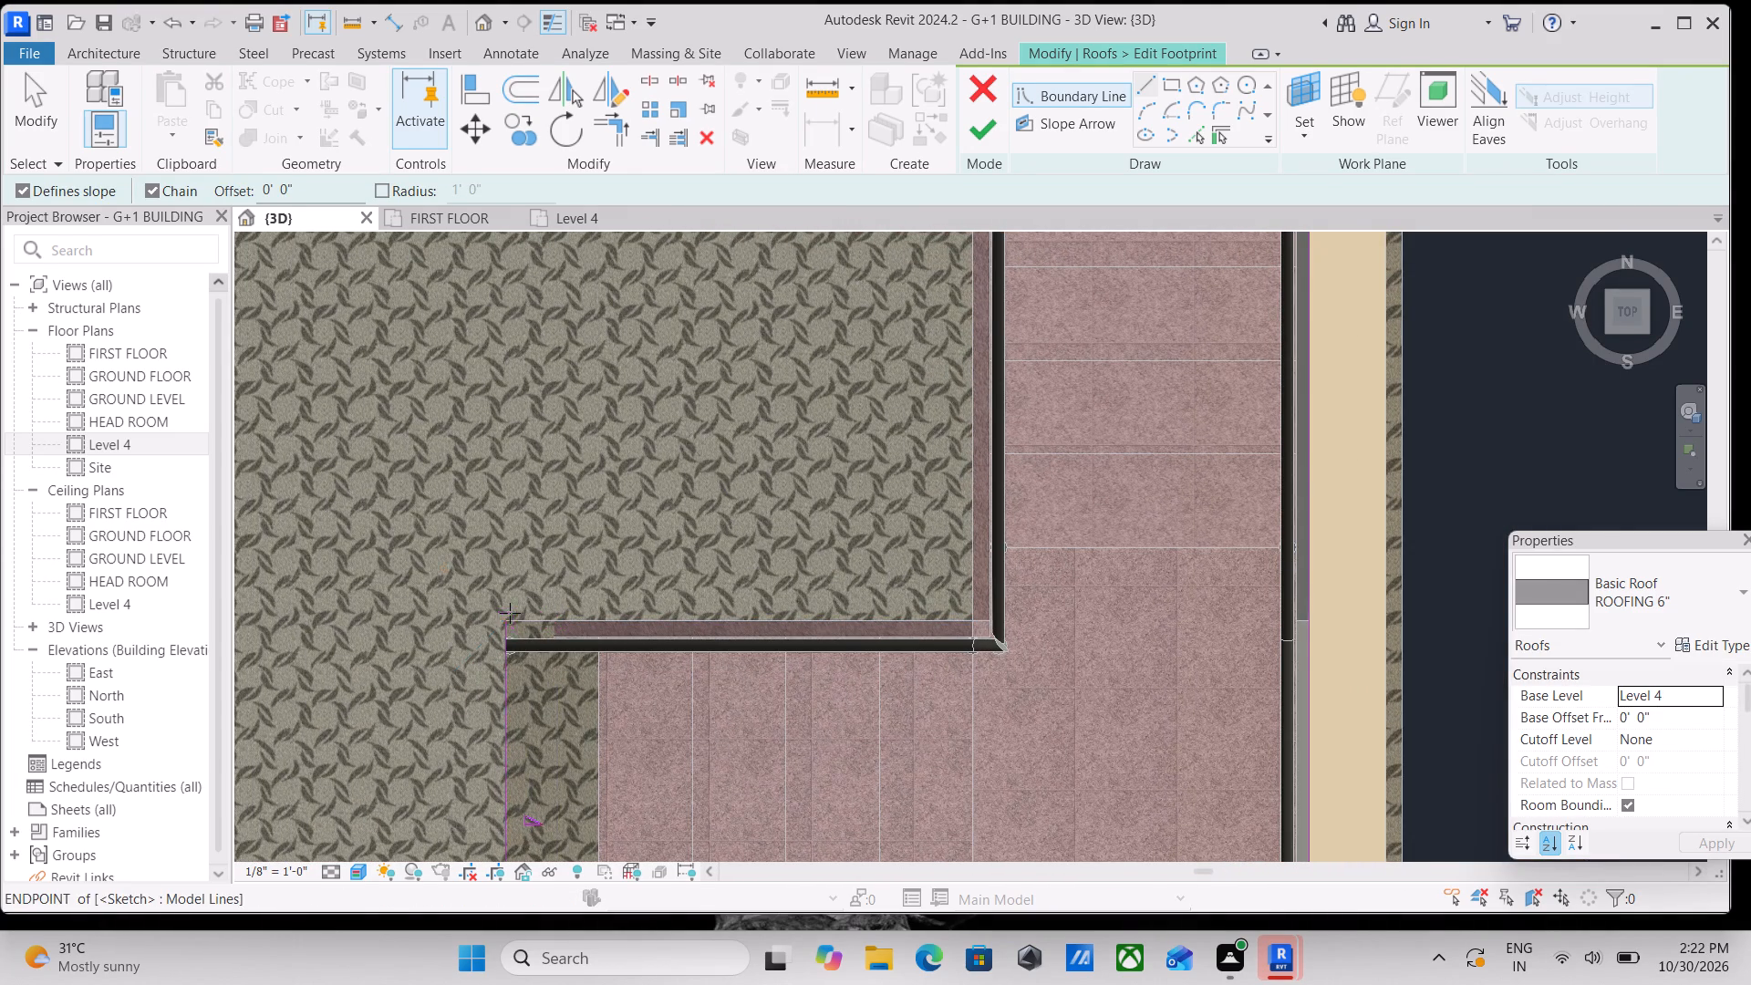
click(971, 616)
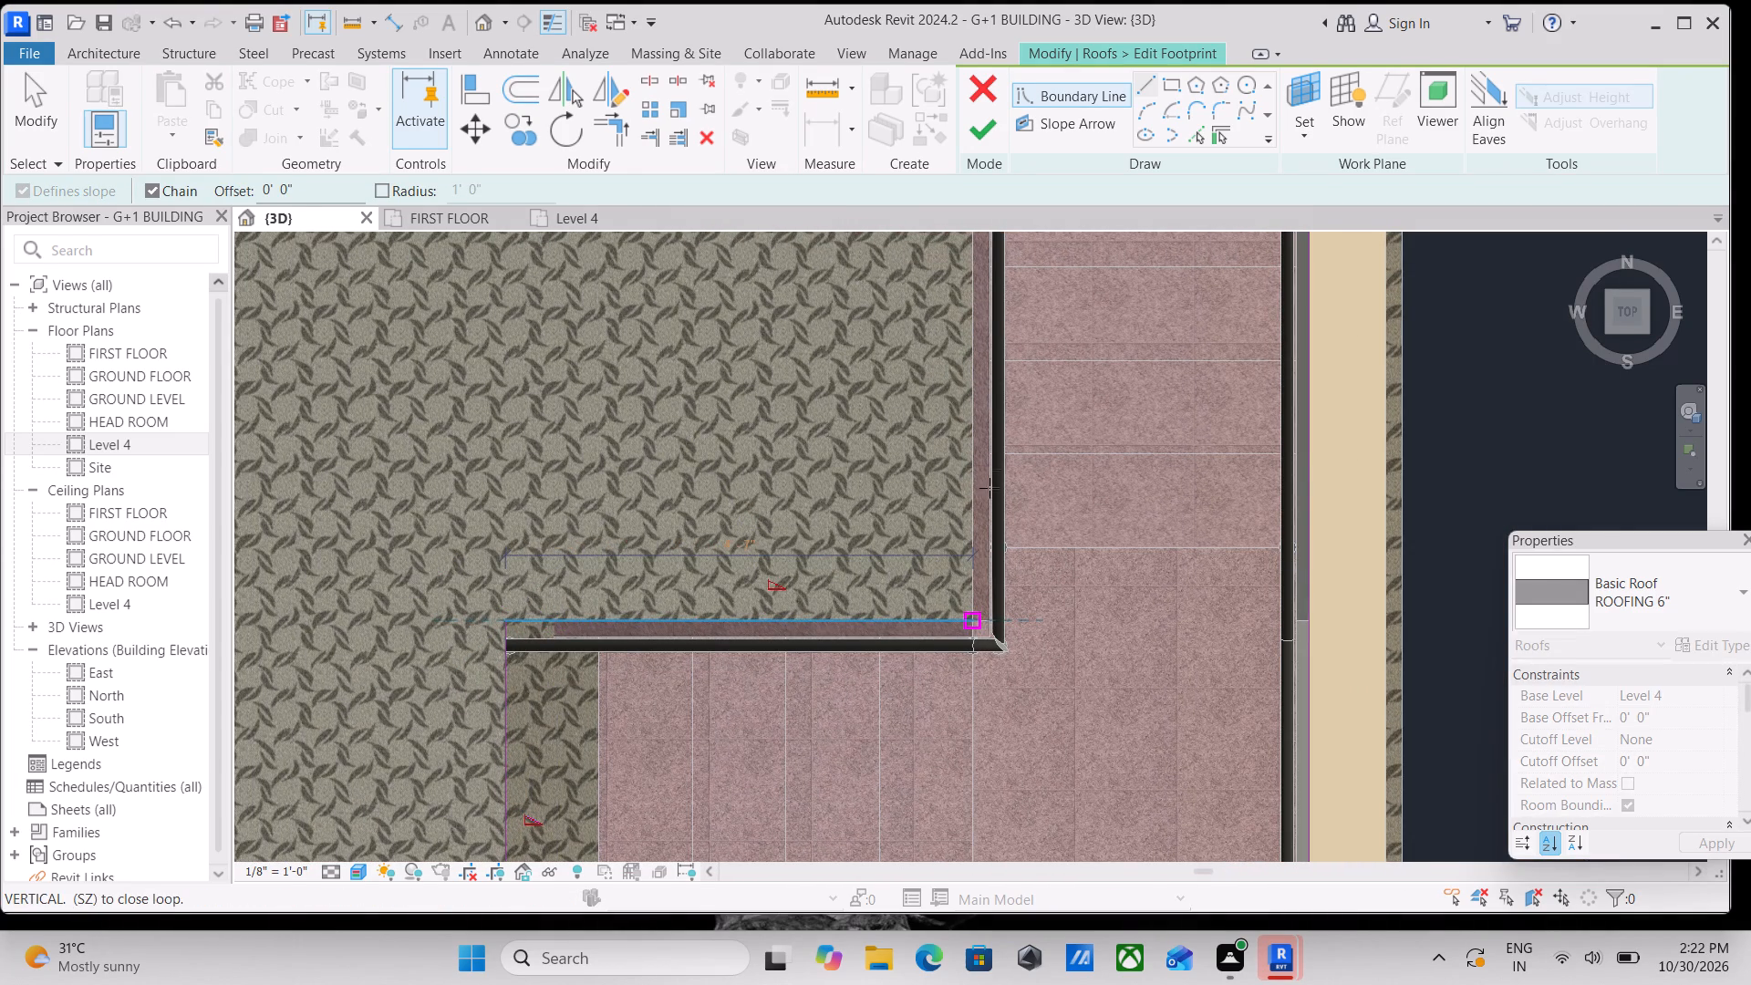
Continue the roof boundary line northward along the middle flight's west edge to the inner corner of the upper flight.
scroll(990, 459, down, 1)
middle_drag(990, 459, 969, 741)
scroll(968, 739, up, 1)
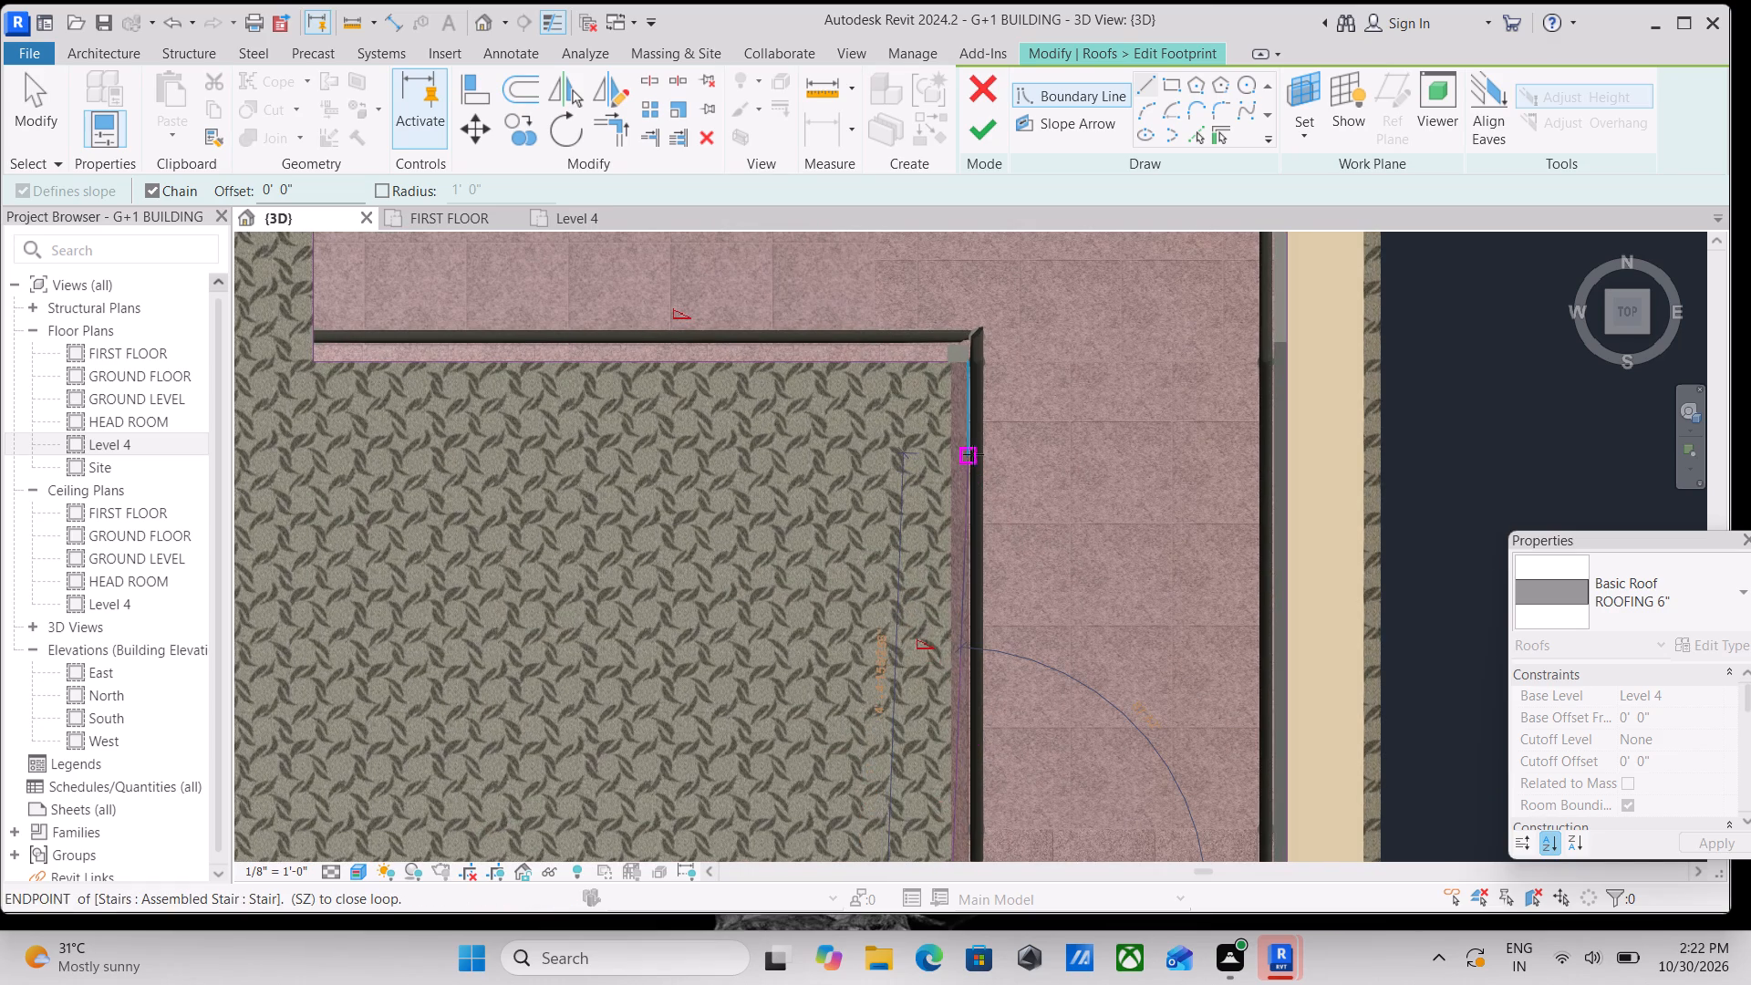
click(951, 361)
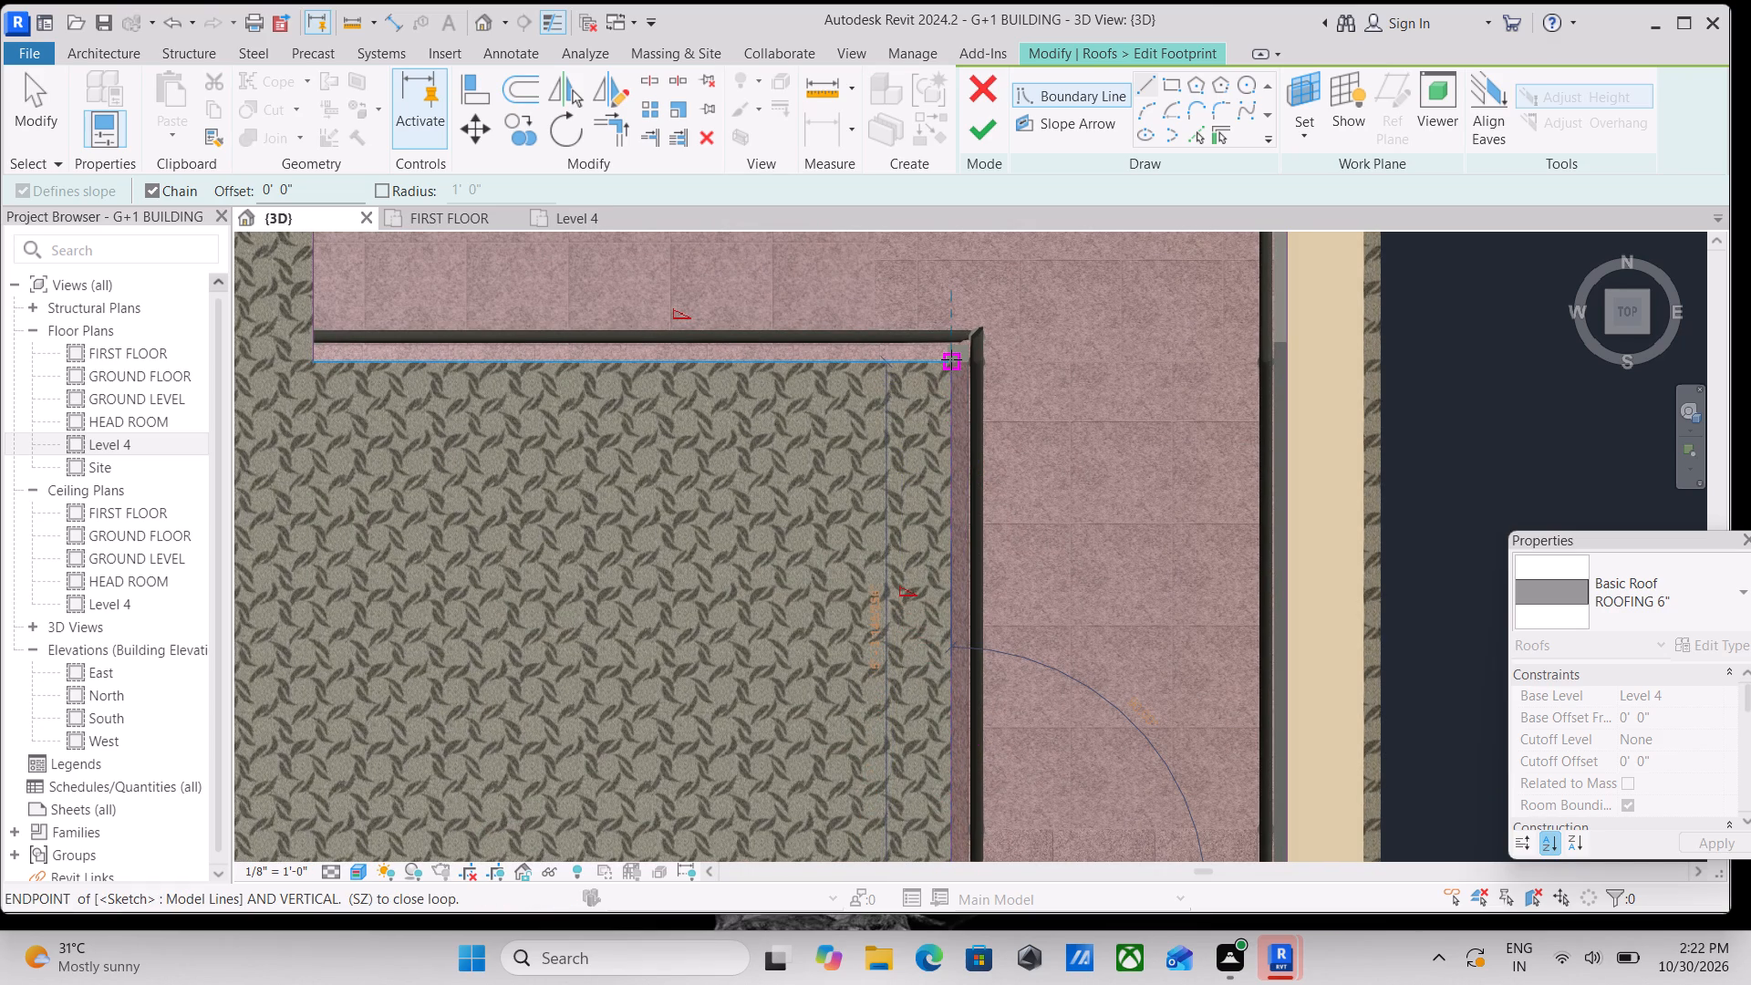
key(Escape)
scroll(721, 491, down, 7)
middle_drag(713, 505, 843, 423)
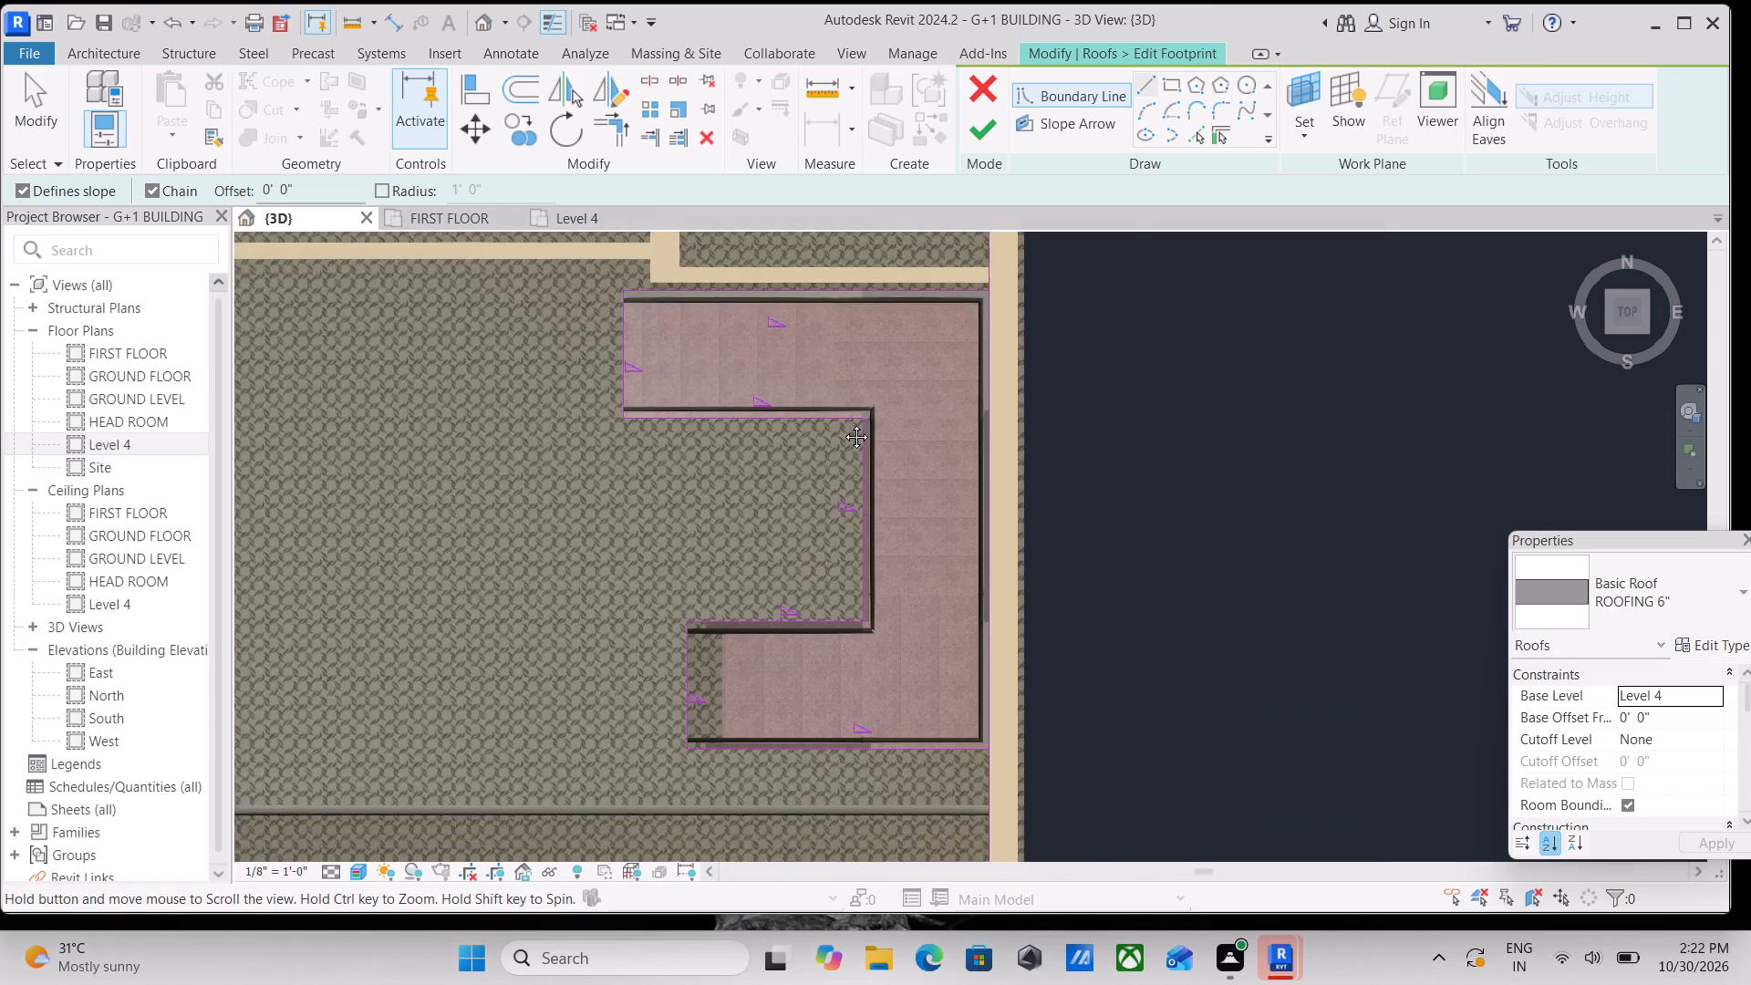
middle_drag(843, 423, 894, 370)
scroll(834, 584, up, 3)
scroll(781, 603, down, 3)
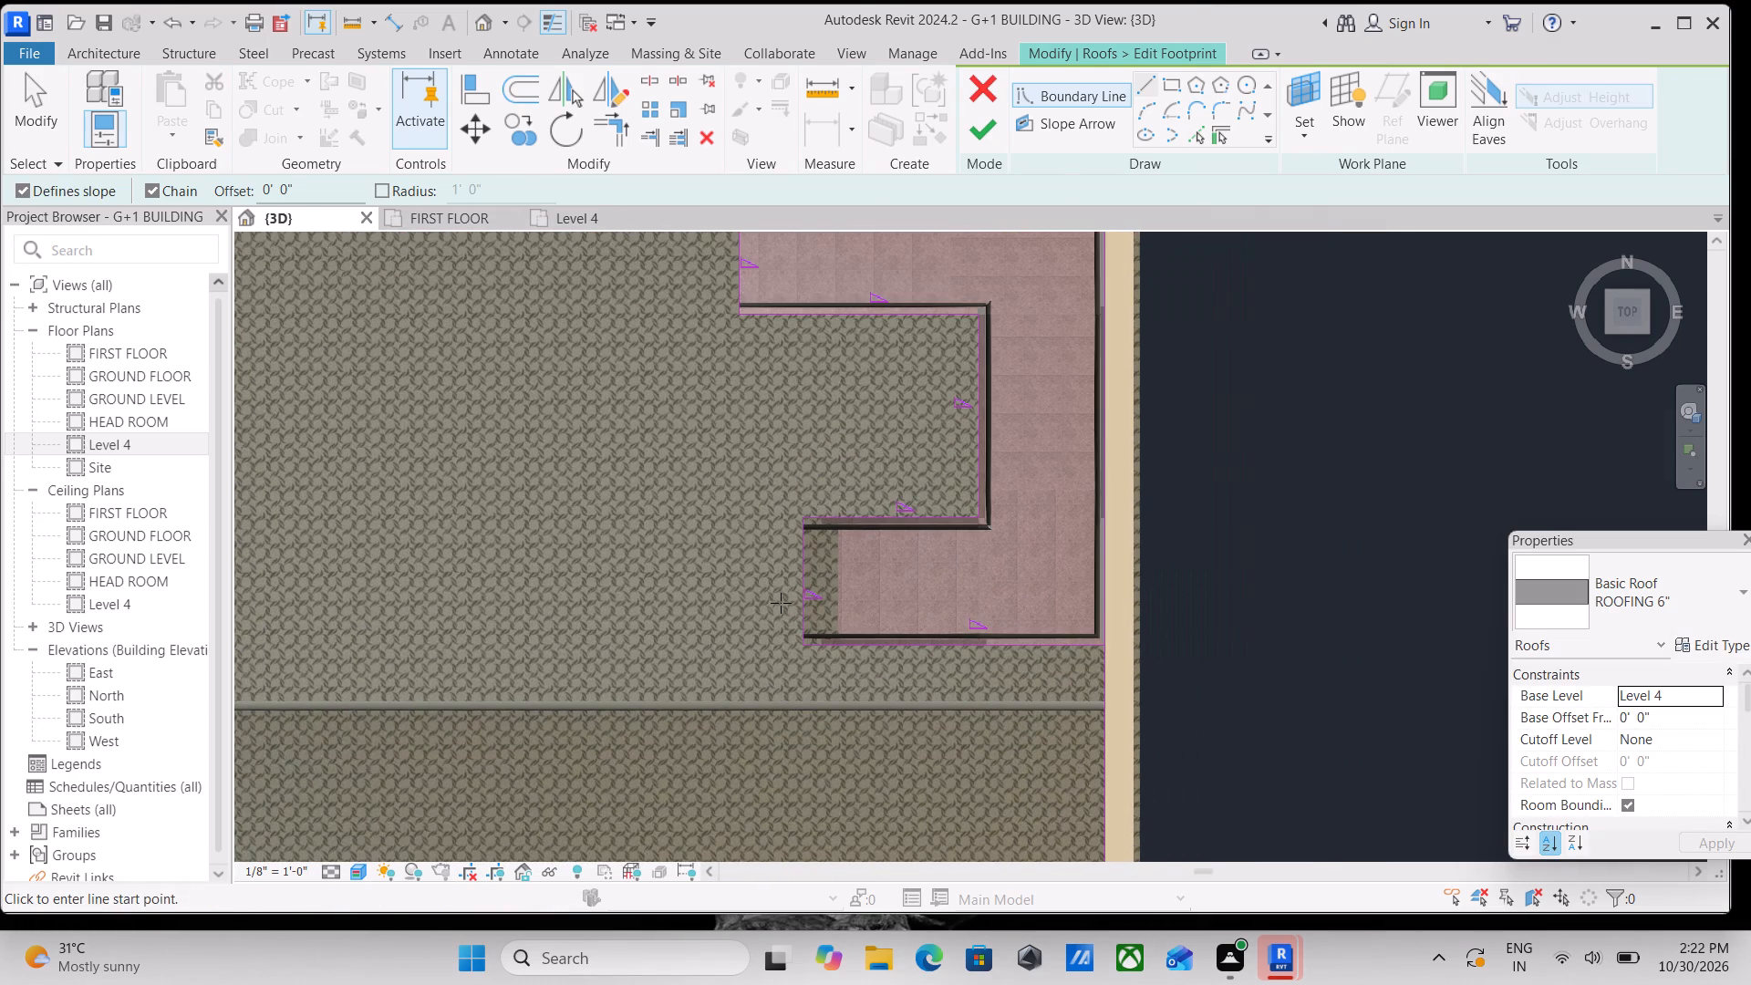
scroll(781, 603, up, 3)
middle_drag(765, 481, 775, 554)
key(Escape)
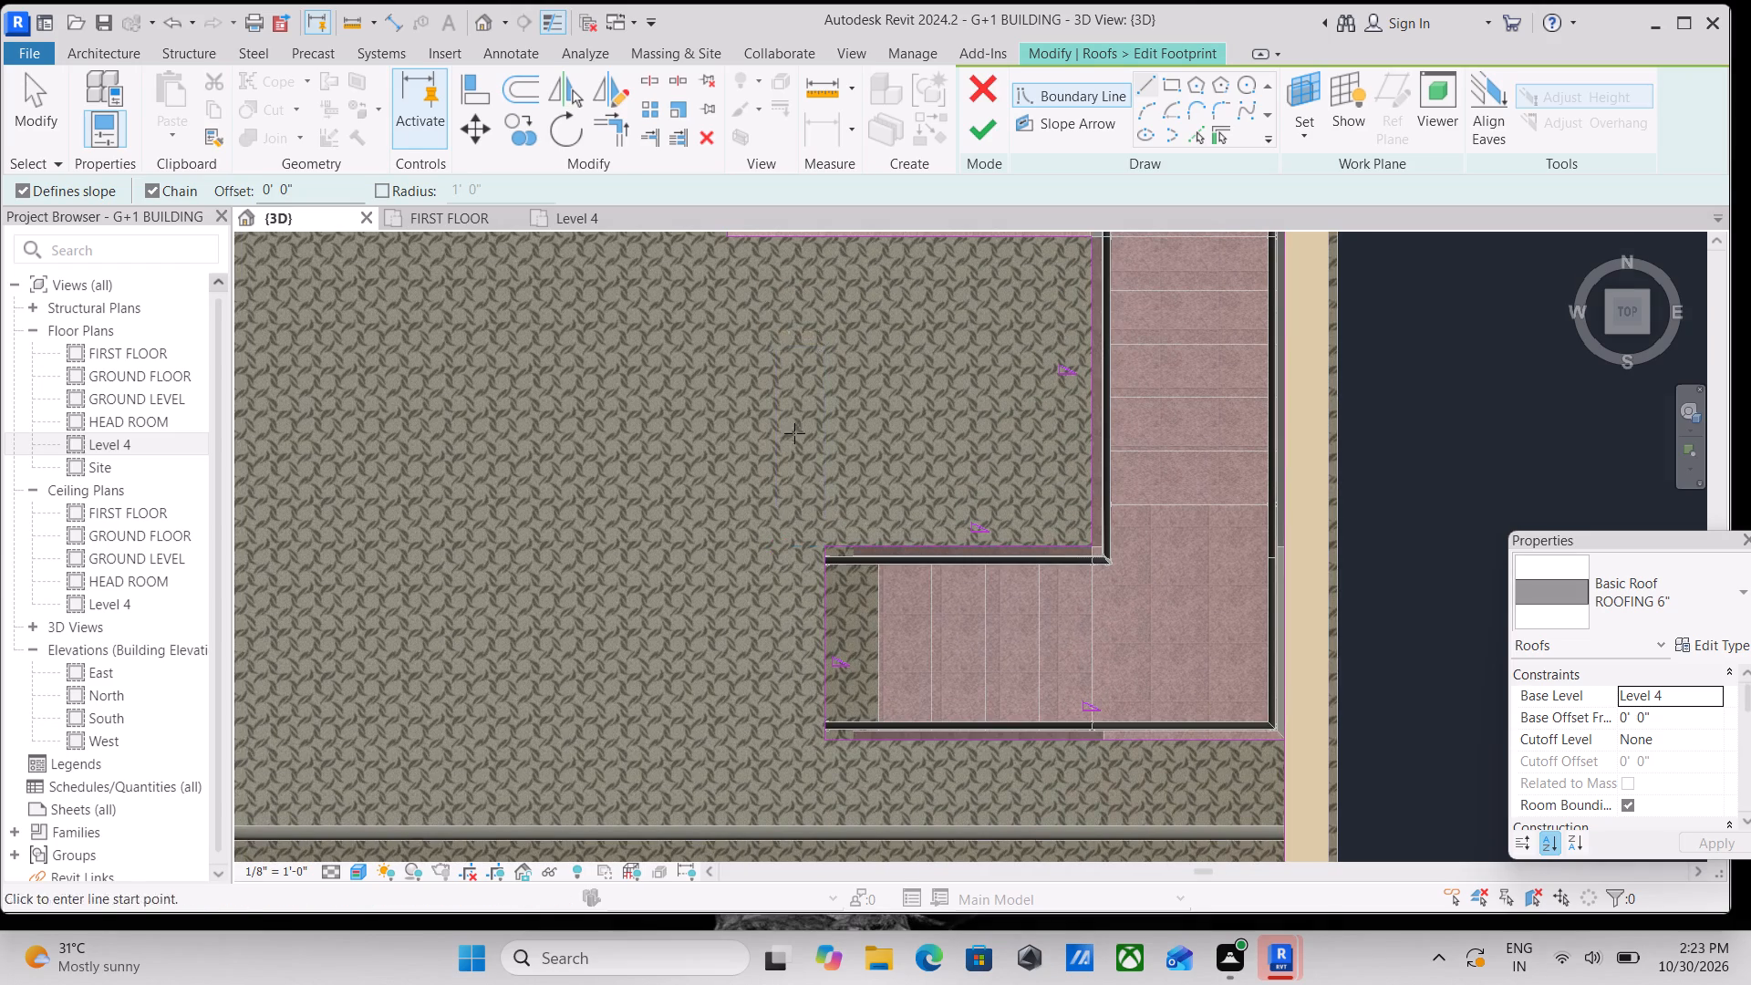
key(Escape)
Turn off Defines Slope for the seven boundary lines outlining the staircase opening.
scroll(799, 389, down, 7)
middle_drag(795, 403, 773, 497)
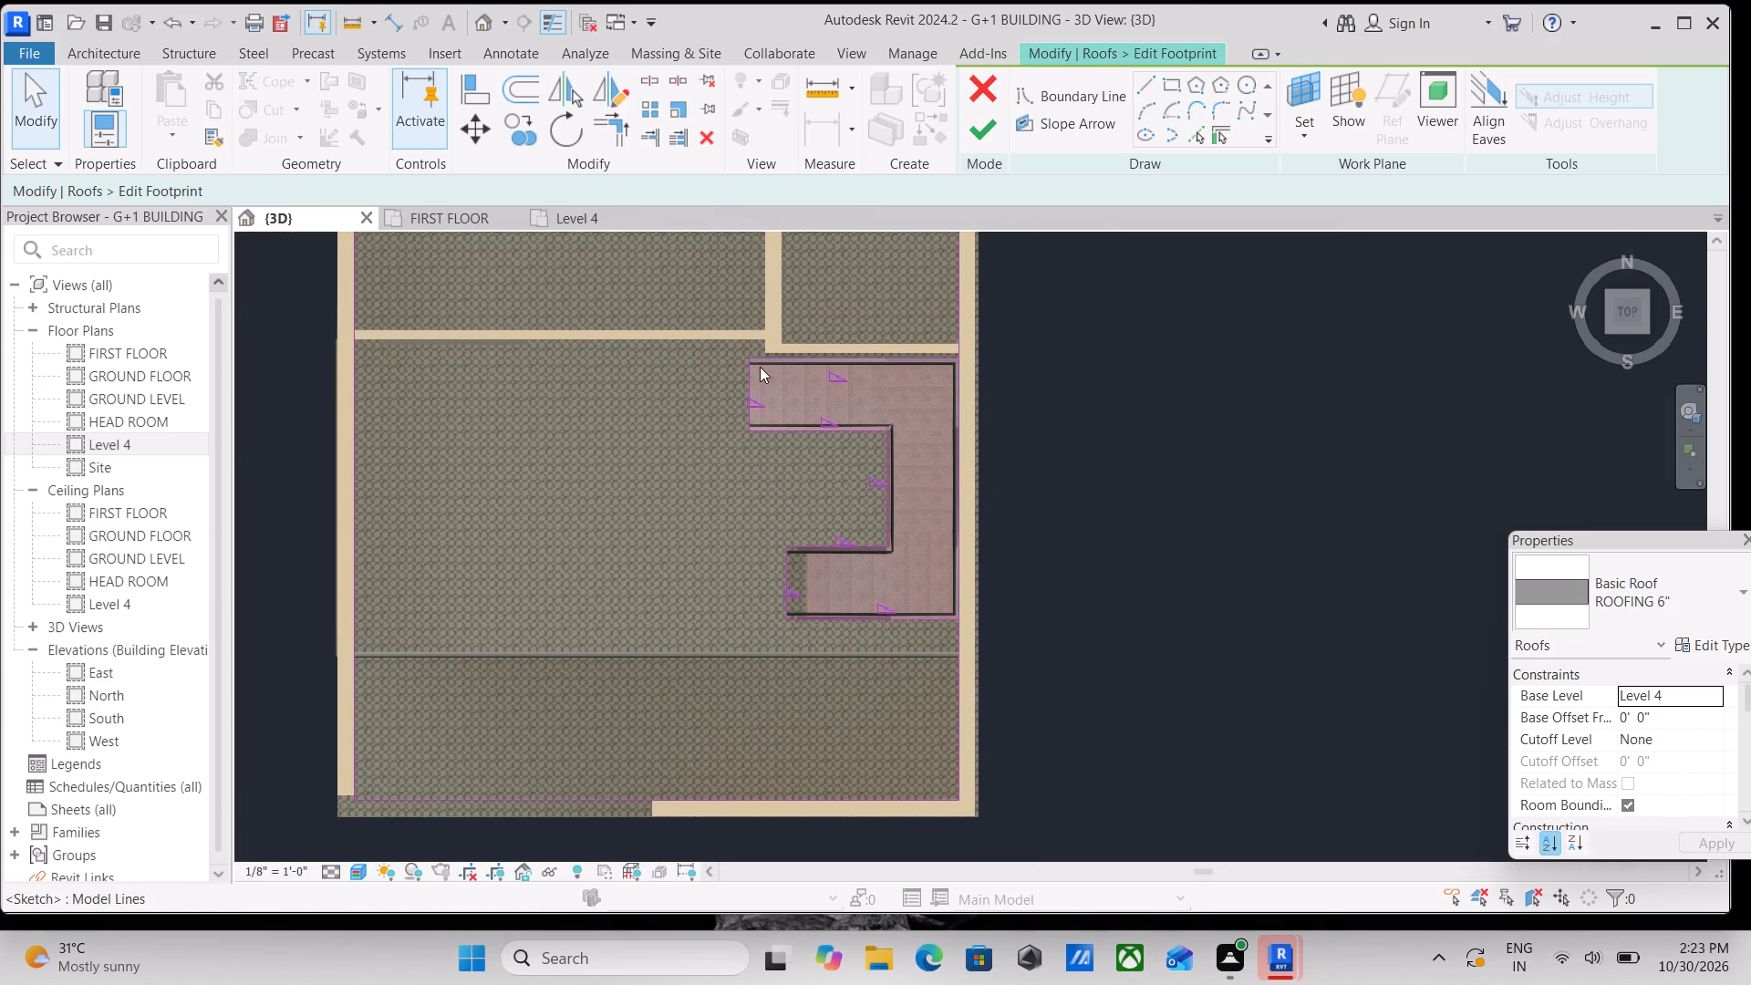
drag(731, 343, 987, 648)
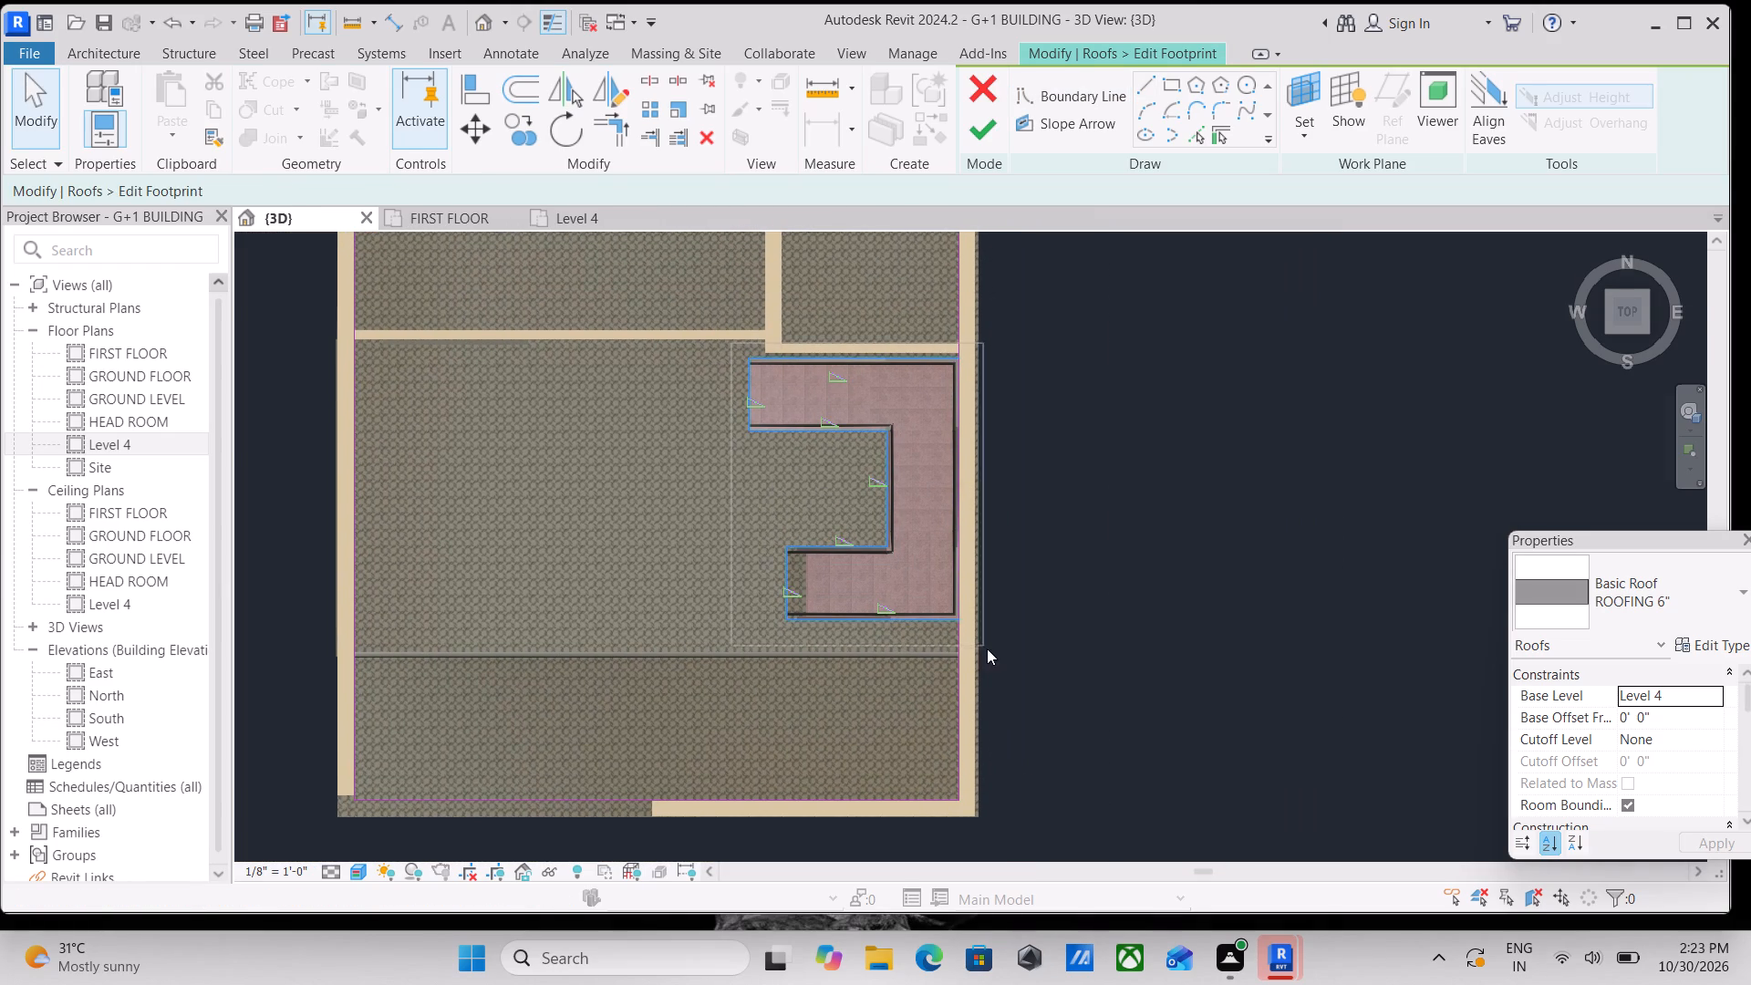
drag(987, 648, 977, 646)
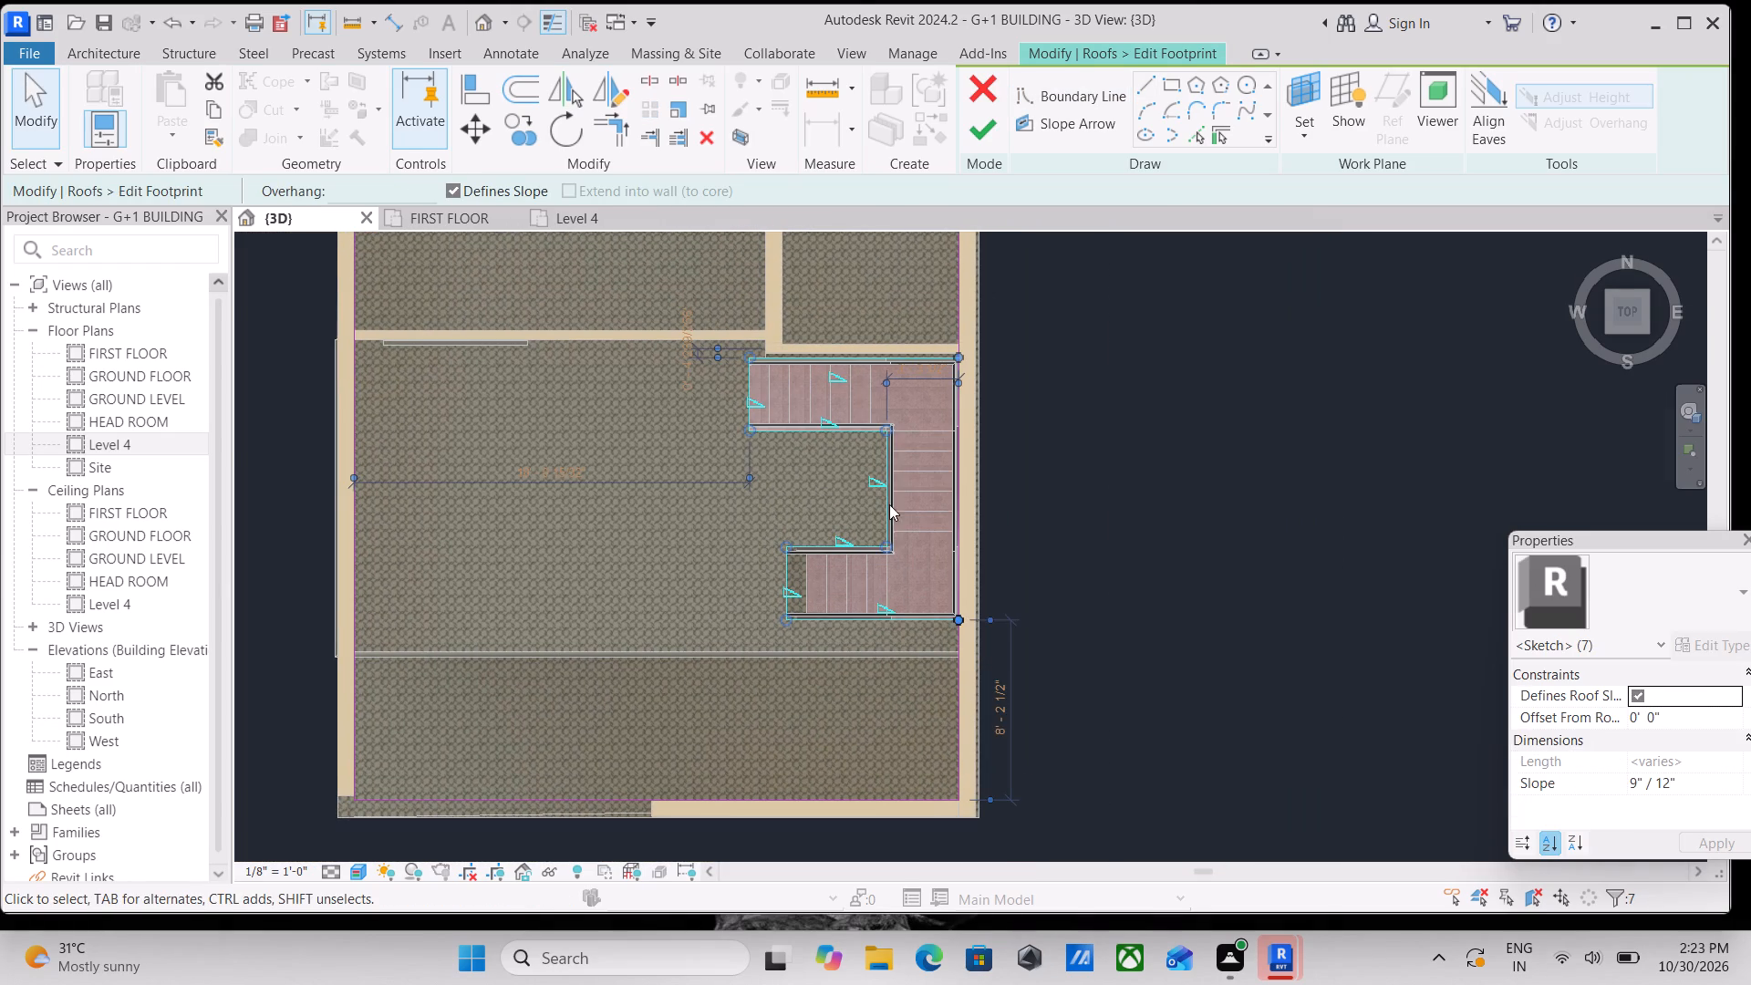
click(451, 186)
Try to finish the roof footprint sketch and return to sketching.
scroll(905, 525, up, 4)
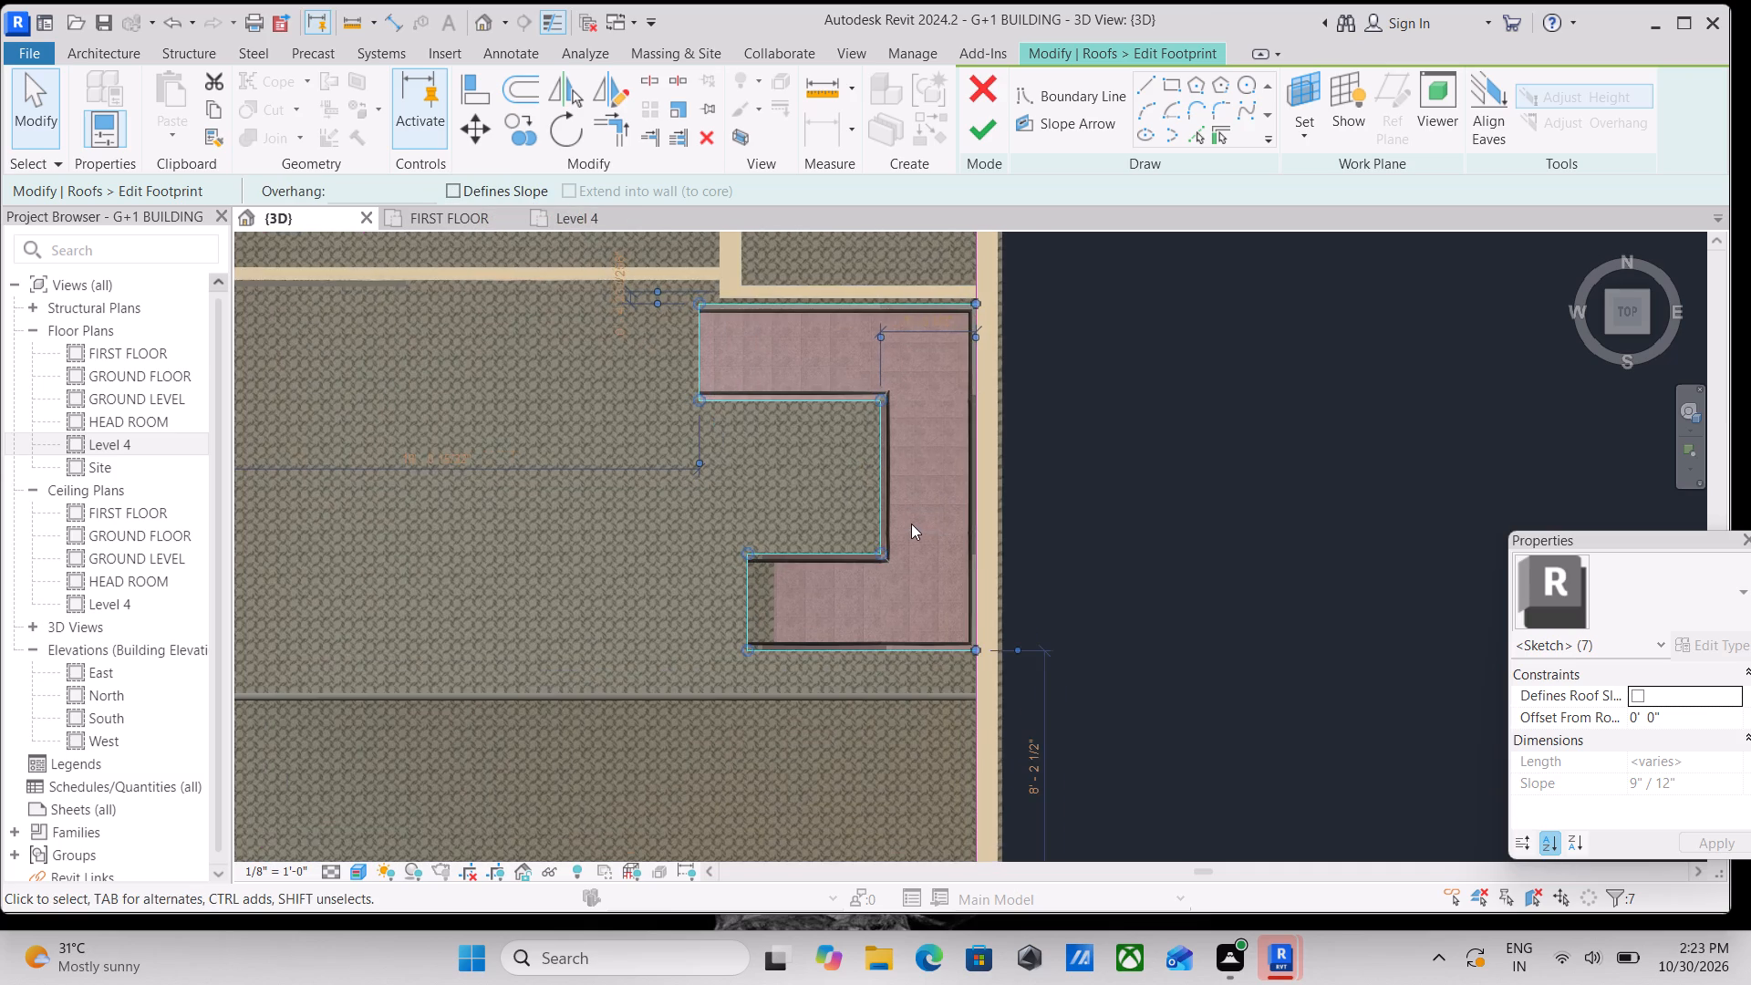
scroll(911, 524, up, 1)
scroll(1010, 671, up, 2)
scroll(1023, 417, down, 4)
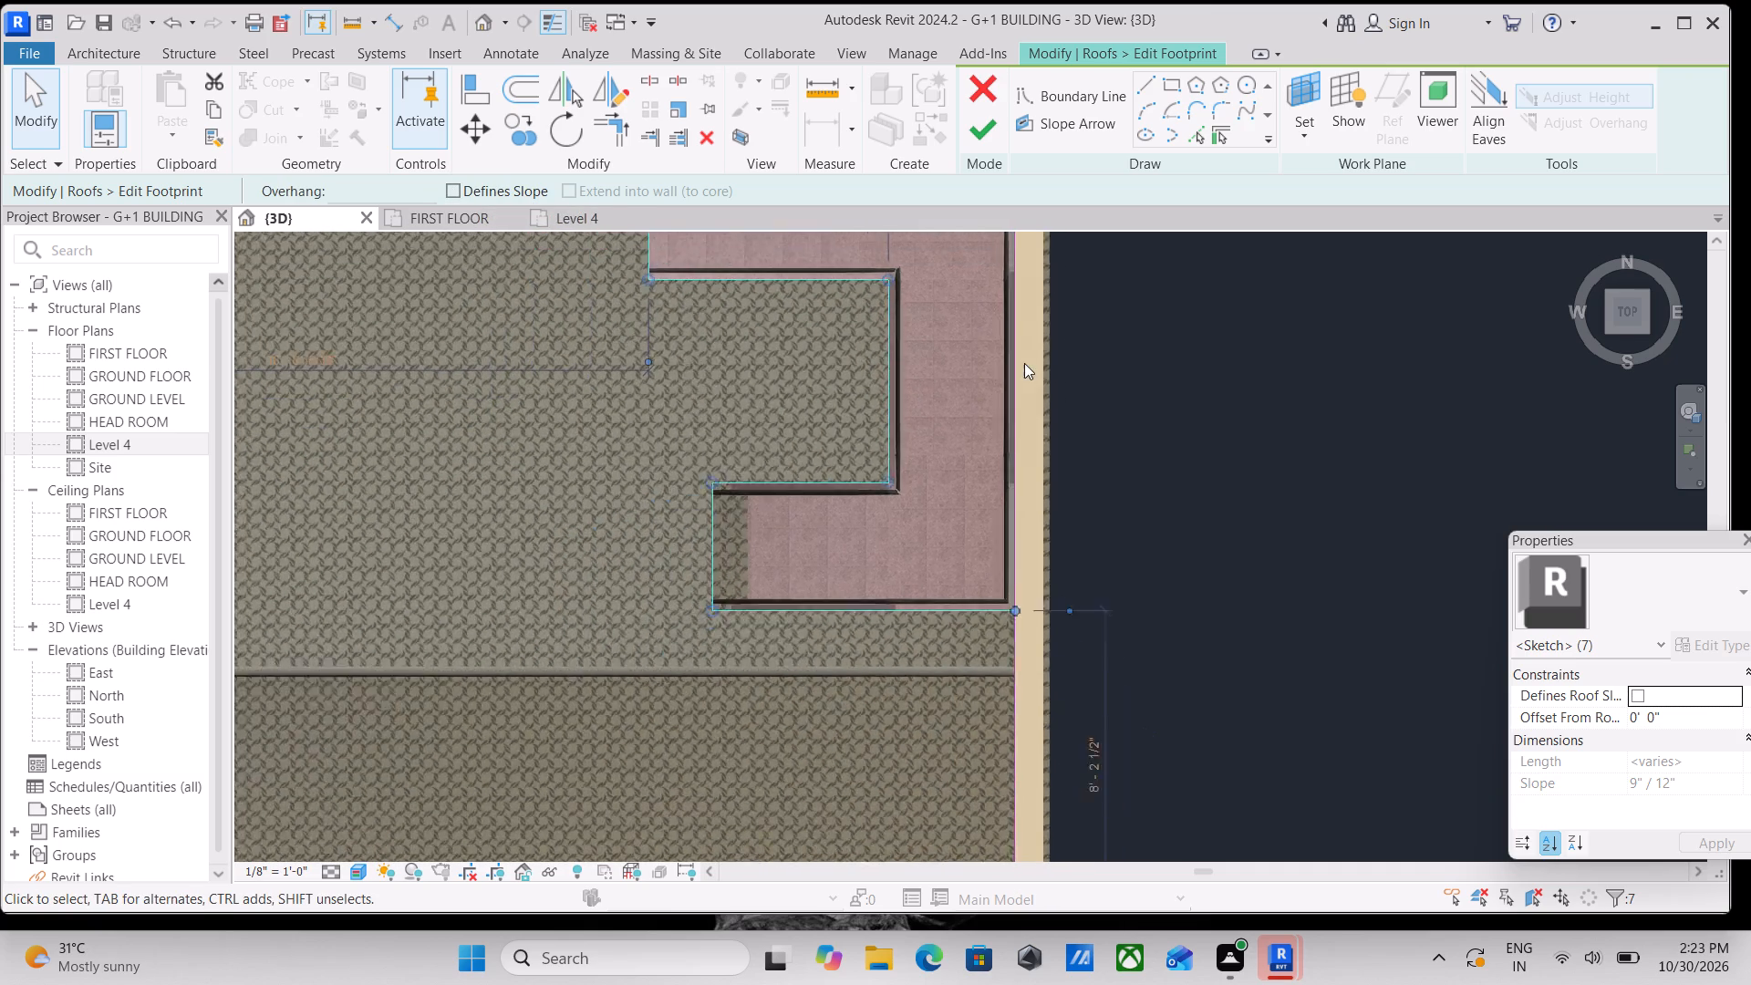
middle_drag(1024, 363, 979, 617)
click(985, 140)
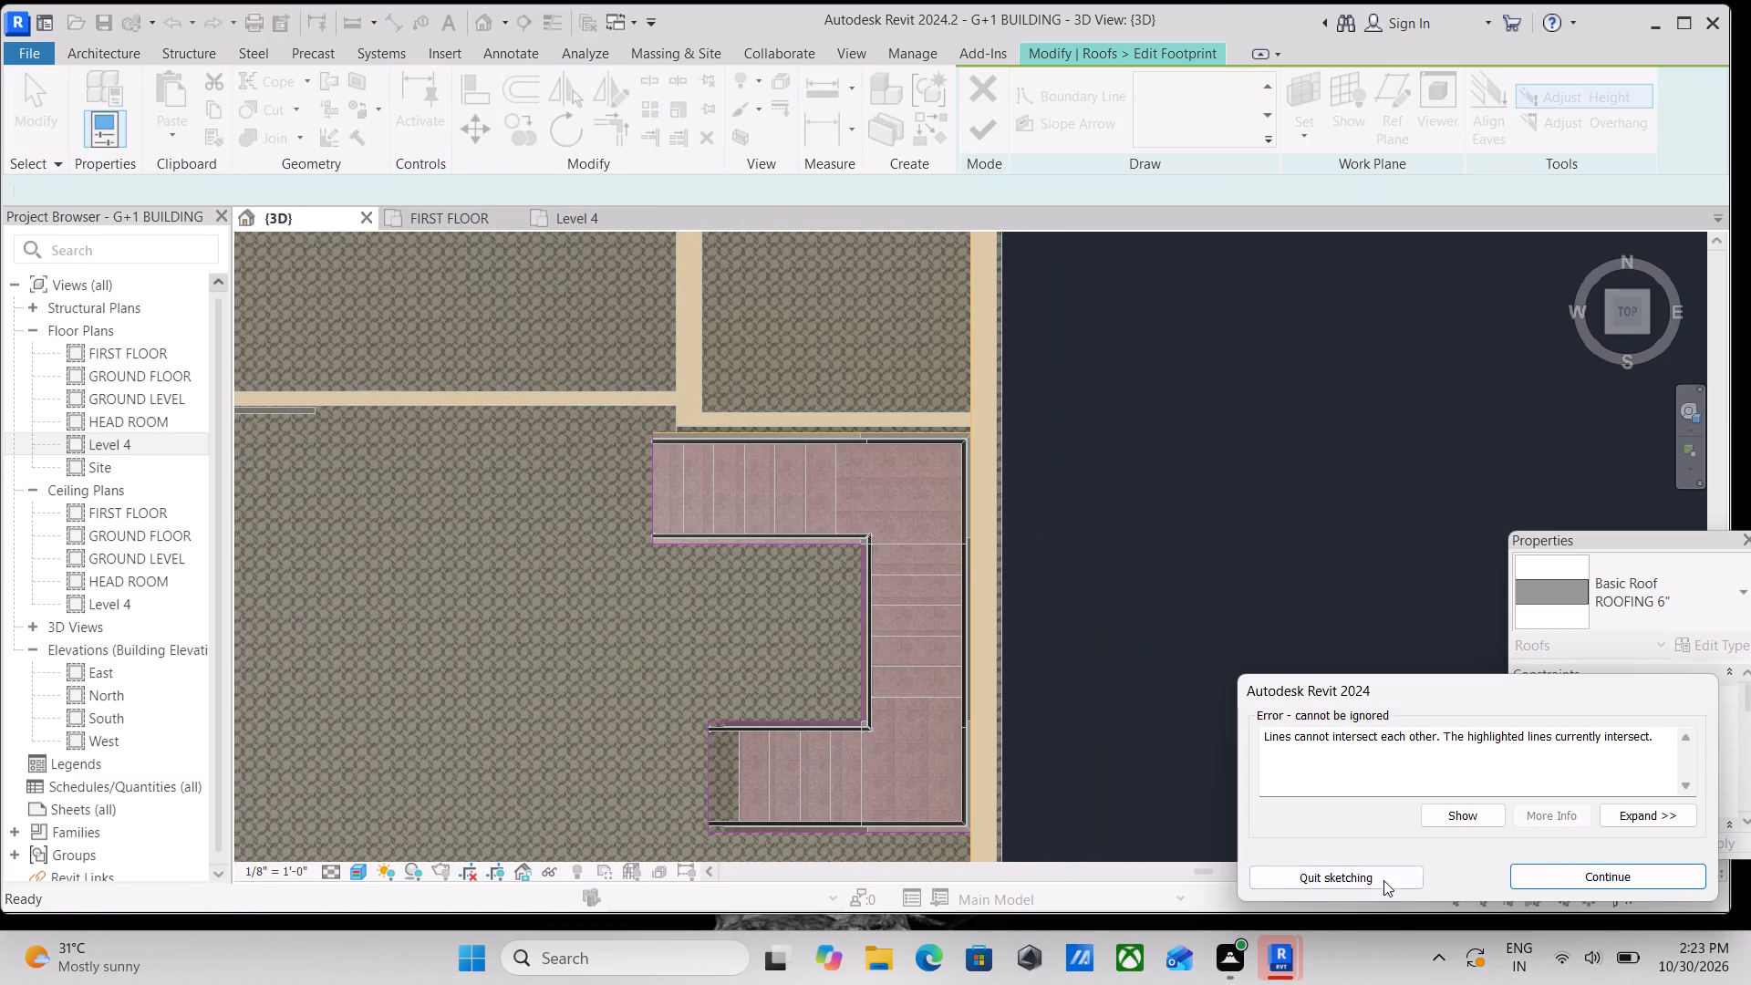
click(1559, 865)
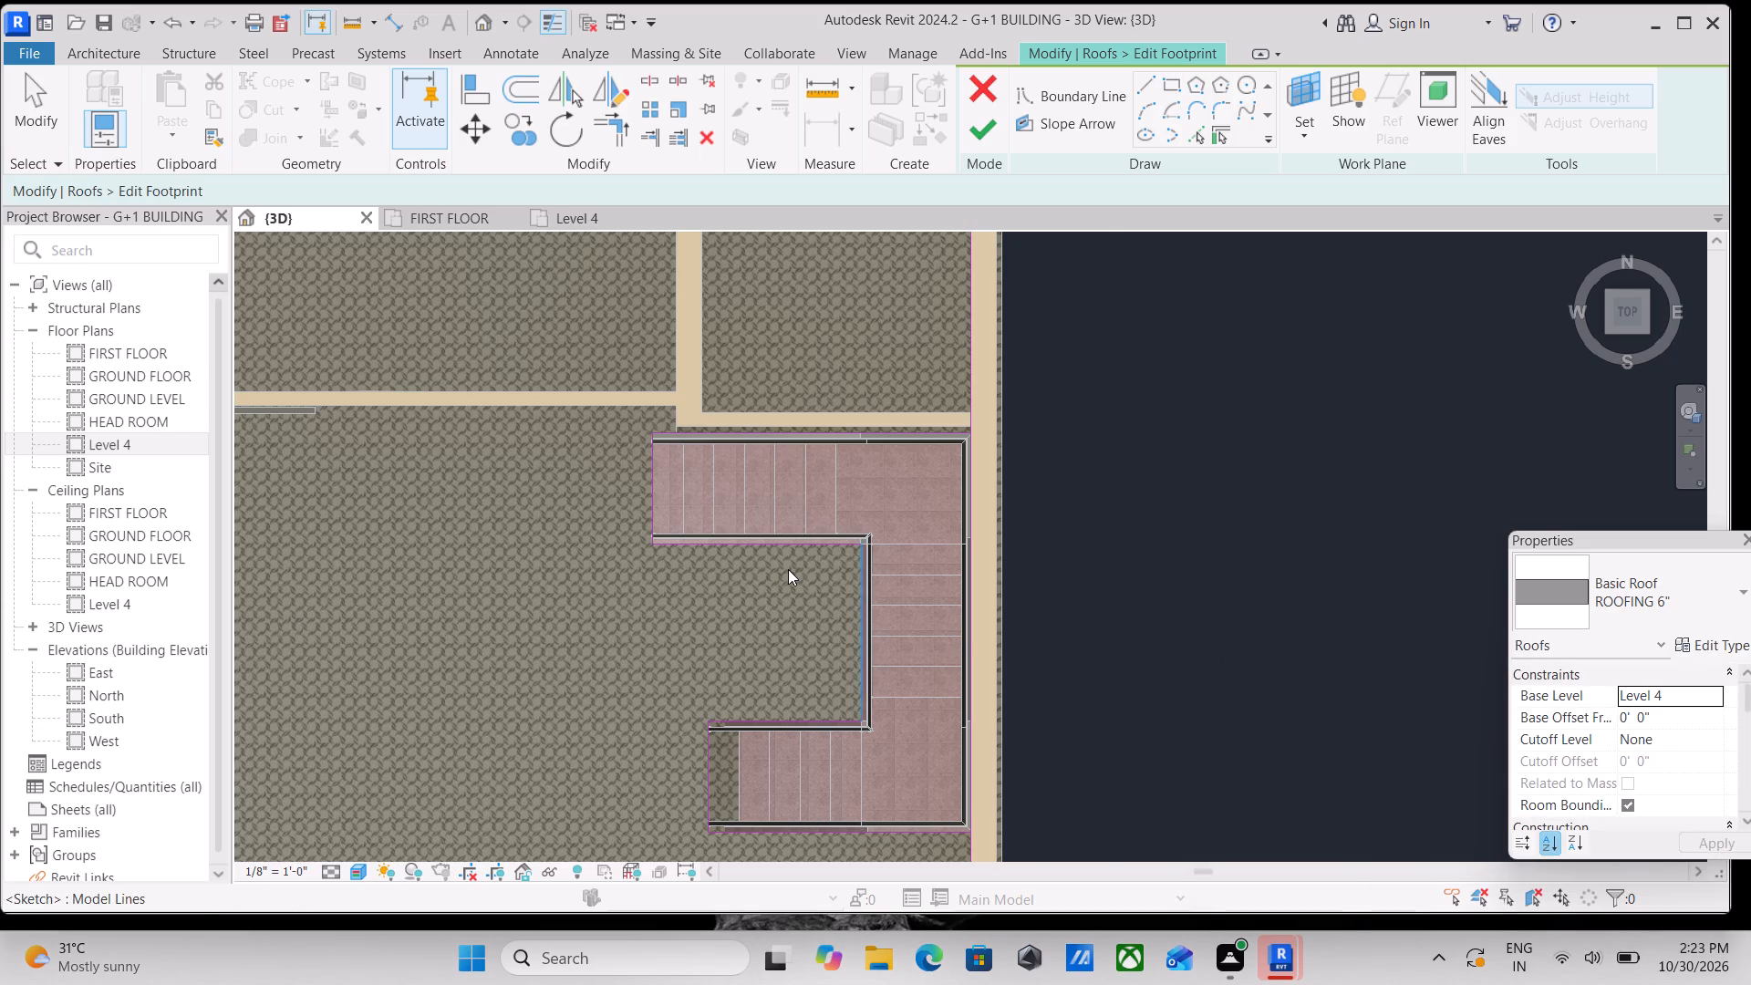
Examine the boundary lines around the staircase opening and the roof's long east boundary line for the intersections.
scroll(788, 569, up, 3)
scroll(890, 654, up, 2)
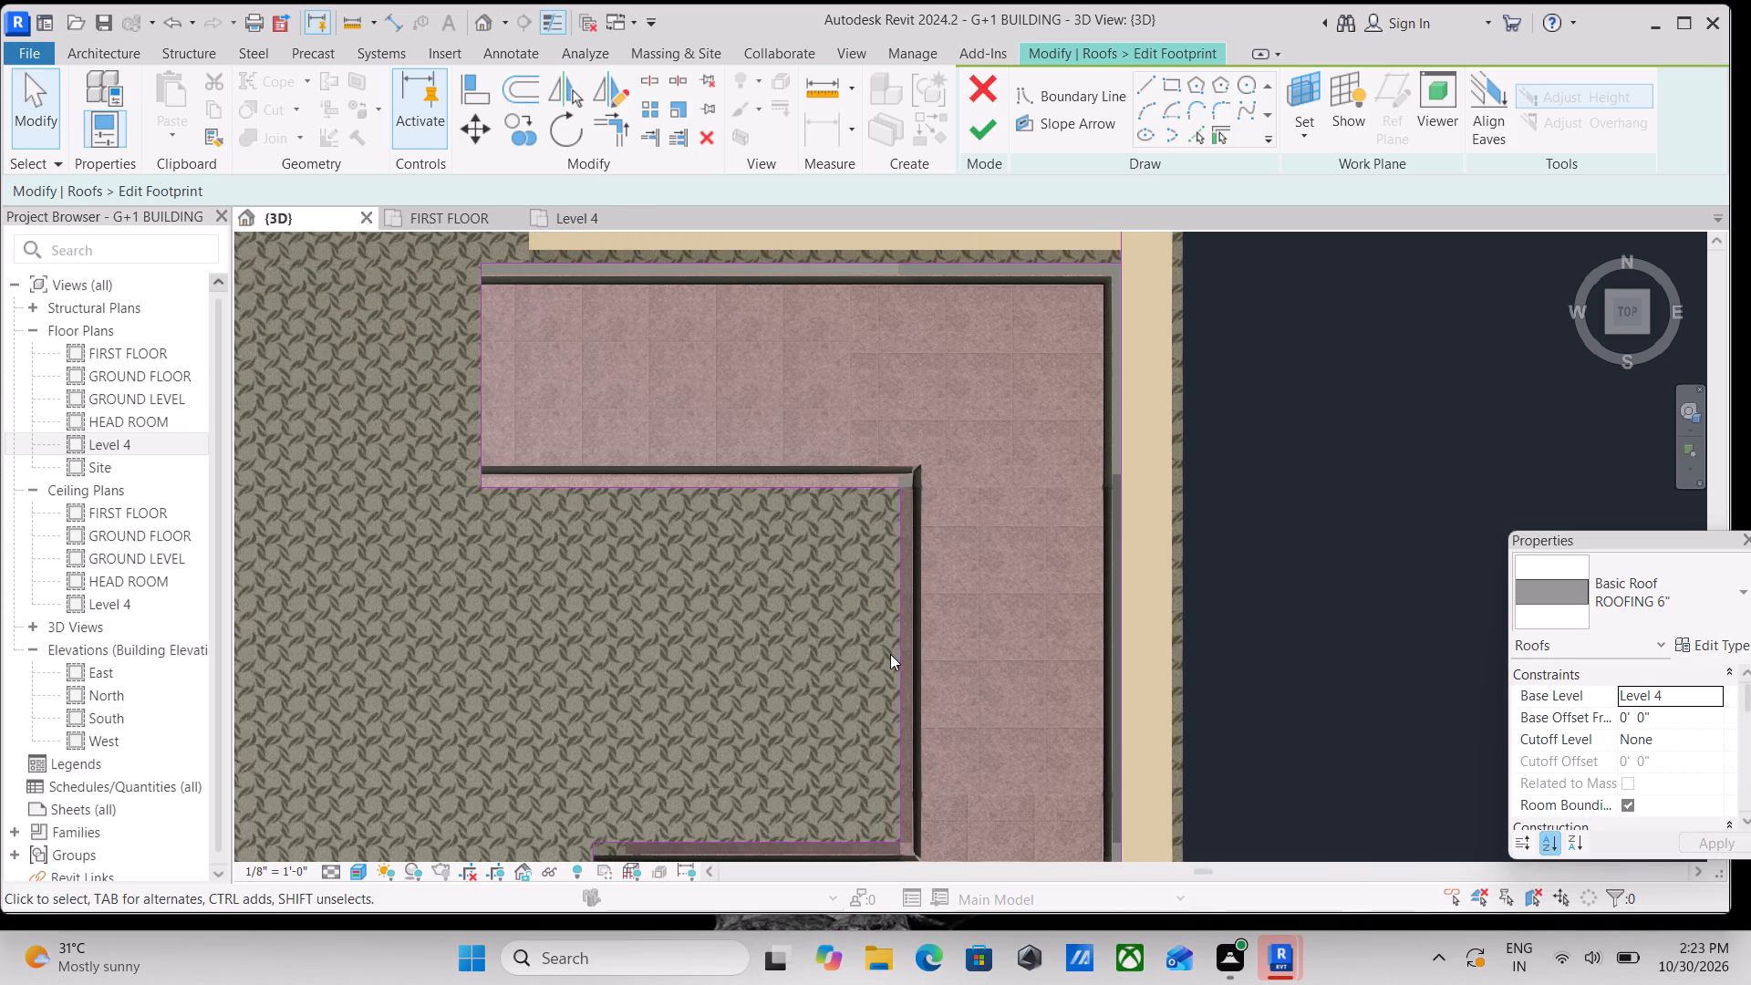
scroll(890, 654, down, 2)
middle_drag(887, 652, 861, 555)
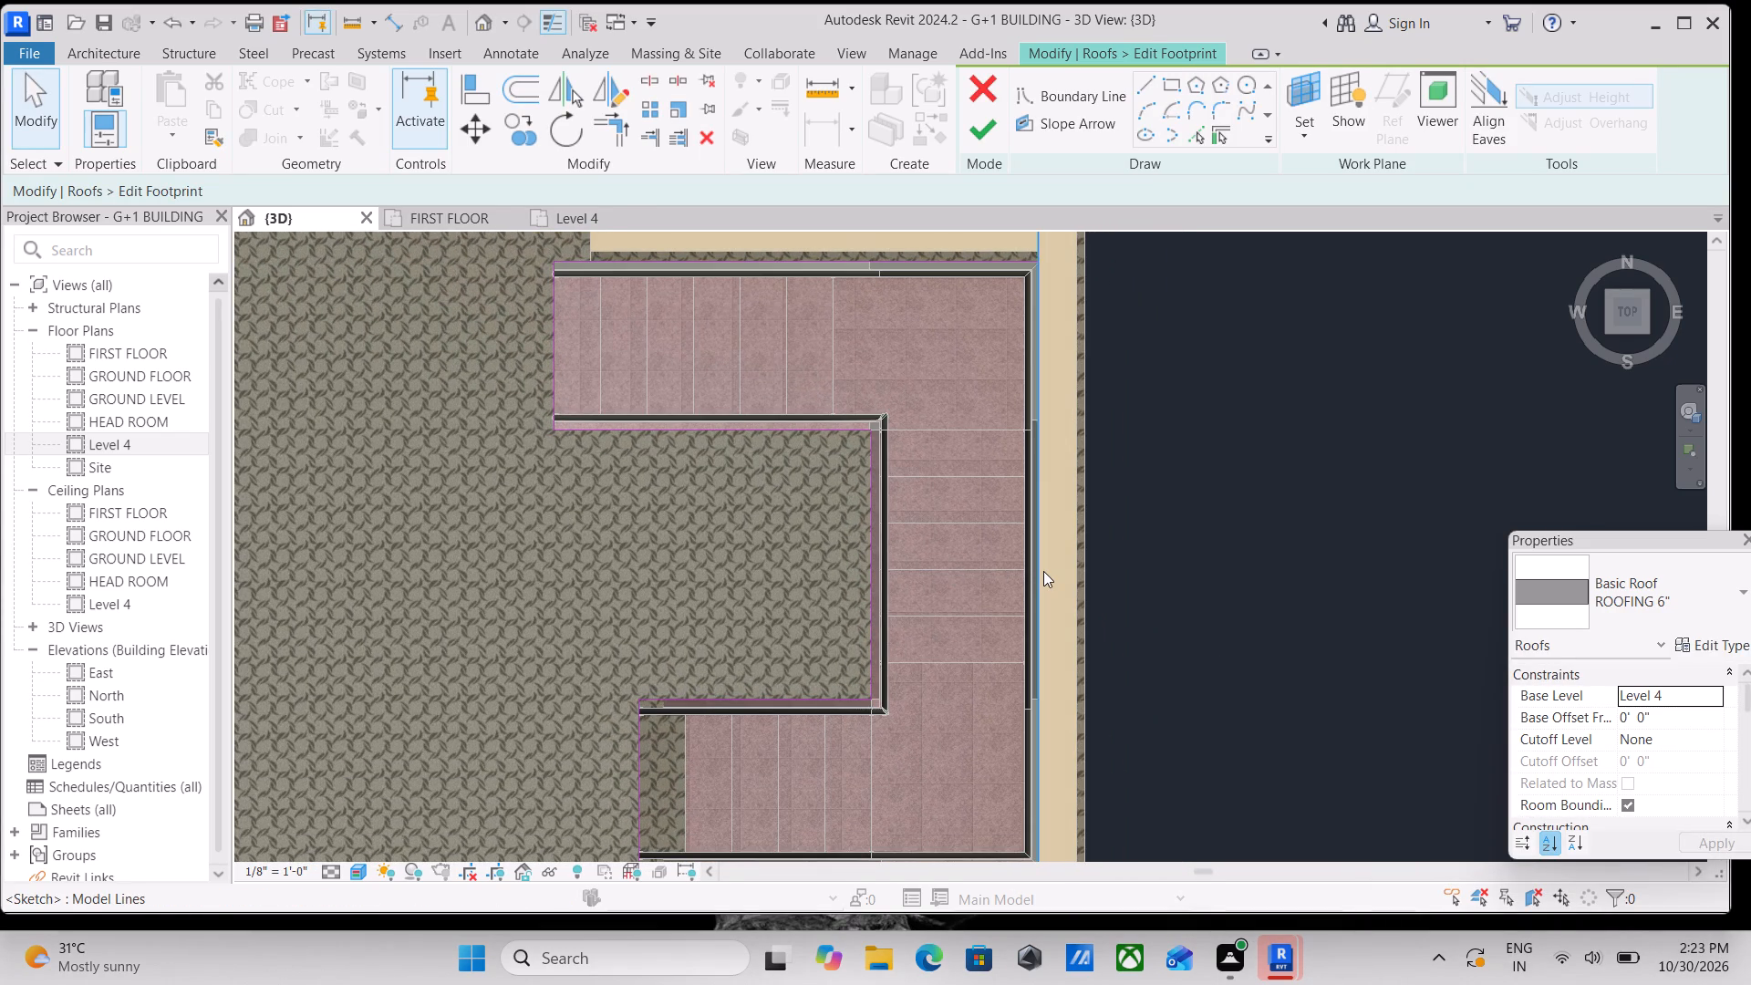
scroll(1043, 571, up, 2)
scroll(1043, 570, down, 1)
middle_drag(1043, 595, 1049, 906)
scroll(1049, 904, down, 1)
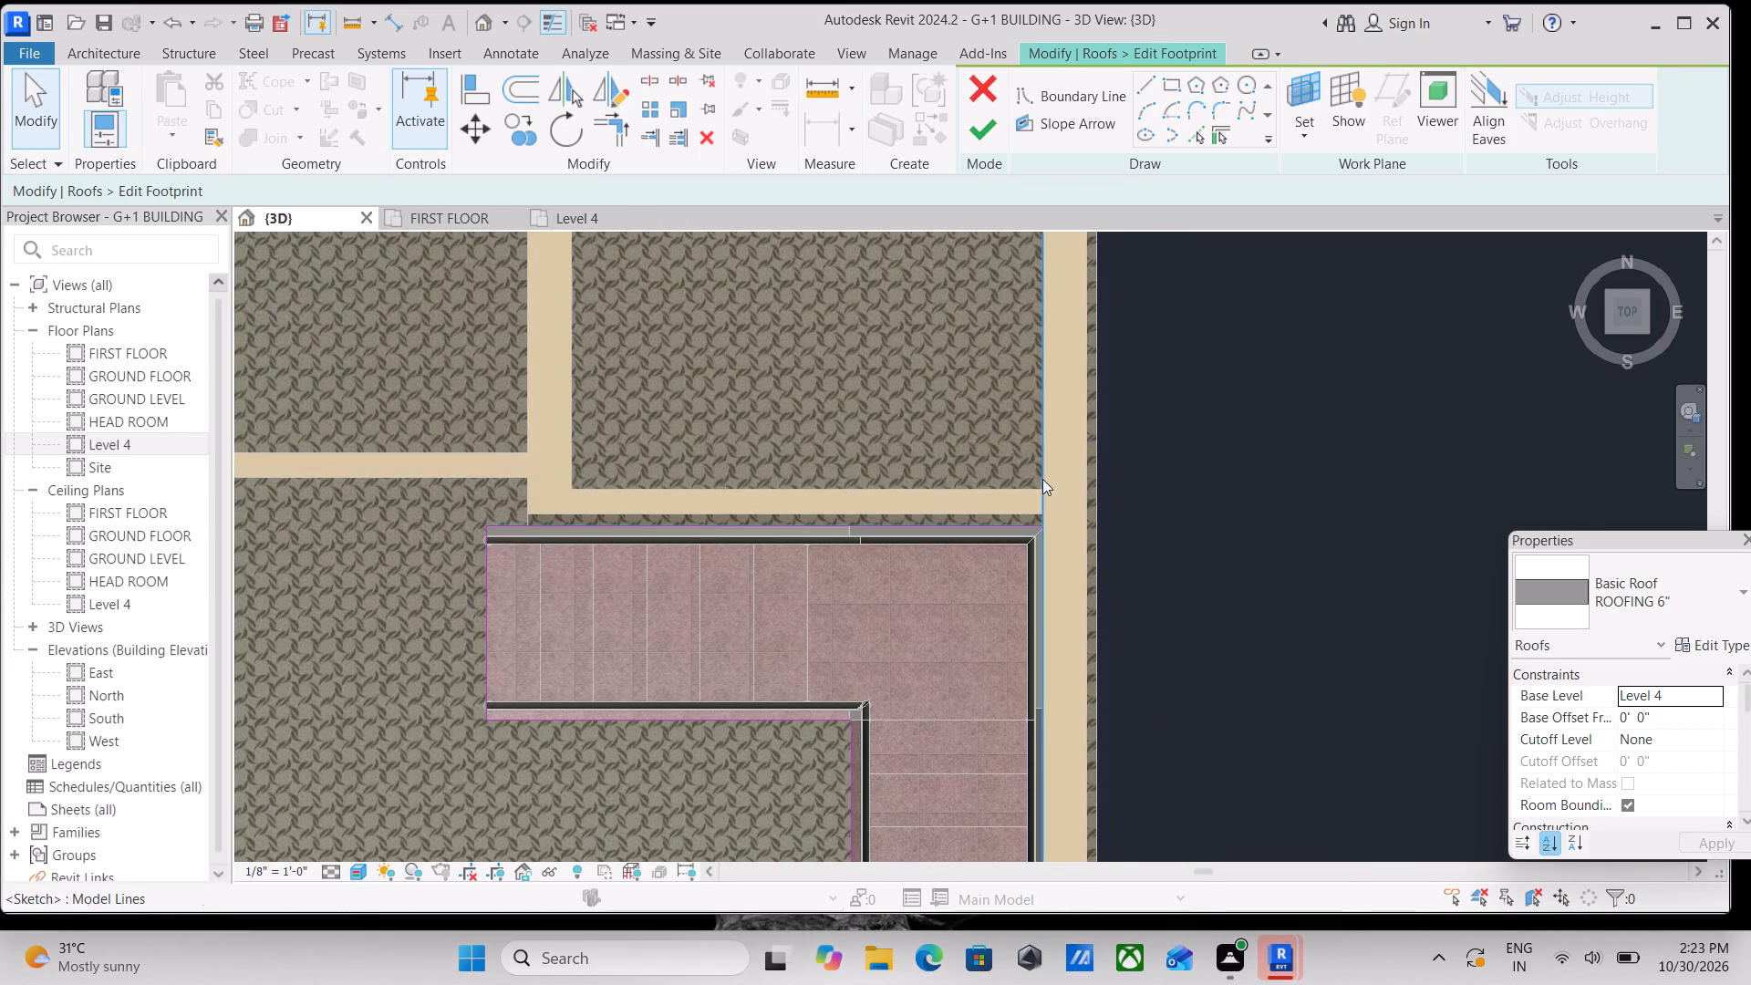
click(1046, 494)
scroll(1046, 483, down, 1)
middle_drag(1046, 483, 1072, 692)
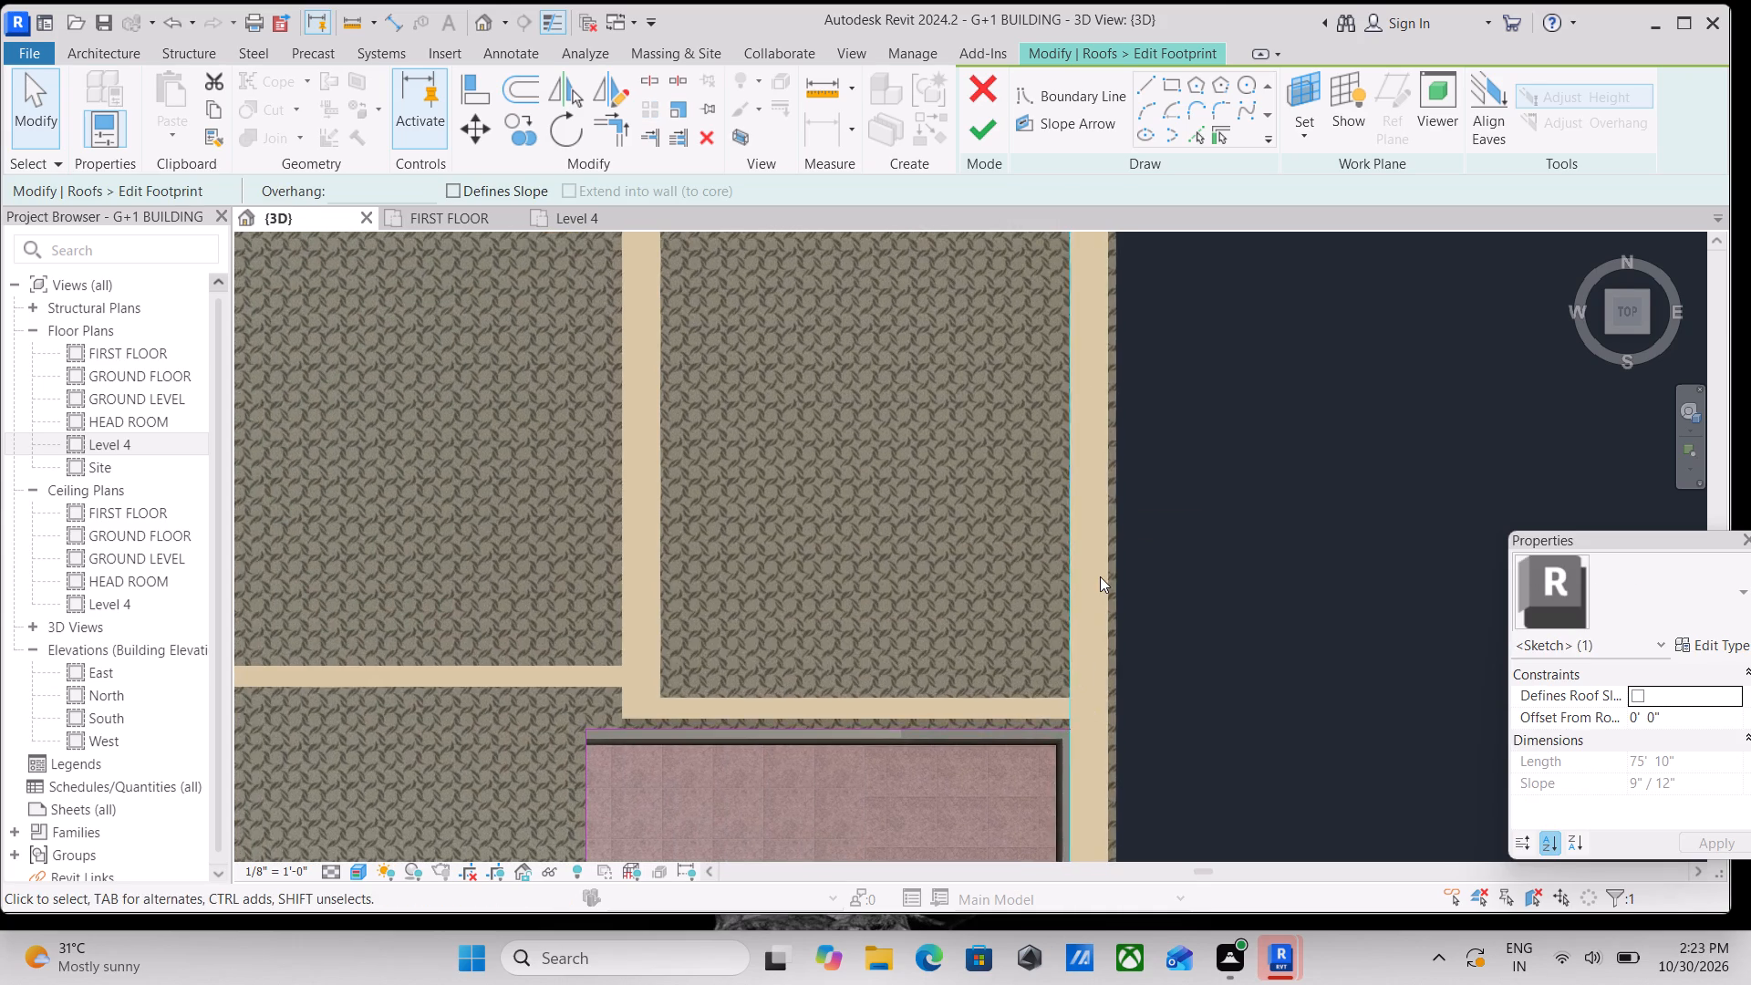
scroll(1100, 576, down, 11)
middle_drag(1118, 518, 1032, 416)
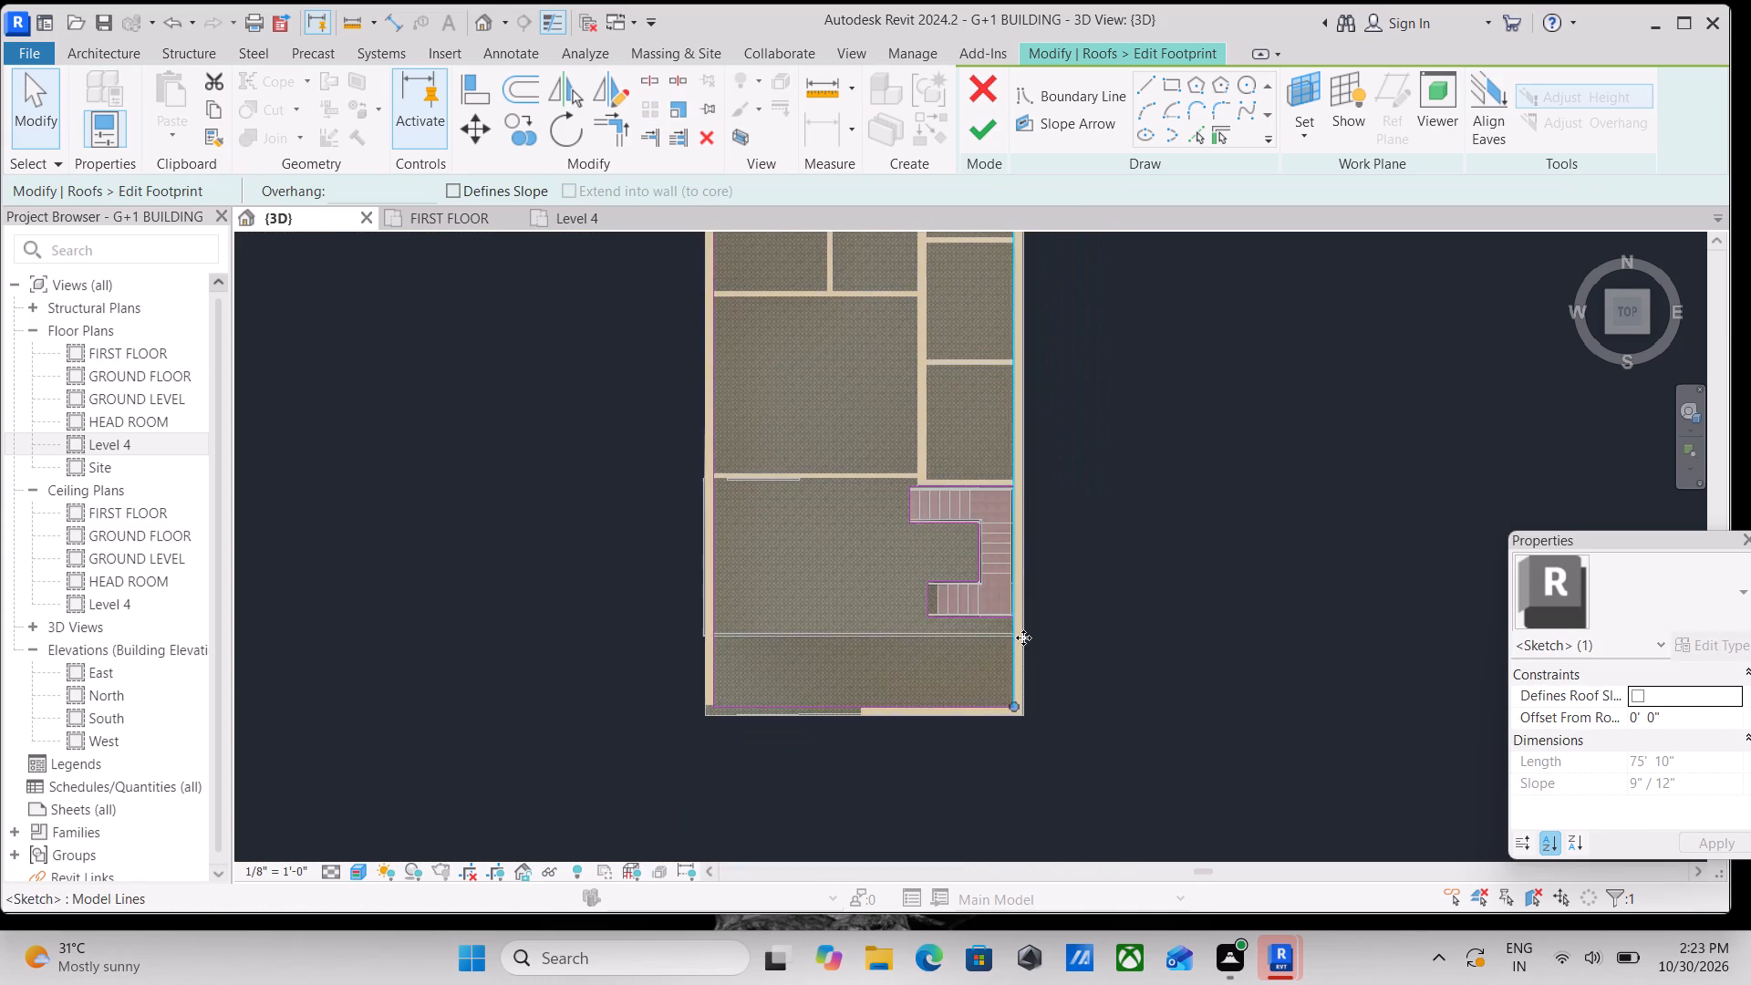
scroll(1019, 645, up, 3)
key(Escape)
scroll(1003, 626, up, 3)
key(Escape)
Shorten the staircase opening's south boundary line by moving its east end slightly west, off the roof's east boundary line.
scroll(1018, 525, up, 4)
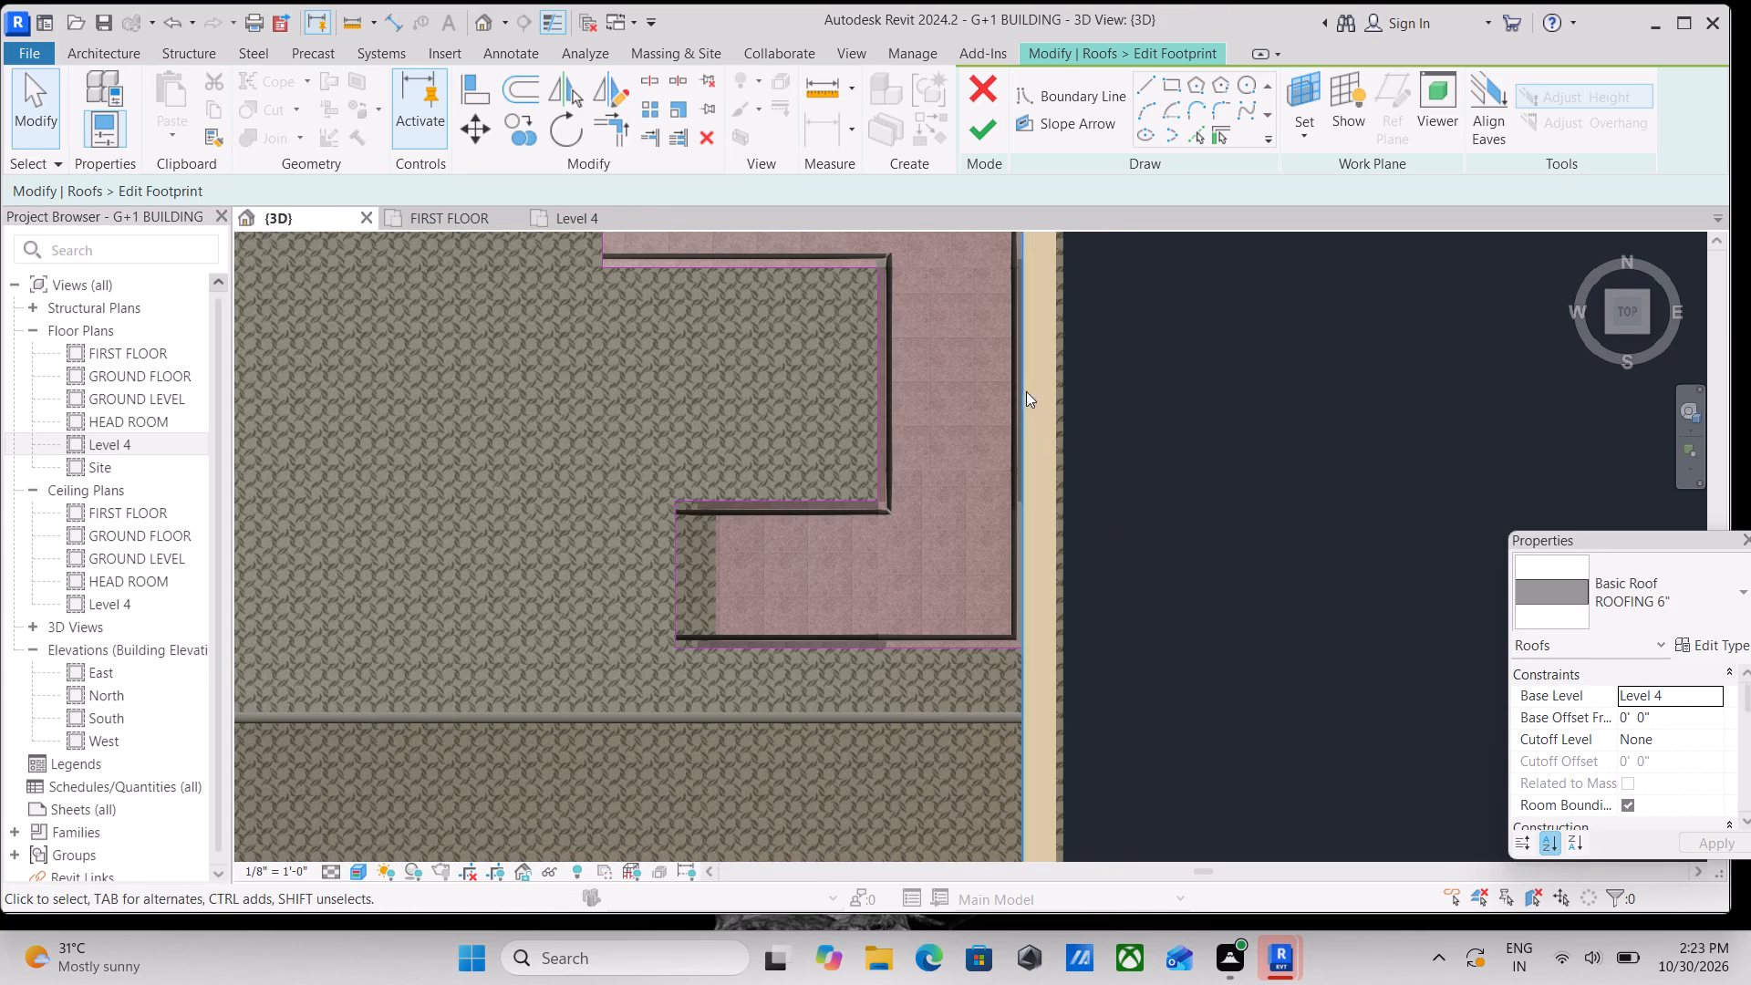
click(1026, 394)
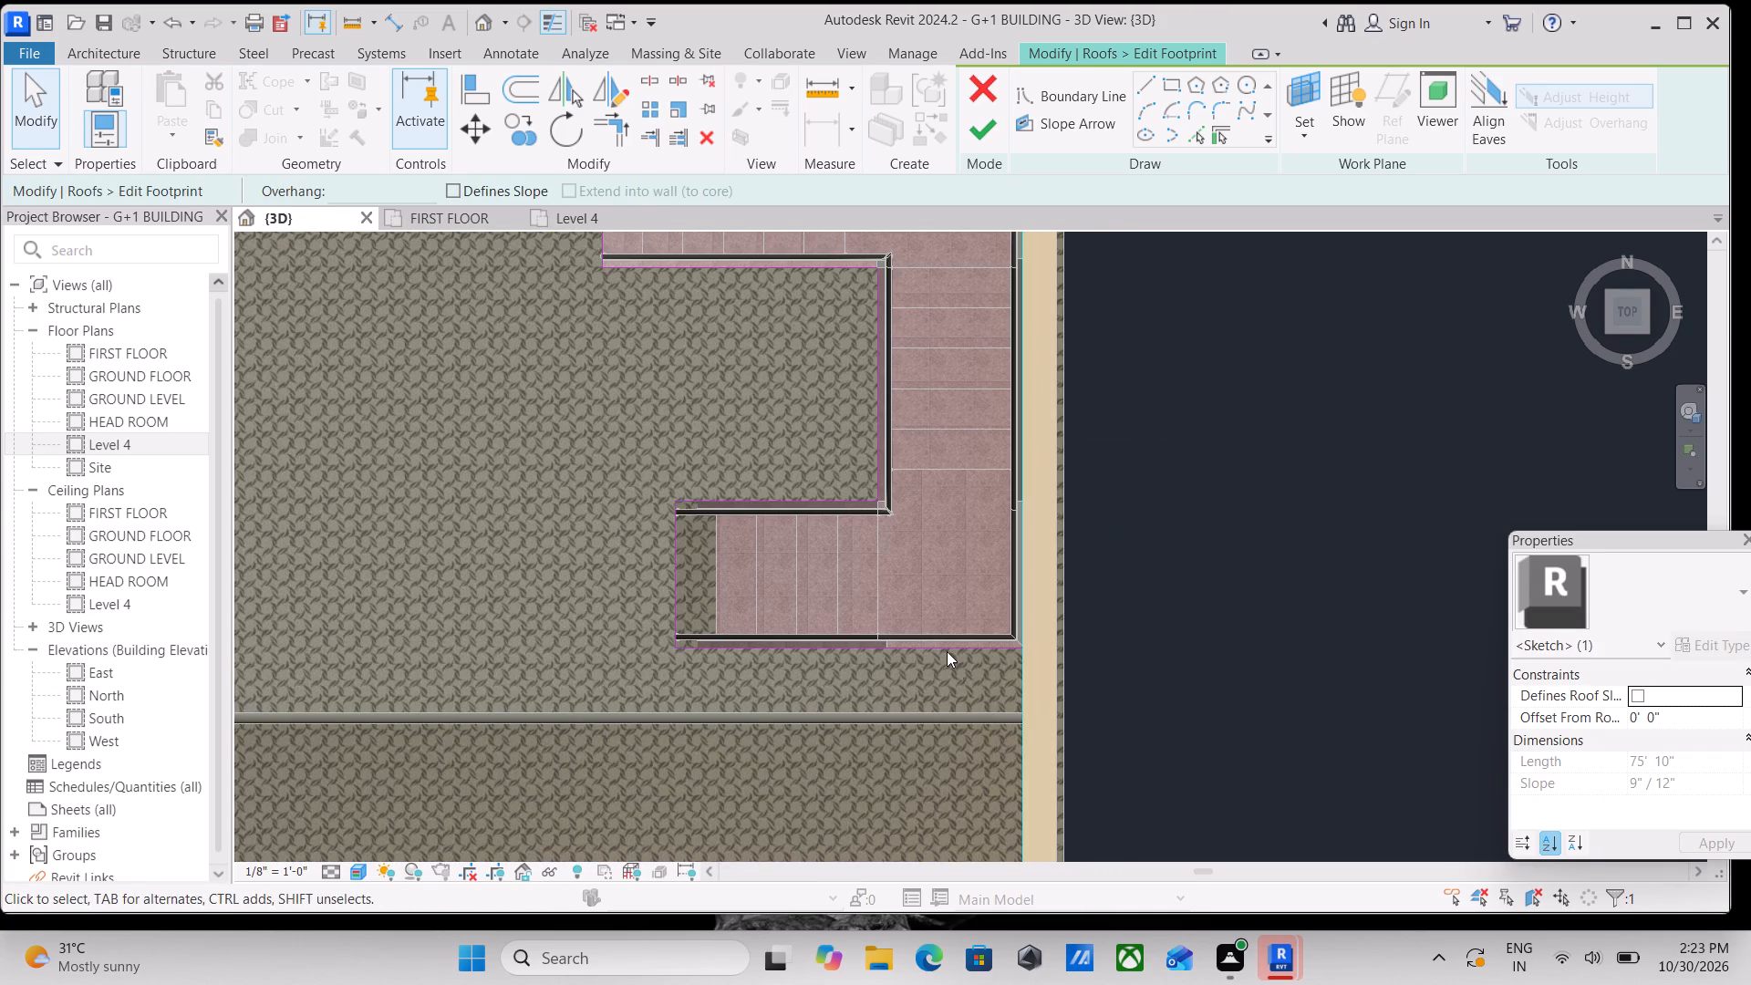
click(947, 649)
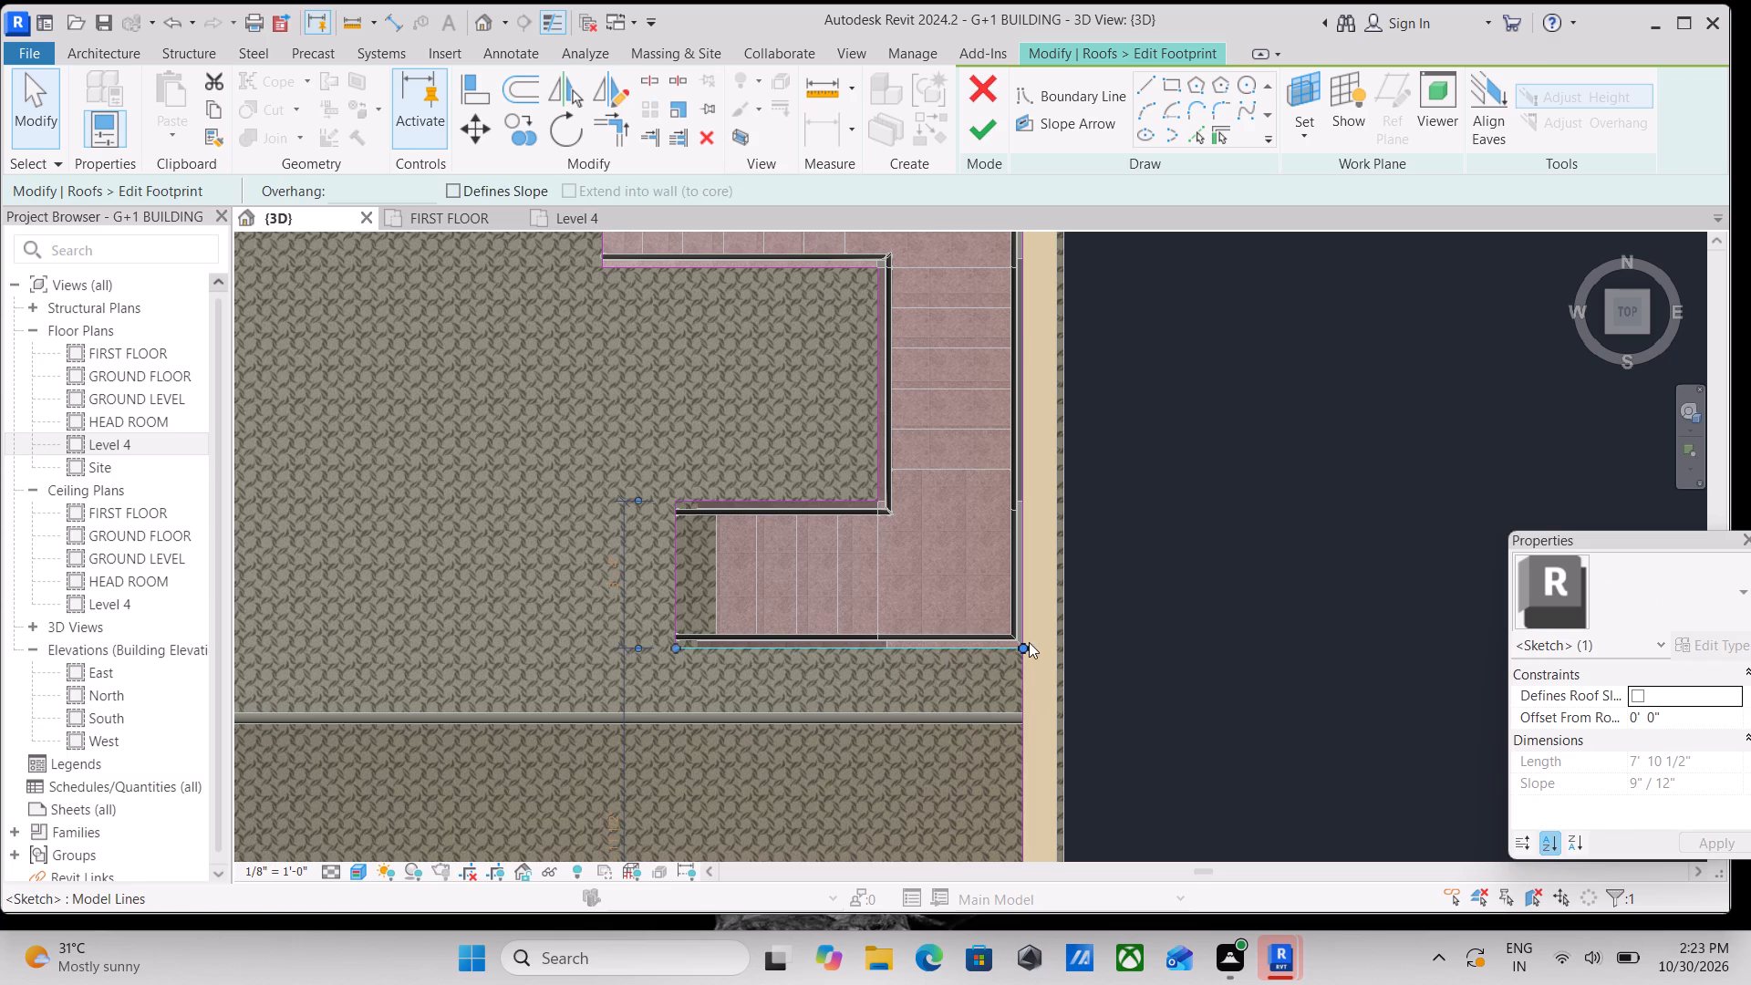
click(1029, 642)
key(Escape)
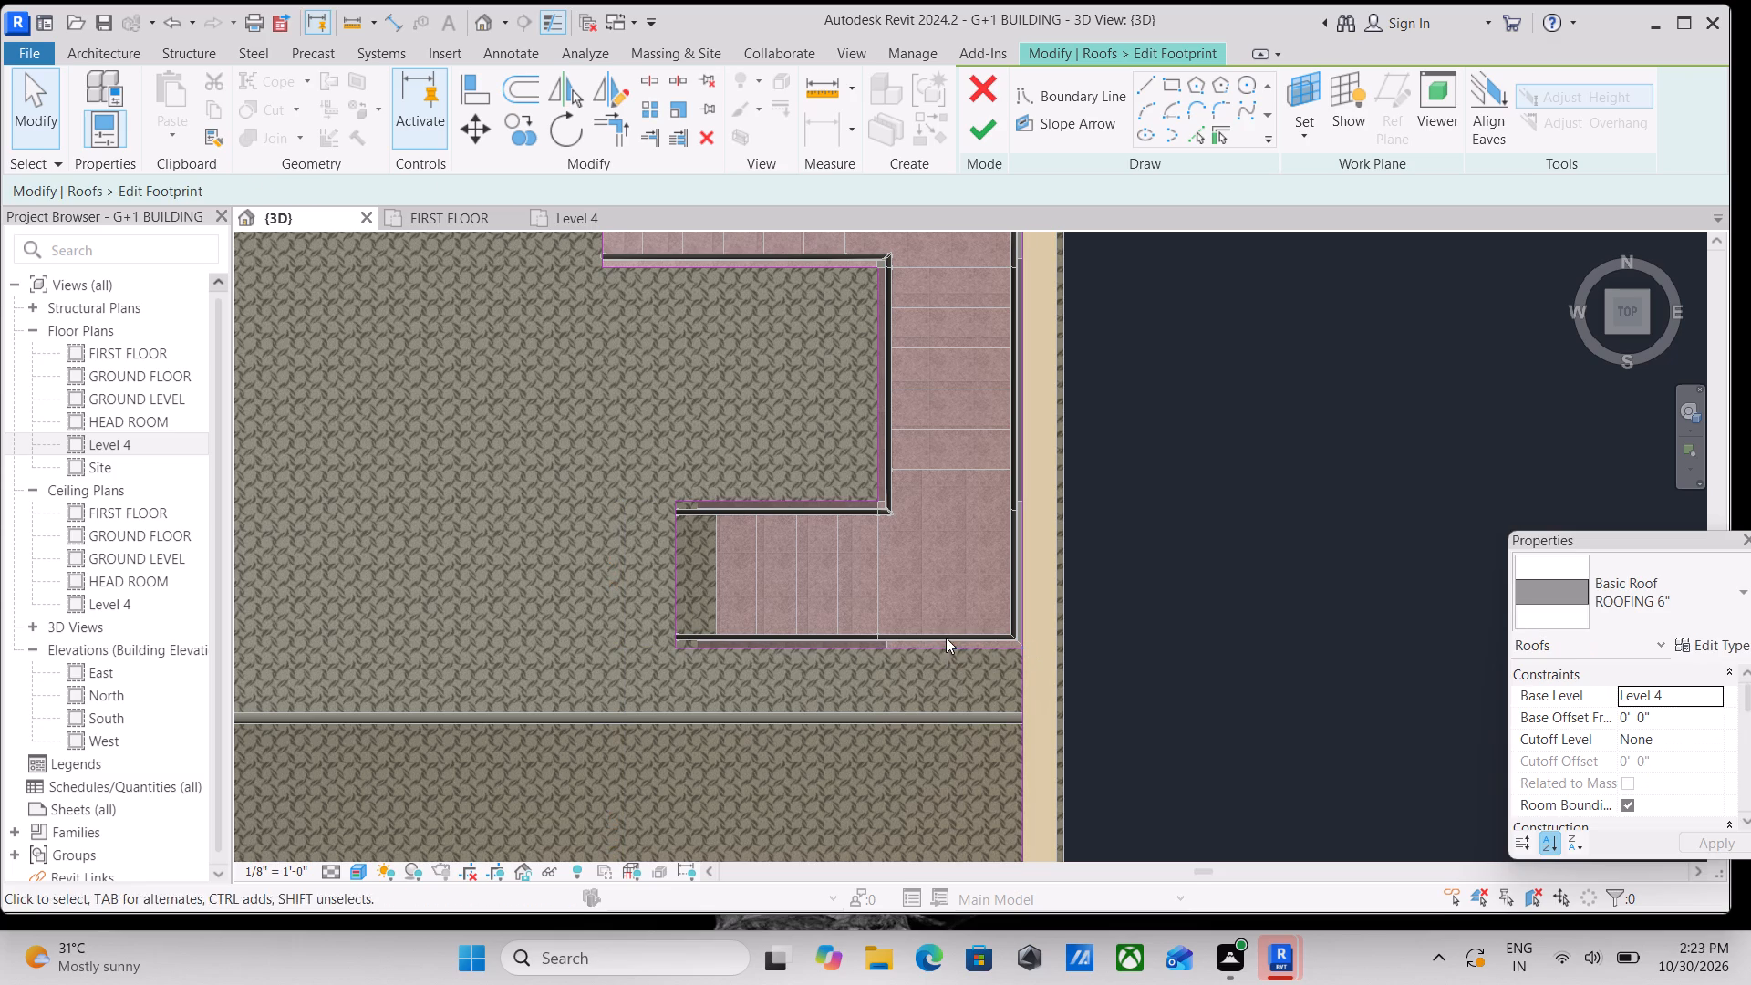
click(949, 642)
drag(1026, 645, 1009, 648)
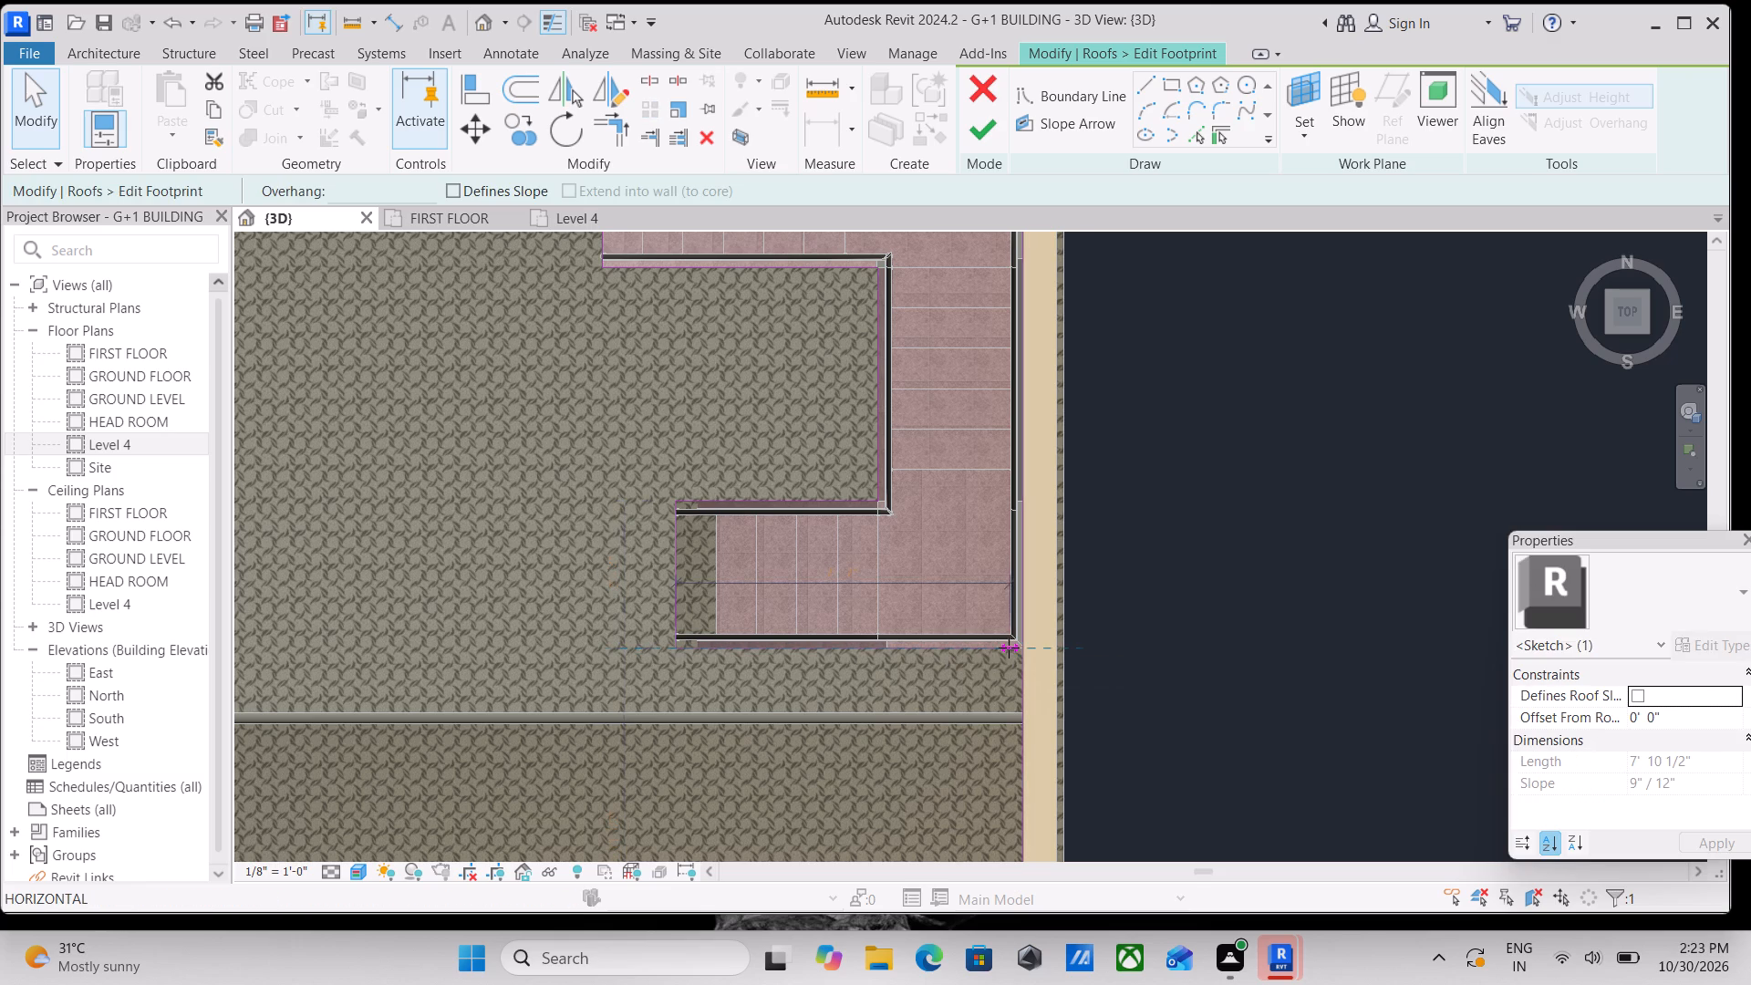
drag(1009, 648, 1005, 648)
key(Escape)
Shorten the staircase opening's north boundary line by moving its east end slightly west, off the roof's east boundary line.
middle_drag(1005, 617, 1013, 710)
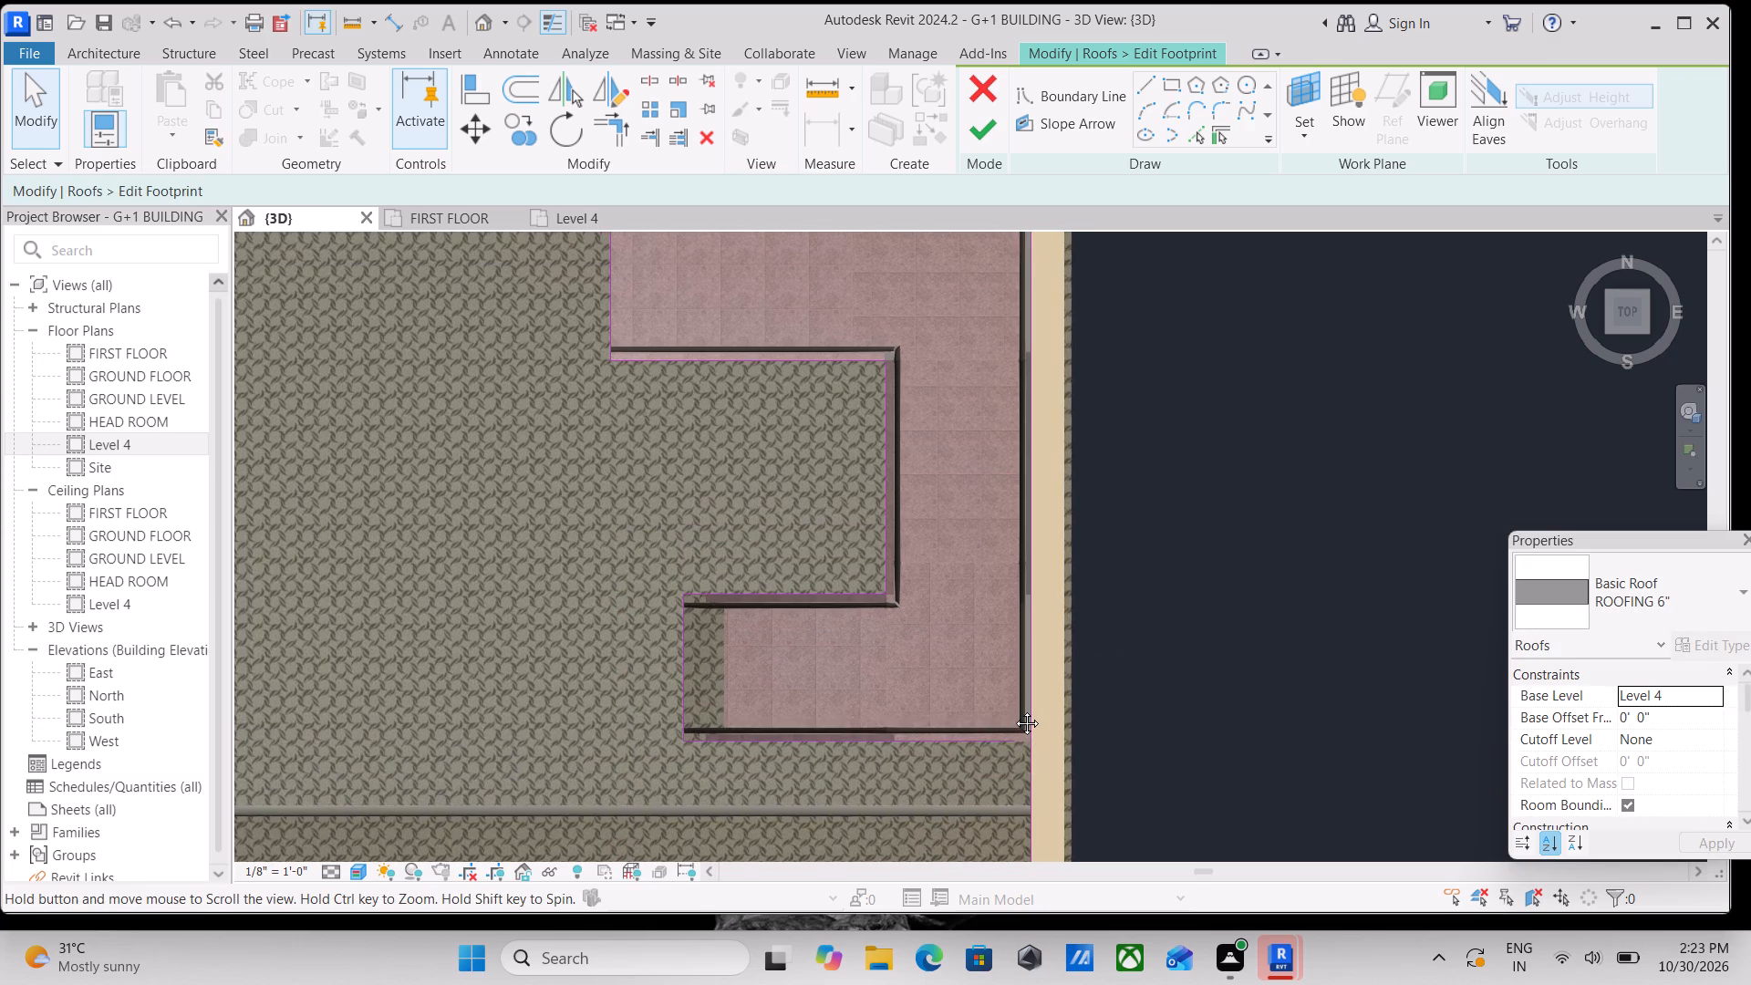
middle_drag(1013, 710, 1013, 710)
scroll(974, 628, down, 1)
middle_drag(973, 627, 934, 792)
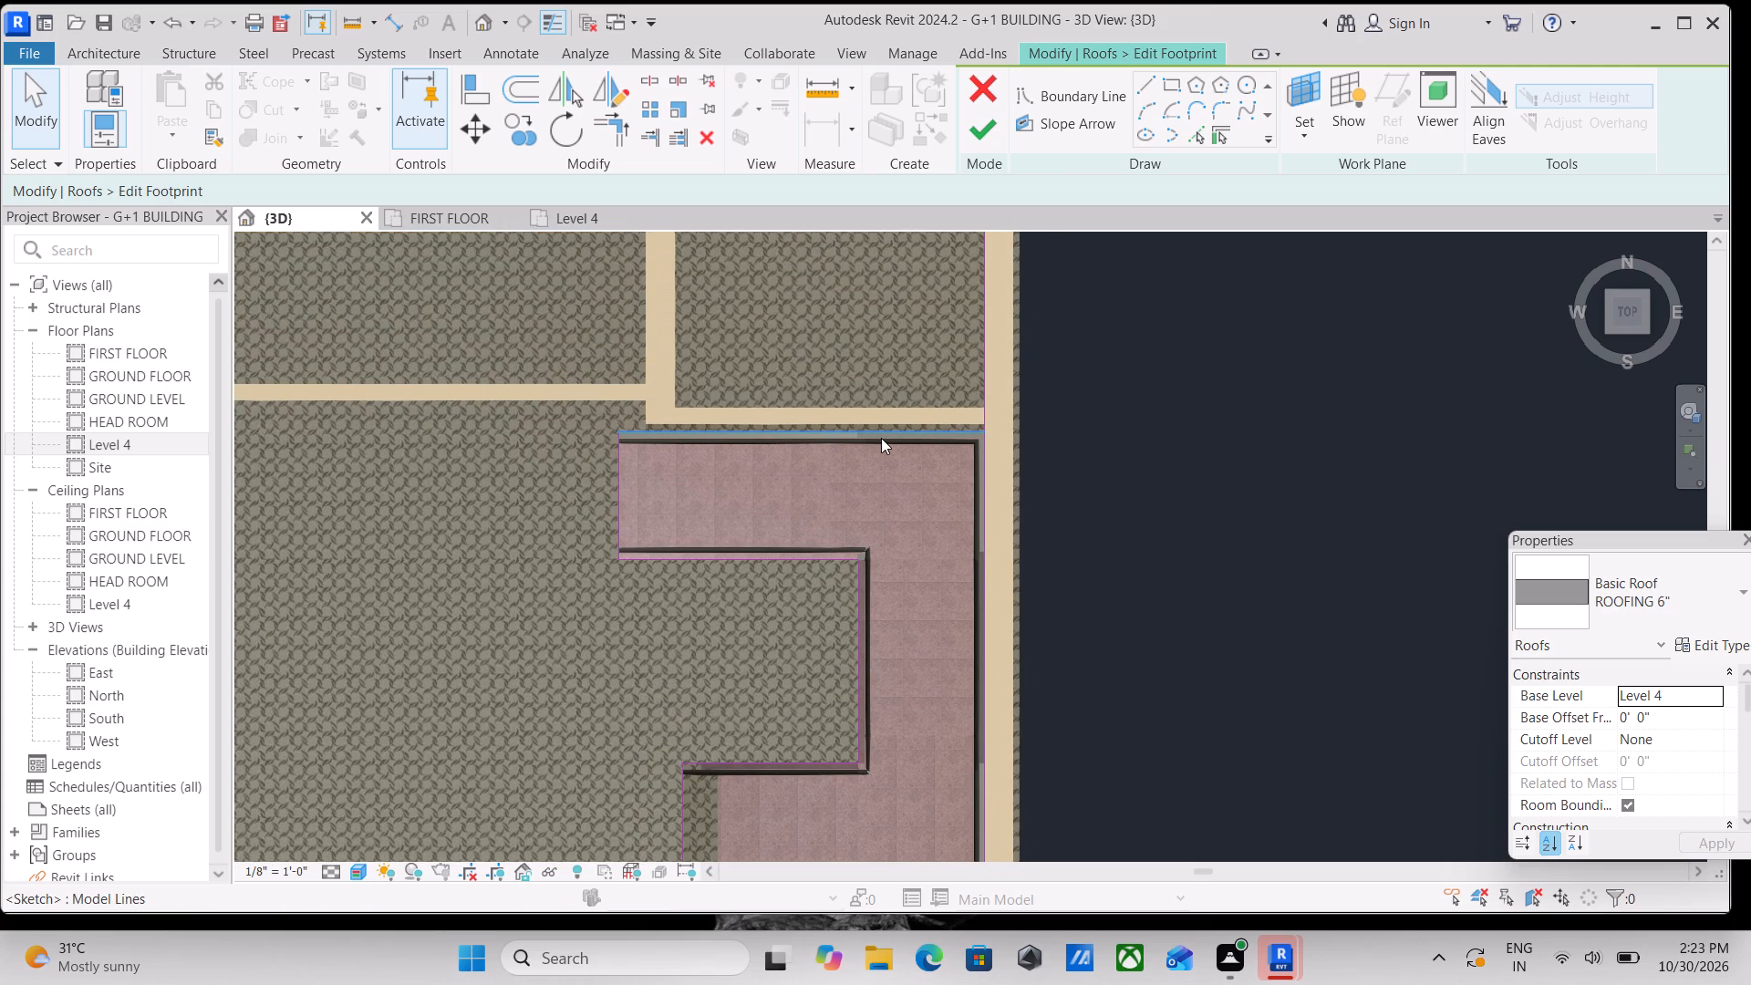
scroll(881, 438, up, 6)
click(888, 427)
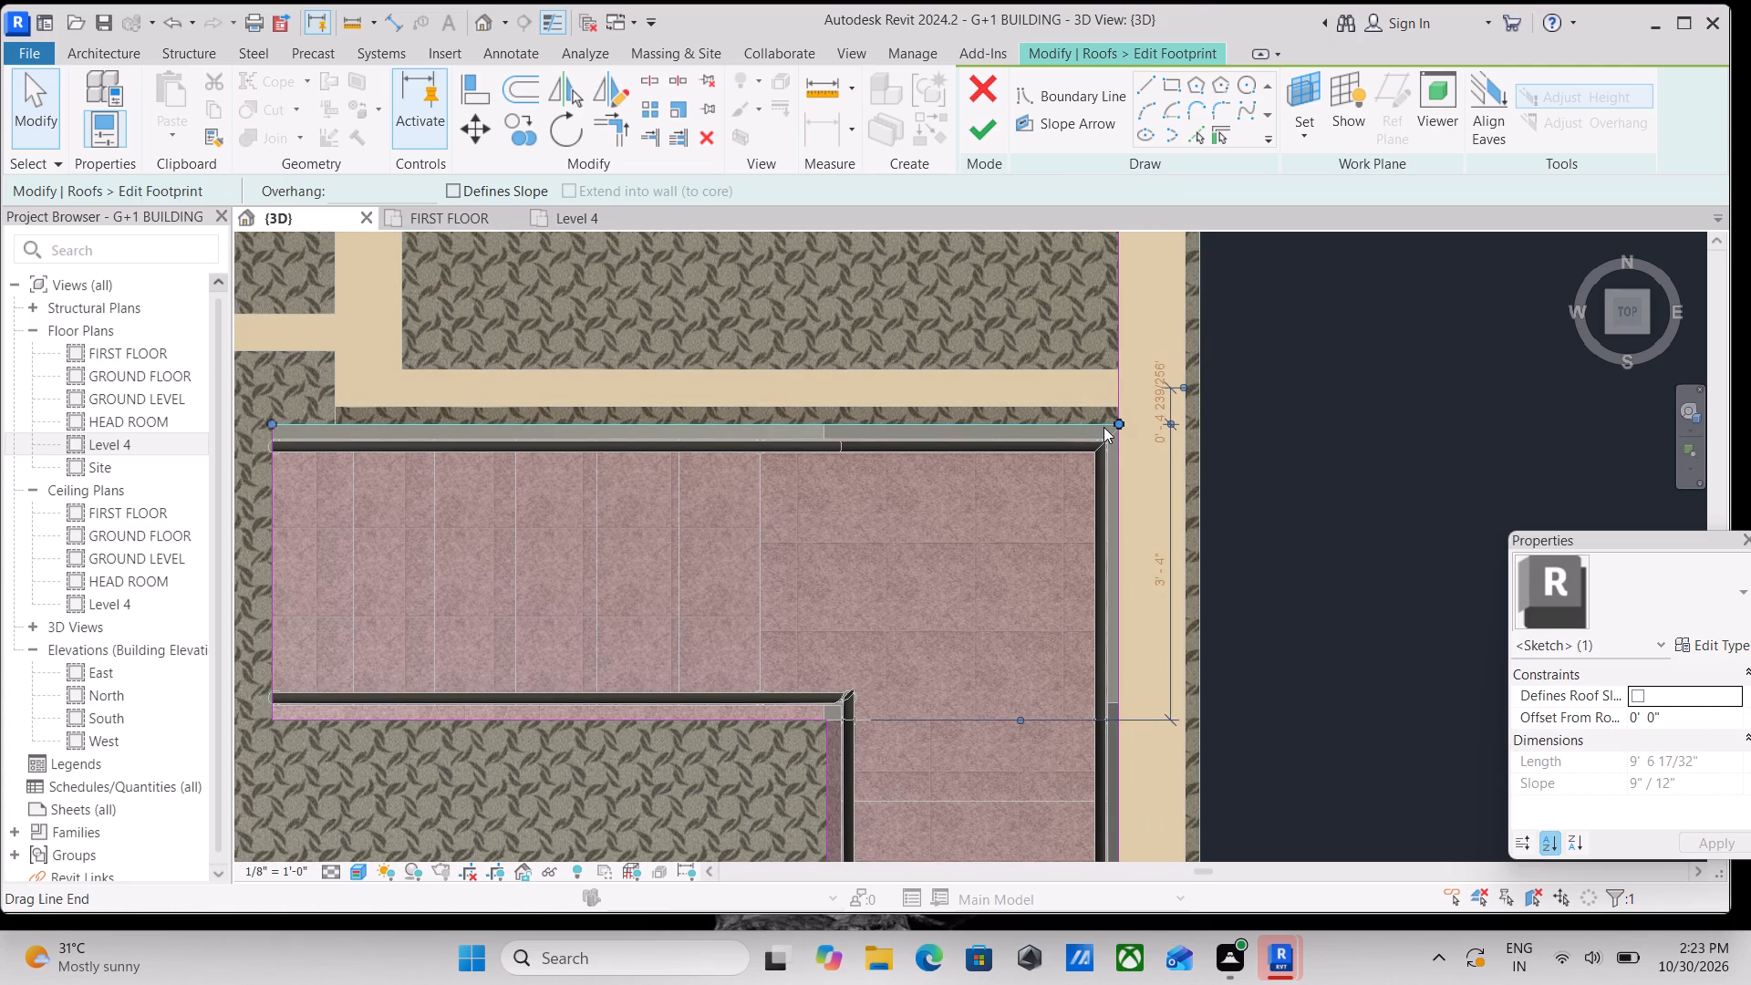
drag(1117, 420, 1096, 420)
scroll(1087, 455, down, 1)
key(Escape)
Draw a vertical boundary line about 11' 10" long along the staircase's east side, from the opening's north line to its south line.
middle_drag(1098, 449, 1075, 376)
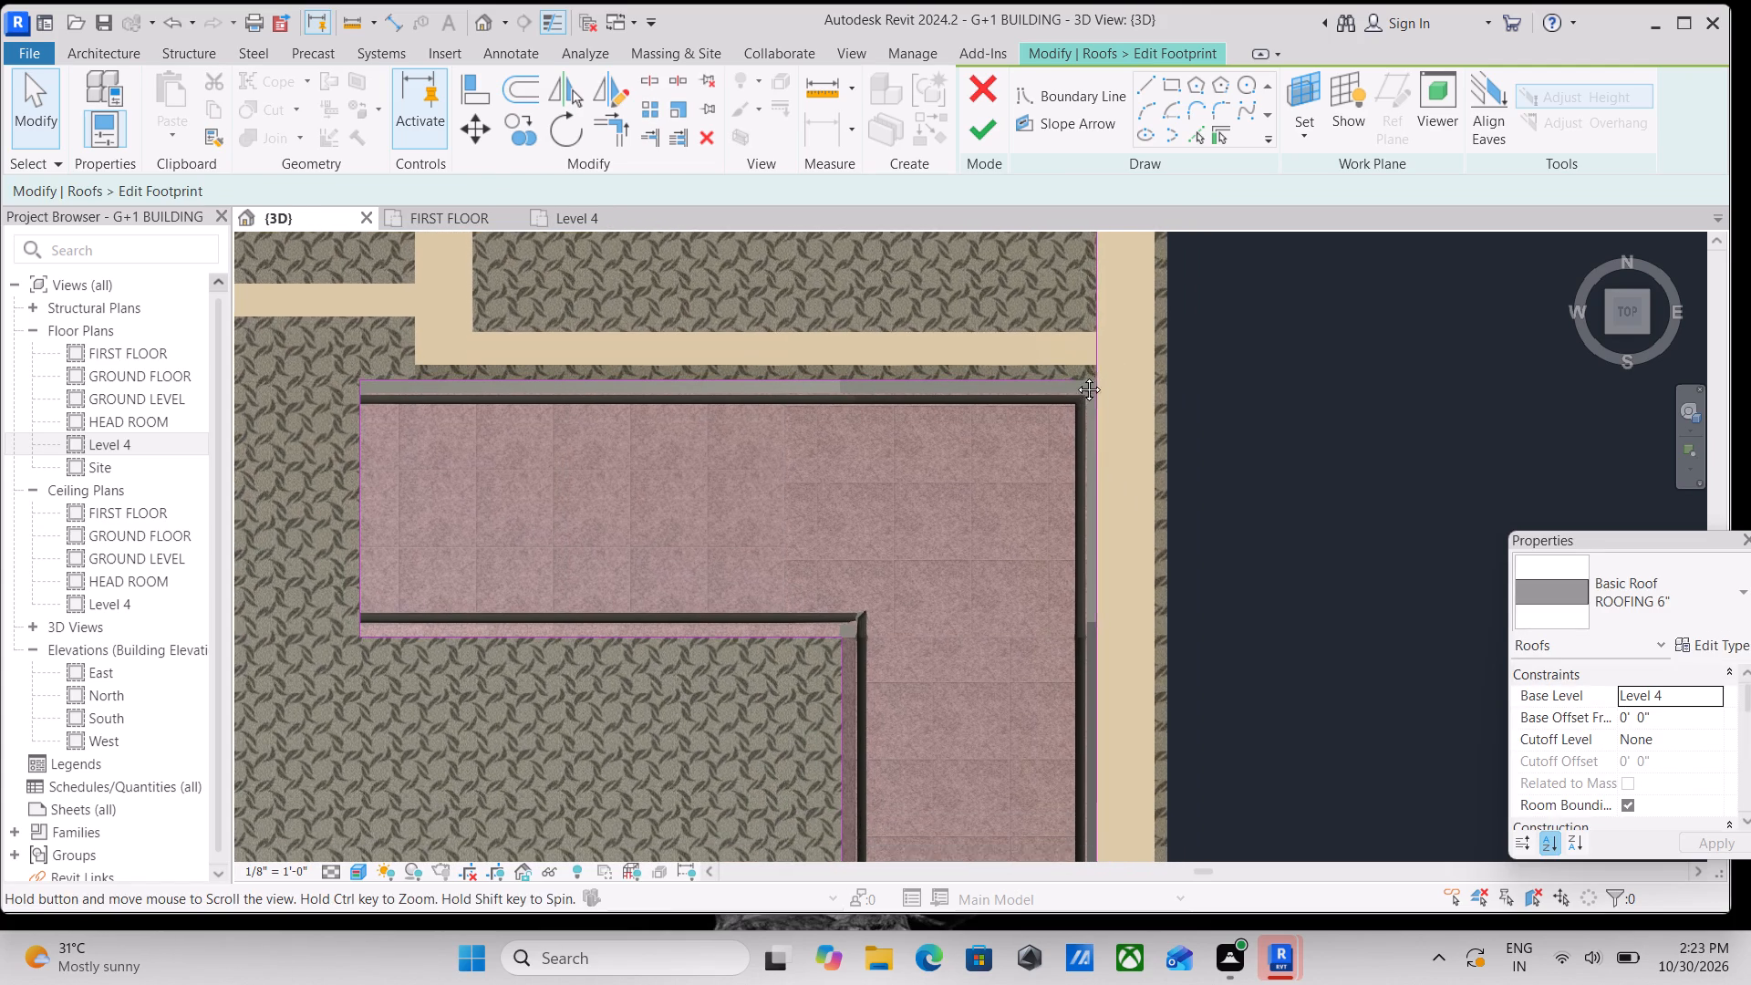
middle_drag(1075, 376, 1075, 375)
click(1147, 92)
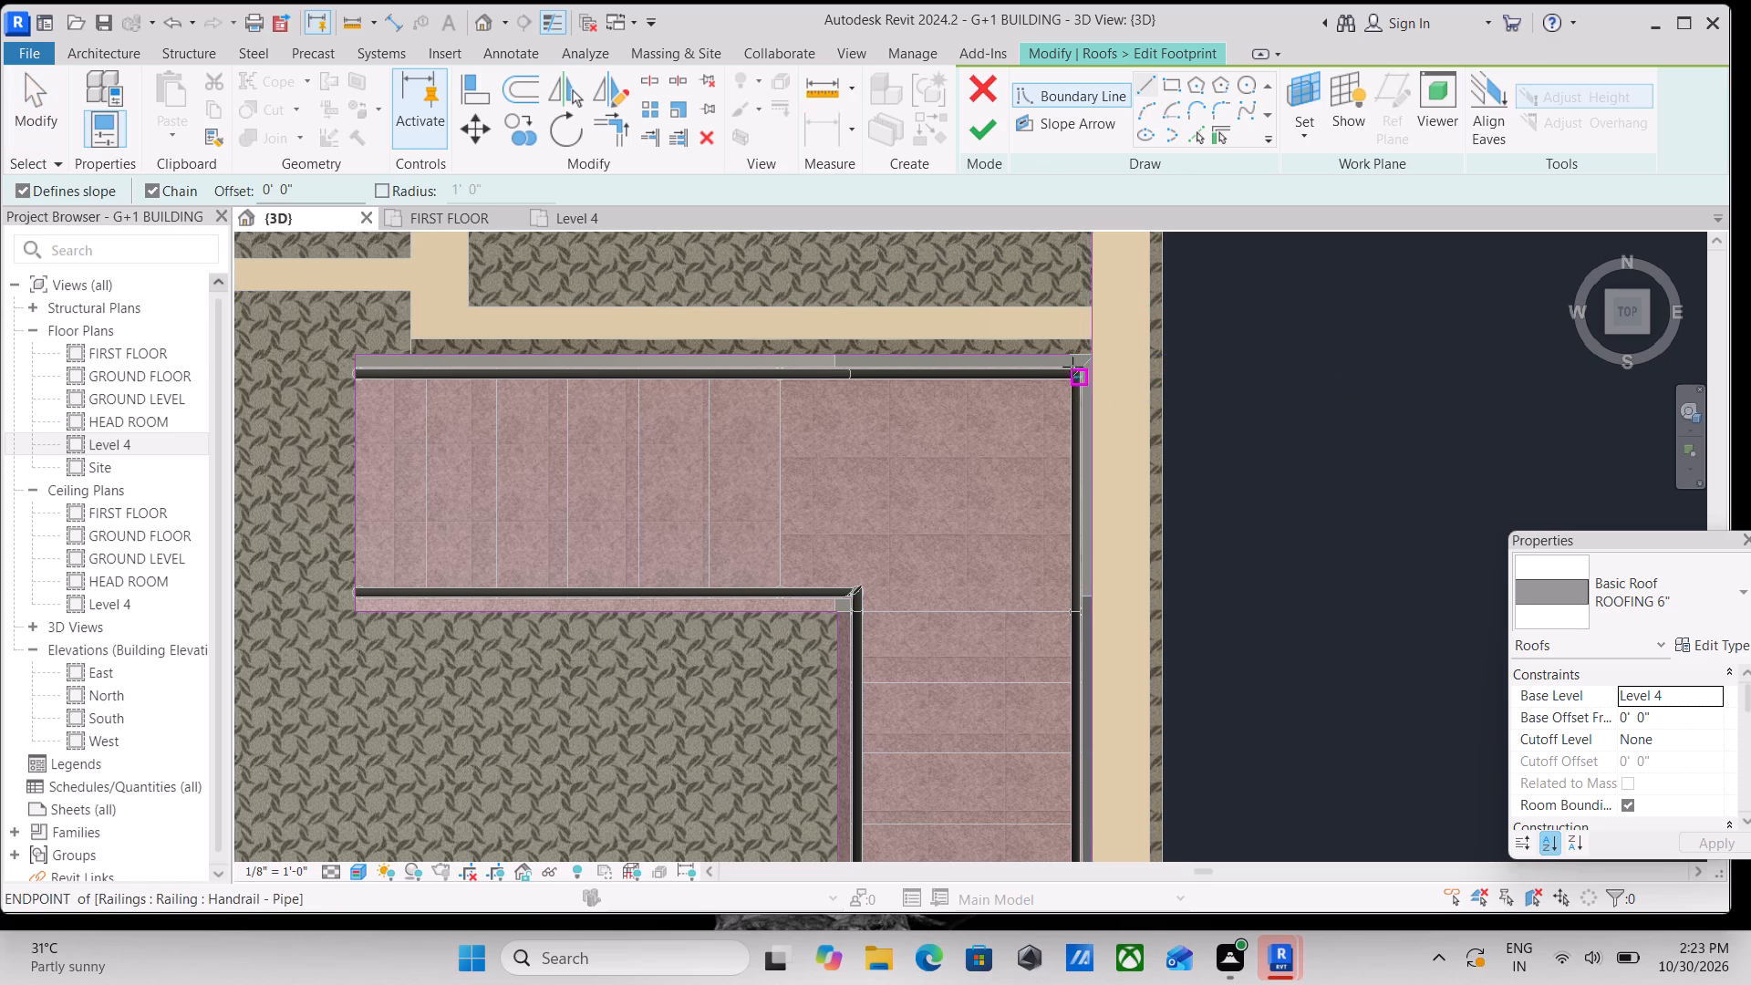
drag(1072, 347, 1070, 357)
middle_drag(1068, 554, 1081, 344)
scroll(1081, 345, down, 1)
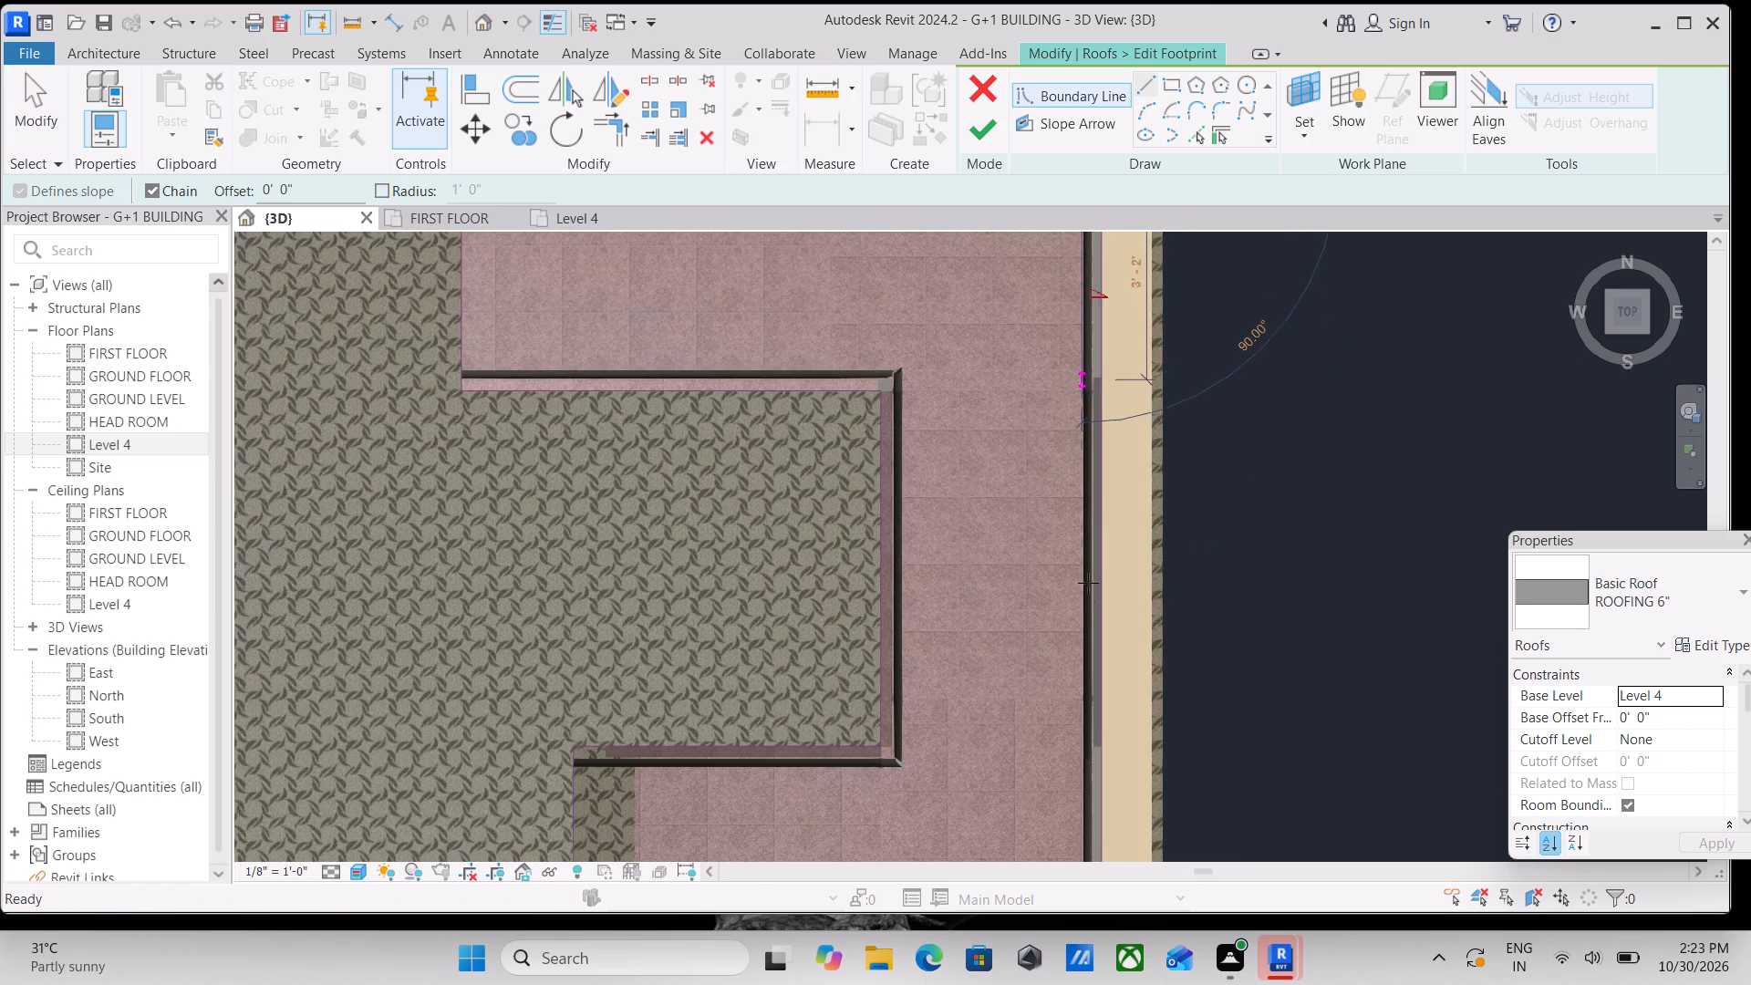
scroll(1084, 601, down, 1)
middle_drag(1084, 601, 1059, 328)
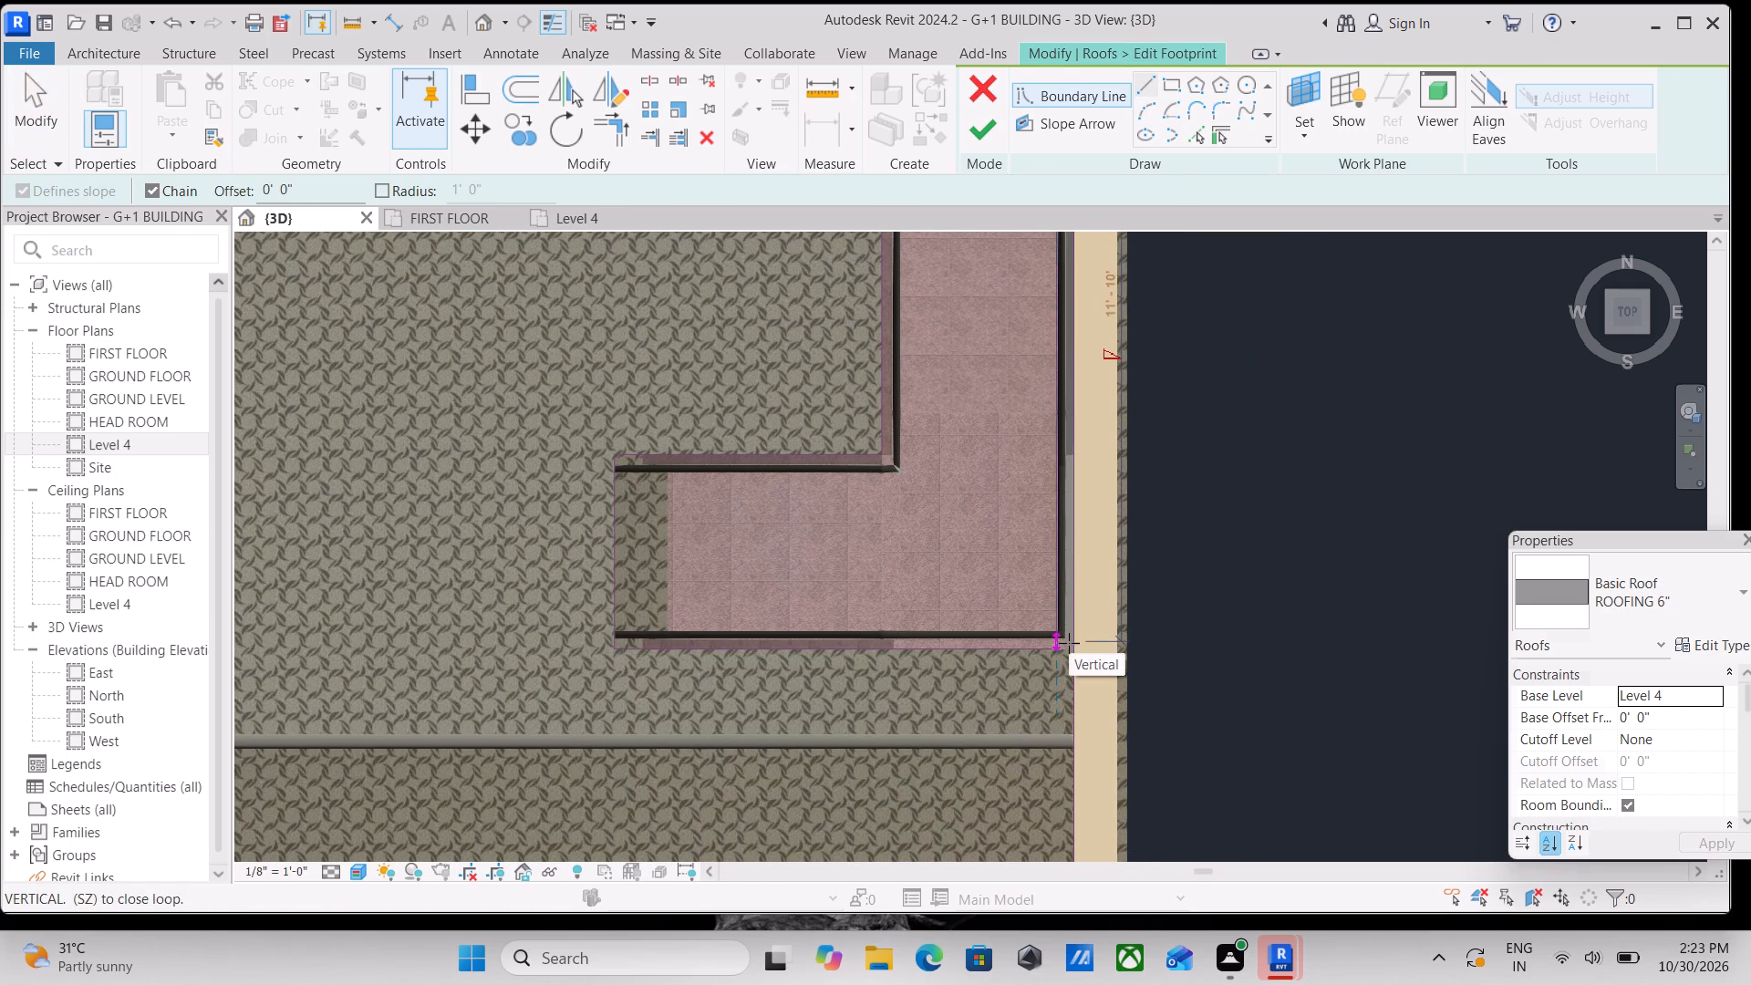
scroll(1058, 648, up, 2)
click(1058, 646)
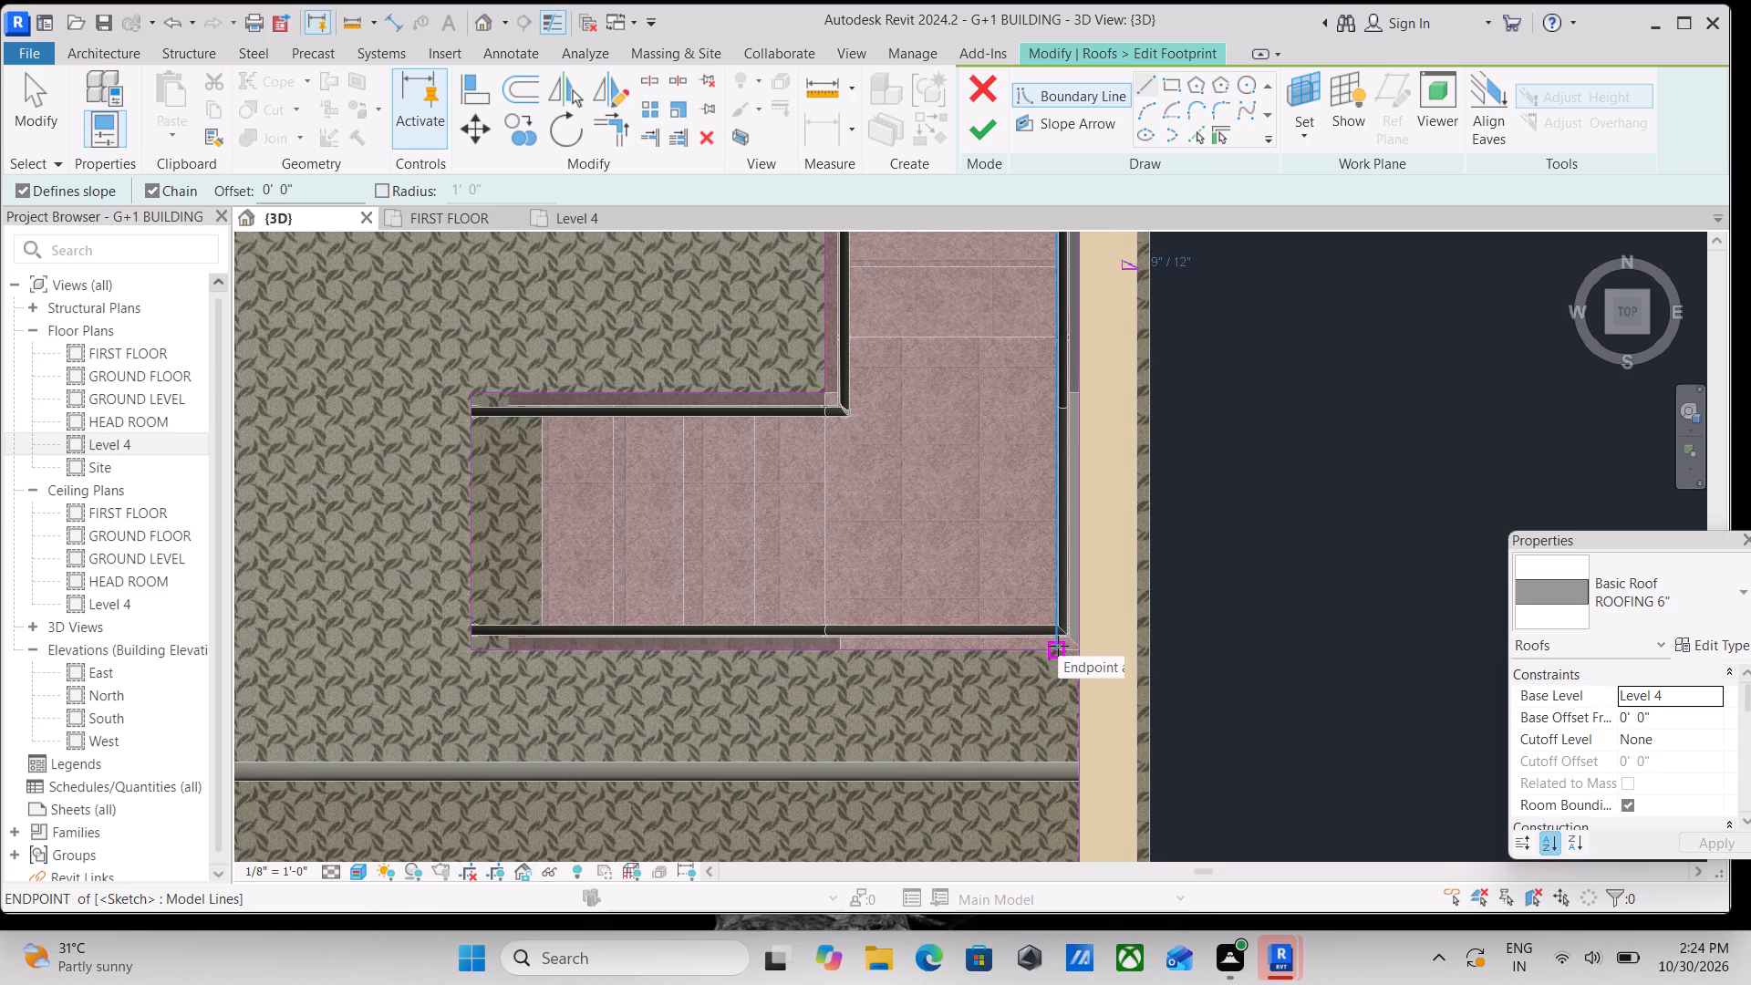
key(Escape)
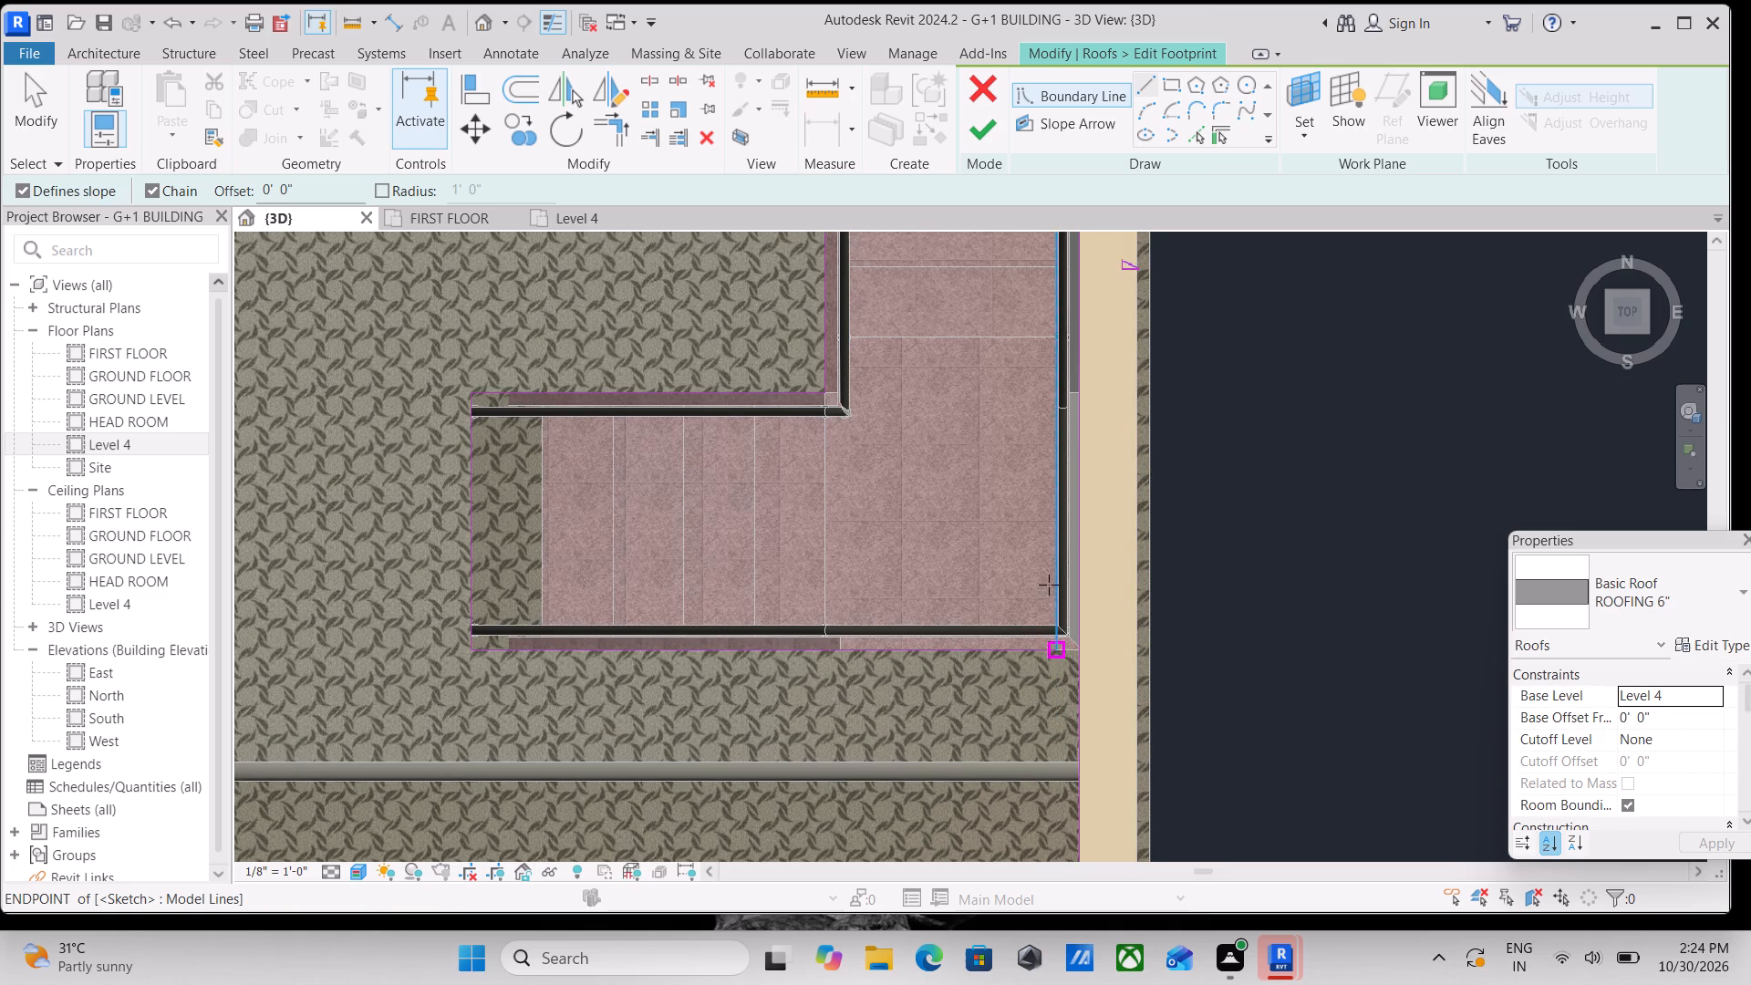
Trim the opening's north boundary line and the new east boundary line to meet at the northeast corner.
middle_drag(911, 534, 969, 829)
scroll(969, 829, up, 1)
middle_drag(981, 488, 963, 847)
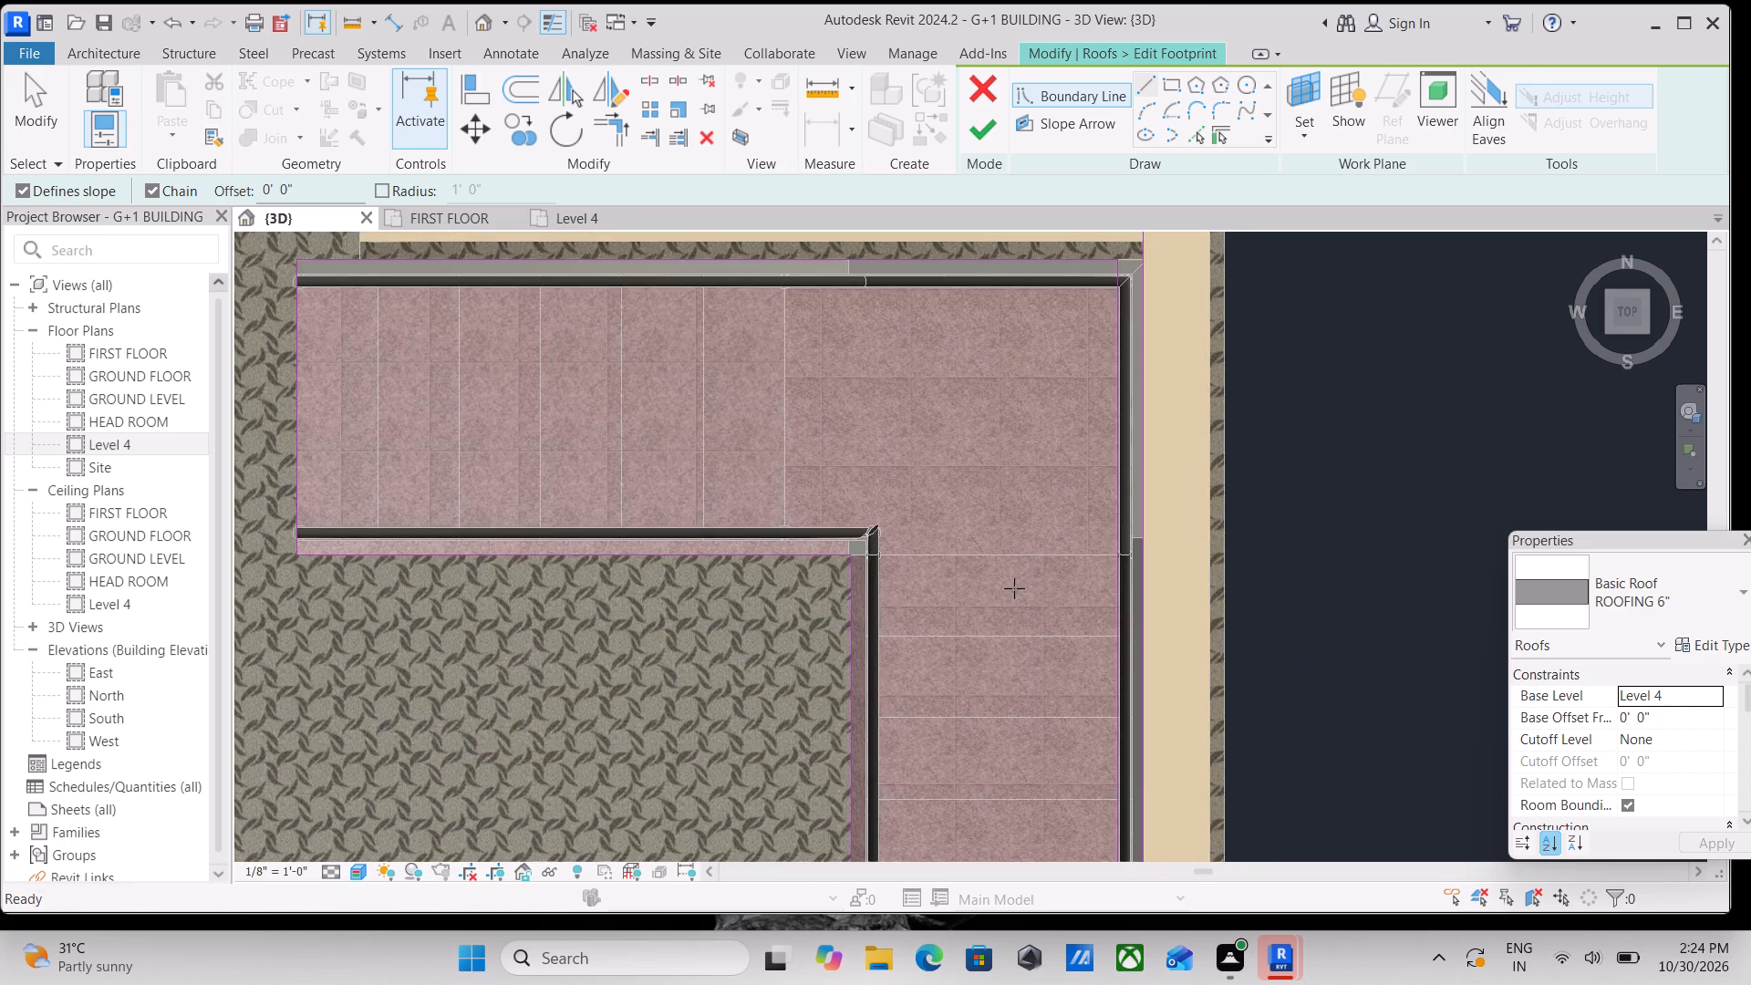
middle_drag(1038, 406, 1065, 628)
key(Escape)
key(Escape)
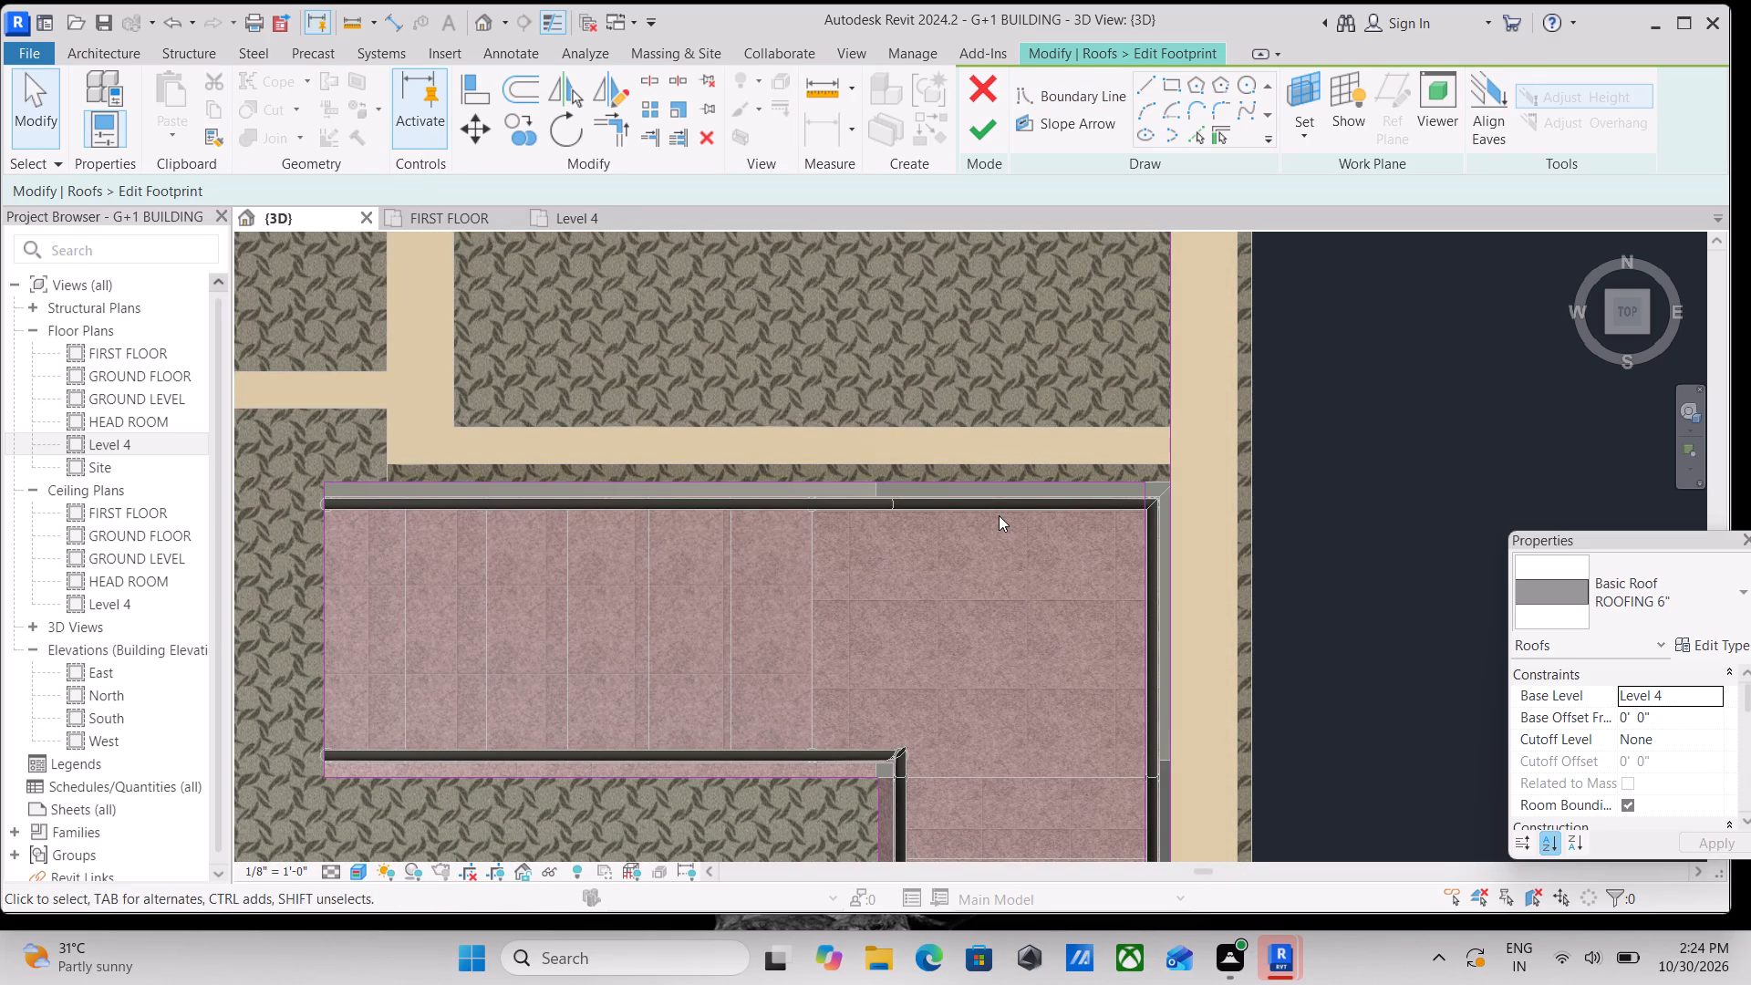
text(tr)
scroll(1120, 584, up, 2)
scroll(1126, 419, up, 3)
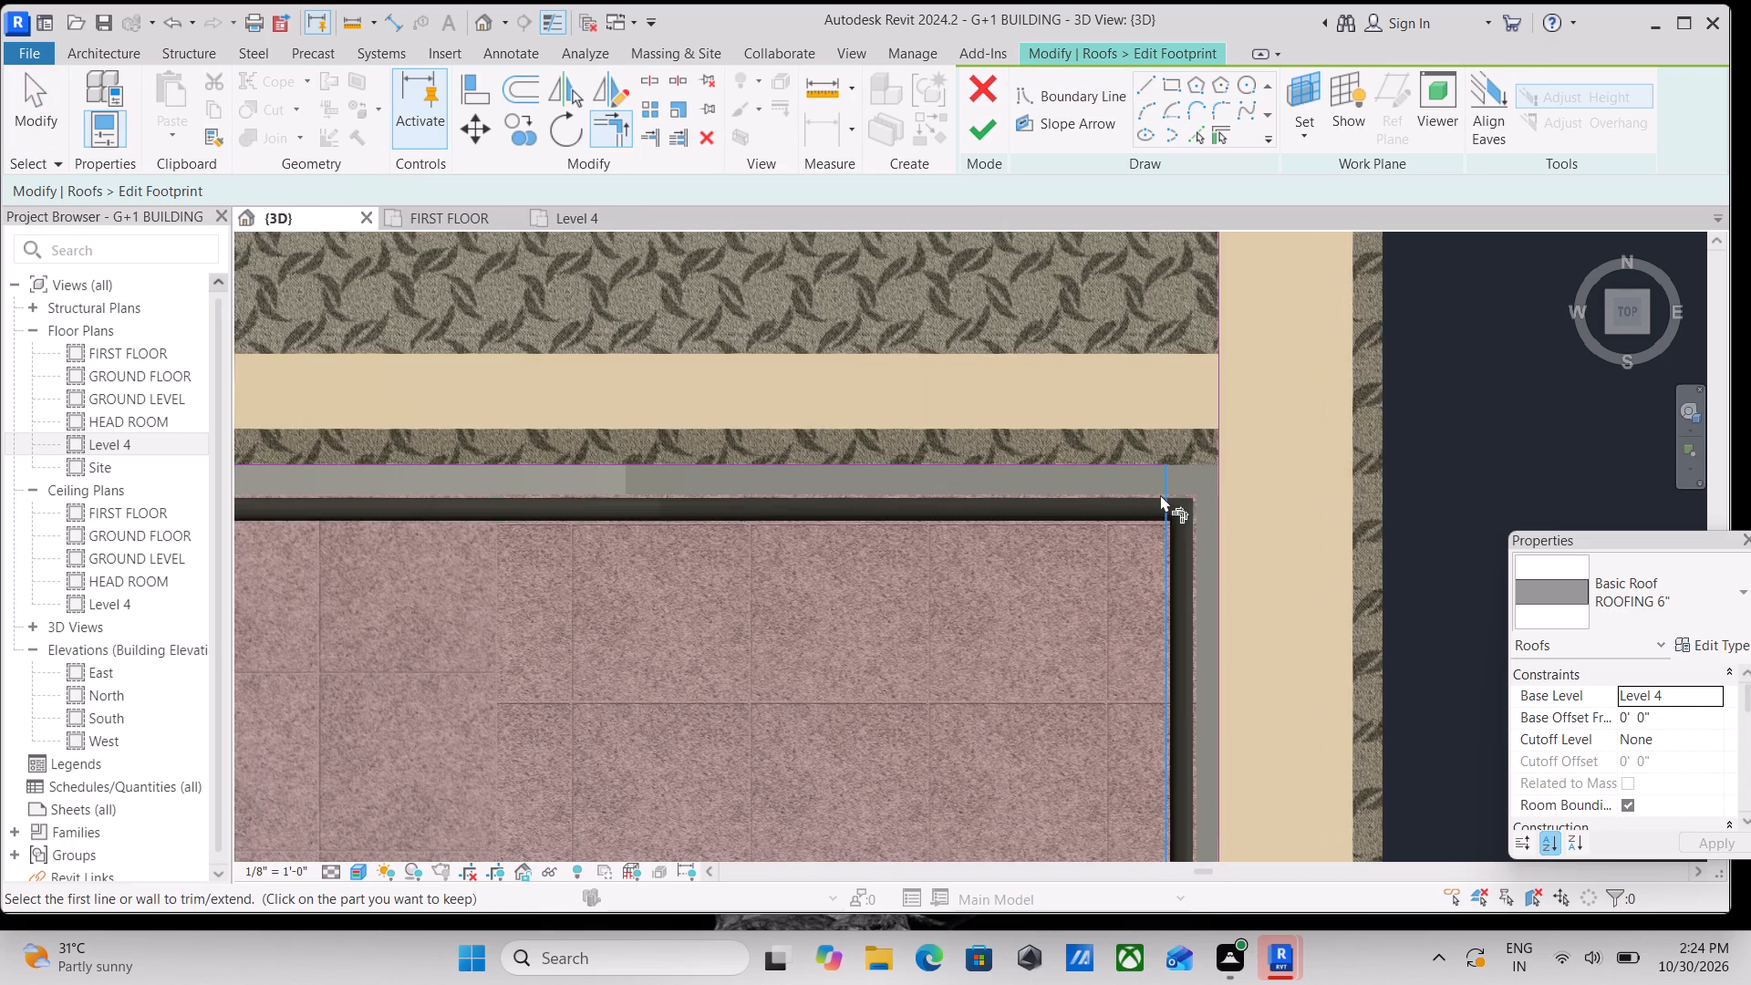
click(1105, 461)
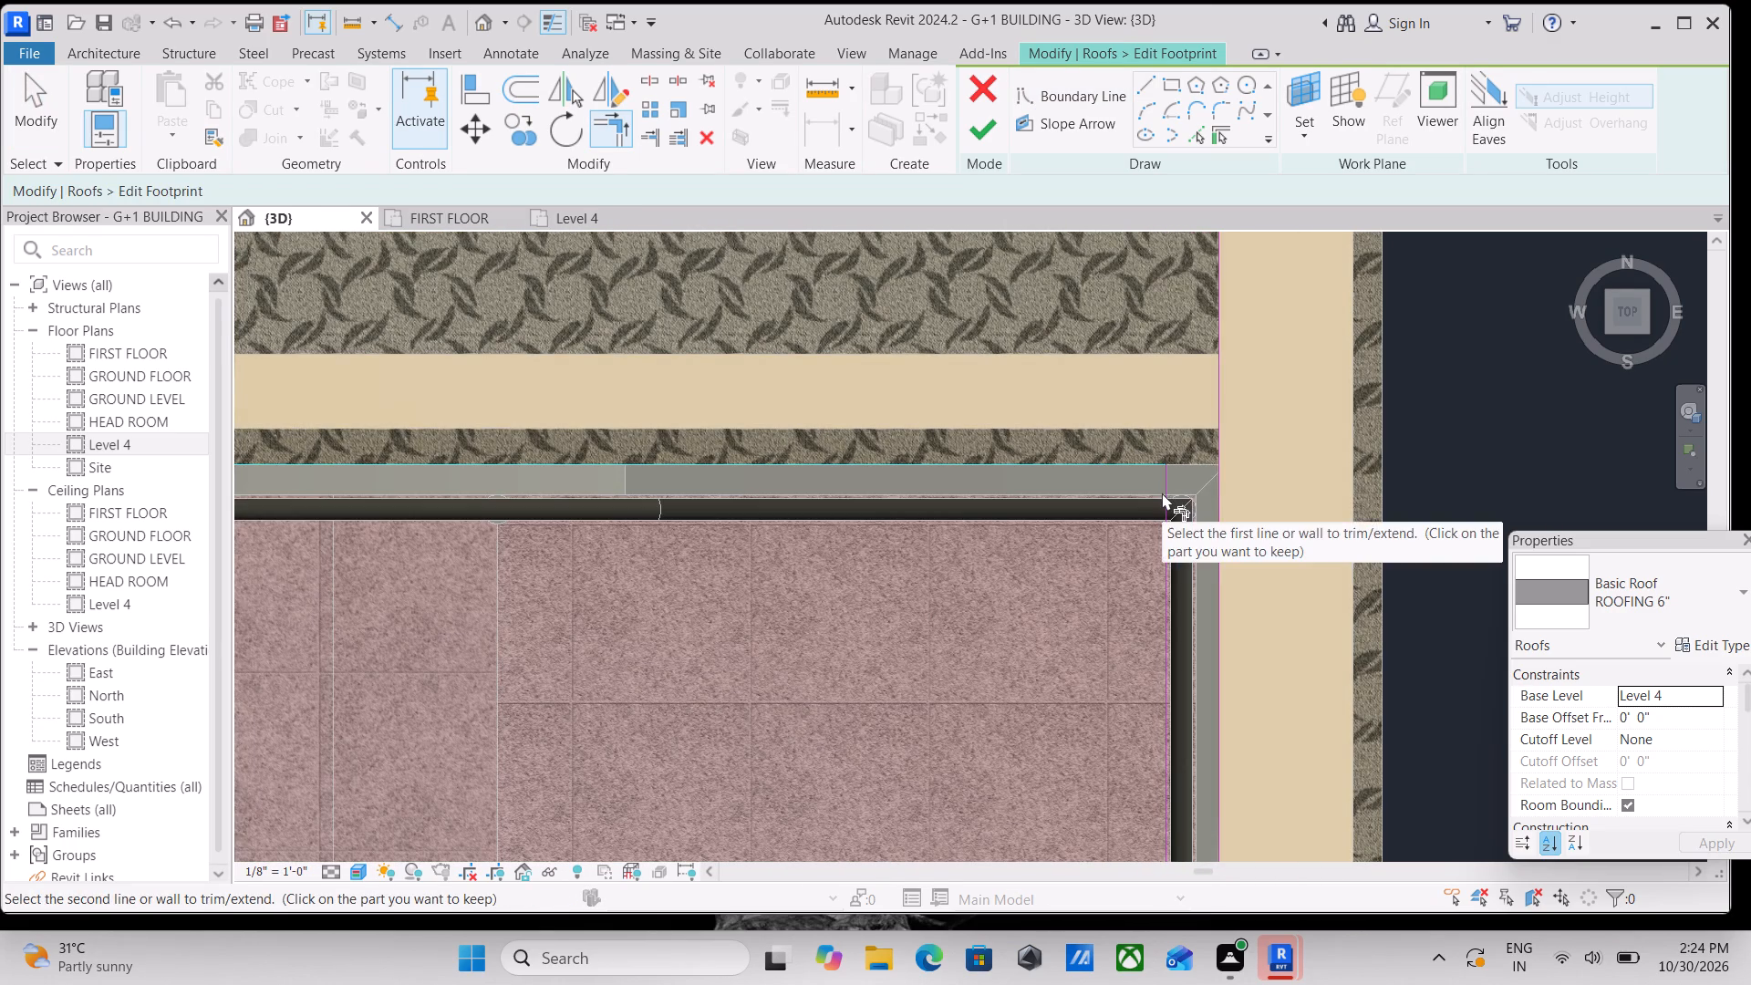
click(1165, 494)
scroll(1169, 504, up, 2)
click(1165, 495)
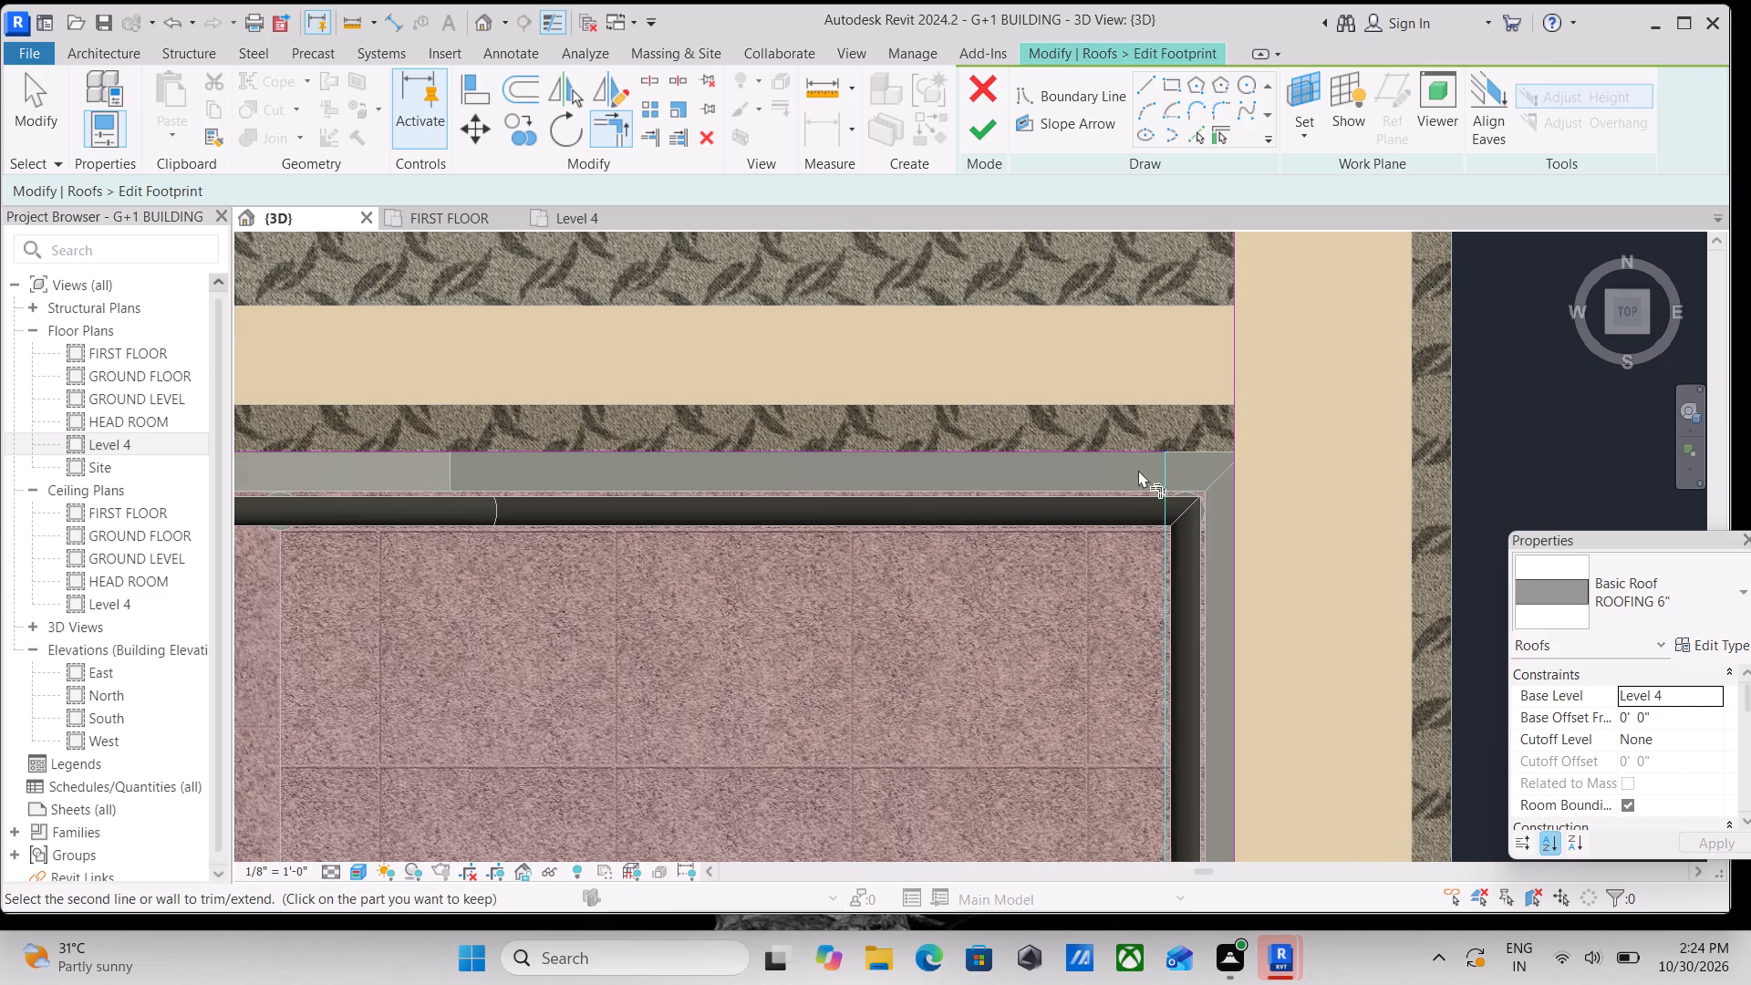
click(1113, 448)
scroll(1133, 460, up, 3)
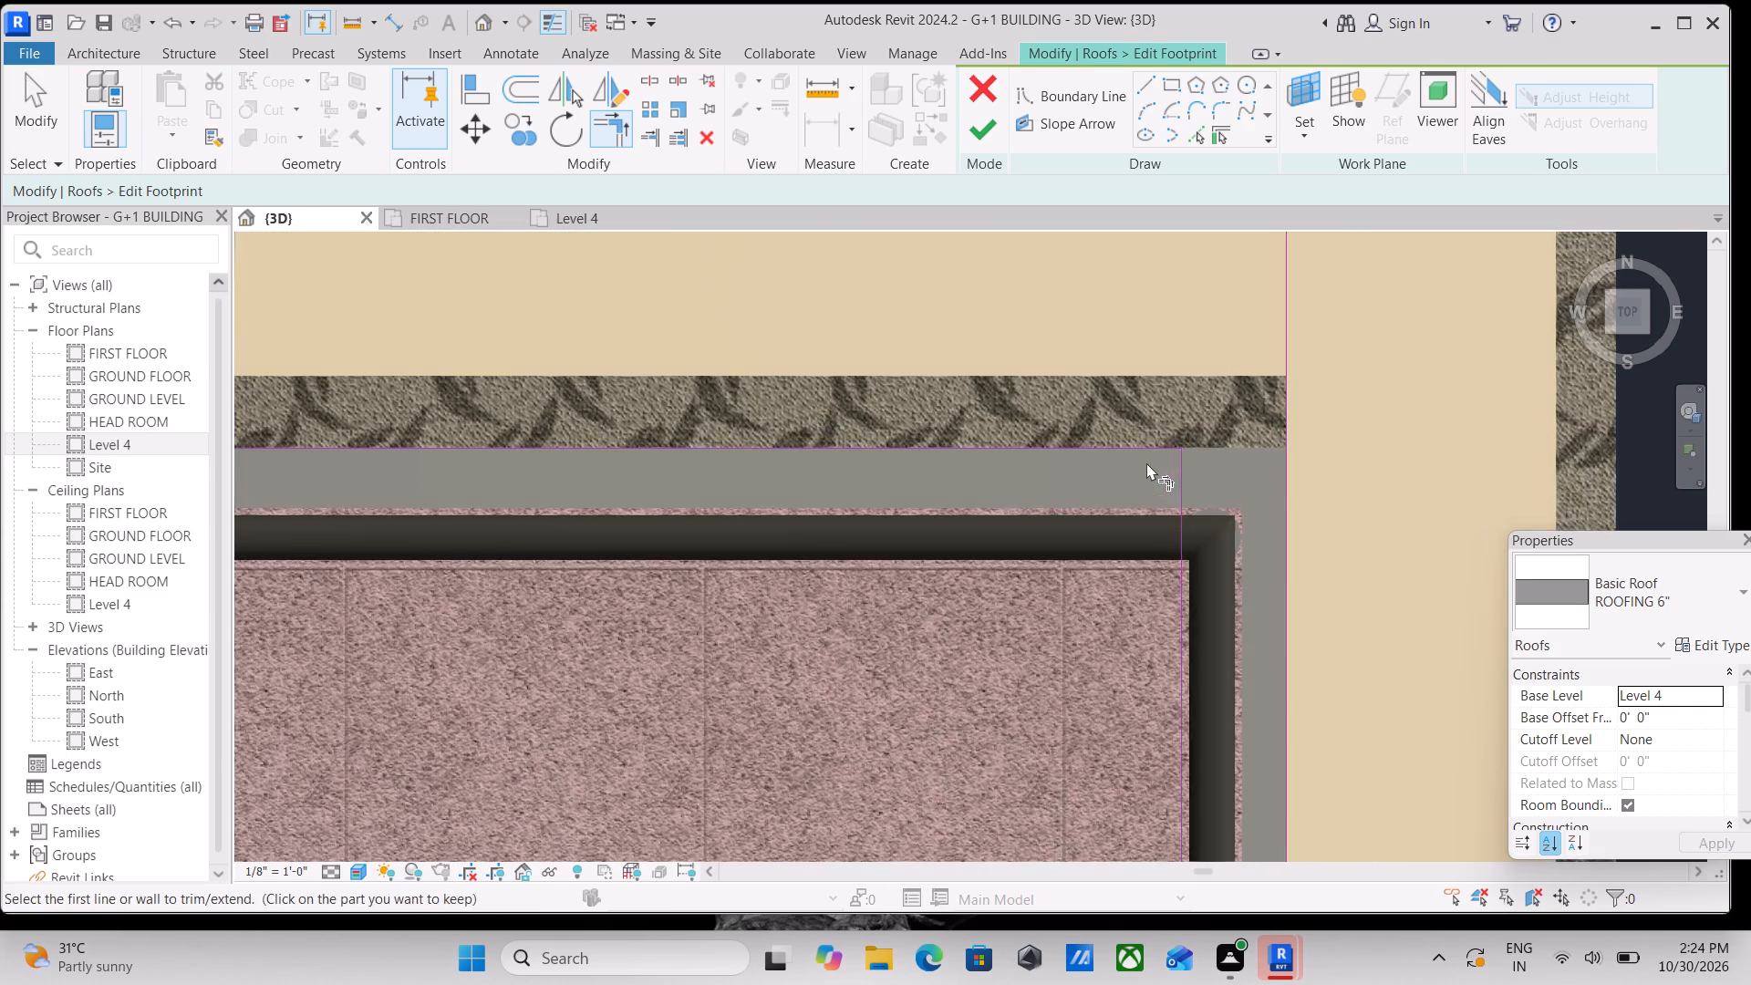
scroll(1201, 463, up, 2)
key(Escape)
Trim the opening's new east boundary line and its south boundary line to meet at the southeast corner.
scroll(1105, 431, up, 5)
scroll(1109, 432, down, 6)
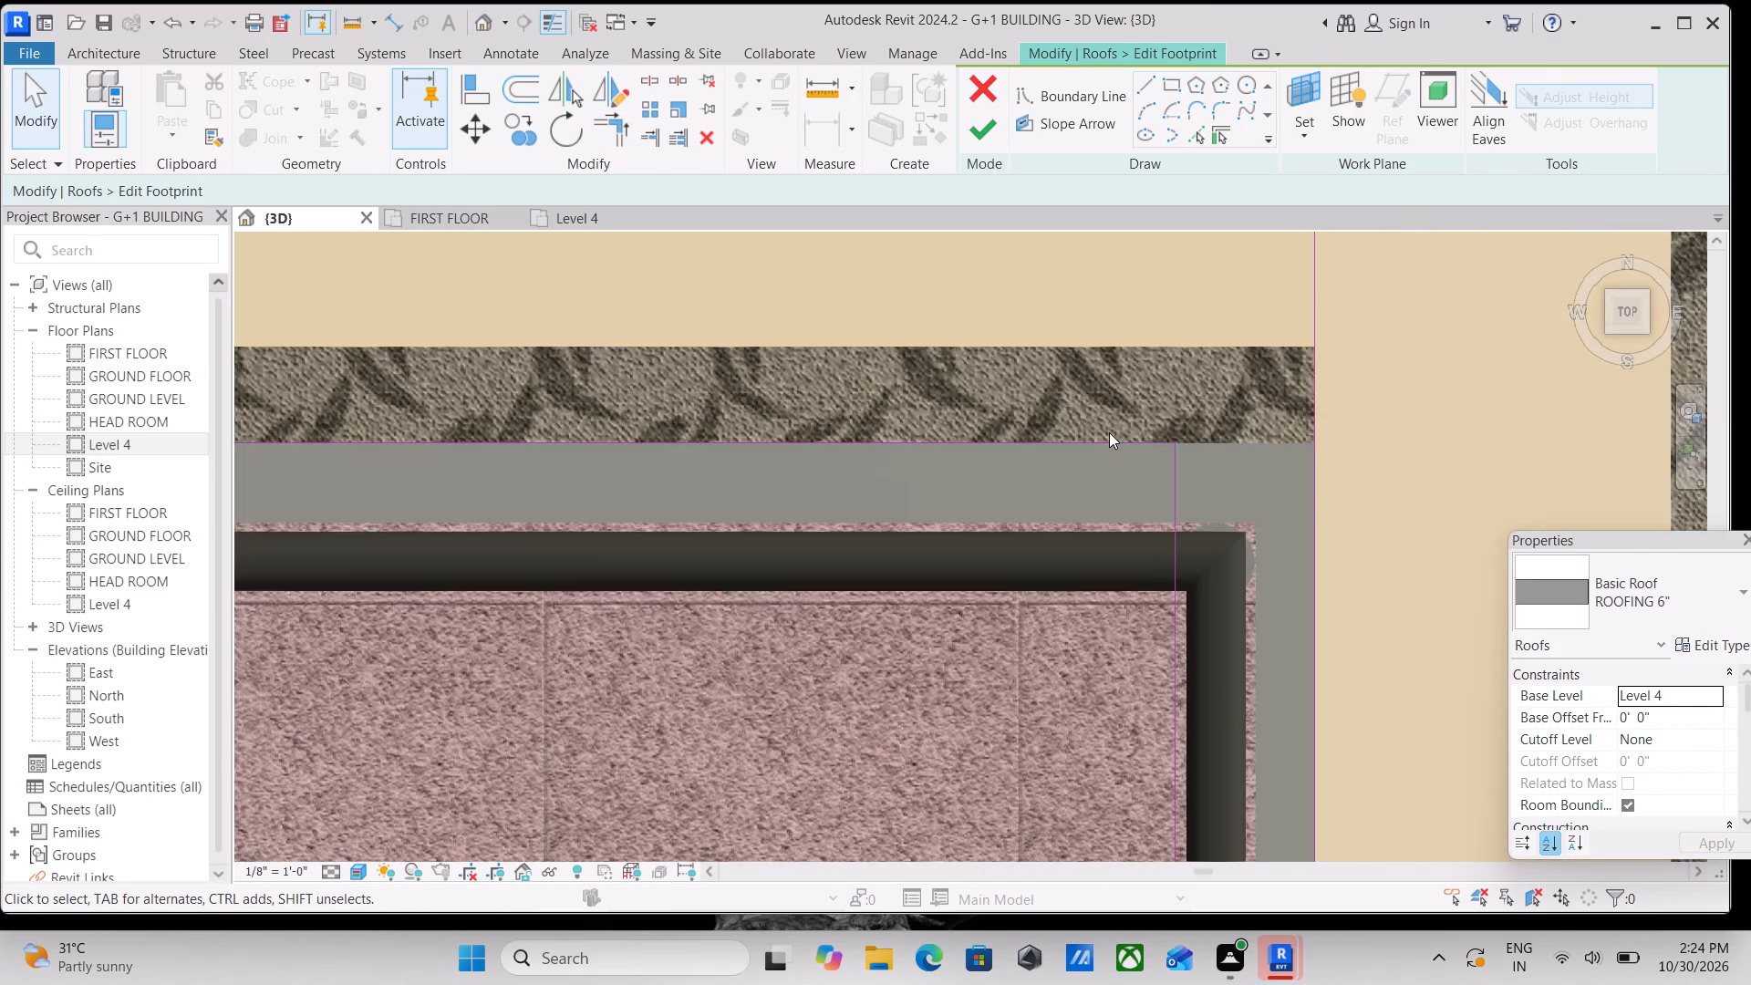
scroll(1109, 432, down, 3)
scroll(1109, 432, up, 1)
scroll(1109, 432, down, 4)
scroll(1019, 508, down, 5)
middle_drag(1009, 503, 1011, 203)
scroll(994, 492, down, 4)
middle_drag(988, 484, 992, 322)
scroll(1048, 611, up, 4)
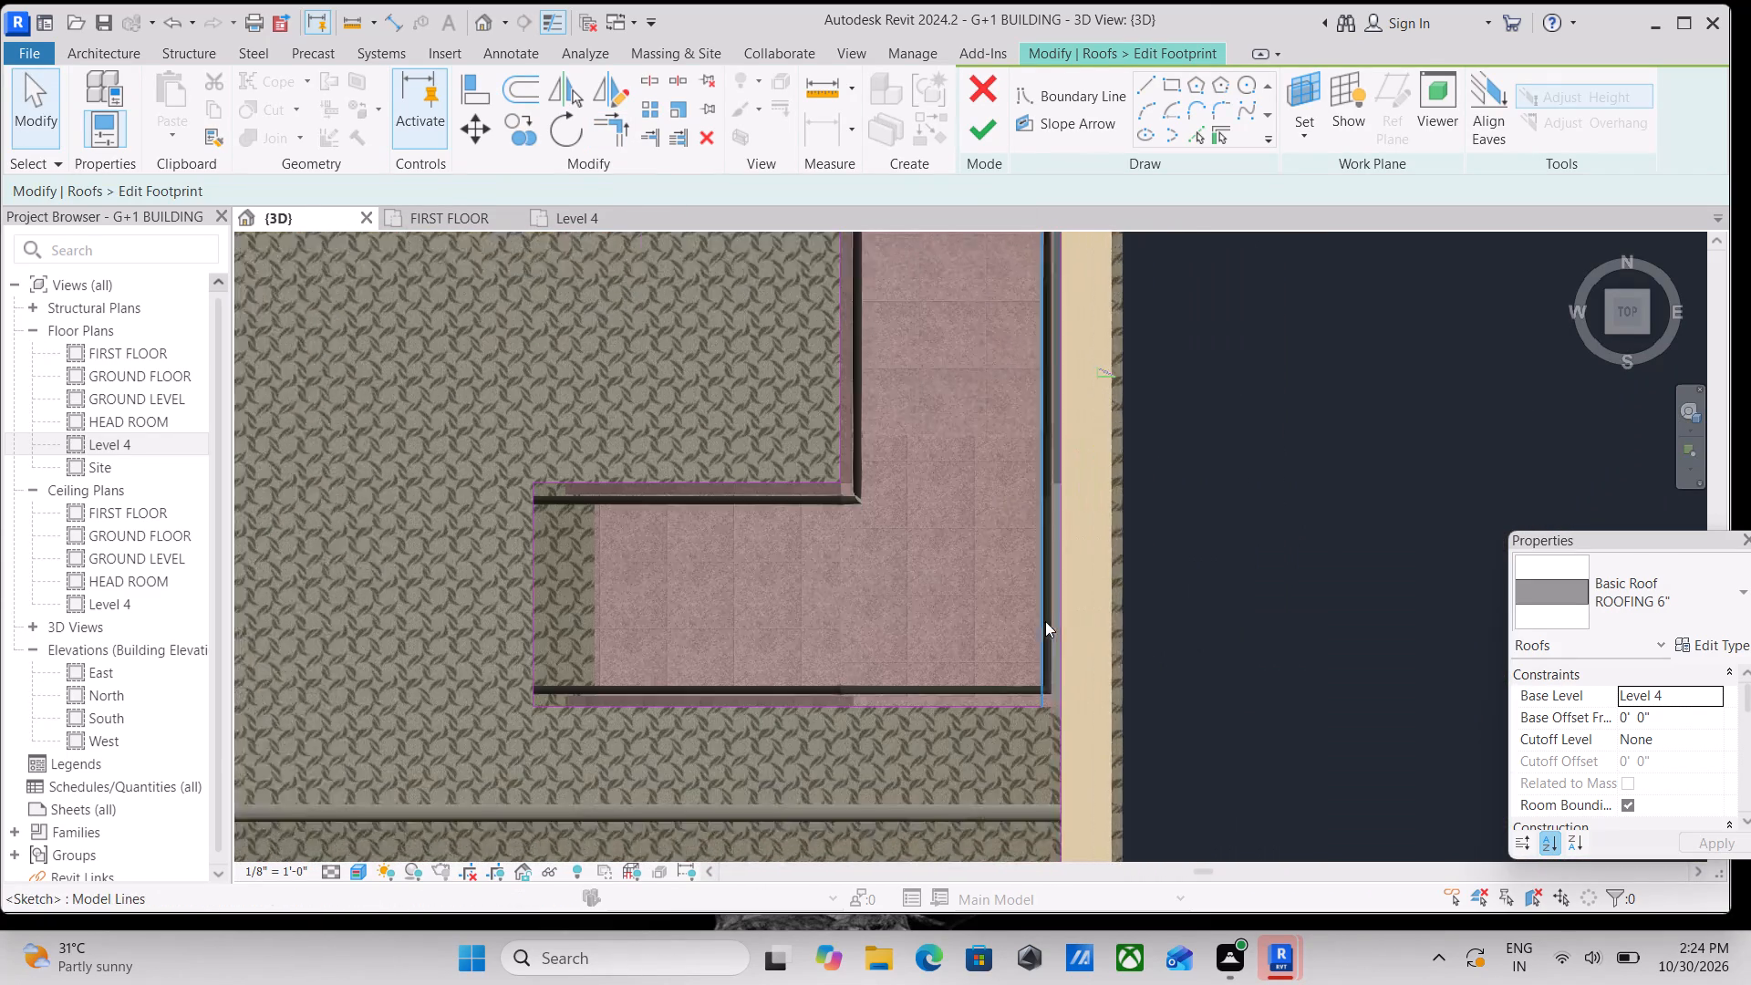
scroll(1017, 769, up, 4)
middle_drag(1017, 769, 1051, 722)
text(tr)
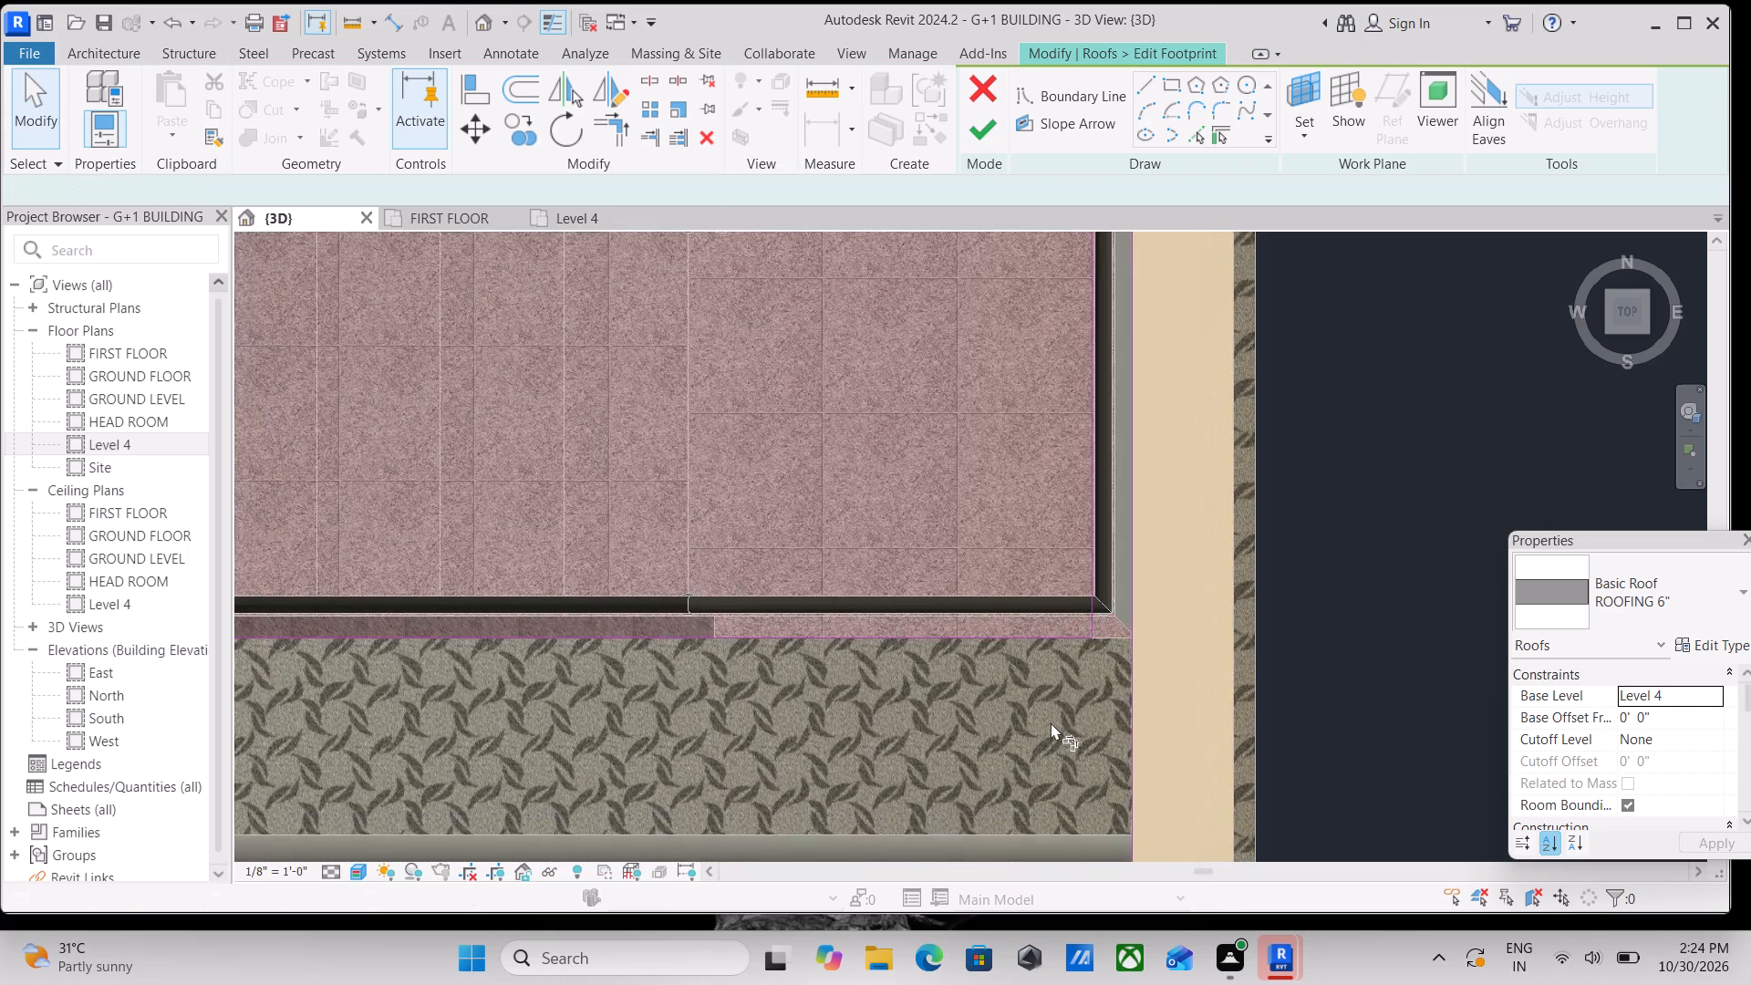
scroll(1085, 665, up, 7)
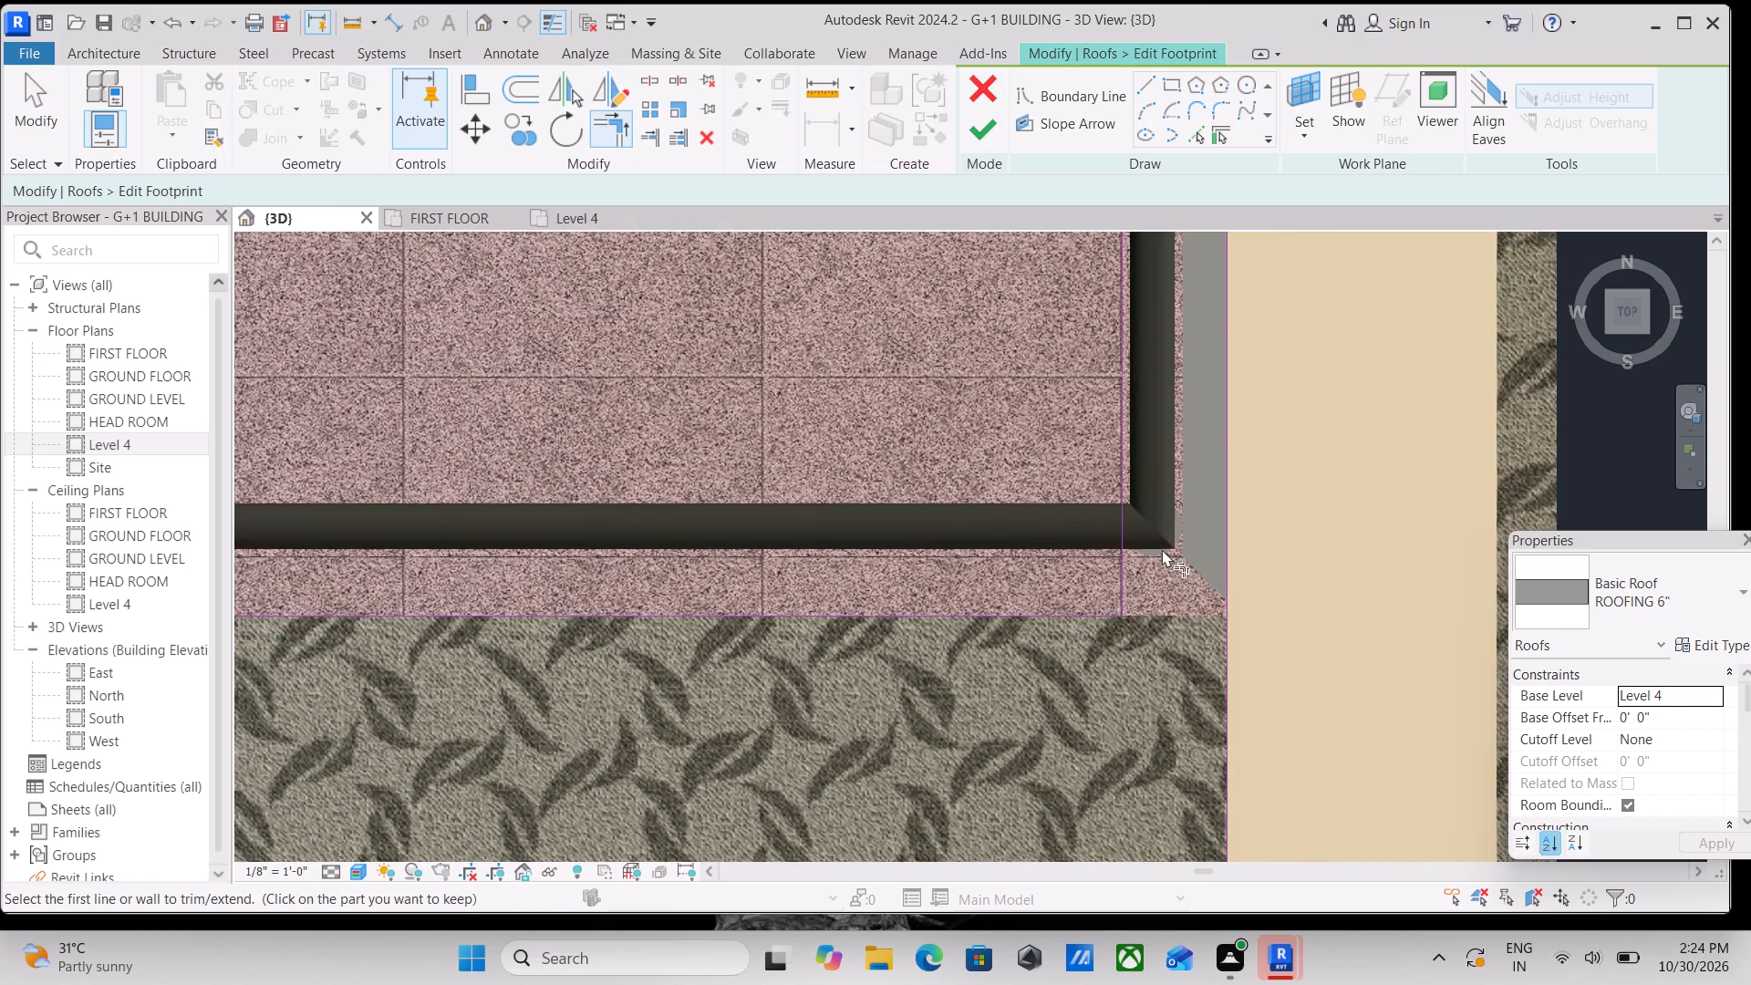
click(1120, 558)
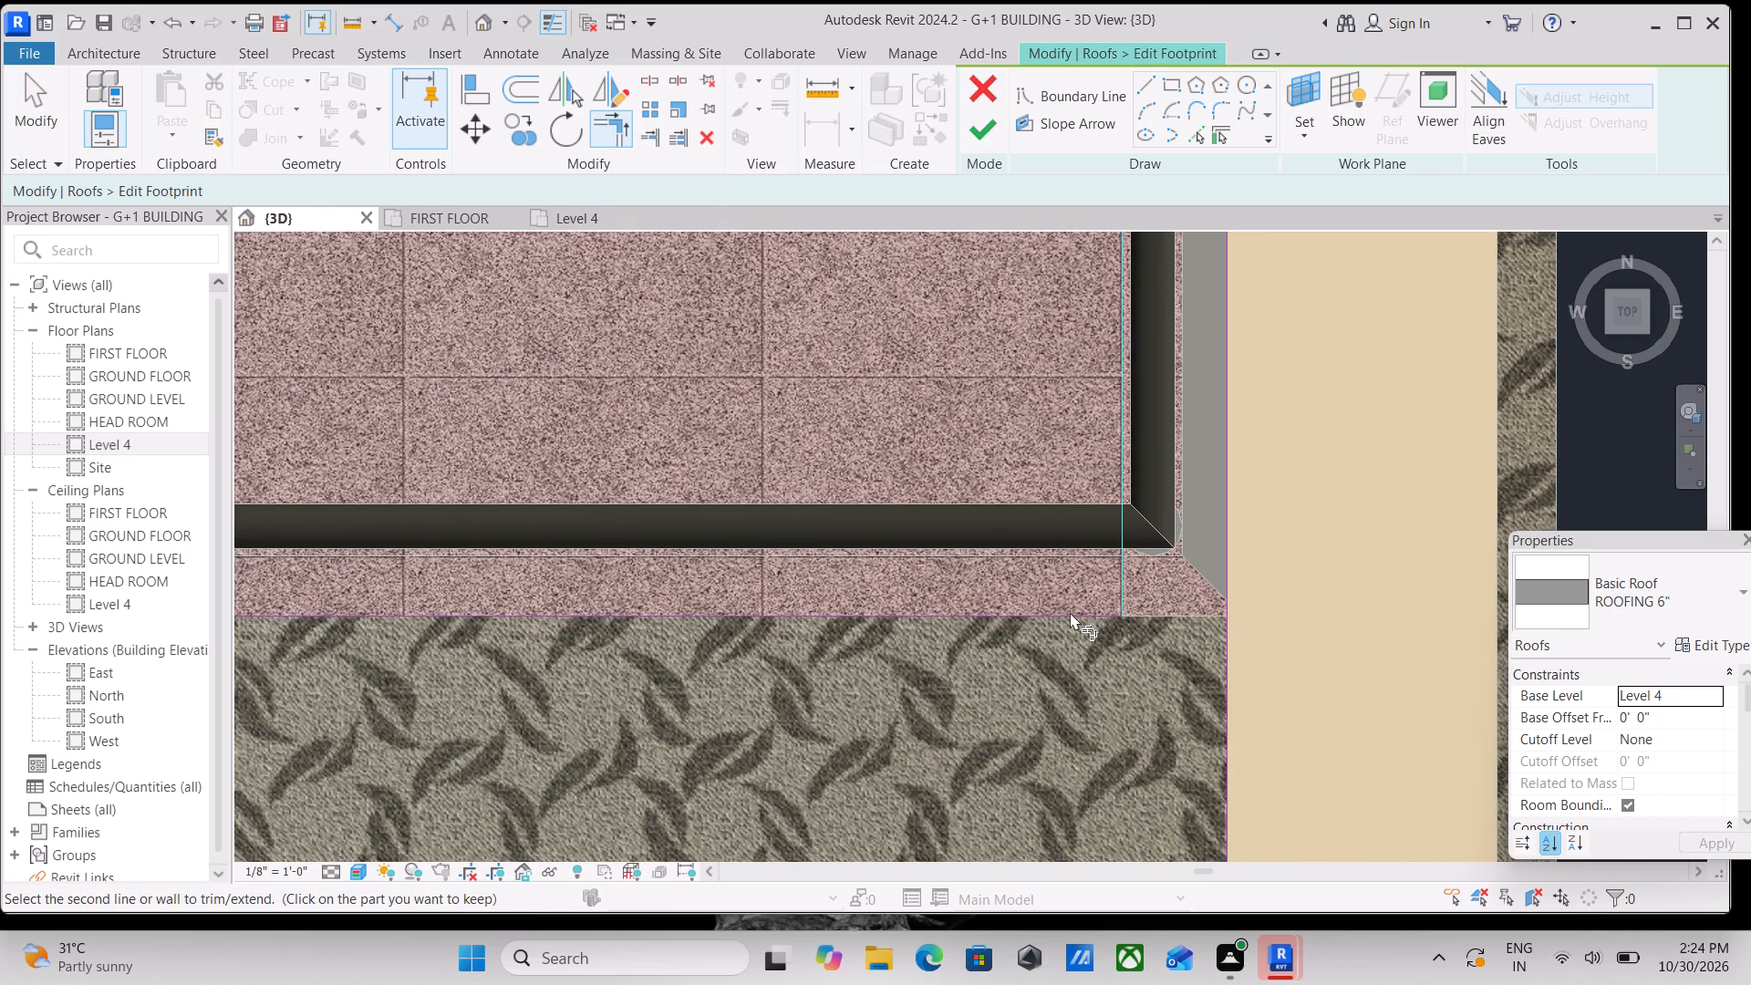
click(1070, 612)
key(Escape)
key(Escape)
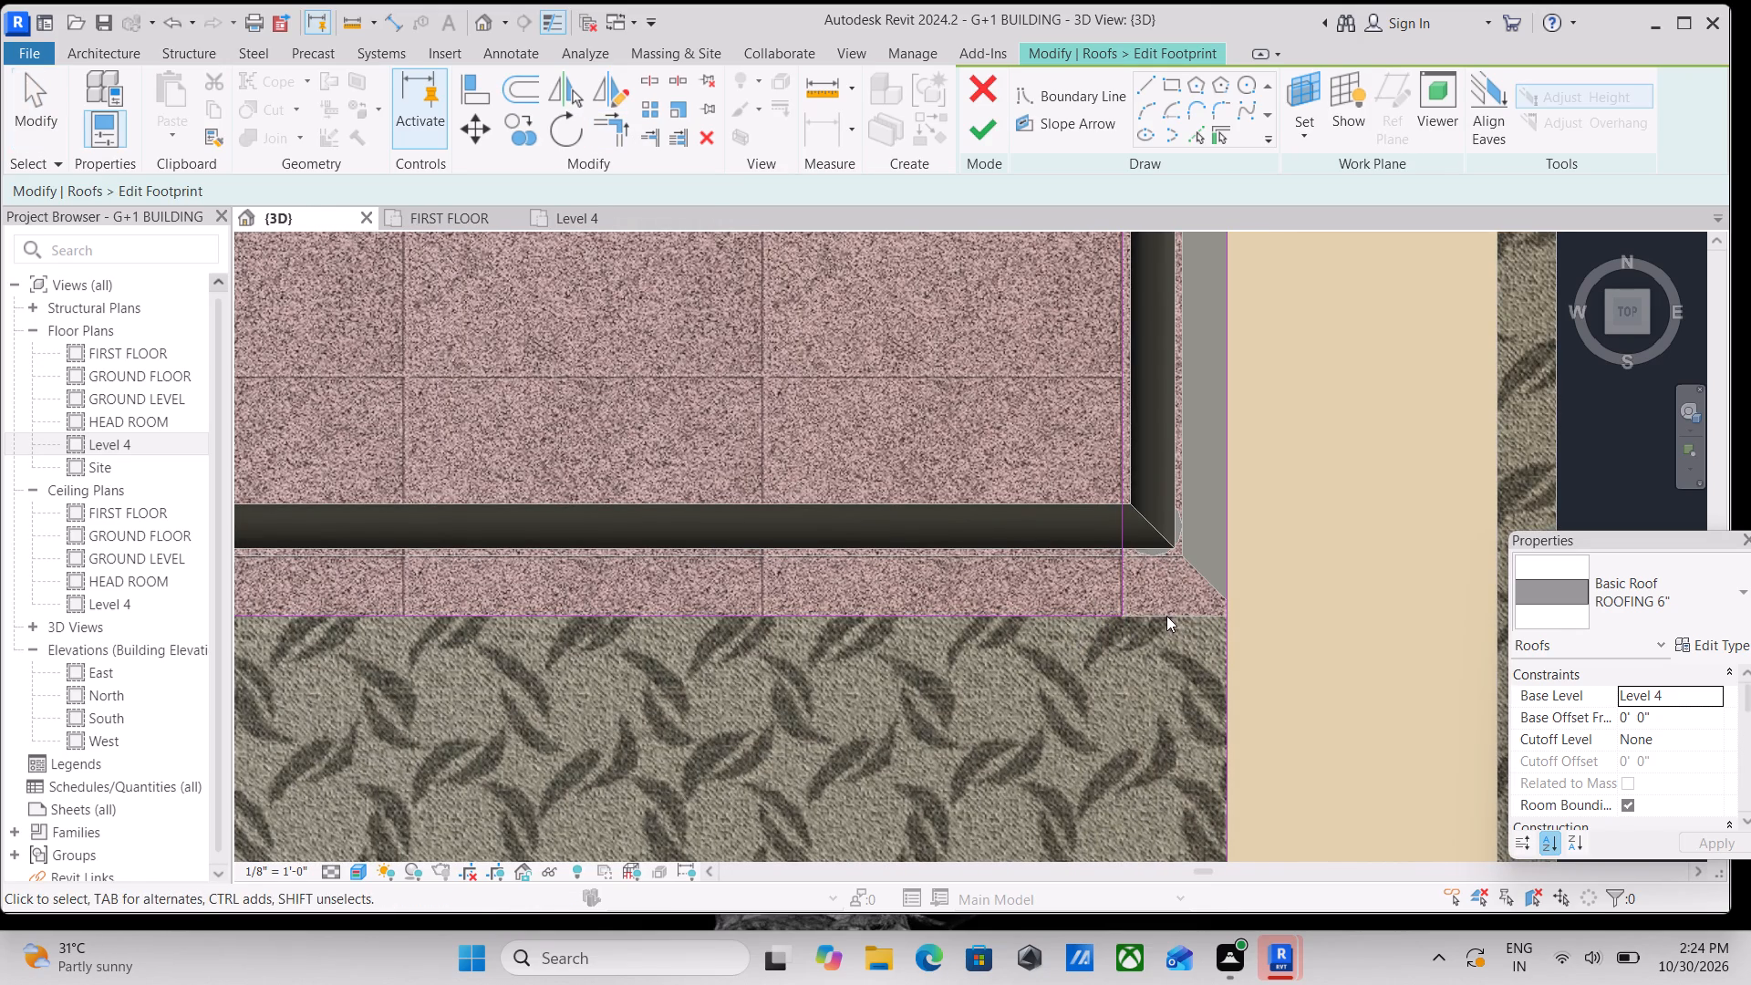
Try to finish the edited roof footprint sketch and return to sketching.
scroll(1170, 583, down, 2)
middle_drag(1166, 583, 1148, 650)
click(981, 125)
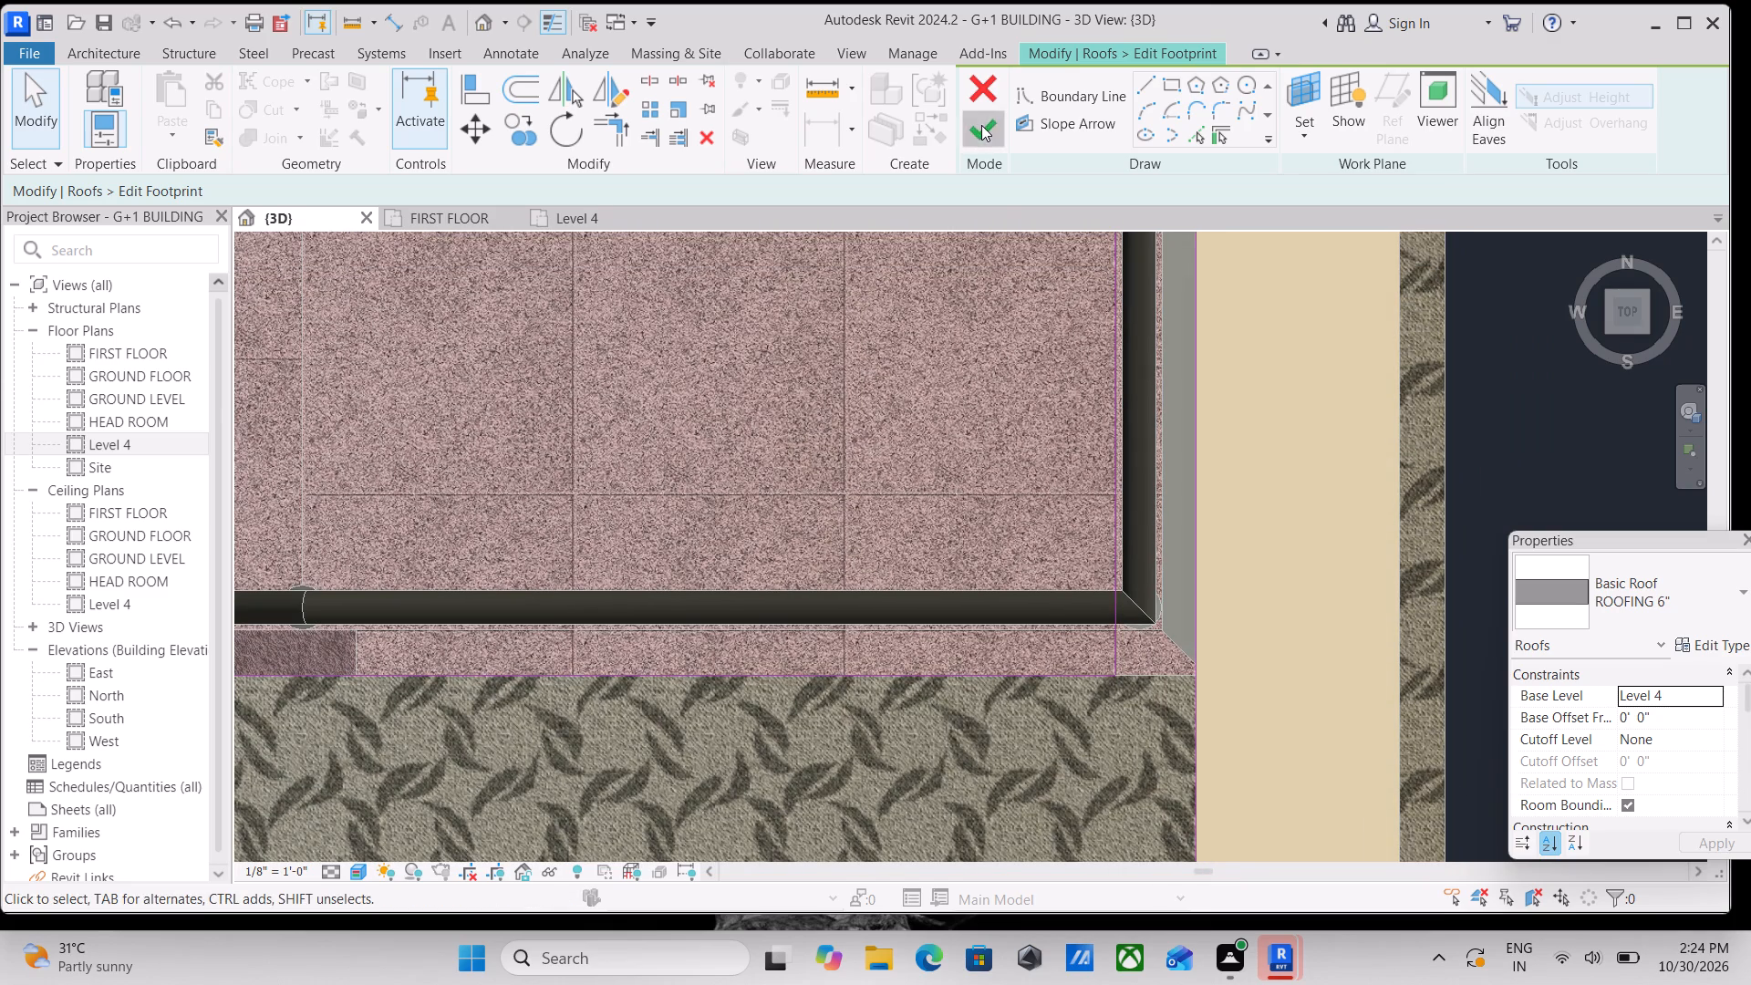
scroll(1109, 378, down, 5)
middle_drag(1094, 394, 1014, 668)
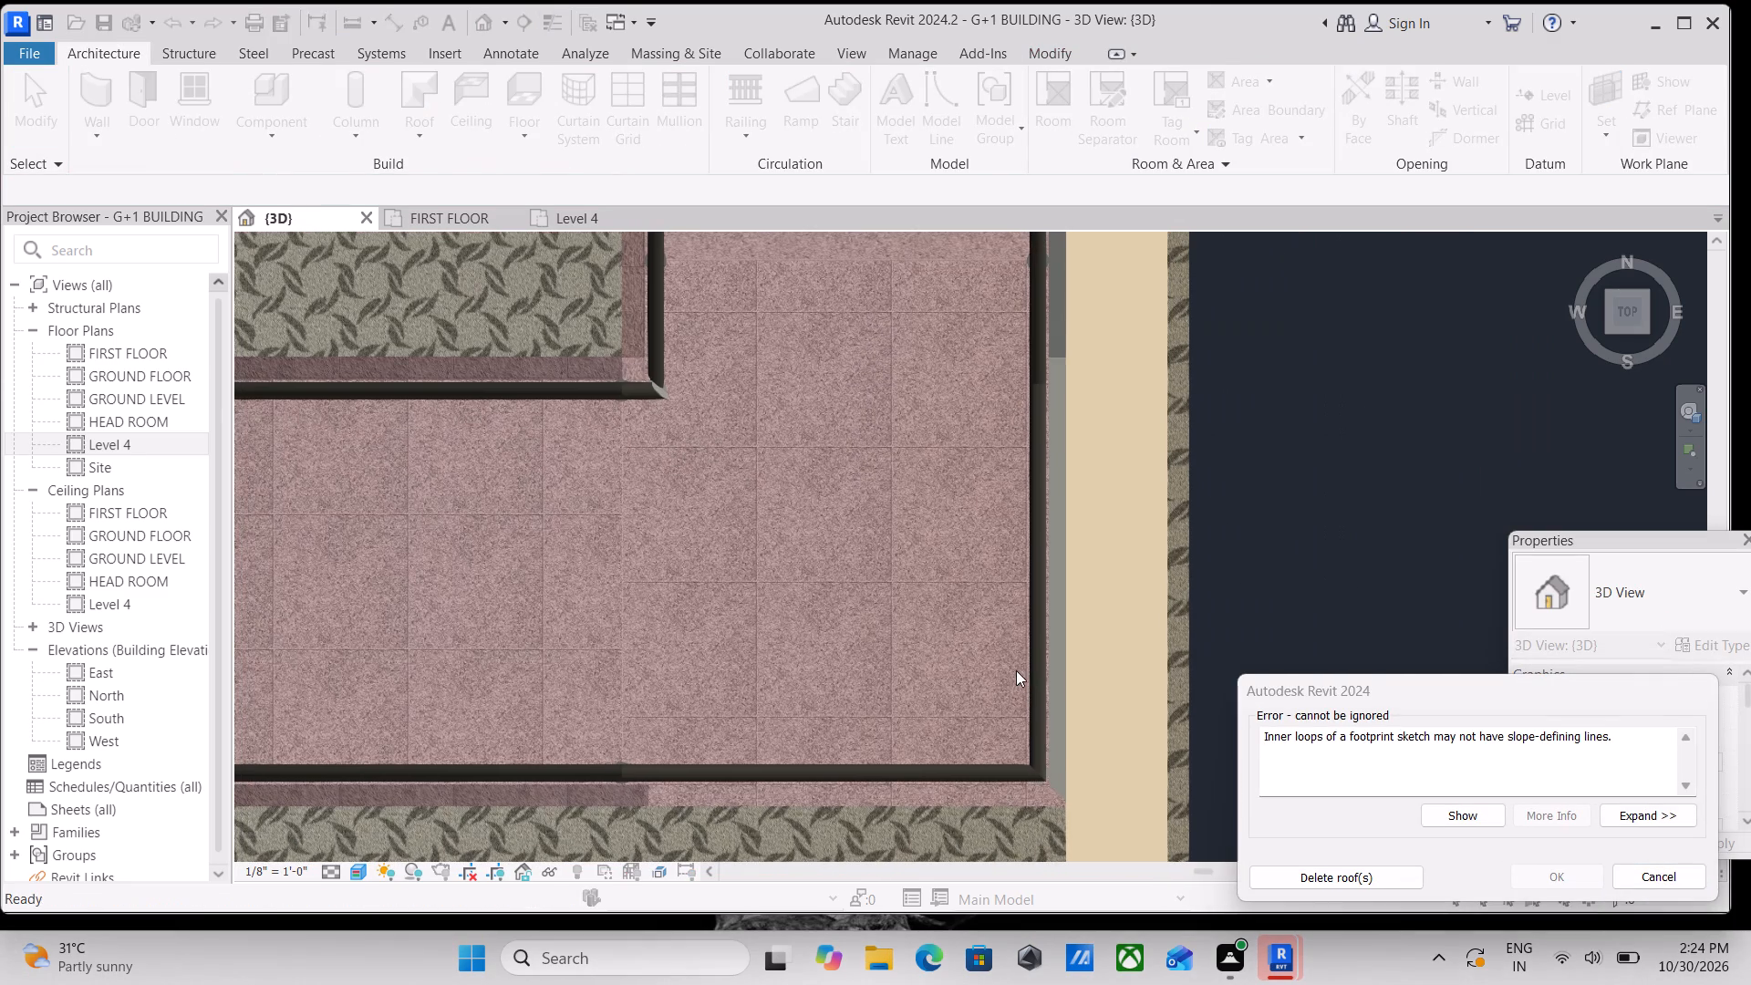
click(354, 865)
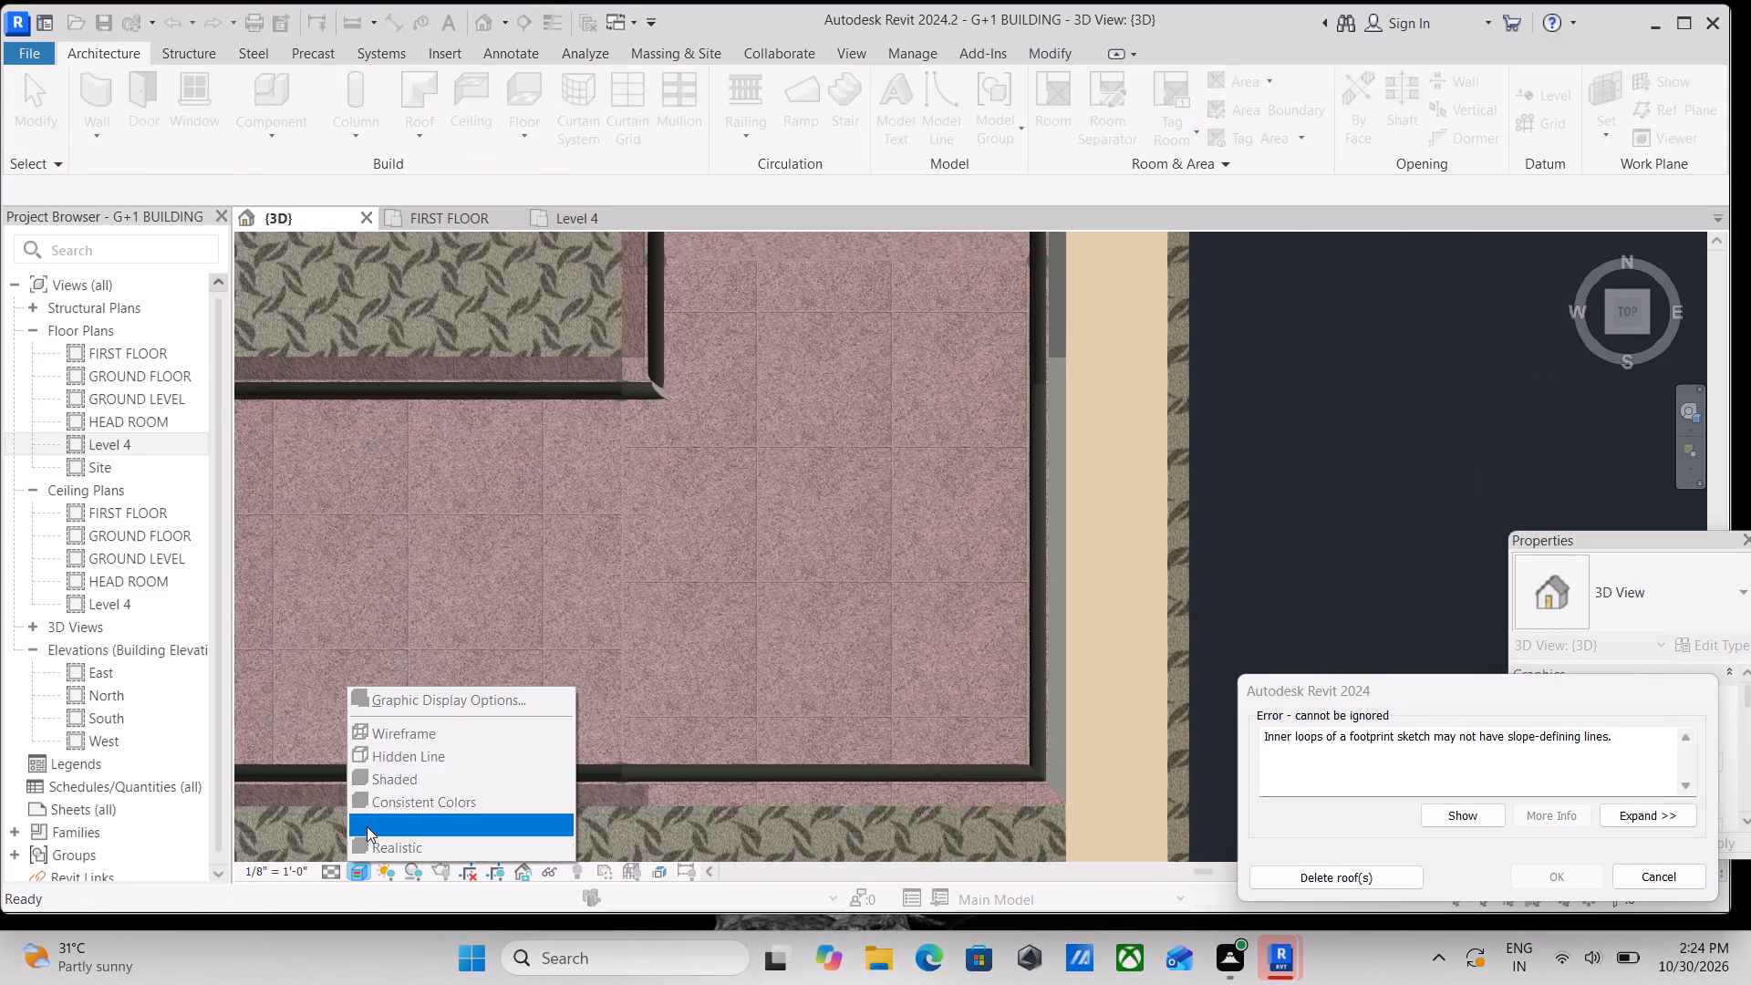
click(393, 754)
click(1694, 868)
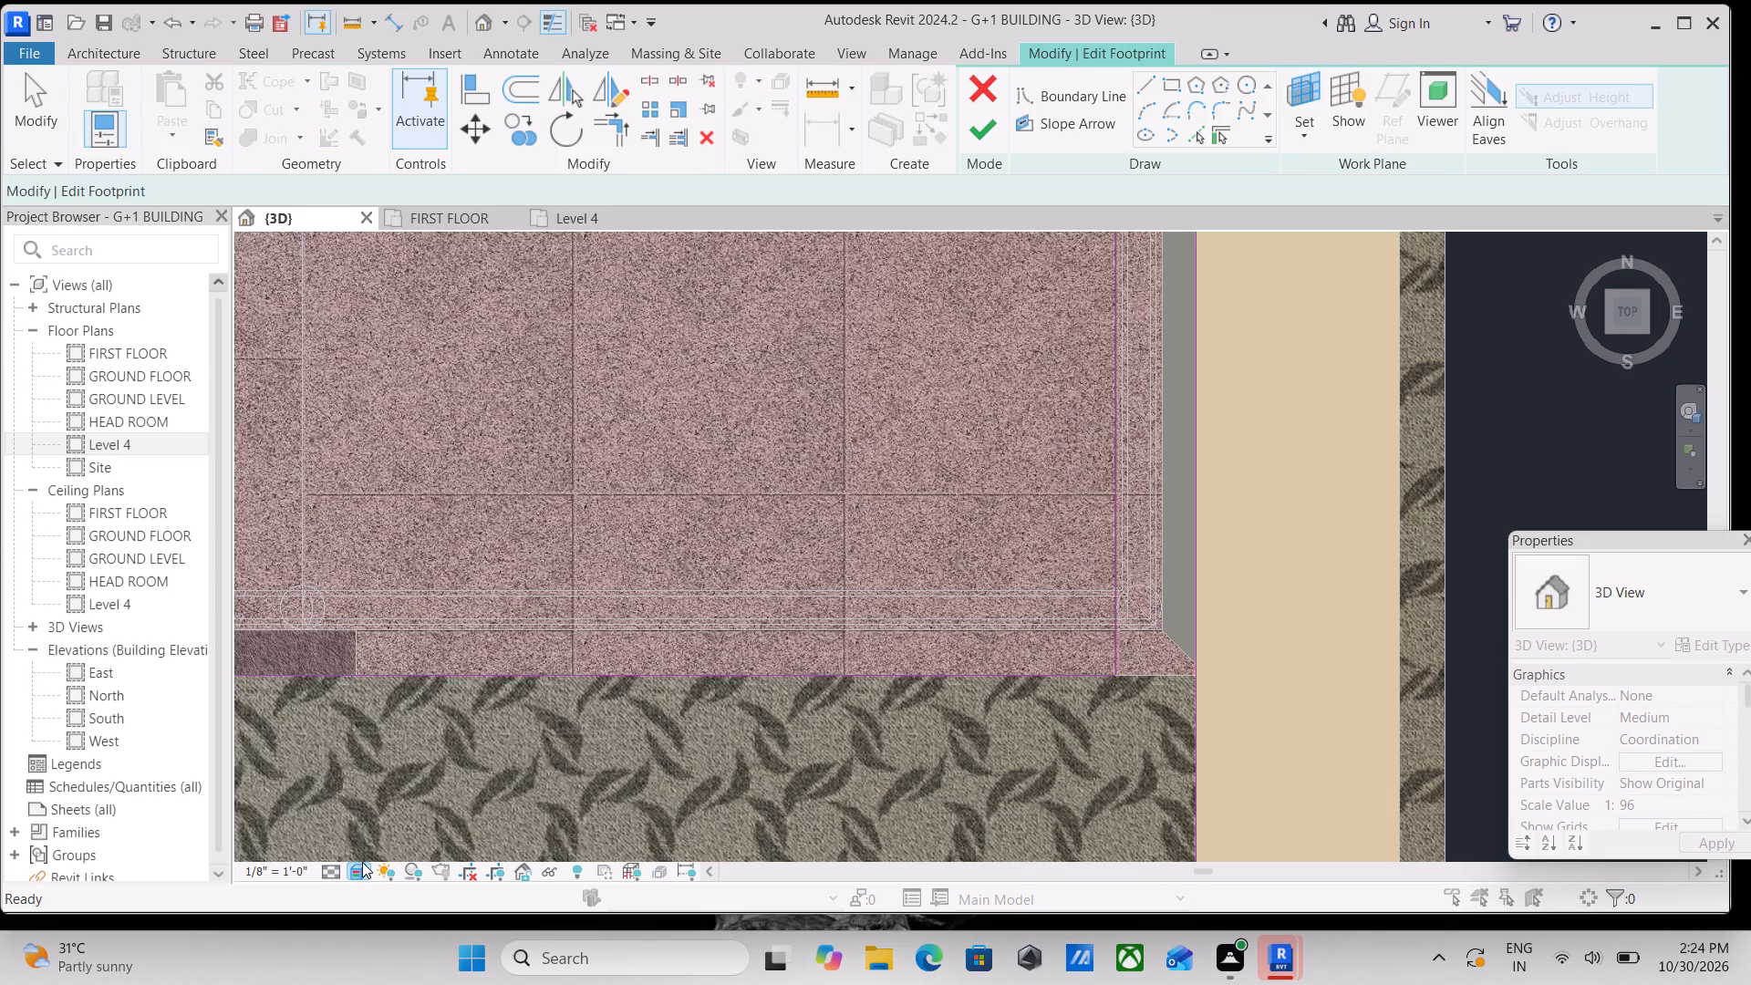
Set the 3D view's visual style to Shaded.
click(362, 862)
click(392, 783)
Examine the boundary lines around the staircase opening for any that still define slope.
scroll(940, 568, down, 3)
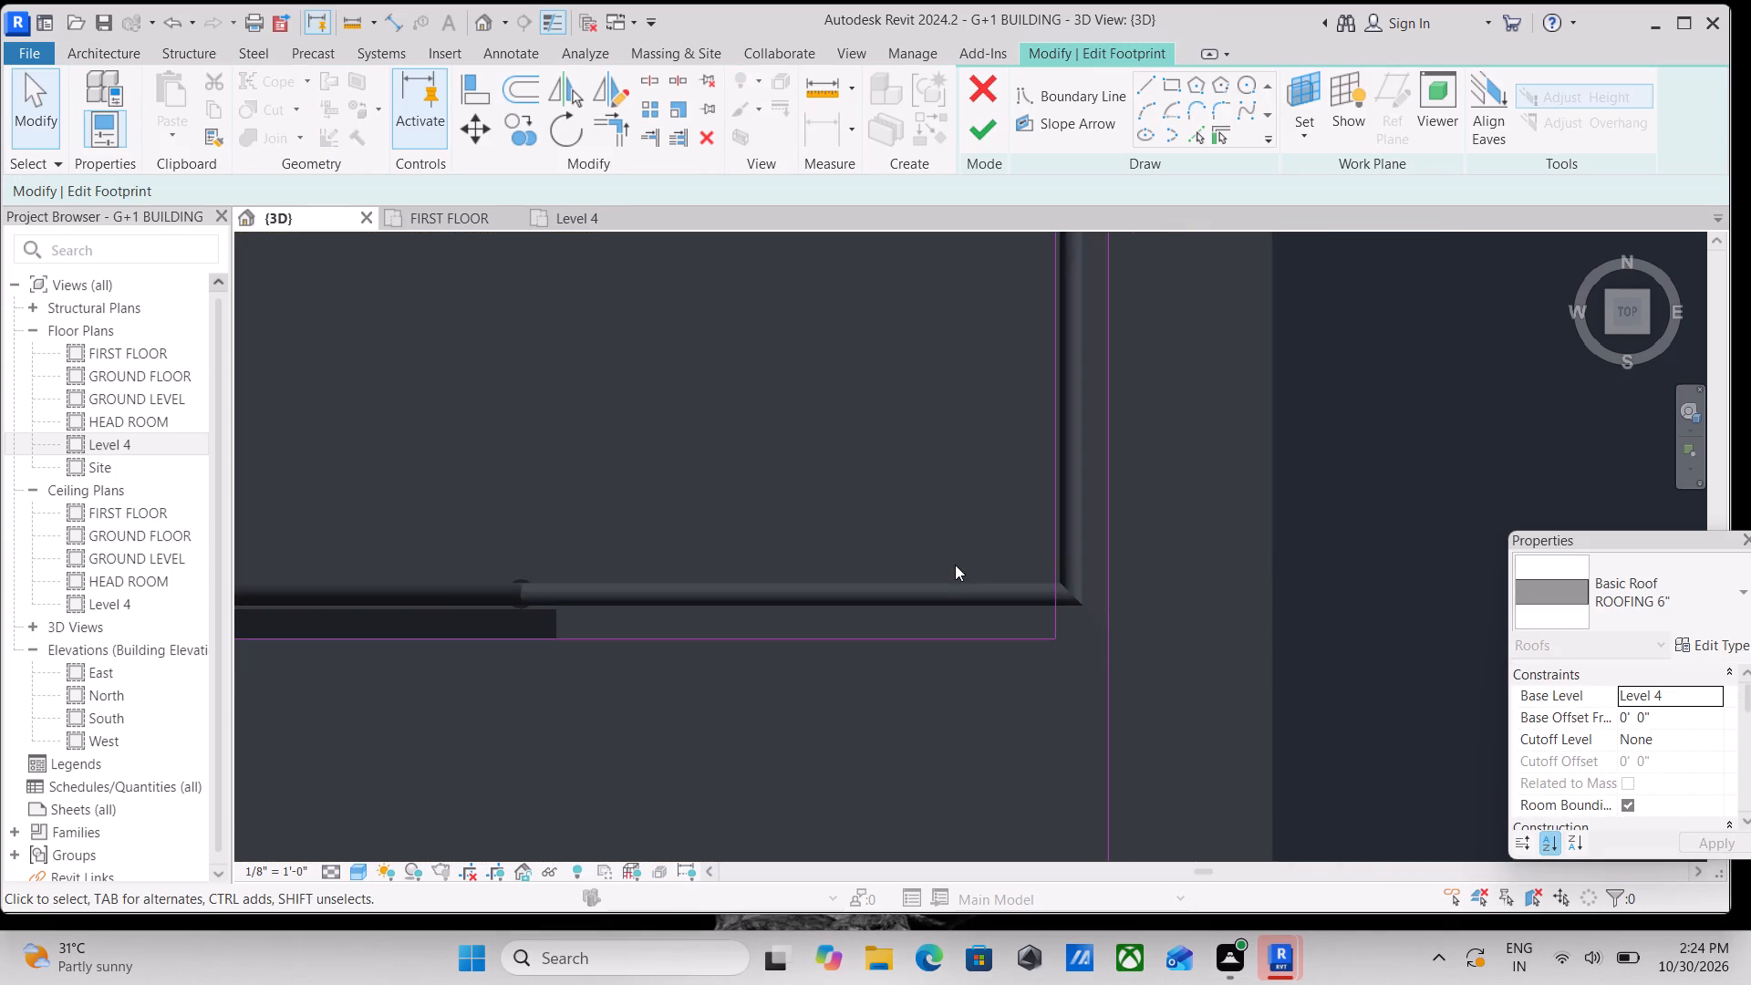
scroll(955, 565, down, 3)
middle_drag(955, 565, 1021, 761)
scroll(1019, 763, up, 1)
scroll(1080, 524, down, 5)
middle_drag(1075, 555, 1091, 866)
scroll(1113, 520, down, 1)
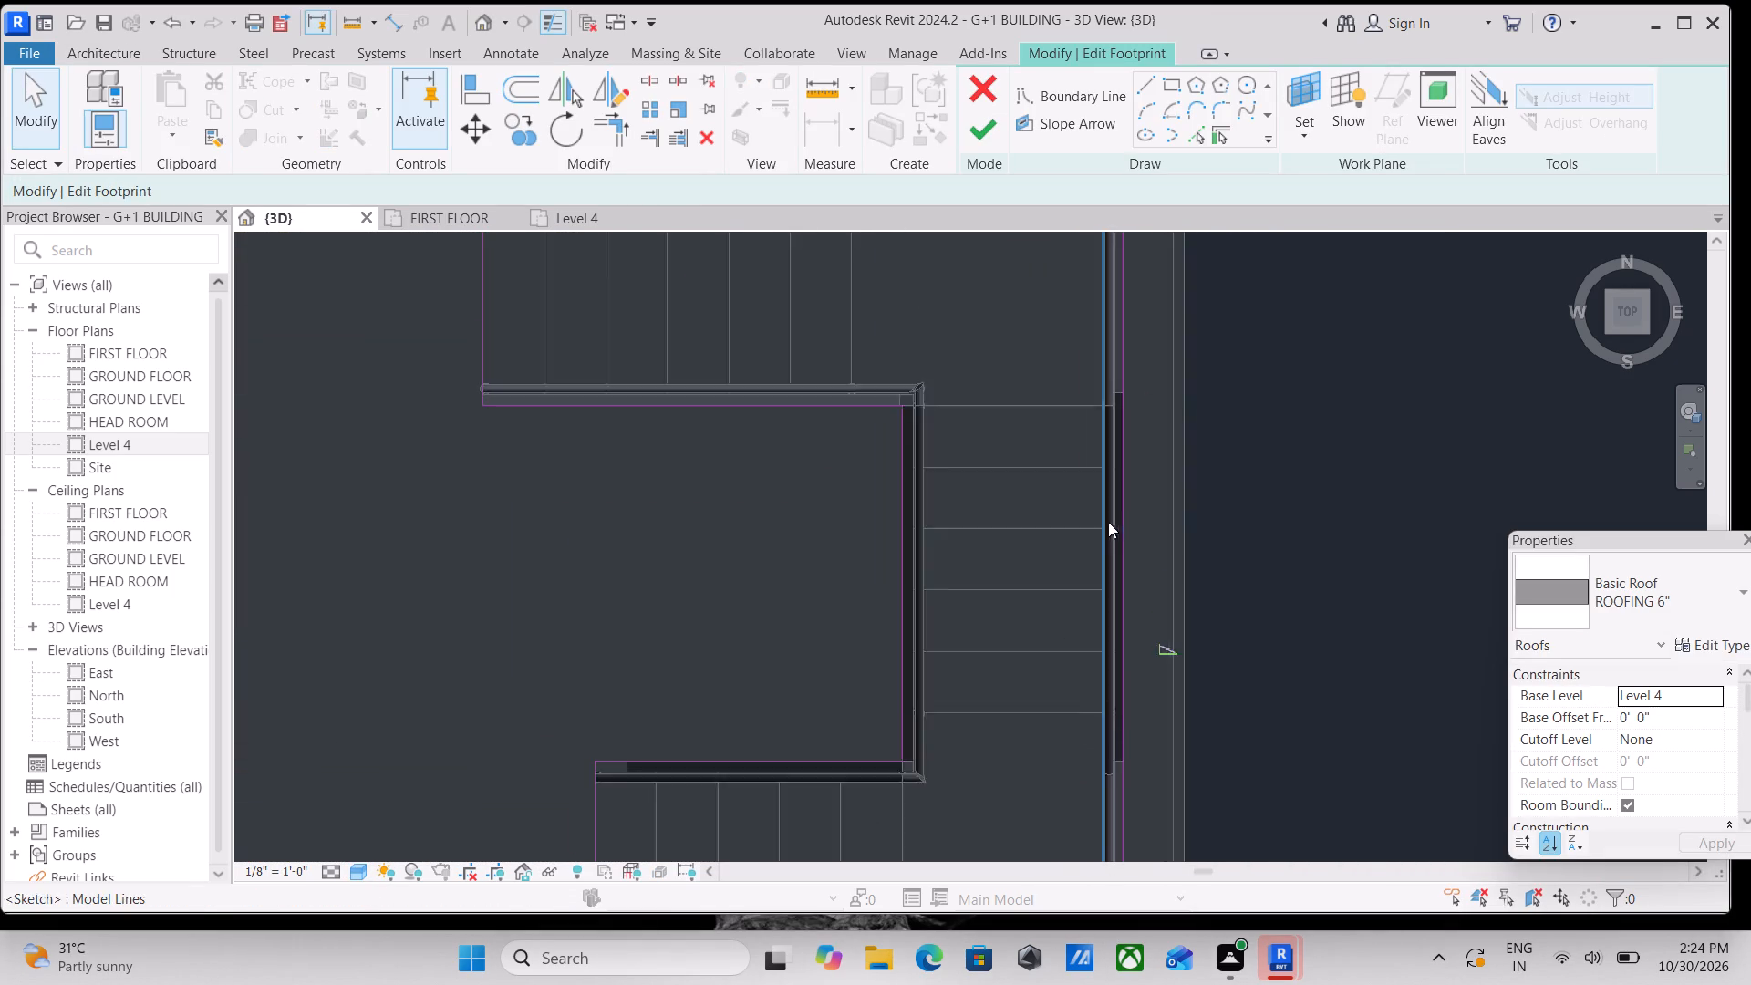
middle_drag(1105, 527, 1065, 759)
middle_drag(1096, 582, 1043, 381)
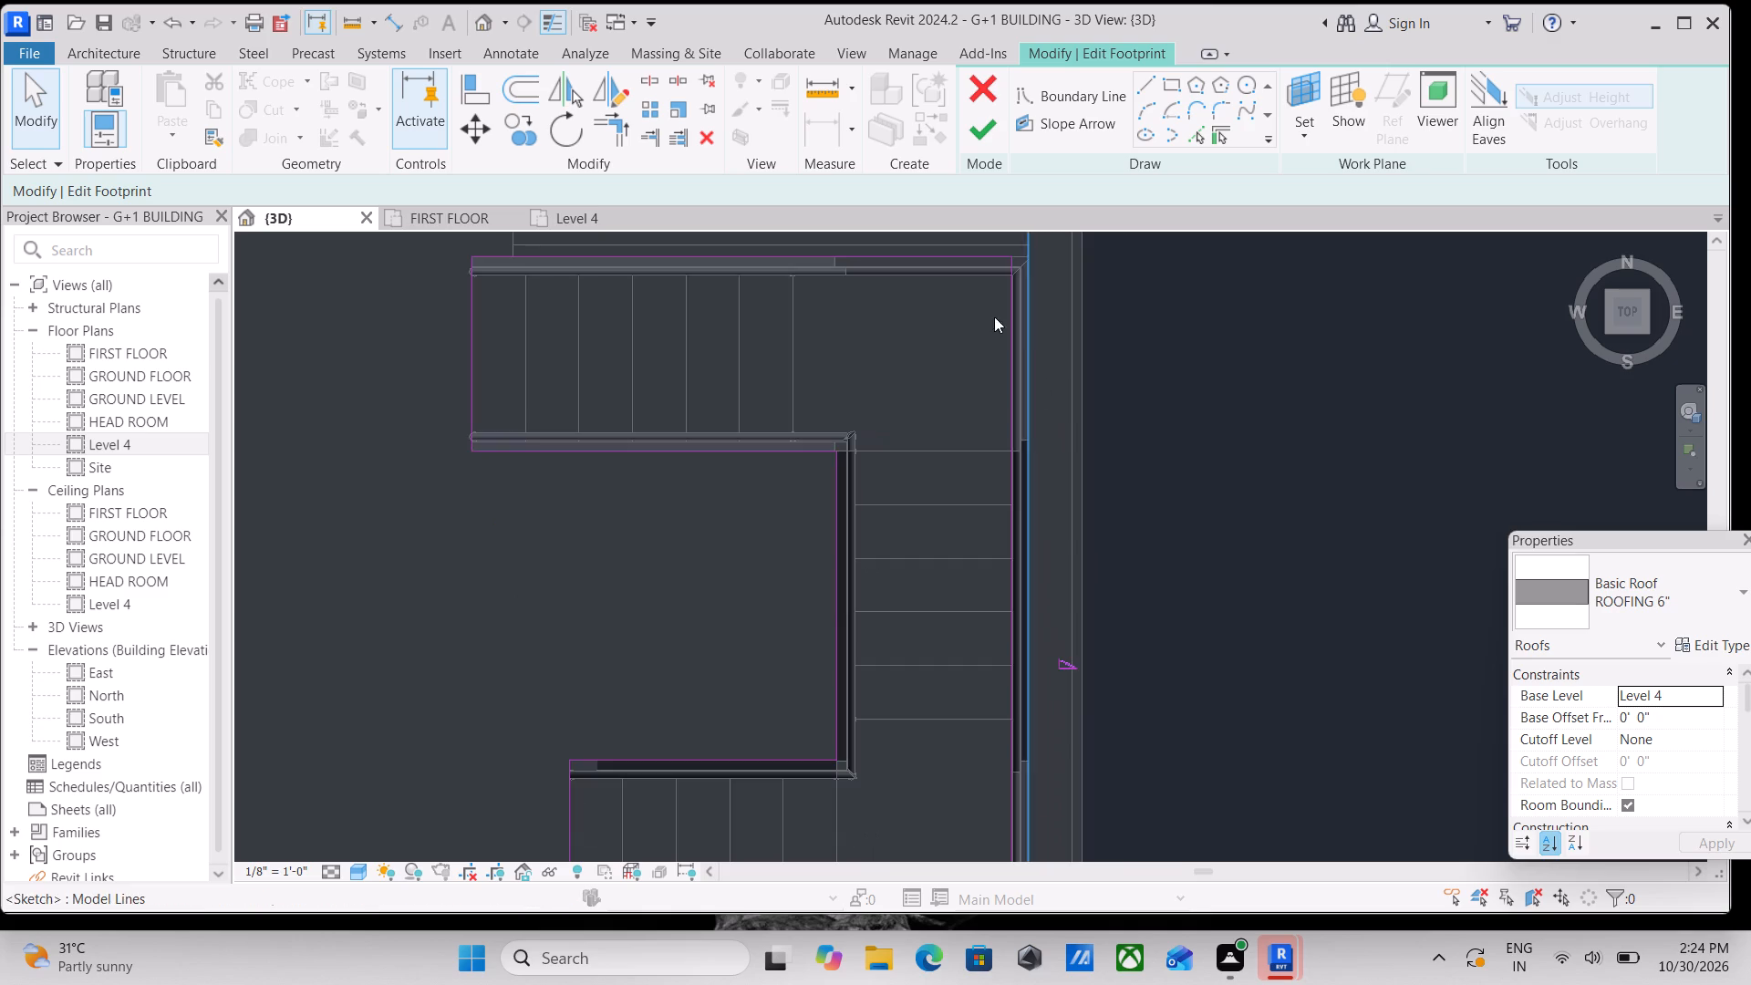
scroll(984, 244, up, 8)
middle_drag(1080, 296, 1083, 605)
scroll(1085, 588, down, 3)
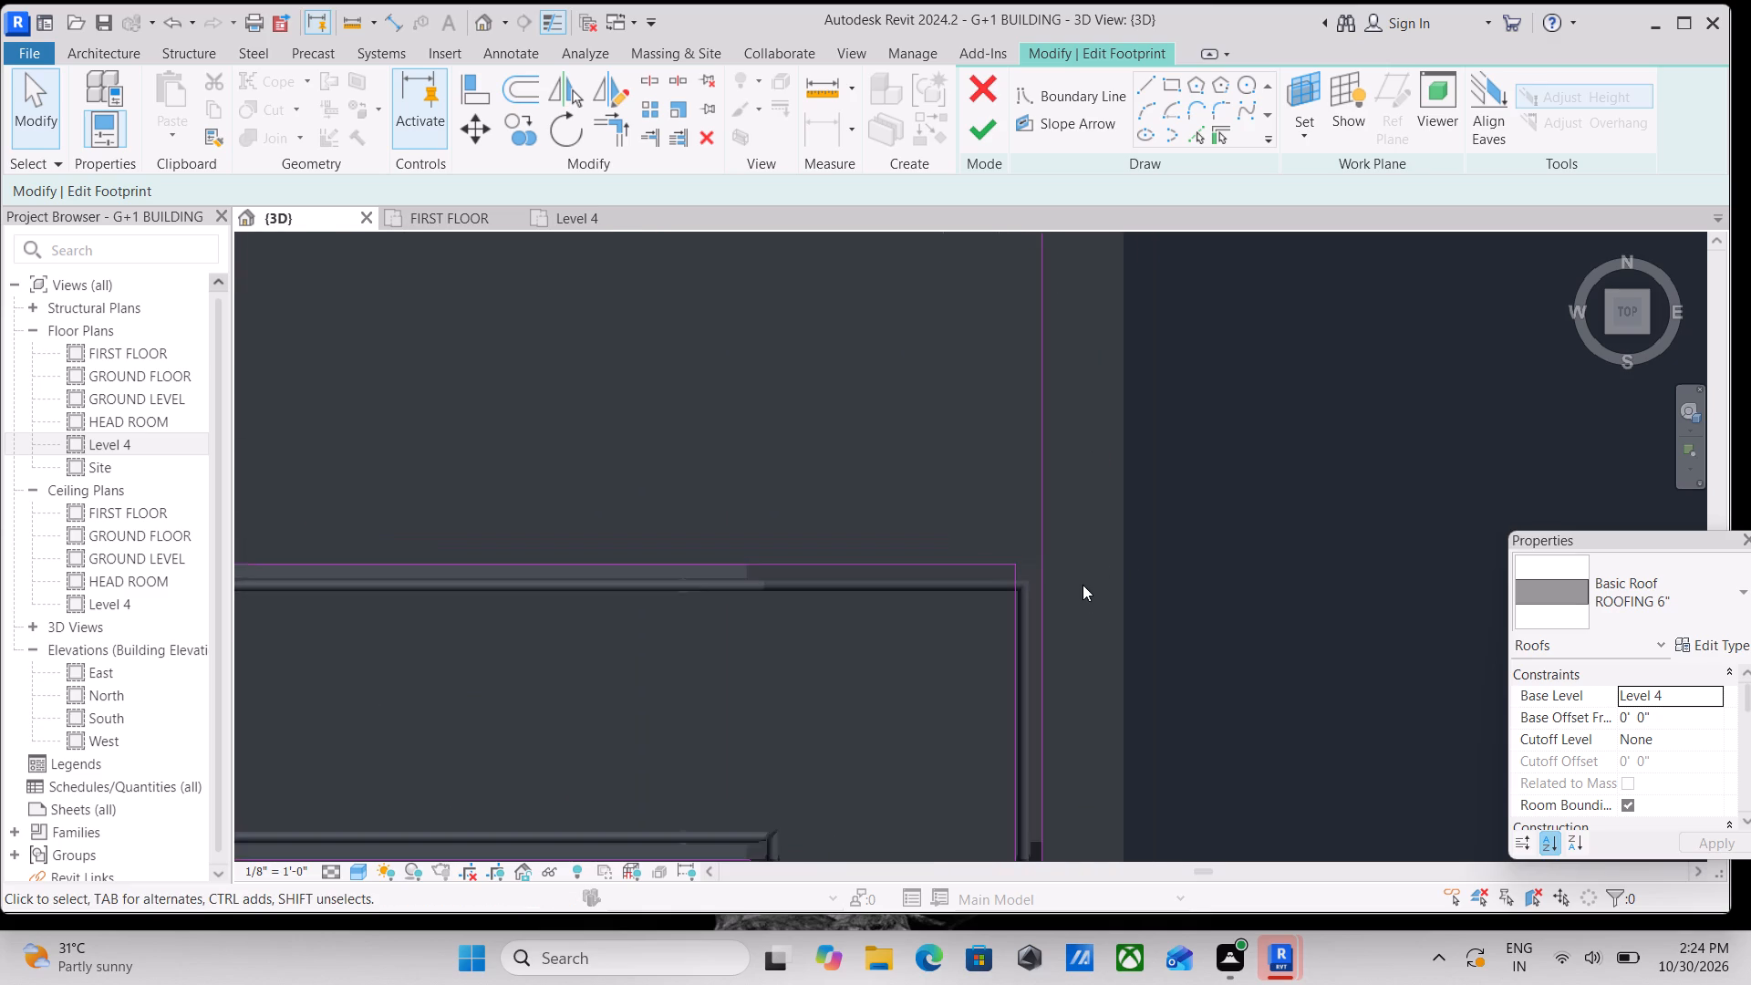
scroll(1083, 585, down, 5)
middle_drag(1075, 557, 949, 295)
scroll(979, 383, down, 1)
scroll(937, 562, down, 1)
middle_drag(937, 562, 897, 452)
scroll(956, 562, up, 1)
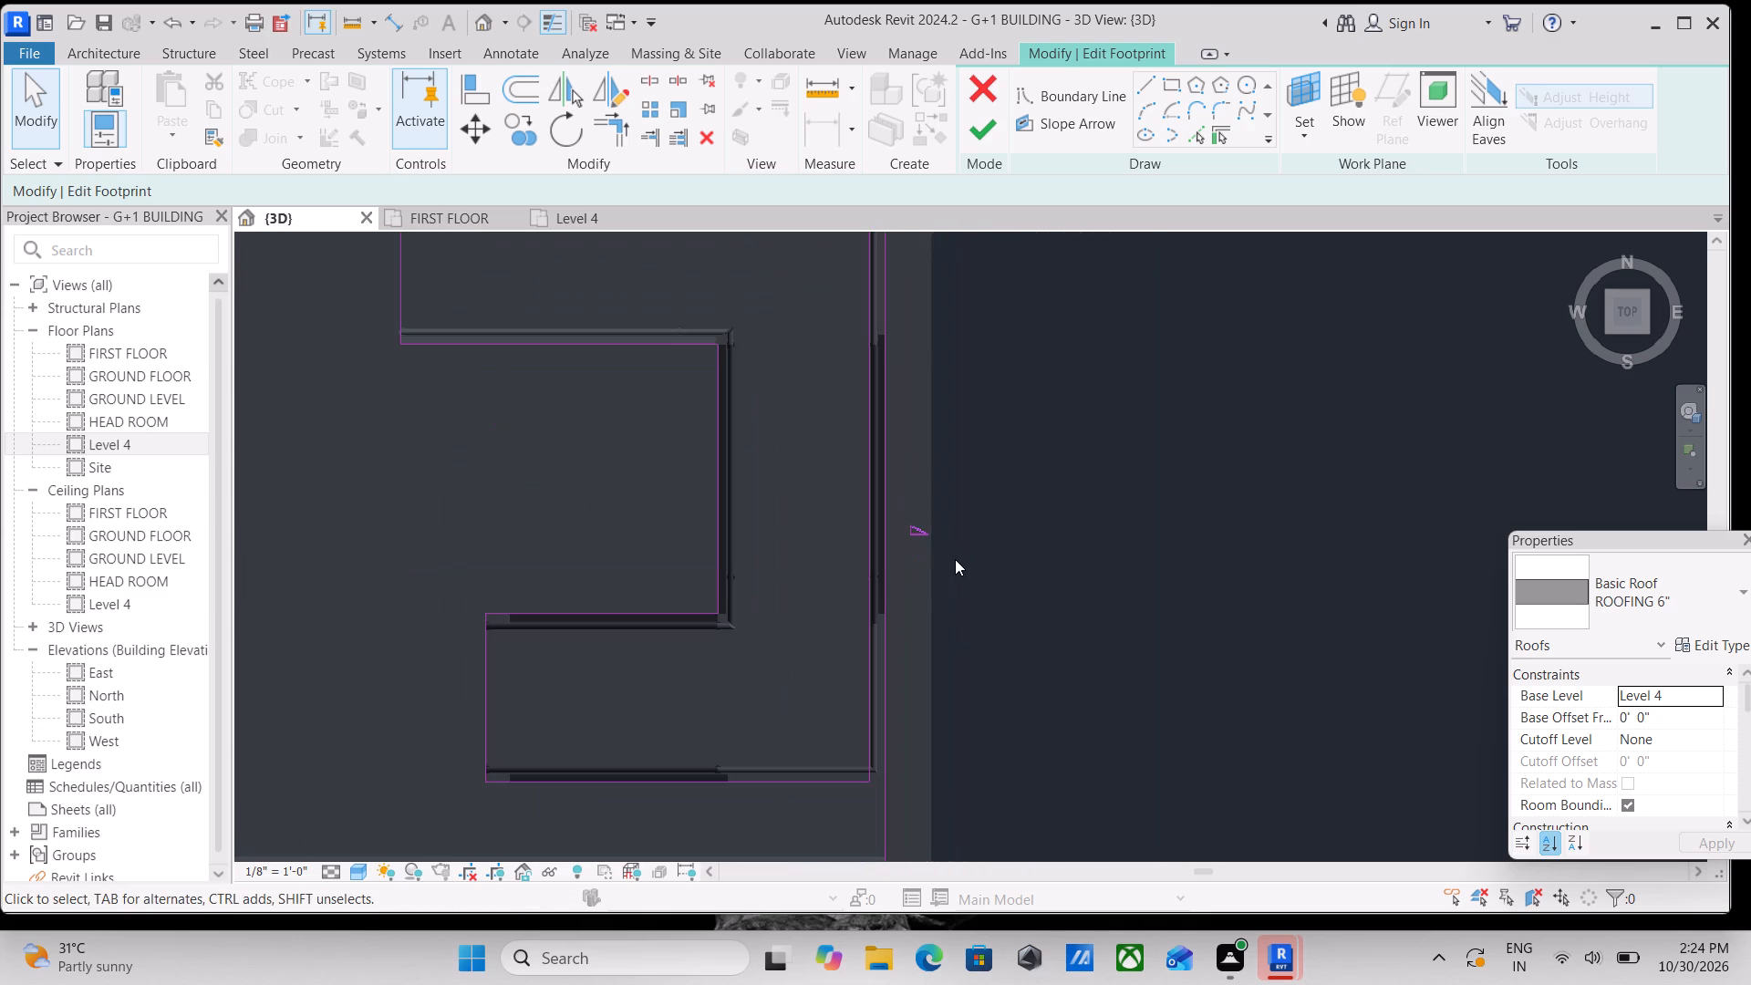
Delete the roof footprint's outer east boundary line running beside the staircase opening.
drag(1002, 586, 901, 511)
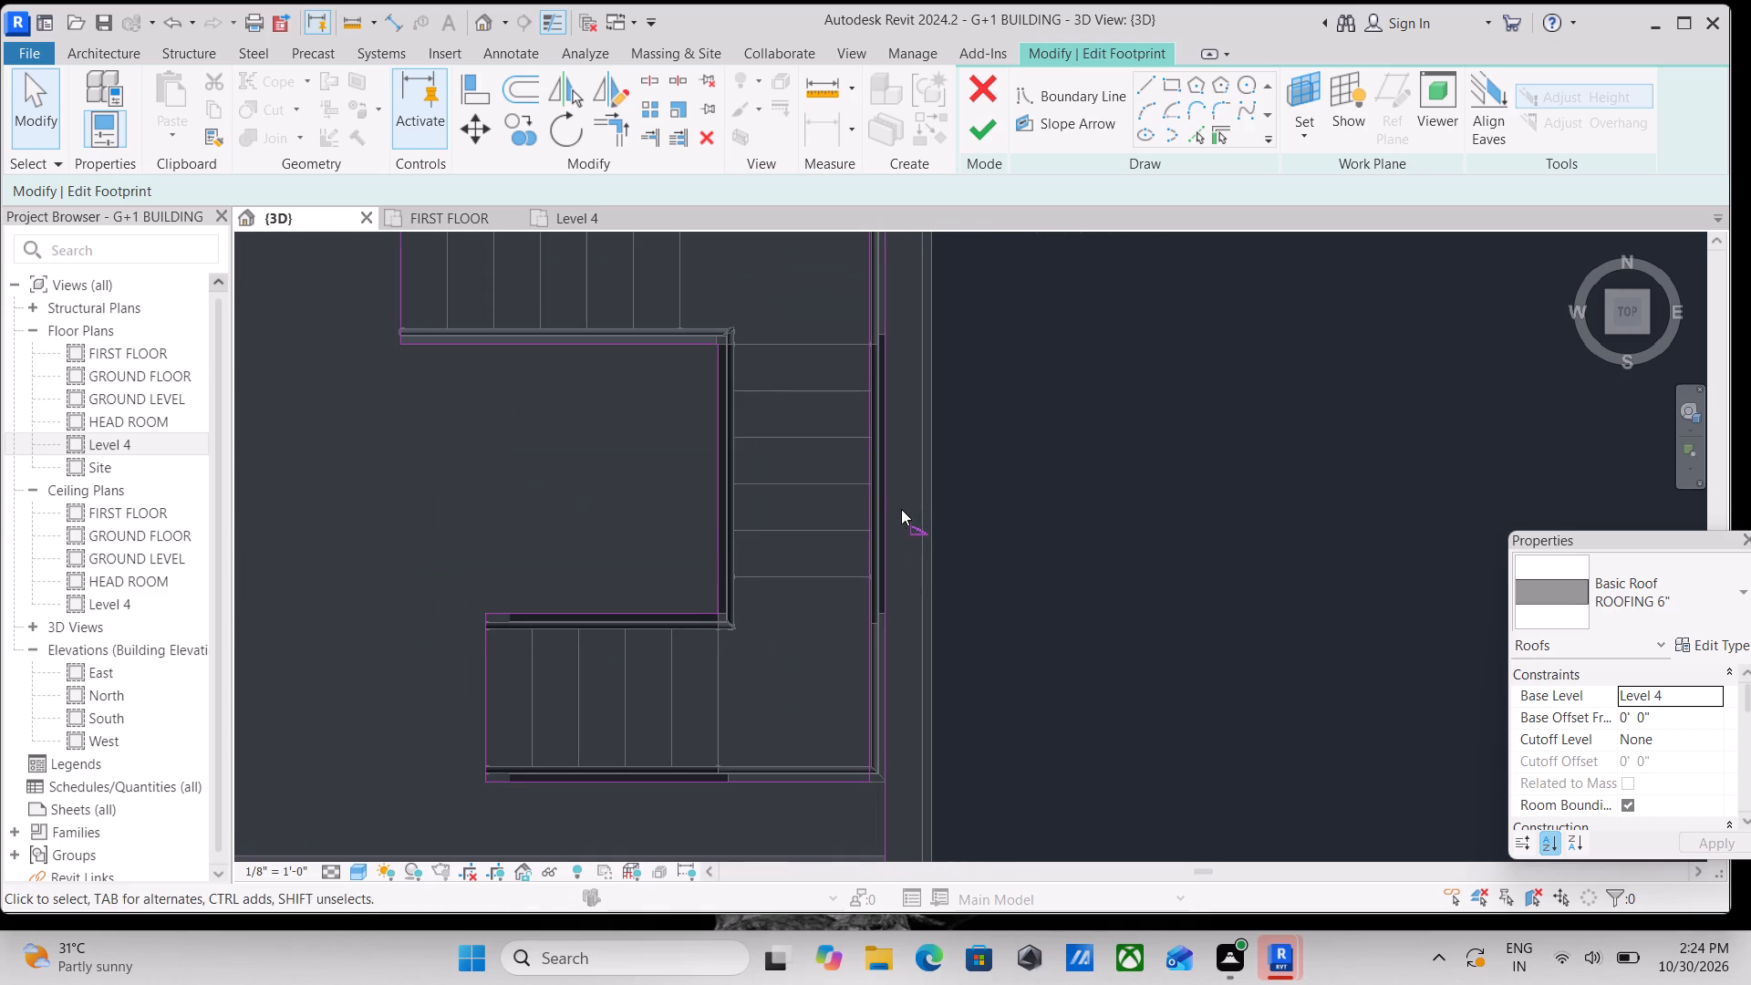
click(898, 500)
drag(1072, 565, 815, 503)
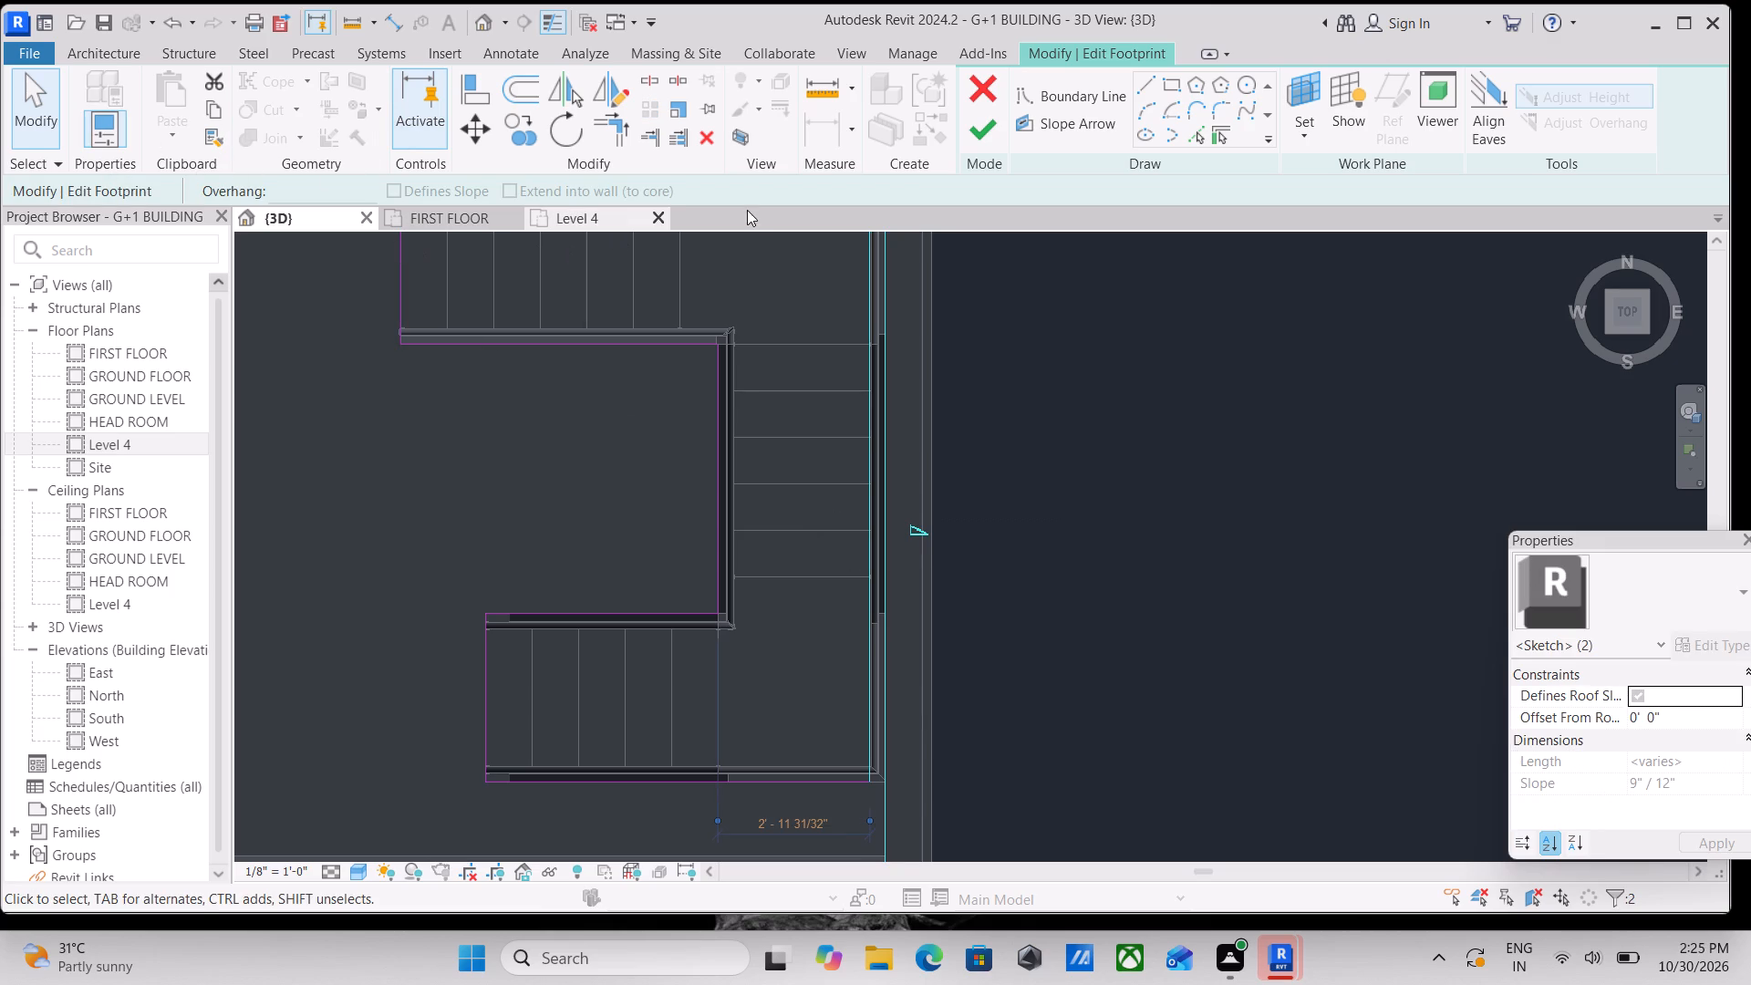
key(Escape)
drag(1052, 551, 793, 514)
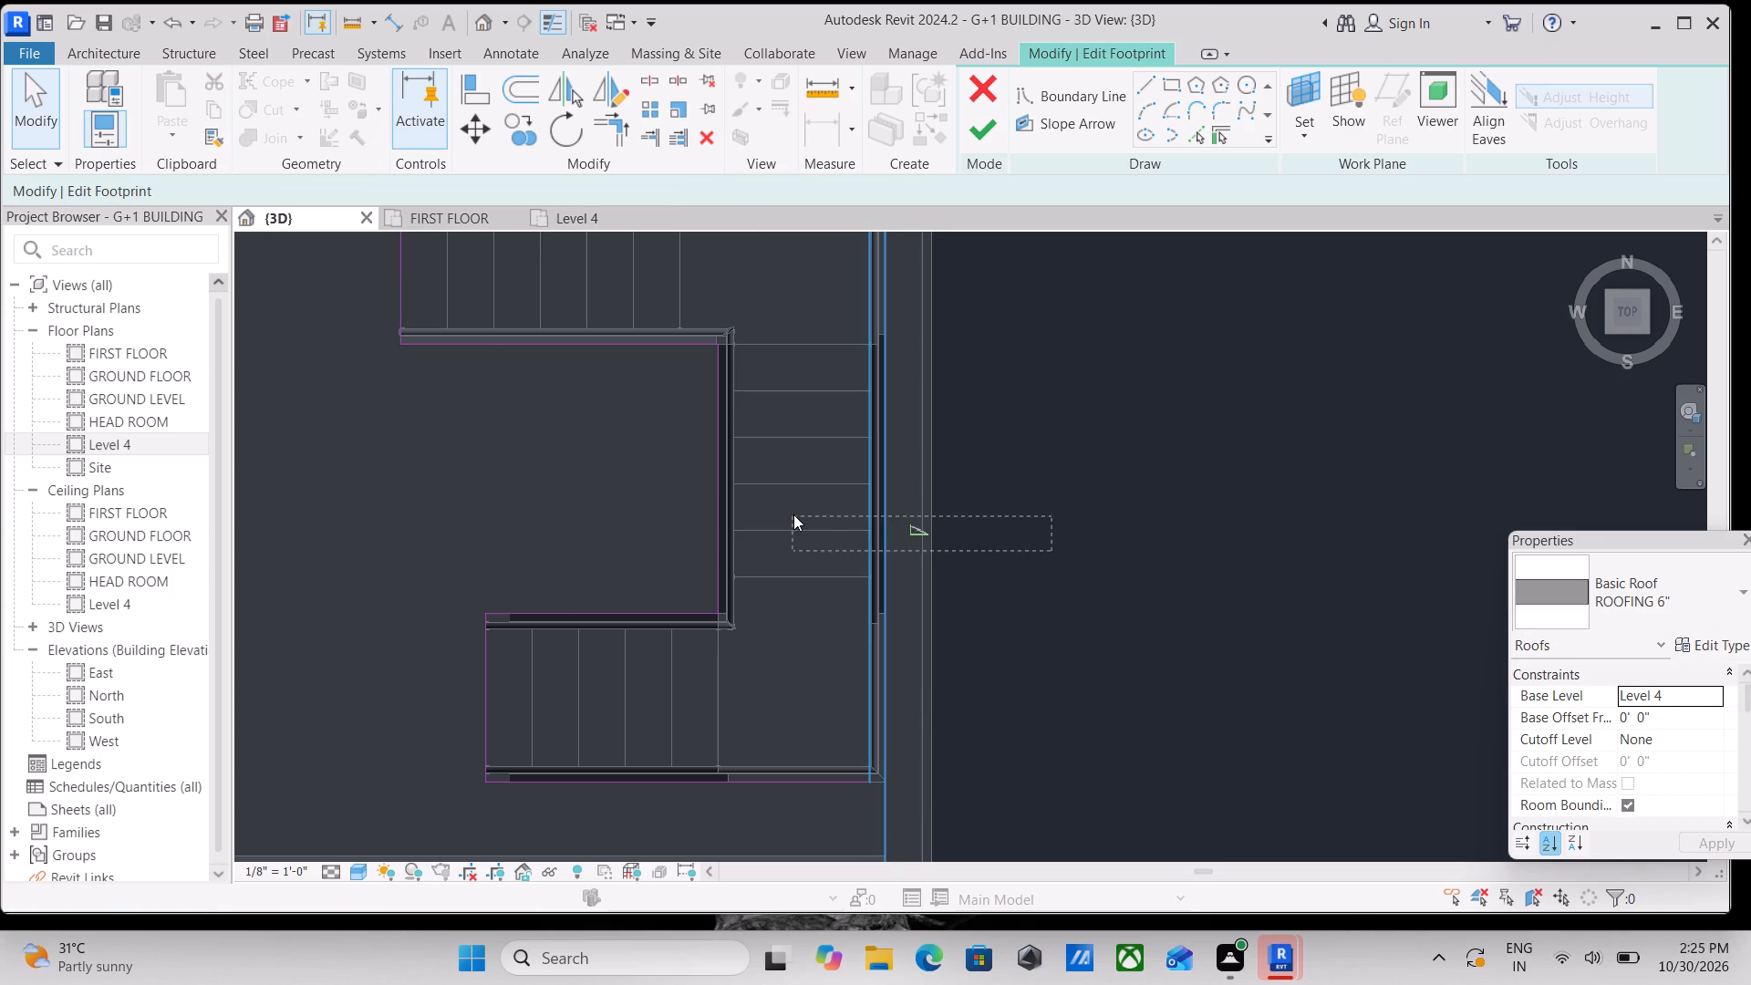
drag(793, 514, 793, 516)
scroll(793, 514, down, 1)
middle_drag(793, 514, 833, 536)
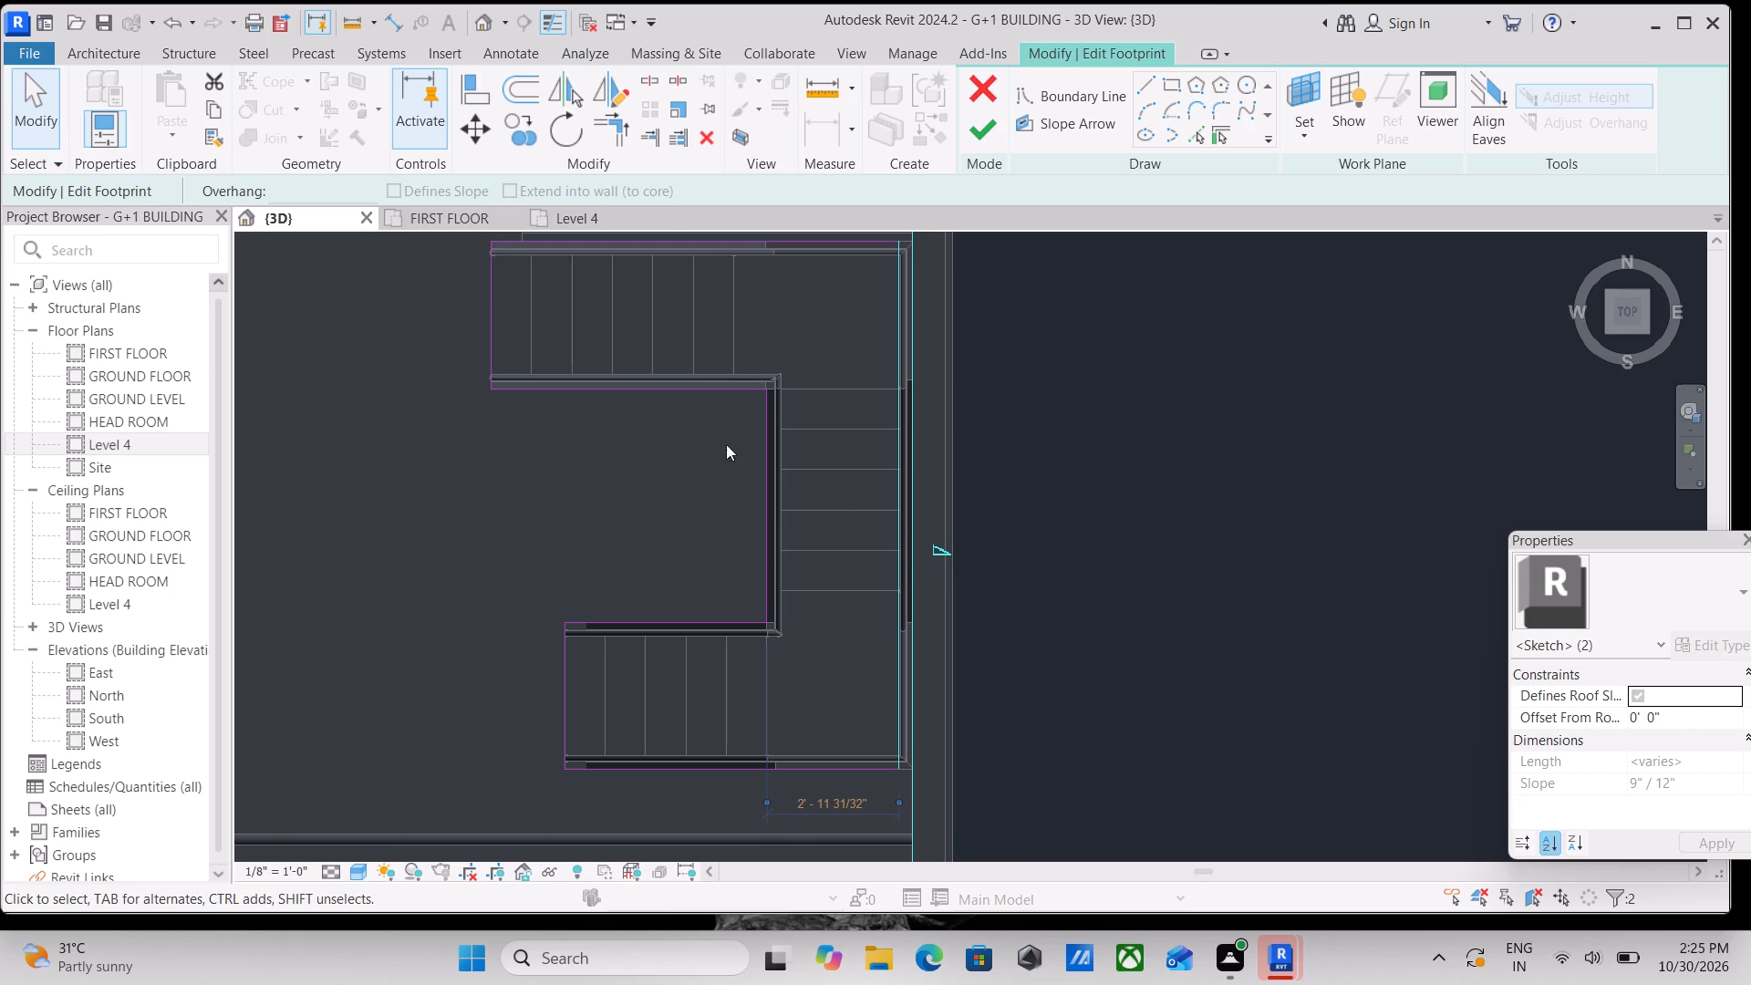
key(Escape)
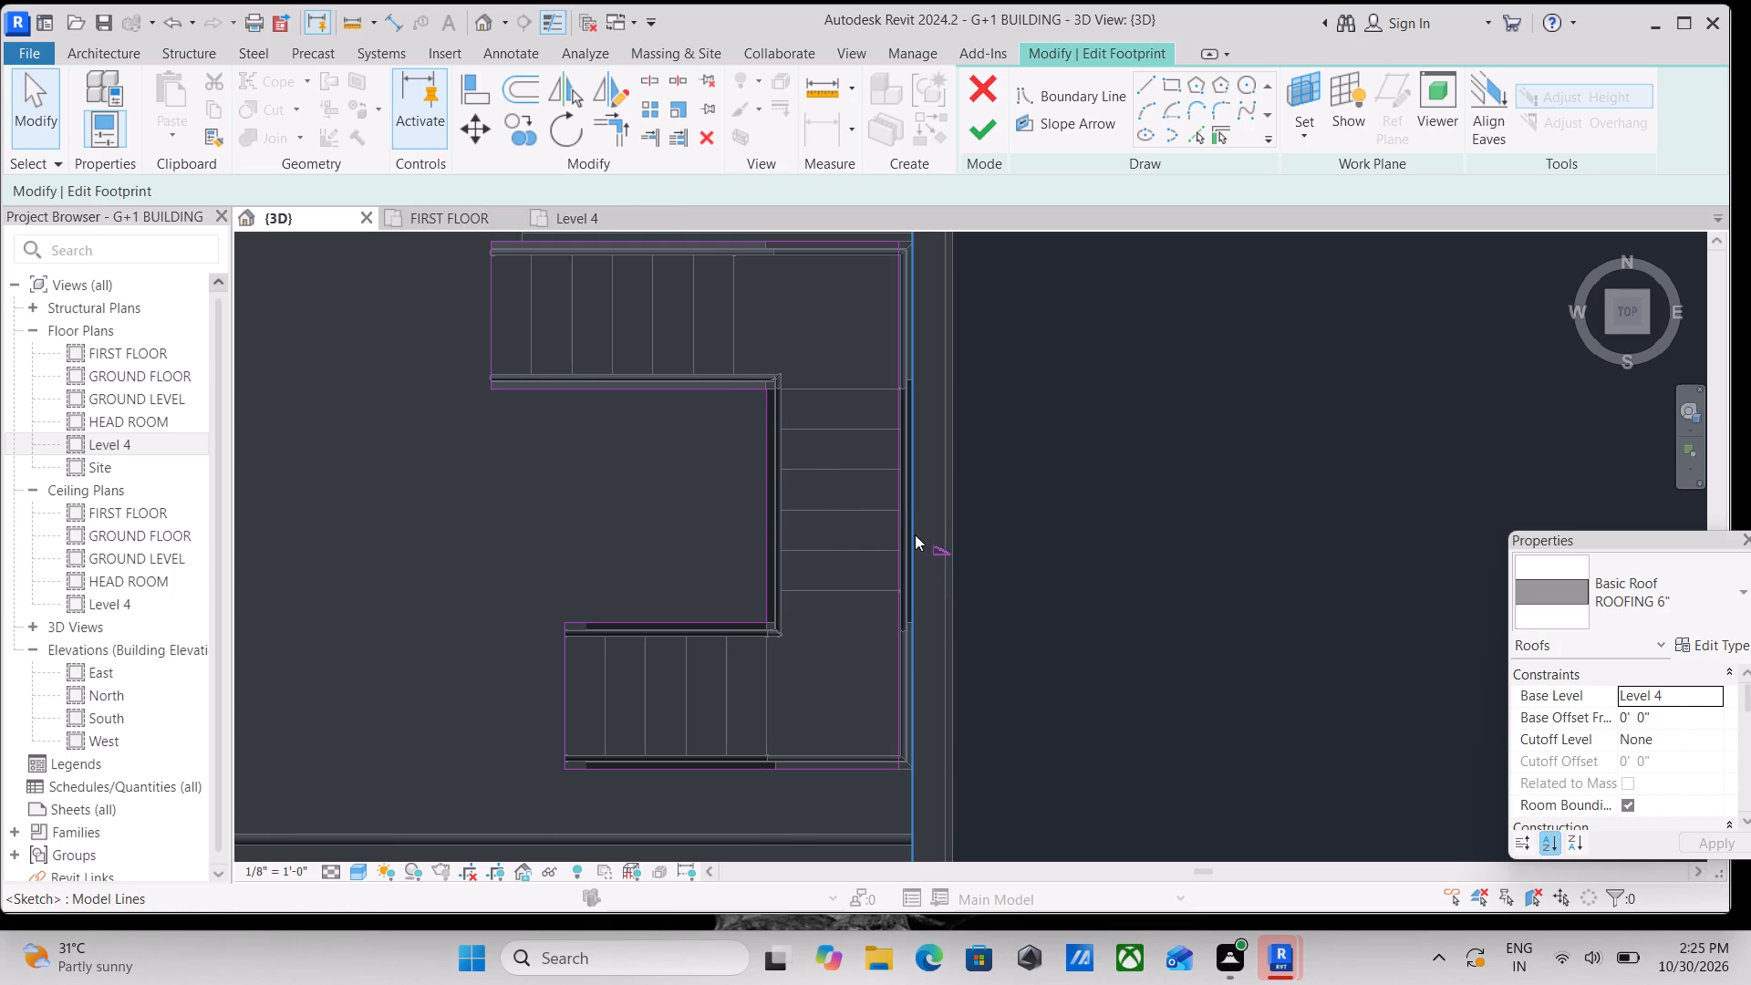
click(915, 534)
right_click(915, 534)
click(960, 571)
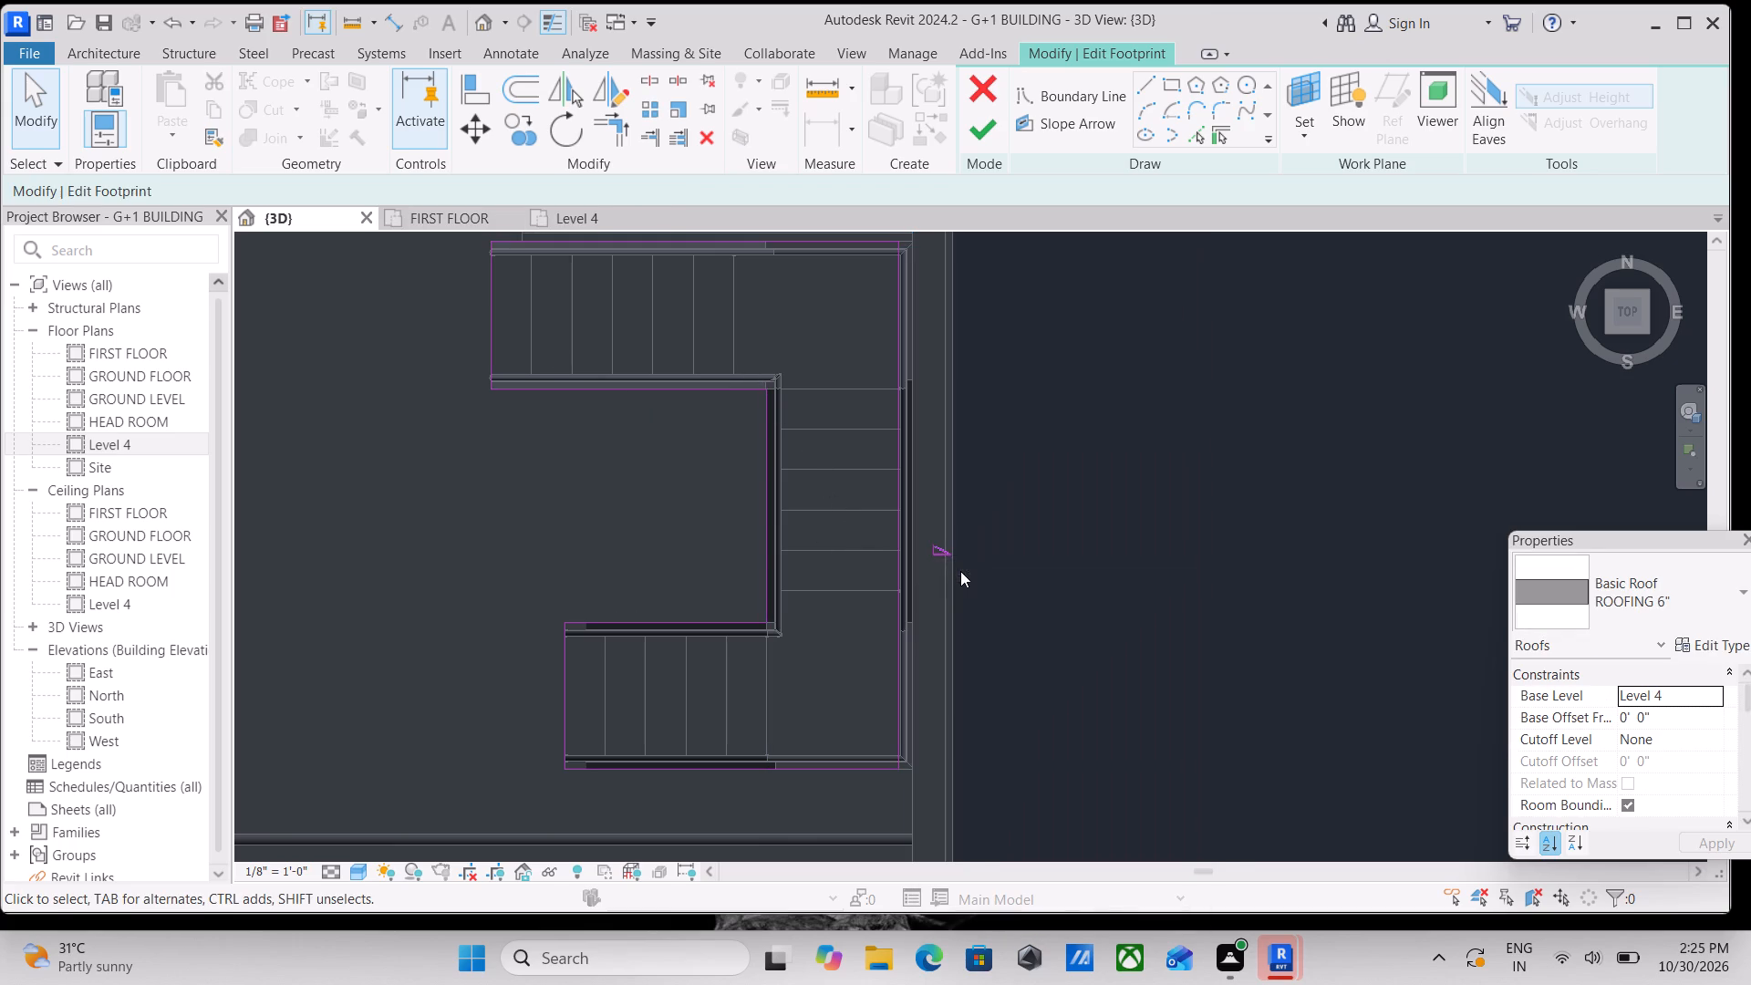
Turn off slope definition for the staircase opening's east boundary line.
scroll(960, 571, down, 1)
drag(1040, 590, 868, 534)
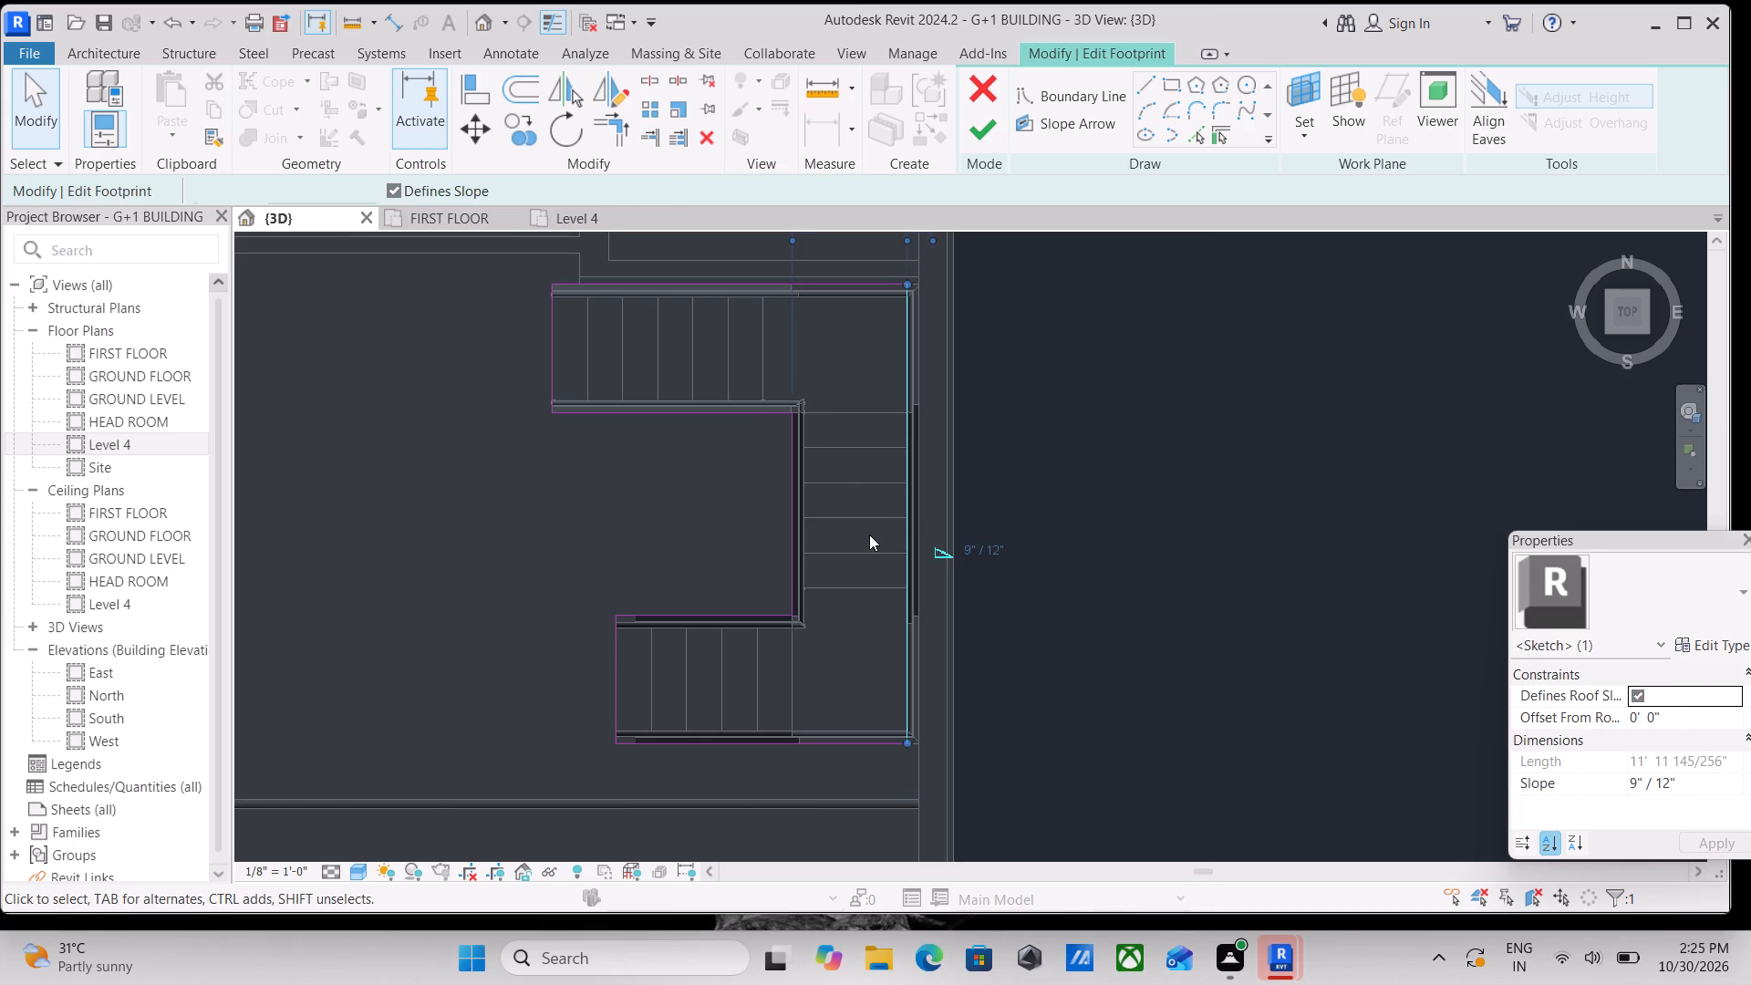
click(391, 192)
scroll(951, 552, down, 2)
middle_drag(947, 549, 886, 556)
key(Escape)
scroll(869, 372, up, 4)
key(Escape)
Draw the roof footprint's outer east boundary line, about 75' 10" long, from the southeast corner up to the northeast corner.
scroll(869, 372, up, 3)
scroll(869, 372, down, 3)
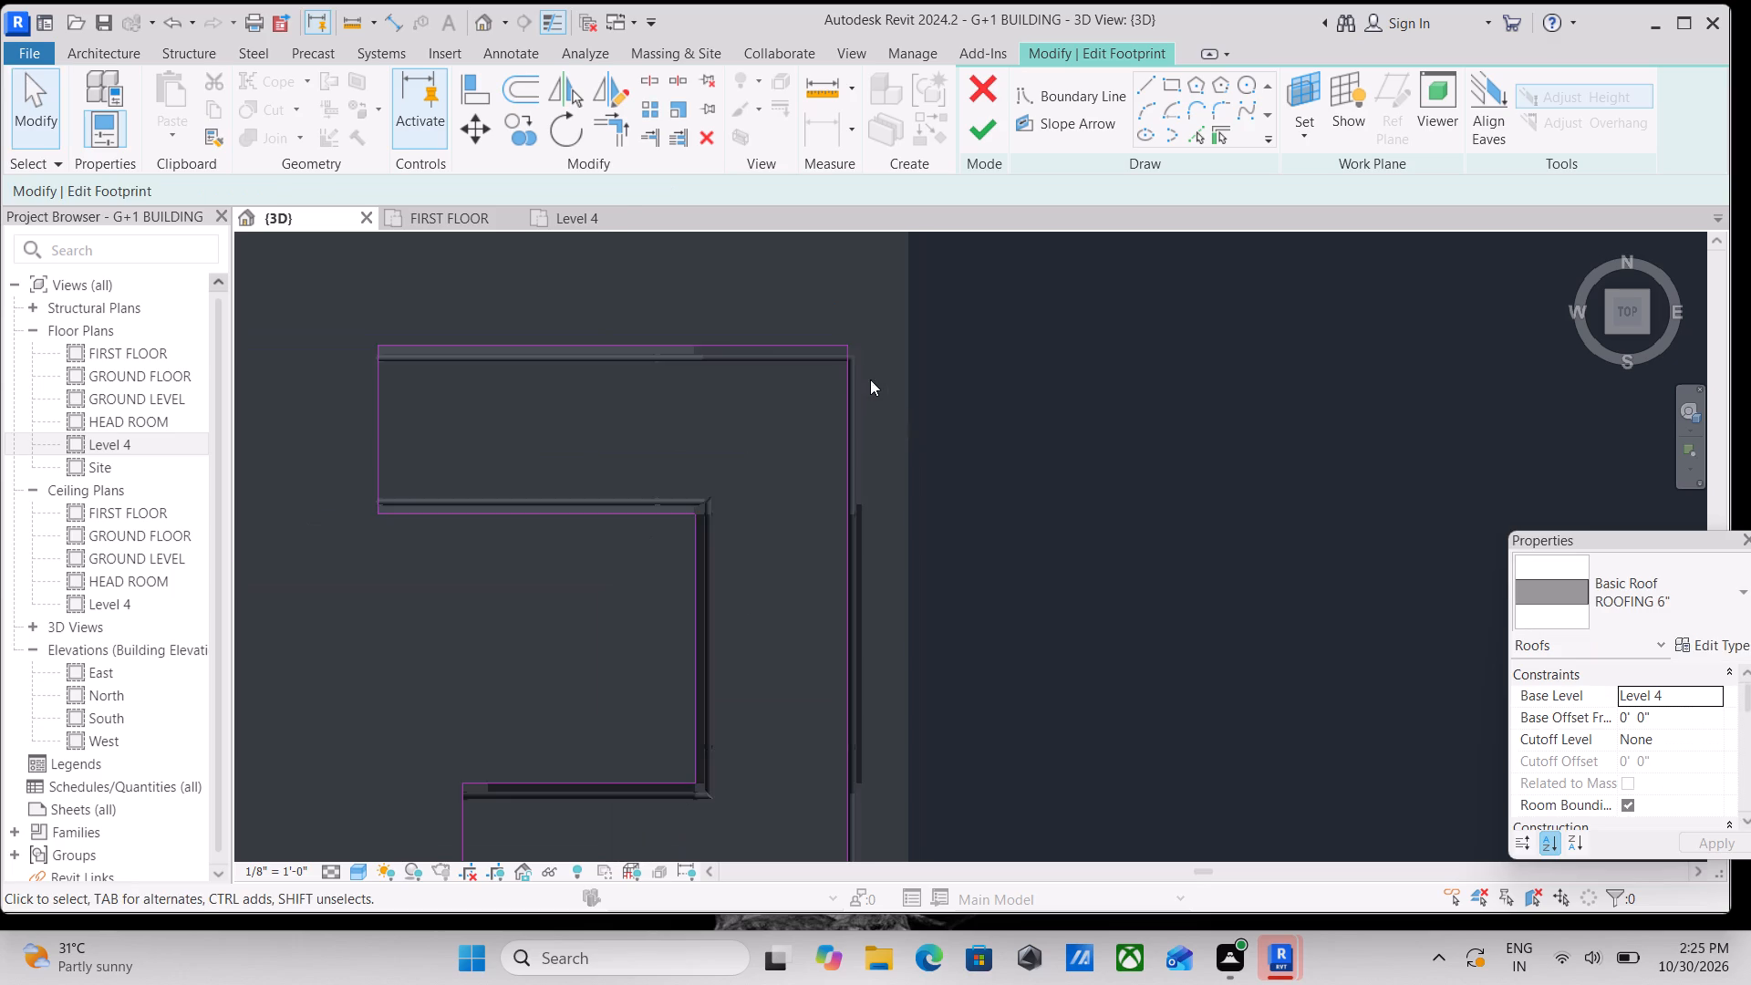
scroll(938, 451, down, 2)
middle_drag(917, 449, 646, 224)
scroll(744, 497, down, 4)
middle_drag(741, 498, 751, 460)
scroll(751, 460, down, 1)
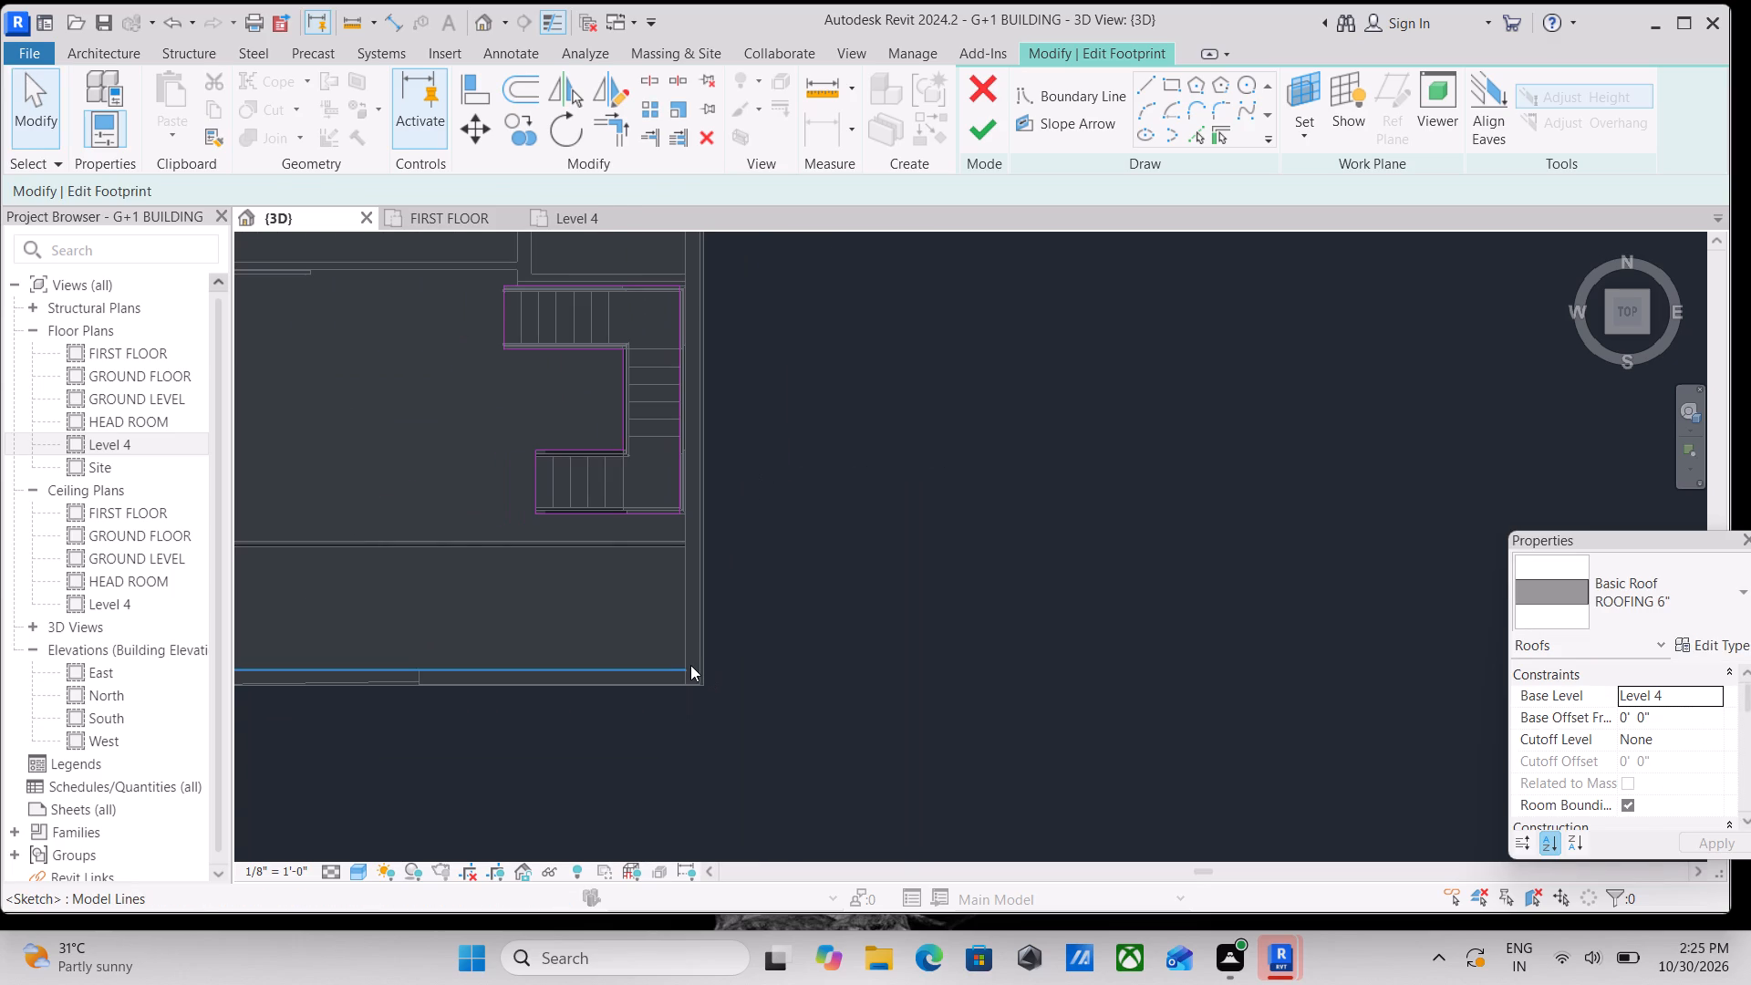
scroll(679, 669, up, 4)
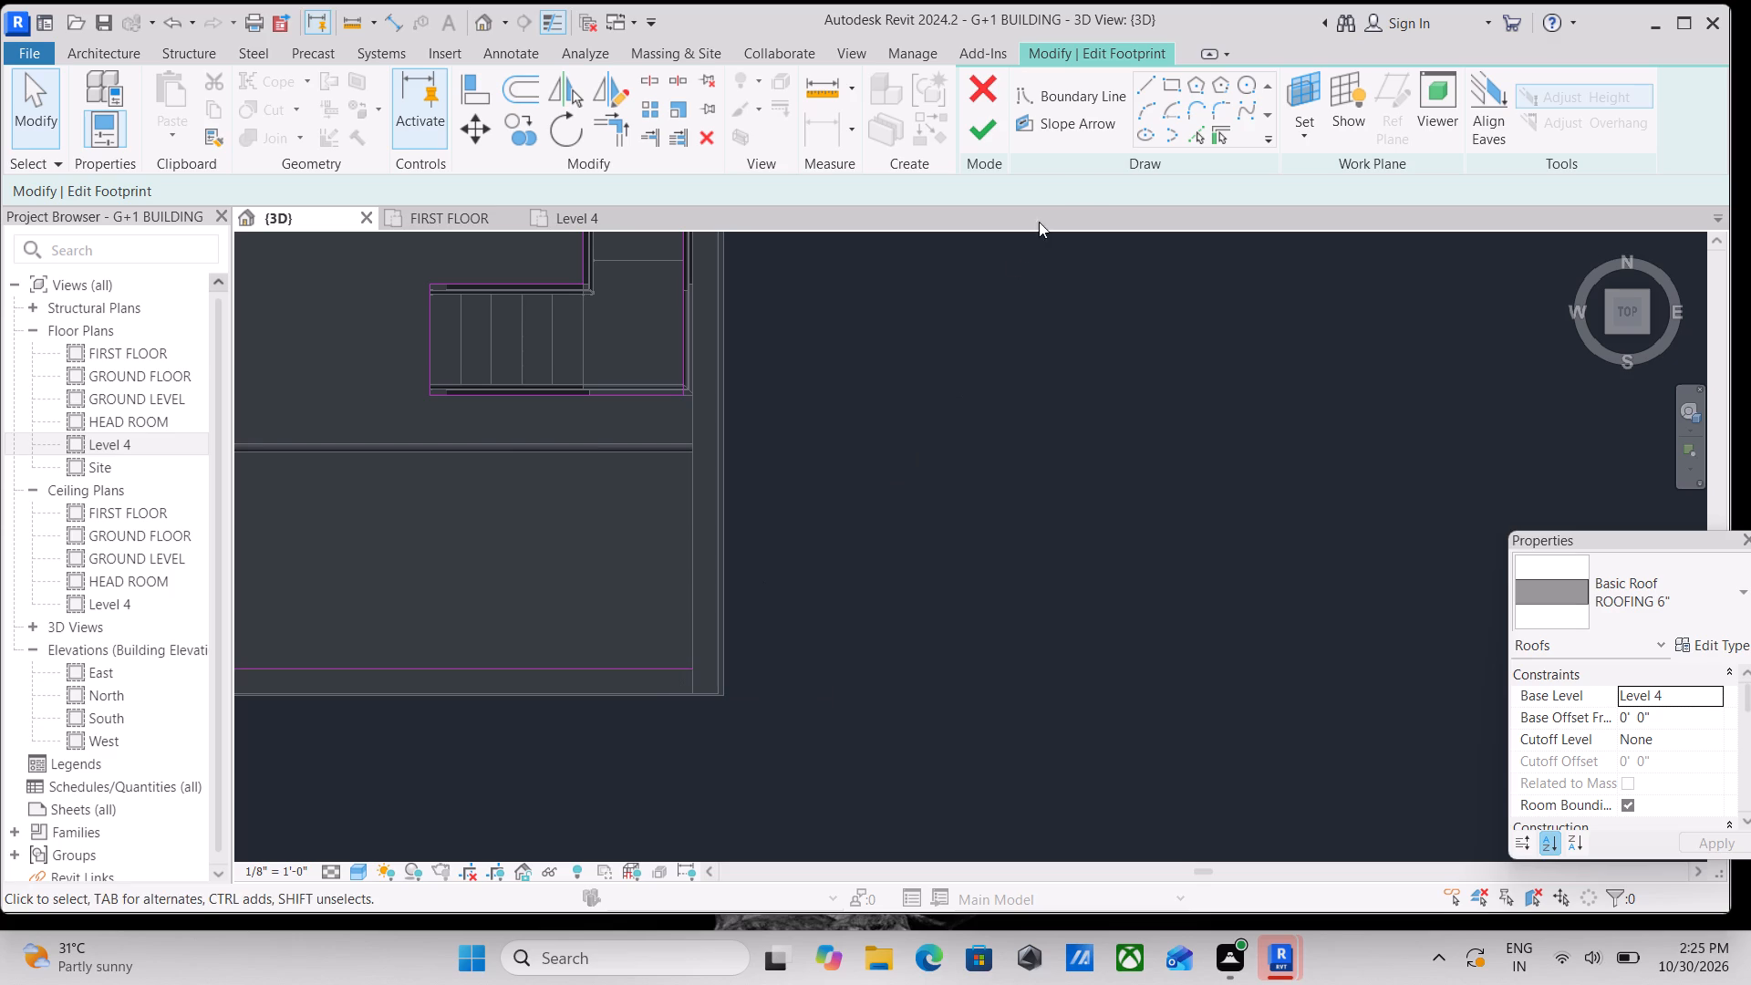
click(1142, 91)
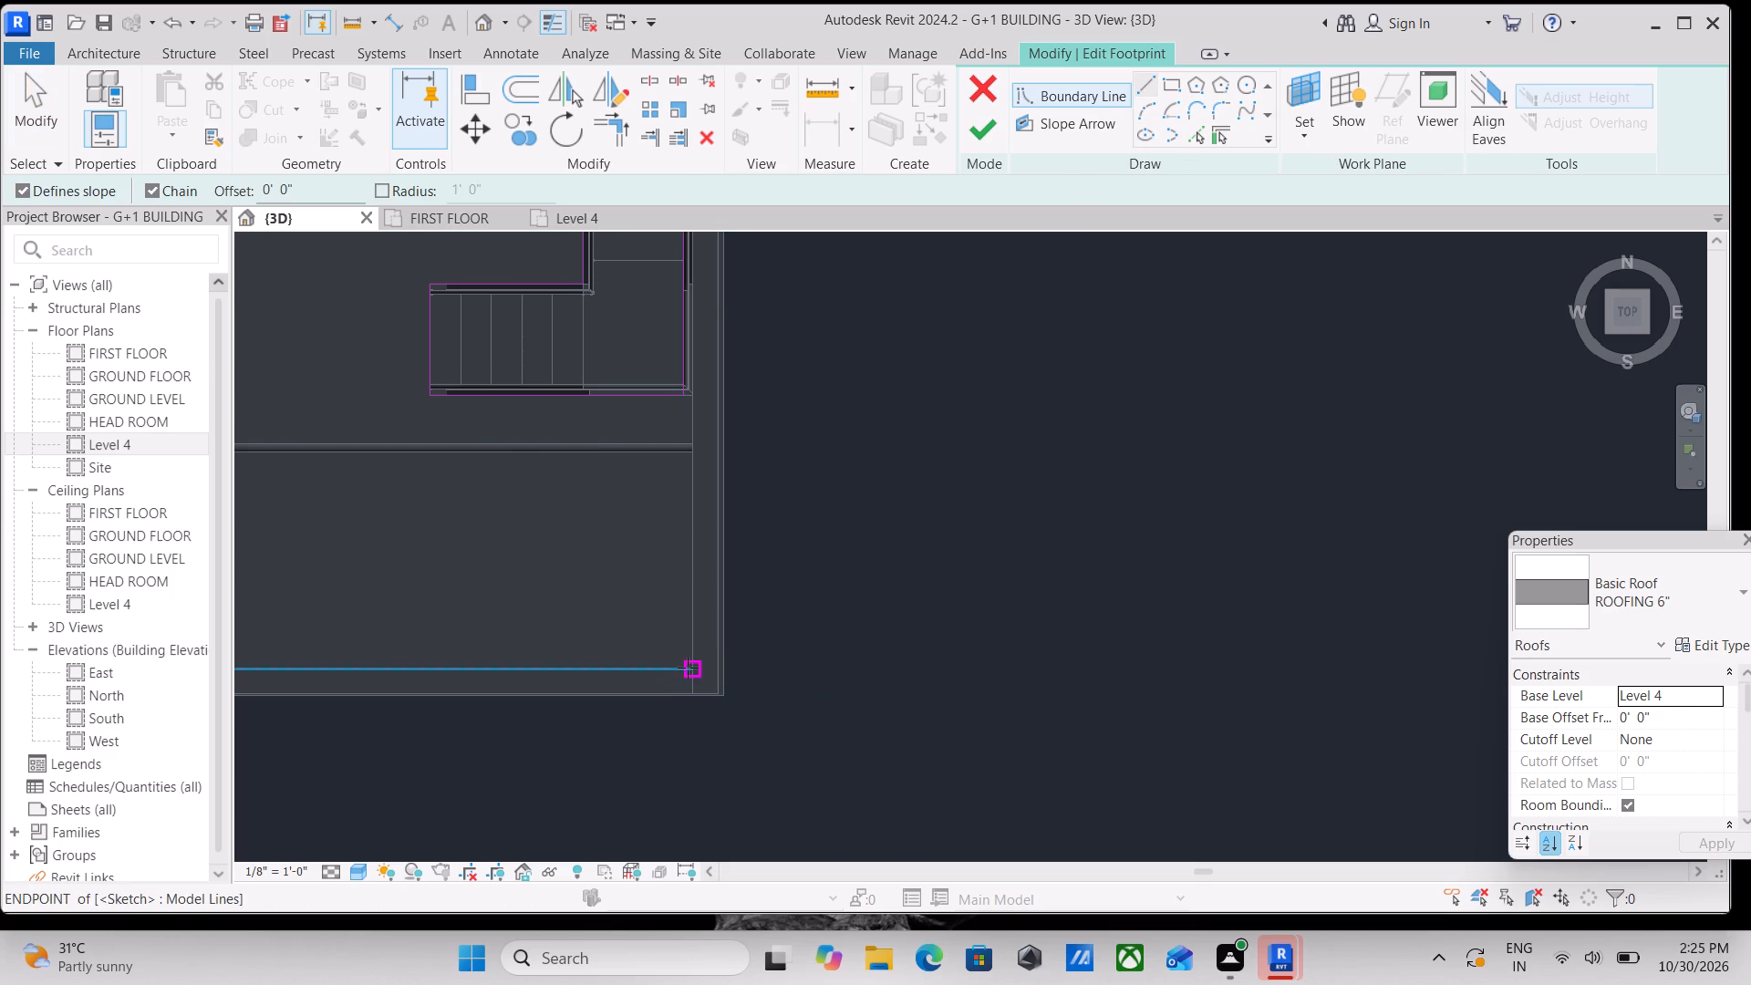
drag(688, 667, 720, 647)
middle_drag(686, 289, 678, 612)
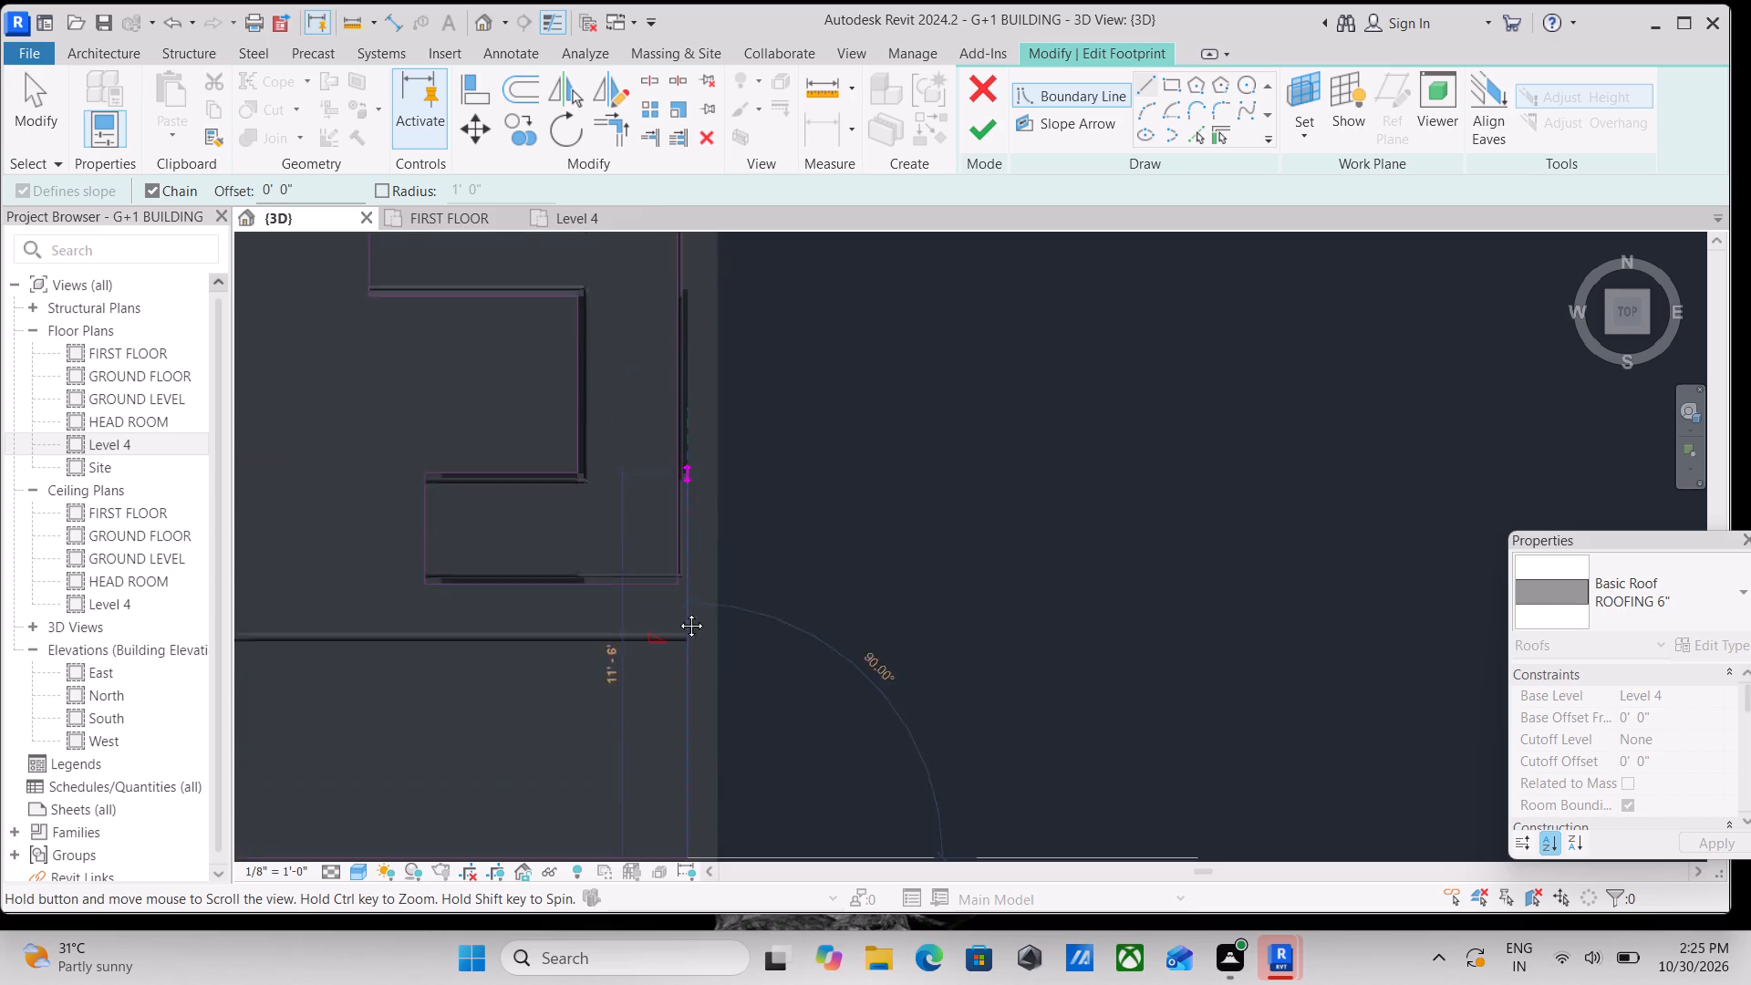
middle_drag(678, 612, 680, 641)
middle_drag(684, 227, 662, 761)
scroll(685, 389, down, 2)
middle_drag(685, 389, 689, 409)
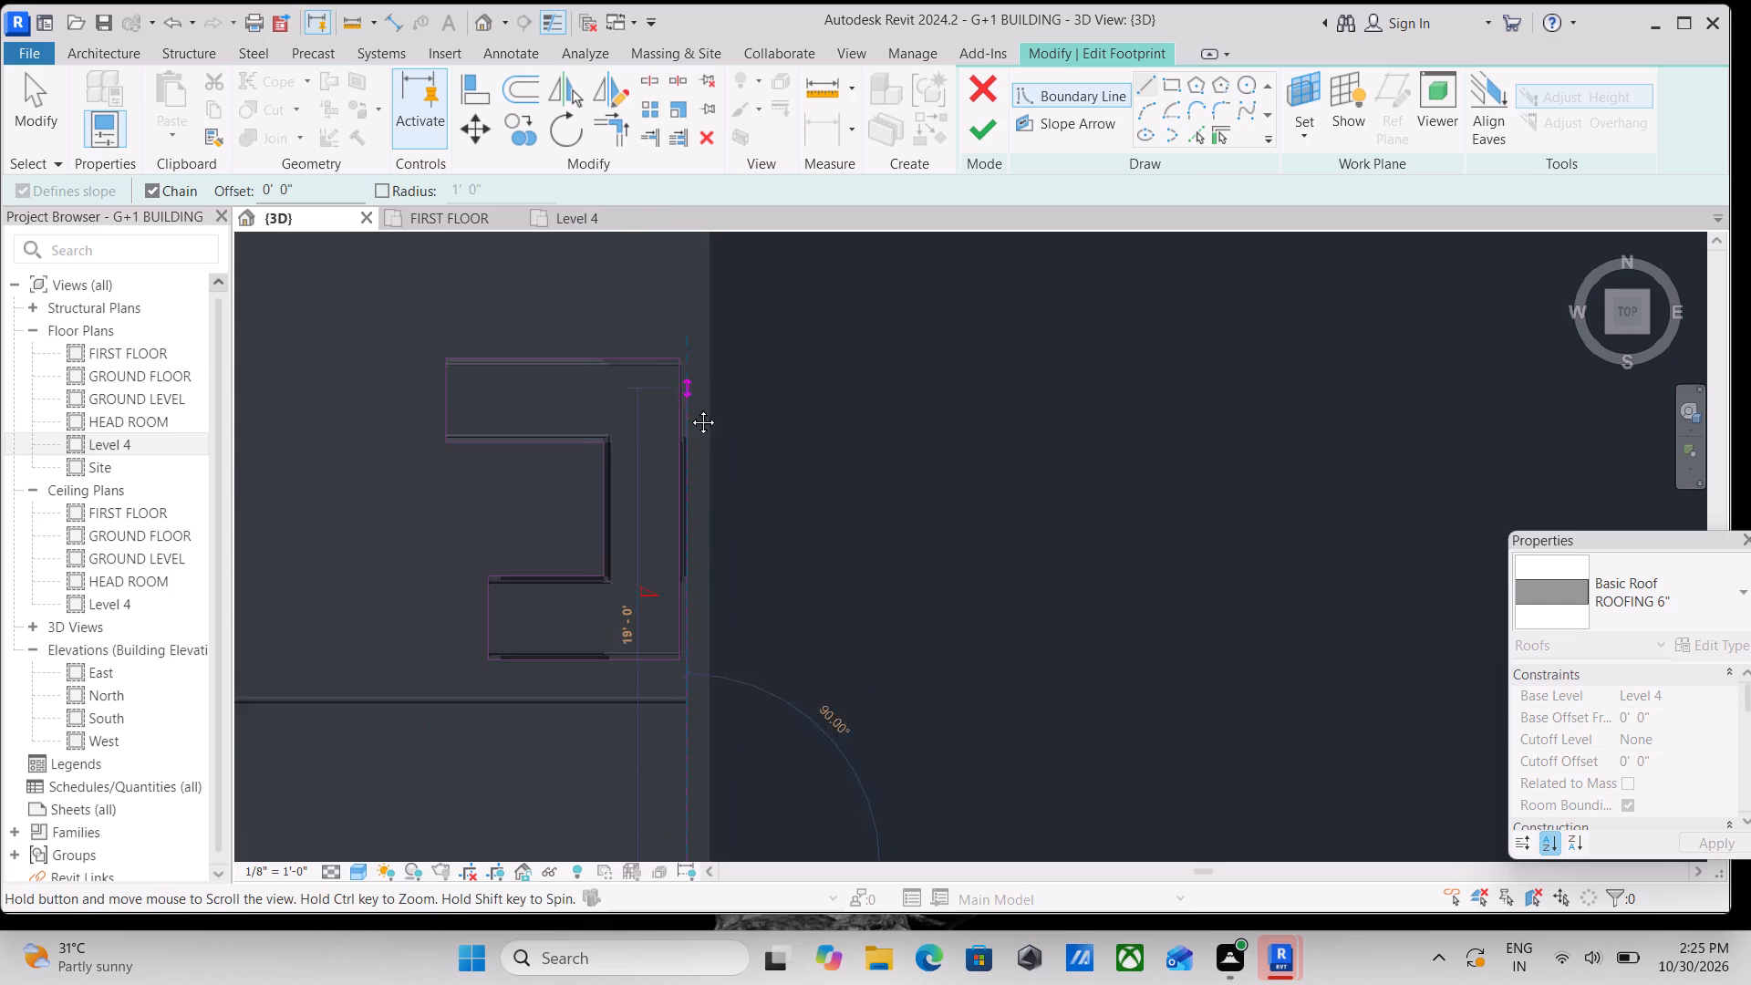
middle_drag(689, 409, 659, 841)
scroll(669, 347, down, 3)
middle_drag(669, 347, 686, 867)
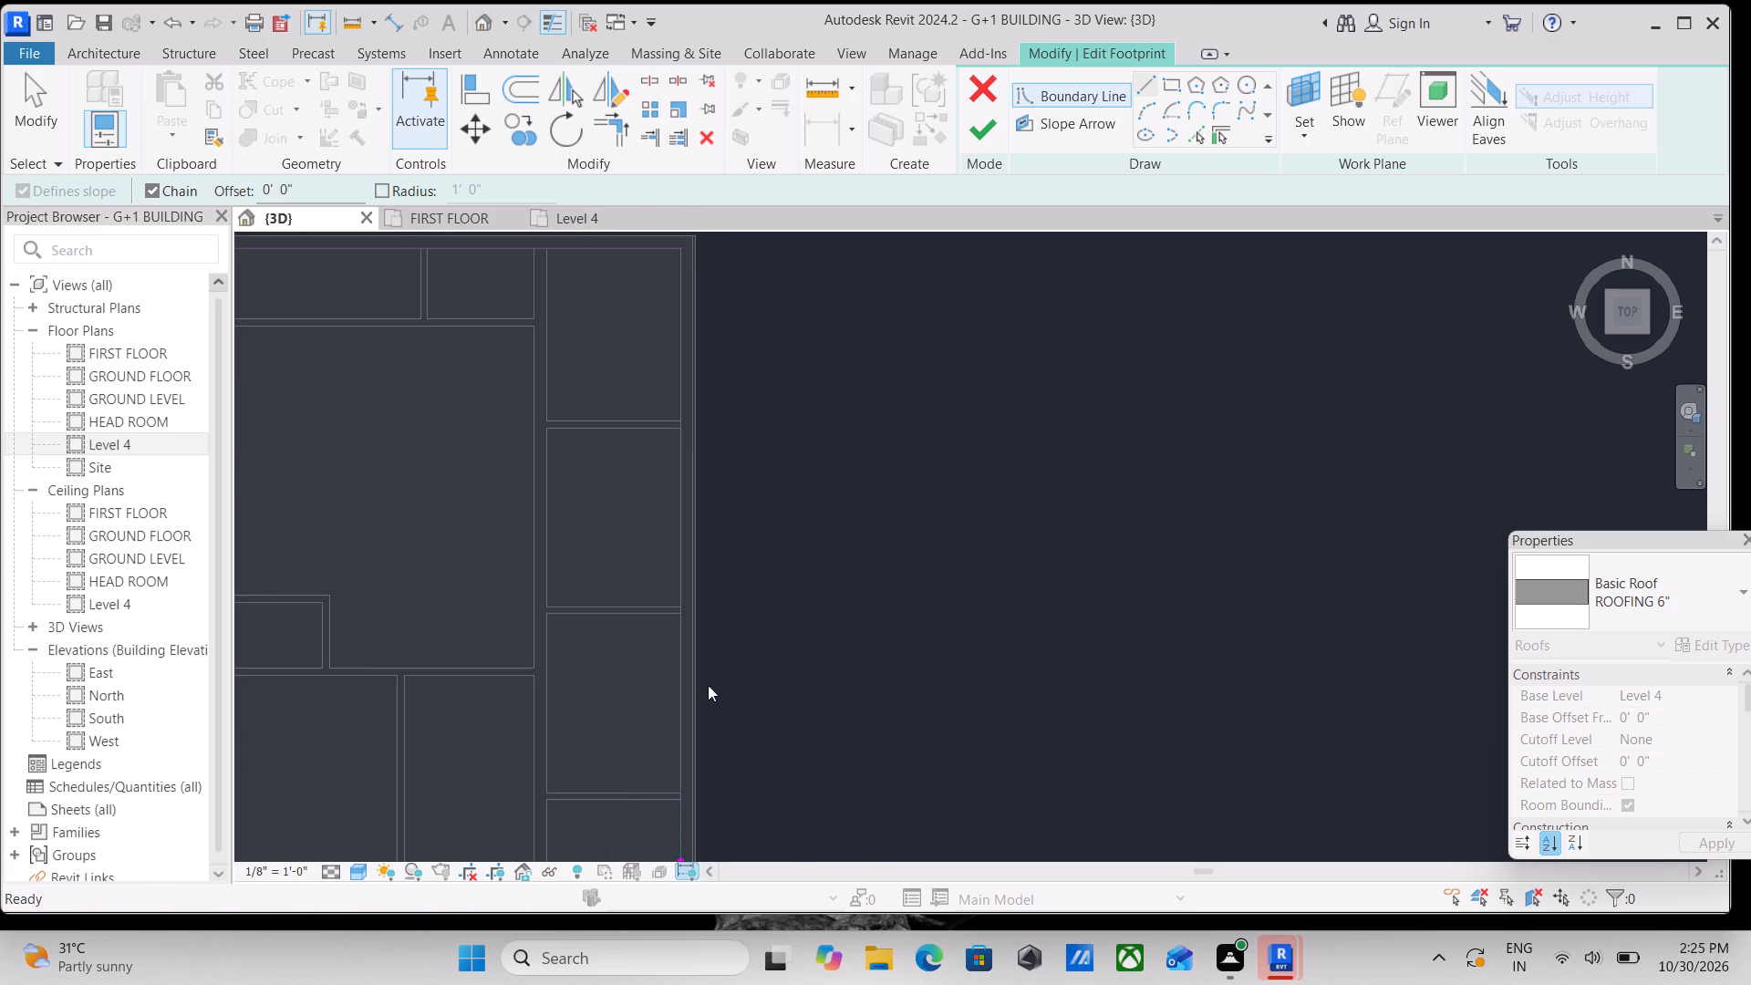
scroll(710, 464, down, 5)
middle_drag(694, 445, 666, 551)
scroll(656, 476, up, 8)
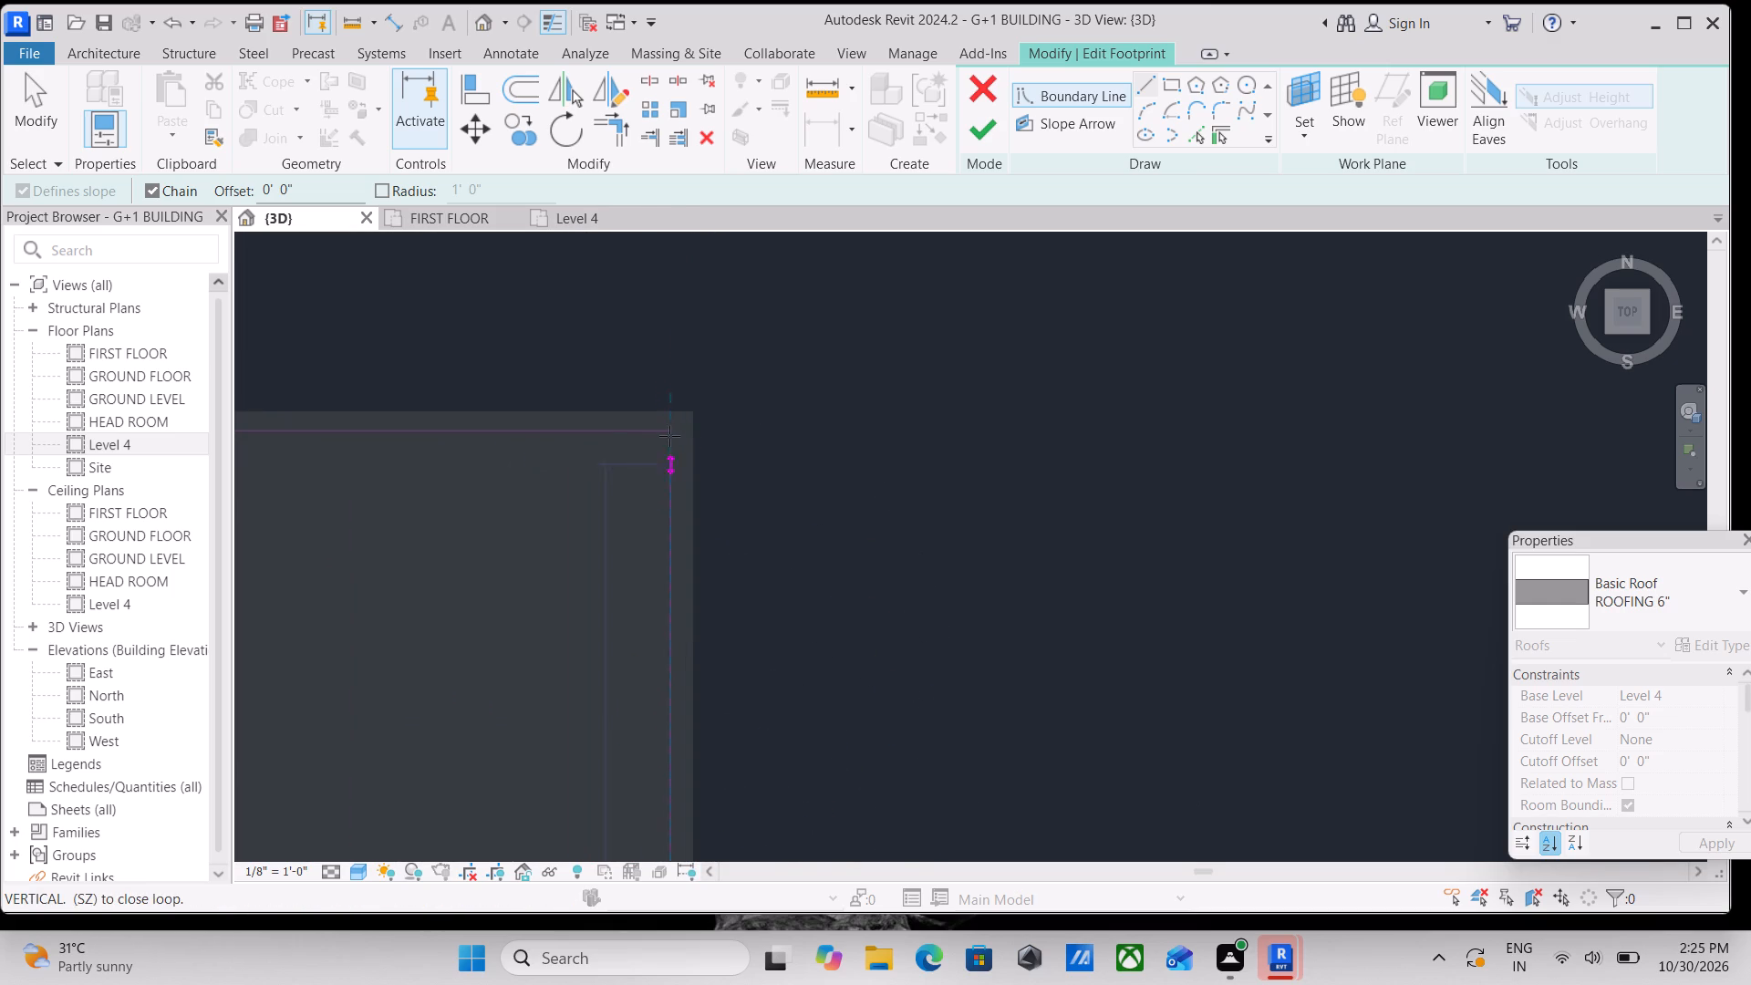
click(674, 430)
key(Escape)
scroll(829, 387, down, 4)
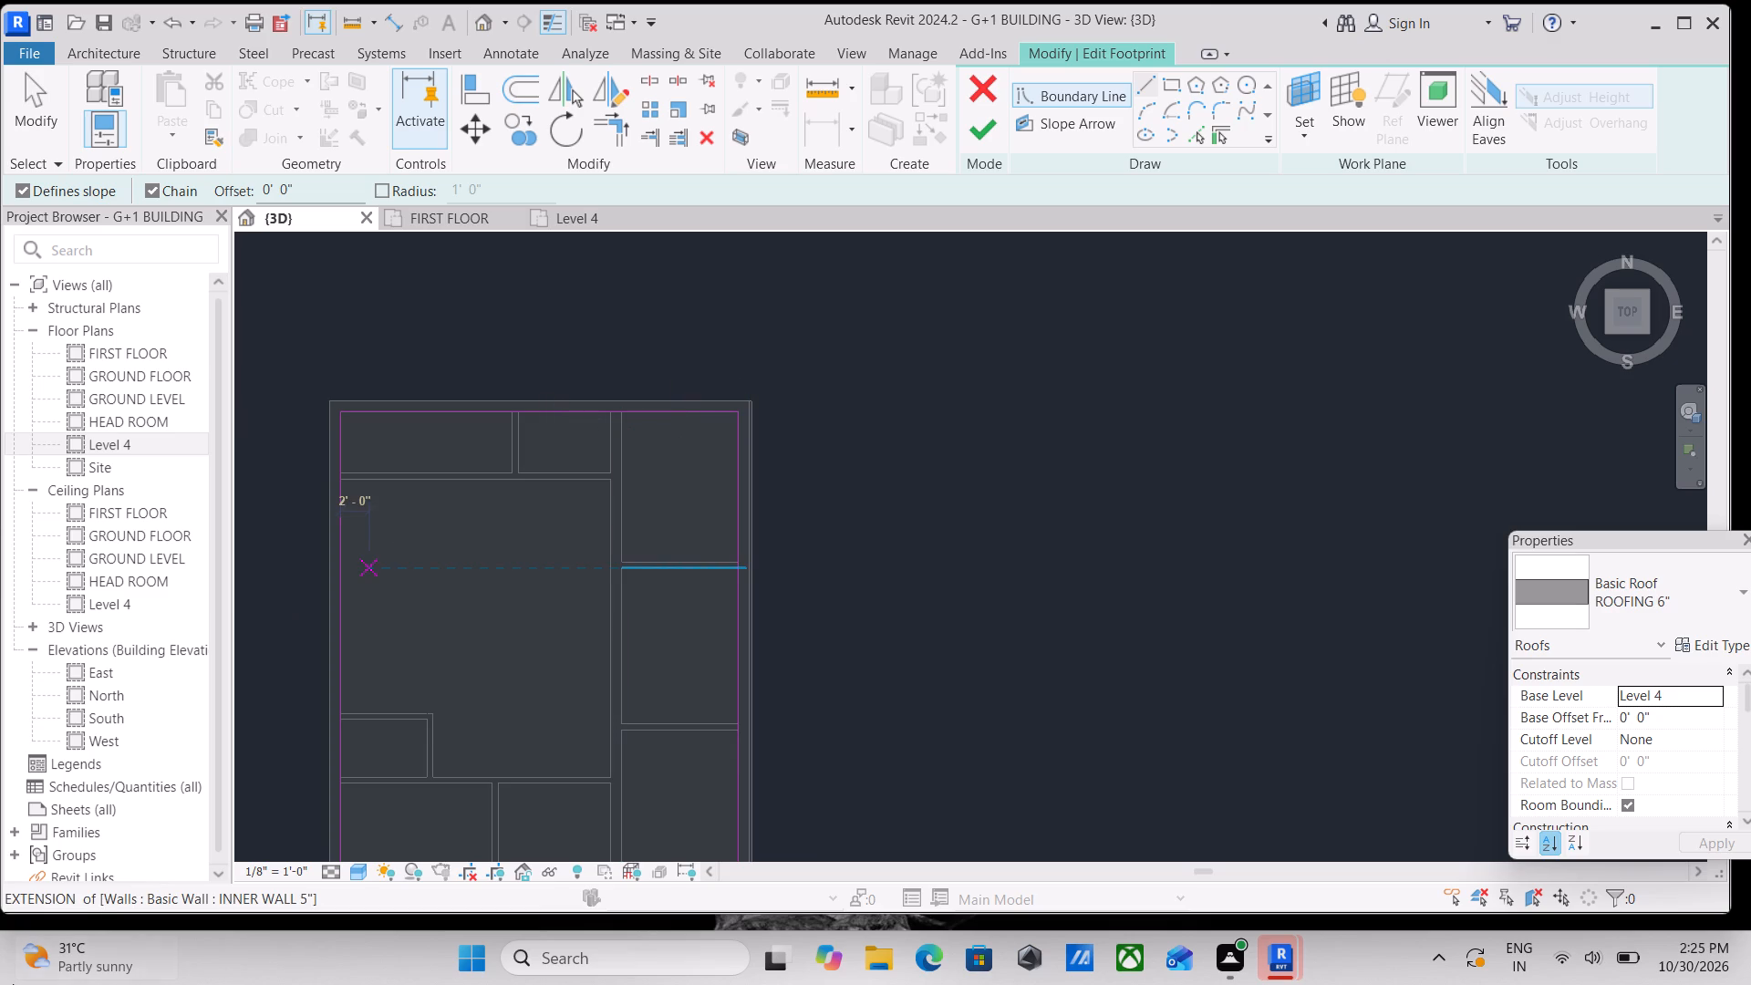
key(Escape)
Turn off slope definition for the newly drawn outer east boundary line of the roof.
scroll(9, 984, down, 2)
scroll(80, 930, down, 1)
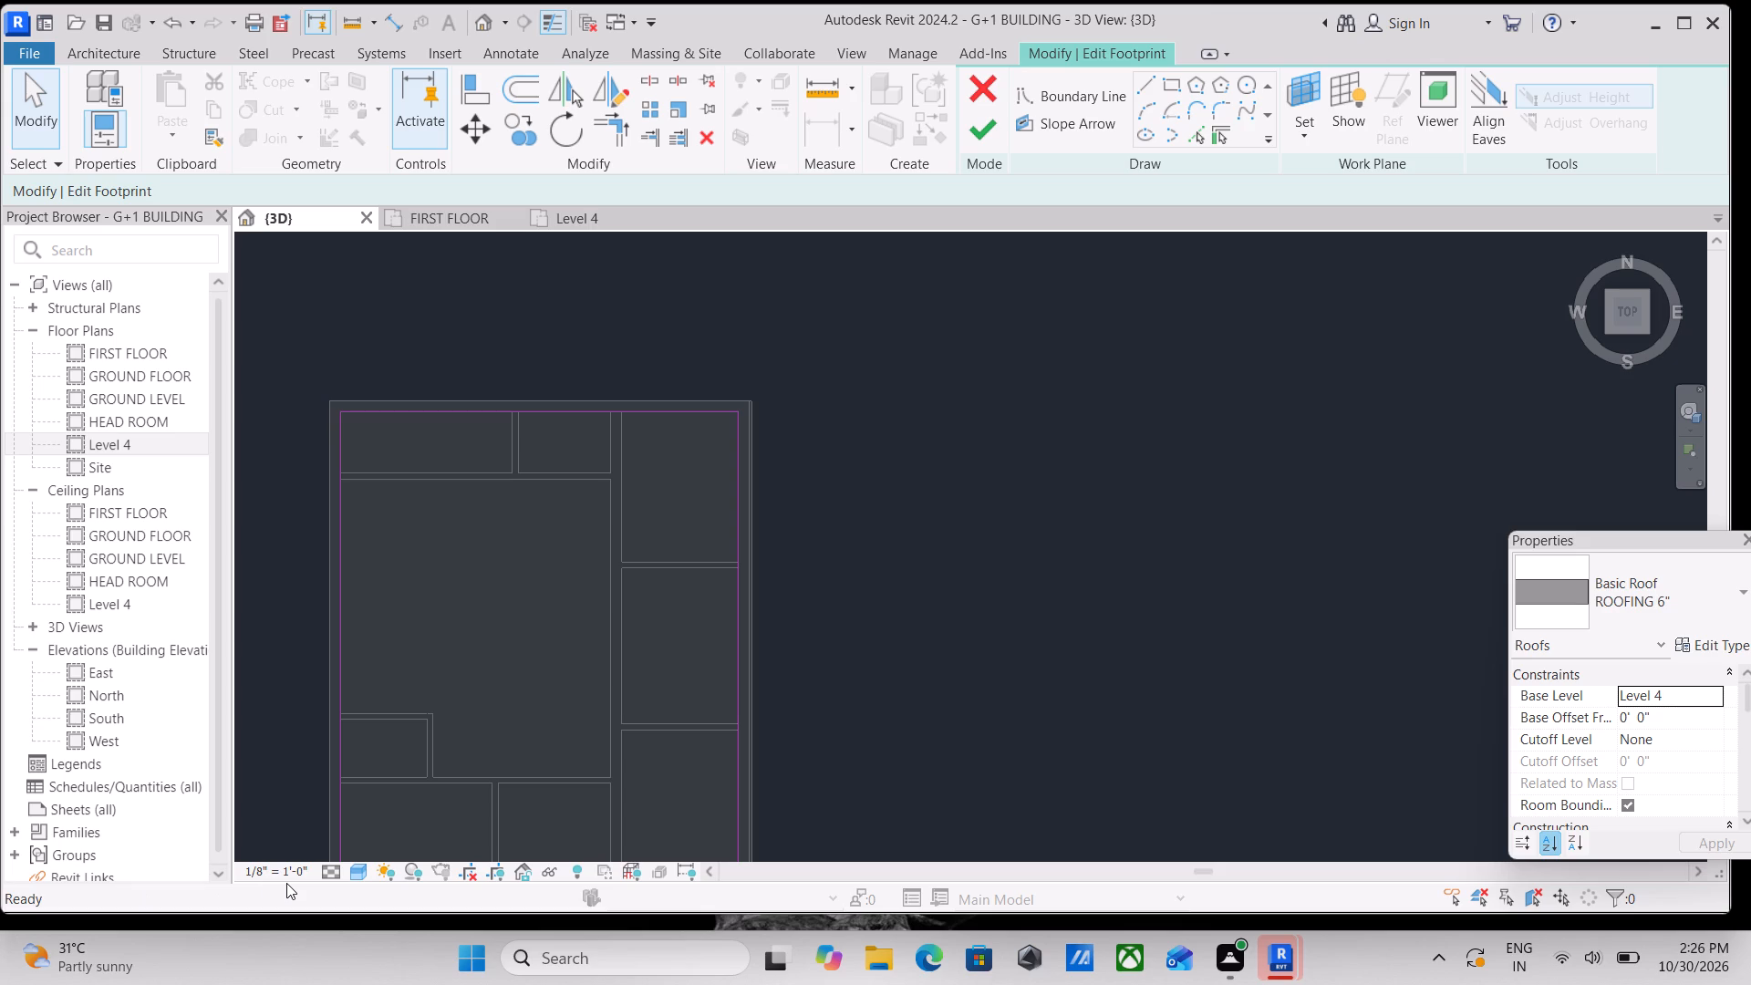
scroll(1088, 507, down, 3)
scroll(887, 607, down, 1)
middle_drag(896, 606, 911, 495)
scroll(861, 612, up, 4)
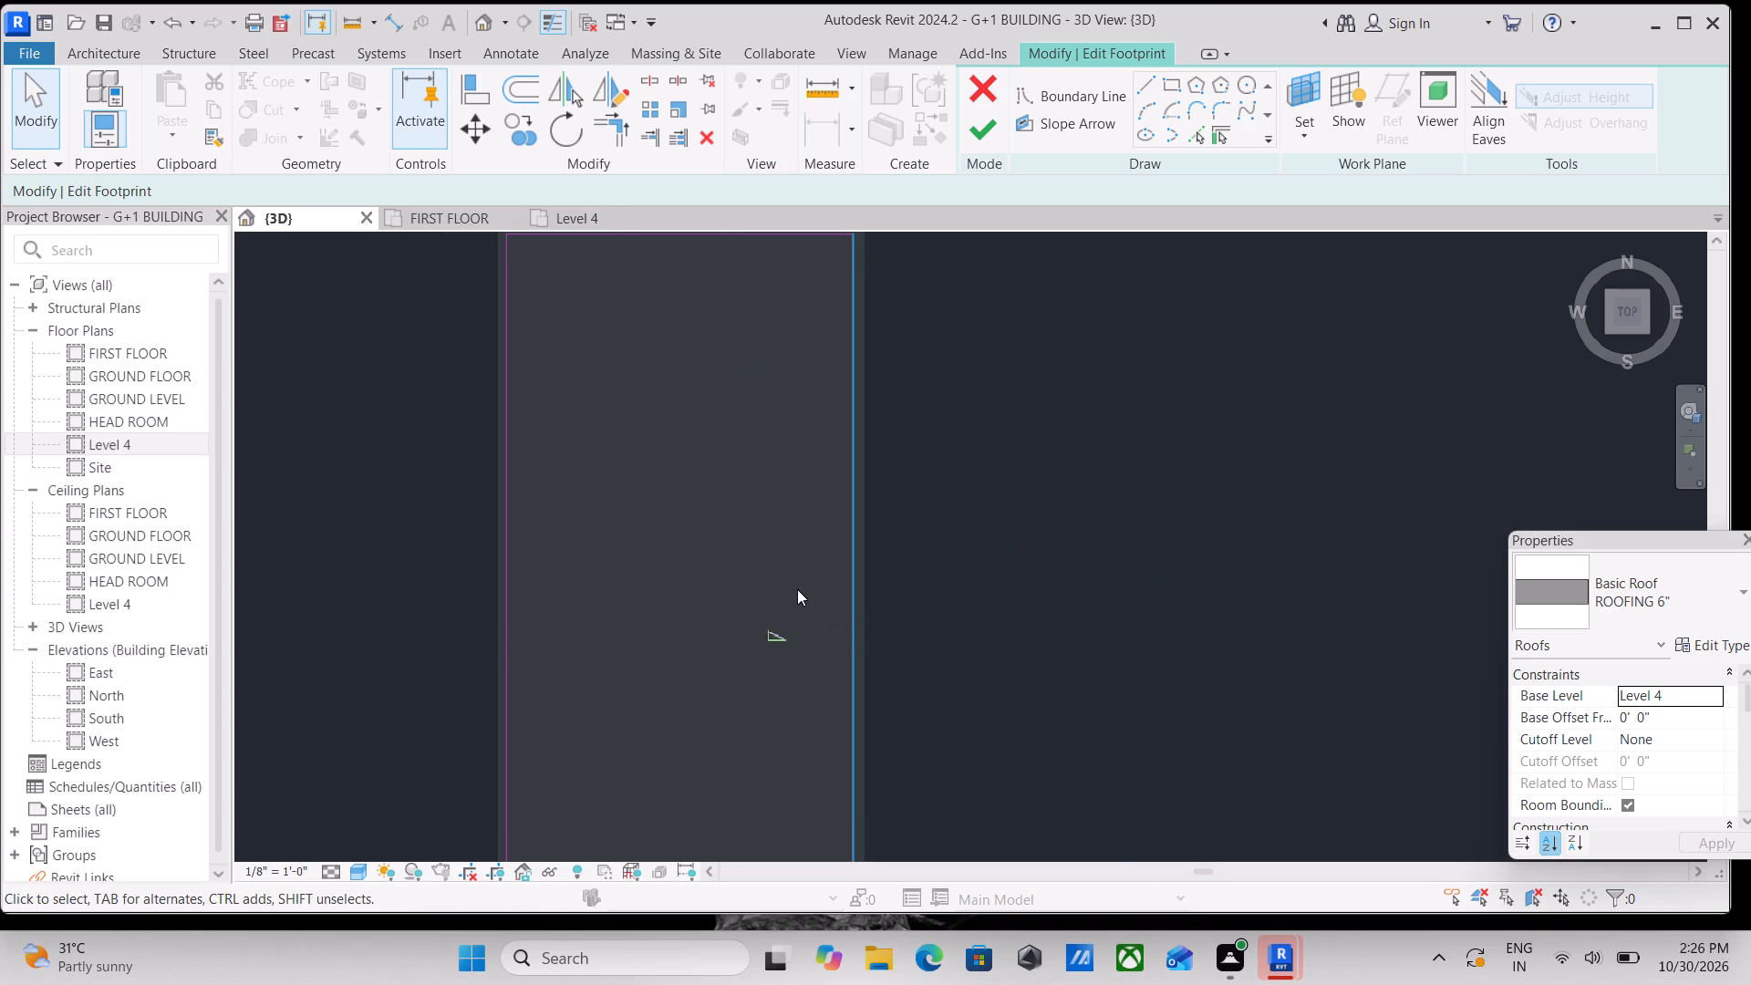
drag(1070, 685, 896, 677)
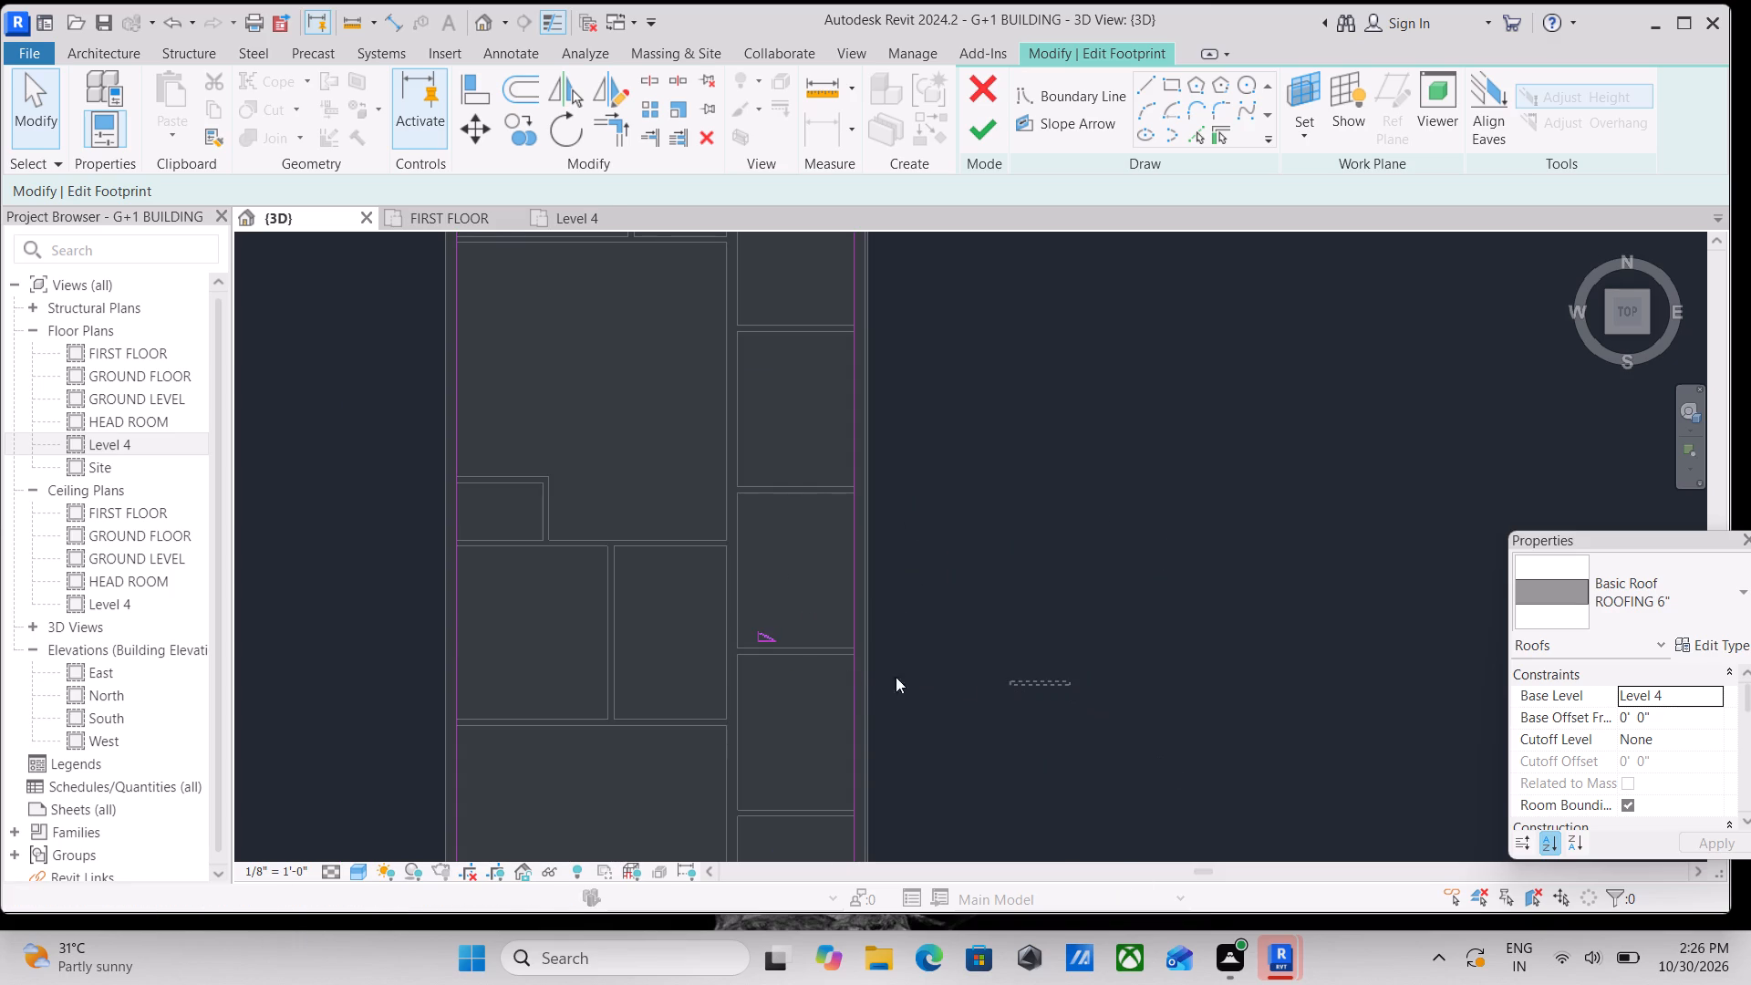
drag(896, 677, 665, 603)
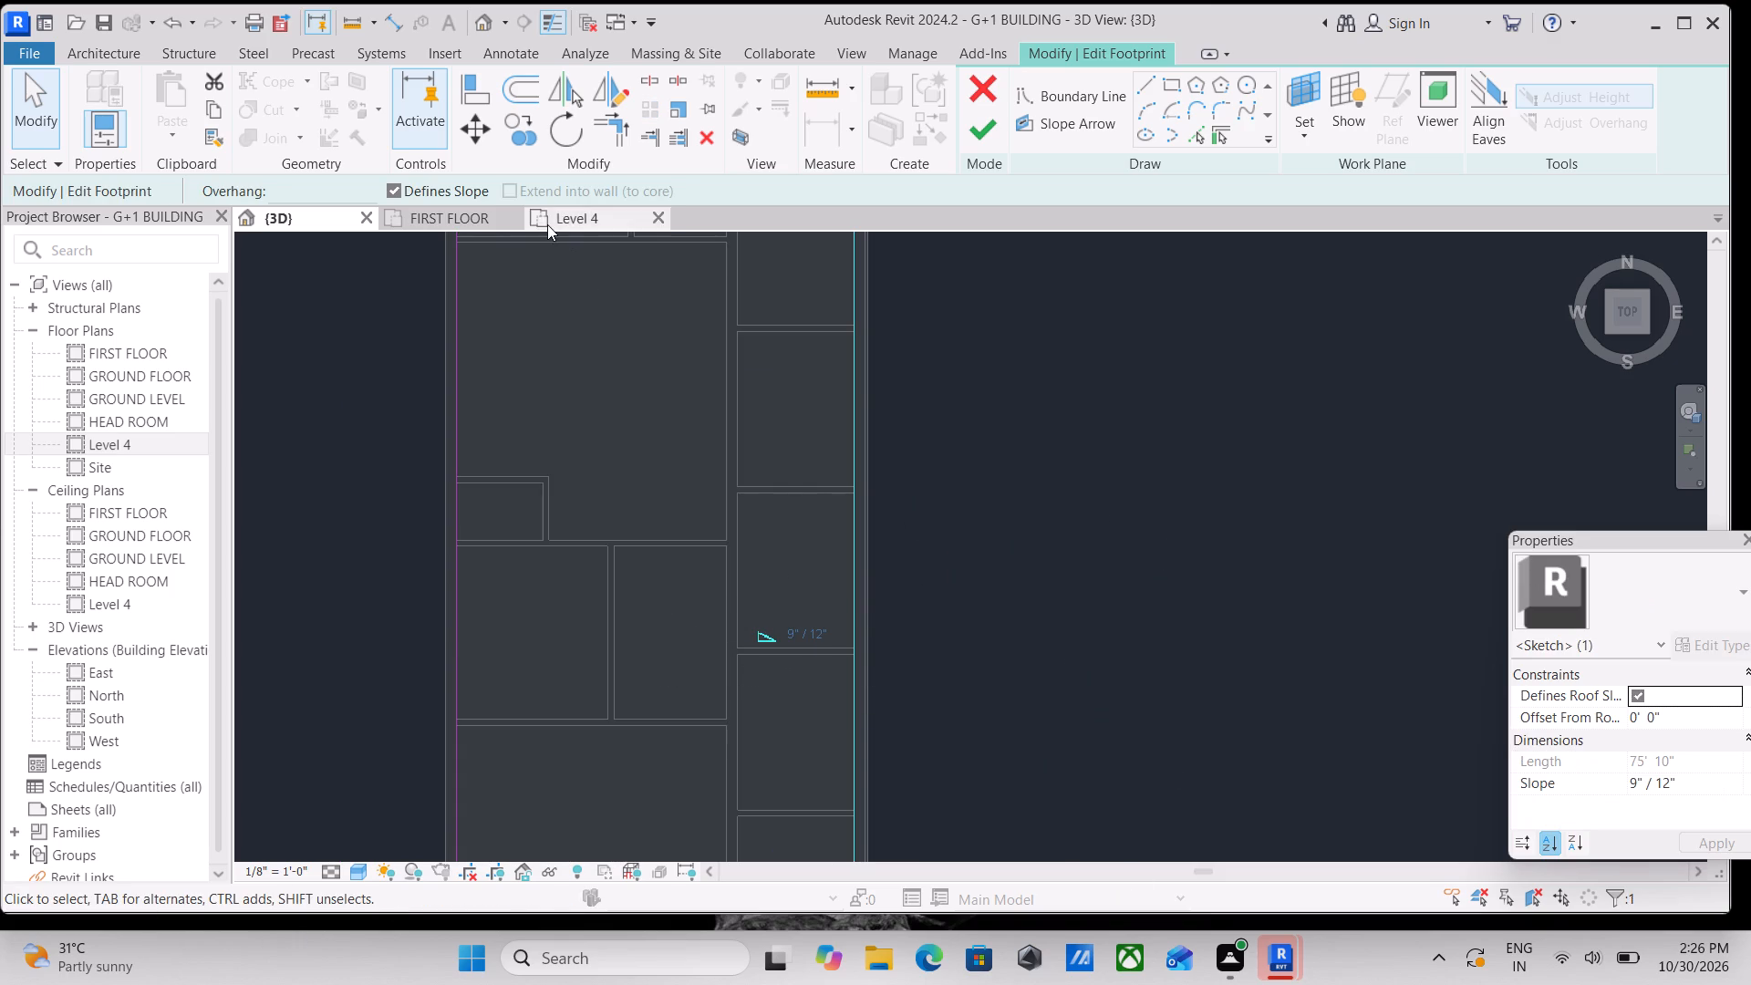
click(388, 189)
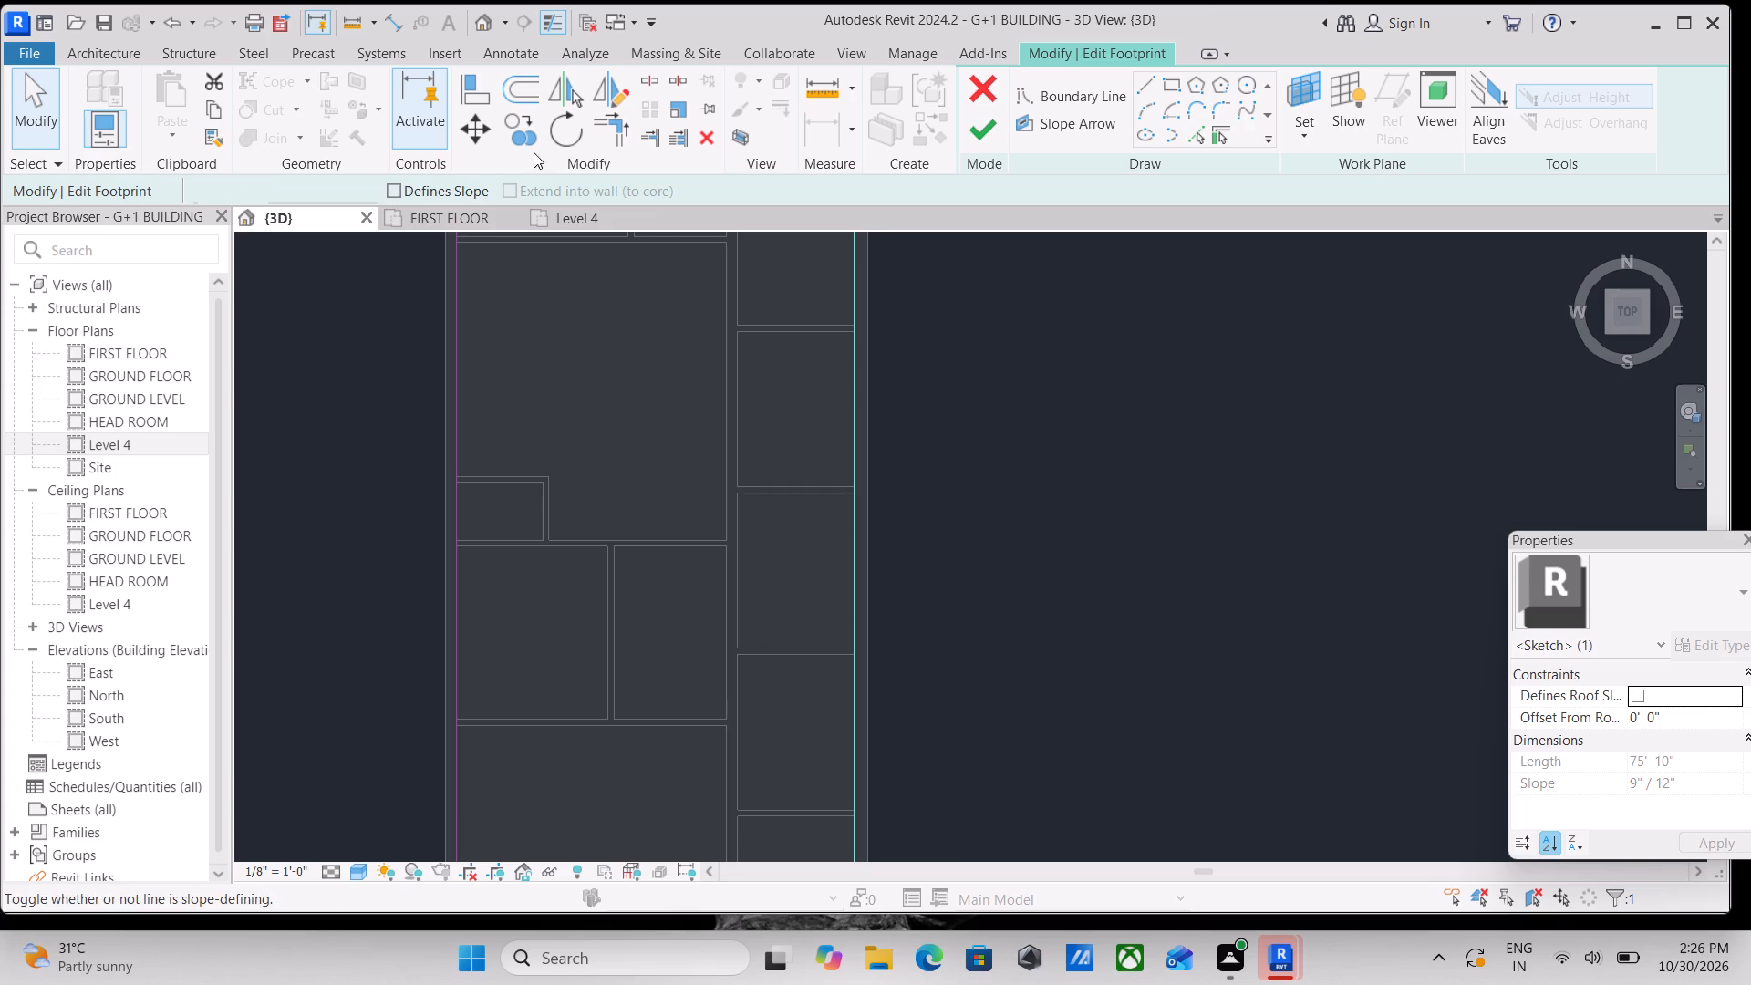
Finish the roof footprint sketch and choose not to attach the walls to the roof.
click(992, 132)
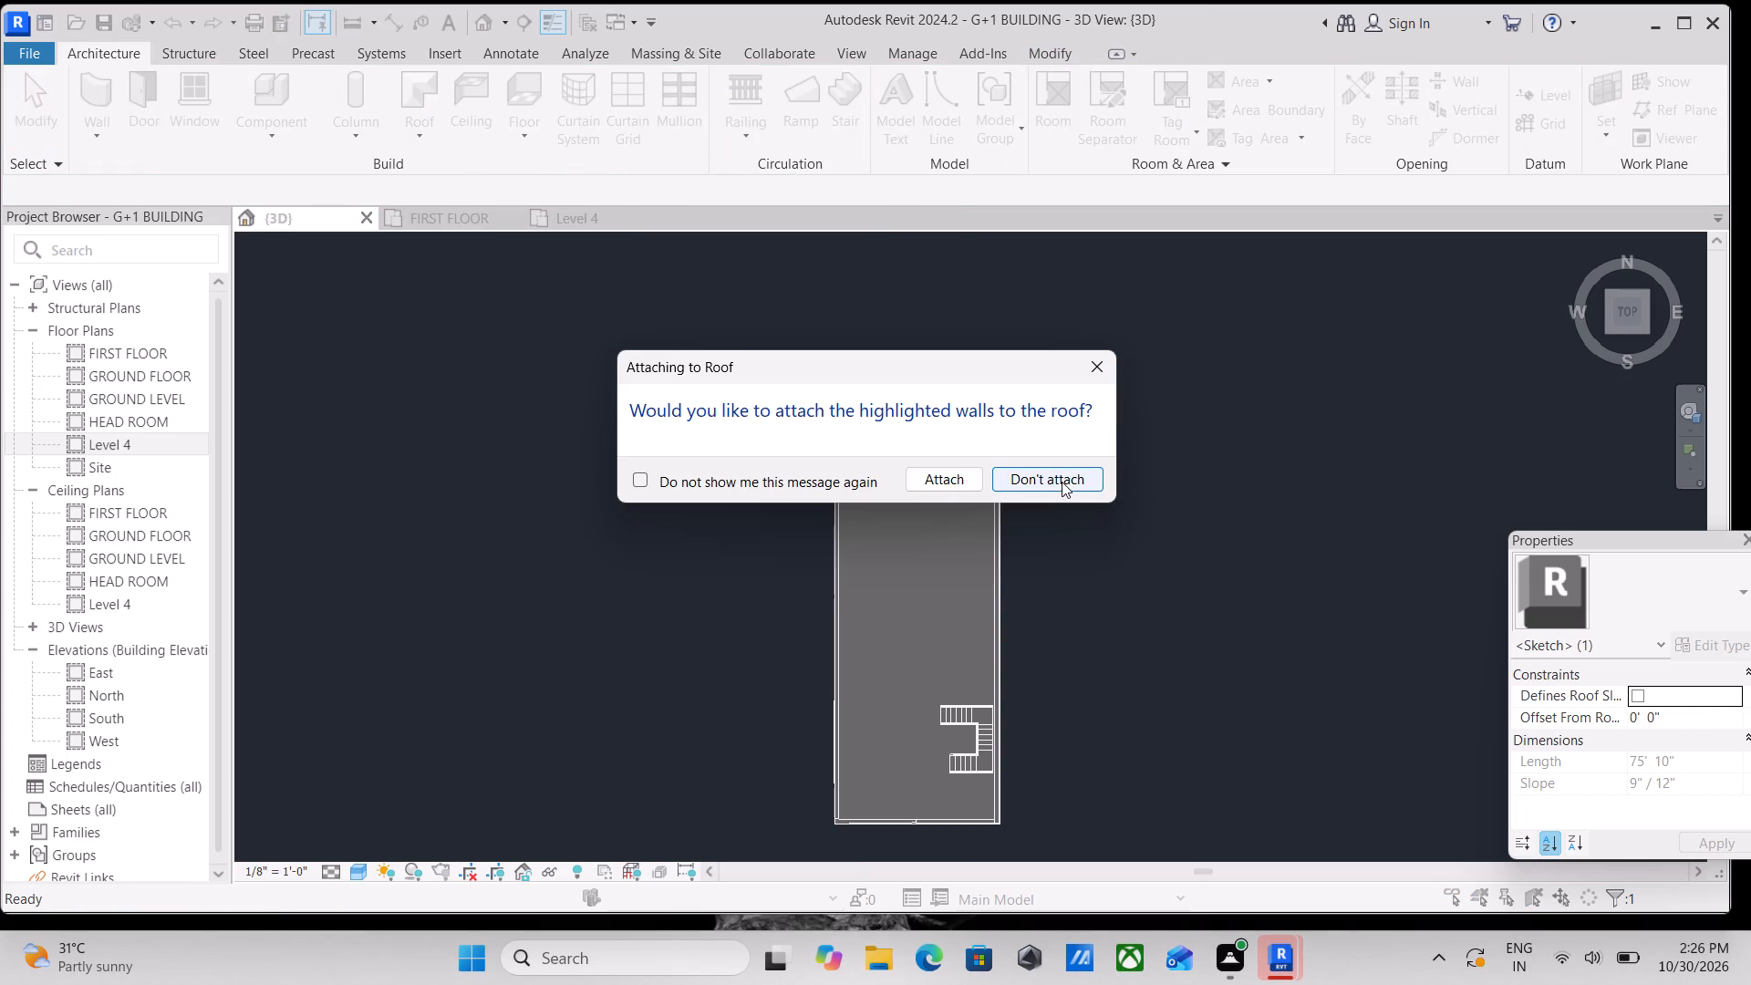
click(1062, 476)
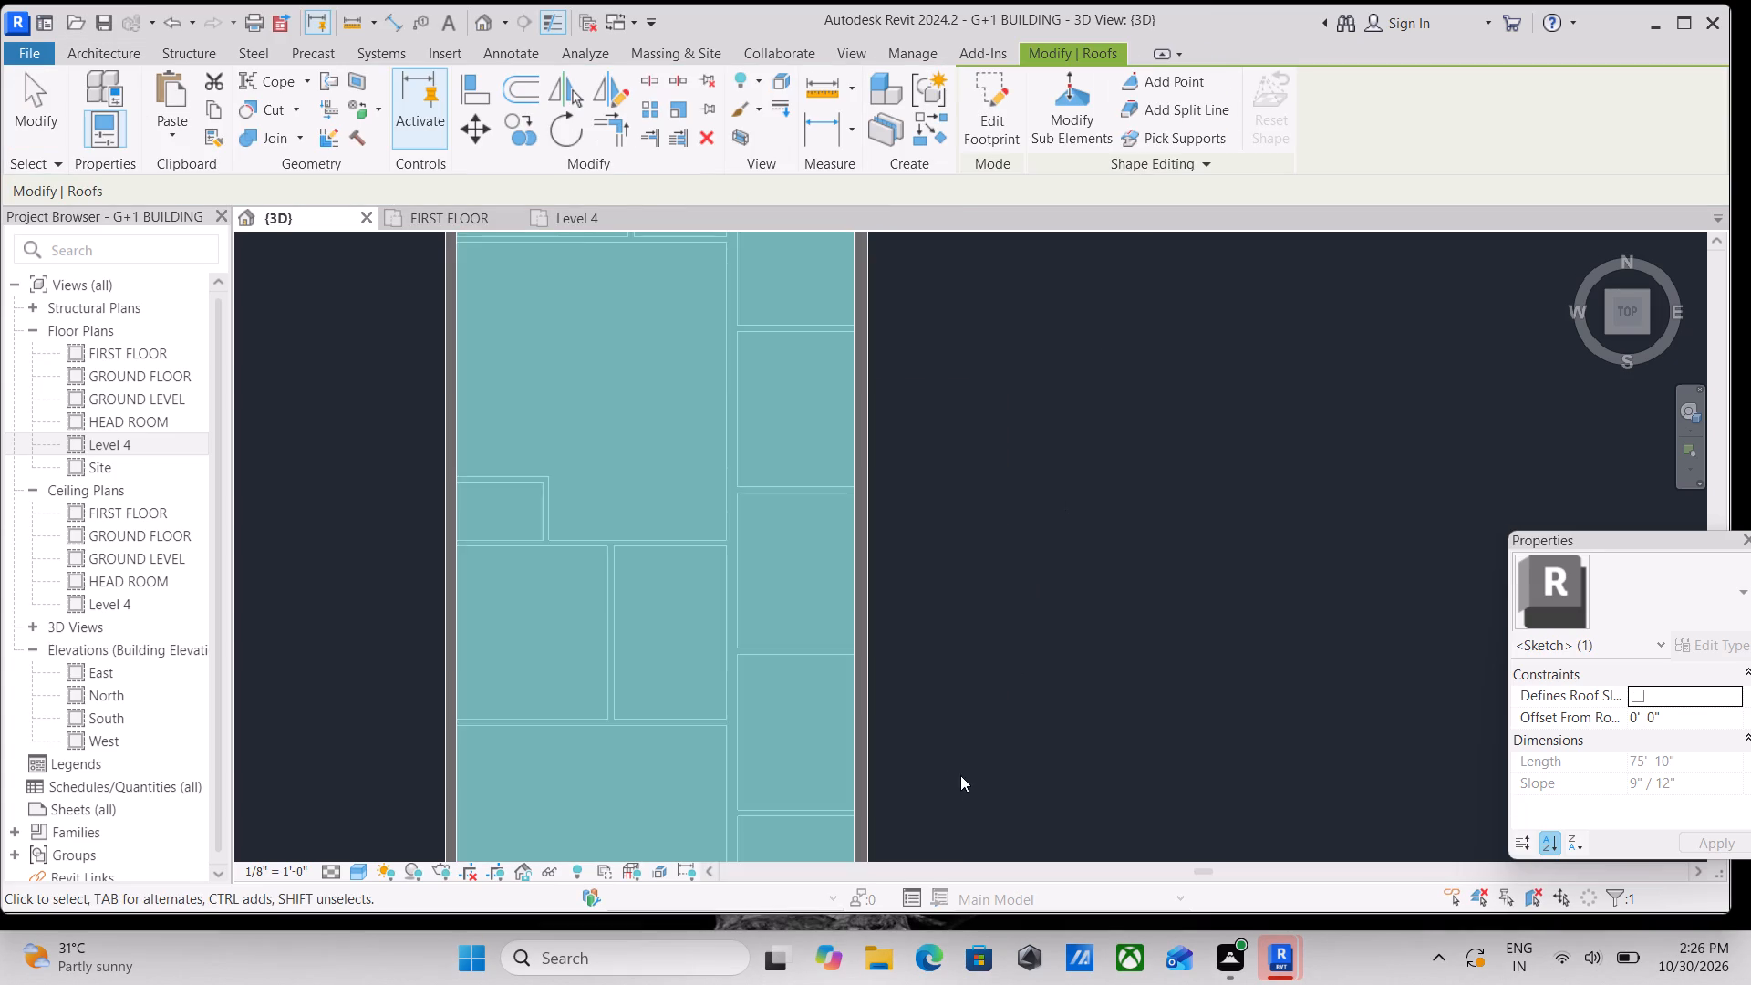
Examine the edited roof, its staircase opening and the stairs below from several 3D angles.
scroll(942, 765, down, 5)
middle_drag(888, 674, 917, 454)
scroll(917, 452, up, 1)
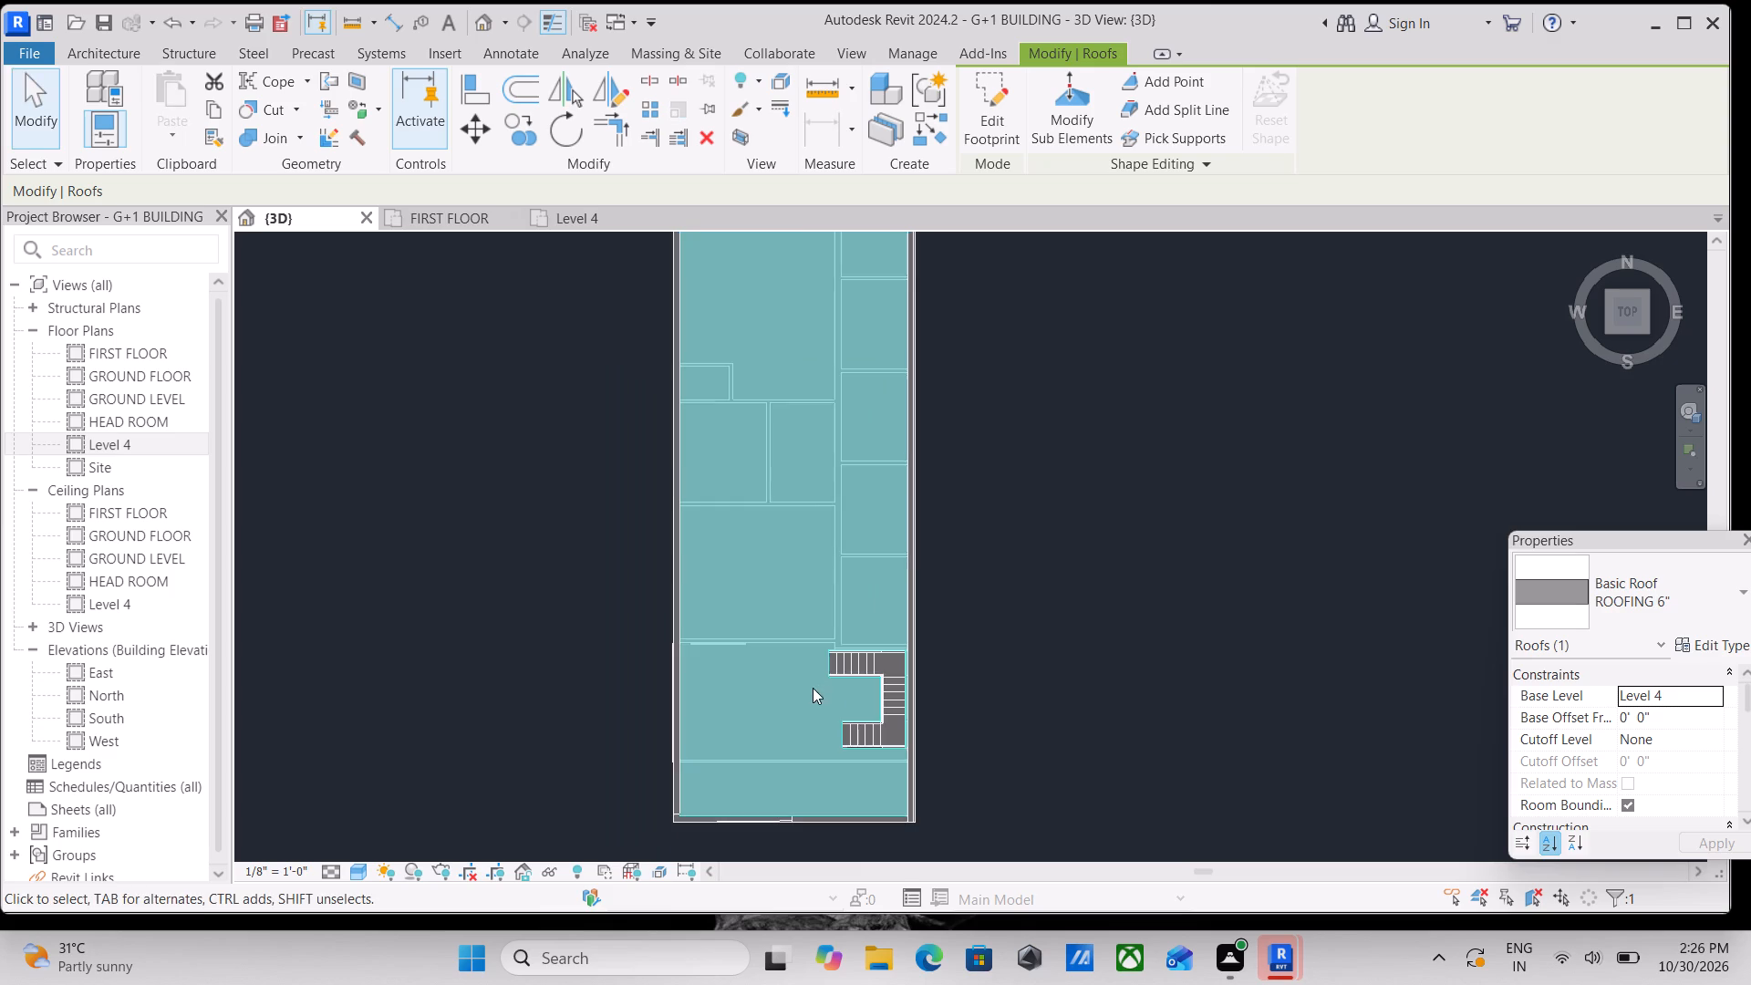
shift+middle_drag(813, 688, 1131, 256)
shift+scroll(1110, 321, down, 1)
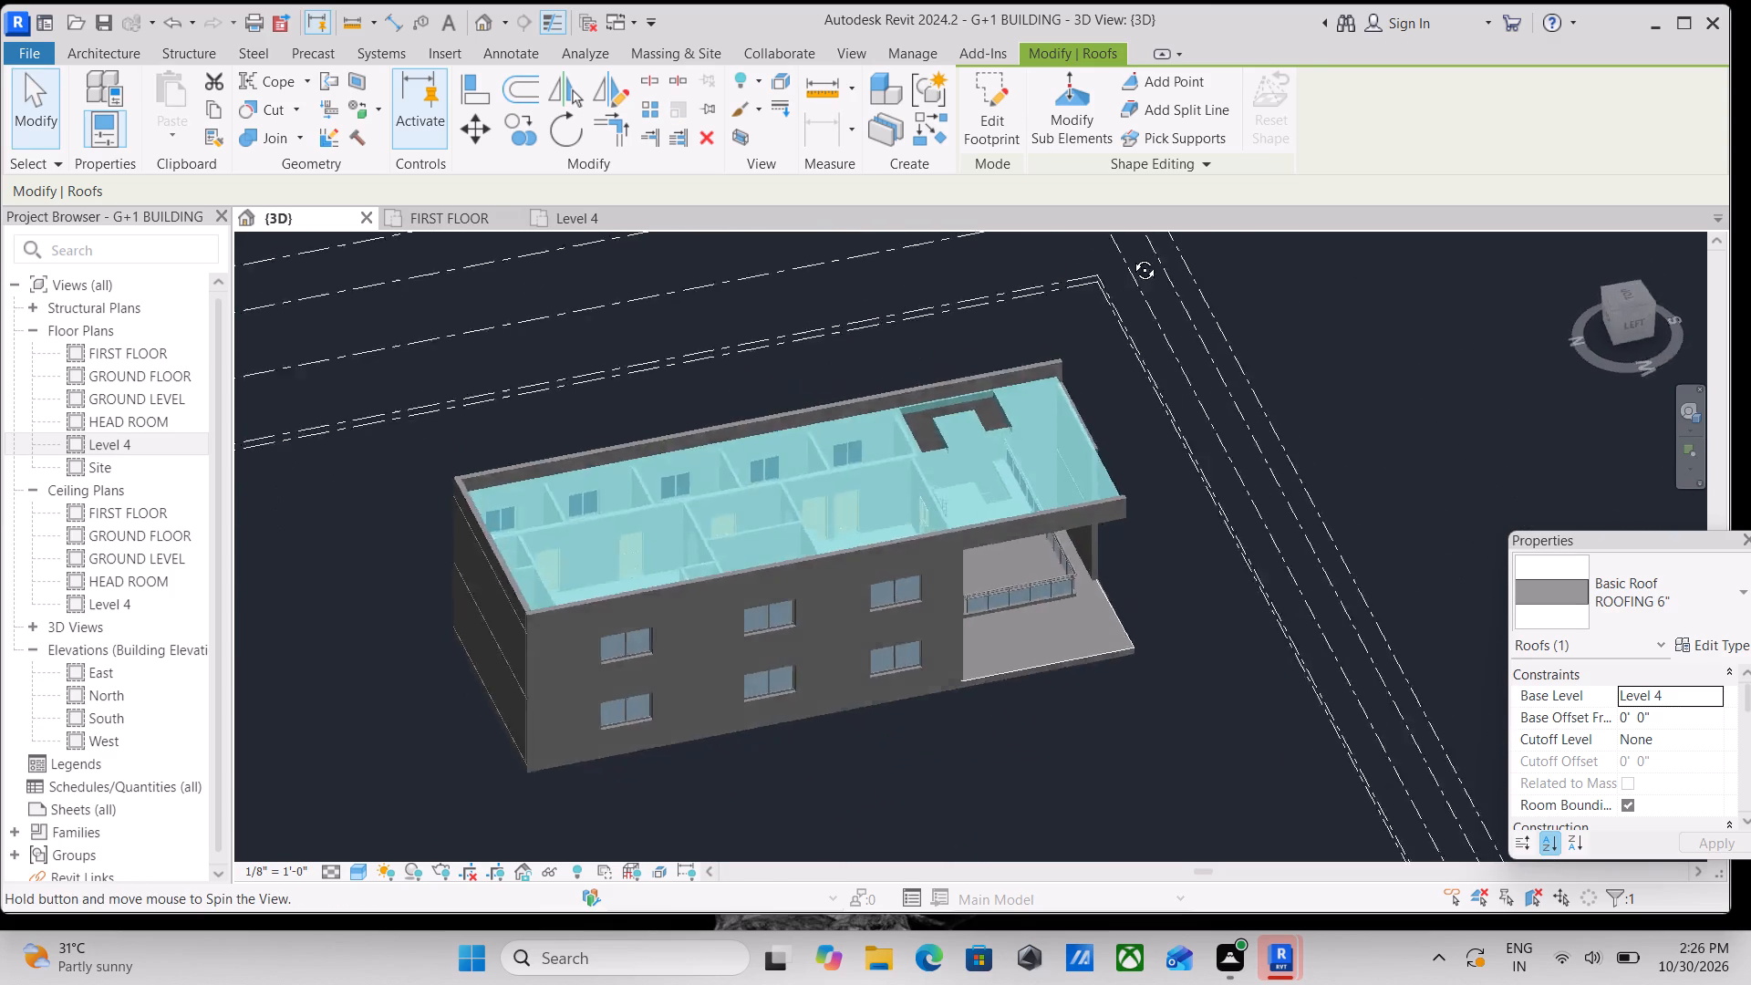
shift+middle_drag(1131, 256, 944, 219)
shift+middle_drag(977, 574, 1036, 363)
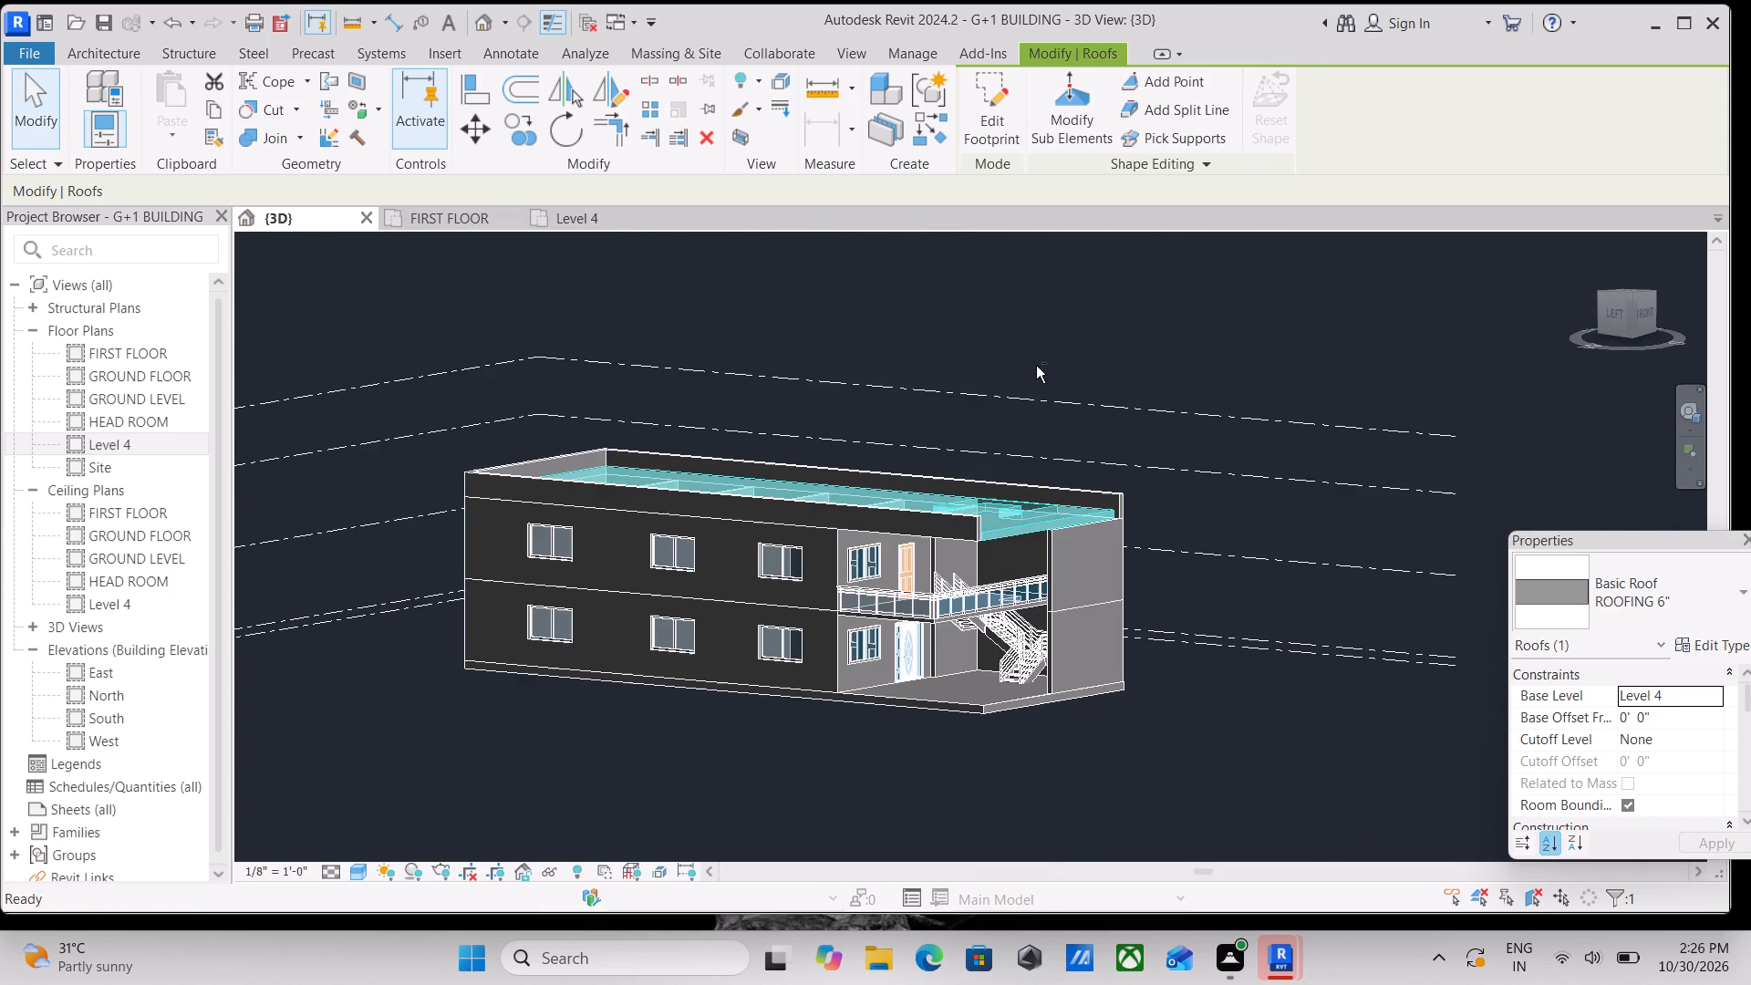
shift+middle_drag(981, 575, 892, 561)
scroll(855, 638, up, 3)
shift+middle_drag(855, 638, 855, 638)
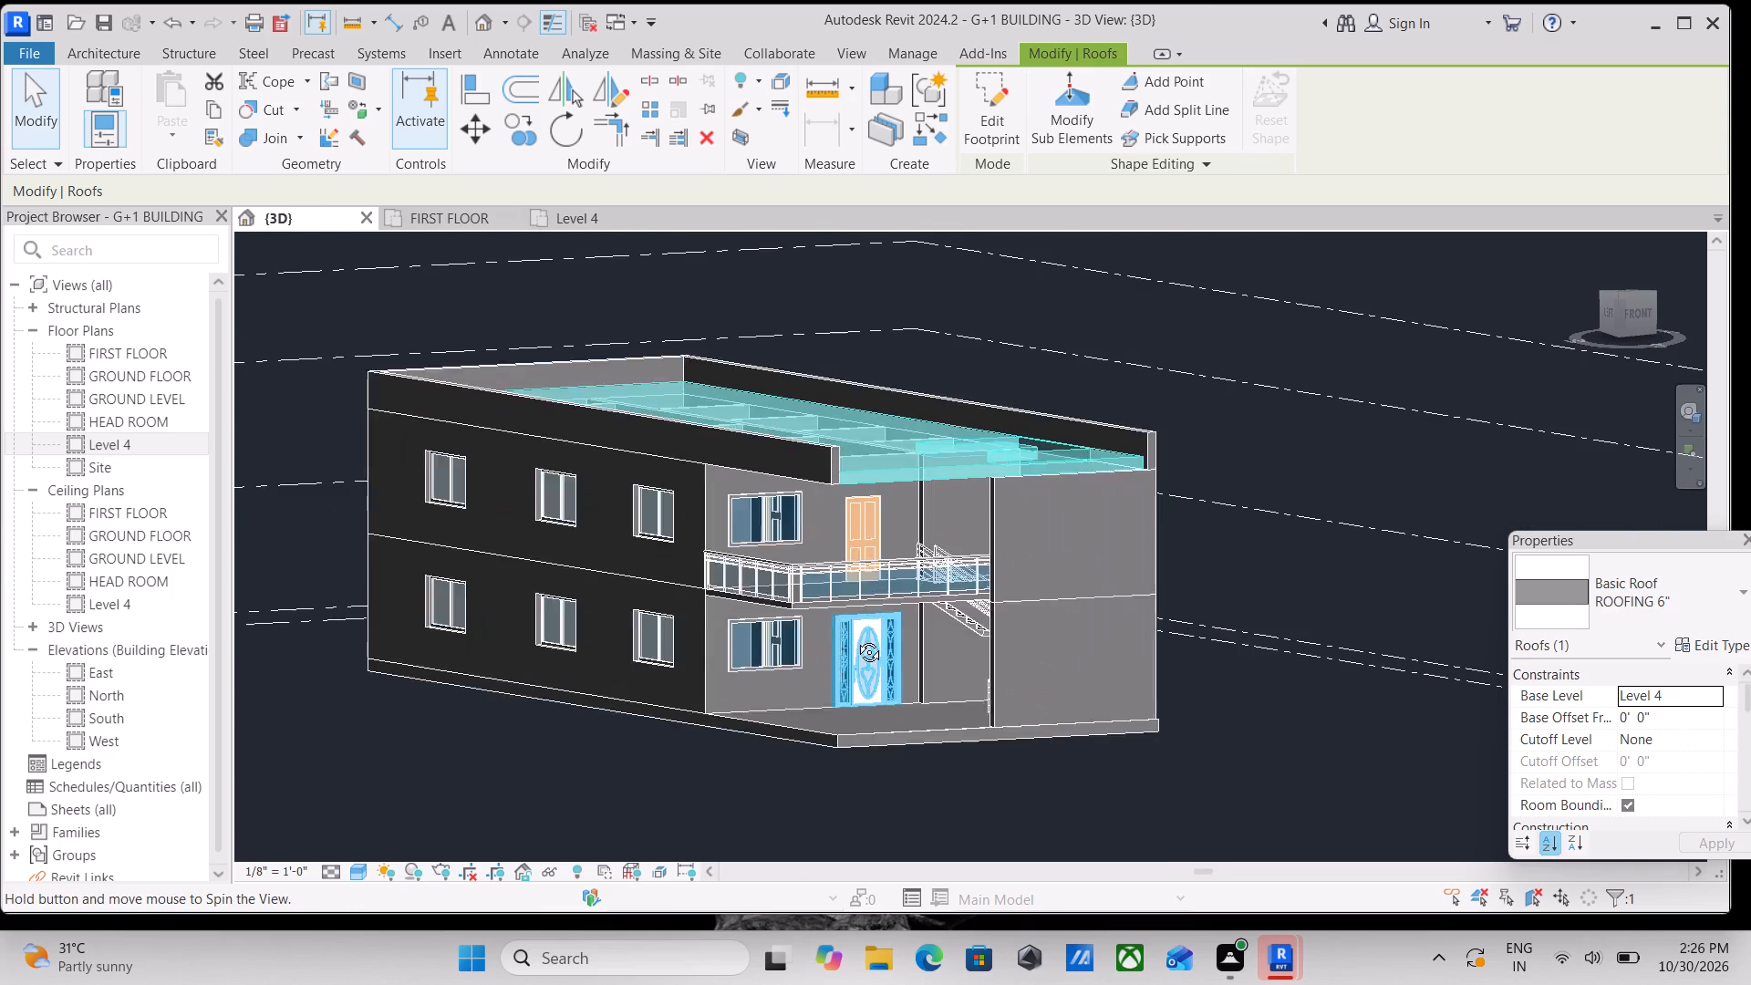
shift+middle_drag(855, 638, 983, 669)
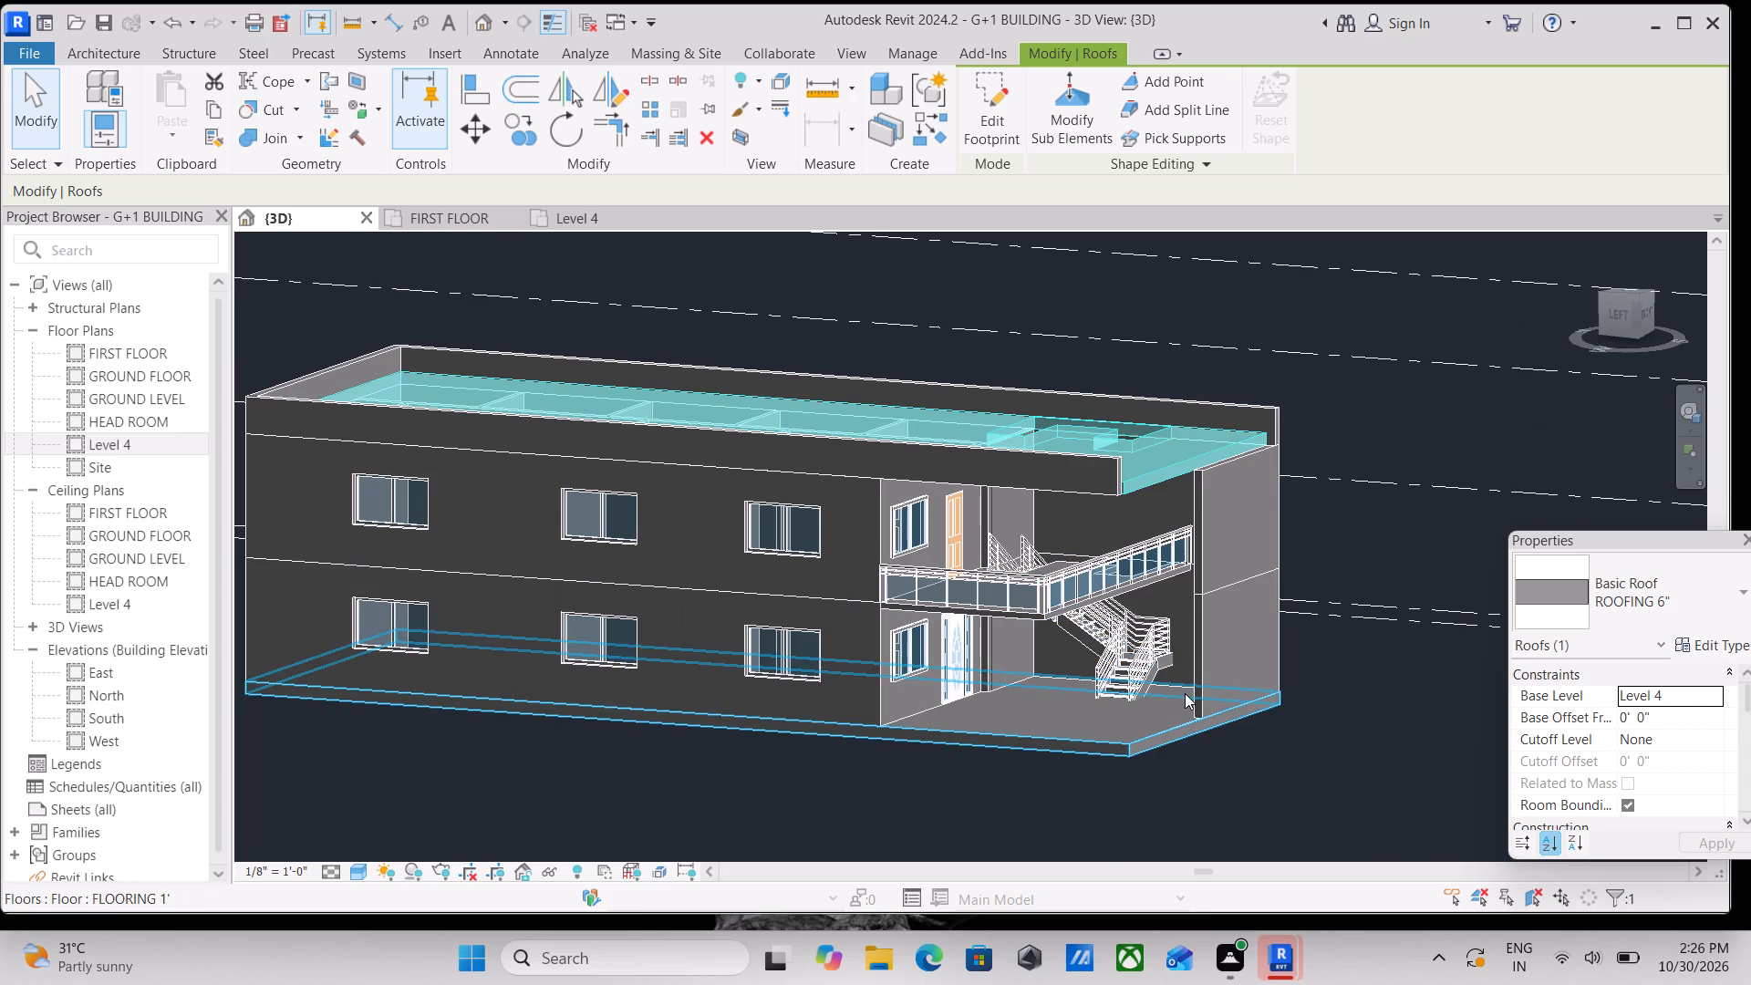
Select the ground-level staircase together with its railings in the 3D view and copy them to the clipboard.
click(1155, 667)
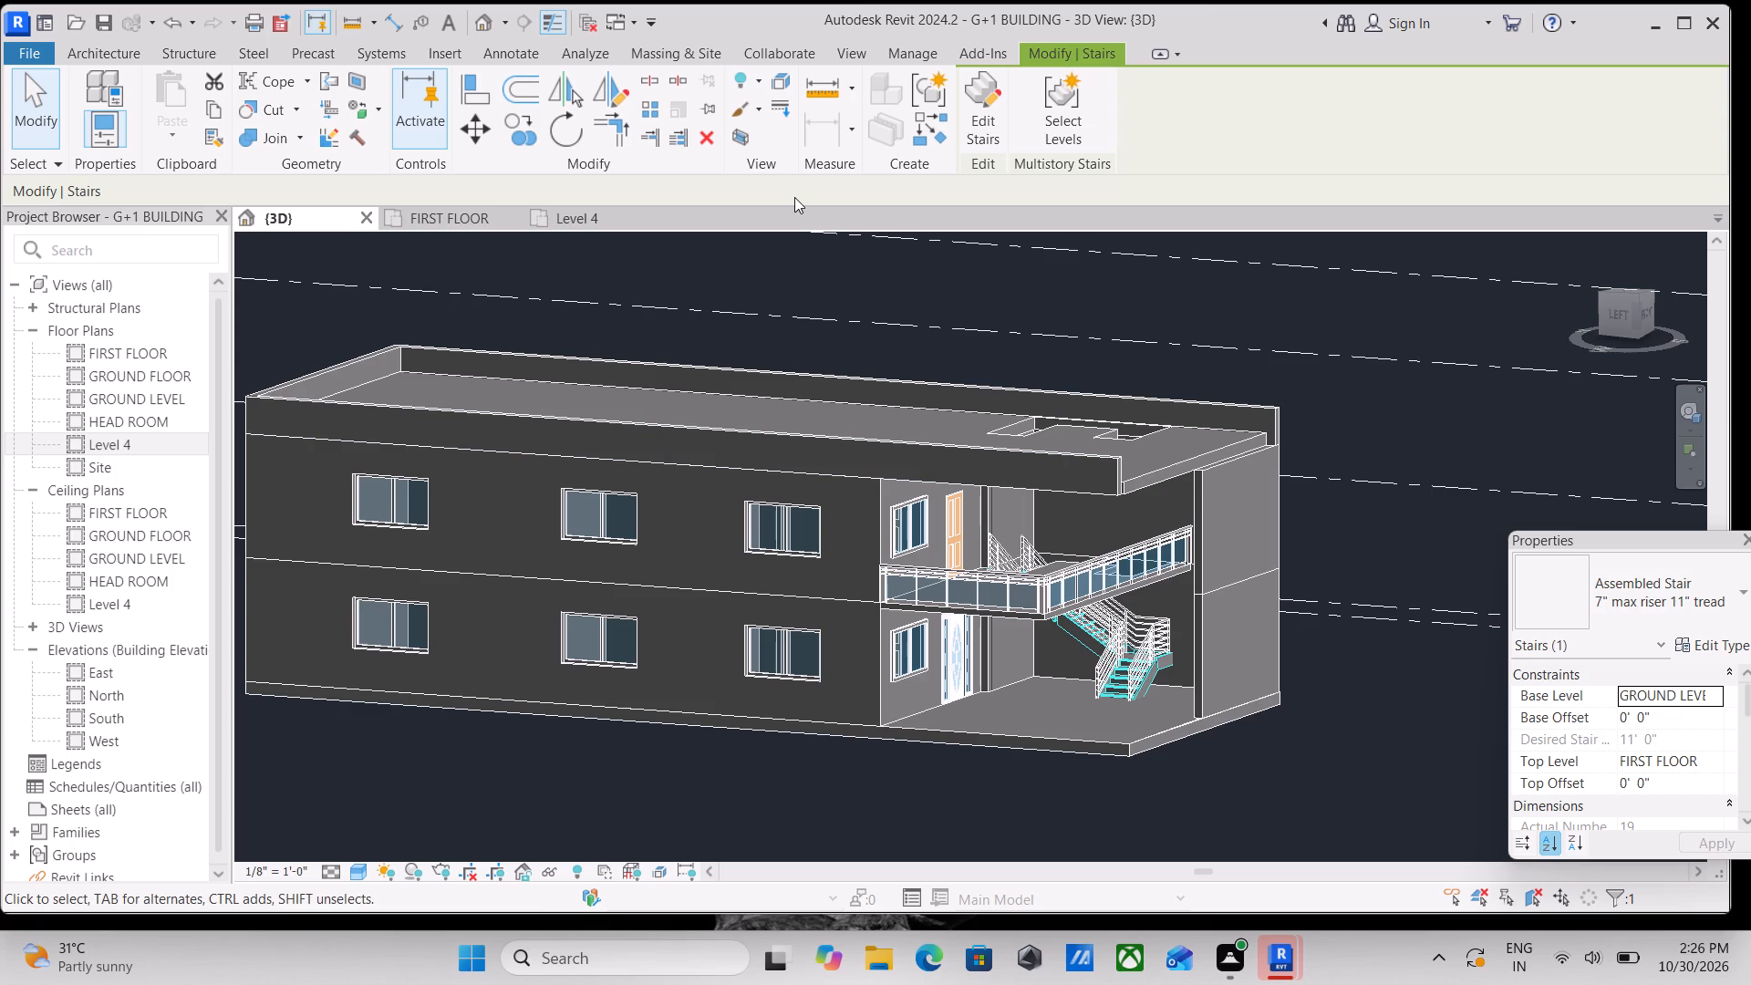
scroll(1152, 408, up, 2)
scroll(1066, 821, up, 5)
scroll(1164, 765, up, 5)
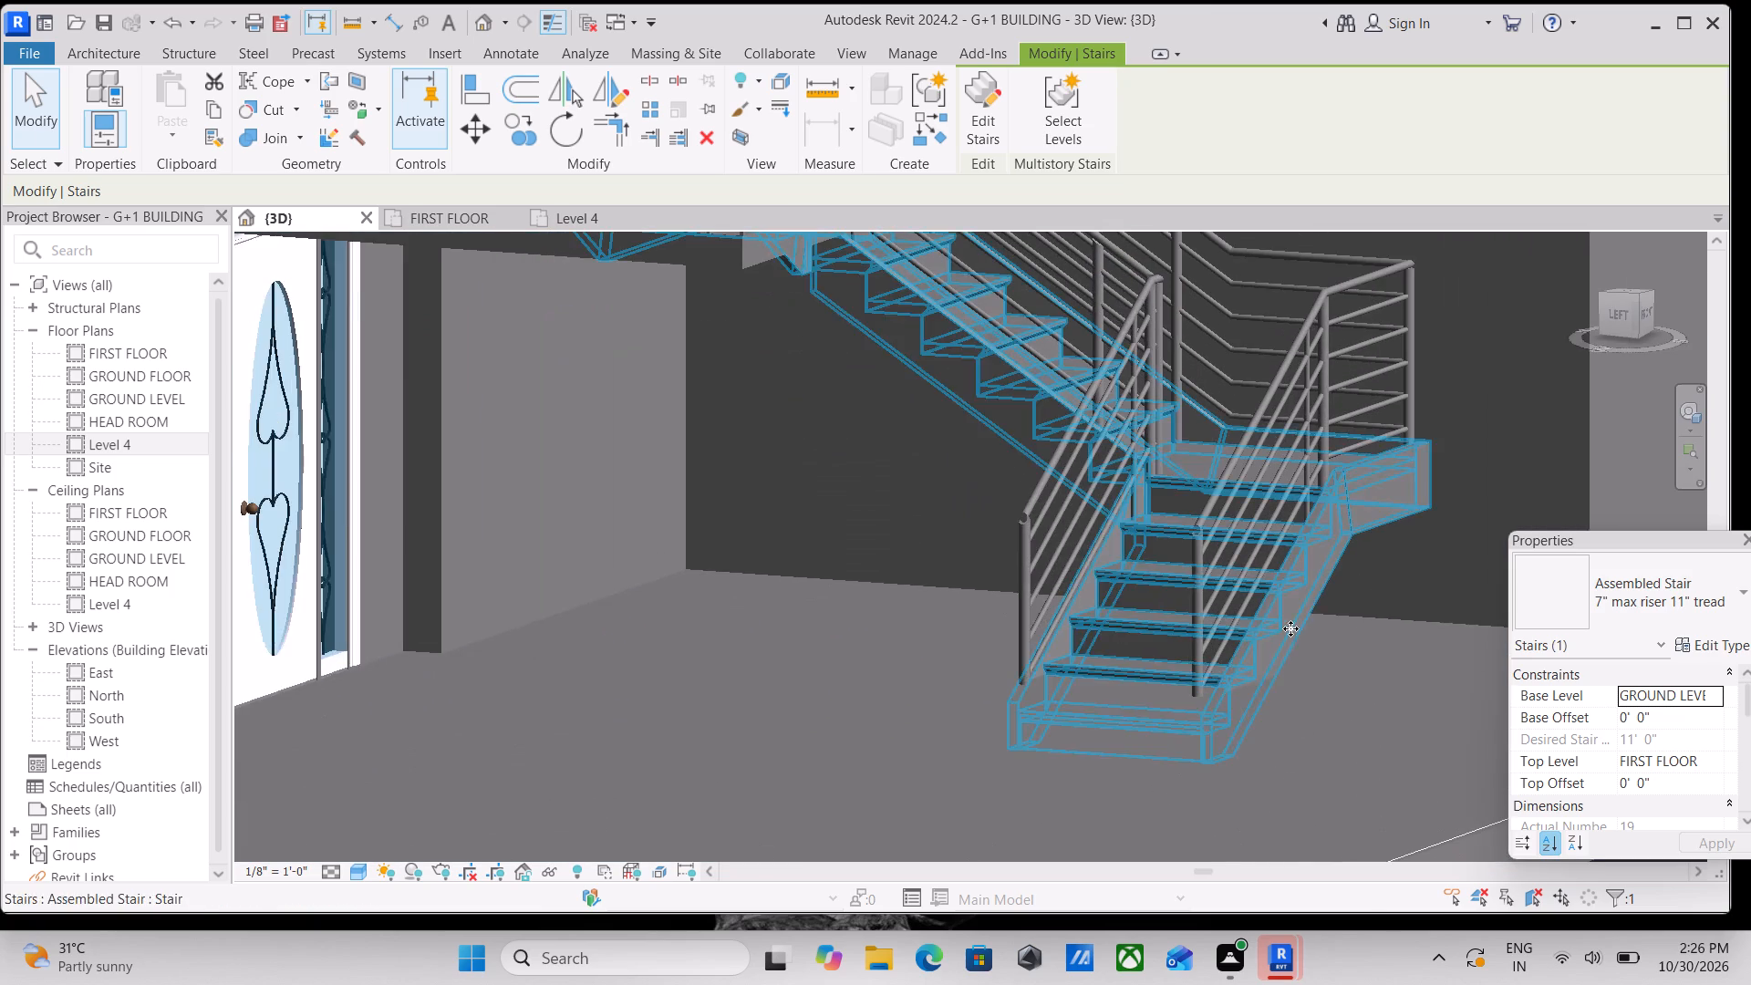
scroll(1343, 598, down, 1)
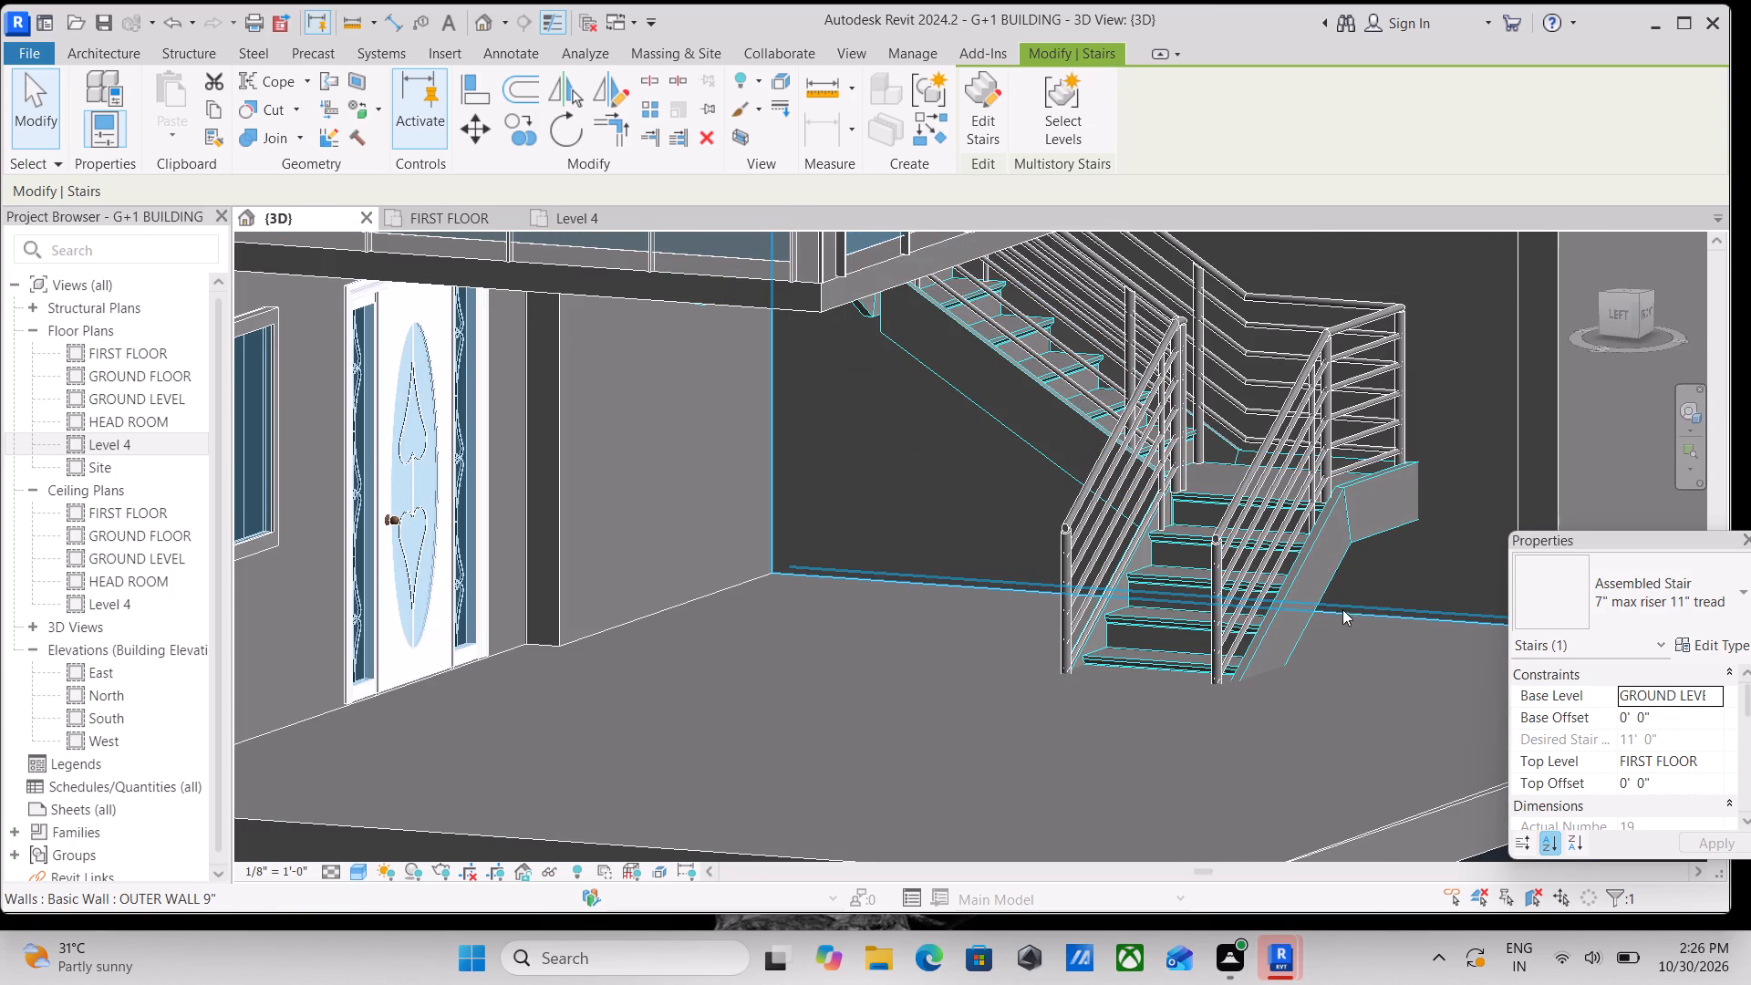
drag(1356, 586, 1224, 540)
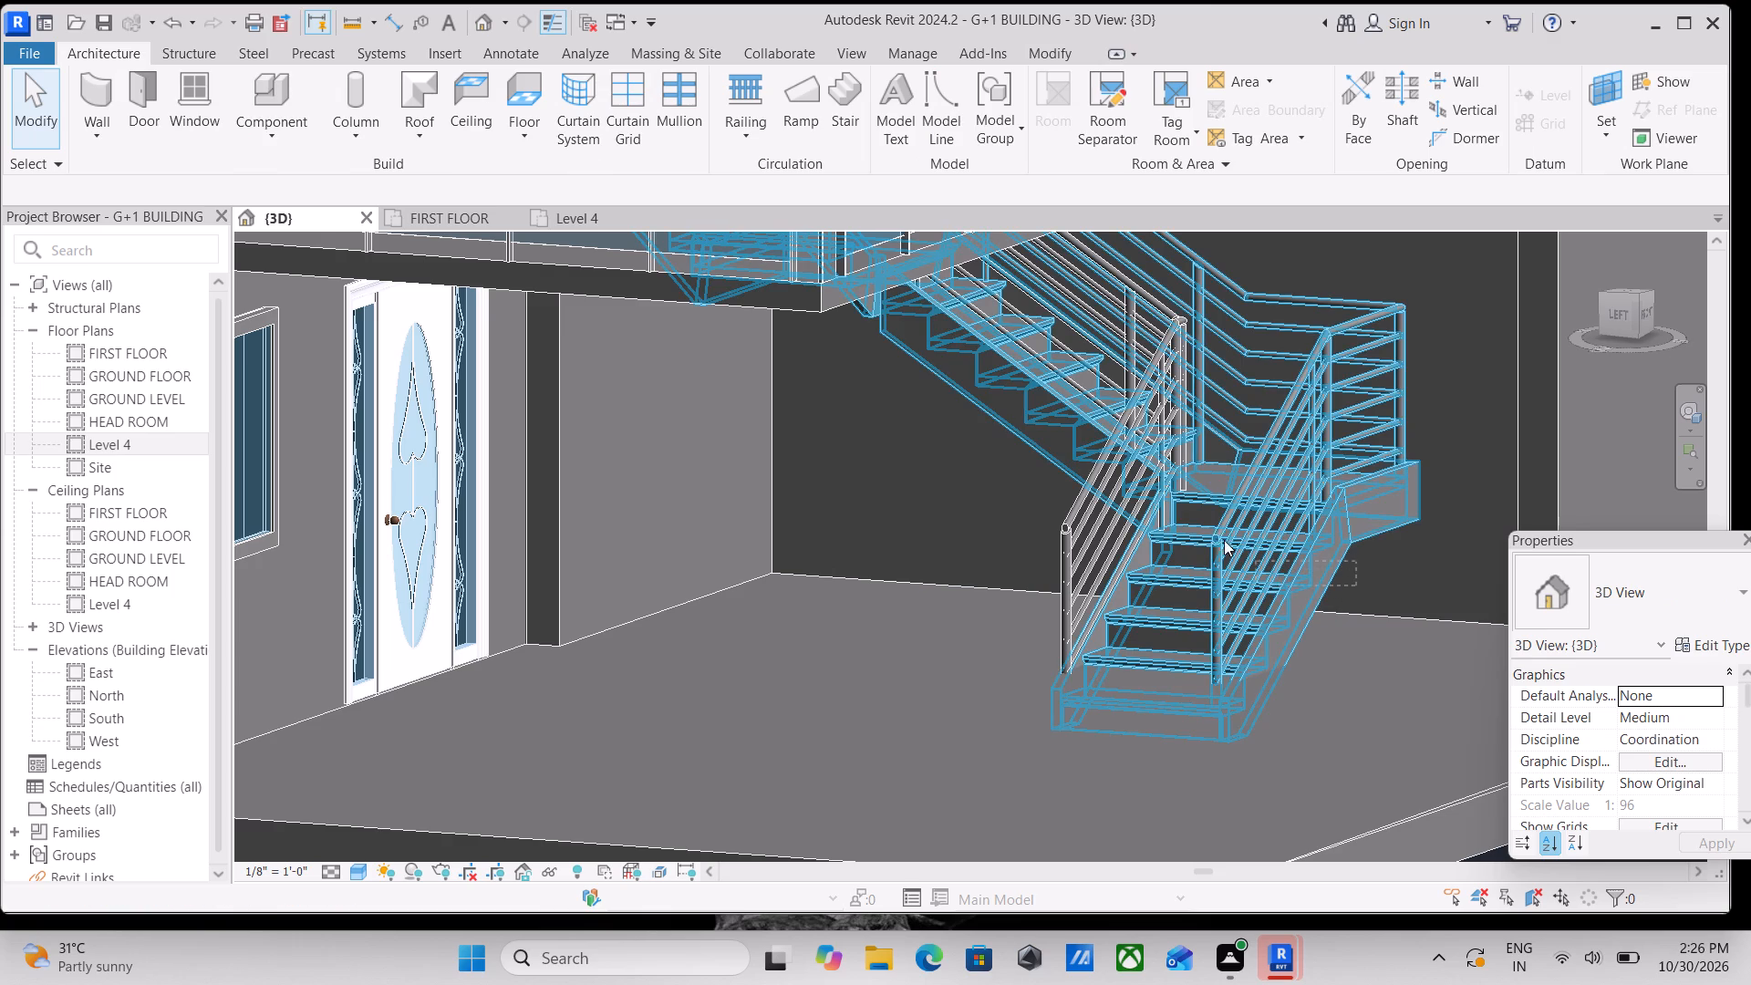
drag(1224, 540, 1103, 383)
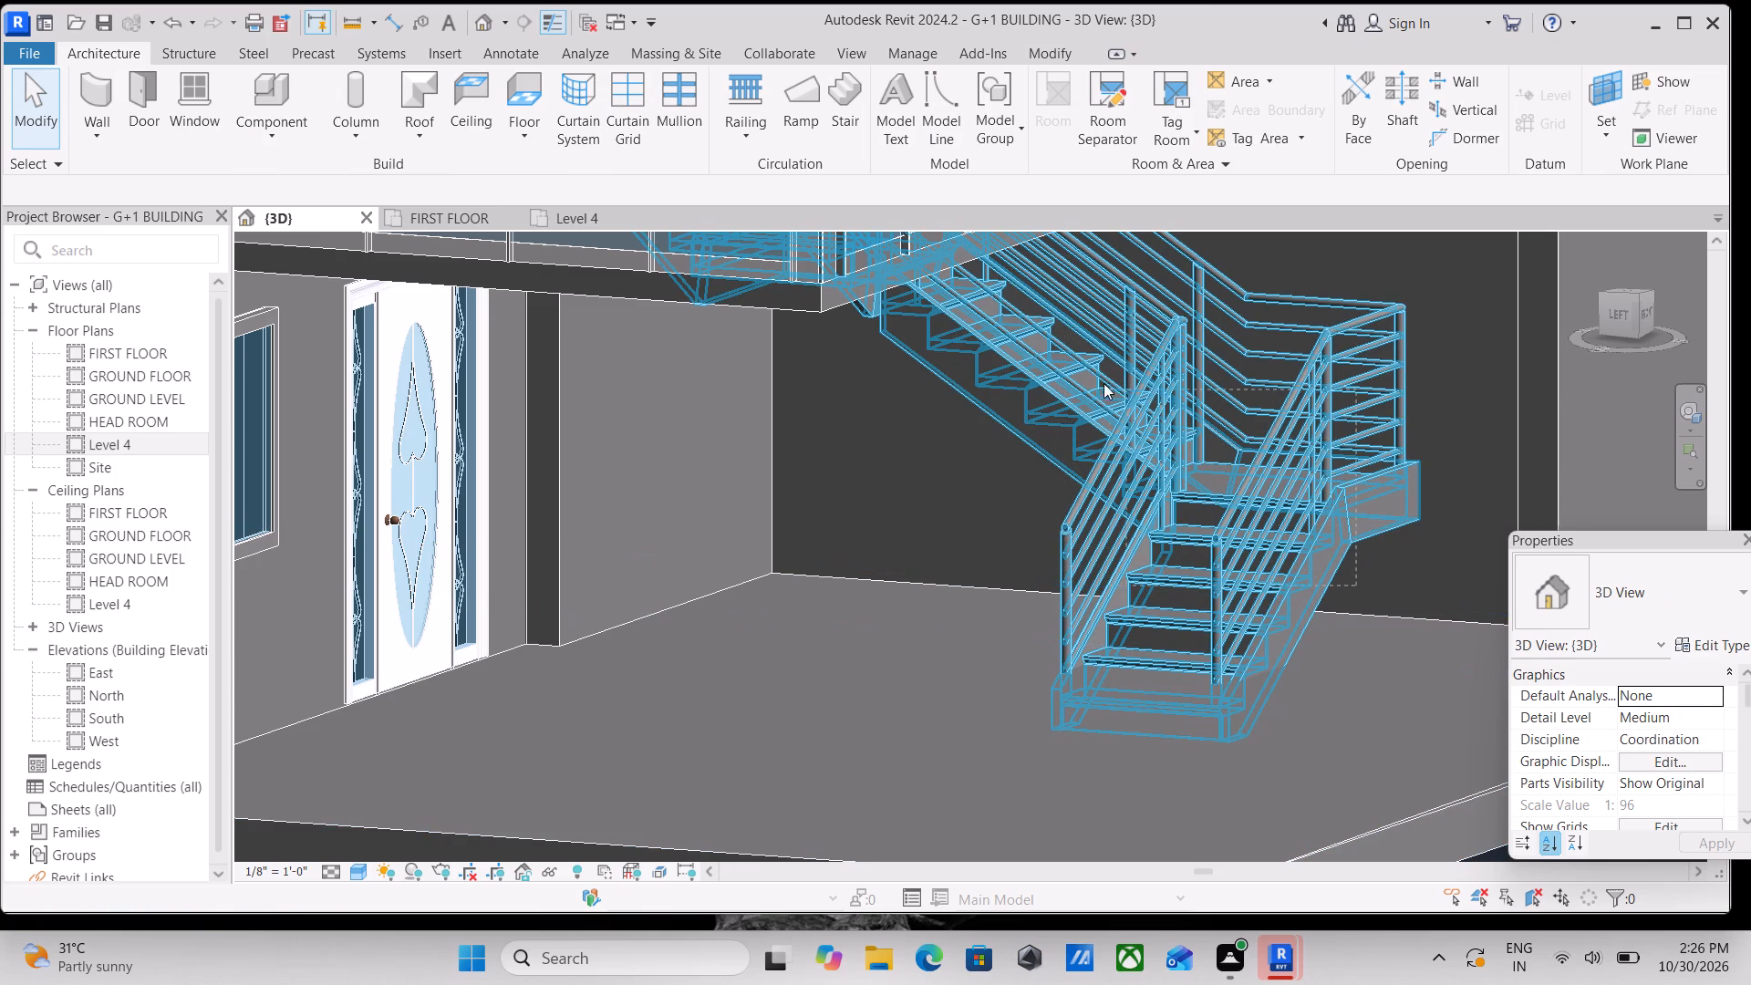
drag(1103, 383, 1083, 372)
scroll(1105, 381, down, 5)
middle_drag(1138, 401, 1233, 642)
scroll(1225, 637, up, 1)
scroll(1238, 356, down, 1)
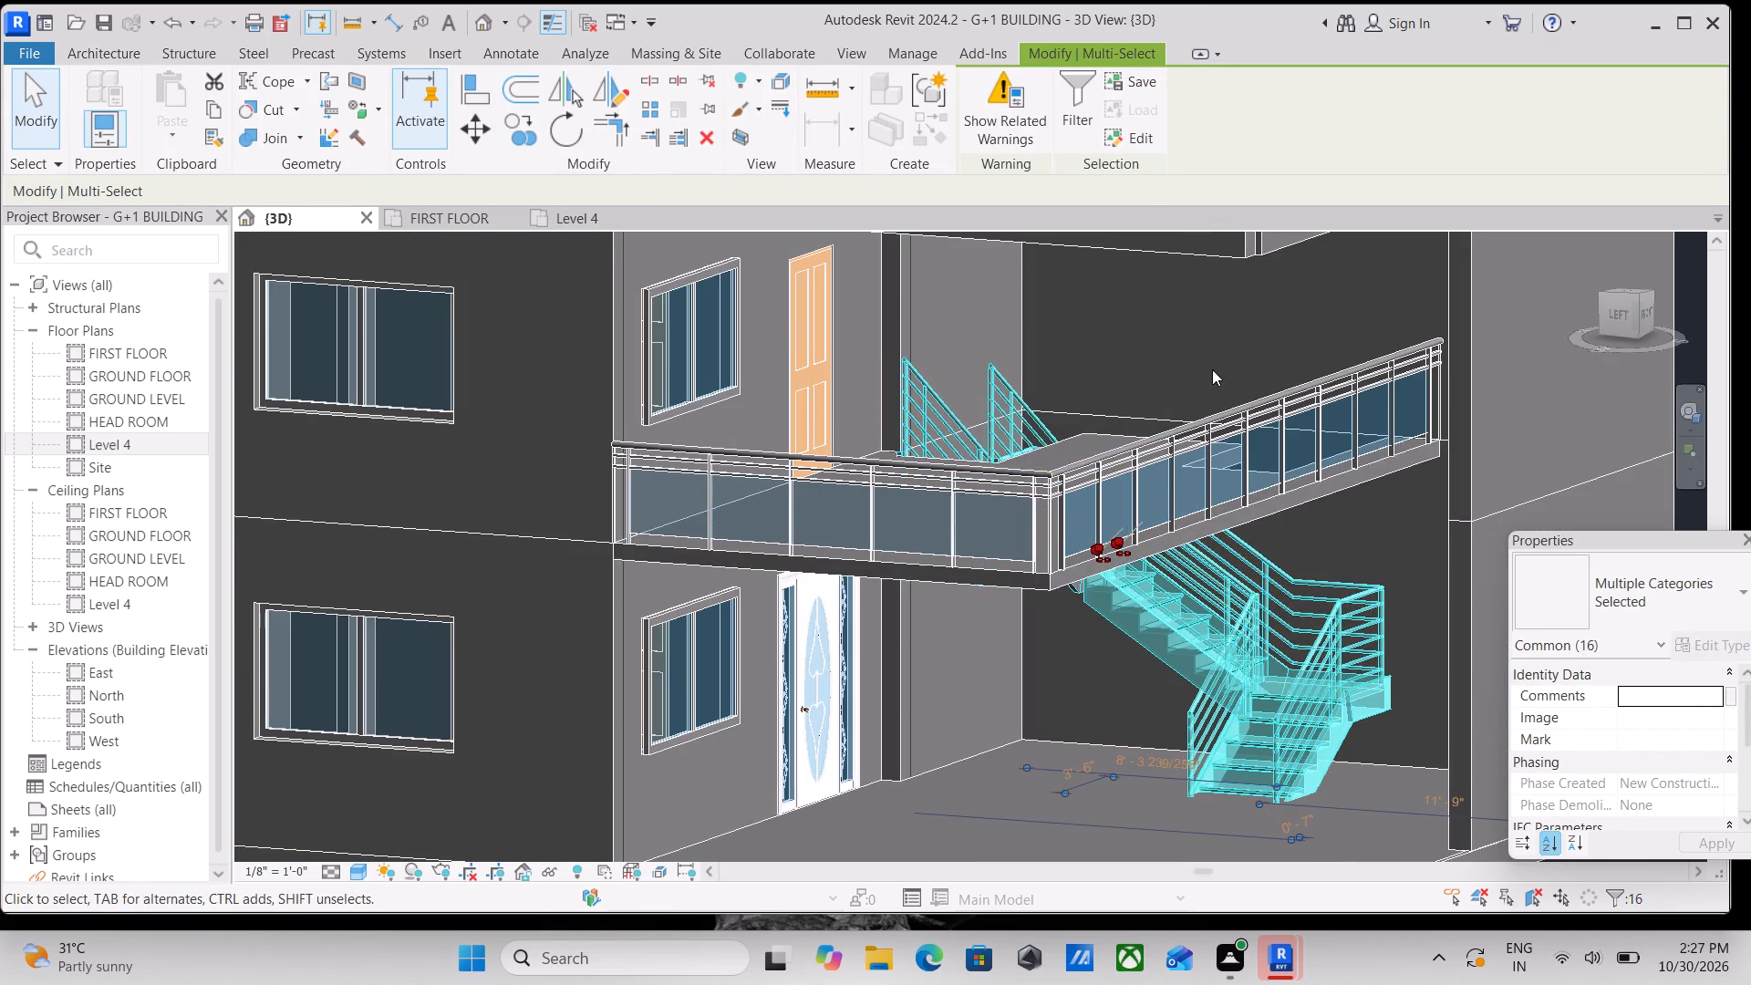
scroll(1212, 369, down, 1)
middle_drag(1212, 369, 1264, 525)
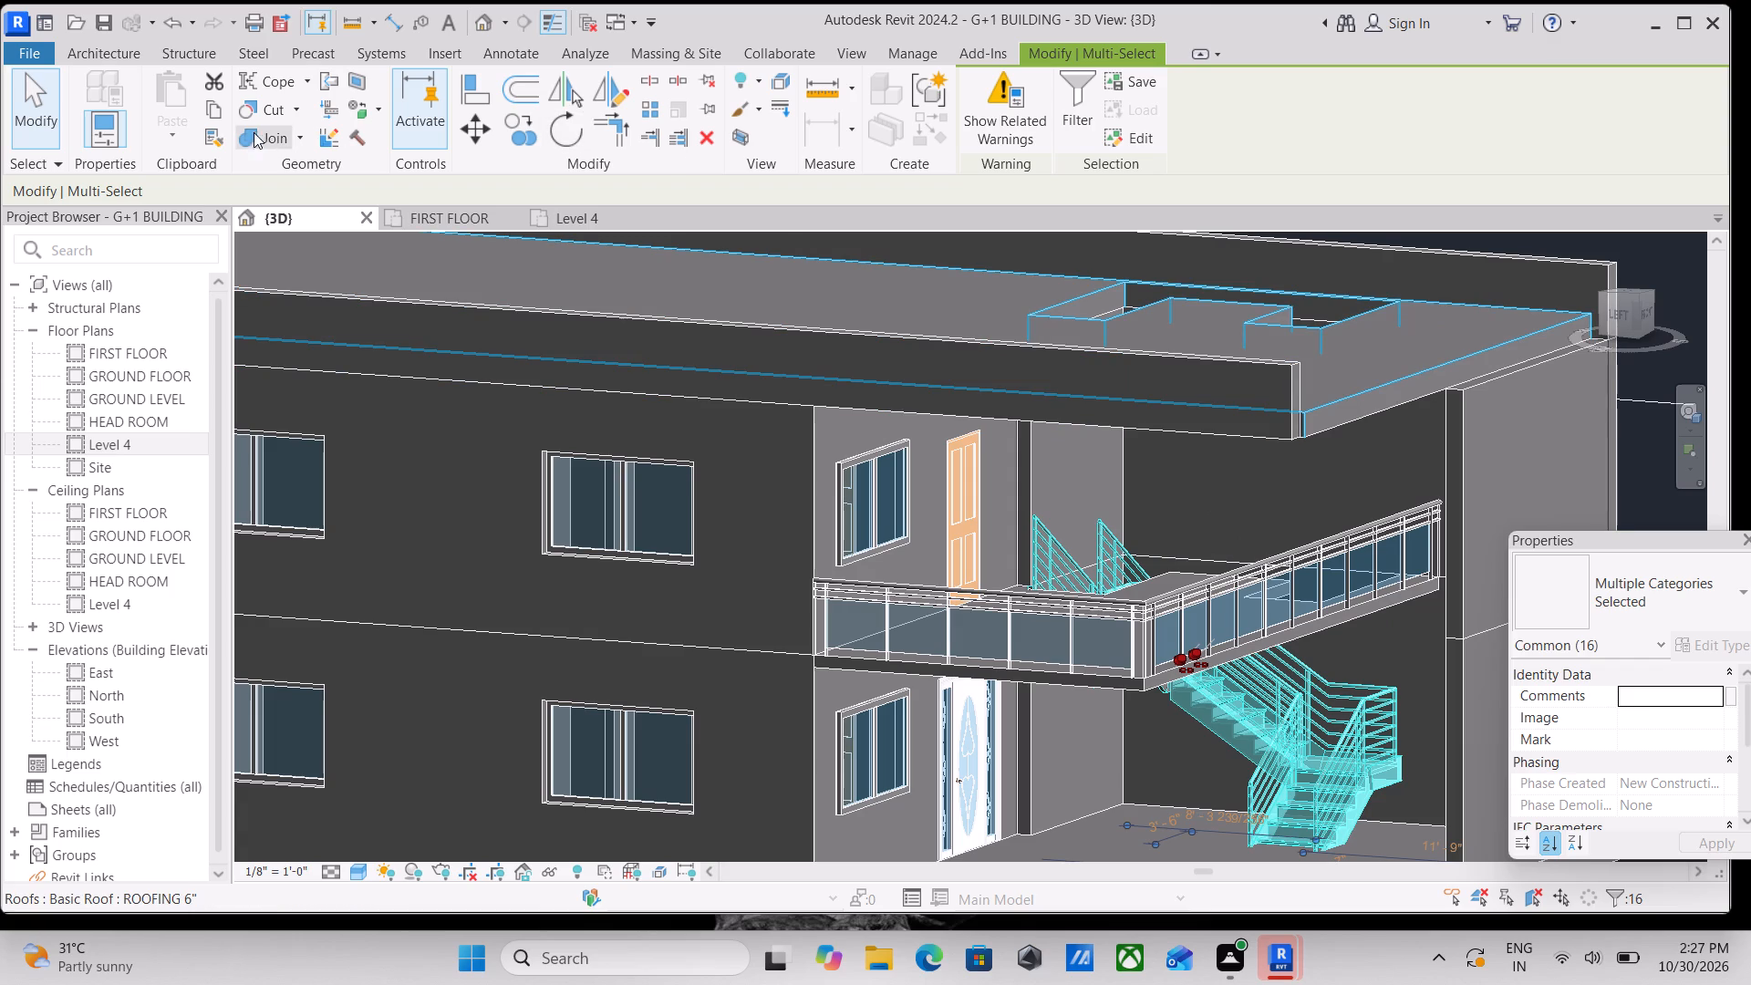
click(219, 112)
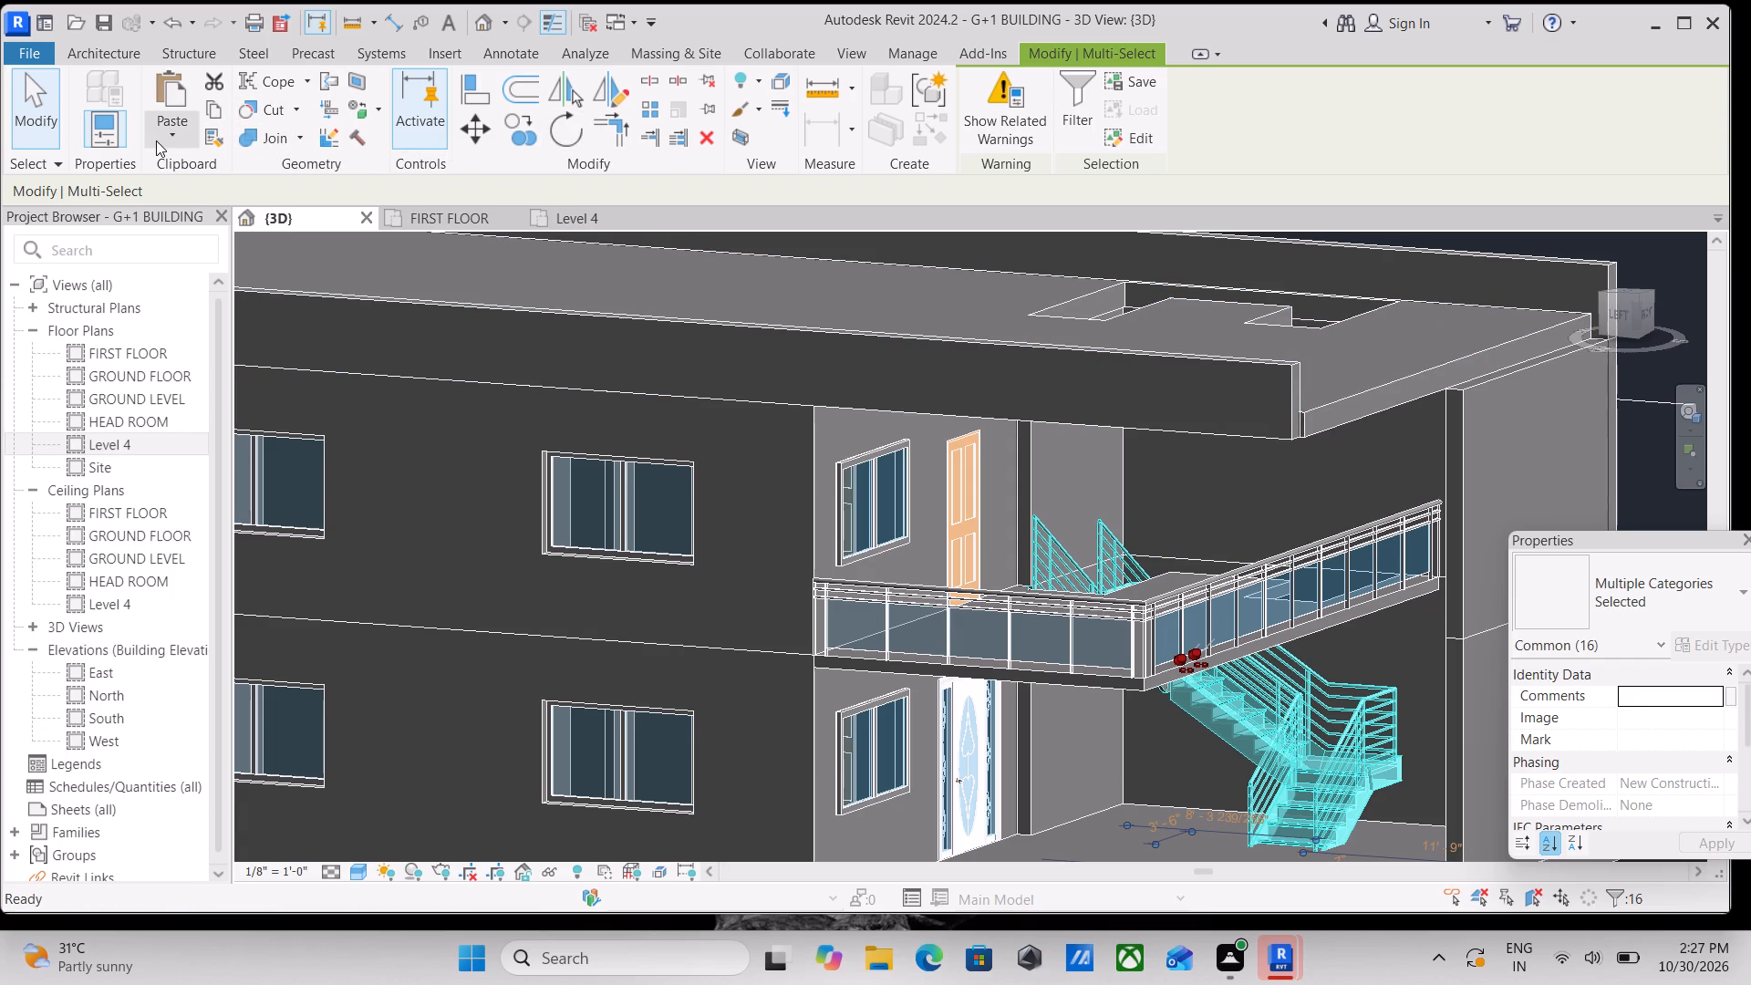
Paste the copied staircase and railings aligned to the FIRST FLOOR level so they rise to the roof opening.
click(156, 140)
click(181, 214)
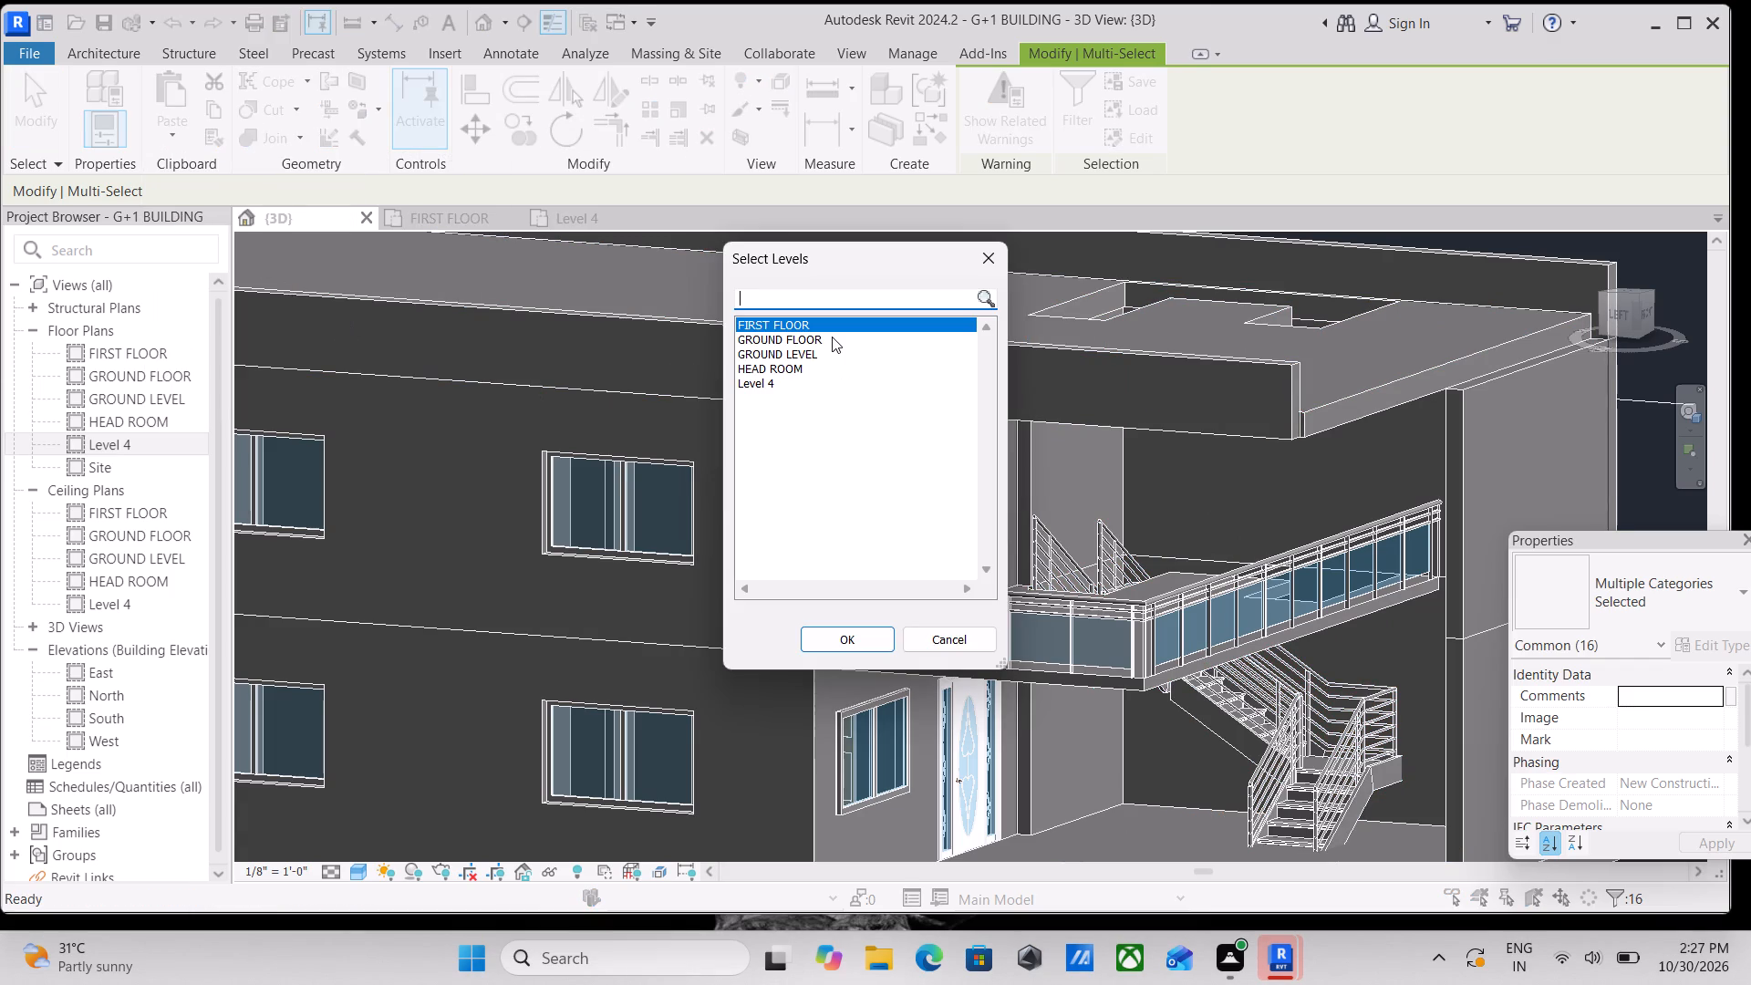
click(868, 639)
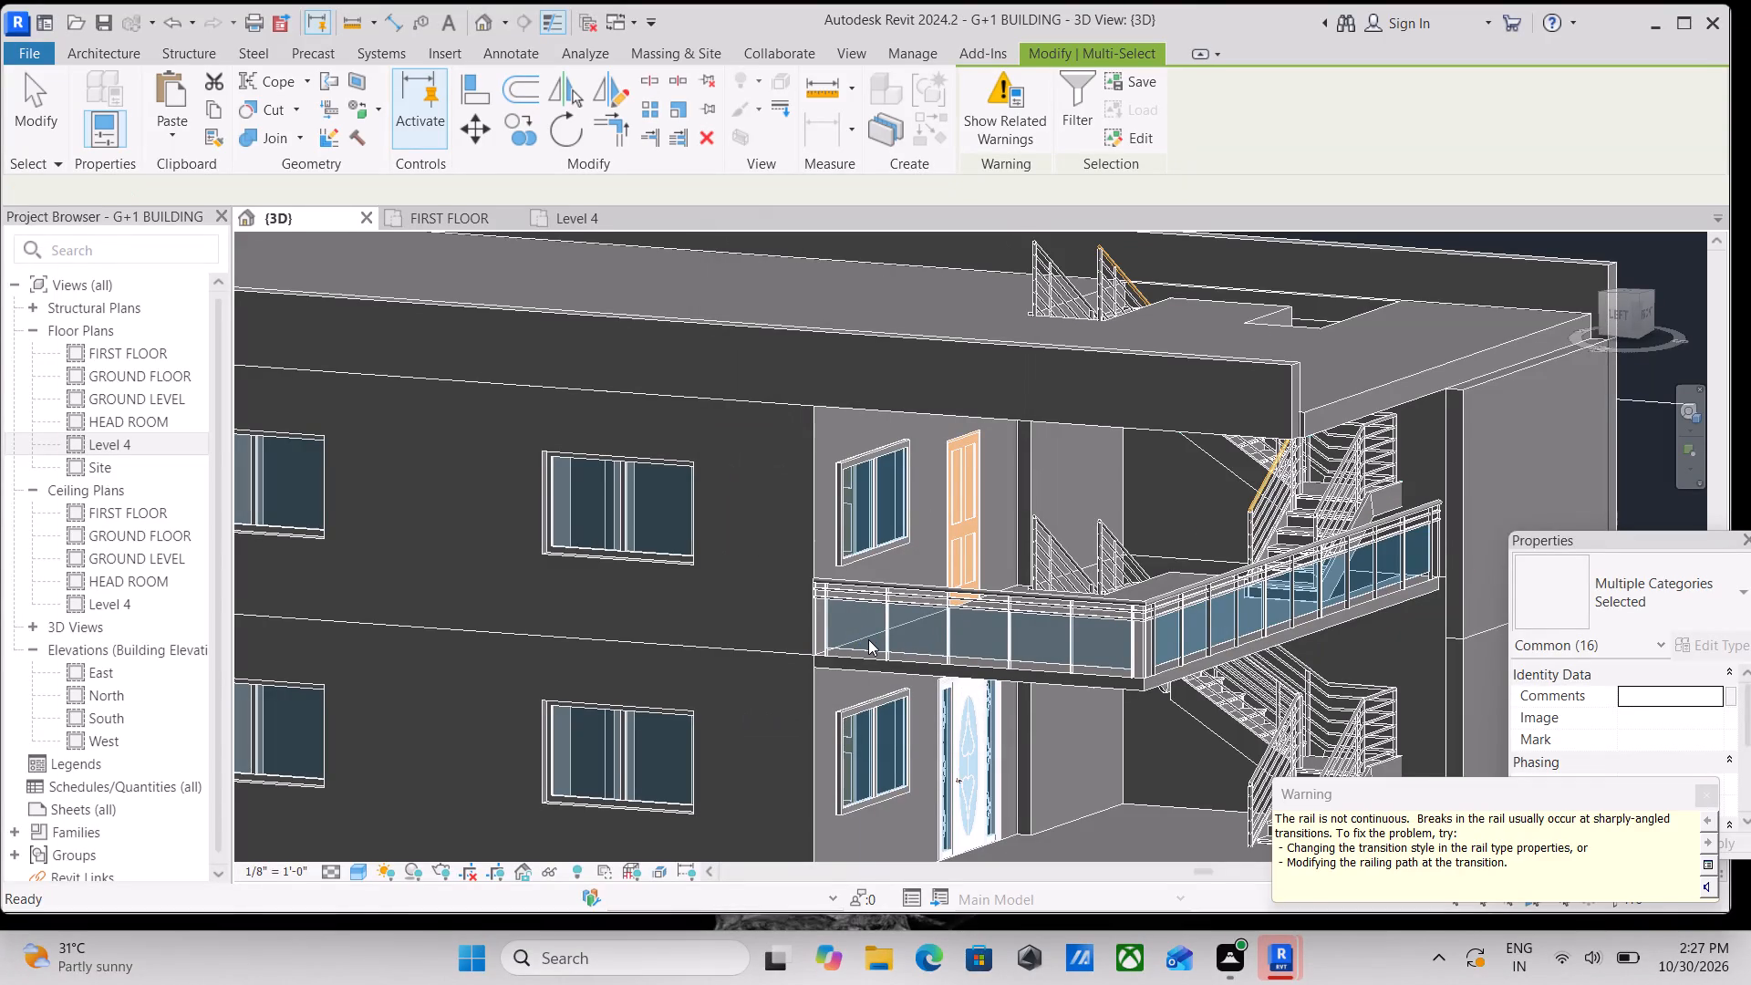
scroll(1290, 666, up, 2)
scroll(1200, 534, down, 2)
middle_drag(1198, 534, 1197, 658)
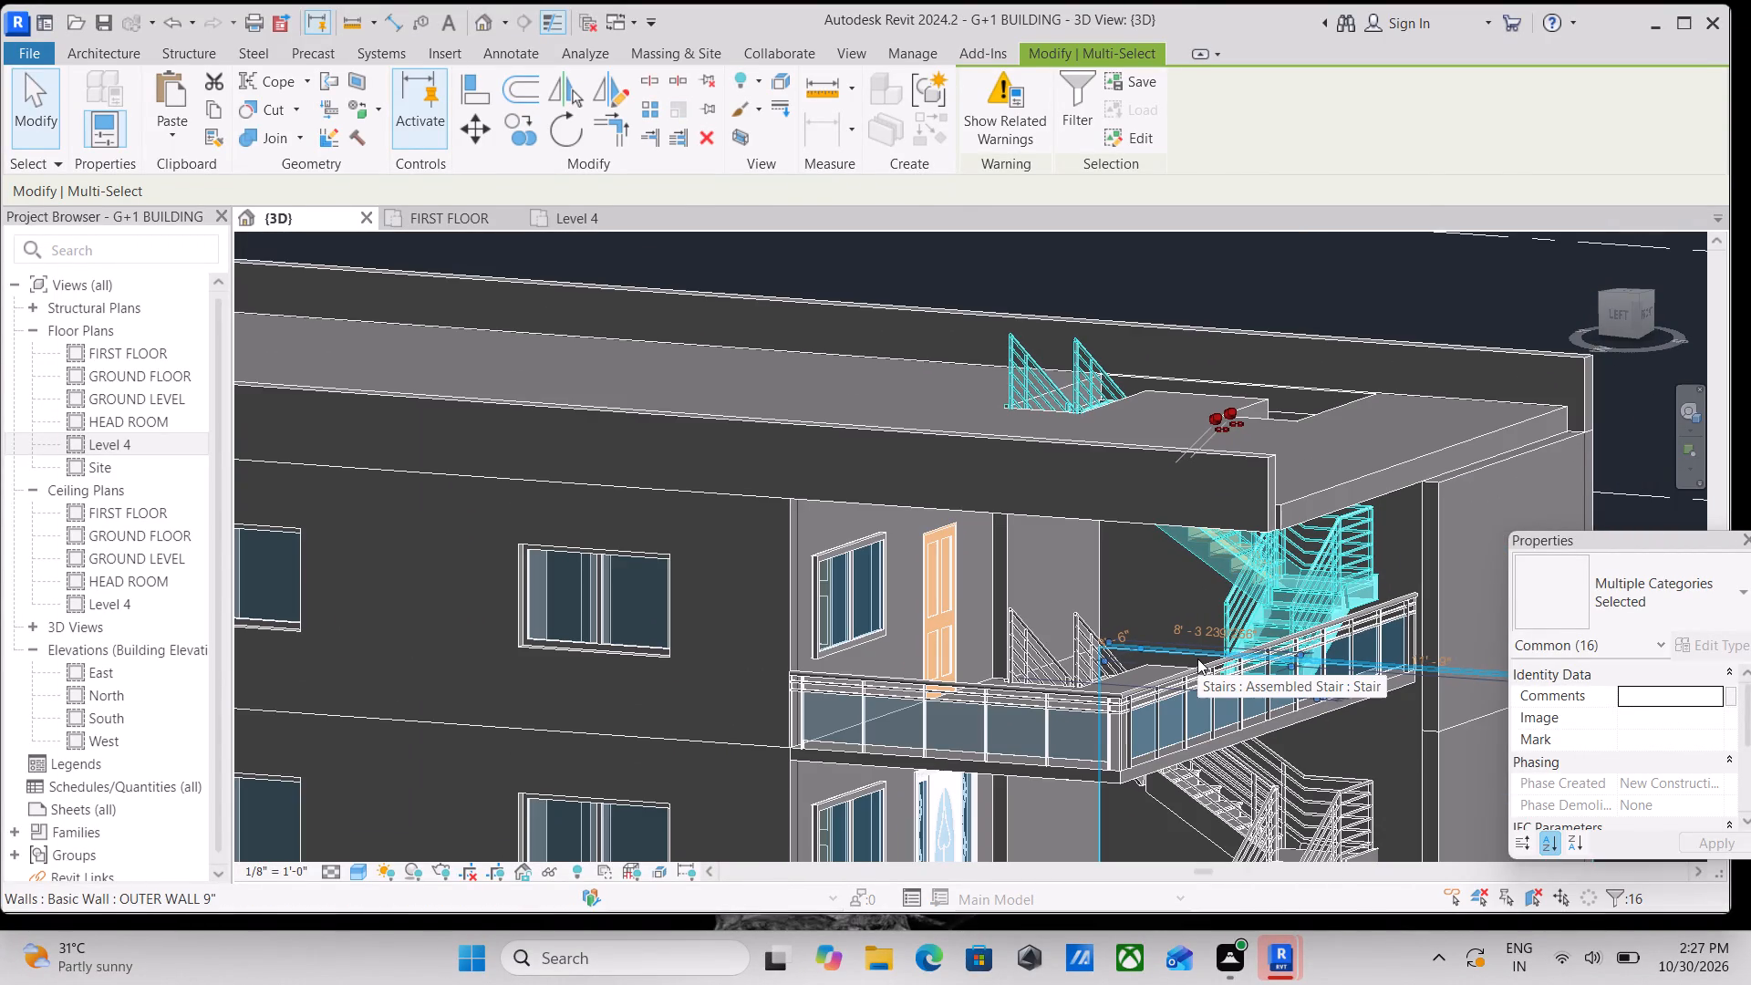
key(Escape)
Examine the upper staircase, its roof opening and the whole building from several 3D angles.
scroll(1293, 643, down, 3)
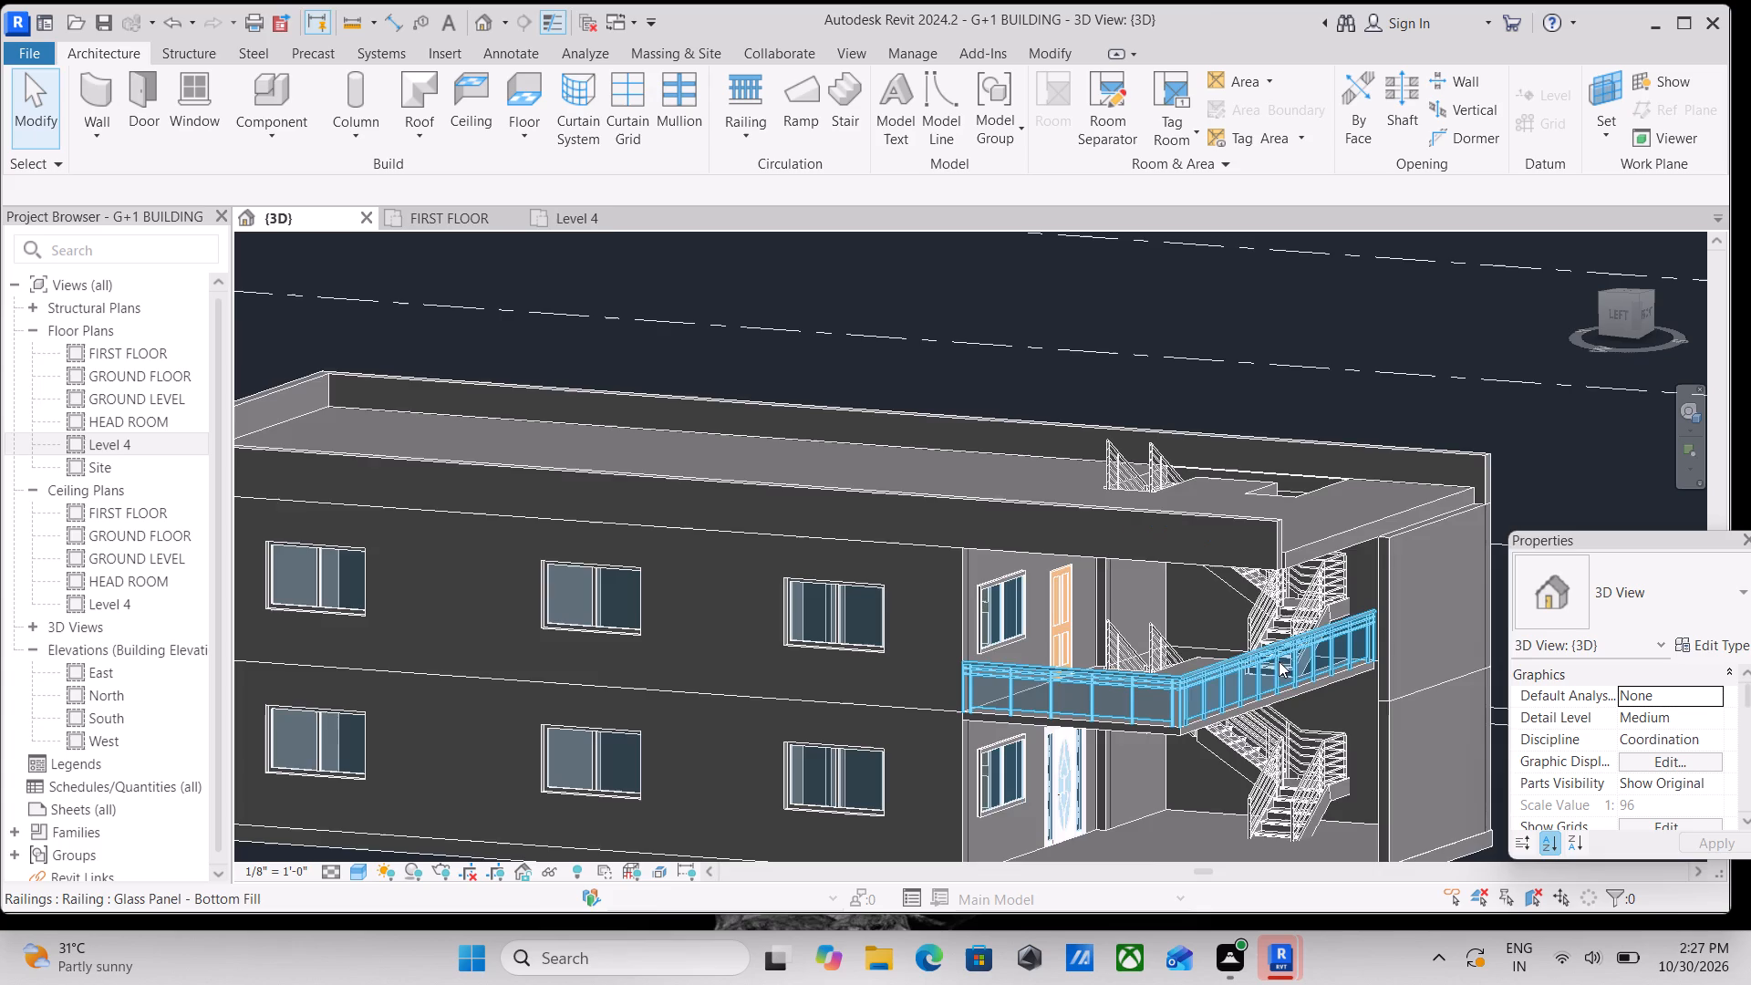
scroll(1271, 669, down, 1)
shift+middle_drag(1280, 676, 1348, 796)
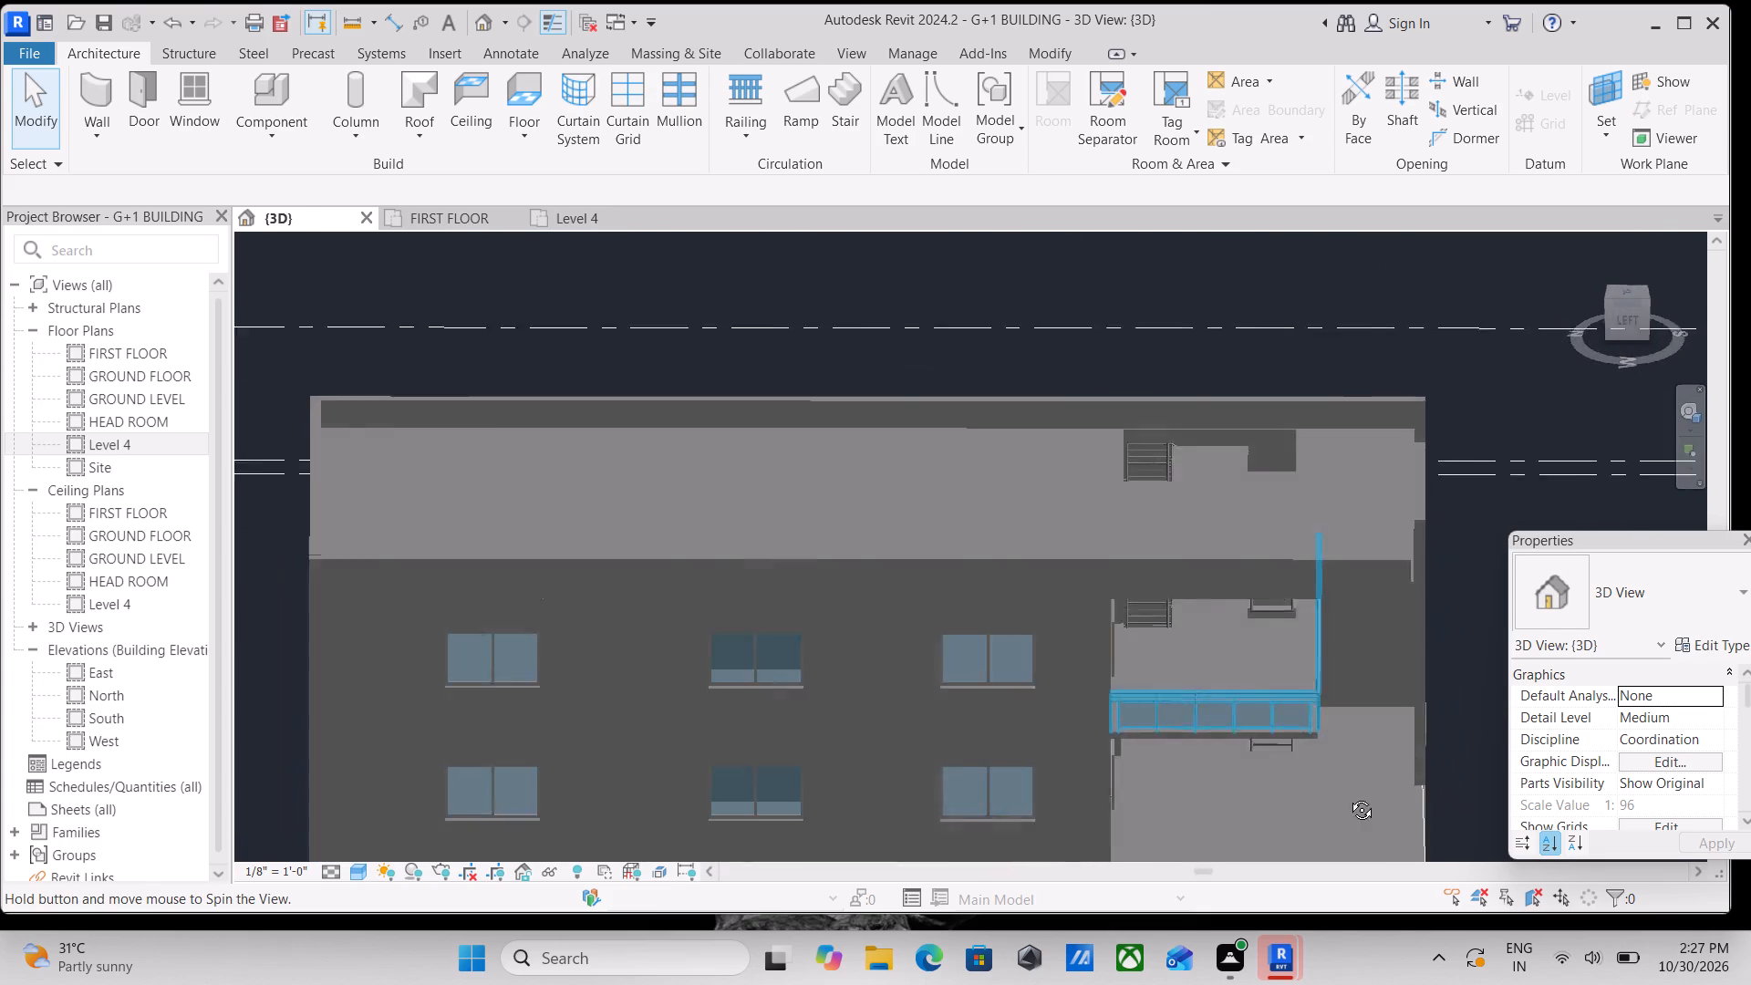
shift+middle_drag(1348, 796, 1333, 805)
shift+scroll(1333, 805, up, 1)
scroll(1371, 736, down, 2)
shift+middle_drag(1358, 722, 1366, 728)
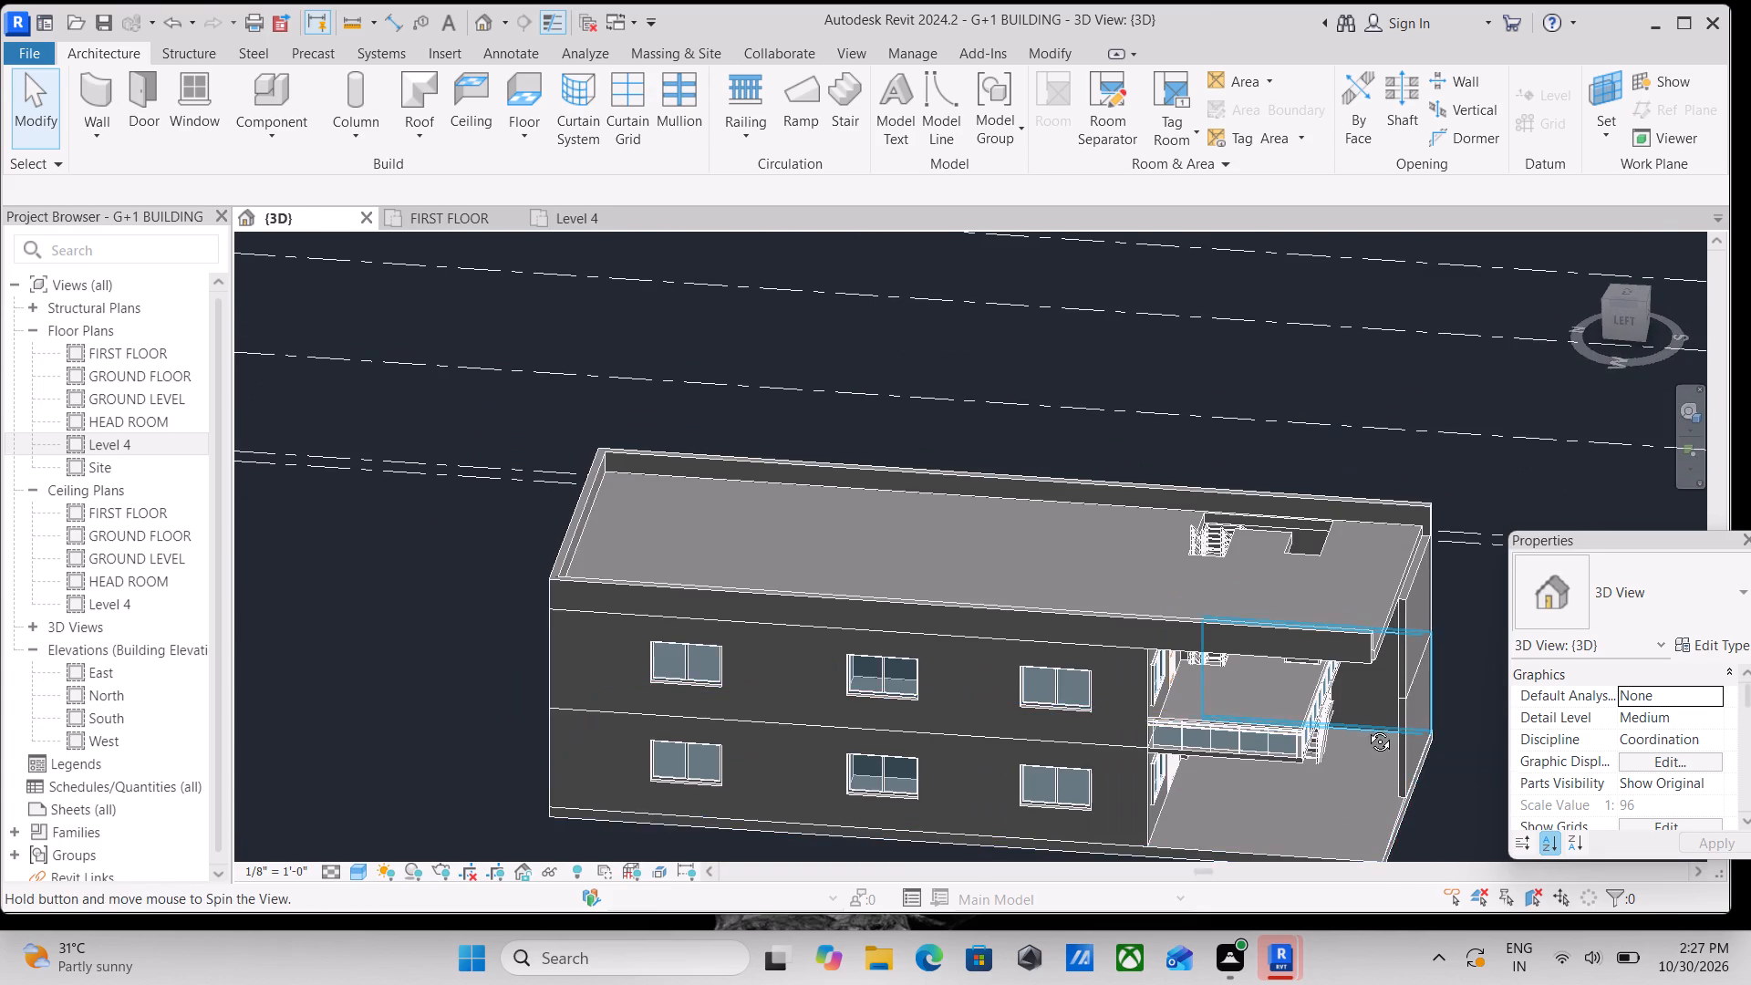
shift+middle_drag(1366, 728, 1392, 742)
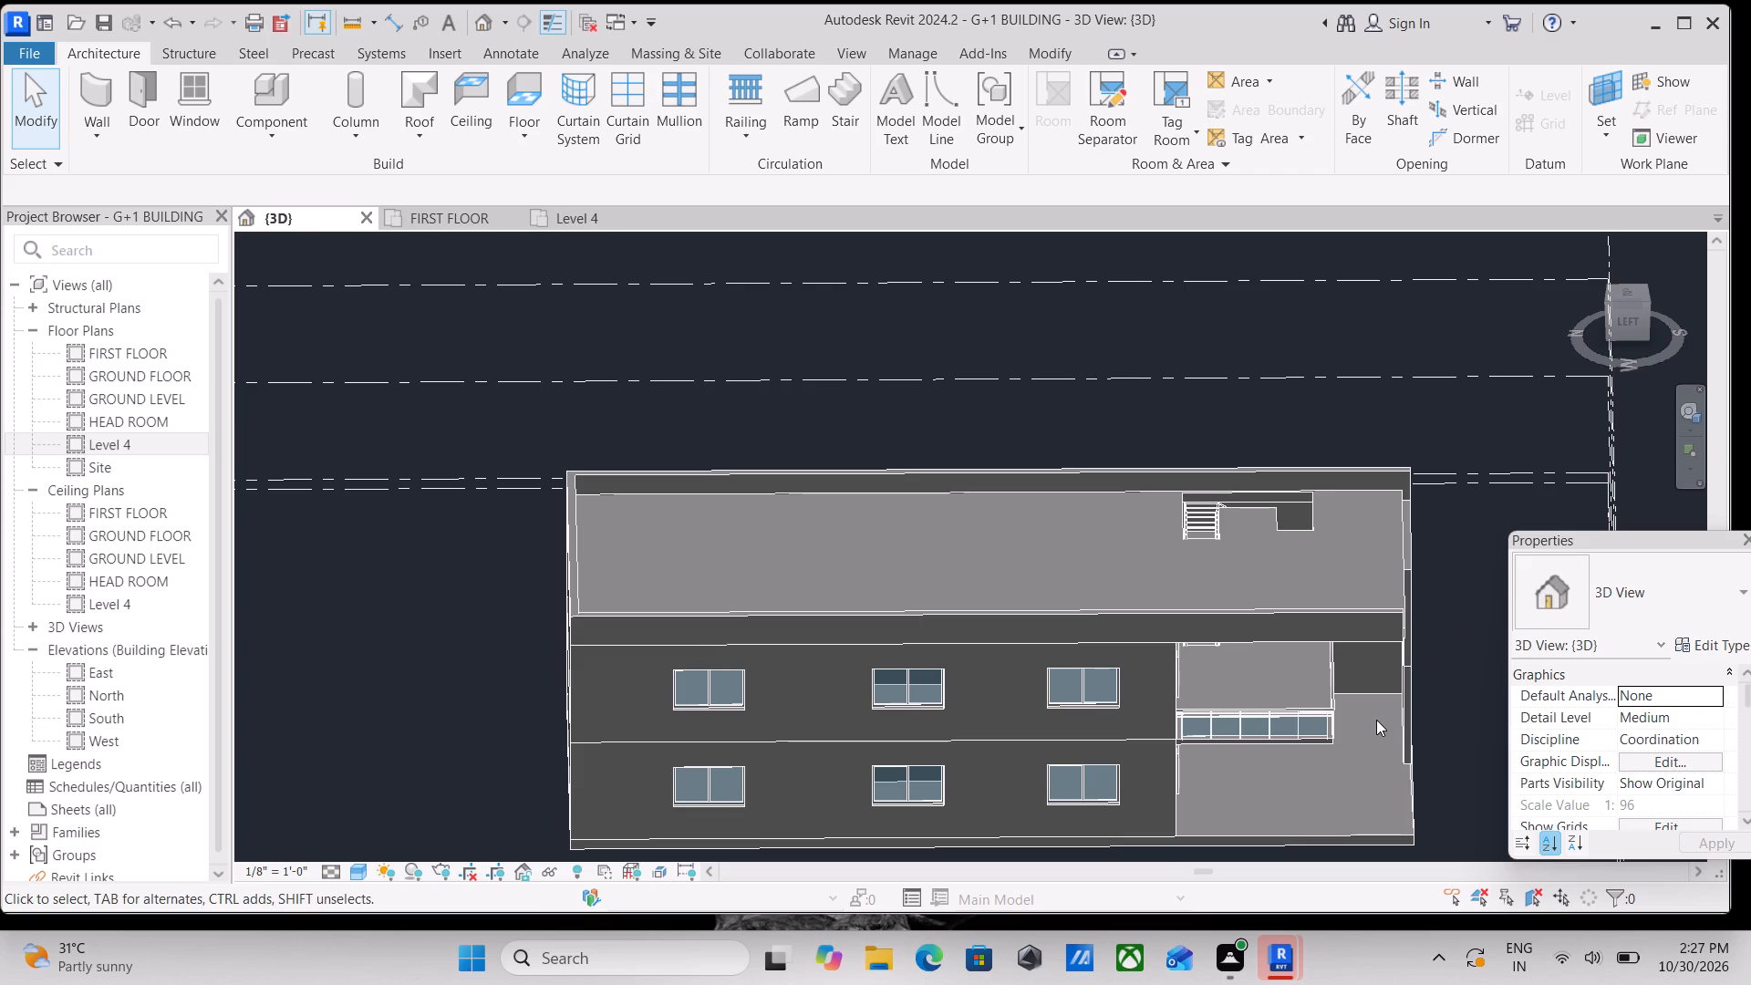
key(Escape)
scroll(1114, 542, down, 3)
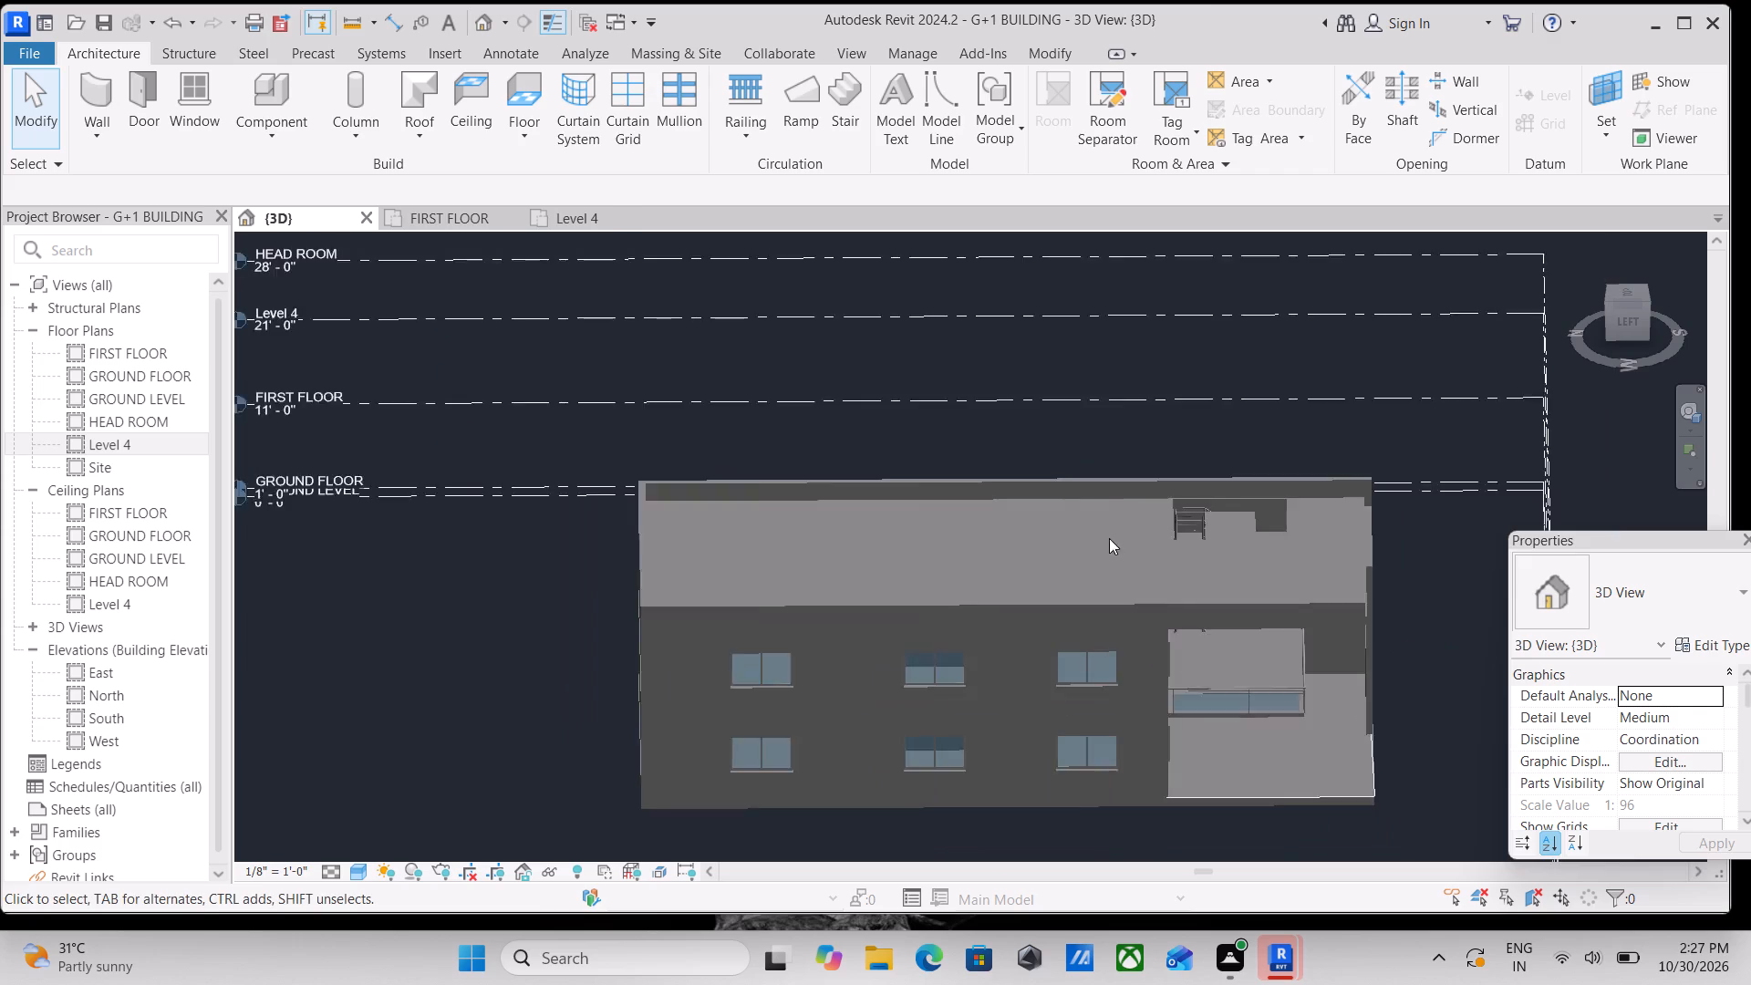
shift+middle_drag(941, 505, 1398, 526)
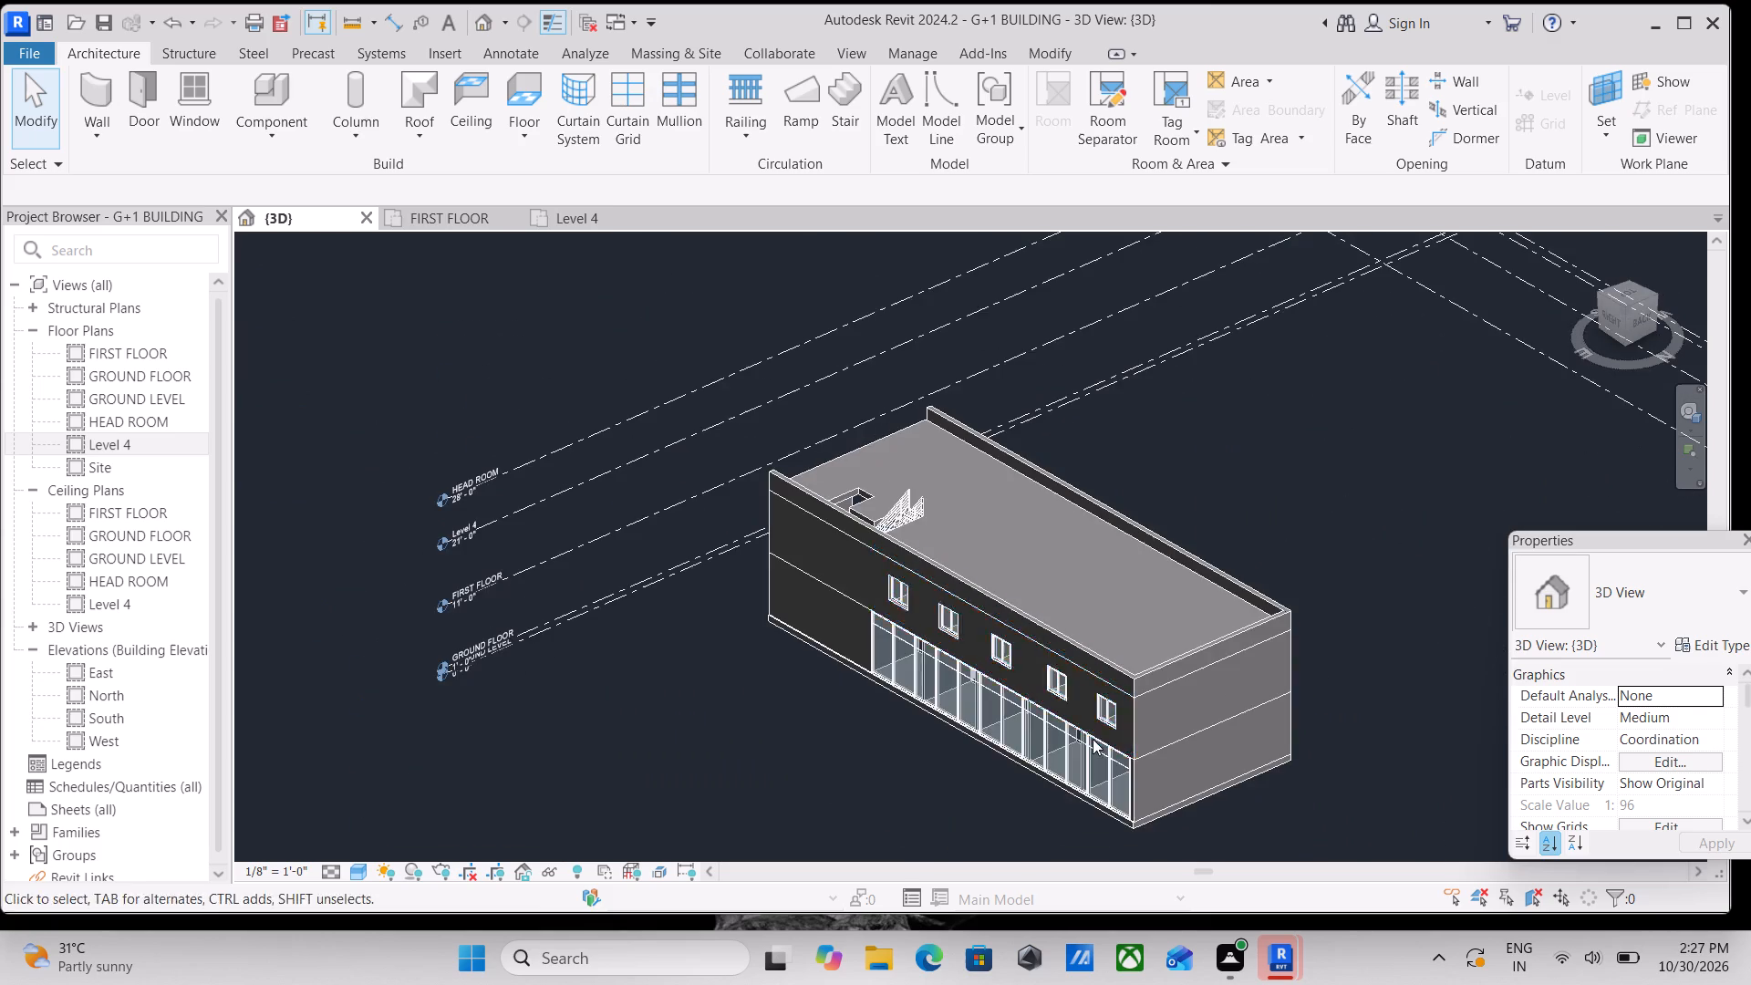
shift+middle_drag(1204, 695, 1320, 633)
shift+scroll(1283, 661, up, 1)
shift+middle_drag(948, 689, 1155, 793)
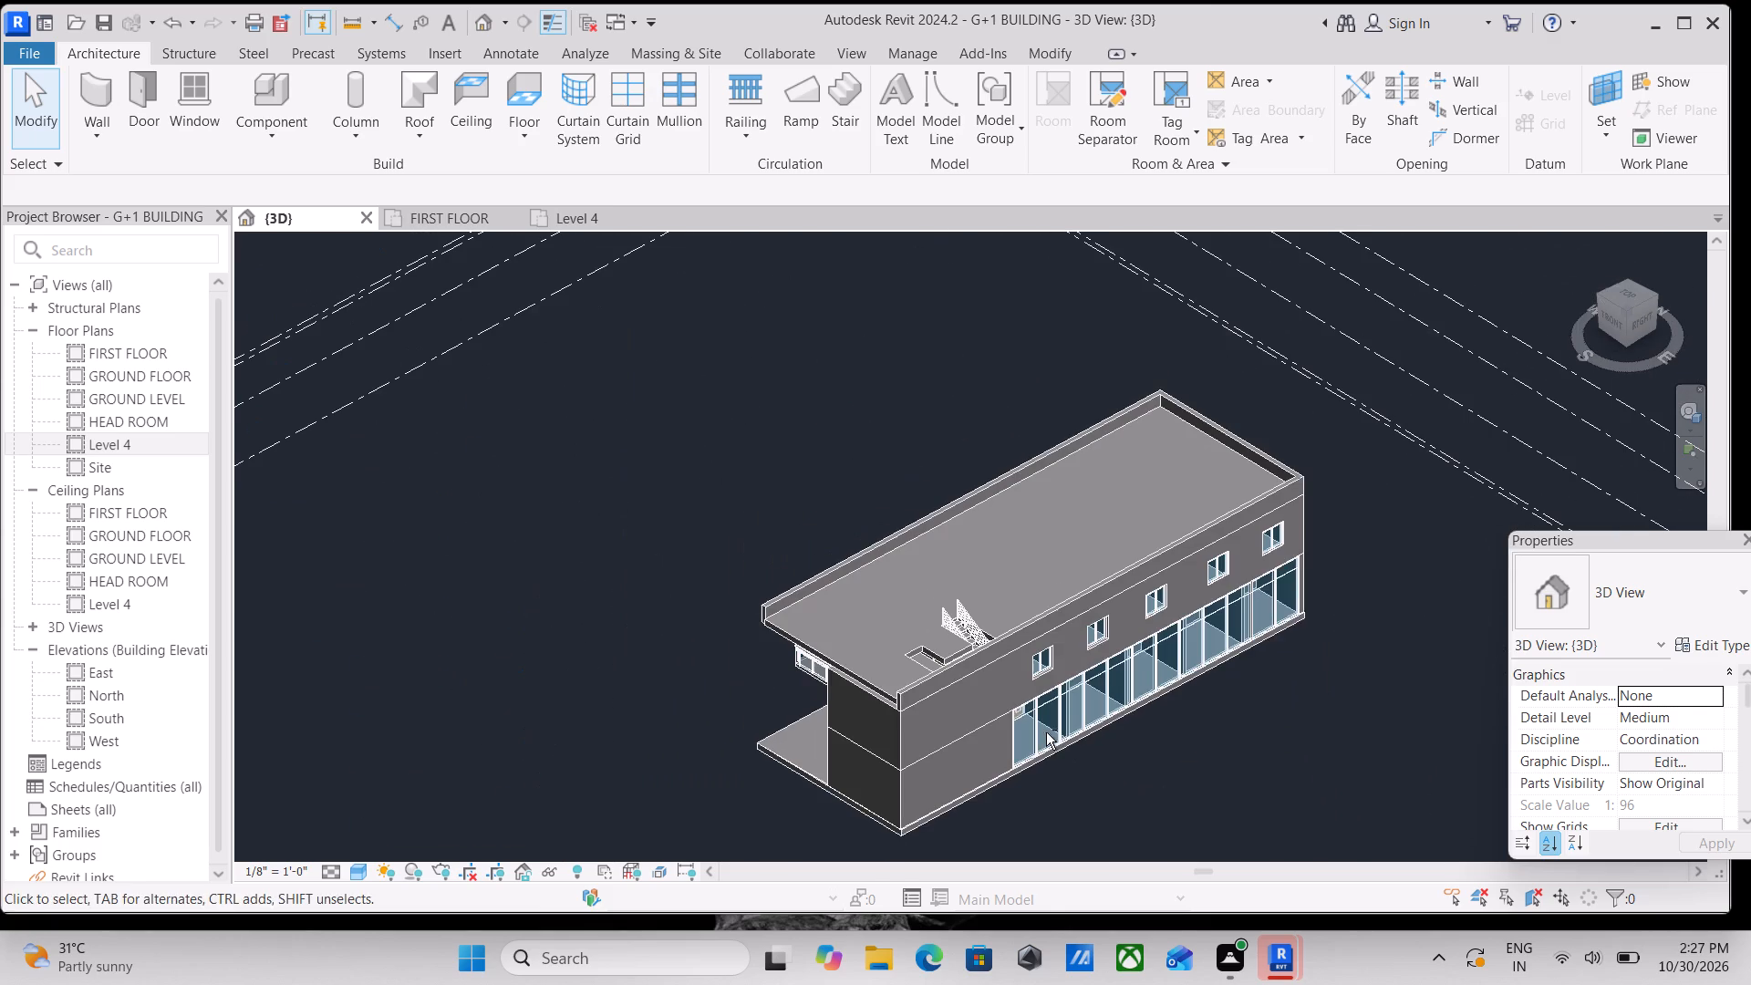
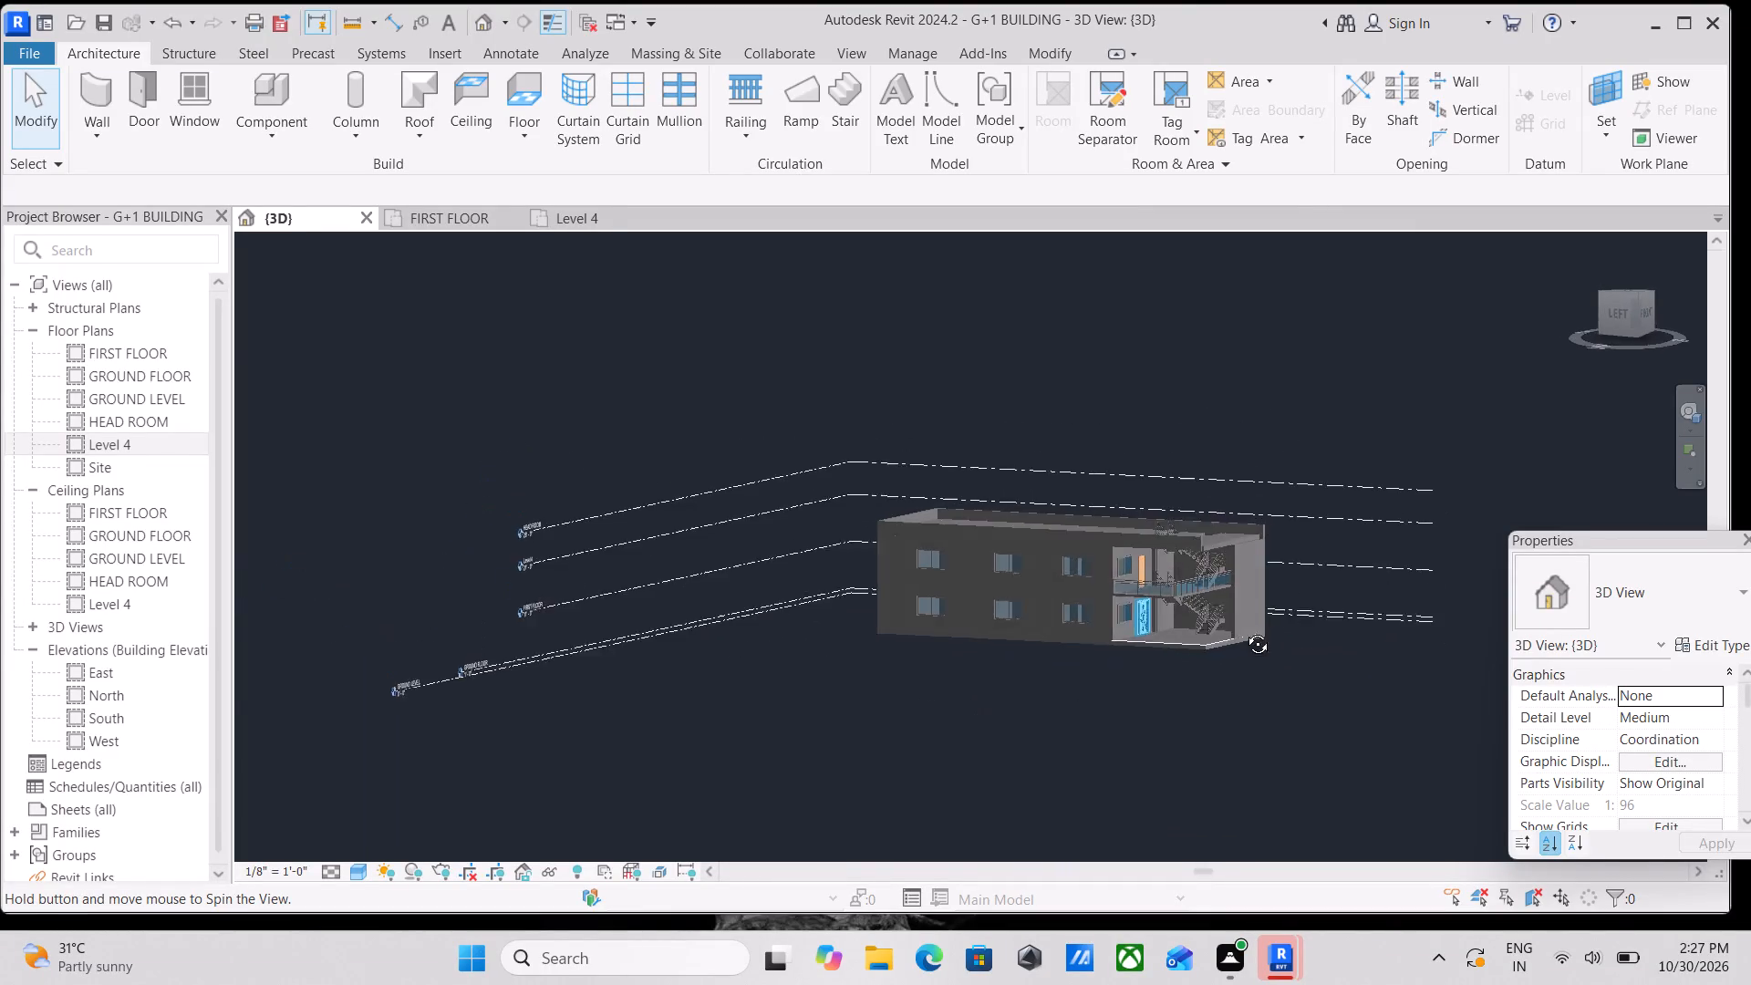
Examine the building's roof, parapets and staircase opening from several 3D angles.
scroll(1208, 704, up, 2)
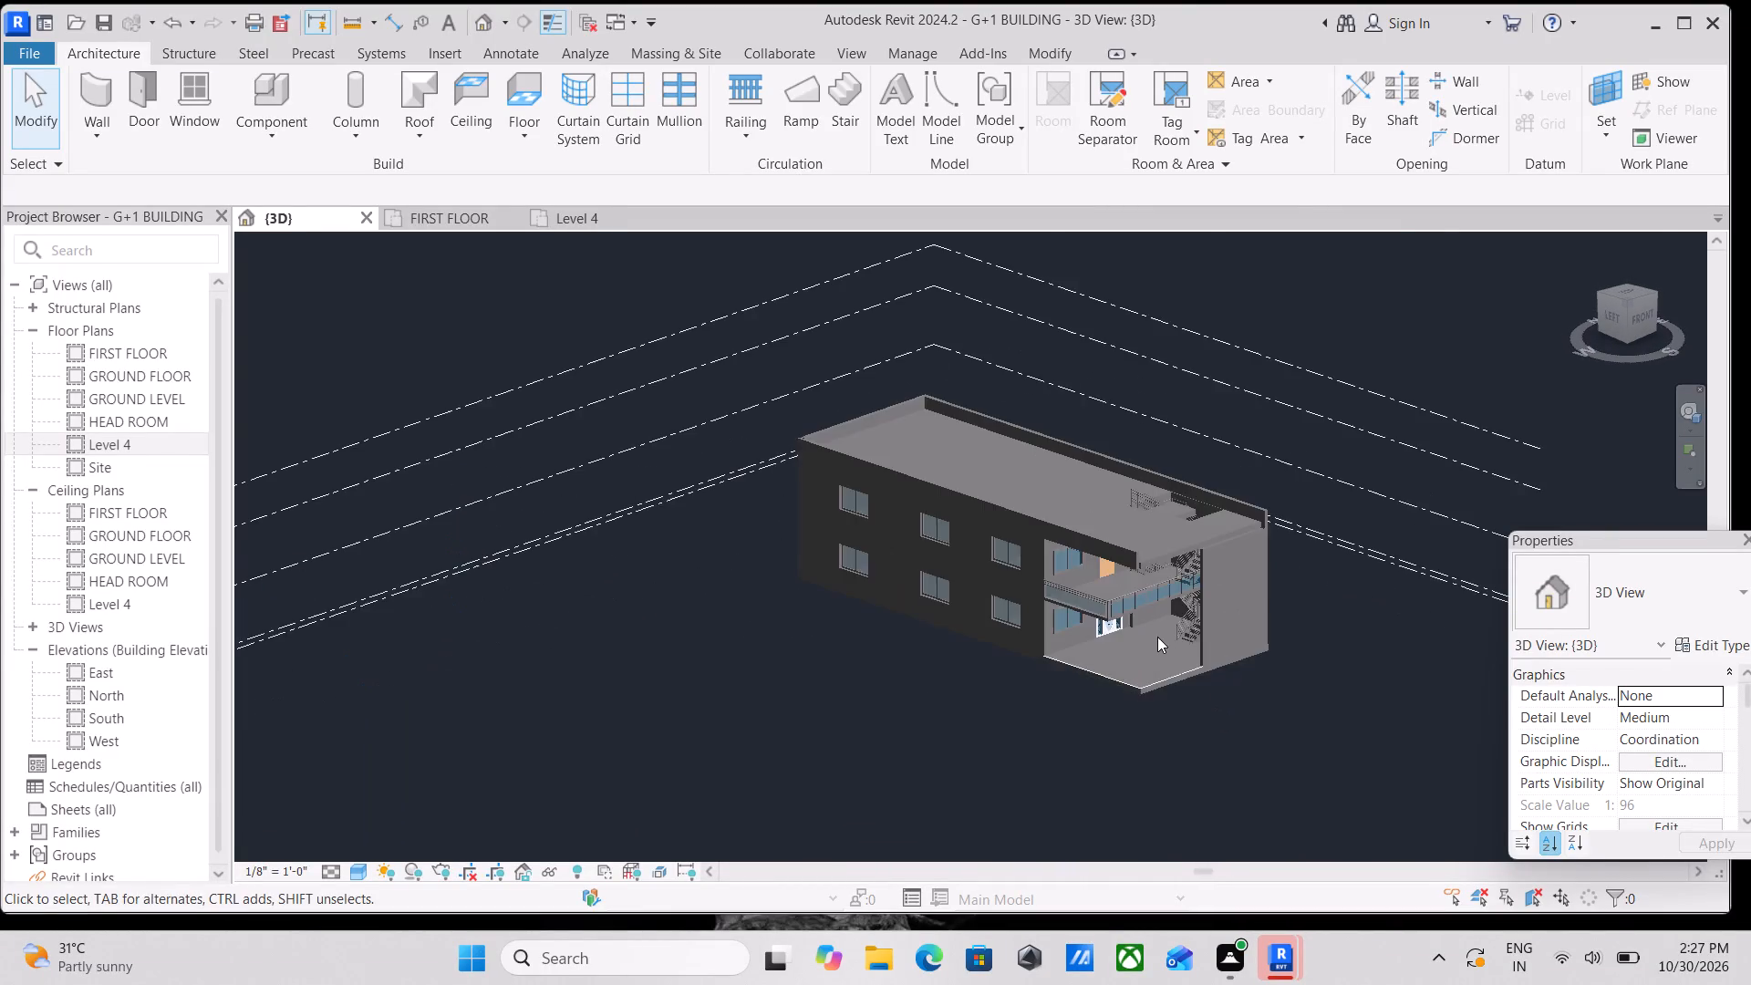
scroll(1151, 642, up, 7)
scroll(1071, 575, down, 3)
scroll(1068, 486, down, 2)
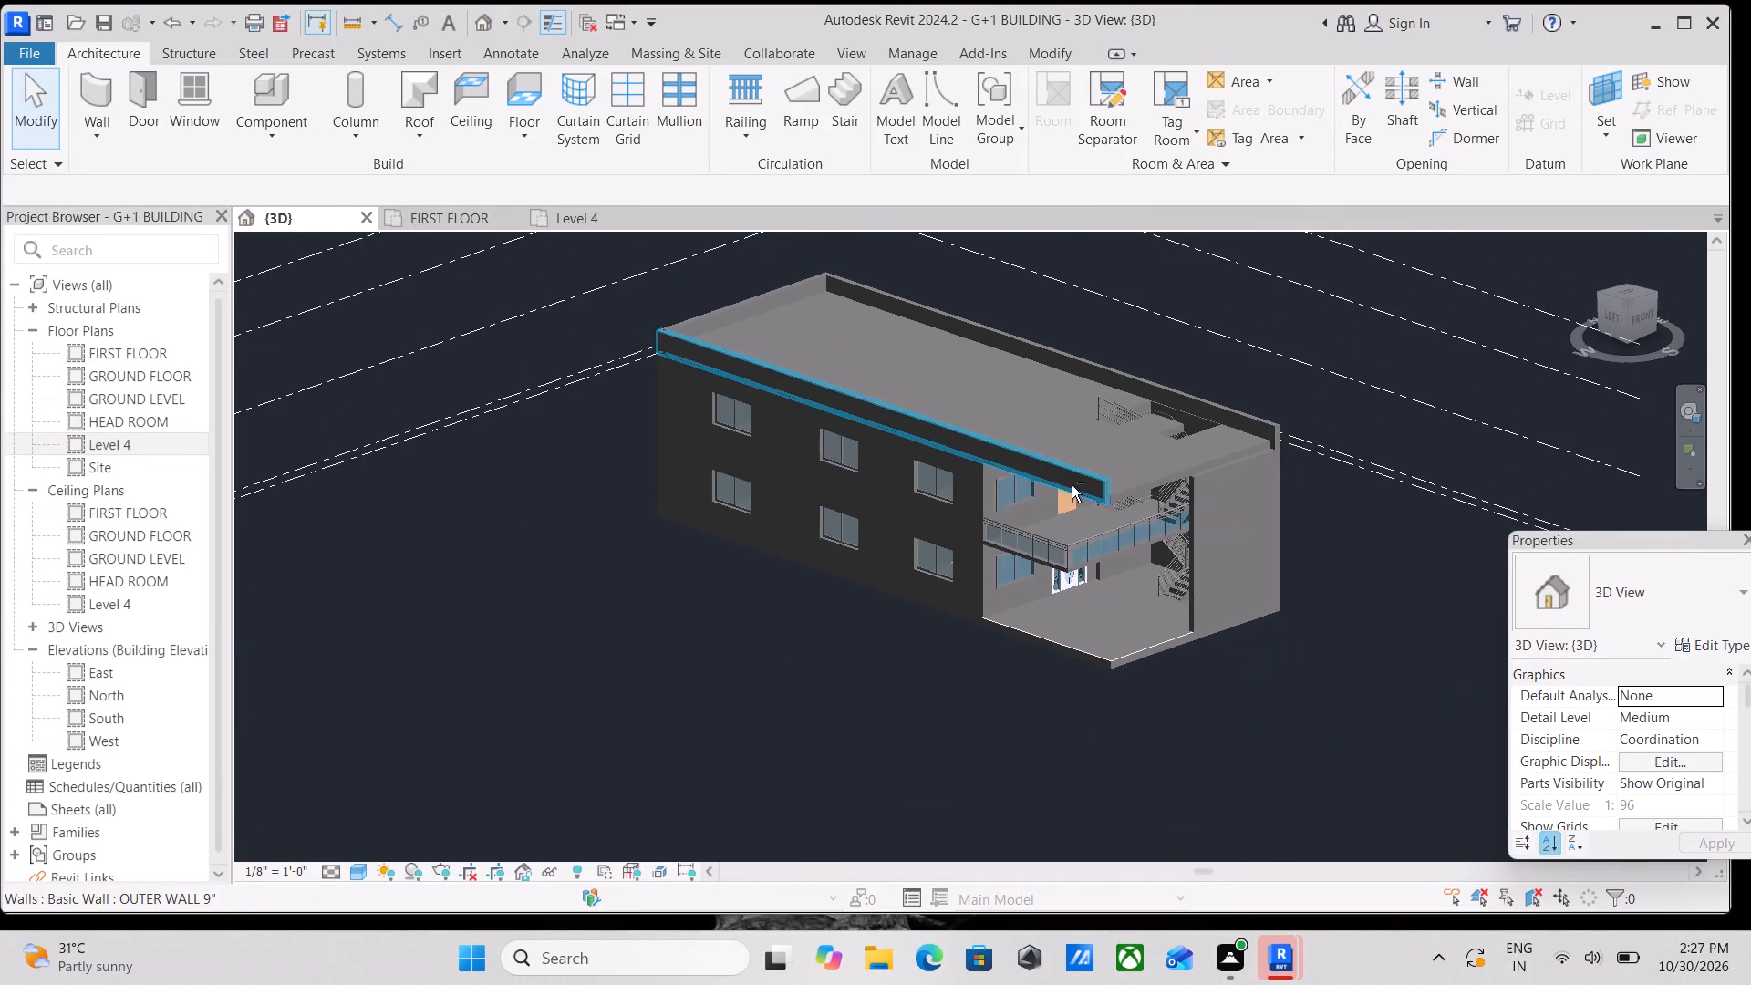
shift+middle_drag(1079, 489, 1250, 622)
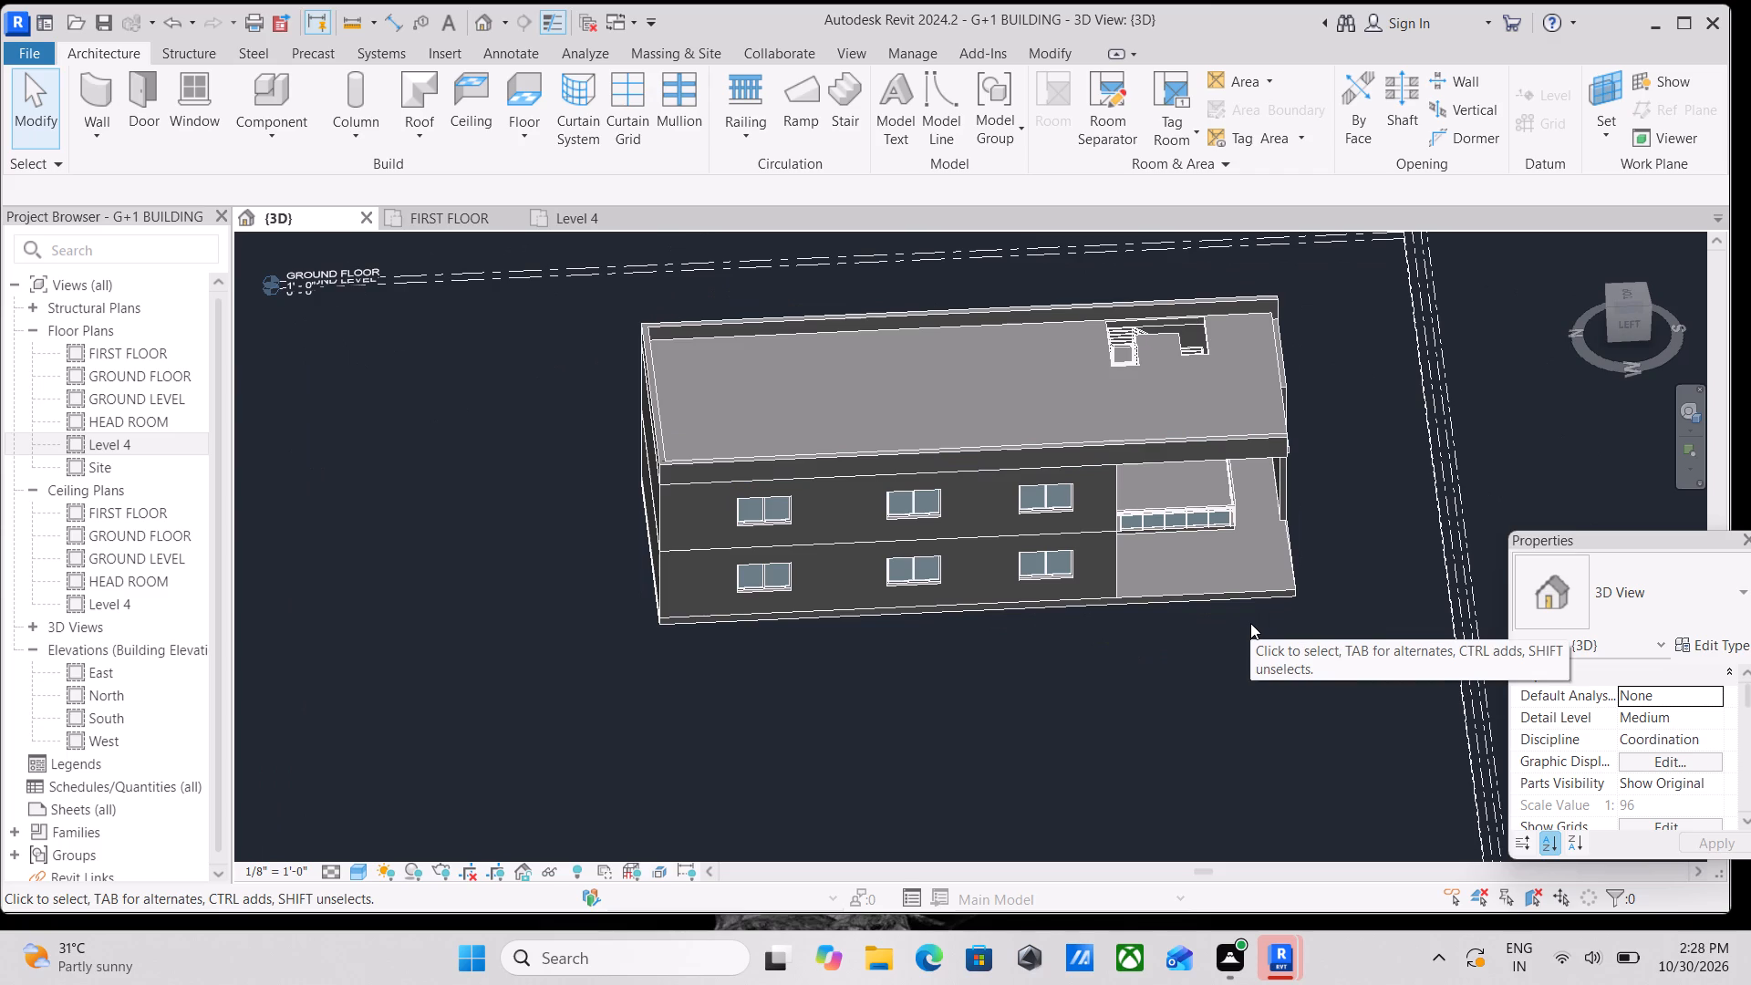
scroll(1253, 624, up, 3)
scroll(1126, 444, down, 2)
middle_drag(1114, 434, 1070, 569)
scroll(1122, 521, down, 3)
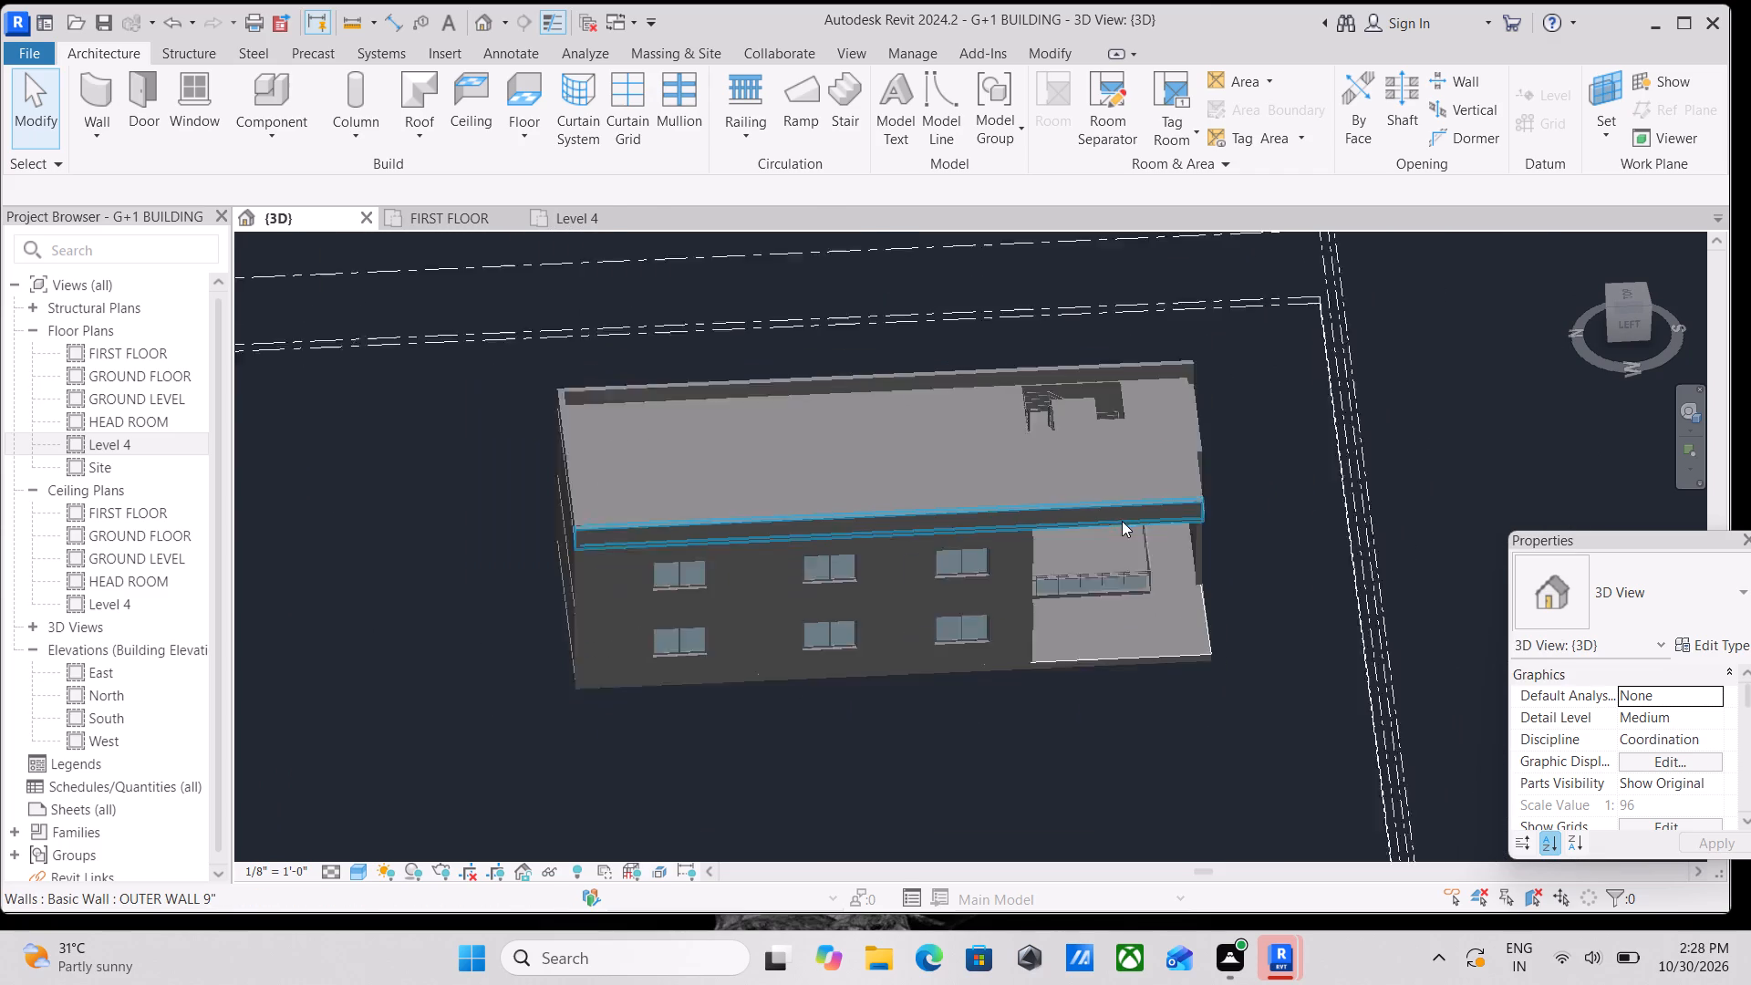
Delete the Level 4 OUTER WALL 9" parapet along the roof's long edge beside the staircase opening.
scroll(1111, 512, up, 2)
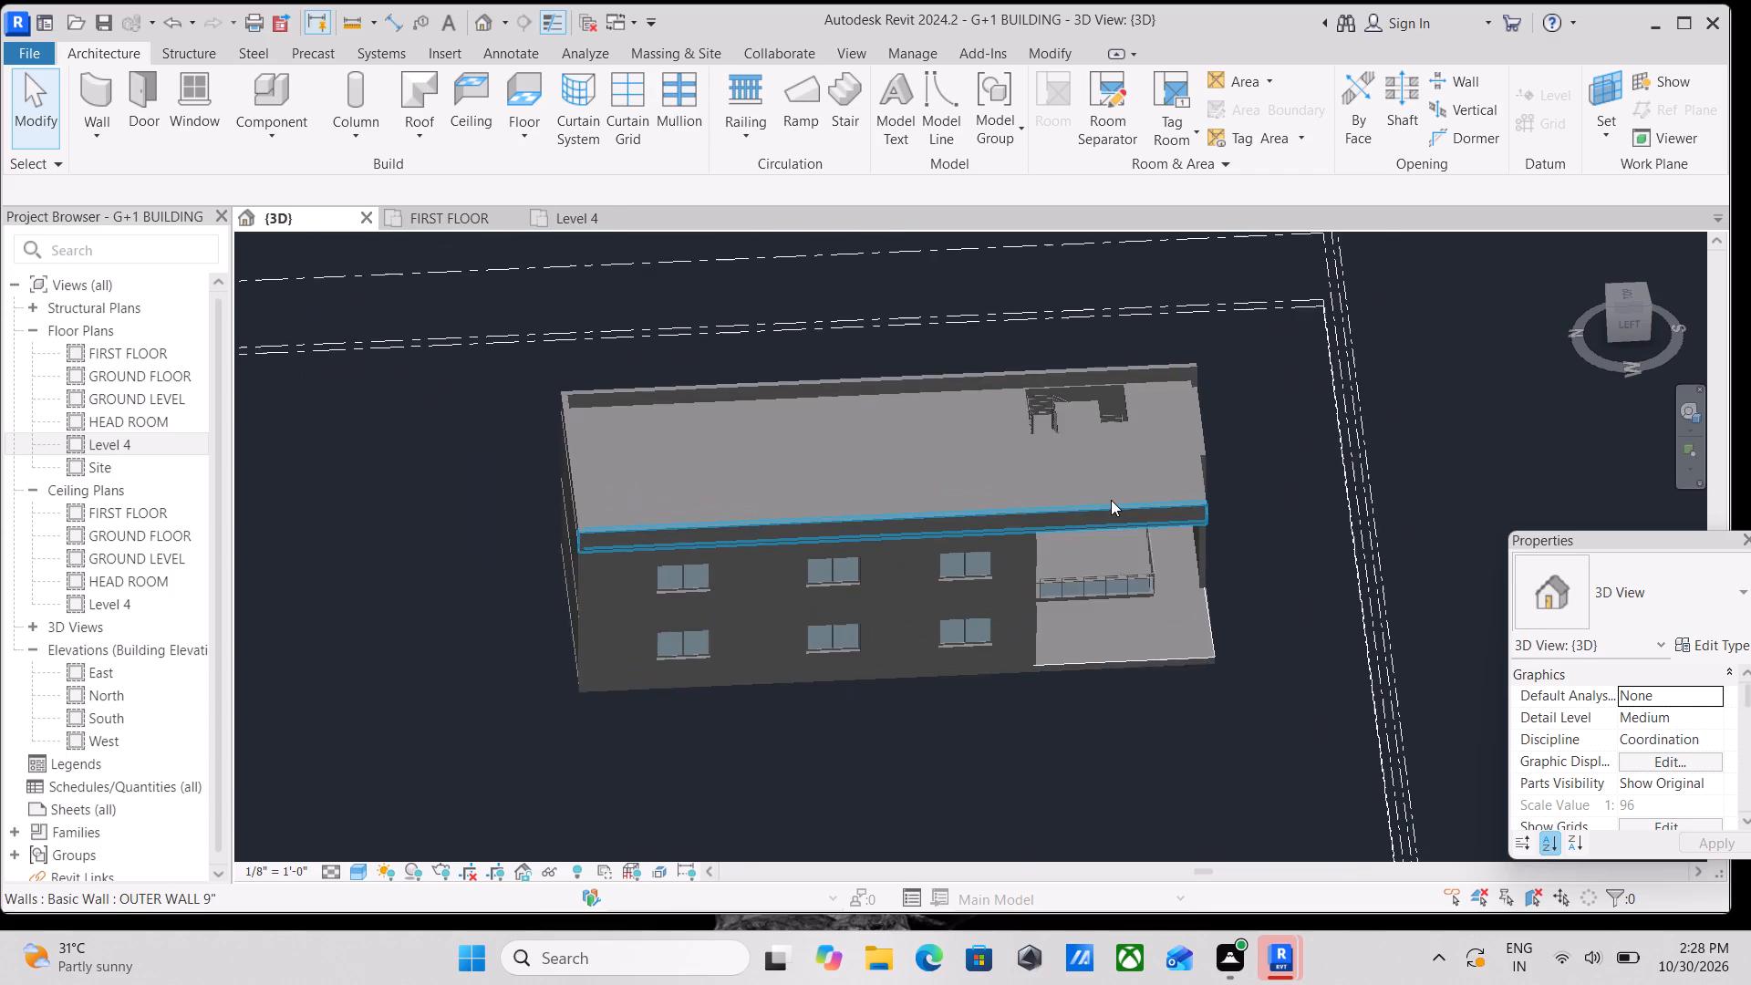
scroll(1111, 500, up, 1)
shift+middle_drag(1109, 455, 1029, 610)
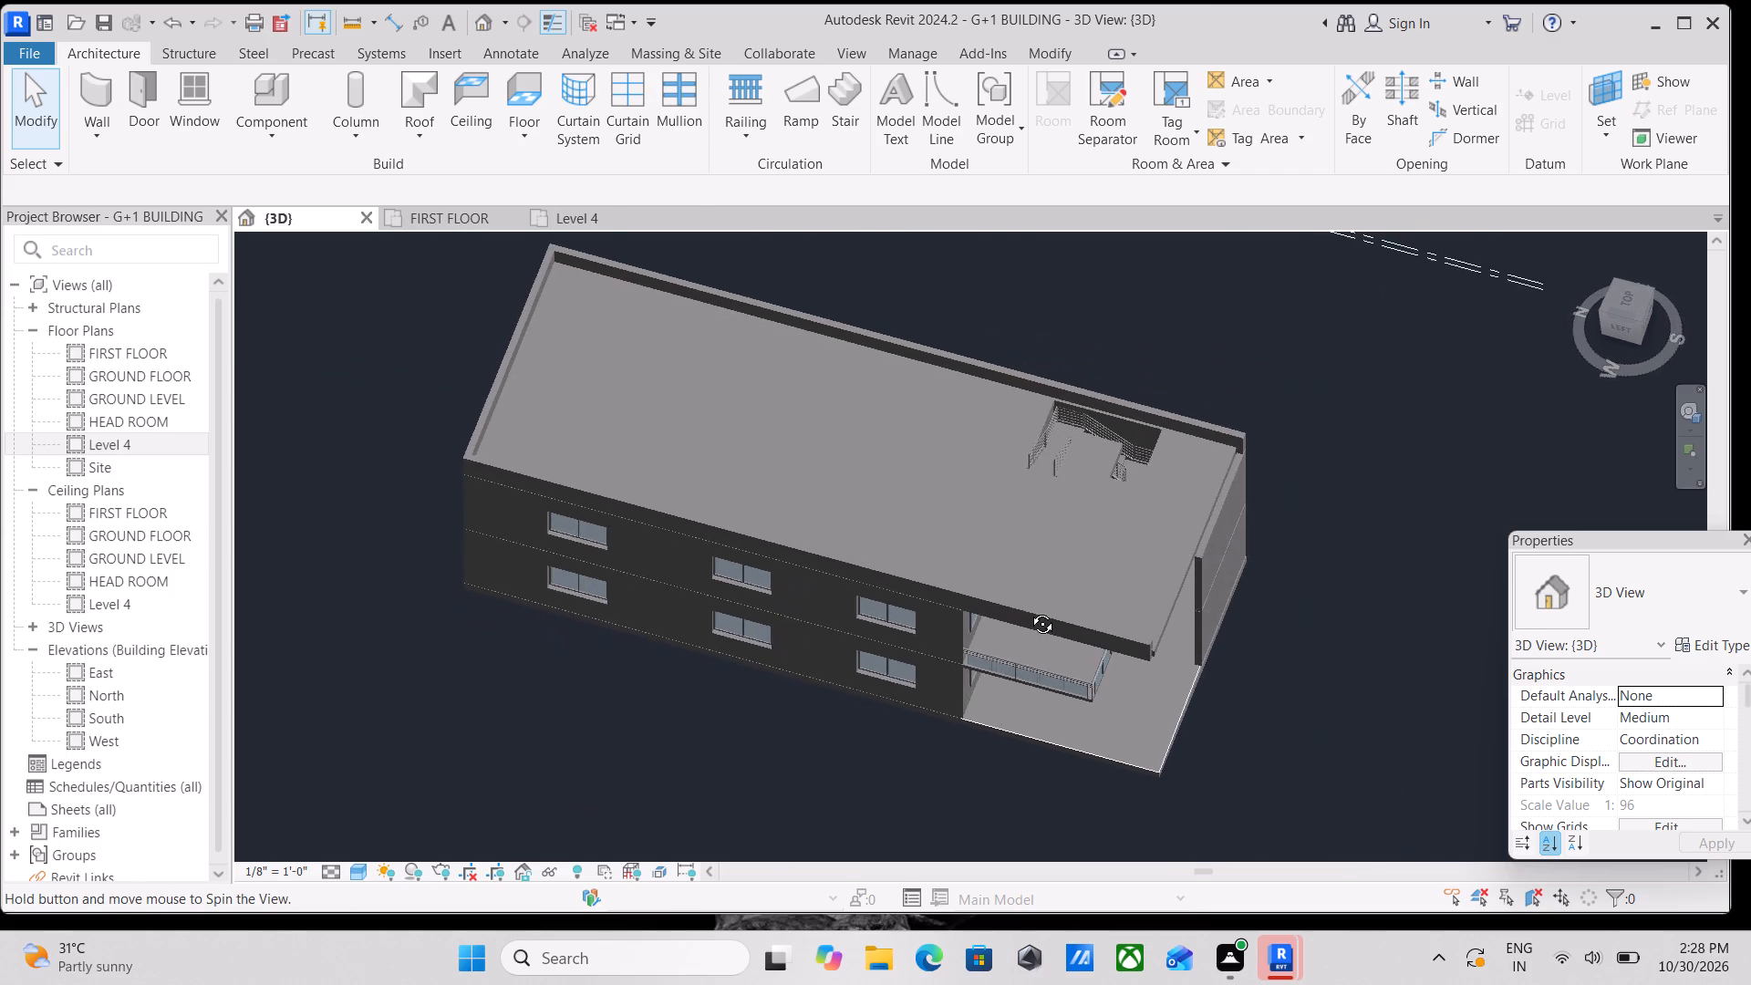
shift+middle_drag(1029, 610, 990, 622)
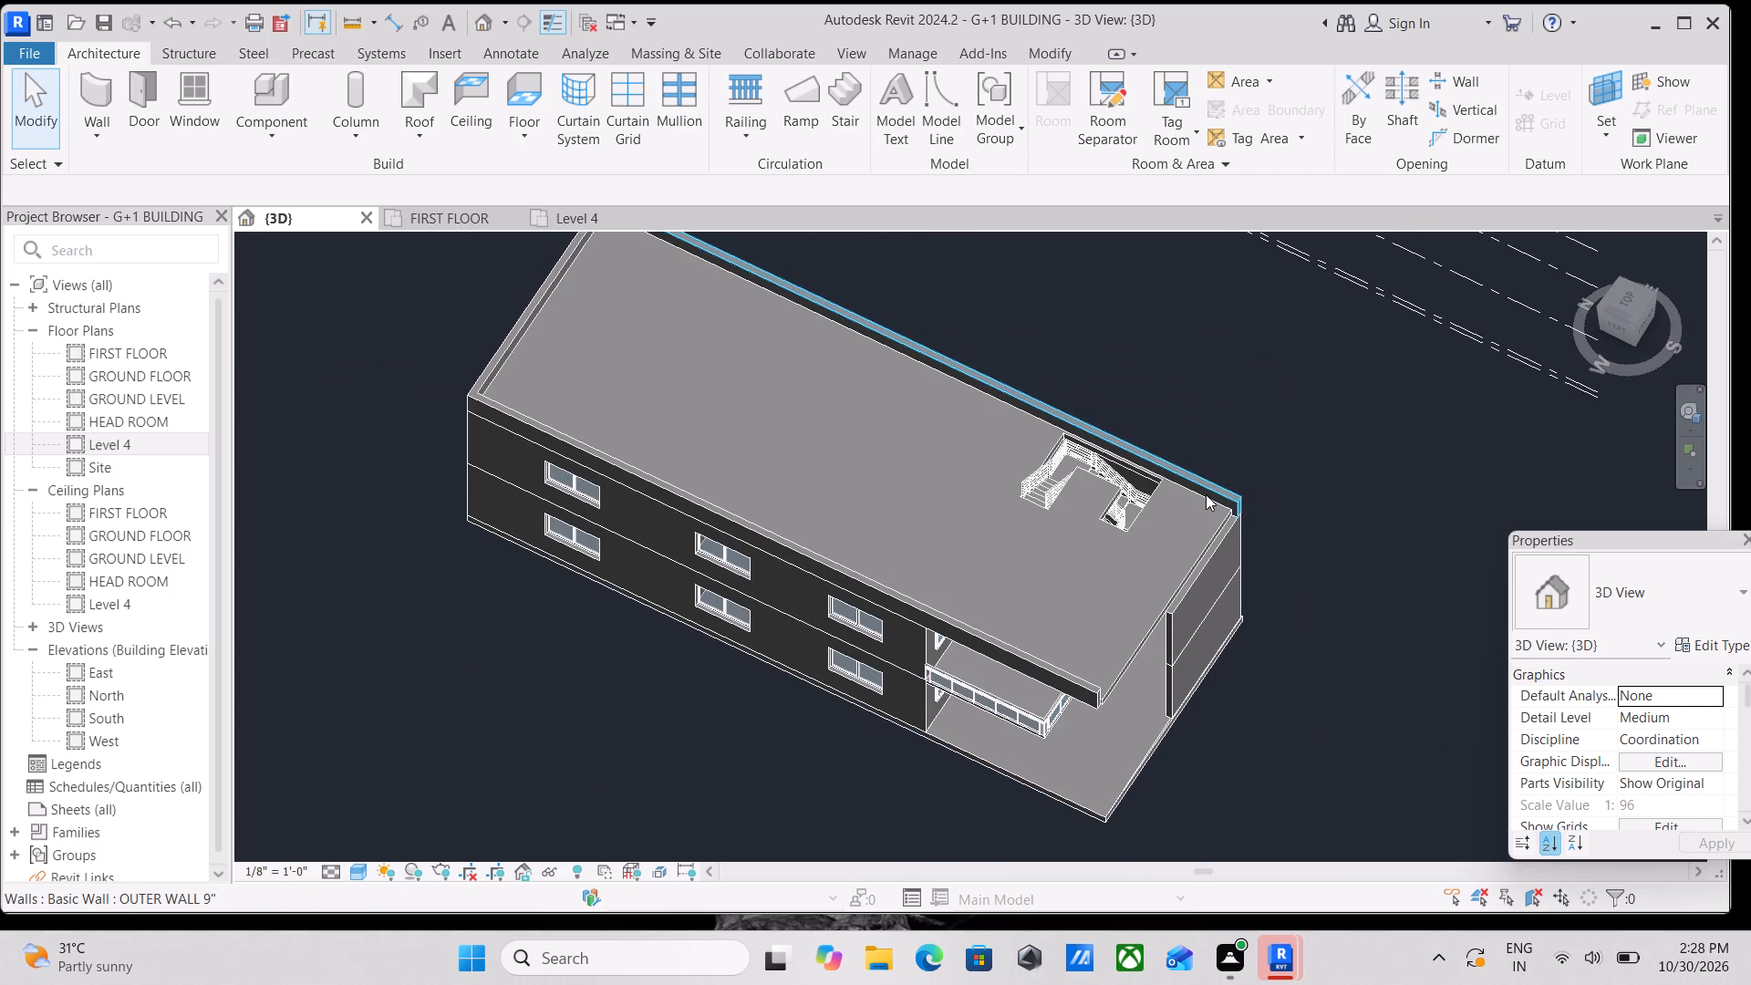
click(1206, 494)
right_click(1228, 489)
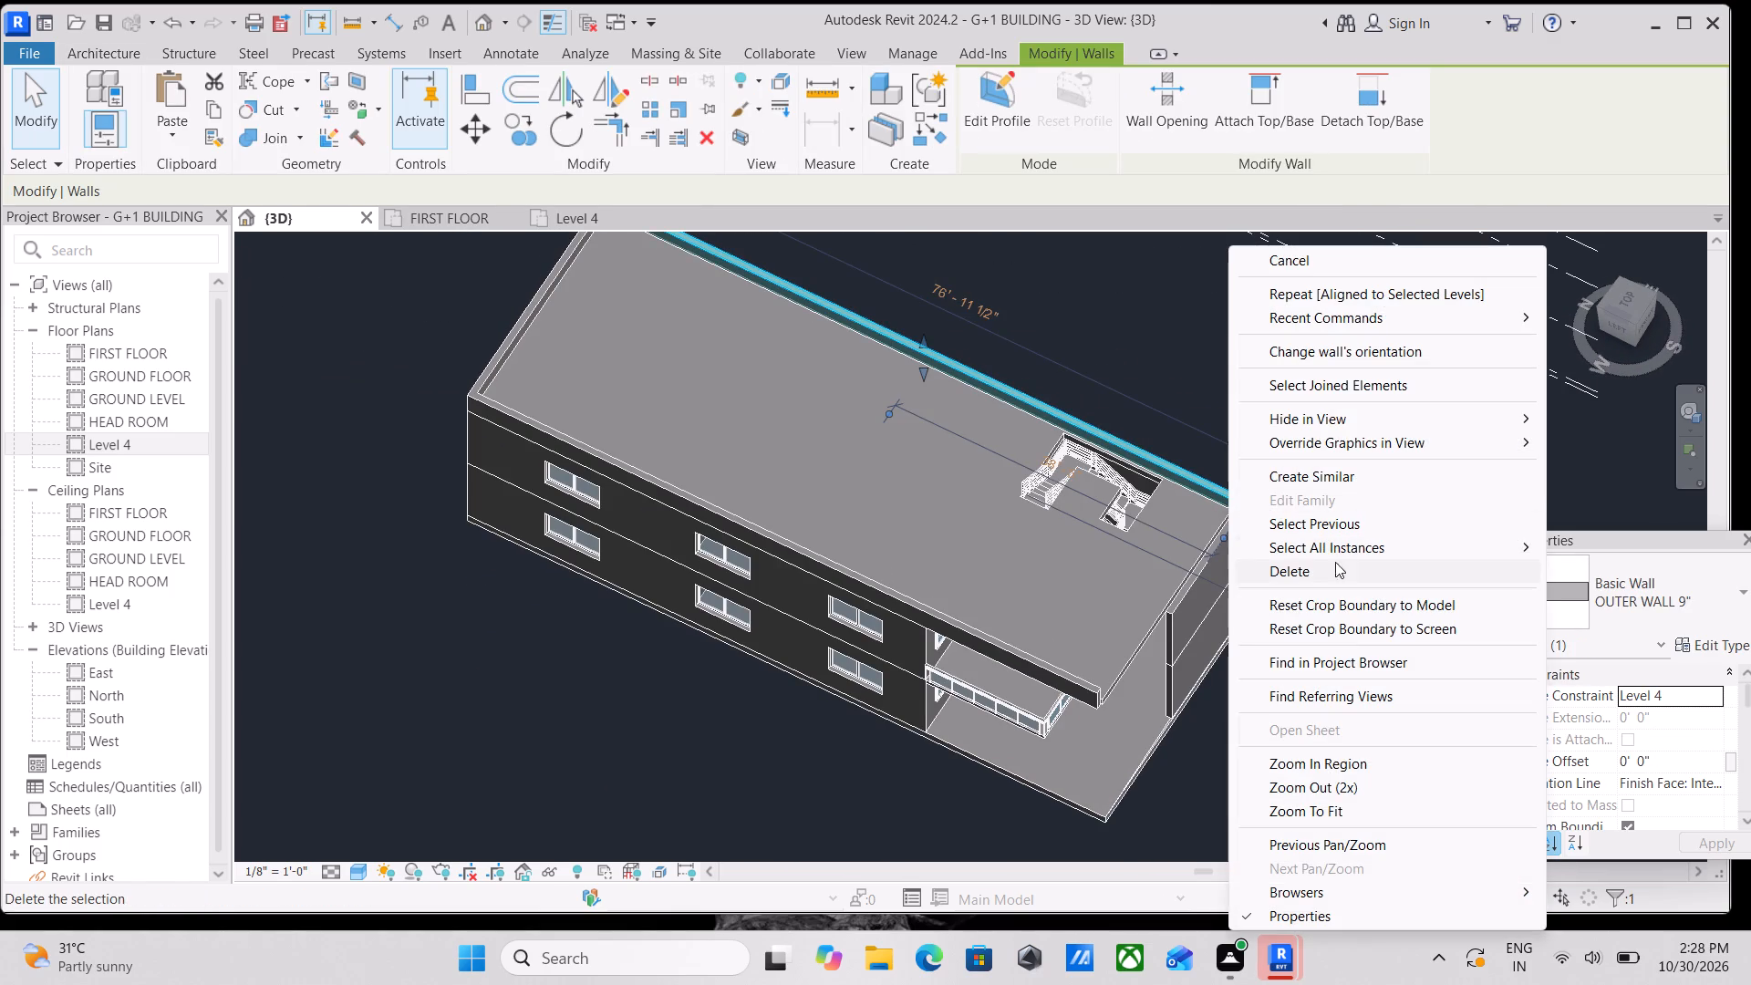
click(1339, 582)
Examine the roof edge, the staircase opening and the window side of the building from several 3D angles.
scroll(1129, 516, down, 2)
shift+scroll(1119, 516, down, 1)
shift+middle_drag(1116, 518, 1264, 629)
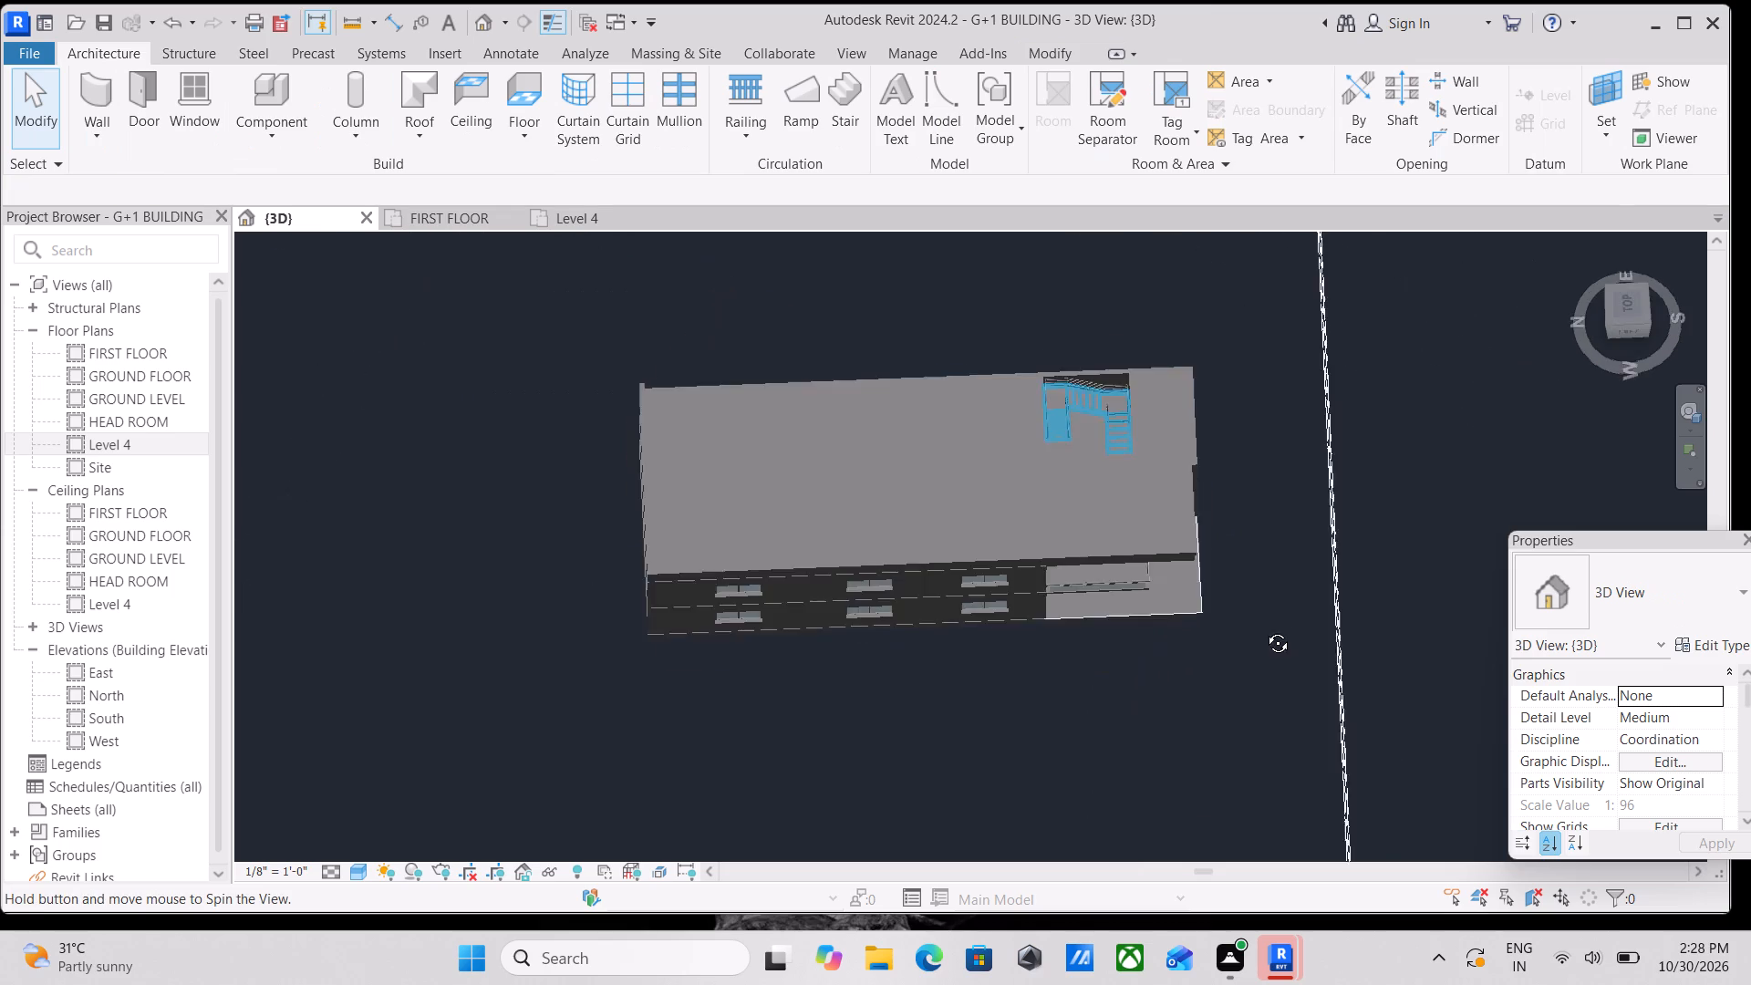
shift+middle_drag(1264, 629, 1313, 582)
shift+middle_drag(845, 520, 1218, 400)
shift+middle_drag(1141, 461, 1153, 452)
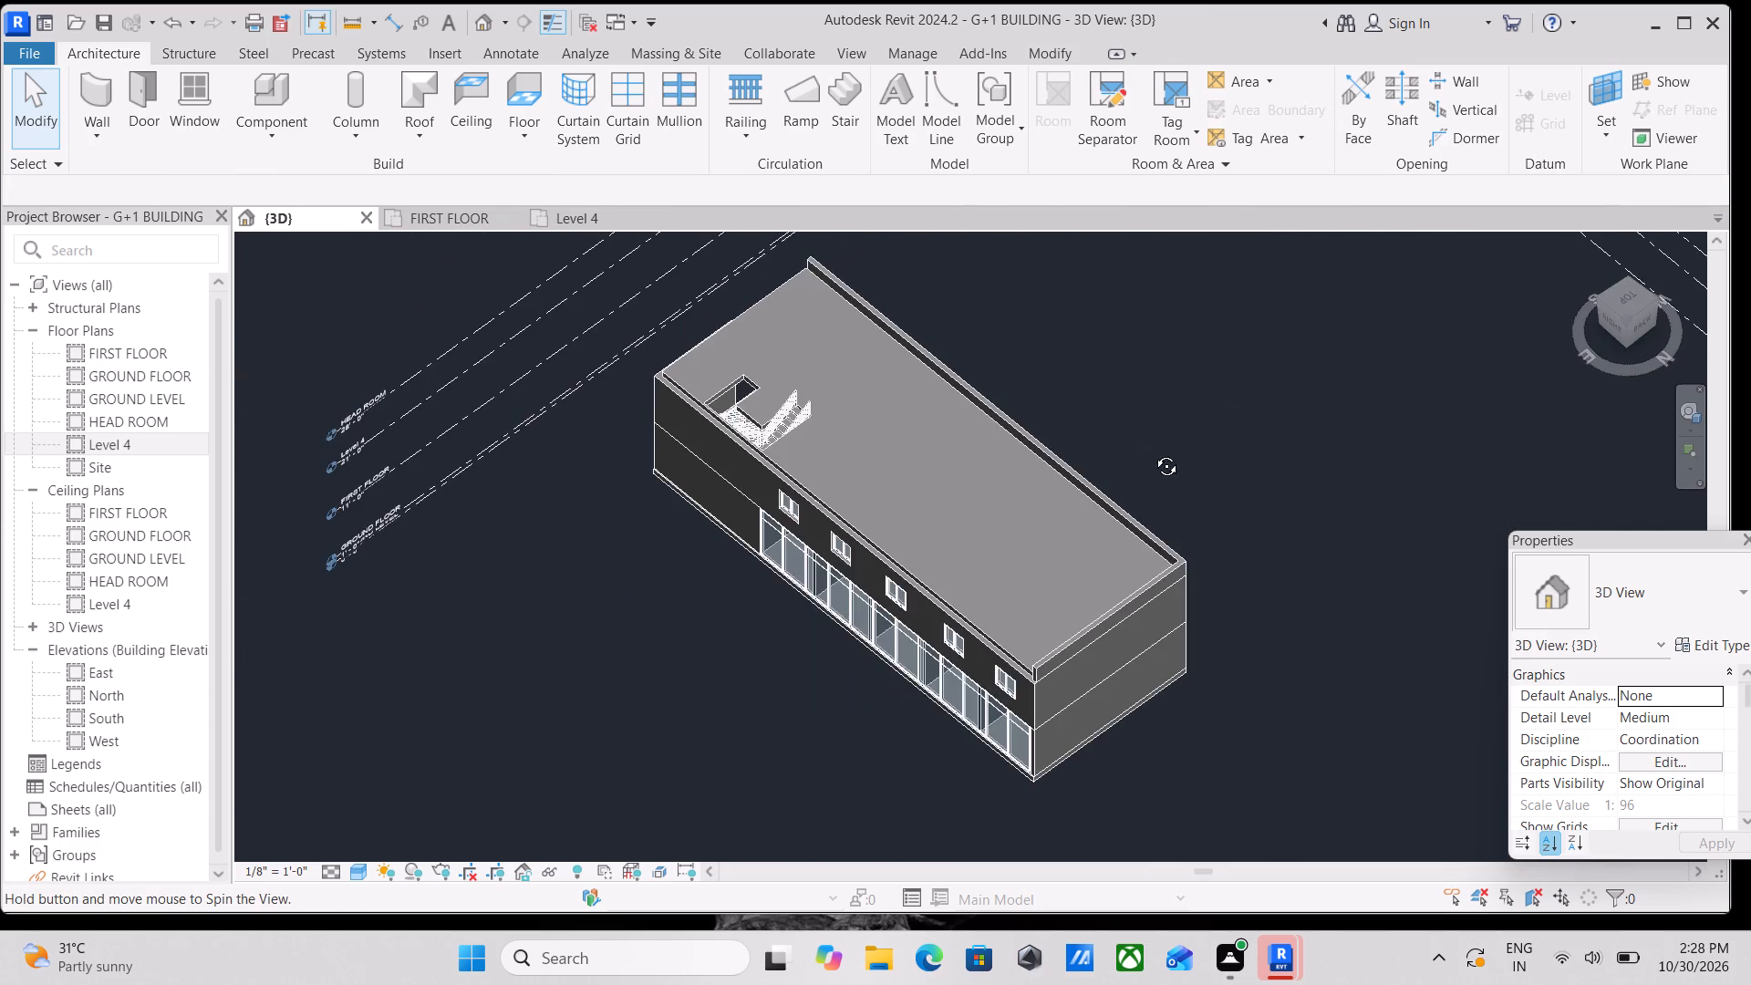
shift+middle_drag(1153, 452, 1261, 427)
shift+scroll(1261, 430, up, 1)
shift+middle_drag(800, 557, 808, 559)
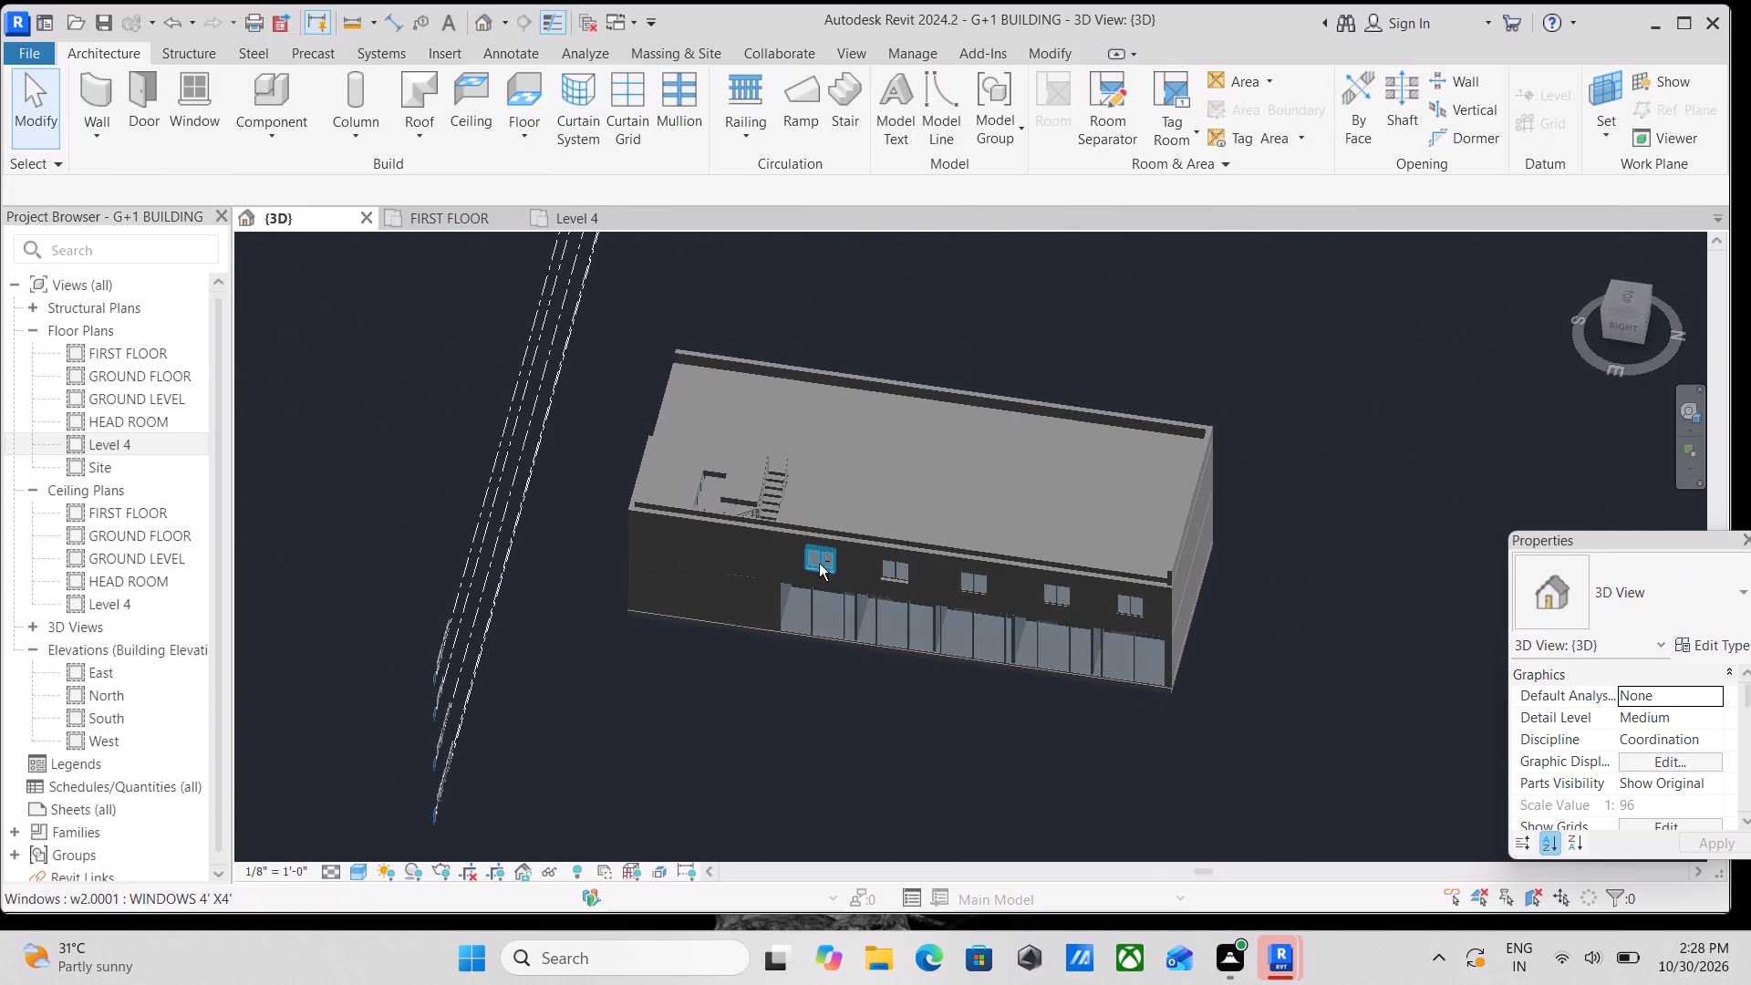
scroll(701, 421, down, 2)
shift+middle_drag(701, 421, 811, 474)
scroll(820, 486, up, 1)
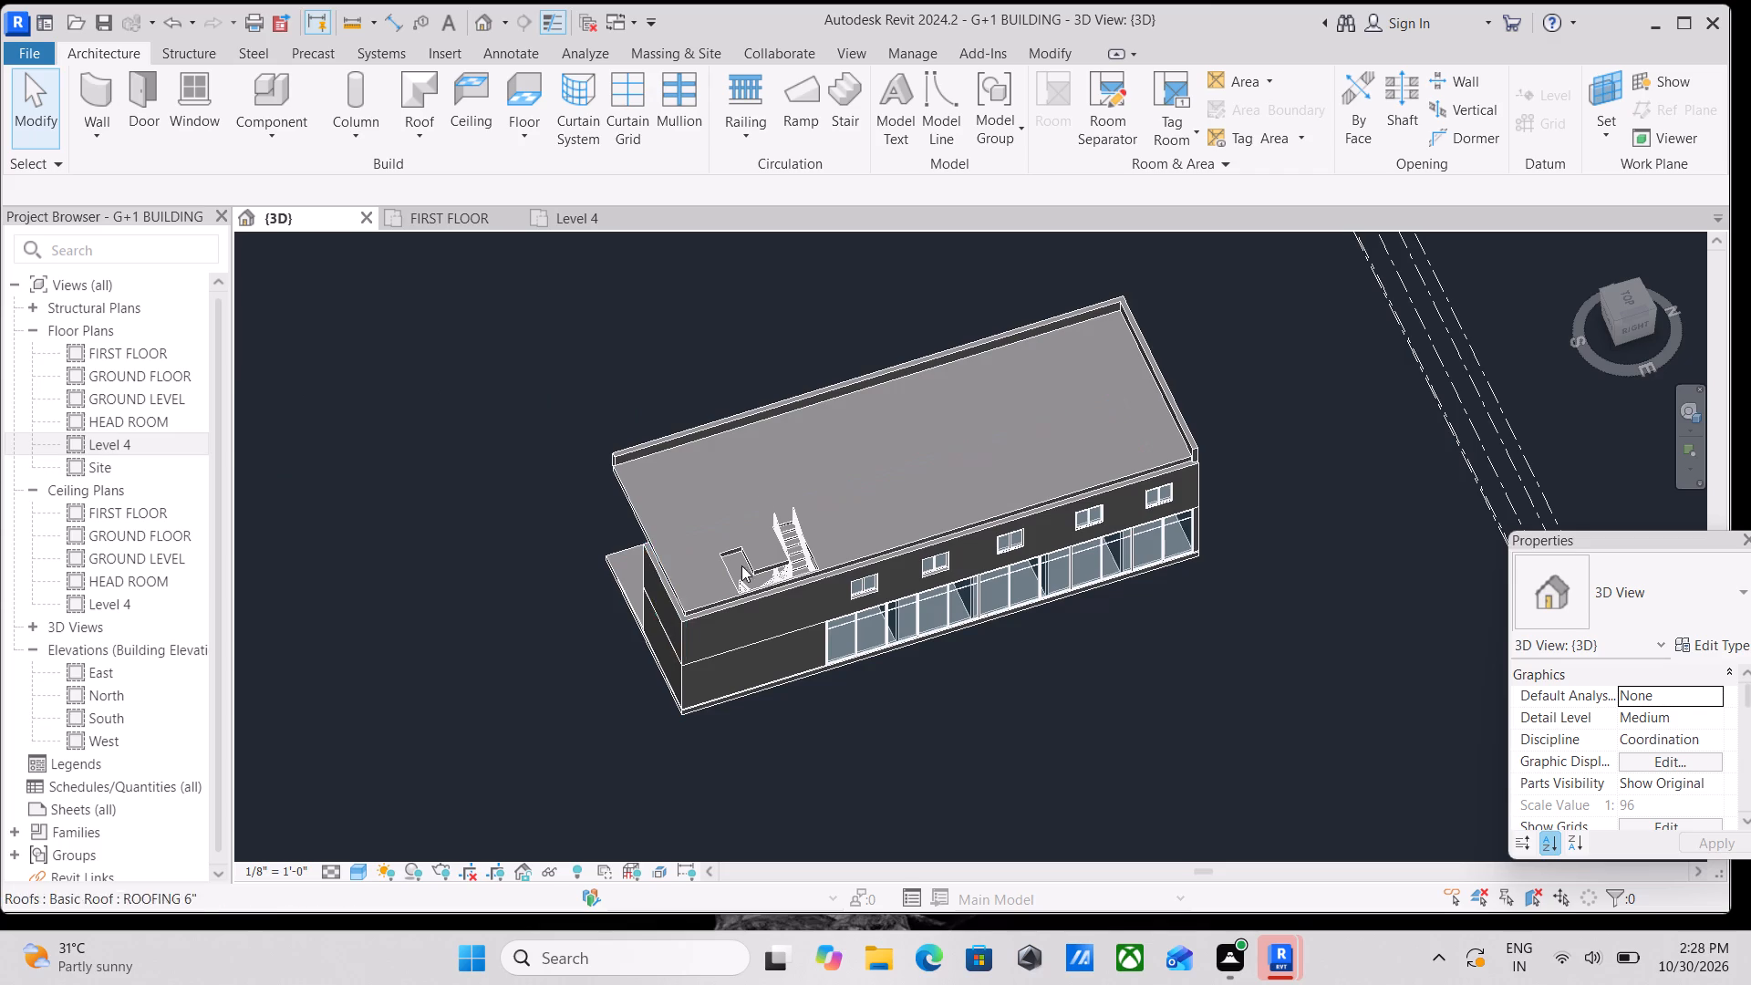
scroll(745, 406, up, 2)
scroll(697, 528, up, 1)
middle_drag(697, 526, 657, 454)
middle_drag(645, 456, 570, 362)
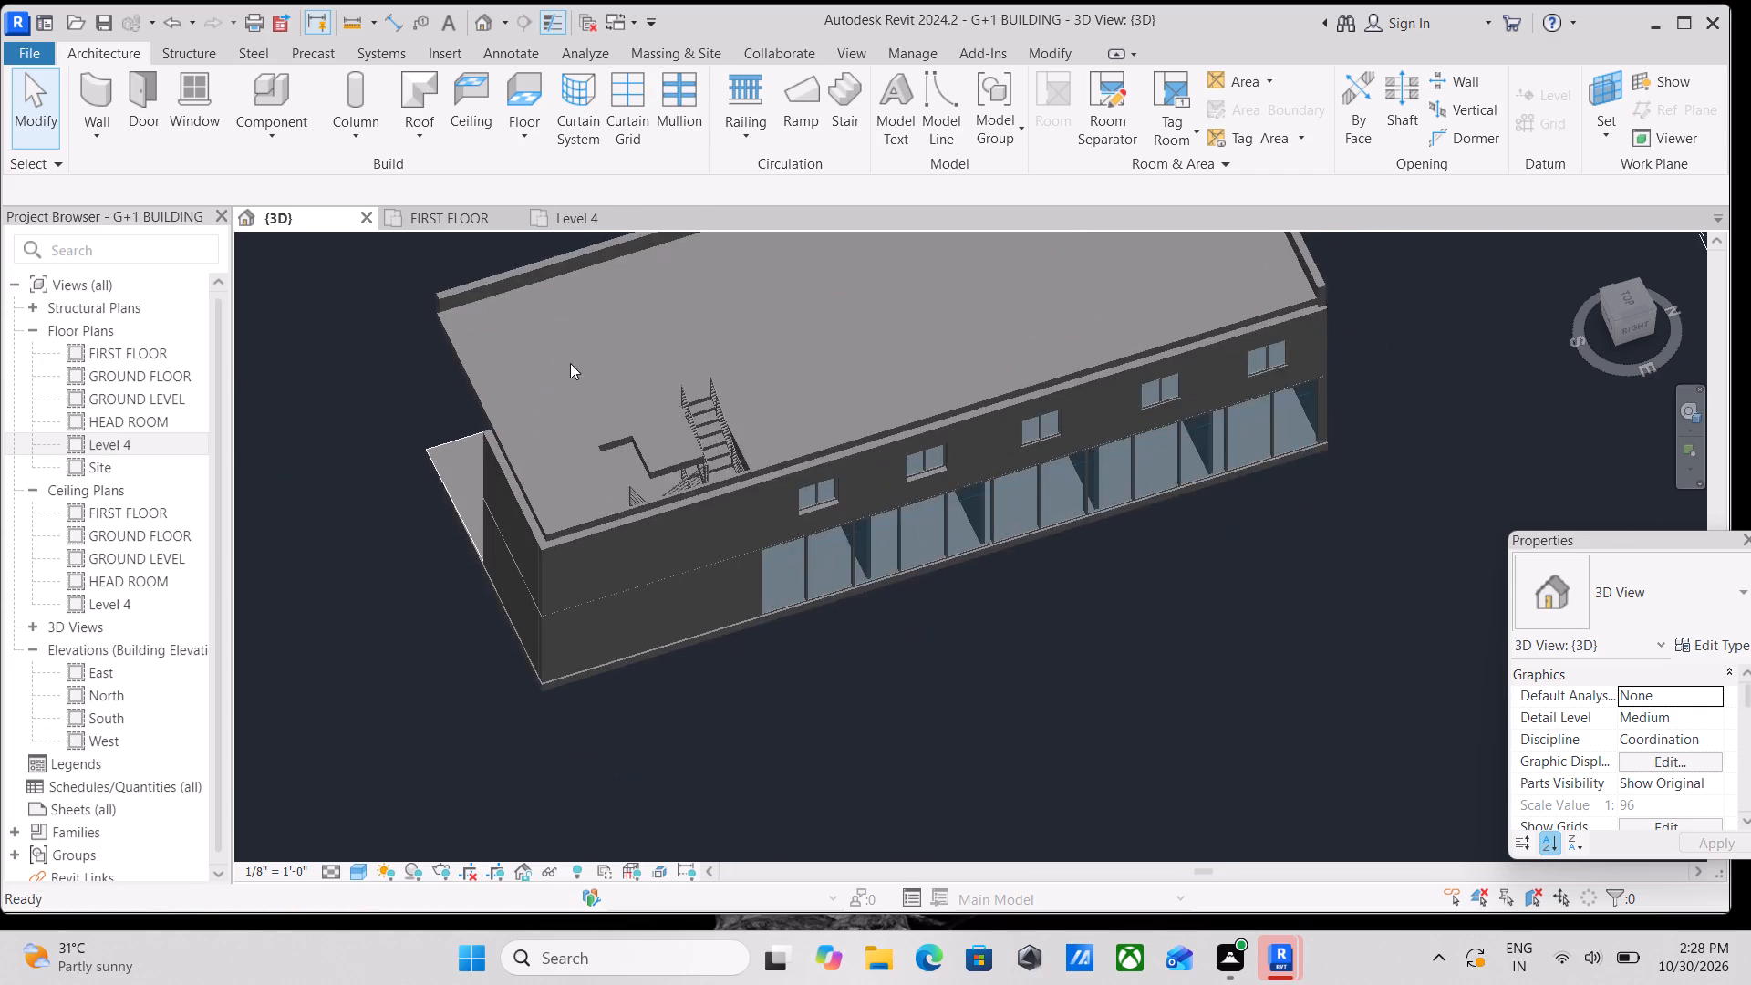
scroll(599, 456, up, 5)
middle_click(575, 451)
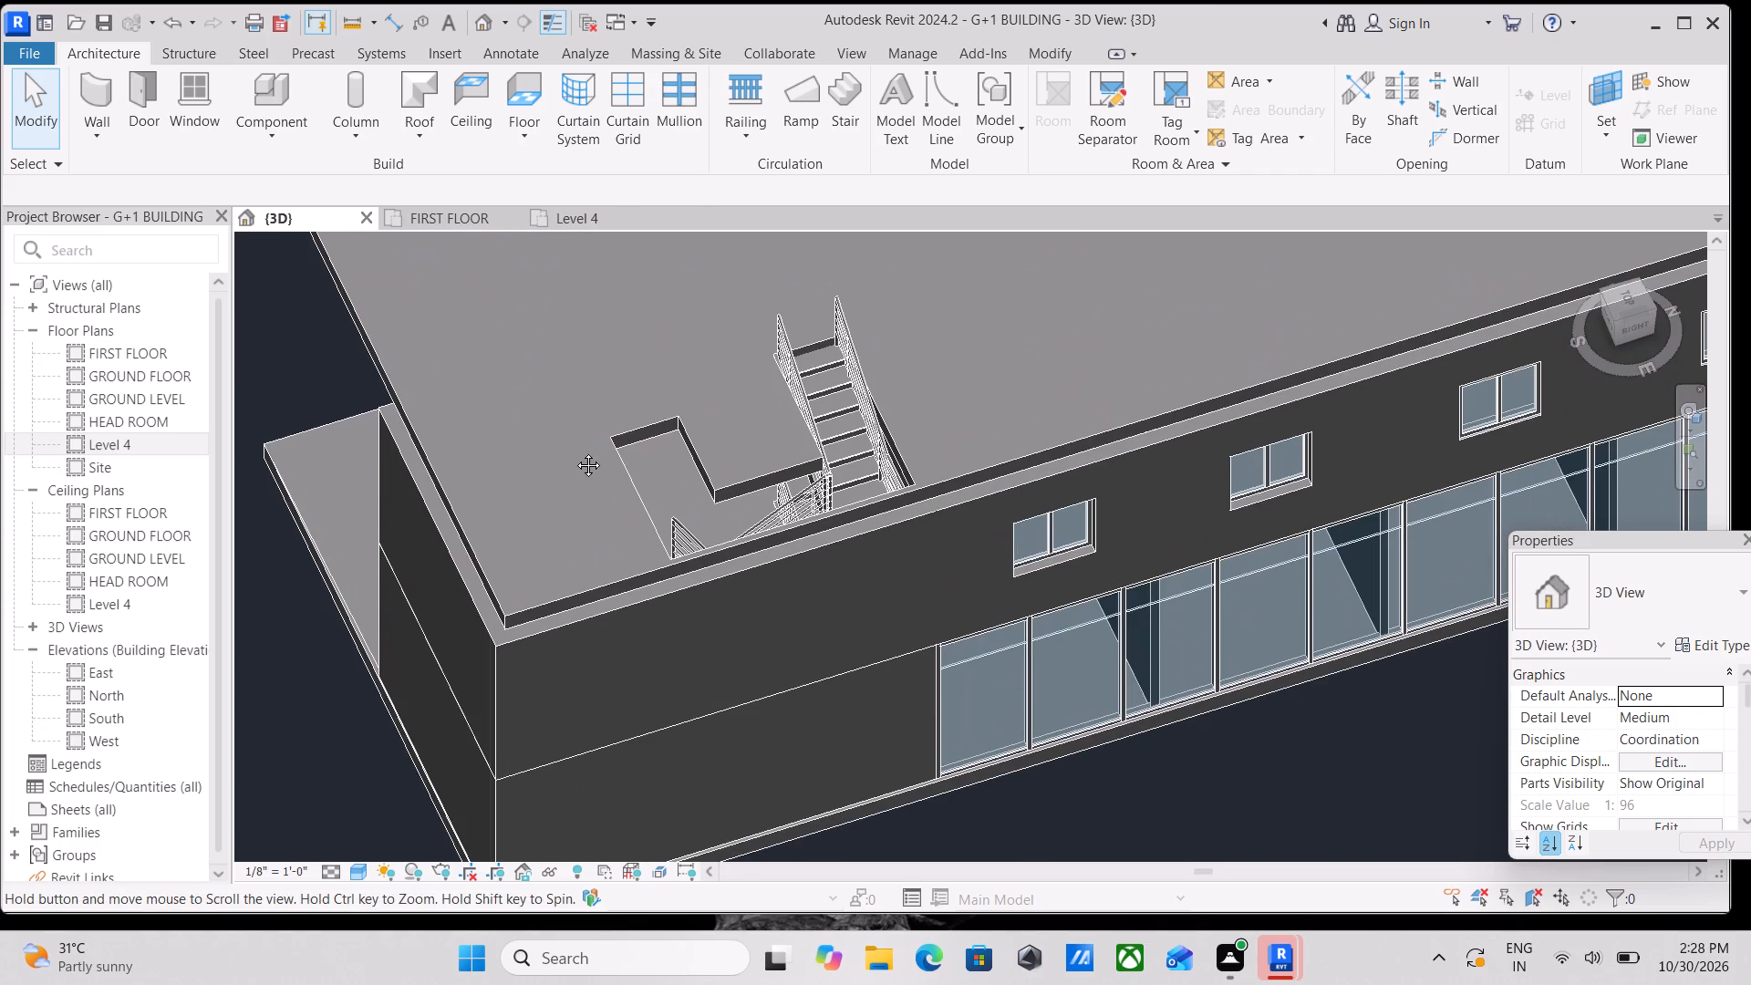
scroll(575, 451, down, 1)
middle_click(575, 451)
scroll(572, 455, down, 1)
middle_click(572, 455)
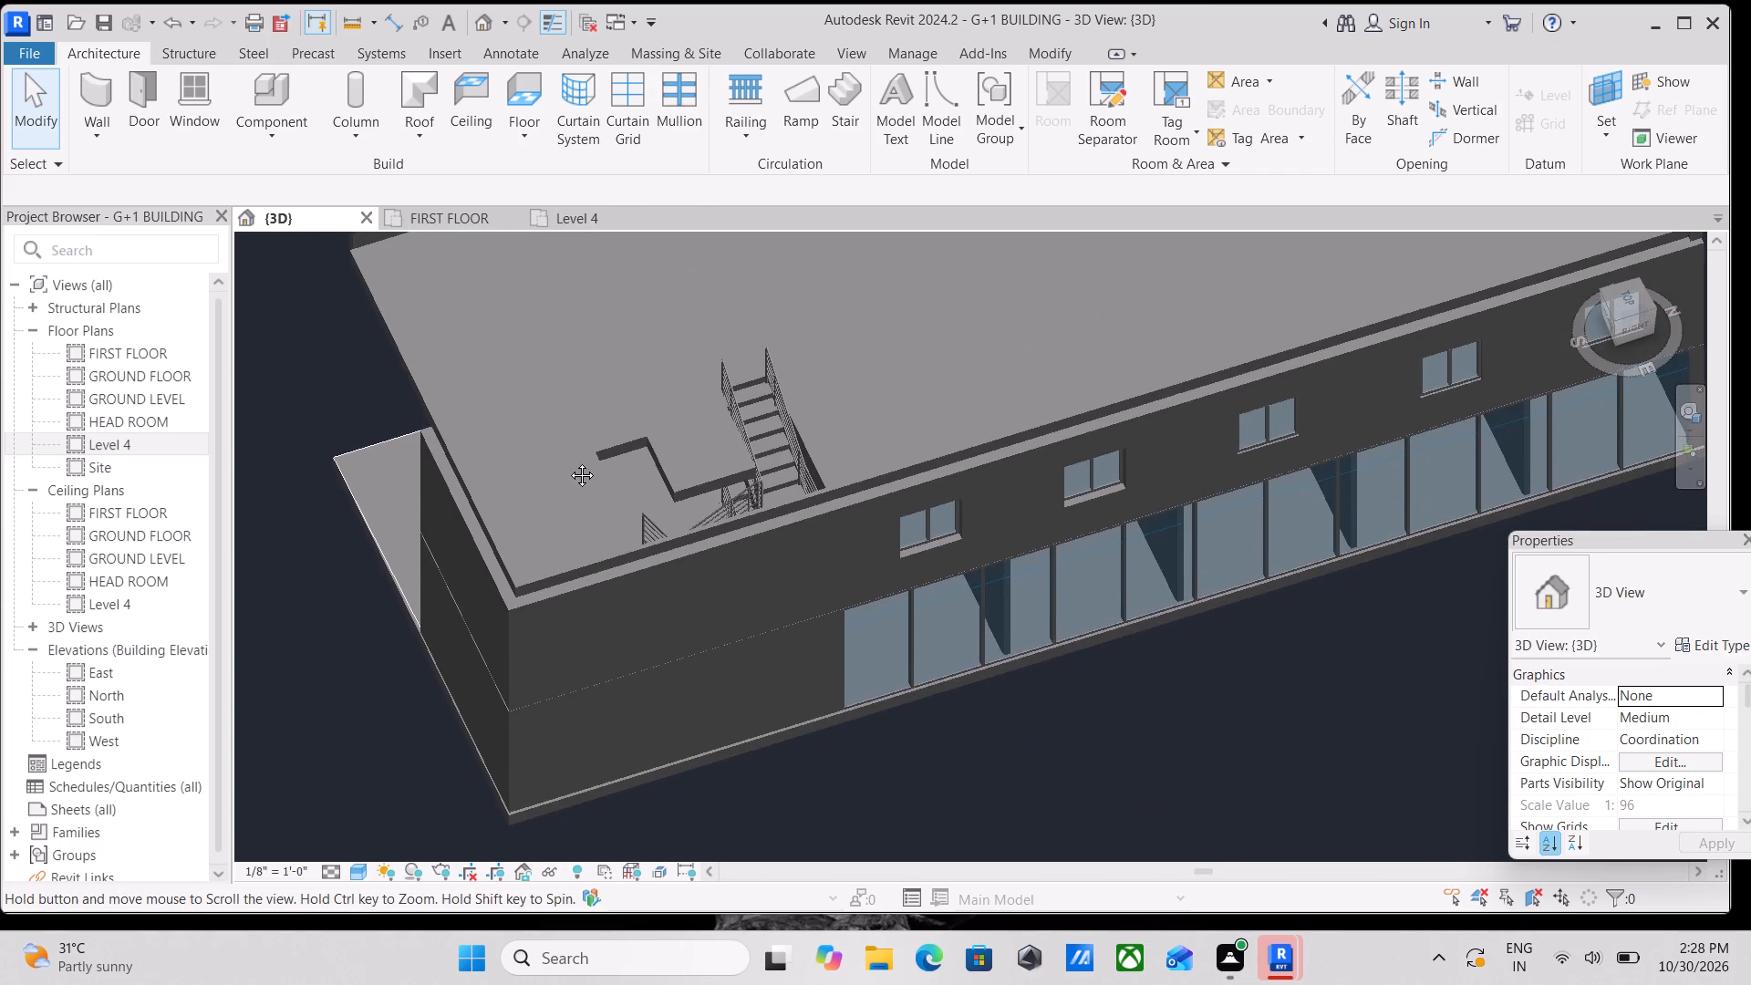
scroll(568, 461, down, 2)
middle_drag(568, 461, 568, 481)
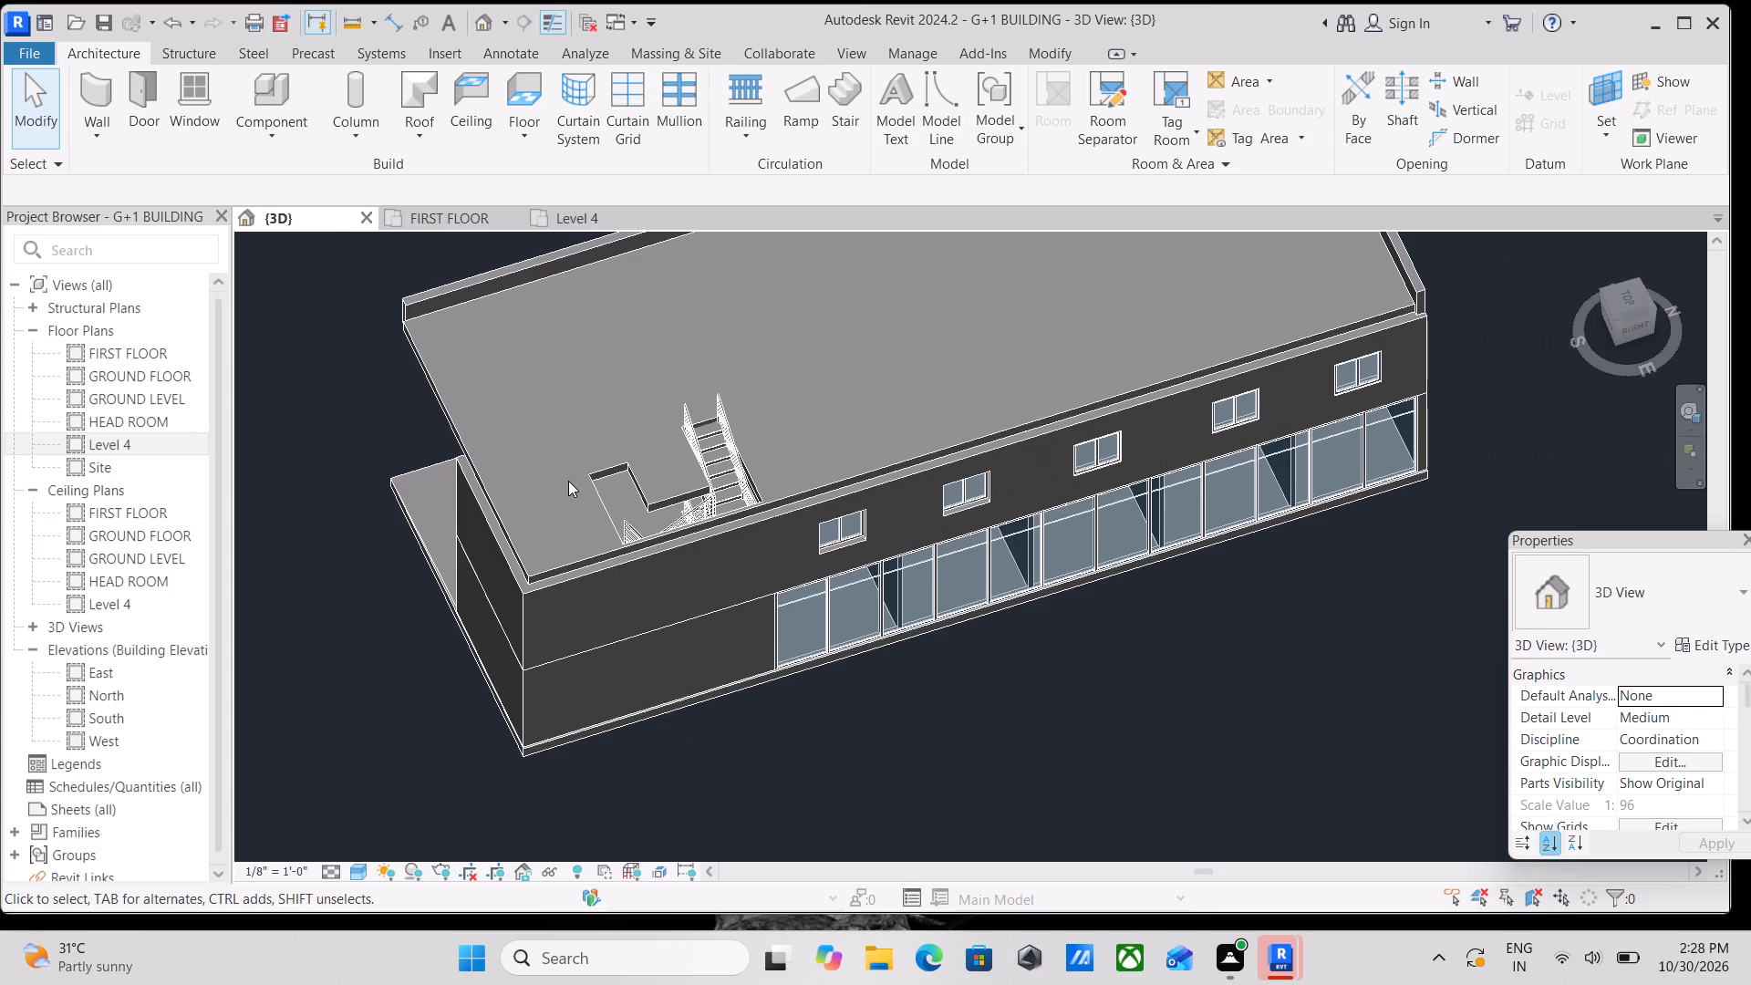
scroll(568, 481, down, 2)
middle_drag(568, 481, 568, 517)
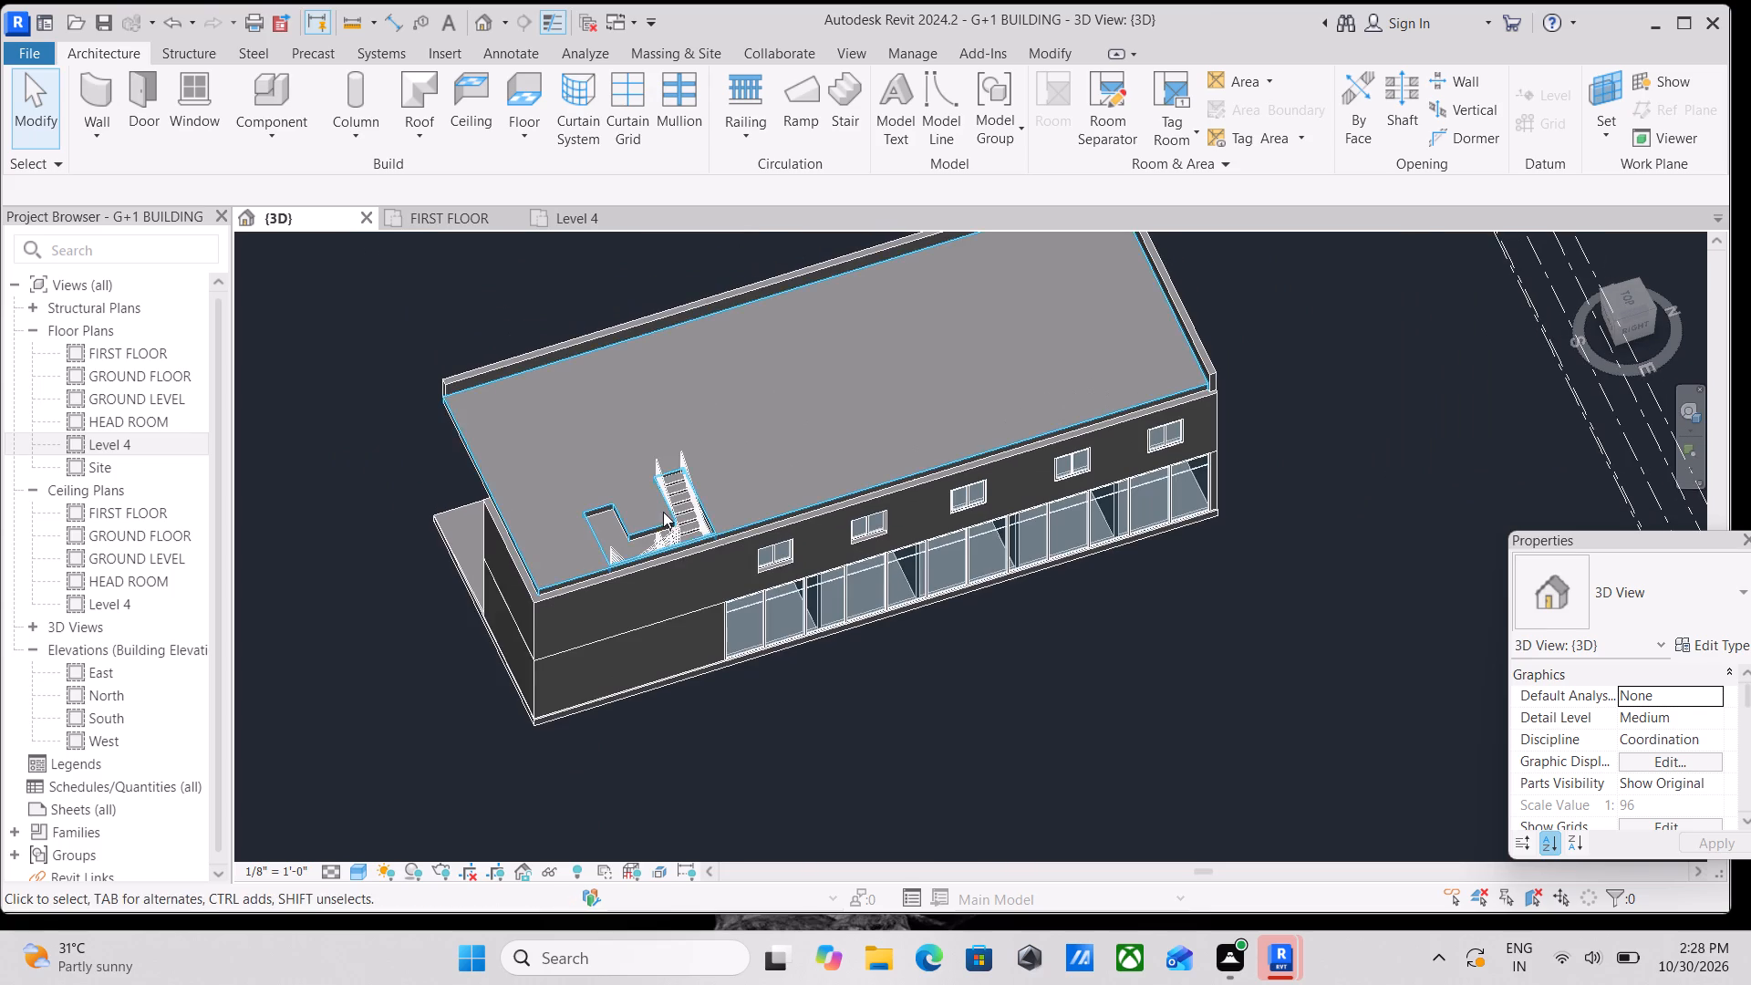
scroll(739, 519, up, 3)
middle_drag(736, 476, 740, 504)
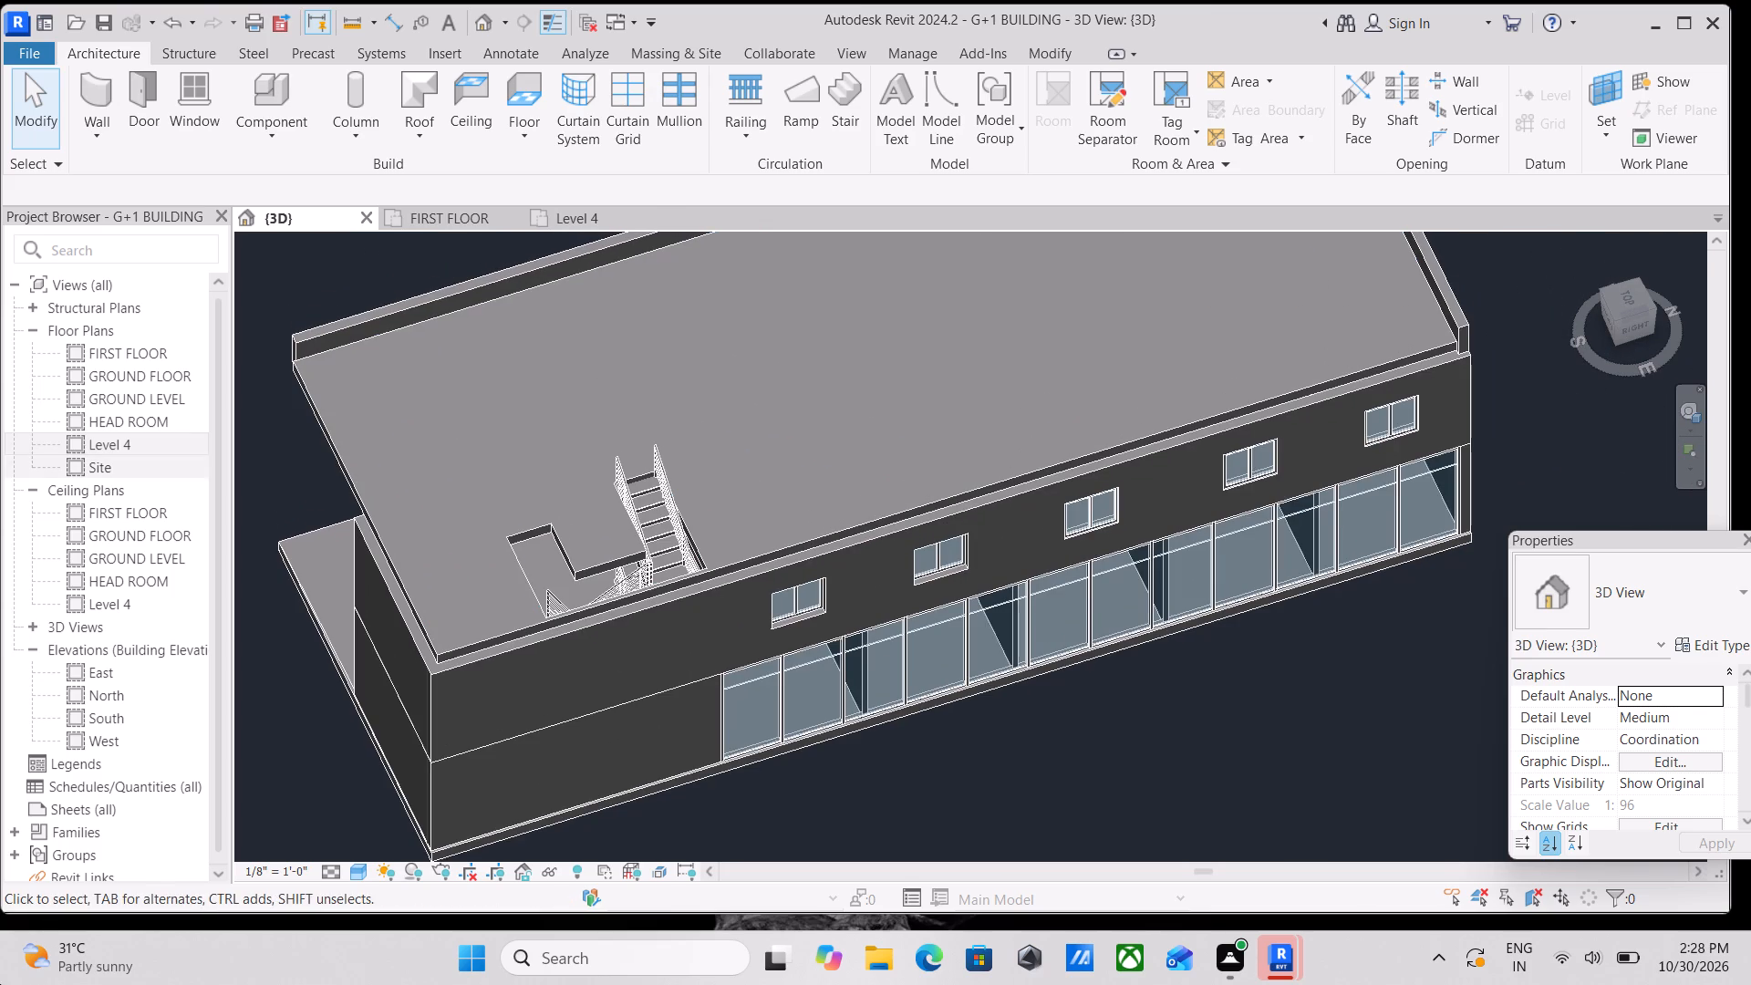
scroll(921, 983, up, 2)
scroll(771, 516, down, 1)
middle_drag(771, 516, 803, 523)
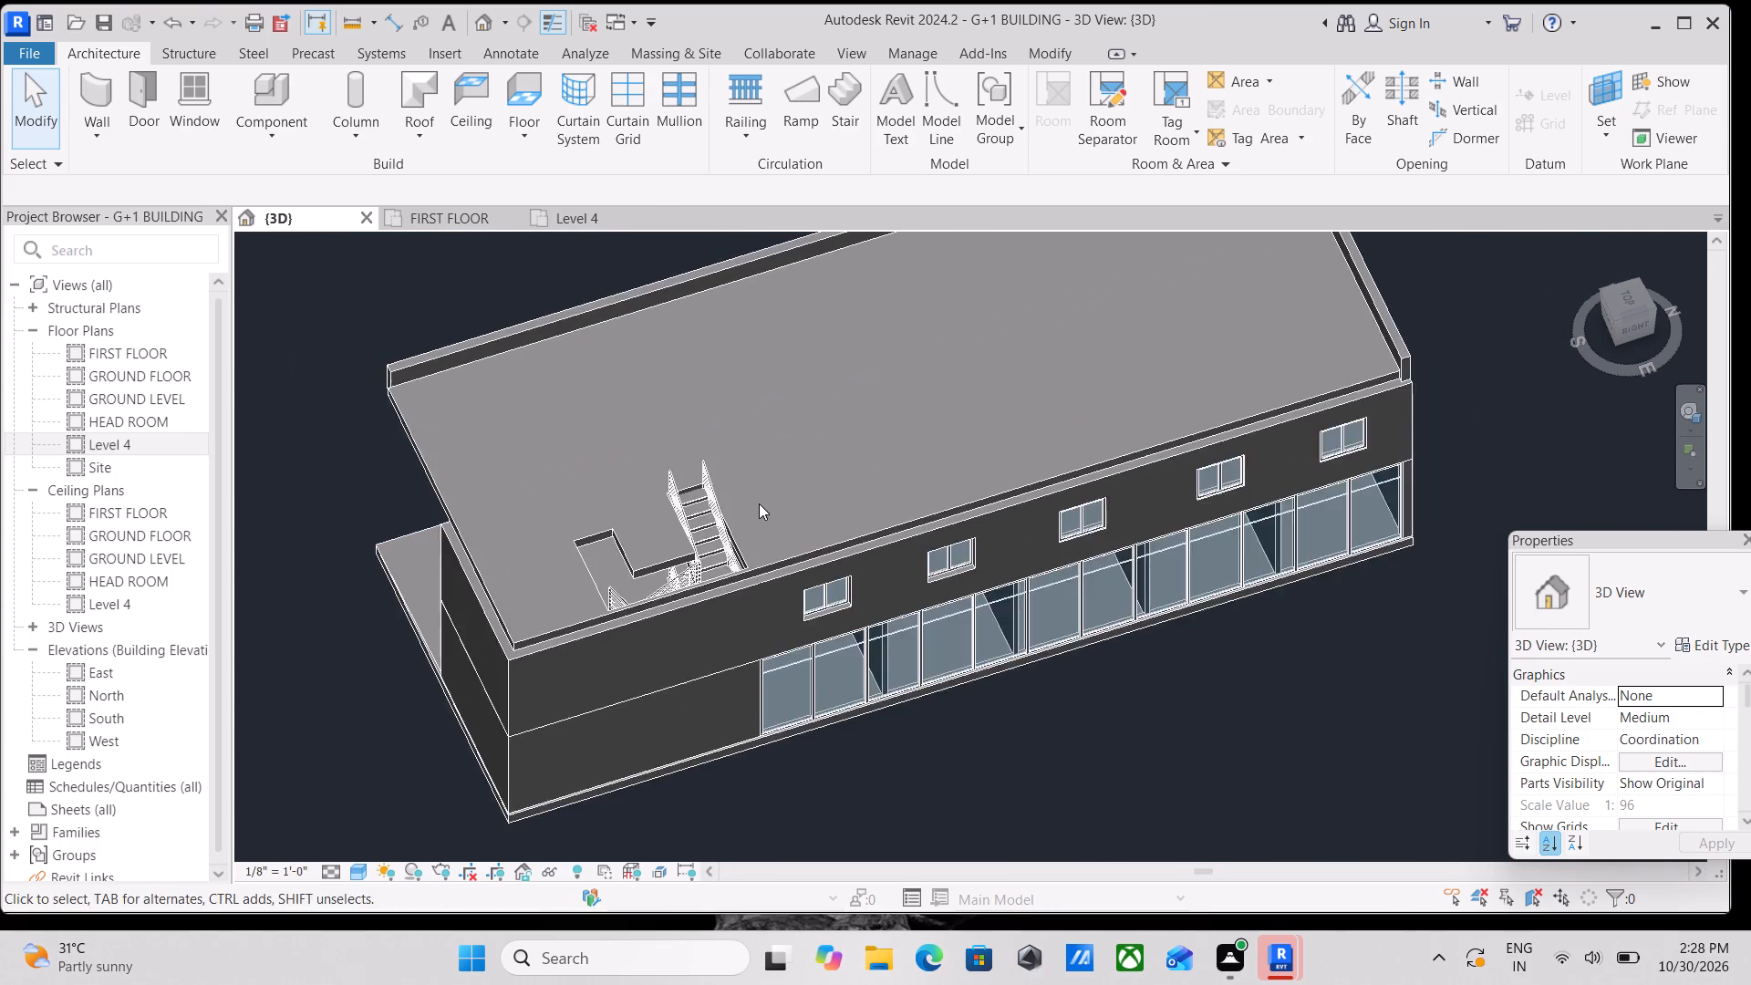
scroll(758, 501, down, 1)
middle_click(758, 501)
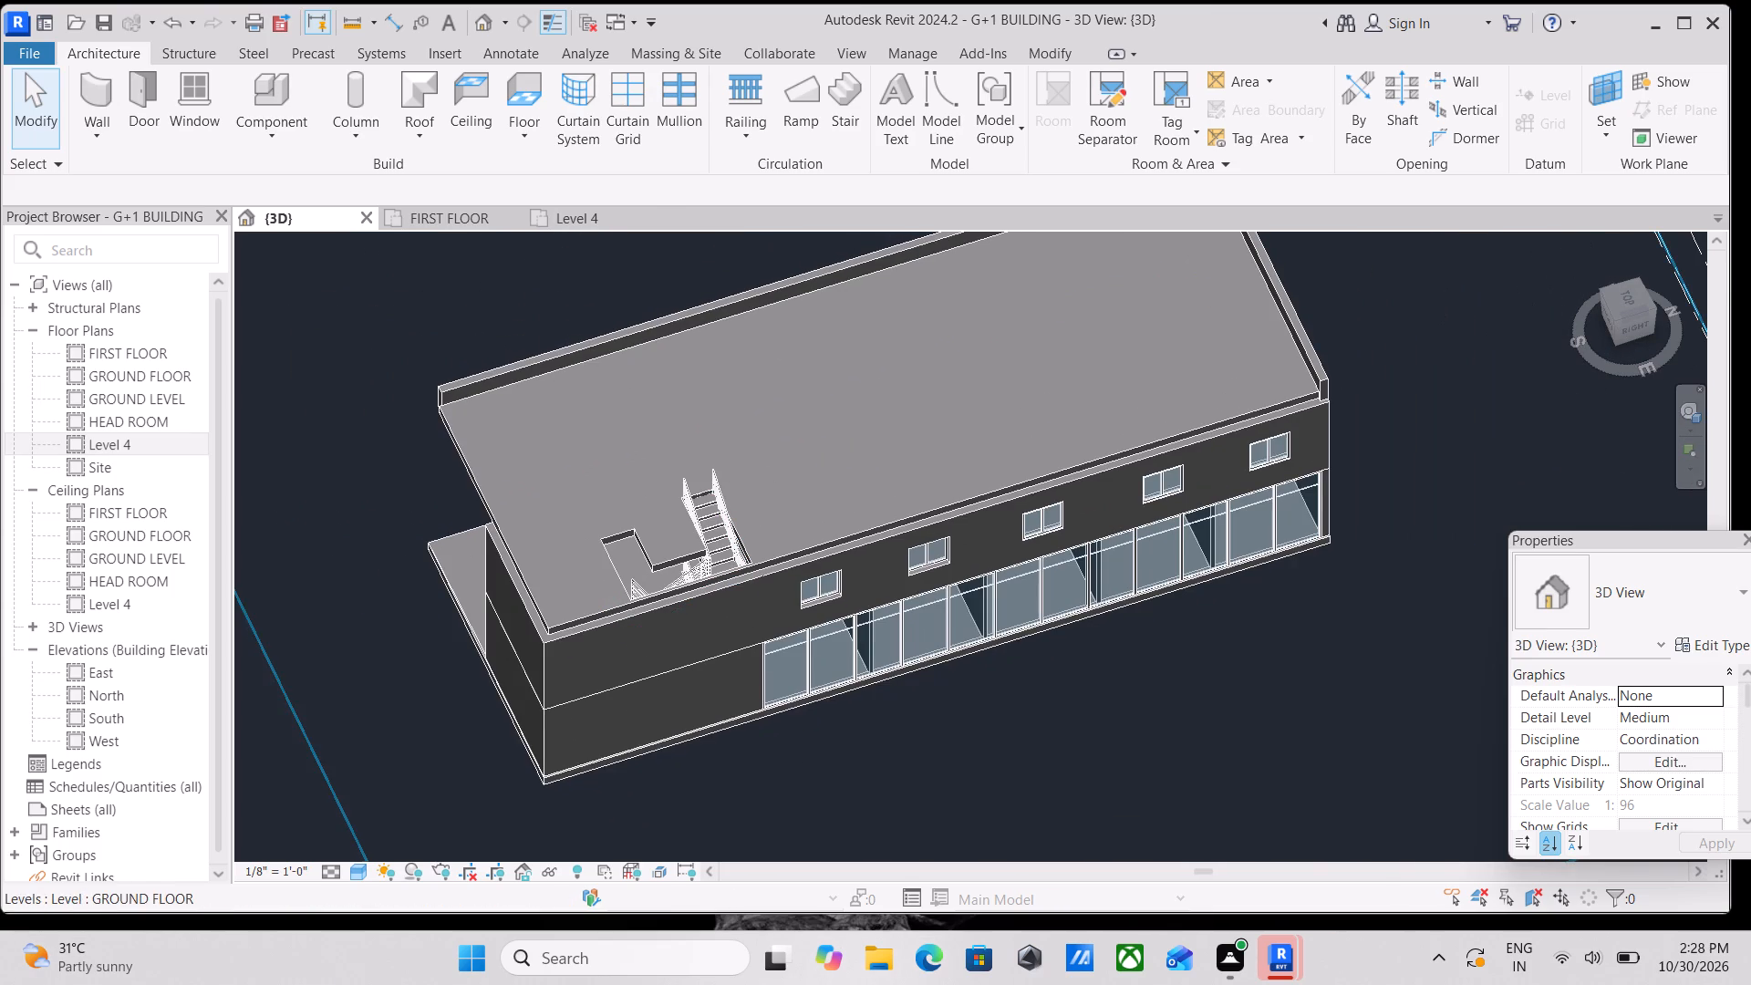
Look straight down on the roof in the 3D view and examine the staircase and nearby roof edges.
click(1630, 302)
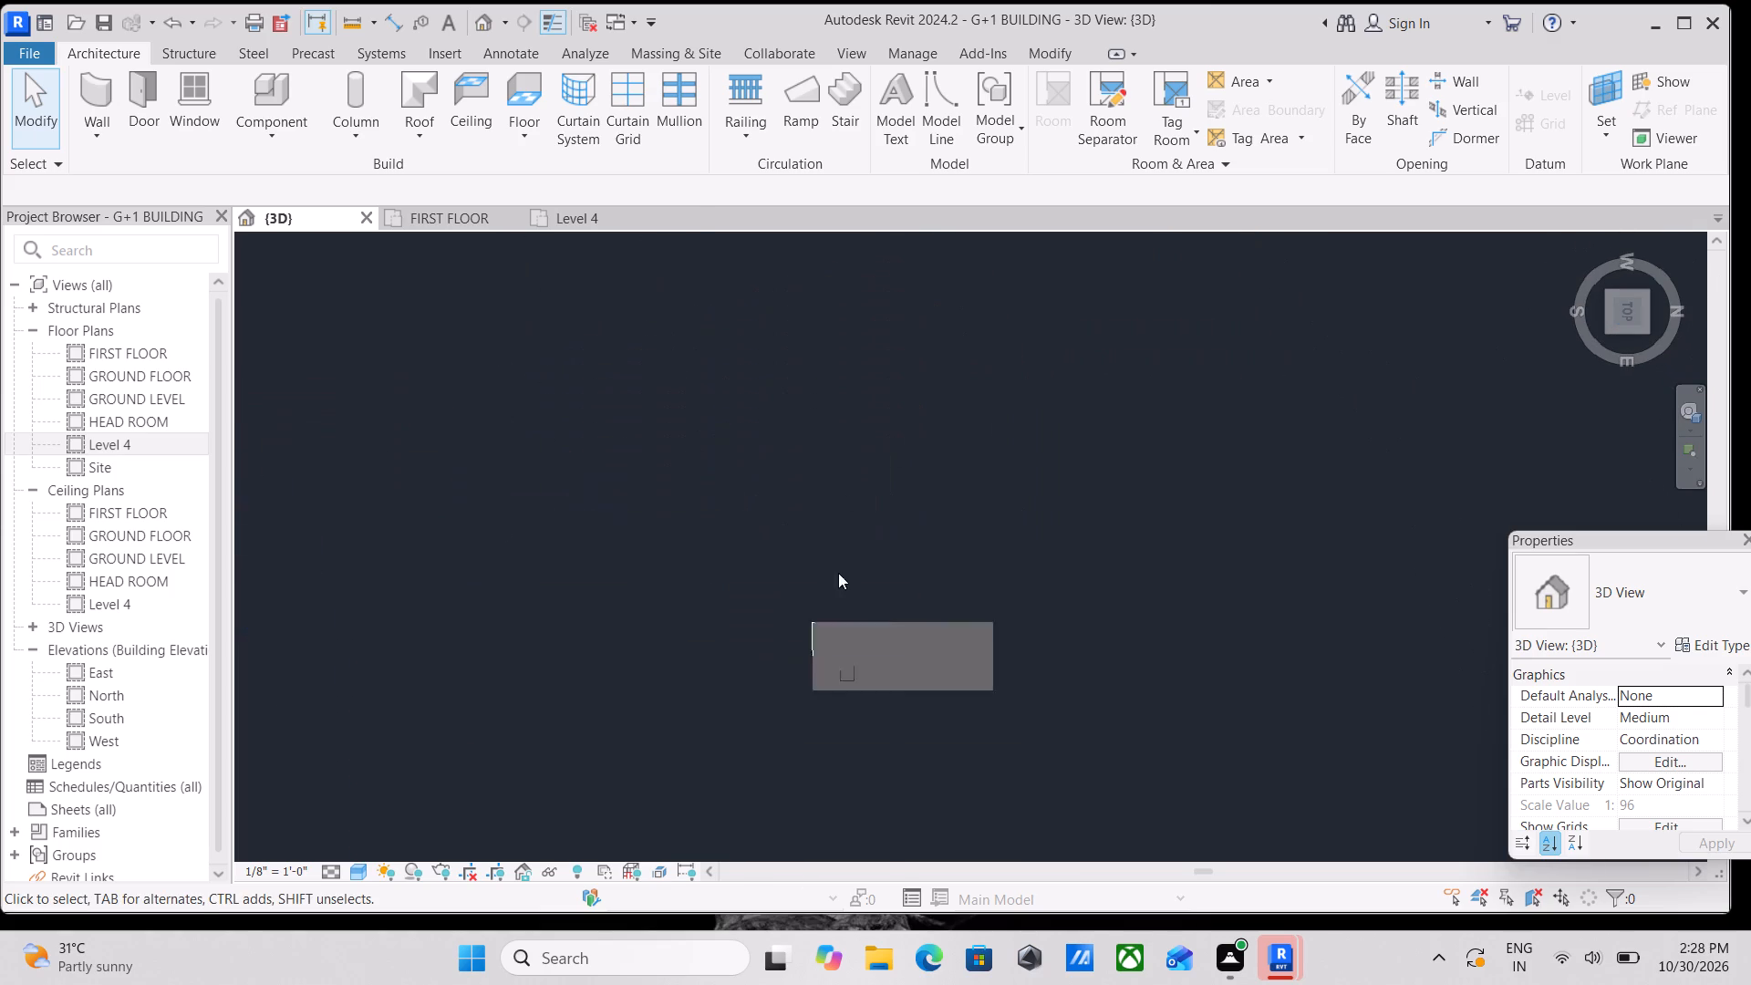
scroll(840, 542, up, 9)
middle_drag(979, 768, 1014, 585)
scroll(838, 658, up, 4)
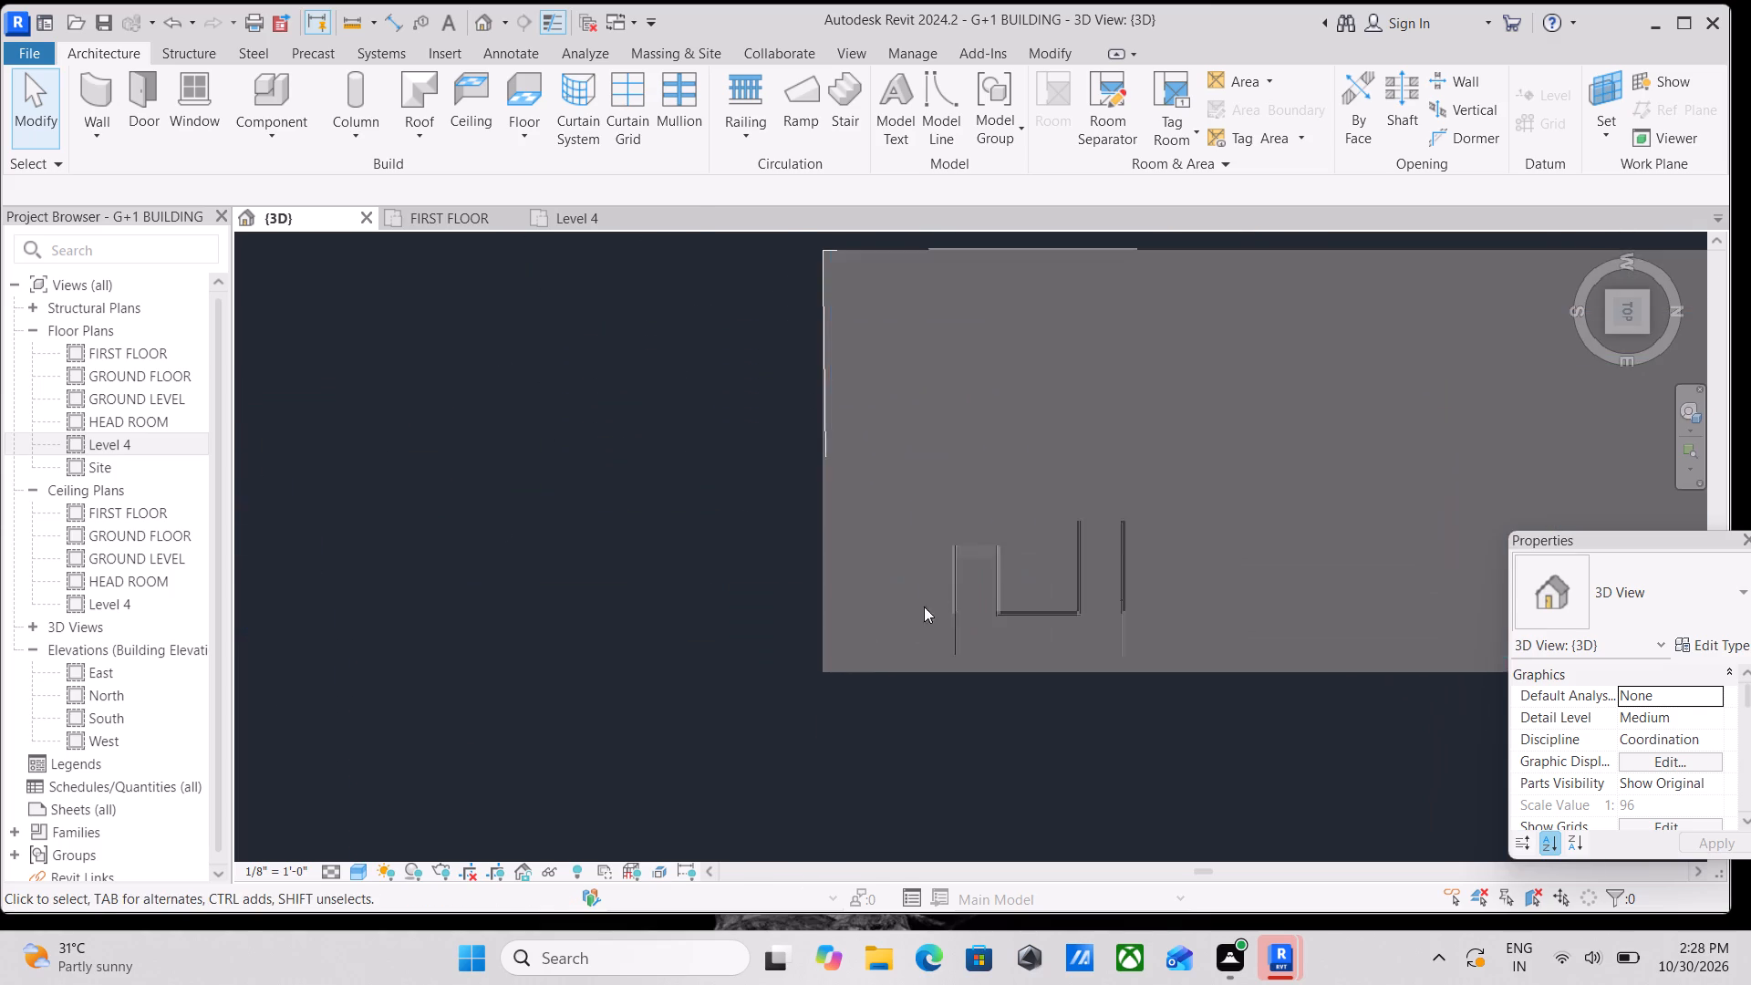
scroll(939, 593, up, 4)
middle_drag(939, 584, 855, 563)
scroll(856, 558, down, 2)
middle_drag(856, 558, 865, 576)
scroll(822, 503, up, 2)
middle_drag(822, 503, 690, 484)
scroll(685, 467, up, 1)
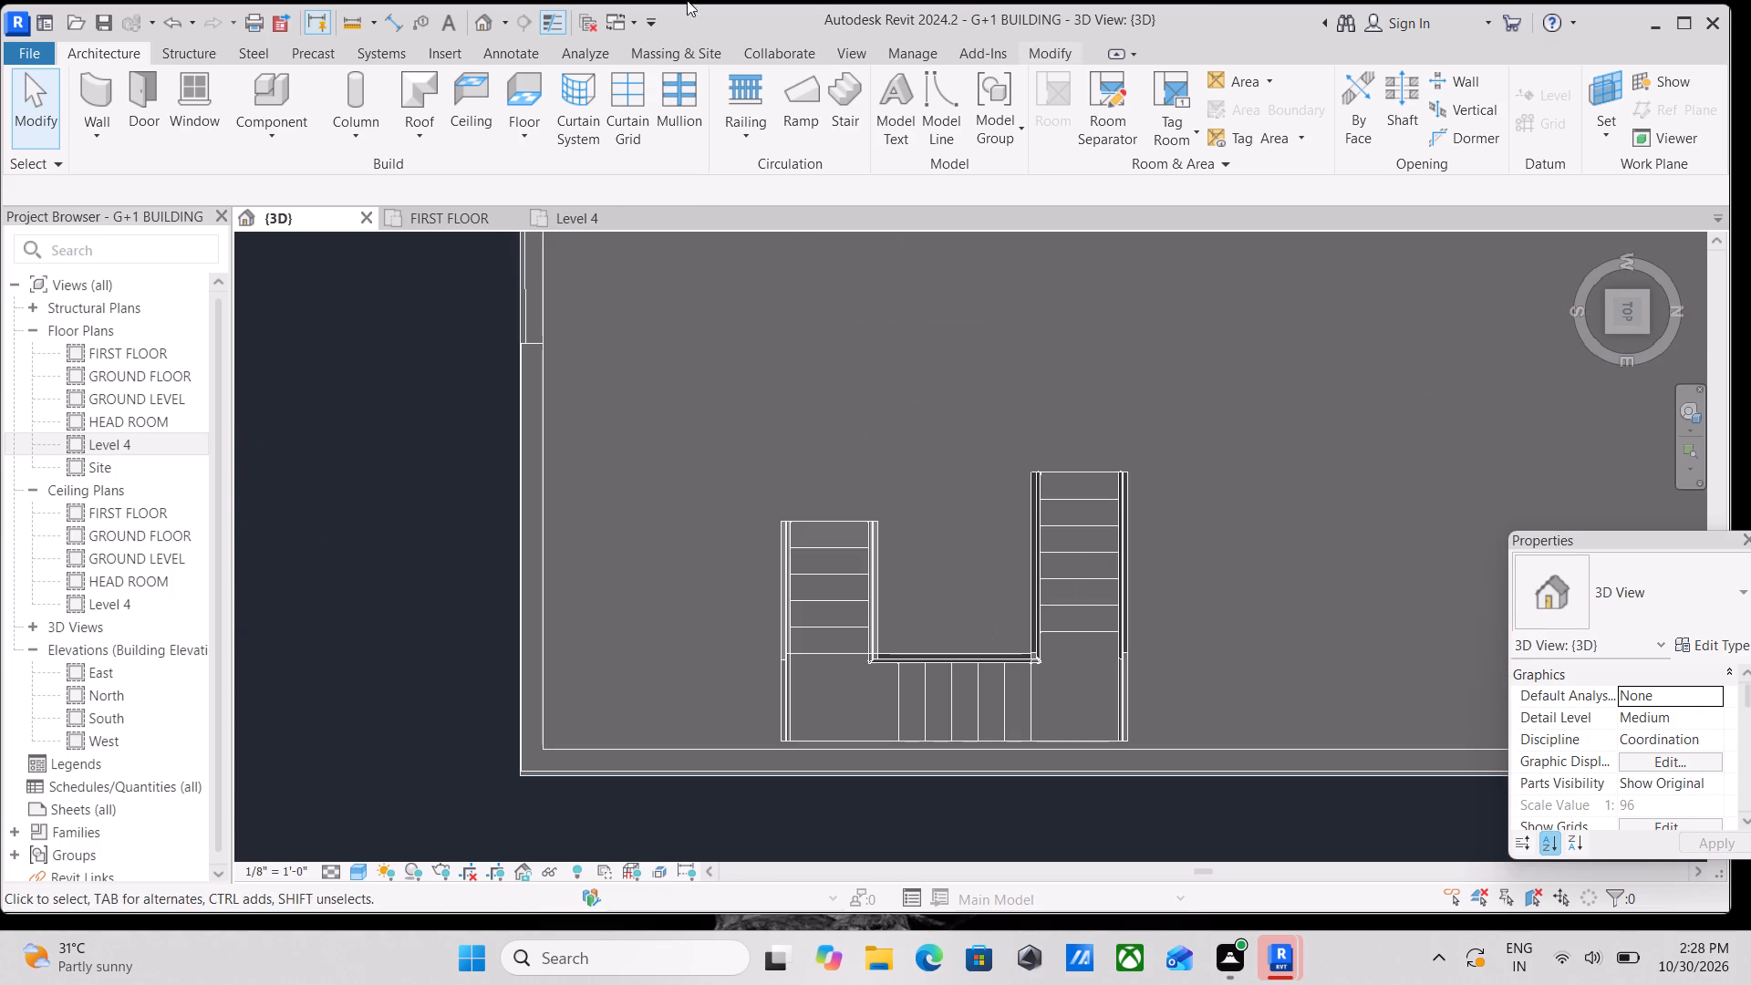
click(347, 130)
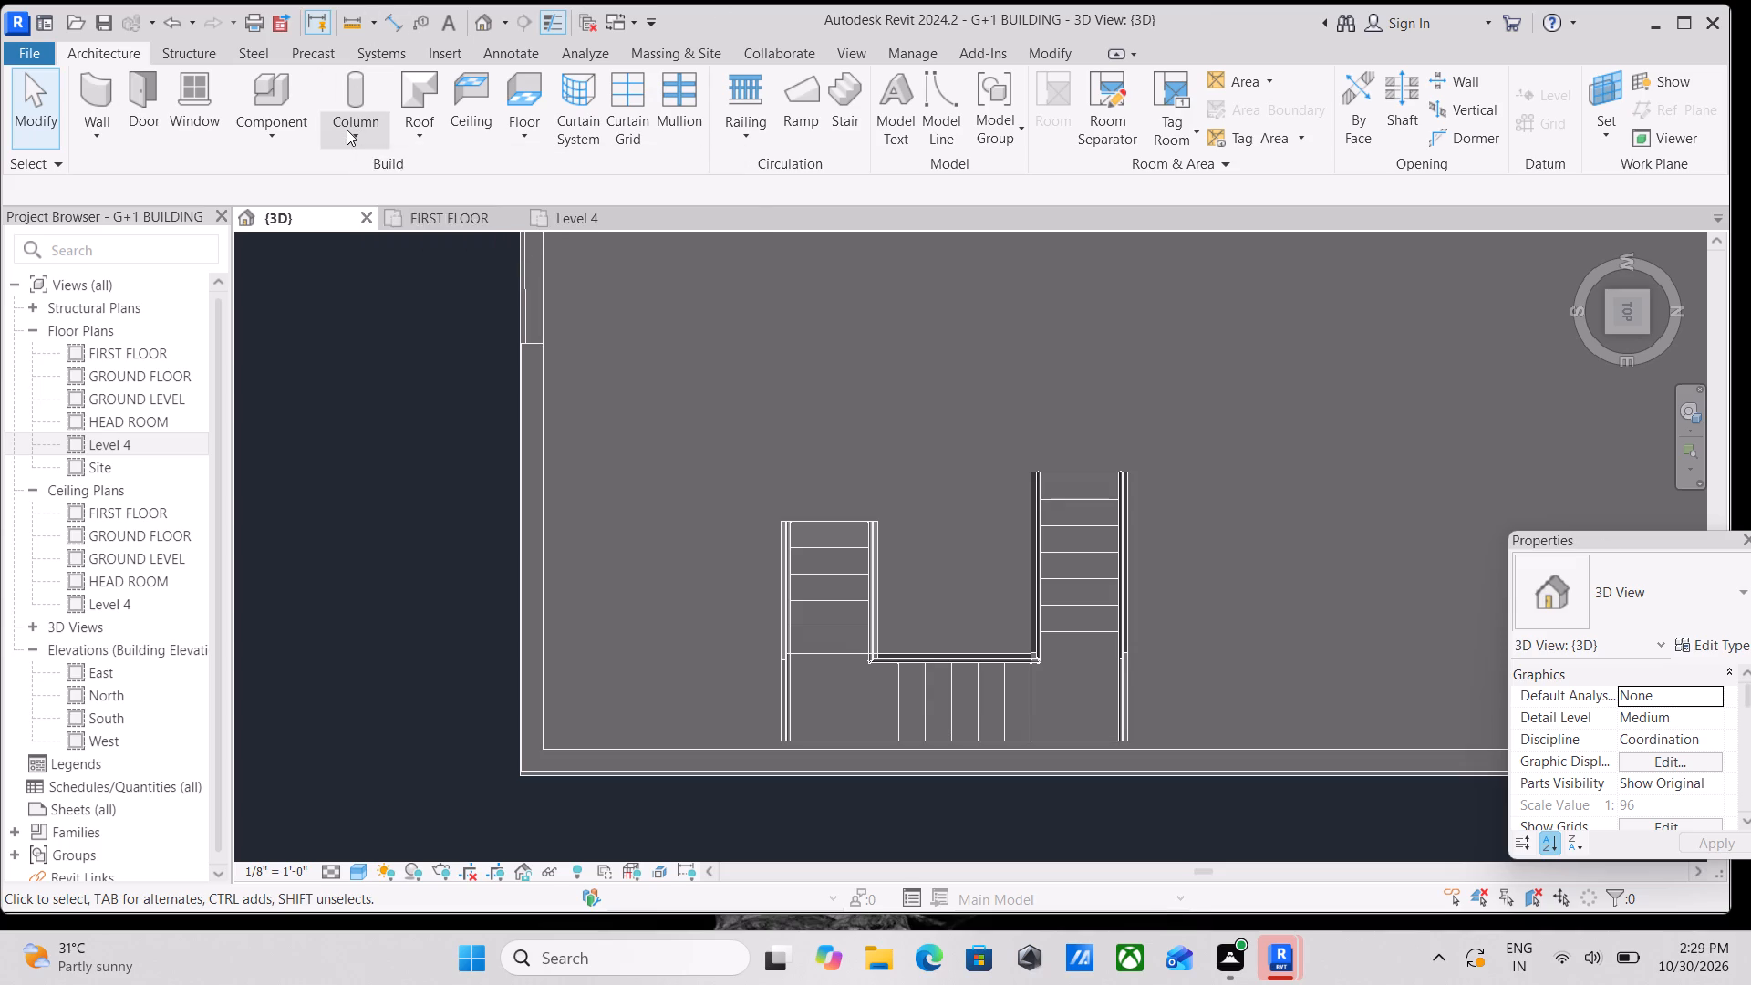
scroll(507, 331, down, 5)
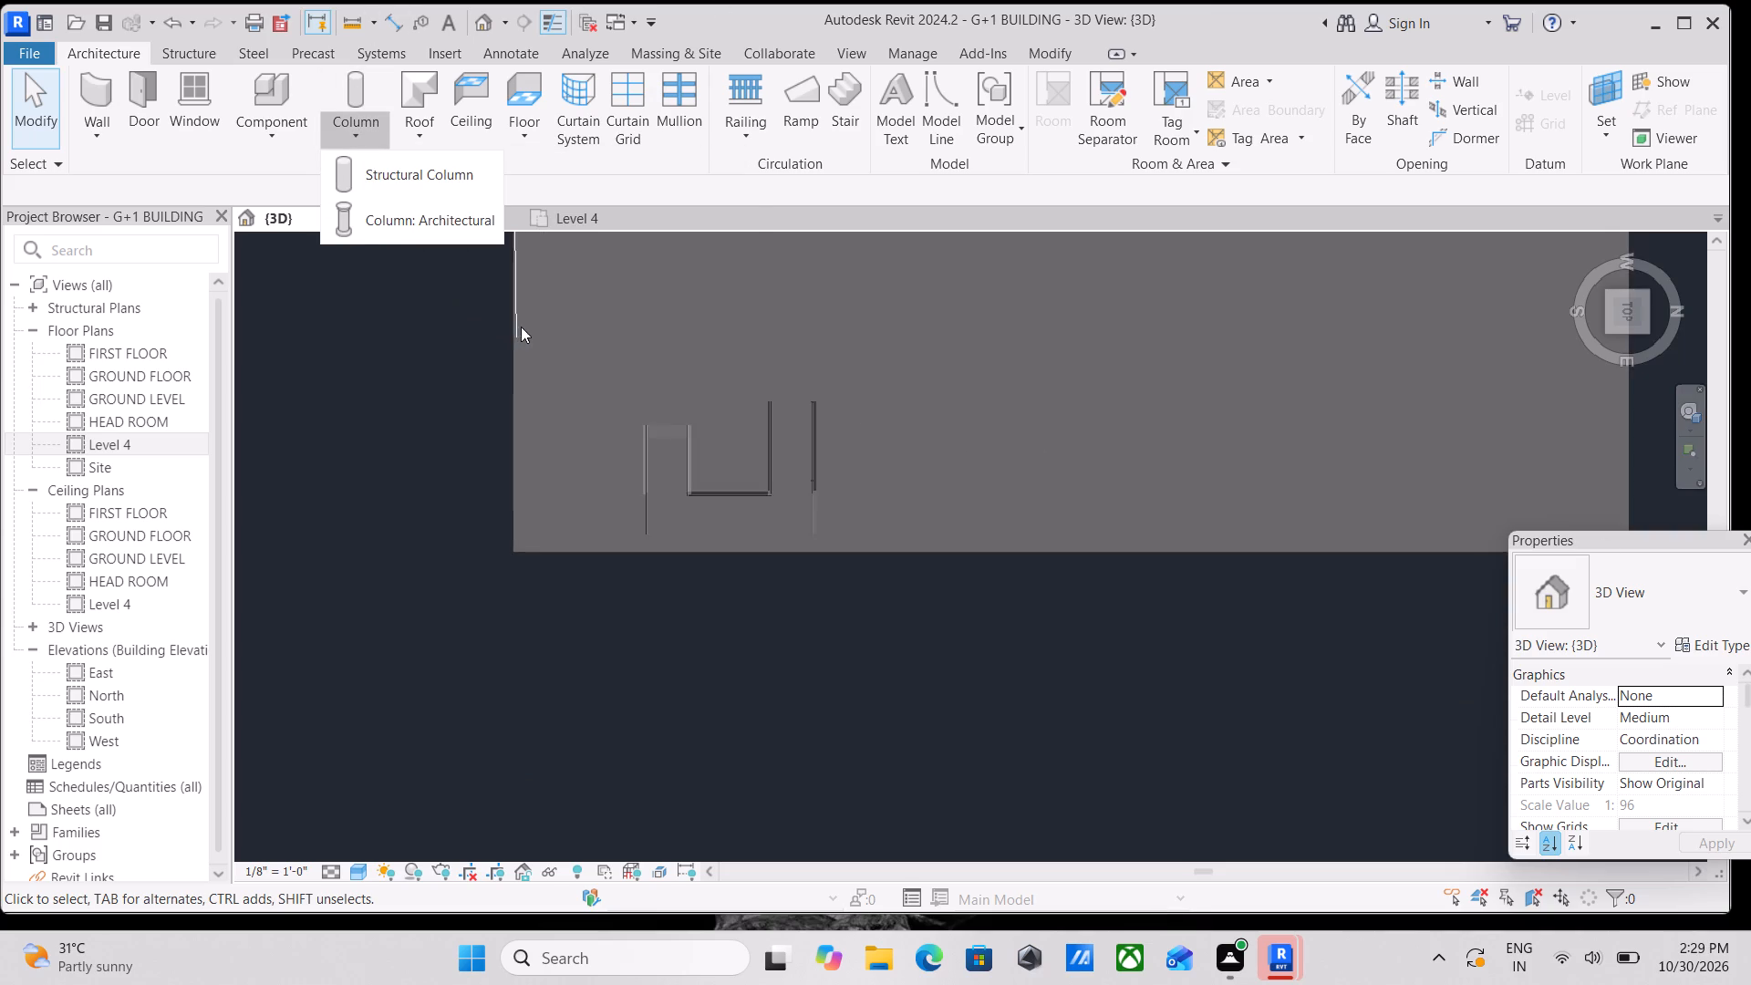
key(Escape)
Examine the overall roof outline and the roof corner around the staircase from directly above.
scroll(572, 312, down, 5)
middle_drag(668, 310, 688, 488)
middle_drag(719, 432, 746, 297)
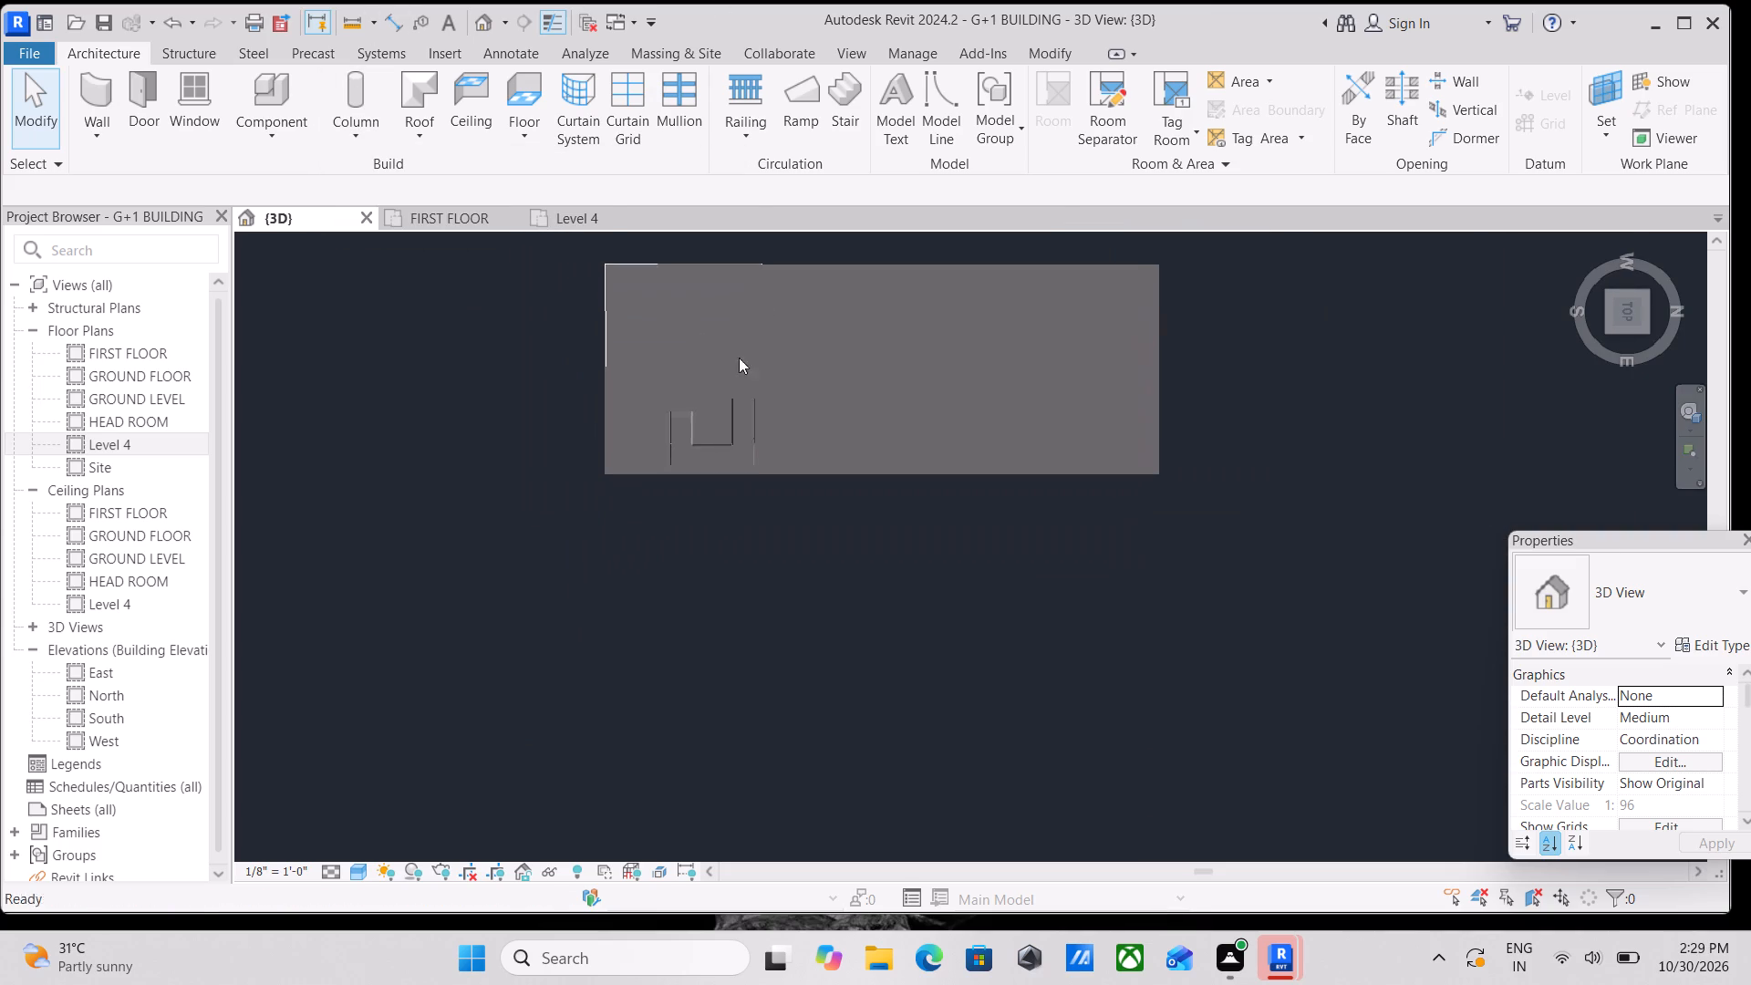
scroll(655, 503, up, 7)
middle_drag(620, 429, 616, 467)
scroll(615, 333, down, 1)
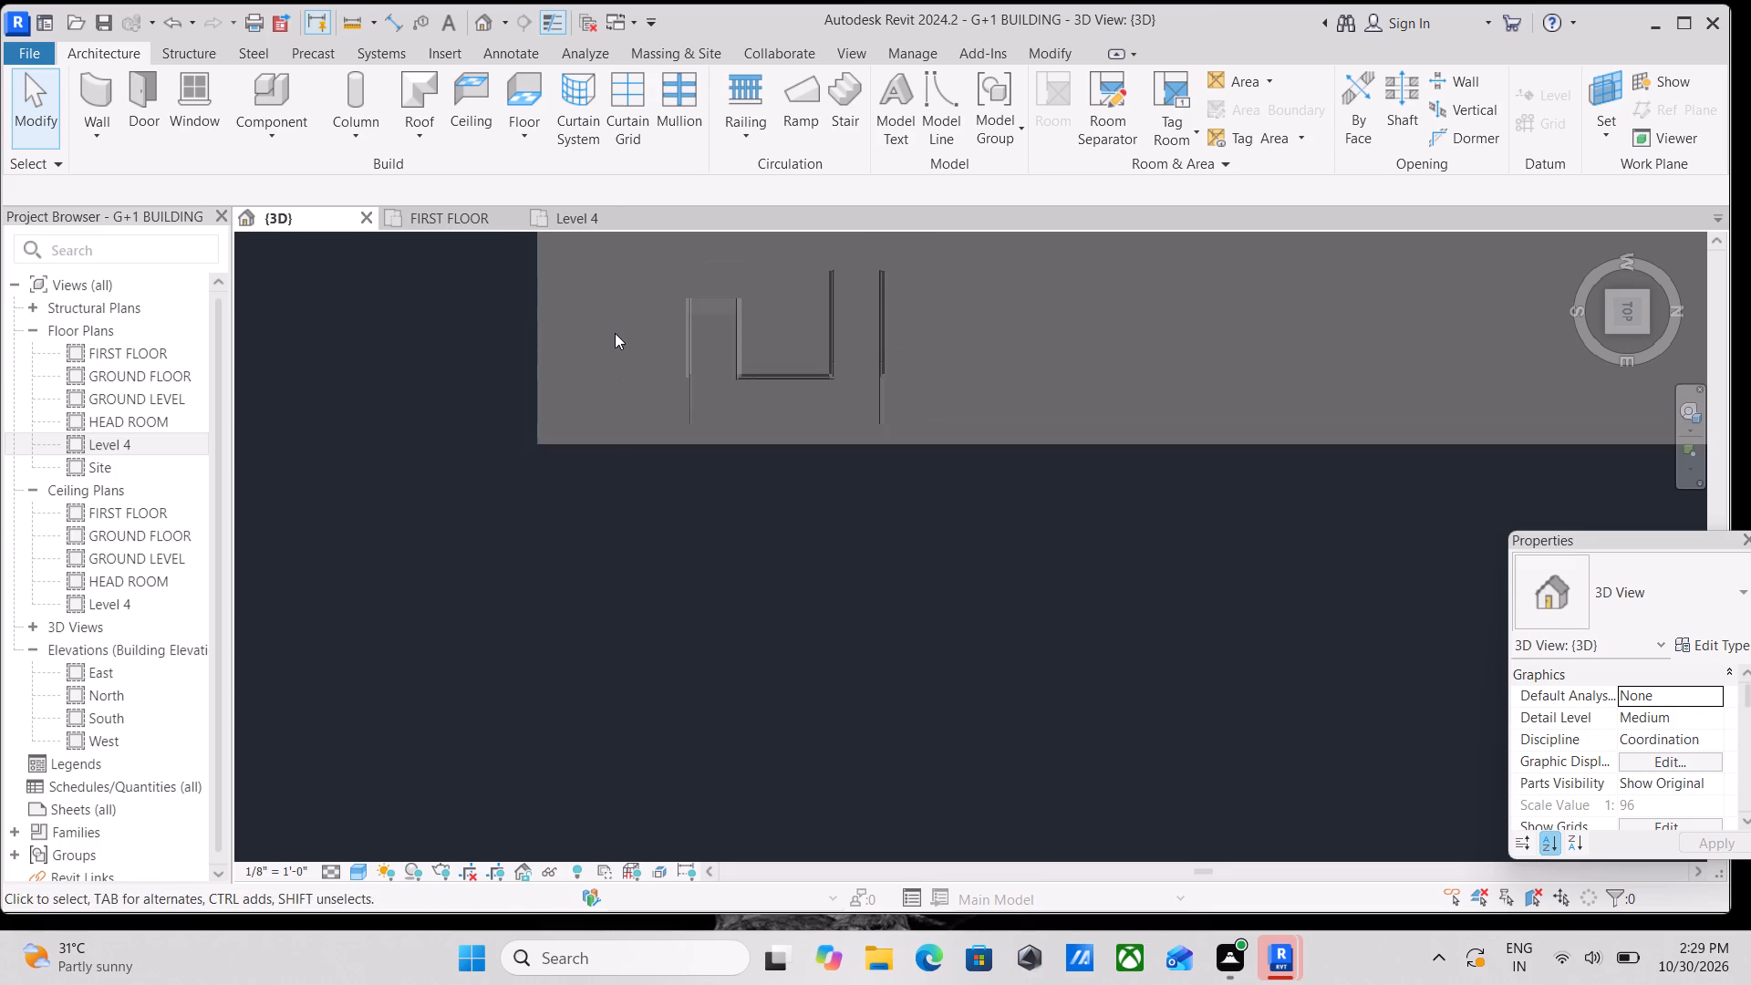
middle_drag(610, 334, 615, 364)
middle_drag(606, 351, 648, 374)
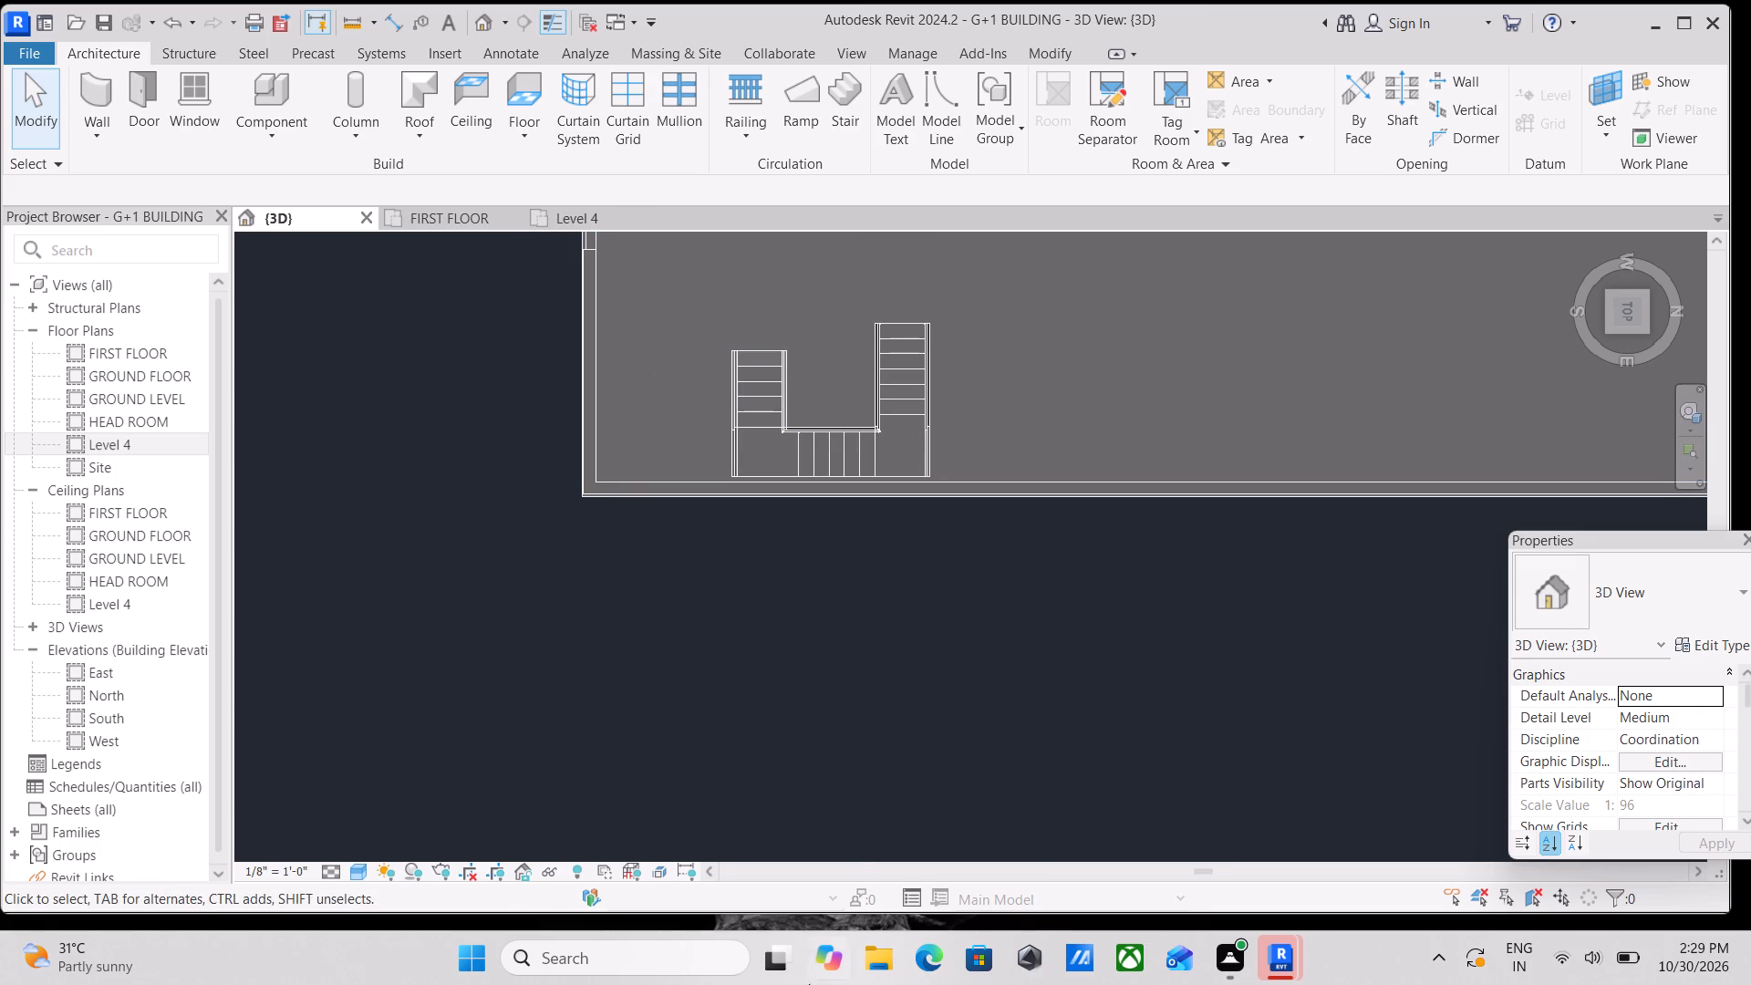
Open WhatsApp Image 2026-10-30 at 9.21.16 AM.jpeg in Photos and examine the reference elevation's staircase tower, upper roof and parapets.
click(475, 967)
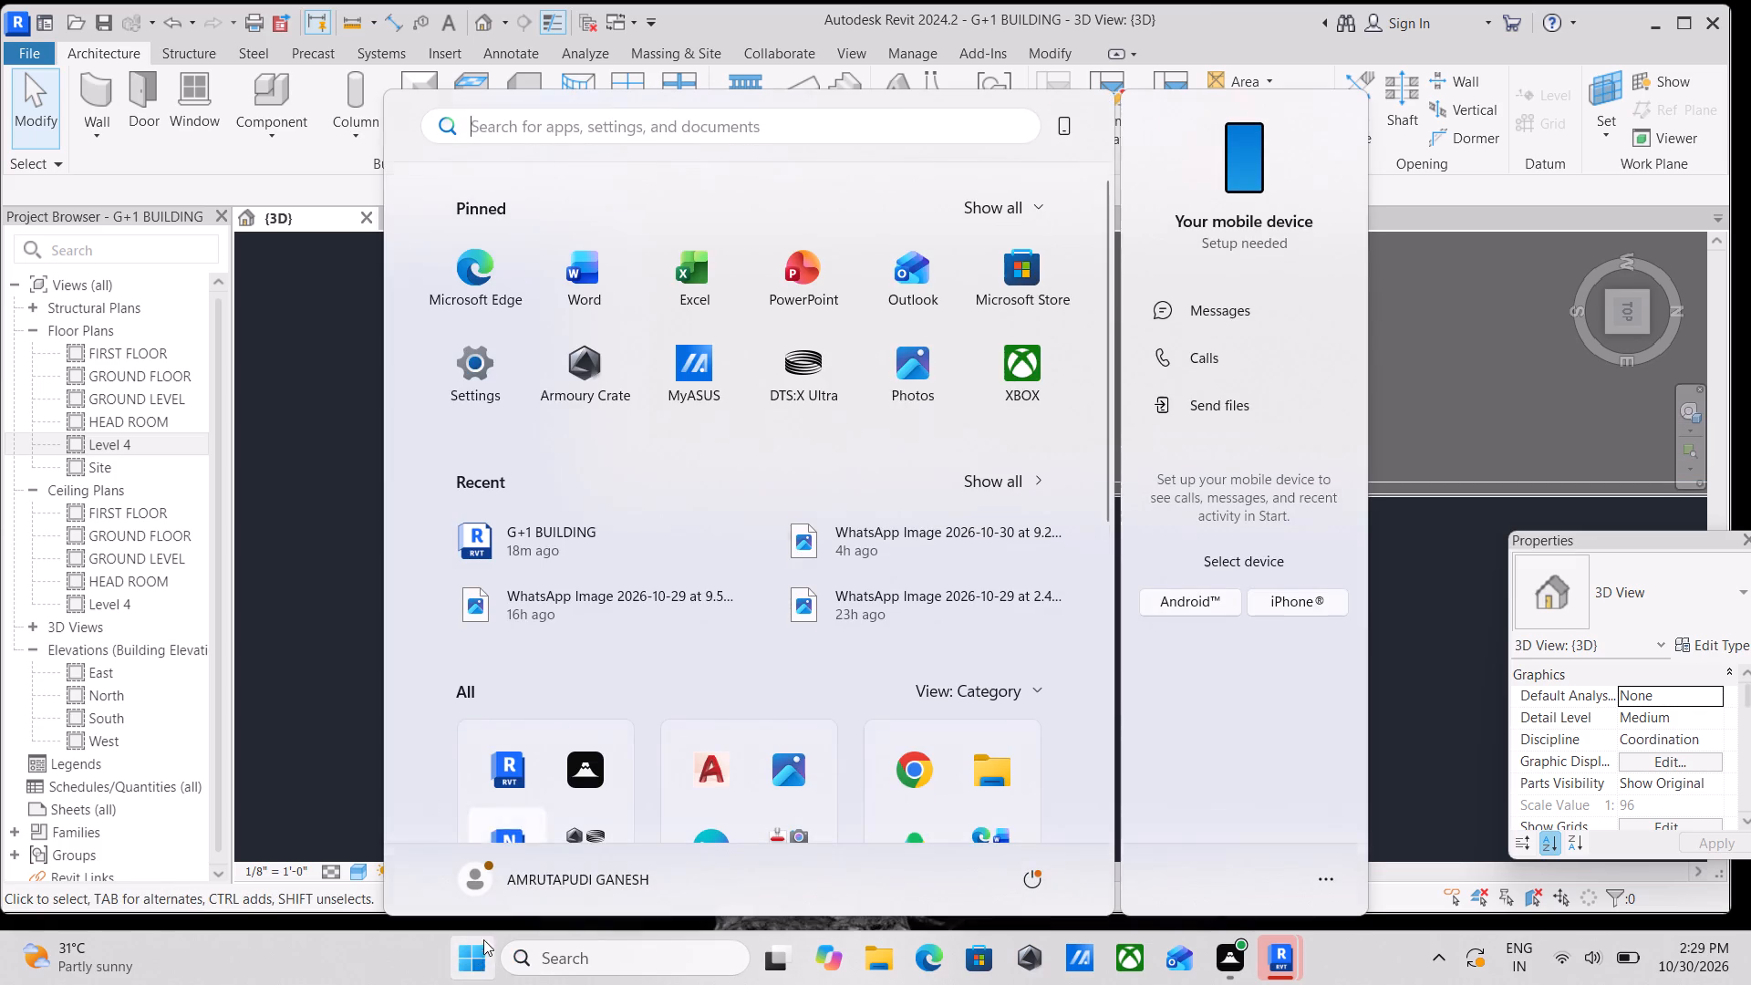
click(835, 539)
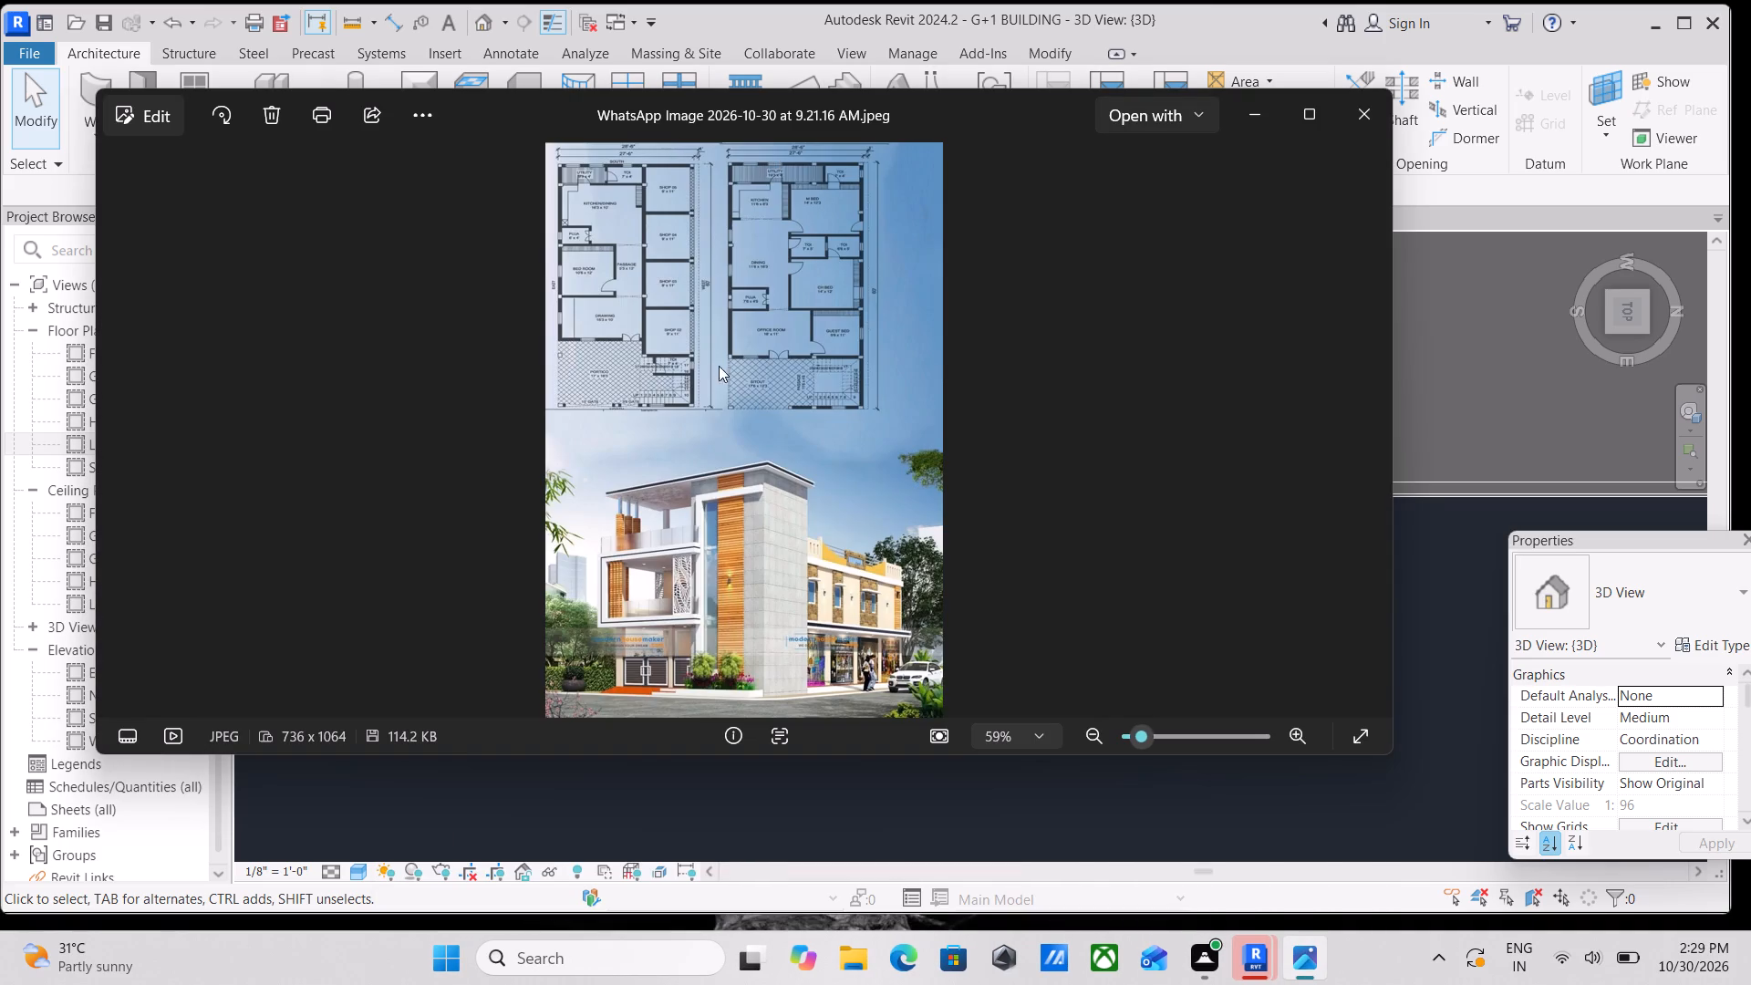
scroll(704, 551, up, 4)
middle_drag(741, 566, 772, 423)
scroll(715, 477, up, 4)
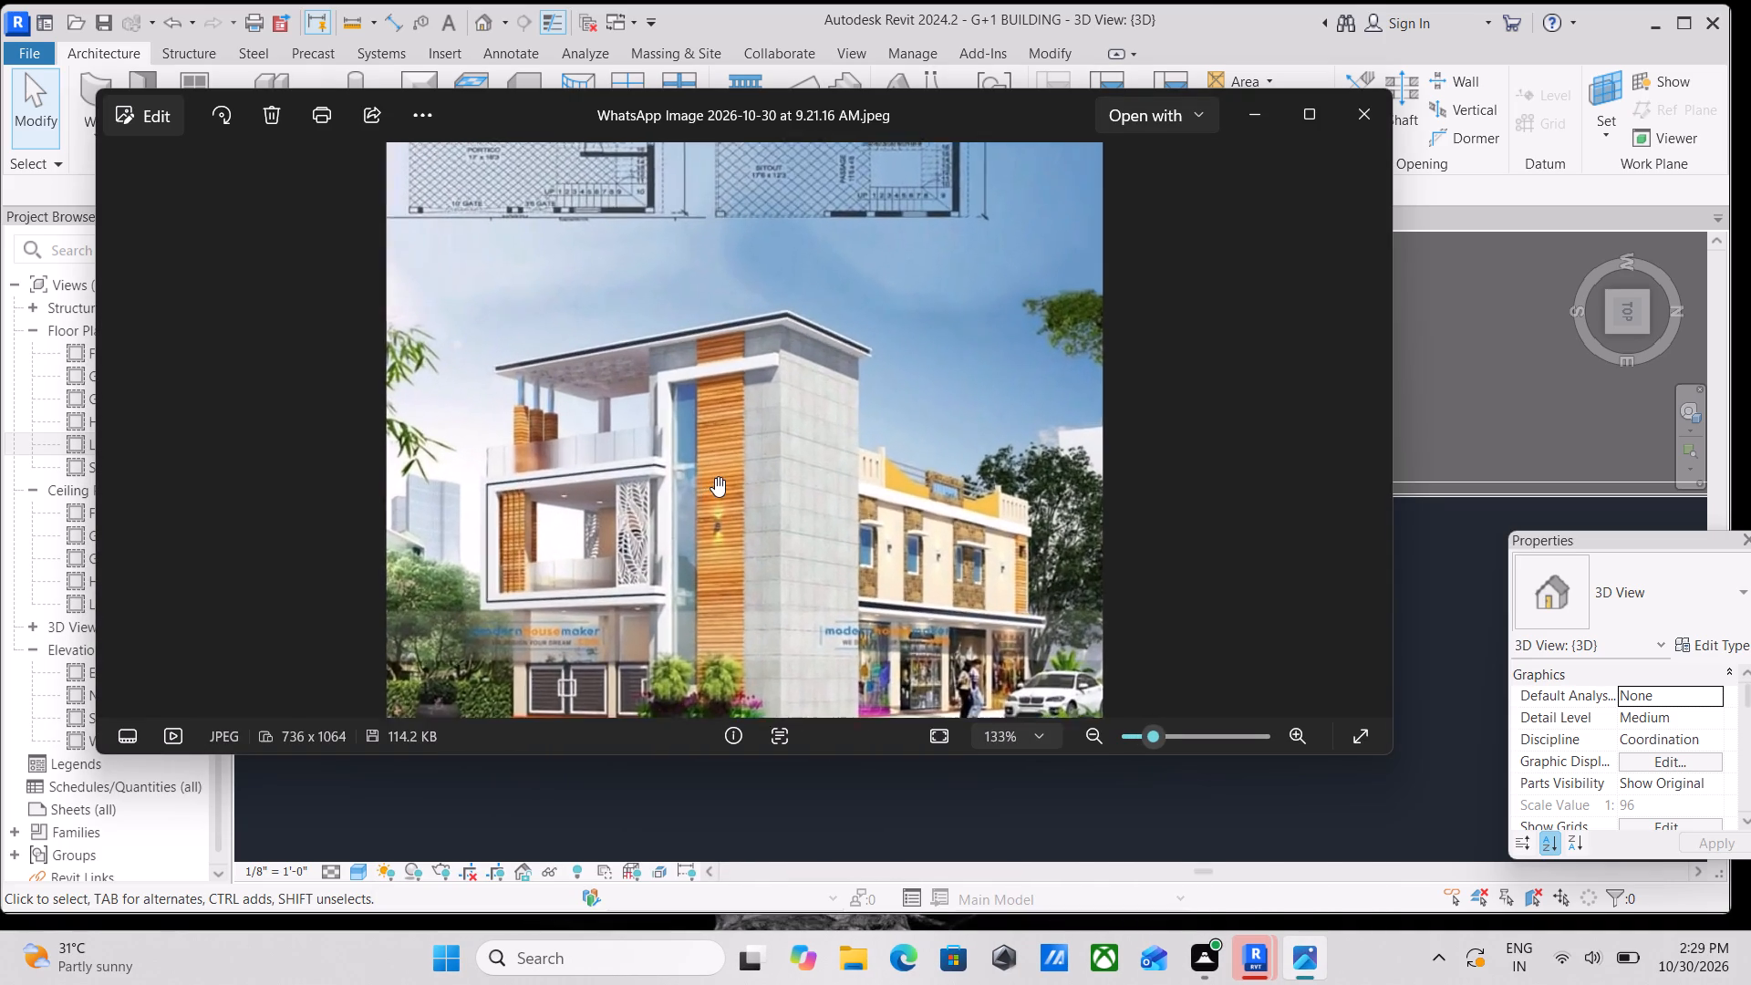
scroll(710, 476, up, 3)
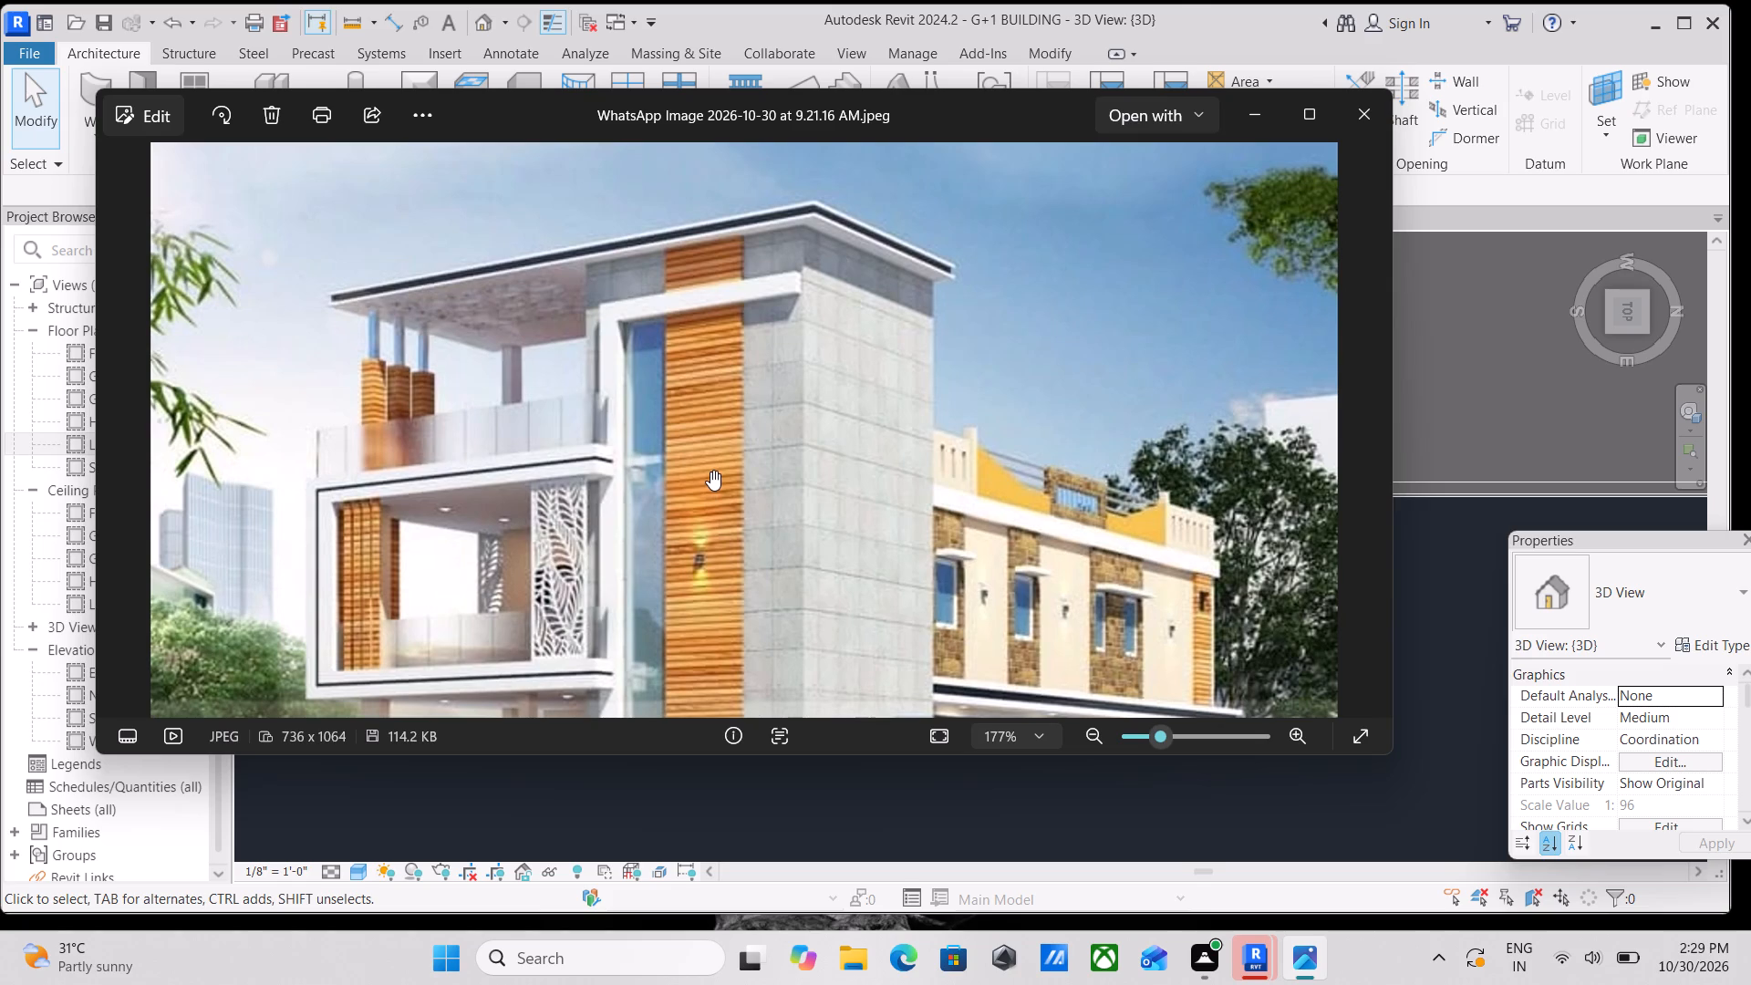
scroll(710, 471, down, 6)
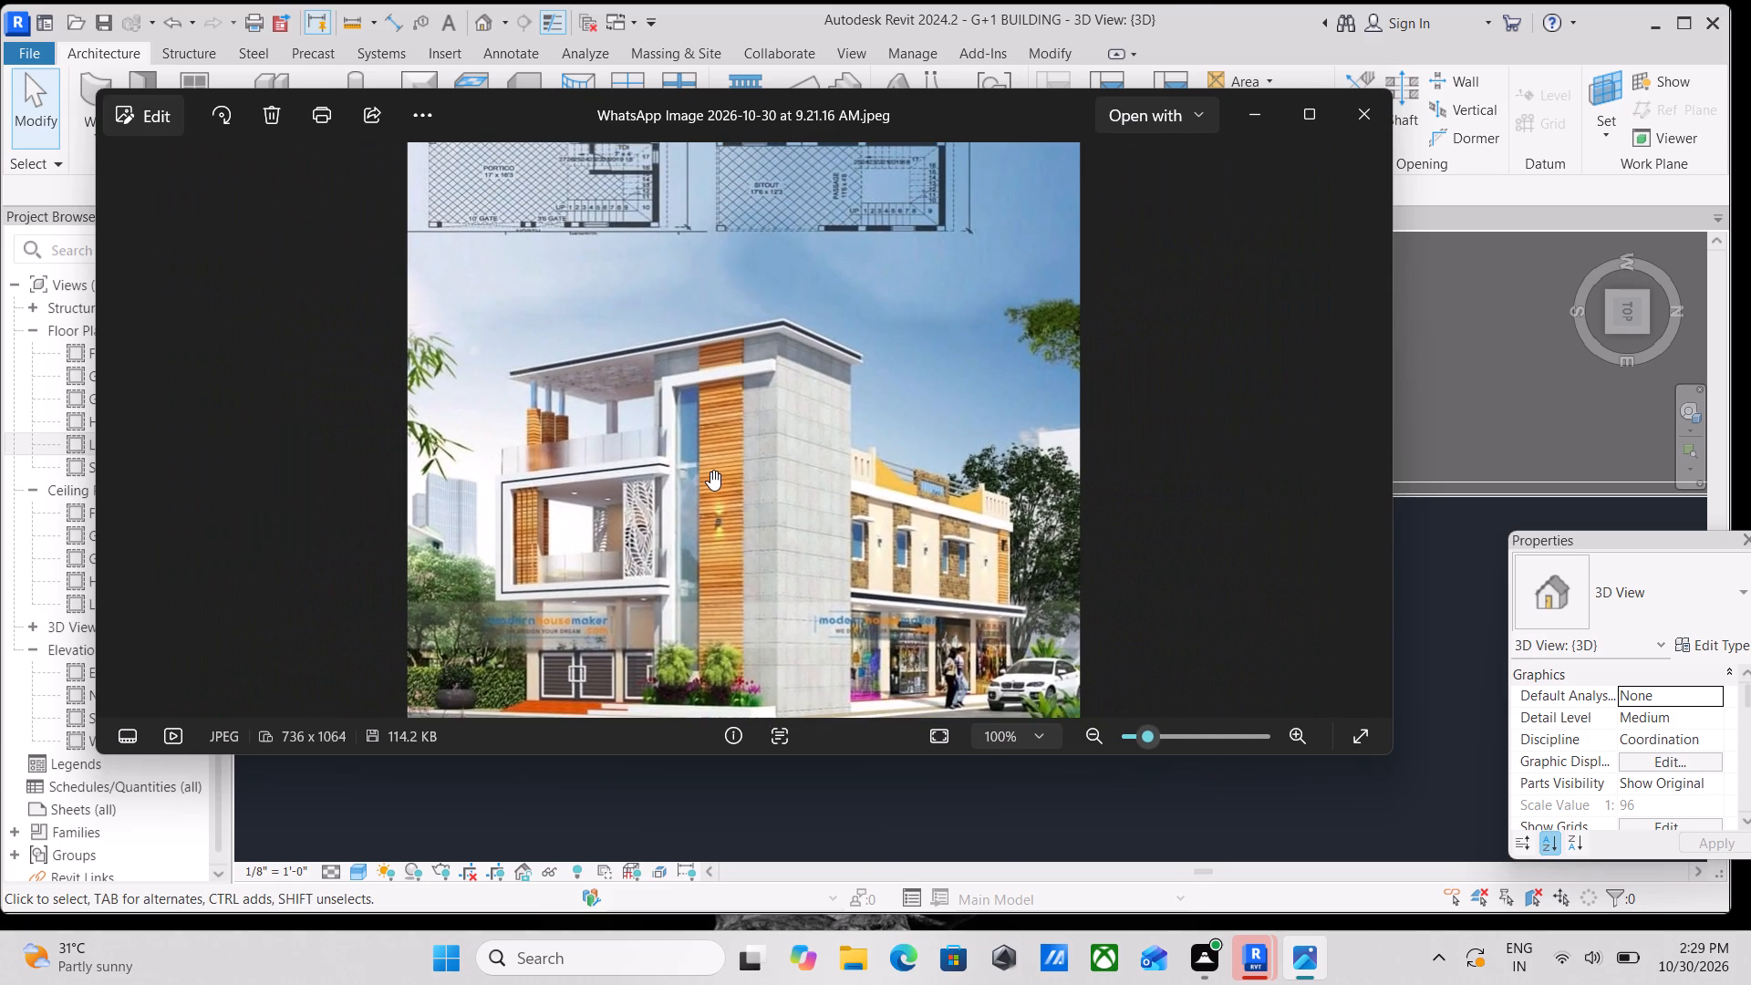
scroll(710, 471, down, 3)
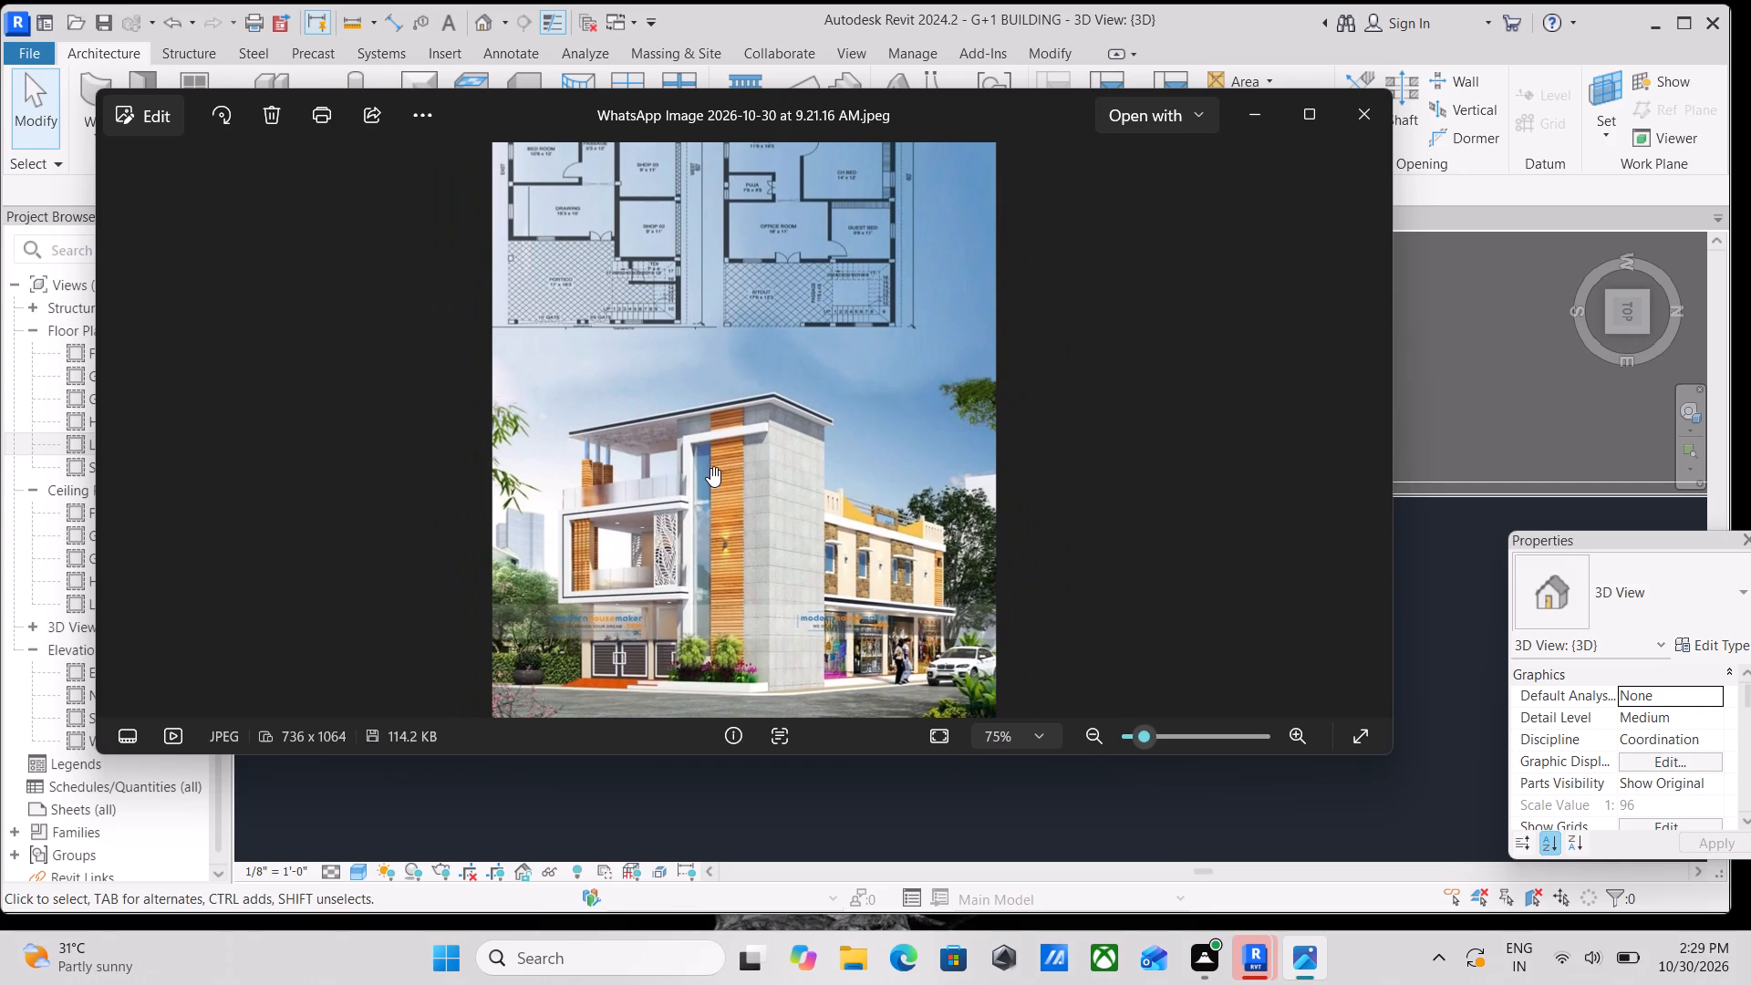
scroll(717, 489, up, 9)
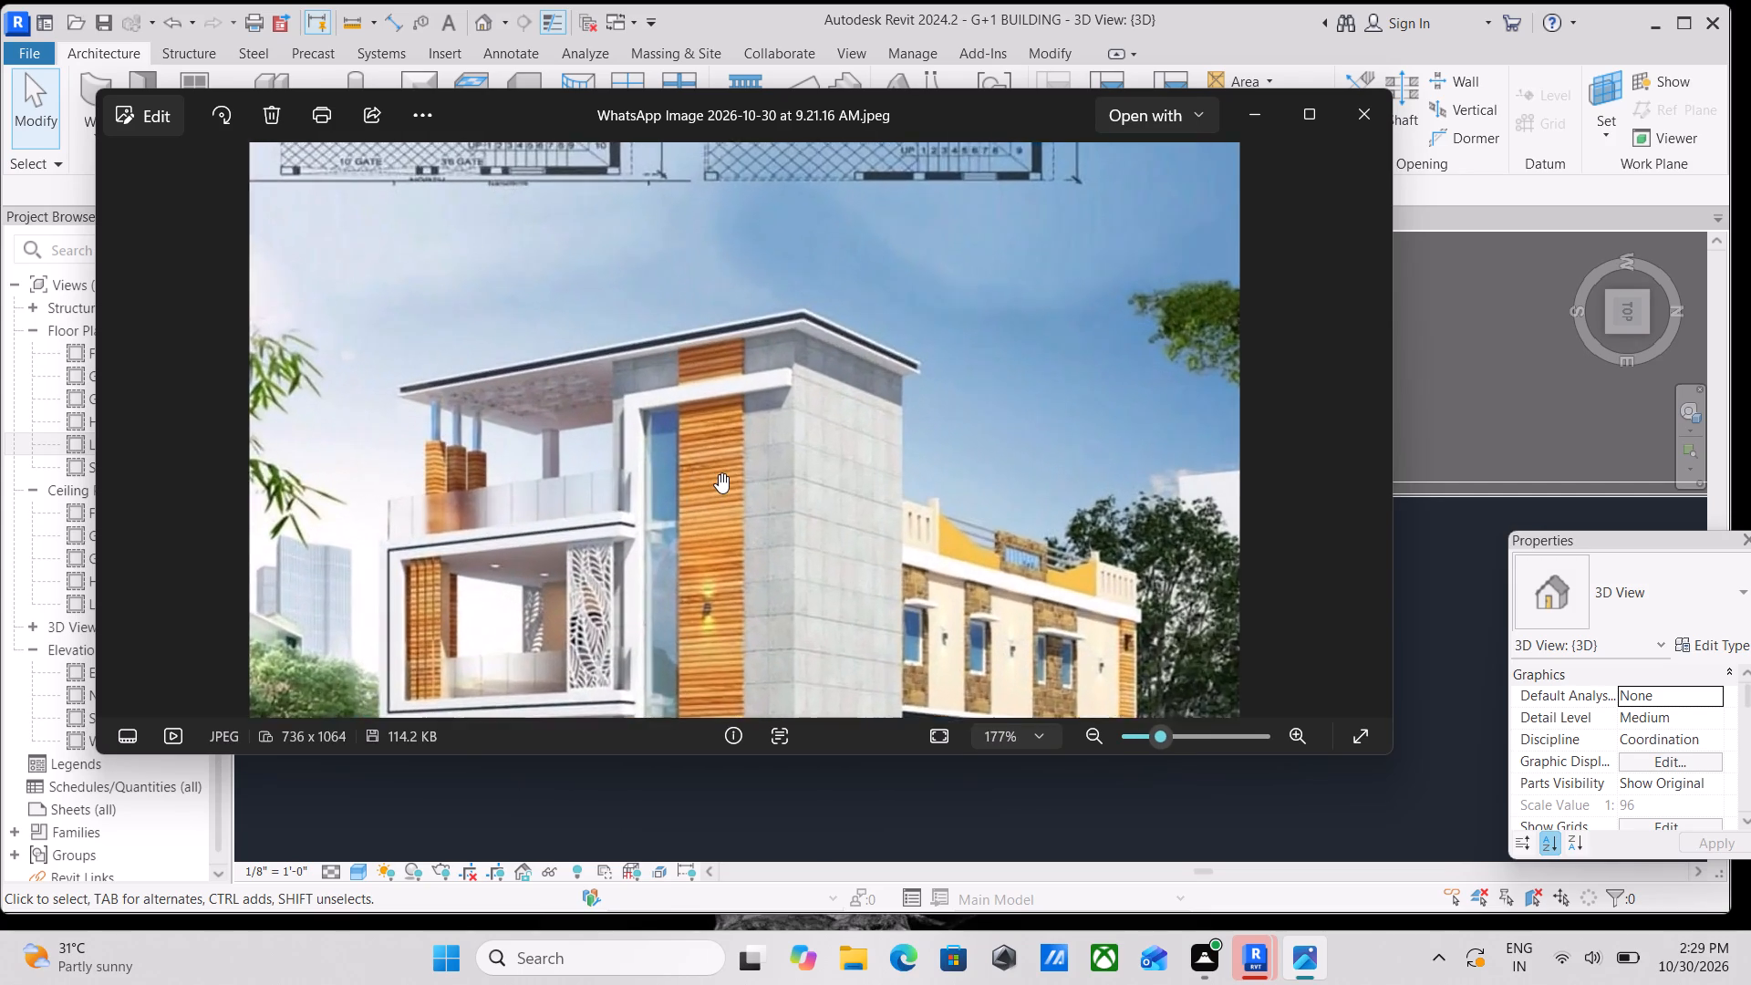
Examine the staircase tower and its upper roof in the reference elevation, then close the image and return to Revit.
scroll(719, 473, up, 3)
scroll(719, 473, down, 3)
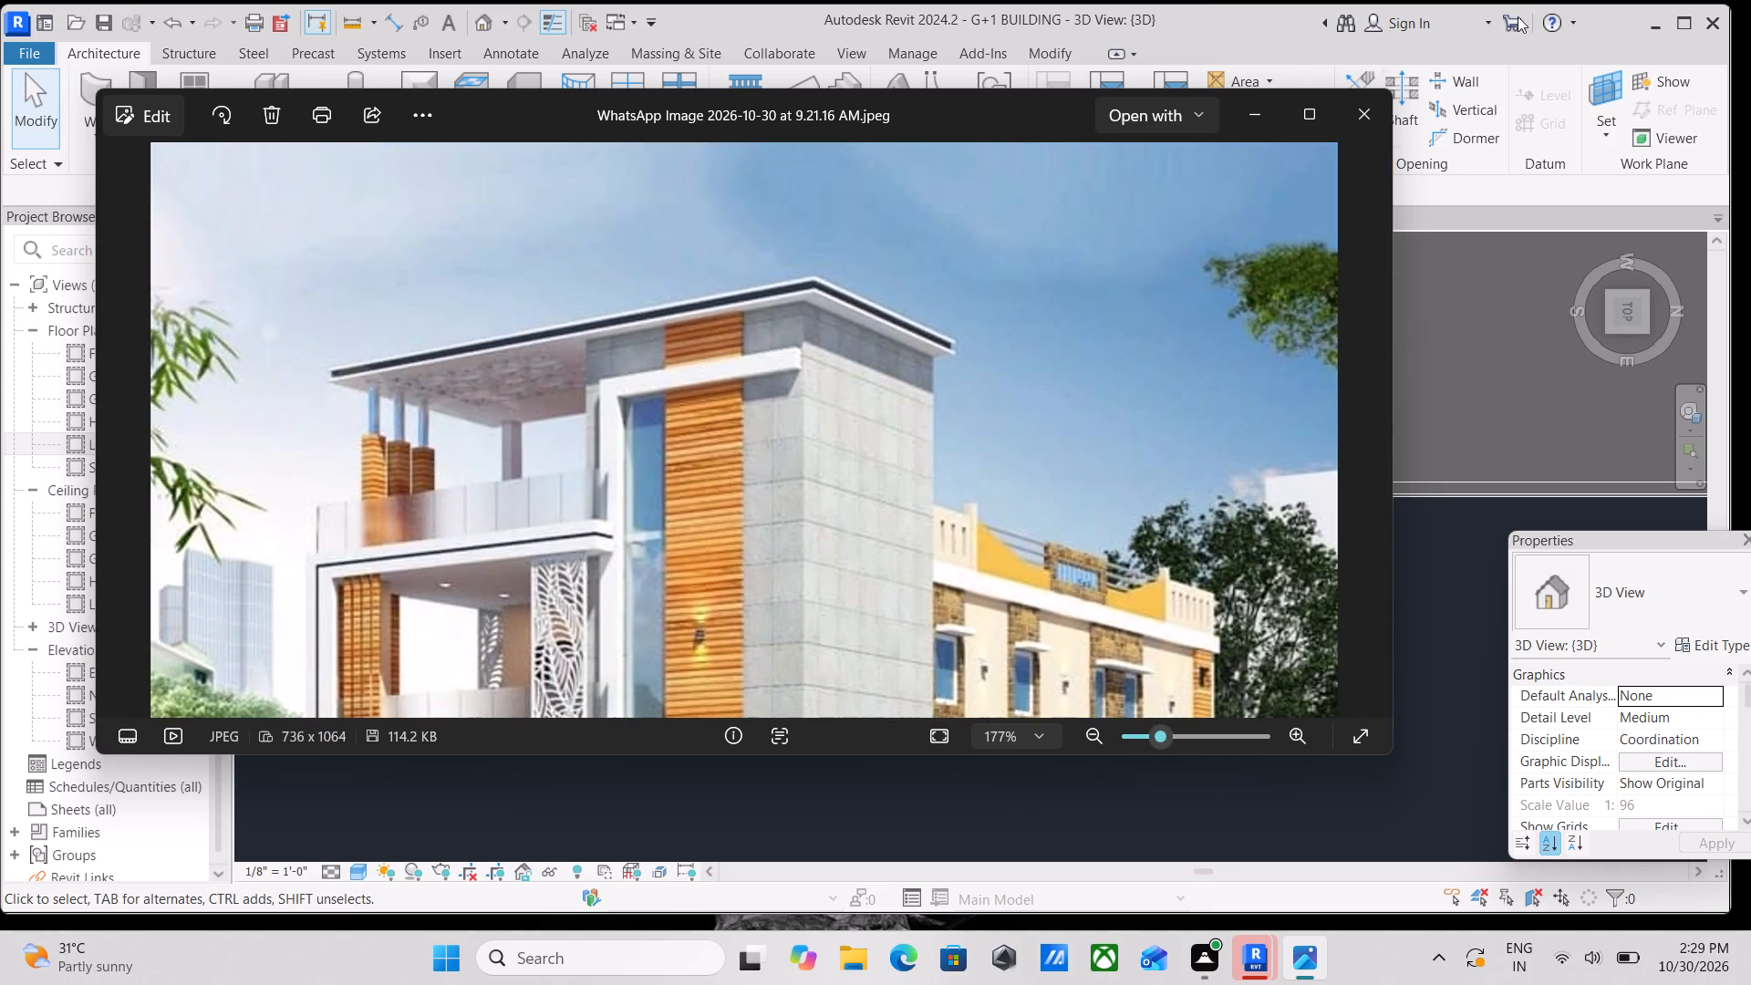
click(1367, 116)
Examine the roof corner and staircase opening from the front and window sides in the 3D view.
scroll(814, 424, down, 3)
middle_drag(814, 414, 847, 466)
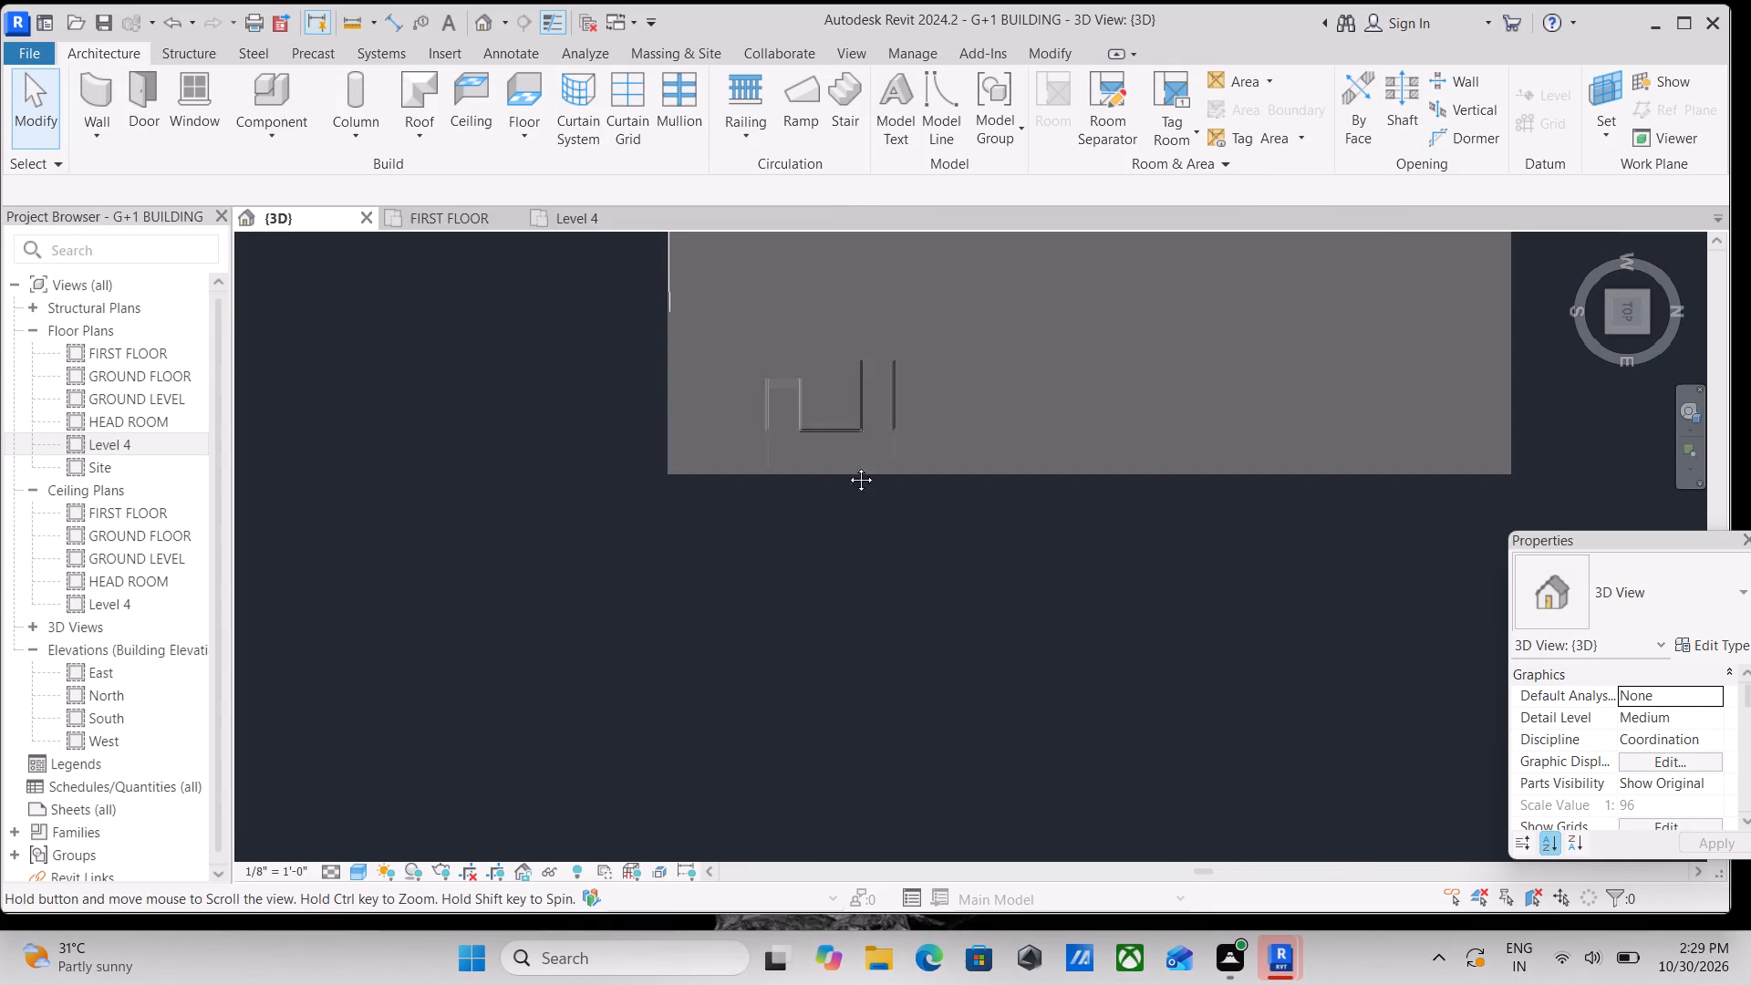
middle_drag(847, 466, 870, 499)
scroll(874, 478, down, 3)
middle_drag(874, 478, 921, 441)
shift+middle_drag(922, 575, 1049, 258)
middle_drag(1169, 506, 1133, 383)
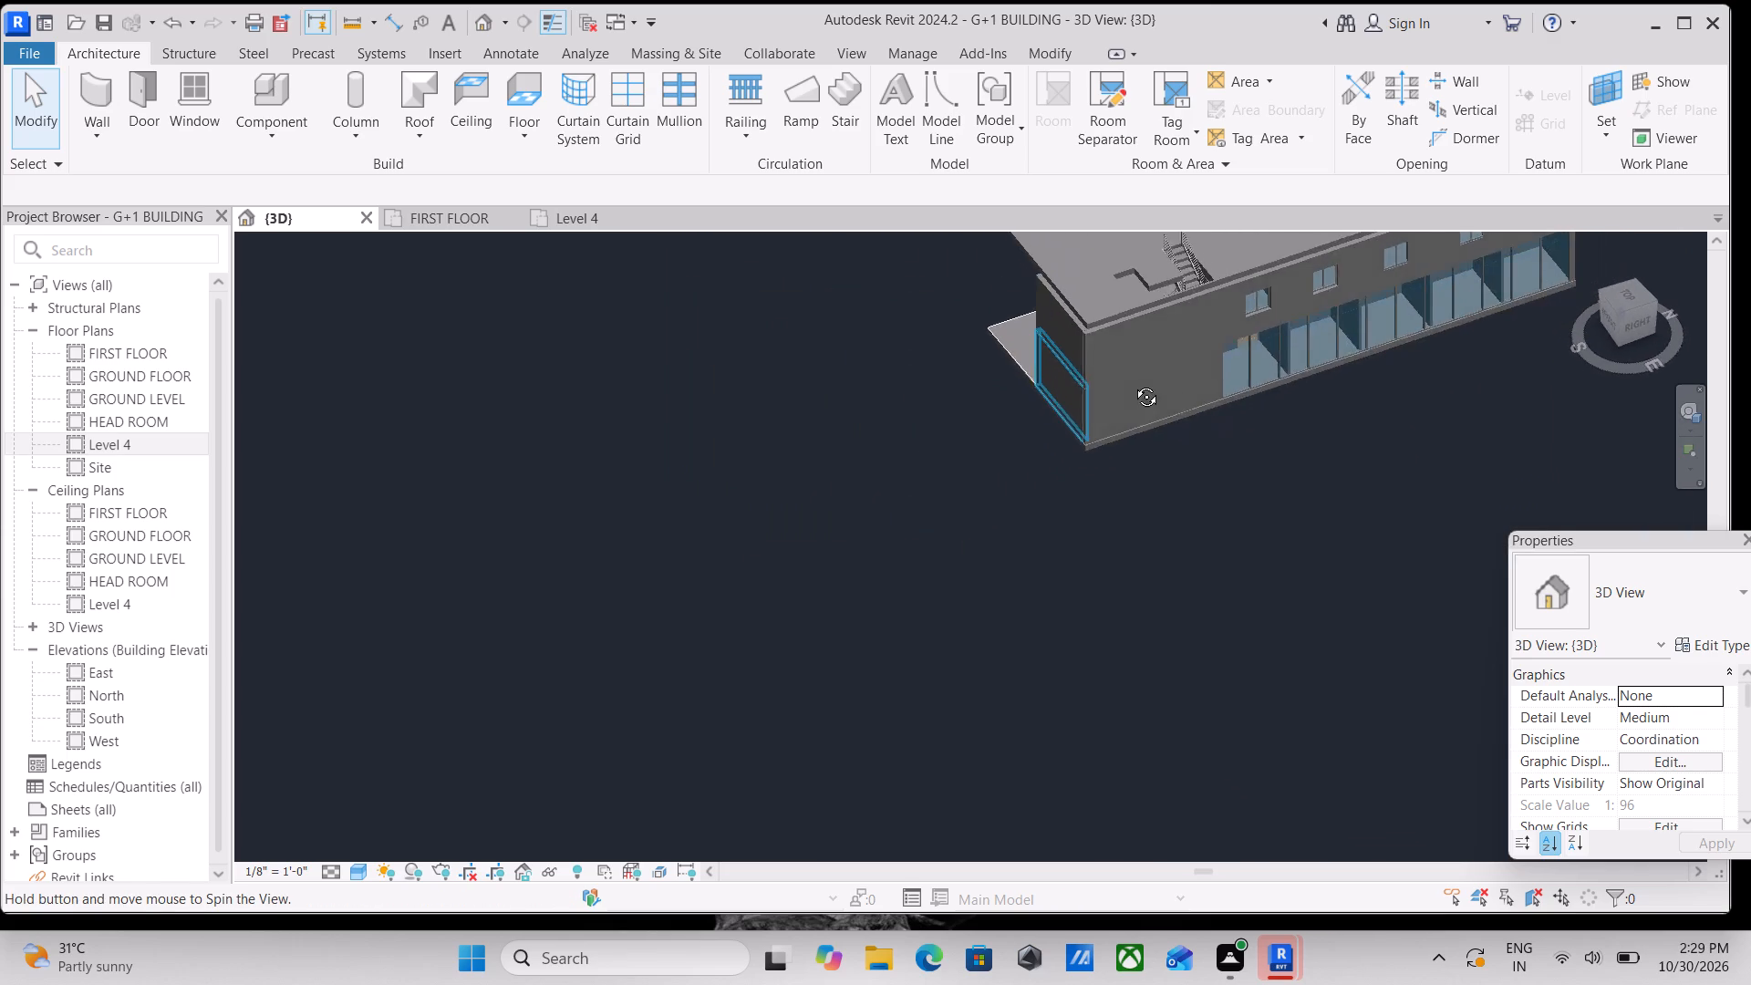
middle_drag(1133, 383, 1233, 477)
middle_drag(1197, 376, 1066, 508)
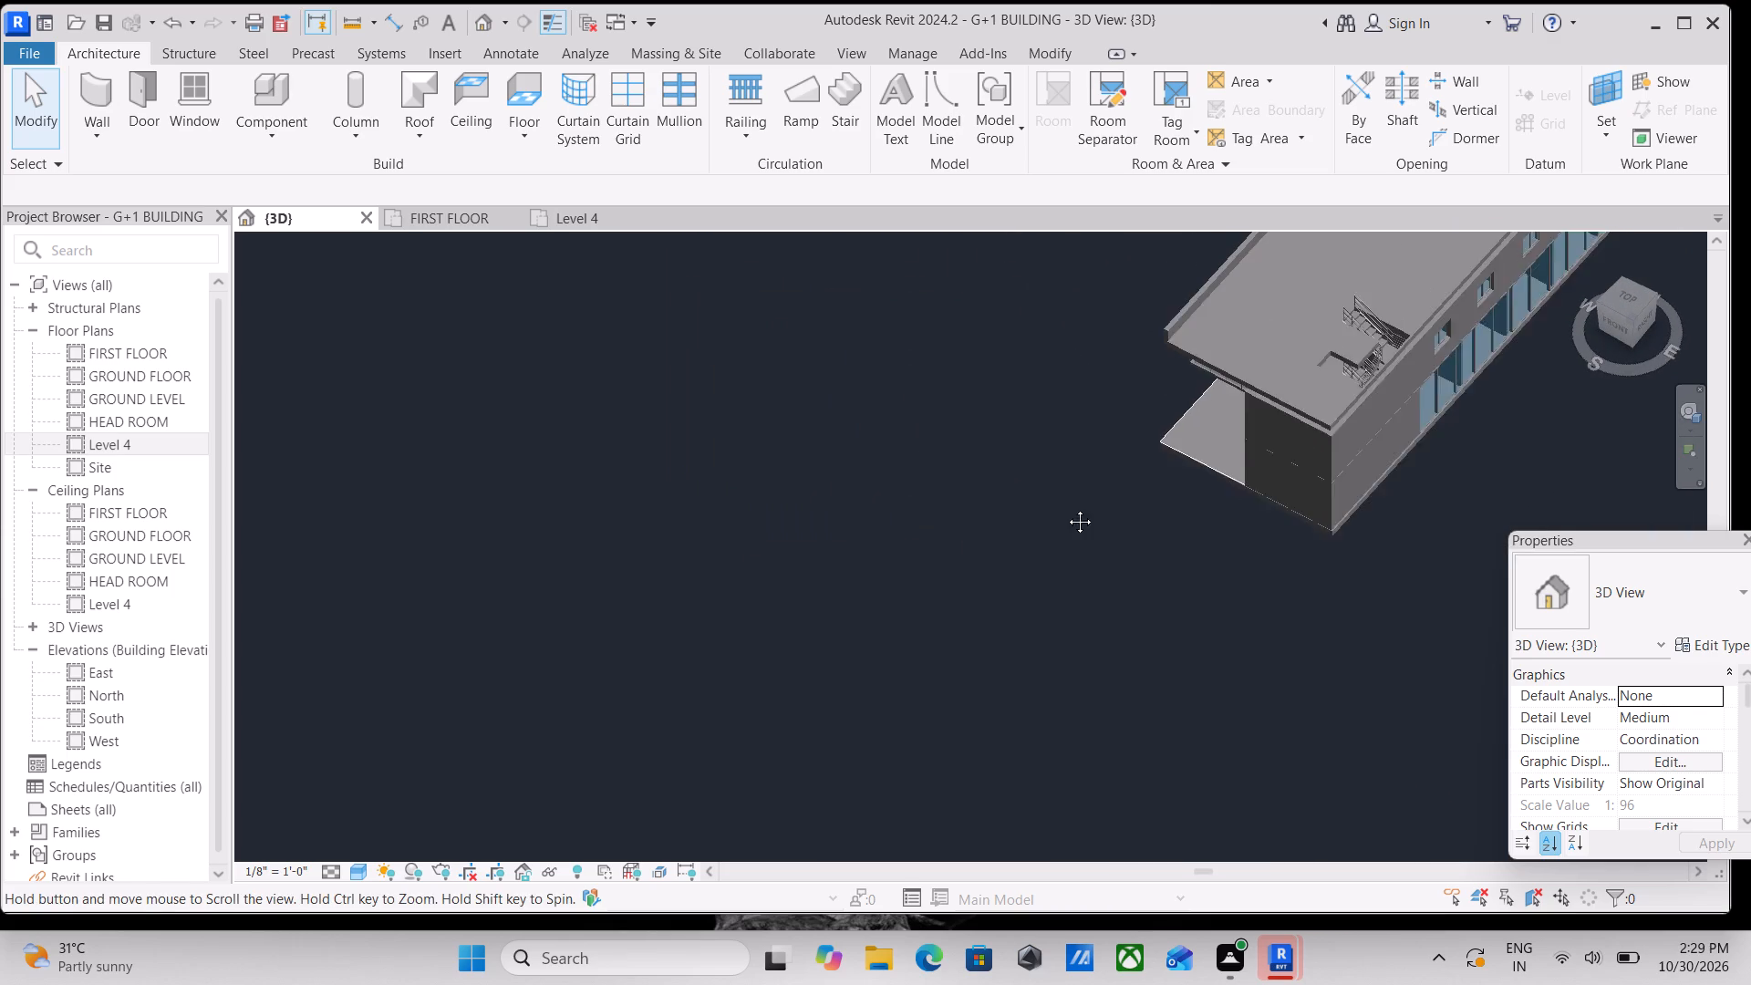
middle_drag(1066, 508, 975, 564)
scroll(1092, 535, up, 3)
middle_drag(1145, 513, 1031, 533)
scroll(1051, 557, up, 2)
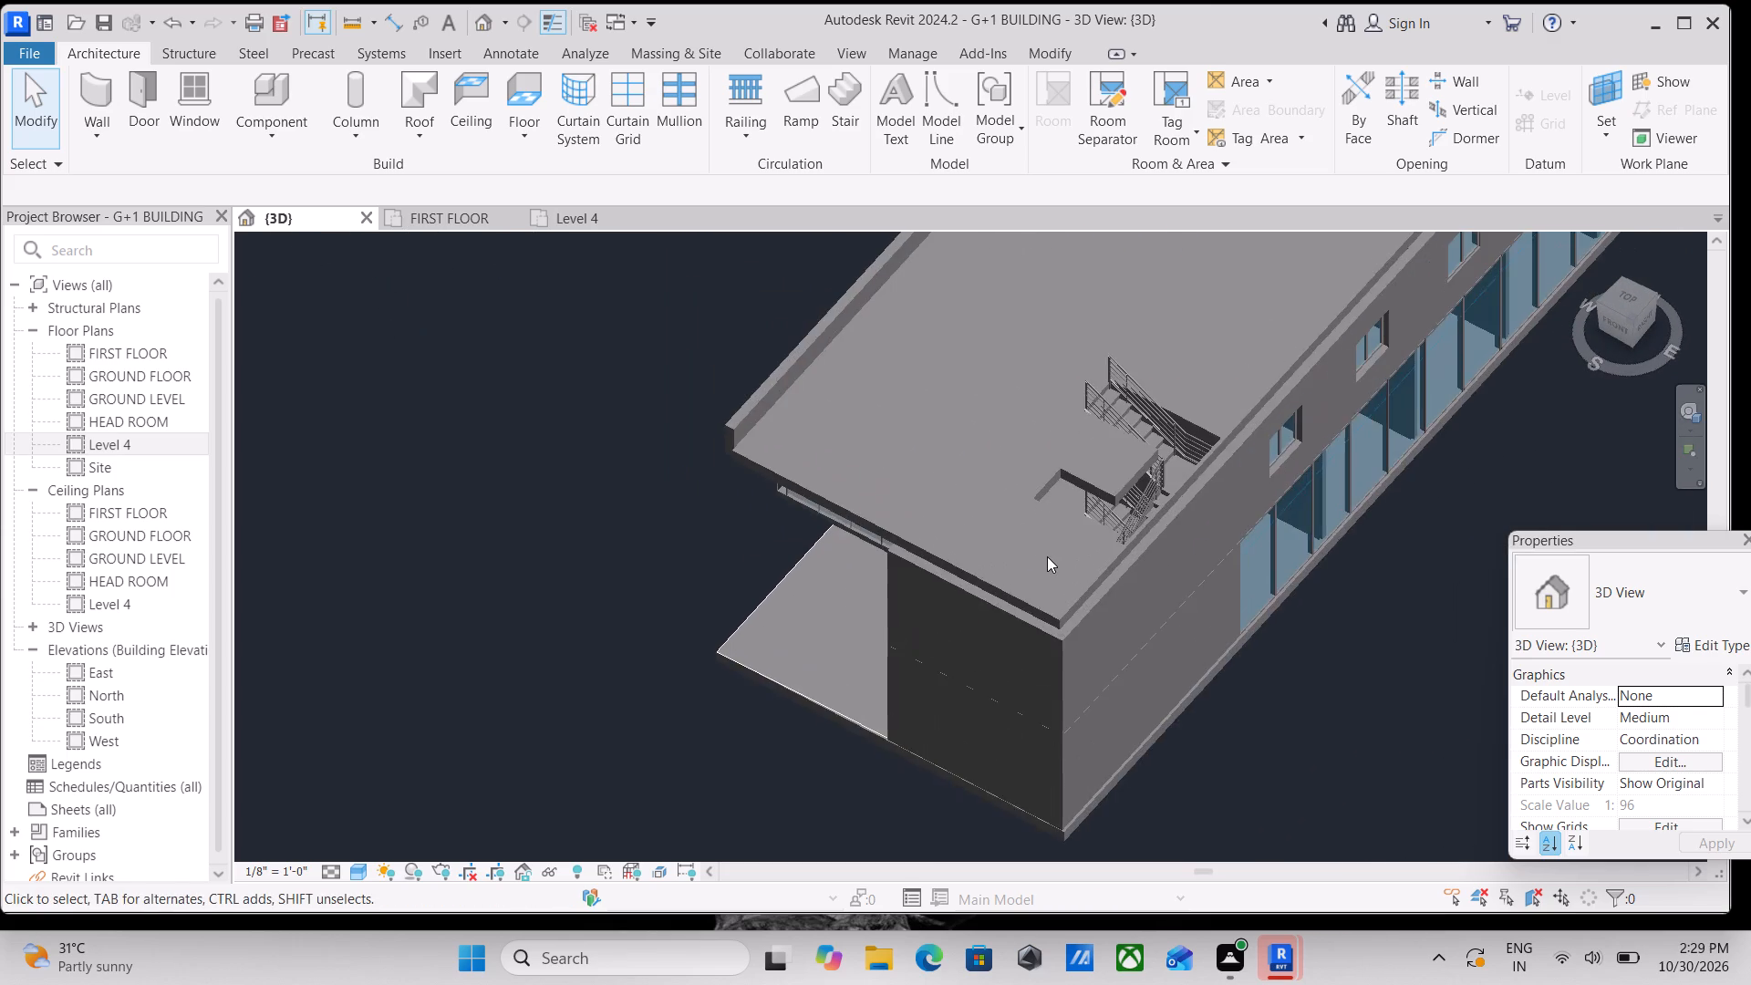
shift+middle_drag(1047, 556, 930, 573)
middle_drag(806, 527, 814, 539)
scroll(806, 527, down, 1)
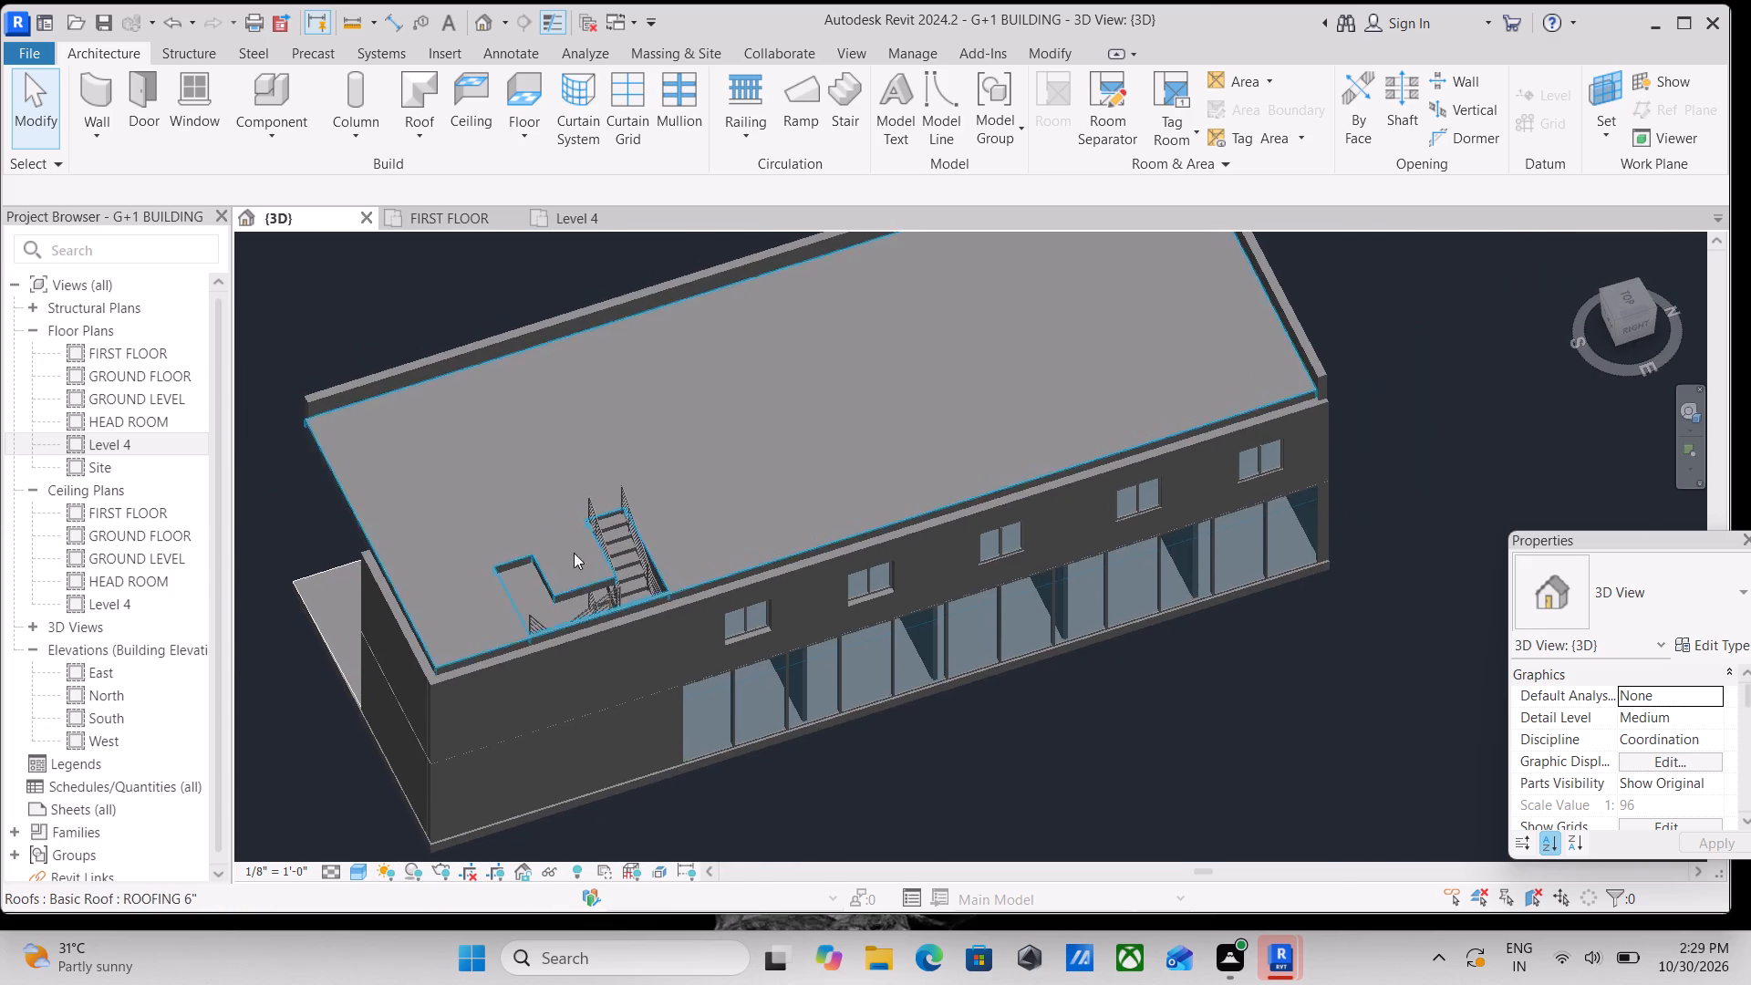
scroll(389, 572, up, 3)
middle_drag(392, 574, 524, 539)
scroll(661, 426, down, 1)
middle_drag(661, 426, 661, 427)
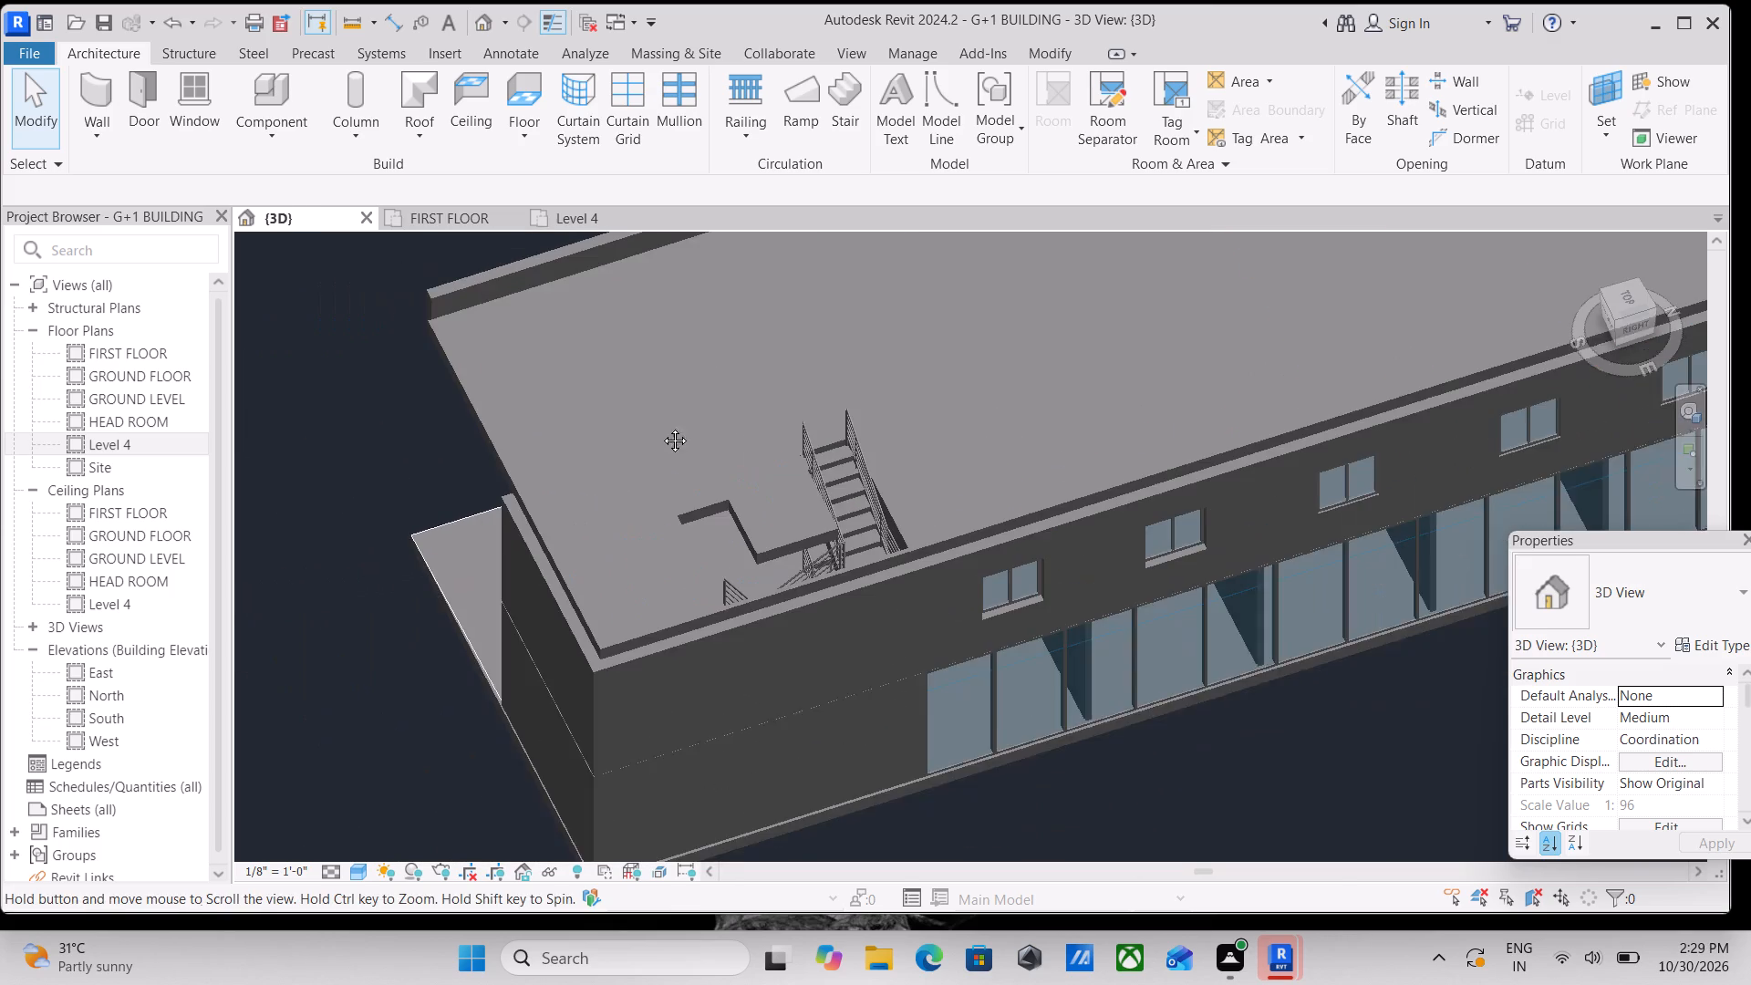
middle_drag(661, 427, 654, 456)
Draw 7' high OUTER WALL 9" walls on Level 4 along the front end wall and about 22' along the adjoining east edge beside the stairs.
text(wa)
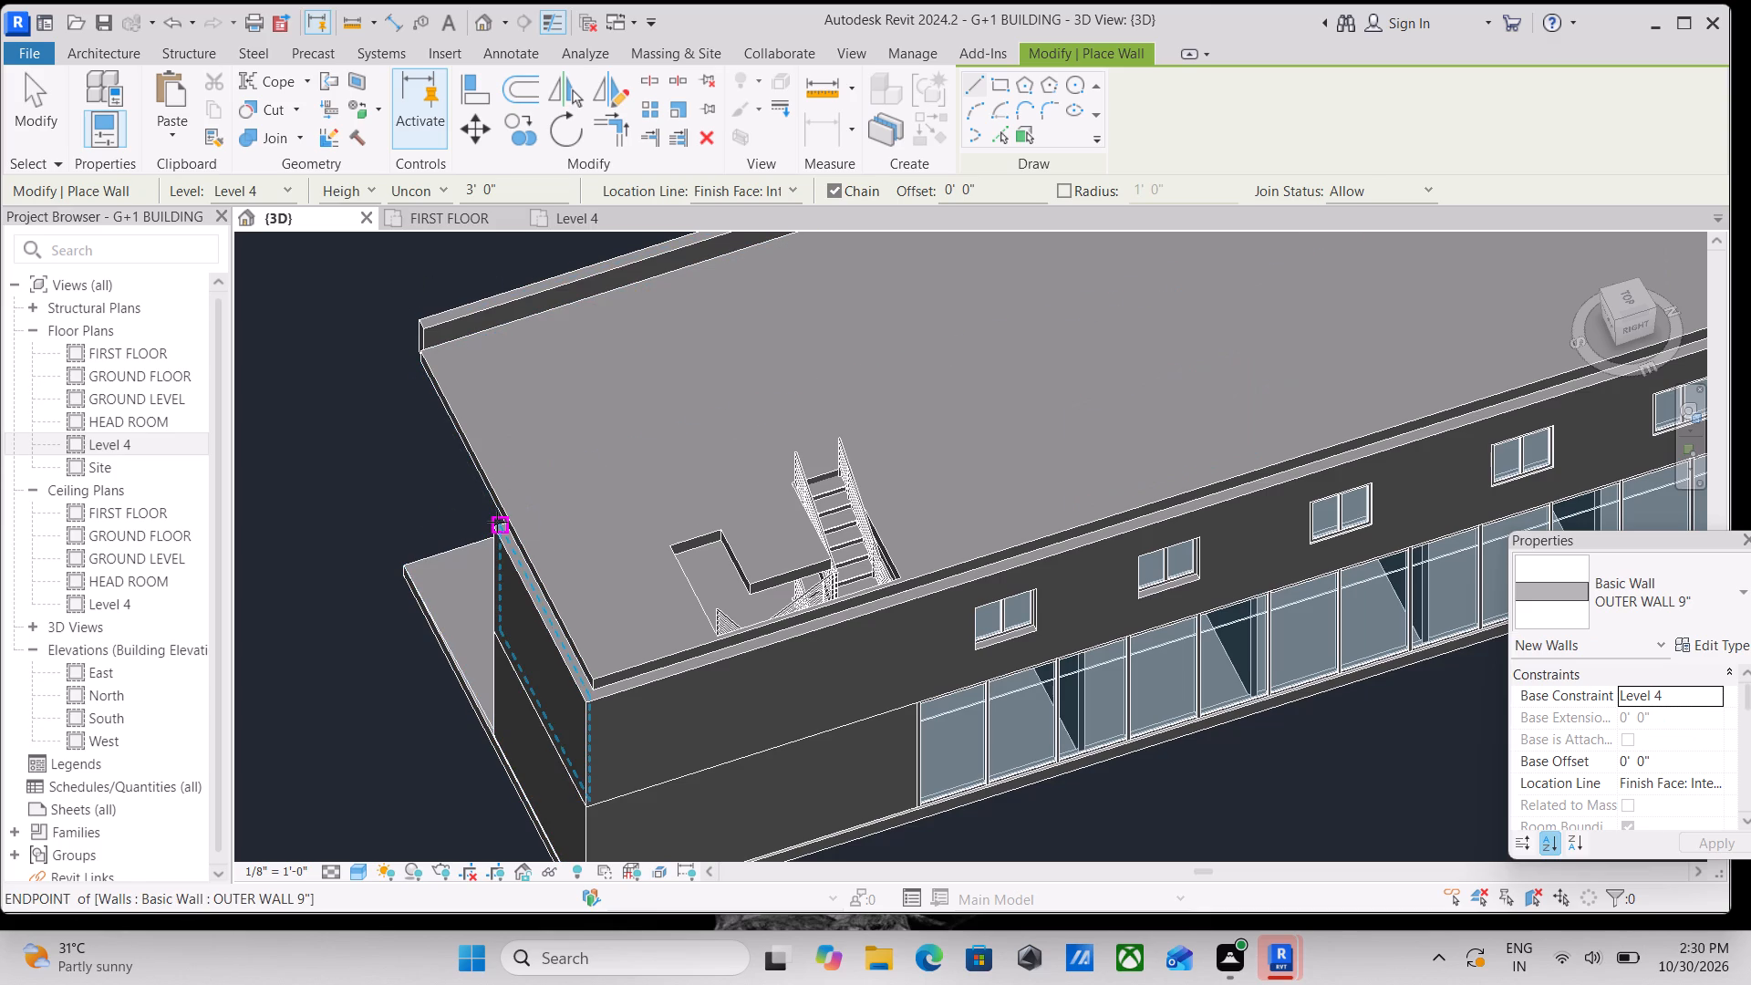
scroll(494, 523, up, 4)
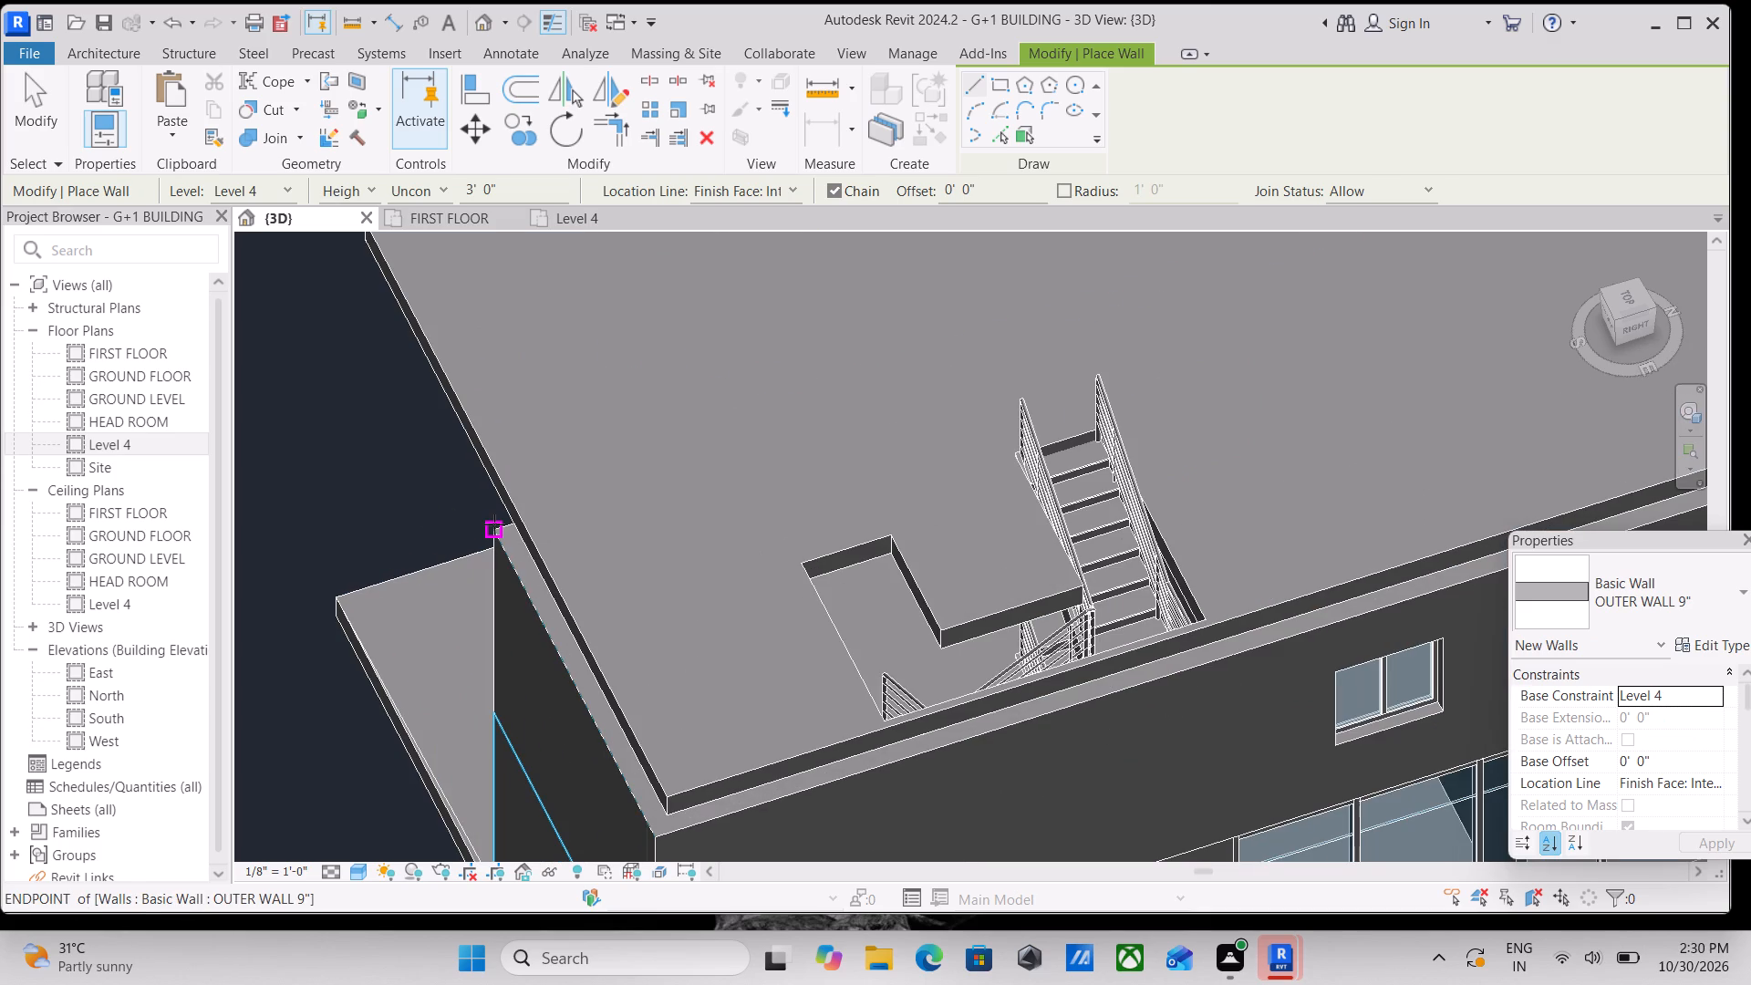
click(494, 524)
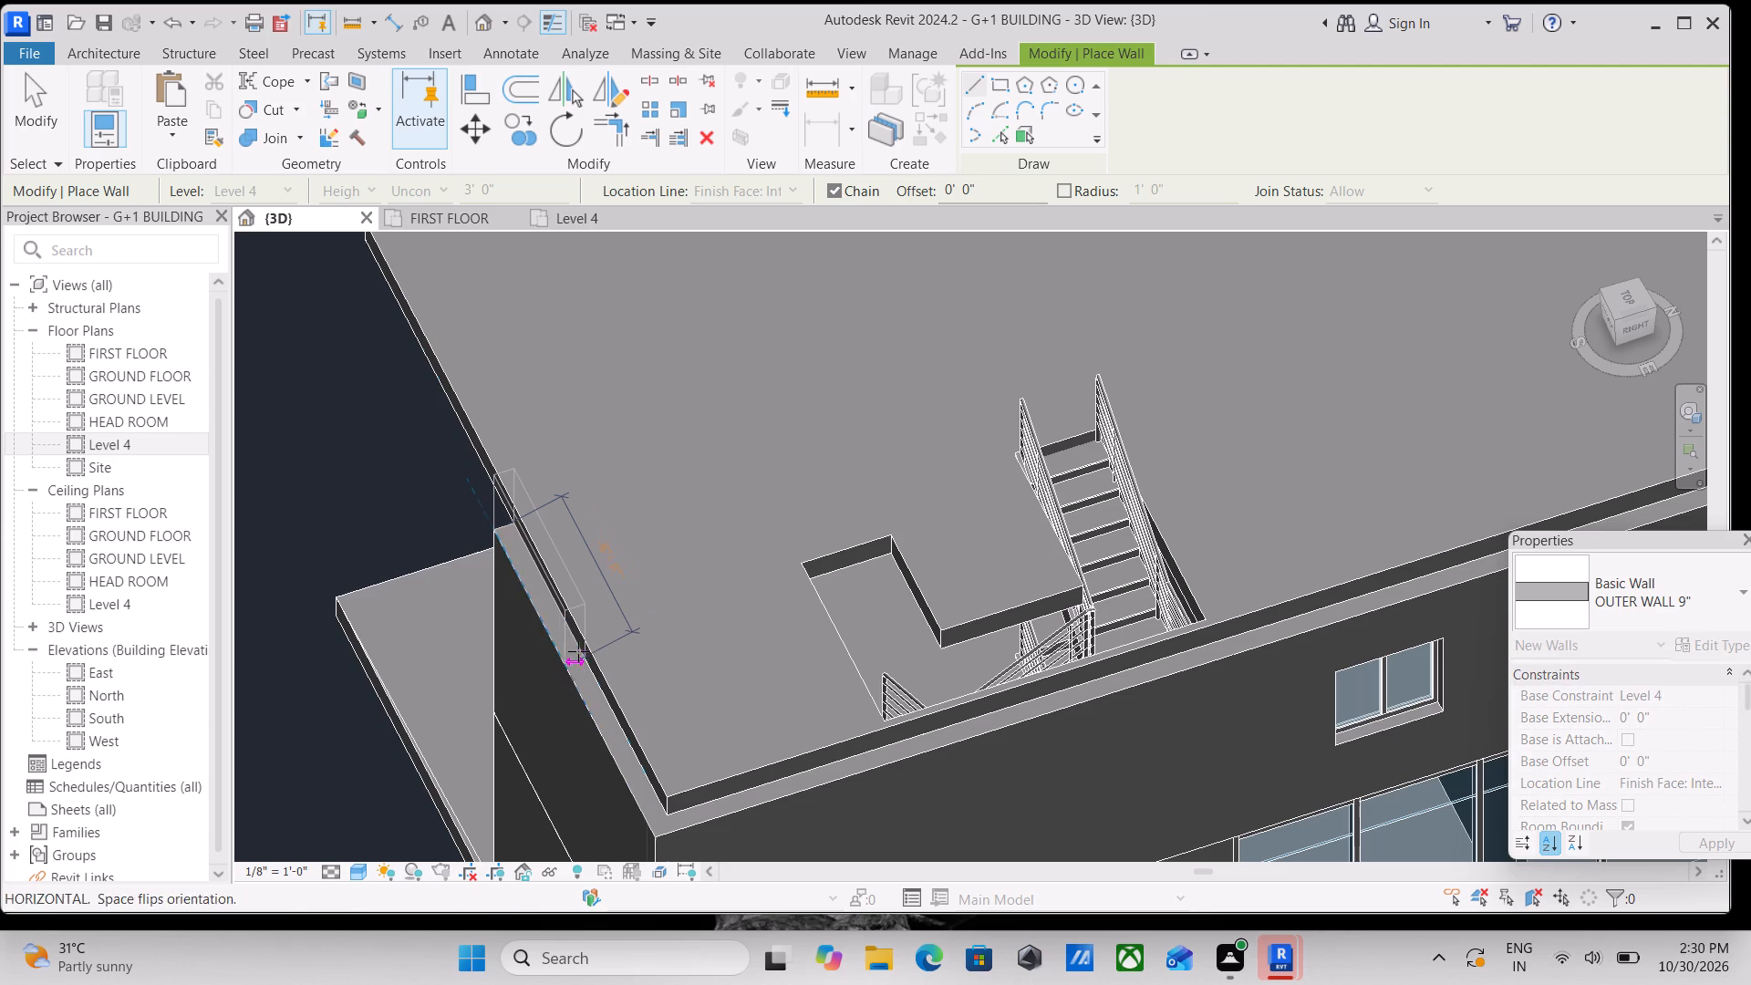
key(Escape)
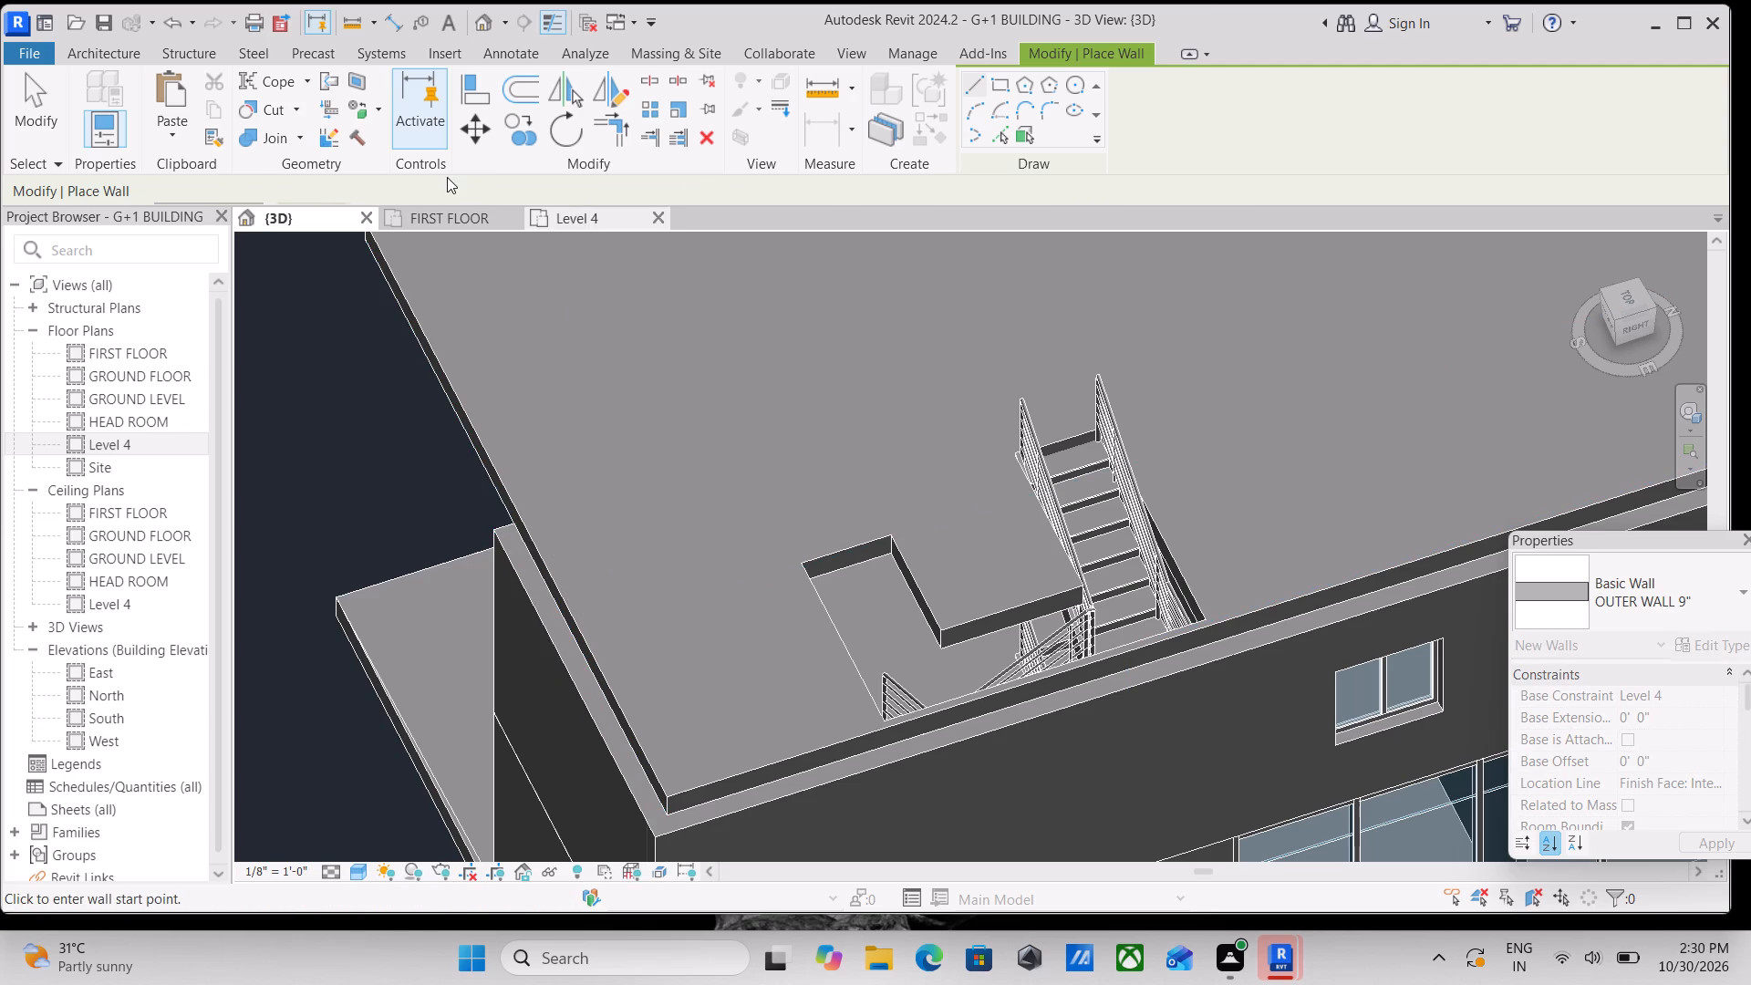
drag(524, 186, 387, 191)
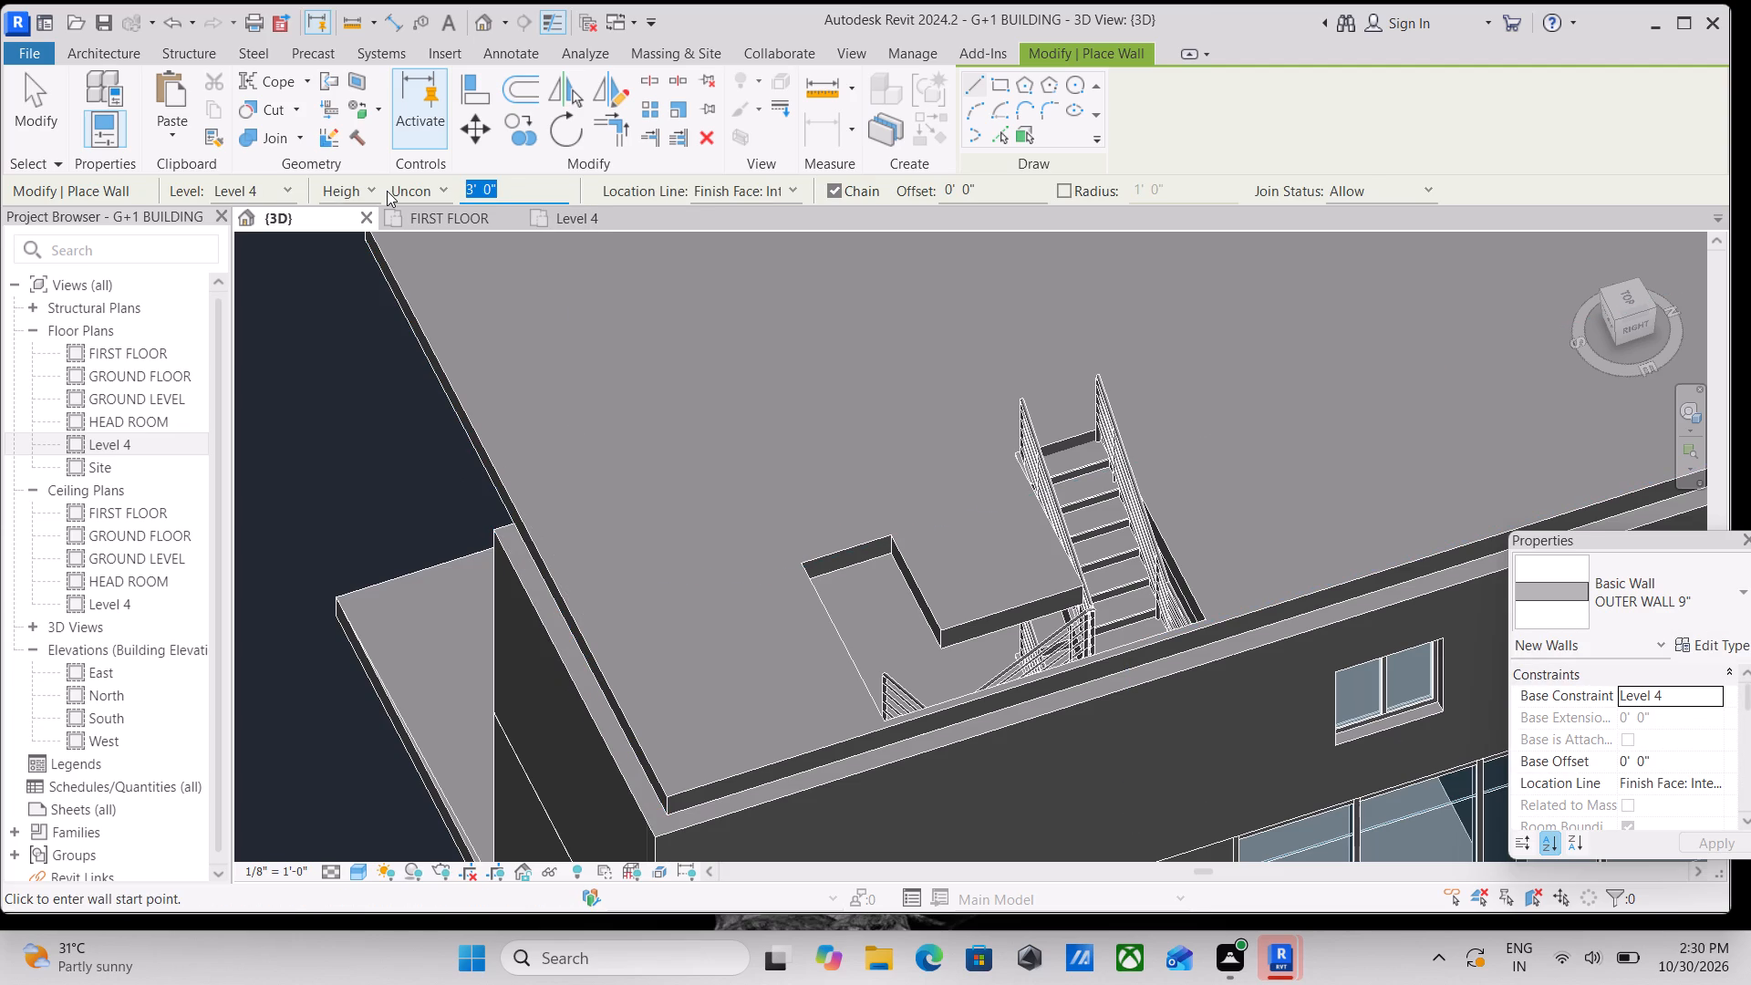
text(7')
key(Return)
click(494, 524)
middle_drag(588, 759, 552, 583)
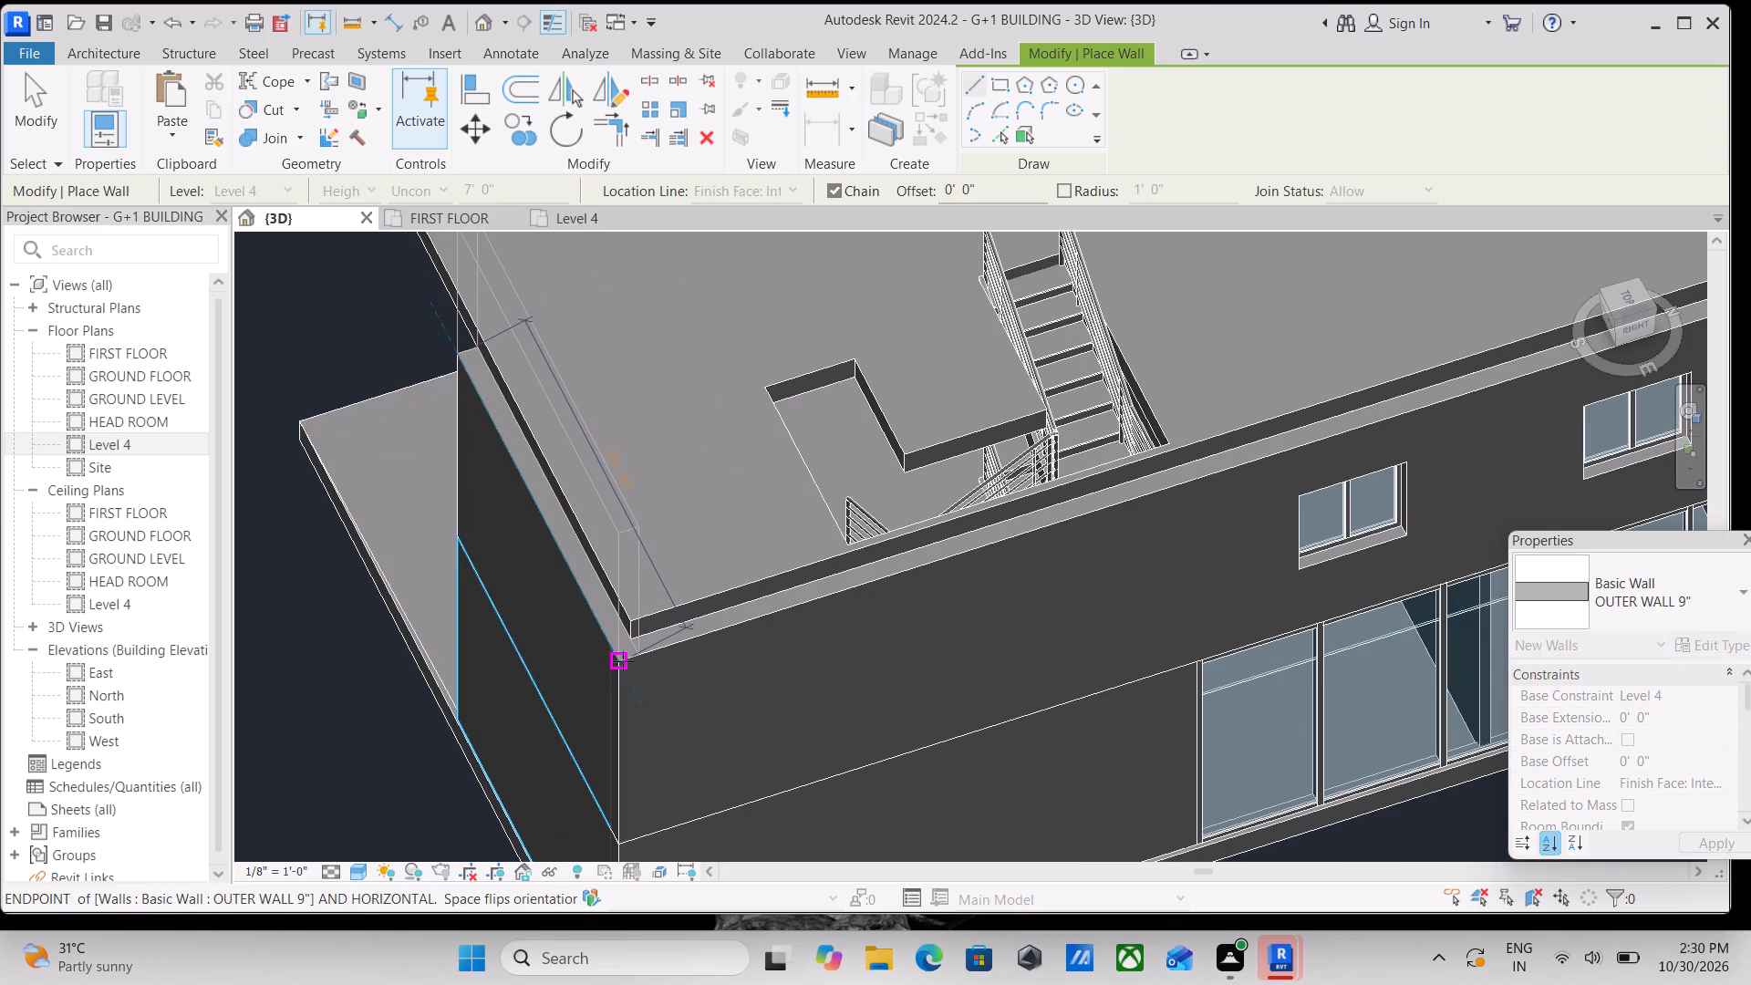
click(623, 662)
middle_drag(749, 611, 484, 685)
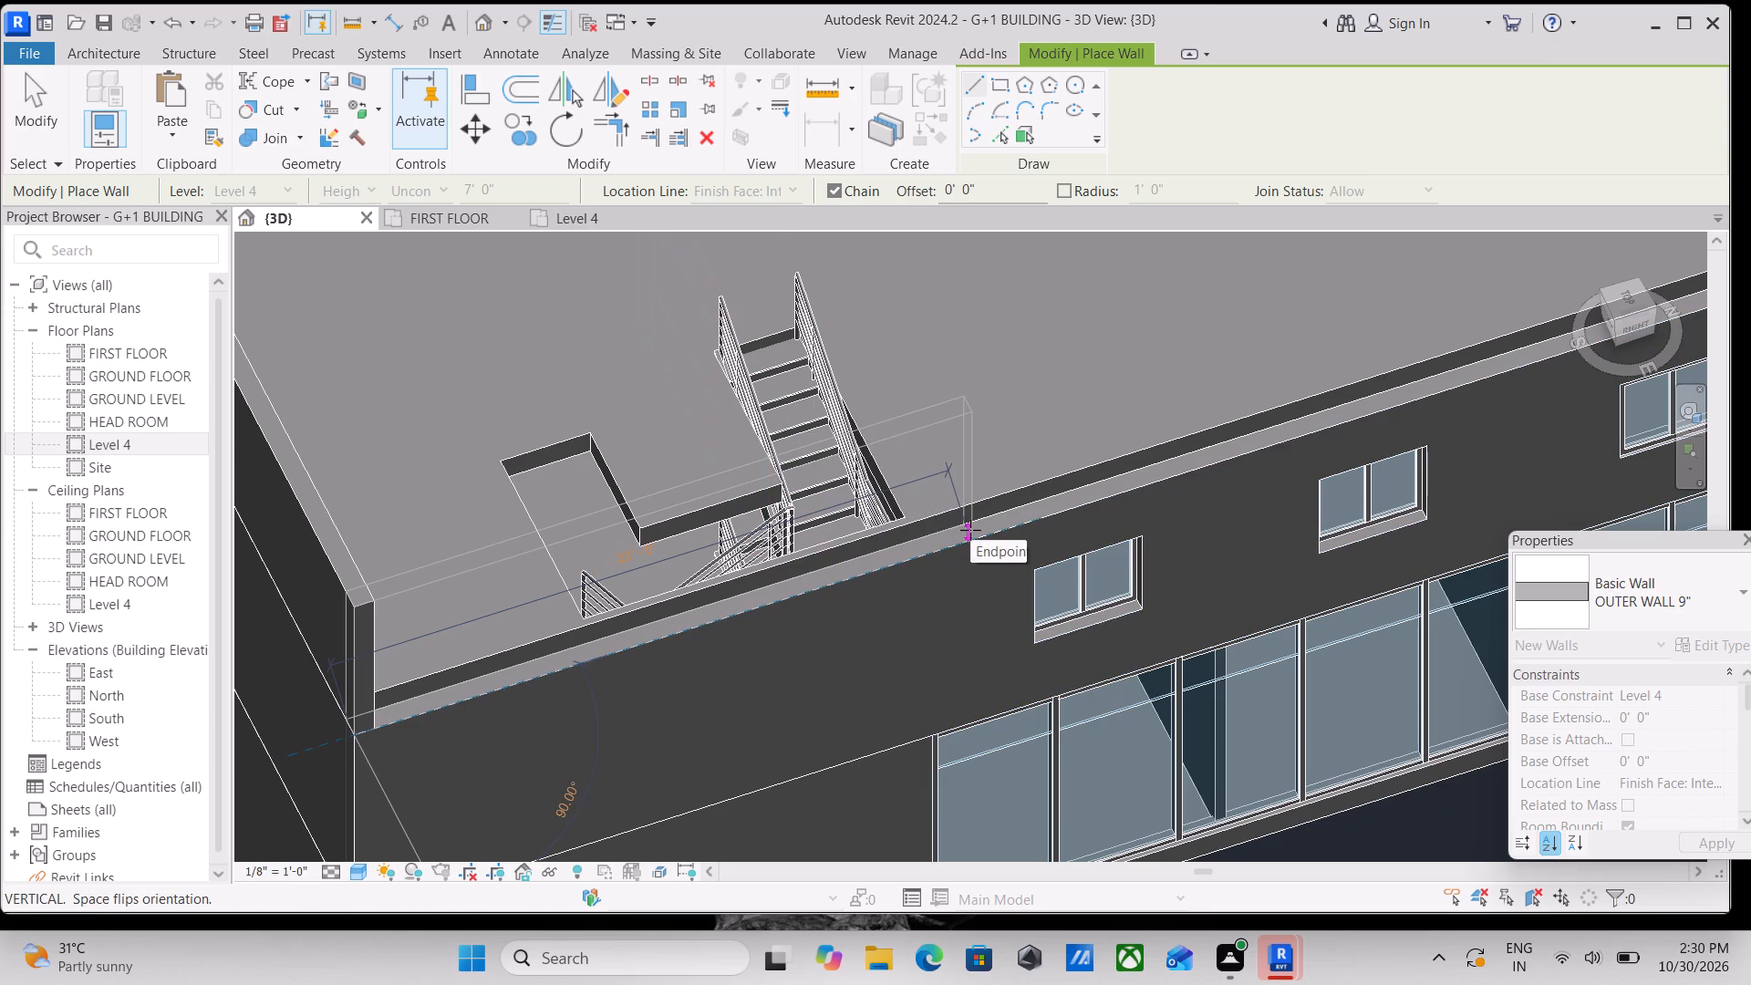
click(950, 533)
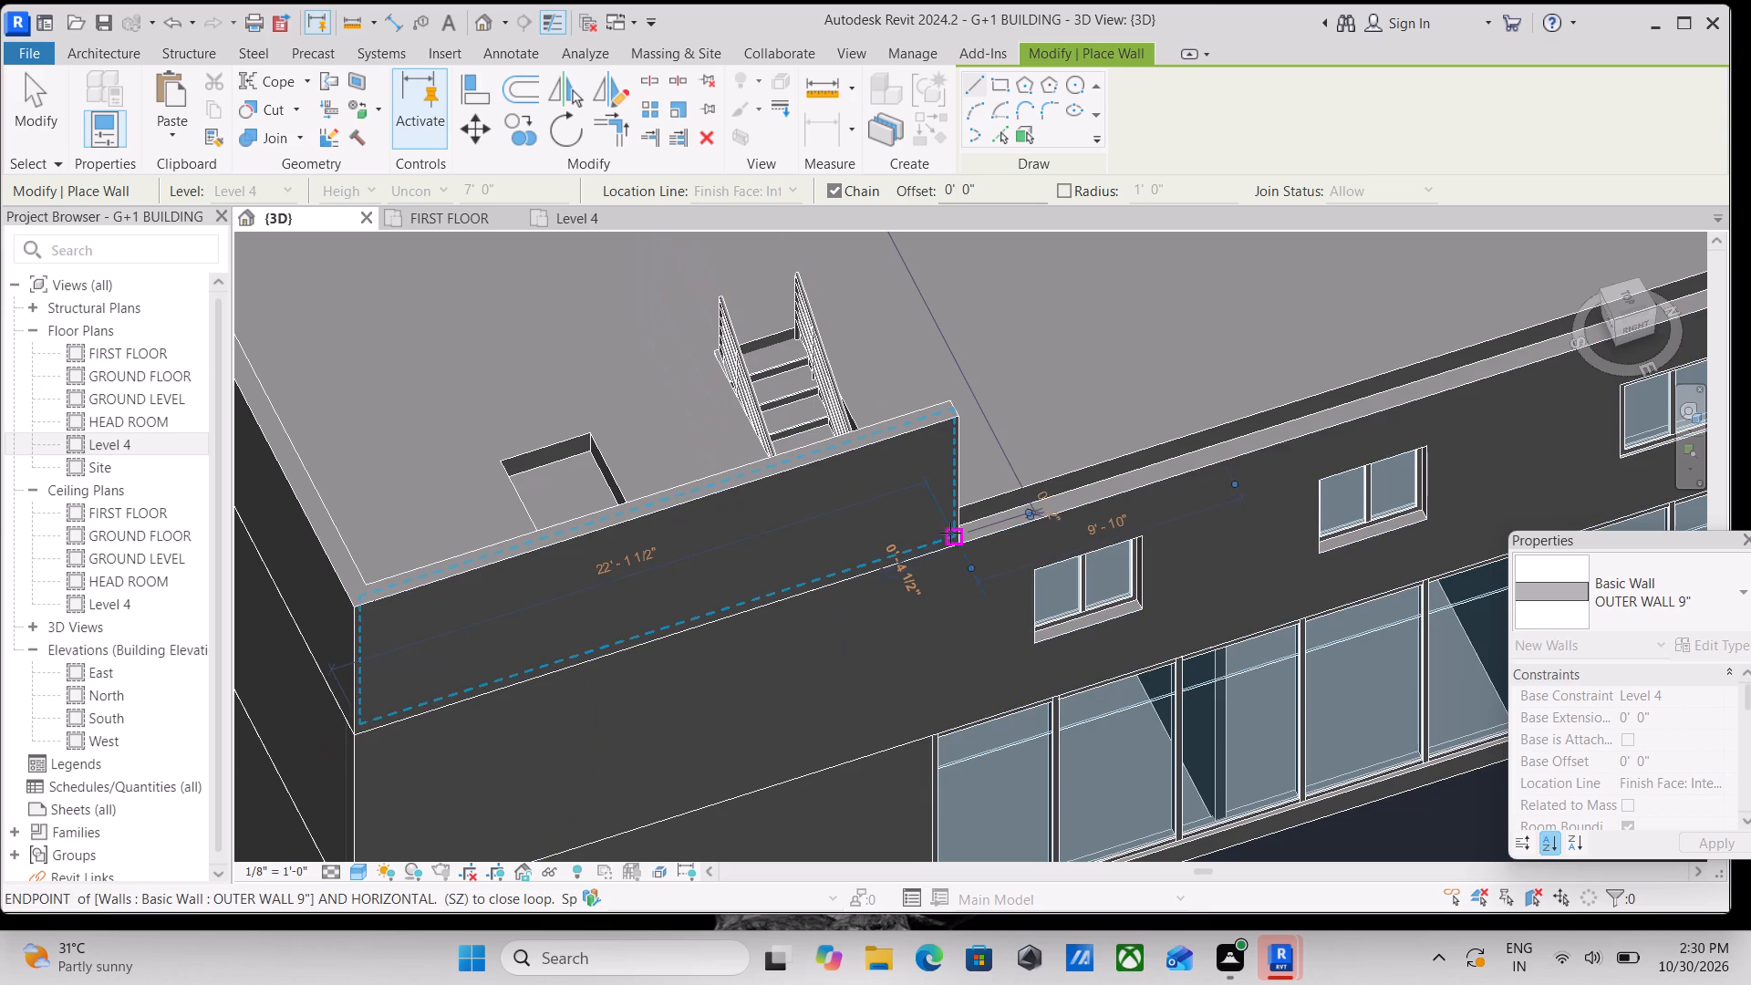
key(Escape)
Draw a 7' high OUTER WALL 9" wall from the east wall's free end across the roof, past the top of the stairs.
scroll(502, 675, down, 2)
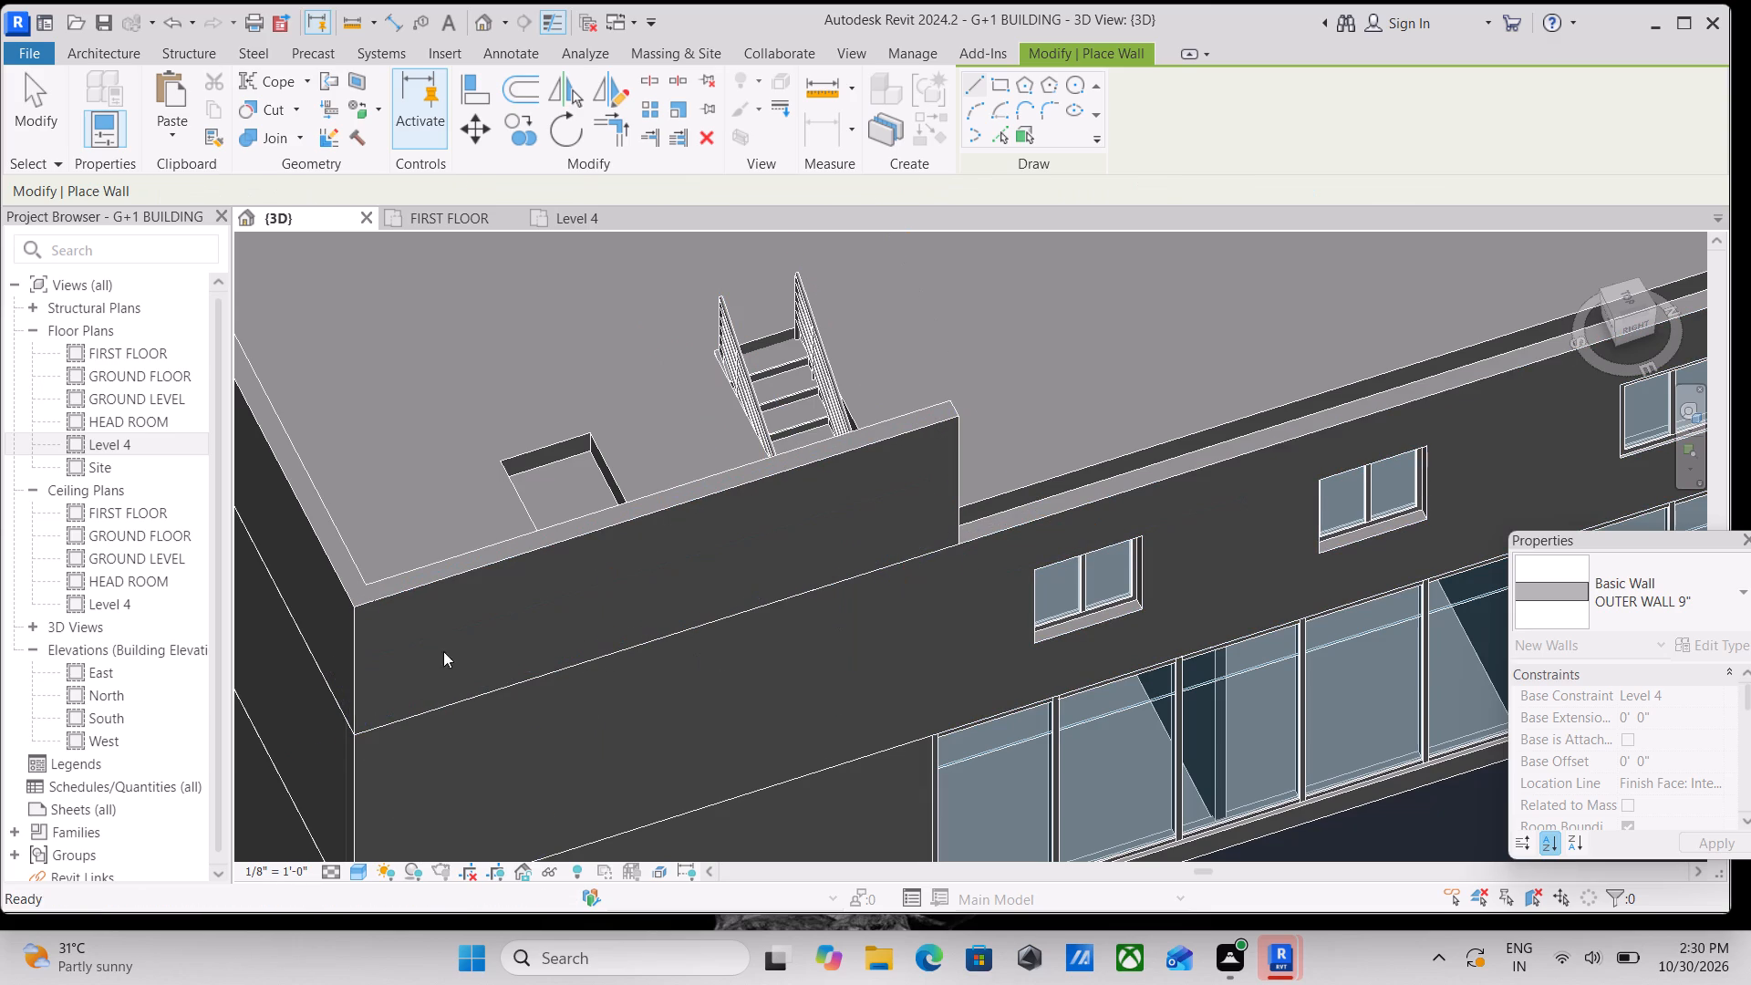
scroll(426, 643, down, 1)
shift+middle_drag(426, 643, 716, 594)
scroll(716, 594, down, 4)
scroll(948, 451, down, 3)
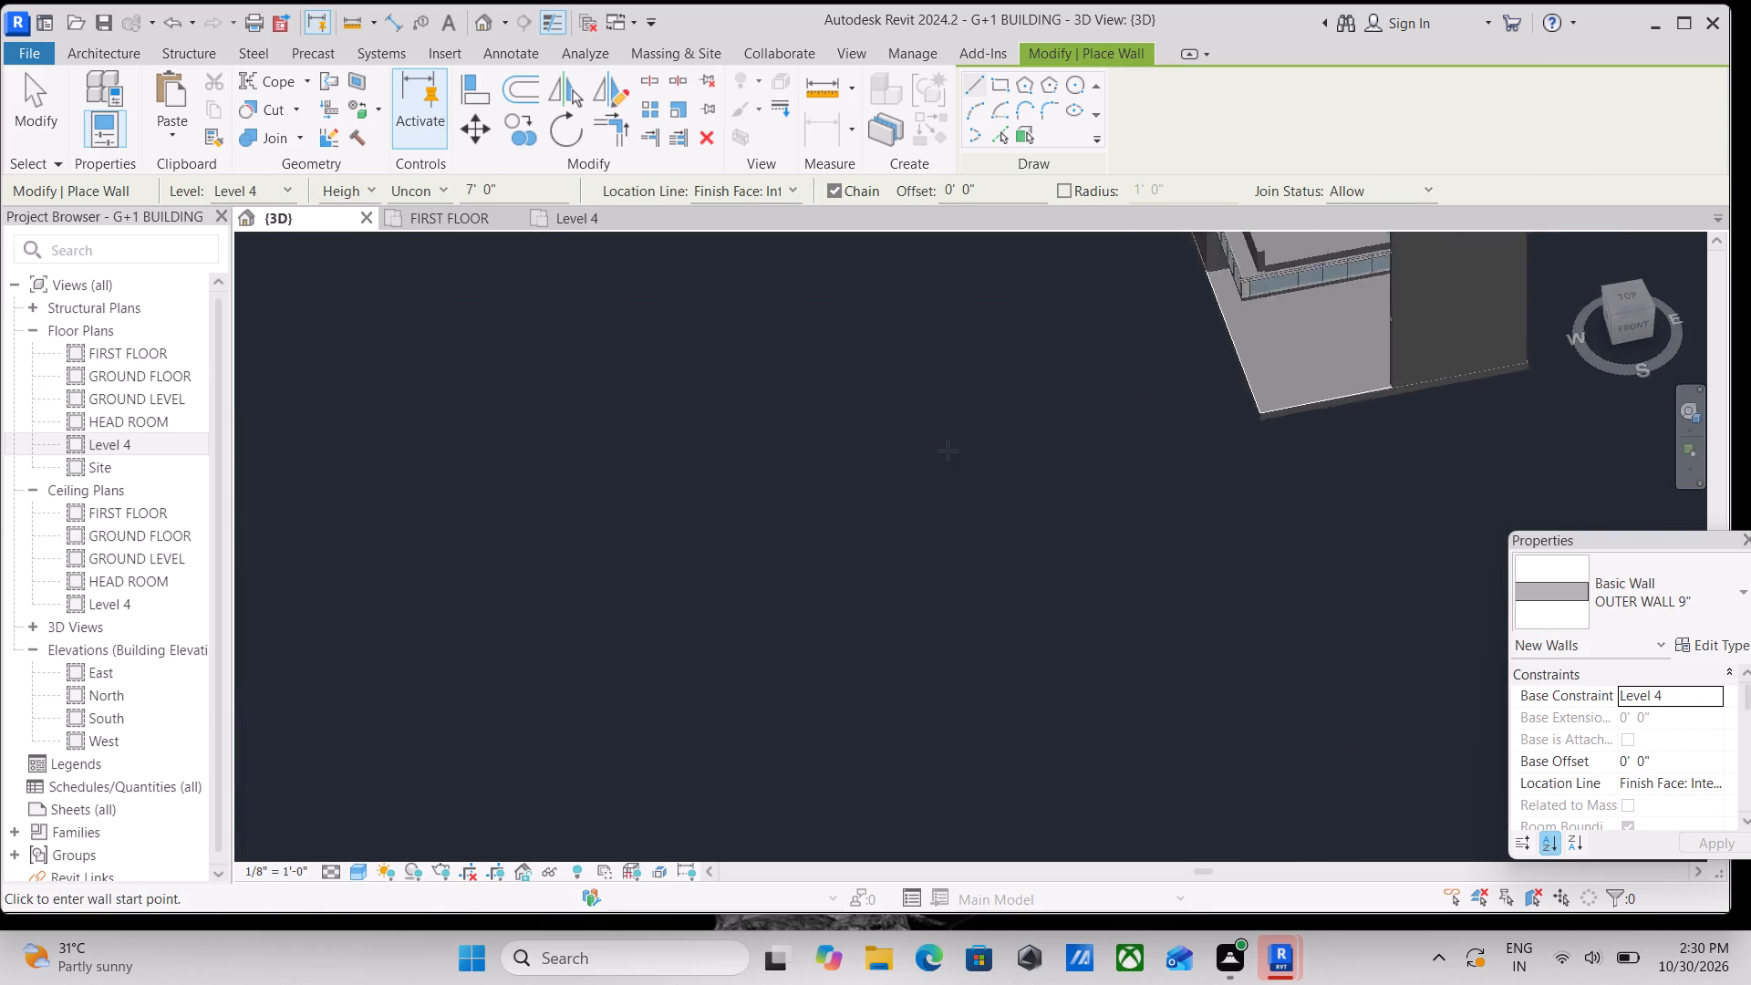
scroll(948, 451, down, 1)
middle_drag(942, 450, 651, 627)
scroll(650, 630, up, 1)
scroll(980, 487, up, 6)
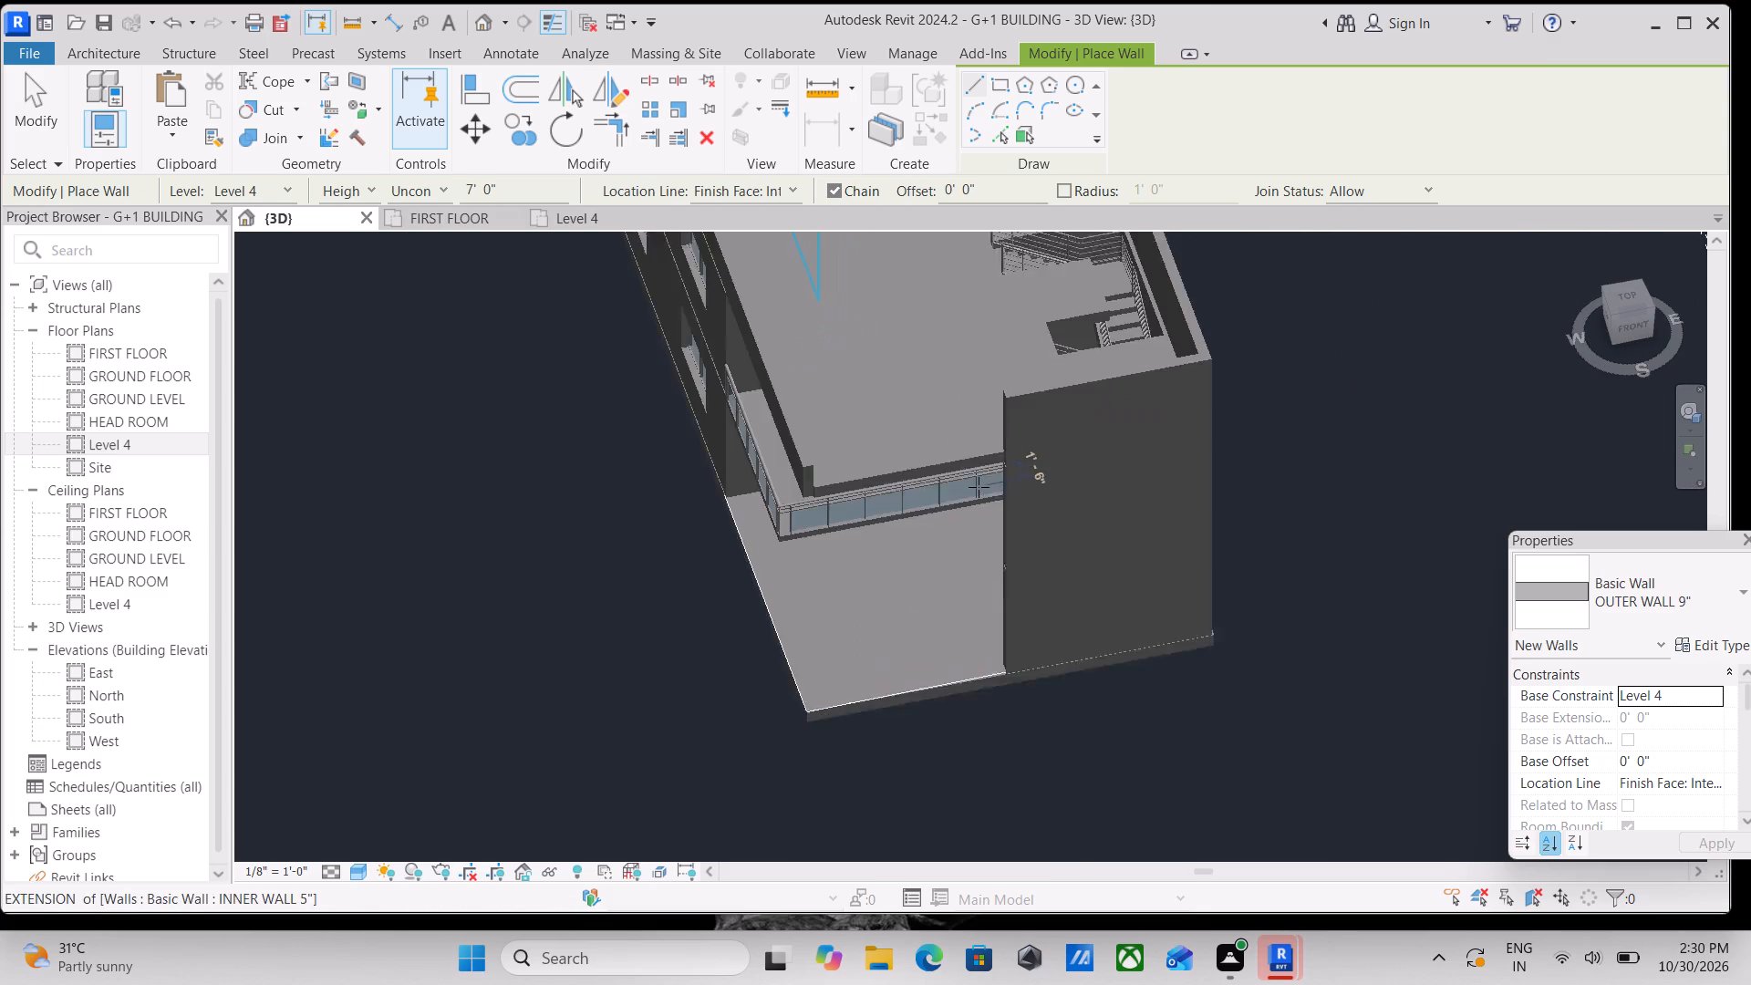
shift+middle_drag(931, 474, 1096, 636)
middle_drag(913, 414, 834, 728)
scroll(818, 735, up, 1)
scroll(728, 377, down, 3)
middle_drag(728, 377, 678, 691)
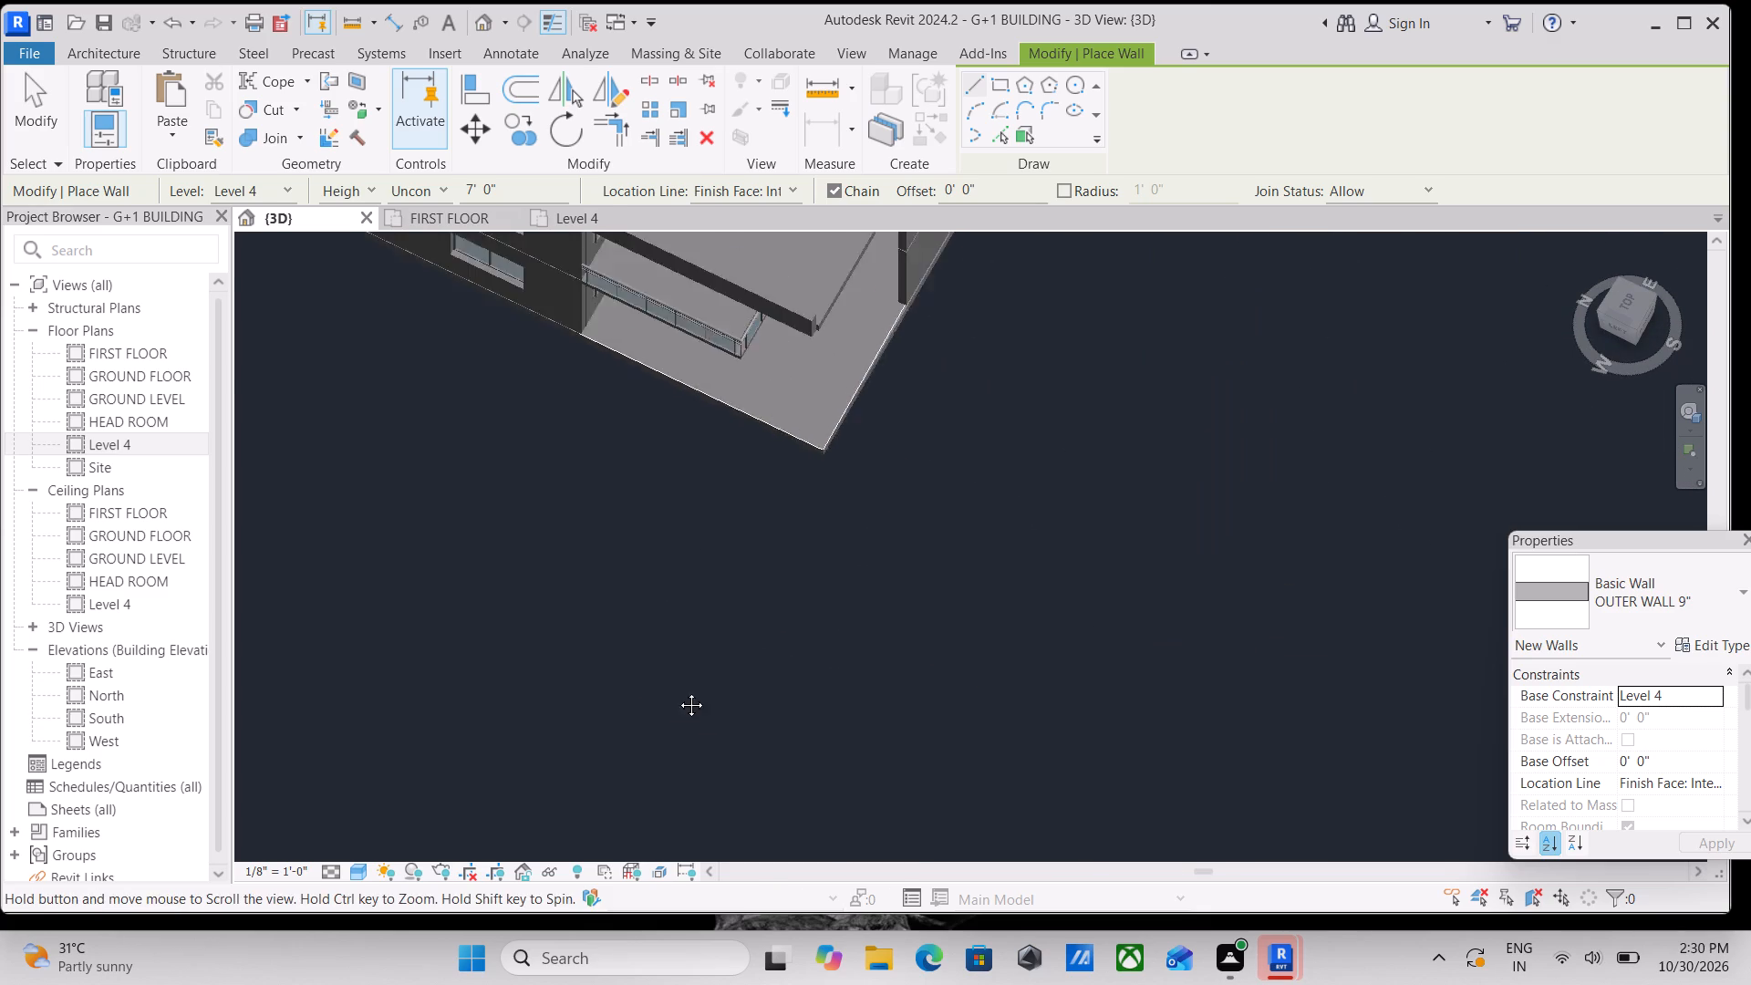
middle_drag(678, 691, 684, 710)
middle_drag(705, 368, 726, 596)
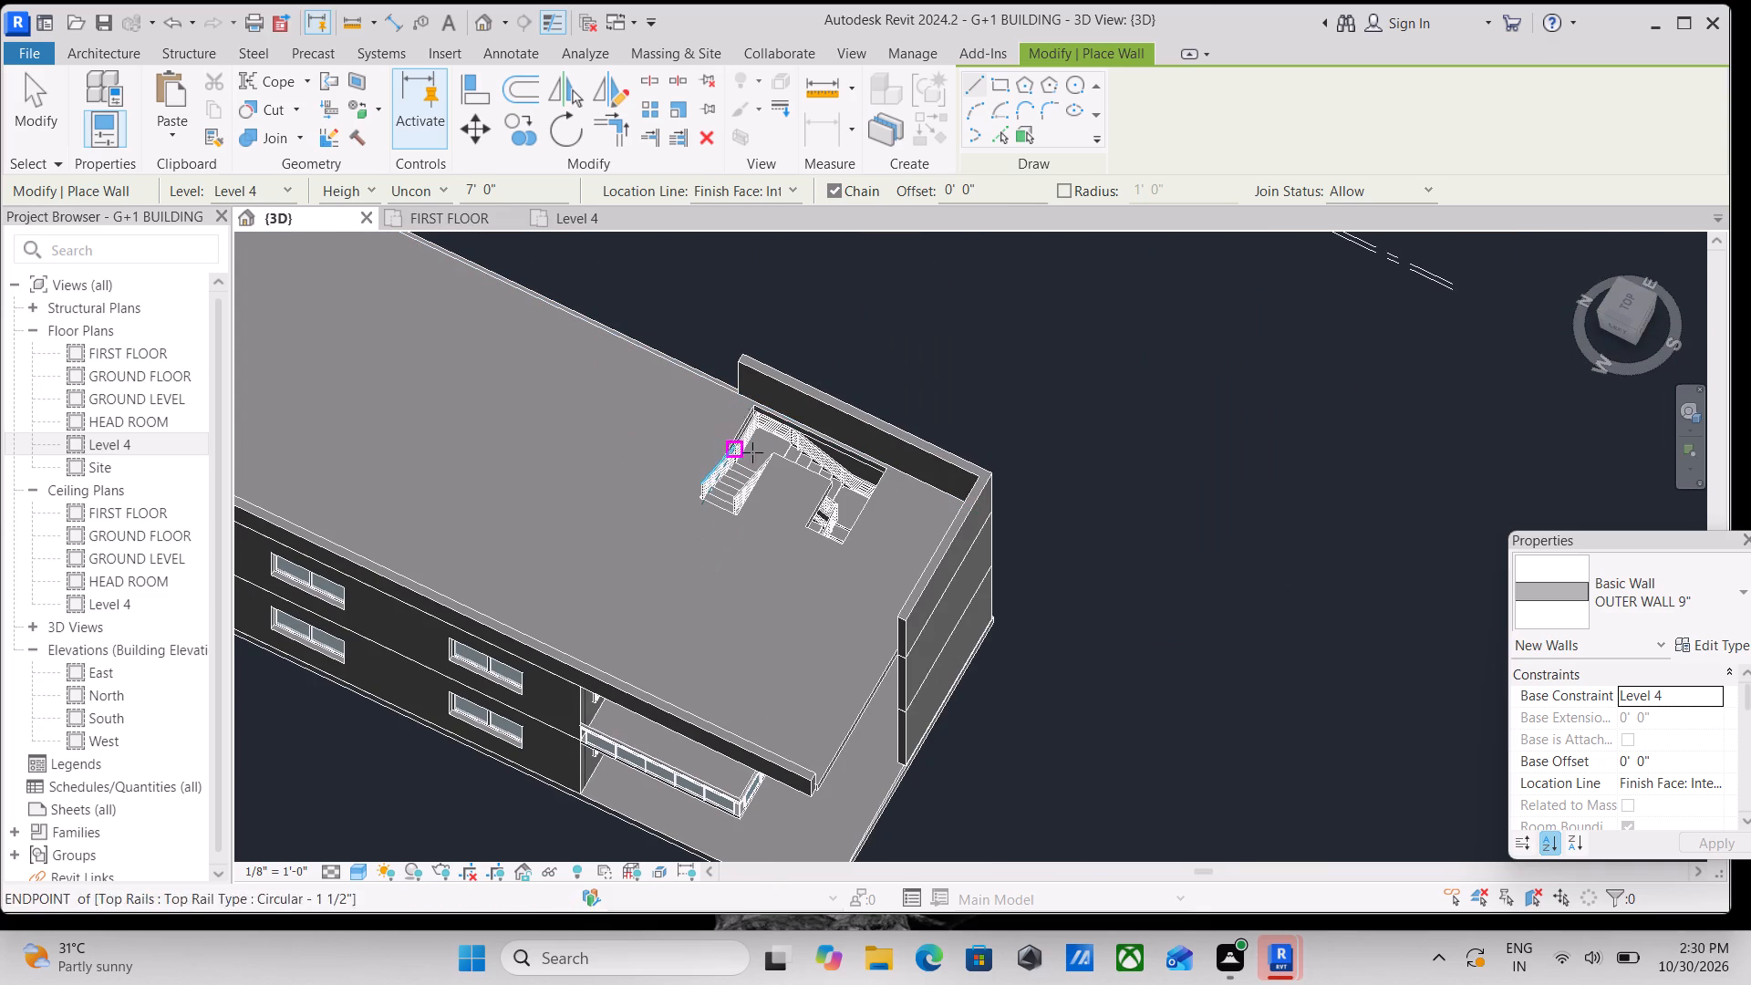
scroll(757, 379, up, 9)
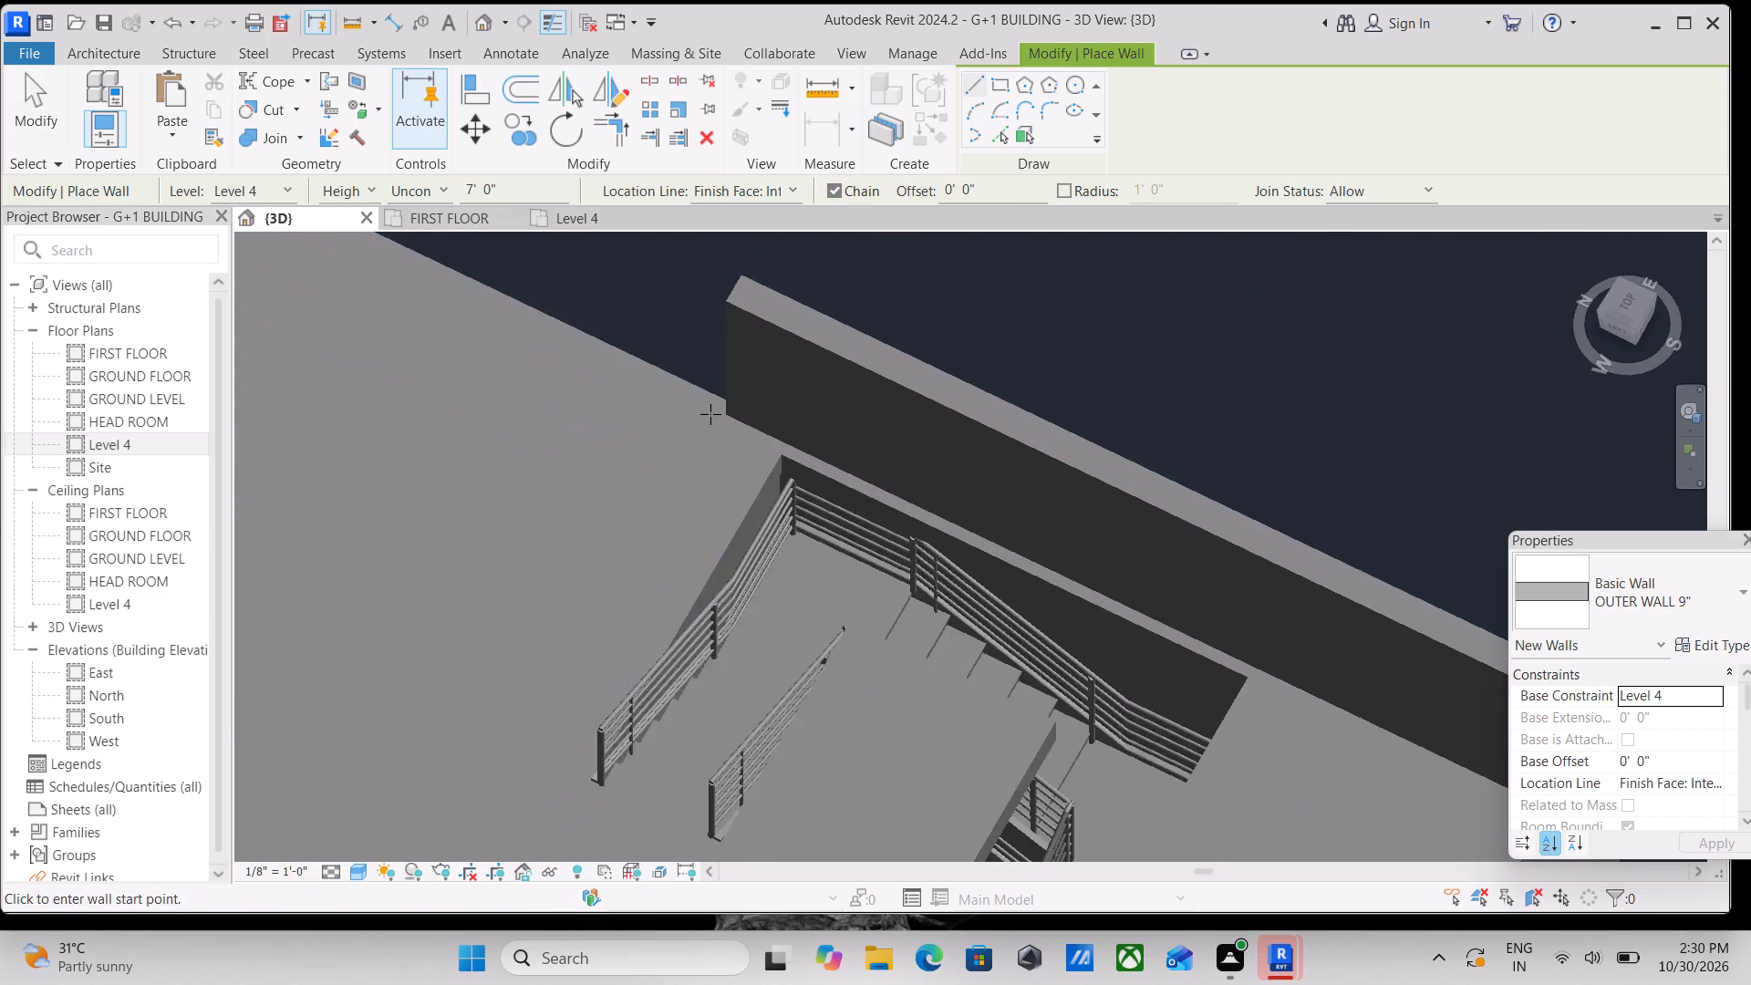
scroll(719, 411, up, 3)
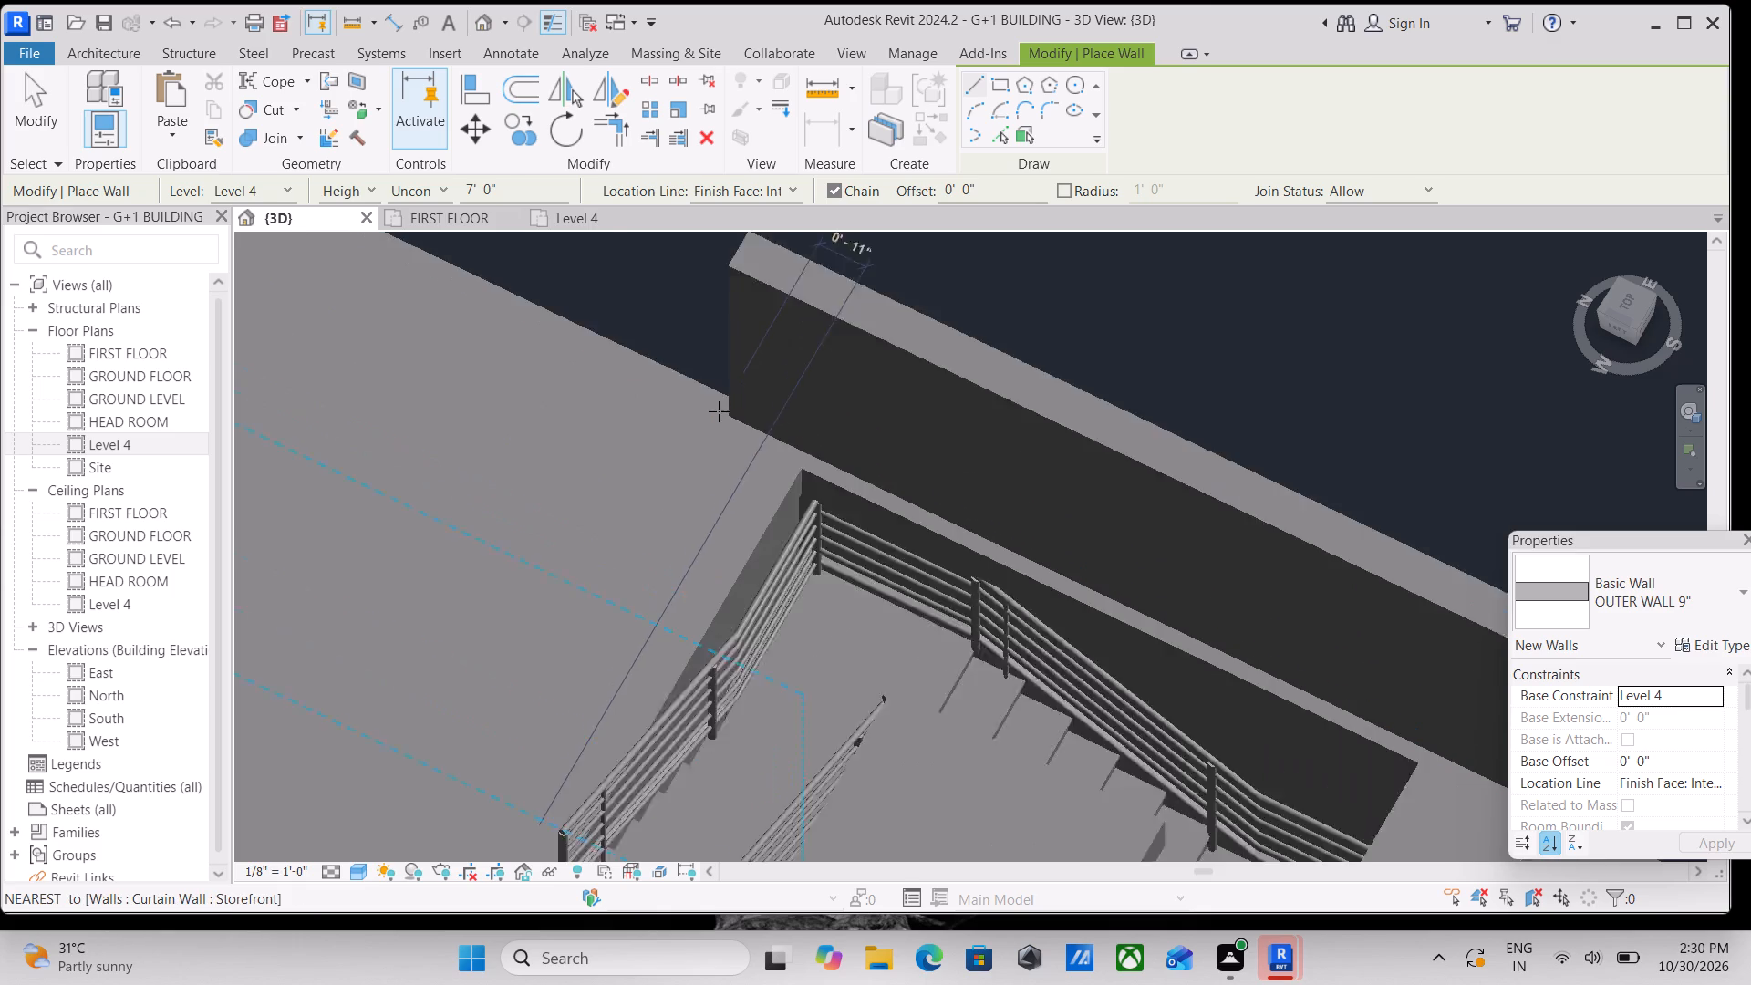
scroll(719, 411, up, 4)
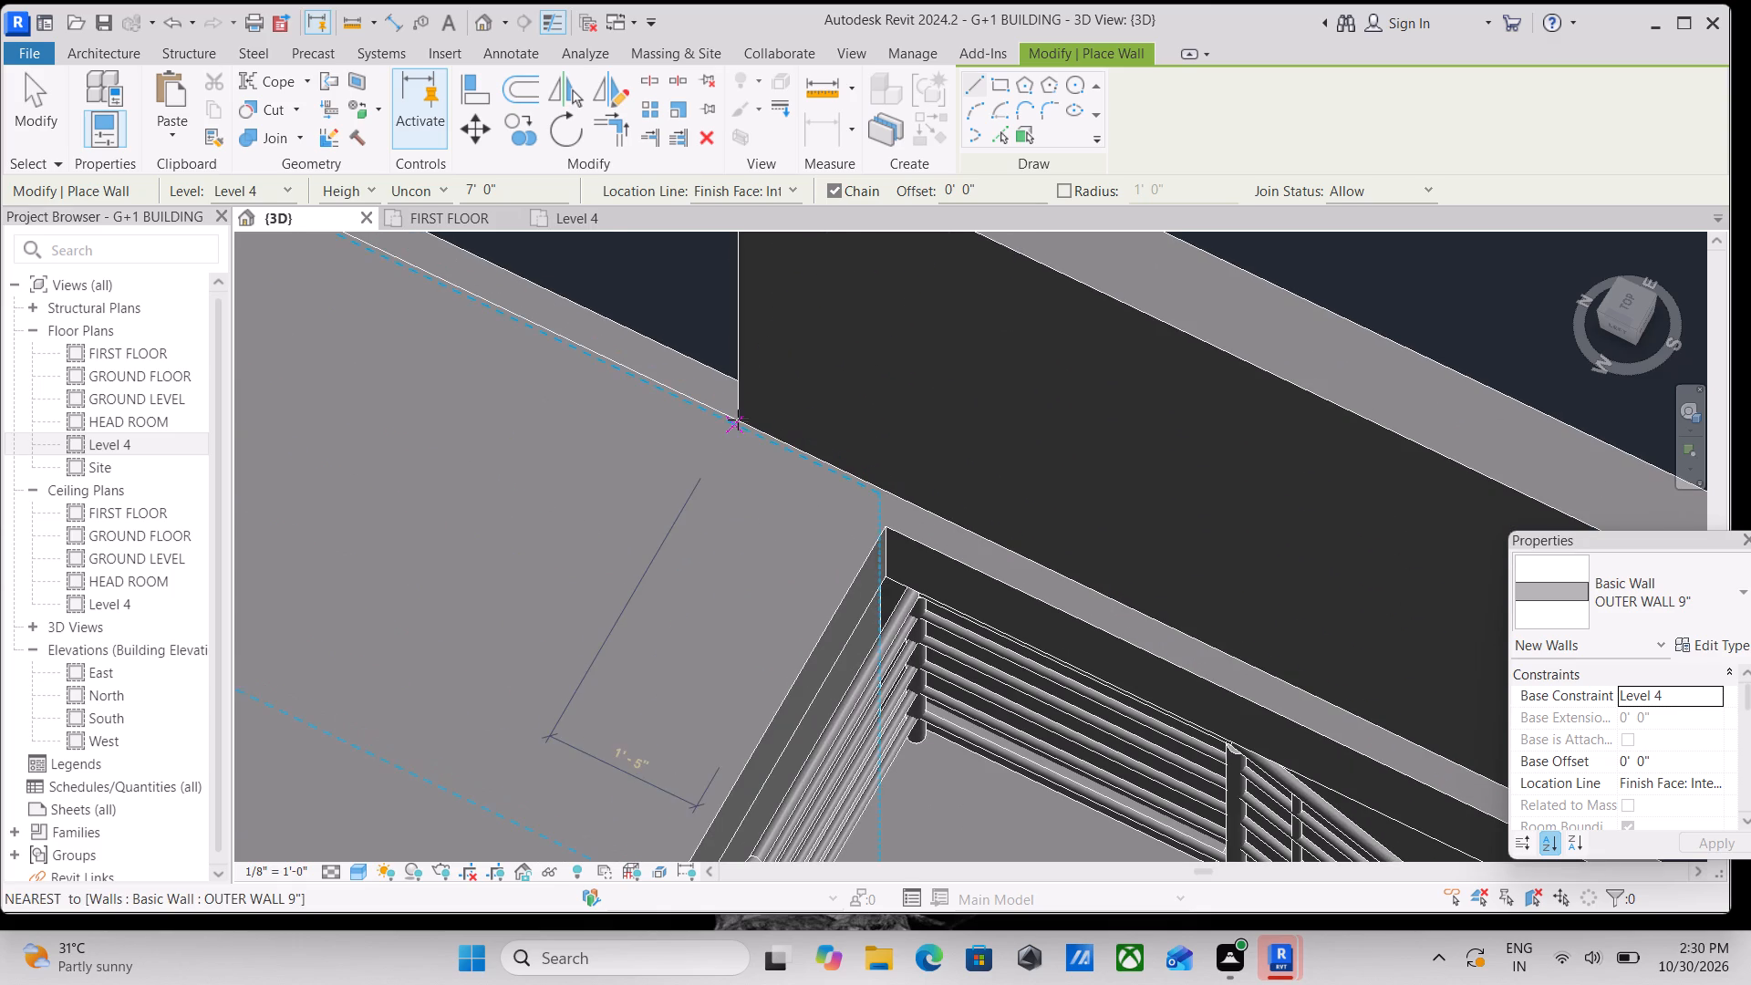
scroll(738, 420, up, 4)
click(738, 420)
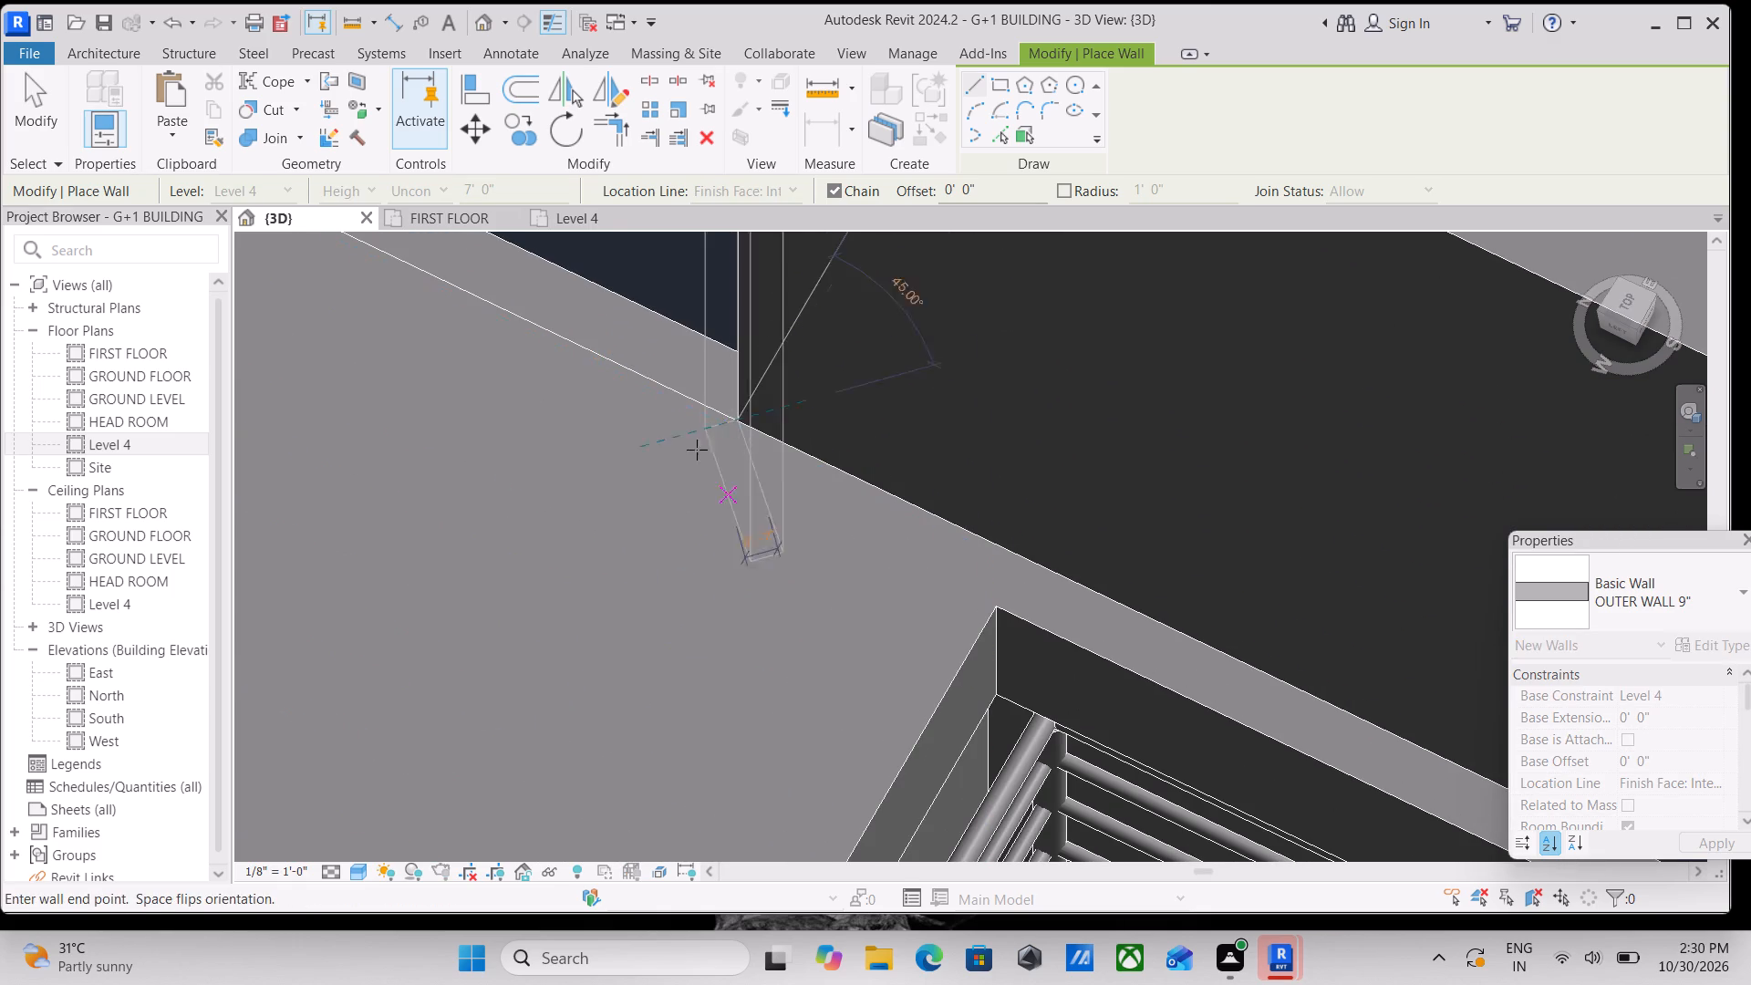
scroll(425, 724, down, 5)
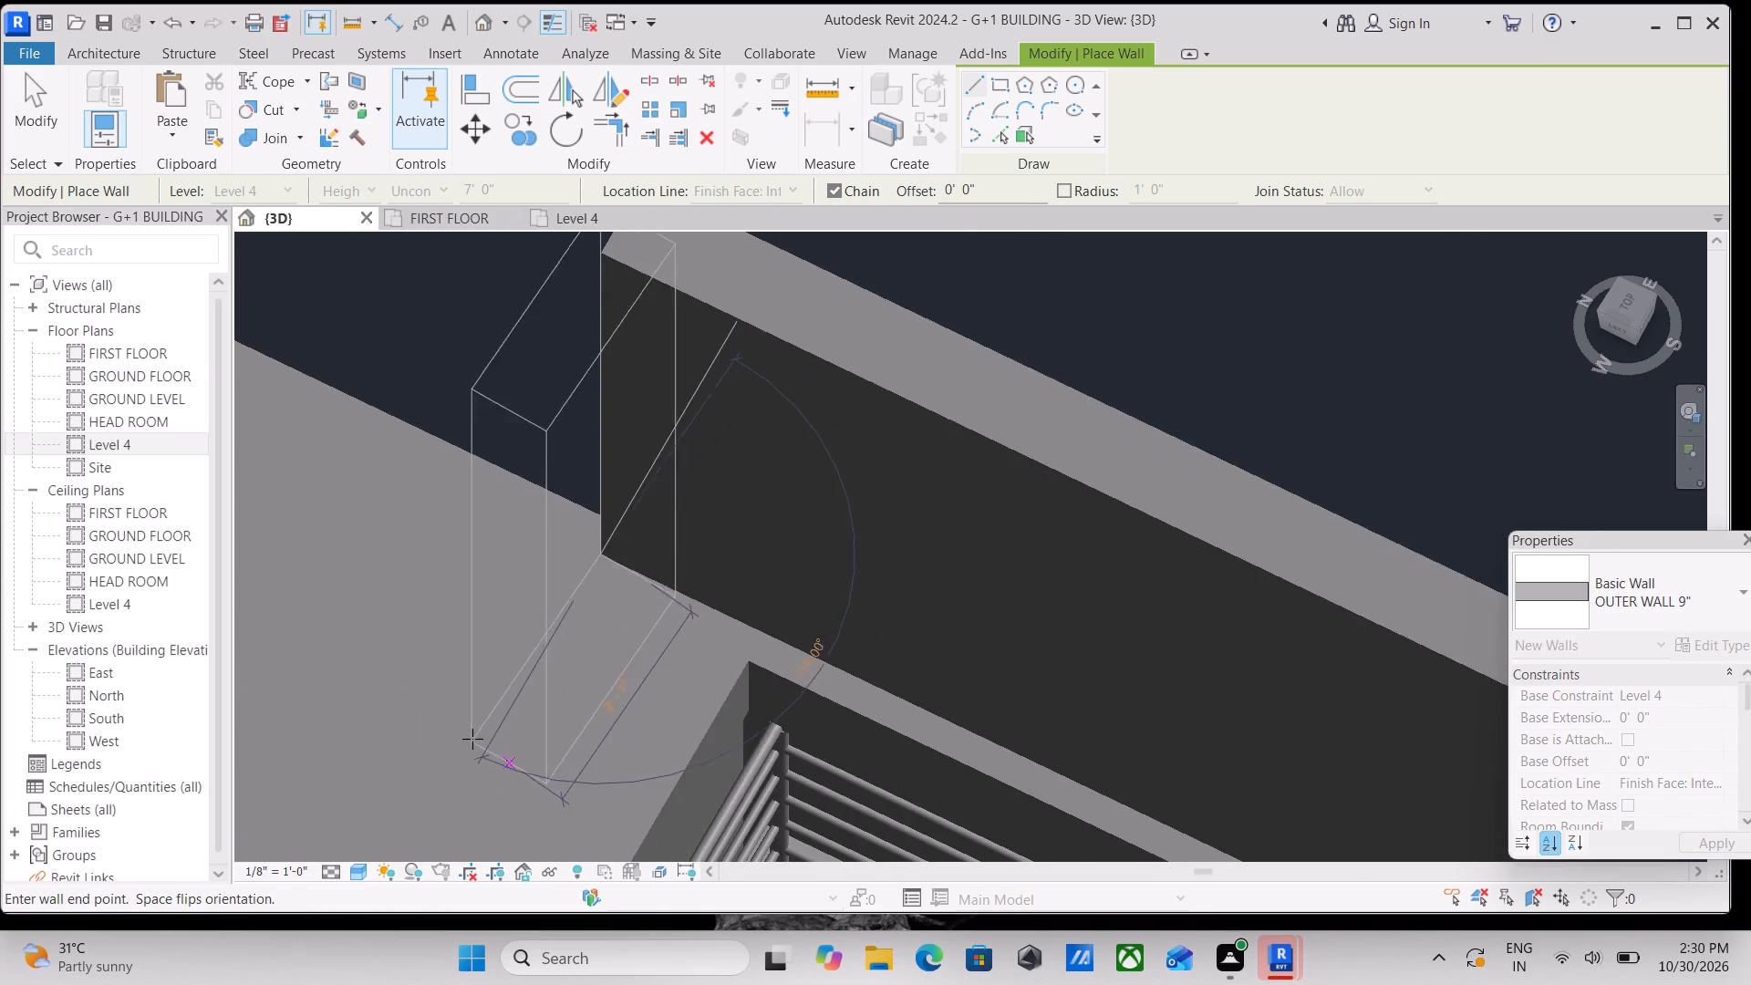
scroll(472, 739, down, 1)
middle_drag(472, 731, 564, 444)
scroll(442, 642, down, 1)
middle_drag(442, 642, 623, 353)
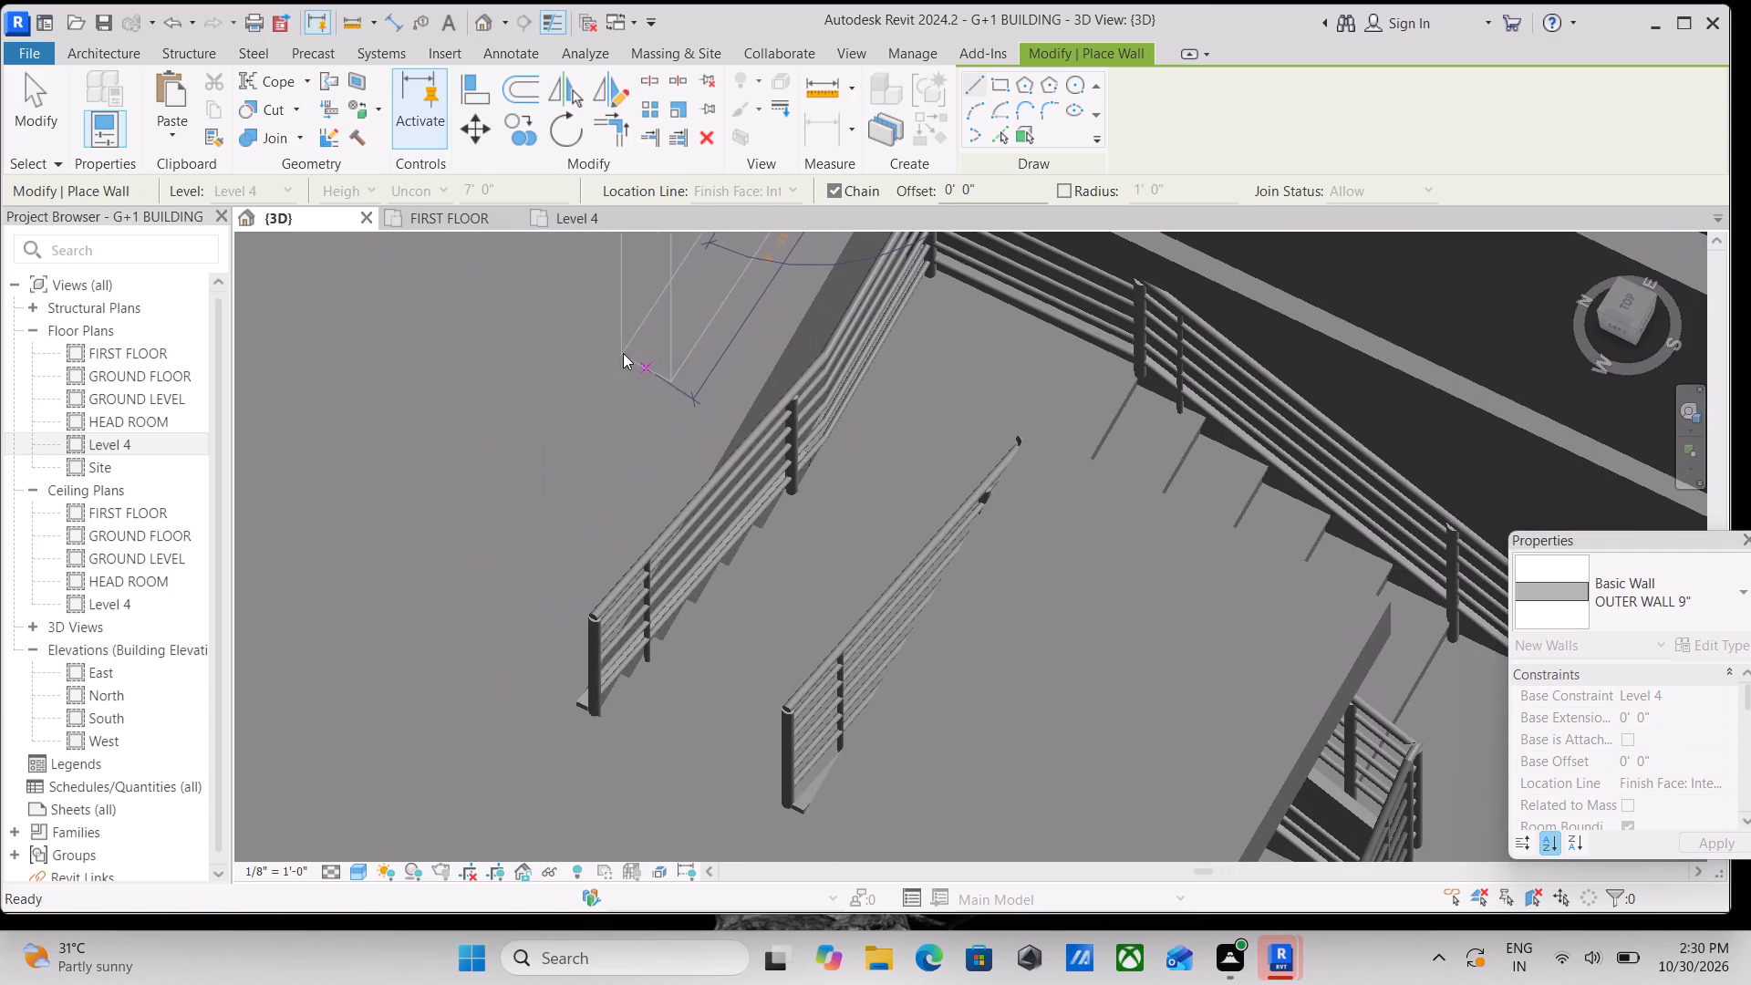
scroll(407, 611, down, 3)
middle_drag(405, 617, 384, 477)
scroll(378, 496, down, 4)
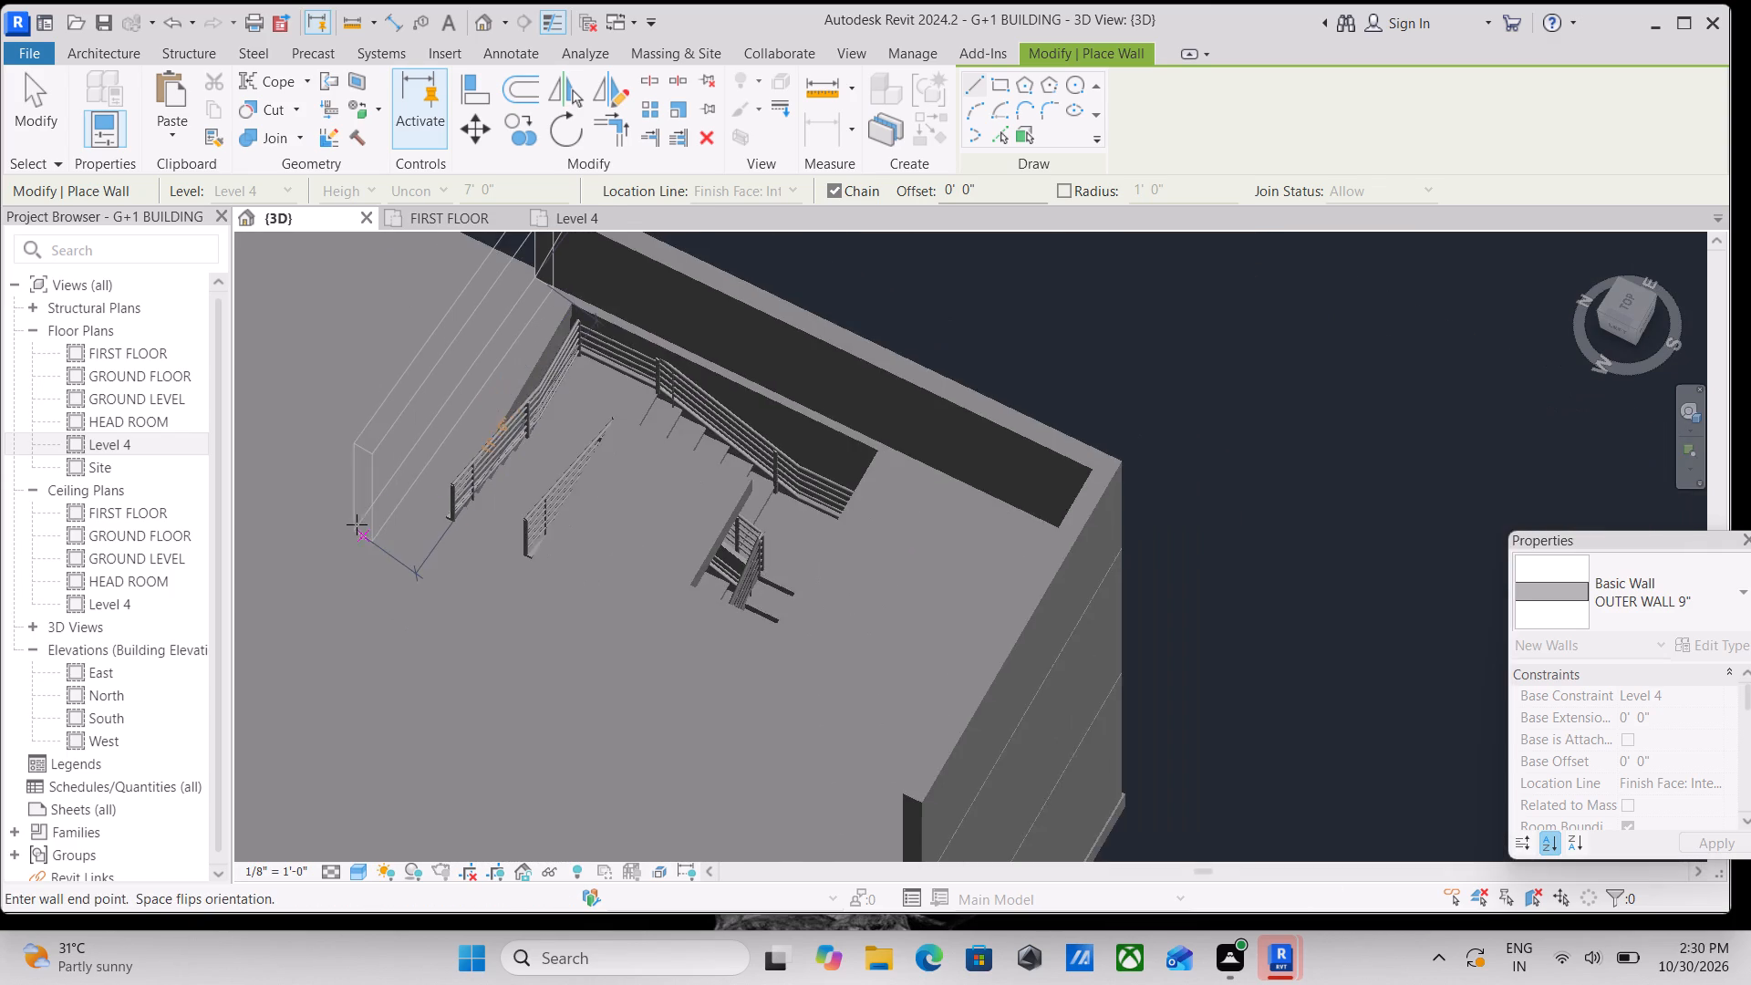
middle_drag(357, 524, 412, 376)
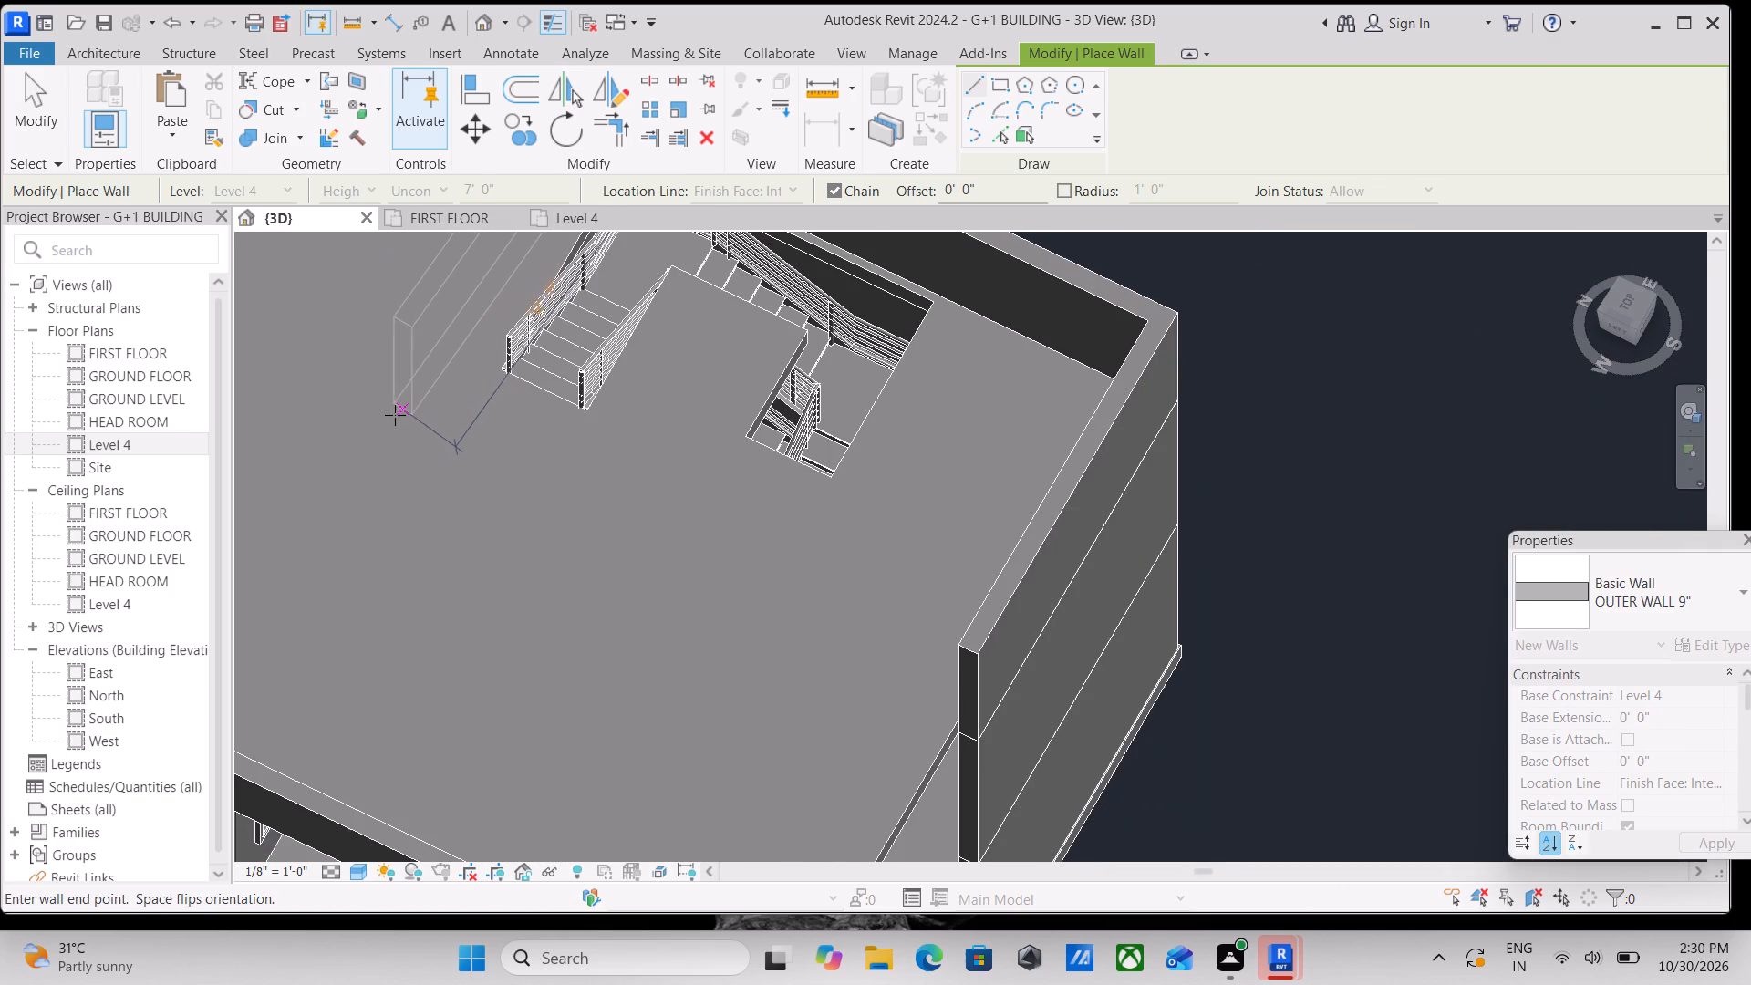
scroll(396, 417, up, 2)
scroll(399, 413, down, 1)
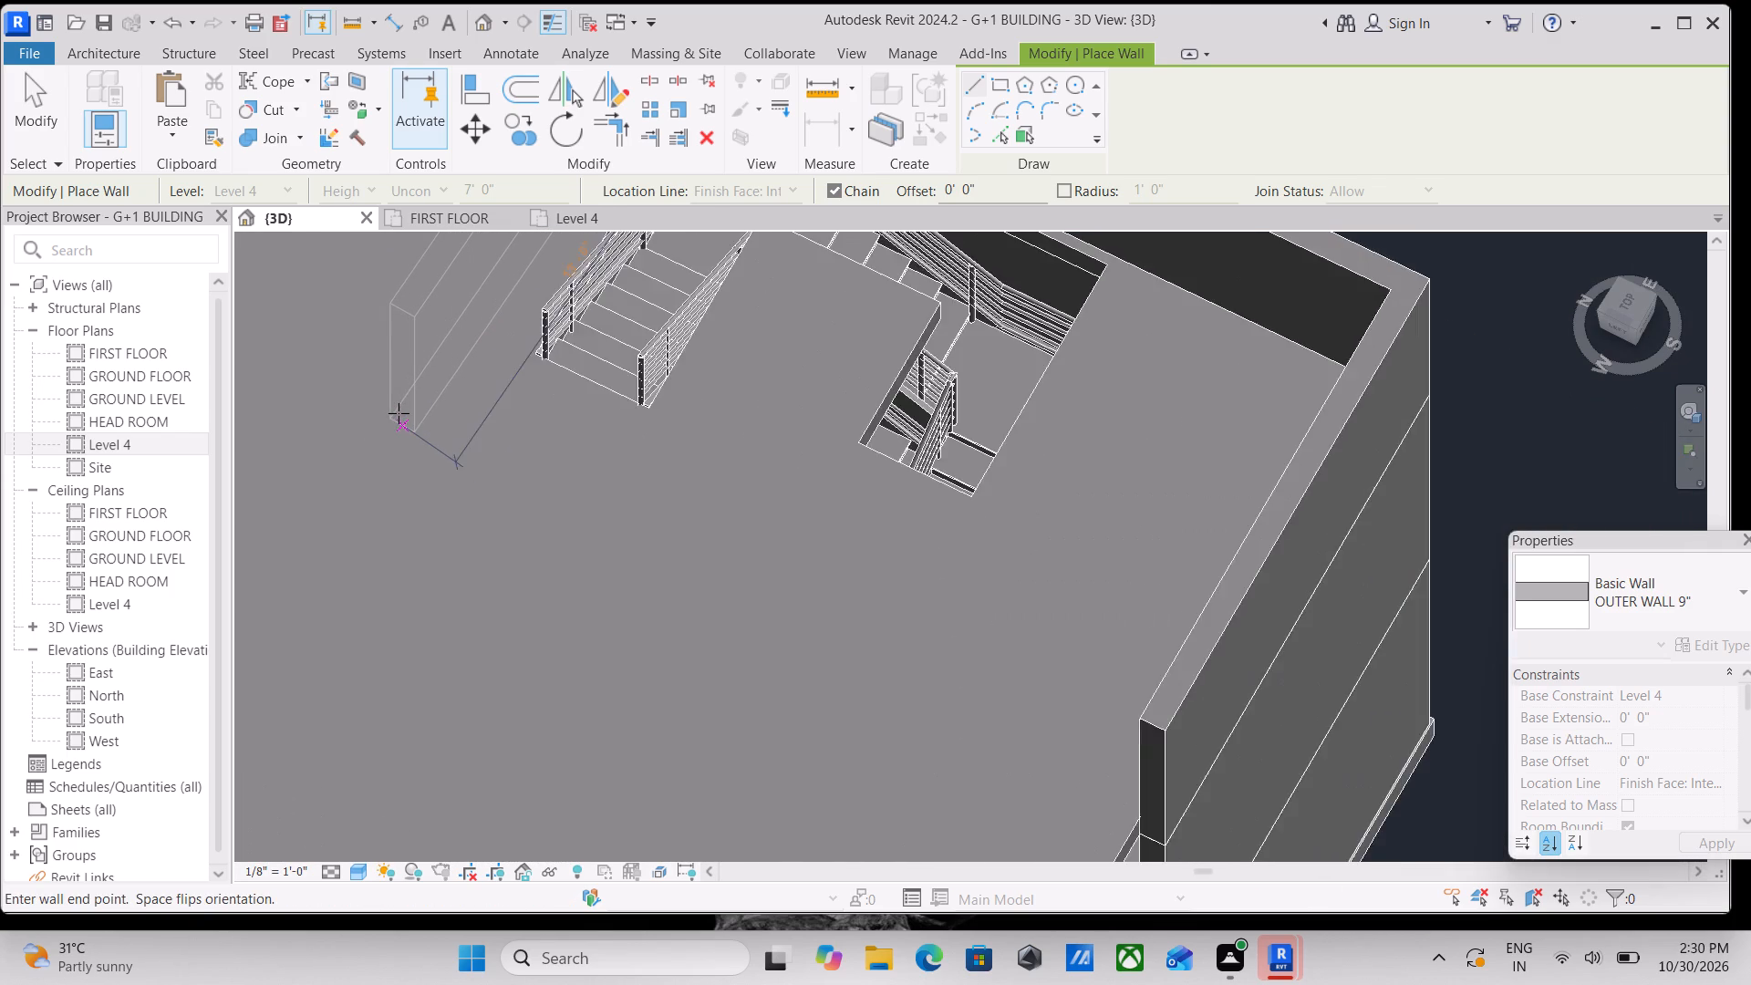
scroll(399, 413, down, 2)
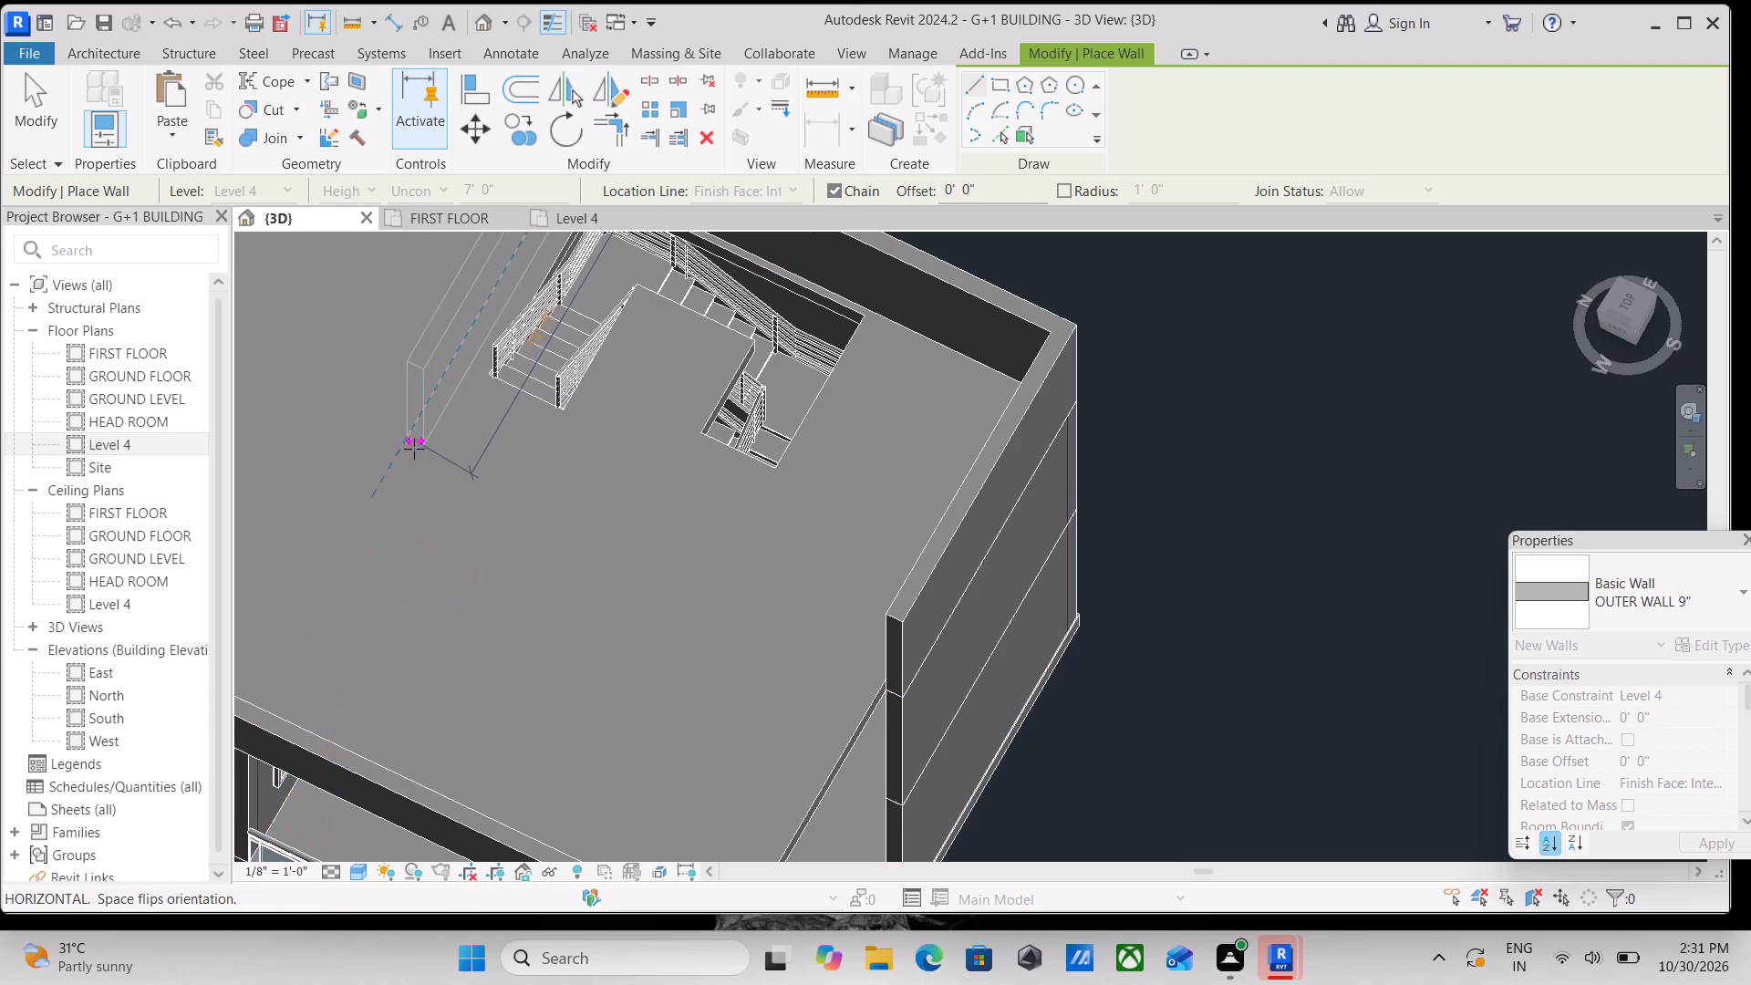
click(416, 460)
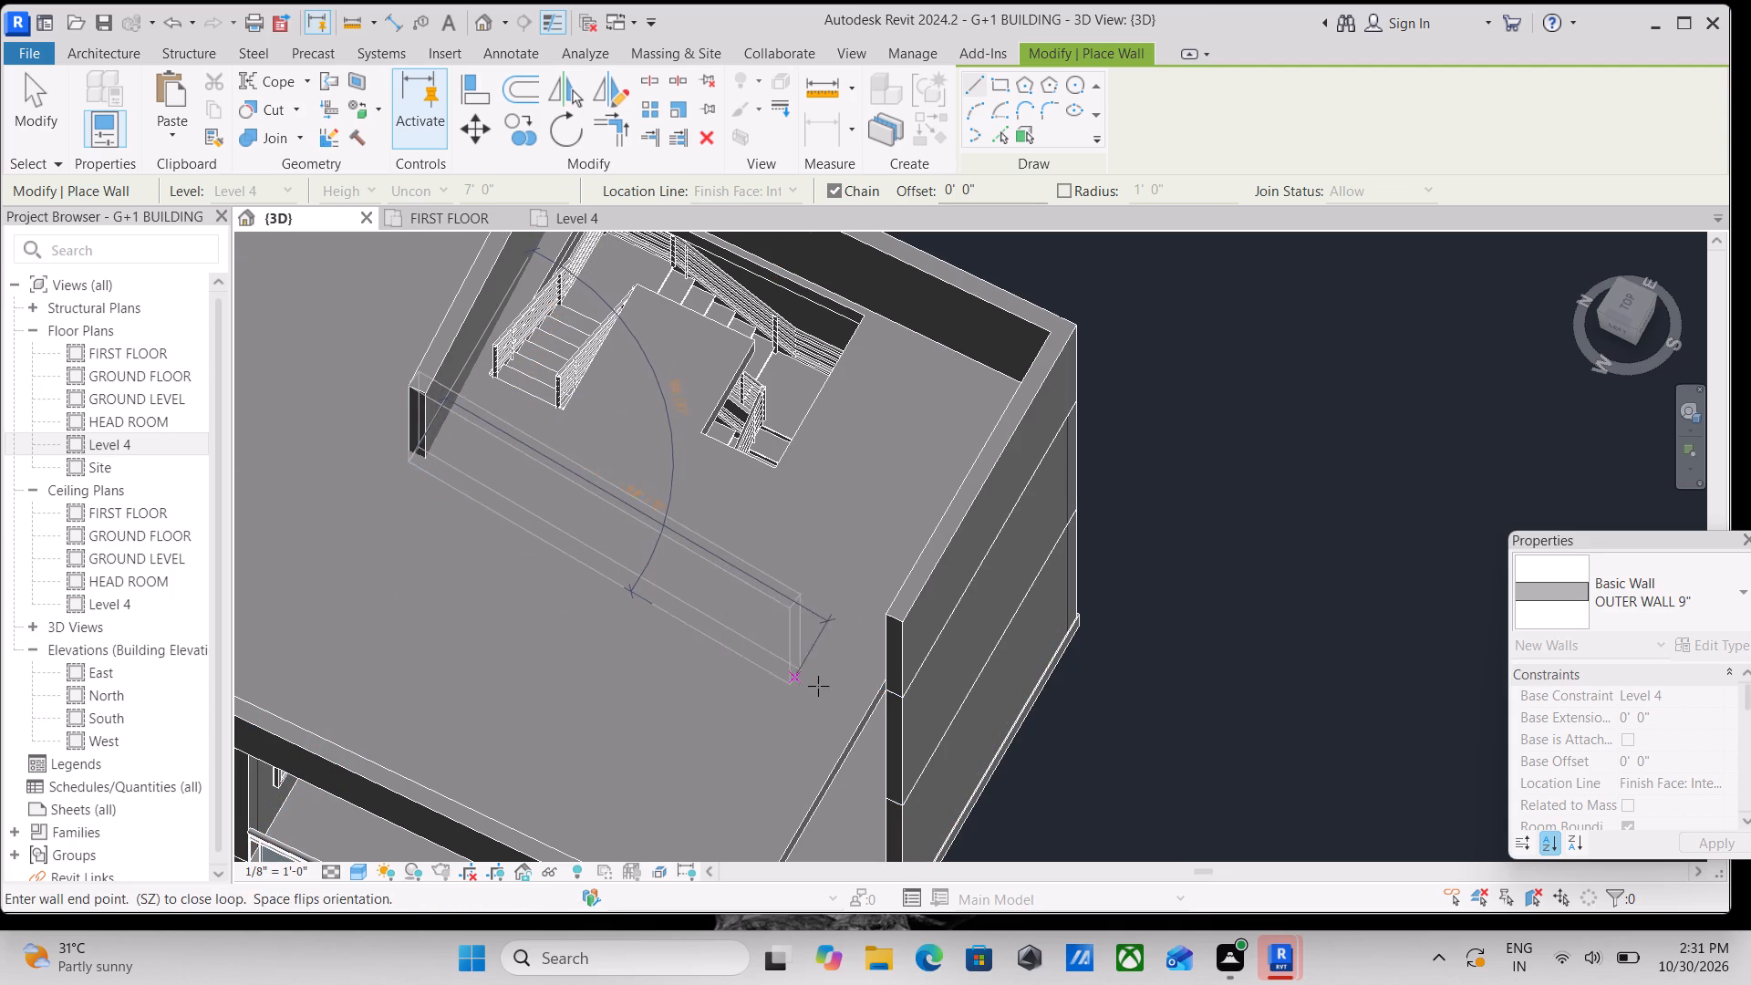
Close the head room enclosure with an OUTER WALL 9" wall running back to the free end of the front wall, and finish wall placement.
click(891, 684)
key(Escape)
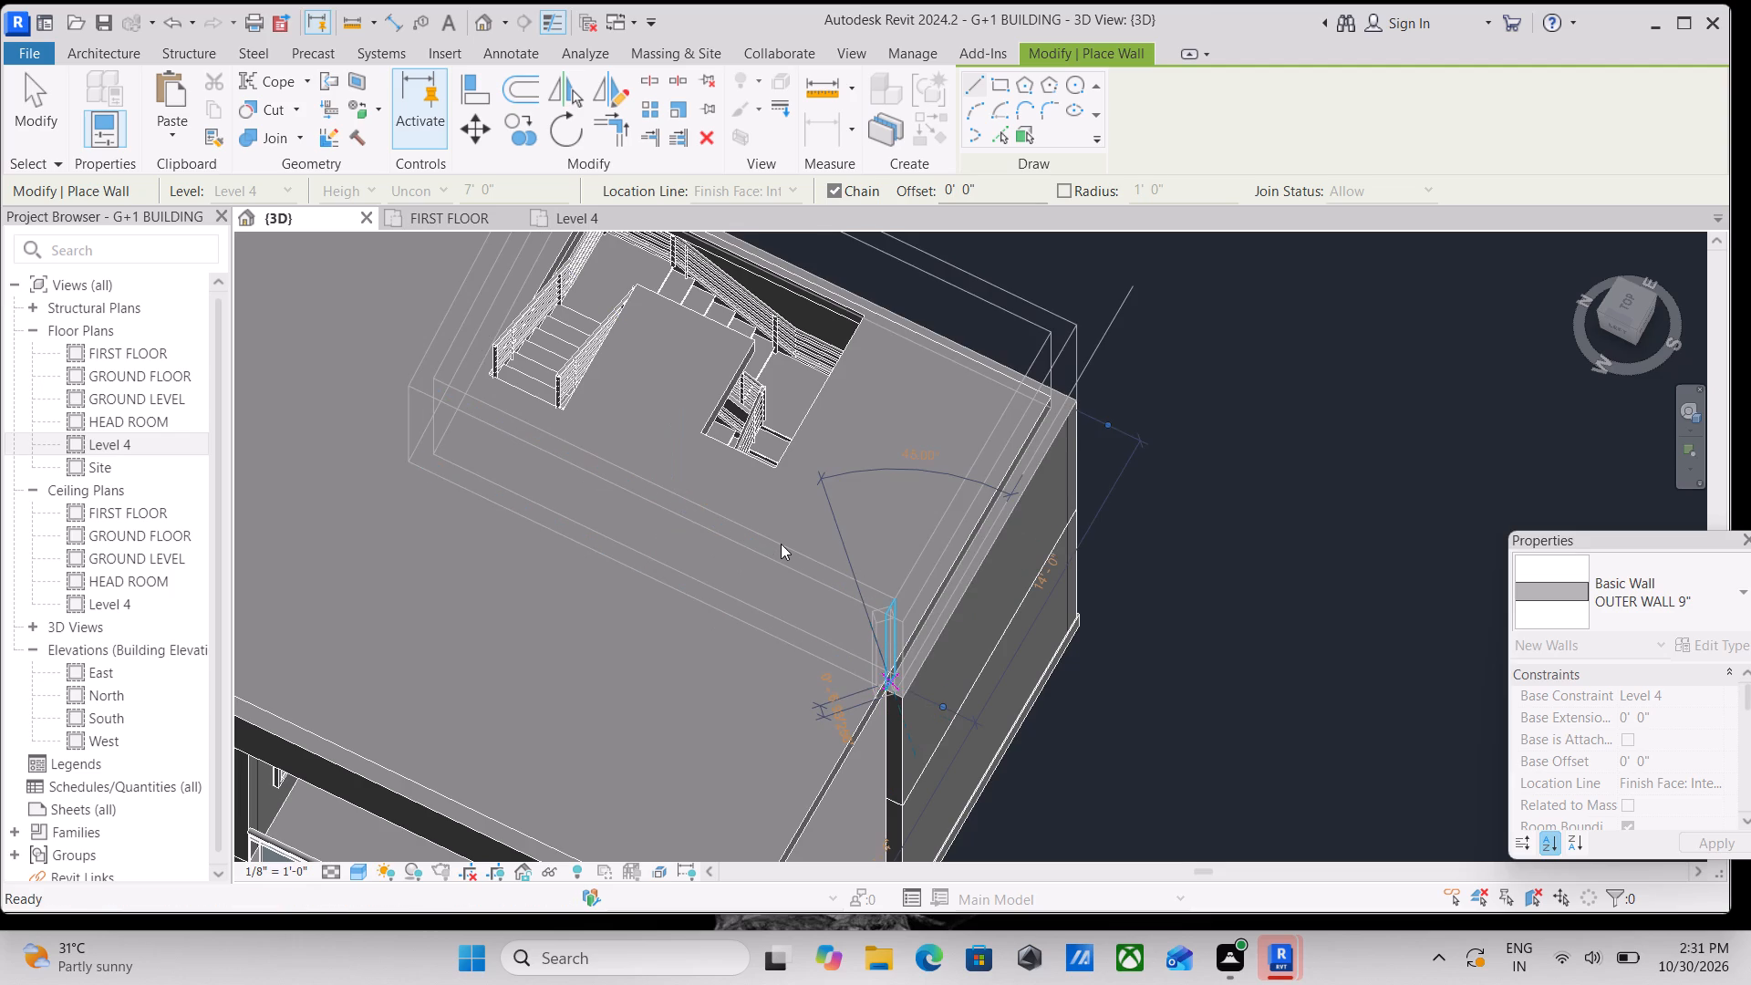
key(Escape)
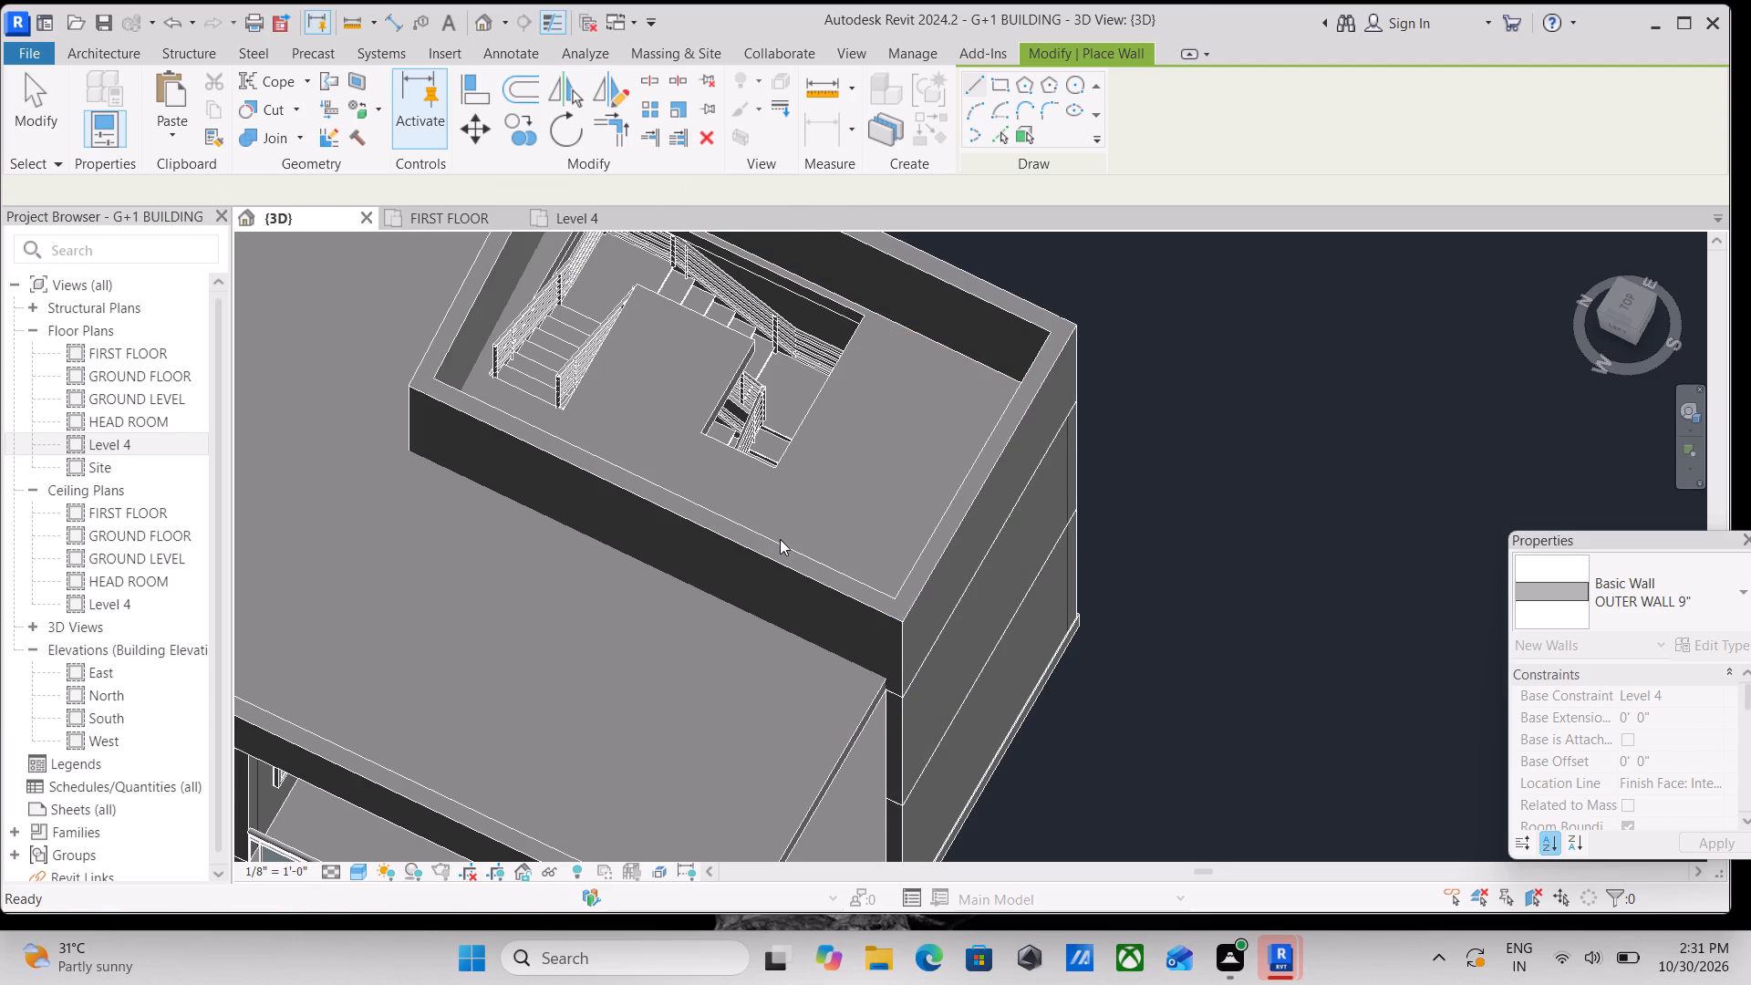
scroll(781, 539, down, 6)
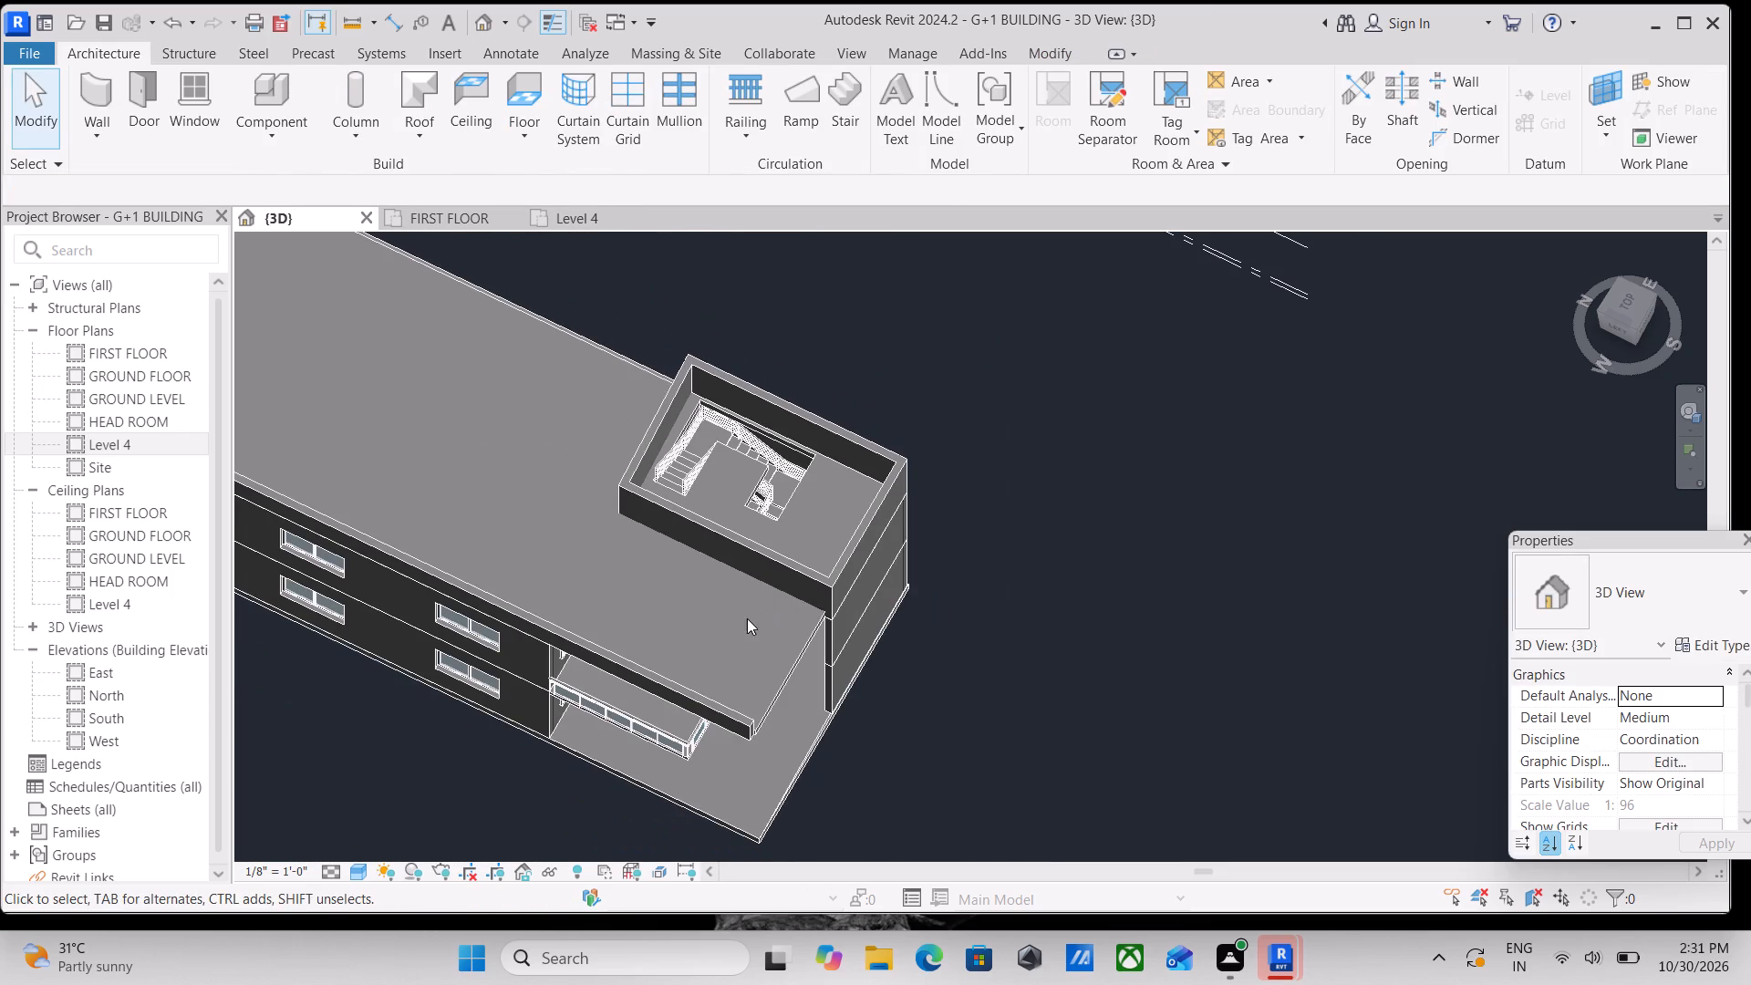
Raise the base of the head room wall on the balcony side to a base offset of about 1' 1" above Level 4.
shift+middle_drag(744, 618, 865, 260)
shift+middle_drag(569, 552, 516, 589)
scroll(389, 576, up, 1)
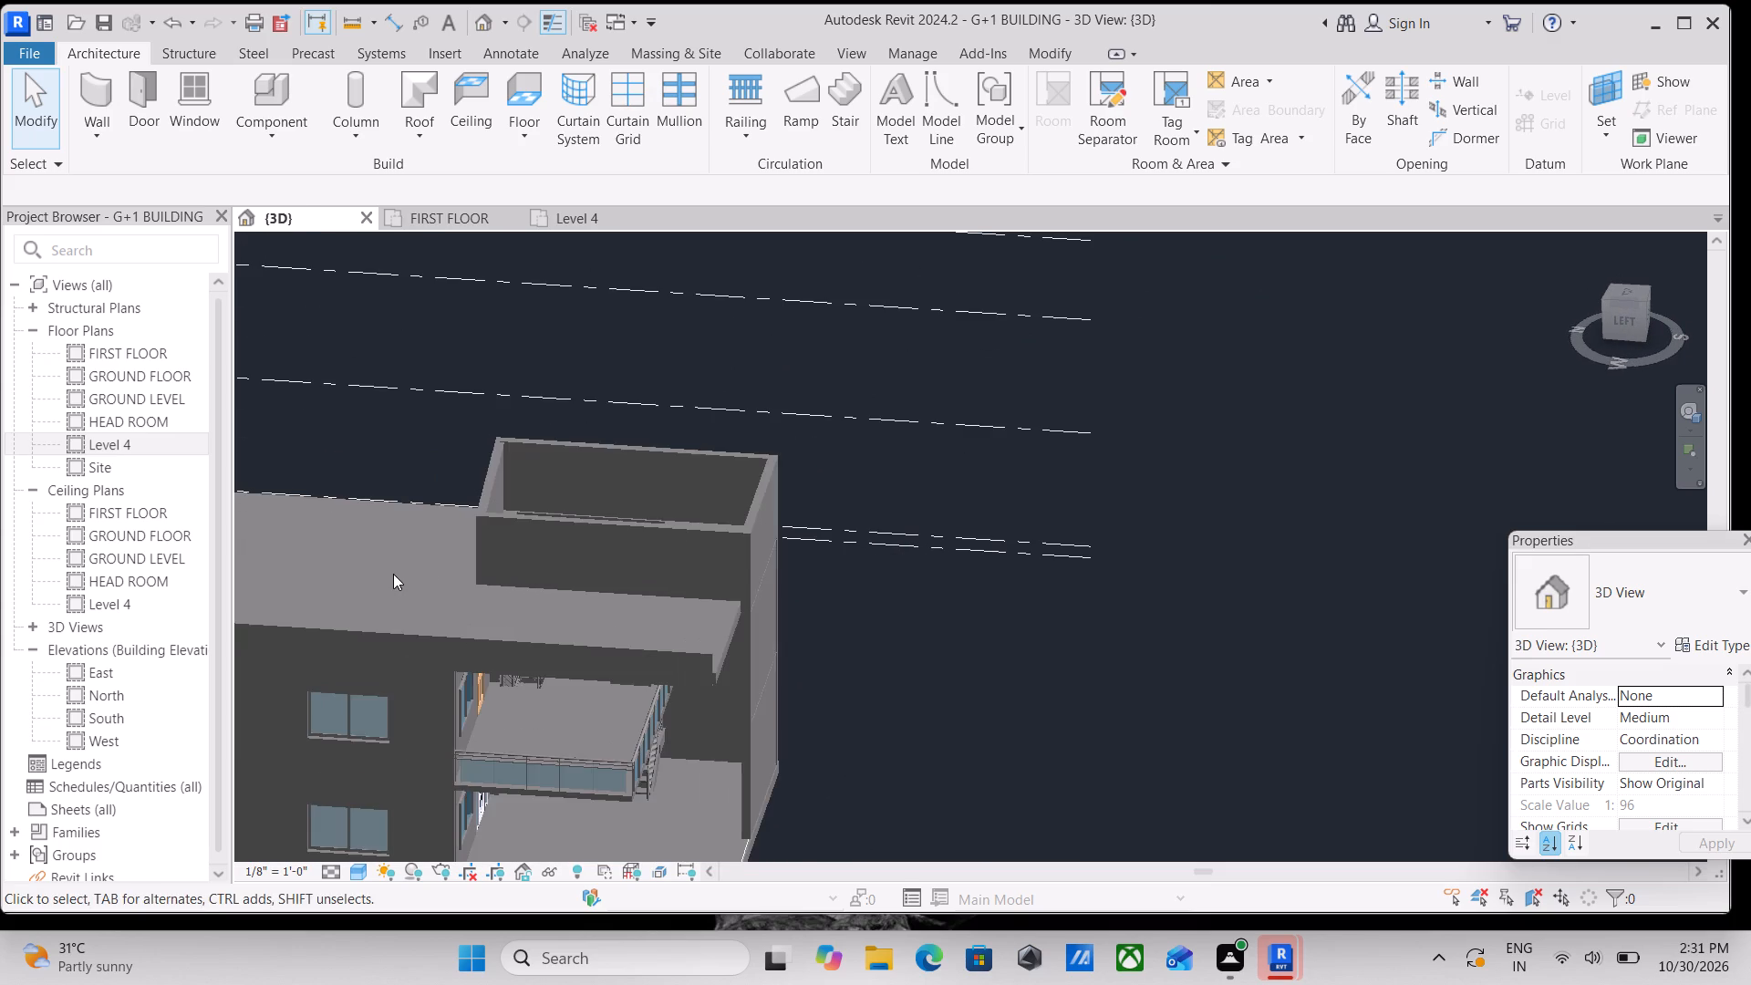
click(531, 524)
scroll(549, 611, up, 2)
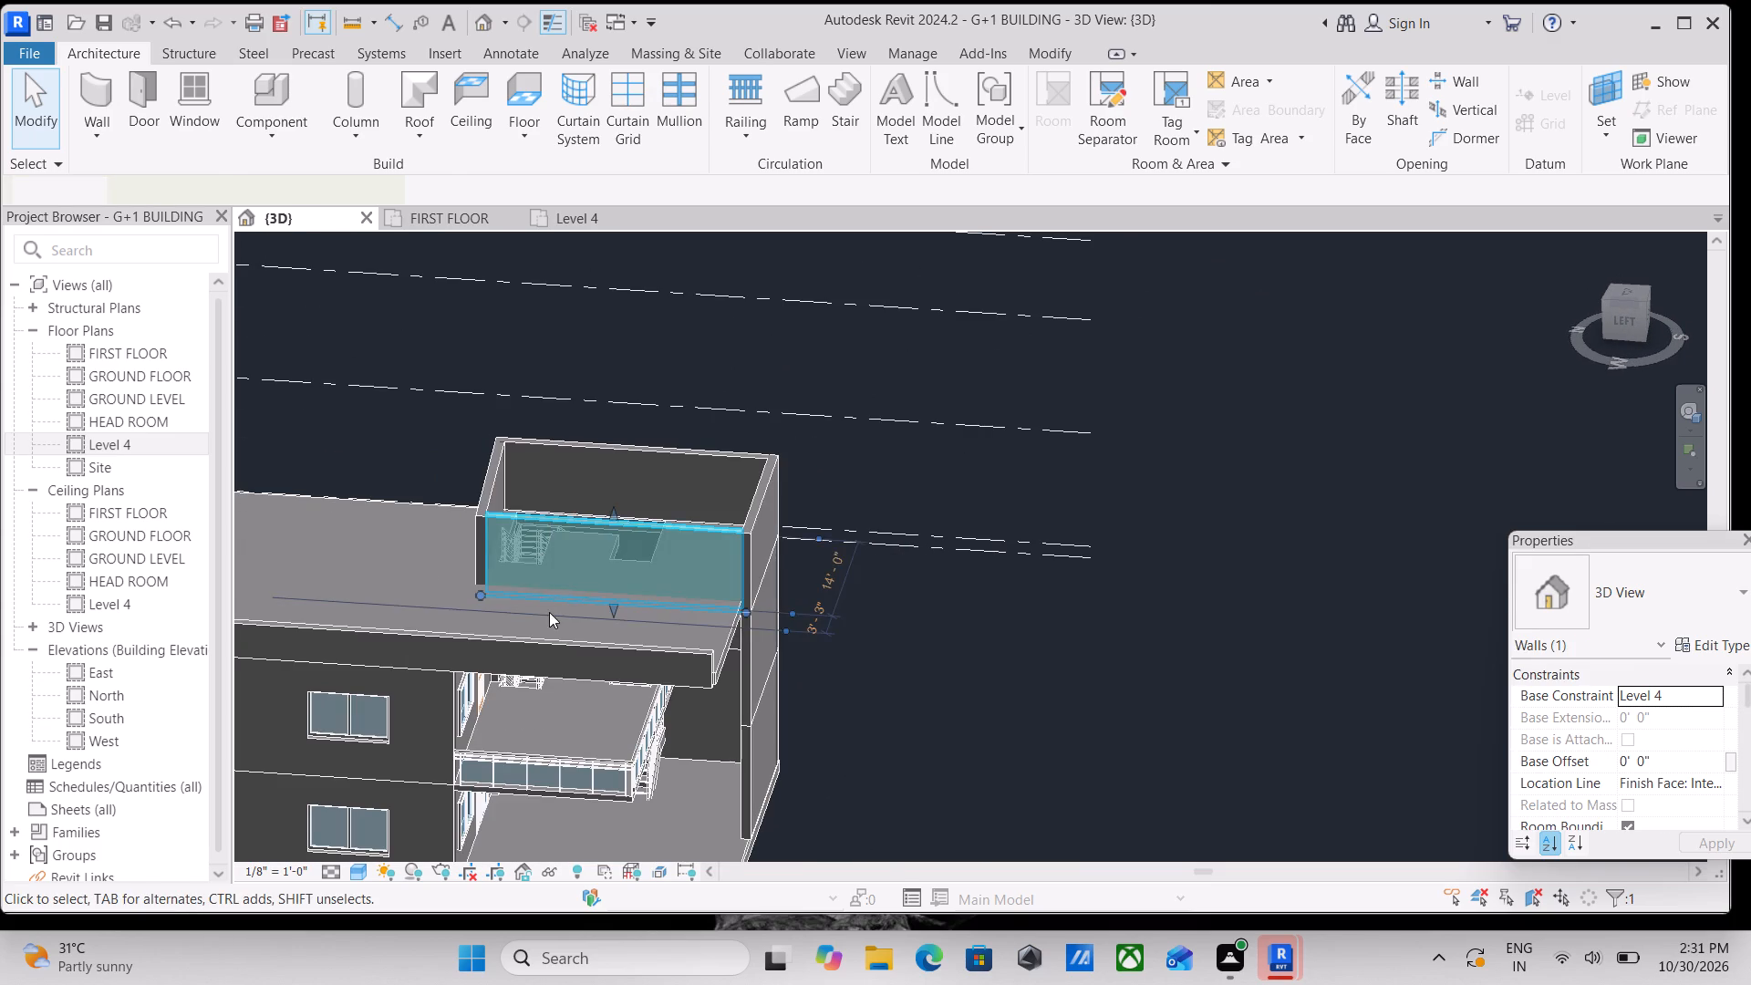
scroll(549, 612, up, 13)
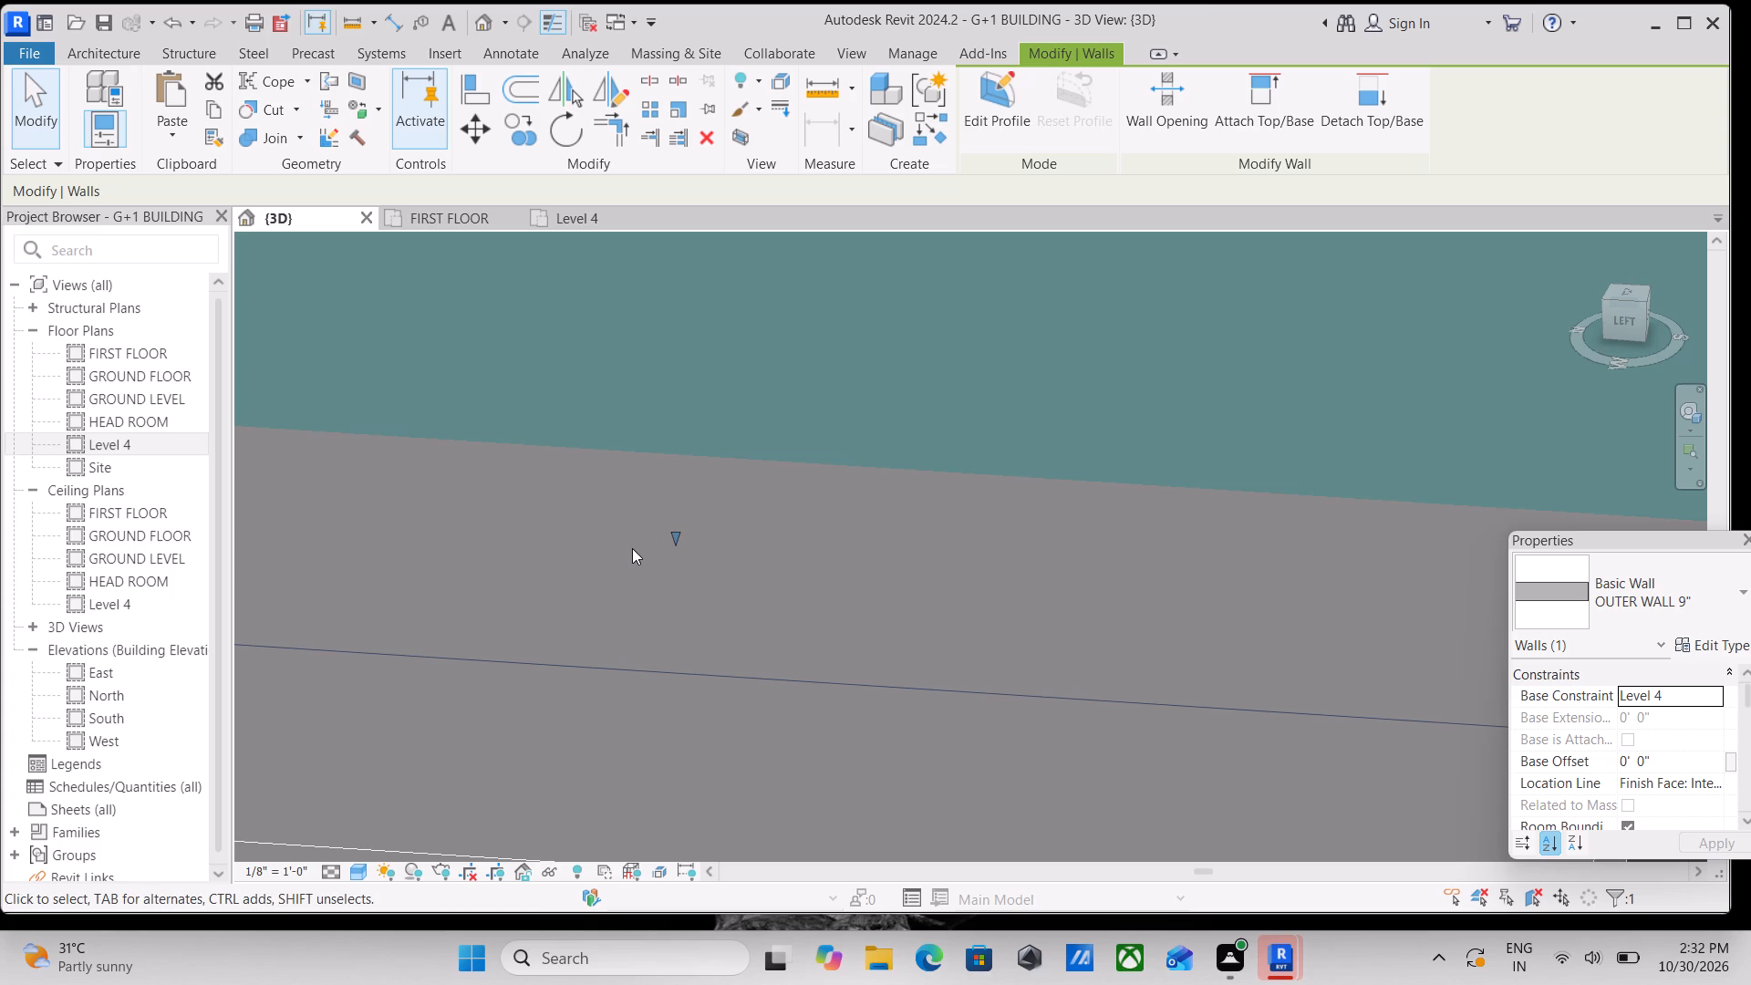
scroll(631, 508, down, 4)
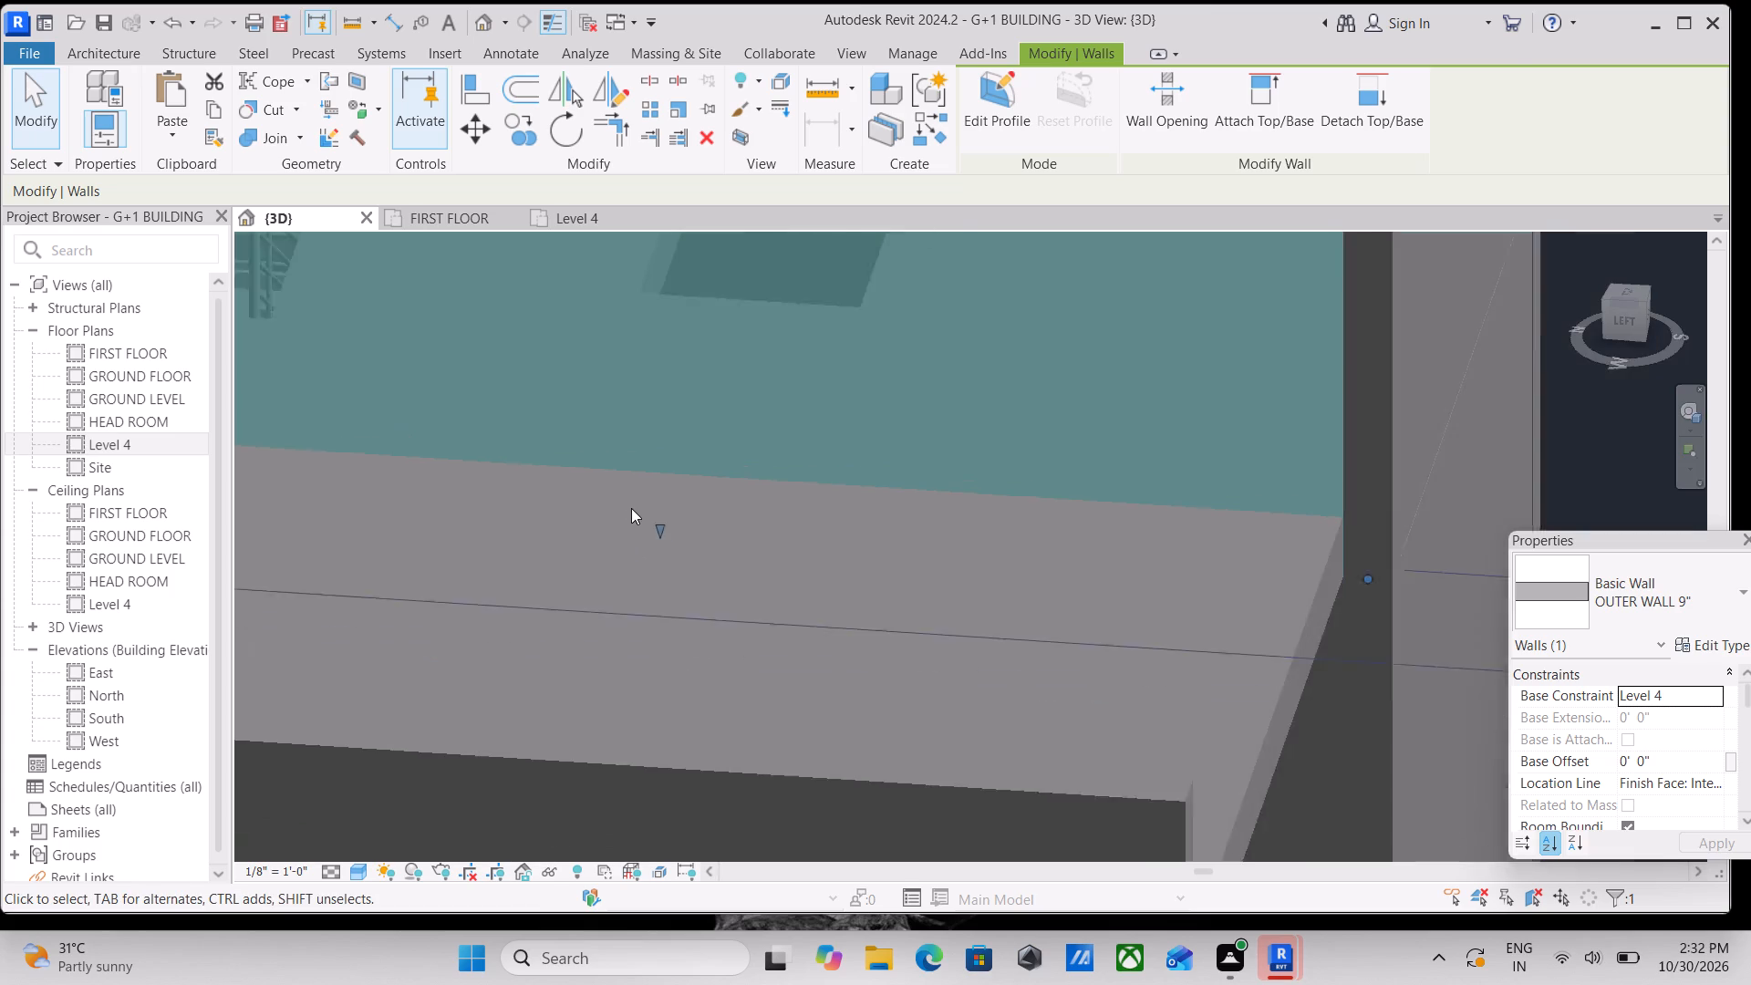
scroll(658, 538, down, 9)
click(654, 537)
click(648, 524)
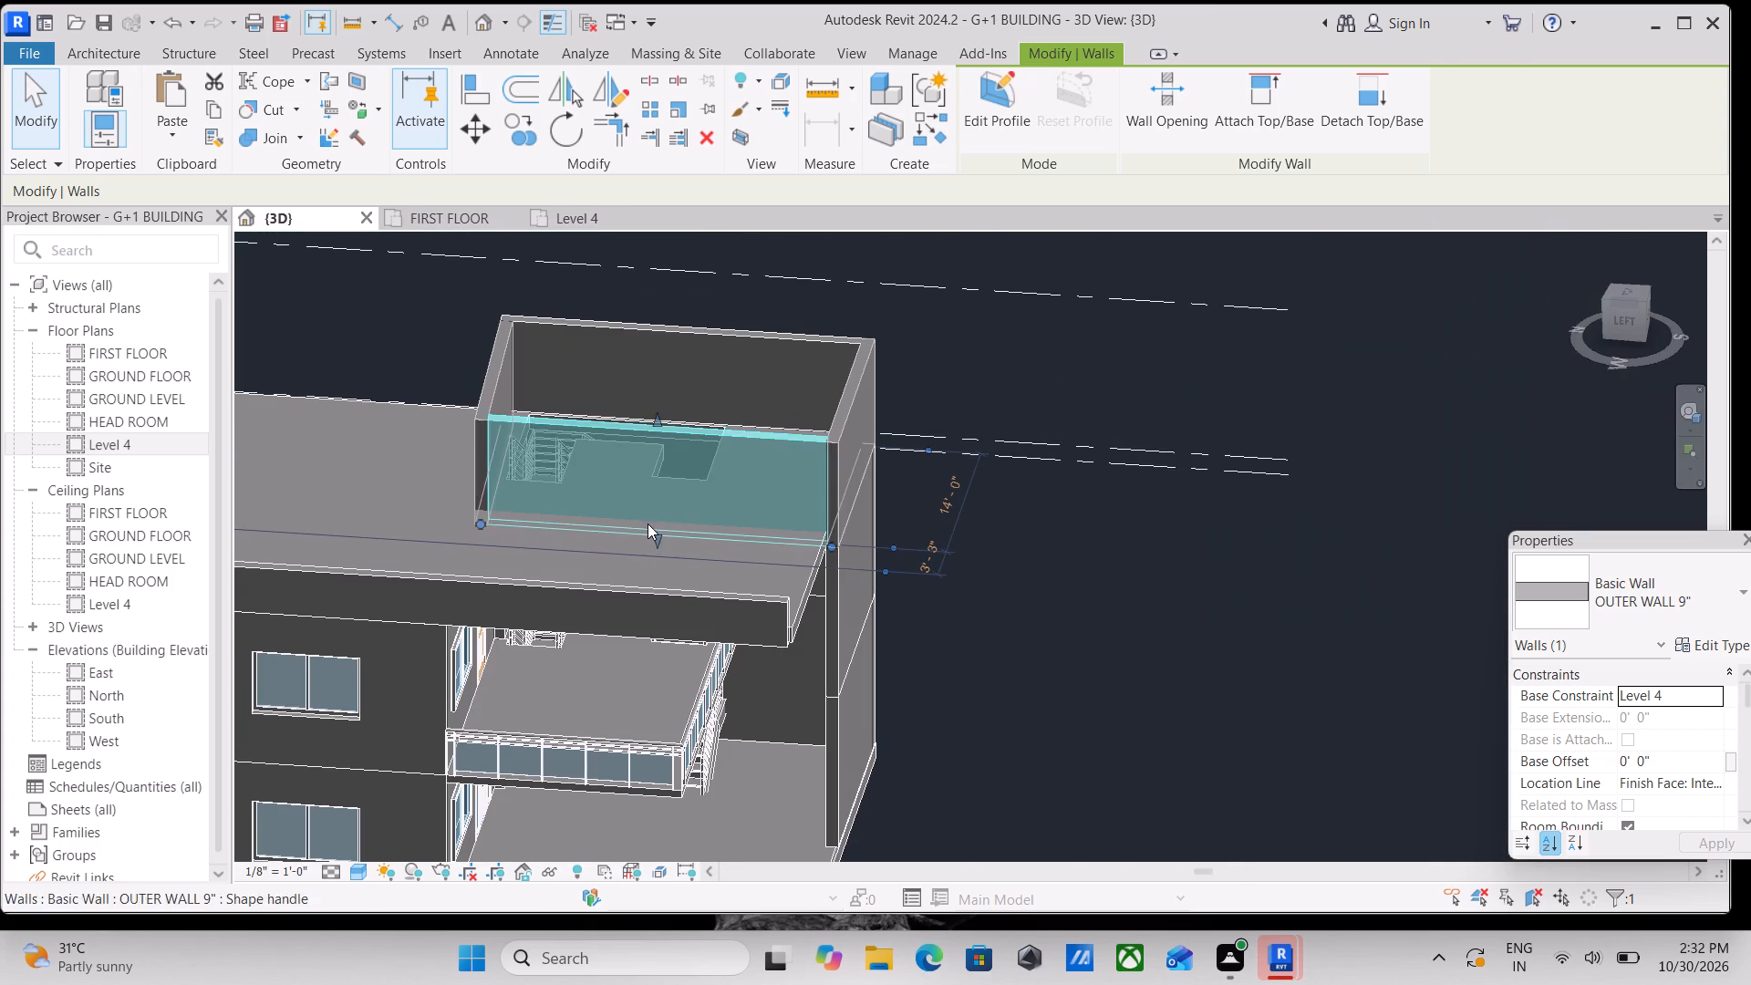
scroll(654, 535, up, 3)
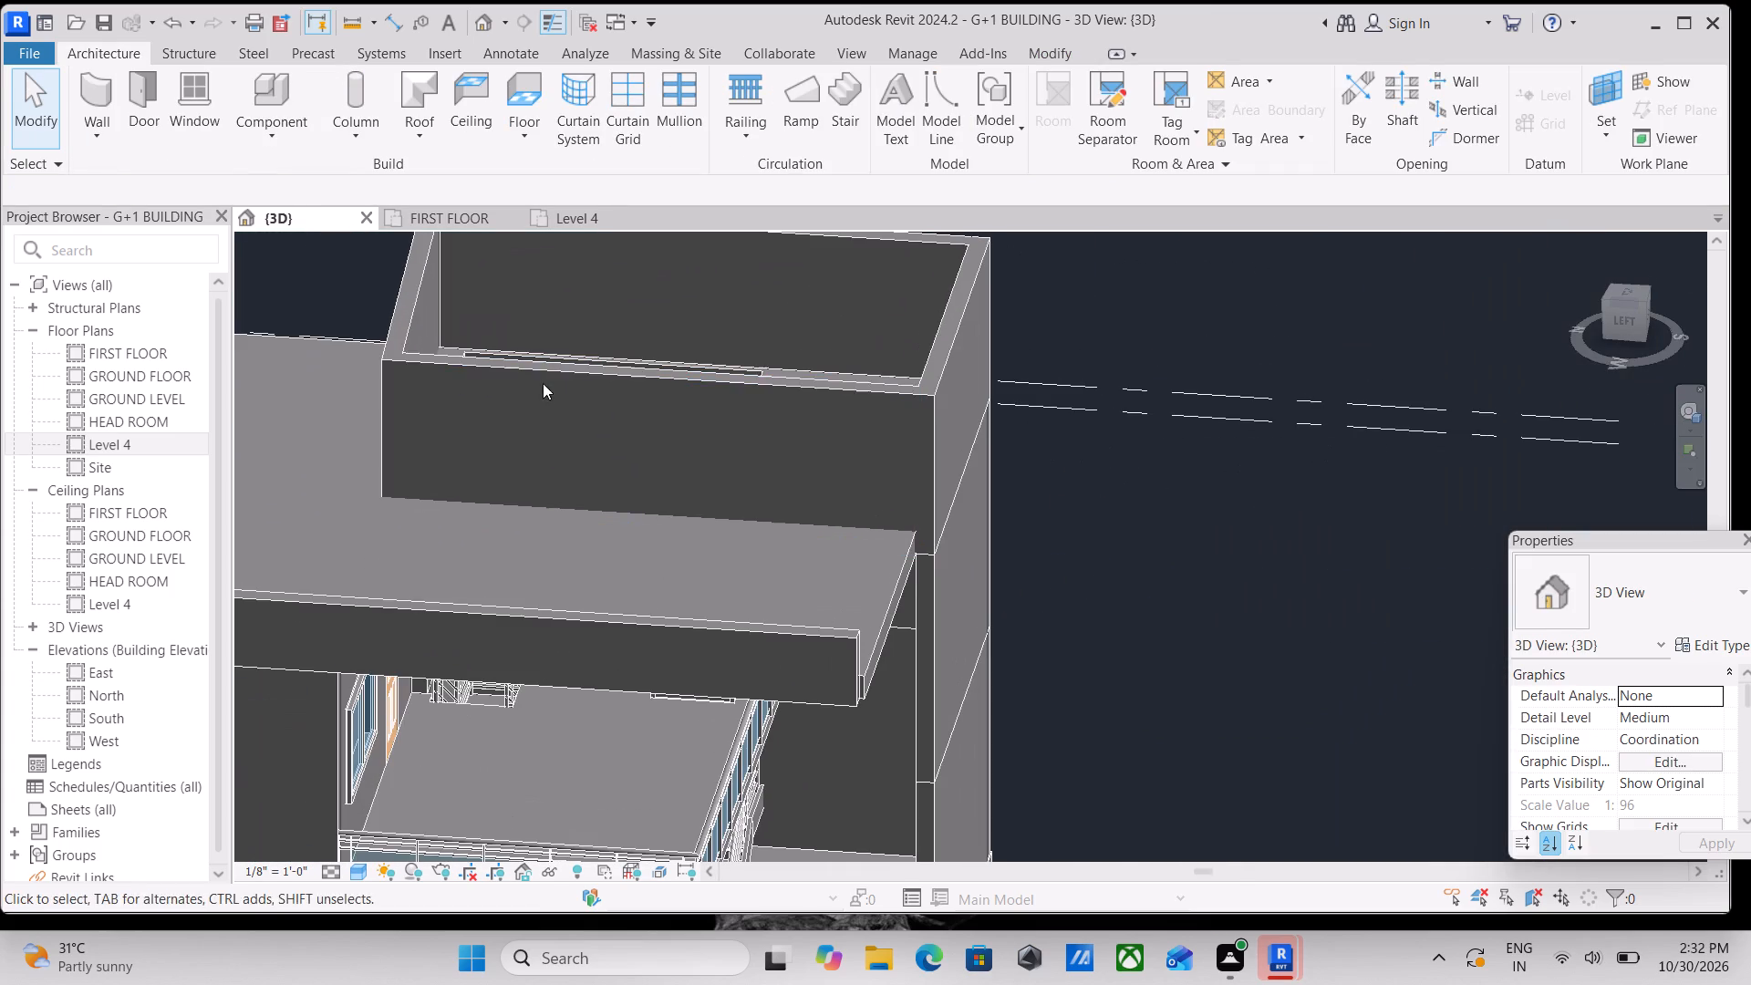
click(548, 373)
scroll(677, 593, up, 6)
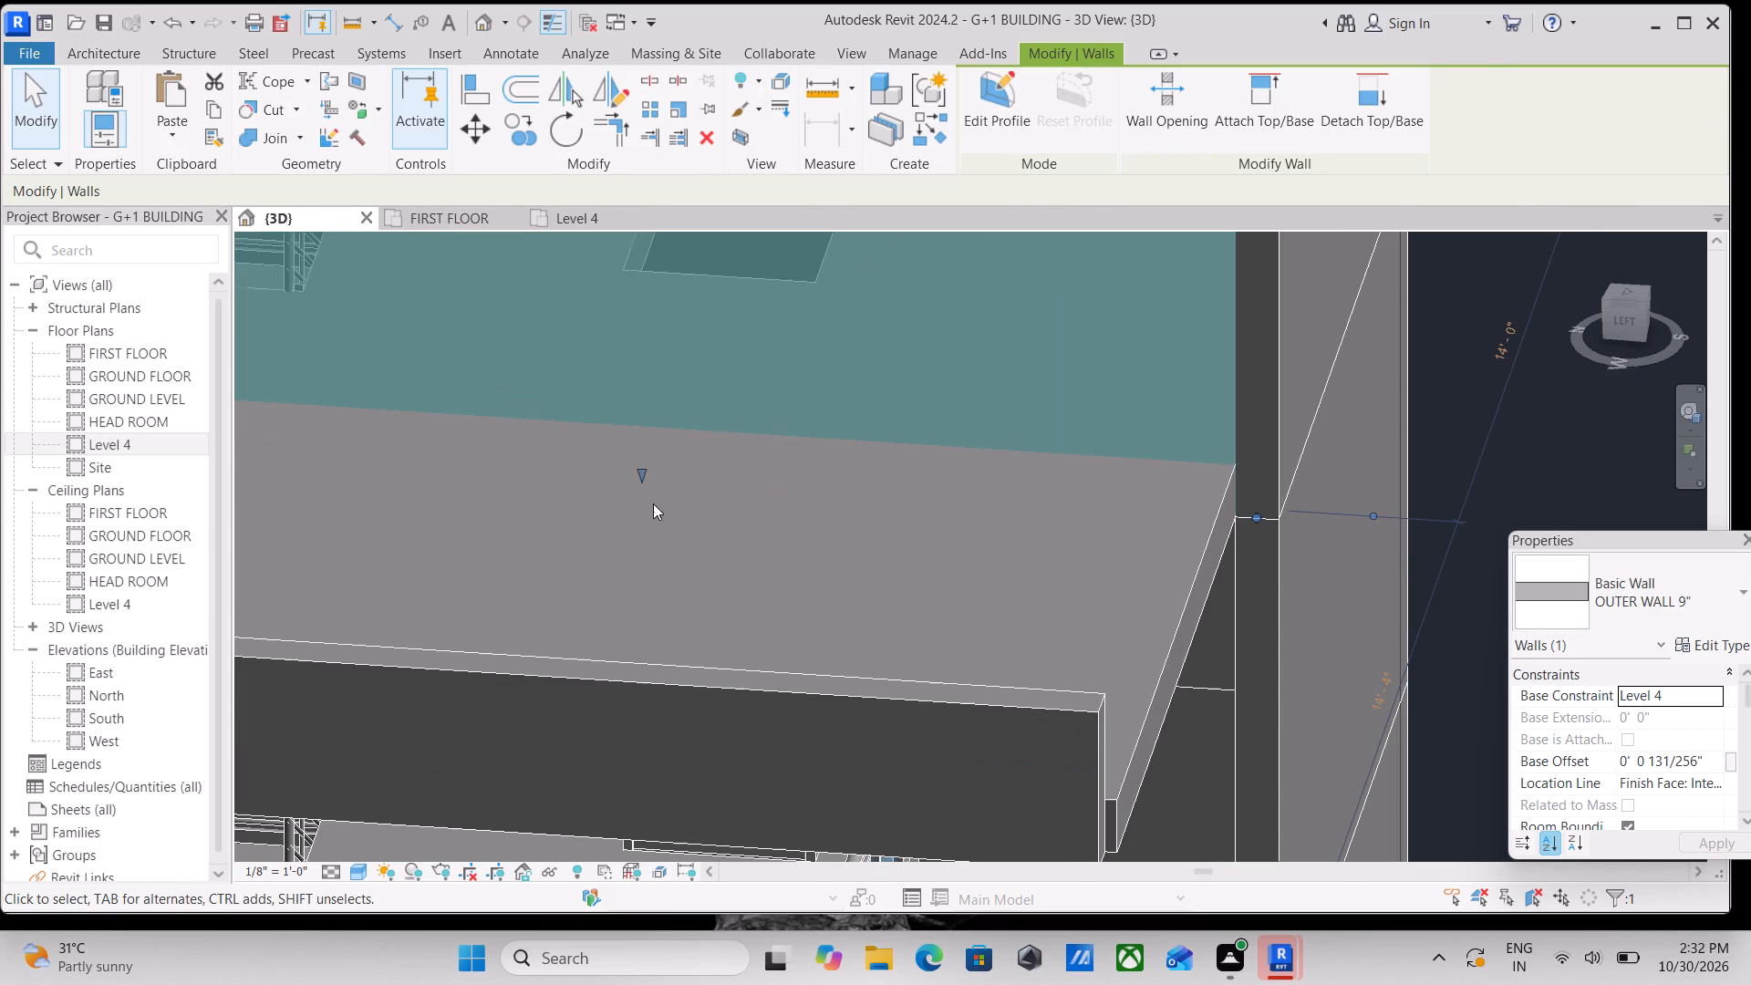
drag(642, 479, 633, 451)
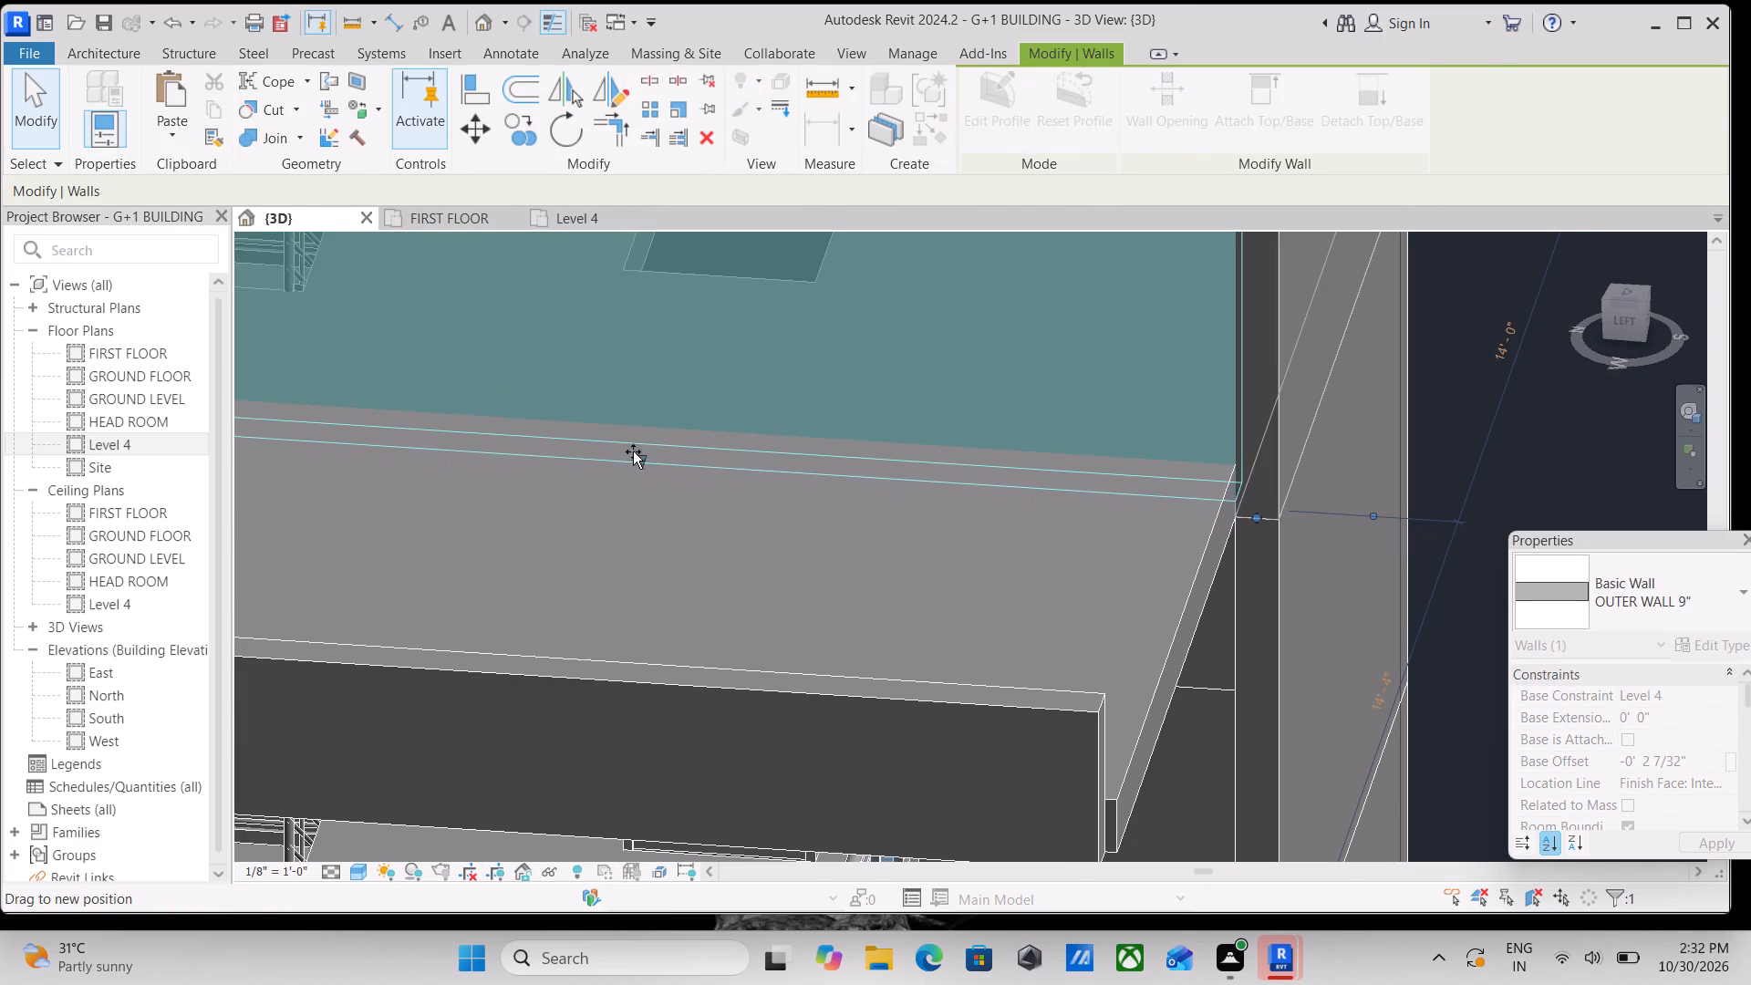
drag(633, 451, 628, 412)
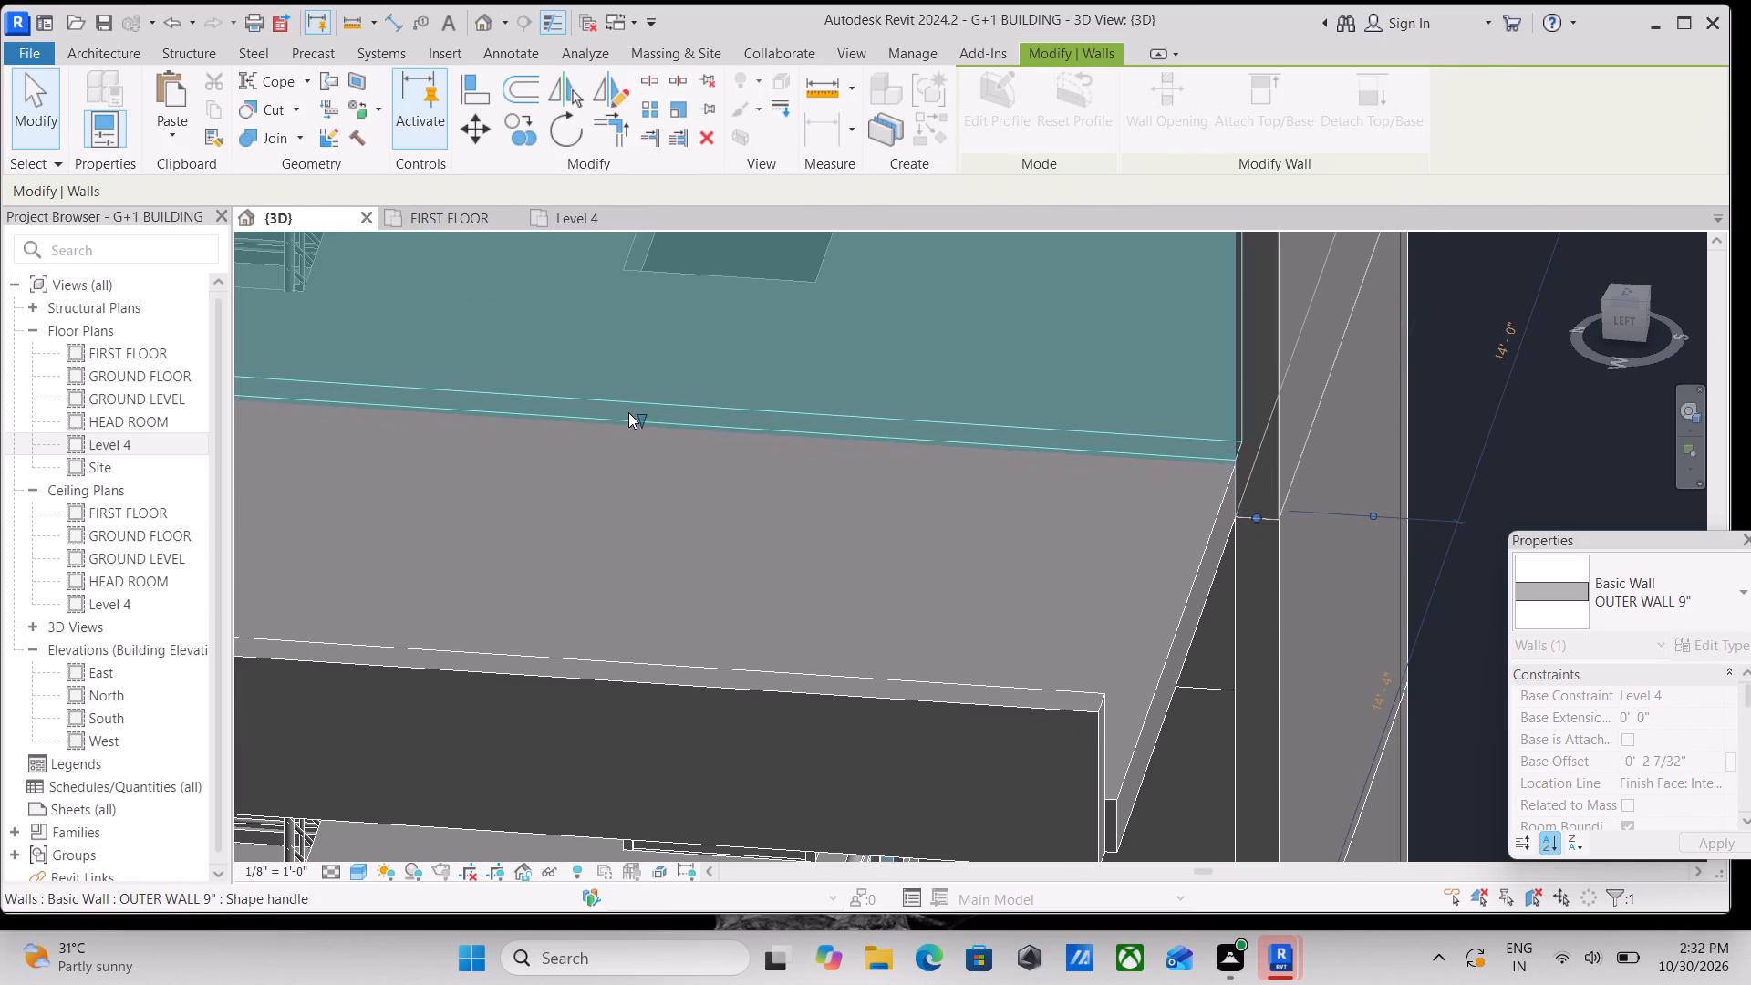
scroll(728, 443, down, 3)
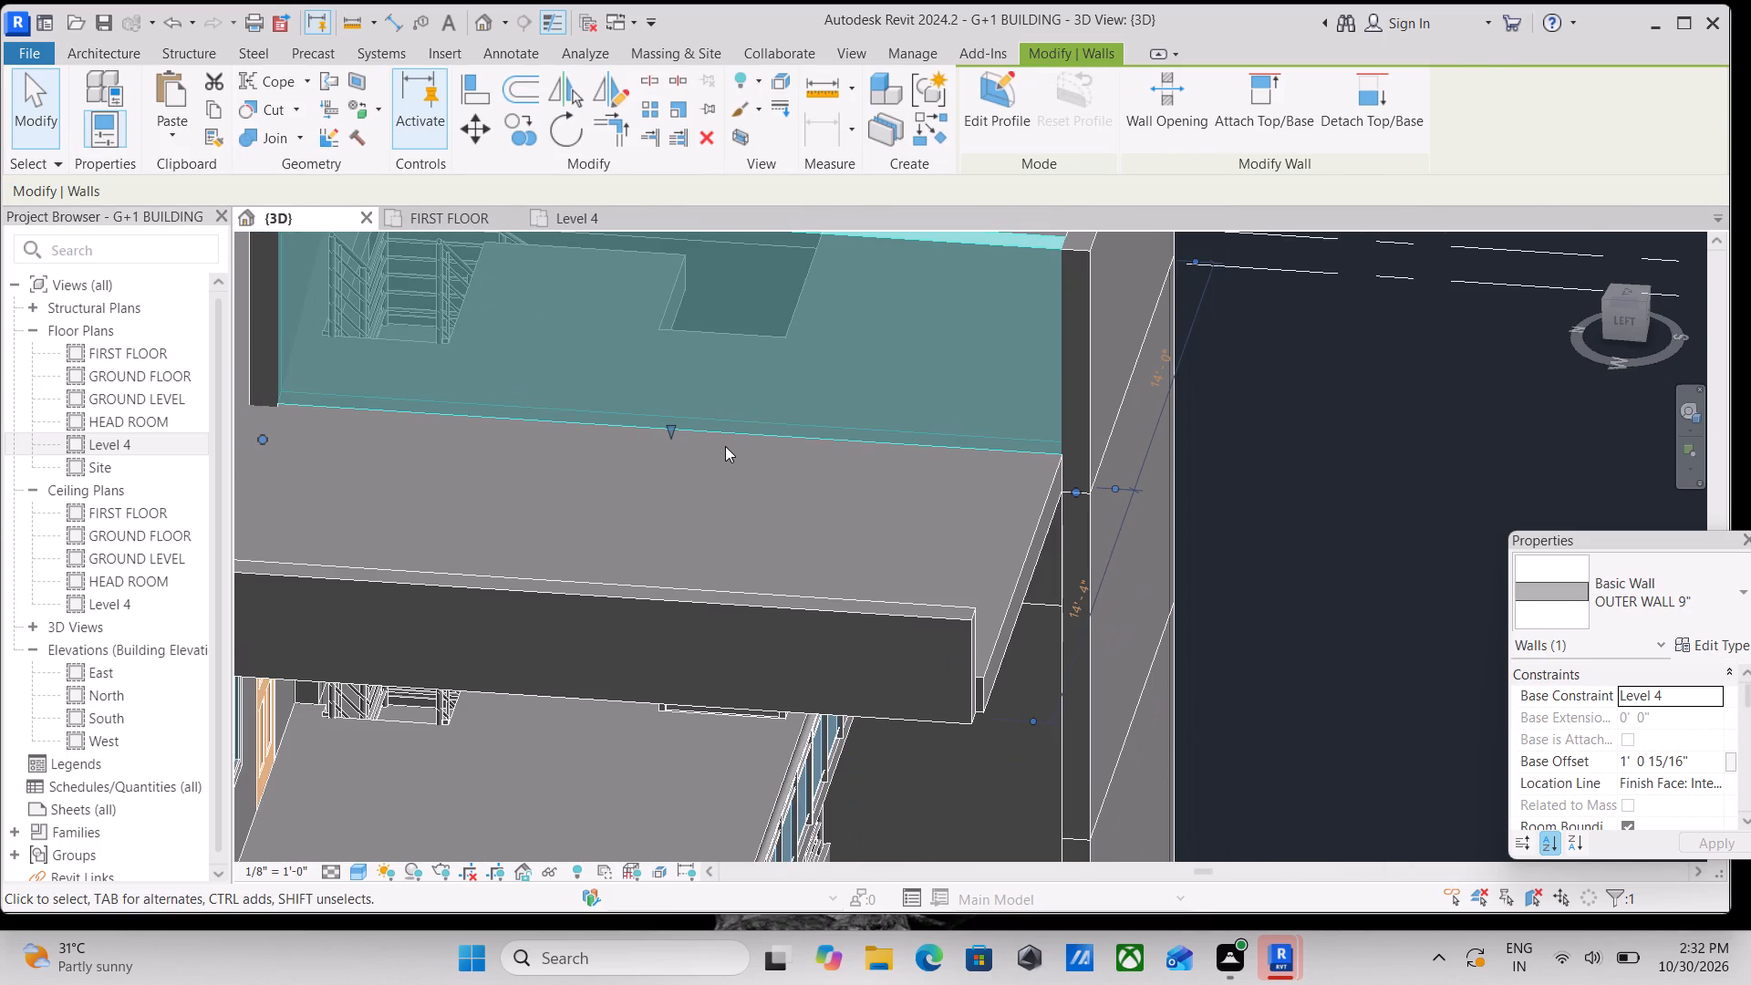
key(Escape)
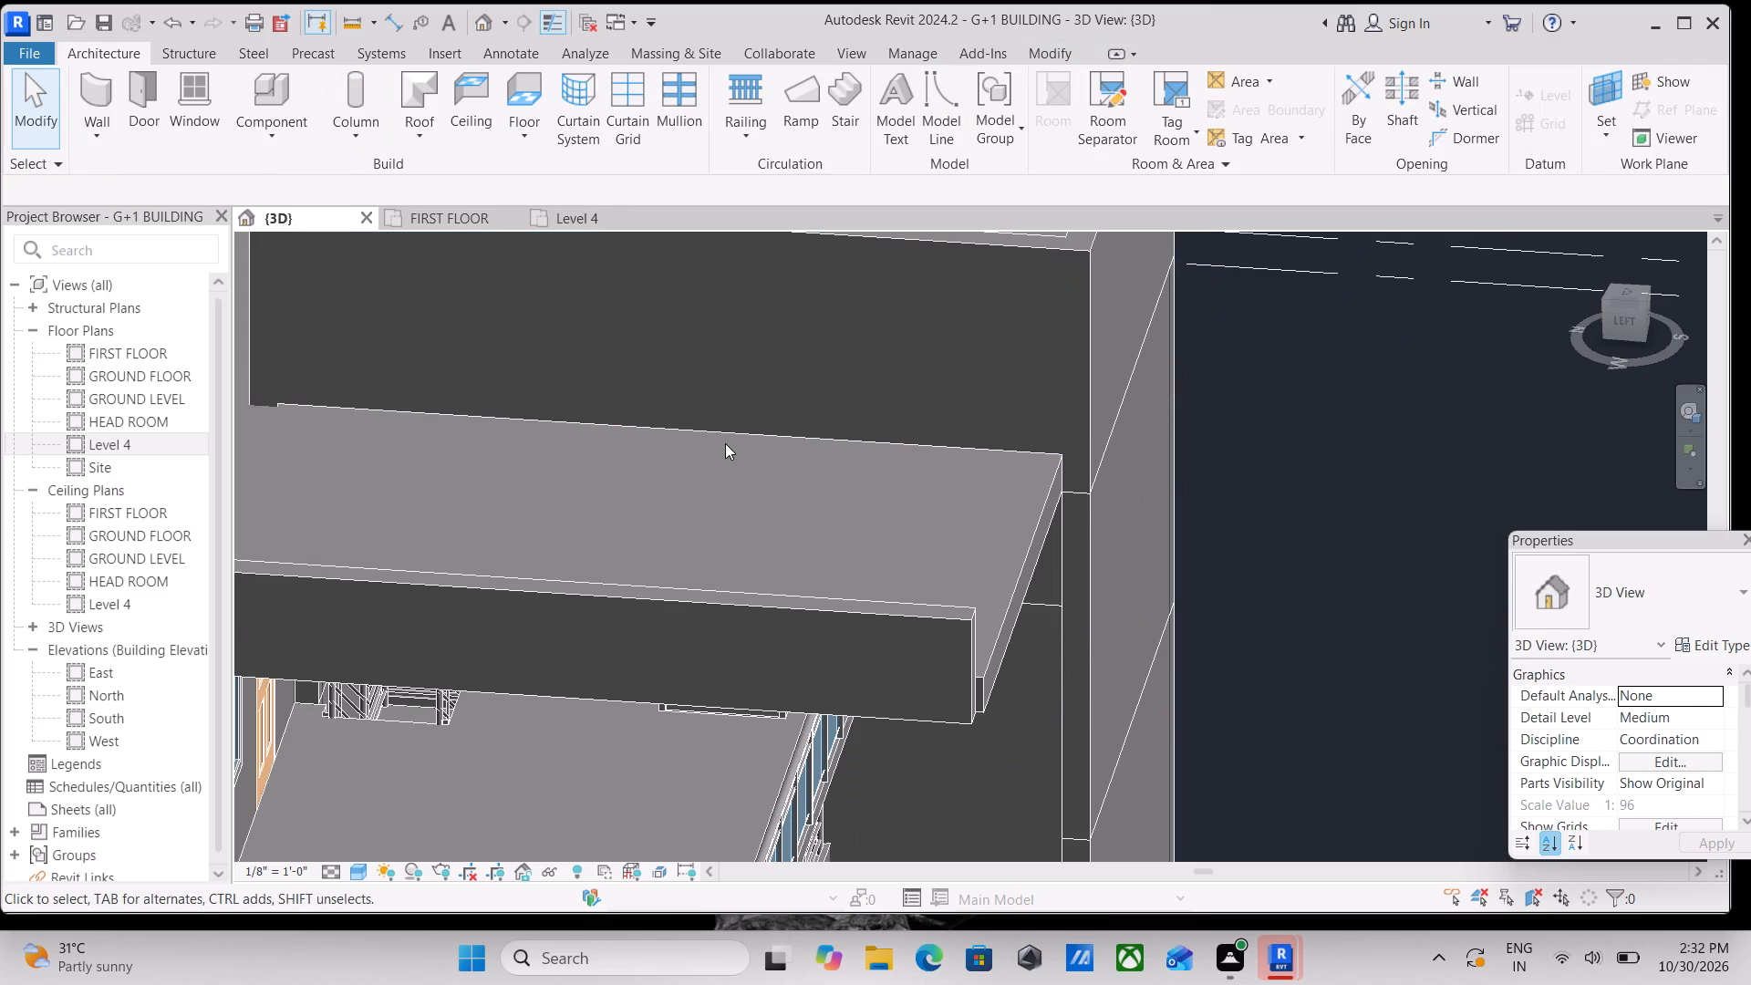
Raise the base of the head room's back wall, beside the stairs, to a base offset of about 0' 7" above Level 4.
scroll(725, 444, down, 2)
shift+middle_drag(649, 453, 837, 471)
scroll(437, 435, down, 2)
middle_drag(438, 436, 886, 478)
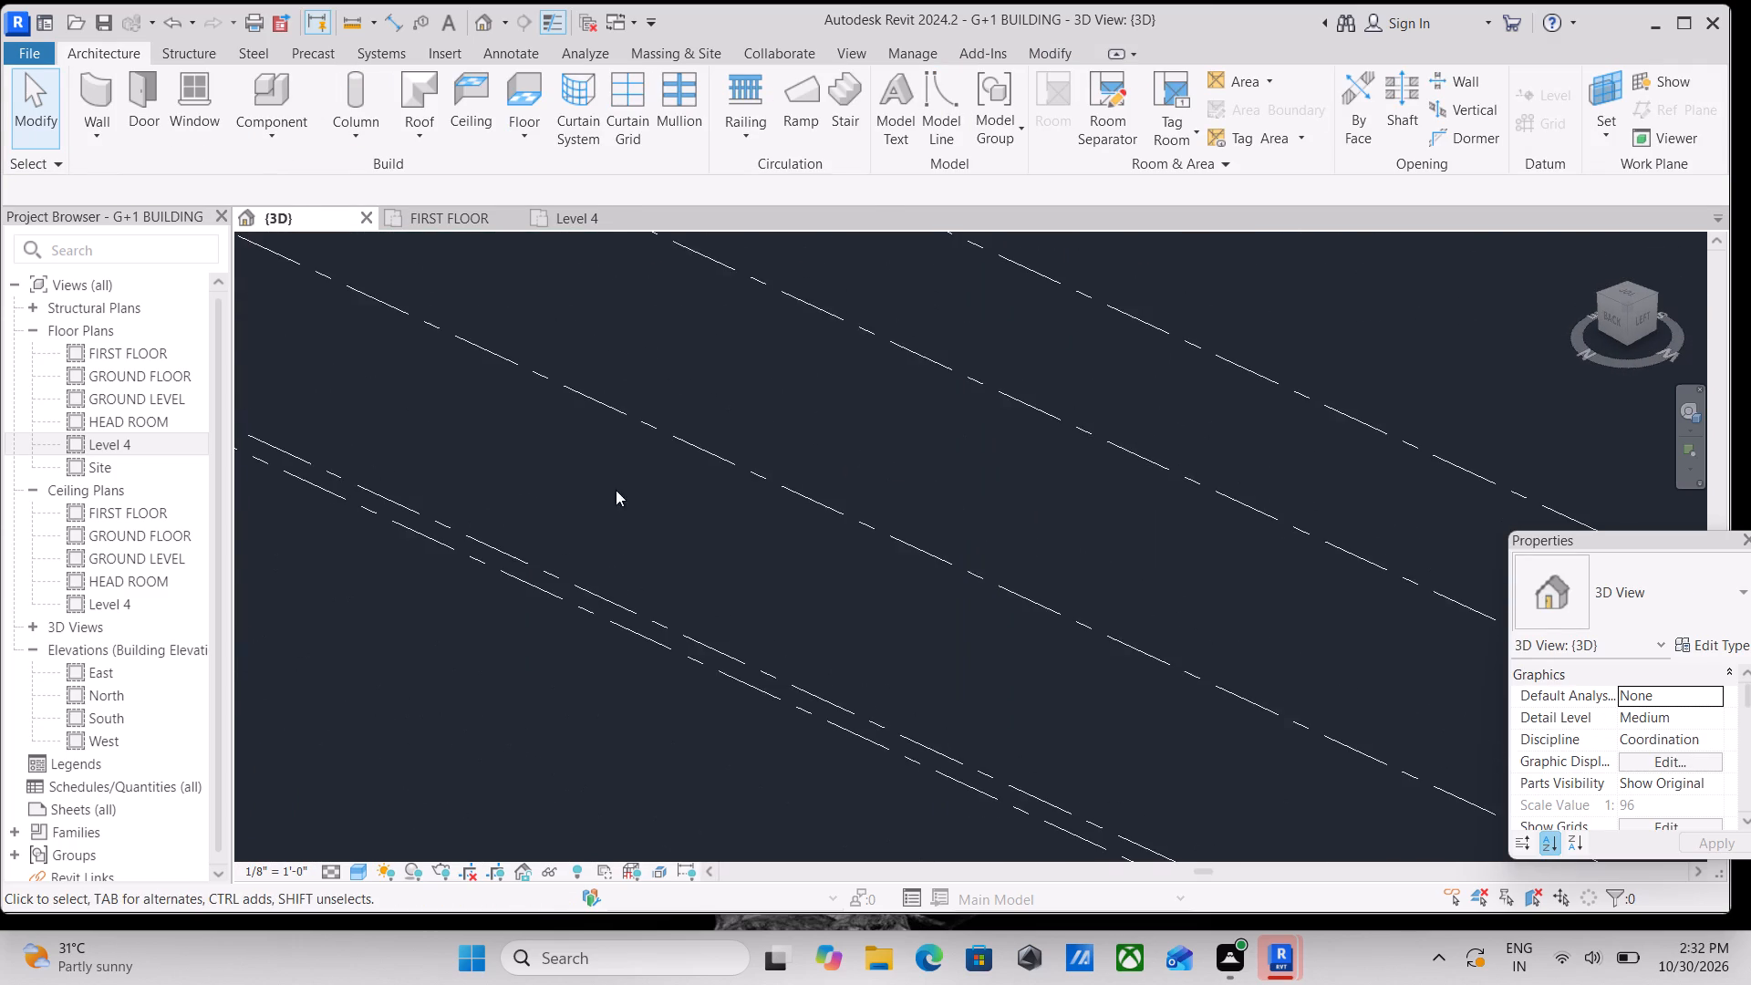
scroll(616, 490, down, 5)
middle_drag(558, 508, 1045, 564)
scroll(584, 476, up, 9)
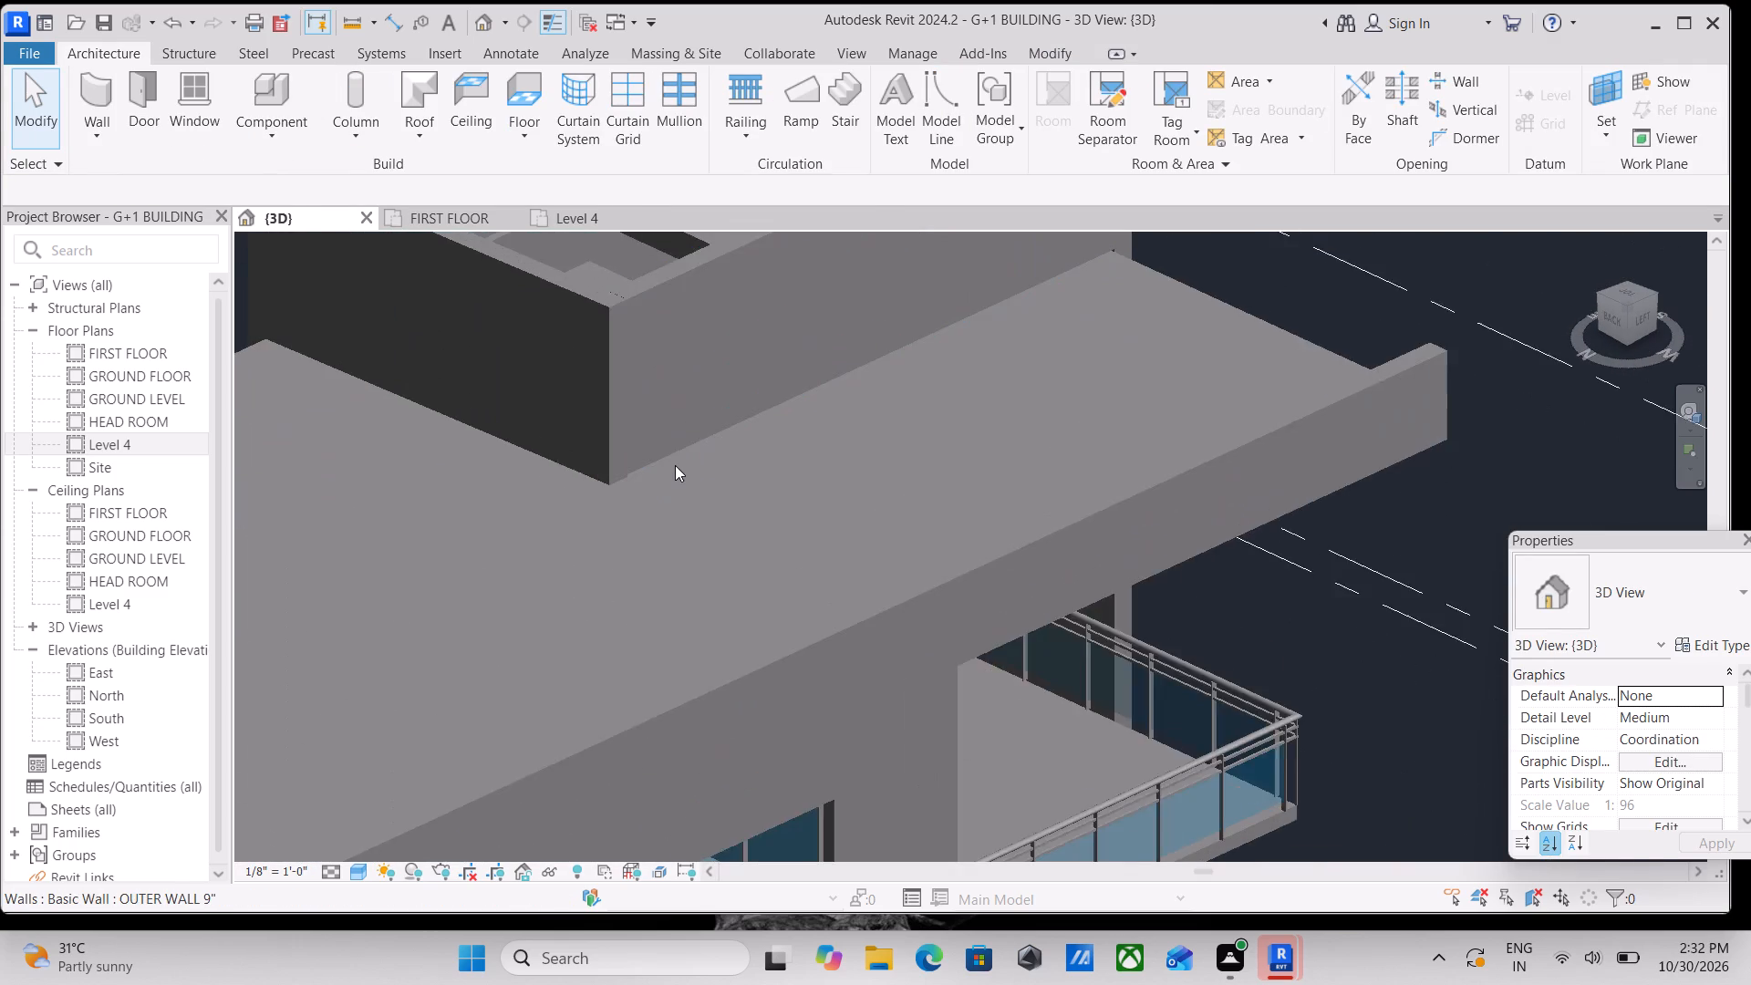
scroll(675, 465, up, 3)
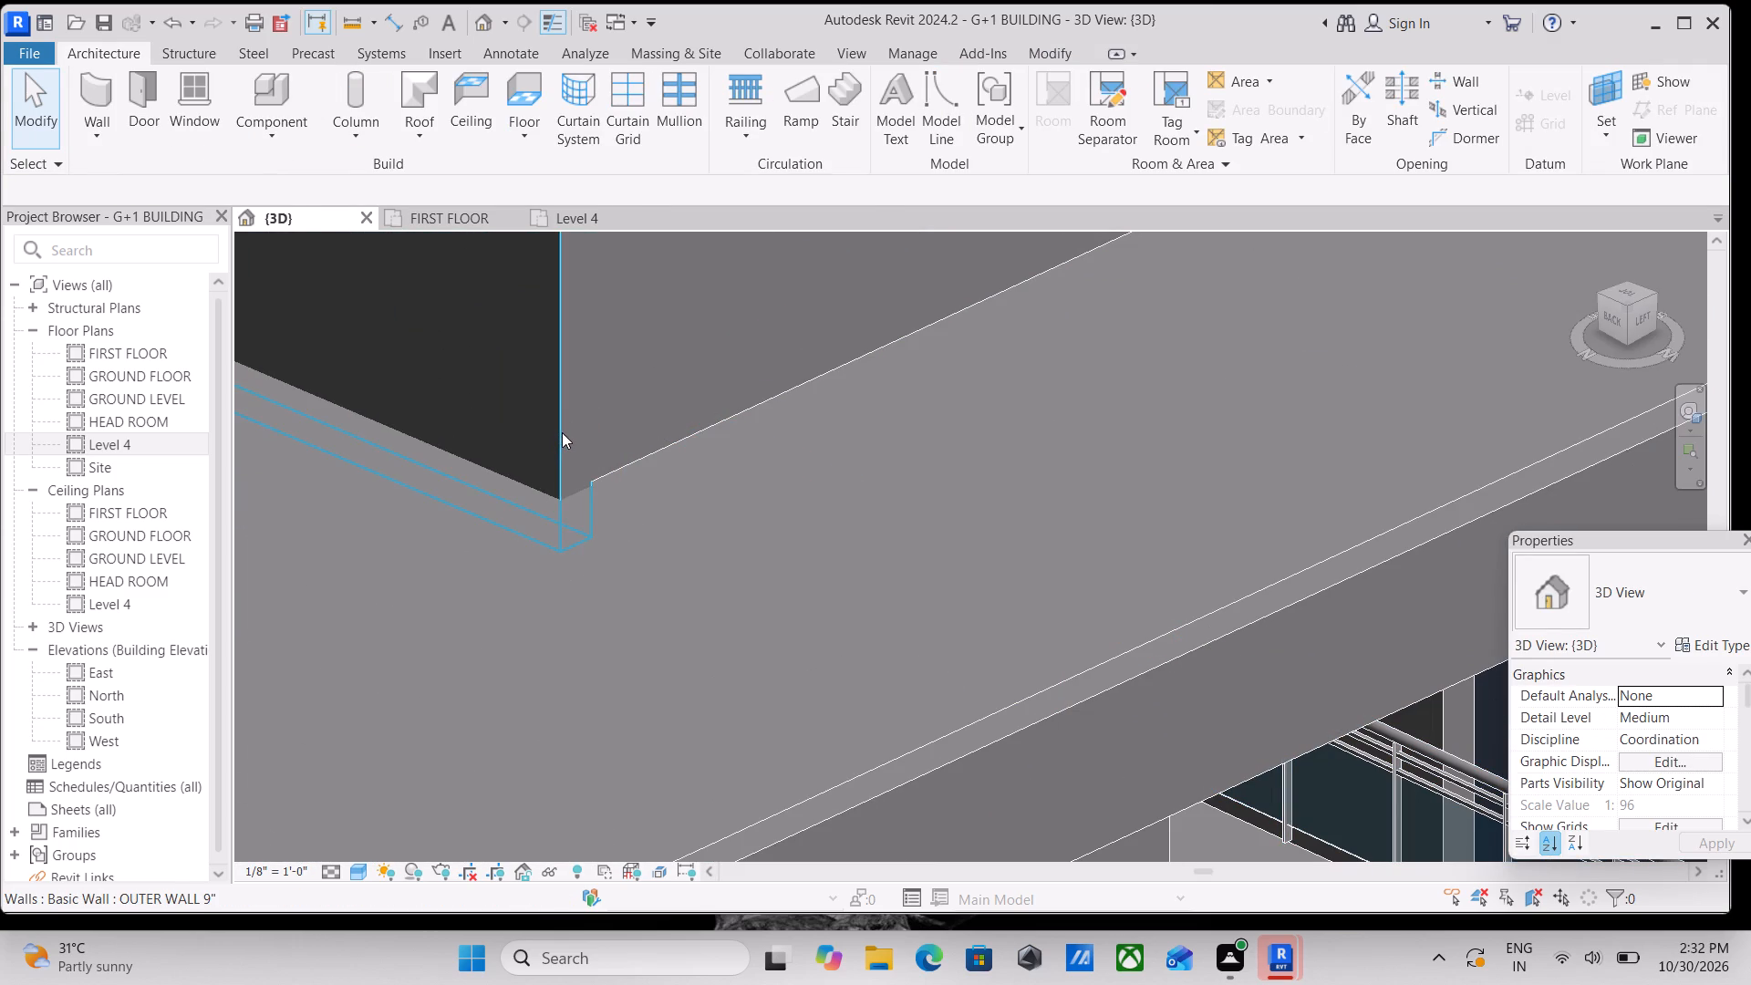
click(562, 432)
scroll(548, 434, down, 1)
middle_drag(548, 434, 669, 517)
scroll(388, 497, up, 3)
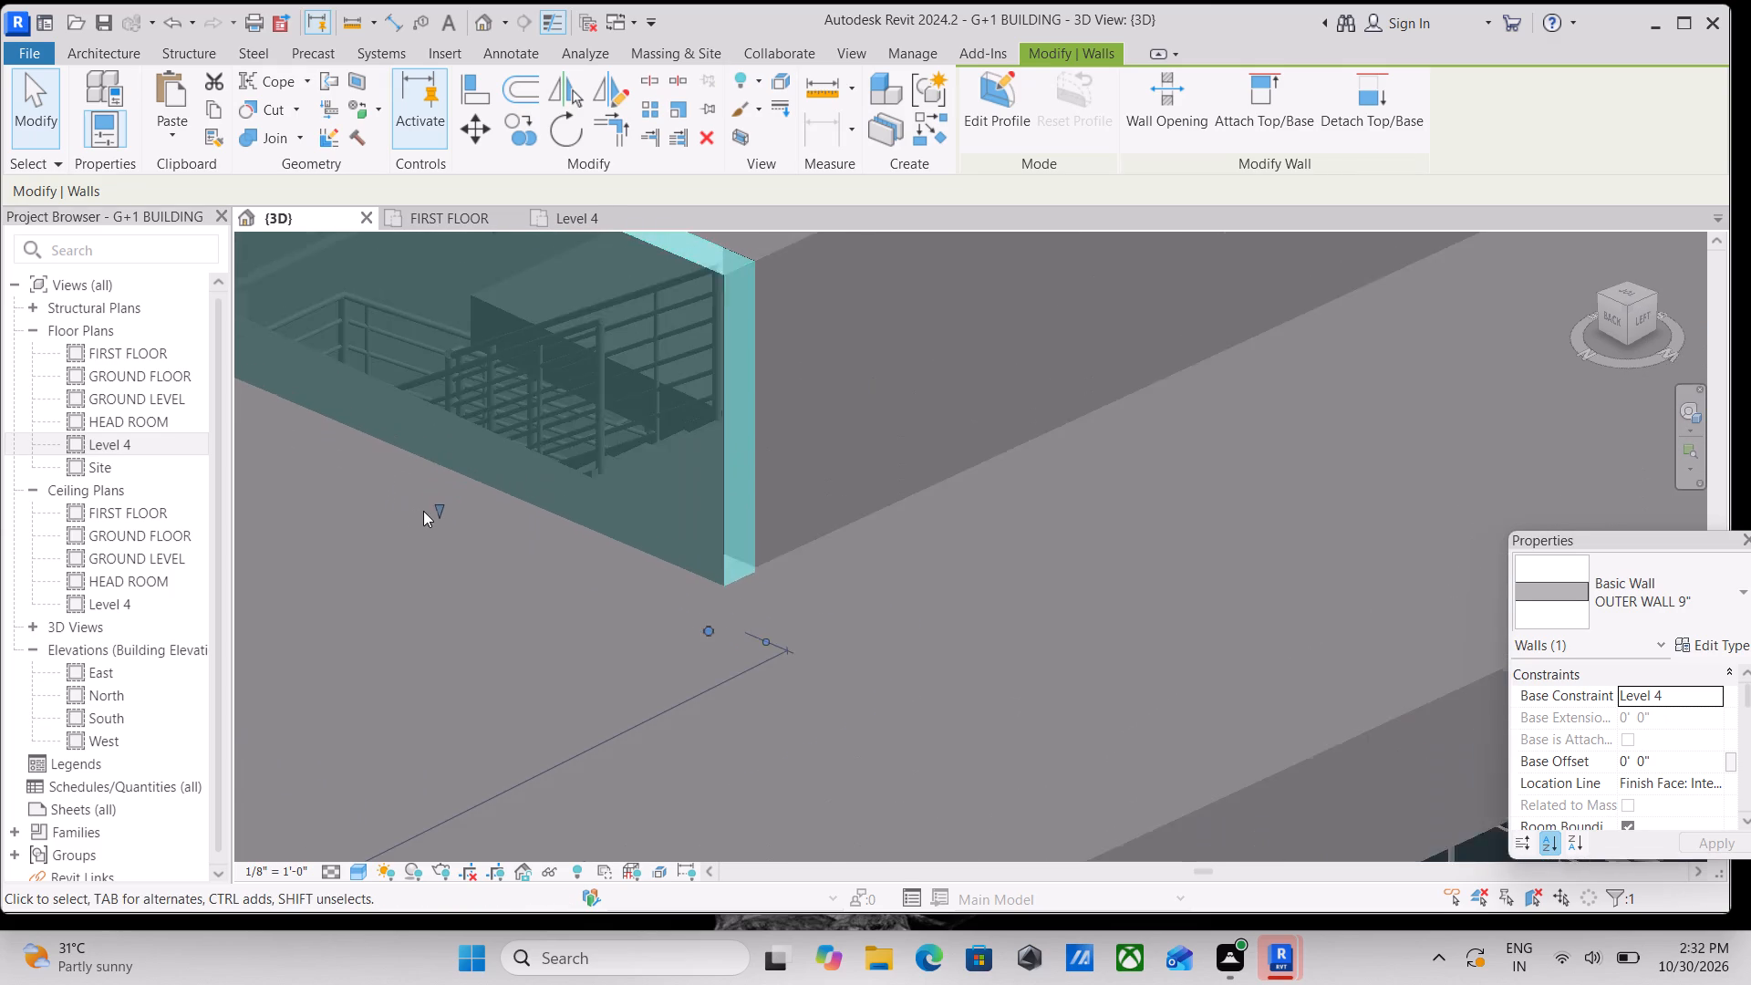
middle_drag(439, 504, 852, 552)
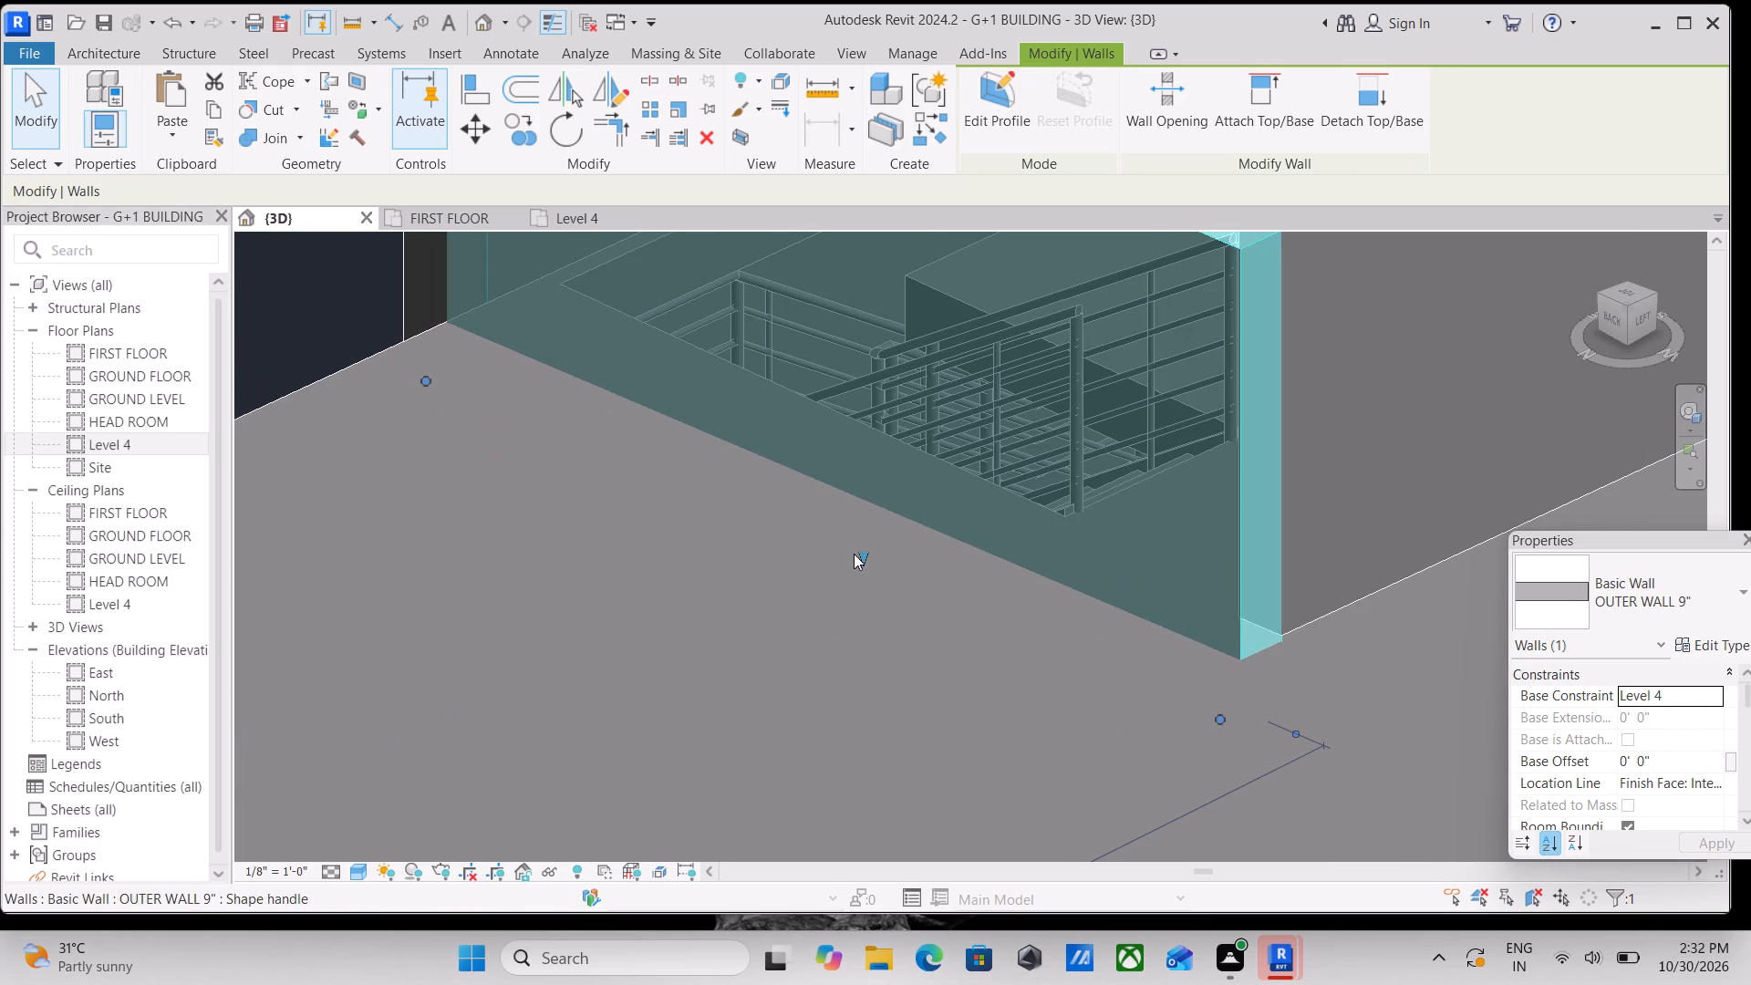
drag(857, 554, 862, 502)
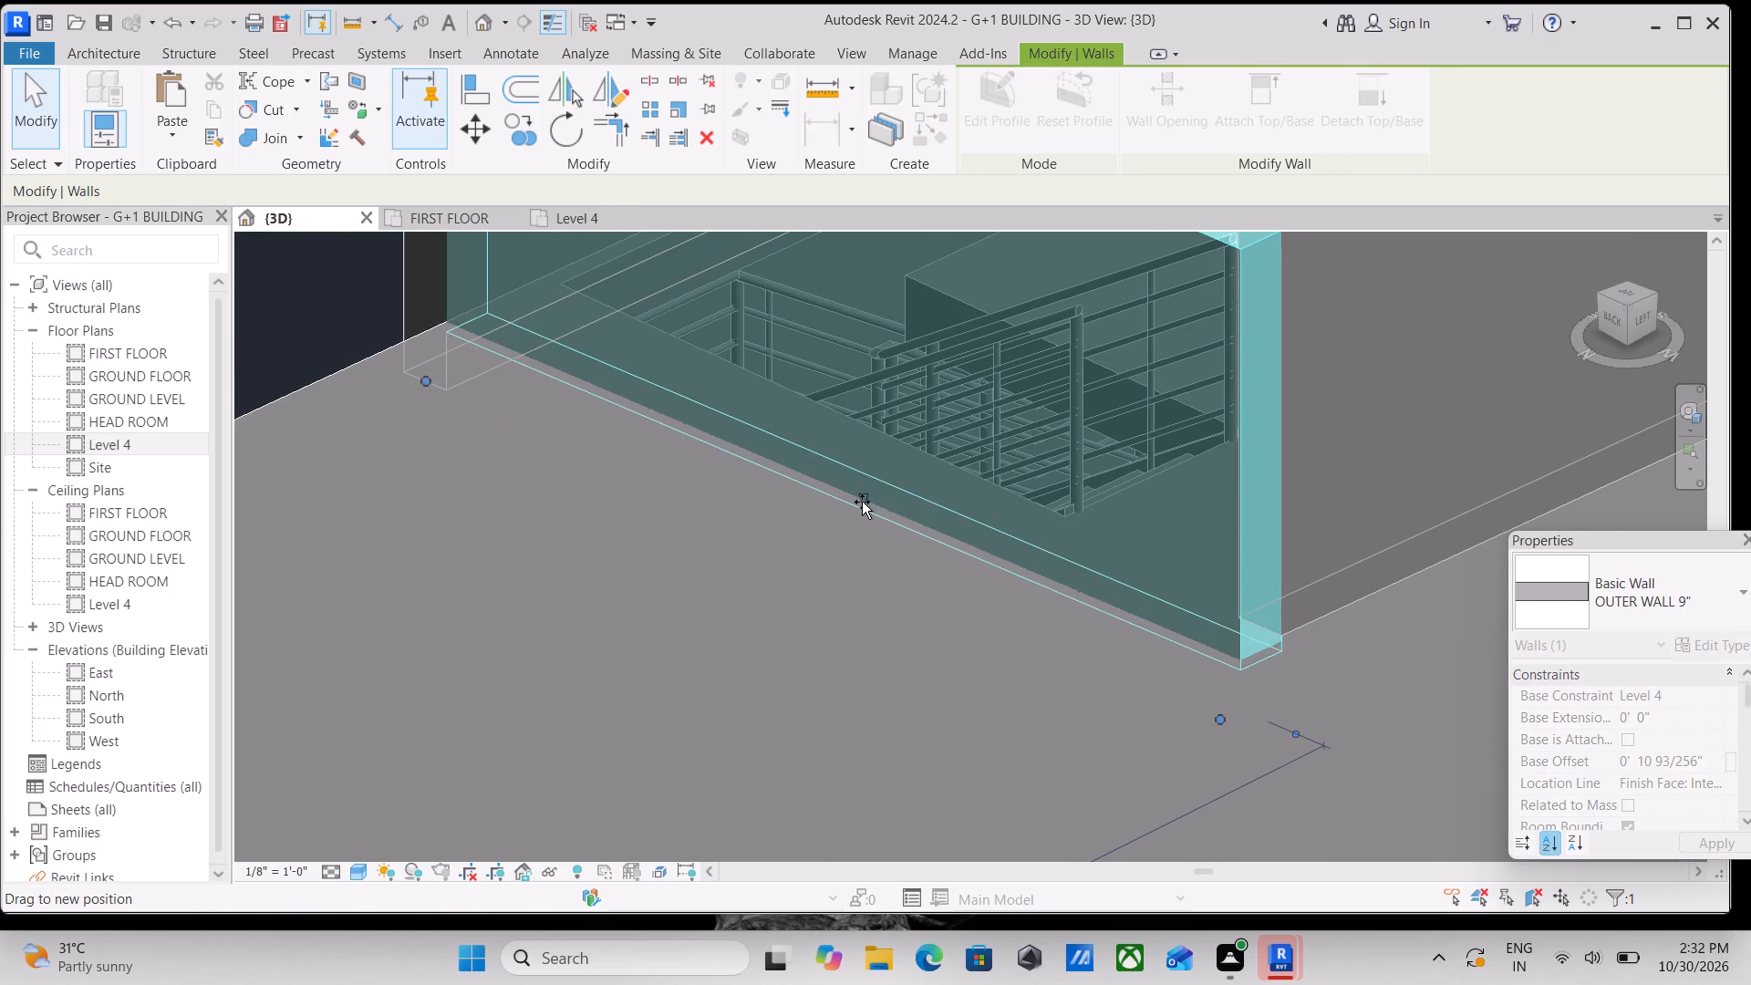
drag(862, 502, 862, 509)
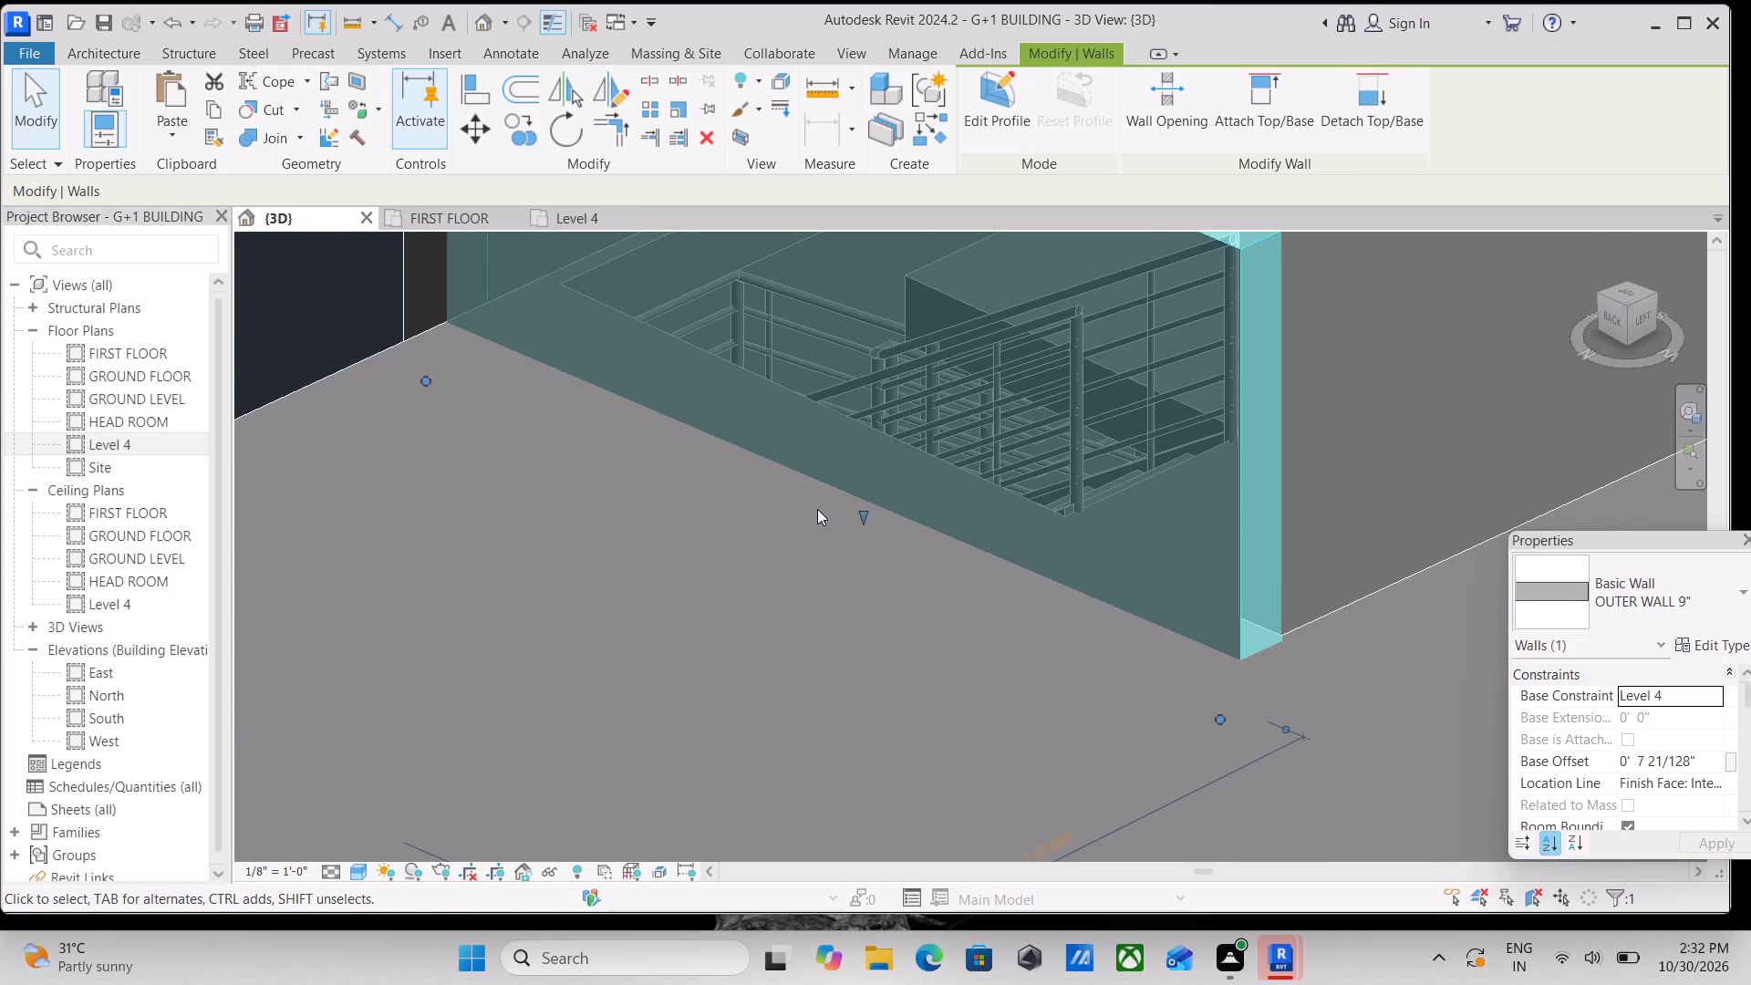
key(Escape)
Examine the head room walls, roof parapets and front facade from the window, front and shop sides in the 3D view.
scroll(817, 509, down, 8)
middle_drag(840, 512, 714, 555)
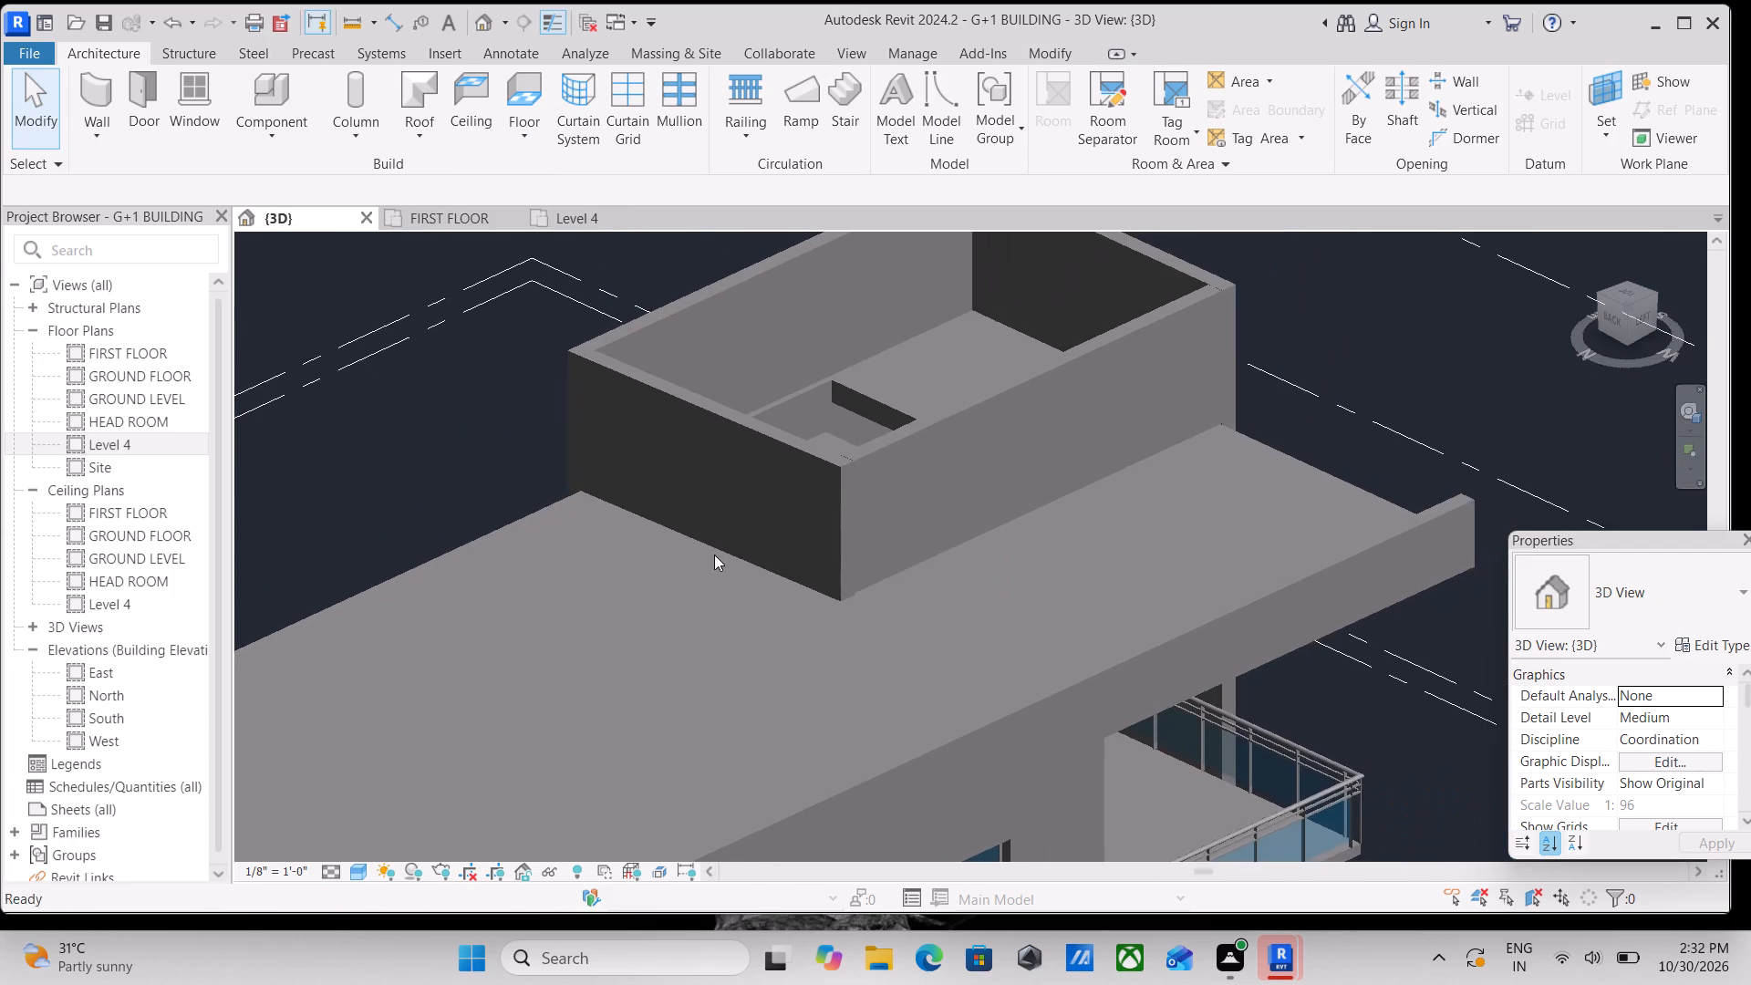
middle_drag(855, 552, 680, 481)
scroll(680, 481, up, 1)
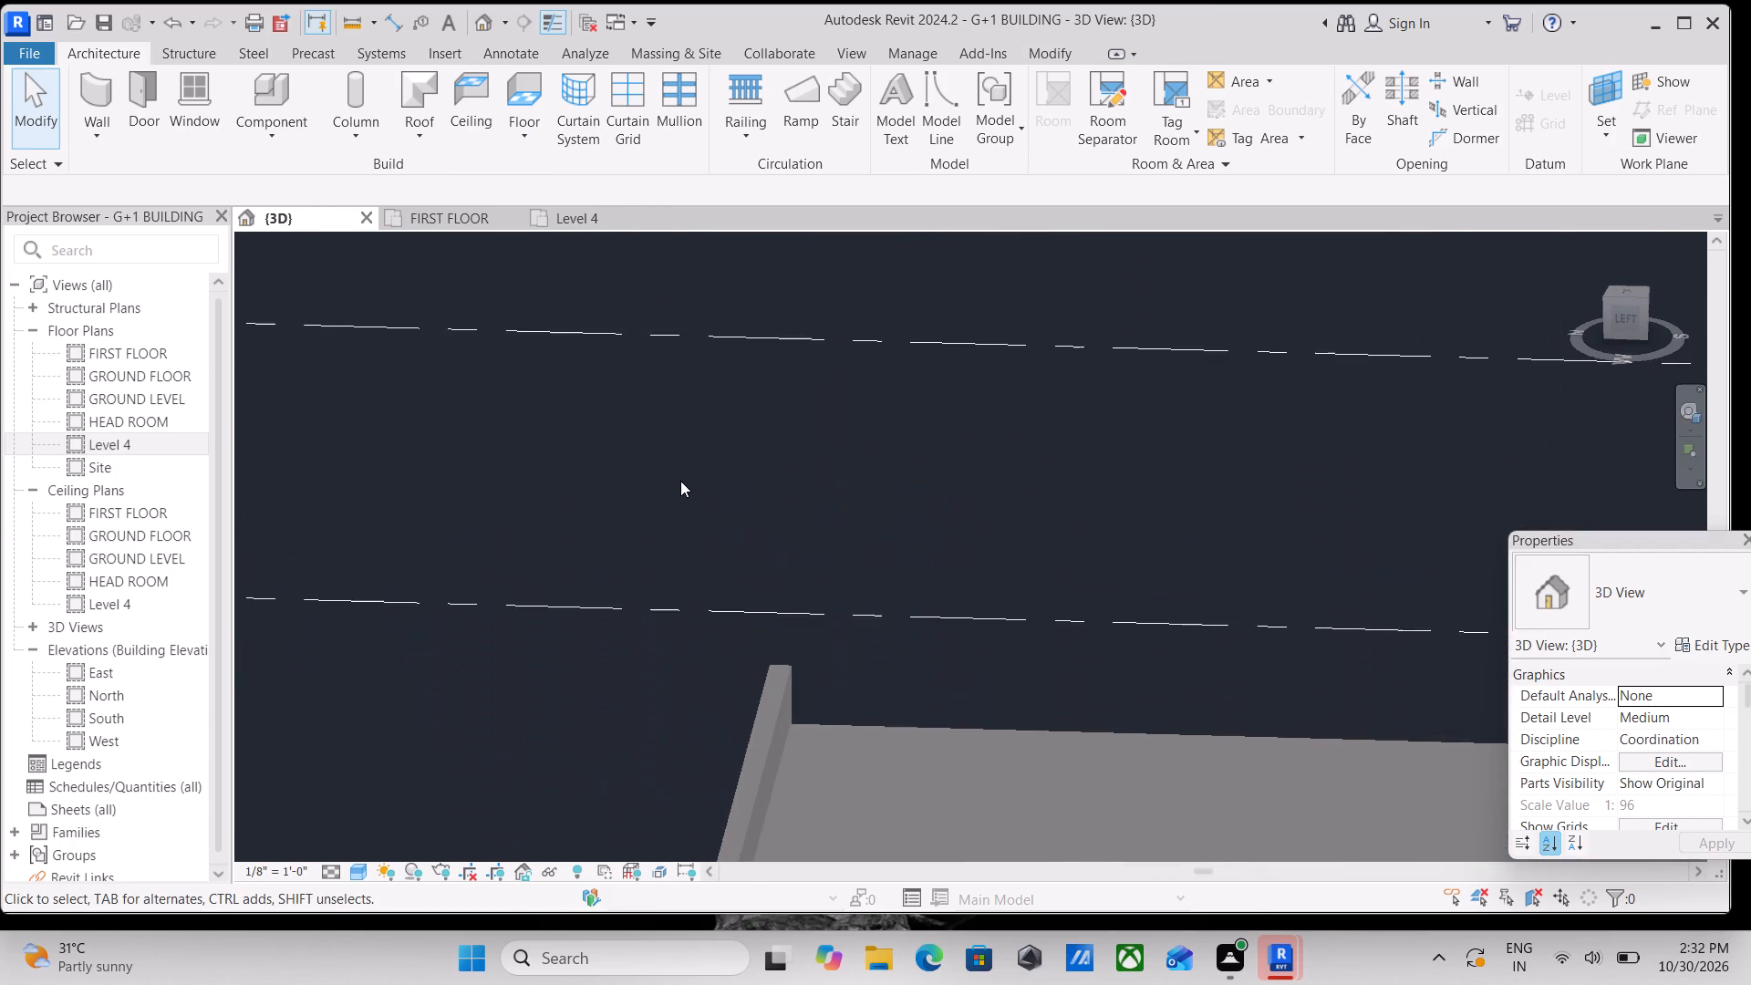
scroll(681, 475, down, 4)
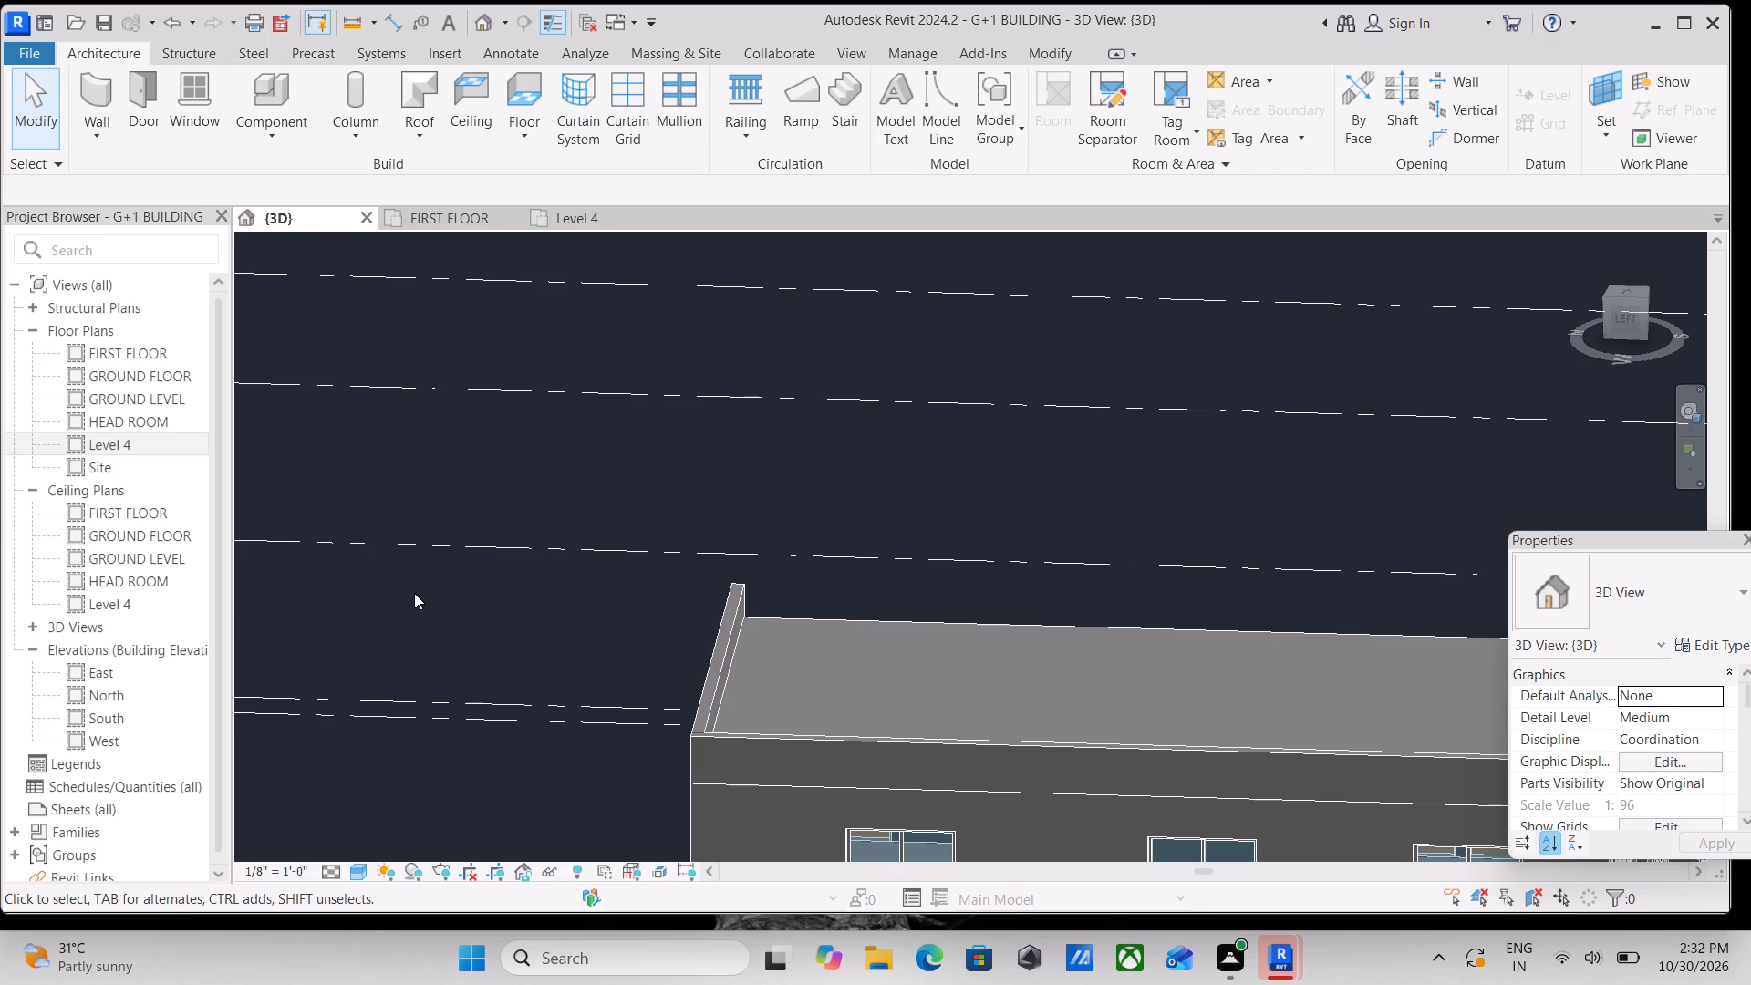
scroll(597, 553, down, 2)
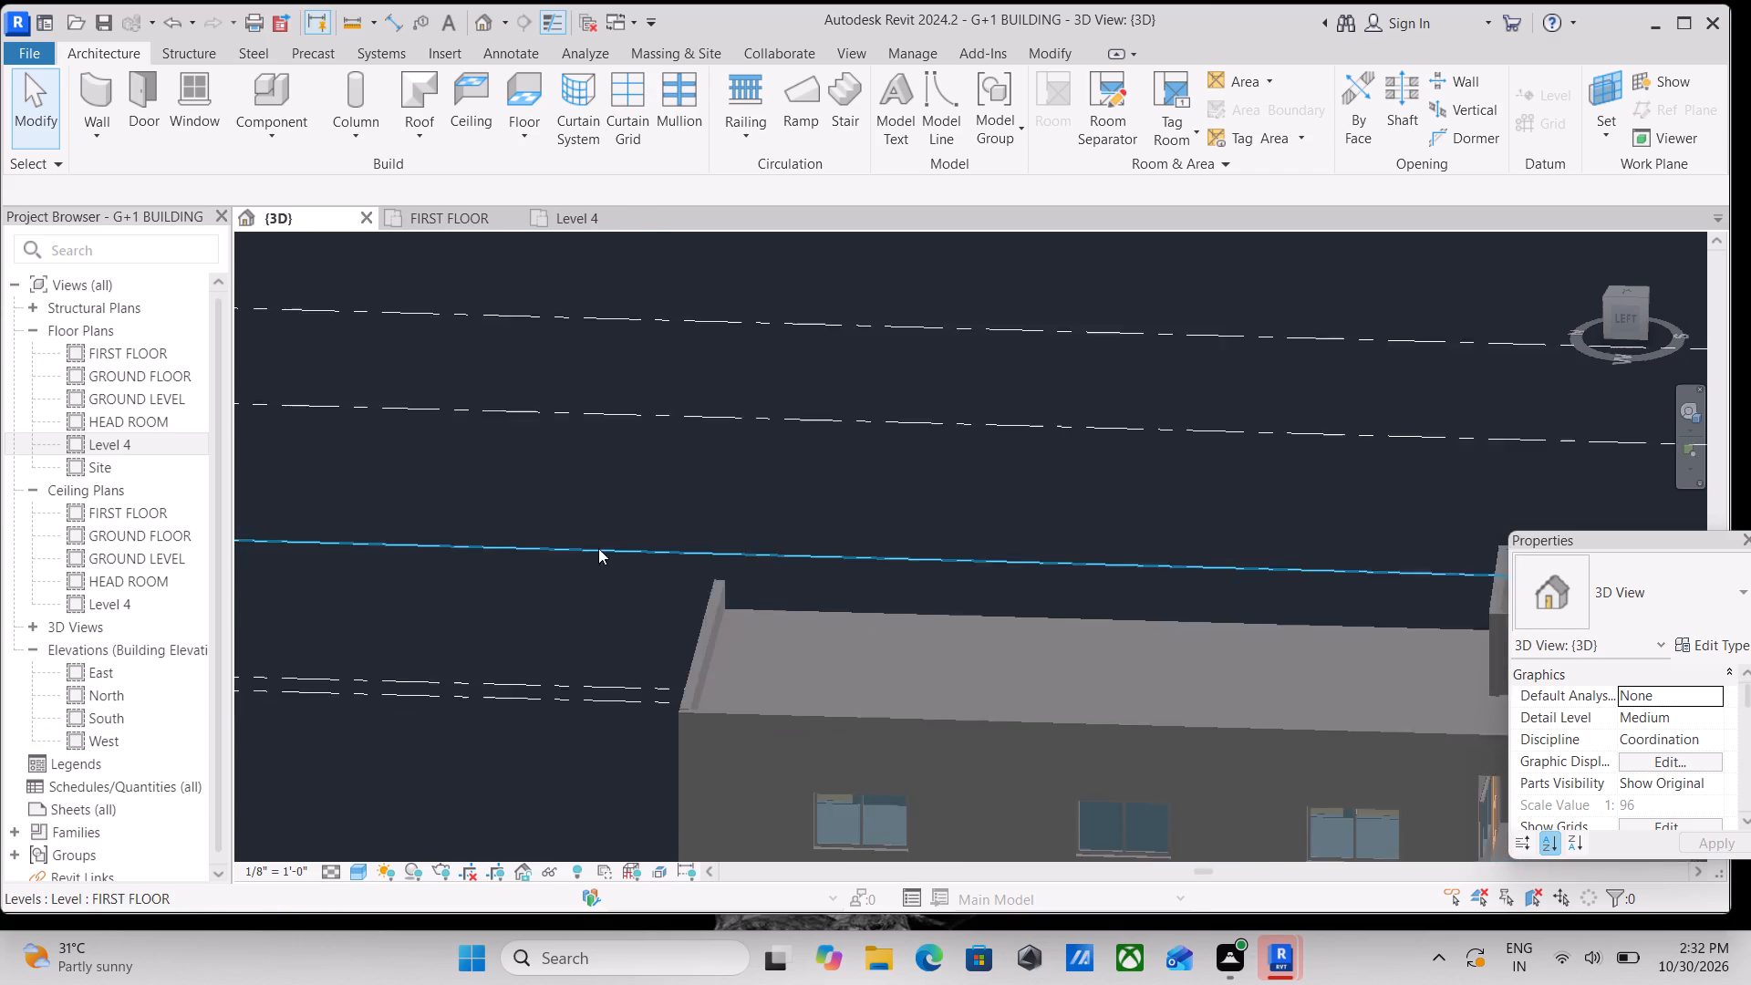
scroll(598, 548, down, 1)
scroll(782, 565, down, 2)
middle_drag(782, 565, 611, 501)
scroll(943, 711, up, 3)
shift+middle_drag(1008, 638, 961, 633)
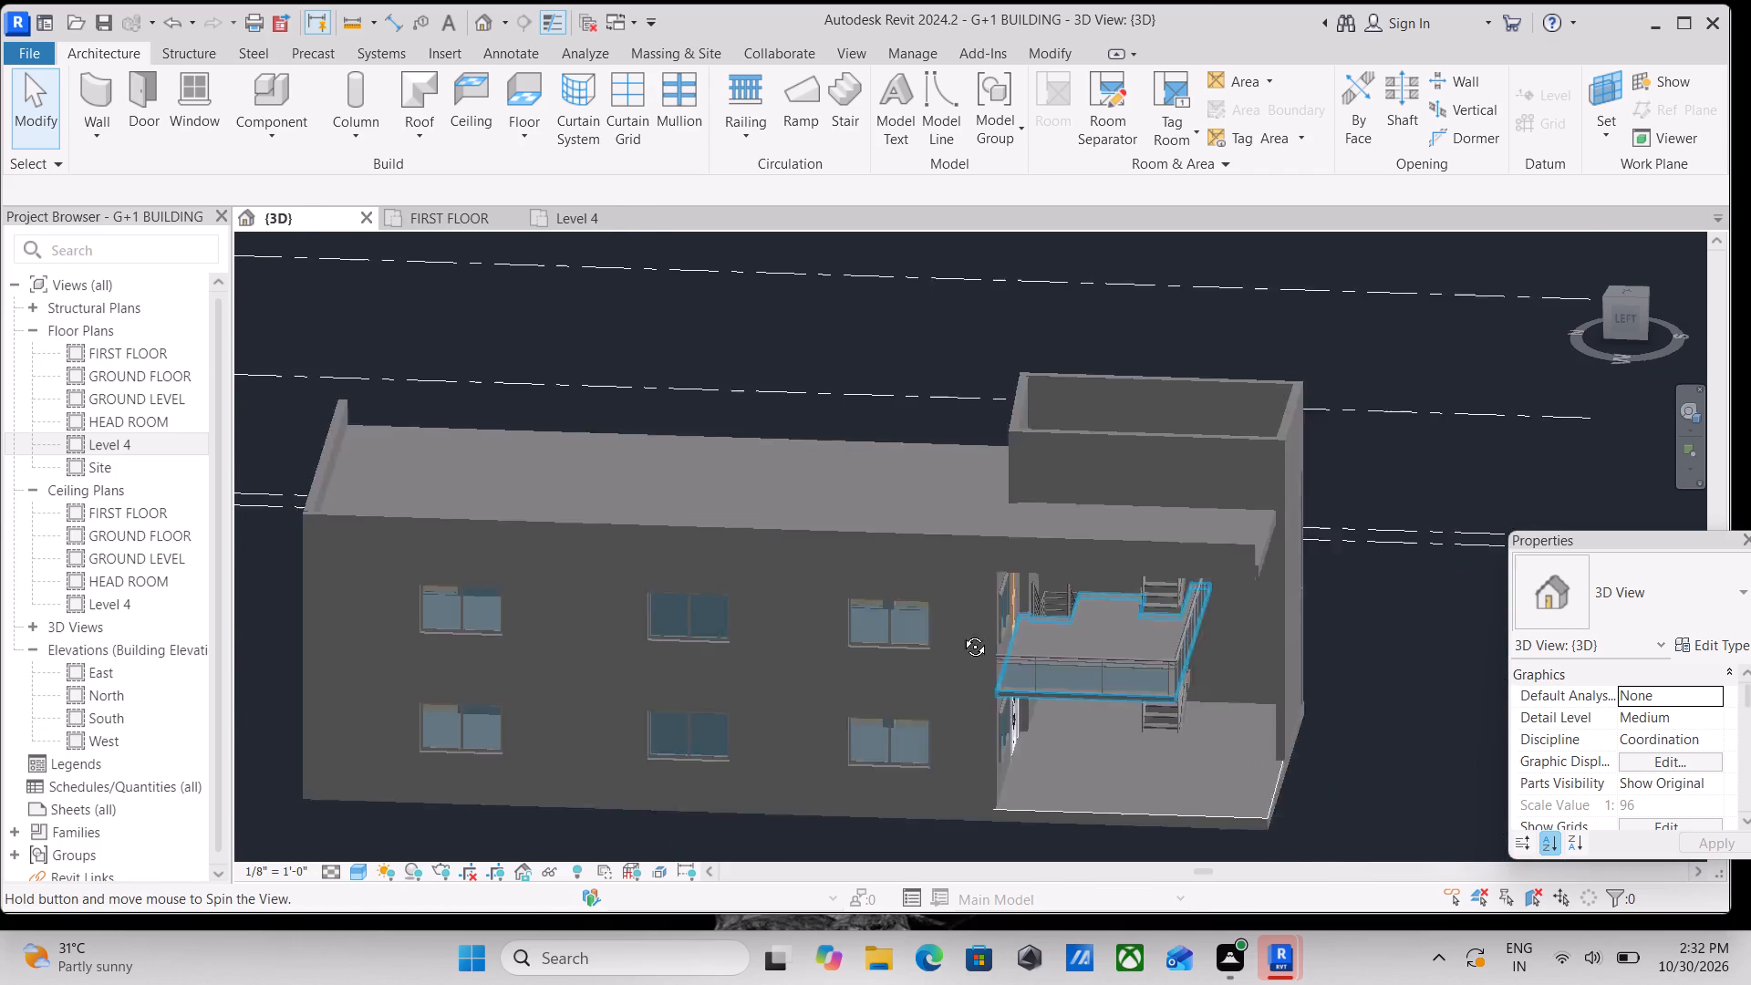
shift+middle_drag(961, 633, 848, 604)
middle_drag(843, 601, 618, 483)
scroll(618, 483, up, 1)
shift+middle_drag(970, 615, 889, 594)
middle_drag(881, 588, 619, 472)
shift+middle_drag(1196, 755, 1072, 680)
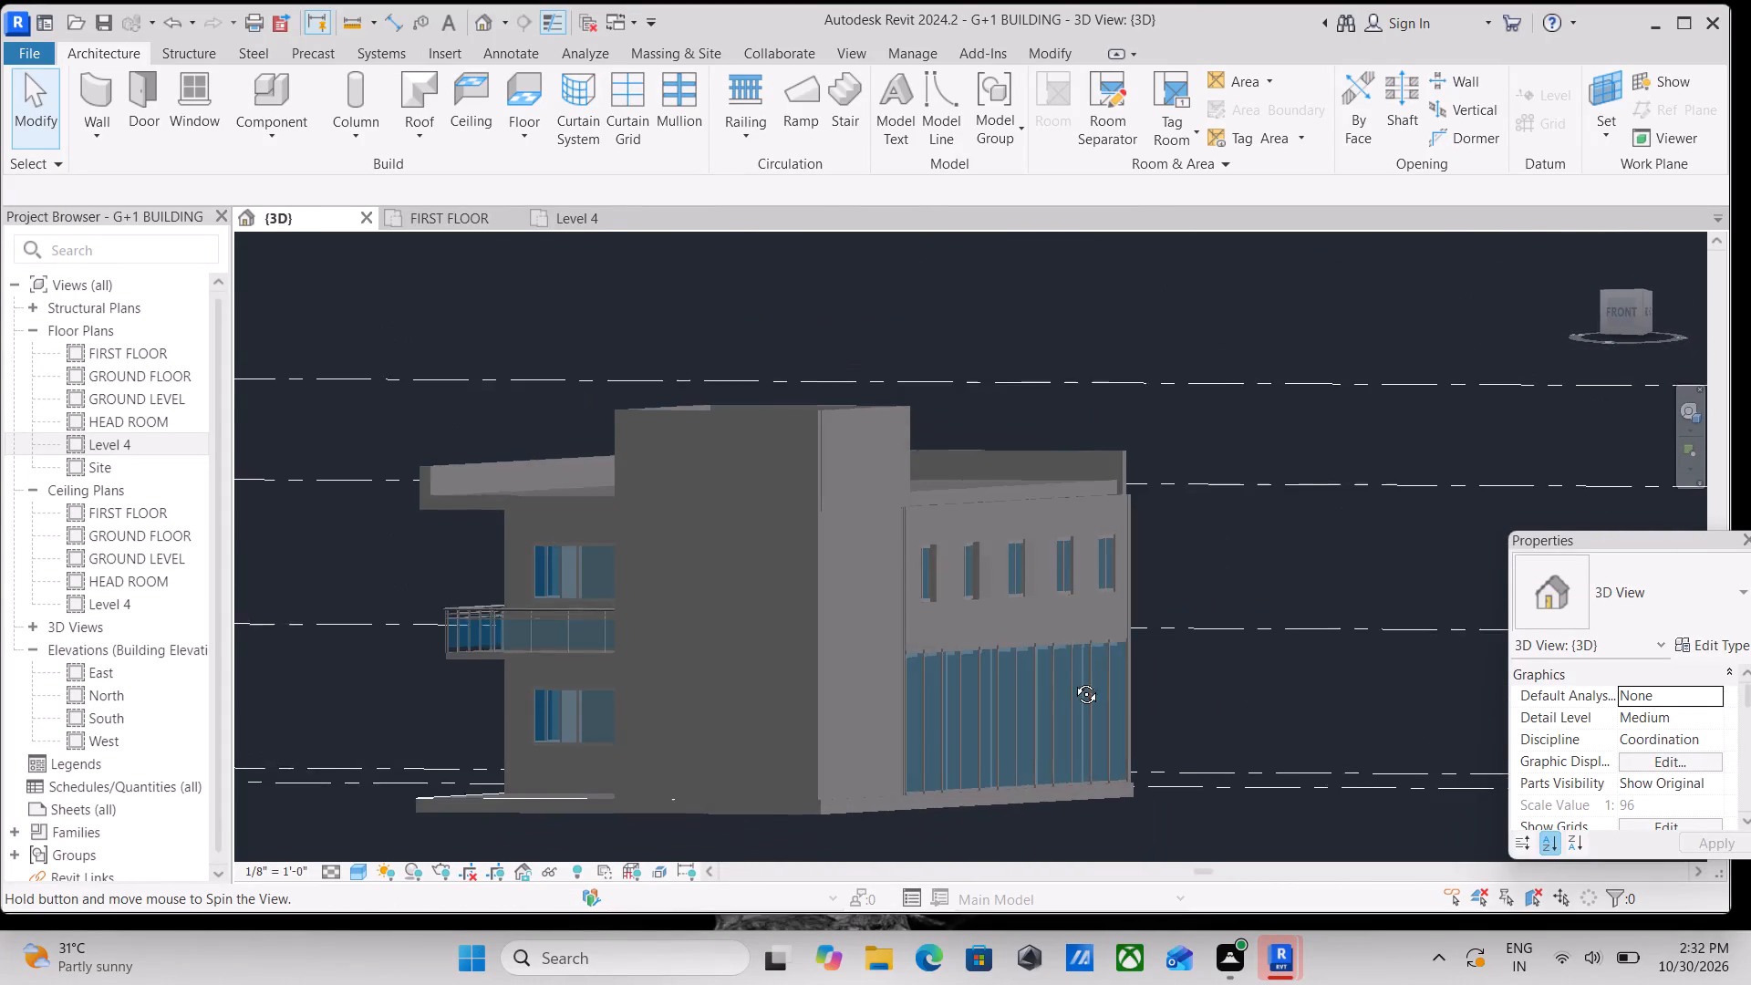
shift+middle_drag(1072, 680, 1051, 714)
scroll(705, 587, up, 3)
scroll(705, 587, down, 1)
shift+middle_drag(705, 587, 620, 615)
scroll(1039, 605, up, 1)
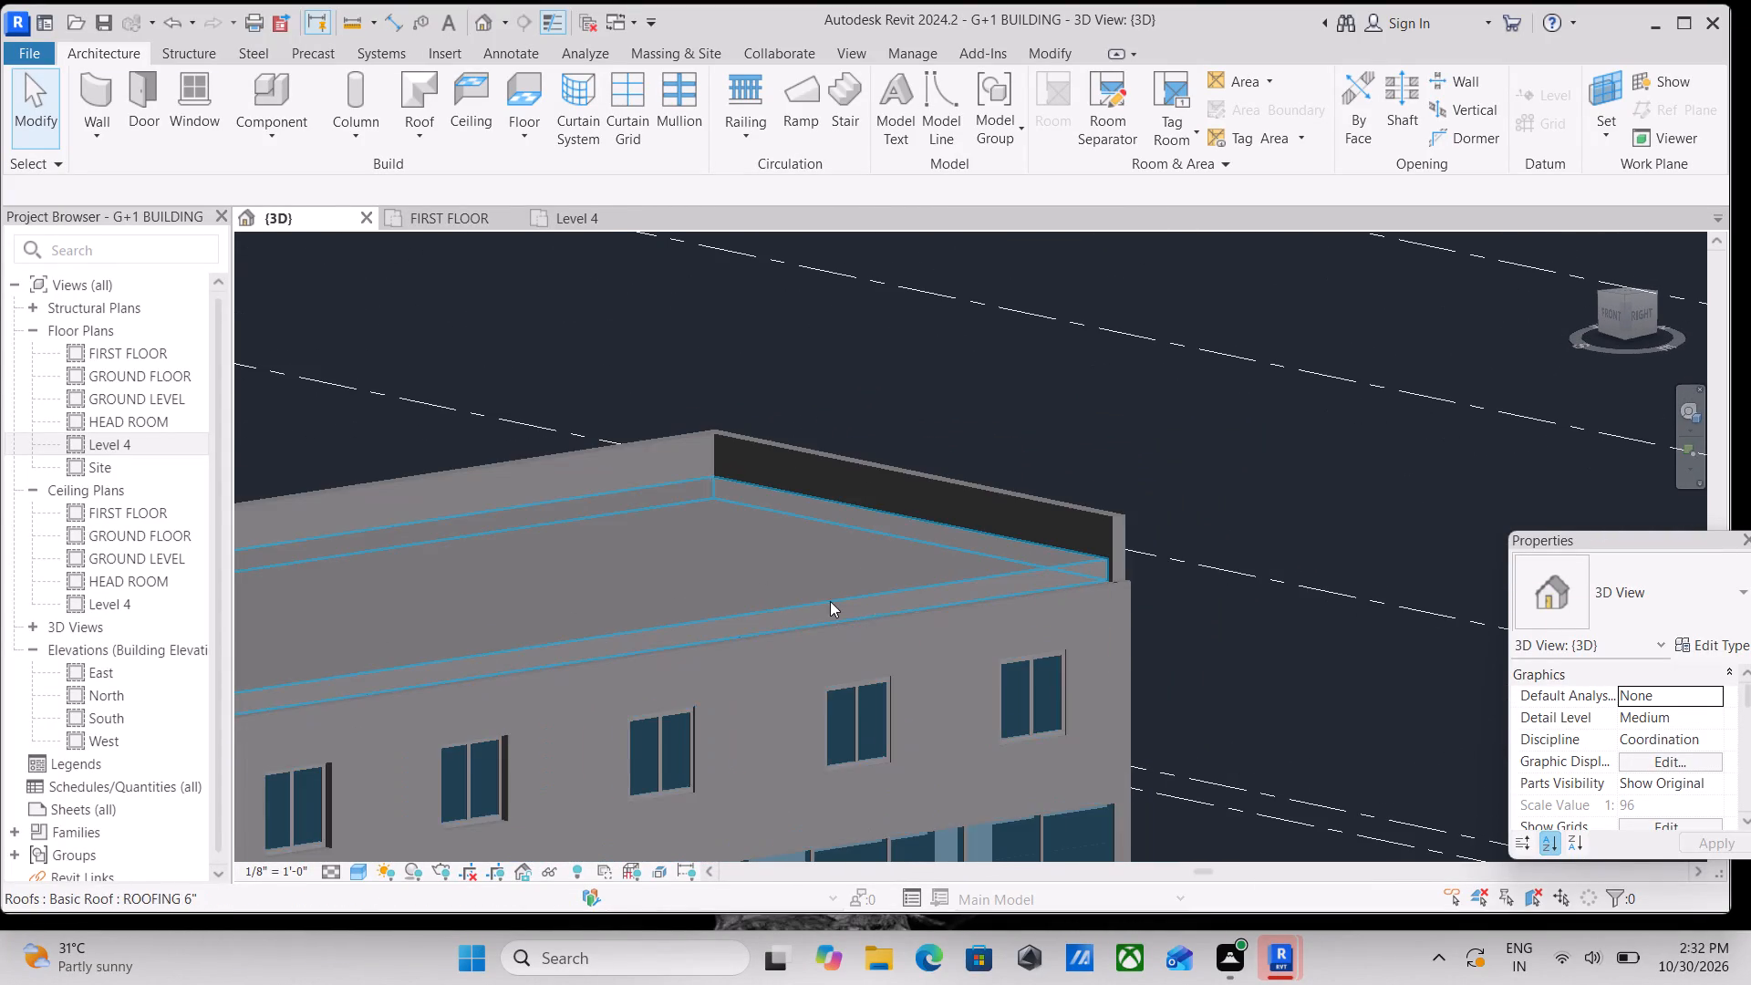
middle_drag(830, 601, 1075, 583)
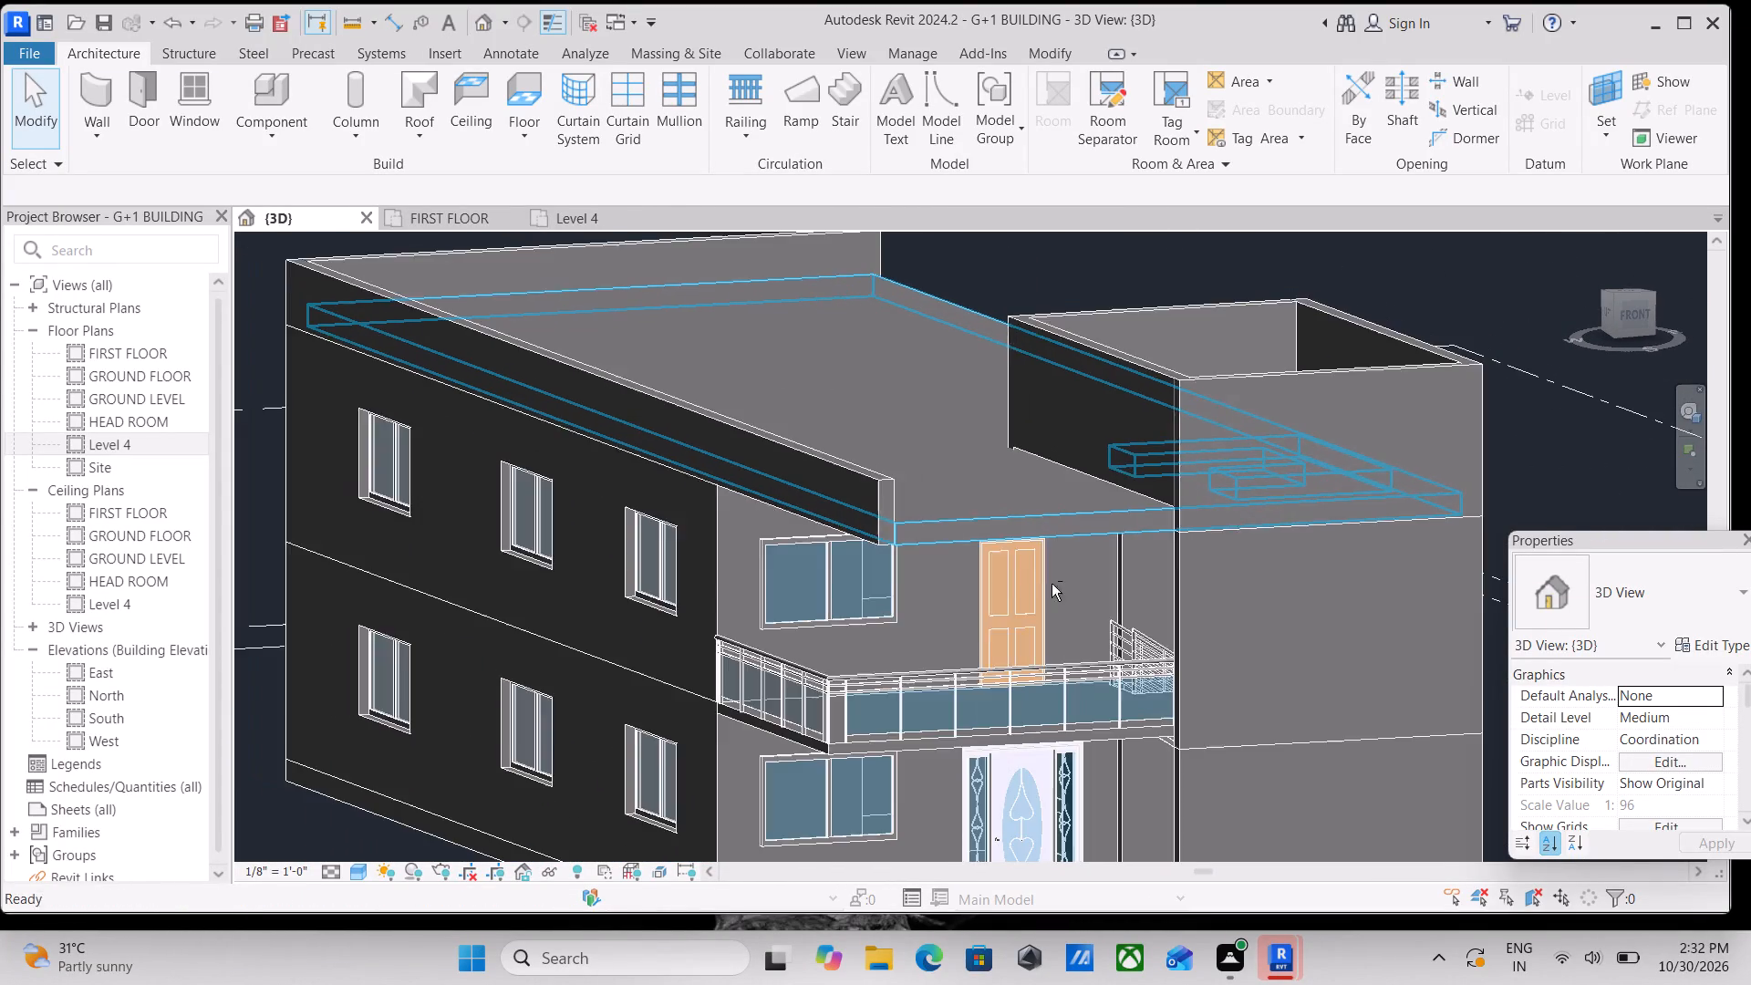
scroll(1030, 585, down, 3)
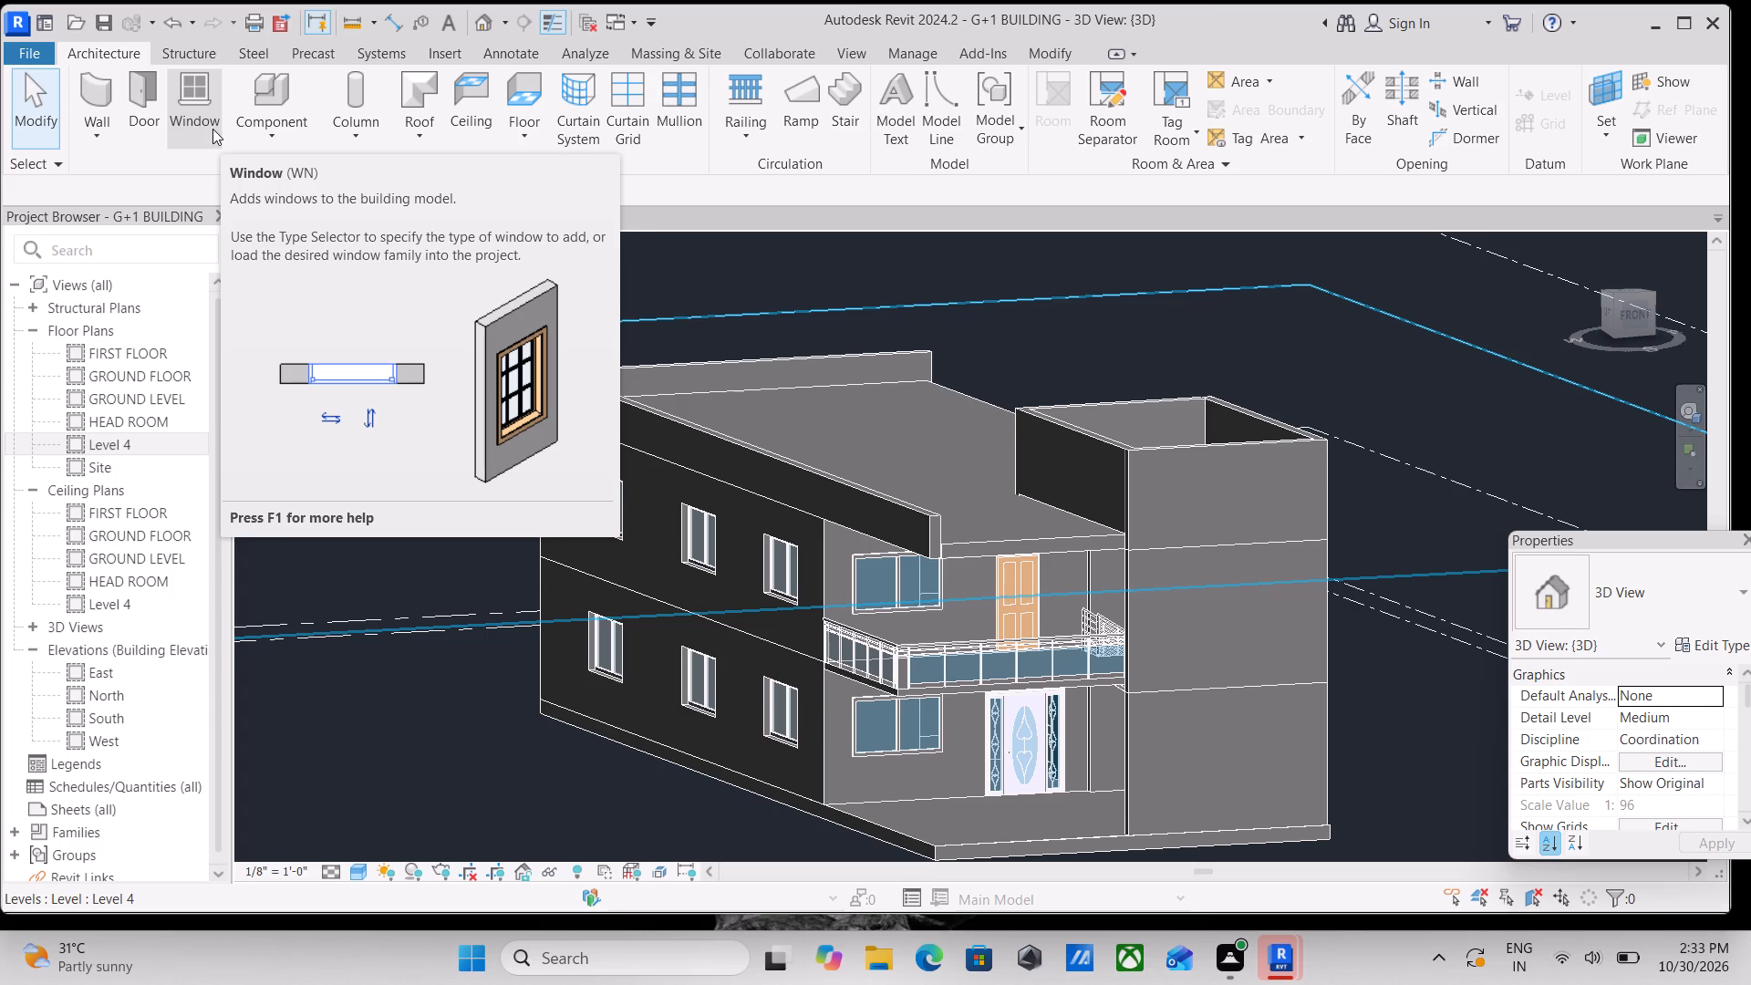
middle_drag(754, 323, 653, 295)
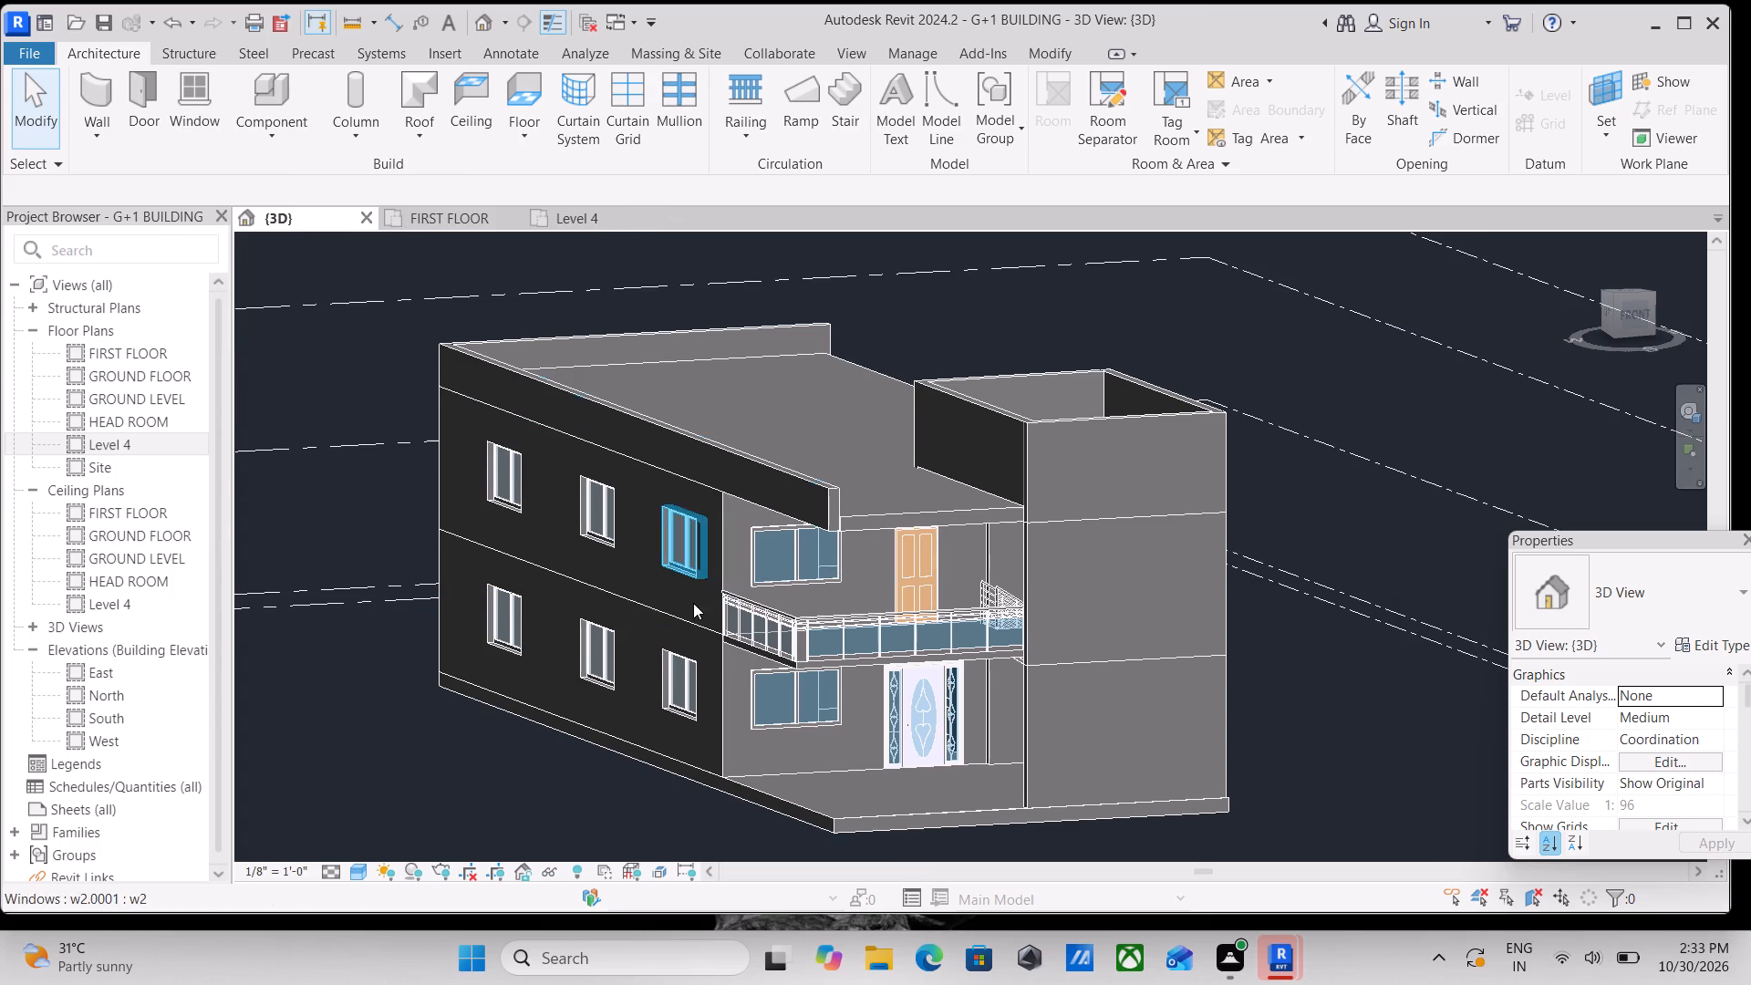
Open the recent WhatsApp reference image in Photos and examine the front elevation's stair tower, top roof slab and terrace.
click(469, 942)
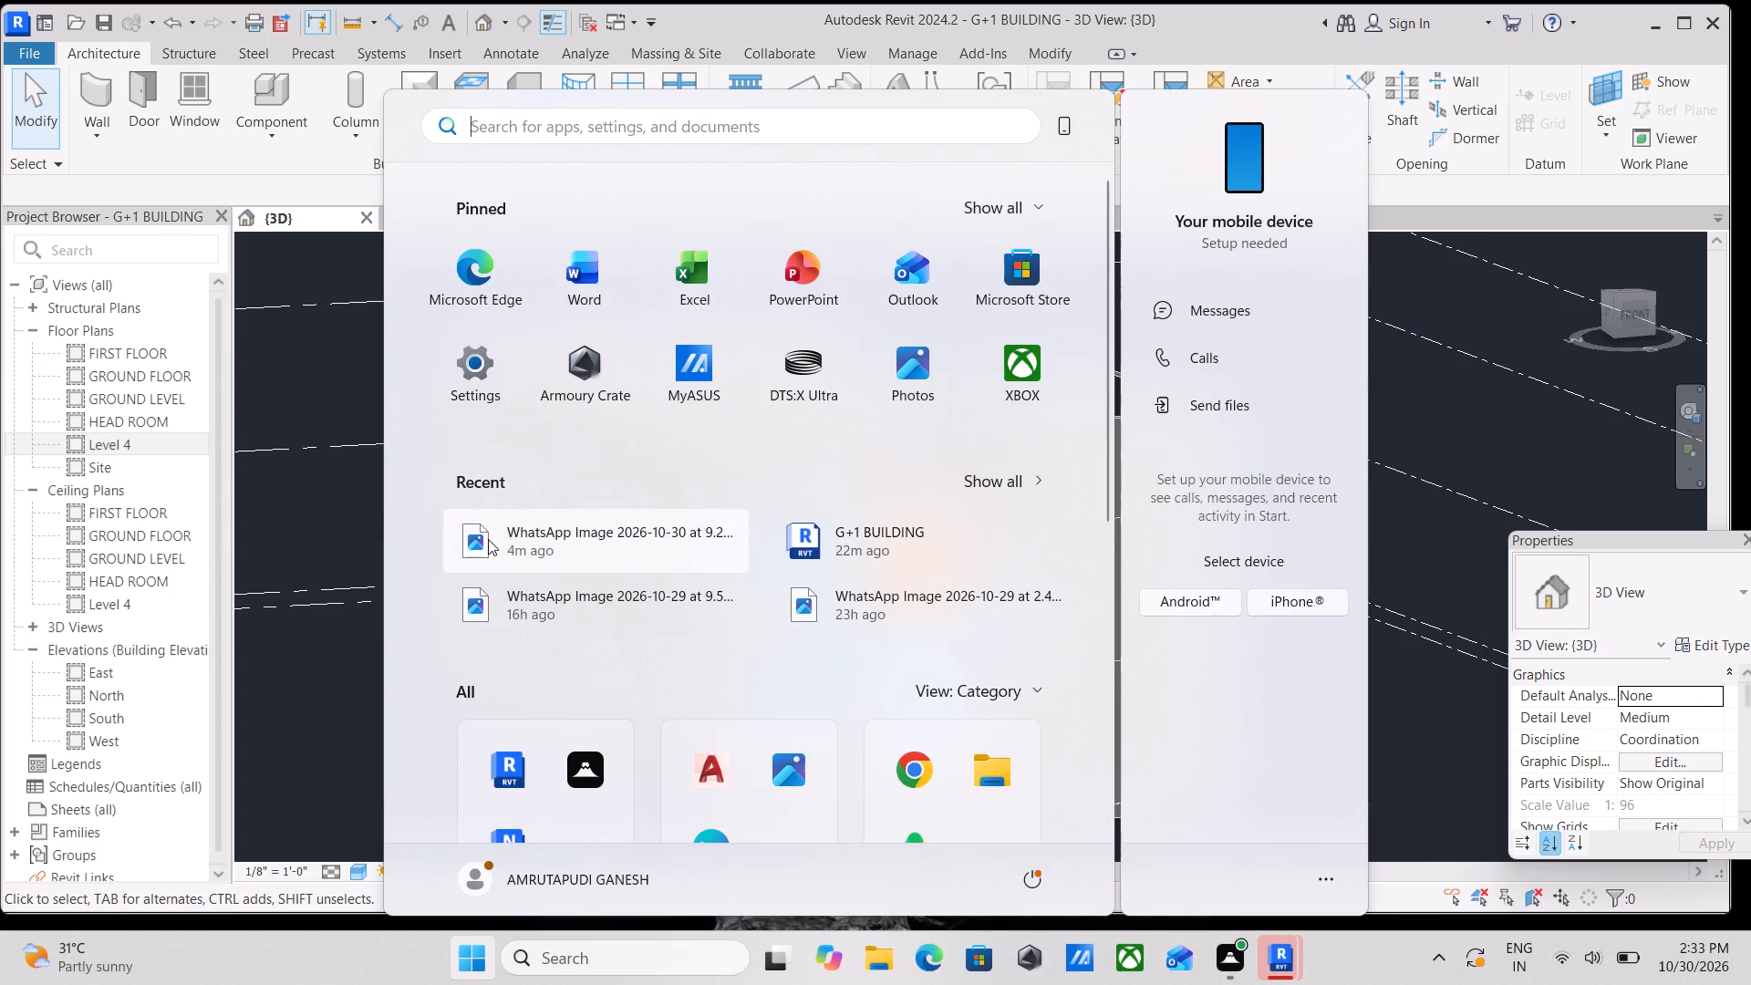
click(488, 539)
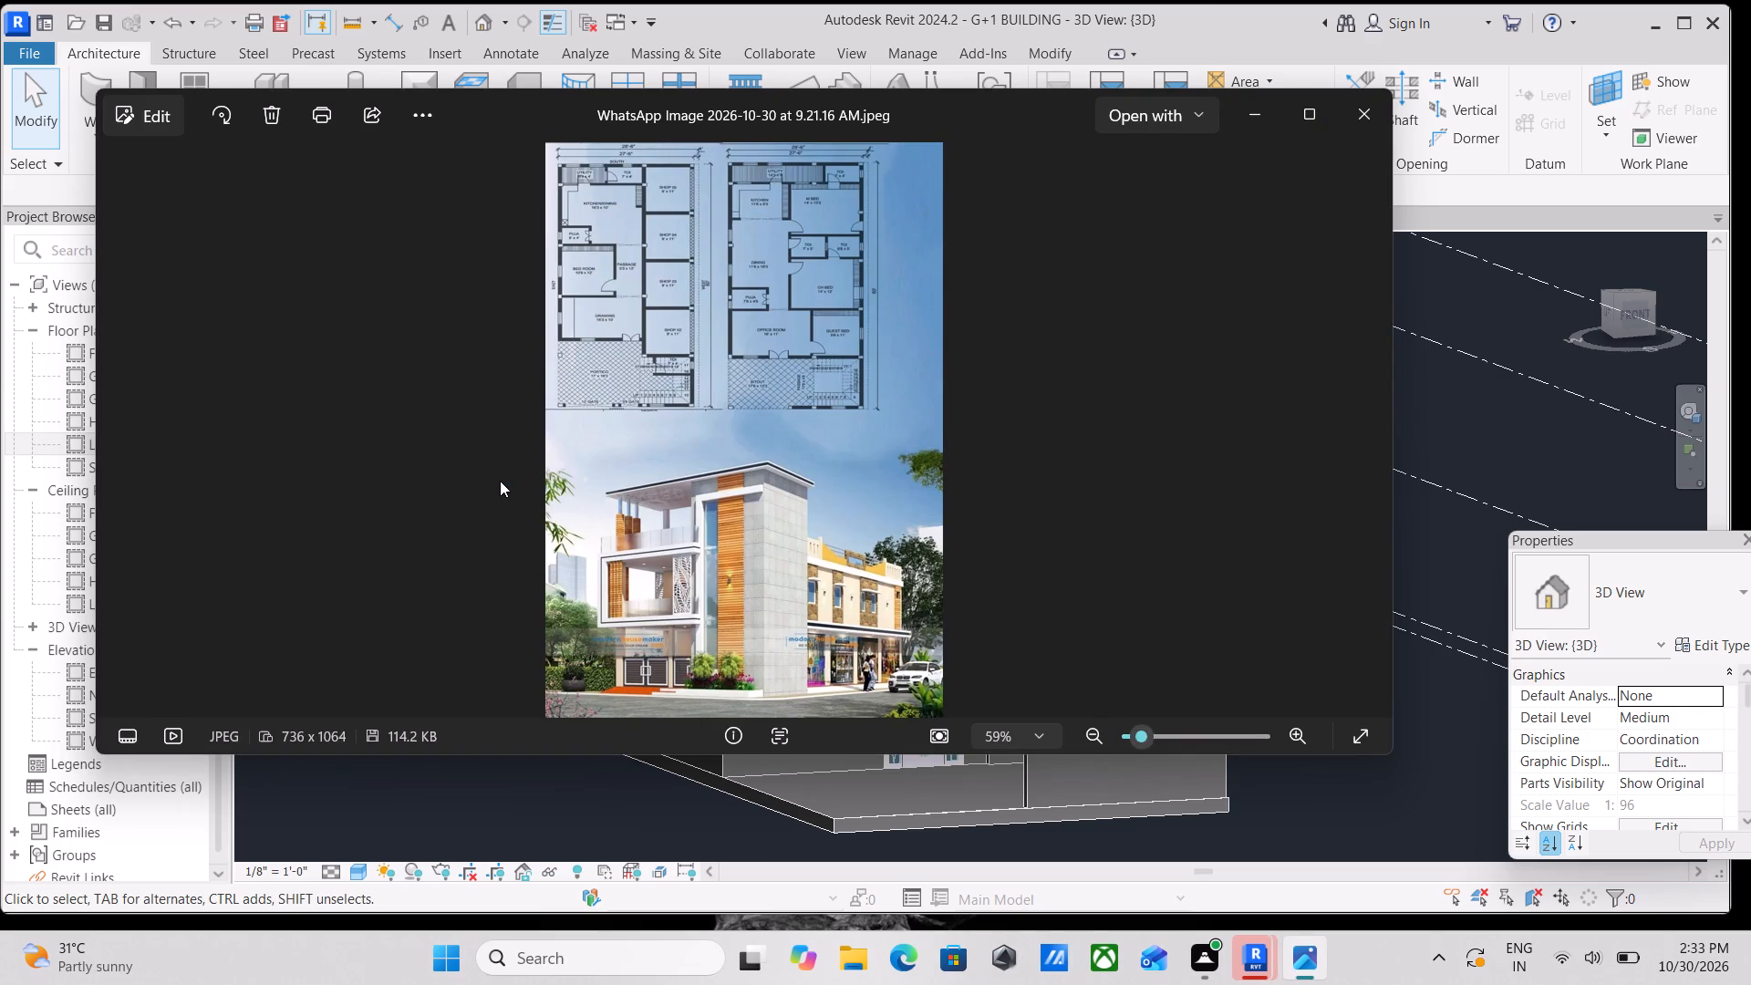
scroll(701, 590, up, 5)
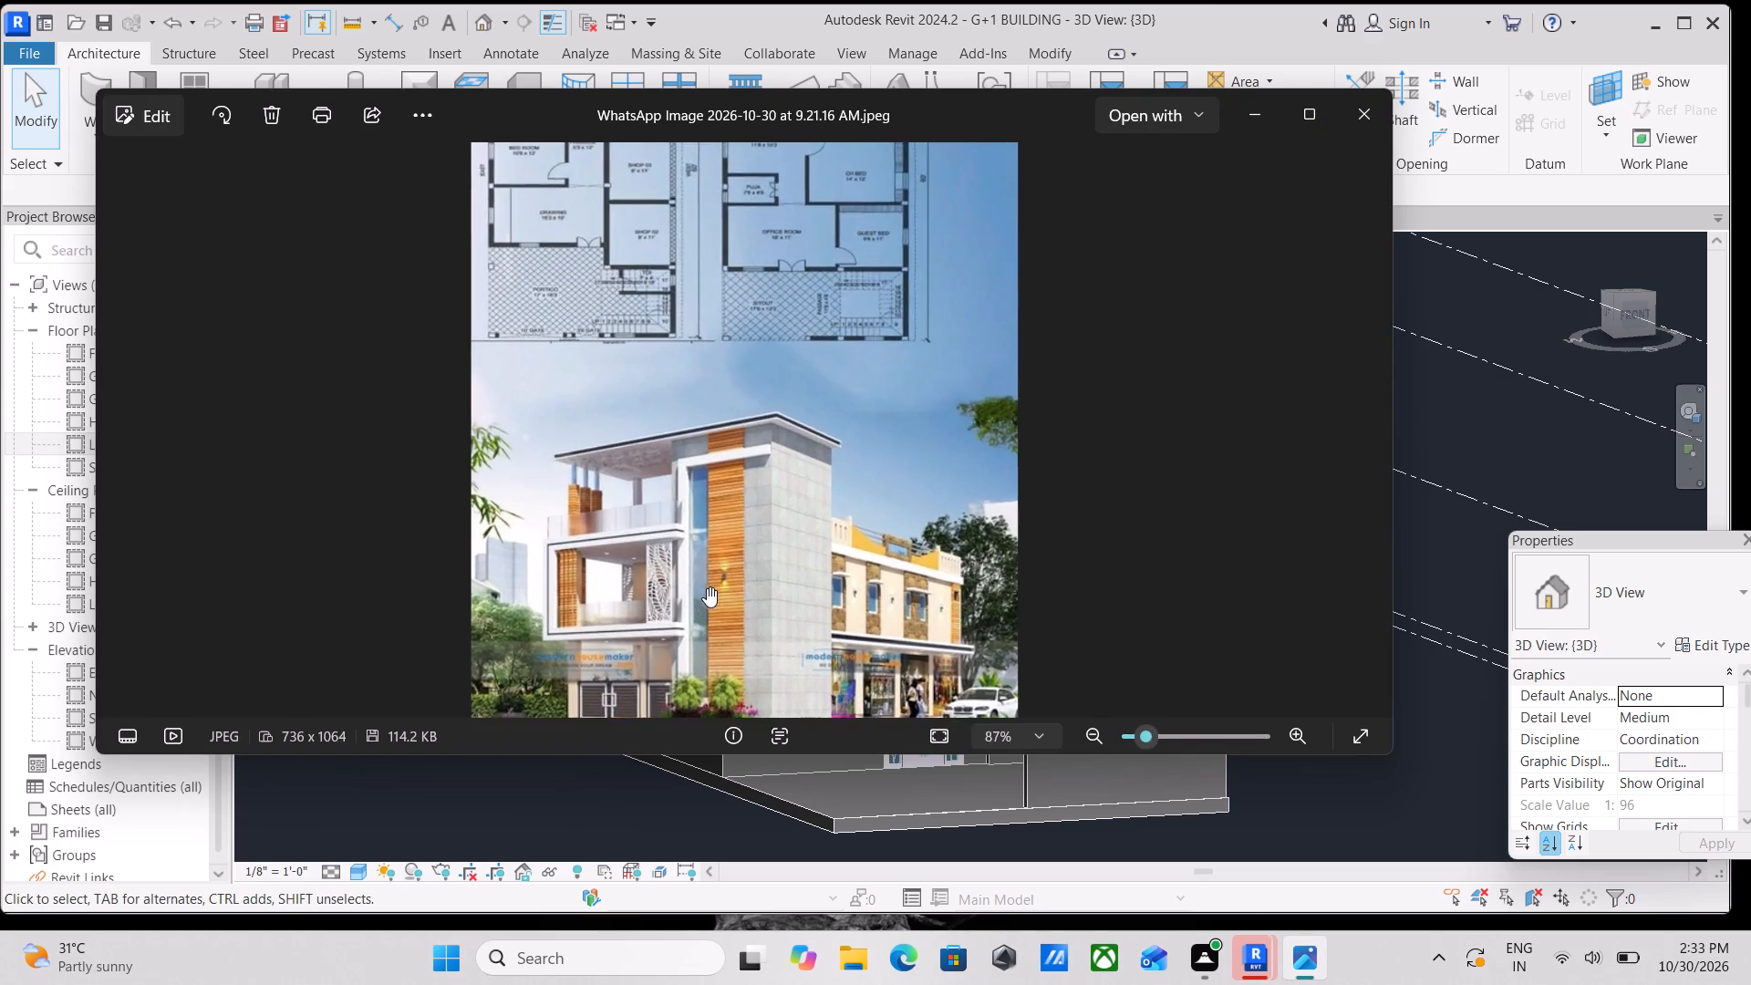
scroll(695, 582, up, 9)
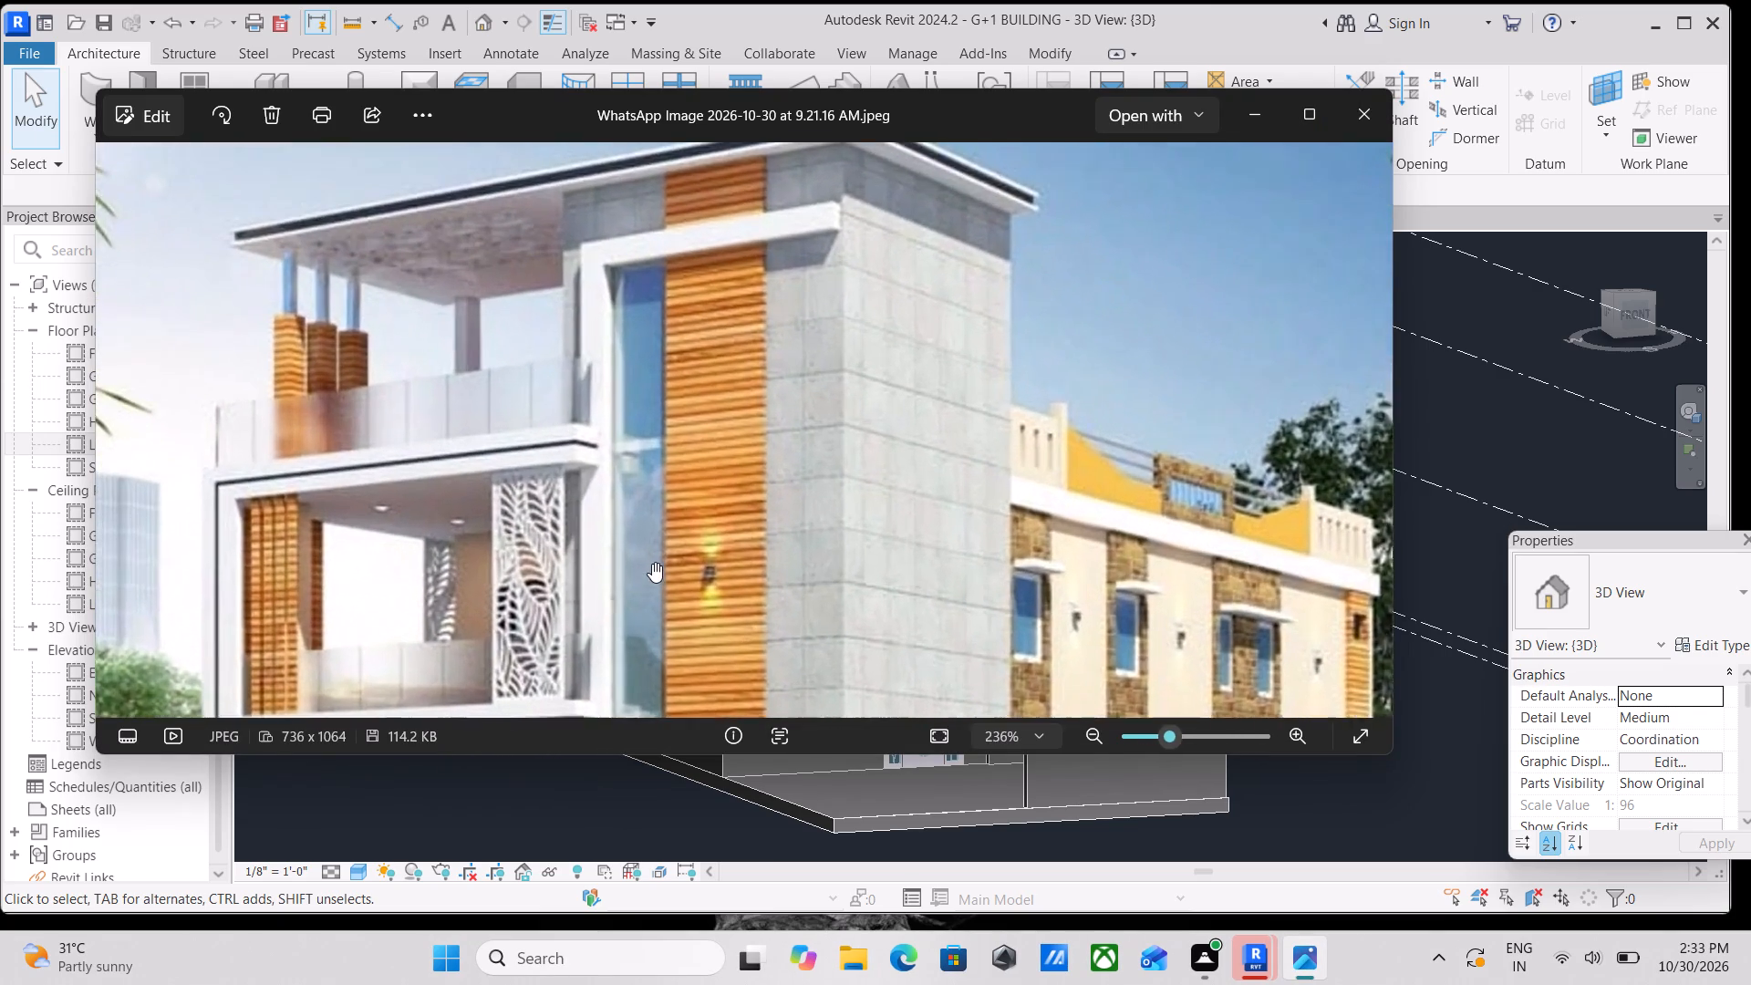
scroll(653, 558, up, 1)
scroll(618, 524, down, 5)
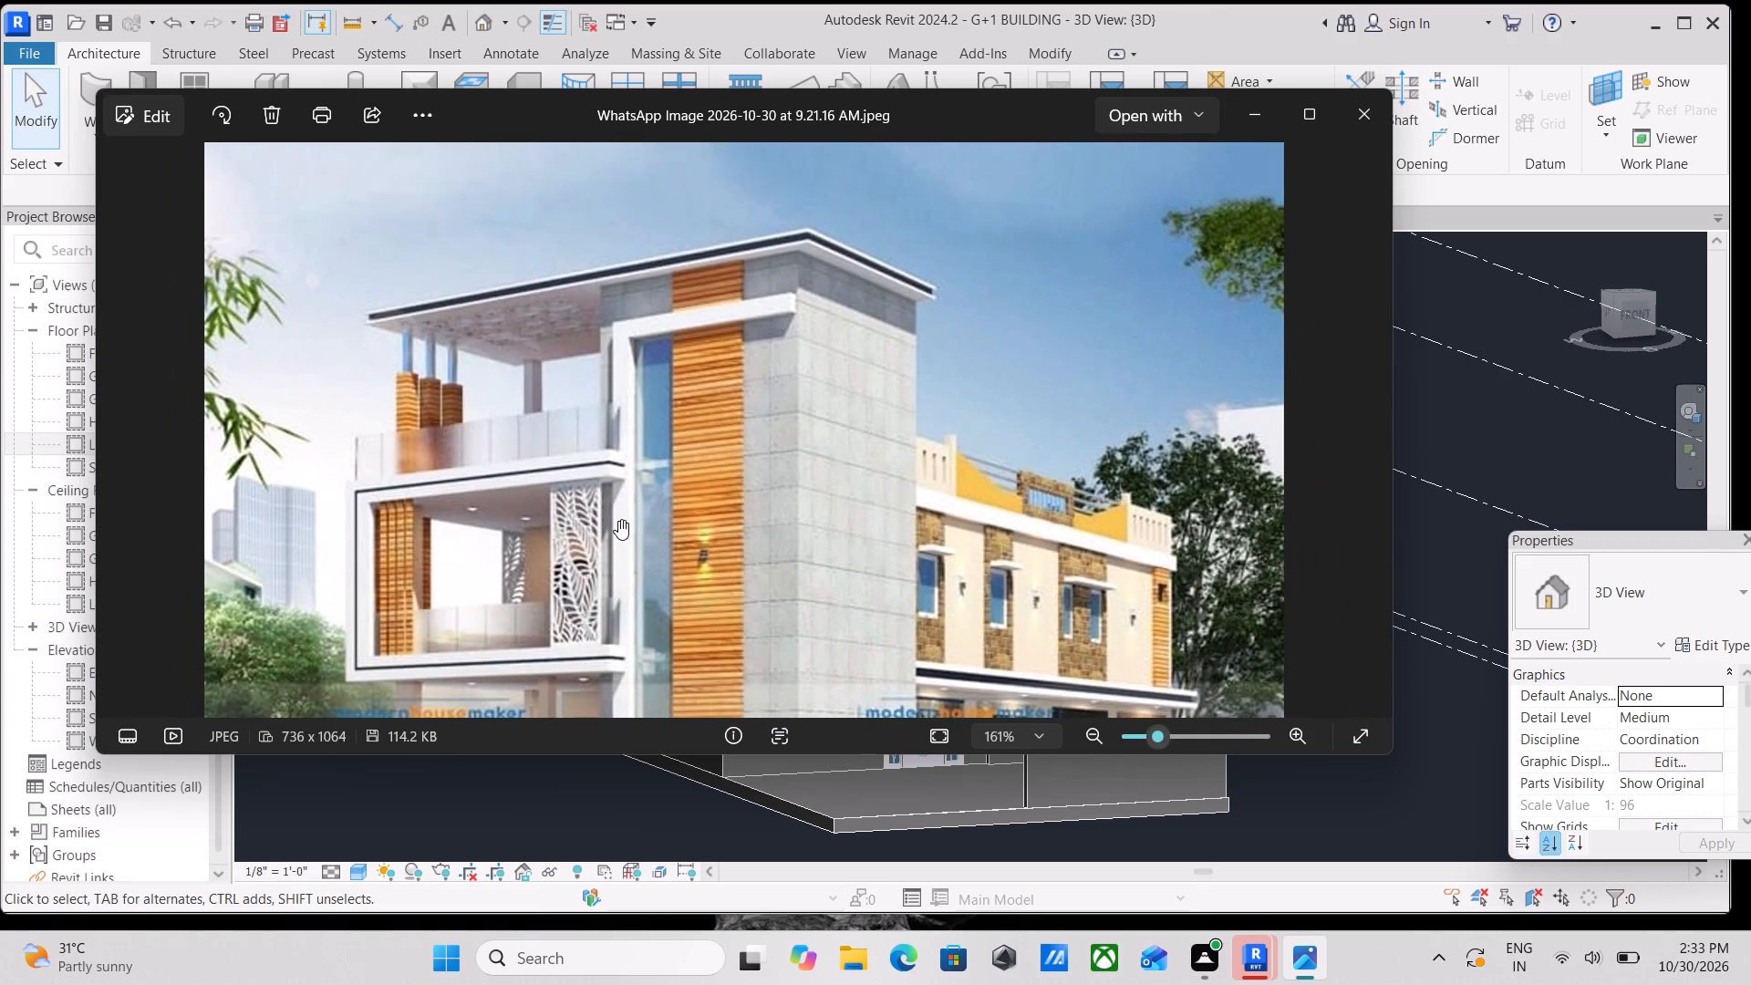
scroll(619, 516, down, 1)
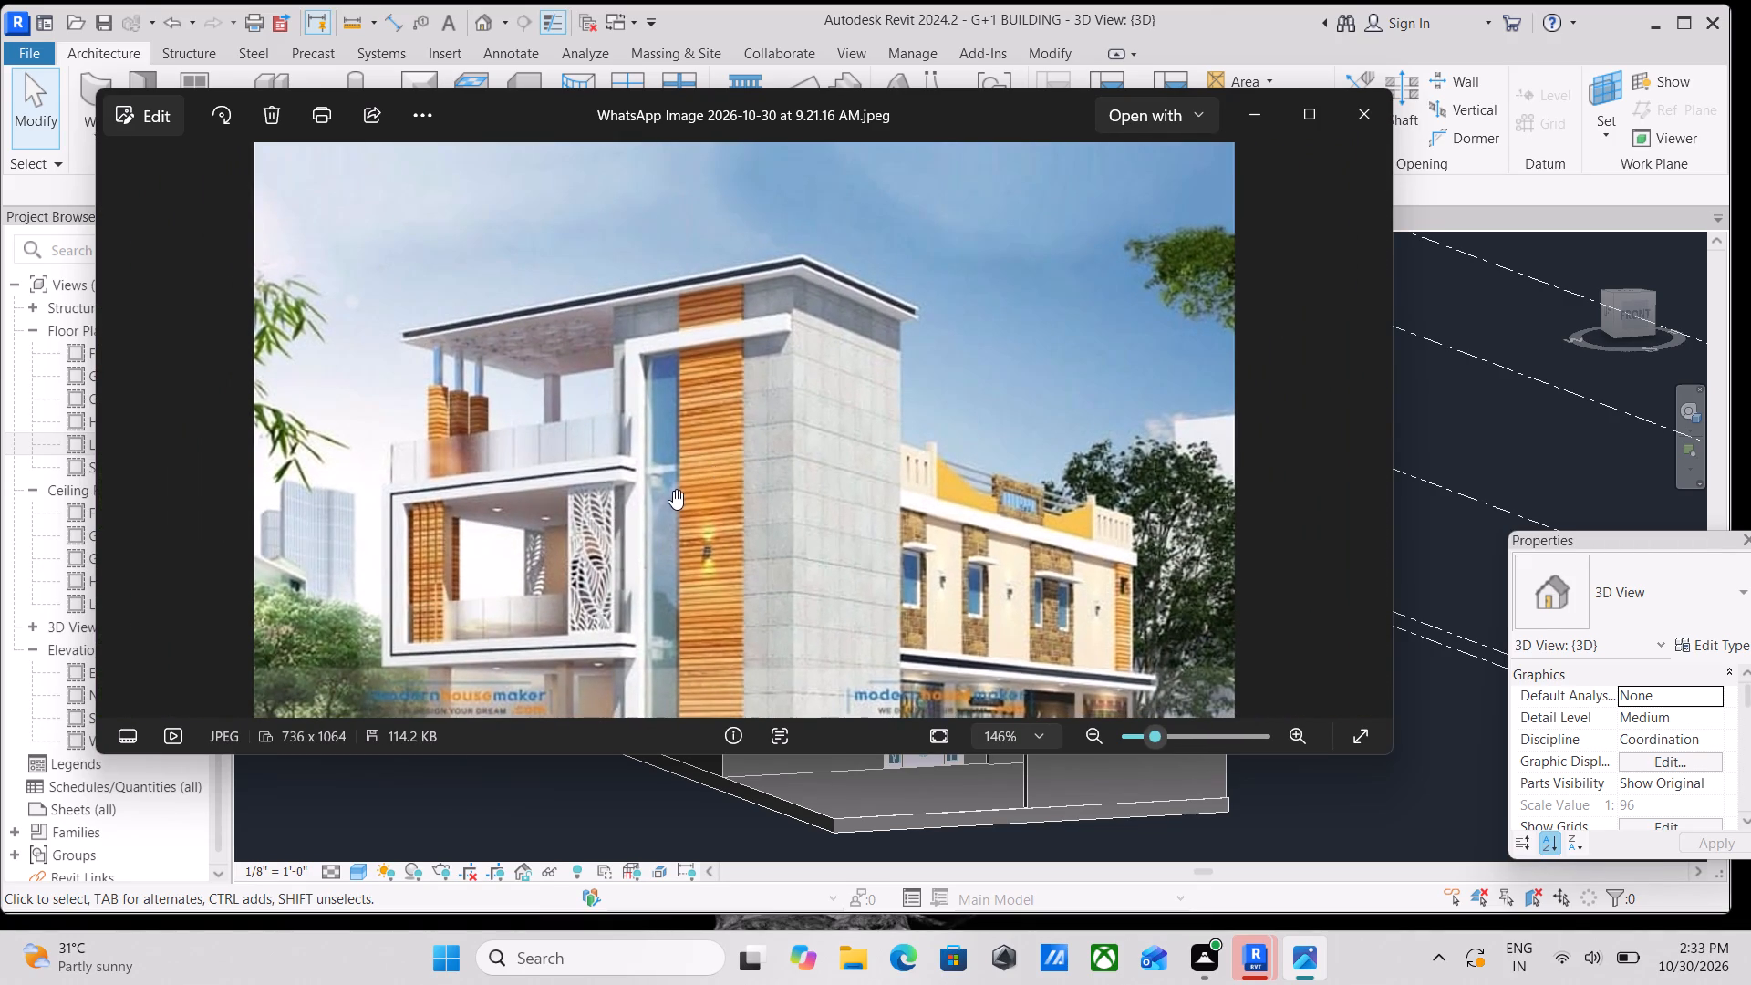
scroll(672, 490, down, 3)
middle_drag(596, 452, 636, 494)
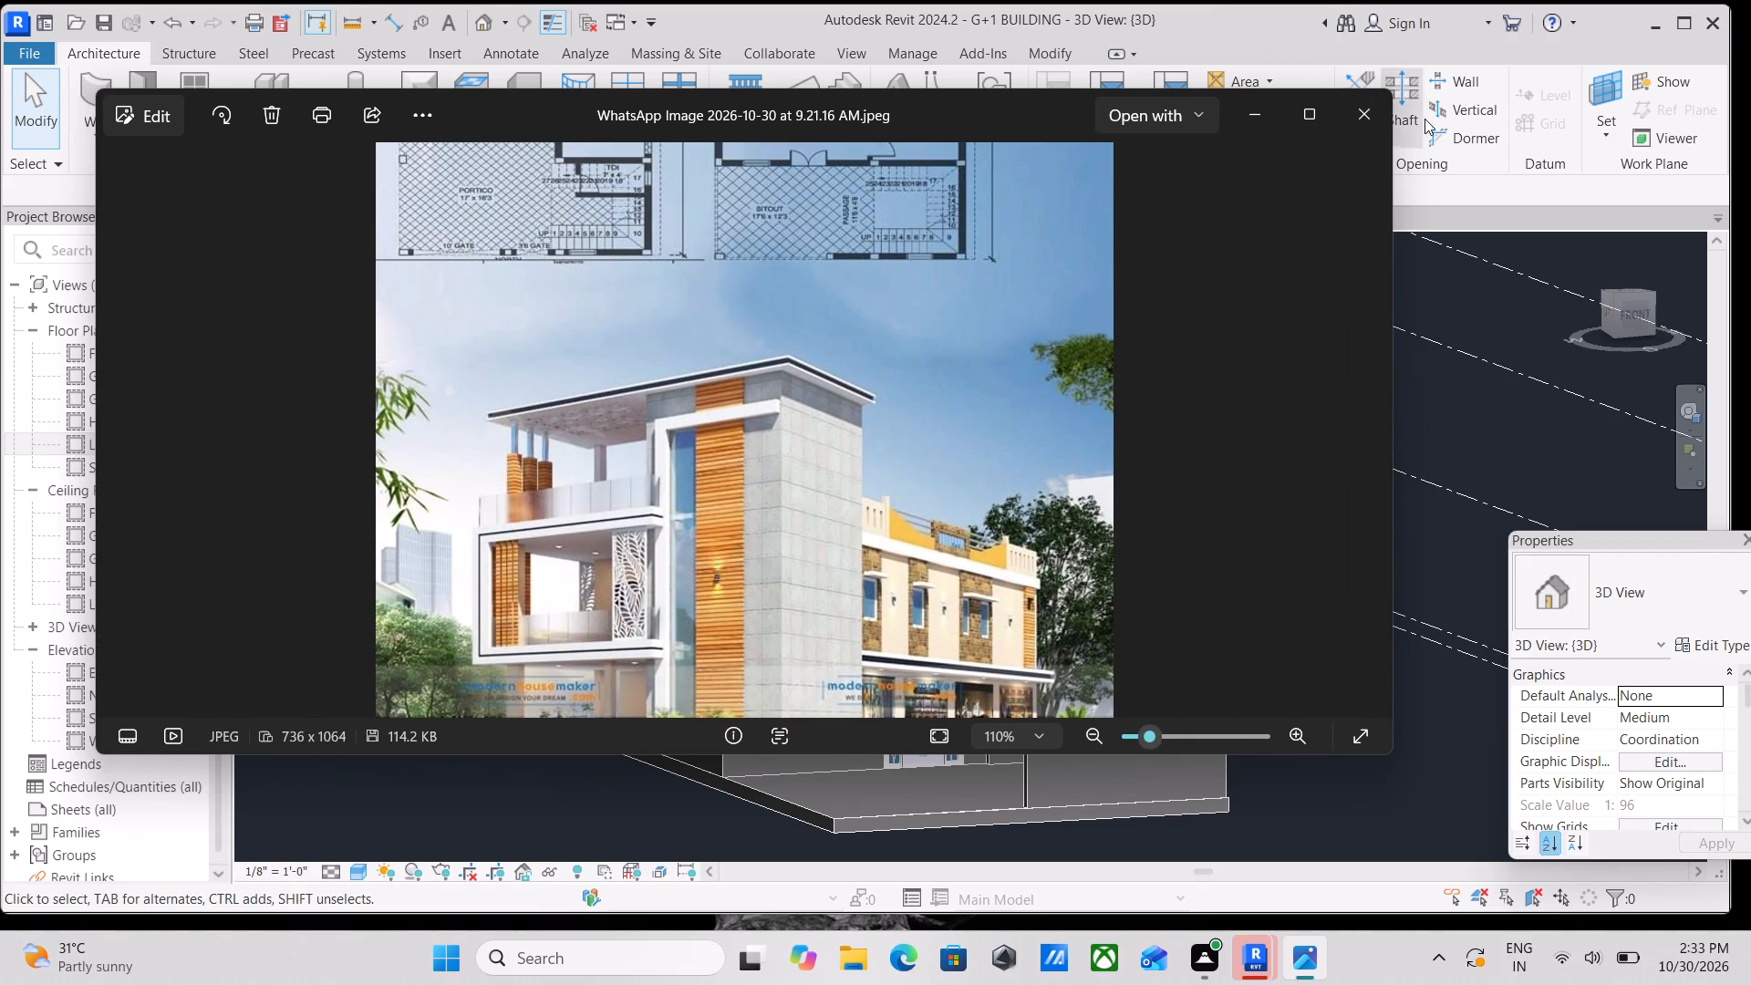
Return to Revit and examine the head room's balcony-side wall and front facade, including from straight in front.
click(1366, 115)
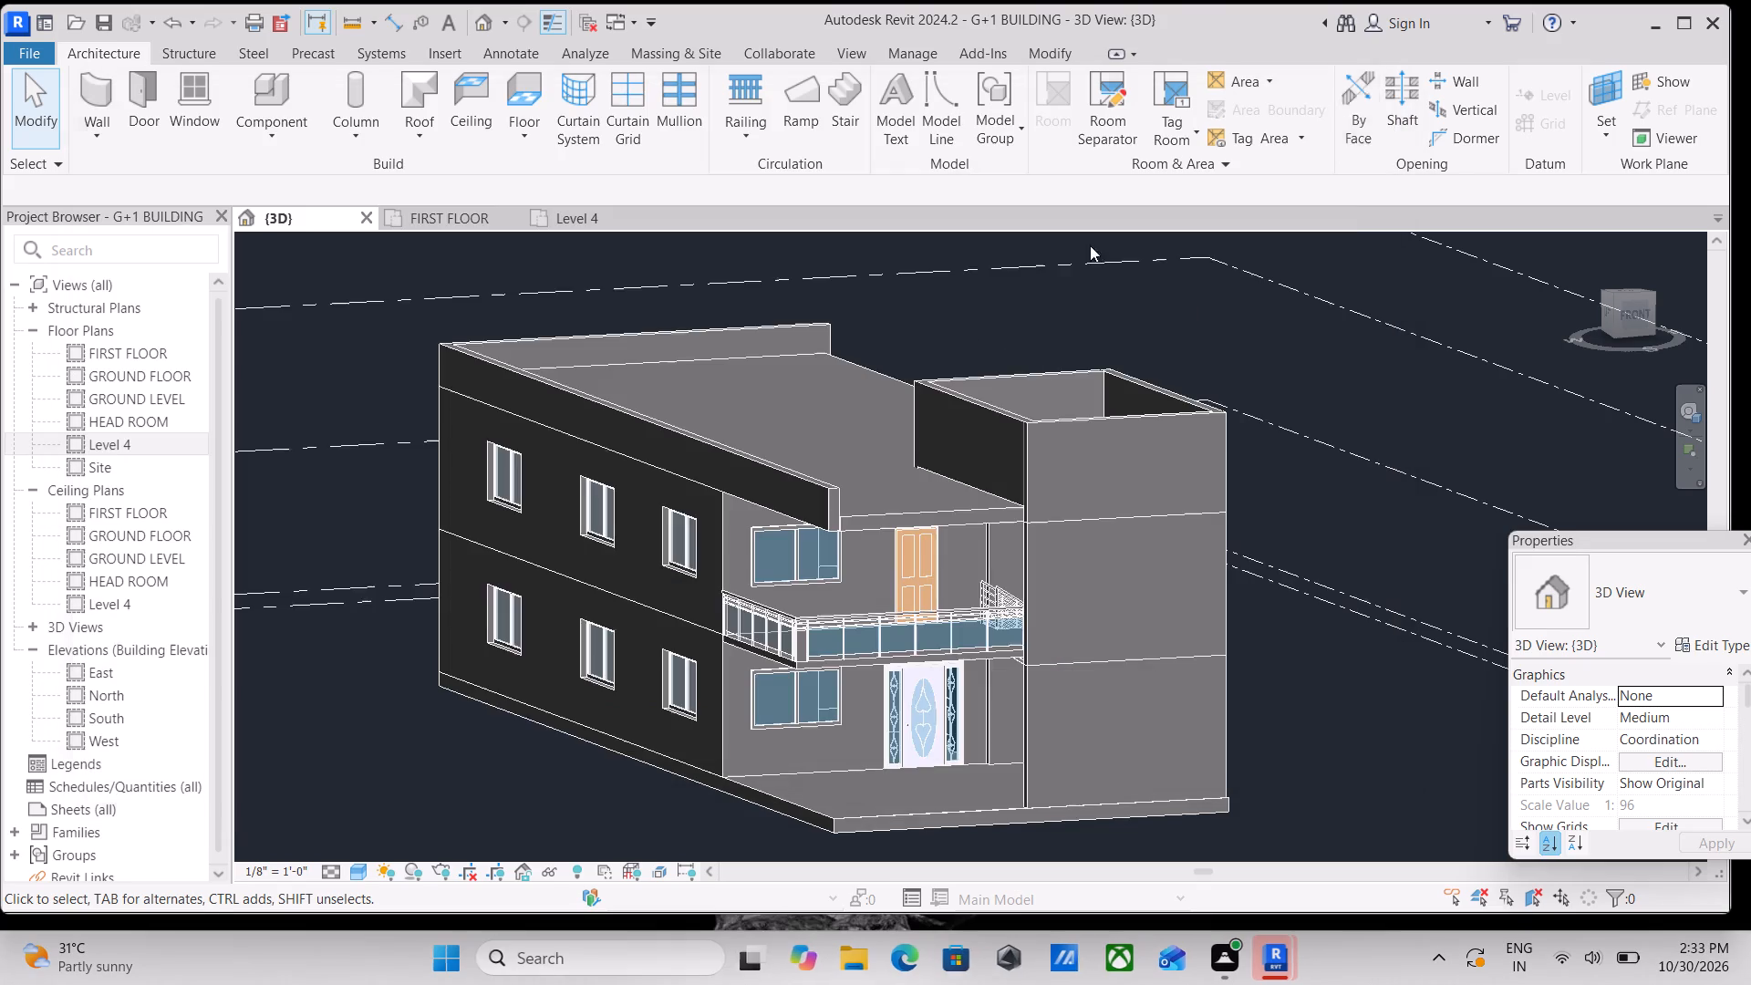
scroll(870, 440, down, 2)
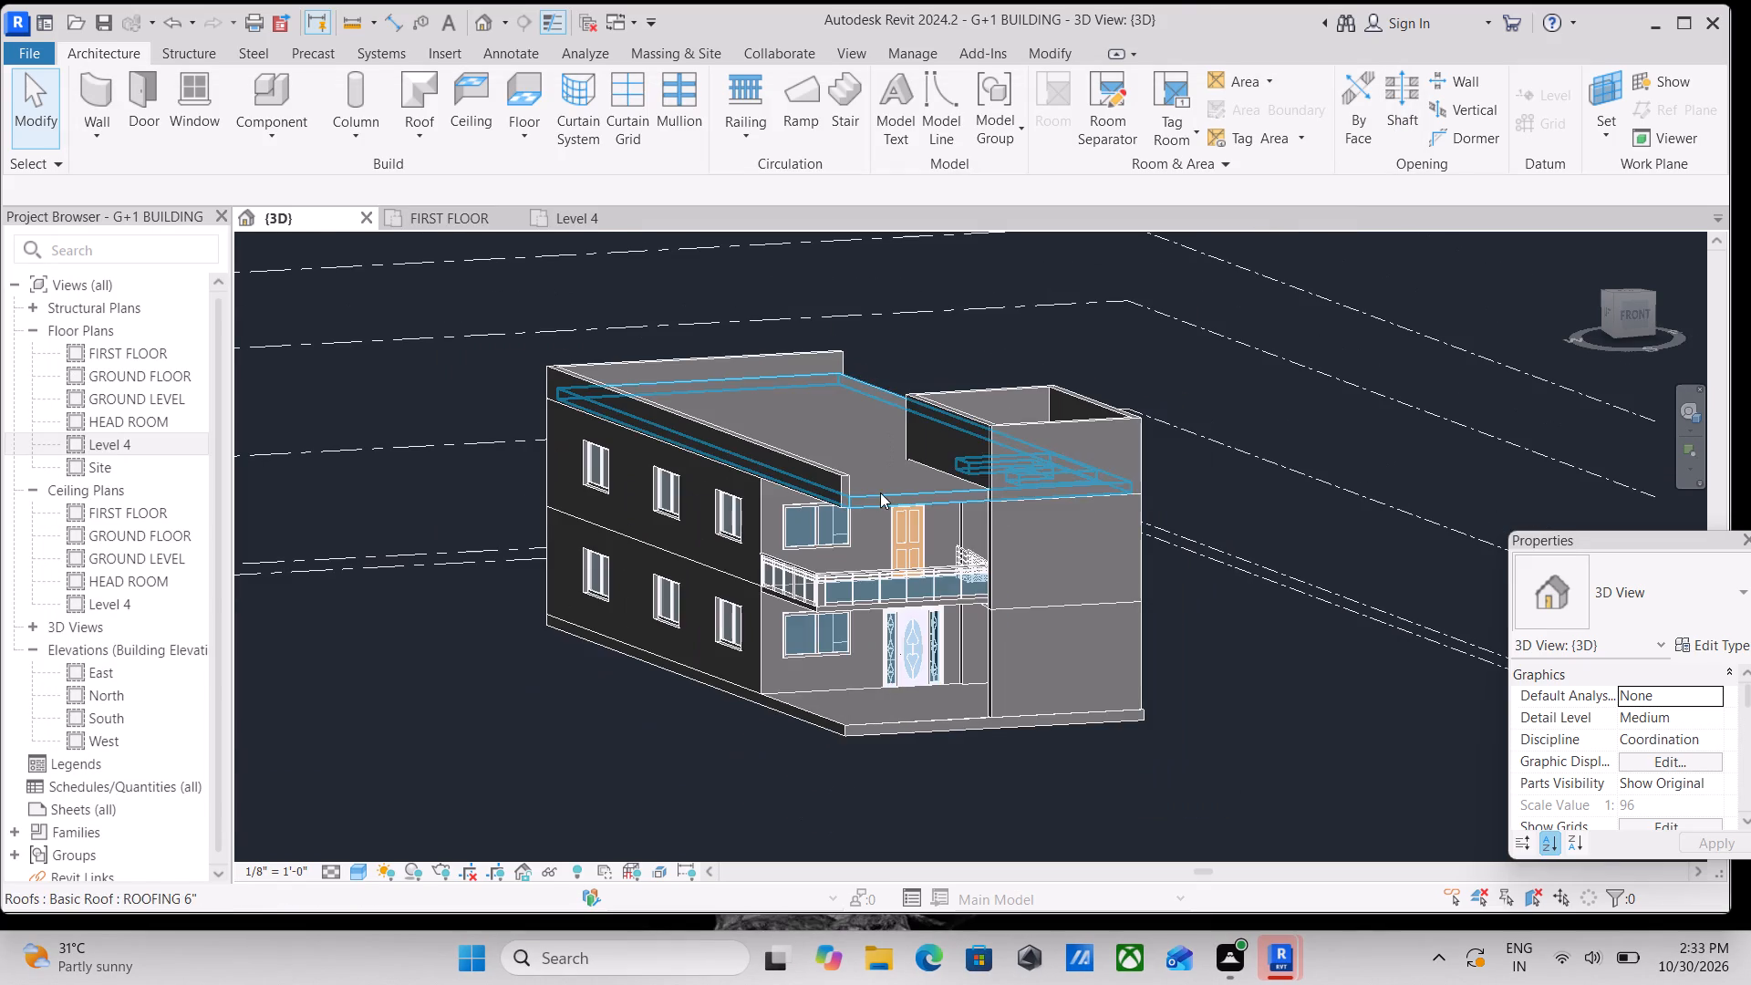
middle_drag(880, 493, 857, 490)
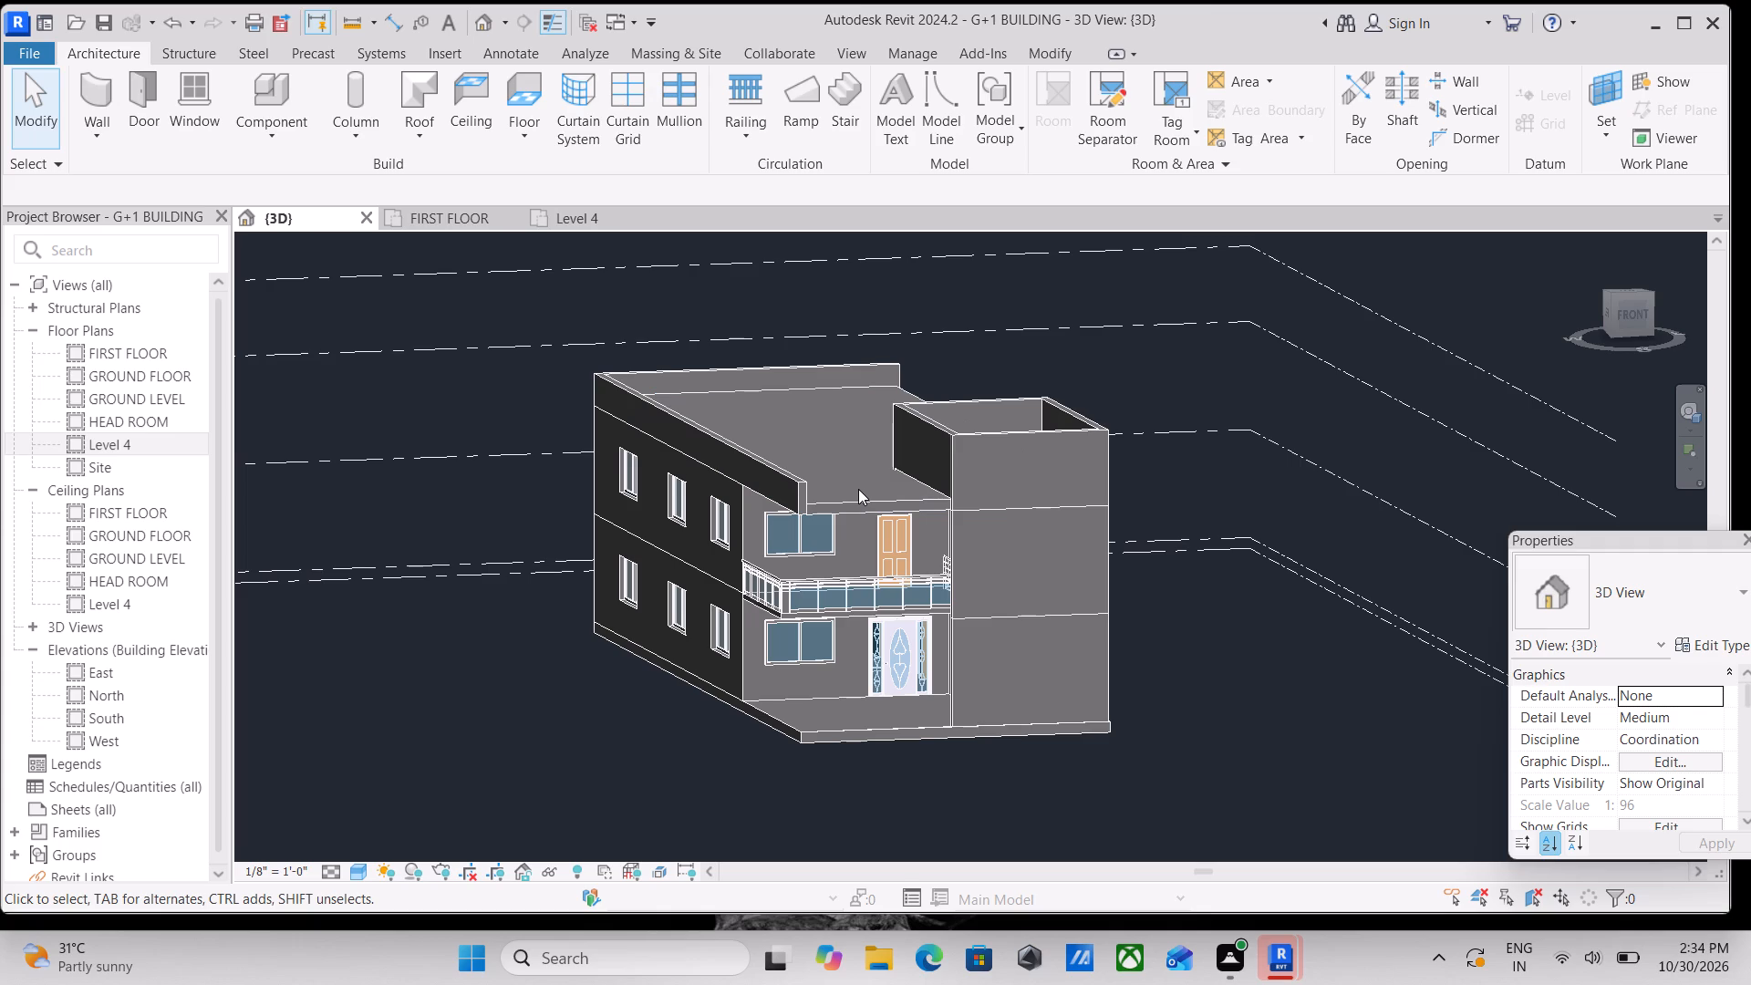
shift+middle_drag(1023, 346, 881, 281)
shift+middle_drag(669, 423, 880, 555)
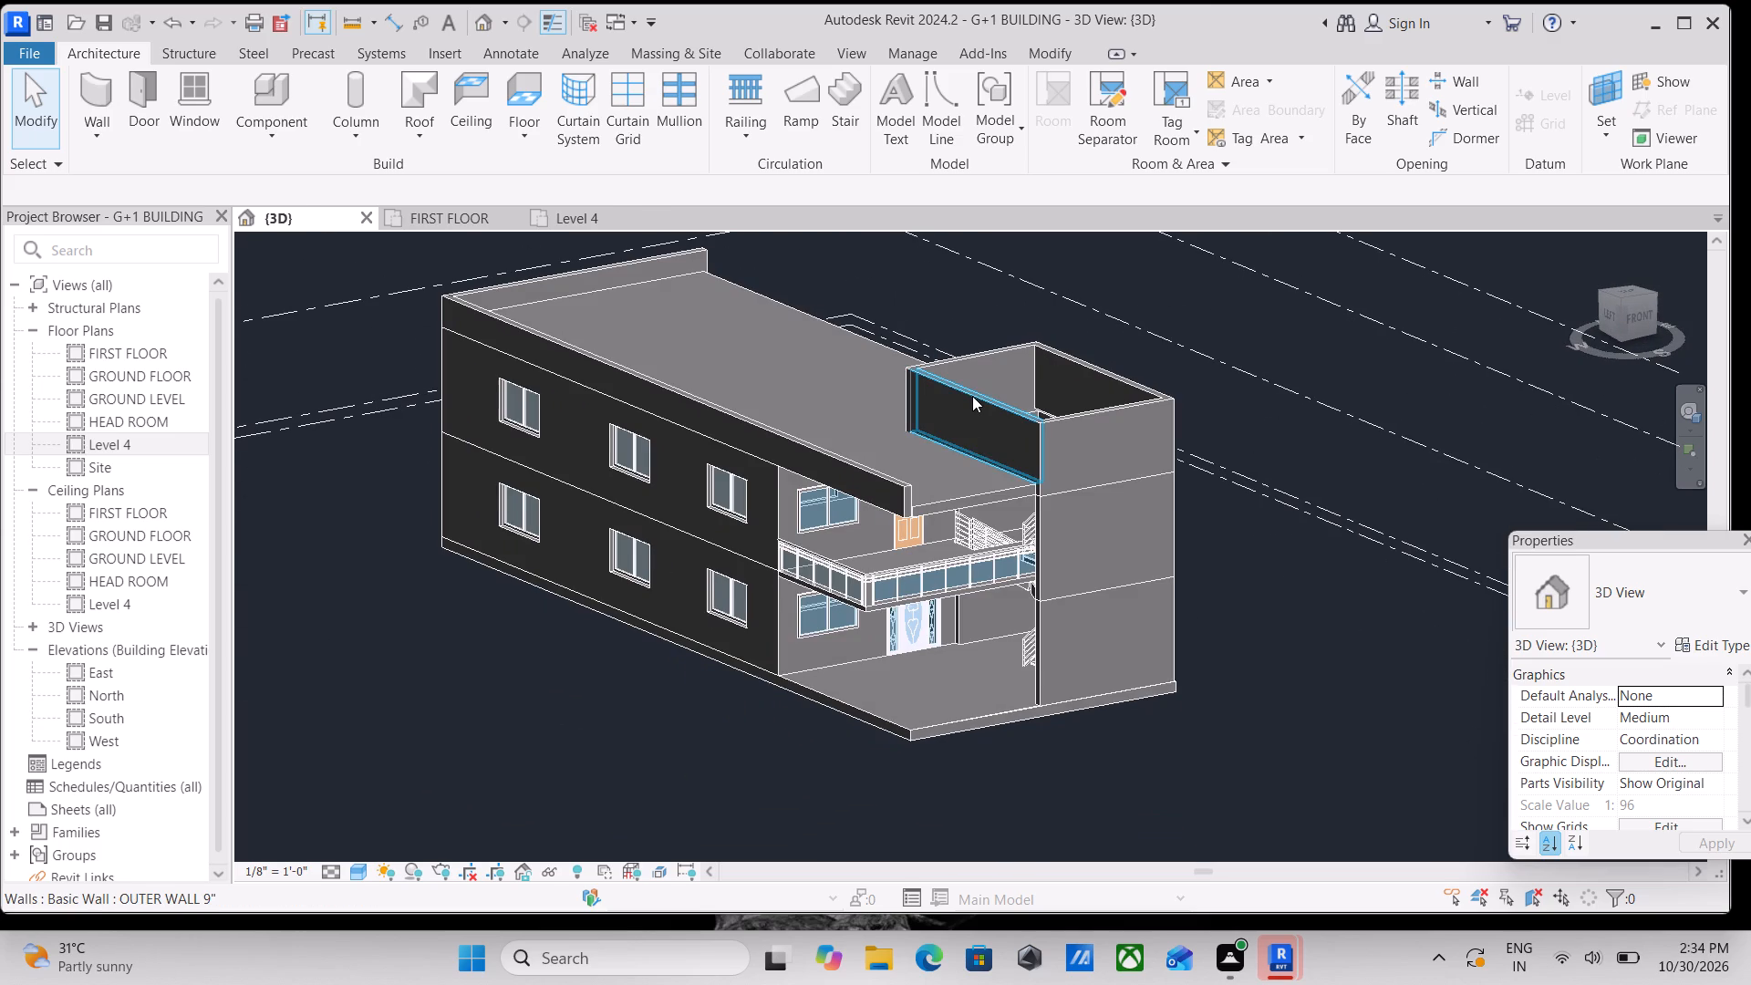
click(972, 395)
scroll(974, 395, up, 5)
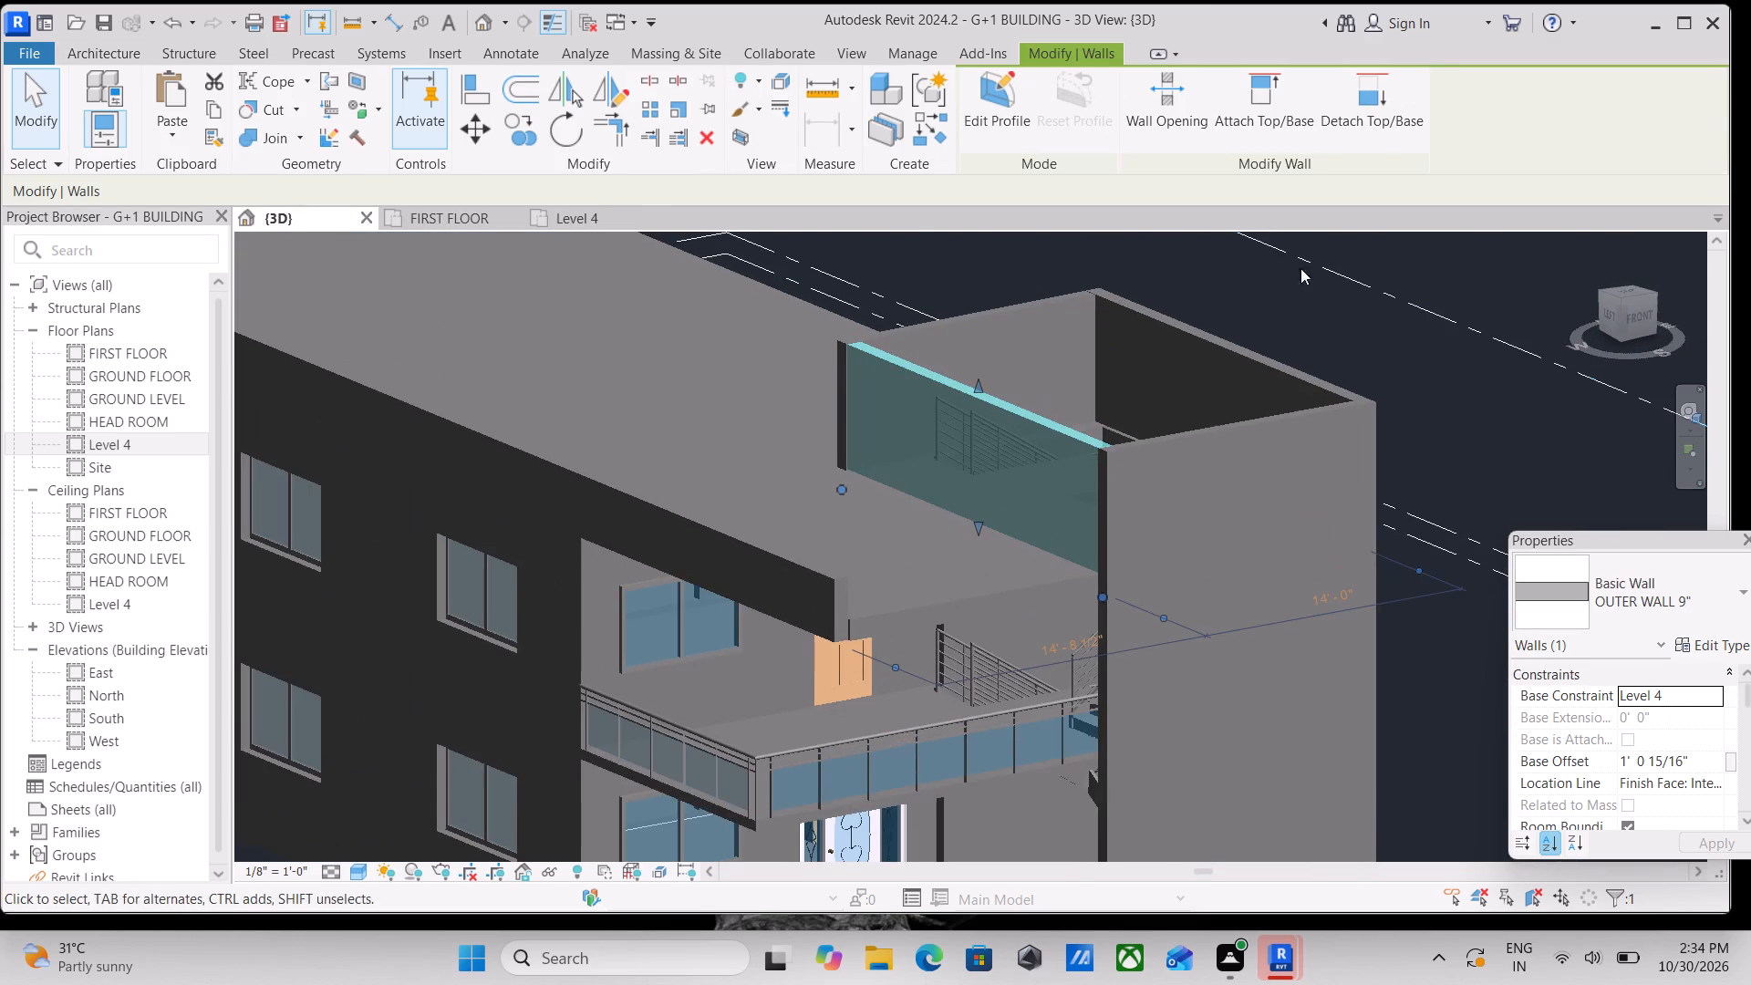
click(1641, 315)
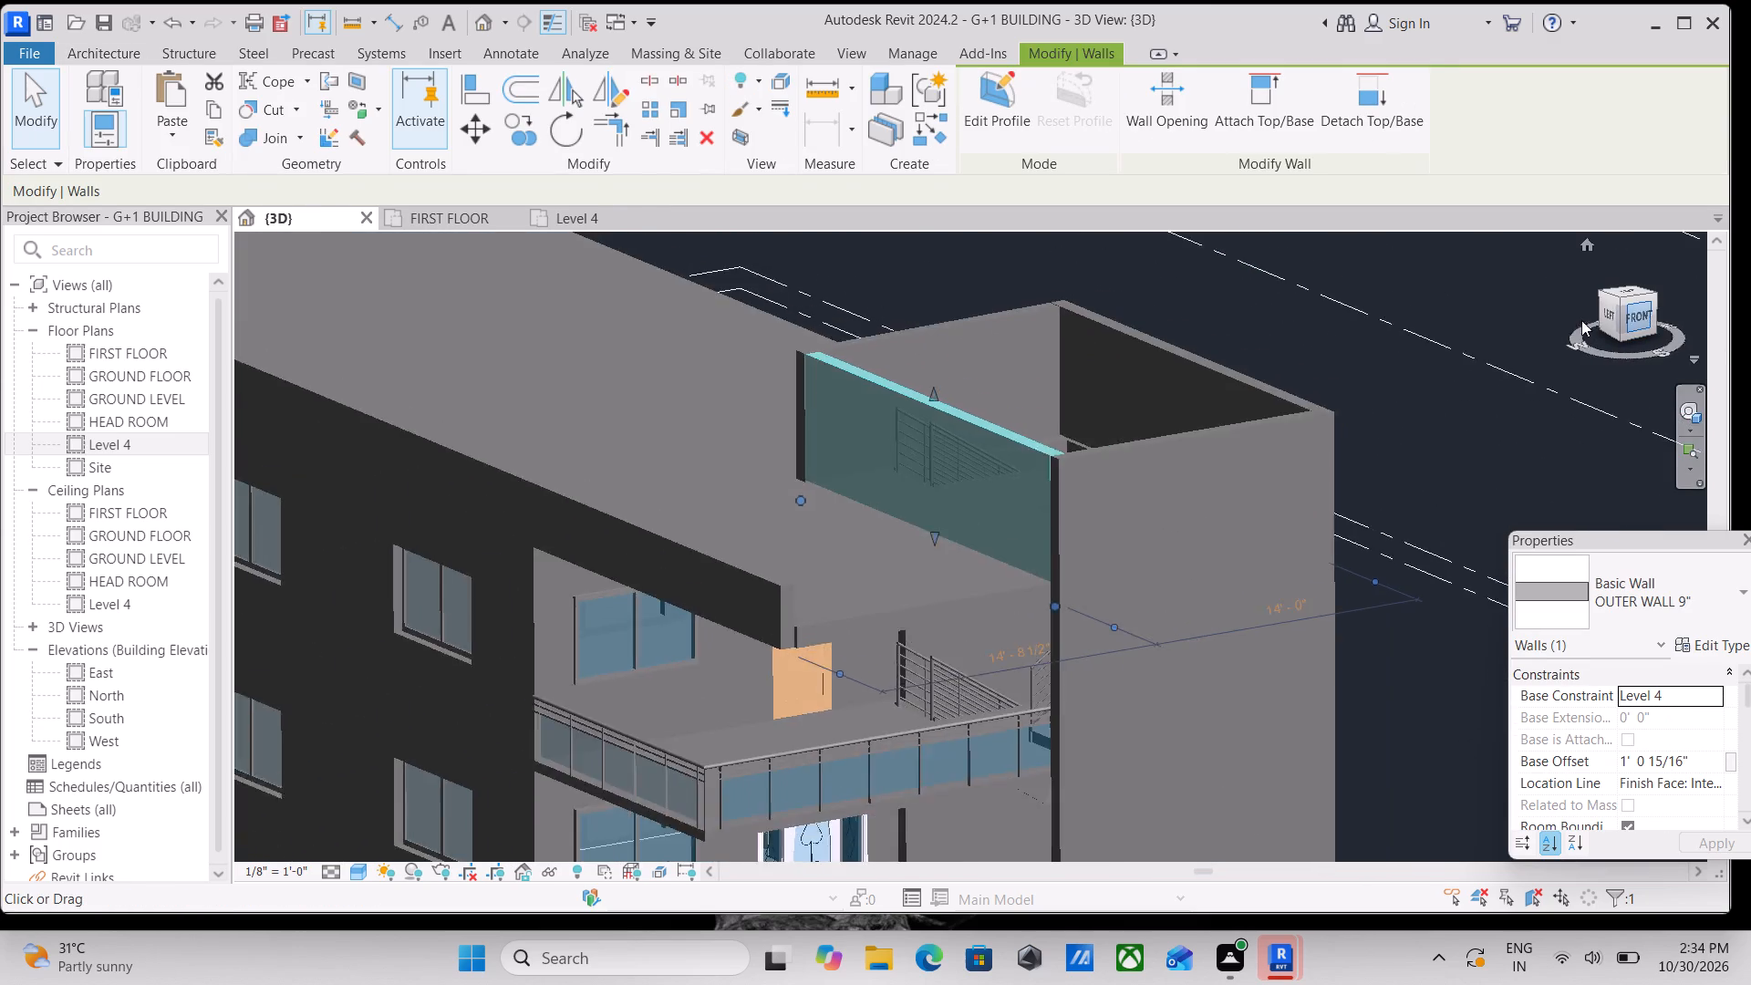
scroll(591, 534, down, 2)
scroll(854, 508, down, 2)
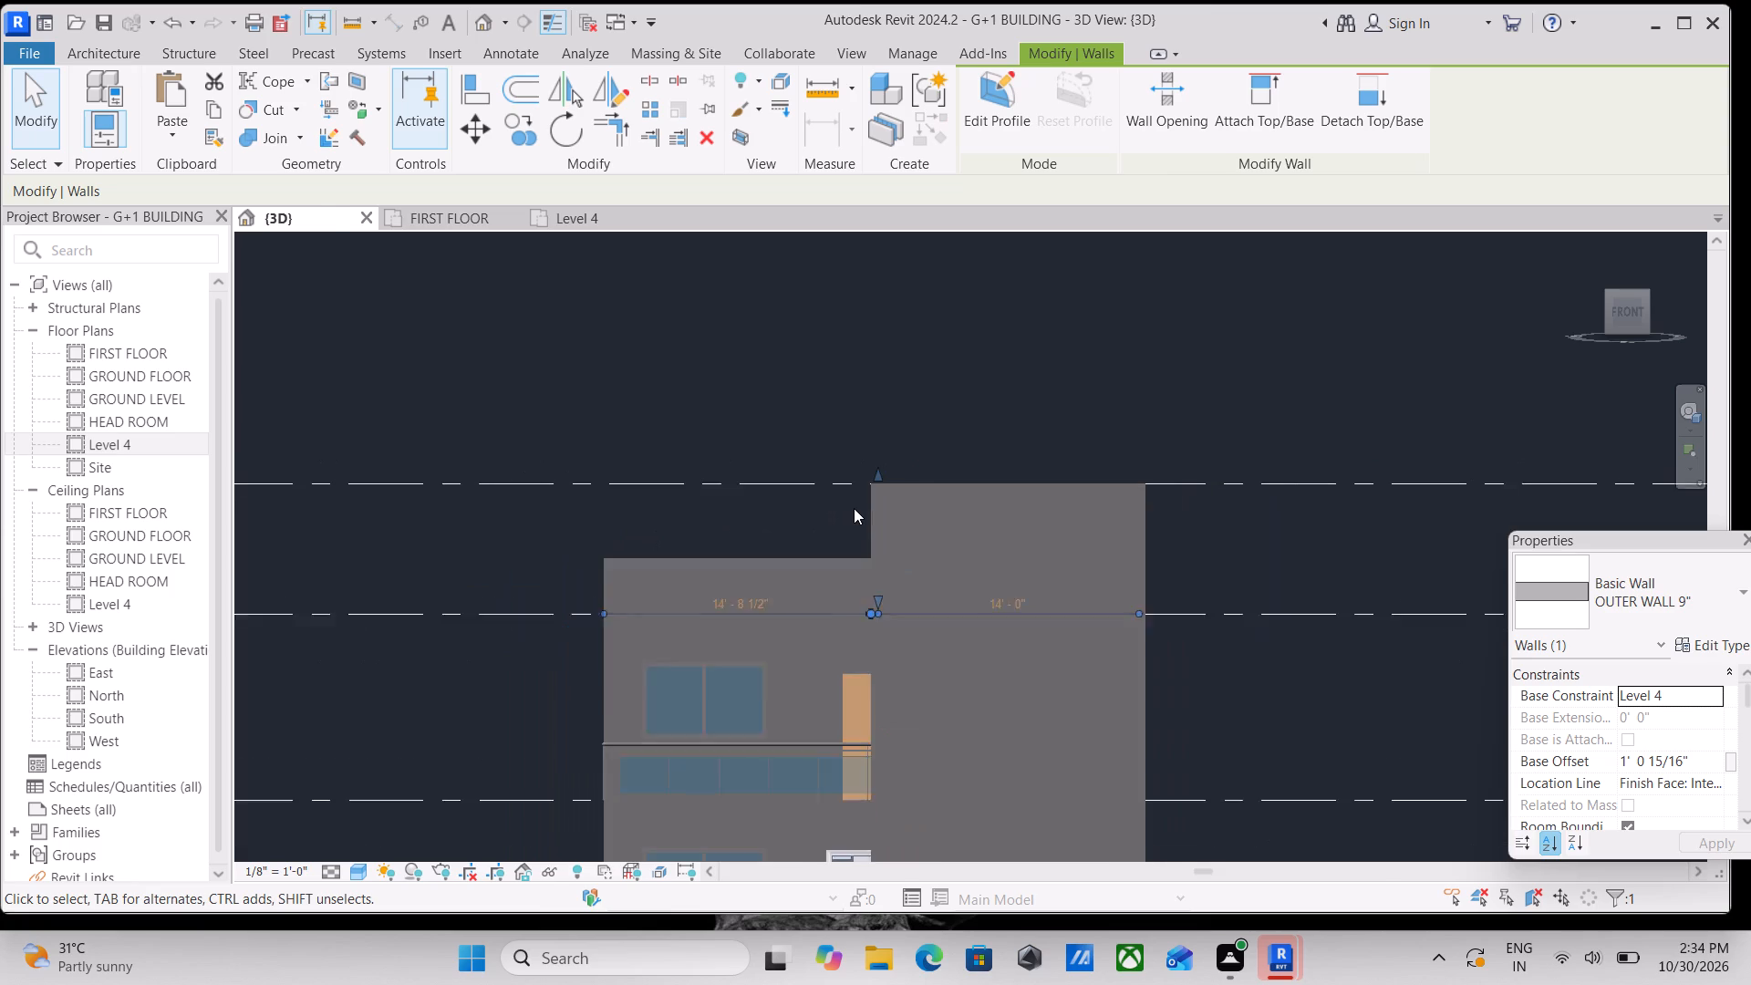
scroll(854, 508, down, 2)
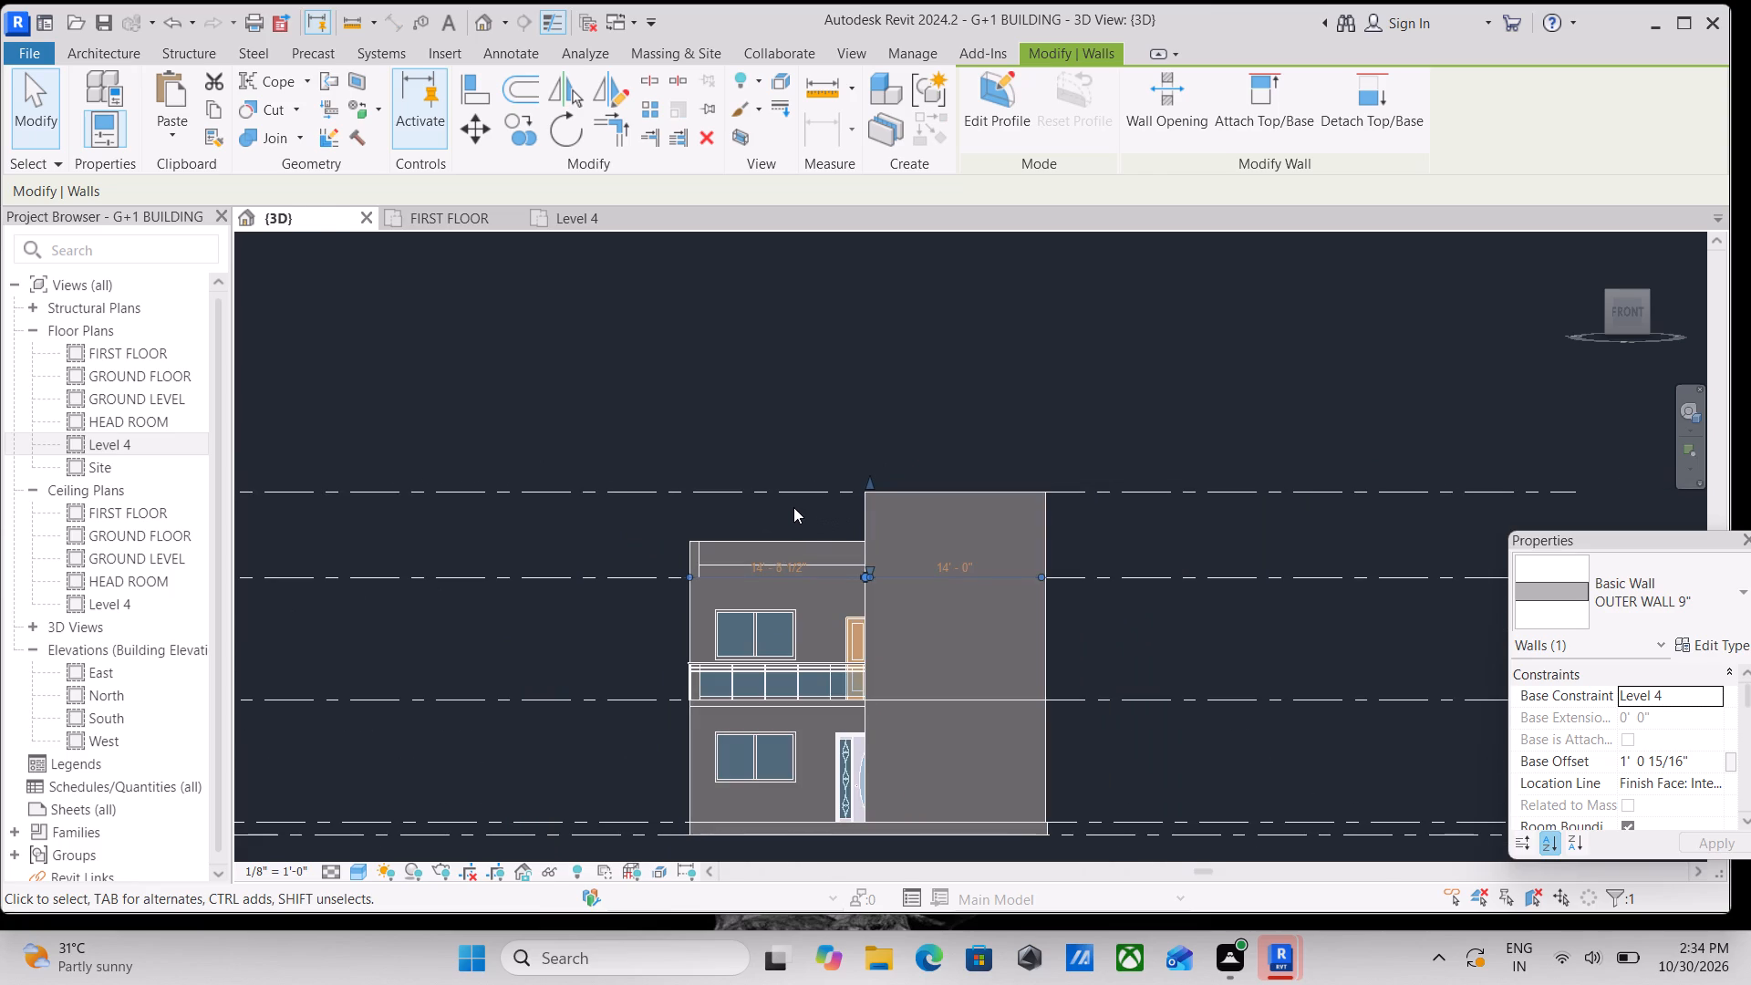
scroll(793, 507, down, 1)
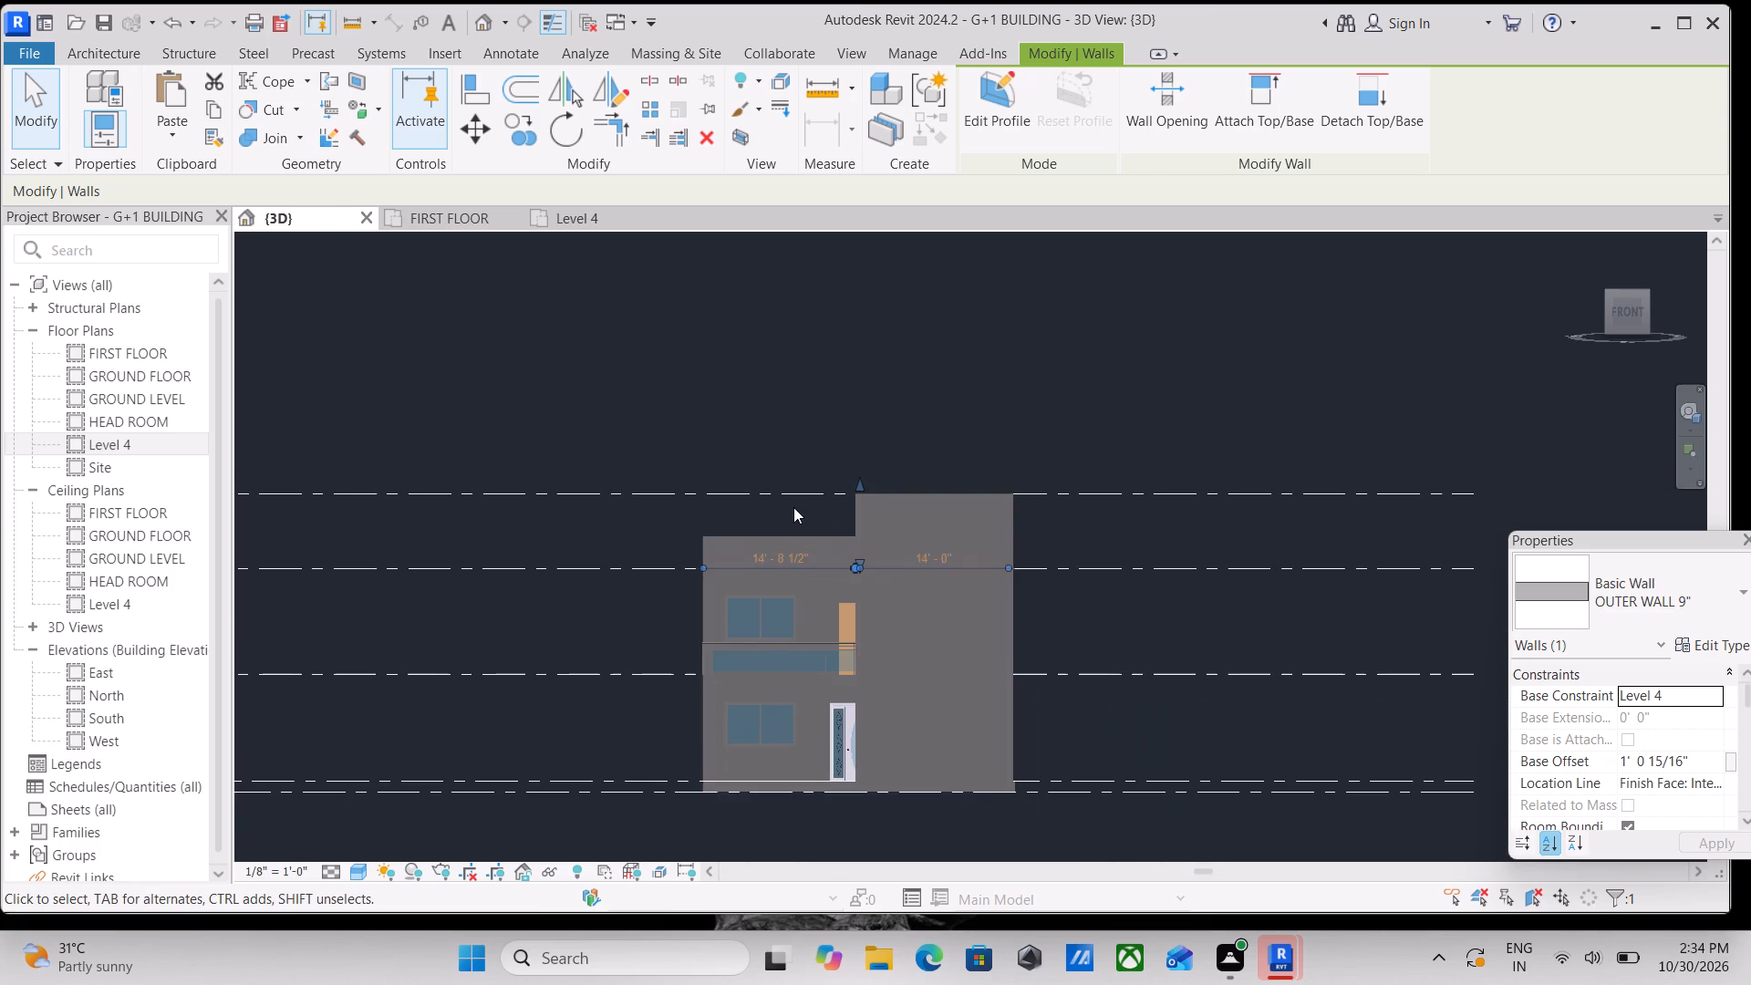
shift+middle_drag(793, 507, 969, 611)
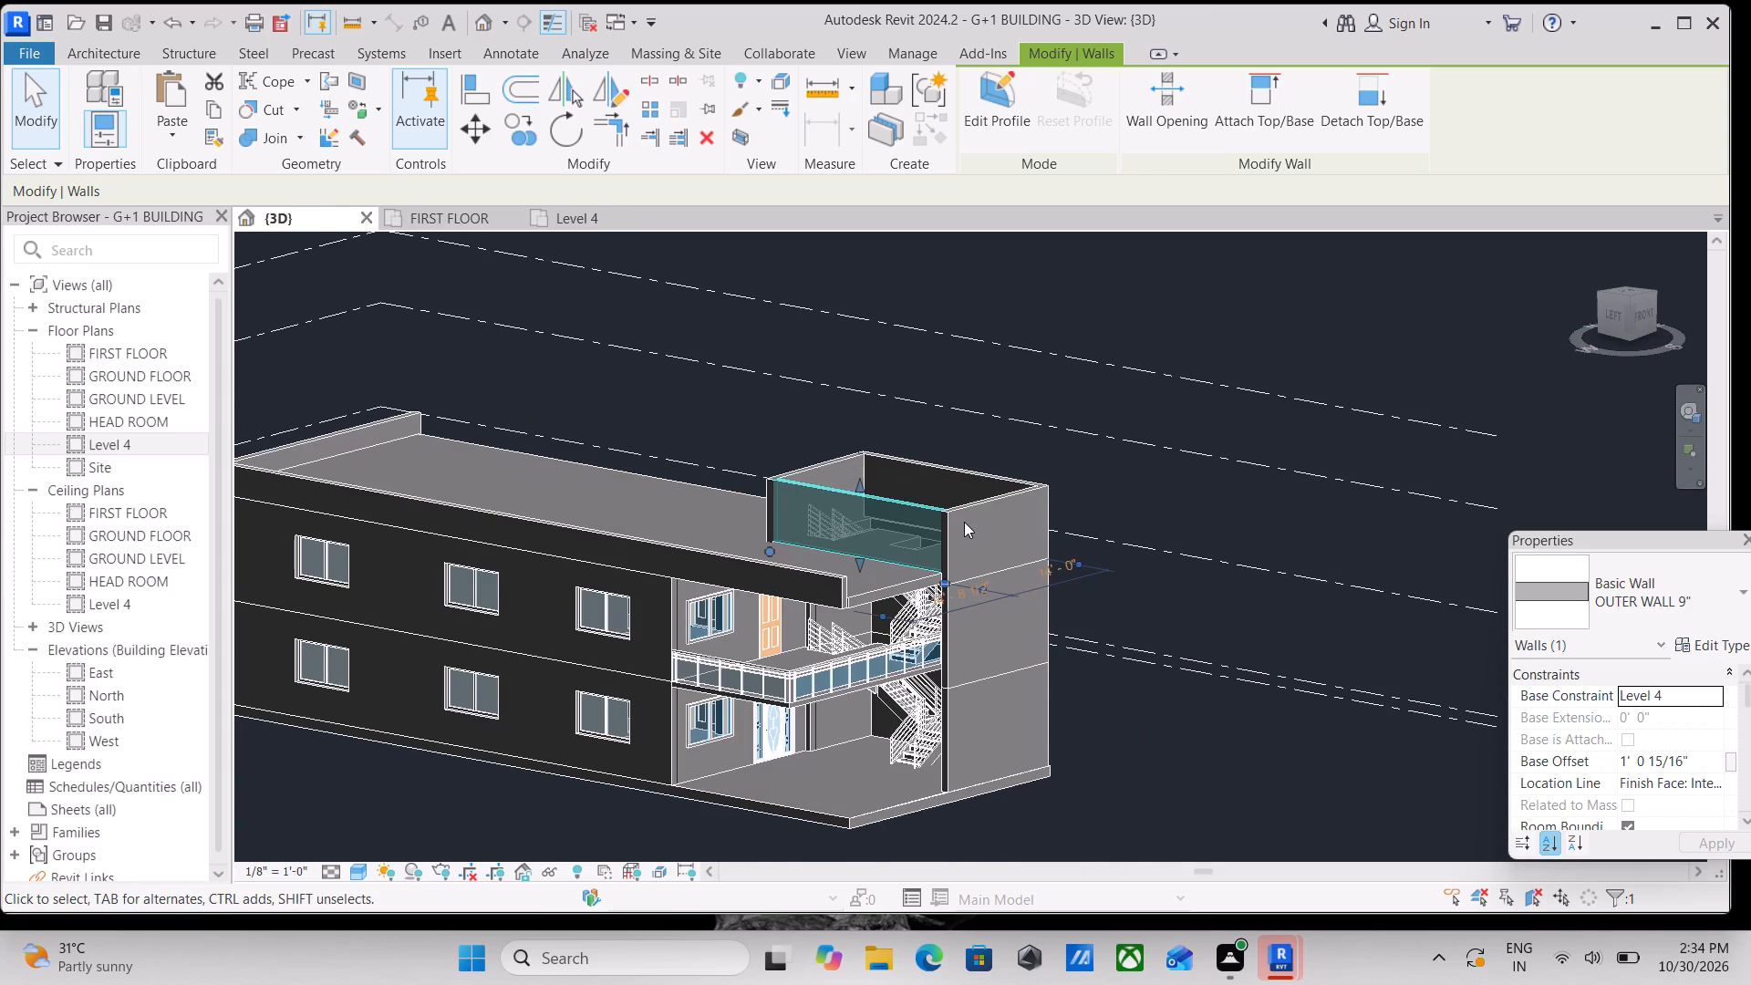
key(Escape)
Examine the open head room, its stairs and the surrounding roof from the balcony side and from above.
scroll(888, 579, down, 1)
scroll(899, 504, up, 1)
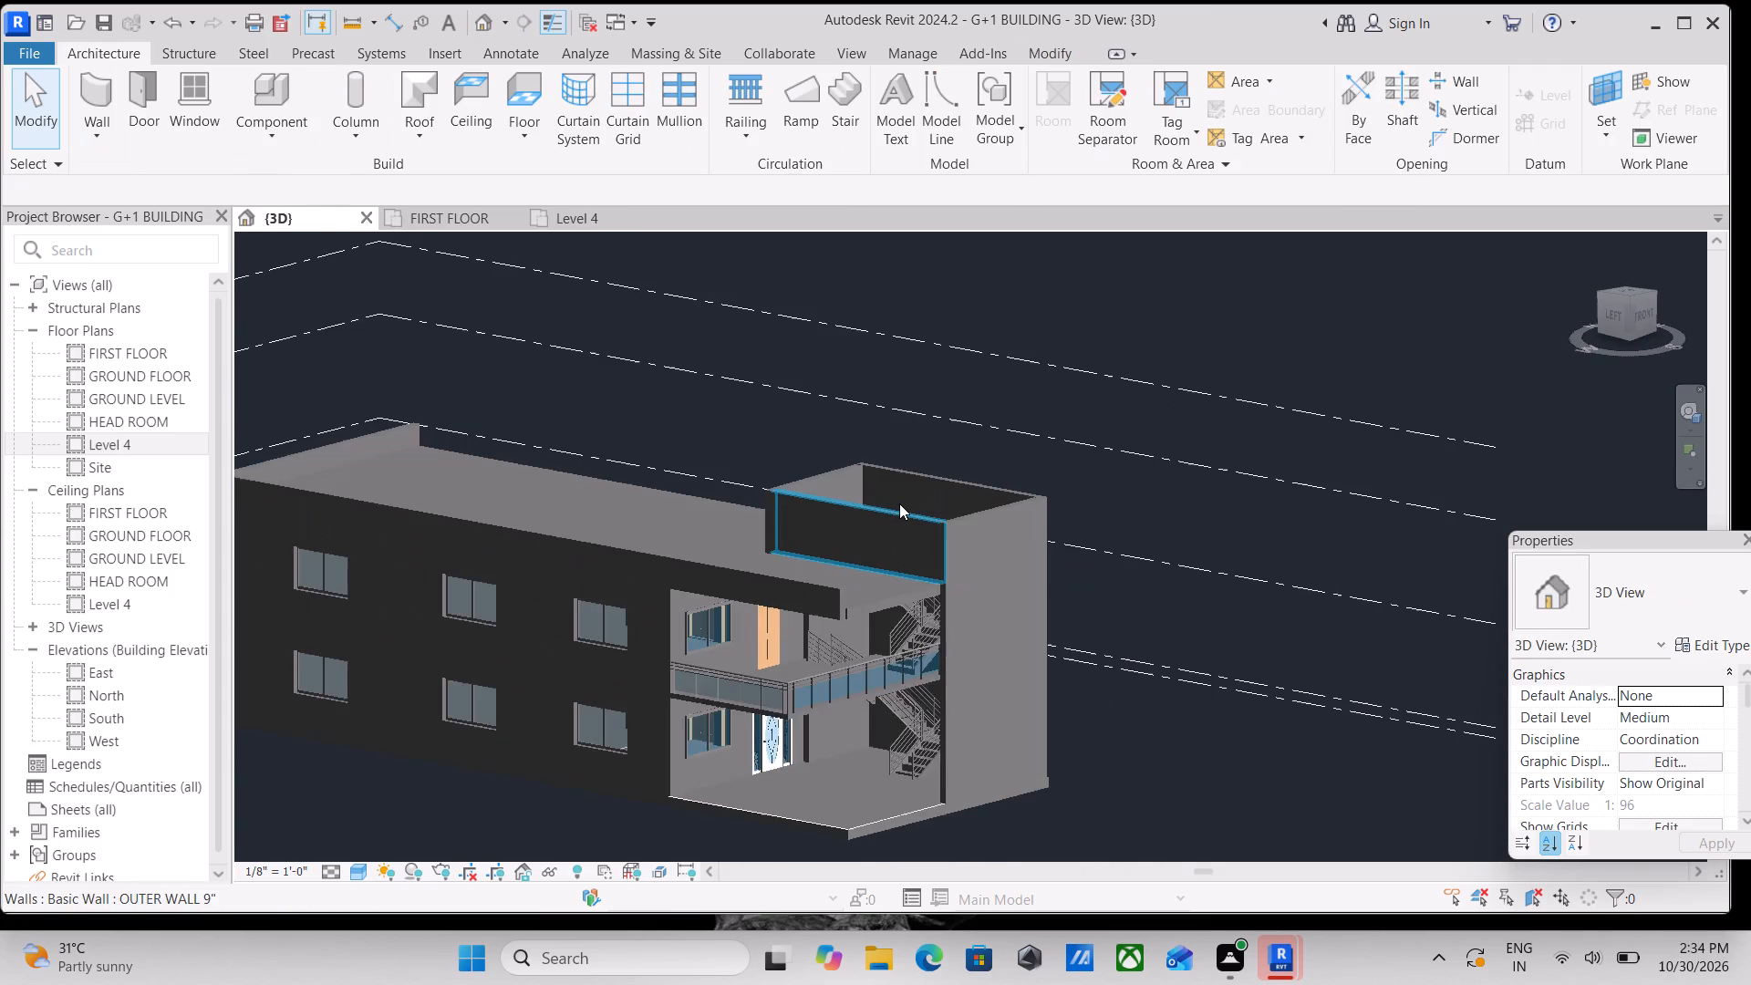
middle_drag(899, 503, 887, 528)
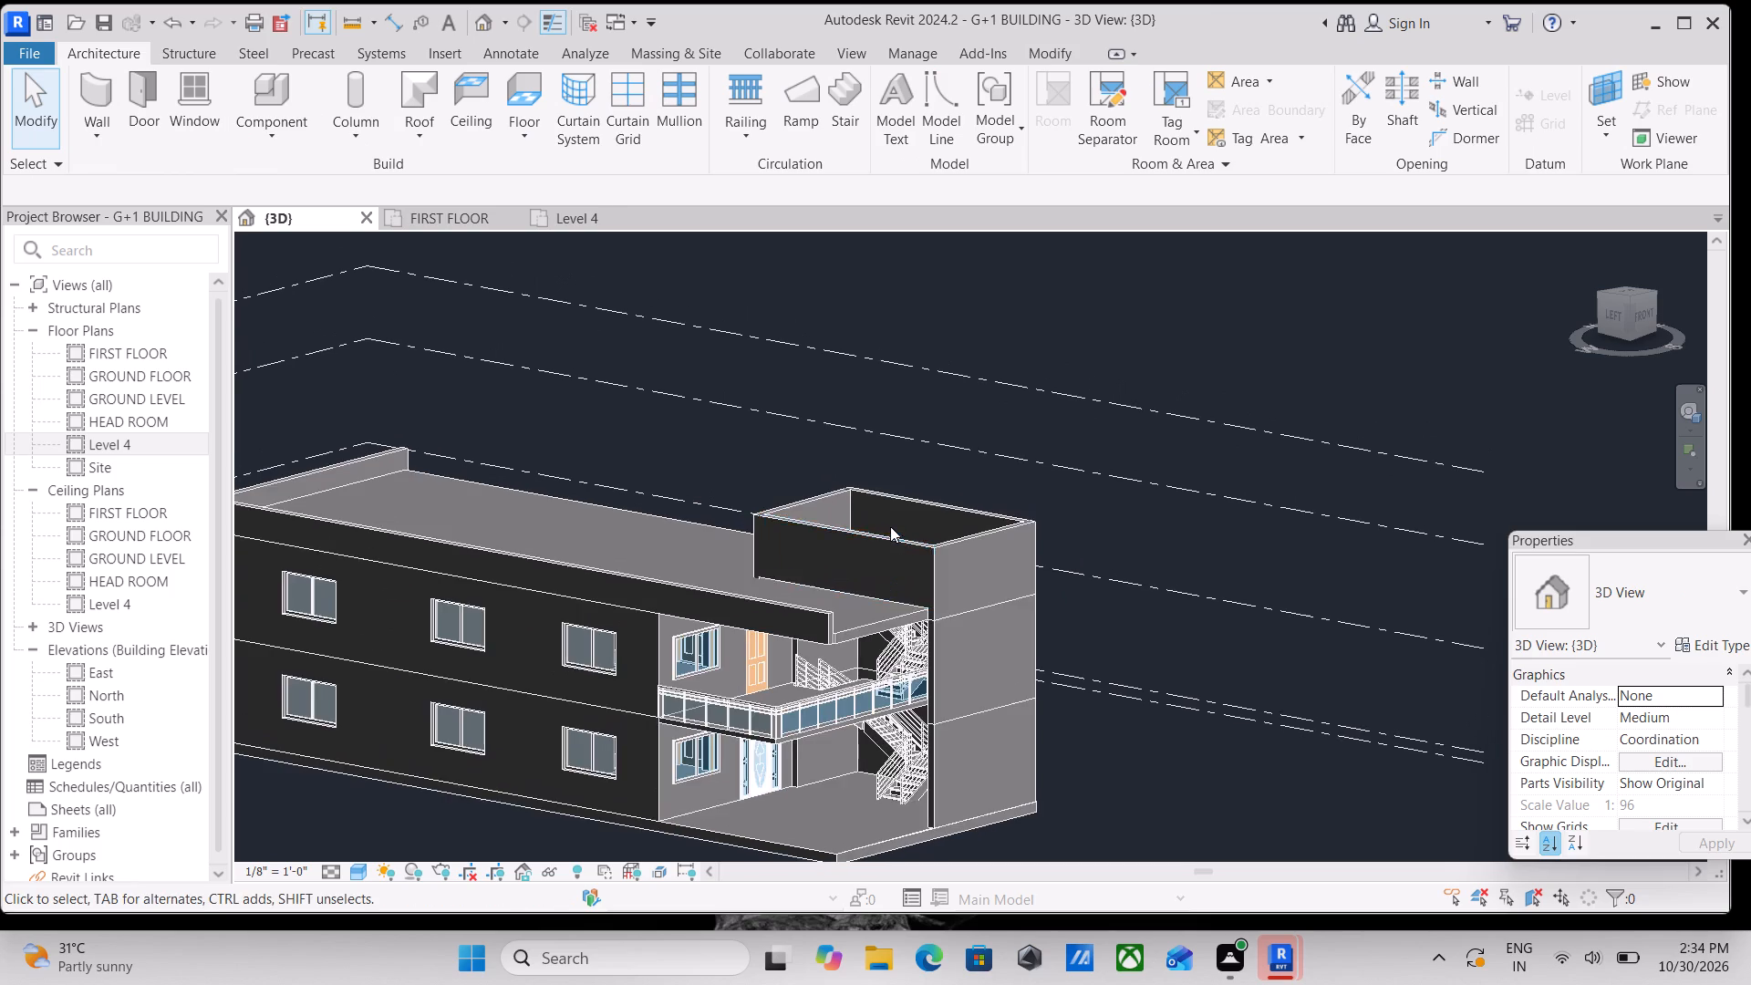
scroll(890, 526, down, 1)
middle_drag(808, 543, 987, 735)
shift+middle_drag(680, 542, 747, 650)
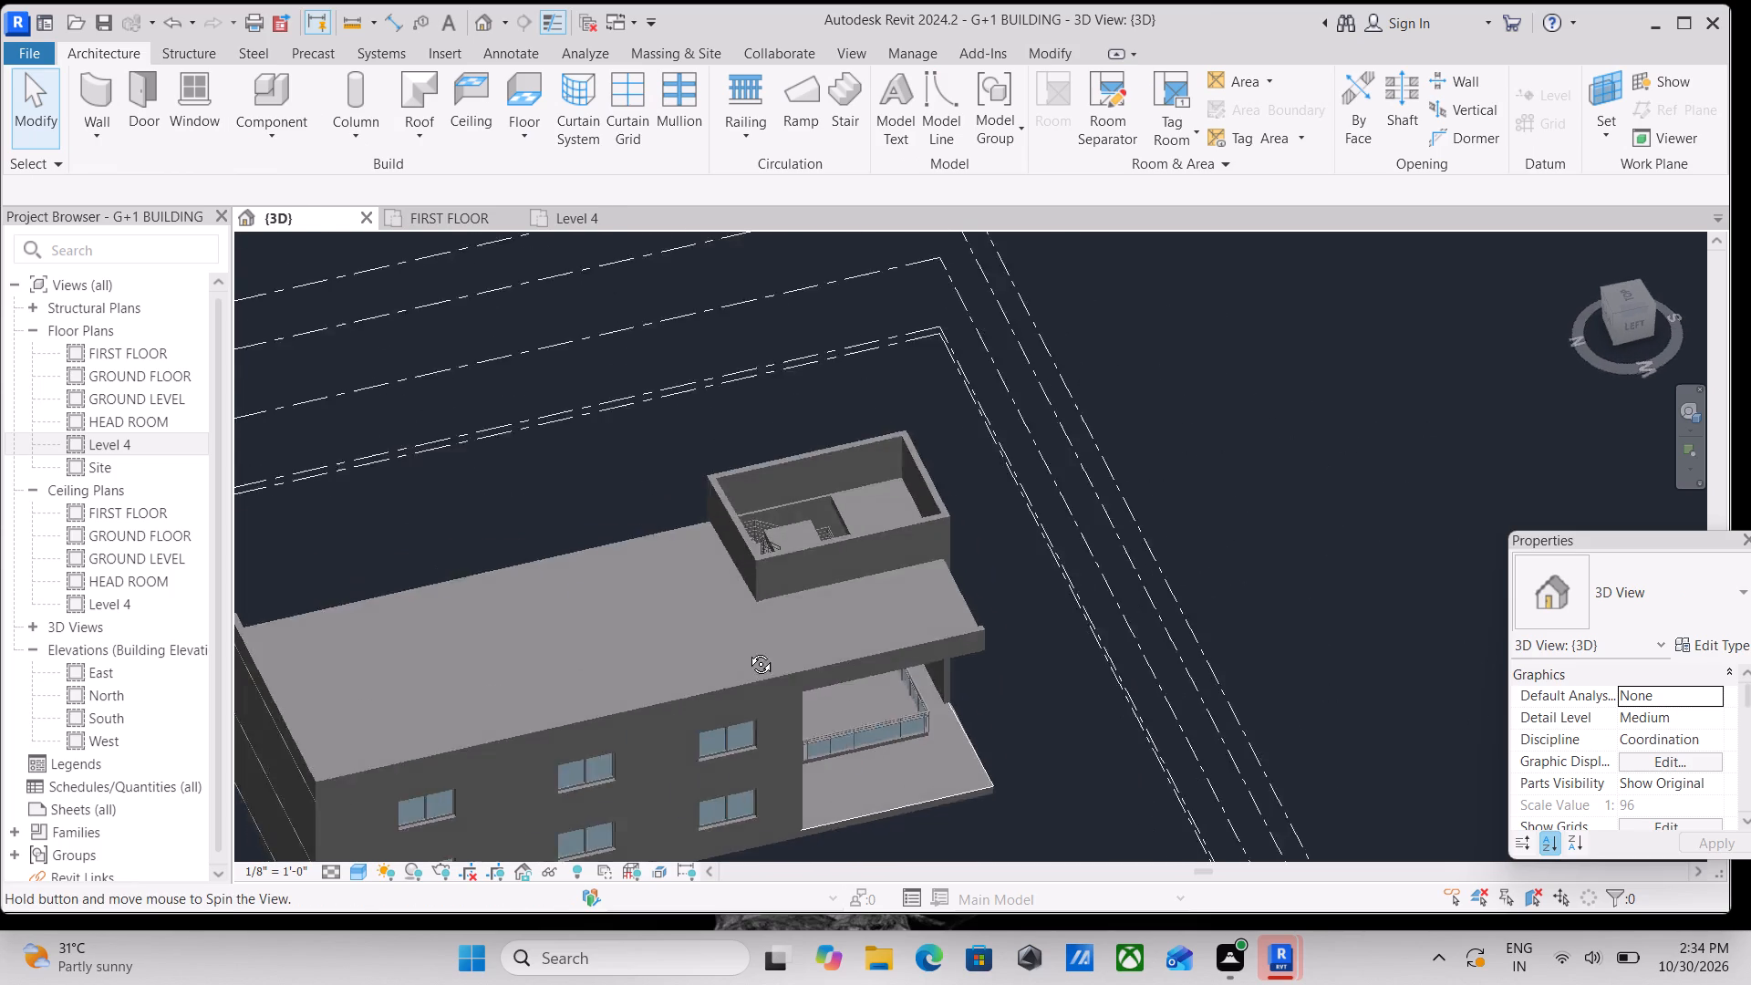
shift+middle_drag(747, 650, 802, 749)
scroll(789, 478, up, 4)
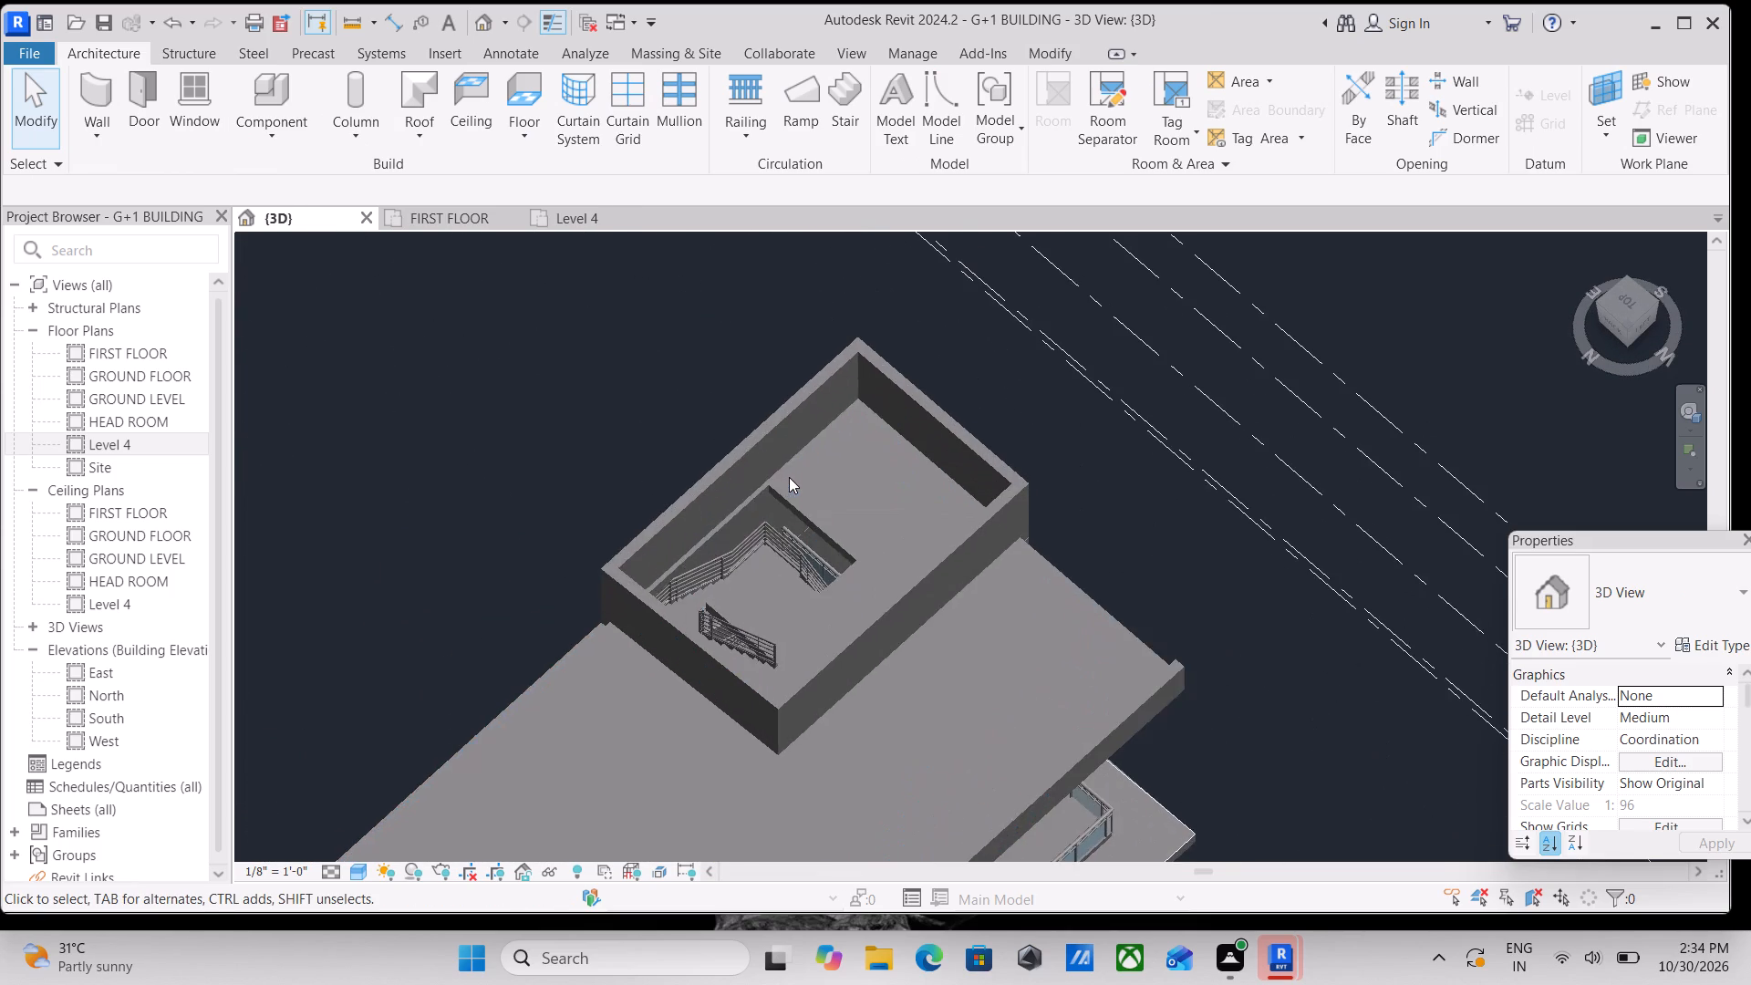
middle_drag(778, 607, 865, 691)
shift+middle_drag(867, 472, 886, 495)
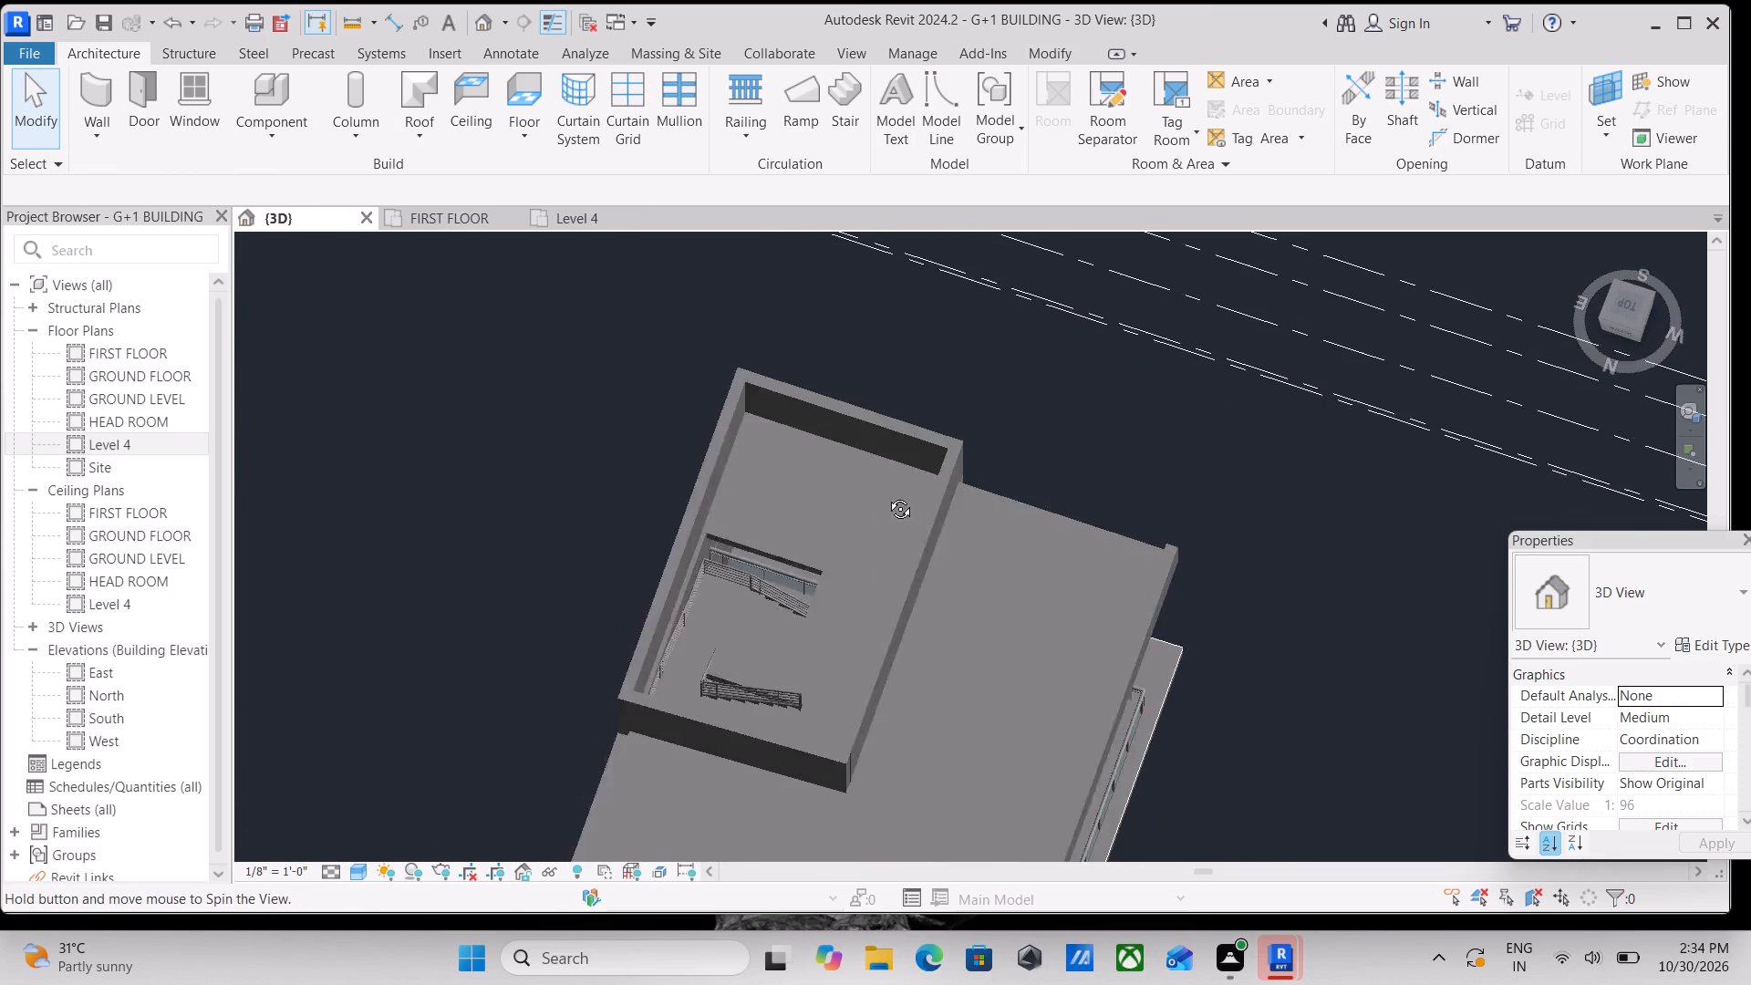
shift+middle_drag(886, 495, 901, 509)
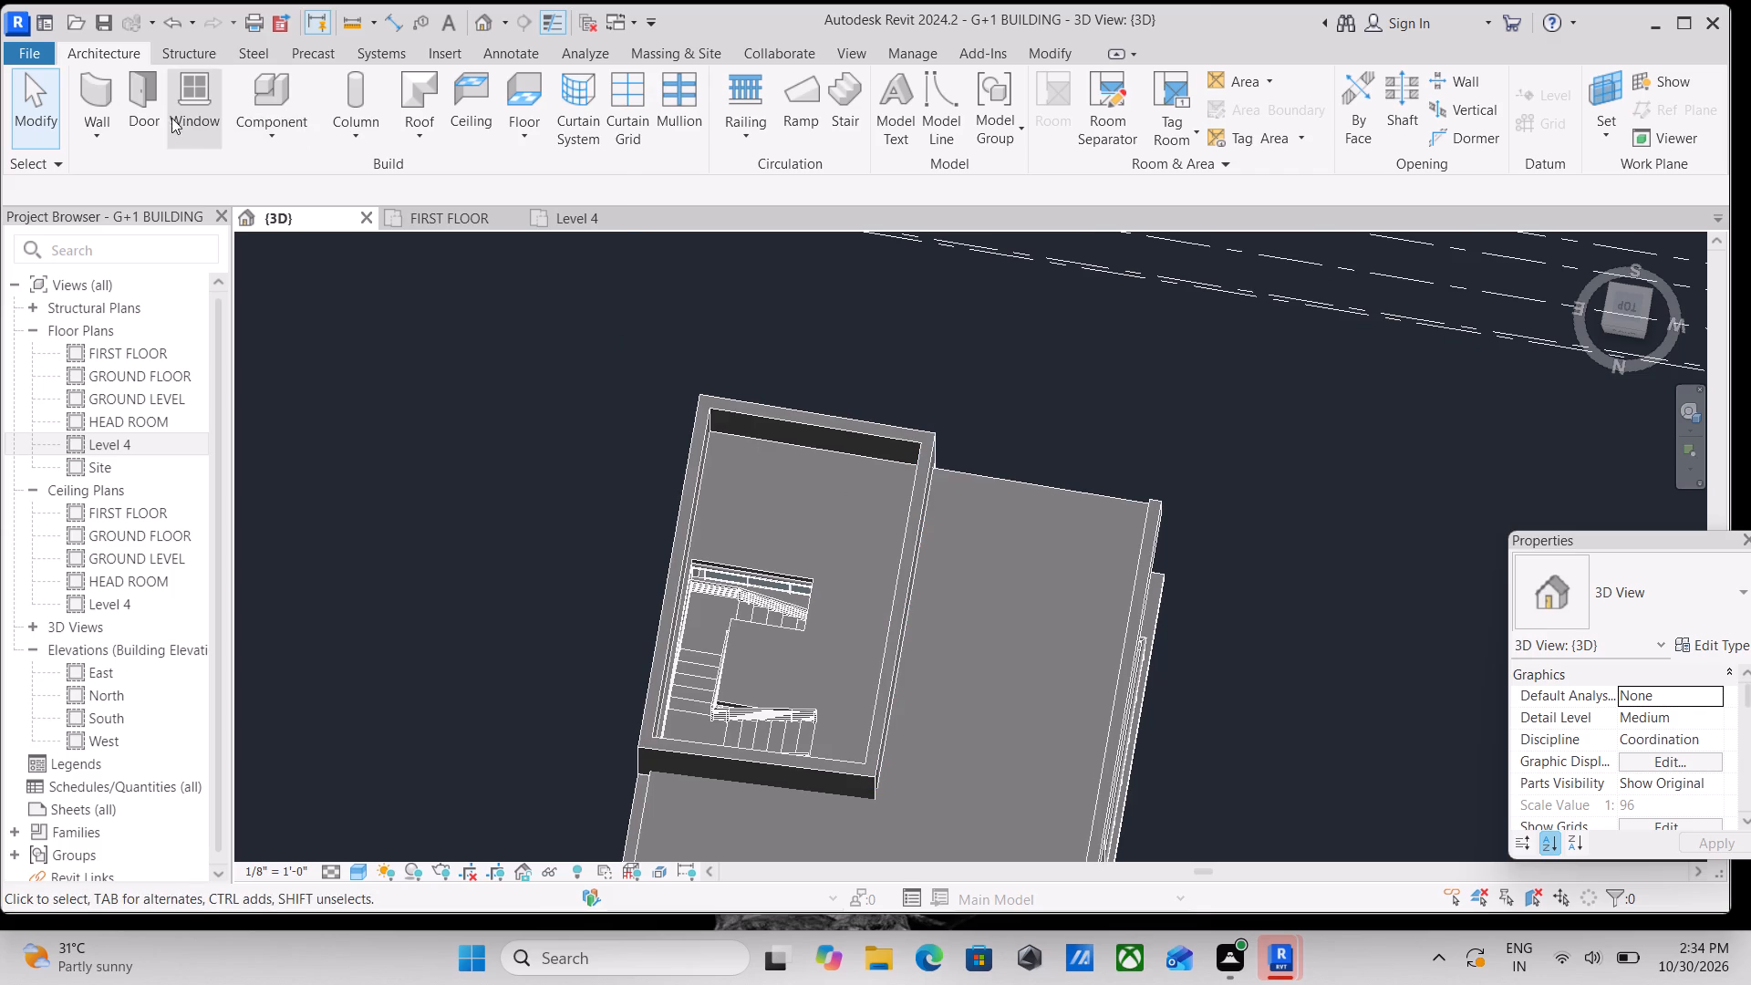
Start an in-place model in the Generic Models category, keeping the suggested name.
click(255, 137)
click(292, 232)
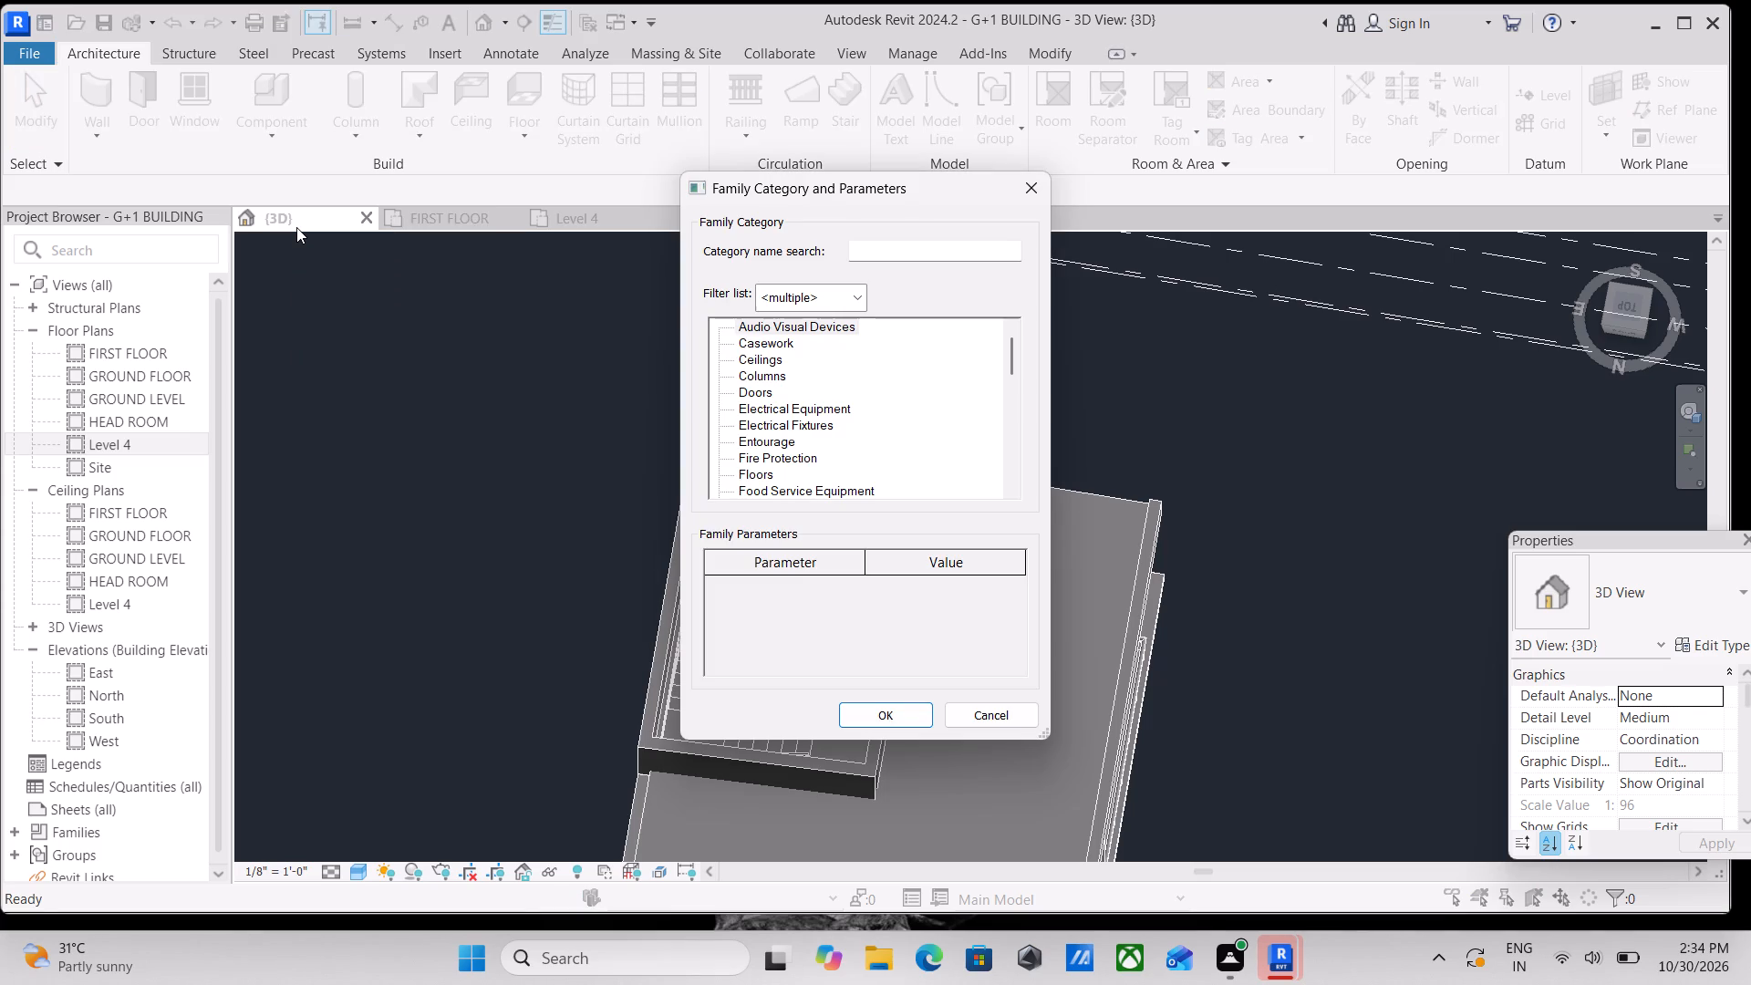
scroll(822, 442, down, 3)
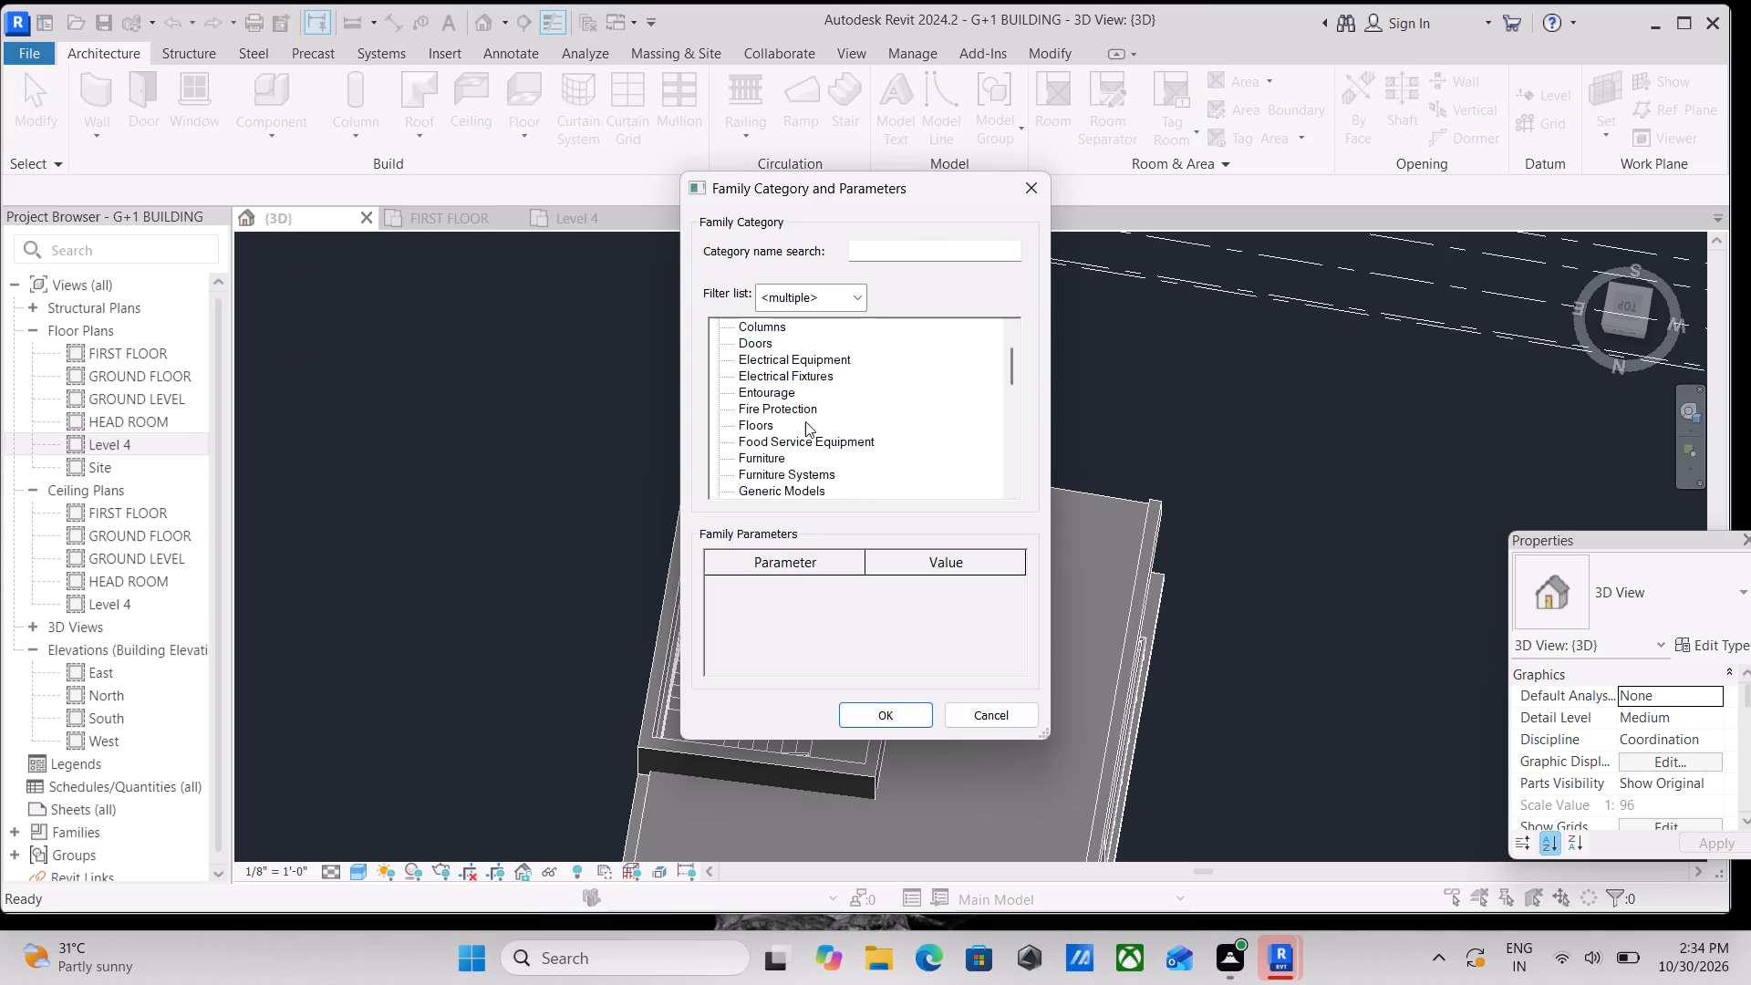
scroll(763, 430, down, 2)
click(757, 460)
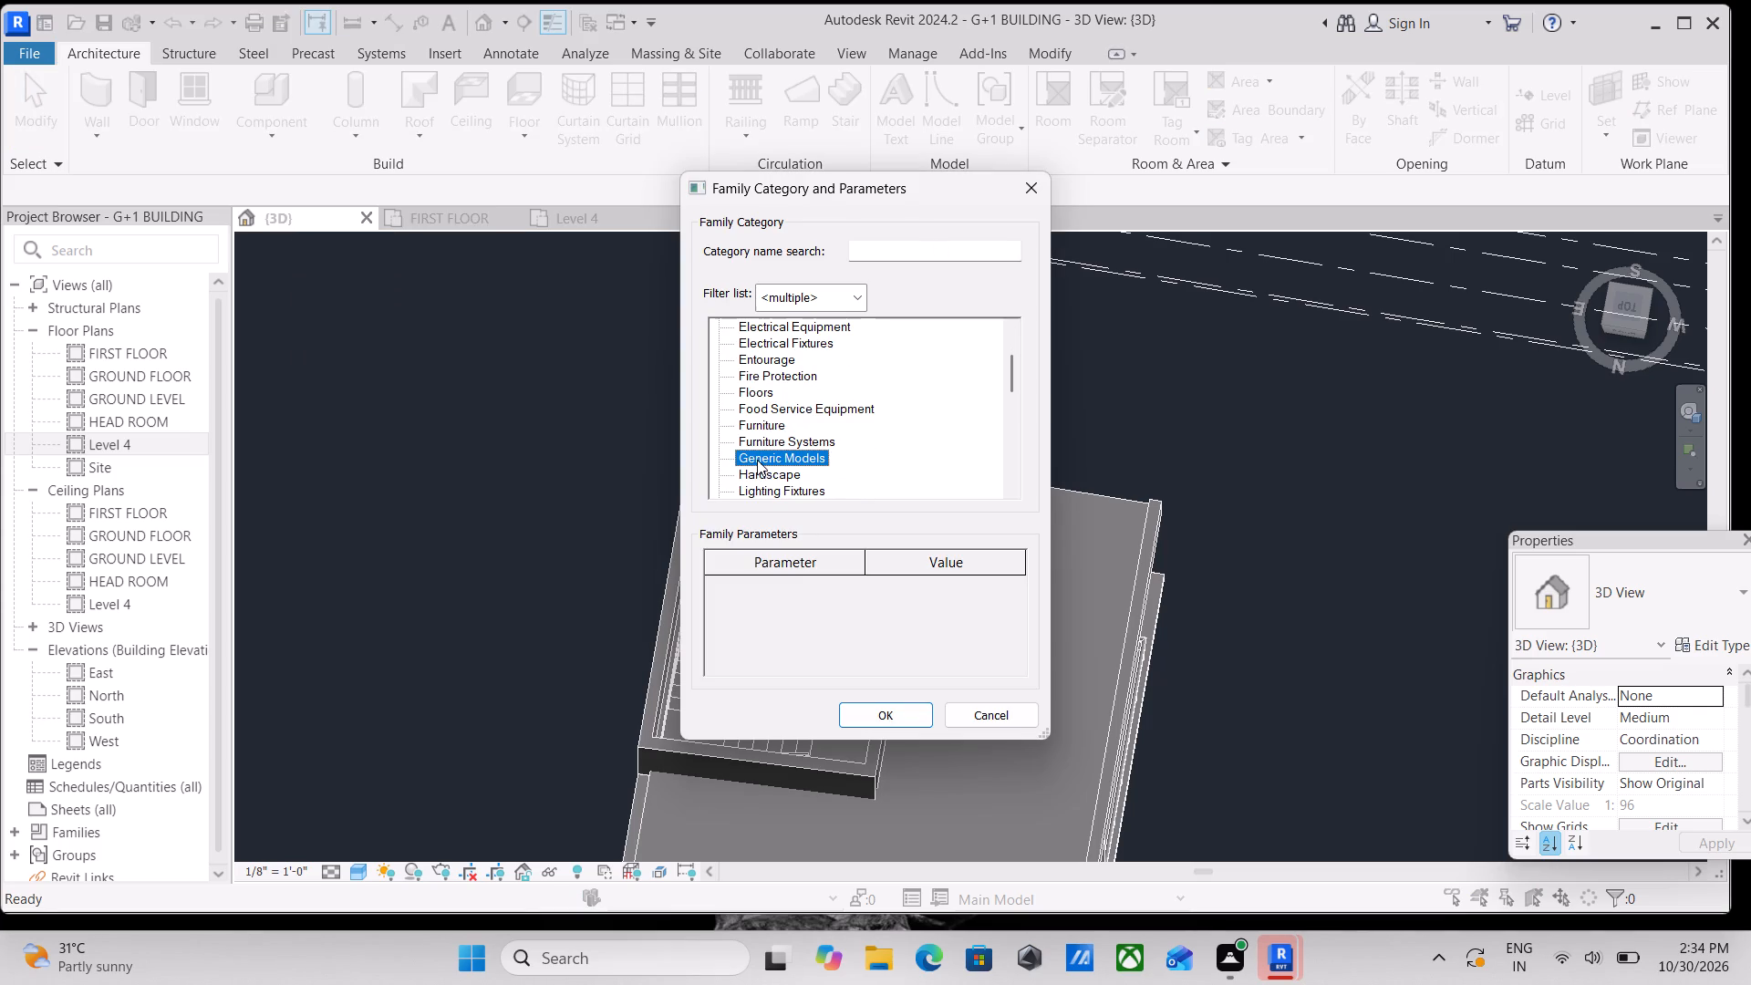
click(900, 707)
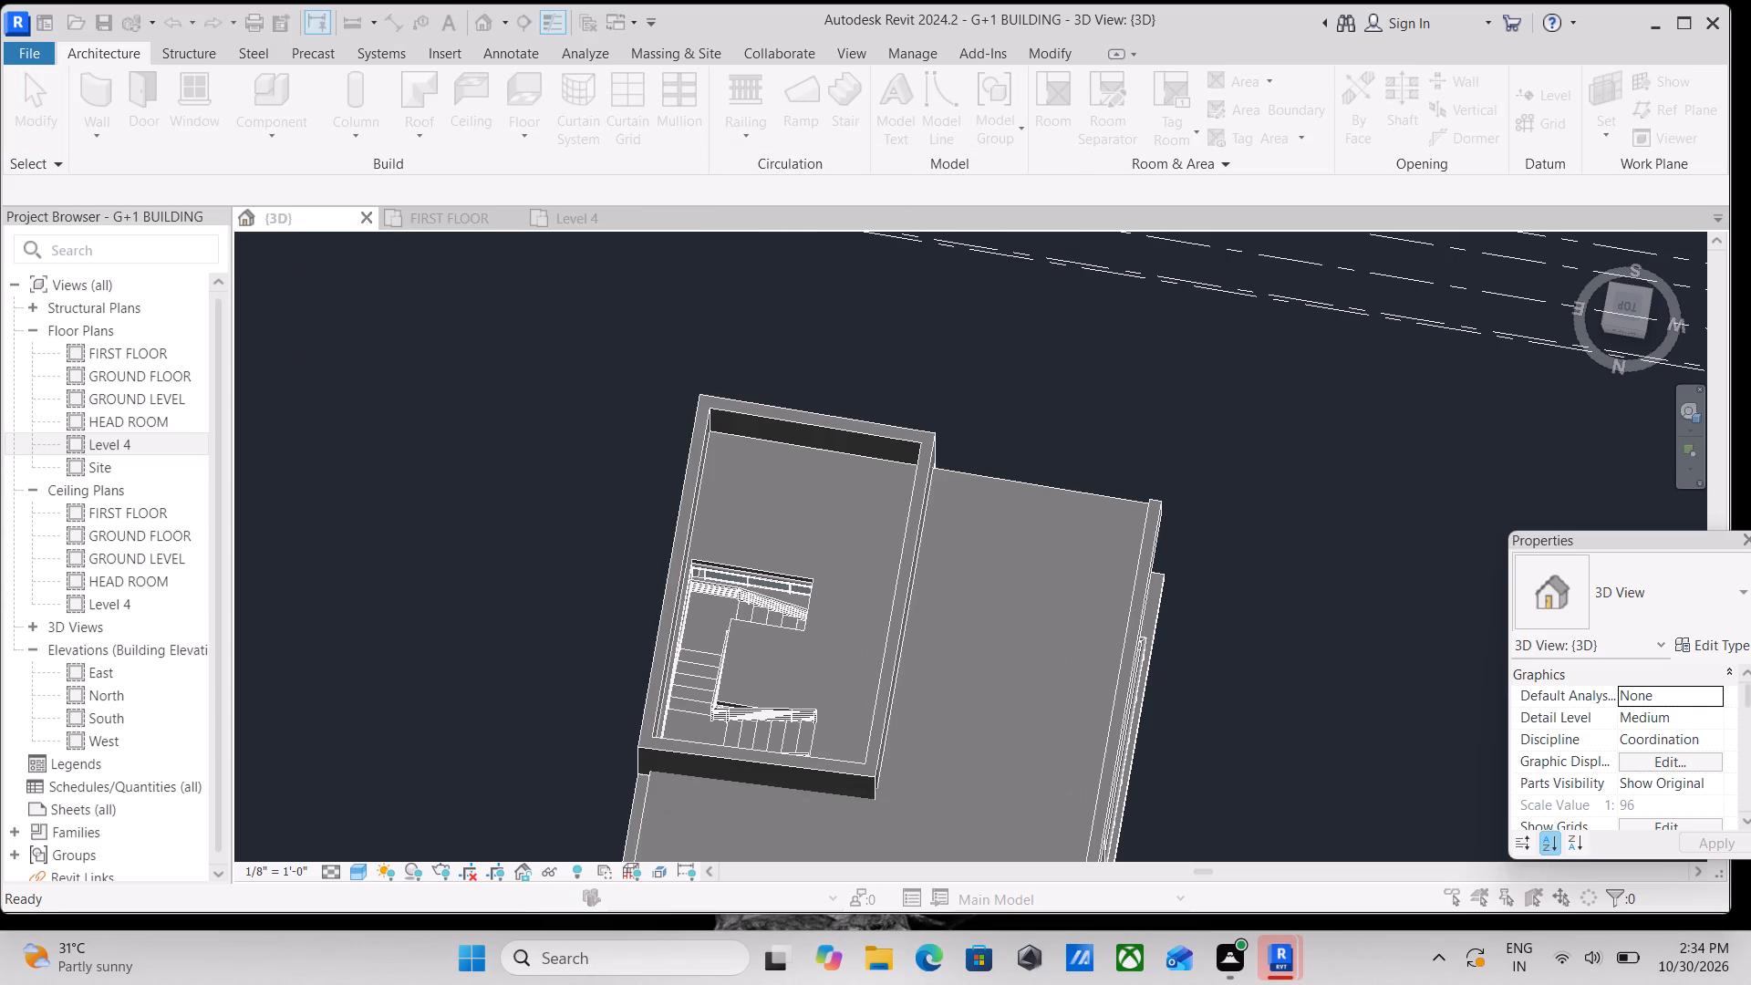
click(857, 517)
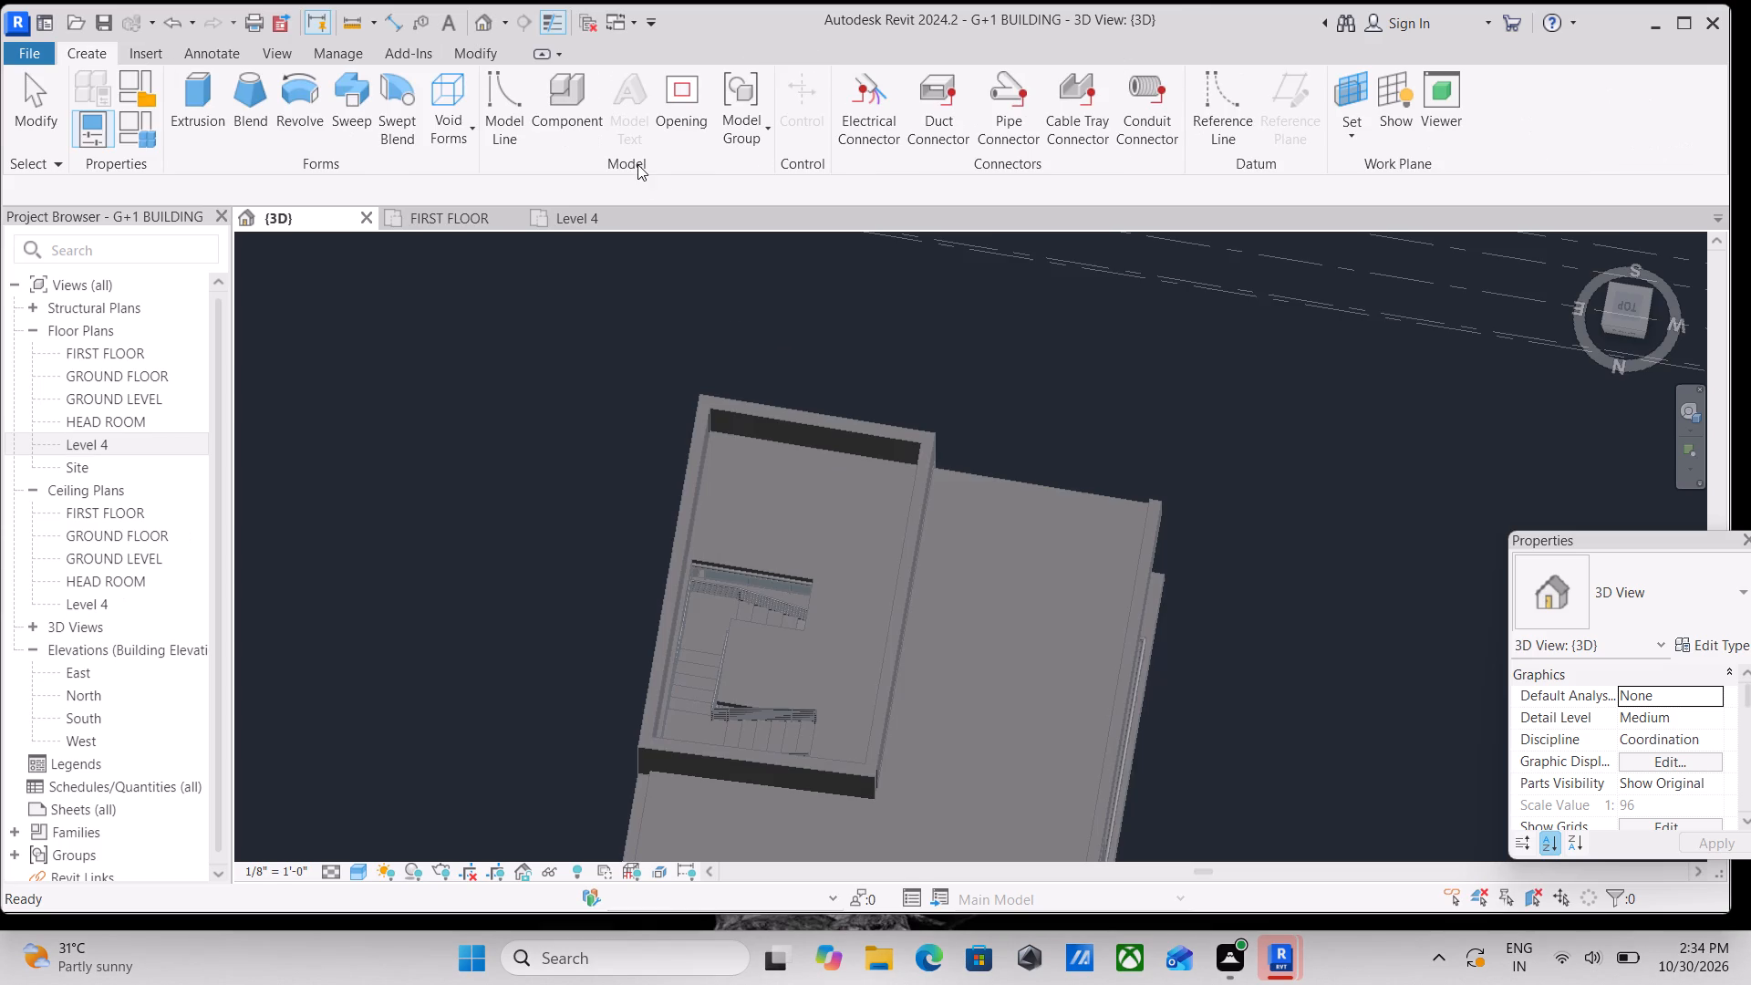
Pick the top face of the head room's front wall as the work plane.
scroll(869, 428, up, 2)
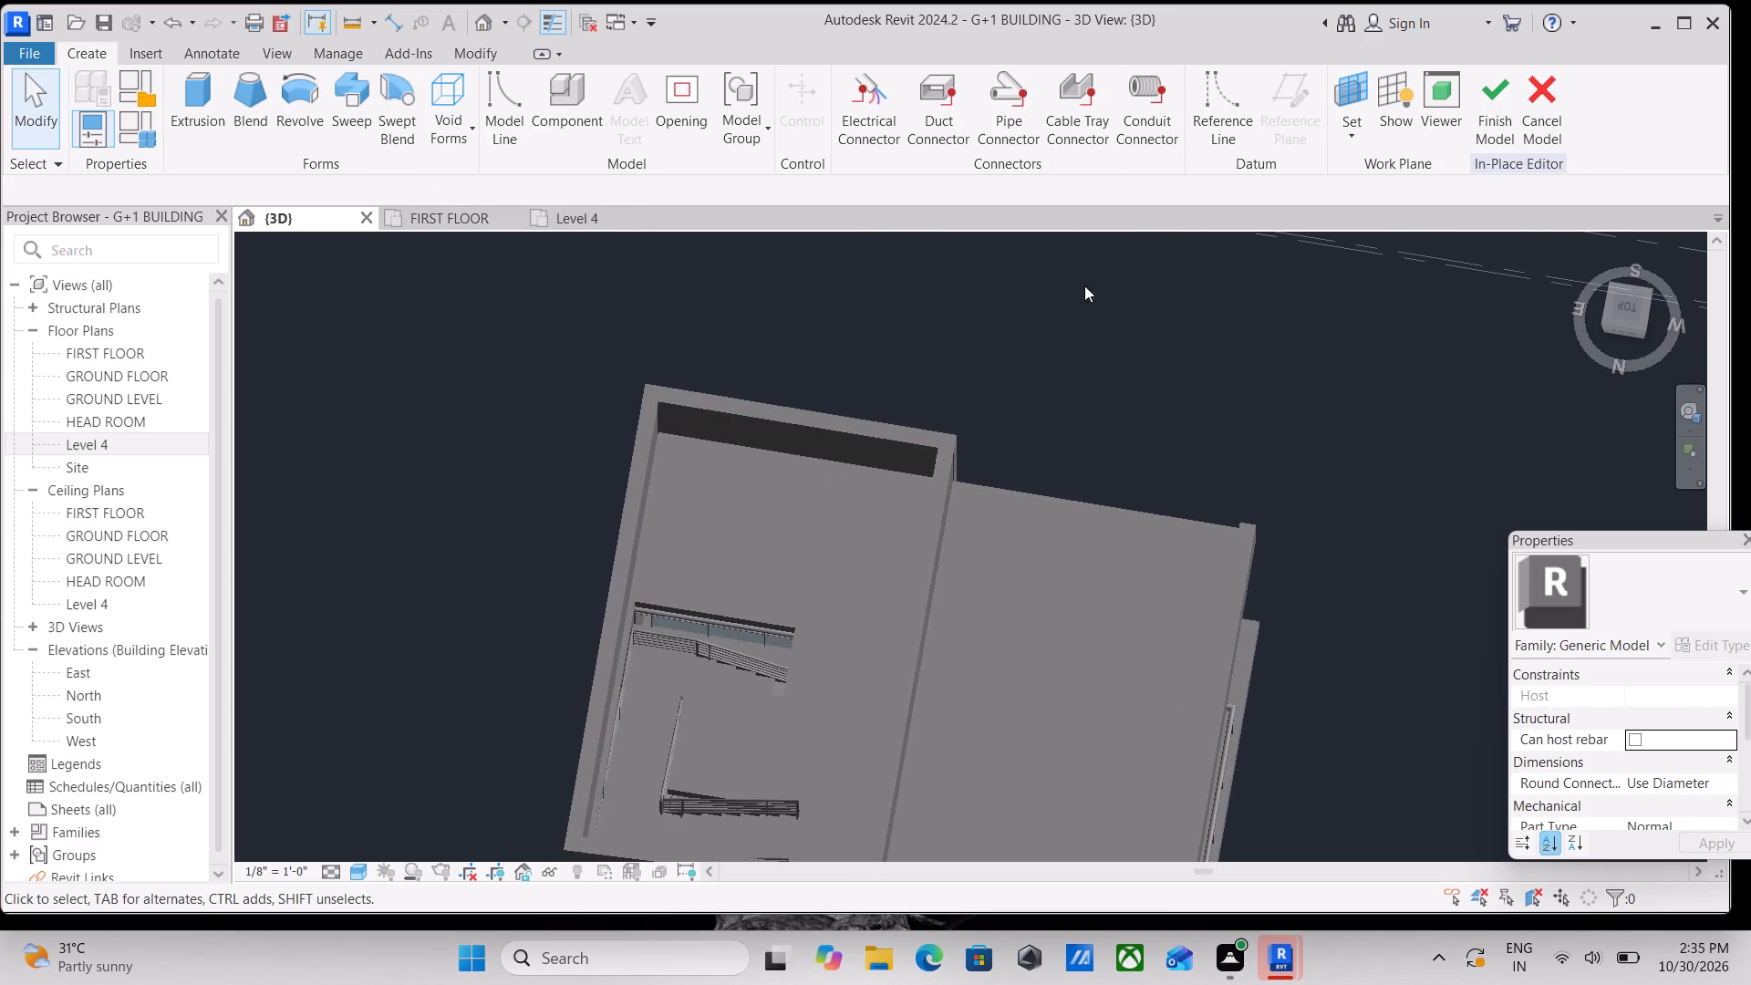
click(1357, 130)
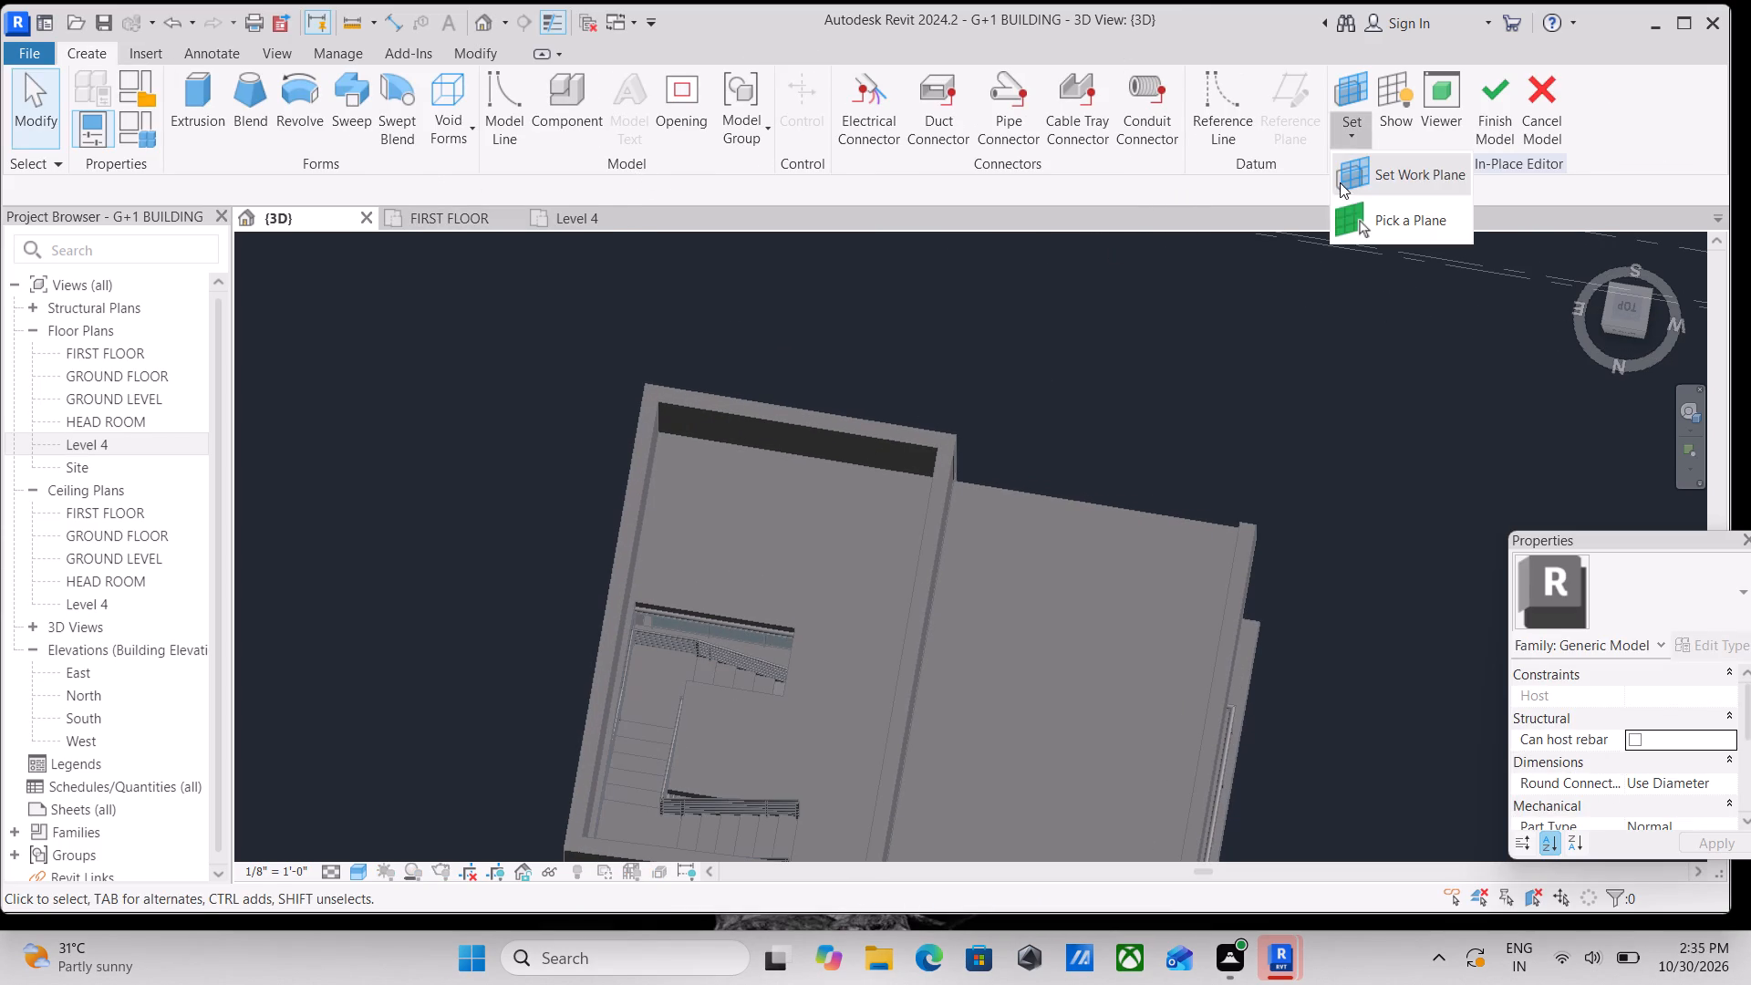
click(1332, 209)
scroll(724, 416, up, 2)
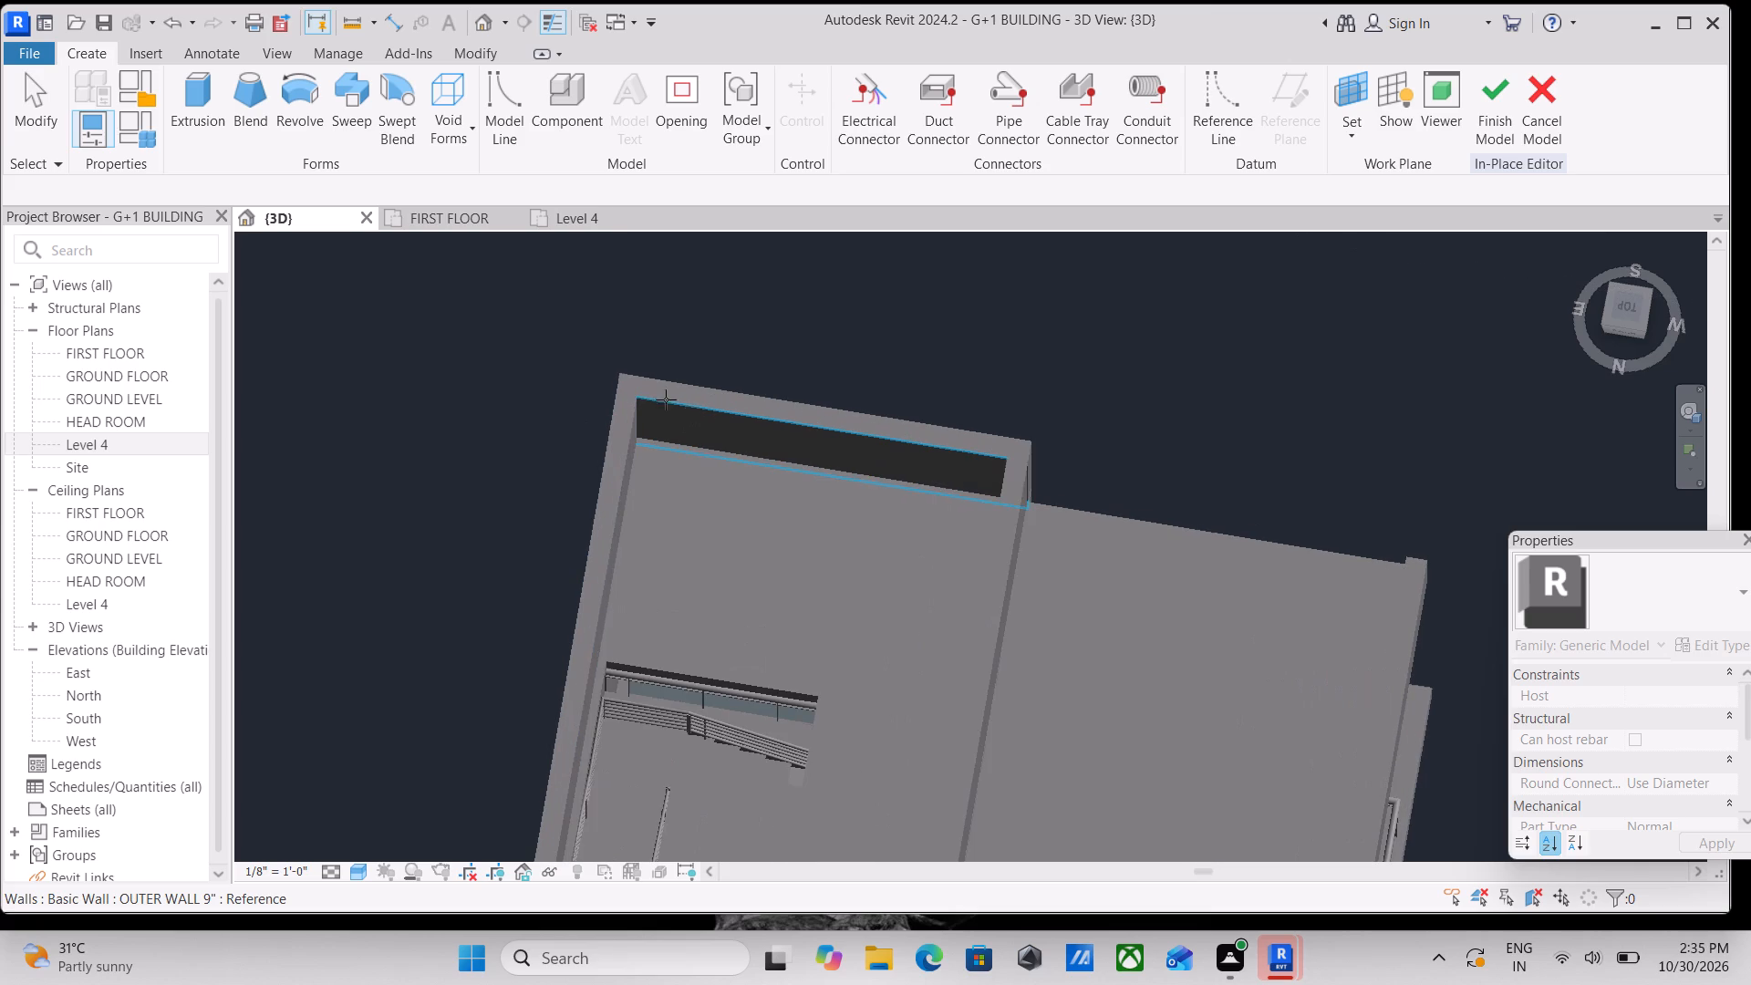
middle_drag(677, 441, 726, 513)
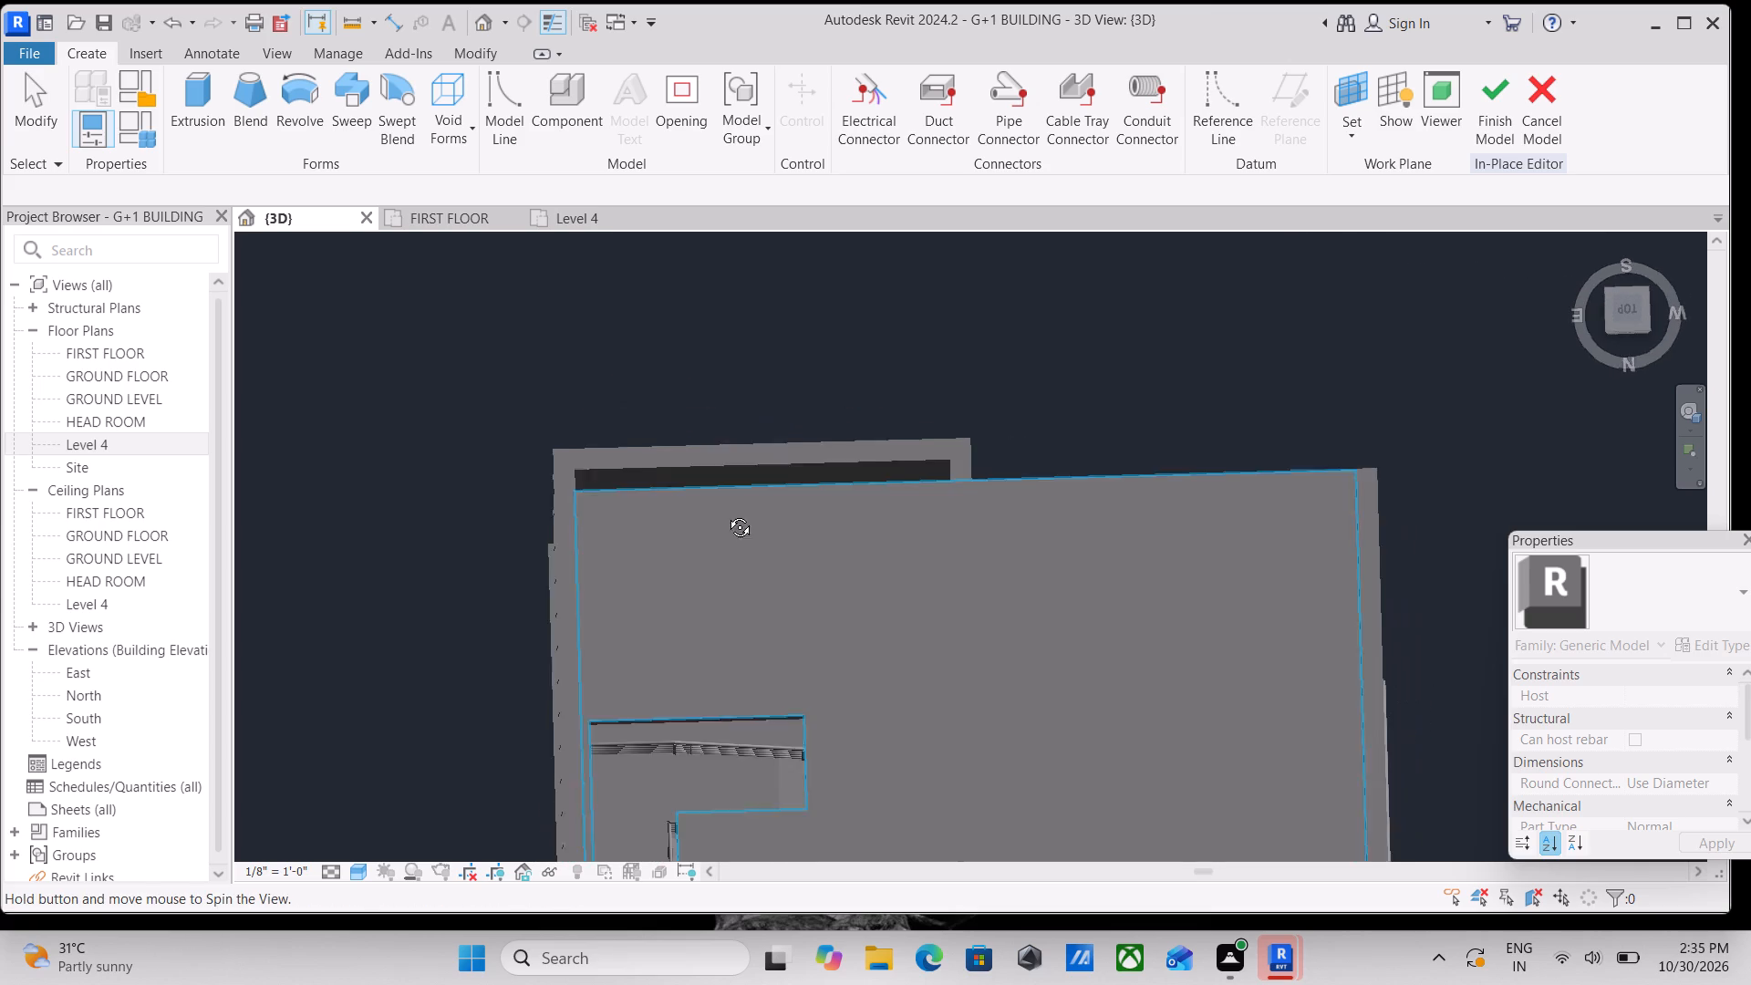
middle_drag(726, 513, 733, 539)
scroll(602, 495, up, 4)
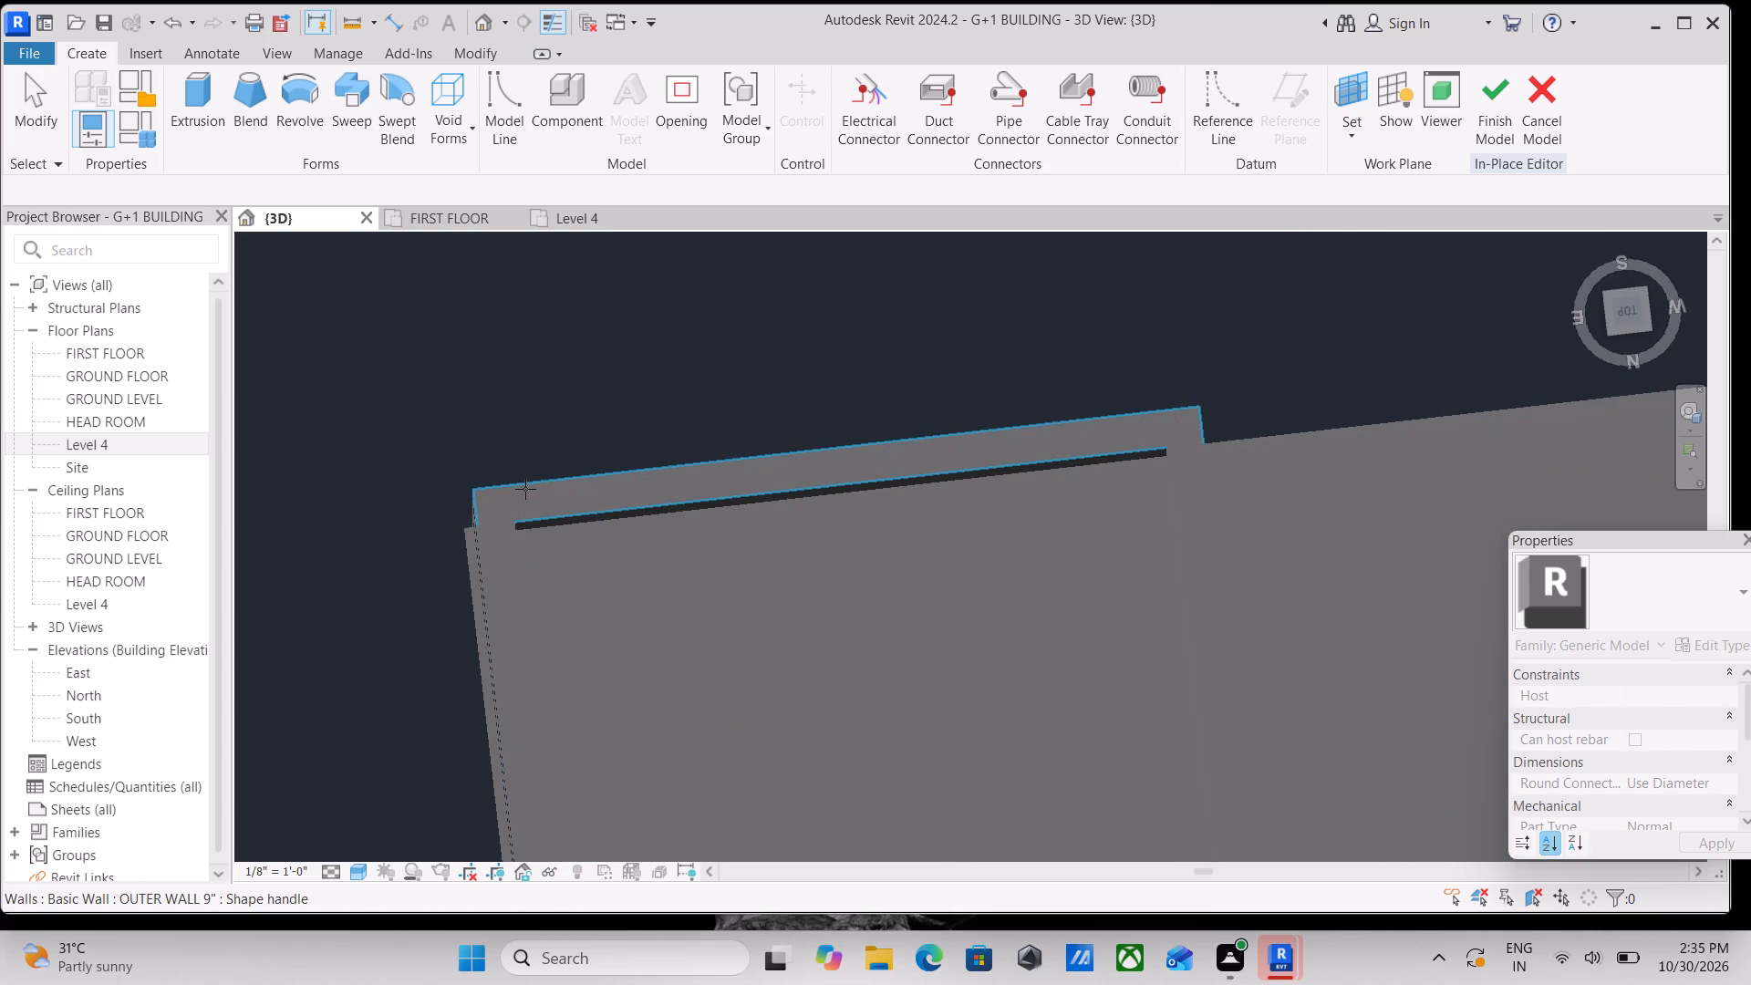
click(525, 489)
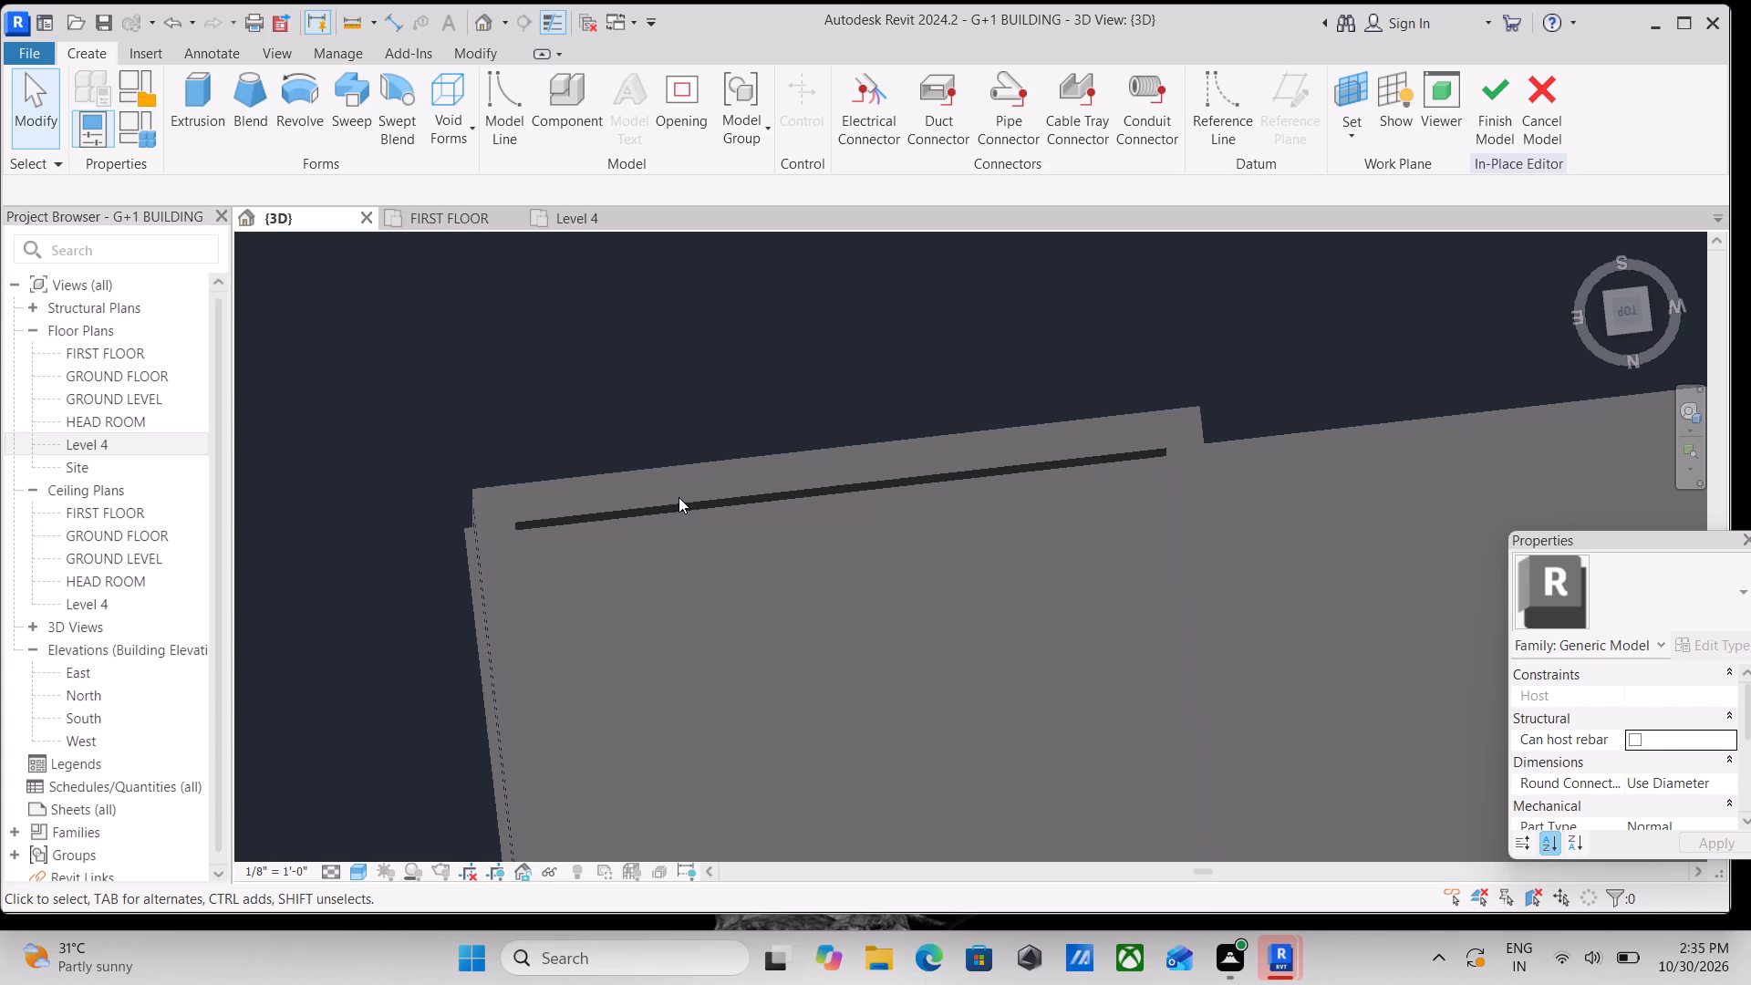
Start an Extrusion sketch on the plane at the top of the head room walls.
scroll(679, 496, down, 4)
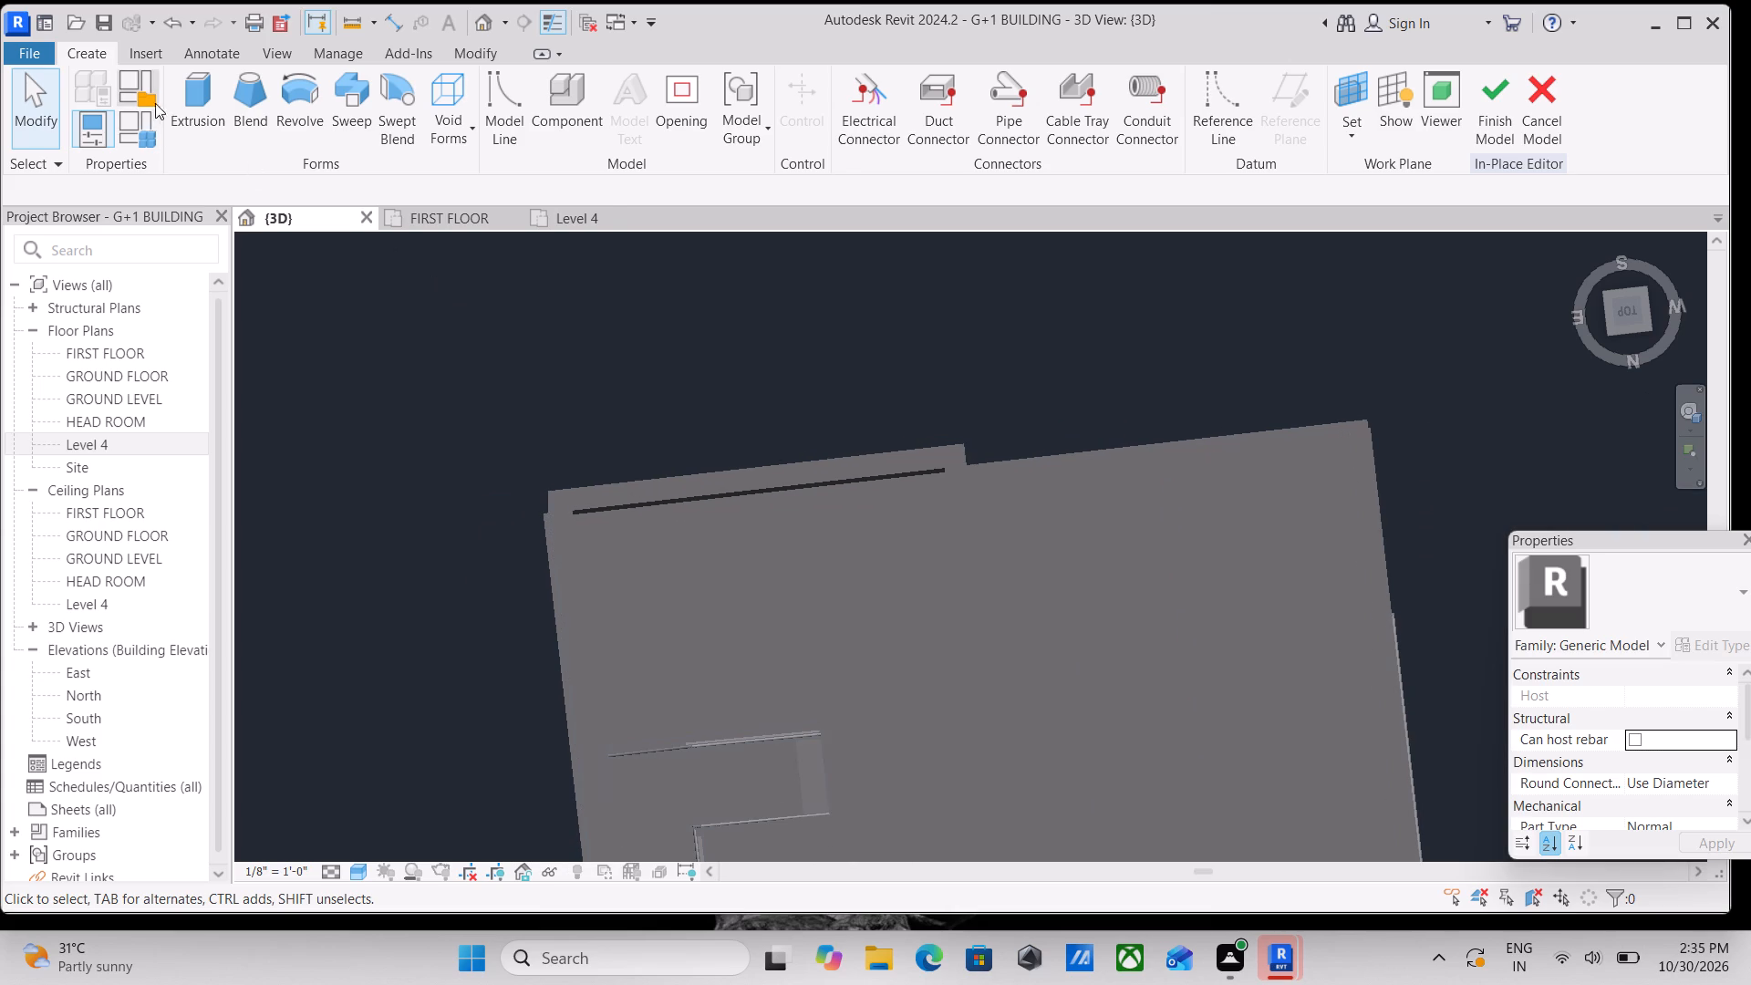
click(207, 109)
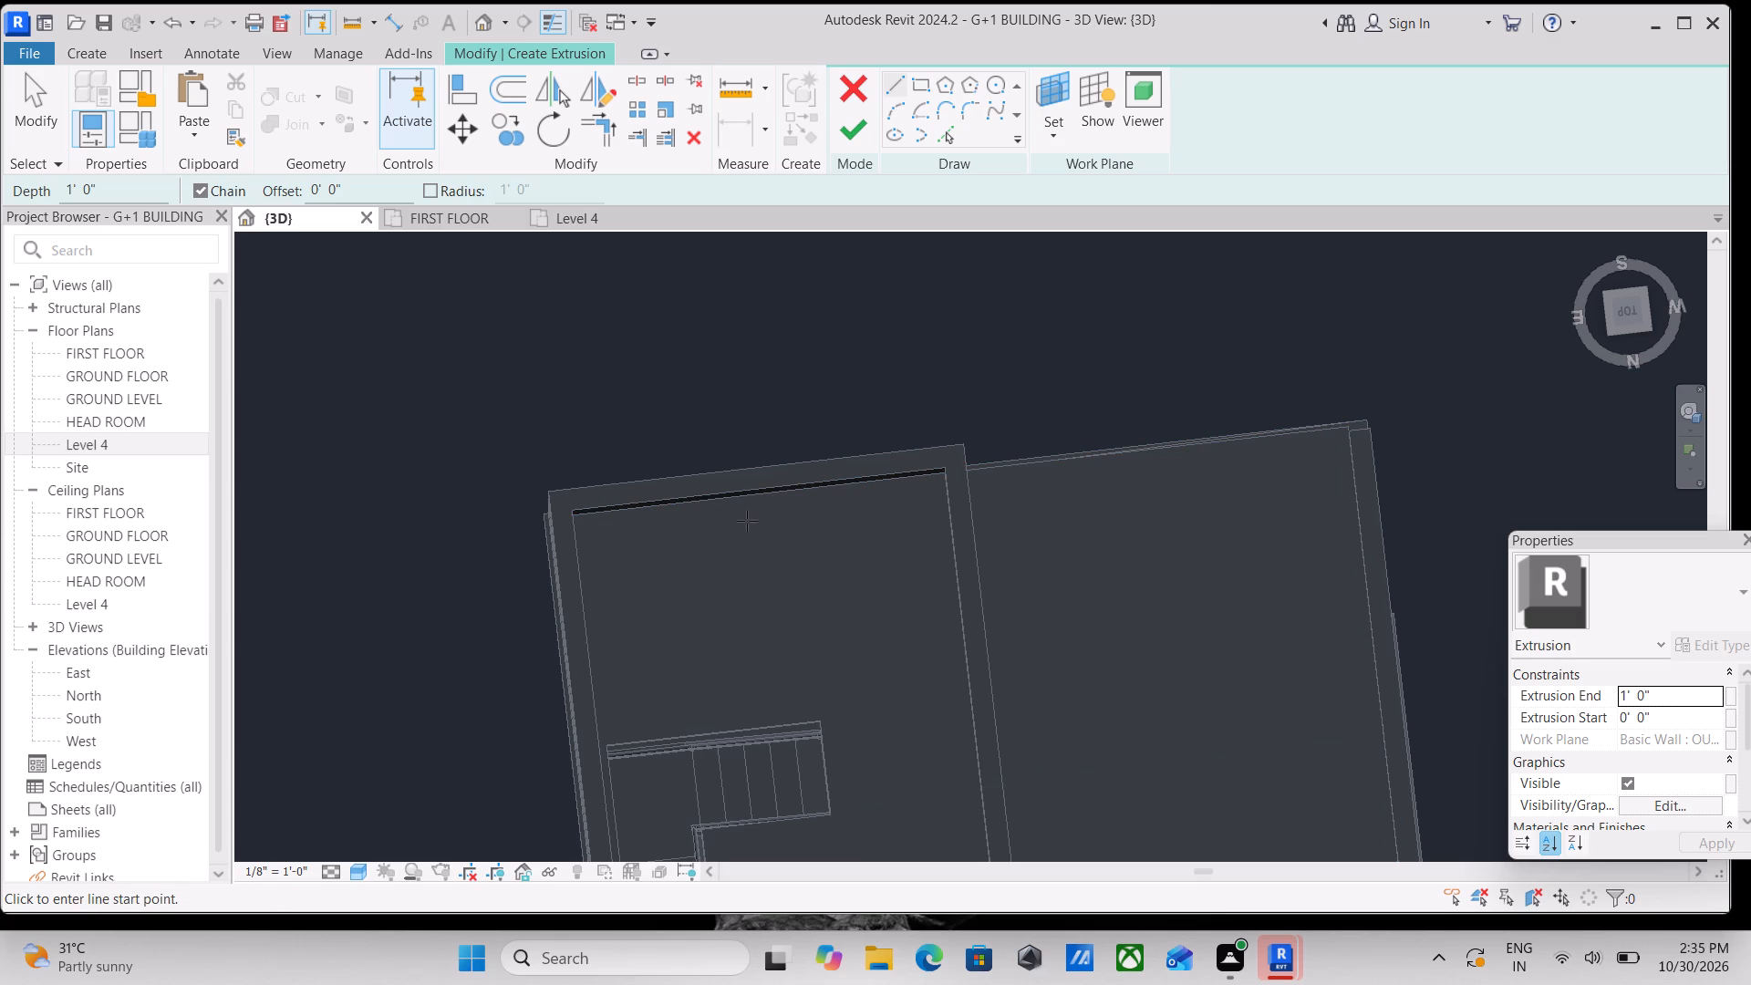
scroll(745, 521, down, 1)
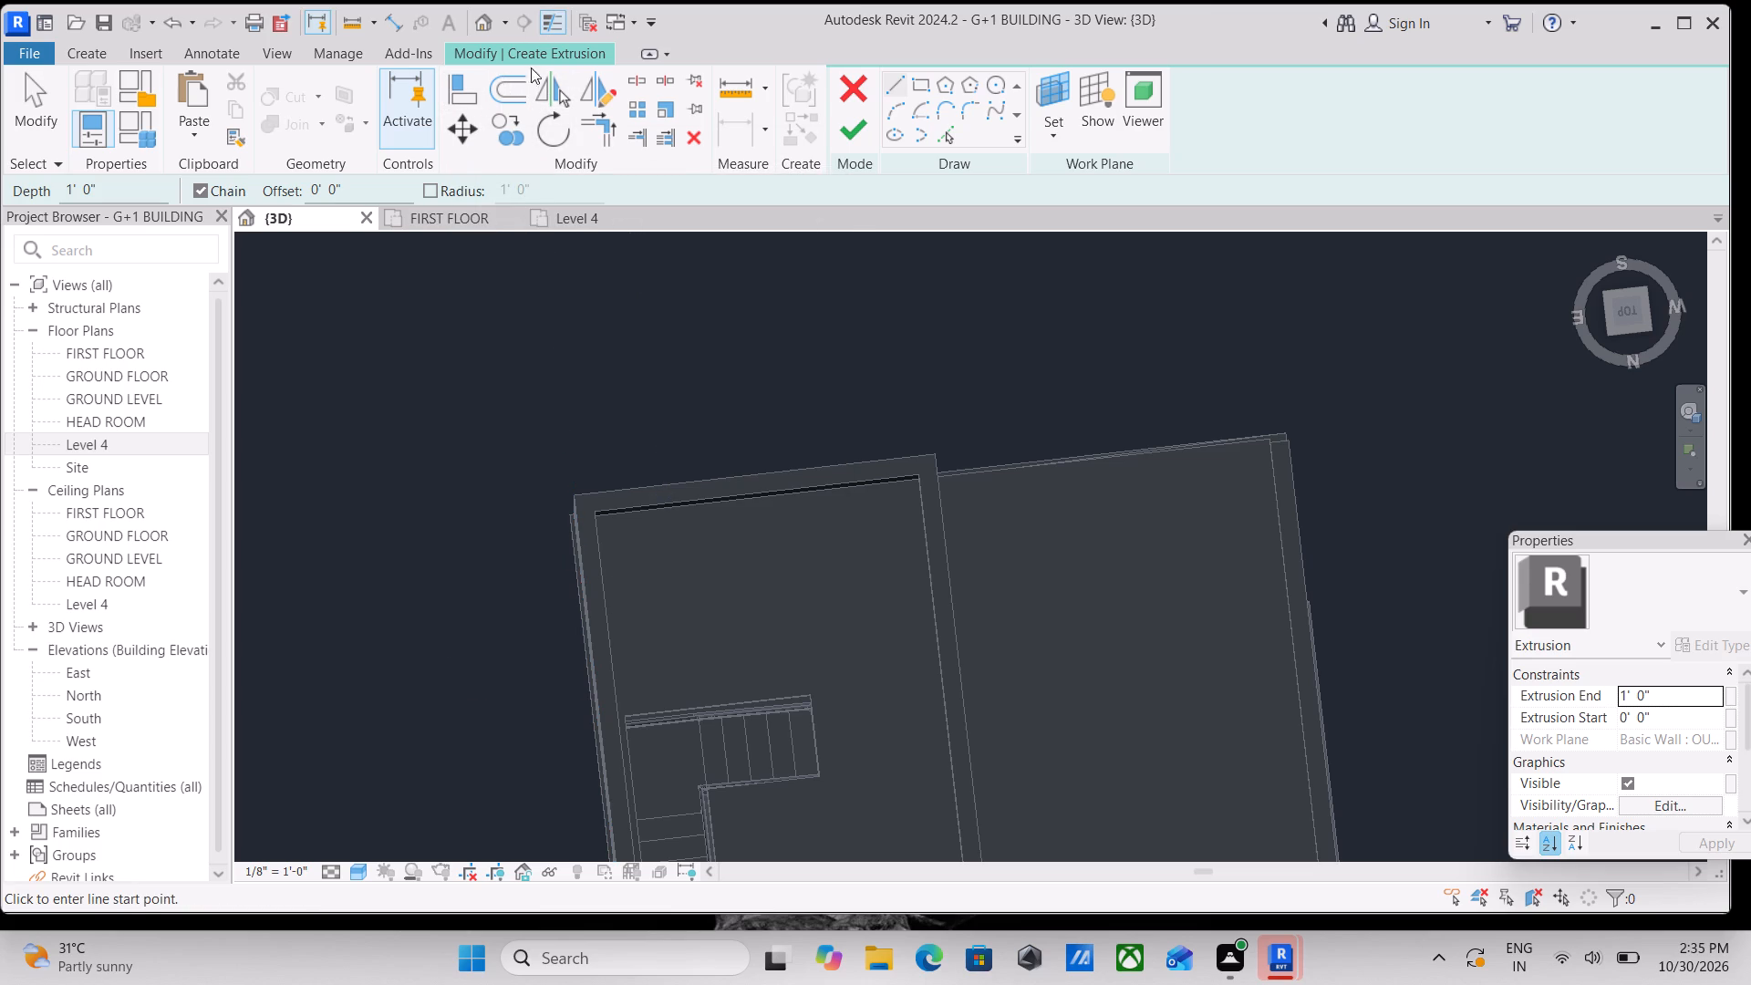
click(184, 137)
click(184, 137)
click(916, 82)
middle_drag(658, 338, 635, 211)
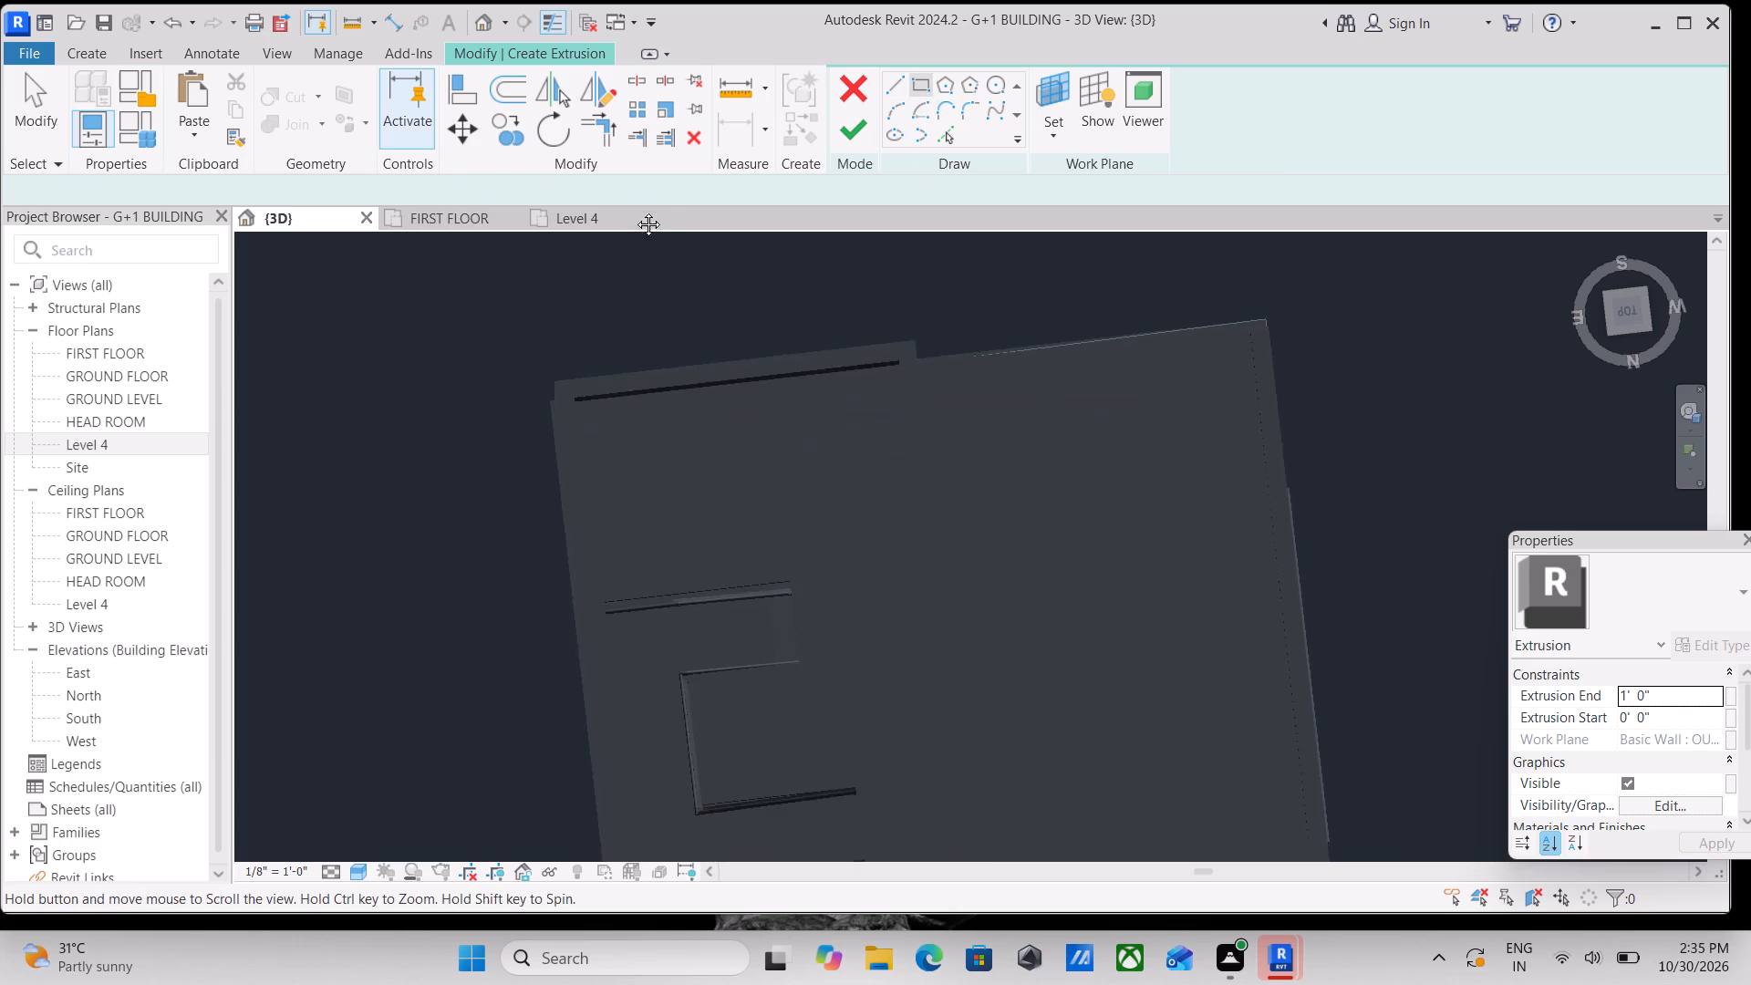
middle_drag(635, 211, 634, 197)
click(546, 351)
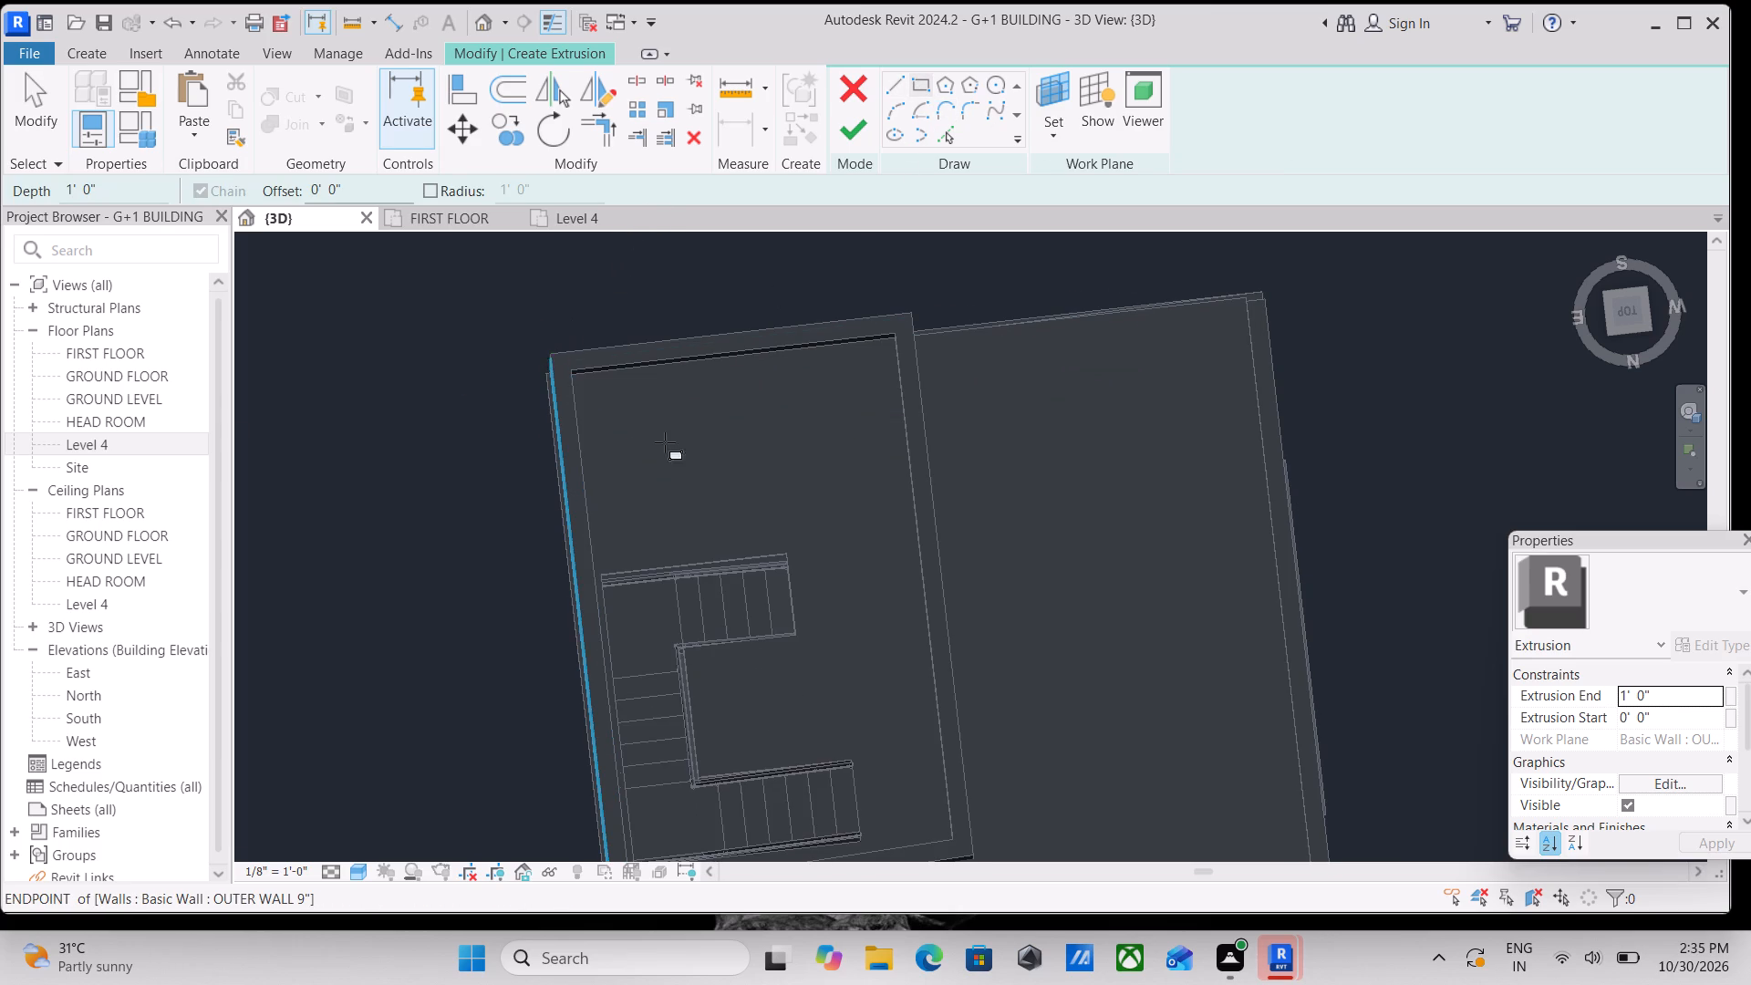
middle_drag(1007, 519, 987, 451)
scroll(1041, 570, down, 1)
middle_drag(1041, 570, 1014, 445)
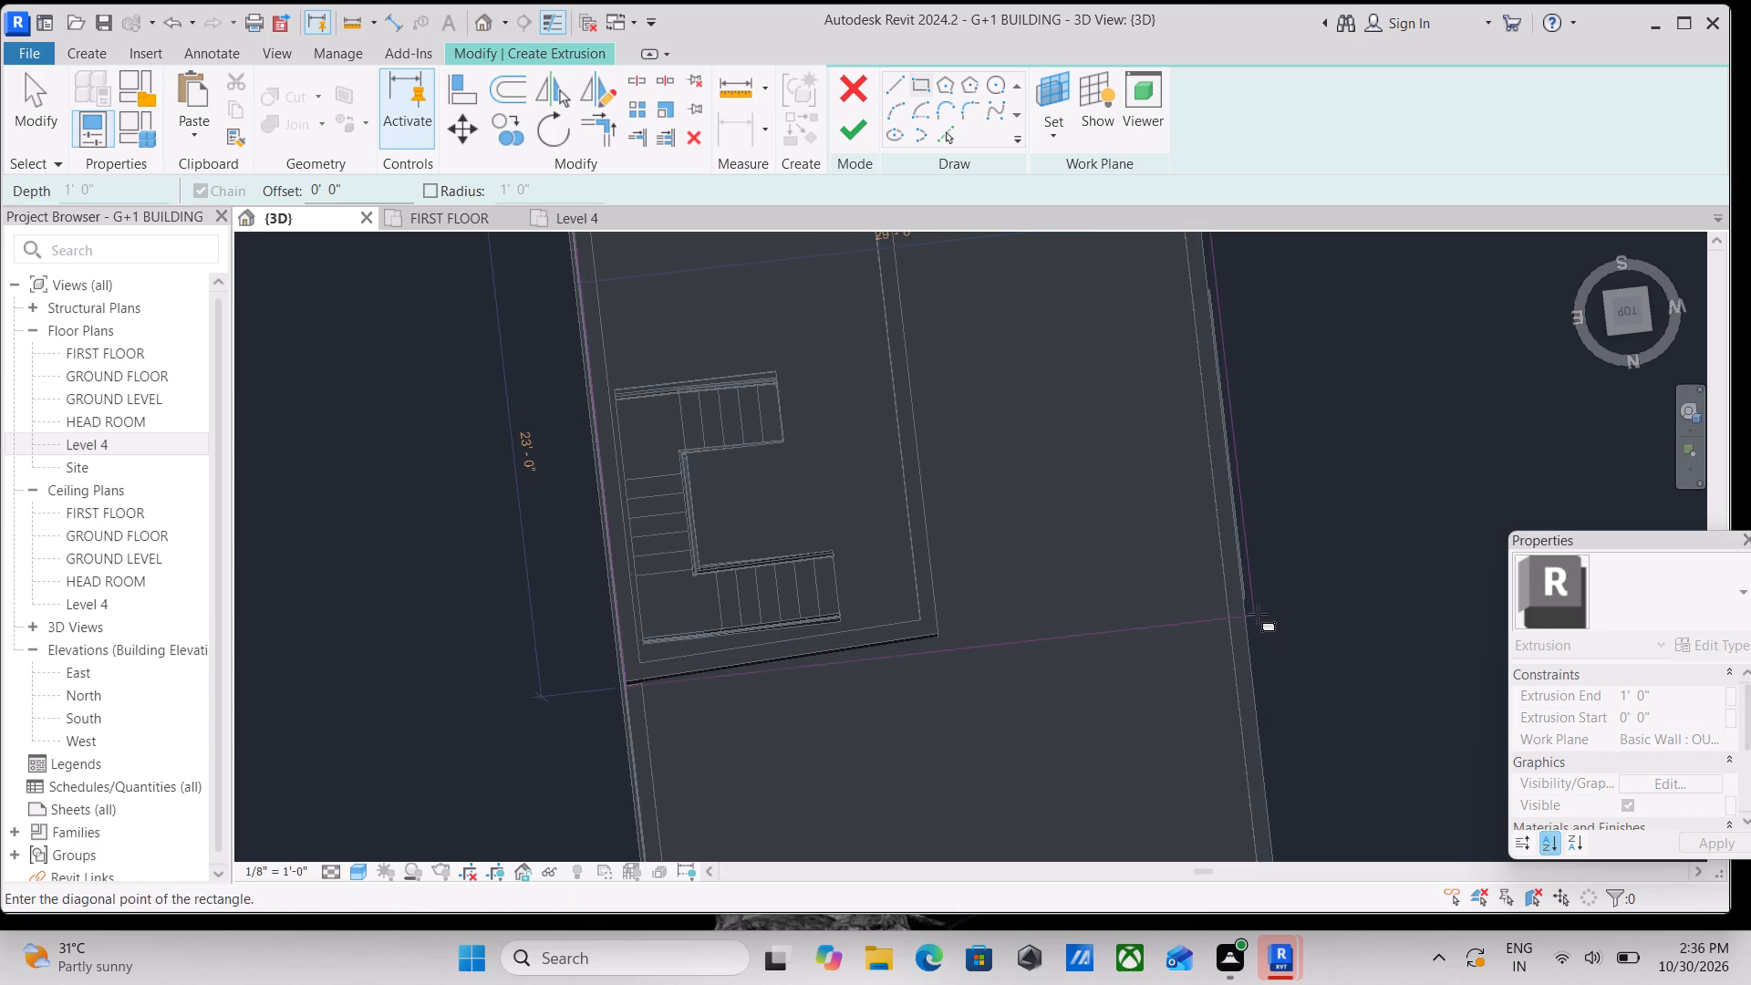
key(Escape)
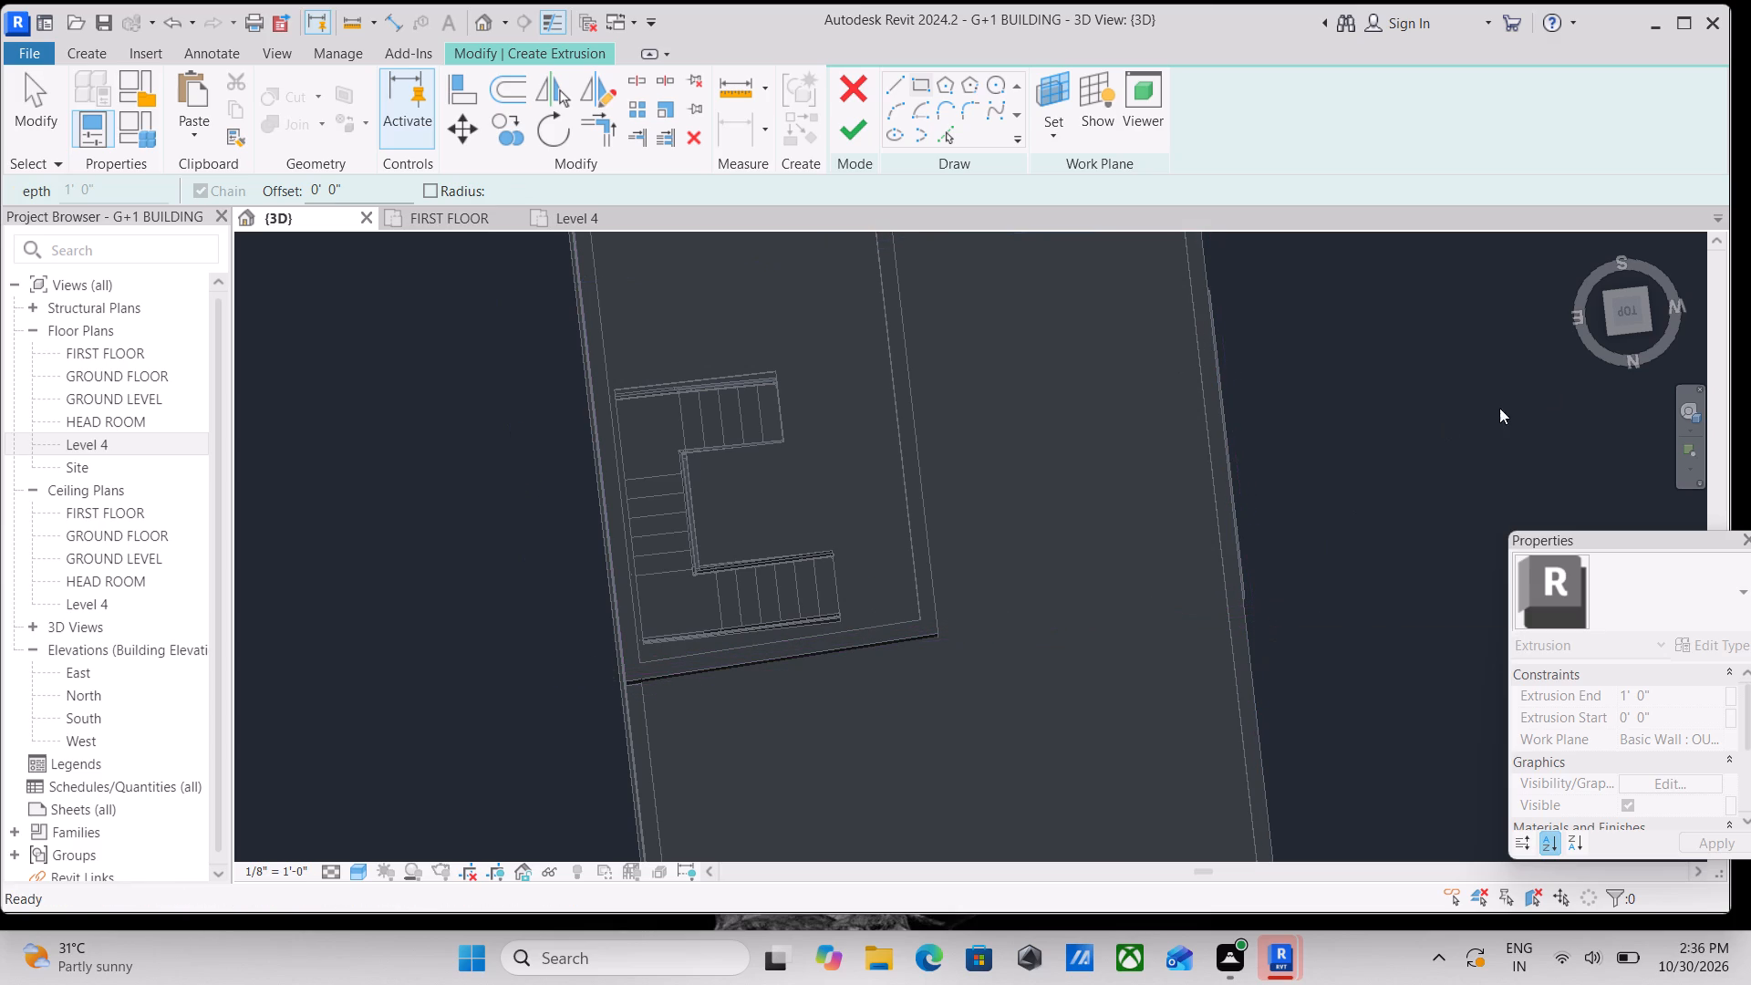
Sketch a rectangle about 30'-3" by 22'-2 1/2" from the head room's south-east outer corner past the roof's west edge, level with its north wall.
click(1629, 308)
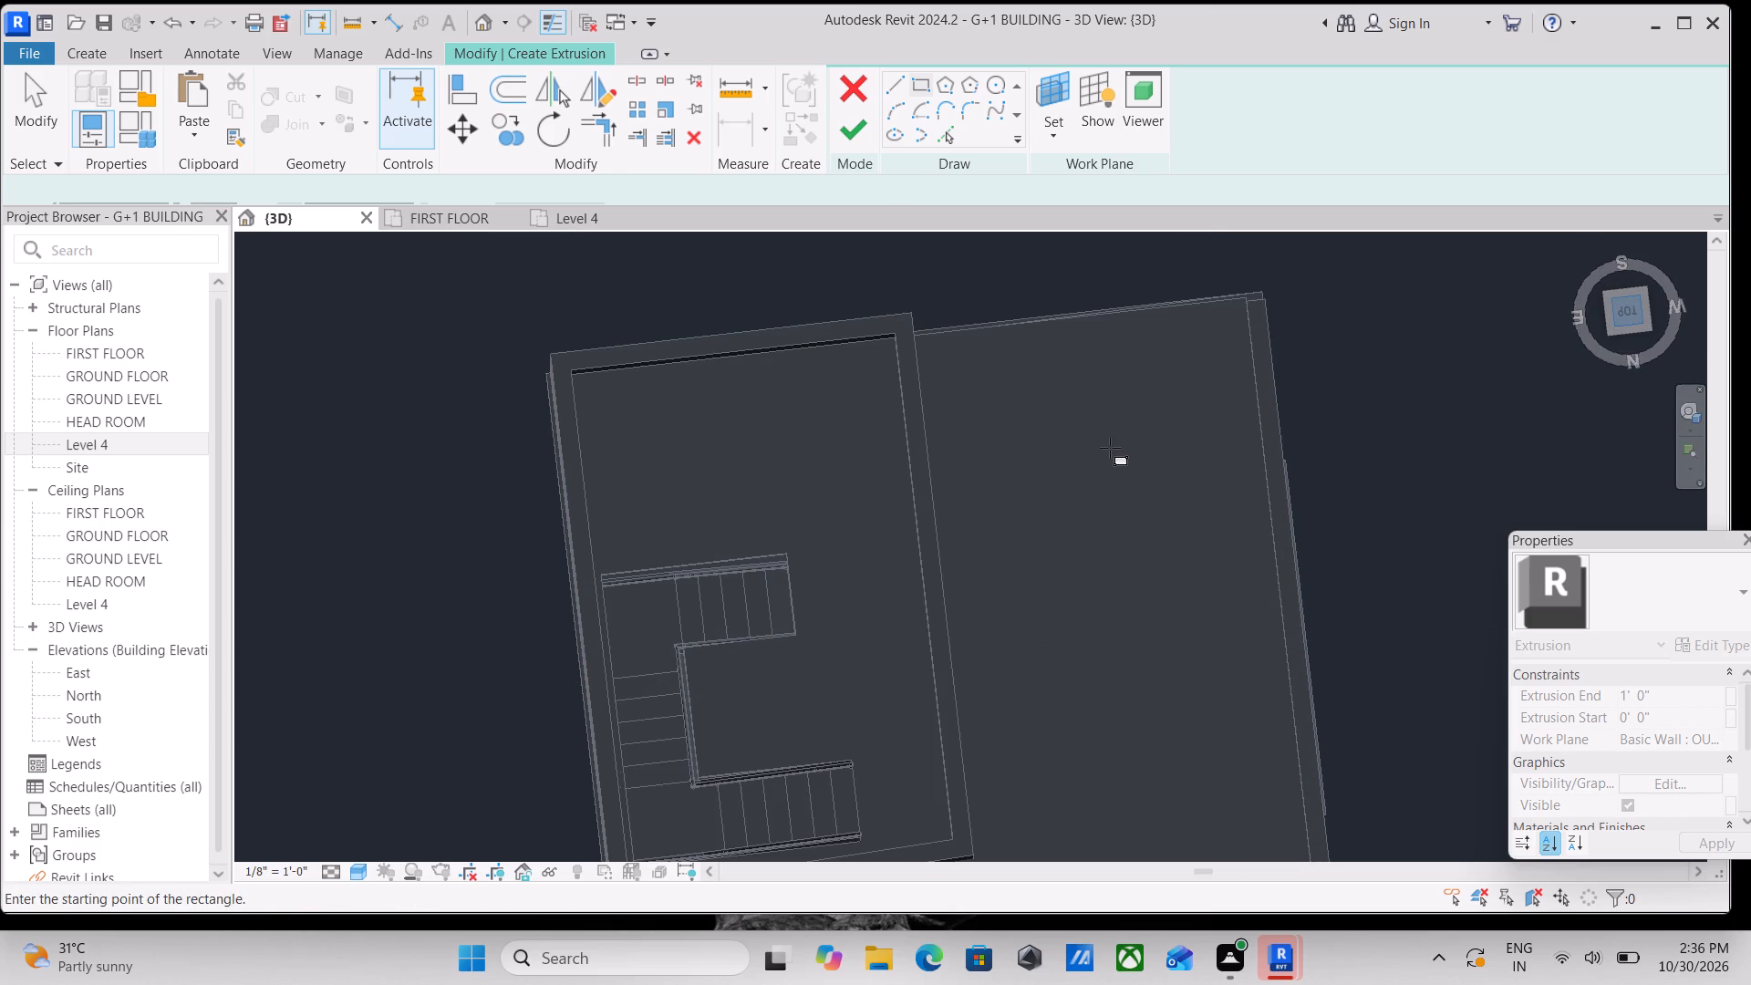
scroll(803, 493, up, 4)
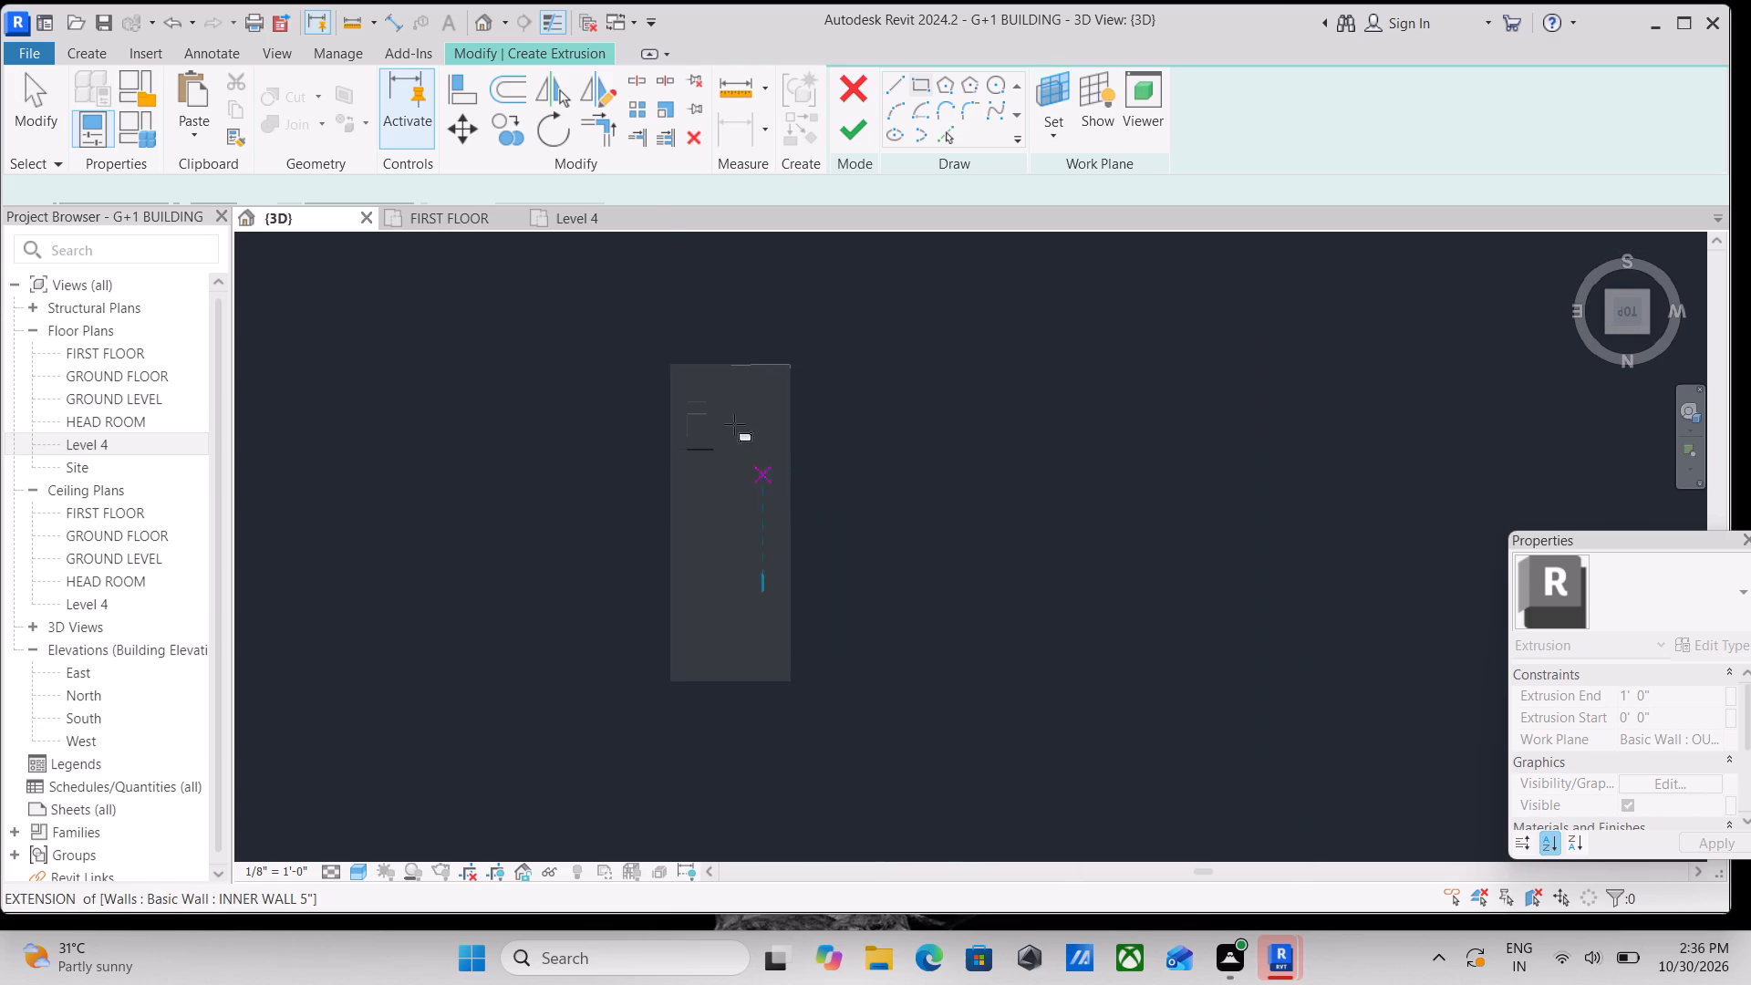
scroll(734, 424, up, 3)
scroll(595, 295, up, 3)
middle_drag(604, 305, 705, 466)
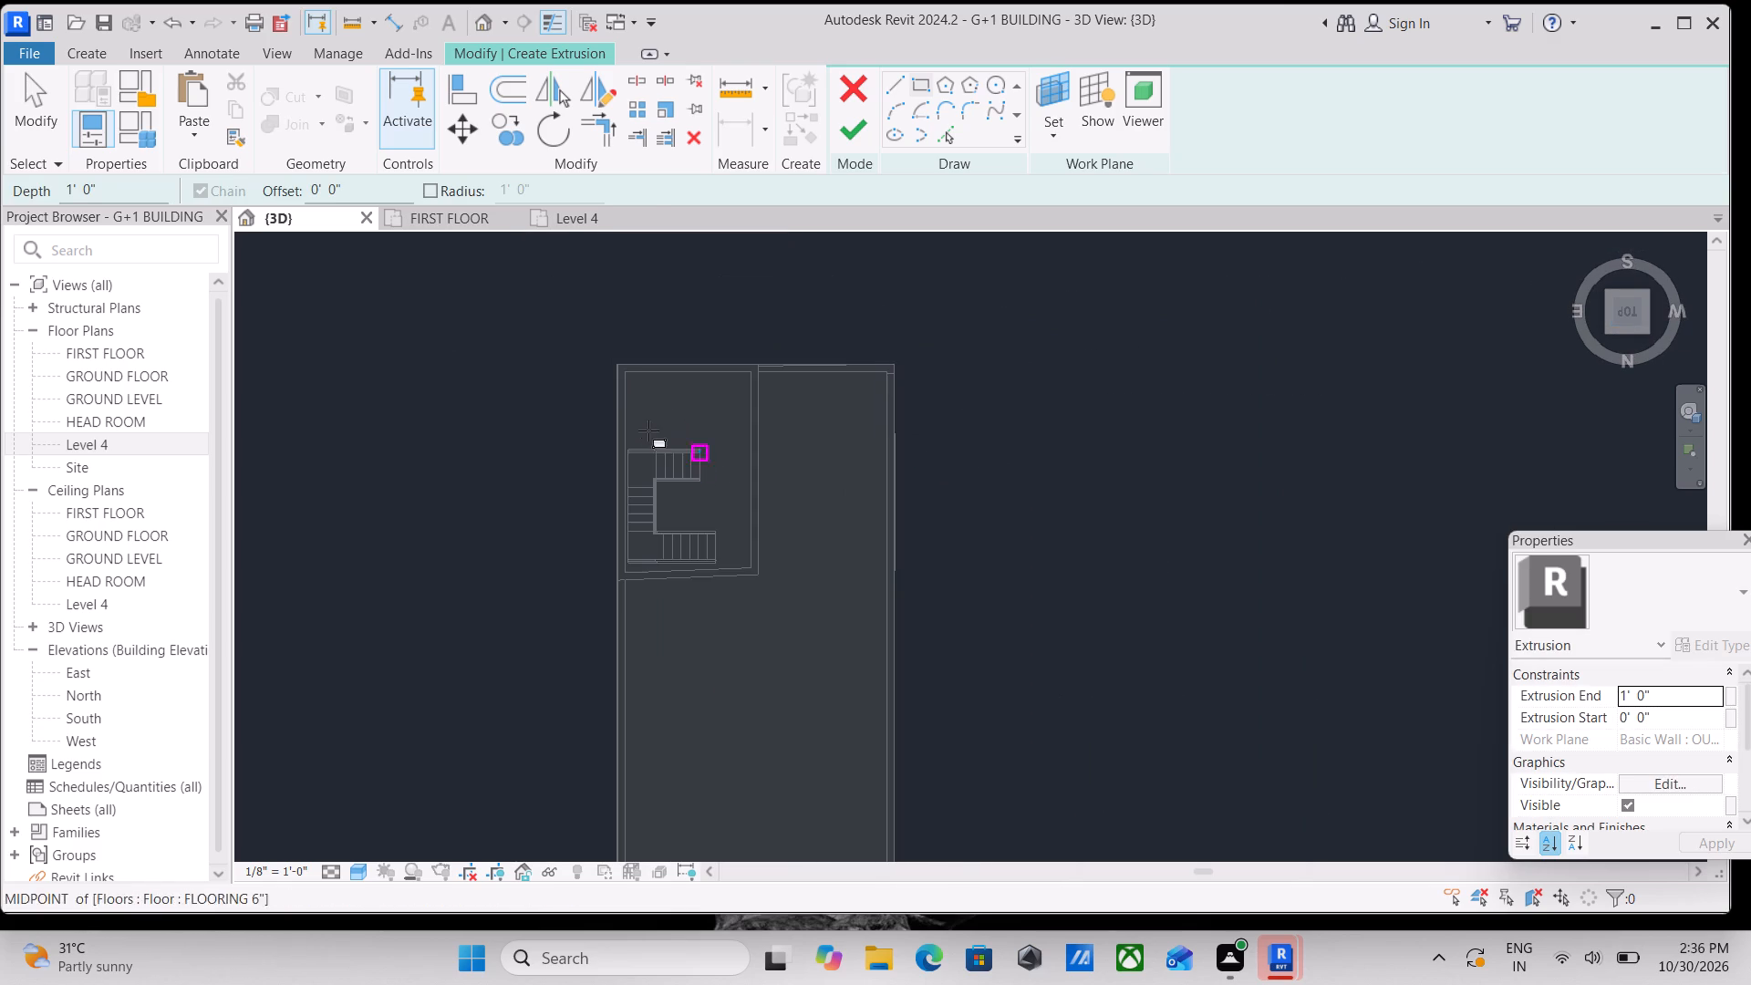
scroll(630, 420, up, 7)
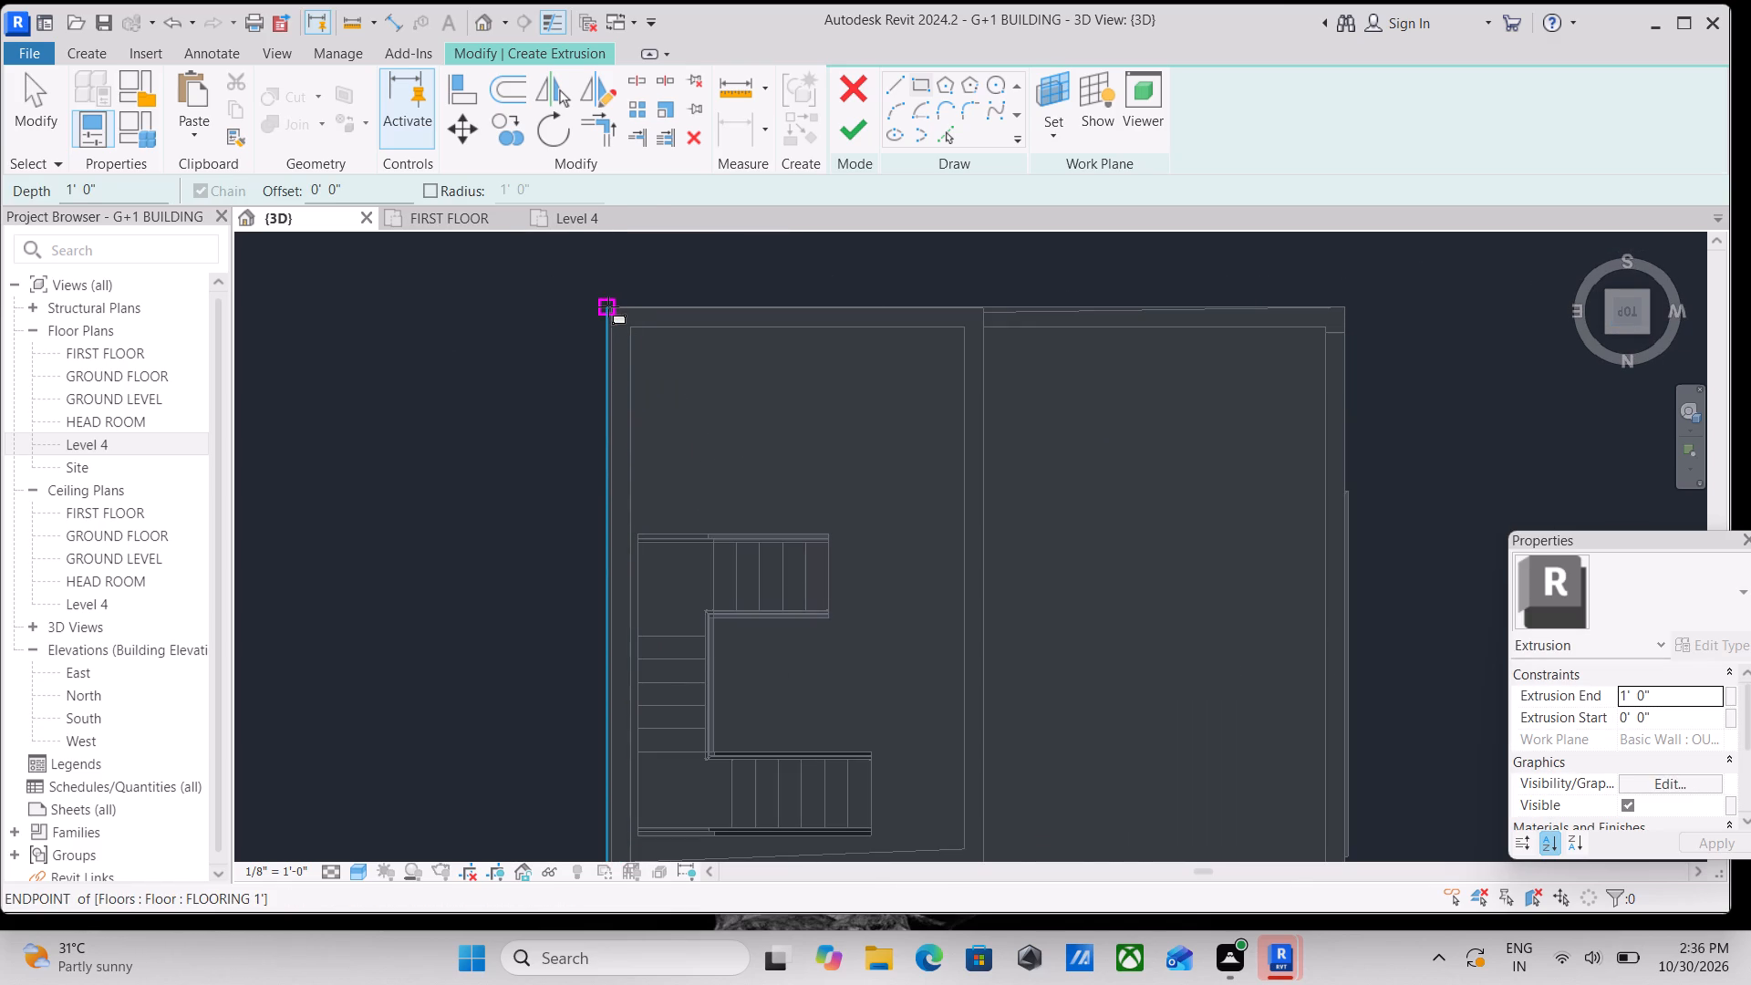
click(608, 306)
middle_drag(1048, 526, 955, 351)
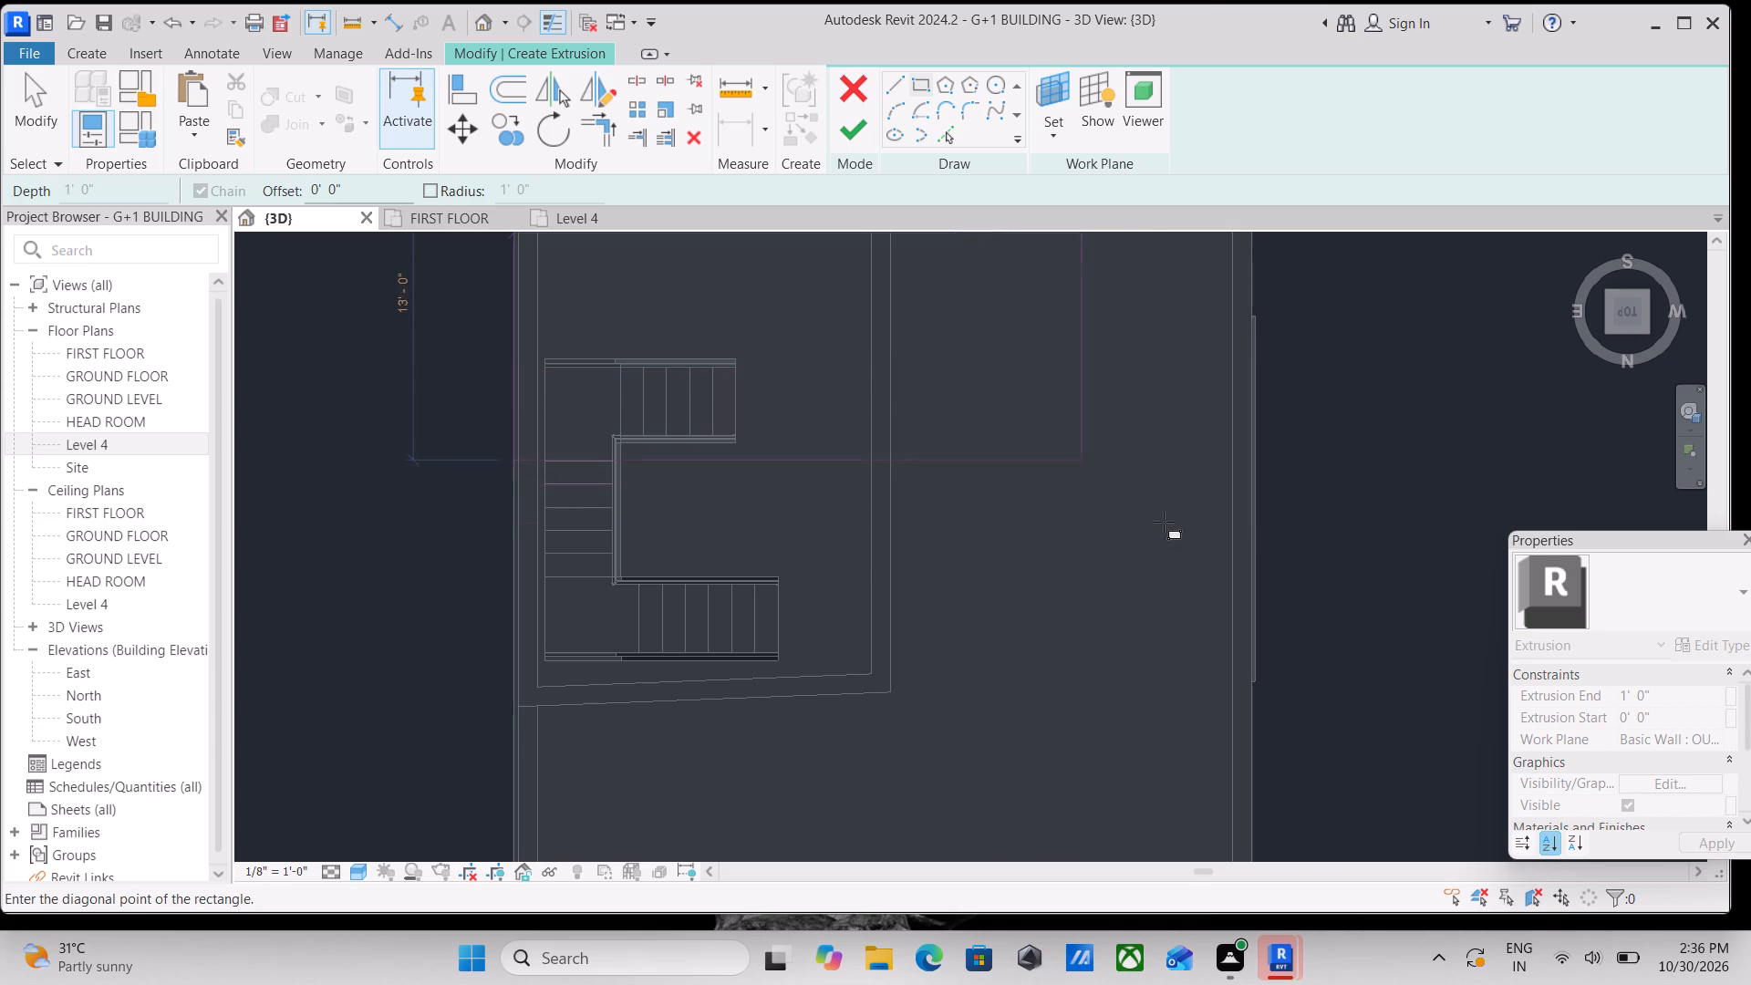
middle_drag(1186, 542, 1124, 431)
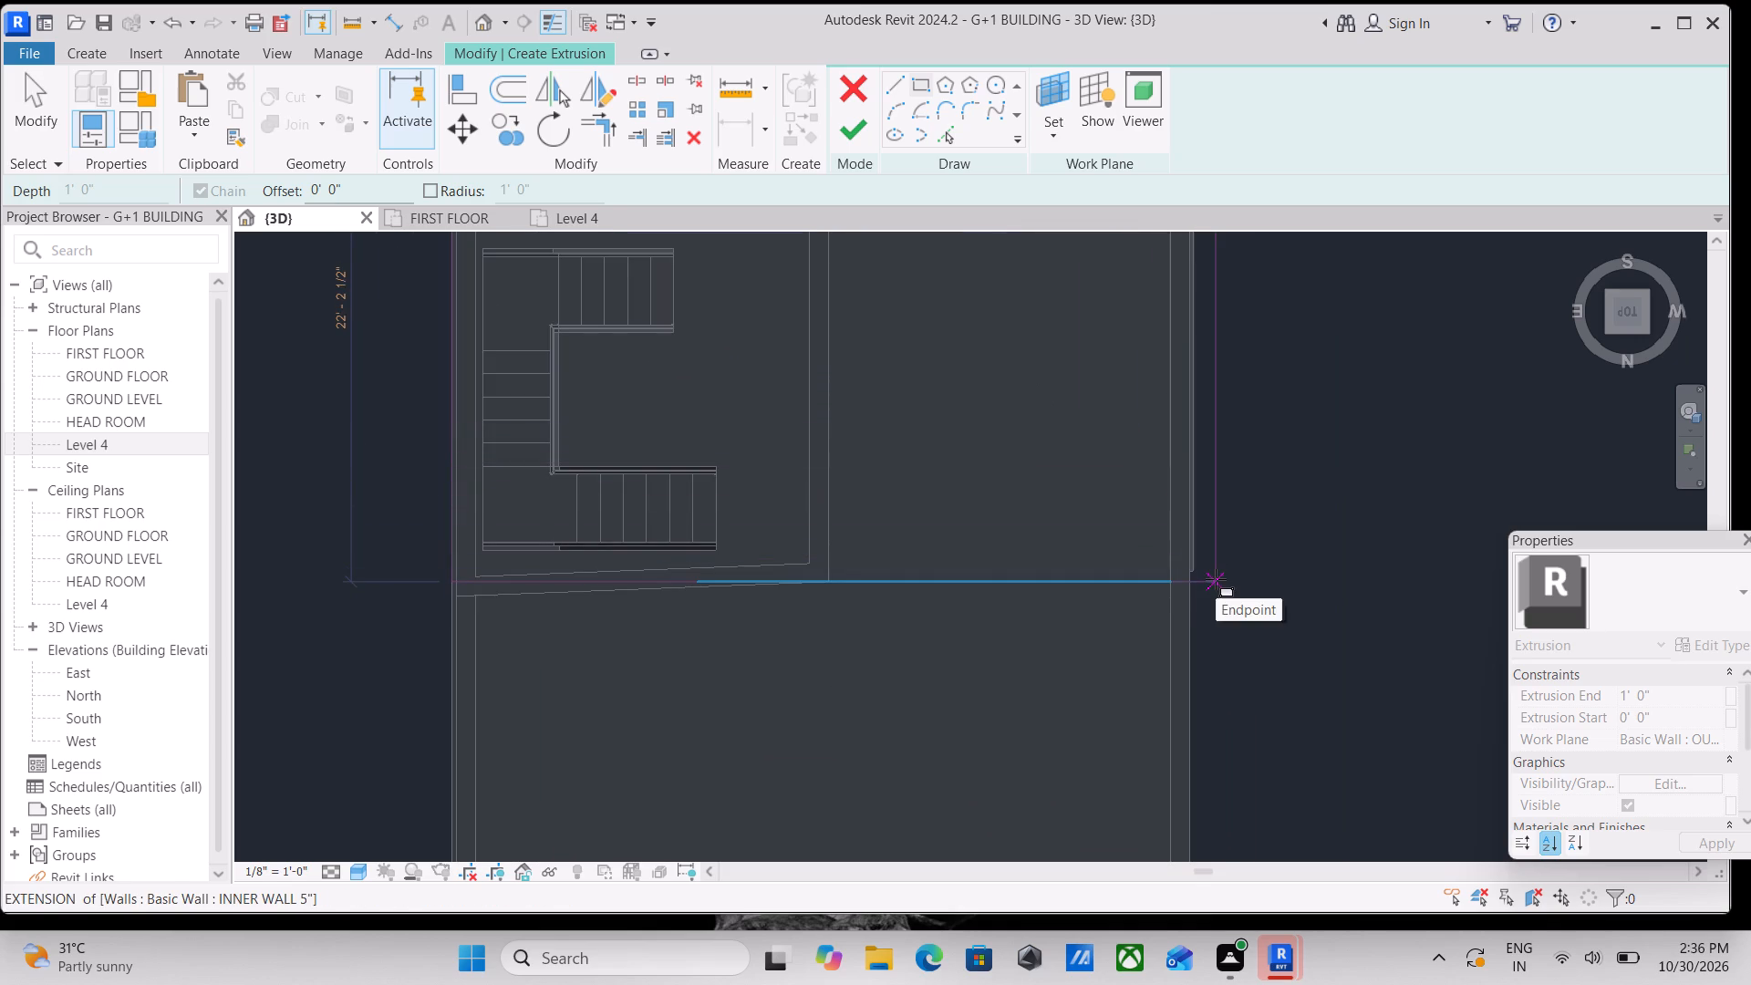
click(1216, 579)
scroll(965, 389, down, 8)
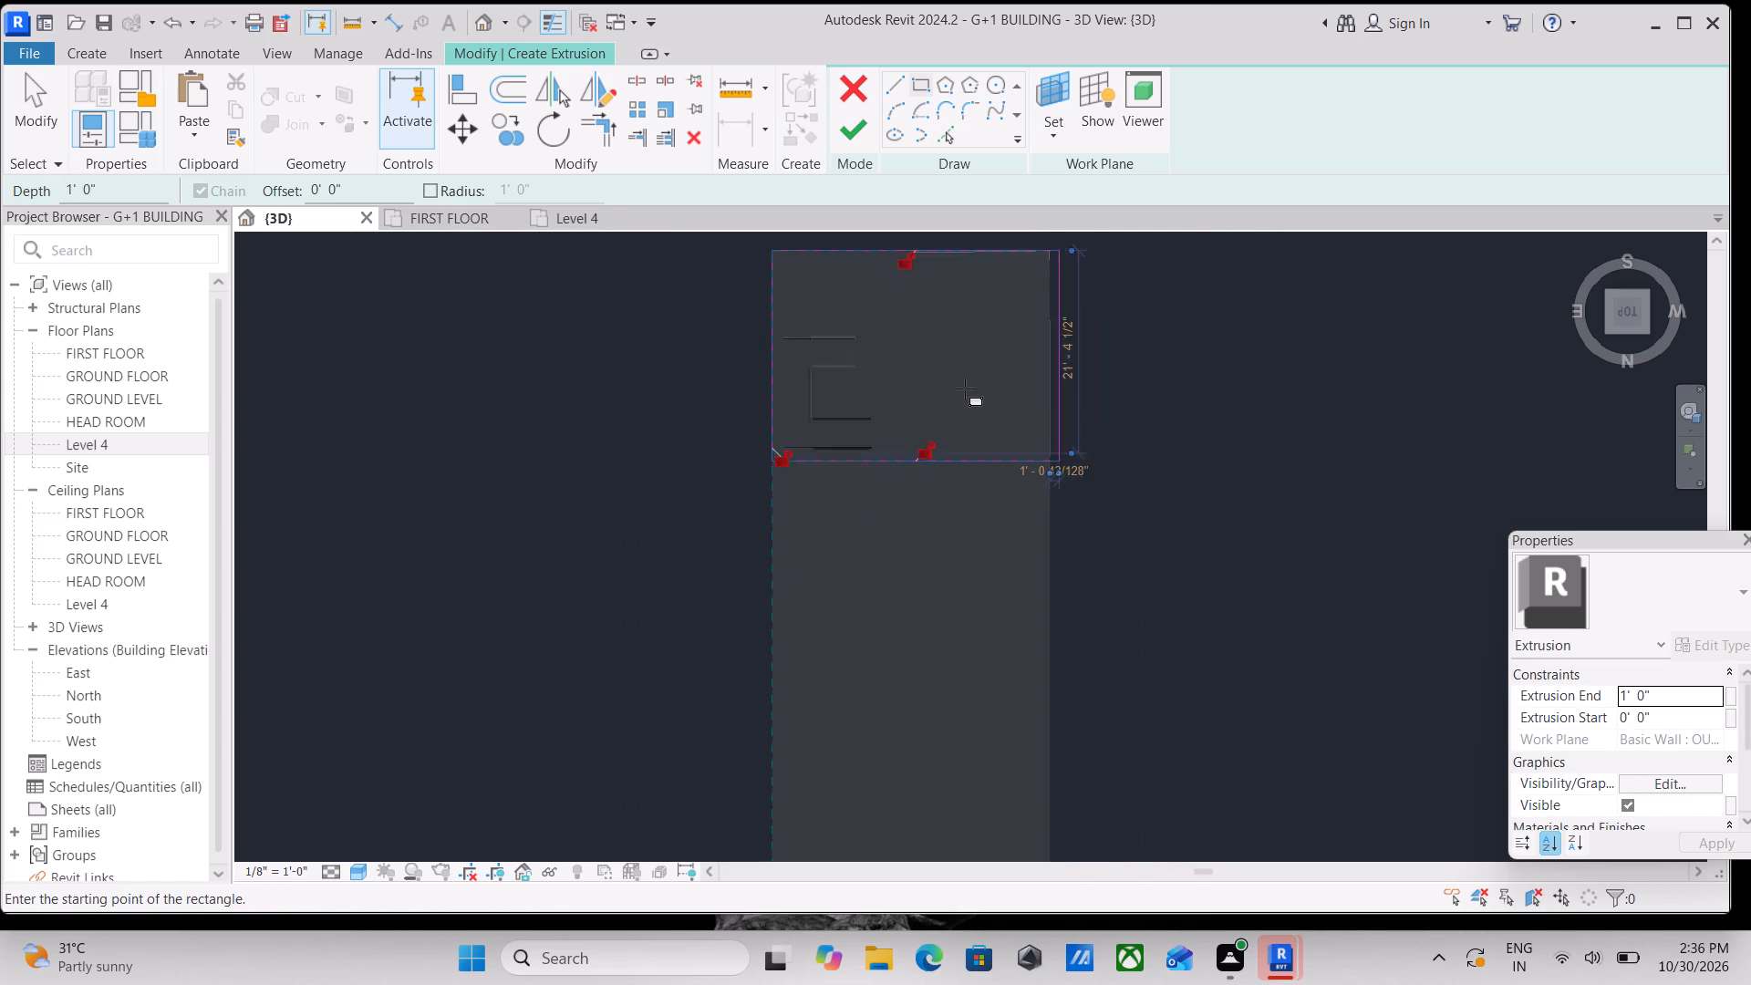
scroll(965, 389, down, 2)
scroll(930, 429, up, 2)
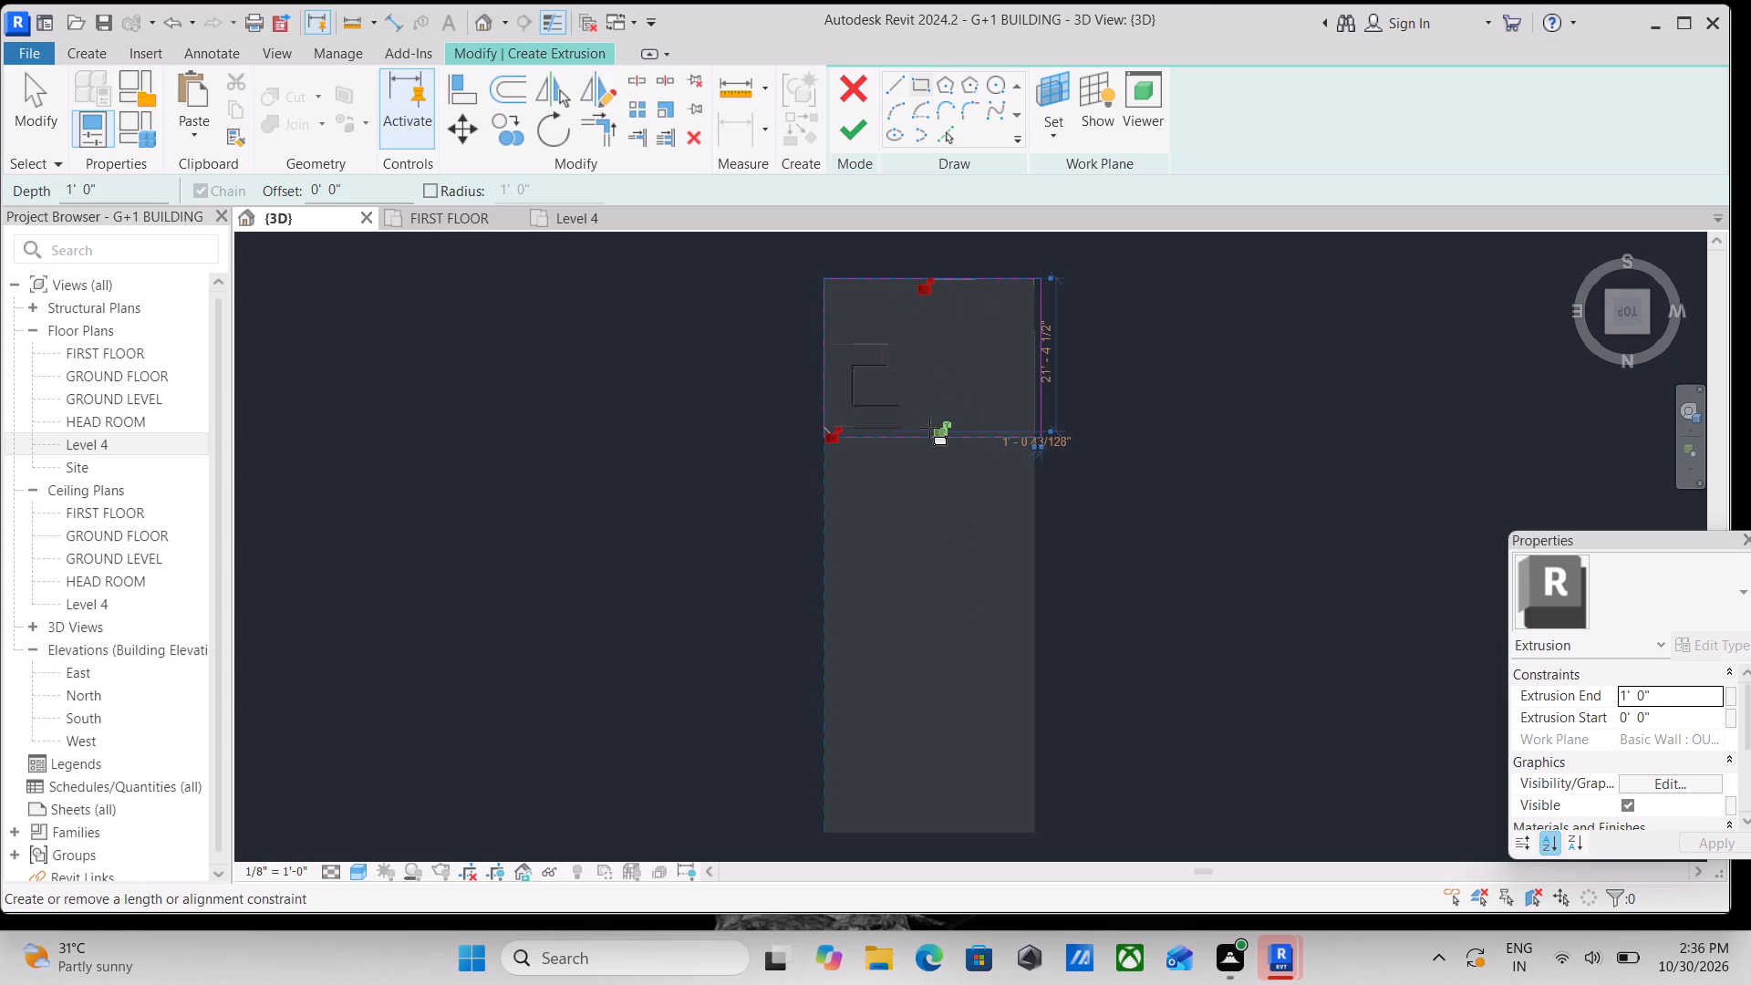
key(Escape)
key(Escape)
key(Escape)
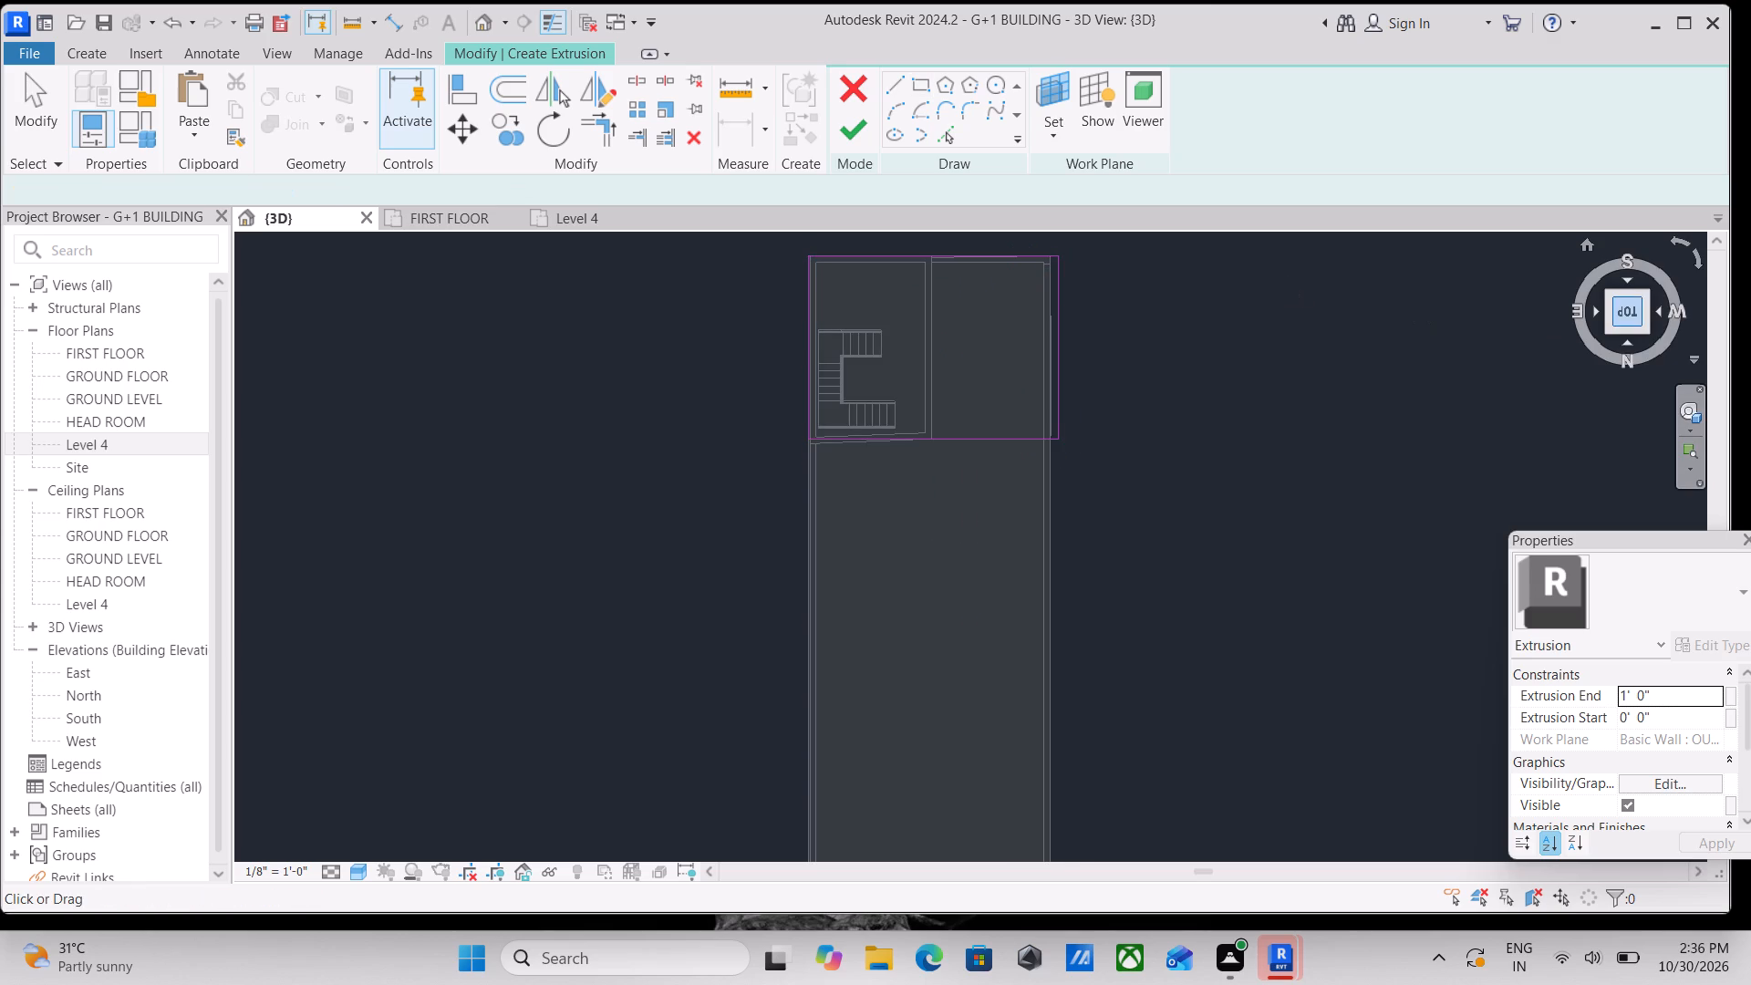
key(Escape)
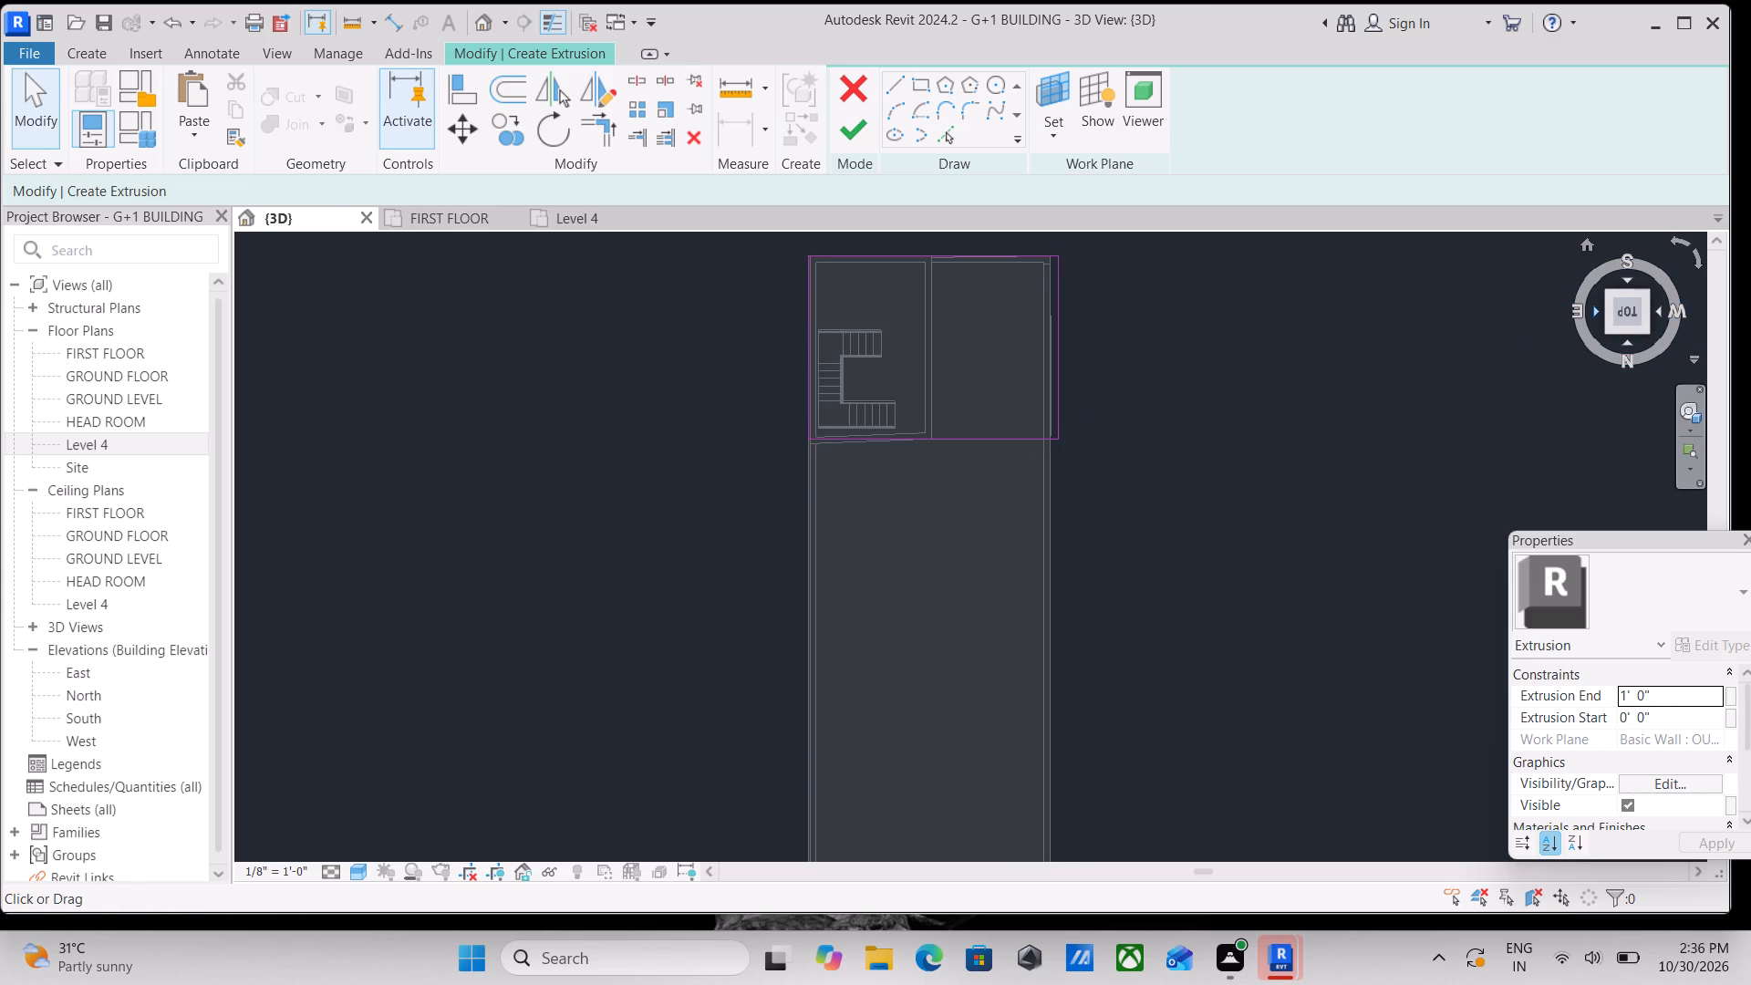
Examine the rectangular sketch outline against the head room walls and roof edges from above, and look through the extrusion's properties.
click(1629, 313)
scroll(1142, 627, up, 4)
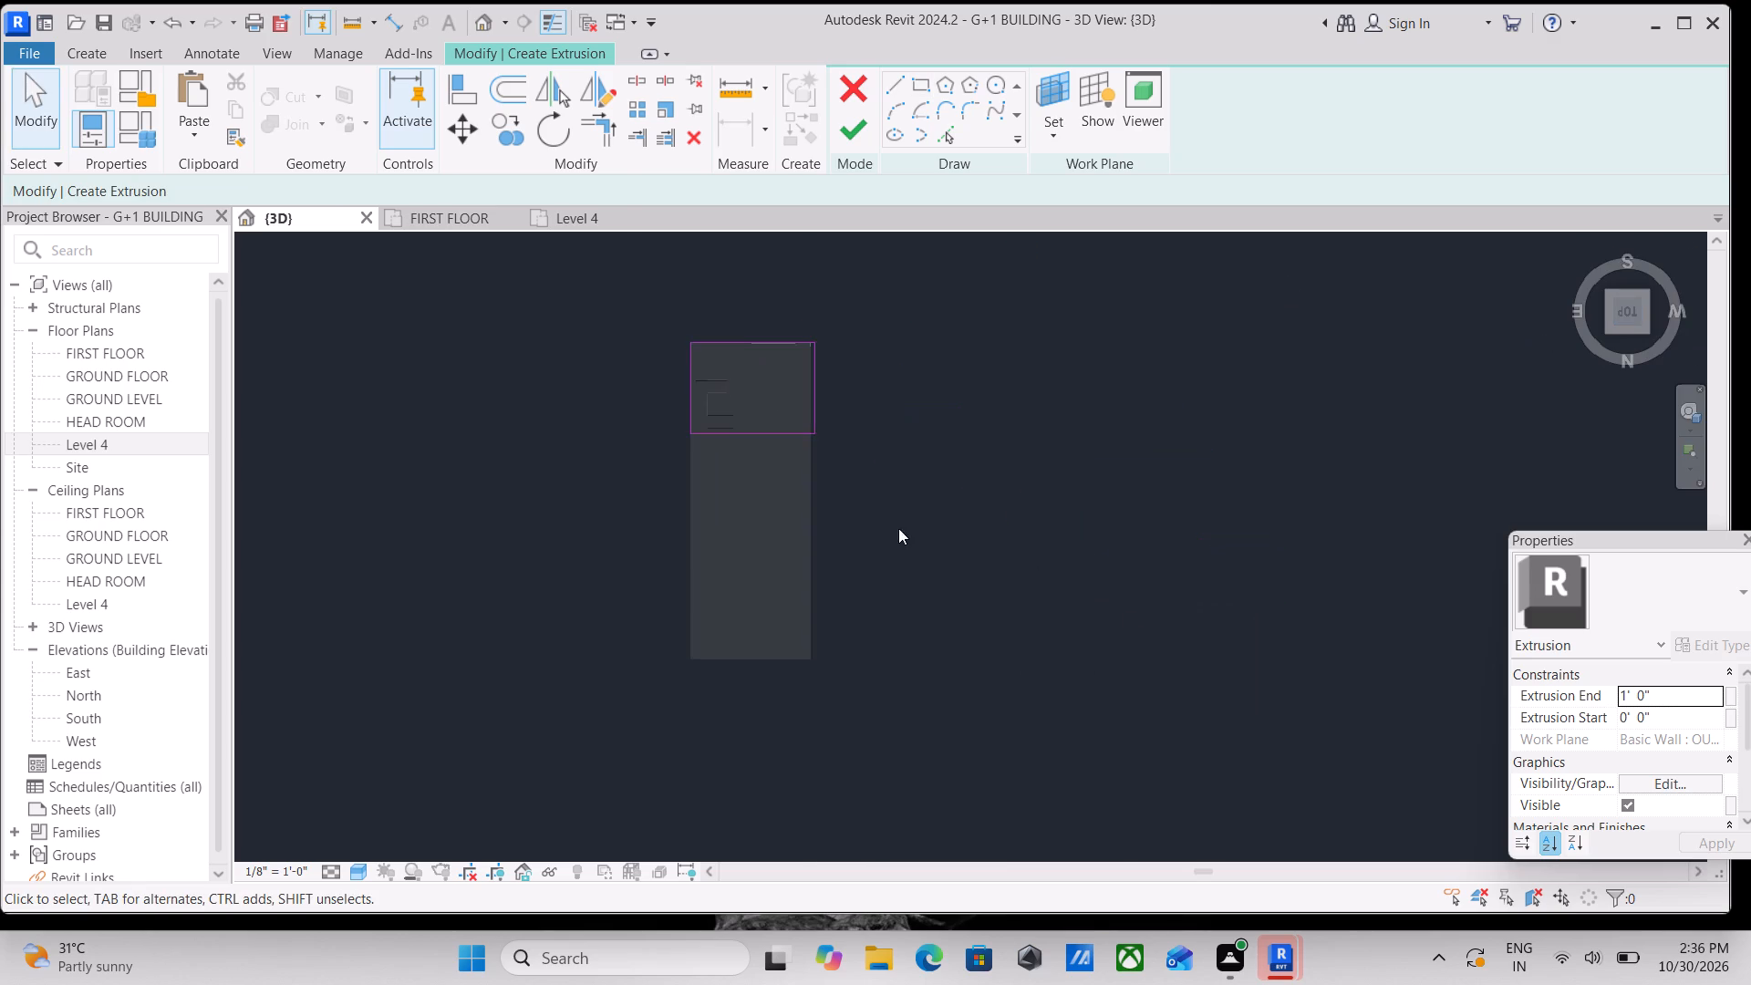
scroll(894, 524, up, 3)
scroll(665, 393, up, 11)
middle_drag(573, 397, 659, 446)
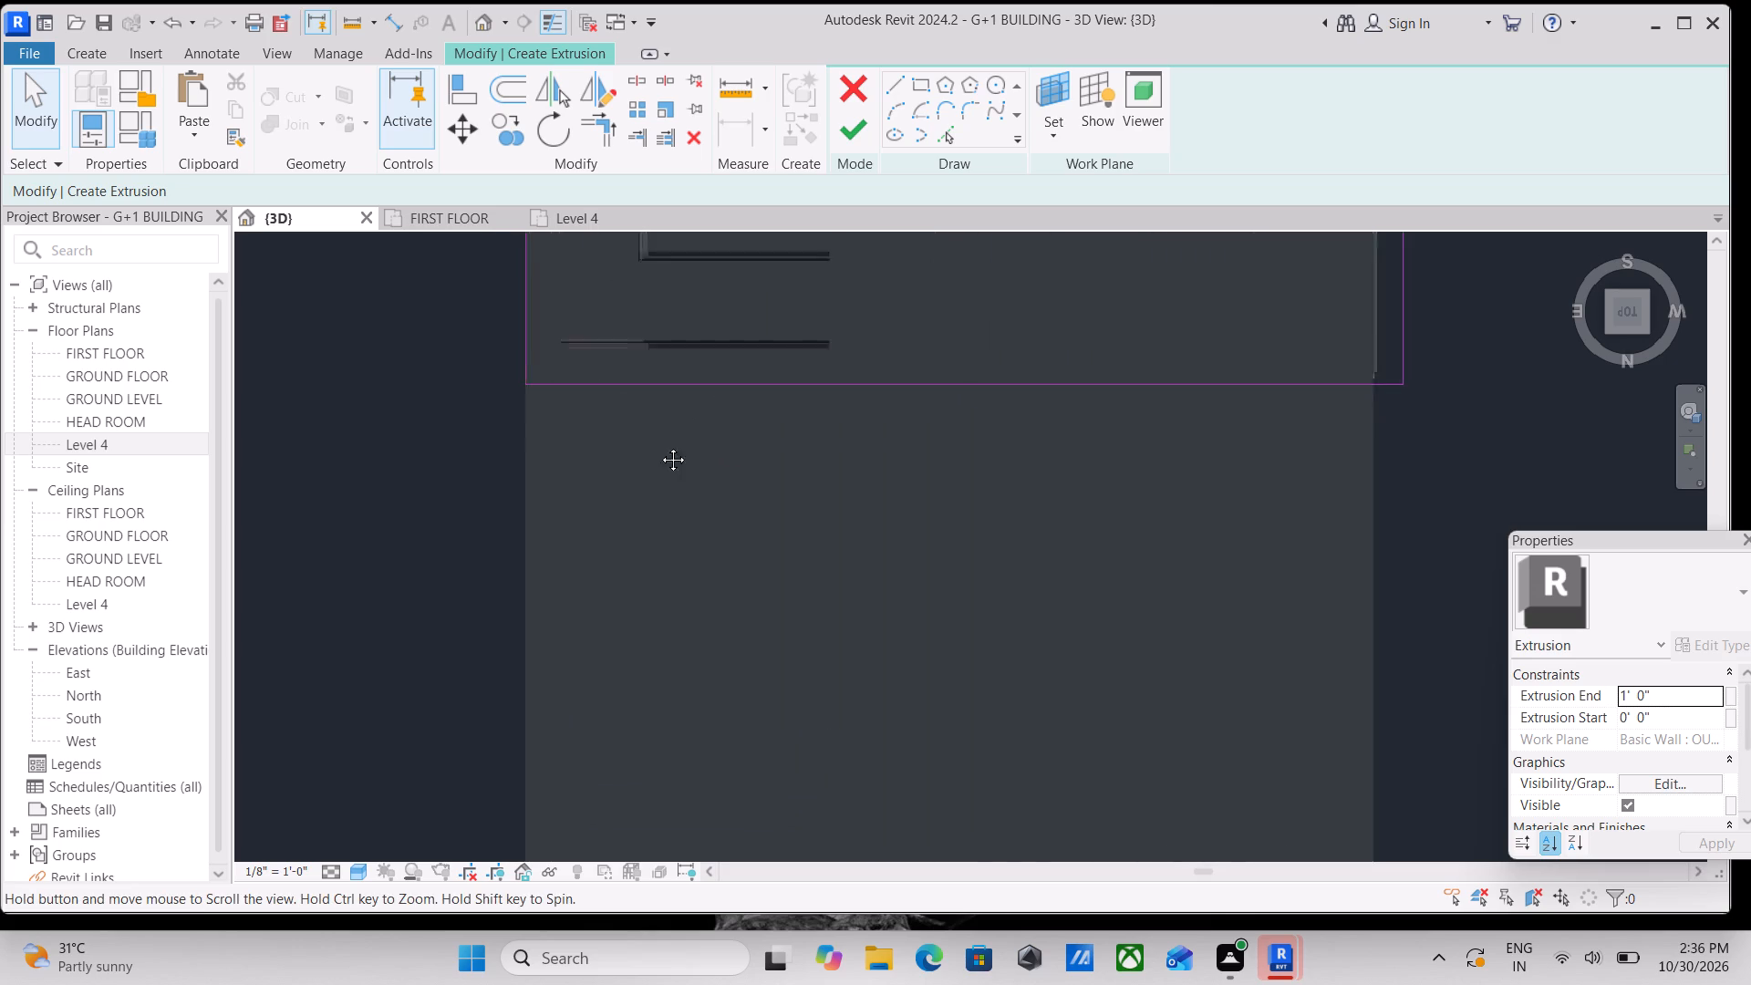
middle_drag(659, 446, 782, 520)
scroll(794, 507, down, 1)
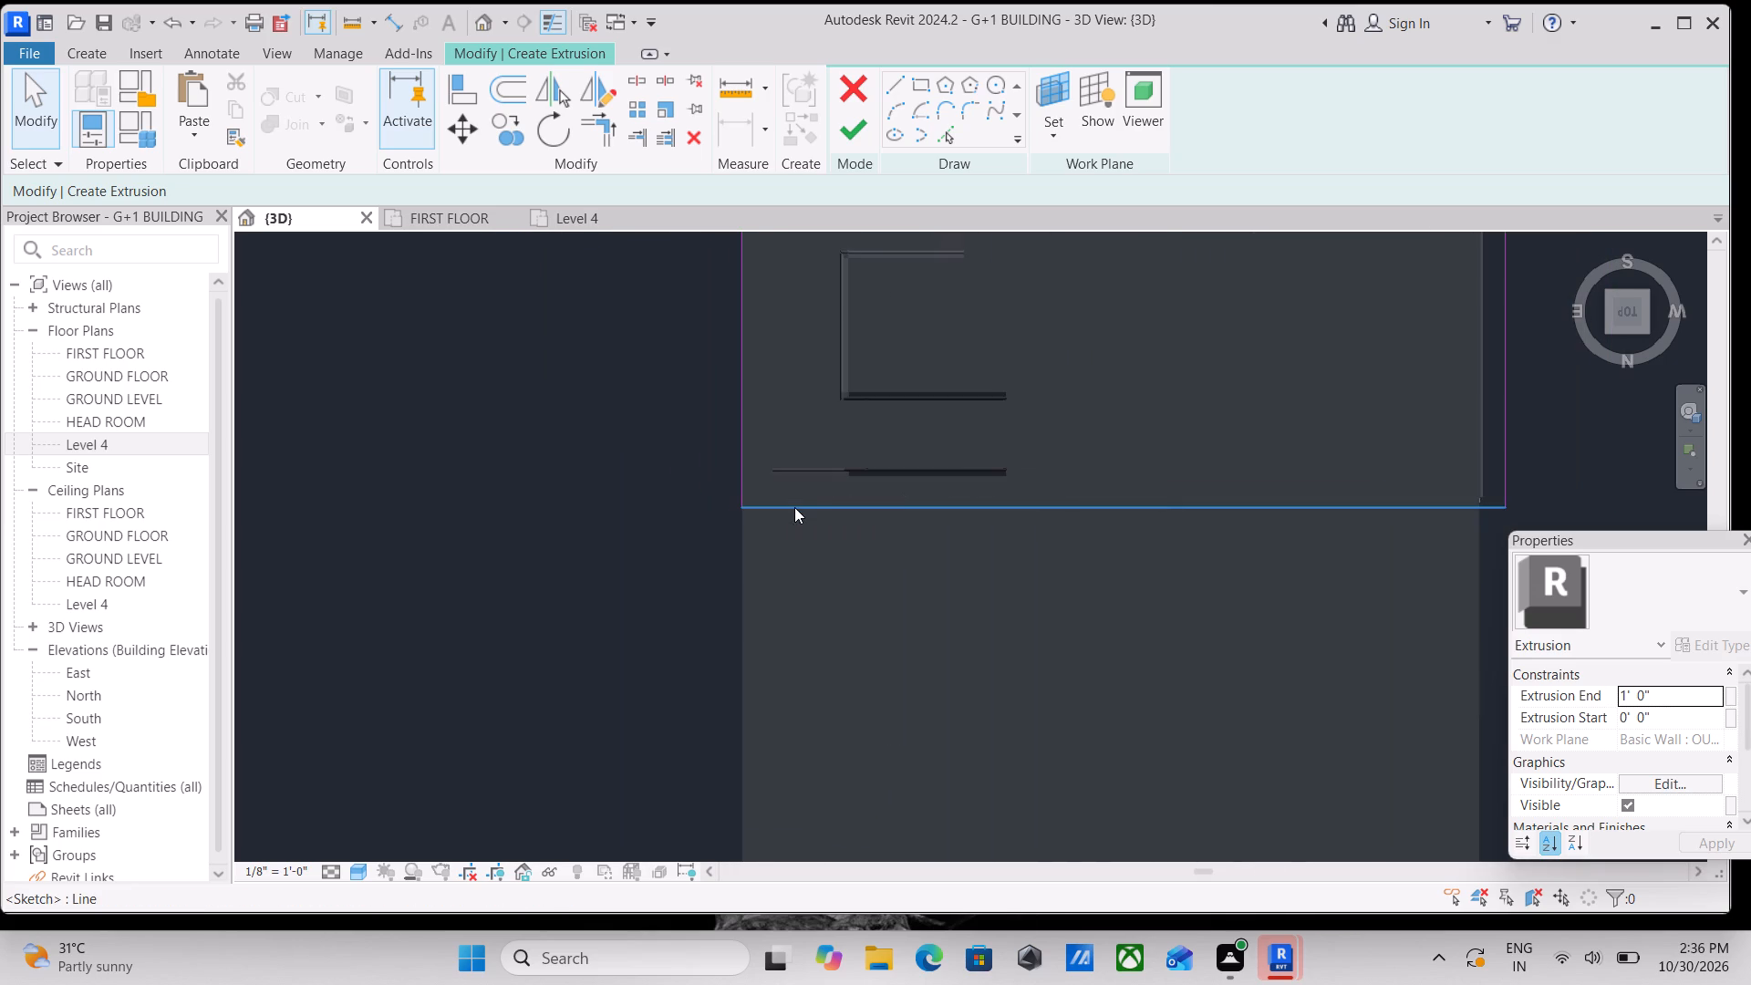
click(1105, 441)
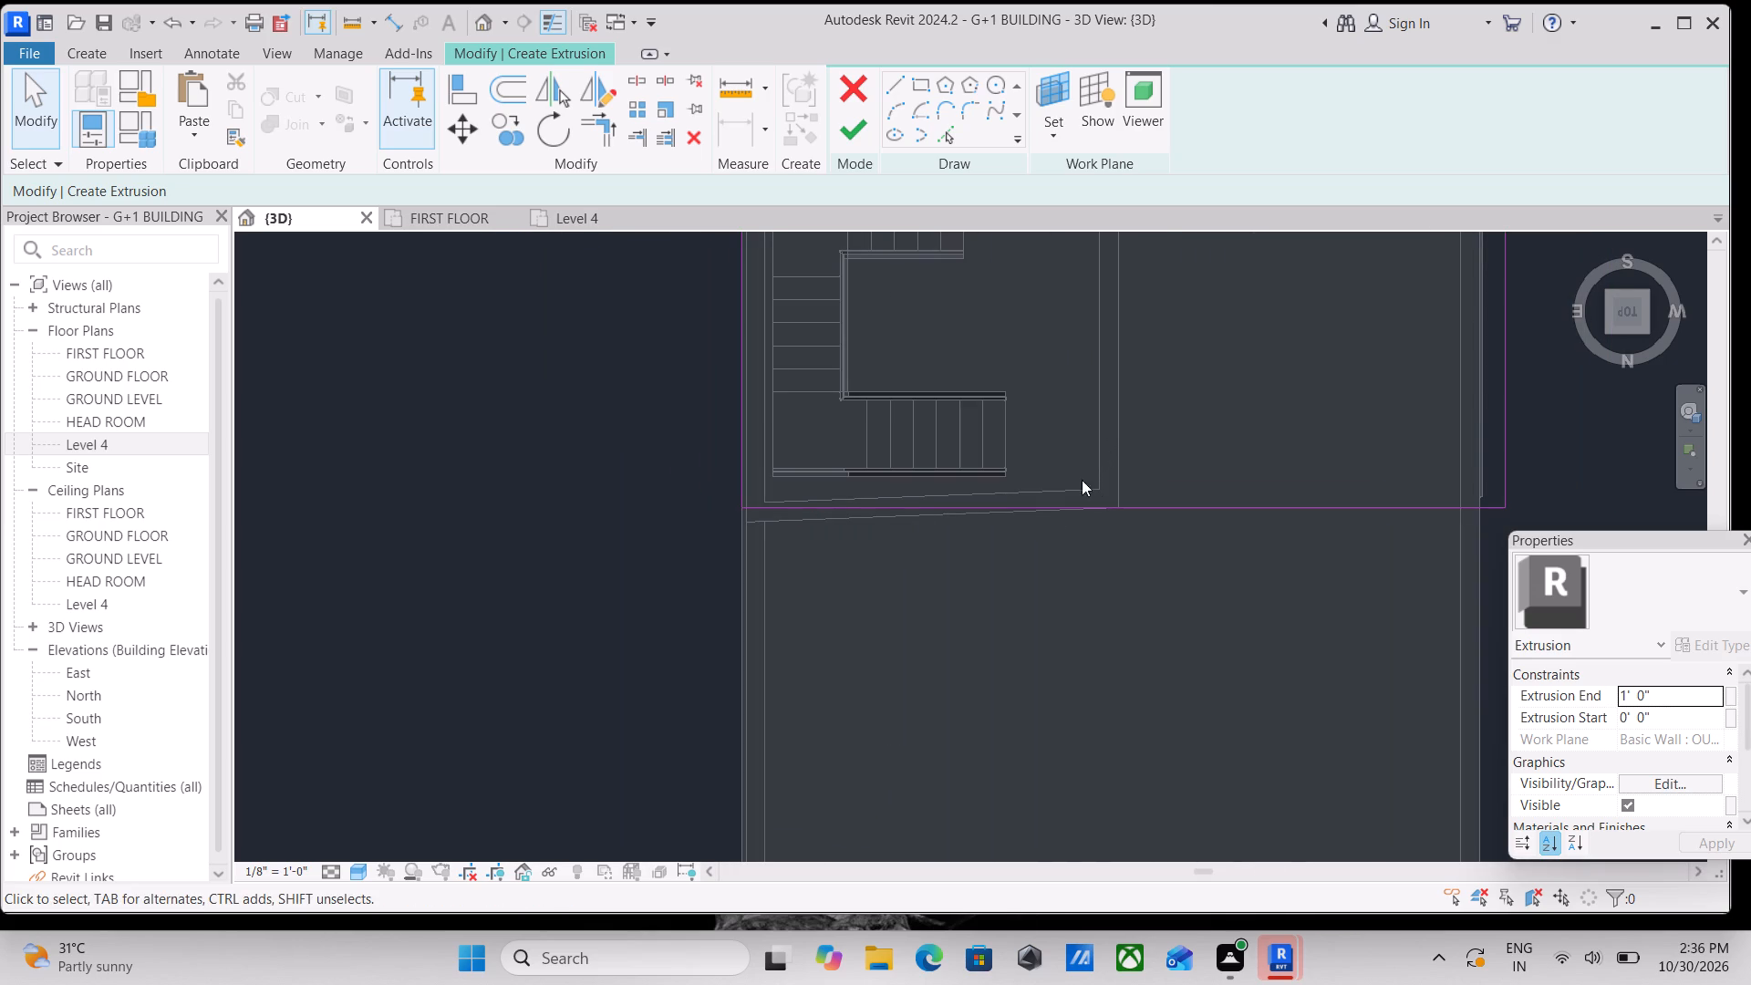
scroll(750, 515, down, 3)
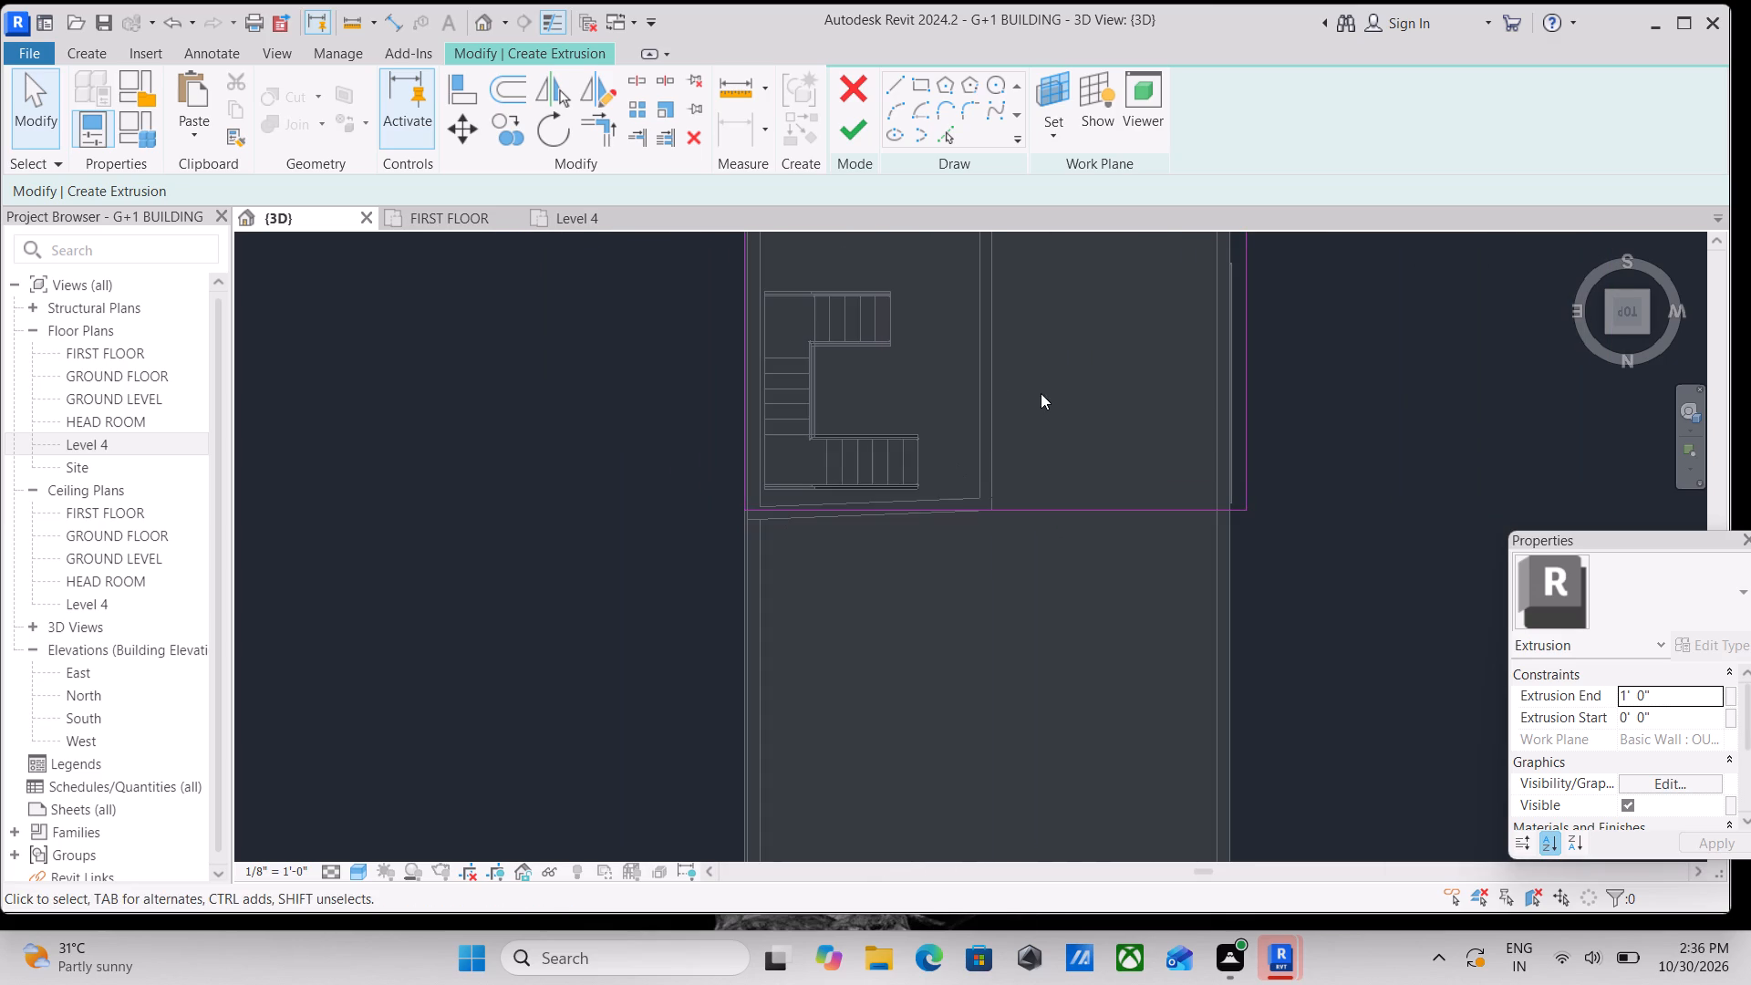
scroll(1051, 376, down, 1)
middle_drag(1051, 376, 1069, 482)
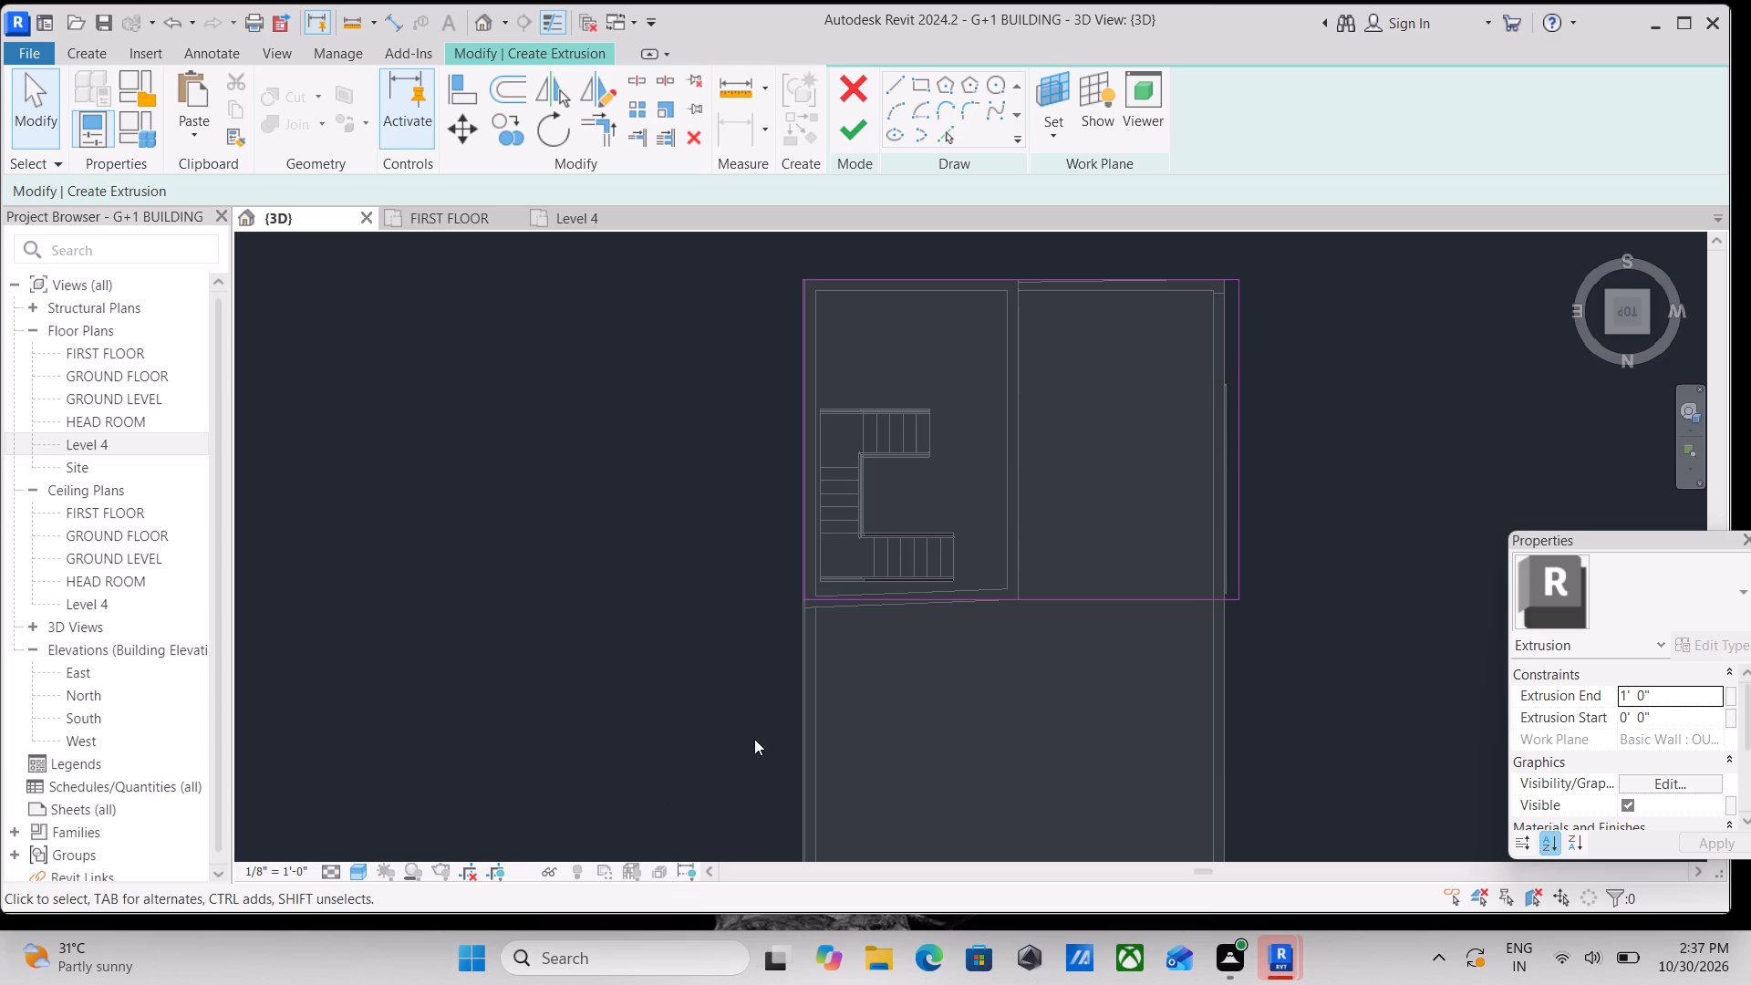
scroll(813, 710, up, 2)
scroll(829, 599, up, 2)
click(884, 556)
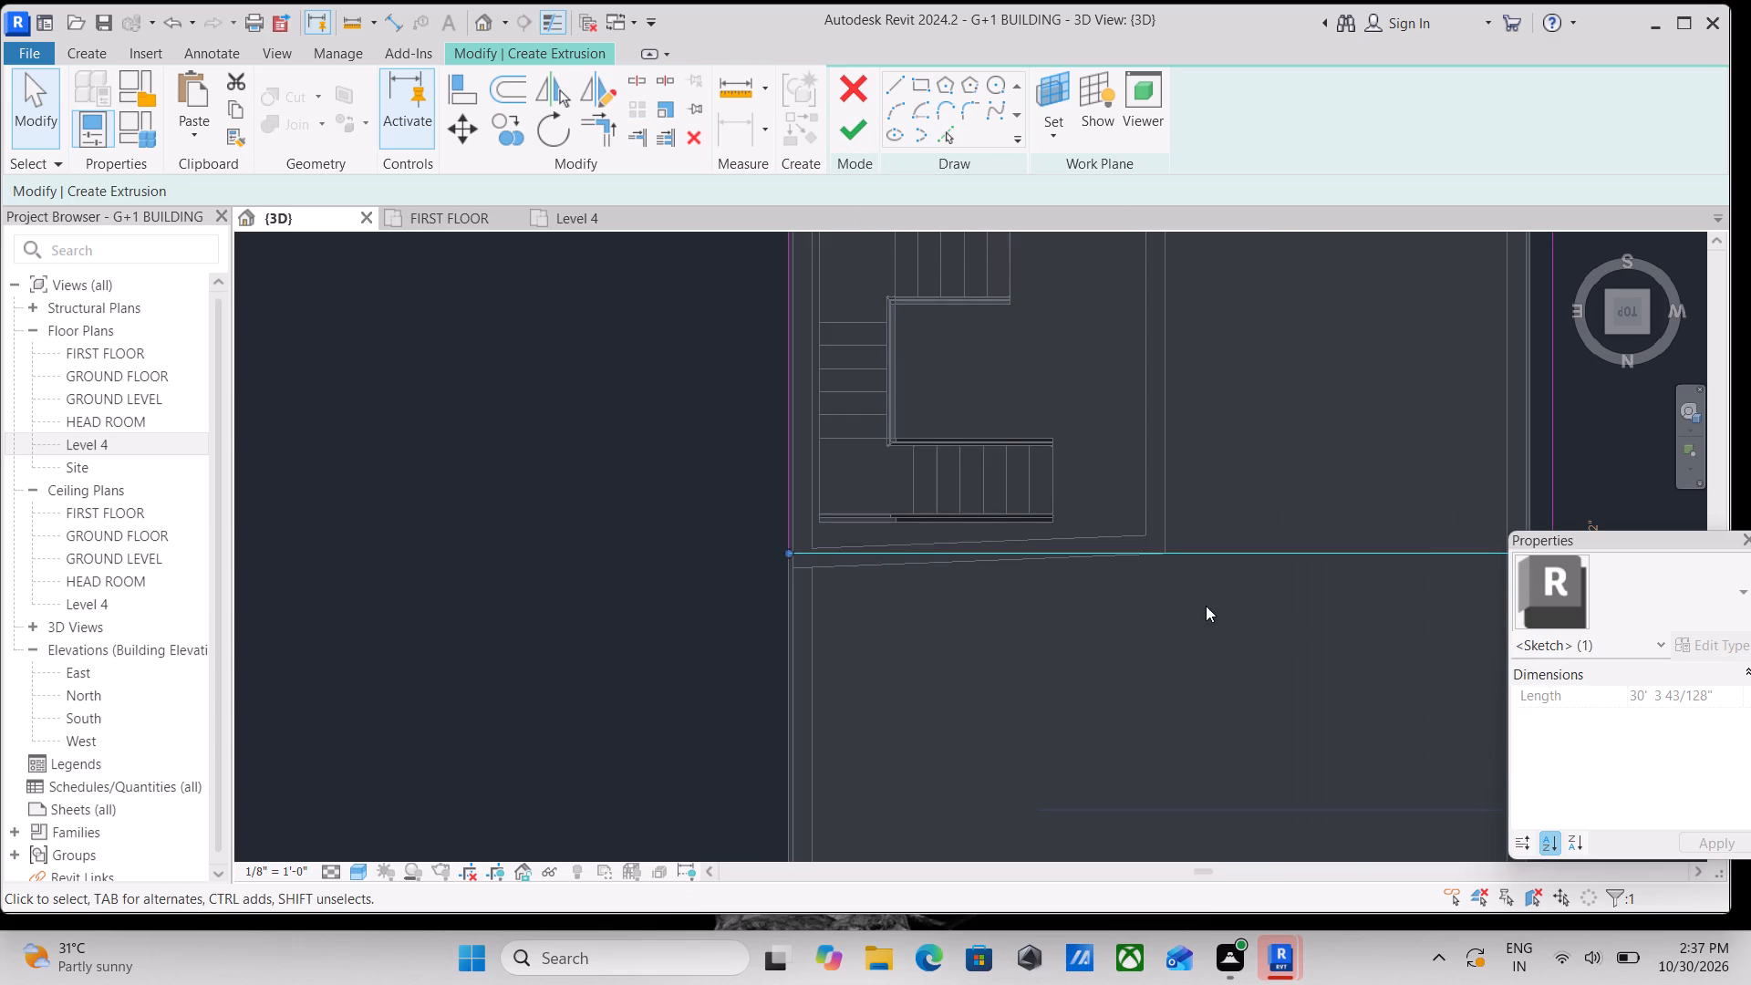
key(Escape)
scroll(1196, 550, down, 2)
scroll(1369, 579, down, 1)
middle_drag(1369, 579, 1243, 652)
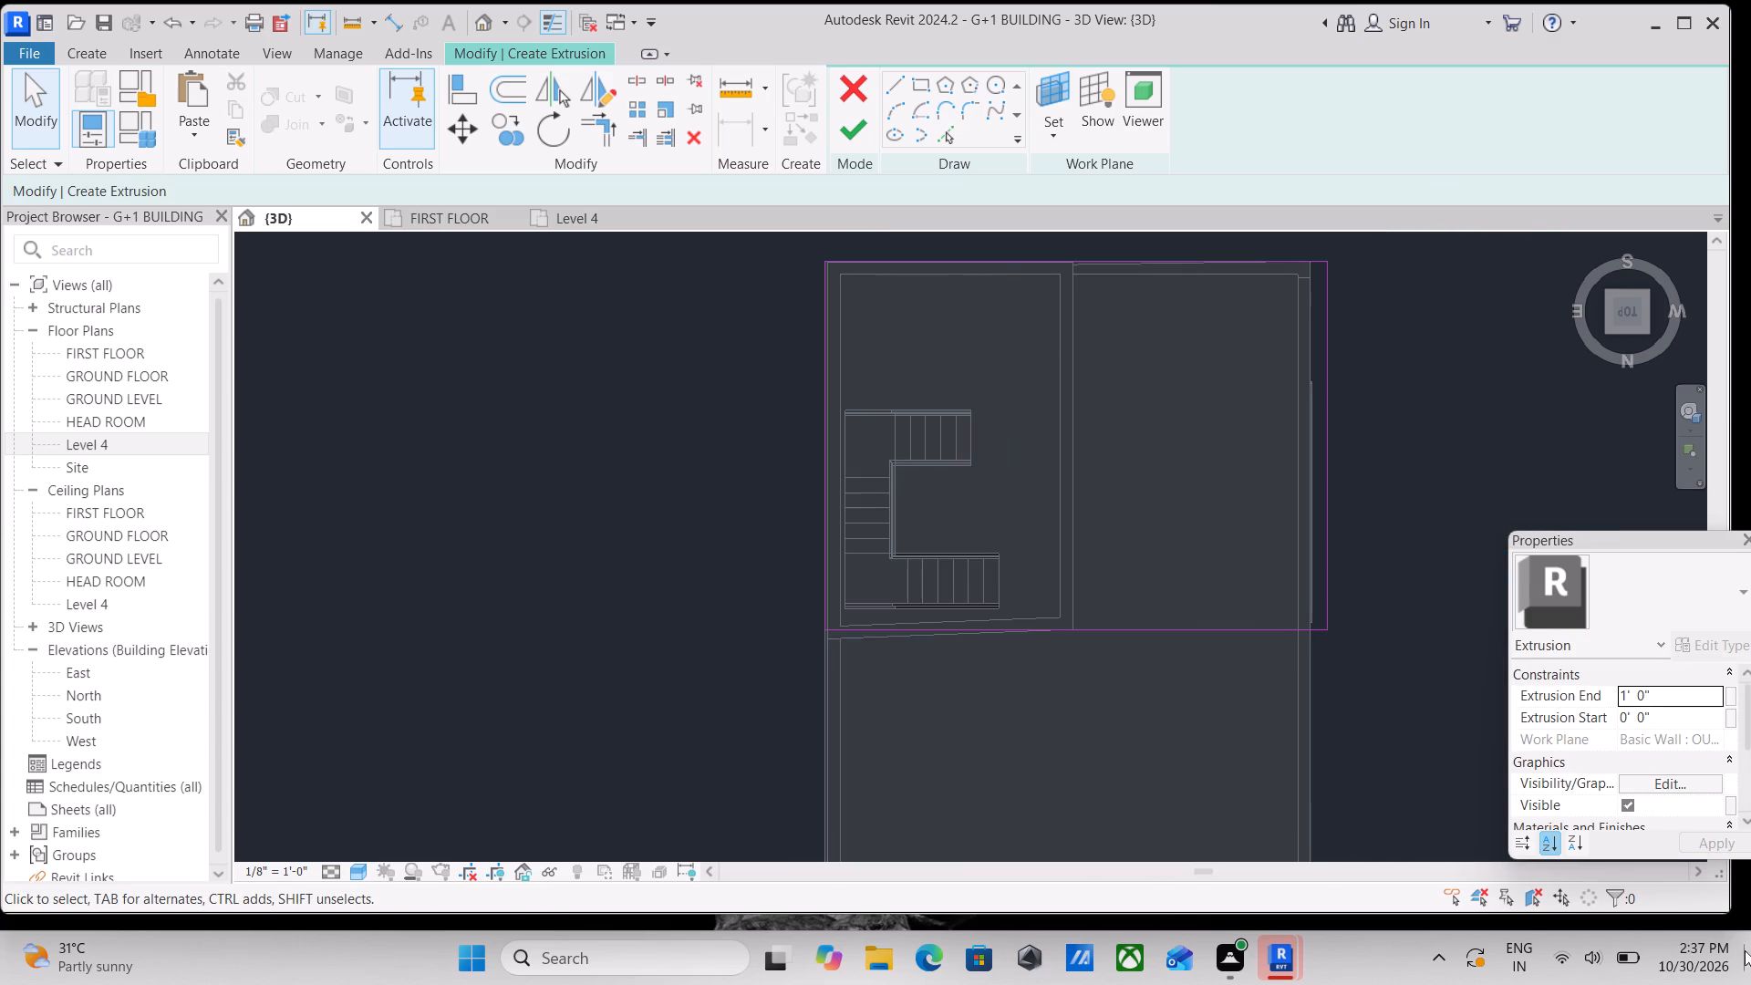
scroll(1746, 741, down, 2)
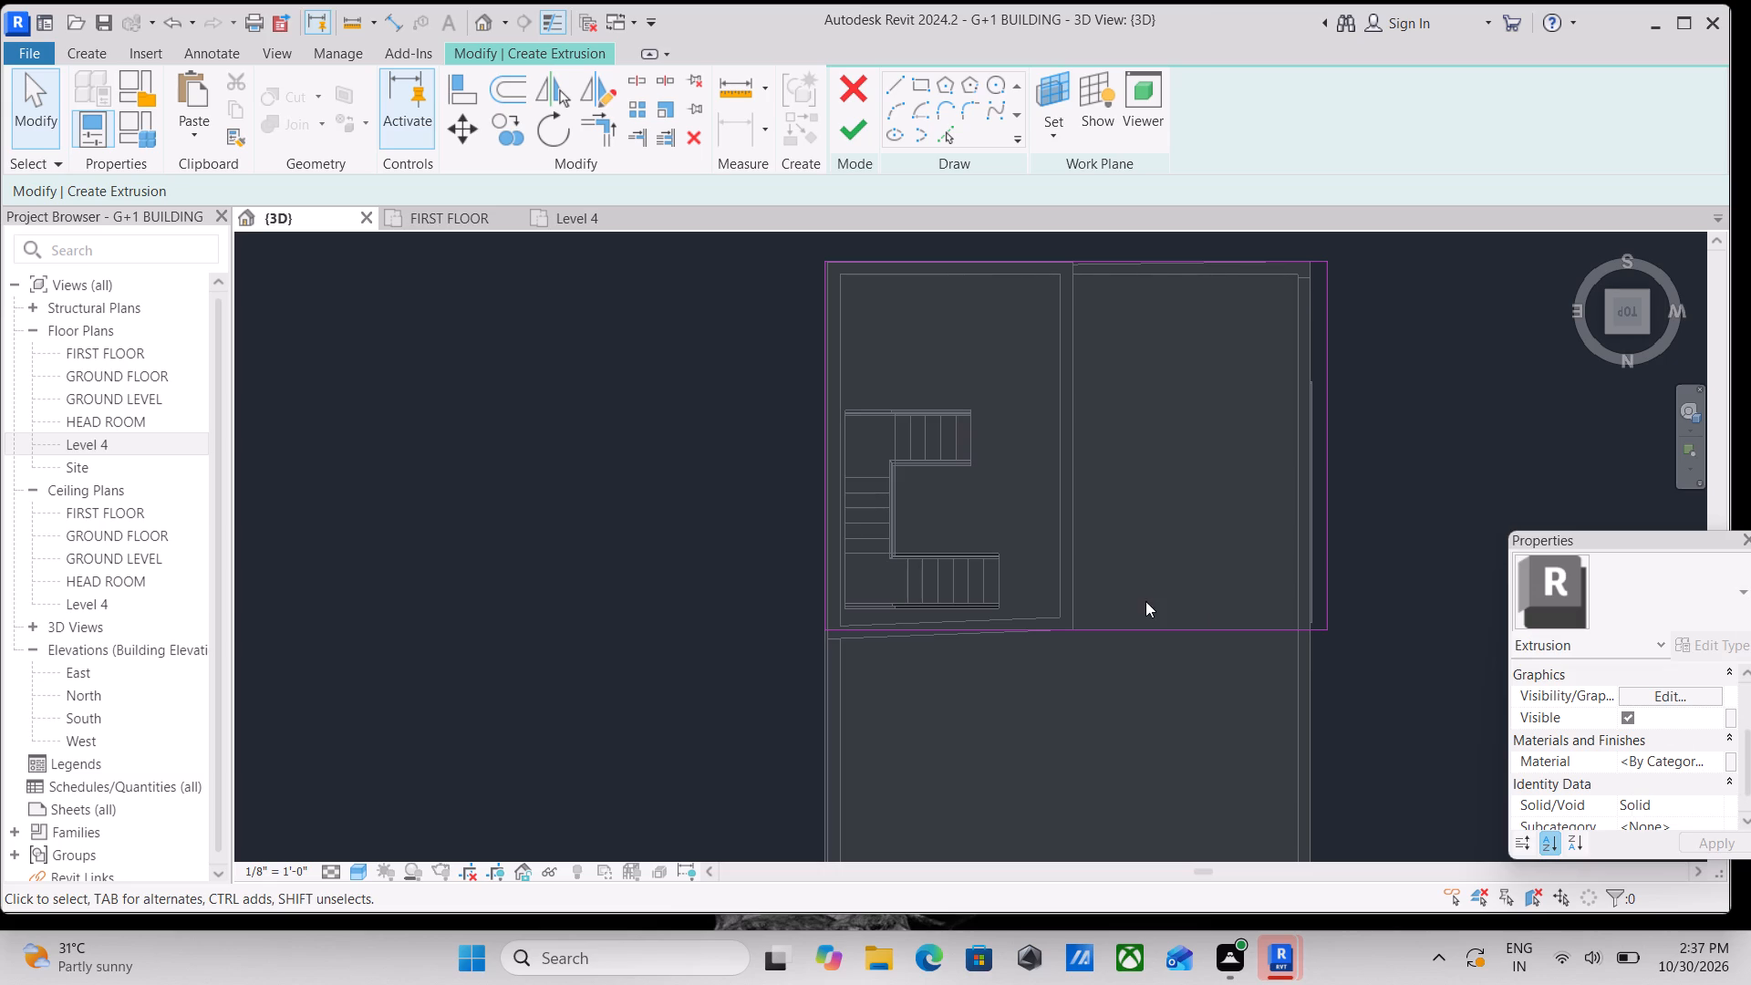
scroll(1161, 452, down, 2)
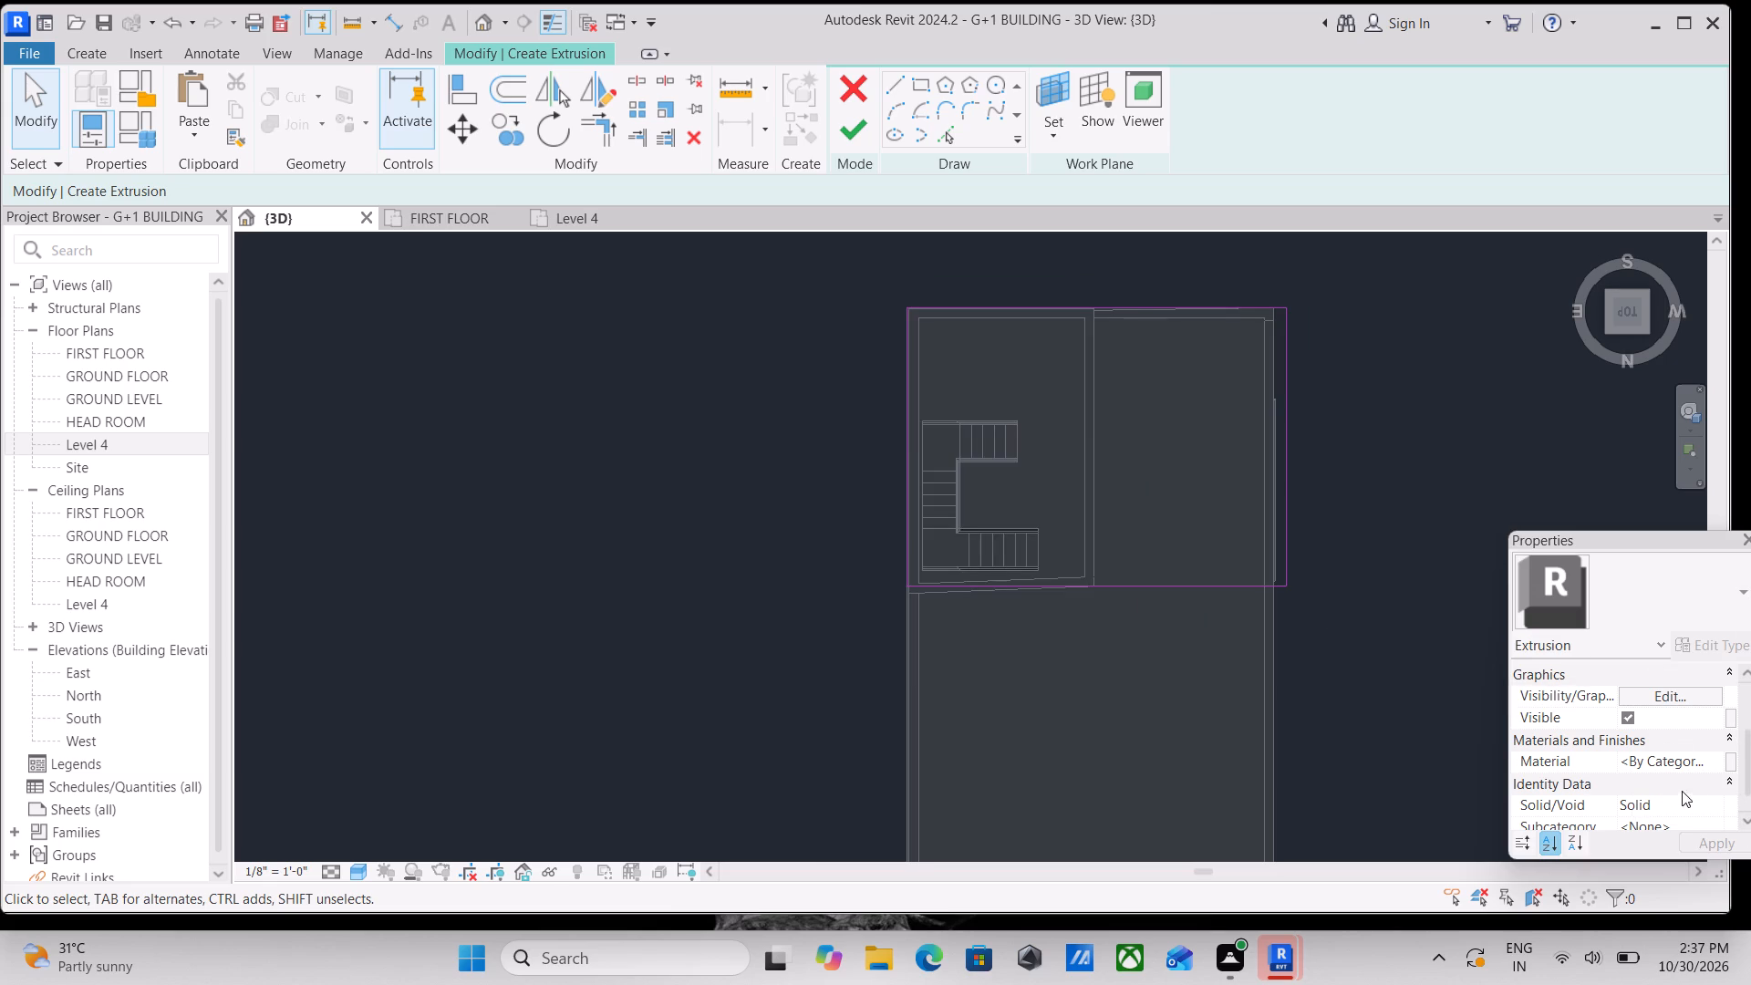
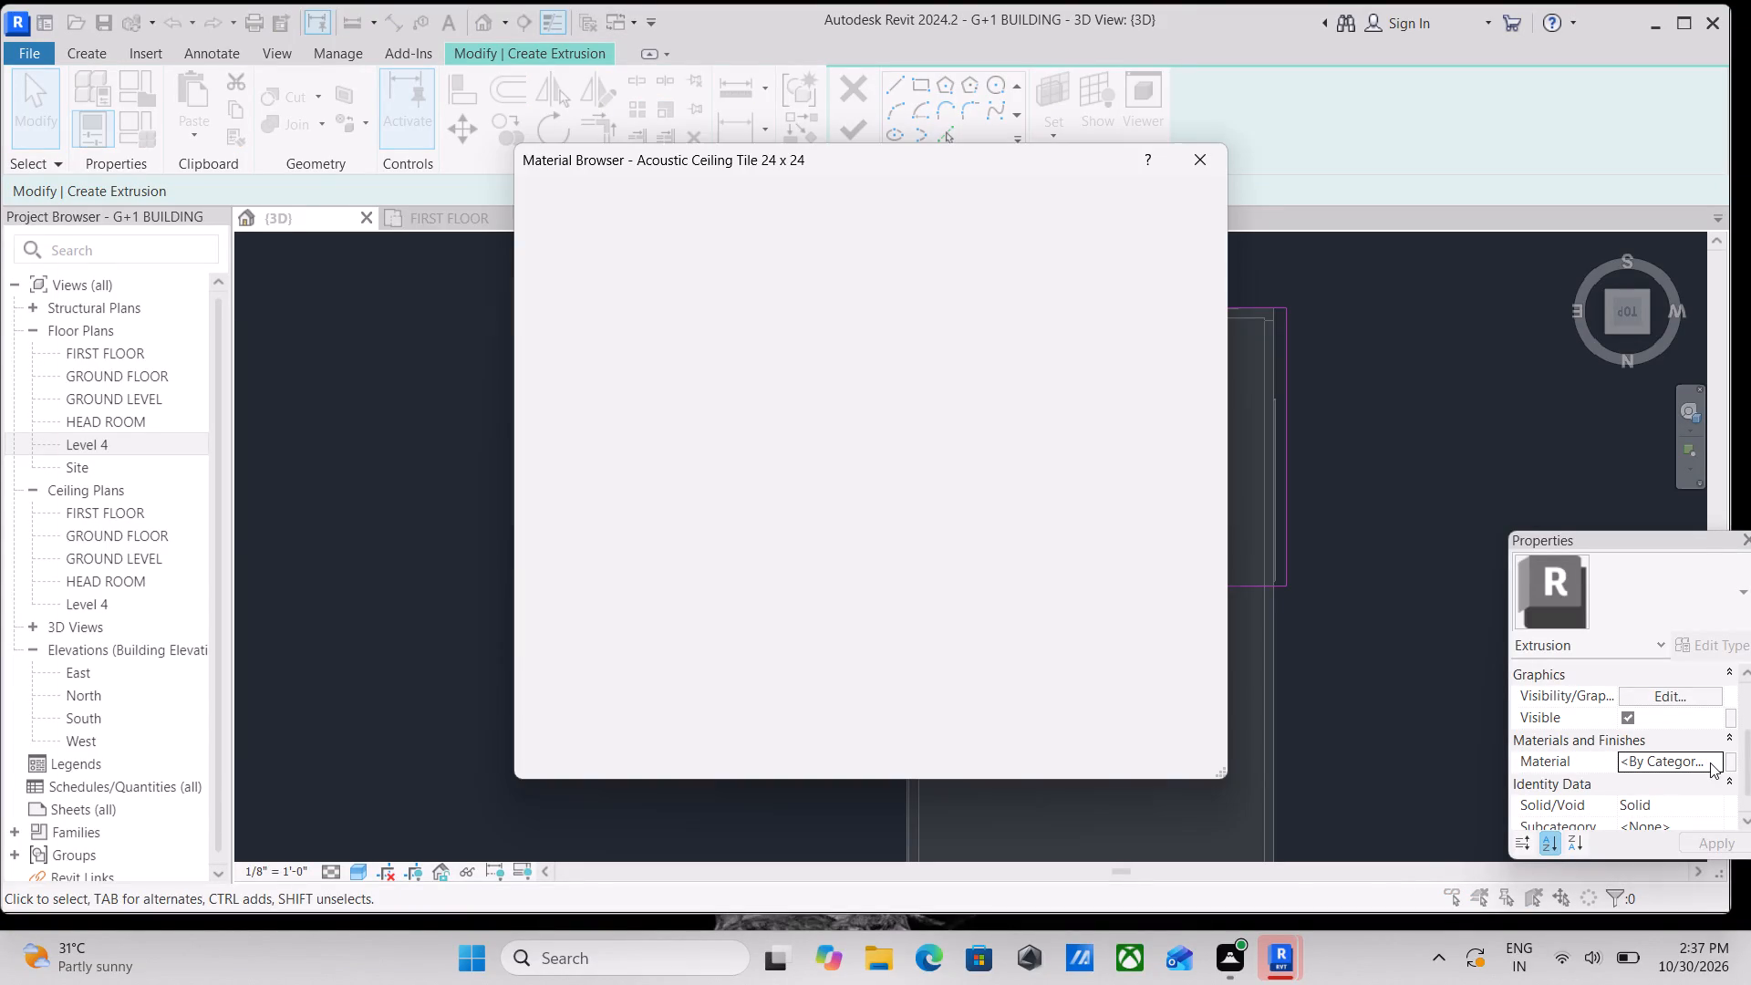
Assign the Clad - White material to the roof slab extrusion.
scroll(596, 590, down, 2)
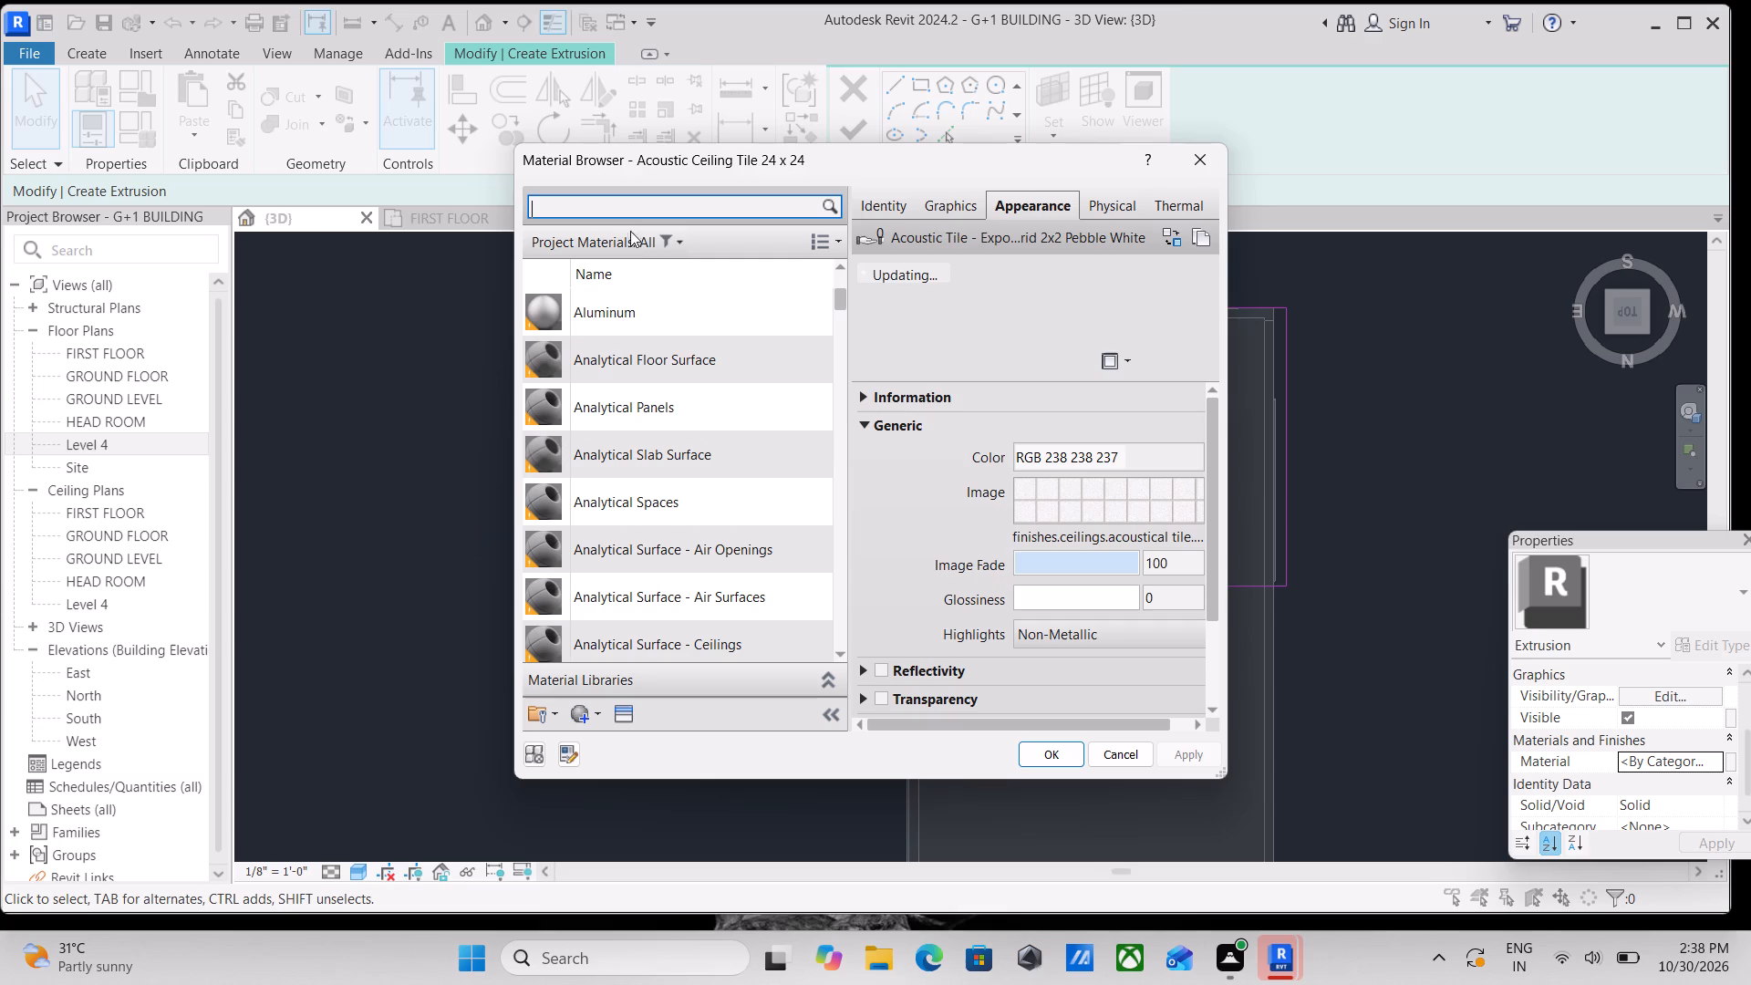
click(637, 207)
key(c)
key(l)
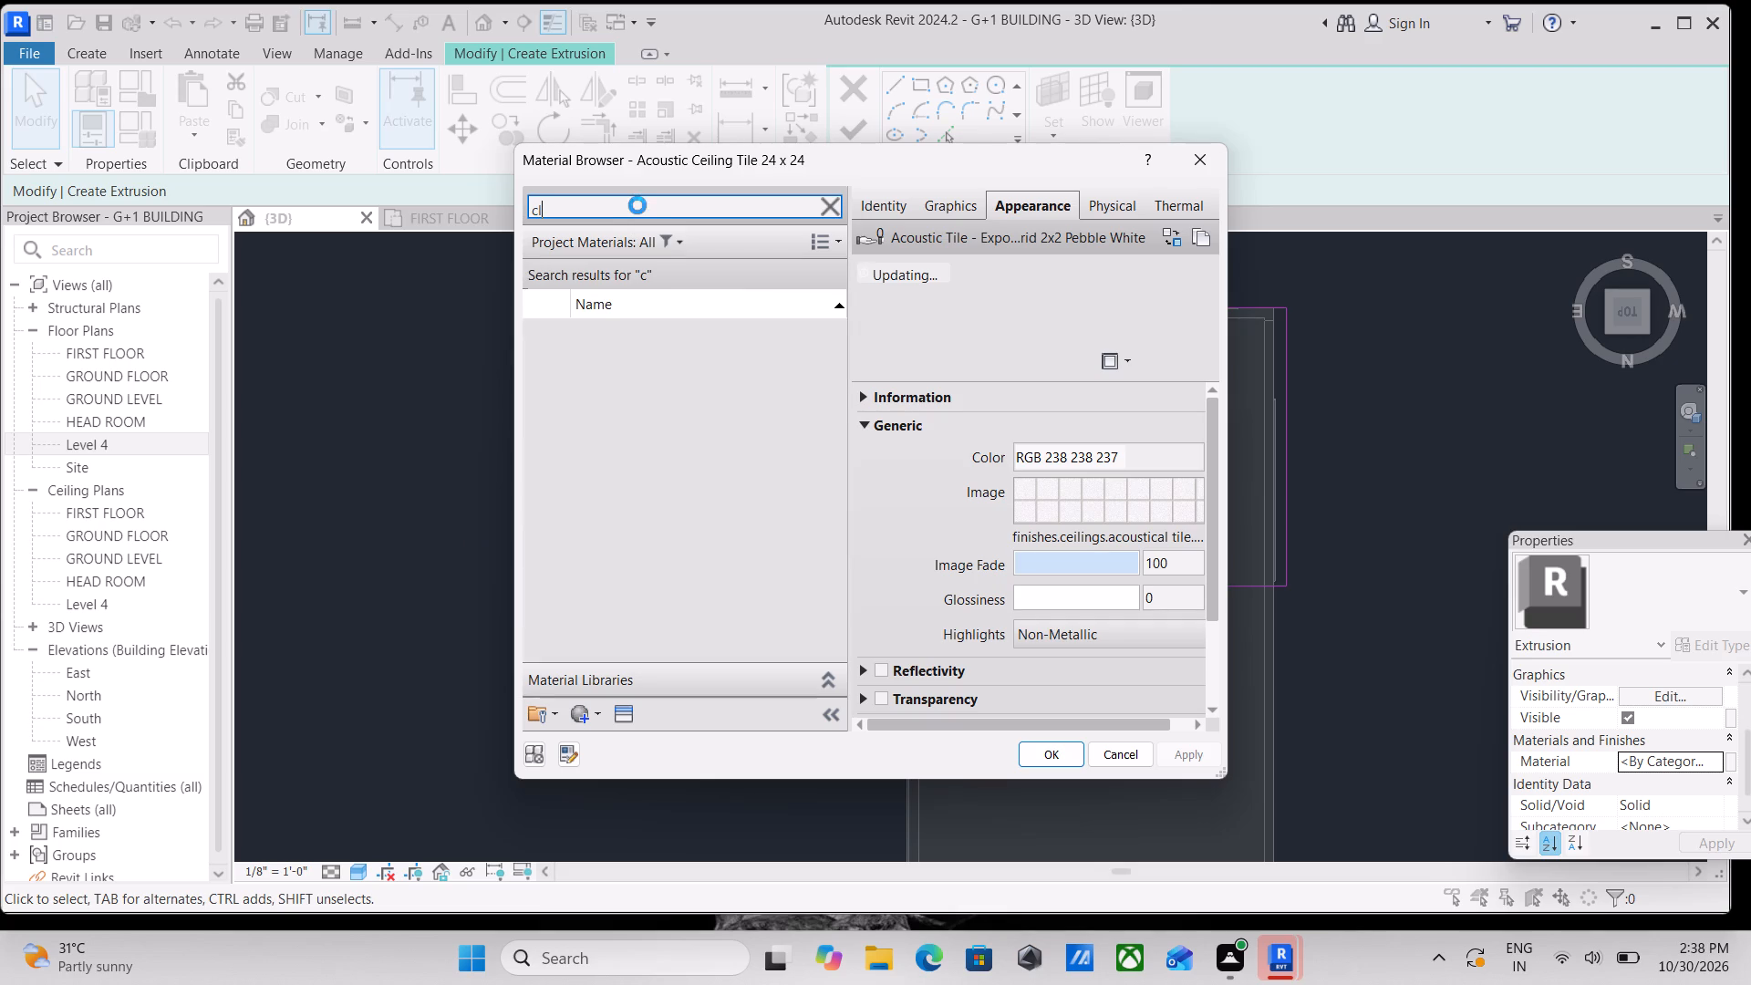
text(ad)
click(636, 343)
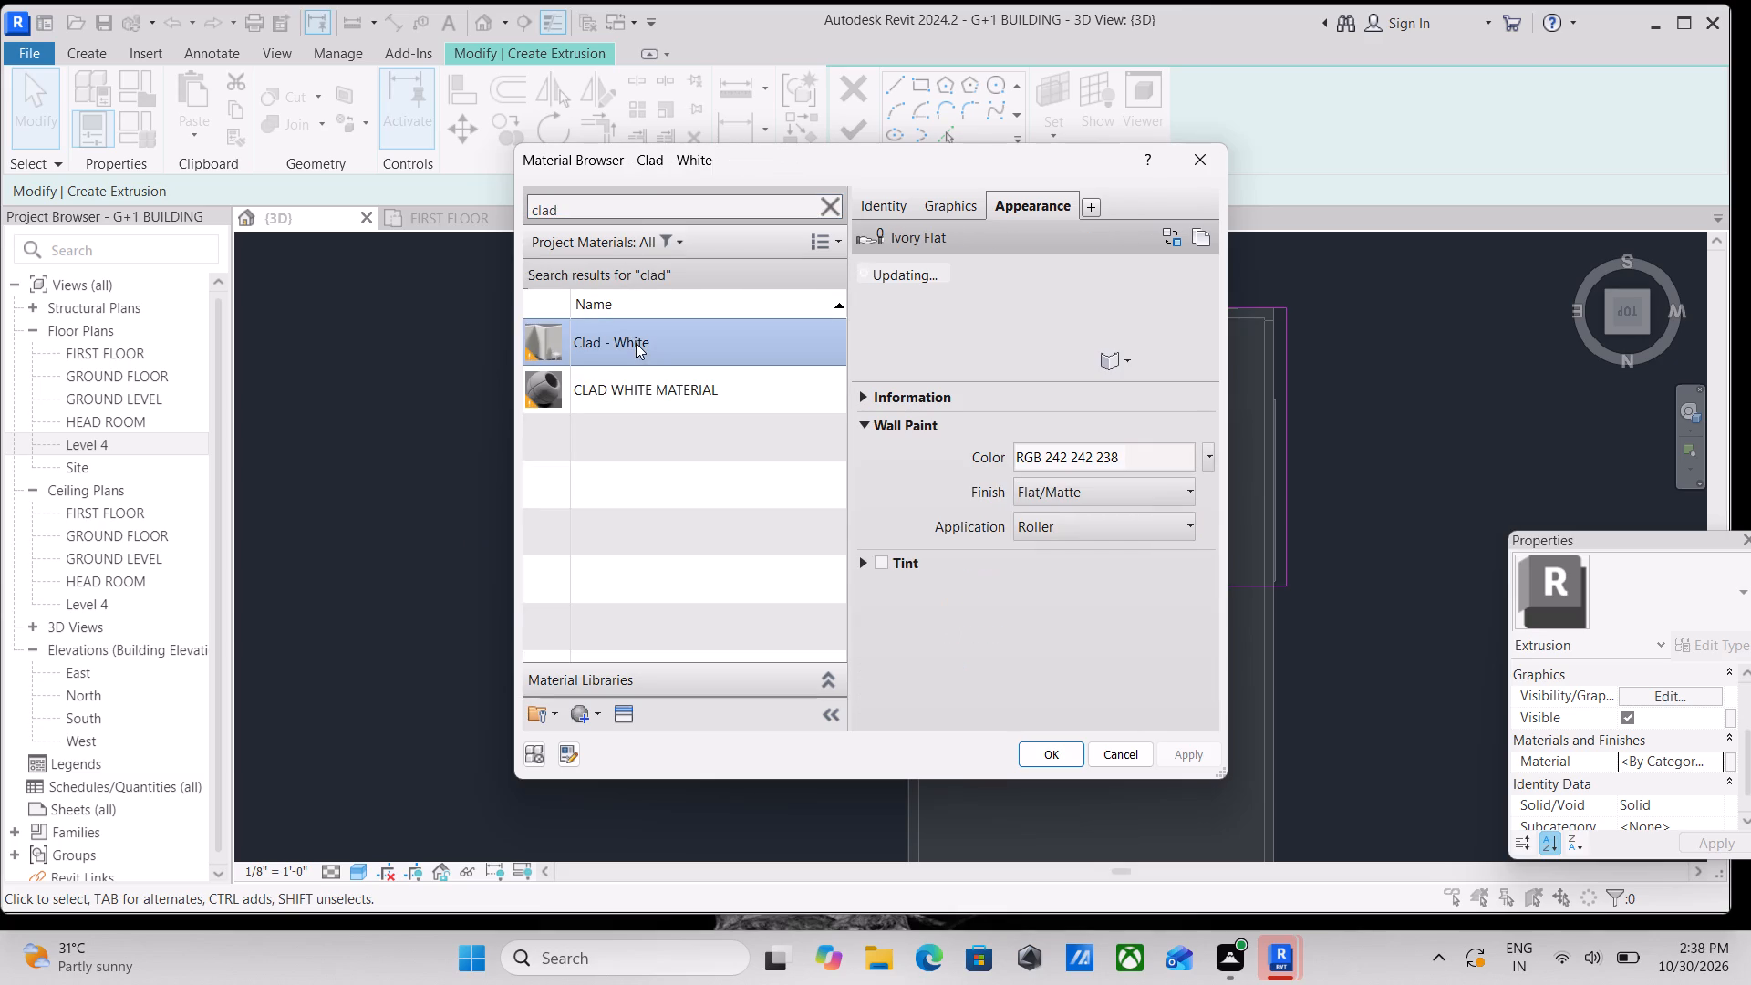
click(1027, 733)
click(1033, 744)
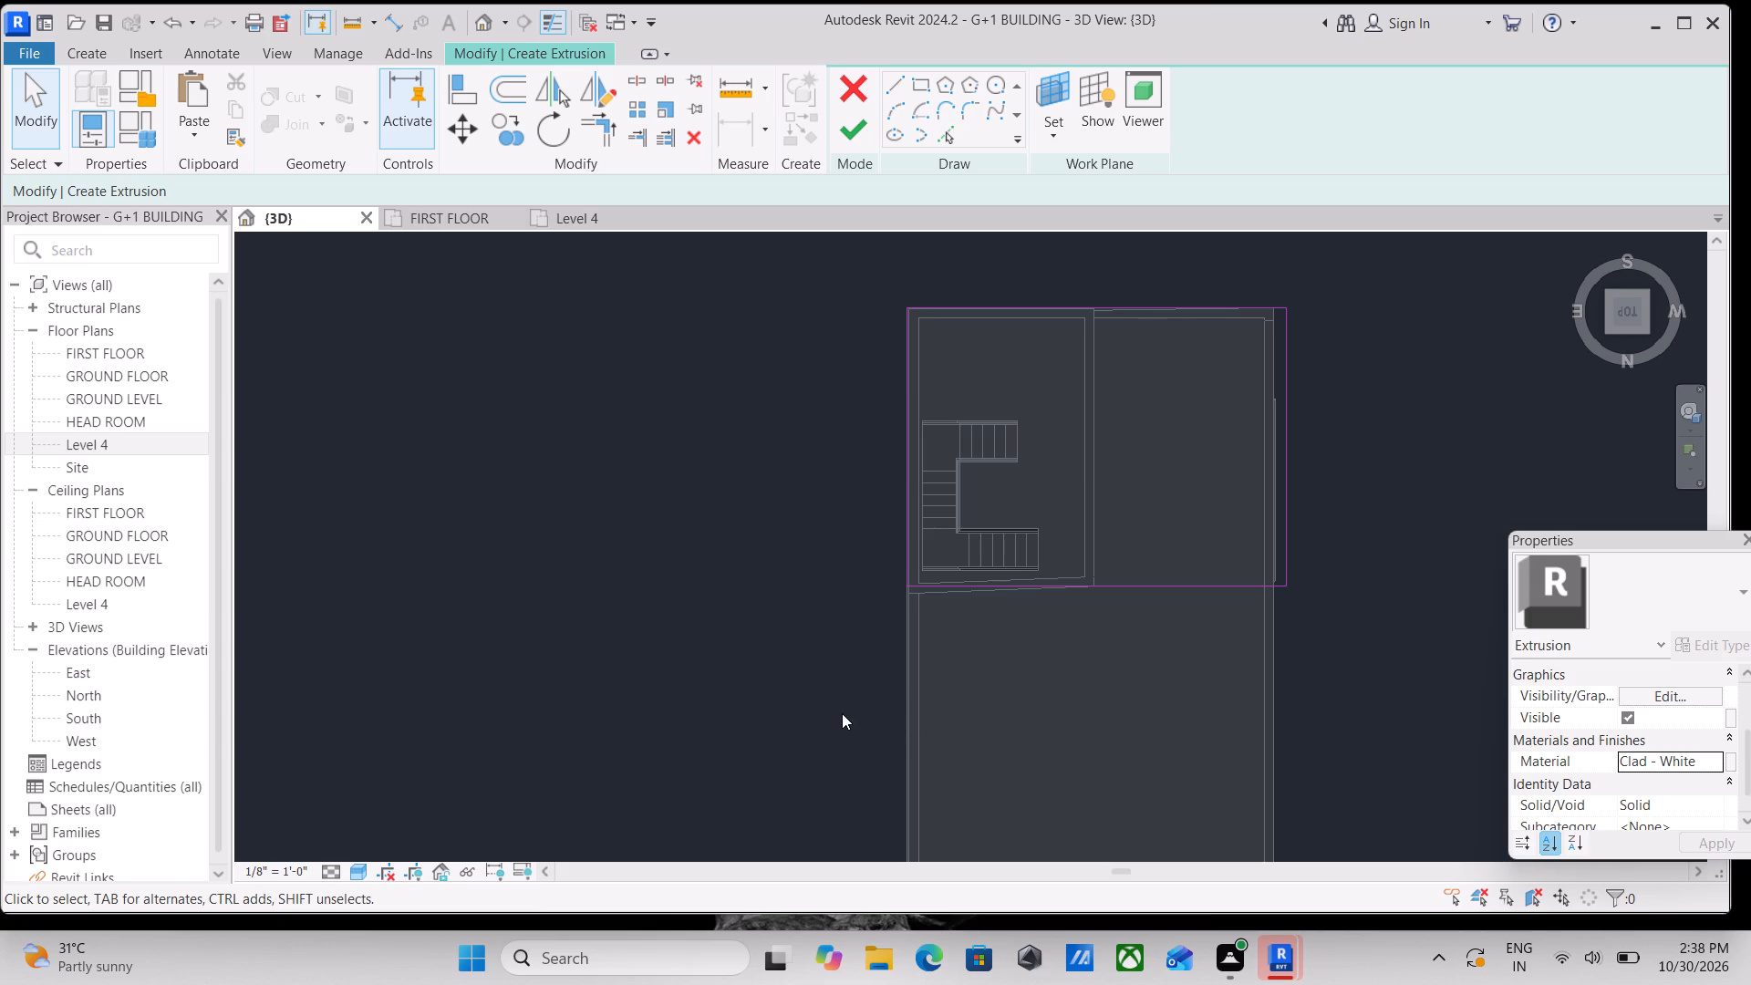
Finish the 1'-0" deep slab extrusion from the rectangular sketch and complete the in-place model.
click(857, 137)
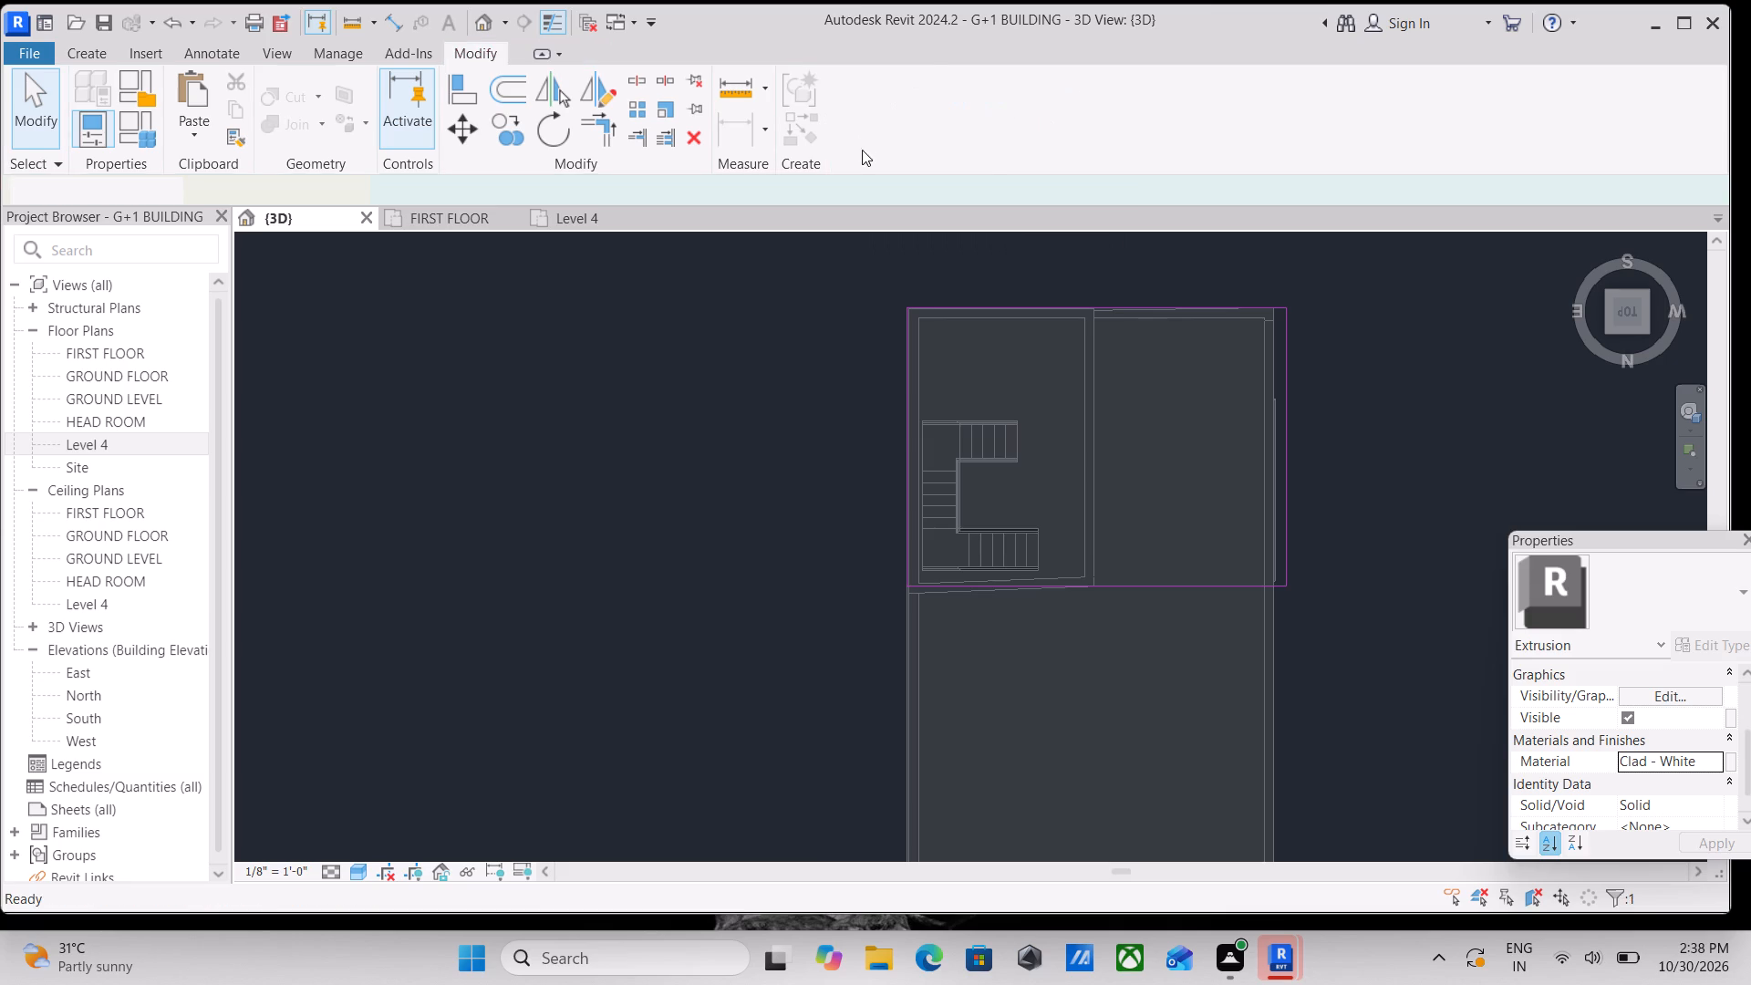
scroll(1152, 421, down, 2)
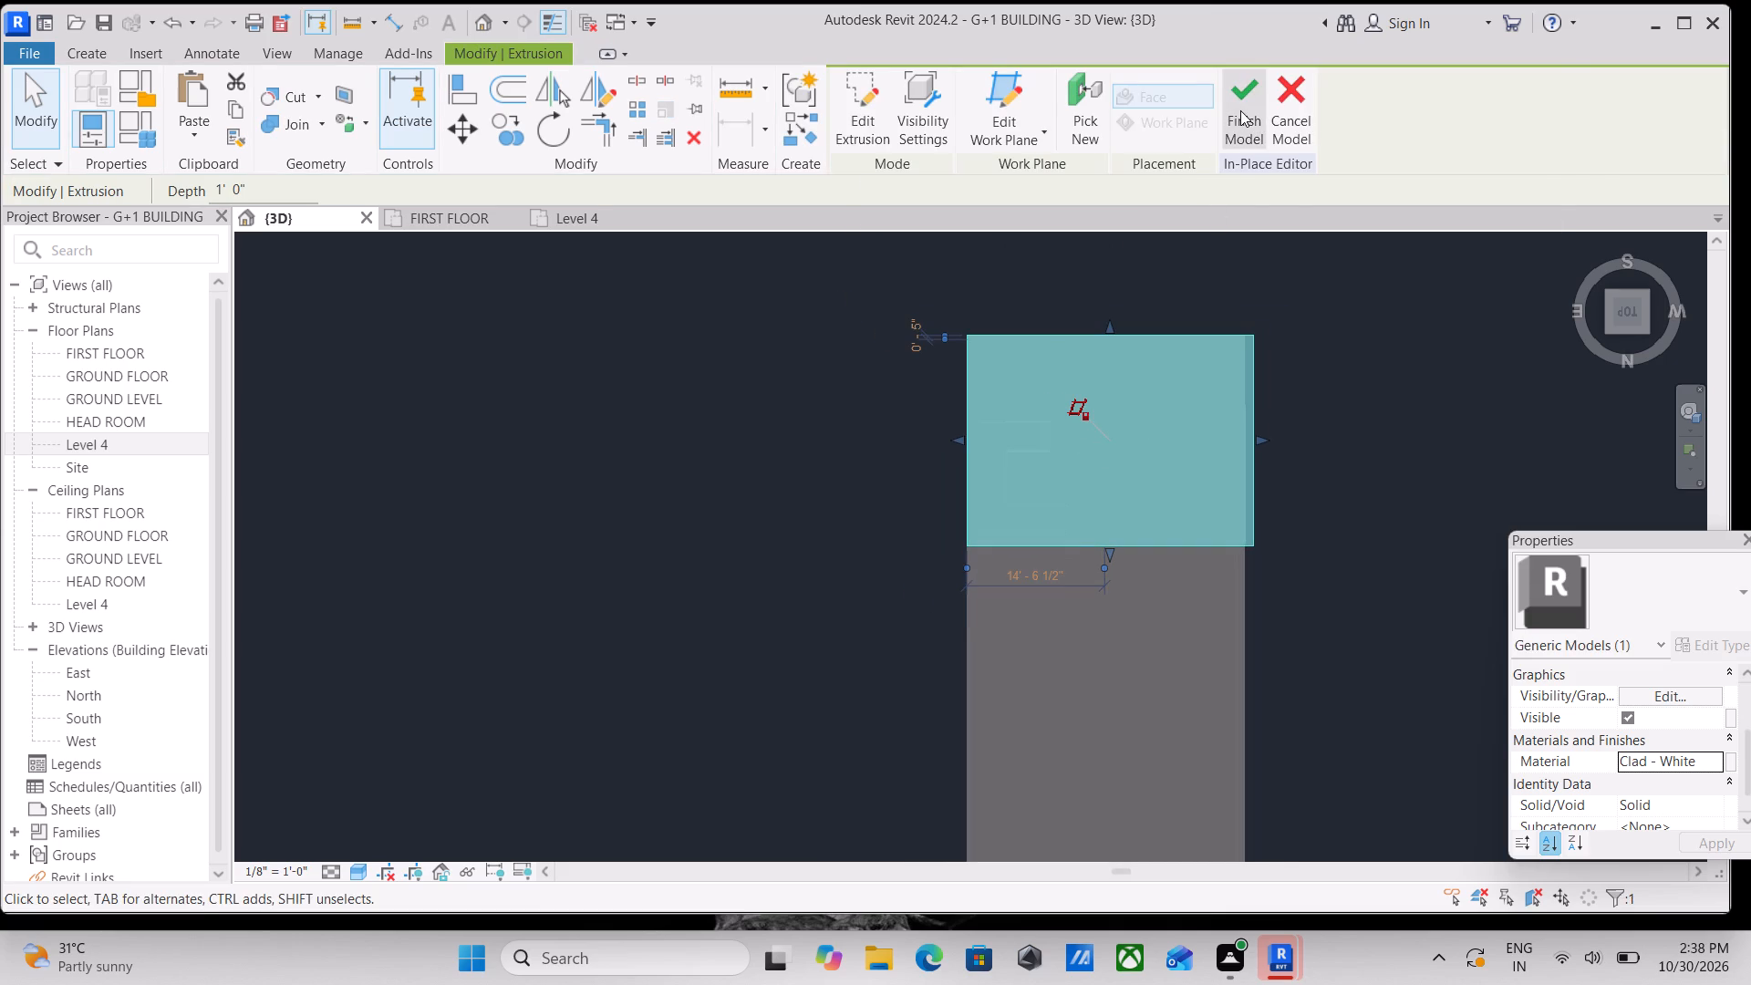
click(1244, 91)
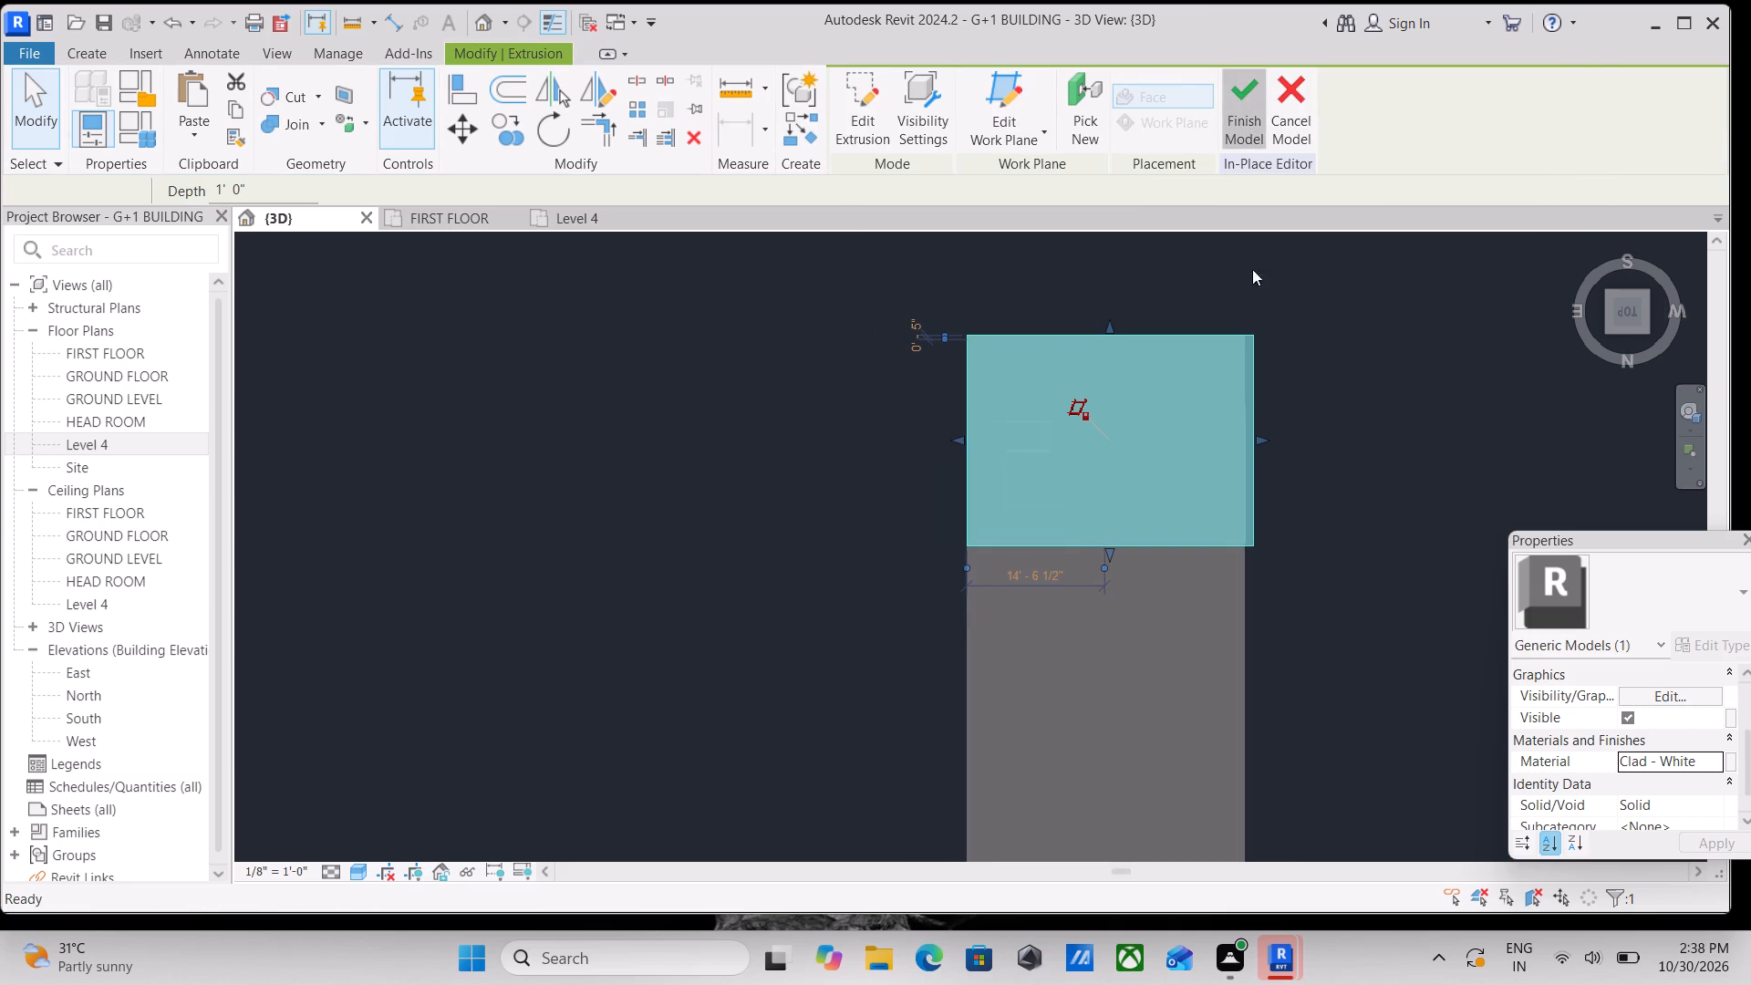
Examine the new top roof slab over the head room from the rear, west side and front of the building.
scroll(1154, 504, down, 2)
shift+middle_drag(1154, 517, 1147, 516)
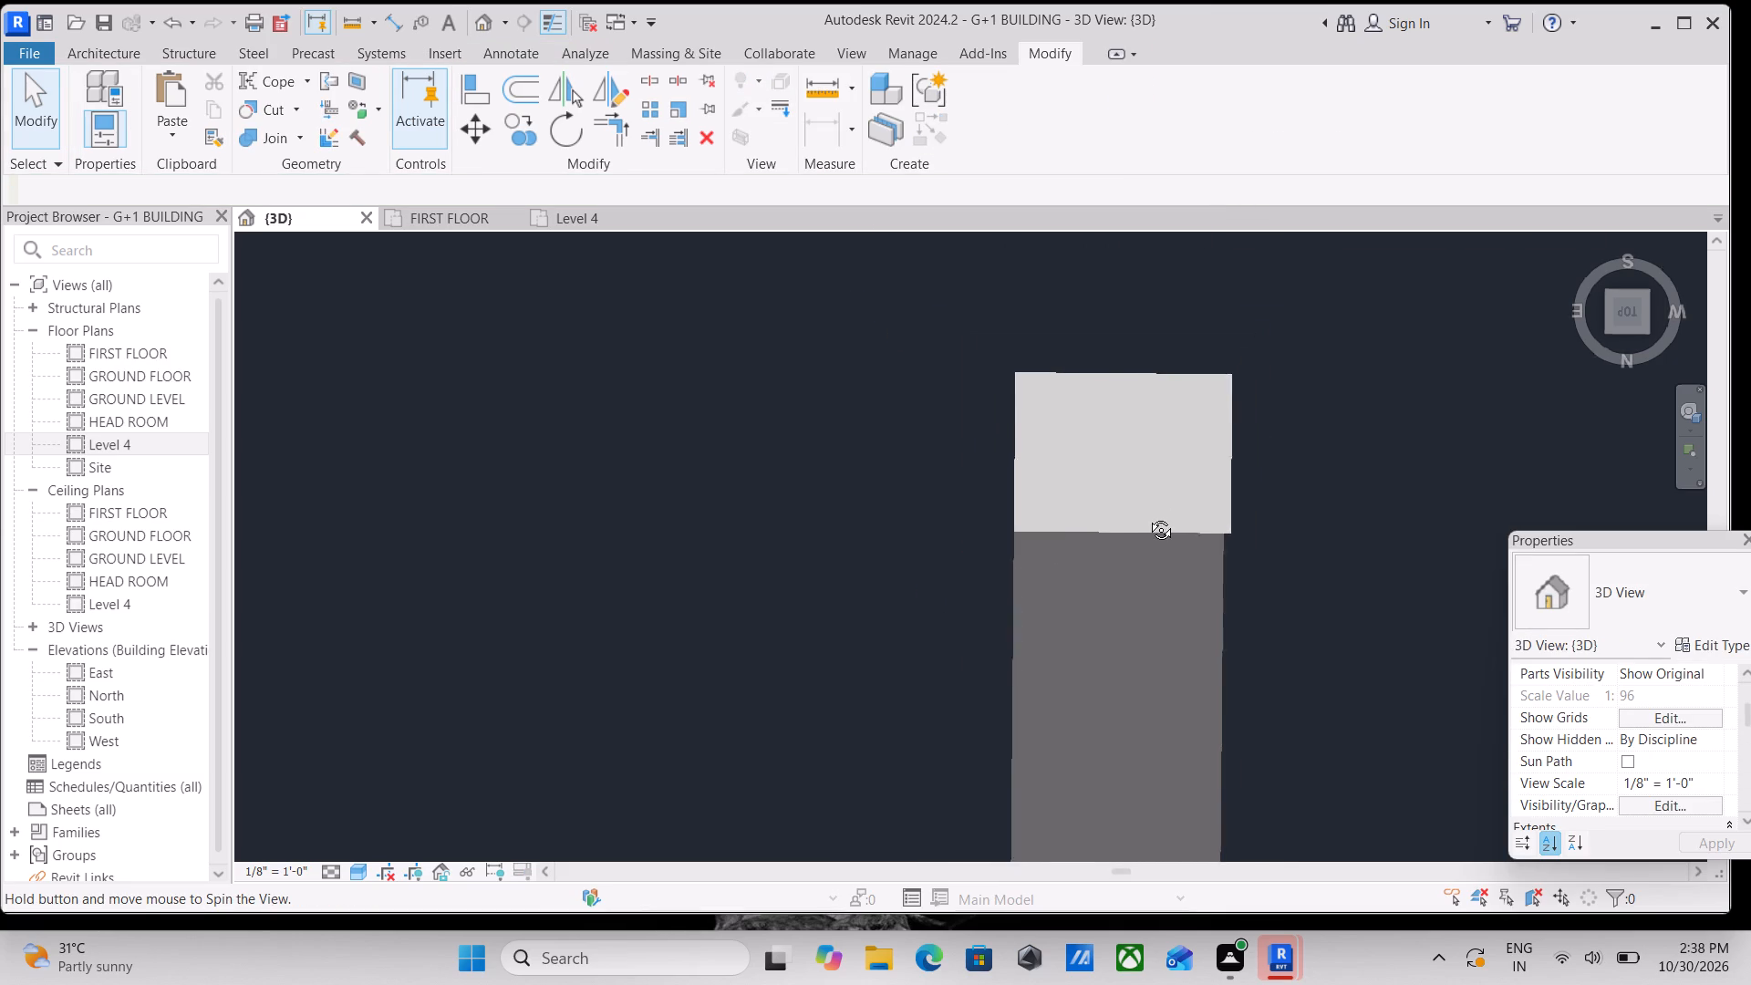
shift+middle_drag(1147, 516, 1102, 311)
scroll(1172, 558, up, 3)
scroll(1163, 465, up, 2)
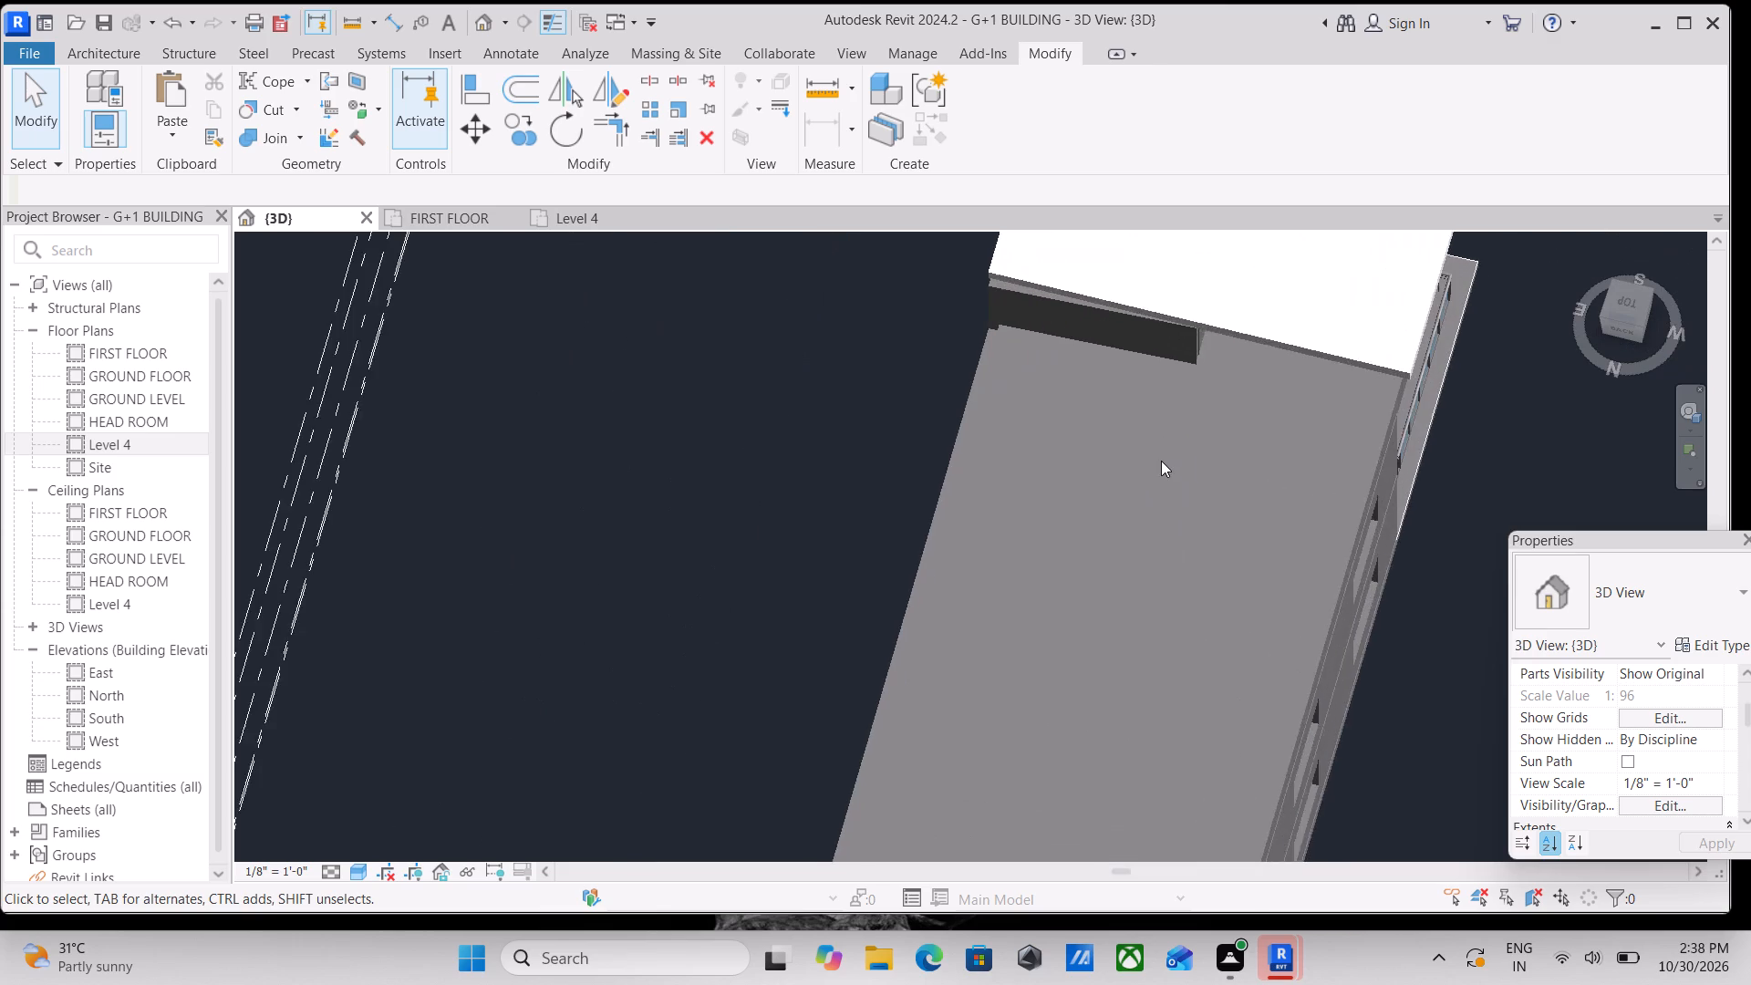
scroll(1161, 461, up, 1)
middle_drag(1161, 462, 1153, 609)
click(1072, 436)
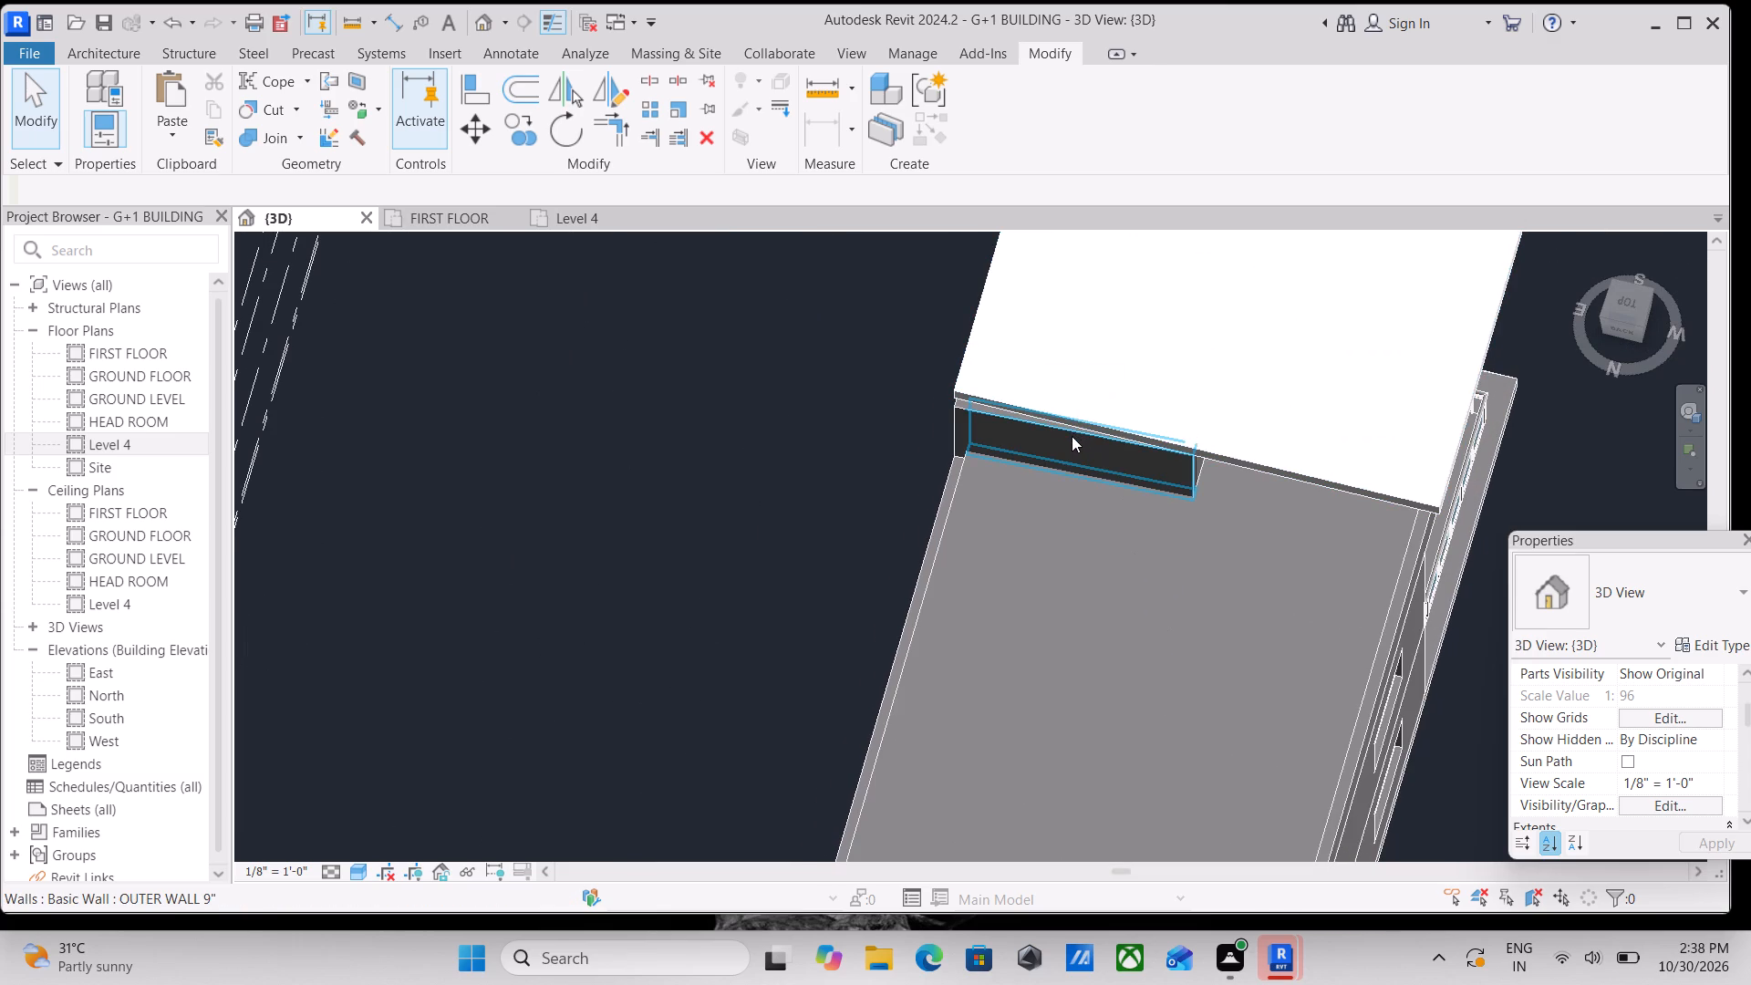
scroll(1119, 557, down, 1)
shift+middle_drag(1119, 561, 1151, 293)
shift+middle_drag(1188, 446, 933, 337)
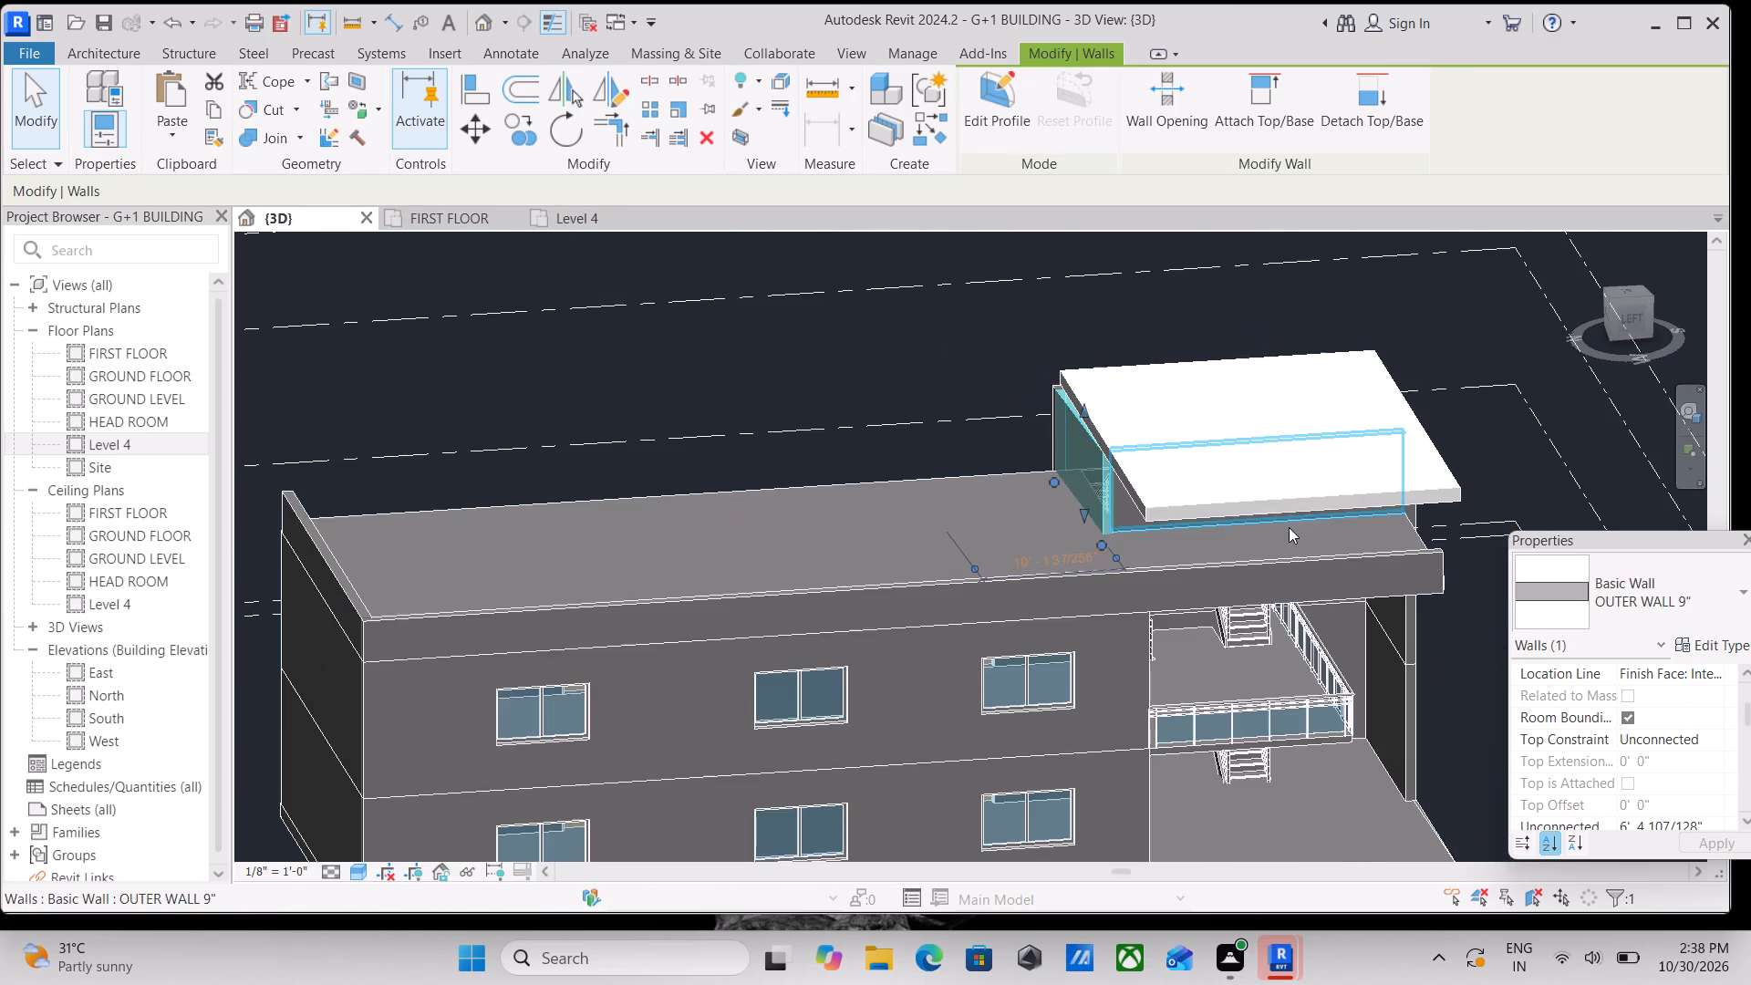
shift+middle_drag(1289, 527, 1262, 524)
key(Escape)
scroll(1424, 630, down, 1)
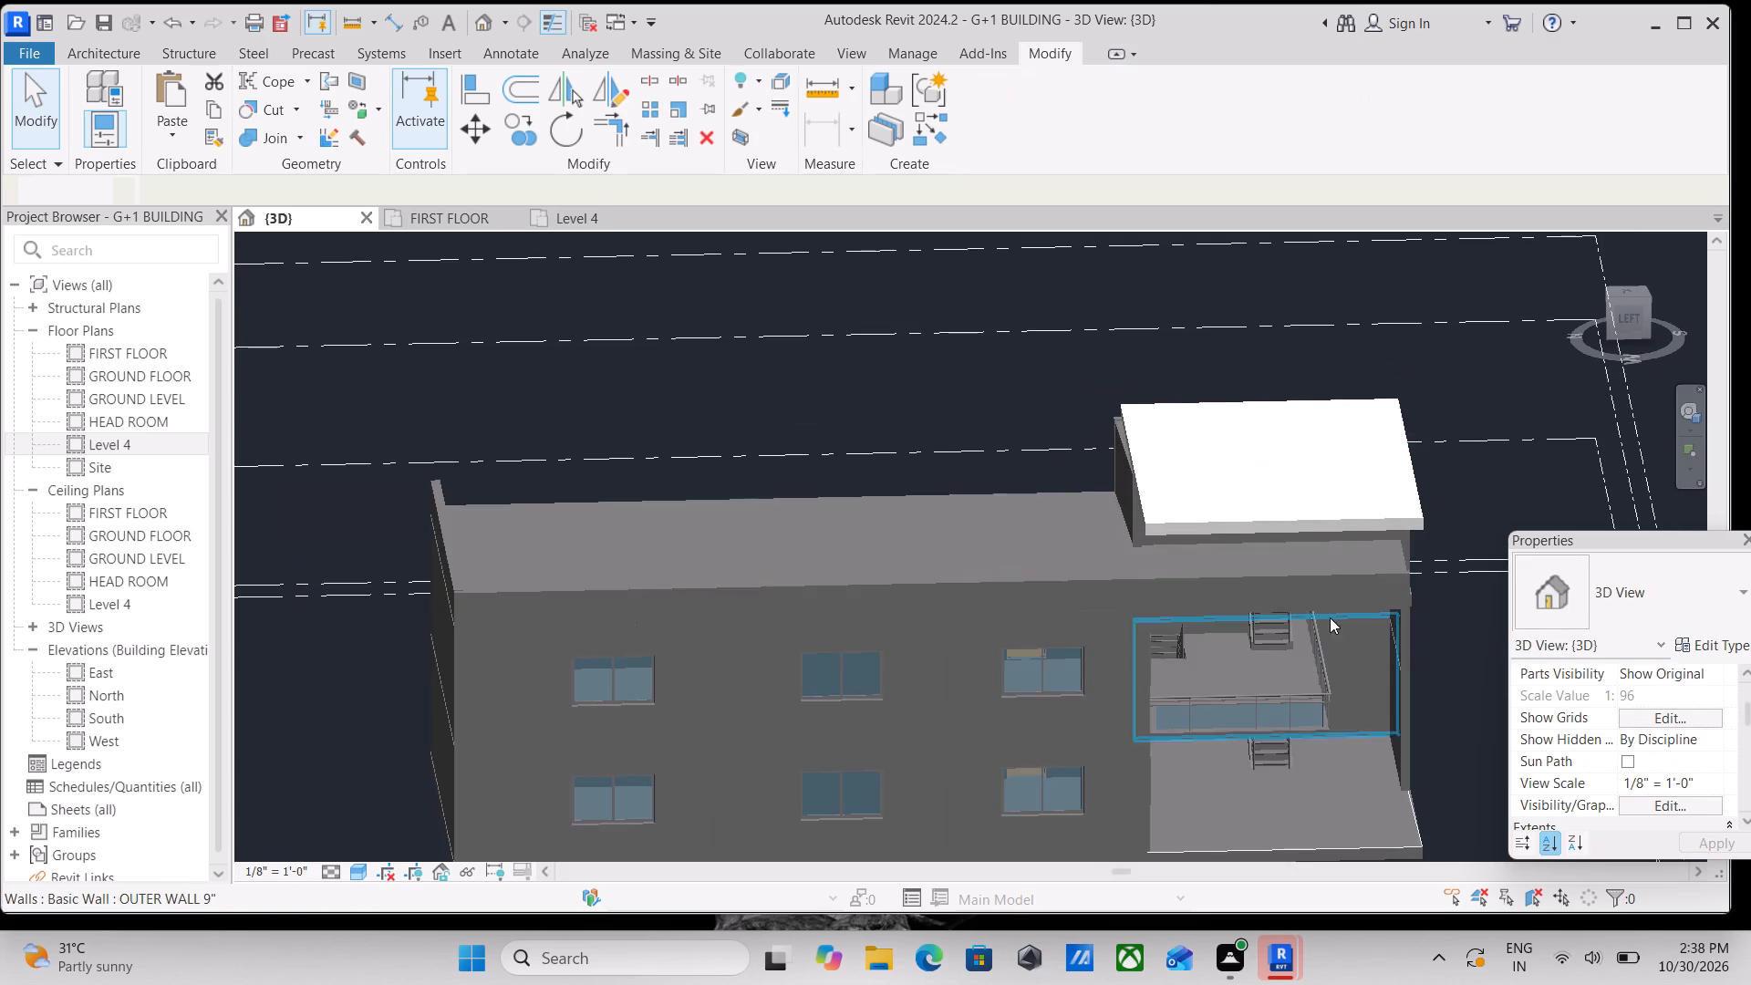
shift+middle_drag(1131, 631, 1391, 641)
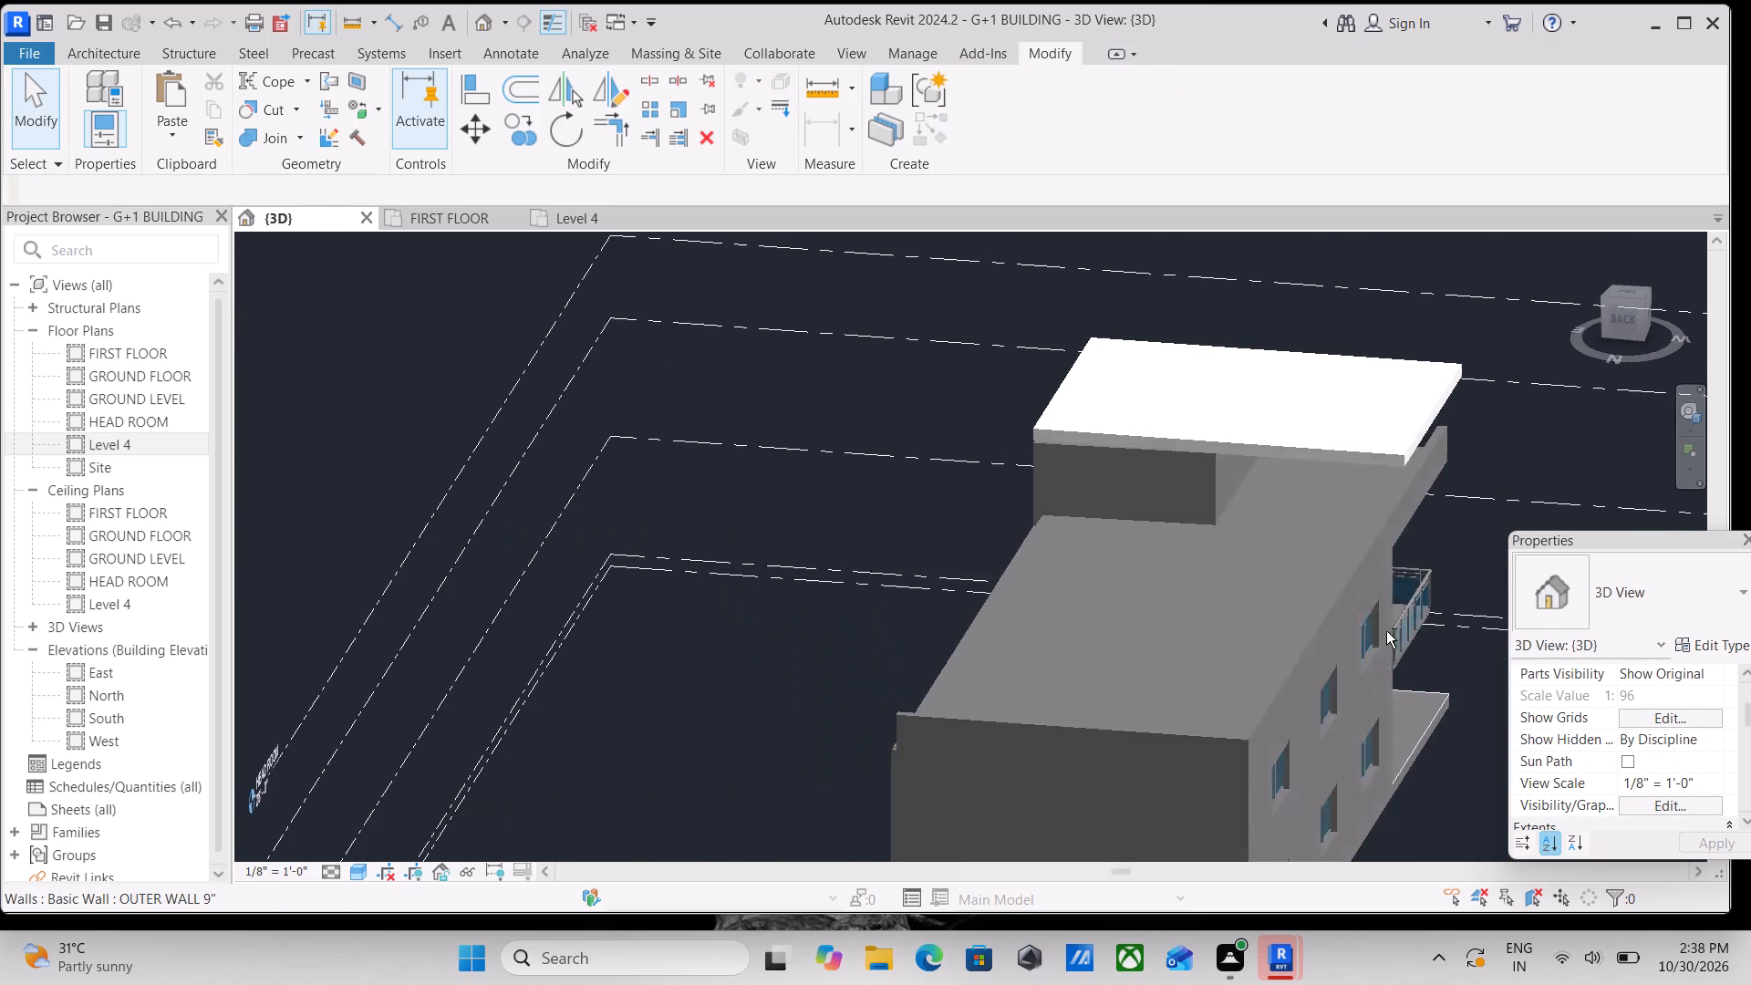
scroll(1075, 454, up, 2)
shift+scroll(1189, 501, down, 1)
shift+middle_drag(1189, 501, 1052, 455)
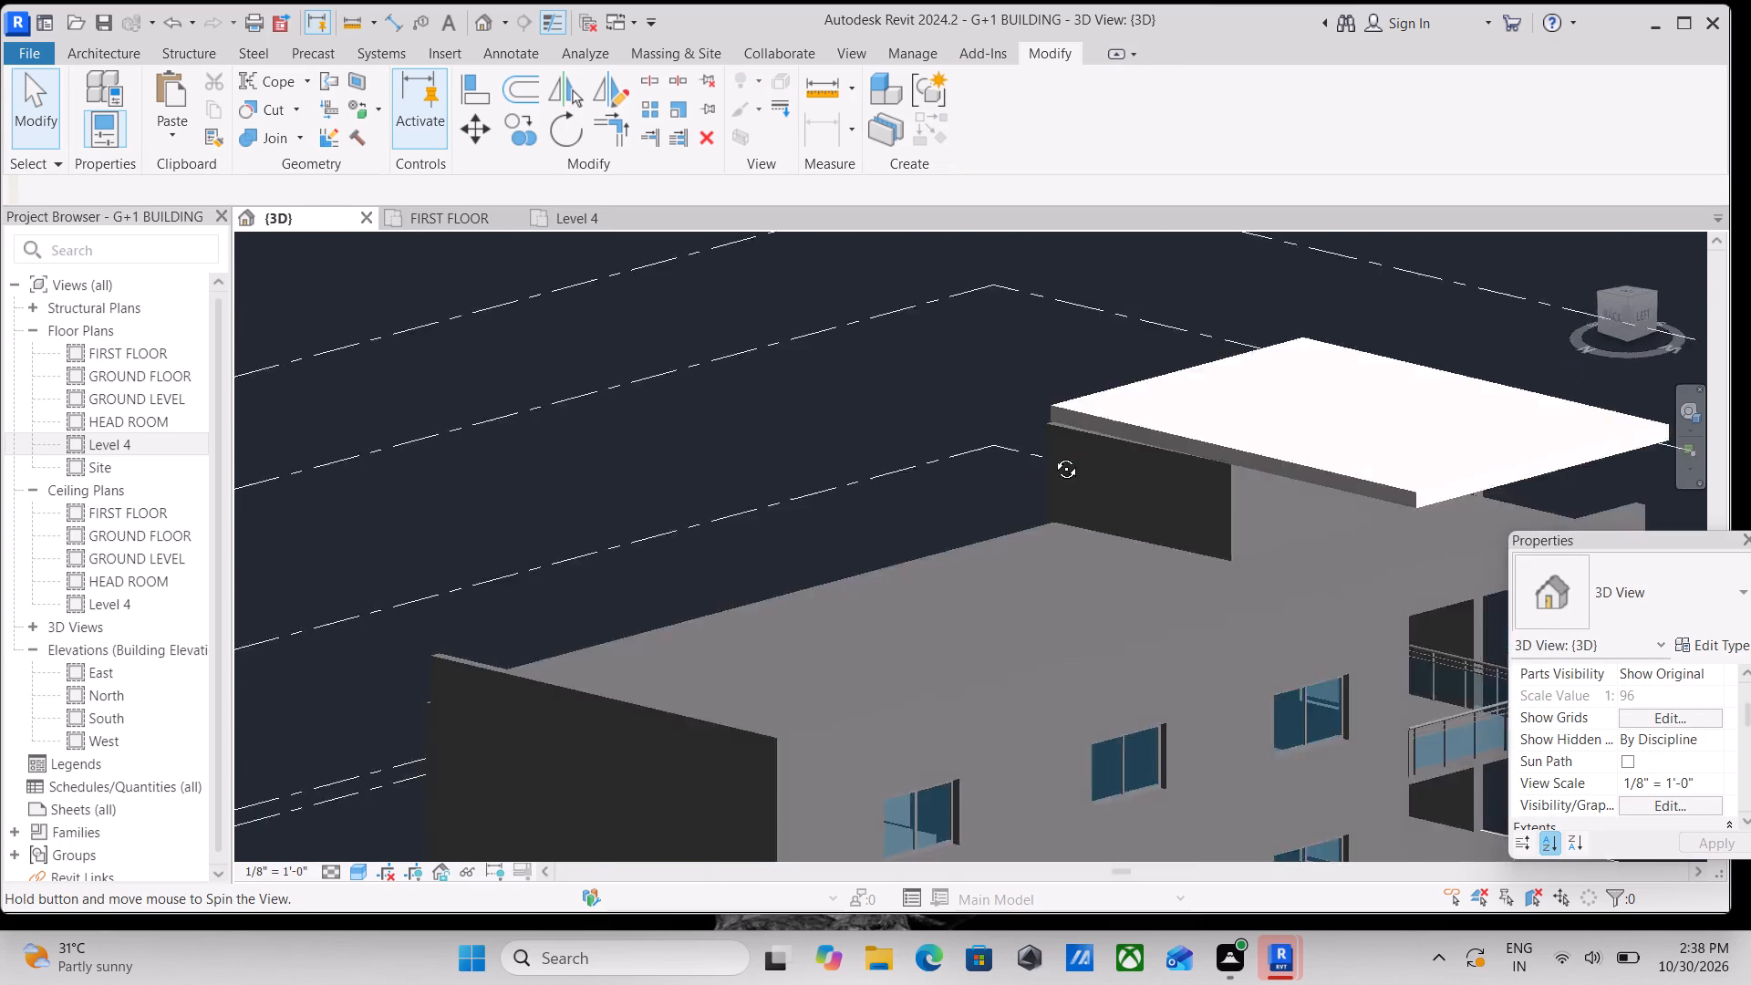
shift+middle_drag(1052, 455, 813, 441)
shift+middle_drag(1075, 575, 934, 501)
scroll(1017, 510, up, 3)
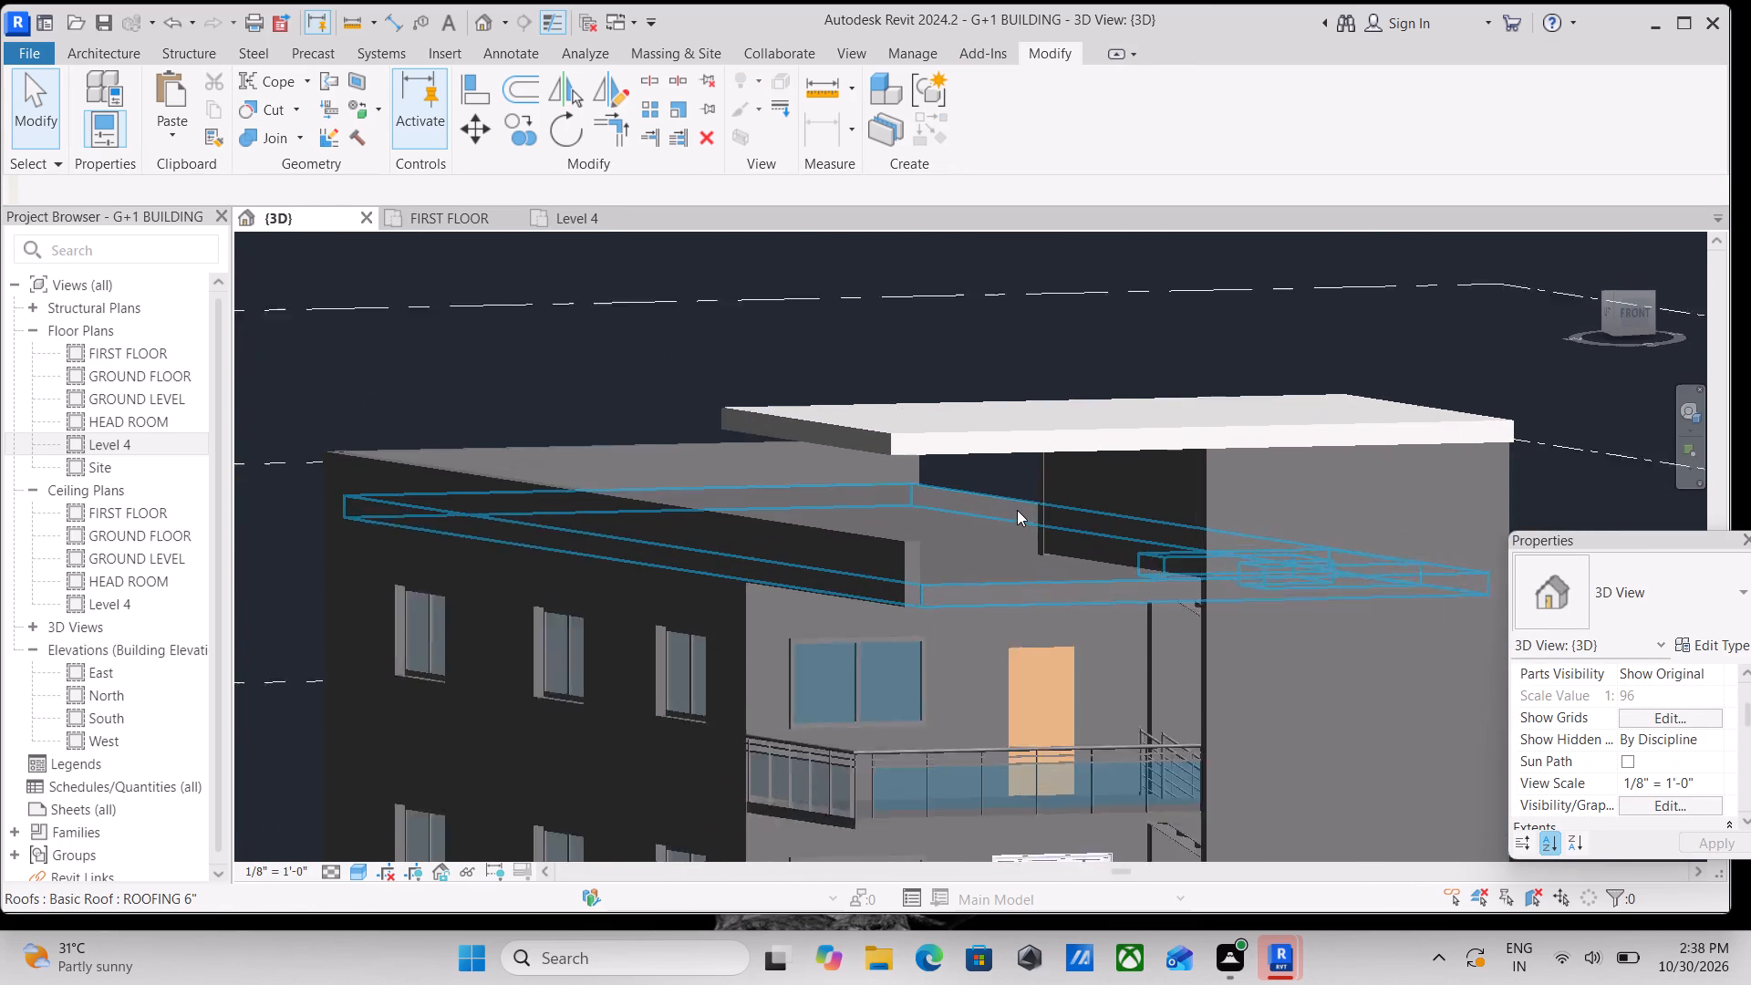
scroll(1096, 505, up, 2)
shift+middle_drag(1098, 509, 1066, 511)
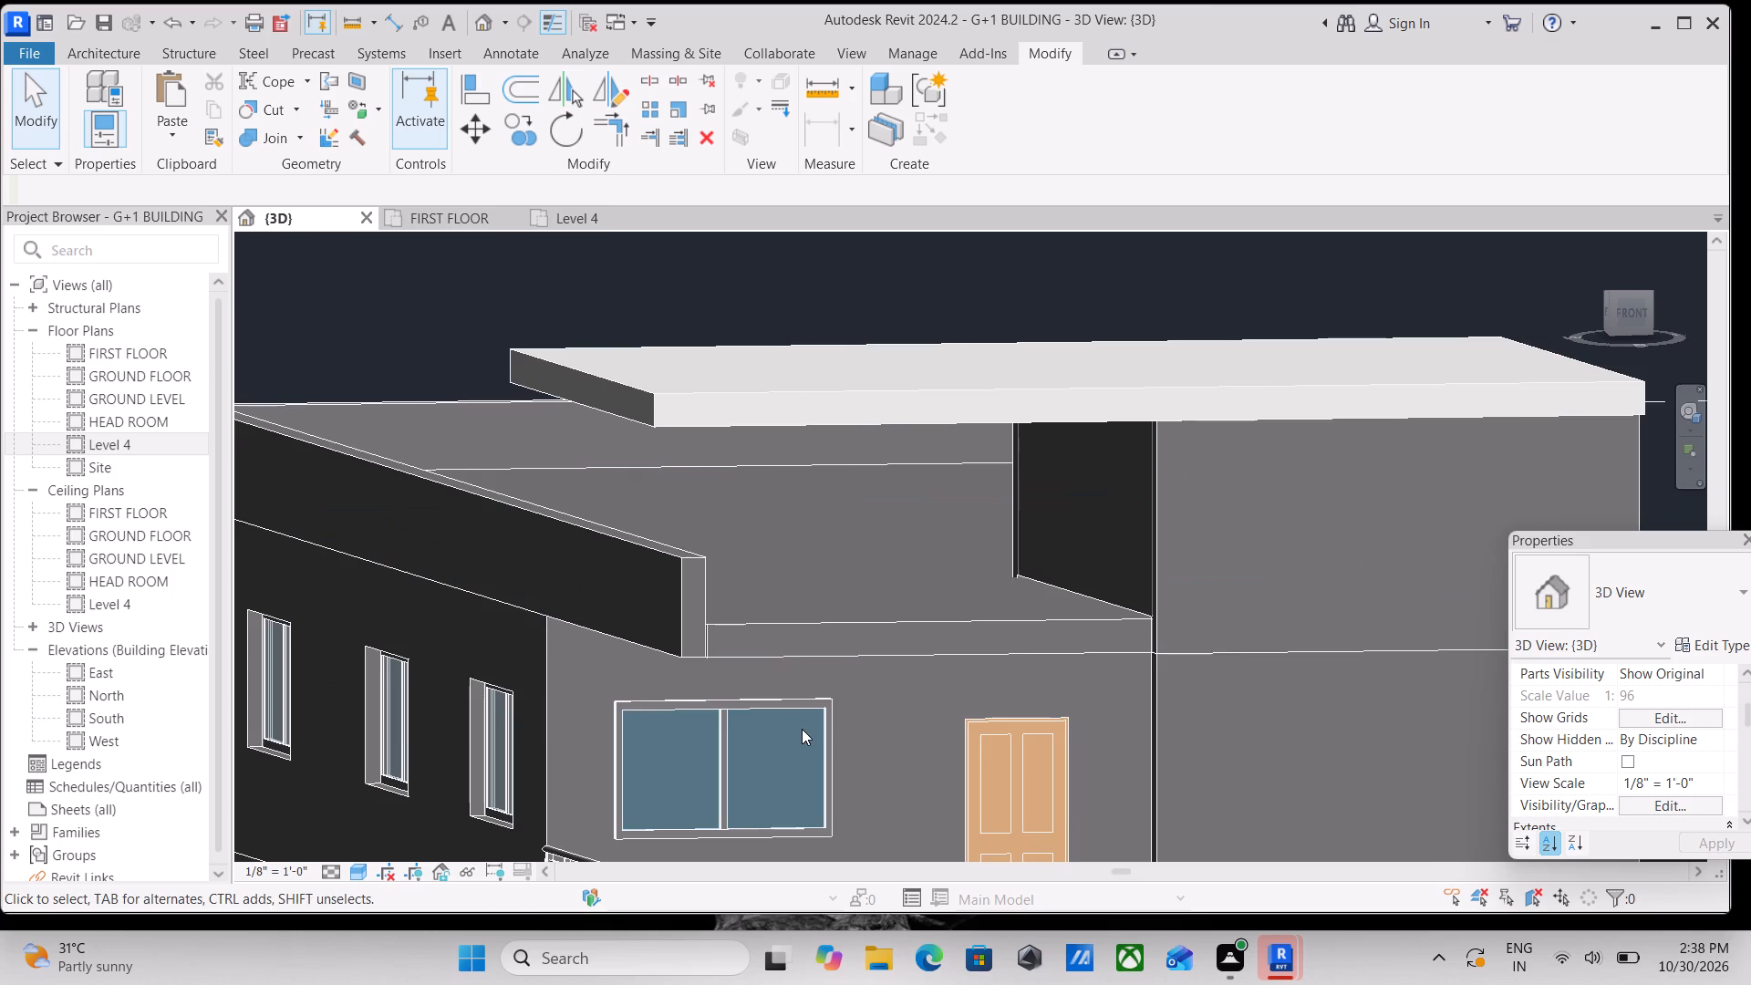
scroll(806, 700, down, 5)
middle_drag(809, 699, 861, 598)
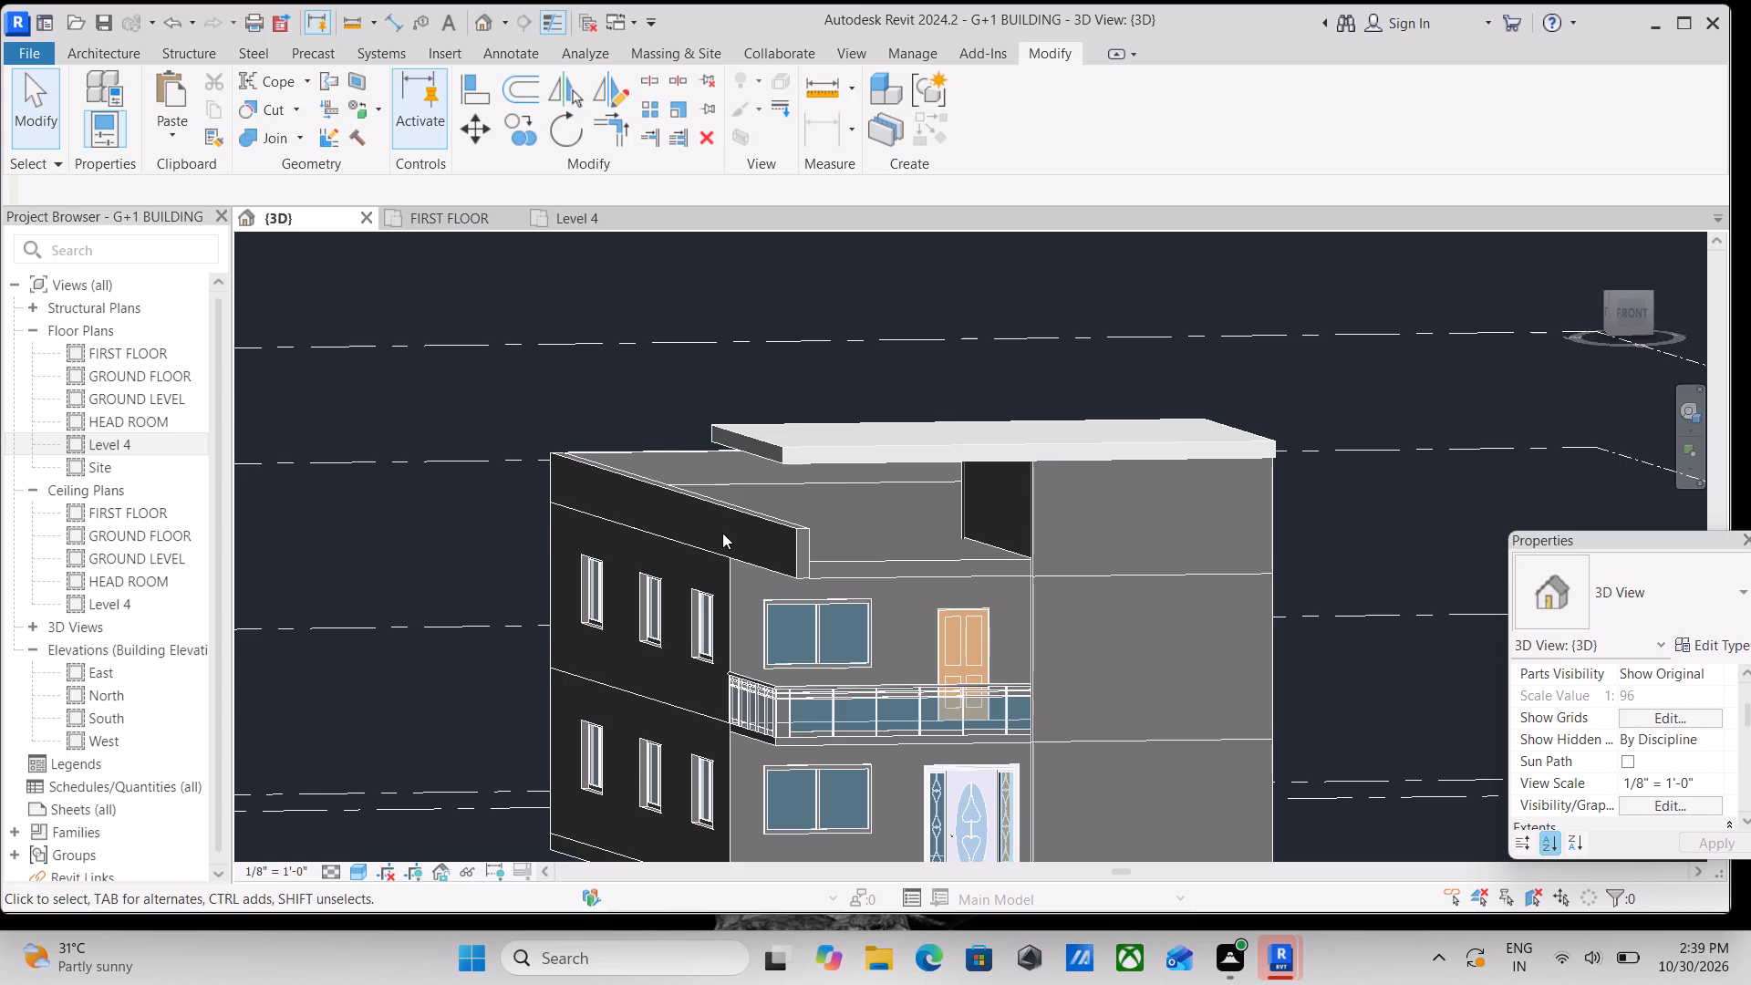
scroll(1022, 457, down, 4)
shift+middle_drag(890, 560, 875, 551)
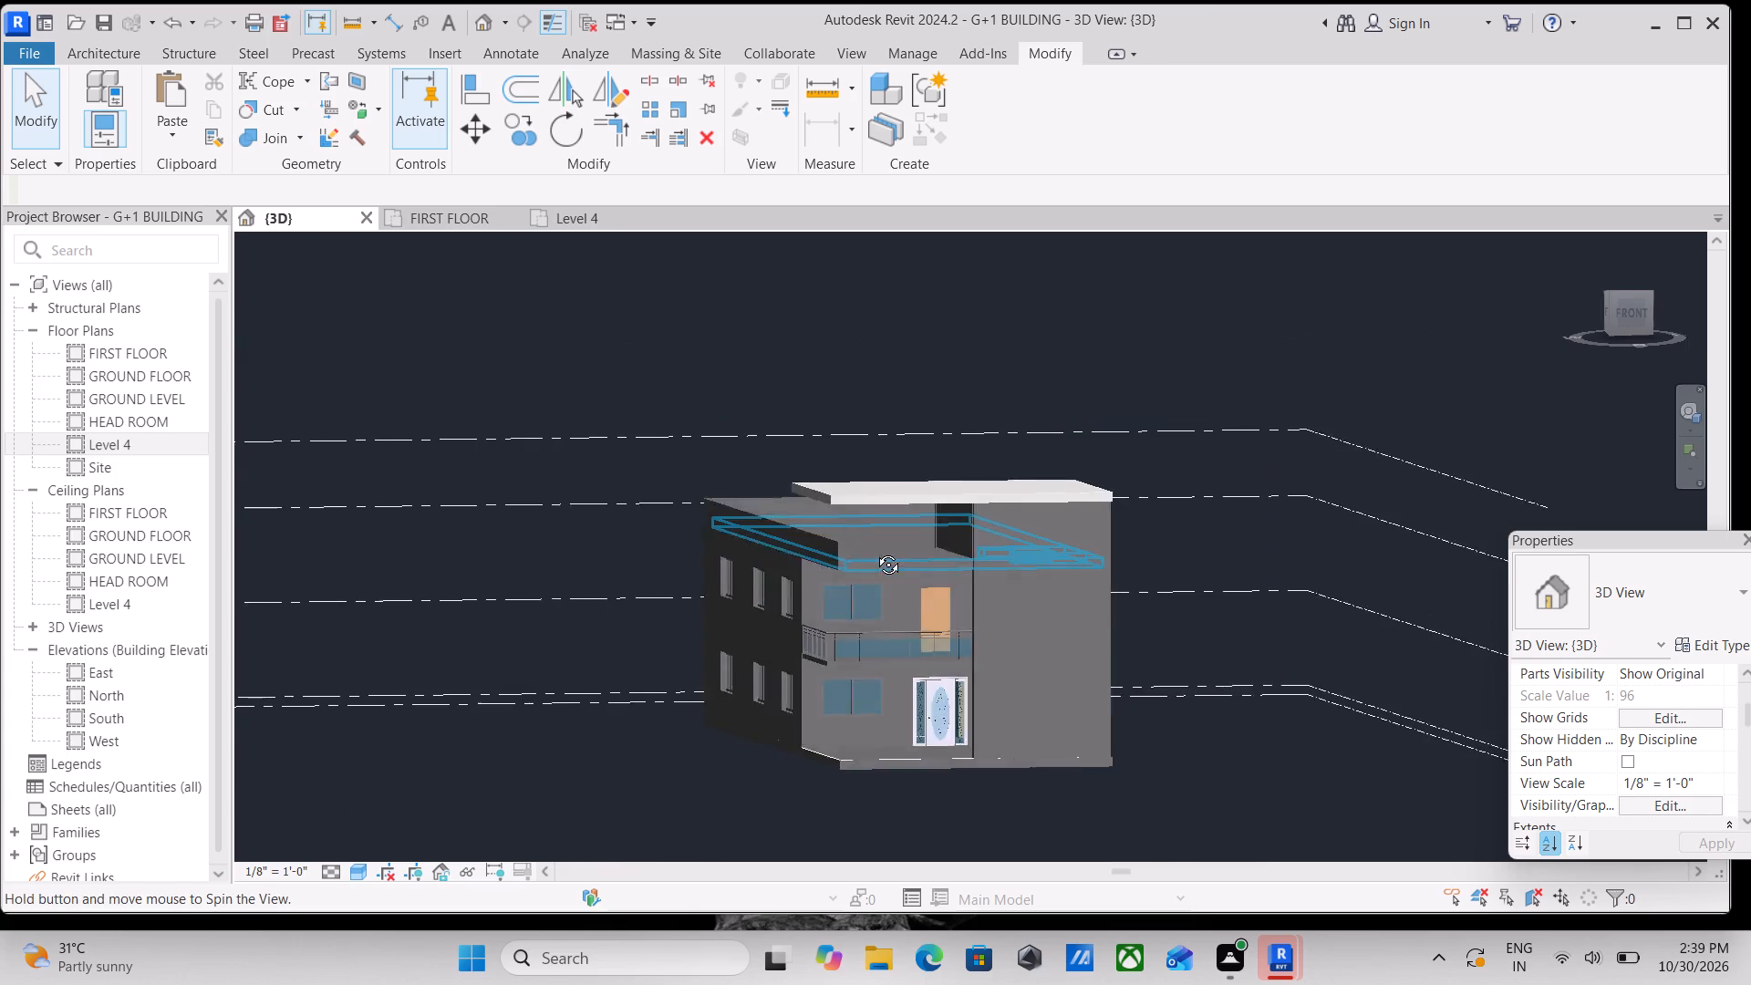
shift+middle_drag(875, 551, 944, 586)
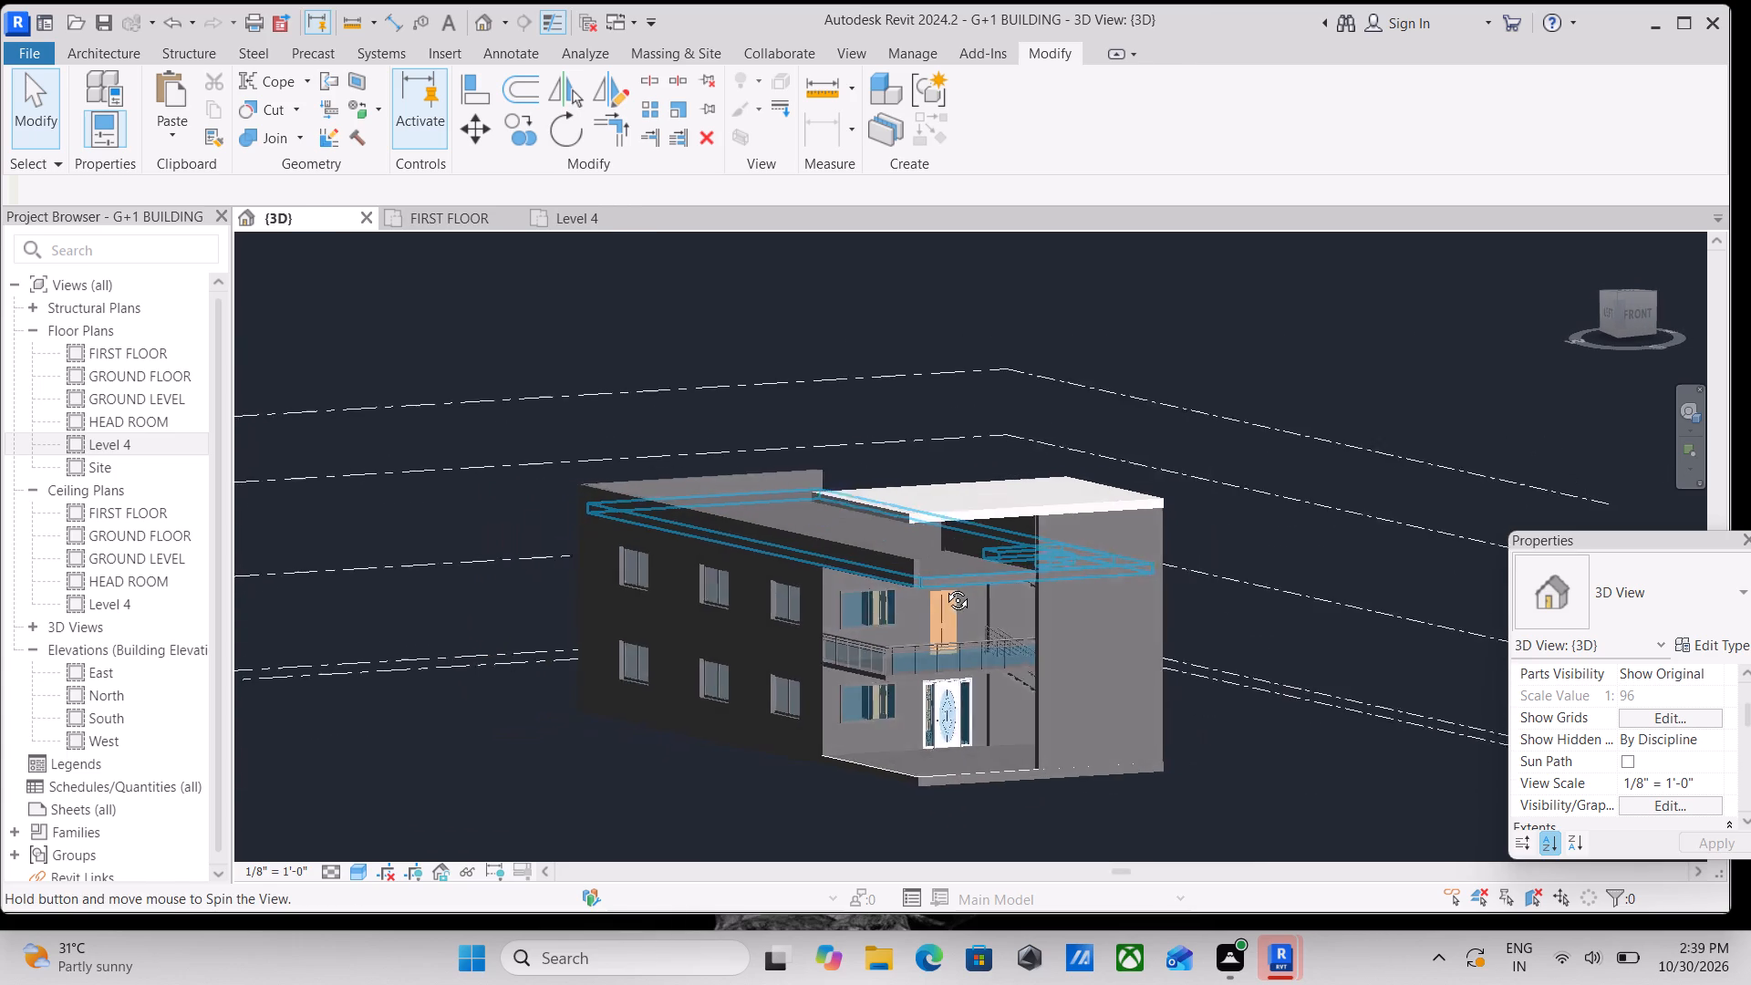
shift+middle_drag(944, 586, 933, 586)
Stretch the top roof slab's east edge slightly outward past the head room's outer east wall face.
shift+scroll(933, 586, up, 1)
shift+middle_drag(985, 577, 894, 561)
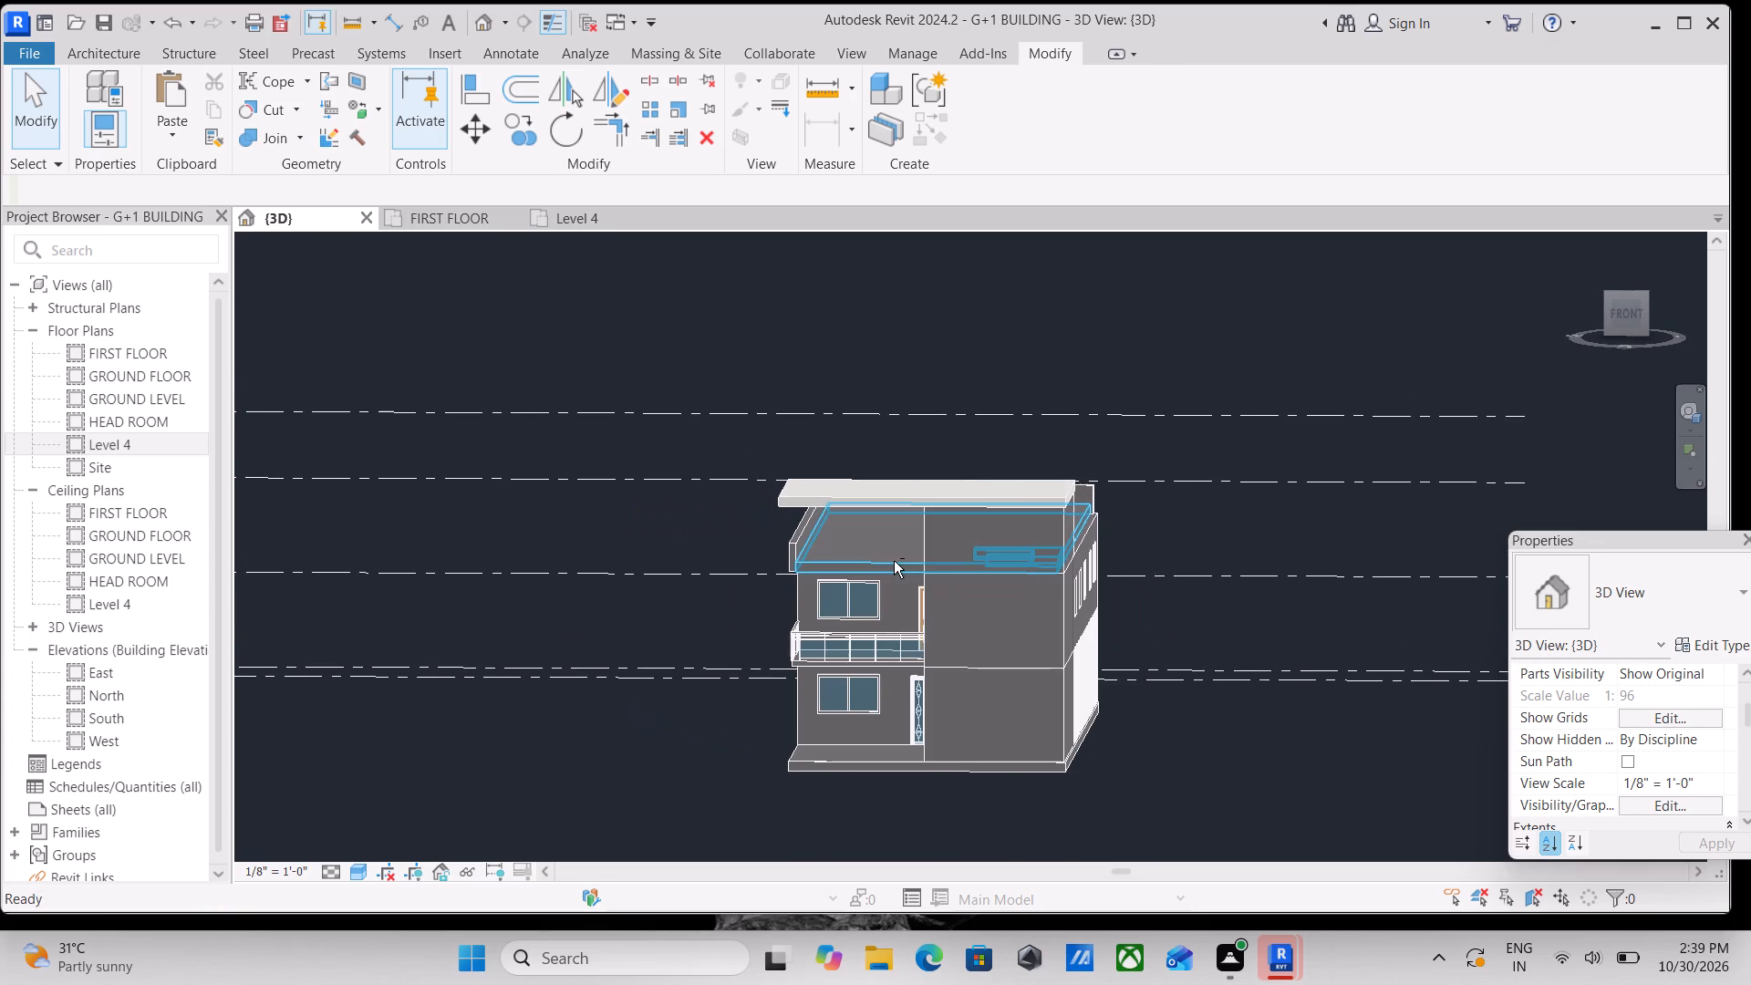
scroll(958, 576, up, 2)
scroll(1014, 513, up, 2)
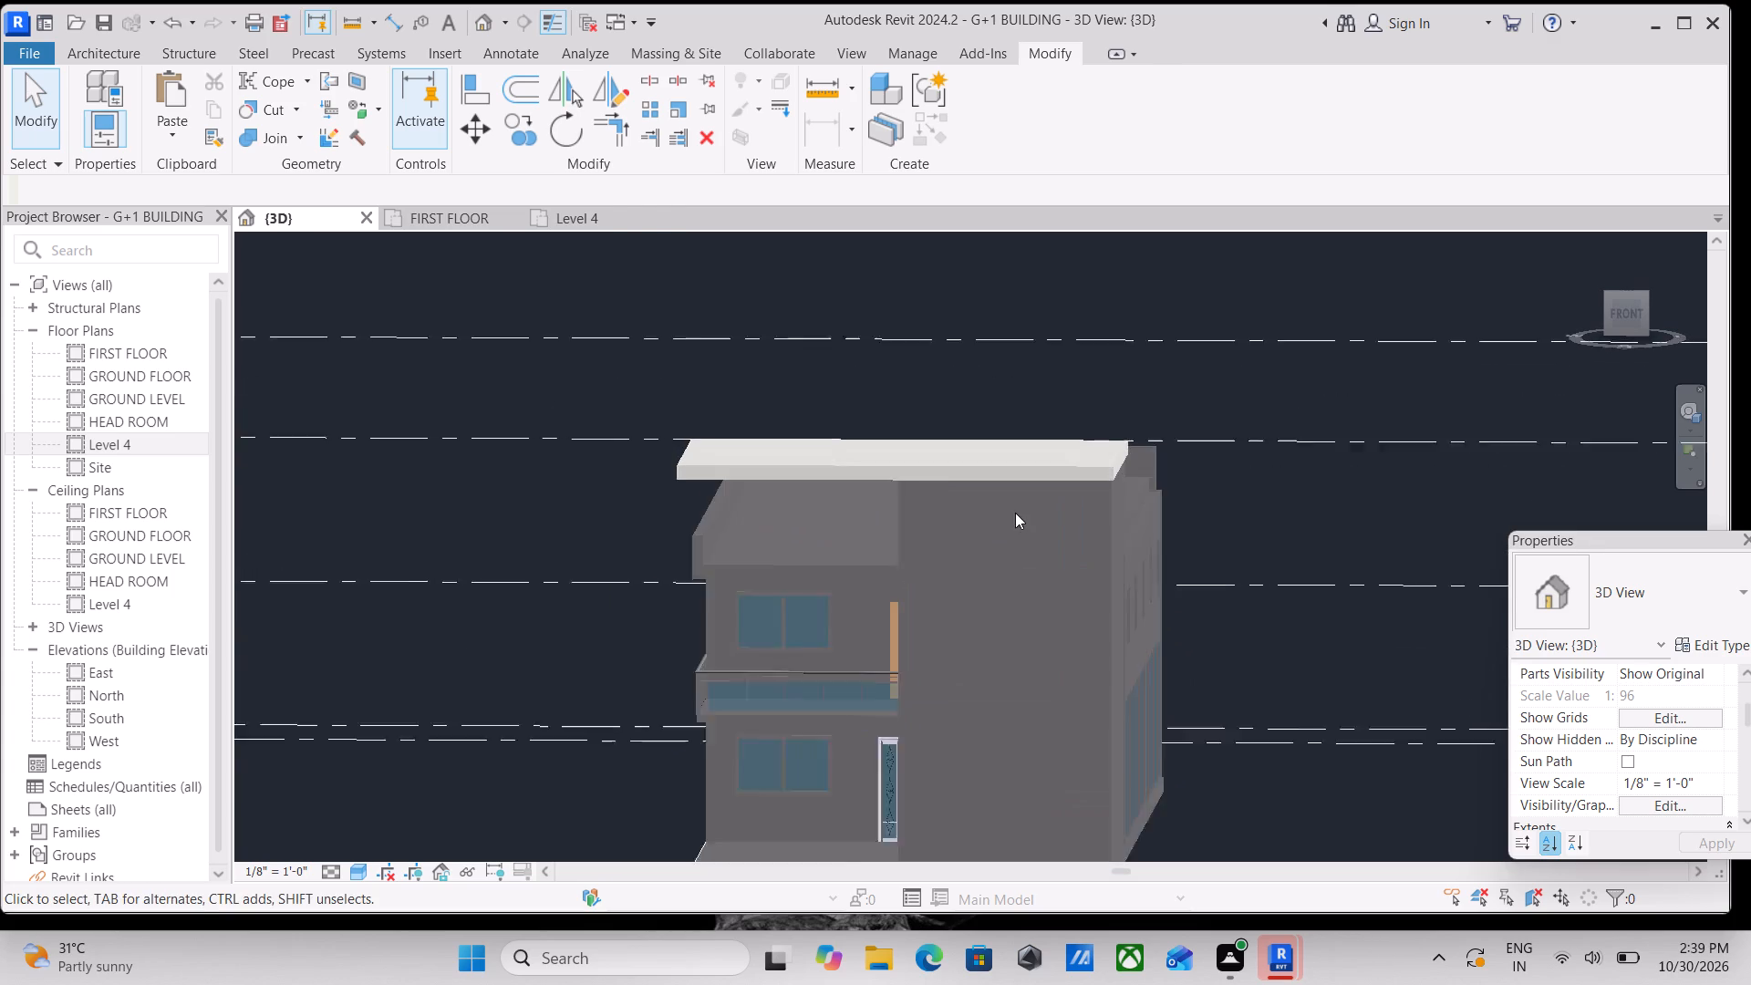
middle_drag(1009, 571, 1021, 572)
scroll(1060, 512, up, 3)
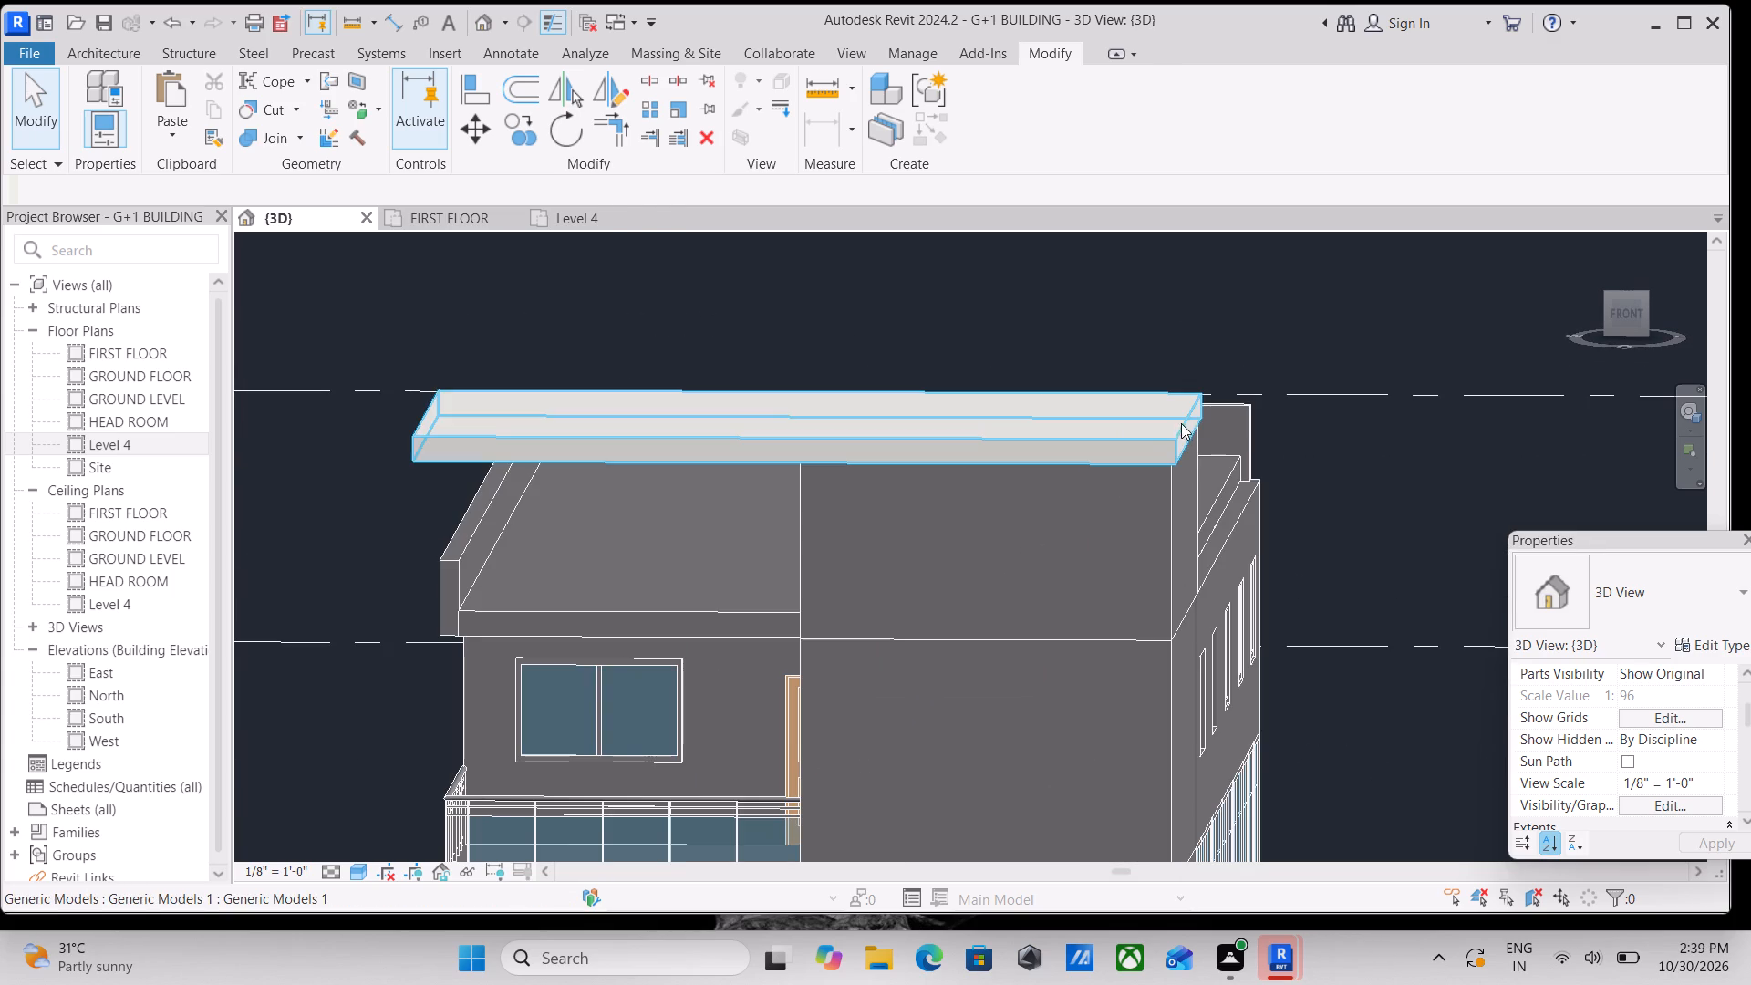
click(1184, 425)
scroll(1207, 435, up, 3)
drag(1179, 415, 1202, 424)
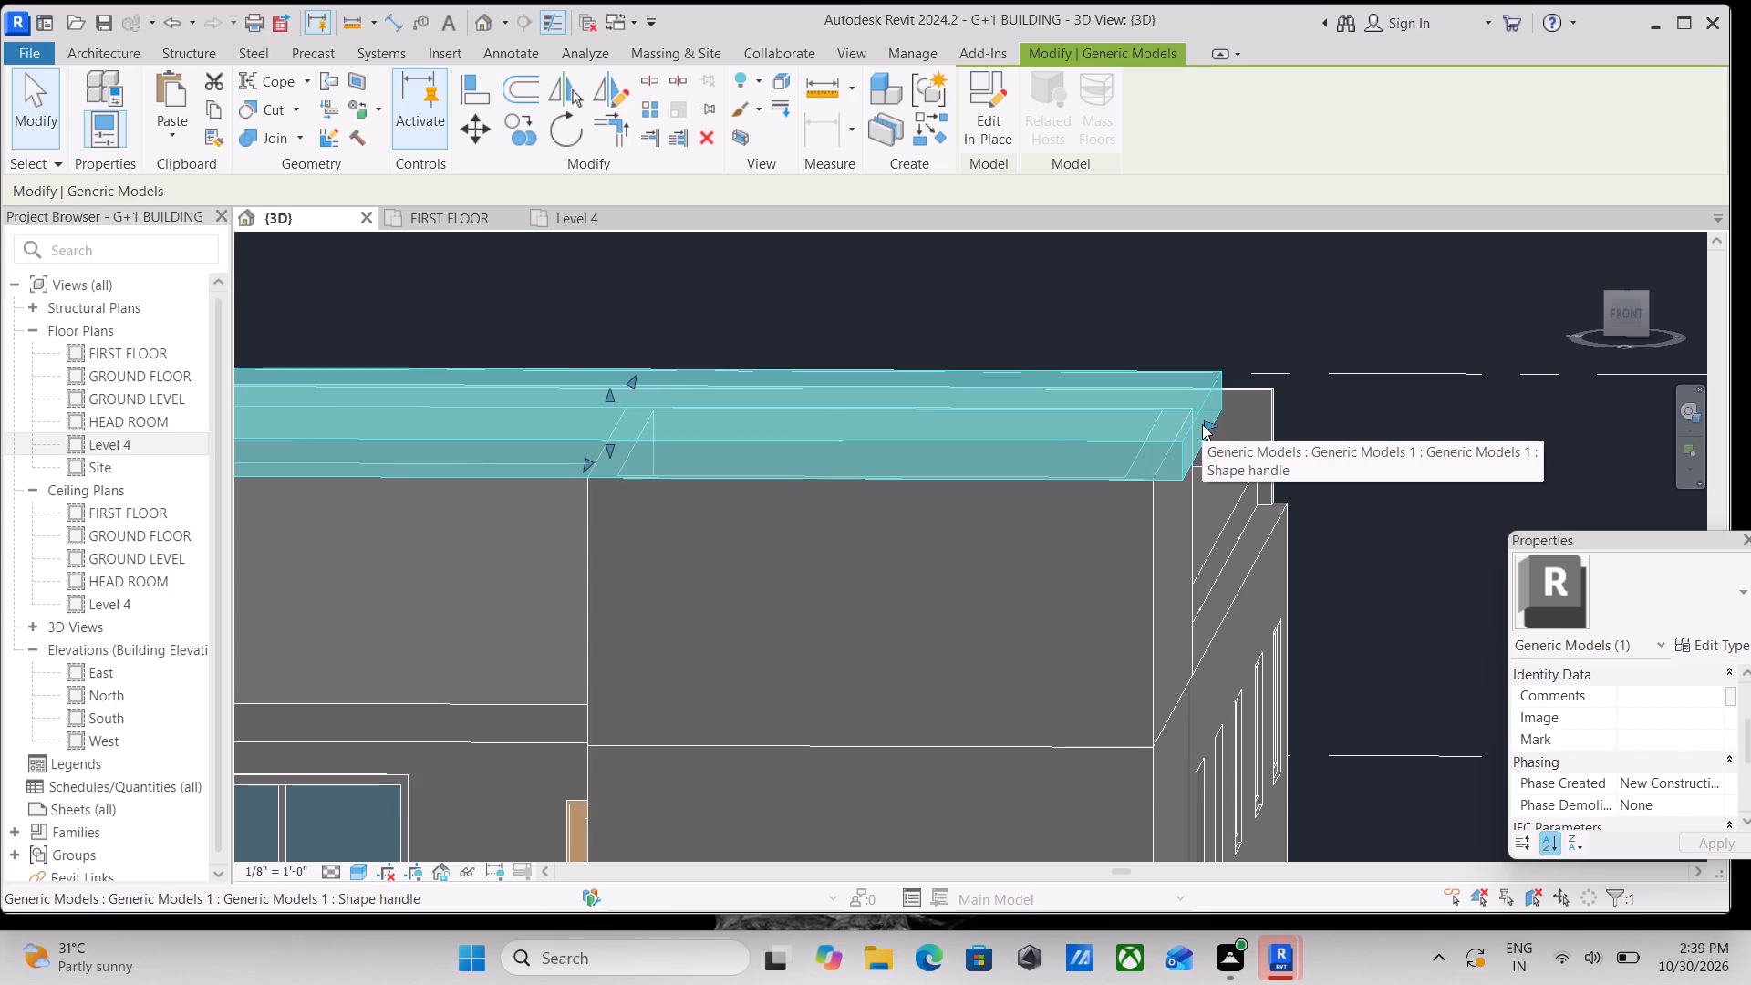
key(Escape)
Examine the widened roof slab and its overhangs from the front and both sides of the head room.
scroll(1037, 437, down, 3)
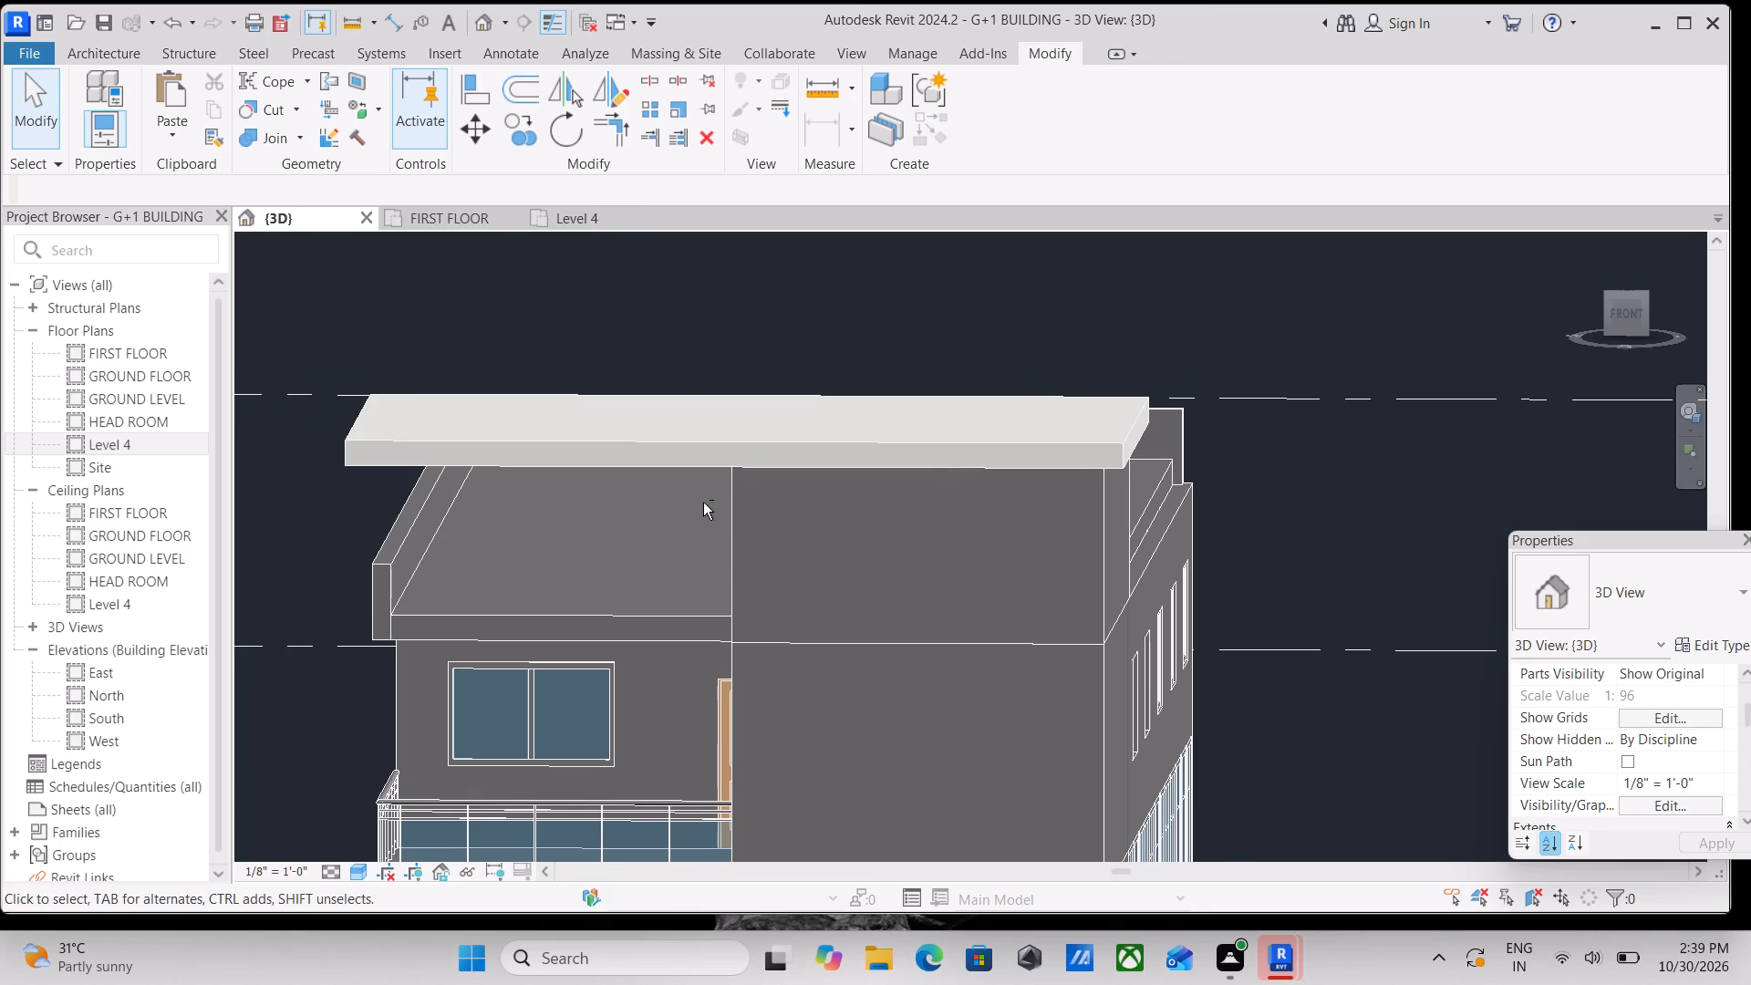
shift+middle_drag(703, 503, 846, 489)
scroll(1033, 468, down, 1)
shift+middle_drag(1029, 468, 985, 473)
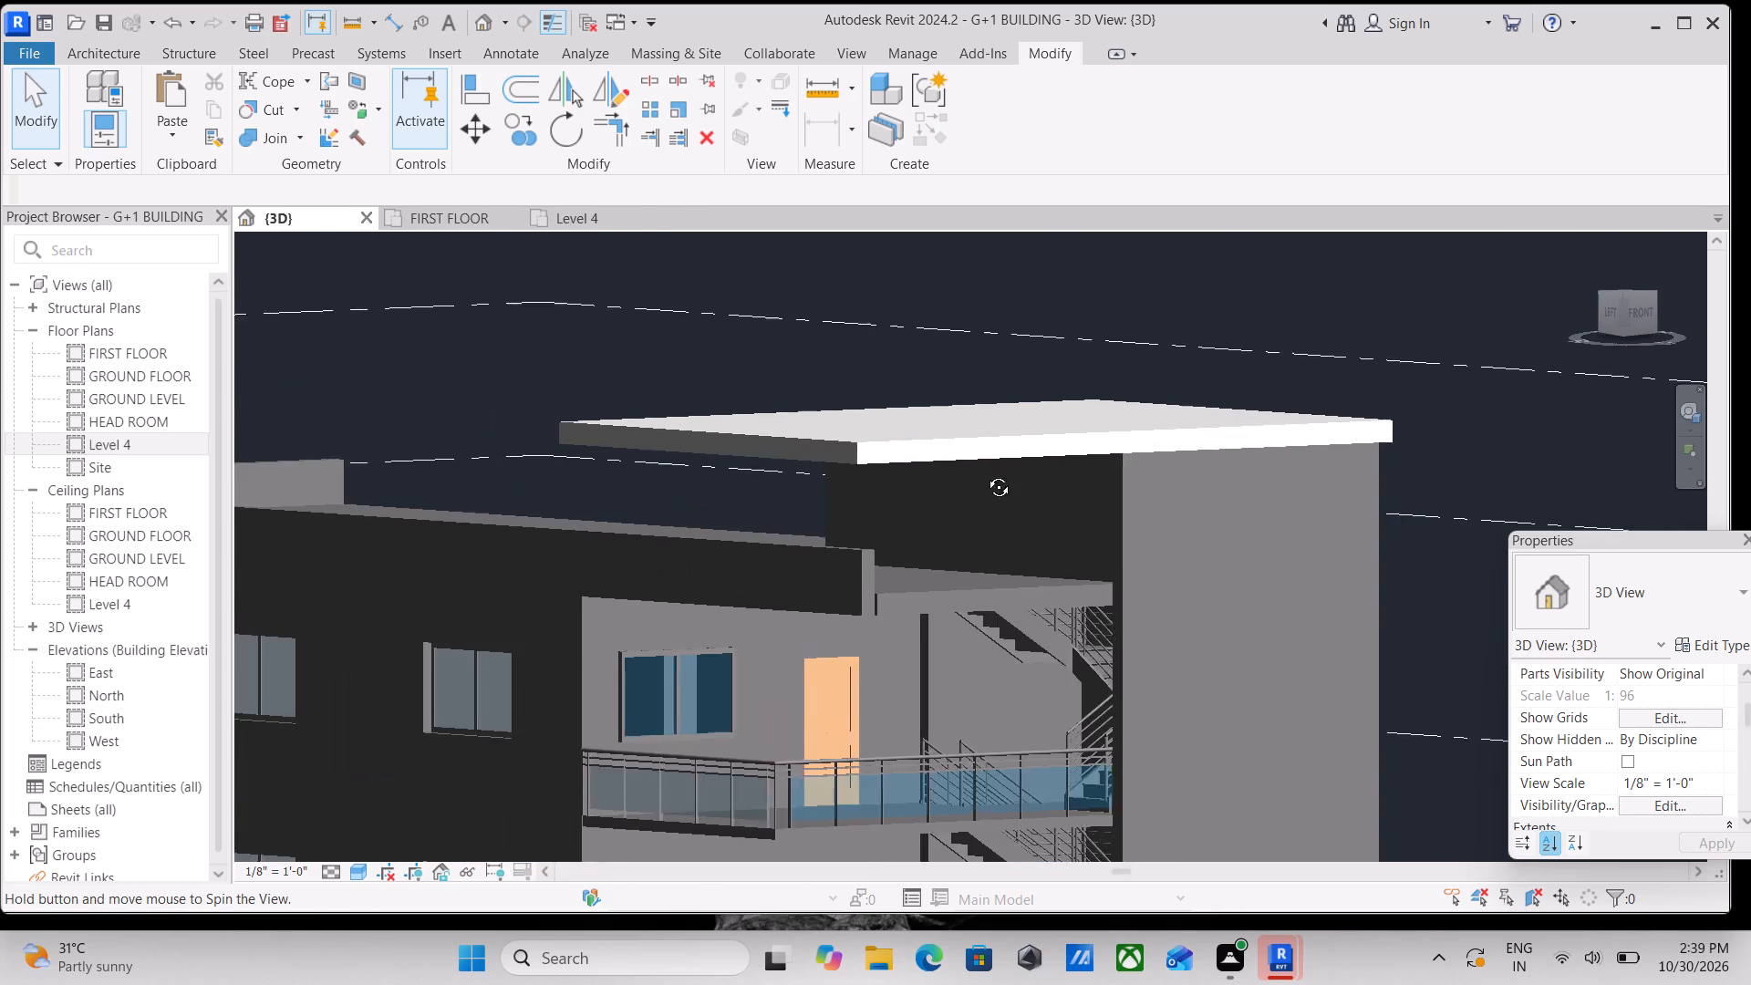
shift+middle_drag(985, 473, 864, 479)
scroll(864, 479, up, 1)
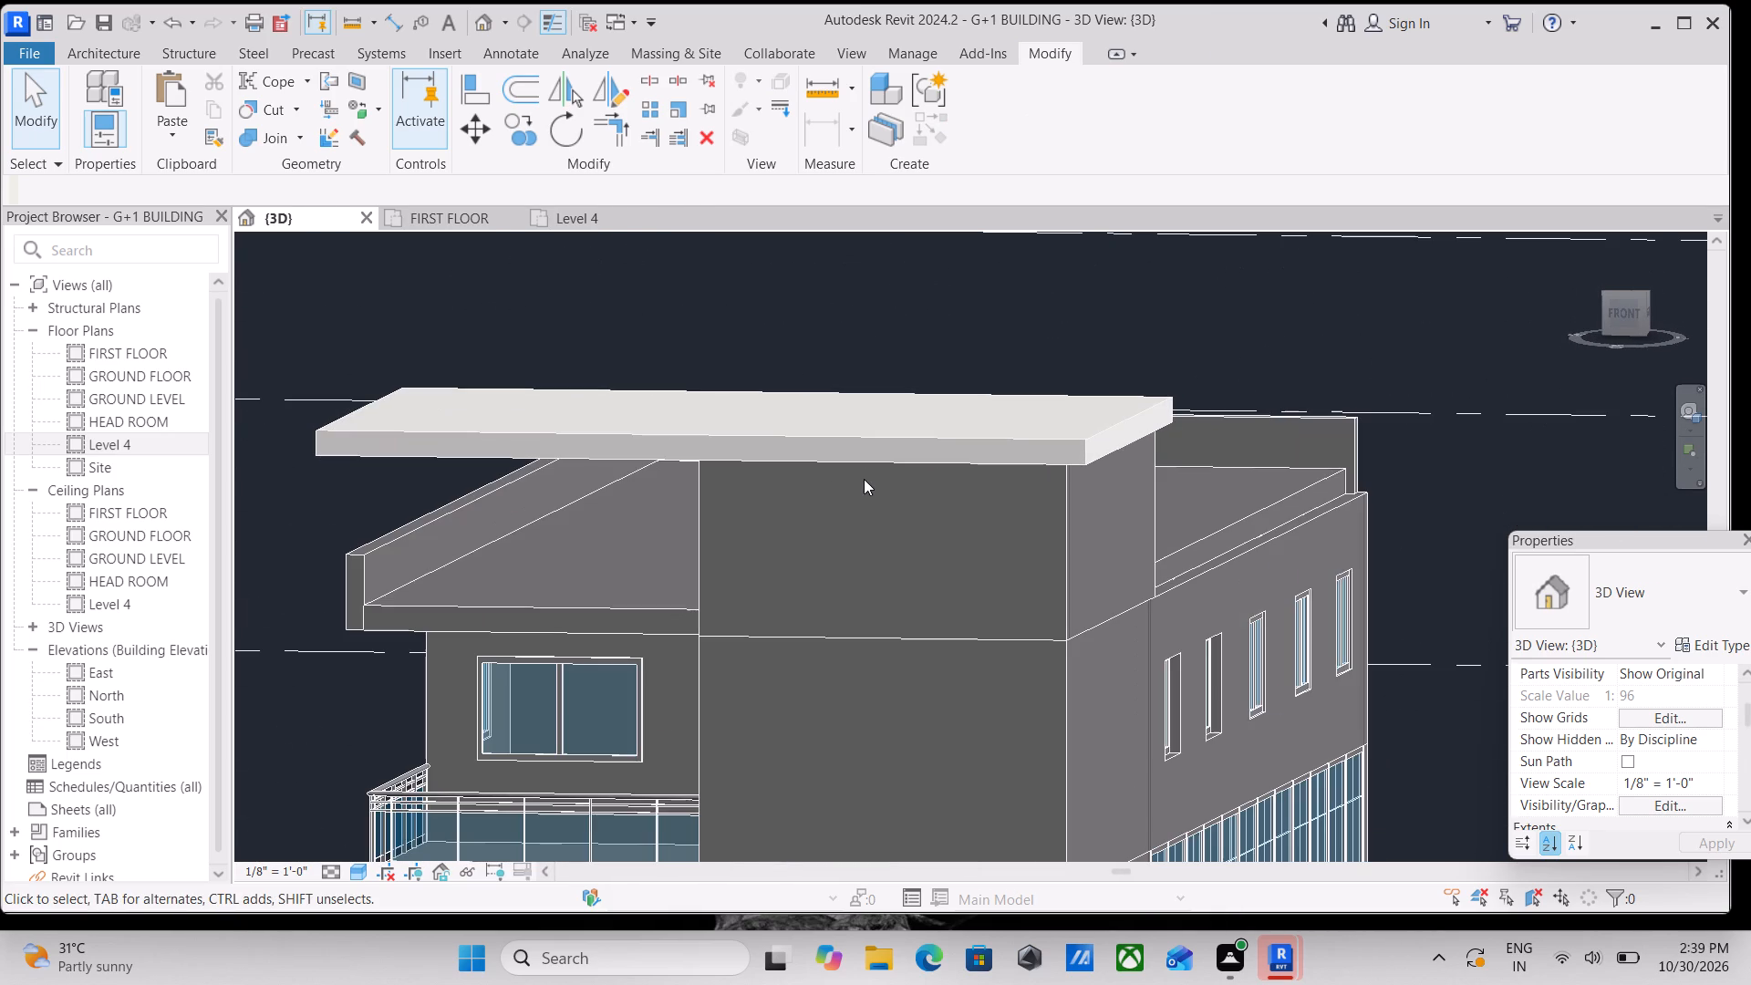
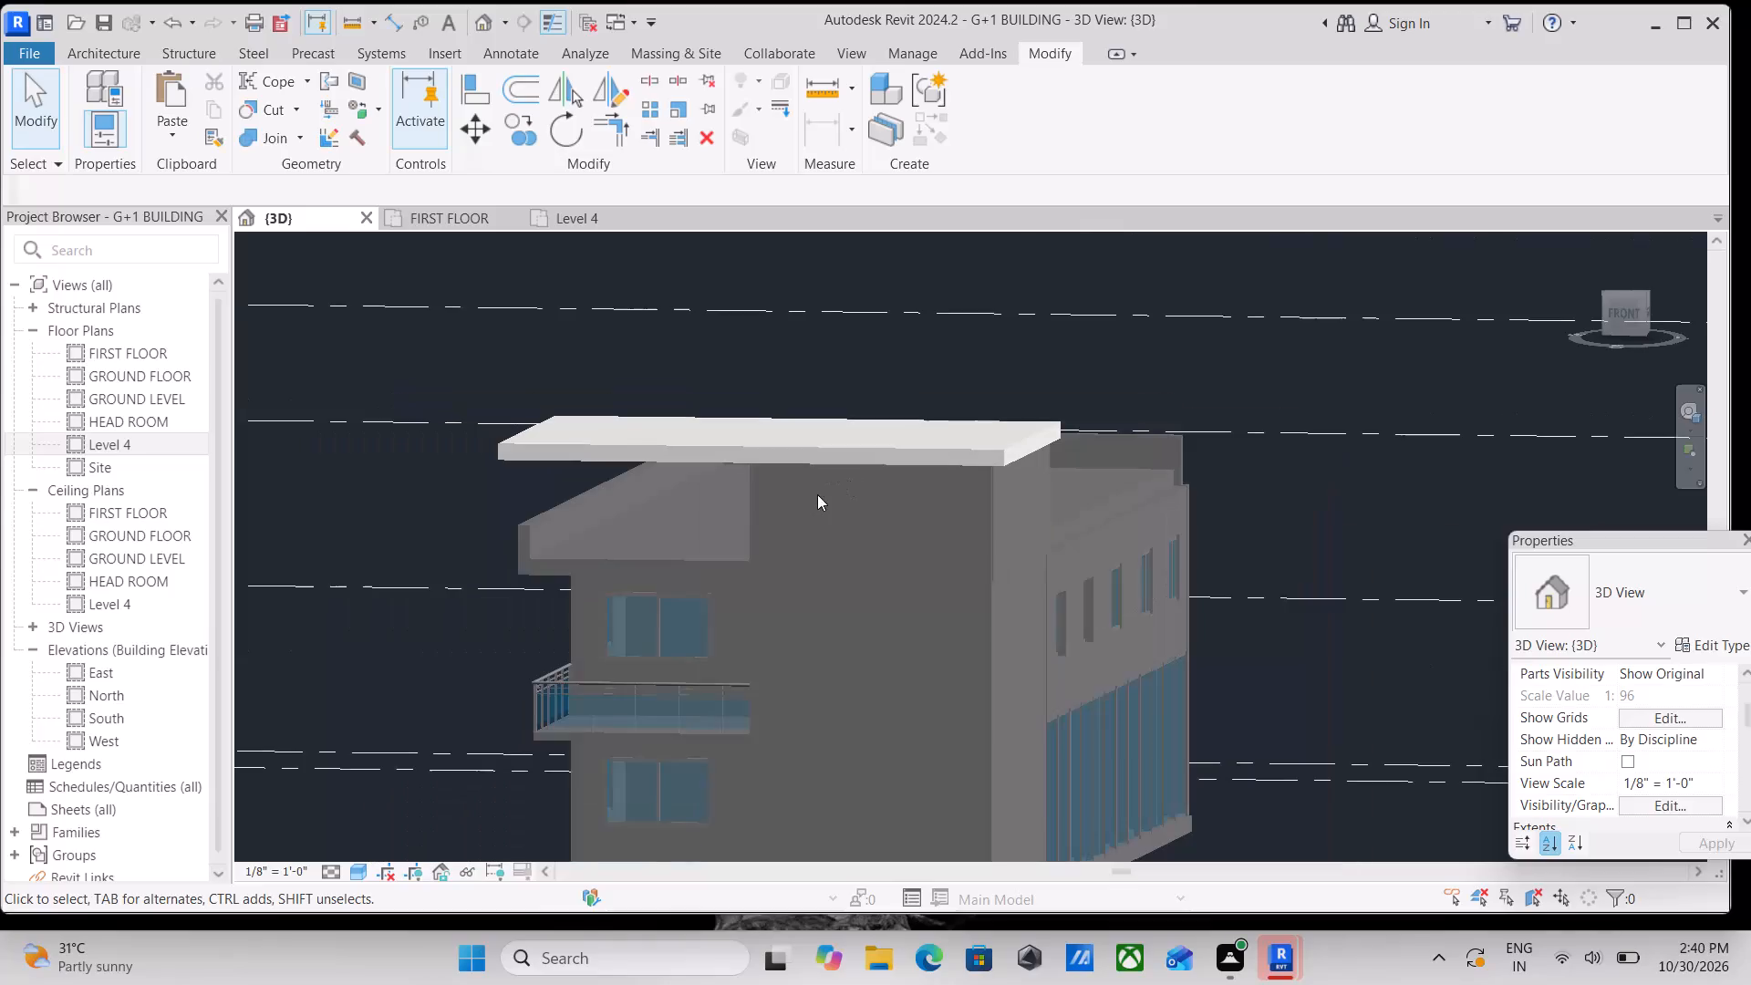
Examine the top roof slab and its overhangs from the front and west side of the building.
shift+middle_drag(673, 514, 699, 507)
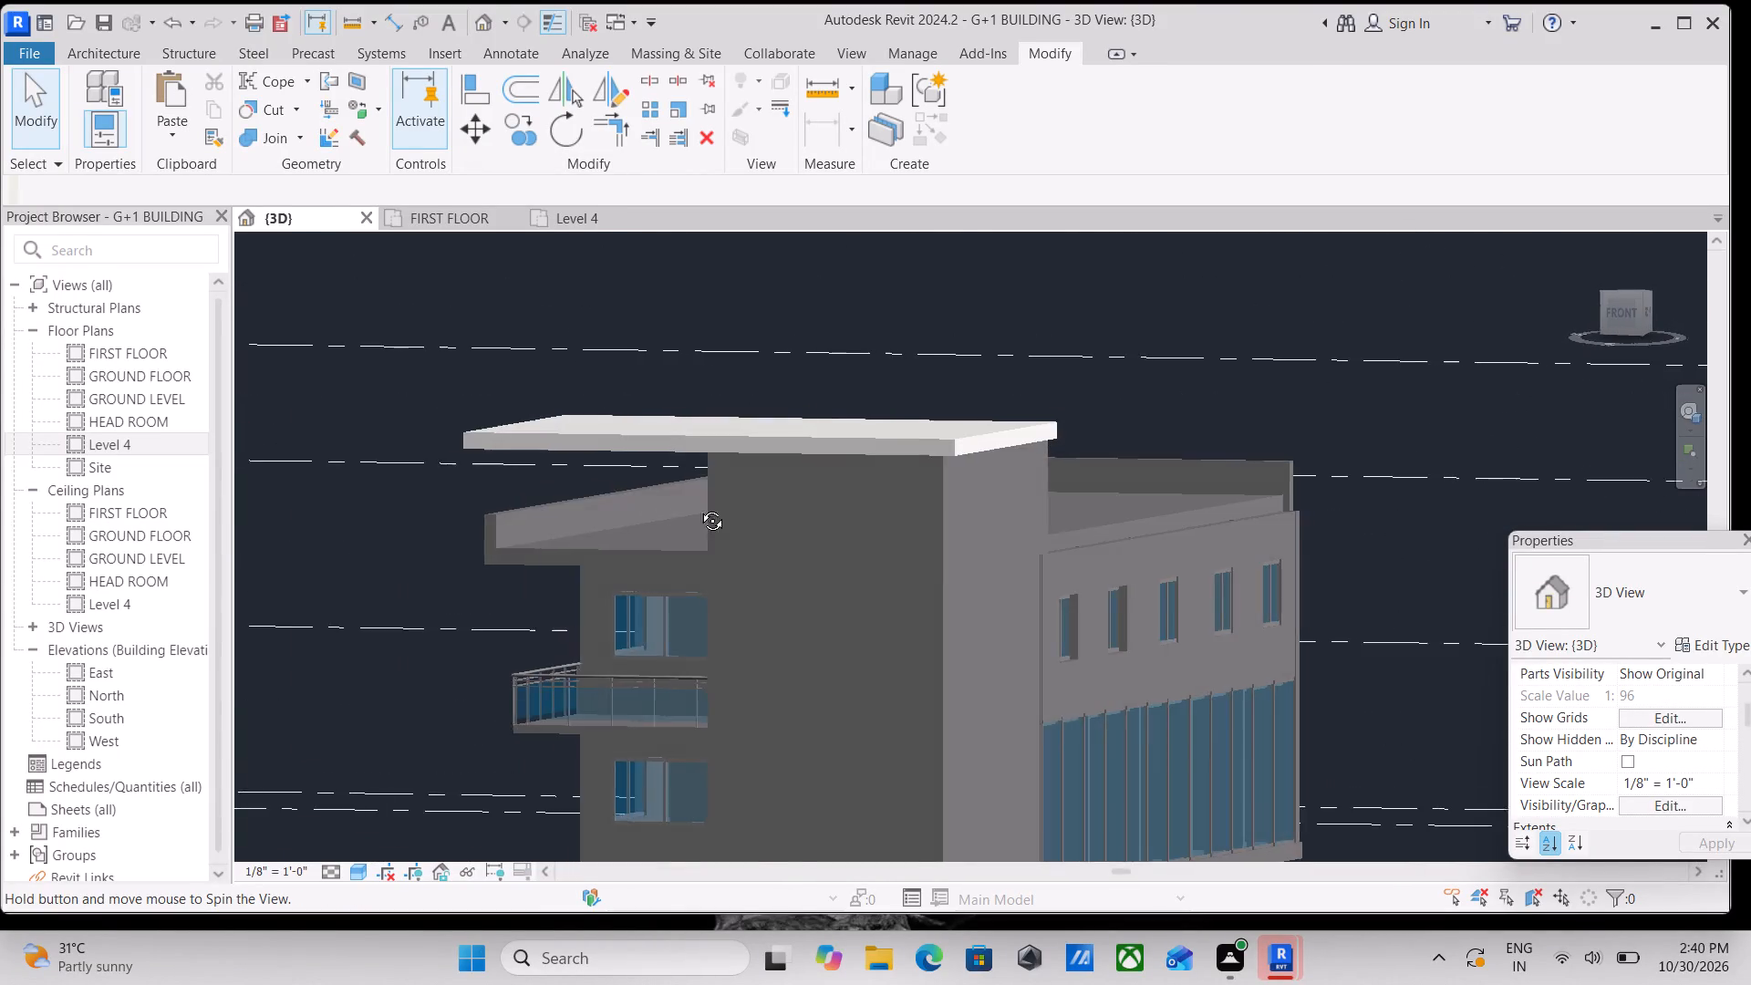
shift+middle_drag(699, 507, 840, 536)
scroll(891, 541, up, 1)
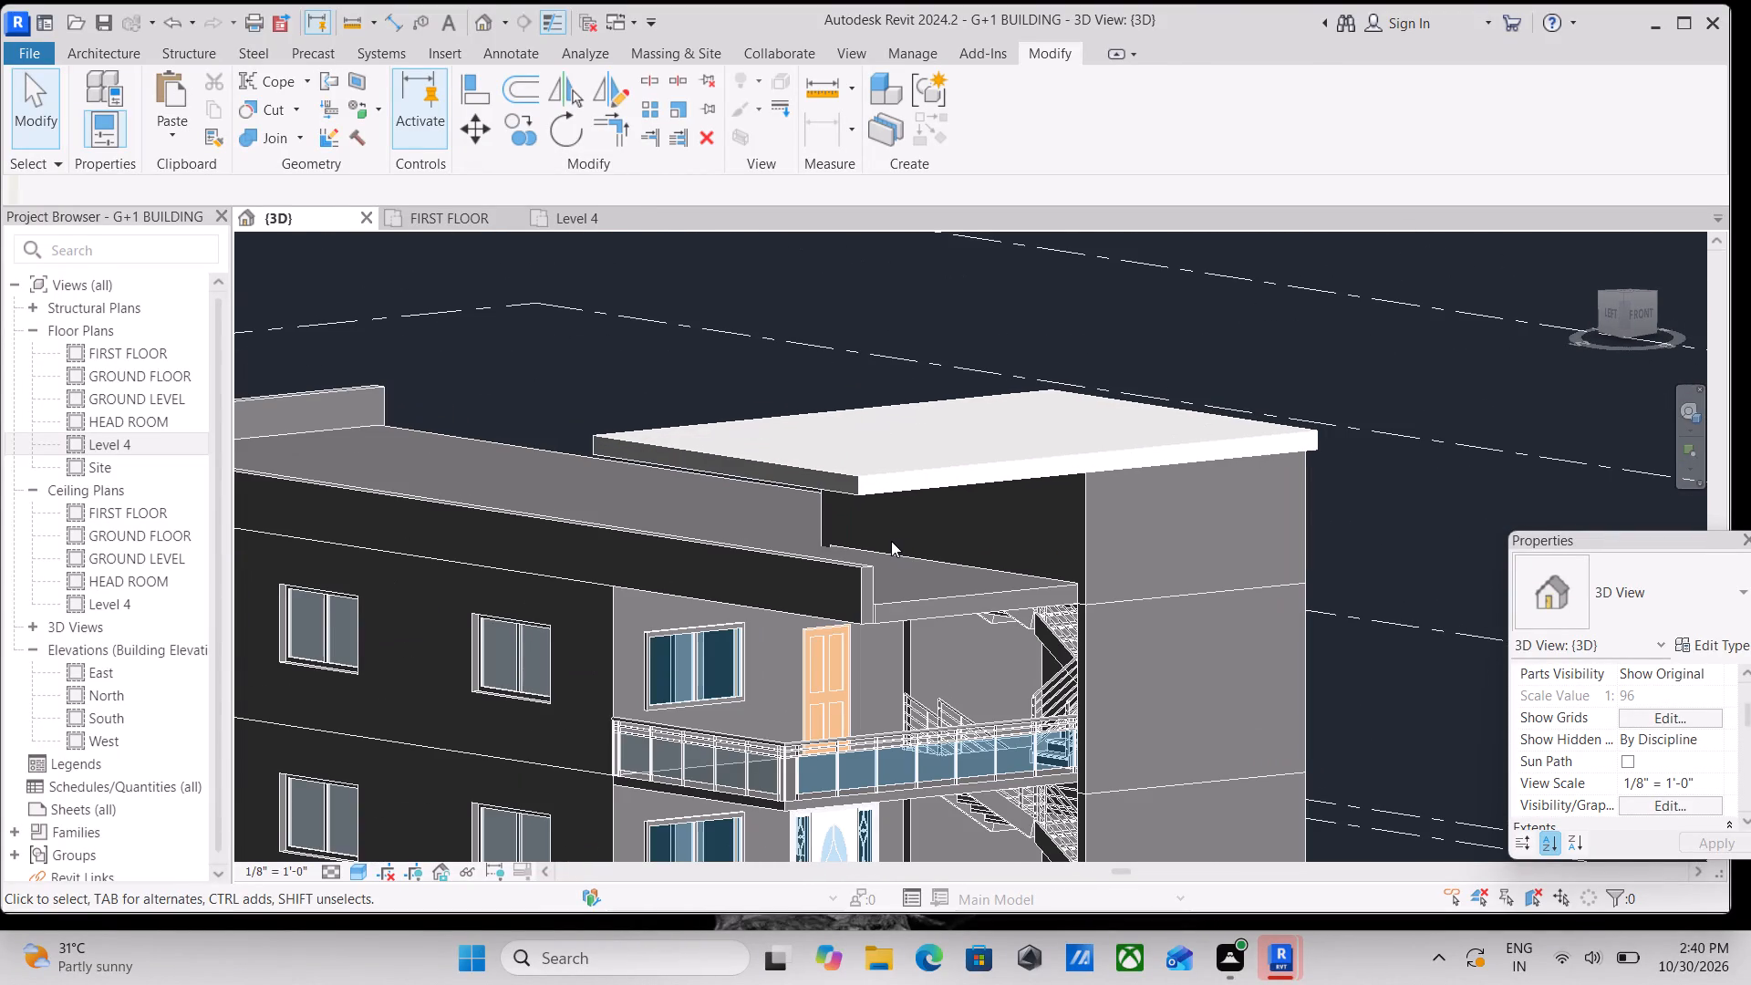
scroll(910, 533, down, 1)
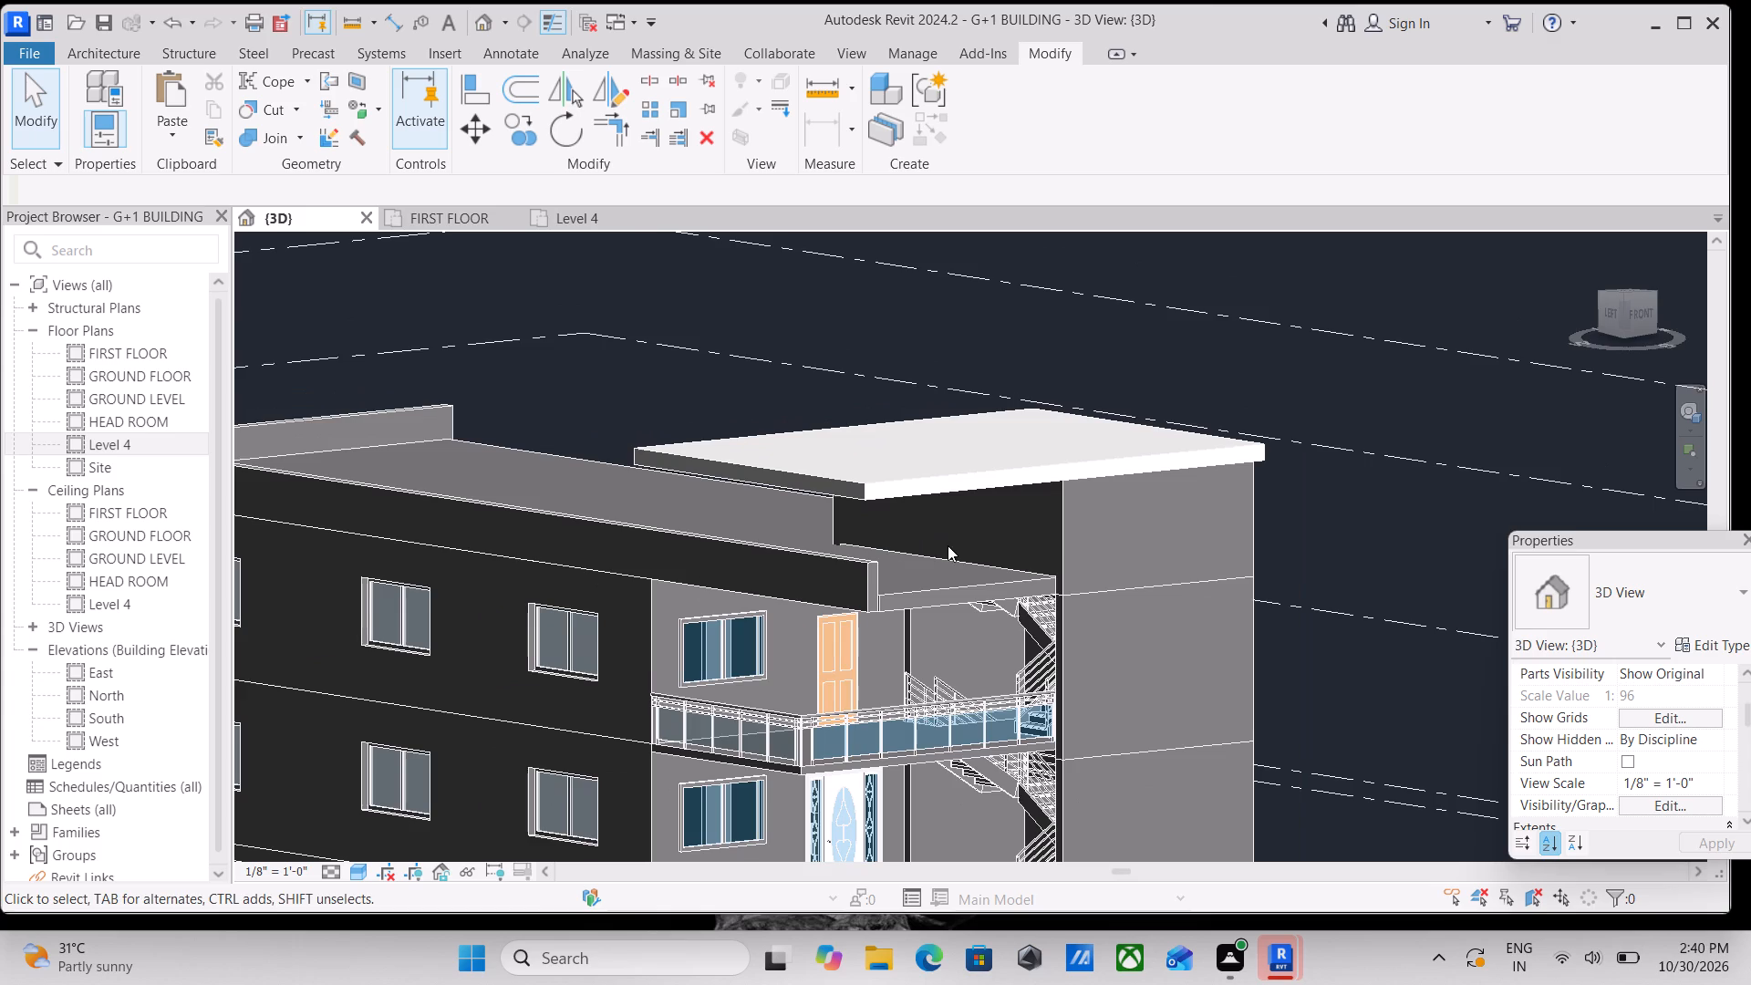
shift+middle_drag(941, 542, 891, 484)
scroll(867, 500, up, 3)
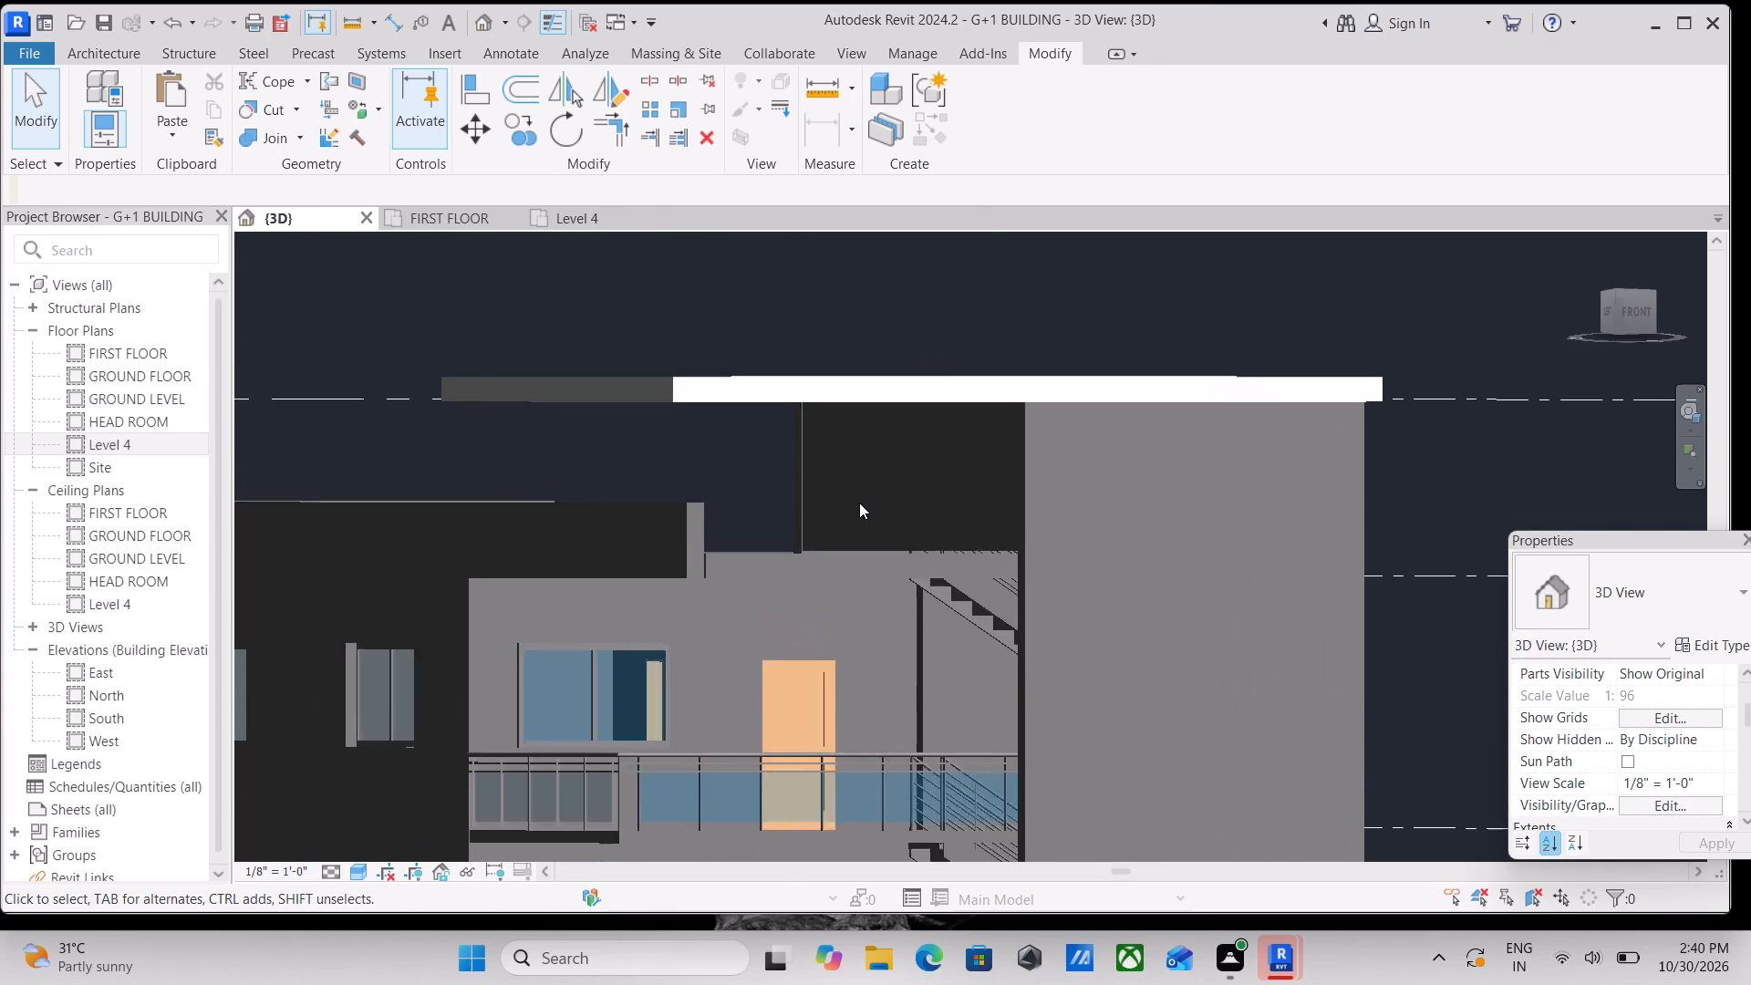
scroll(859, 503, down, 2)
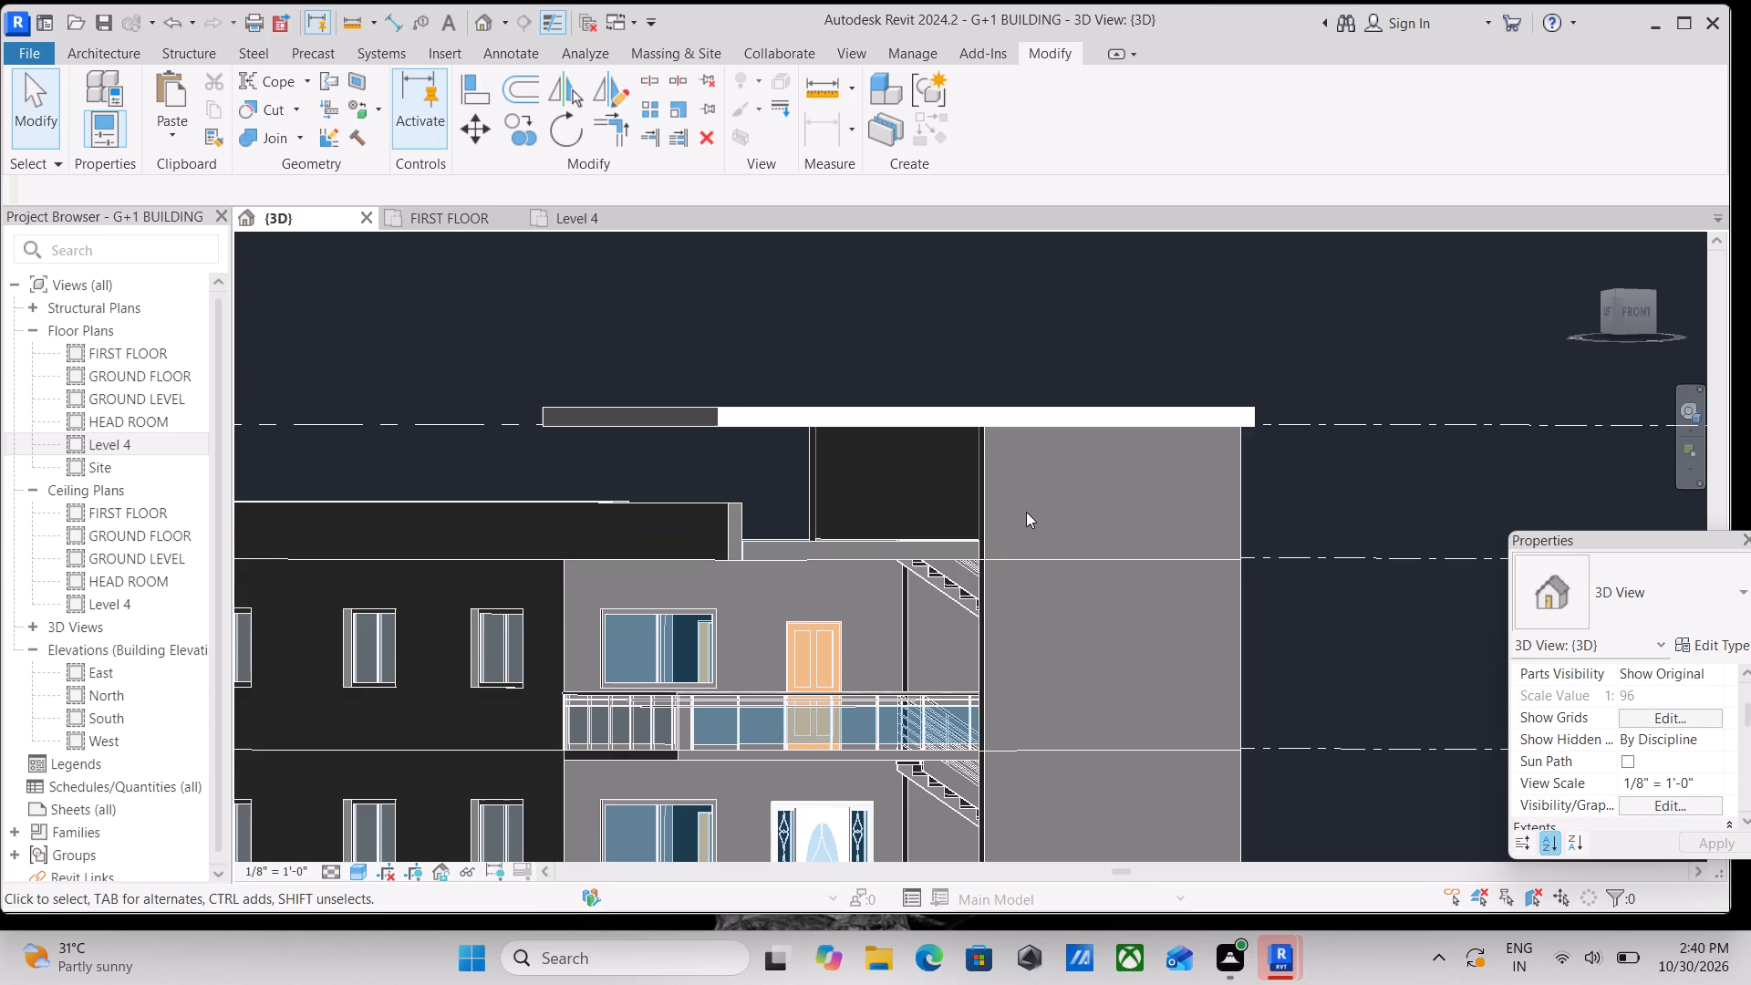
scroll(1026, 512, down, 1)
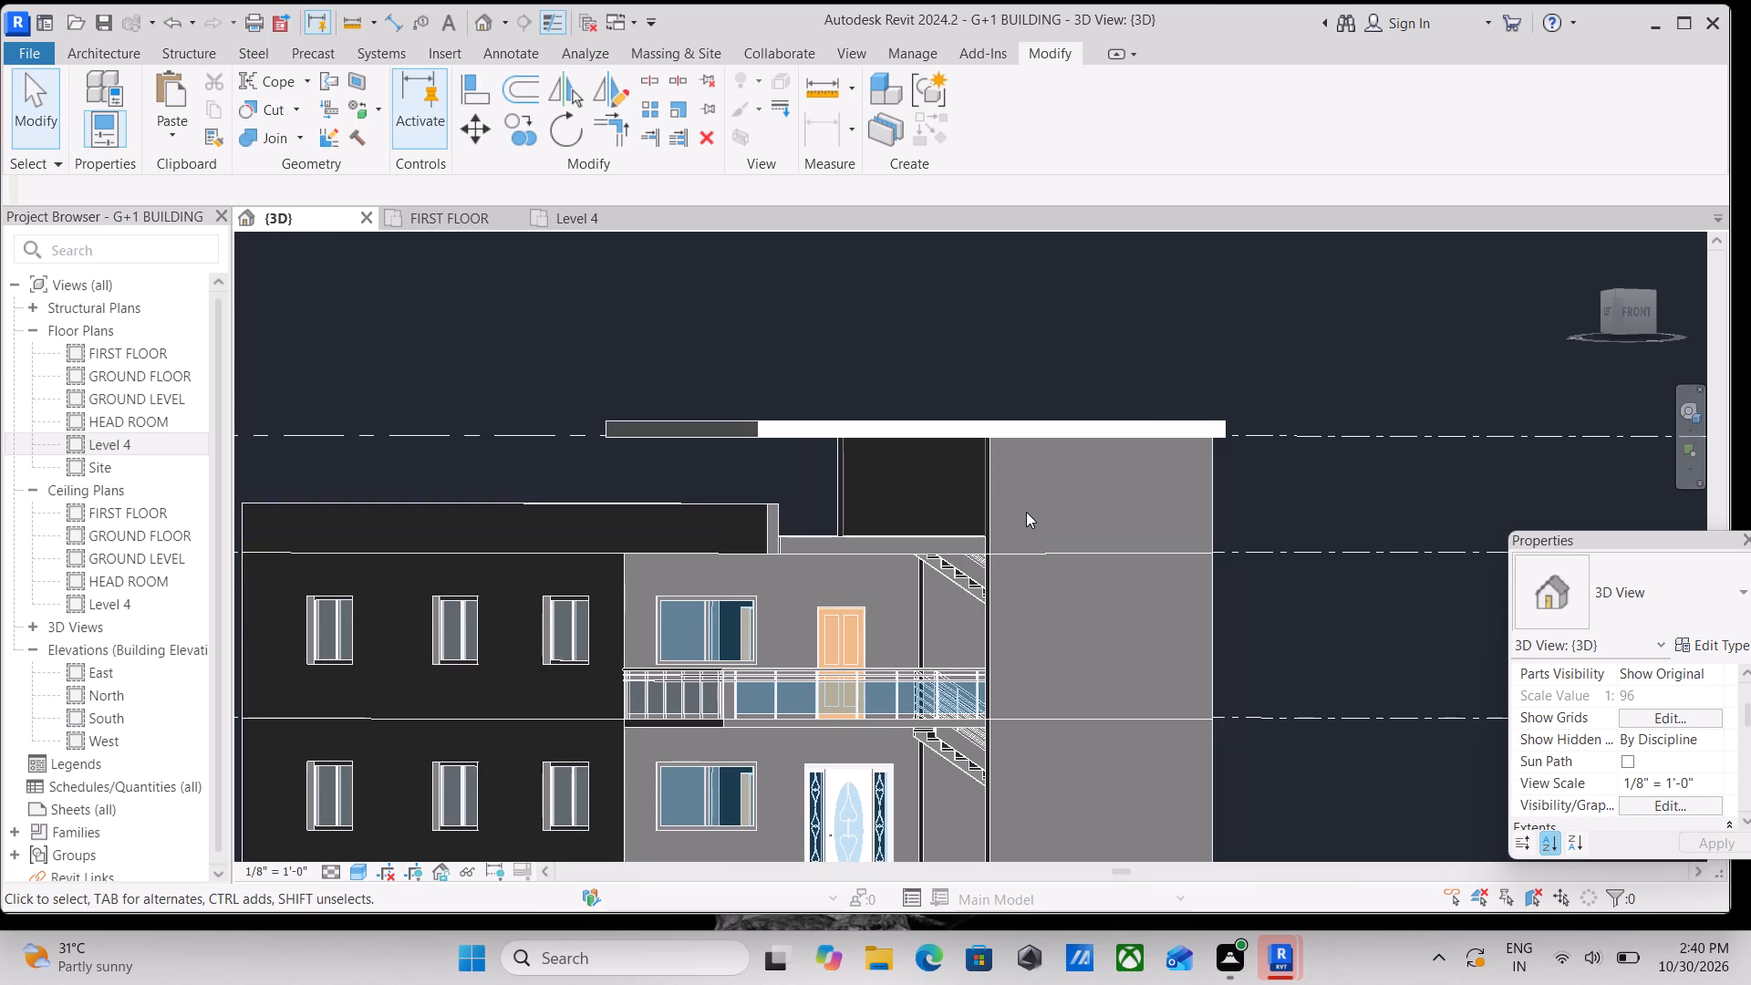
scroll(1026, 512, down, 1)
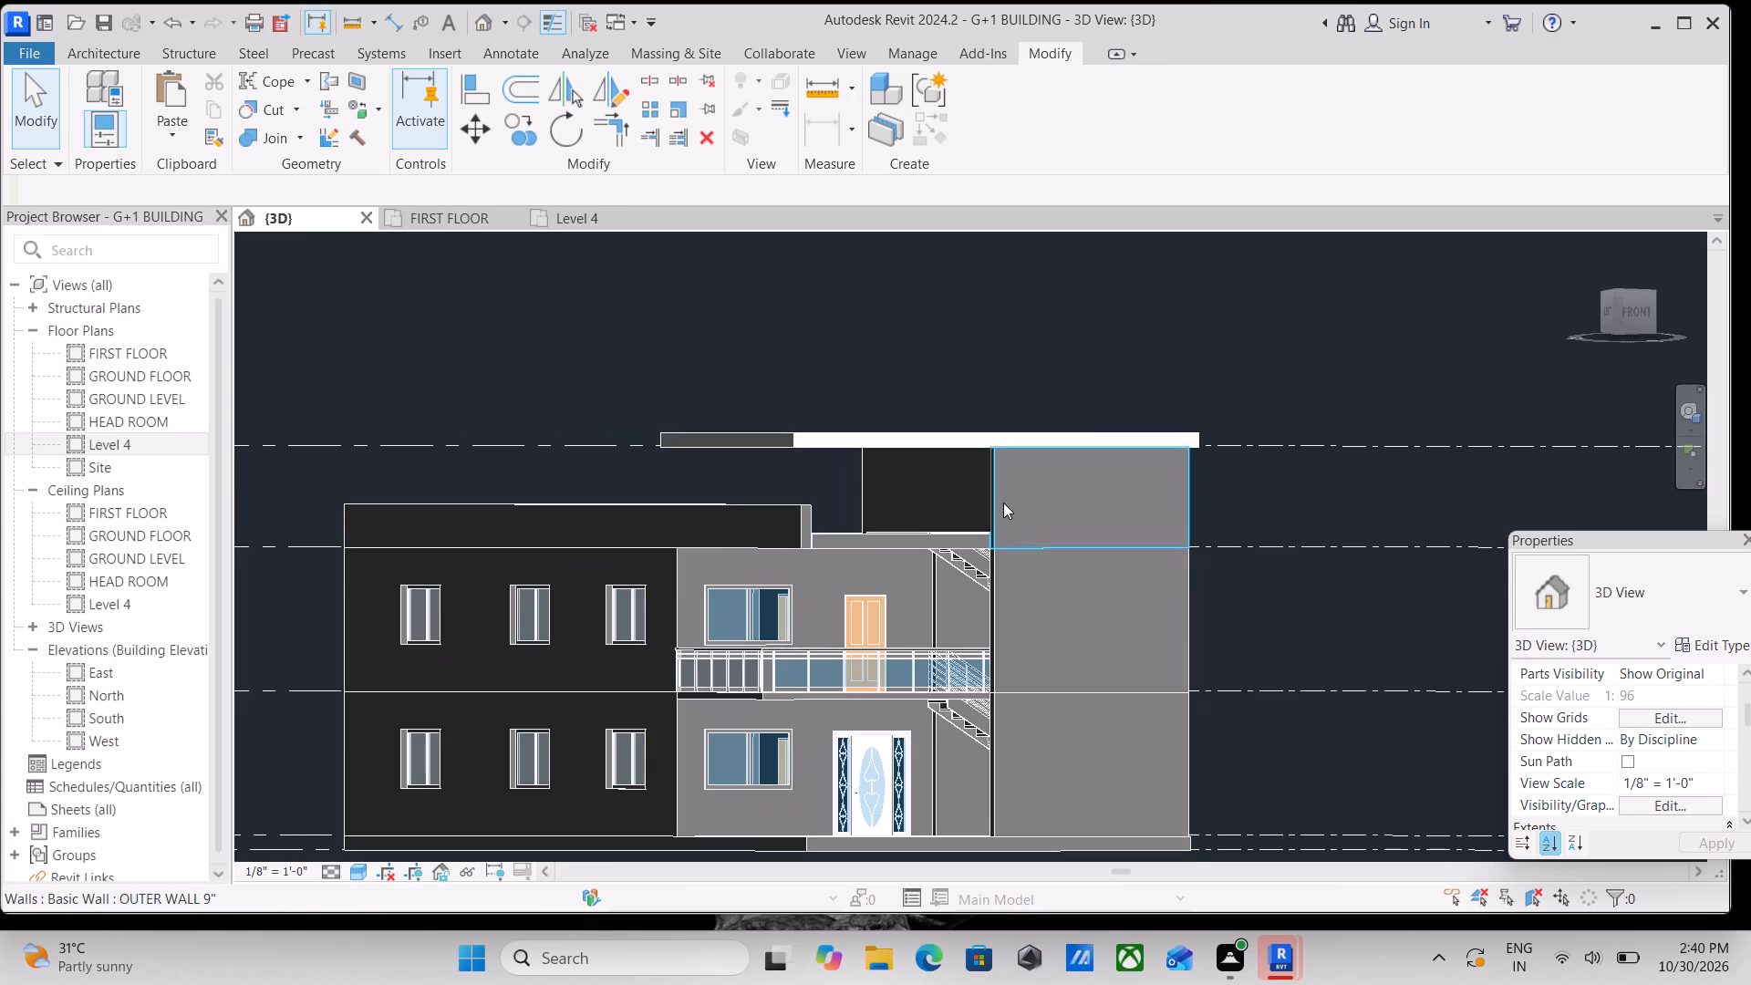
Stretch the top roof slab's front edge slightly outward past the head room's front wall face.
shift+middle_drag(1000, 502, 1056, 581)
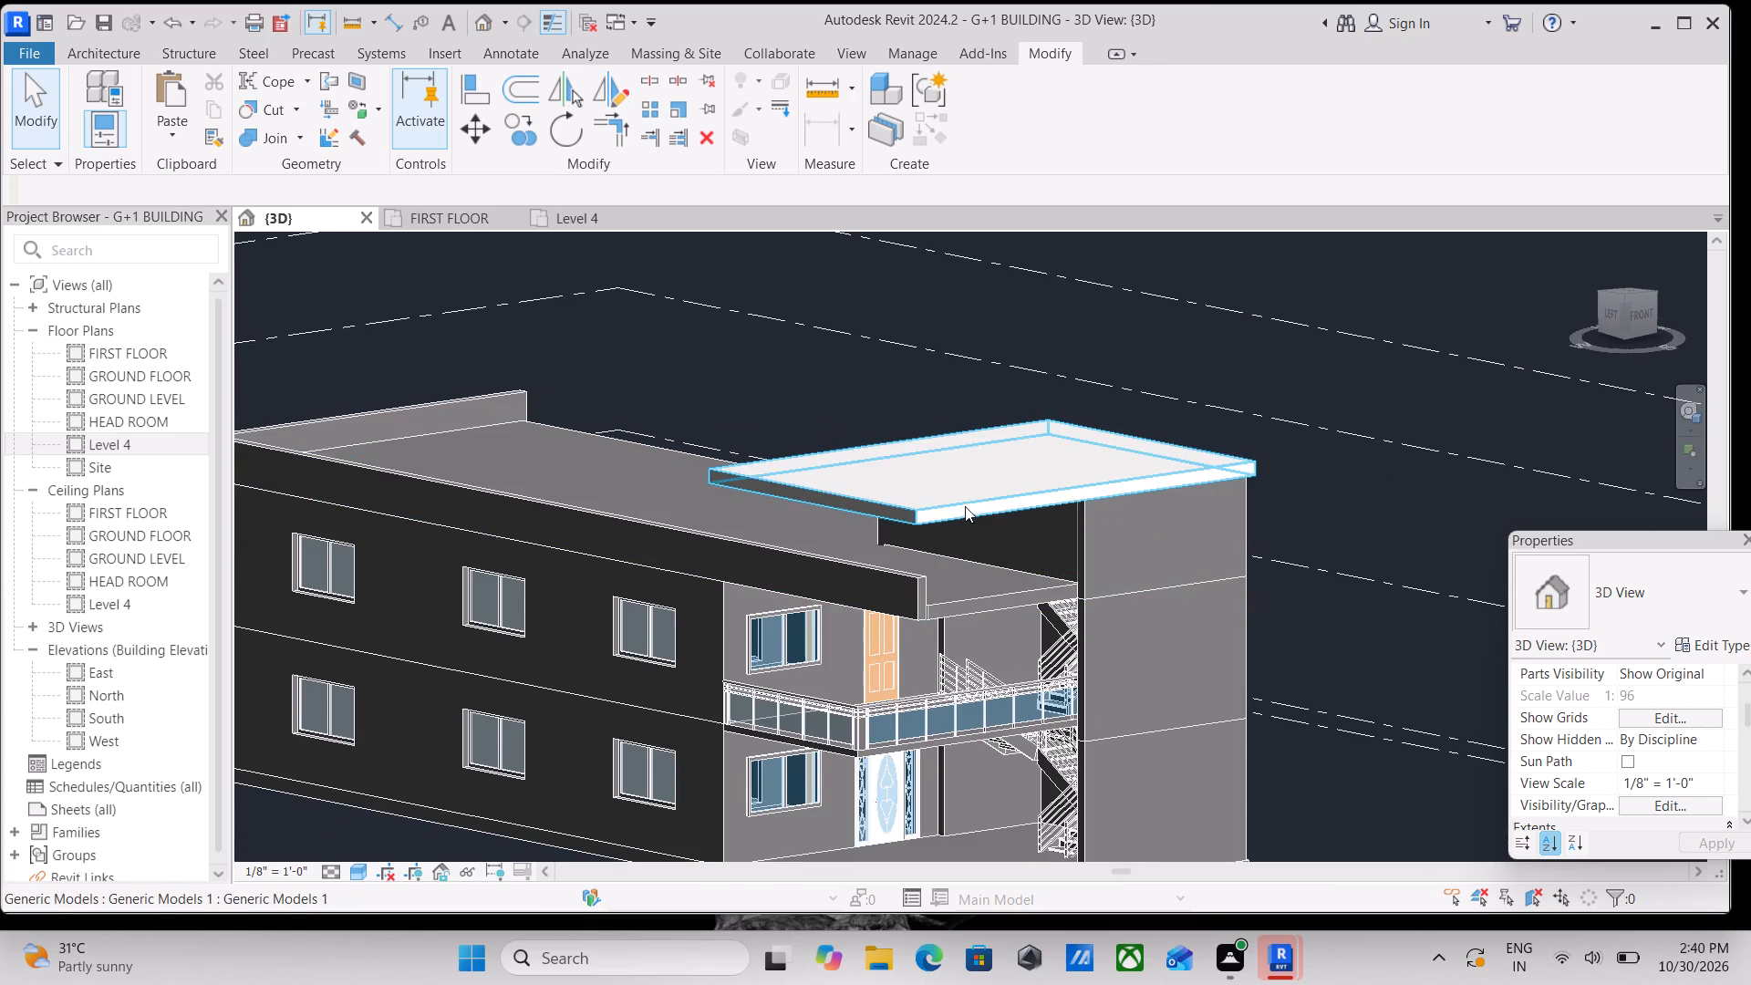
click(967, 505)
scroll(1079, 501, up, 5)
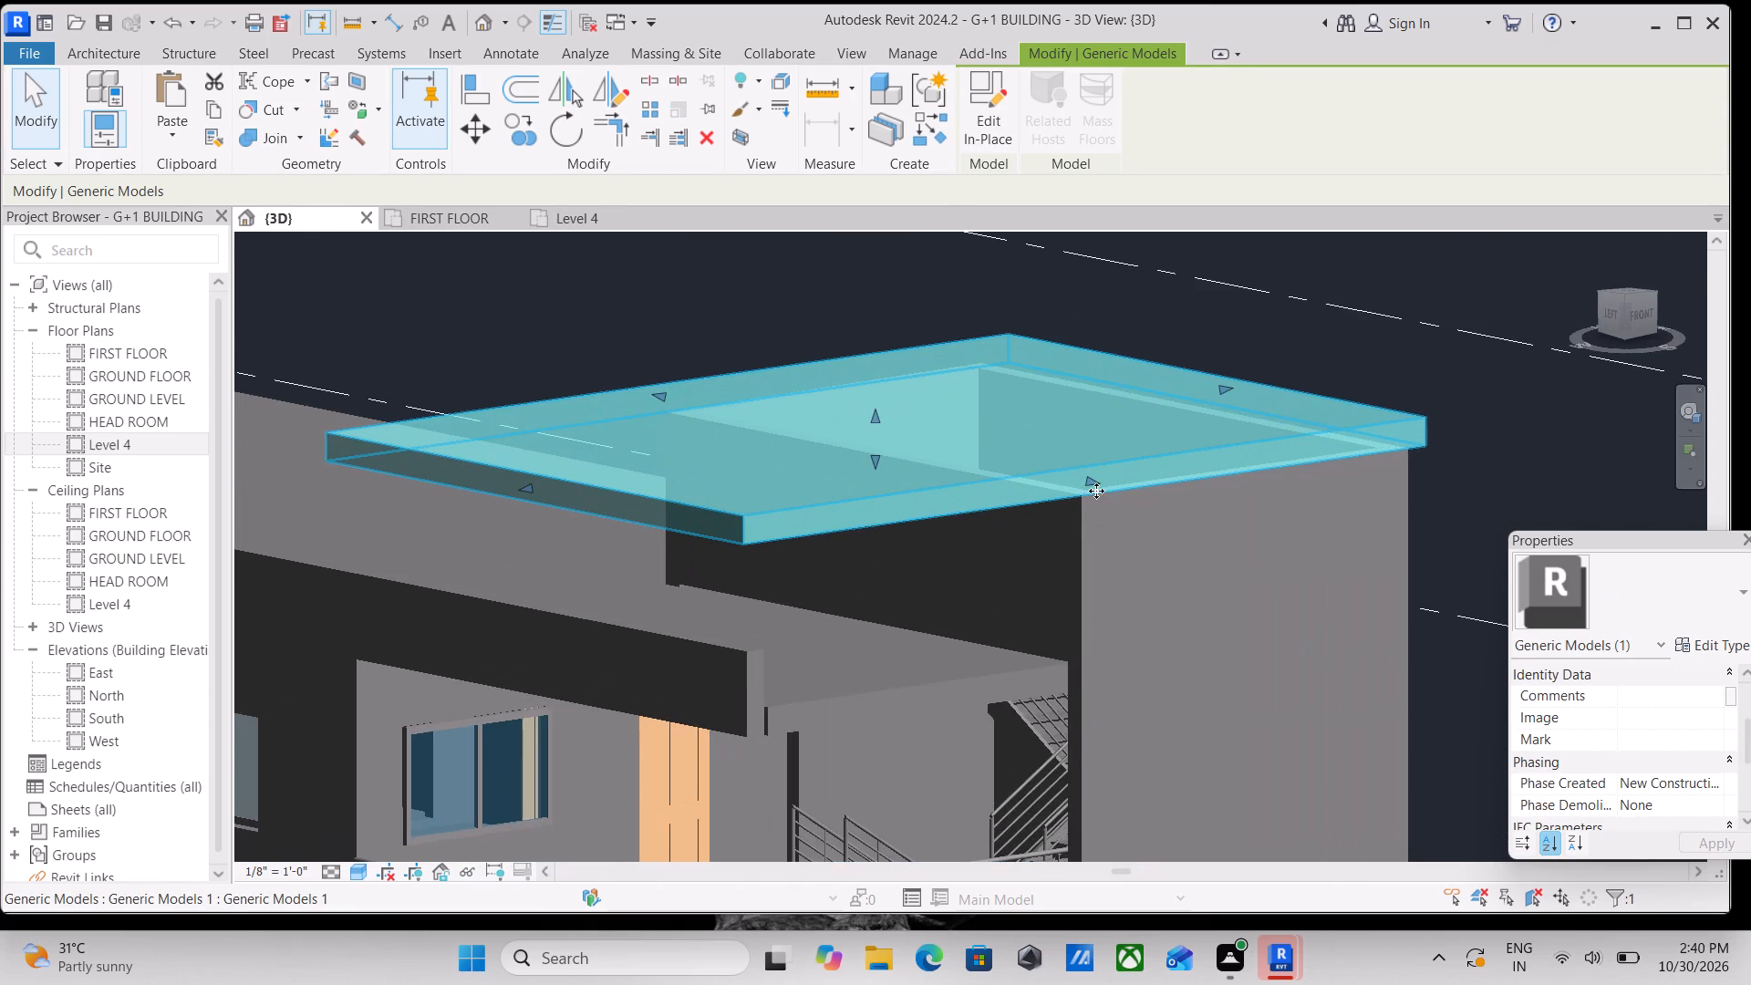
drag(1096, 488, 1112, 505)
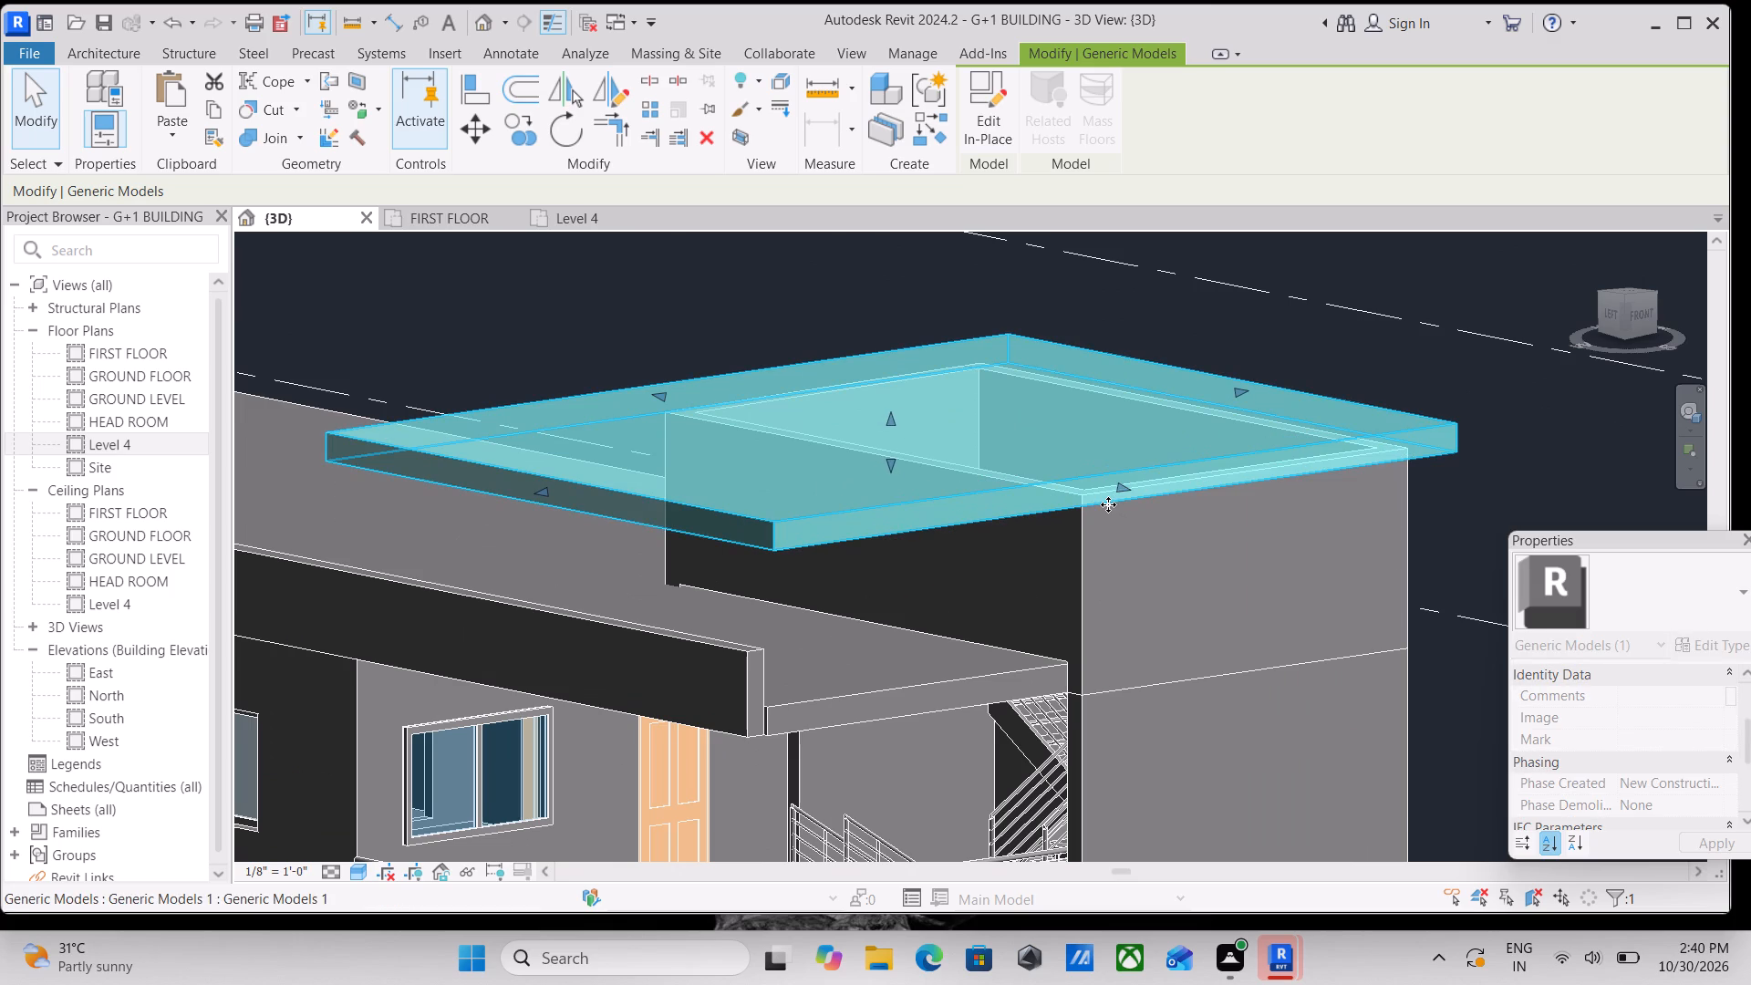
Stretch the top roof slab's west edge slightly farther outward over the balcony side.
scroll(988, 507, down, 2)
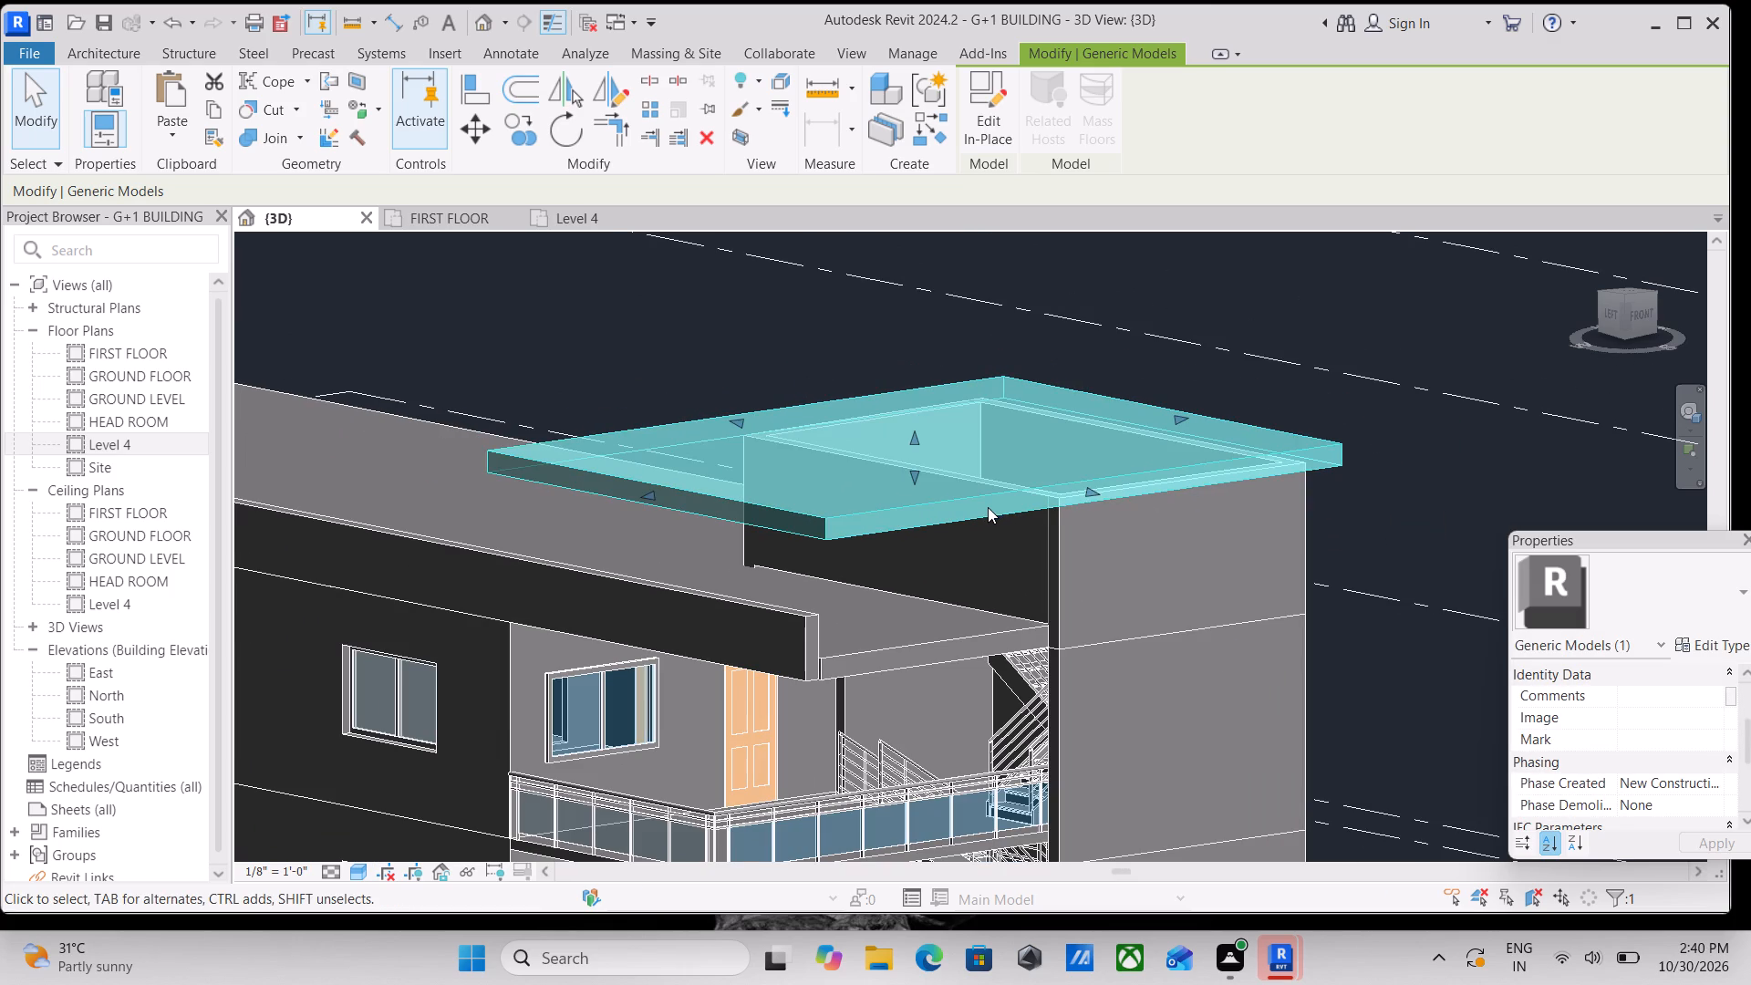
scroll(978, 559, down, 1)
middle_drag(974, 560, 956, 517)
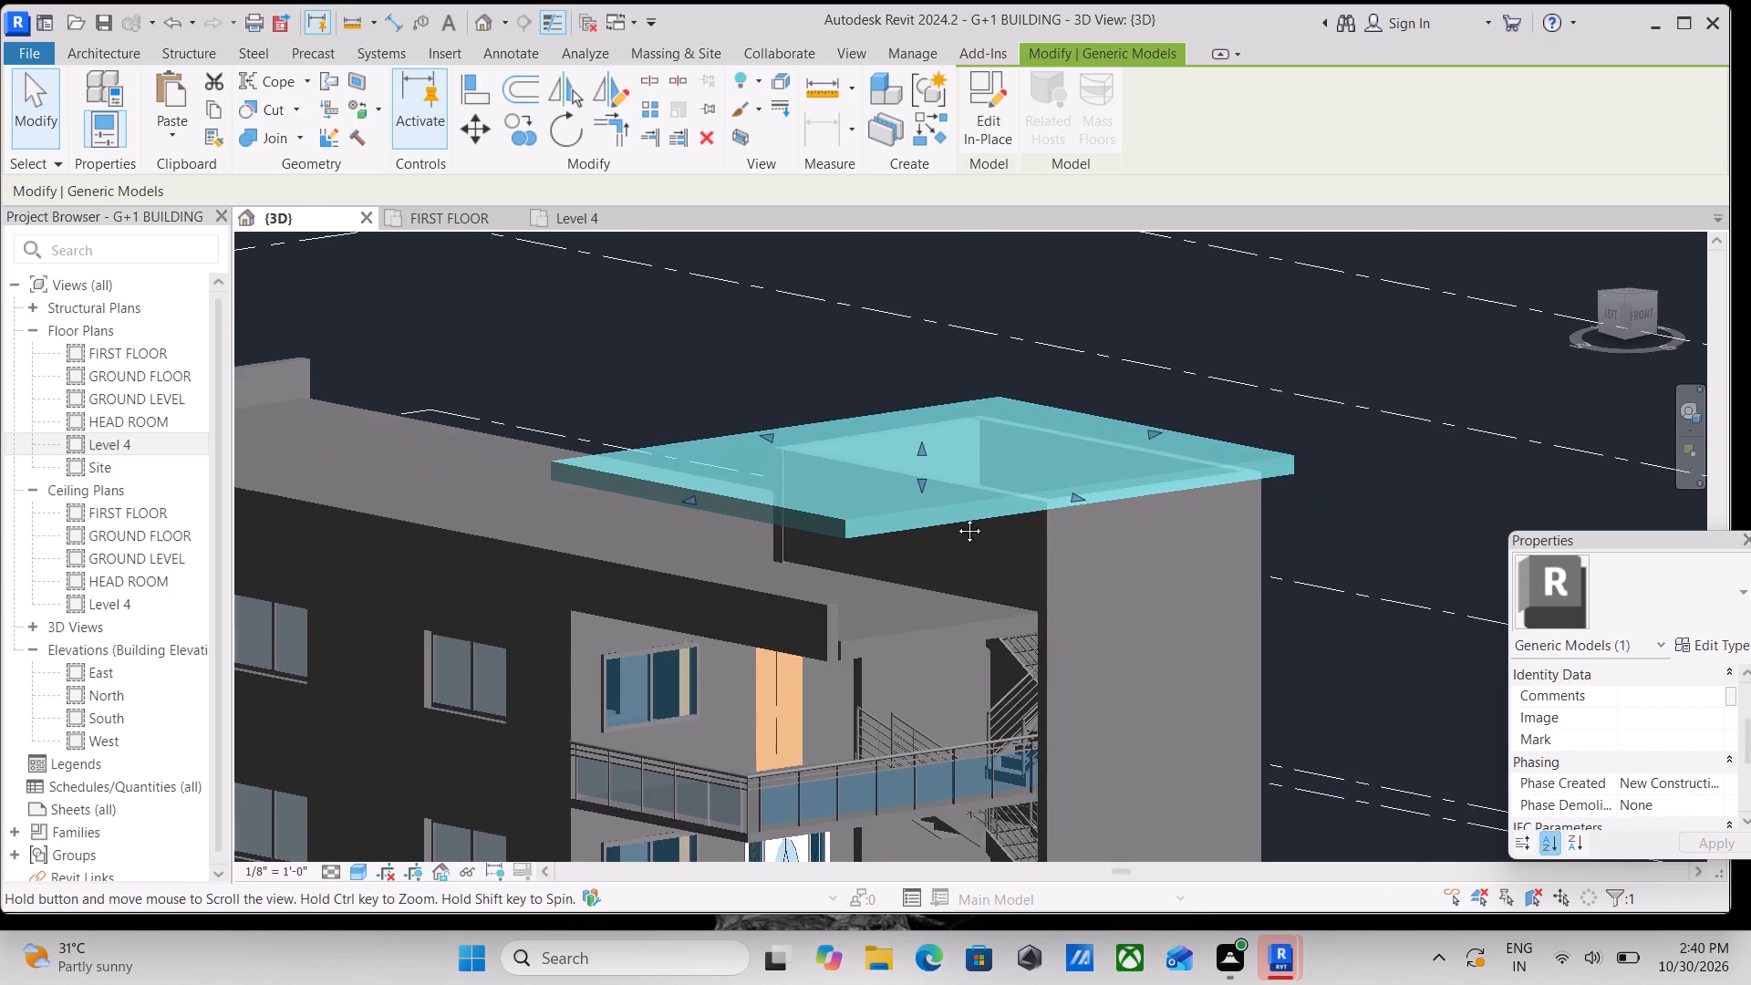
middle_drag(956, 517, 957, 468)
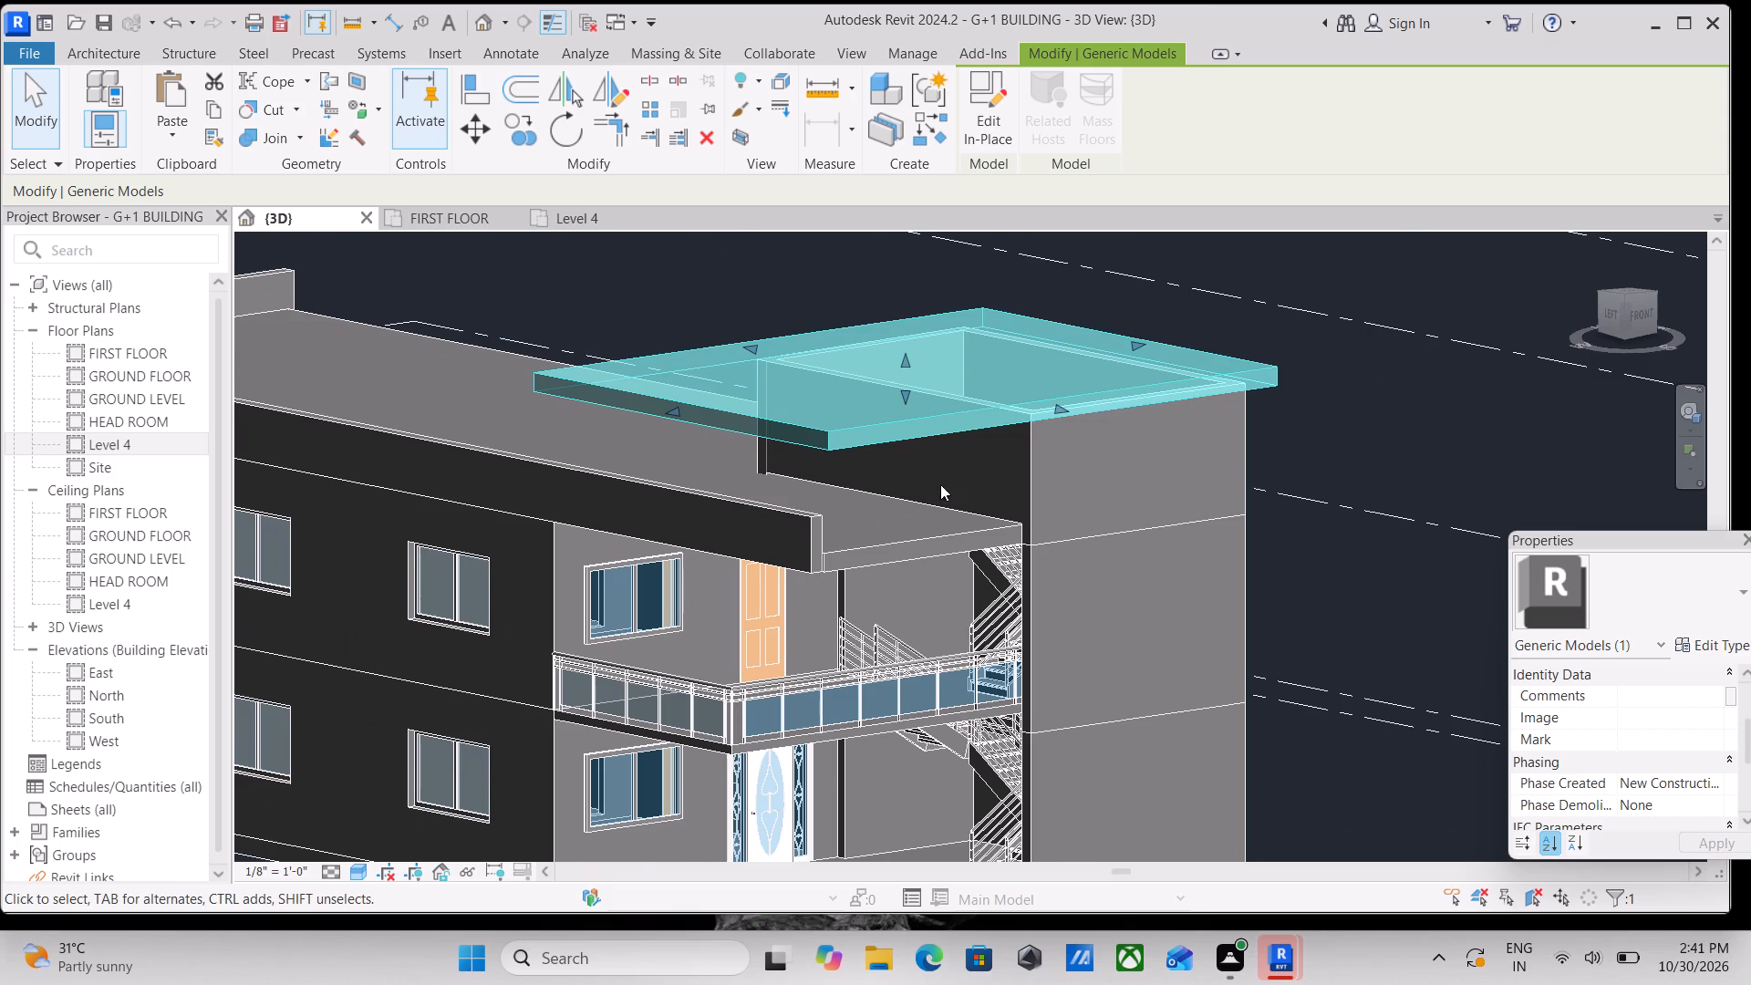
scroll(923, 494, down, 1)
shift+middle_drag(878, 498, 1019, 589)
scroll(1010, 584, up, 1)
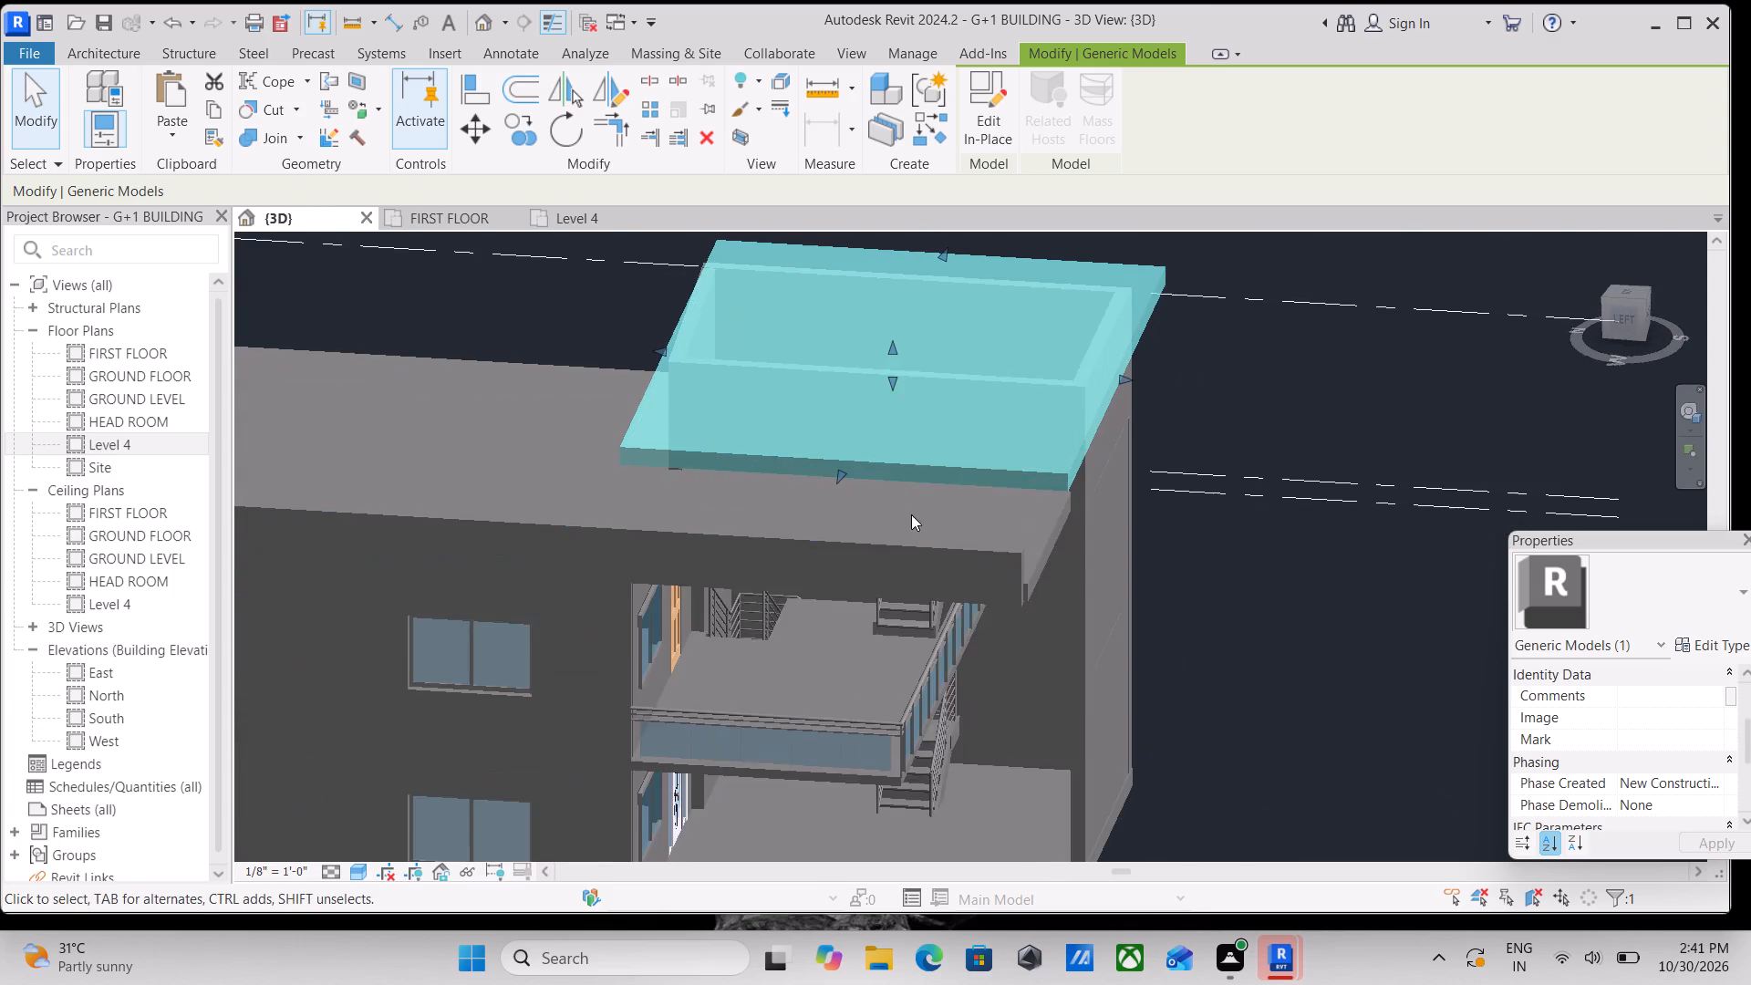
drag(834, 478, 824, 491)
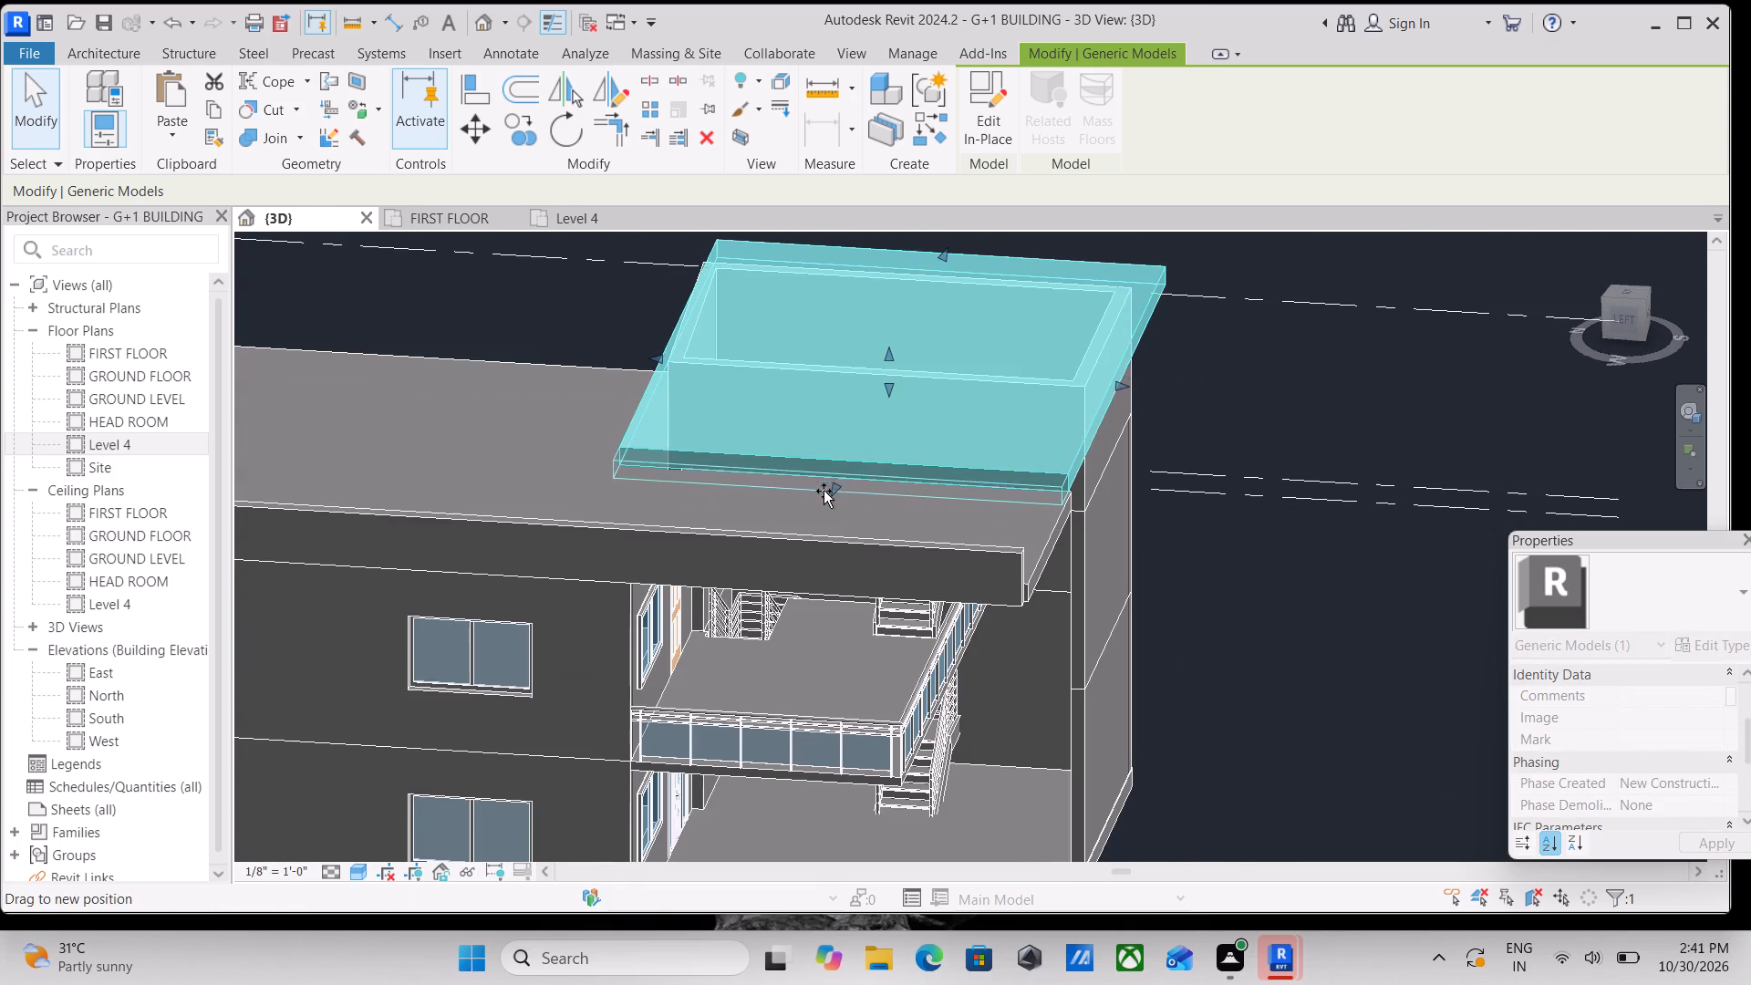
drag(824, 491, 810, 496)
key(Escape)
Extend the top roof slab's front edge a little farther outward to deepen the front overhang.
scroll(881, 536, down, 1)
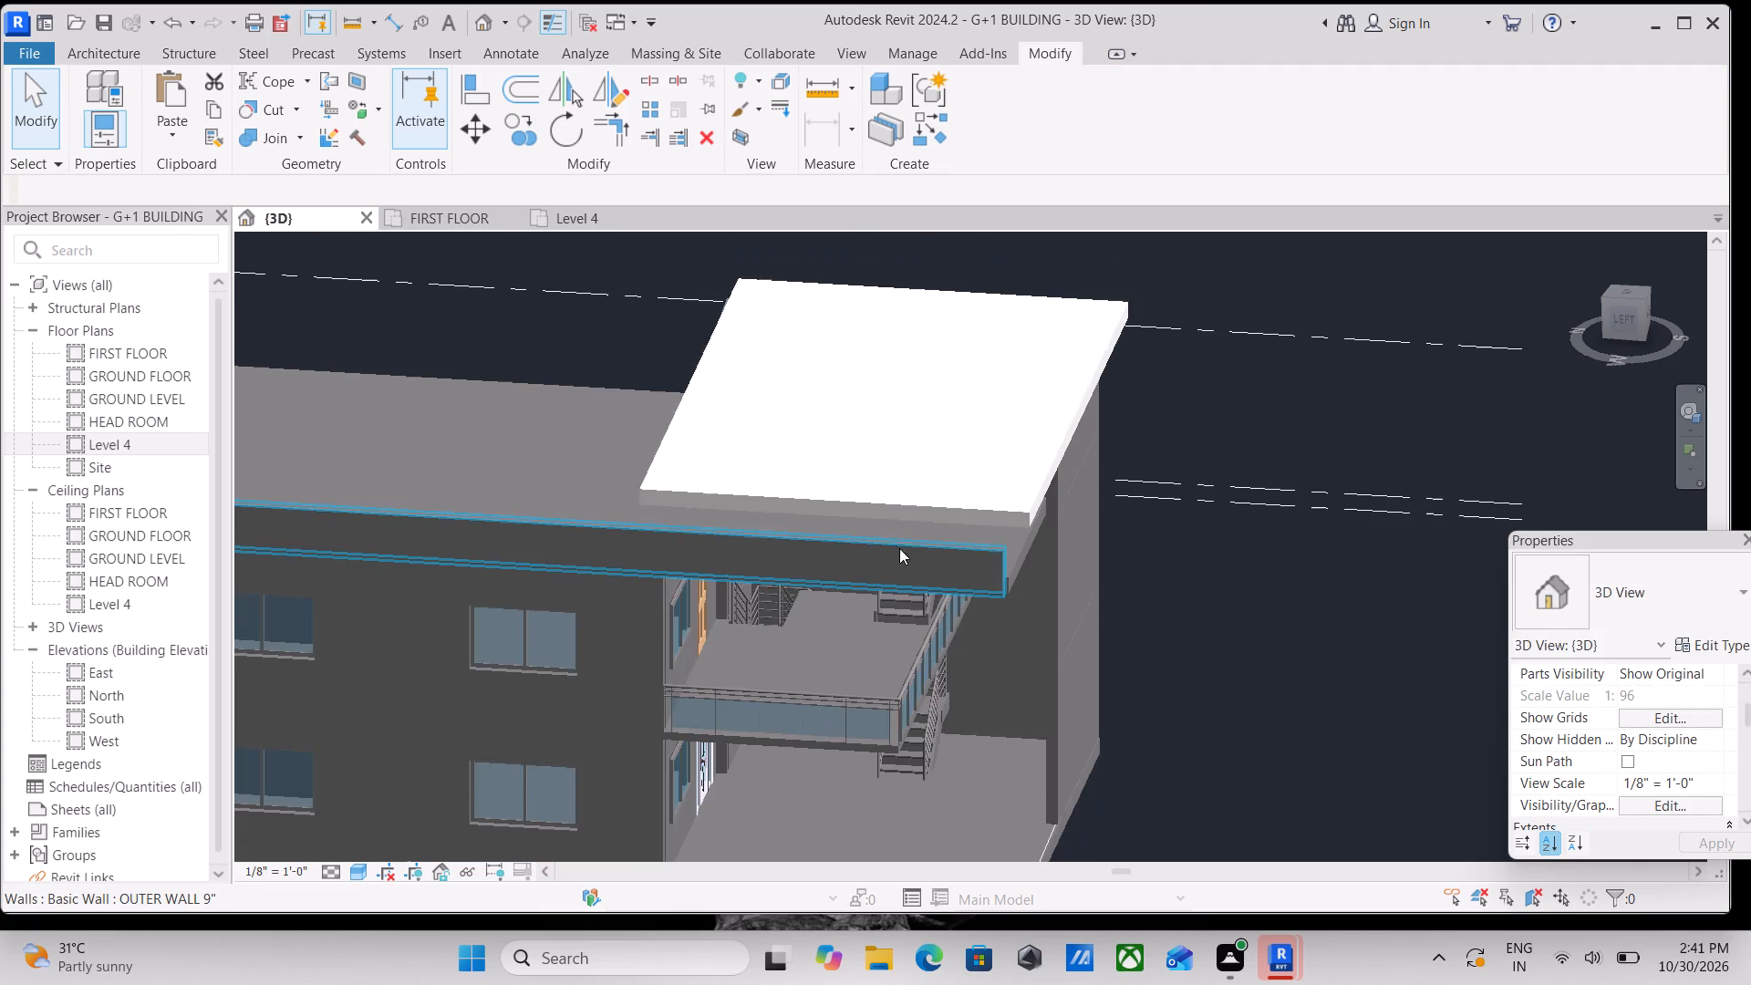
shift+middle_drag(930, 549, 859, 532)
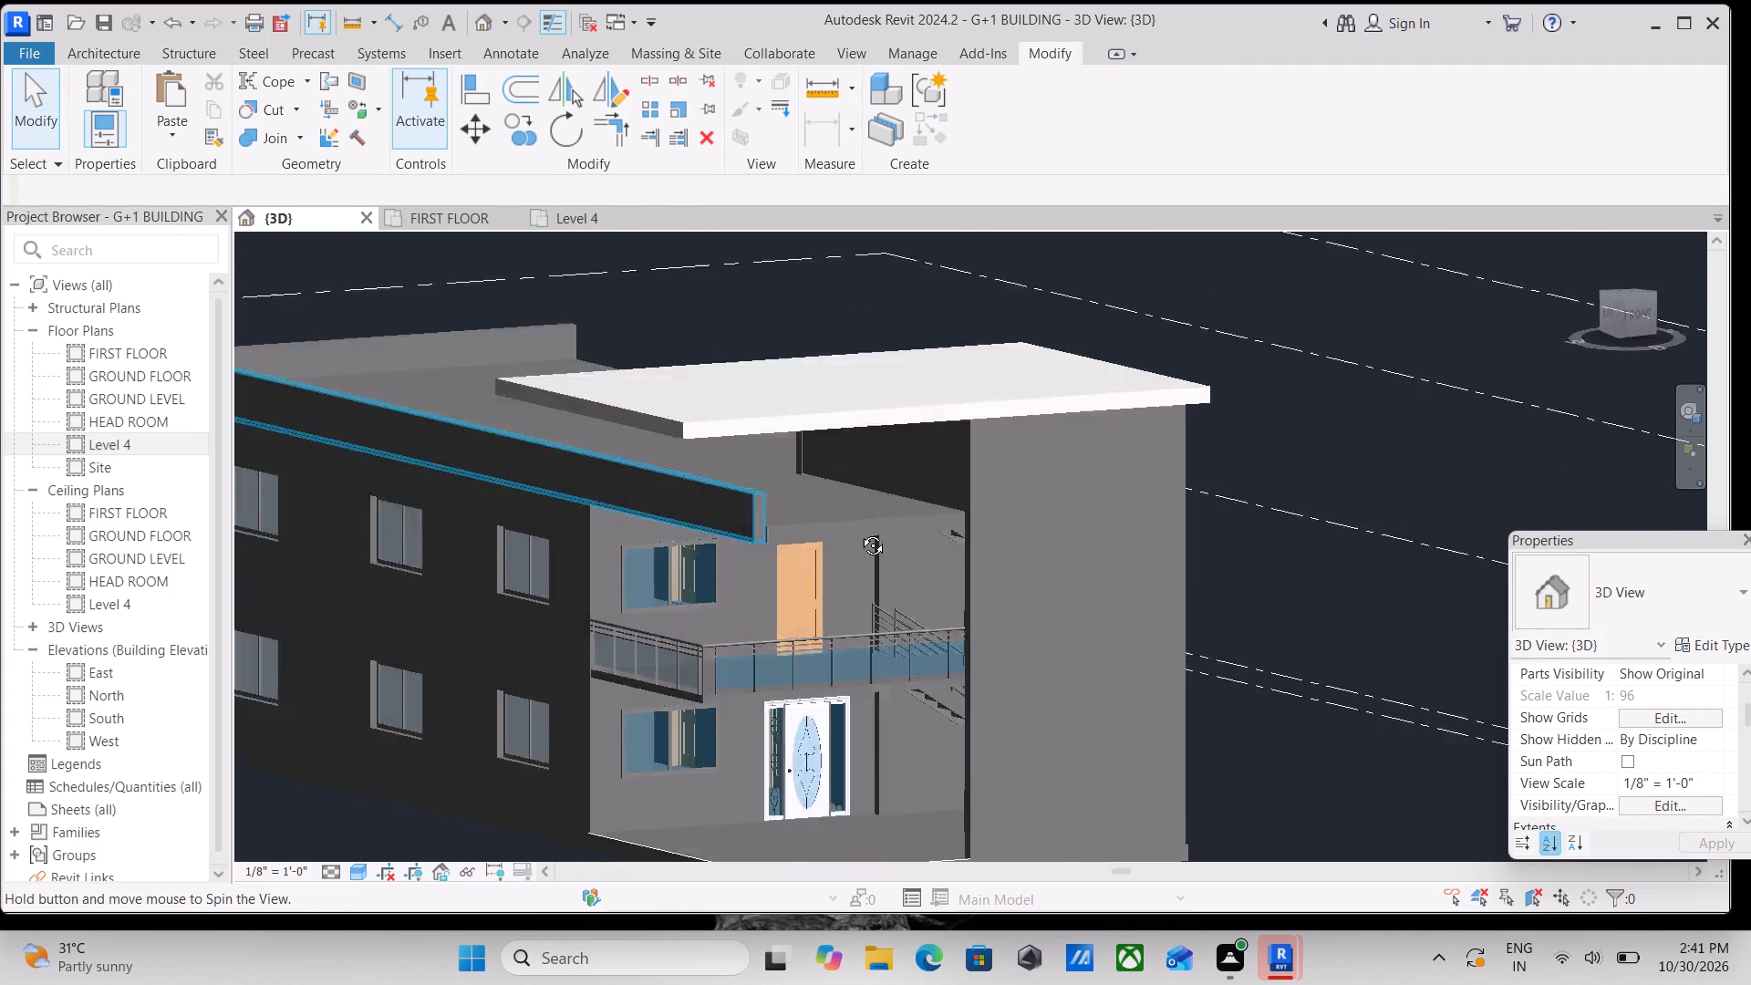
shift+middle_drag(859, 532, 969, 618)
click(1086, 383)
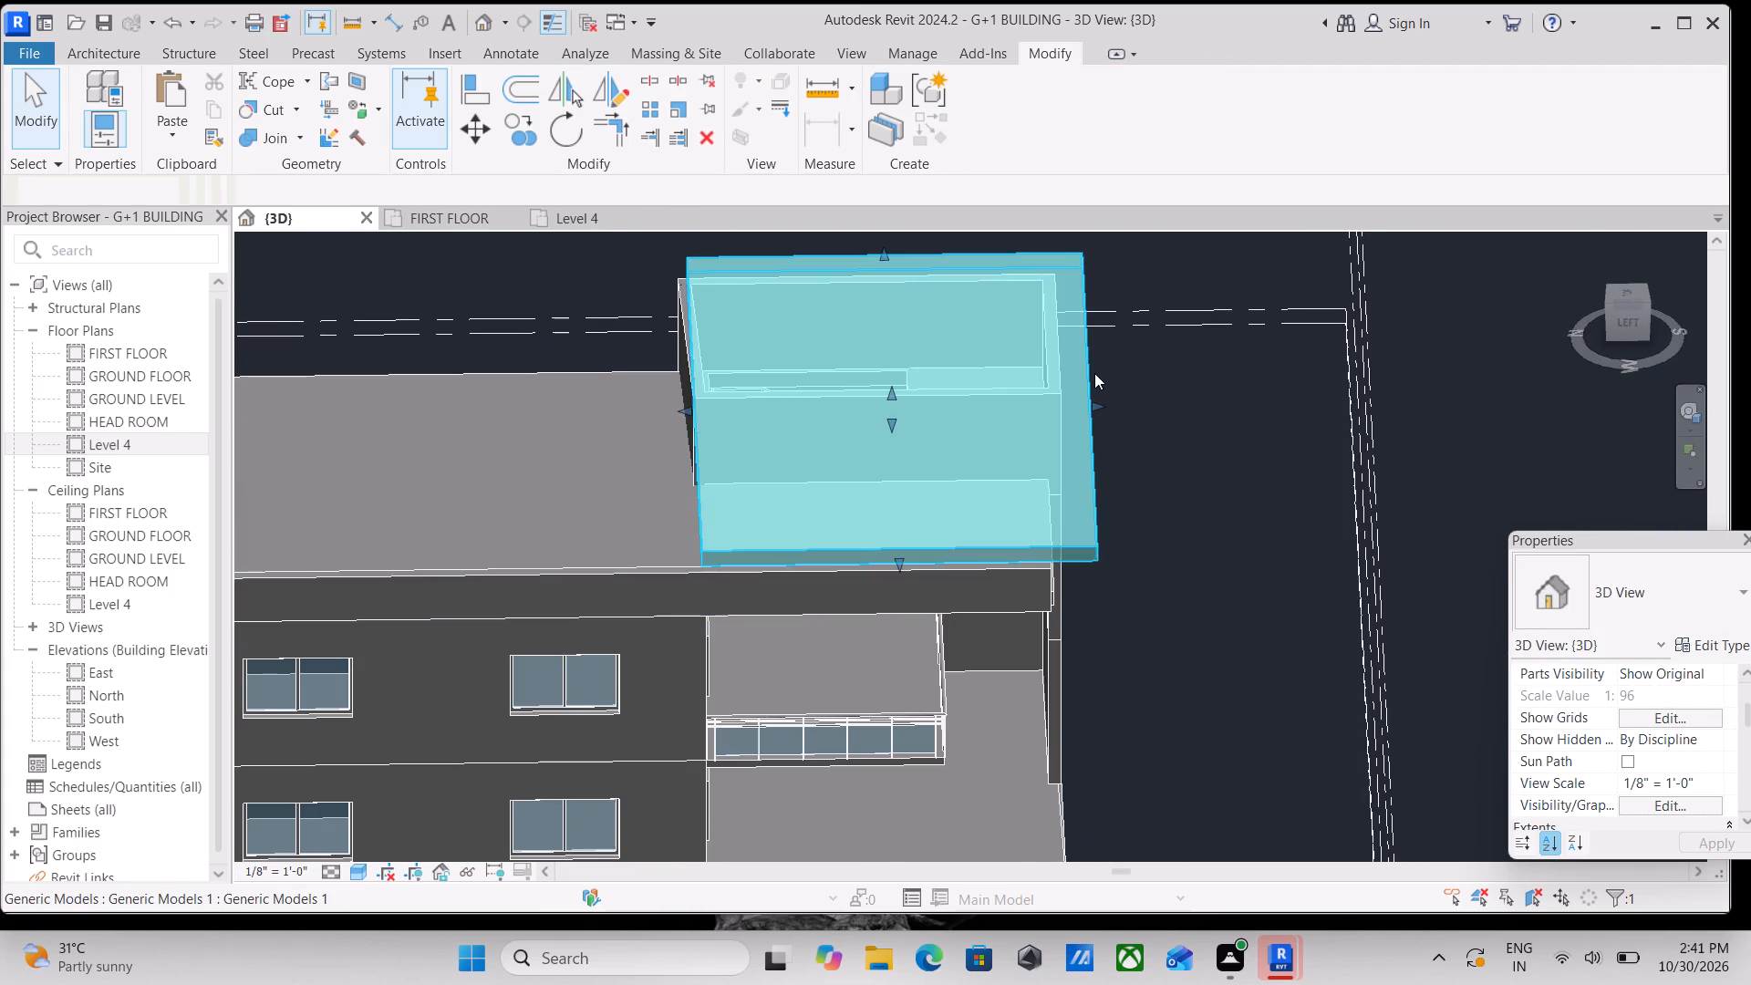
scroll(1119, 403, up, 2)
click(1096, 403)
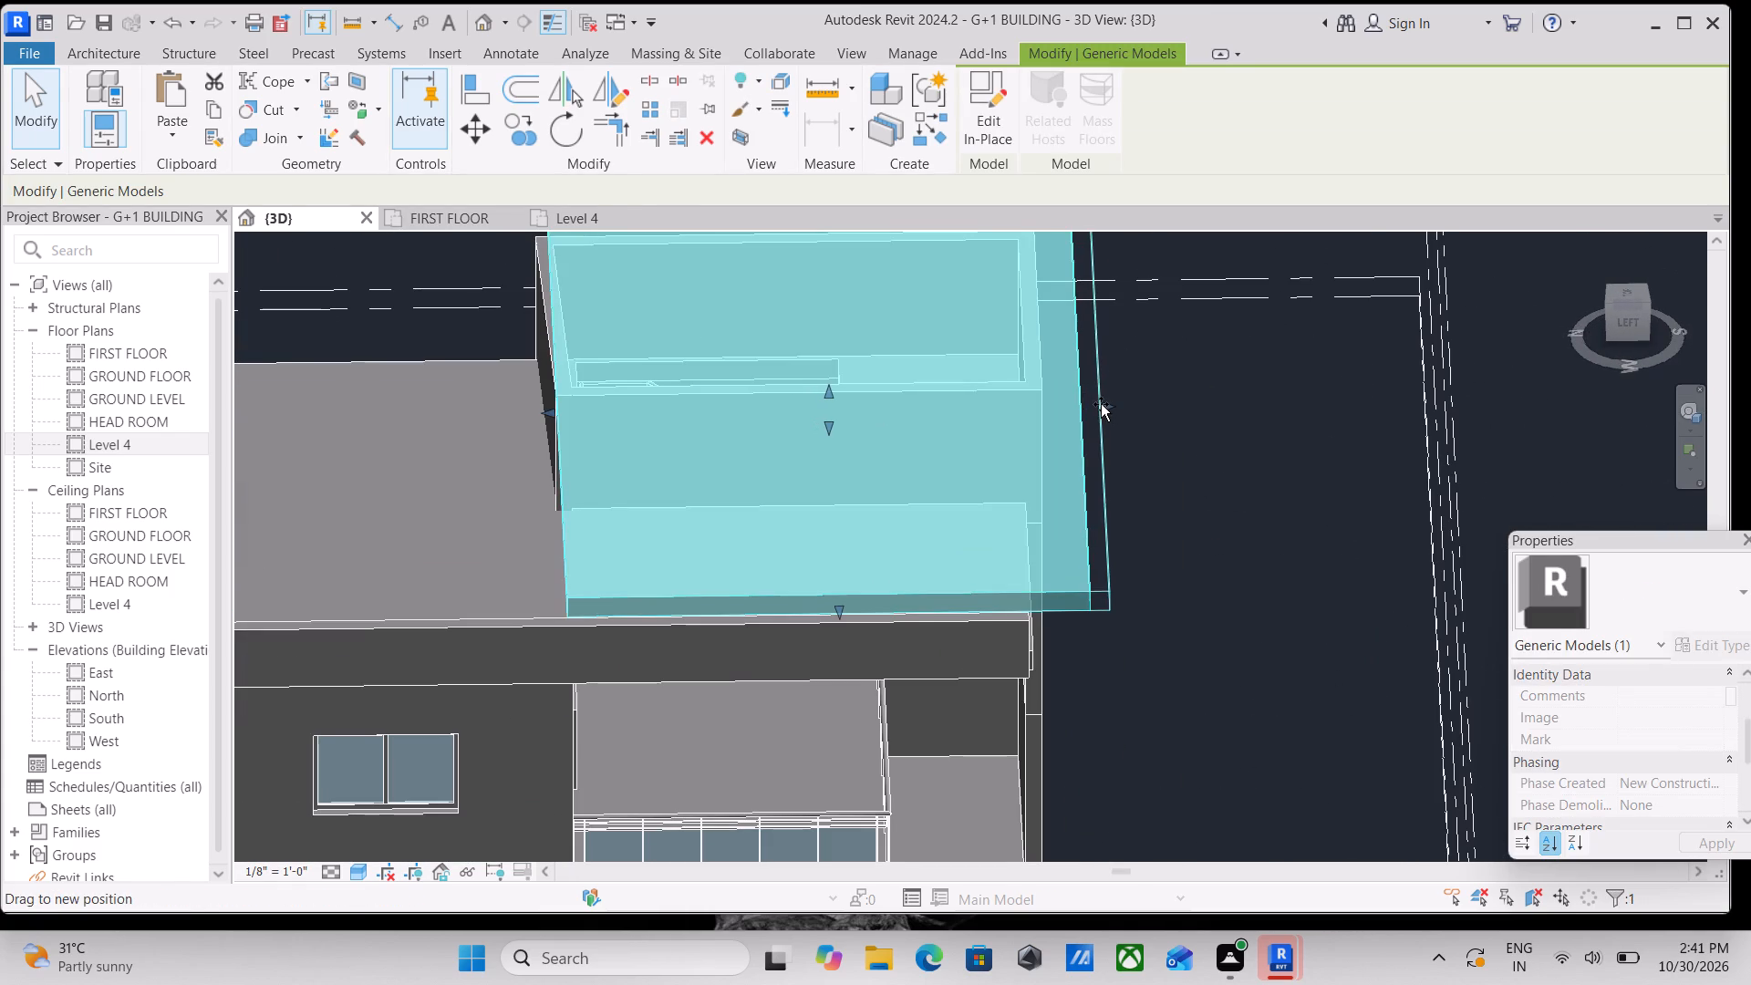
scroll(1101, 405, down, 2)
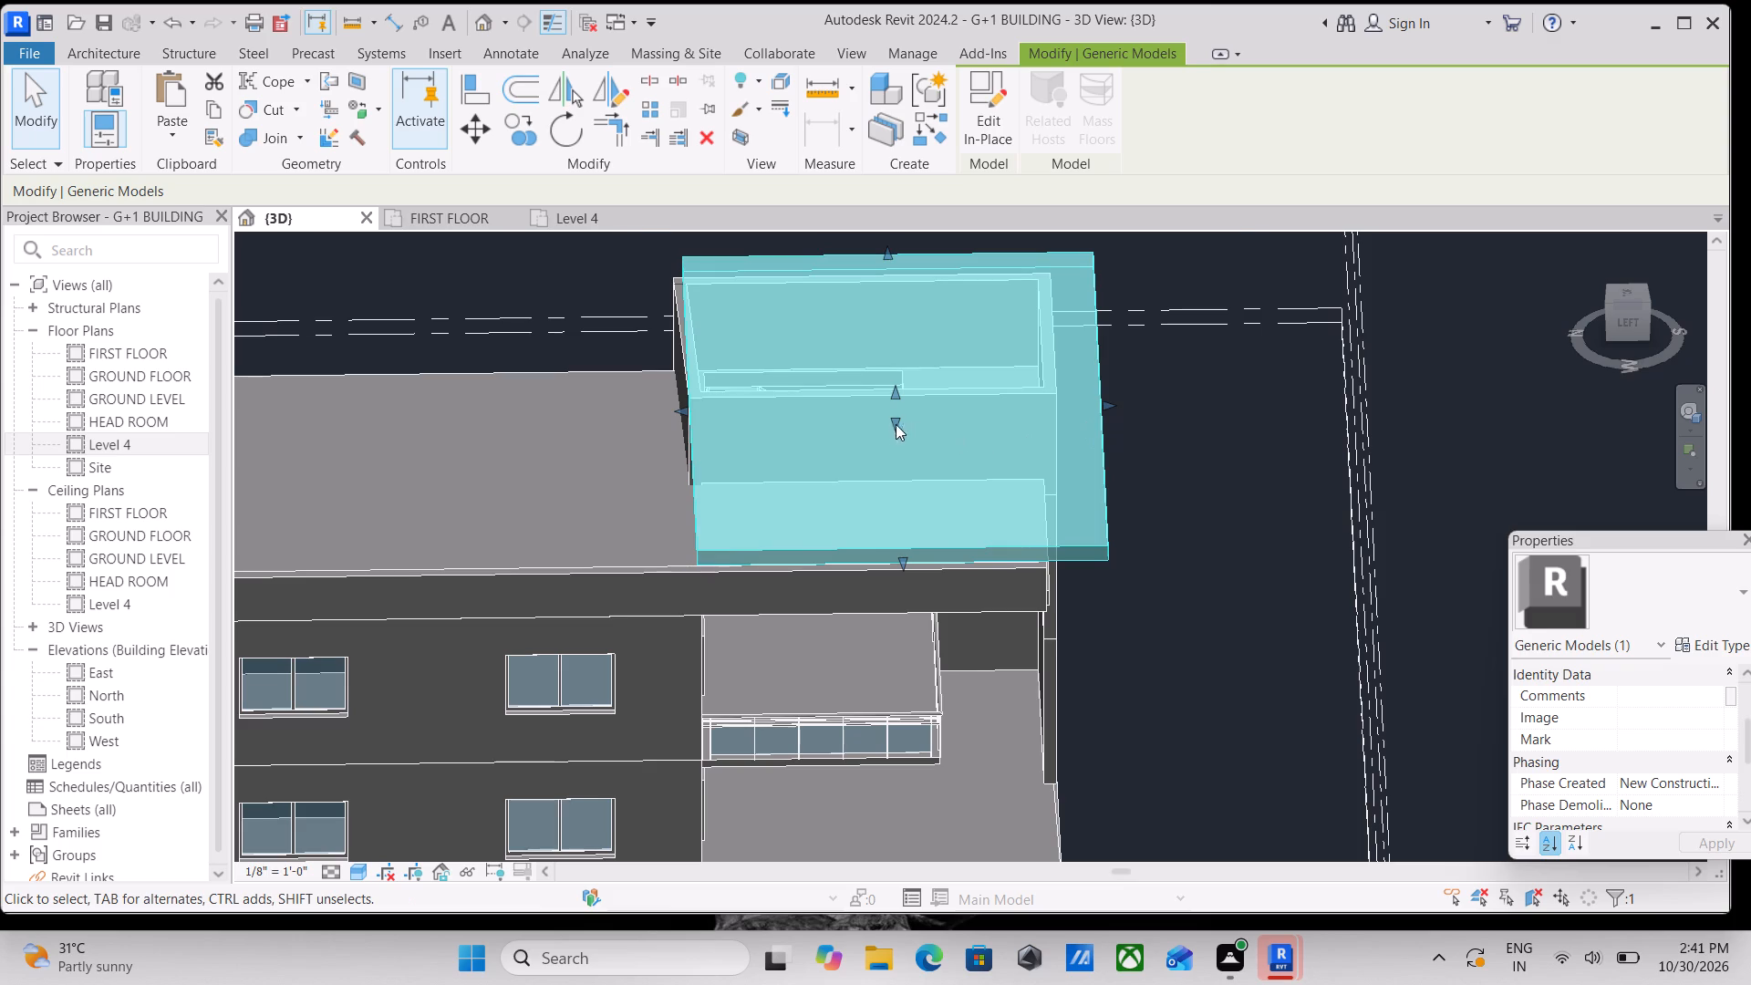
key(Escape)
Stretch the top roof slab's rear edge outward past the head room's rear wall to form a rear overhang.
scroll(889, 423, down, 2)
middle_drag(875, 419, 927, 443)
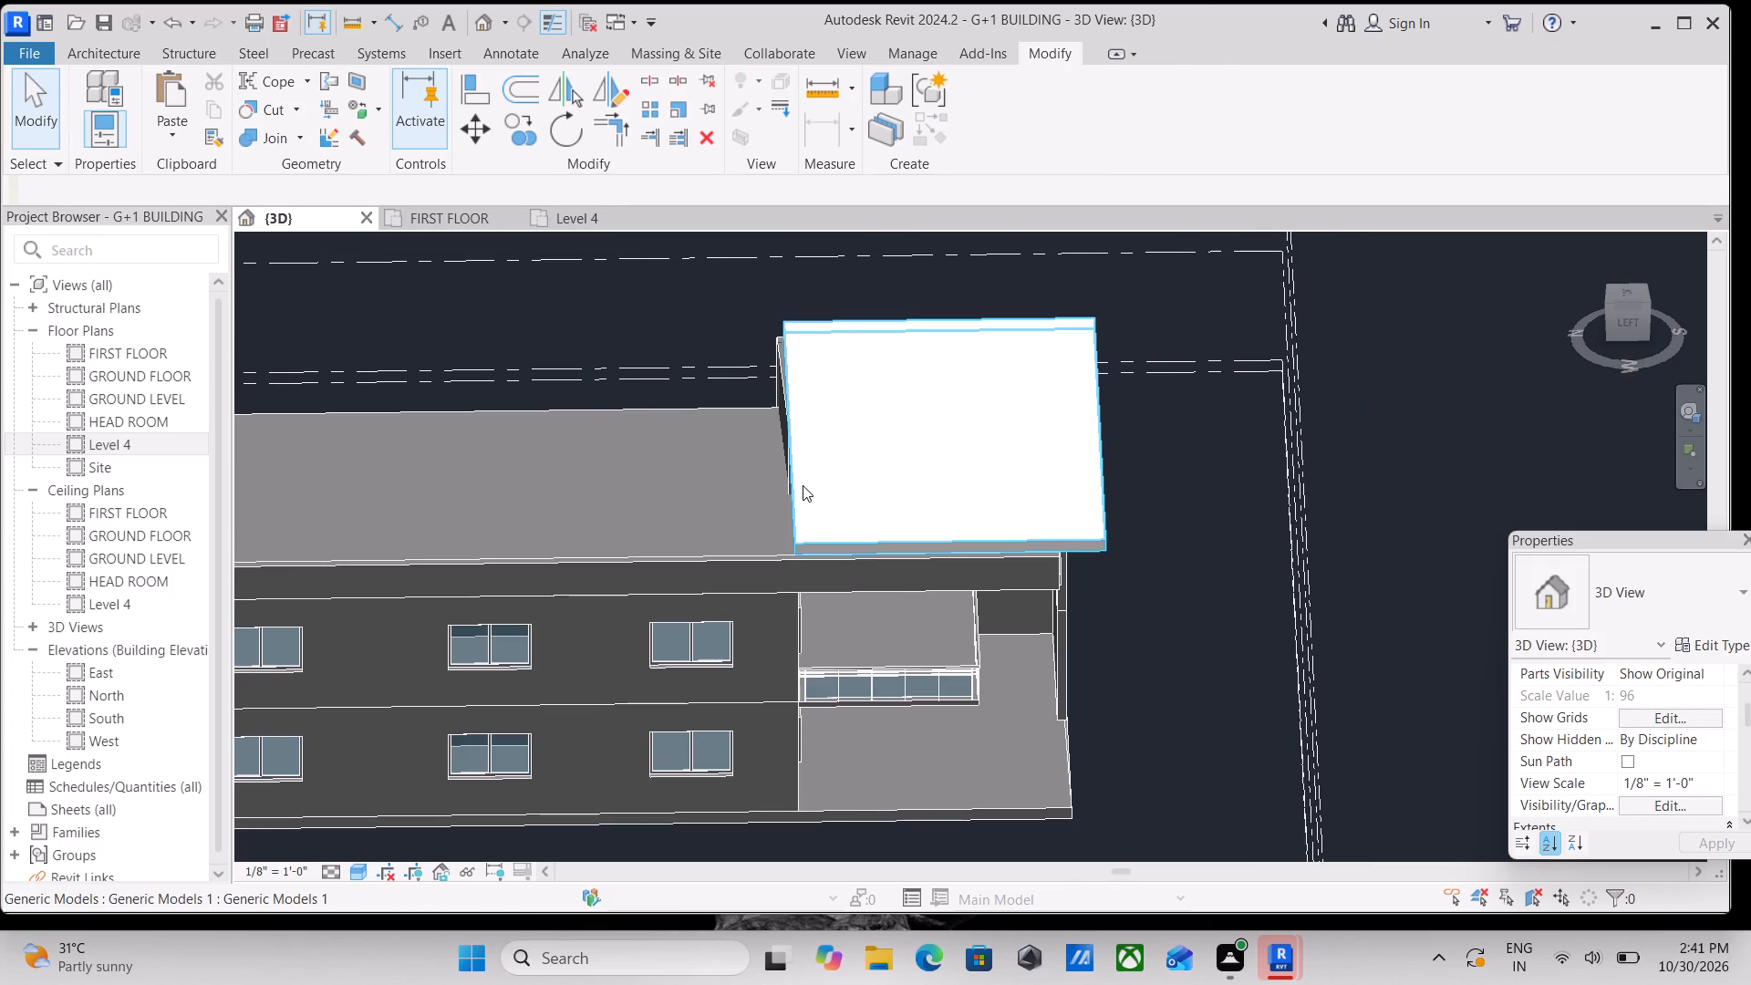
click(803, 485)
scroll(781, 459, up, 7)
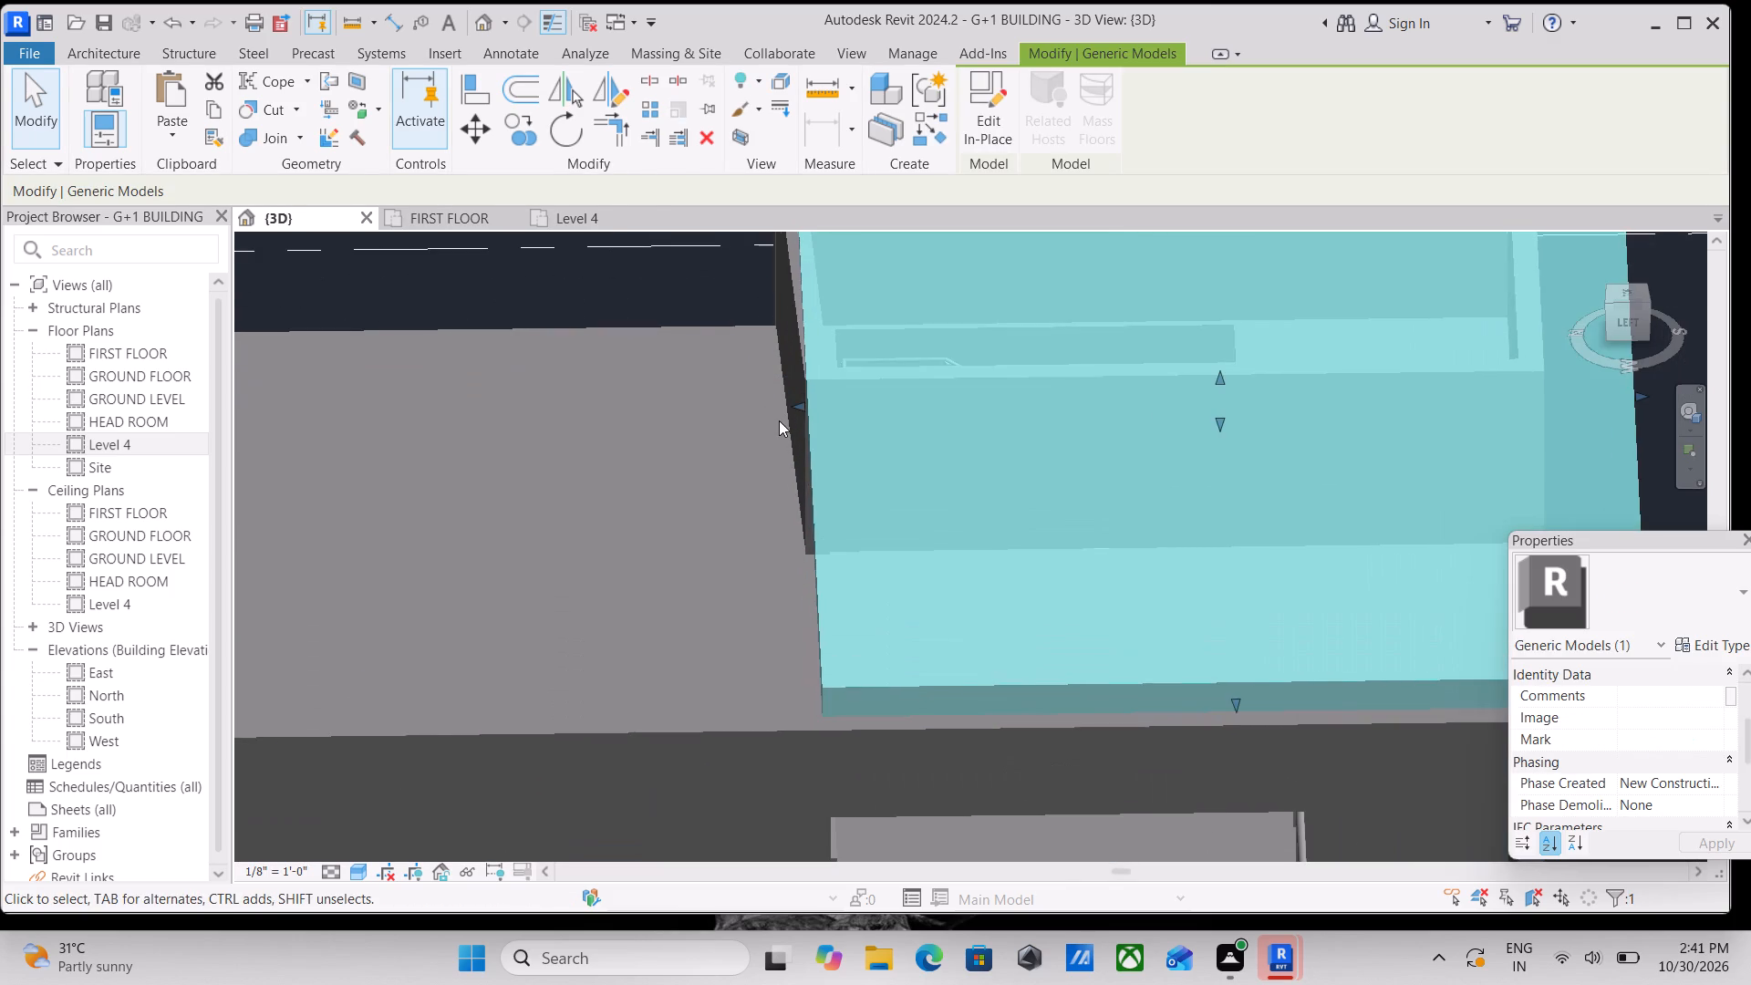
scroll(802, 431, up, 2)
scroll(847, 449, down, 3)
shift+middle_drag(872, 464, 938, 425)
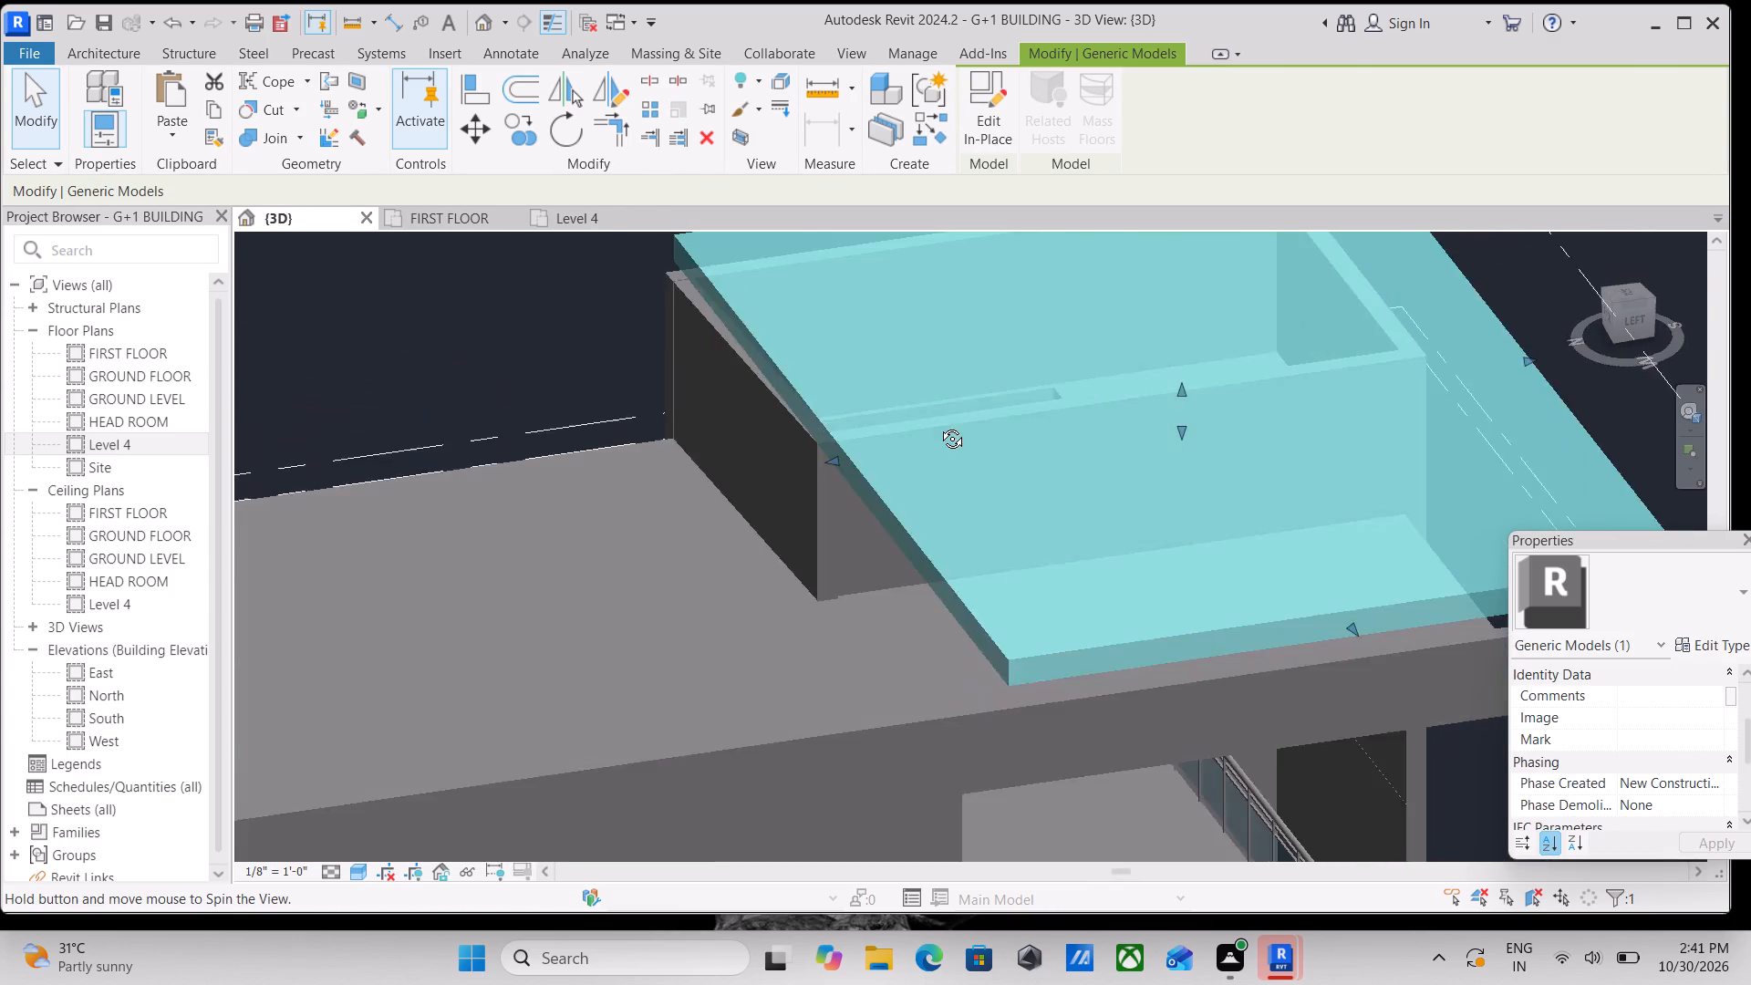
shift+middle_drag(938, 425, 985, 393)
shift+scroll(985, 393, up, 1)
drag(869, 487, 867, 487)
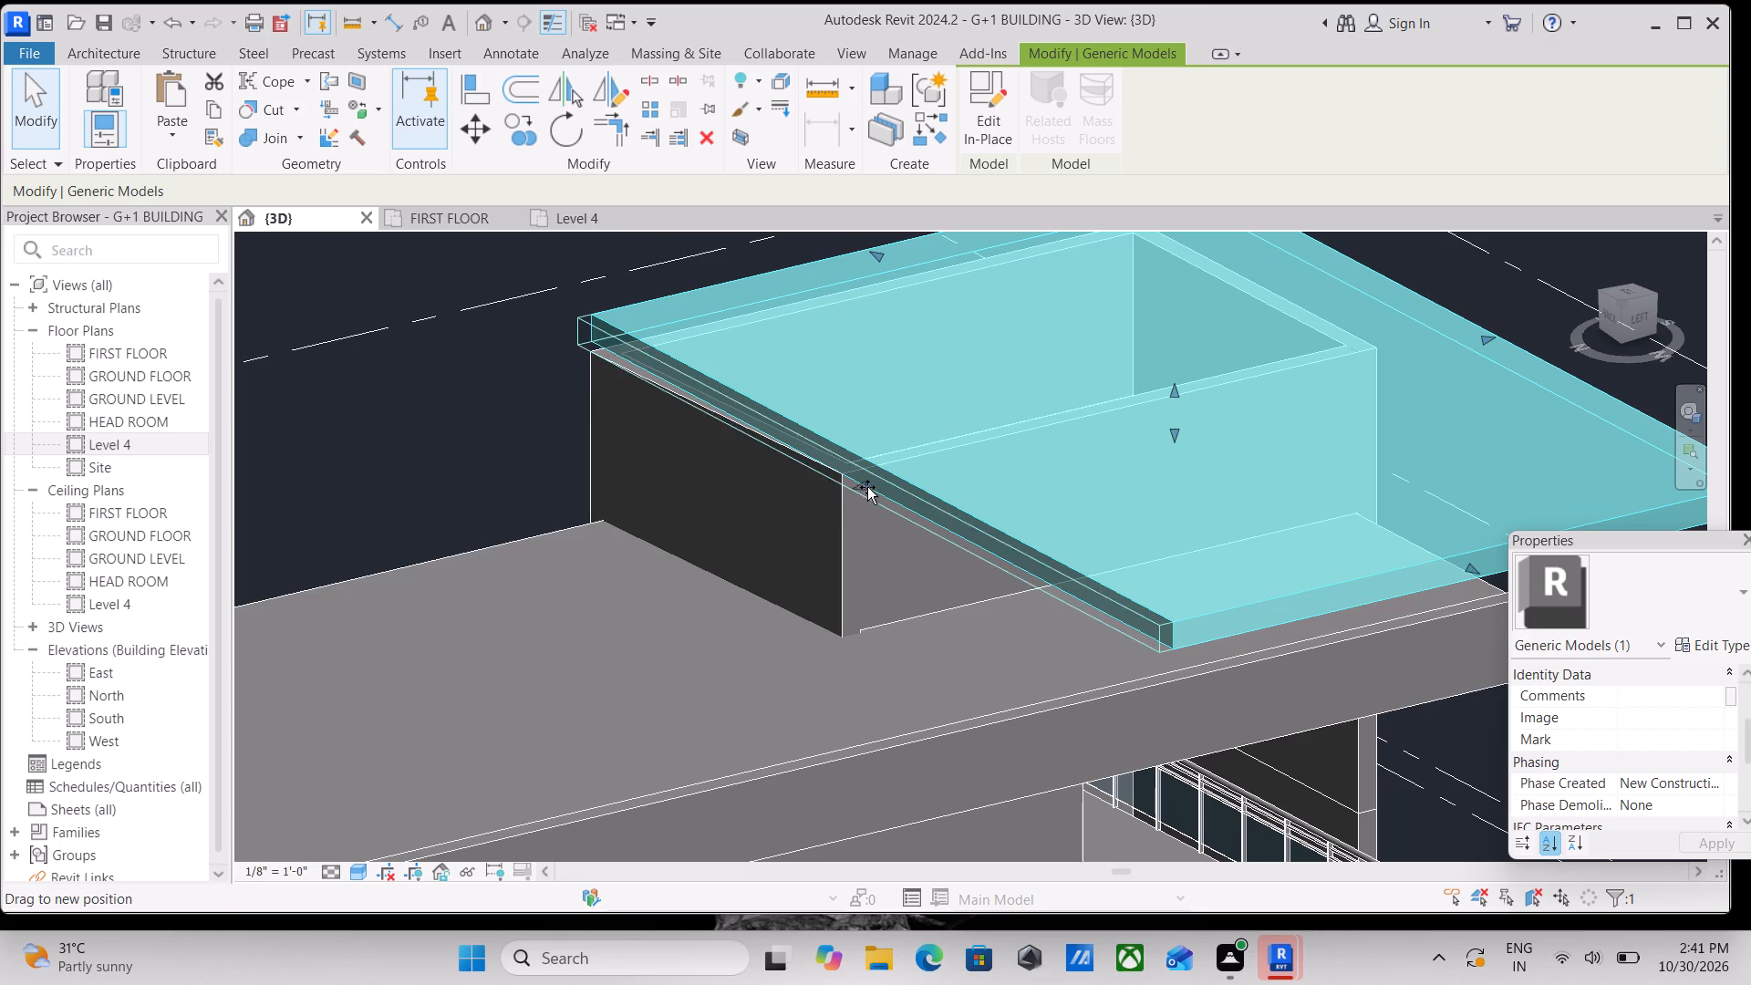
drag(867, 487, 836, 491)
scroll(864, 488, down, 2)
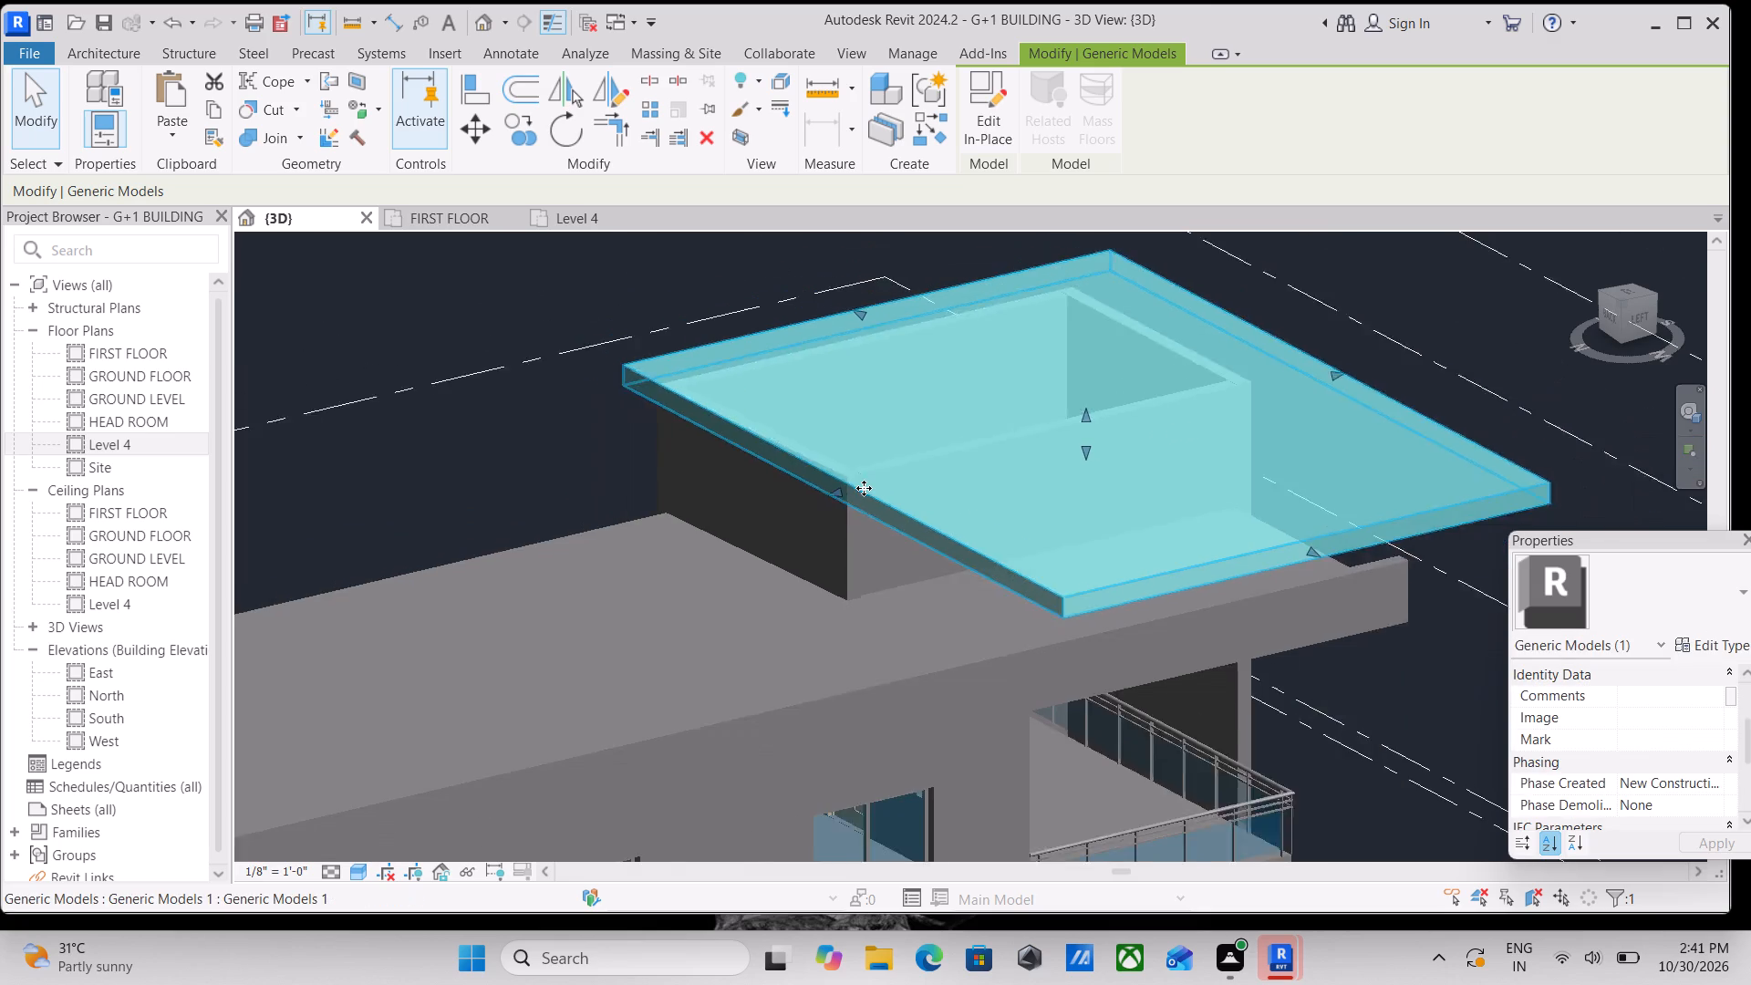
scroll(864, 488, down, 1)
key(Escape)
Examine the enlarged top roof slab and its overhangs from the west side and straight on from the front.
scroll(865, 485, down, 2)
shift+middle_drag(969, 433, 738, 294)
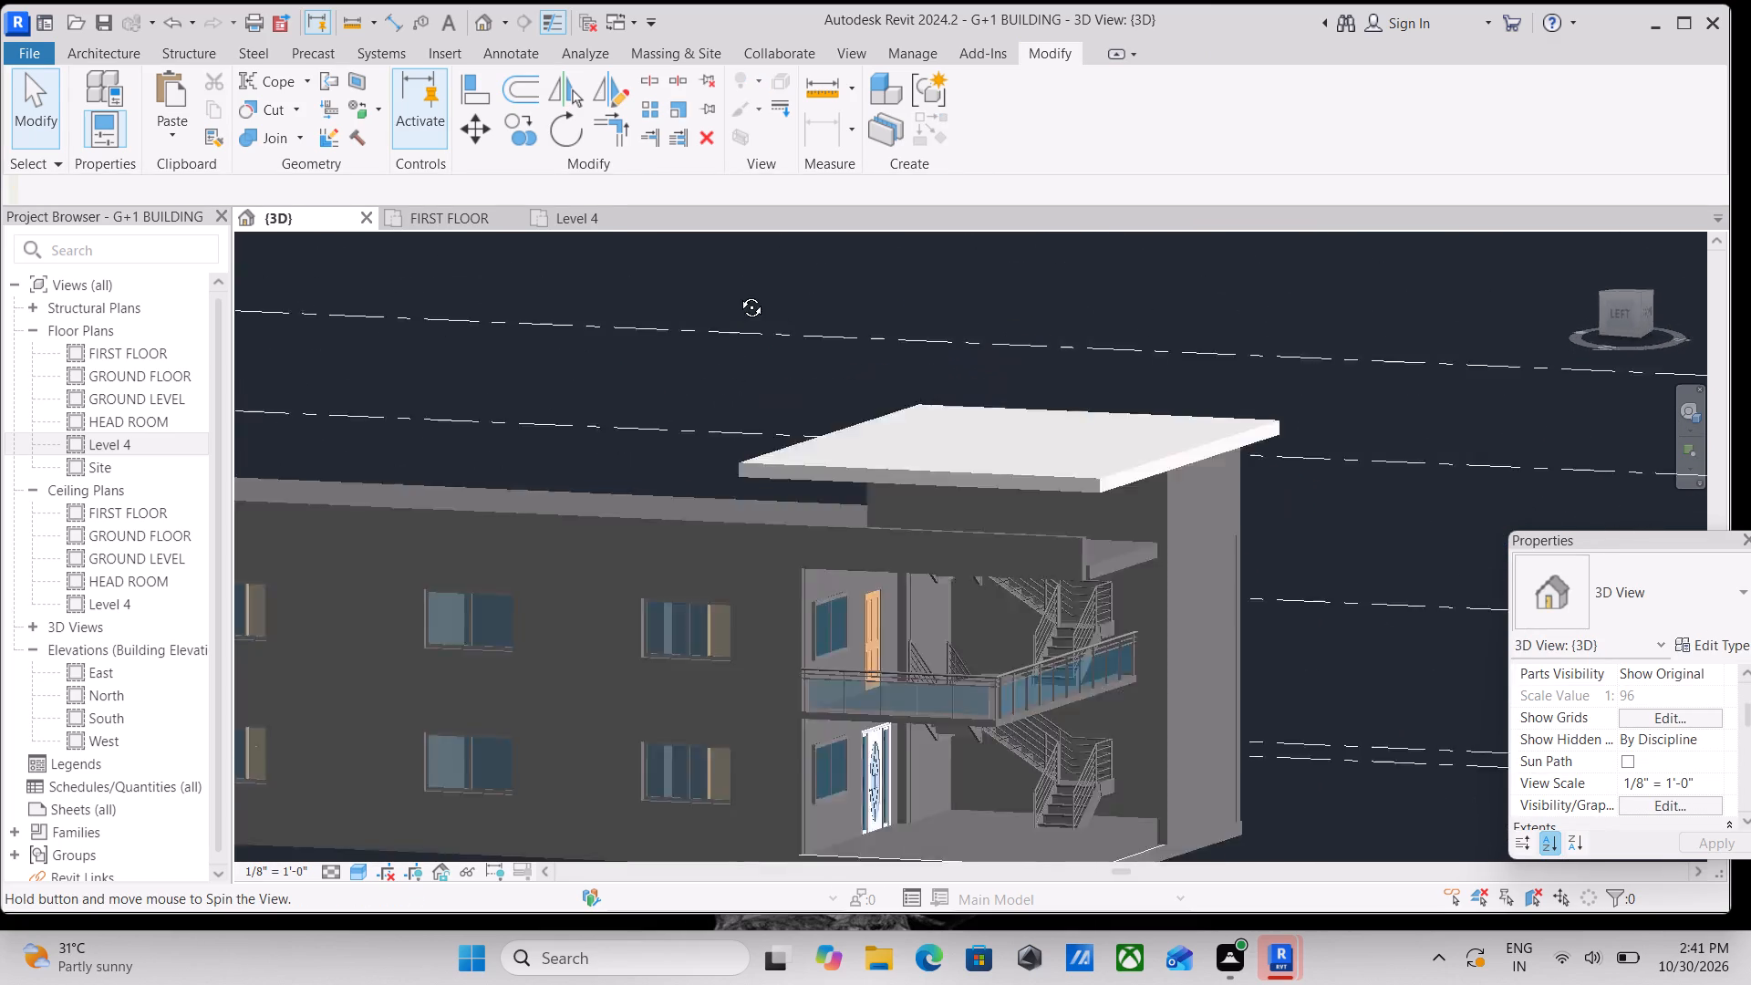
shift+middle_drag(738, 294, 714, 278)
shift+middle_drag(982, 489, 803, 469)
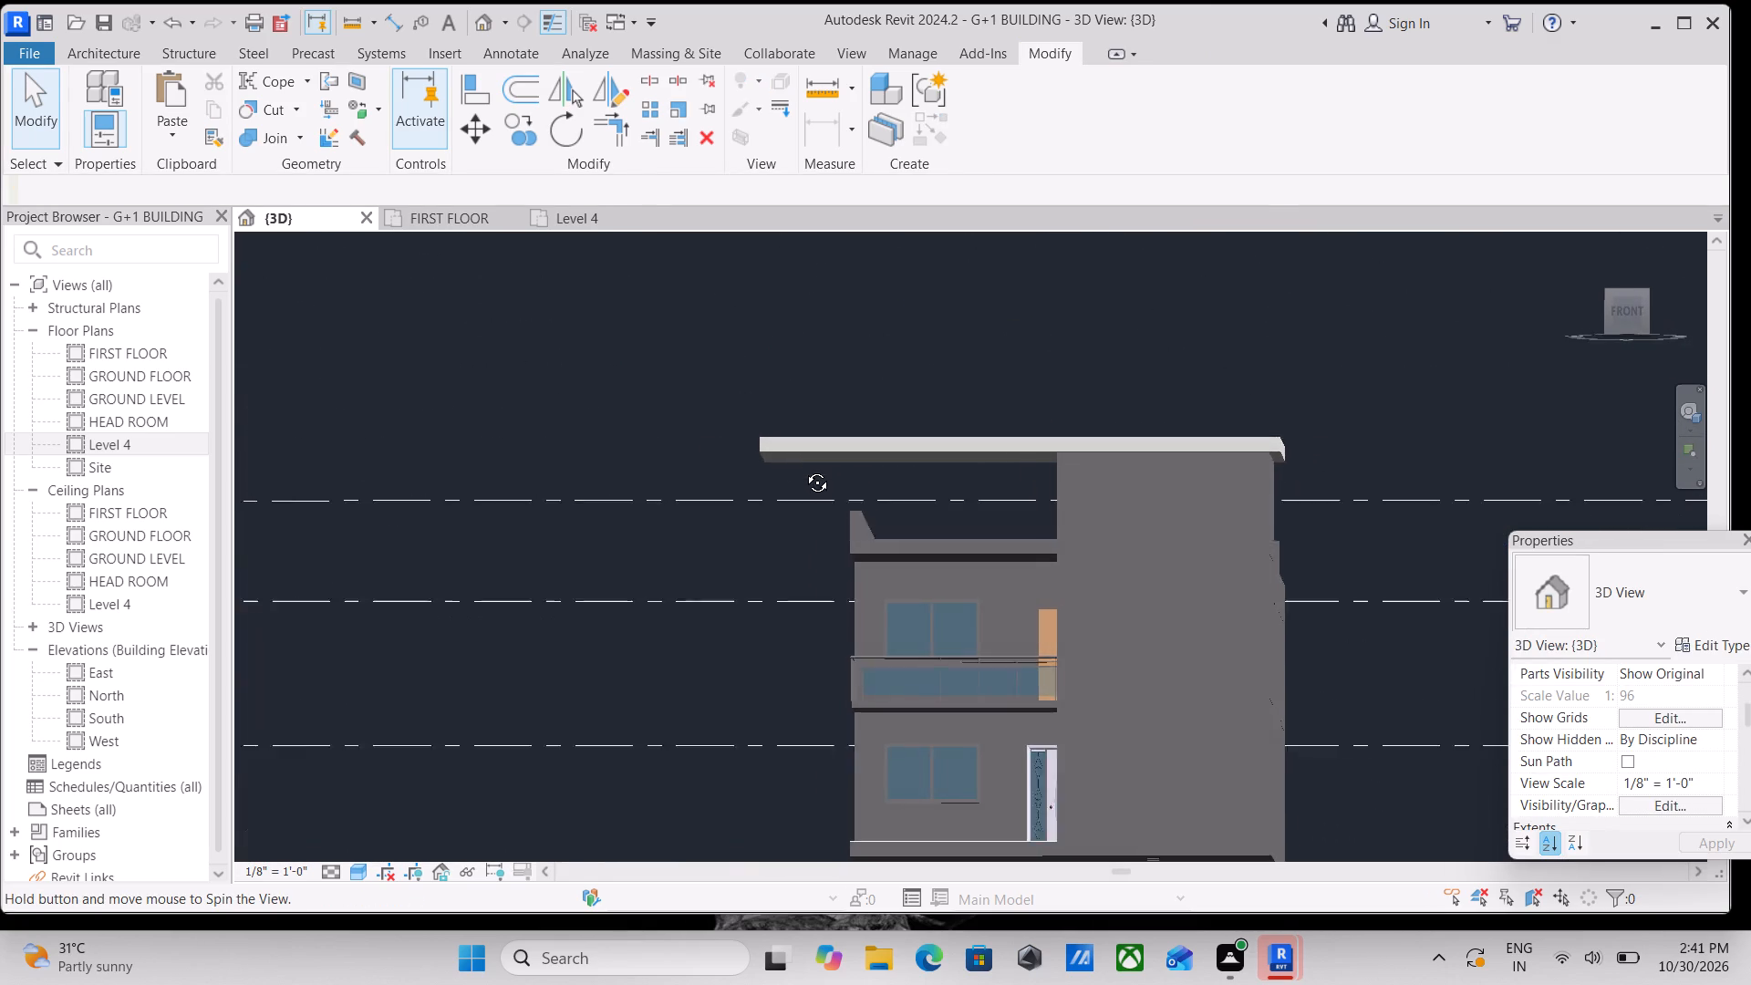
shift+middle_drag(803, 469, 805, 475)
scroll(856, 616, up, 2)
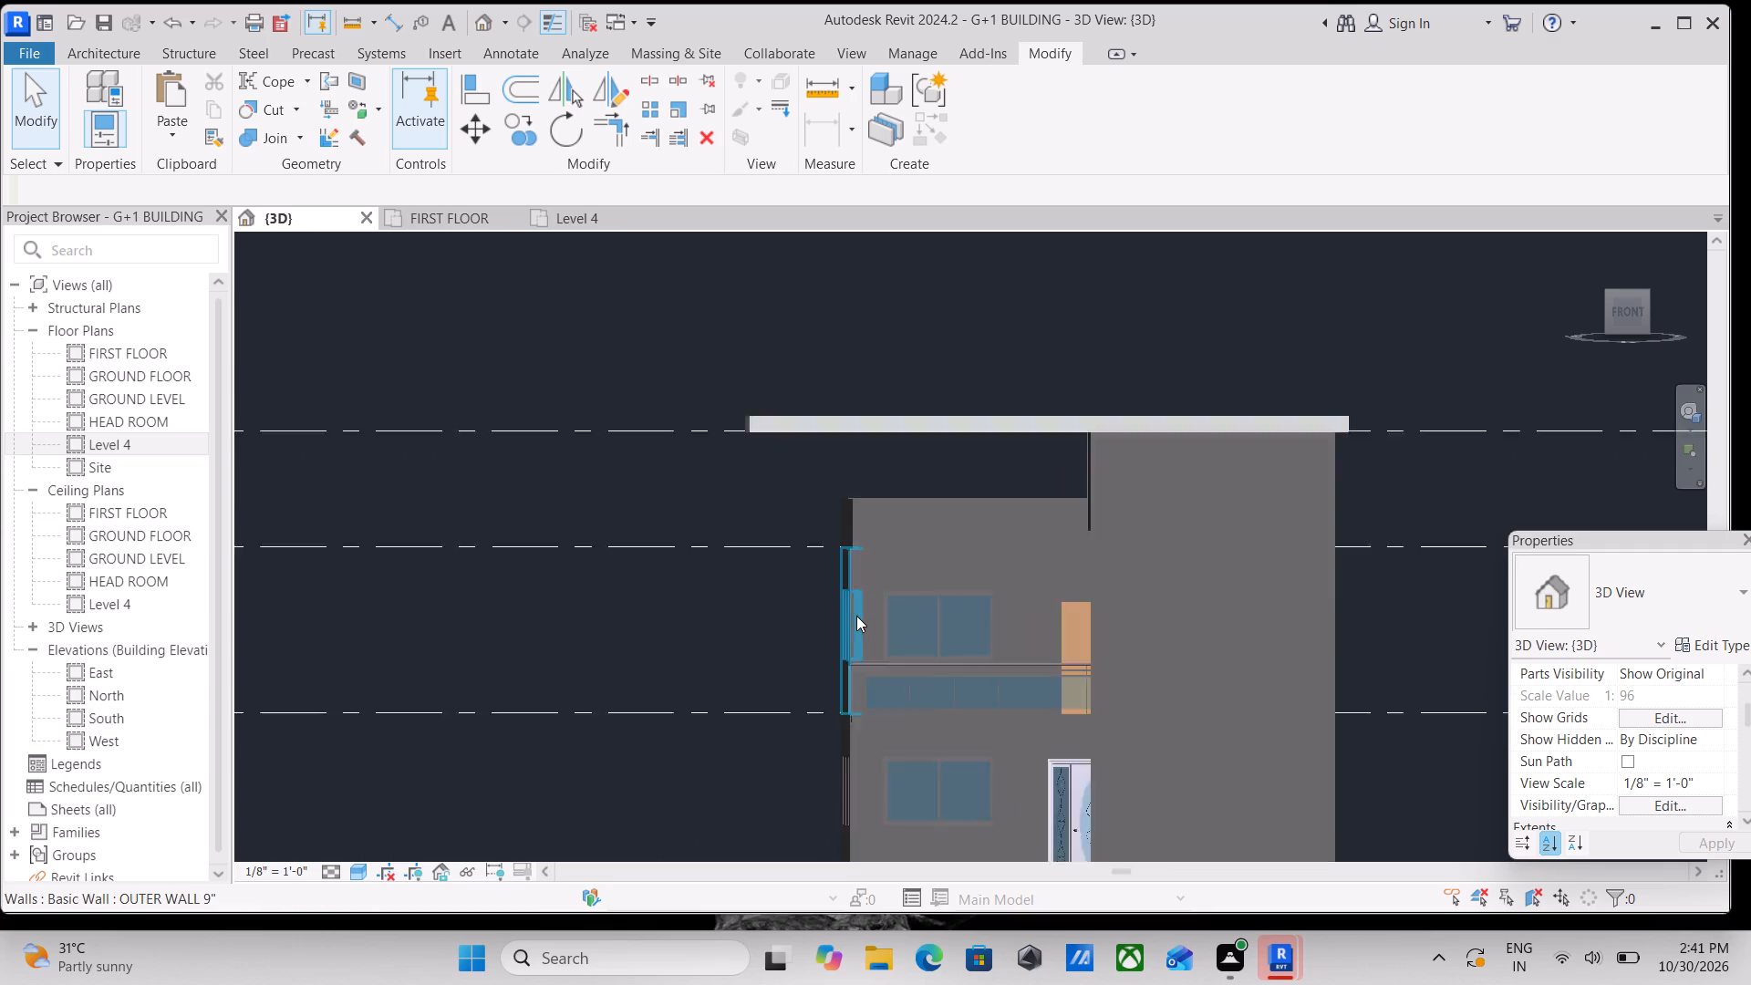
scroll(856, 616, up, 1)
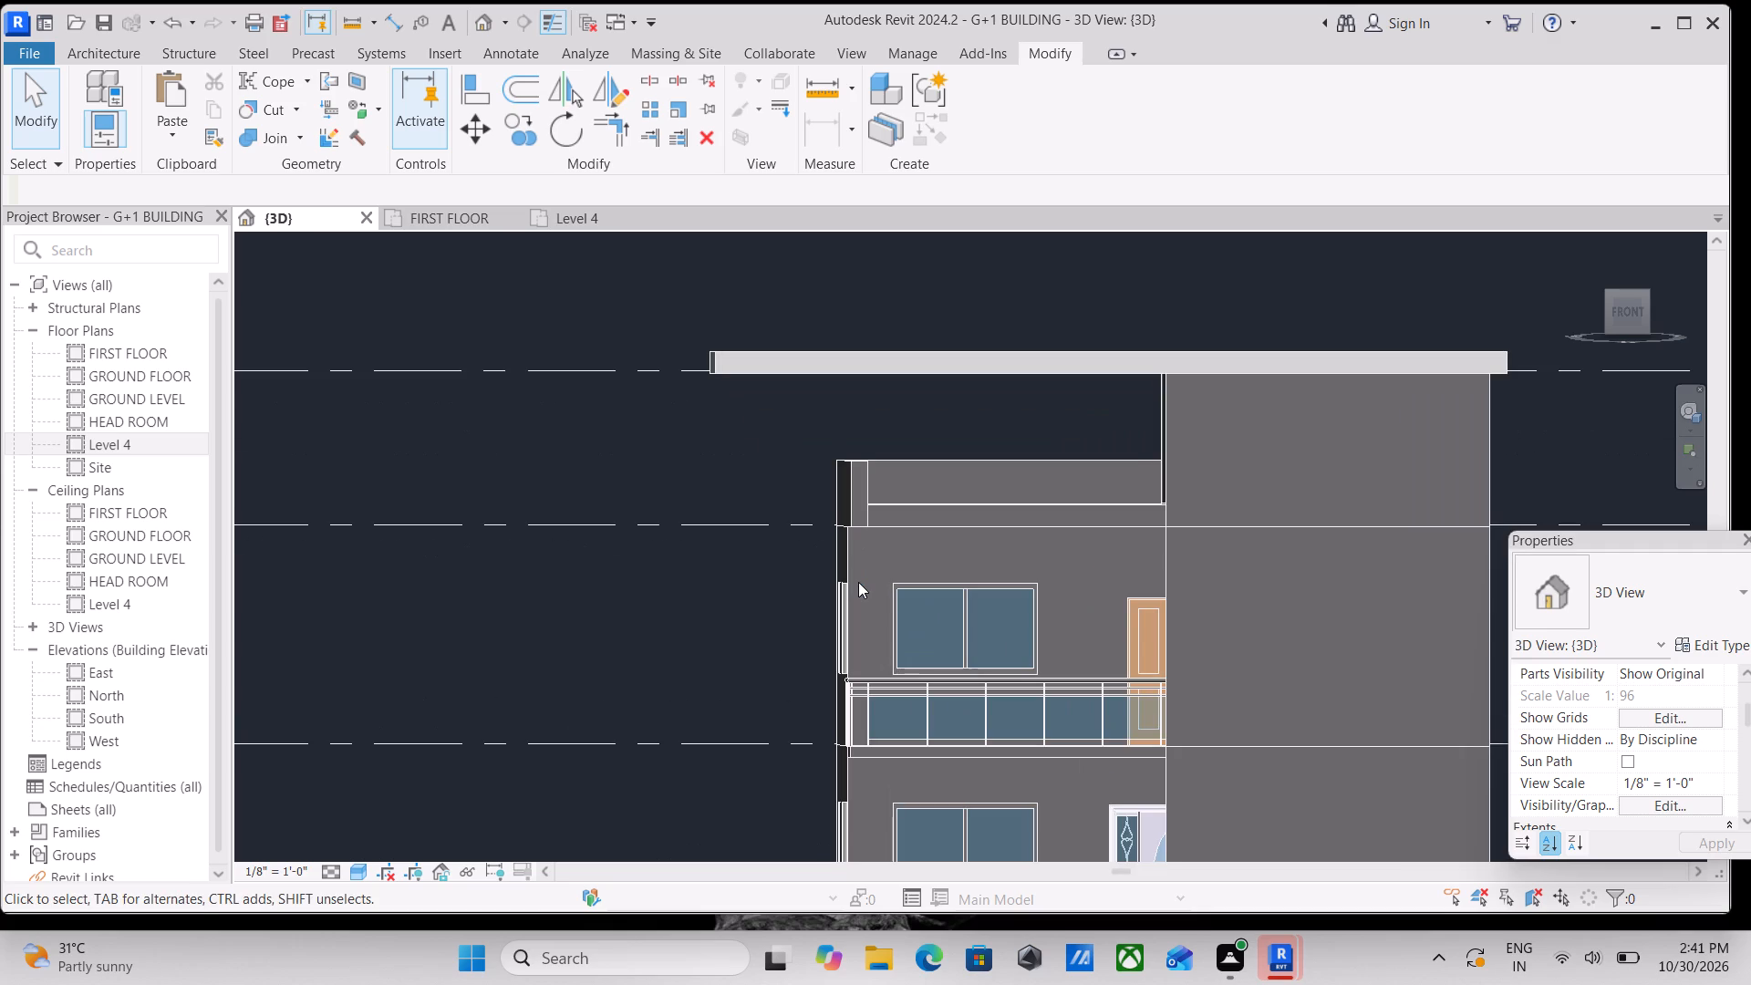
scroll(860, 587, down, 3)
middle_drag(860, 587, 860, 575)
scroll(925, 662, down, 2)
middle_drag(925, 662, 925, 612)
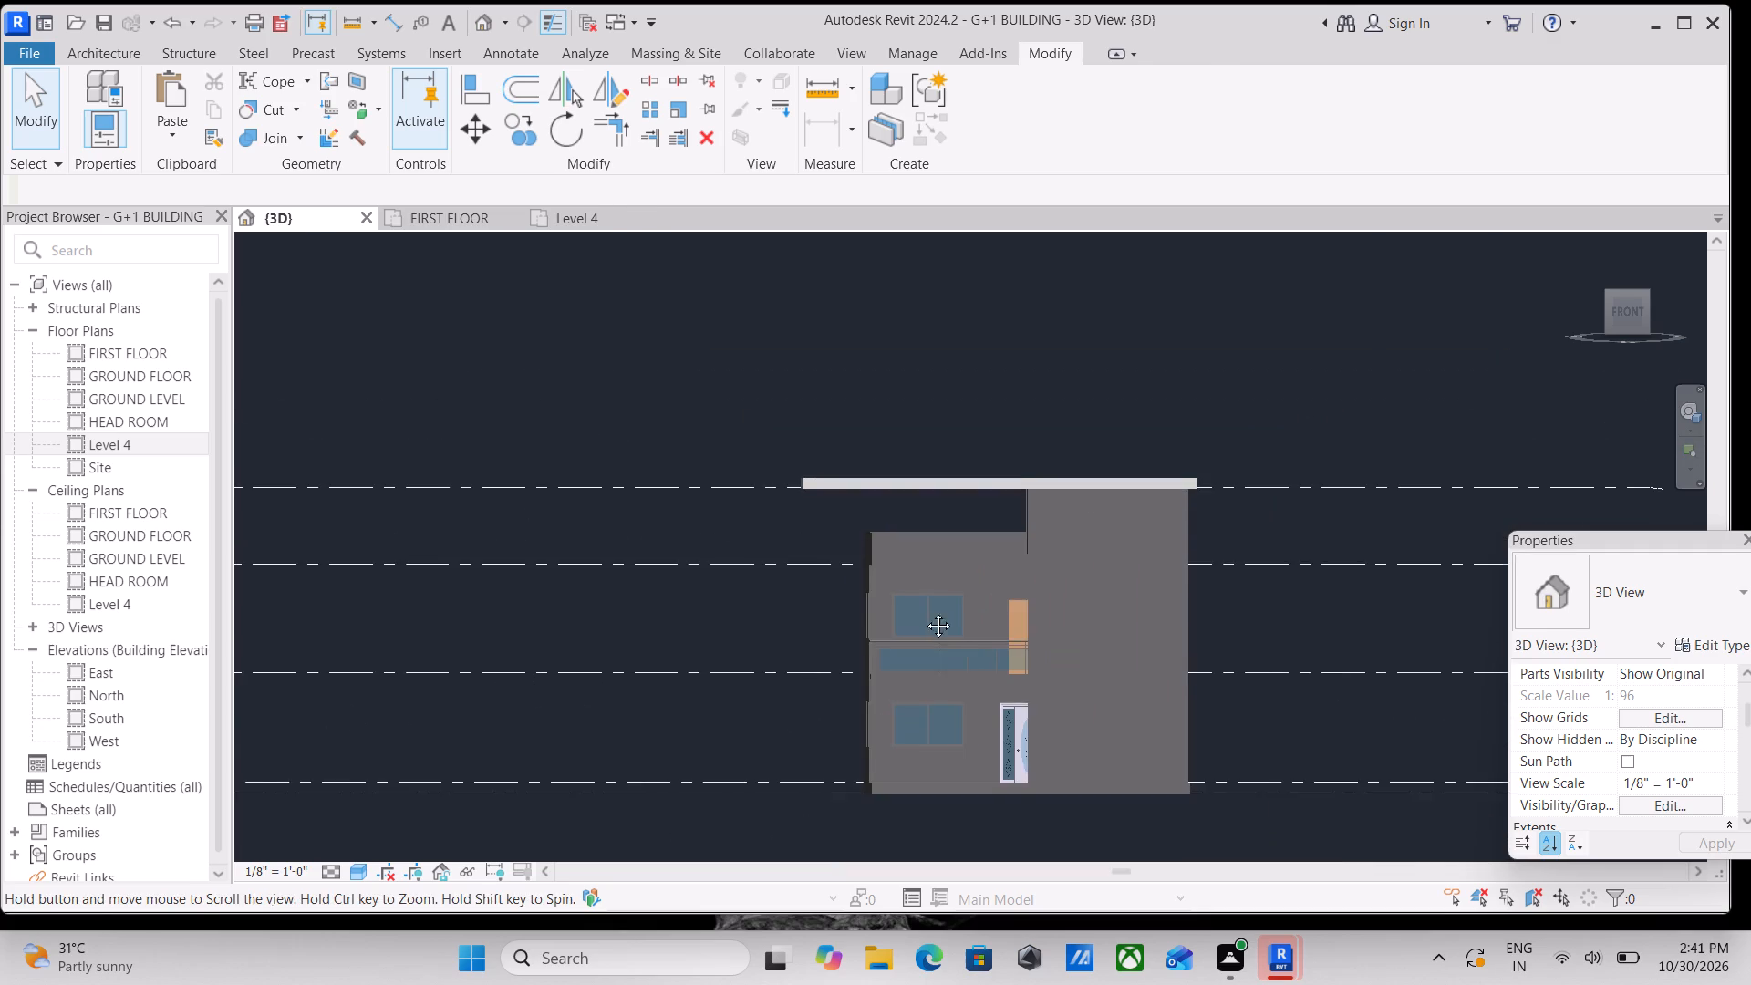
middle_drag(925, 612, 929, 533)
Examine the front facade, balcony, entrance and top roof slab of the building from the front and both front corners.
scroll(965, 689, up, 4)
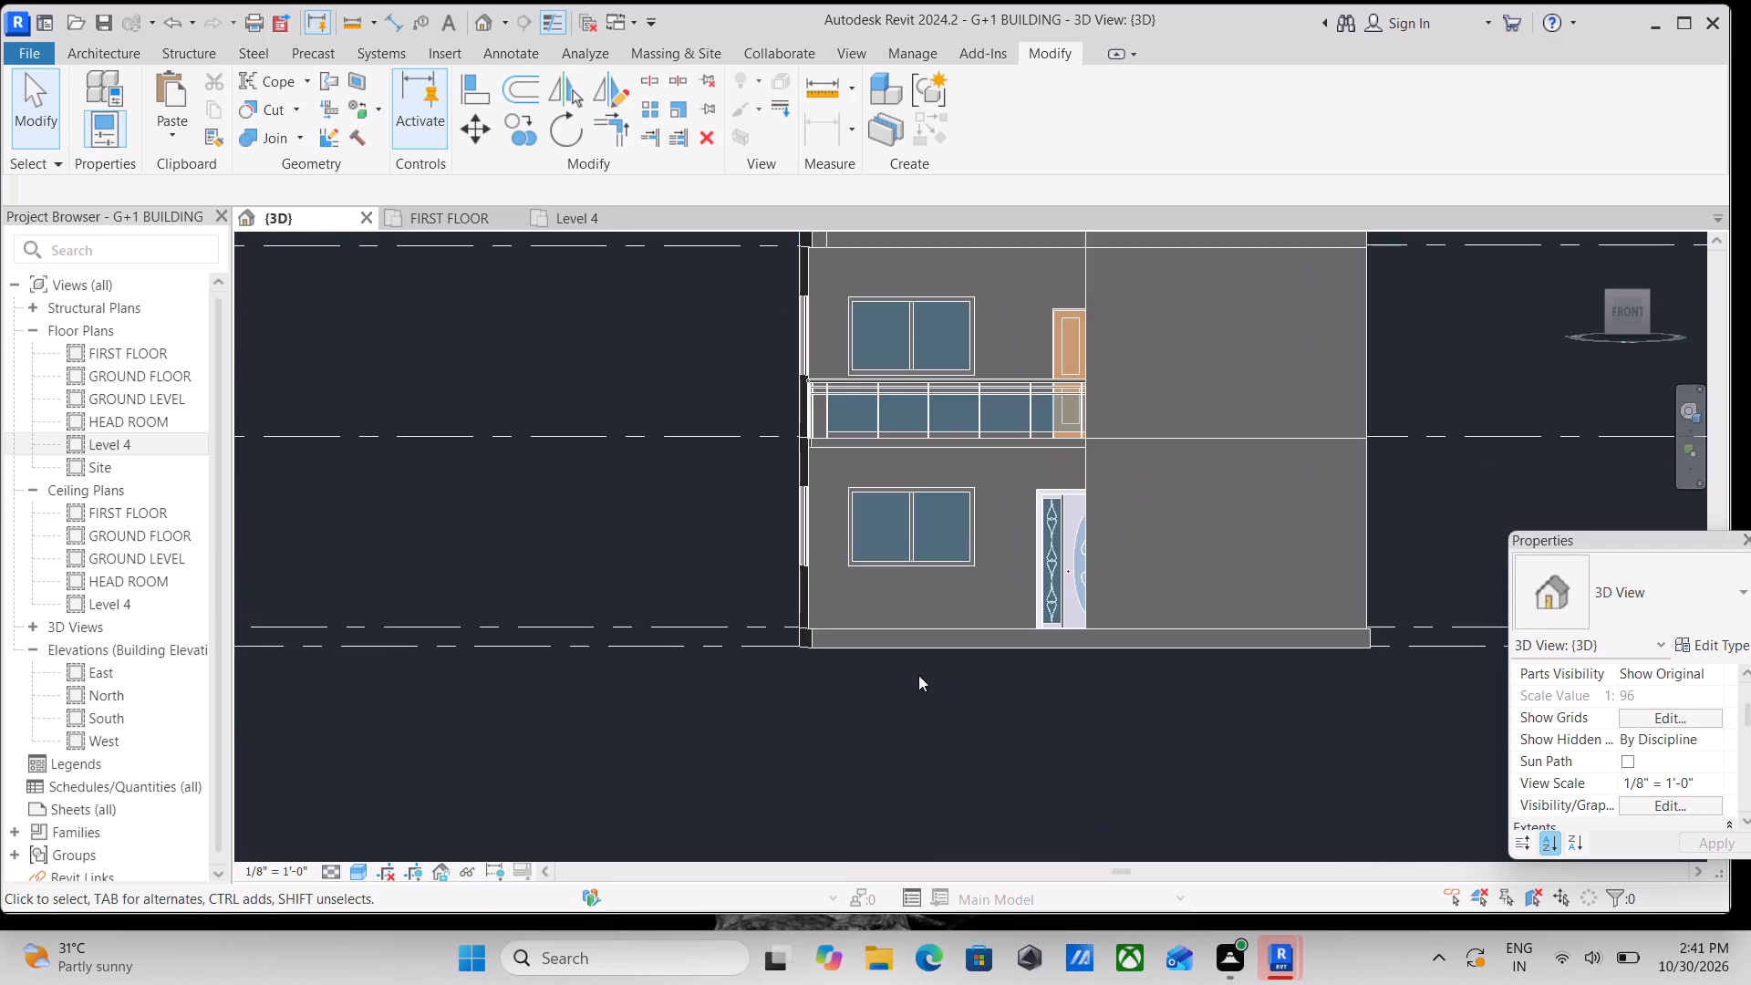
middle_drag(931, 686, 953, 708)
shift+middle_drag(930, 579, 1012, 697)
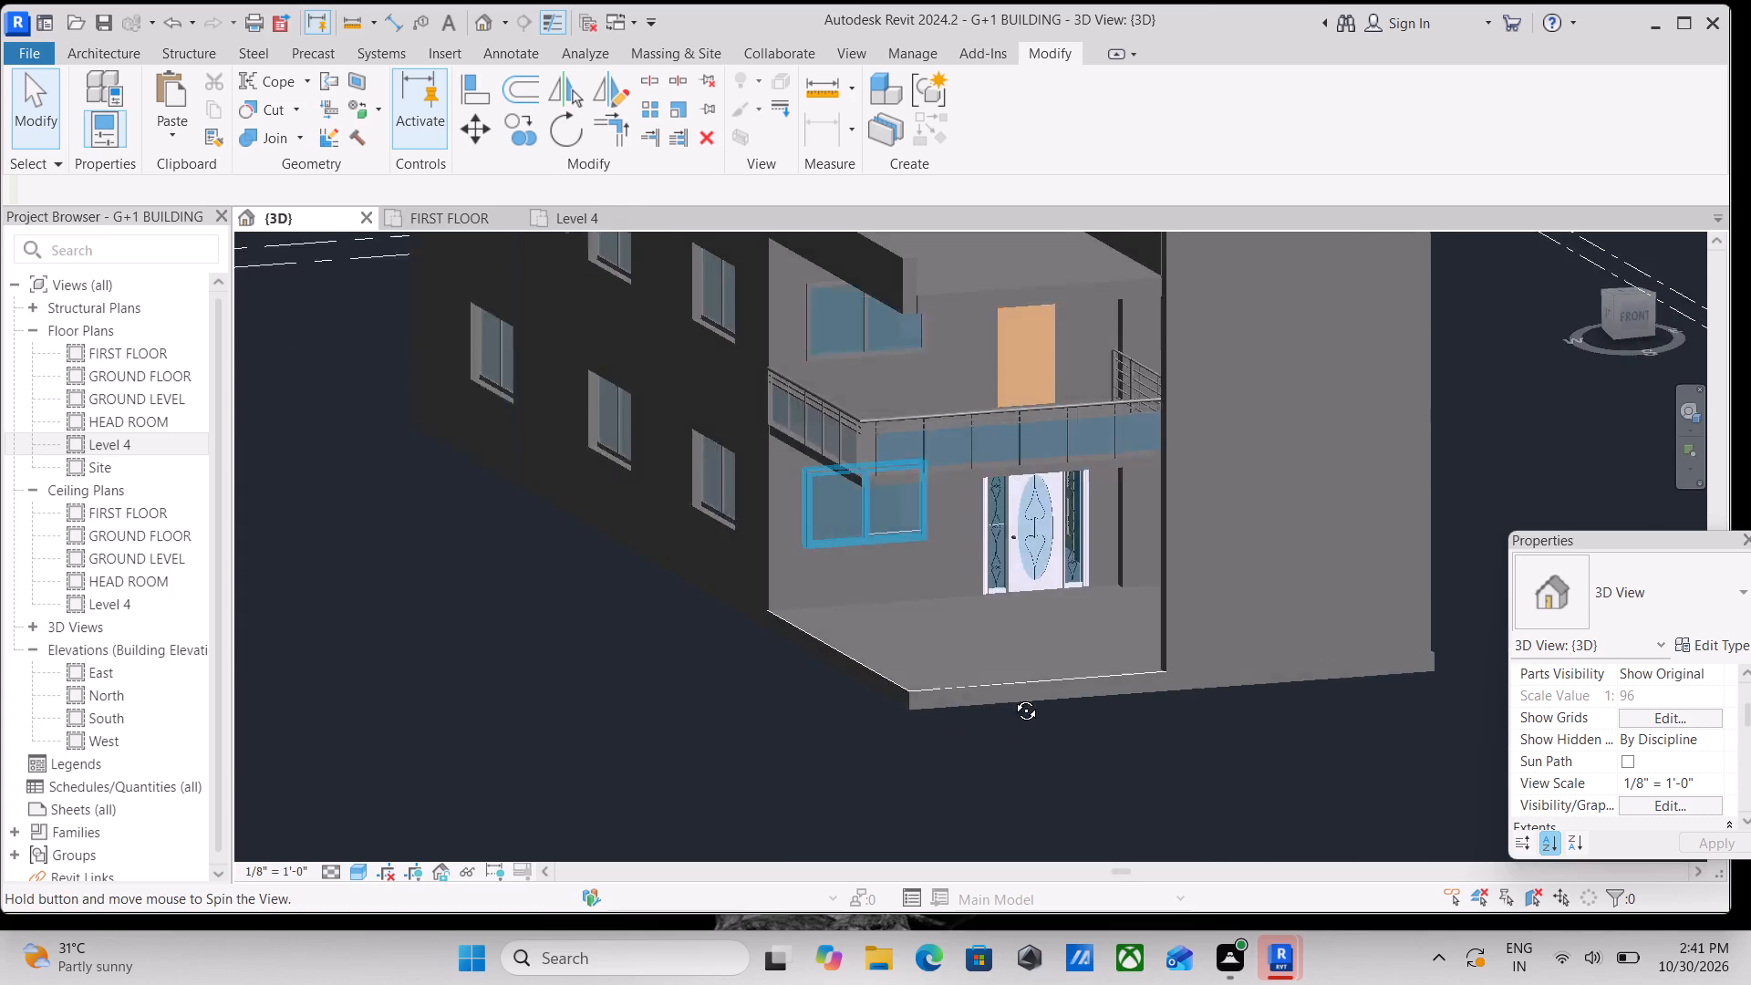
shift+middle_drag(1012, 697, 988, 707)
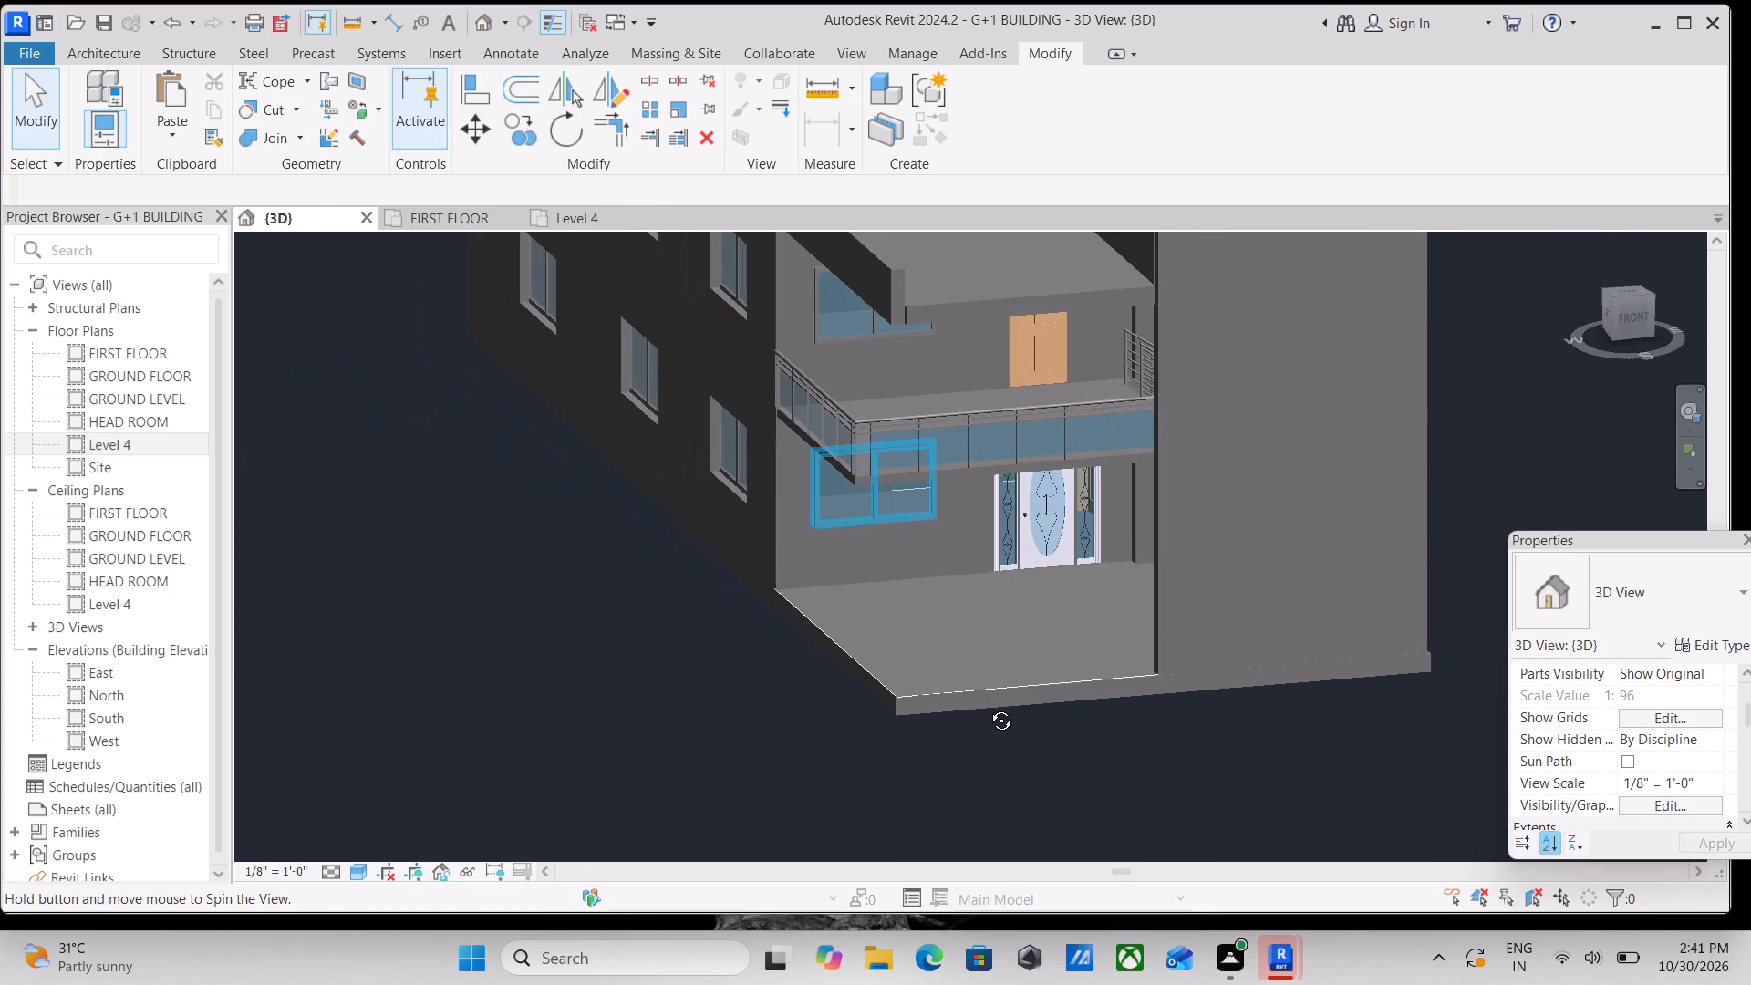
shift+middle_drag(988, 707, 911, 672)
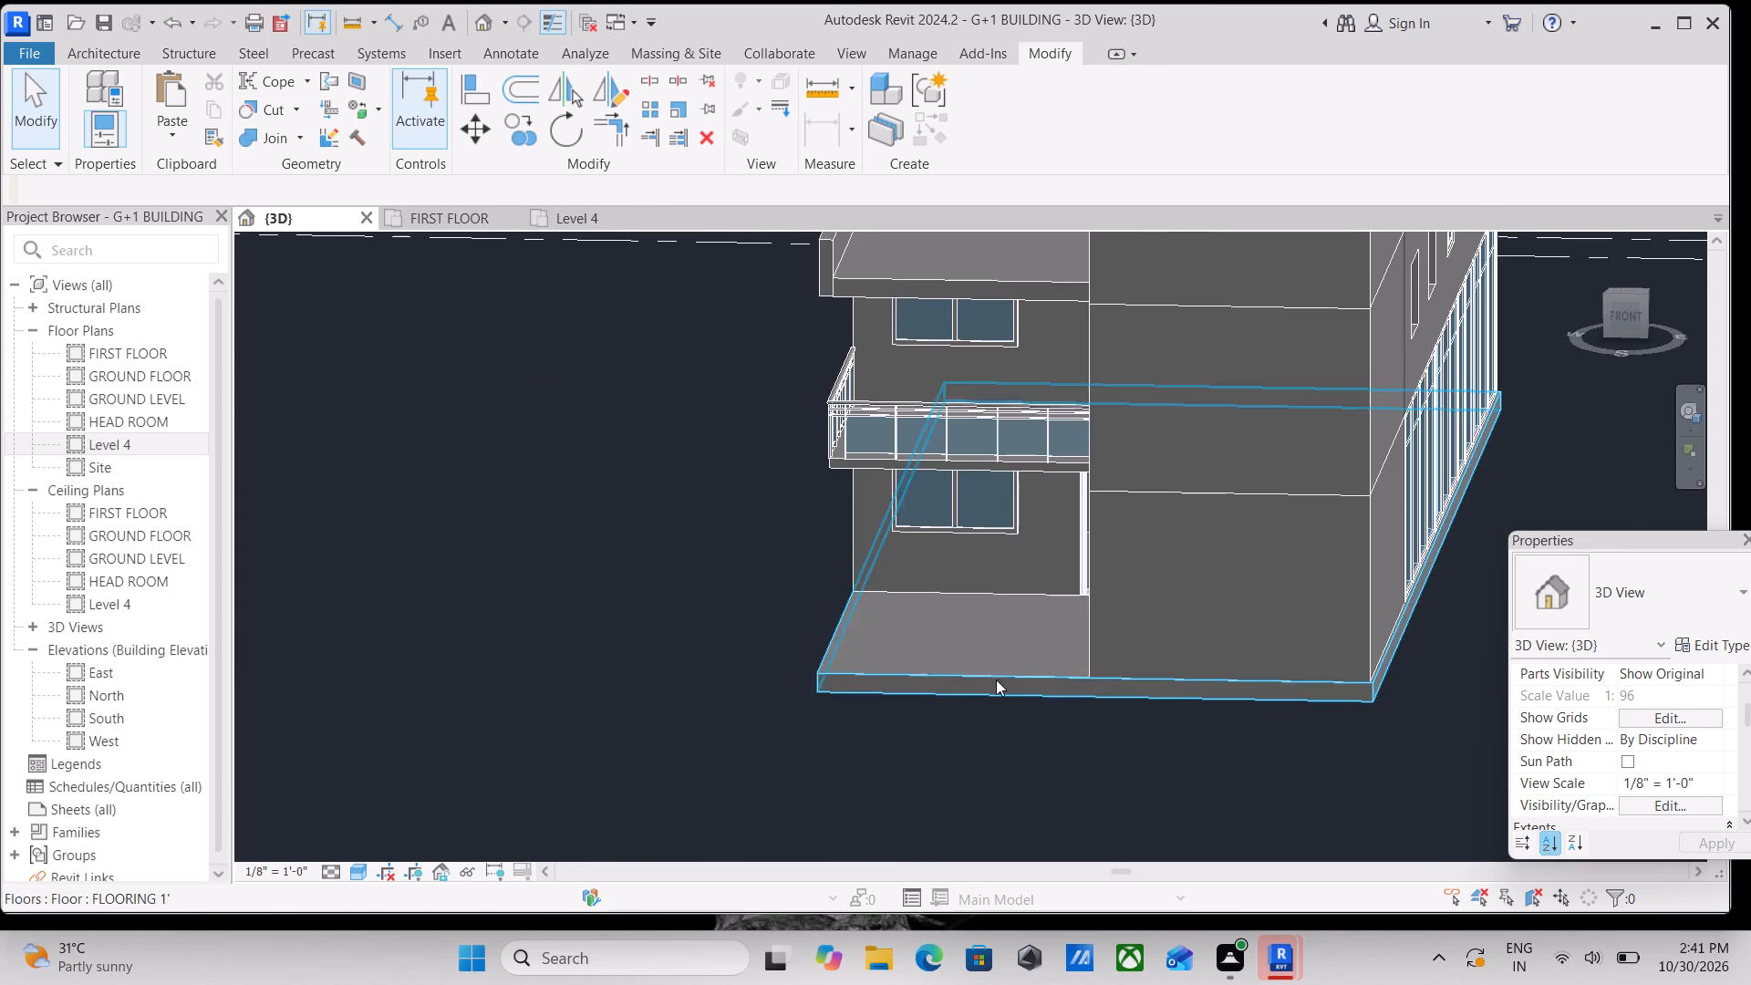
middle_drag(1171, 557, 831, 668)
middle_drag(864, 622, 869, 572)
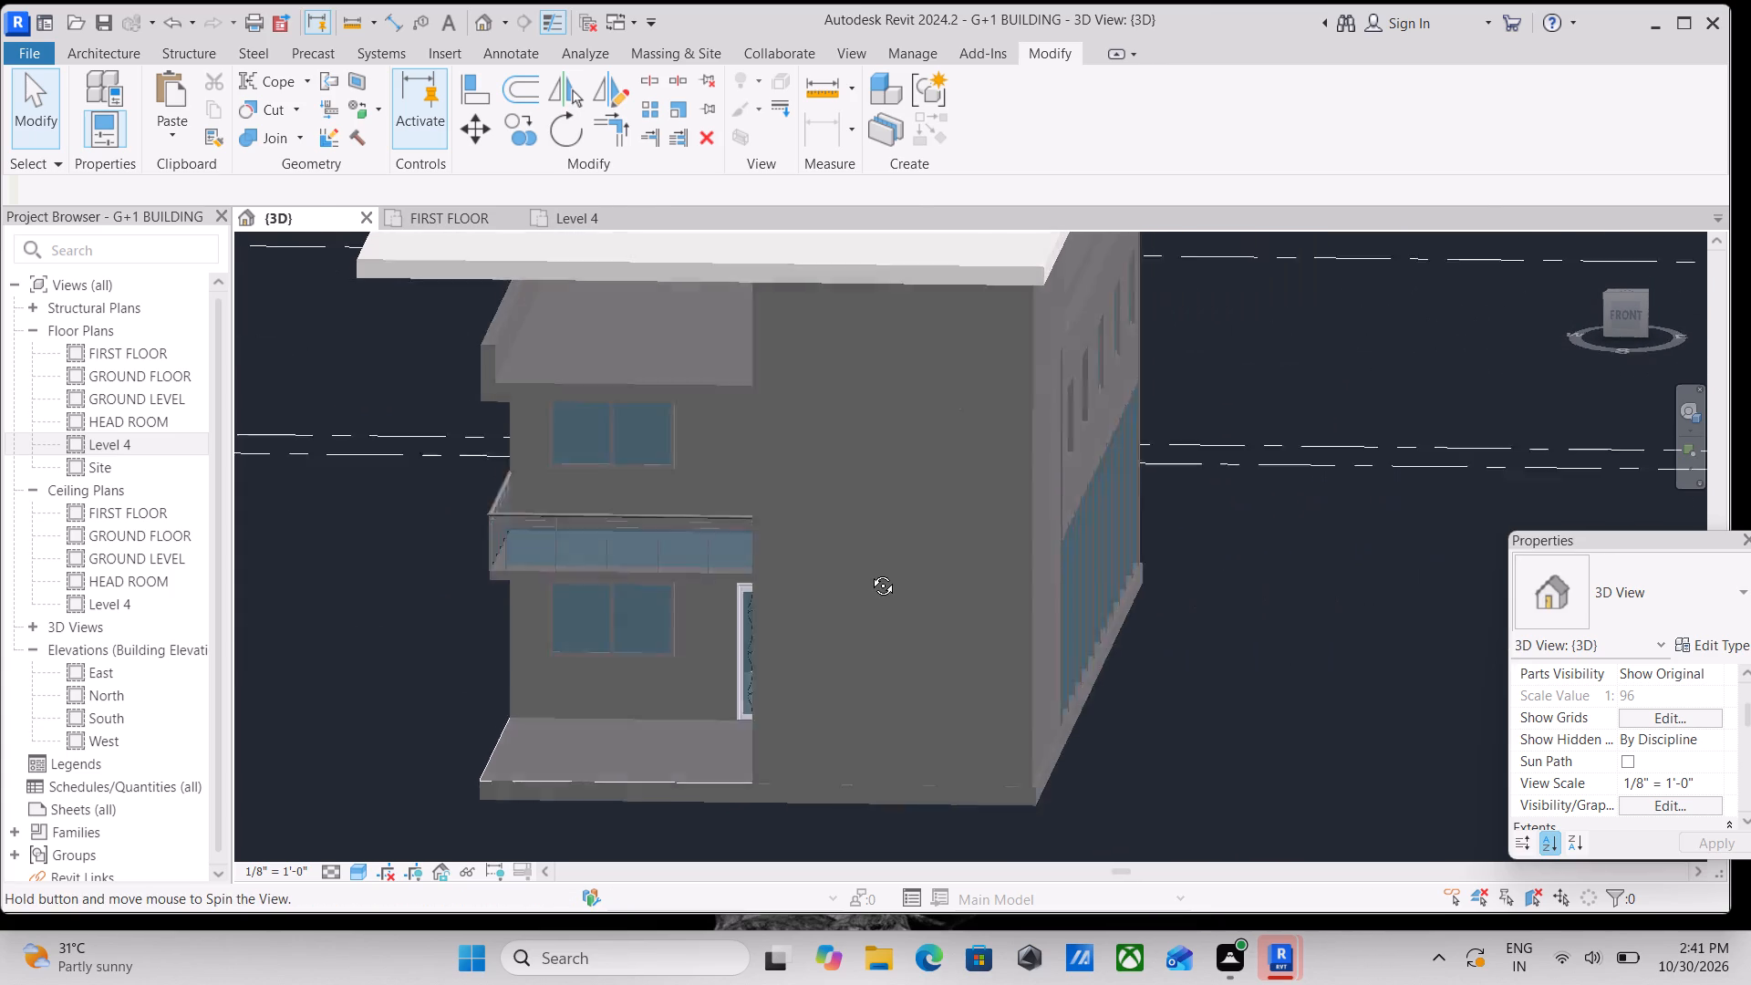
middle_drag(869, 572, 867, 539)
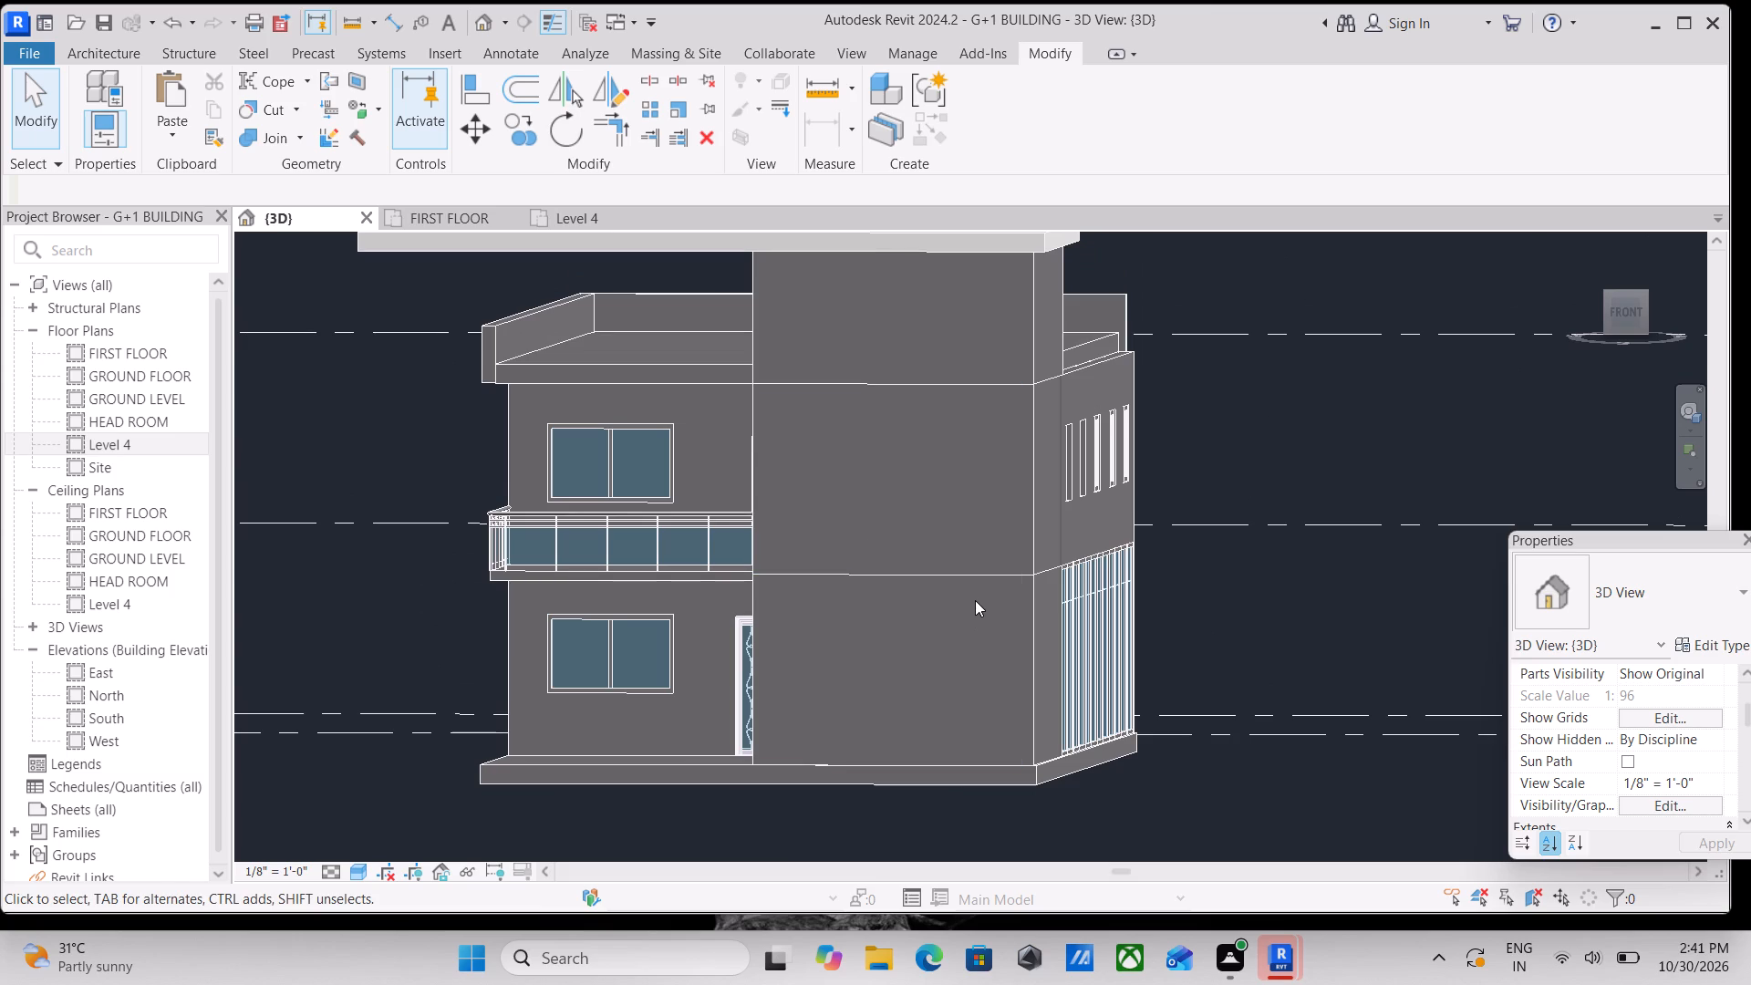
scroll(975, 599, down, 2)
middle_drag(975, 599, 991, 673)
scroll(913, 773, up, 2)
scroll(944, 643, down, 1)
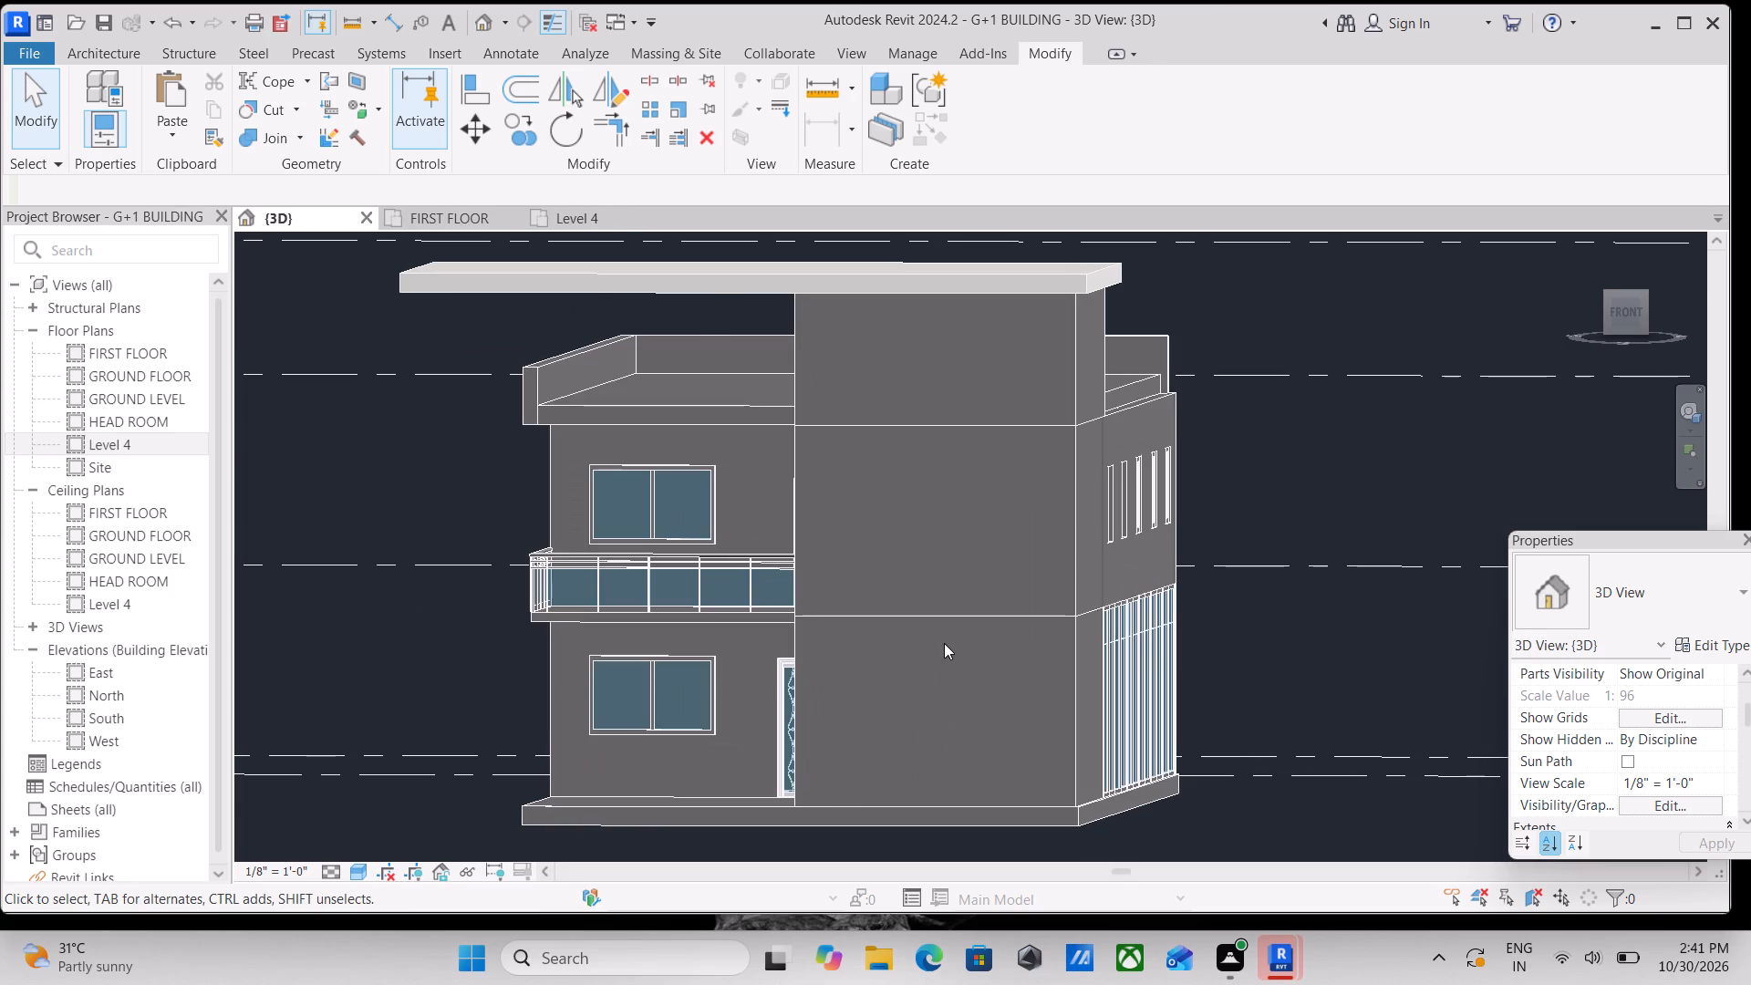
middle_drag(944, 643, 859, 631)
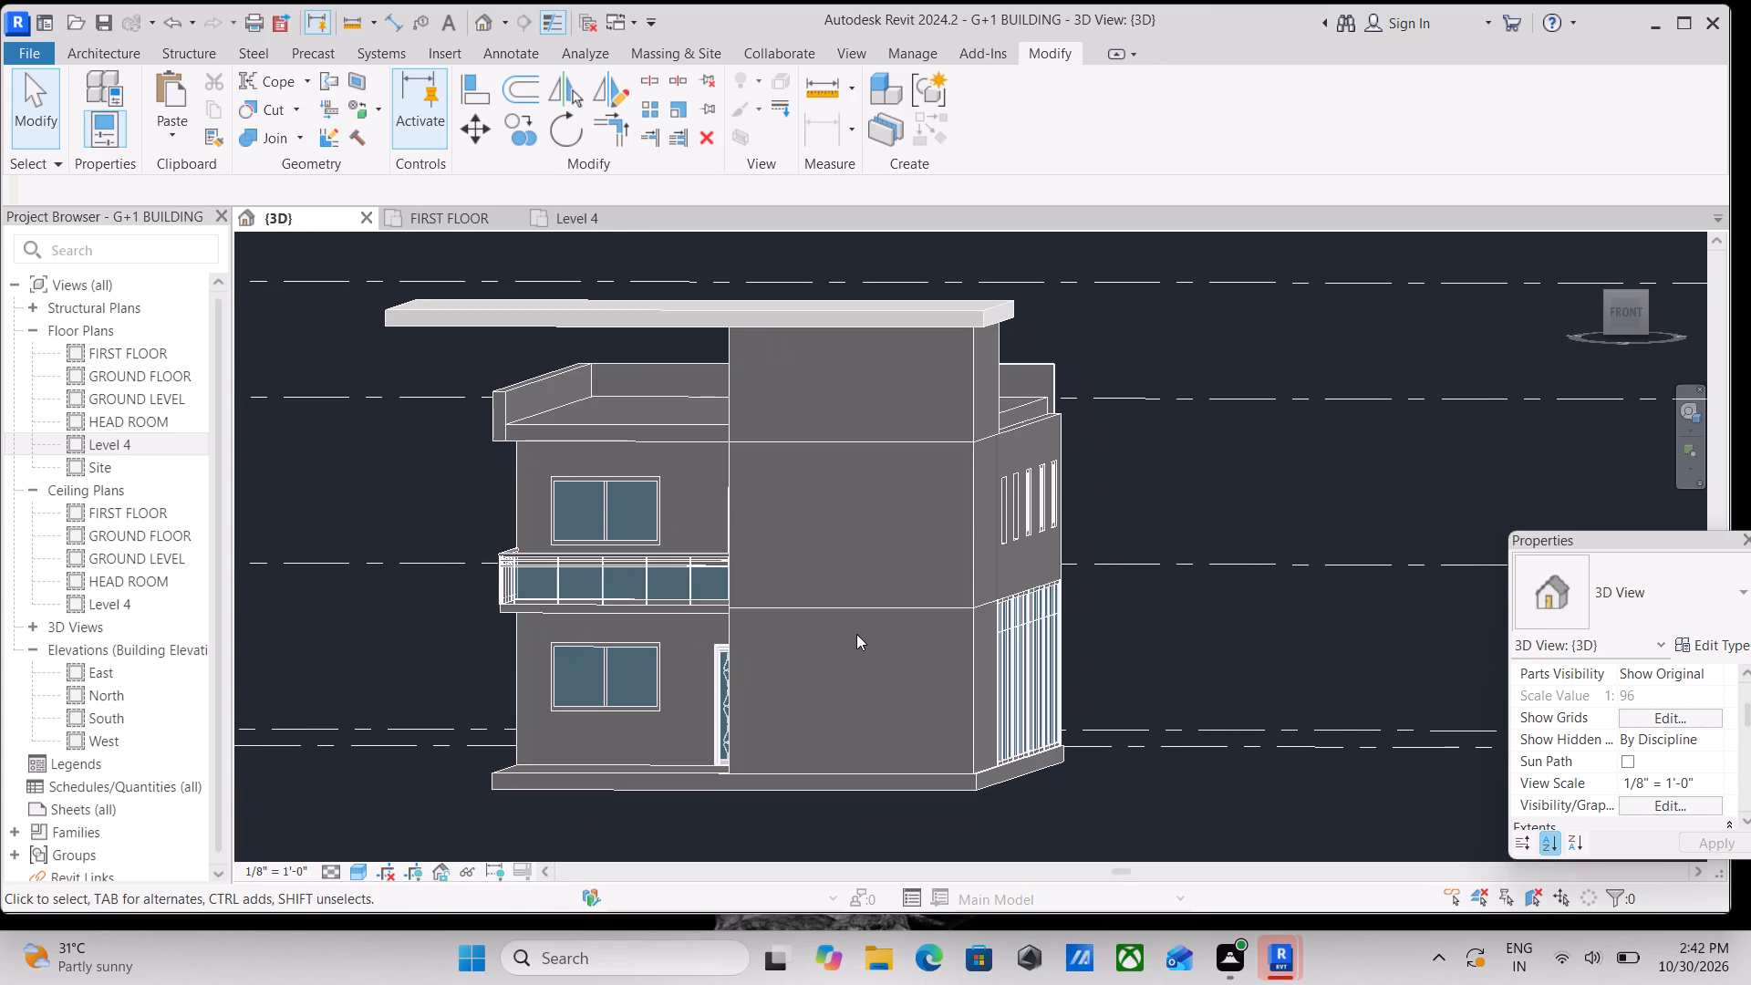
scroll(850, 592, up, 1)
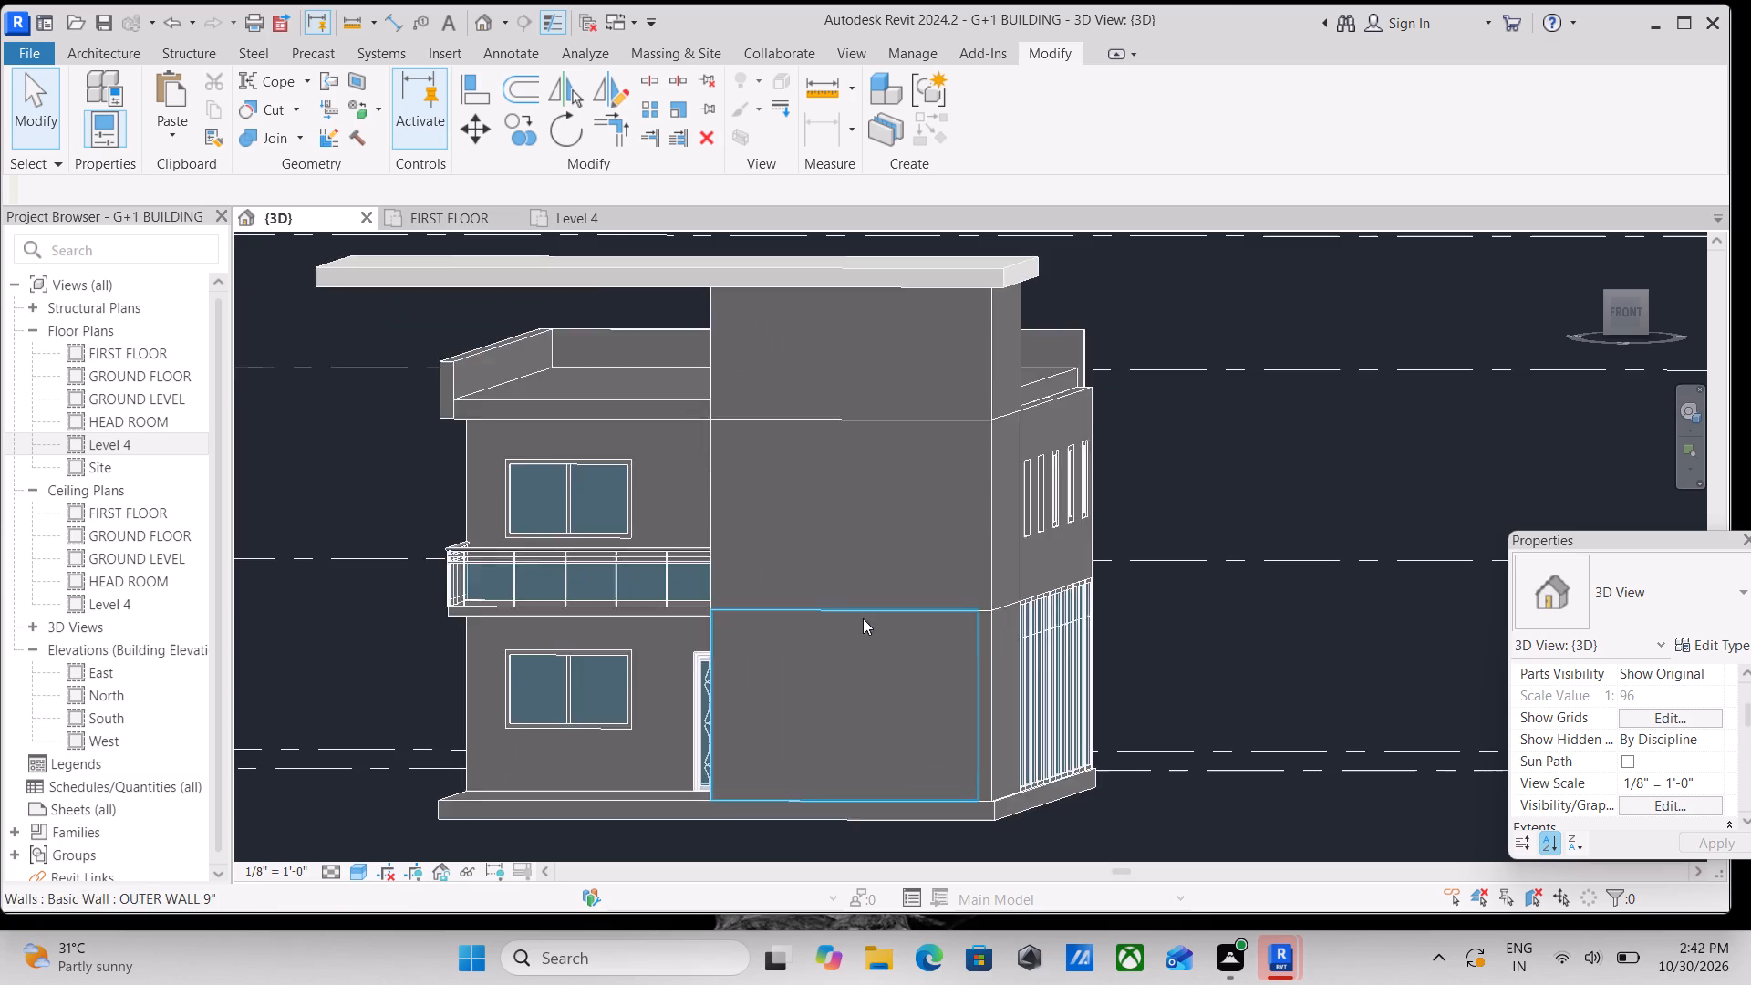
middle_drag(863, 618, 1022, 666)
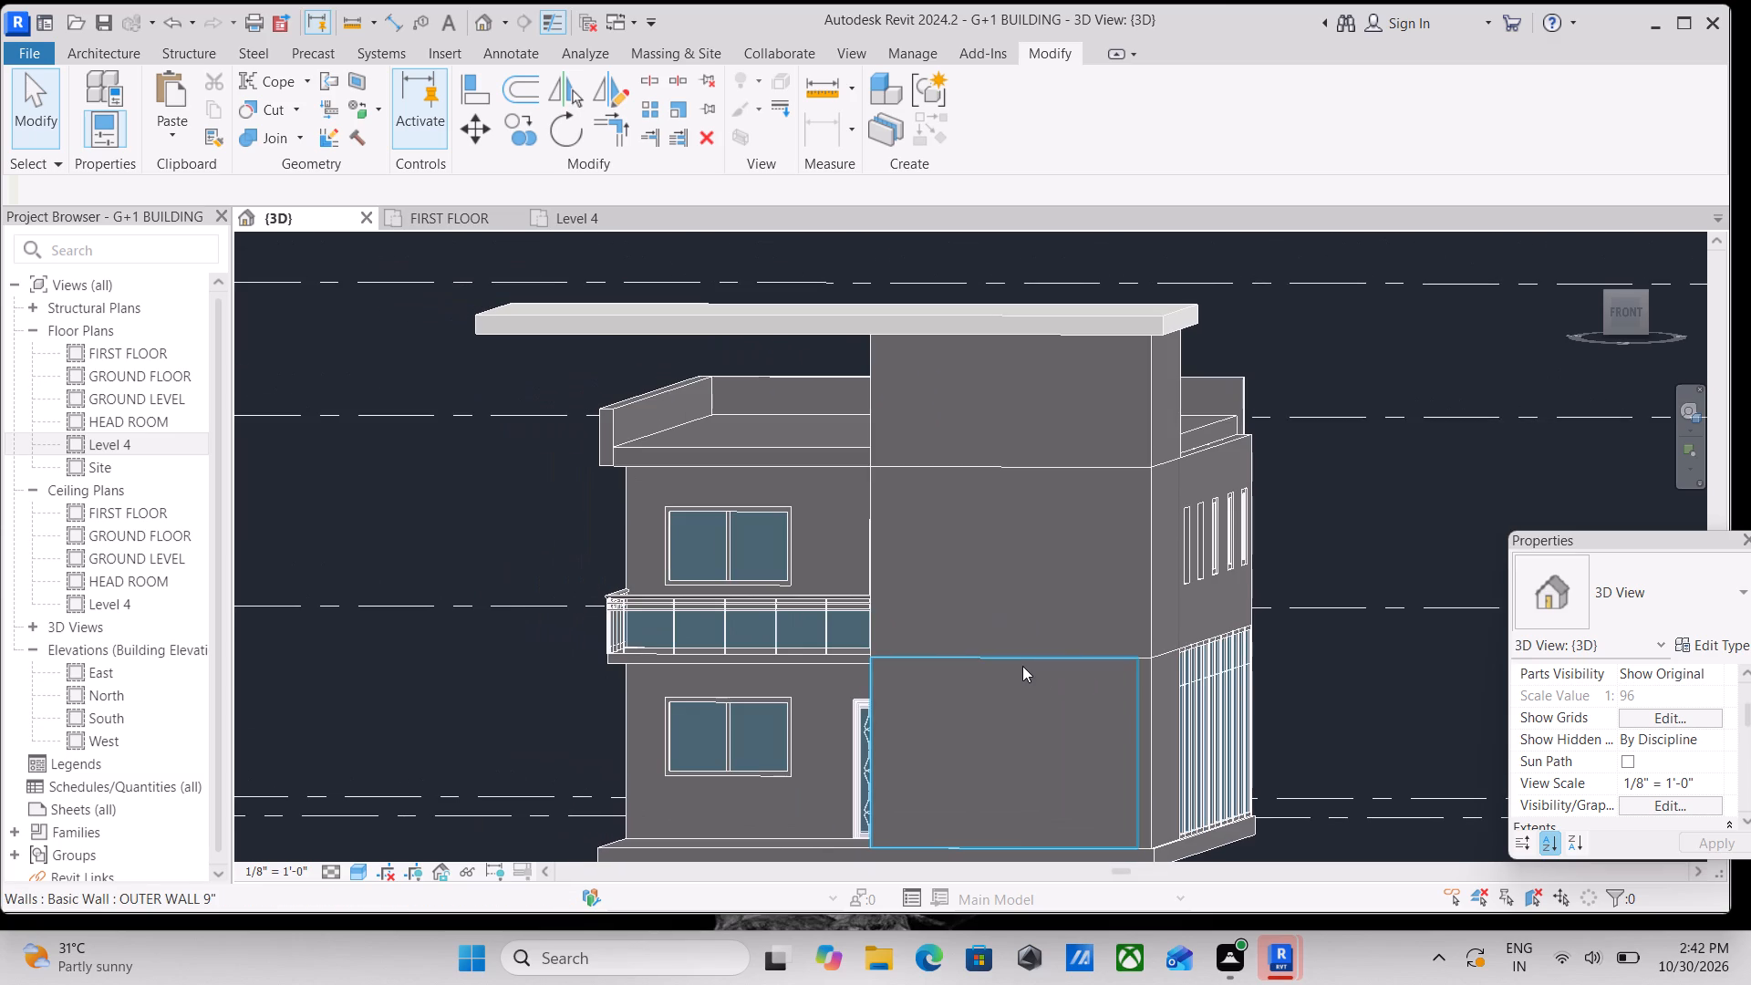
scroll(1020, 632, down, 2)
shift+middle_drag(1006, 682, 1053, 720)
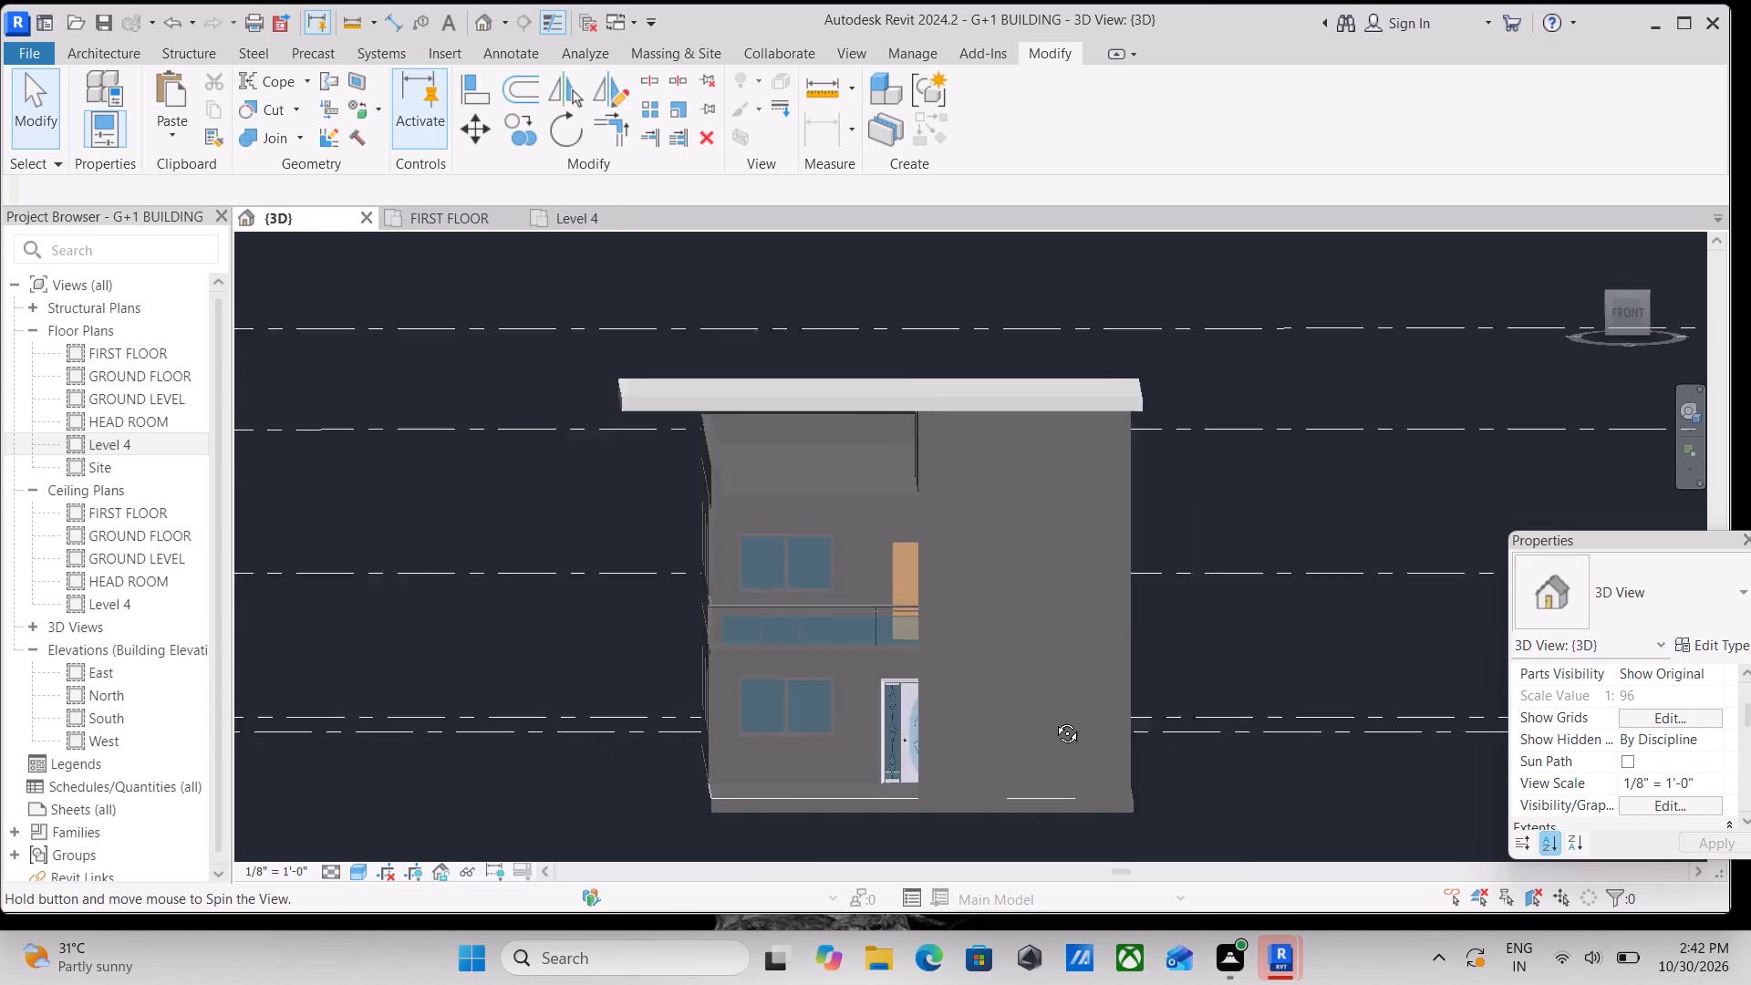
shift+middle_drag(1053, 720, 1065, 746)
scroll(1038, 695, up, 3)
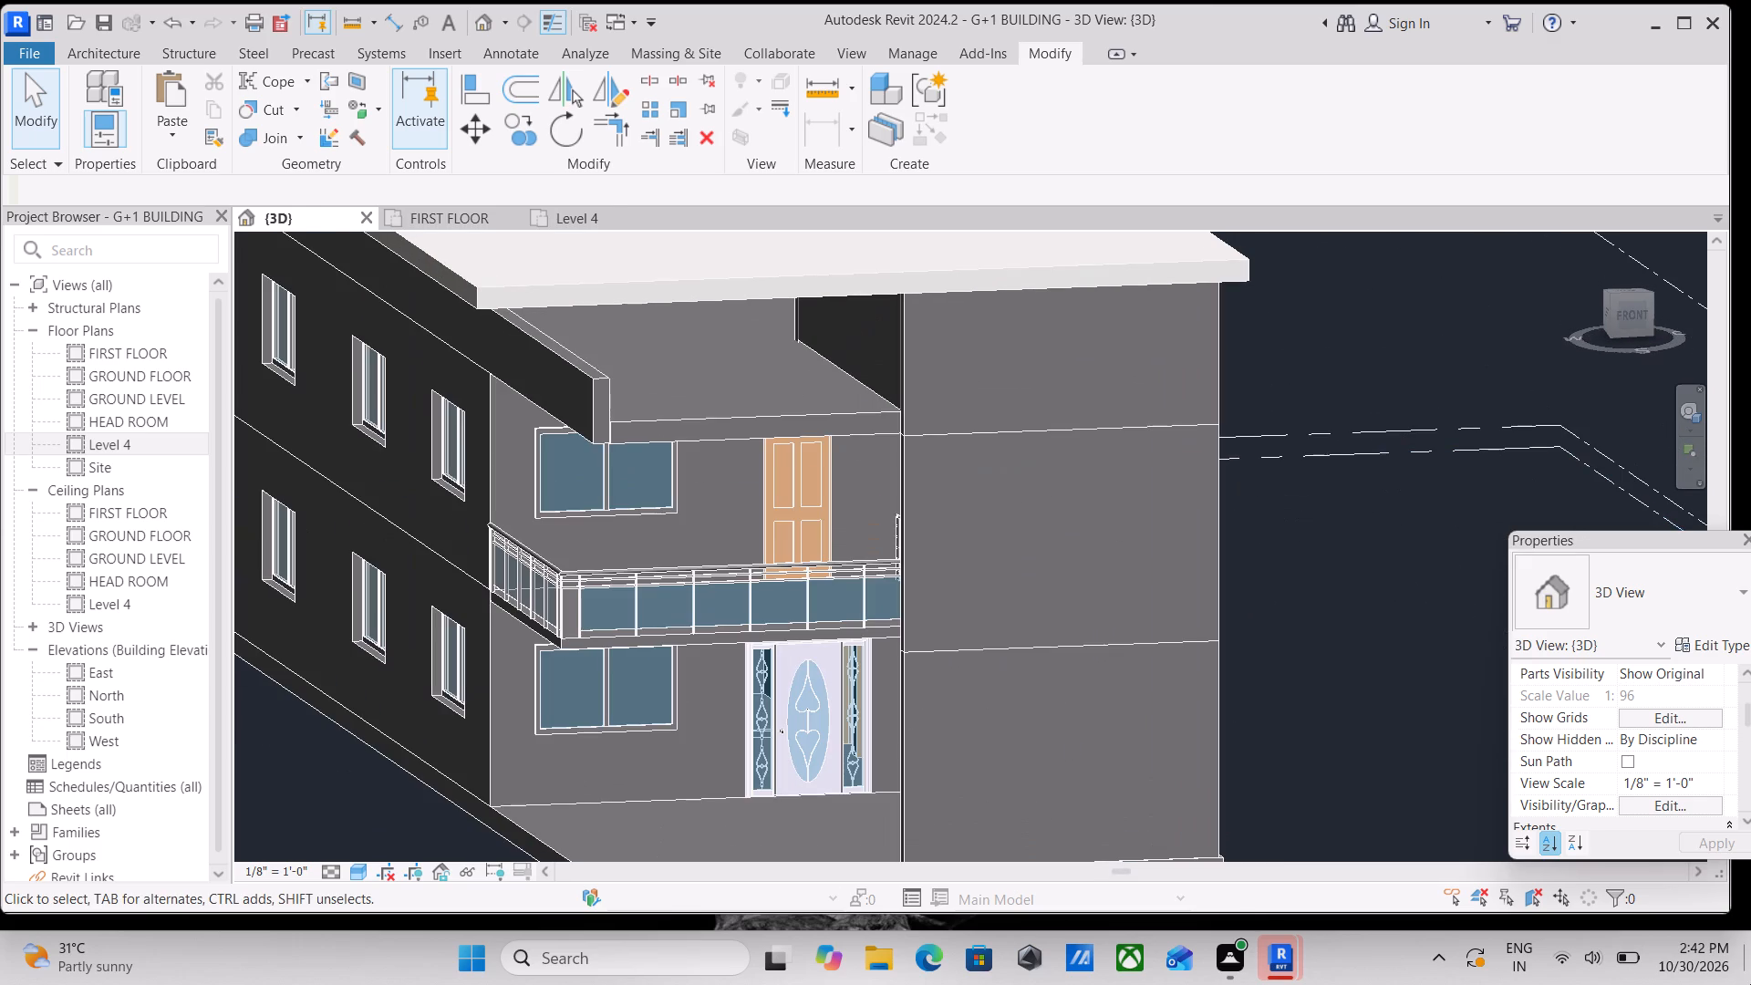
scroll(1743, 979, up, 1)
scroll(662, 388, up, 1)
scroll(739, 427, down, 3)
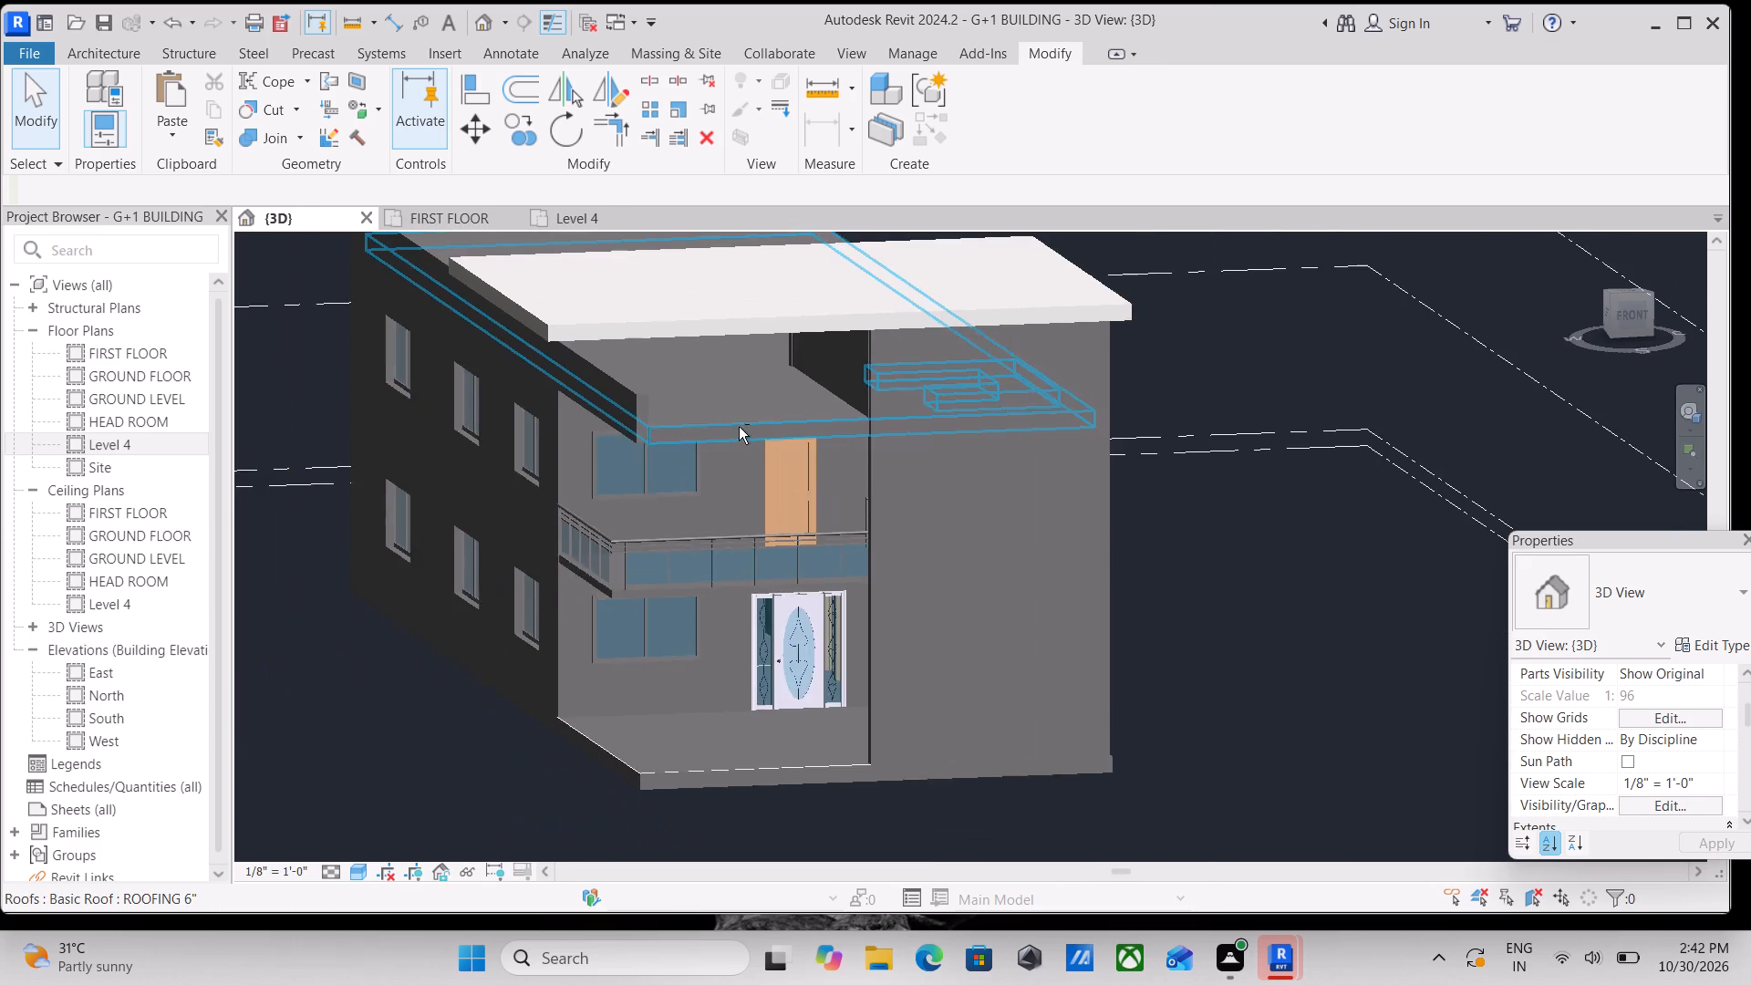
Place a Single-Flush 30" x 80" door in the head room's west wall, opening onto the roof terrace.
shift+middle_drag(739, 427, 902, 380)
scroll(860, 366, up, 4)
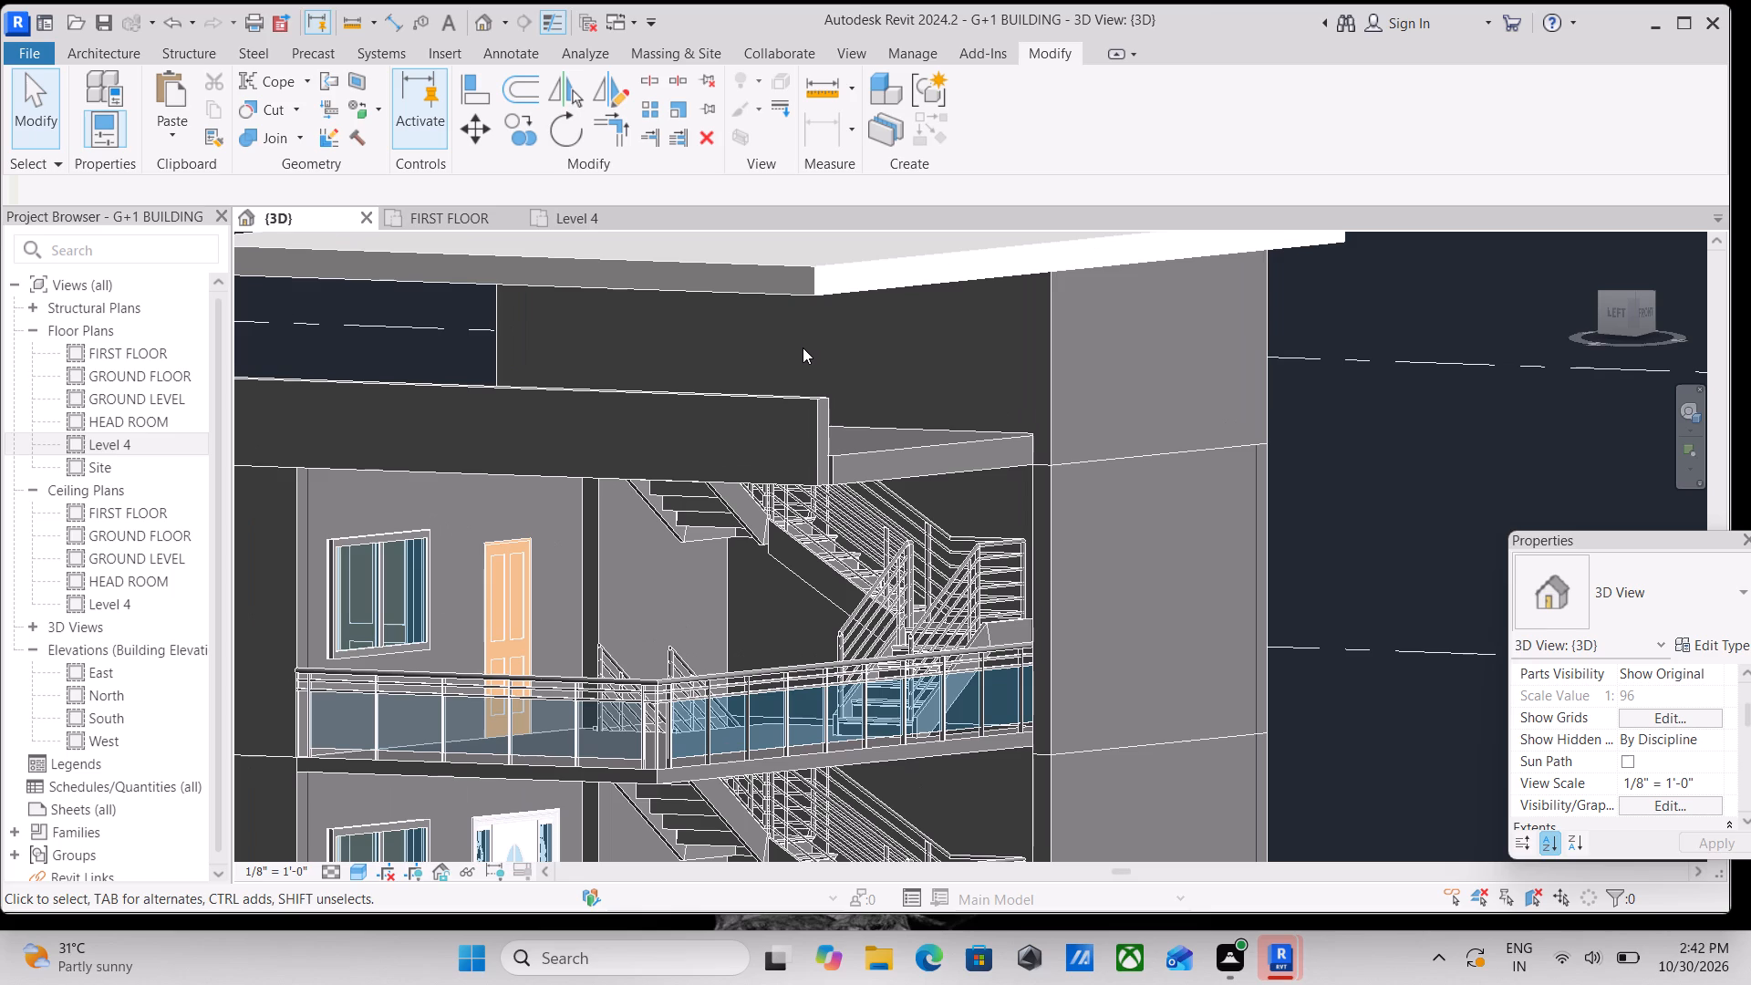
text(dr)
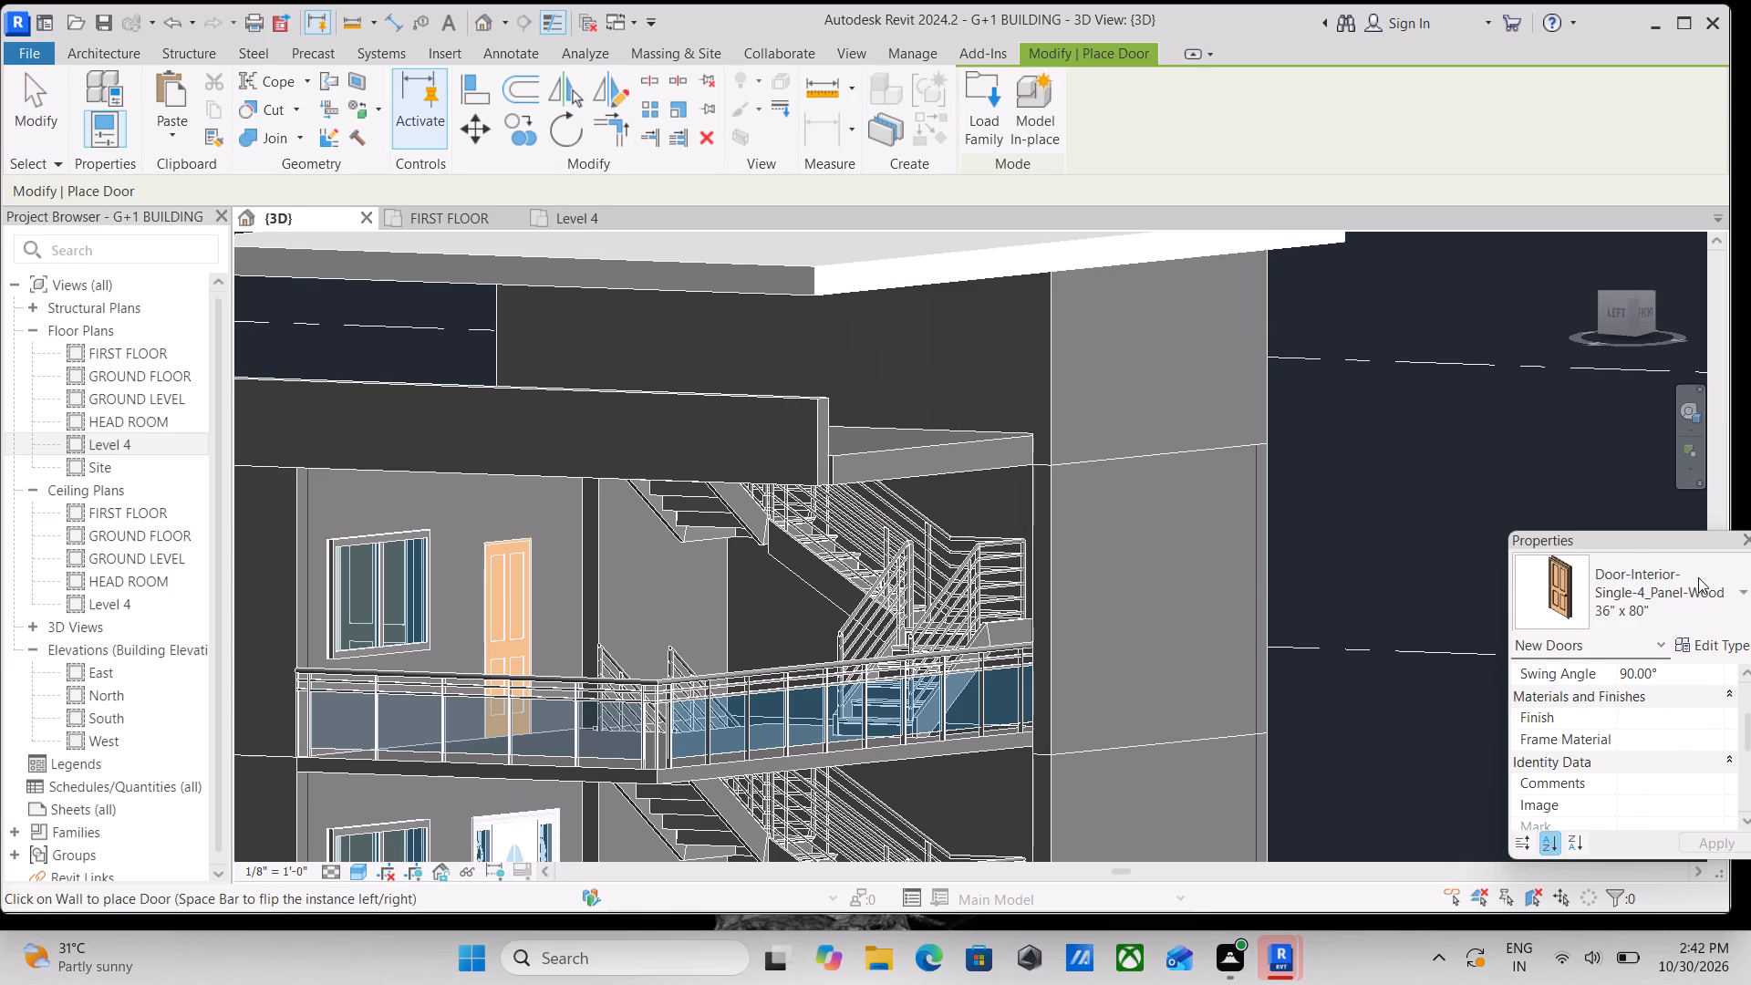
click(1700, 576)
scroll(1657, 147, up, 1)
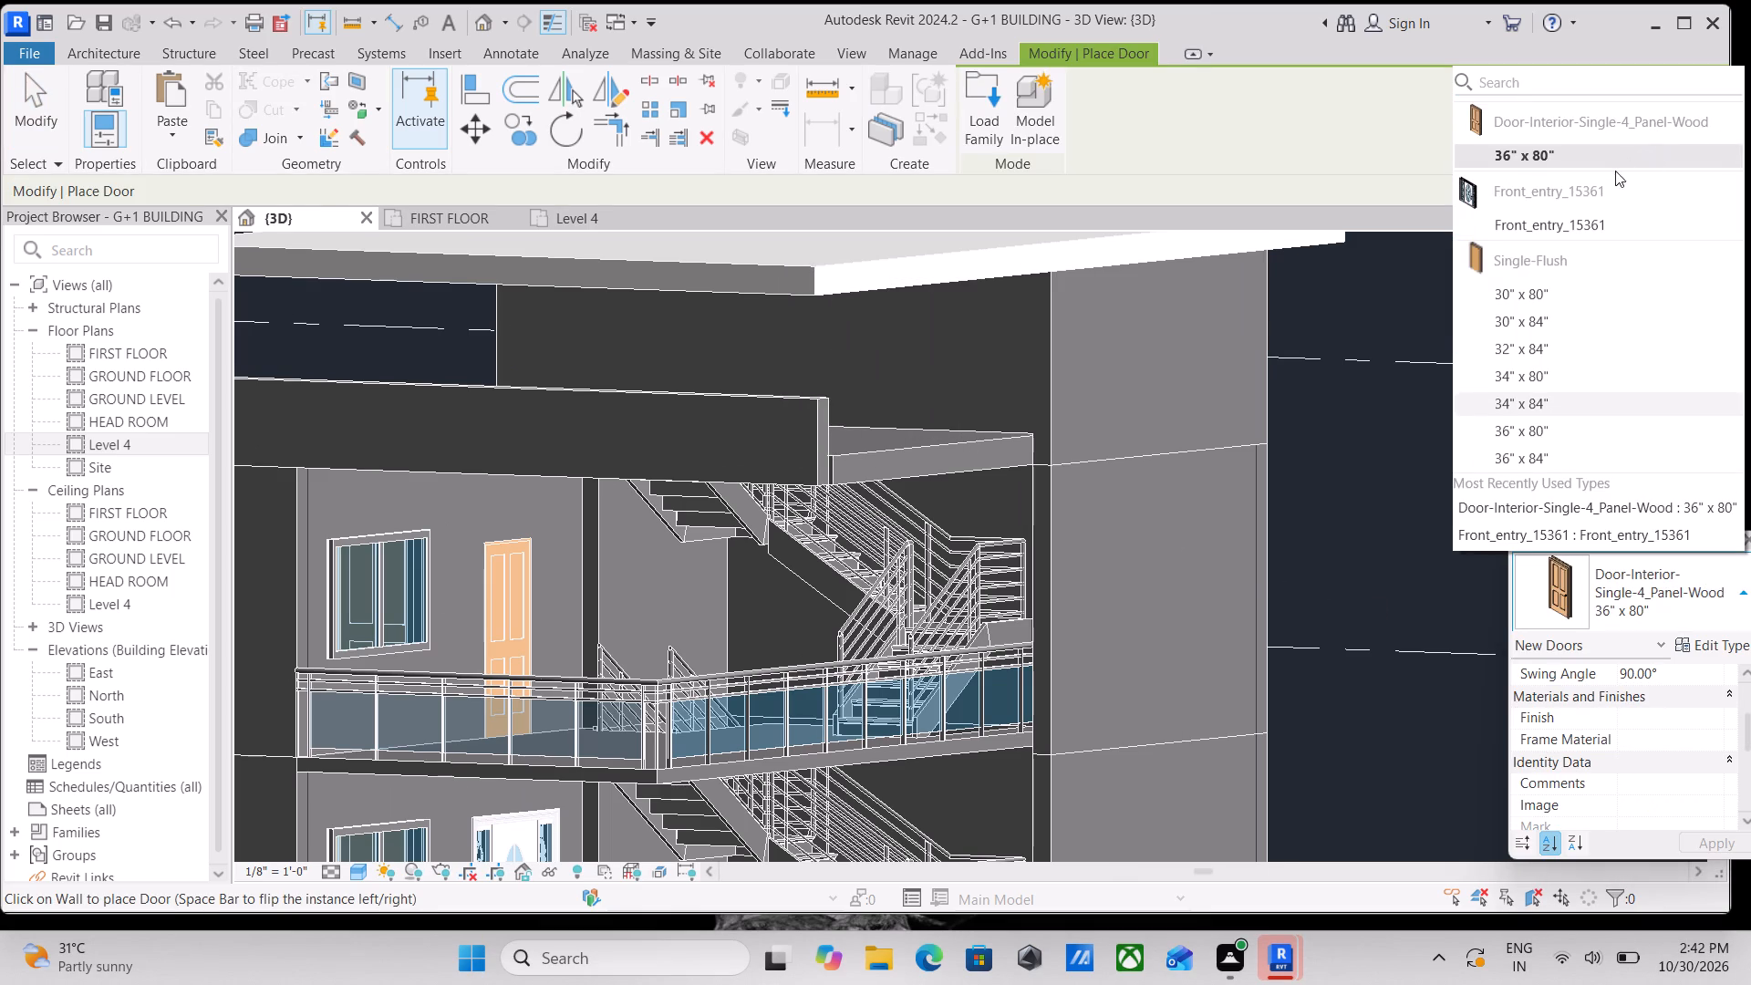
scroll(1615, 171, up, 2)
scroll(1575, 429, down, 4)
scroll(1515, 416, up, 5)
click(1516, 283)
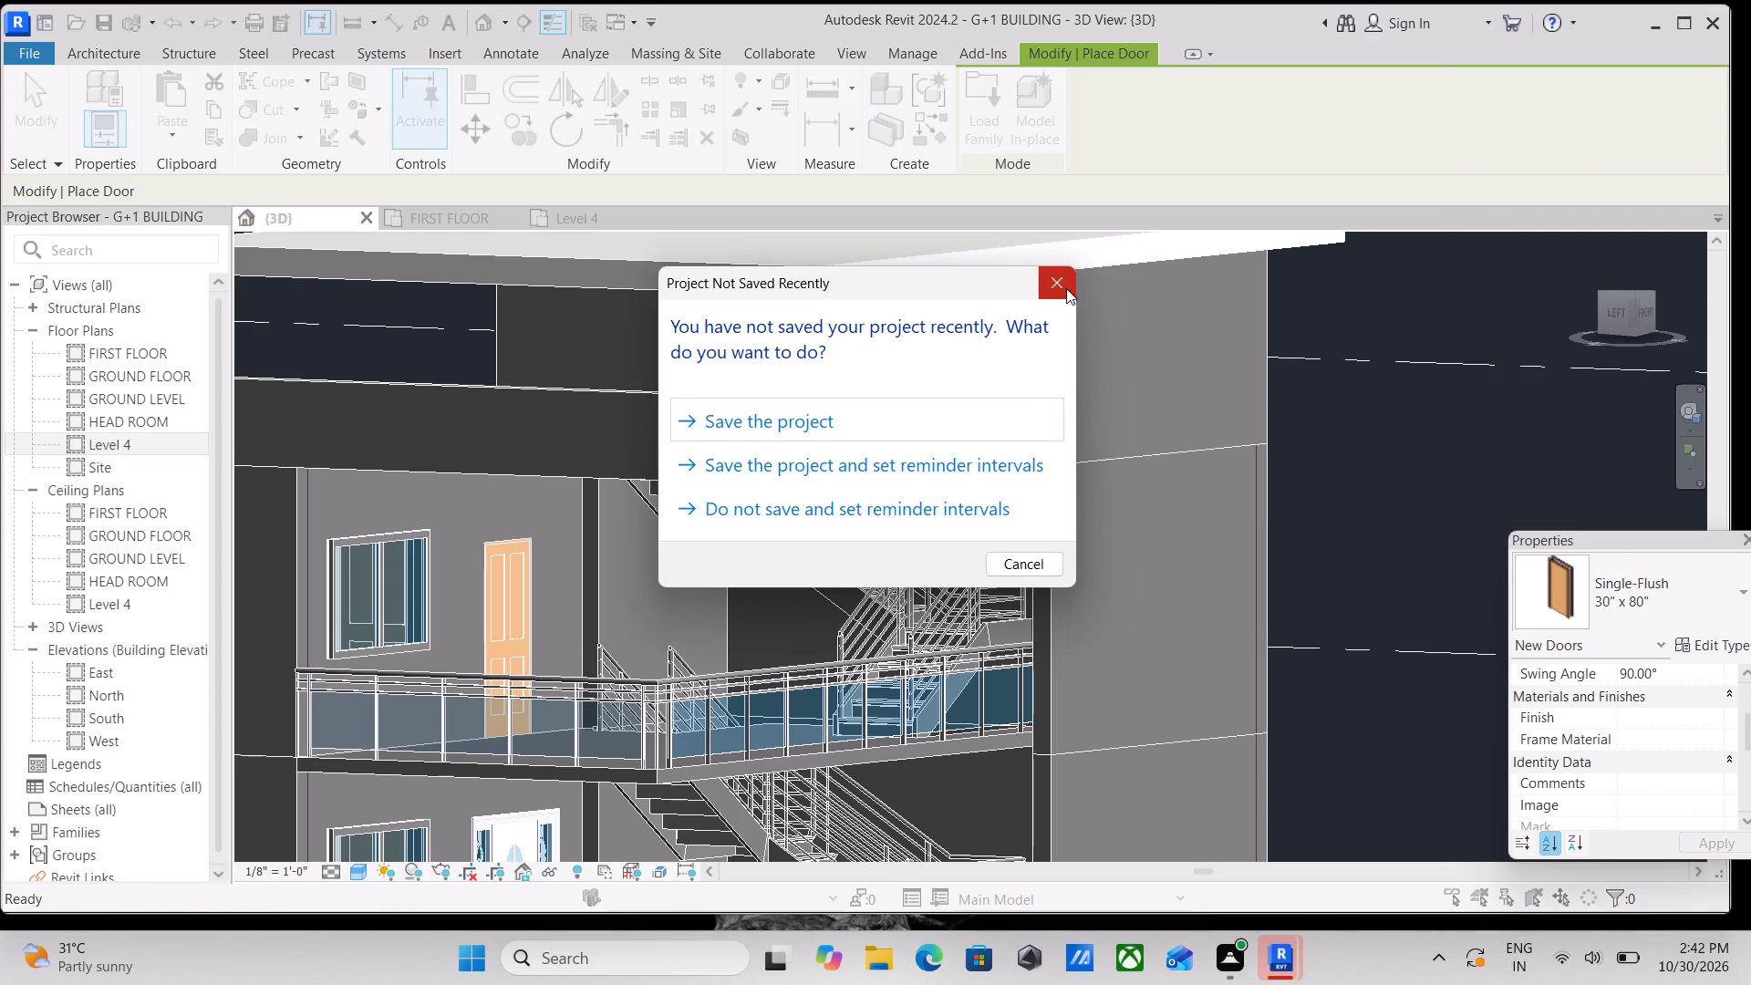
click(1058, 285)
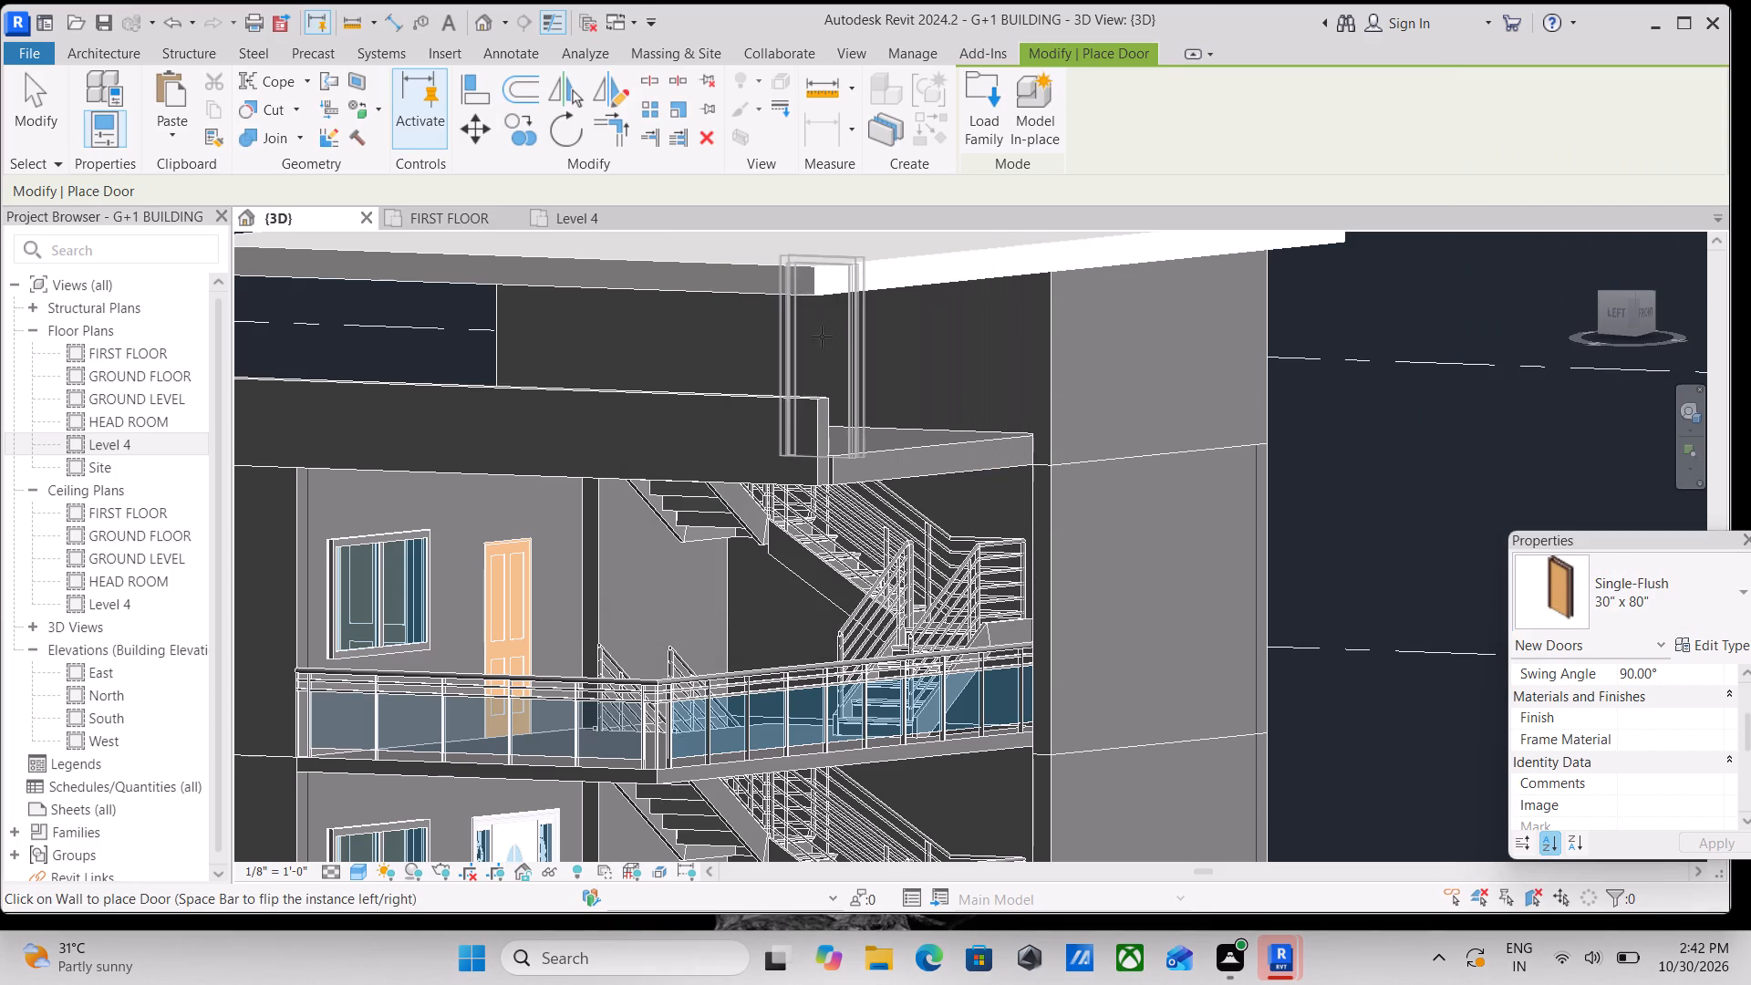
scroll(803, 346, down, 1)
middle_drag(803, 346, 803, 254)
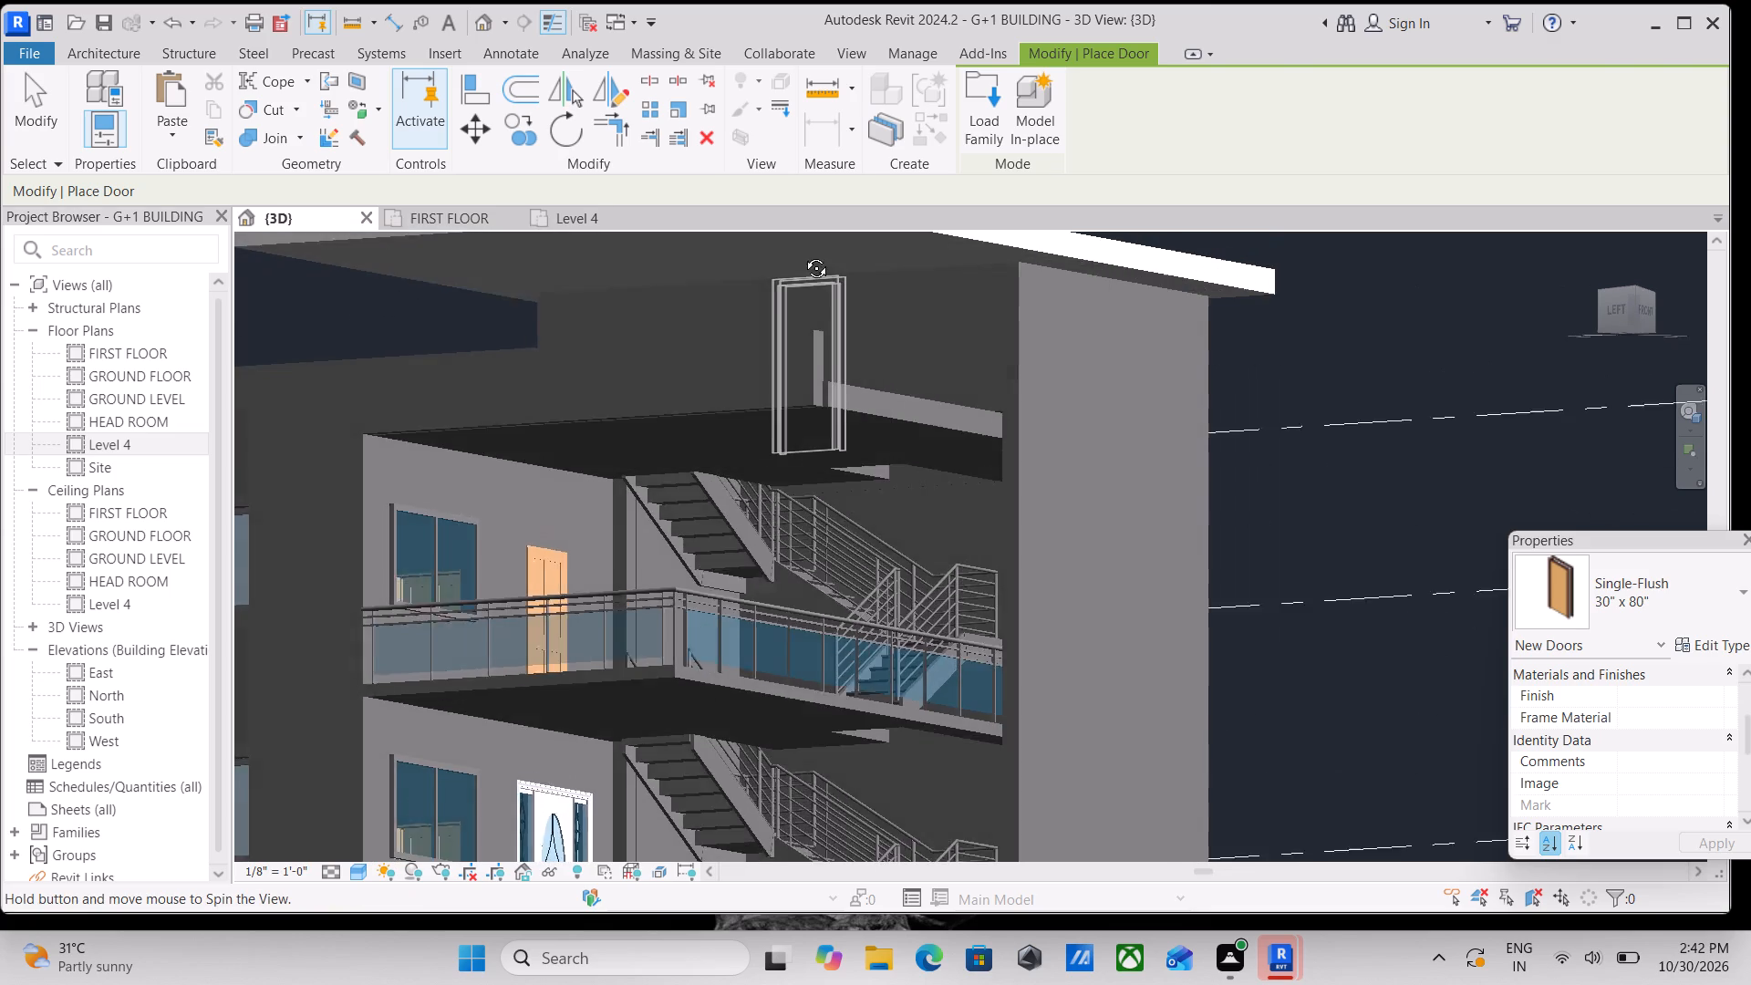
middle_drag(803, 254, 803, 248)
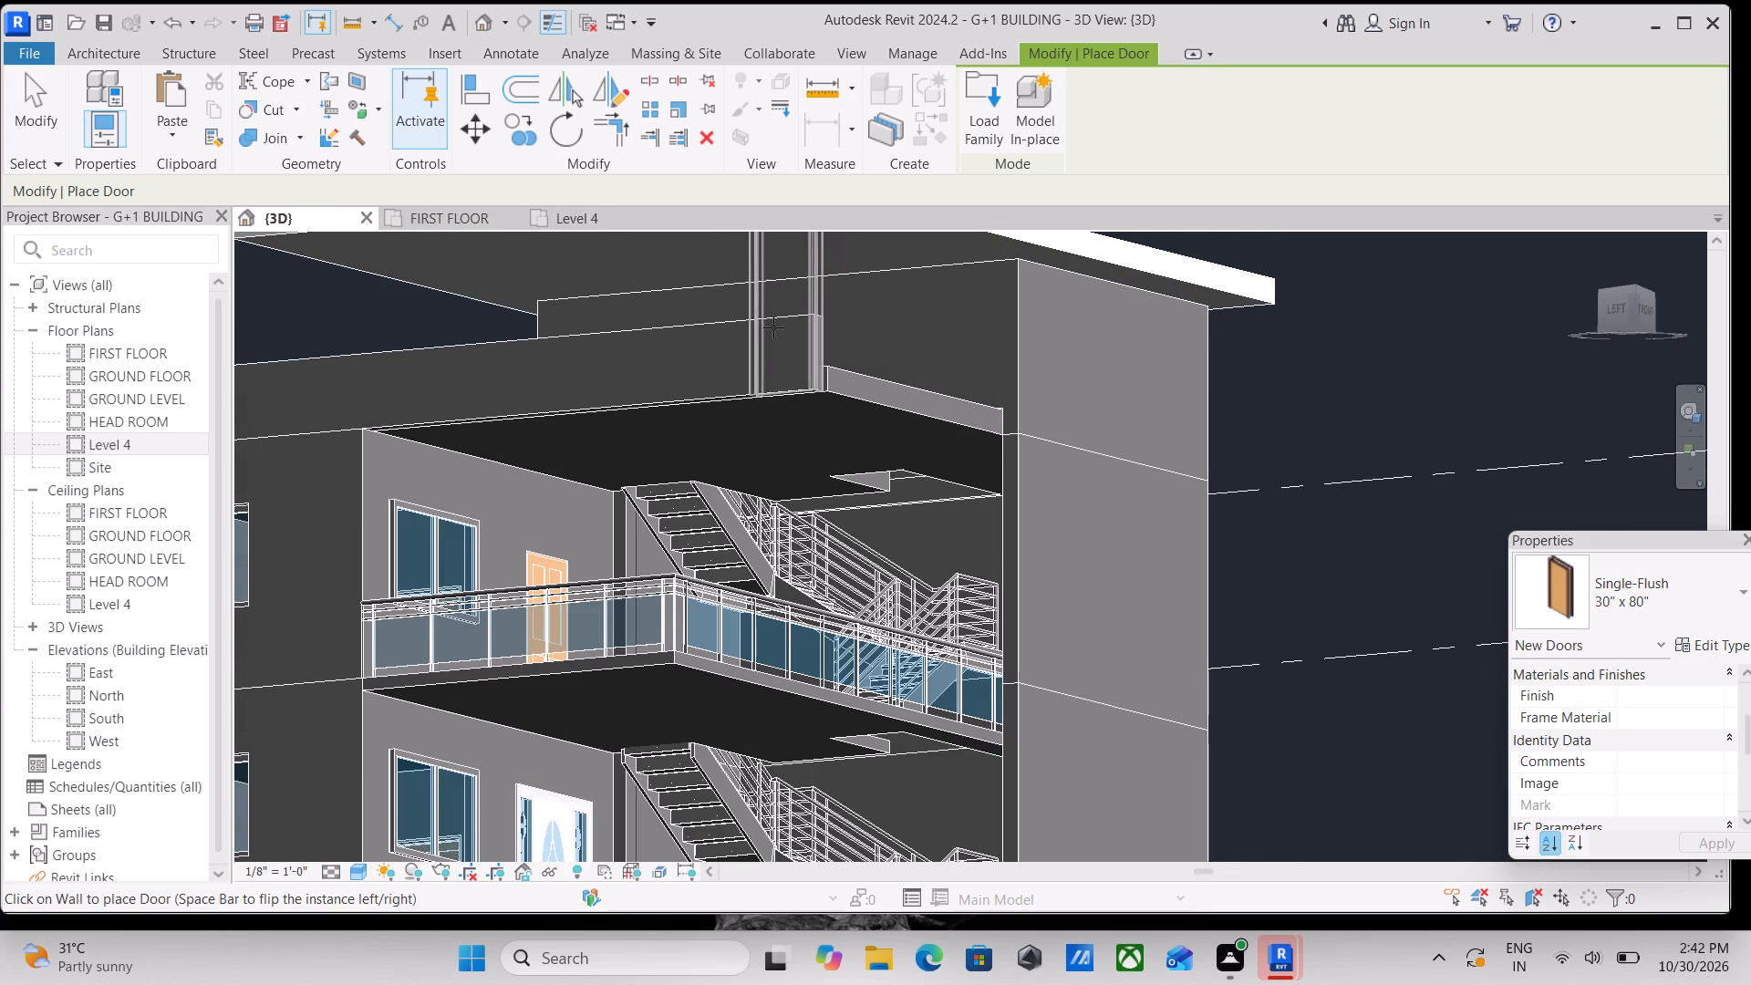
scroll(756, 334, down, 2)
middle_drag(756, 334, 824, 426)
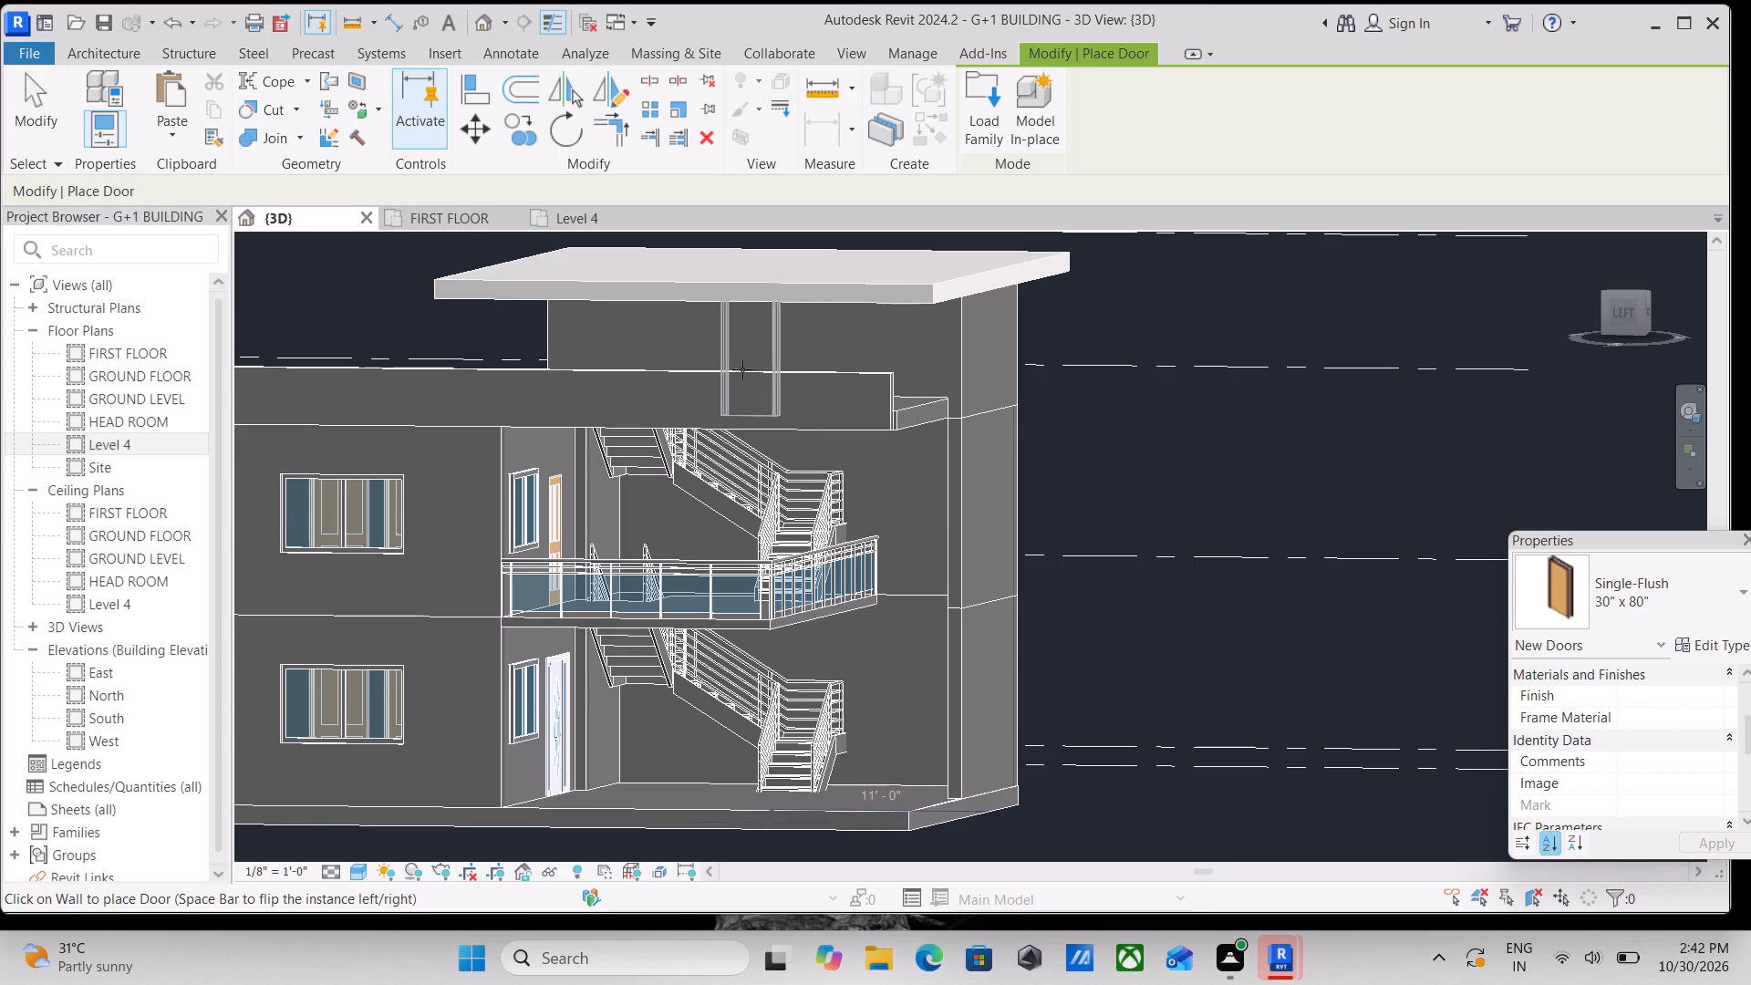
click(731, 369)
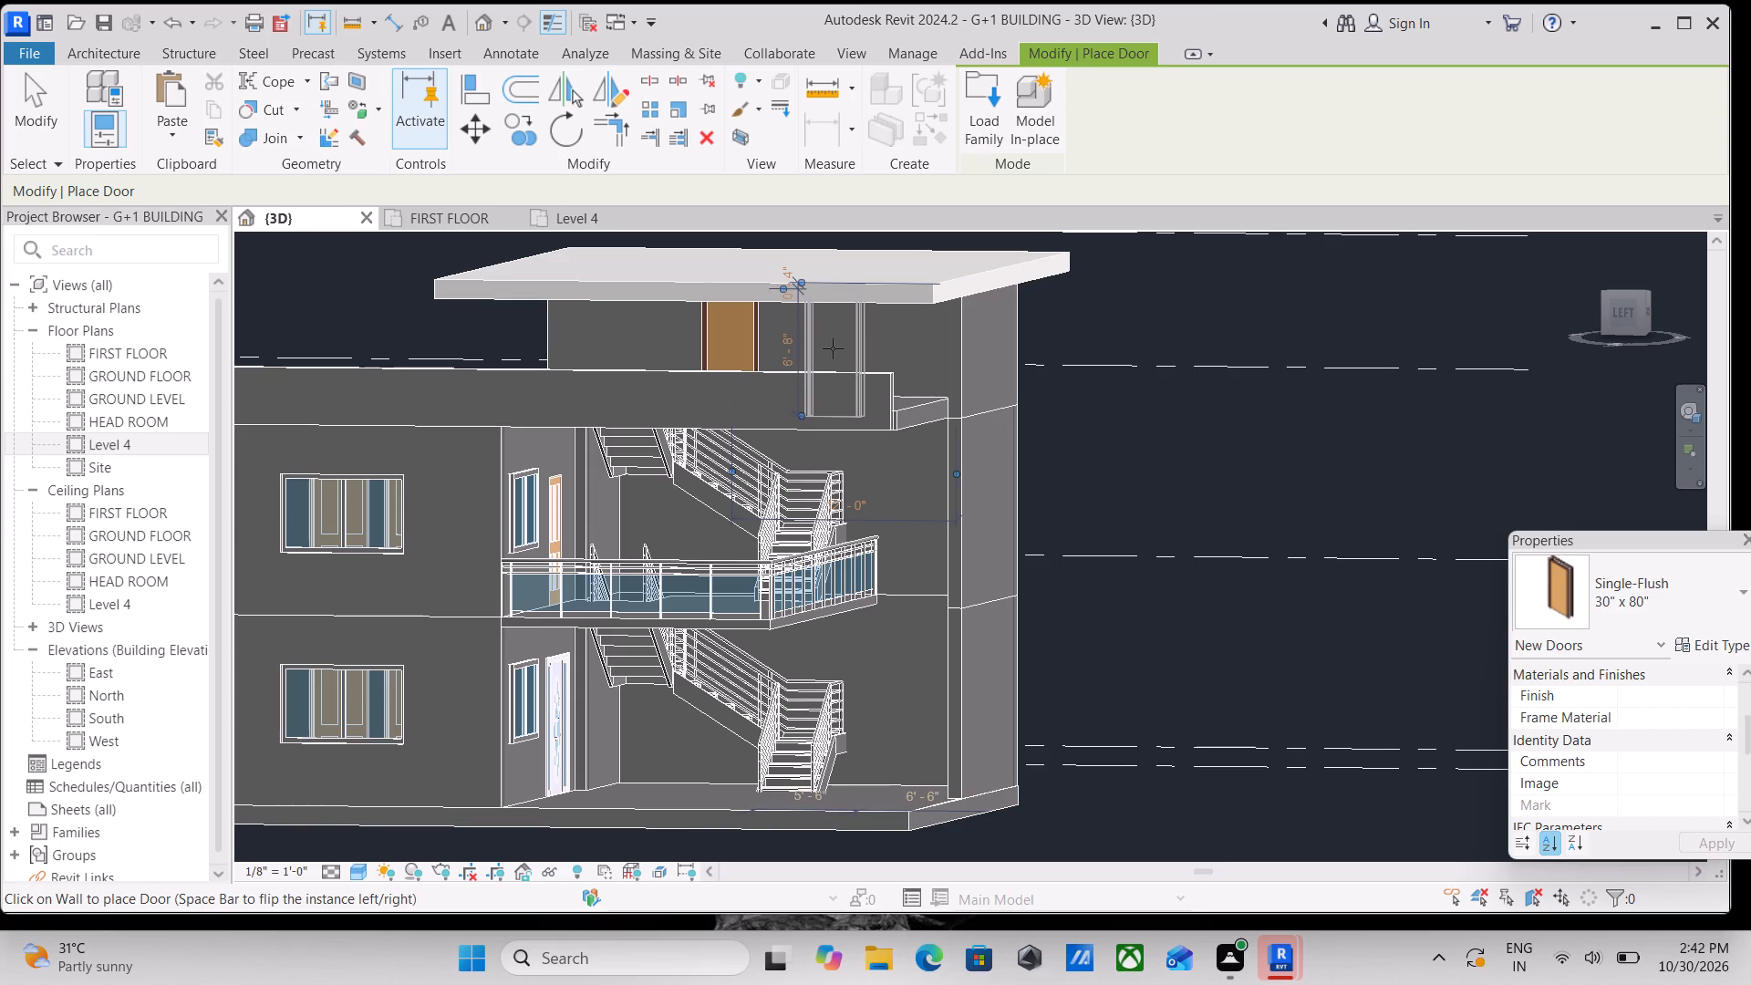
scroll(824, 348, up, 3)
key(Escape)
key(Escape)
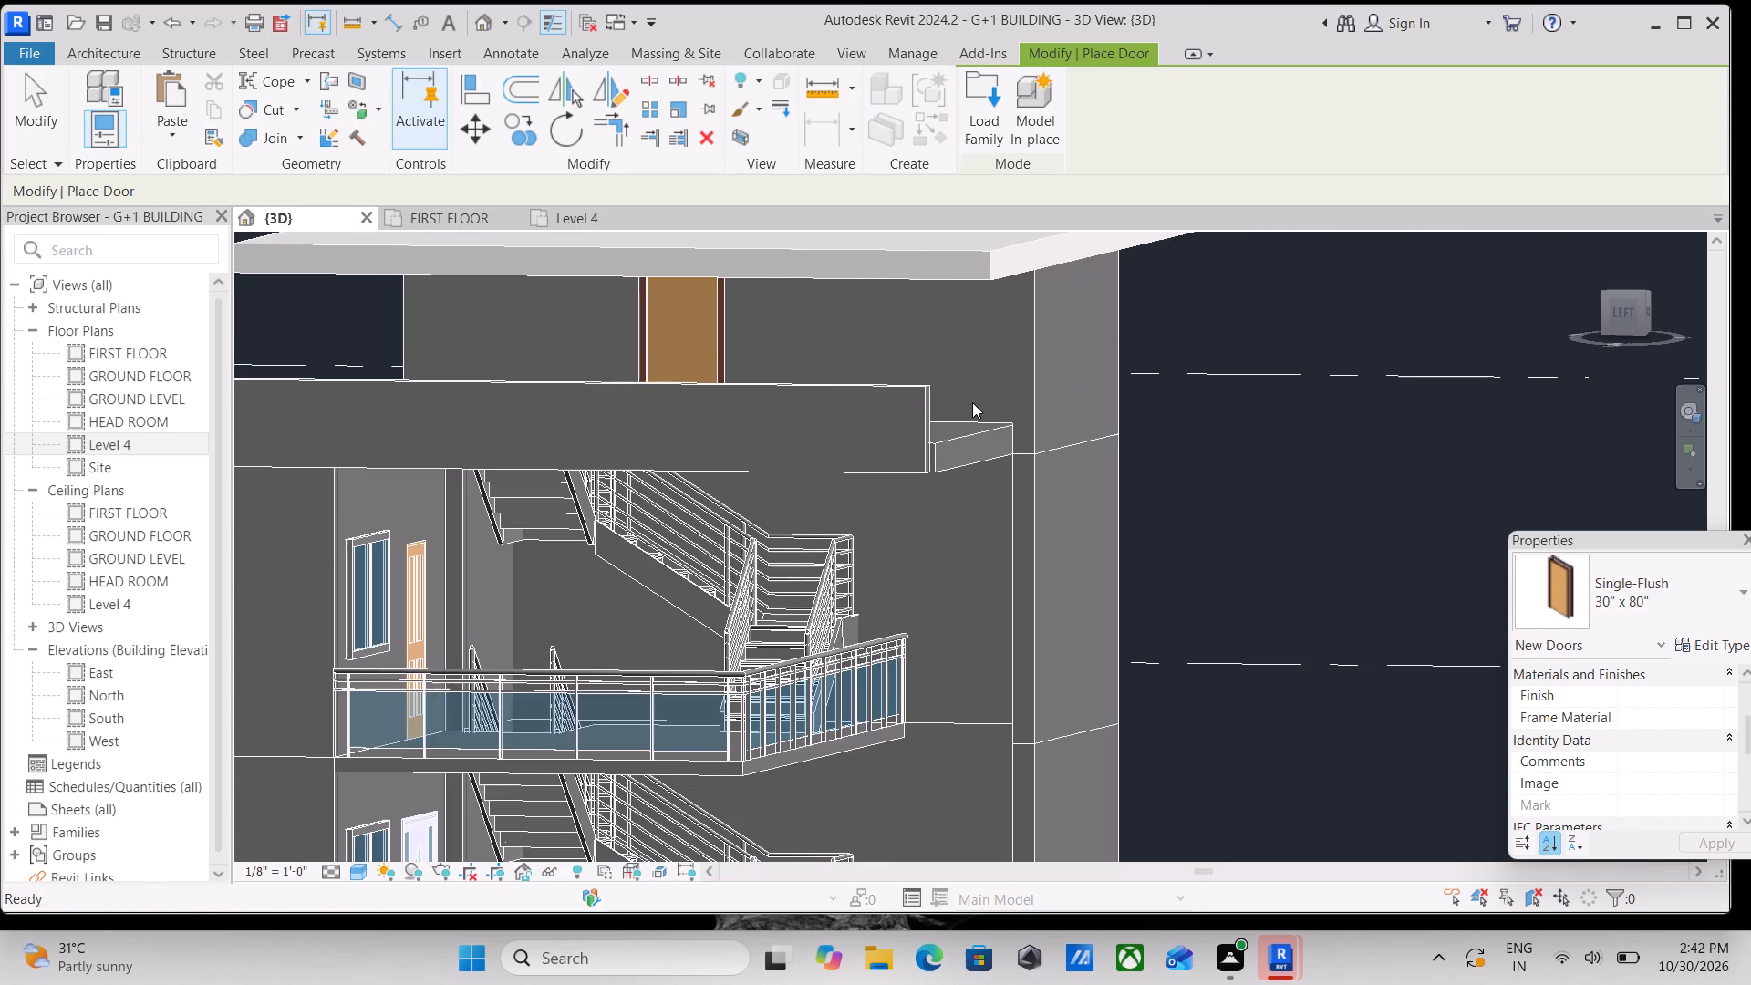
key(Escape)
scroll(958, 438, down, 2)
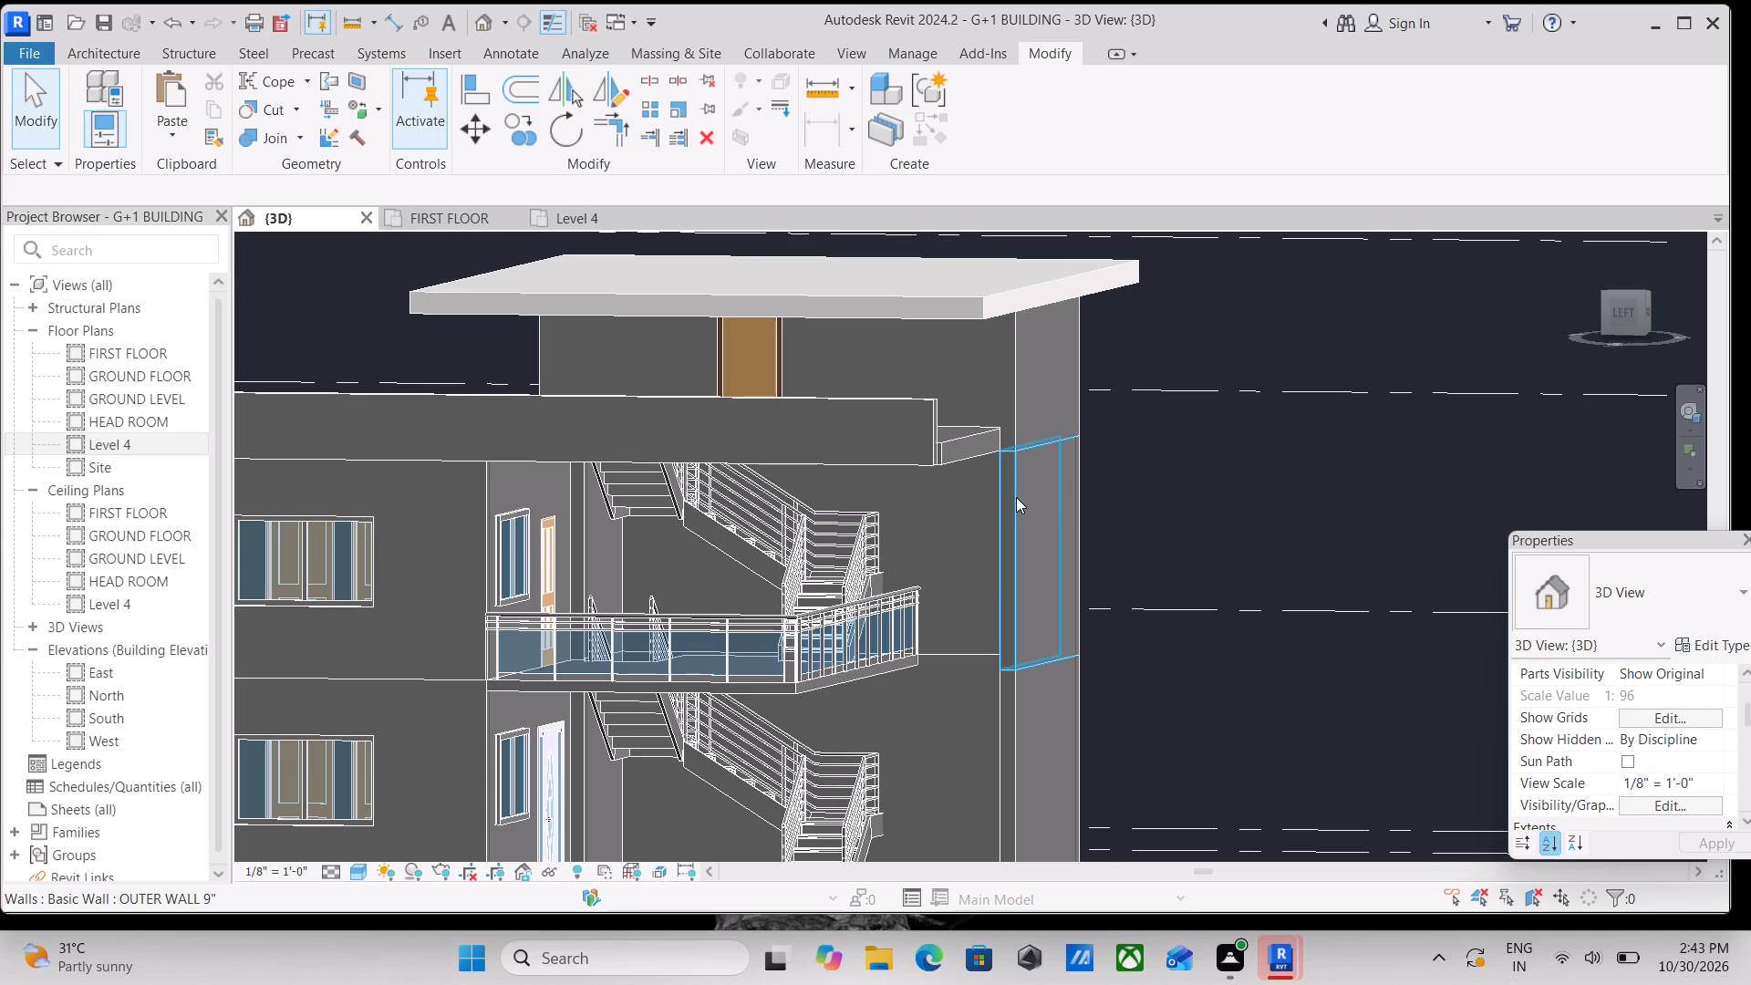
scroll(941, 491, down, 4)
key(Escape)
Examine the whole building from the front and from above the front-west corner, including the top roof slab and balcony.
scroll(964, 460, down, 1)
shift+middle_drag(969, 470, 718, 505)
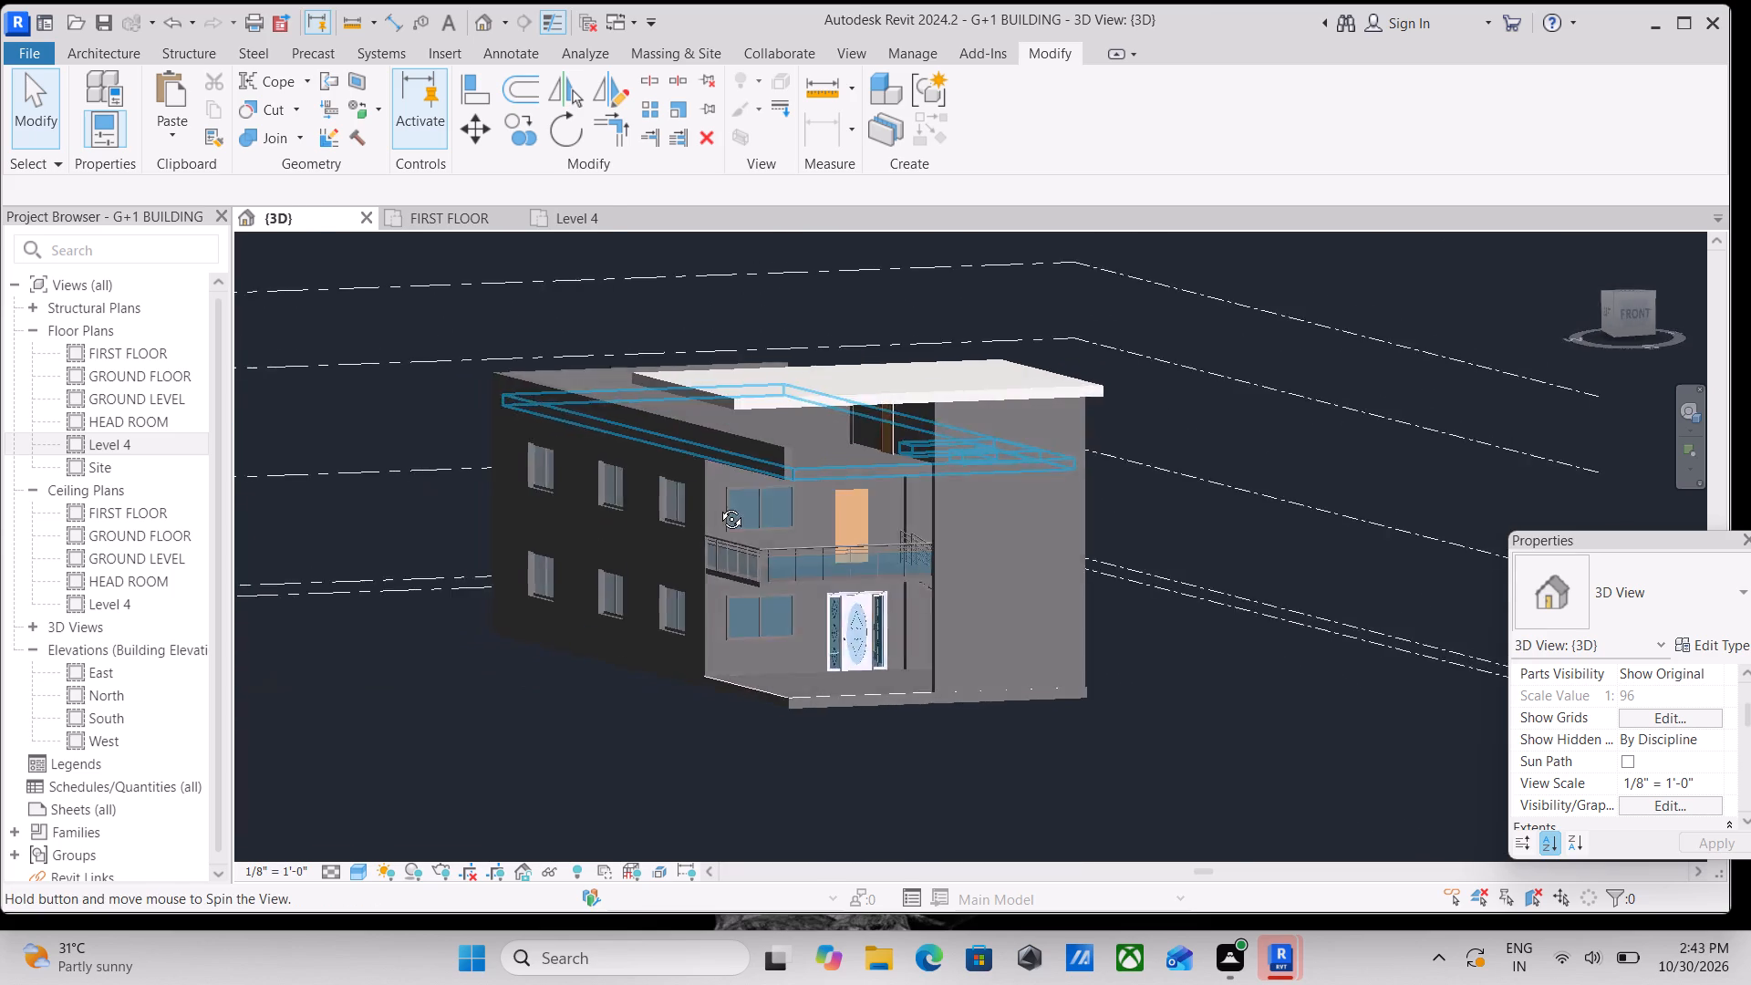
shift+middle_drag(718, 505, 700, 530)
scroll(872, 557, up, 3)
scroll(920, 474, up, 3)
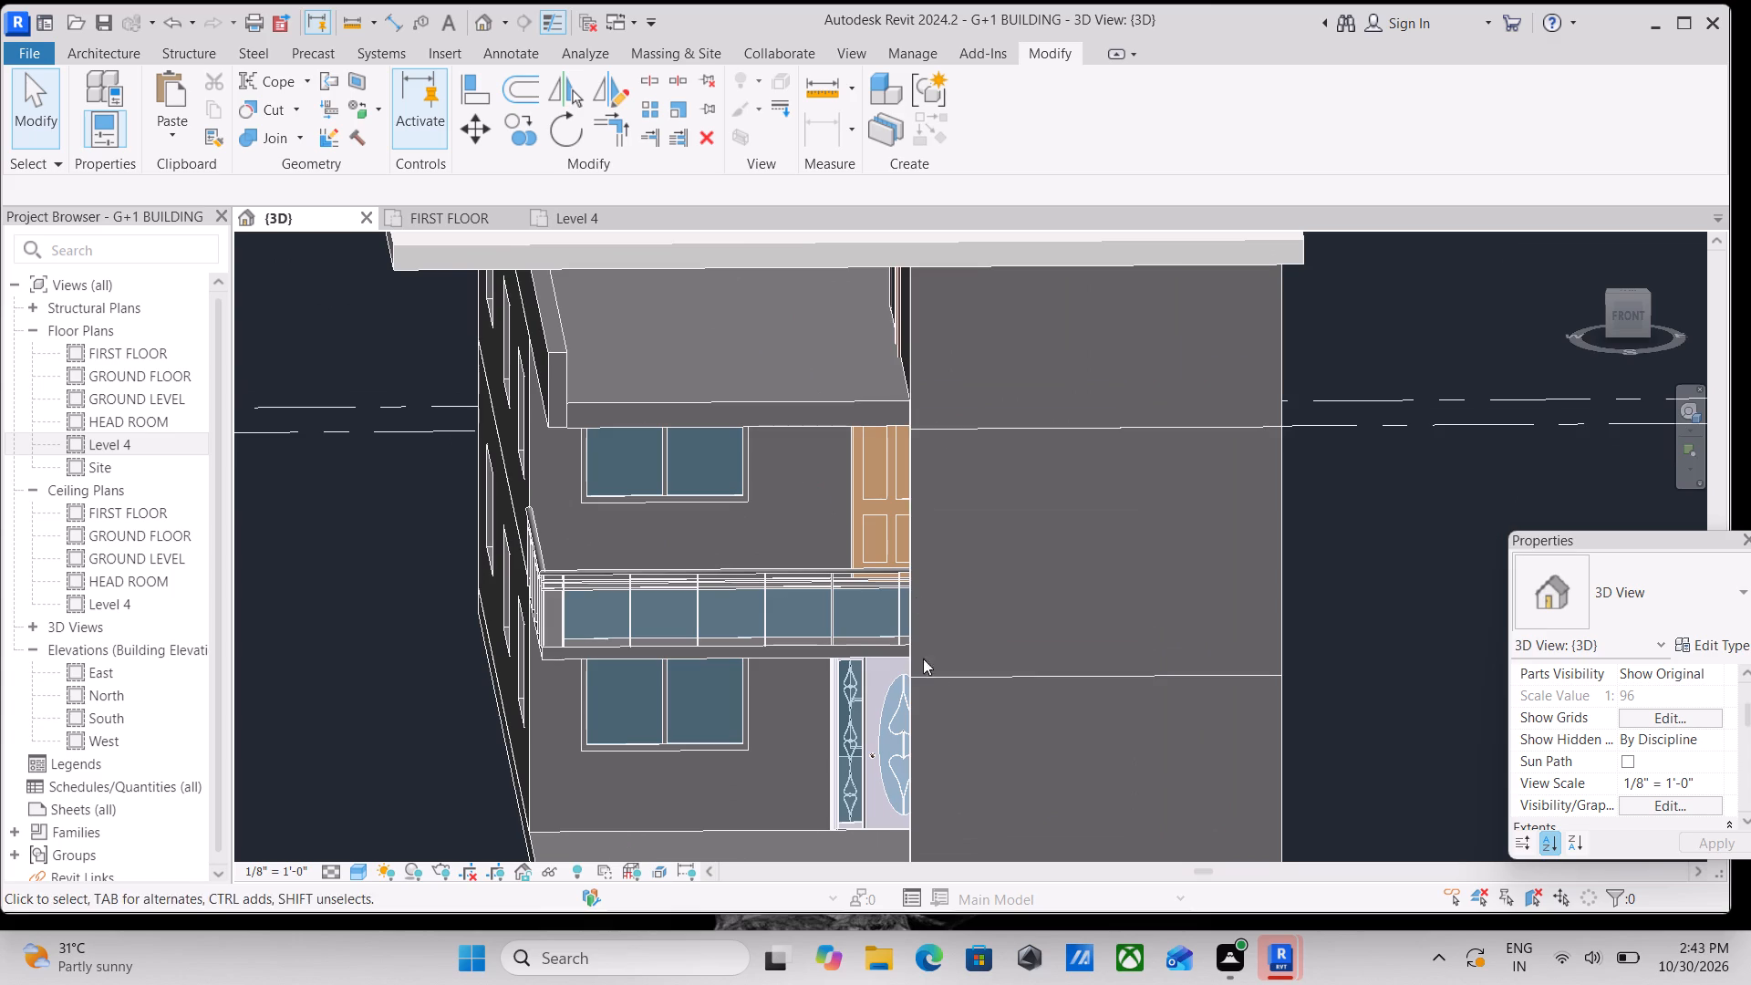
middle_drag(996, 674, 1004, 492)
scroll(1021, 485, down, 4)
middle_drag(1022, 488, 1066, 578)
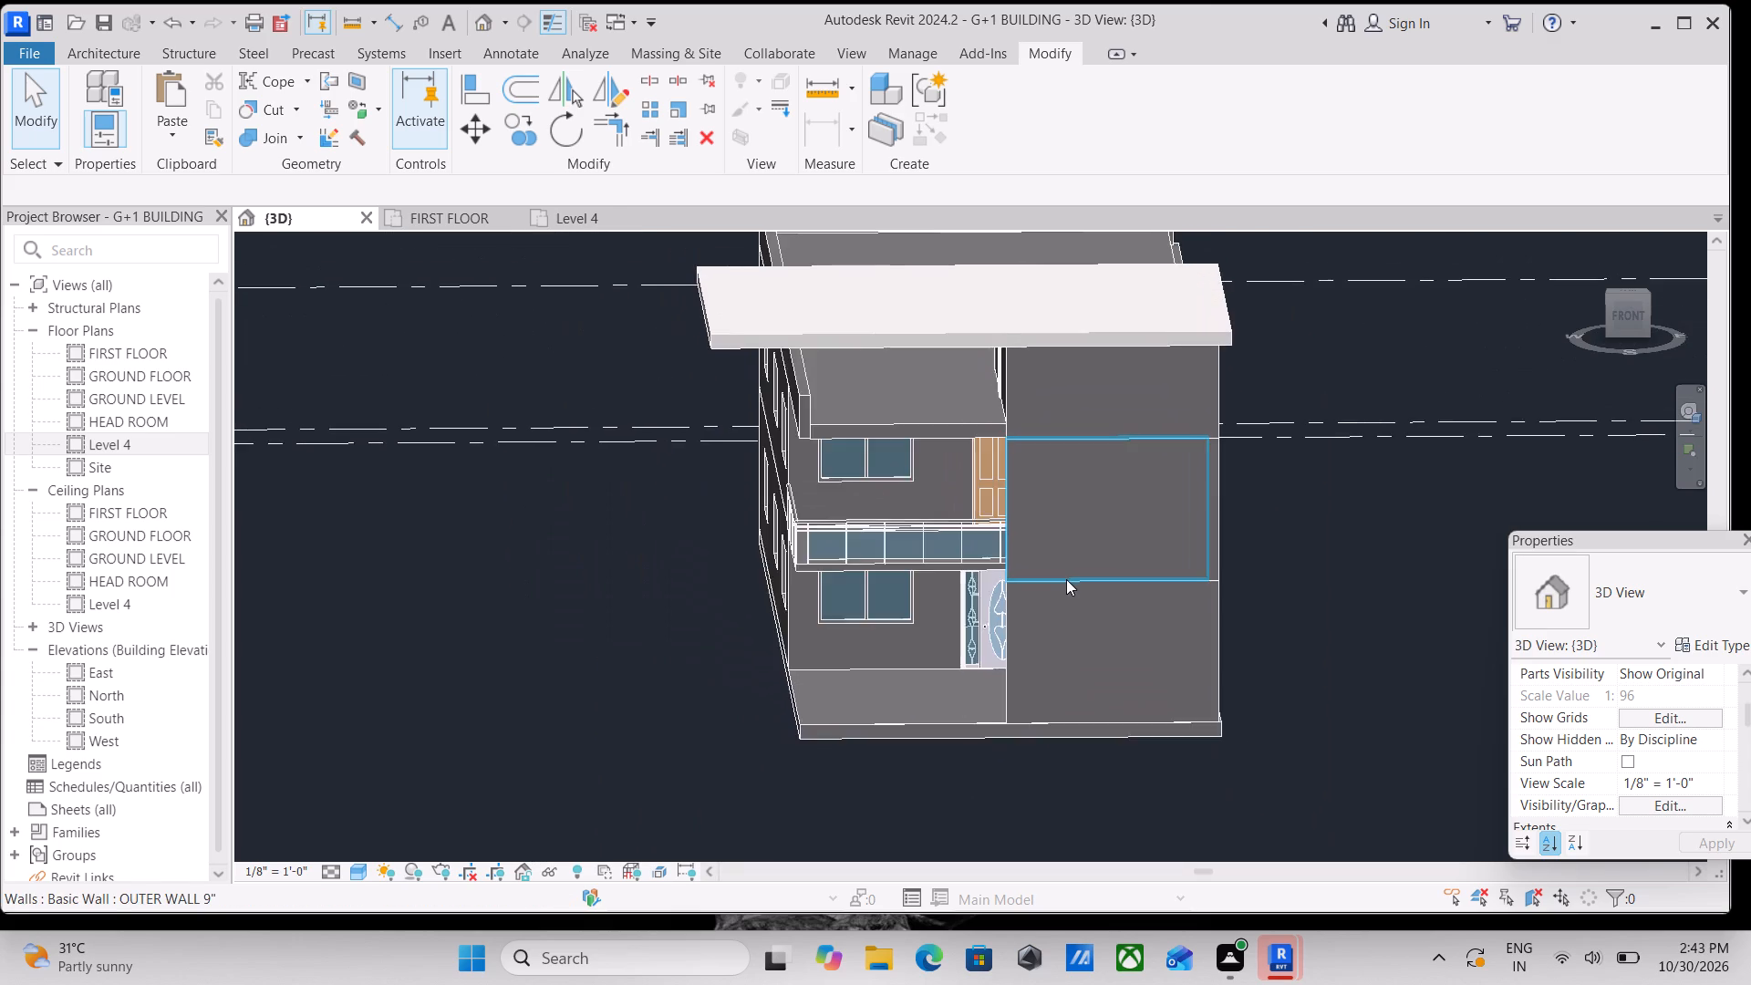
scroll(1066, 579, up, 3)
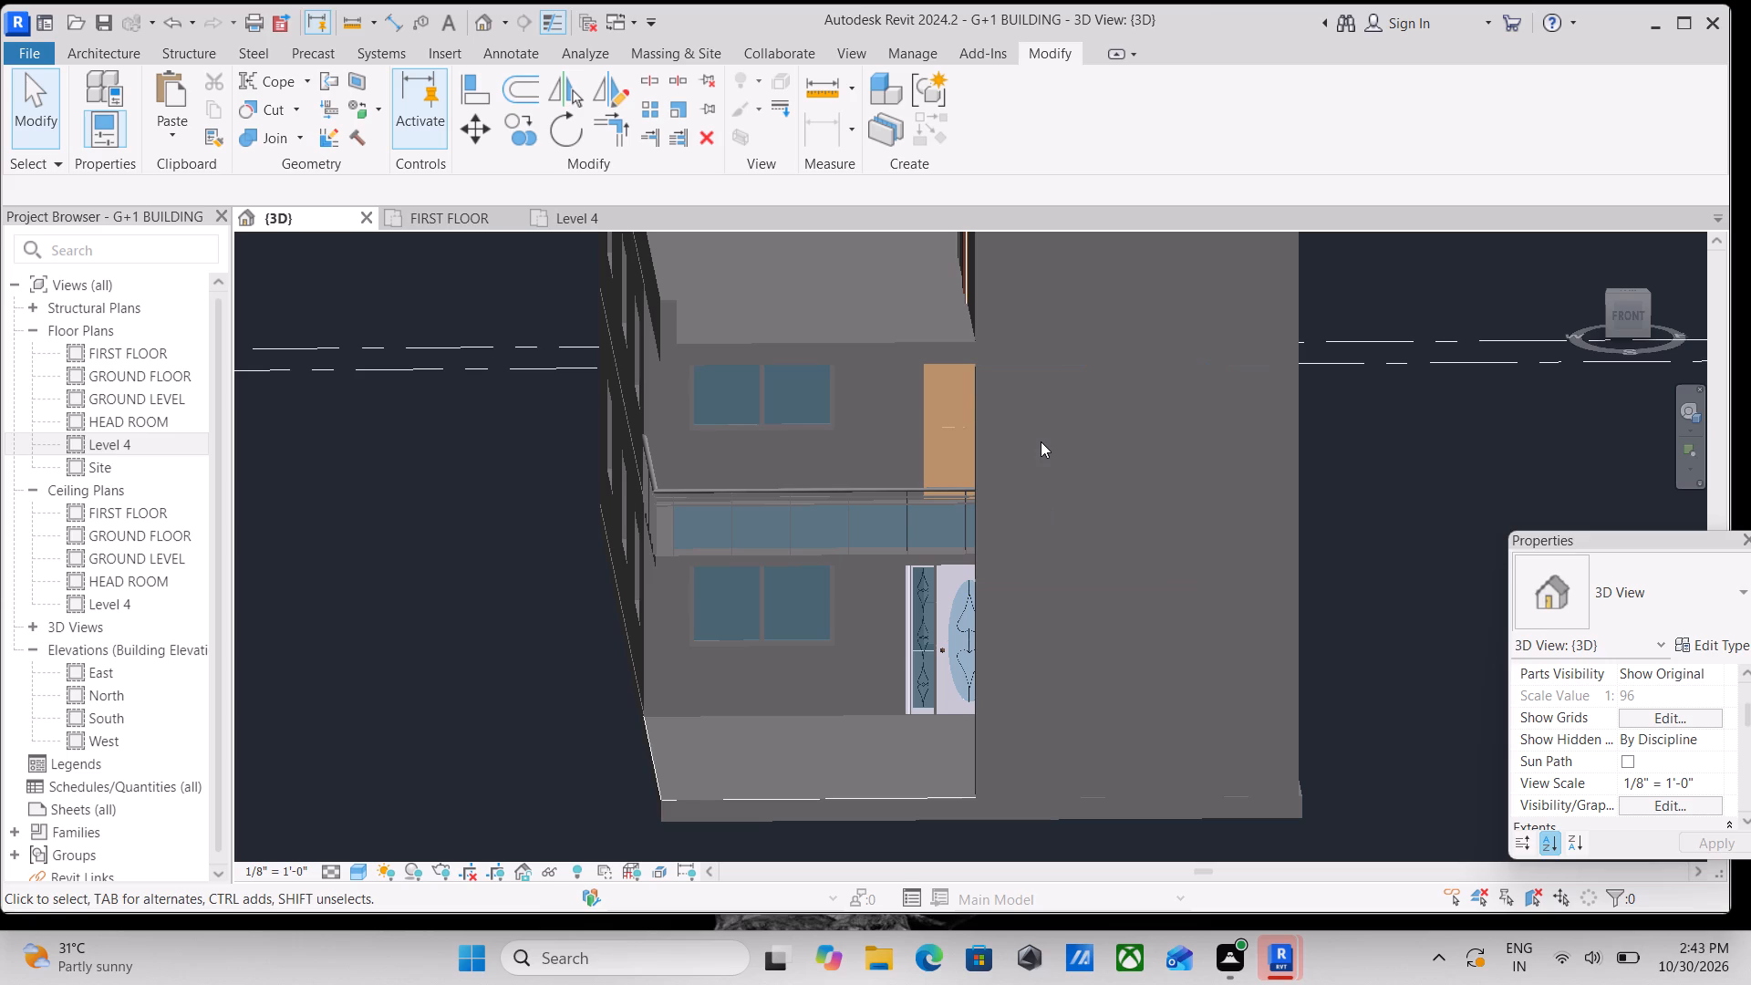
scroll(1072, 479, down, 2)
middle_drag(1061, 485, 1186, 632)
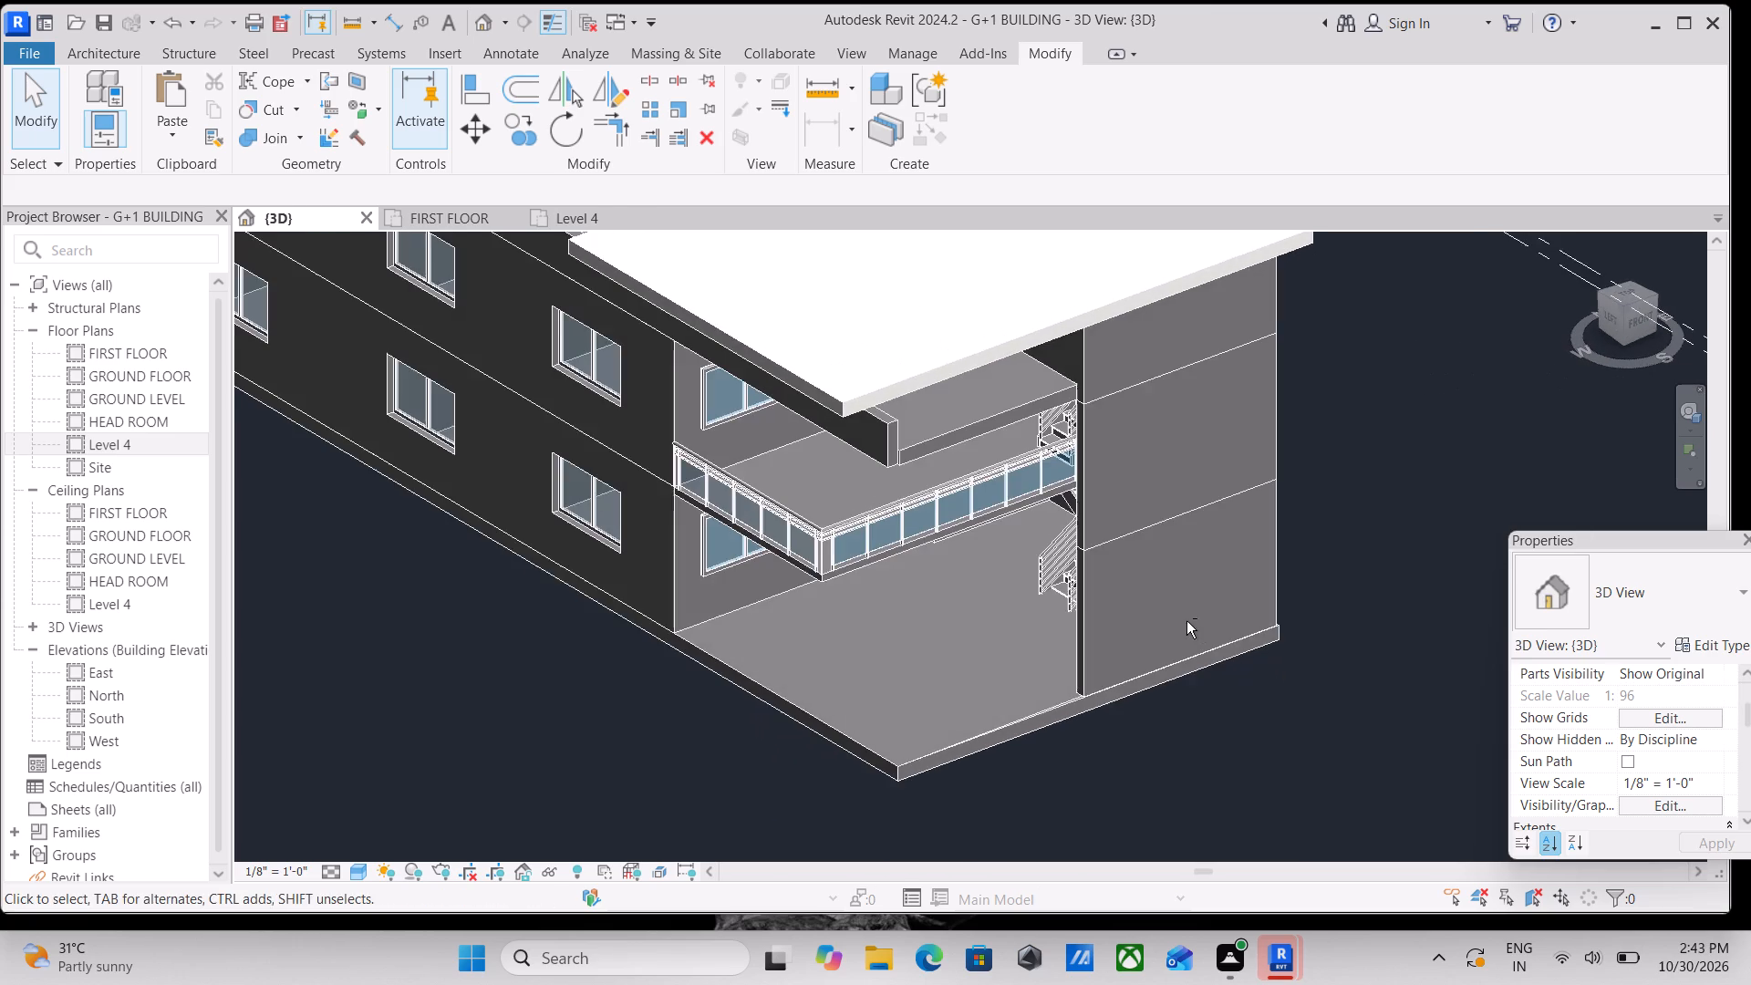
middle_drag(1145, 526, 1243, 656)
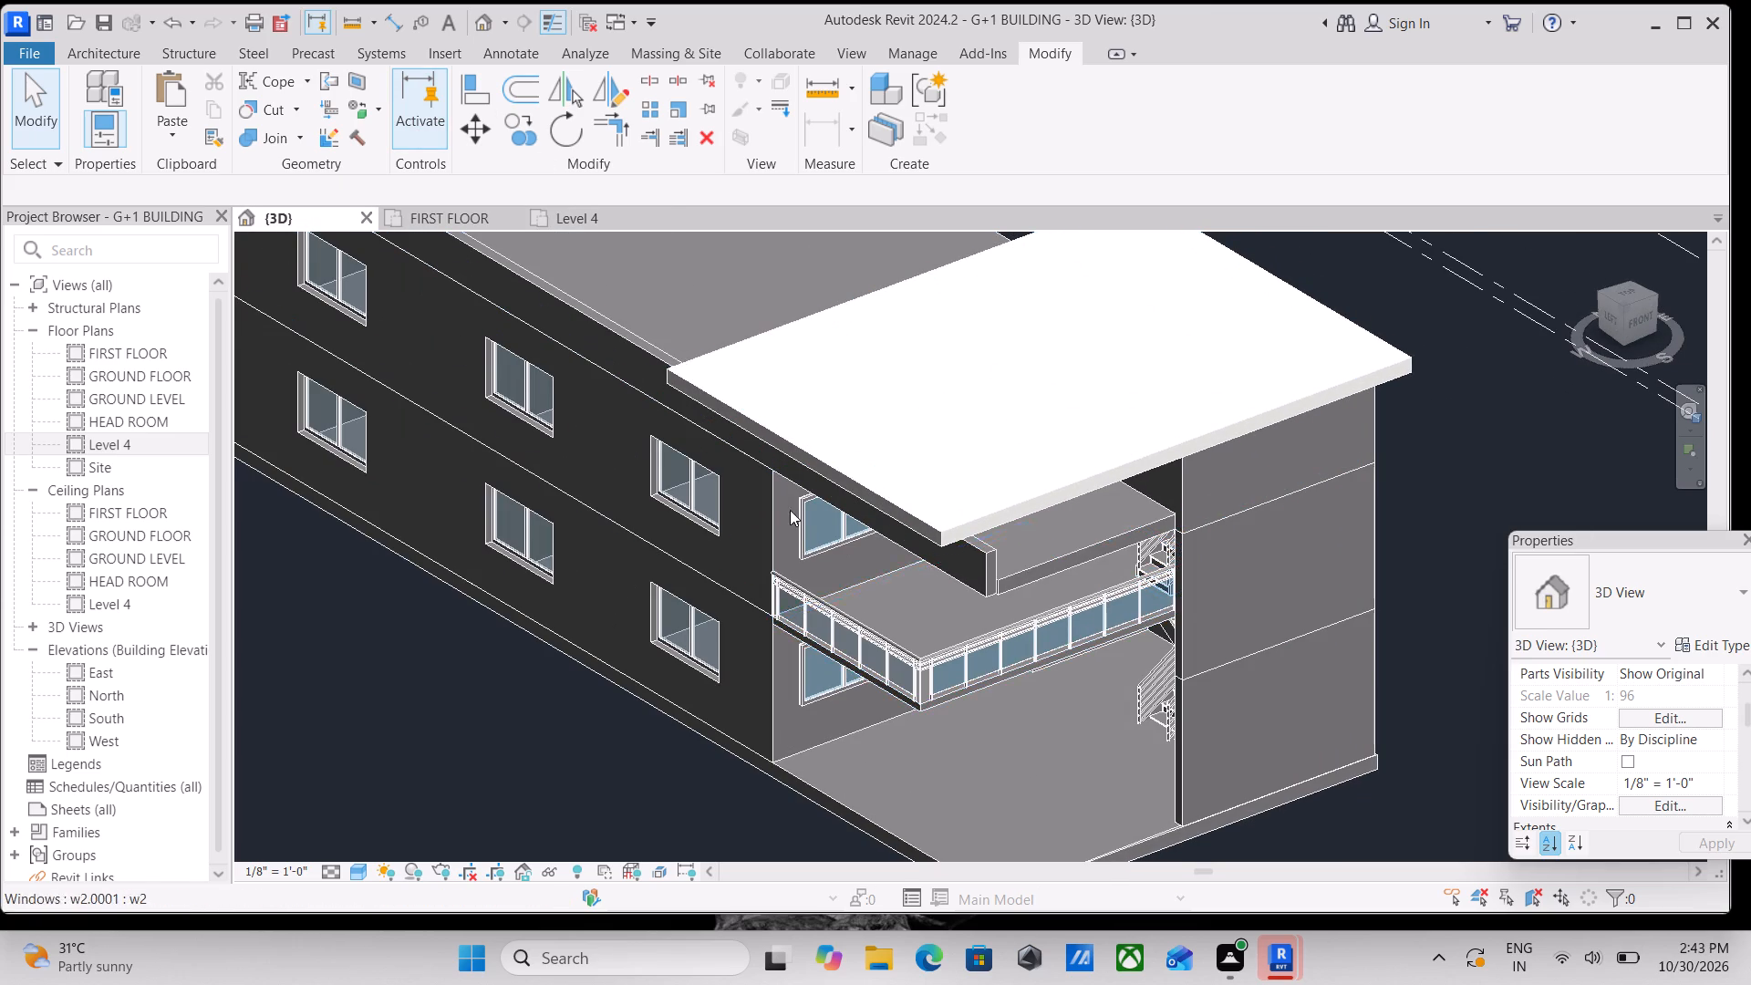
scroll(1020, 533, down, 3)
scroll(1109, 628, down, 1)
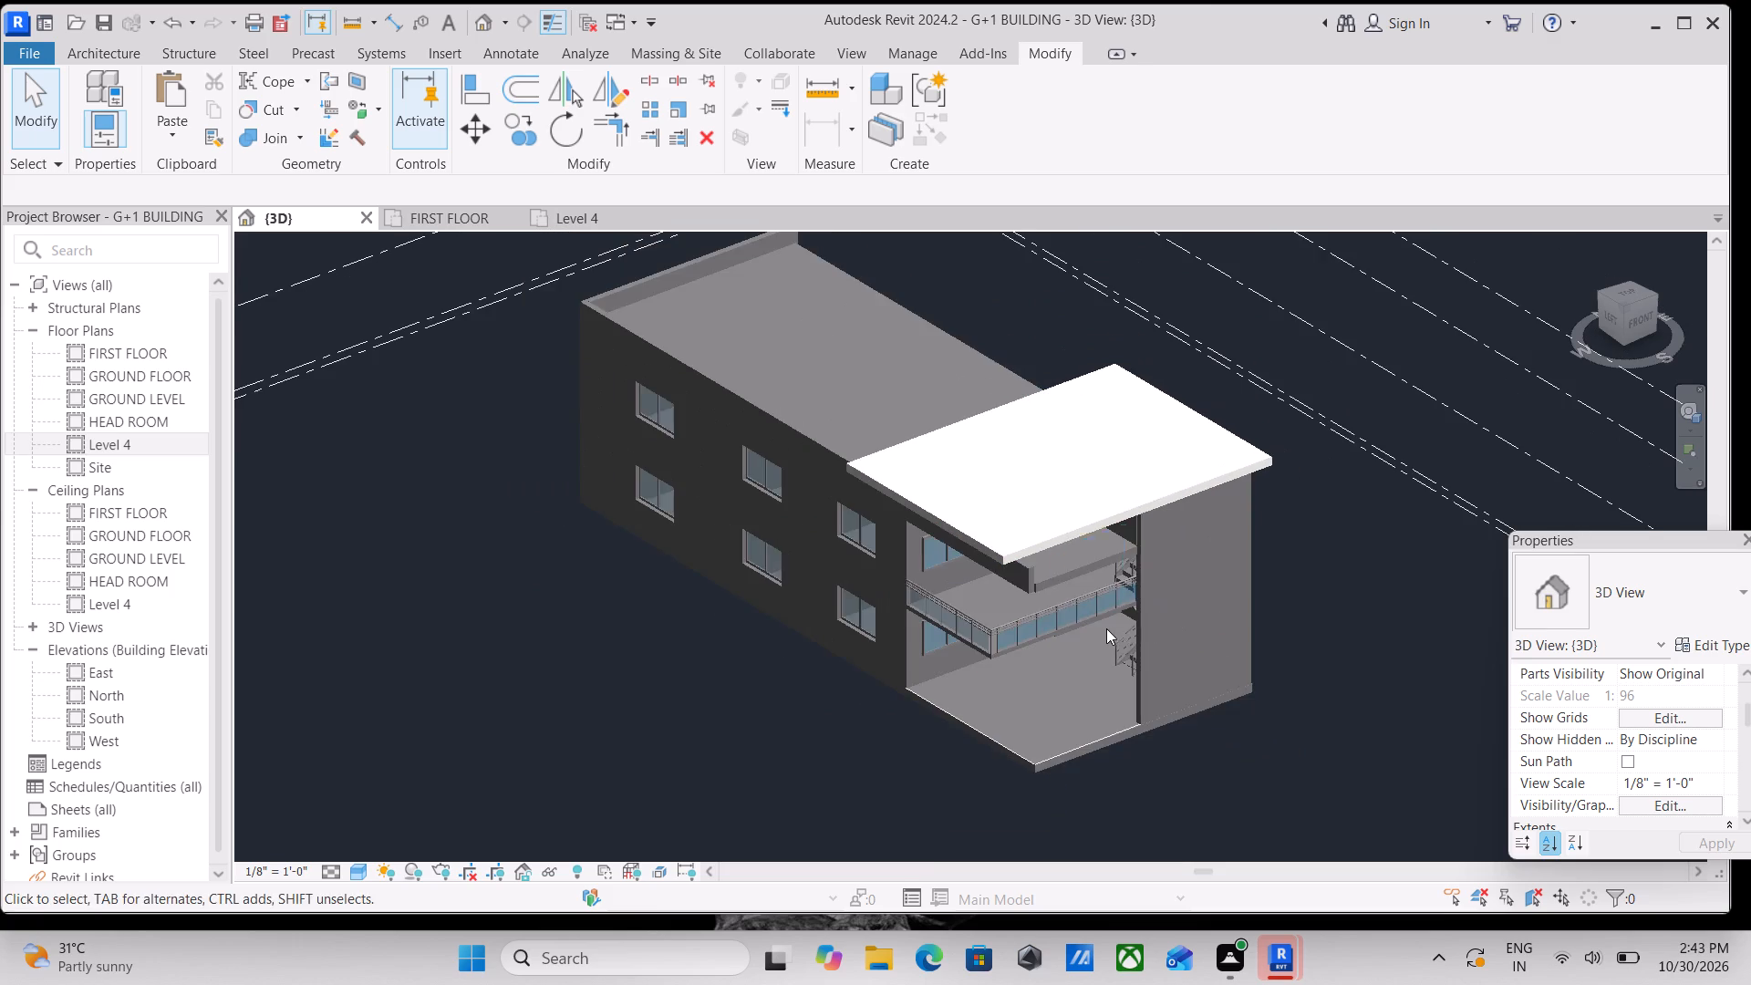
shift+middle_drag(1045, 585, 1115, 615)
scroll(1181, 565, up, 3)
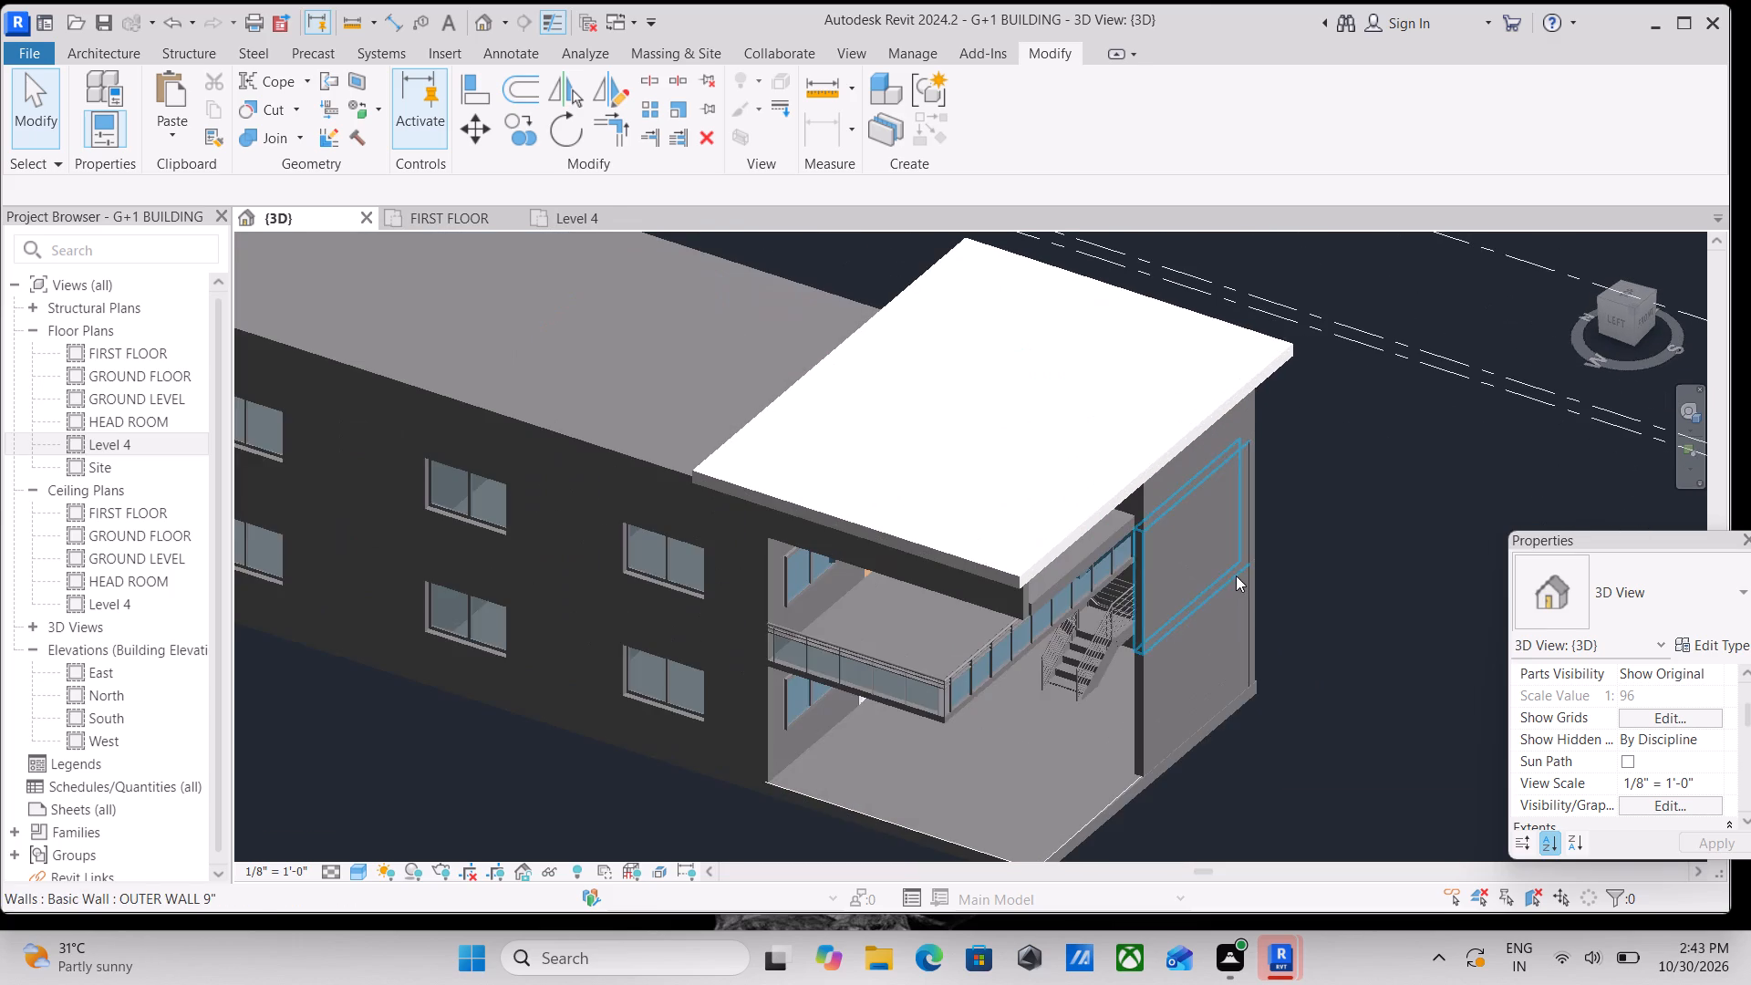
middle_drag(1134, 553, 1049, 545)
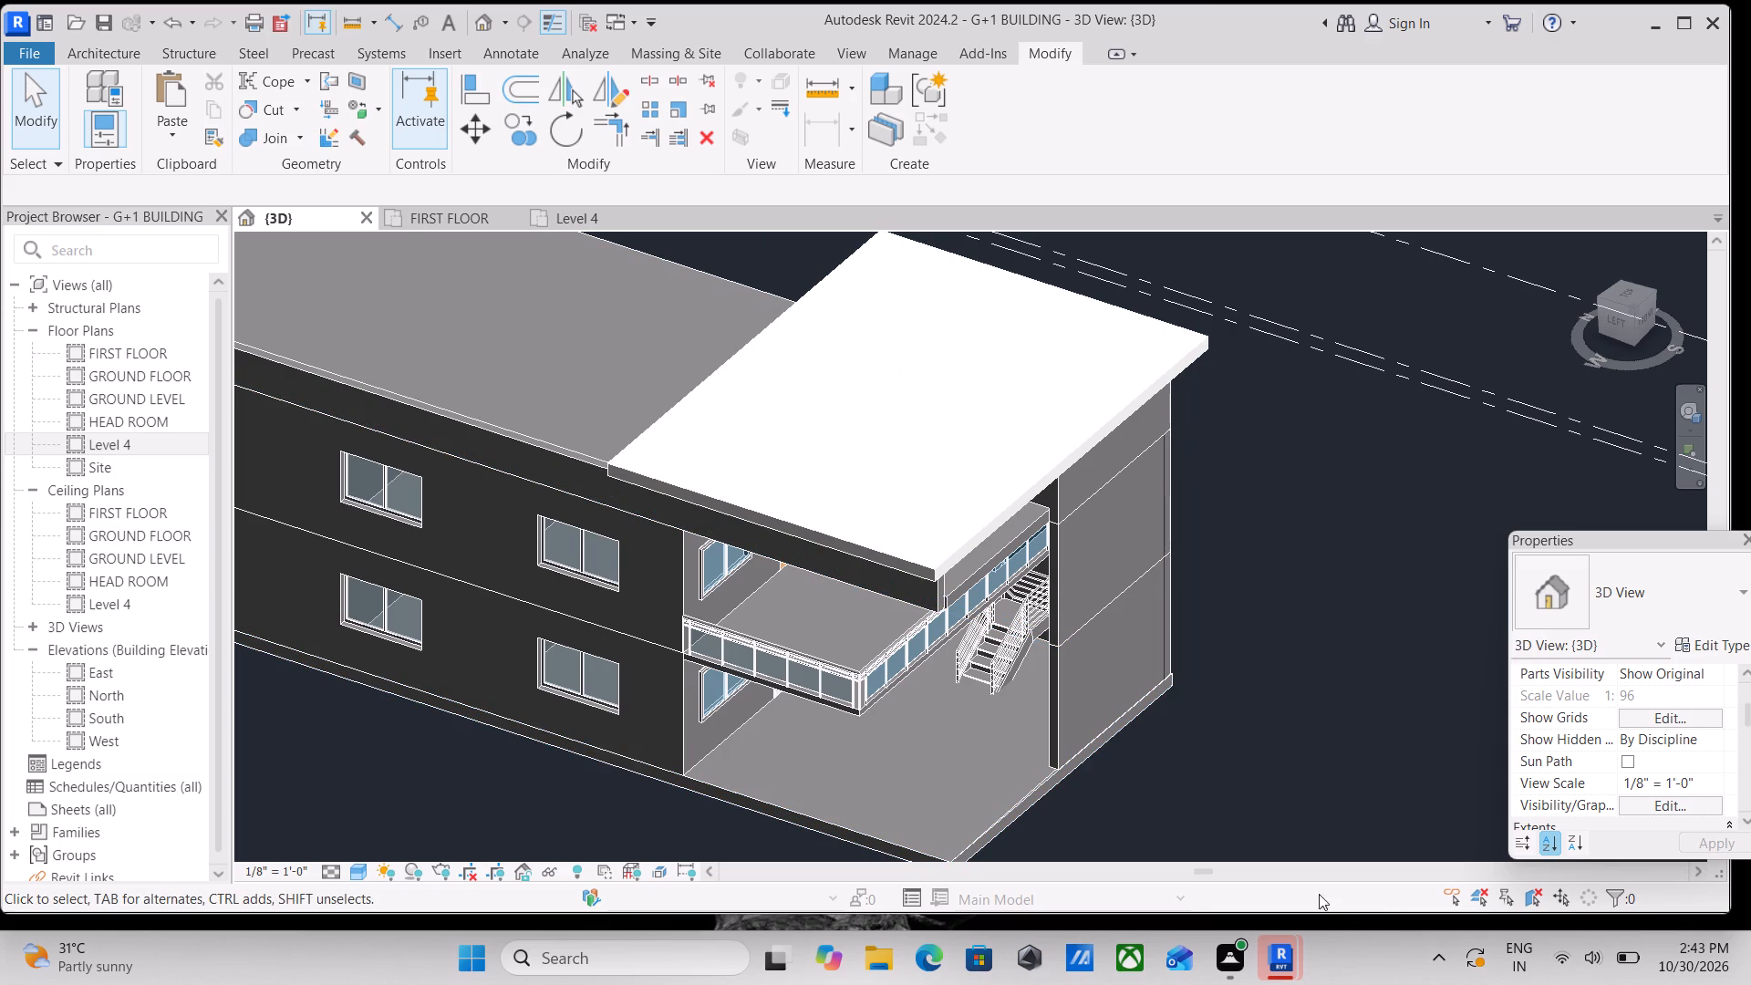
scroll(1288, 887, down, 2)
scroll(1145, 688, down, 2)
middle_drag(1145, 688, 1196, 755)
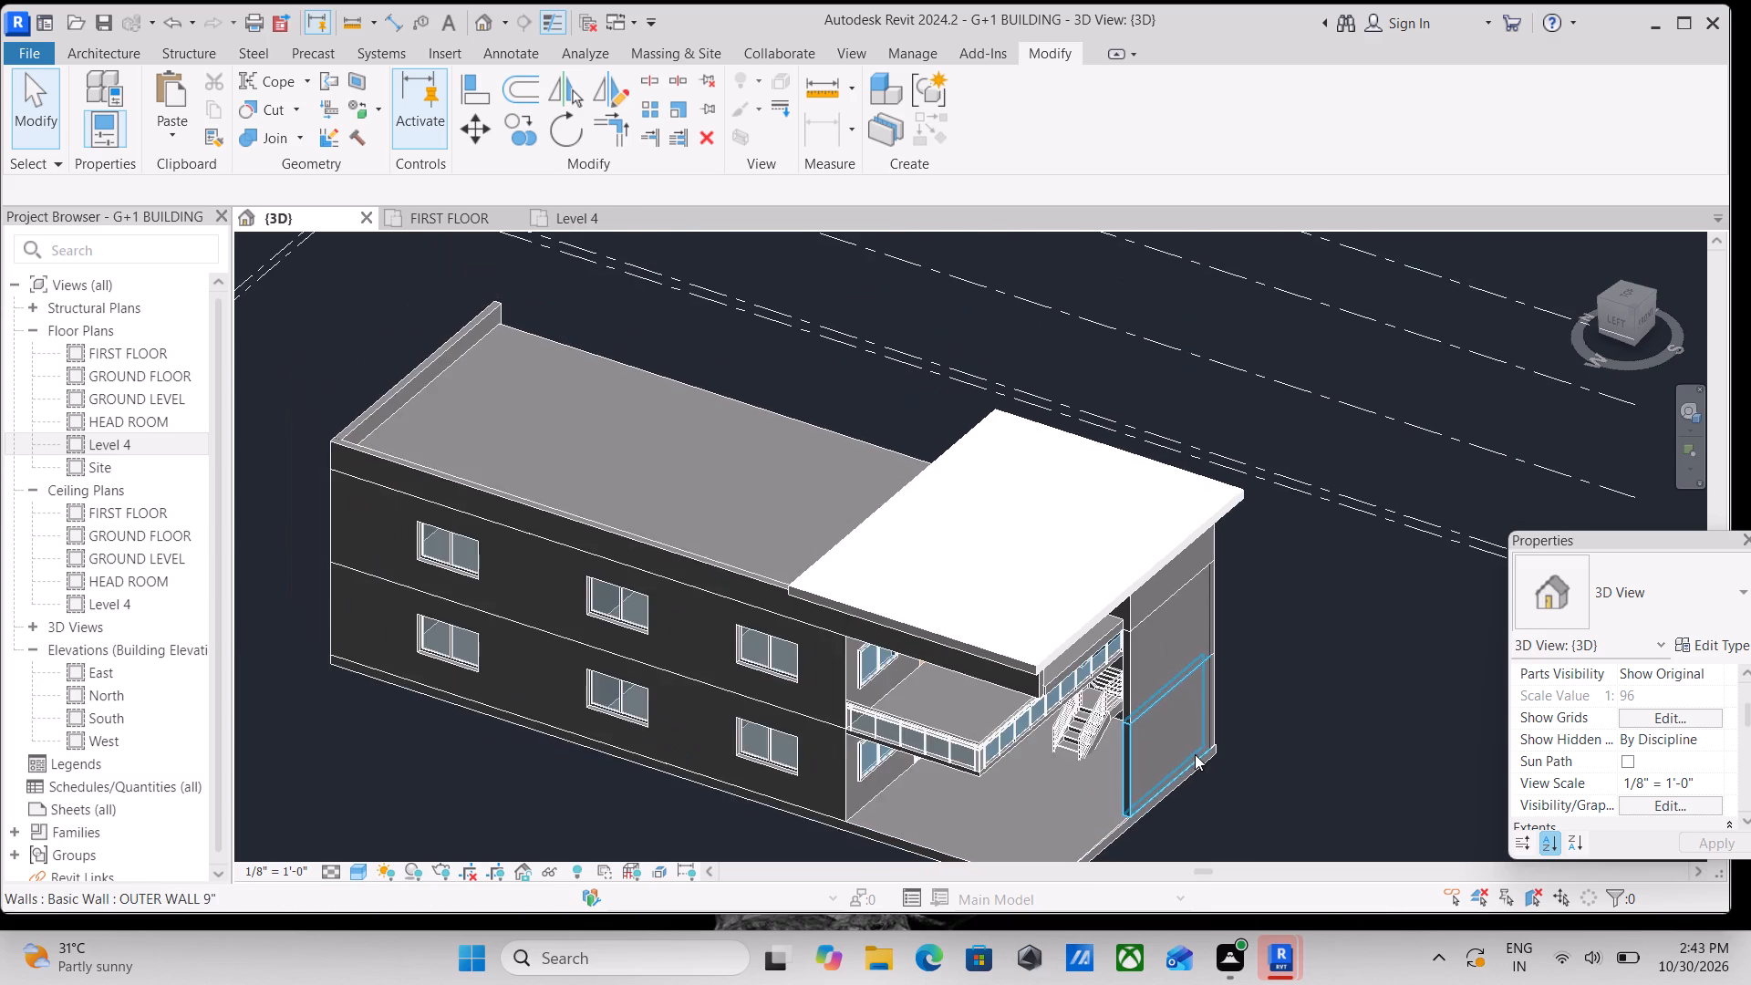
Examine the top slab, staircase side and blank front wall of the building from the front-west corner and from above the front.
scroll(1191, 753, up, 4)
scroll(1086, 728, up, 1)
middle_drag(1097, 679, 1154, 714)
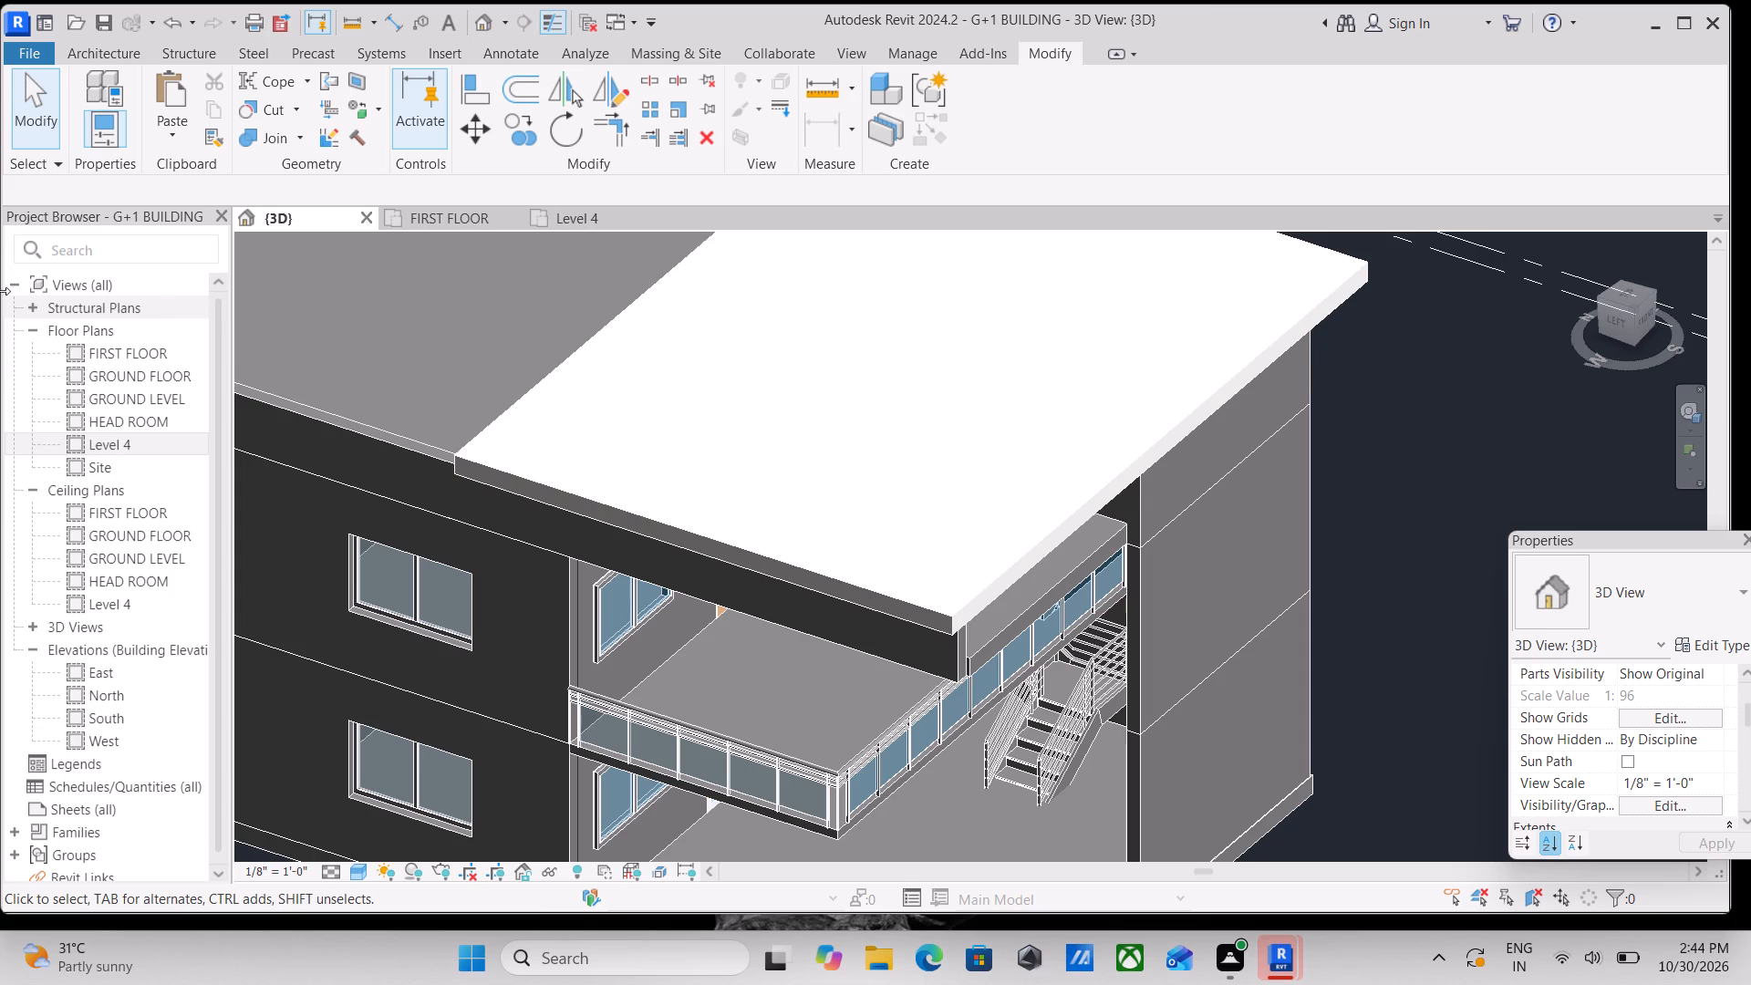
scroll(719, 521, down, 4)
scroll(939, 591, down, 3)
middle_drag(868, 551, 800, 494)
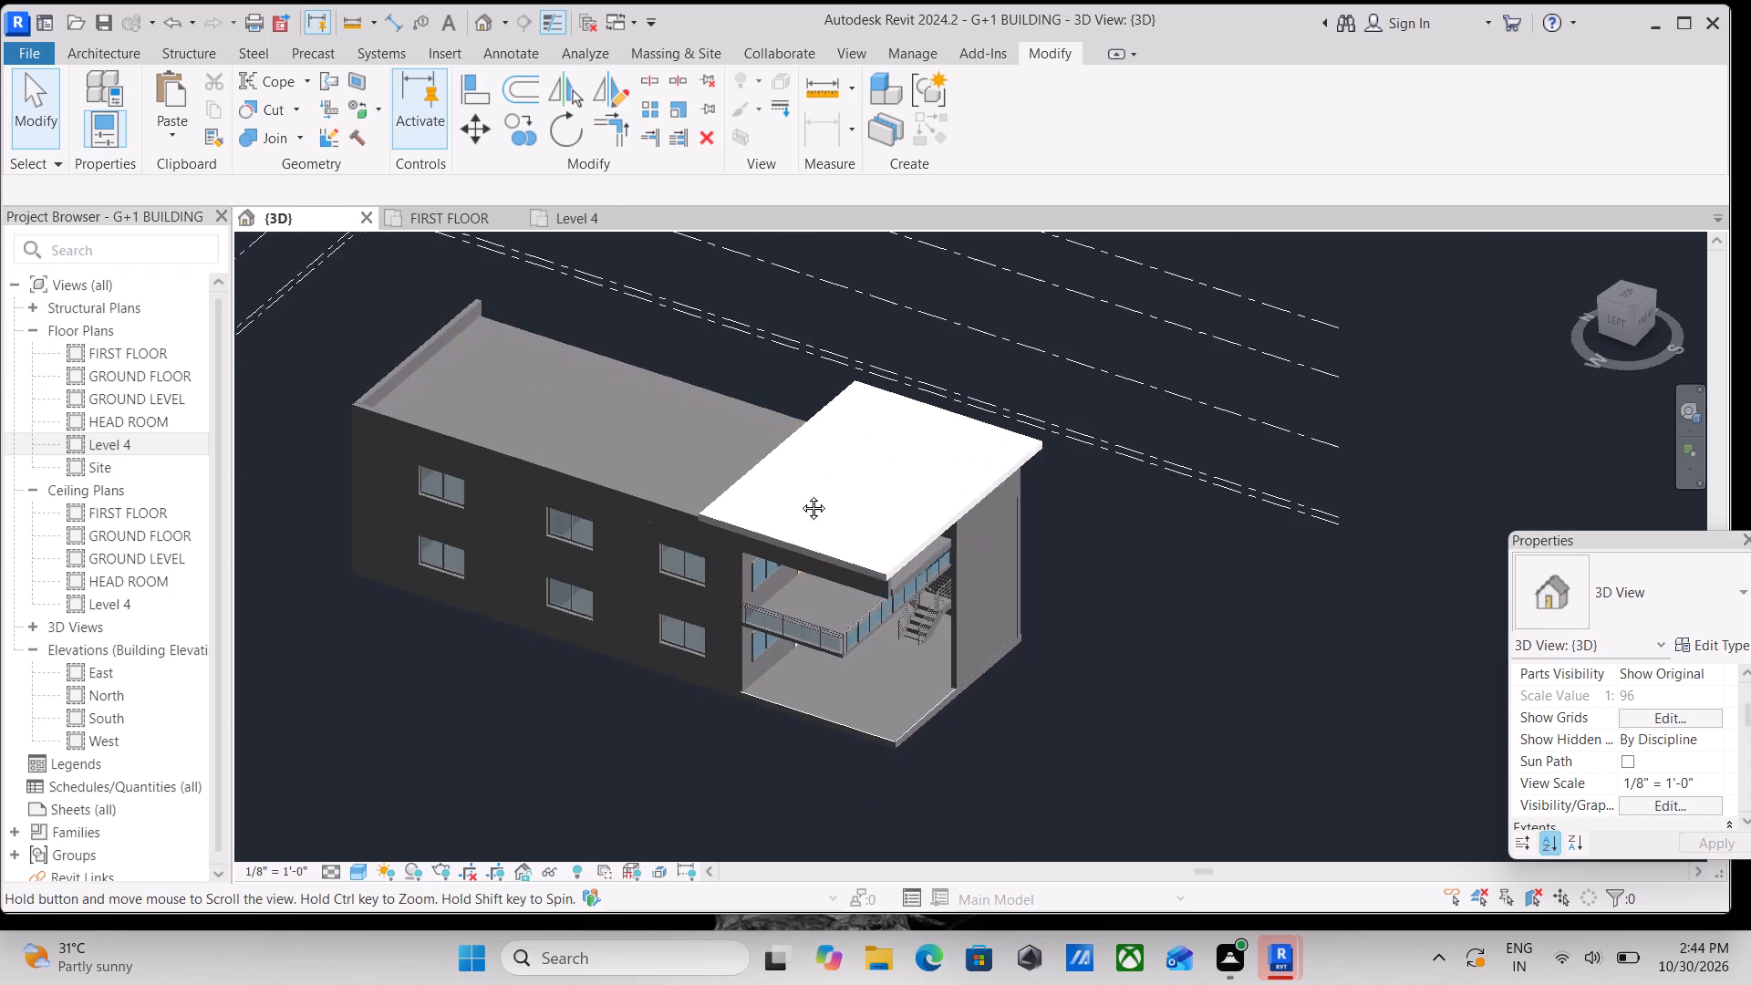
middle_drag(800, 494, 743, 436)
scroll(793, 445, up, 2)
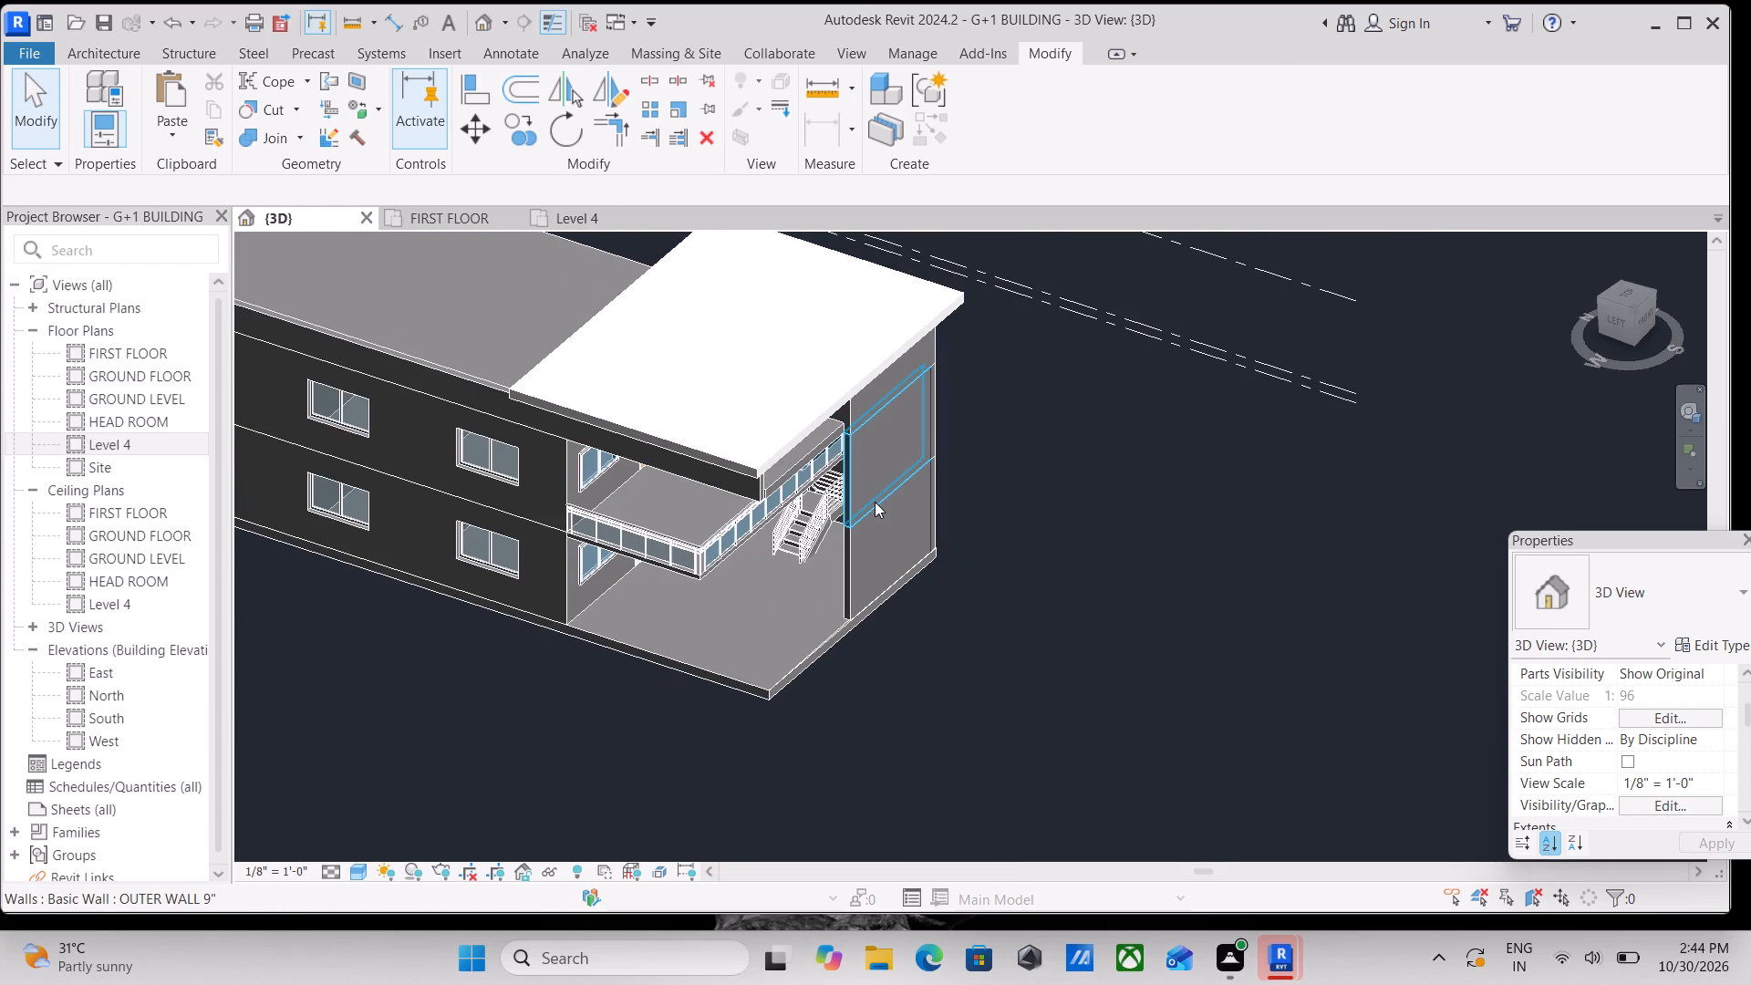
scroll(886, 544, up, 5)
middle_drag(882, 491, 874, 737)
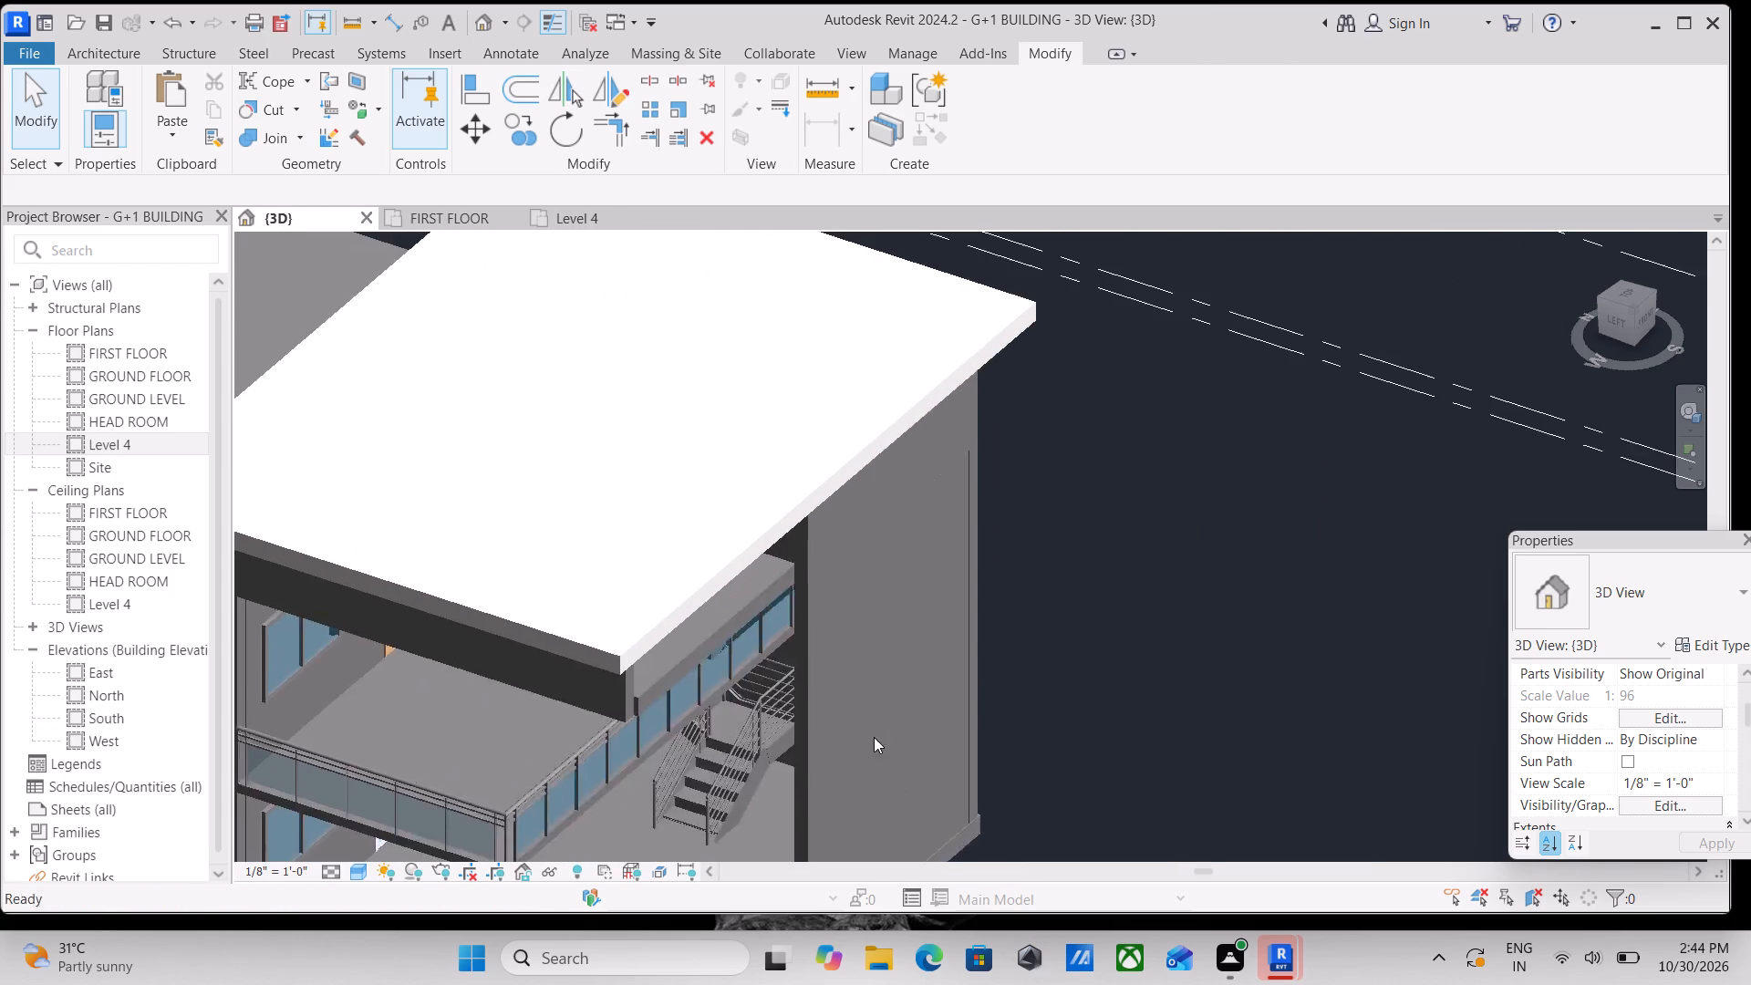
scroll(878, 675, up, 3)
scroll(780, 546, down, 1)
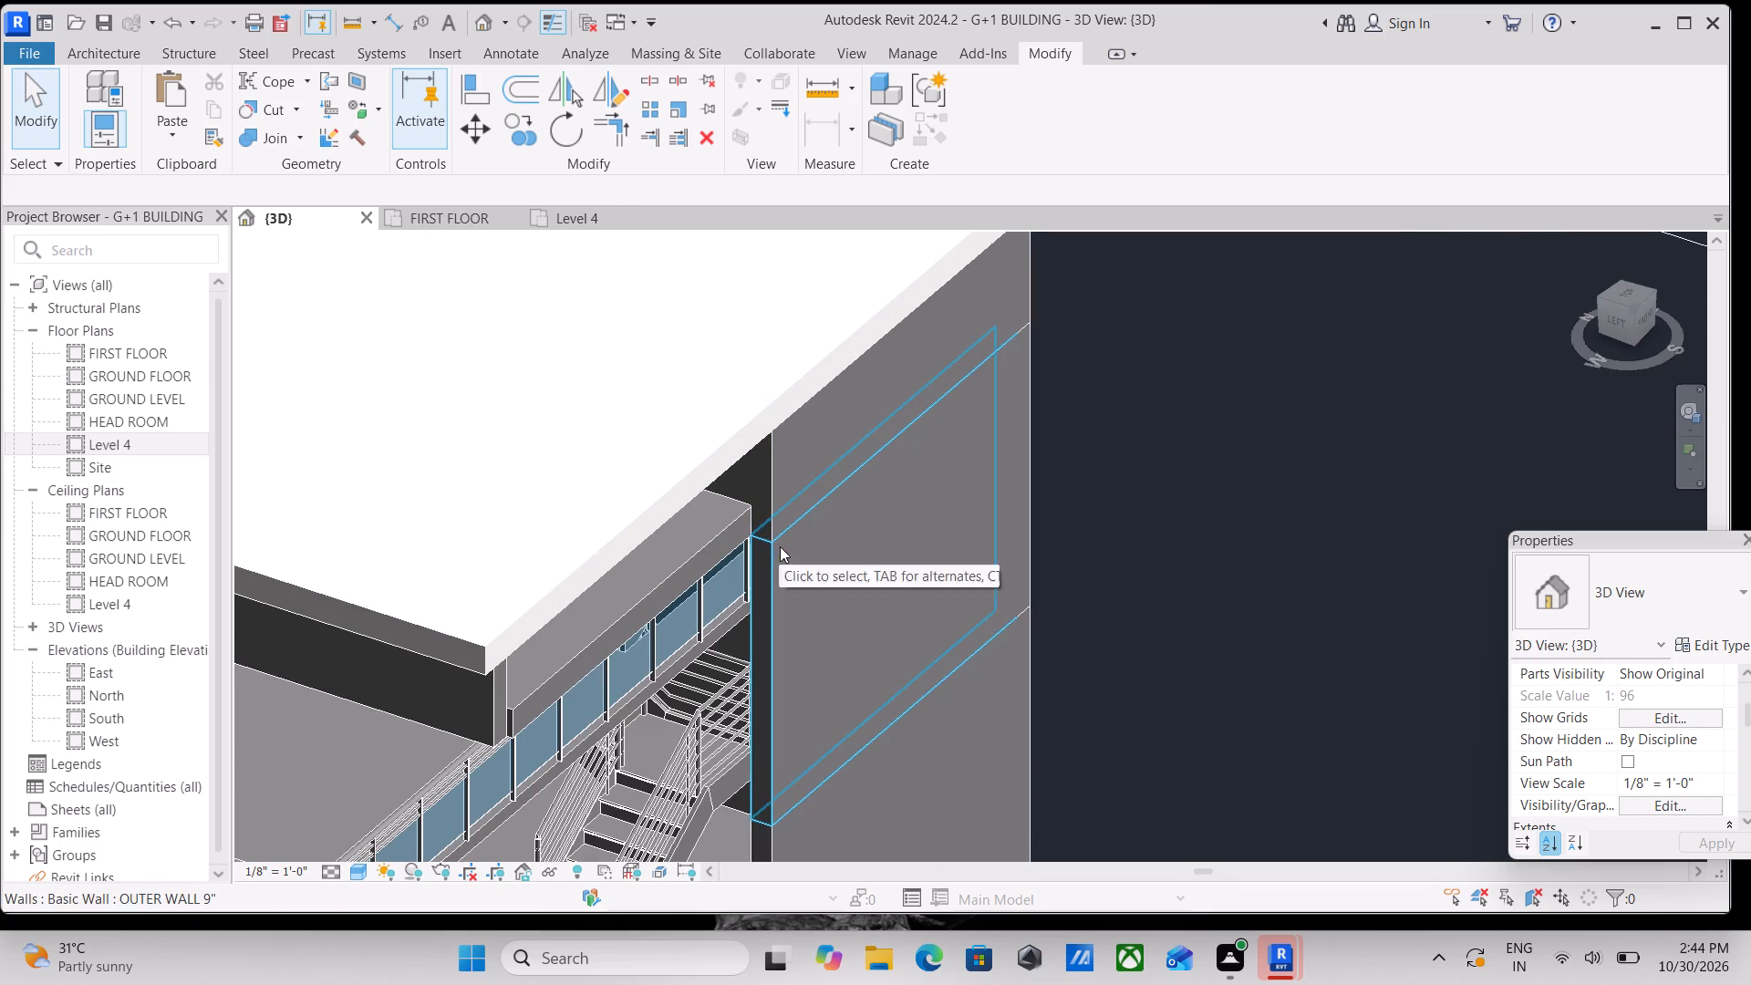
middle_drag(775, 544, 701, 533)
scroll(740, 550, up, 3)
scroll(706, 508, down, 1)
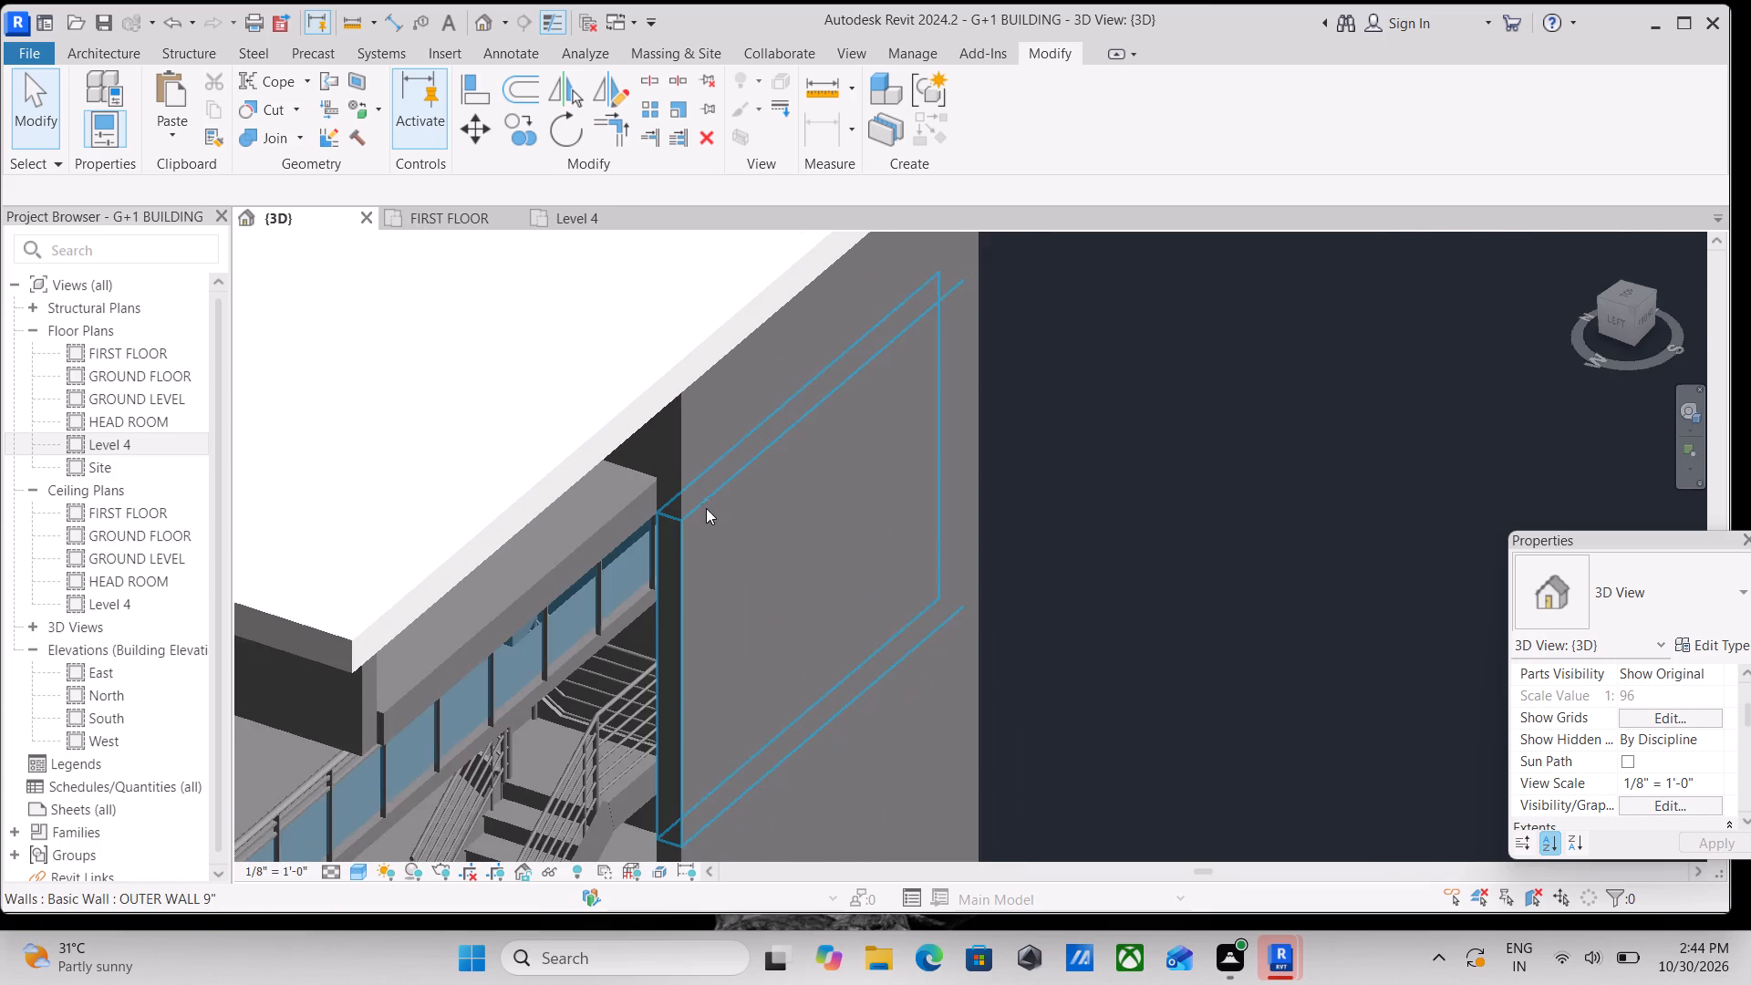
middle_drag(706, 508, 724, 551)
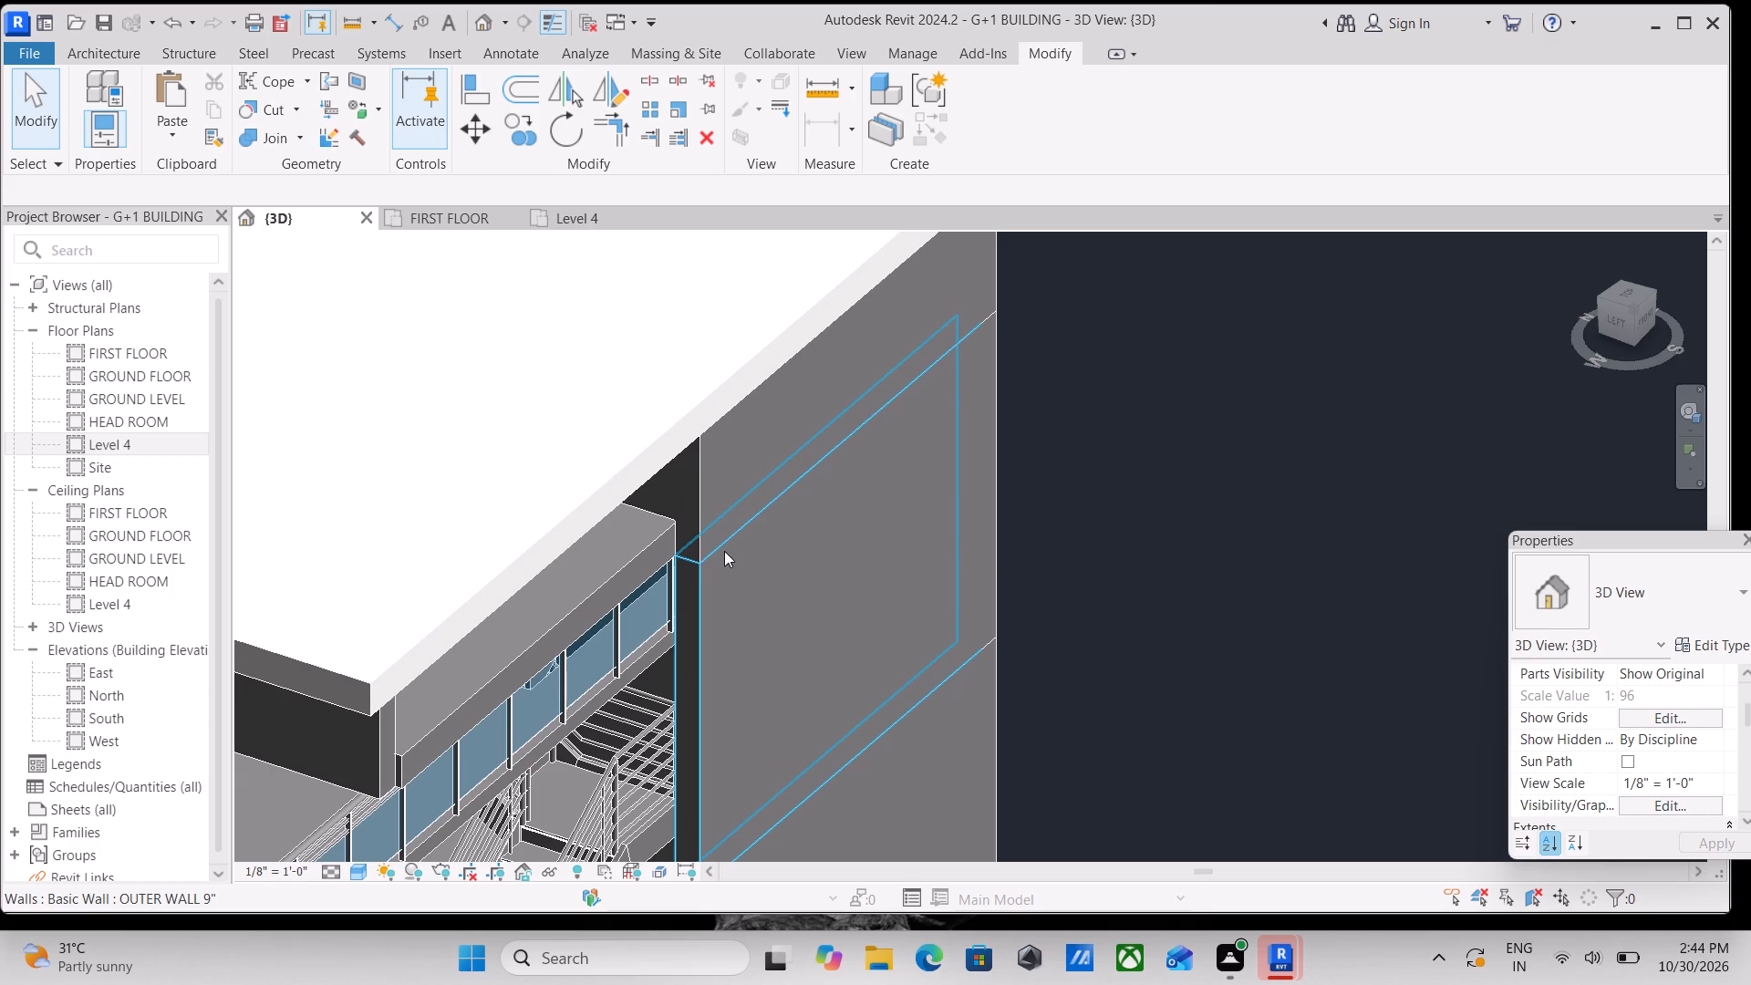
scroll(834, 452, down, 5)
middle_drag(821, 470, 834, 391)
scroll(834, 391, up, 1)
middle_drag(844, 612, 850, 579)
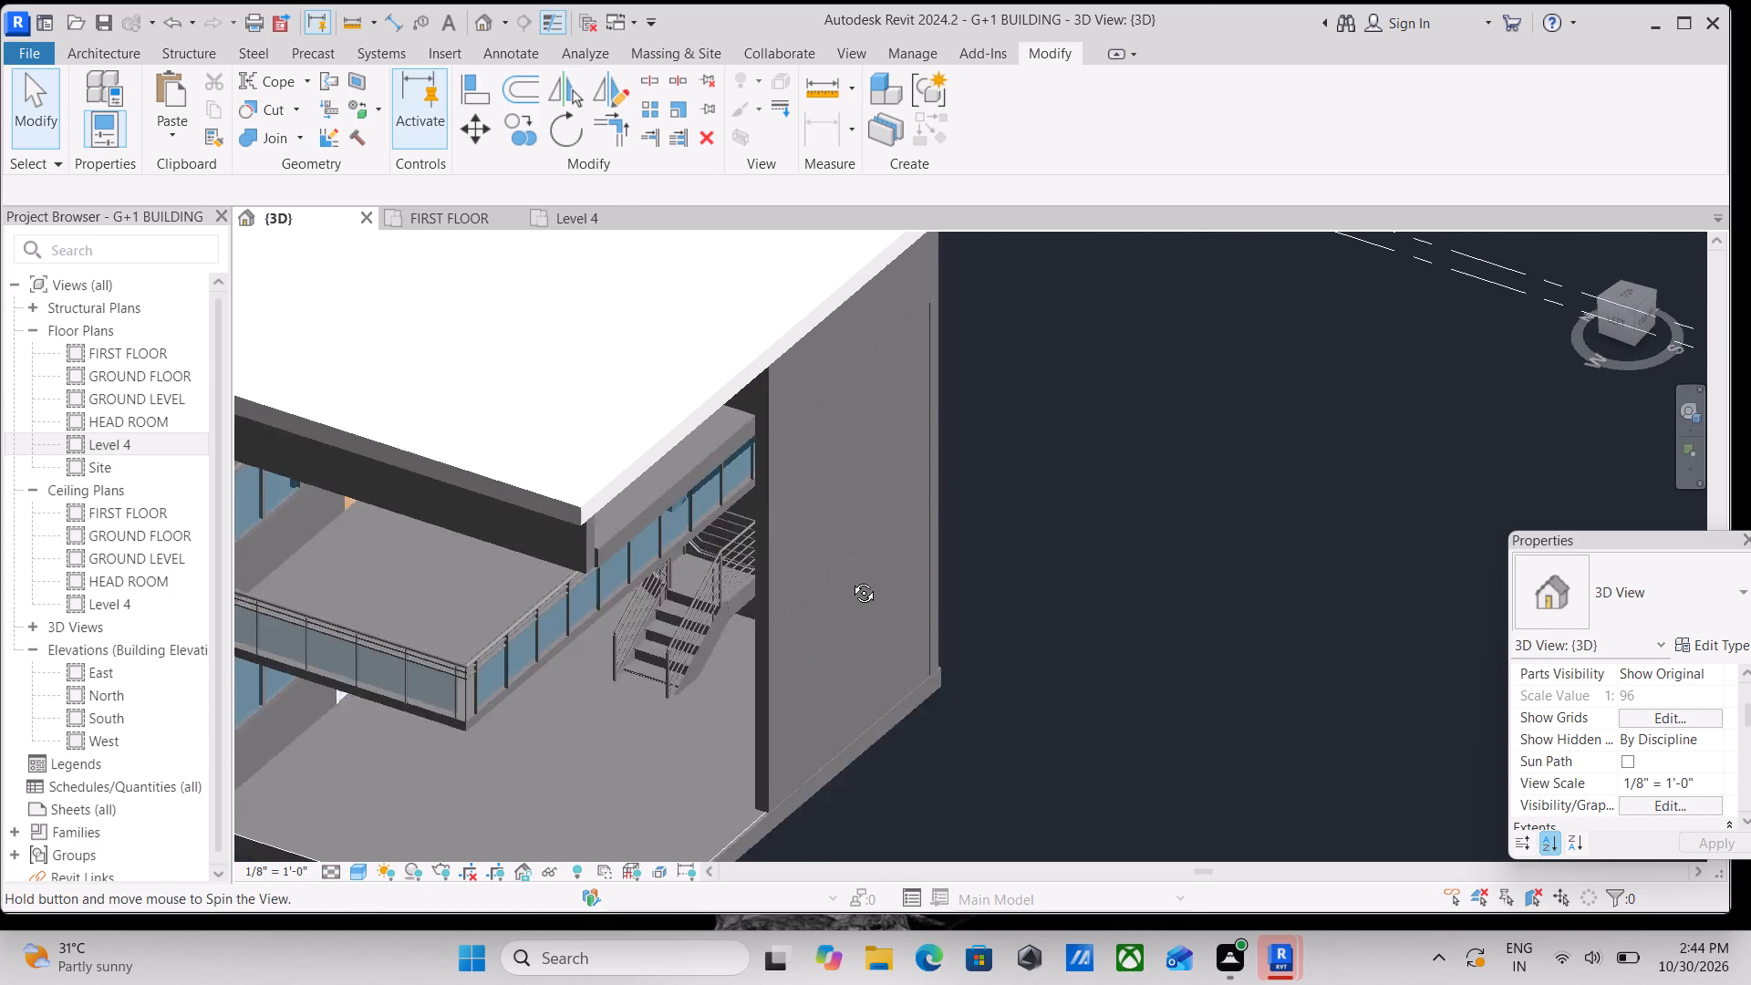
middle_drag(850, 579, 720, 868)
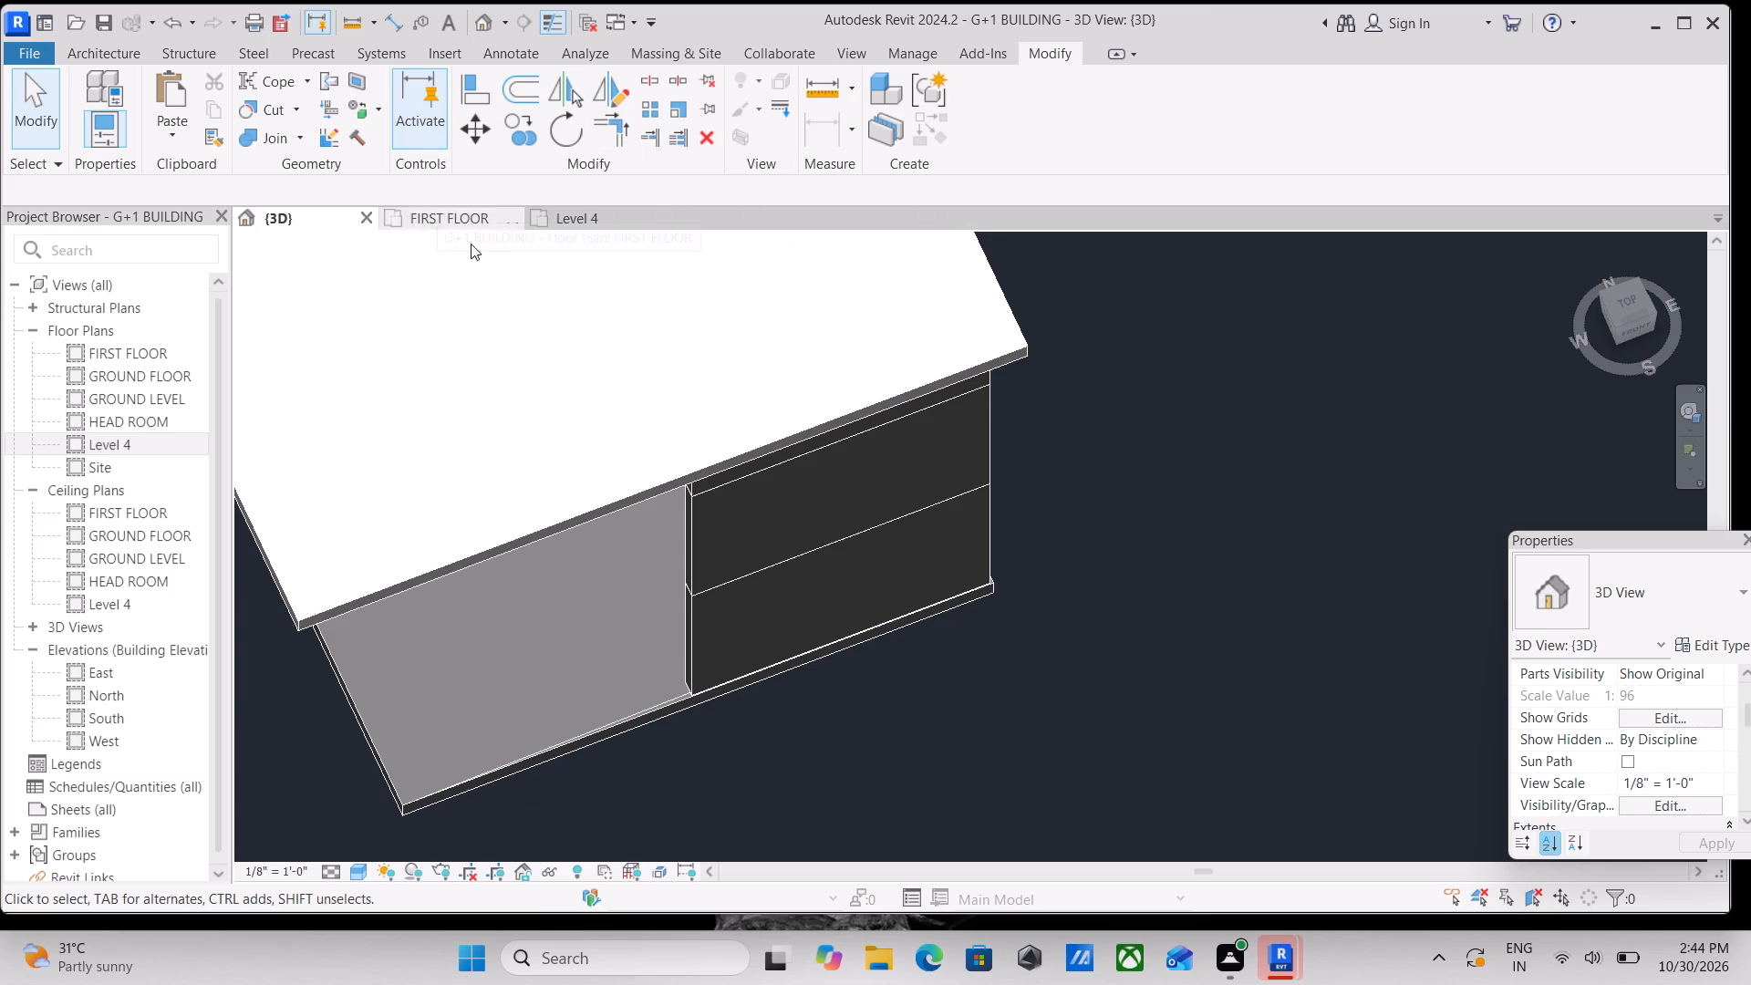
In the GROUND LEVEL floor plan, draw a Storefront curtain wall about 4'-10" long and 7'-0" high within the front 9" outer wall.
click(565, 222)
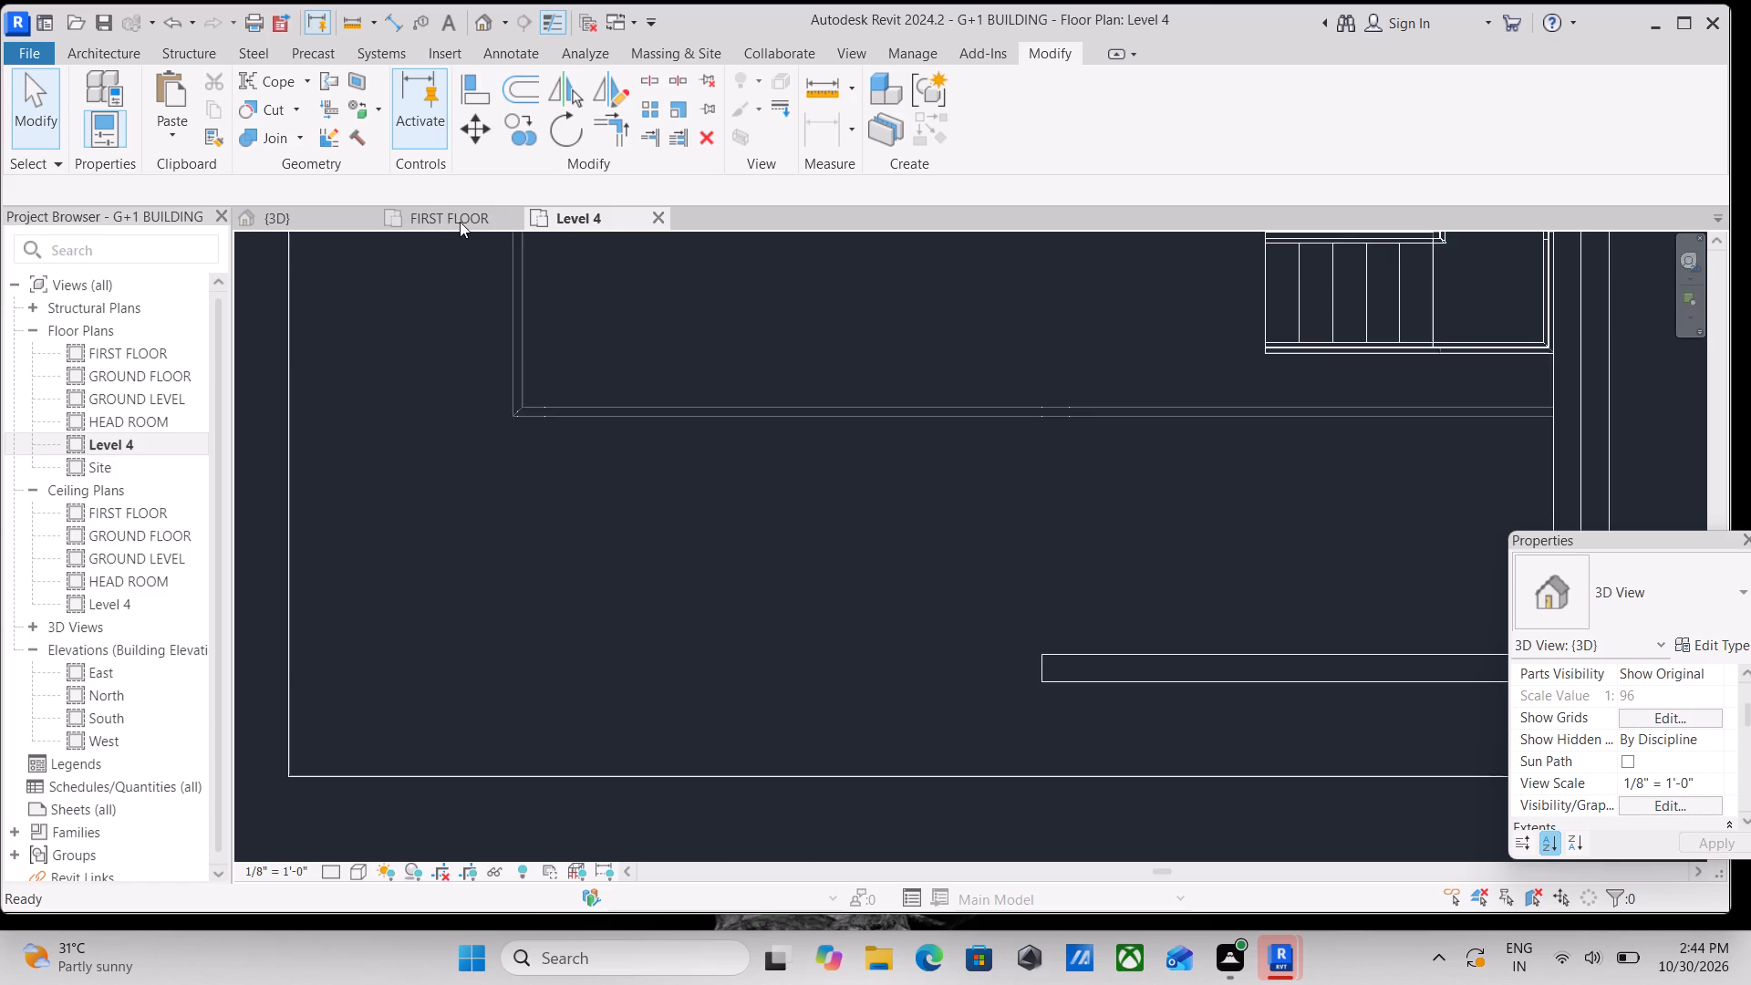
click(460, 222)
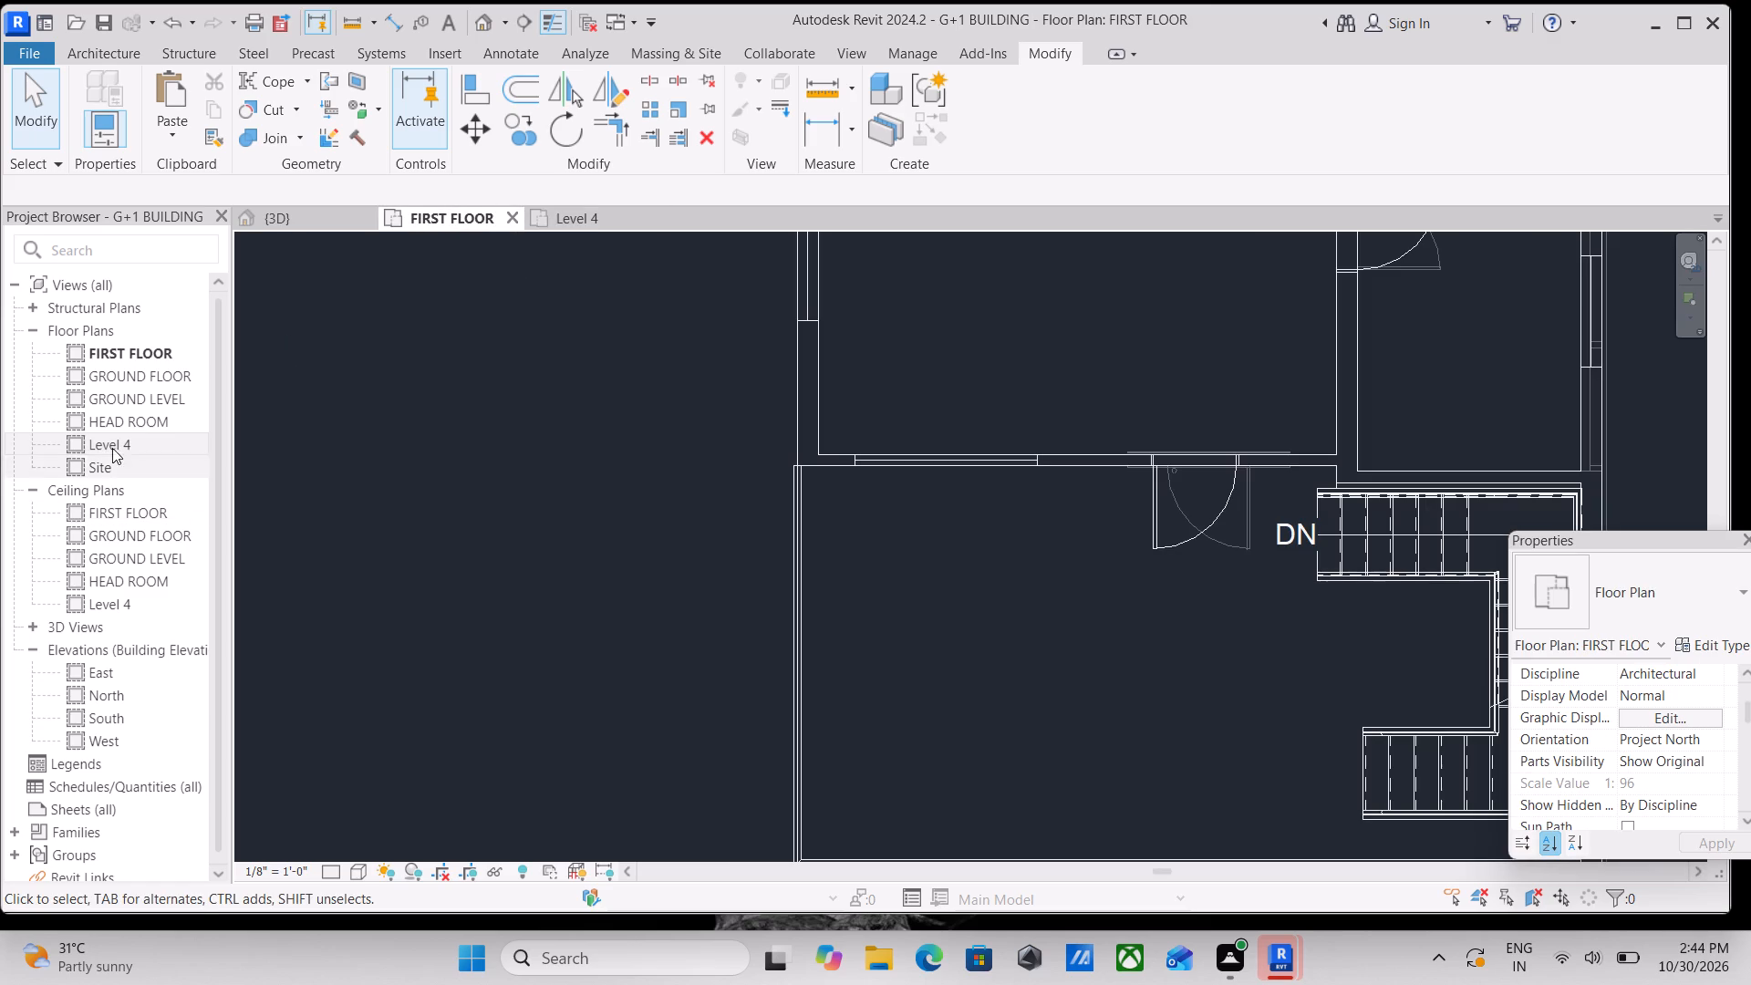
double_click(112, 401)
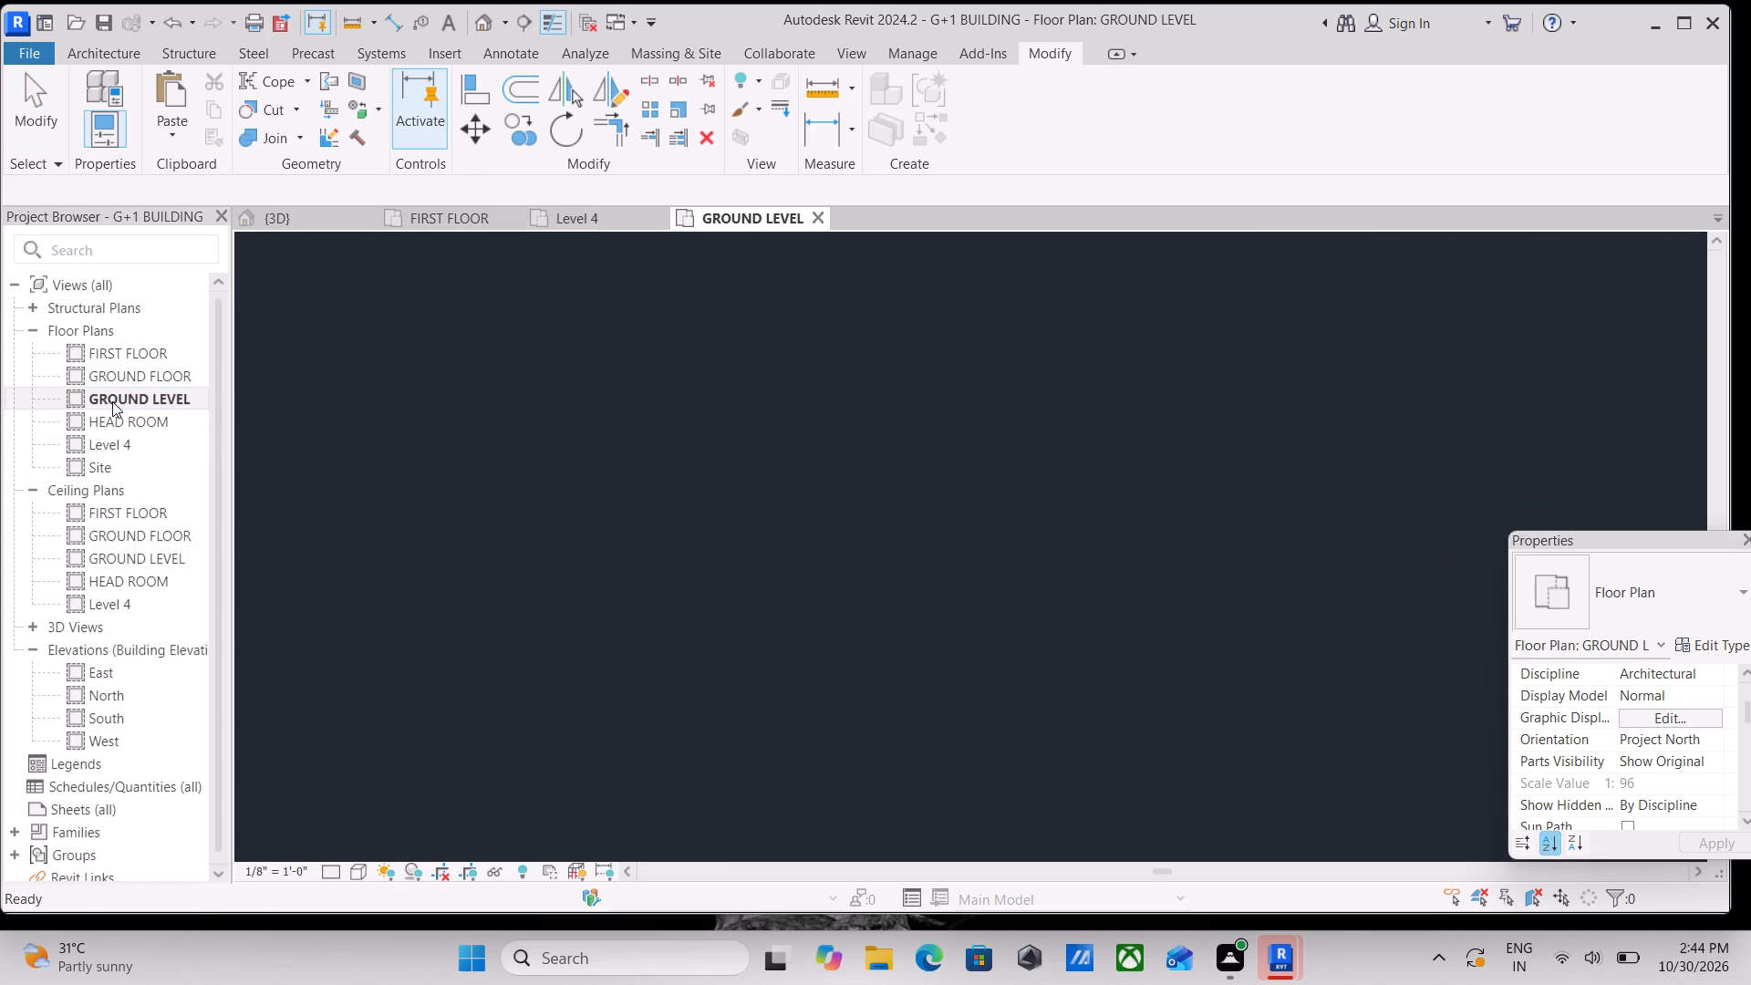
scroll(1174, 531, down, 4)
middle_drag(1145, 499, 869, 351)
middle_drag(945, 700, 931, 659)
scroll(940, 658, up, 1)
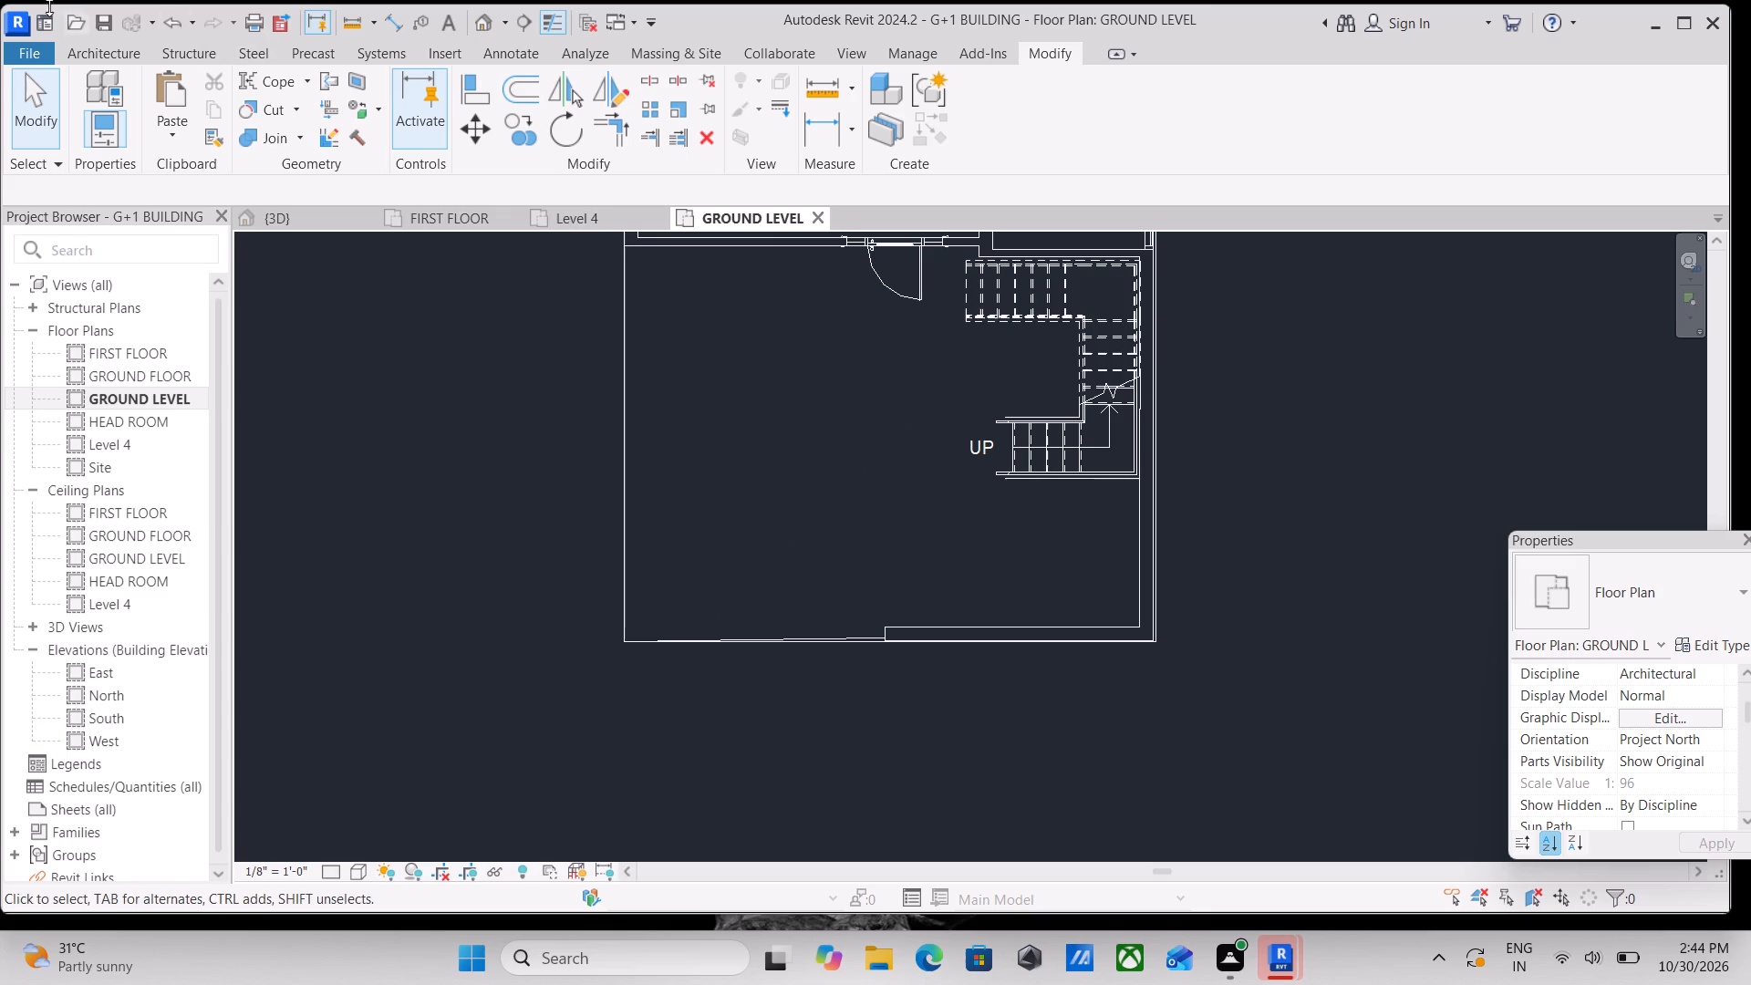
click(78, 45)
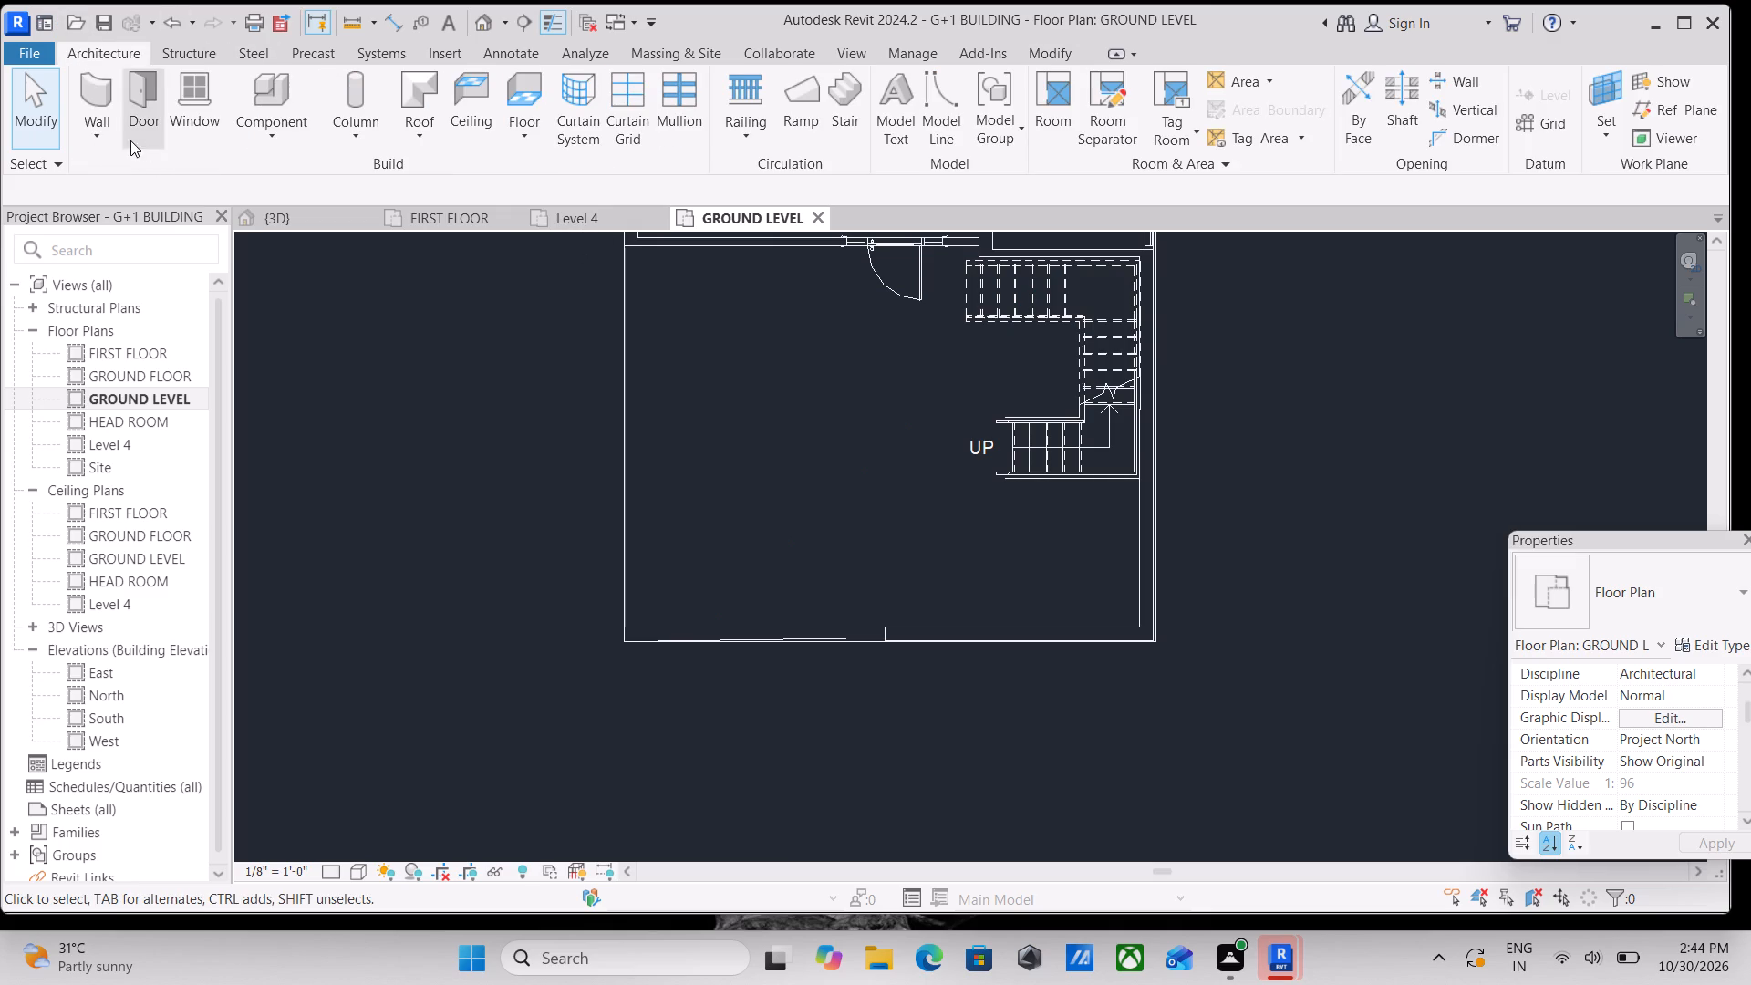
click(116, 139)
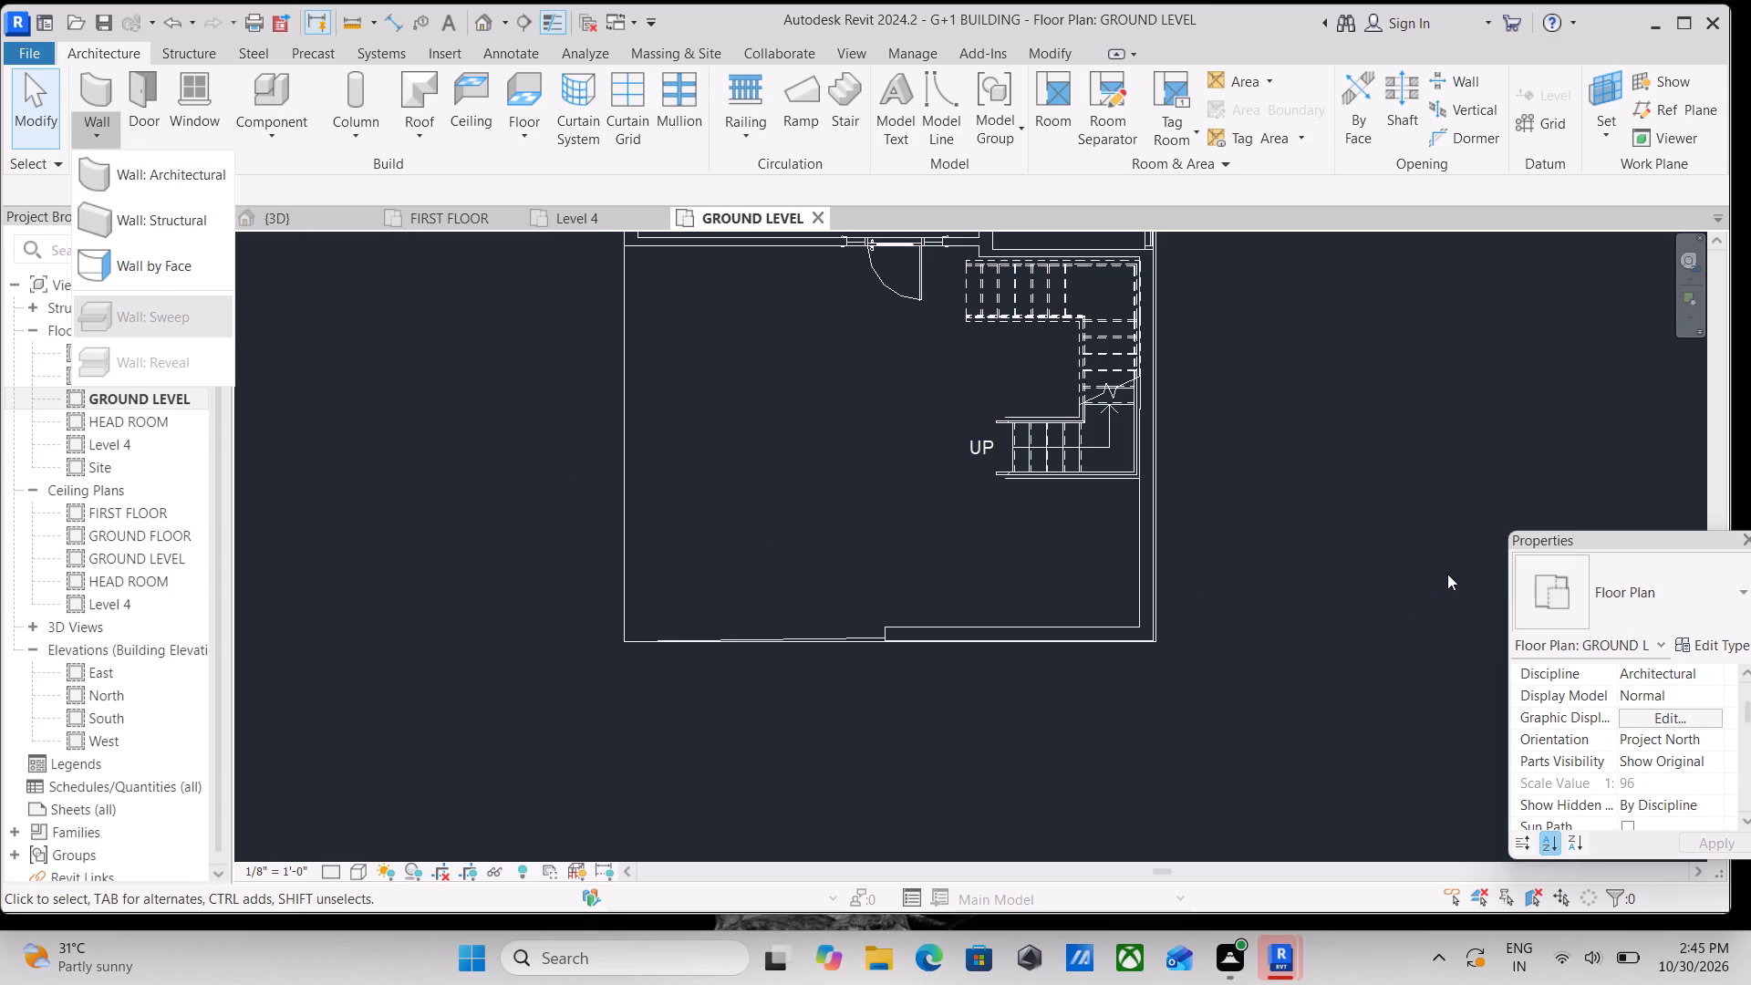
key(Escape)
text(wa)
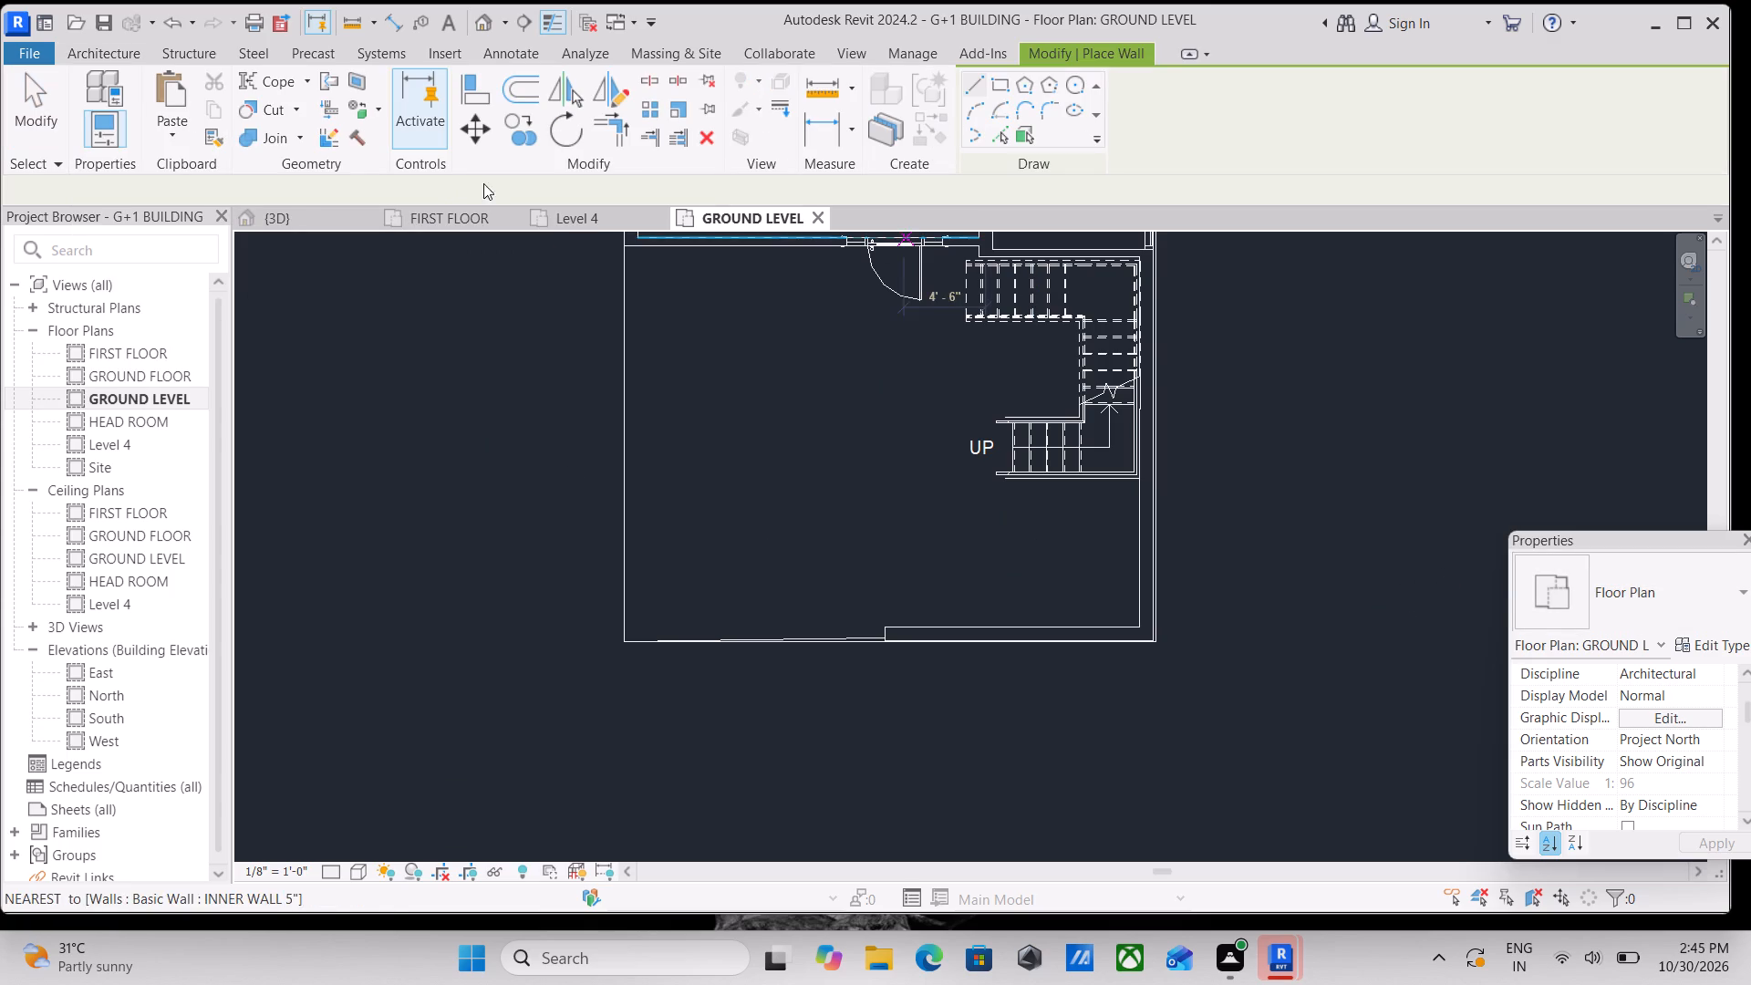
click(1741, 597)
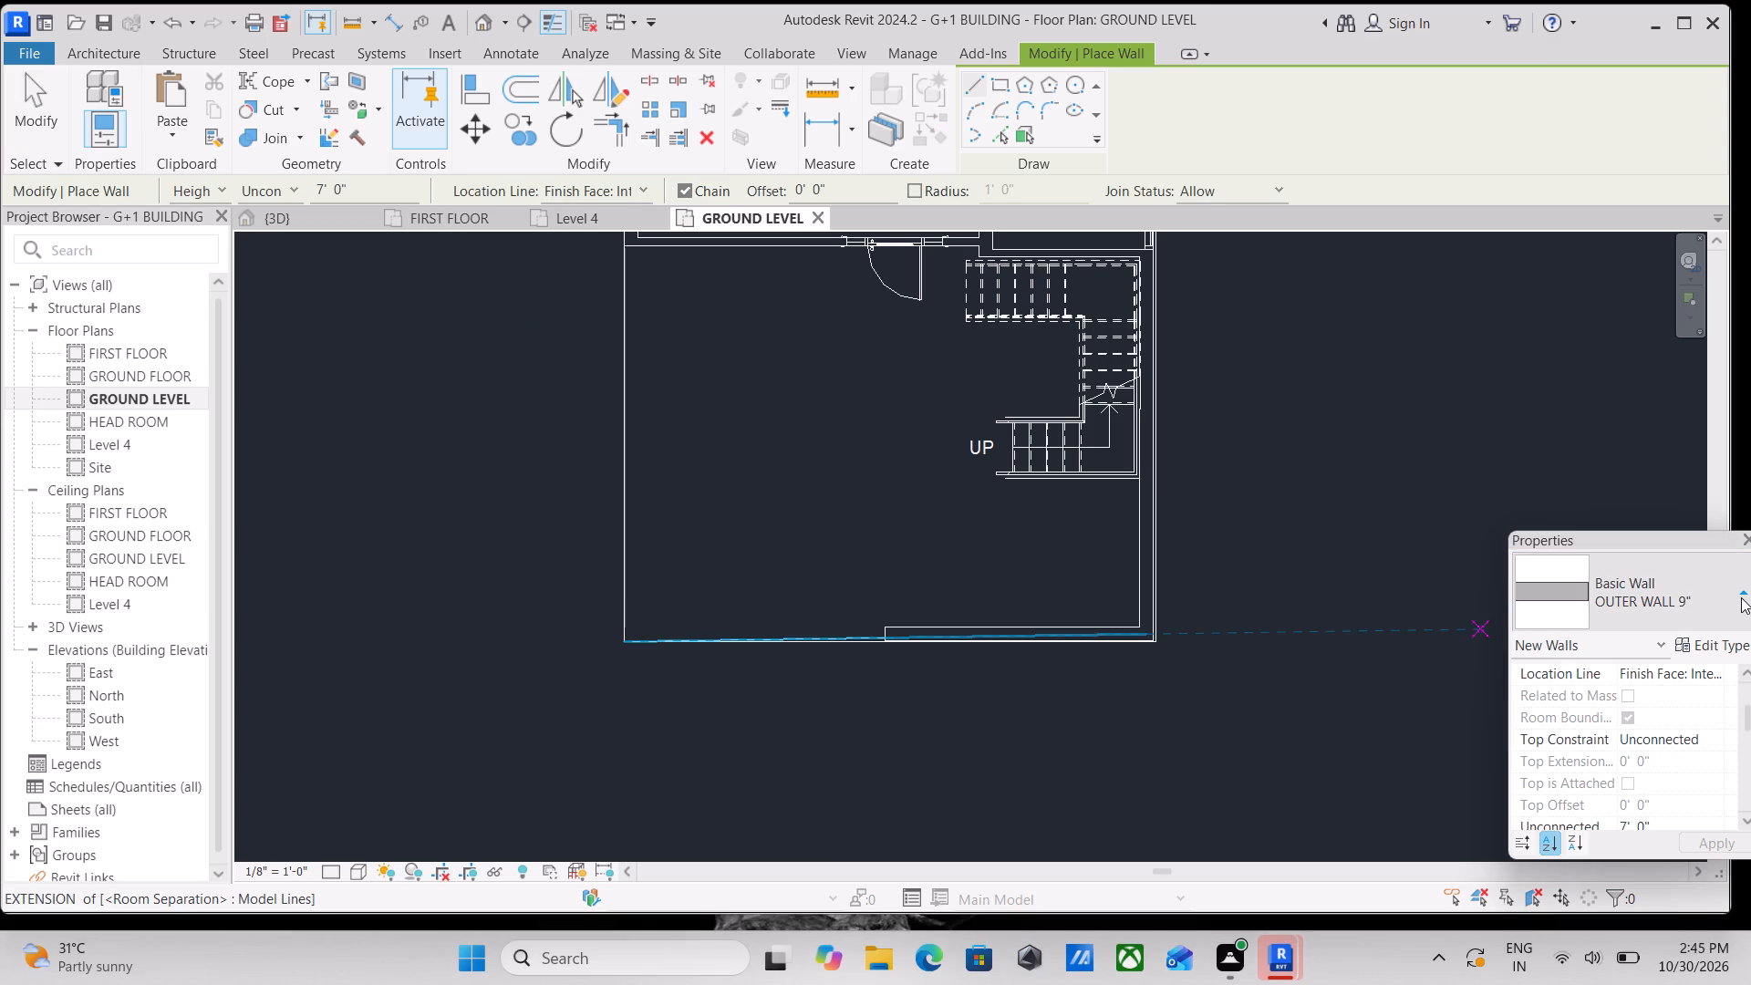
click(1573, 414)
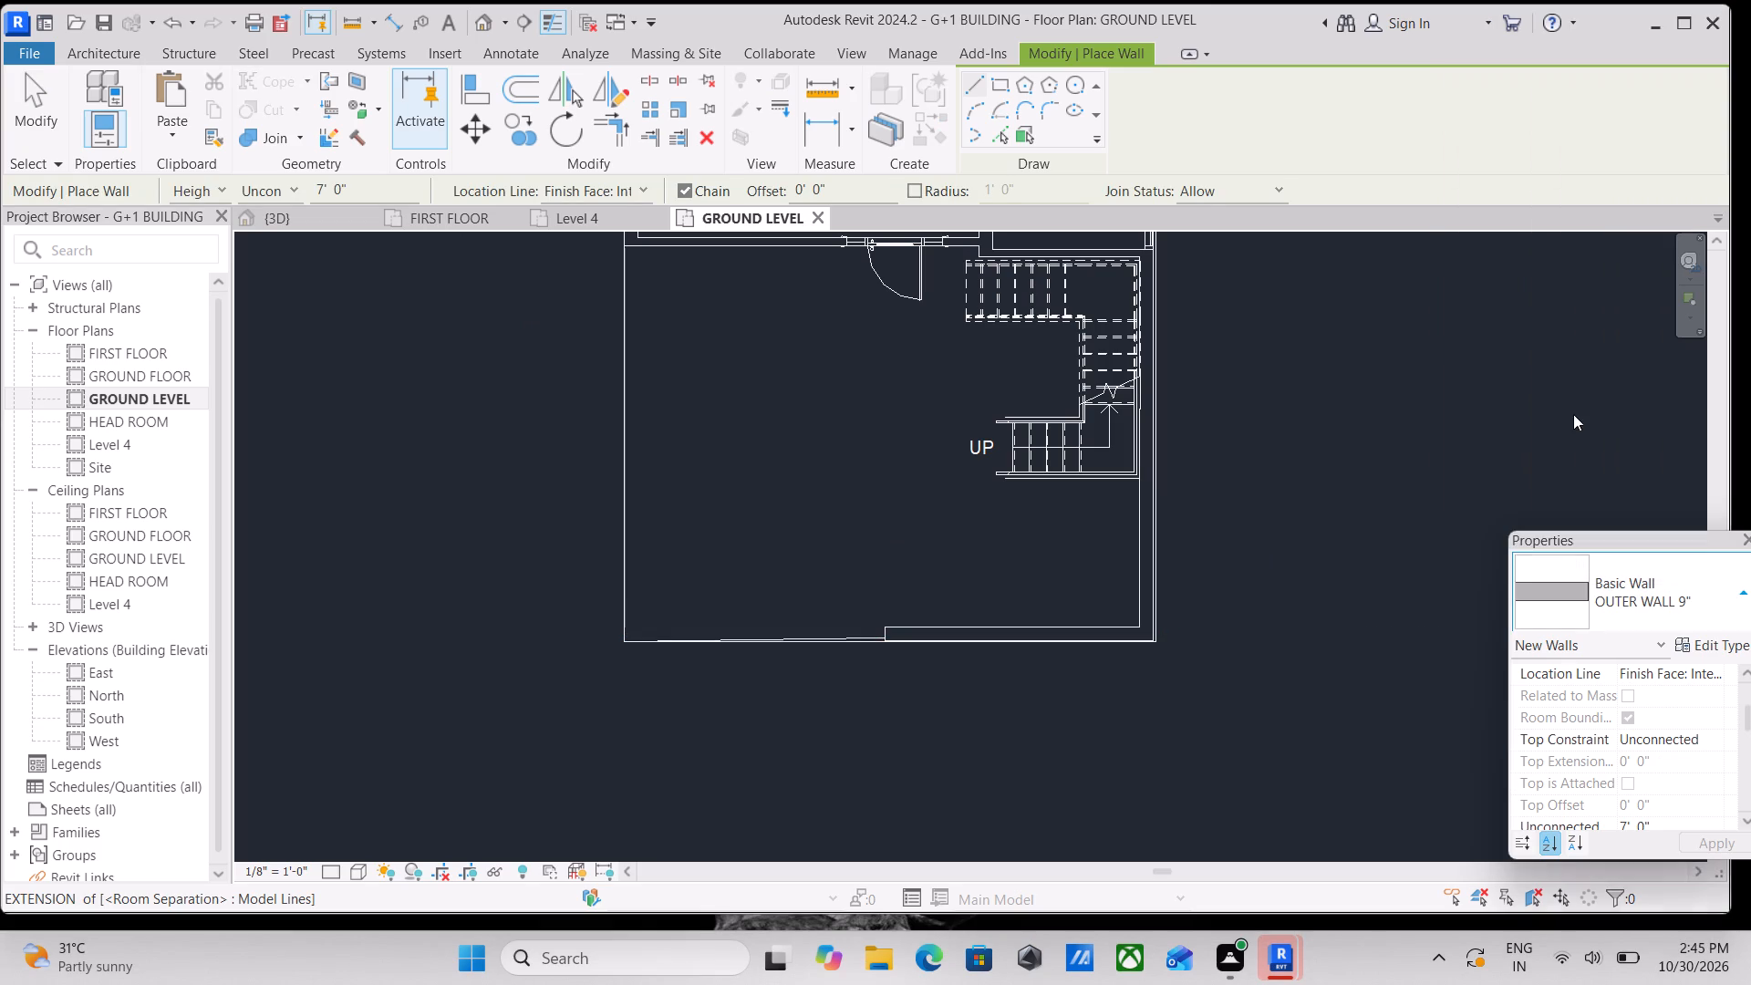
scroll(952, 680, up, 3)
scroll(991, 612, up, 3)
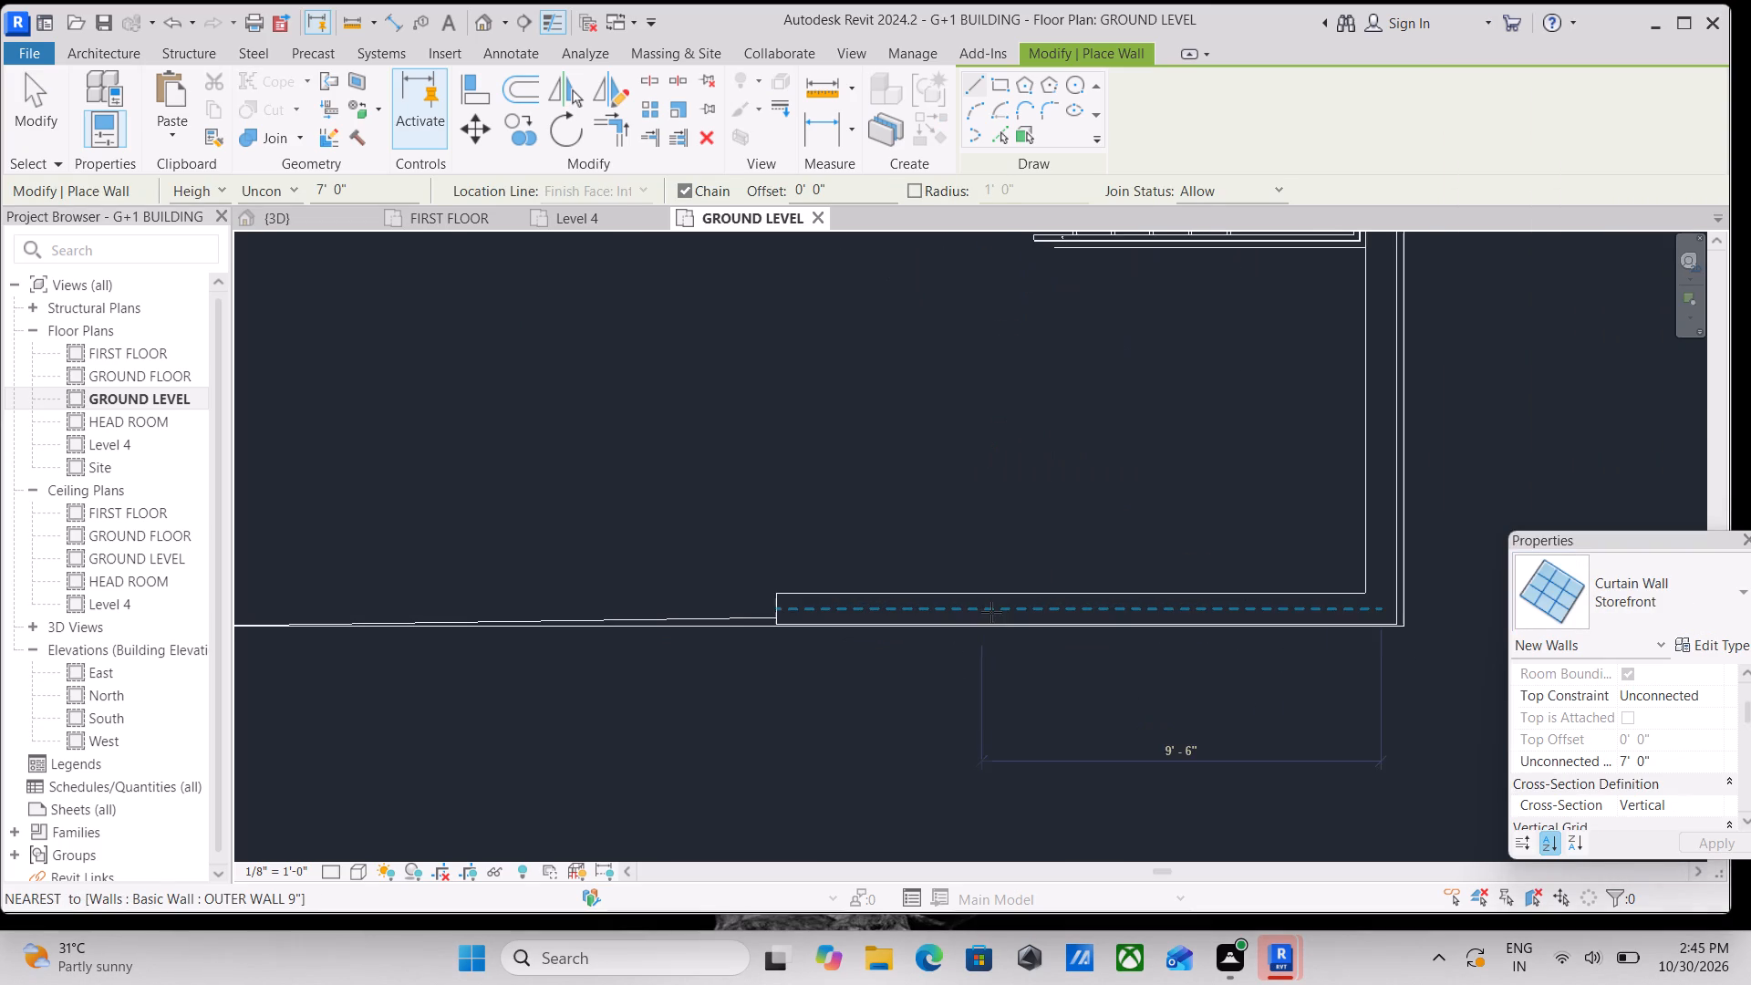
click(982, 607)
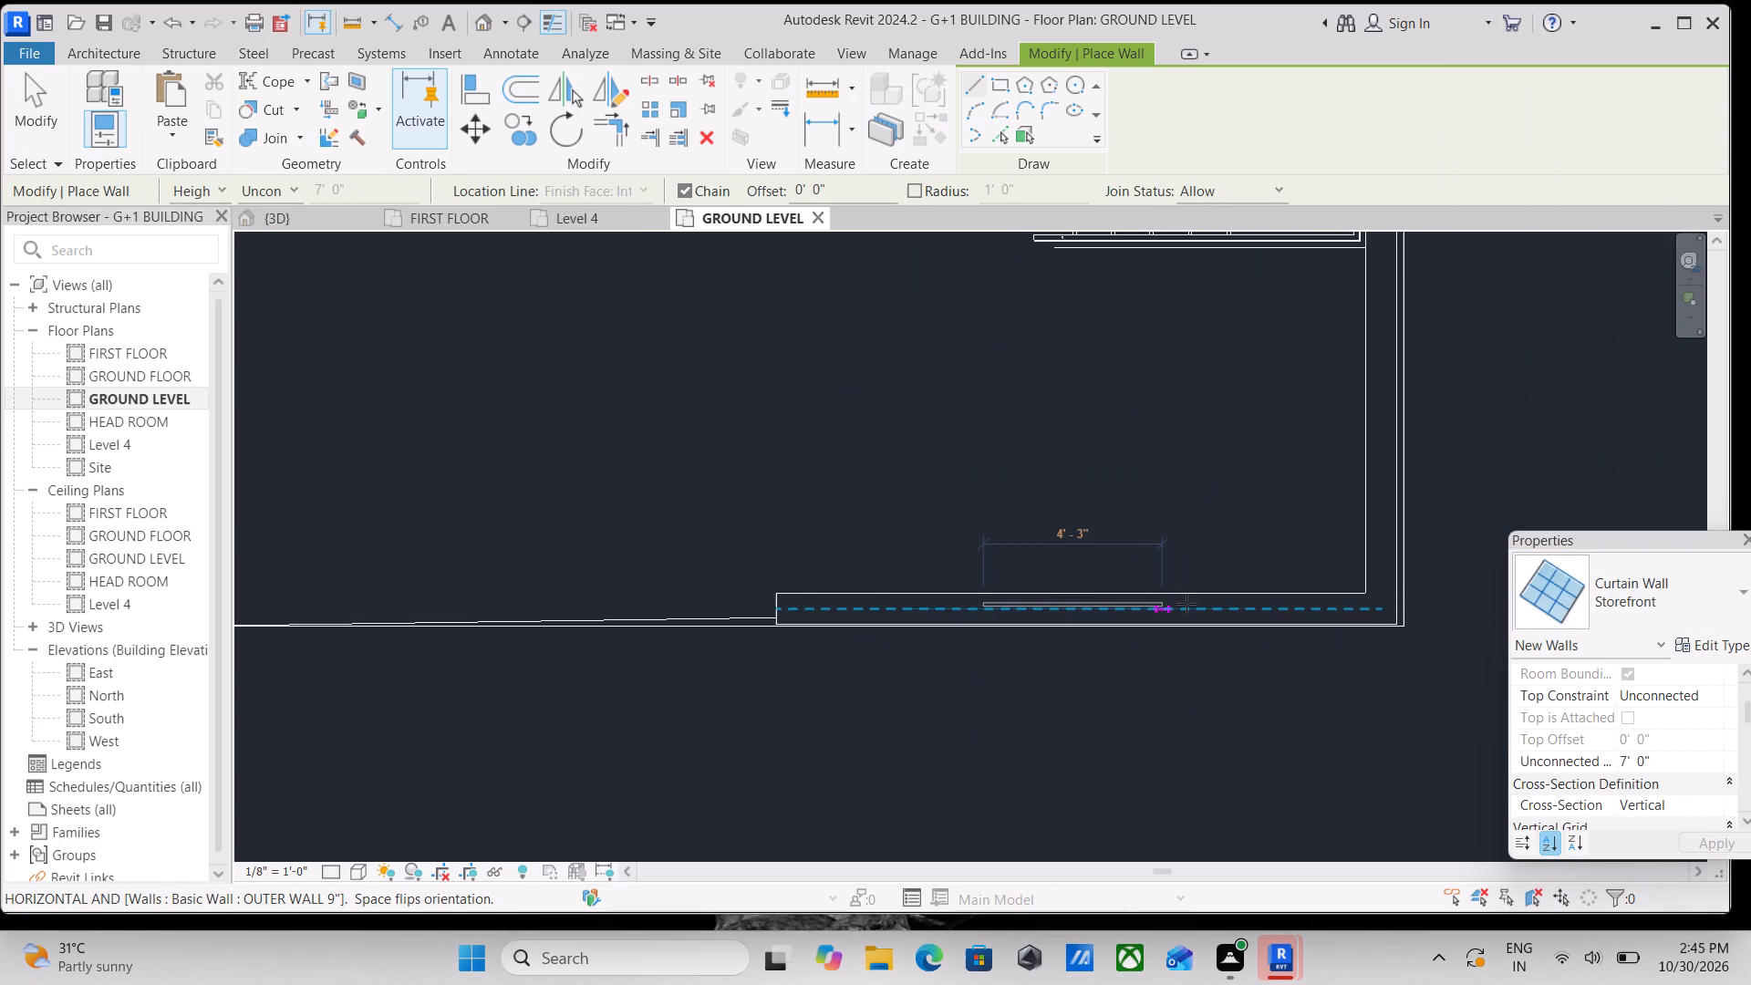
click(1186, 603)
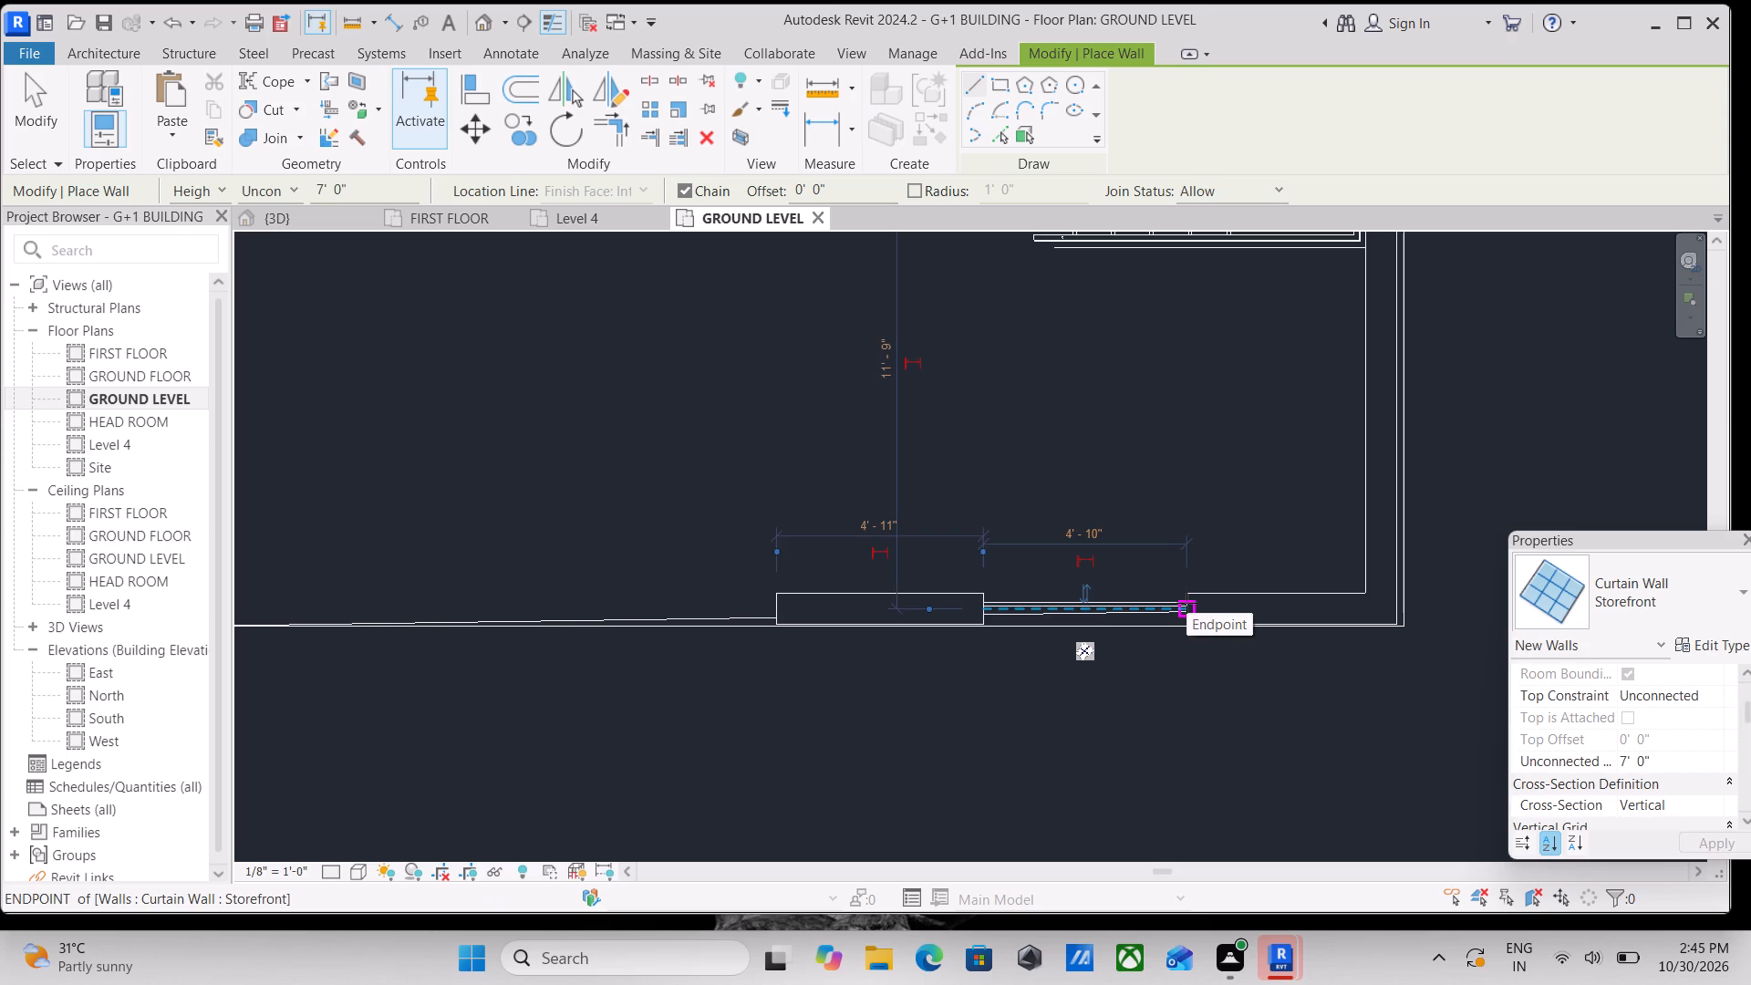
key(Escape)
key(Escape)
key(Escape)
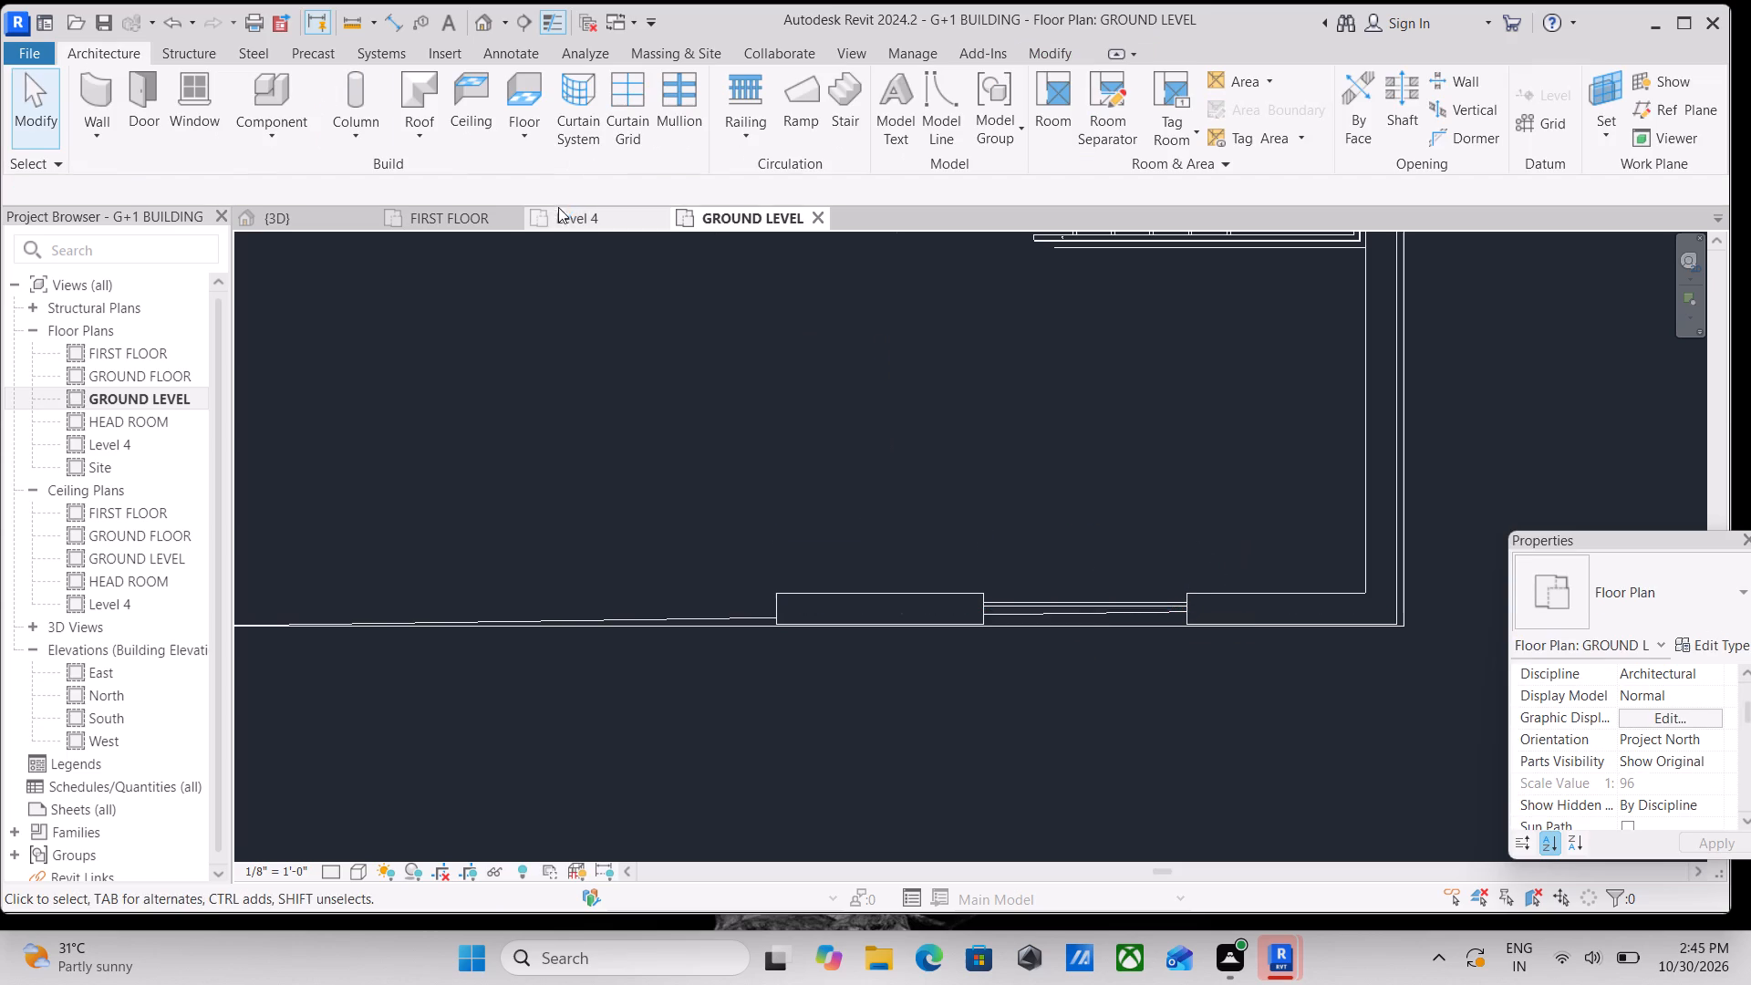
In the 3D view, narrow the new storefront curtain wall in the front facade by pulling its east edge inward.
click(253, 214)
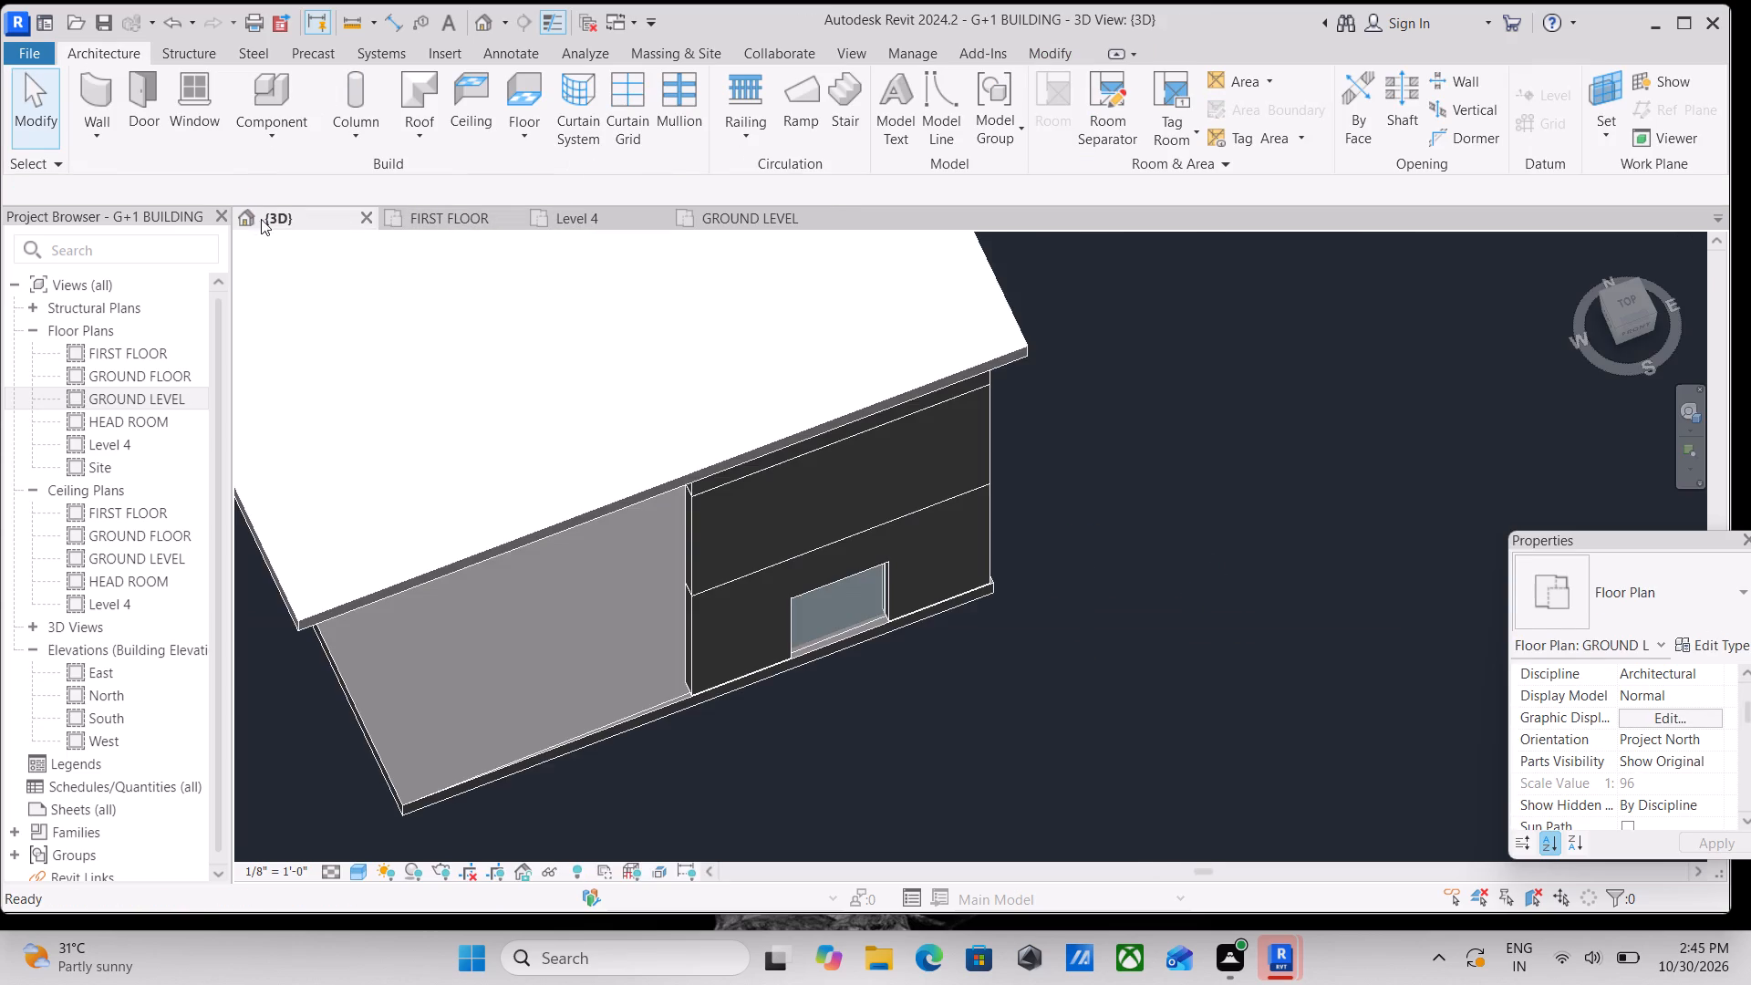
scroll(759, 762, down, 4)
shift+middle_drag(815, 750, 681, 550)
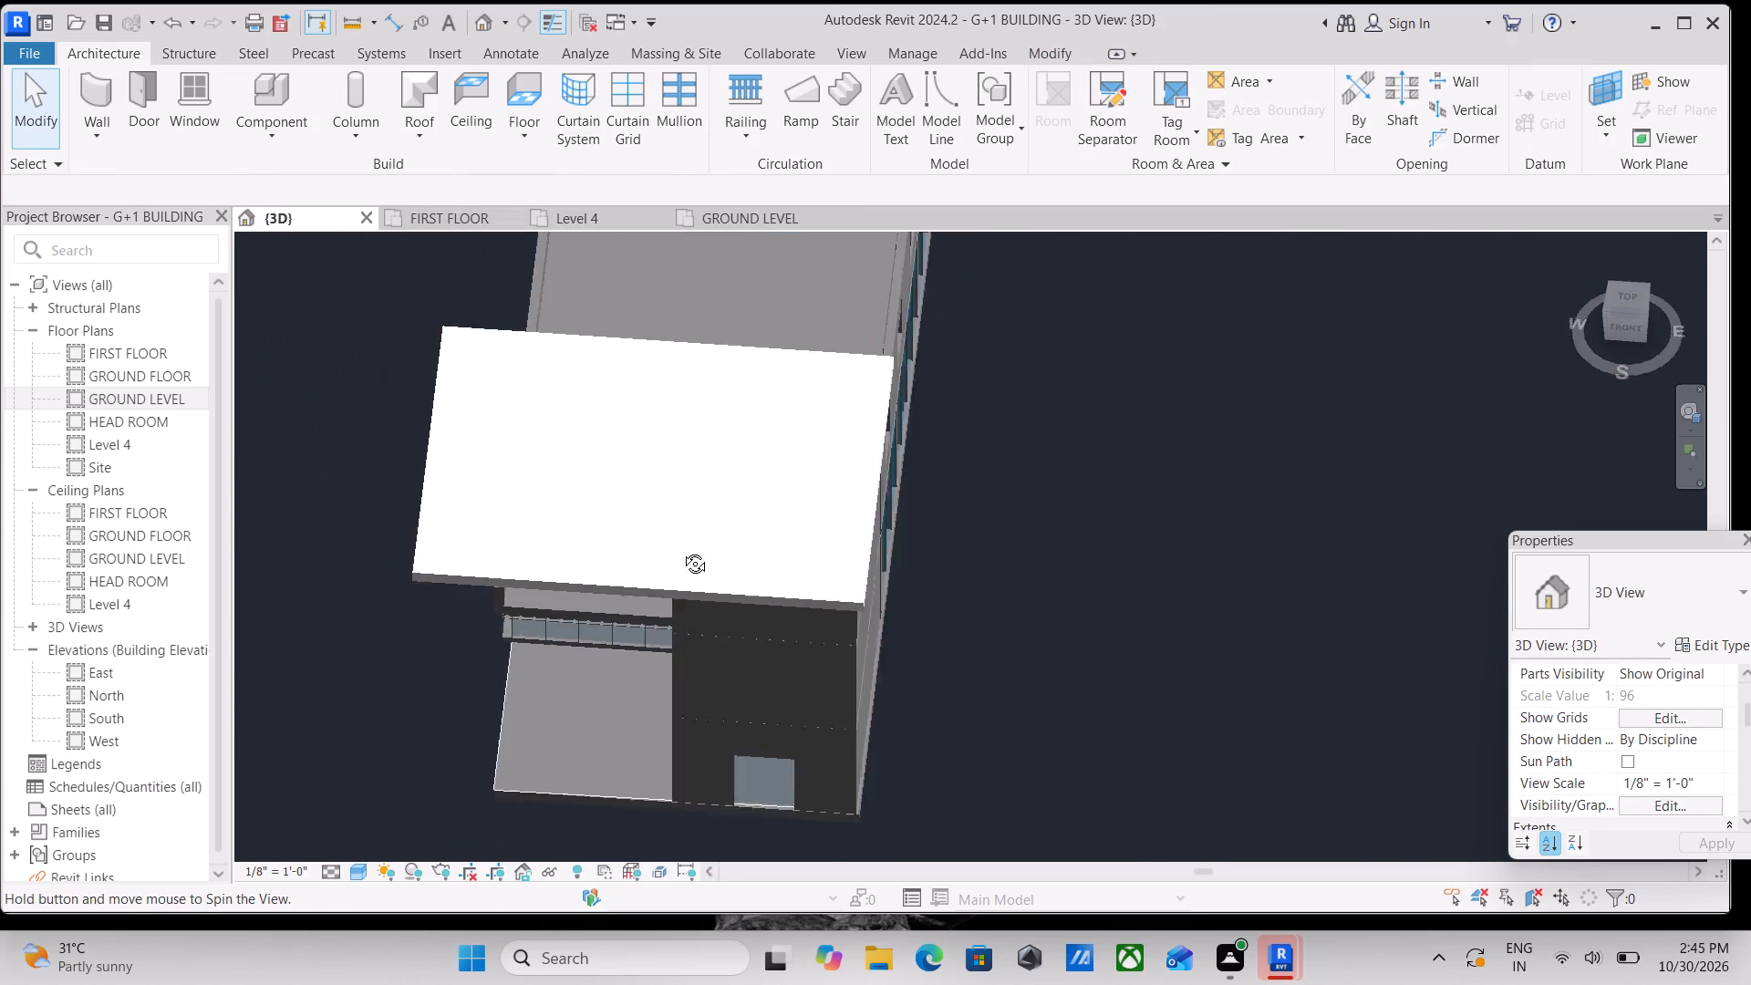
shift+middle_drag(681, 550, 679, 437)
middle_drag(686, 778, 692, 535)
scroll(753, 811, up, 5)
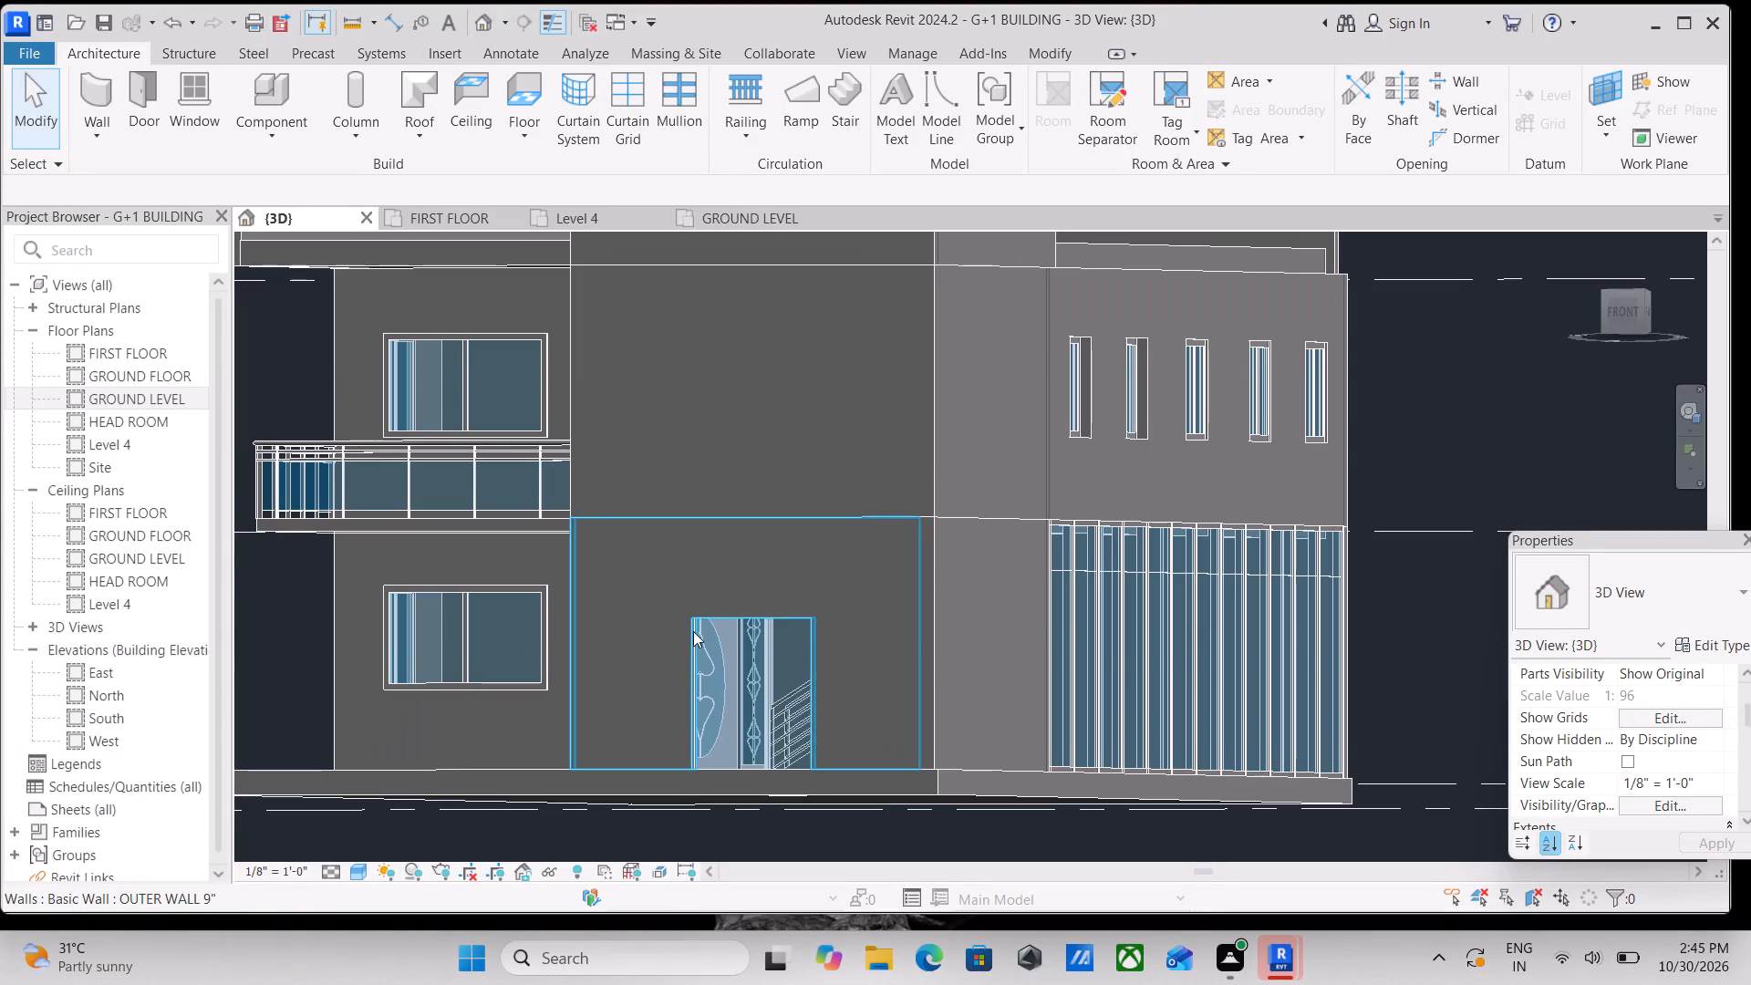
click(704, 636)
middle_drag(725, 743, 824, 680)
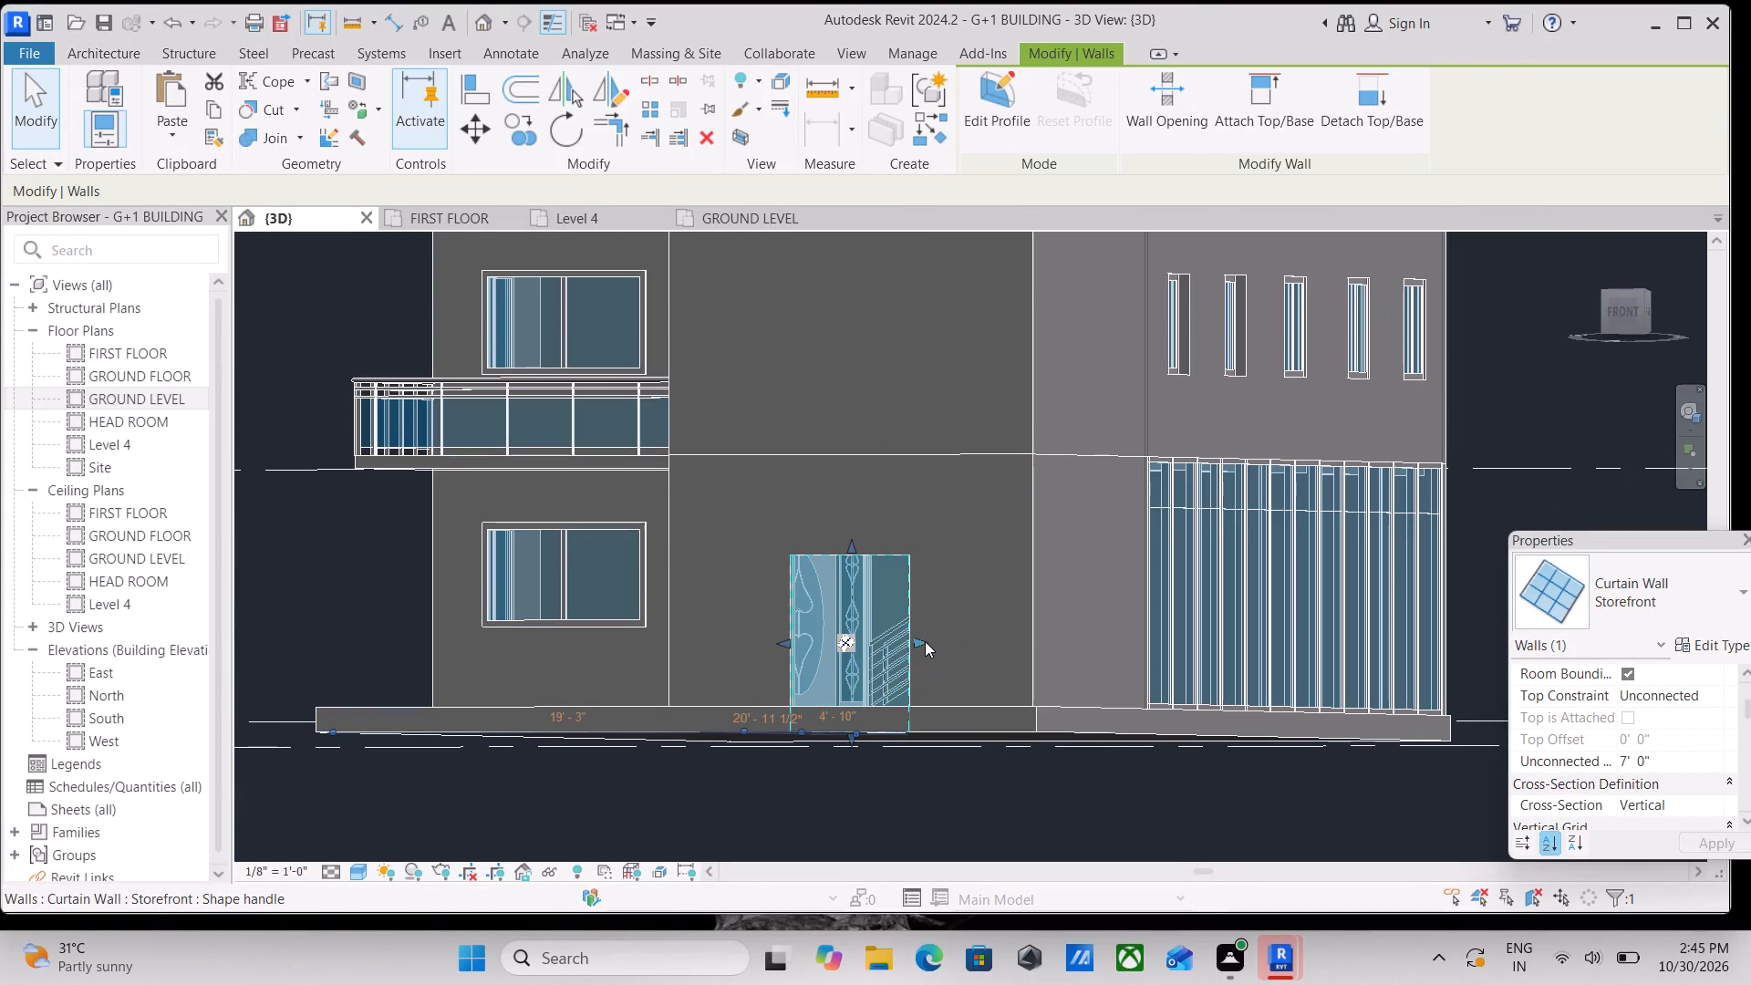
drag(920, 641, 869, 638)
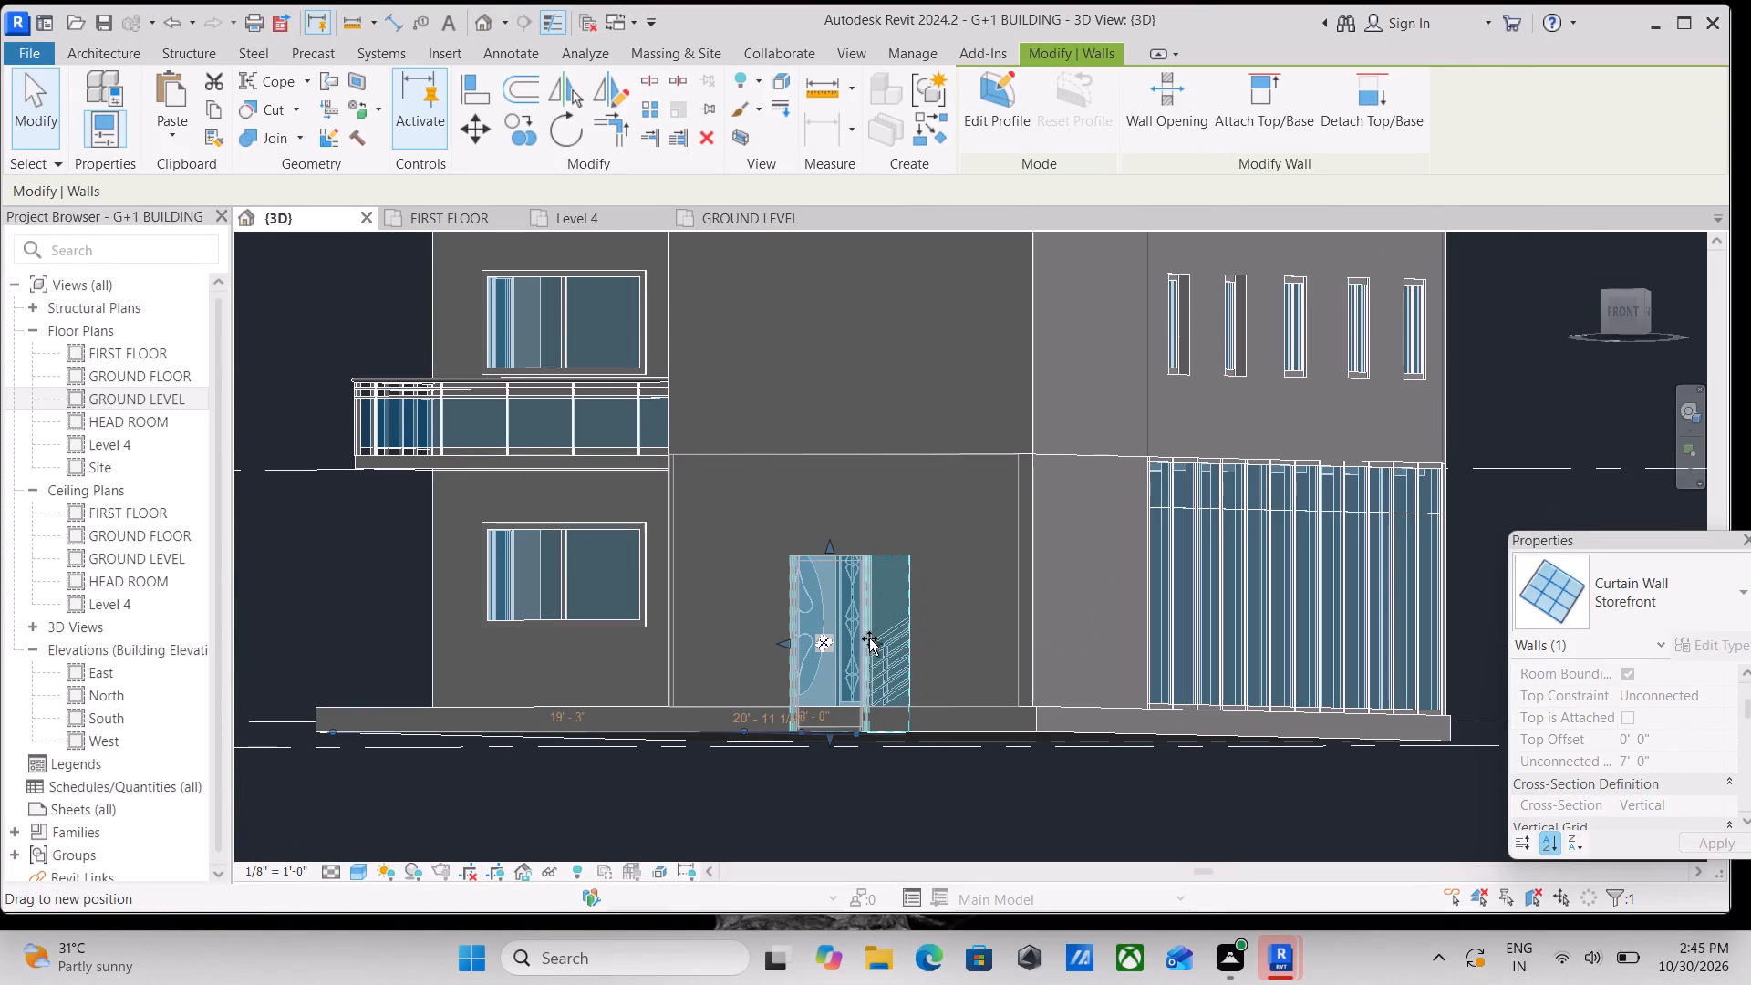
Stretch the storefront curtain wall's top upward past the first-floor roof line into the head room wall, to about 24'-4" high.
scroll(865, 650, up, 1)
scroll(835, 296, up, 2)
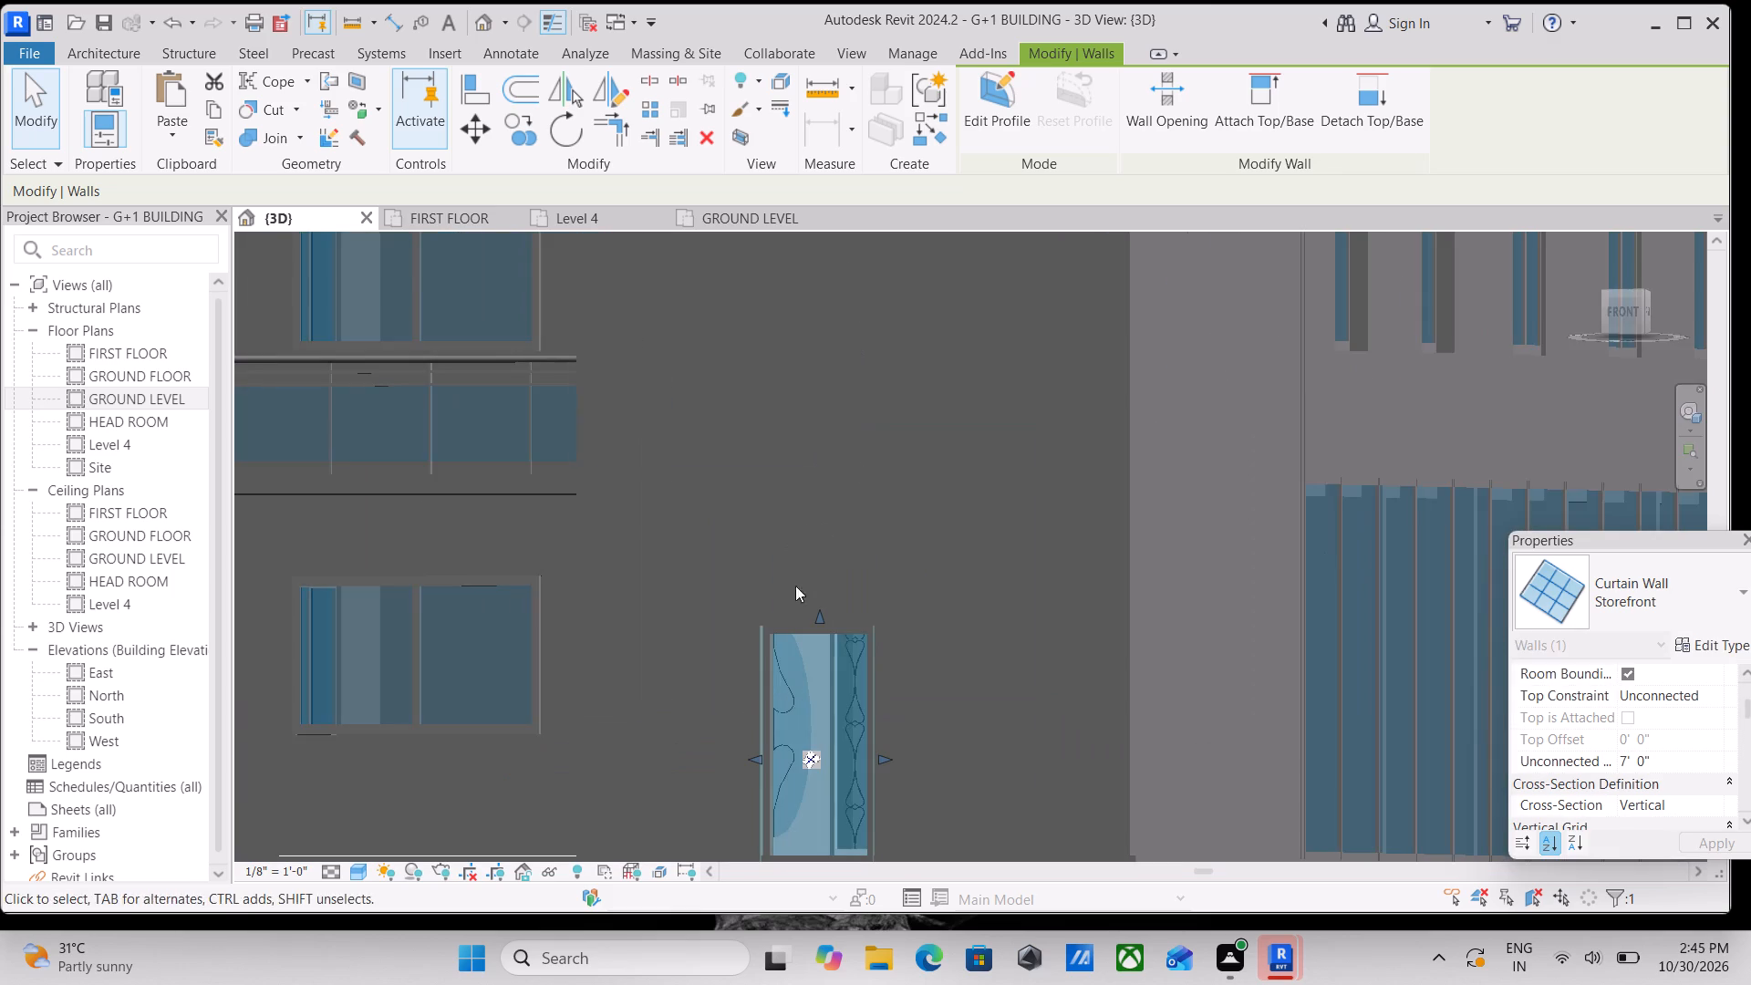
drag(816, 605, 828, 487)
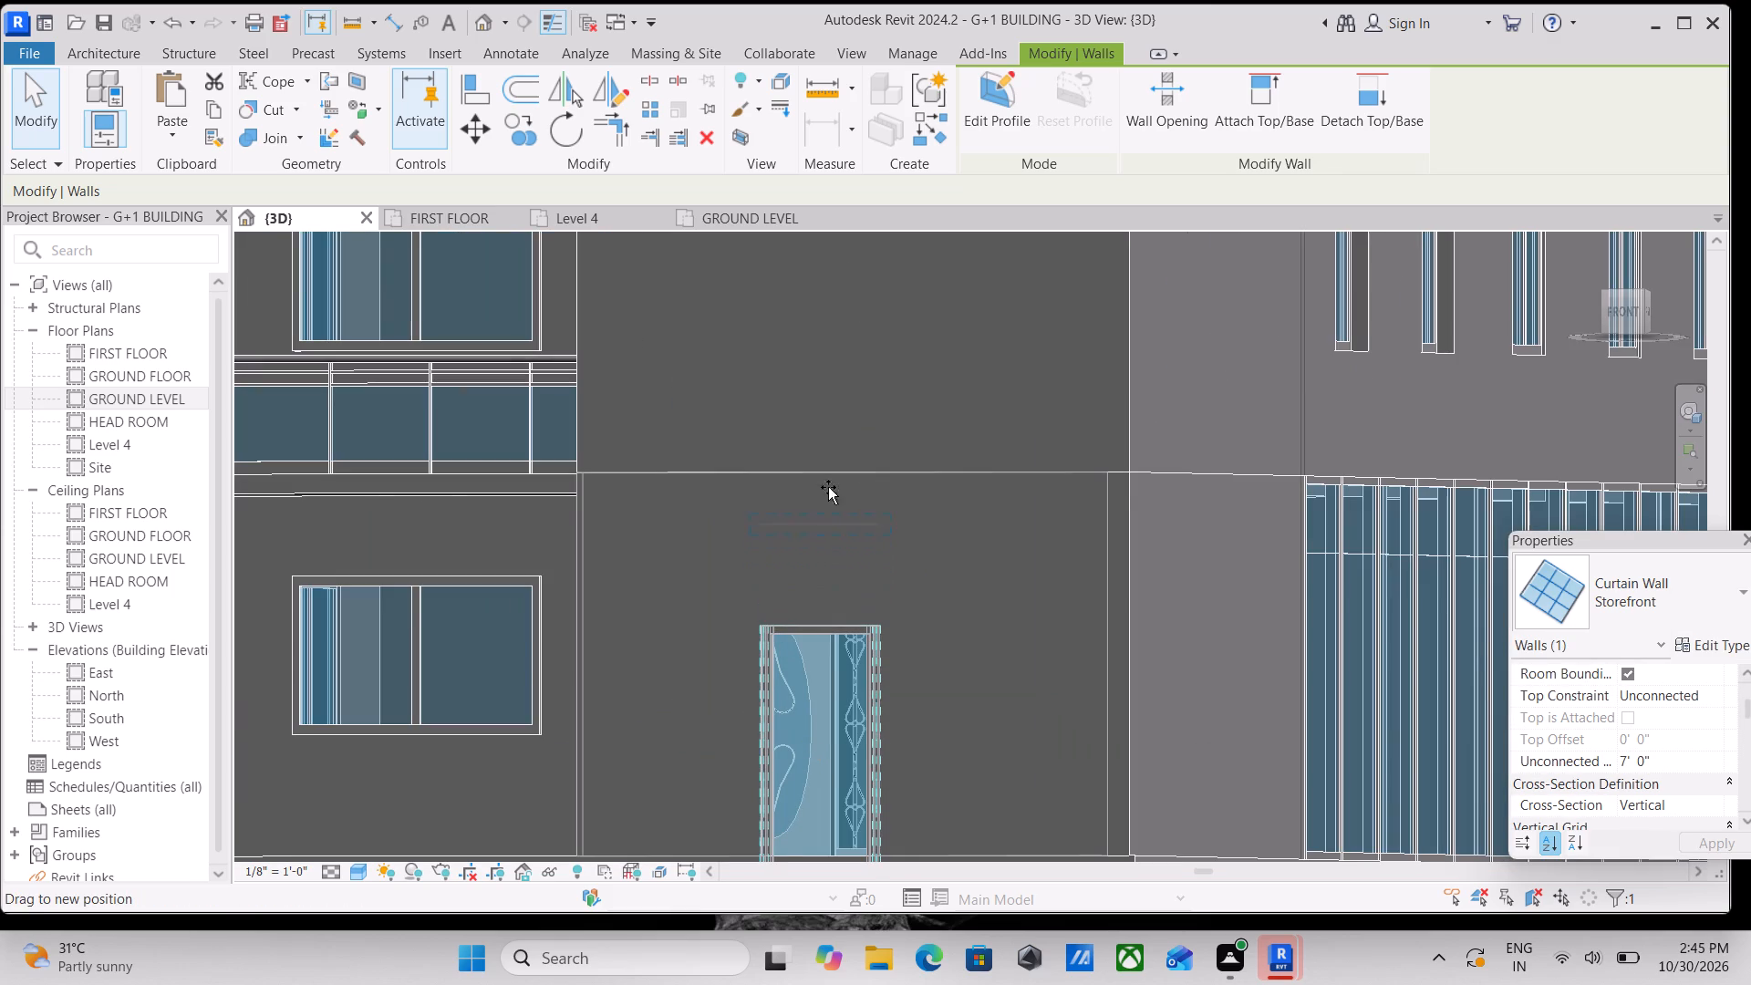
drag(828, 487, 832, 409)
scroll(832, 409, down, 3)
middle_drag(832, 409, 965, 617)
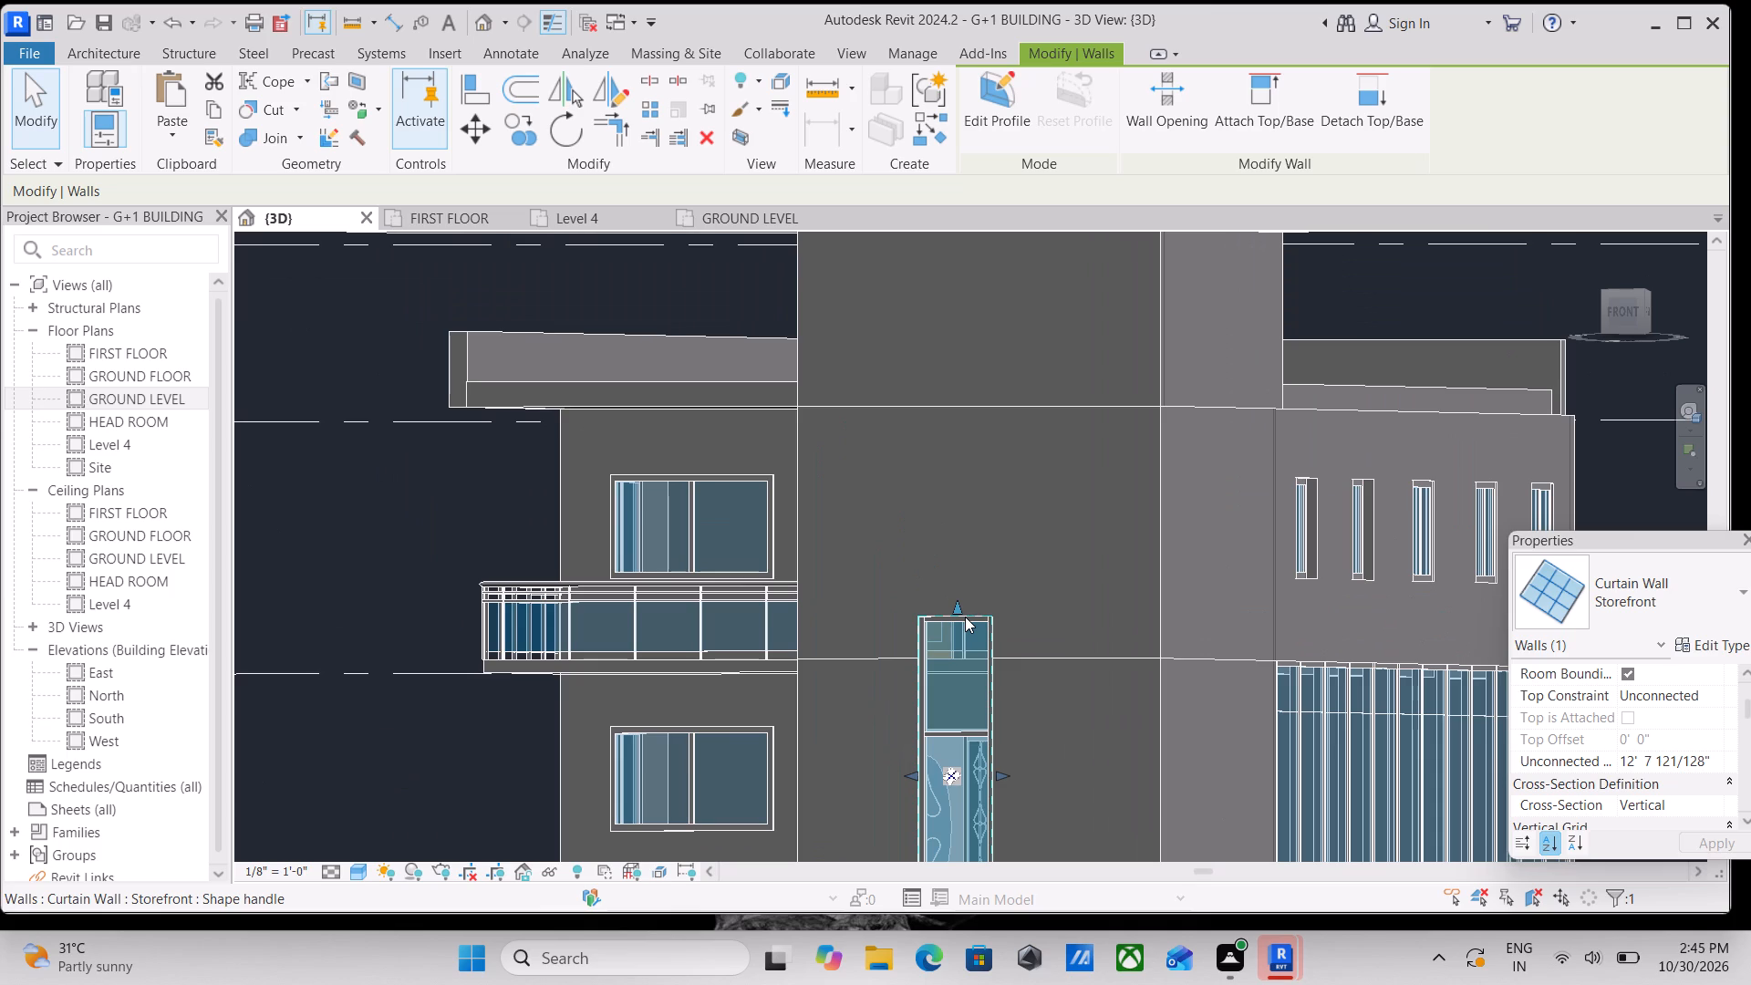
scroll(1031, 583, up, 3)
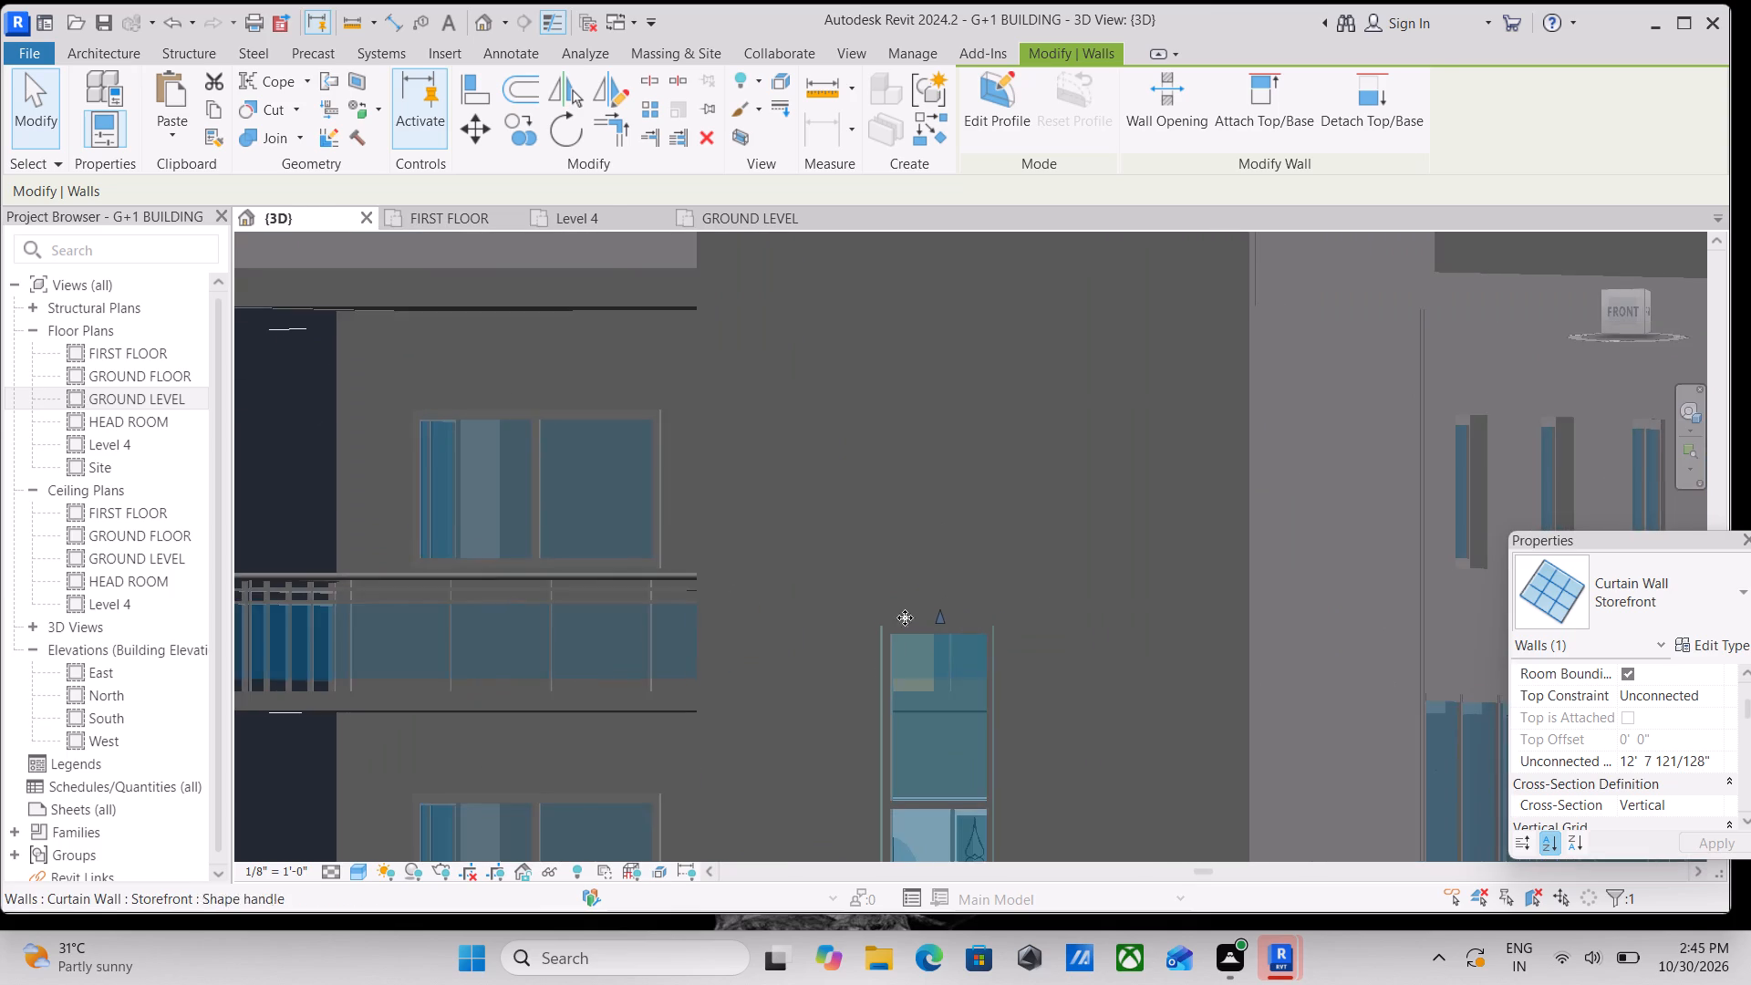
drag(938, 620, 945, 543)
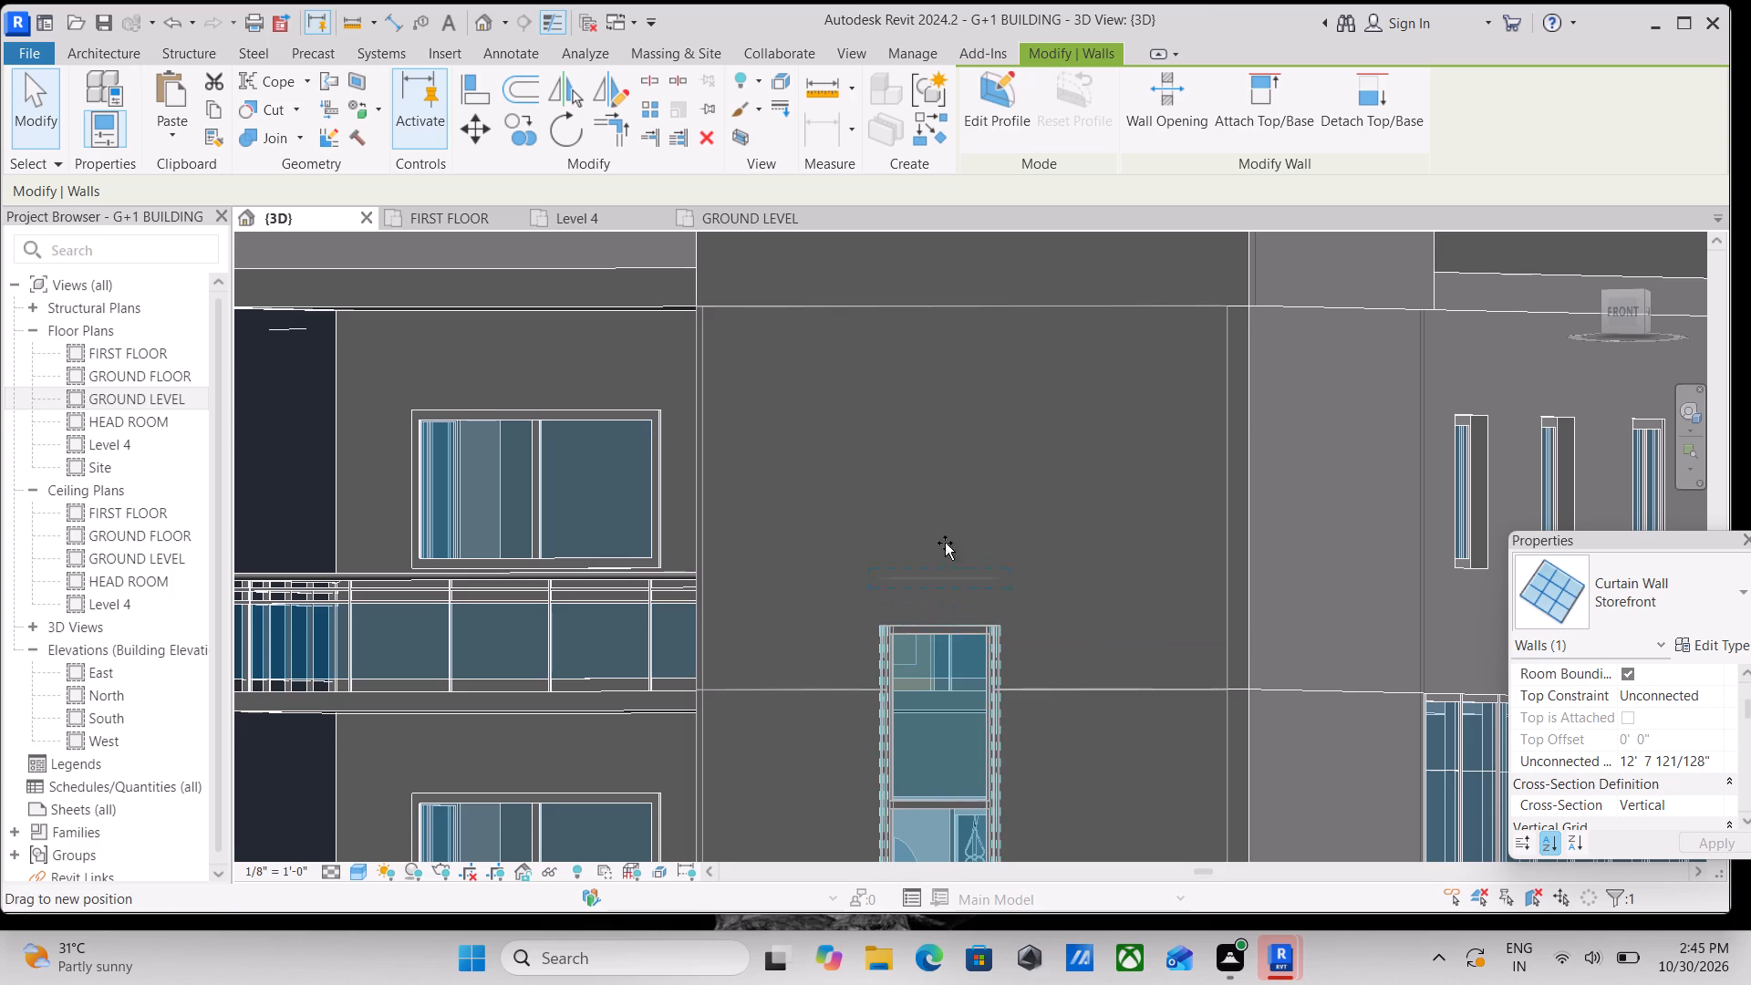
drag(945, 543, 980, 249)
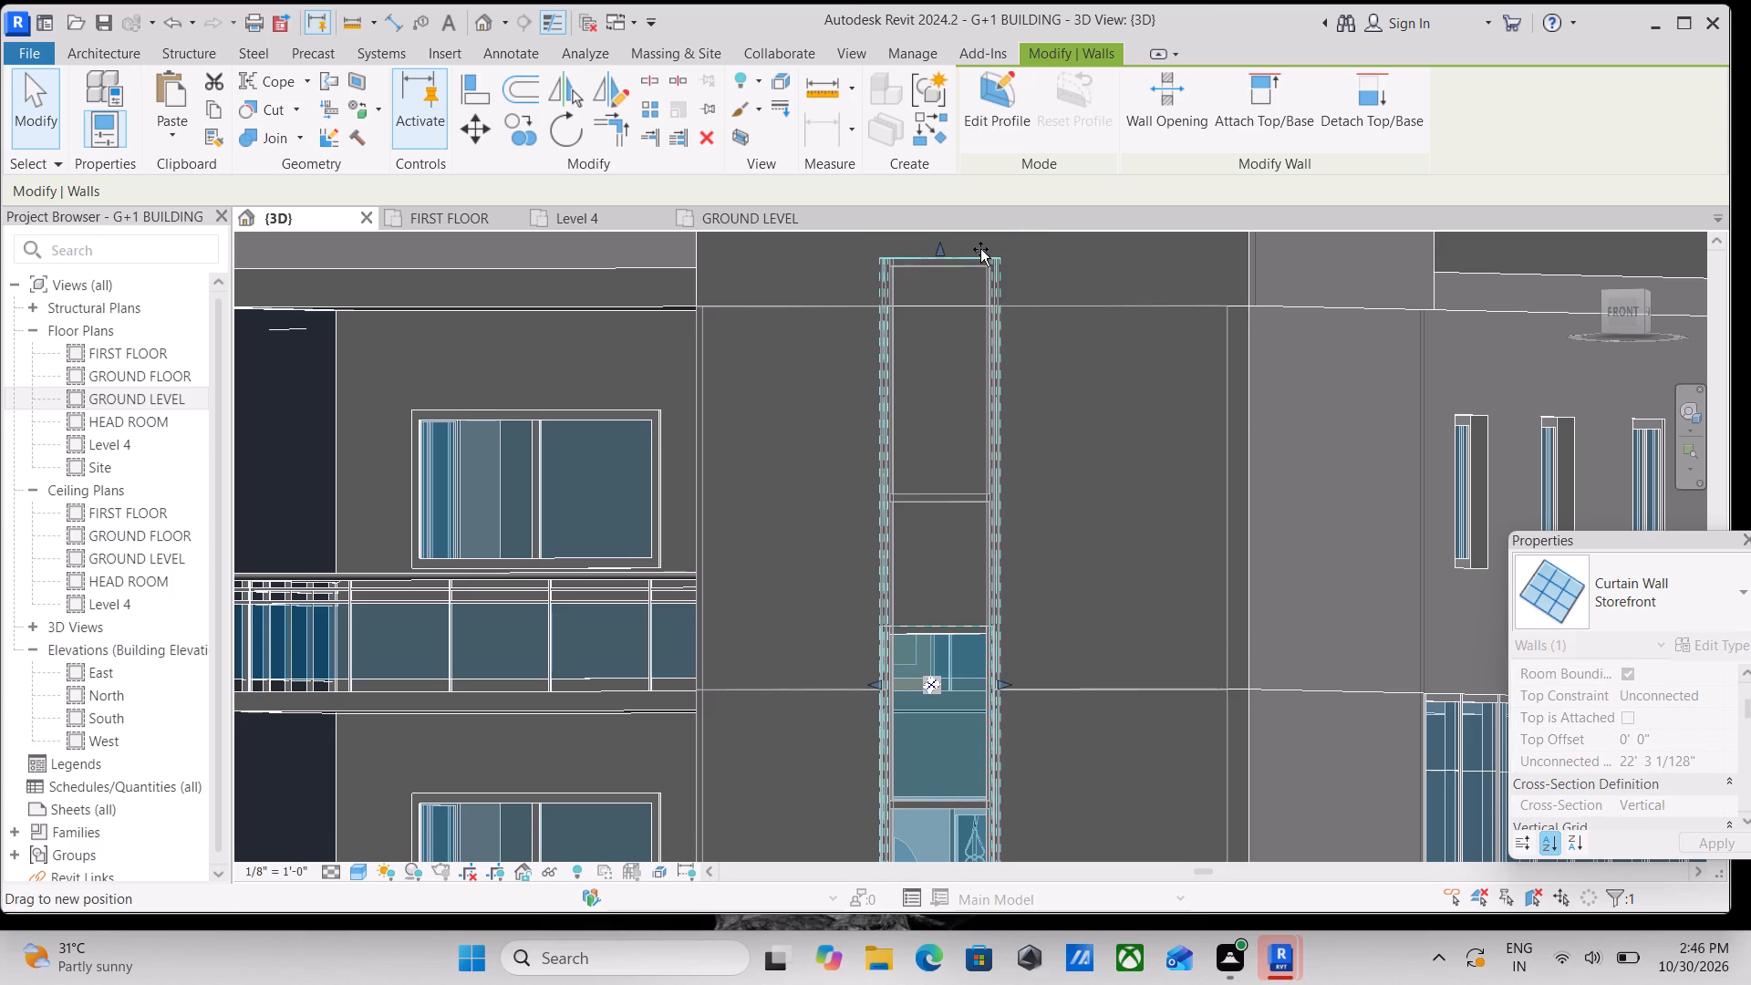
drag(980, 249, 979, 249)
scroll(984, 265, down, 4)
scroll(1010, 346, down, 2)
middle_drag(1010, 346, 1126, 574)
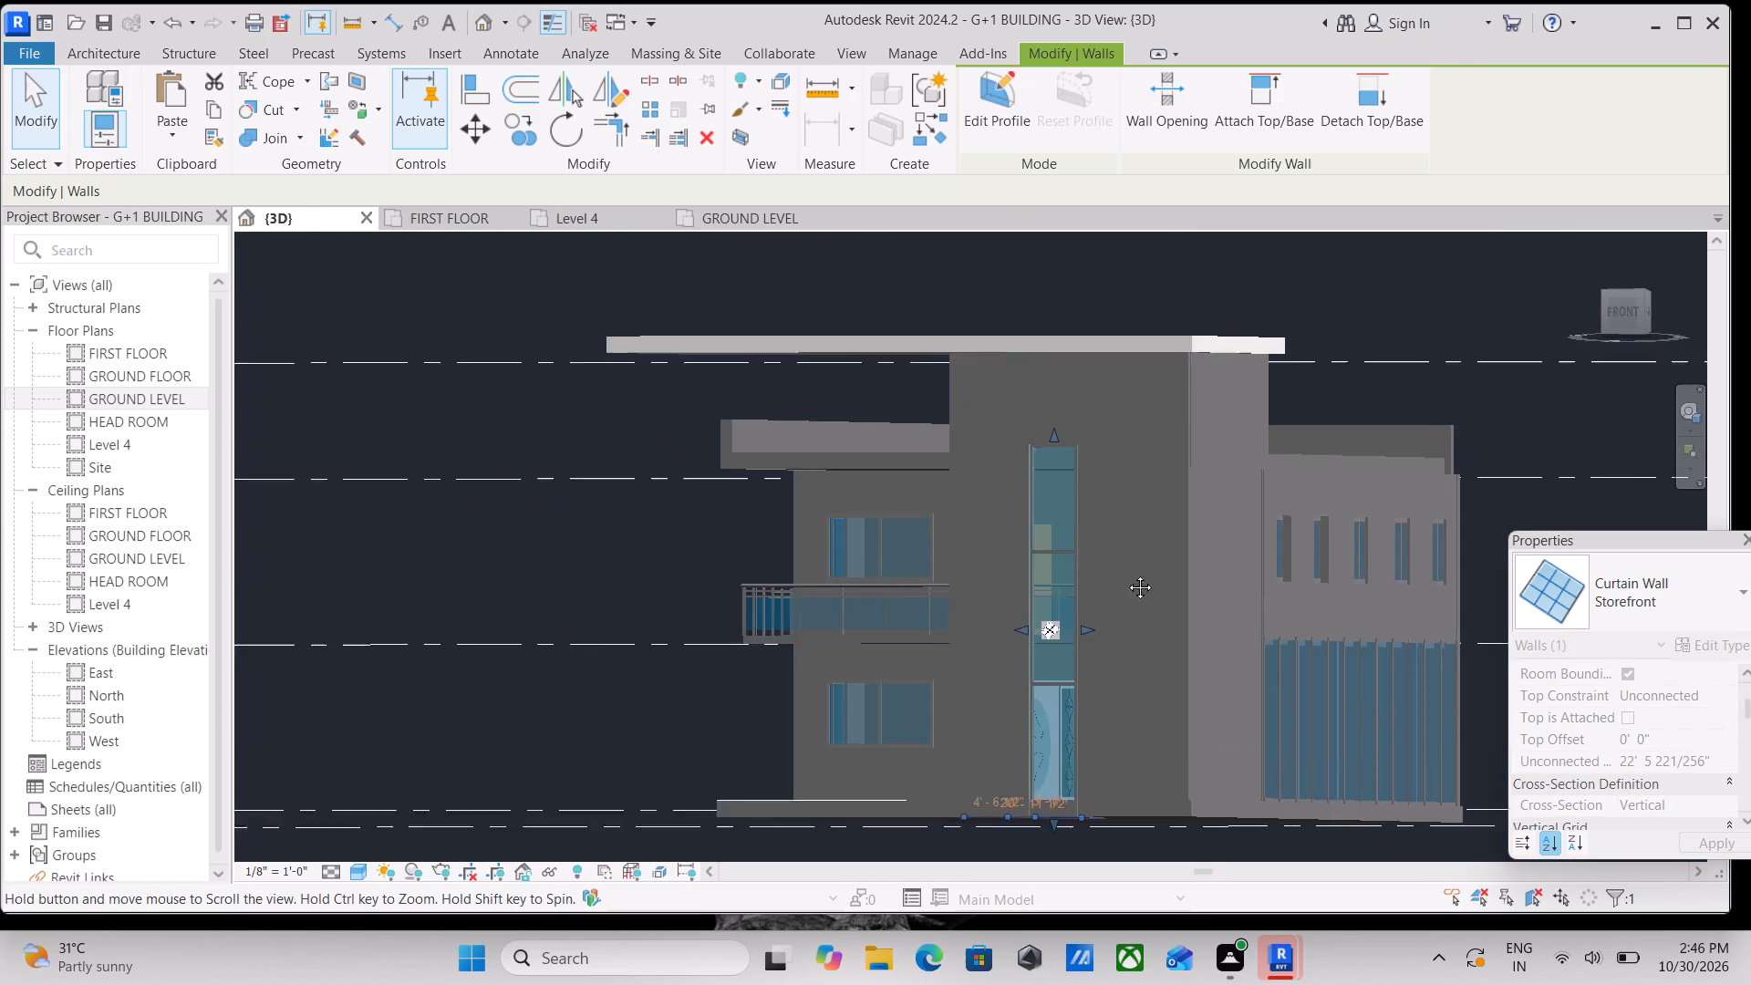
middle_drag(1126, 574, 1139, 599)
scroll(1074, 545, up, 6)
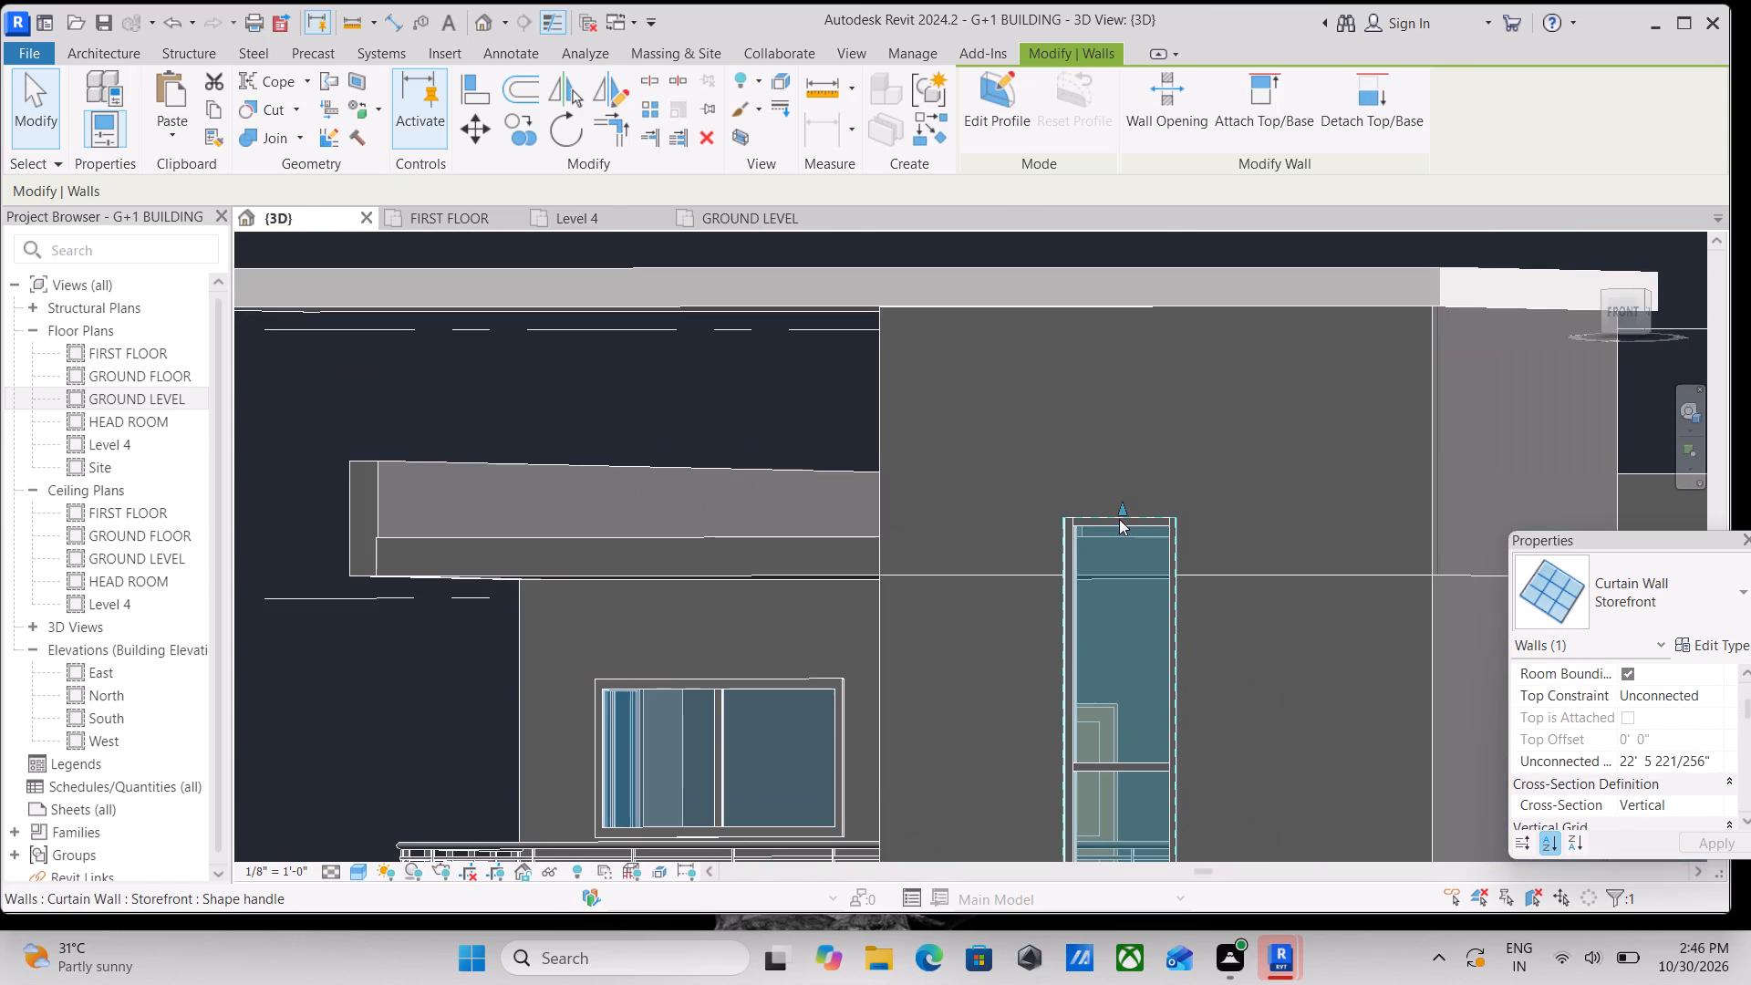
drag(1124, 510, 1128, 447)
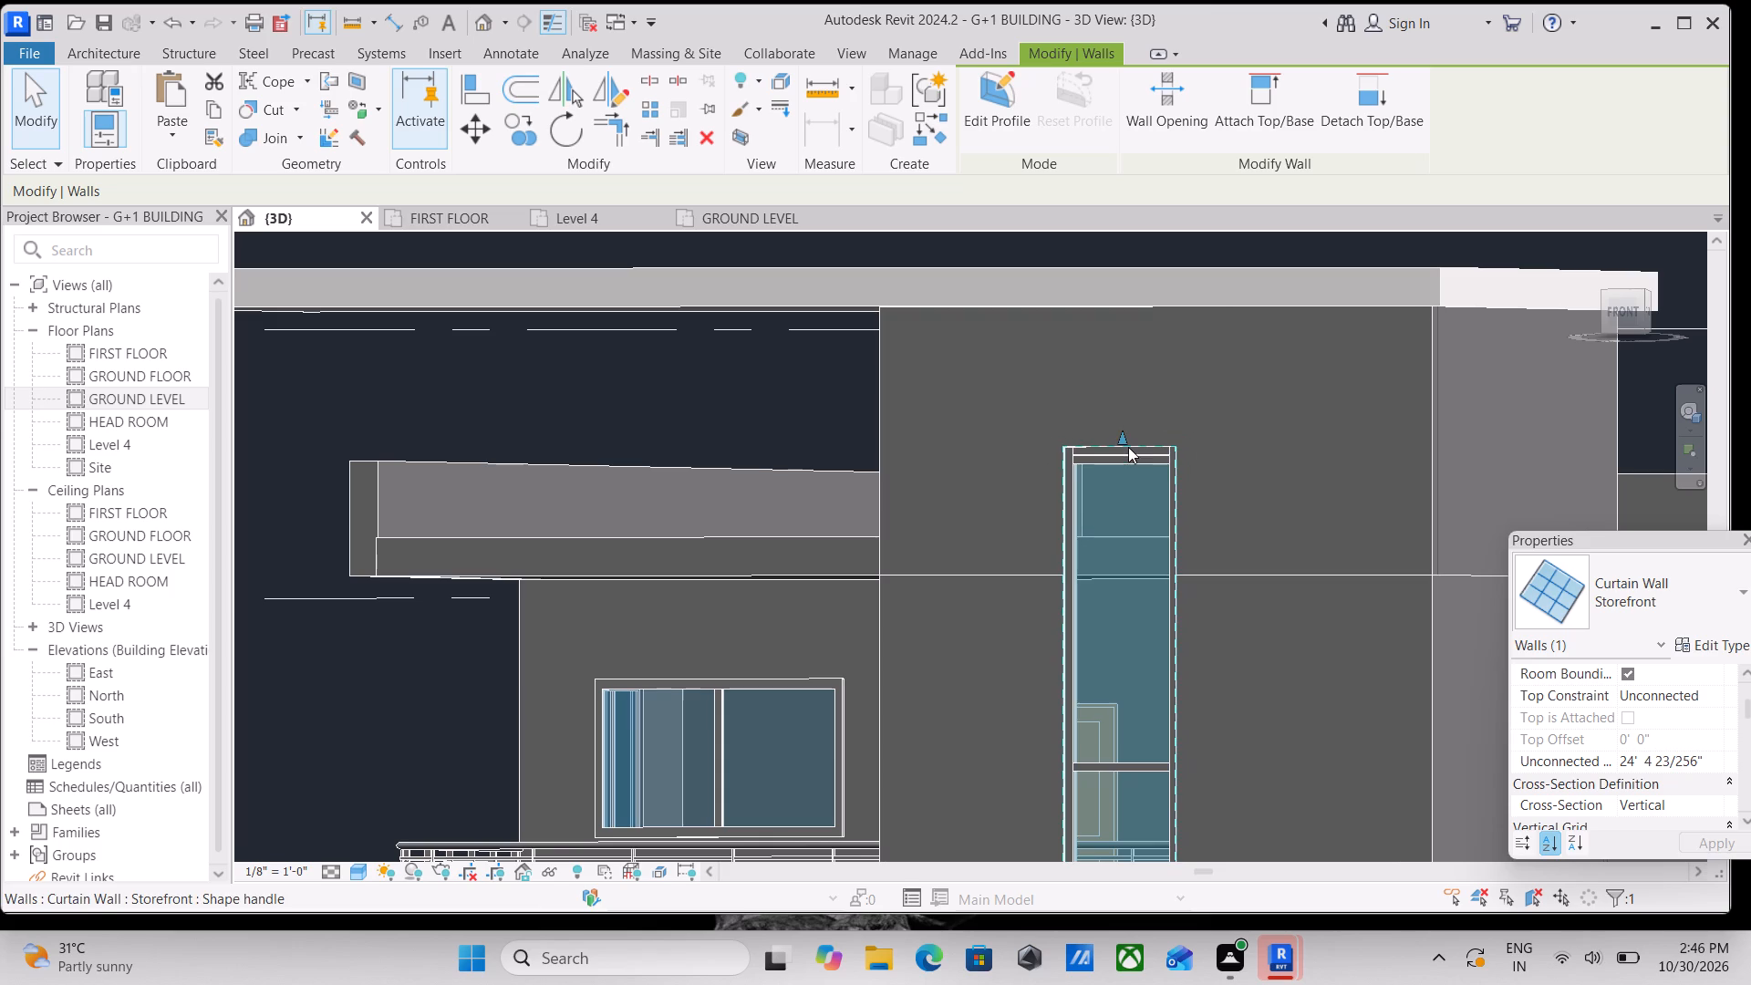
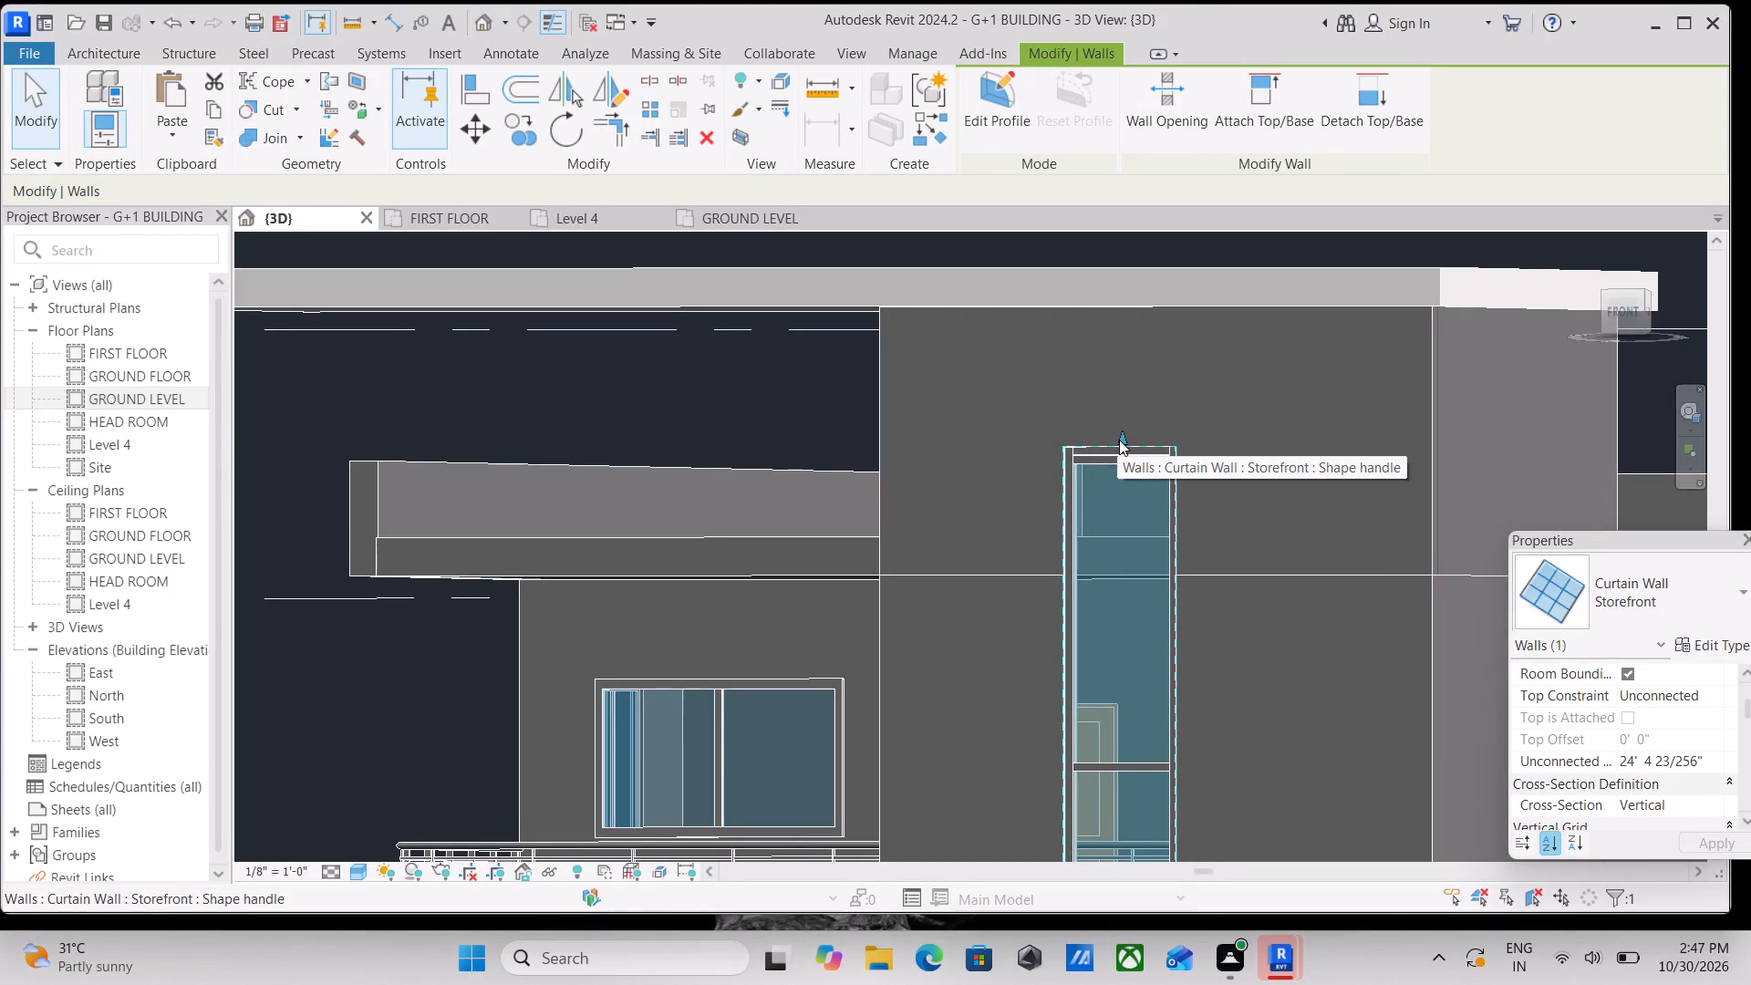
Raise the top of the front storefront curtain wall further up the head room wall, to about 25'-7" high.
drag(1120, 437, 1128, 404)
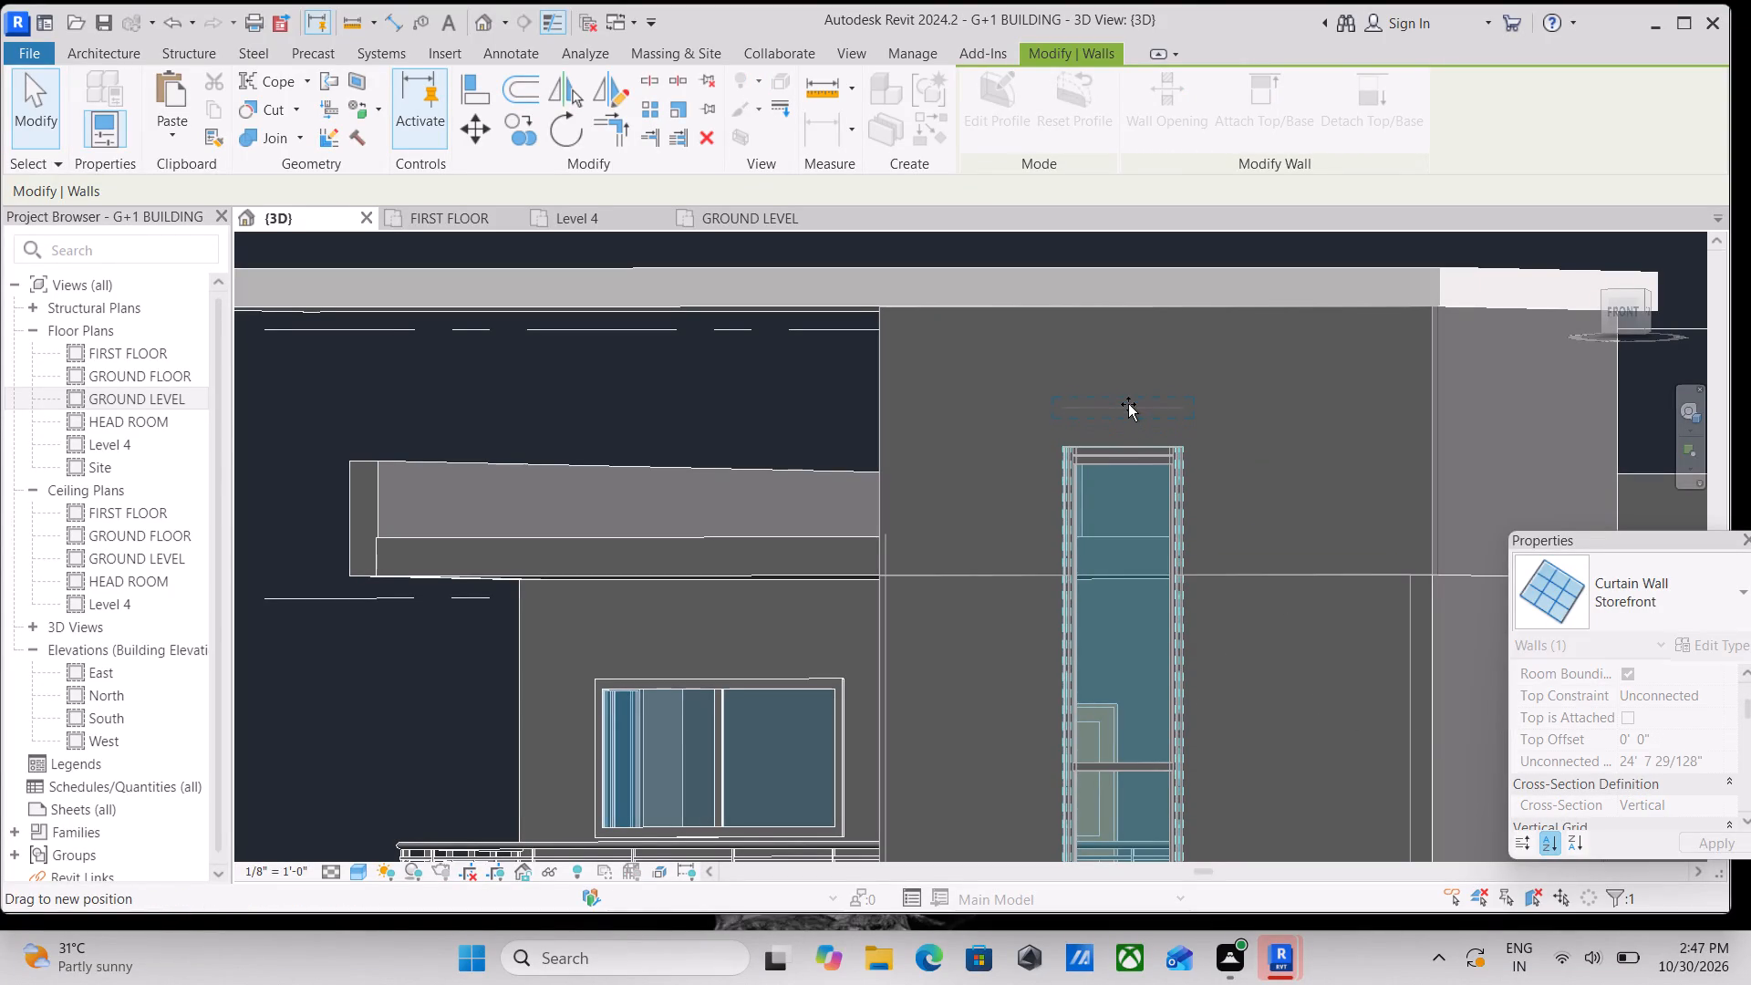
drag(1128, 404, 1130, 399)
scroll(1159, 485, down, 6)
scroll(1172, 565, down, 2)
middle_drag(1171, 565, 1220, 606)
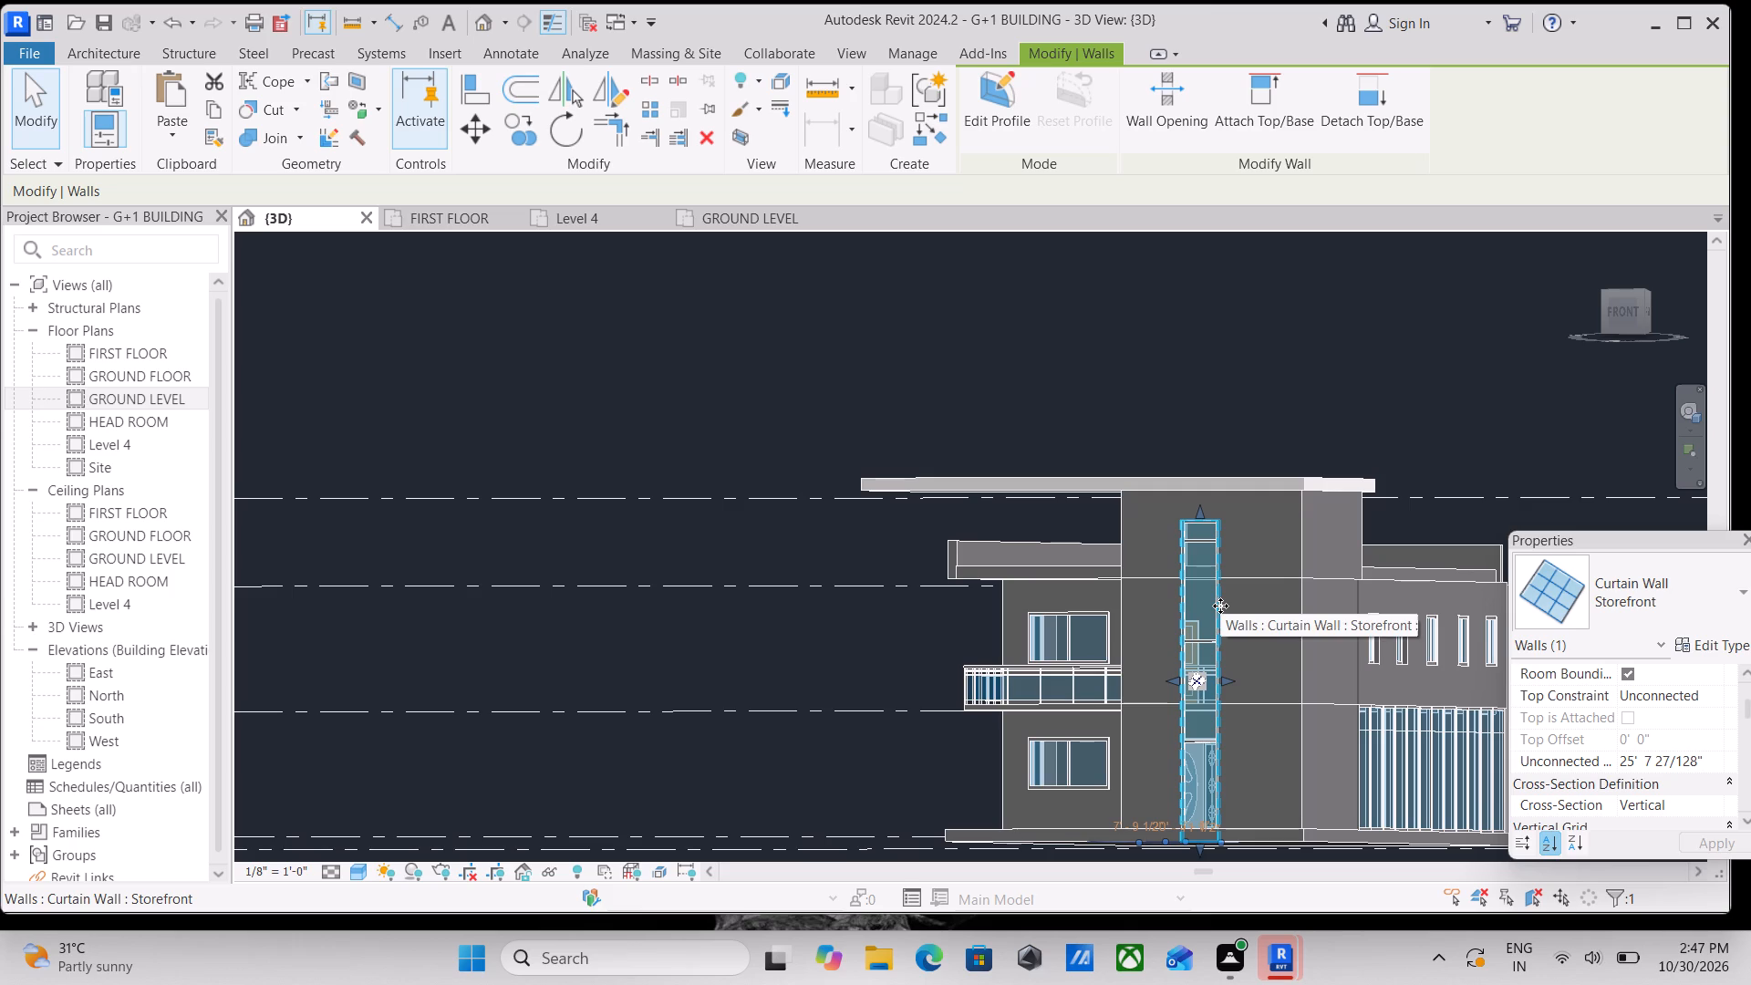
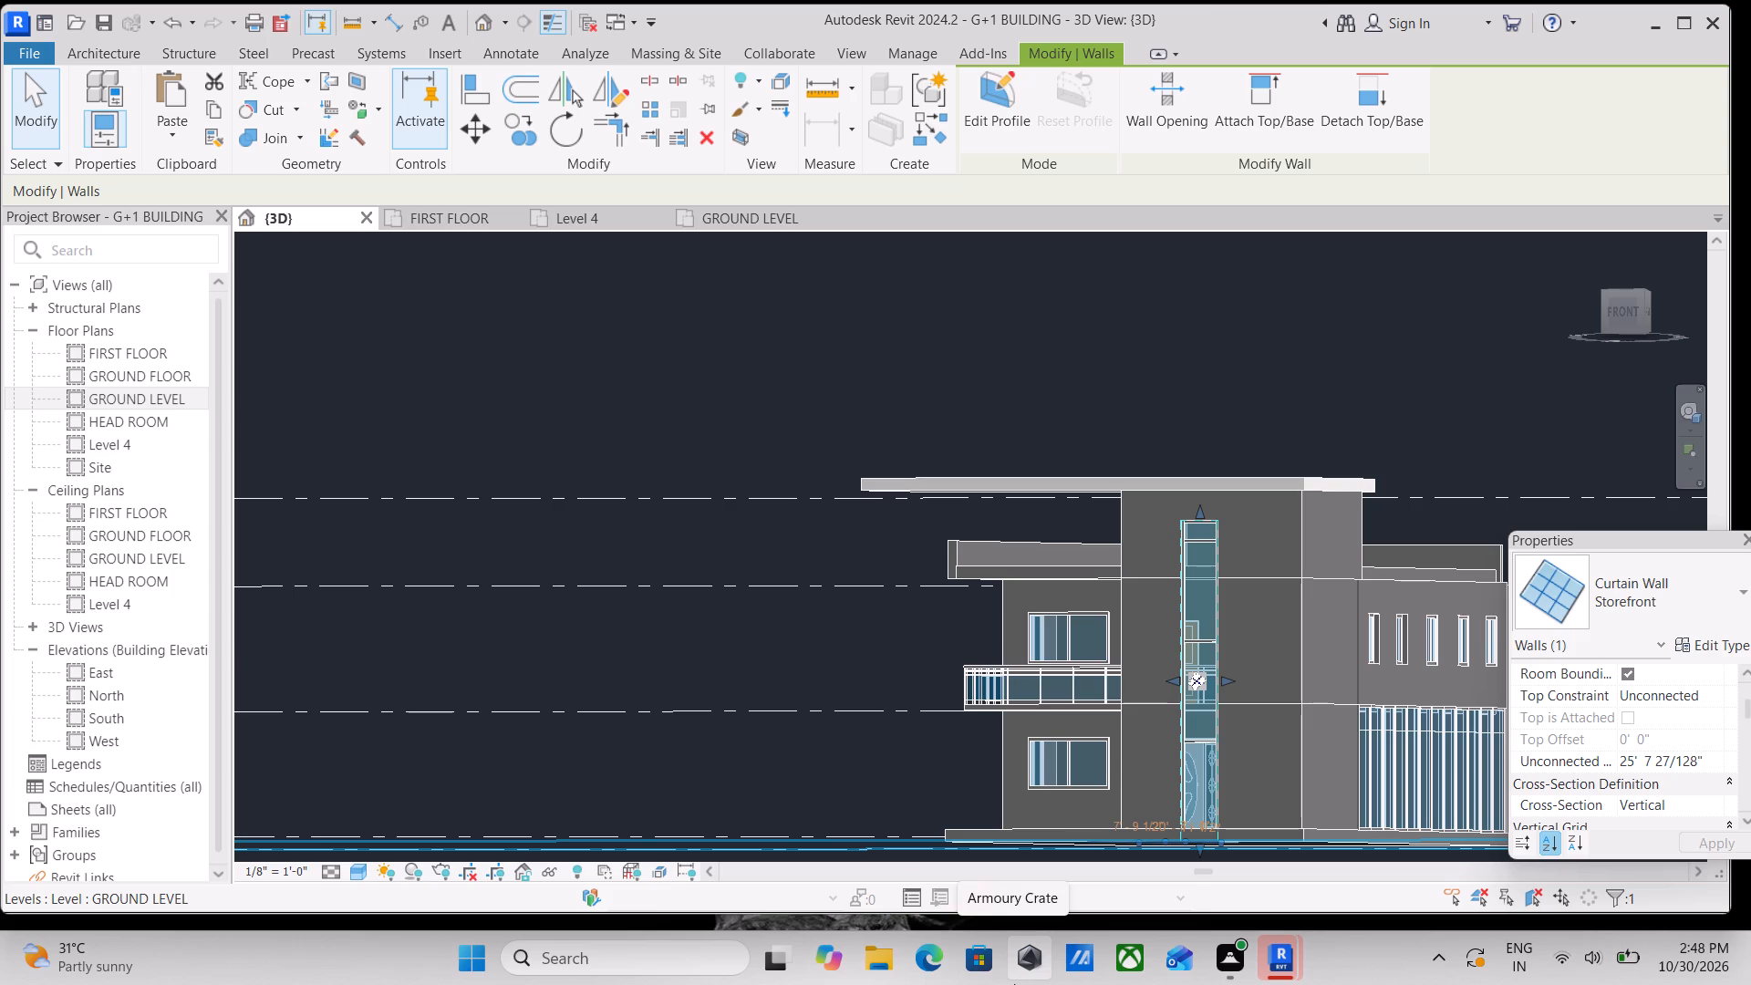
Lower the top of the front storefront curtain wall on the head room wall to about 25'-2" high.
scroll(1643, 984, up, 3)
scroll(1750, 910, down, 3)
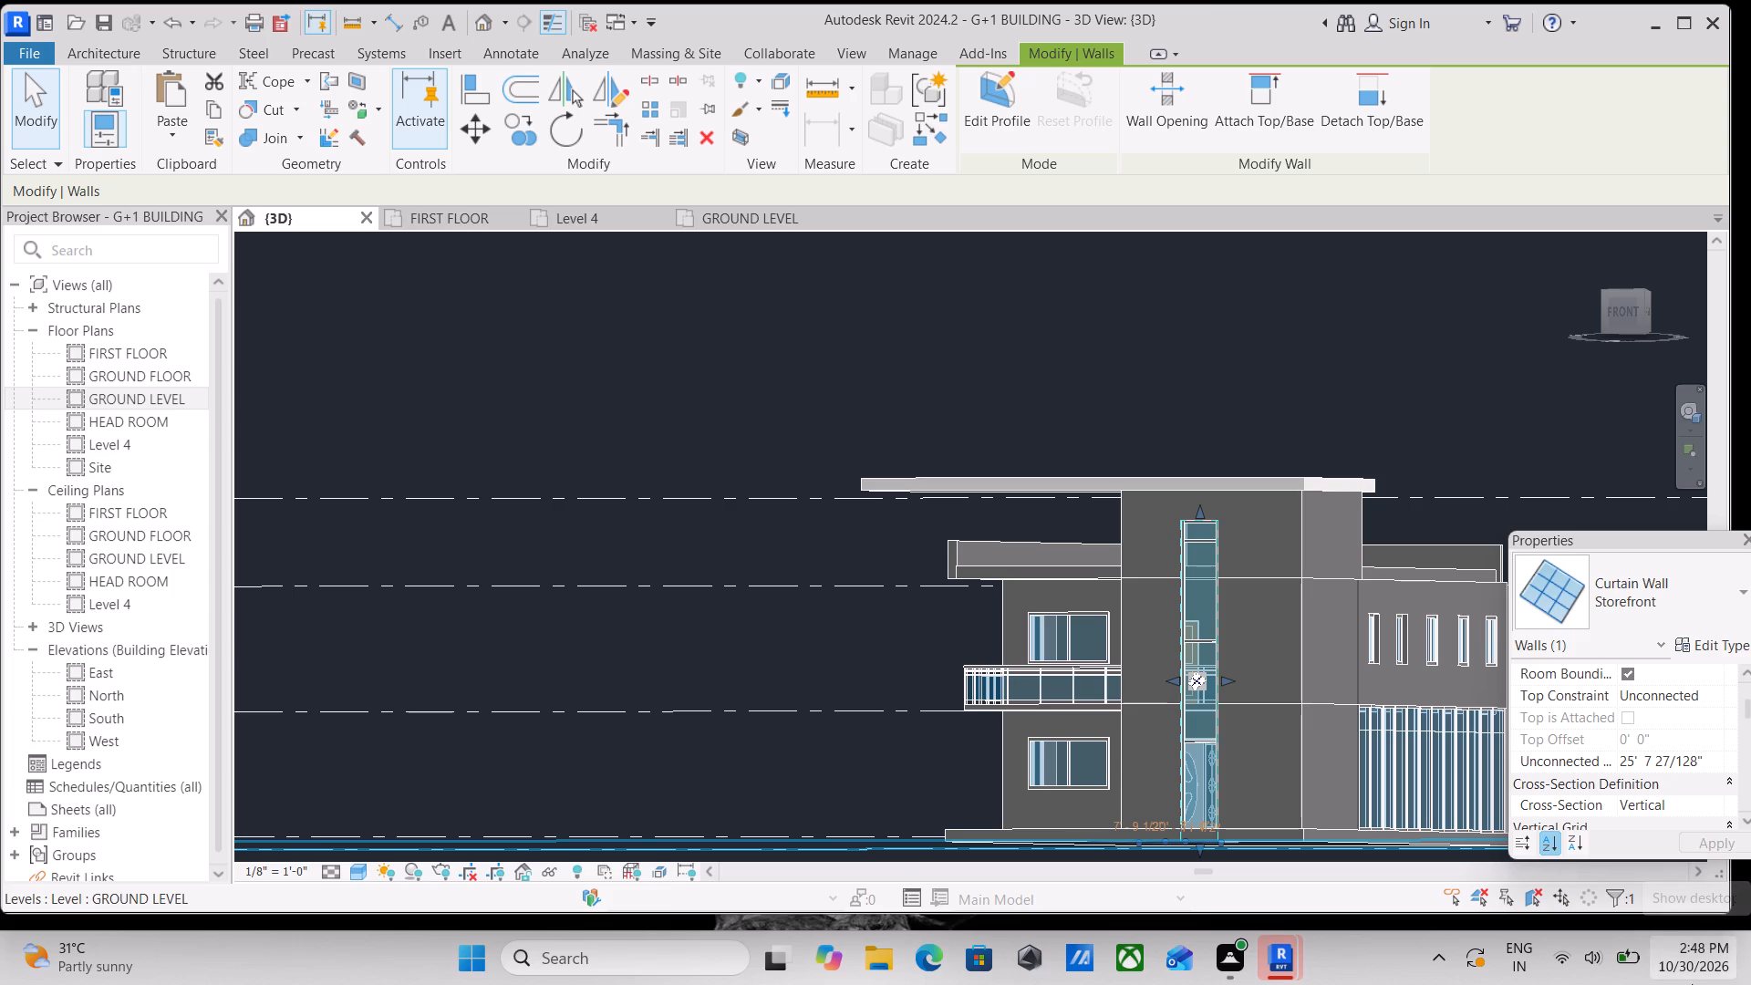
scroll(1357, 755, down, 1)
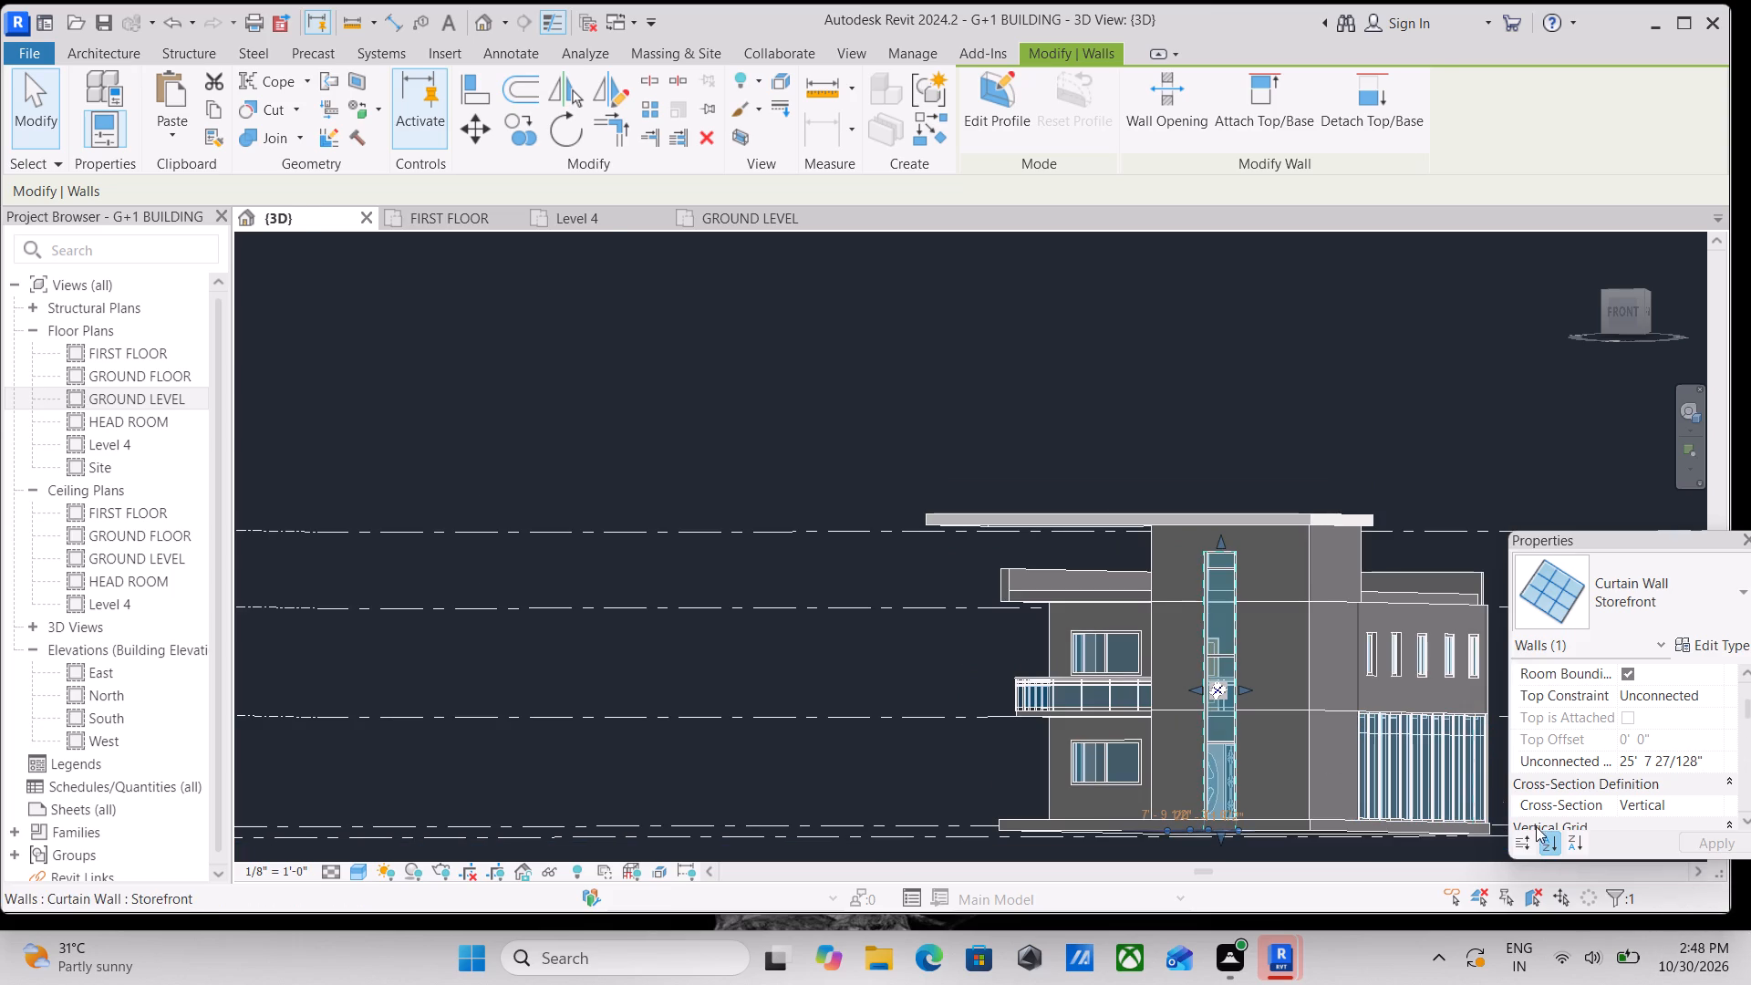
scroll(1563, 894, up, 3)
scroll(1505, 812, up, 2)
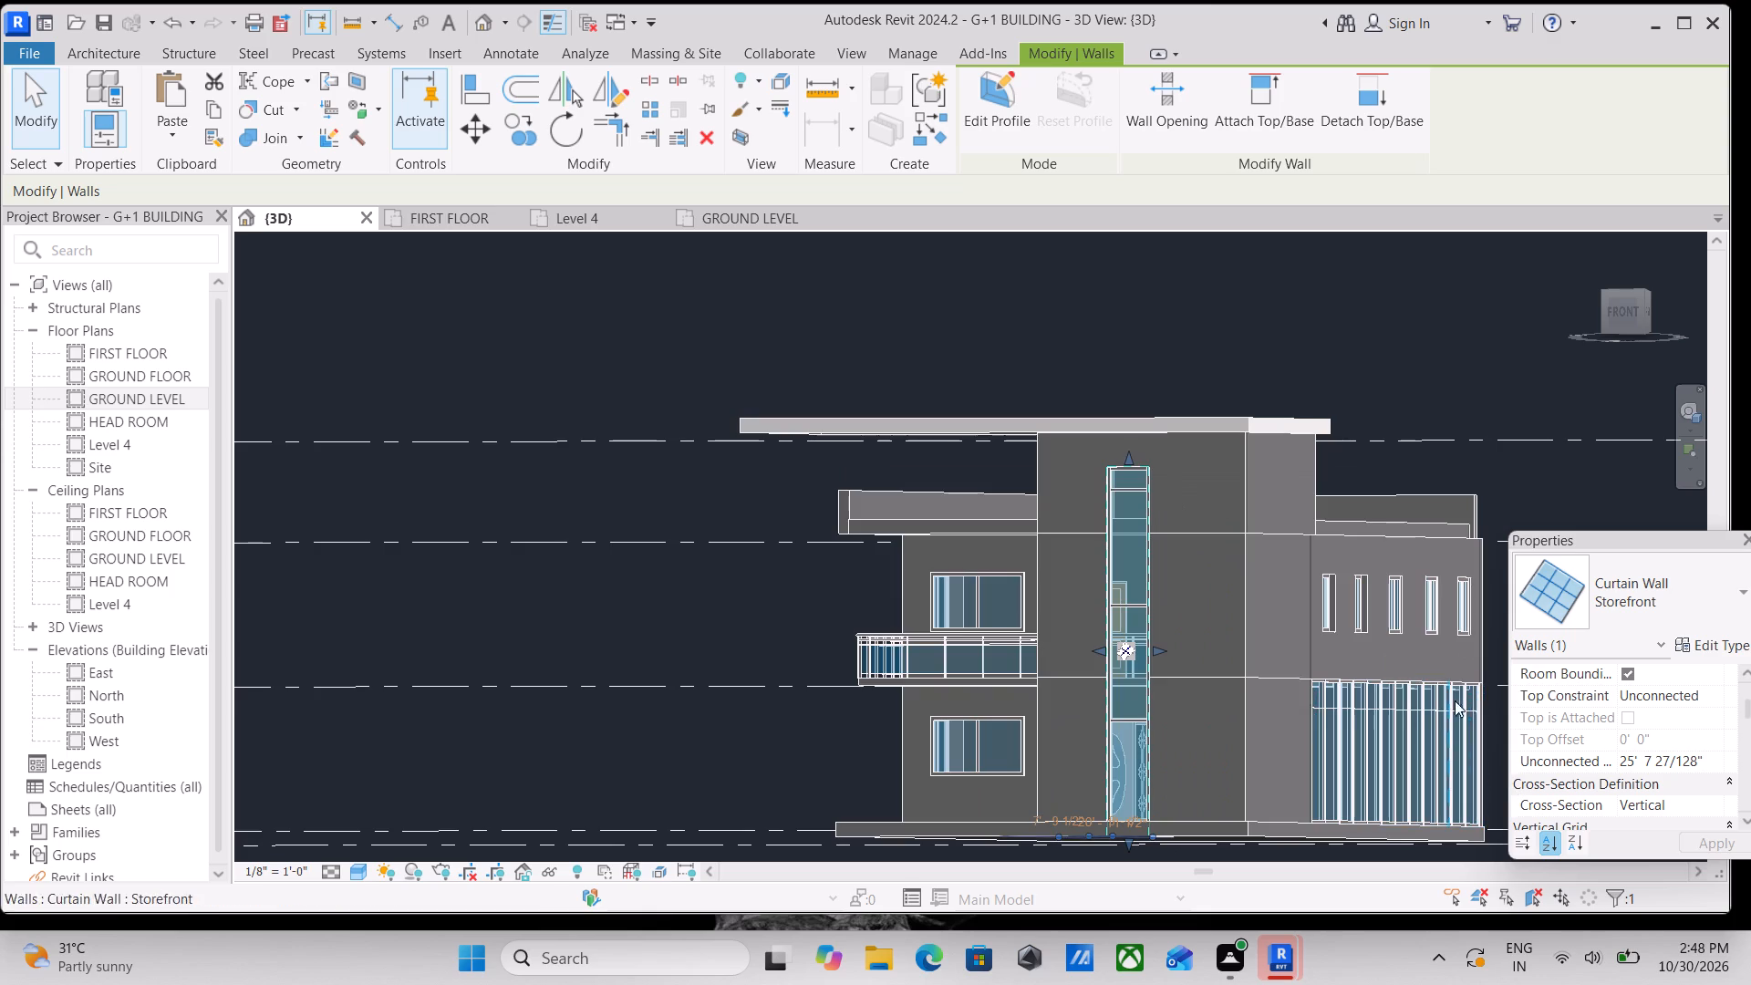
scroll(1191, 586, up, 2)
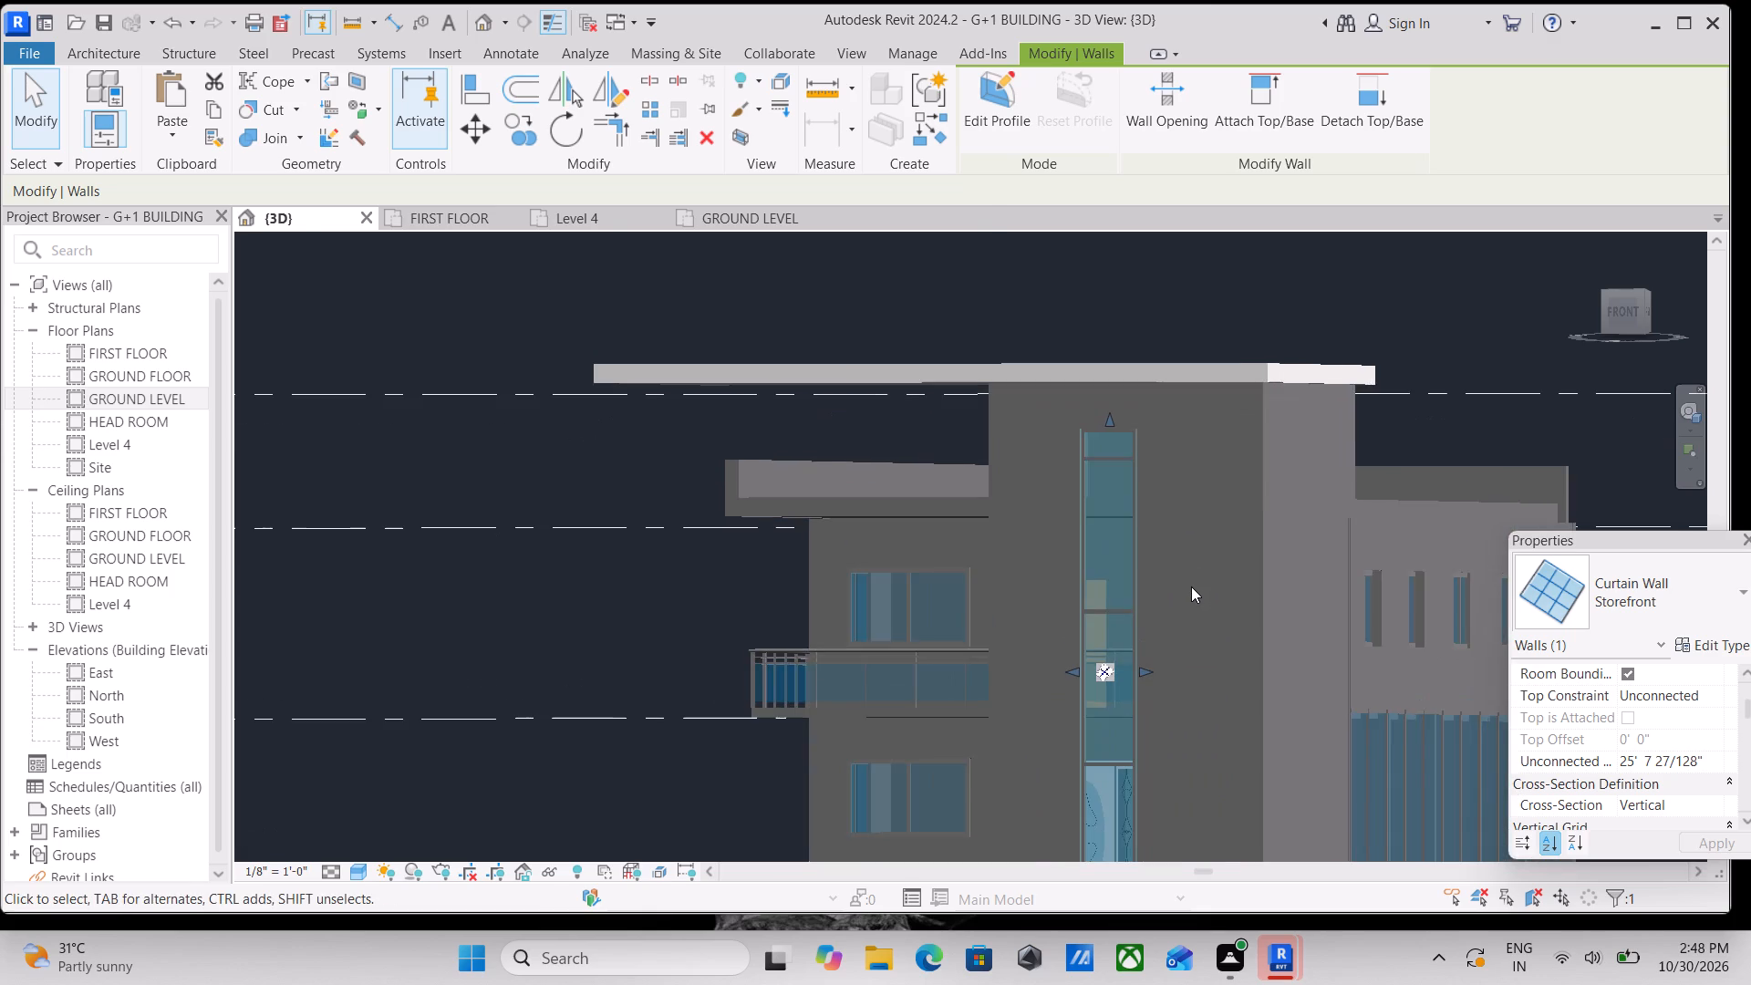
scroll(1125, 479, up, 6)
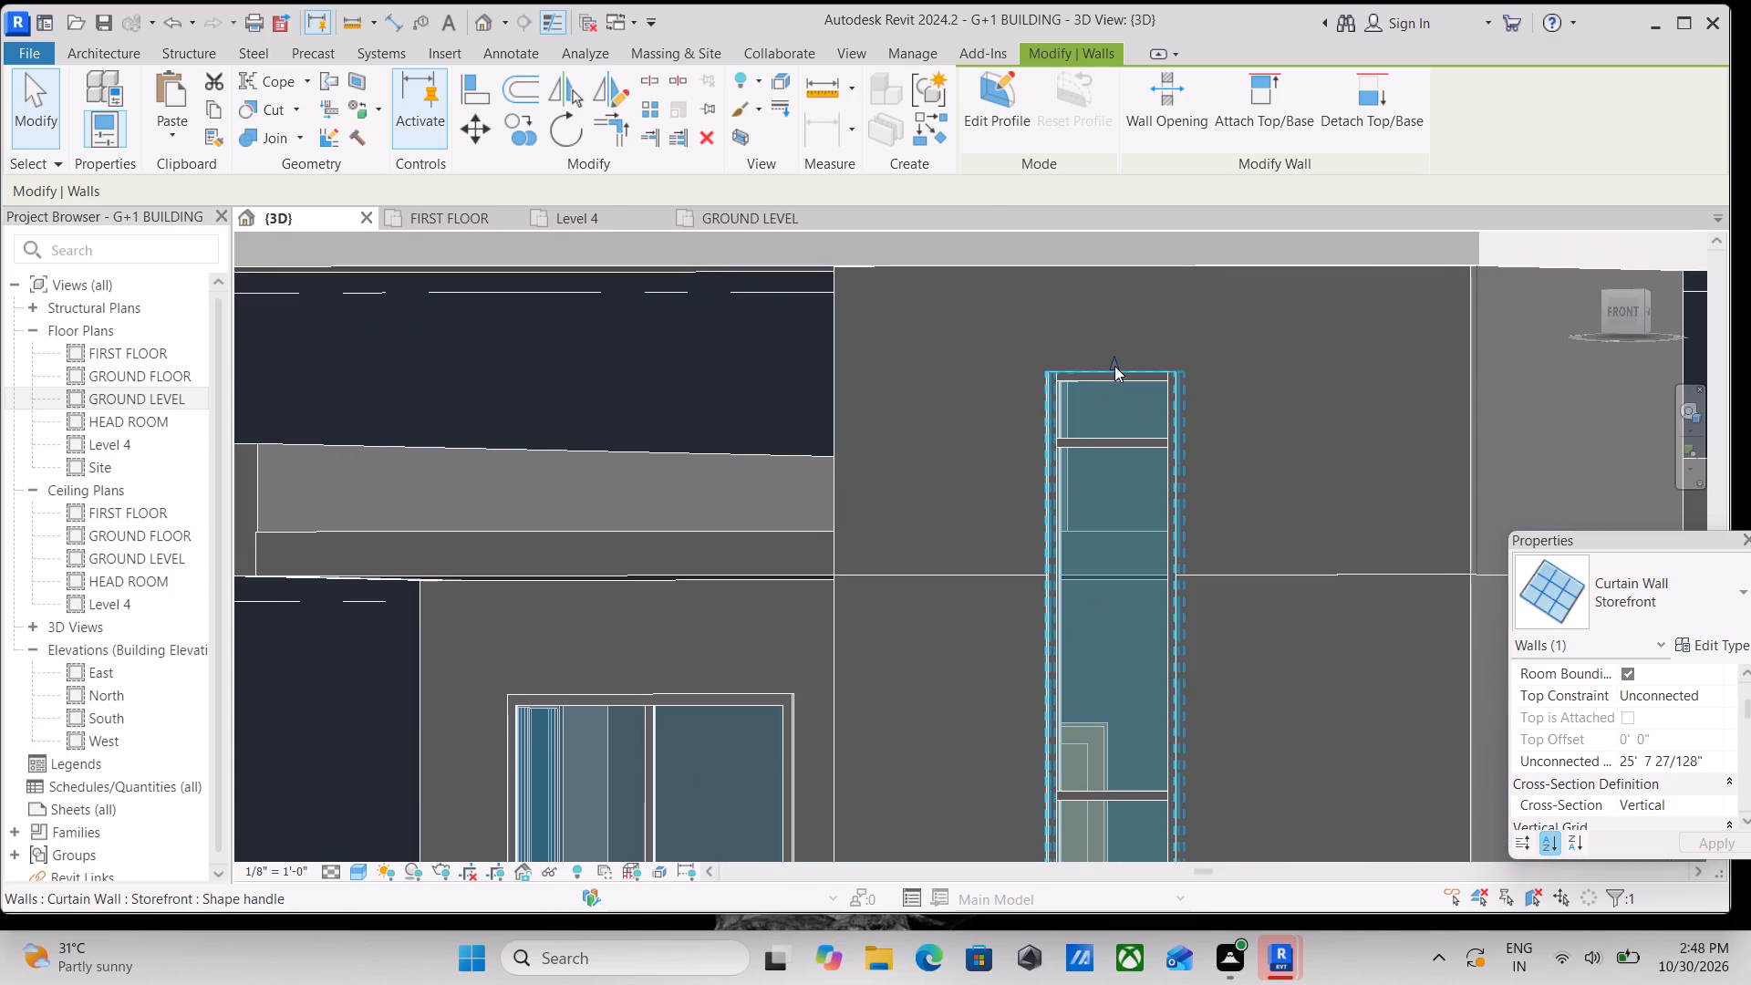
drag(1115, 365, 1105, 391)
Nudge the storefront curtain wall seven small increments along the staircase wall toward the balcony side.
scroll(1113, 406, down, 5)
middle_drag(1132, 431, 1158, 453)
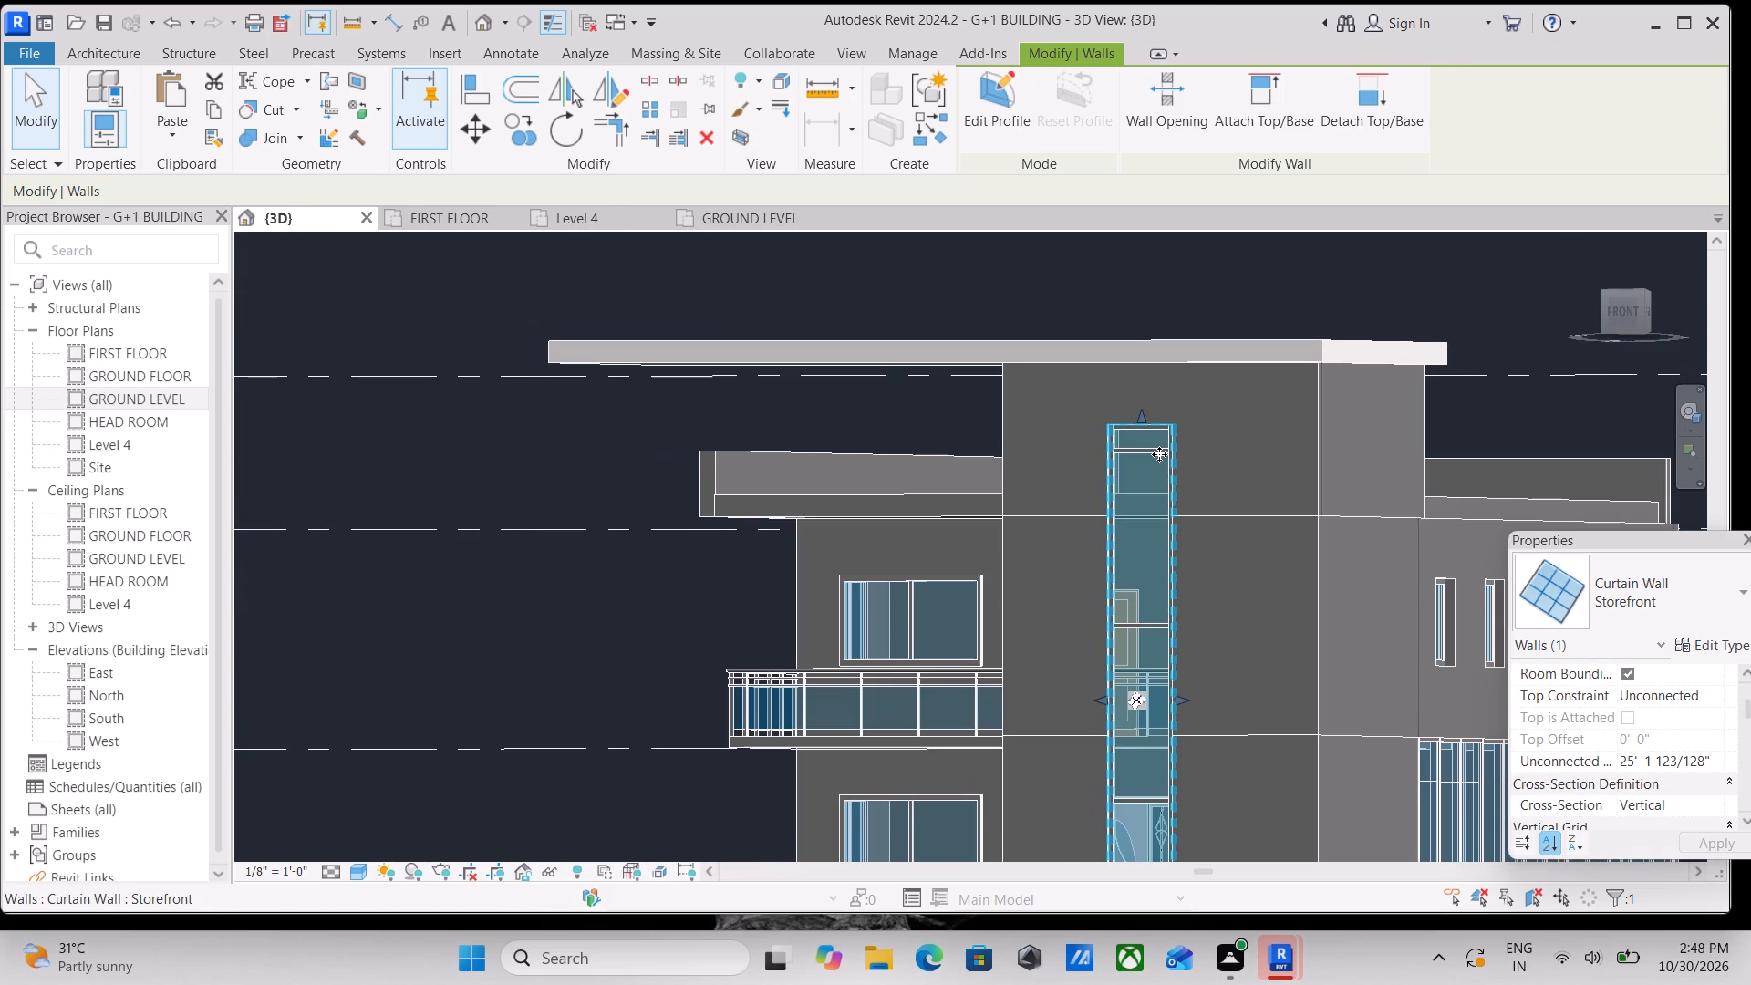
scroll(1065, 516, up, 2)
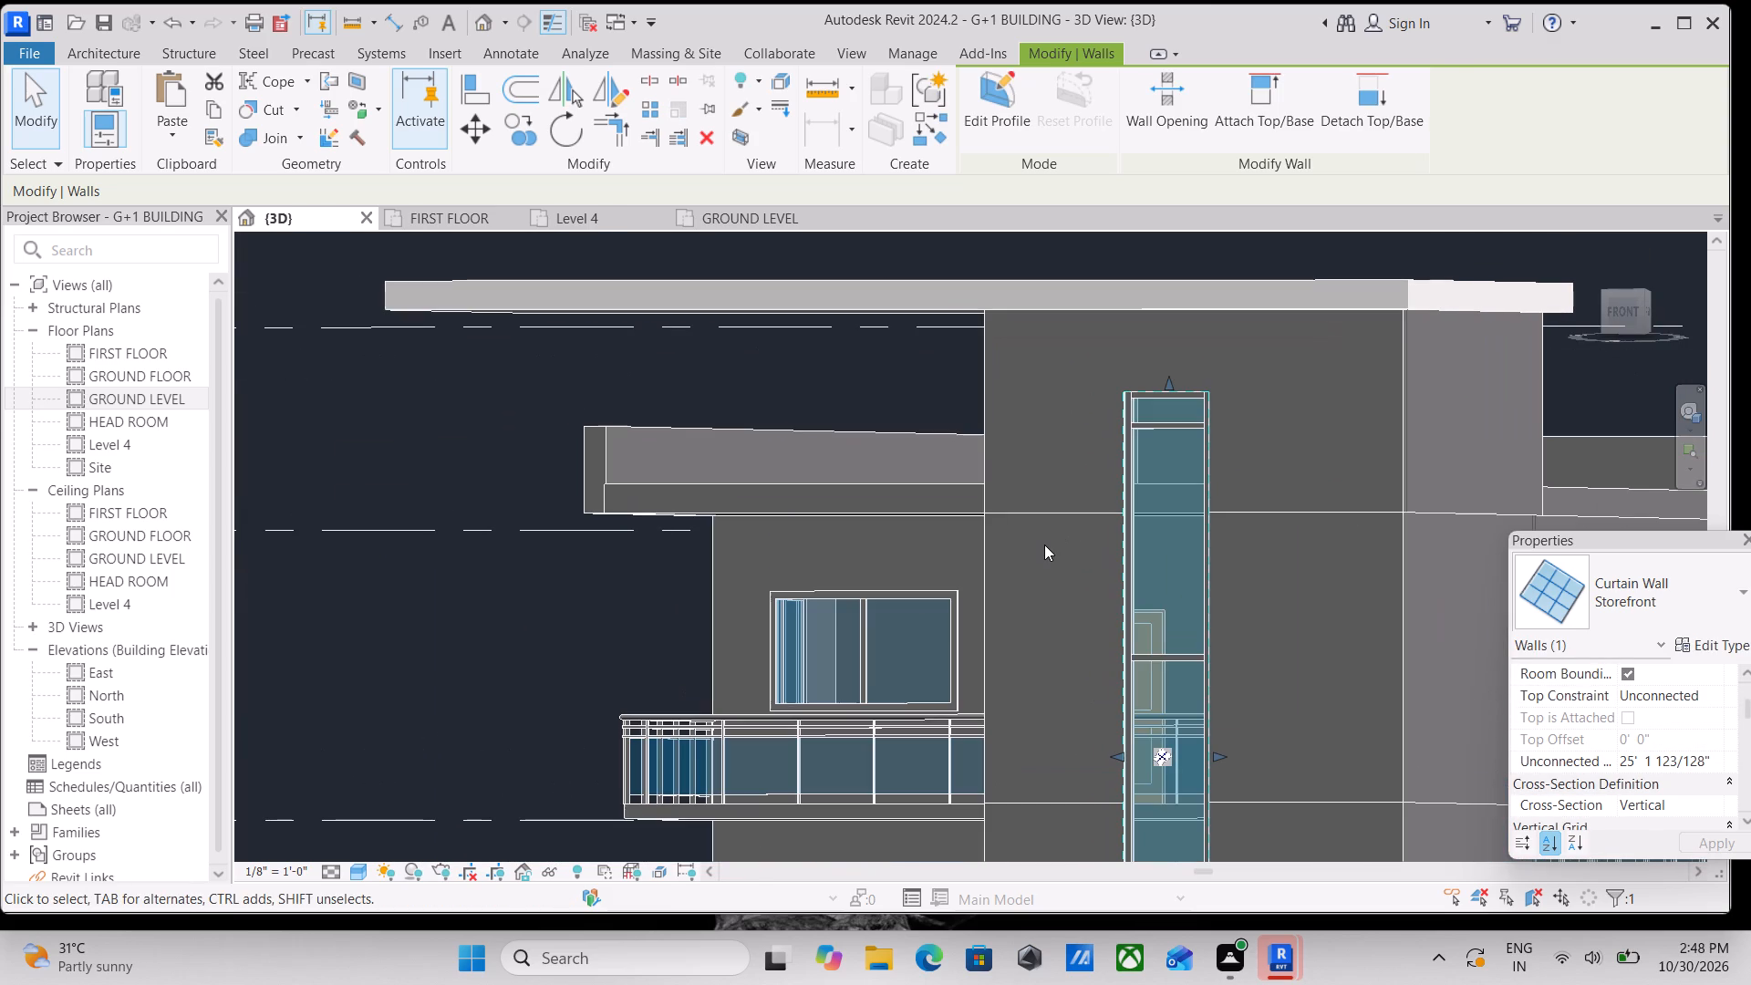
scroll(1044, 544, down, 3)
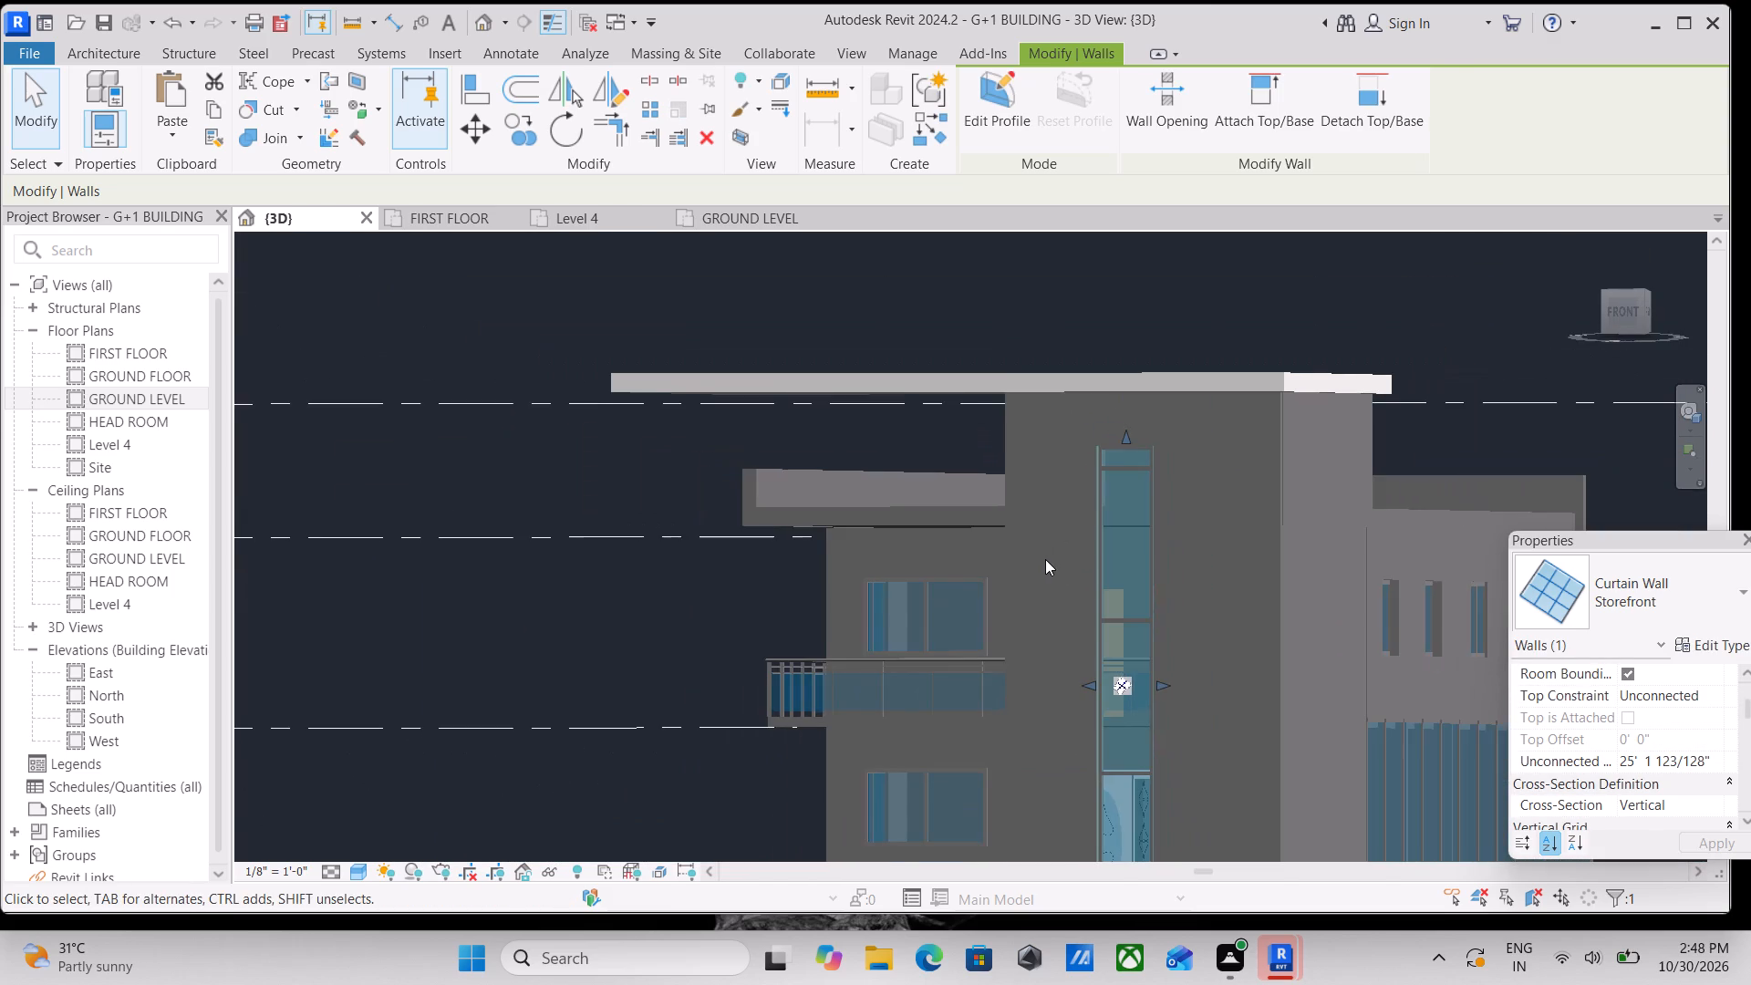
middle_drag(1045, 559, 1070, 579)
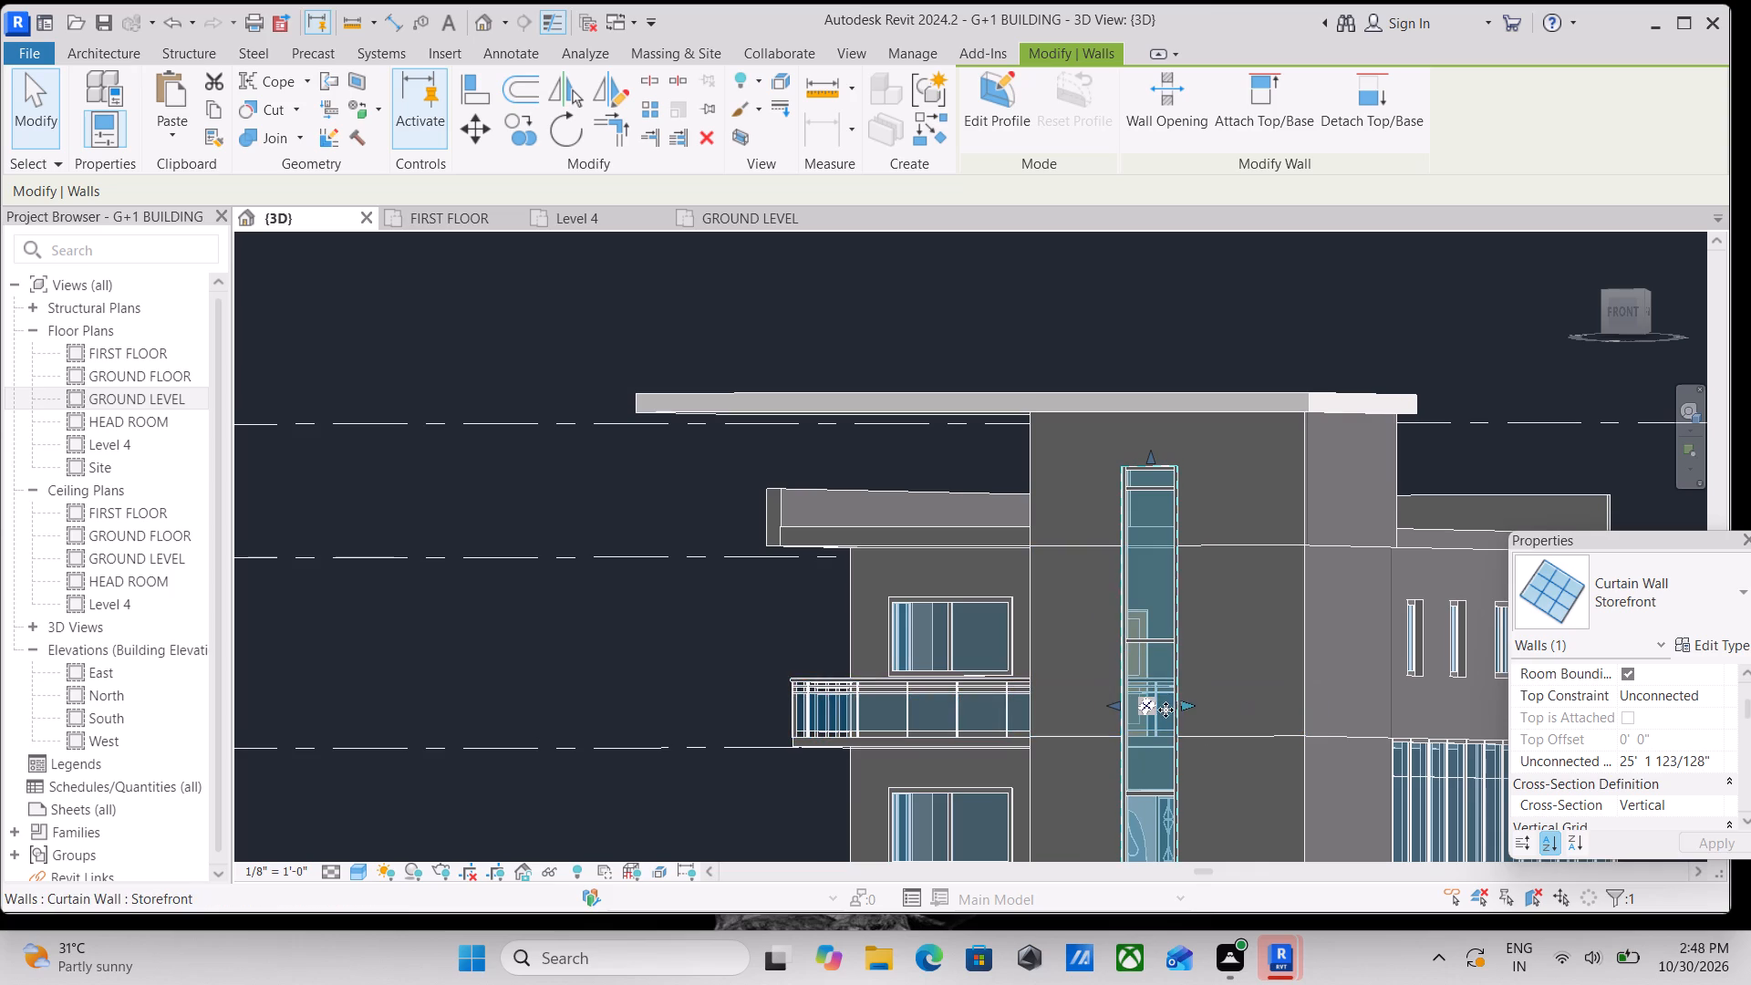
middle_drag(1169, 661, 1208, 568)
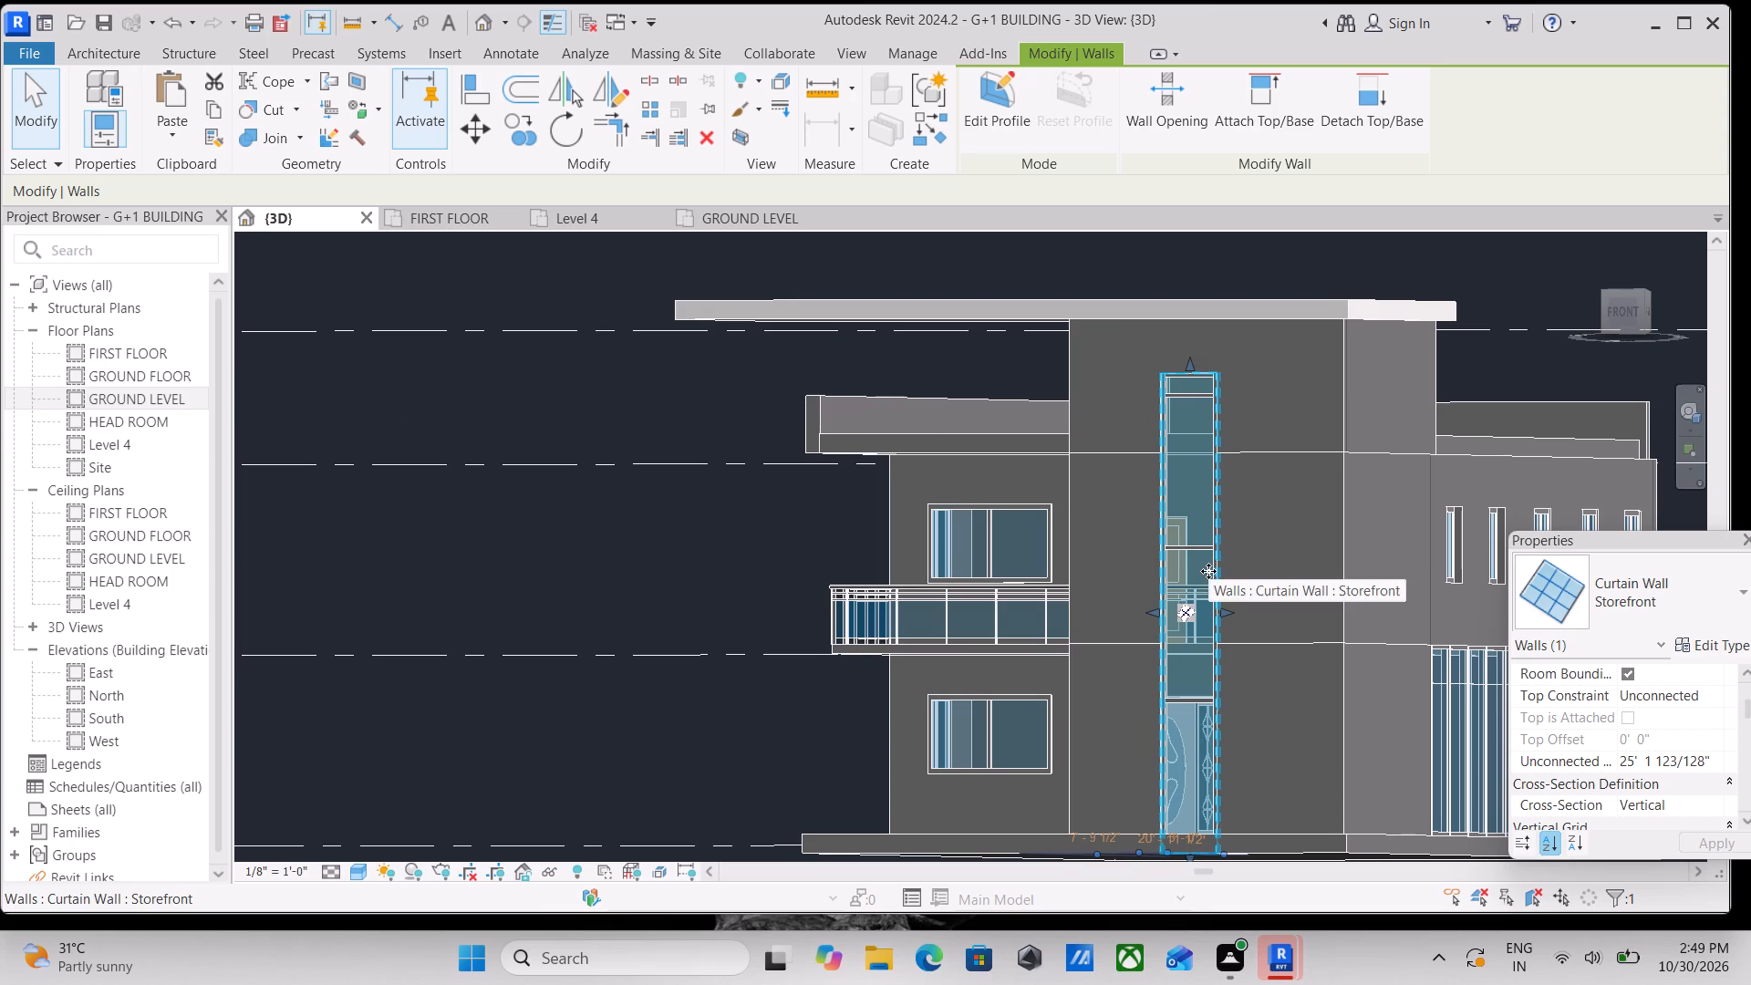
key(Left)
key(Left)
key(Left)
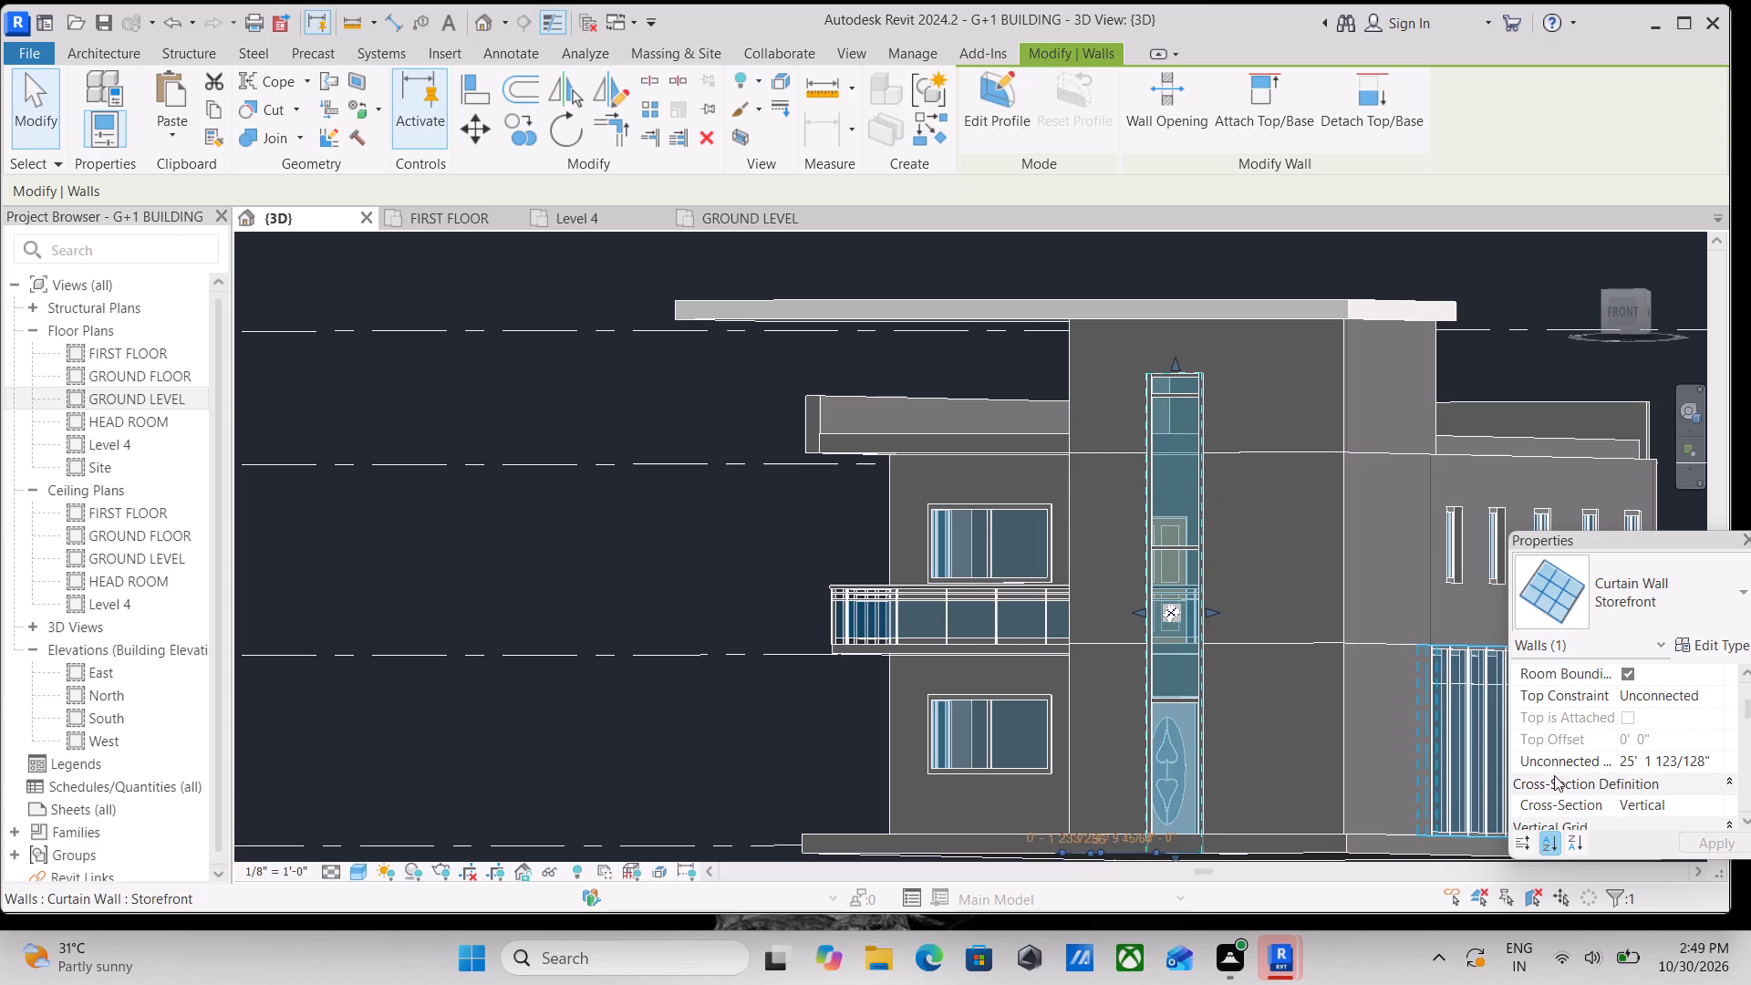
key(Left)
key(Left)
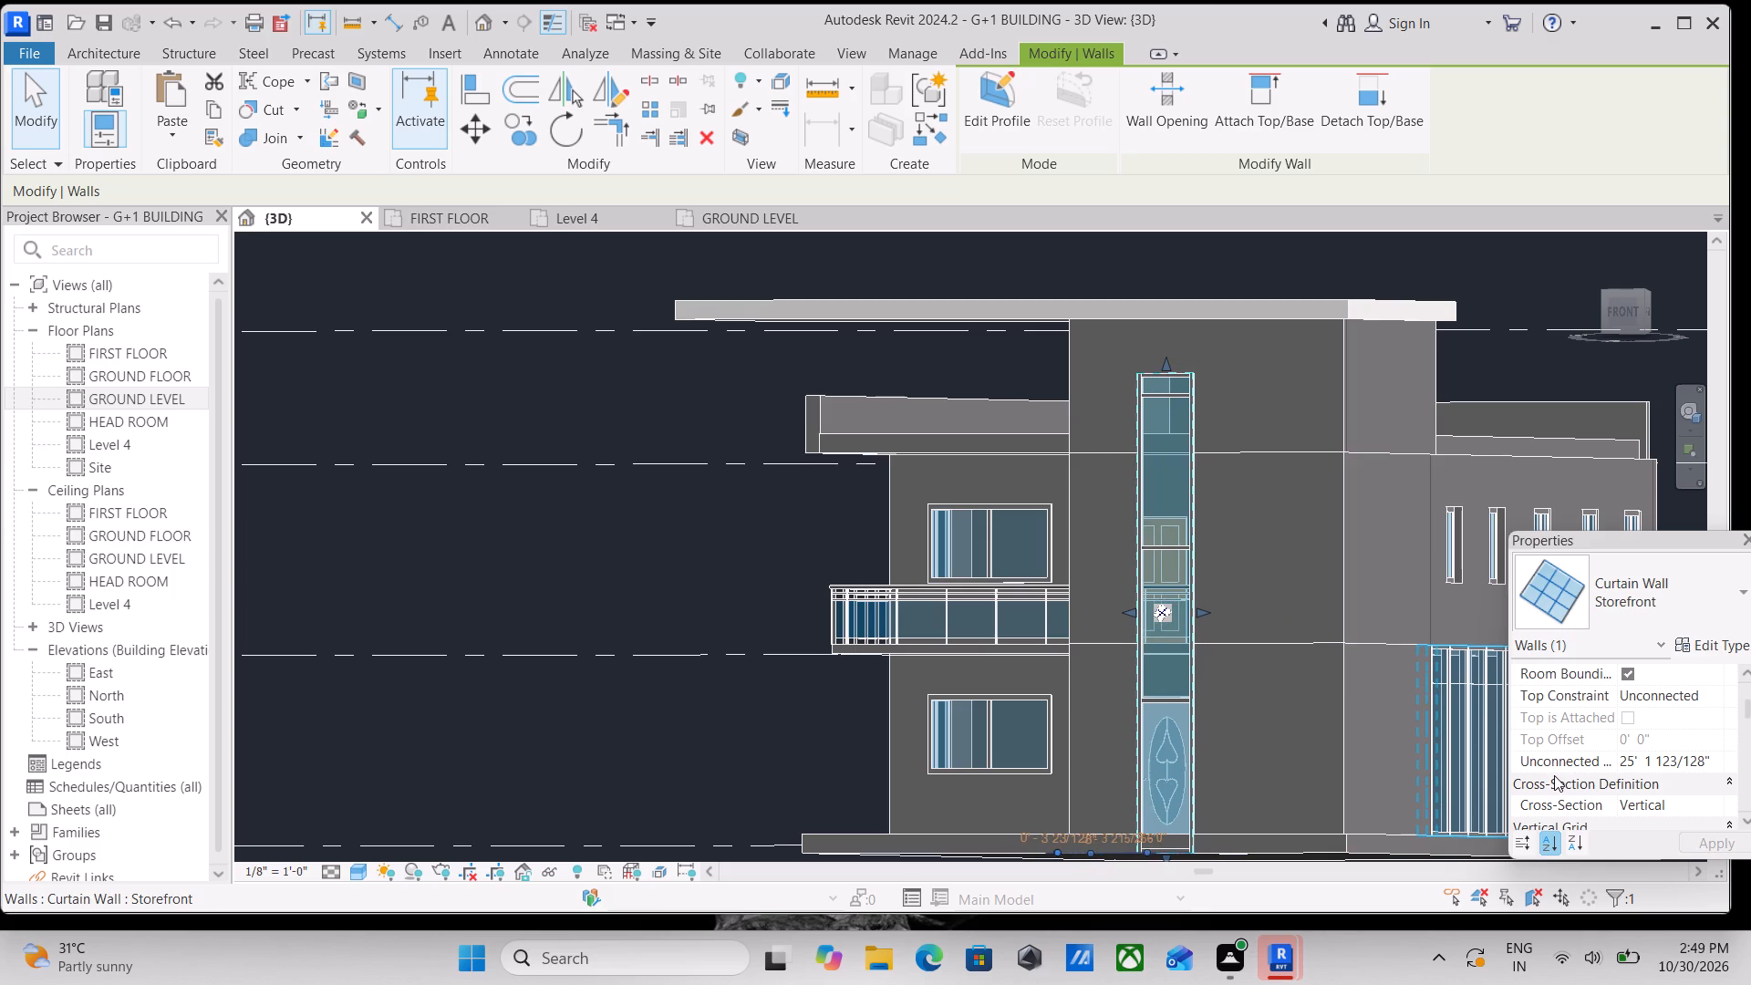
key(Left)
key(Left)
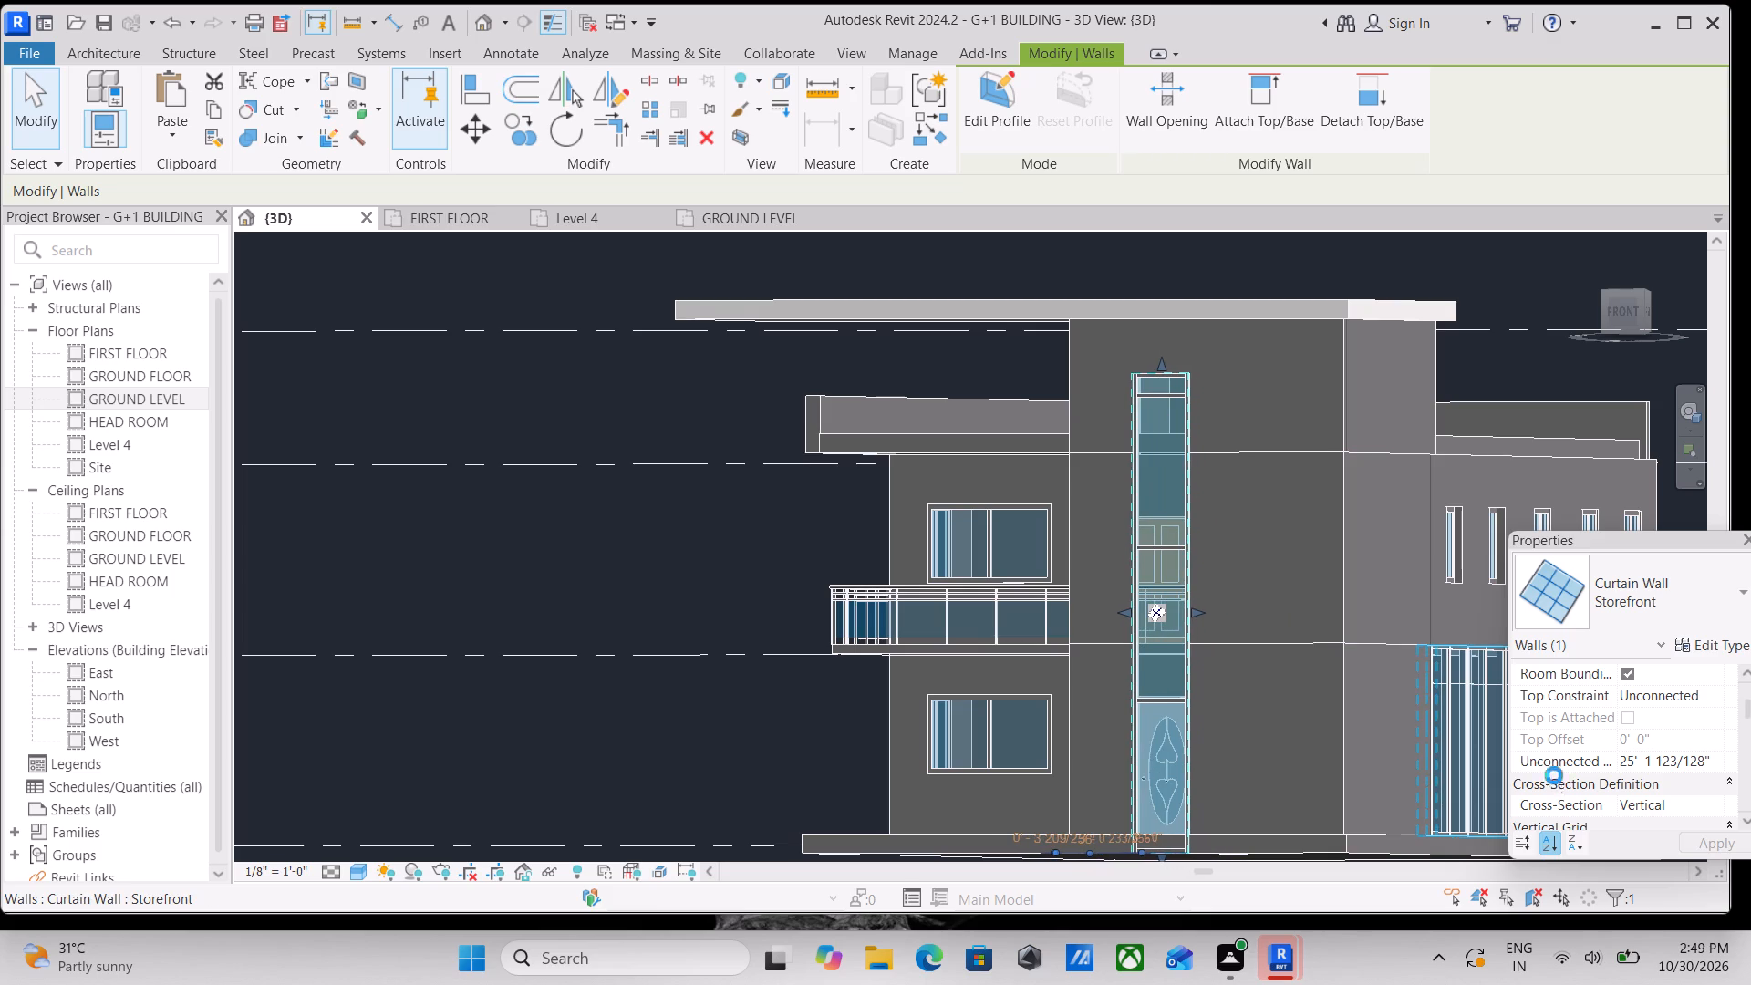
Create an in-place model in the Generic Models category, keeping the default name.
shift+middle_drag(1410, 776, 1486, 819)
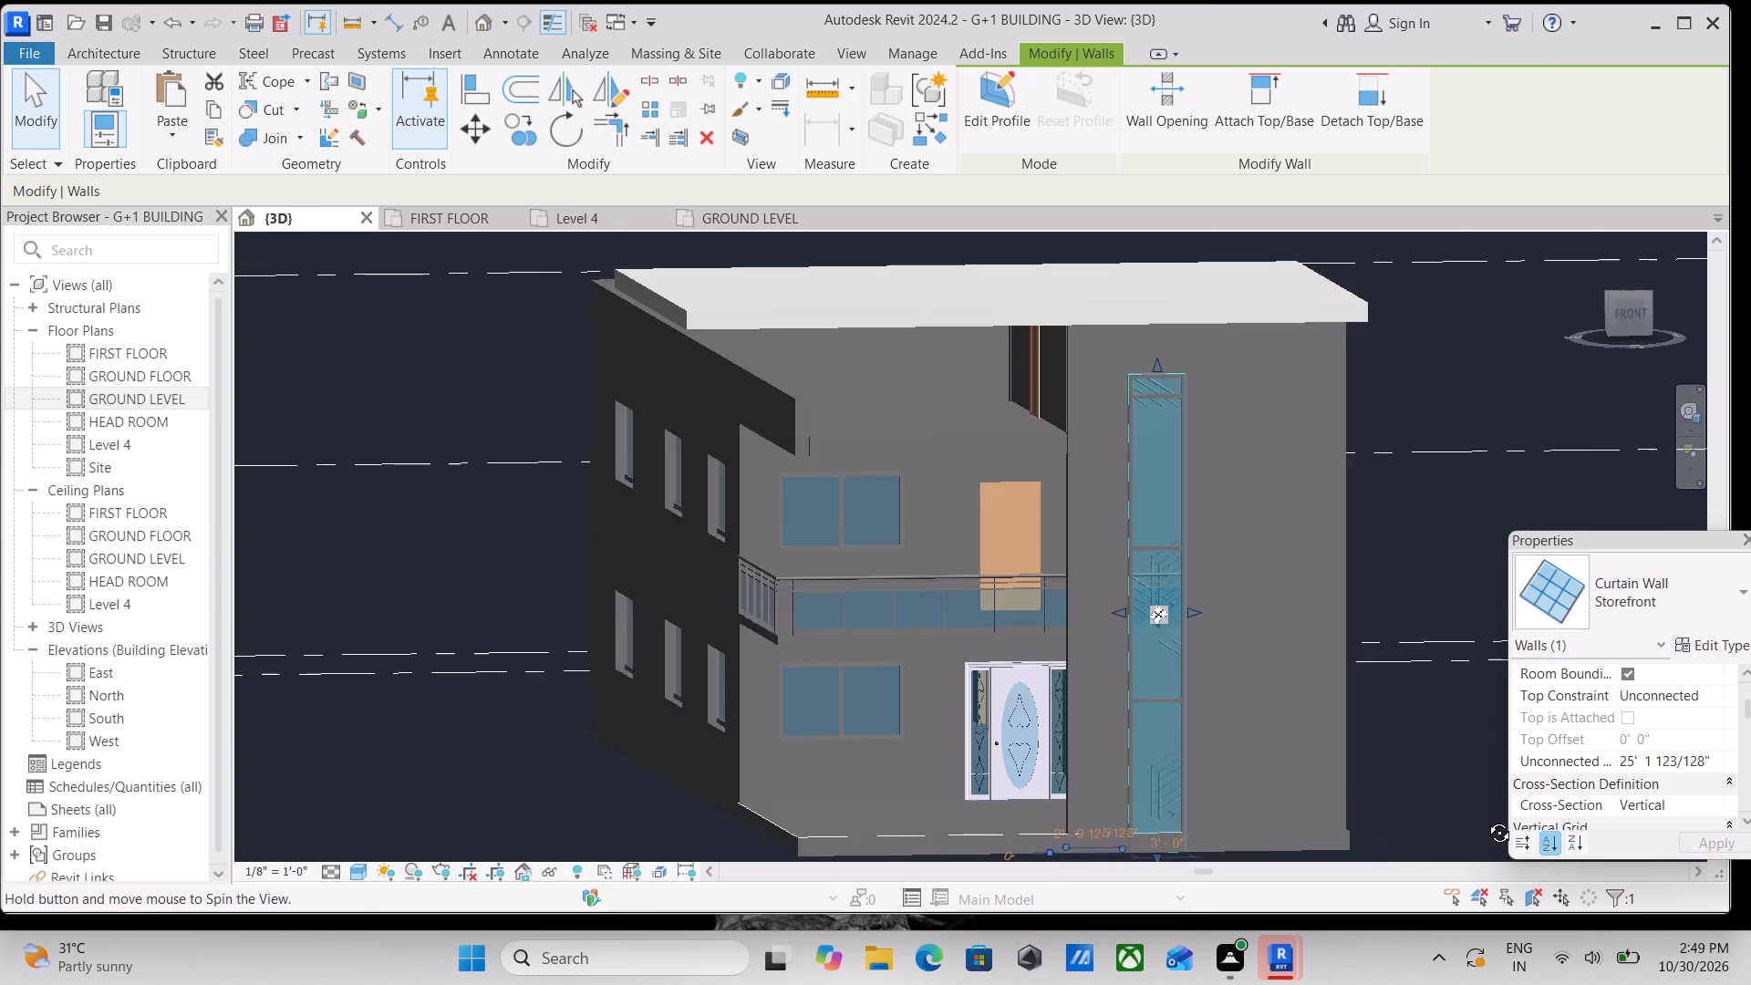
shift+middle_drag(1486, 819, 1482, 820)
shift+middle_drag(1341, 771, 1284, 792)
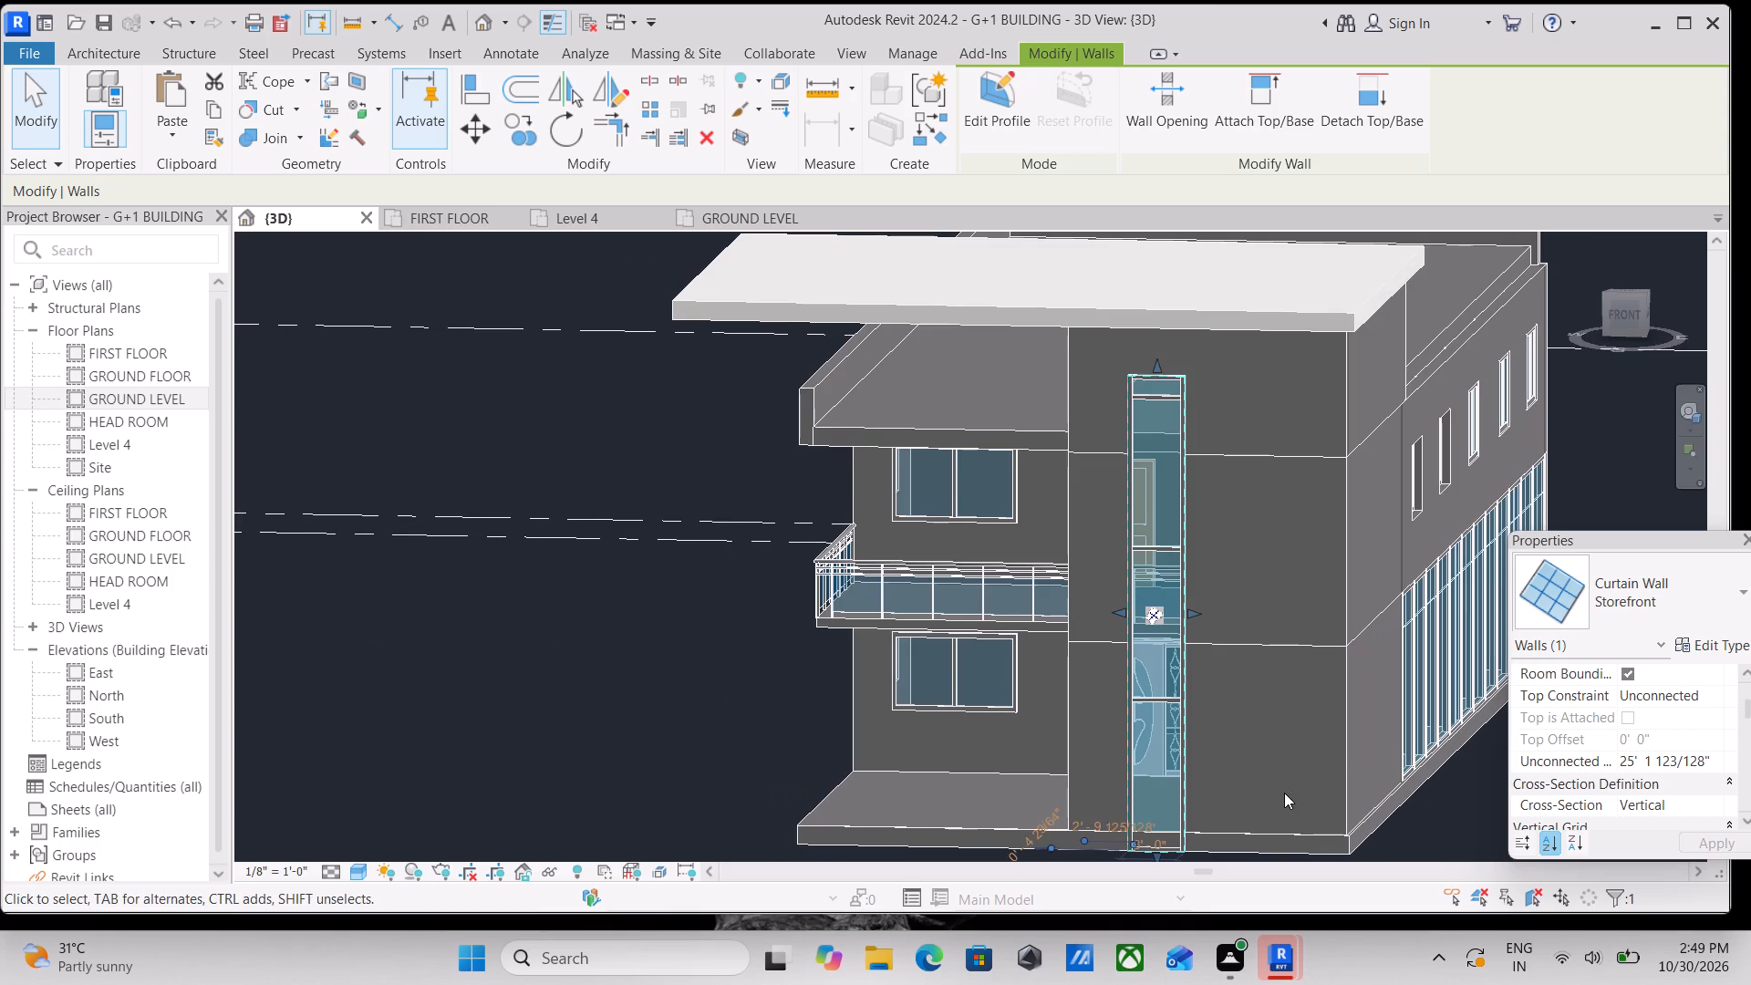
scroll(1013, 503, up, 1)
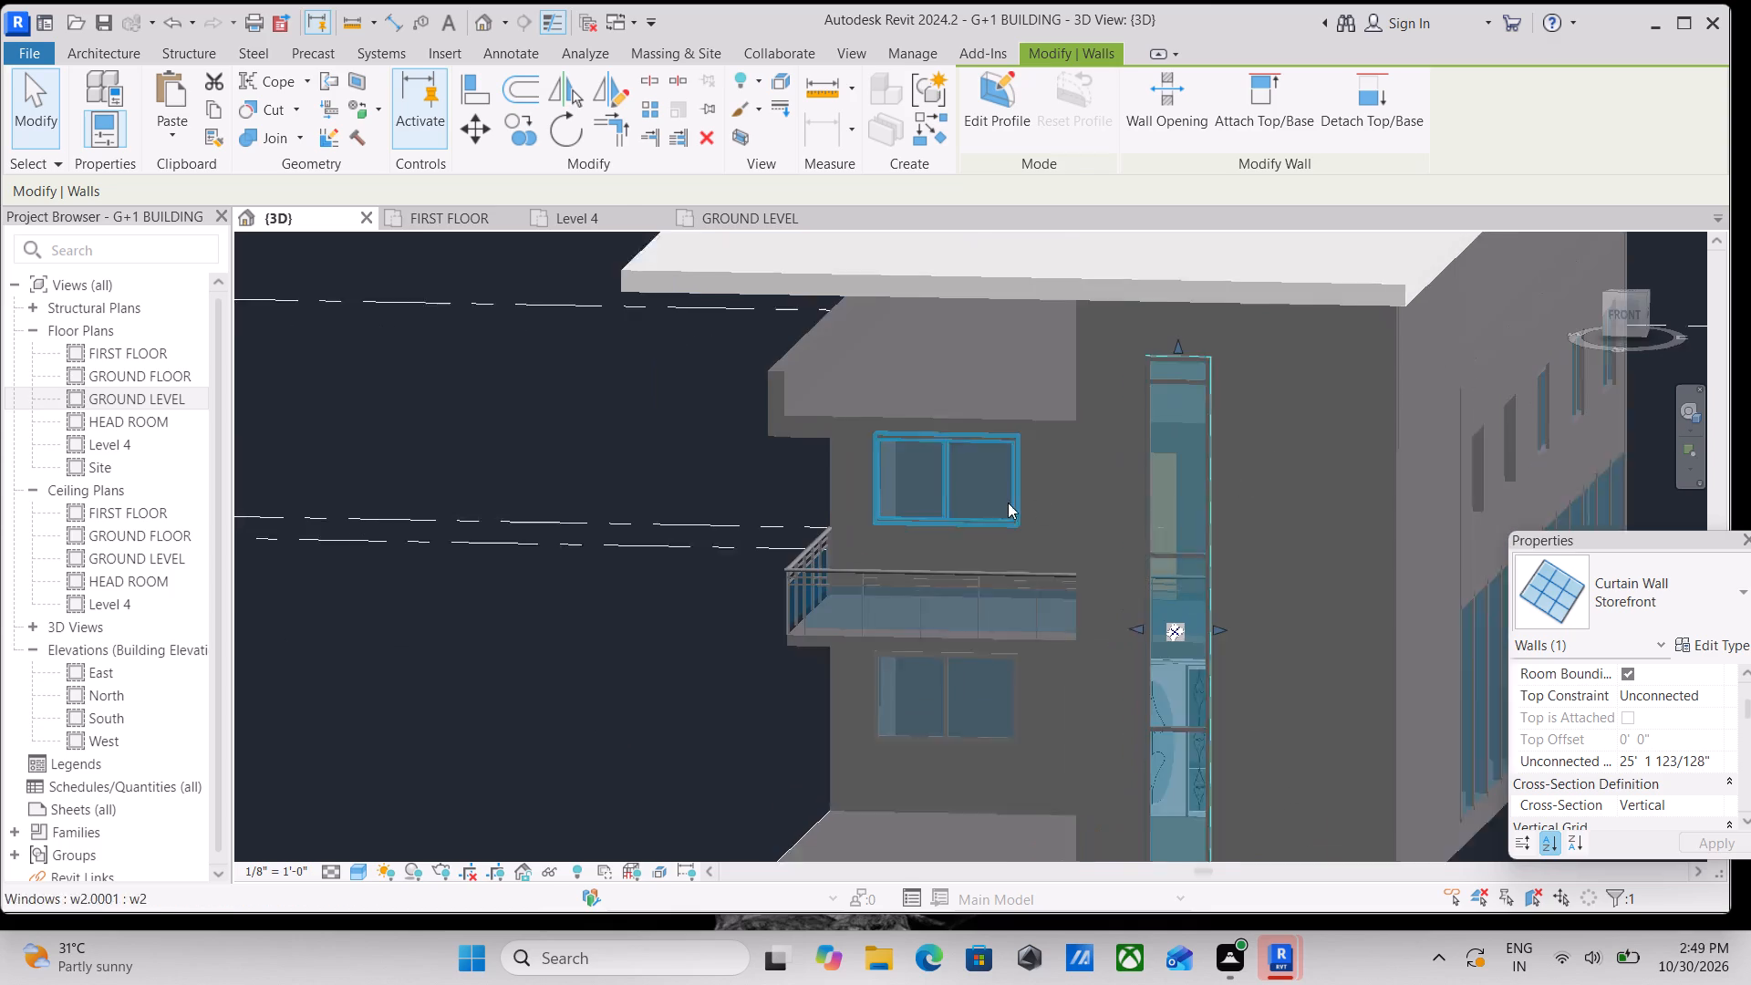
scroll(1008, 503, up, 1)
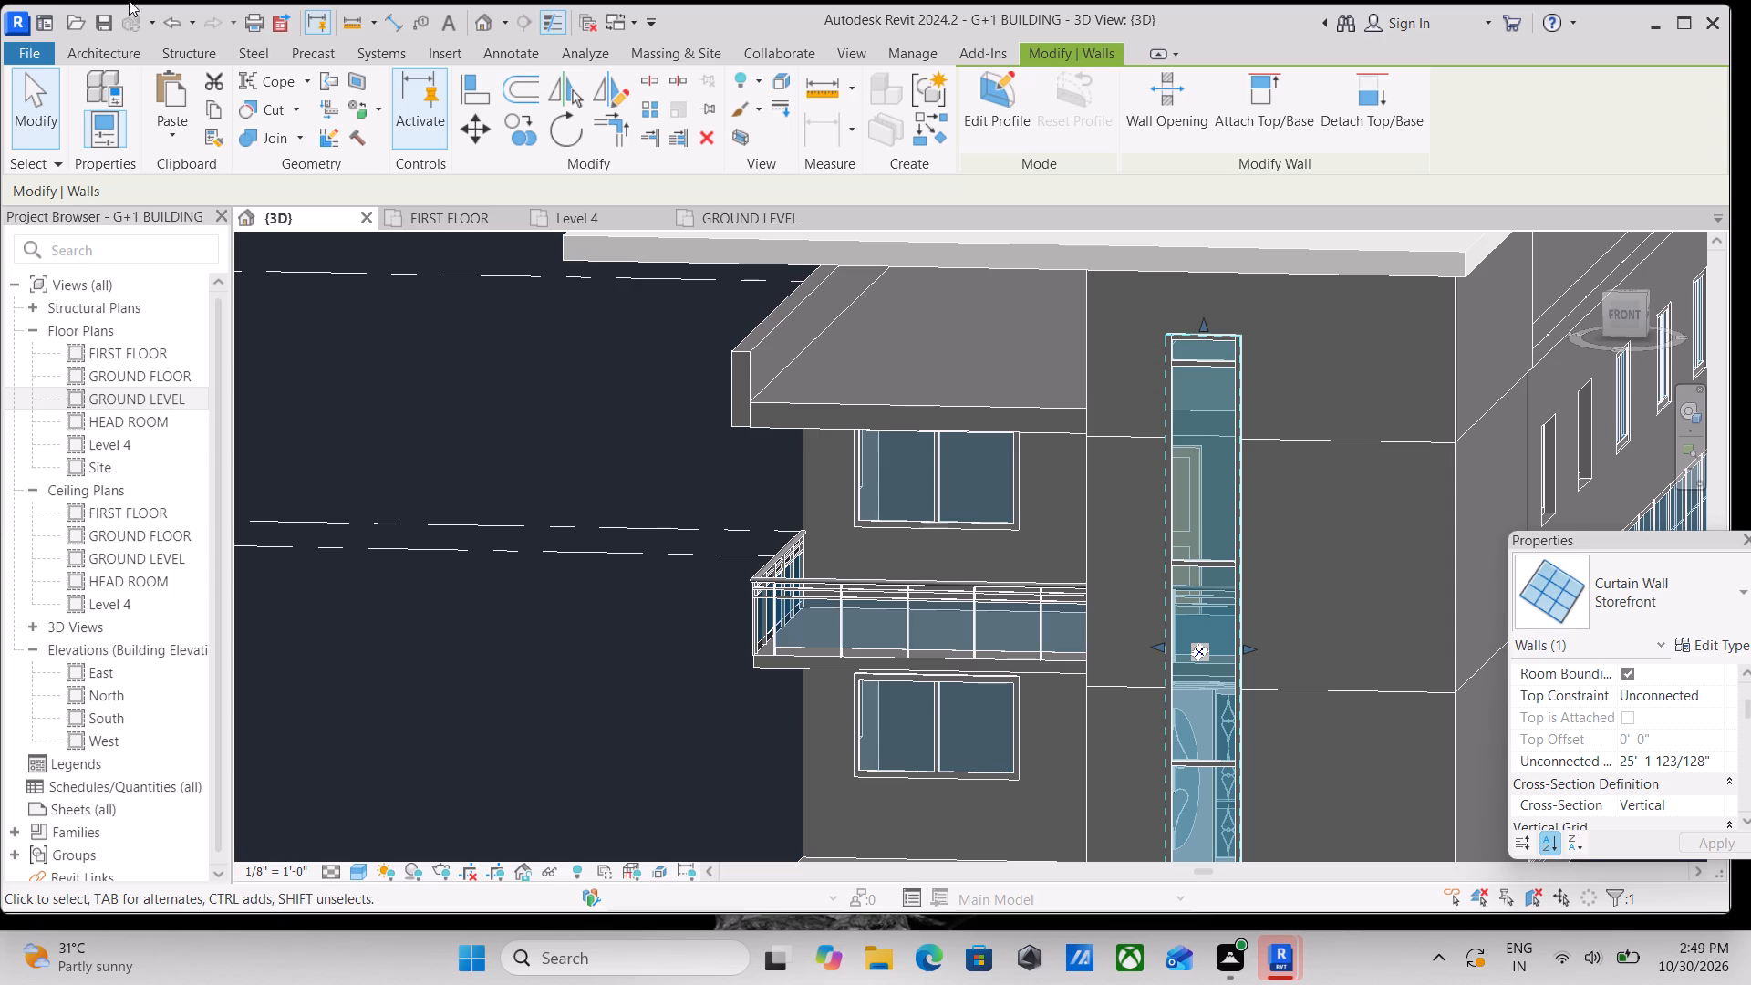
click(108, 54)
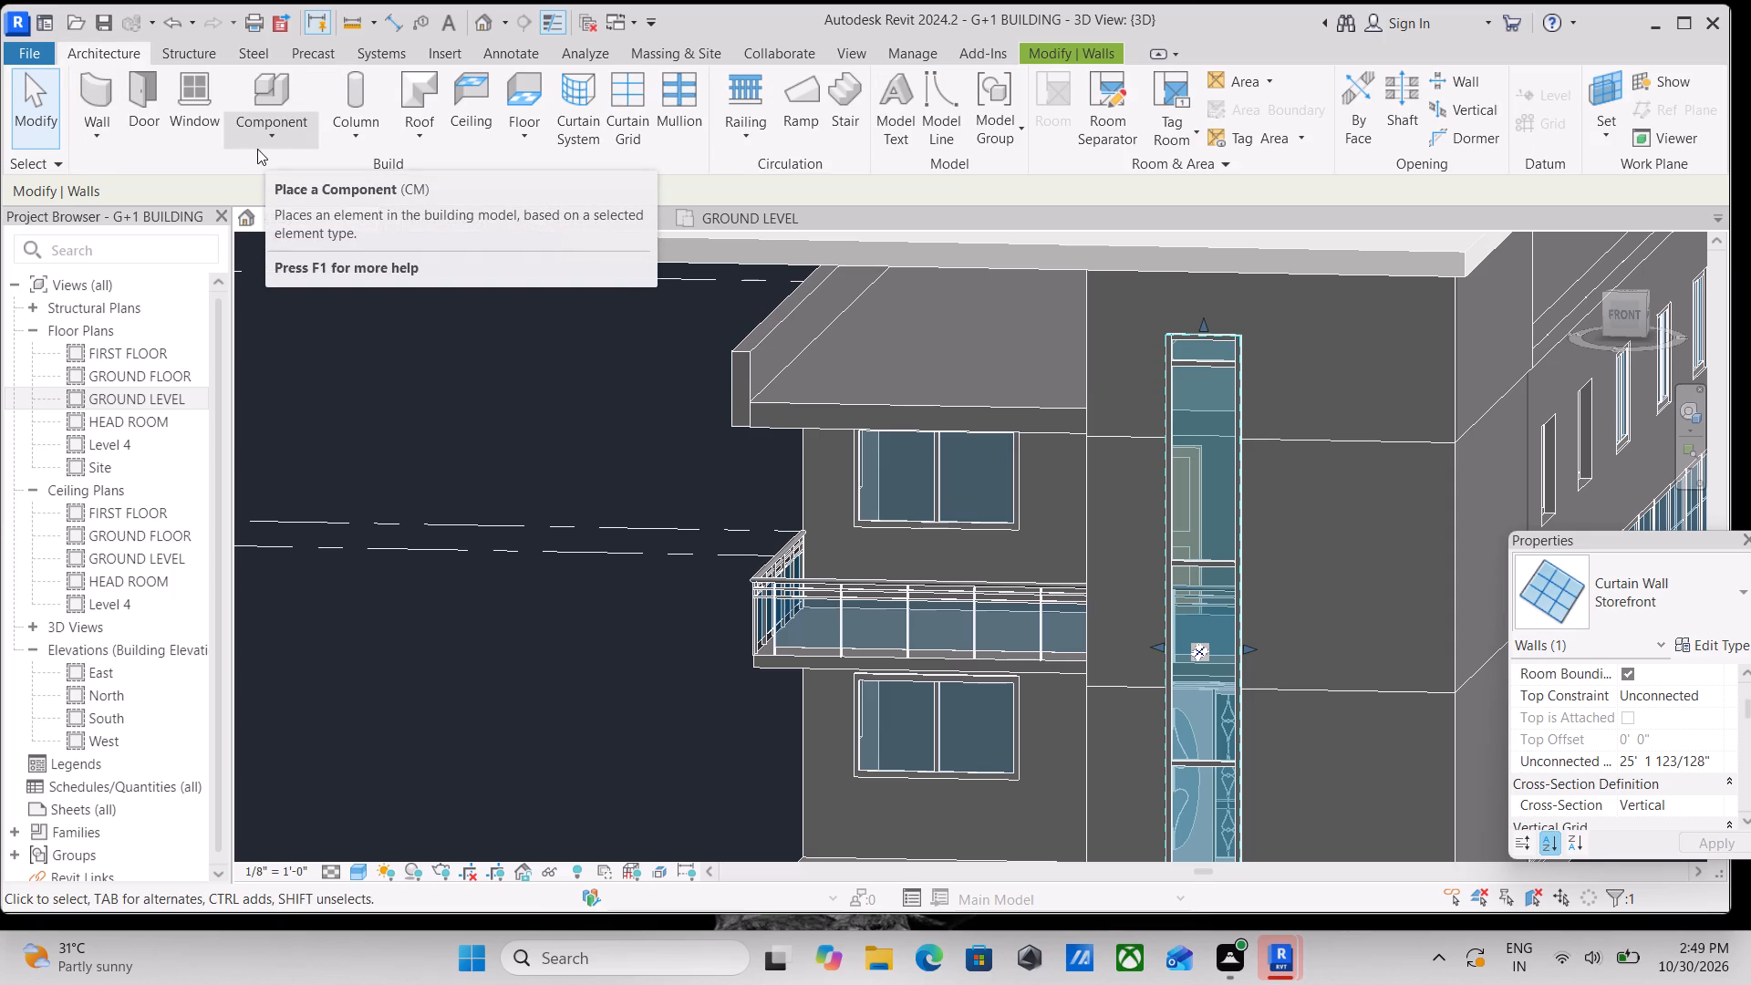
click(257, 140)
click(257, 218)
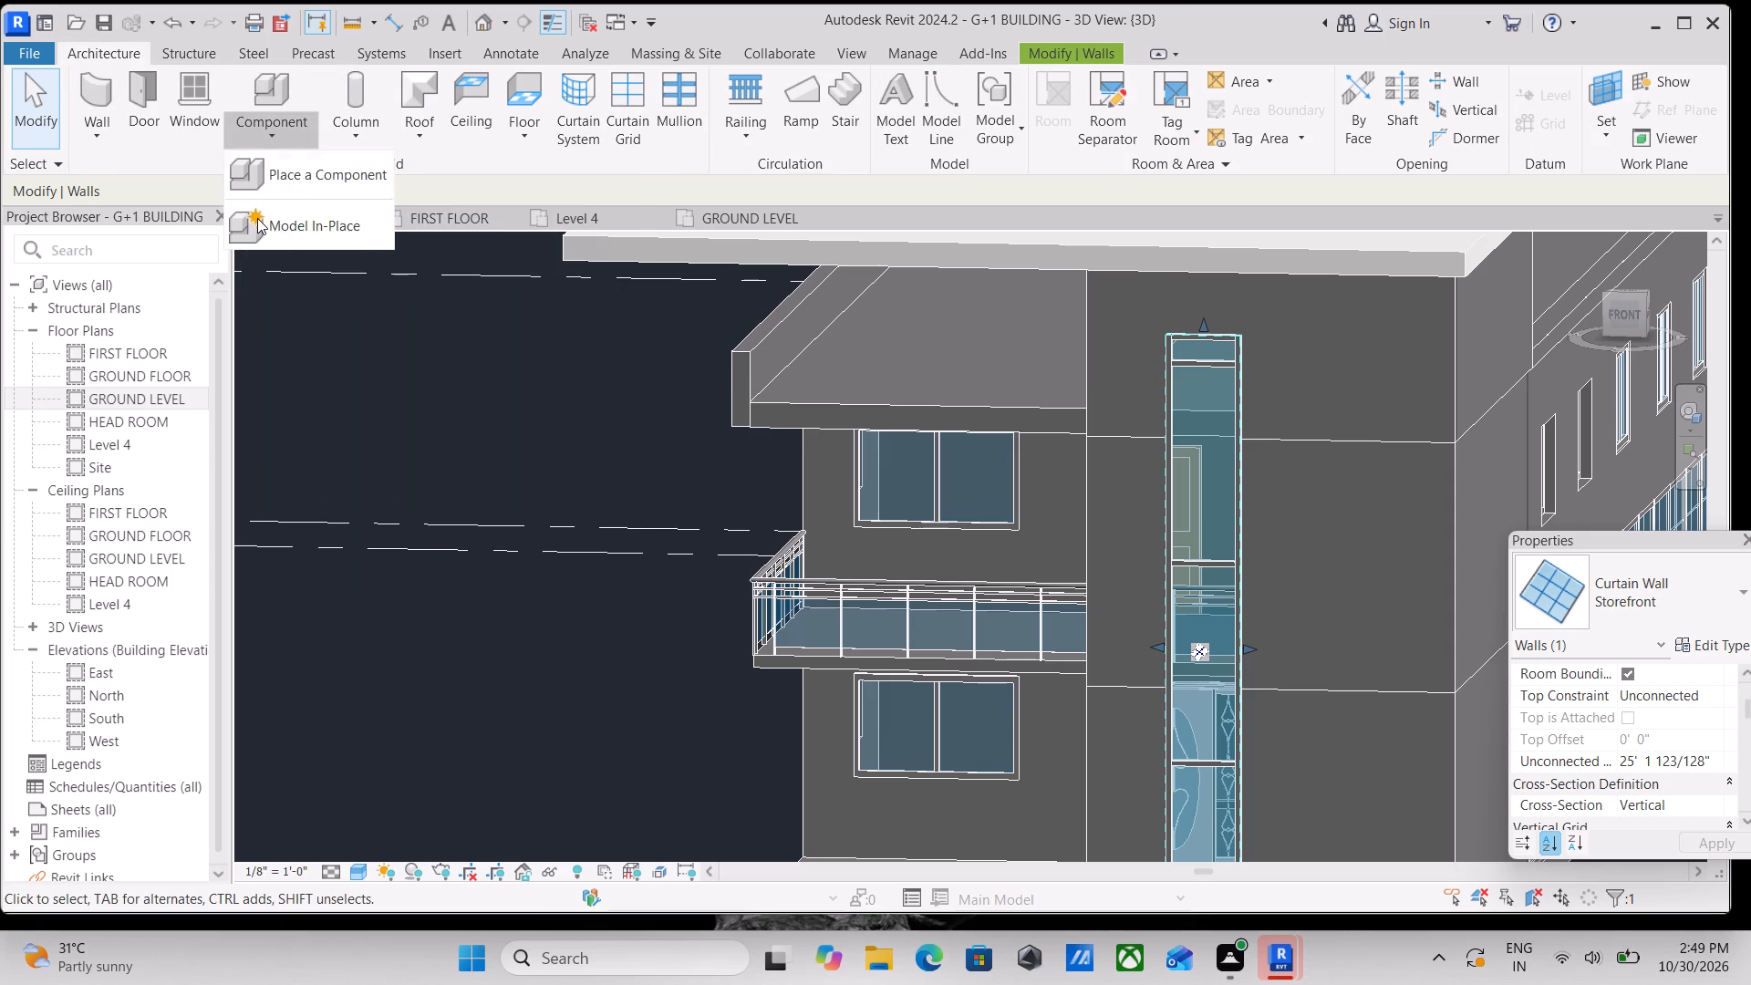
scroll(706, 445, down, 20)
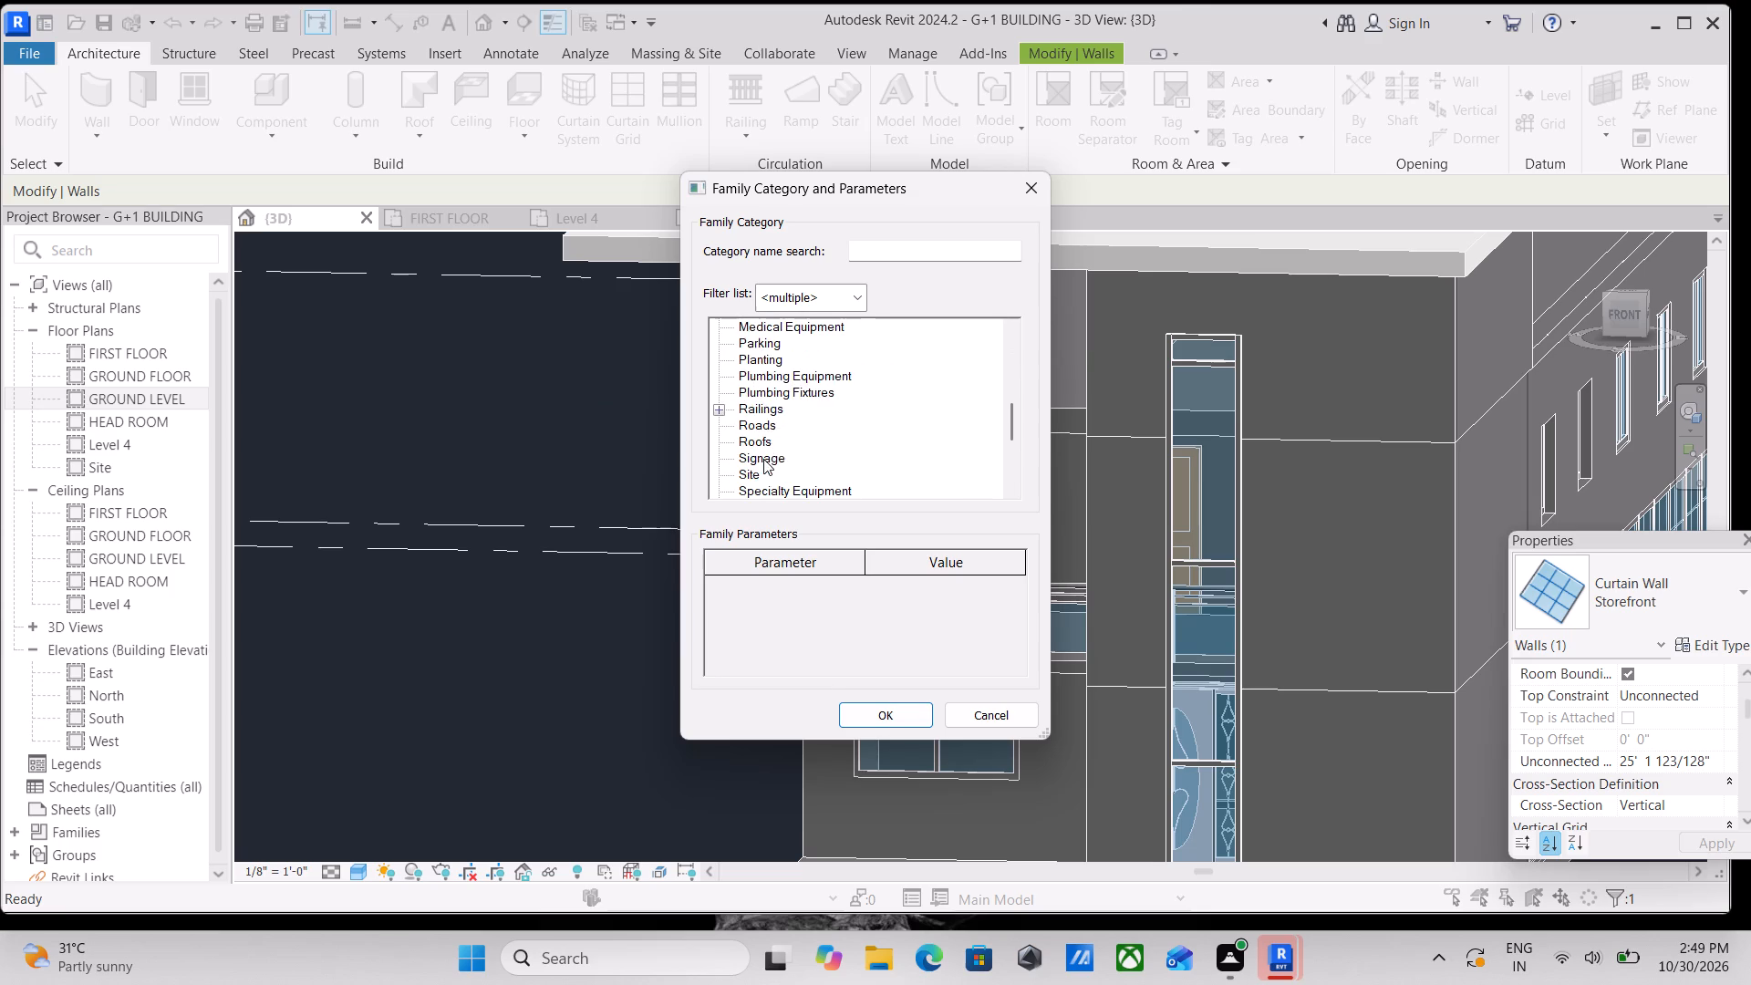
scroll(763, 459, down, 15)
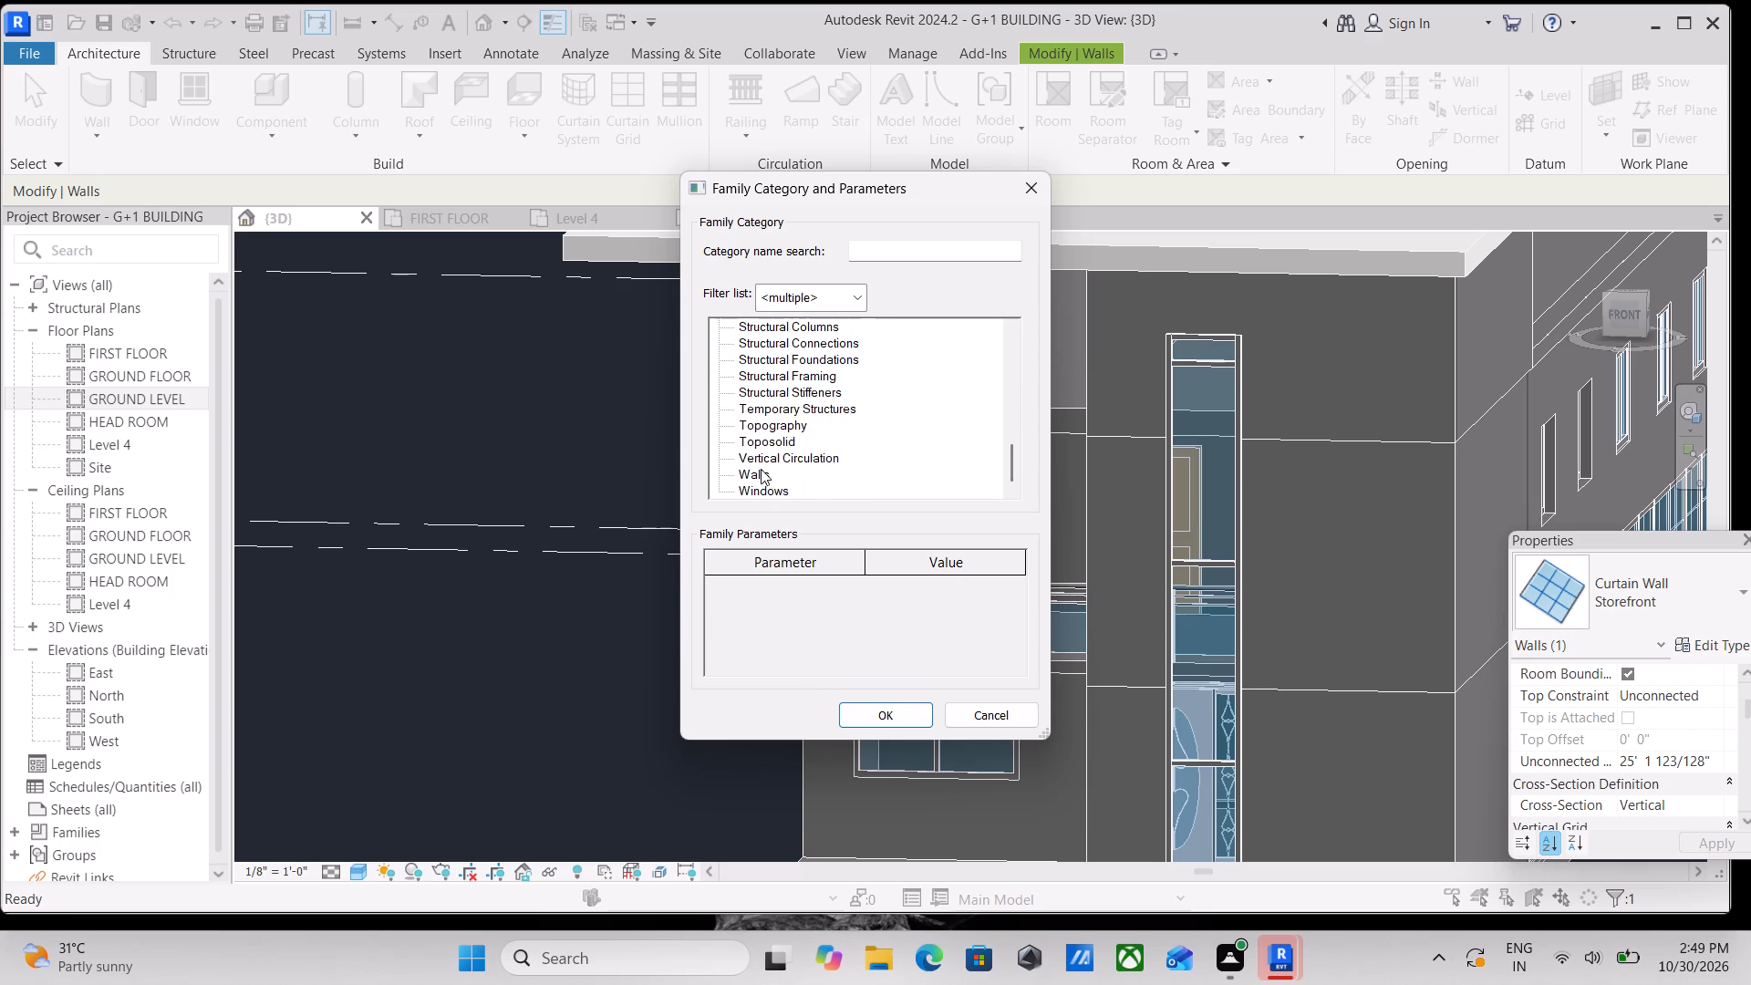
scroll(761, 469, down, 2)
scroll(761, 469, up, 20)
scroll(761, 469, up, 1)
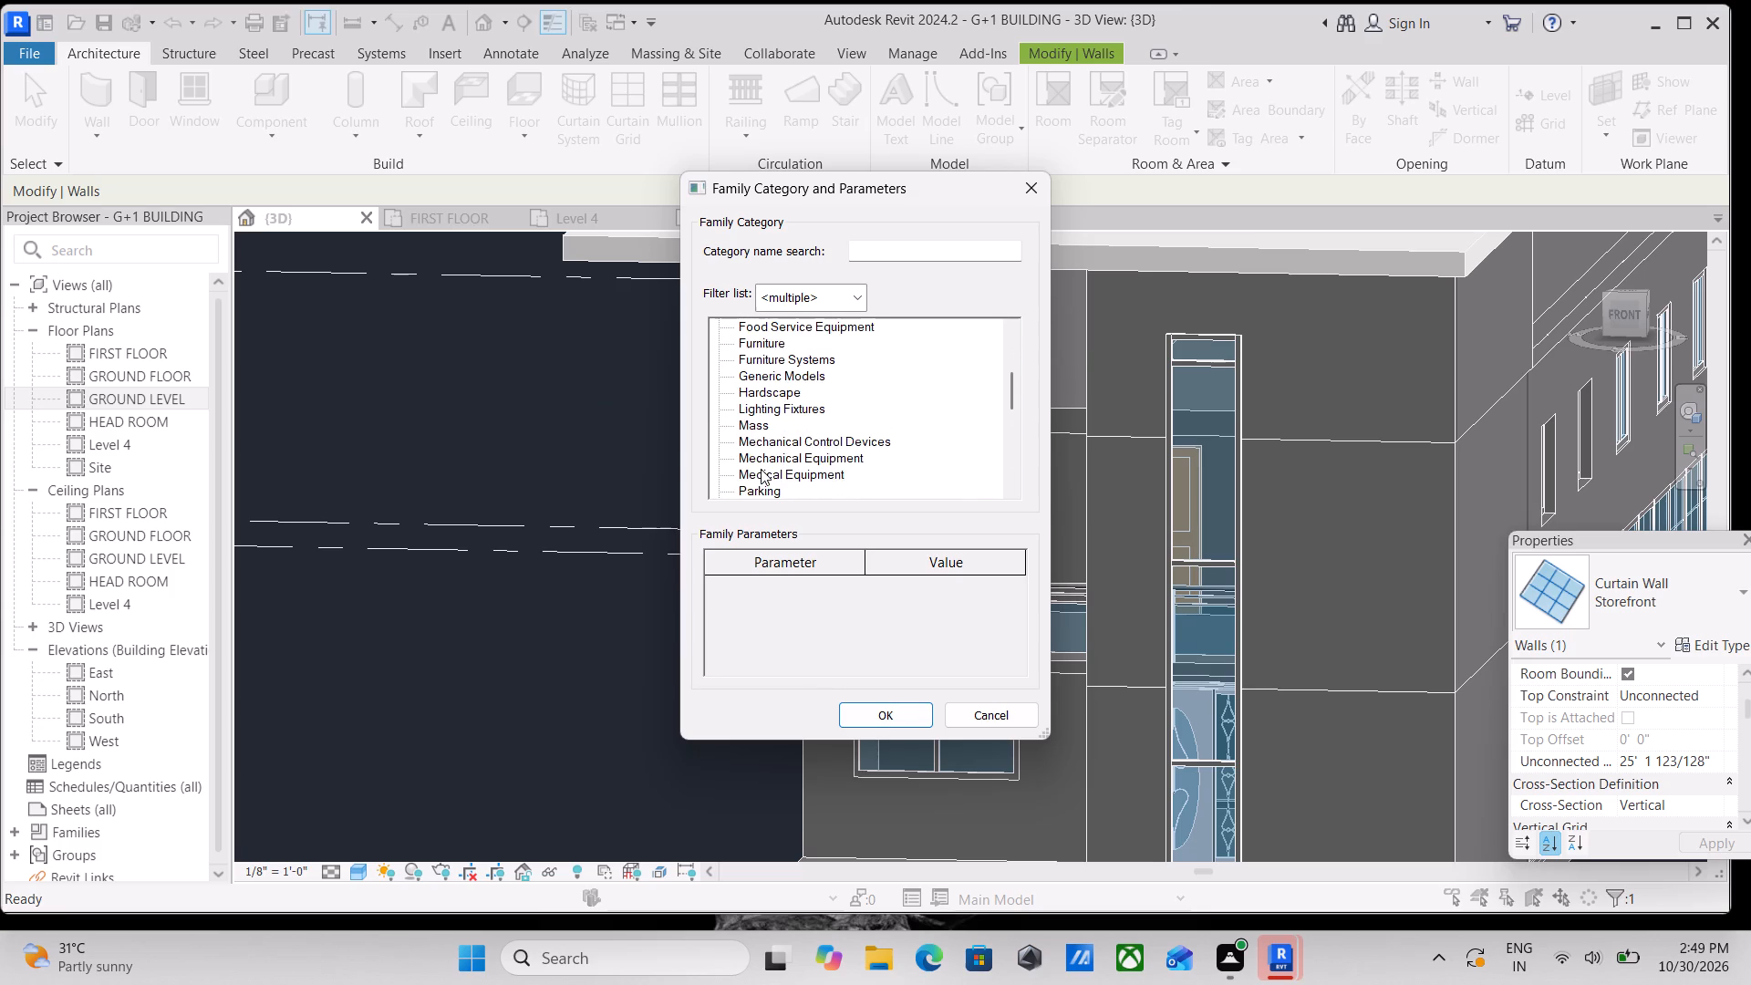
scroll(761, 469, up, 4)
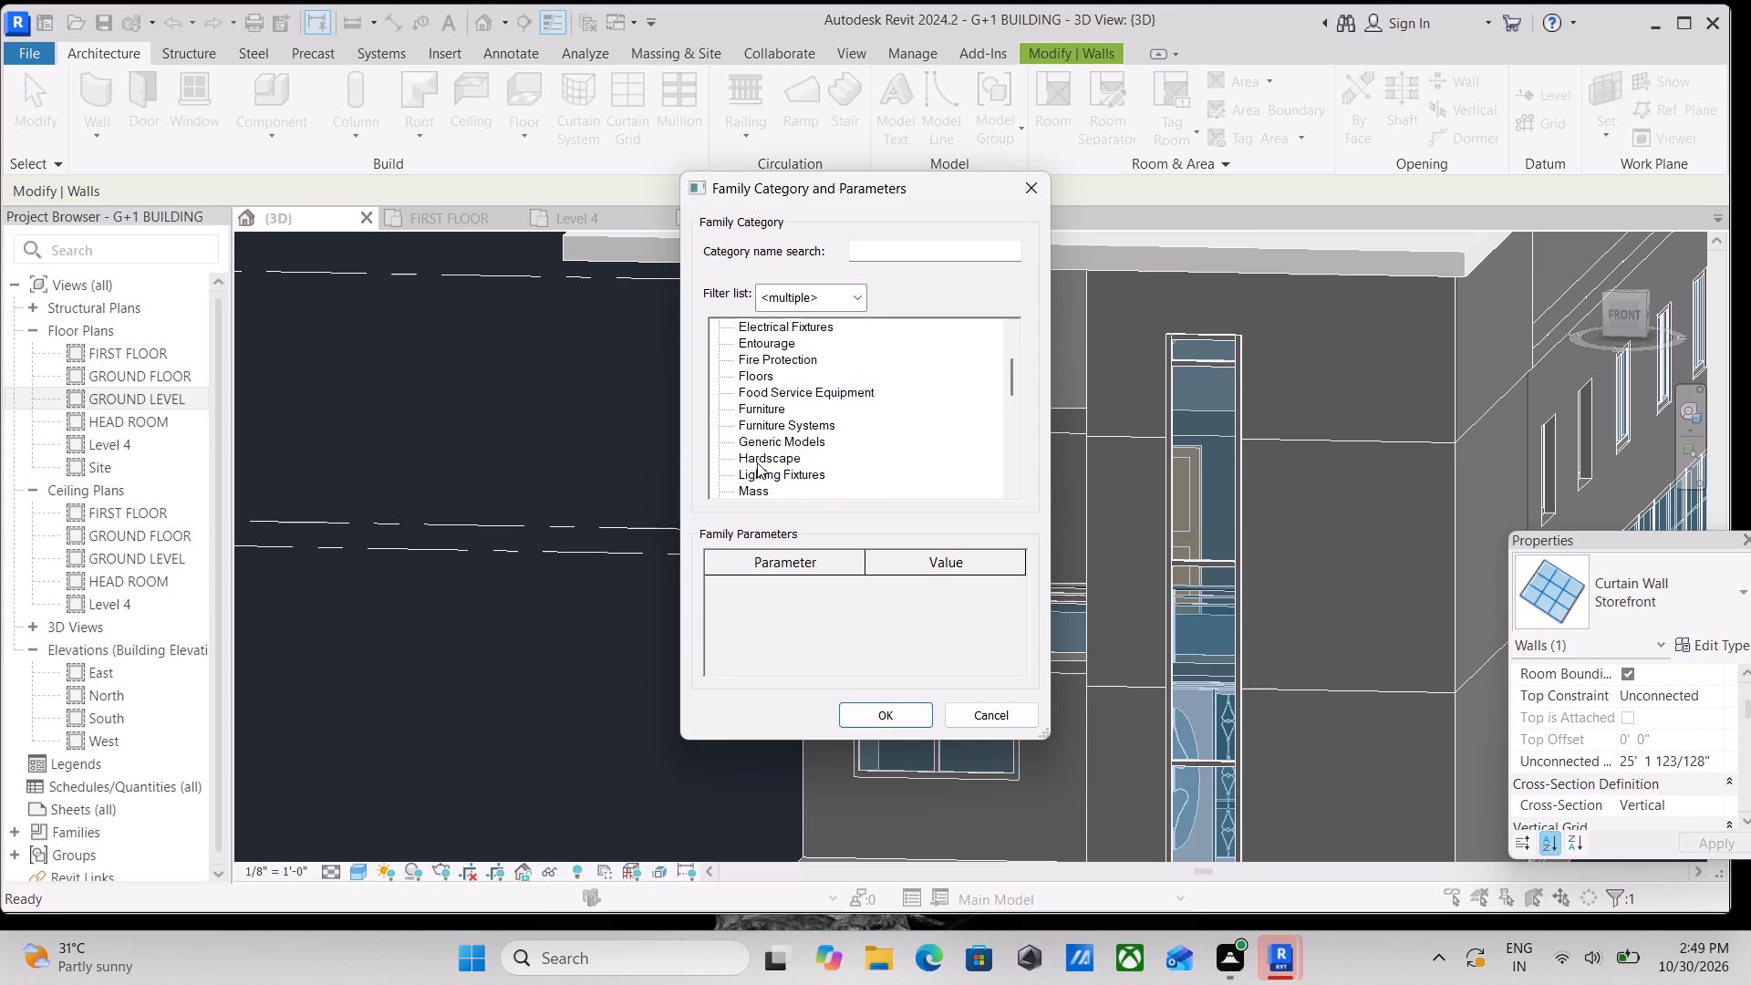
click(804, 440)
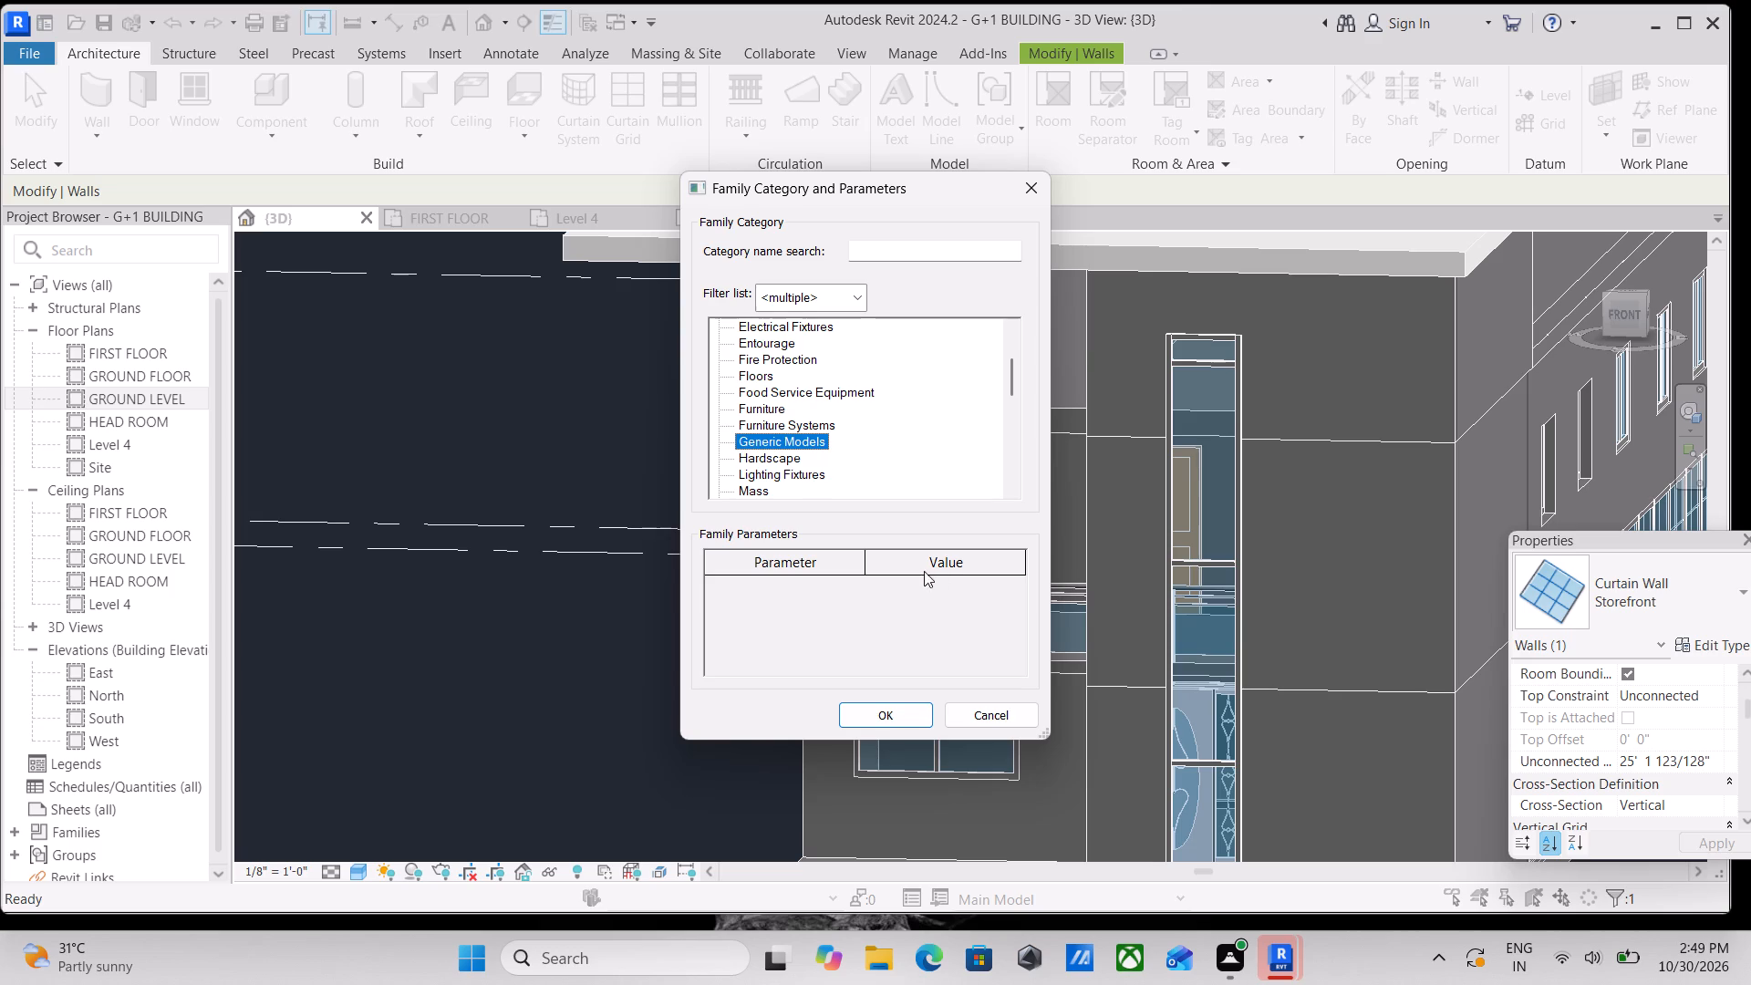
click(875, 718)
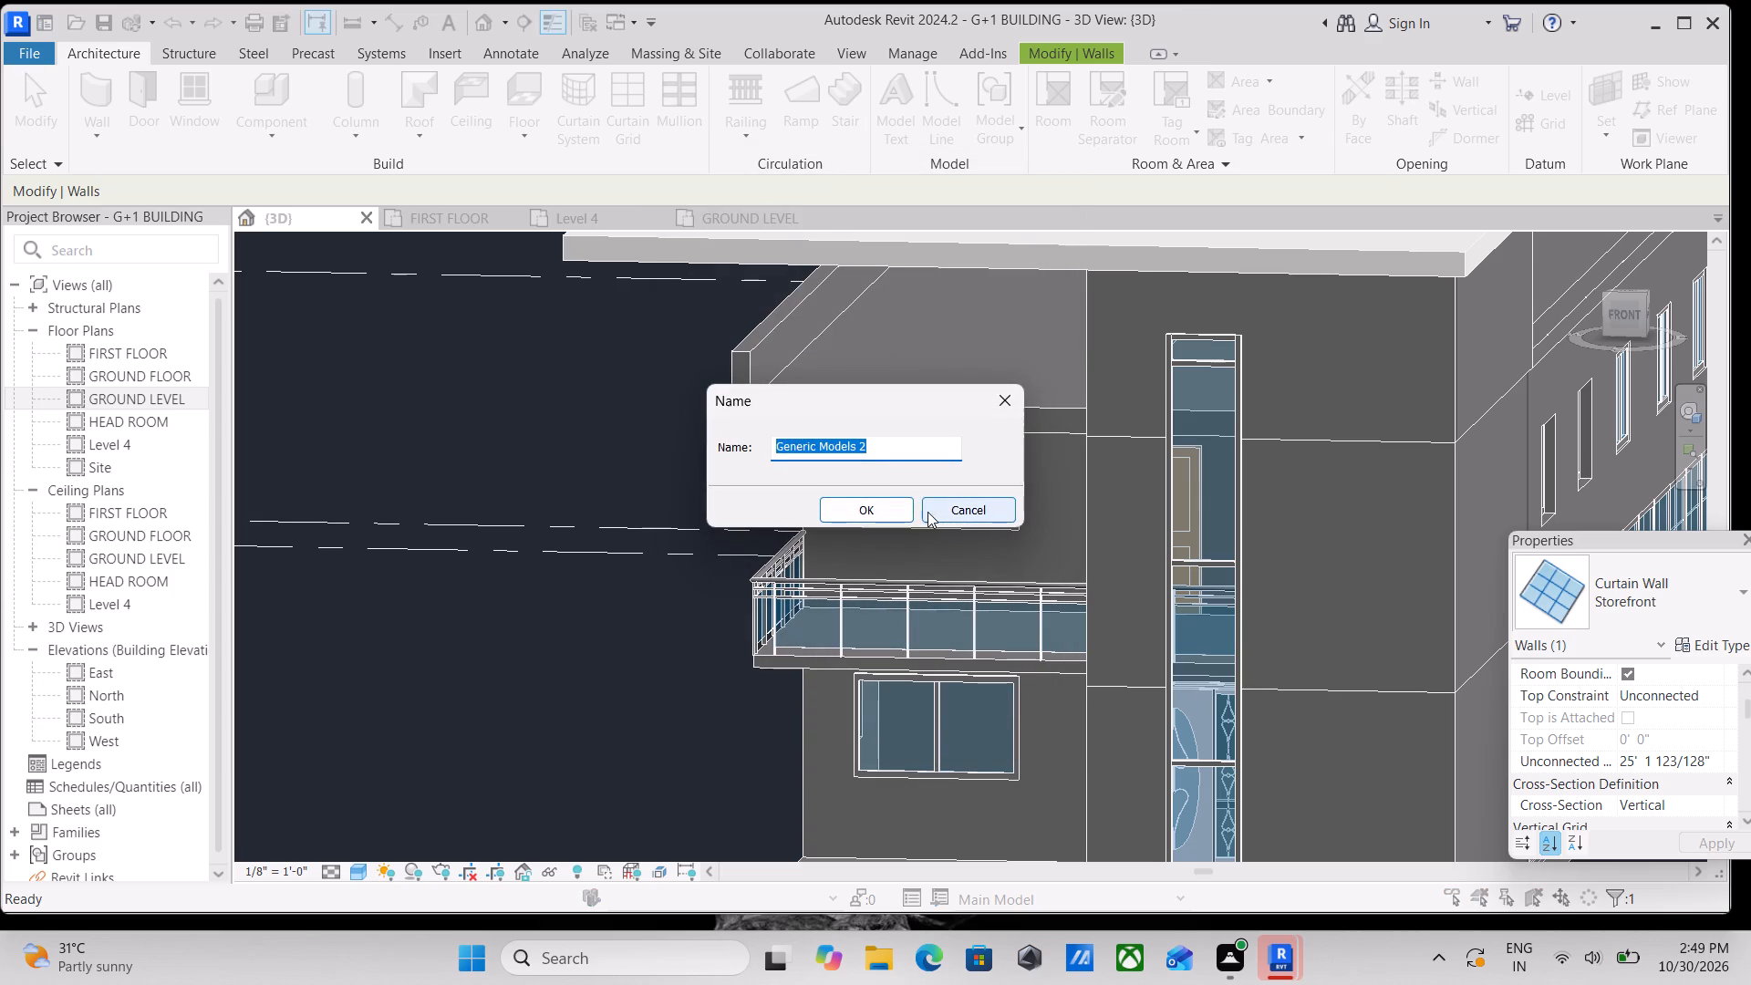
click(900, 510)
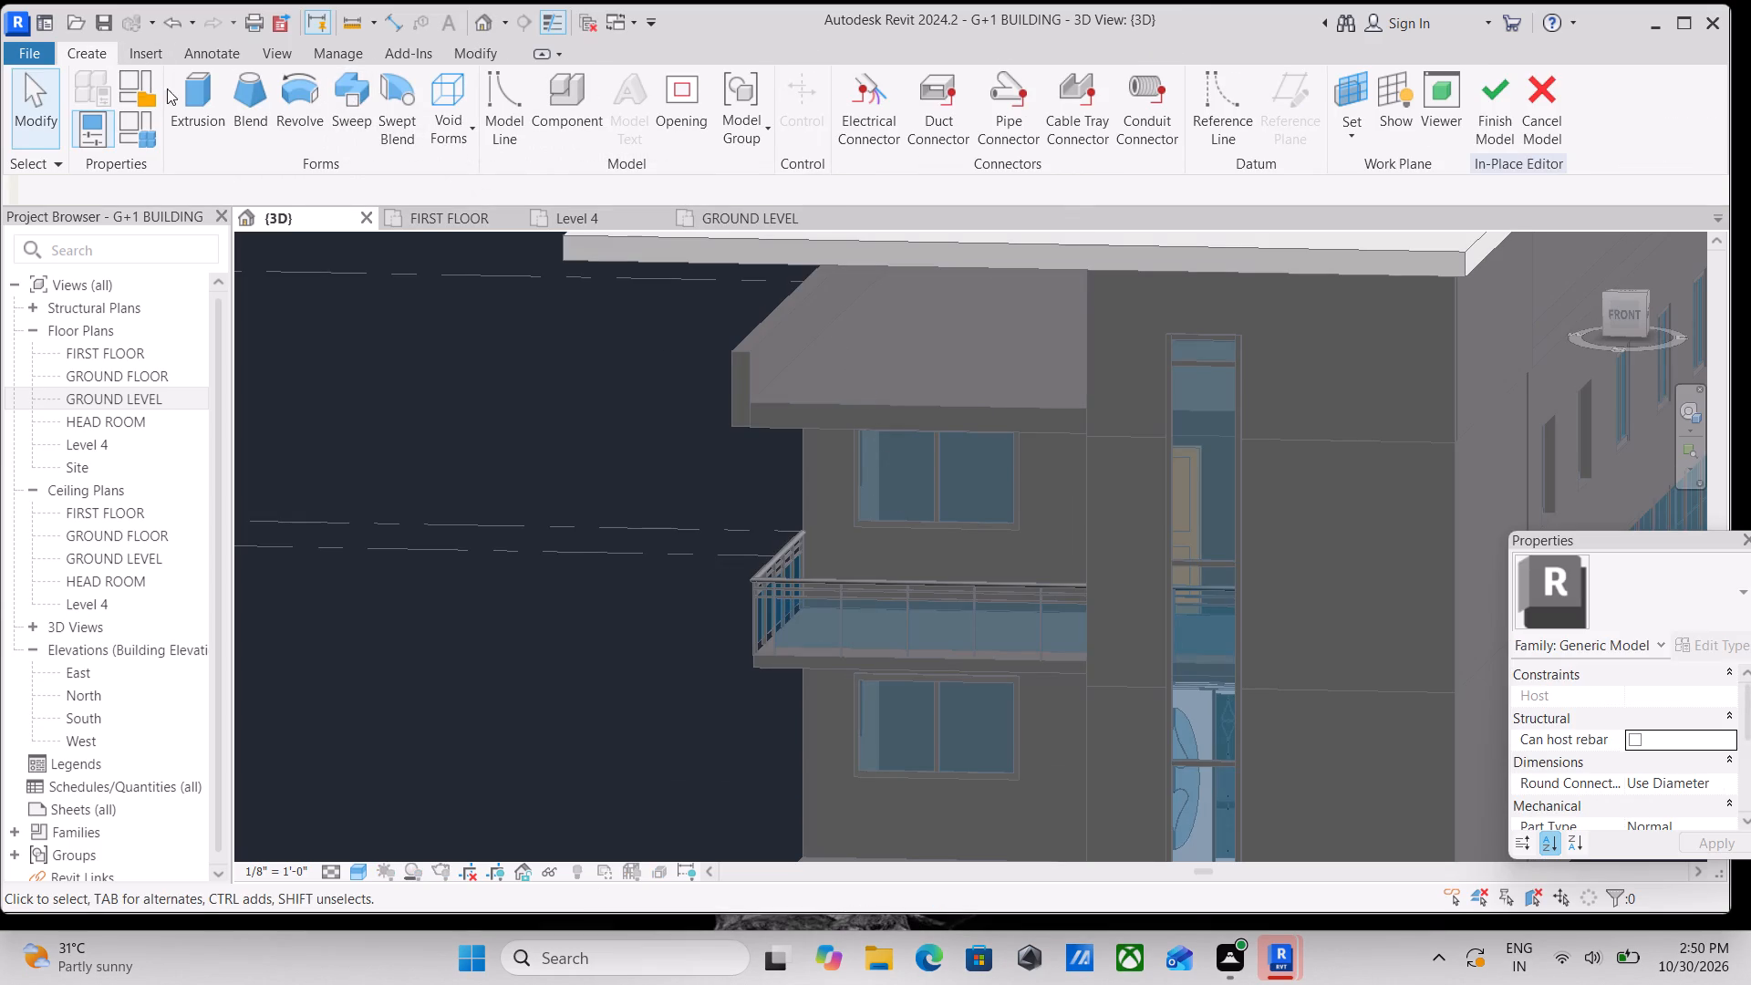
Start a solid extrusion and set its work plane by picking the outer wall at the staircase block's balcony-side front edge.
click(1339, 142)
click(1338, 215)
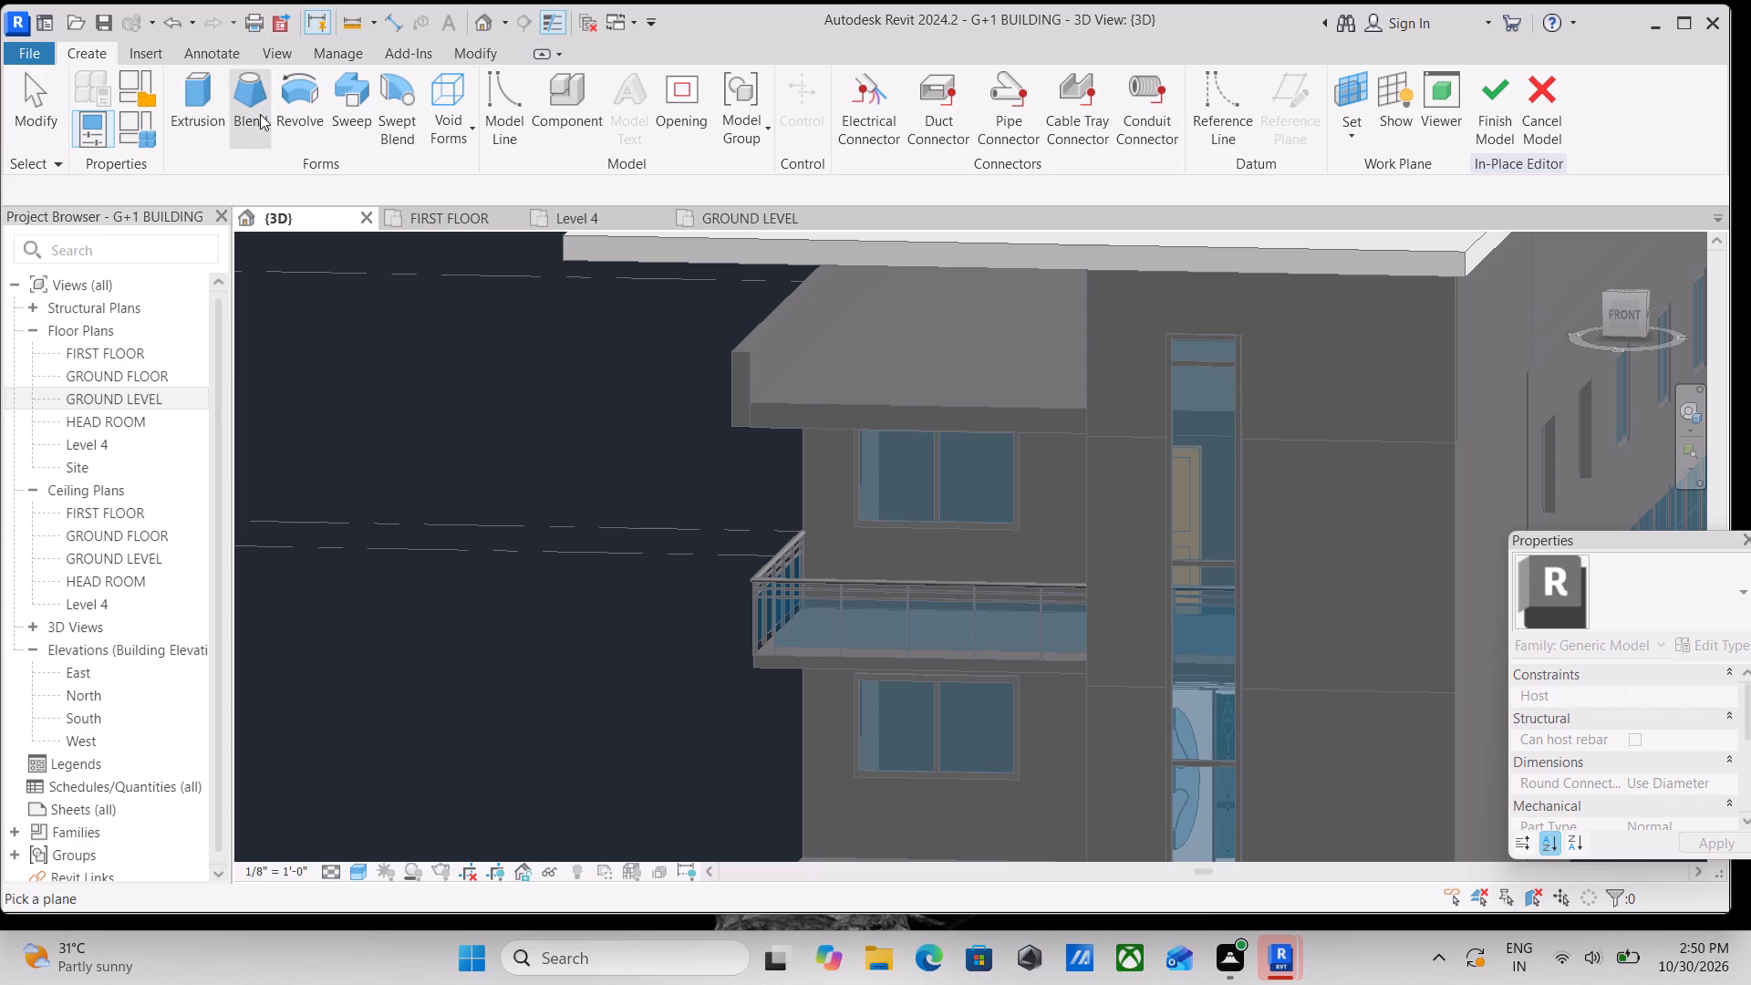
click(200, 128)
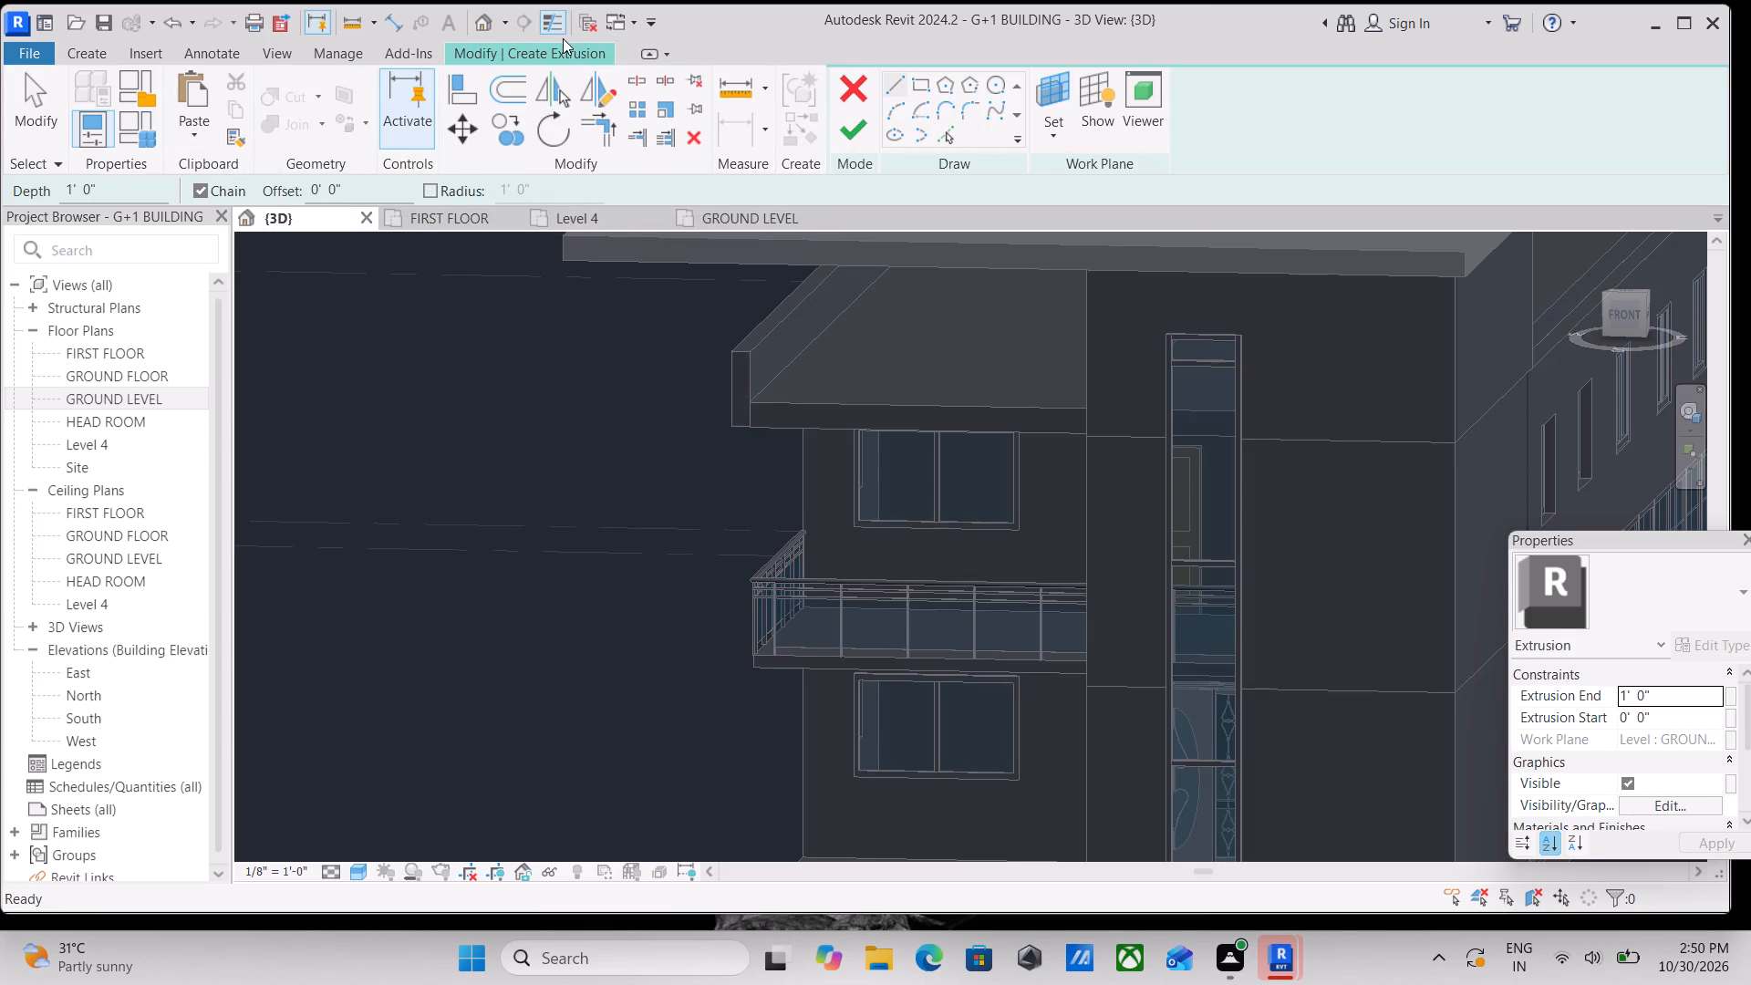
click(896, 88)
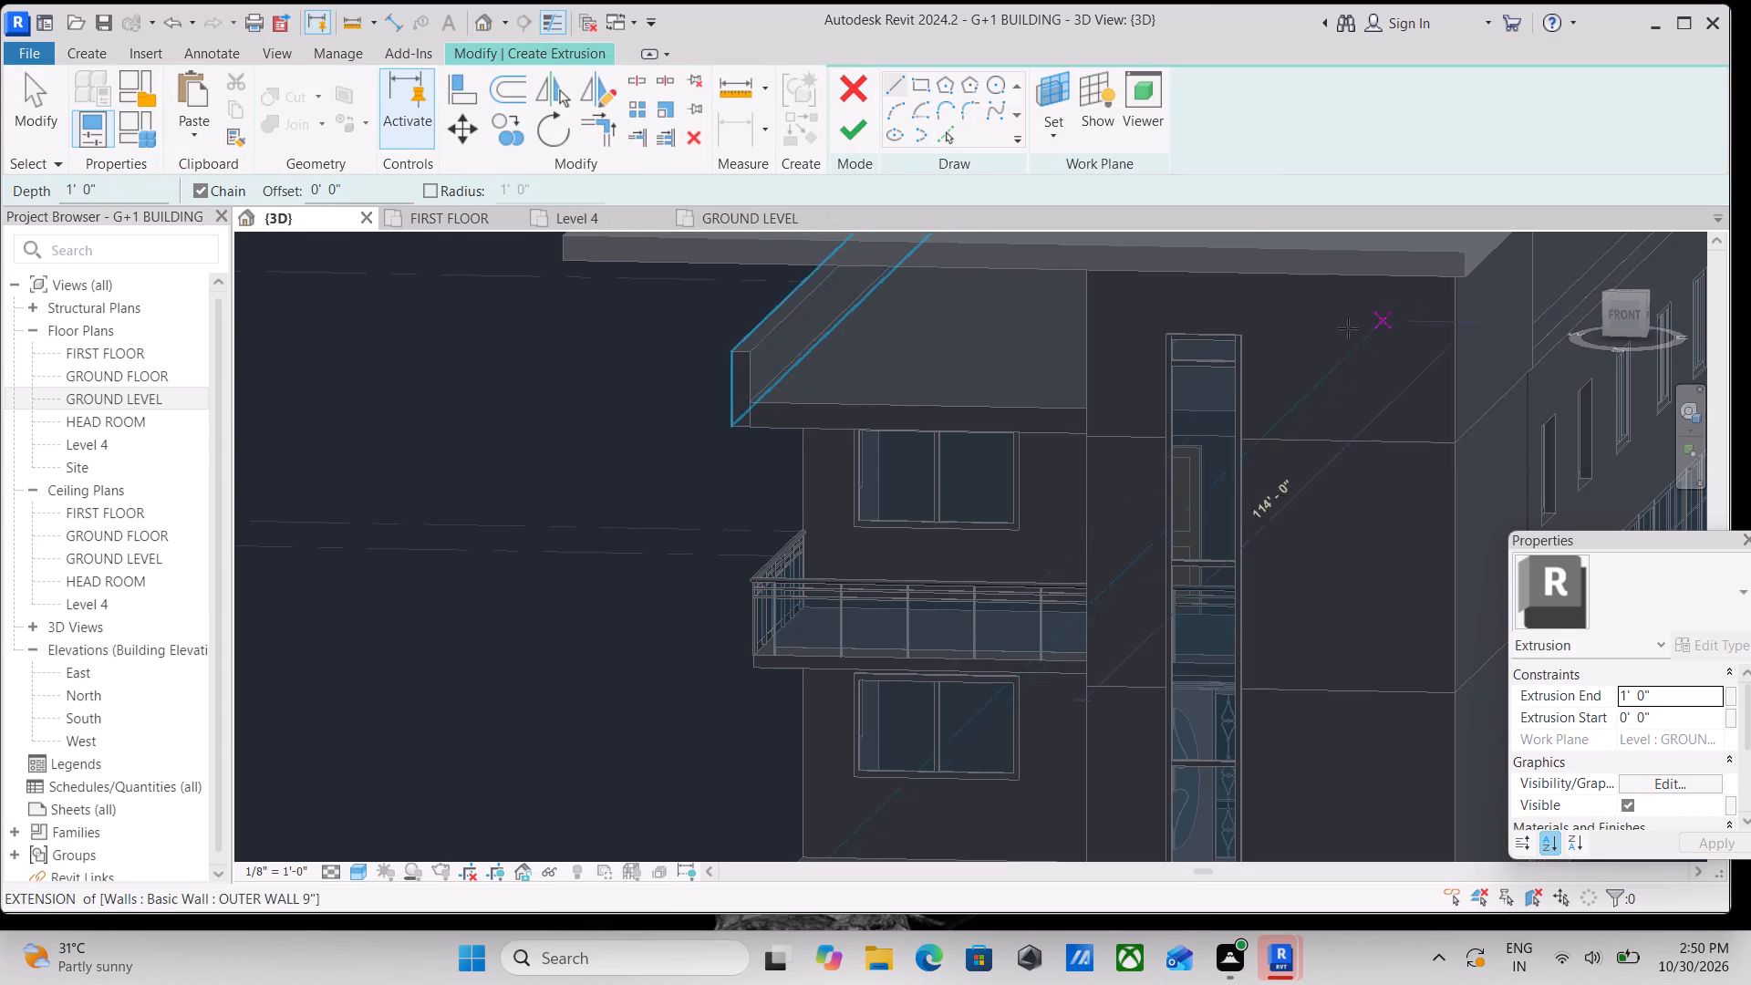
scroll(1240, 337, up, 3)
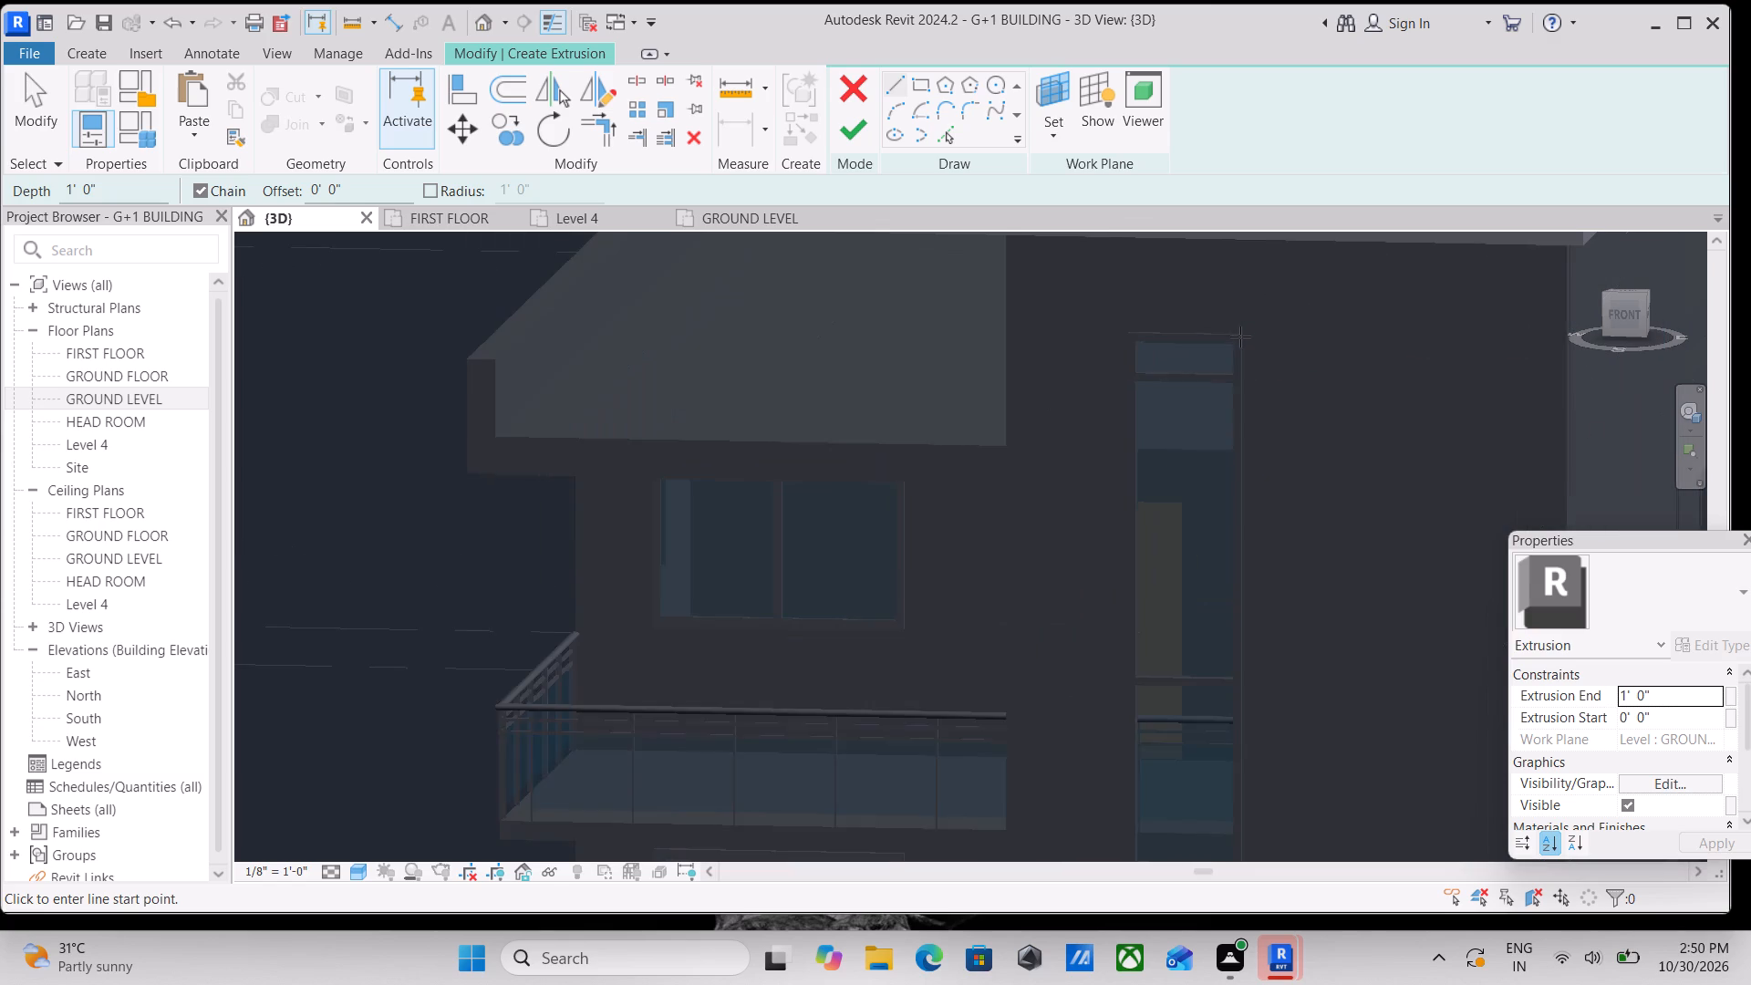
middle_drag(1175, 322, 1033, 361)
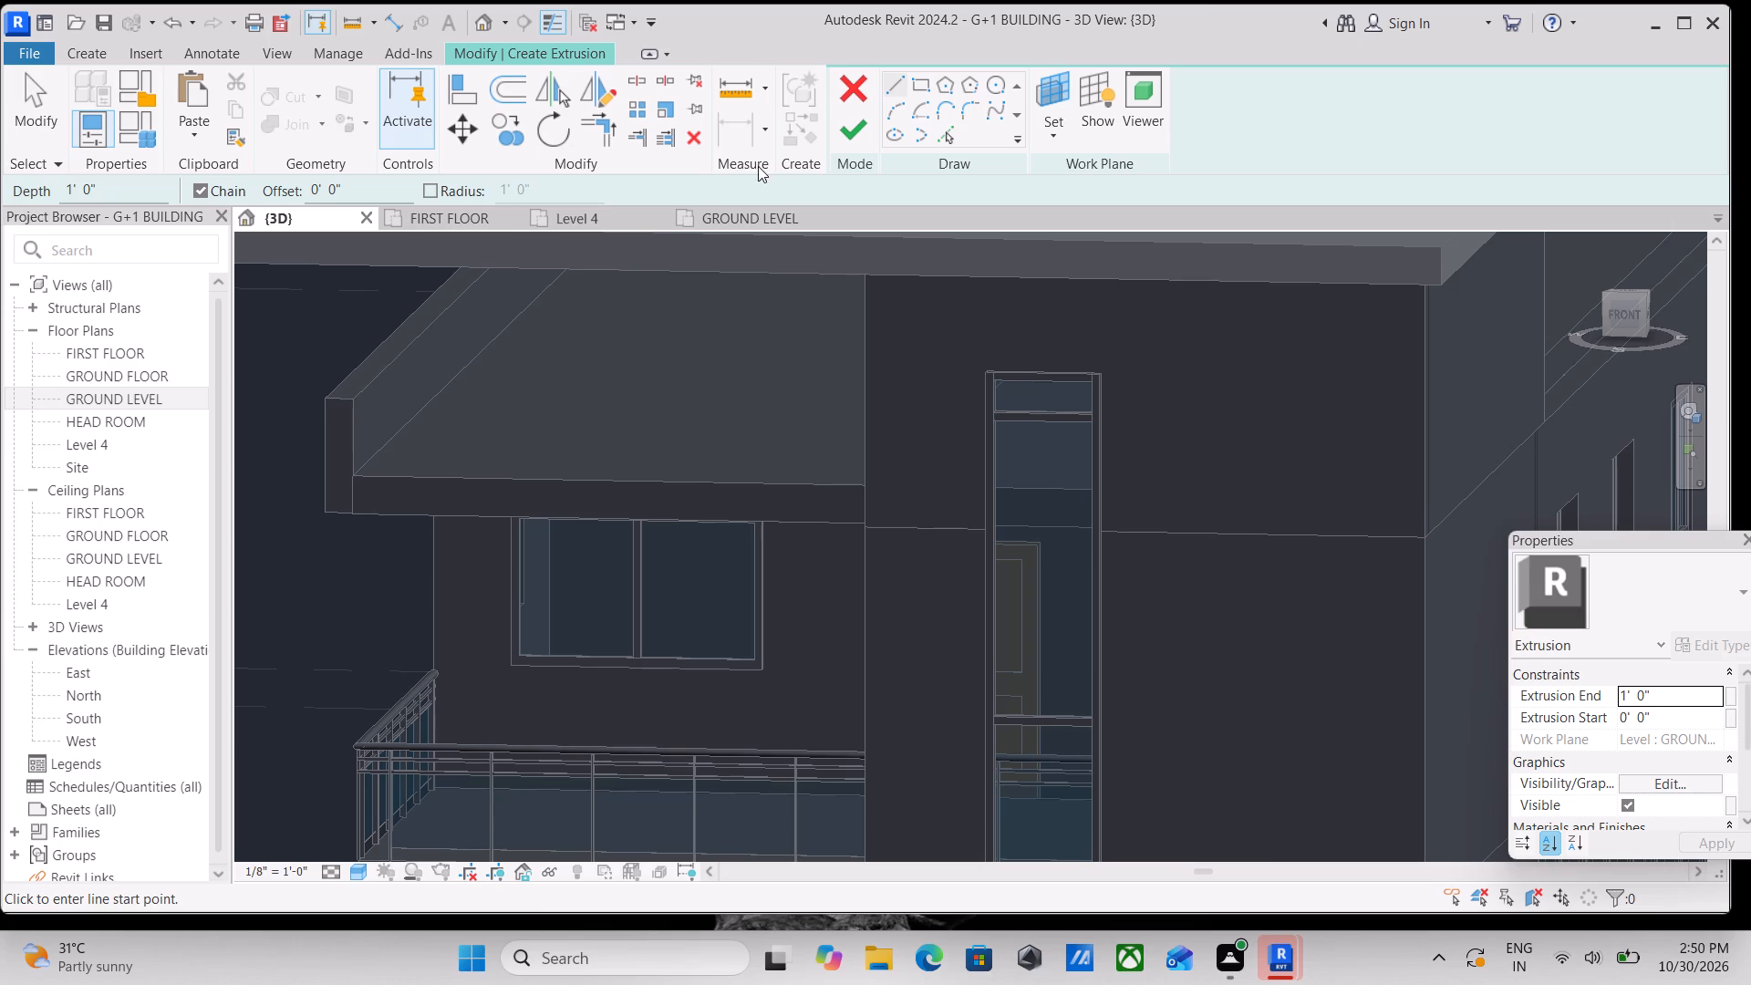
click(894, 76)
click(1058, 137)
click(1093, 216)
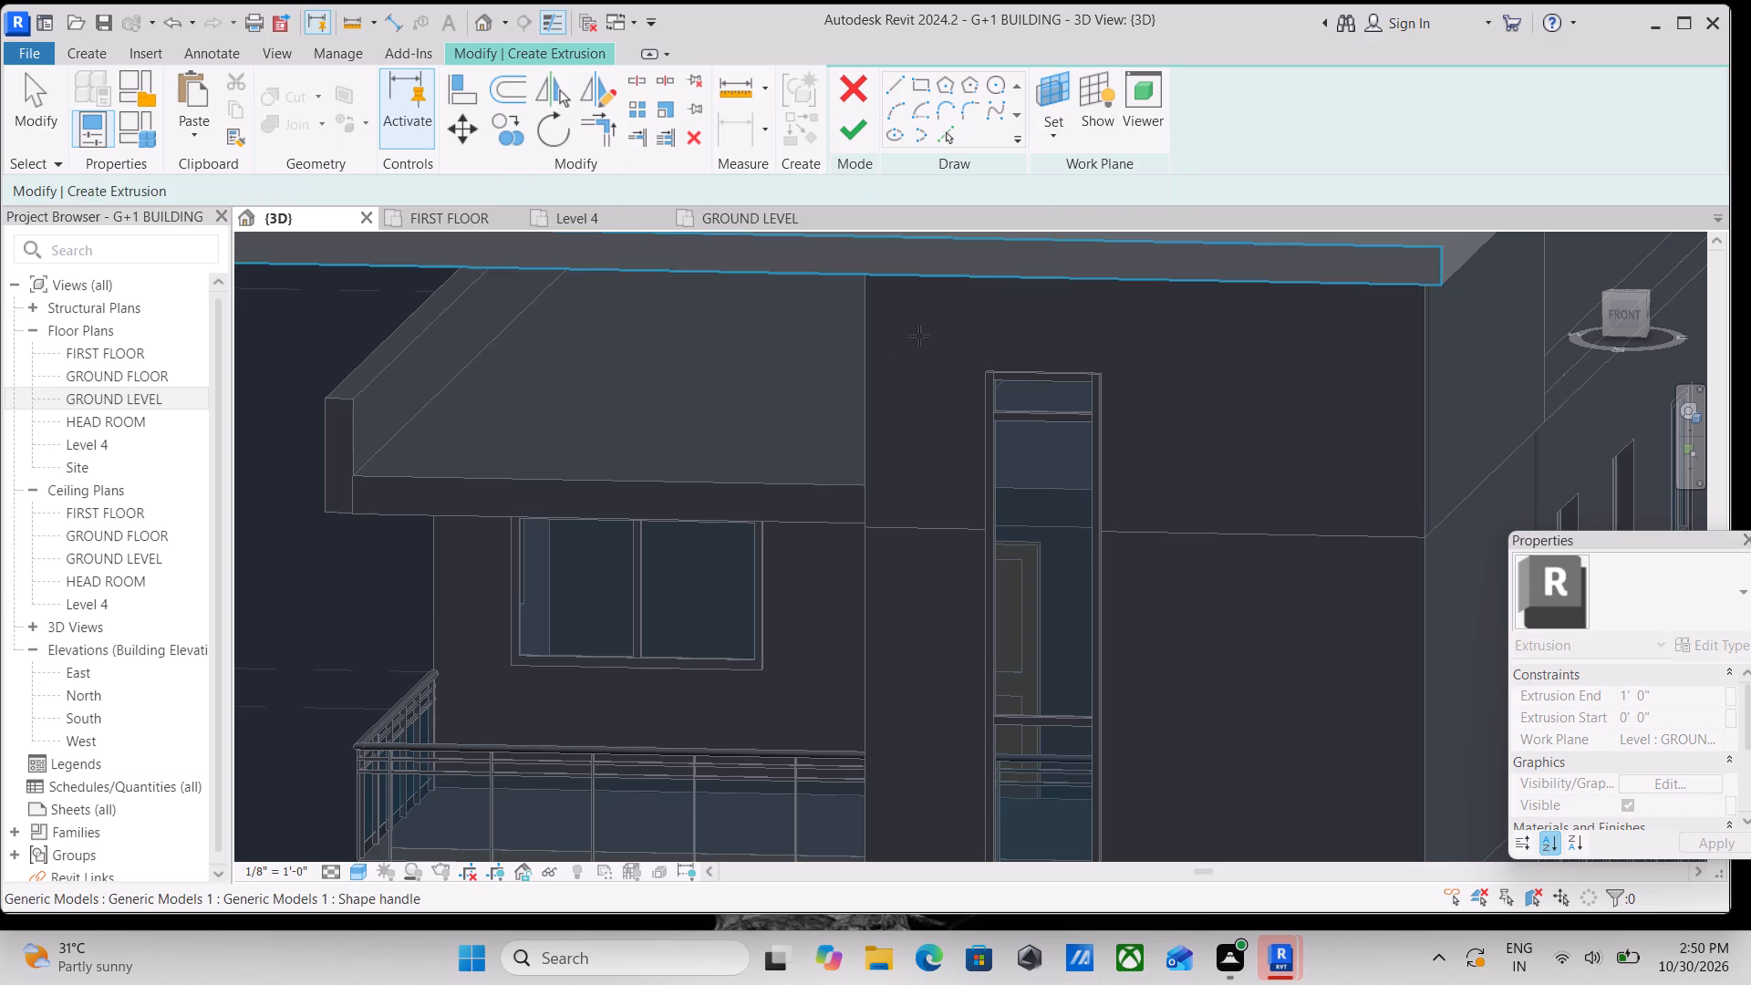
click(871, 358)
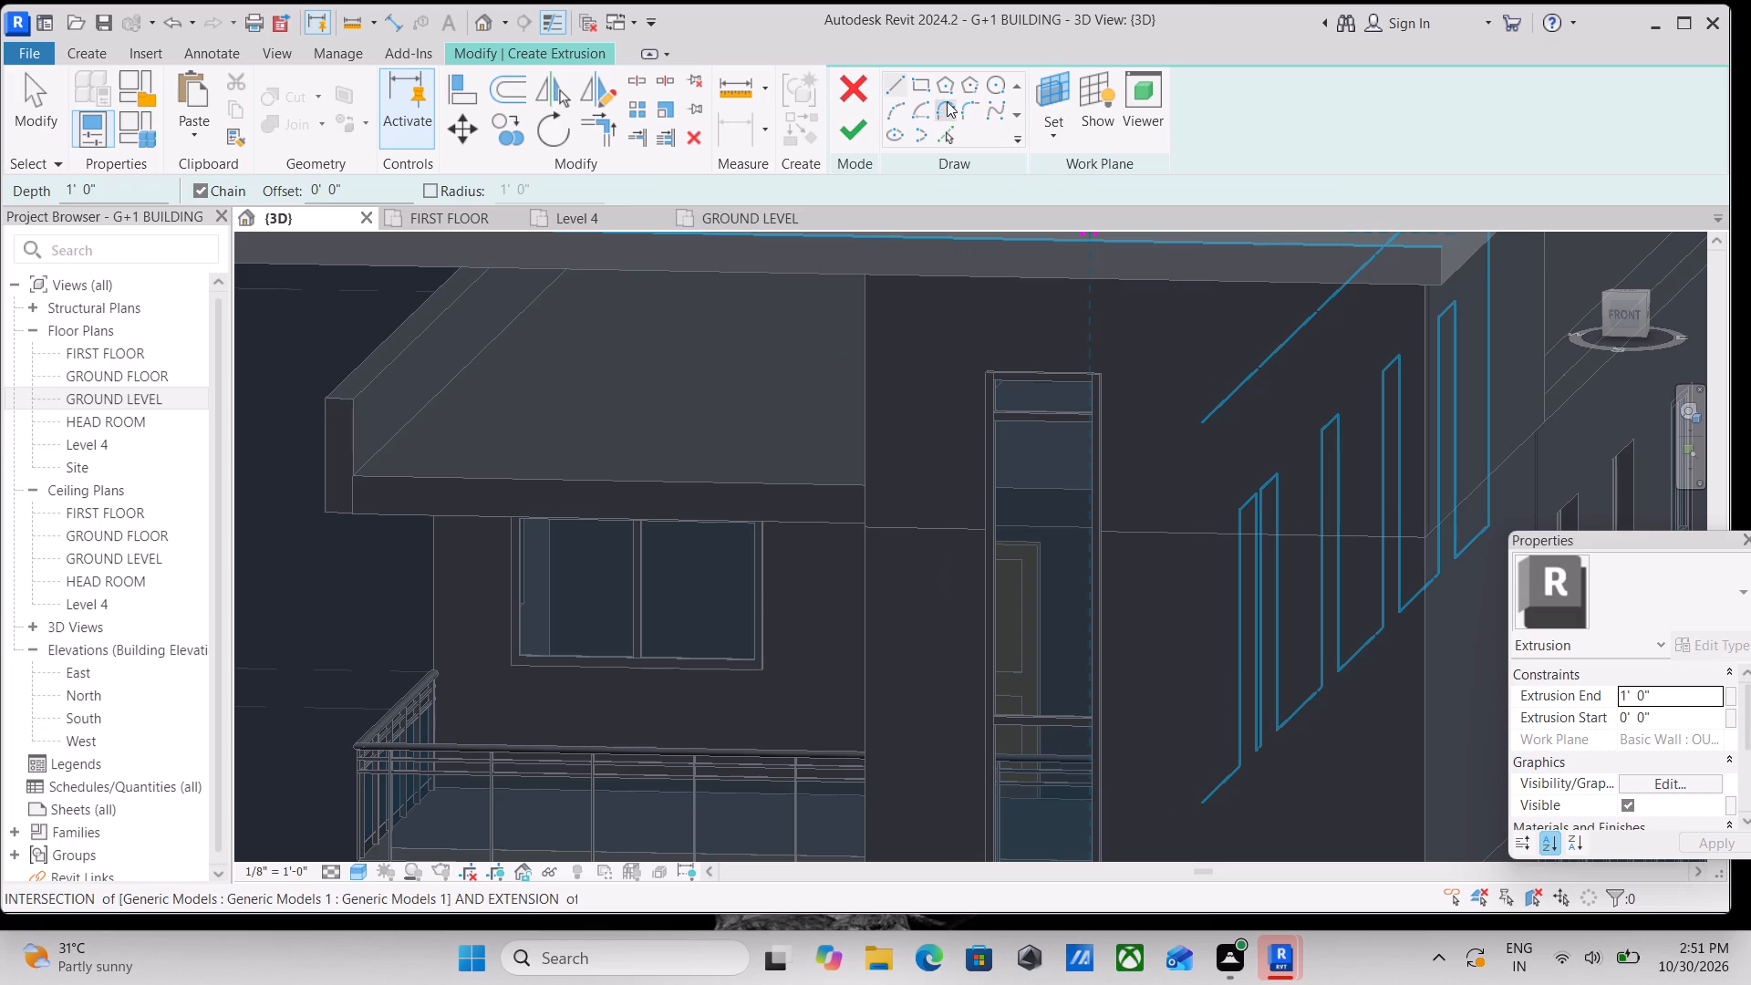
Sketch the extrusion profile's first line, 3'-0" long, along the storefront's top edge to its balcony-side corner.
click(896, 85)
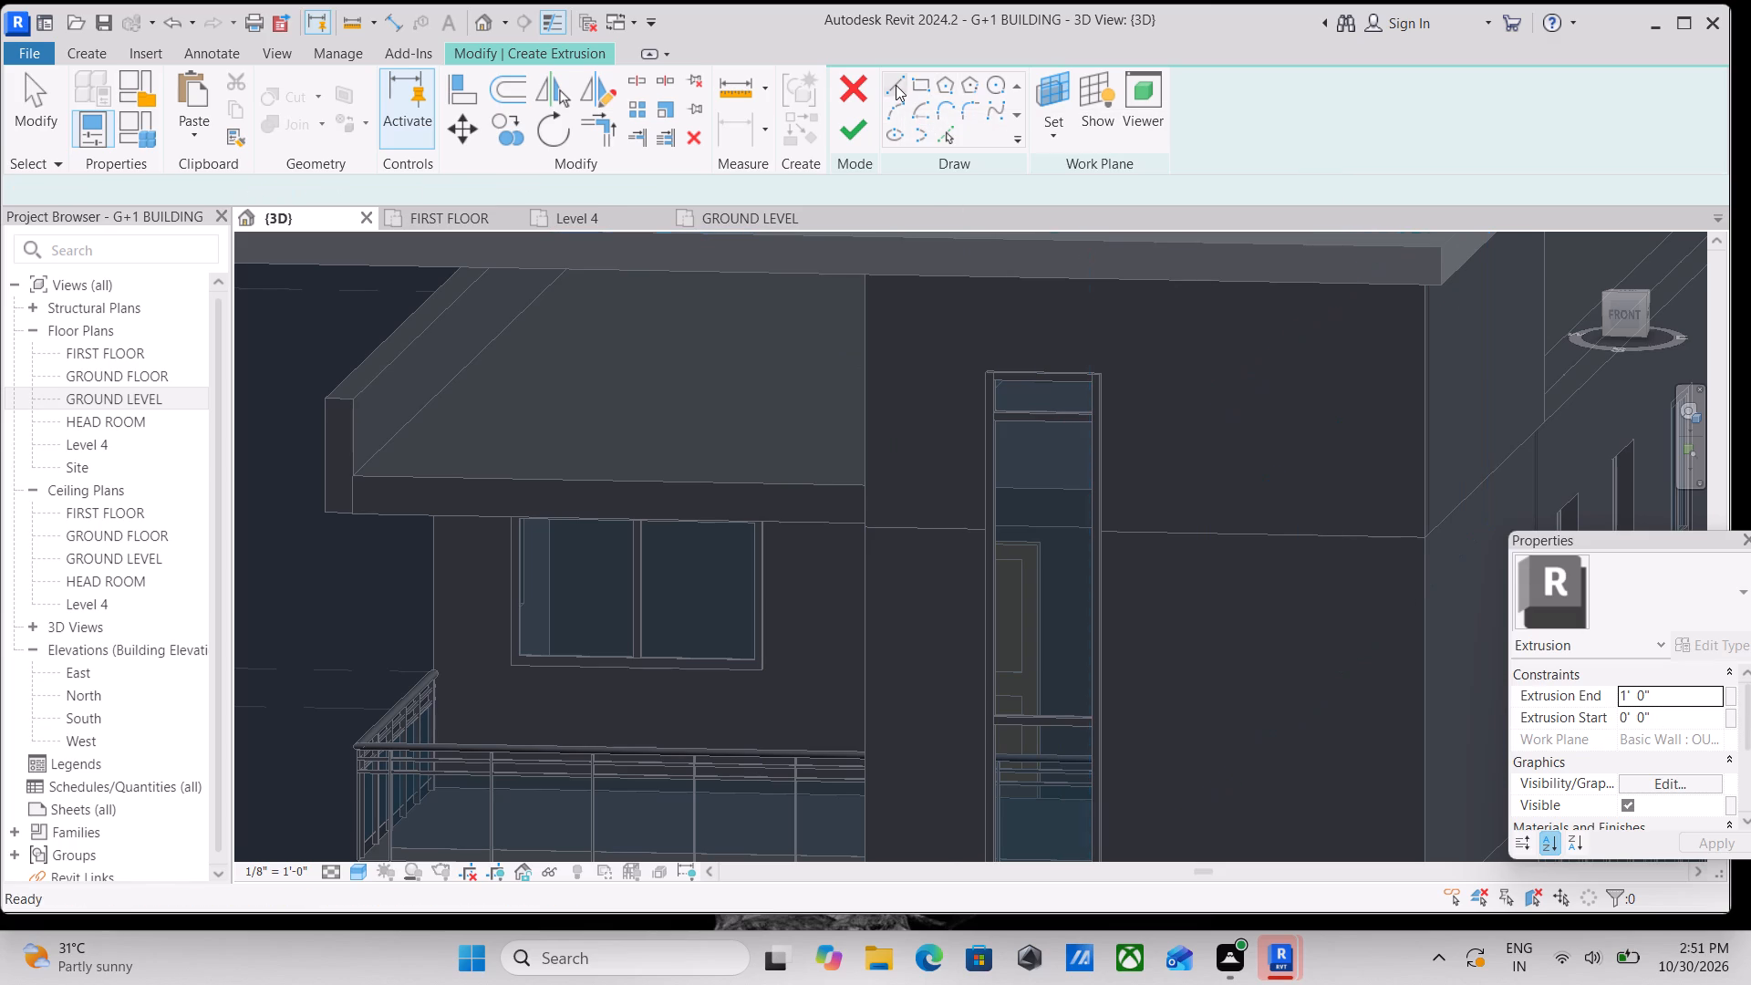
click(1110, 374)
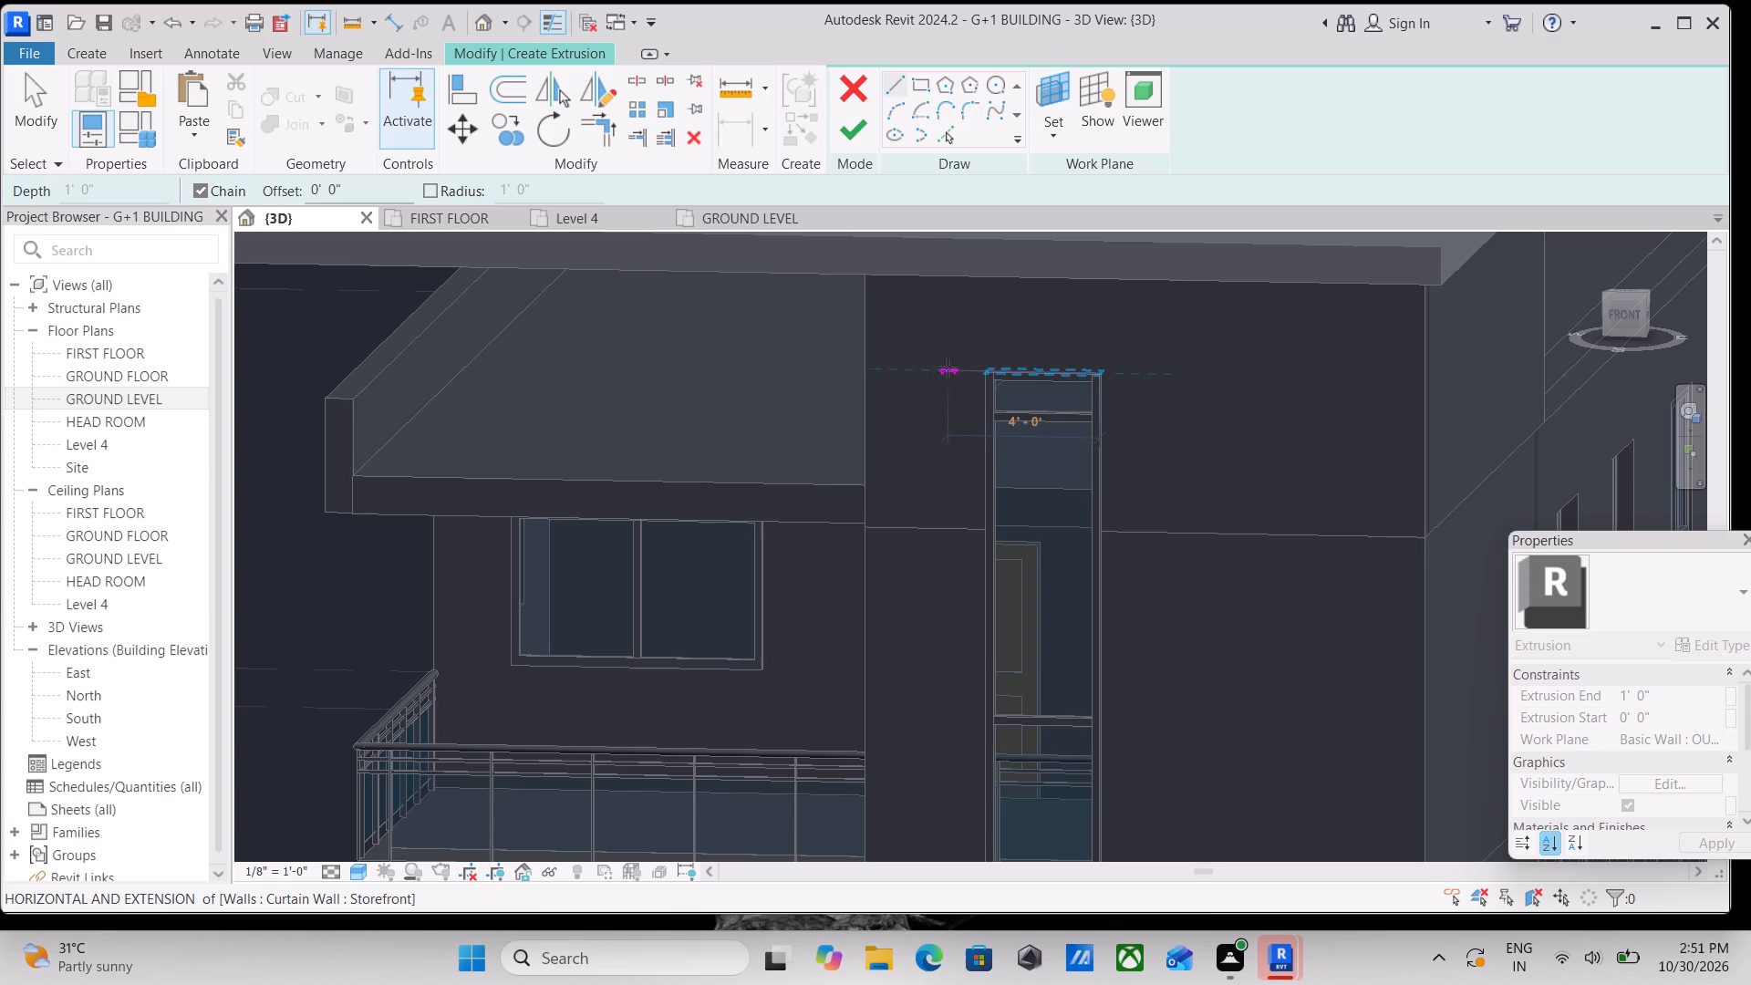
scroll(979, 368, up, 2)
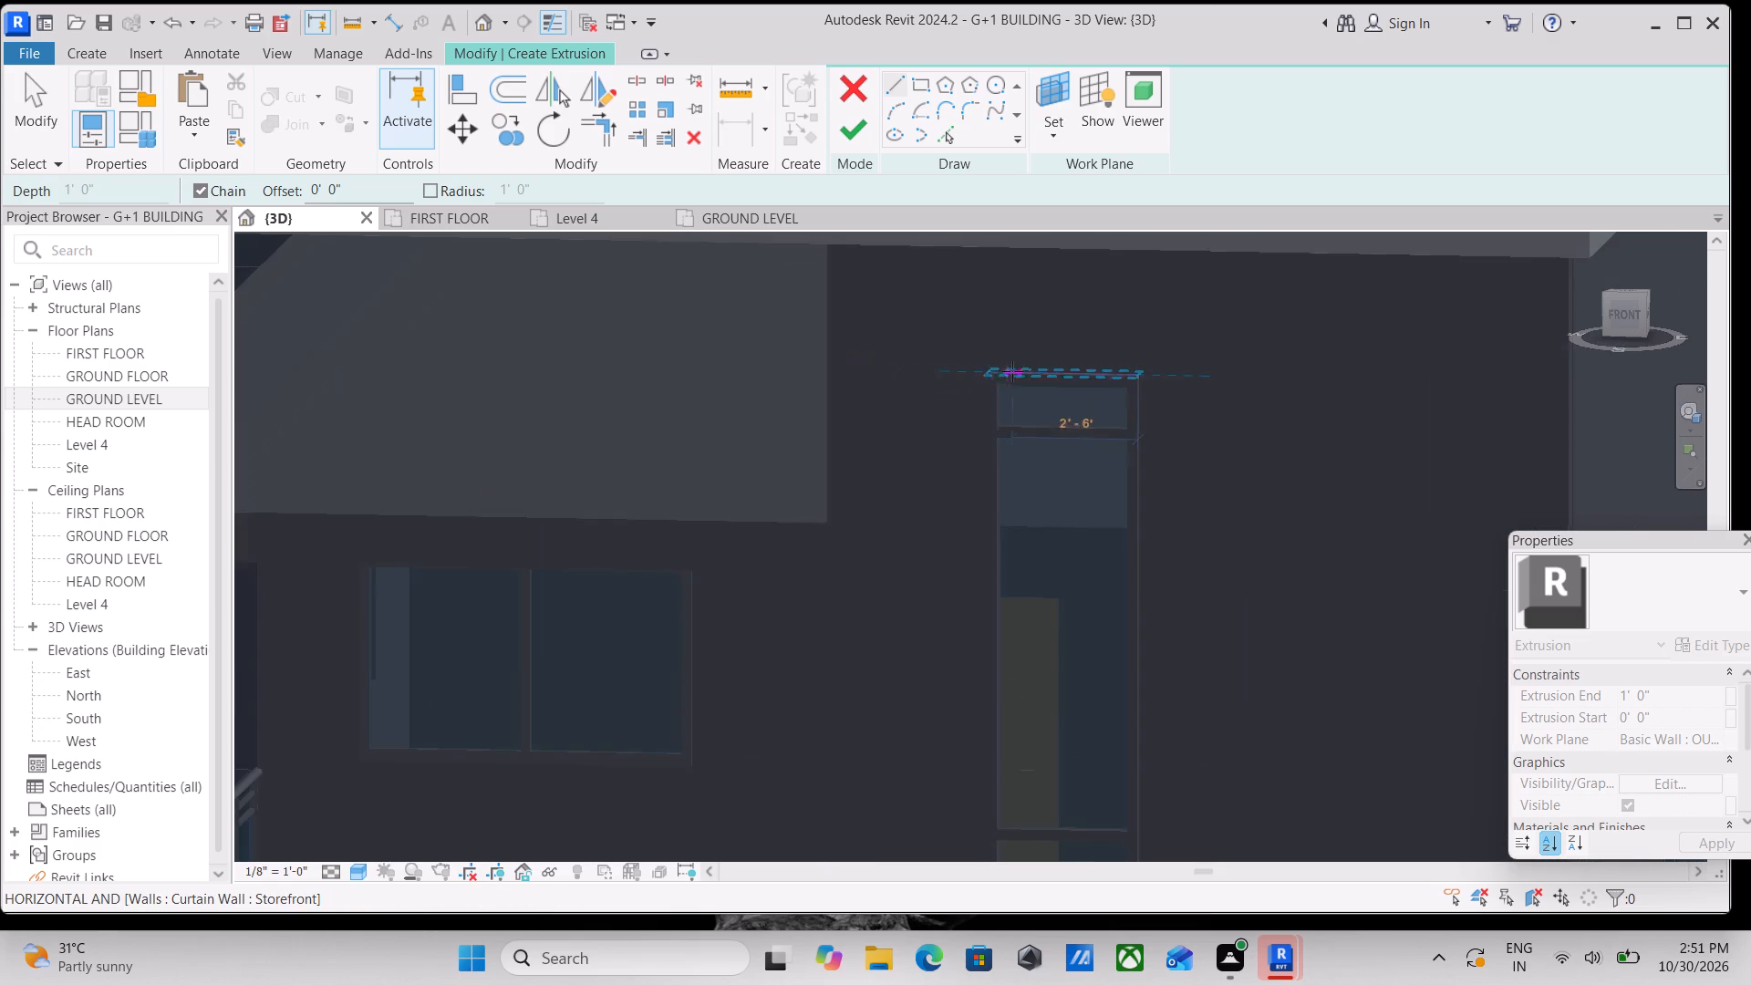
scroll(1014, 369, up, 6)
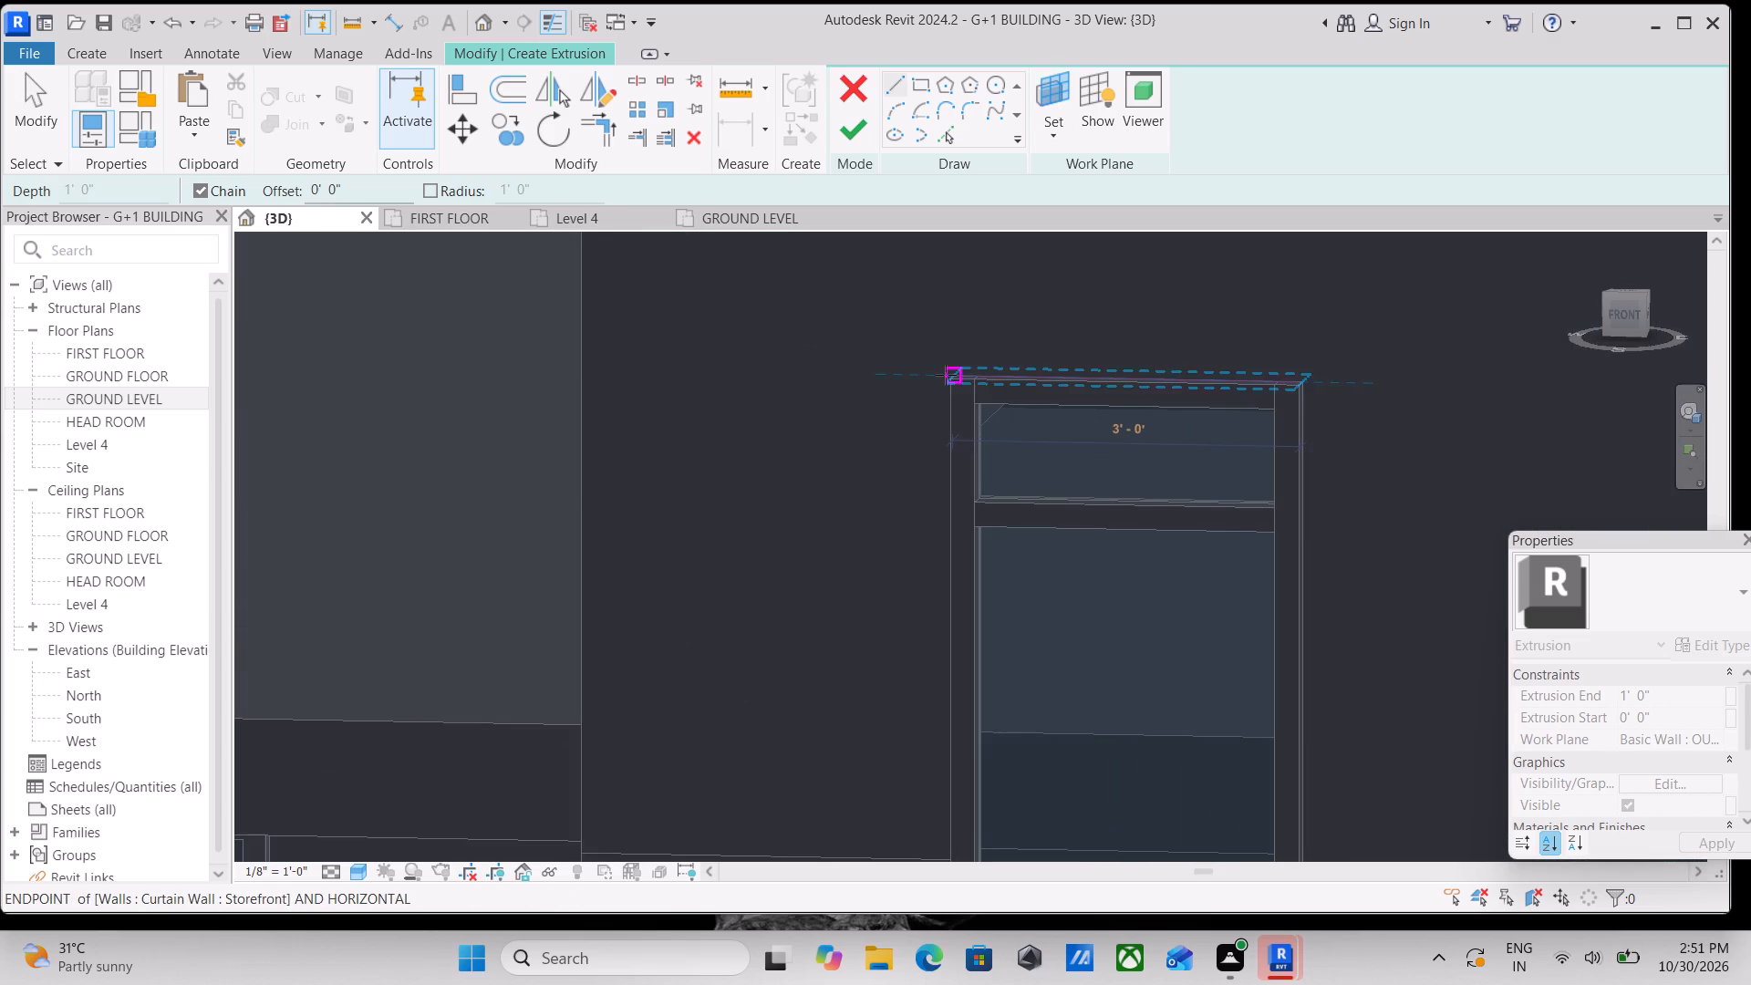
click(946, 375)
Continue the profile line vertically down the storefront's balcony-side edge to the floor line at its base.
scroll(926, 576, down, 1)
middle_drag(925, 570, 949, 337)
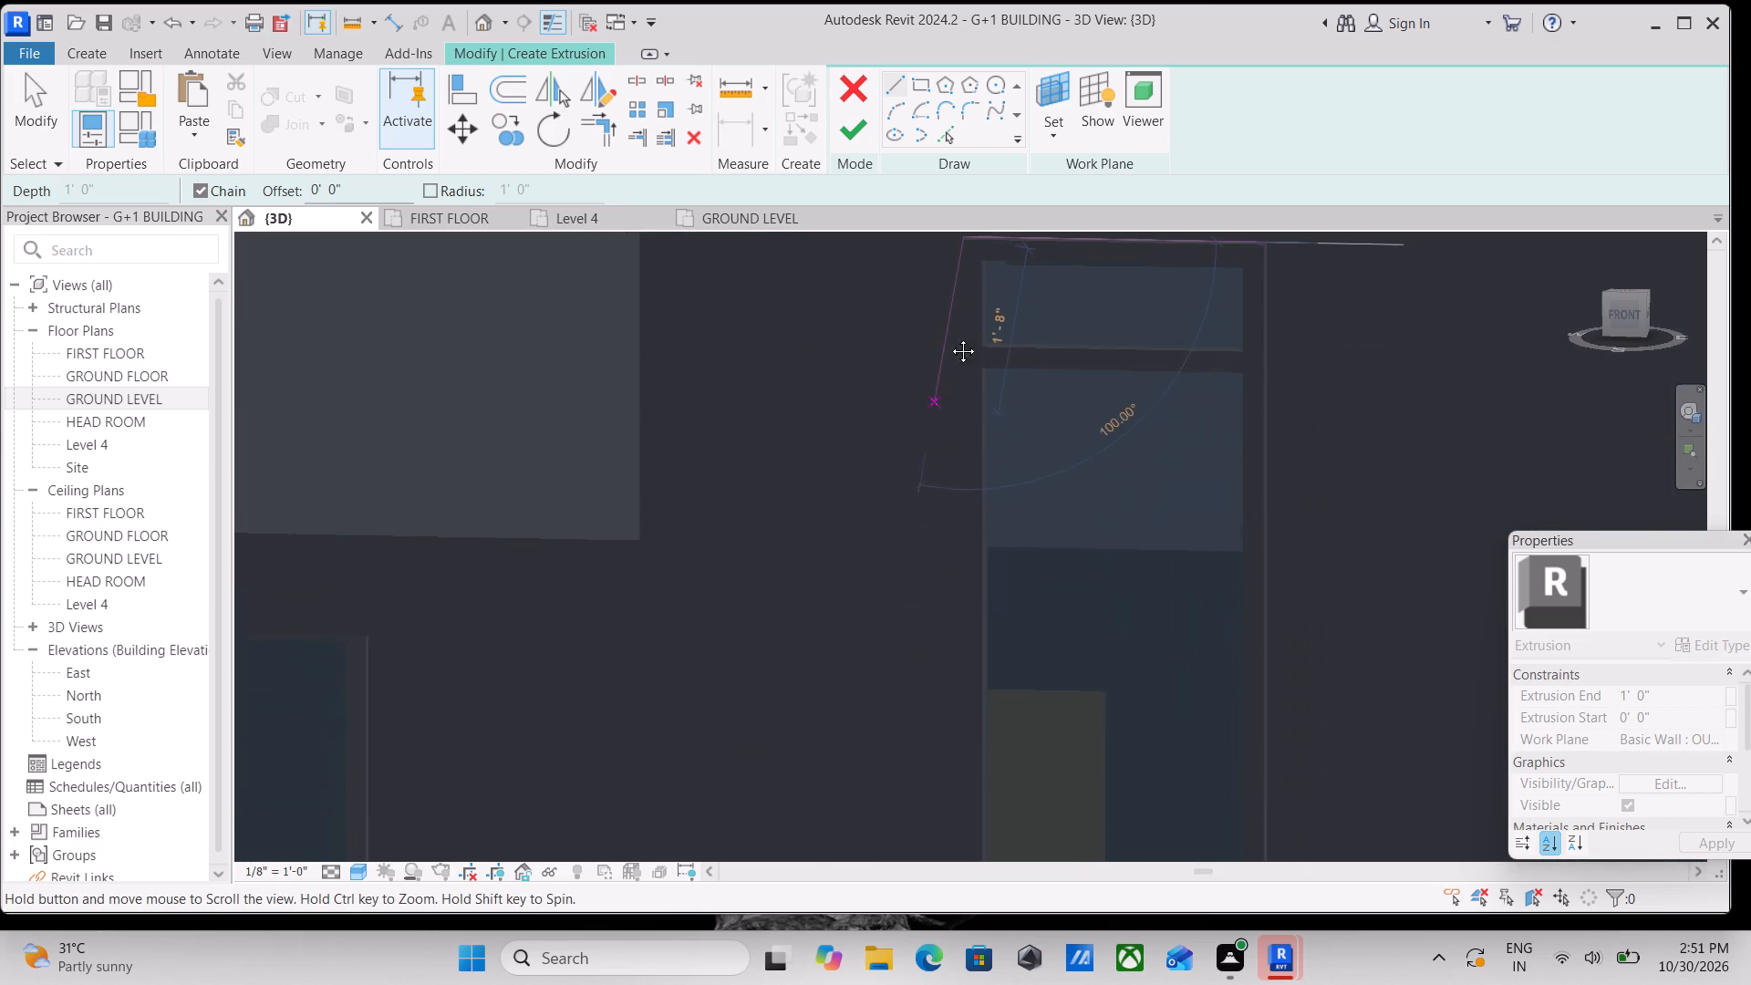
middle_drag(949, 337, 974, 249)
scroll(1028, 575, down, 3)
middle_drag(1025, 576, 1032, 289)
scroll(1026, 562, down, 3)
middle_drag(1026, 564, 1046, 294)
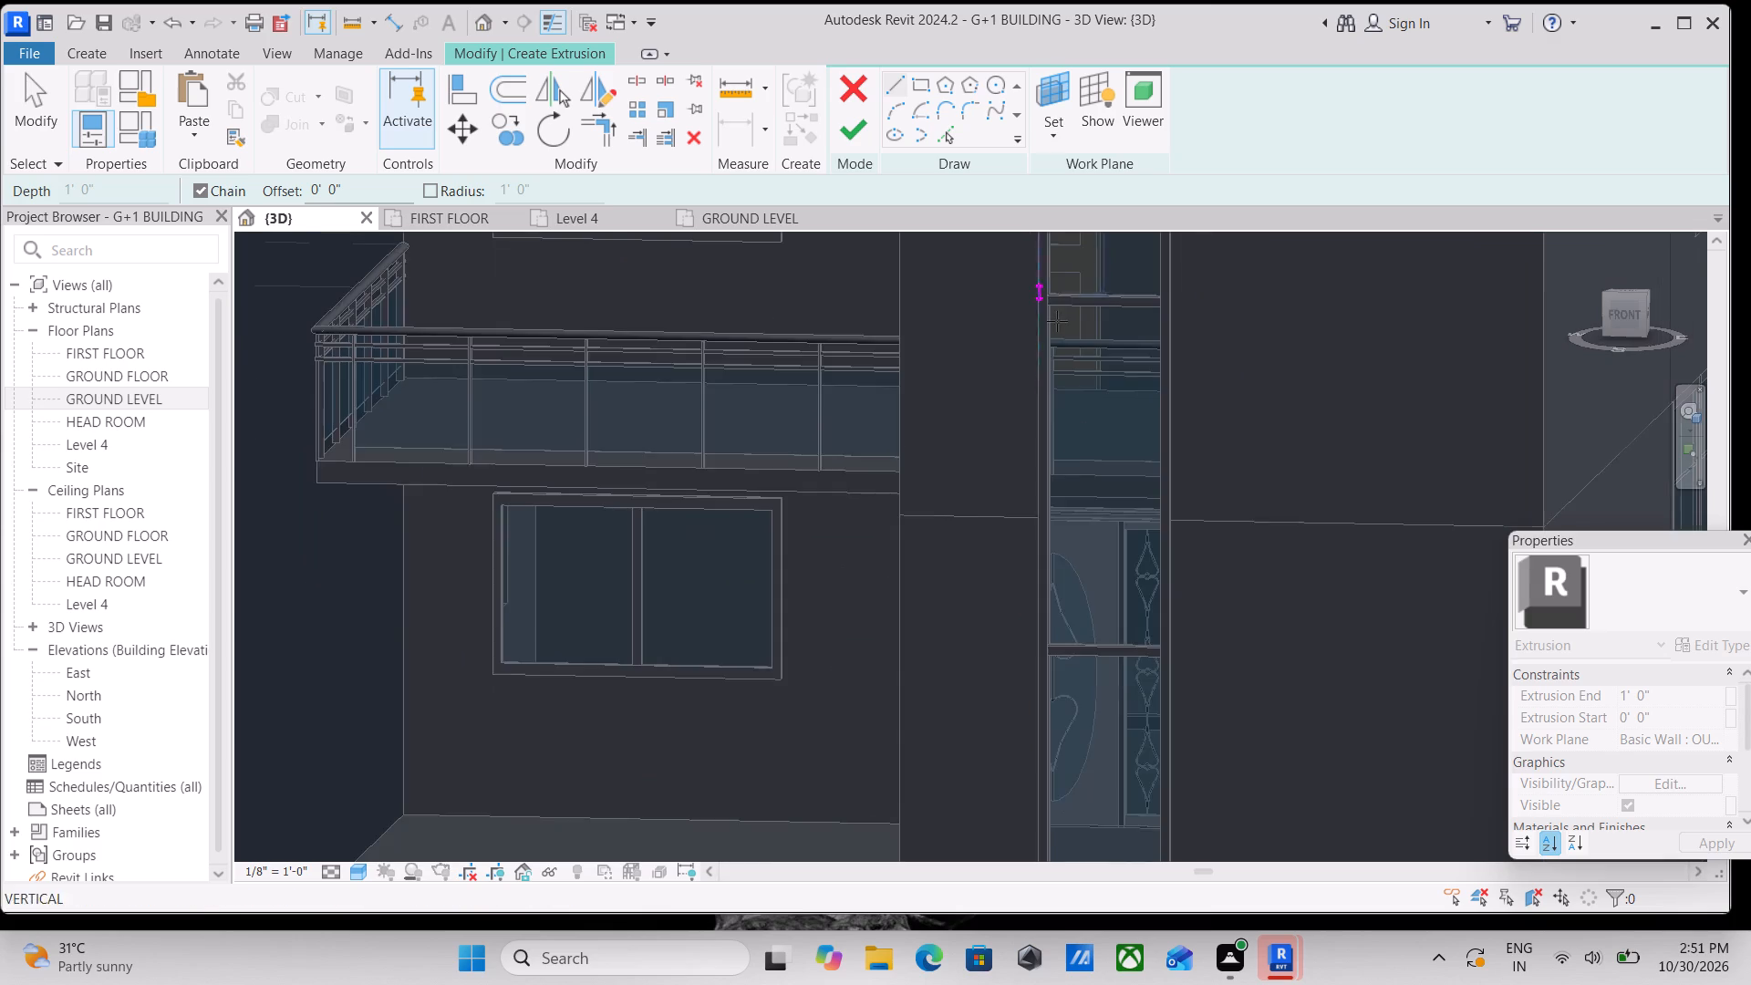
scroll(1079, 528, down, 3)
middle_drag(1079, 528, 1019, 273)
scroll(999, 584, up, 7)
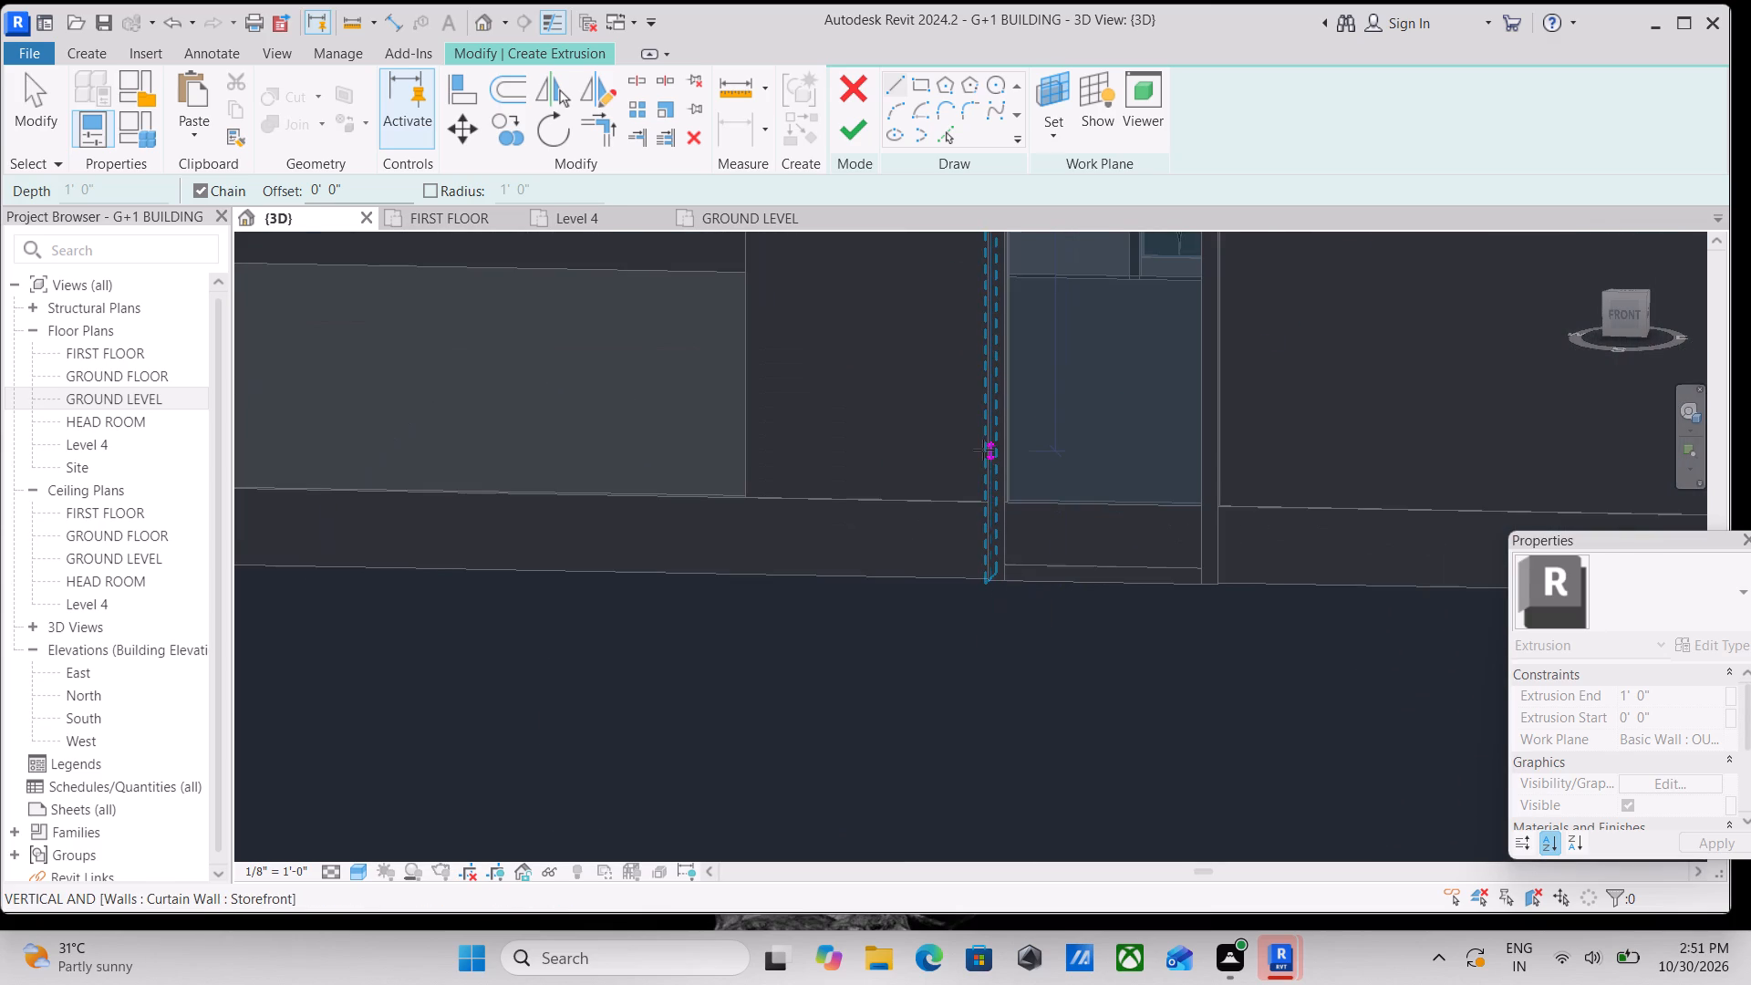
click(985, 499)
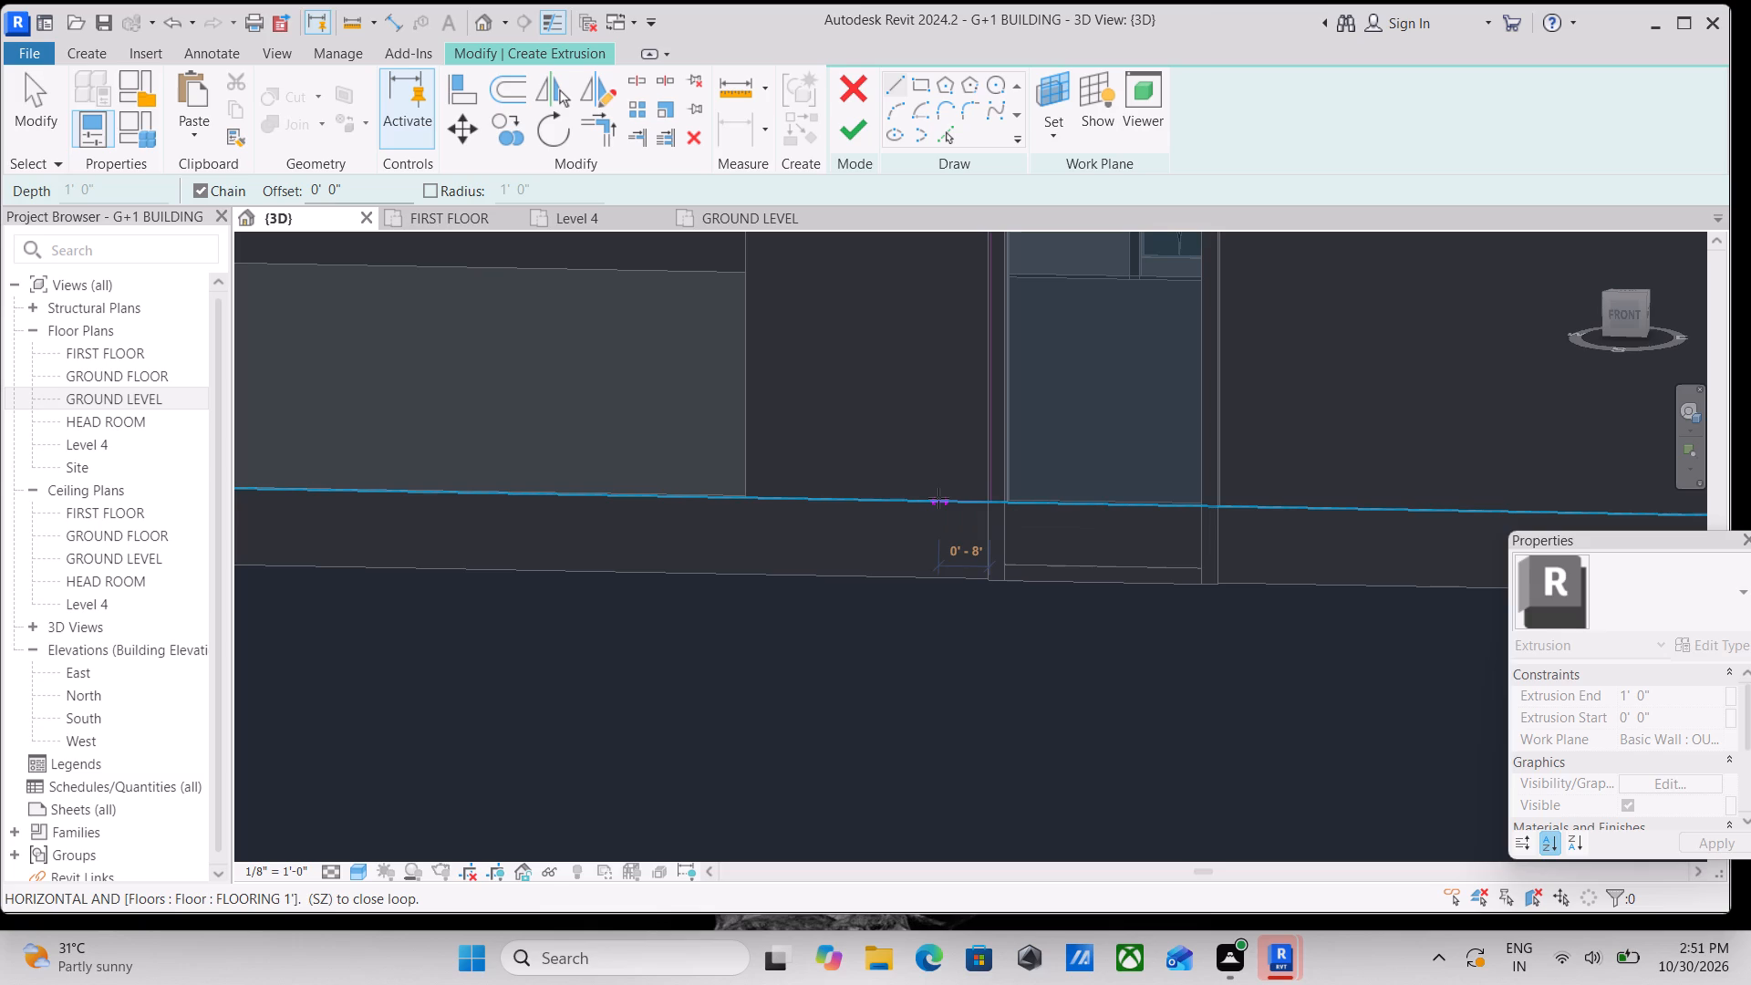
Continue the profile 8" outward along the floor line and vertically up to the level of the storefront's top edge.
scroll(927, 506, up, 2)
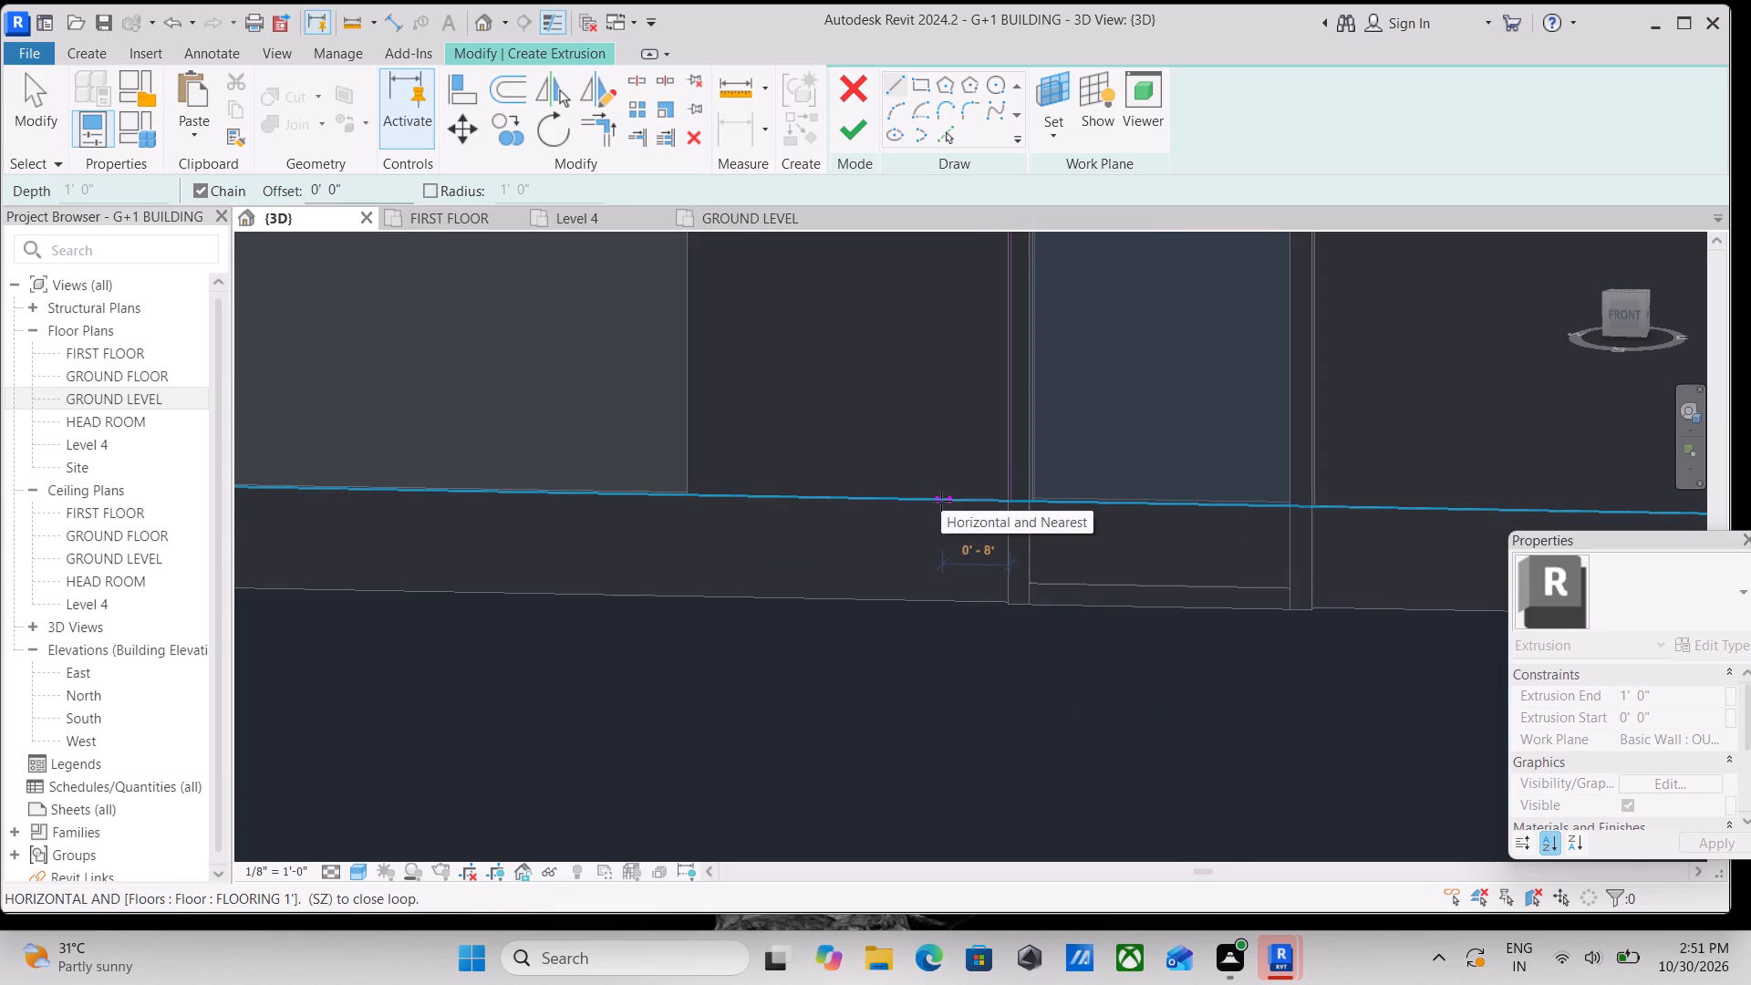
click(941, 501)
middle_drag(933, 353, 930, 544)
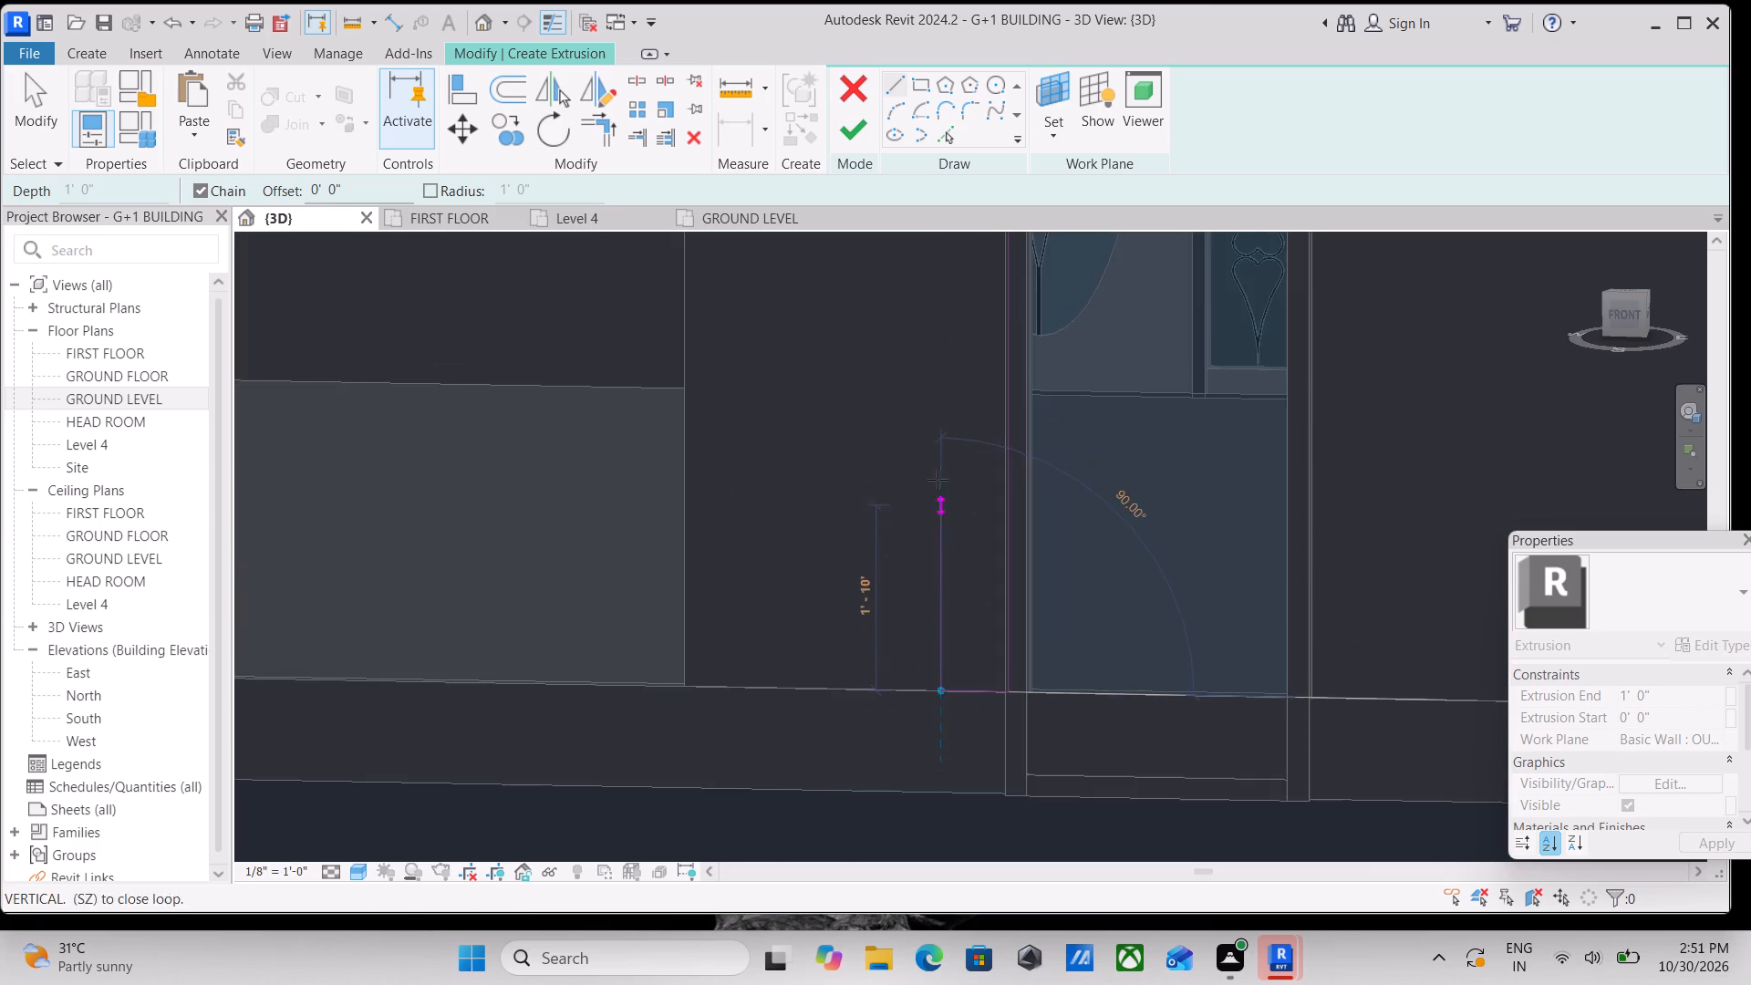
scroll(938, 420, down, 2)
middle_drag(938, 420, 903, 667)
scroll(900, 228, down, 1)
middle_drag(900, 228, 885, 531)
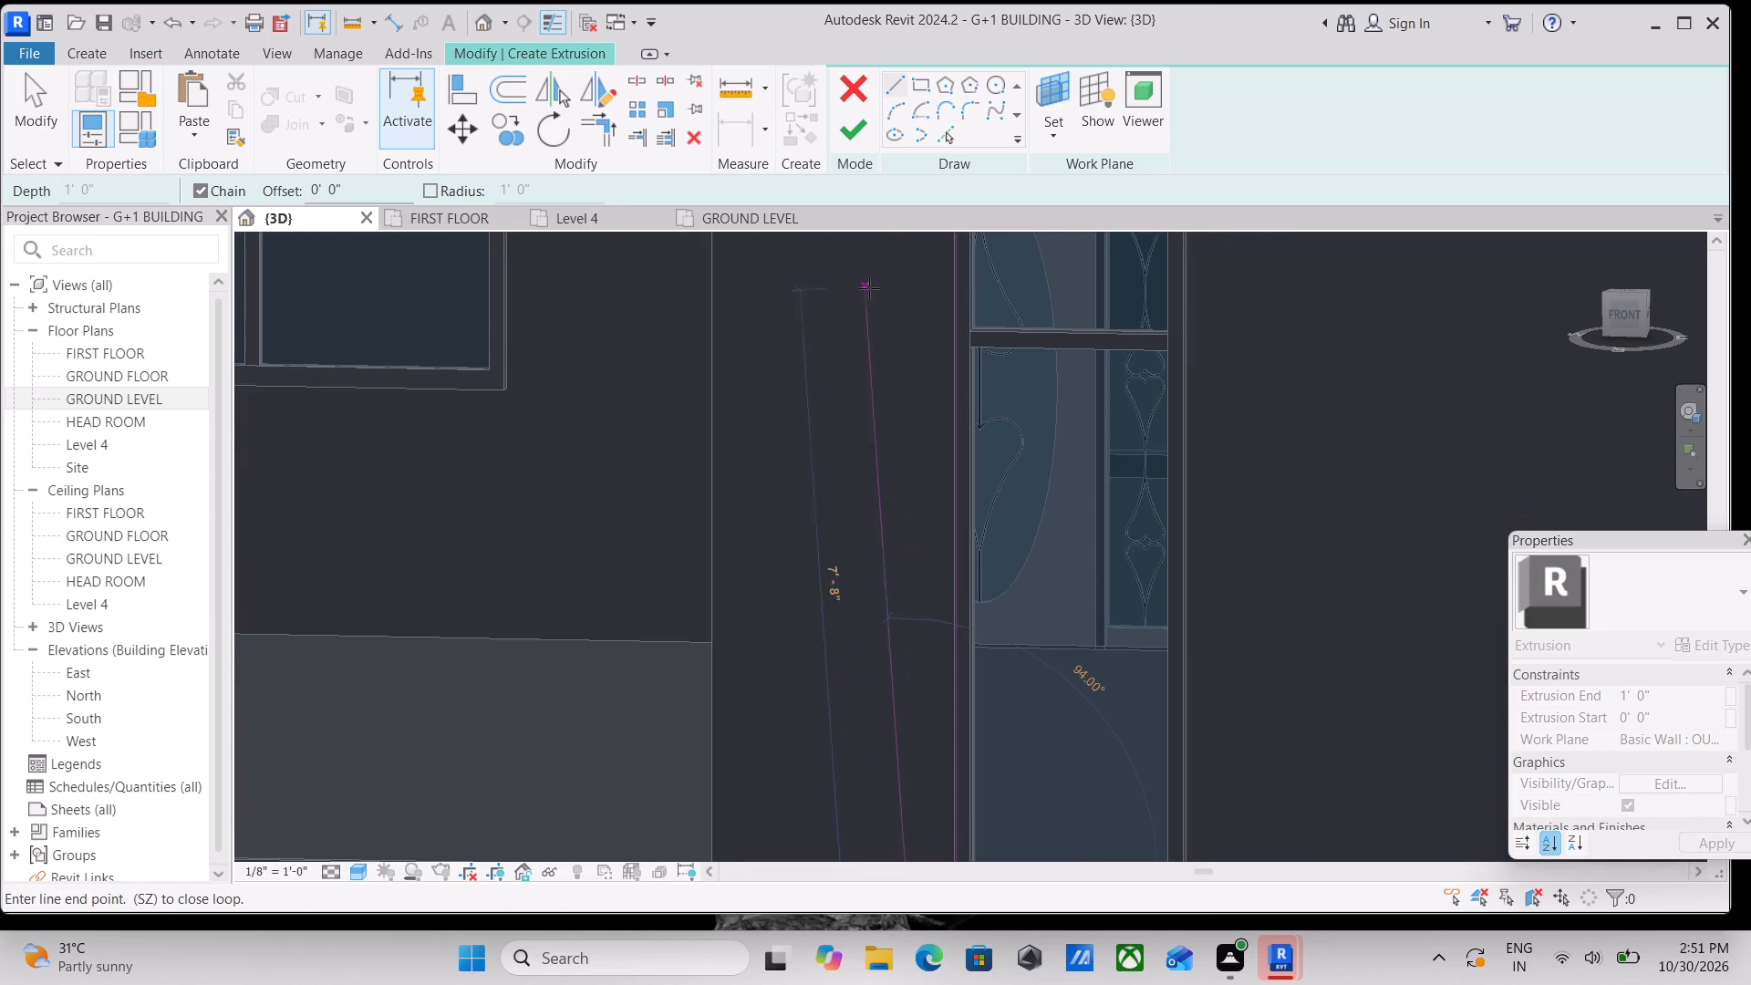
scroll(869, 288, down, 3)
middle_drag(869, 288, 893, 616)
scroll(881, 296, down, 2)
middle_drag(881, 296, 880, 582)
scroll(917, 337, down, 1)
middle_drag(917, 337, 906, 550)
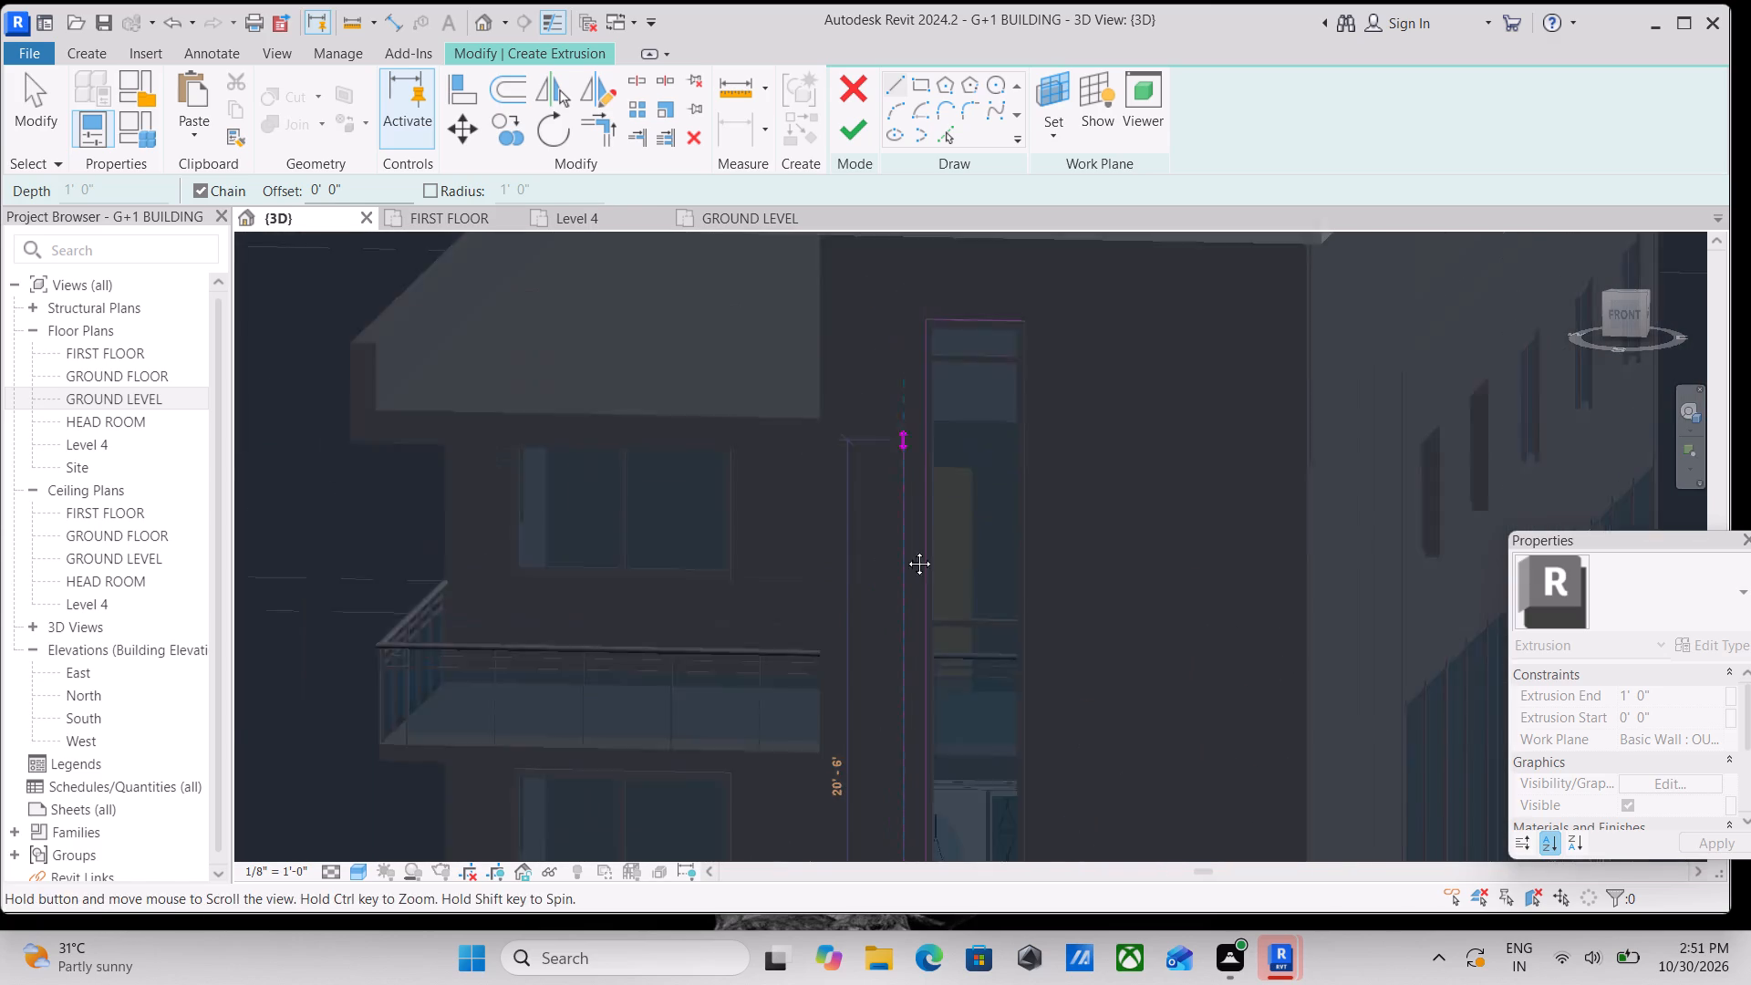
middle_drag(906, 550, 905, 595)
scroll(909, 521, up, 7)
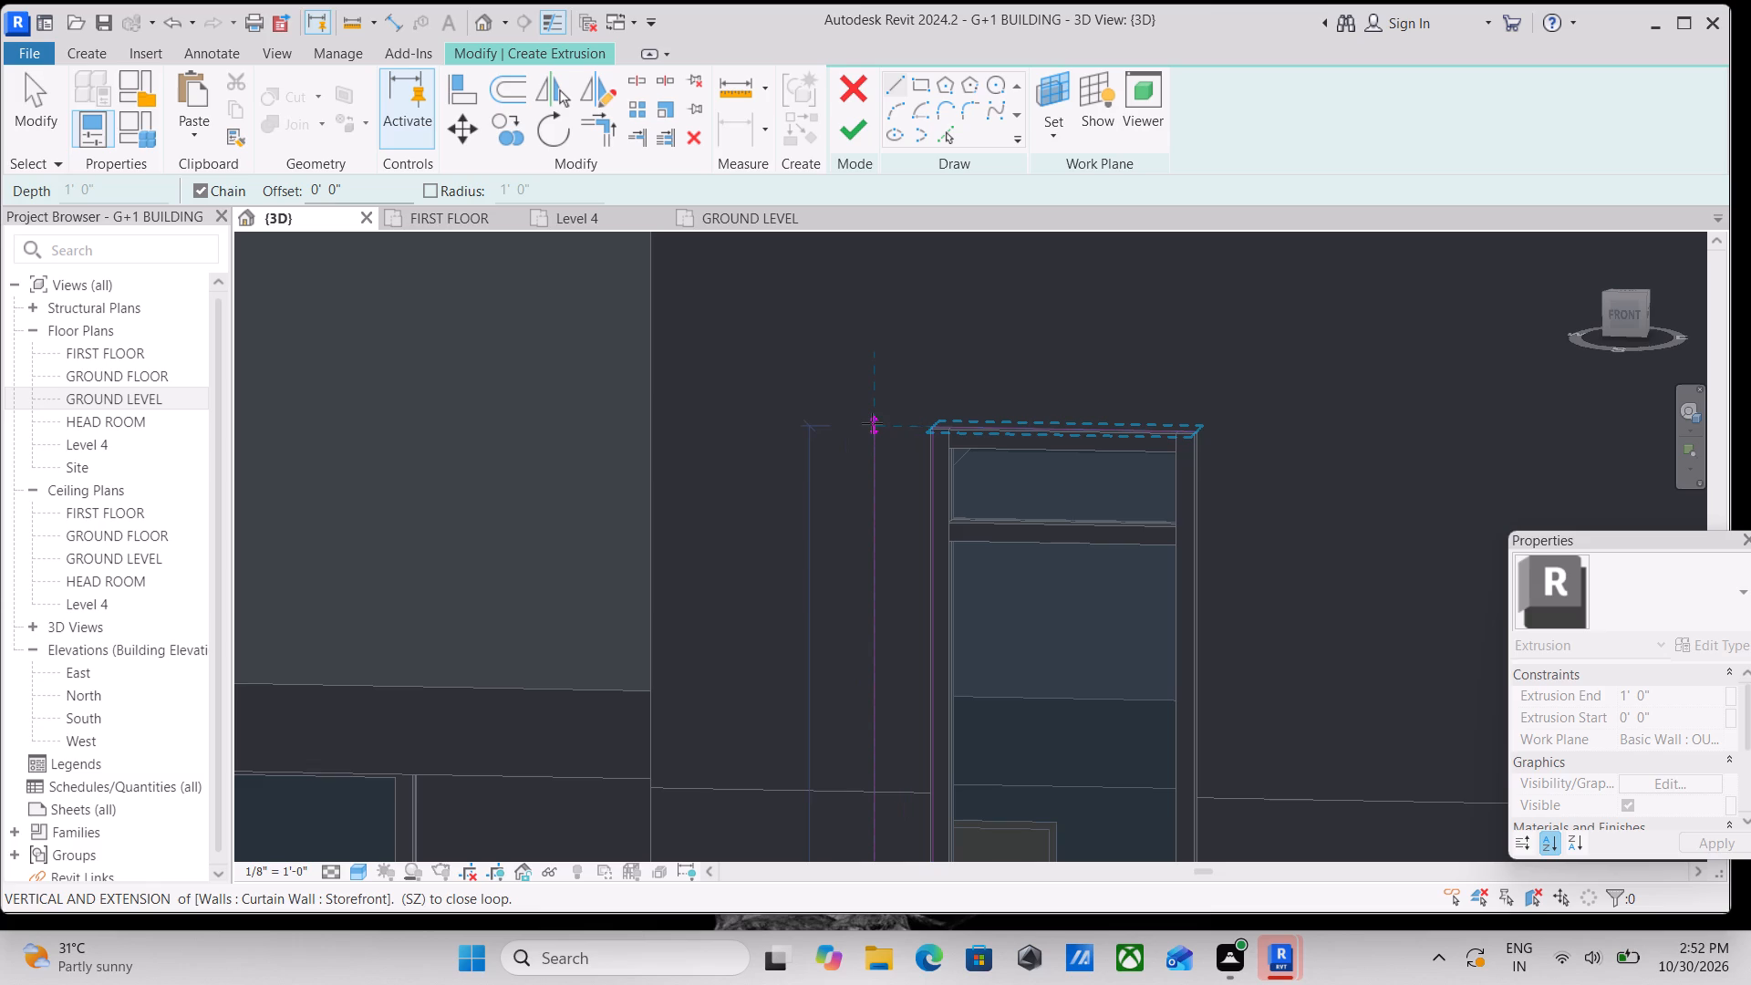
click(872, 423)
key(Escape)
key(Escape)
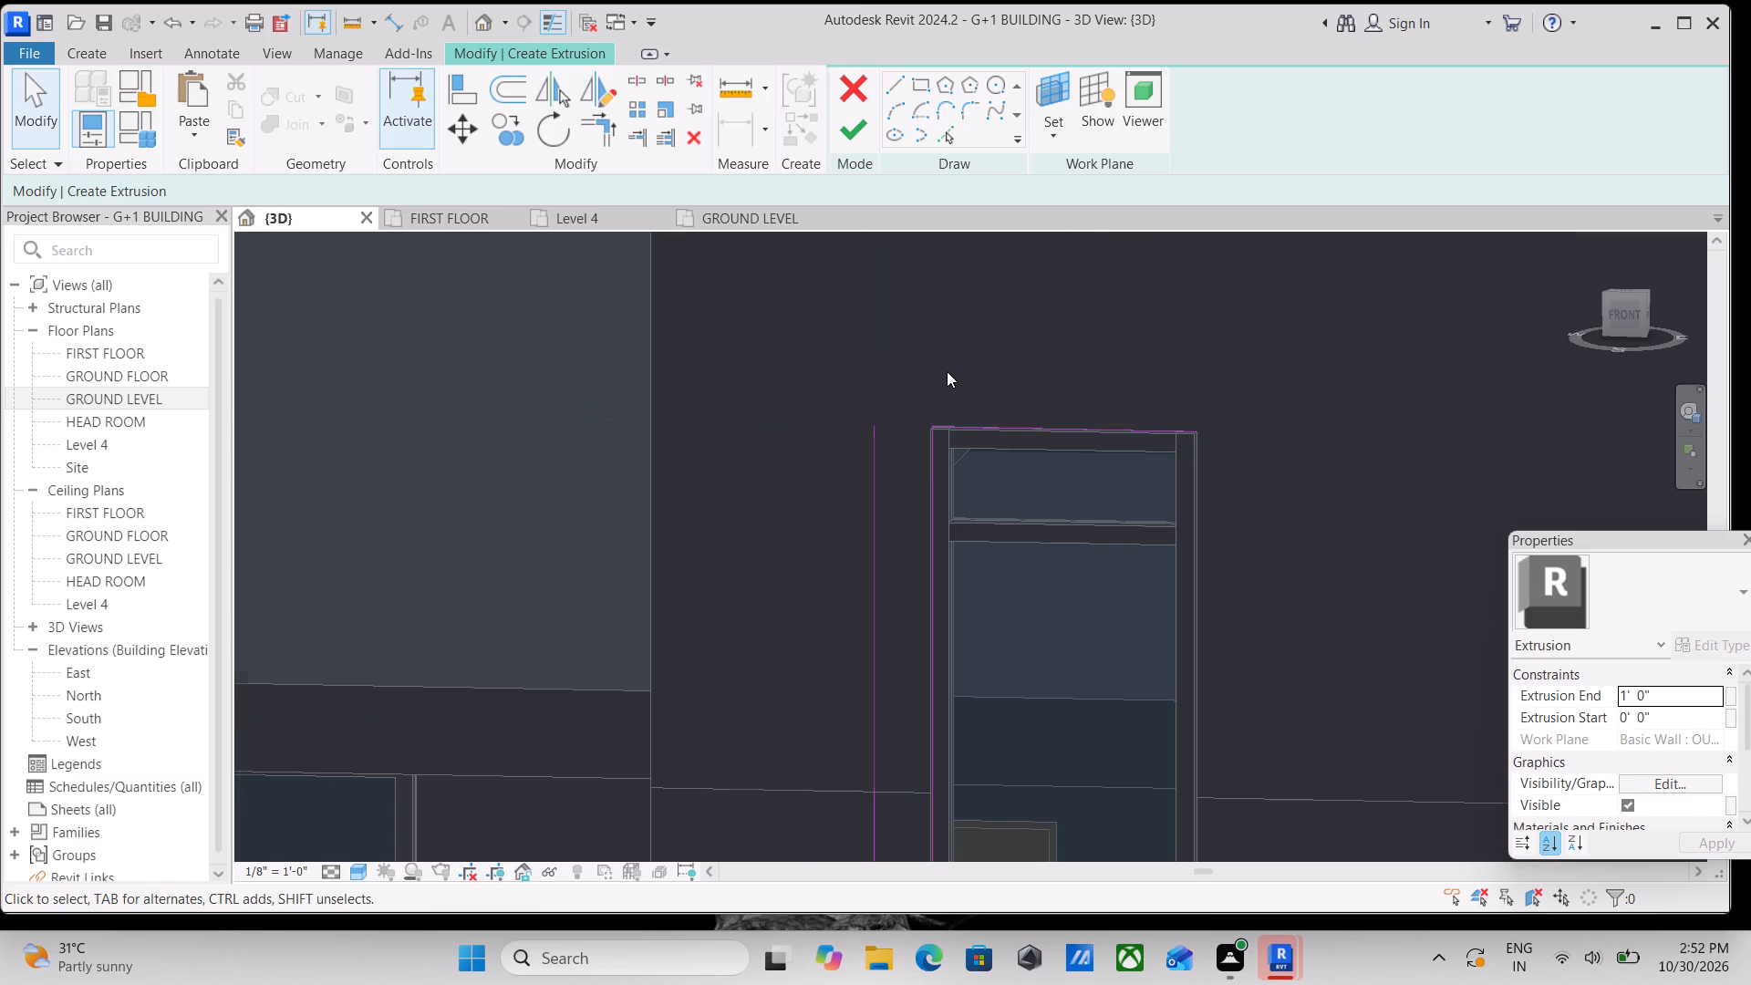
Draw a line offset 9" above the storefront's top edge, from the outer vertical line to the storefront's far corner.
scroll(947, 371, down, 8)
middle_drag(918, 503, 969, 230)
middle_drag(985, 494, 1030, 251)
scroll(1034, 451, up, 1)
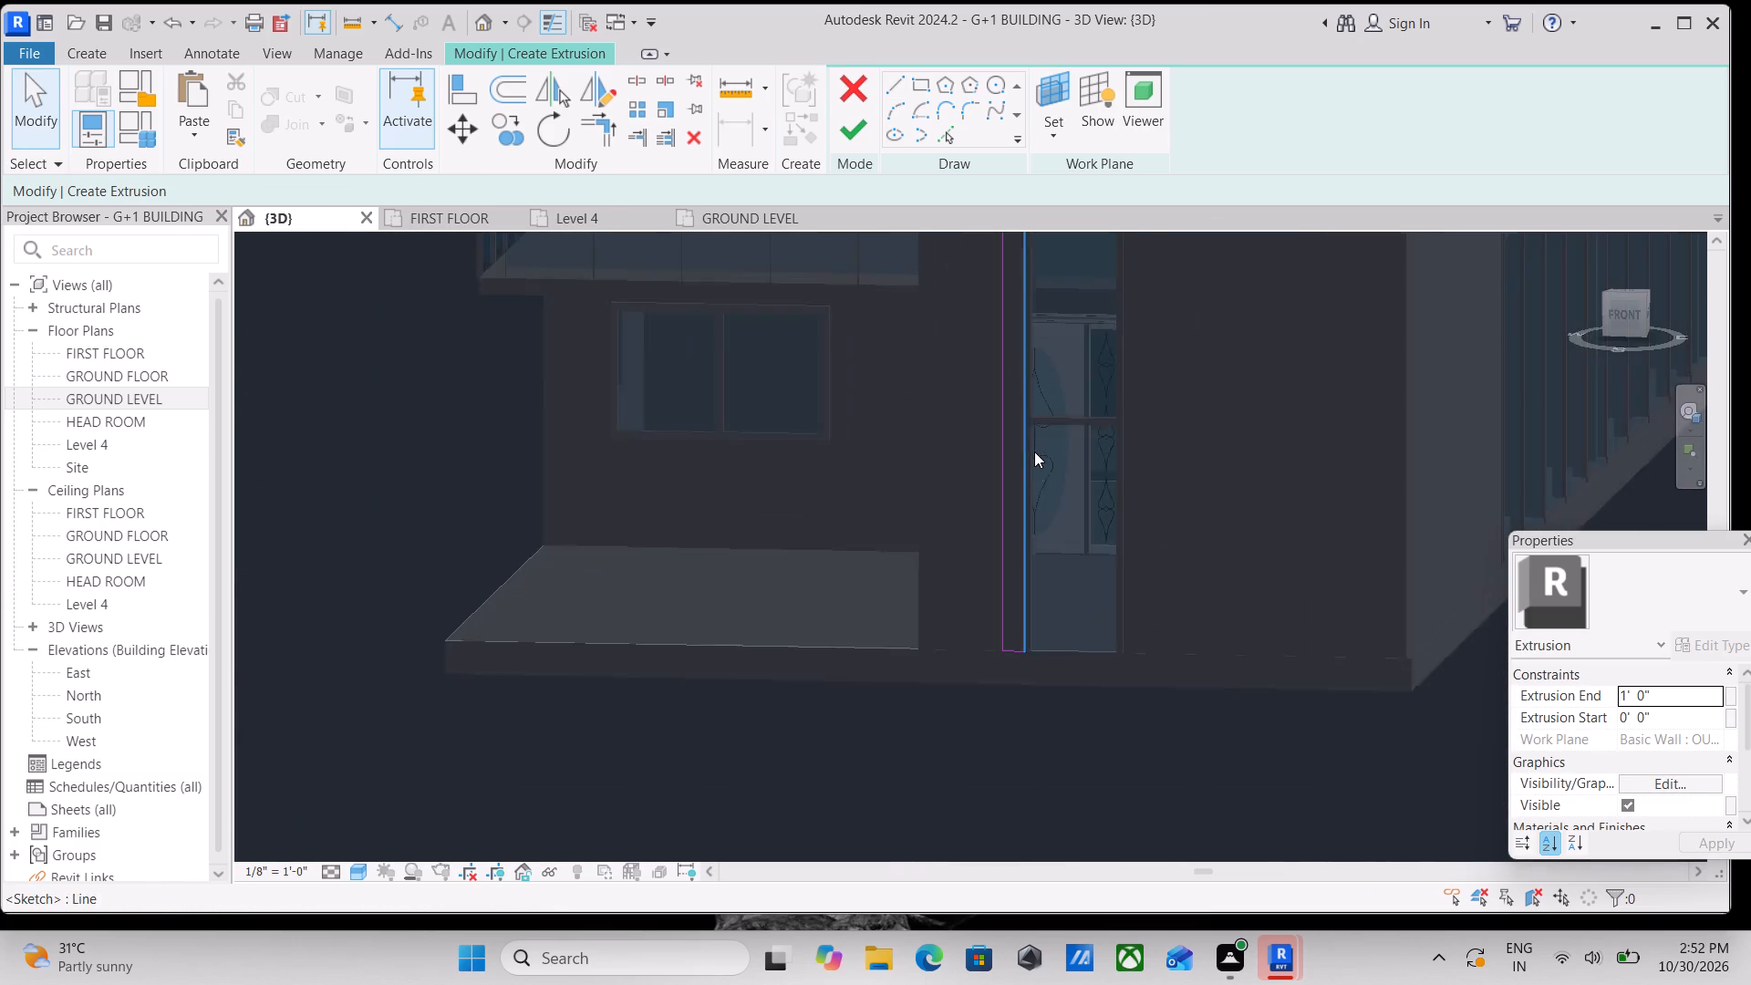
scroll(1034, 451, up, 2)
scroll(1040, 410, down, 2)
middle_drag(1040, 410, 996, 578)
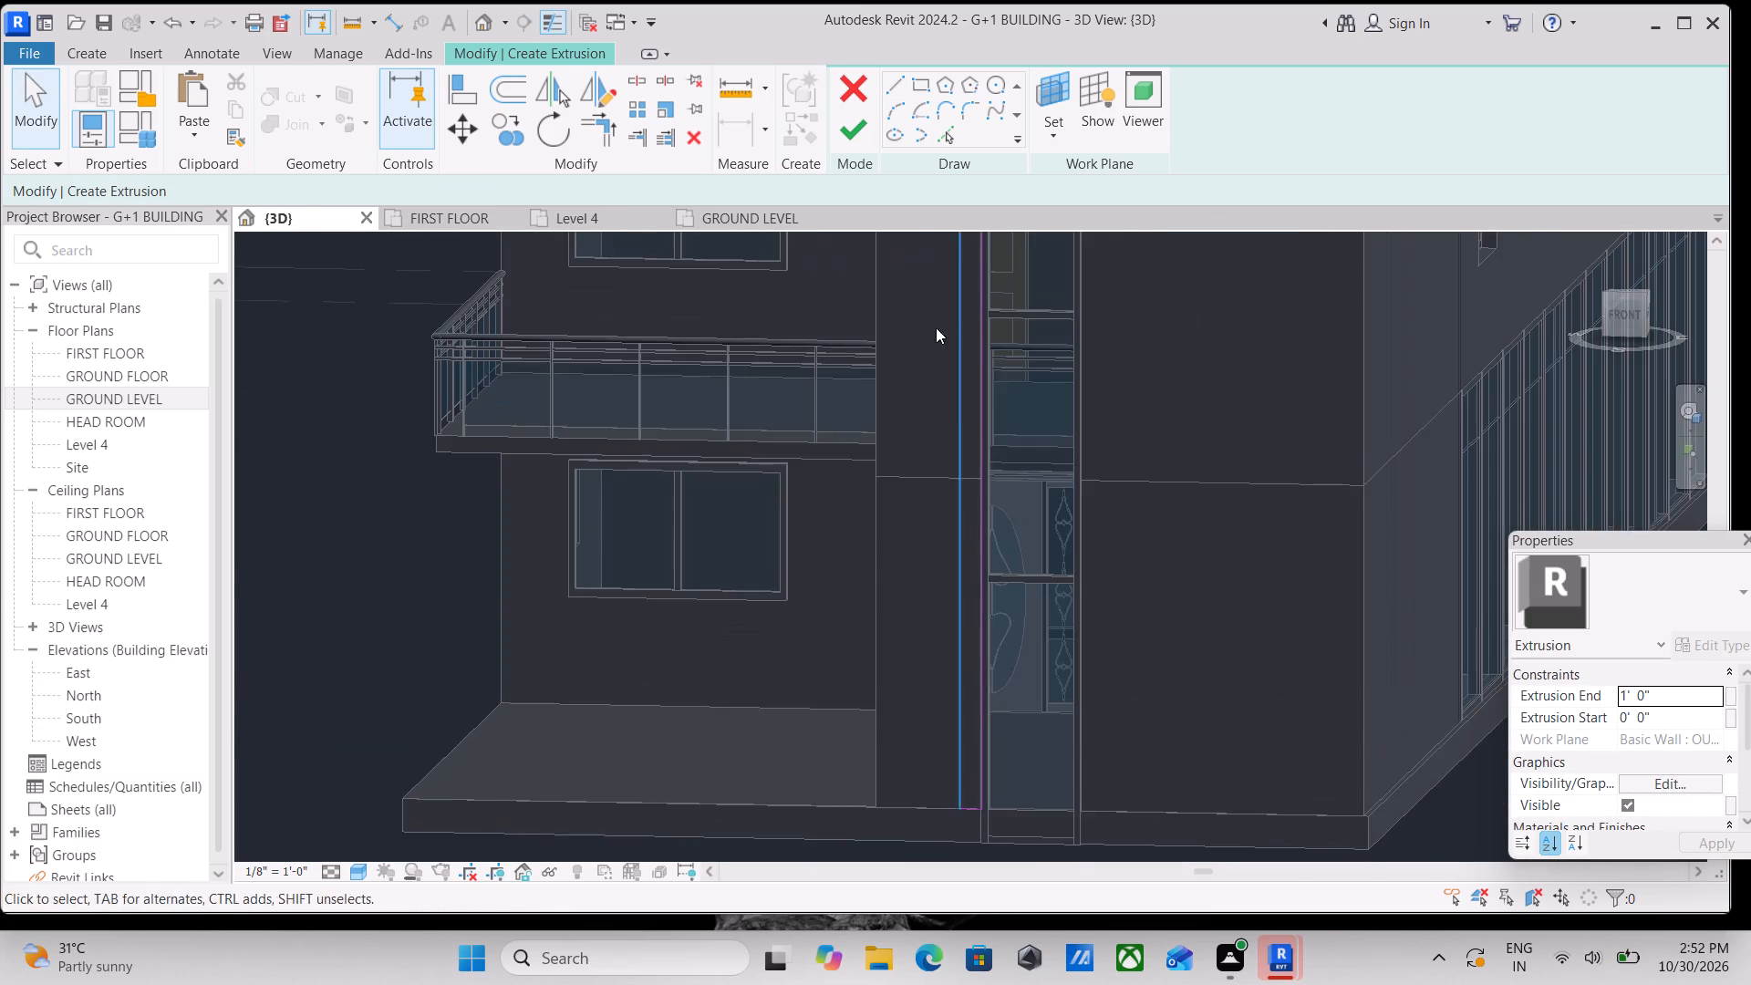
middle_drag(942, 364, 946, 501)
click(894, 80)
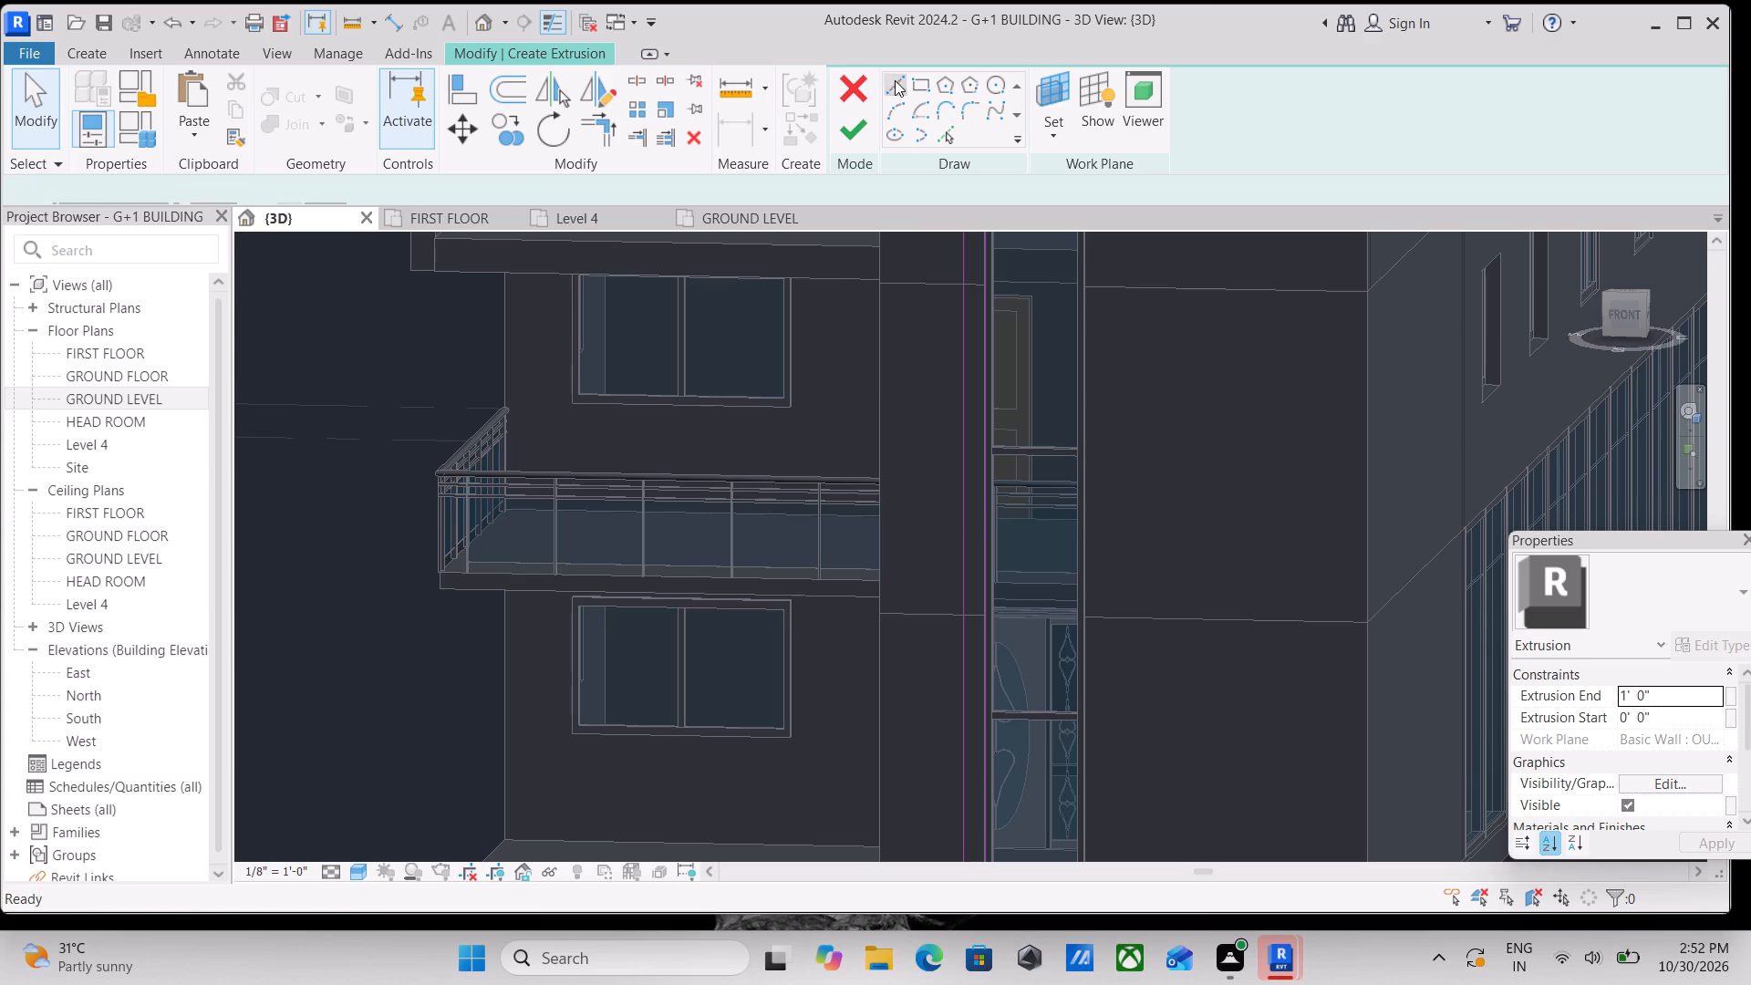
drag(360, 196, 320, 186)
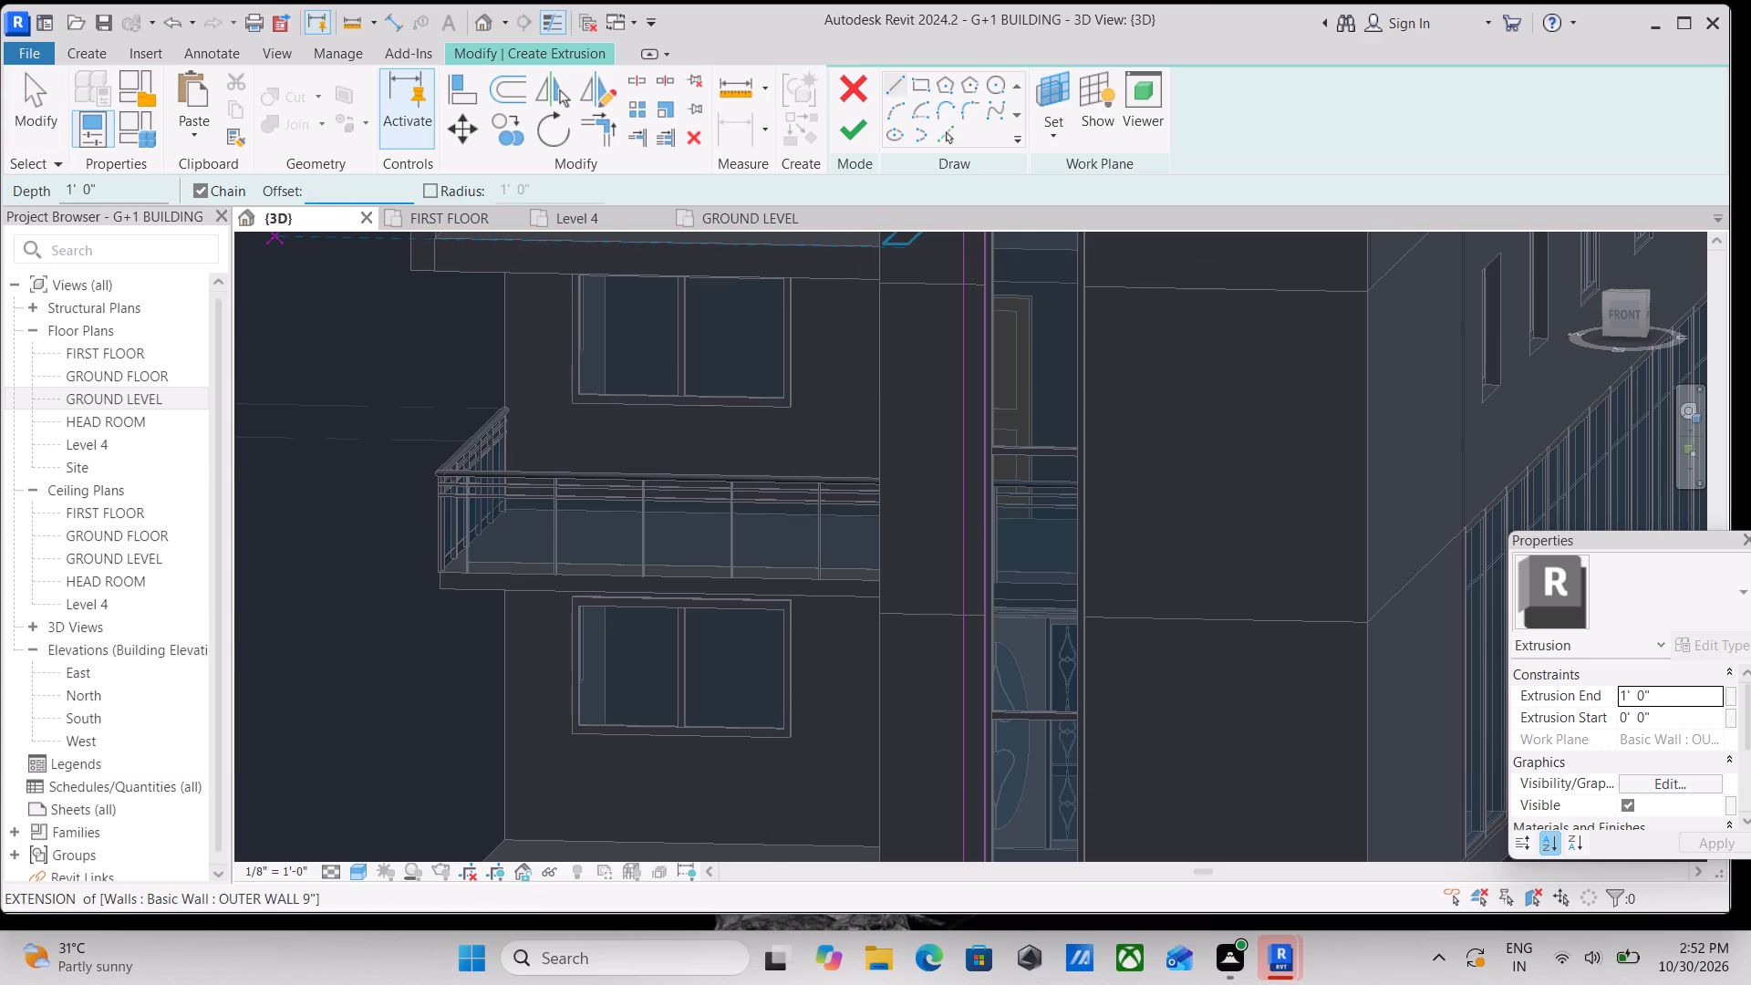
drag(320, 186, 285, 182)
key(9)
key(shift+quotedbl)
key(Return)
middle_drag(643, 100, 624, 343)
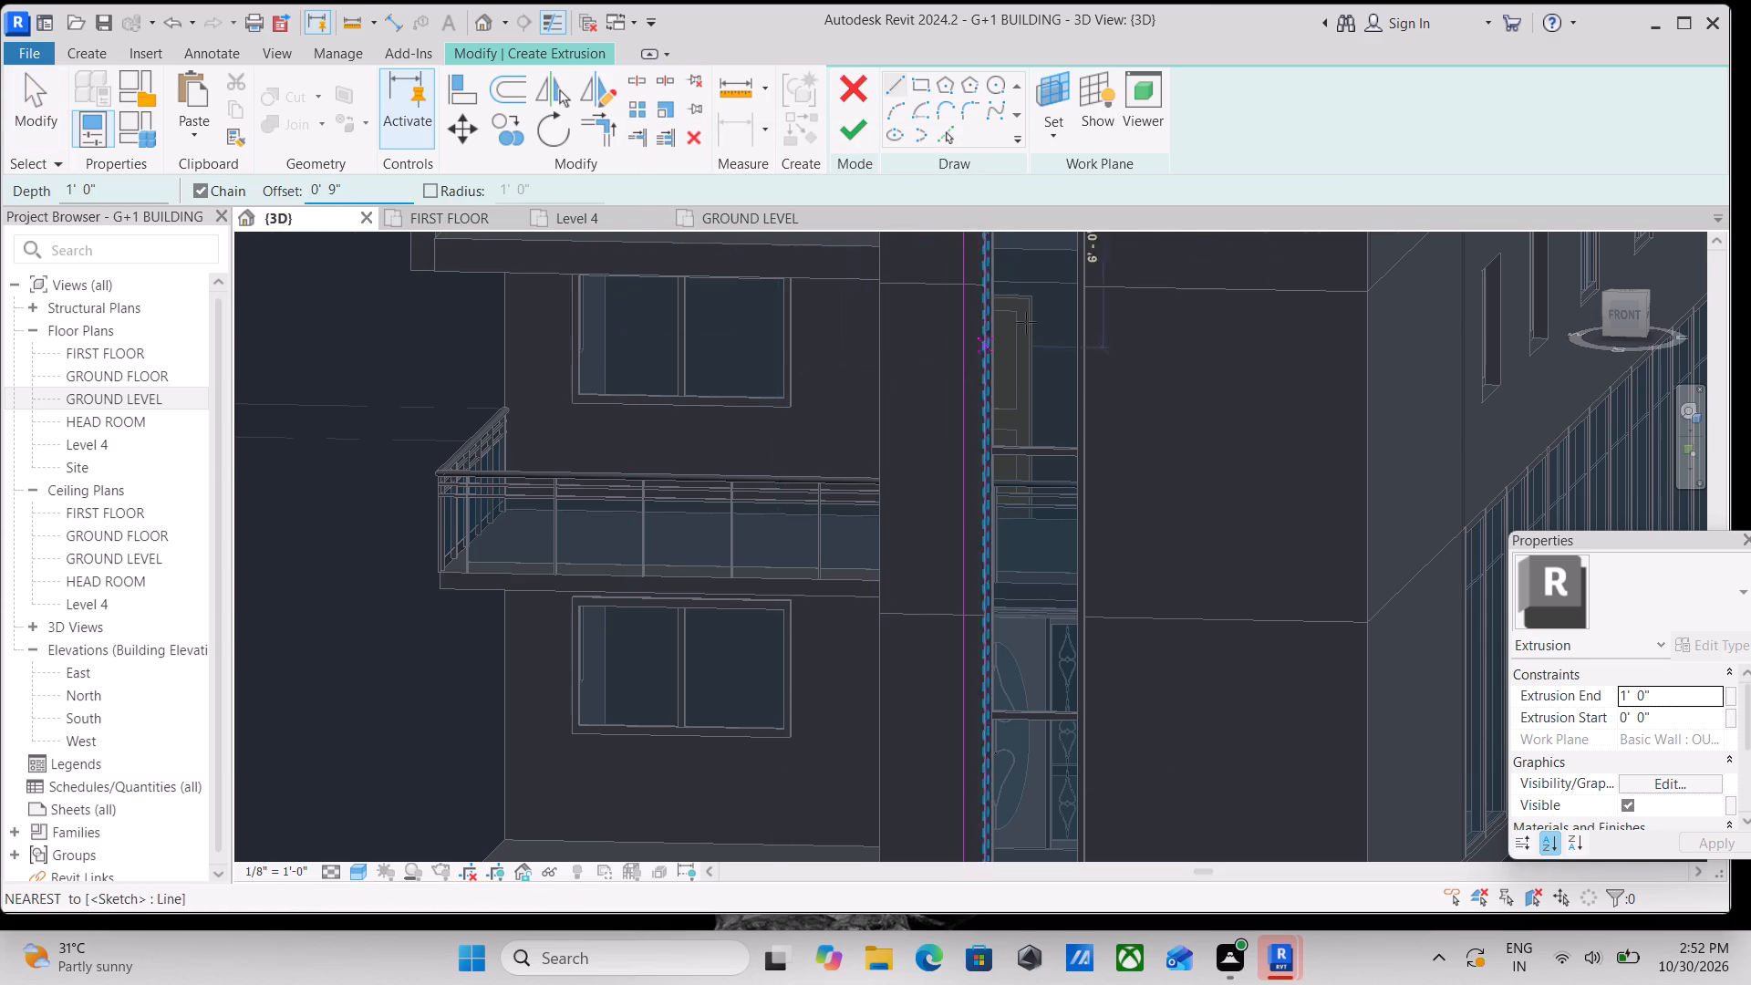
middle_drag(1056, 323, 965, 527)
scroll(906, 358, up, 6)
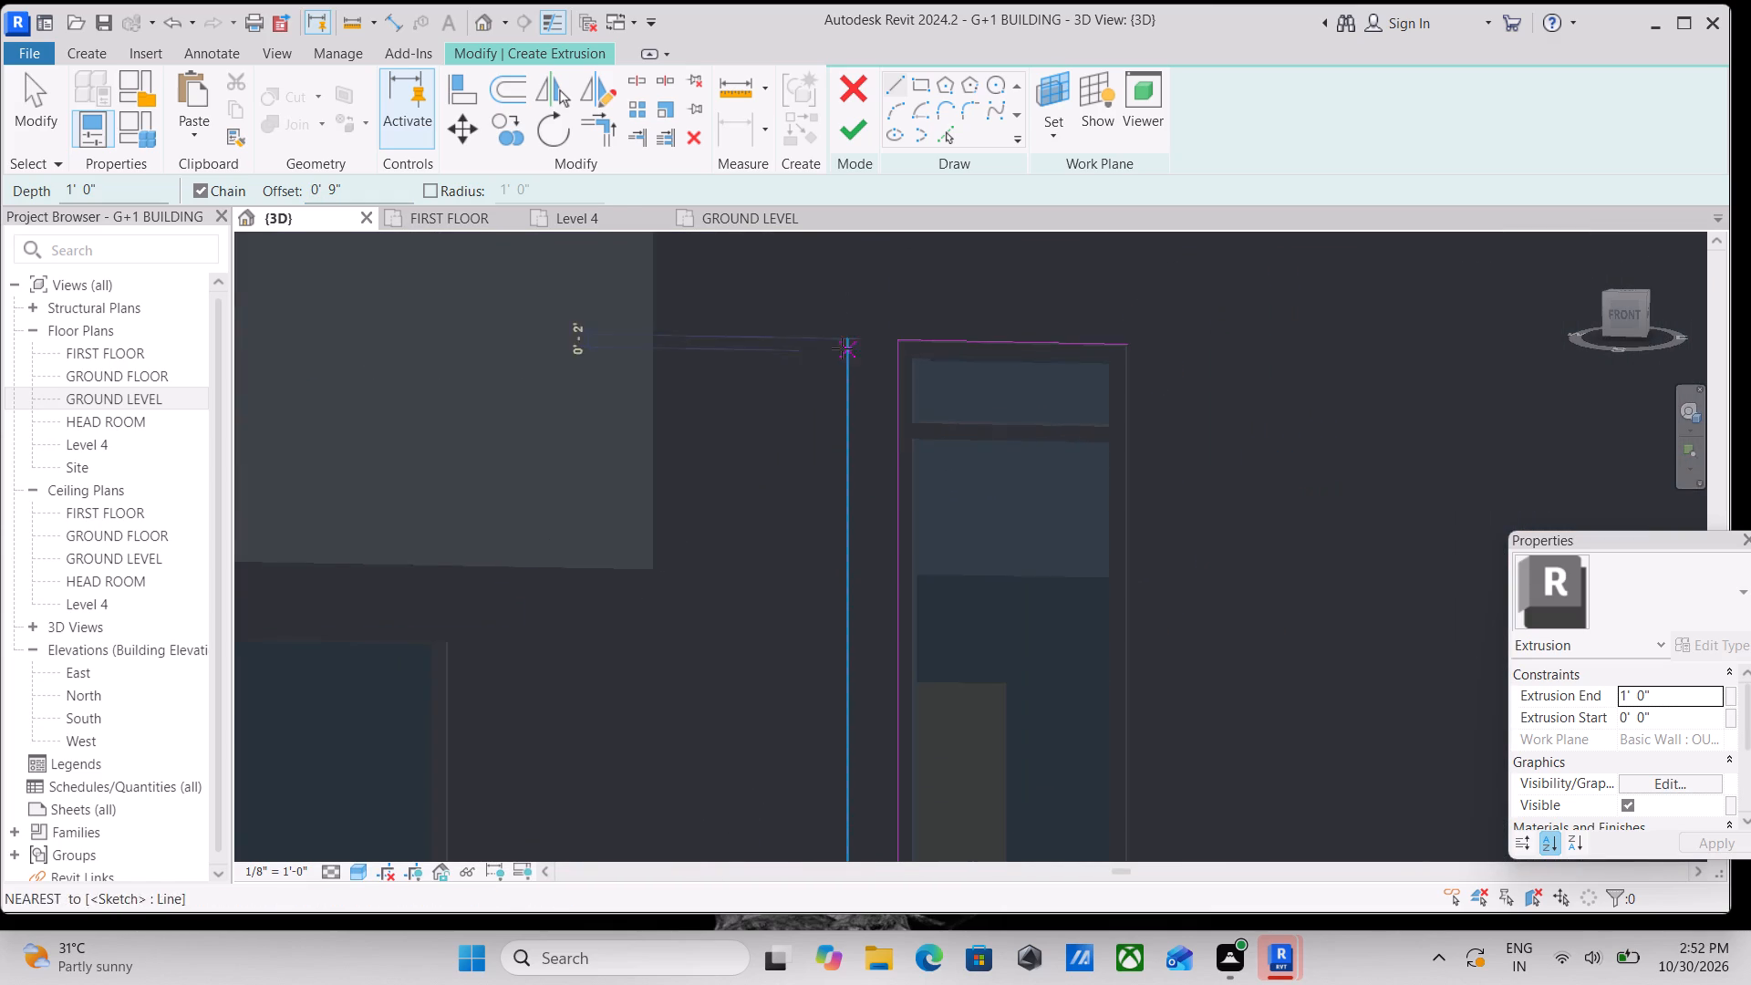
click(844, 333)
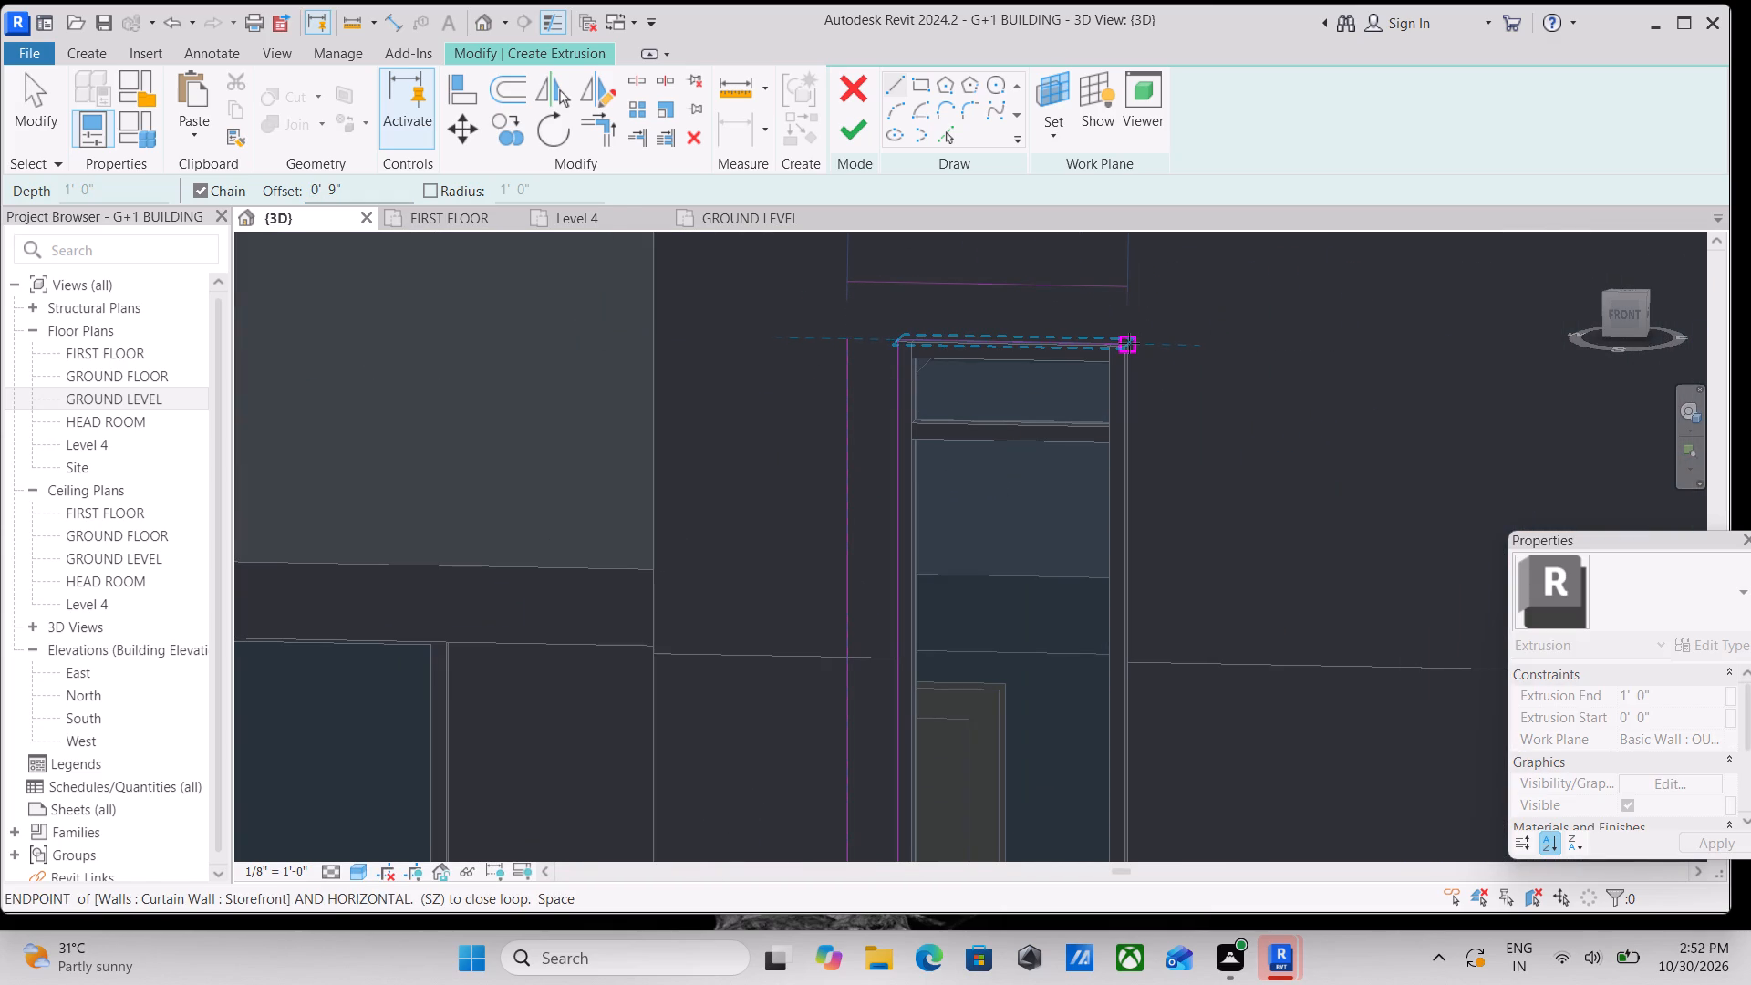
click(1129, 343)
key(Escape)
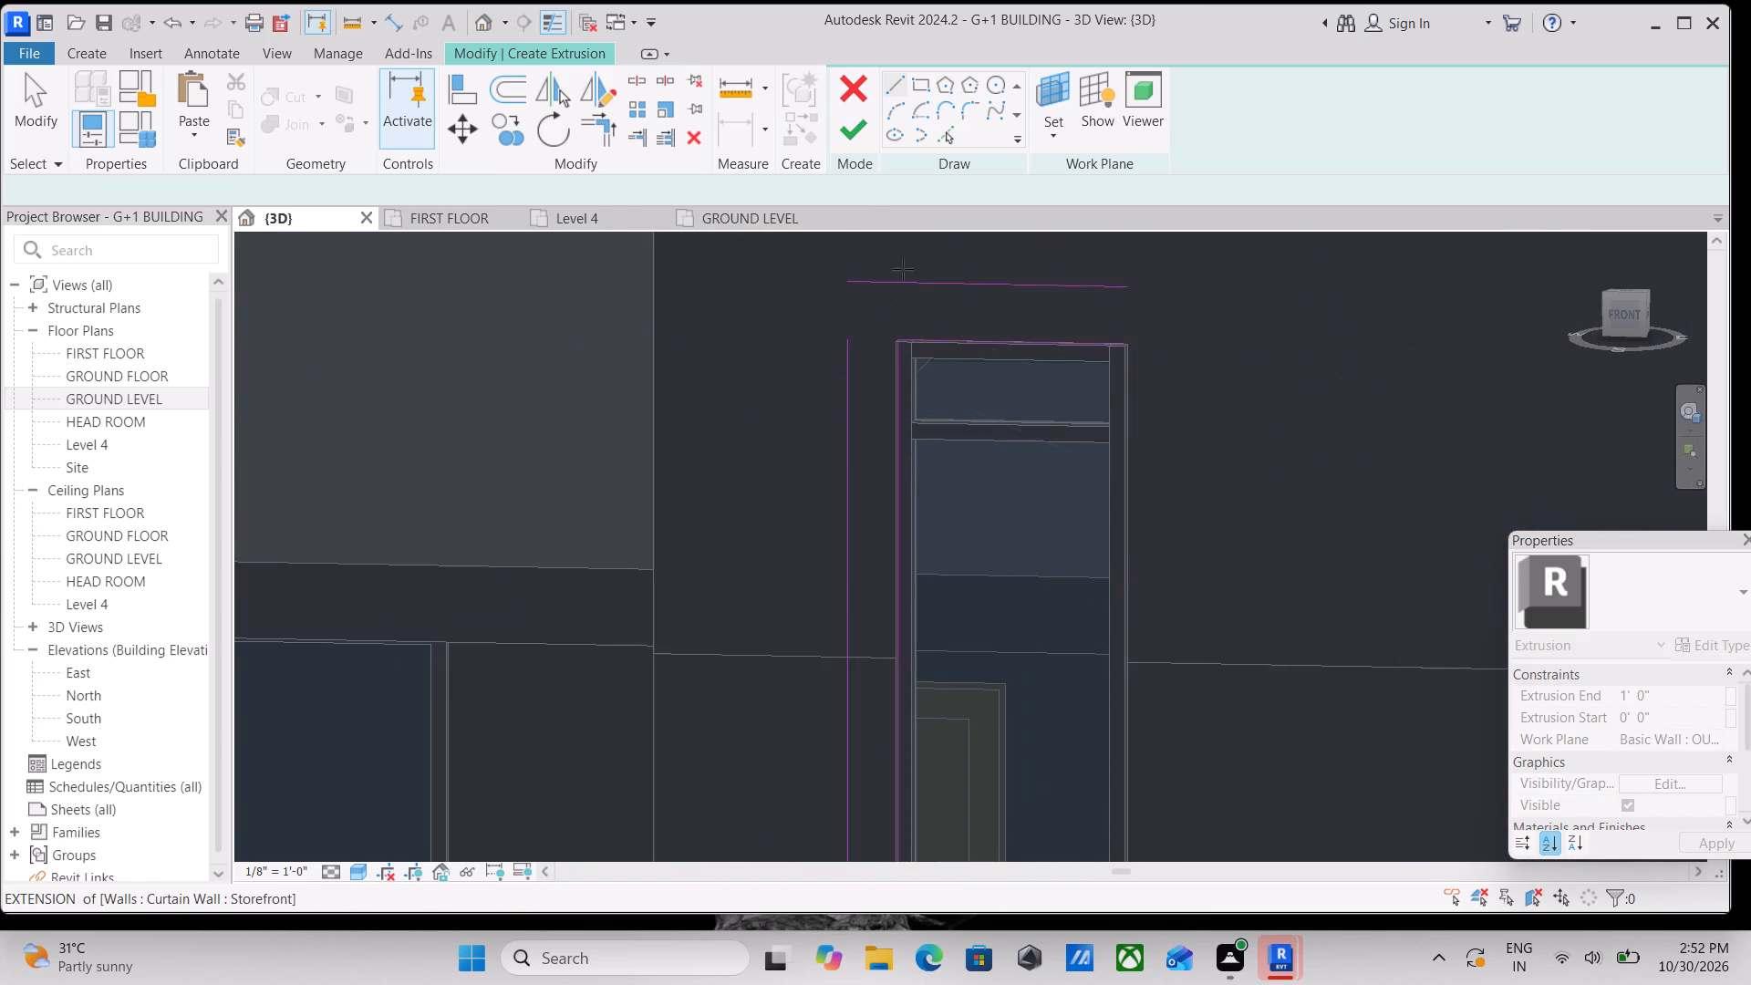
key(Escape)
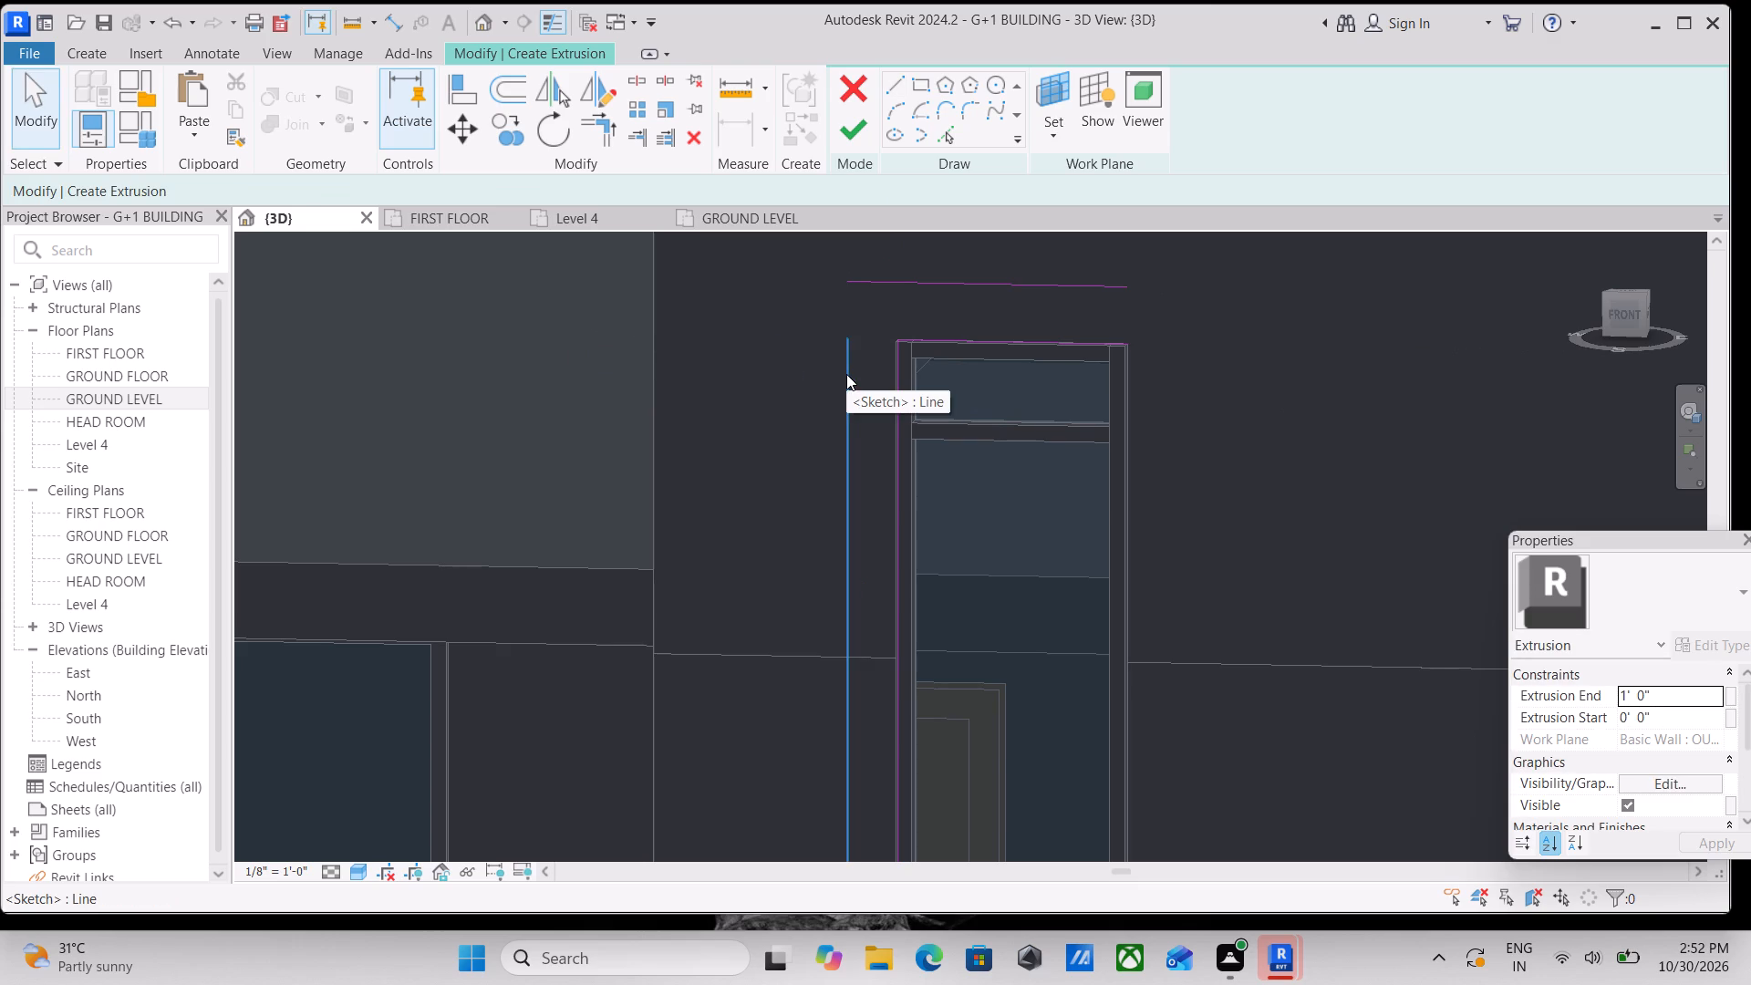
Trim/extend the outer vertical line and the offset top line into a corner.
key(r)
text(tr)
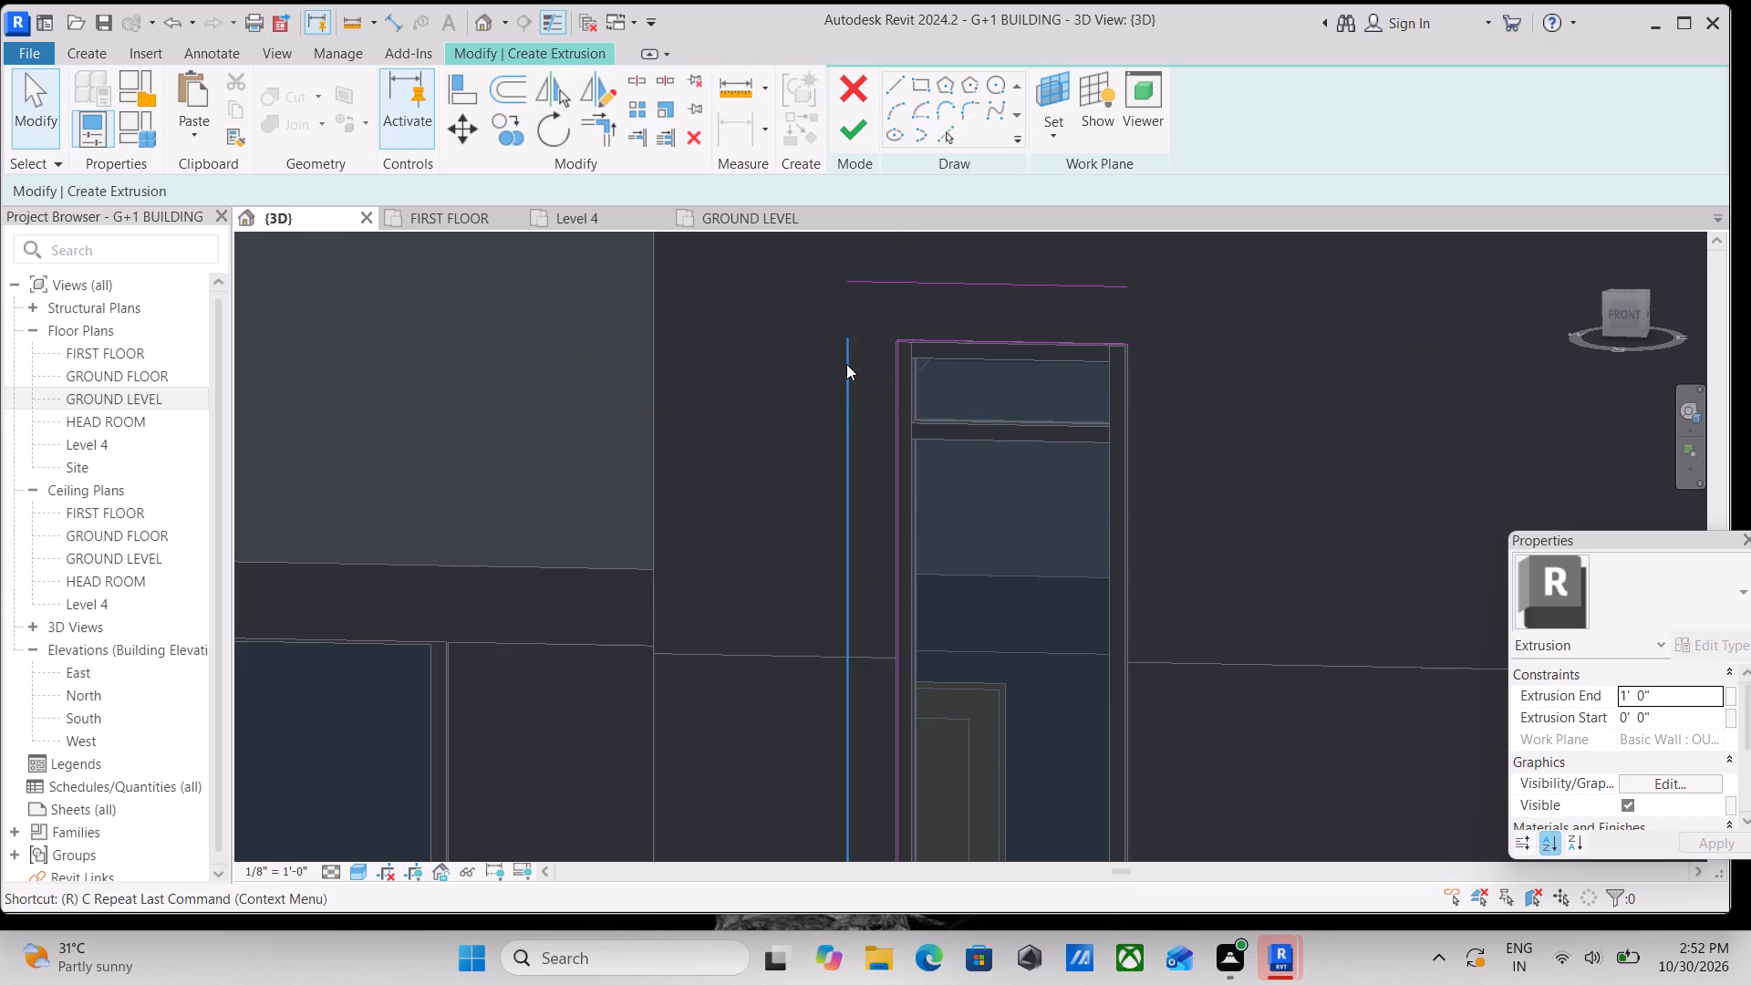
key(Escape)
key(t)
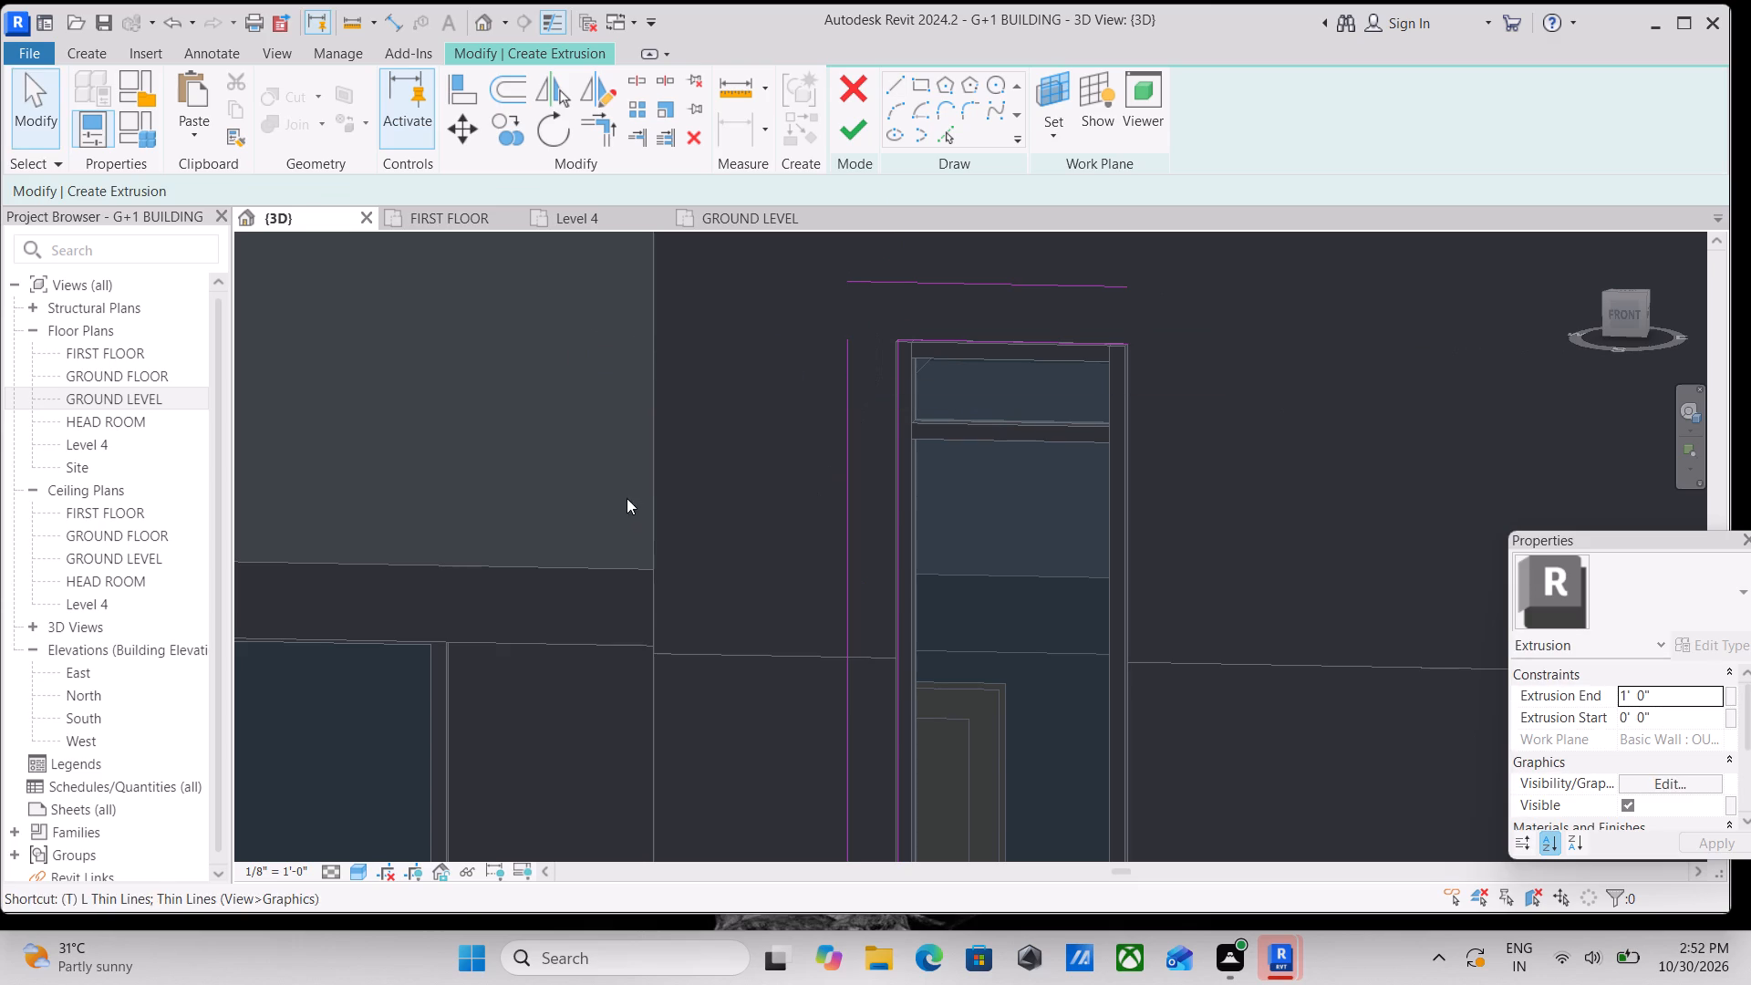
key(r)
click(855, 374)
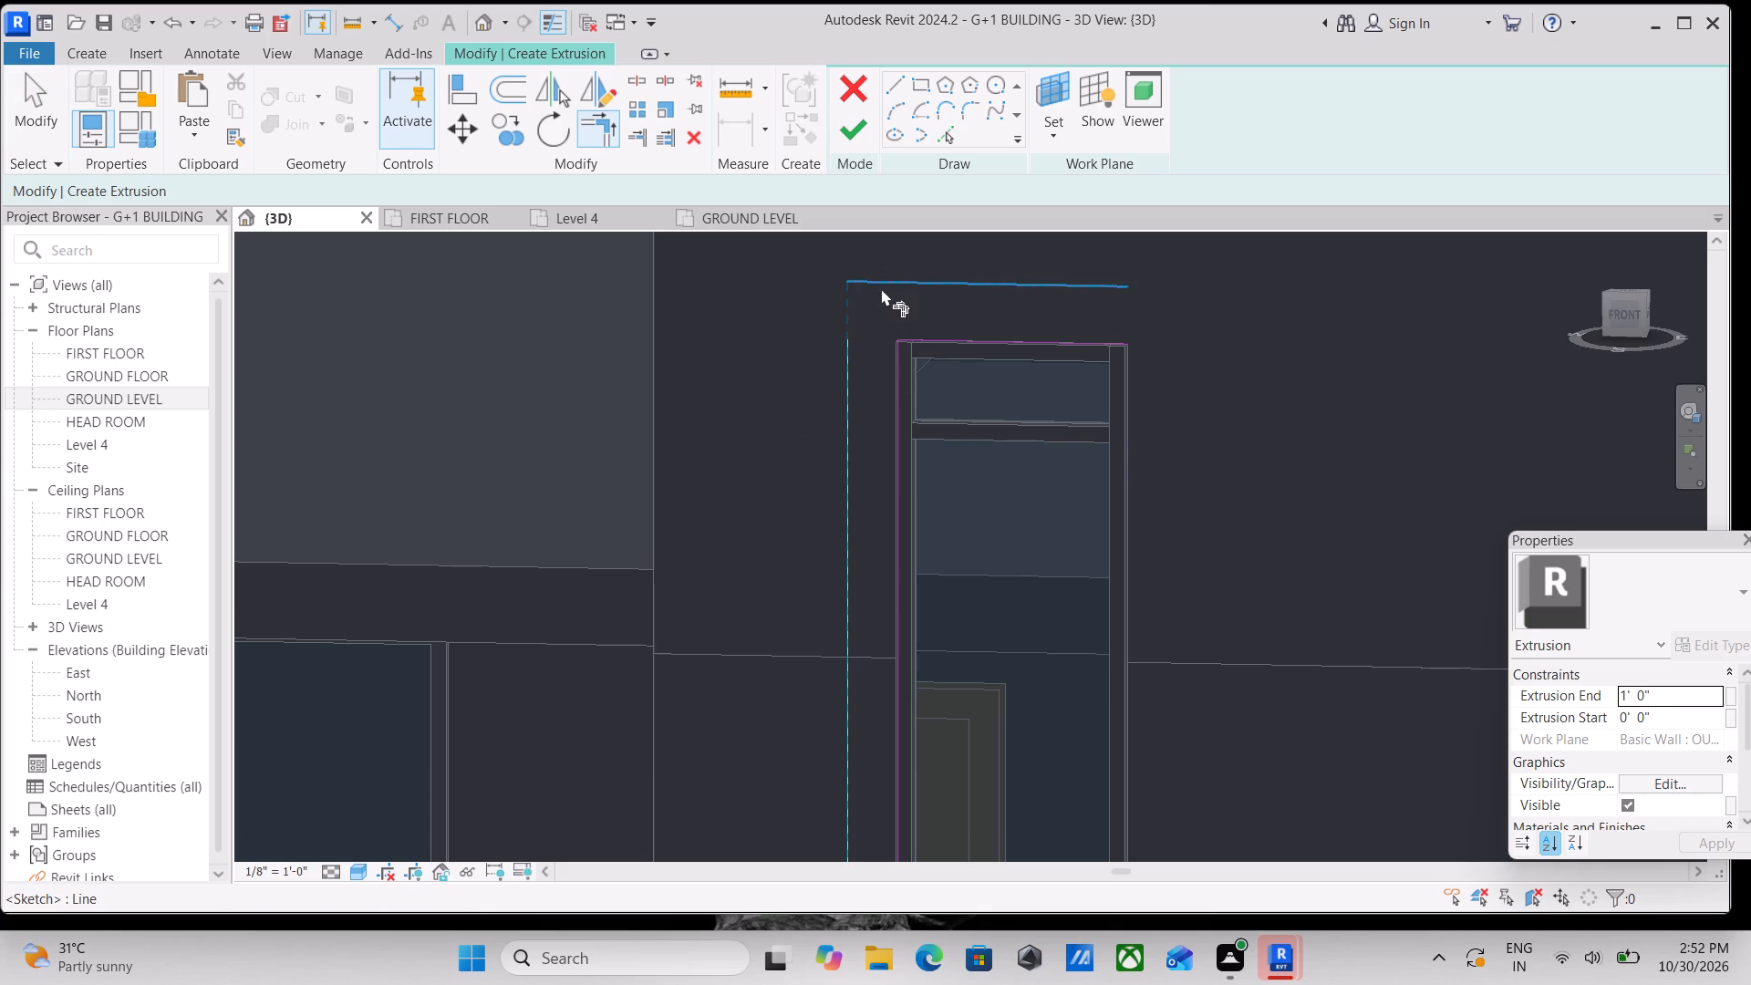
click(882, 287)
key(Escape)
key(Escape)
Close the profile with a short vertical line from the storefront's far top corner up to the offset top line's end.
scroll(1095, 337, down, 2)
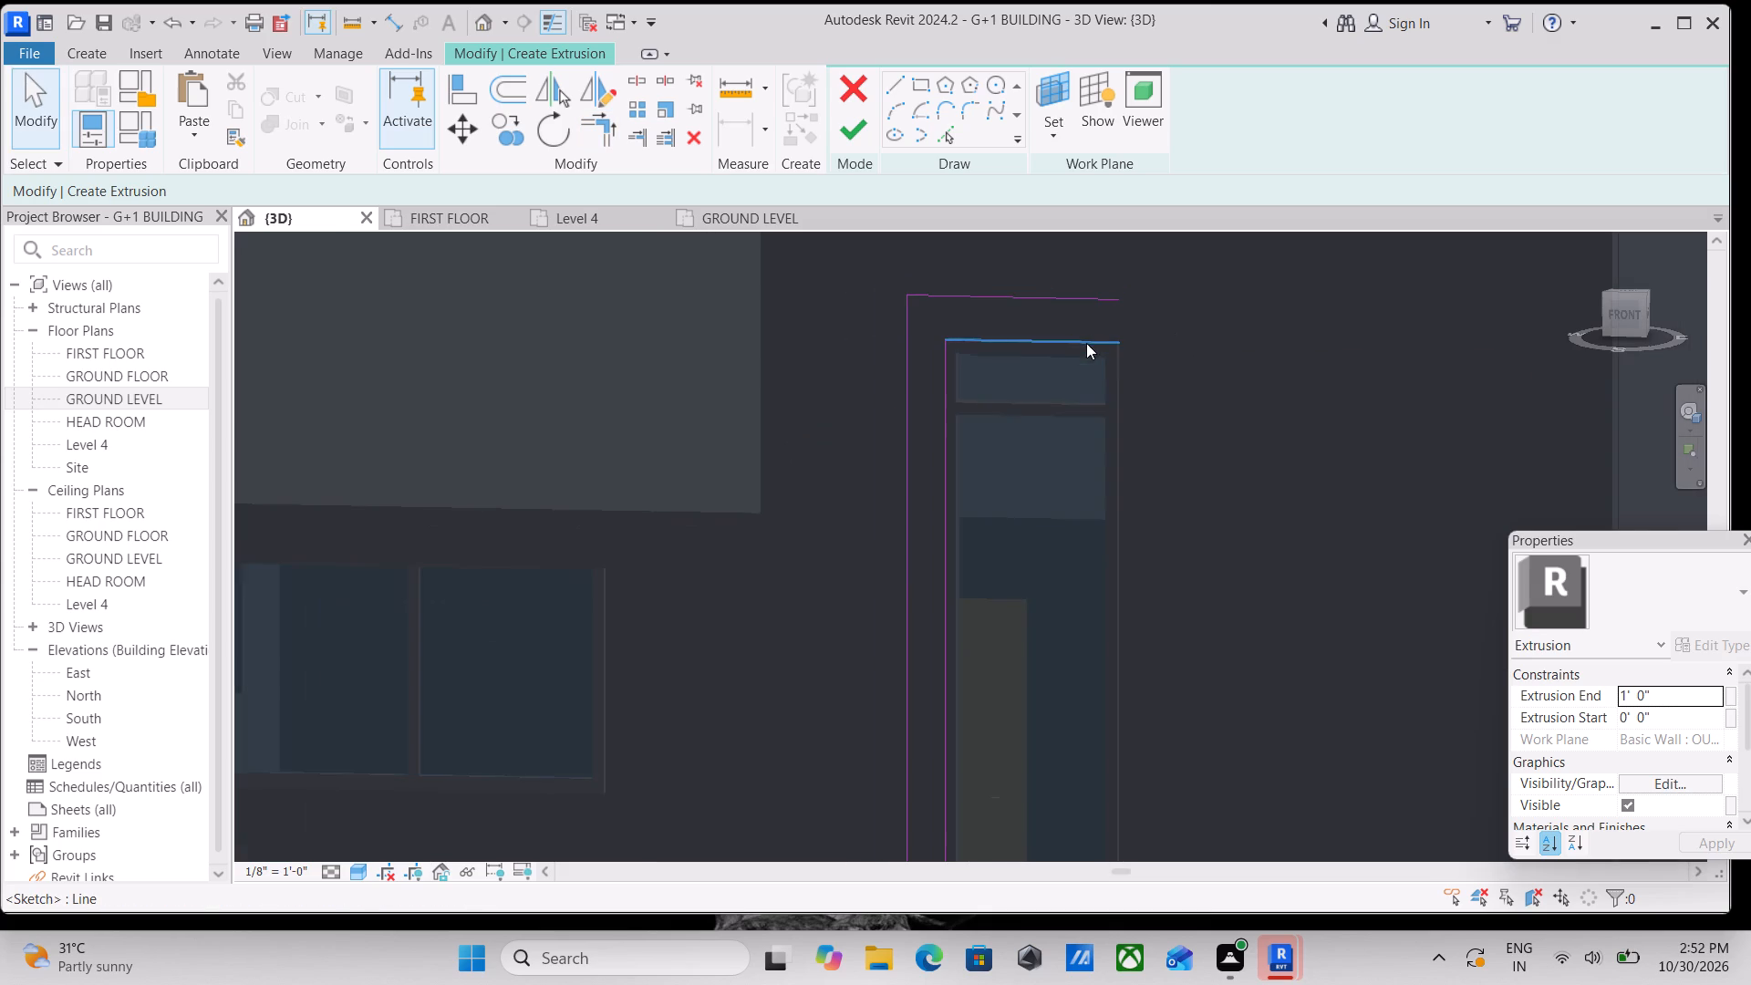
click(1095, 344)
key(Escape)
scroll(1131, 306, down, 3)
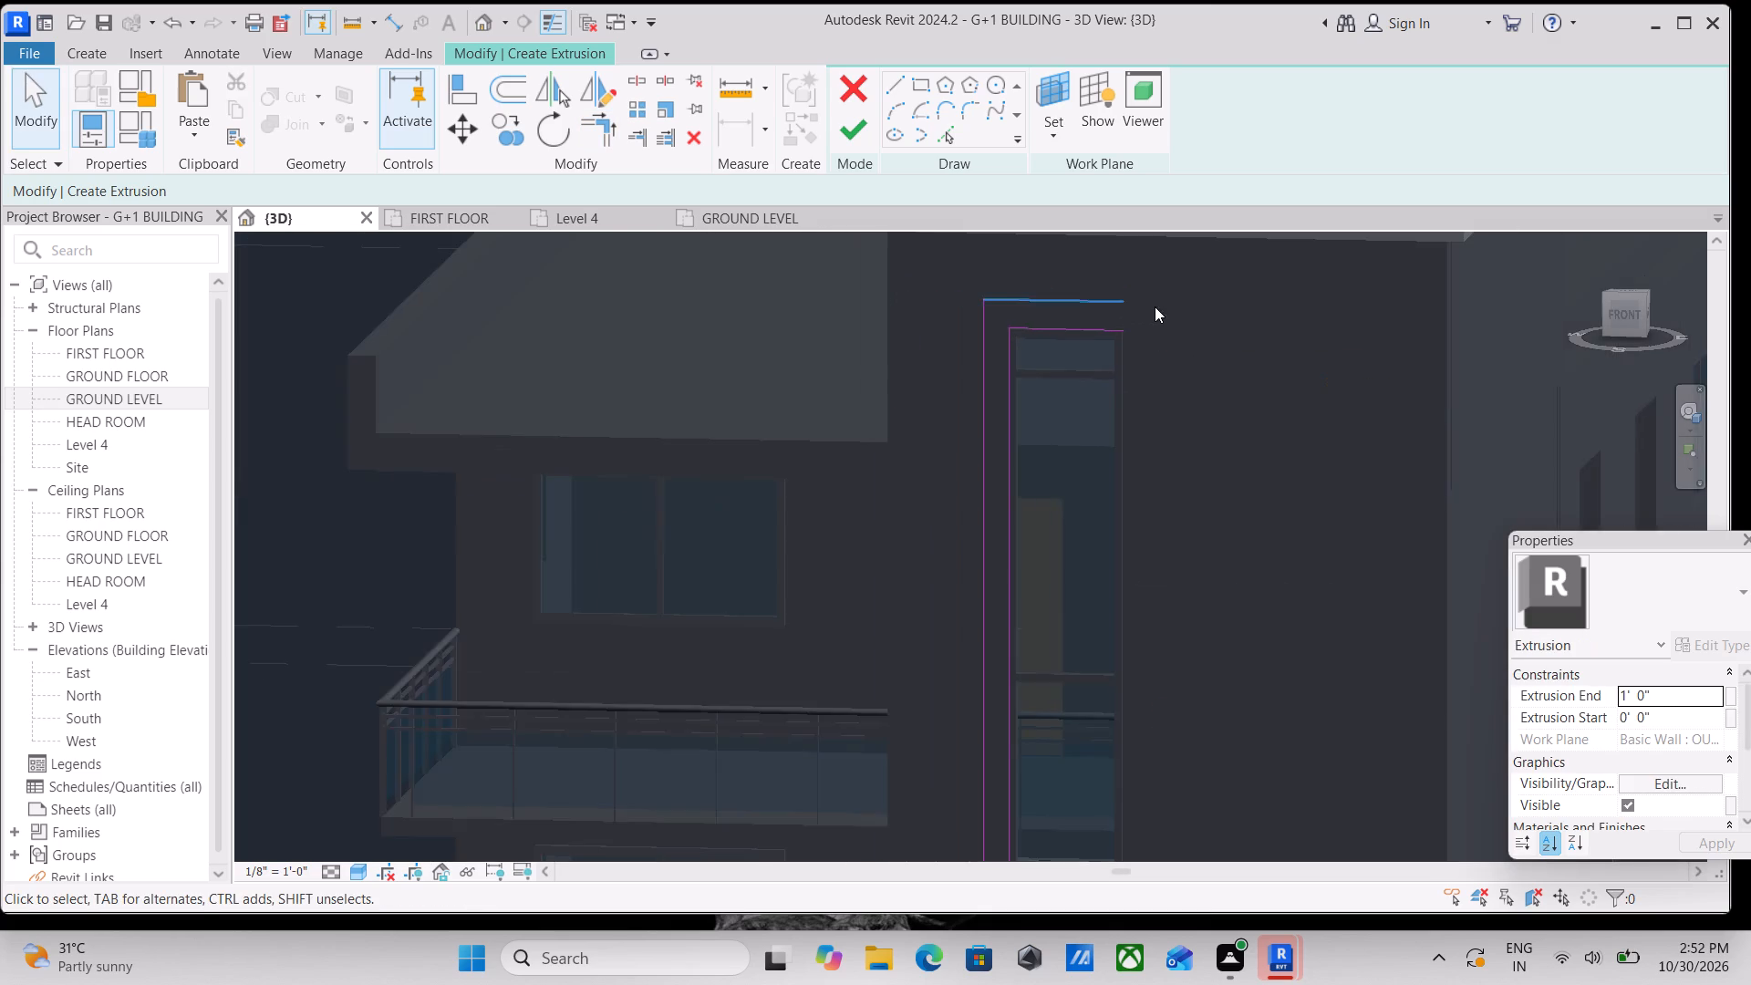
scroll(1155, 306, down, 4)
middle_drag(1153, 326, 1153, 243)
middle_drag(1150, 316, 1143, 456)
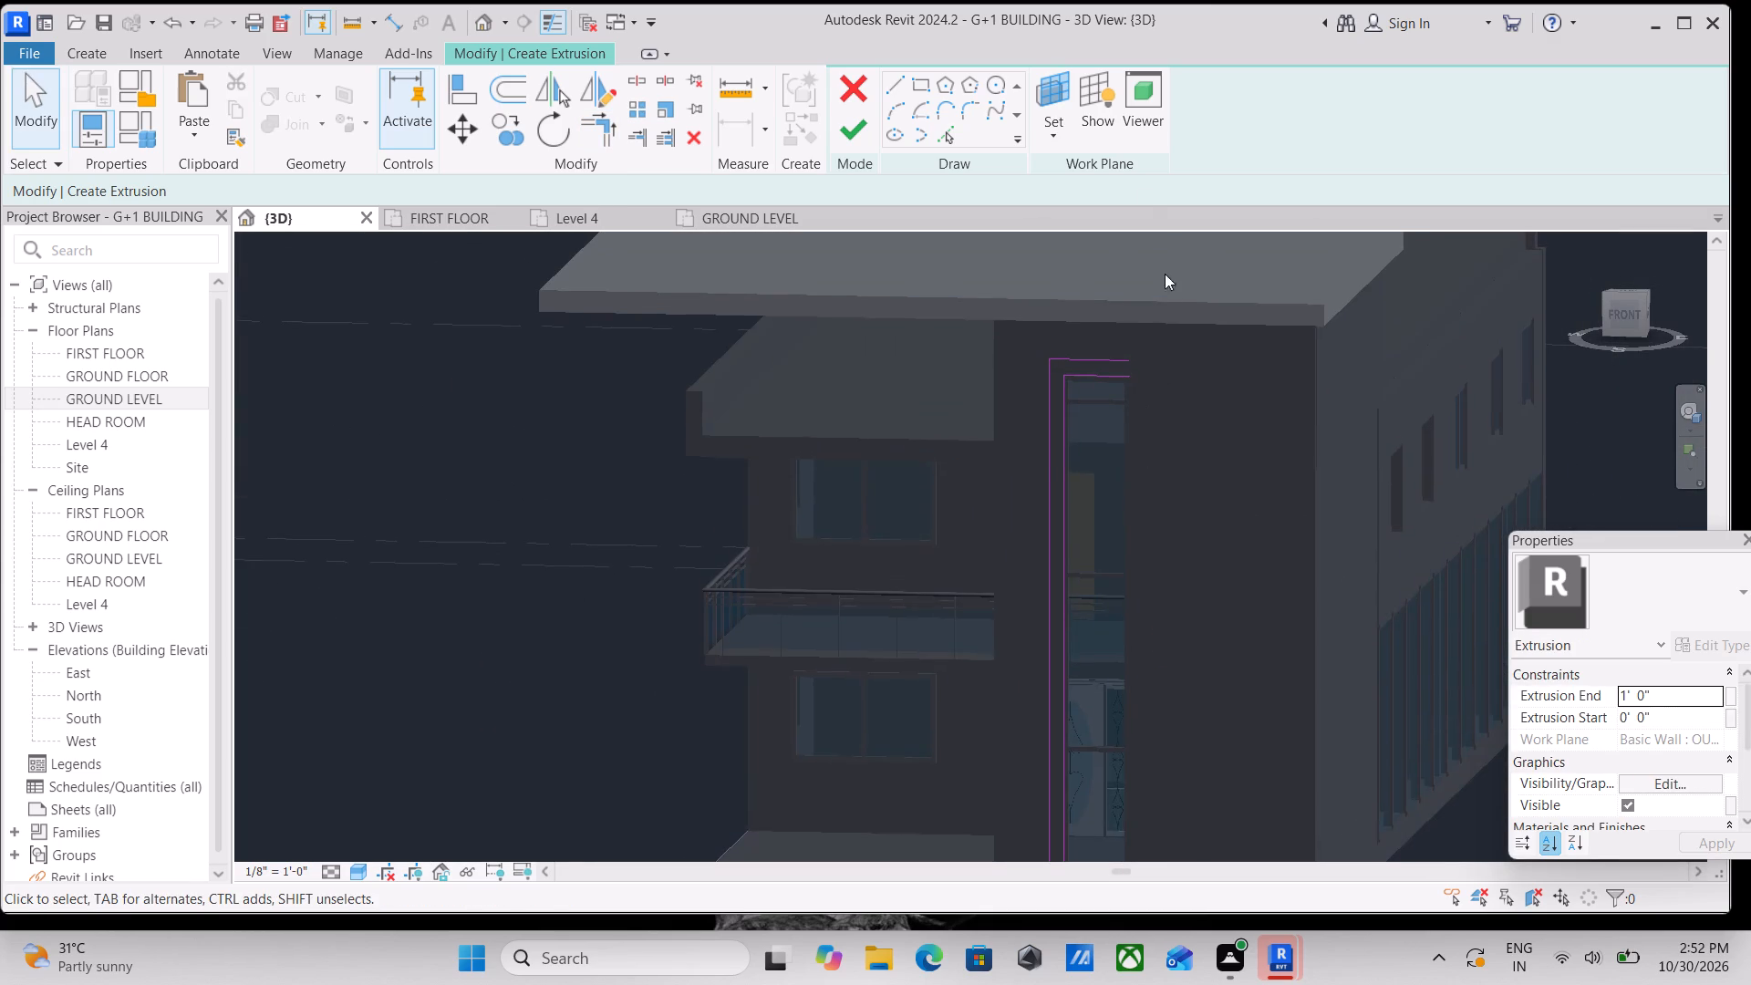
click(889, 79)
scroll(1114, 359, up, 8)
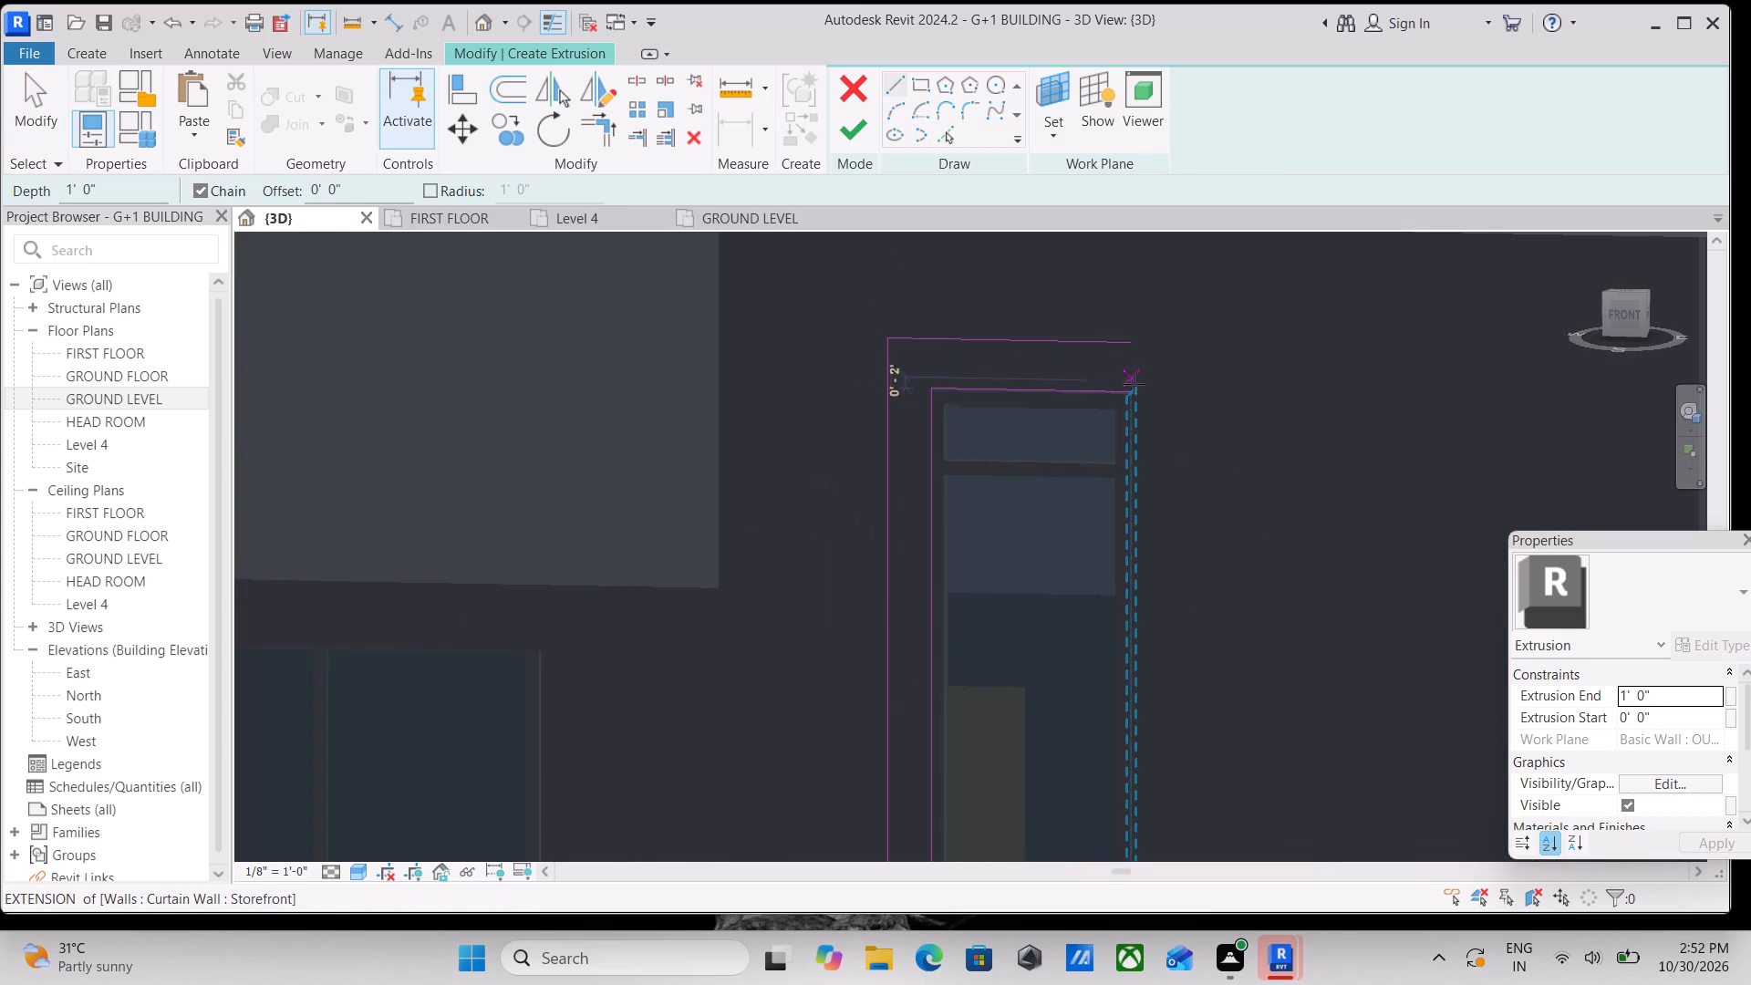
click(1134, 388)
click(1132, 336)
key(Escape)
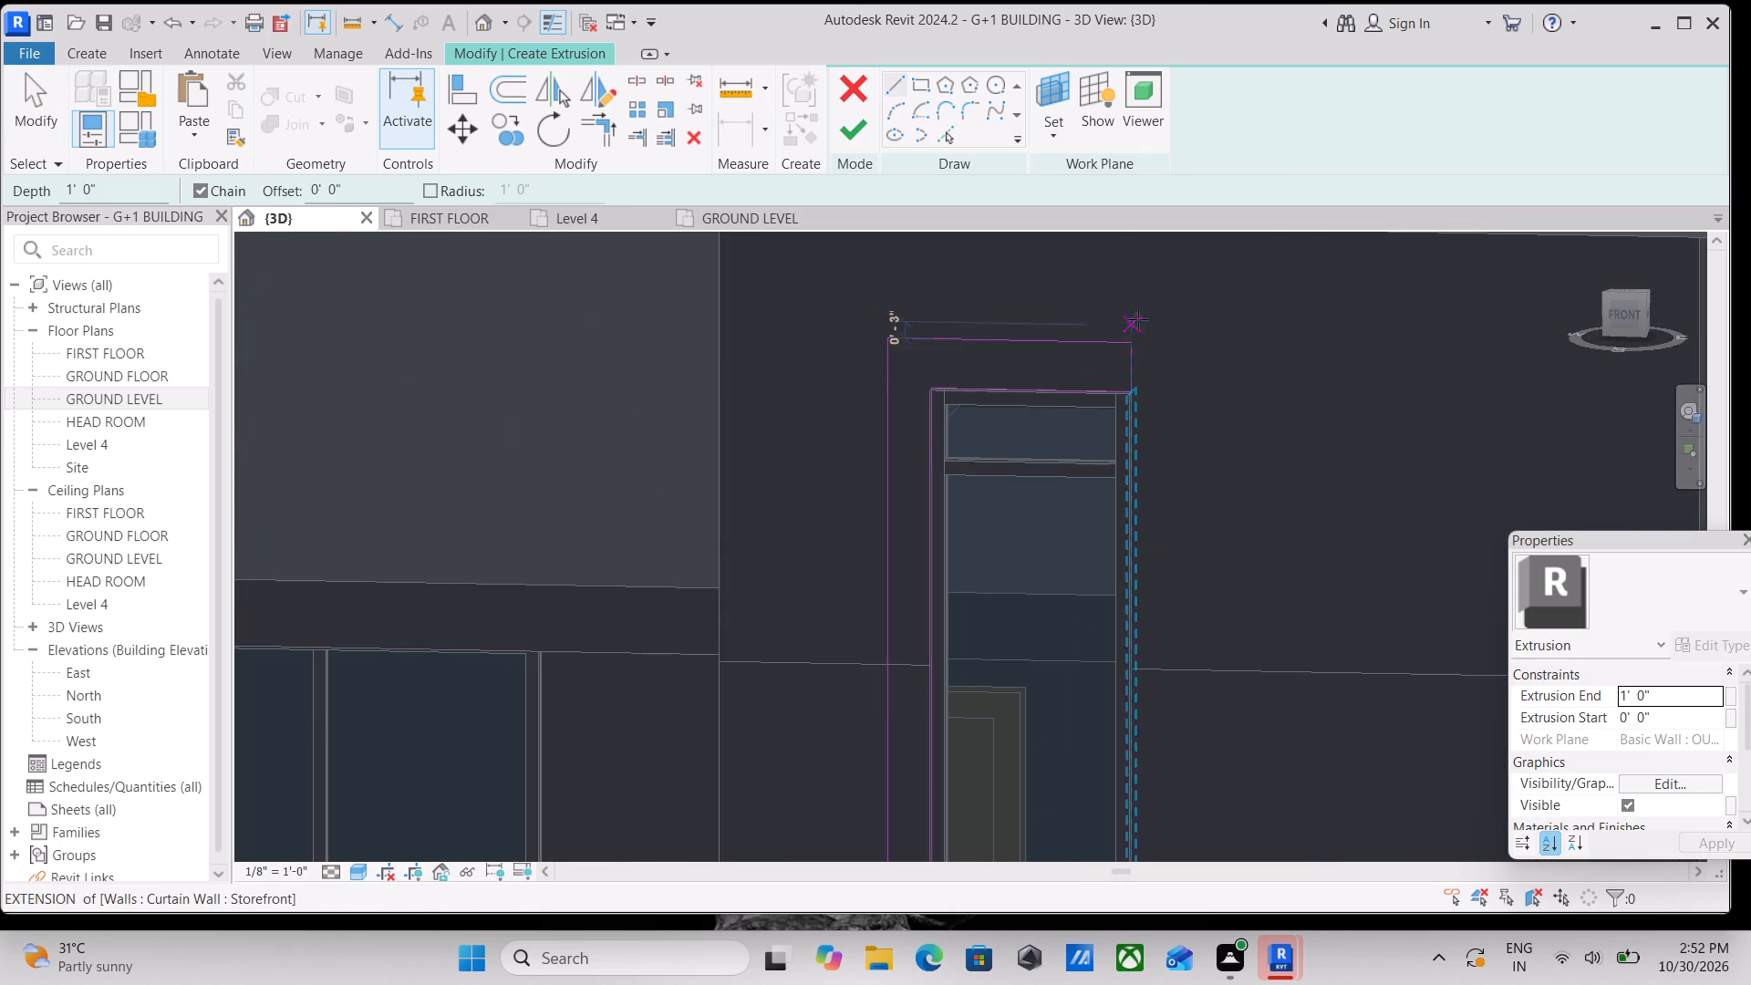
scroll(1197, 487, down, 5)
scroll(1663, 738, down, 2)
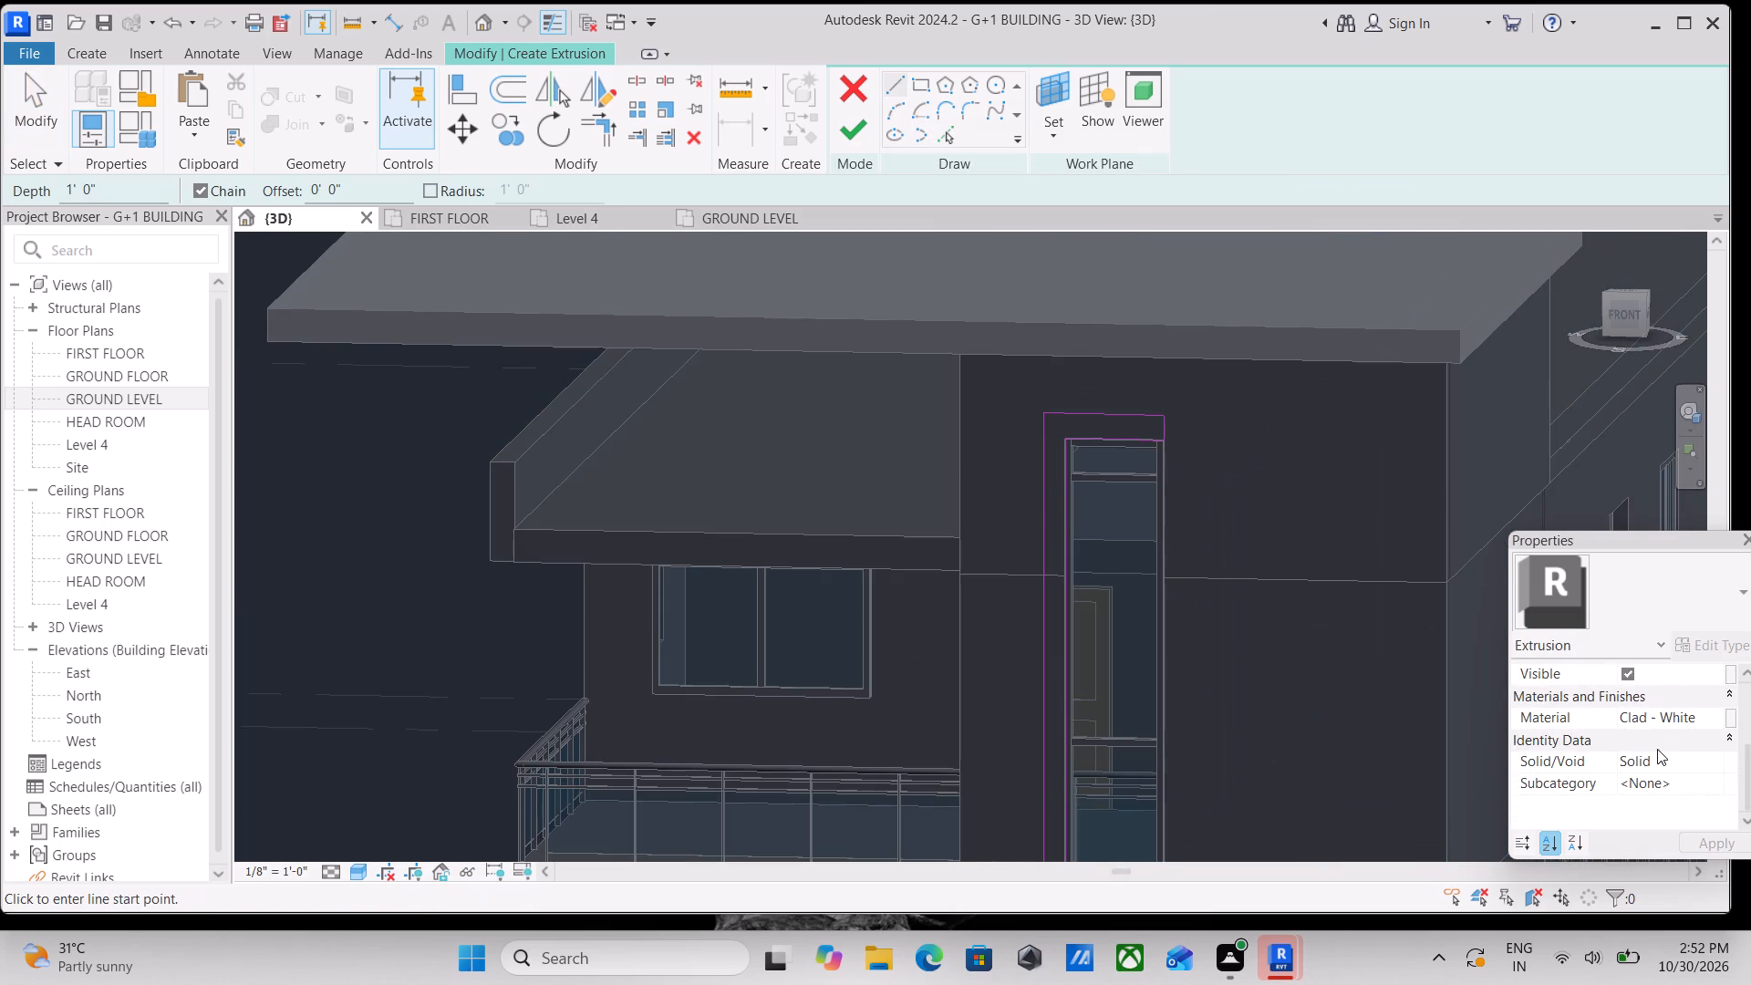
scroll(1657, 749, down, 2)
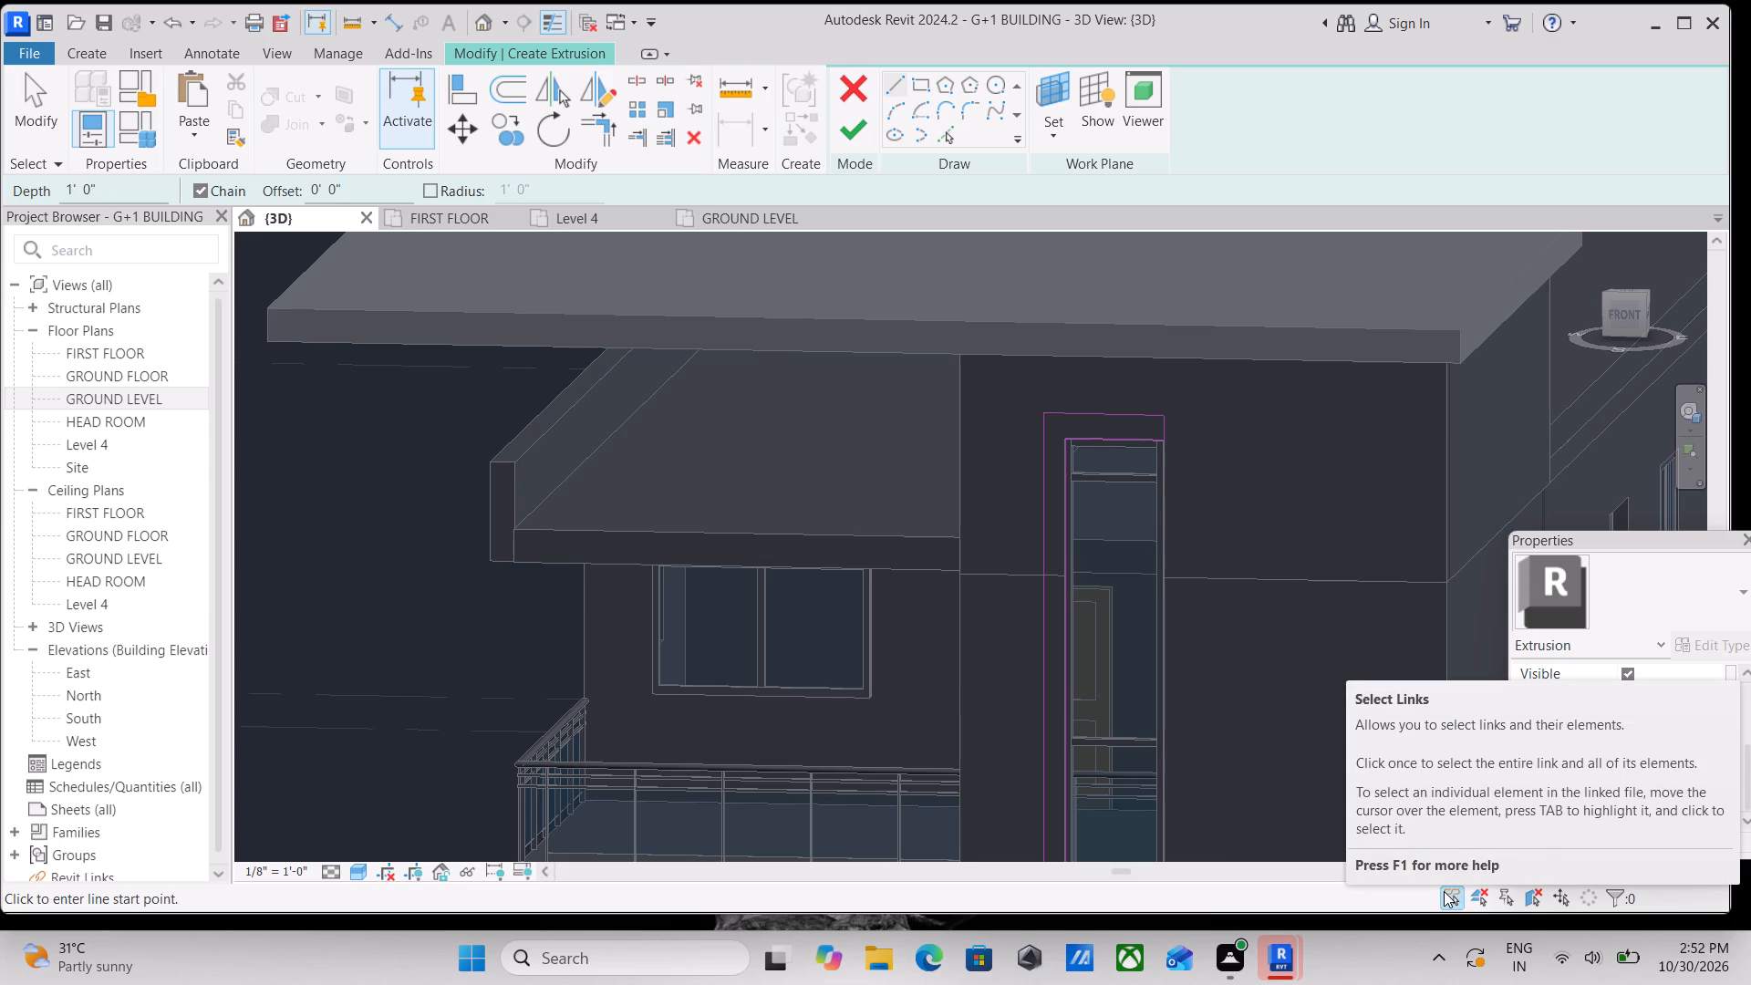
Check the closed L-shaped frame profile down to its base and finish it as a 1' 0" deep extrusion.
scroll(1071, 590, down, 1)
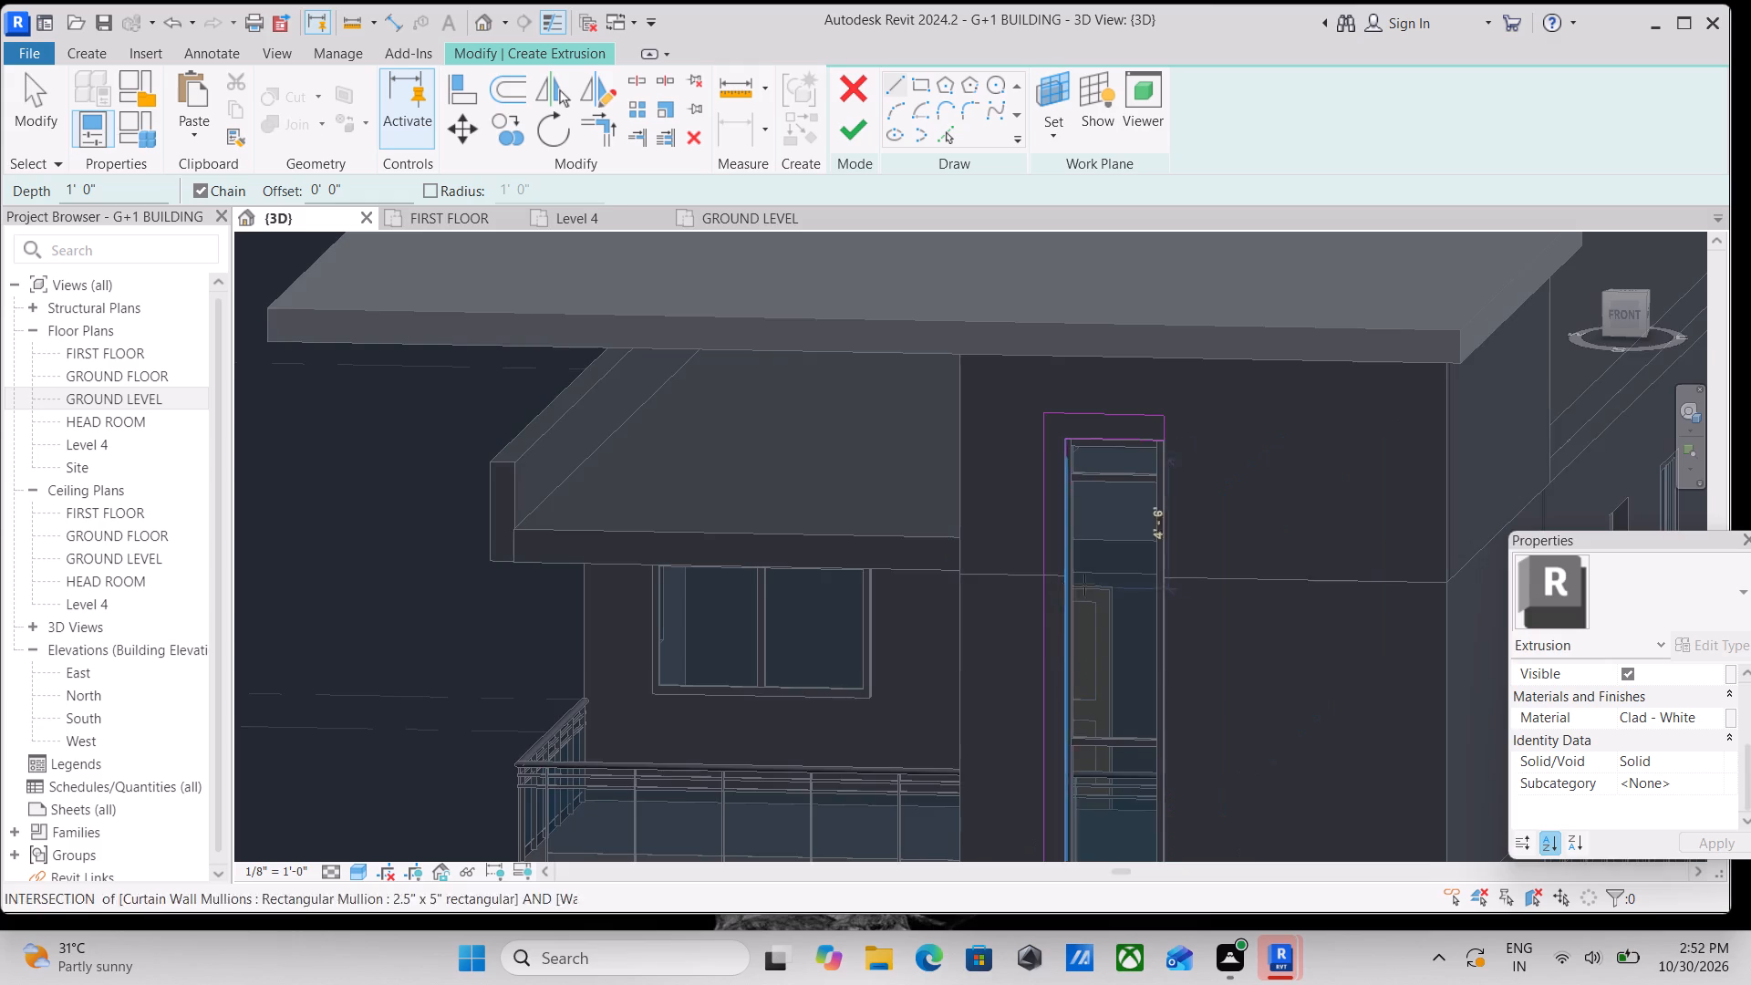
scroll(1084, 585, down, 2)
middle_drag(1145, 677, 1207, 470)
scroll(1208, 769, up, 3)
middle_drag(1192, 772, 1173, 649)
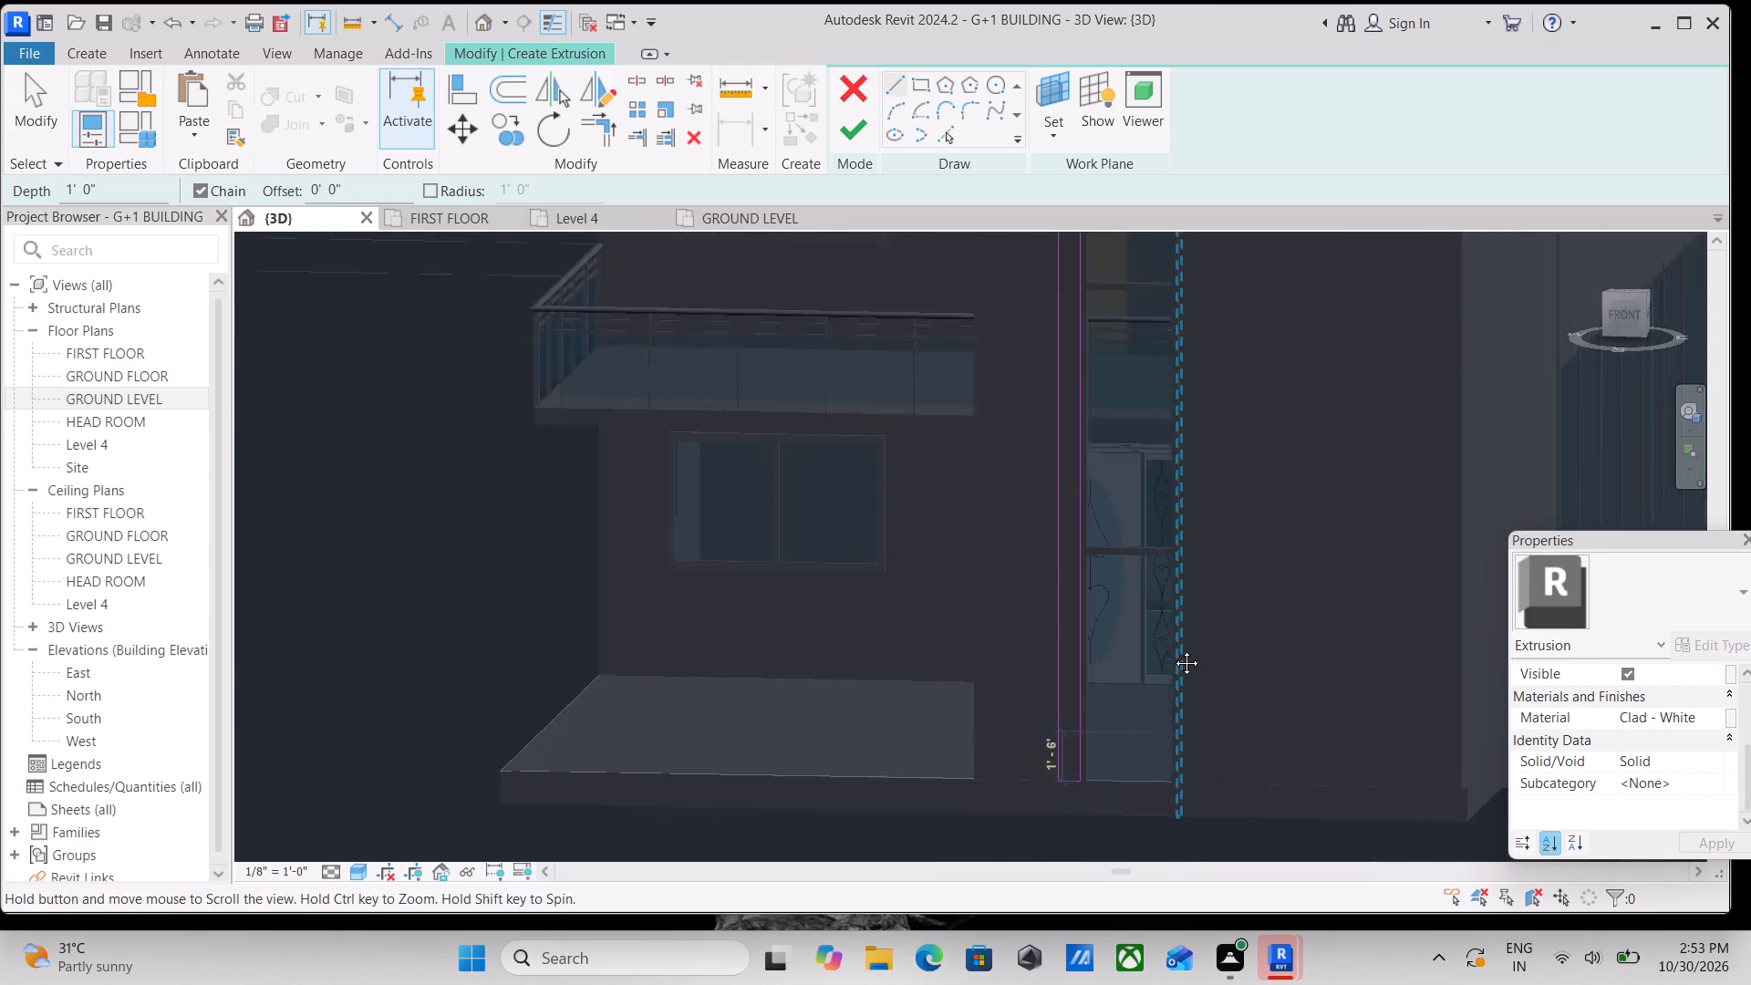
middle_drag(1173, 649, 1161, 579)
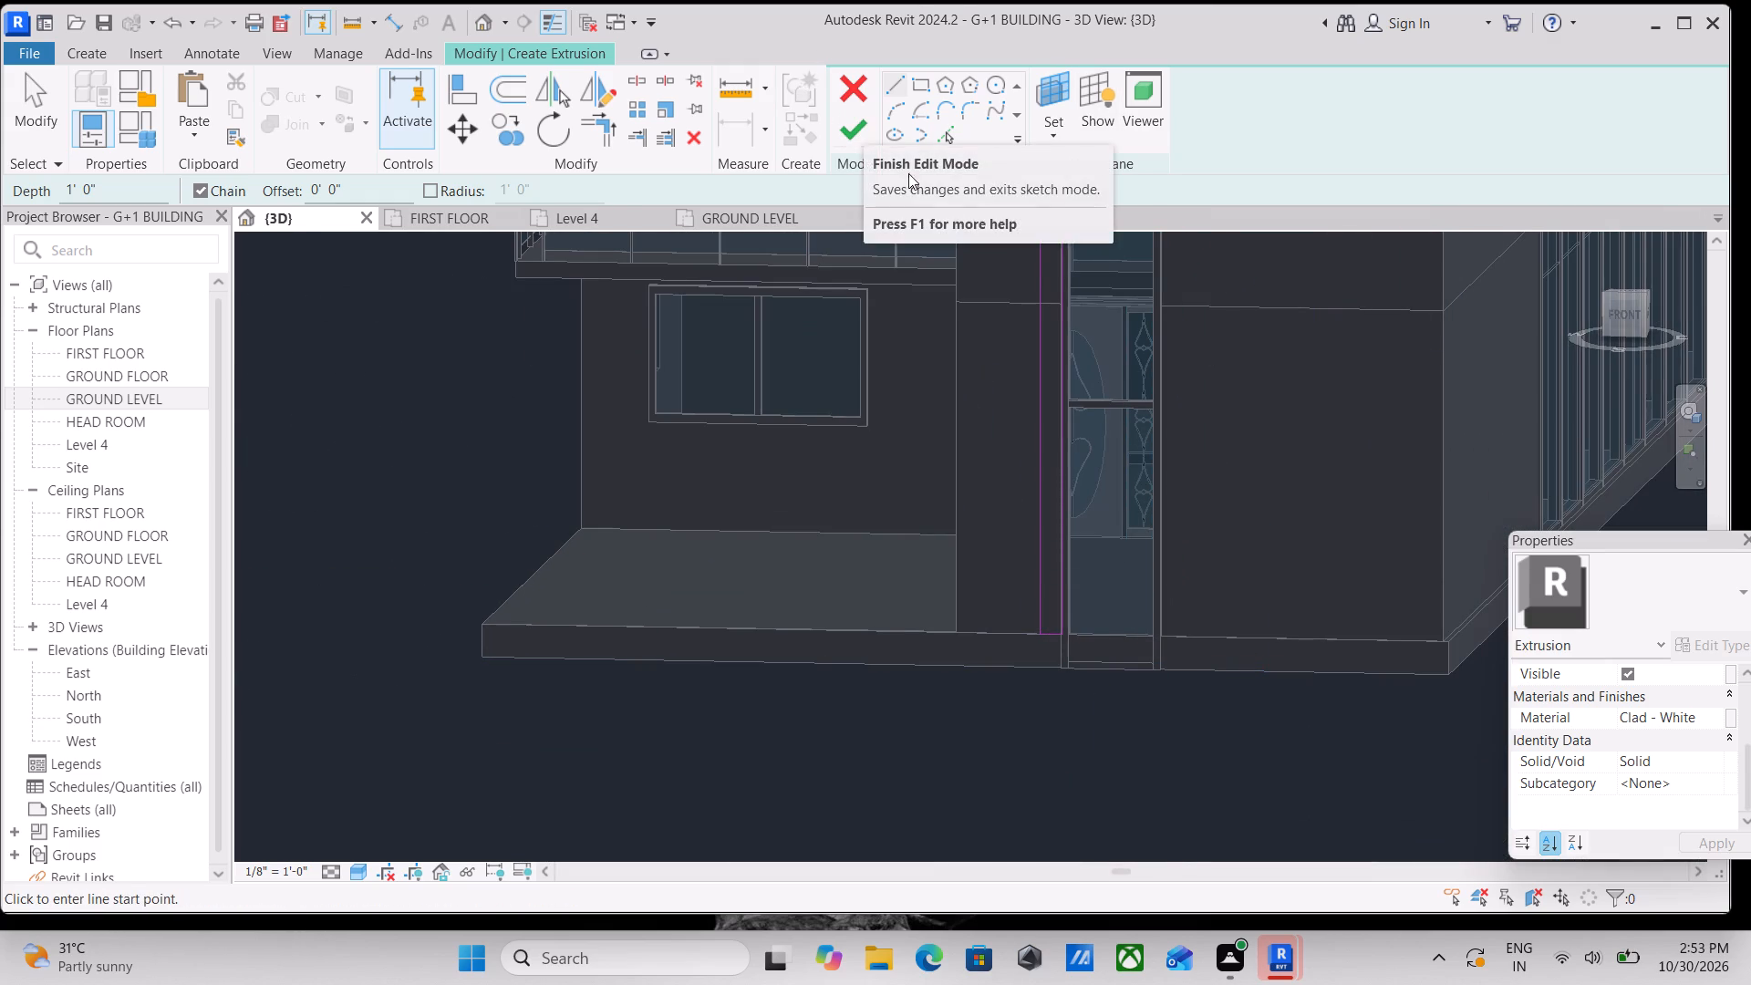
click(855, 126)
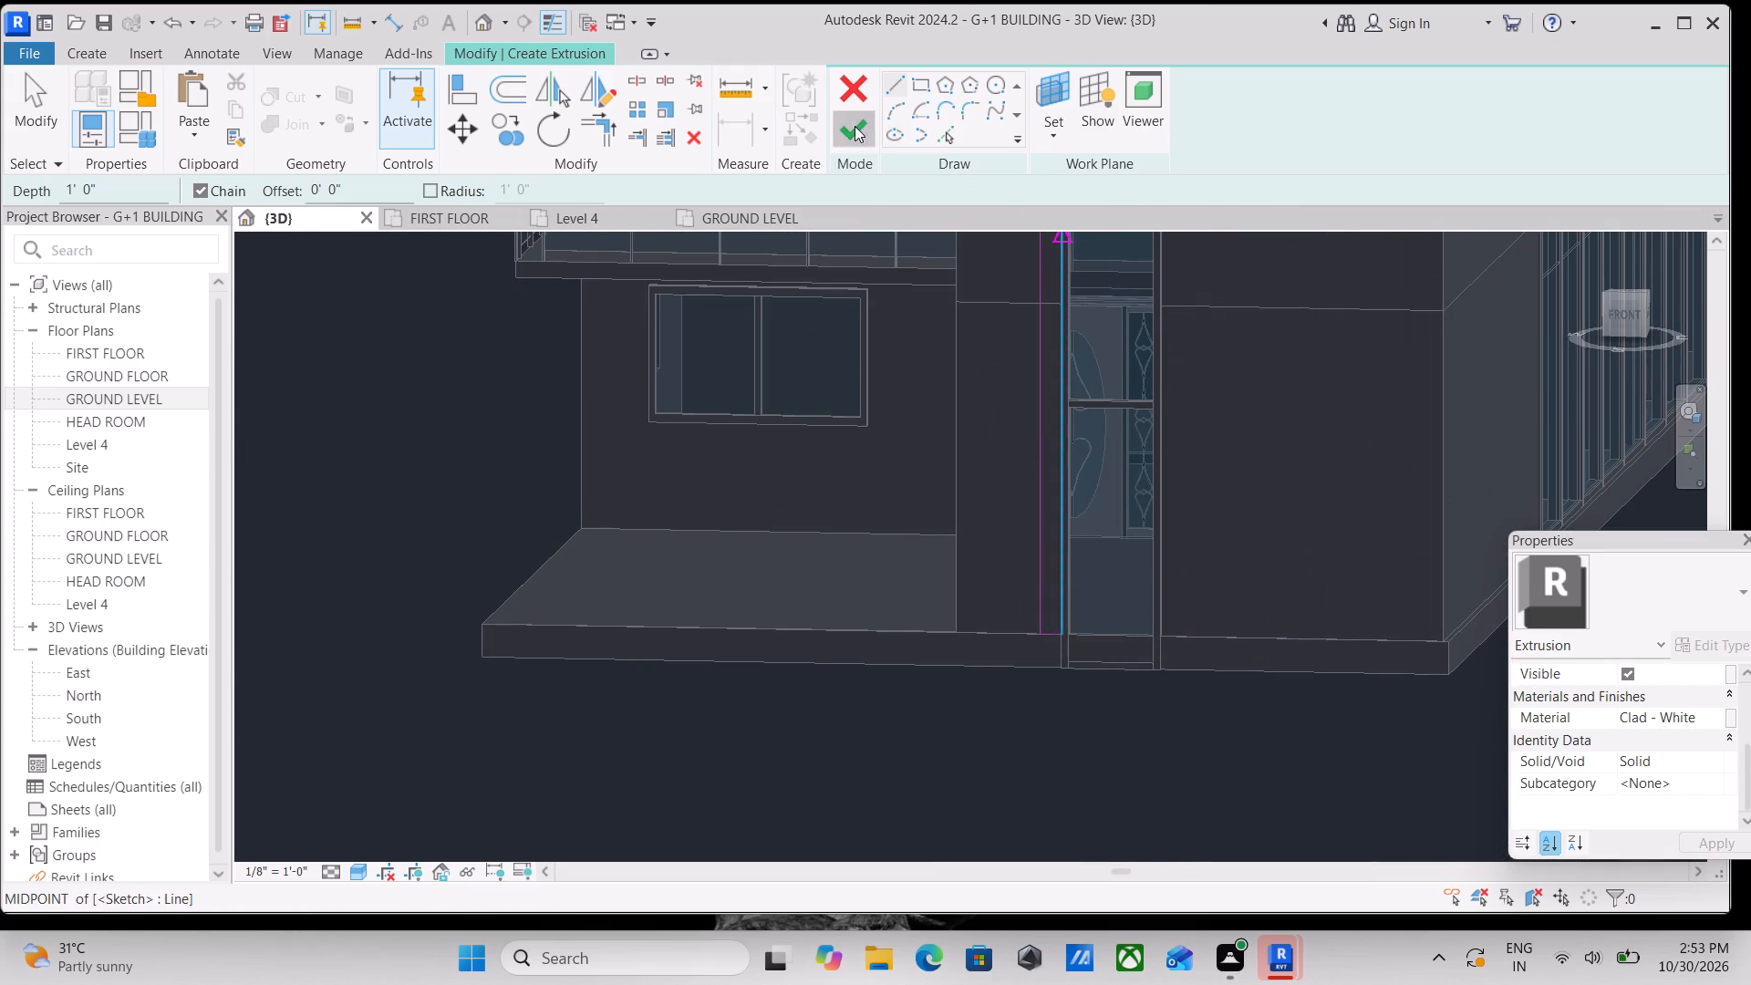
Inspect the extruded frame around the storefront and finish the in-place model.
middle_drag(1103, 530, 967, 779)
scroll(968, 770, down, 1)
scroll(979, 596, down, 2)
middle_drag(979, 596, 965, 731)
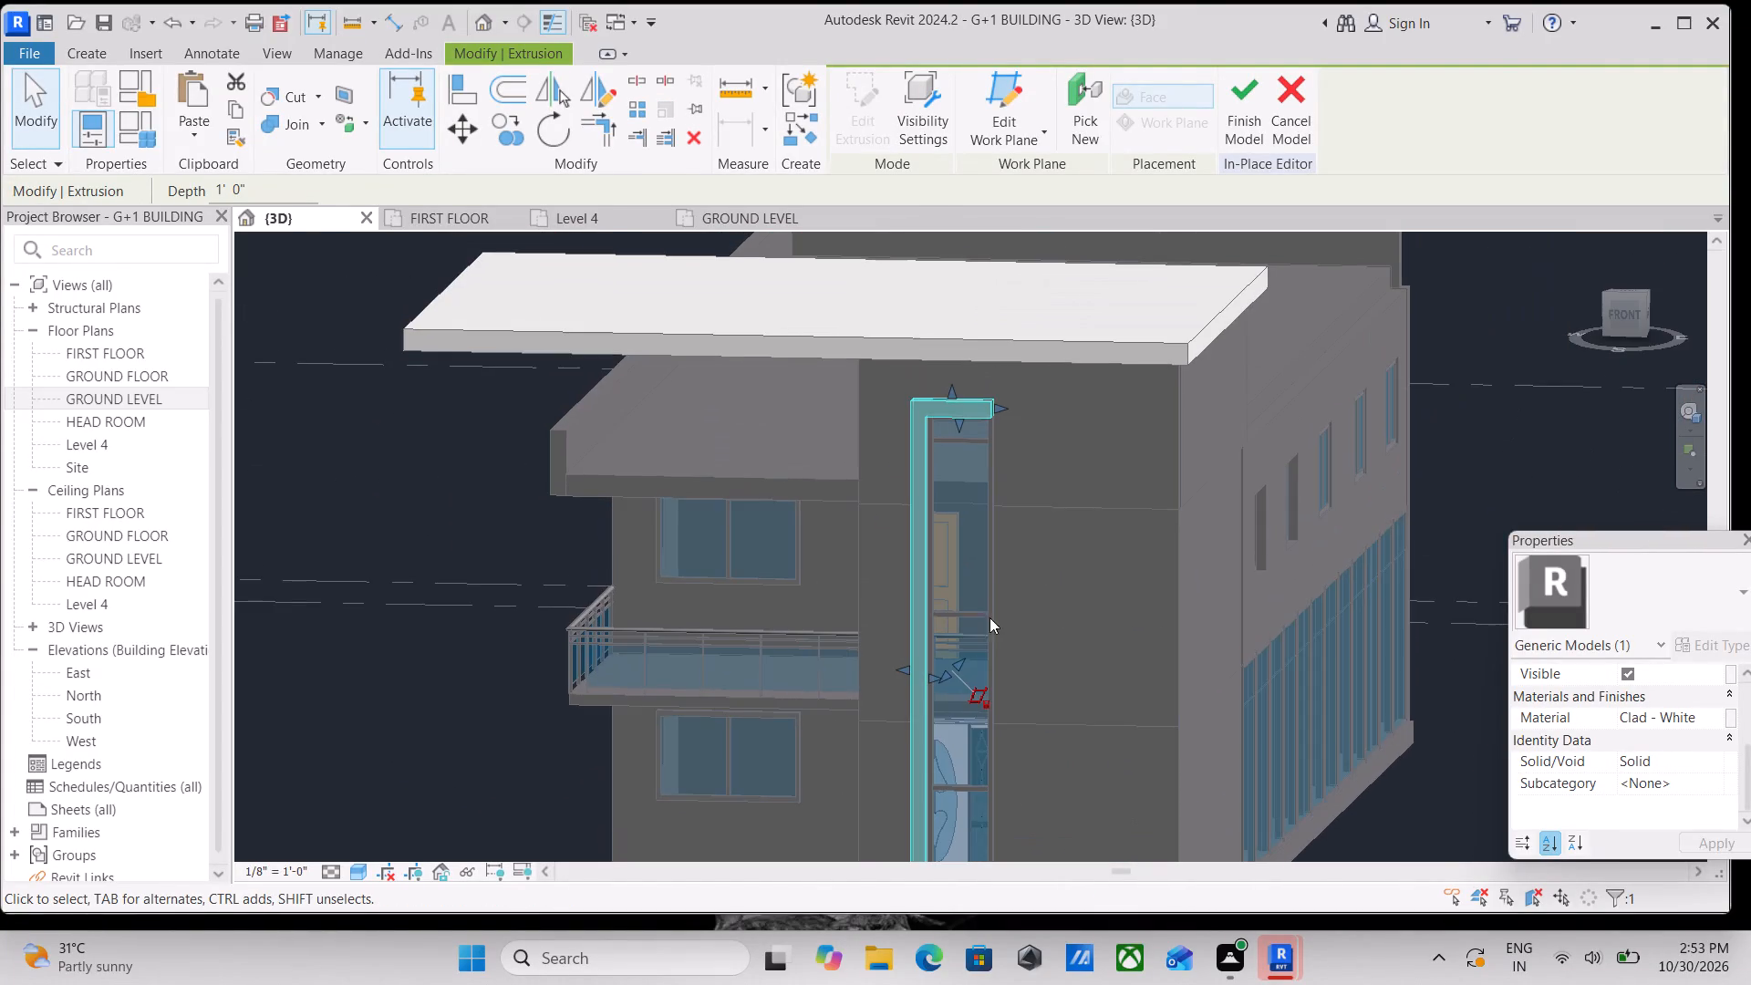
scroll(1016, 391, up, 6)
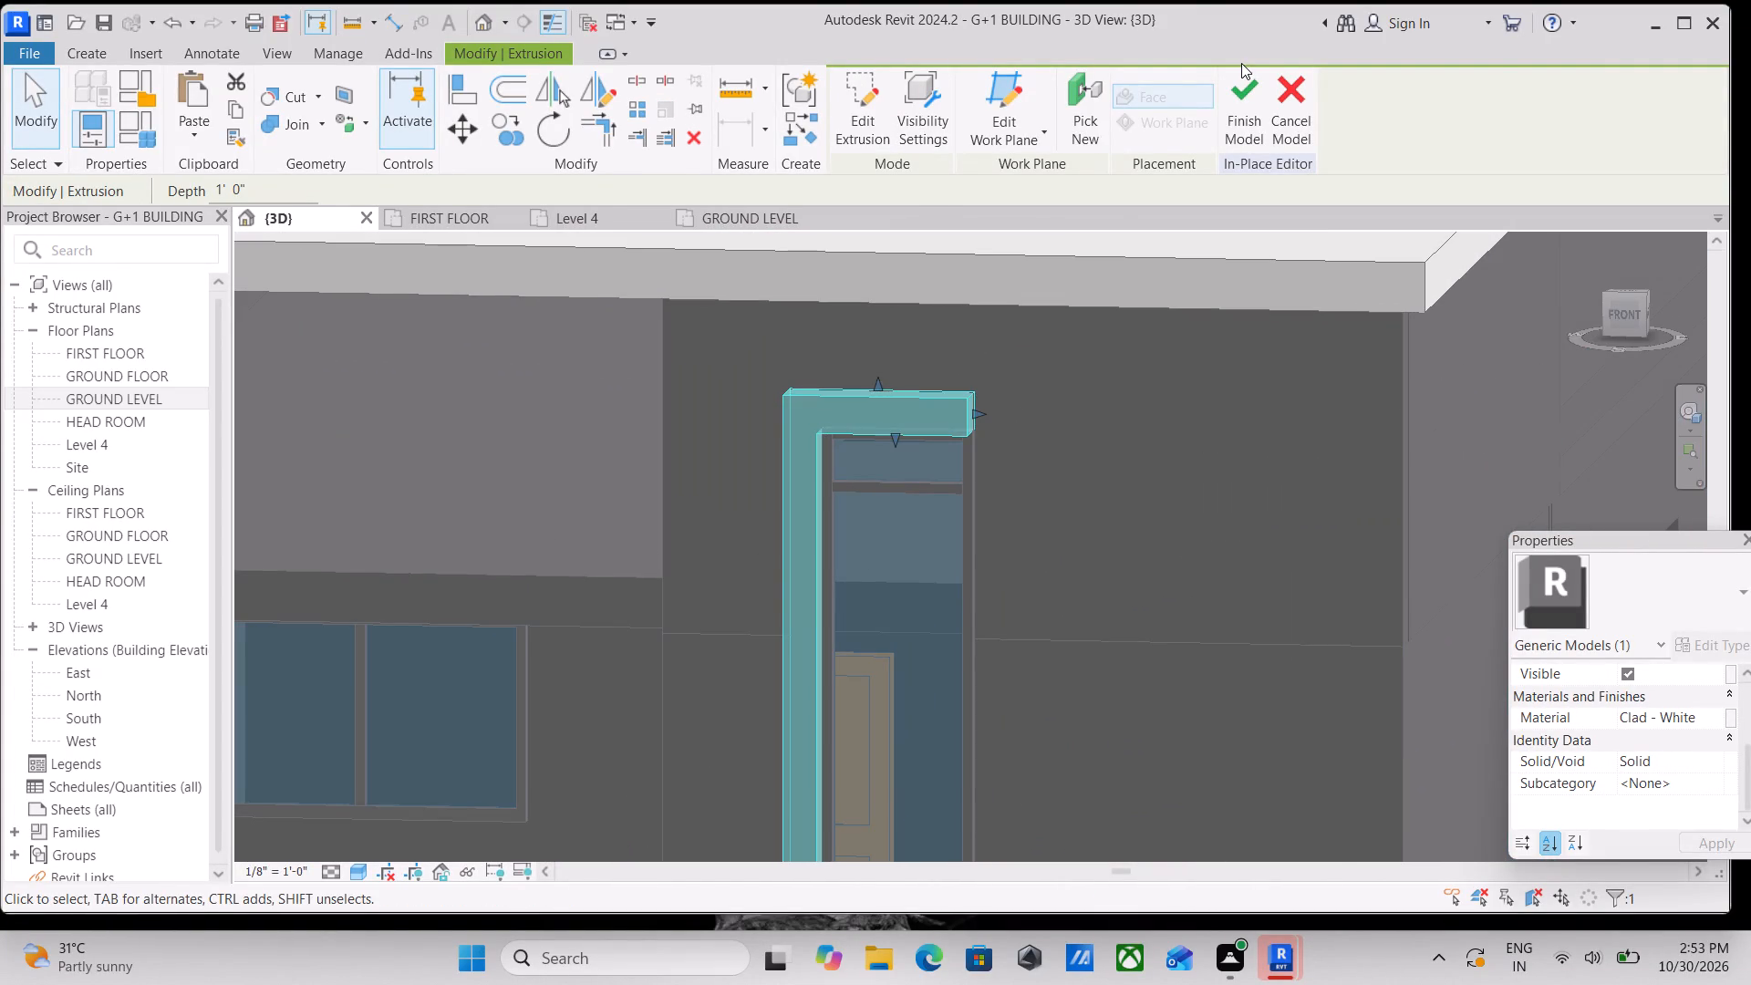
click(1241, 79)
Stretch the free end of the frame's top arm along the wall, well past the storefront's far edge.
click(941, 399)
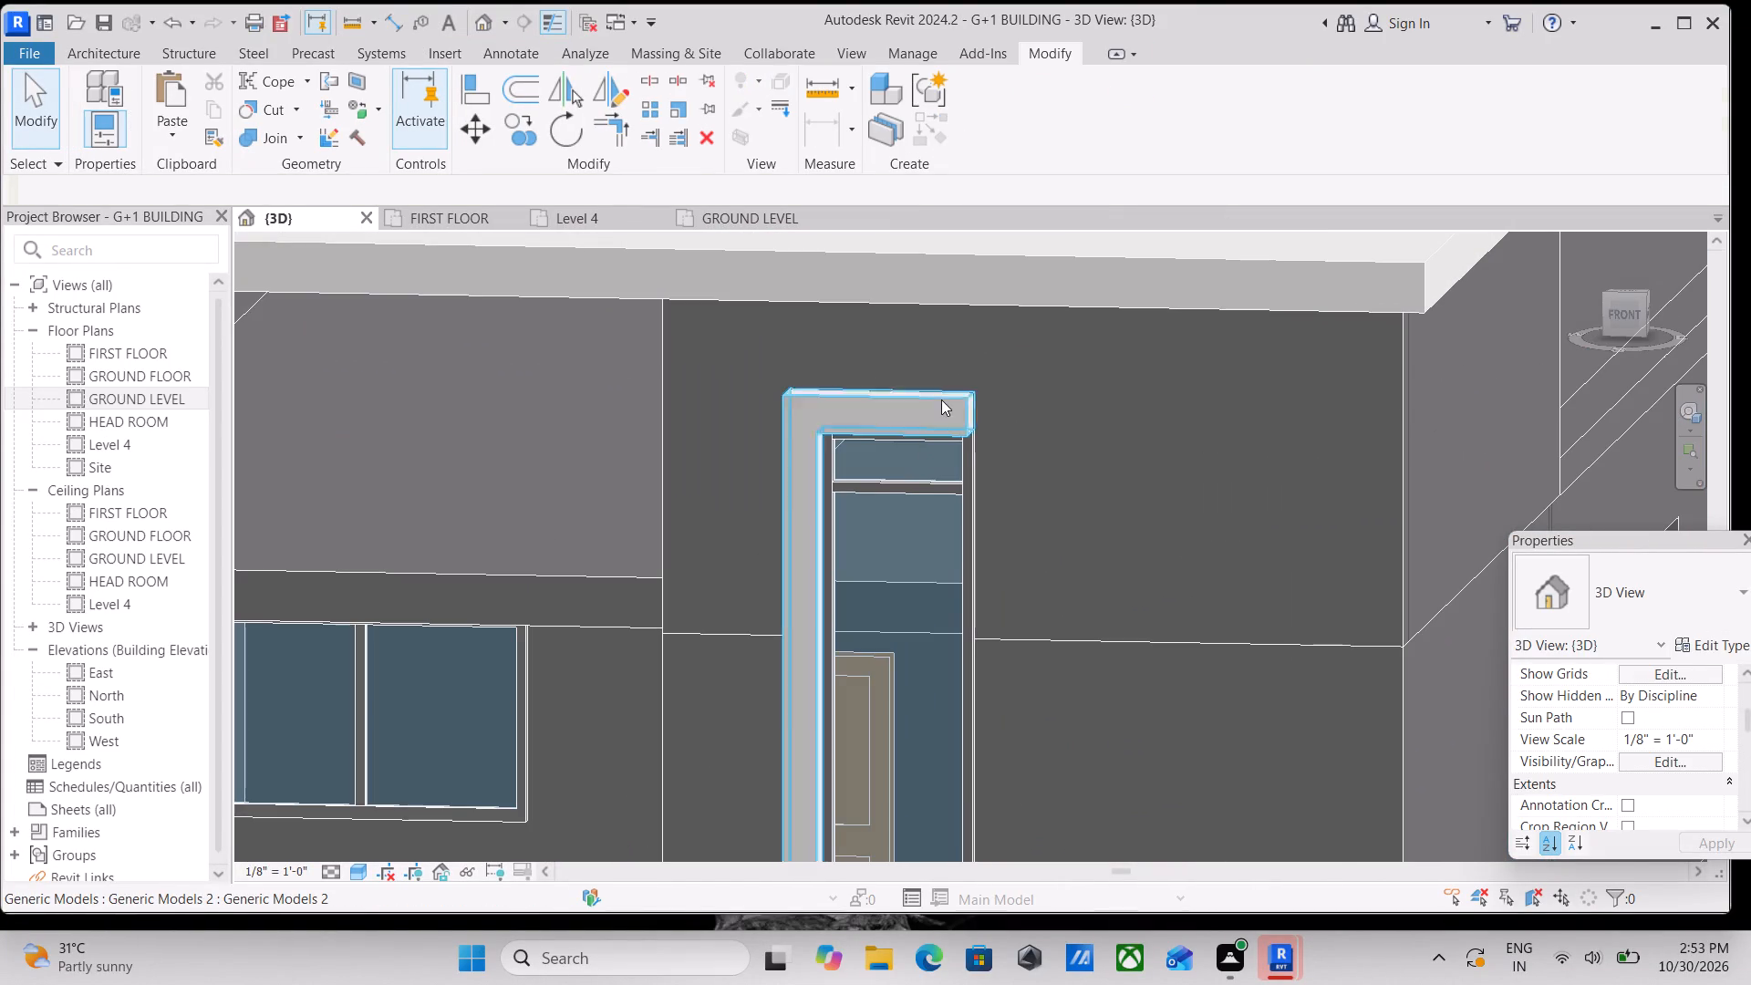
scroll(985, 424, up, 3)
drag(978, 401, 1123, 436)
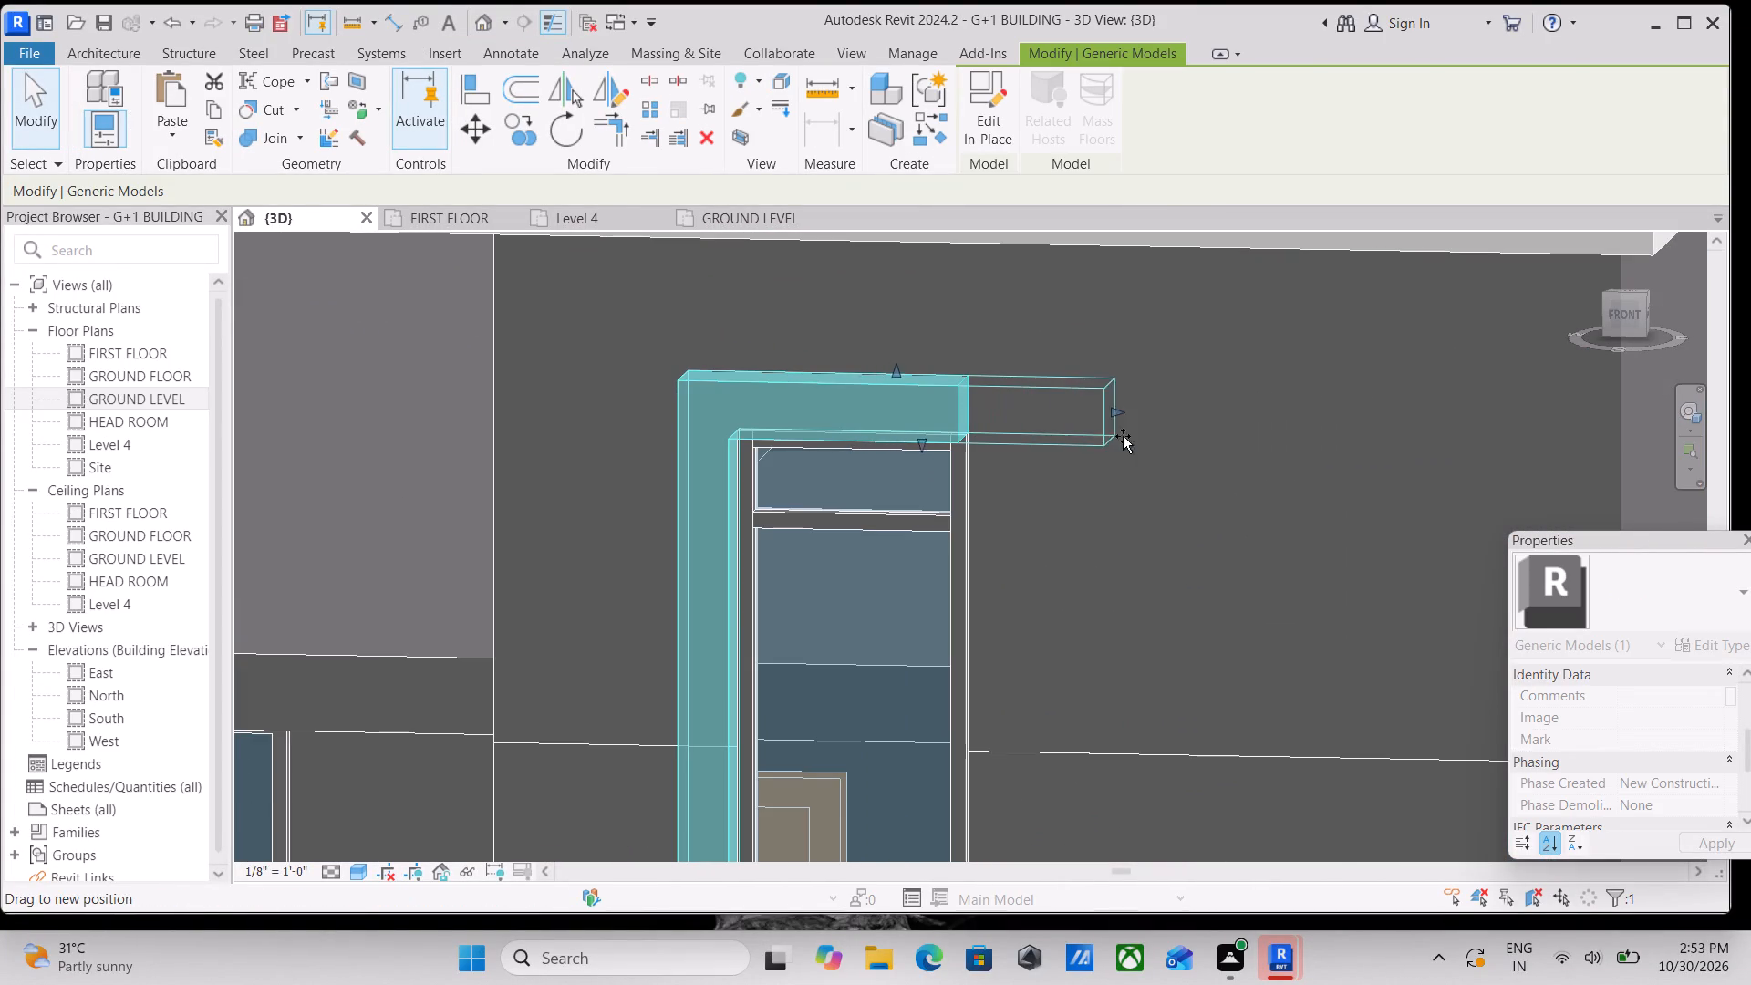
drag(1123, 436, 1135, 440)
scroll(1135, 440, down, 7)
middle_drag(1105, 475, 1107, 274)
scroll(1026, 494, down, 1)
middle_drag(1029, 472, 1070, 364)
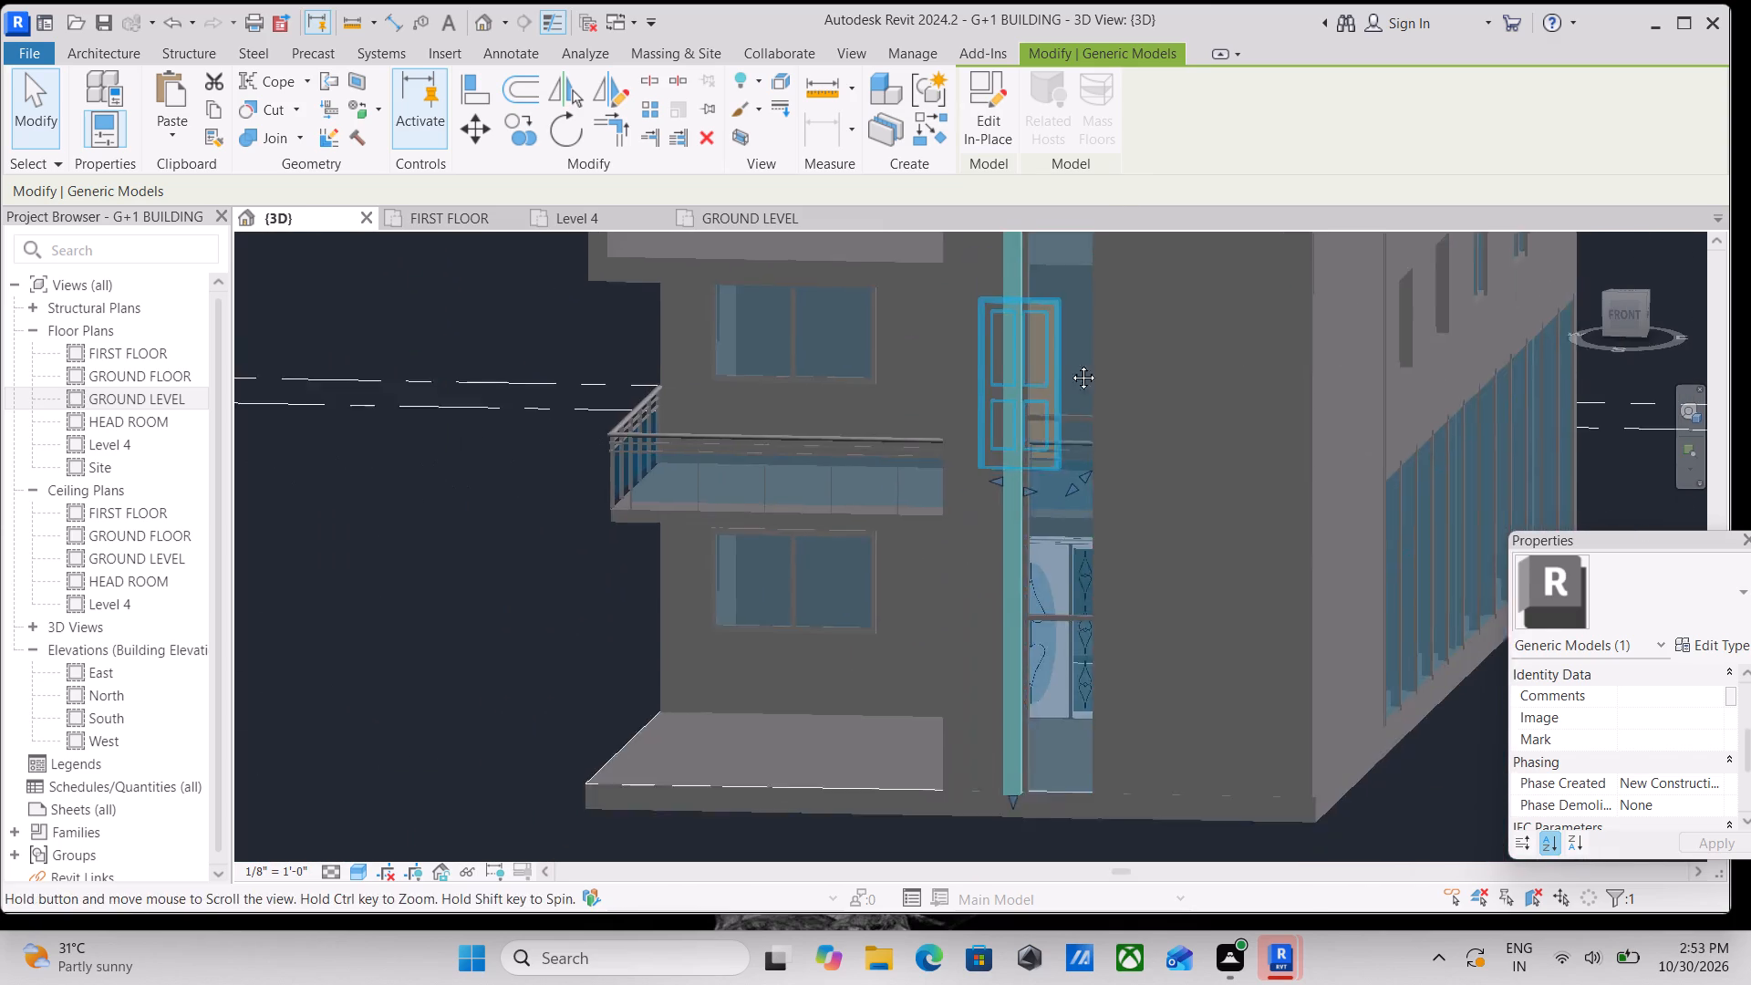
middle_drag(1070, 364, 1074, 325)
key(Escape)
Raise the bottom edge of the Storefront curtain wall to the floor line at the top of the plinth.
scroll(1072, 729, up, 2)
click(1120, 728)
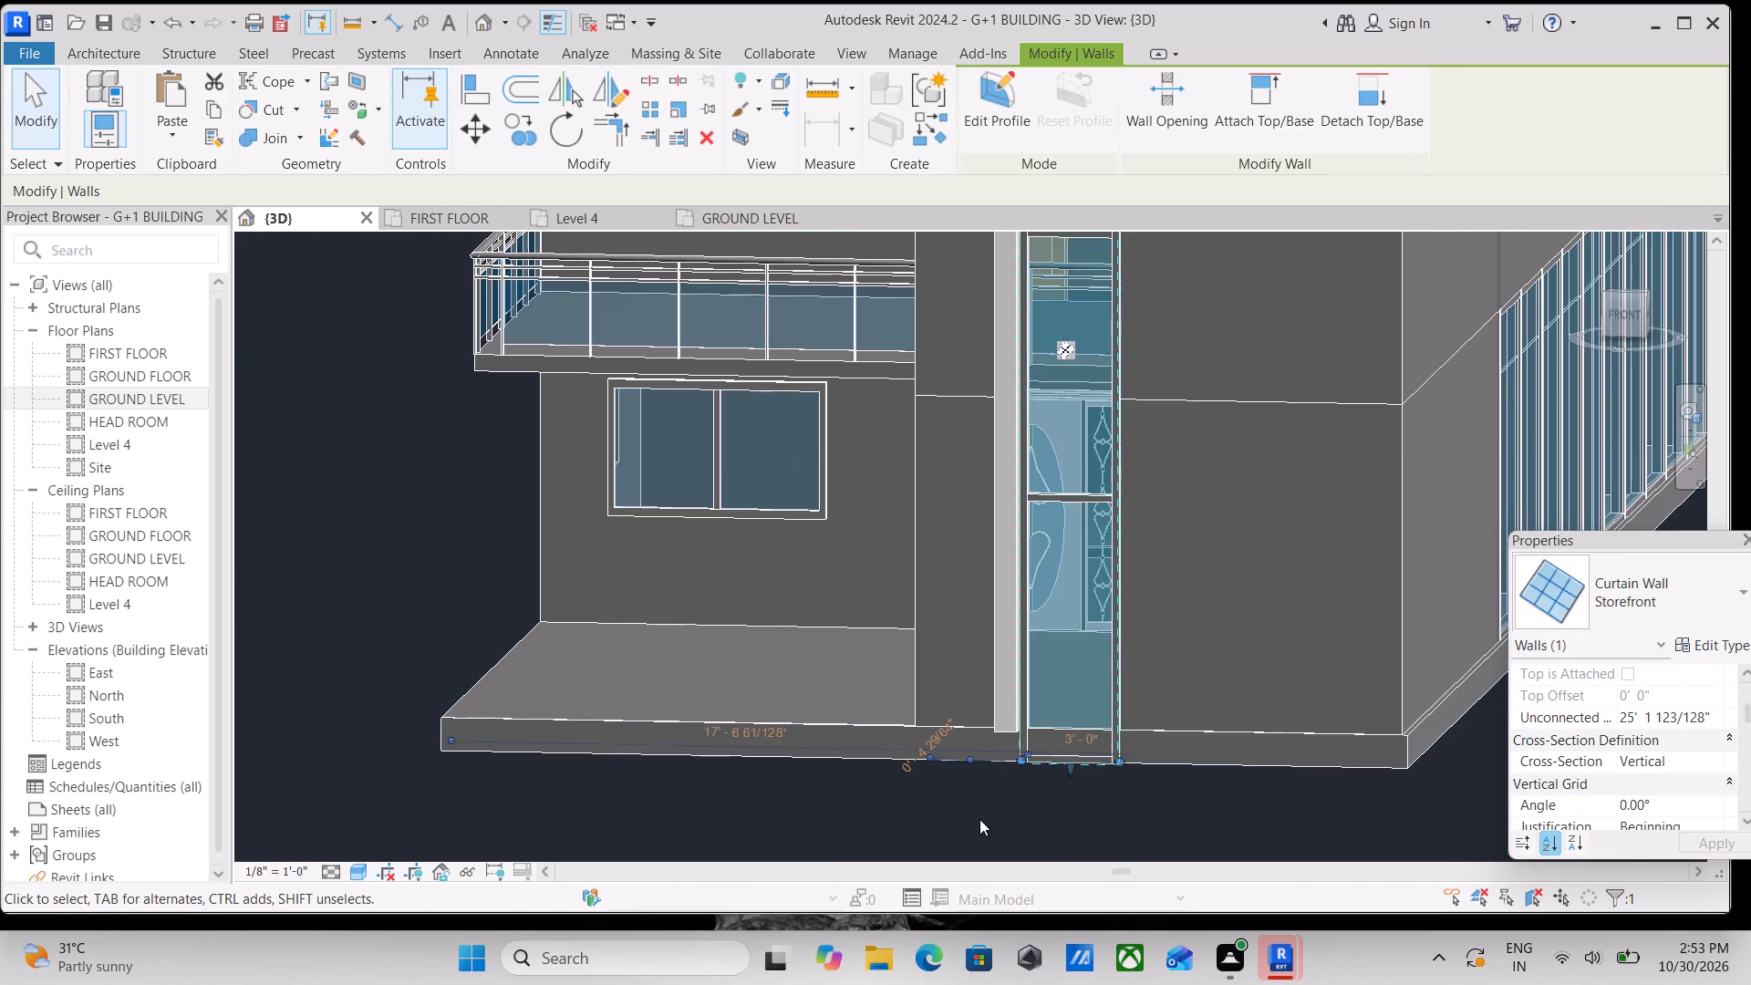
scroll(979, 818, up, 7)
drag(1153, 715, 1146, 695)
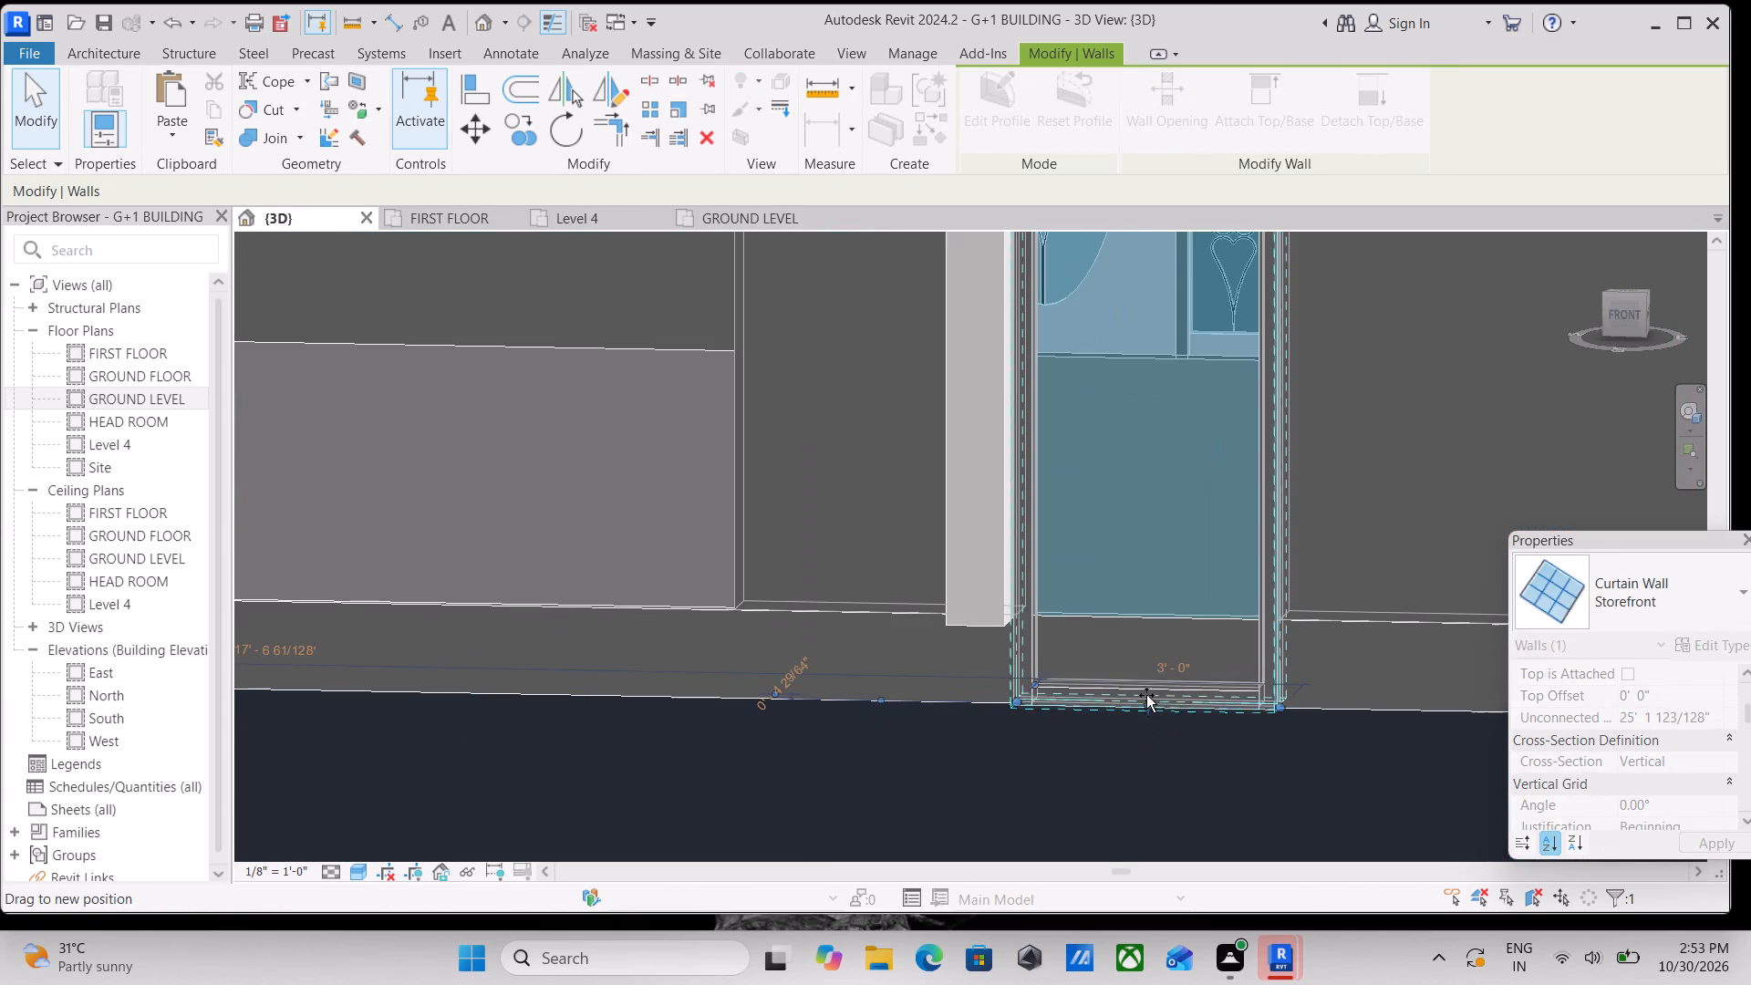
drag(1146, 695, 1134, 622)
key(Escape)
Examine the front facade with the white L-shaped frame and storefront strip from several angles.
scroll(1134, 622, down, 10)
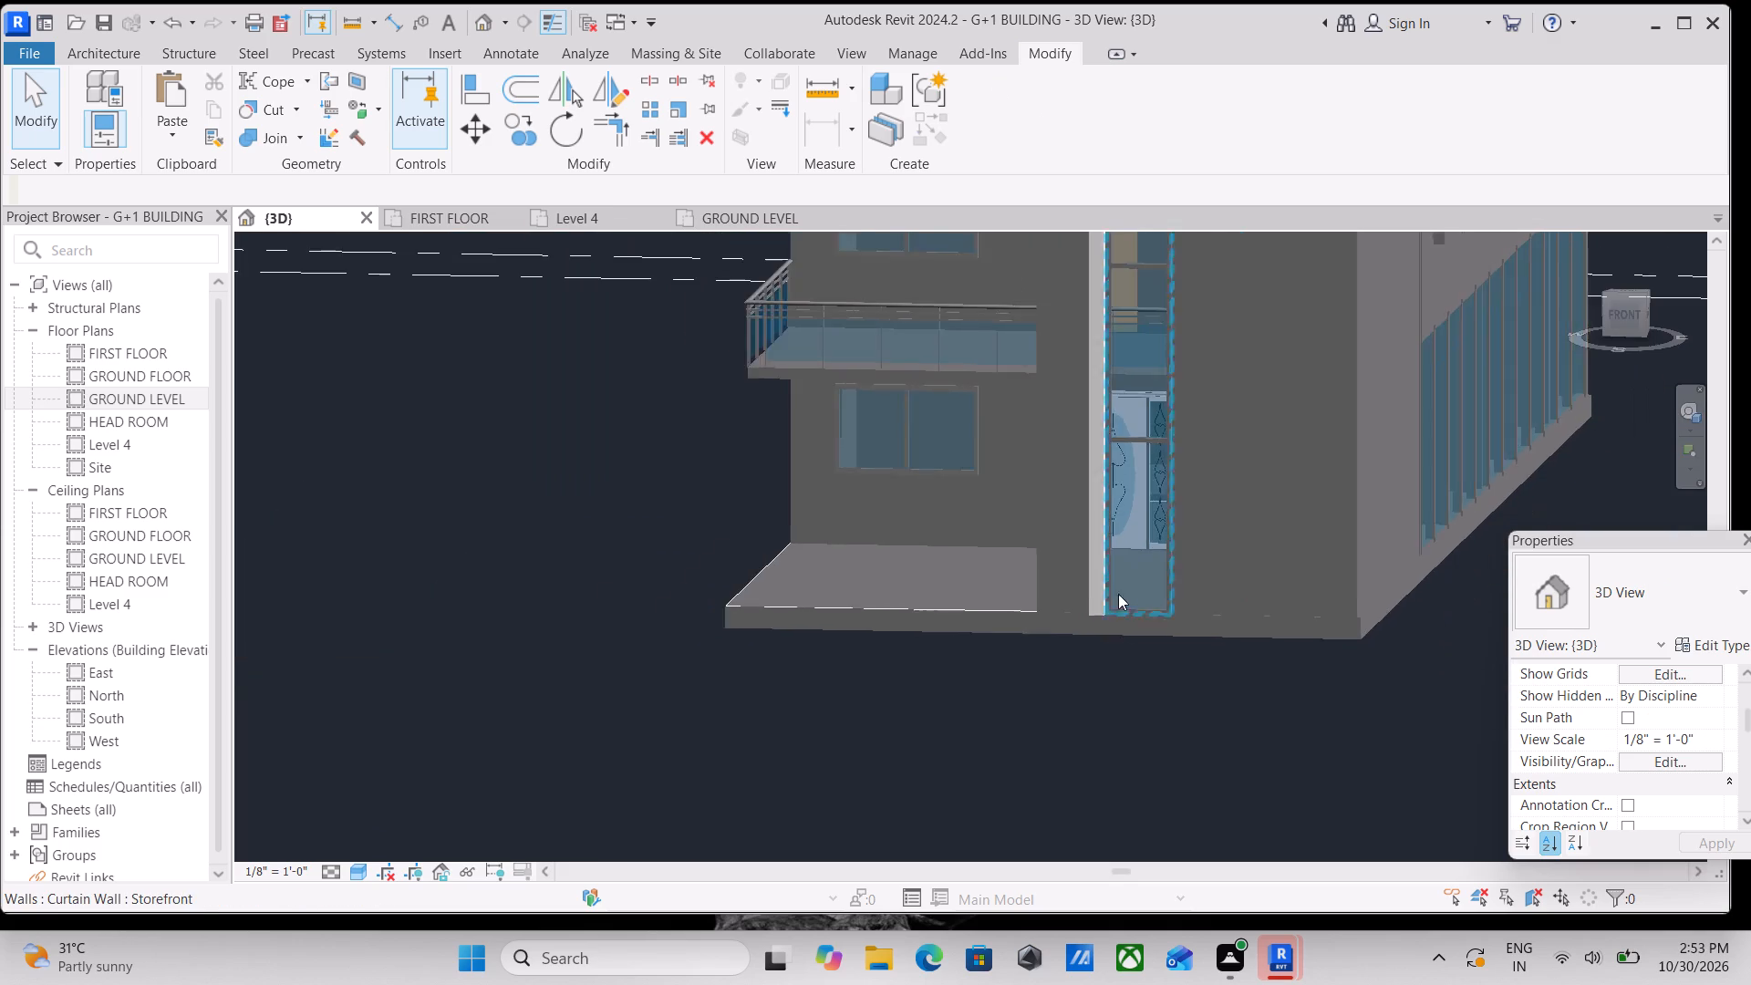
scroll(1112, 592, down, 1)
shift+middle_drag(1098, 596, 1133, 631)
middle_drag(1148, 516, 1141, 725)
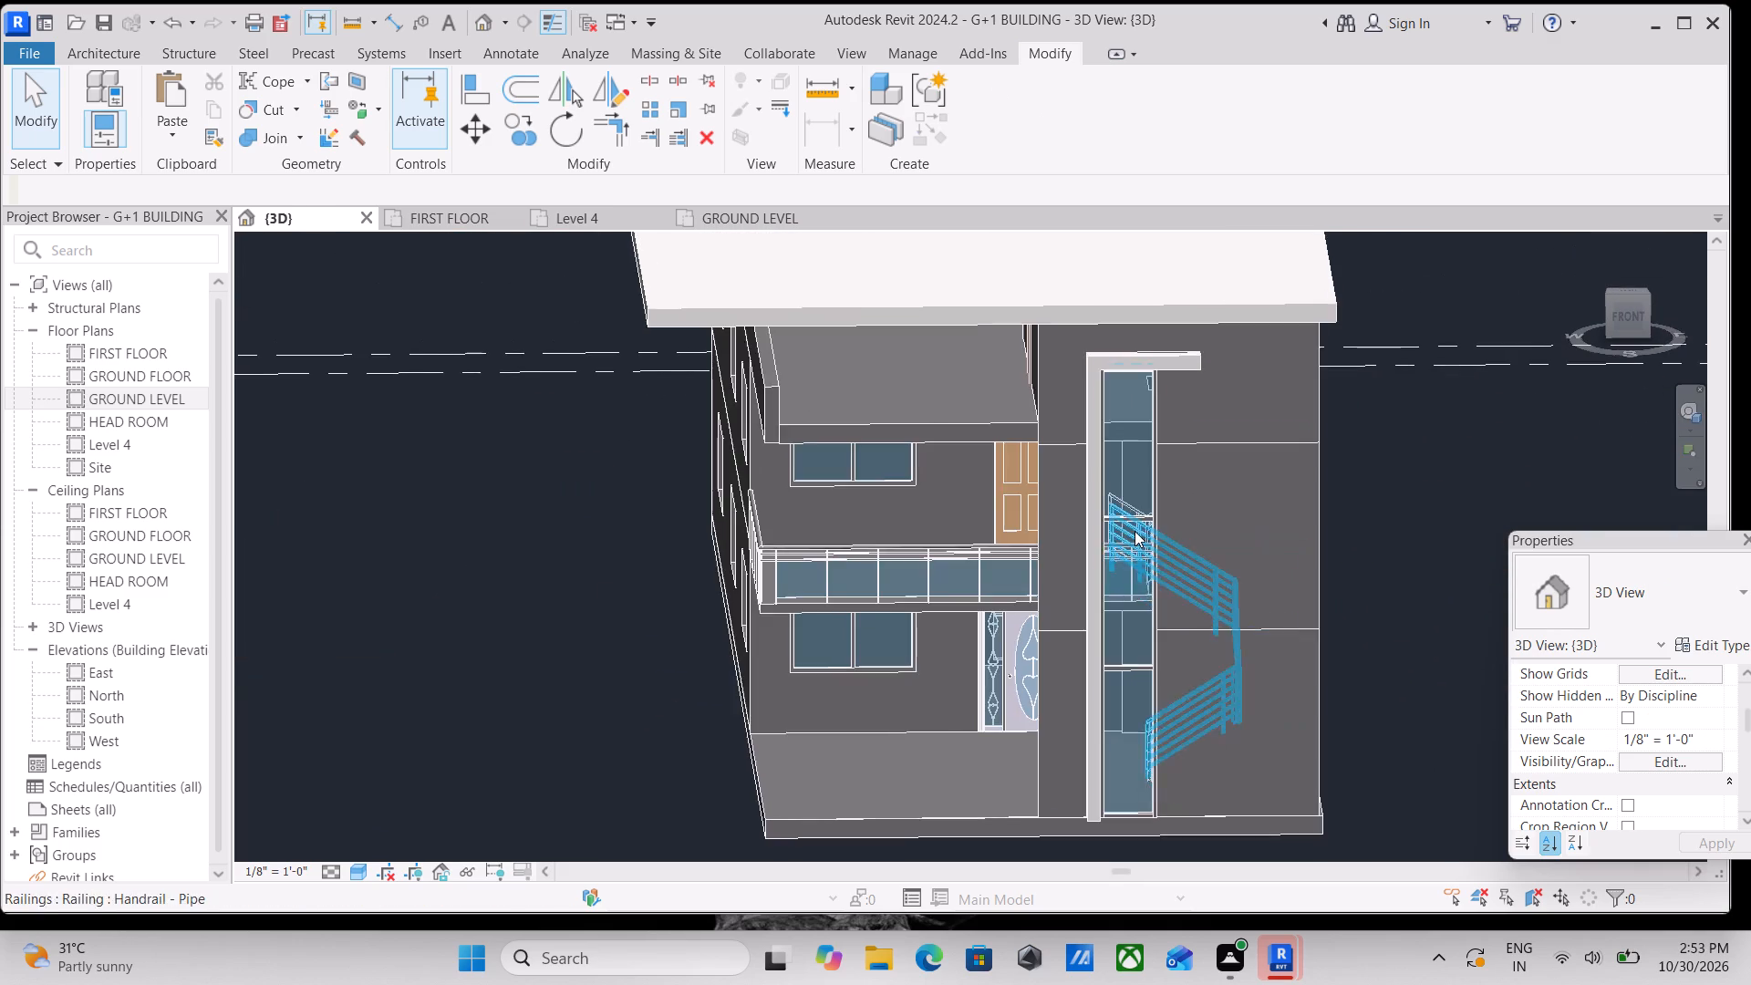
middle_drag(1135, 531, 1125, 569)
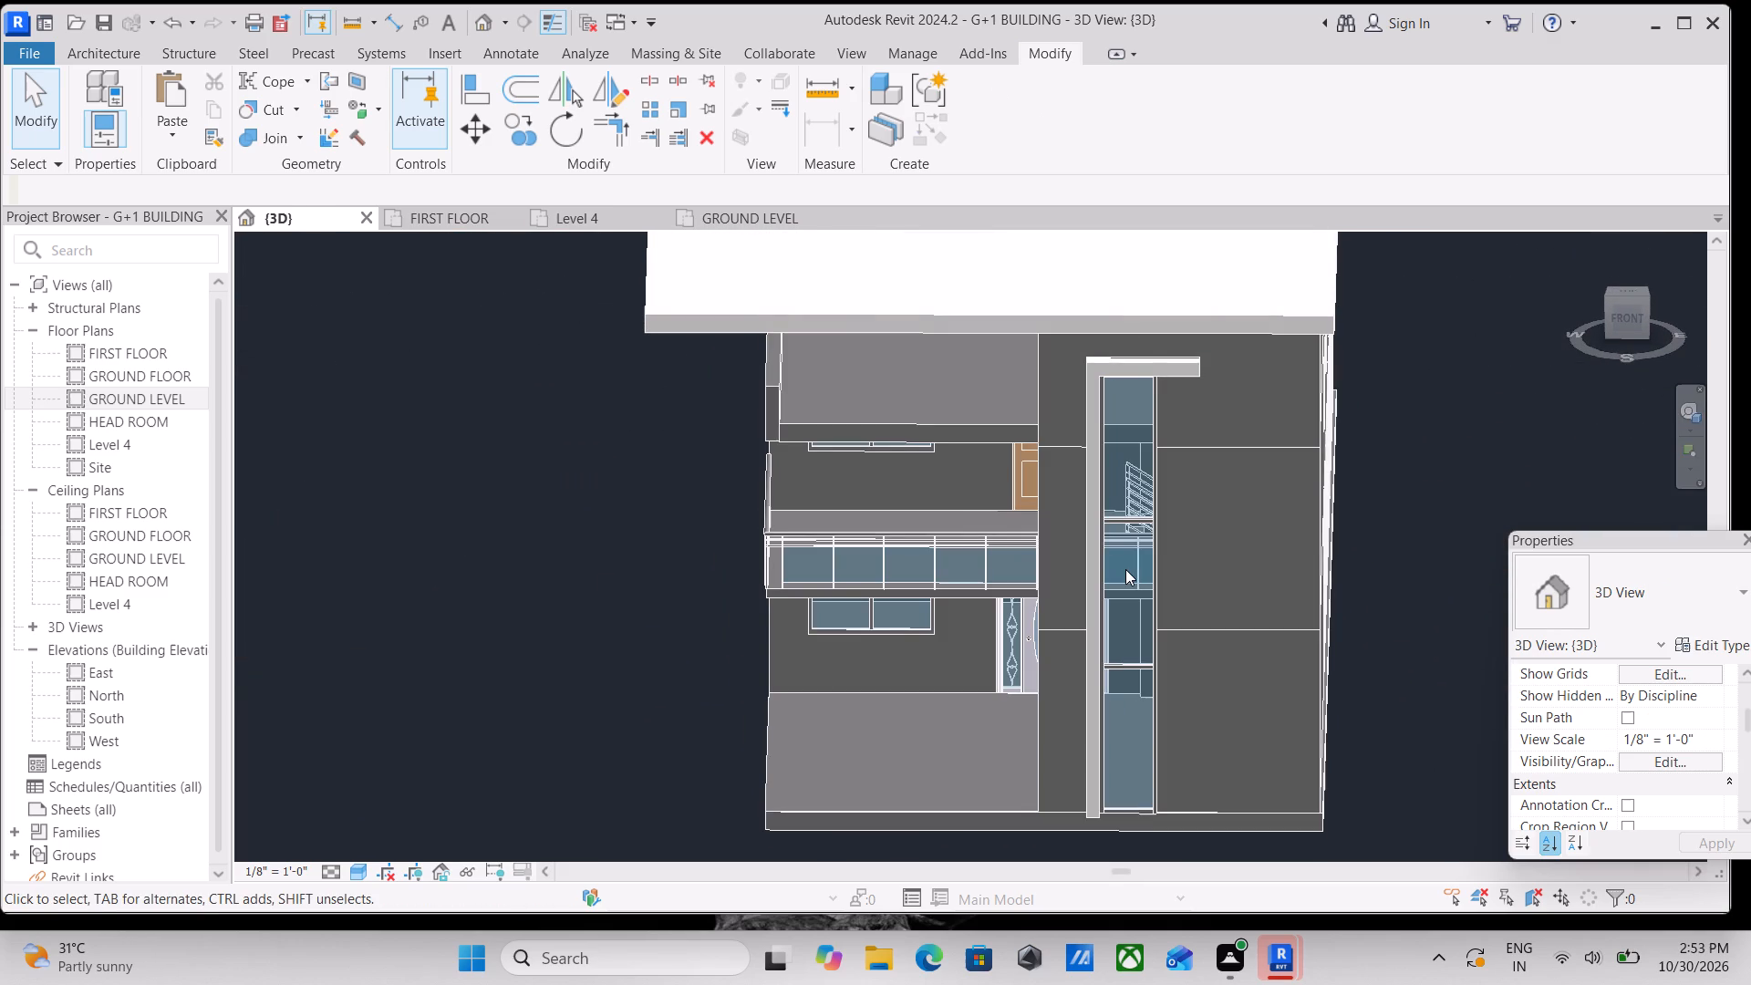
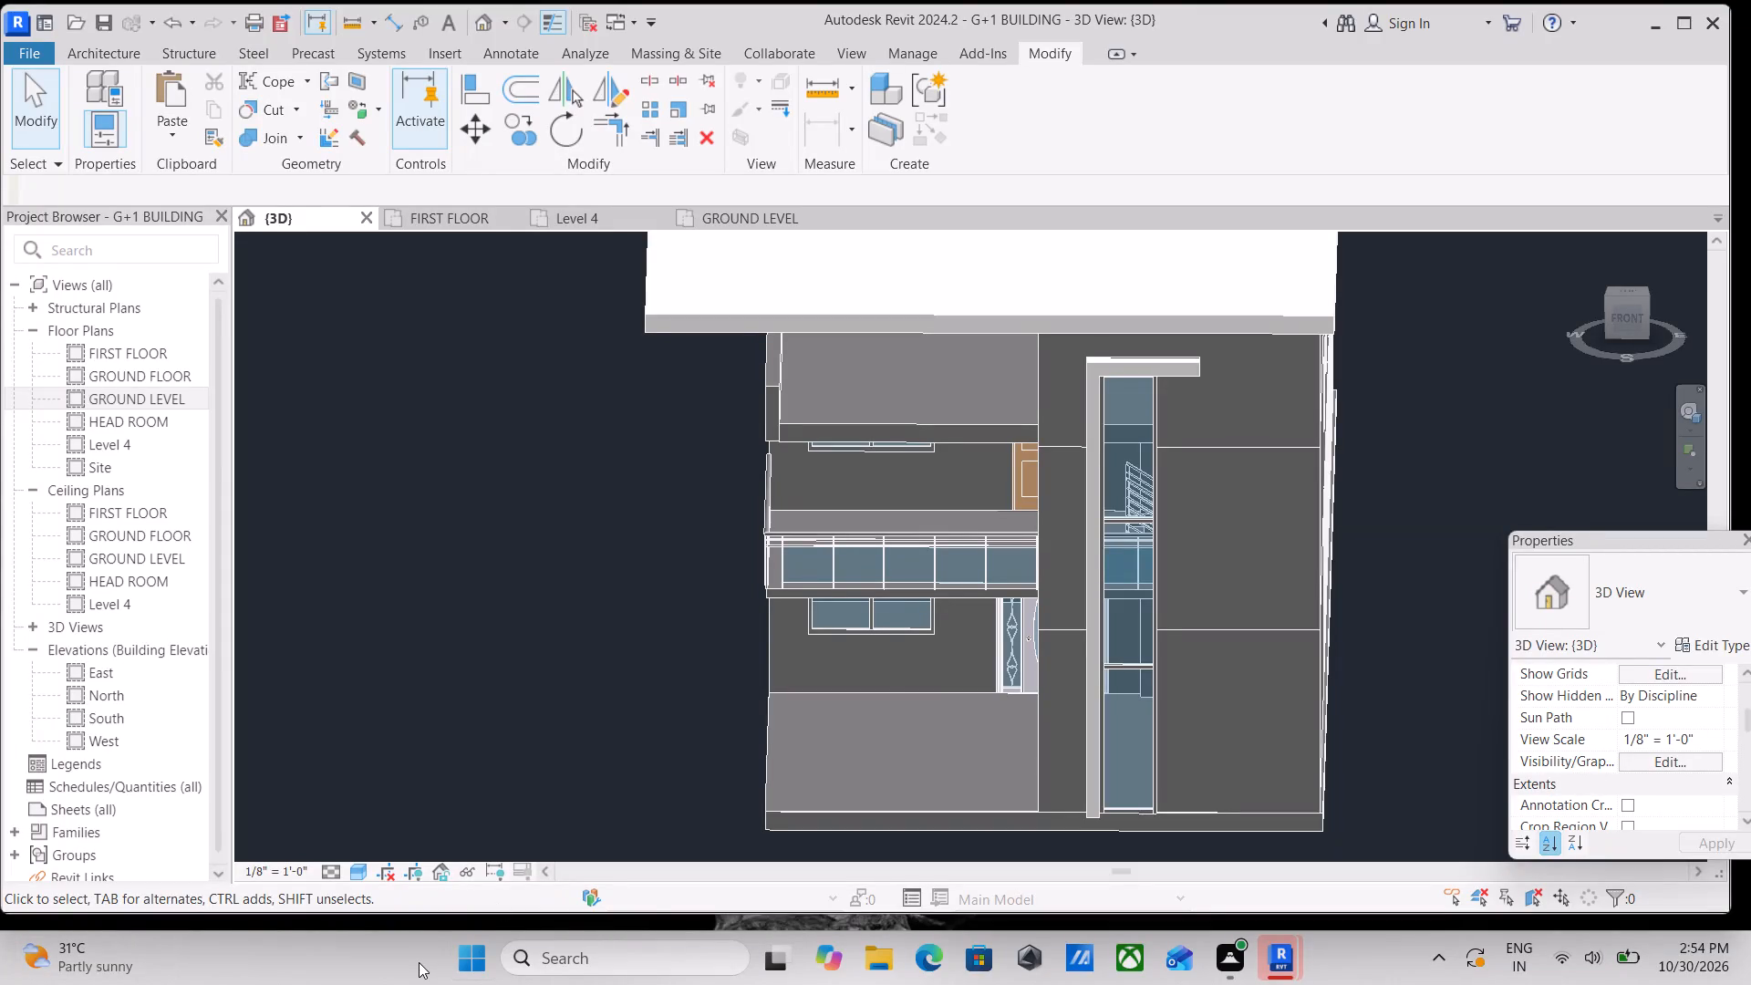
Examine the top arm of the white L-shaped frame and its position relative to the storefront and roof slab edge.
scroll(1096, 445, up, 3)
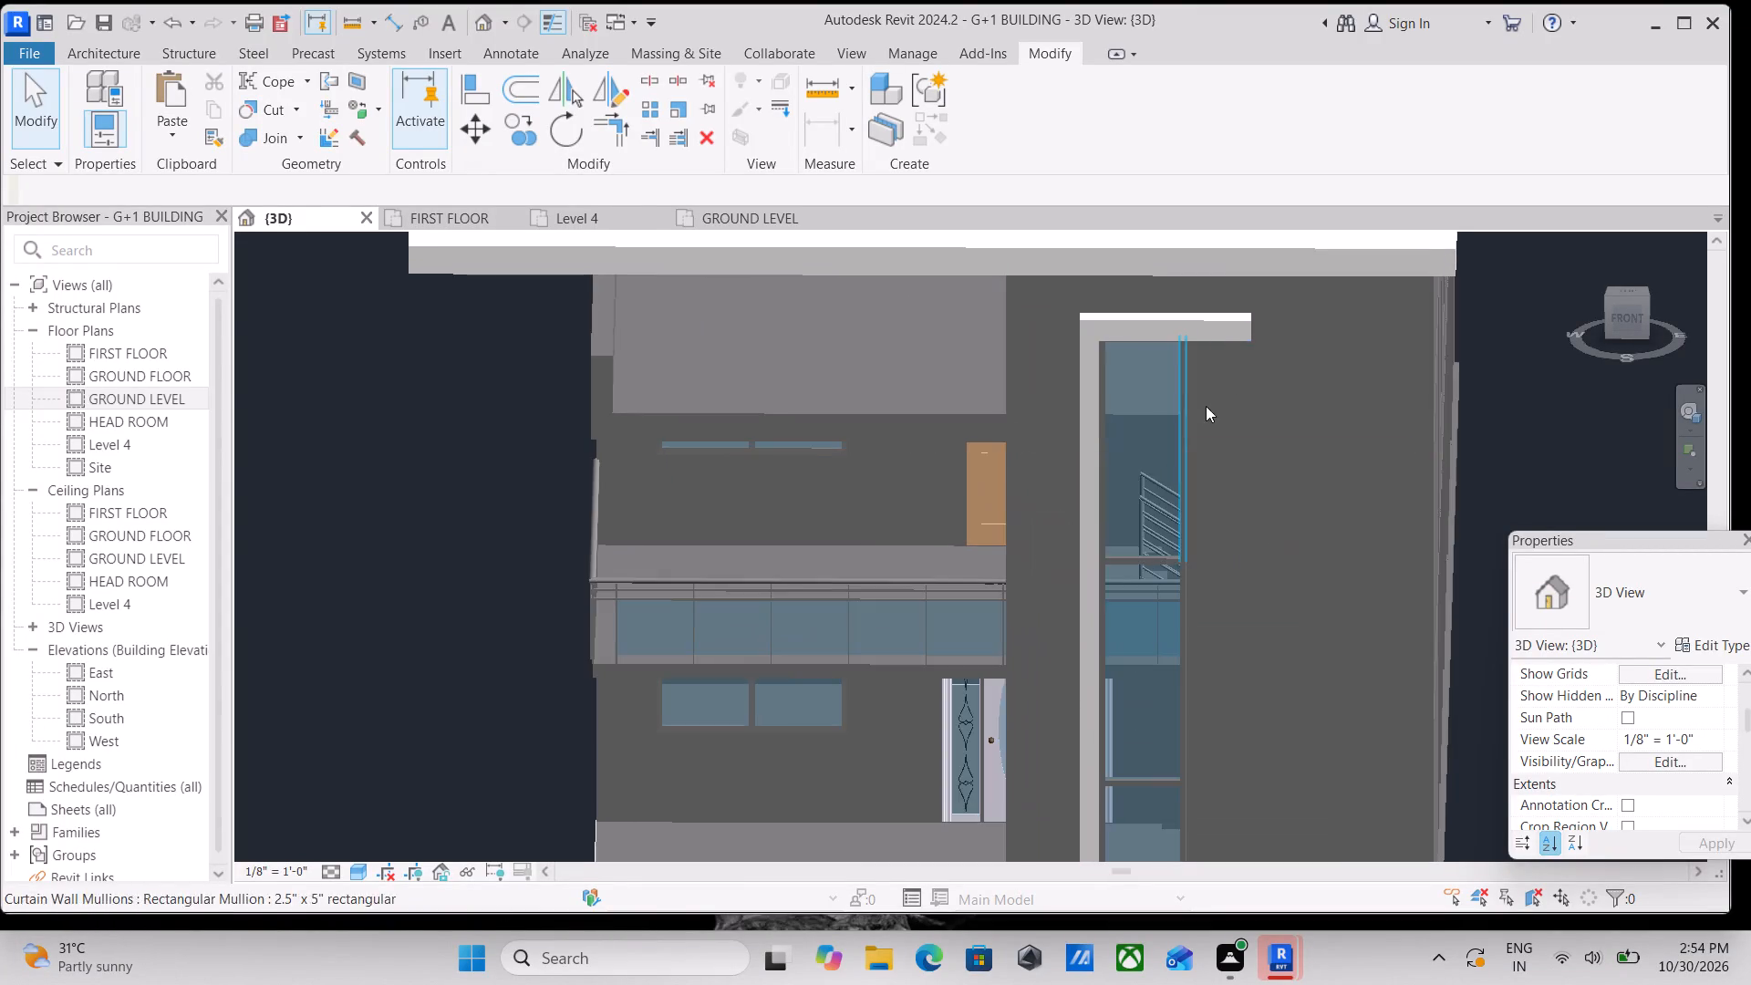
middle_drag(1220, 391, 1135, 454)
scroll(1135, 455, up, 1)
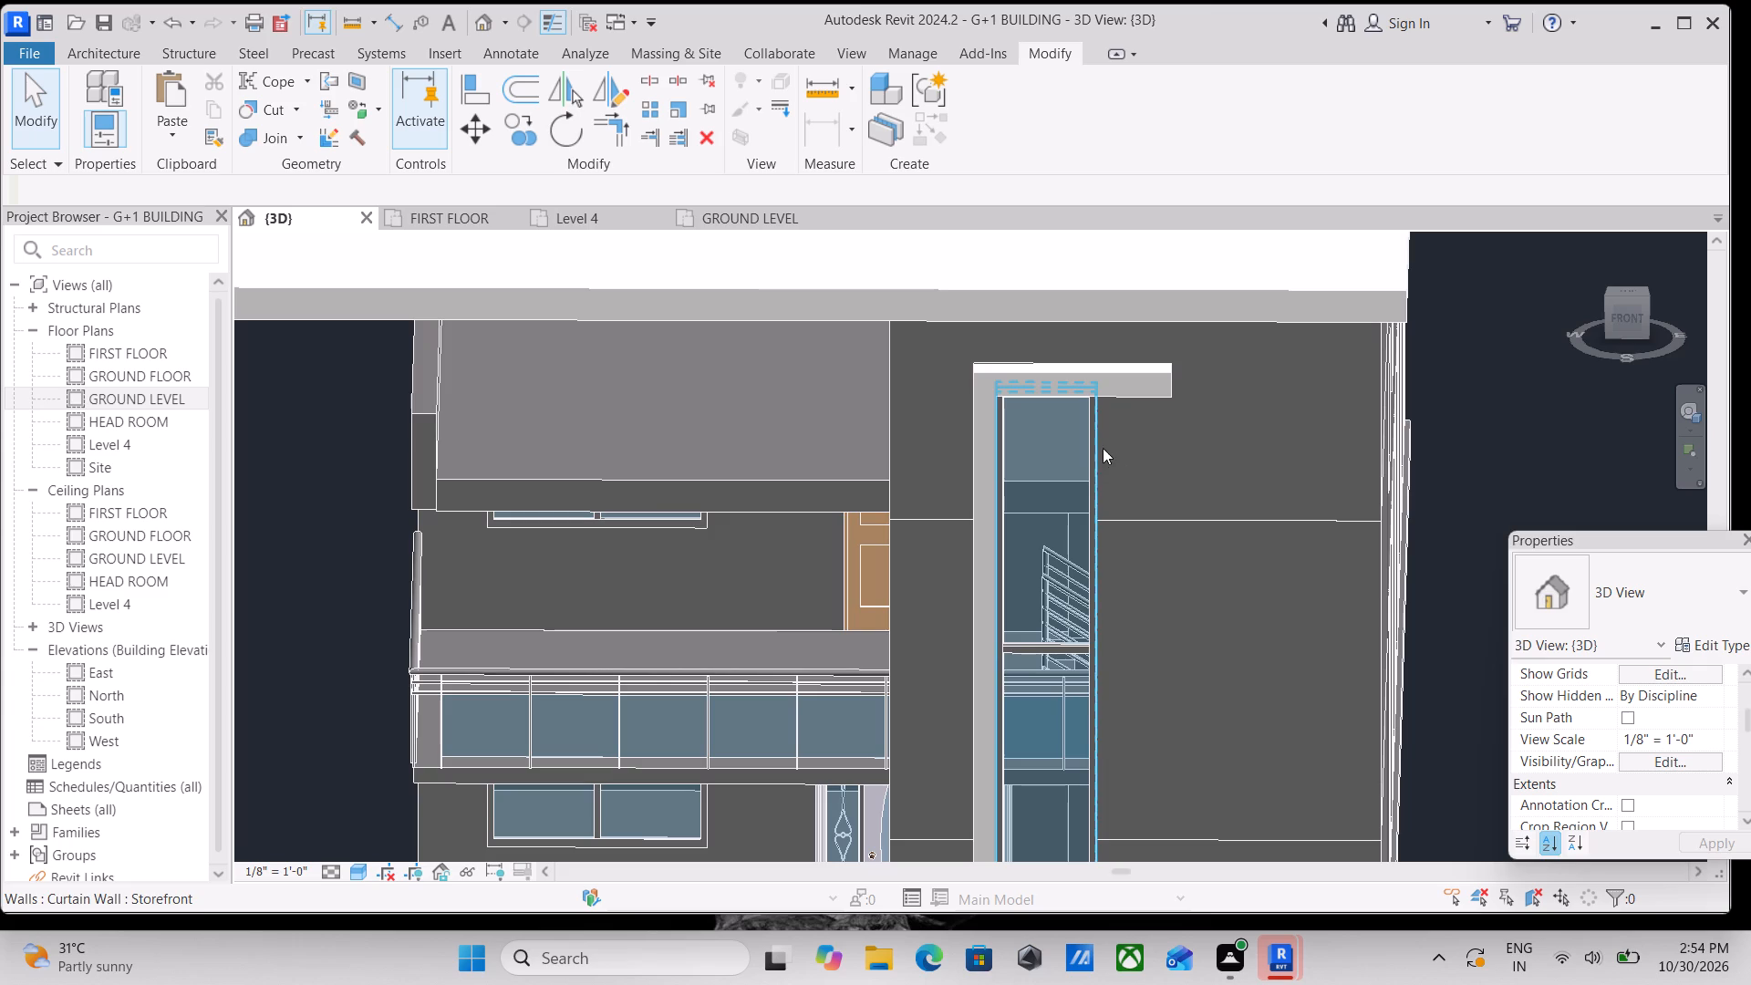
scroll(1189, 400, up, 3)
scroll(1186, 399, down, 1)
middle_drag(1170, 395, 1073, 416)
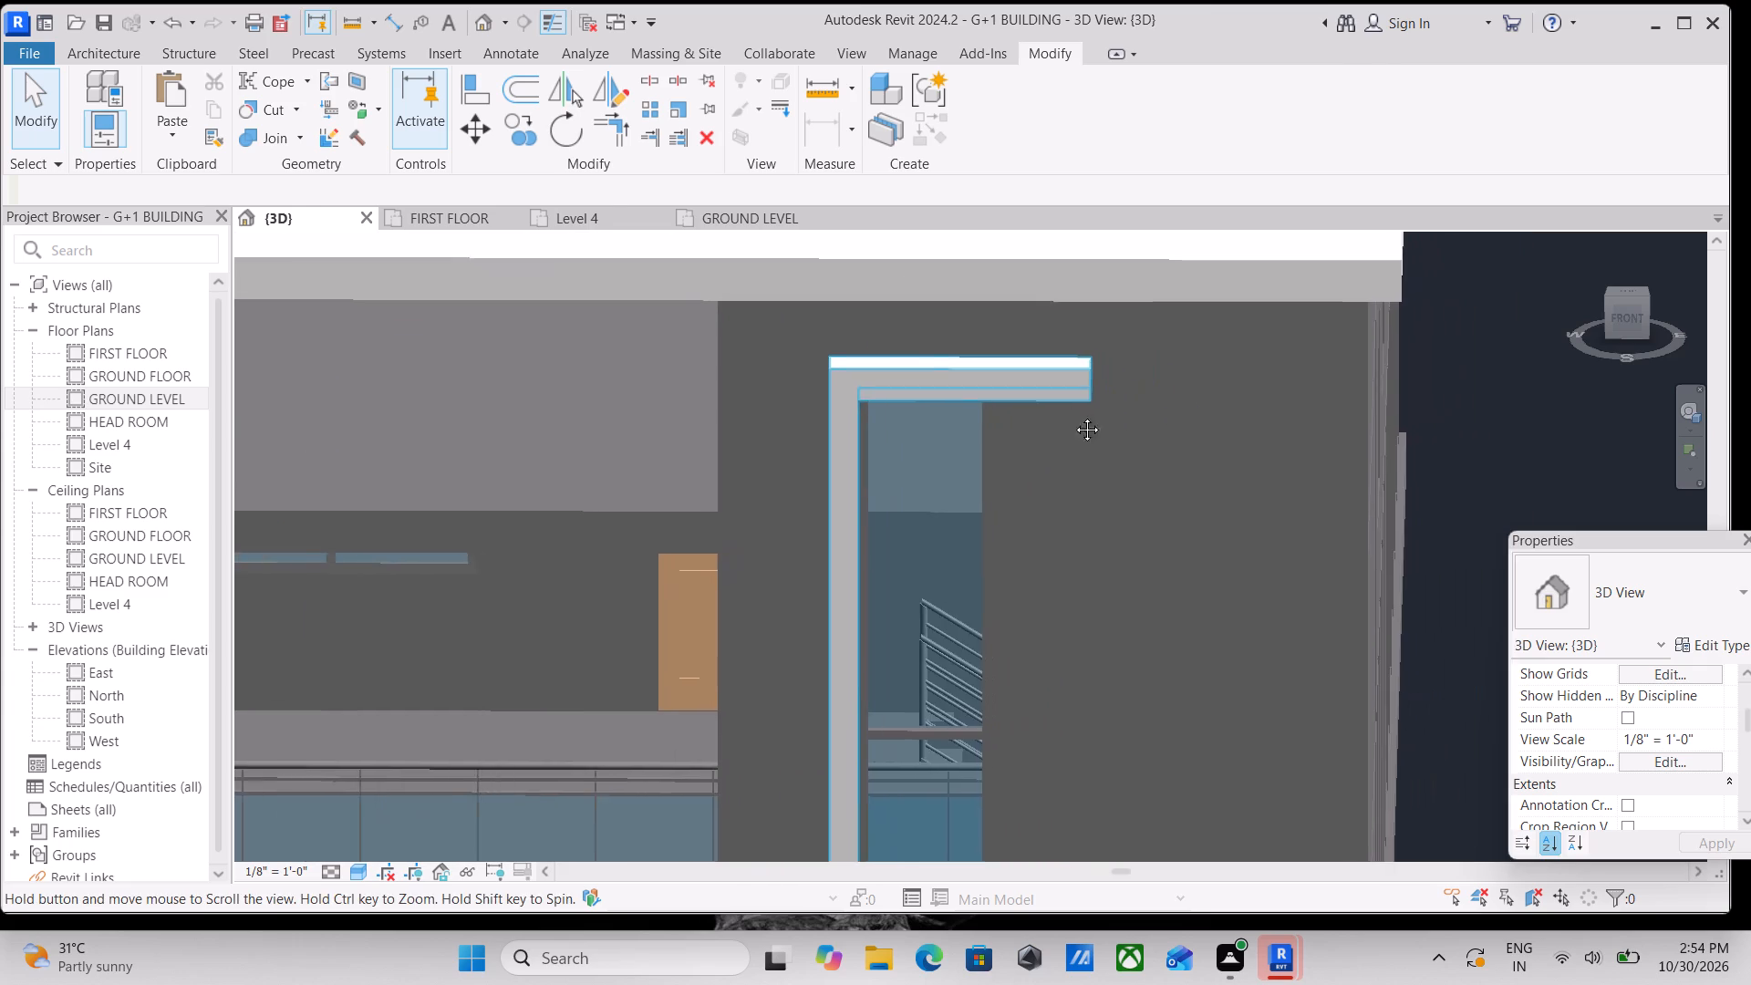
middle_drag(1073, 416, 1033, 469)
scroll(1037, 458, down, 1)
scroll(1093, 475, up, 3)
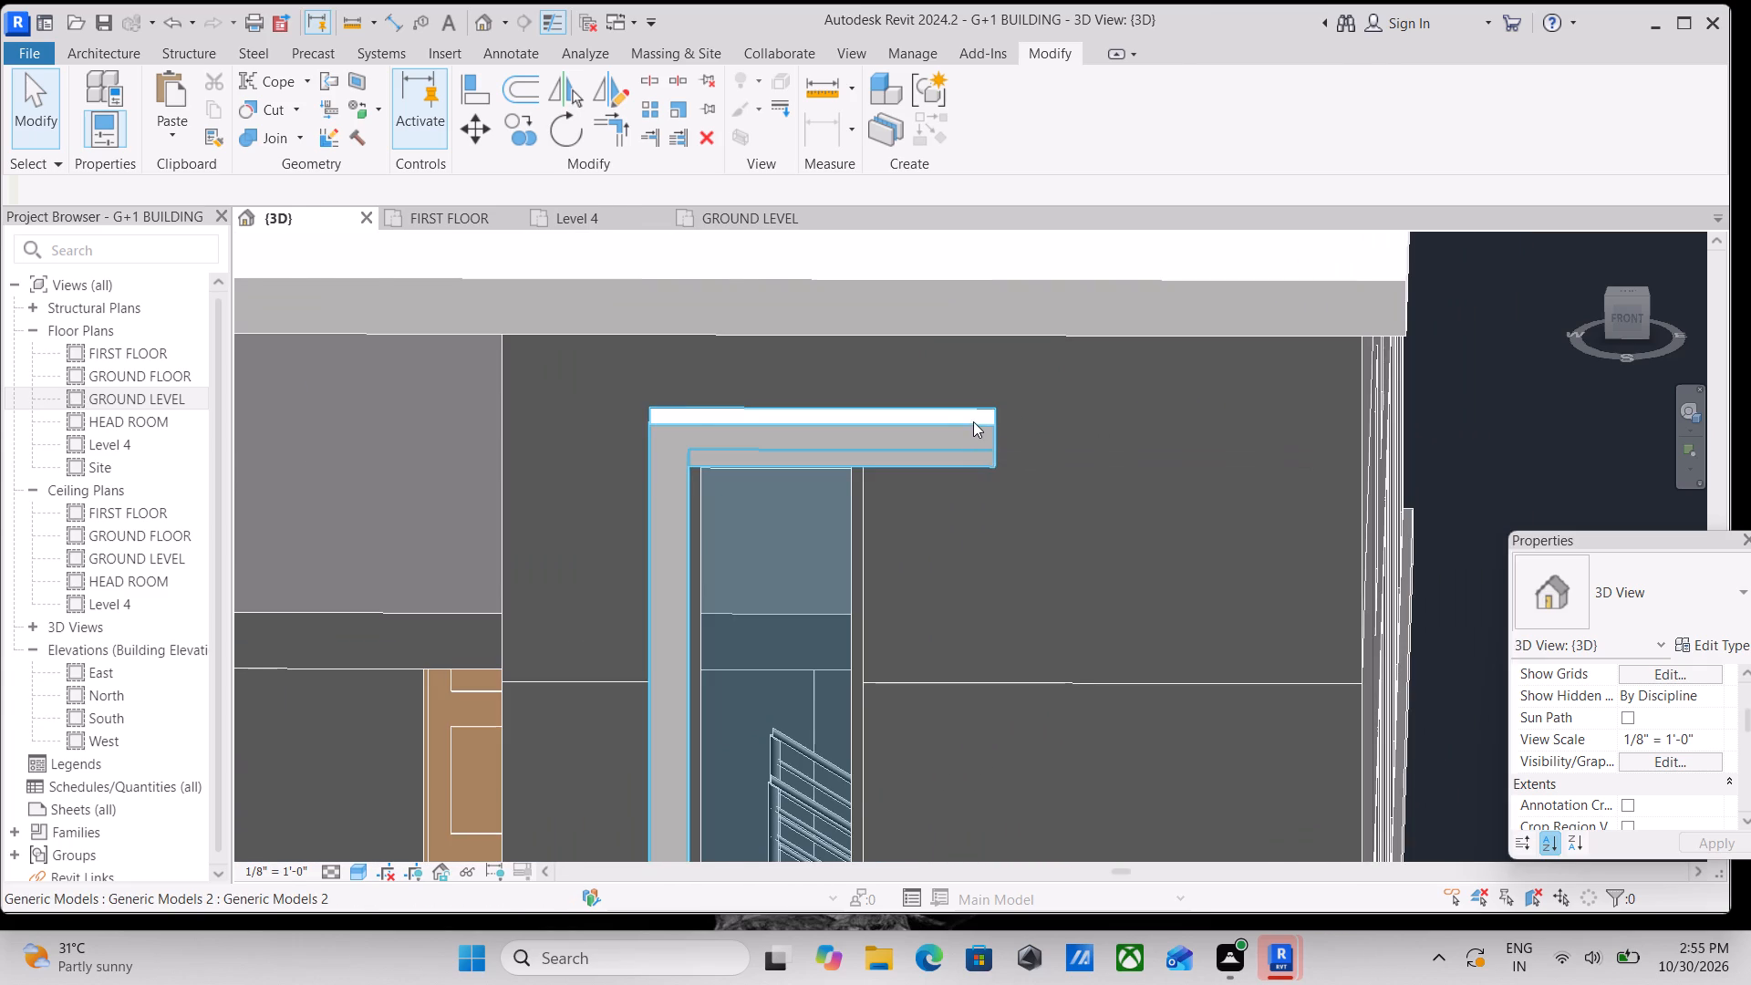
scroll(959, 418, down, 1)
middle_drag(960, 426, 1002, 503)
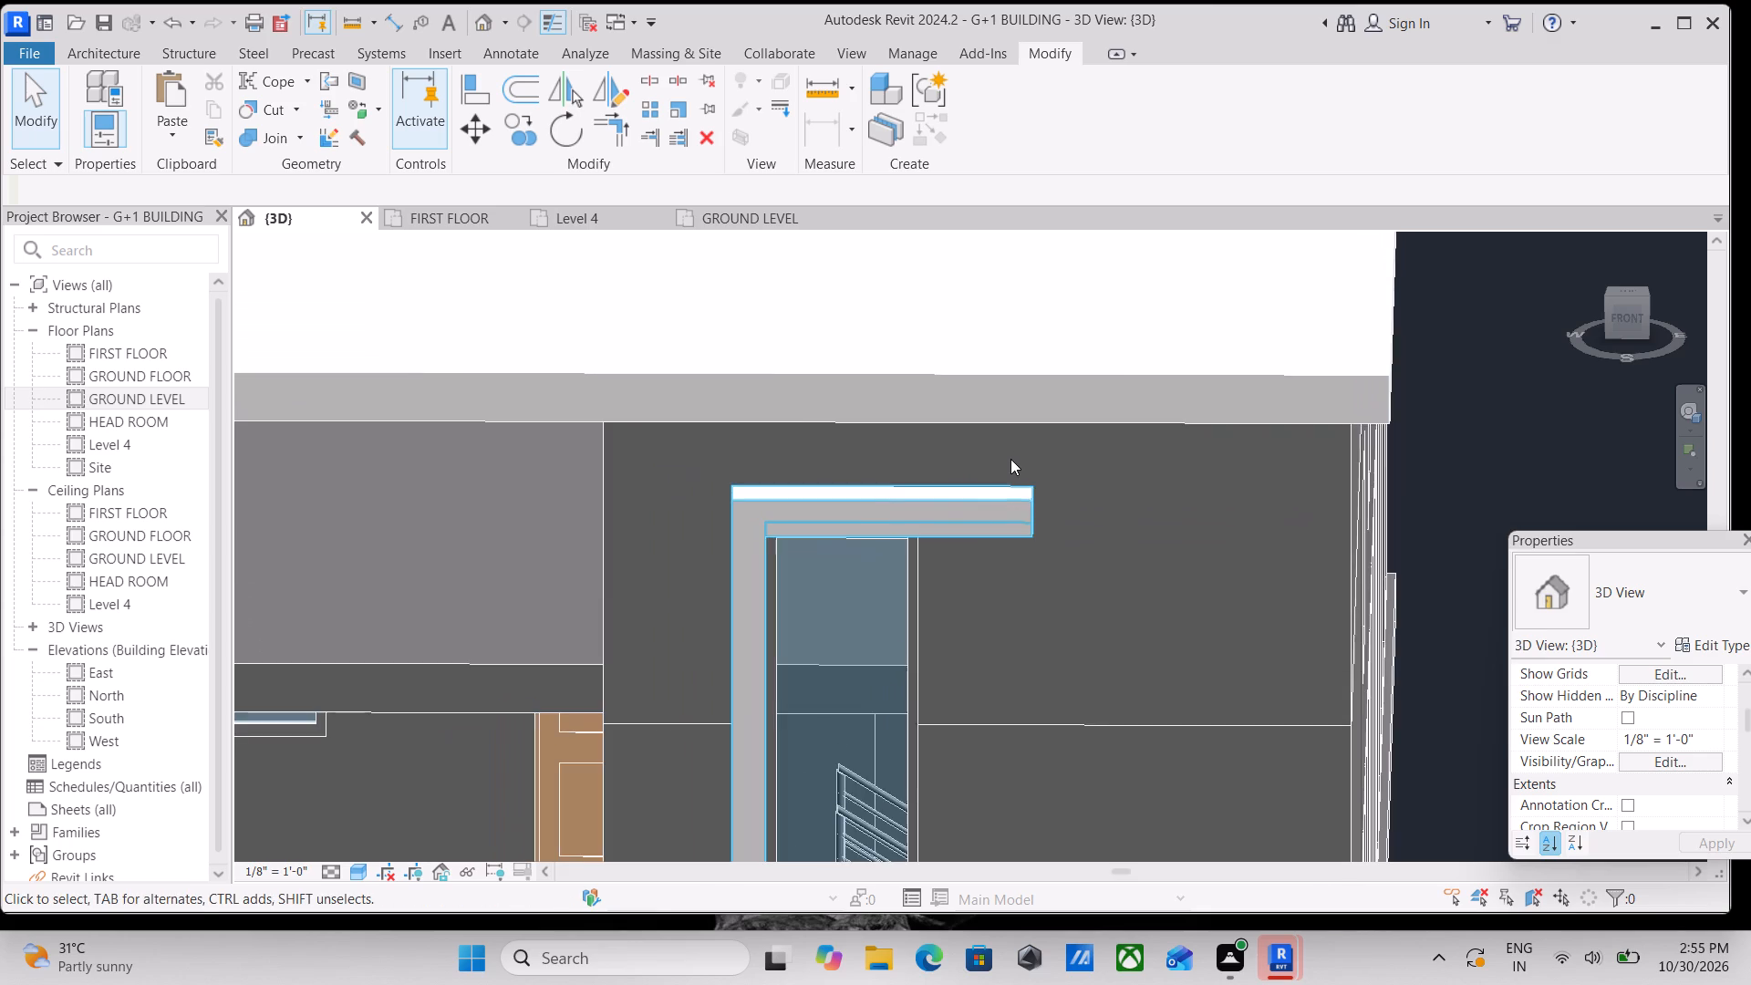
scroll(1012, 452, up, 4)
scroll(1002, 422, down, 1)
middle_drag(1000, 422, 989, 465)
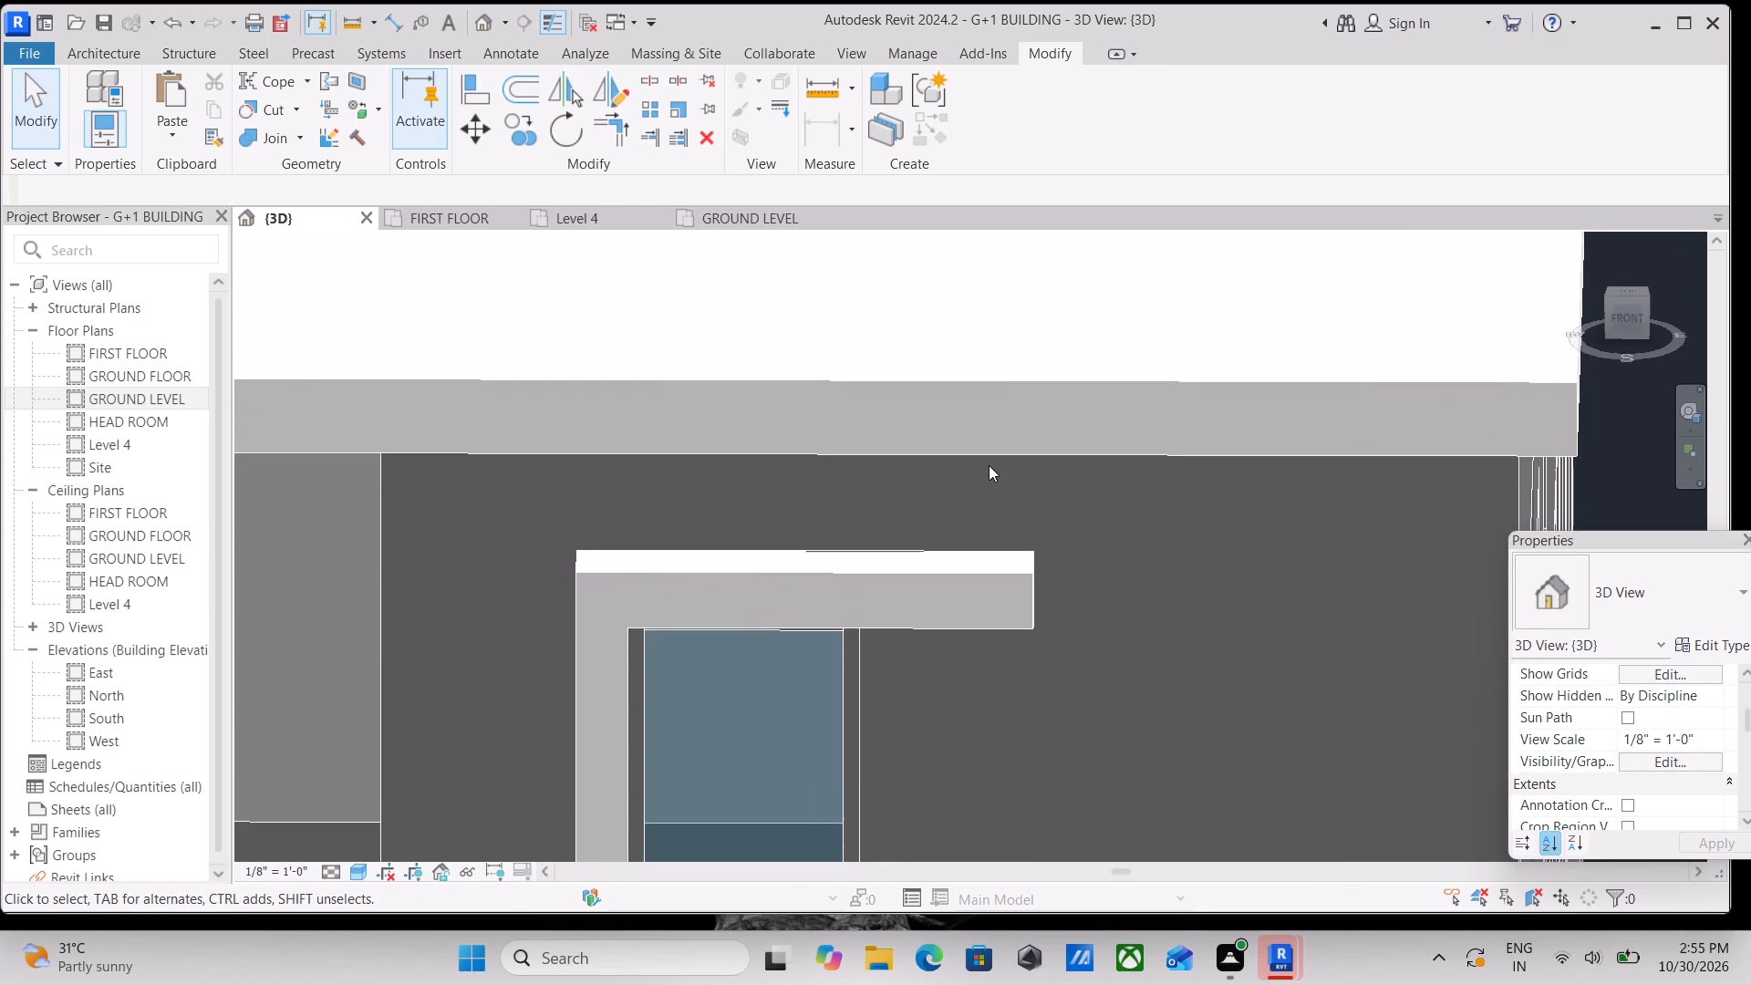
scroll(1087, 590, down, 1)
middle_drag(1073, 582, 1053, 548)
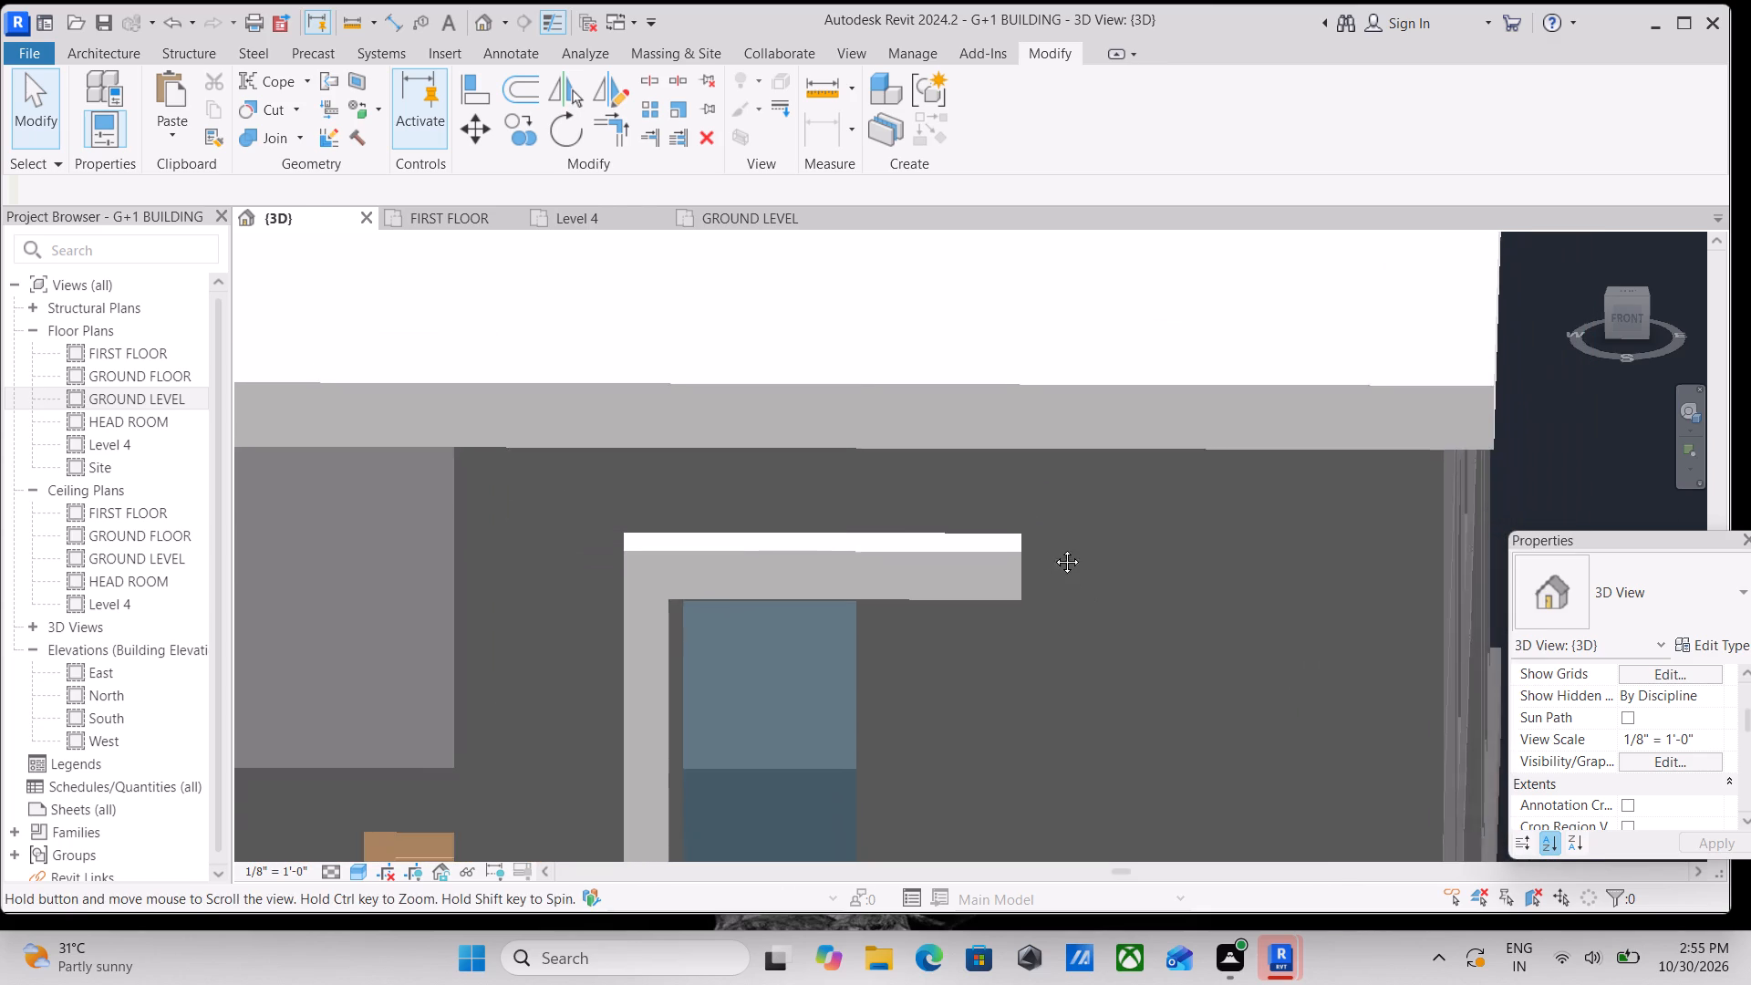
middle_drag(1053, 548, 1051, 540)
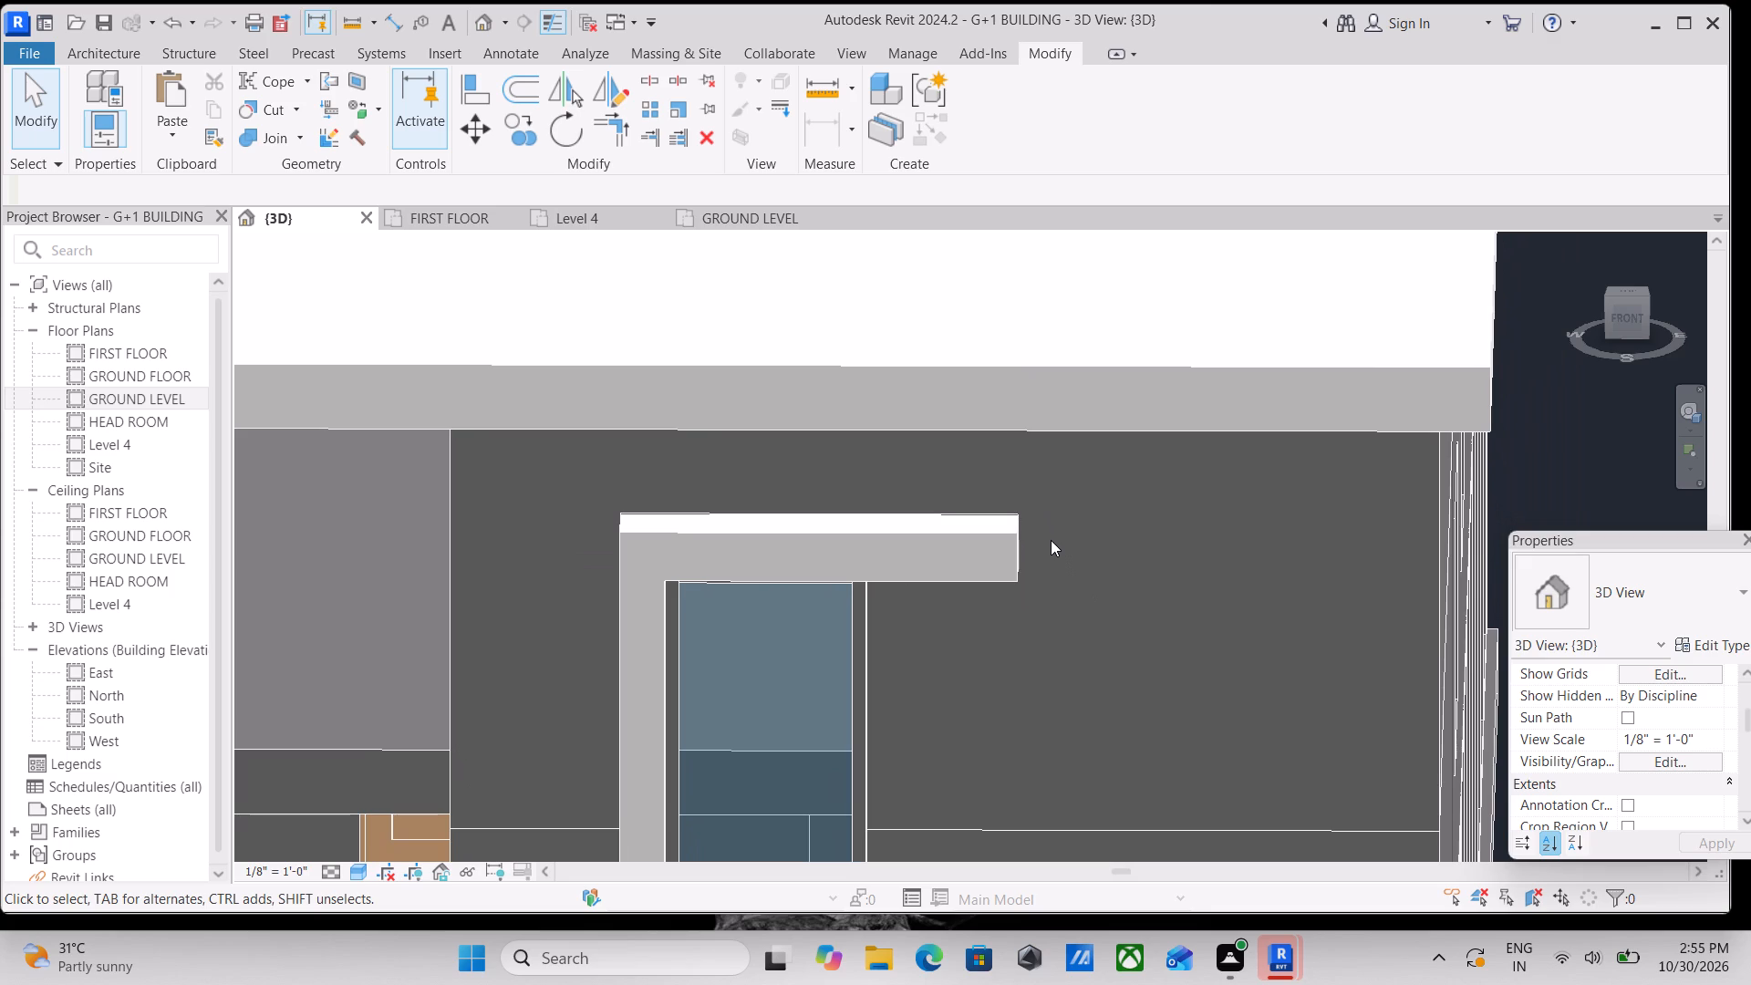
shift+scroll(1116, 446, down, 1)
shift+middle_drag(1116, 445, 1131, 216)
shift+middle_drag(1081, 485, 1028, 556)
scroll(871, 335, down, 3)
middle_drag(862, 334, 950, 396)
scroll(950, 396, up, 1)
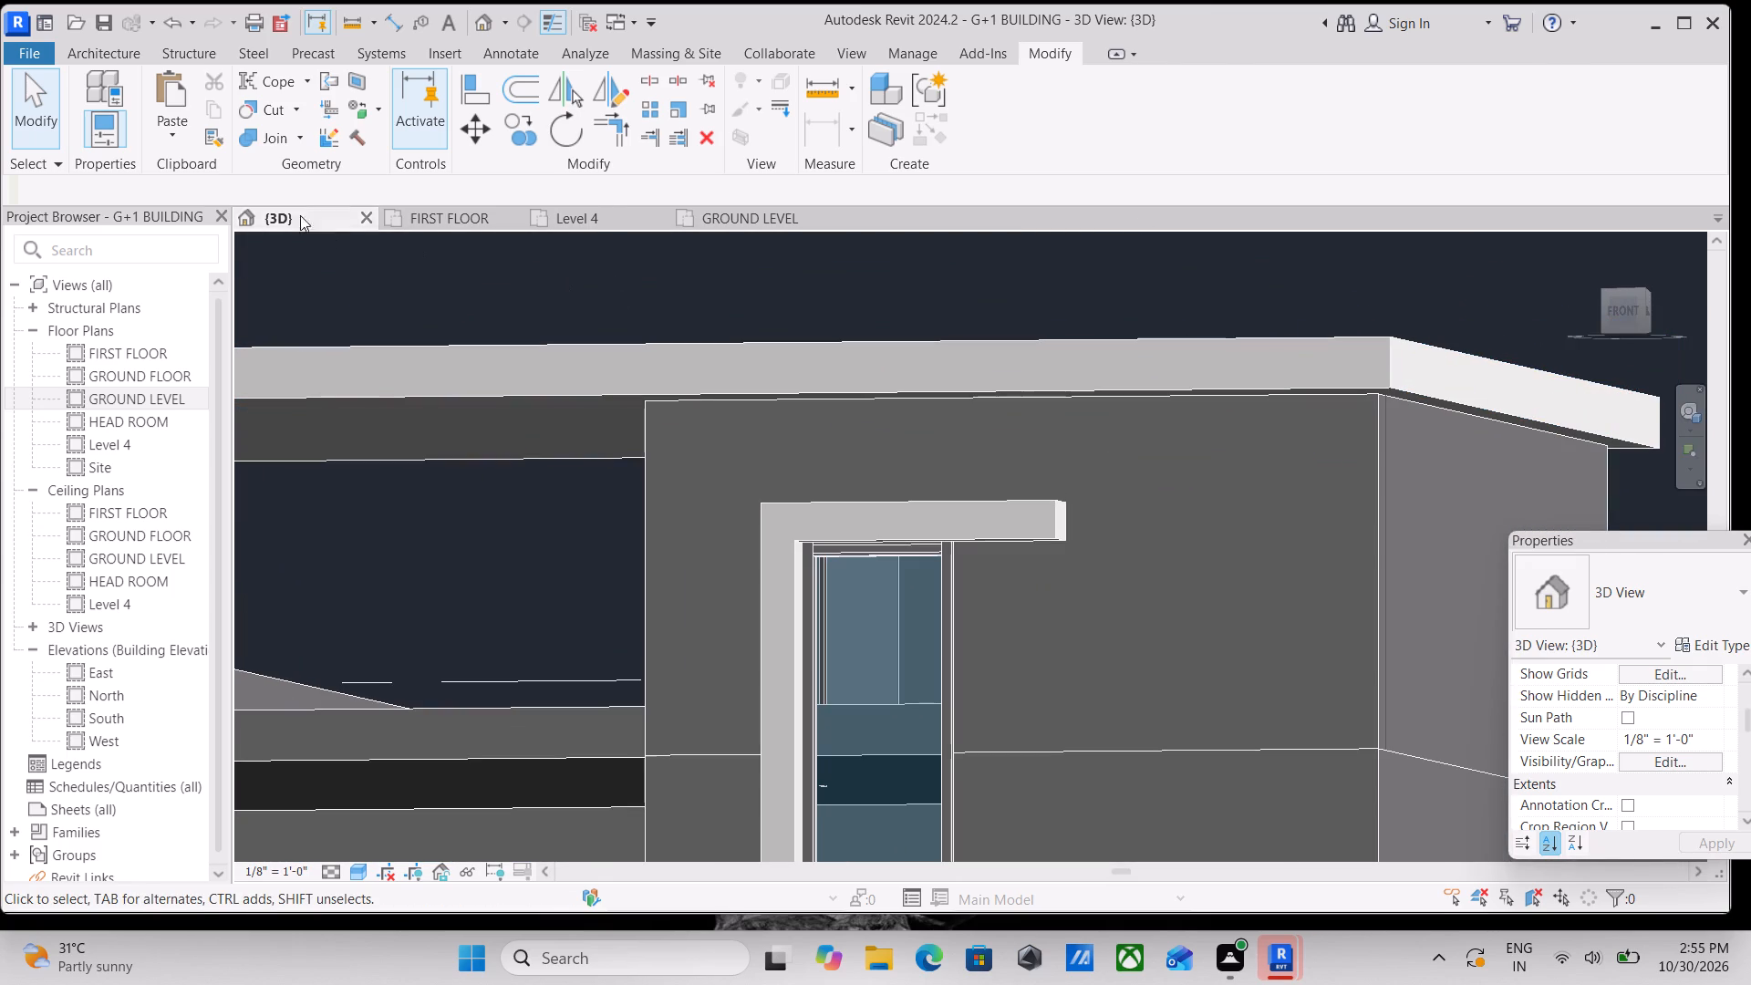
Bring up the architectural building tools.
click(113, 52)
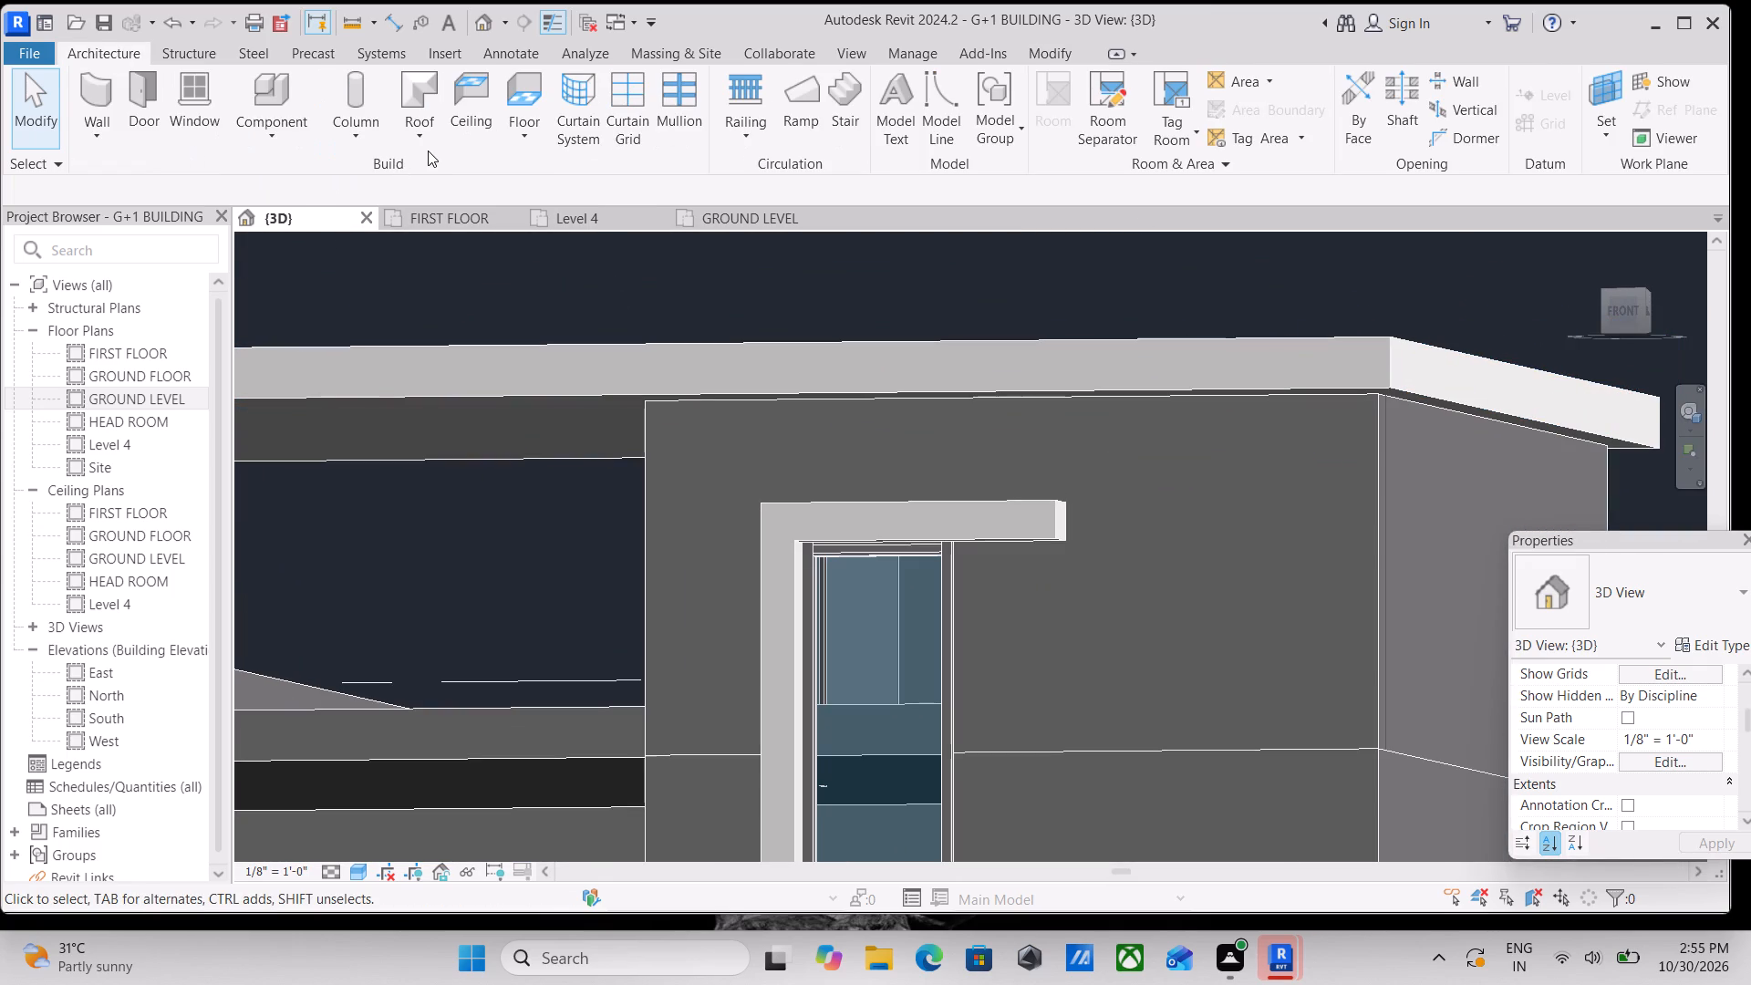
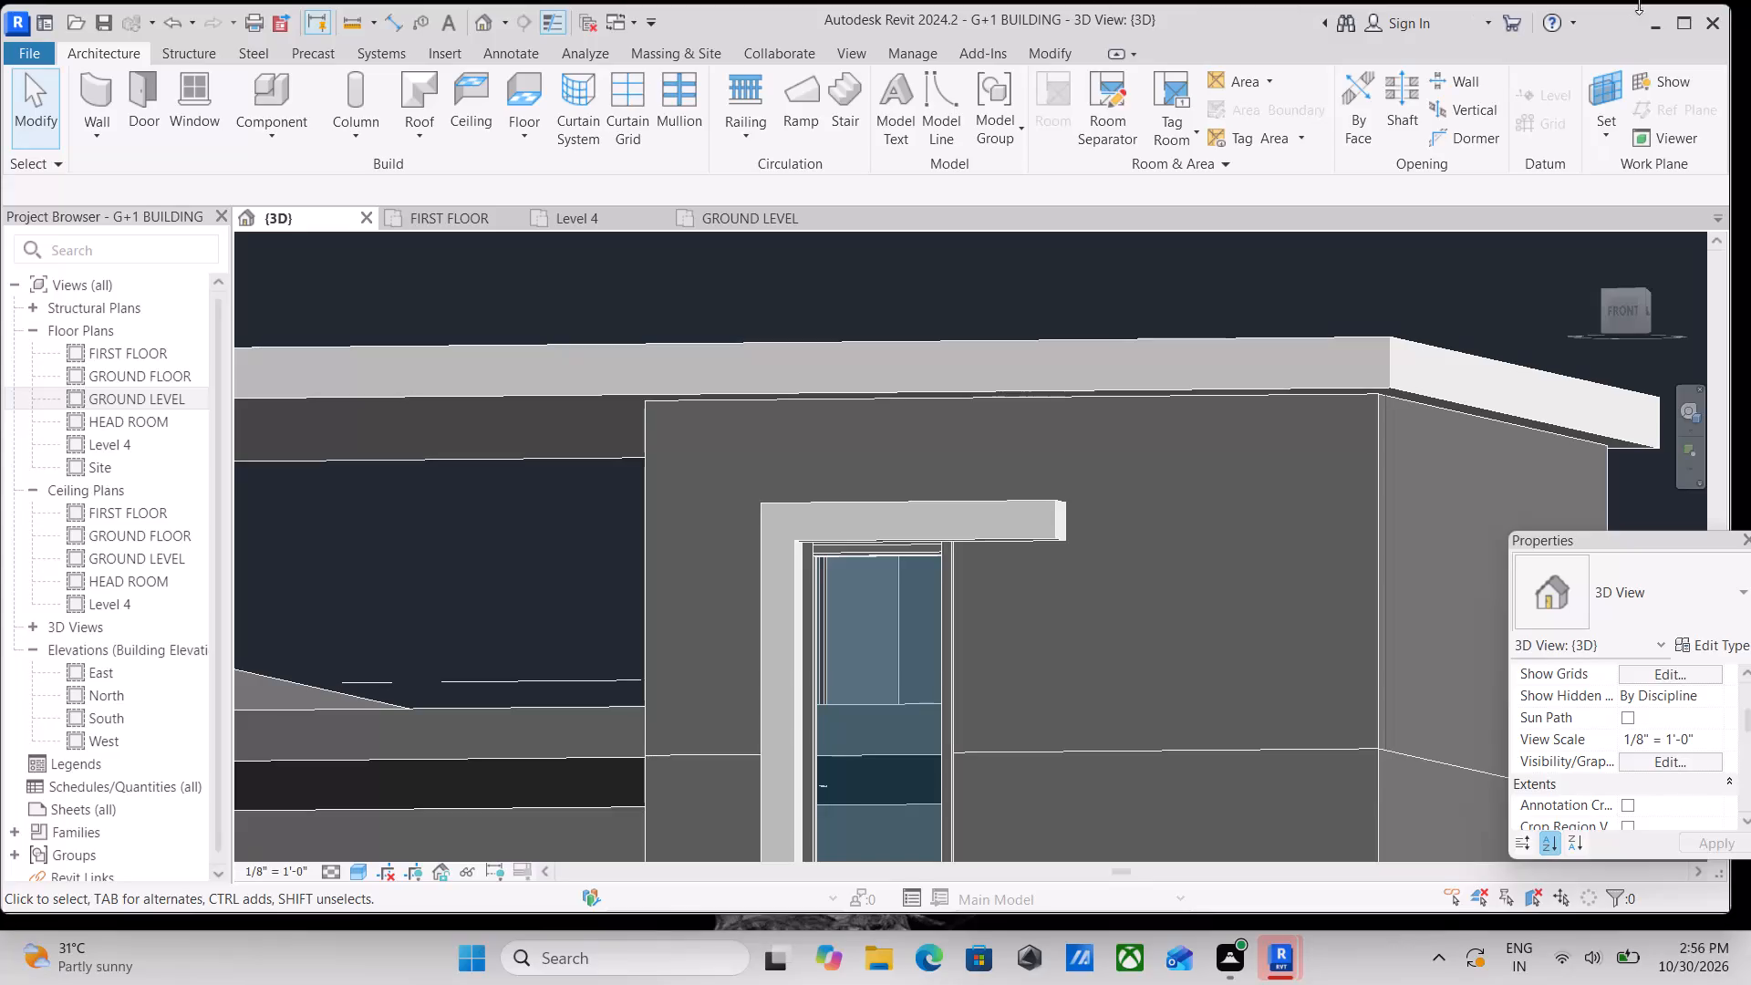
Examine the L-shaped storefront frame's top arm from several angles, including its relation to the front wall and roof slab edge.
scroll(1455, 39, down, 3)
scroll(1075, 342, down, 3)
middle_drag(1058, 462, 1167, 416)
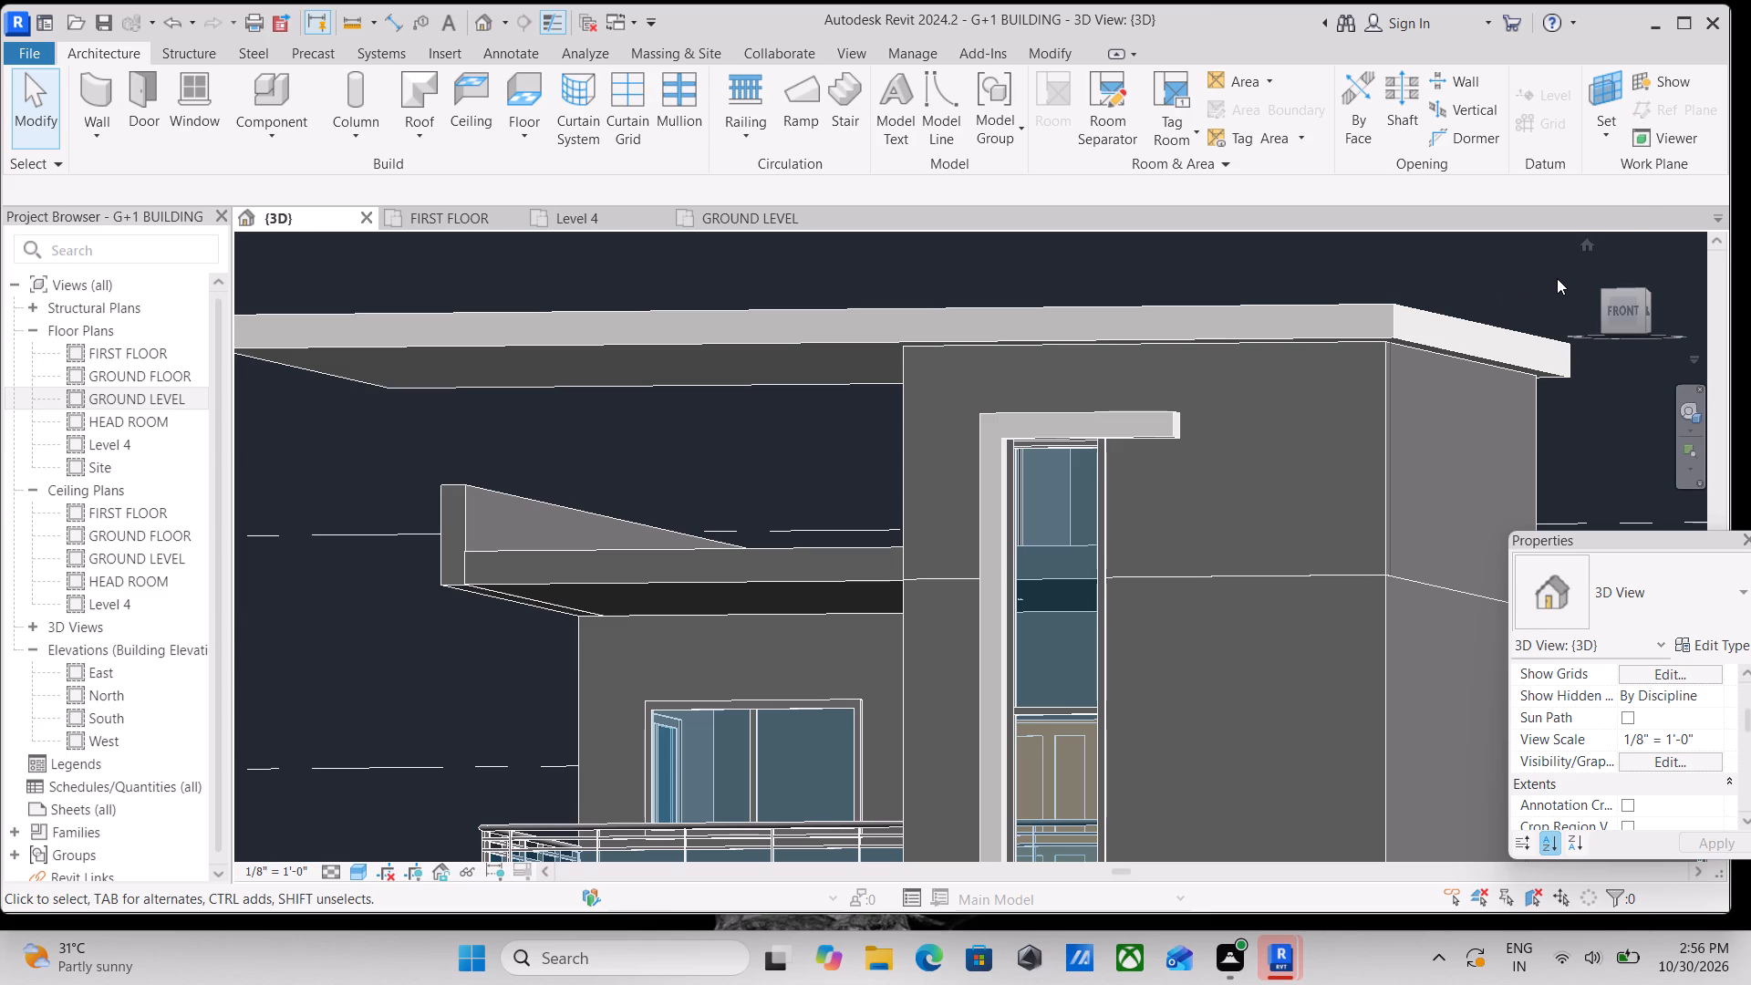
scroll(1638, 199, down, 2)
scroll(1750, 131, down, 3)
shift+middle_drag(1706, 18, 1750, 105)
scroll(1643, 183, up, 1)
scroll(1010, 312, down, 1)
shift+middle_drag(1087, 451, 1157, 565)
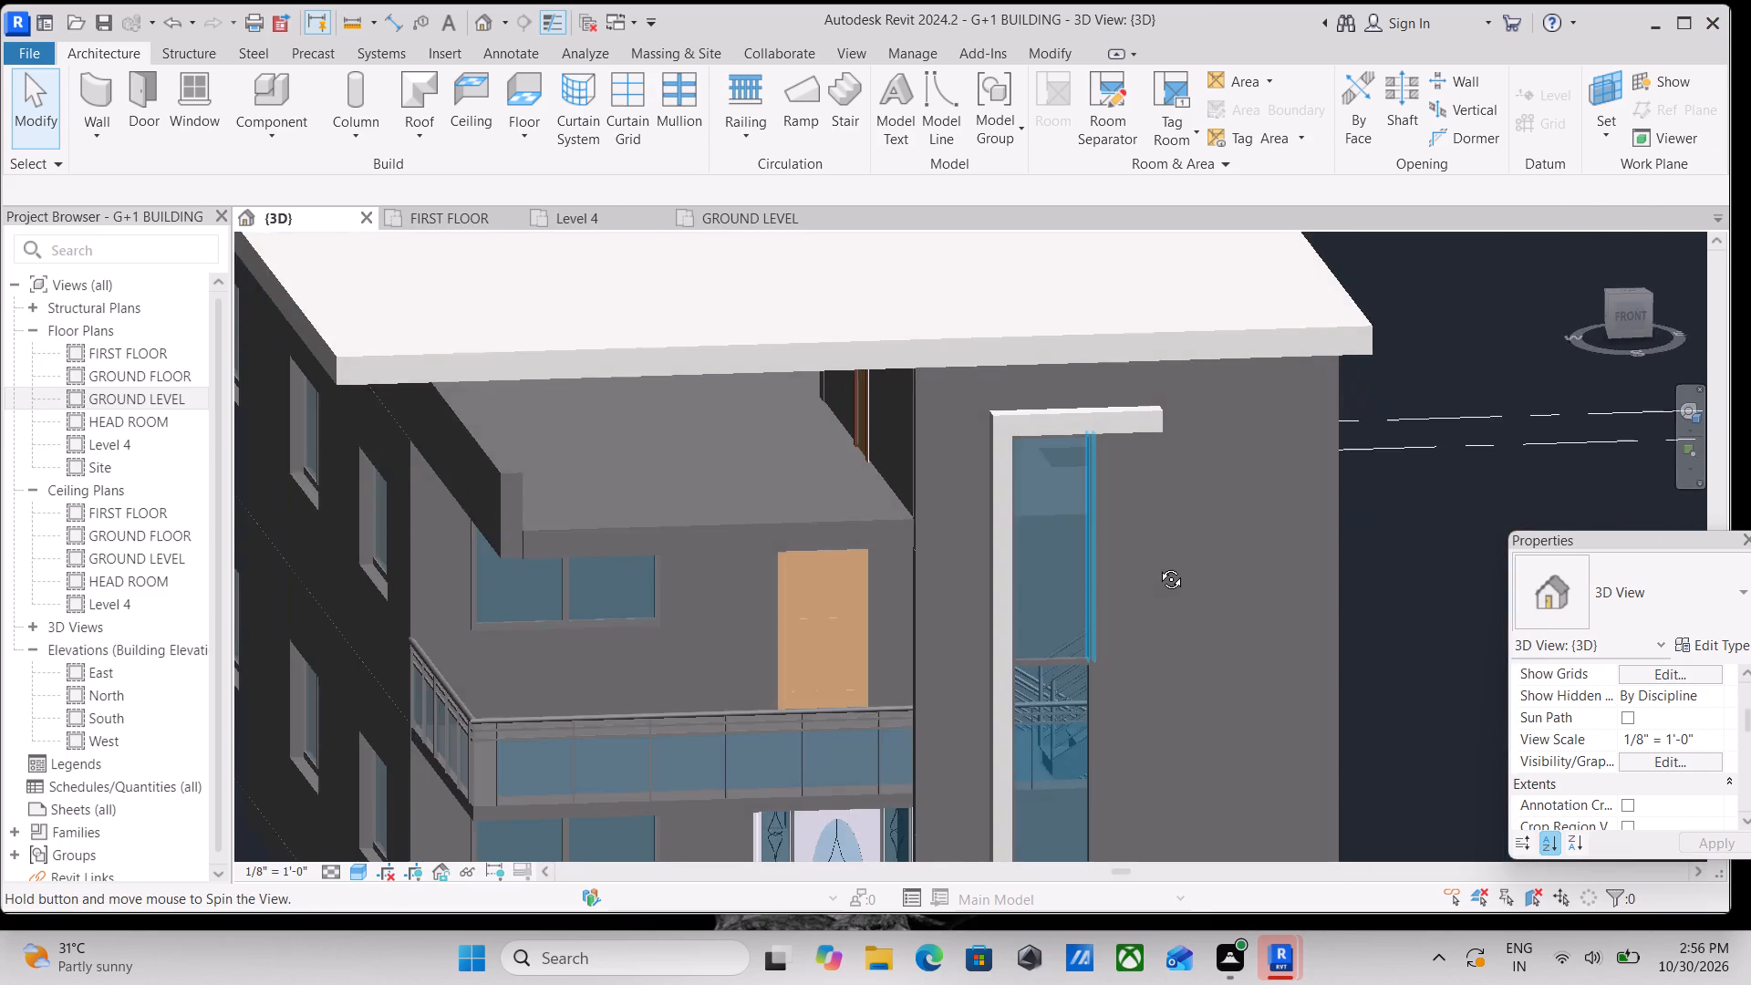
shift+middle_drag(1157, 565, 1155, 430)
shift+scroll(1185, 421, up, 1)
scroll(1207, 412, up, 3)
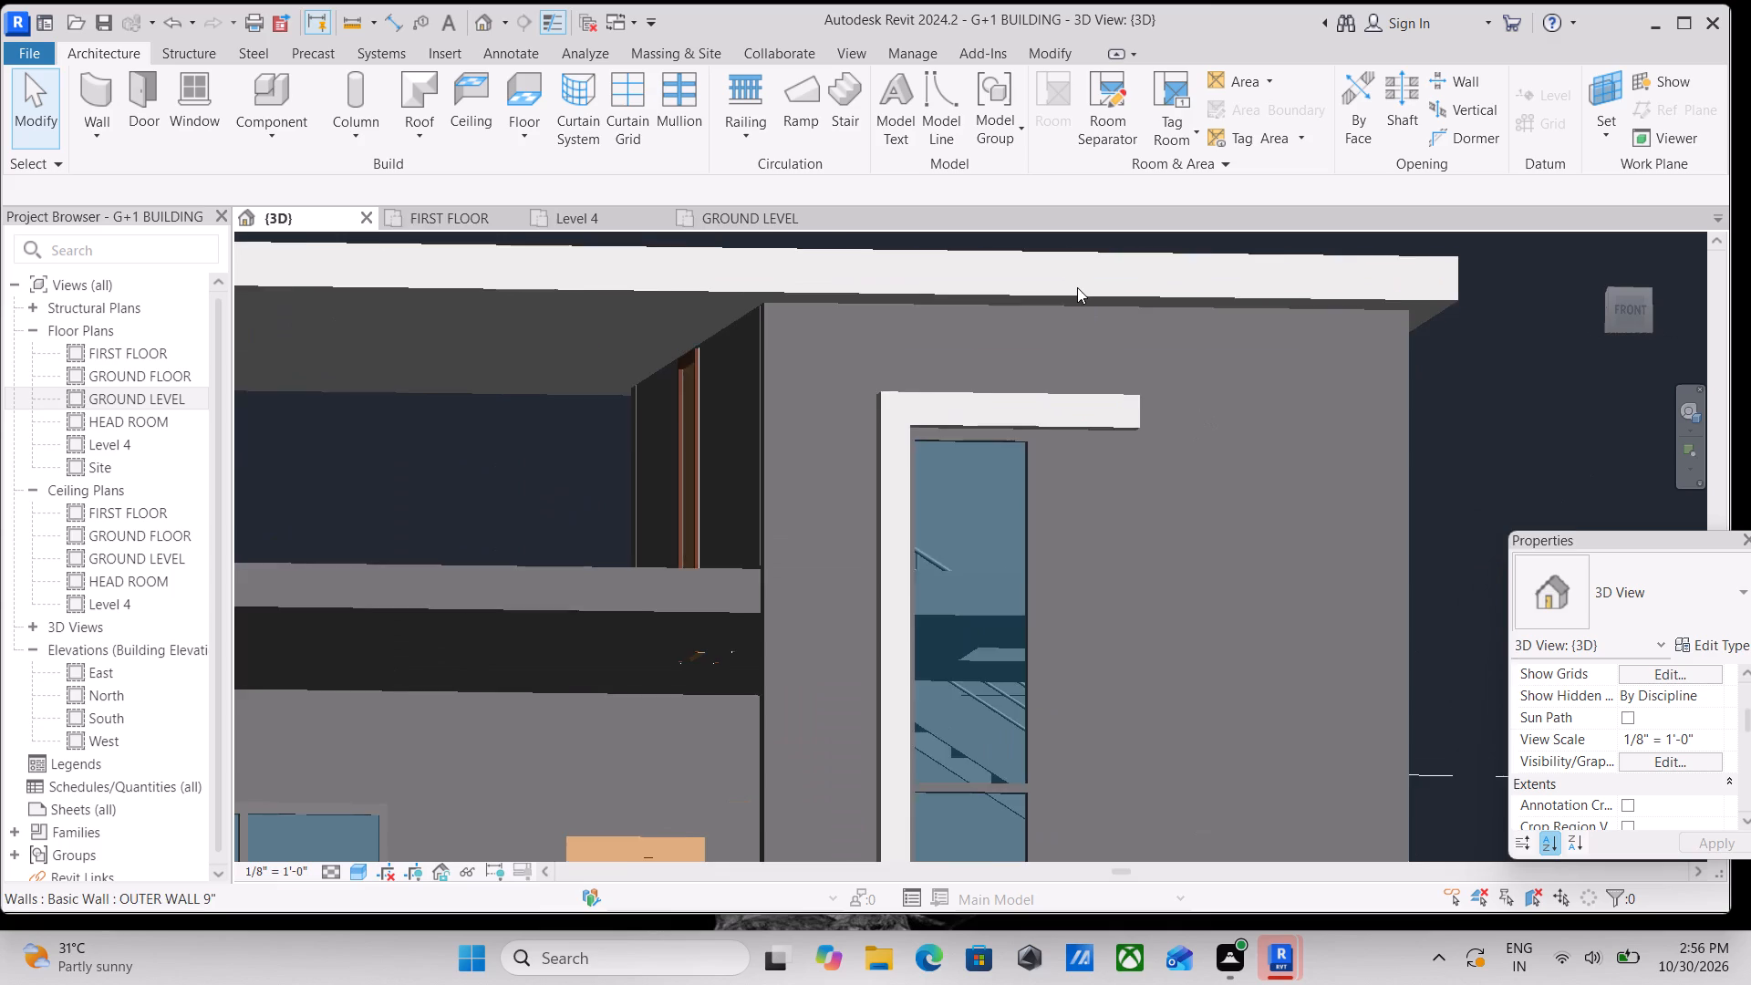
scroll(1077, 287, up, 4)
middle_drag(1089, 364, 1009, 389)
scroll(1018, 392, down, 2)
middle_drag(1018, 392, 1035, 423)
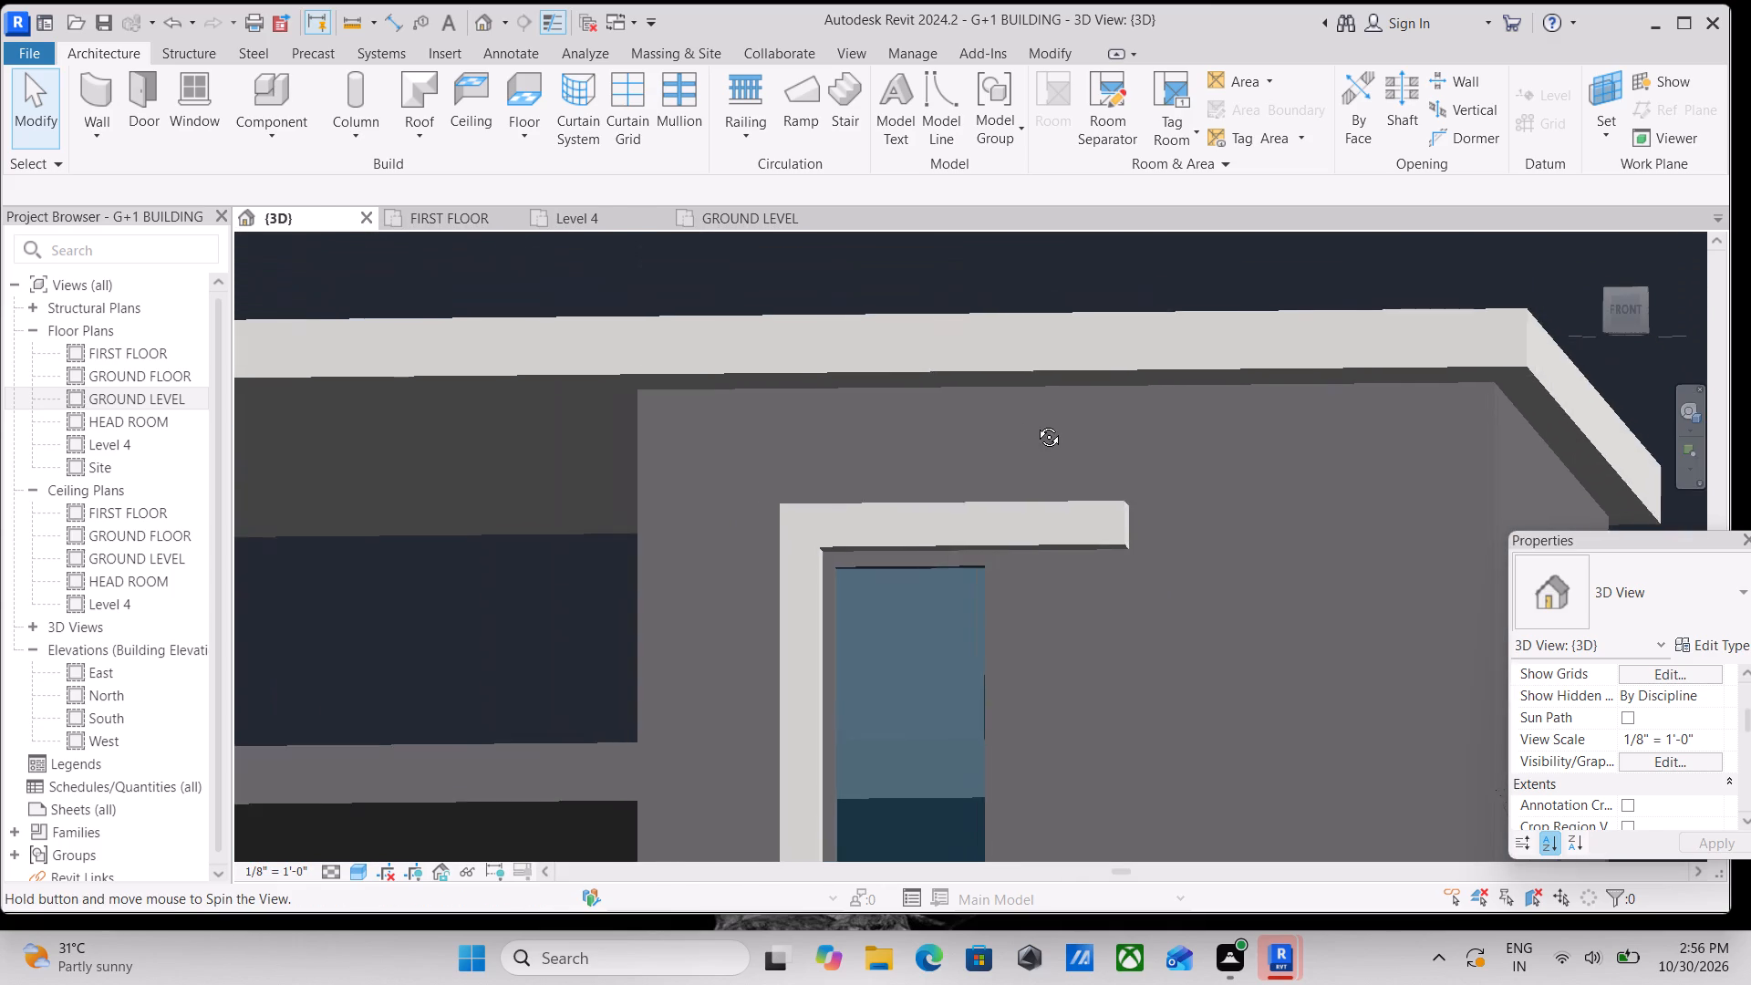
middle_drag(1035, 423, 1043, 466)
shift+middle_drag(1092, 575, 1110, 600)
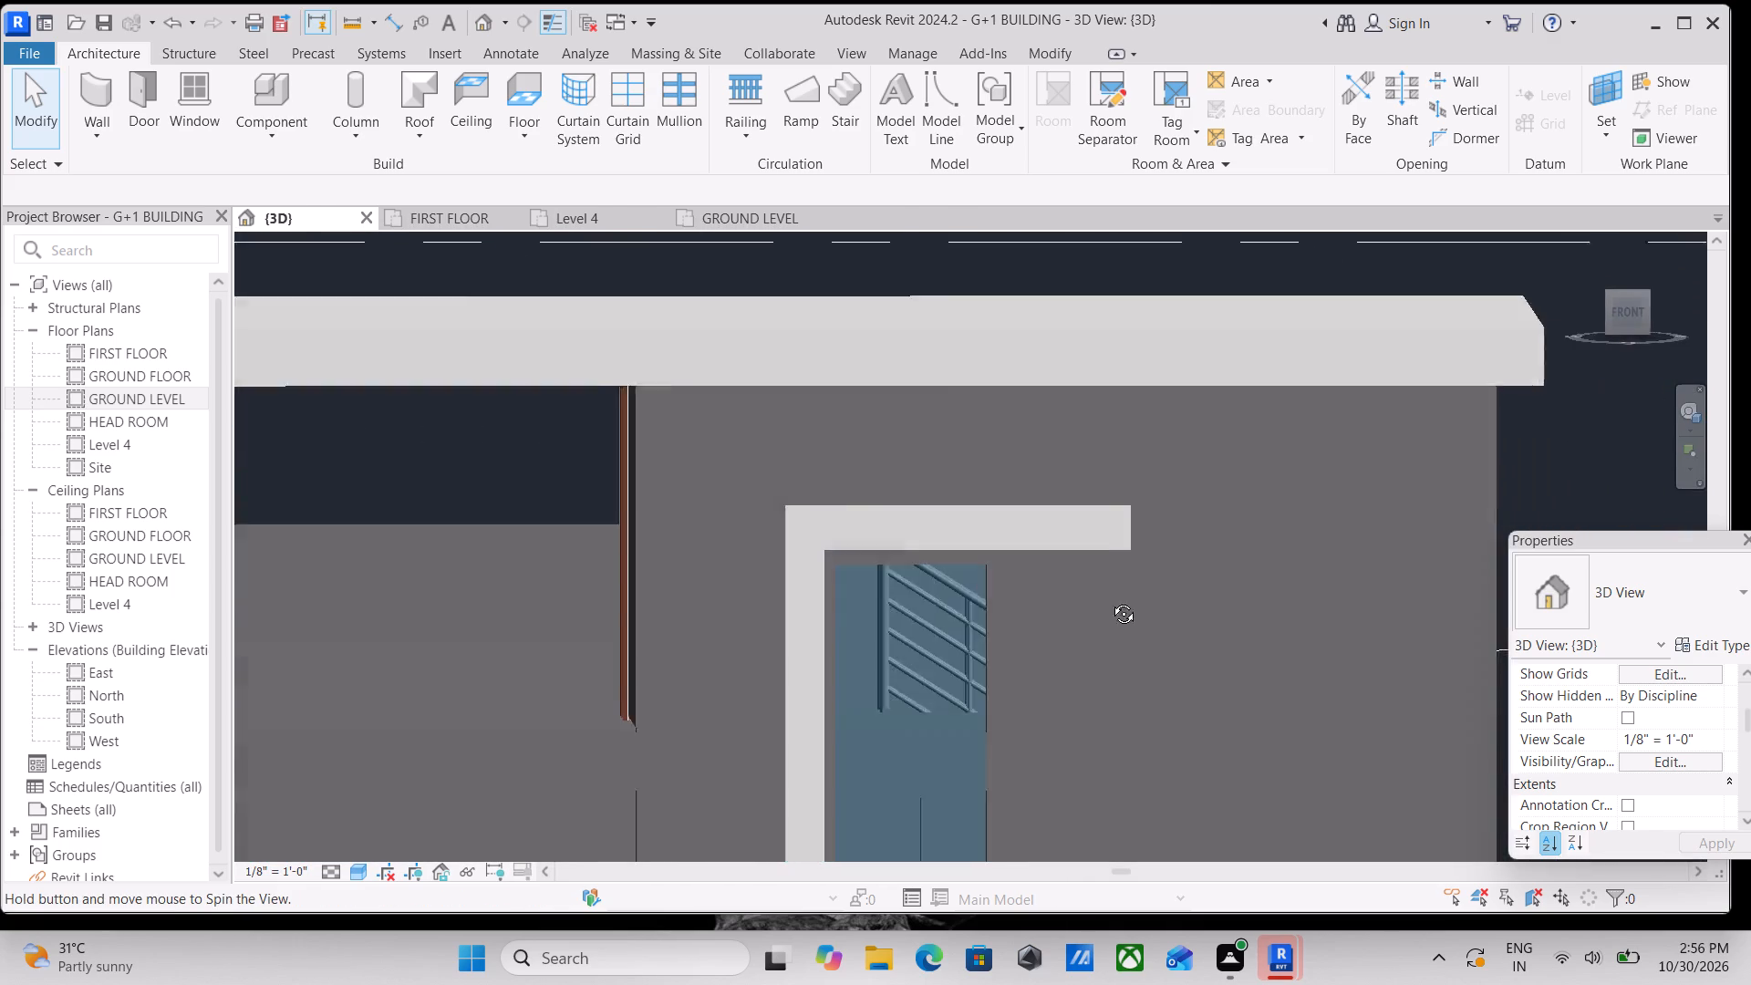
shift+middle_drag(1110, 600, 1053, 592)
scroll(1055, 593, up, 1)
middle_drag(1055, 593, 1091, 553)
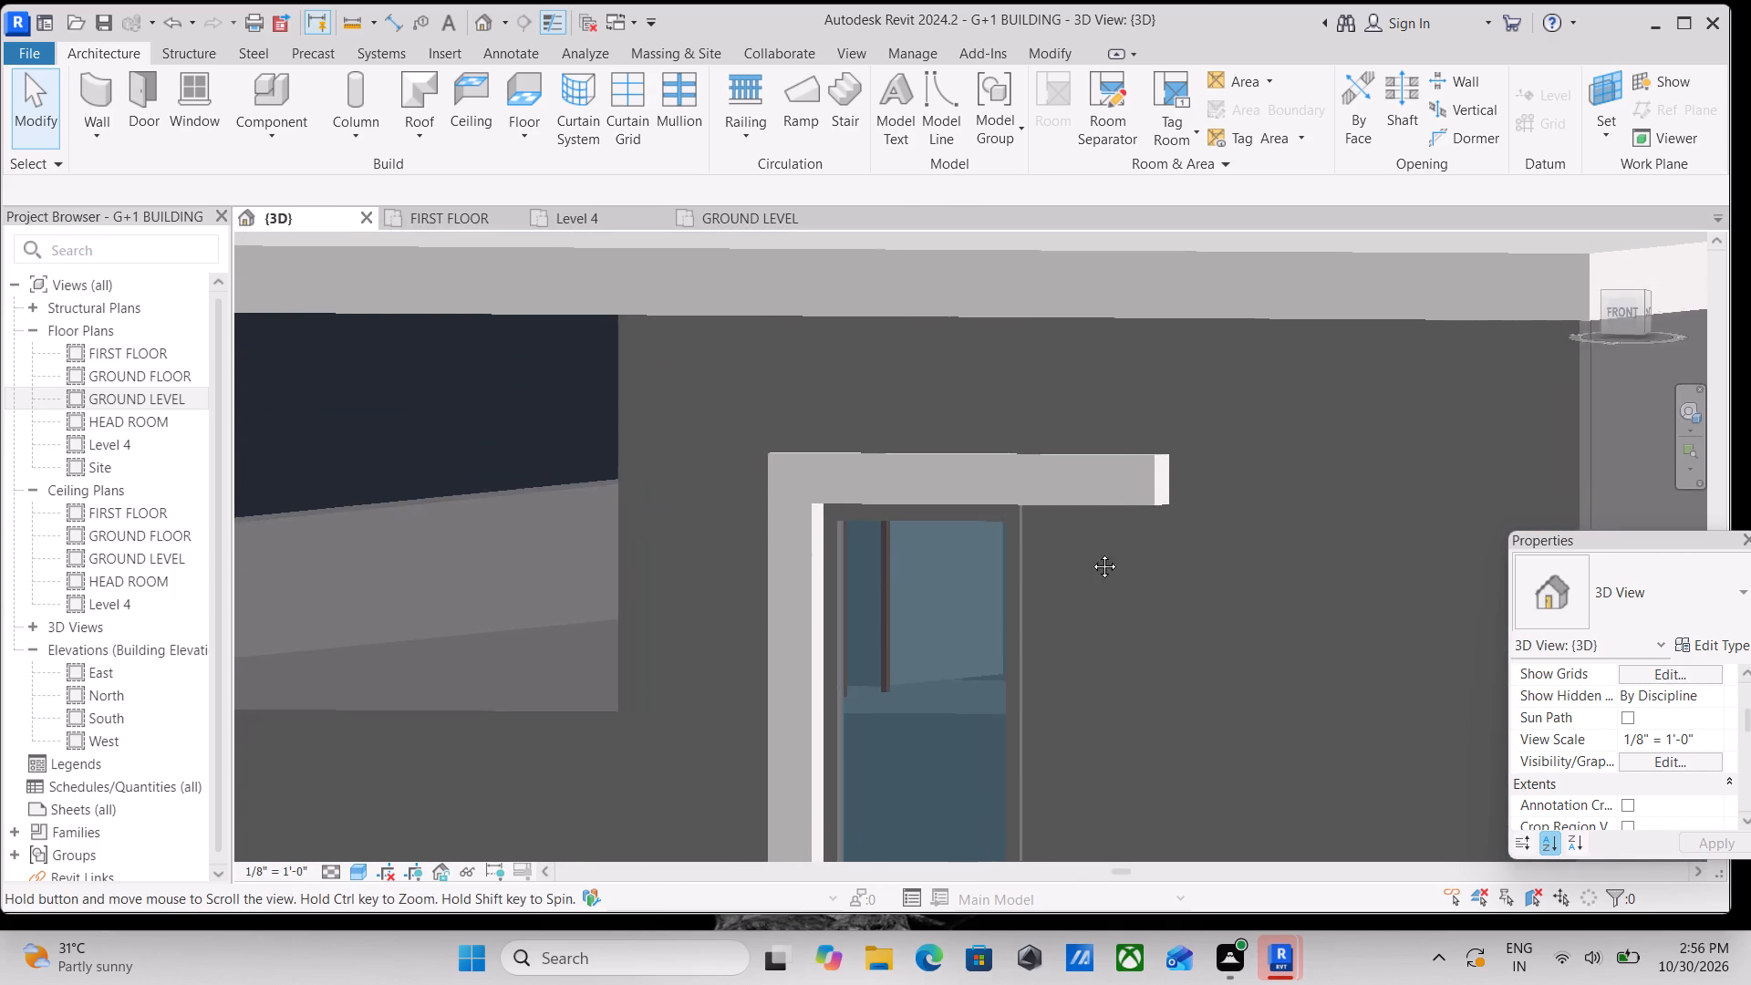
middle_drag(1091, 553, 1096, 544)
scroll(1100, 536, up, 1)
scroll(1103, 535, down, 2)
middle_drag(1103, 535, 1165, 505)
scroll(1165, 505, up, 1)
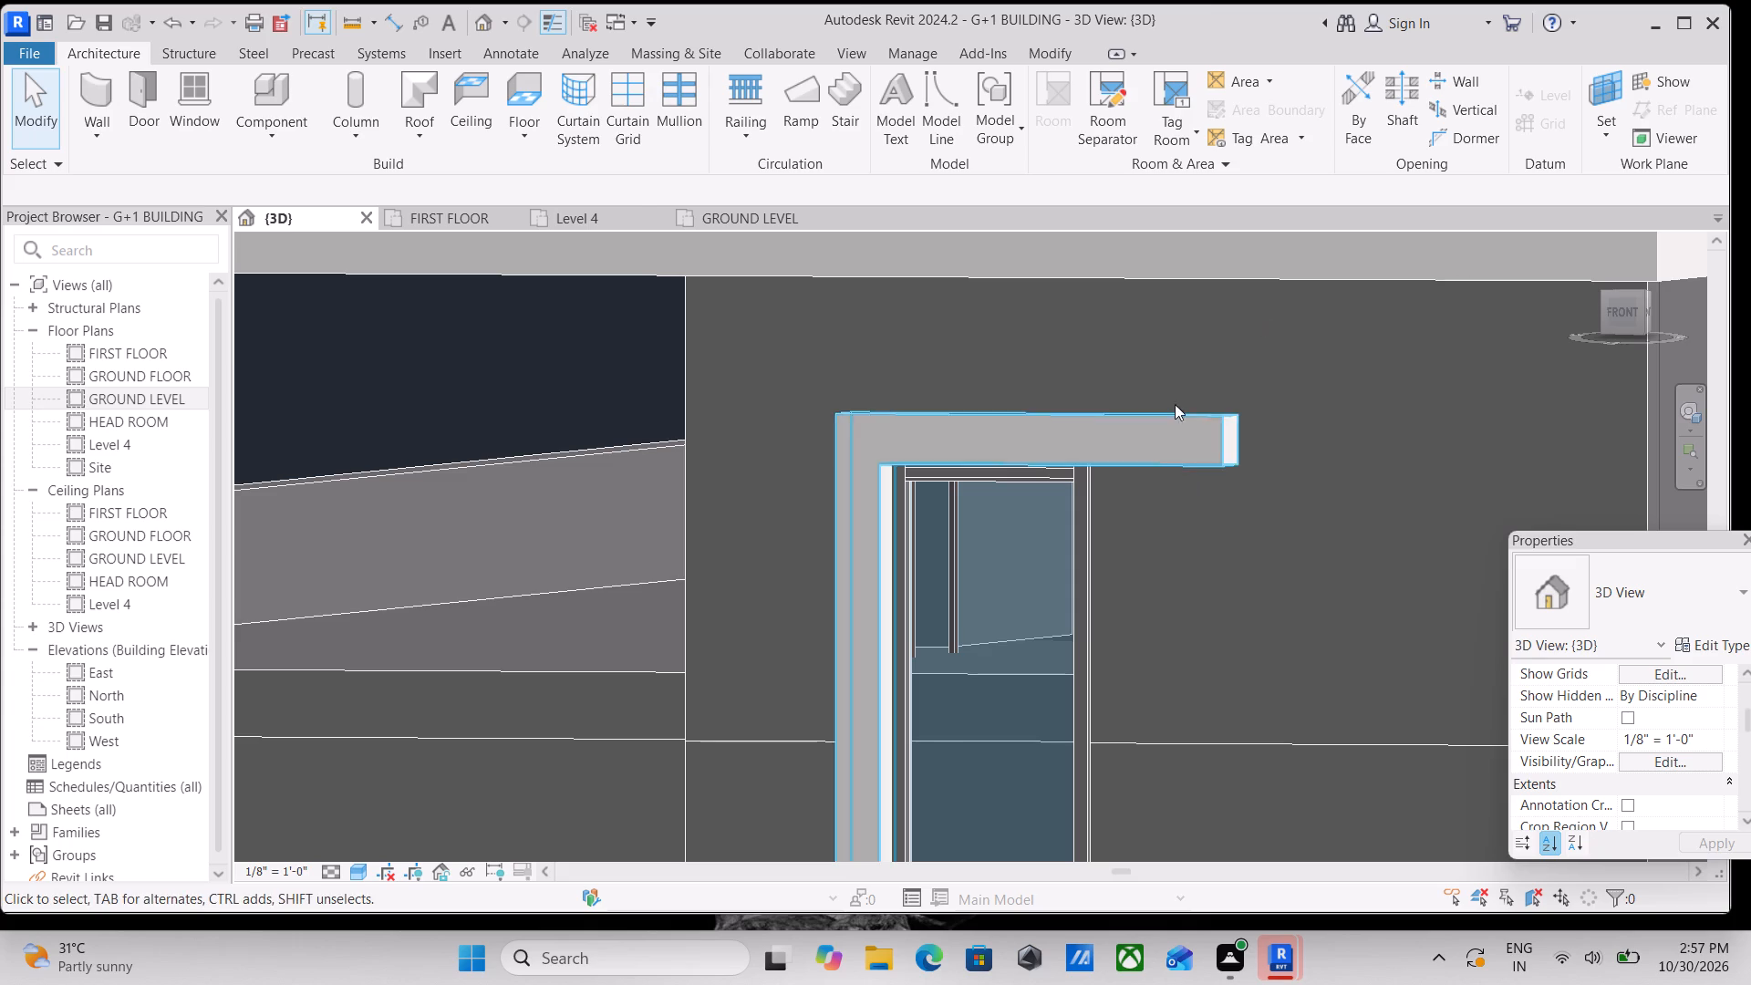
scroll(1180, 389, down, 2)
middle_drag(1180, 389, 1133, 406)
Create a new in-place component in the Generic Models category, keeping the suggested name.
click(239, 142)
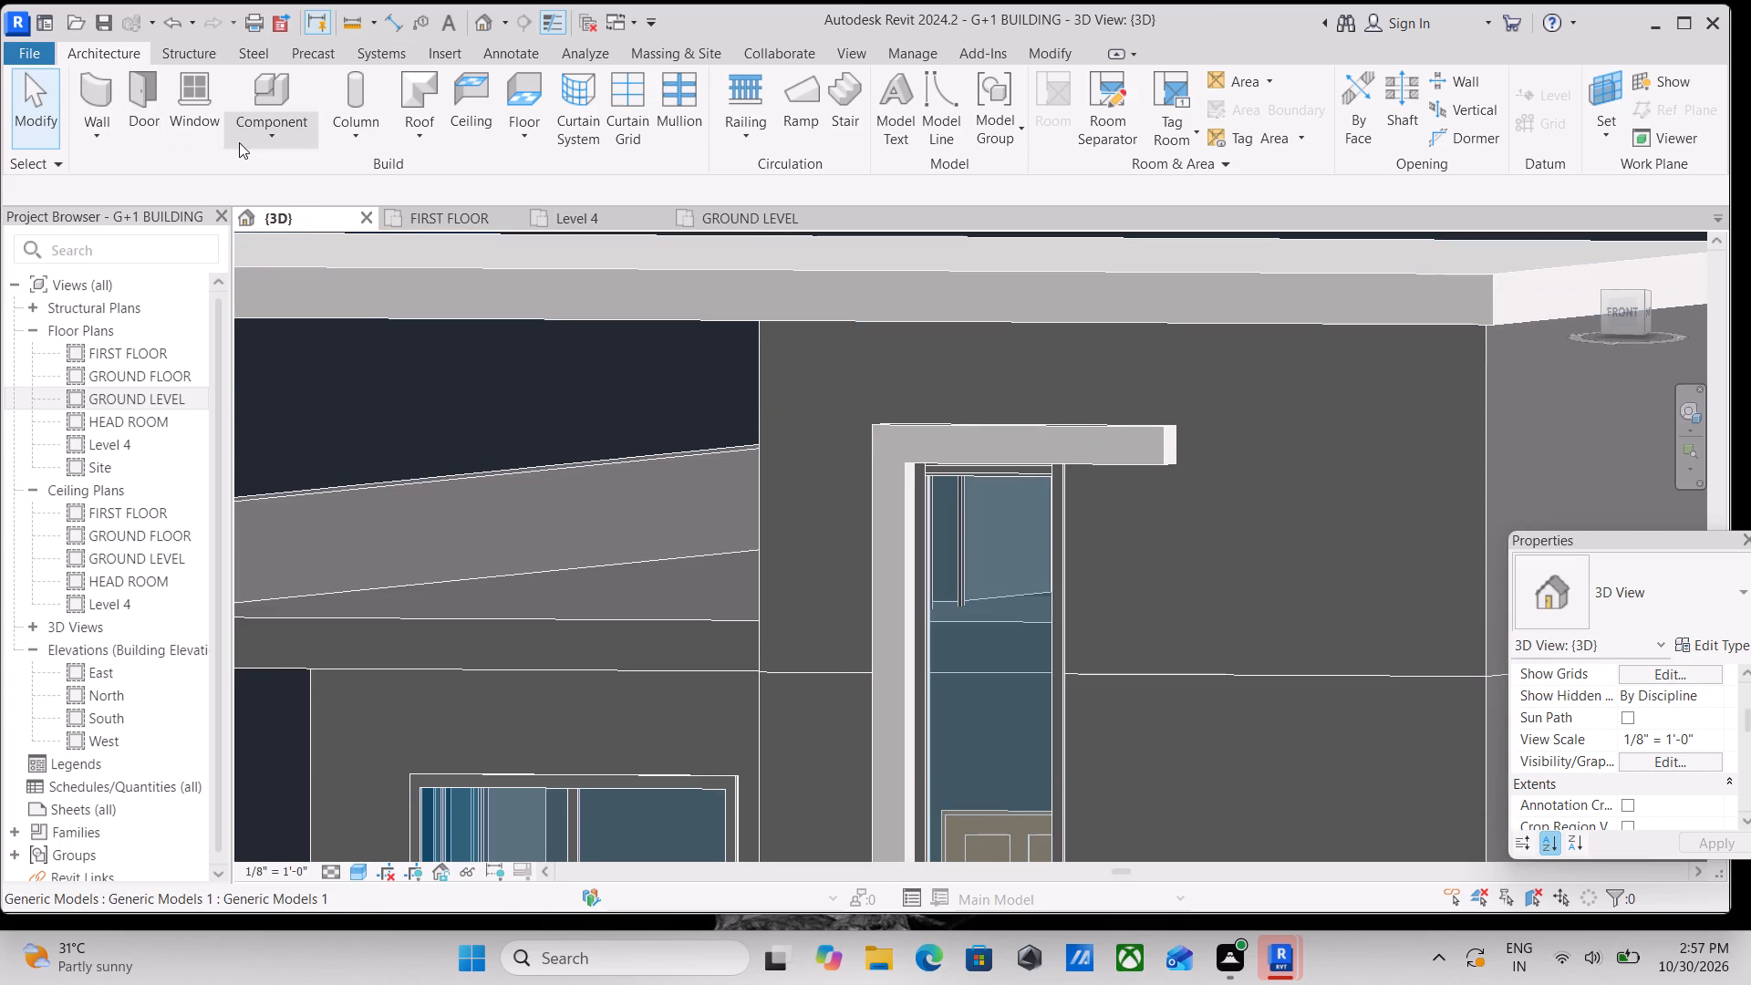
click(311, 223)
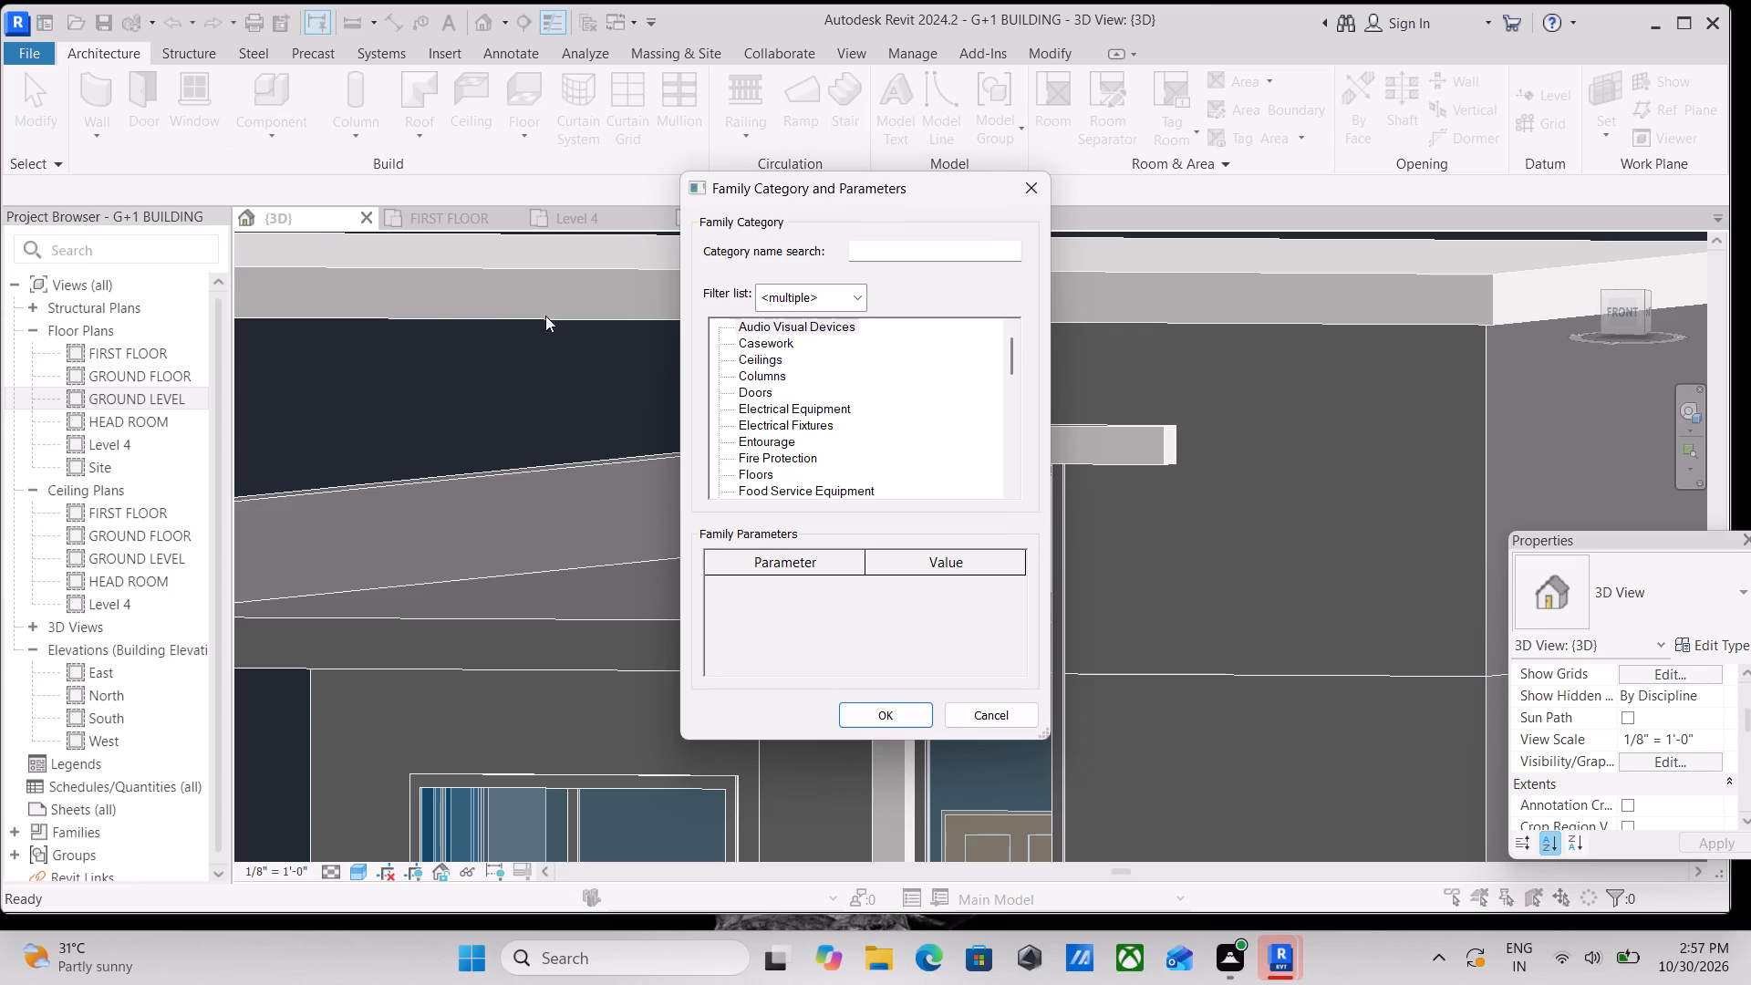
scroll(834, 371, down, 3)
scroll(759, 467, down, 1)
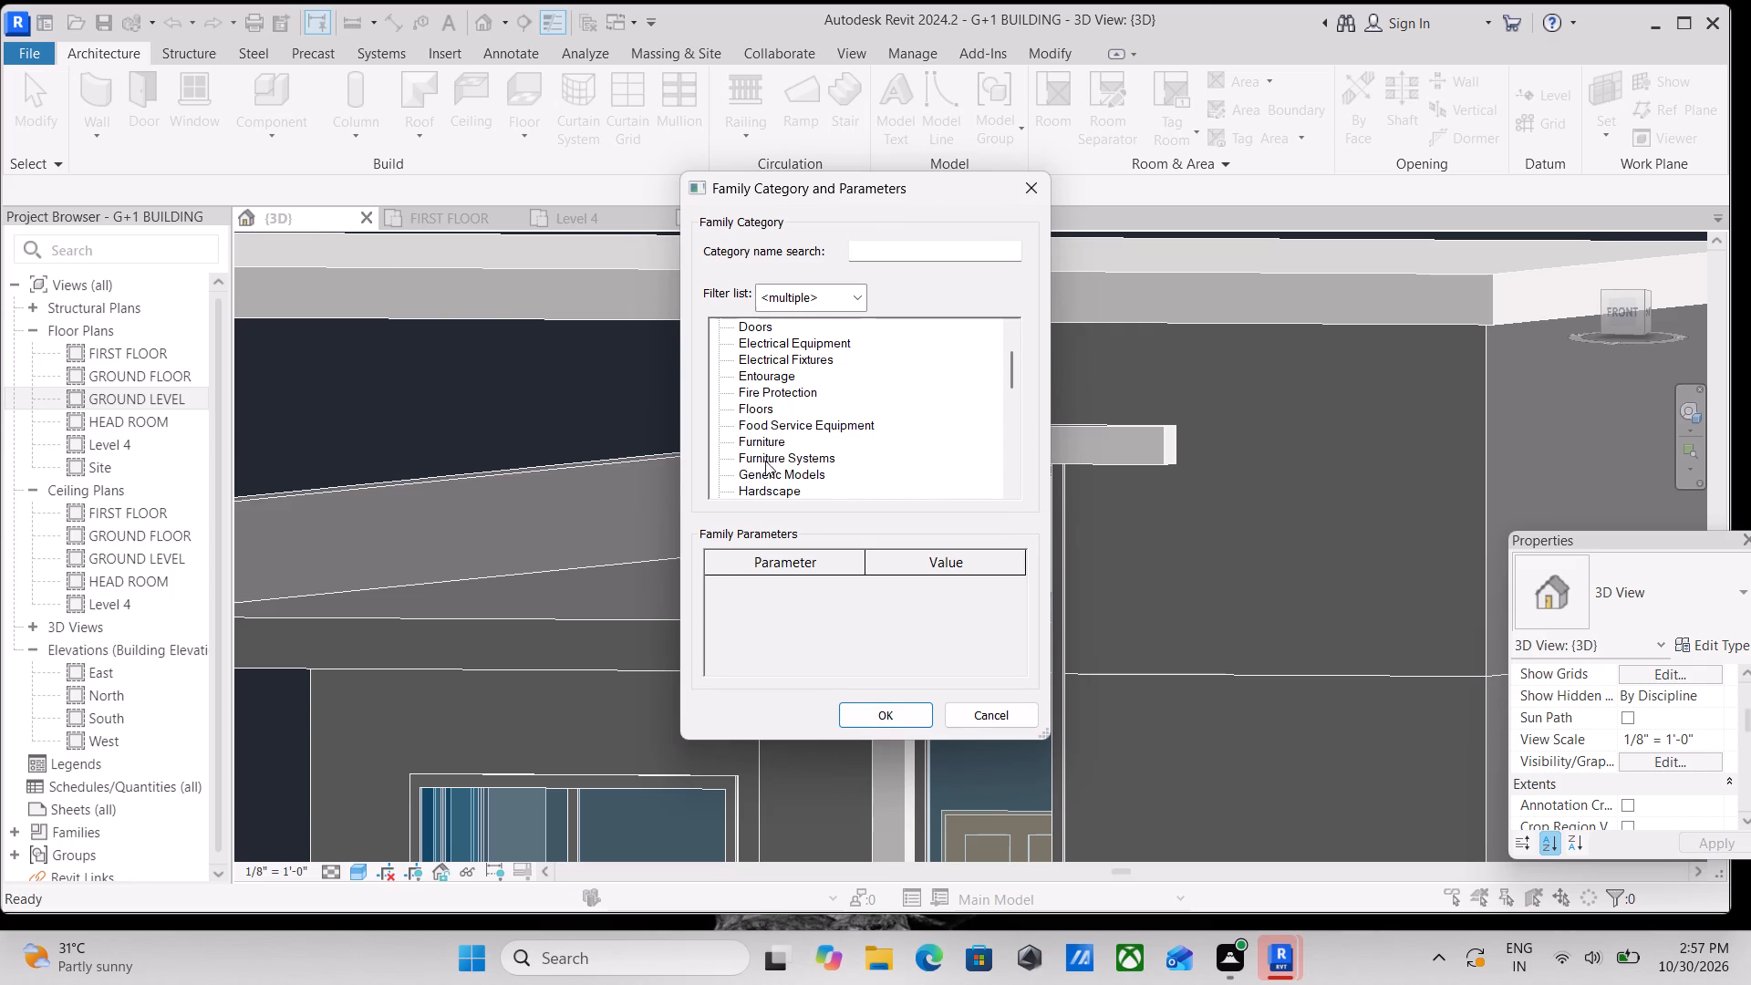
scroll(765, 461, down, 1)
click(764, 453)
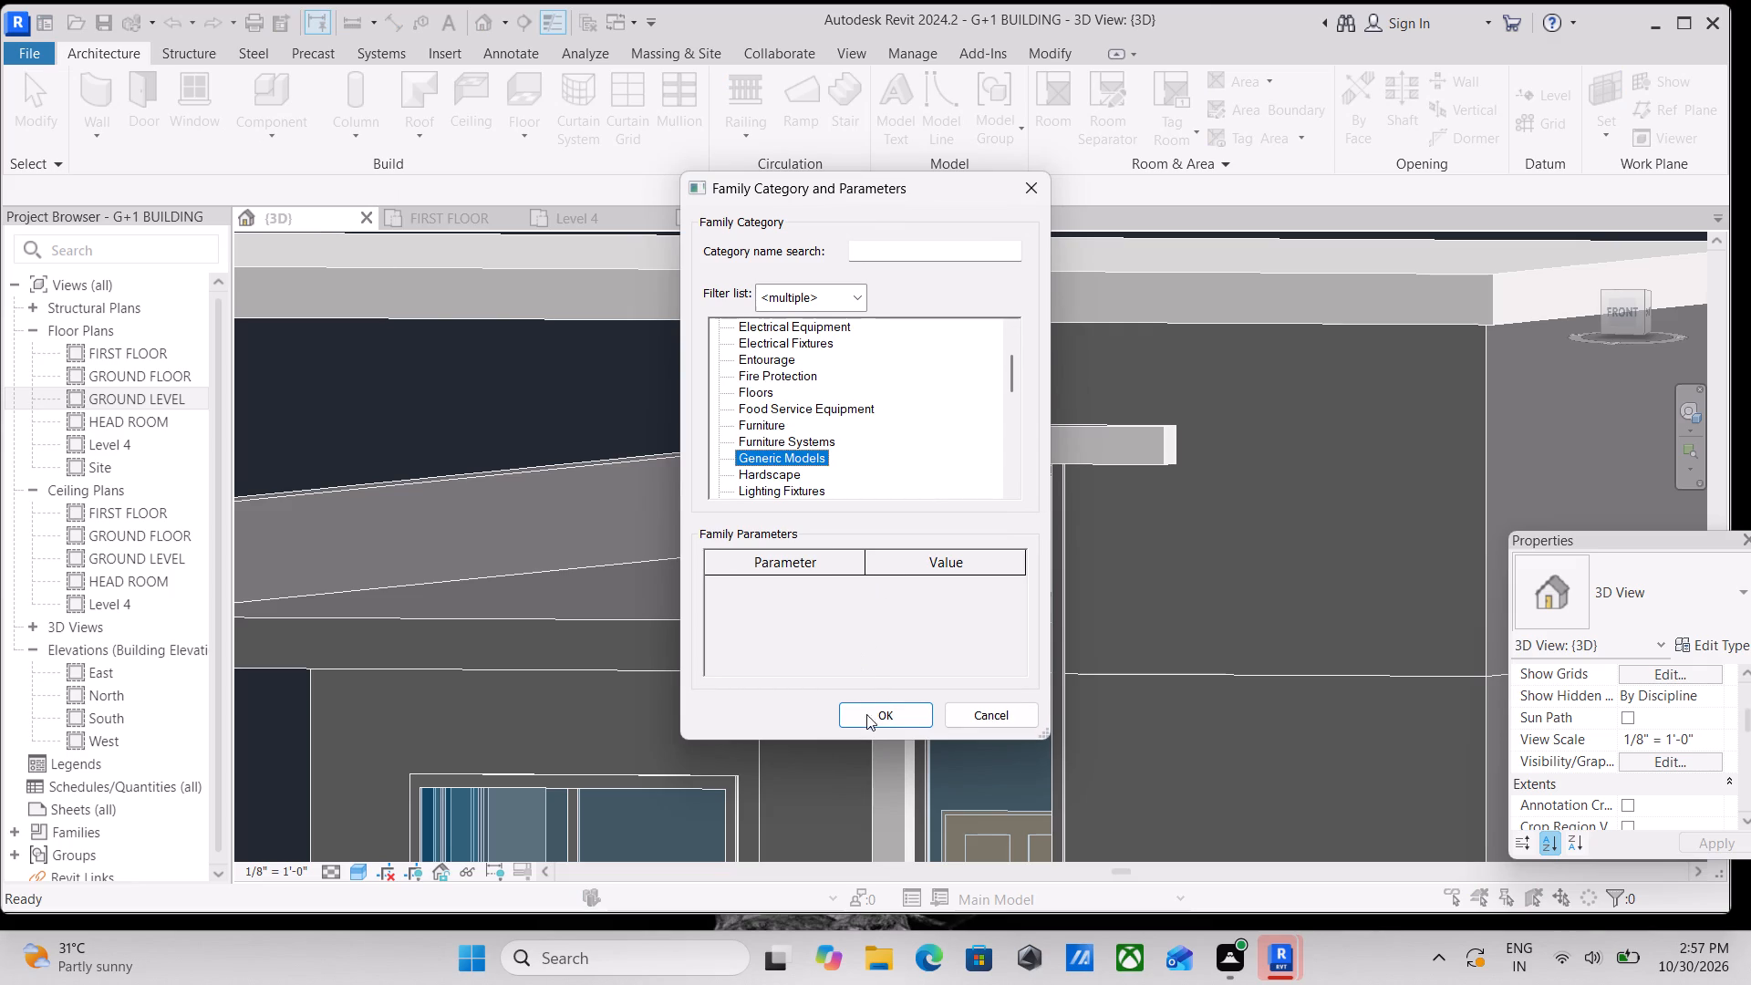
click(870, 721)
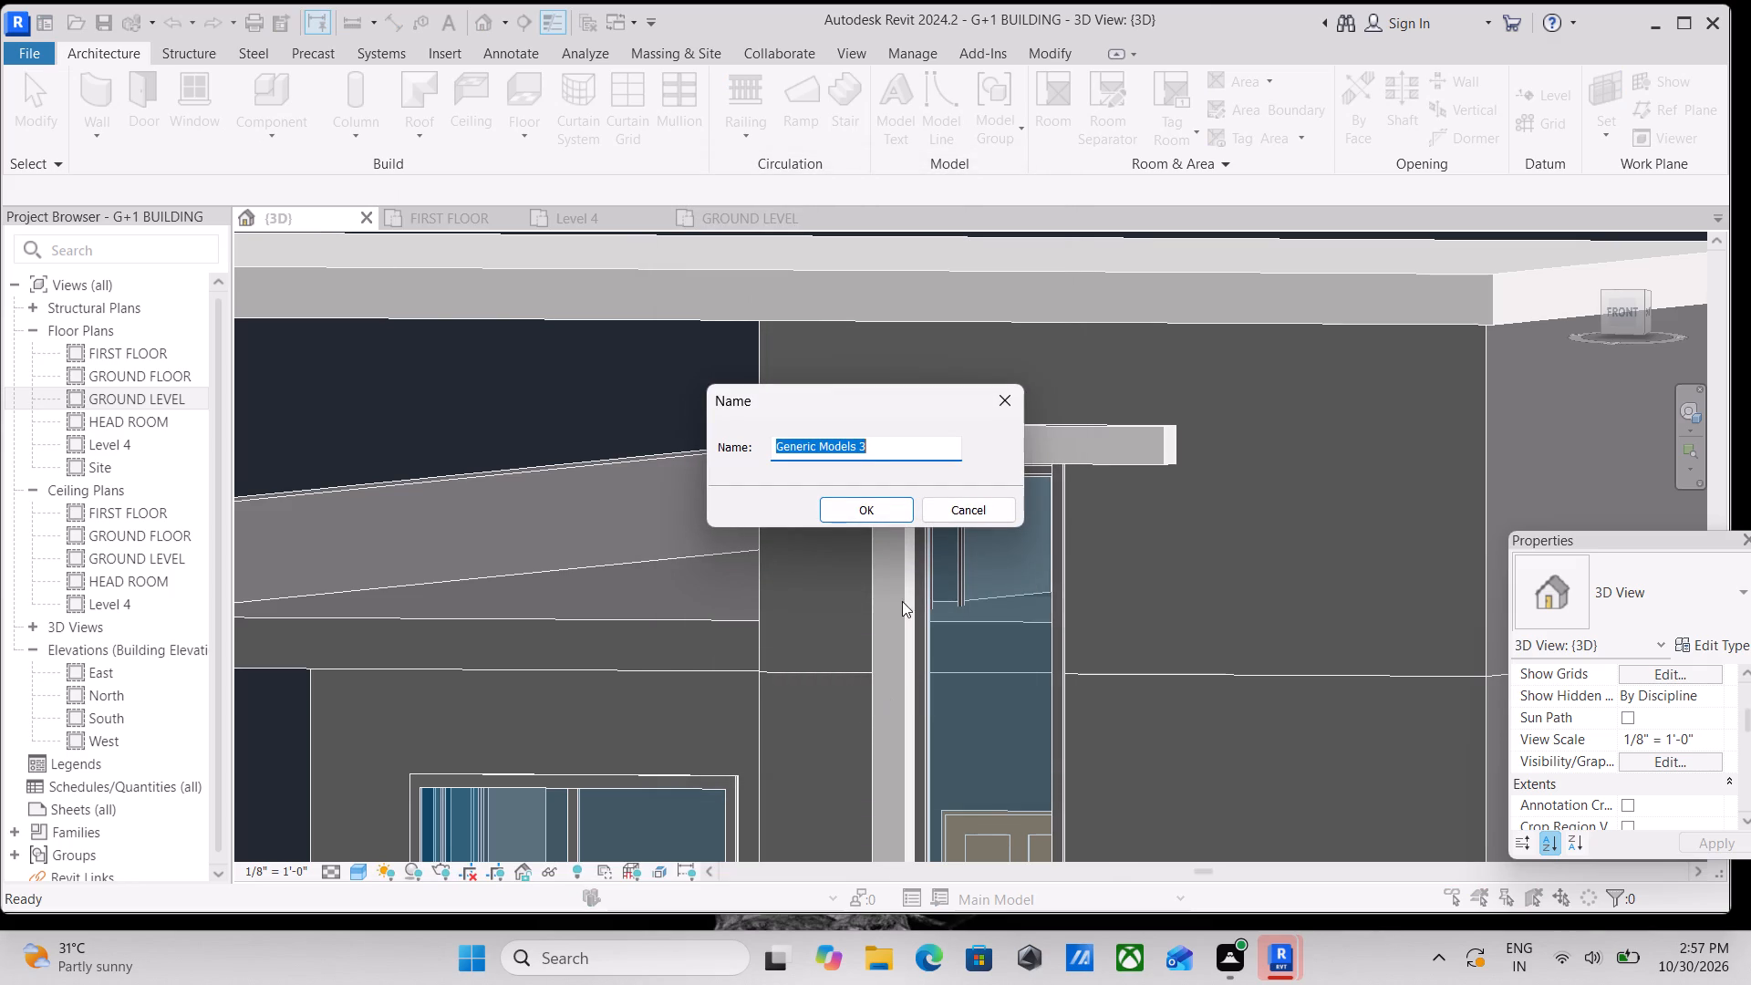
click(869, 499)
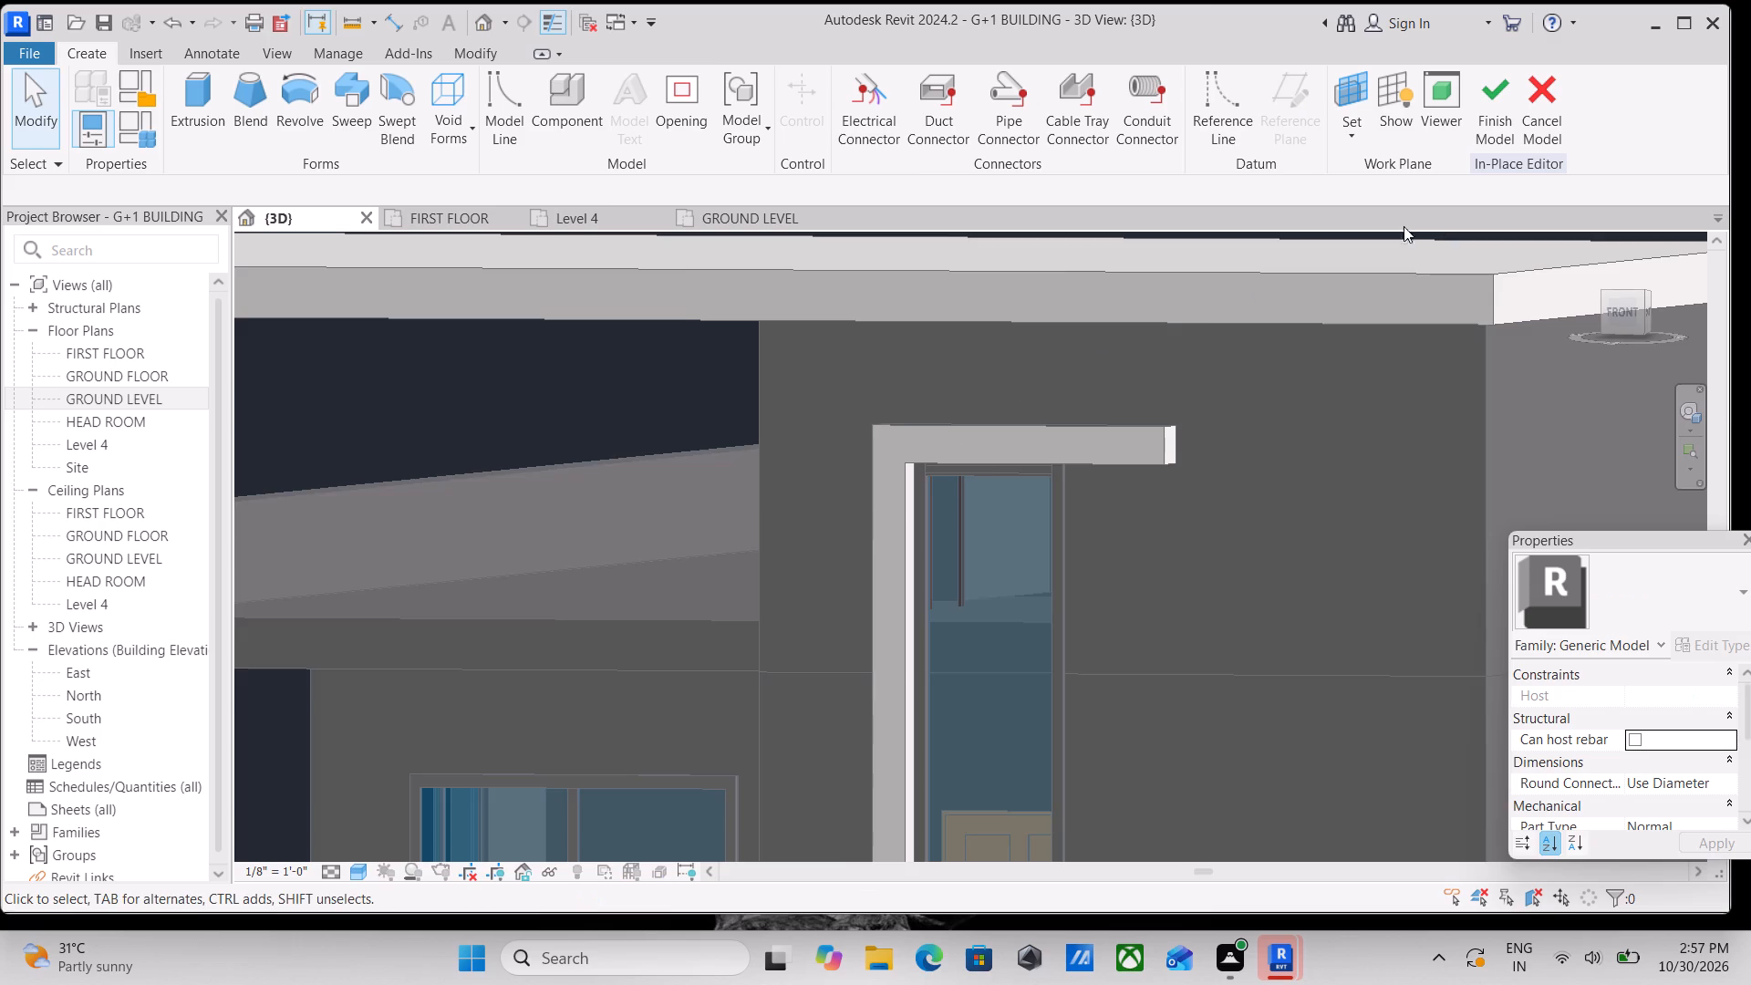
Start an Extrusion in the new in-place generic model on the front facade.
scroll(665, 307, down, 3)
middle_drag(575, 308, 871, 333)
scroll(834, 316, up, 1)
click(211, 122)
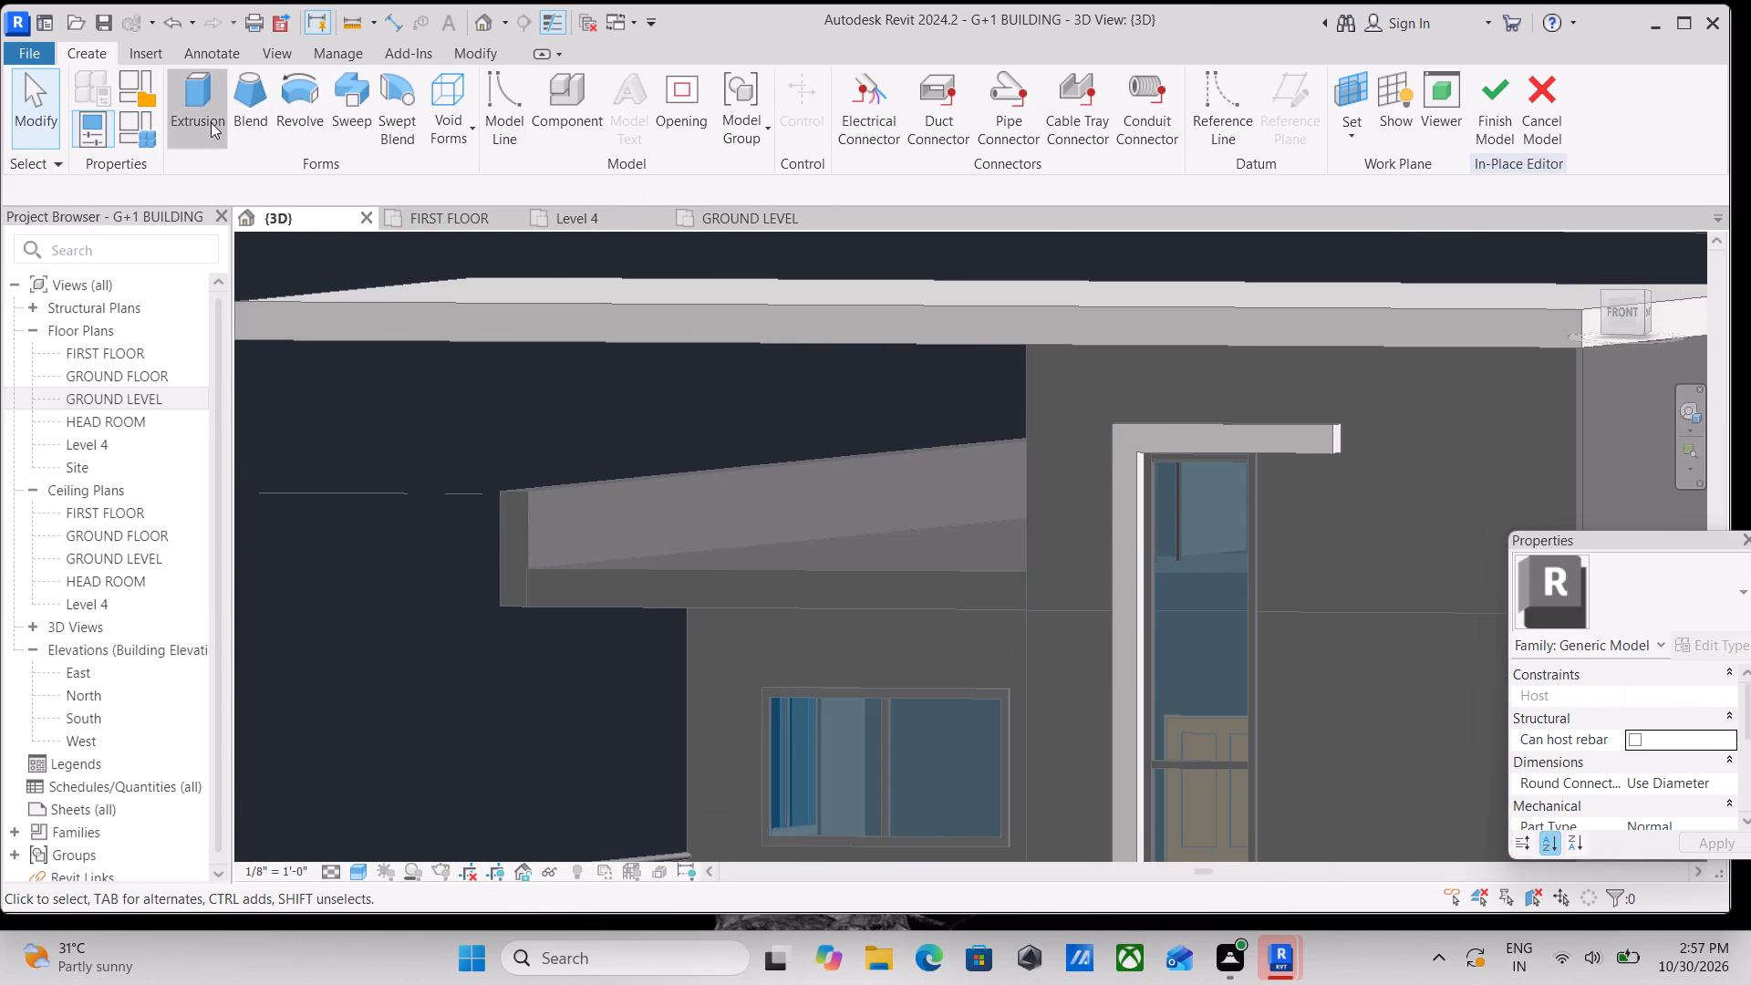
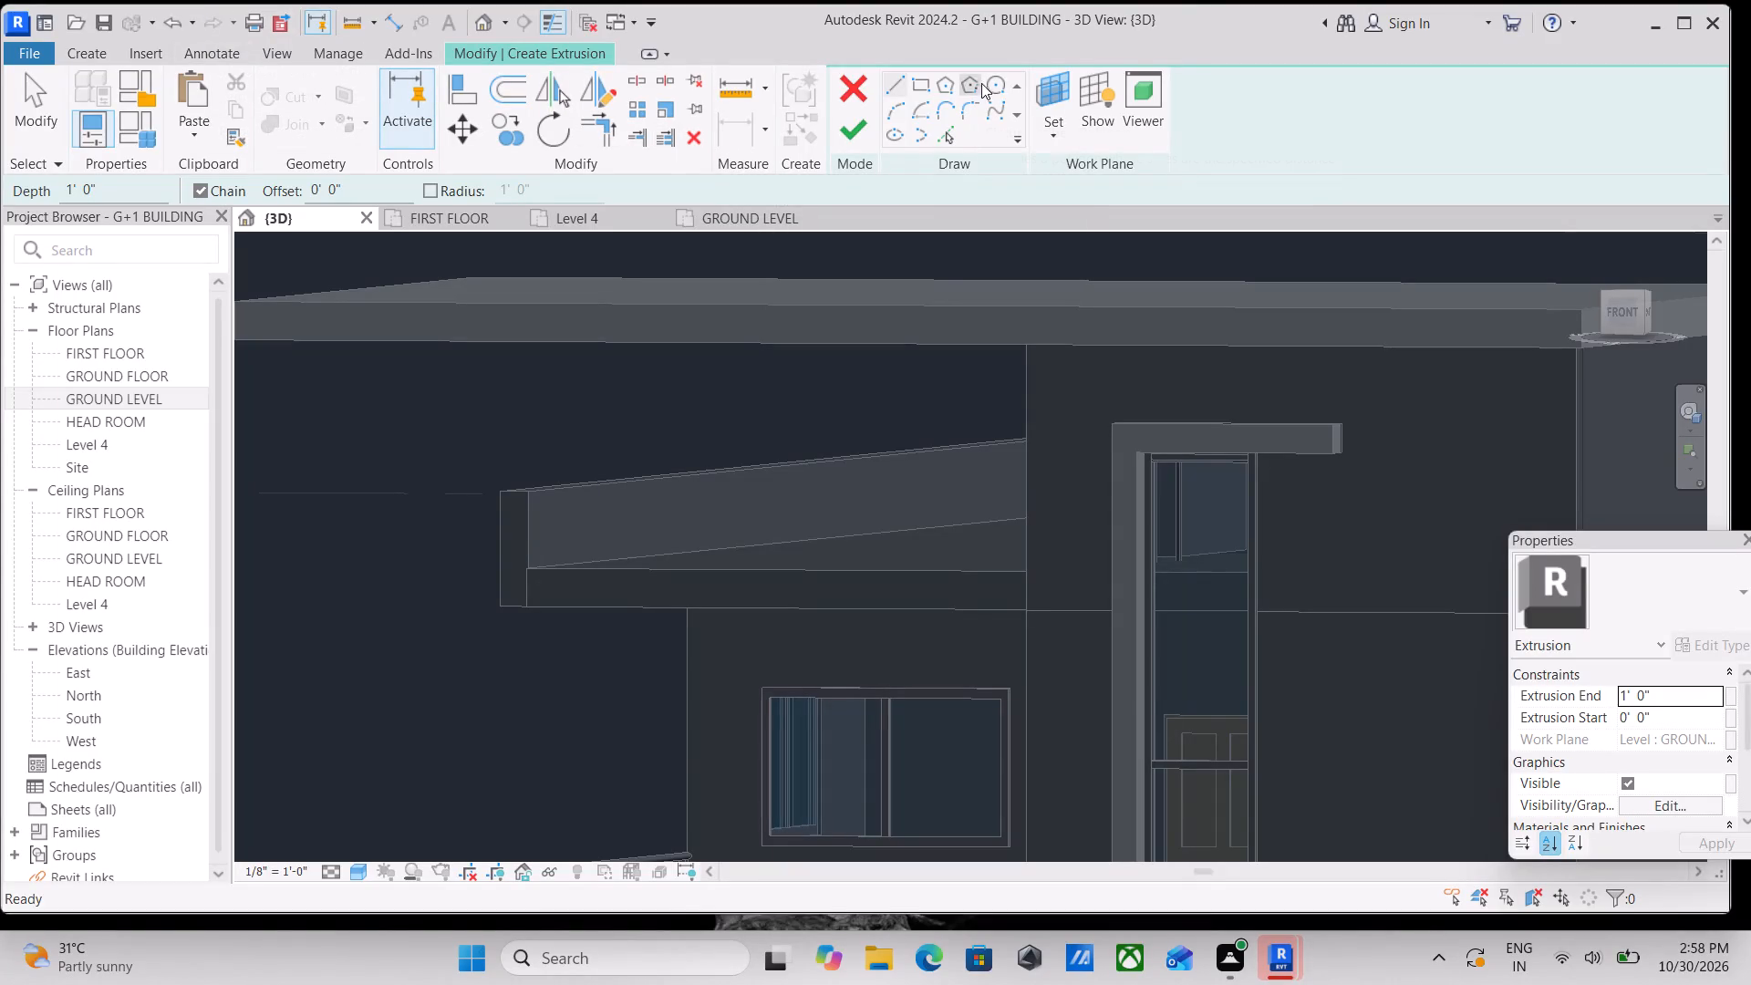
Set the extrusion's work plane to the face of the front OUTER WALL 9" beside the glazing strip.
click(928, 82)
scroll(1283, 473, up, 2)
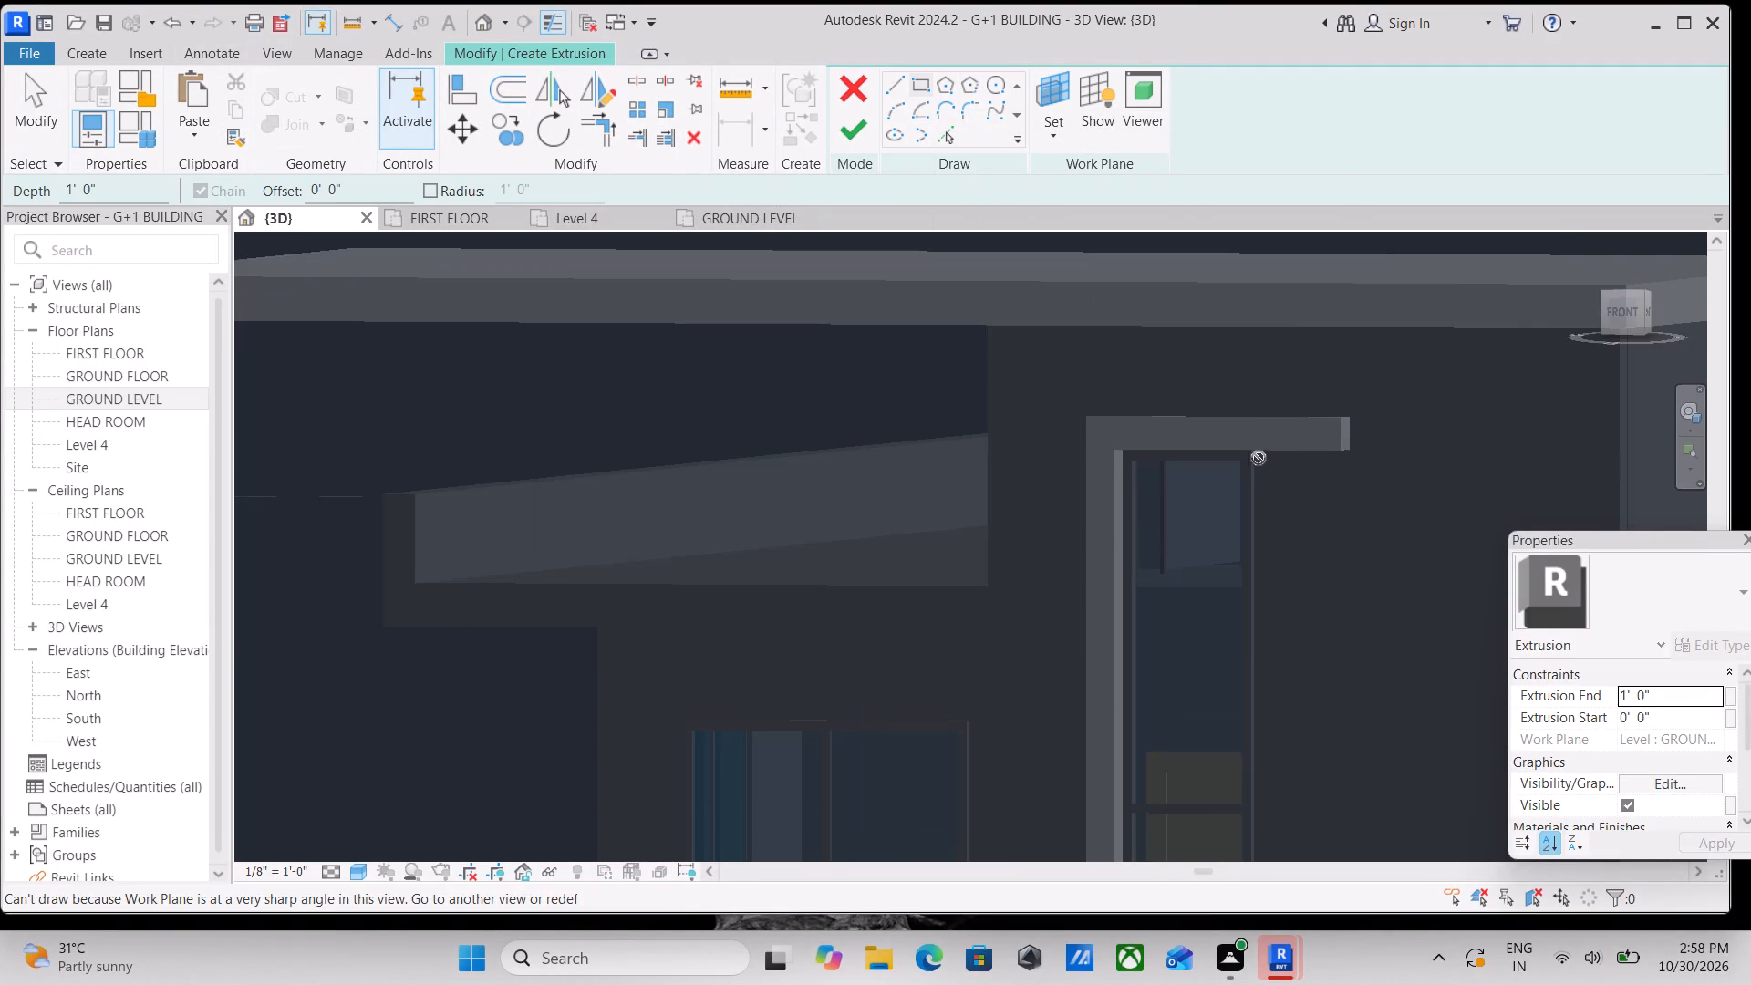
click(1041, 130)
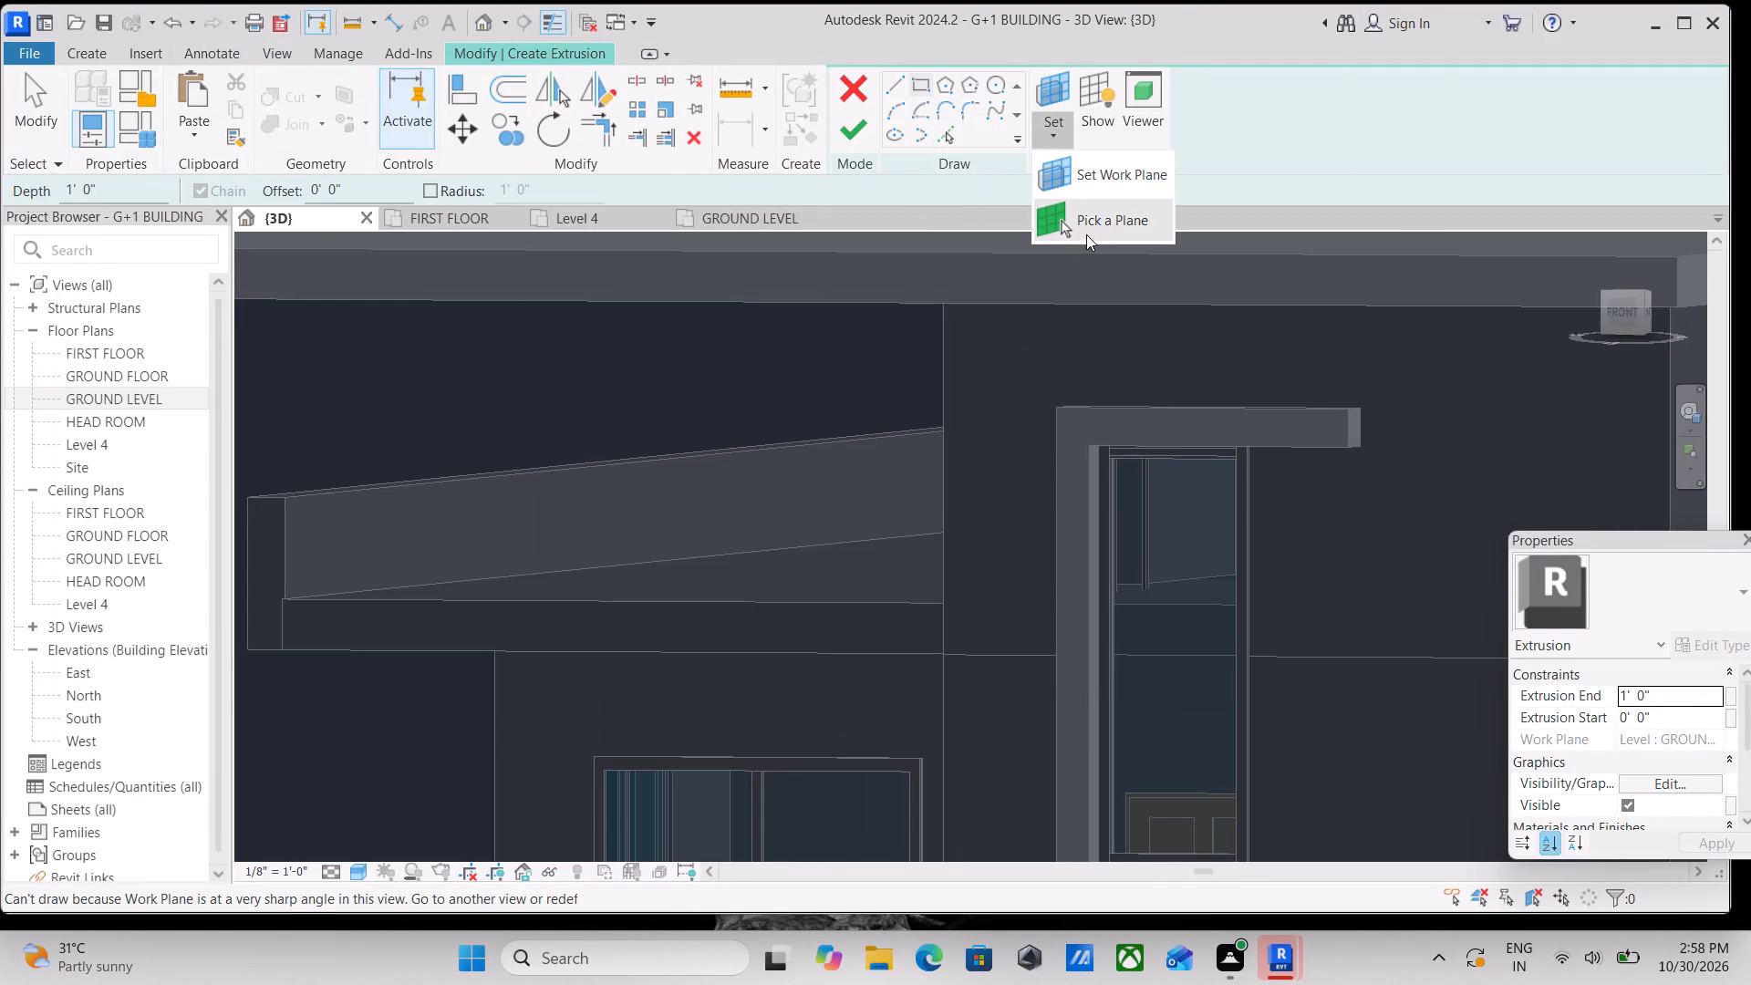
click(1092, 223)
scroll(1175, 361, down, 5)
middle_drag(1174, 360, 871, 320)
scroll(871, 320, up, 1)
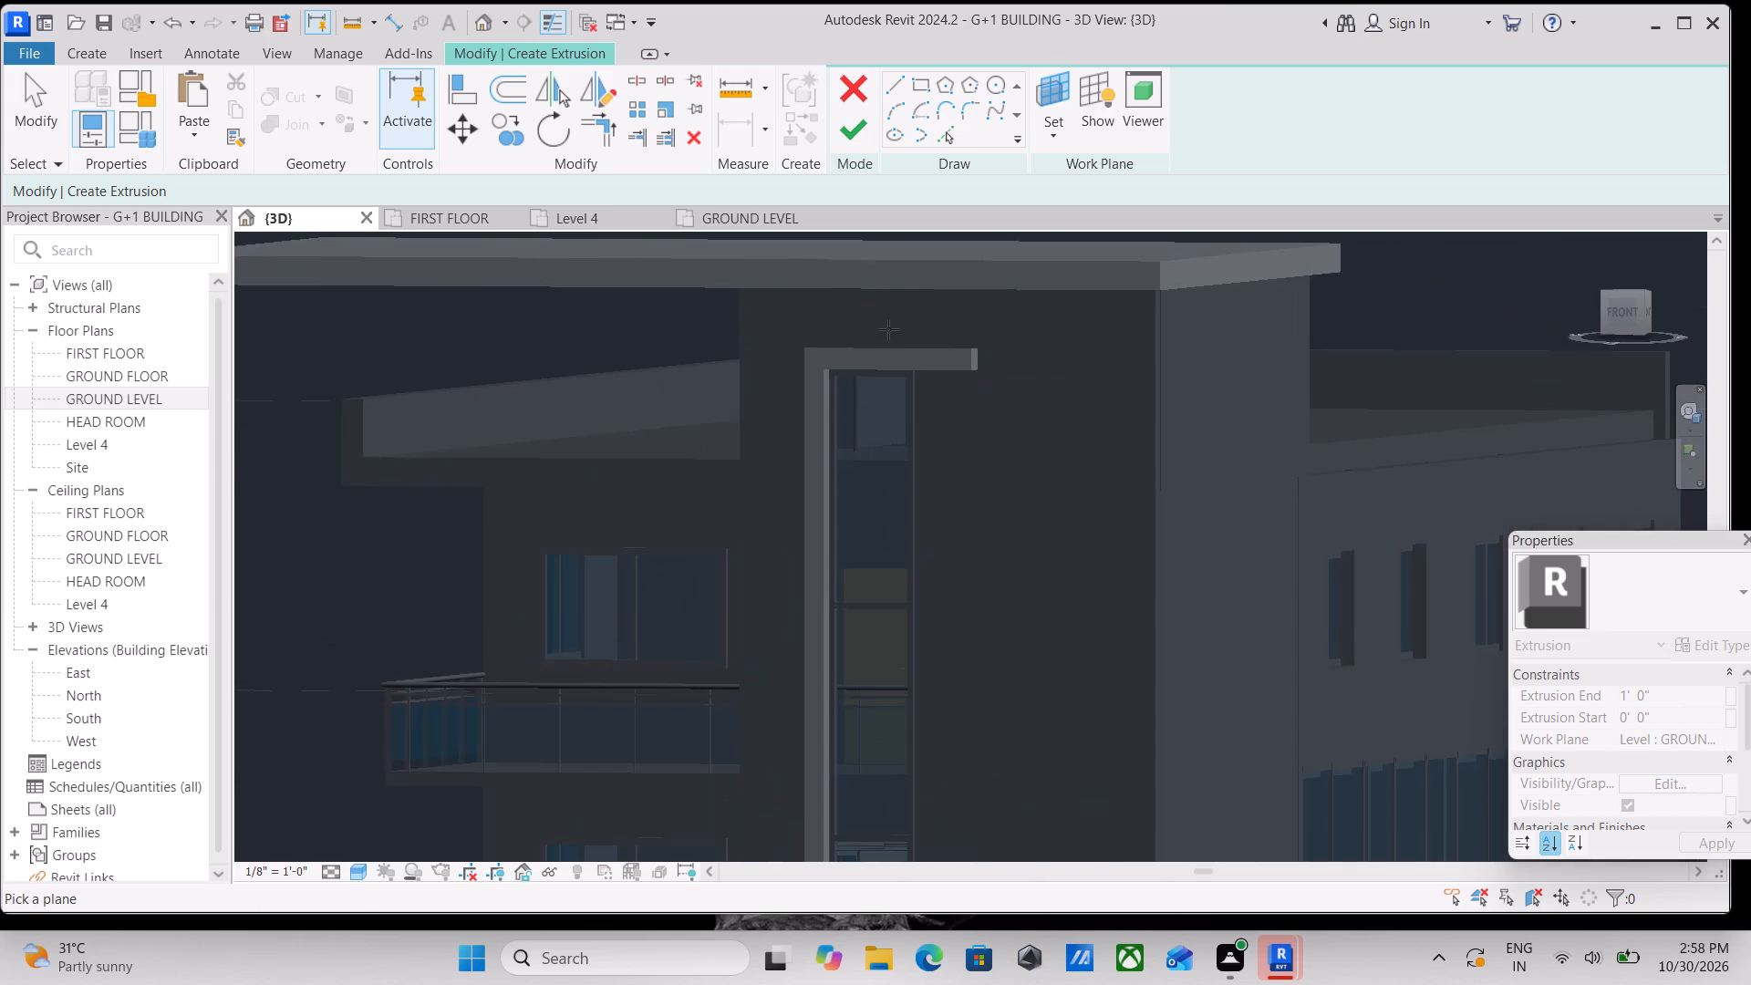
click(1154, 368)
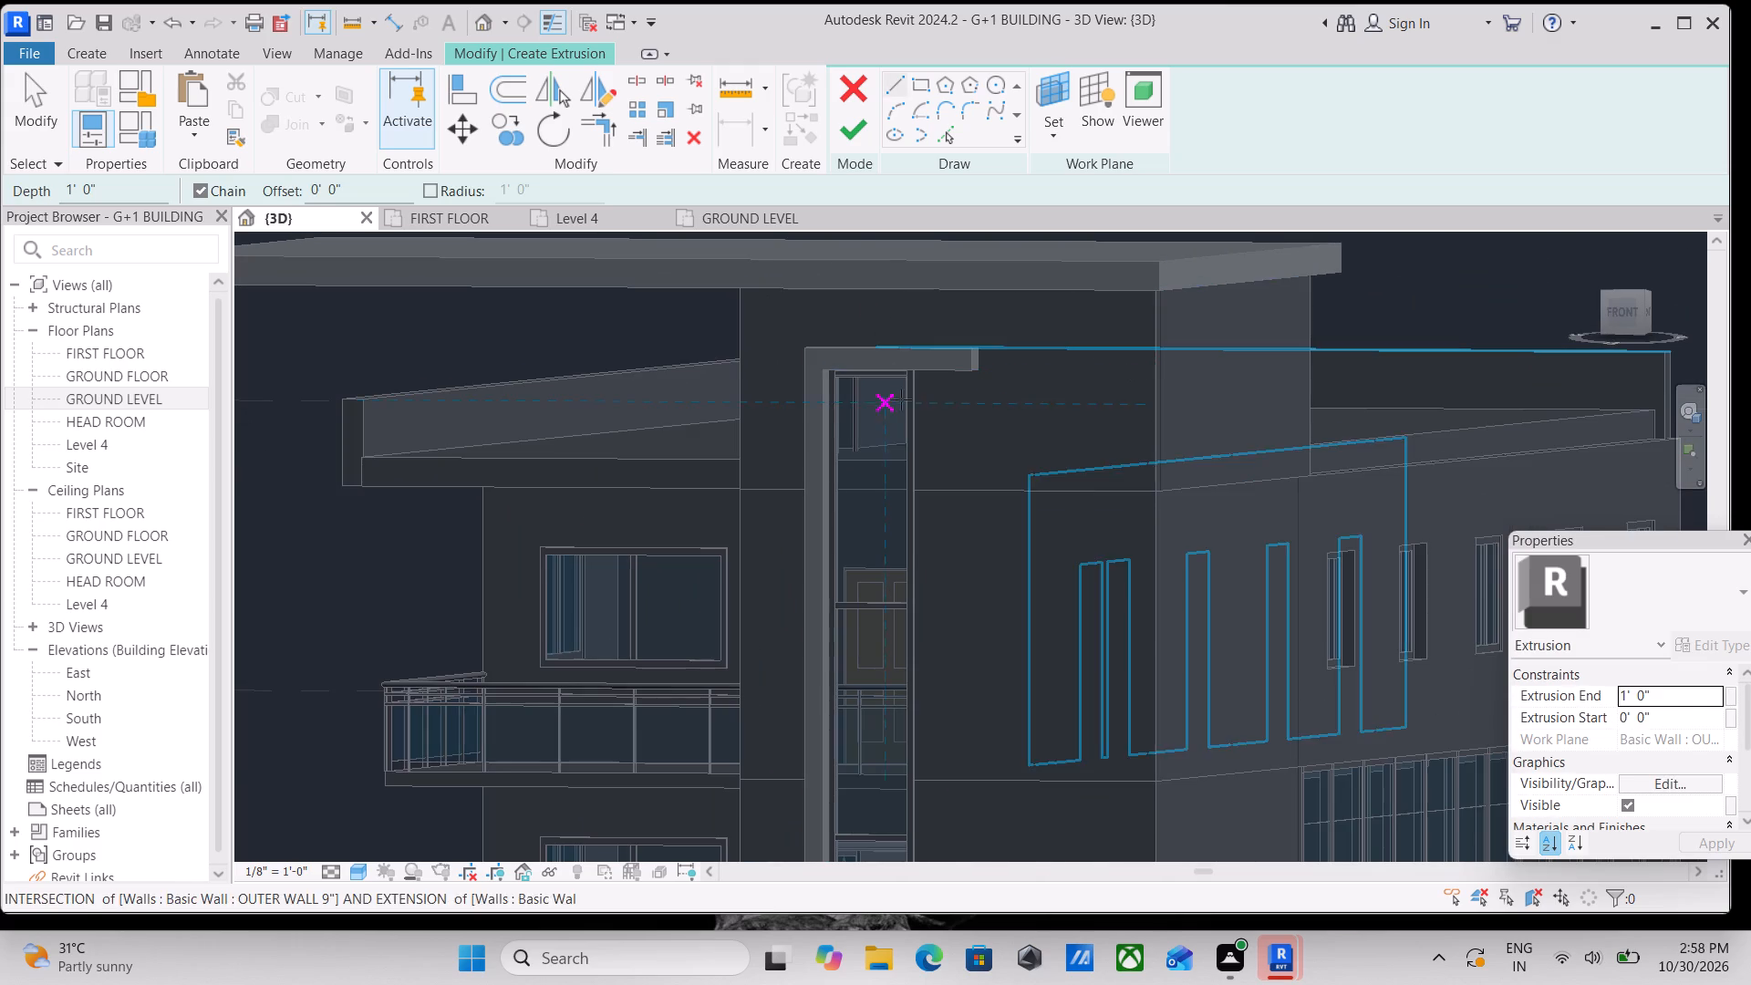
Sketch a rectangle about 2'-3" by 2" under the L-shaped frame's top arm, from the glazing edge to the arm's end.
scroll(946, 370, up, 8)
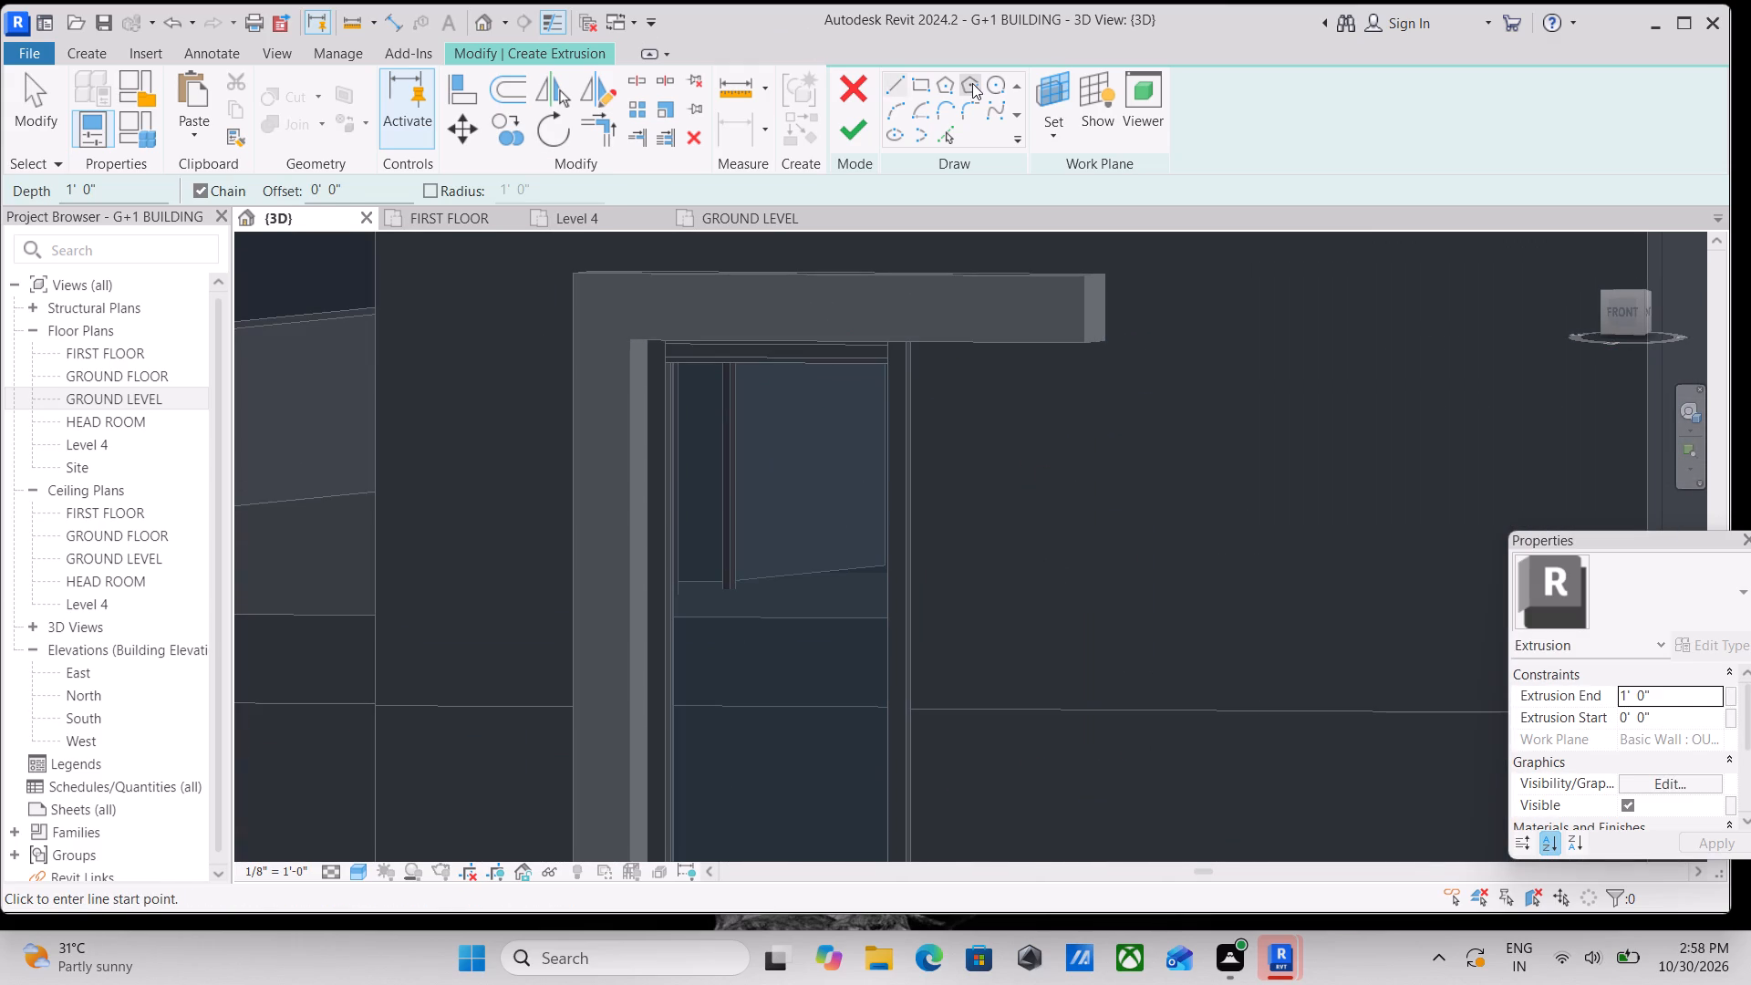
click(914, 79)
click(912, 344)
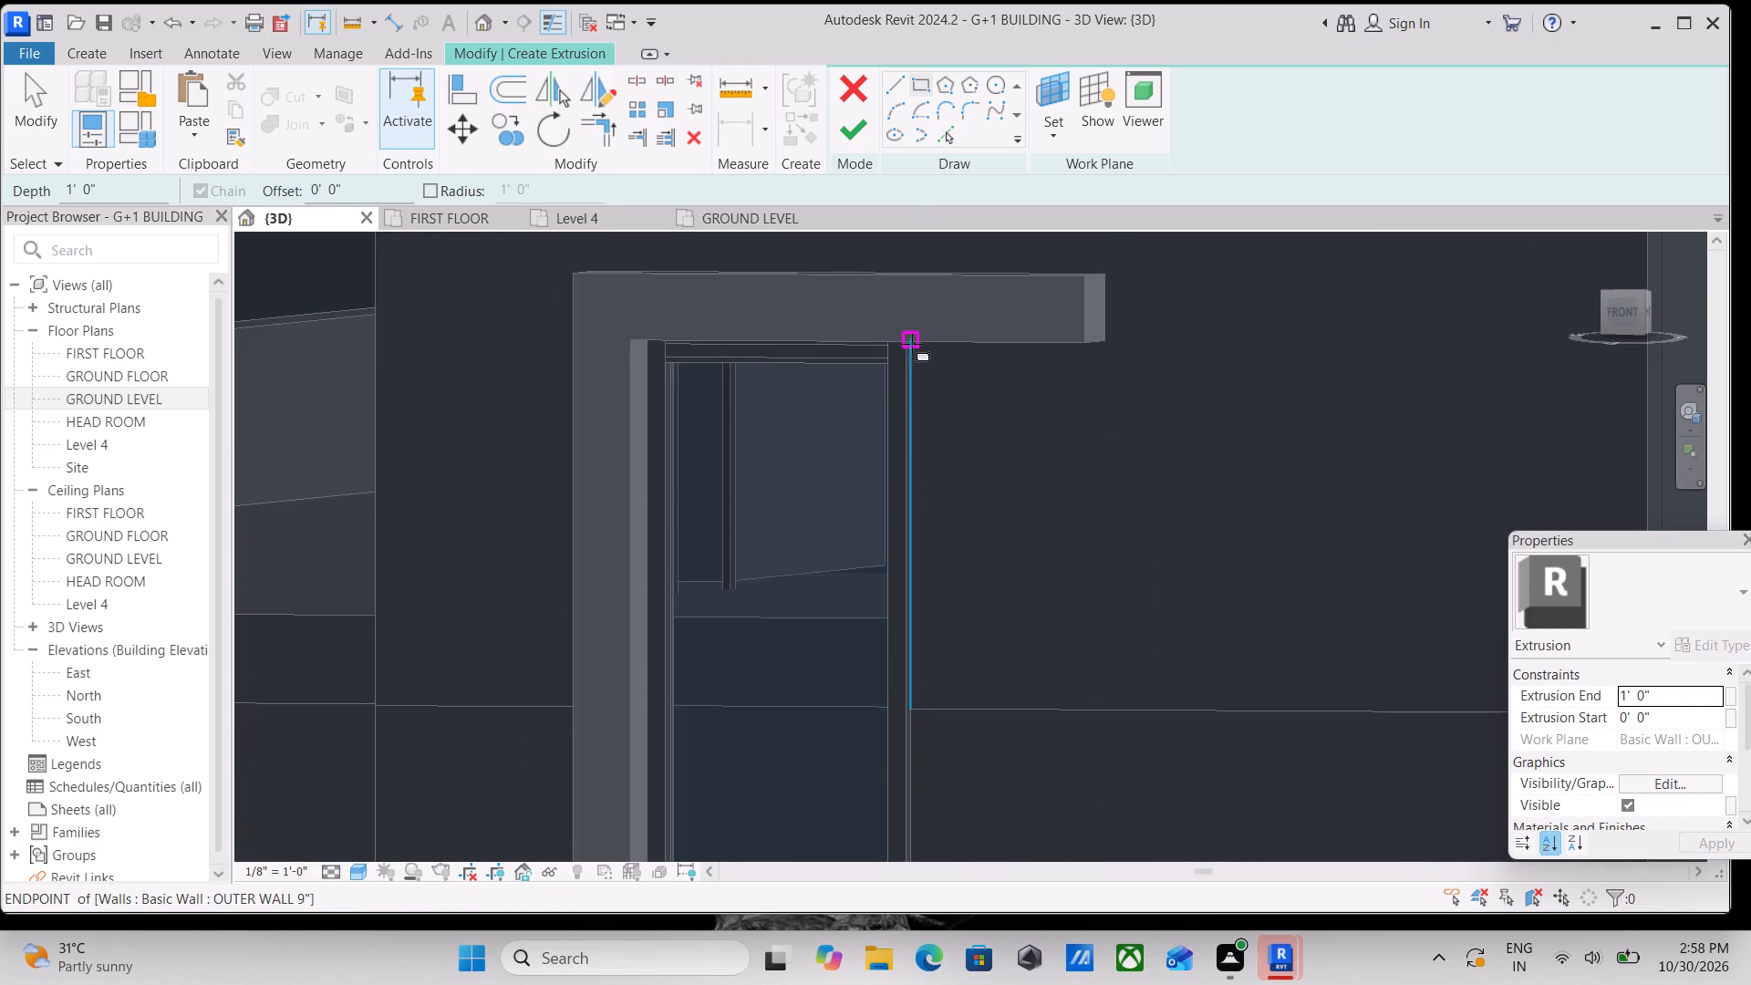
click(1103, 358)
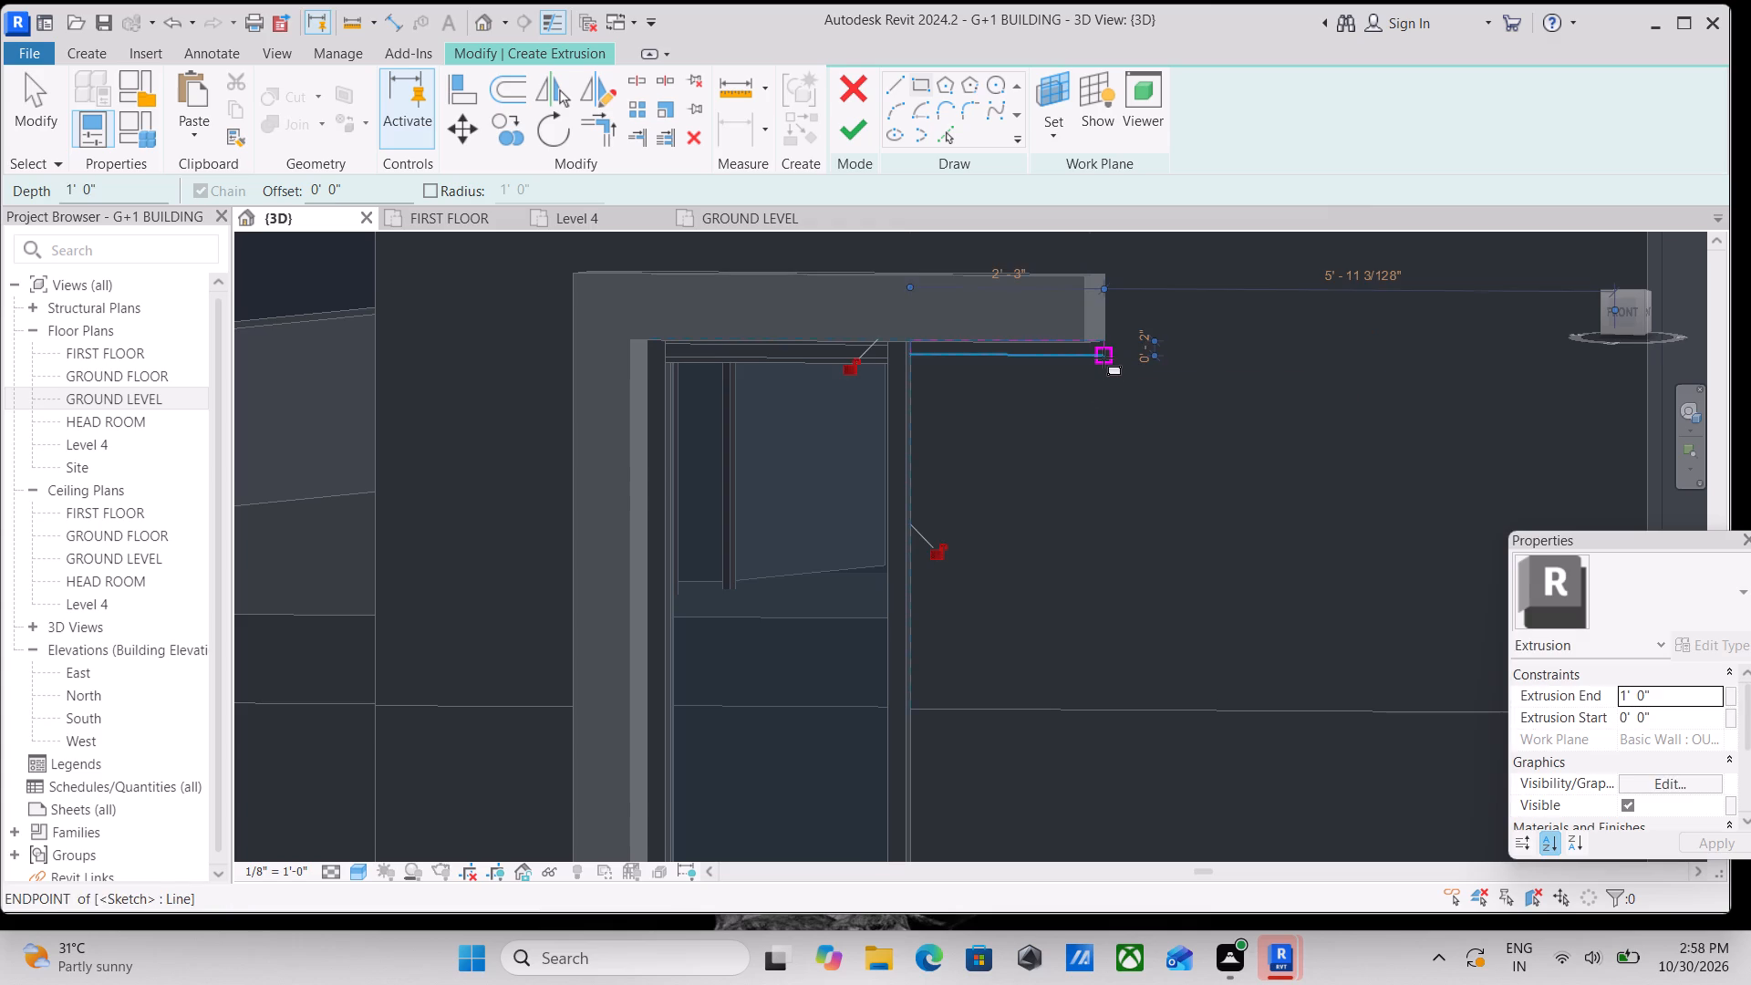
scroll(955, 376, up, 2)
scroll(955, 376, down, 4)
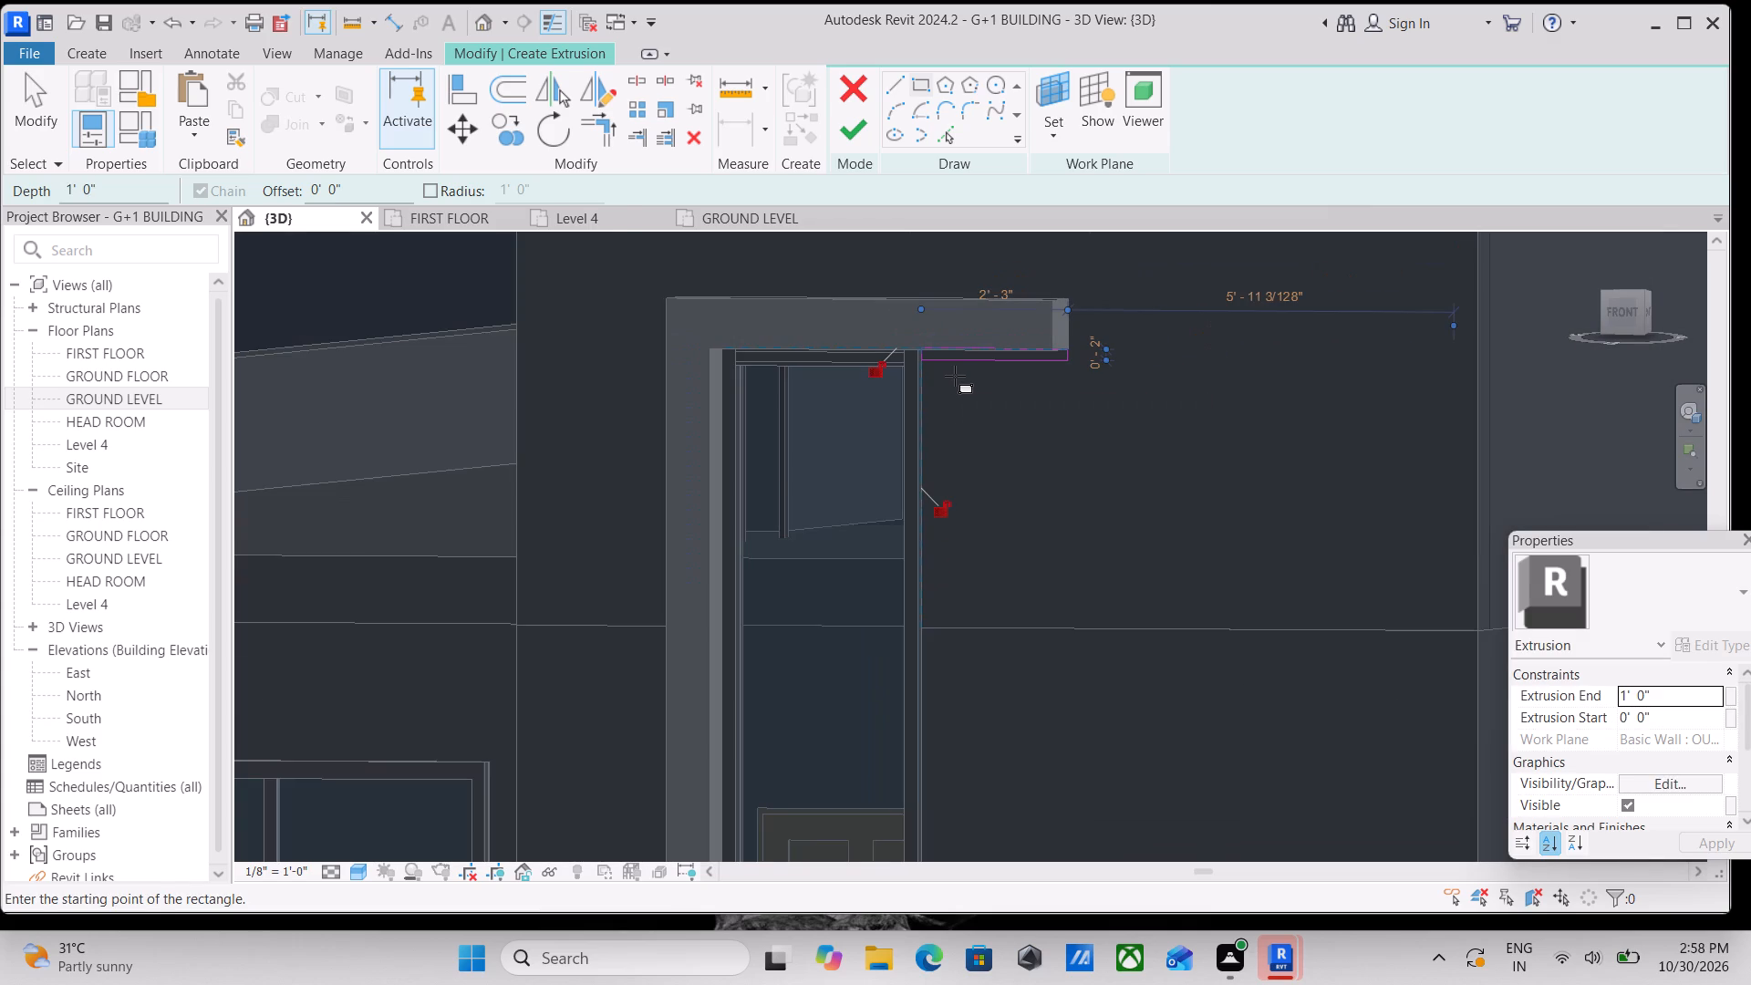
key(Escape)
key(Escape)
scroll(957, 387, down, 3)
key(Escape)
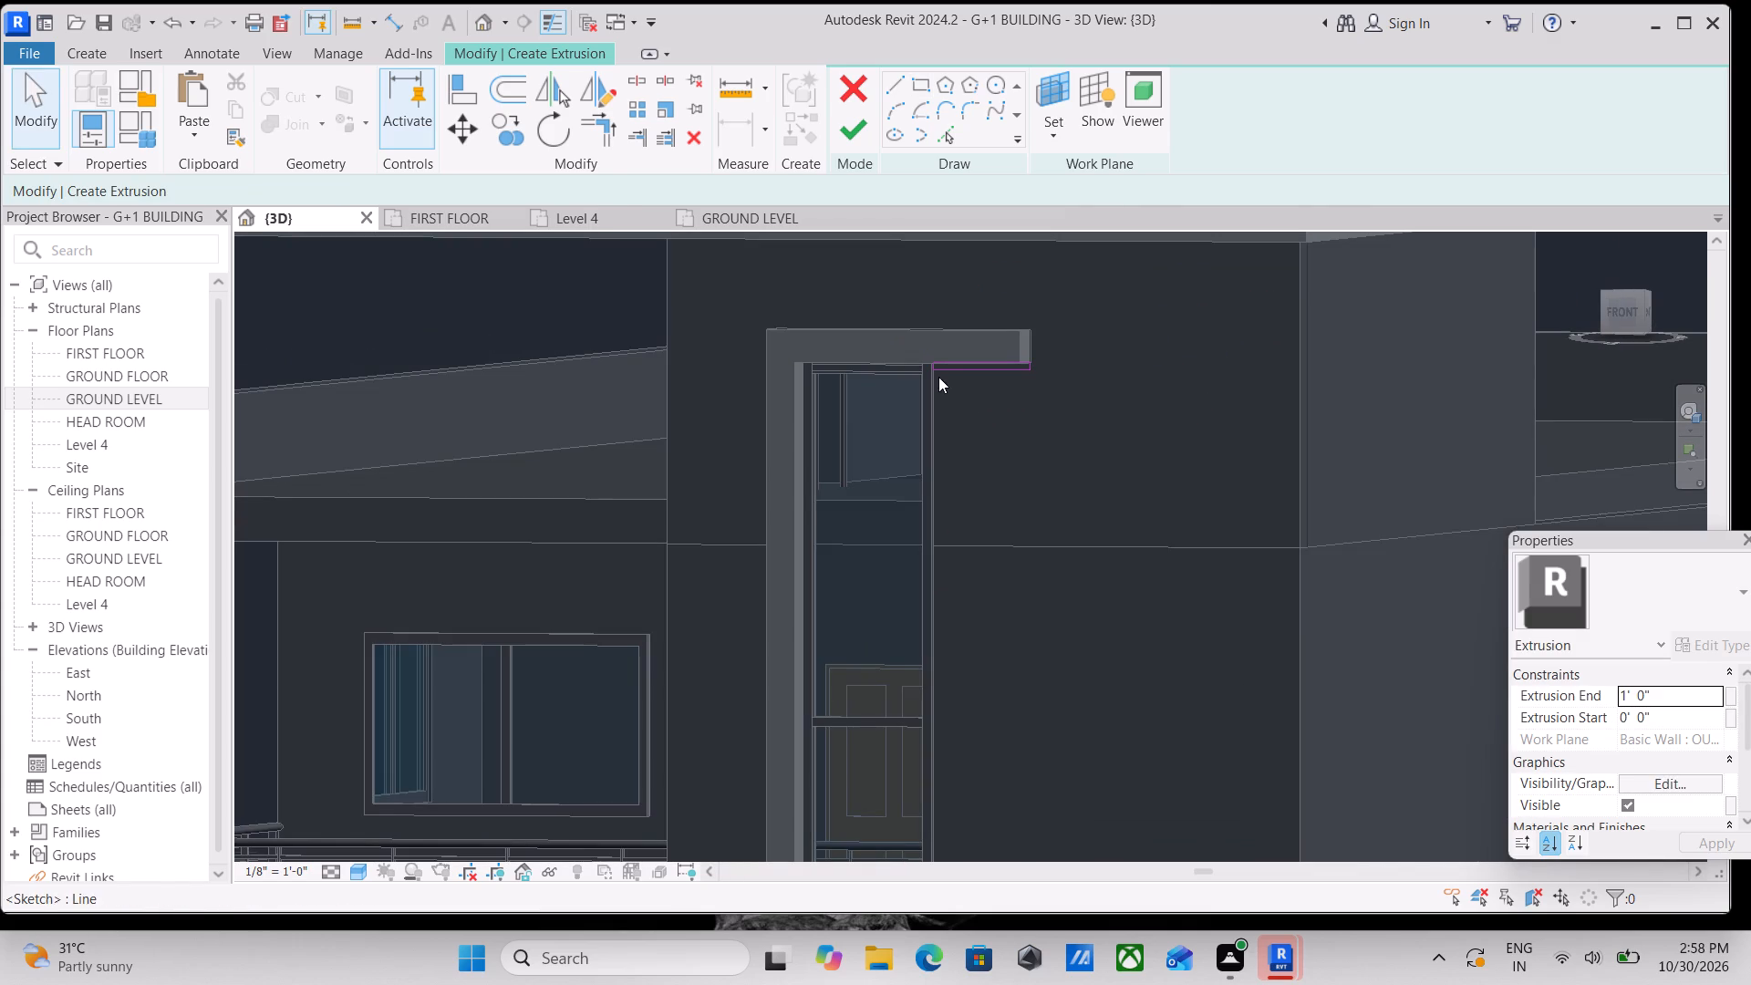
Copy the thin rectangle straight down twice at about 4" spacing to start a row of horizontal louvres.
shift+middle_drag(958, 407, 997, 426)
shift+scroll(992, 420, up, 1)
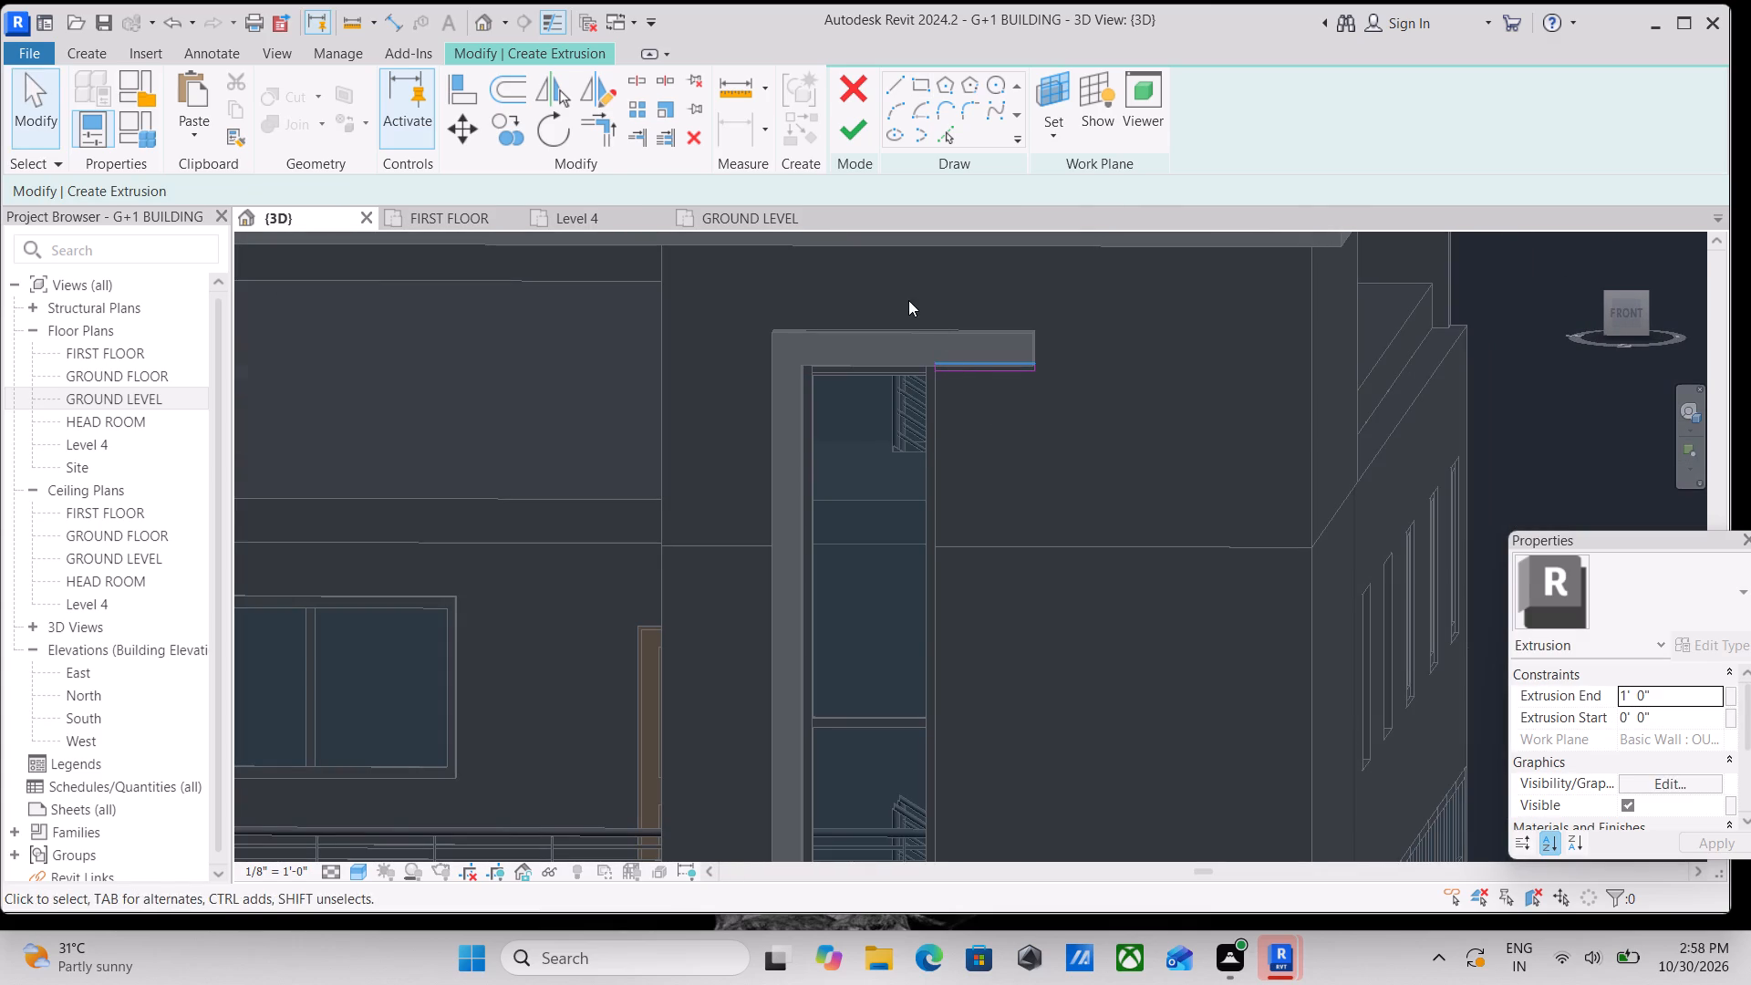
drag(907, 301, 1082, 429)
scroll(890, 365, up, 6)
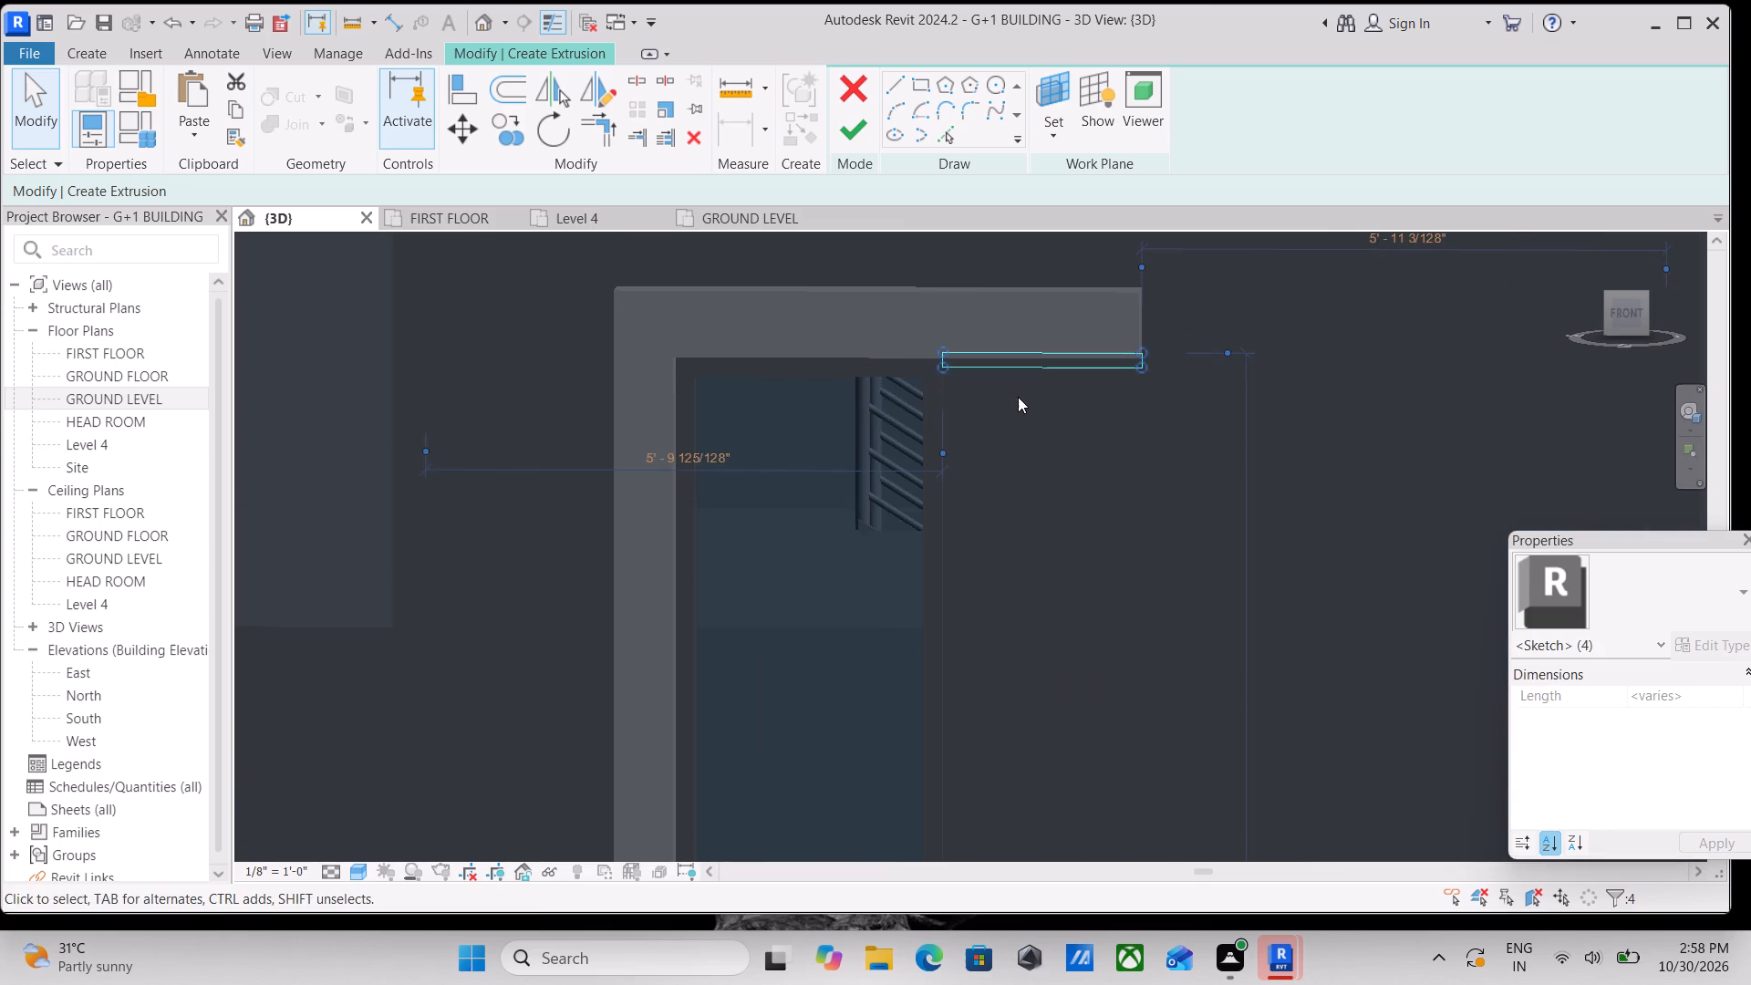
text(co)
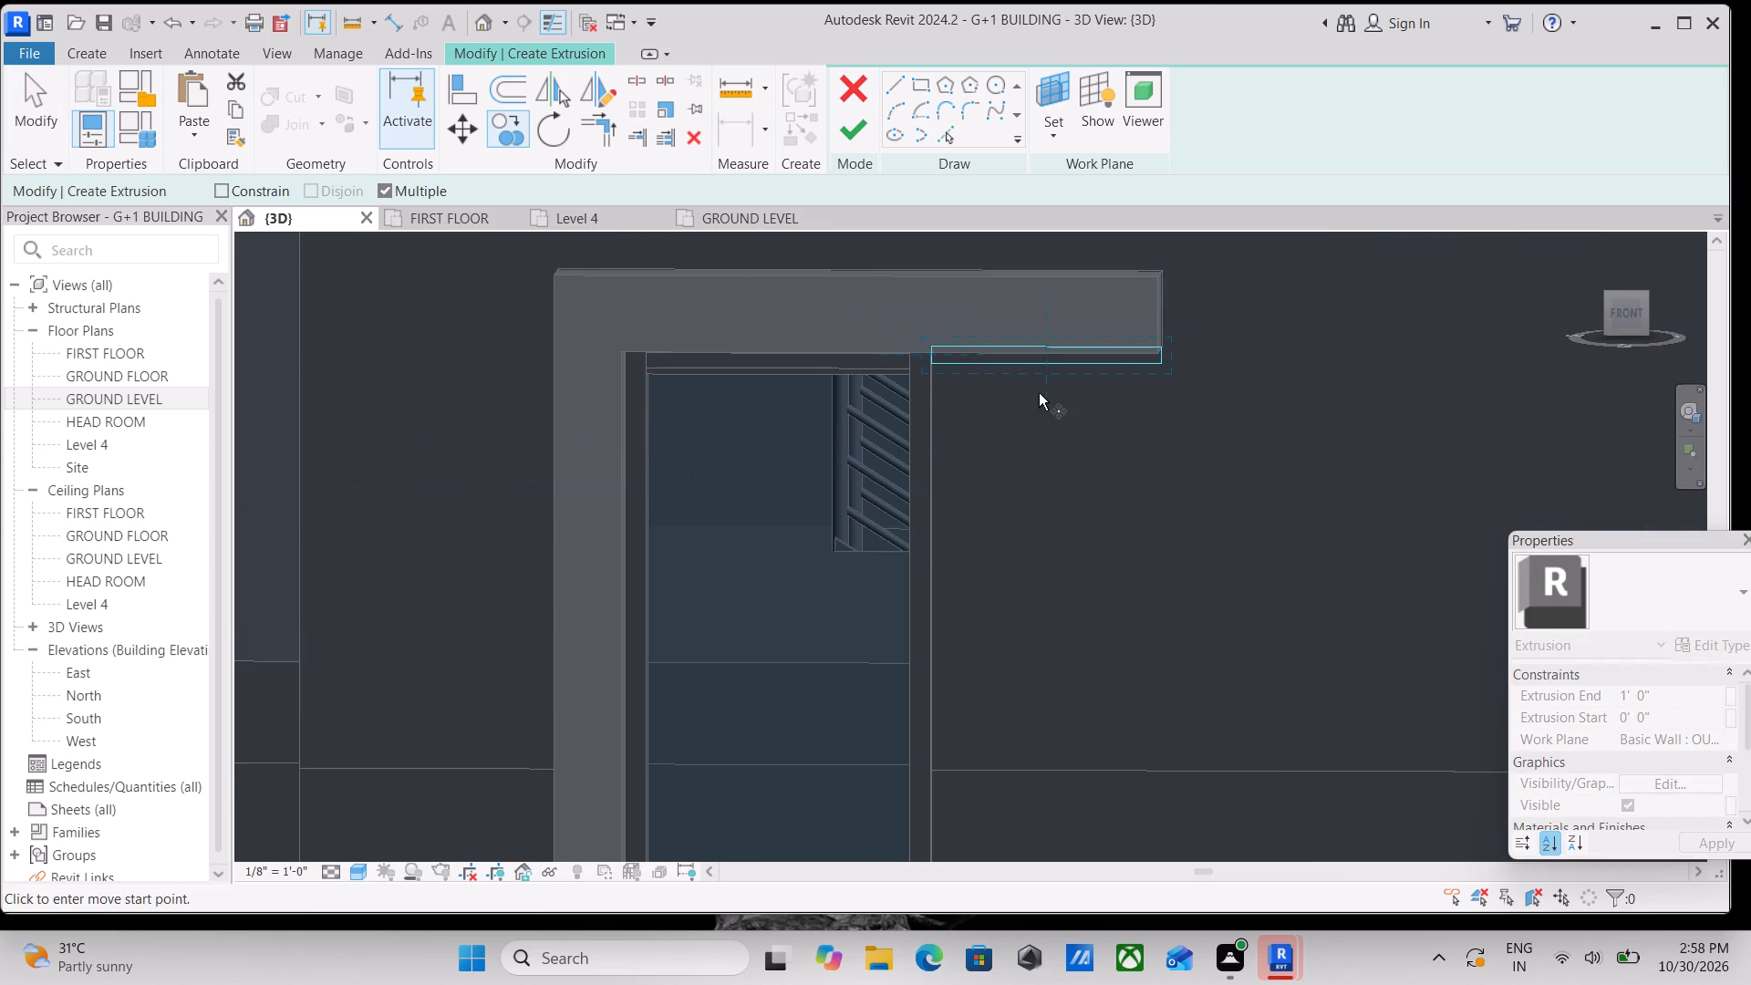
click(1044, 364)
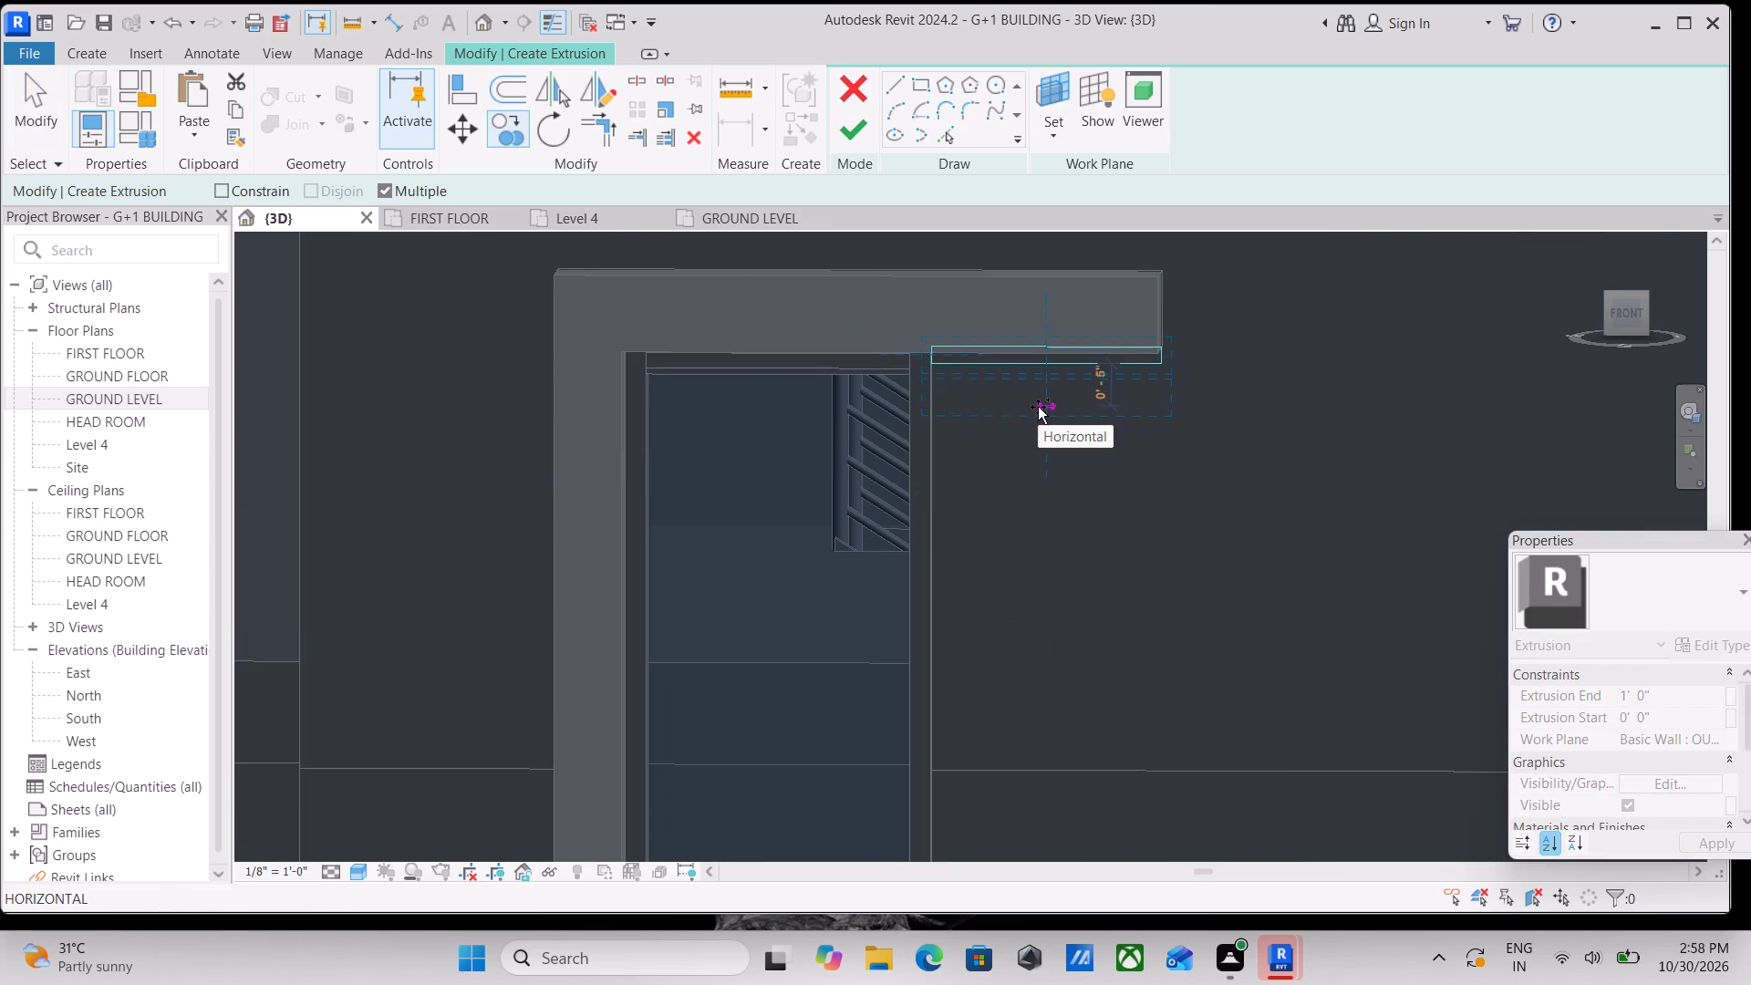
key(Escape)
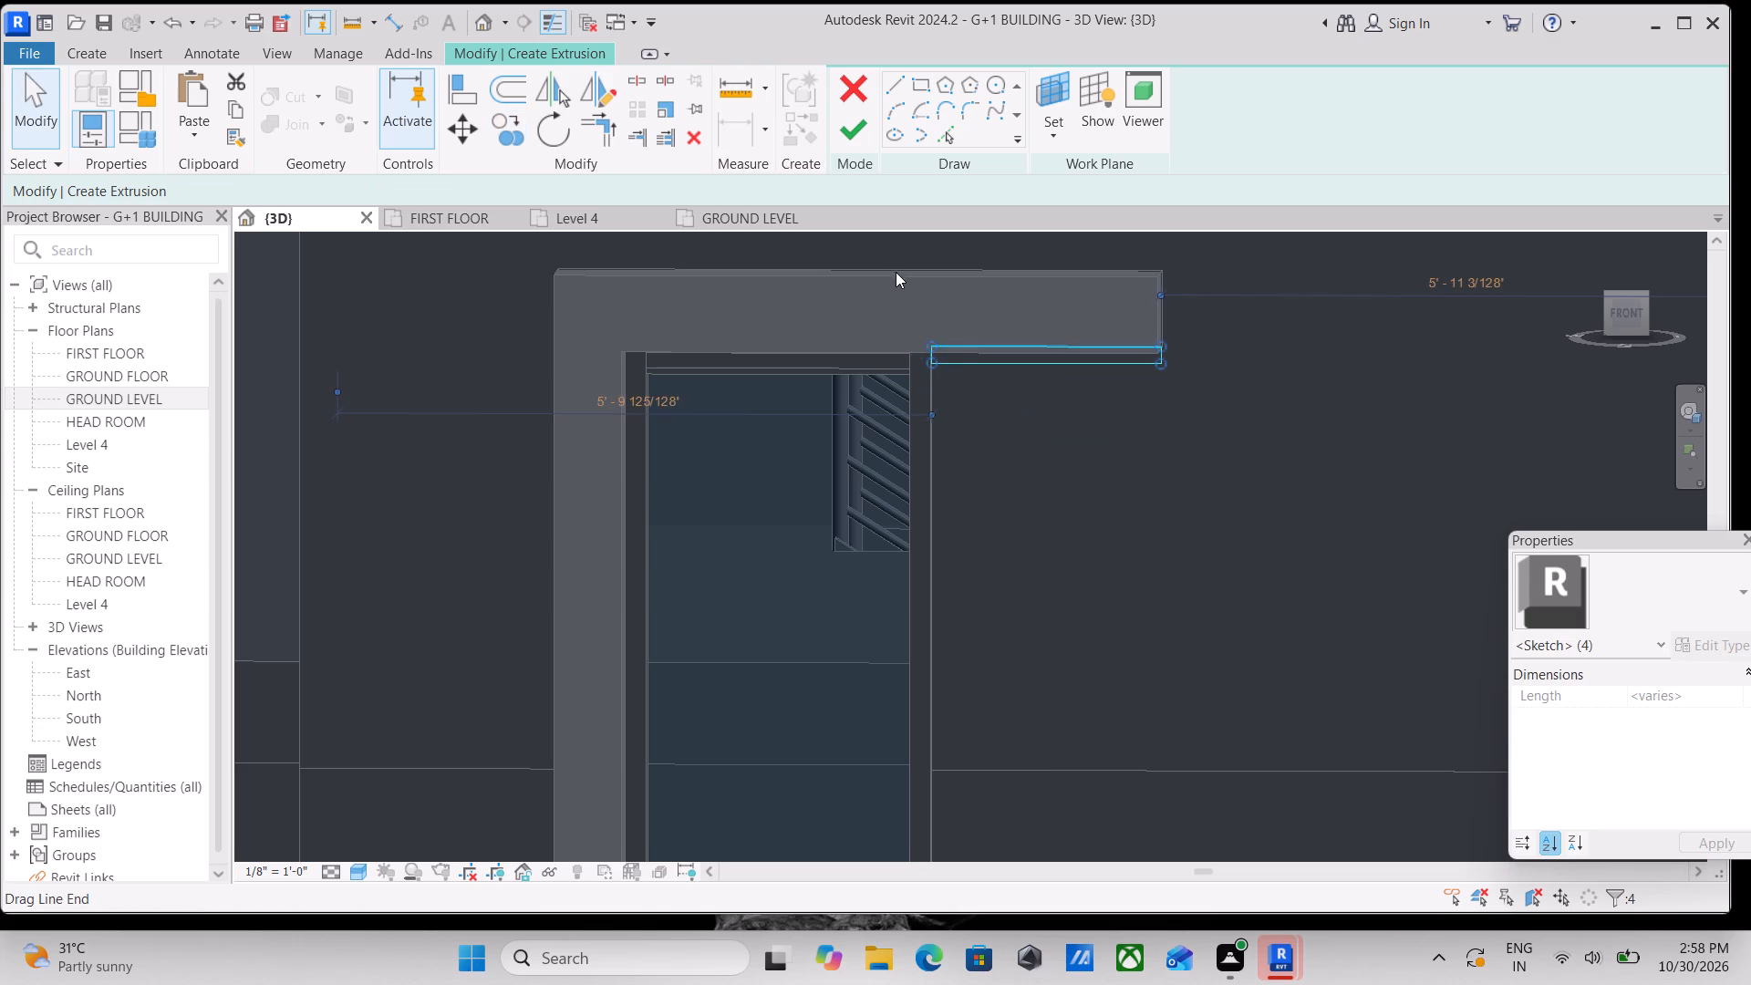
text(co)
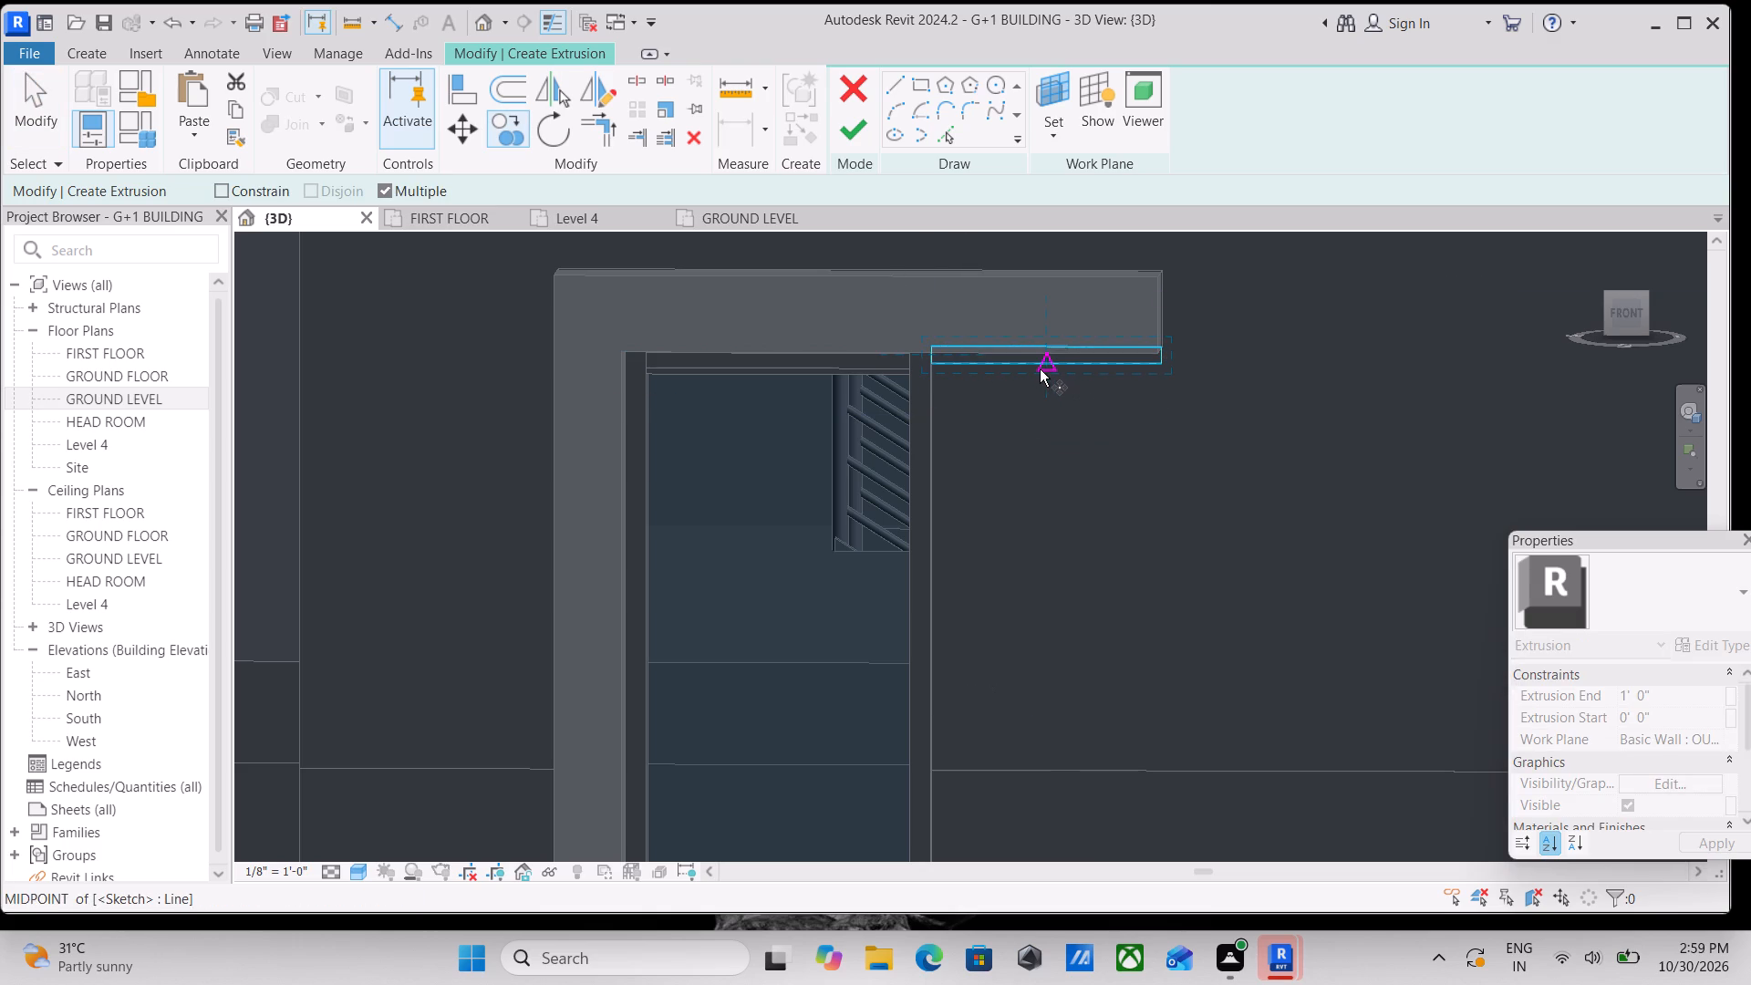
click(1040, 369)
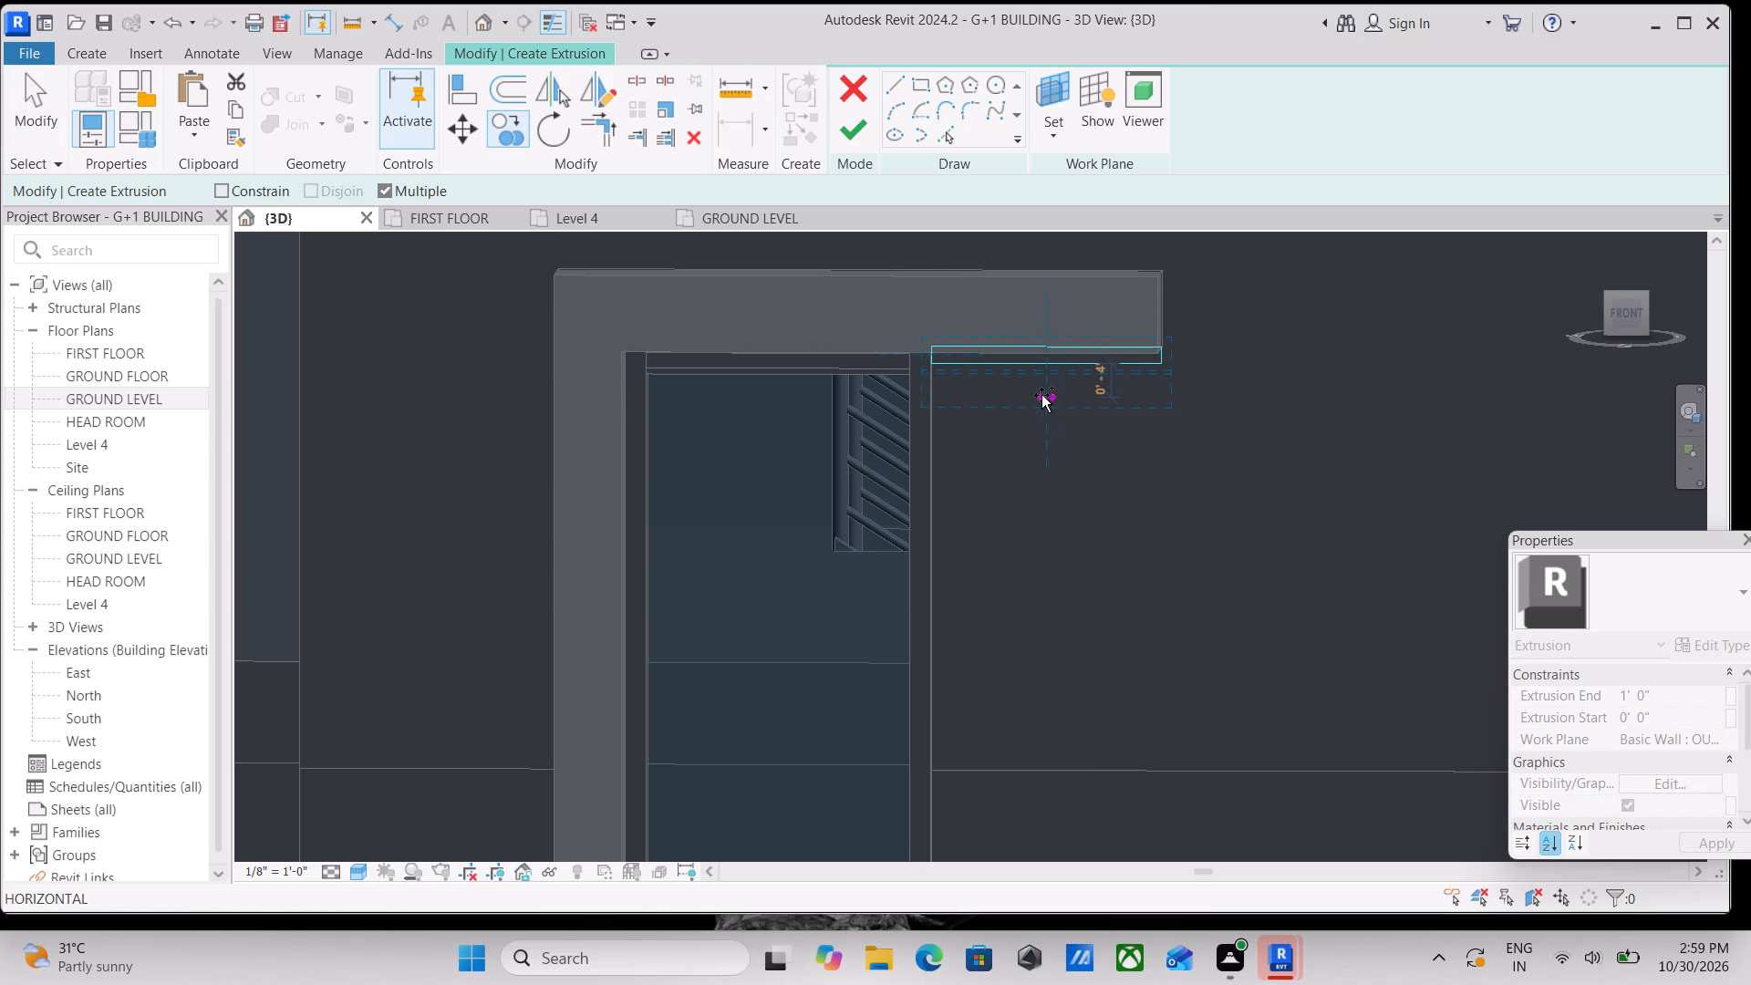
click(1041, 394)
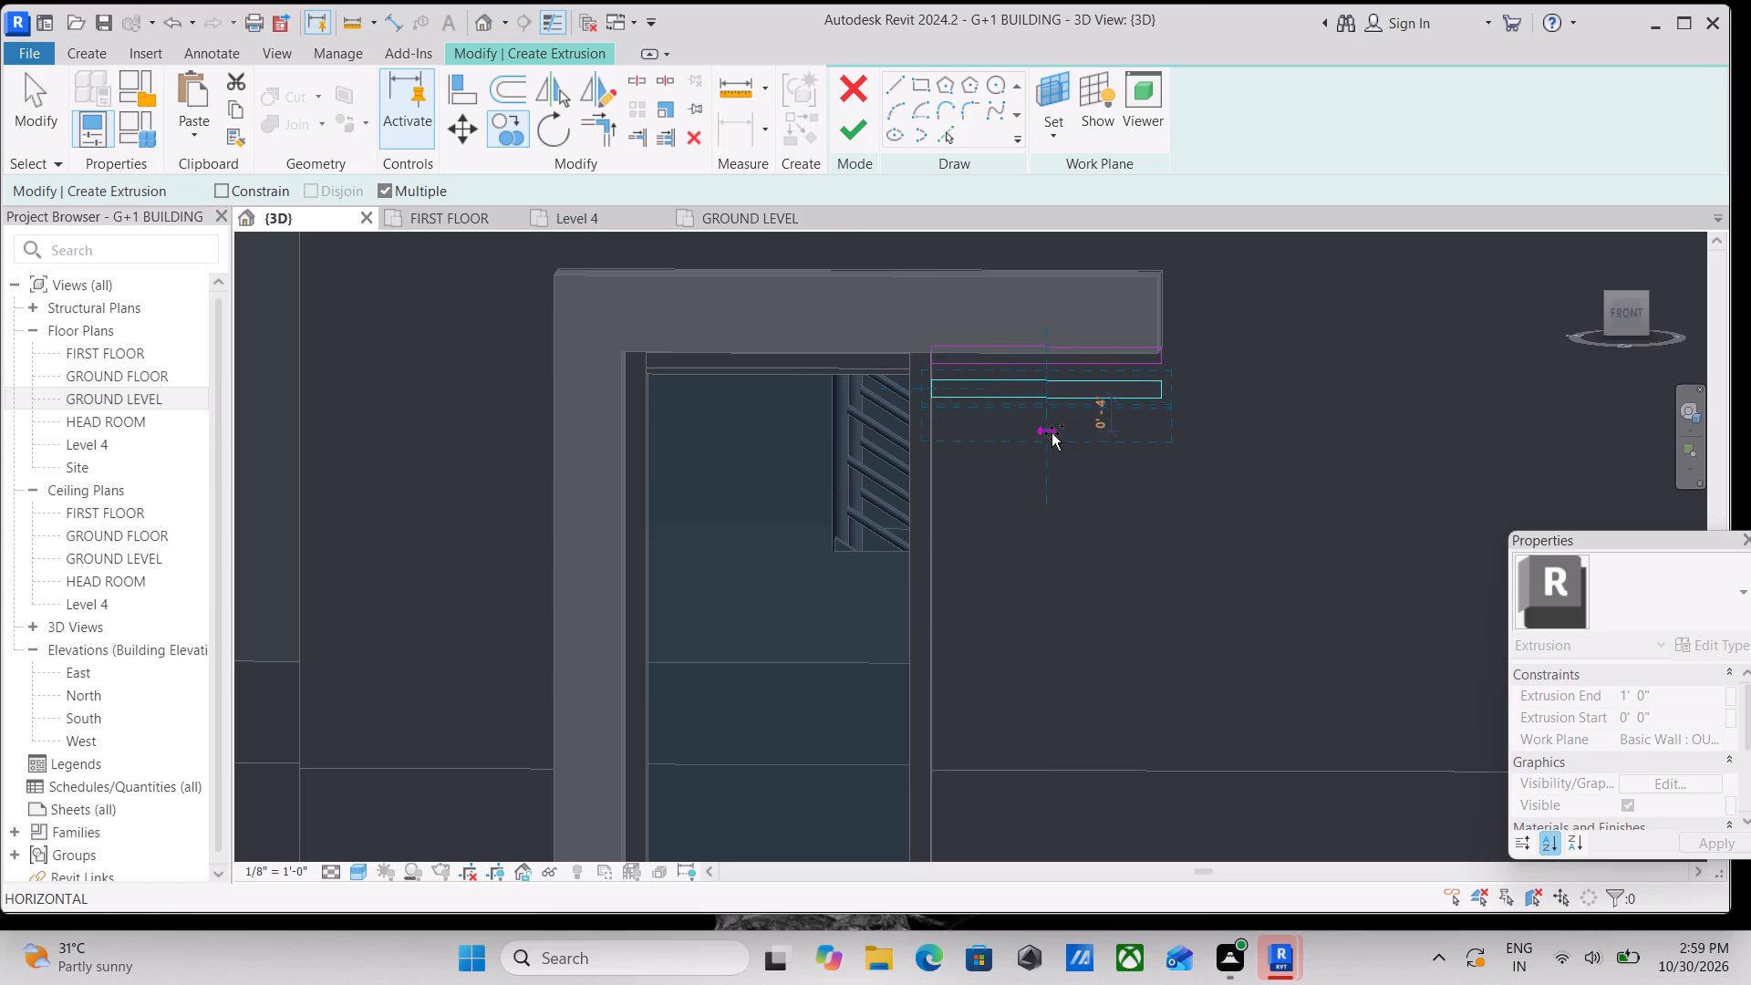
click(1052, 433)
key(Escape)
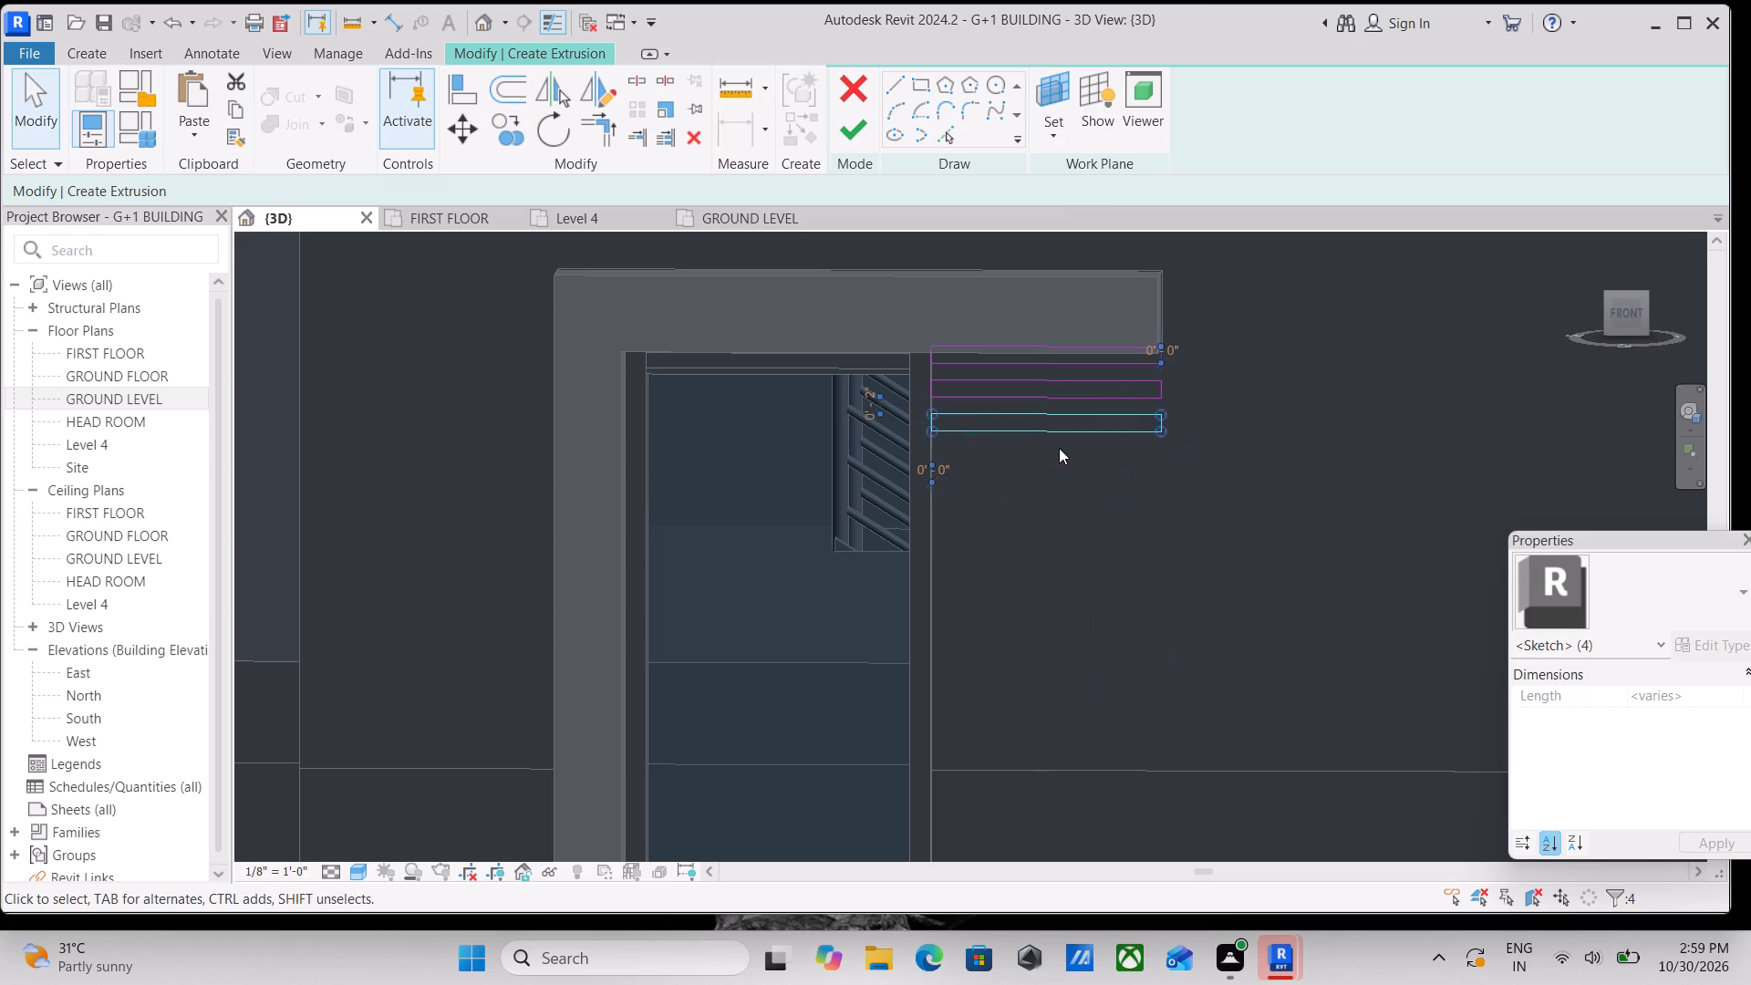
scroll(1059, 448, down, 2)
key(Escape)
Select all four lines of the lowest louvre rectangle and copy it 4" straight down.
scroll(1156, 460, down, 2)
scroll(1093, 466, up, 3)
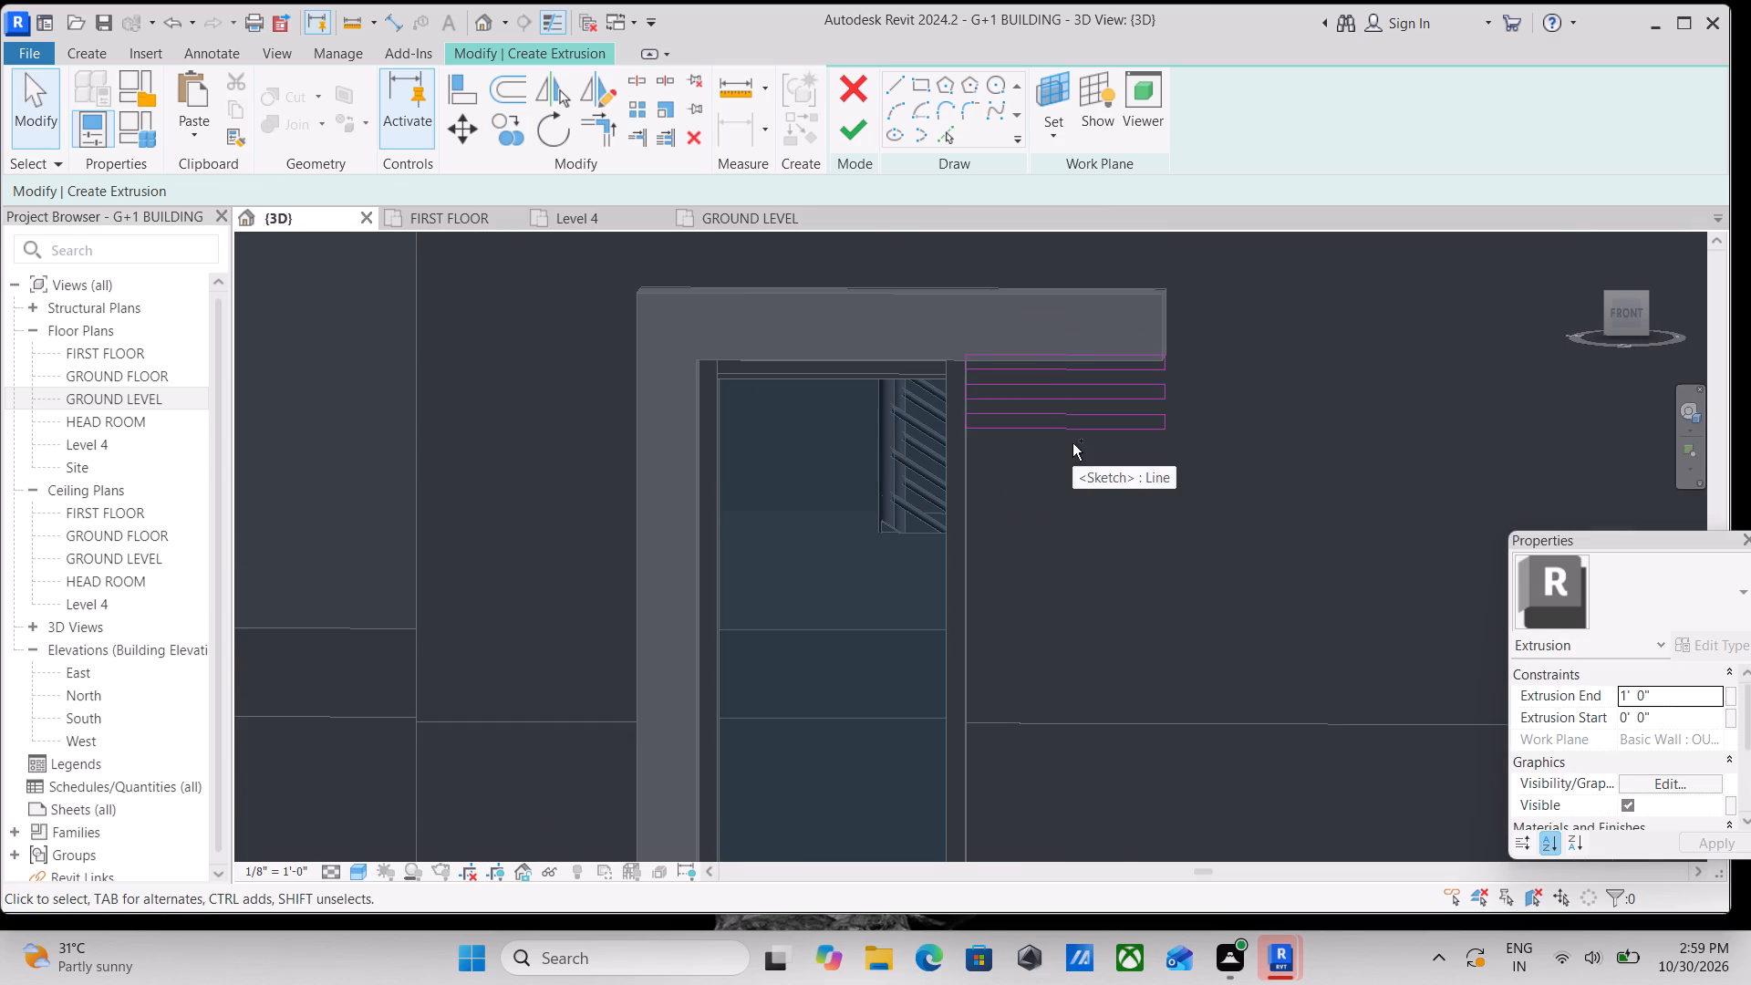
ctrl+click(1069, 430)
ctrl+click(1058, 409)
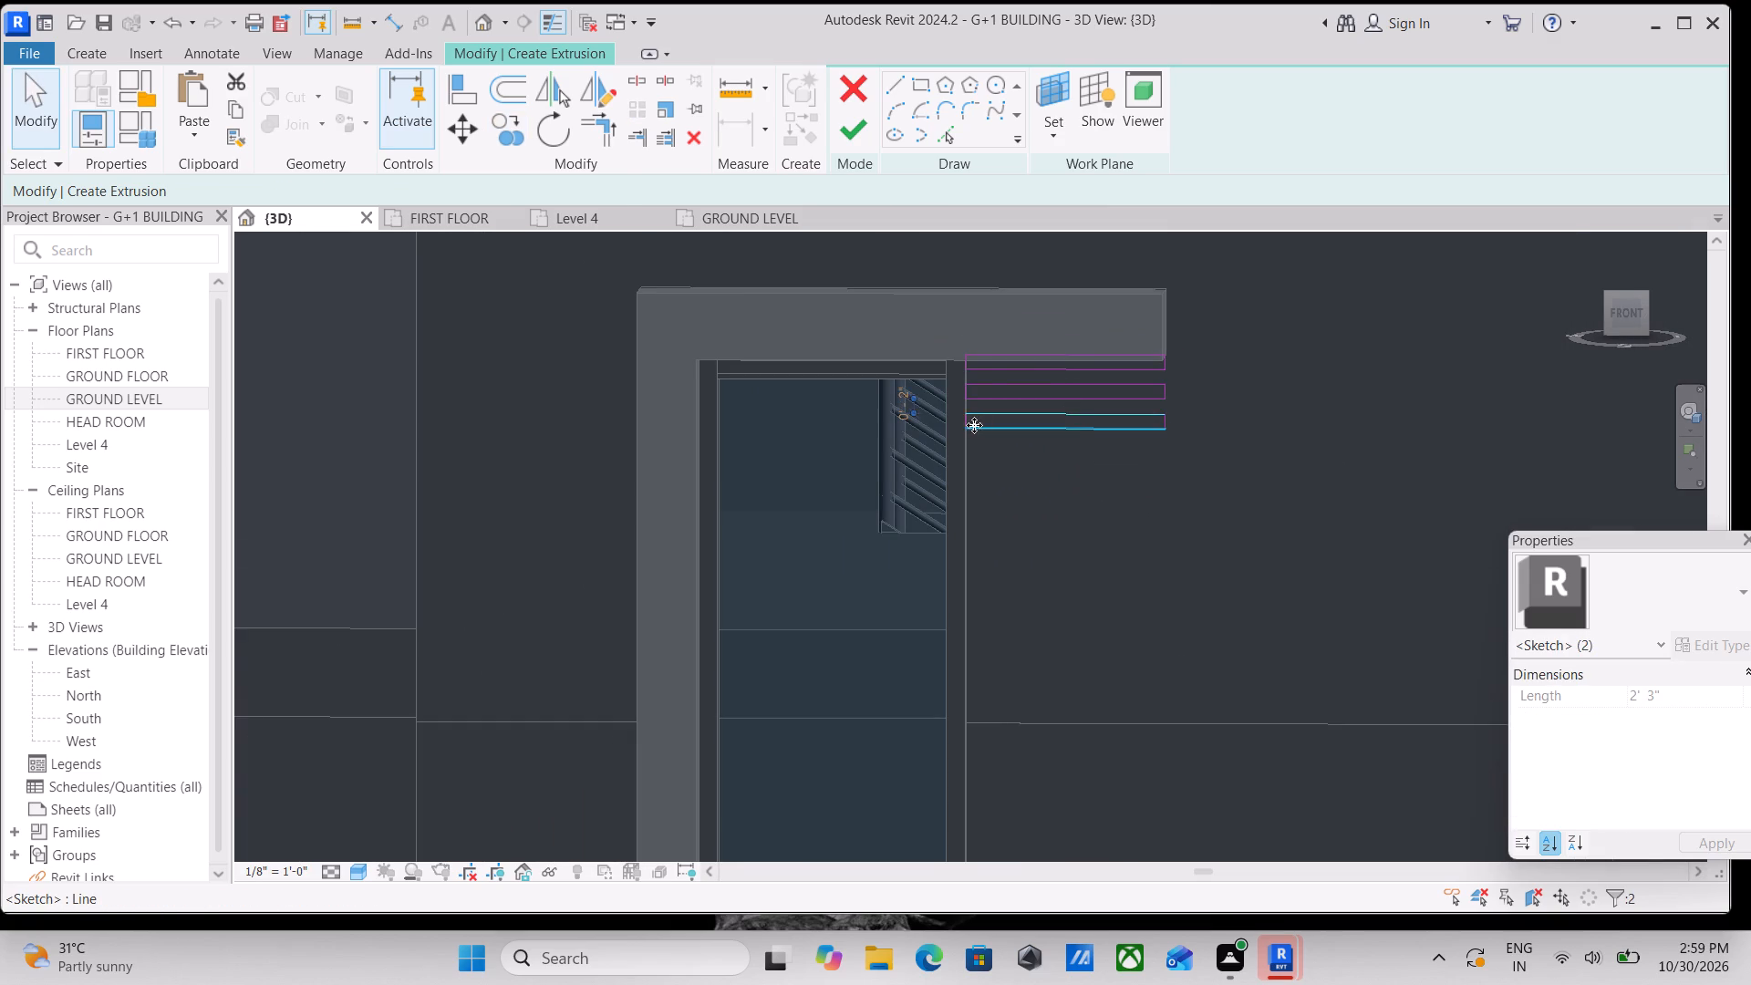
scroll(975, 425, up, 4)
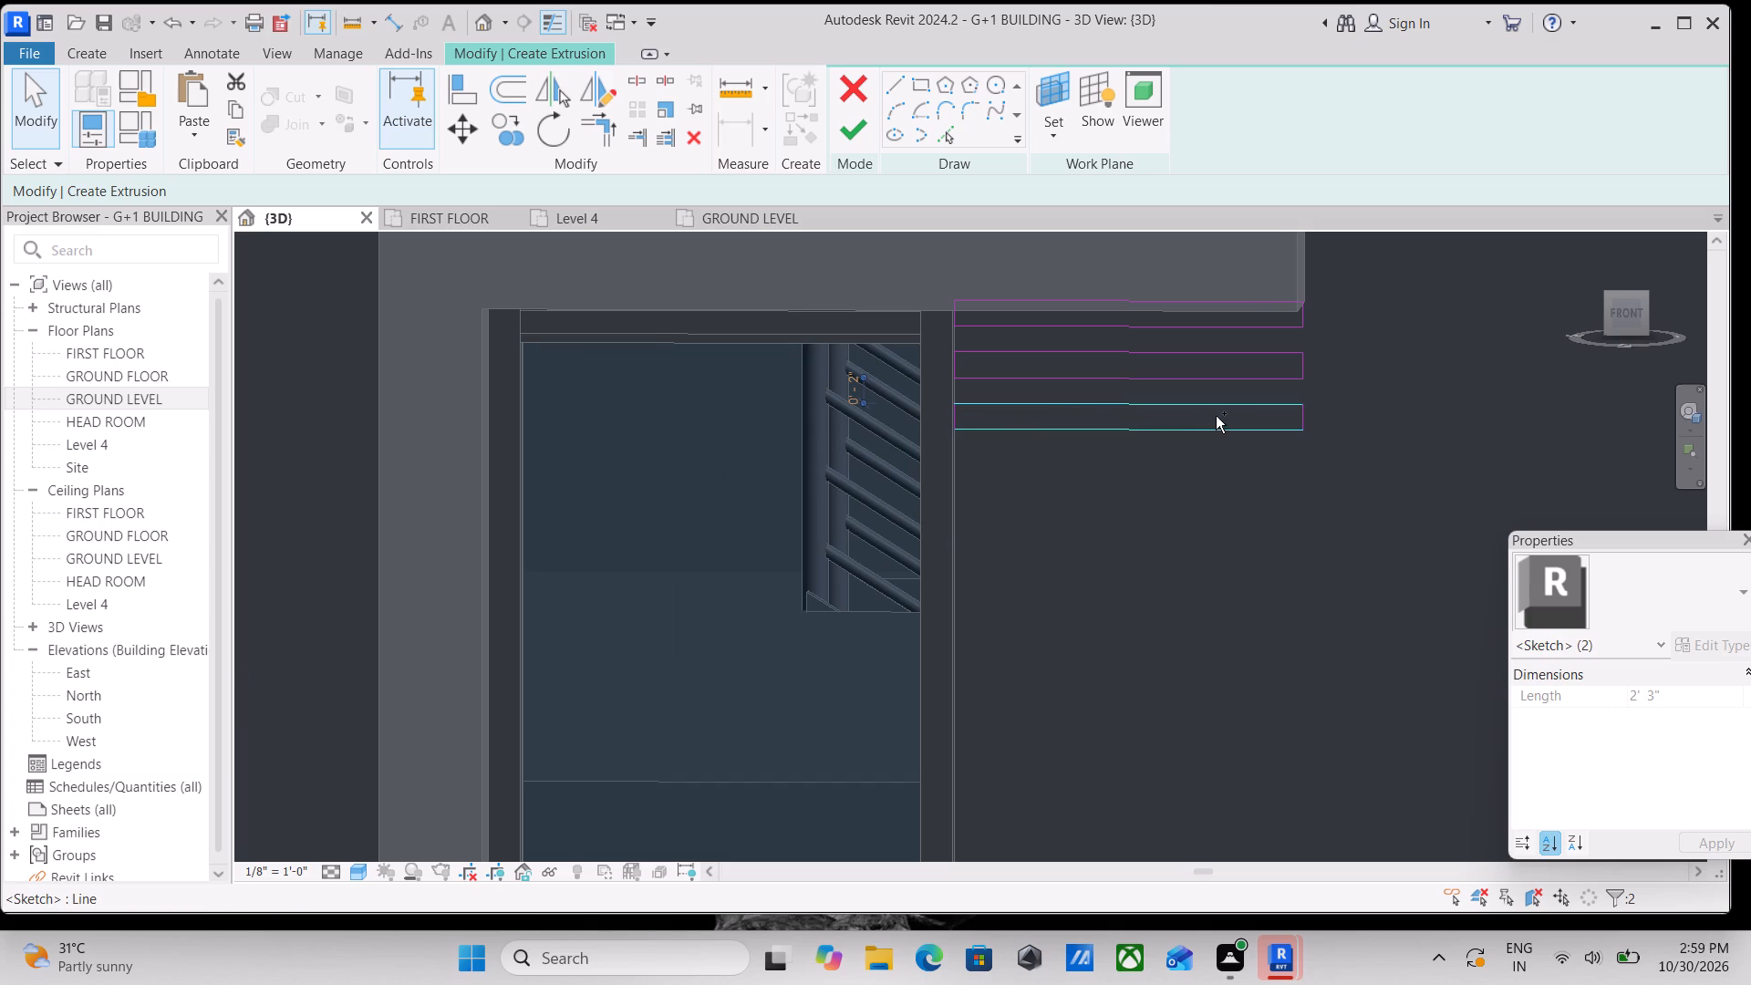
ctrl+click(1295, 418)
scroll(1083, 406, up, 2)
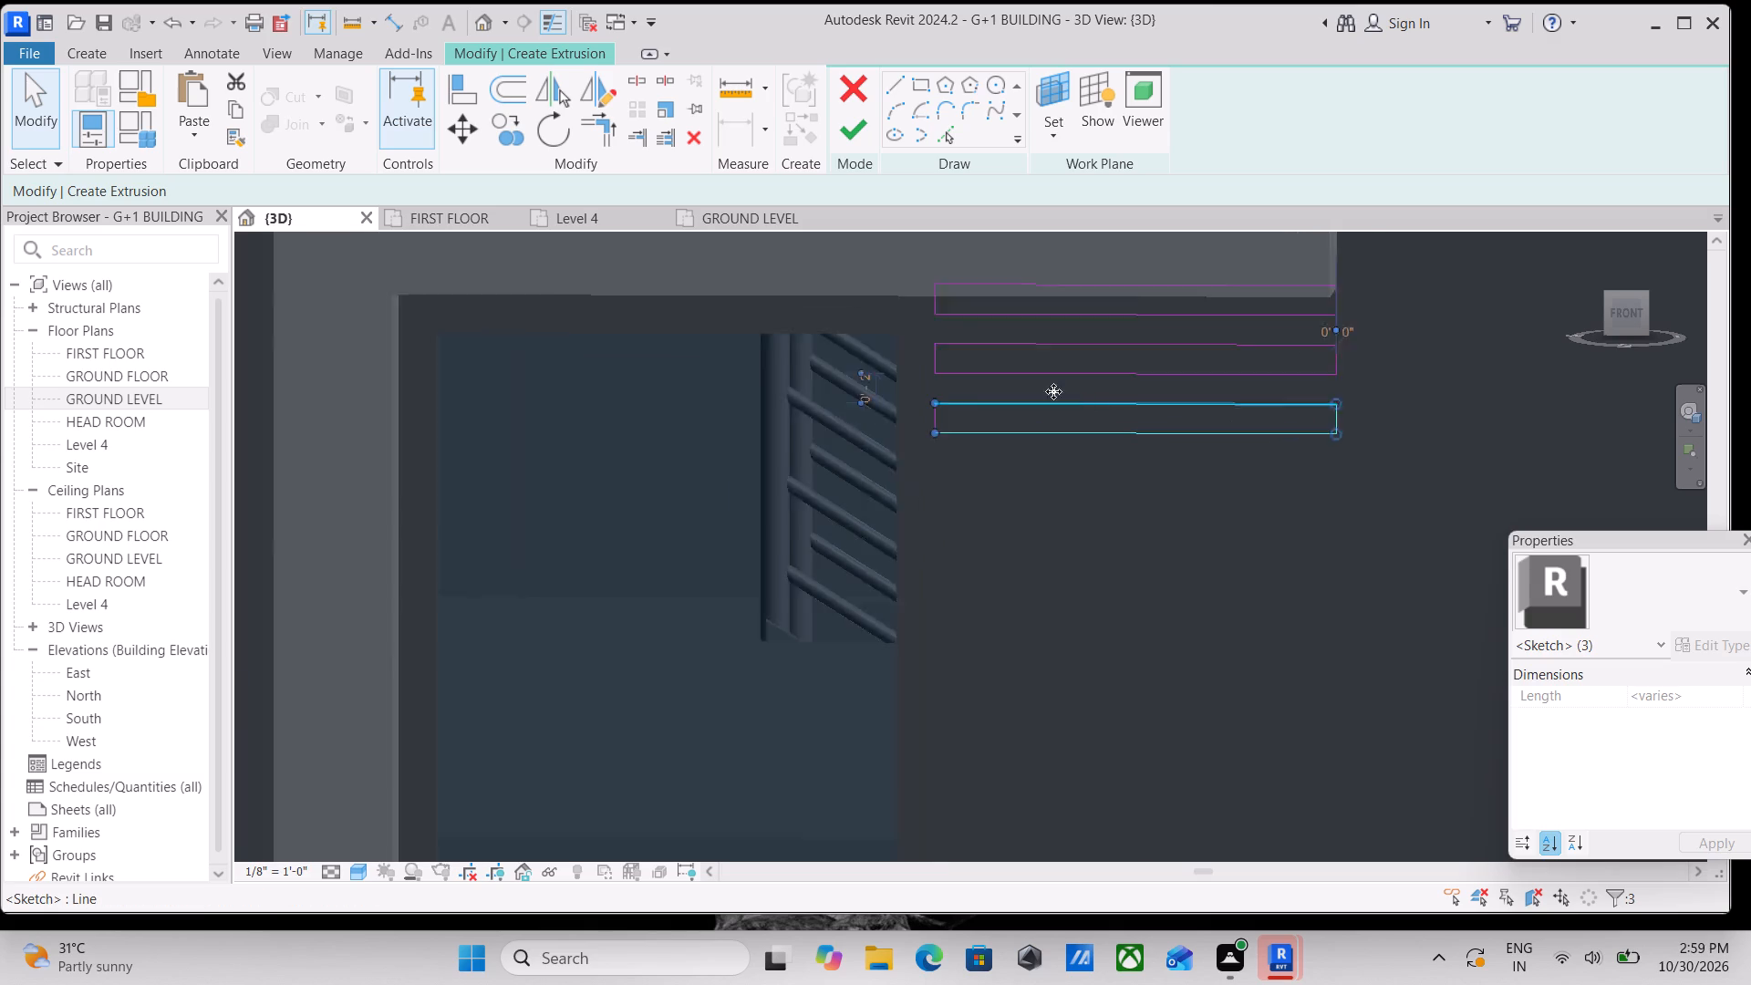
scroll(961, 380, up, 4)
ctrl+click(878, 440)
scroll(1069, 445, down, 2)
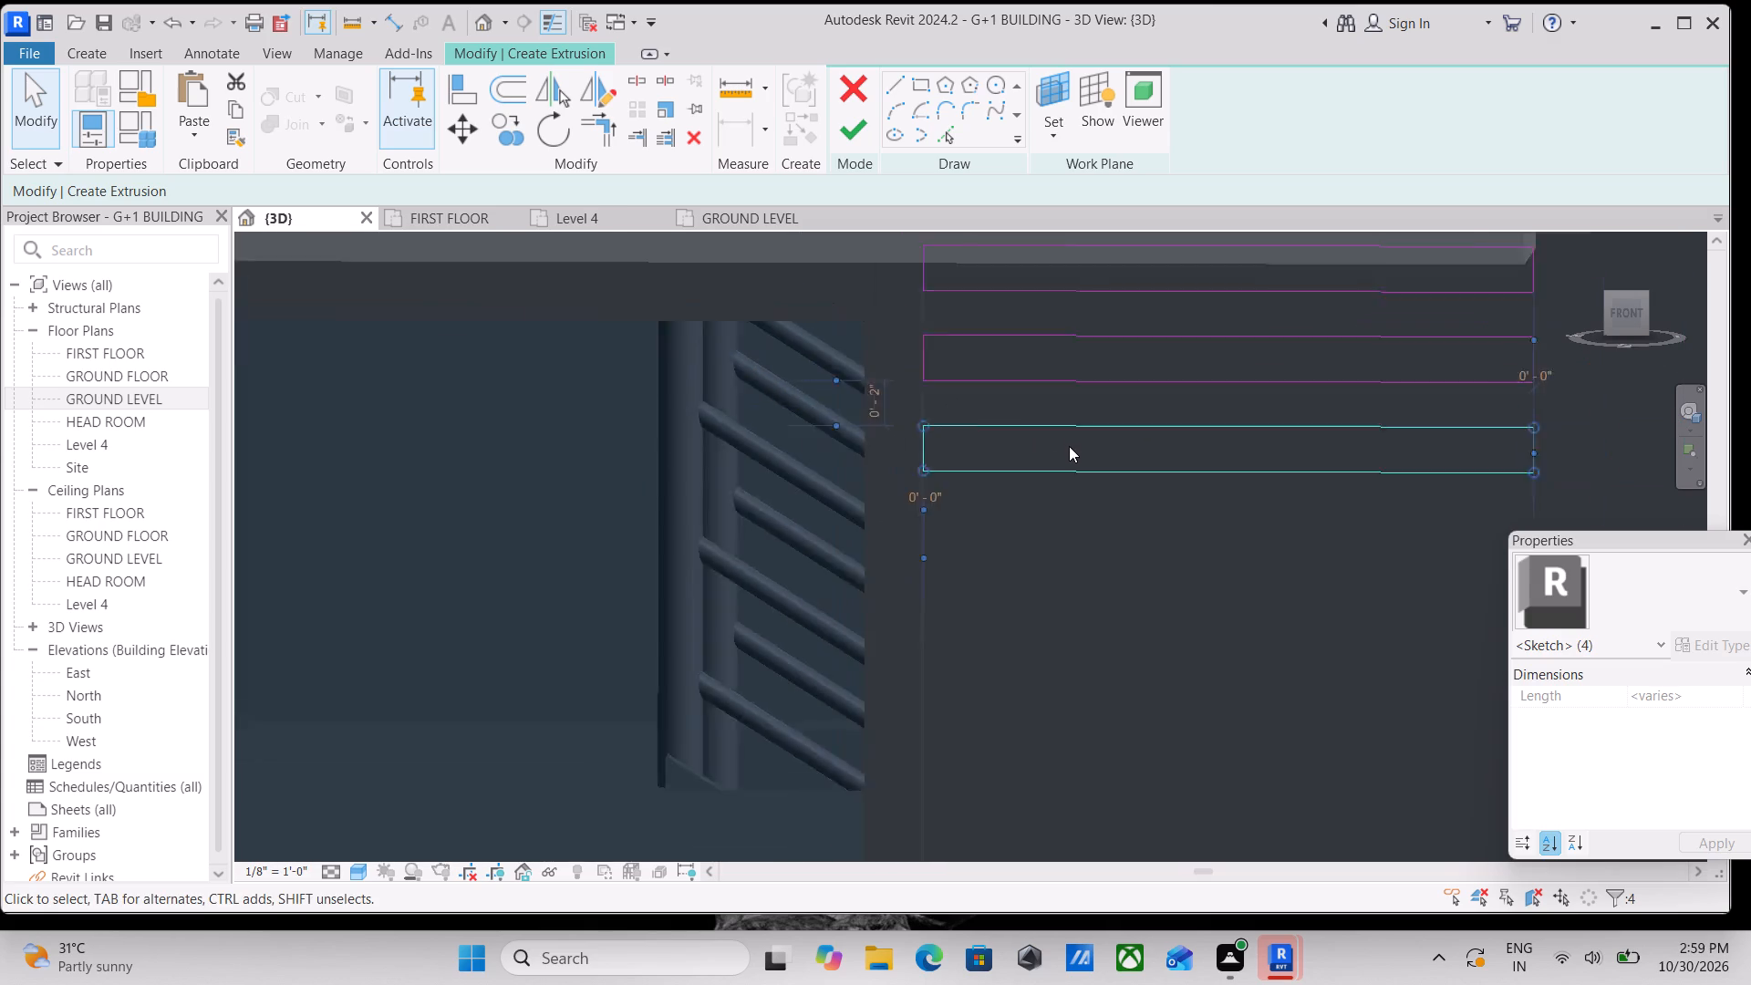
scroll(1069, 446, down, 1)
middle_drag(1033, 447, 688, 432)
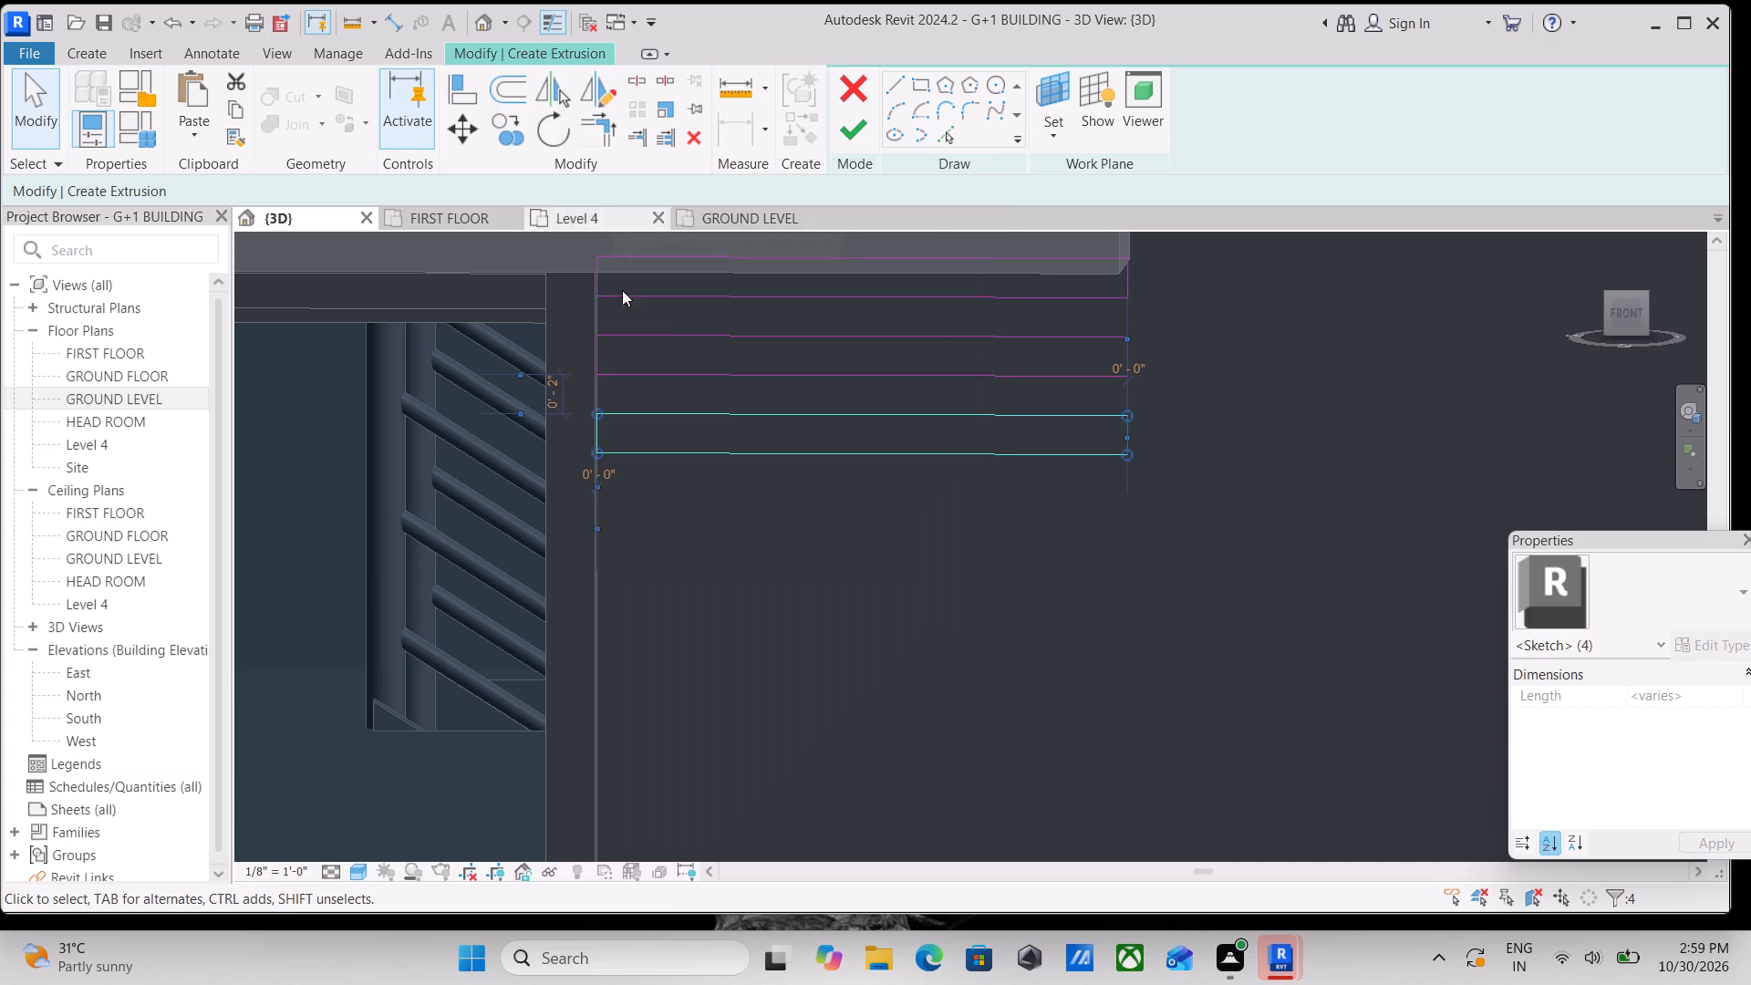
scroll(1002, 588, down, 1)
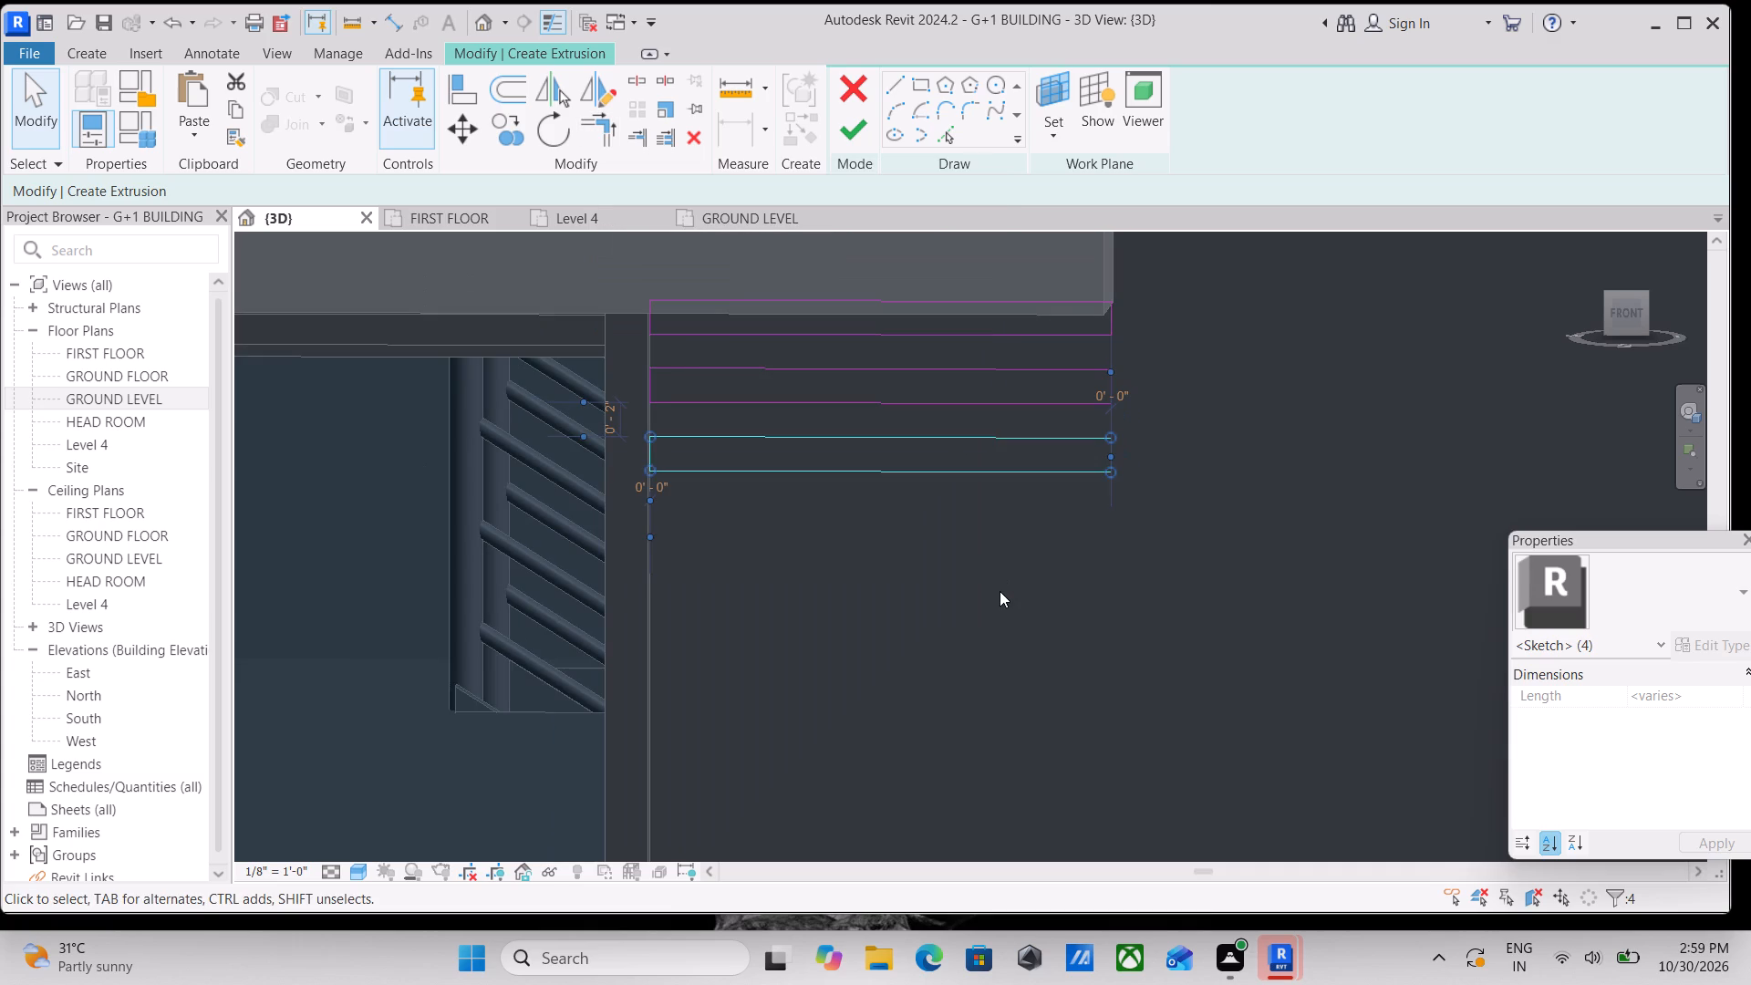
scroll(819, 411, down, 1)
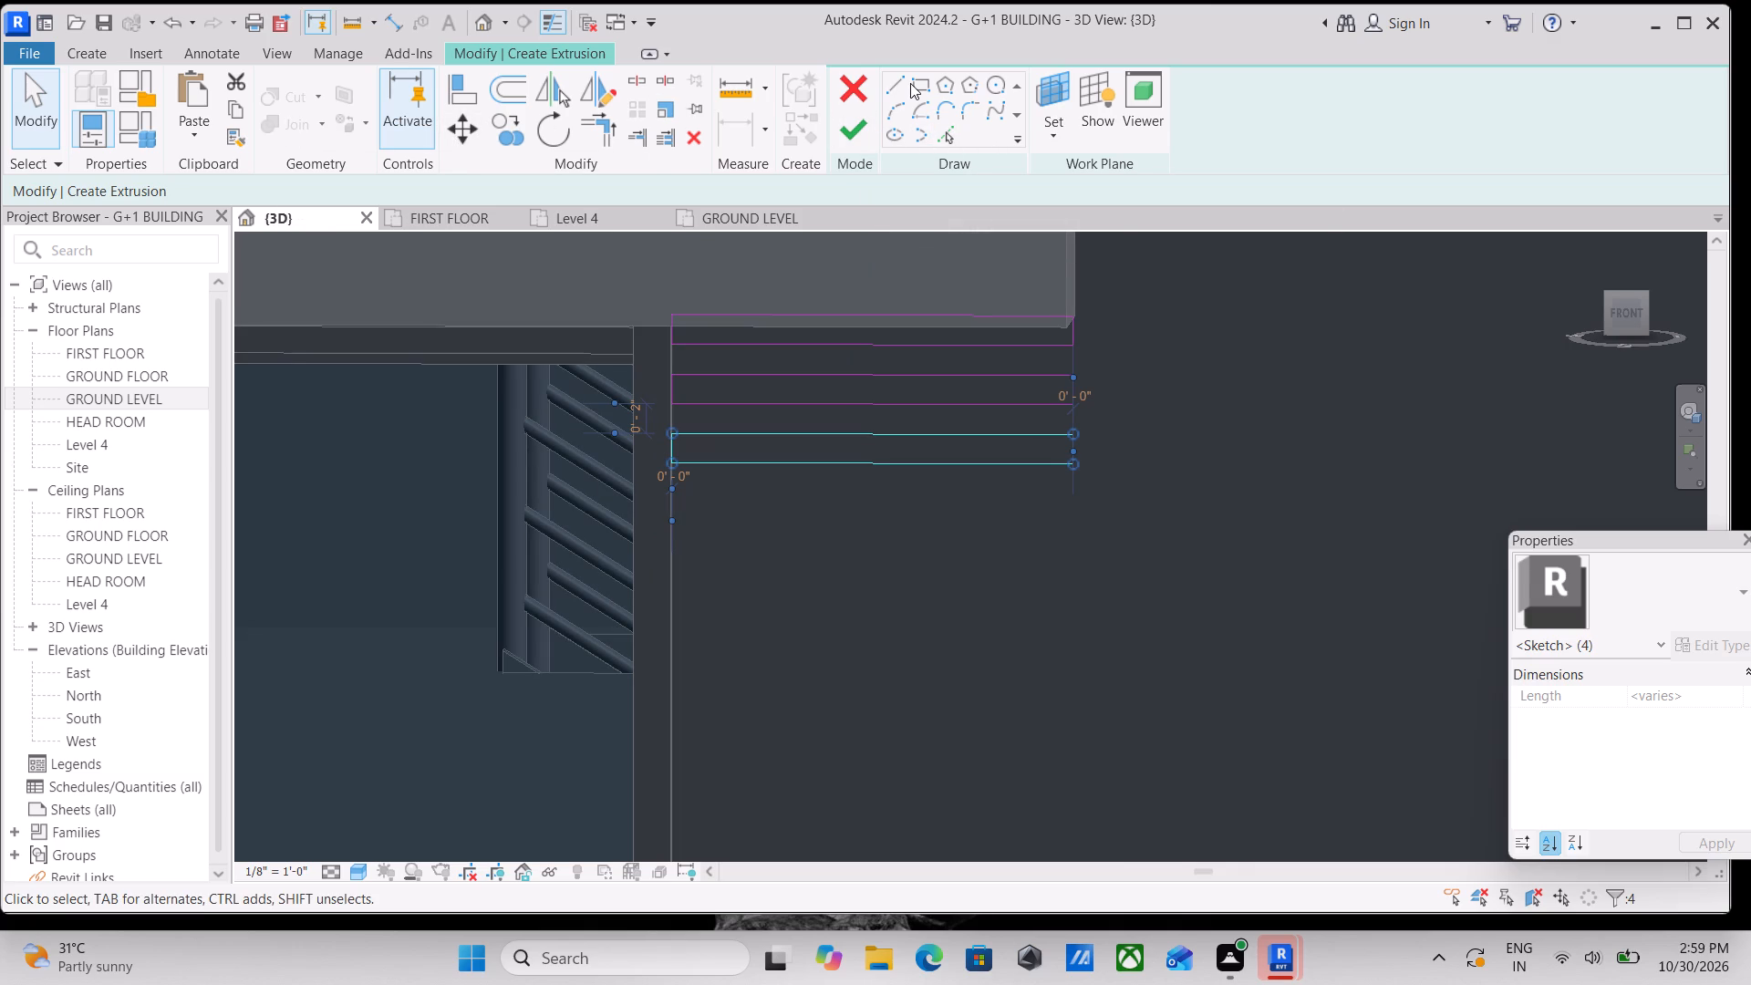
click(513, 130)
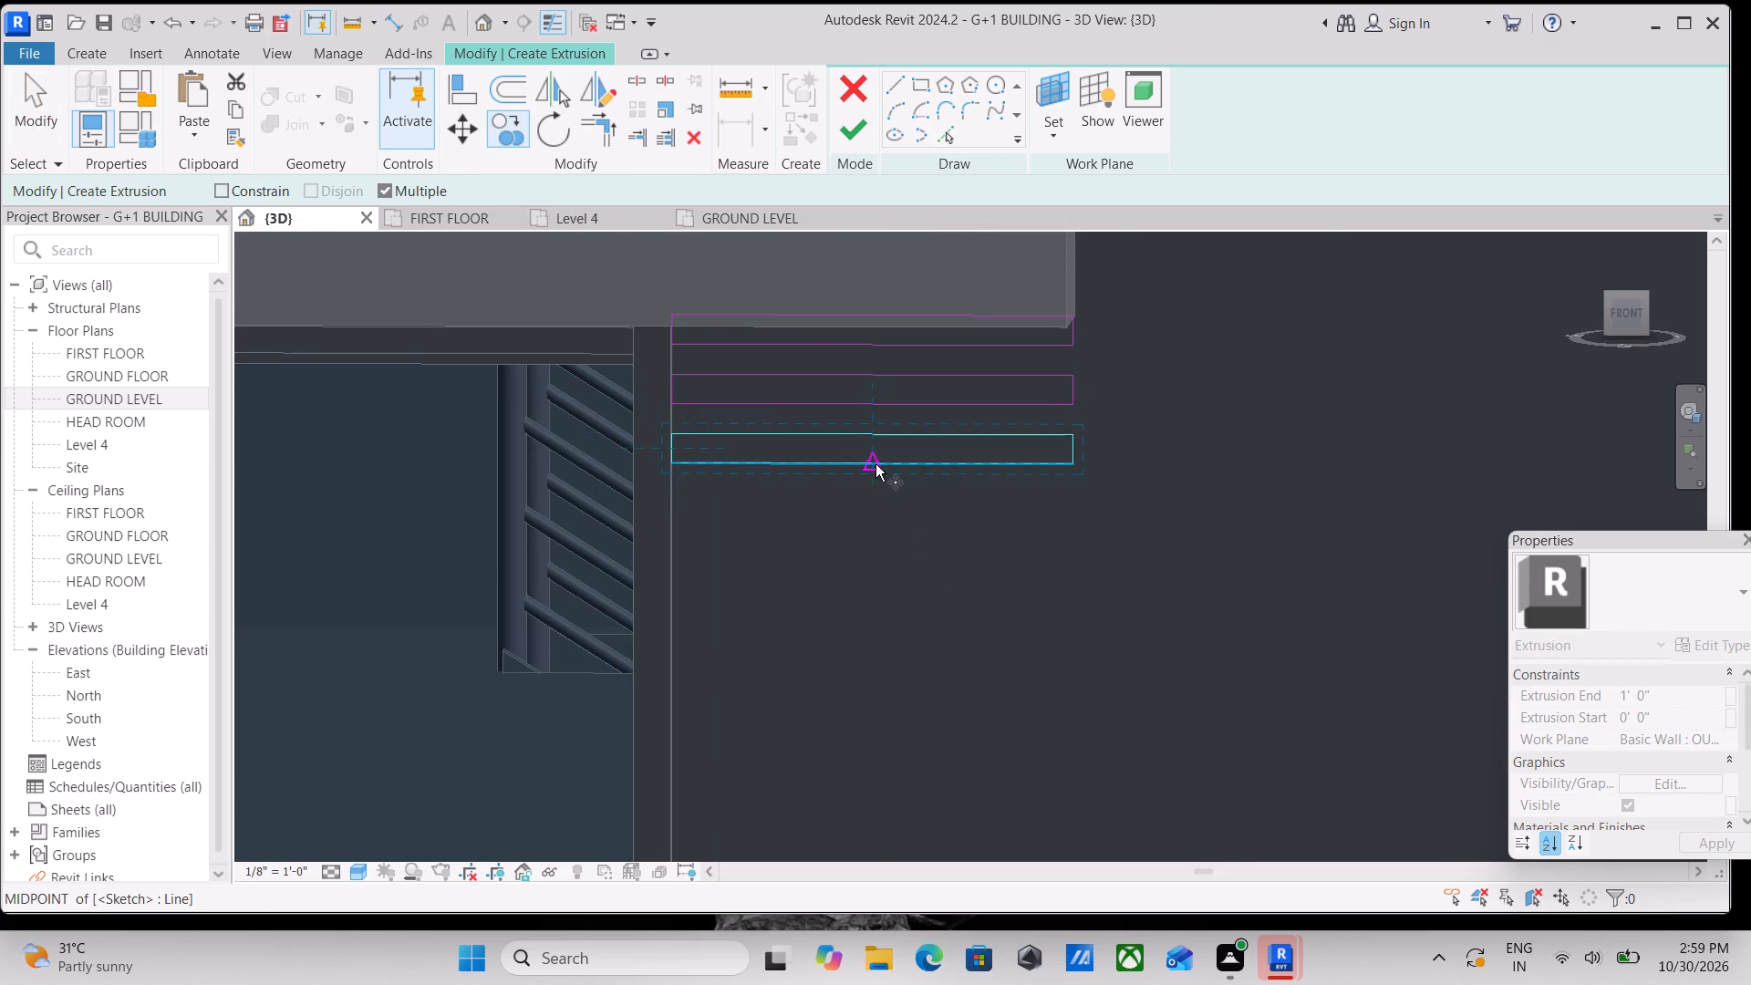
click(875, 464)
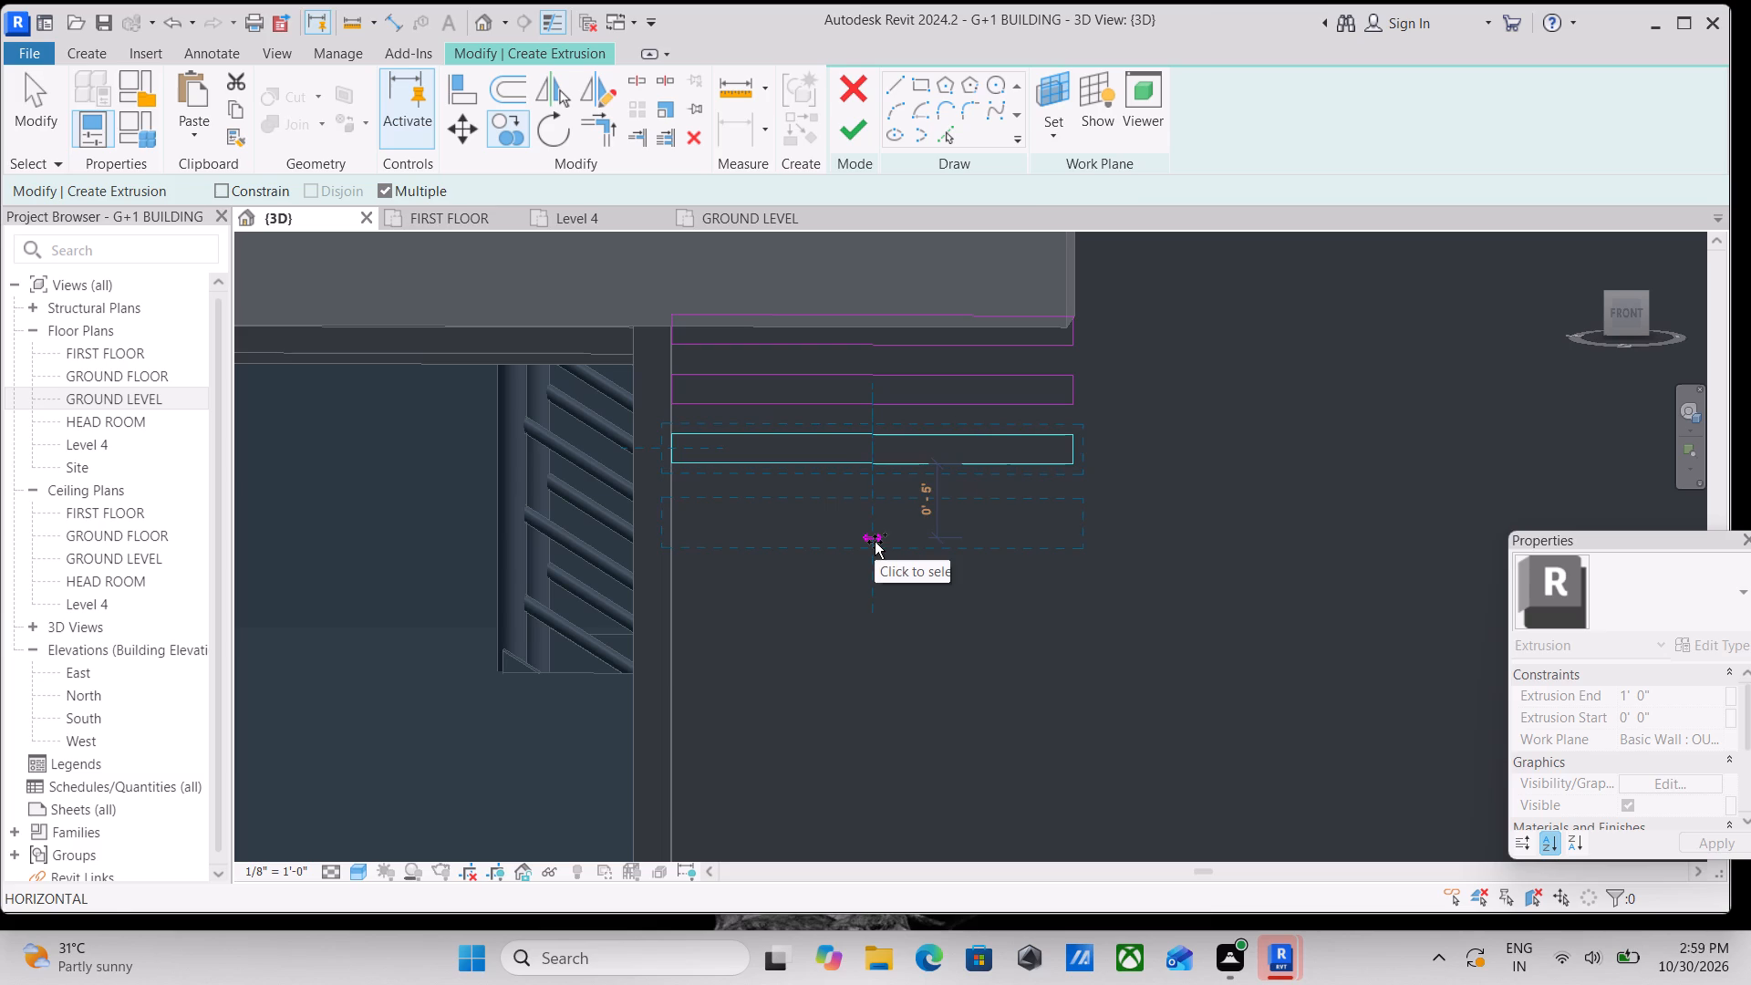
key(2)
key(BackSpace)
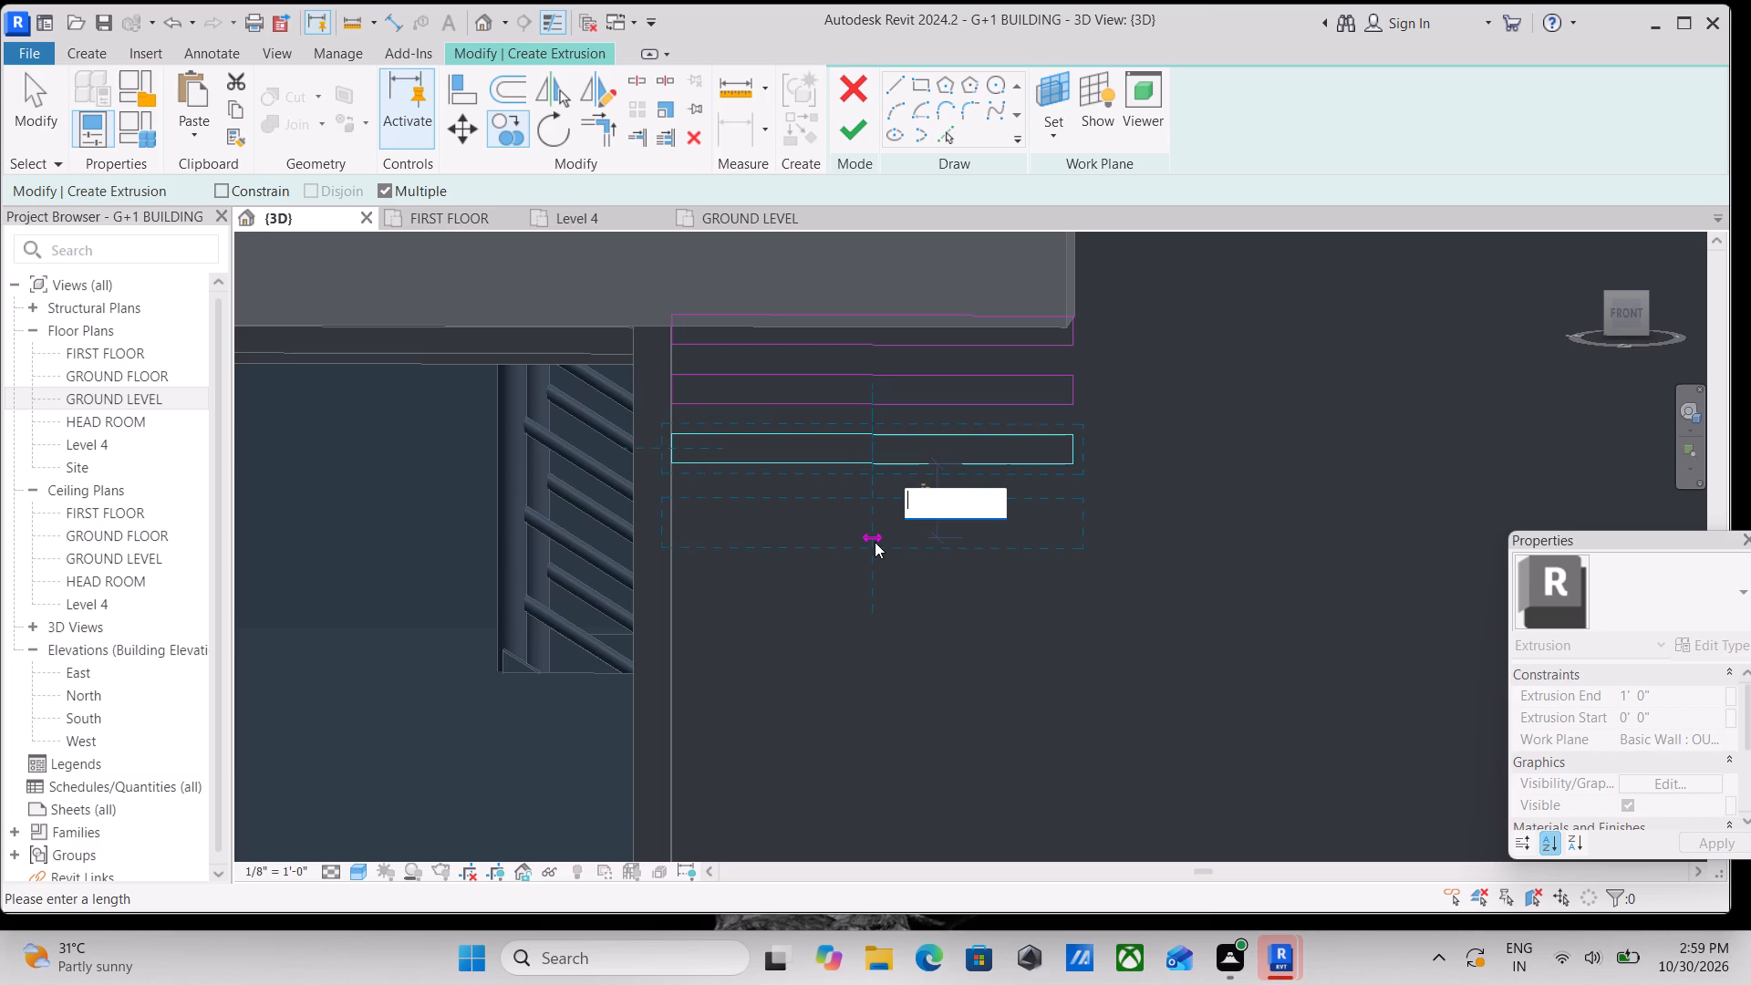
key(4)
key(shift+quotedbl)
key(Return)
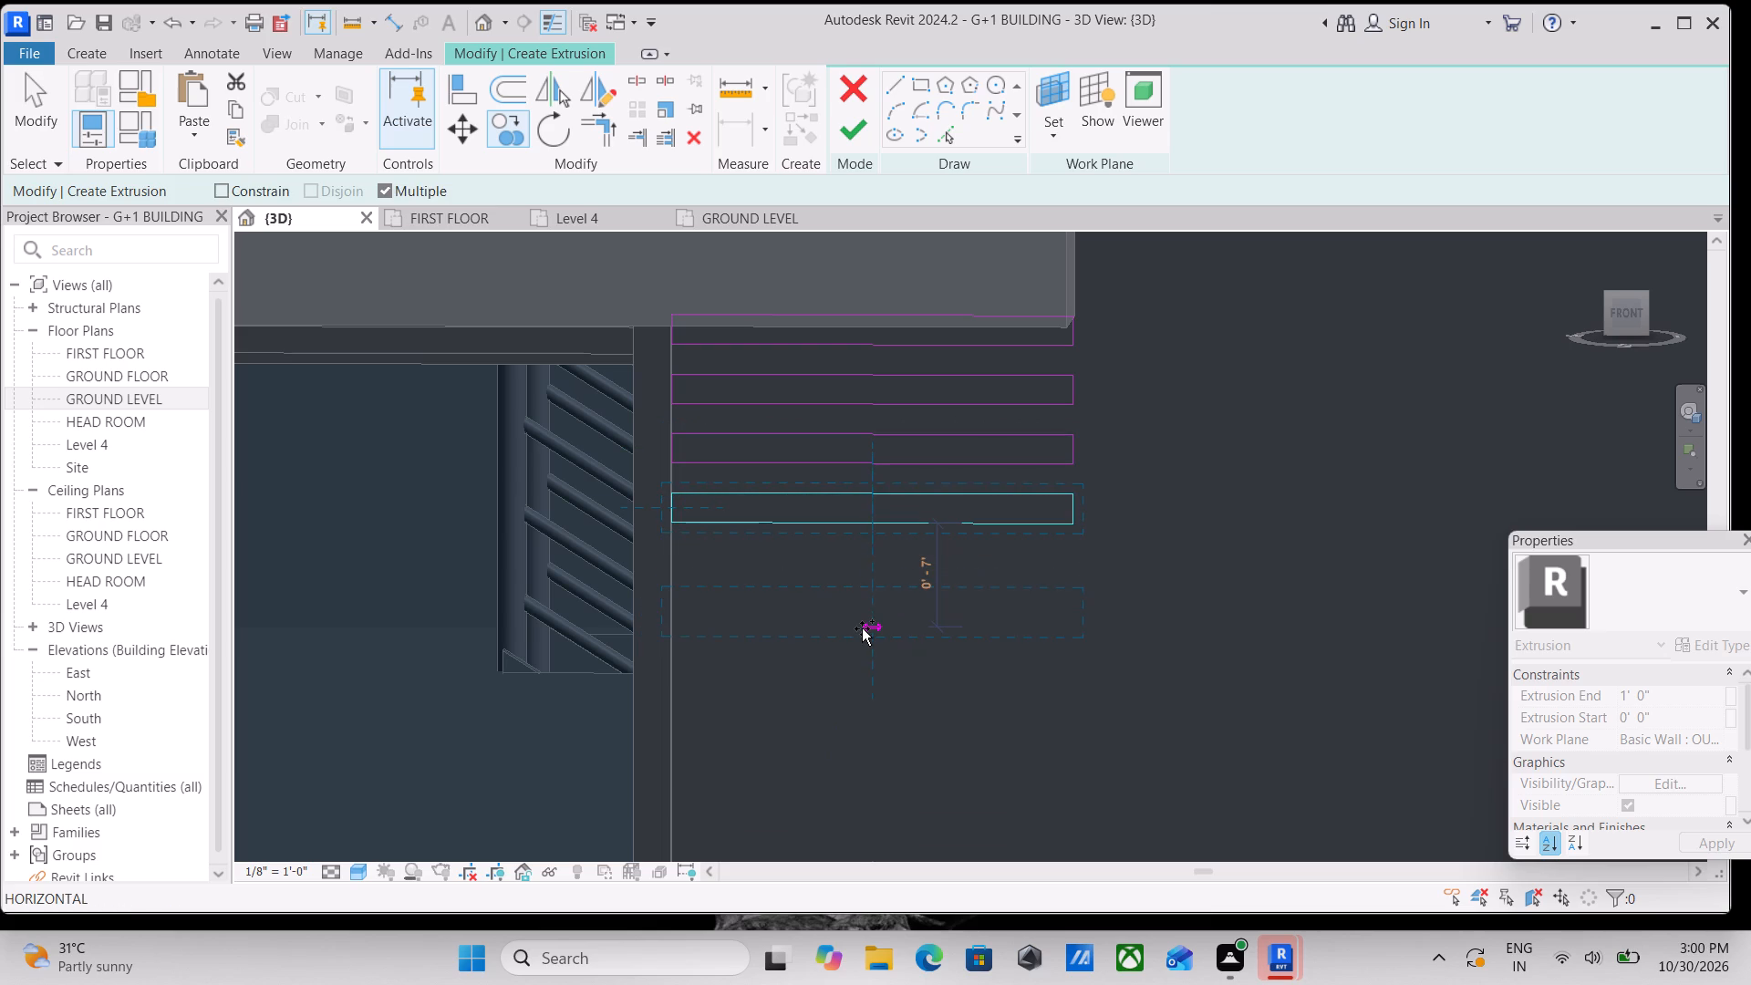
key(Escape)
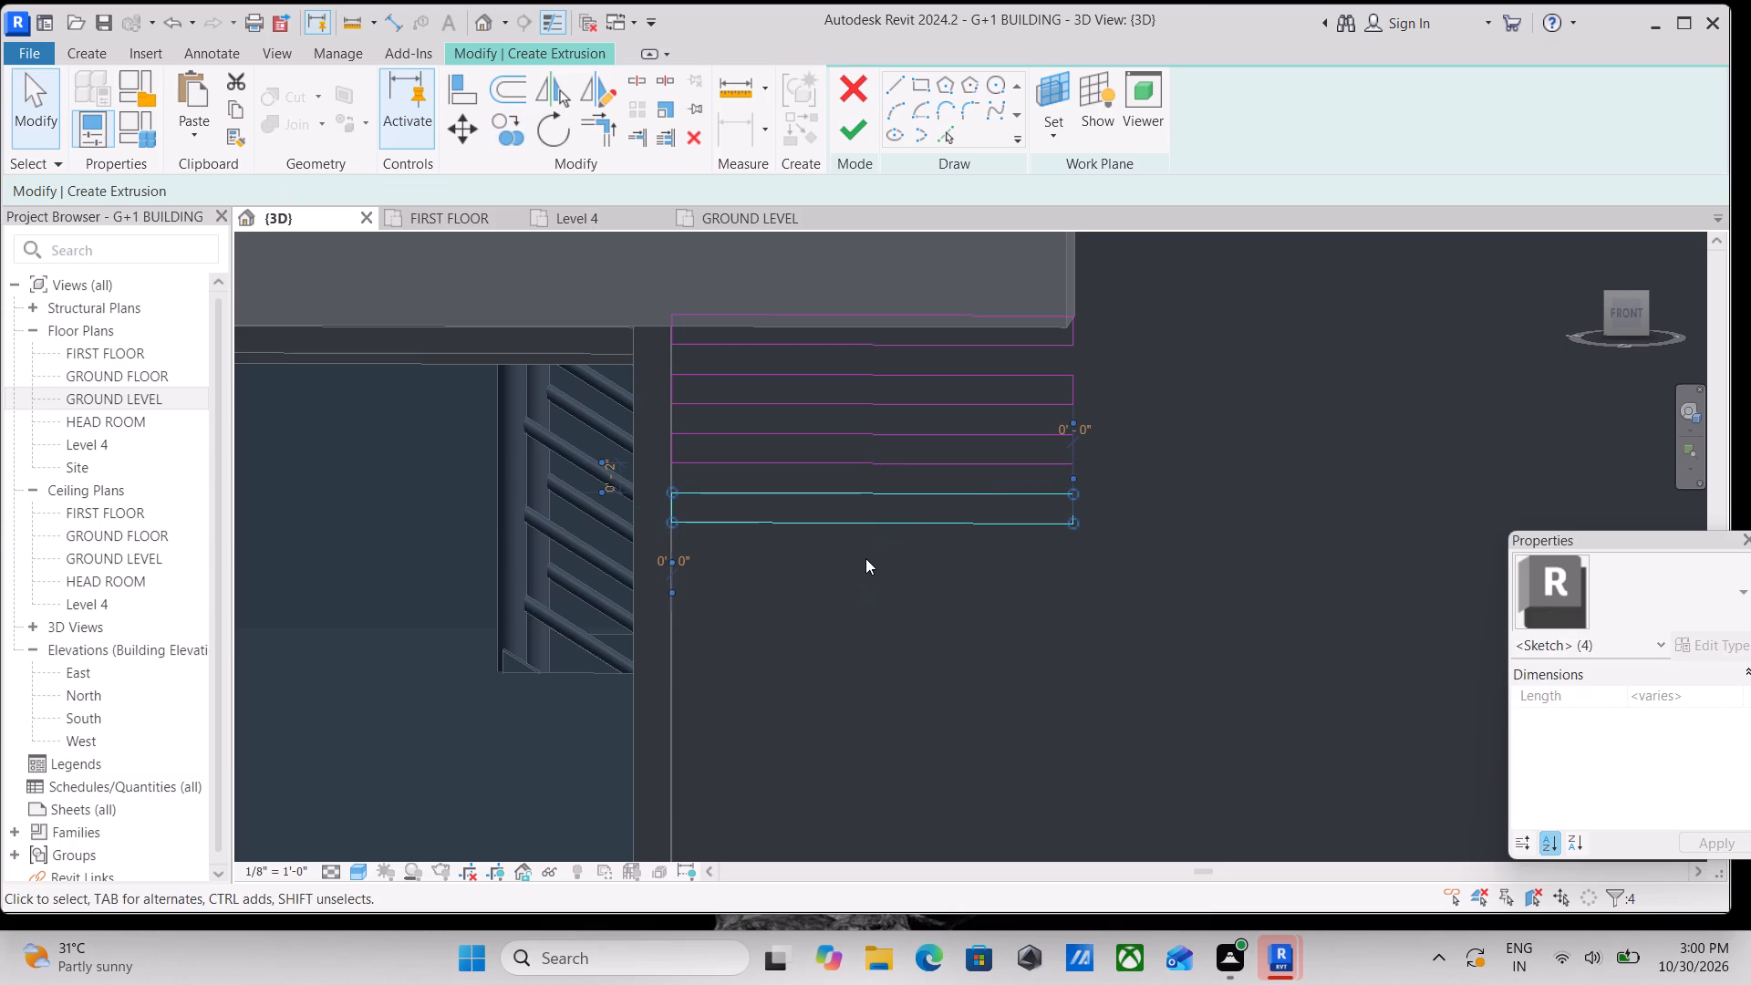
Copy the new lowest louvre rectangle another 4" straight down.
key(c)
key(o)
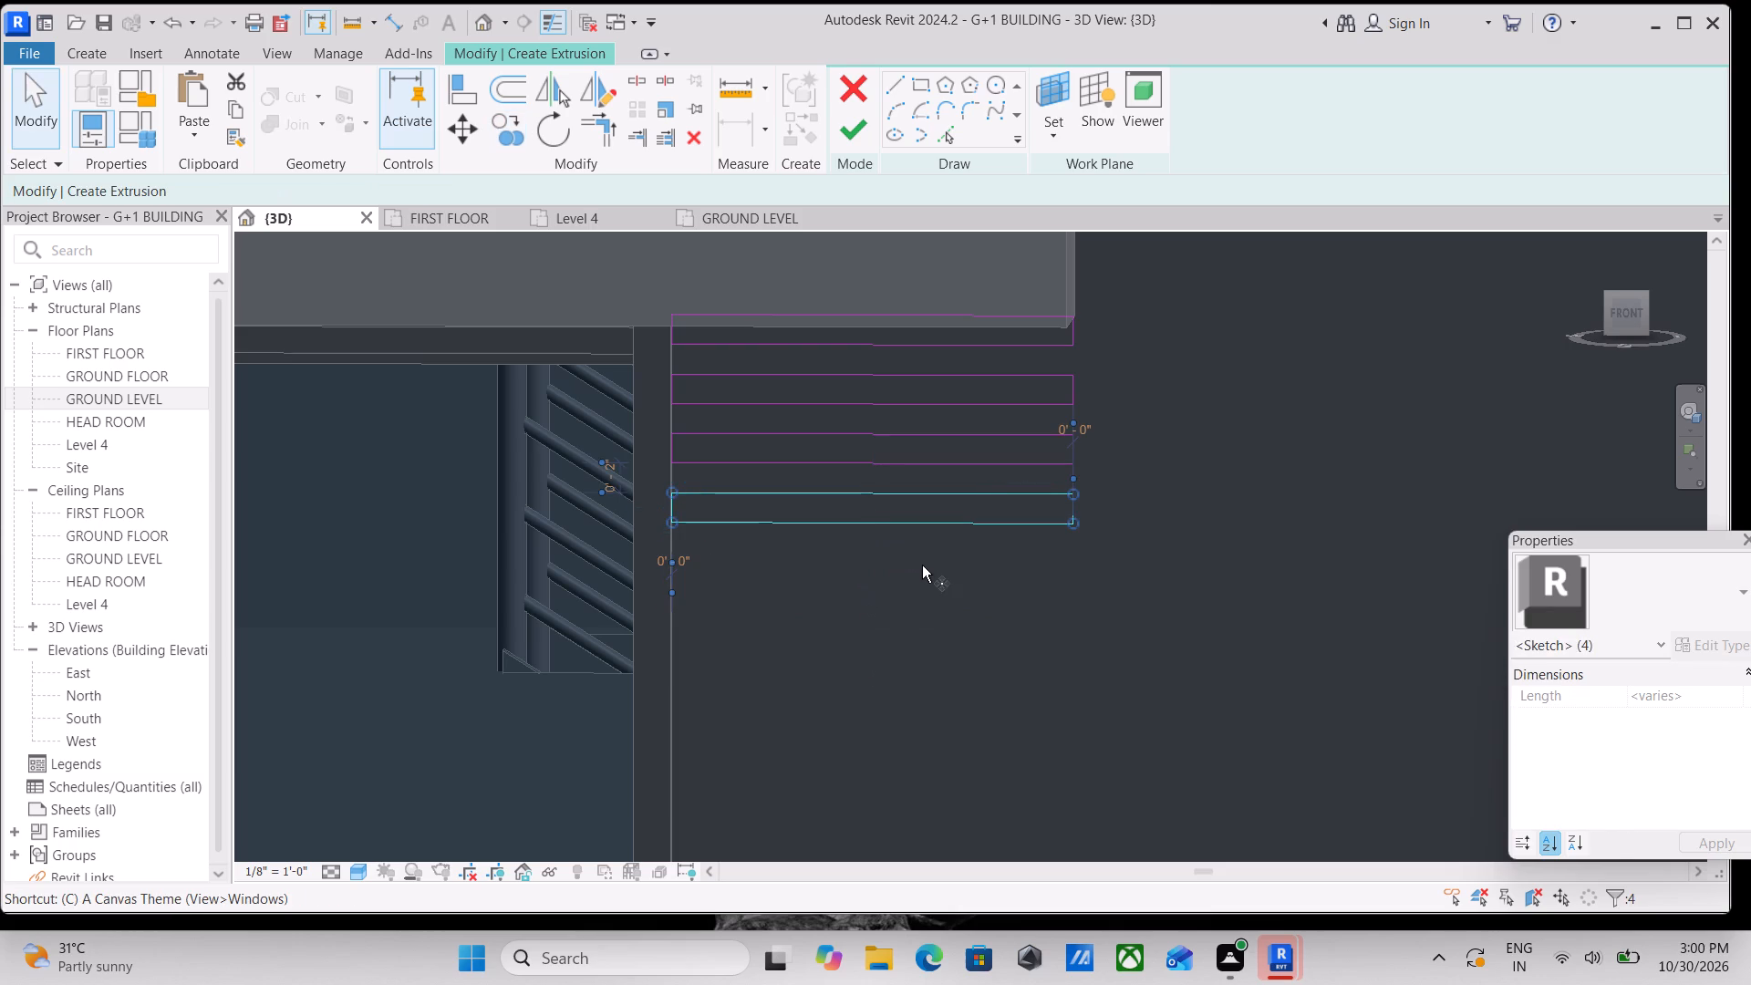
click(871, 521)
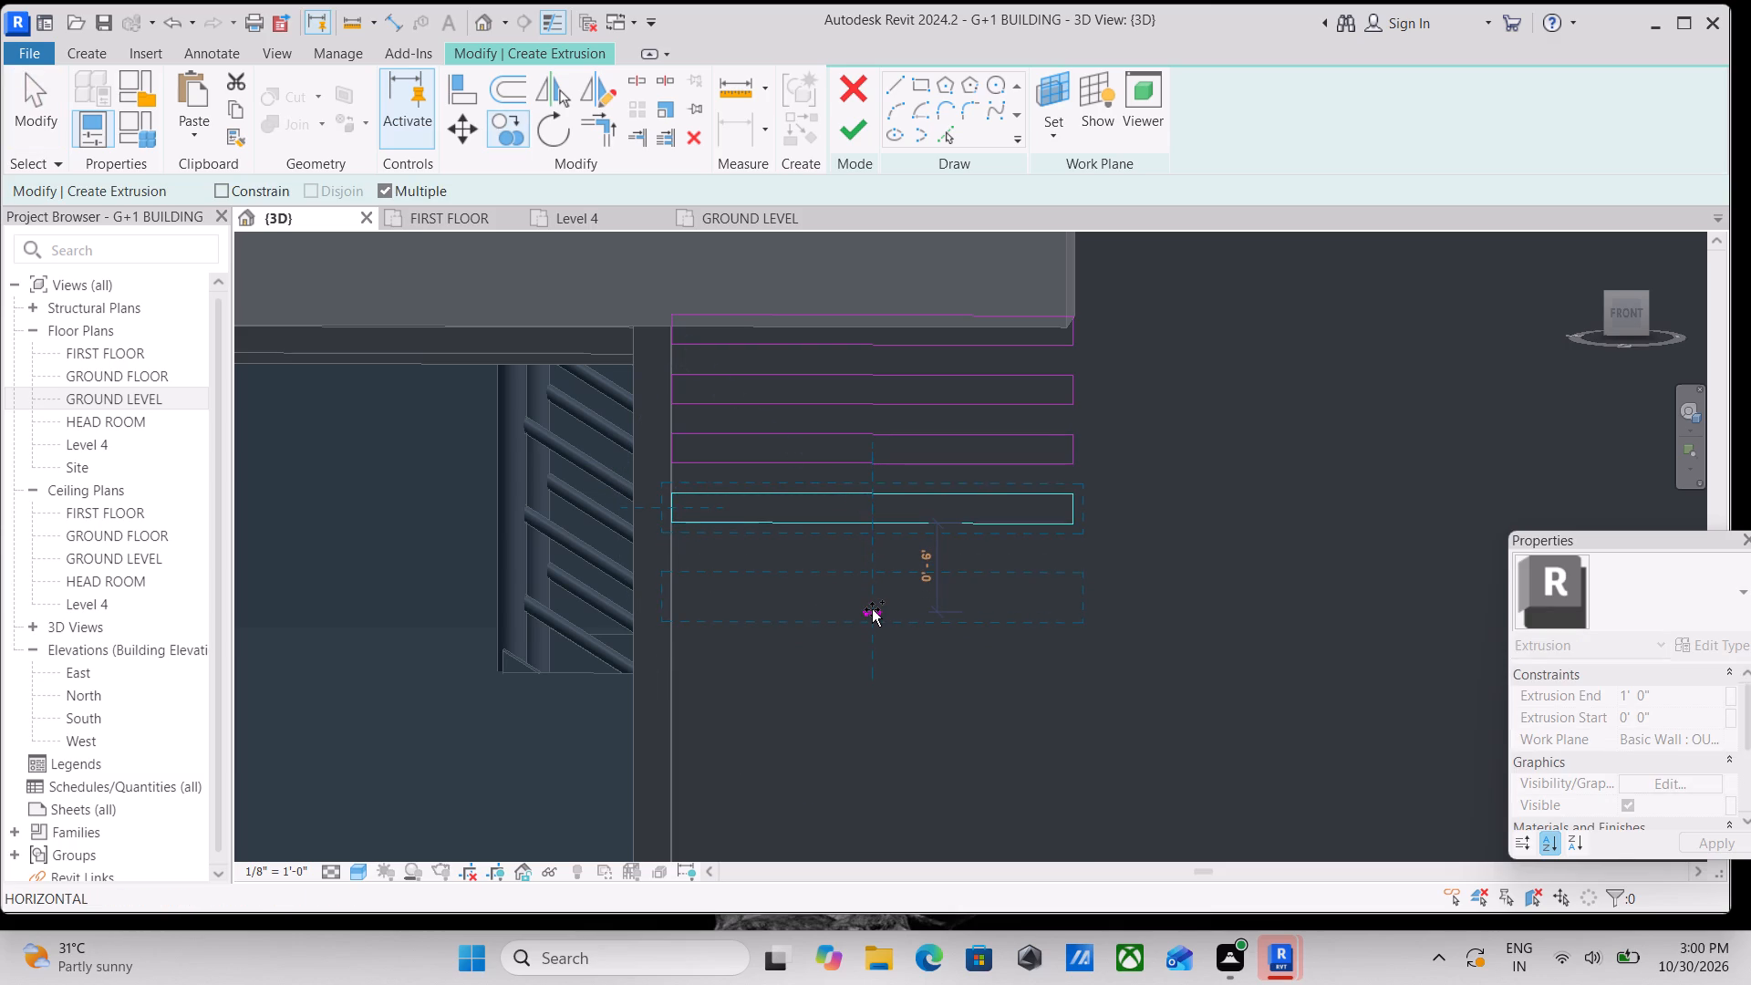
key(4)
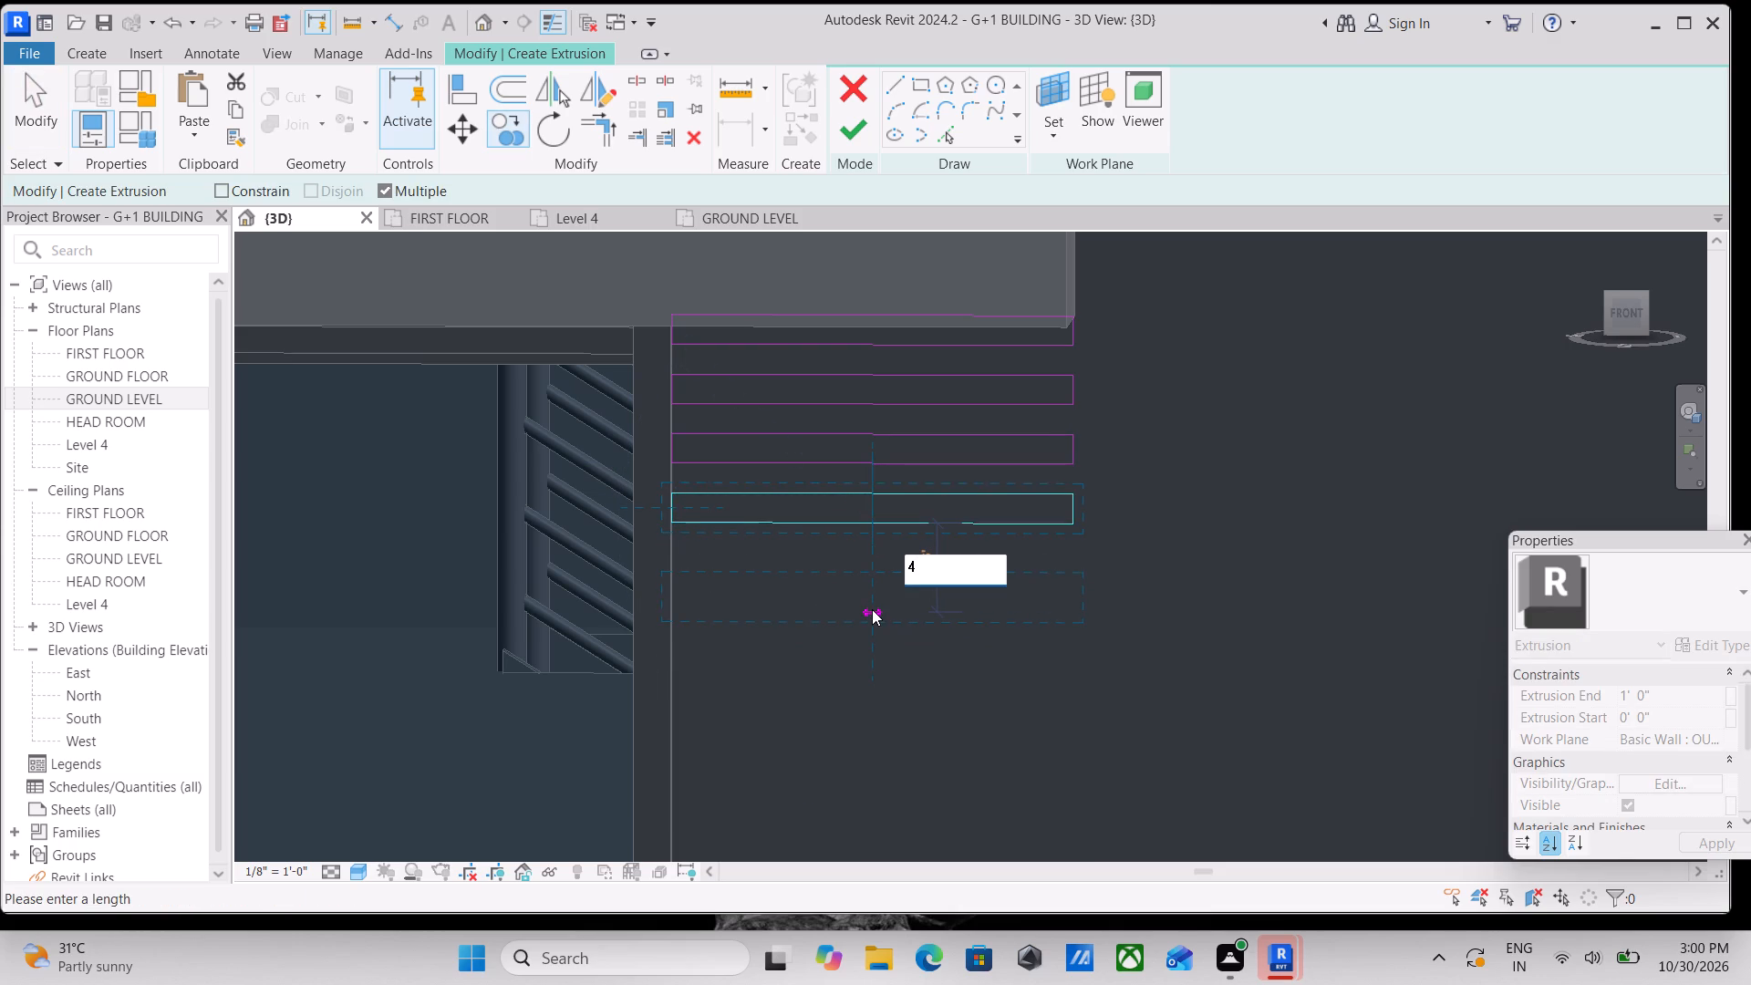
key(shift+quotedbl)
key(Return)
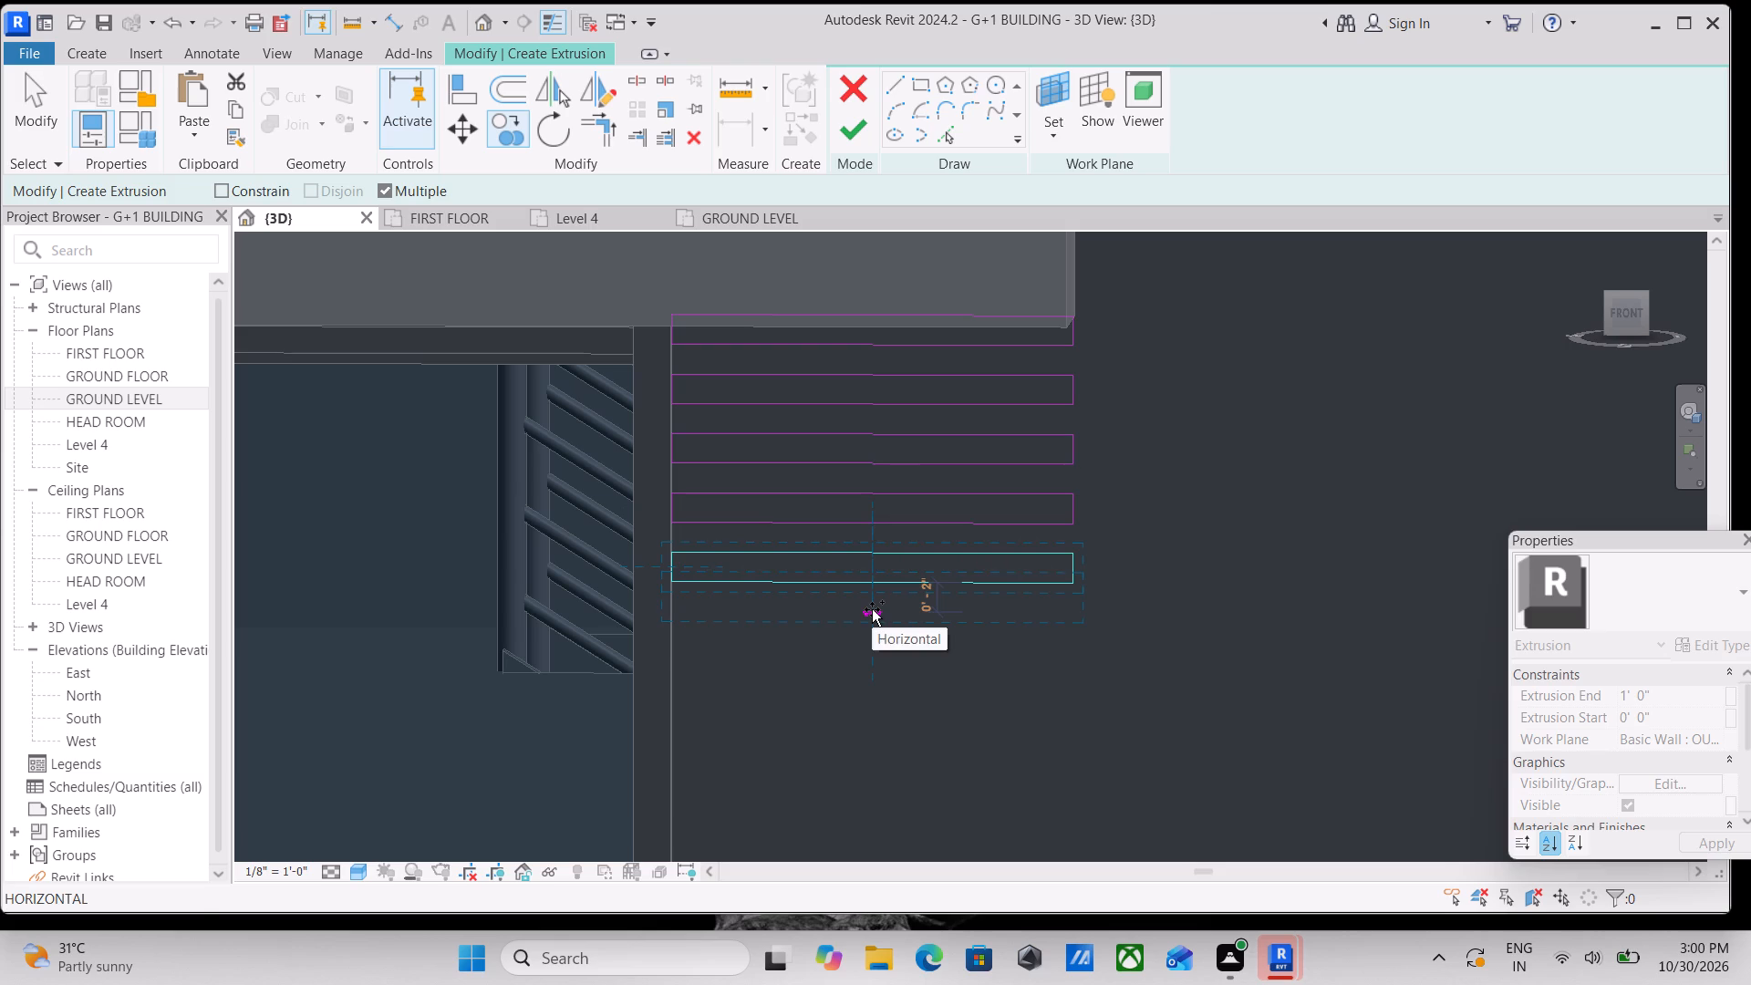
key(Escape)
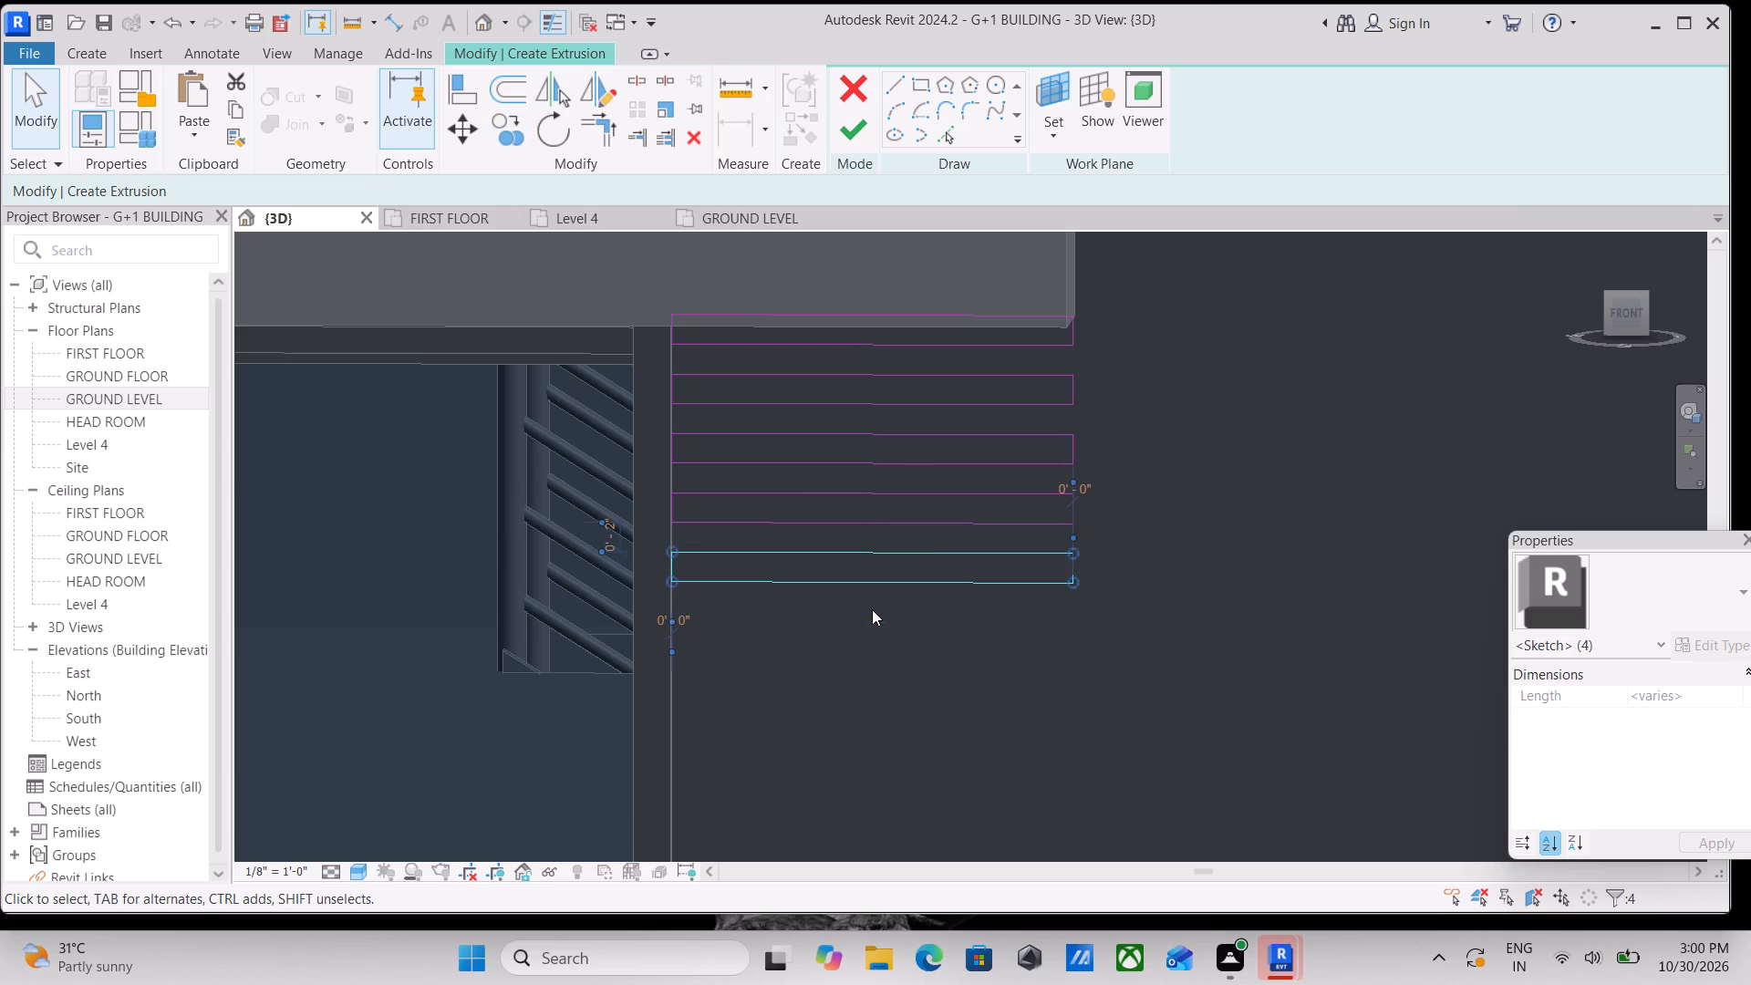
Copy the lowest louvre rectangle down once more, keeping the spacing of about 4".
text(co)
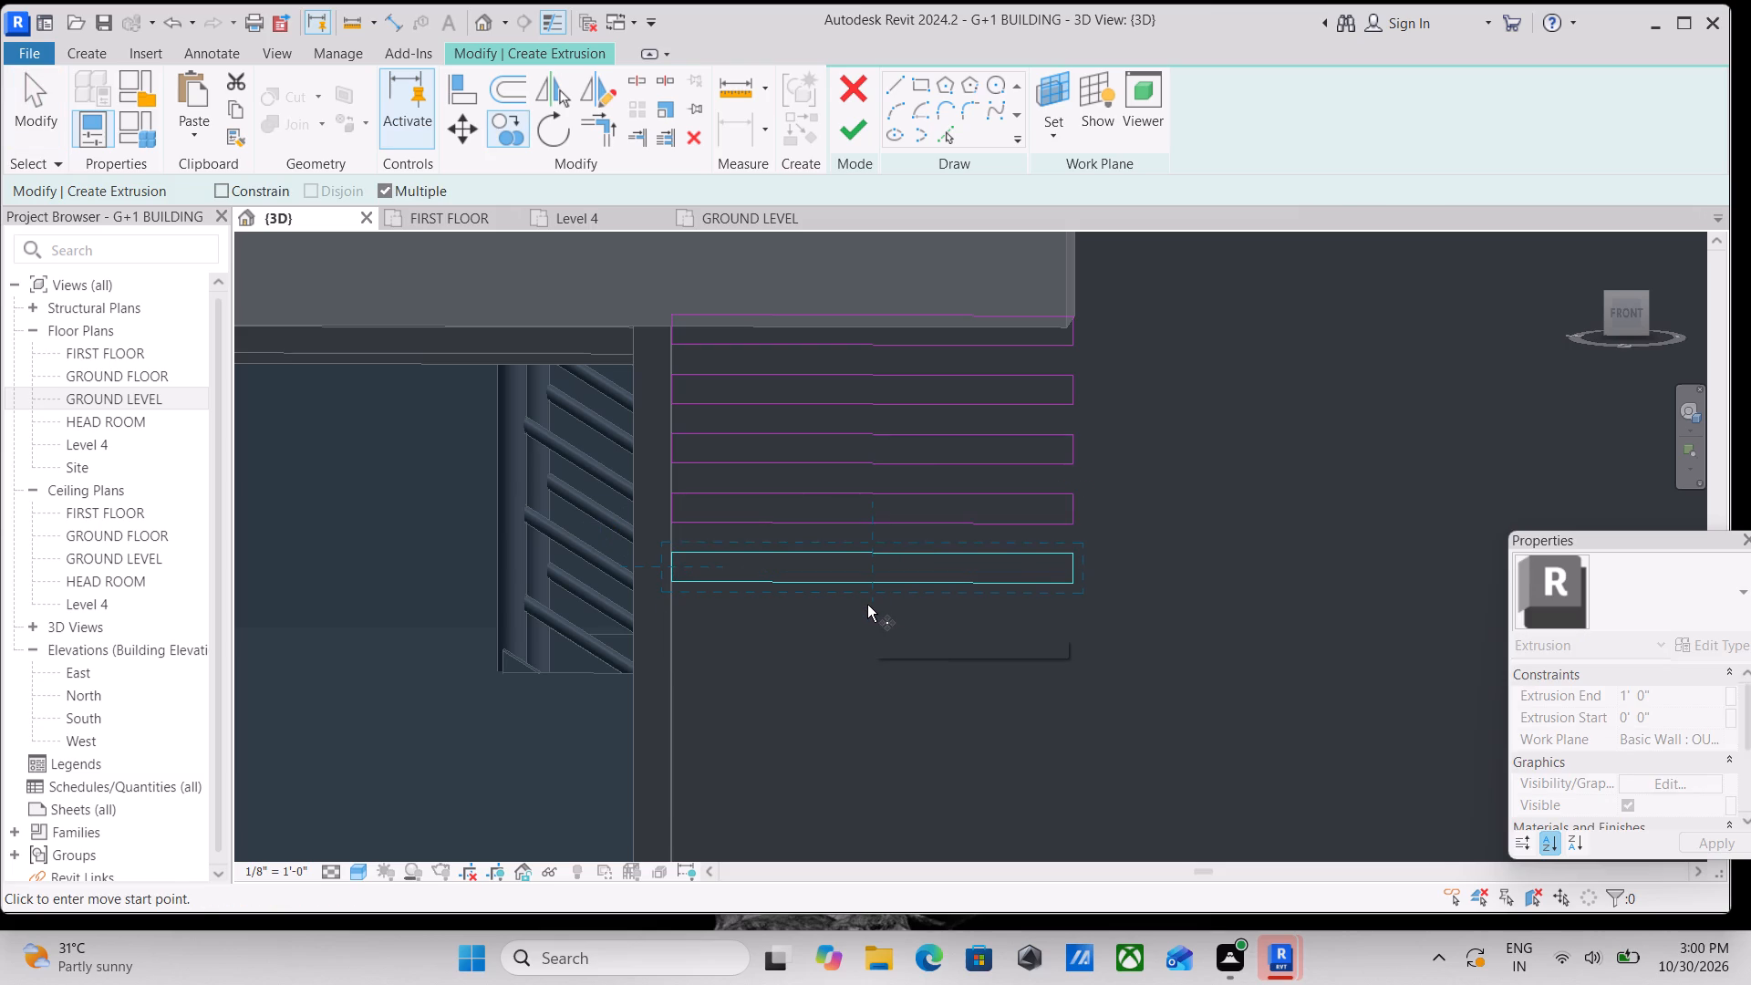
click(866, 584)
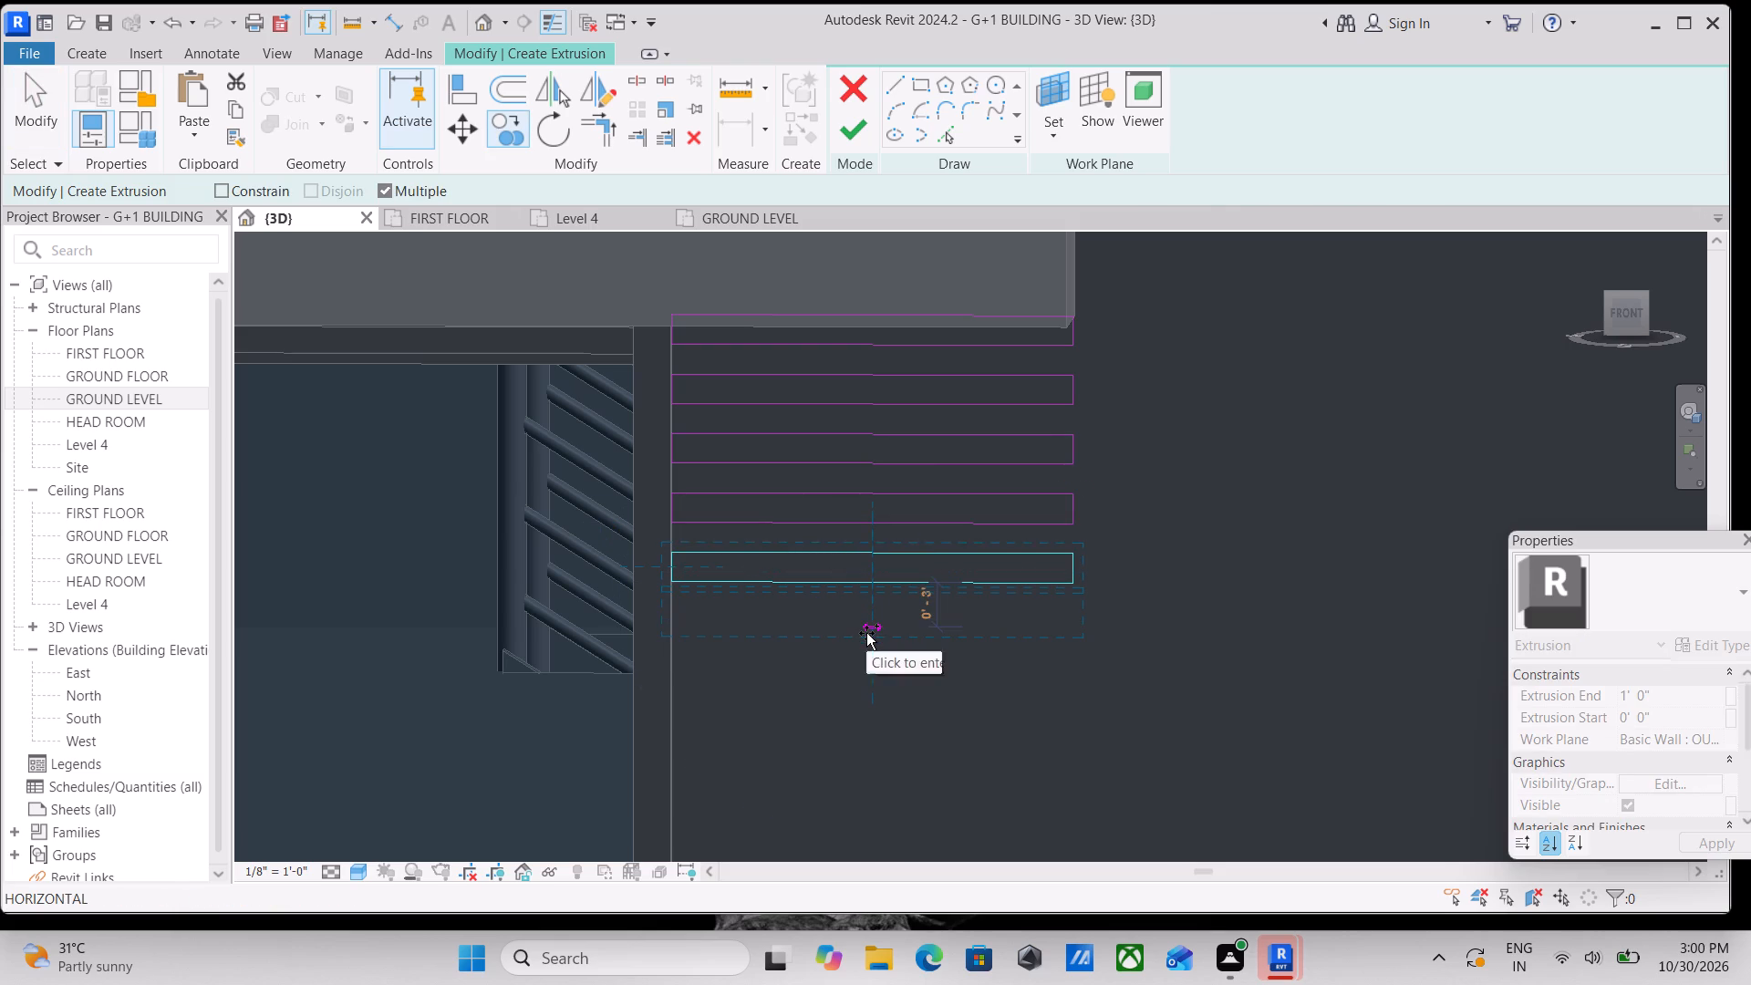
click(866, 643)
scroll(866, 643, down, 1)
middle_drag(865, 643, 868, 592)
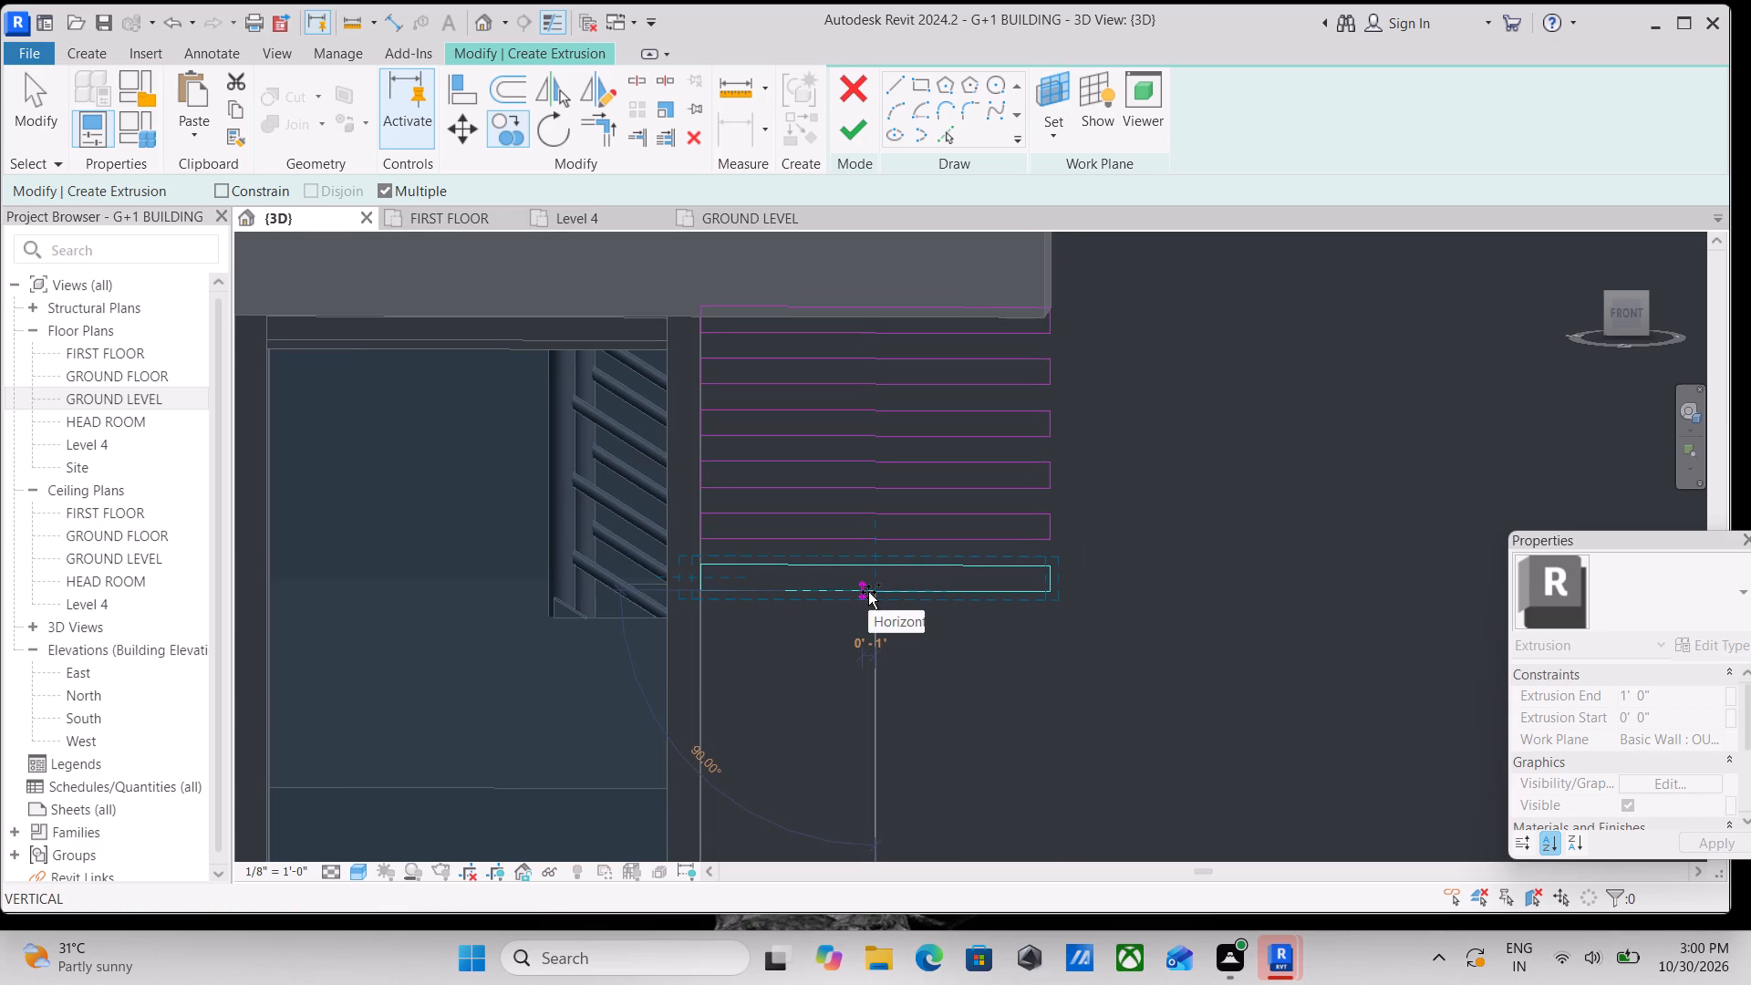
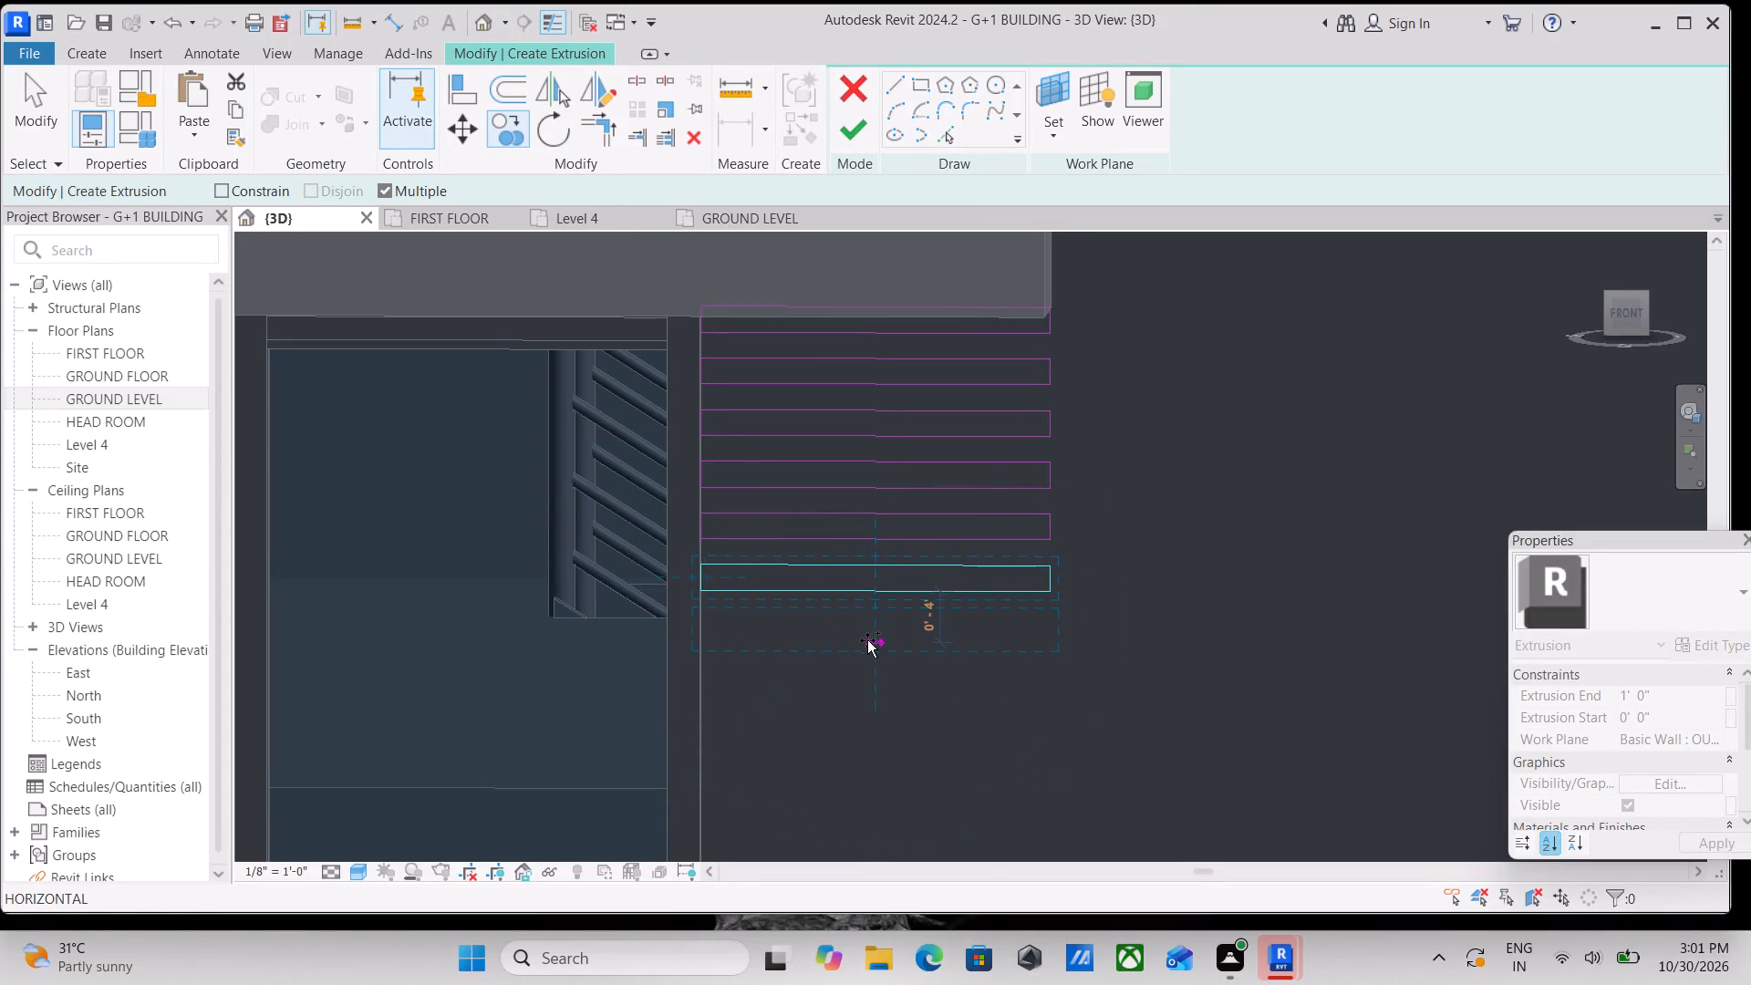
Place two more copies of the louvre rectangle straight down below the row, keeping the spacing of about 4".
middle_drag(870, 634, 866, 509)
scroll(866, 509, up, 1)
click(865, 524)
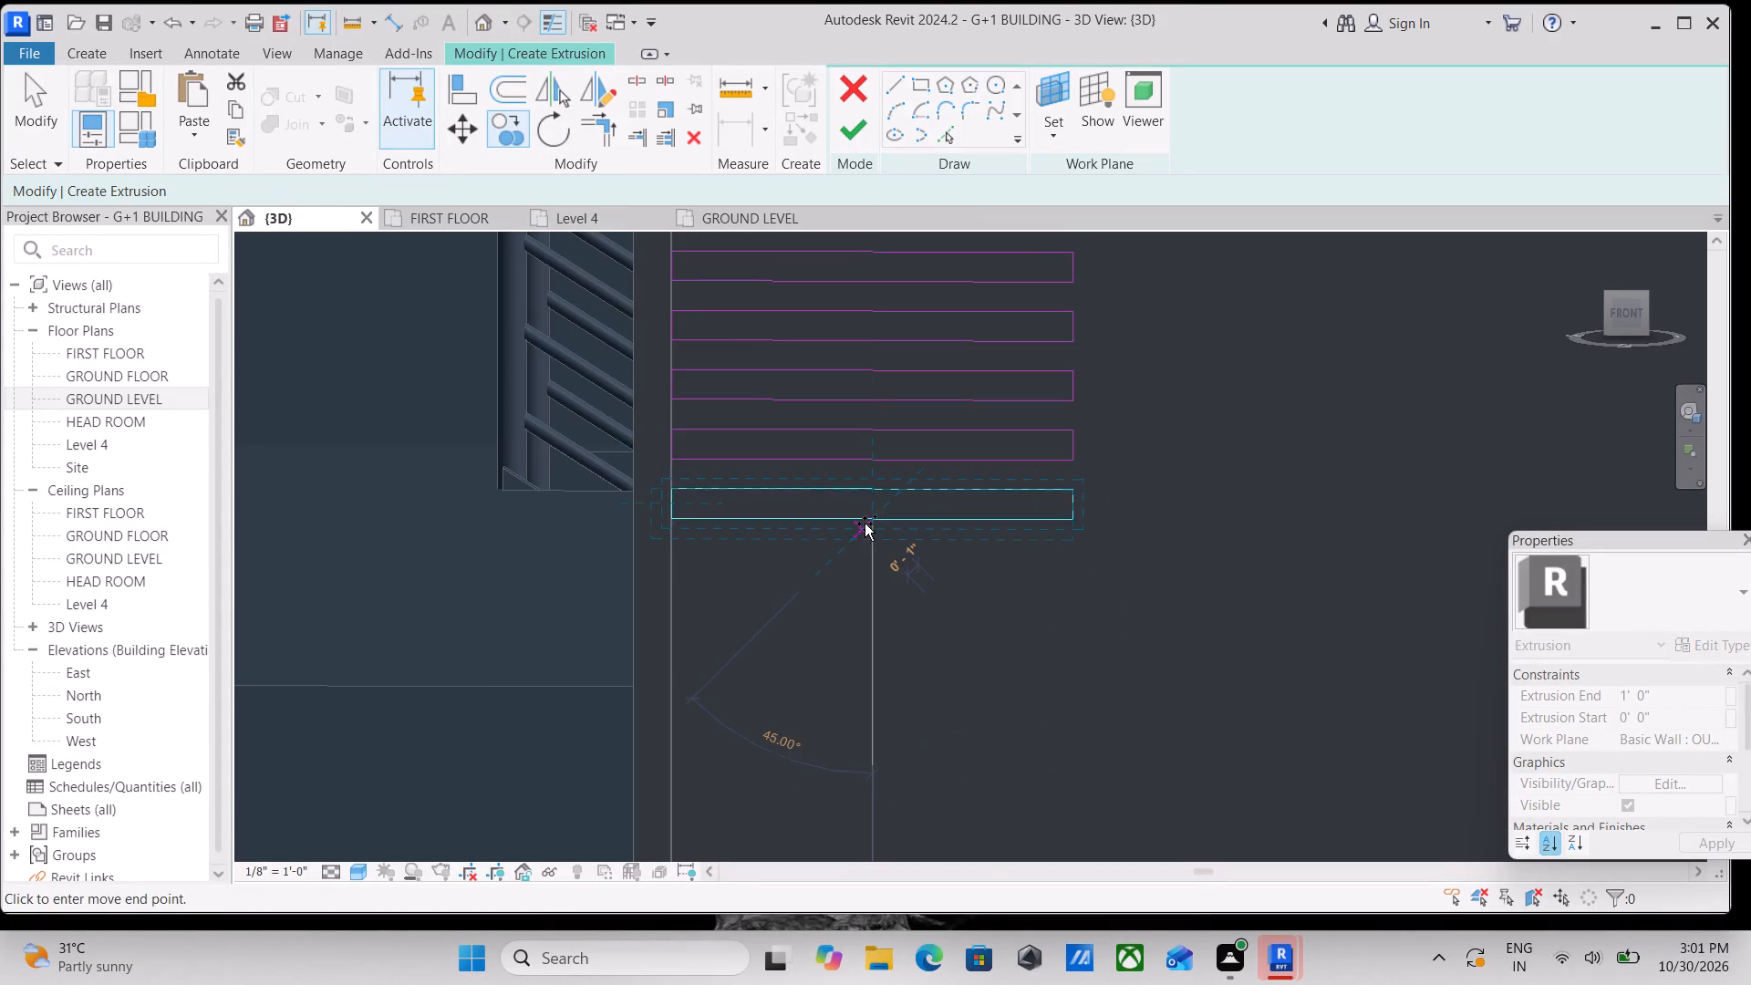
scroll(865, 524, down, 2)
middle_drag(865, 524, 866, 504)
click(866, 544)
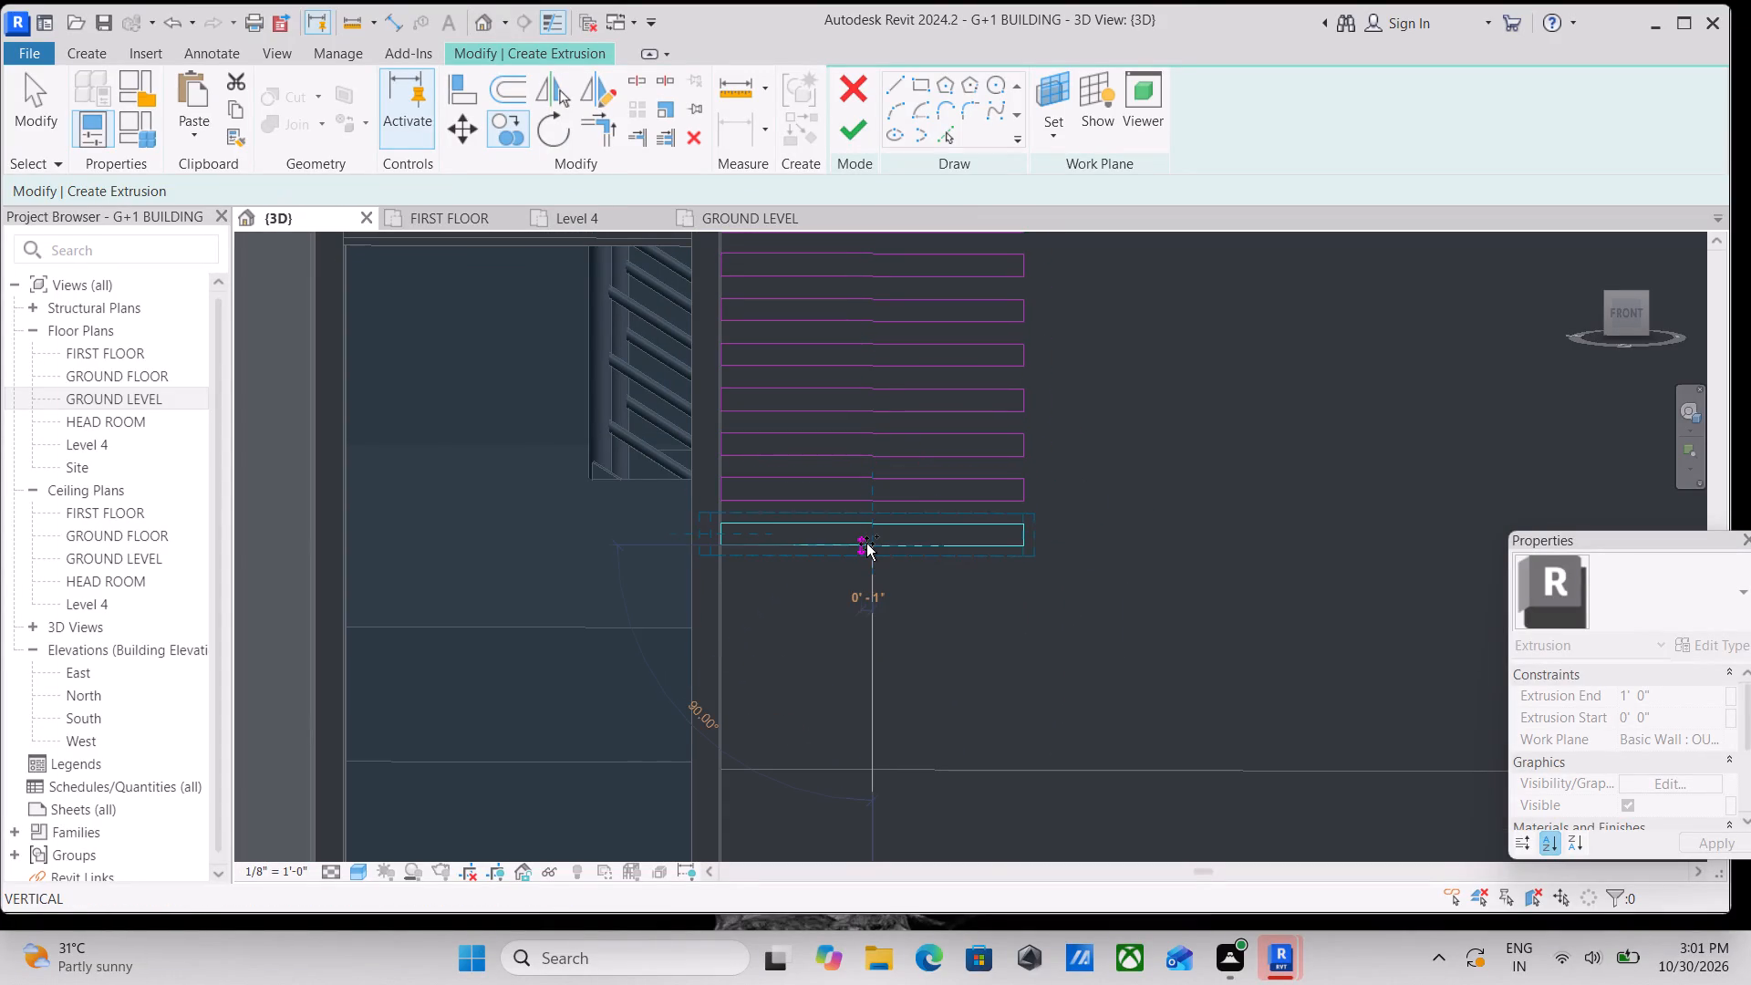
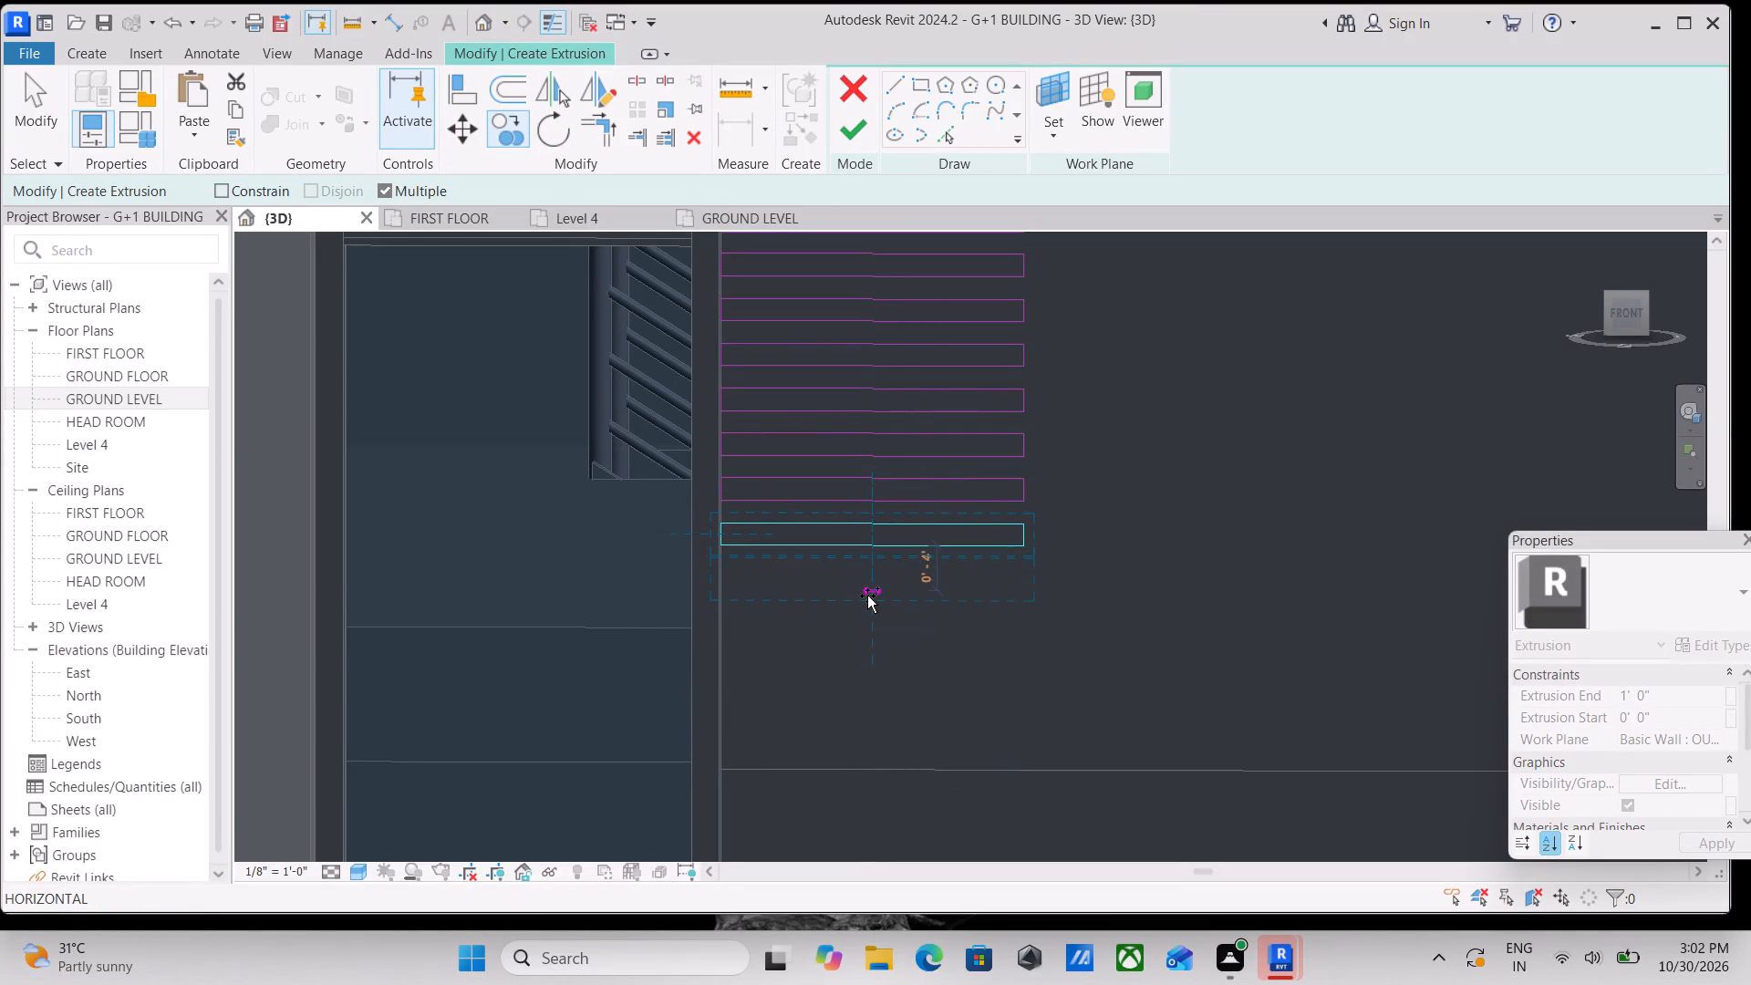
Place four more copies of the louvre rectangle straight down at about 4" spacing, ending just above the horizontal wall line.
click(867, 596)
scroll(867, 595, down, 2)
middle_drag(867, 595, 888, 520)
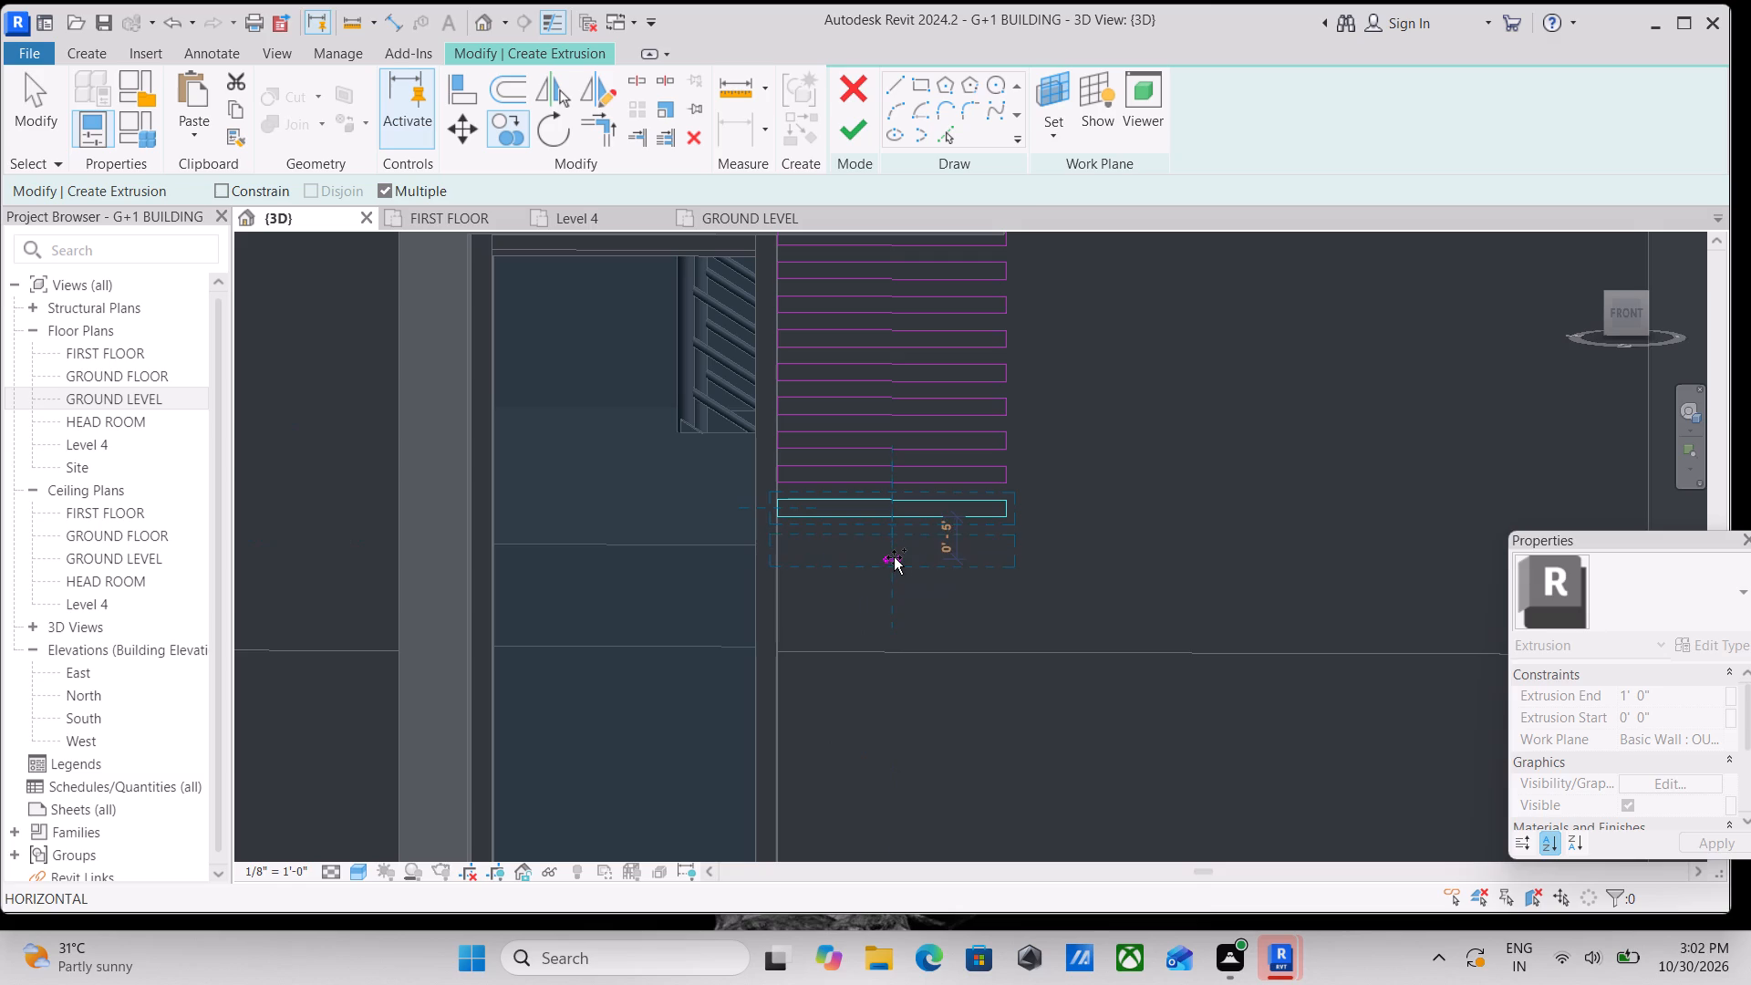
scroll(894, 557, up, 6)
click(893, 539)
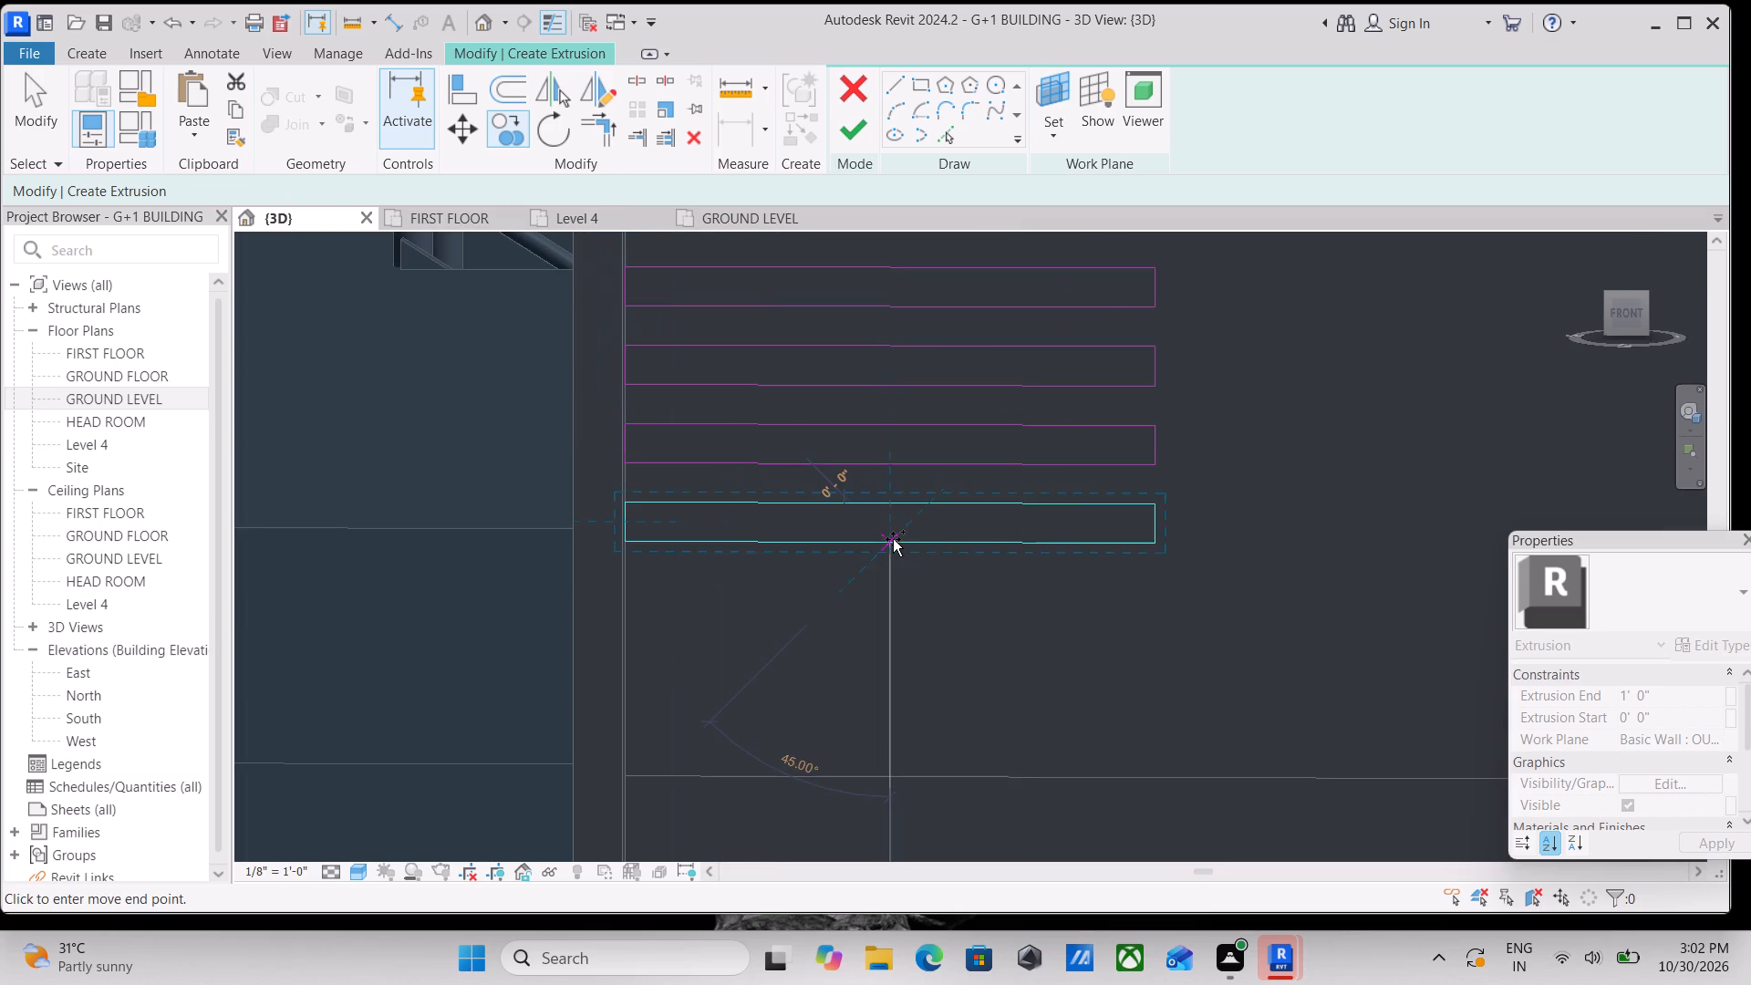
scroll(893, 539, down, 3)
middle_drag(893, 539, 907, 486)
scroll(907, 486, up, 1)
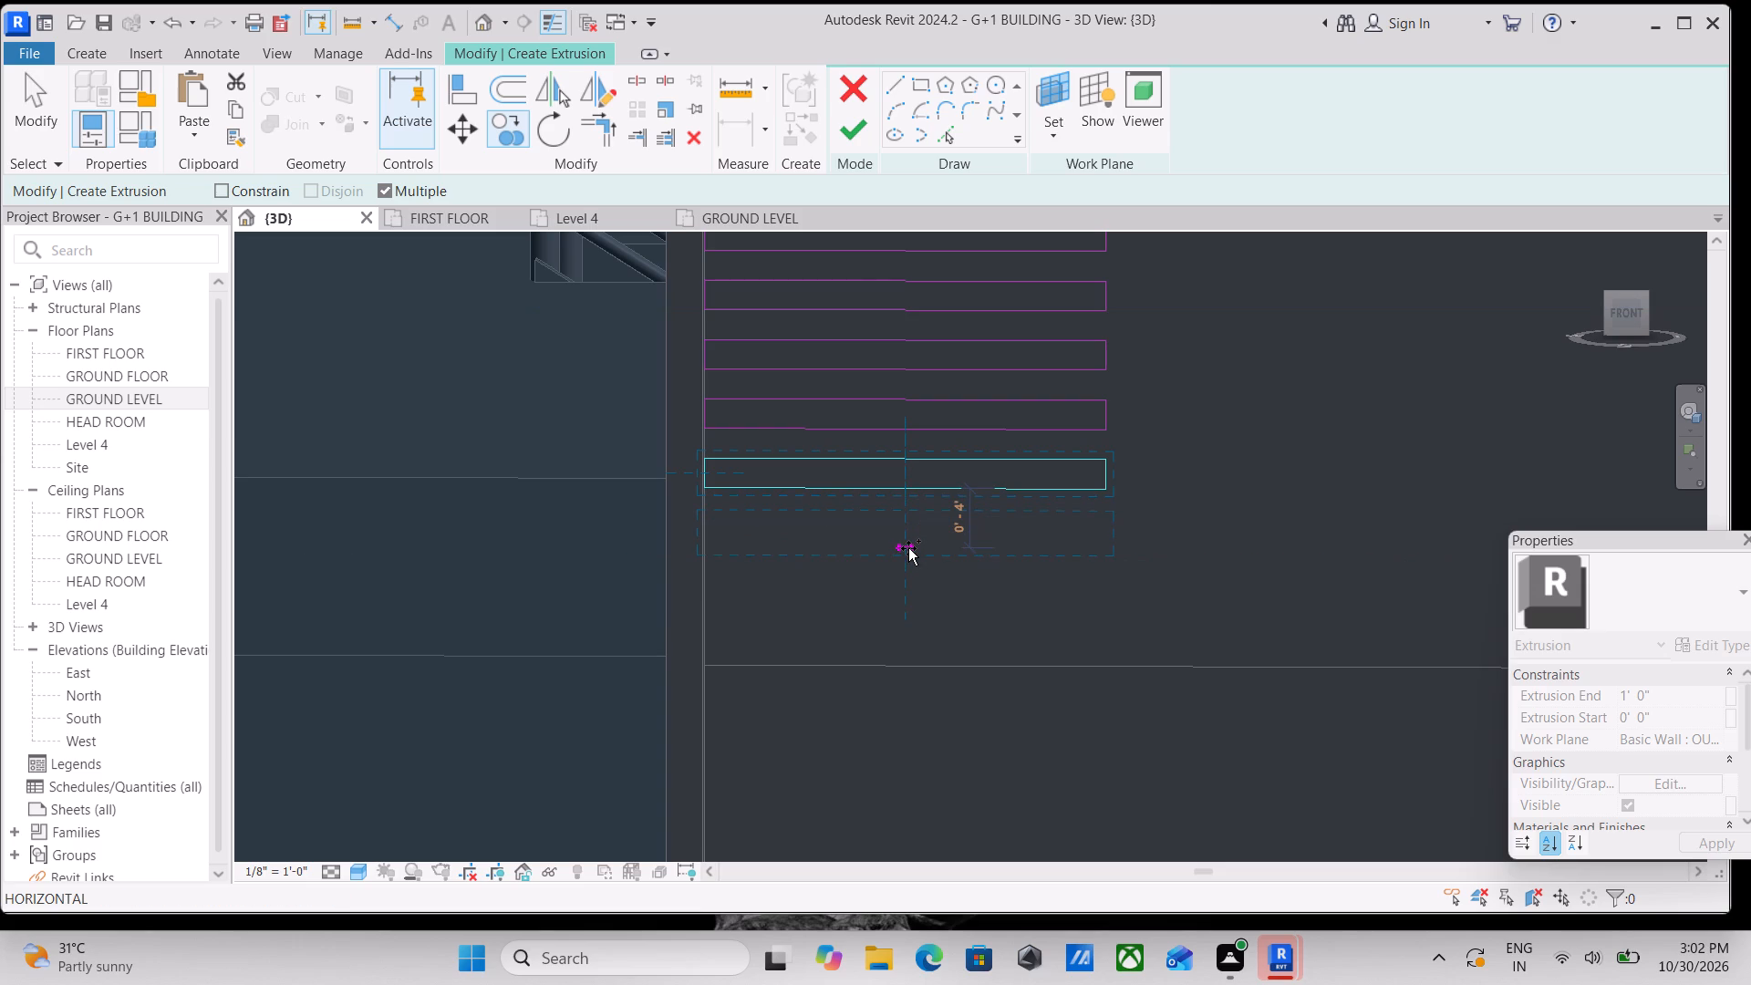
click(908, 548)
scroll(908, 548, down, 1)
middle_drag(908, 548, 909, 427)
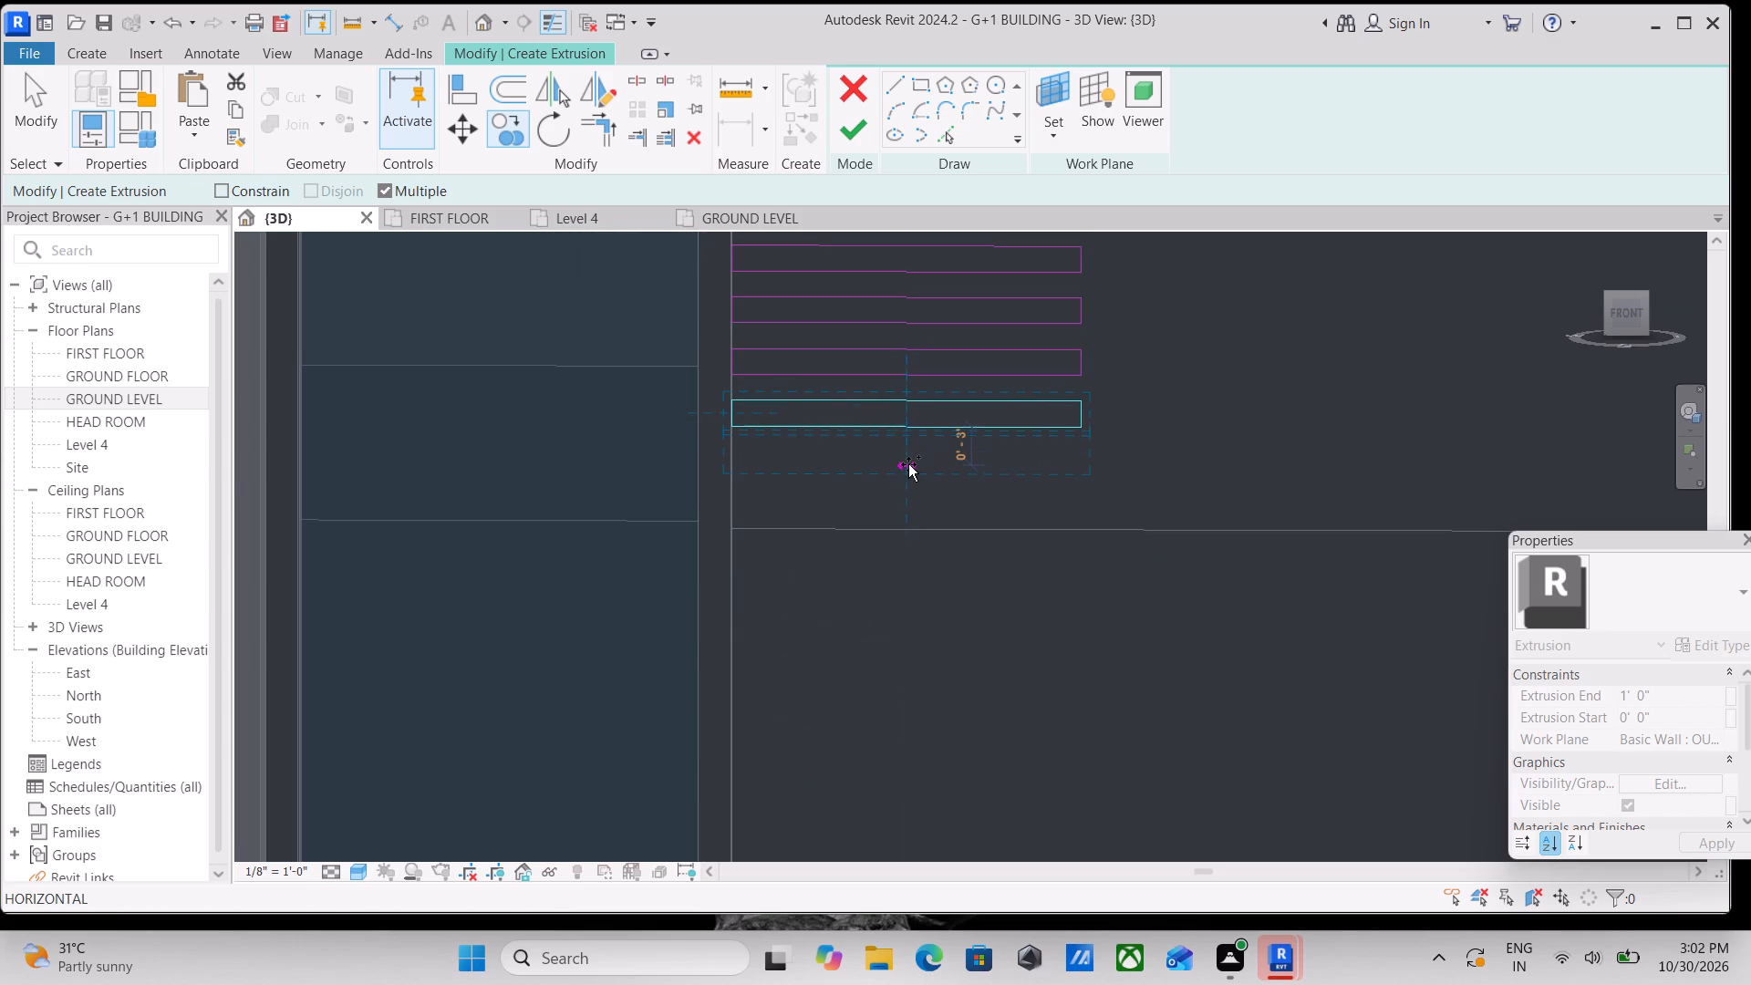
click(908, 472)
Continue the louvre column with three more copies at about 4" spacing, the first one overlapping the horizontal wall line.
scroll(908, 472, down, 2)
middle_drag(908, 472, 916, 400)
scroll(916, 400, up, 1)
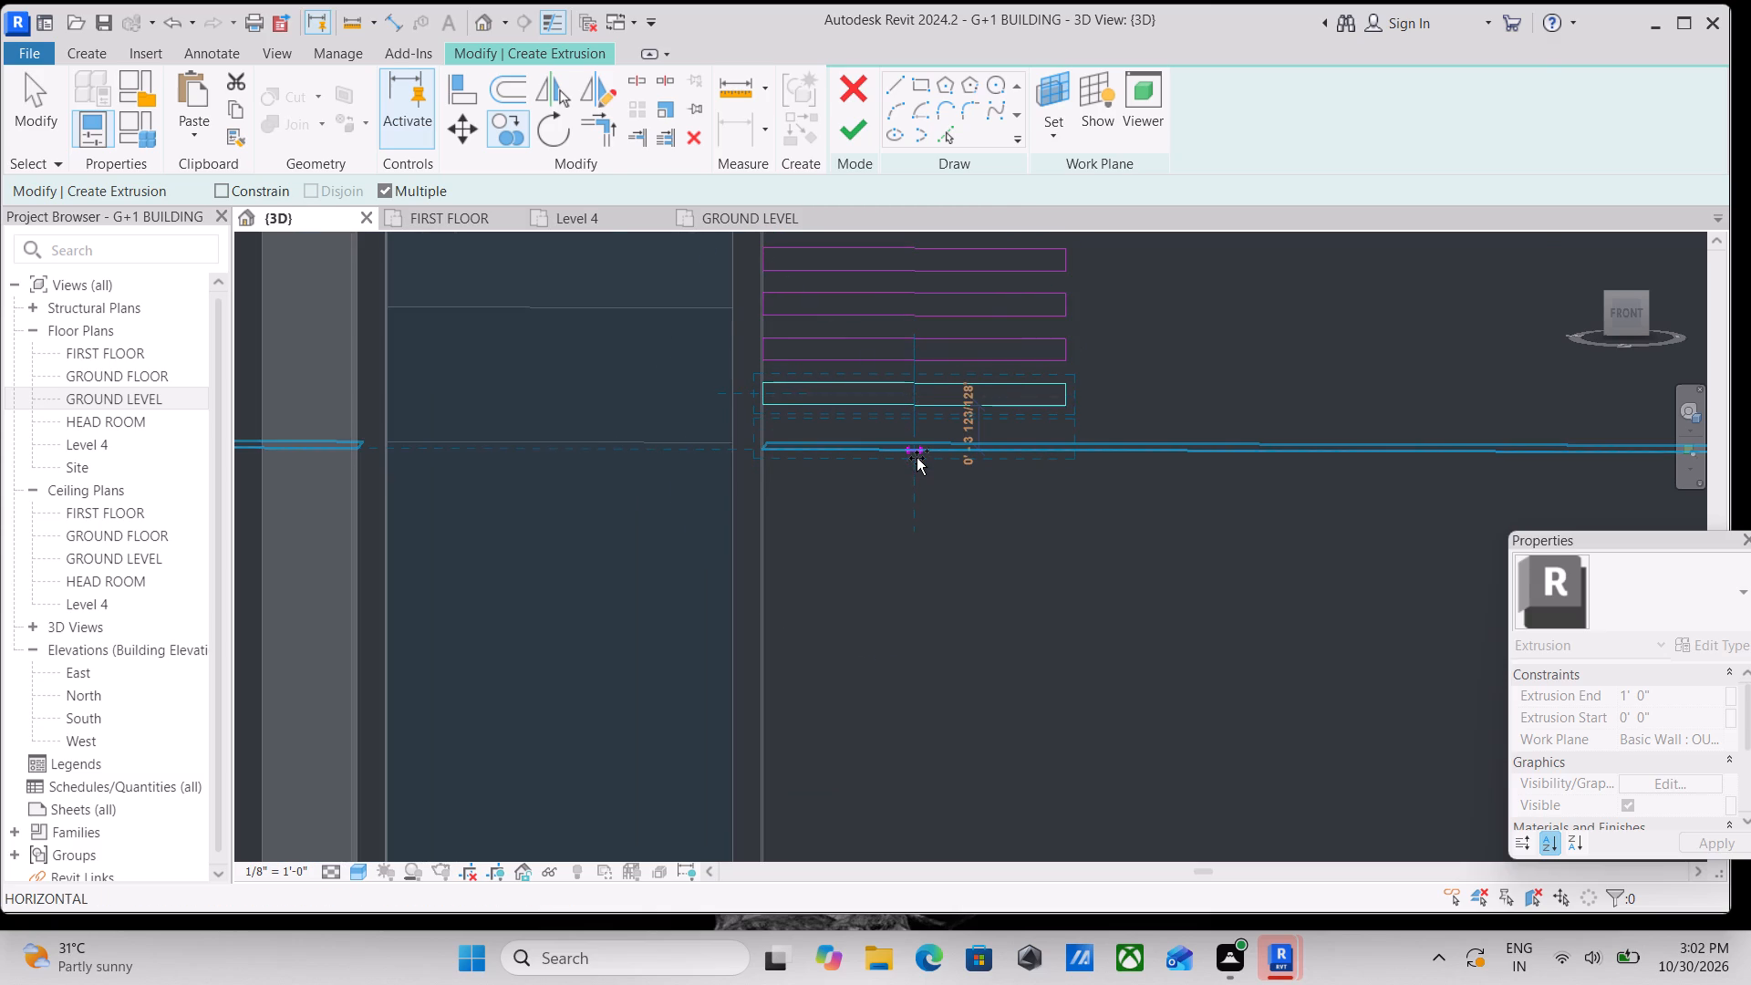
scroll(917, 451, up, 3)
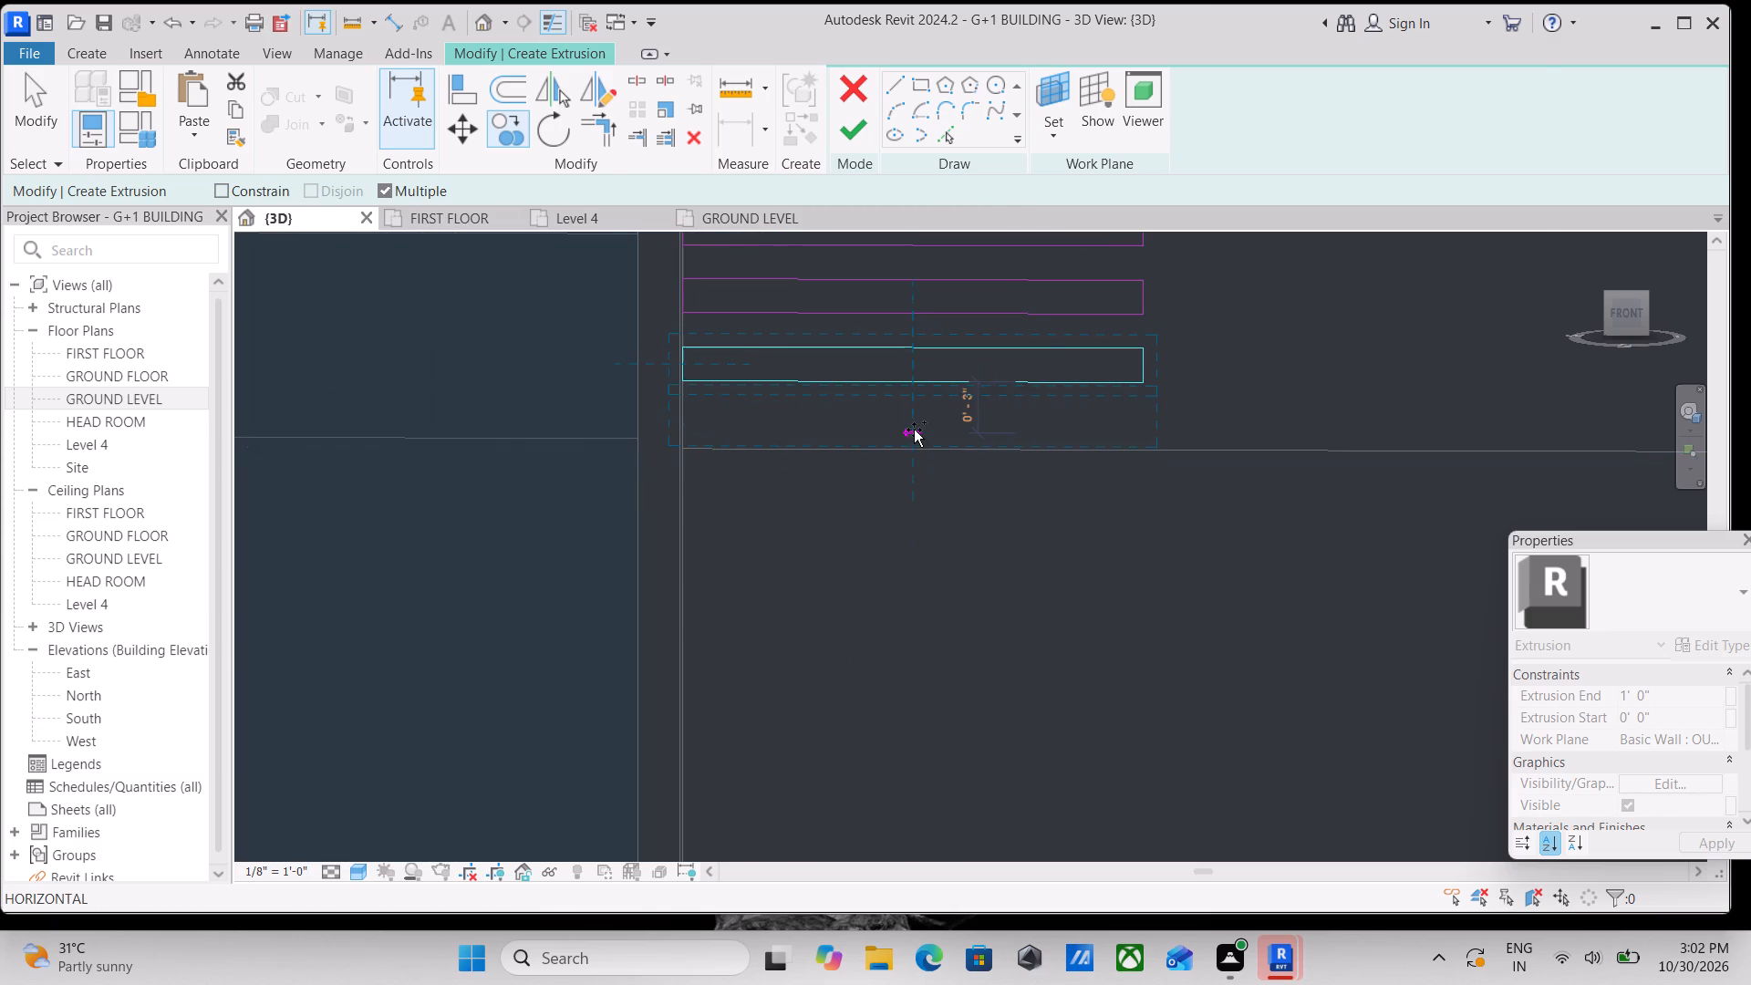
scroll(915, 449, up, 6)
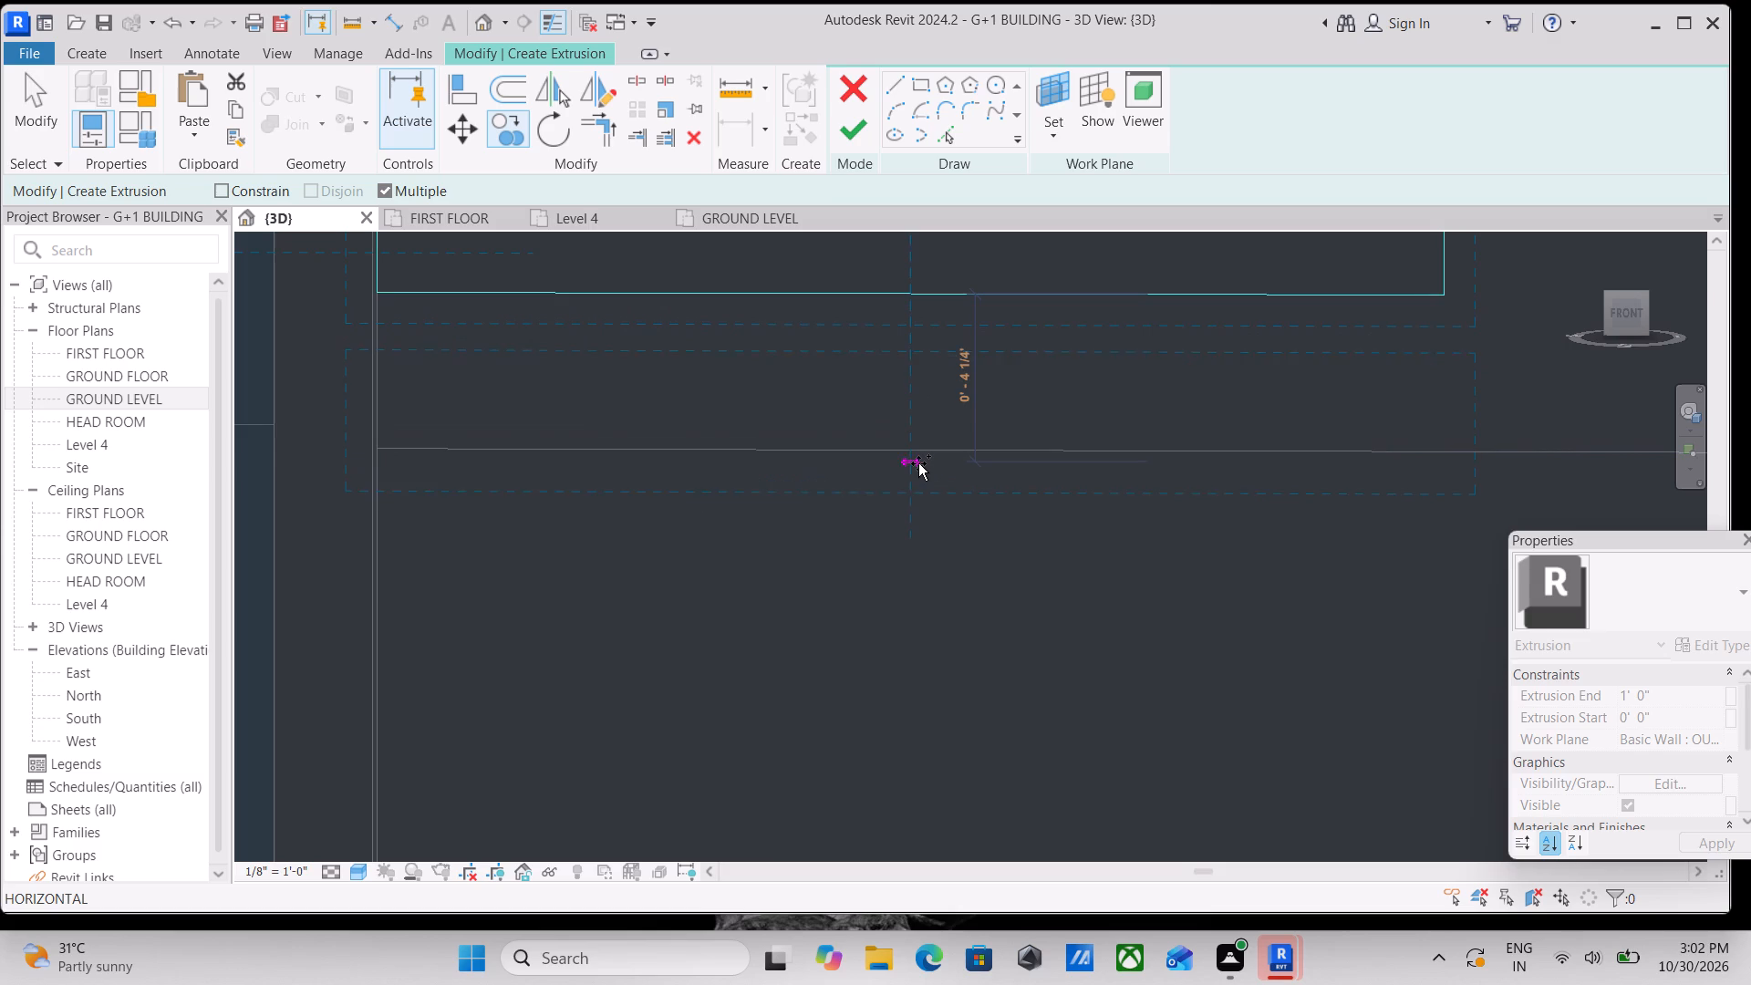
click(918, 462)
scroll(918, 462, down, 3)
middle_drag(918, 462, 938, 397)
scroll(938, 397, up, 1)
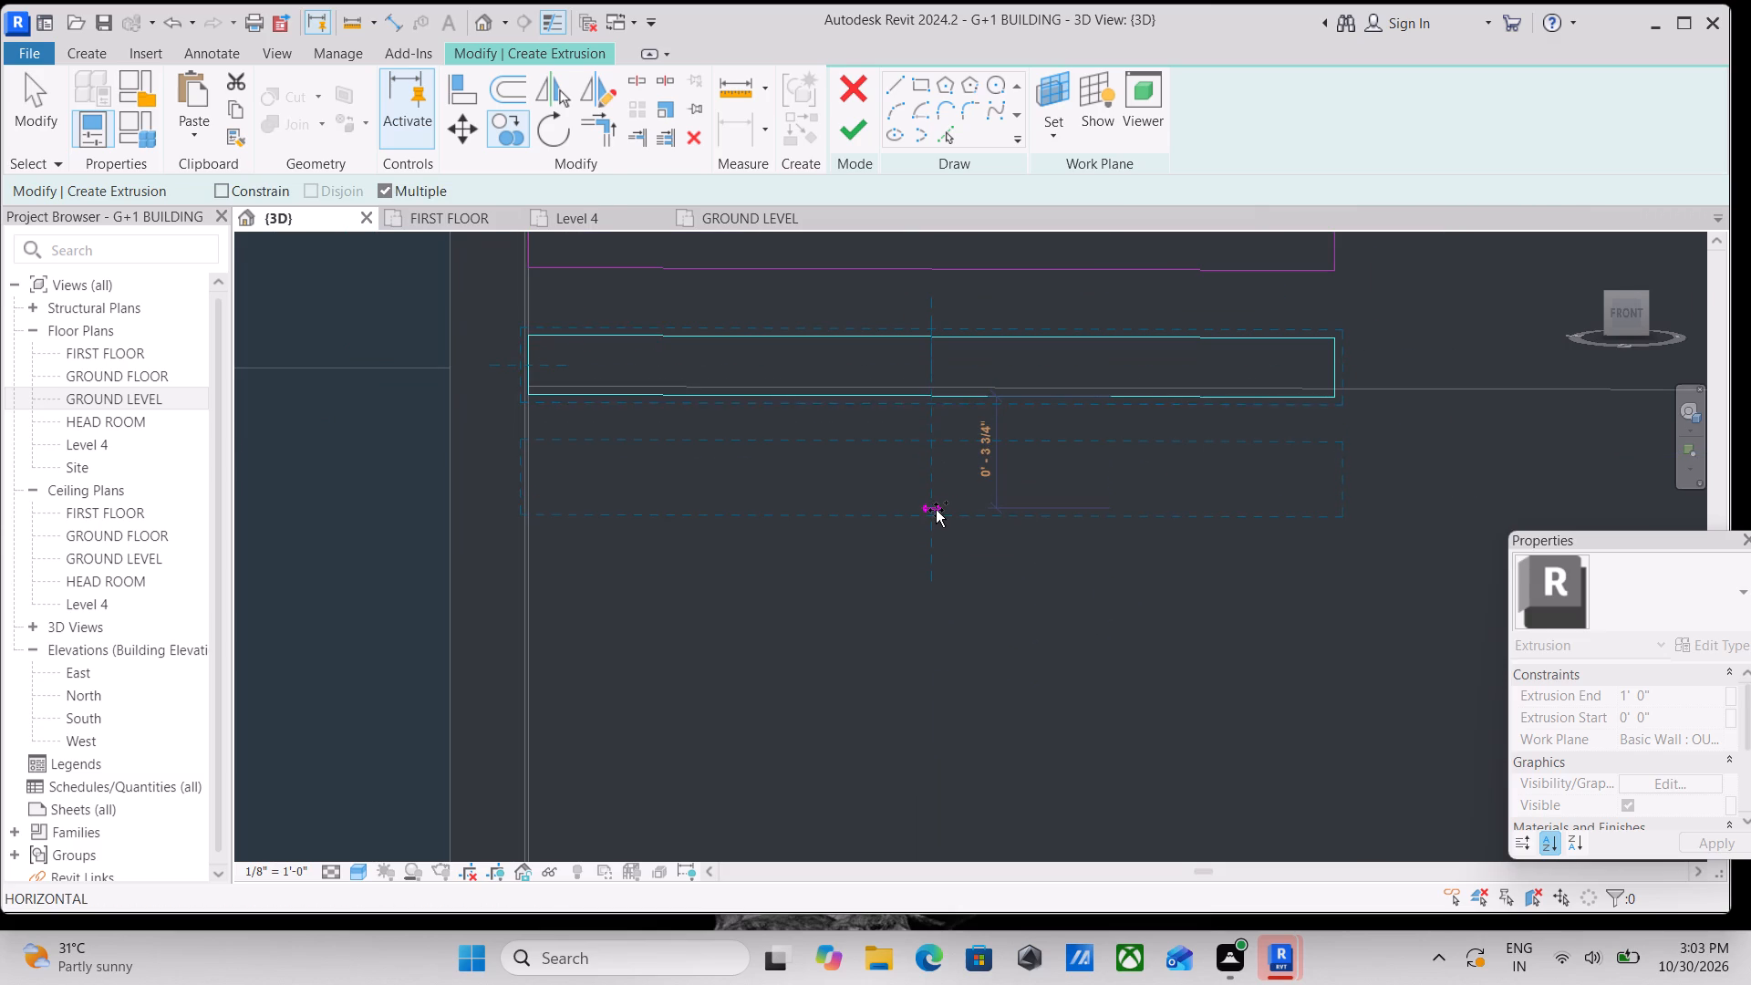
click(936, 513)
scroll(936, 513, down, 3)
middle_drag(936, 513, 943, 384)
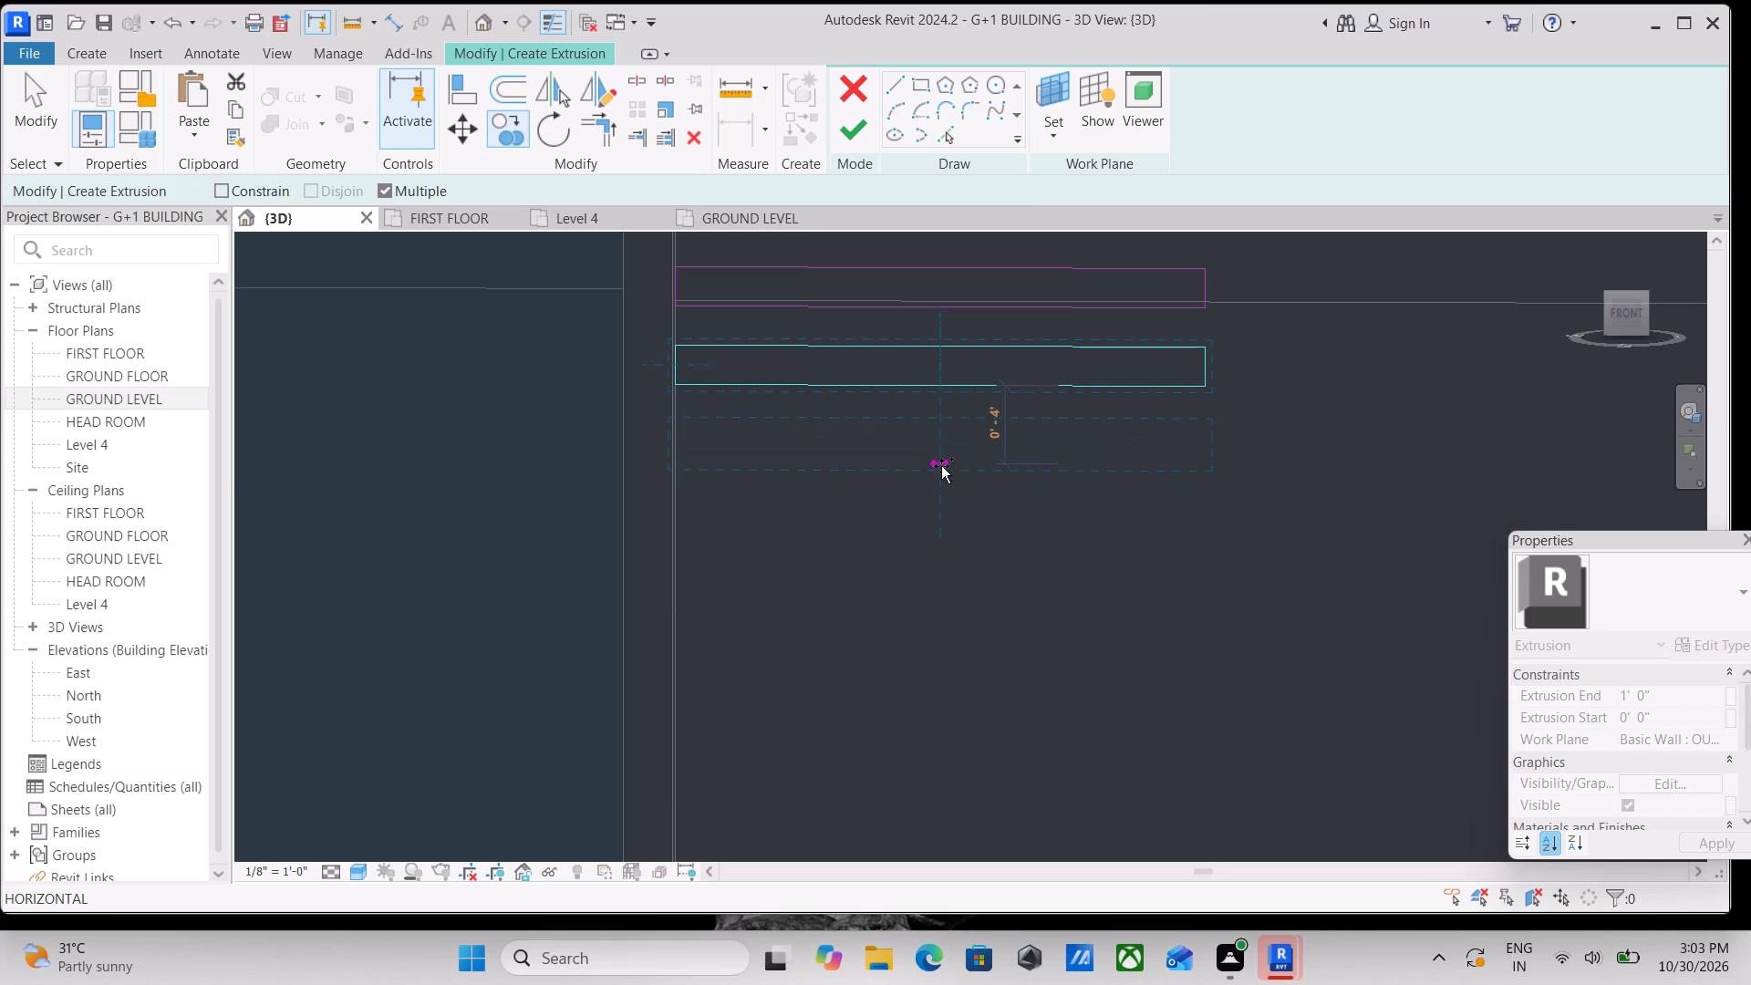
click(941, 466)
Place five more louvre rectangle copies straight down below the horizontal wall line, keeping the spacing of about 4".
scroll(941, 466, down, 3)
middle_drag(941, 466, 943, 368)
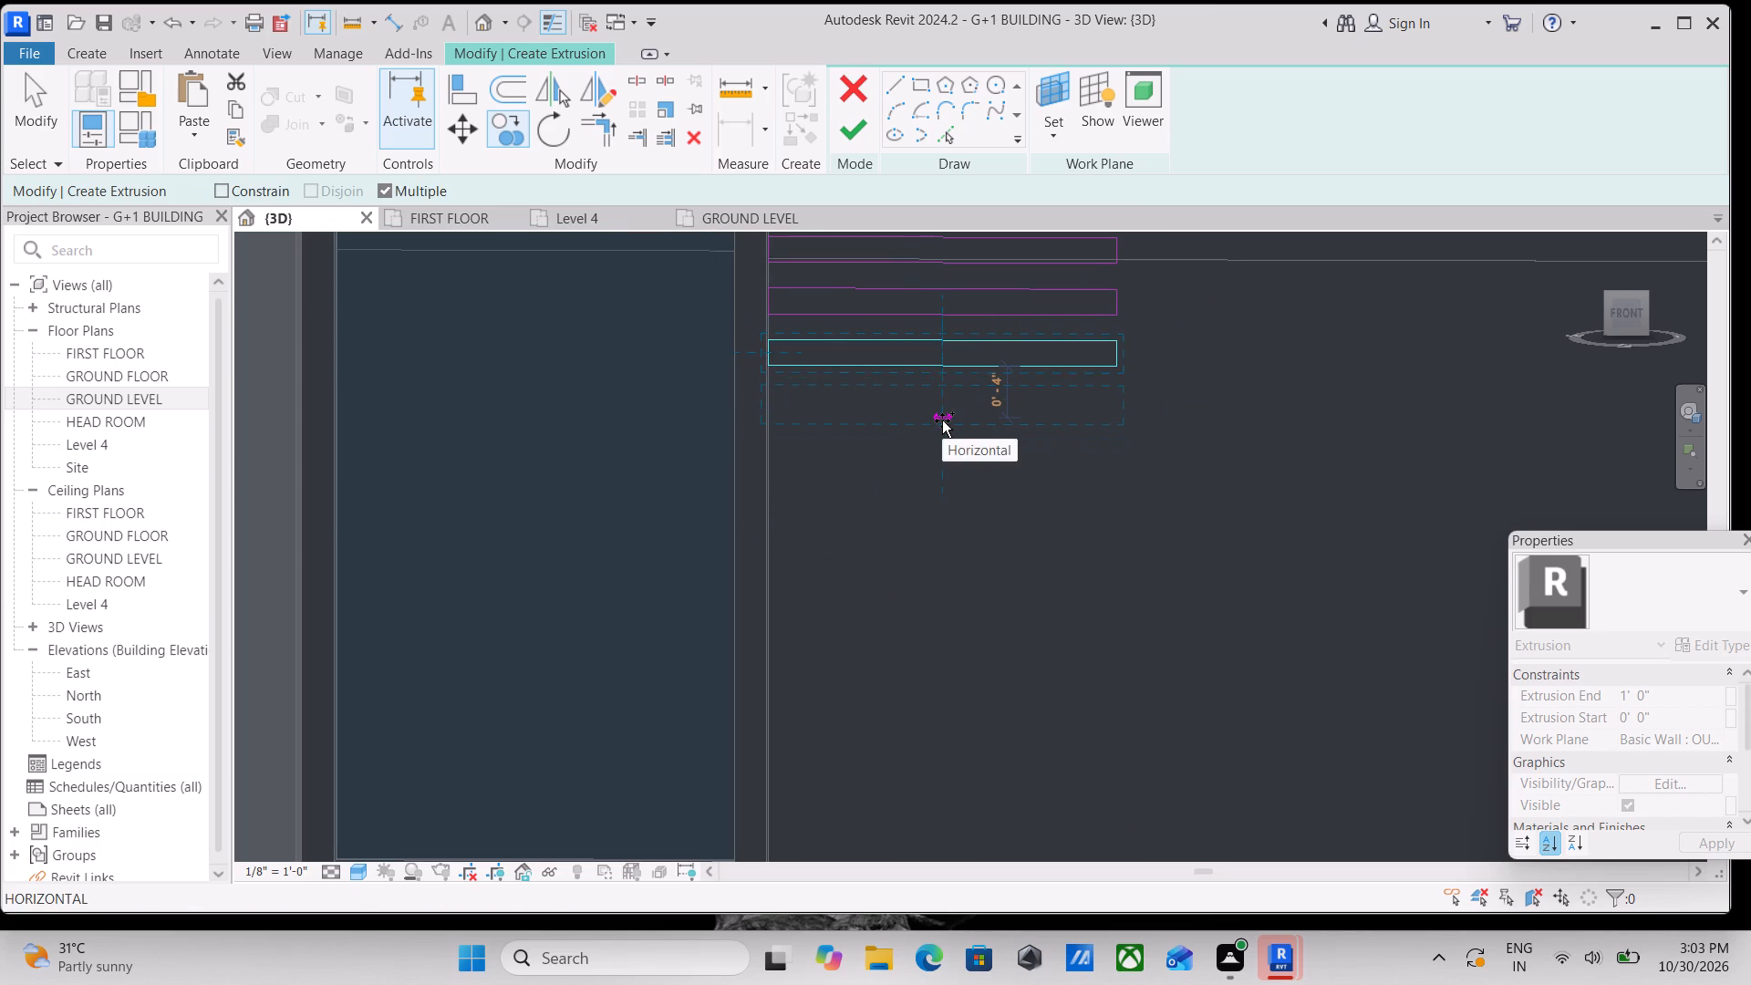
click(942, 420)
scroll(942, 420, down, 3)
middle_drag(942, 420, 948, 337)
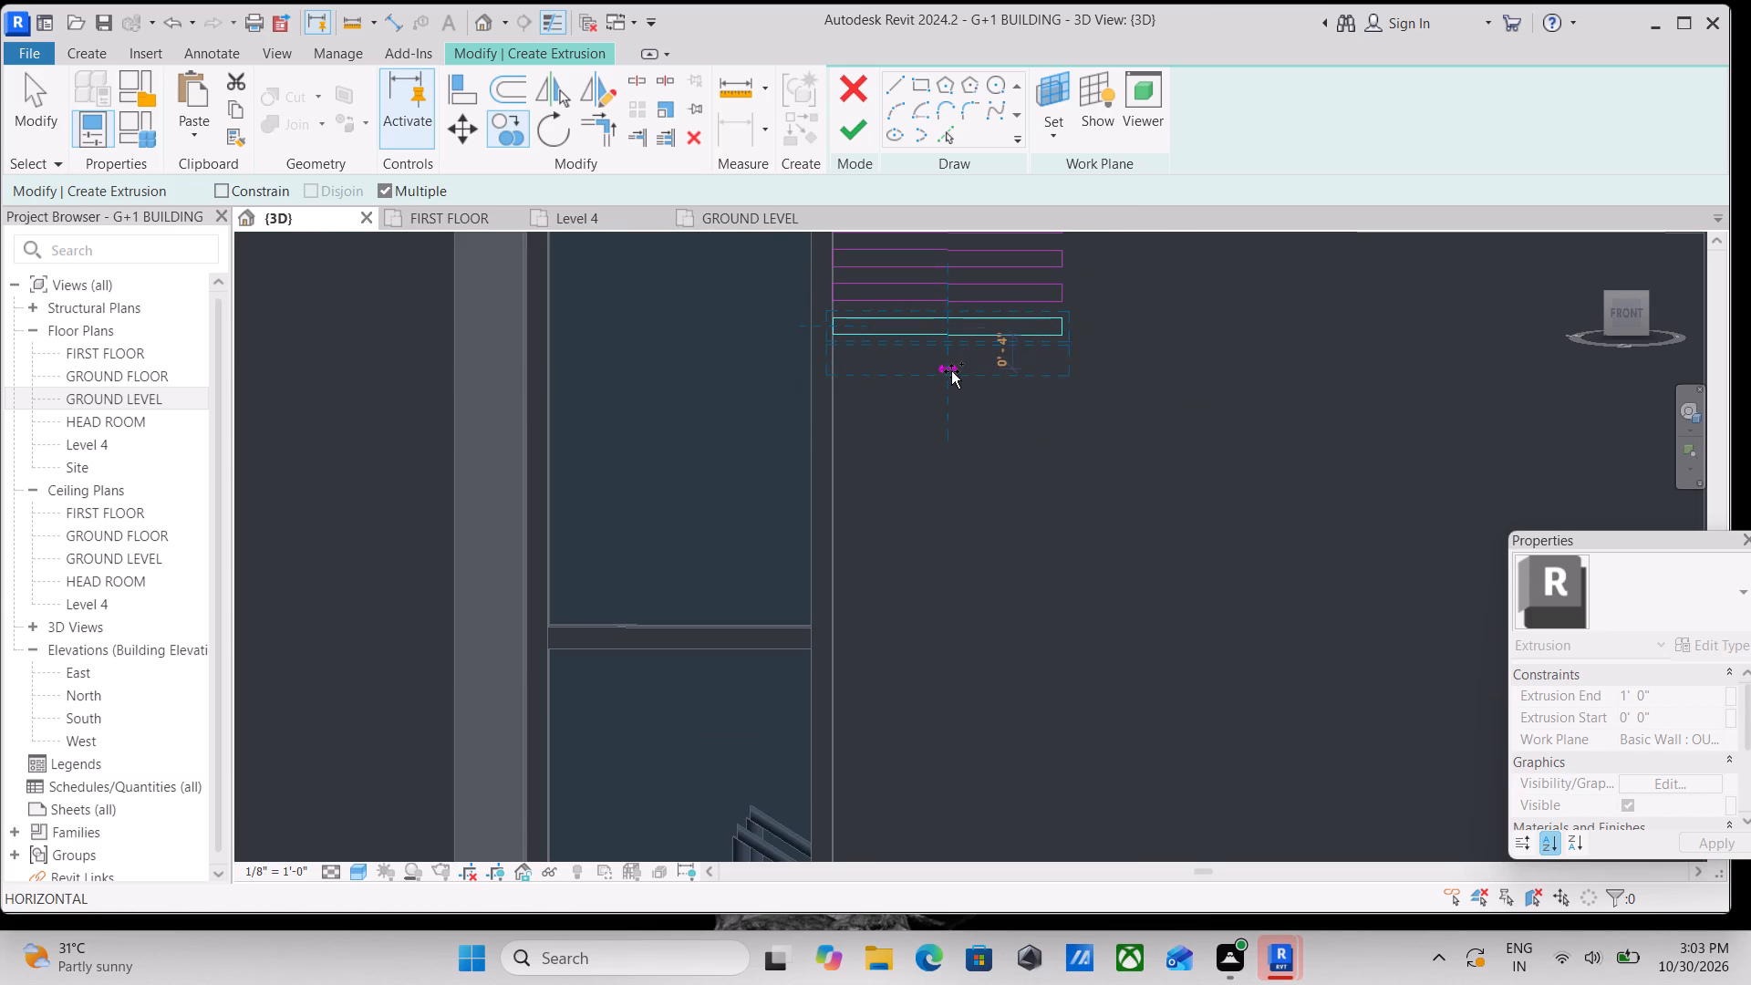
click(951, 371)
scroll(951, 371, down, 1)
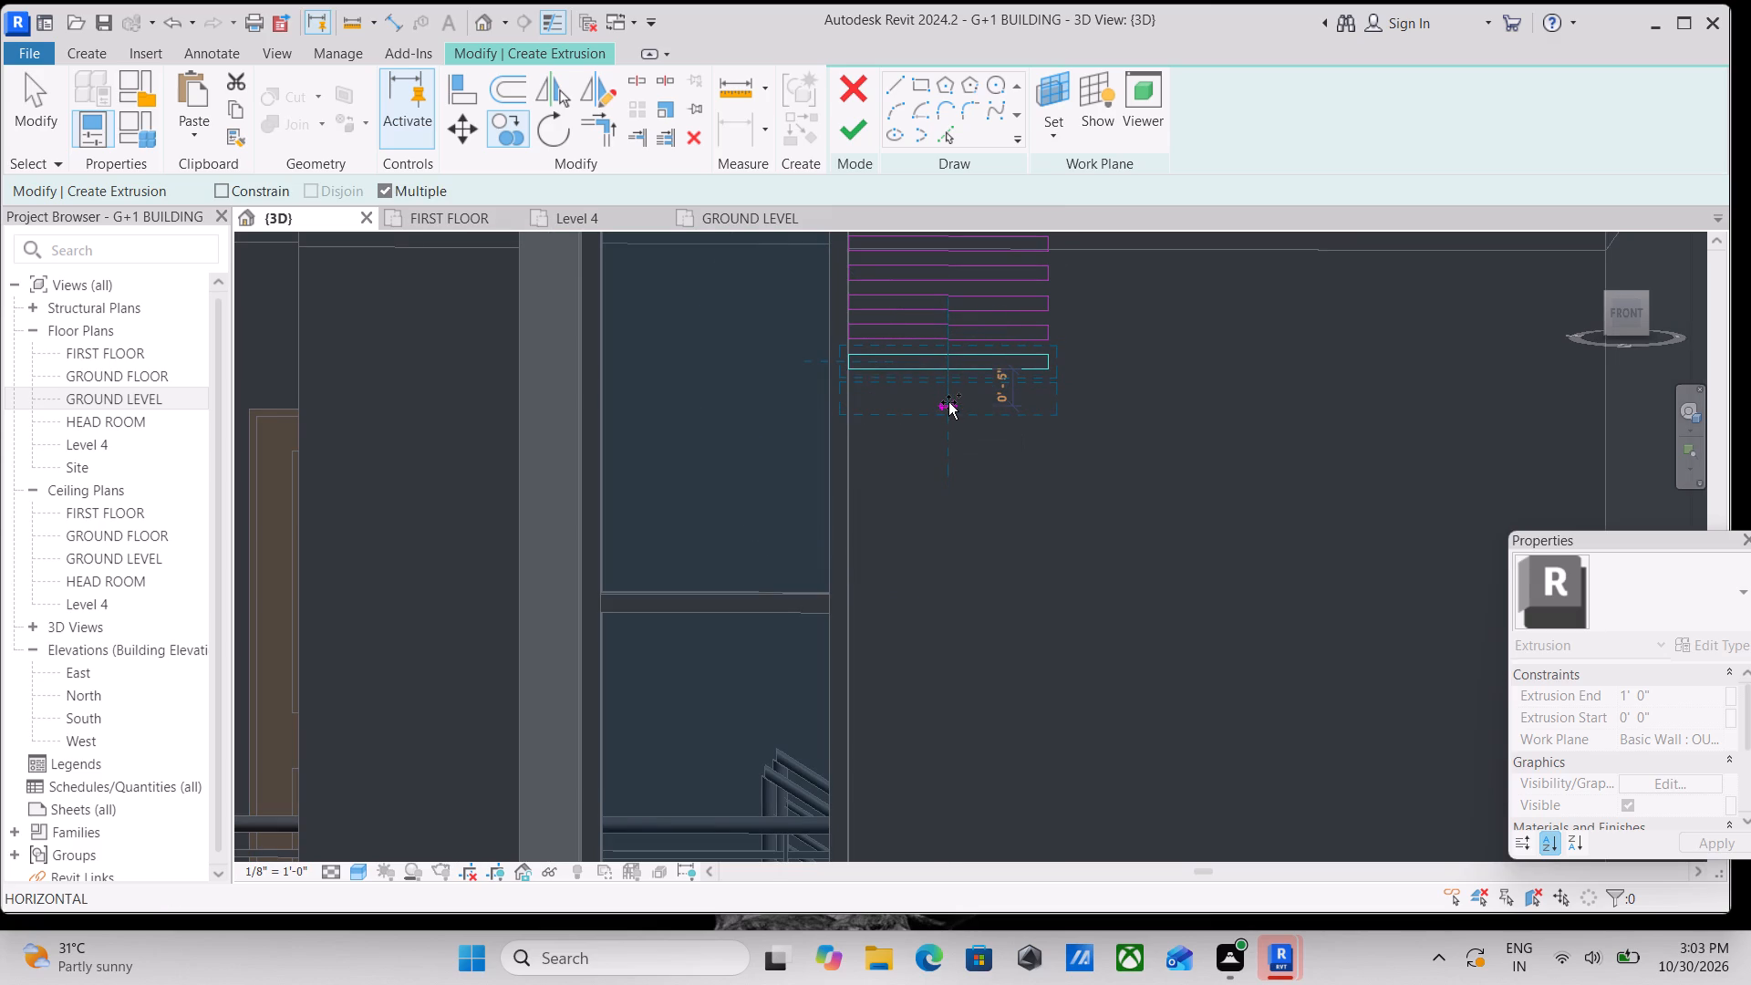
scroll(948, 402, up, 2)
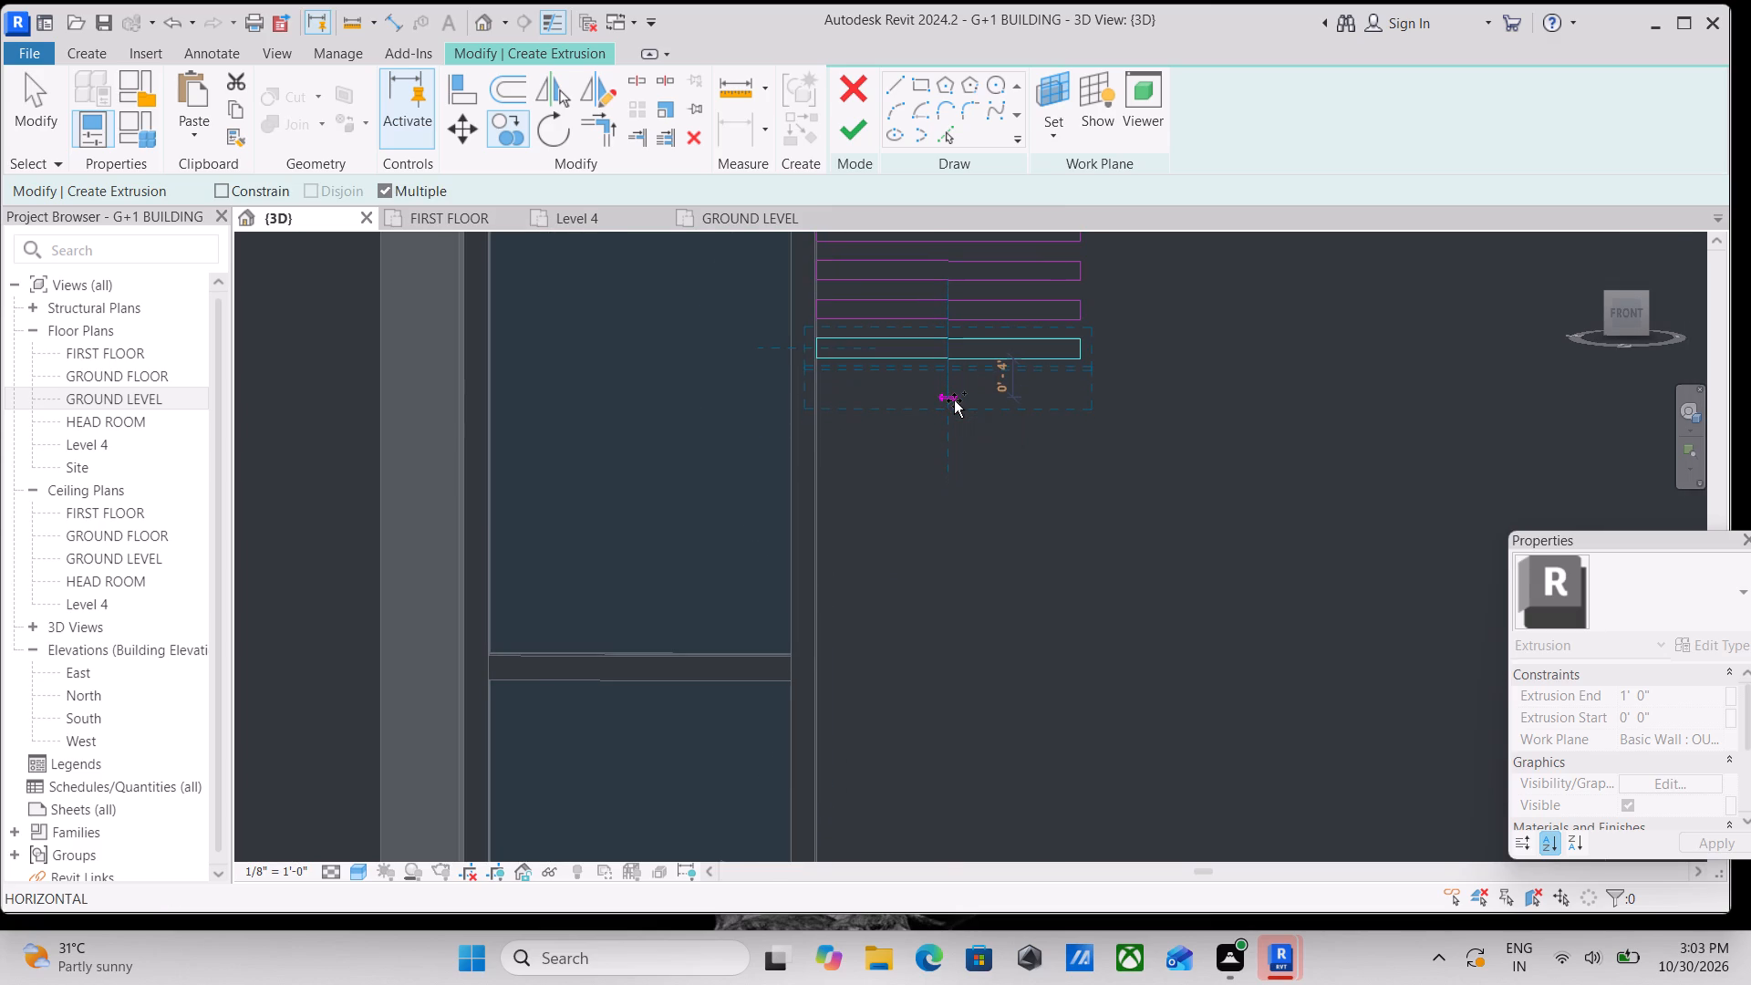
click(954, 400)
scroll(954, 400, down, 1)
middle_drag(954, 400, 961, 326)
scroll(961, 326, up, 1)
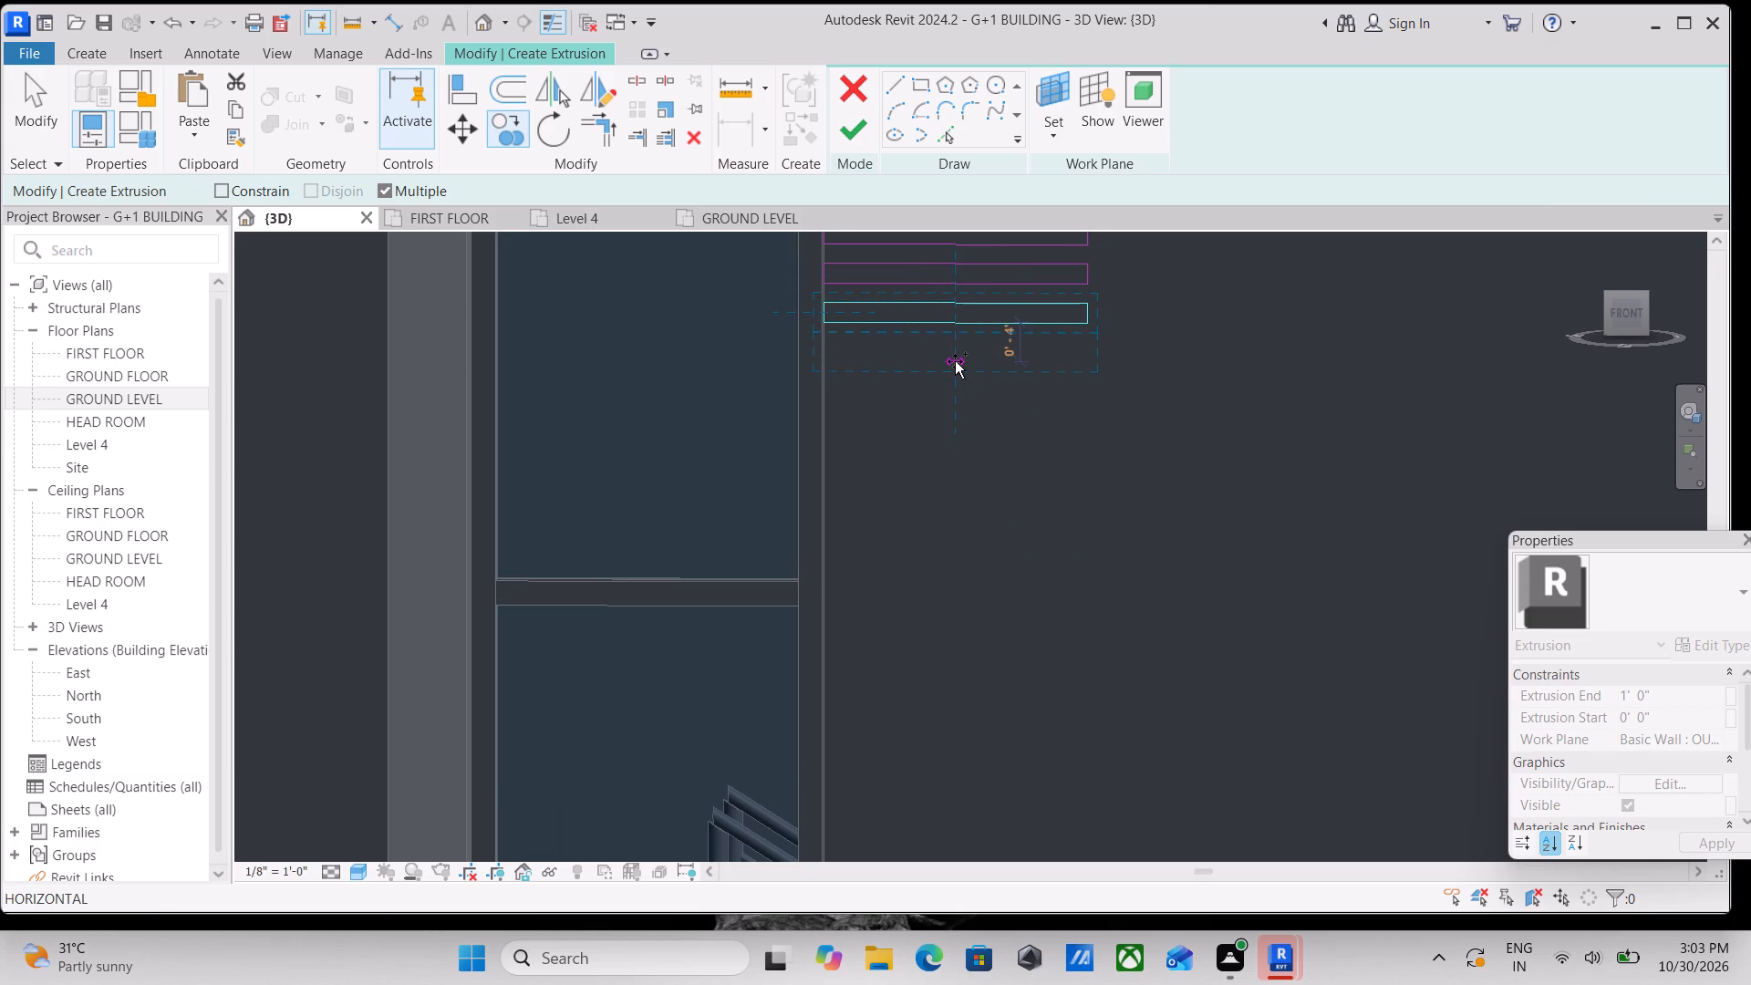
click(955, 361)
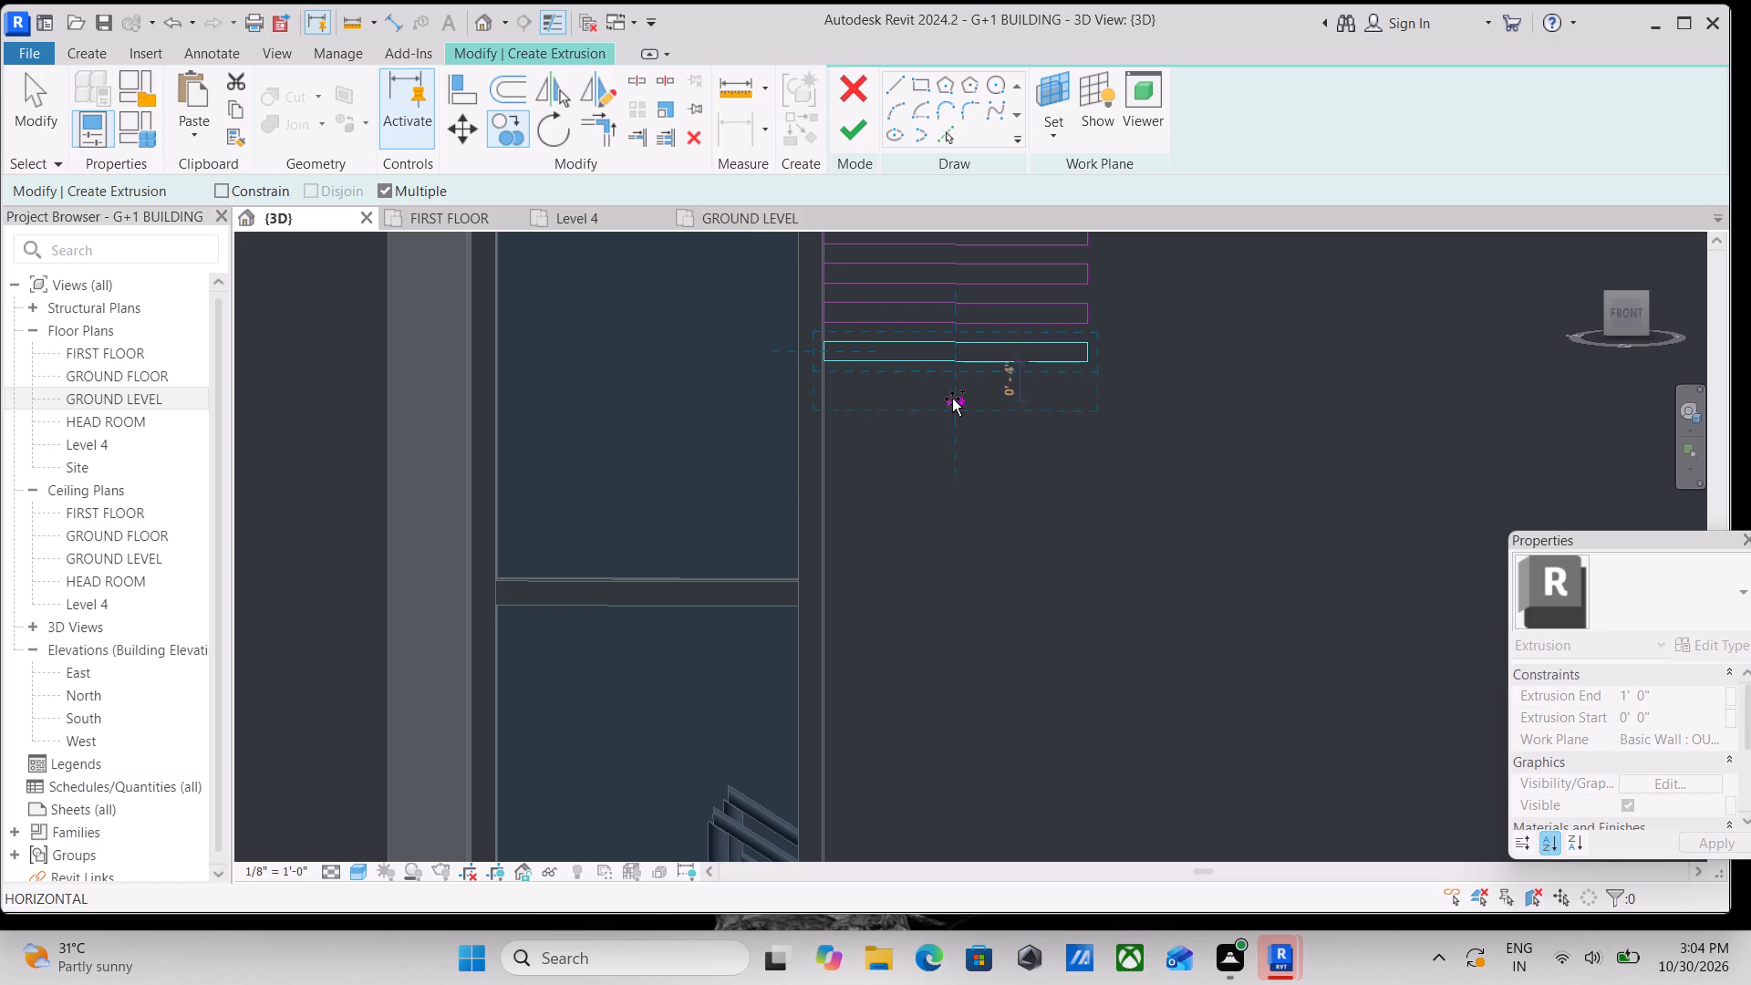
click(958, 404)
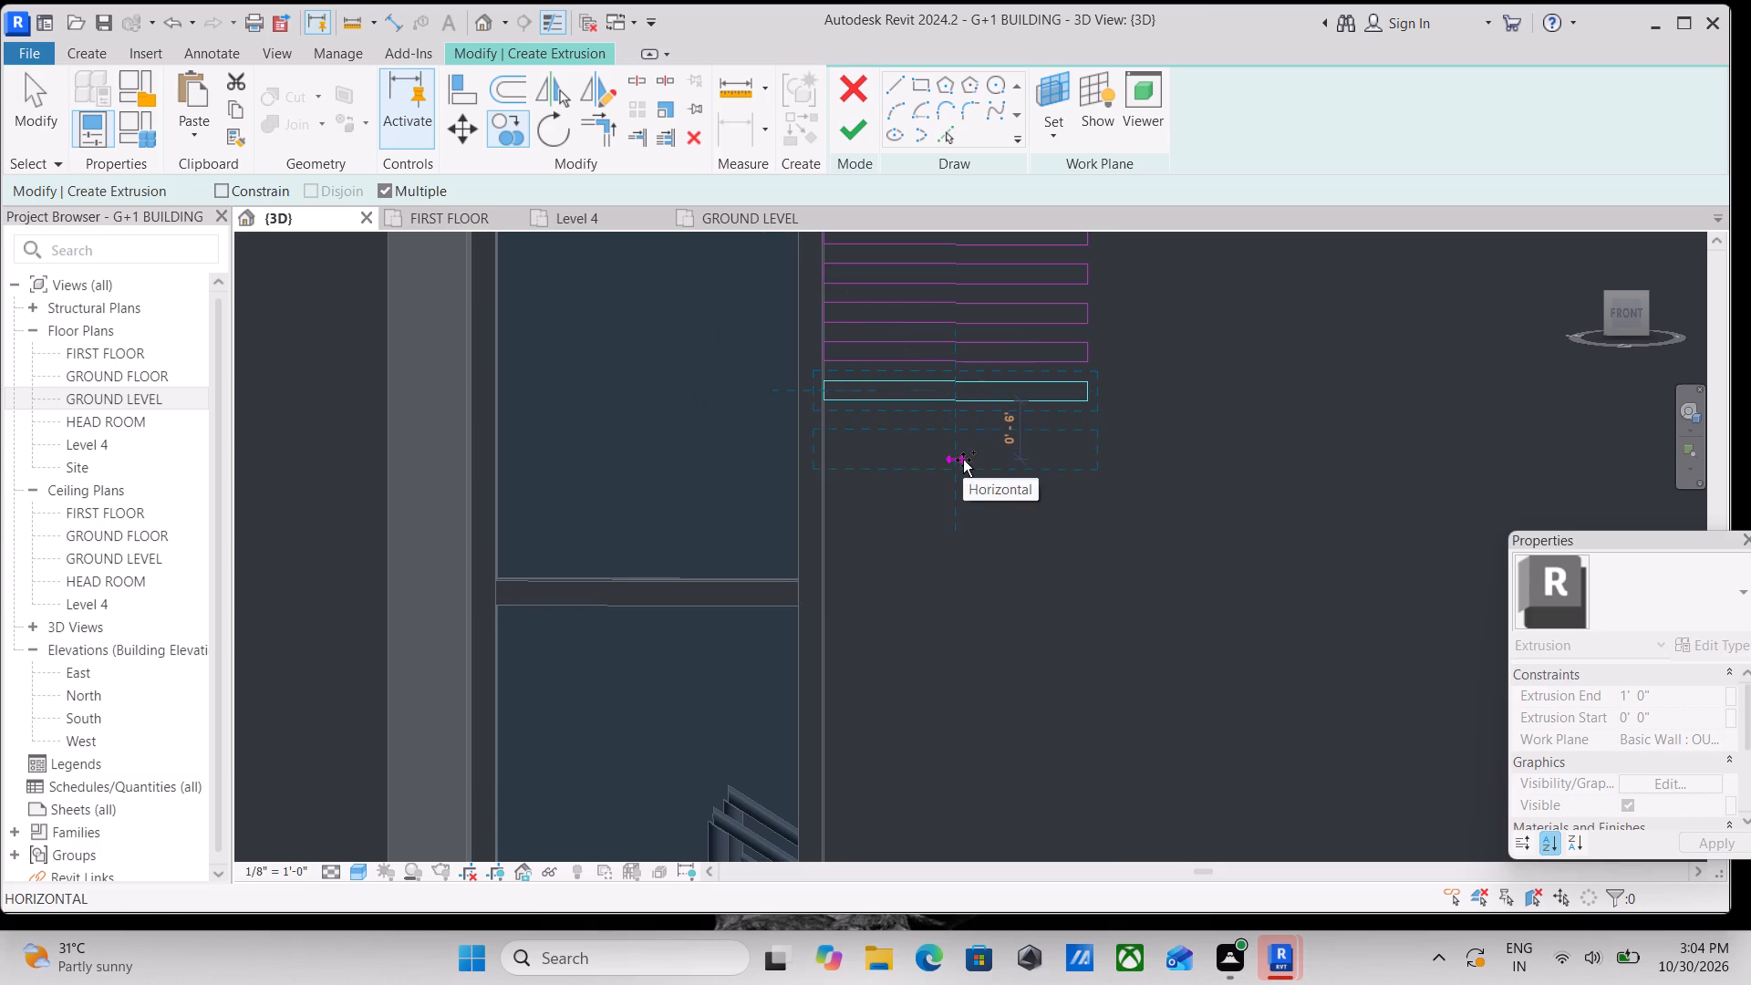
Place six more louvre copies down past the glazing's horizontal mullion, the second about 5" below the first and the others about 4" apart.
scroll(964, 442, up, 1)
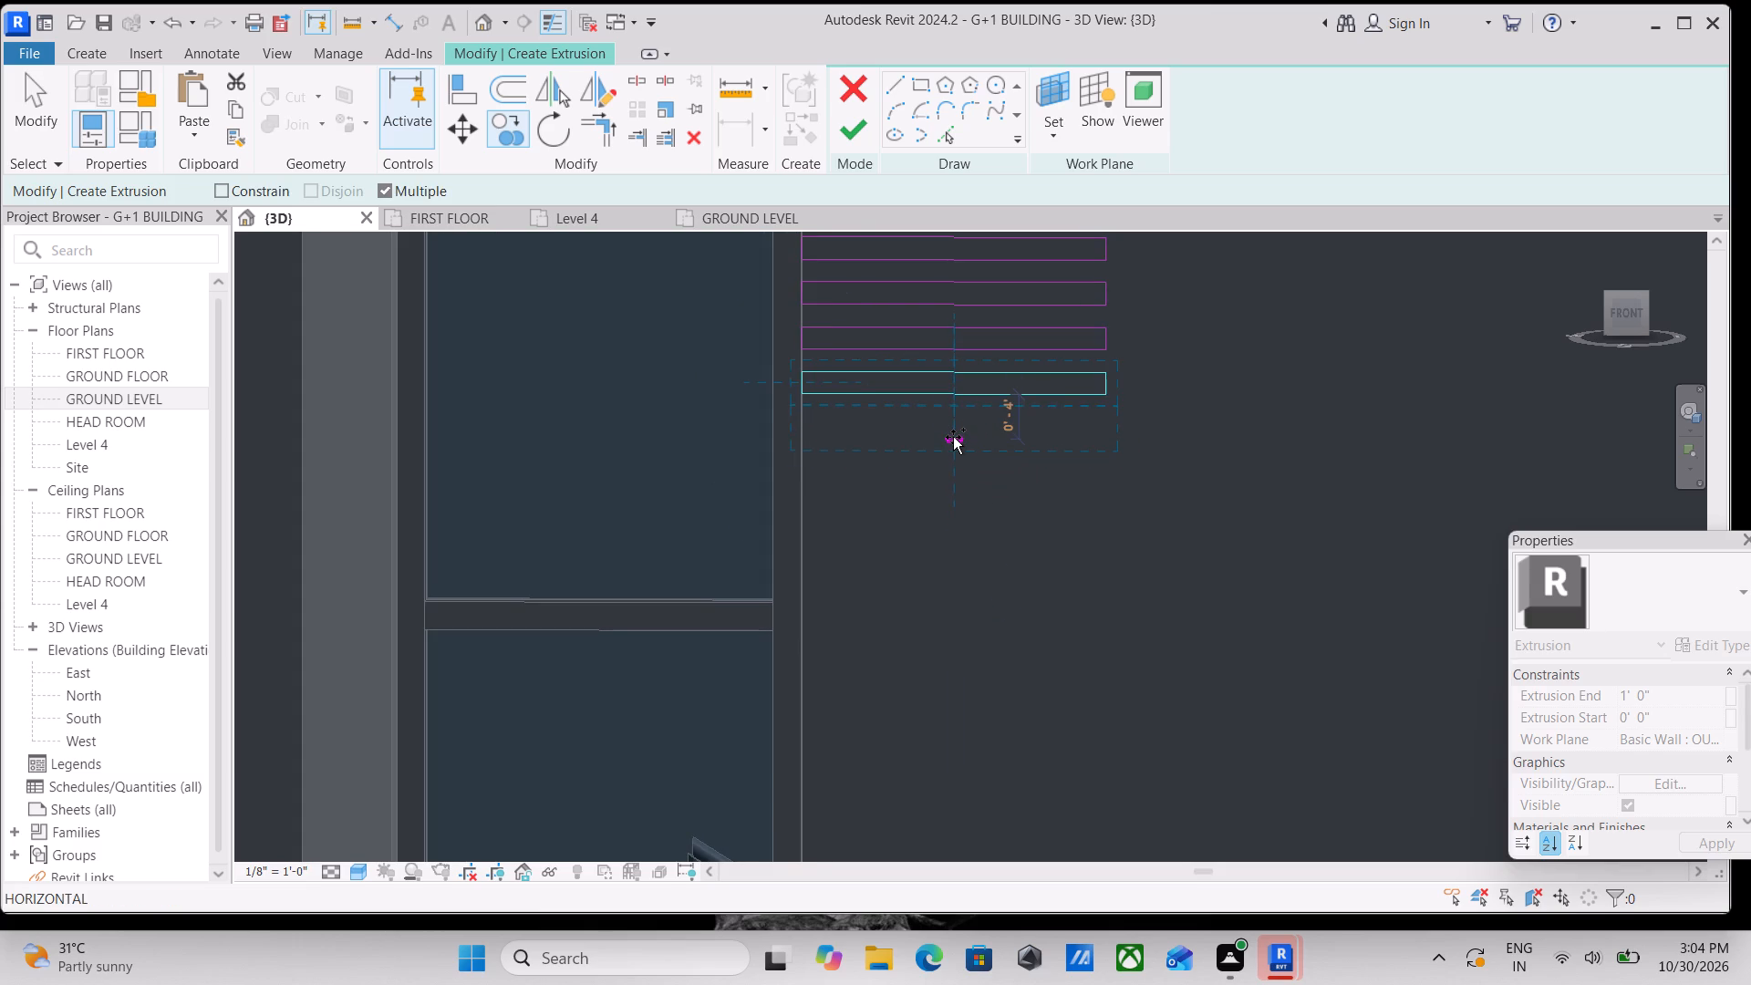
click(953, 437)
scroll(953, 437, down, 1)
middle_drag(953, 437, 949, 361)
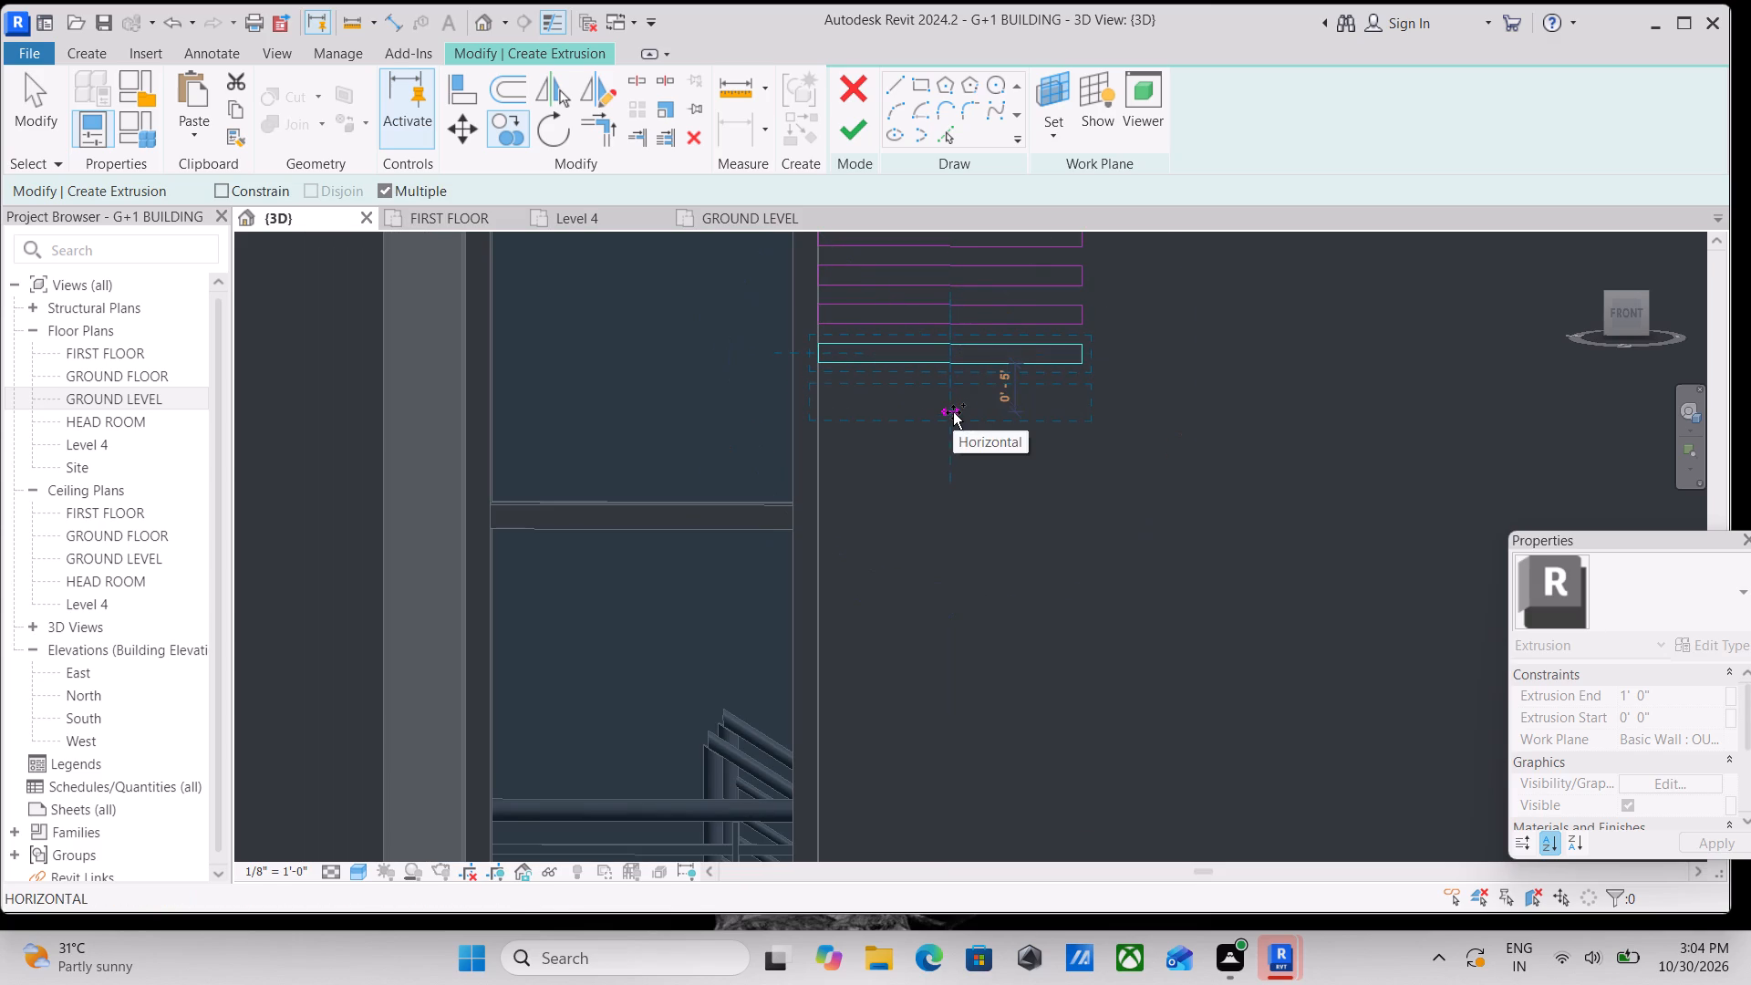
click(953, 412)
scroll(953, 412, down, 2)
middle_drag(953, 412, 968, 357)
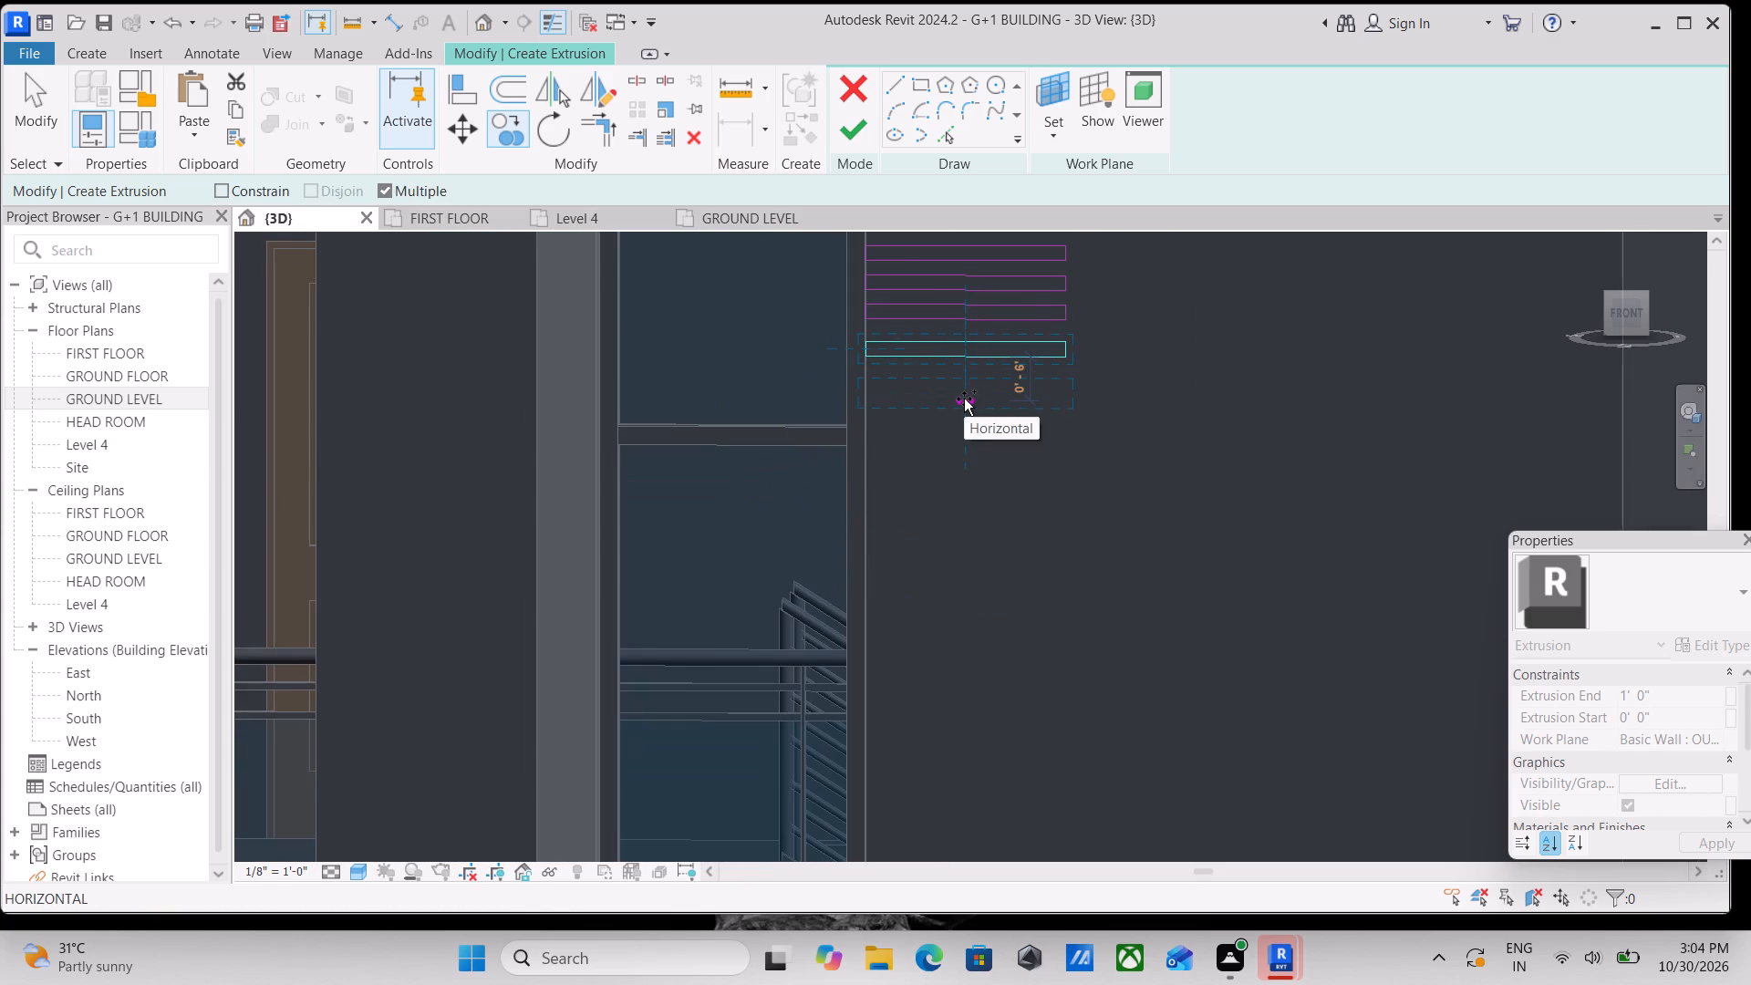
scroll(964, 399, up, 1)
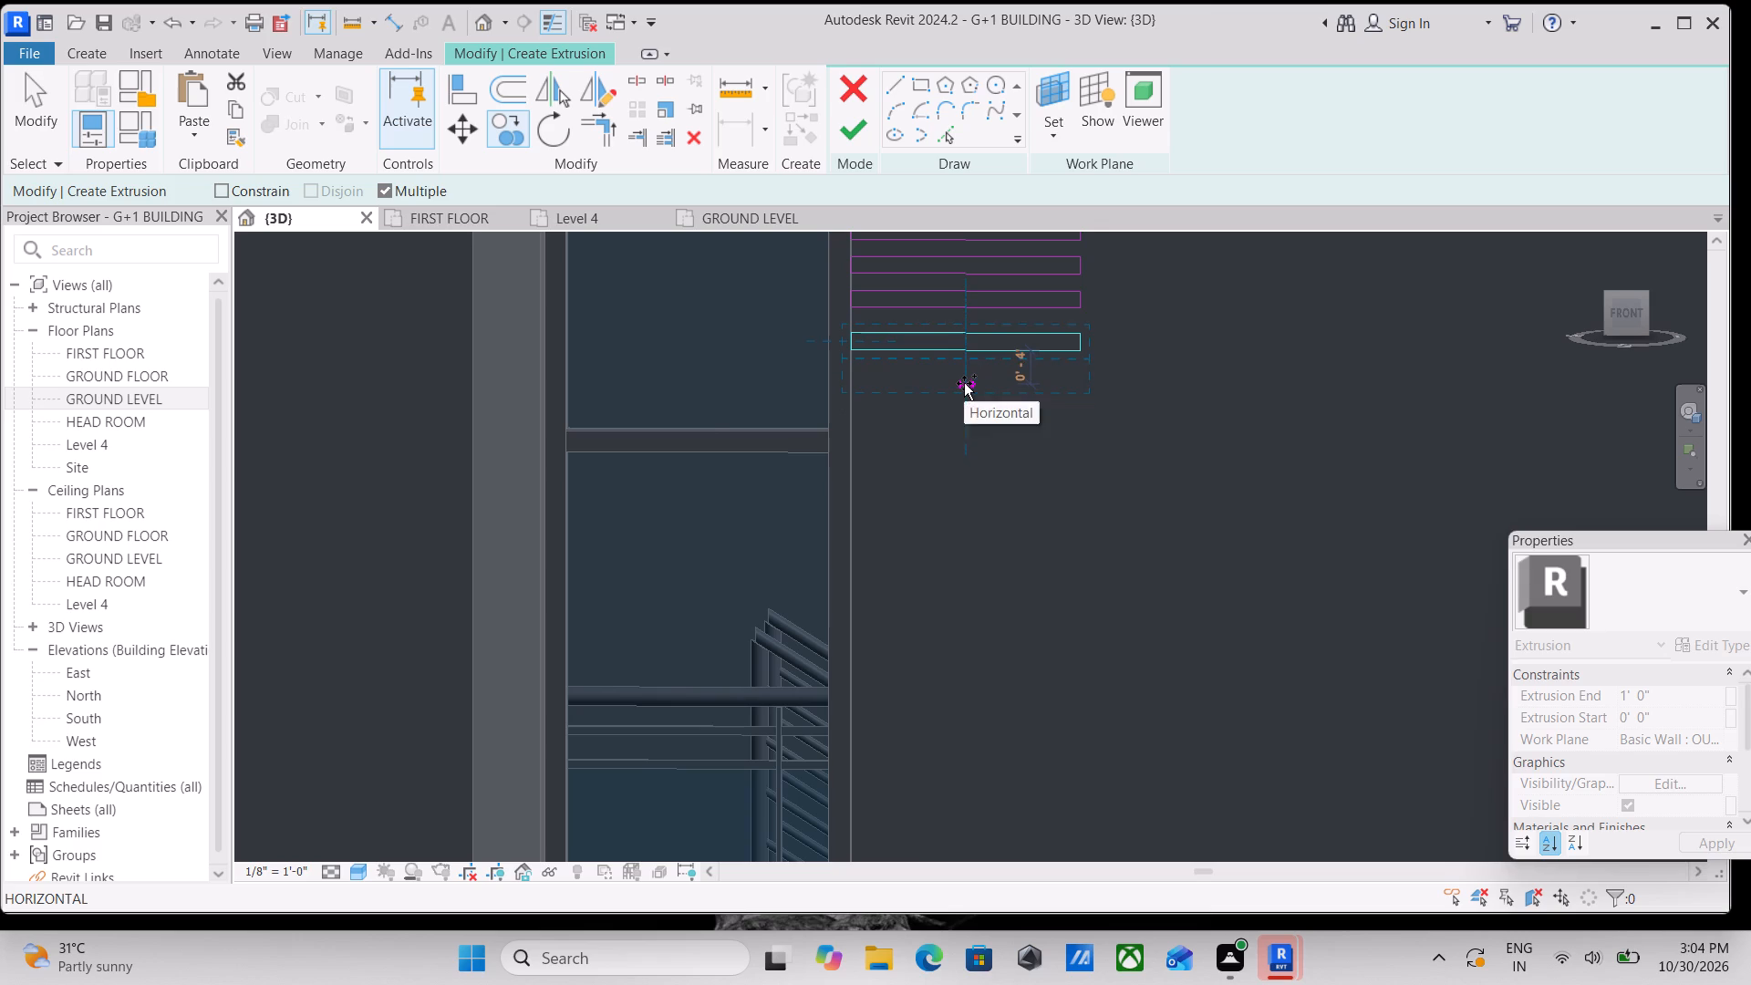
click(964, 383)
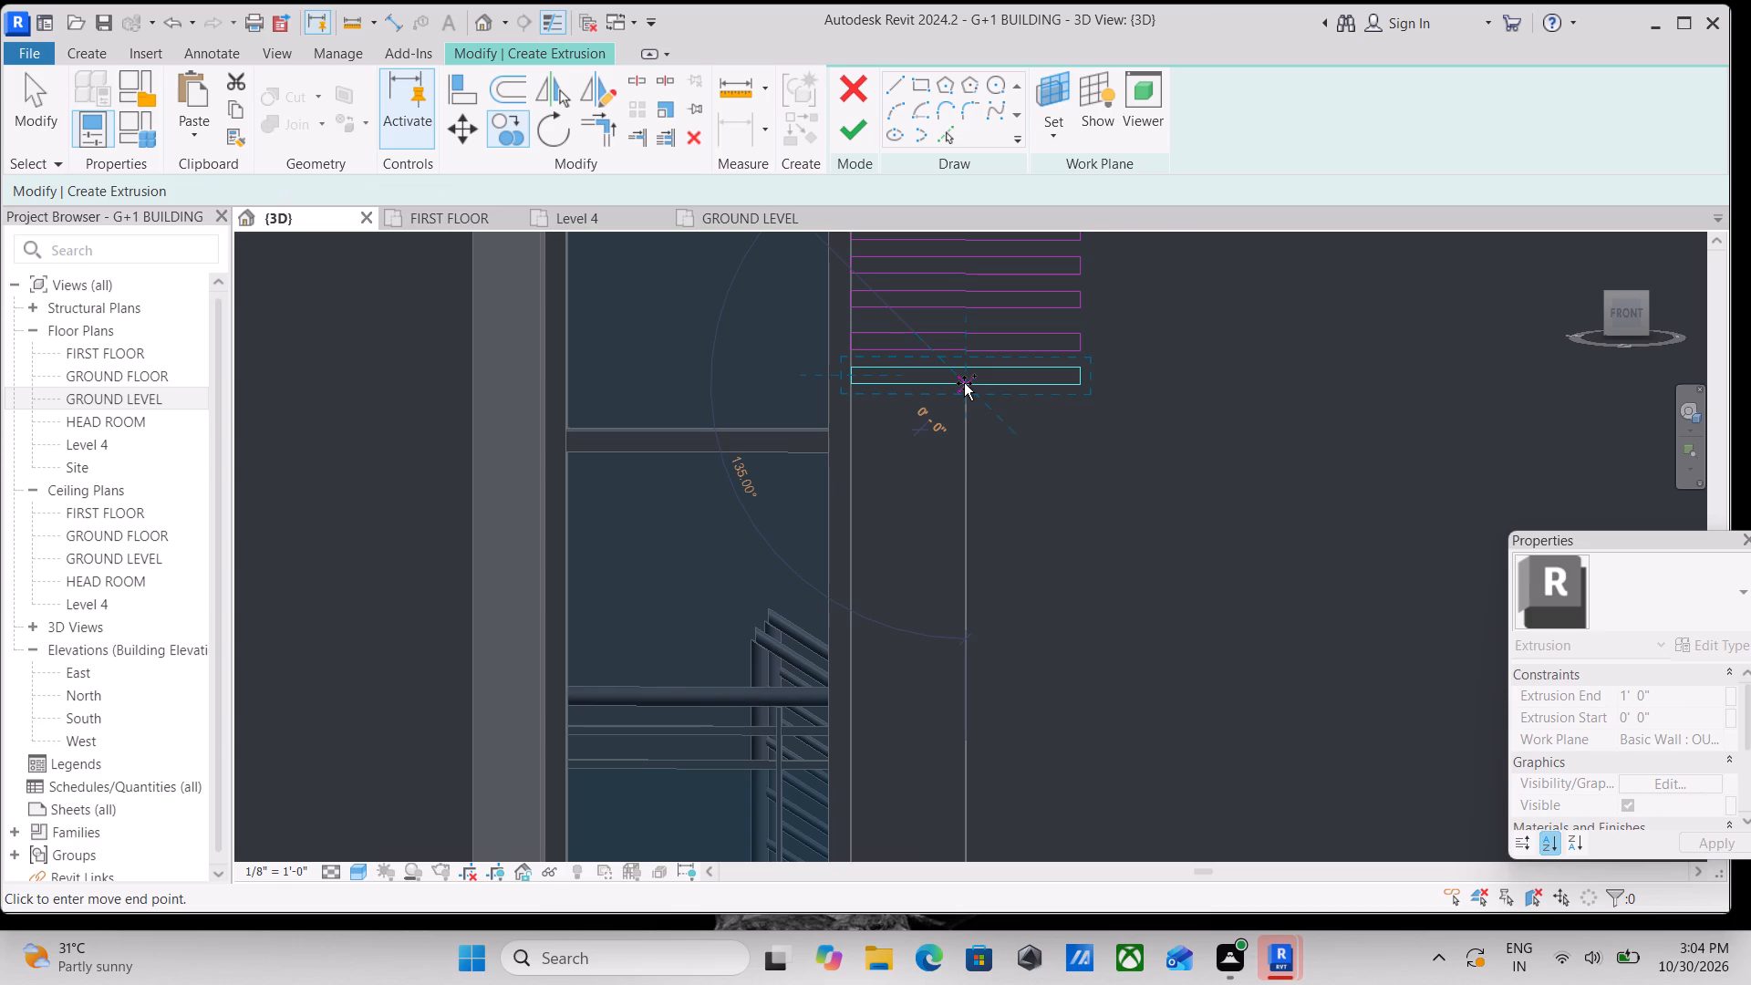
click(959, 418)
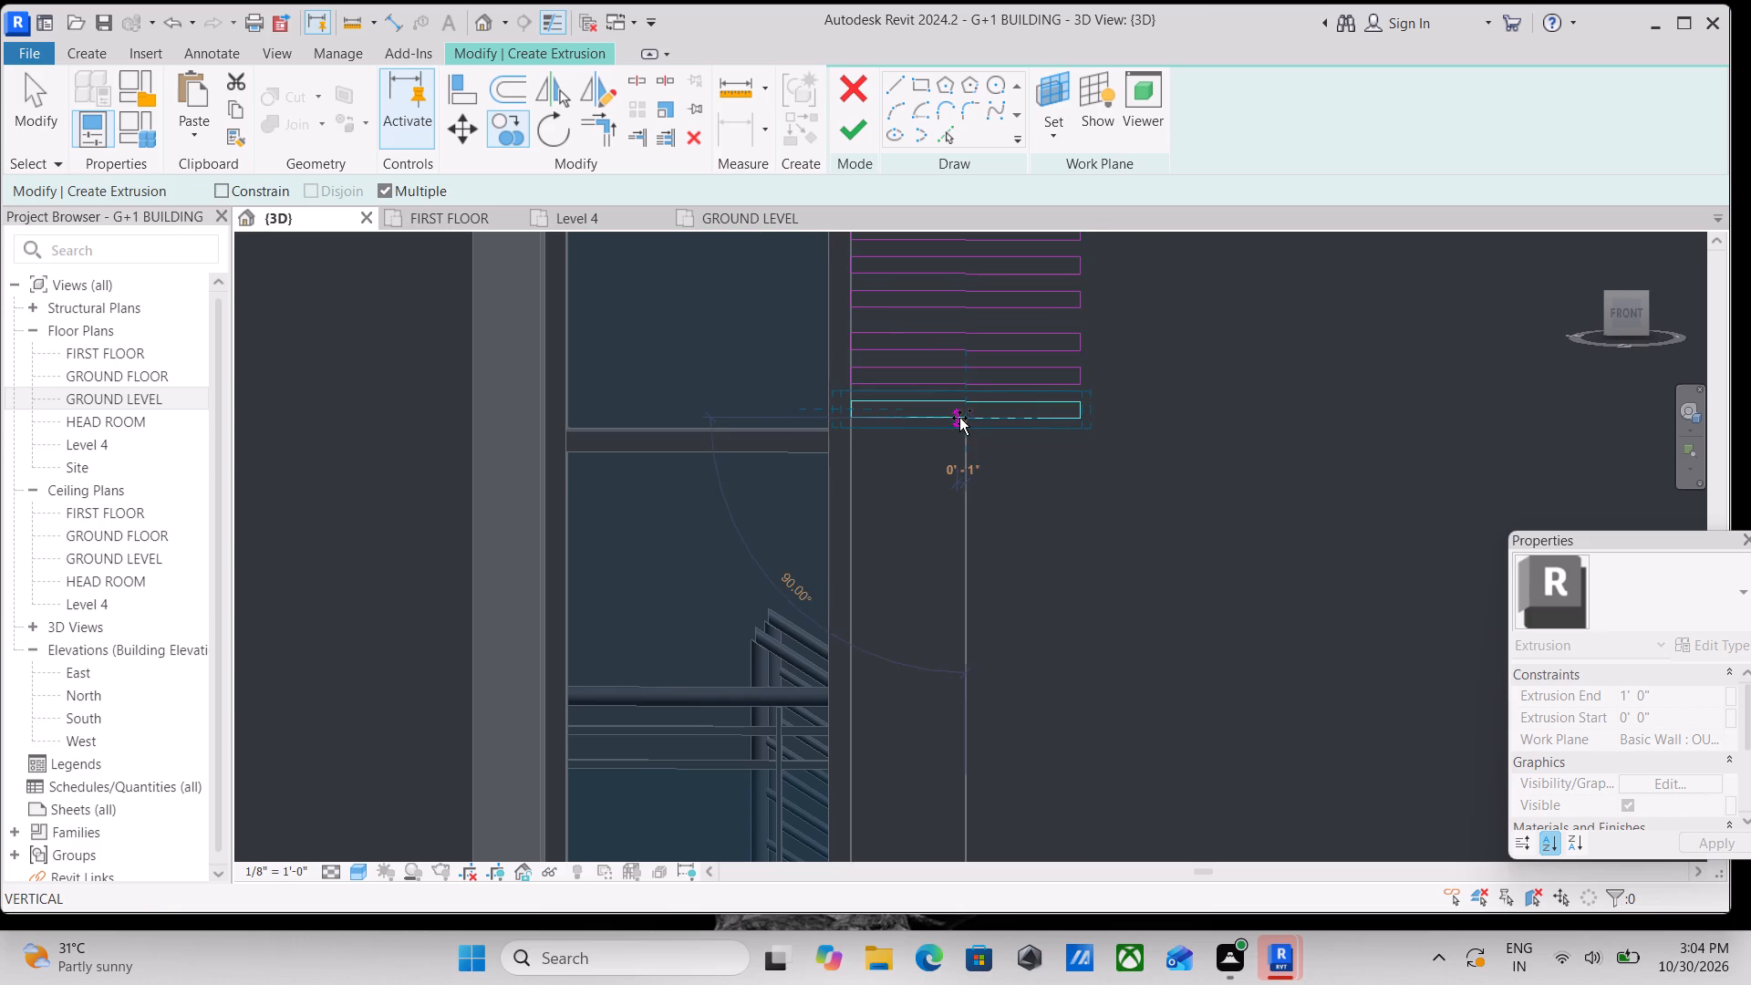
click(958, 454)
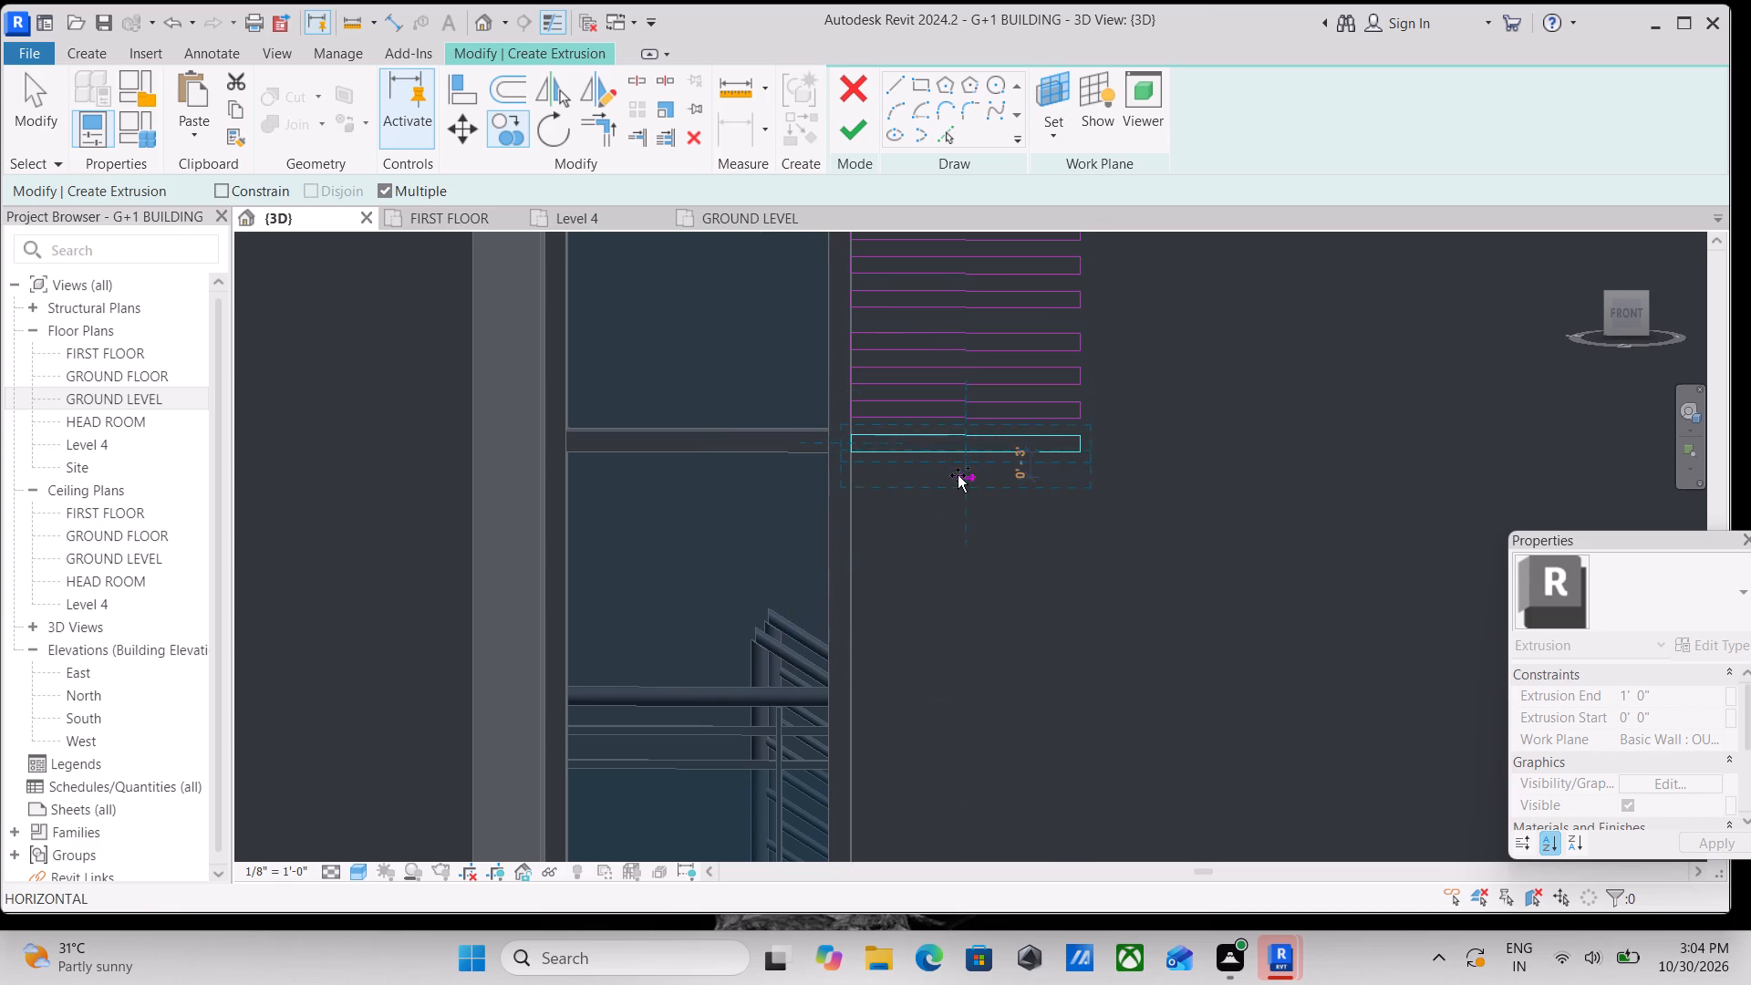
click(963, 488)
Place six more louvre rectangle copies straight down at about 4" spacing, reaching the level of the balcony railing's top rail.
scroll(963, 488, down, 1)
middle_drag(963, 488, 961, 462)
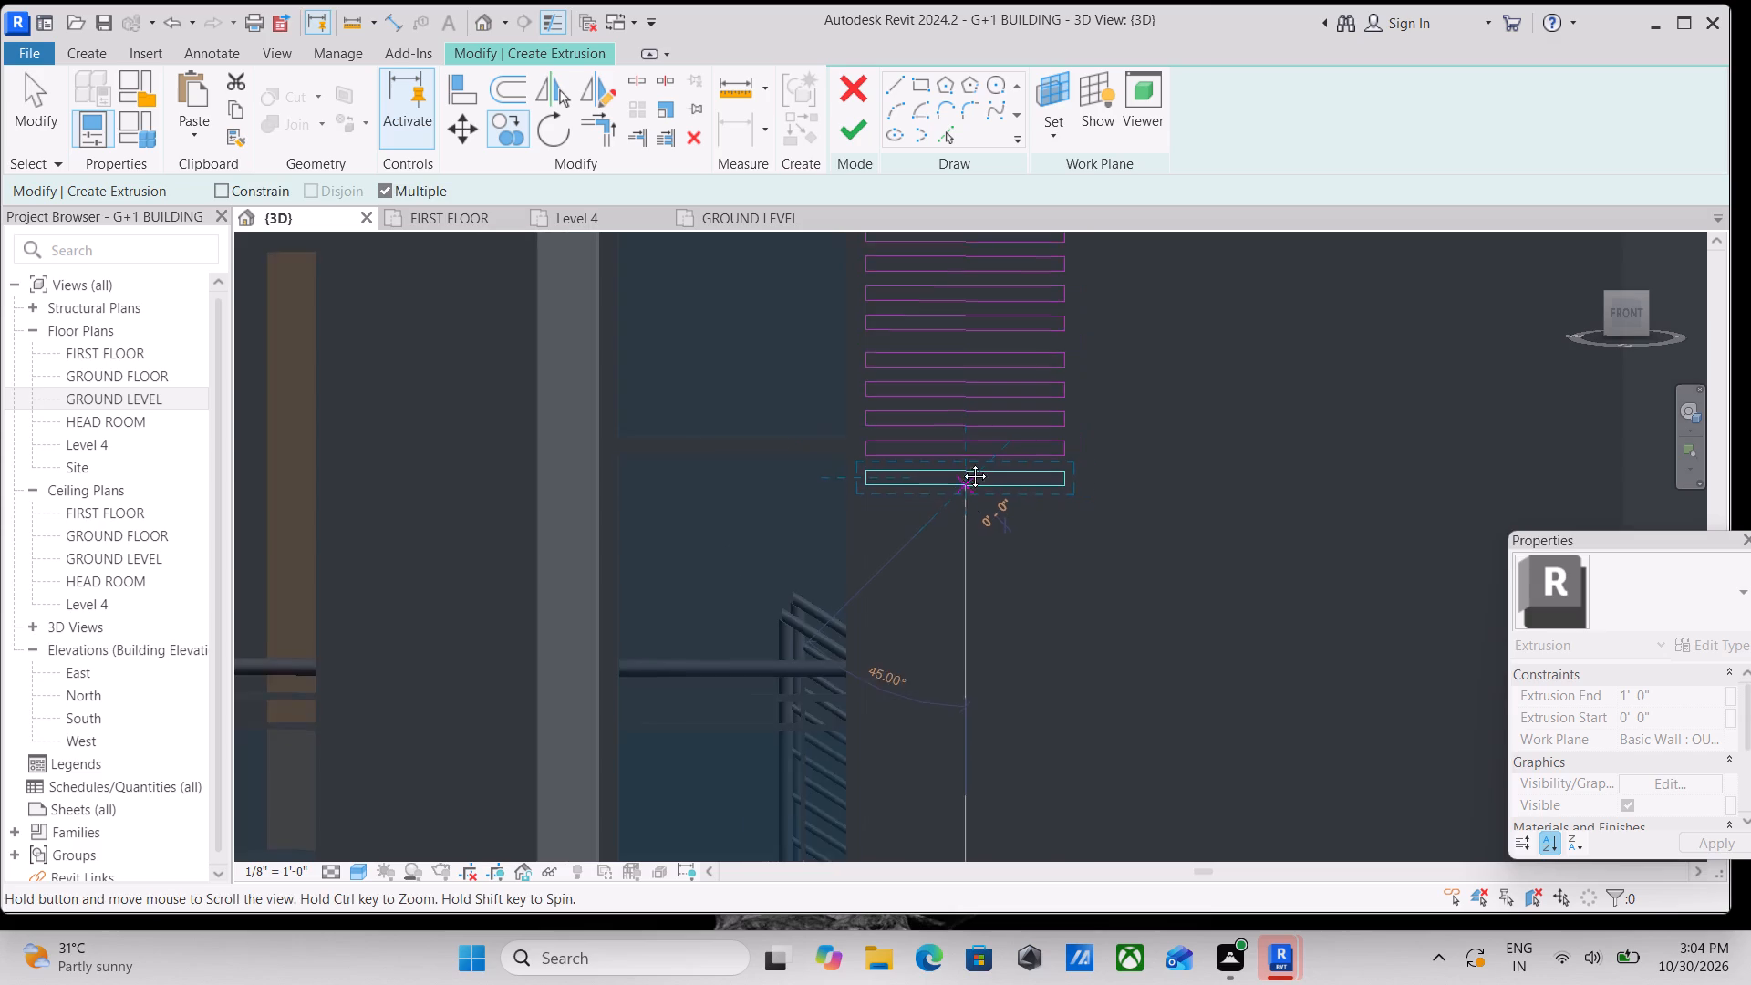
middle_drag(961, 462, 982, 349)
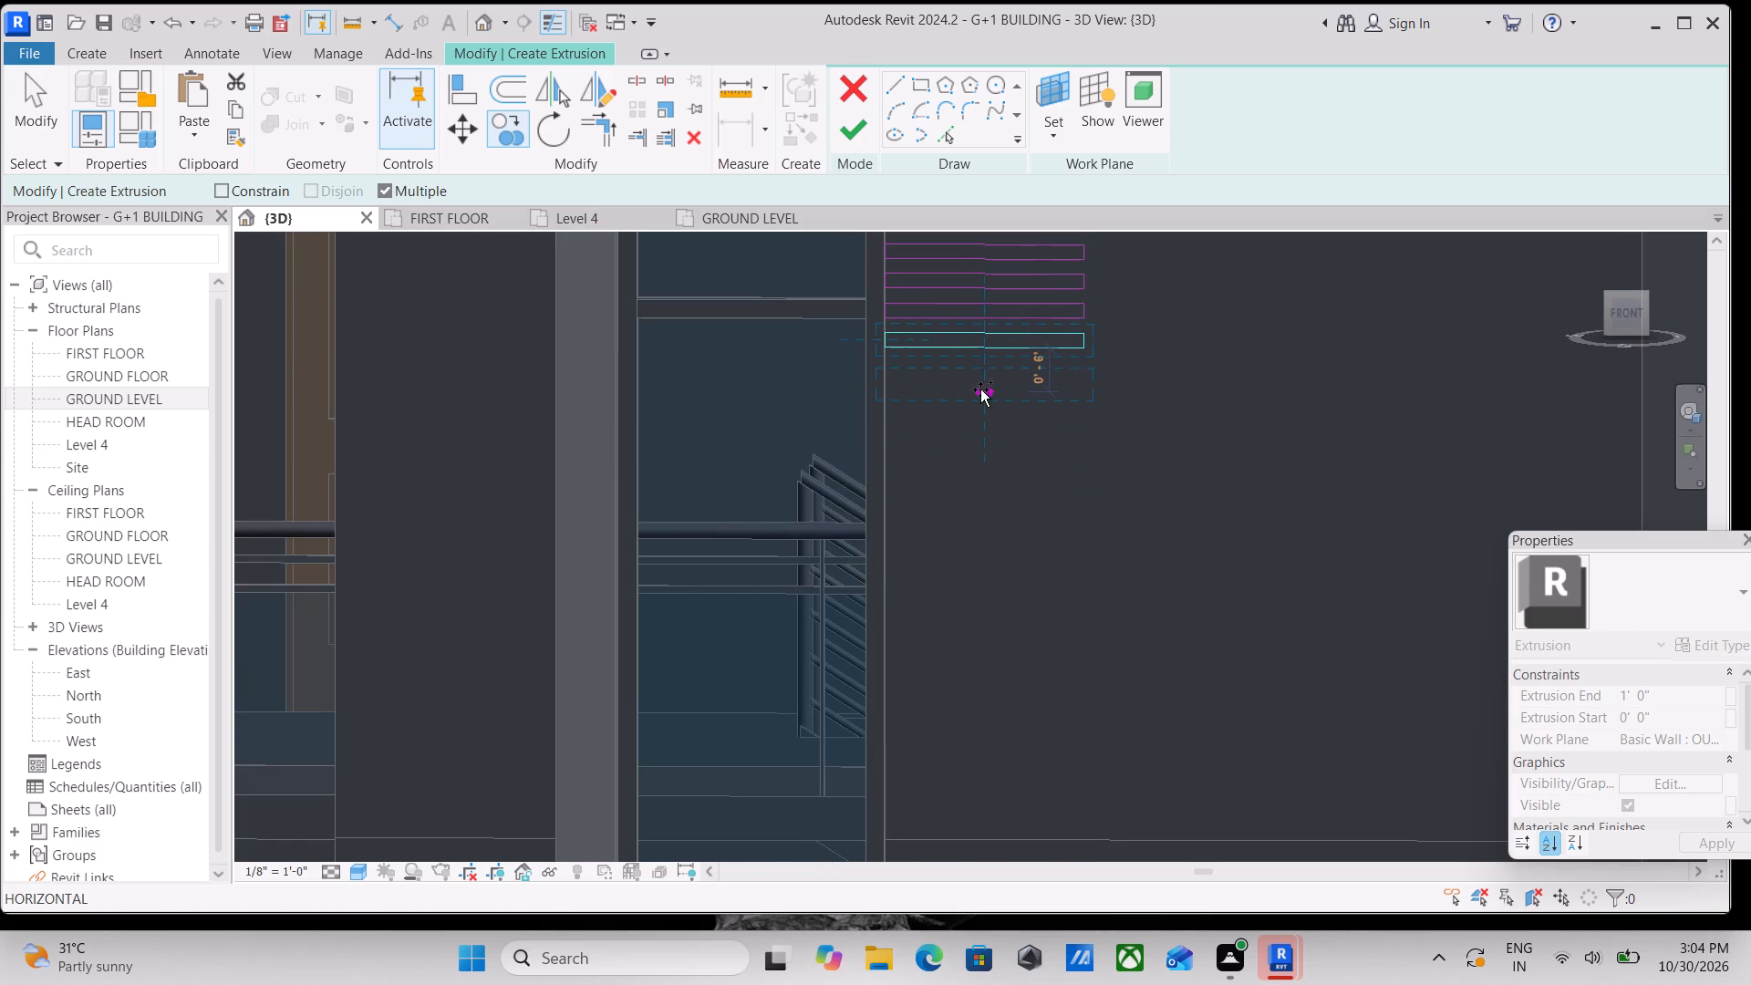
click(980, 378)
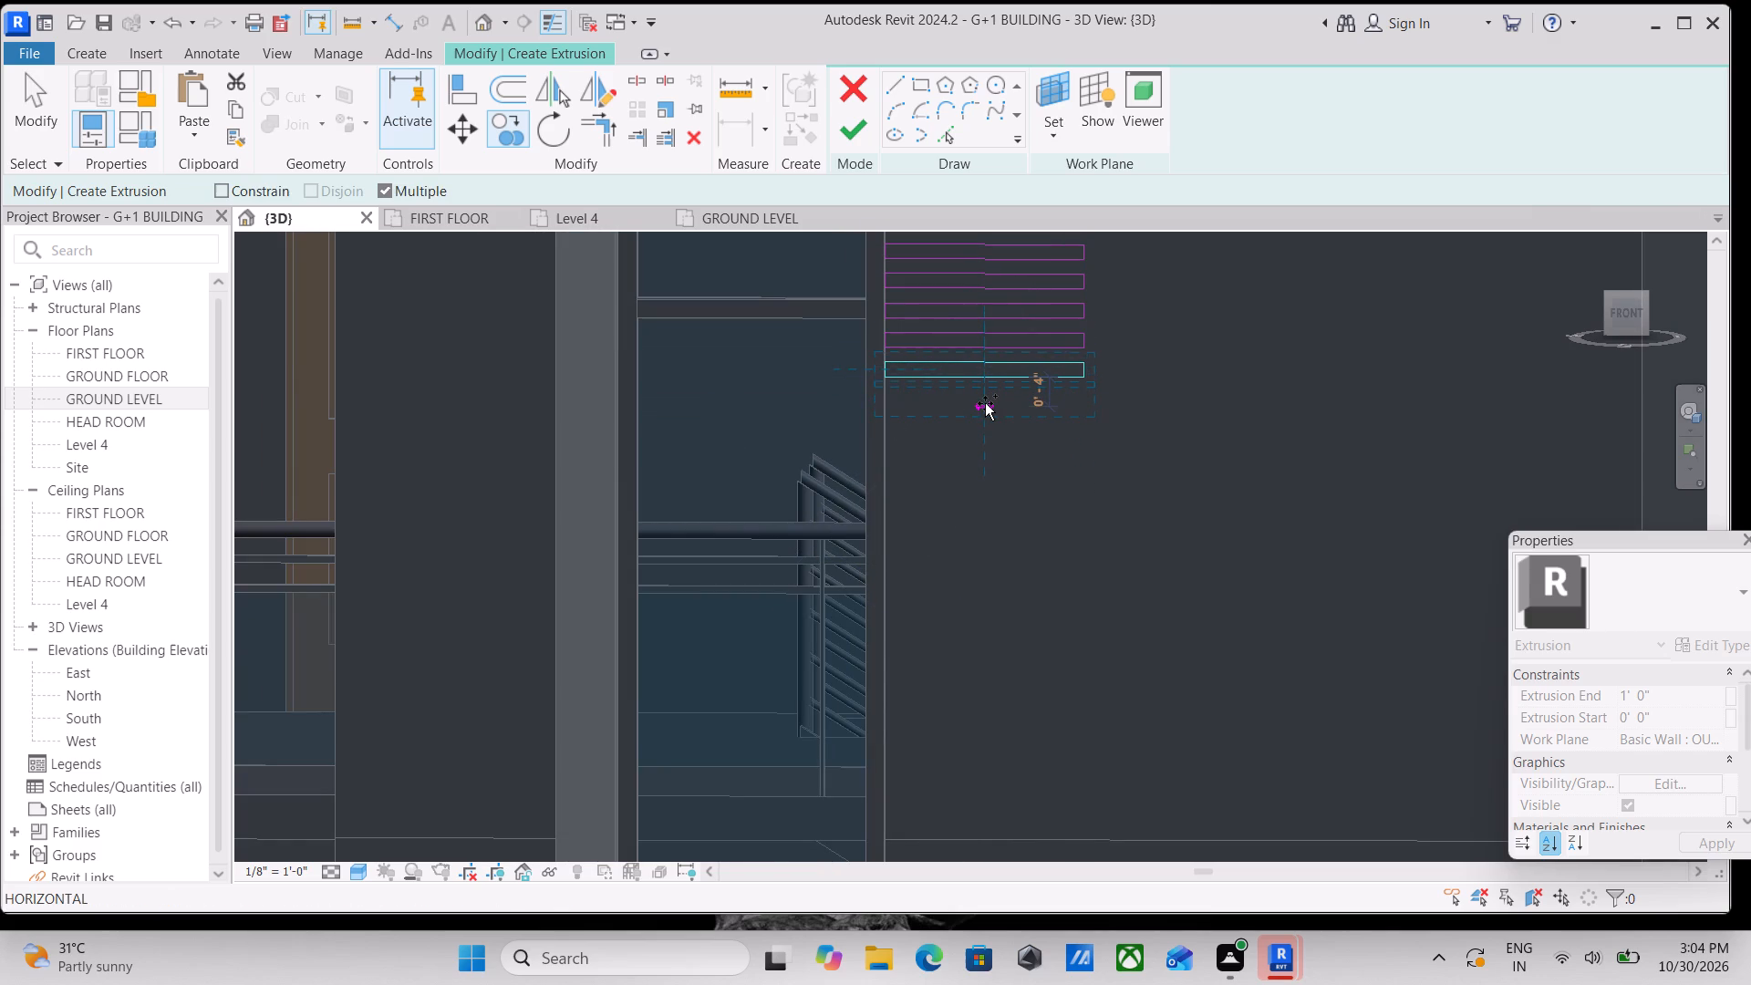
click(985, 403)
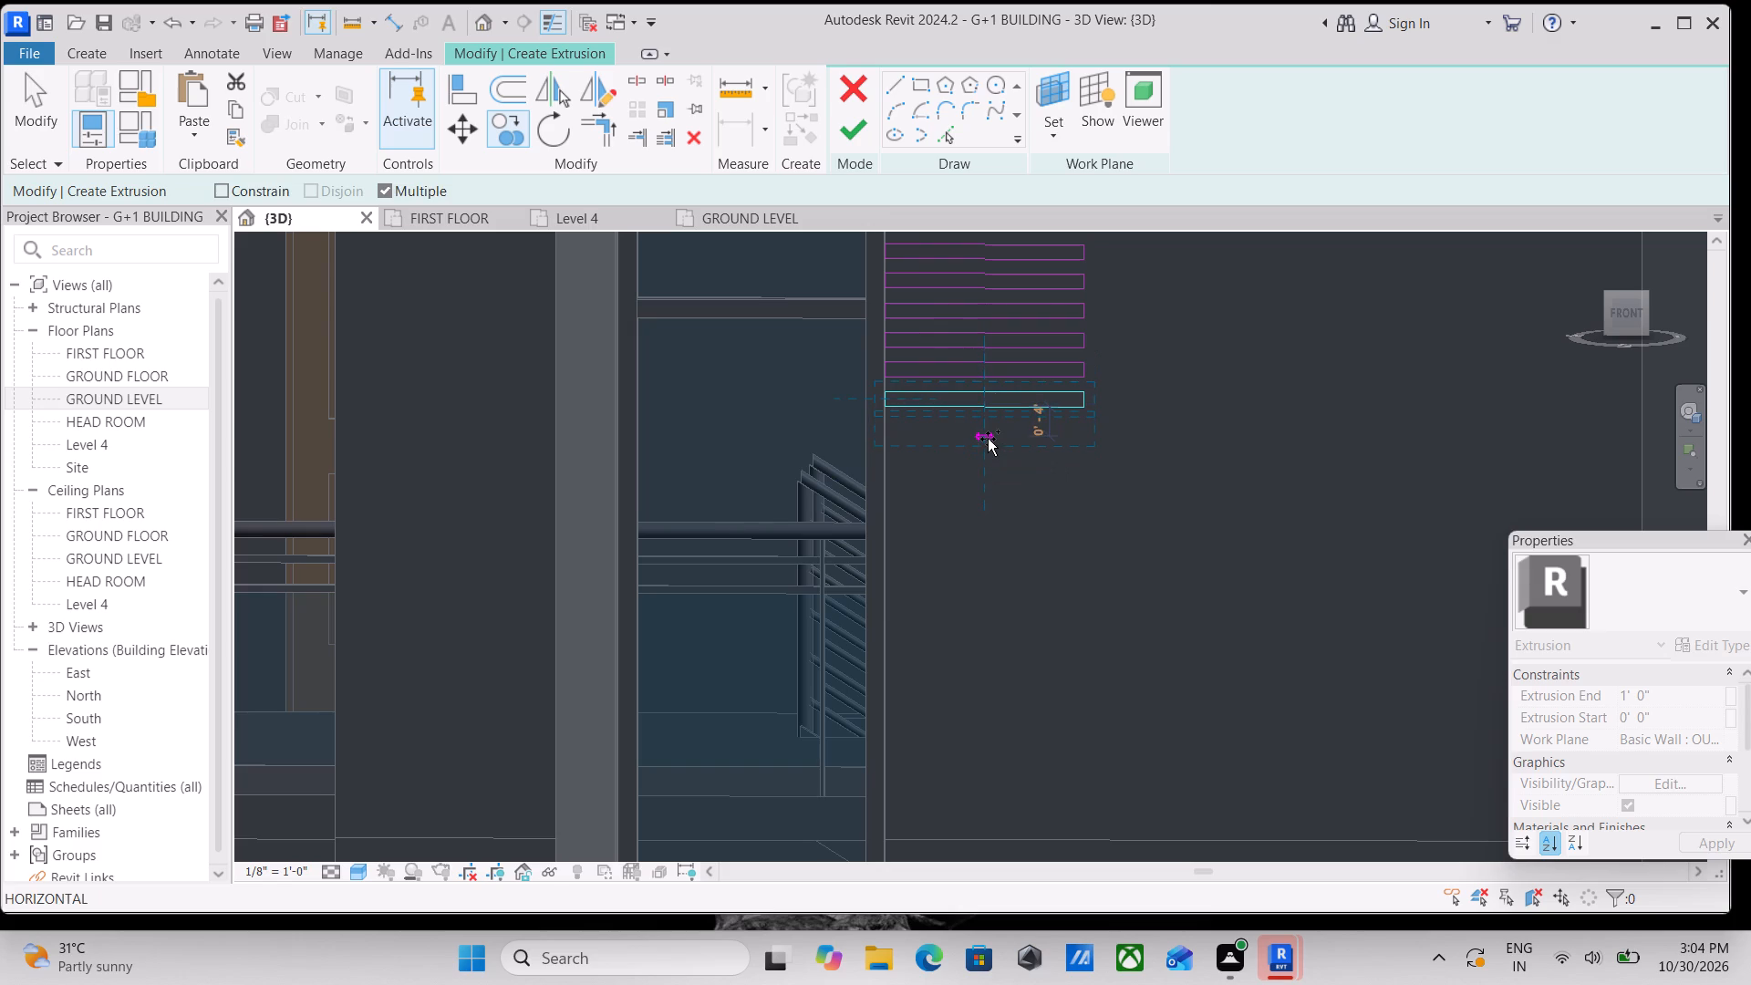
click(988, 439)
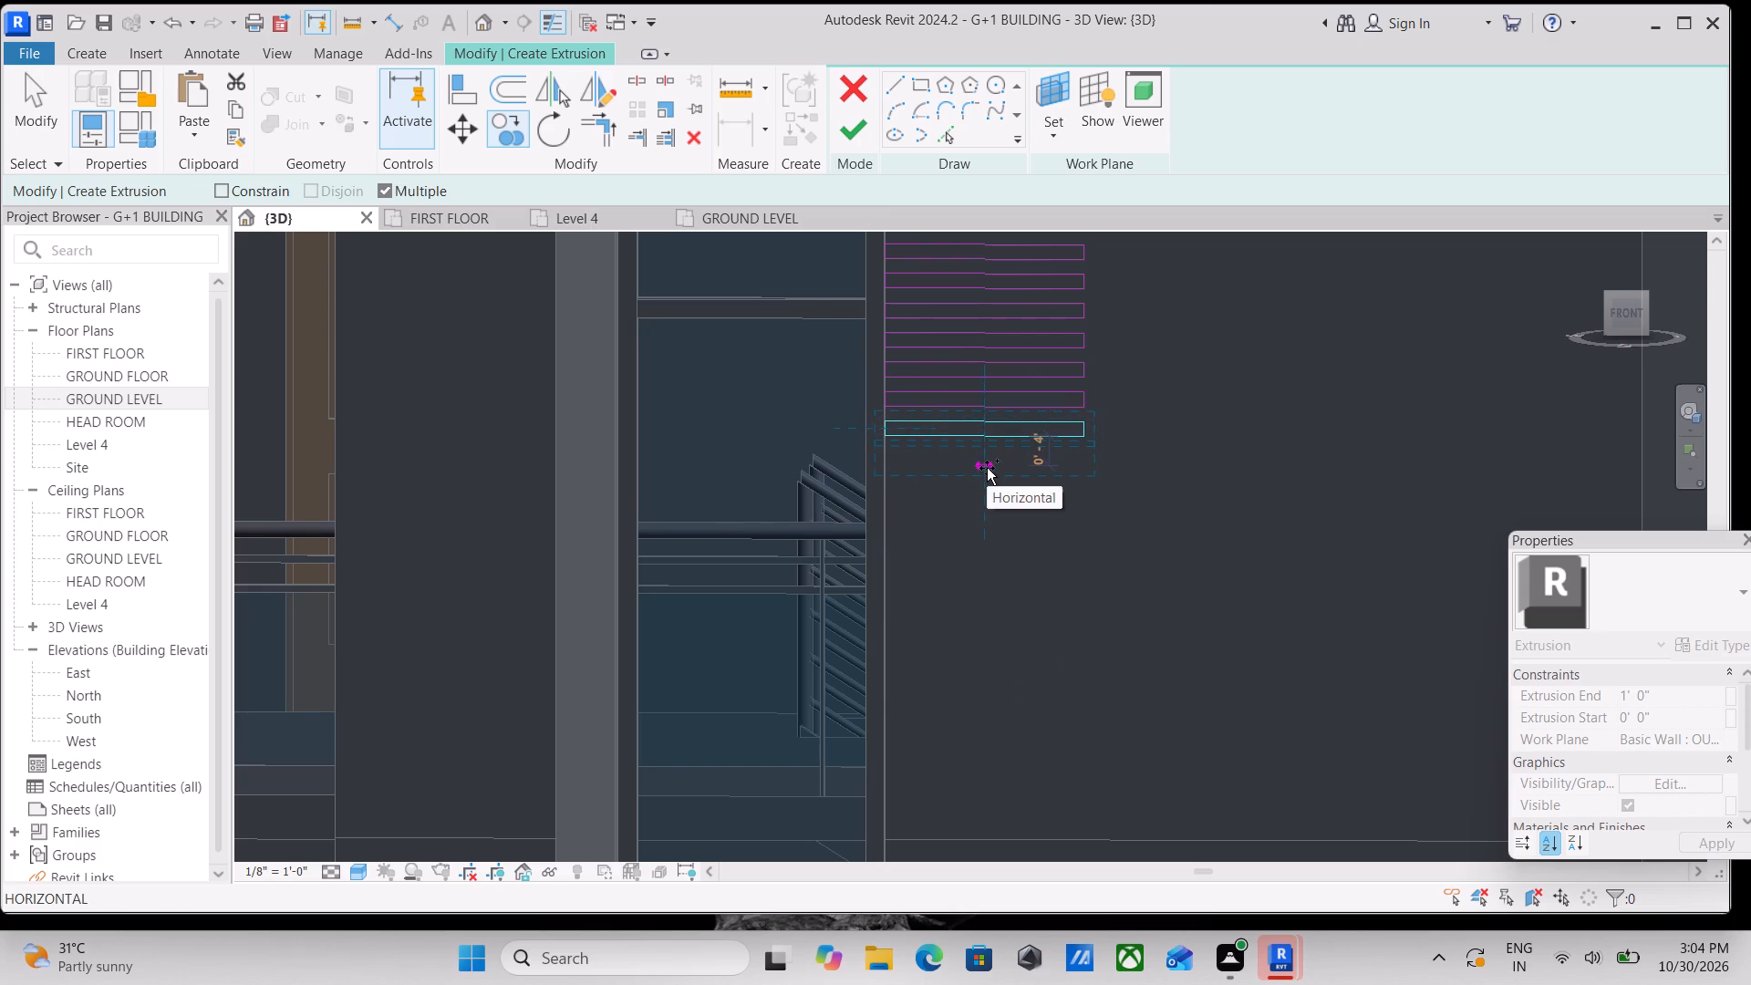
click(987, 468)
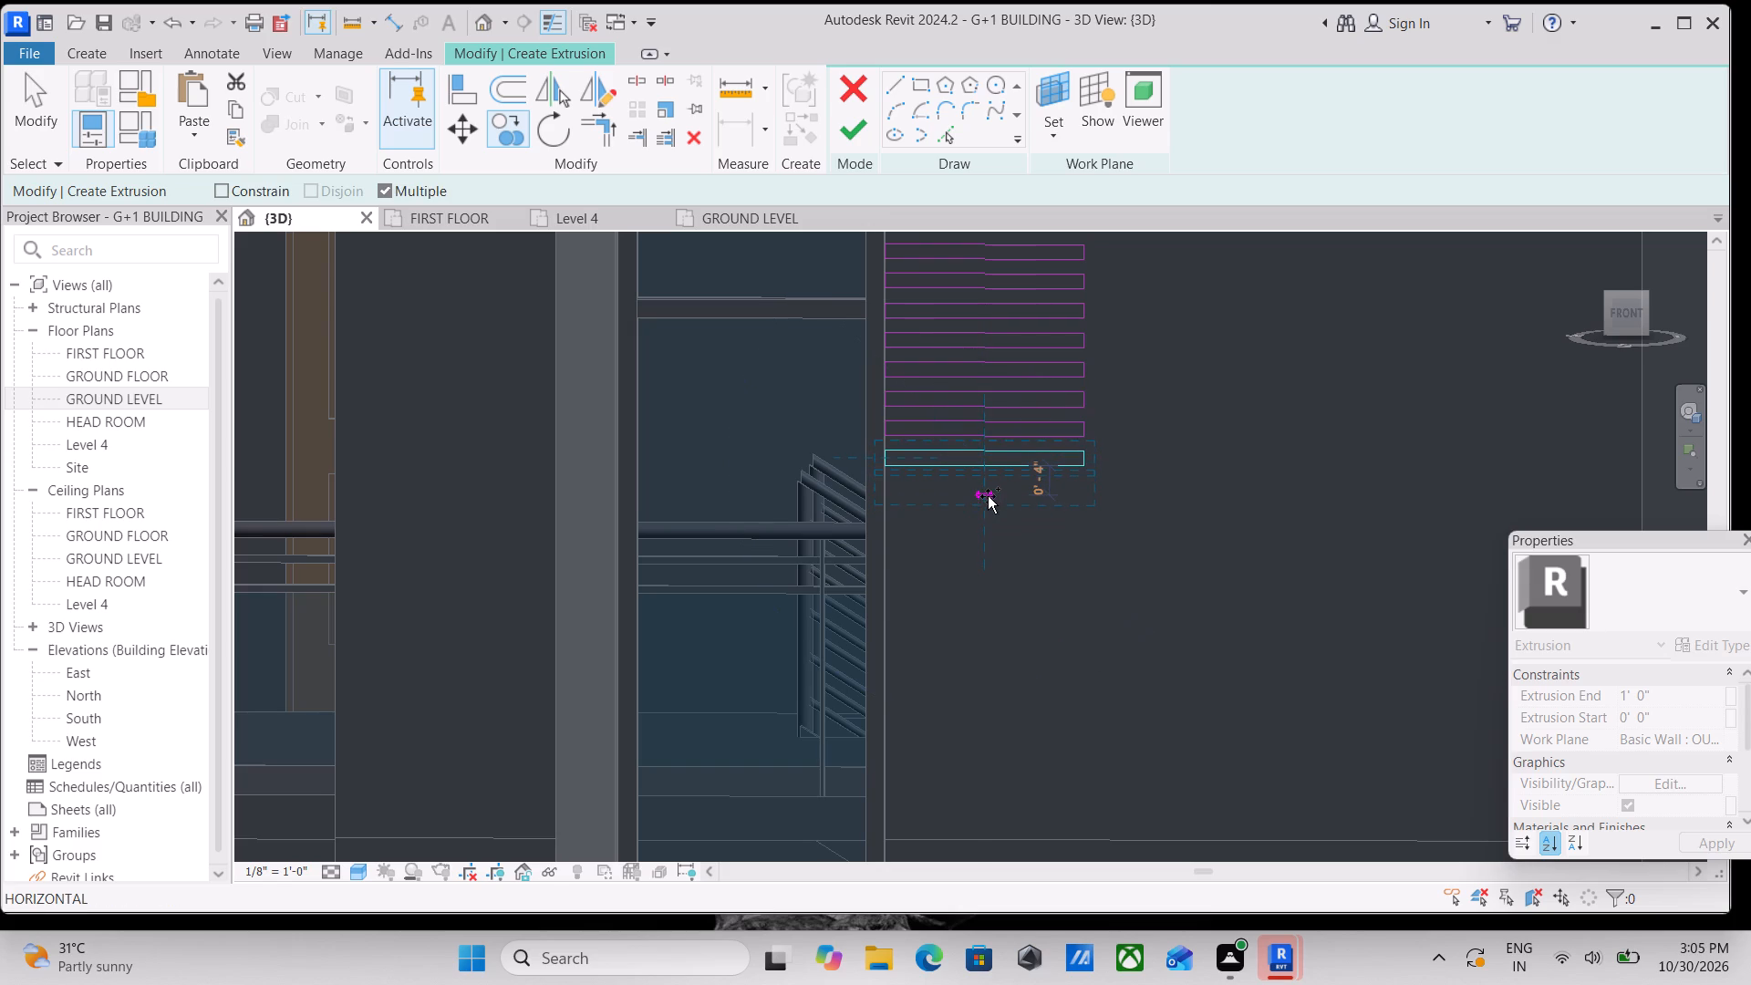
click(988, 496)
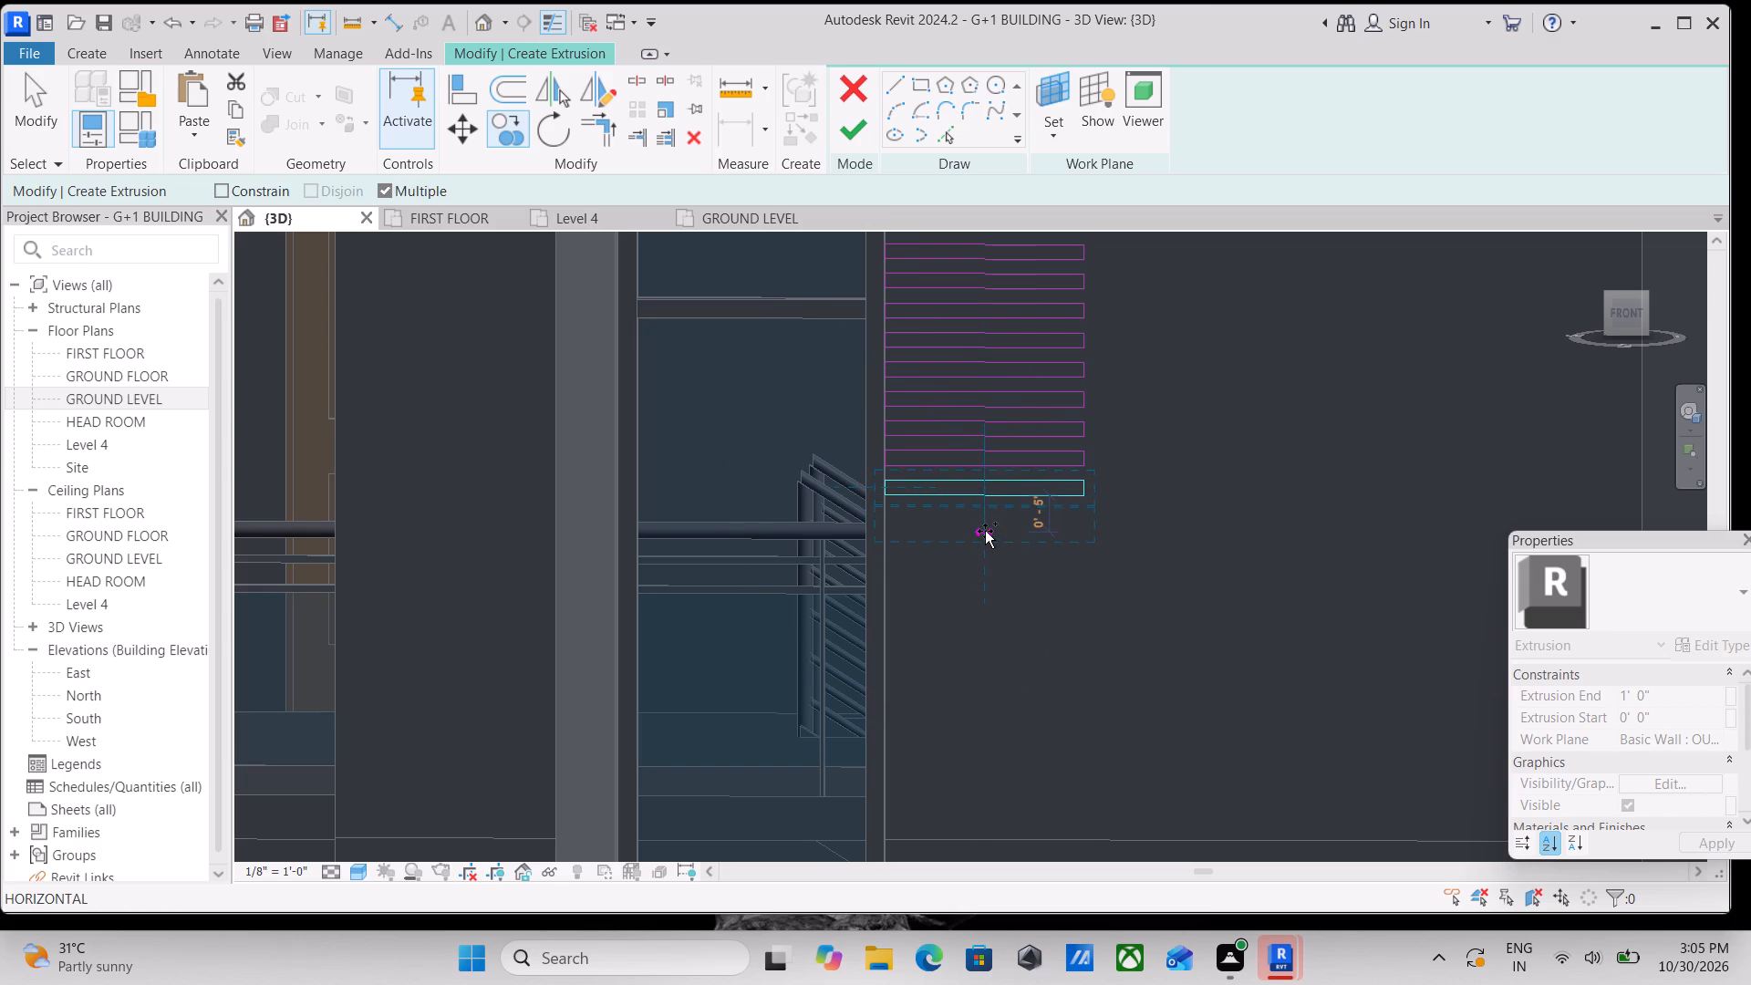
click(986, 528)
Place four more louvre rectangle copies straight down below the balcony's top rail level, keeping the spacing of about 4".
scroll(986, 528, down, 1)
middle_drag(986, 528, 1013, 399)
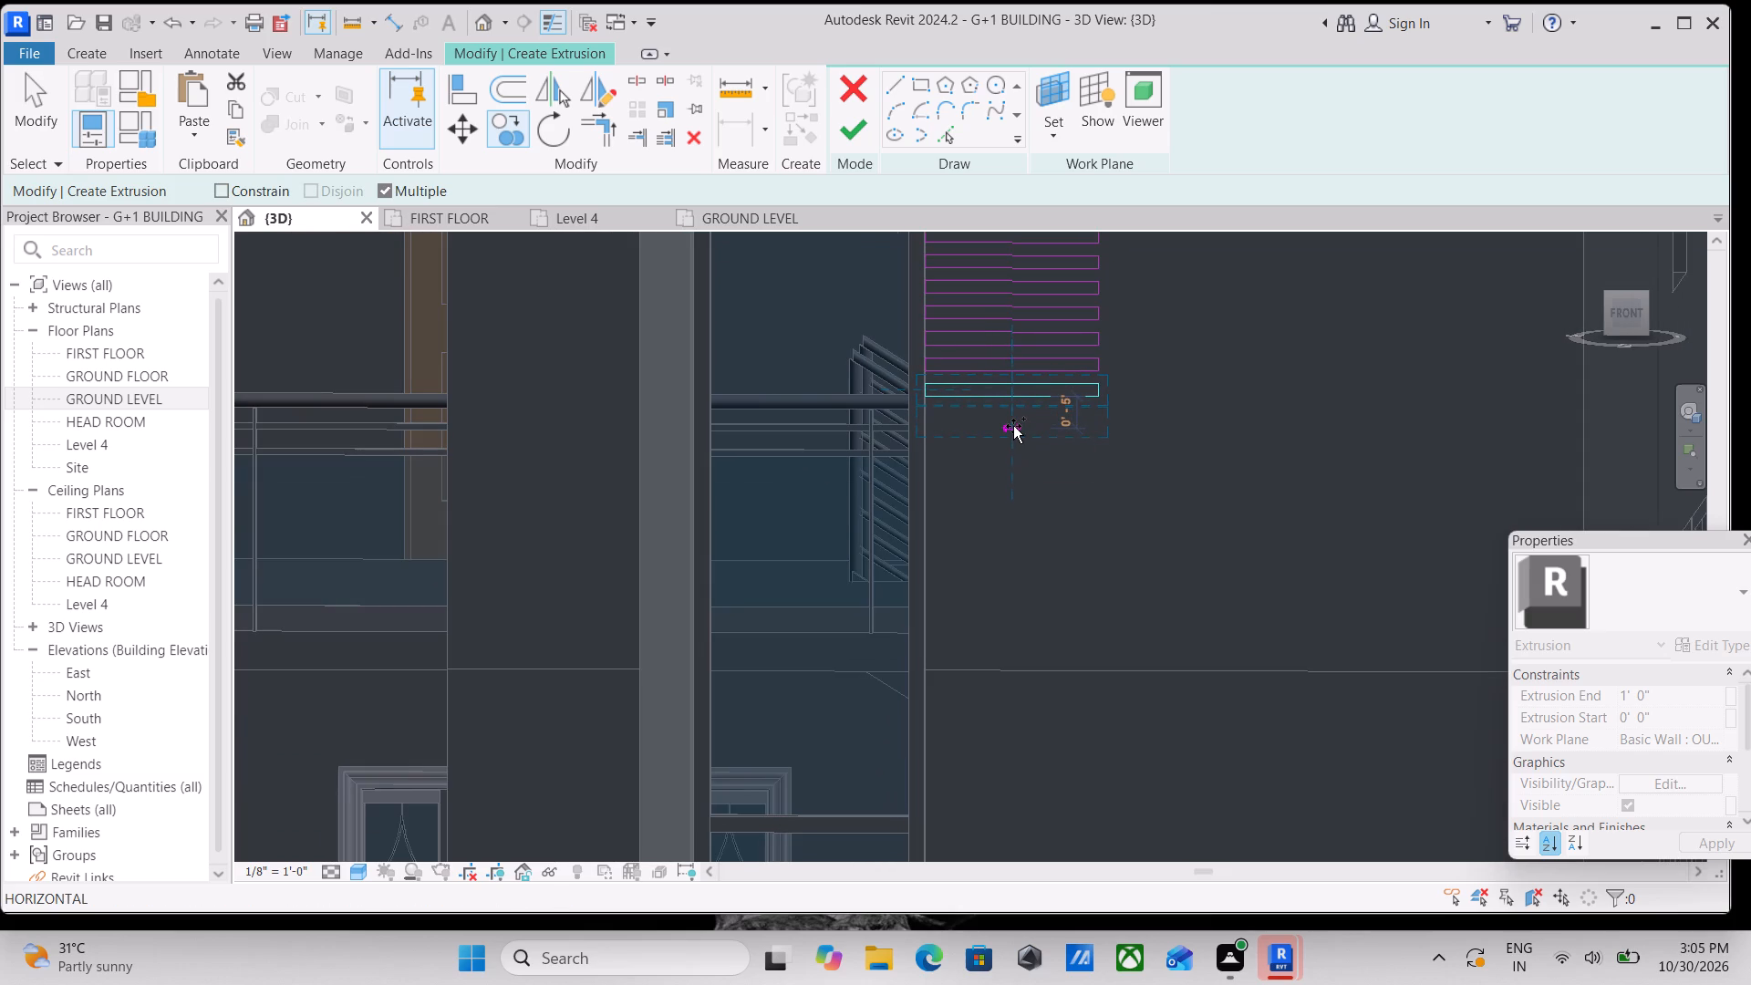
click(1013, 424)
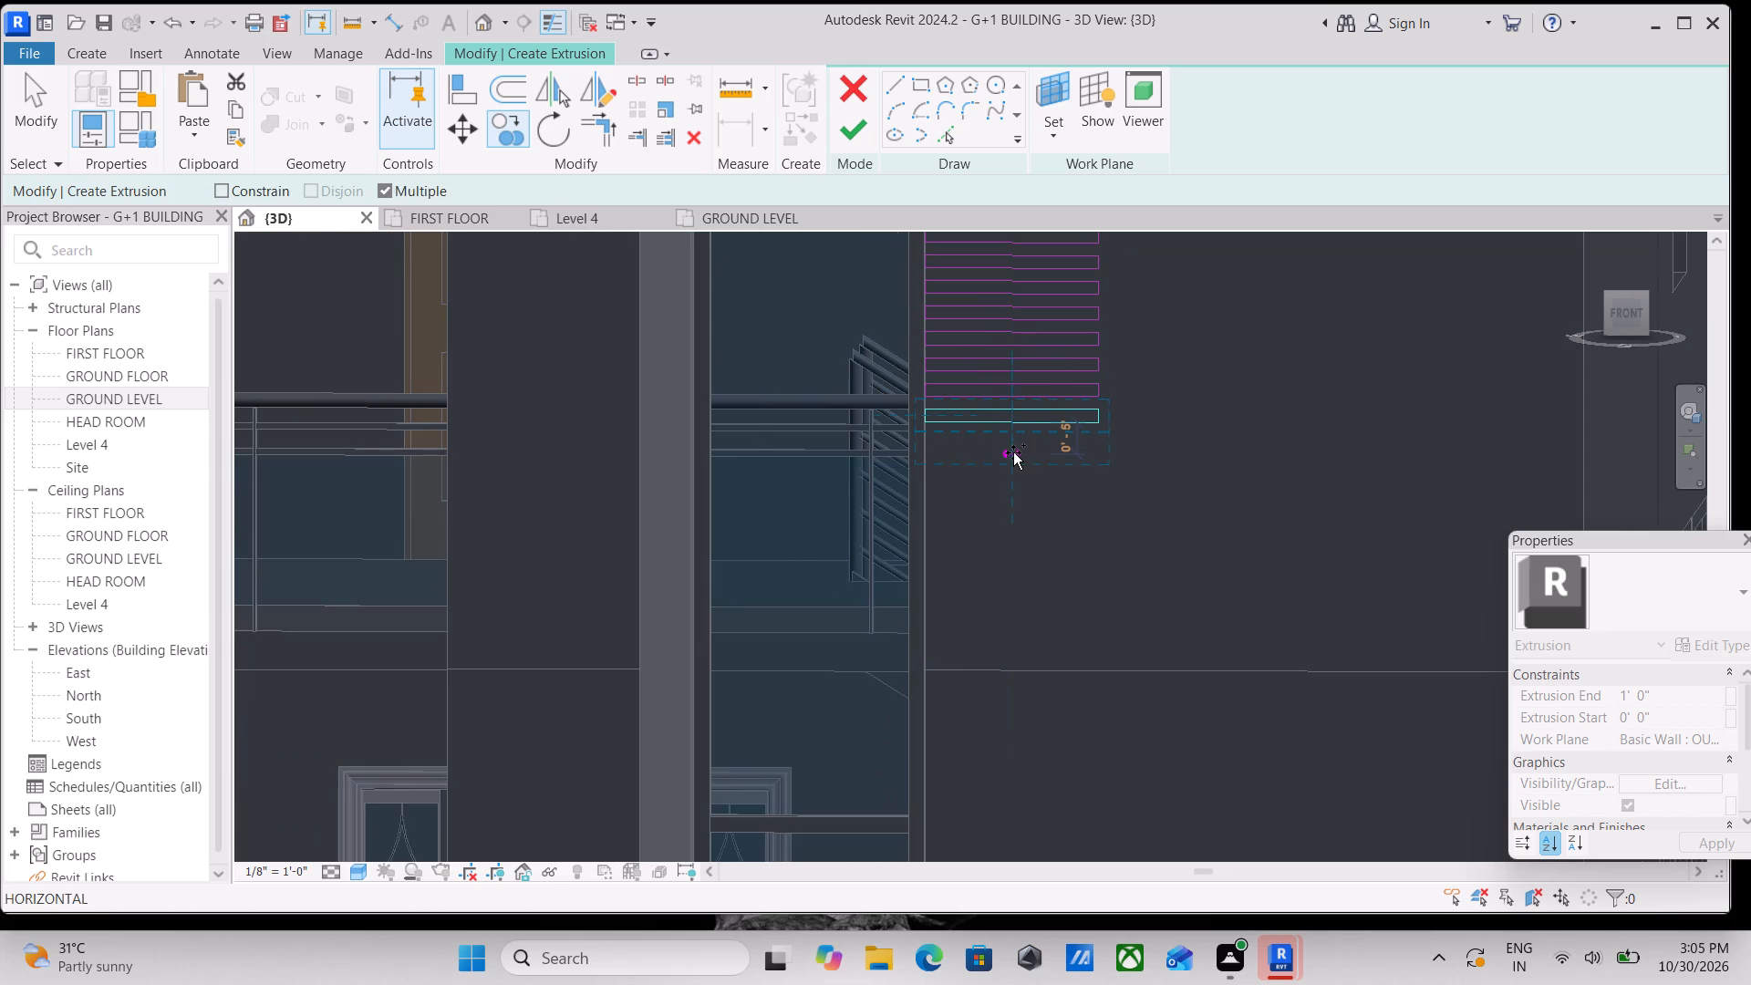
click(1014, 451)
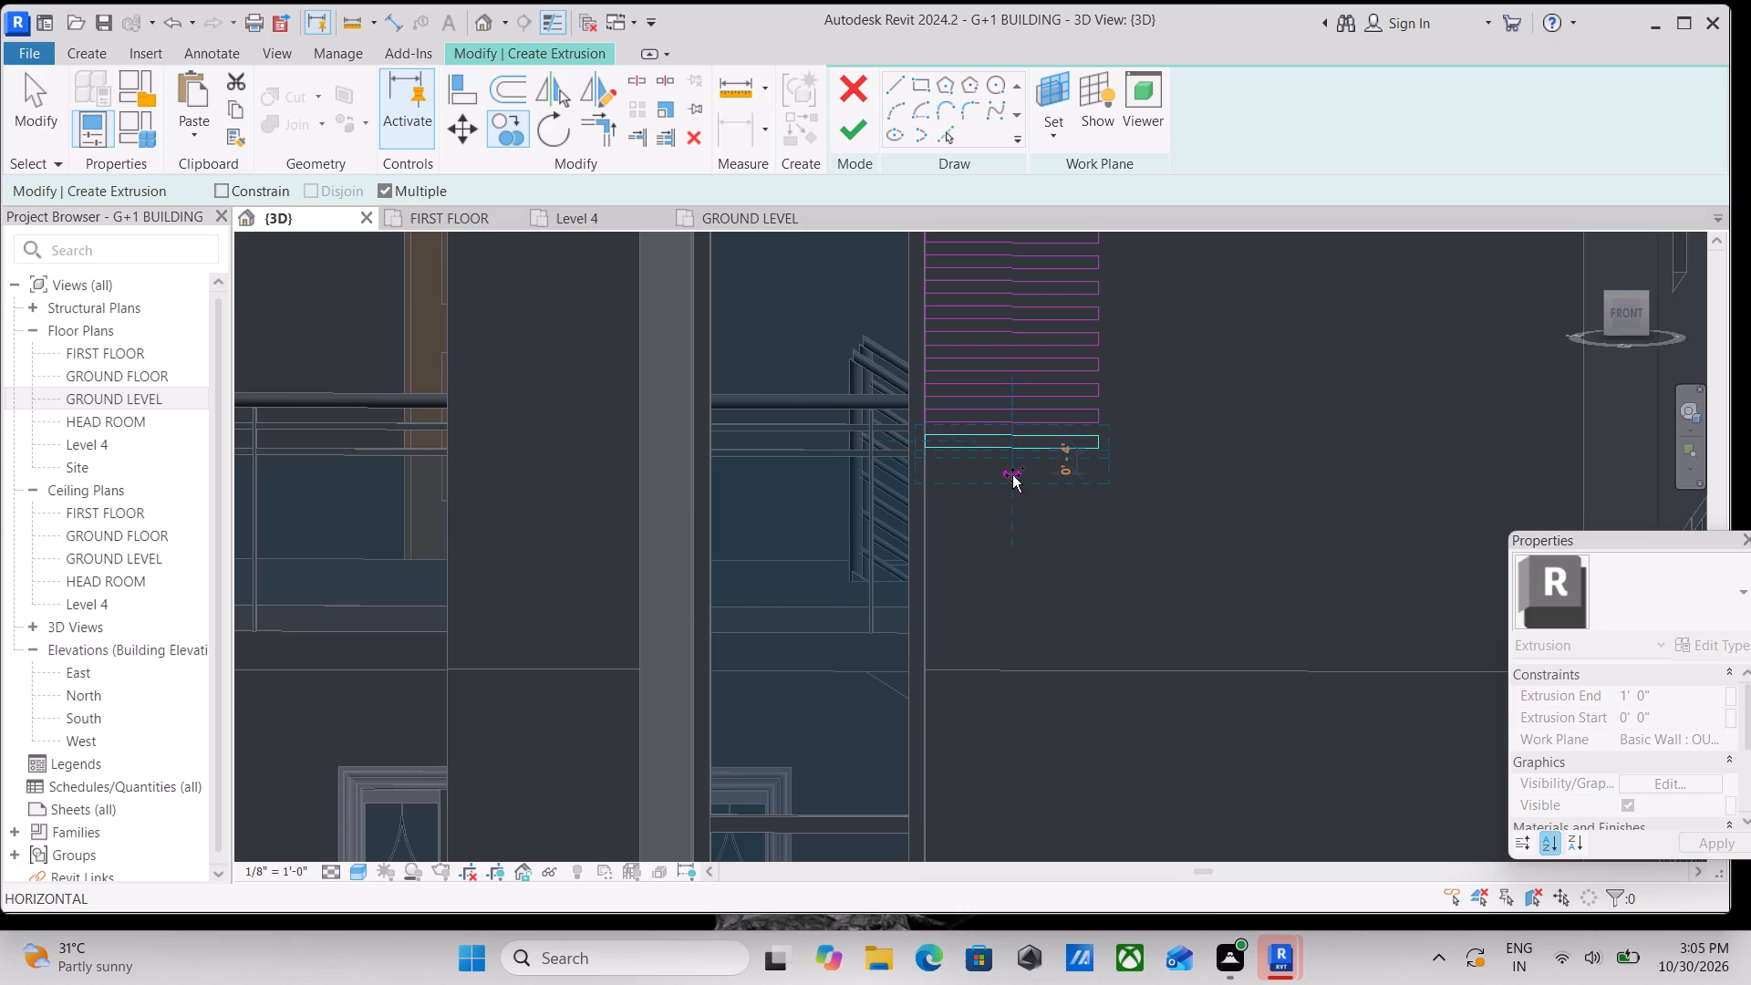
click(1012, 475)
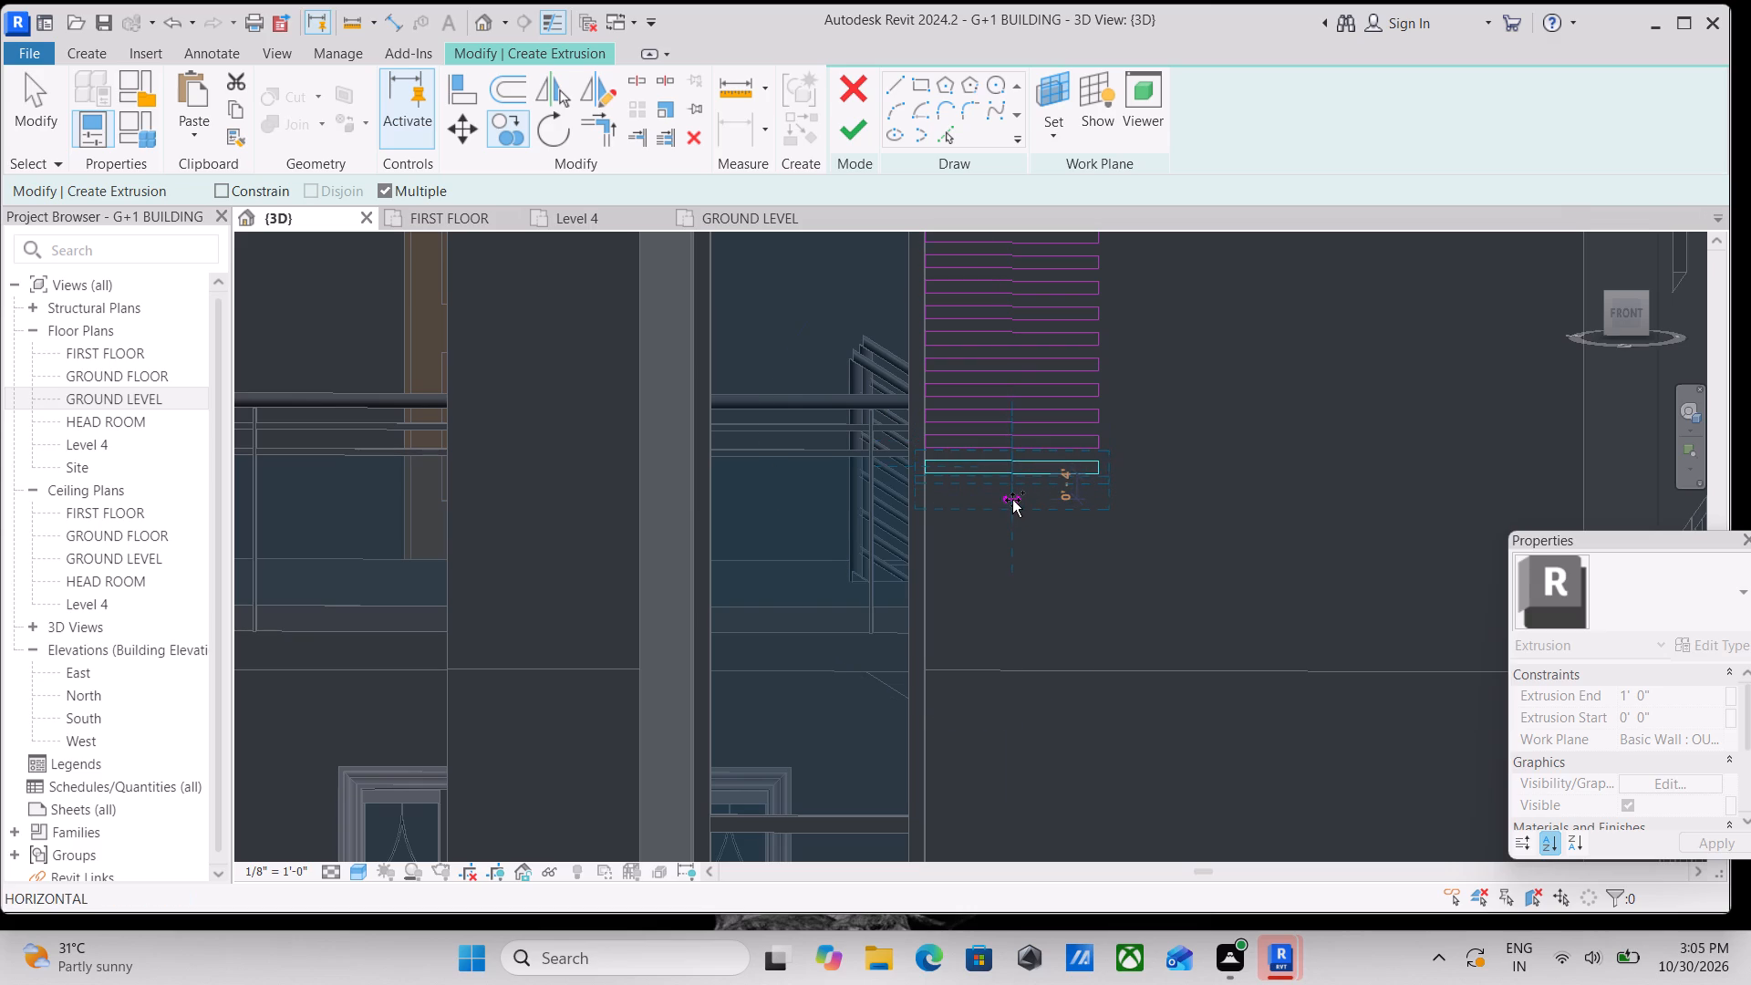
click(1012, 496)
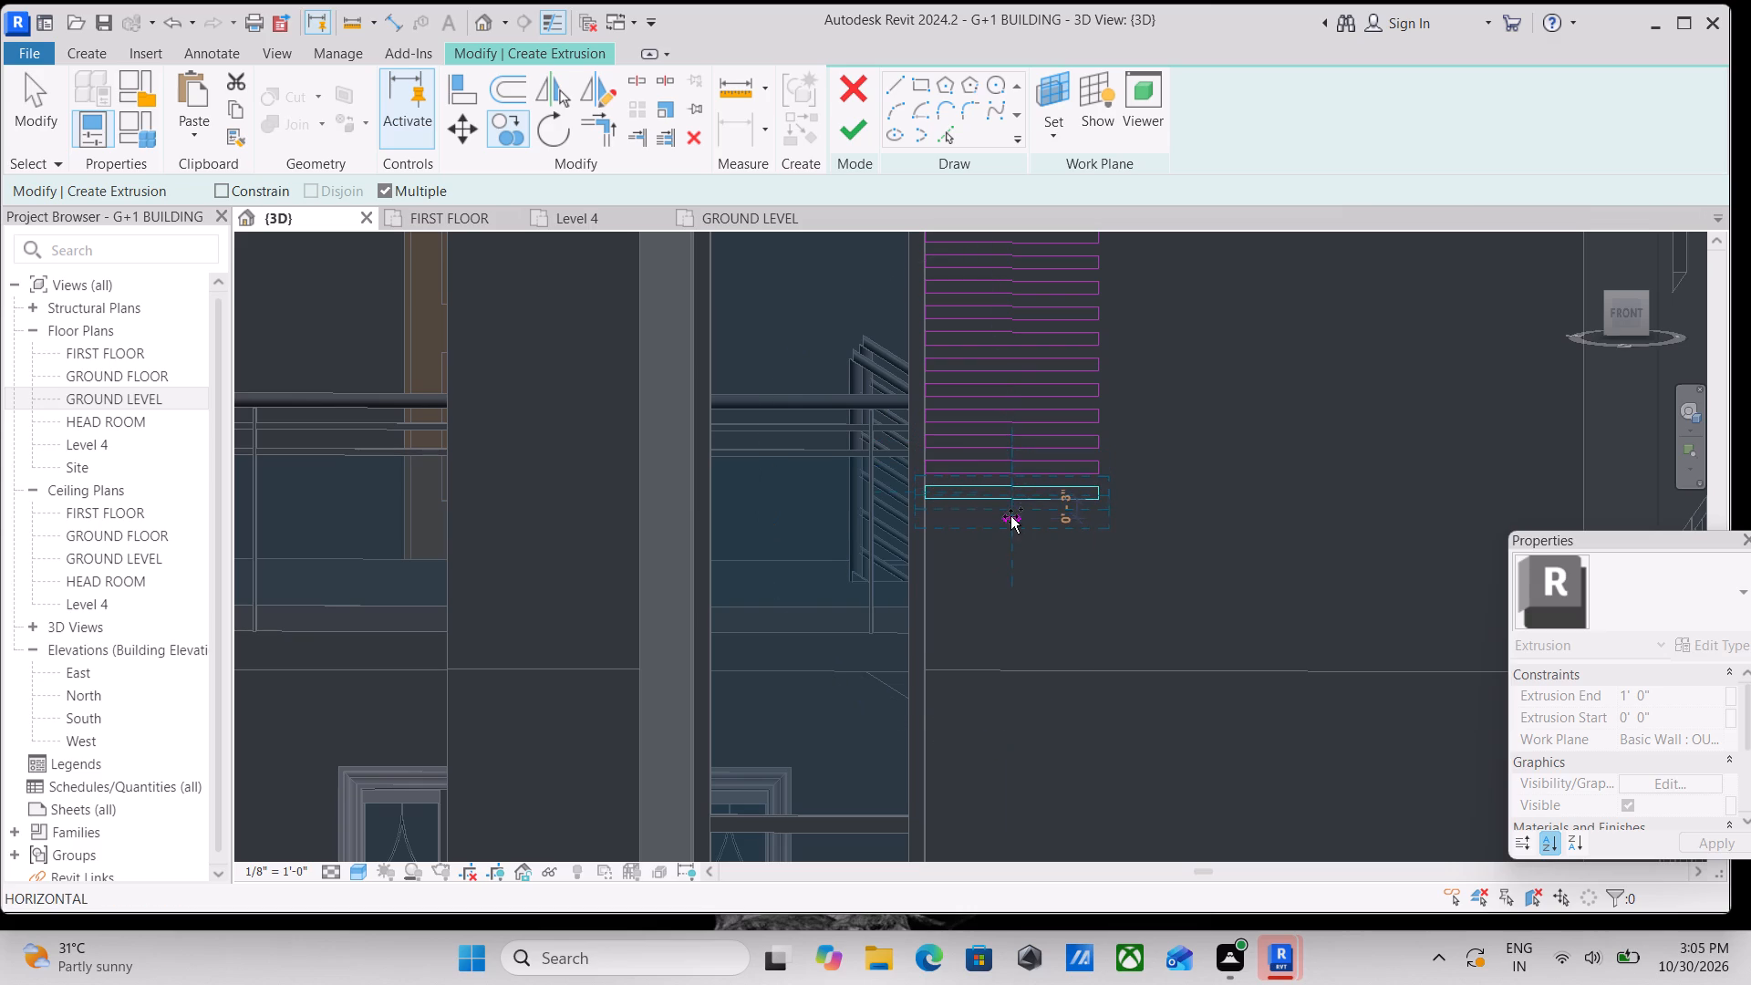
Place six more louvre rectangle copies straight down at about 4" spacing, ending just above the horizontal wall line below the balcony.
click(1010, 523)
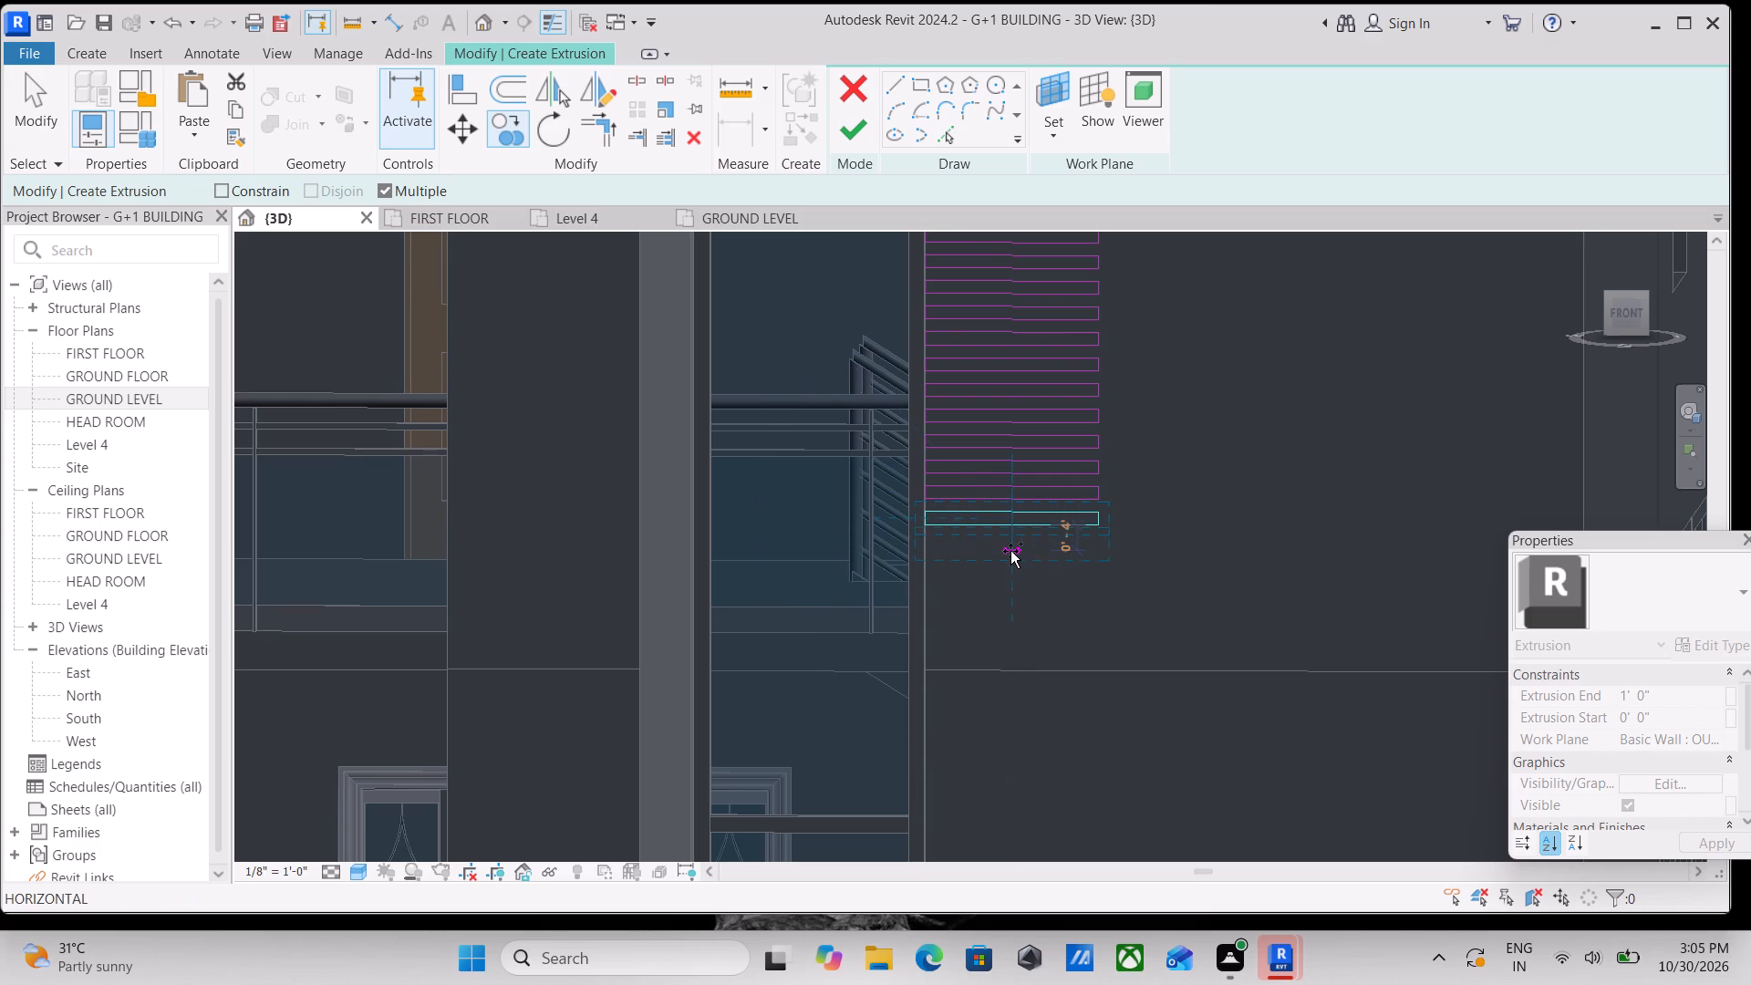
click(1010, 553)
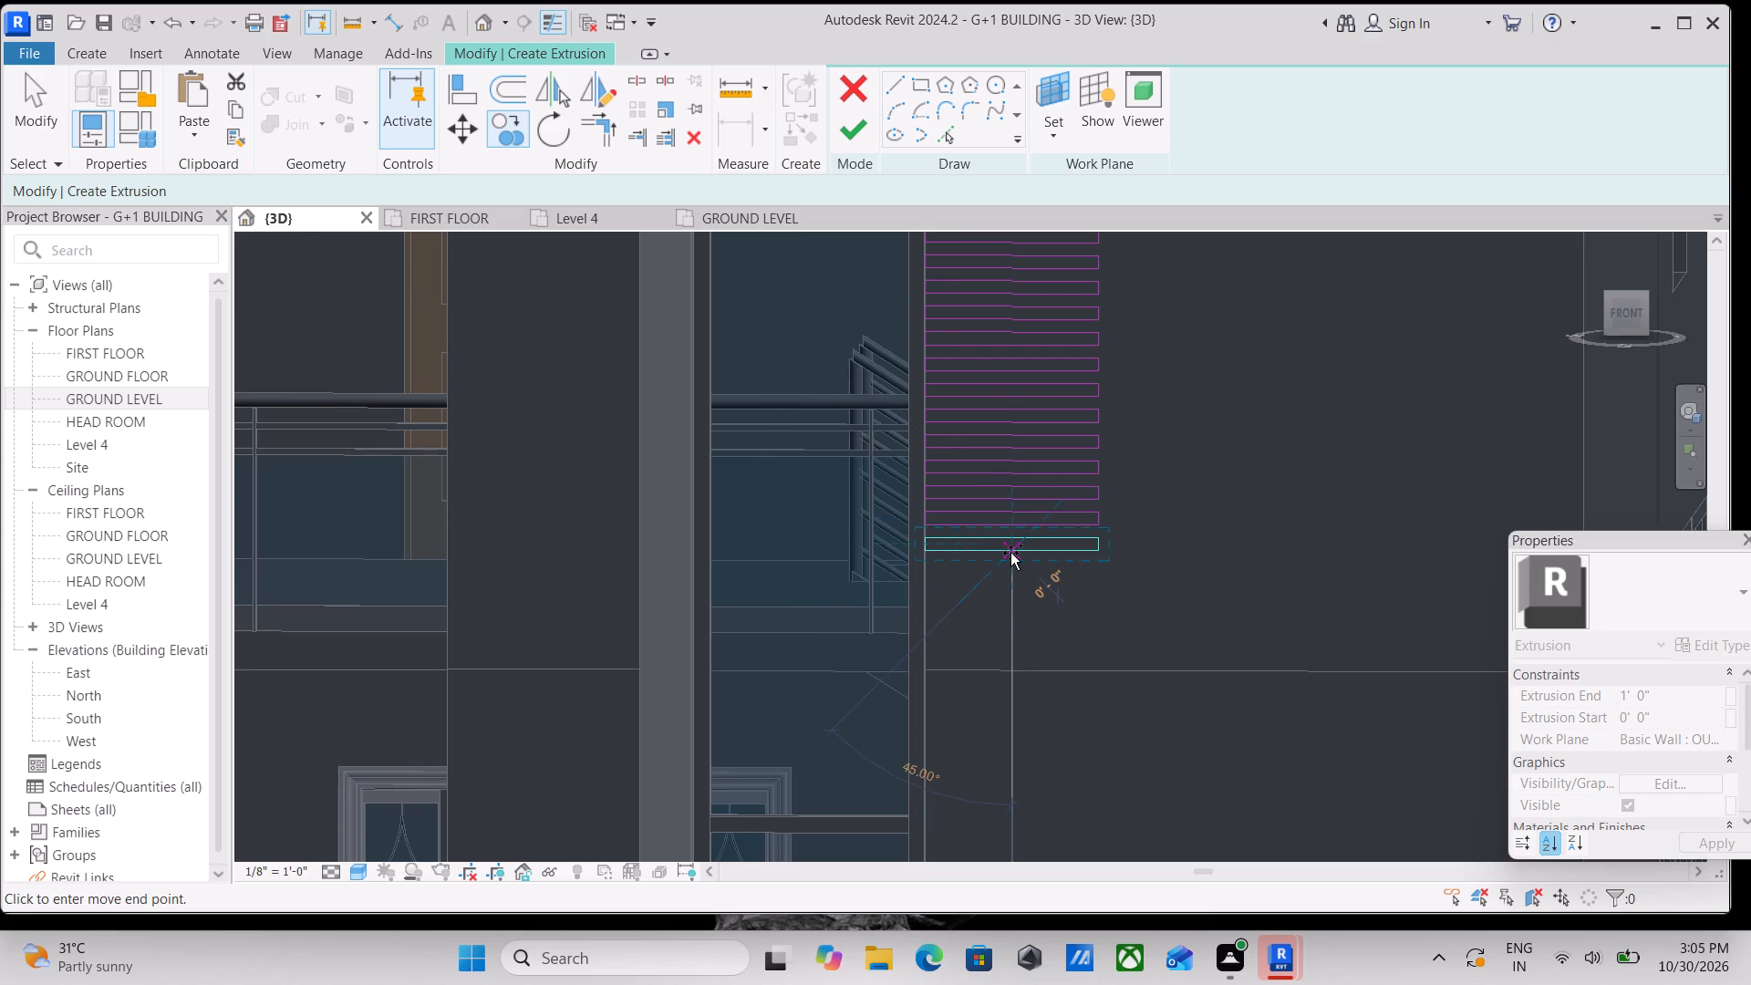
scroll(1010, 553, down, 4)
middle_drag(1005, 551, 1014, 413)
scroll(1014, 413, up, 1)
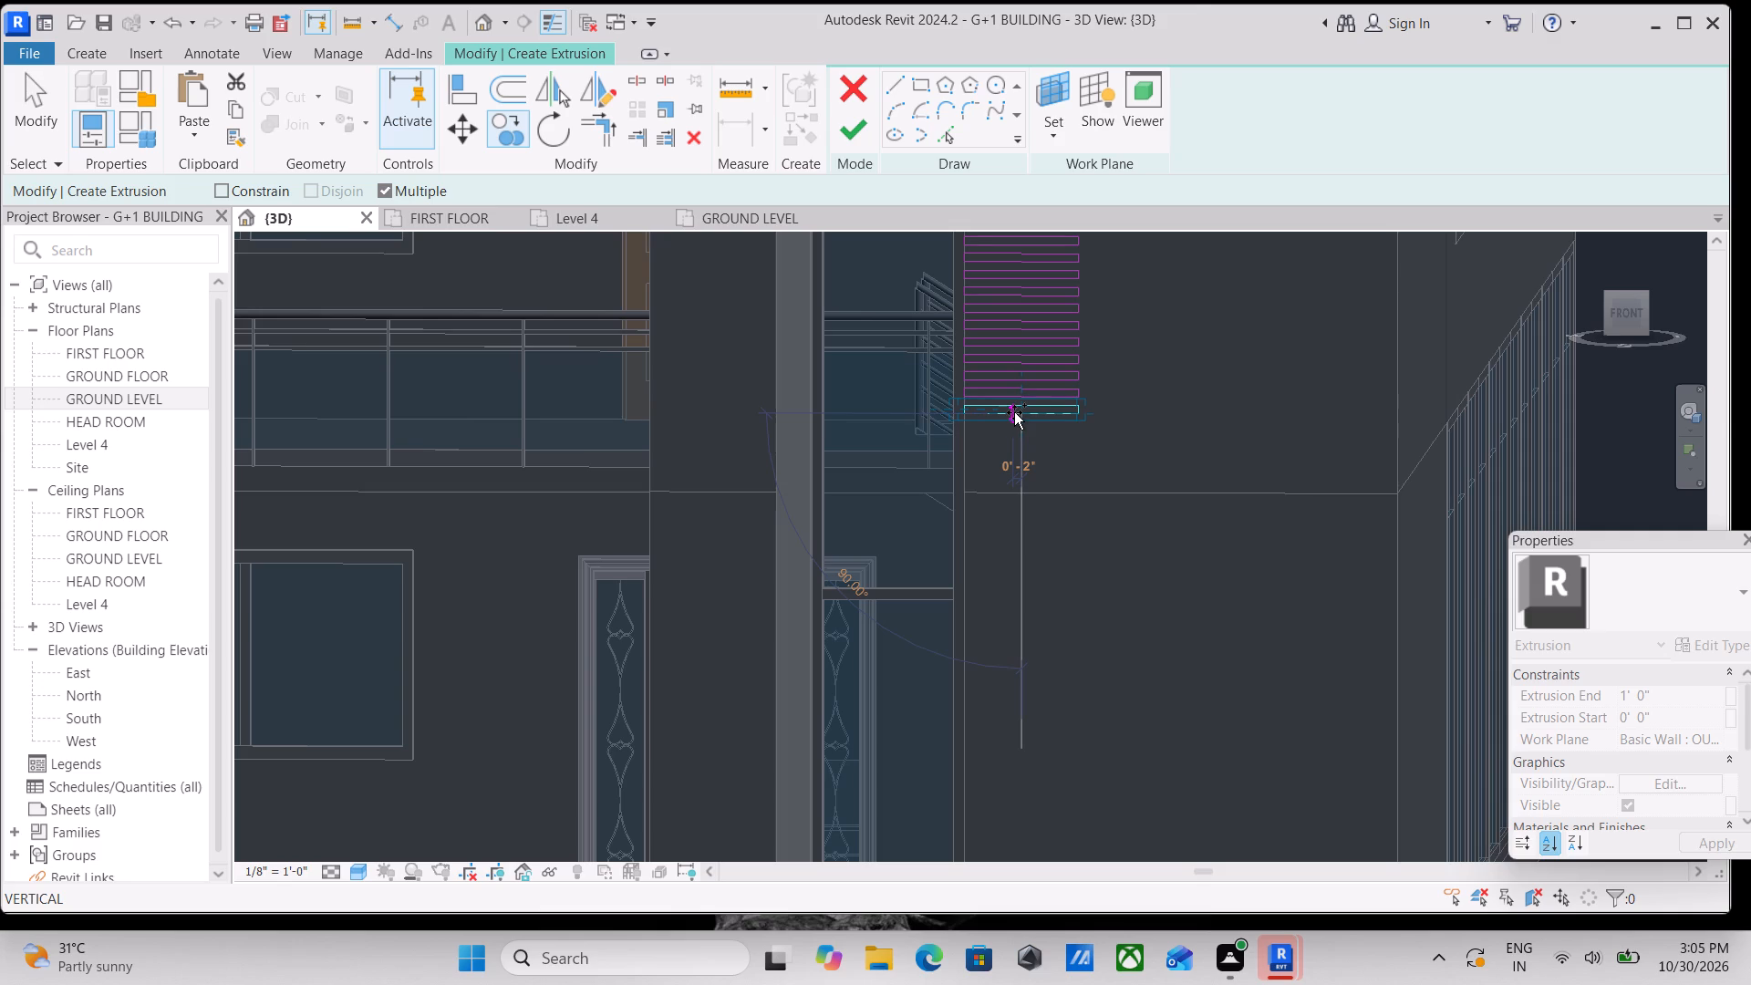
scroll(1017, 474, up, 5)
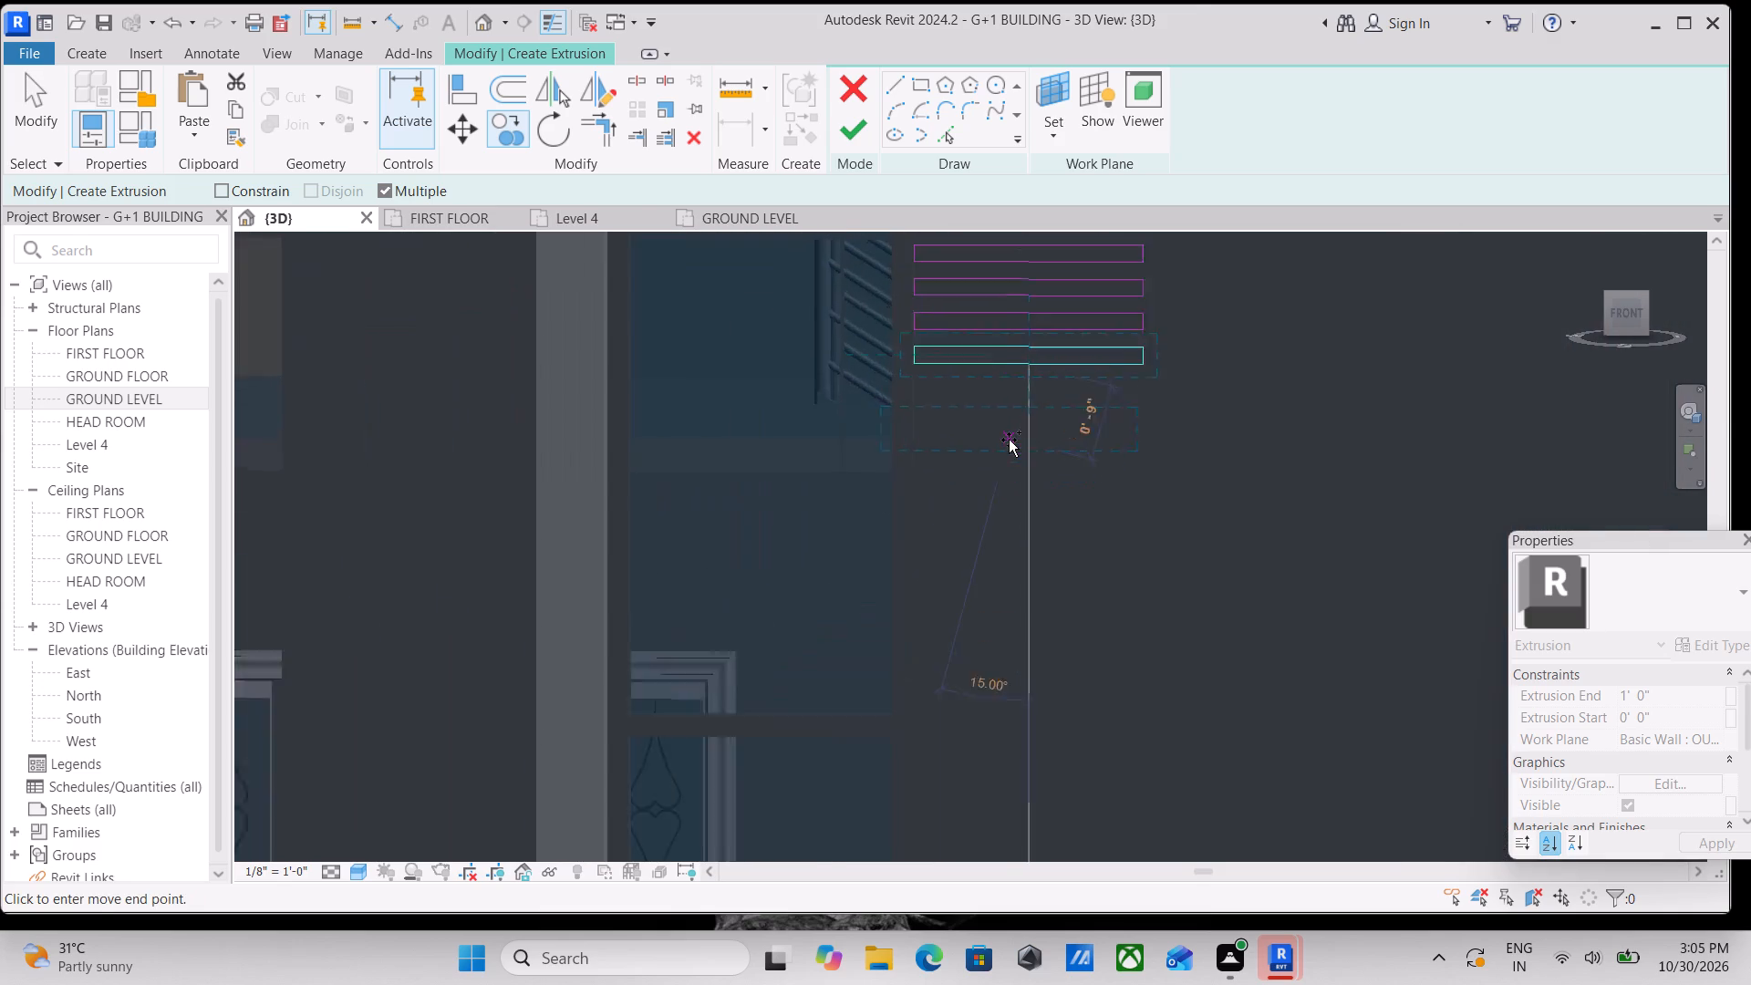
scroll(1009, 440, up, 2)
middle_drag(1008, 400, 1030, 548)
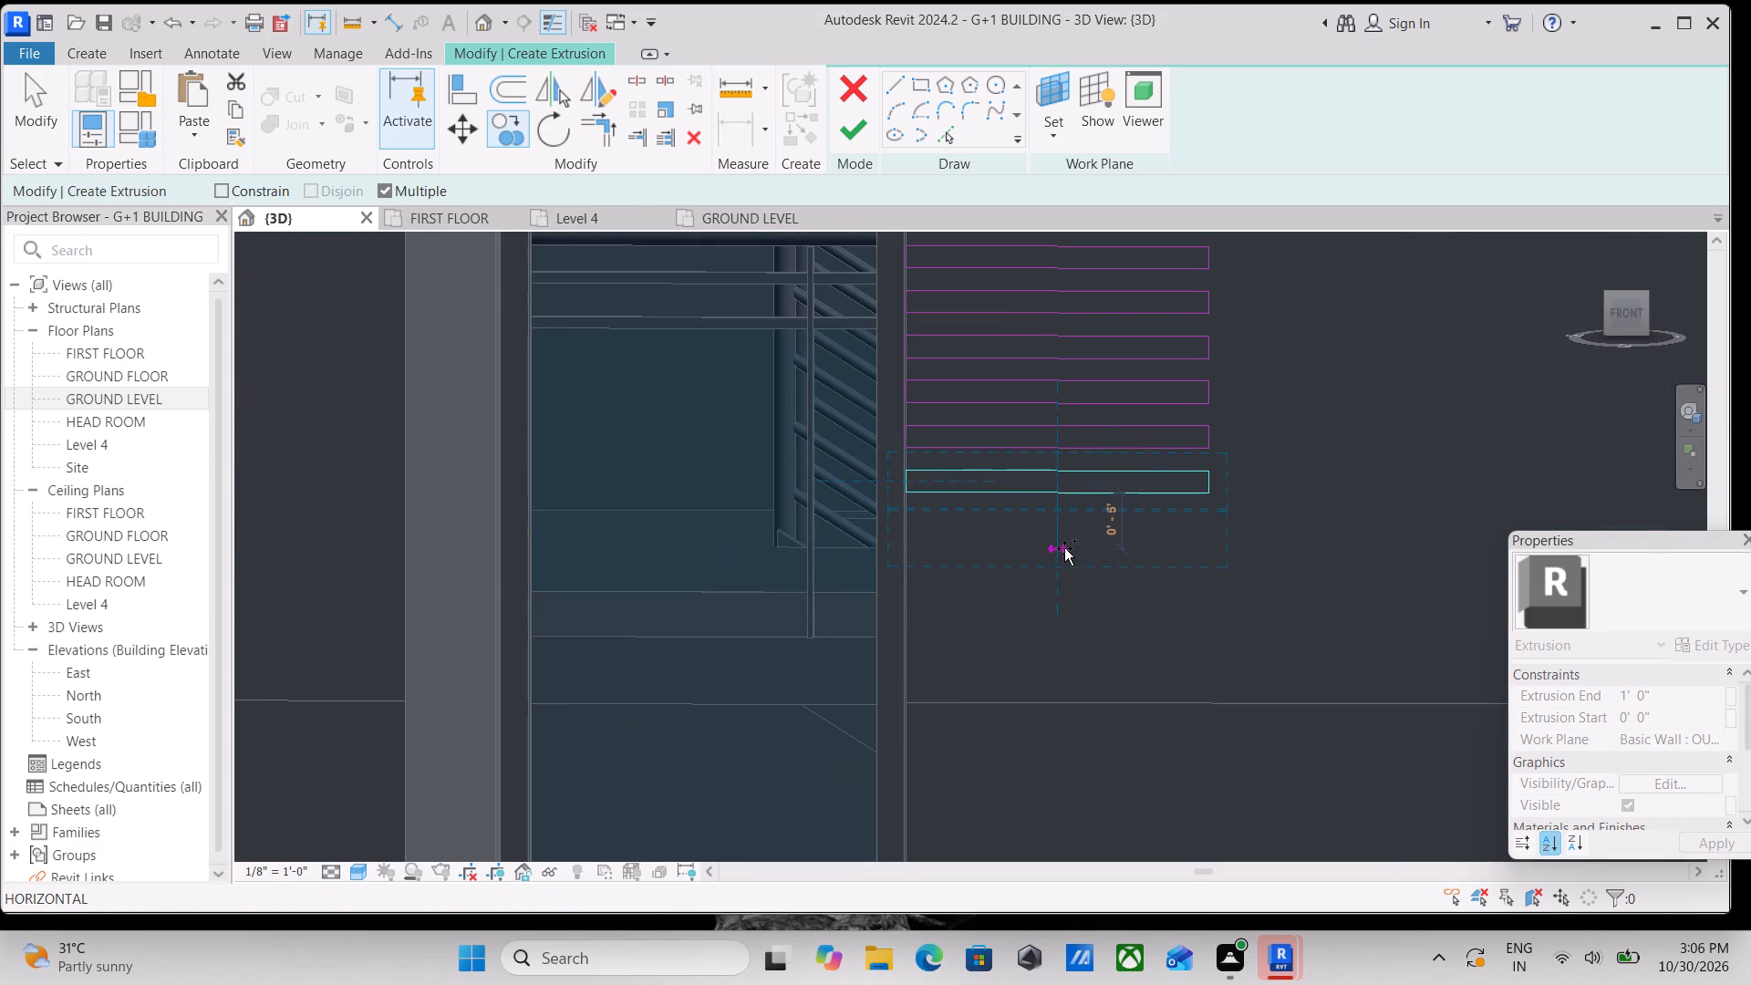
click(1064, 537)
scroll(1064, 537, down, 1)
middle_drag(1064, 537, 1052, 449)
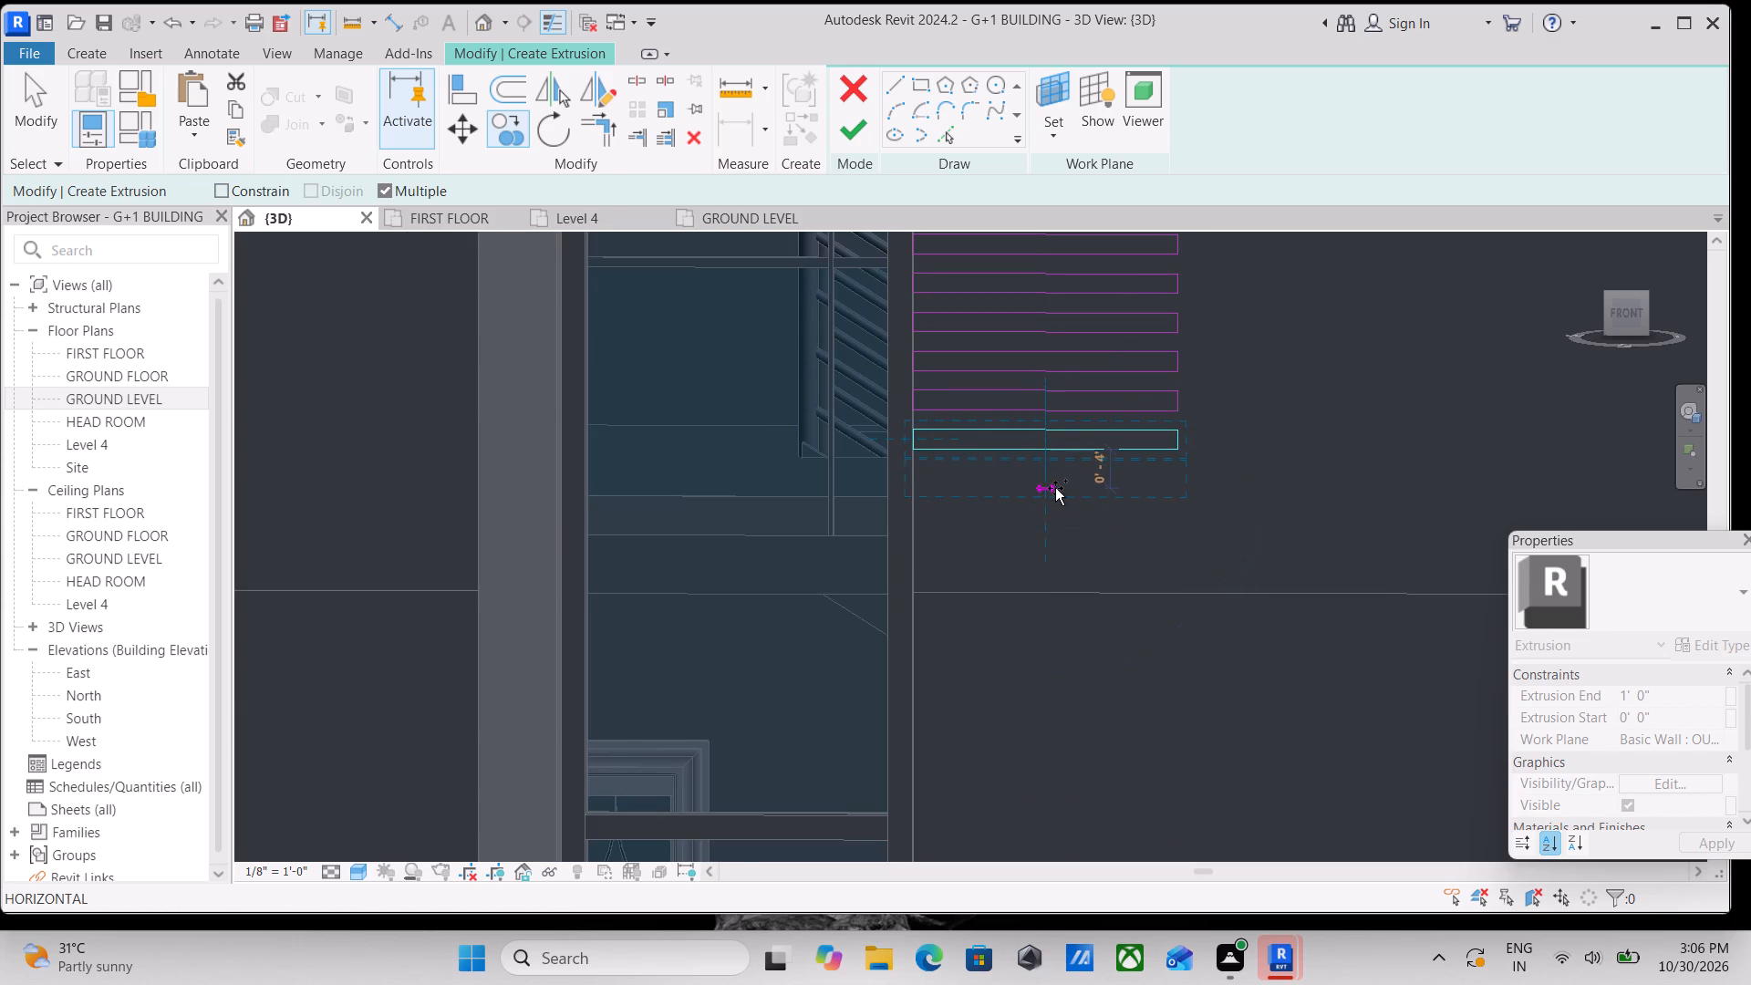
click(1055, 488)
middle_drag(1055, 488, 1070, 433)
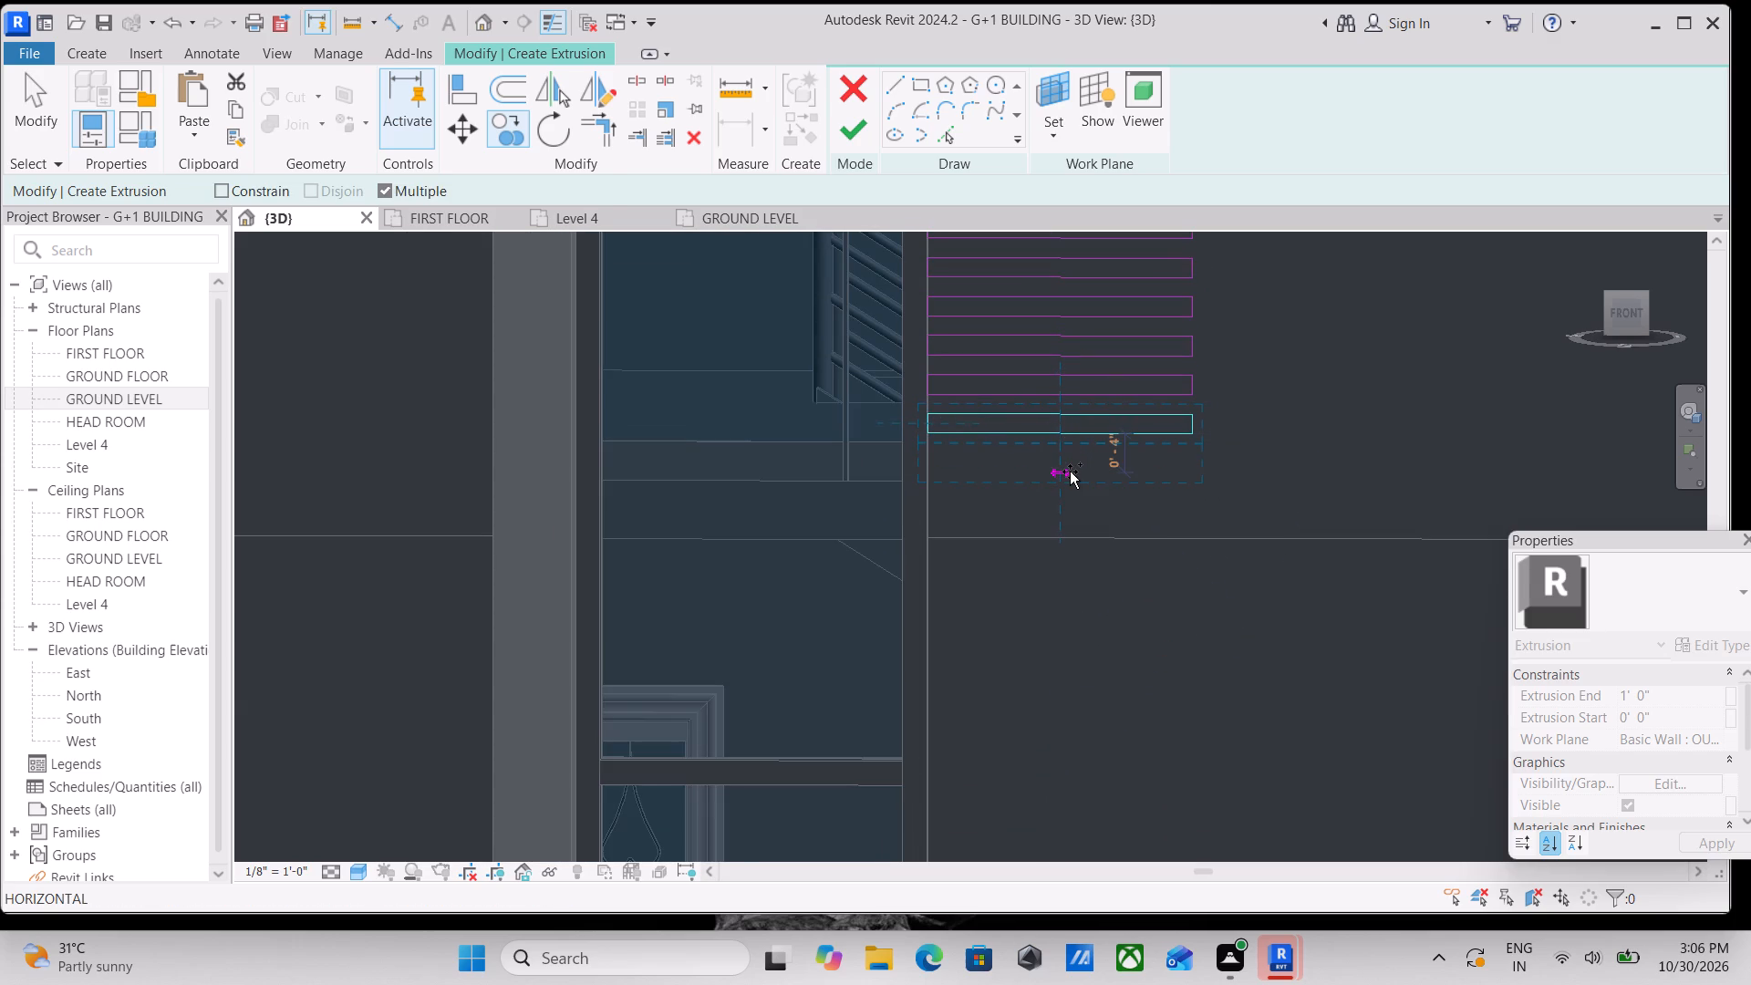
click(1070, 473)
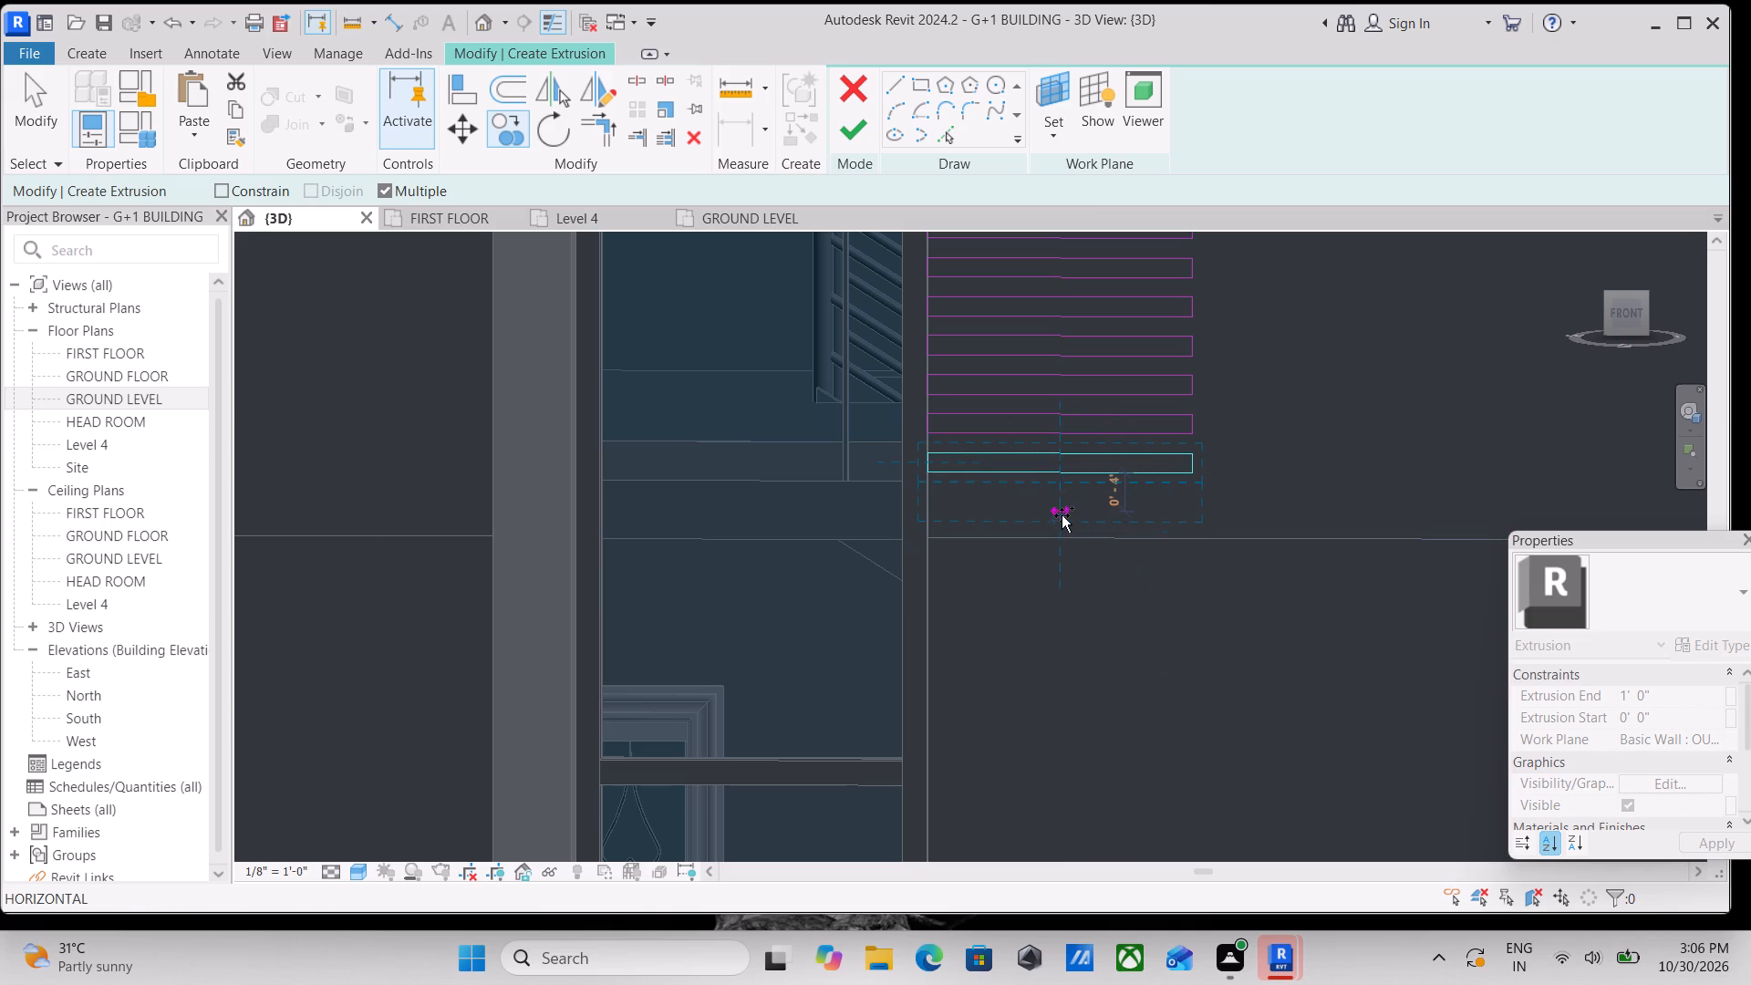
click(1062, 513)
Place seven more louvre copies at about 4" spacing, across the horizontal wall line and down to the glazing's lower horizontal mullion level.
scroll(1062, 513, down, 10)
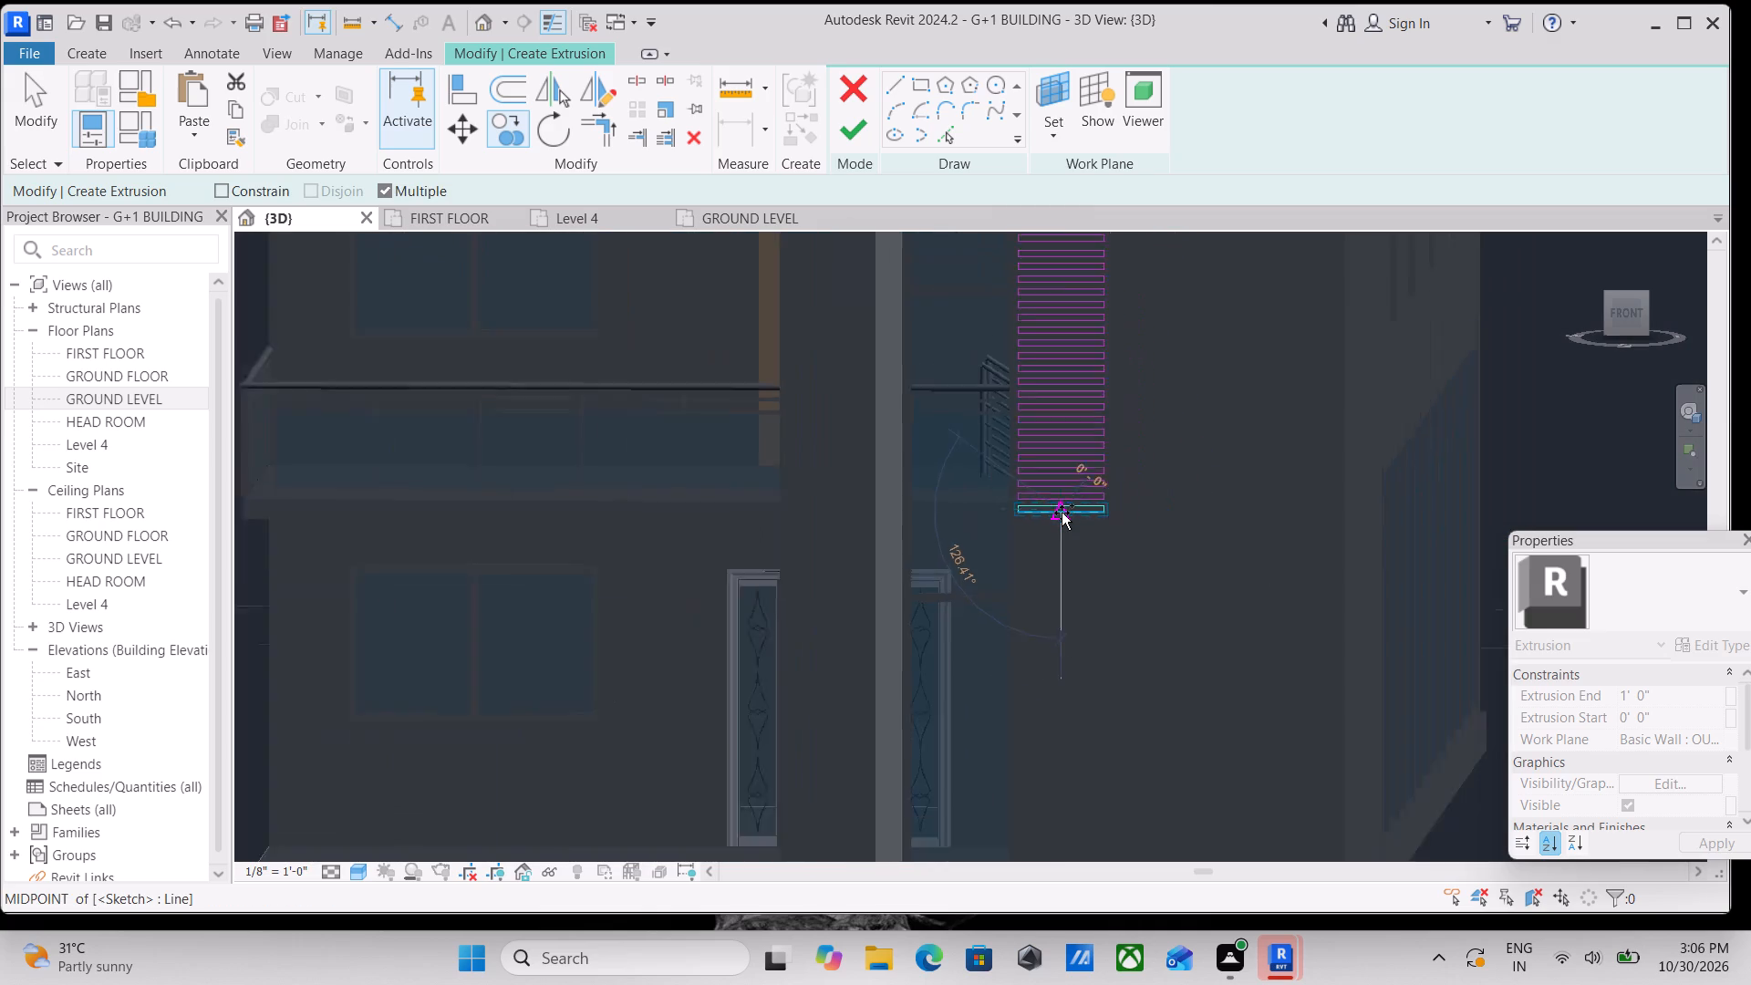
scroll(1062, 513, down, 5)
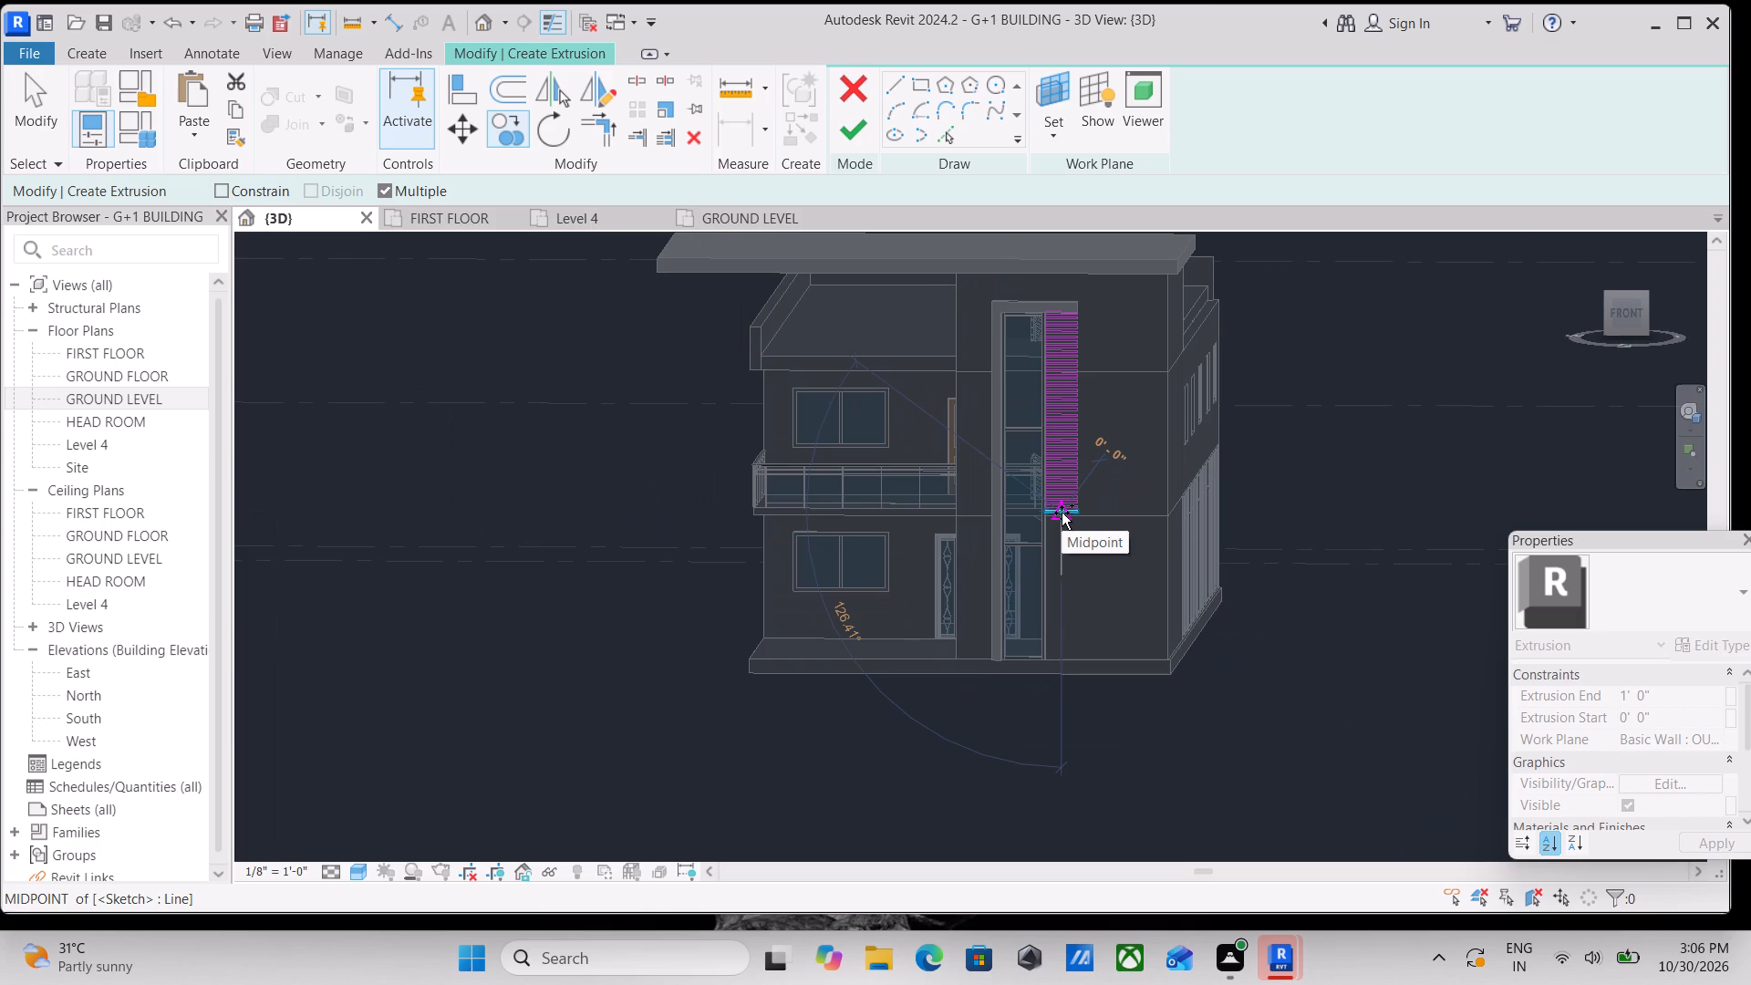
scroll(1062, 513, up, 12)
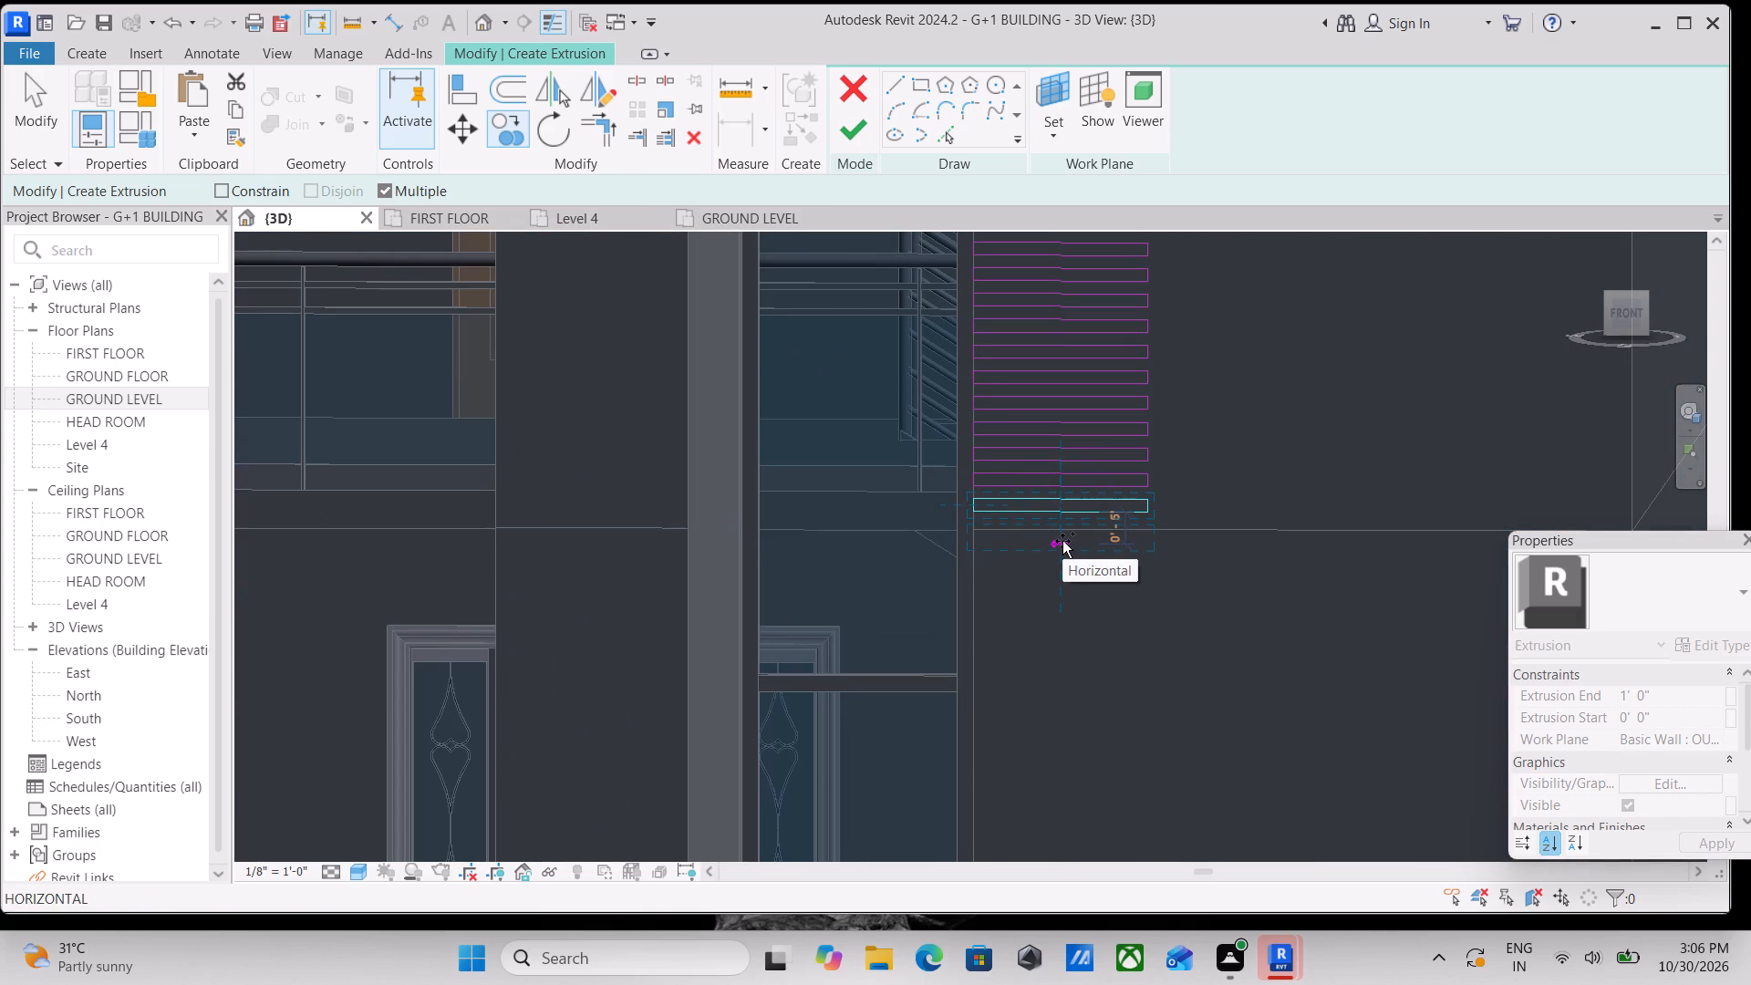
scroll(1062, 541, up, 2)
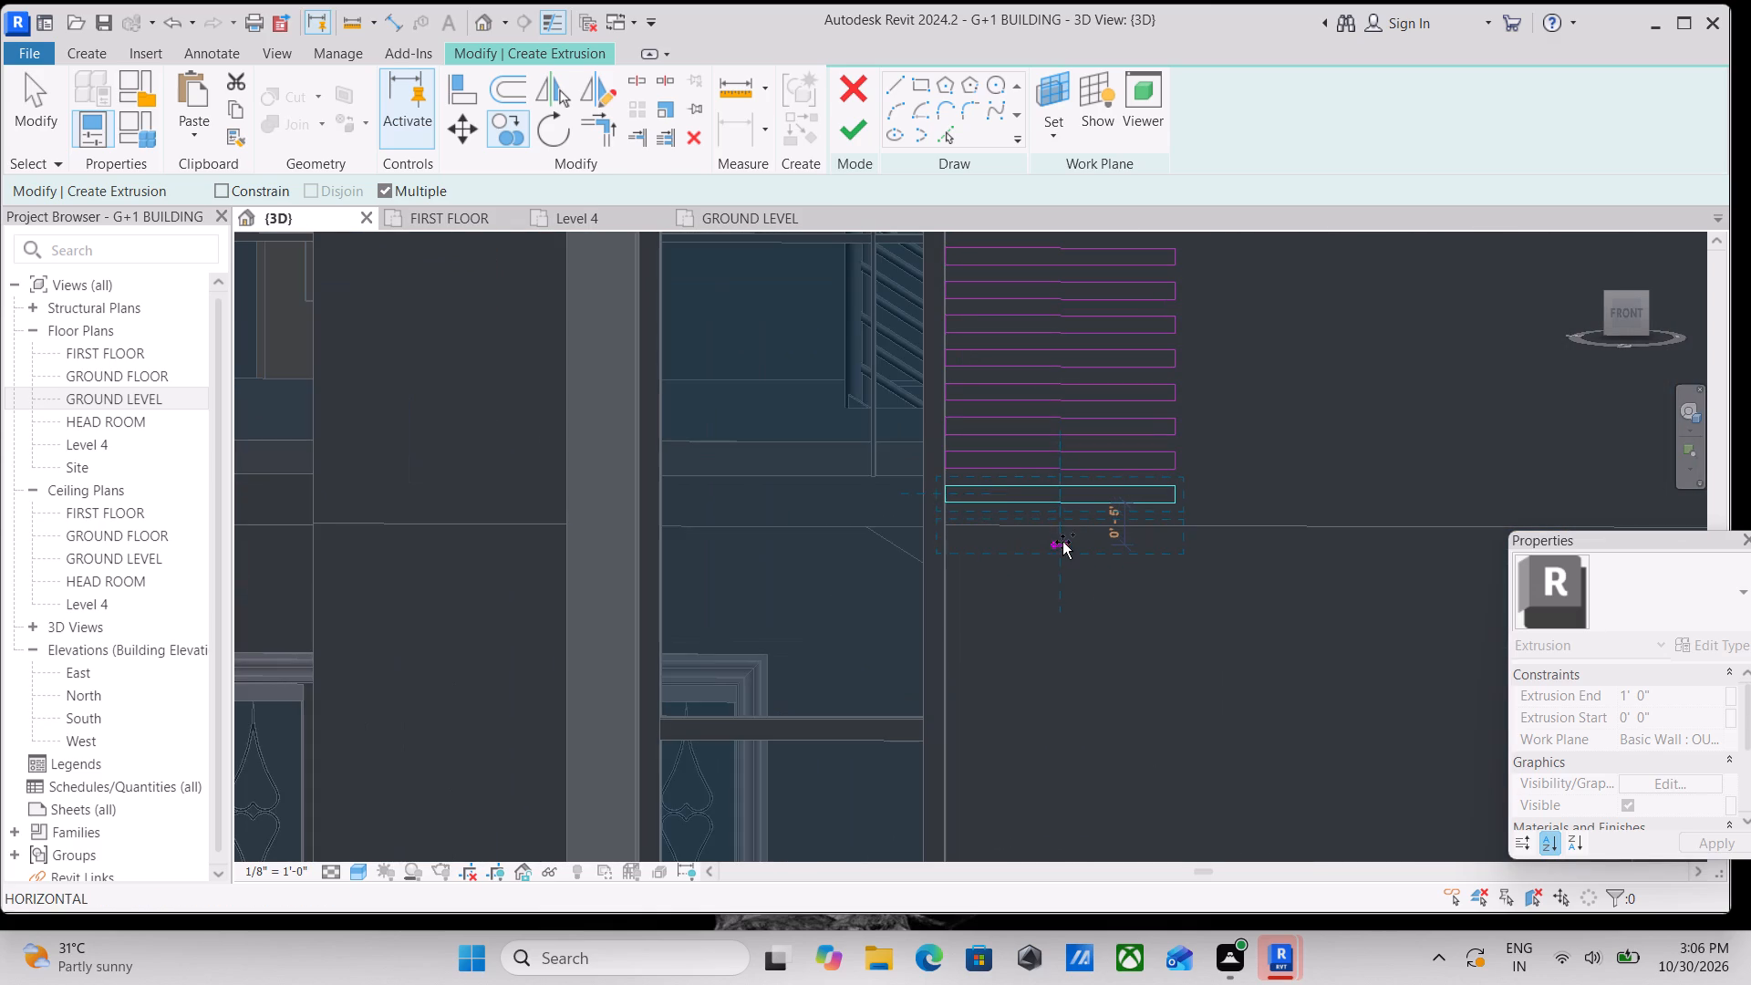
click(1063, 538)
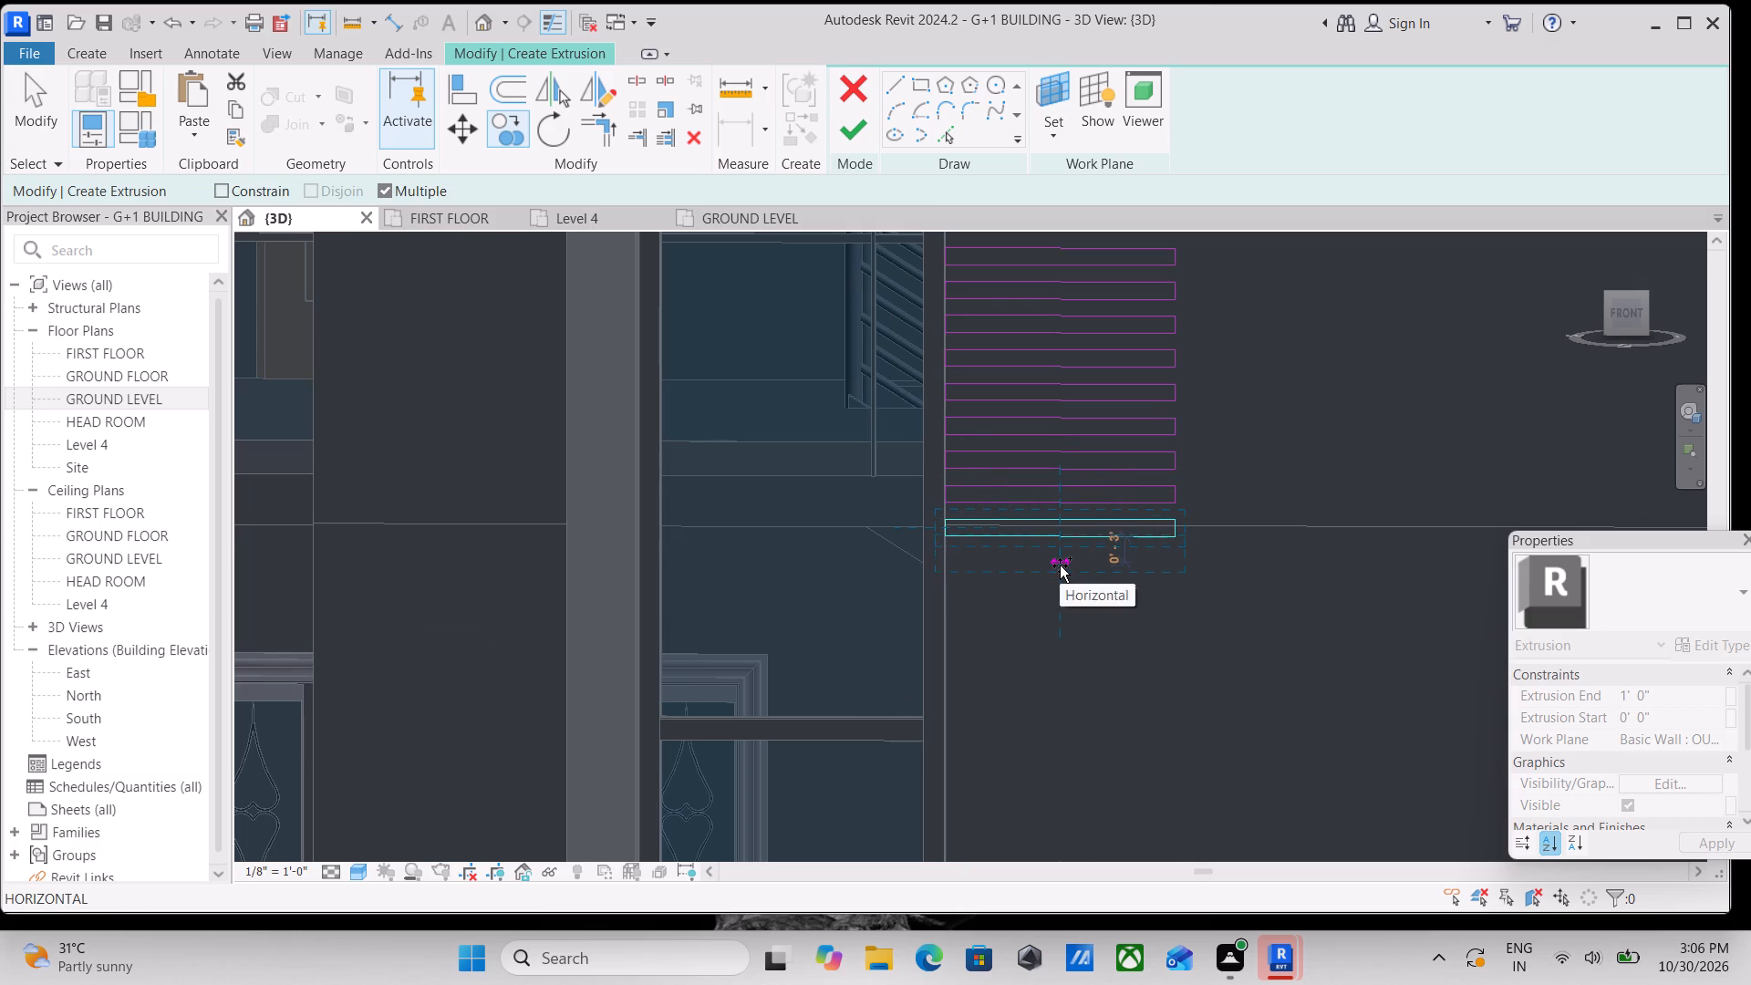
click(1060, 571)
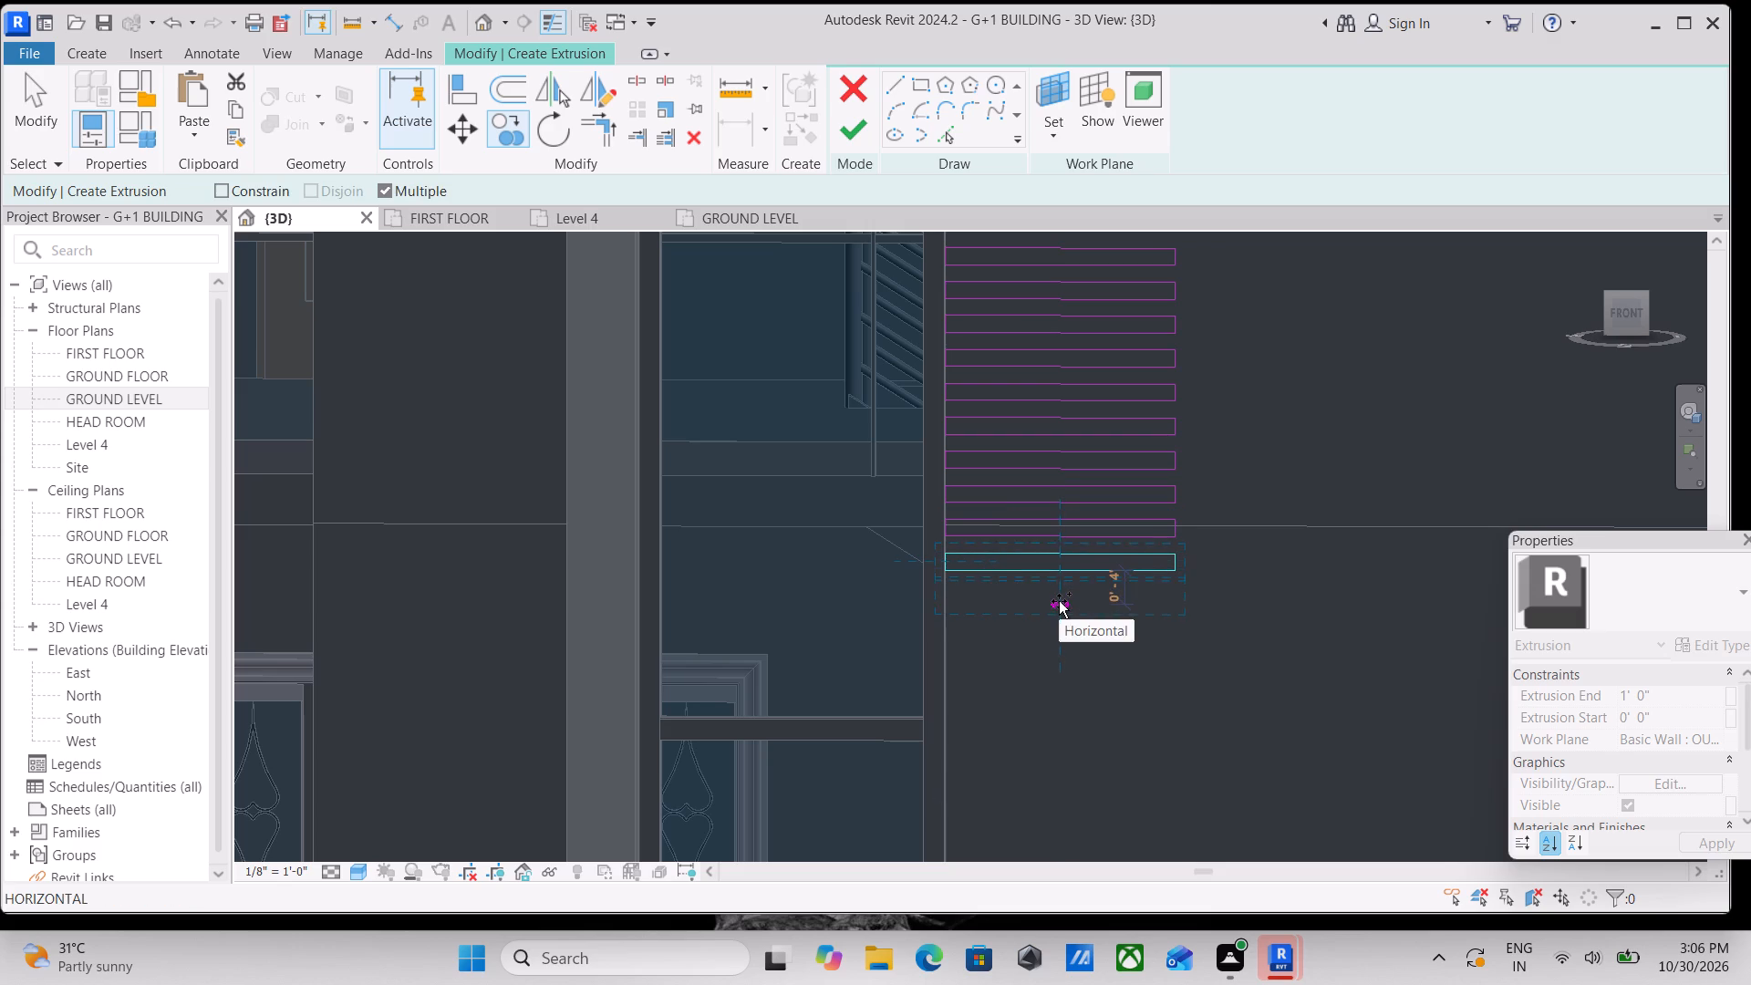
click(1059, 601)
middle_drag(1059, 601, 1061, 397)
scroll(1061, 569, down, 1)
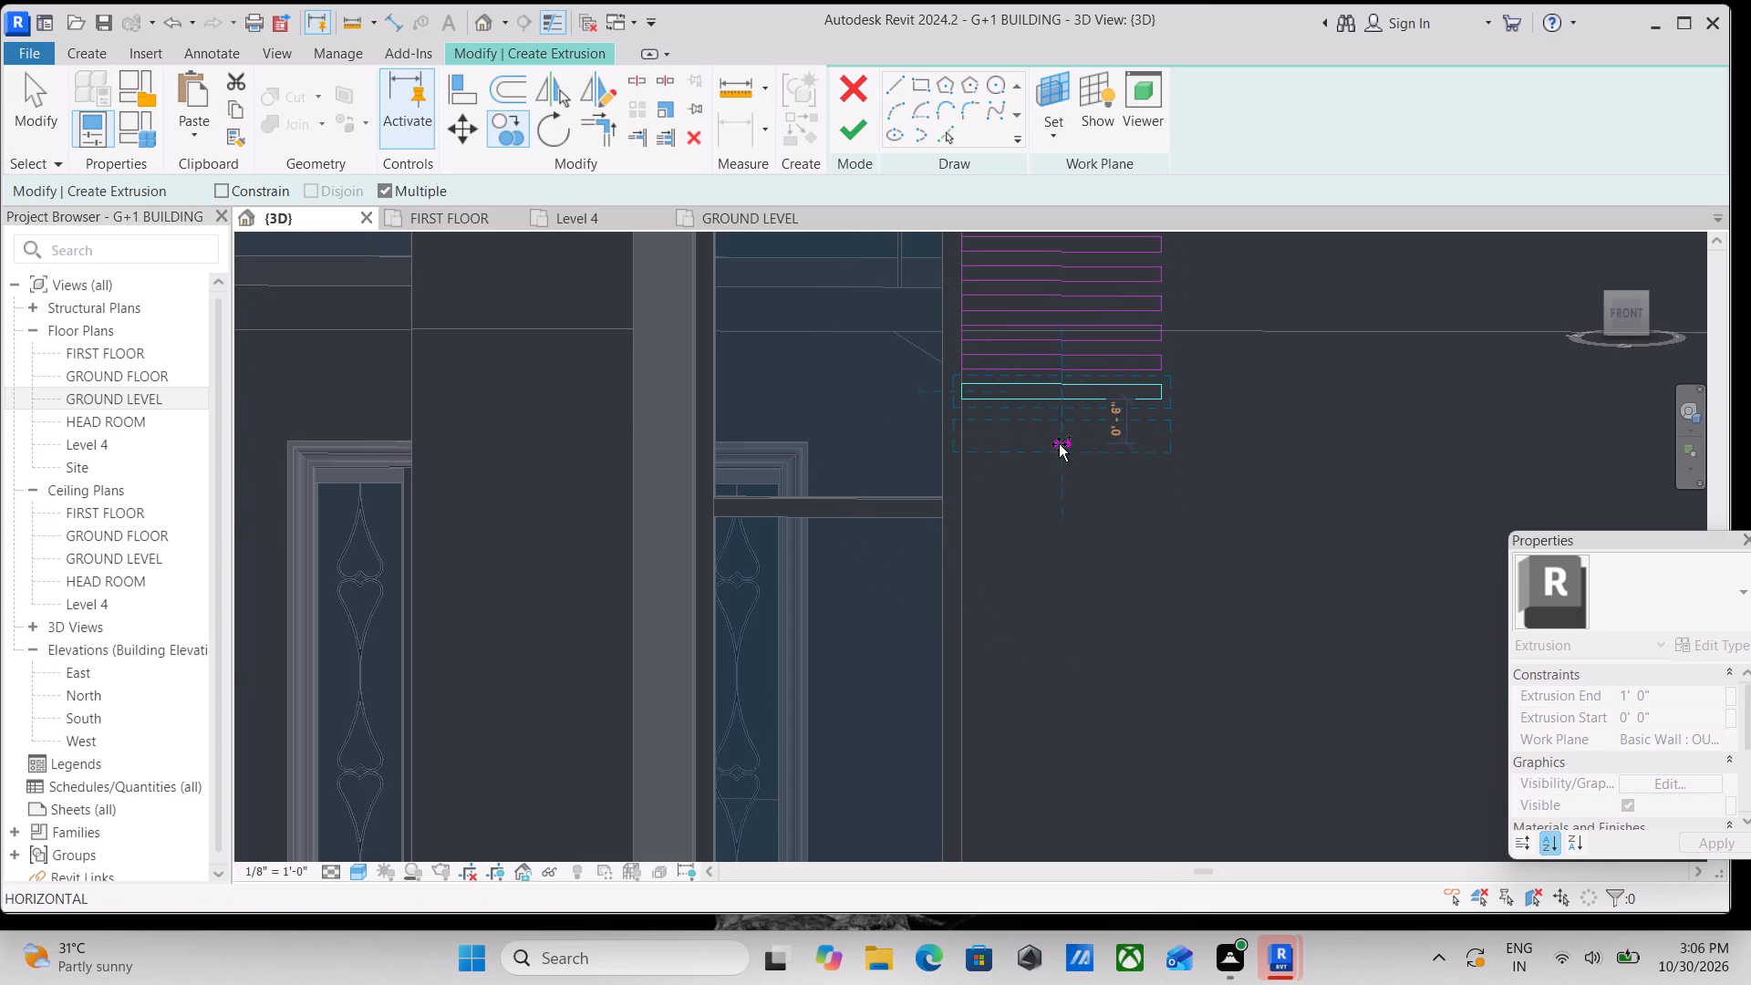
click(1062, 428)
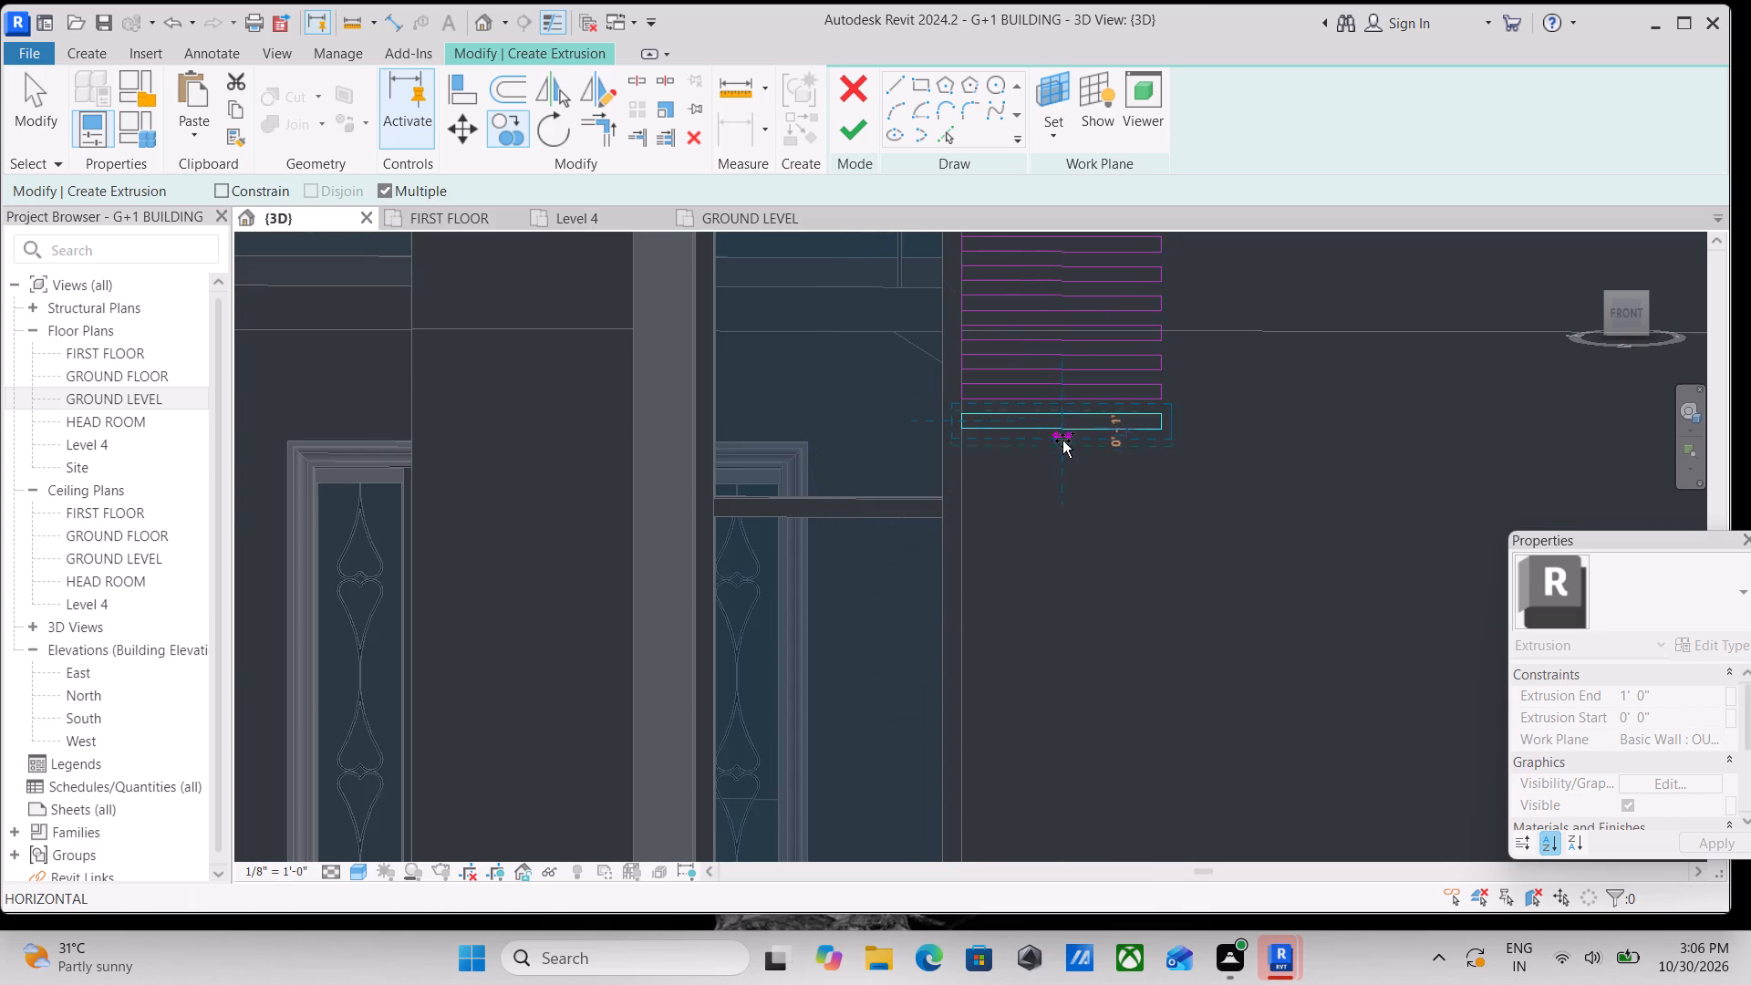
click(1062, 457)
click(1062, 490)
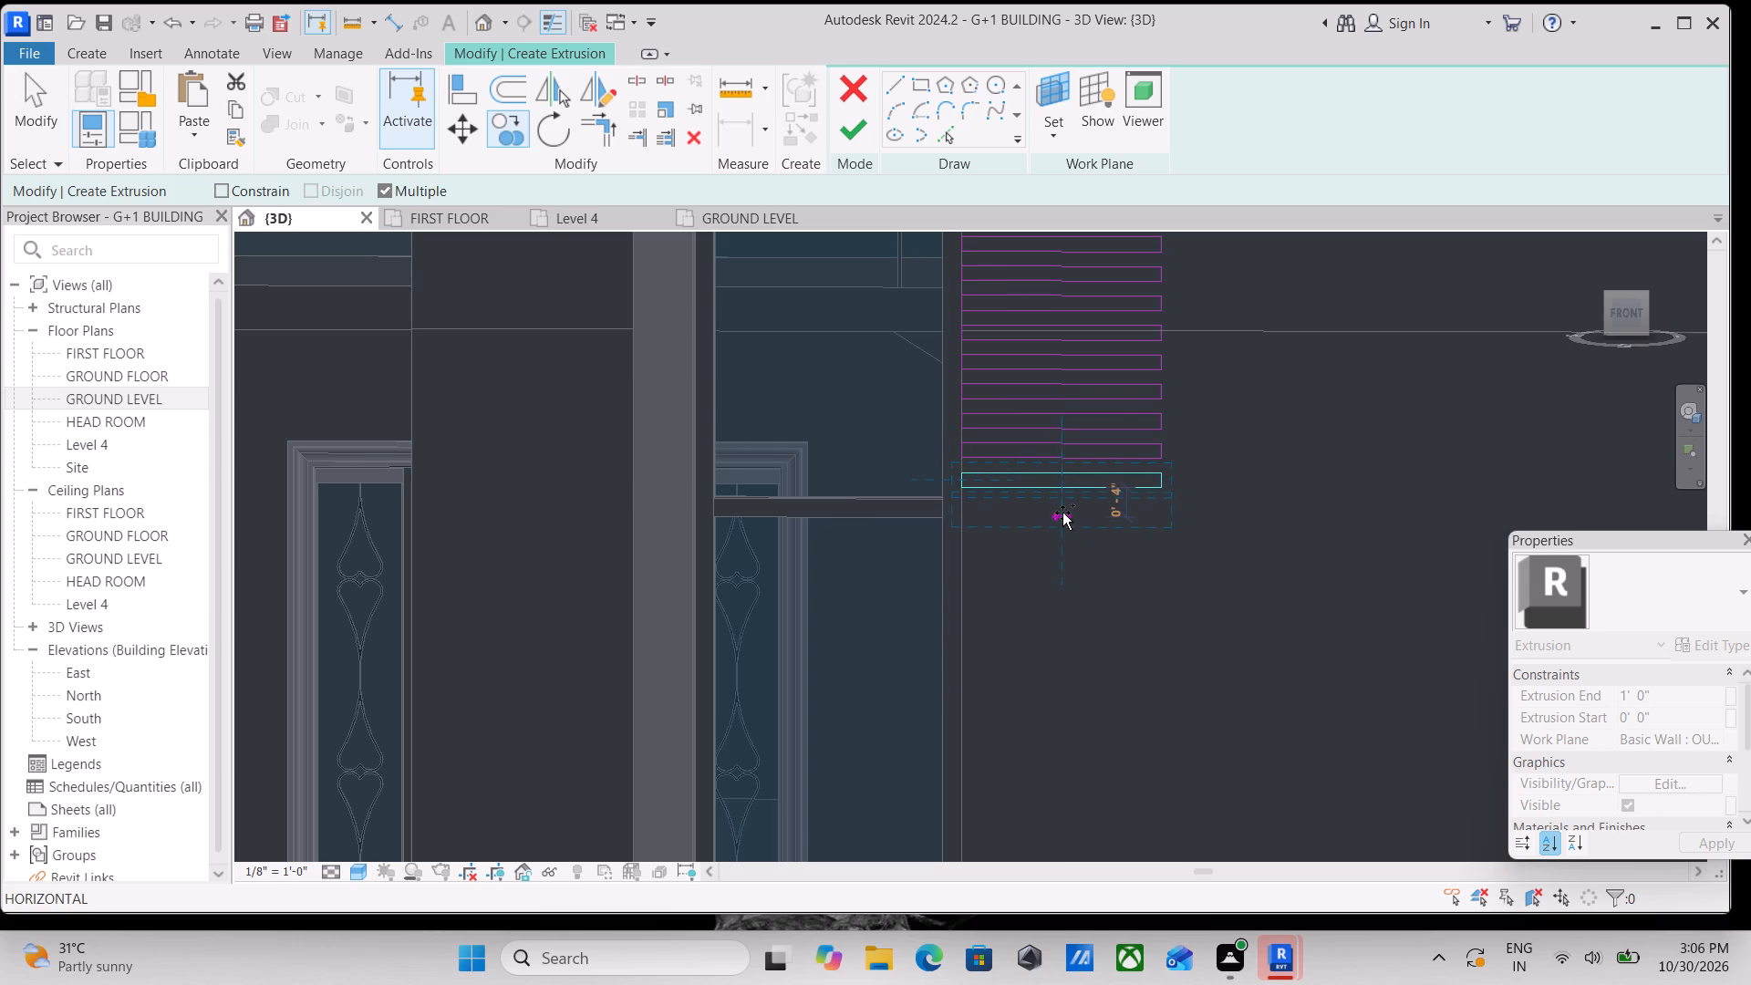
click(1062, 513)
Place five more louvre rectangle copies straight down below the glazing's lower mullion level, keeping the spacing of about 4".
scroll(1062, 513, down, 1)
middle_drag(1062, 513, 1062, 369)
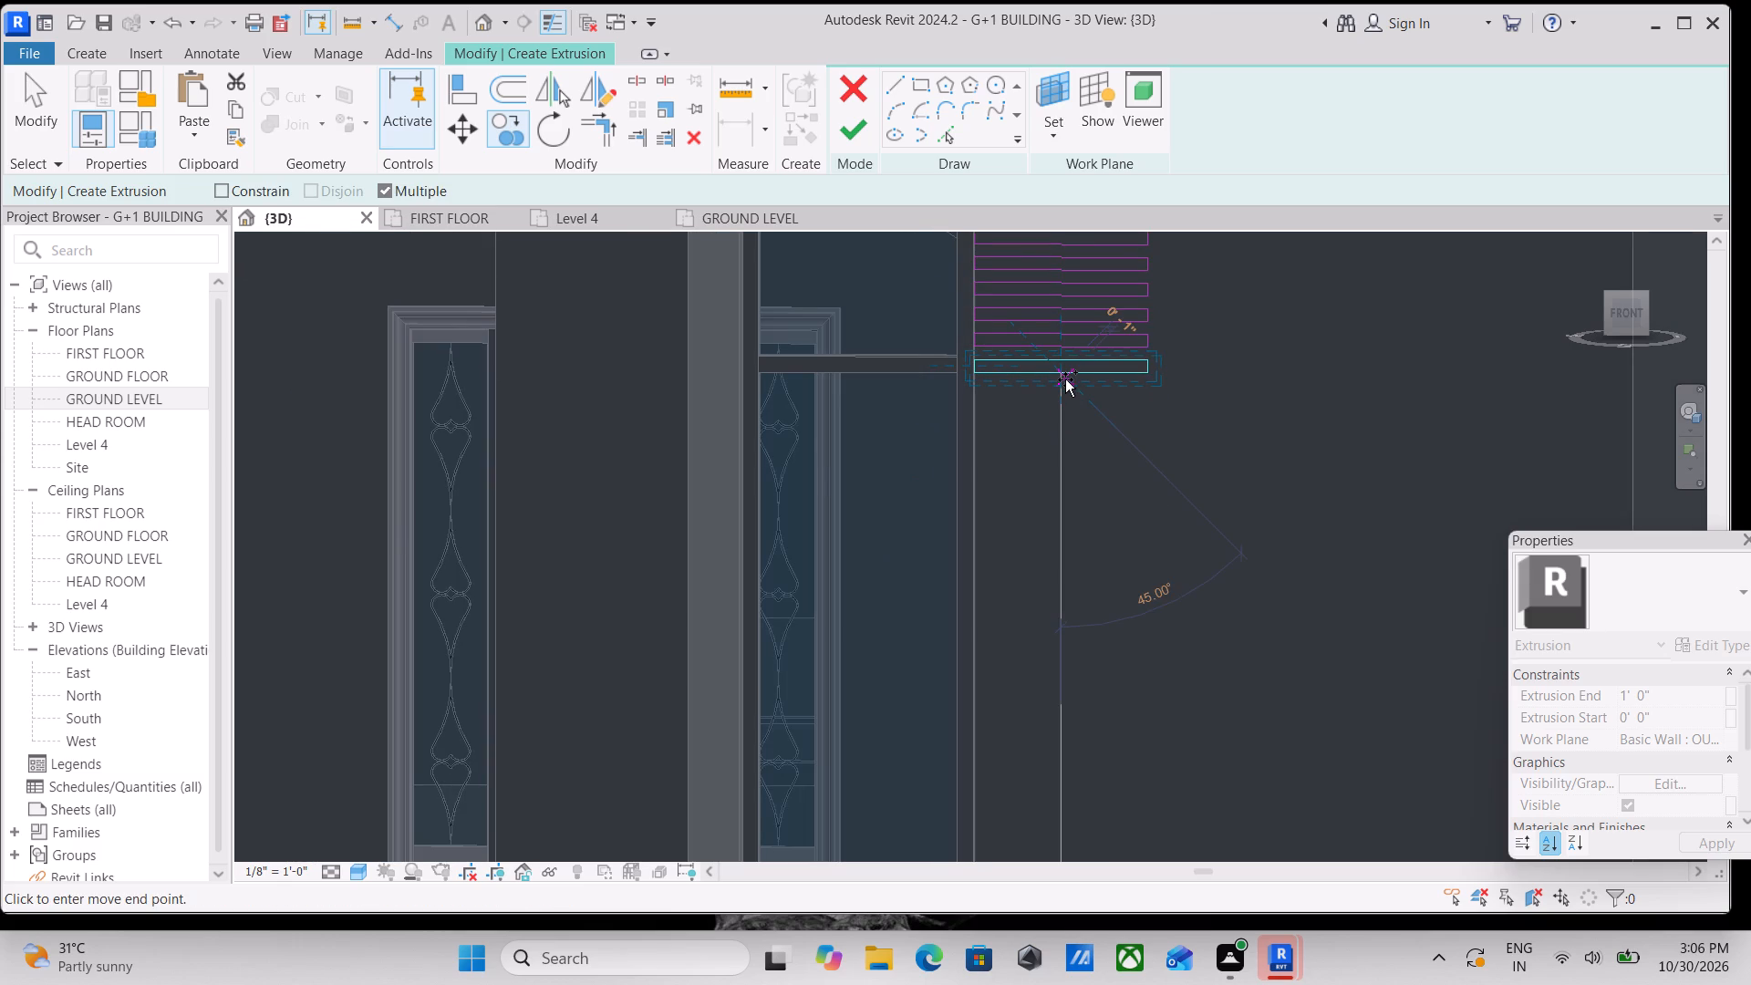
scroll(1065, 379, up, 1)
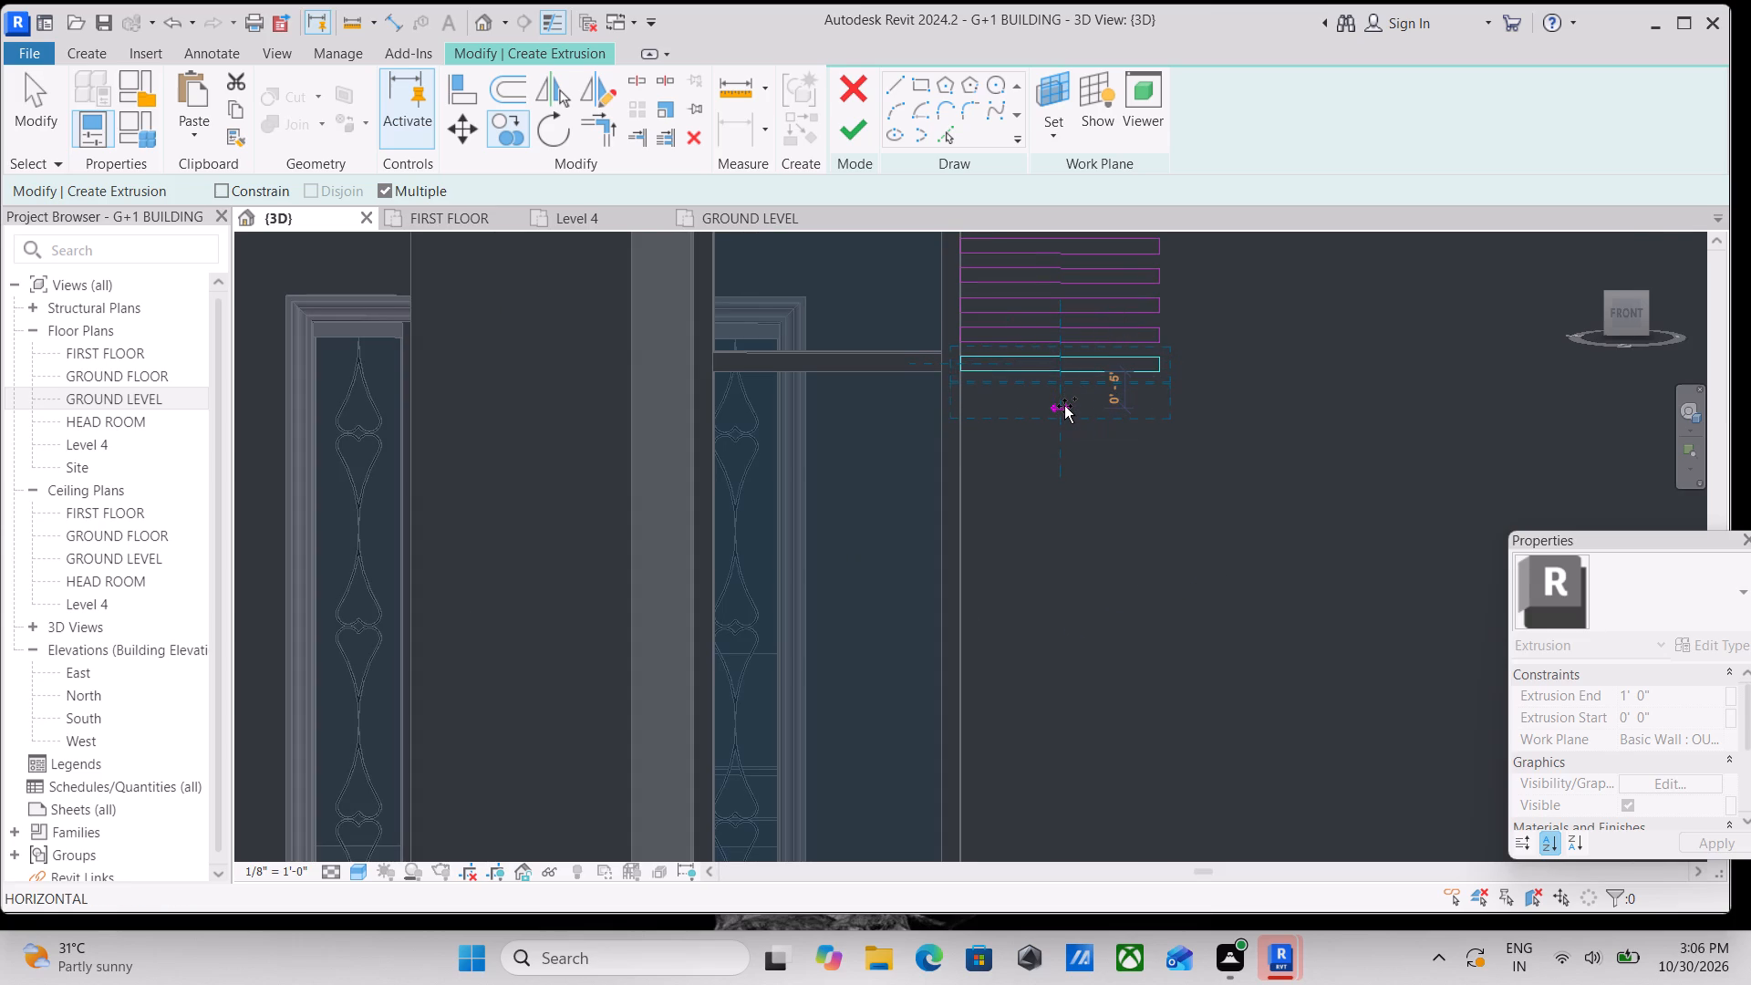
click(1064, 401)
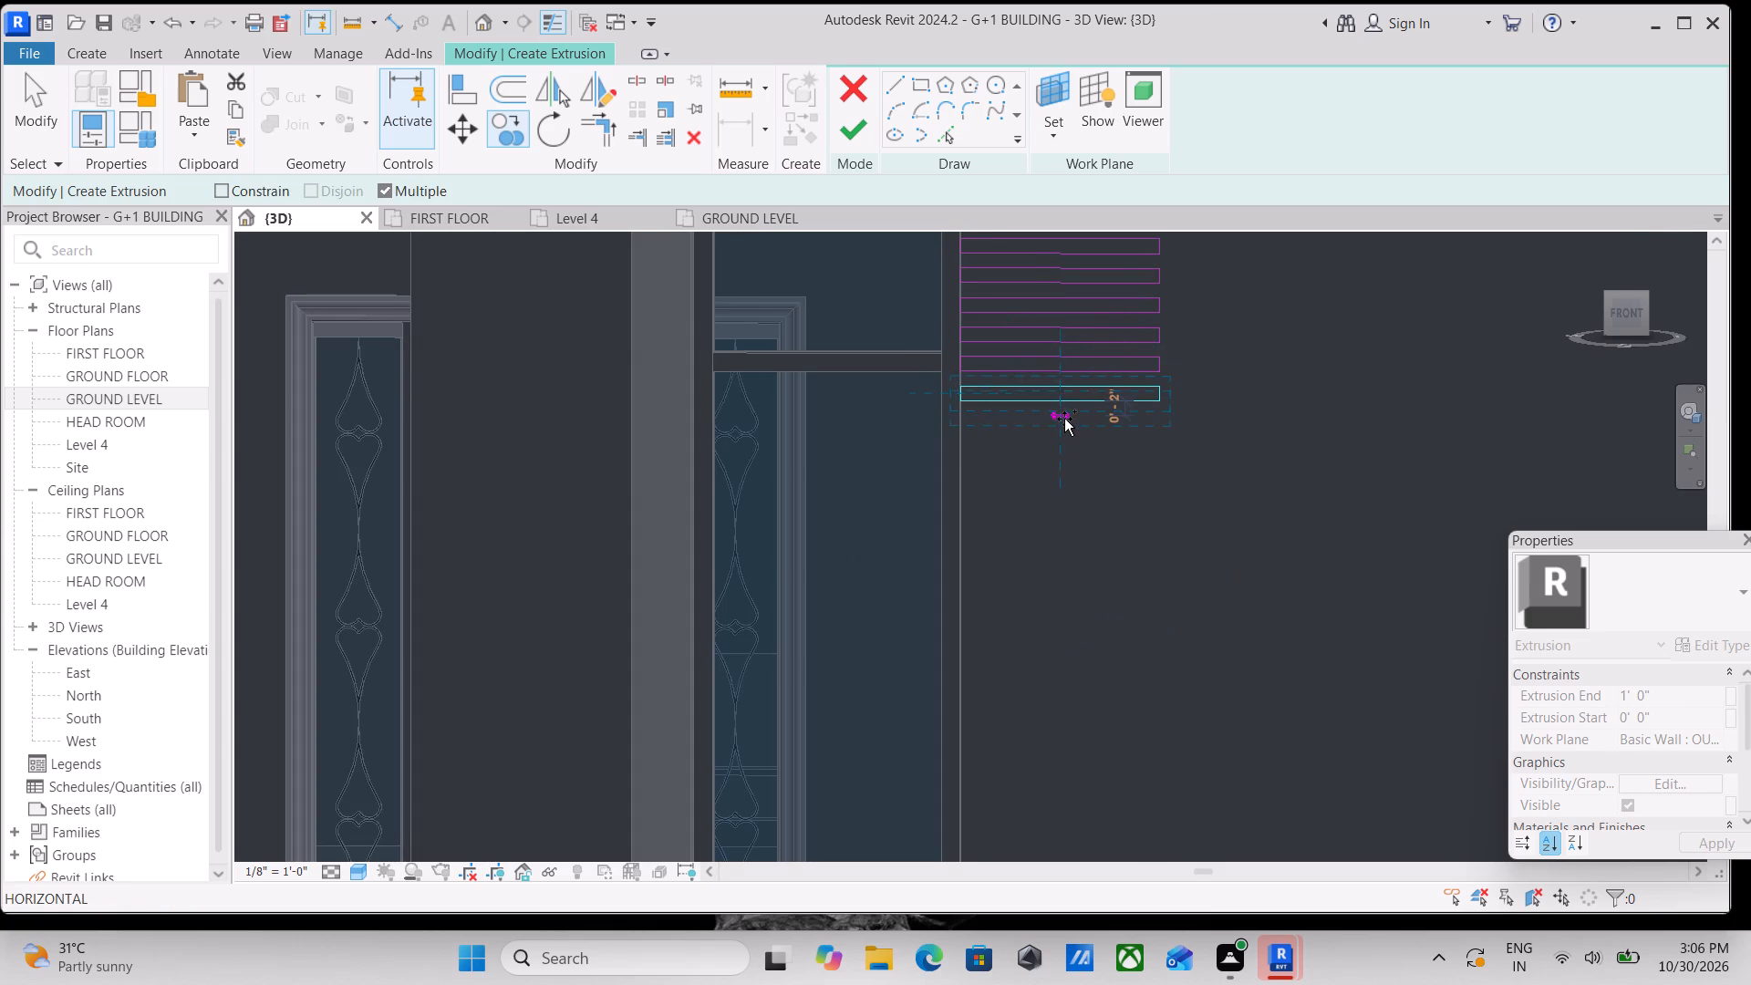
click(1064, 434)
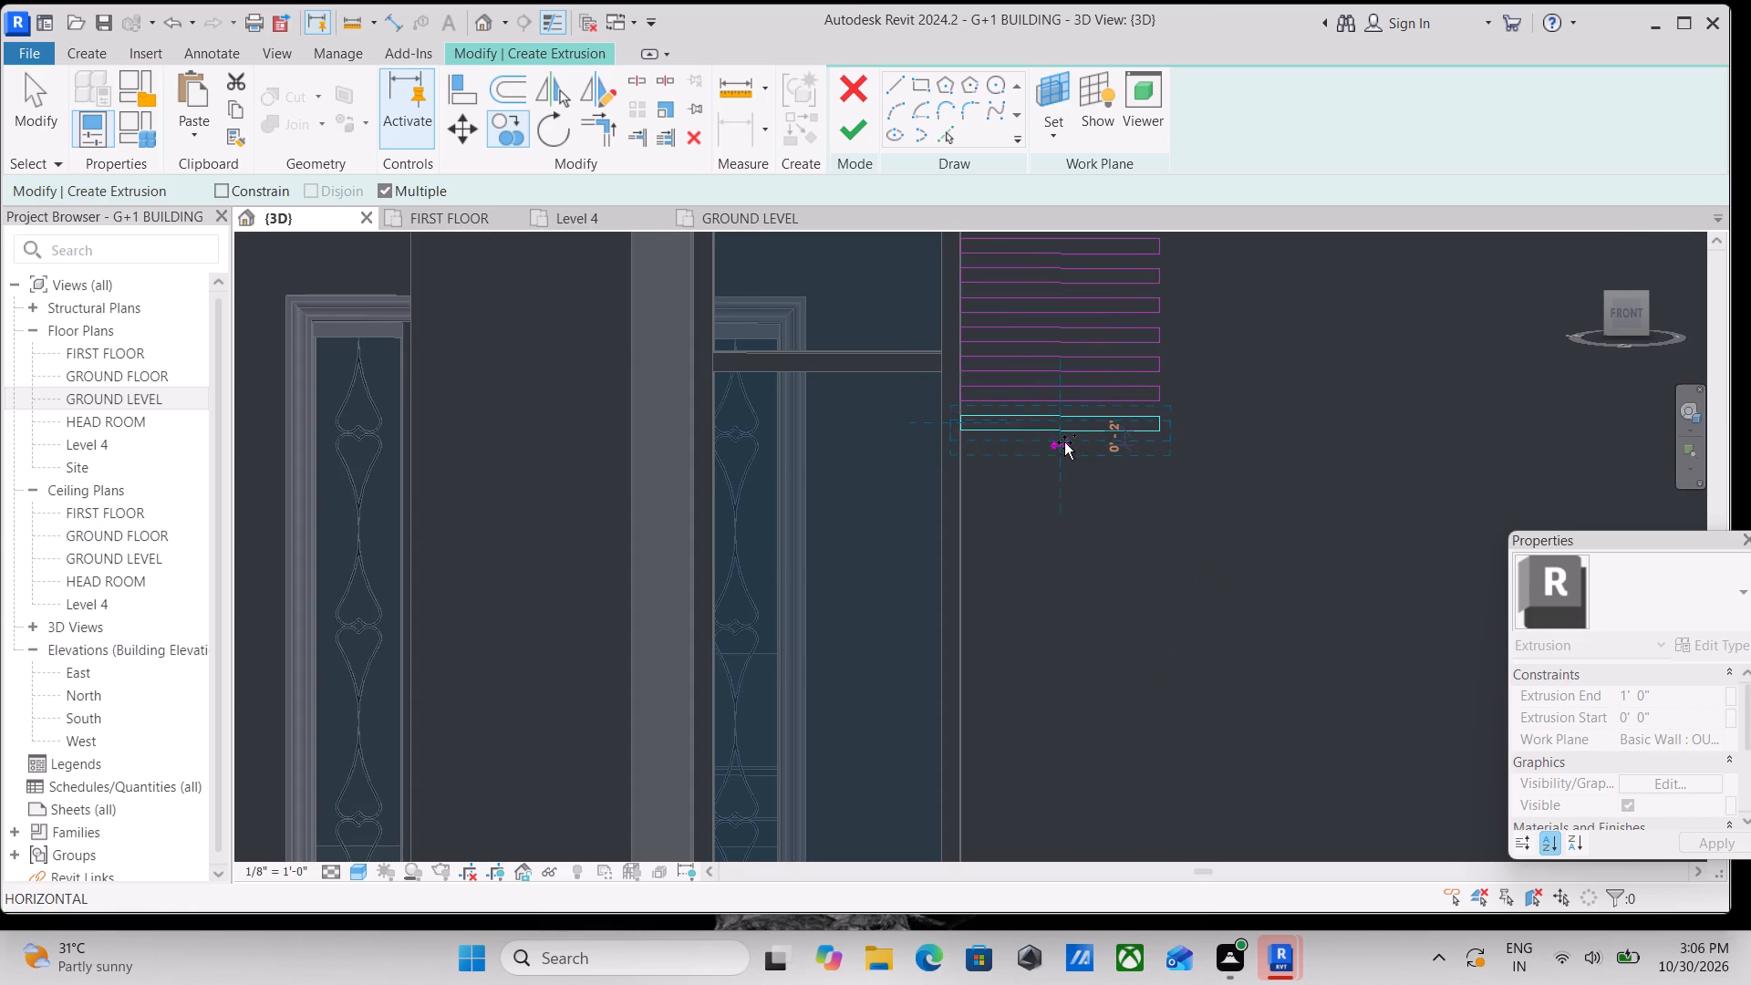
click(1064, 461)
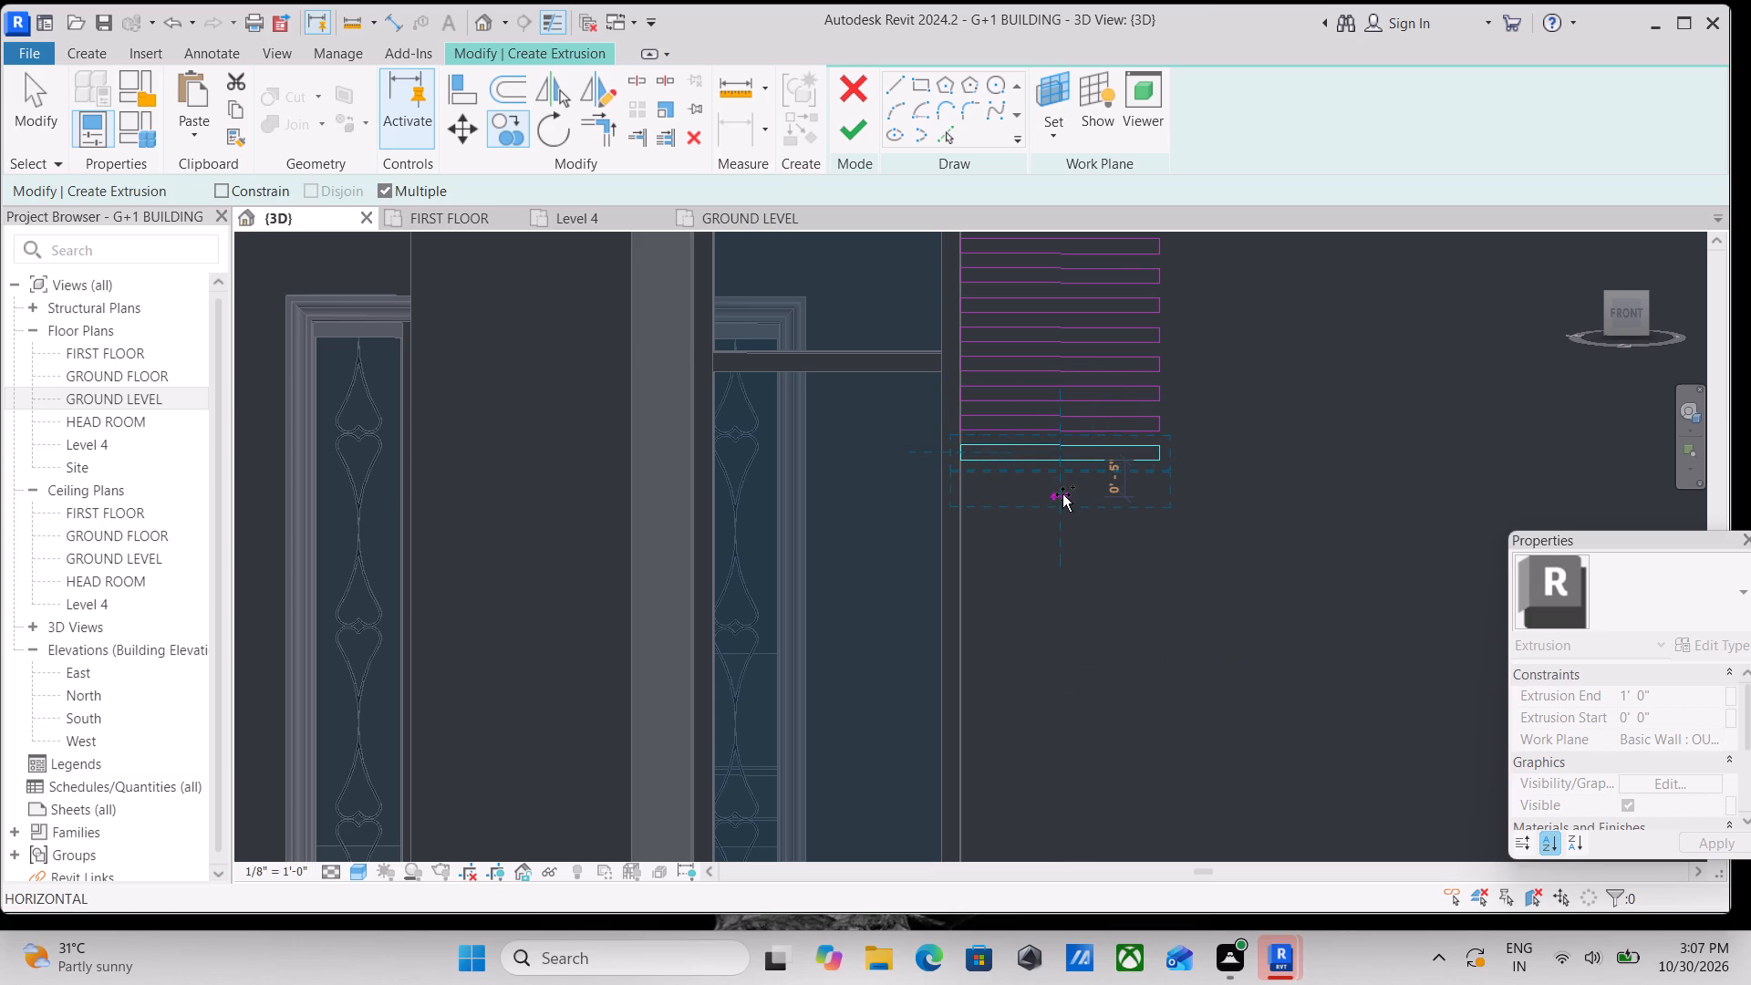
click(1062, 490)
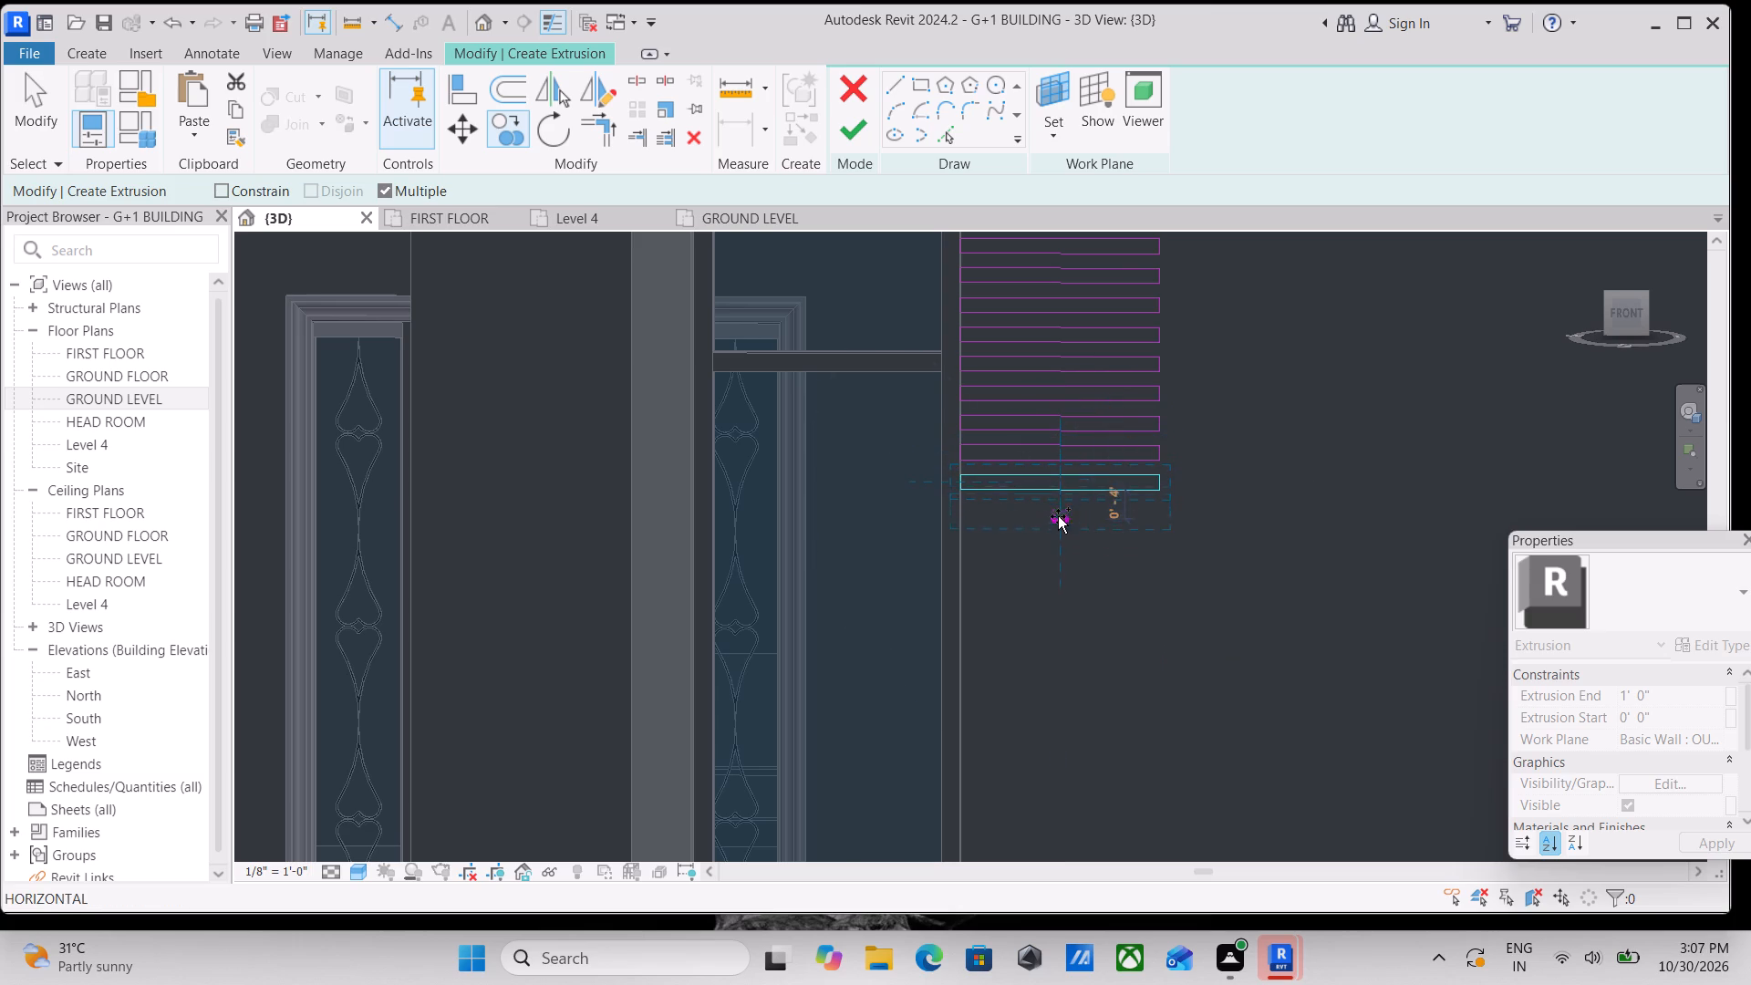
click(1058, 516)
Place five more louvre rectangle copies straight down alongside the ground-floor glazing, keeping the spacing of about 4".
scroll(1058, 516, down, 1)
middle_drag(1058, 516, 1052, 410)
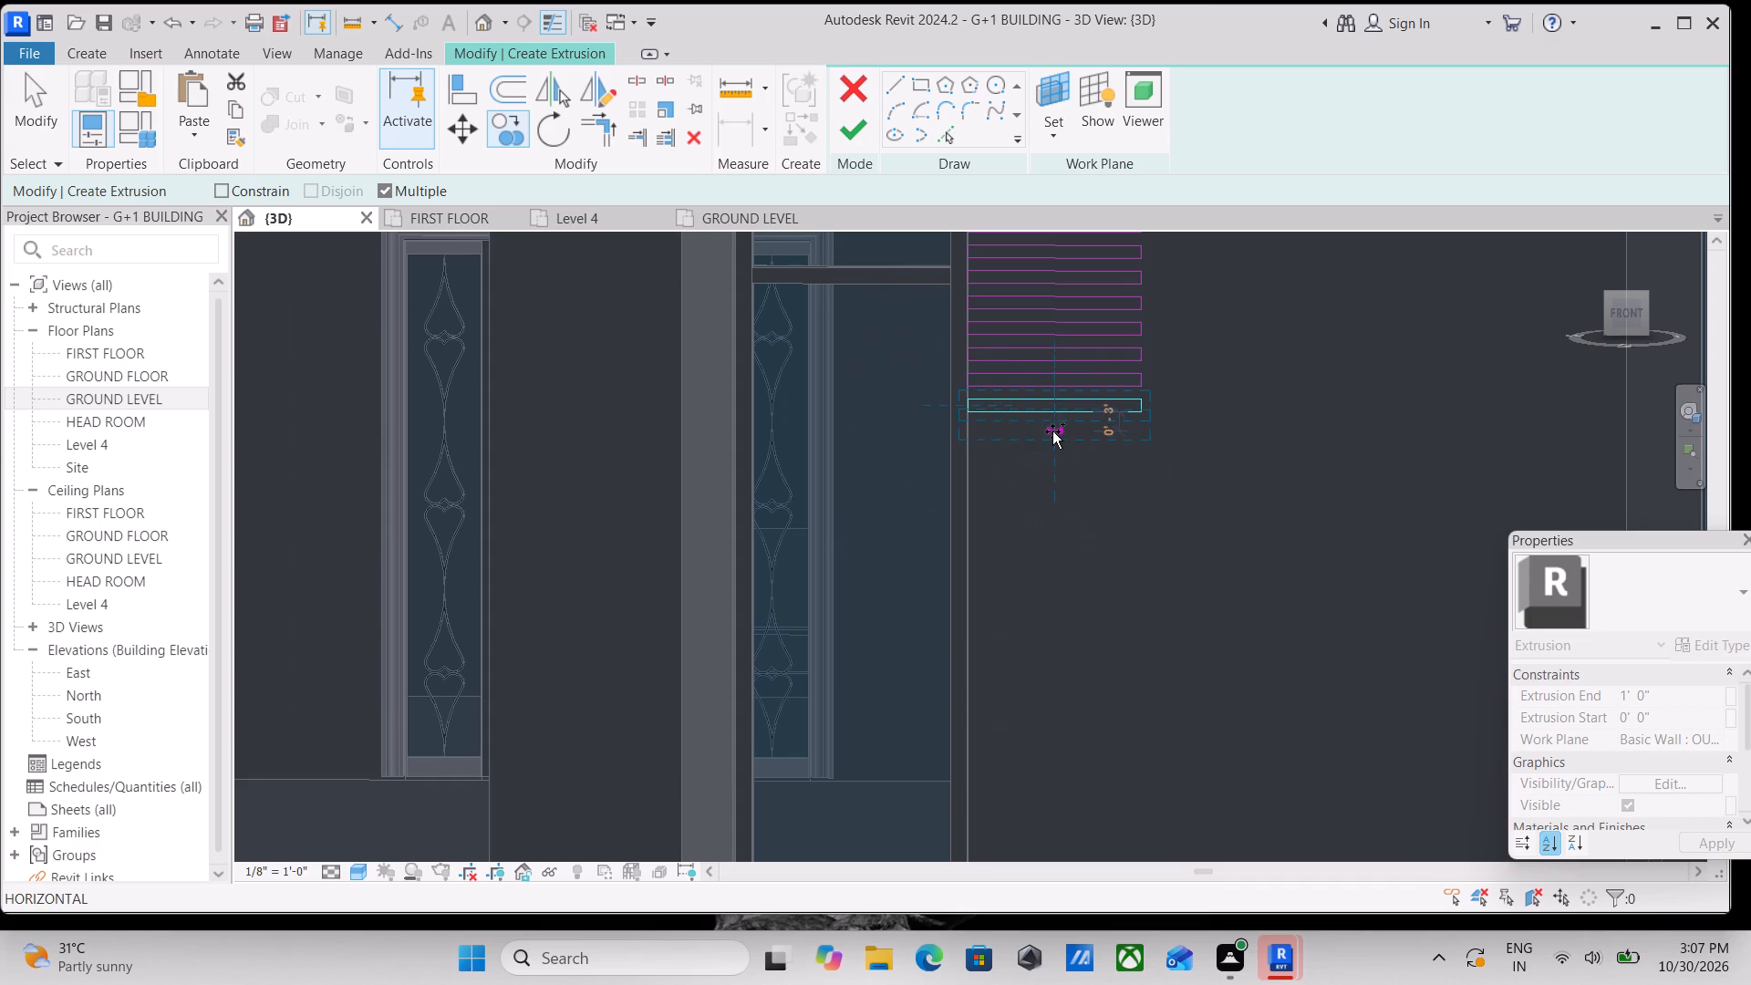
click(1052, 436)
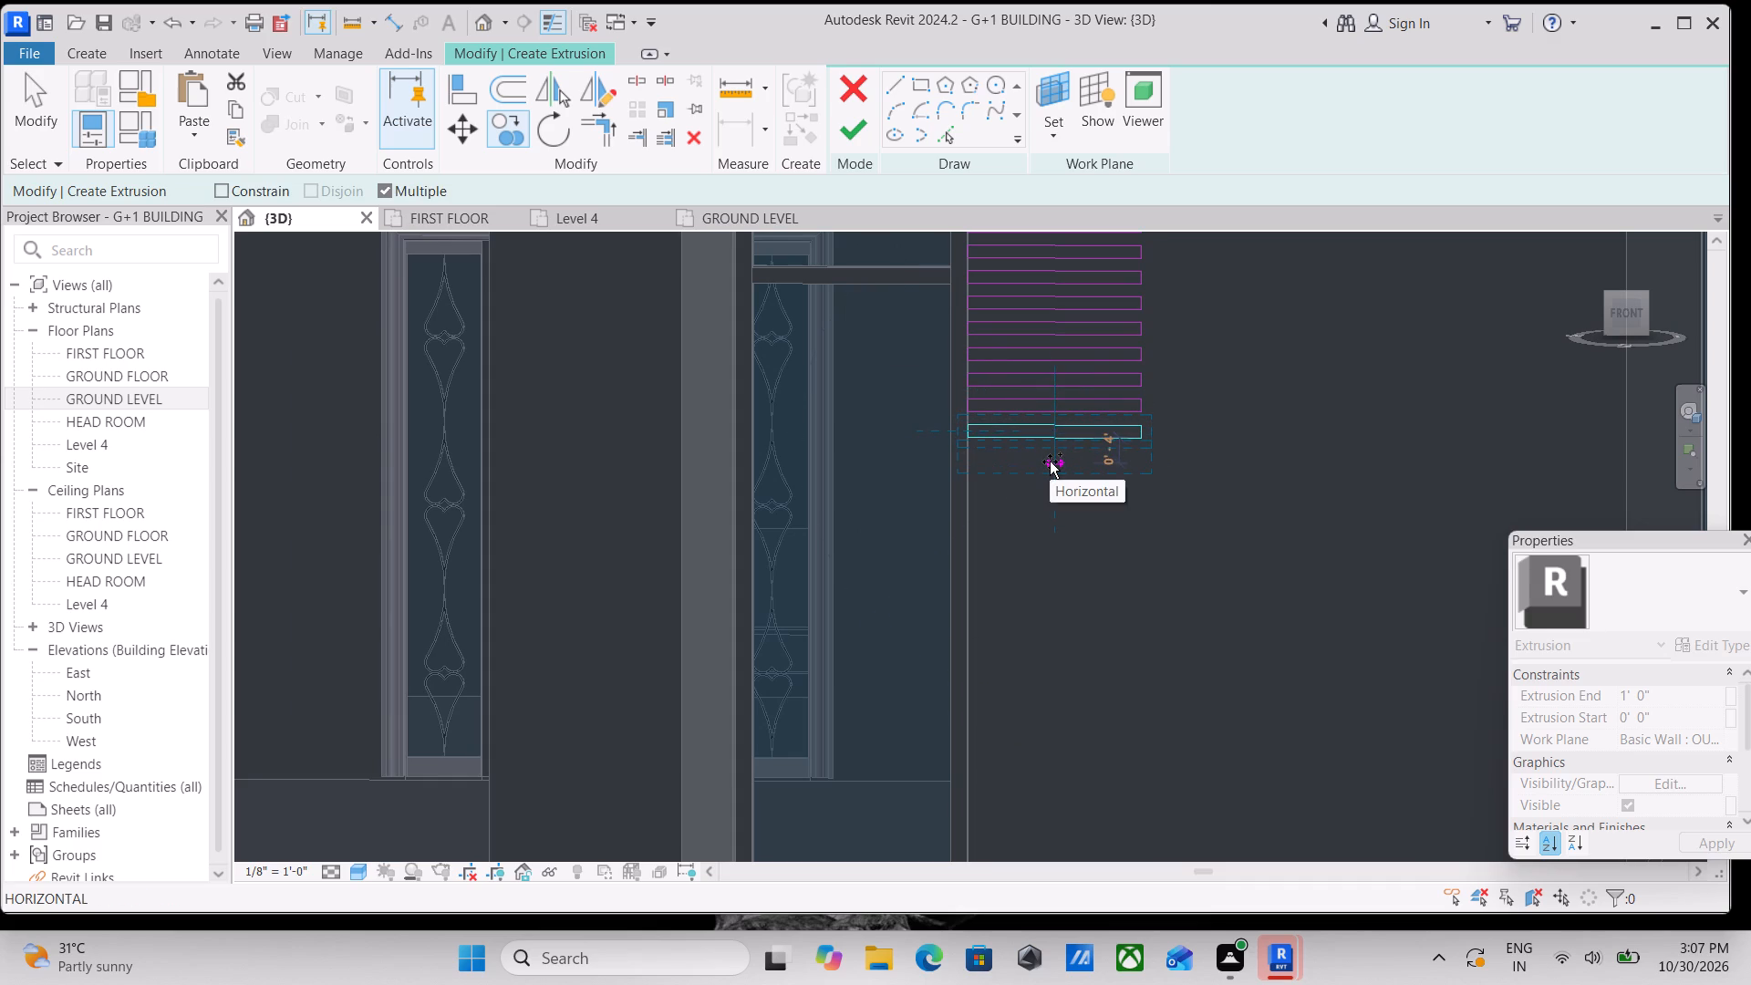
click(1050, 461)
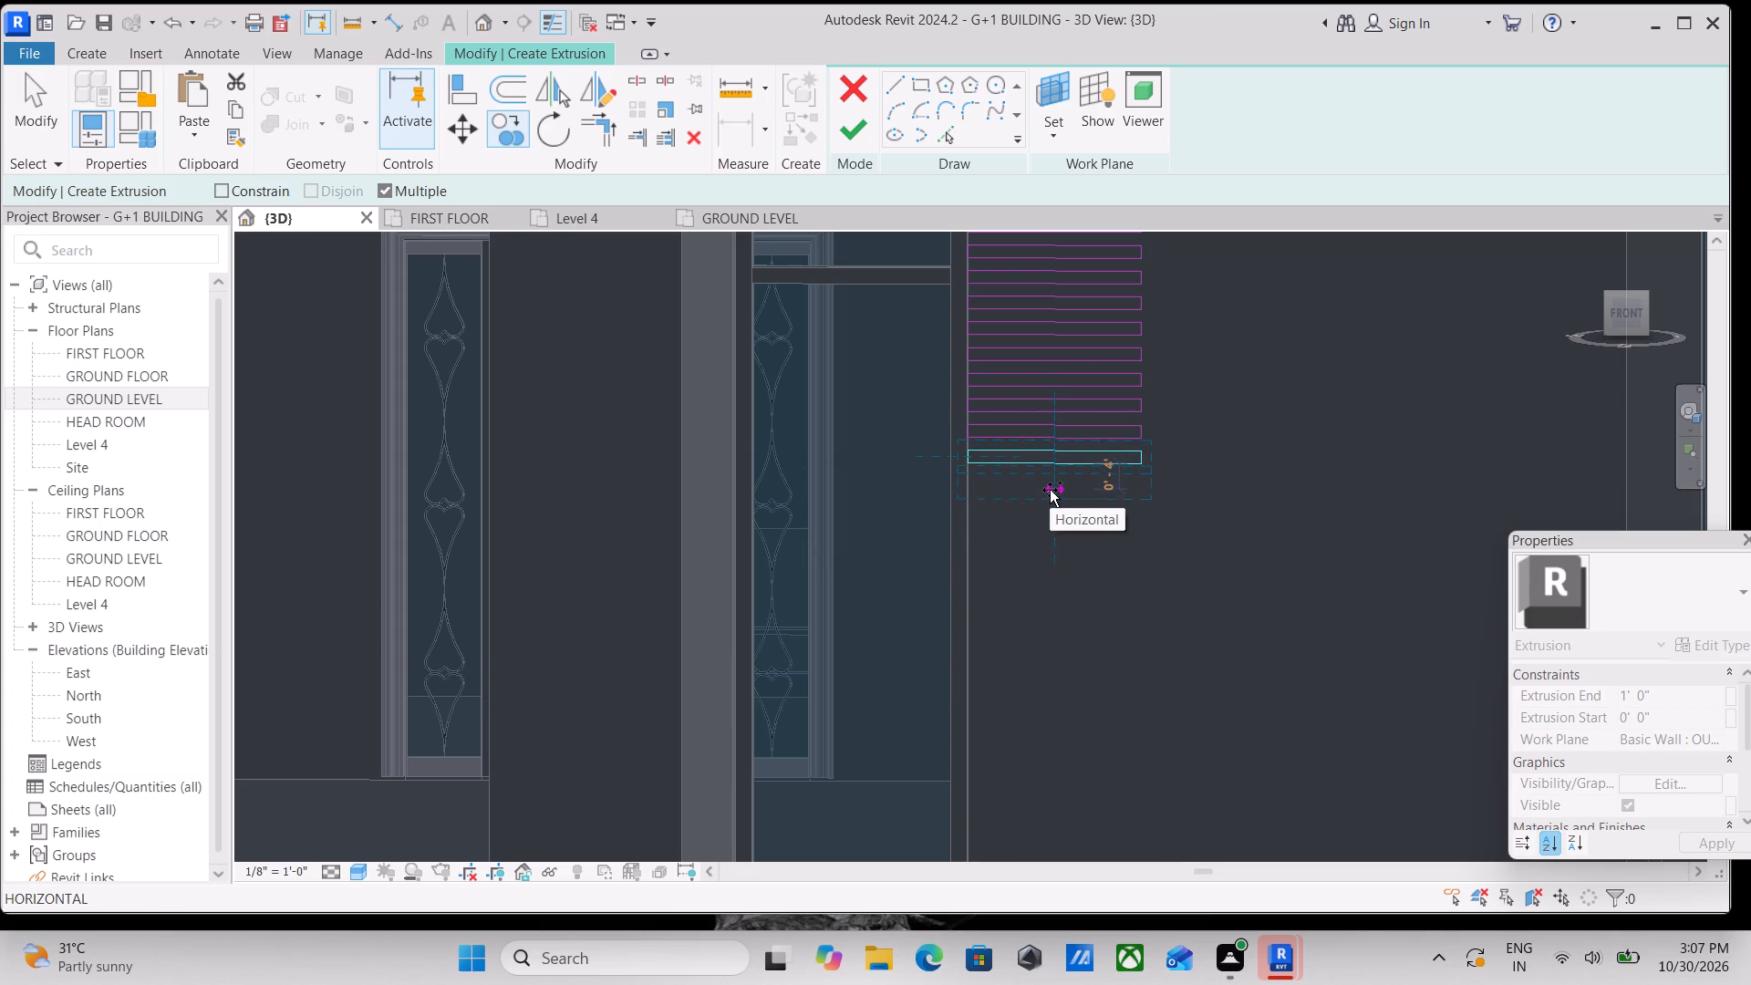
click(1050, 490)
scroll(1050, 490, down, 2)
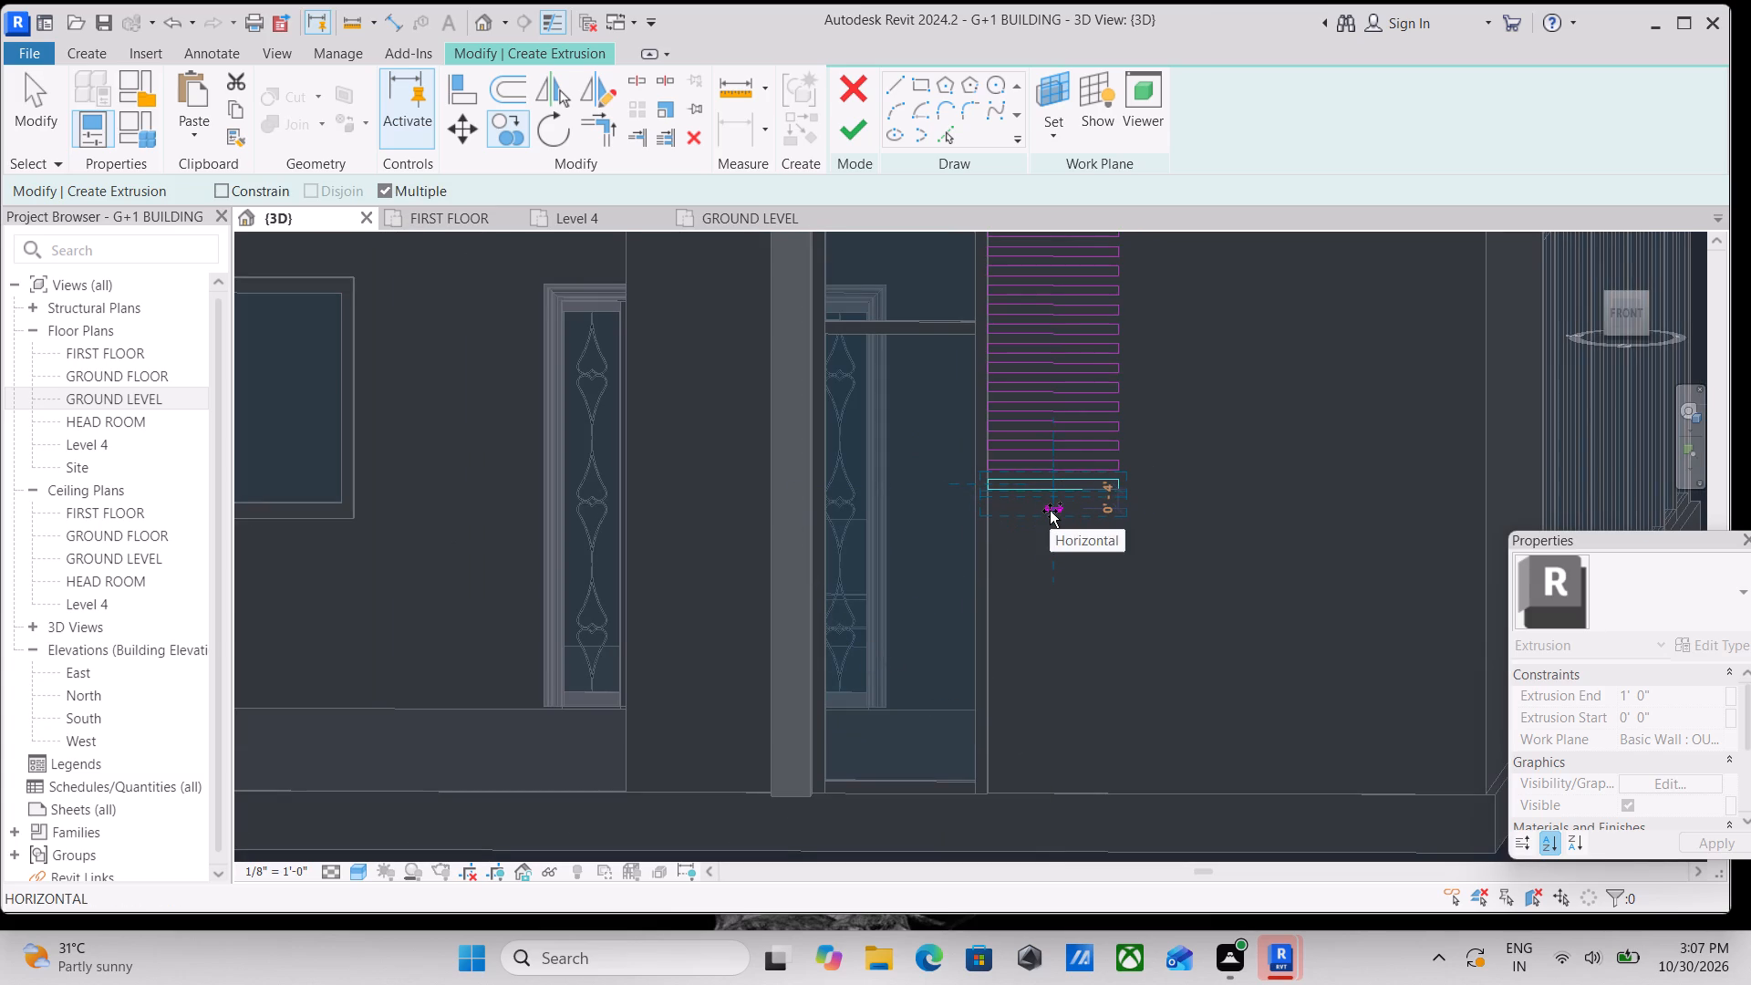
click(1050, 511)
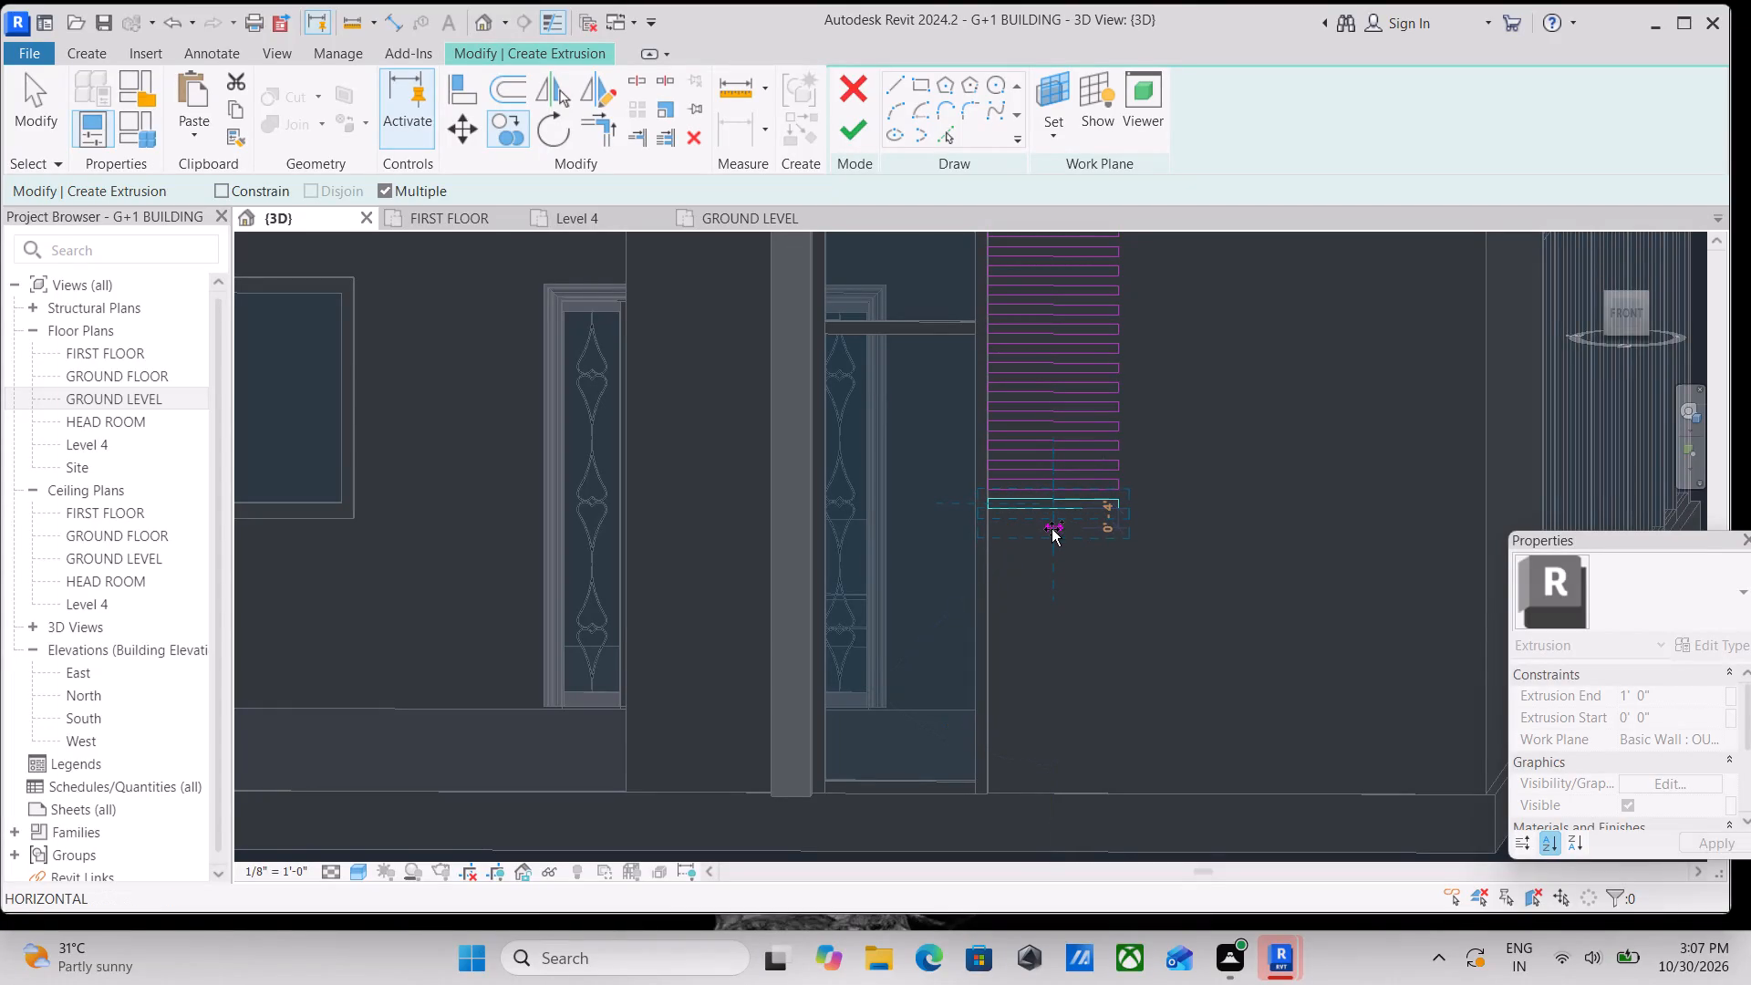
click(1052, 529)
Place five more louvre rectangle copies straight down toward the level of the ground-floor door's bottom edge, about 4" apart.
scroll(1052, 542, up, 3)
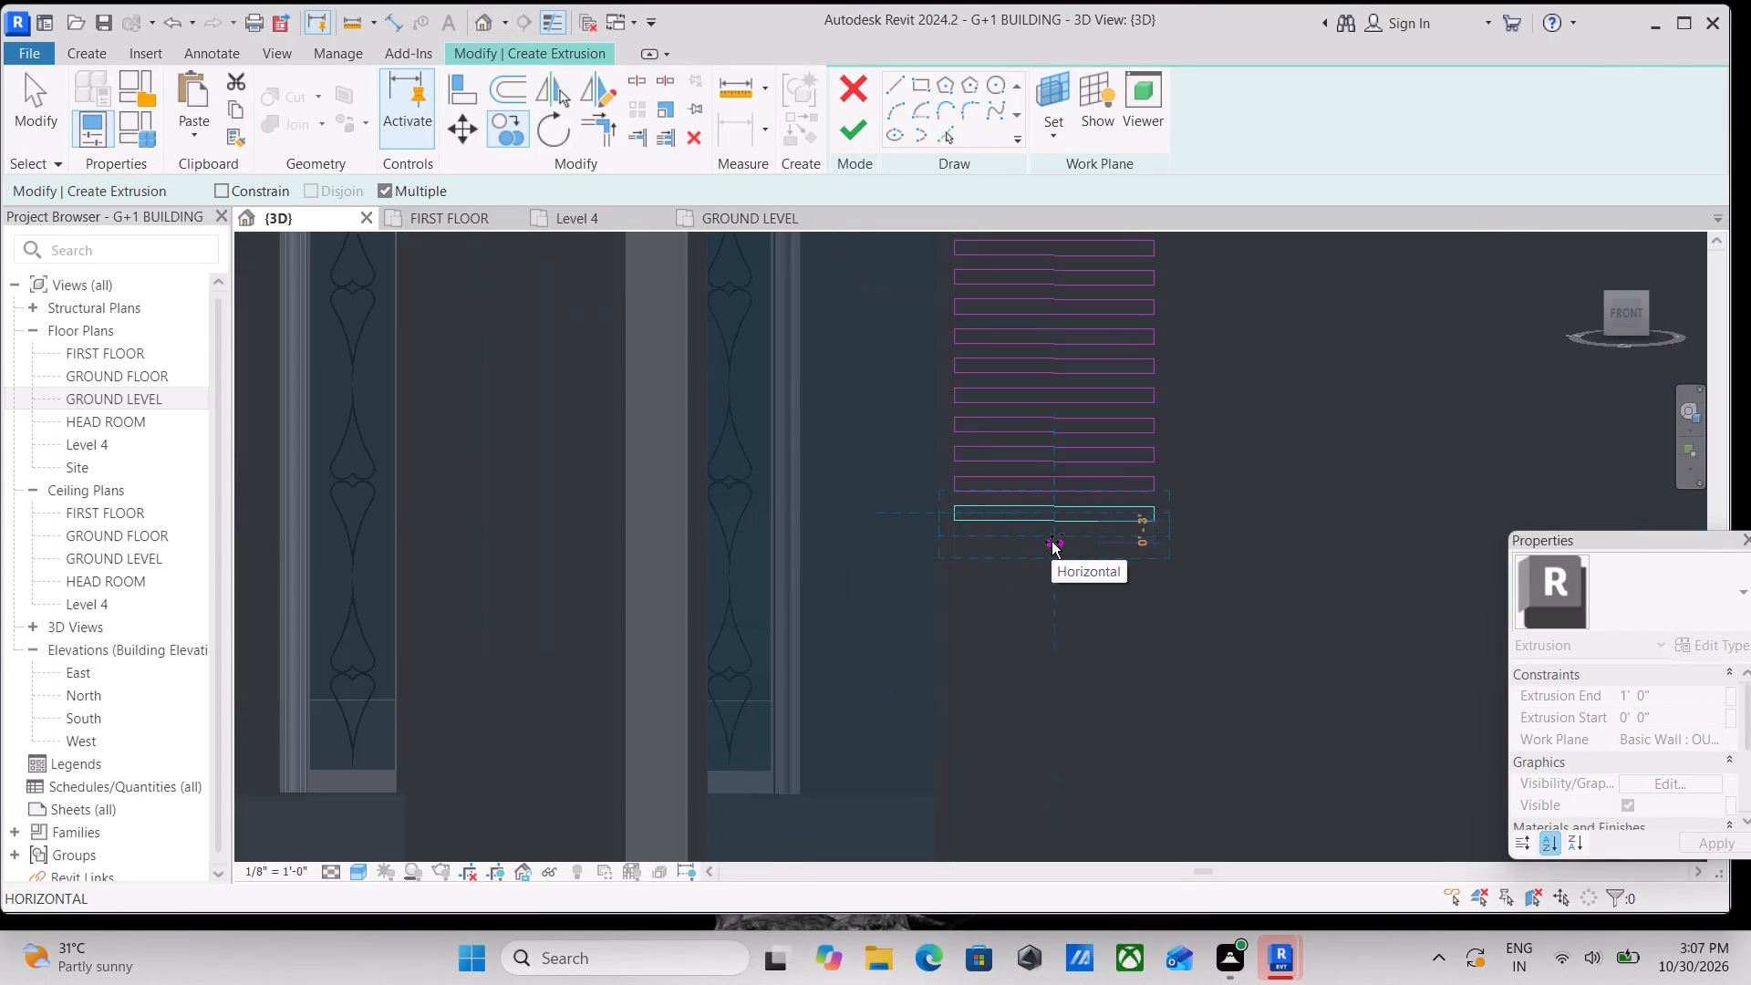
click(1052, 552)
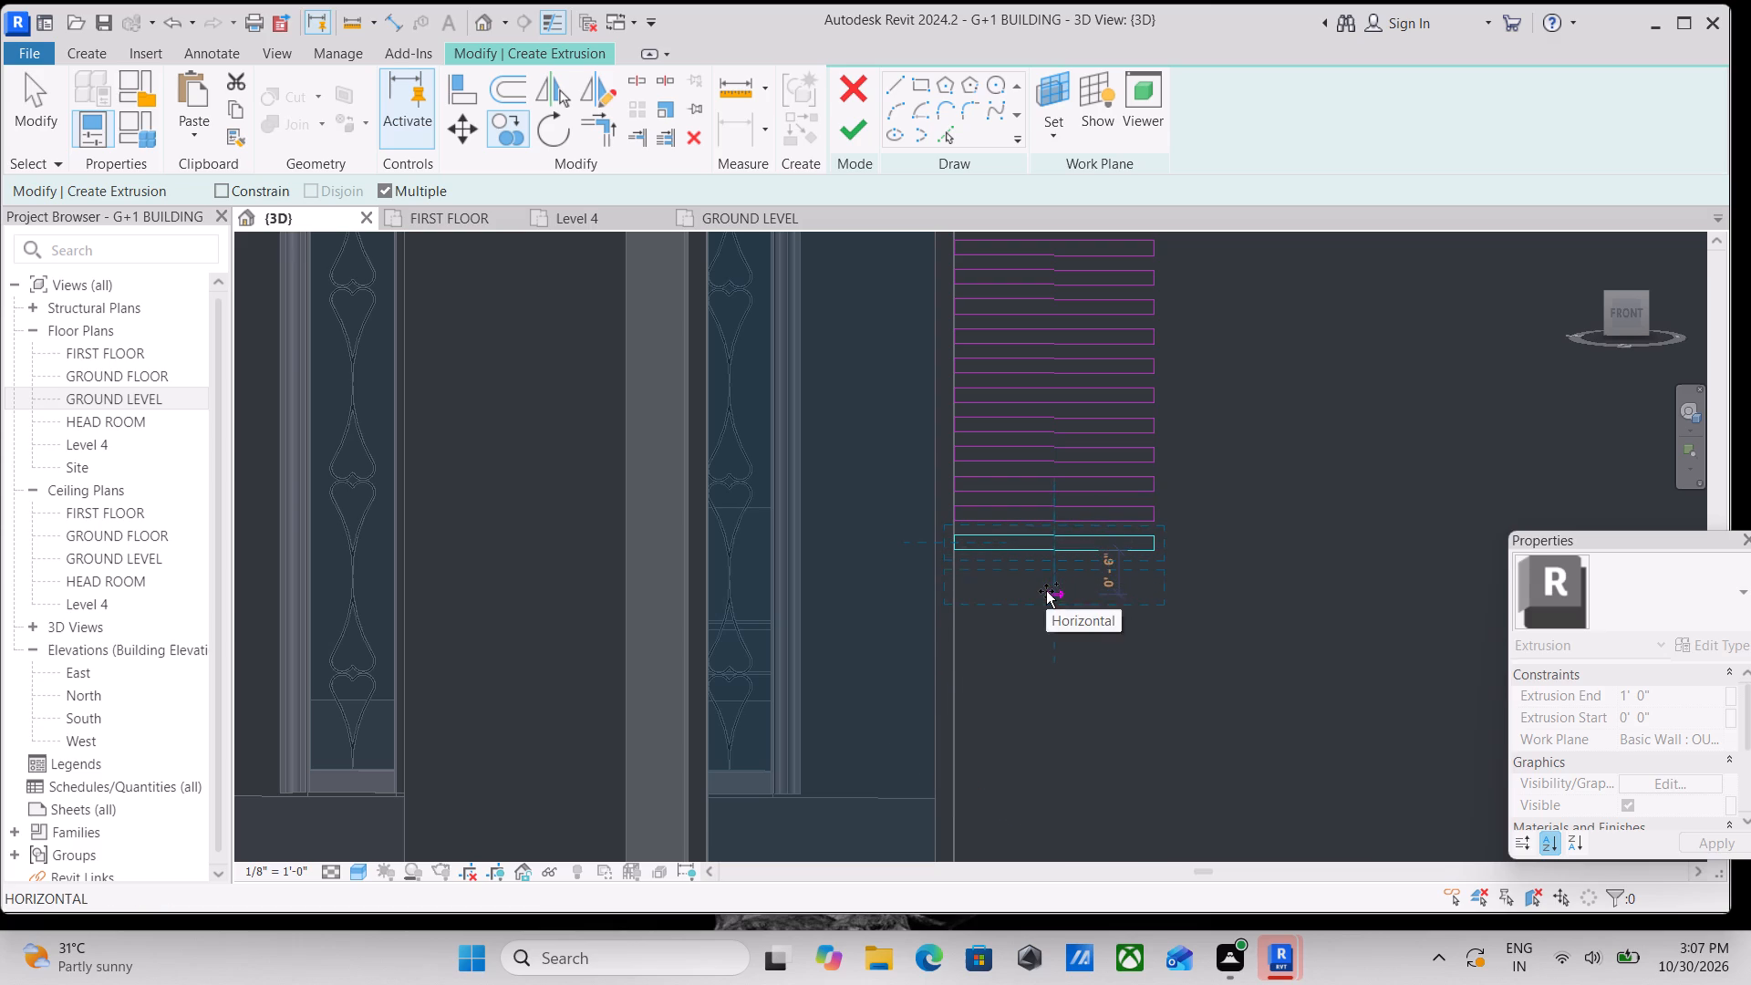
click(1046, 579)
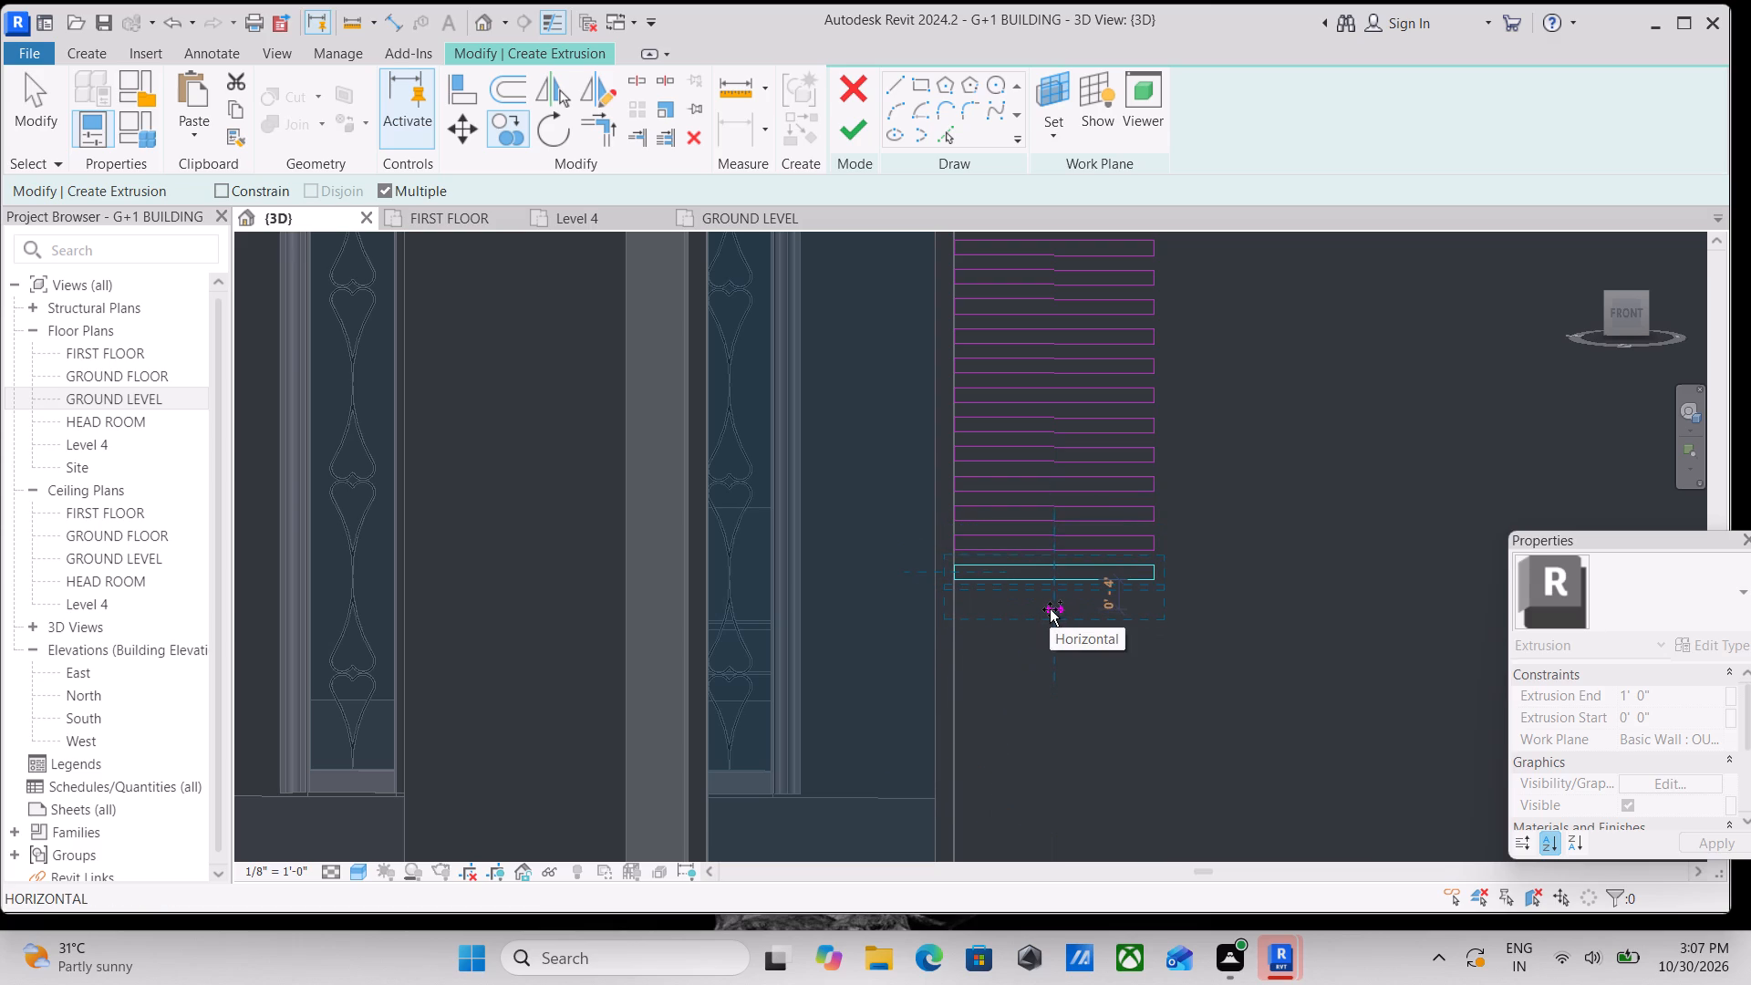
click(1050, 609)
middle_drag(1050, 607, 1066, 421)
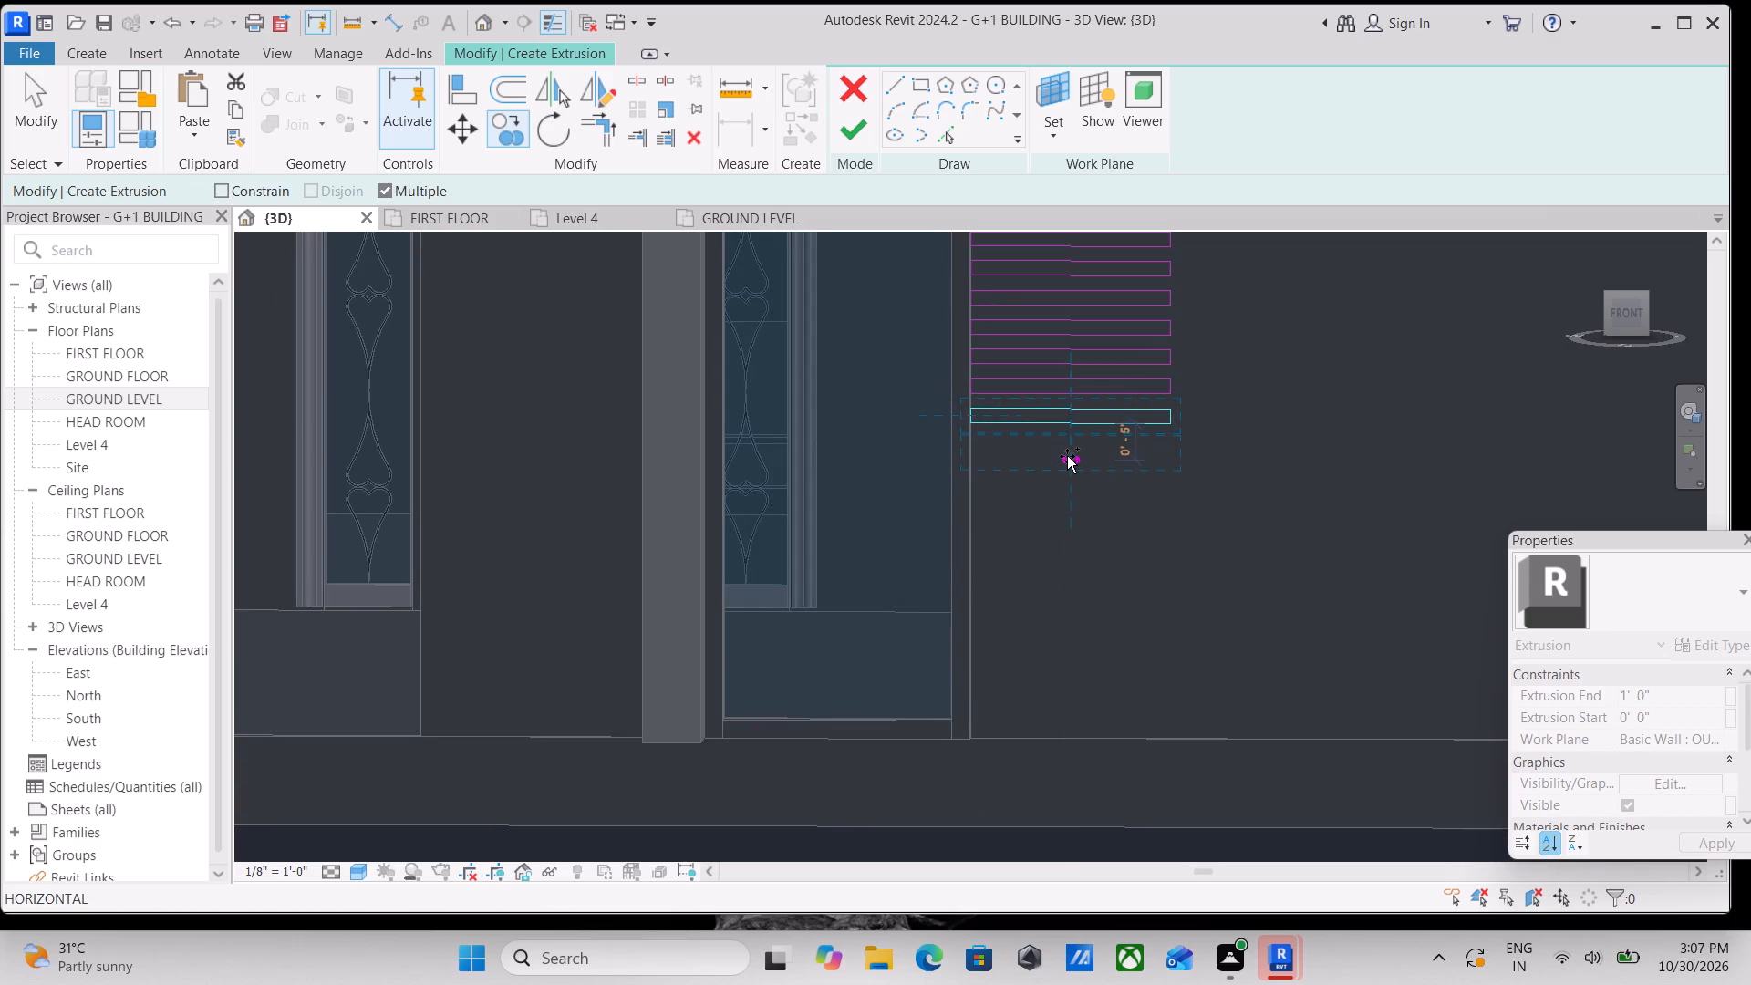
click(1067, 456)
click(1066, 482)
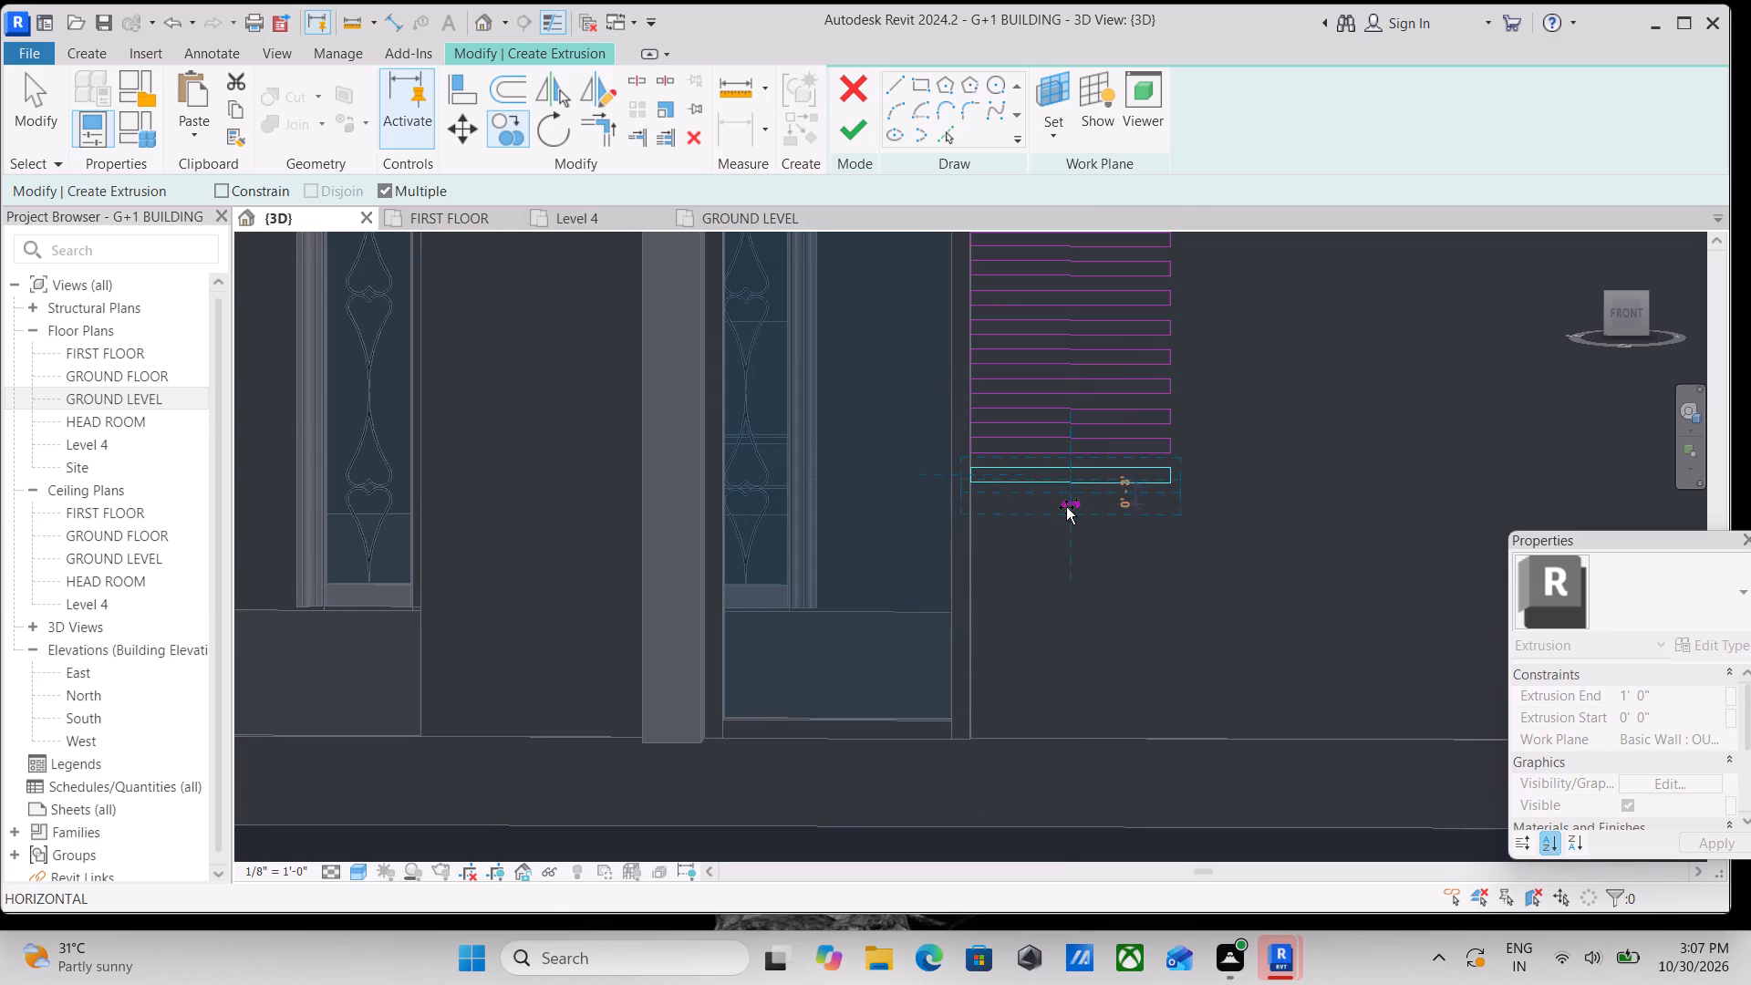
Place eight more louvre rectangle copies straight down to the glazing's bottom edge, about 4" apart, and finish the extrusion sketch.
click(1066, 513)
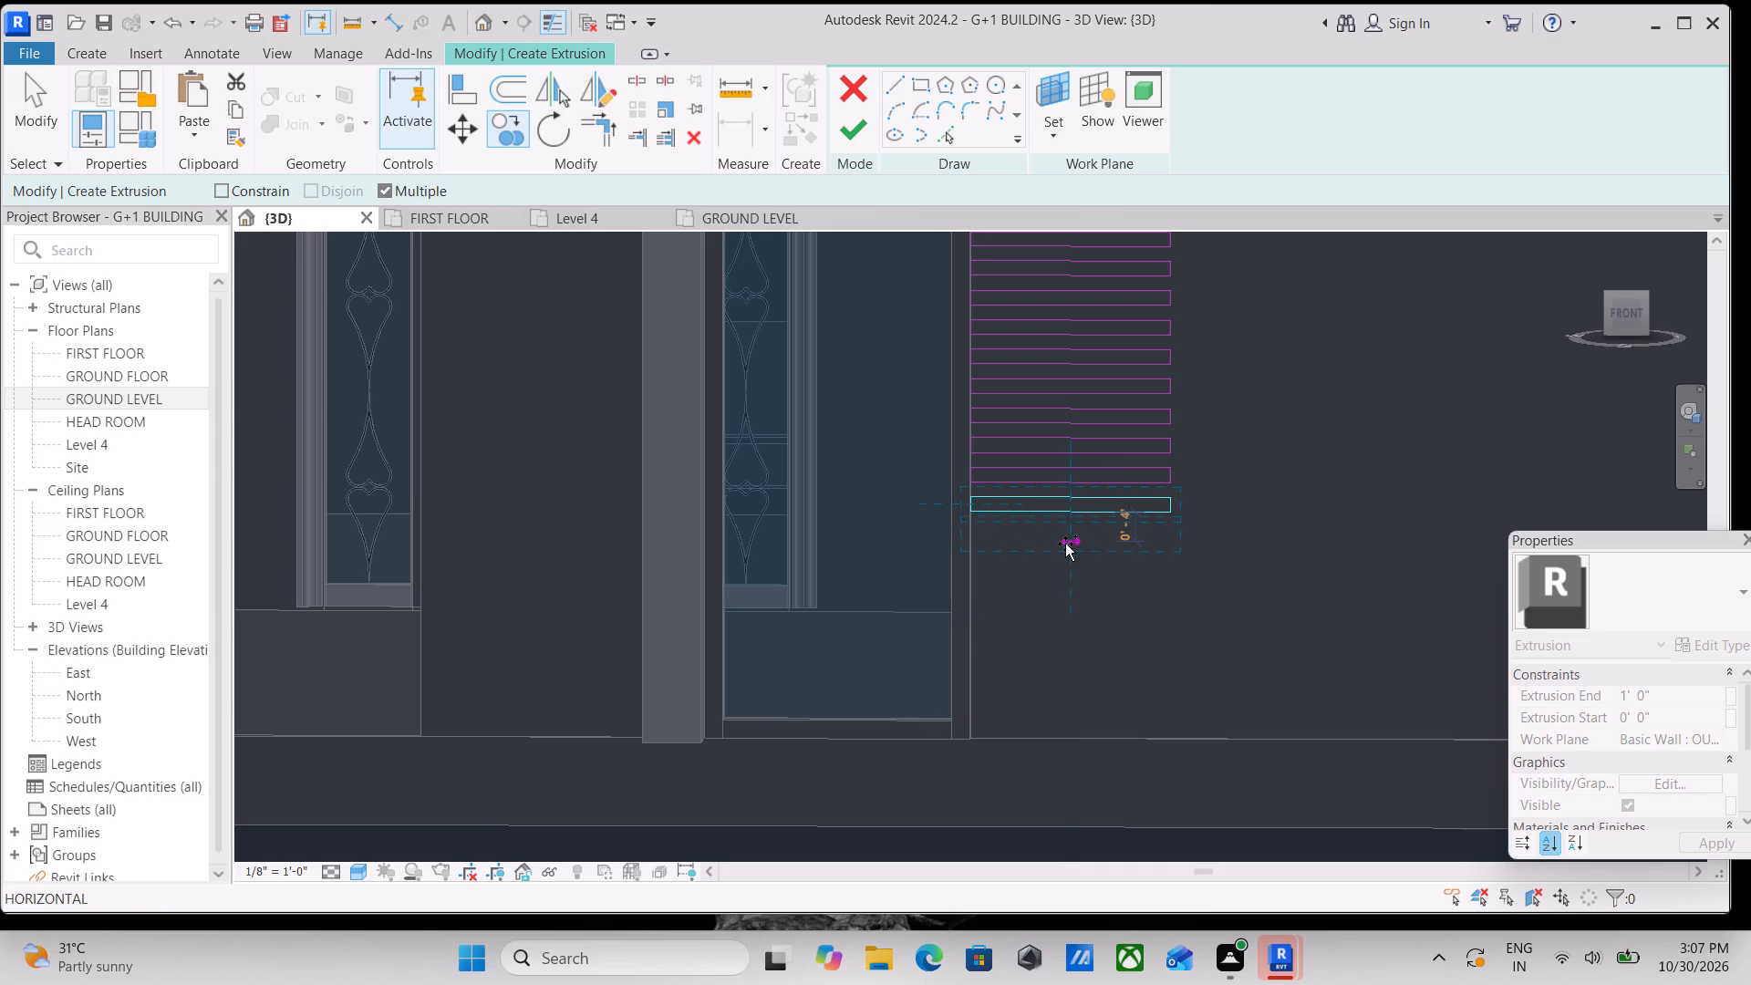
click(1065, 544)
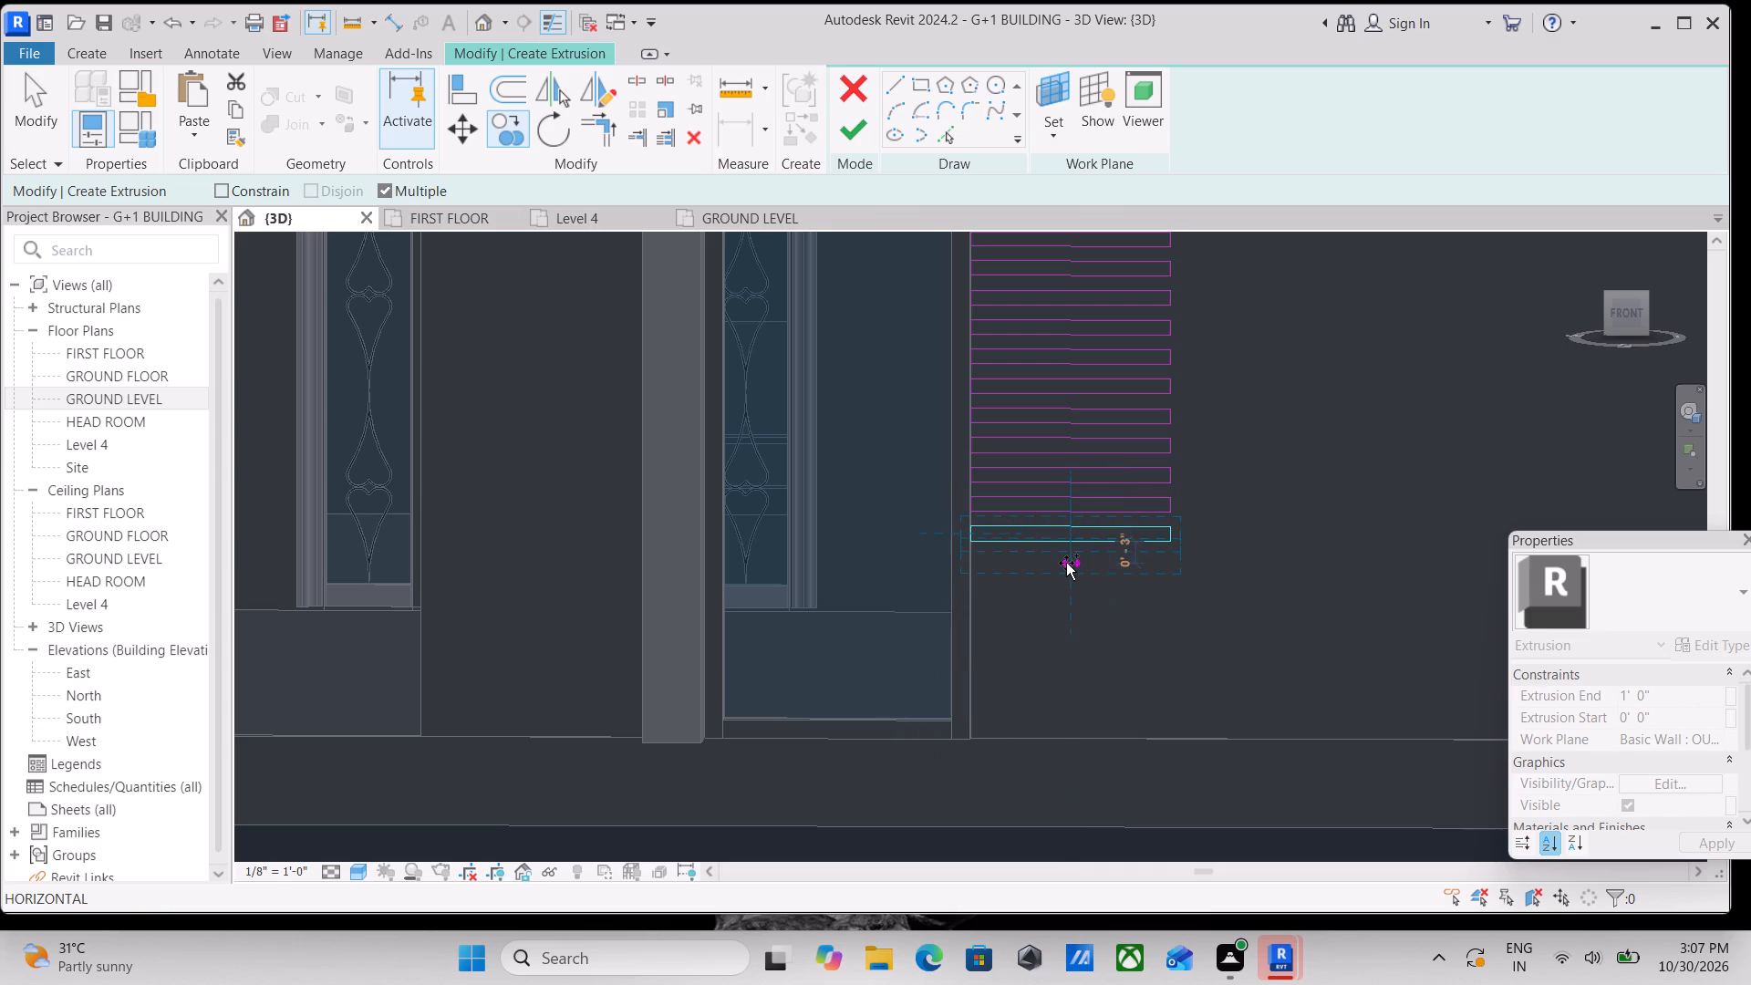
click(1066, 568)
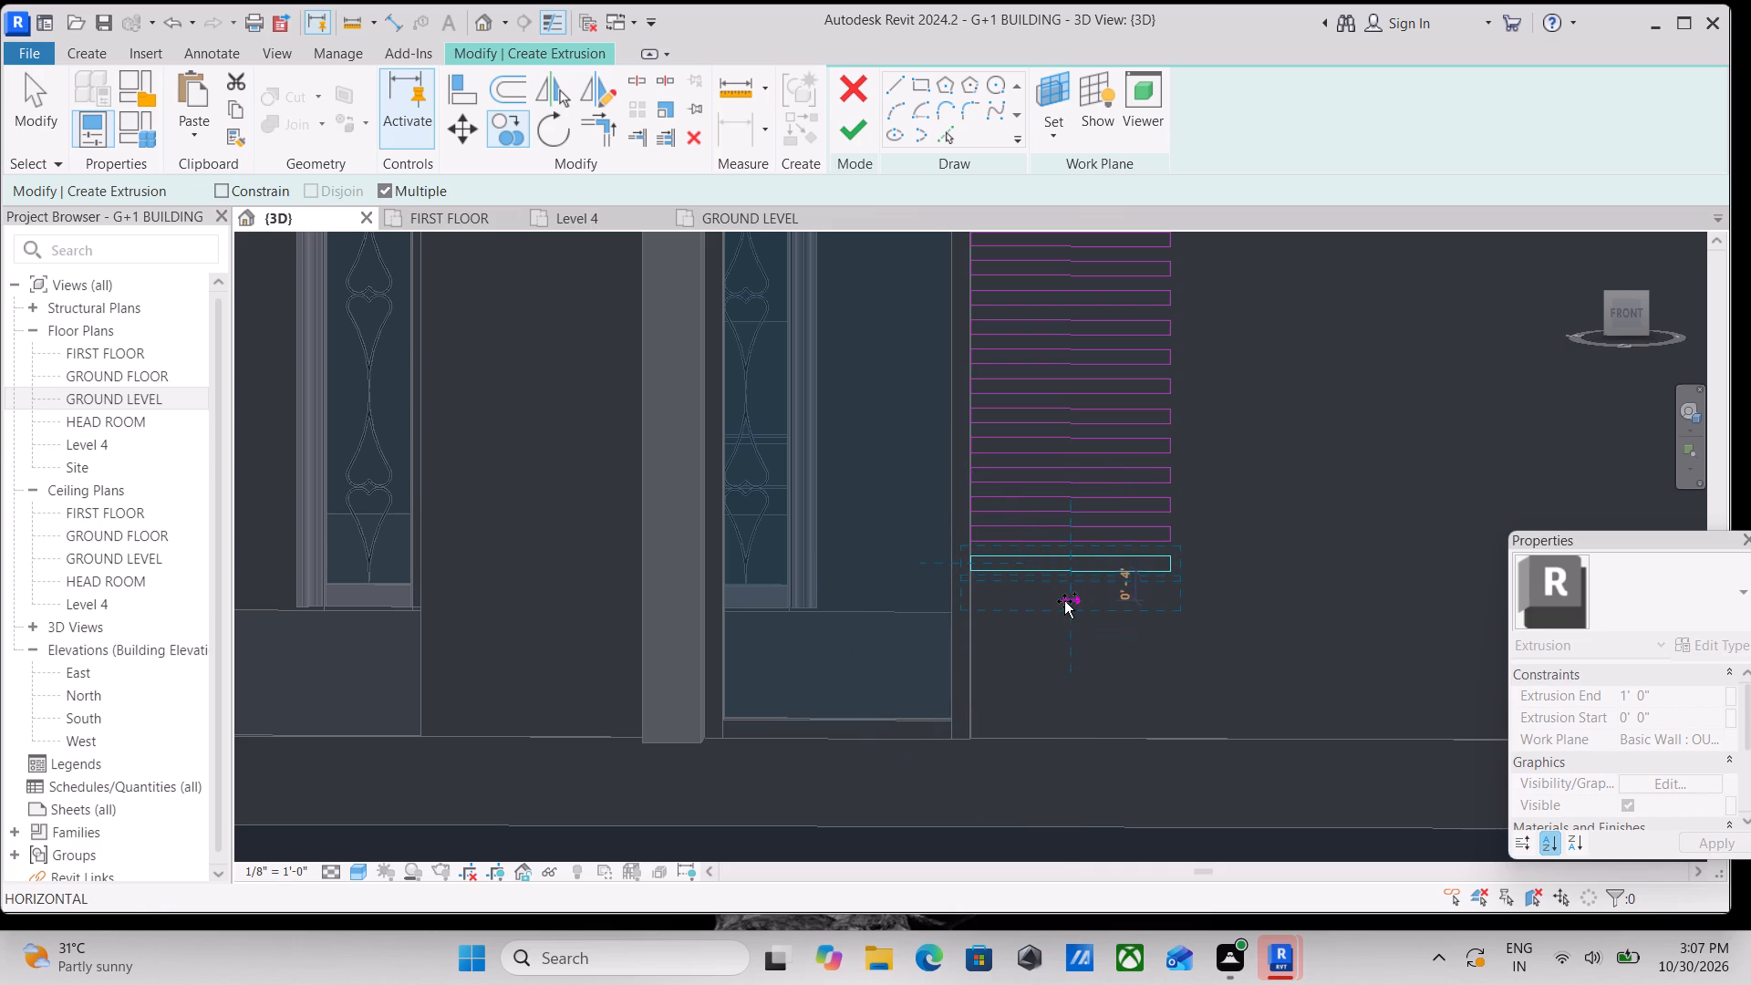
click(1064, 601)
middle_drag(1064, 601, 1084, 477)
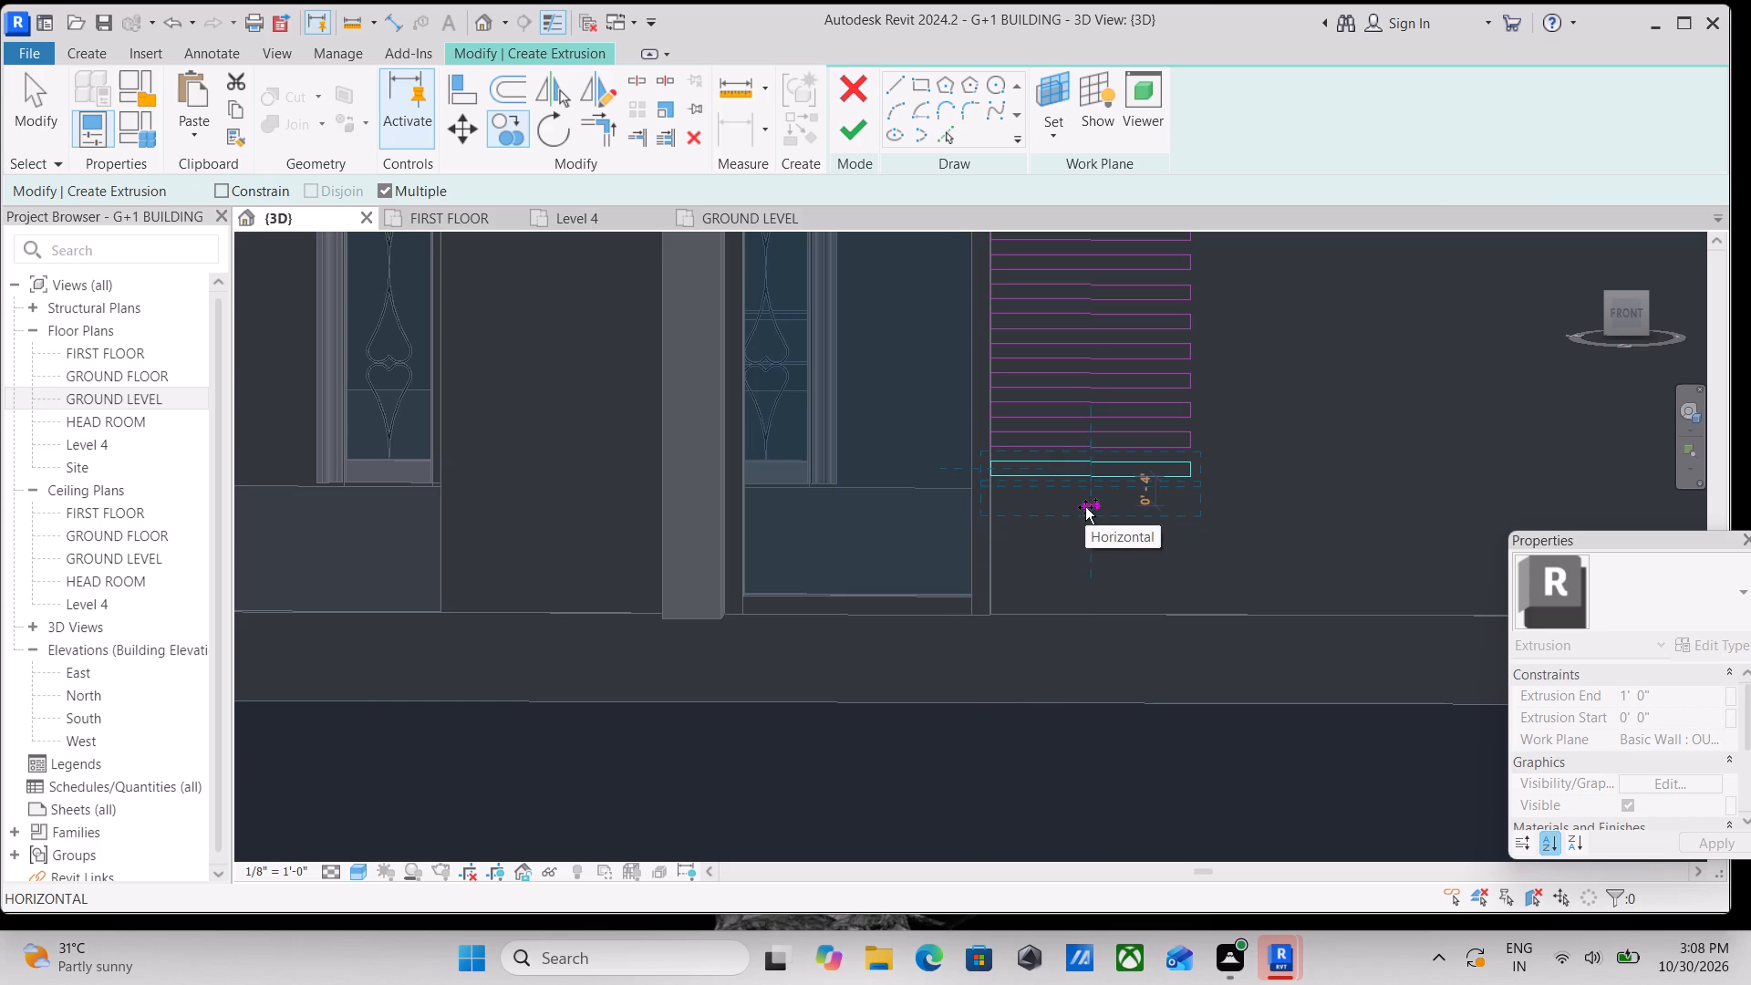
scroll(1085, 507, up, 2)
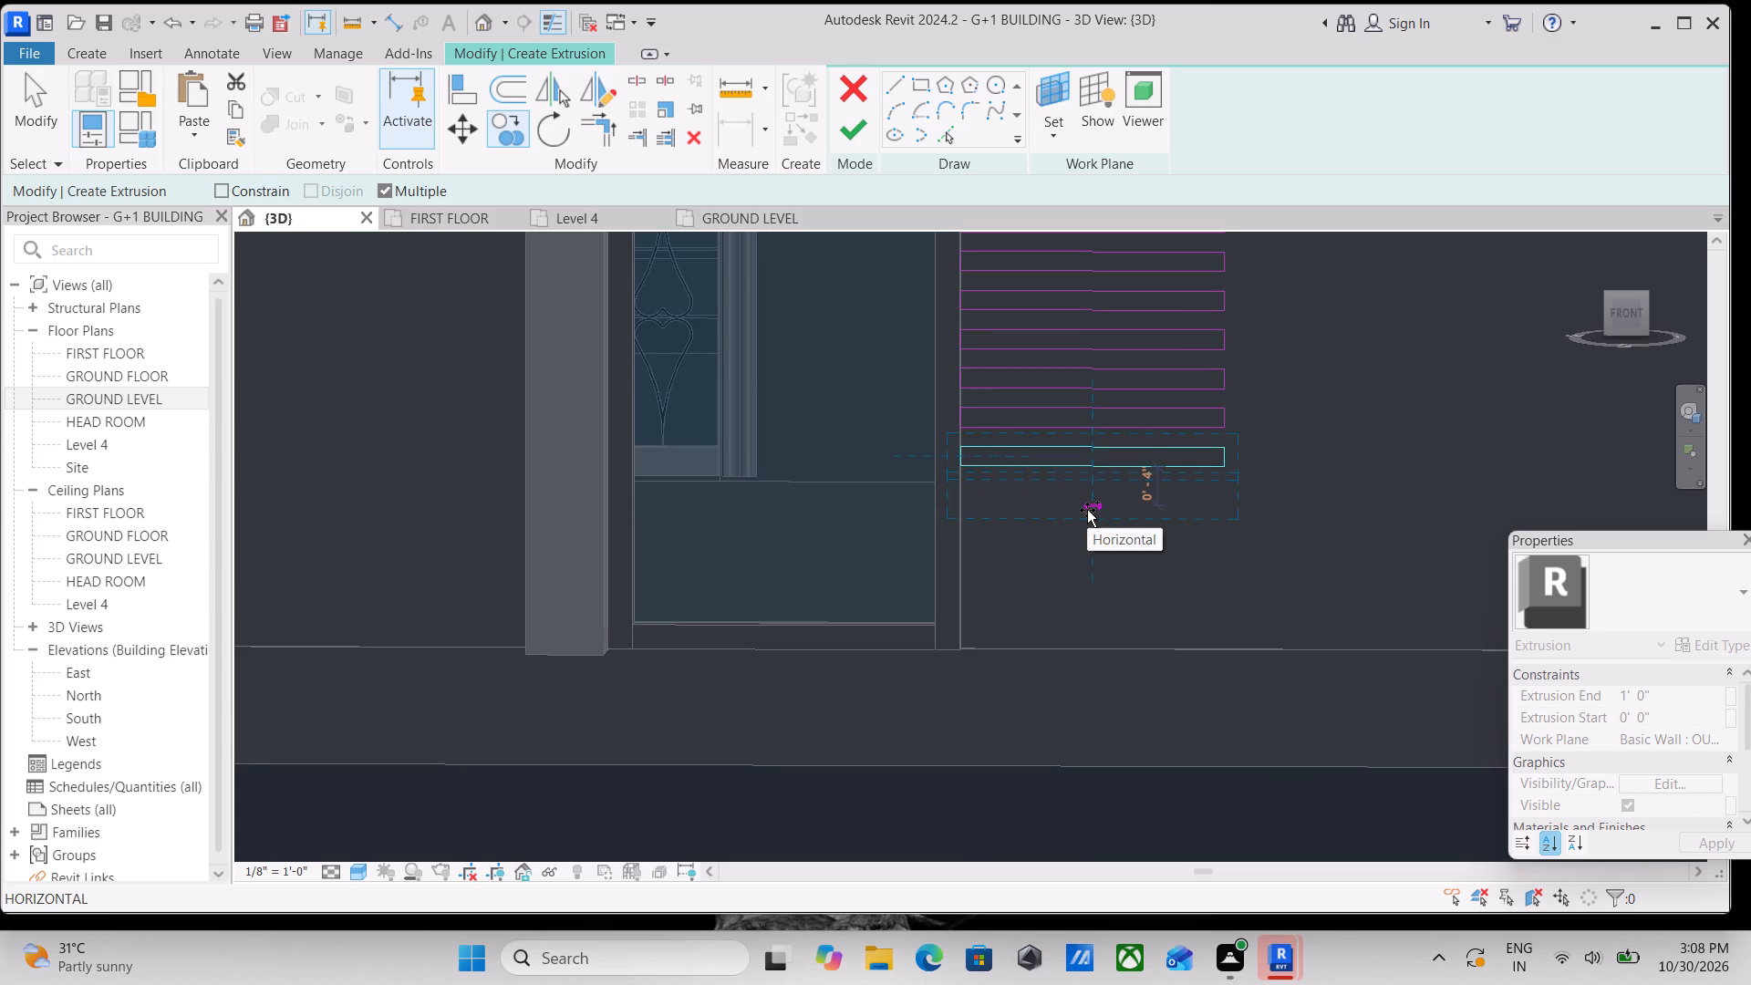
click(1087, 510)
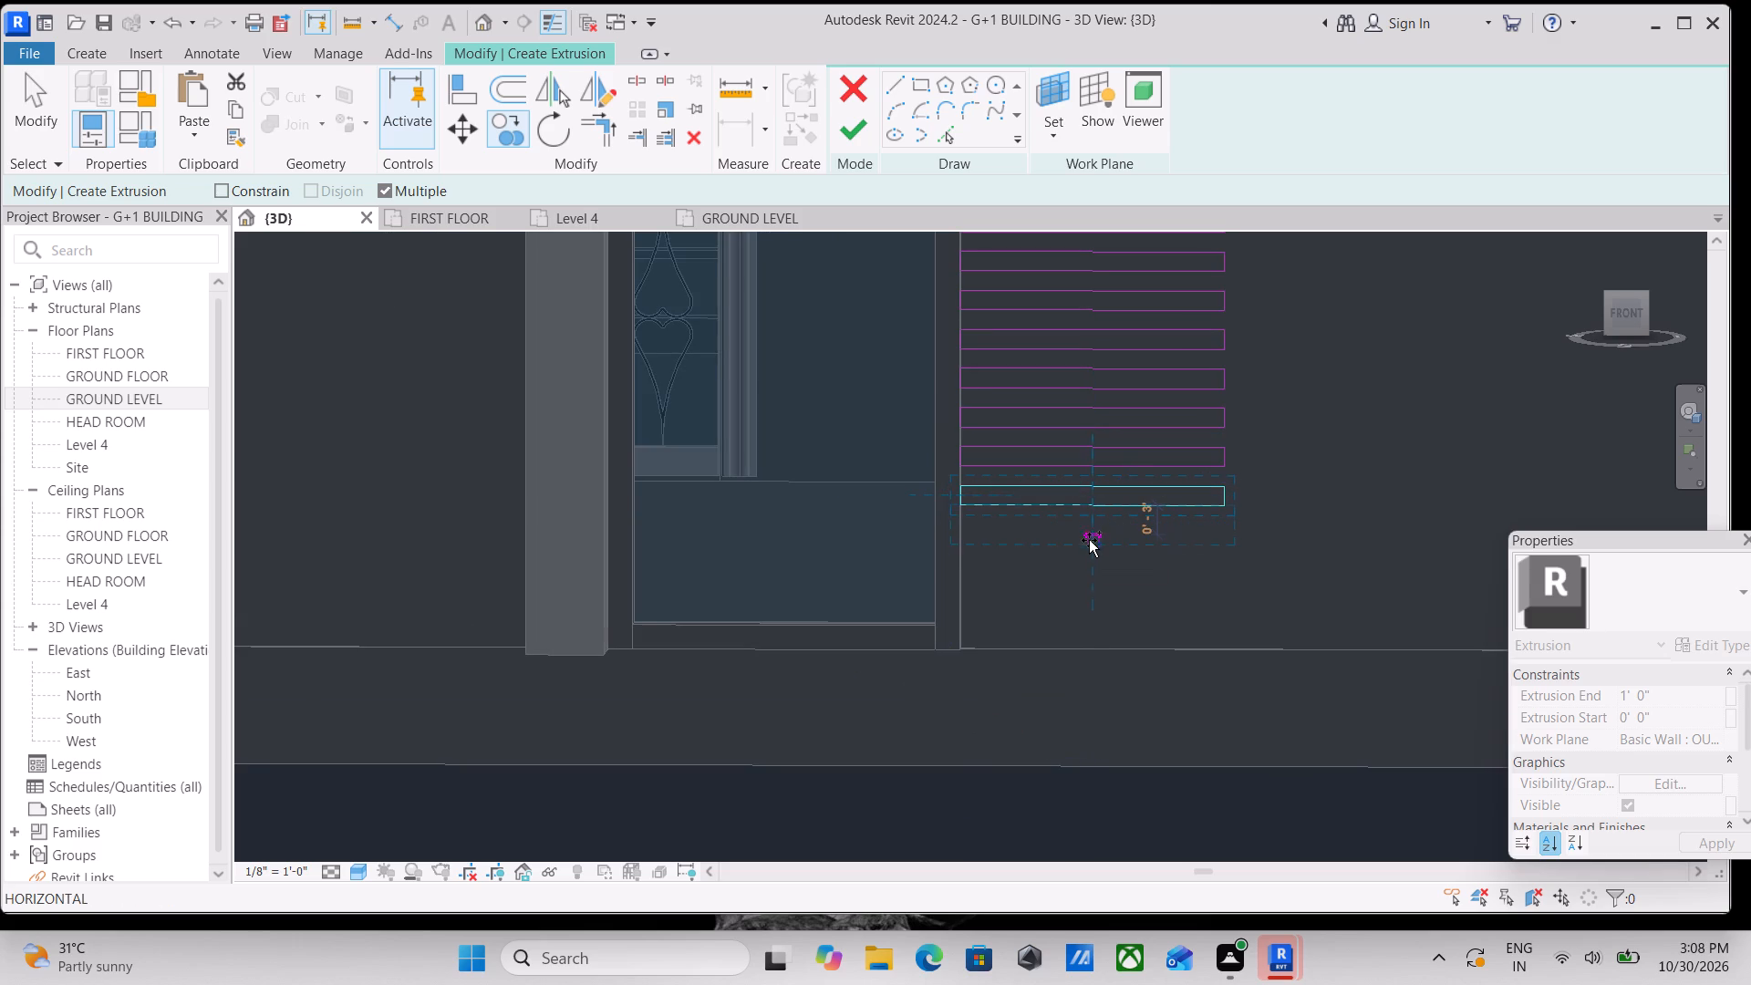
click(1089, 543)
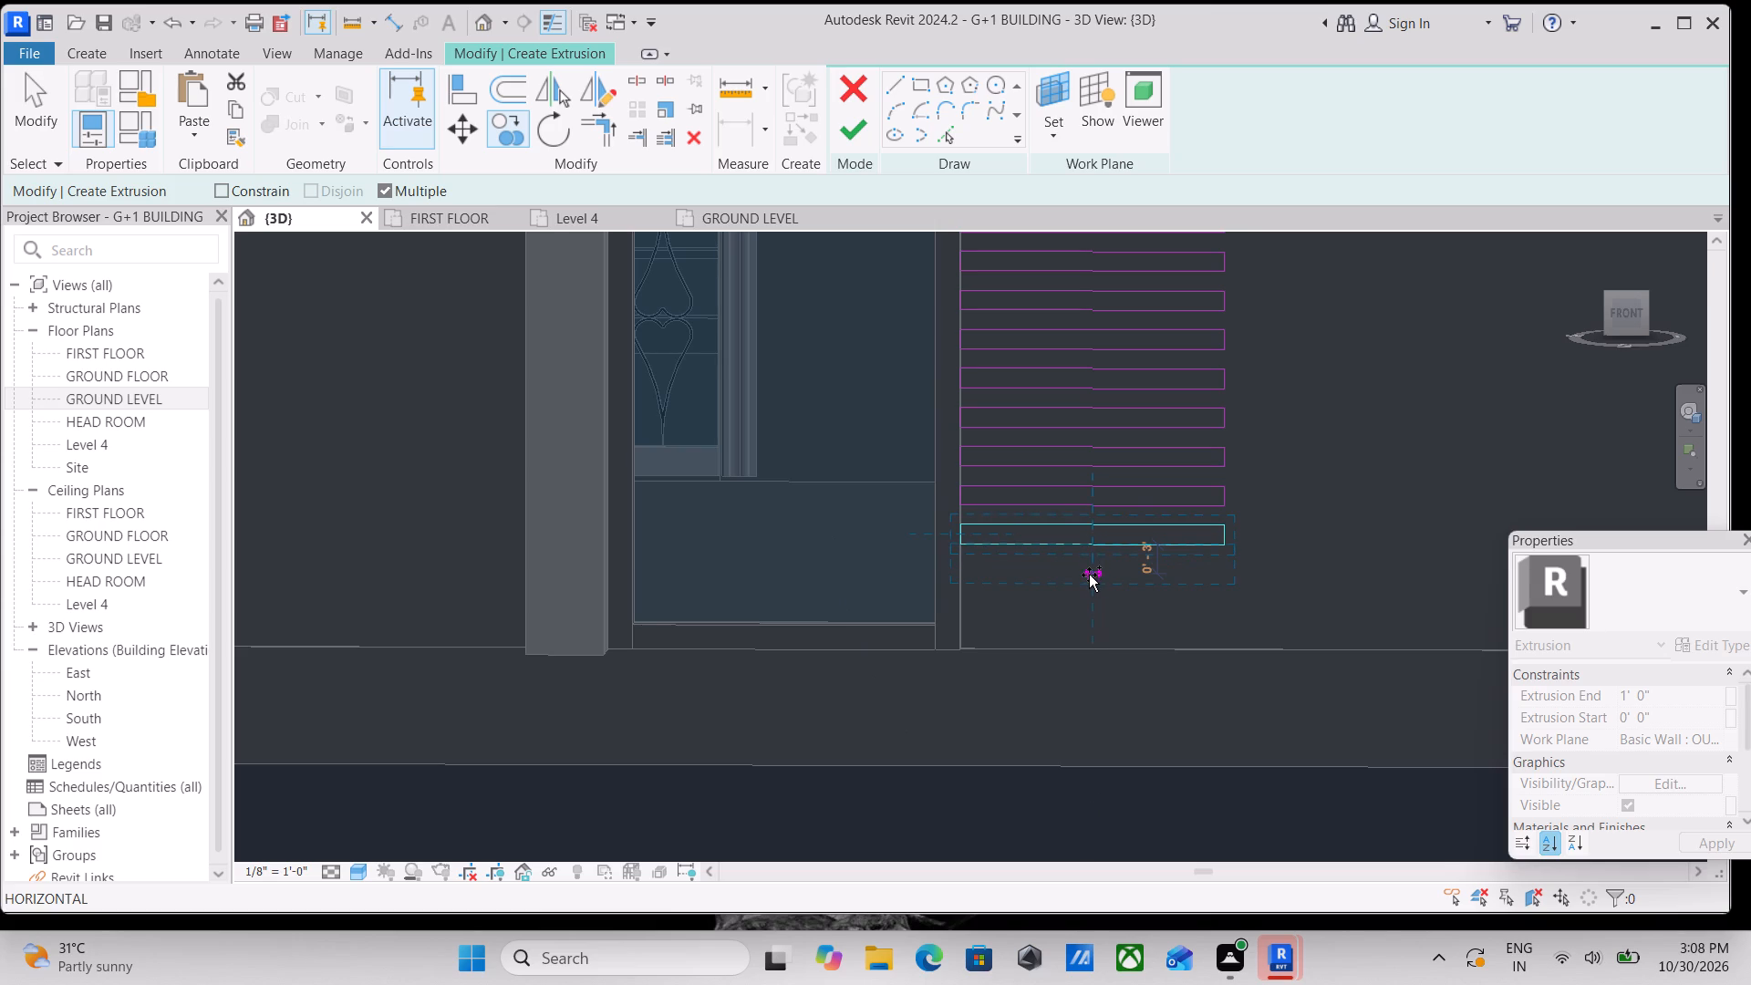
click(1089, 581)
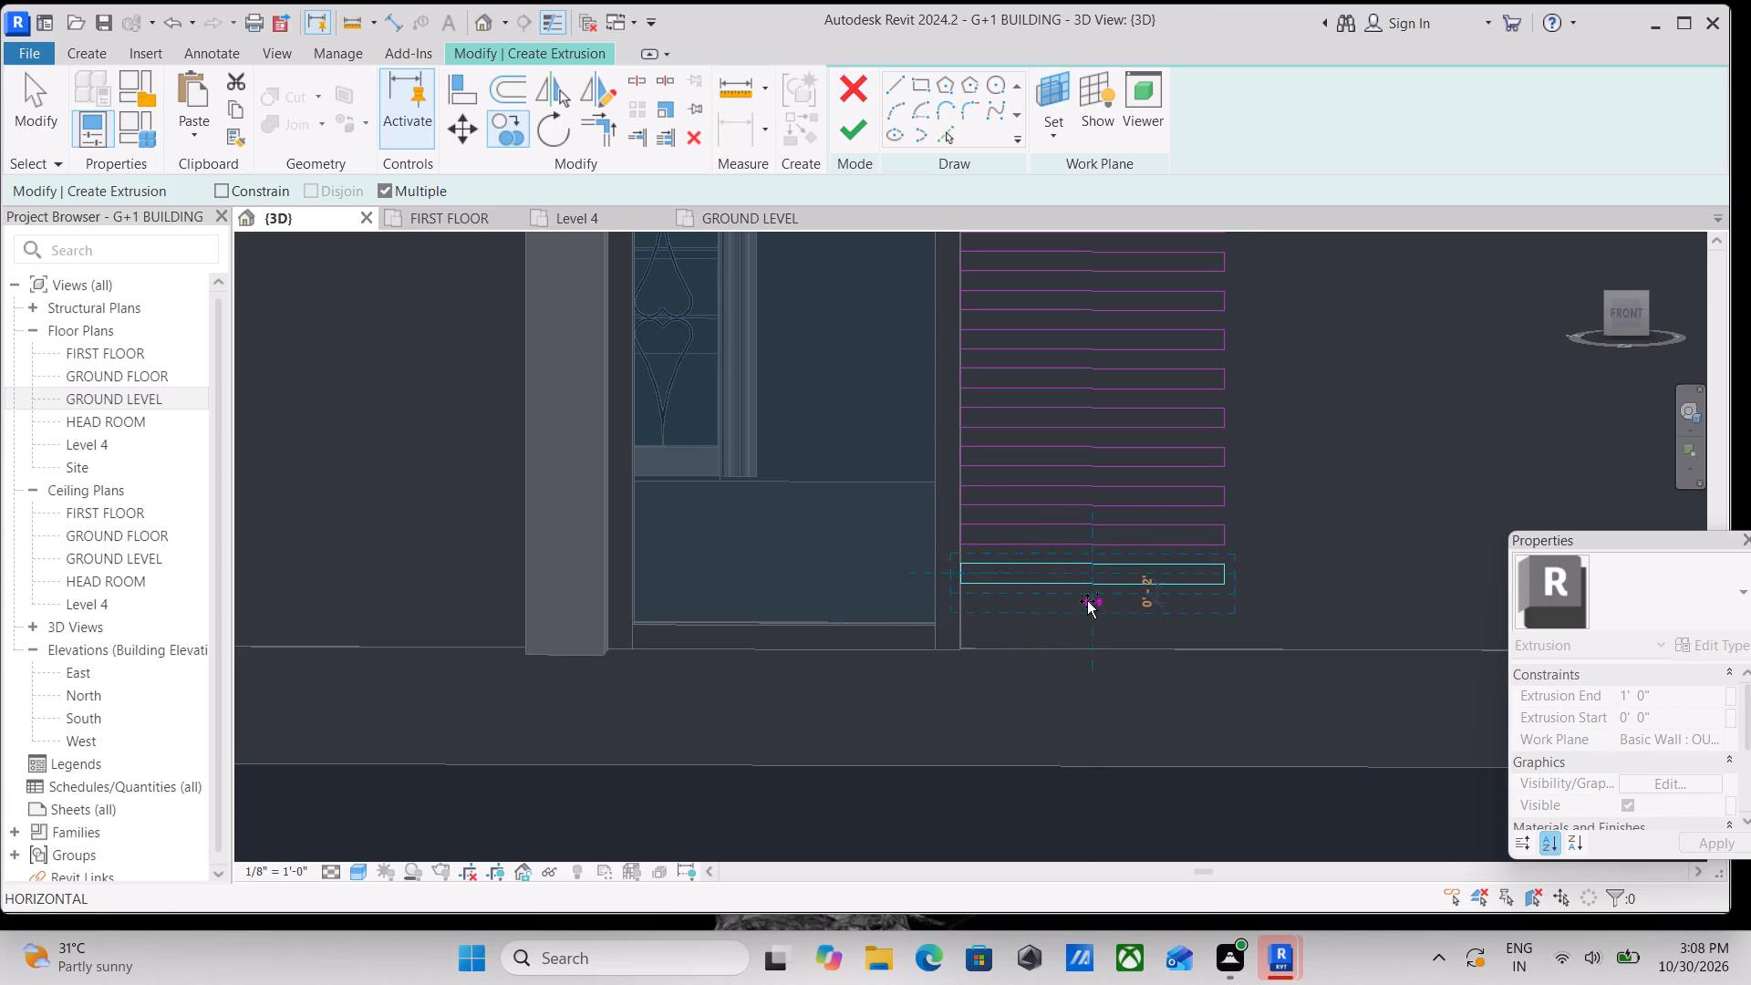
click(1085, 620)
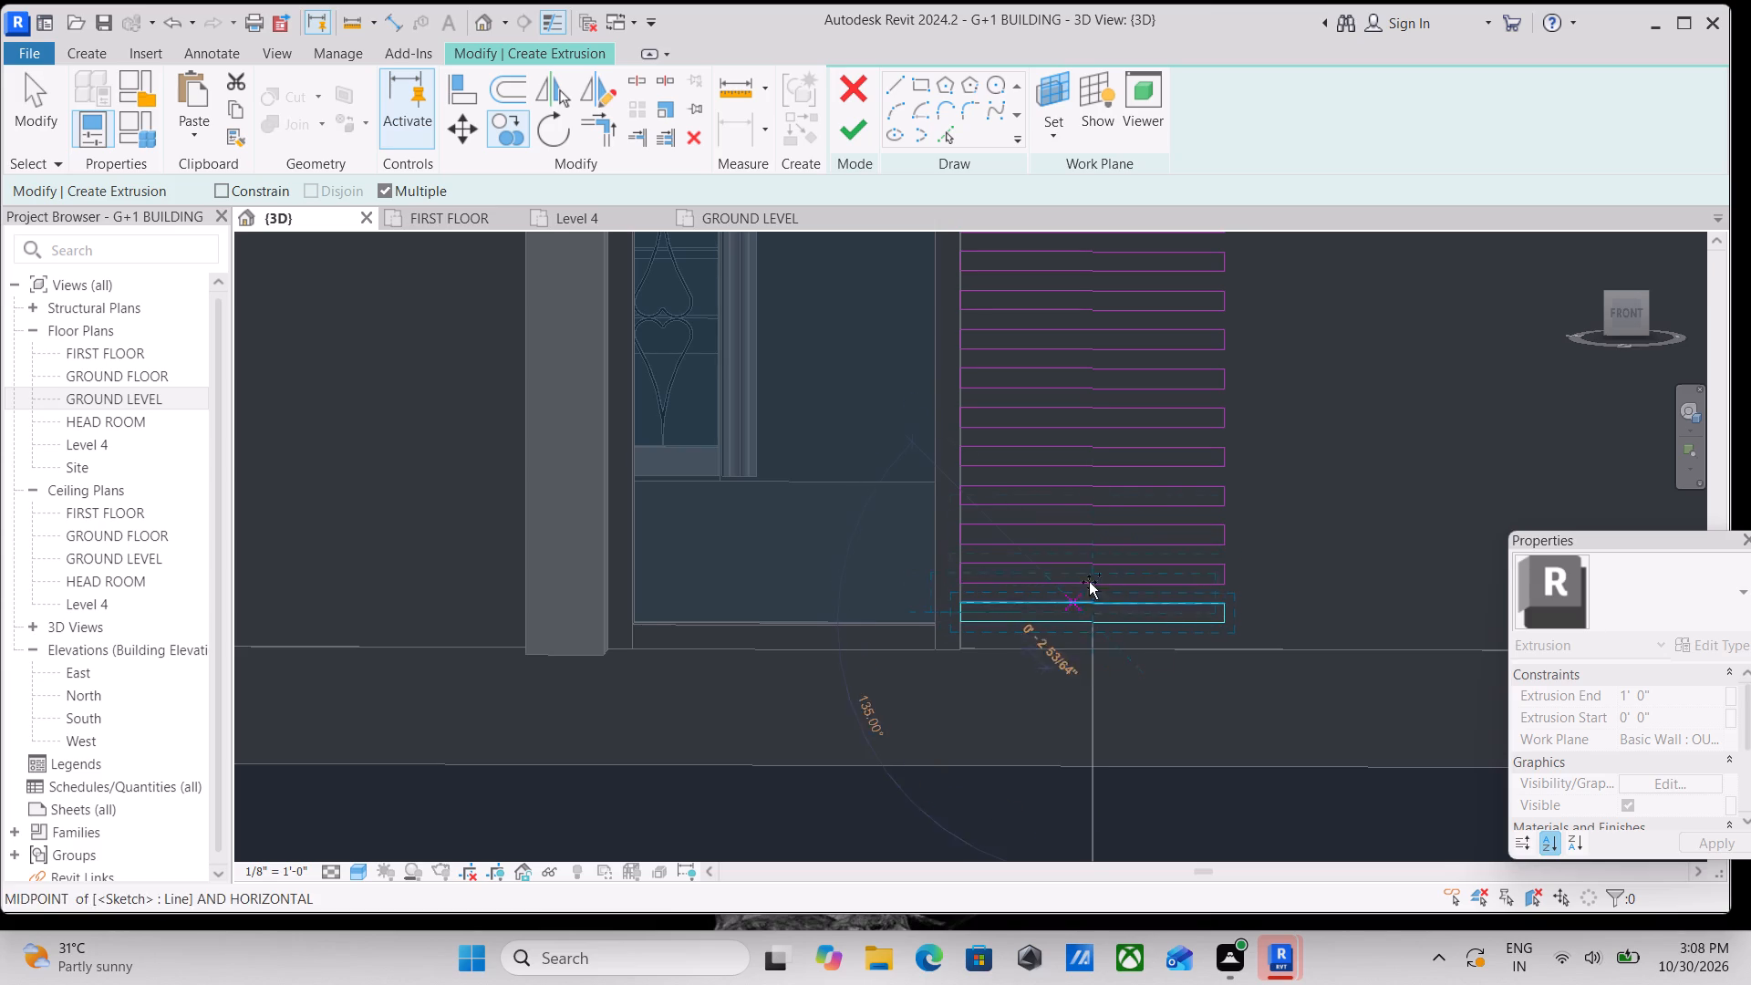
key(Escape)
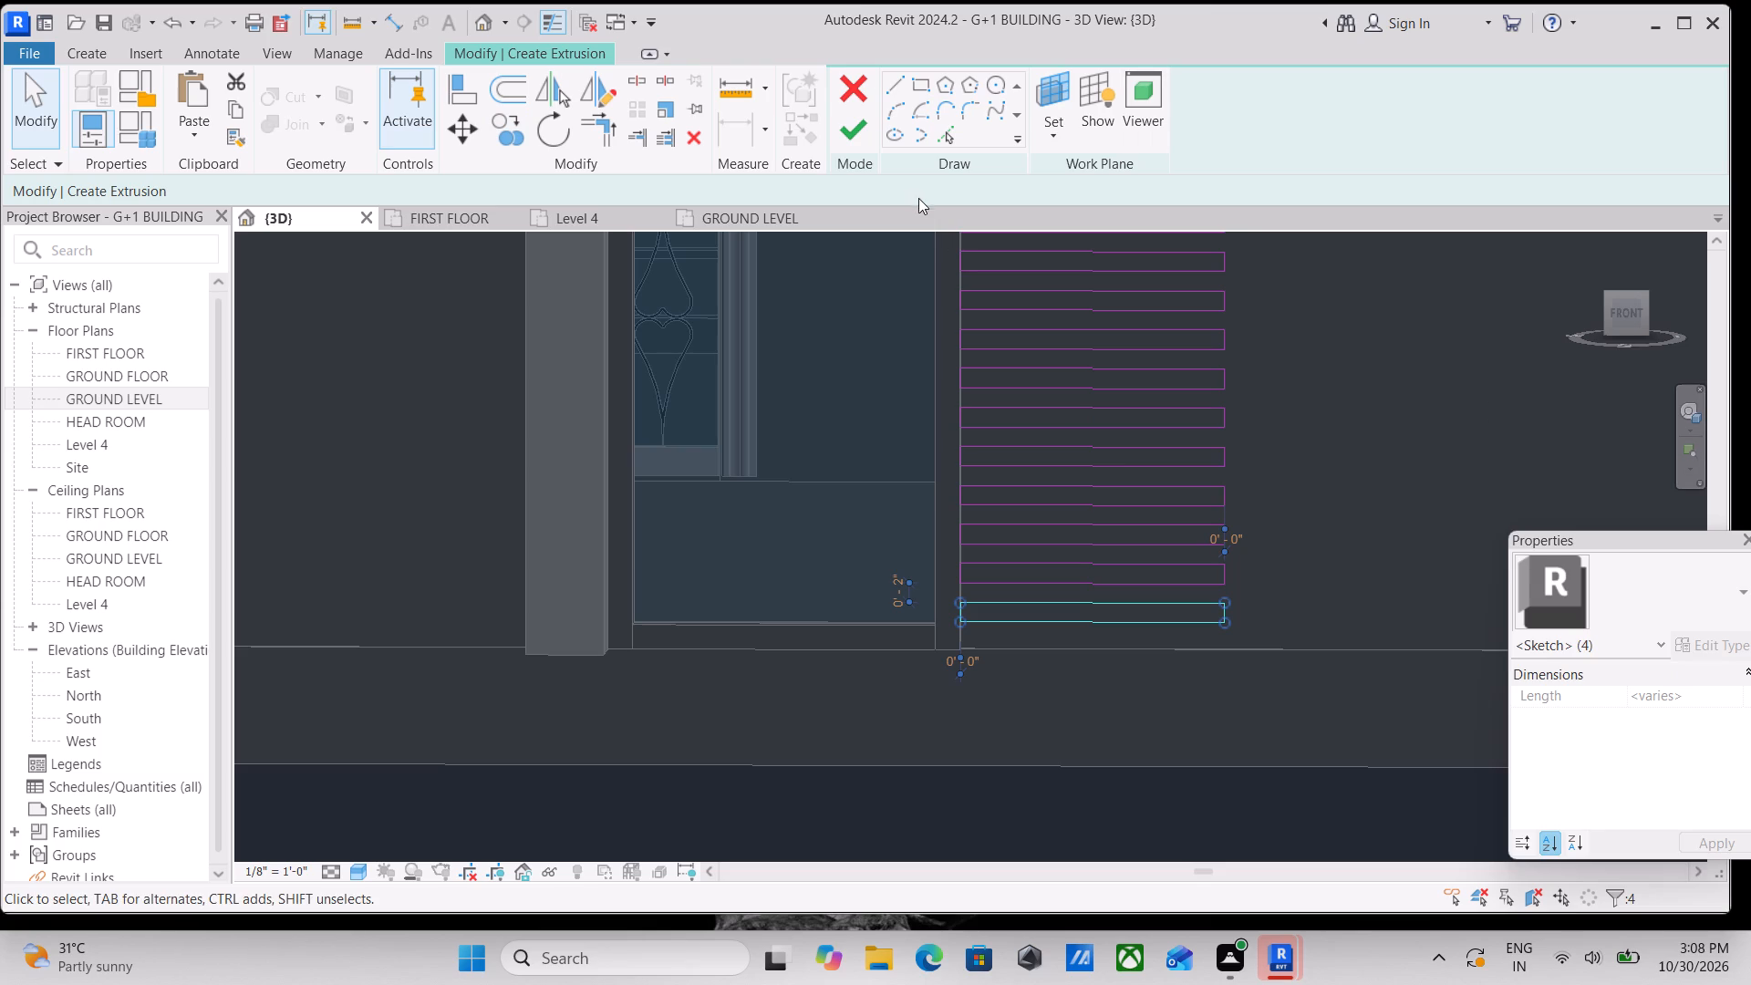
click(854, 138)
Create a new project material while editing the material of the full-height louvre extrusion.
scroll(1147, 436, down, 2)
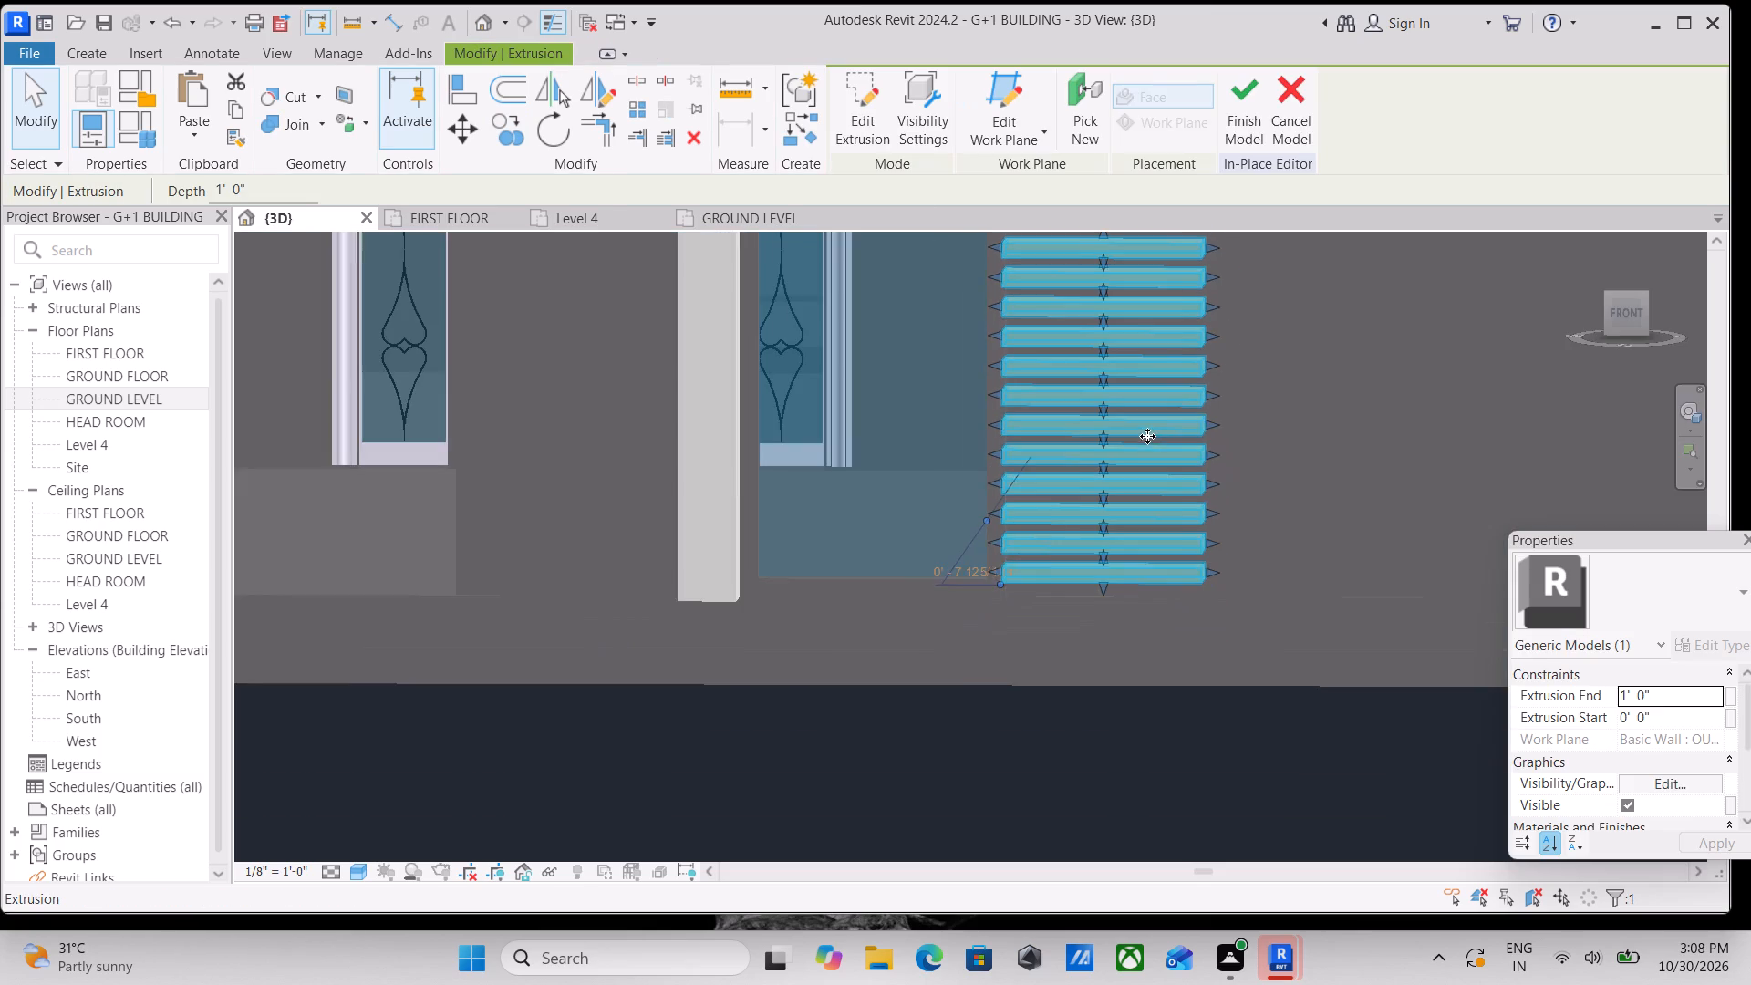
middle_drag(1130, 434, 834, 433)
scroll(834, 433, down, 1)
scroll(1134, 481, down, 4)
scroll(1190, 534, down, 2)
middle_drag(1190, 534, 1135, 720)
scroll(1067, 508, down, 2)
middle_drag(1067, 508, 1072, 686)
scroll(1067, 542, down, 1)
middle_drag(1067, 542, 1073, 613)
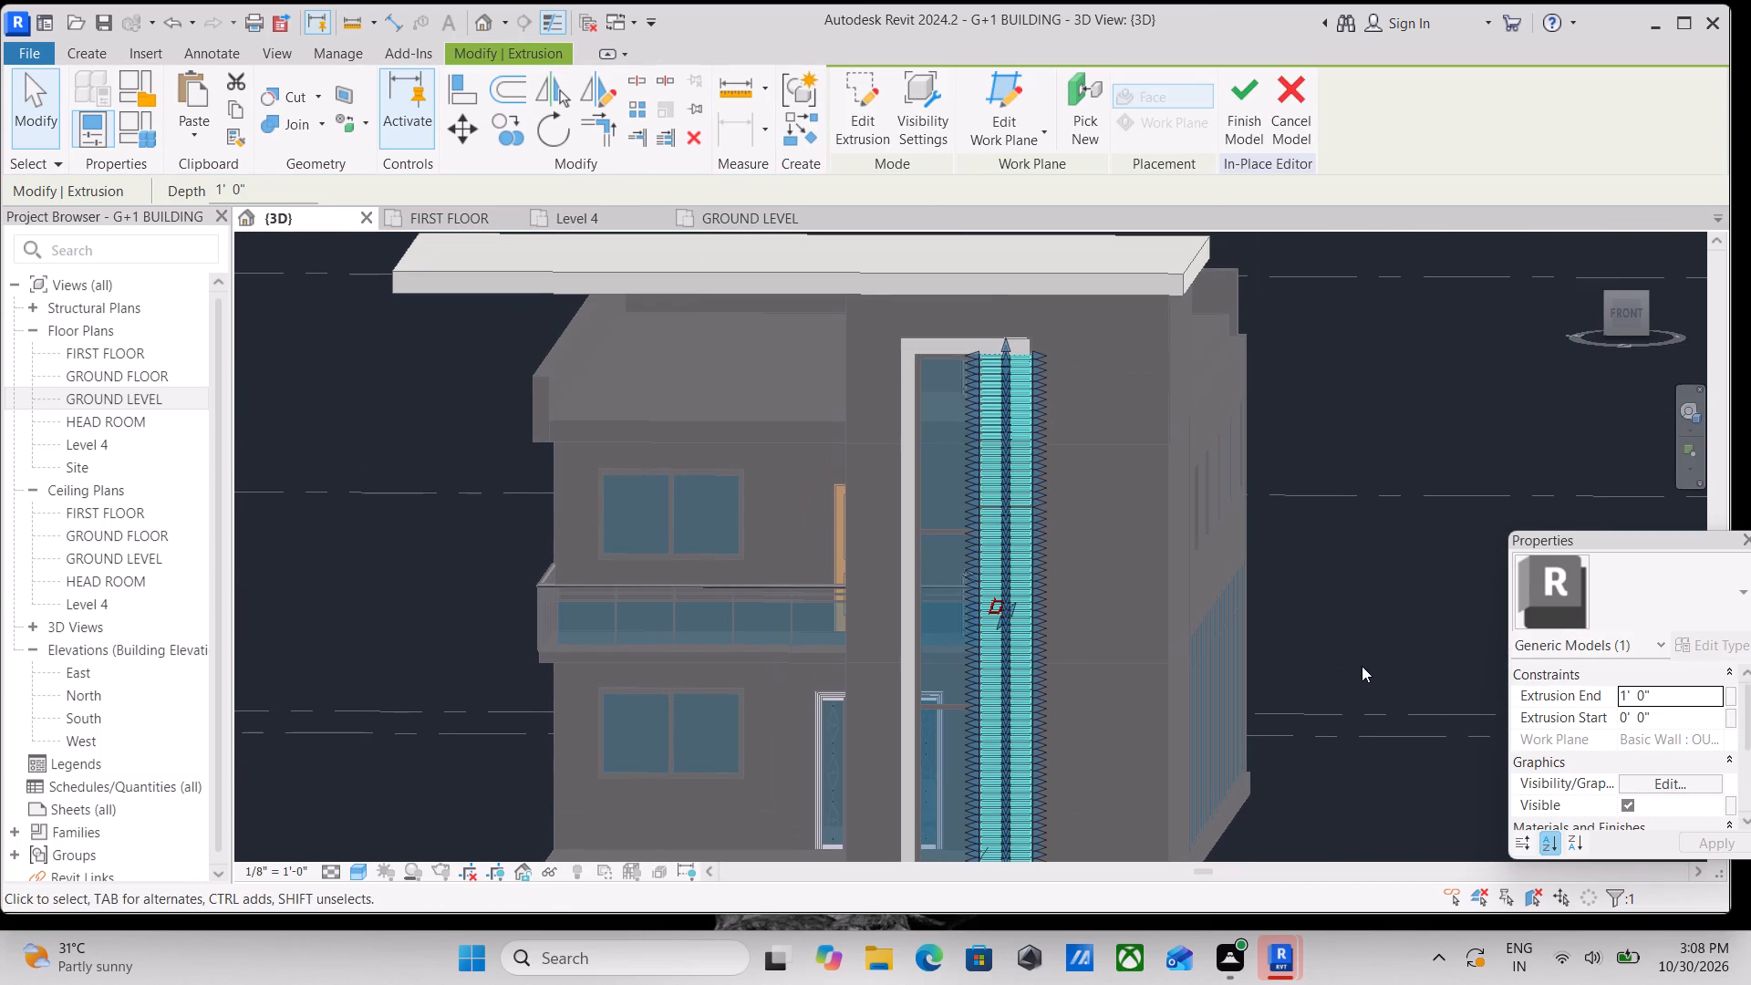
scroll(1692, 736, down, 2)
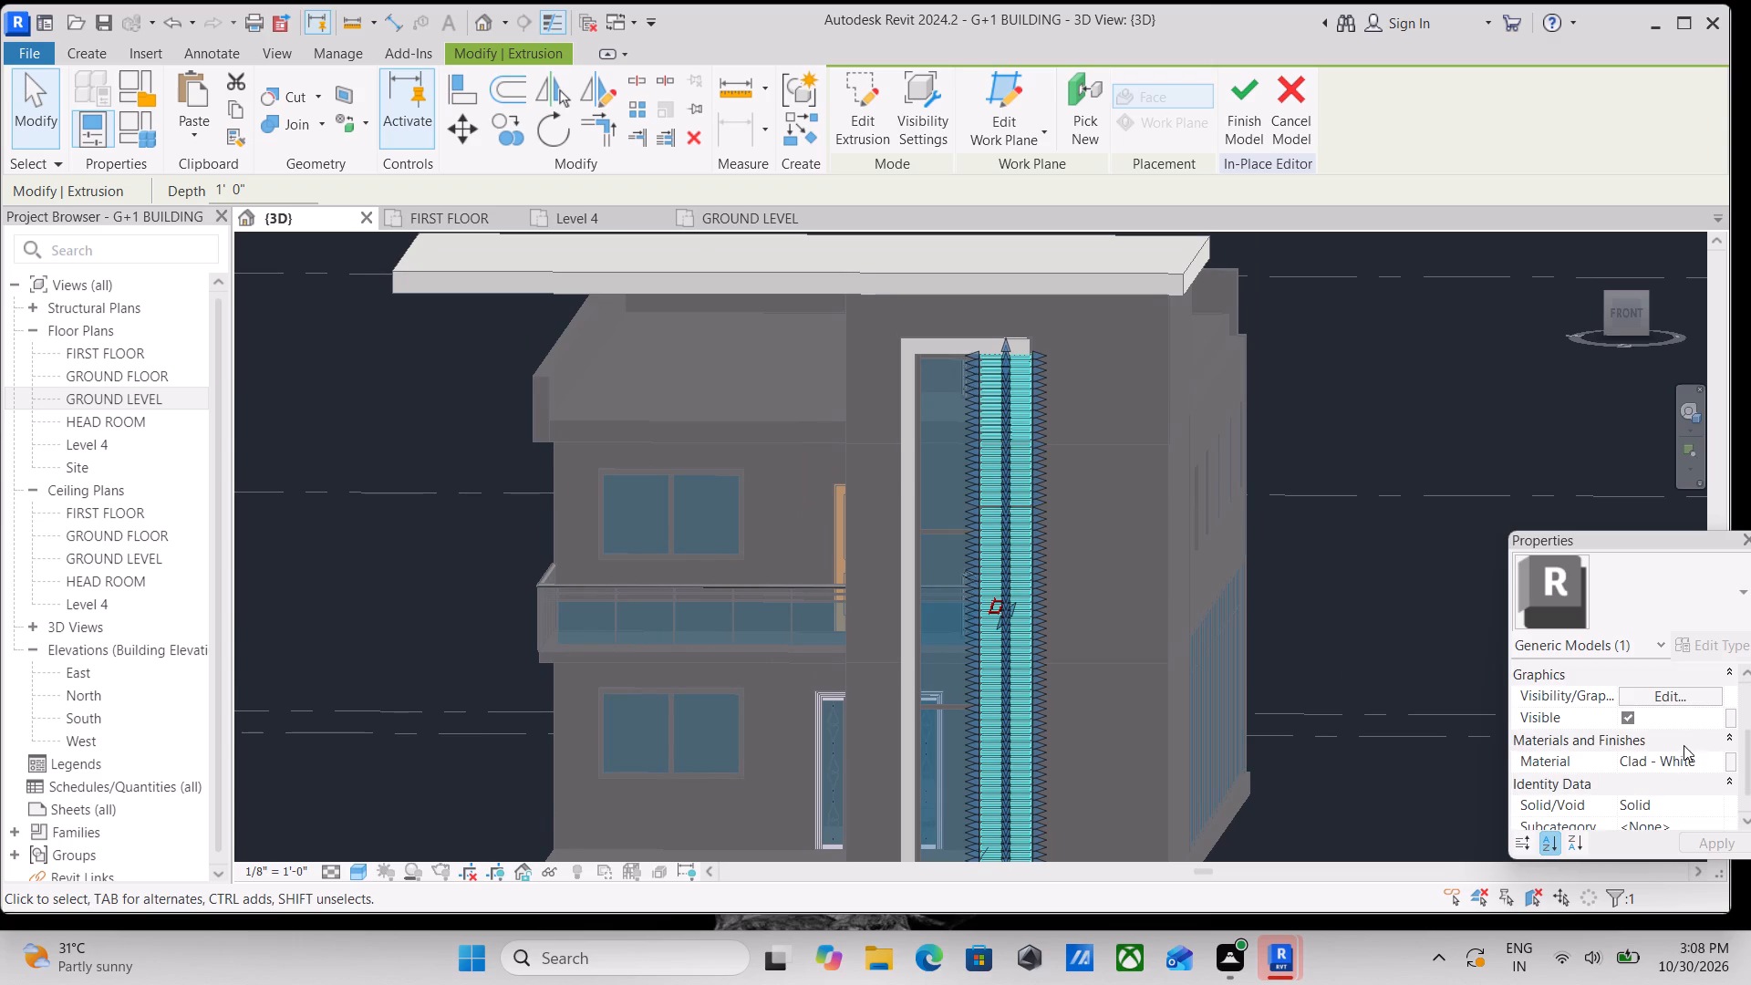
click(1712, 759)
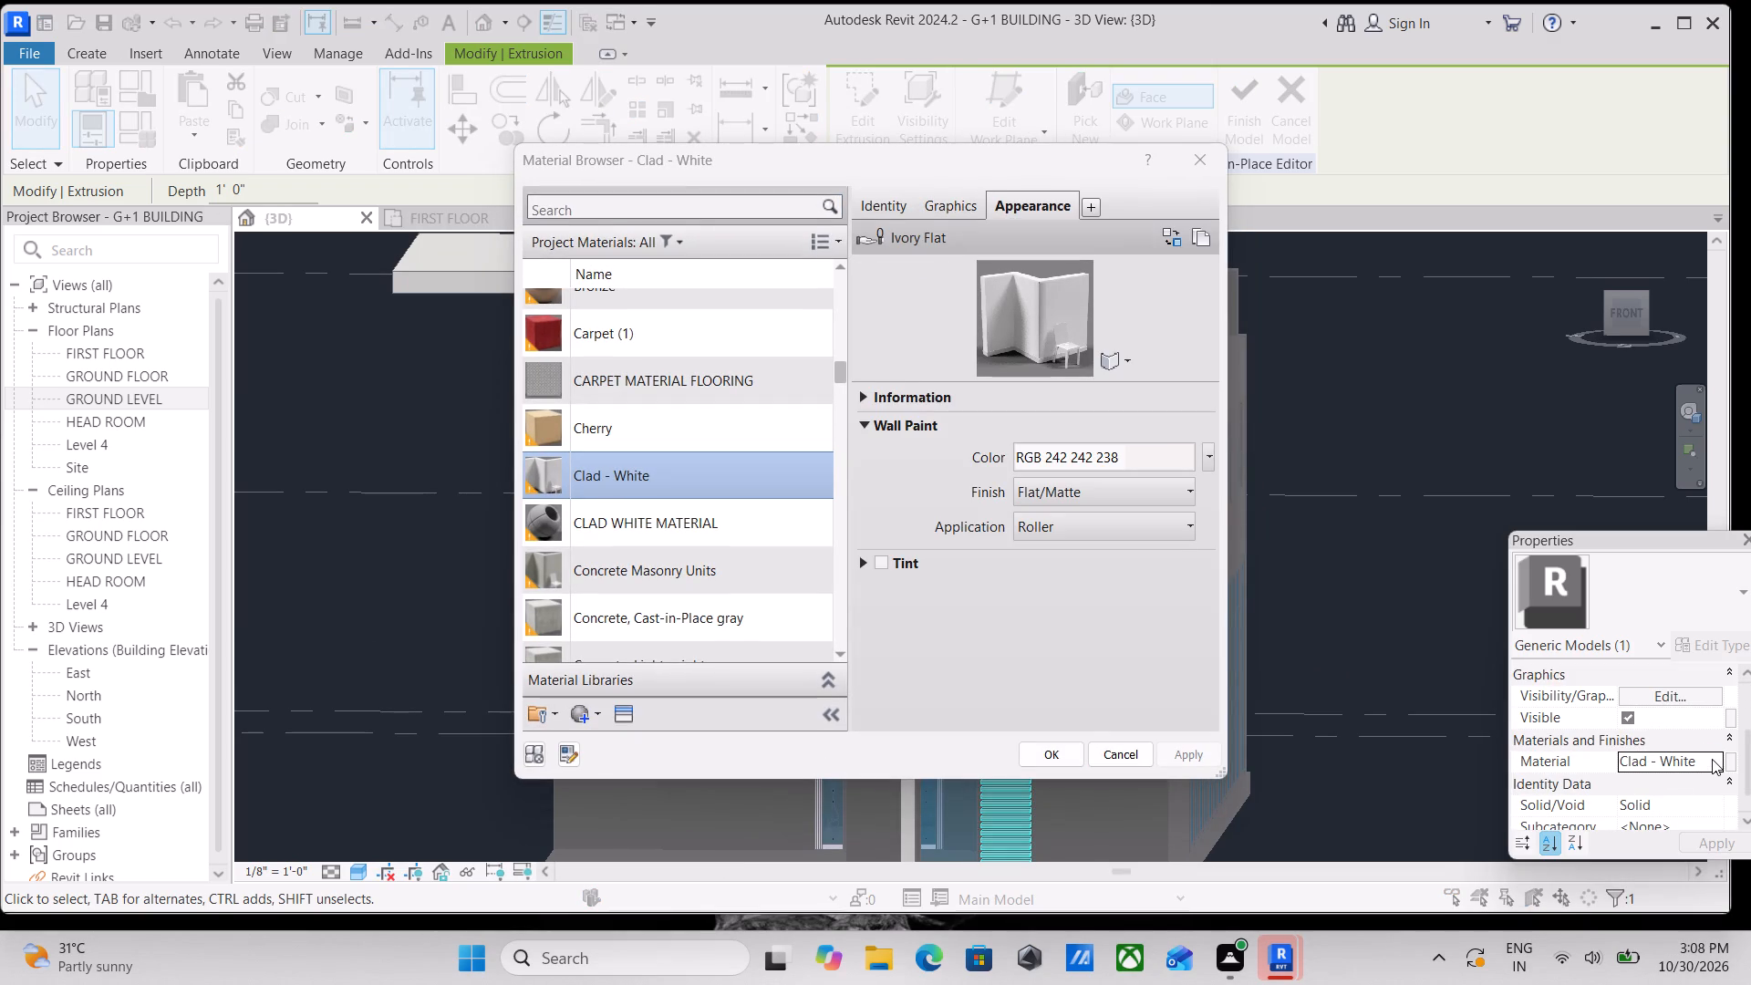
click(577, 710)
click(608, 747)
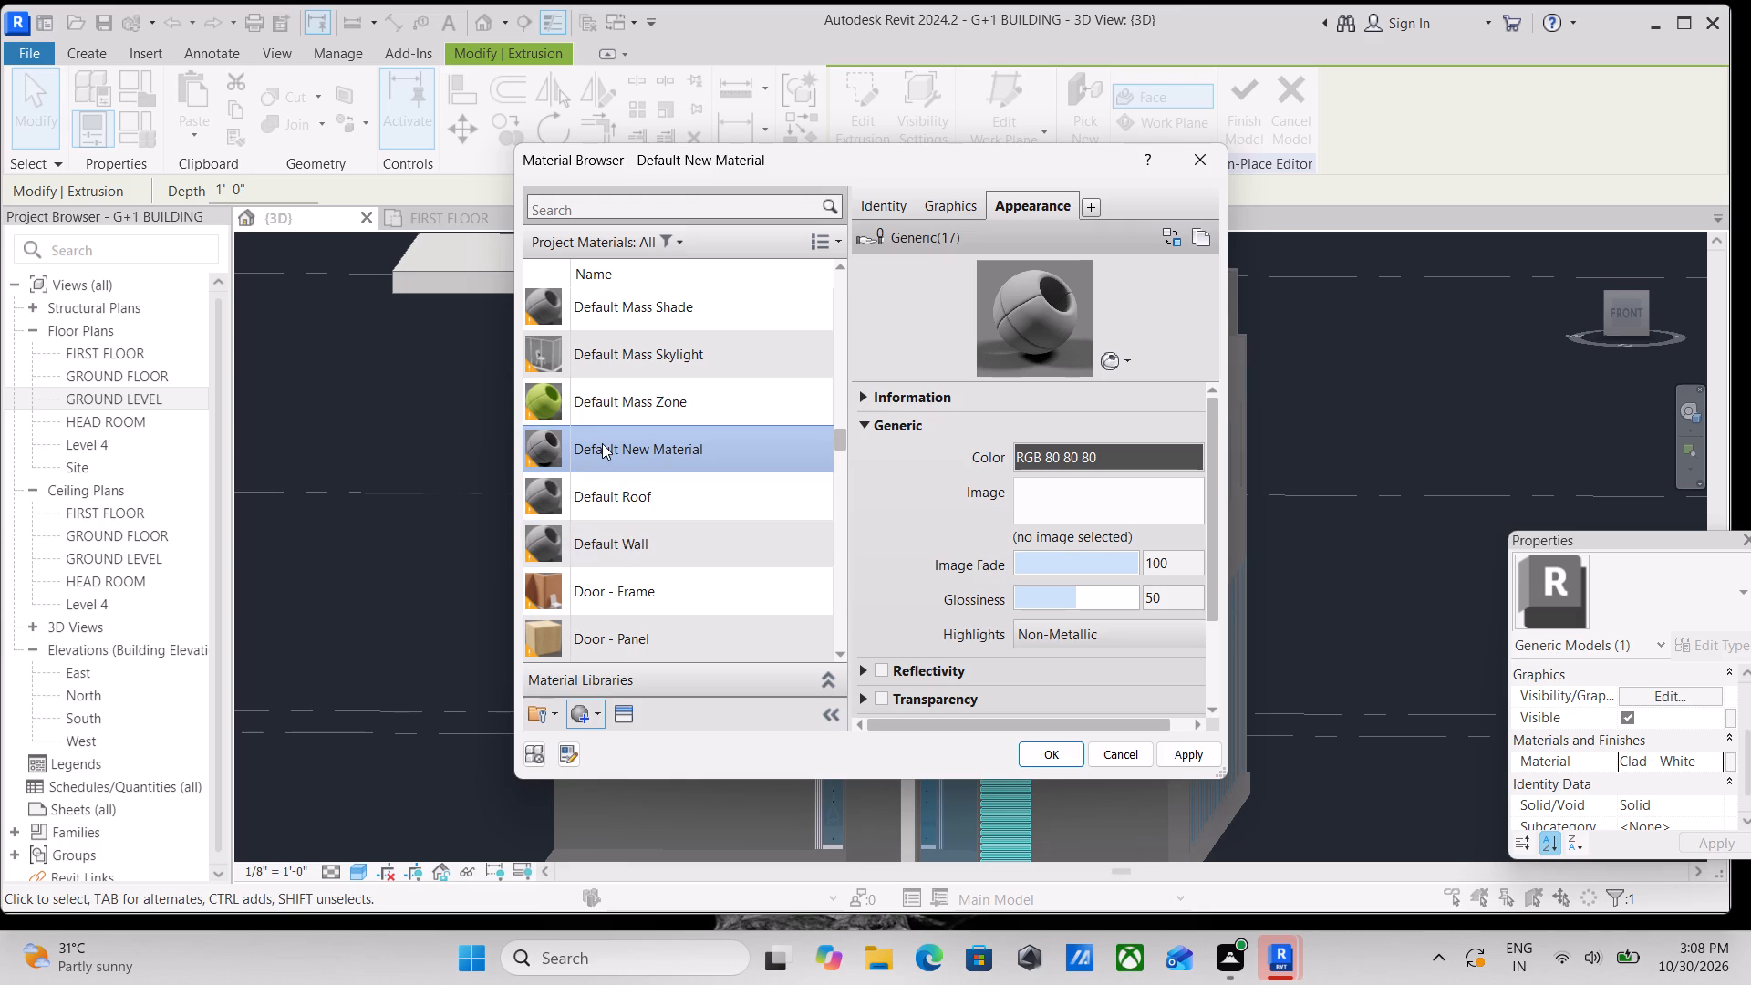
Rename the new material as WOOD MATERIAL 9".
right_click(602, 445)
click(625, 534)
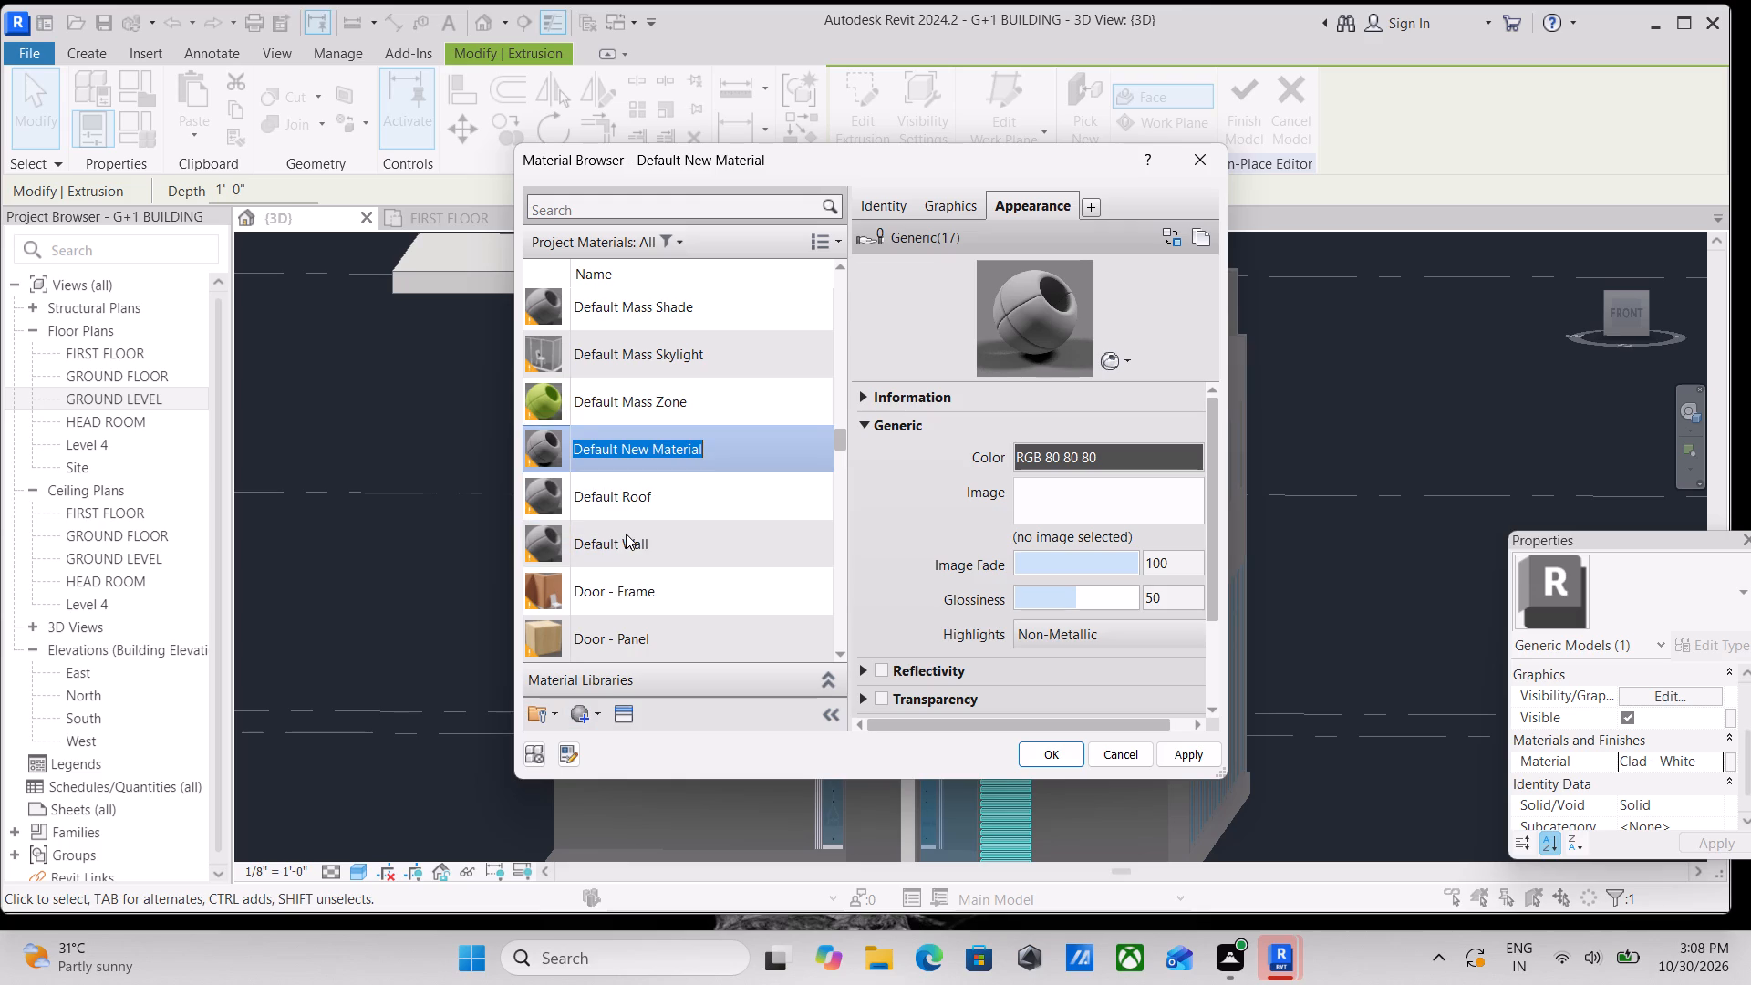
text(wood)
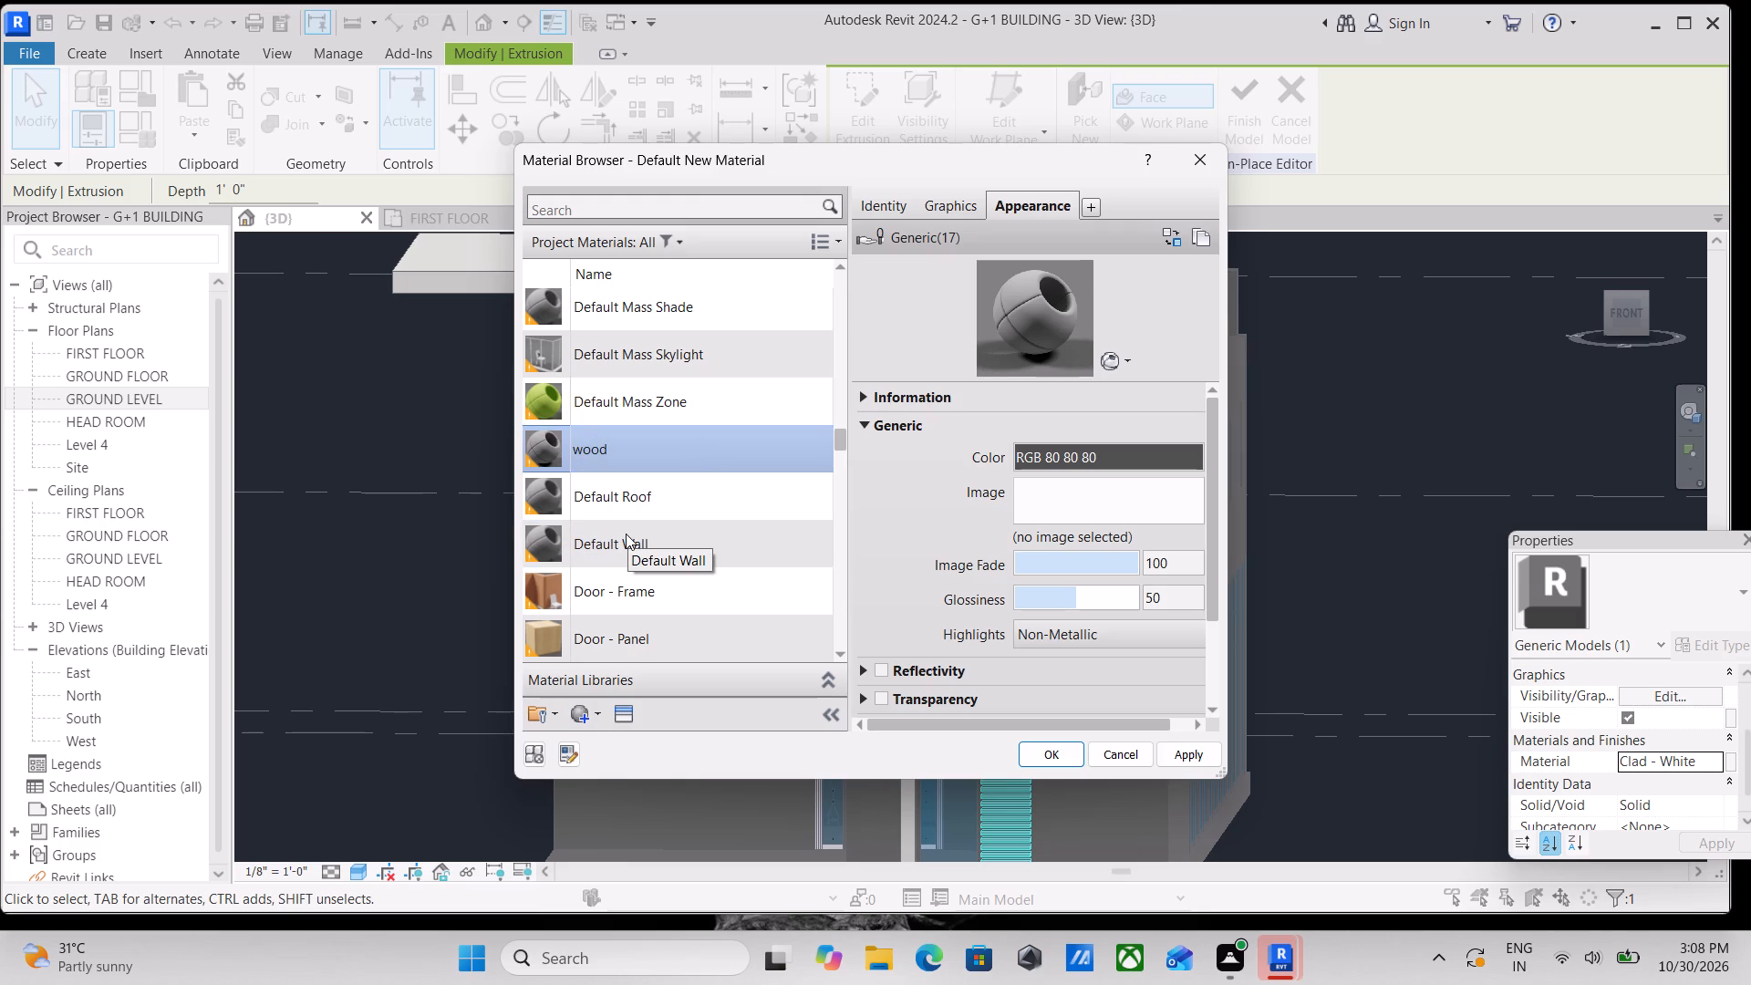
key(BackSpace)
key(BackSpace)
key(BackSpace)
key(BackSpace)
text(WOO)
key(d)
key(space)
text(MA)
text(TERIAL)
key(space)
text(9:)
key(BackSpace)
key(shift+quotedbl)
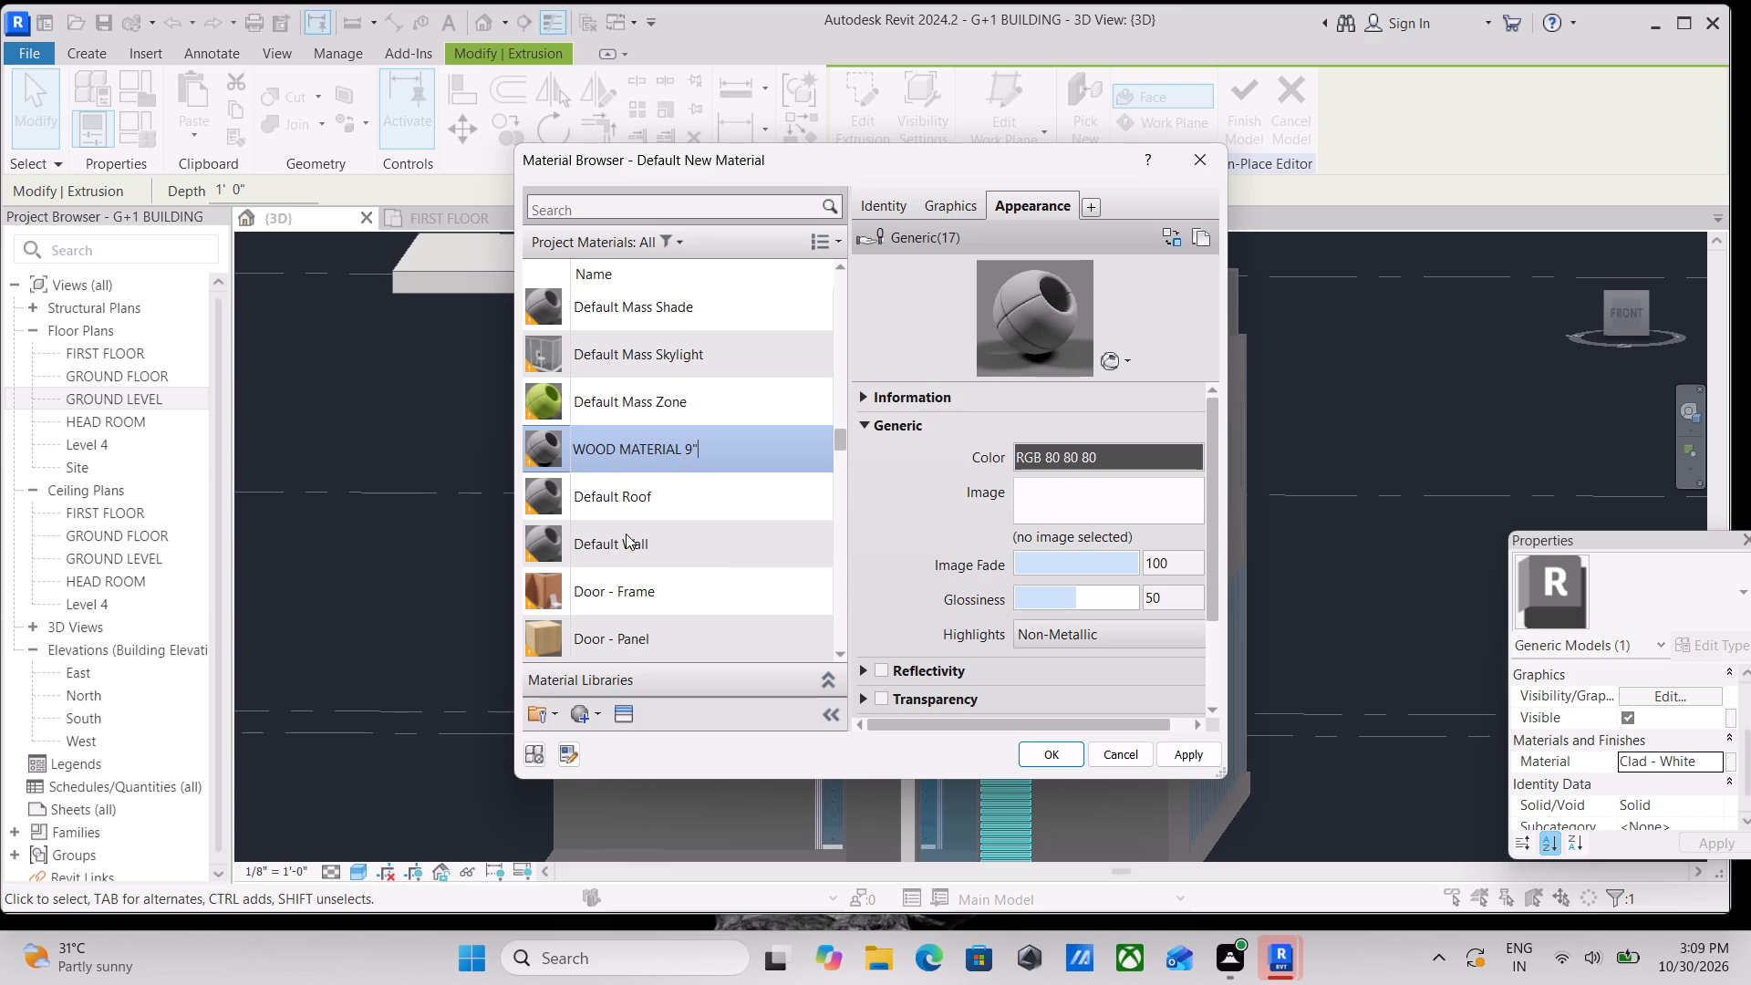
key(Return)
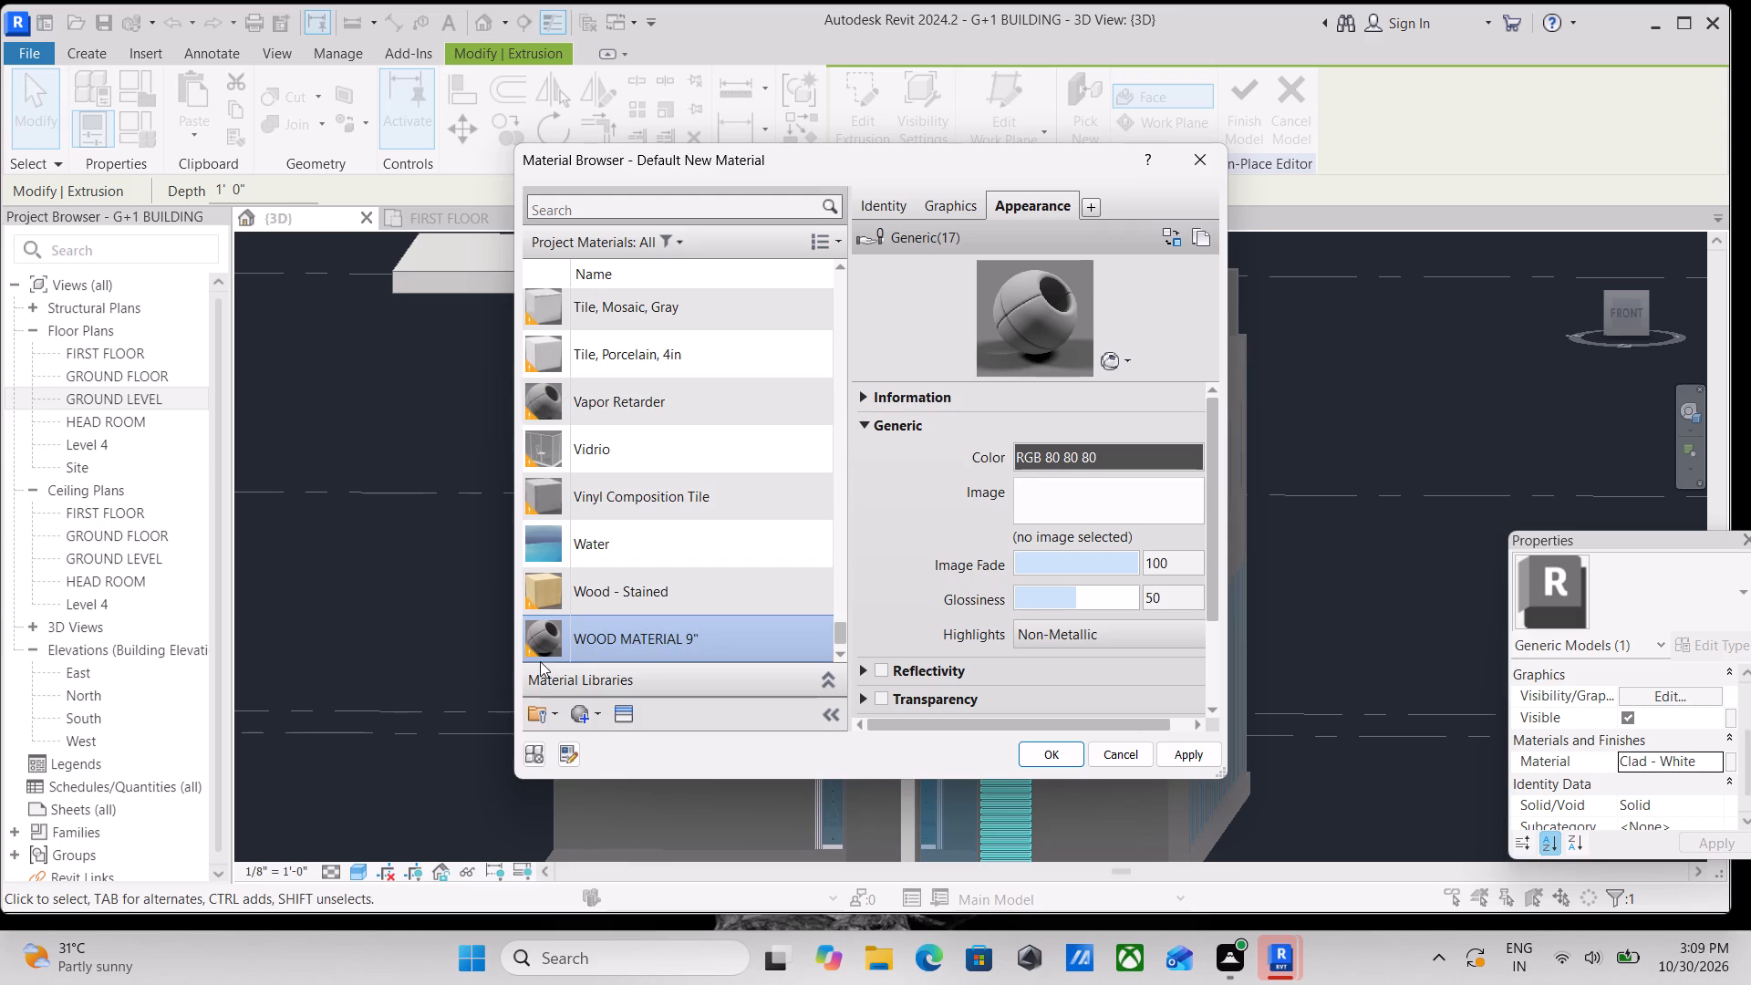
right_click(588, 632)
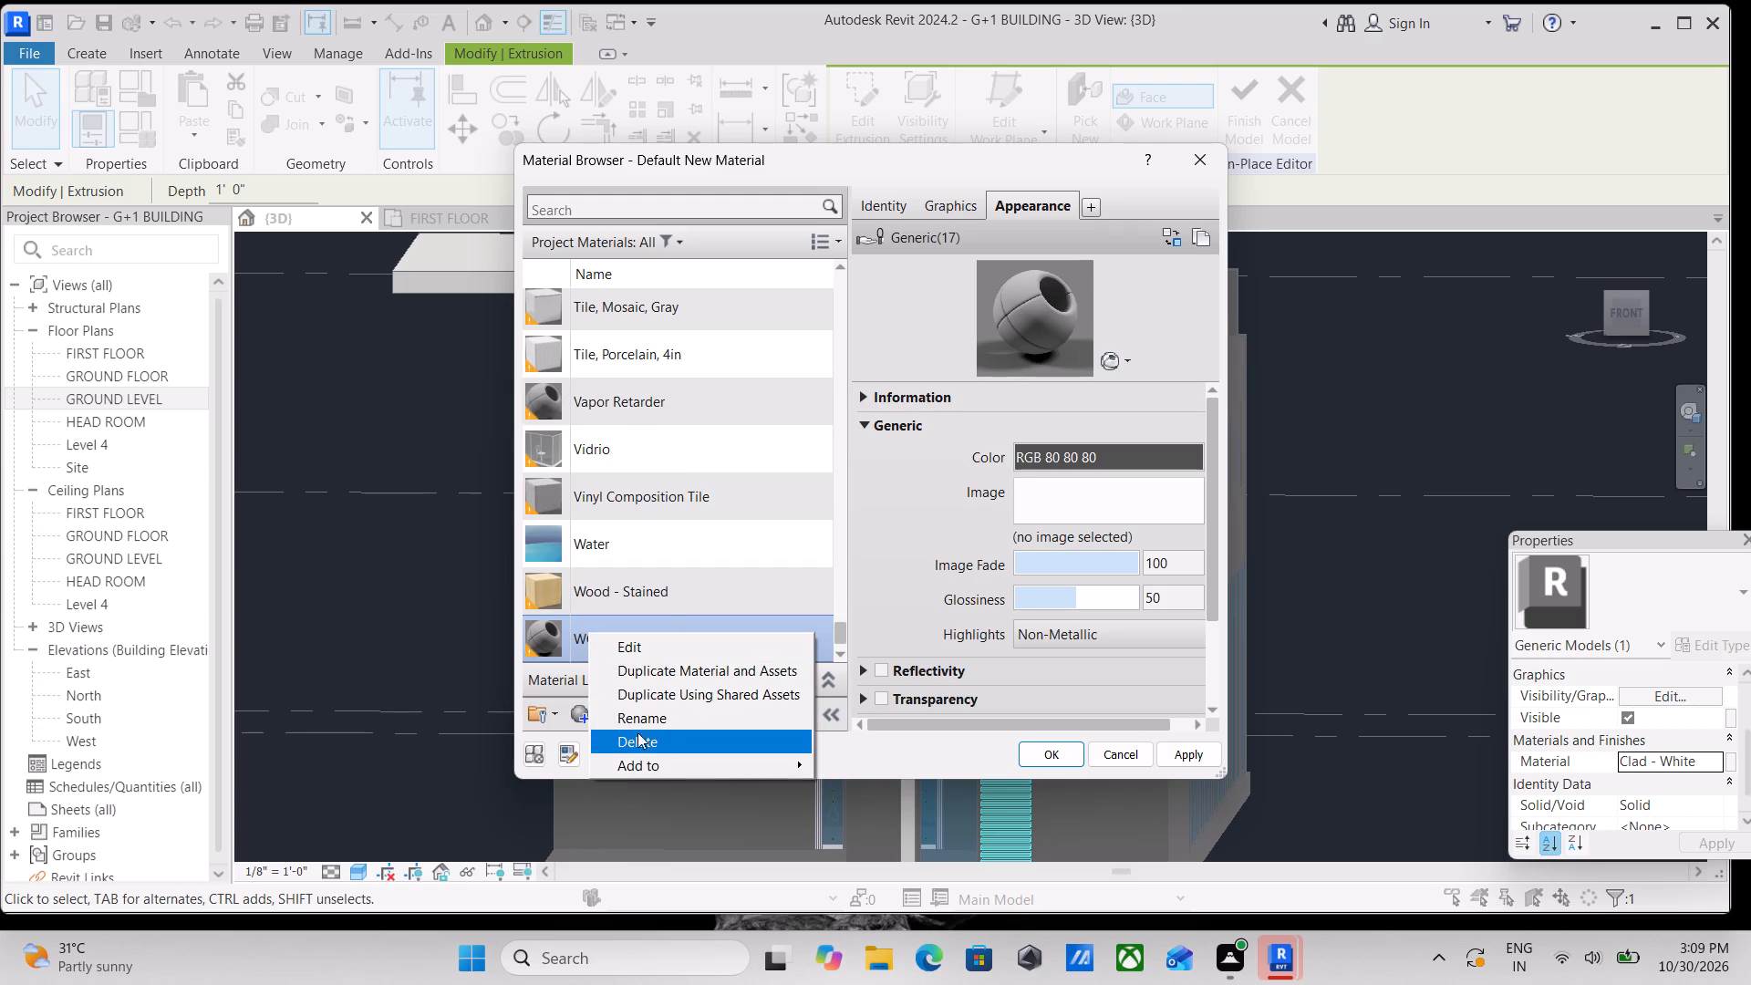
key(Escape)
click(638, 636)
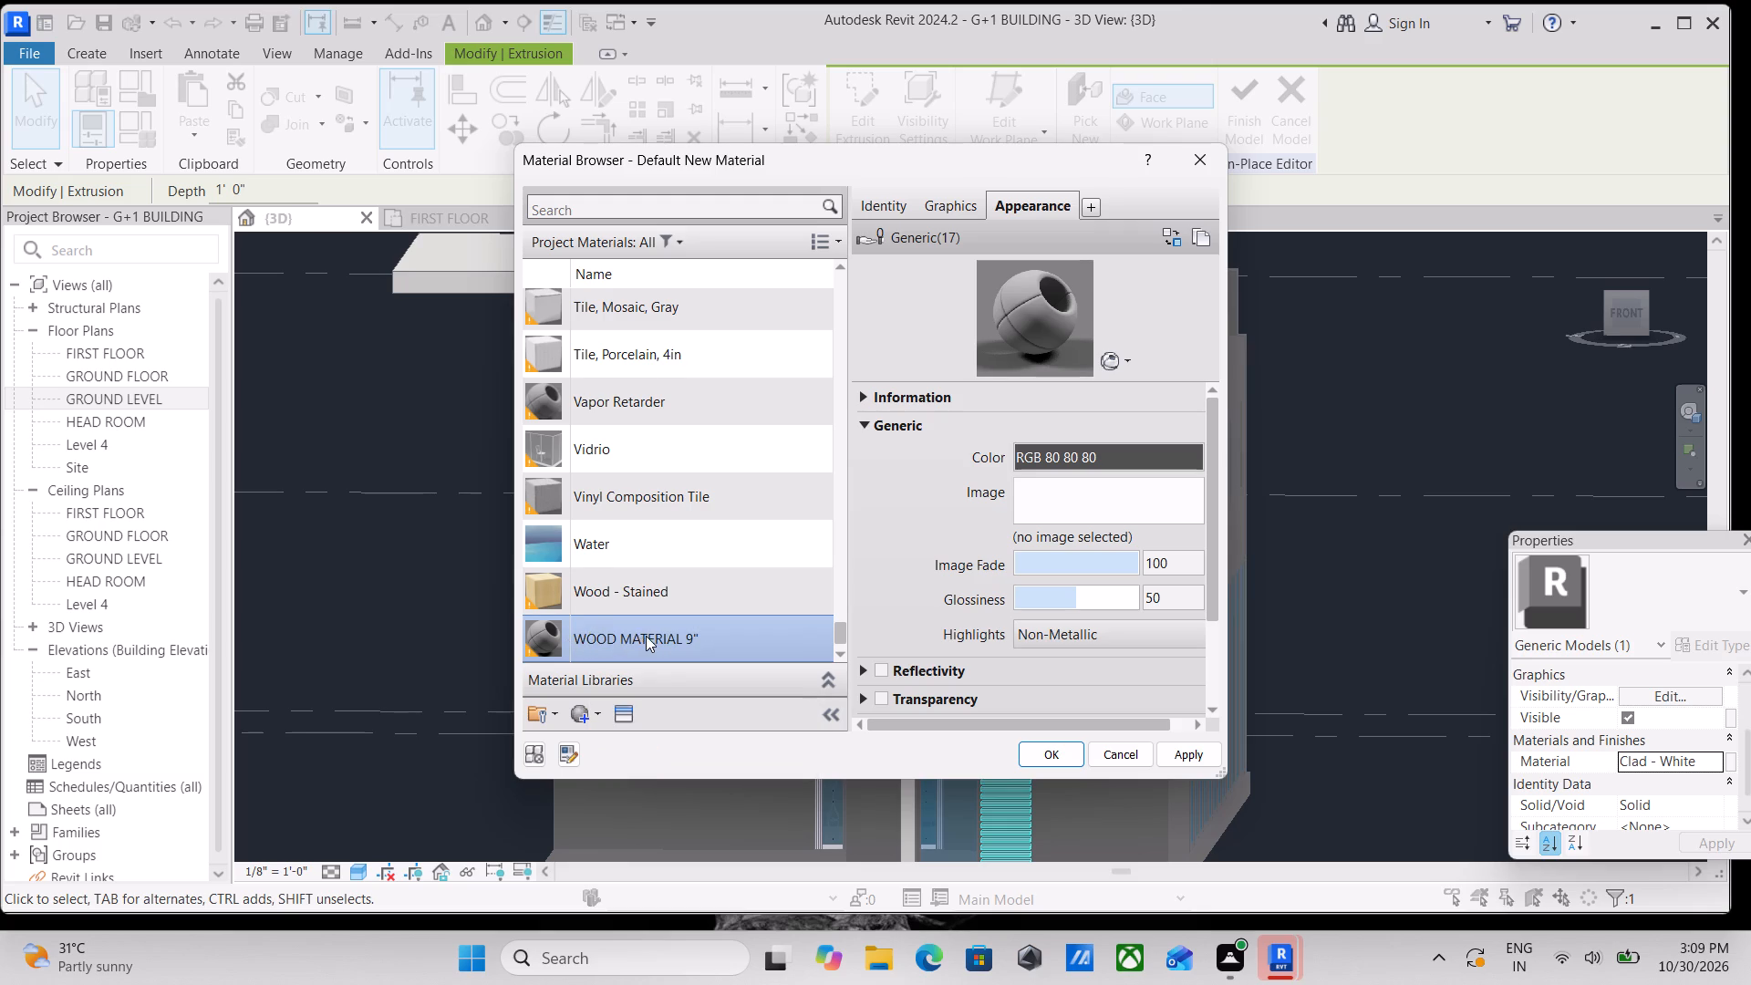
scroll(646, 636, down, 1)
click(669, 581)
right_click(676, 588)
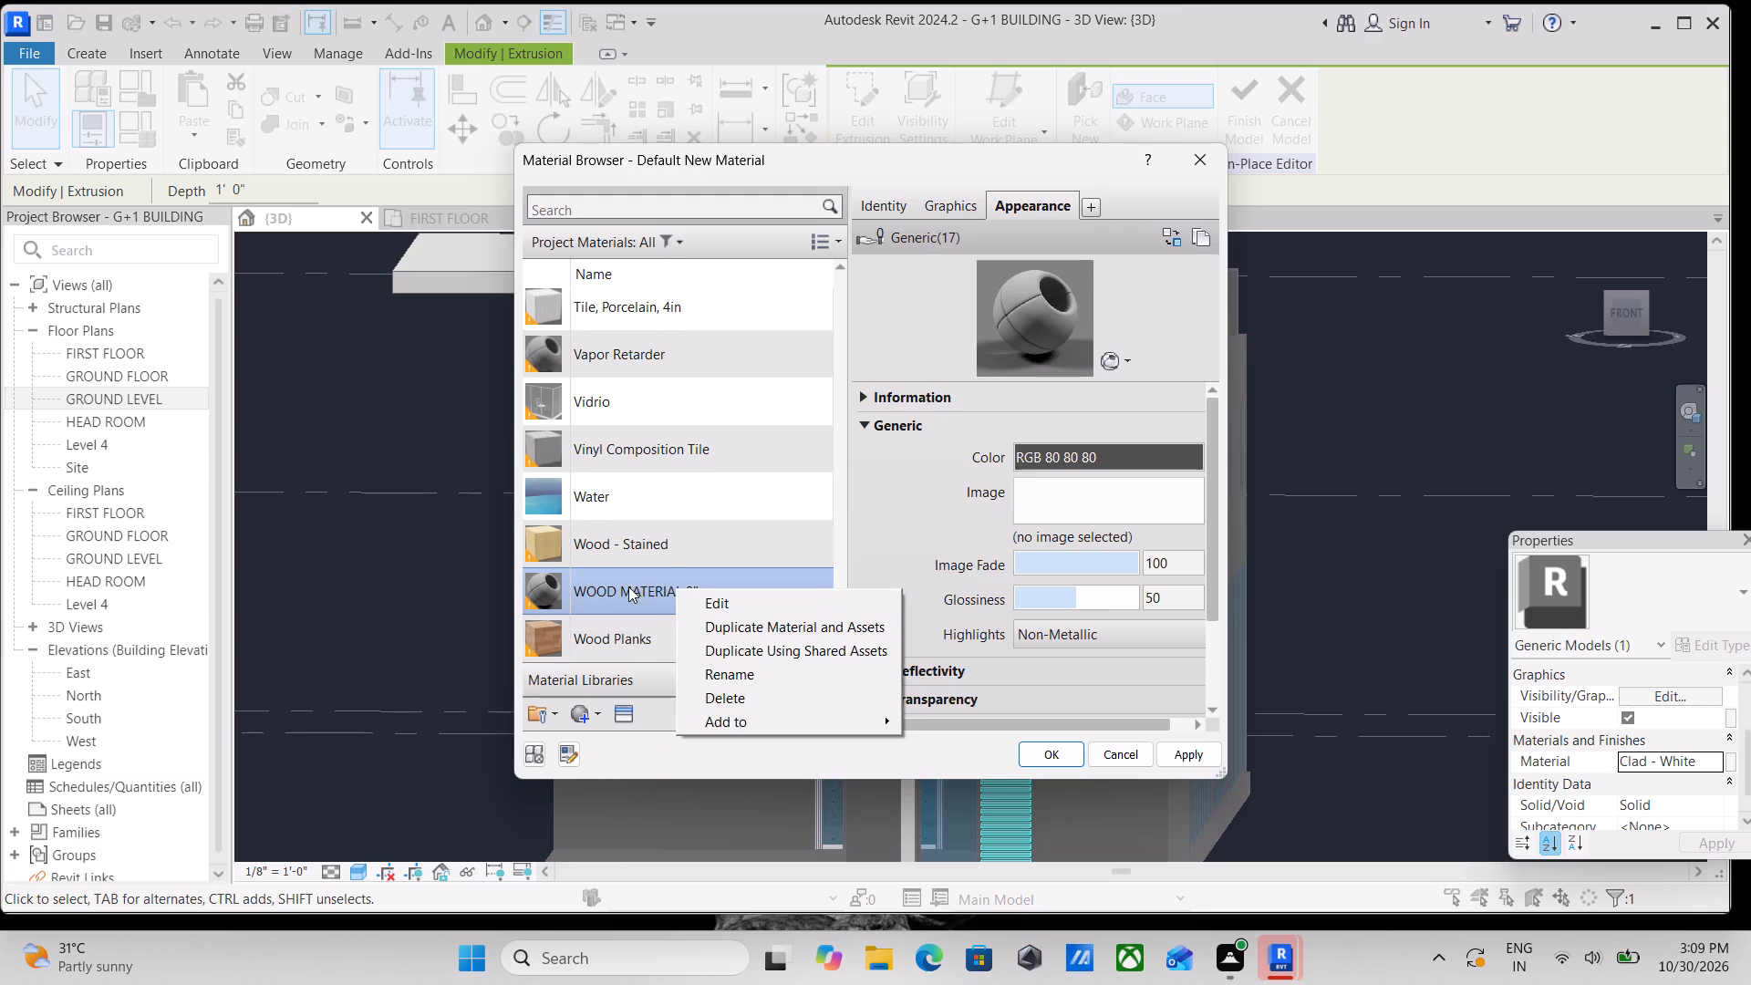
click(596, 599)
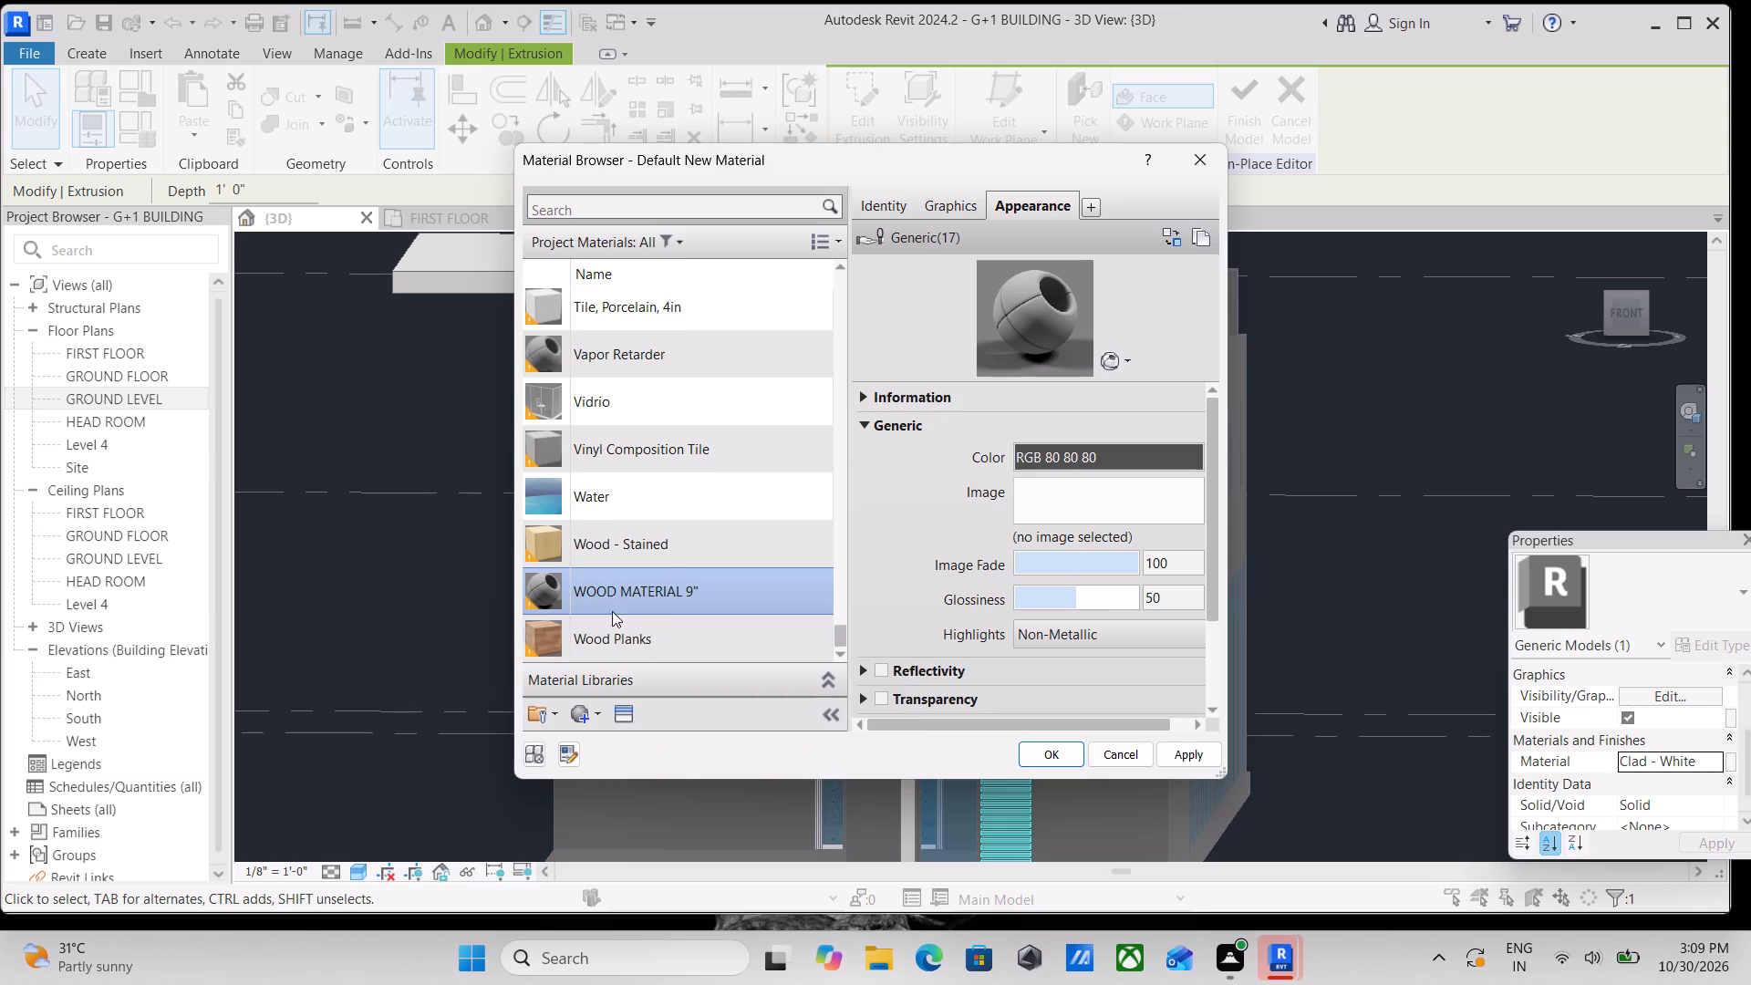
Open the Wood category of the appearance asset library for the WOOD MATERIAL 9" material.
click(629, 714)
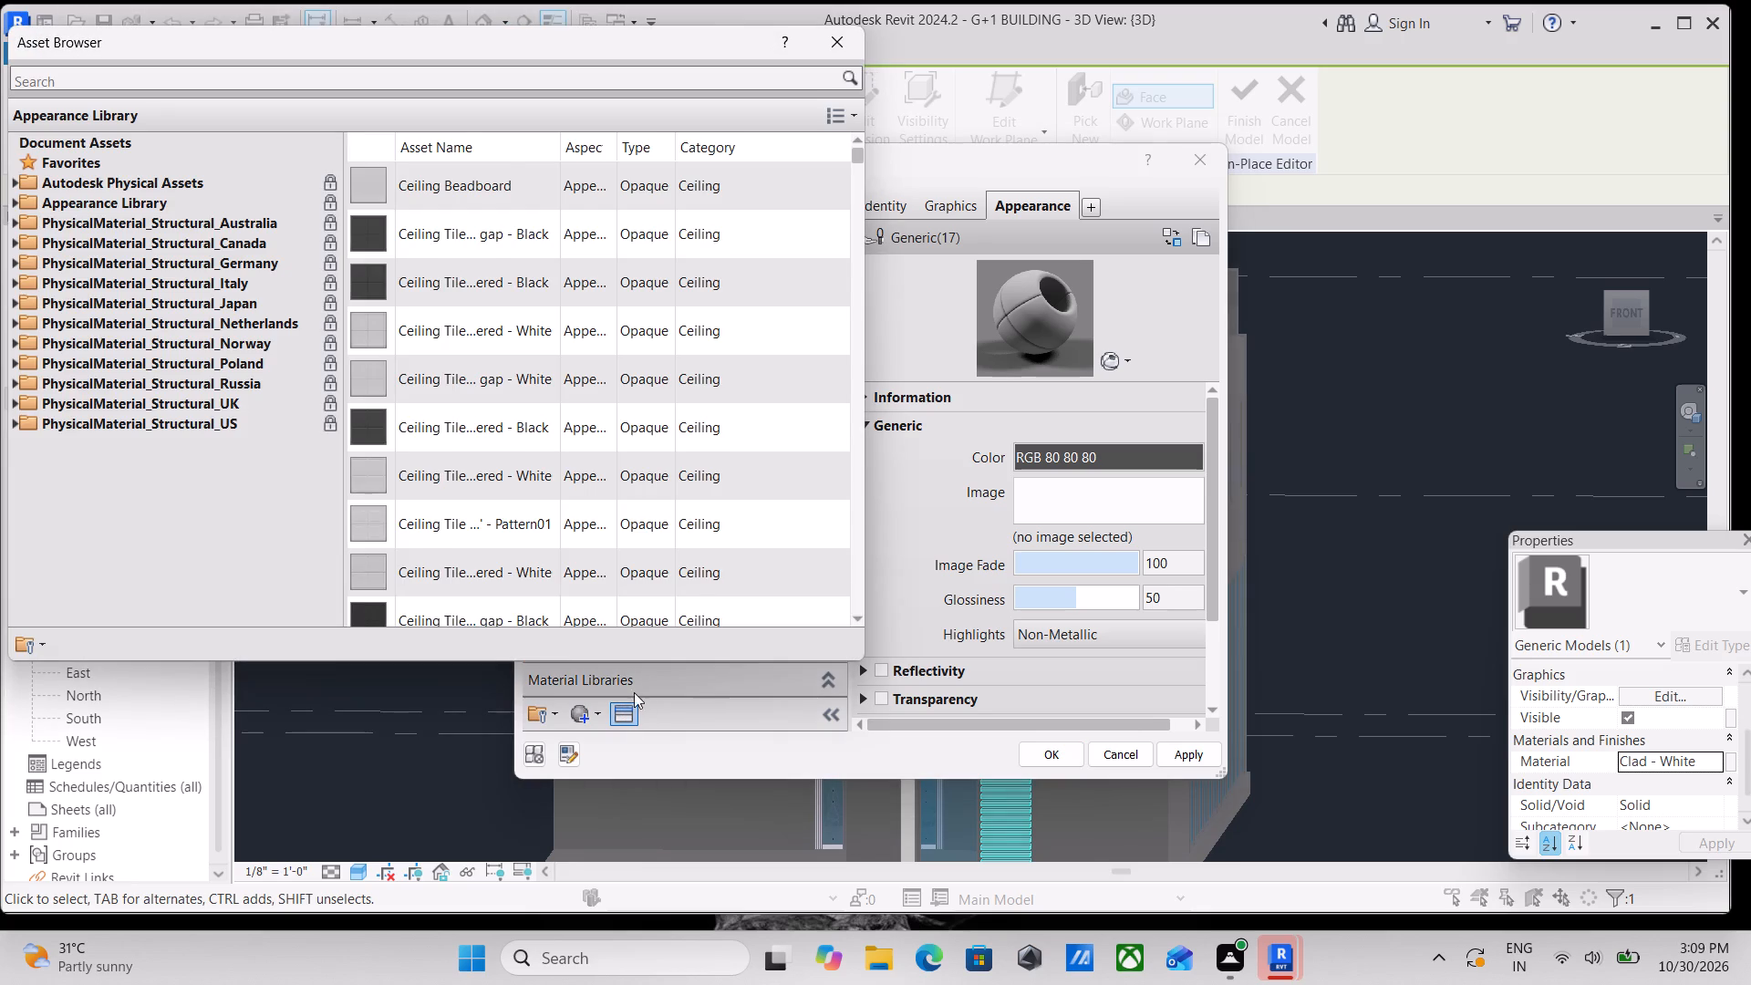
click(13, 202)
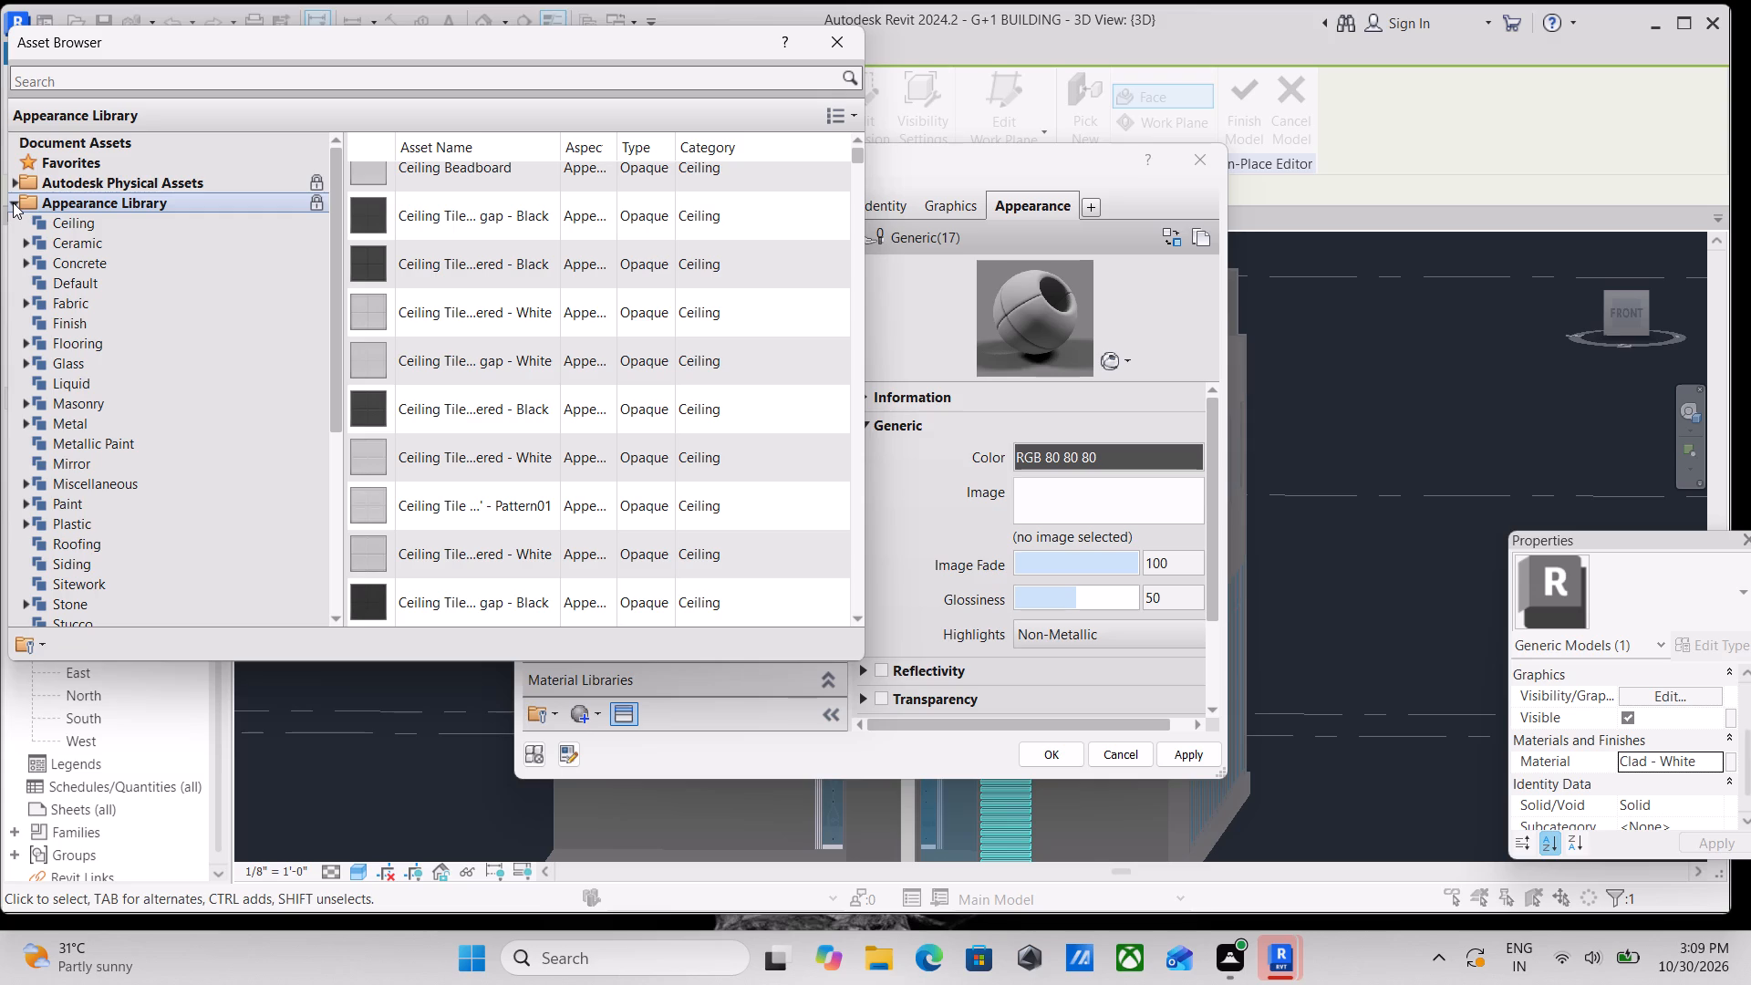
scroll(33, 525, down, 1)
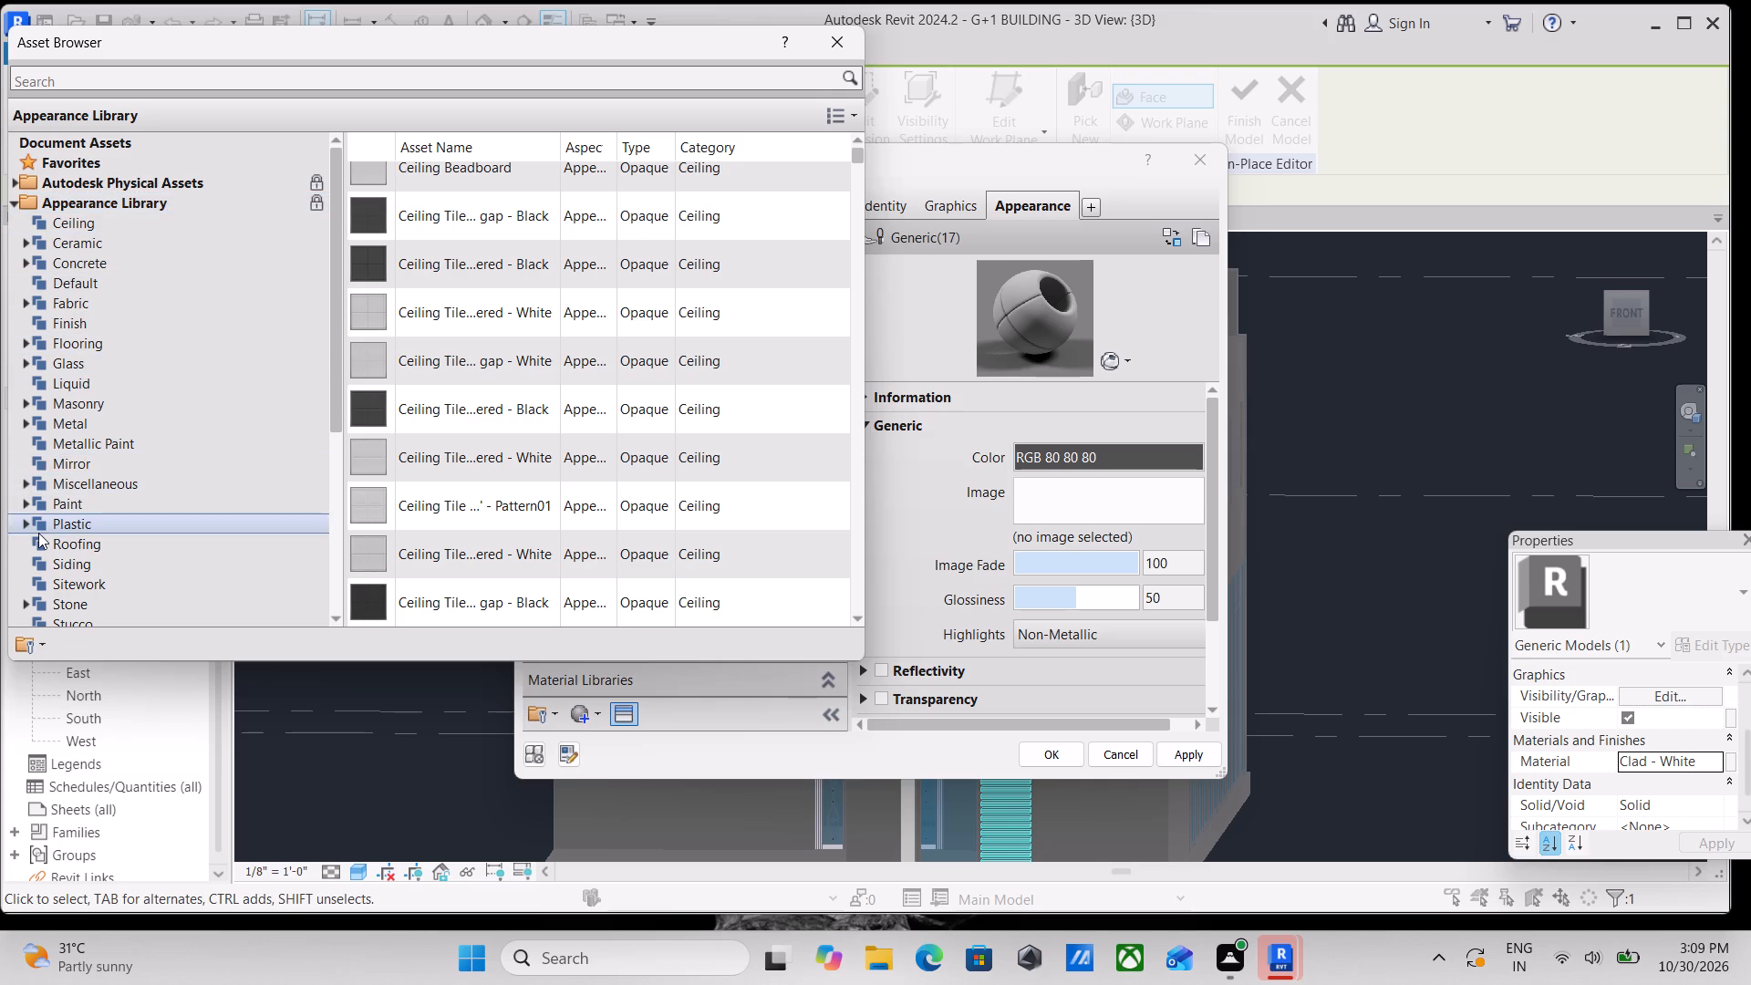
scroll(23, 605, down, 1)
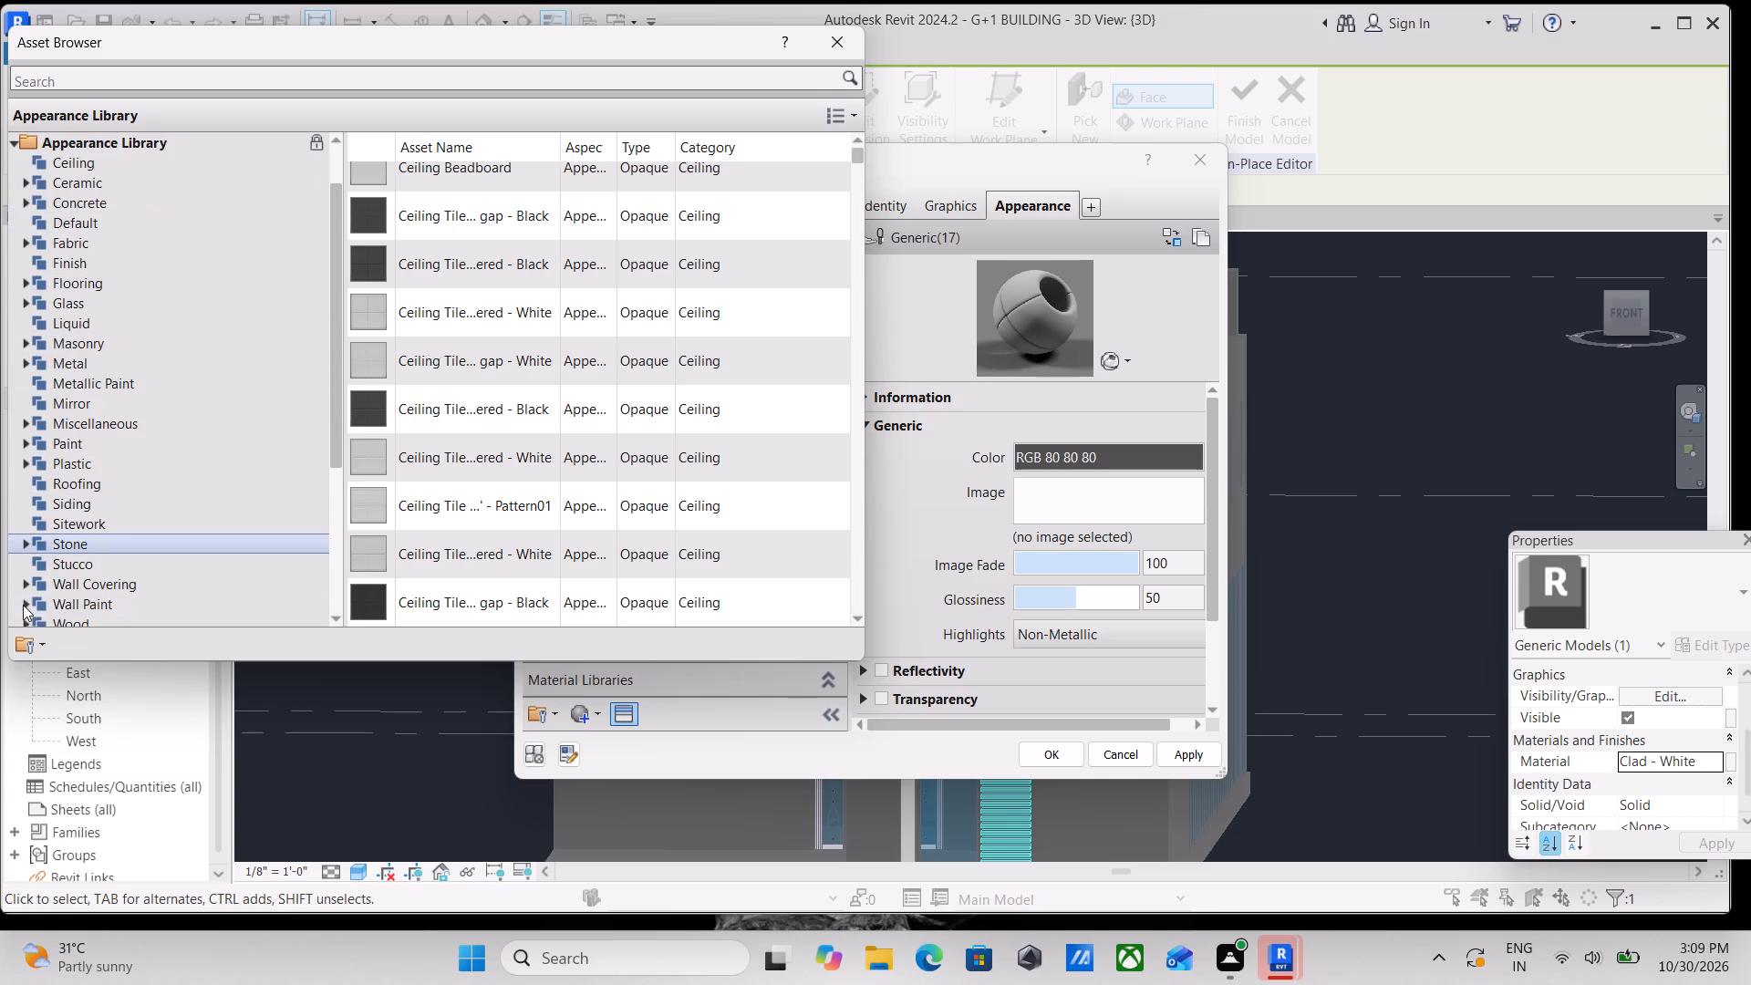
click(26, 544)
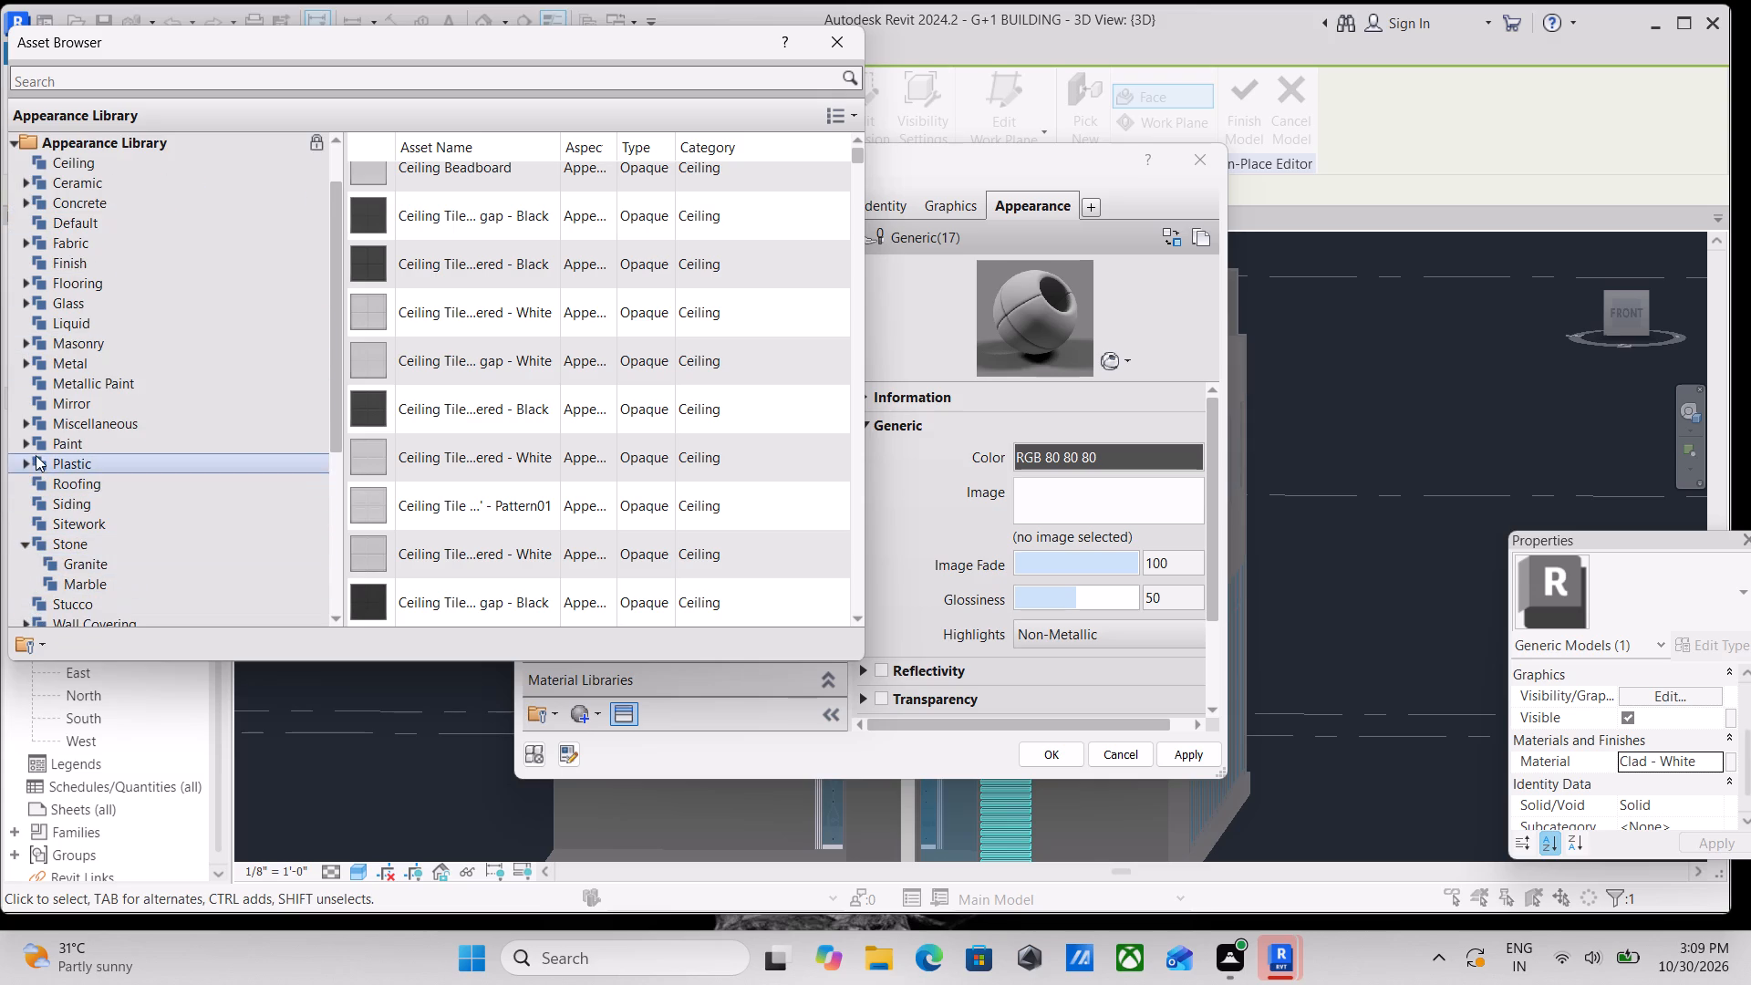
scroll(101, 585, down, 3)
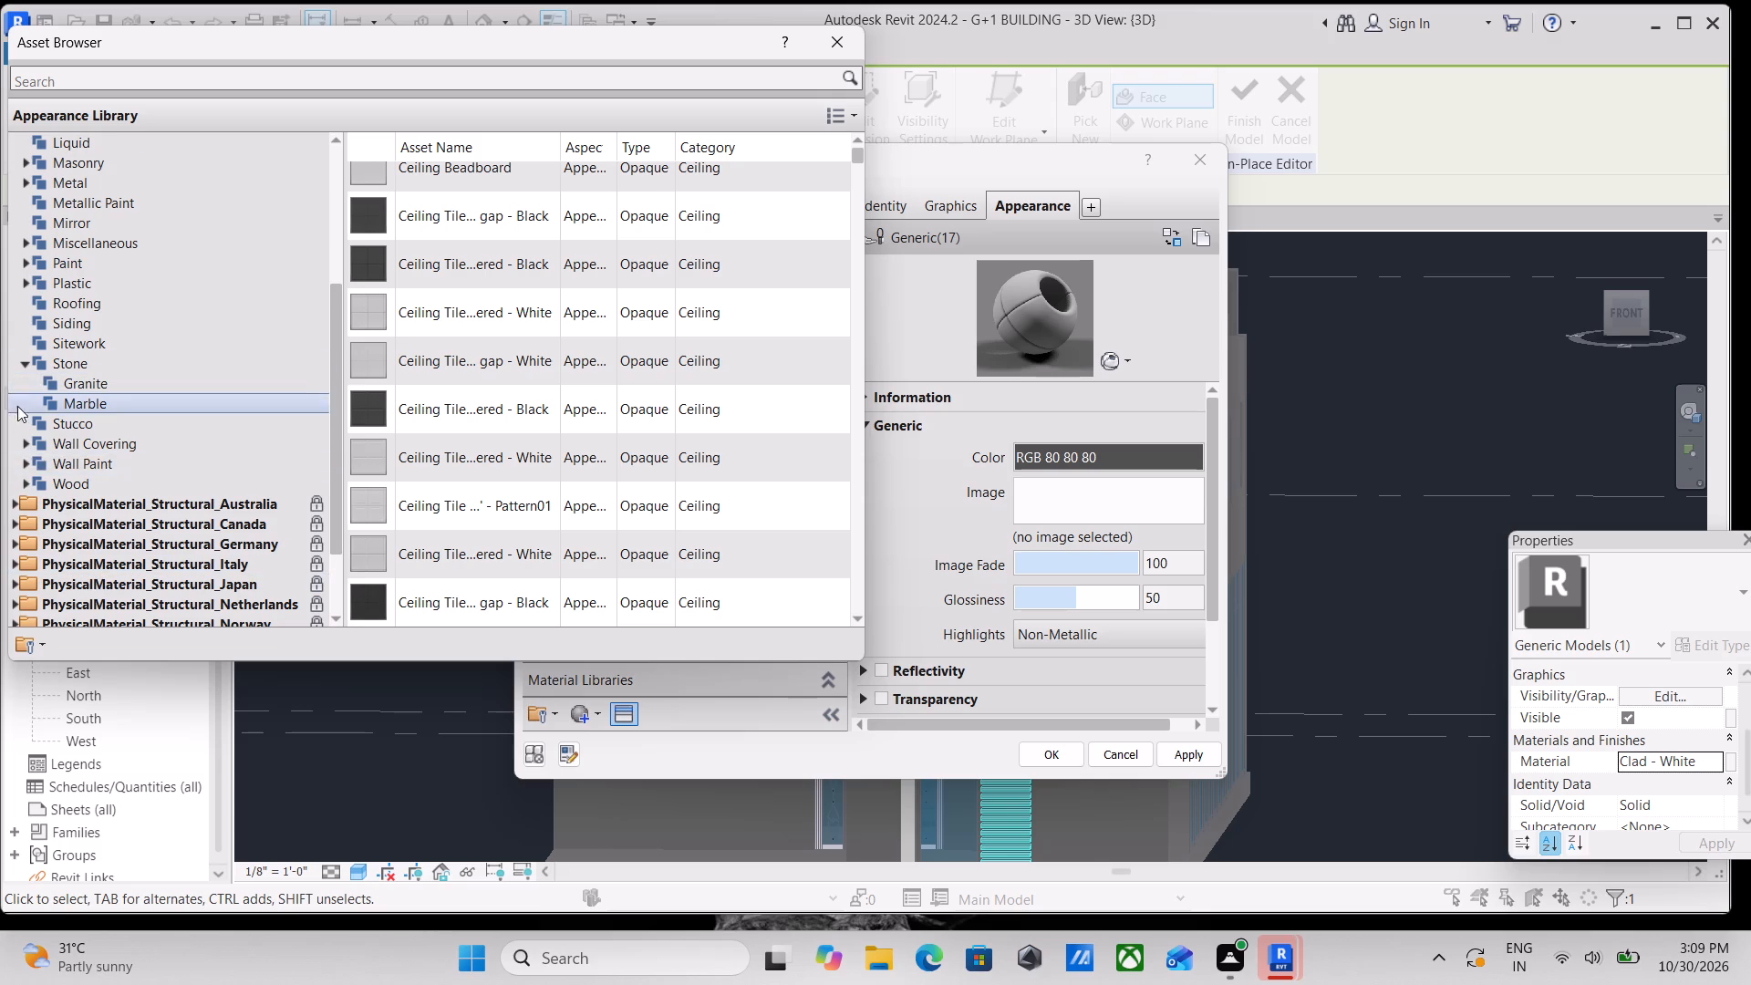
double_click(25, 480)
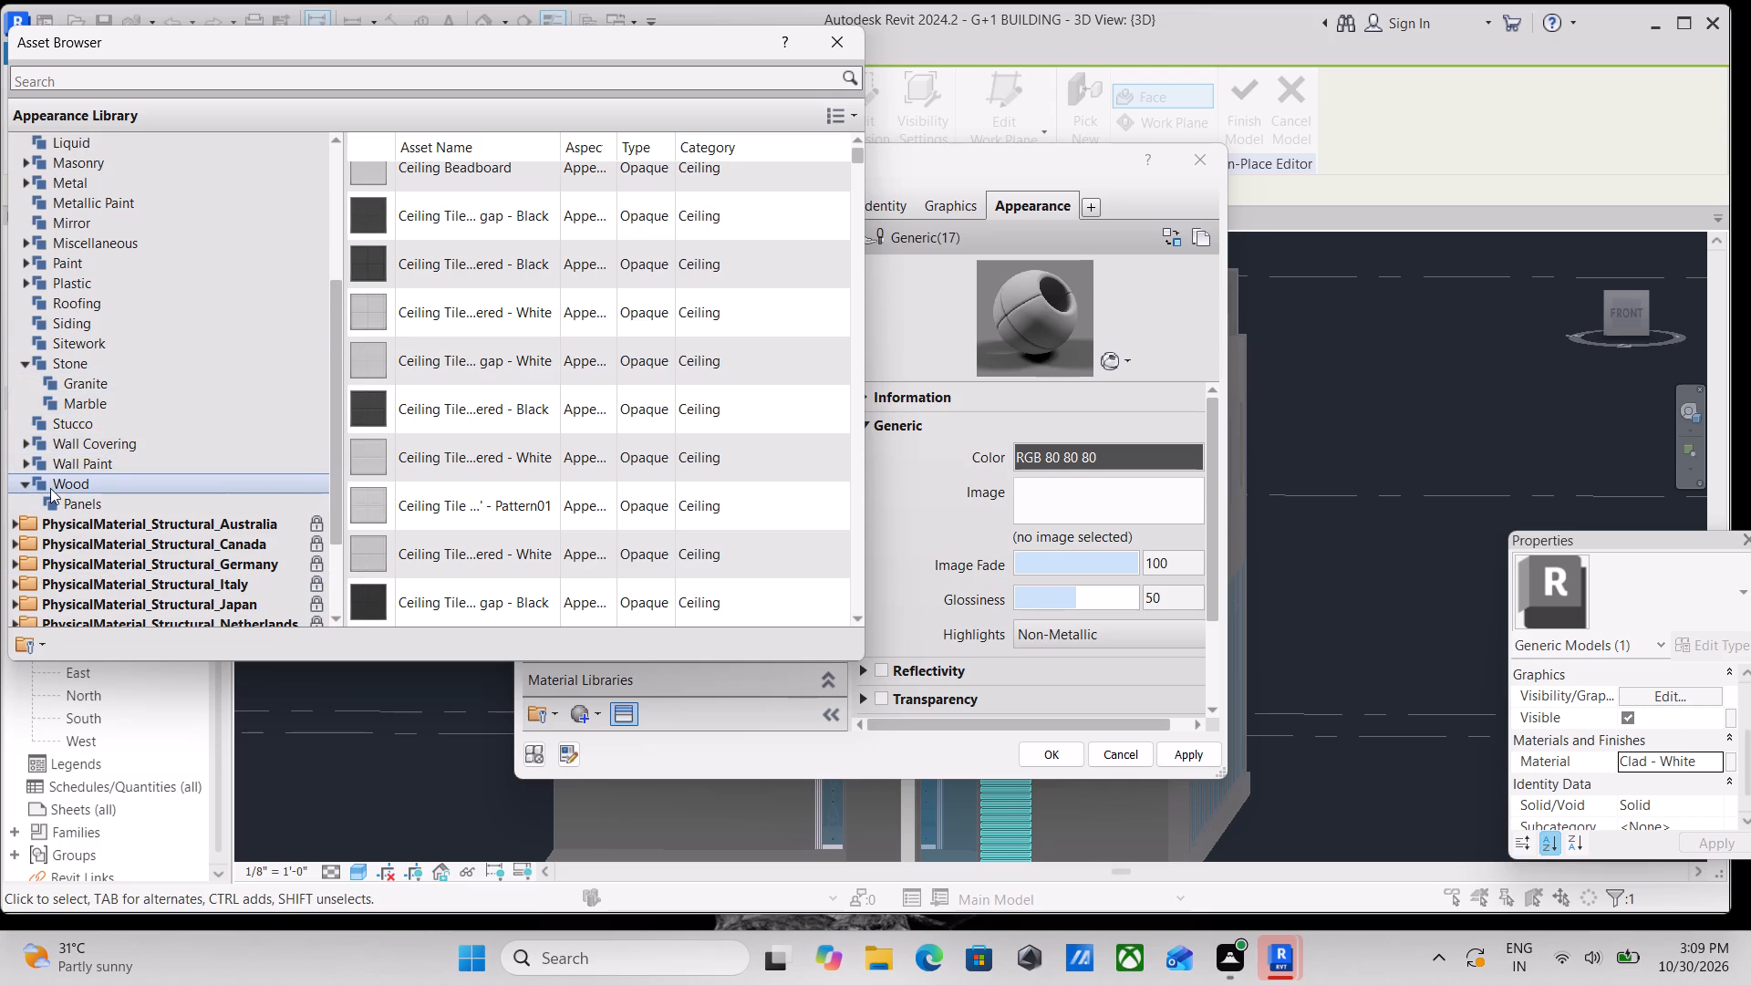
double_click(73, 485)
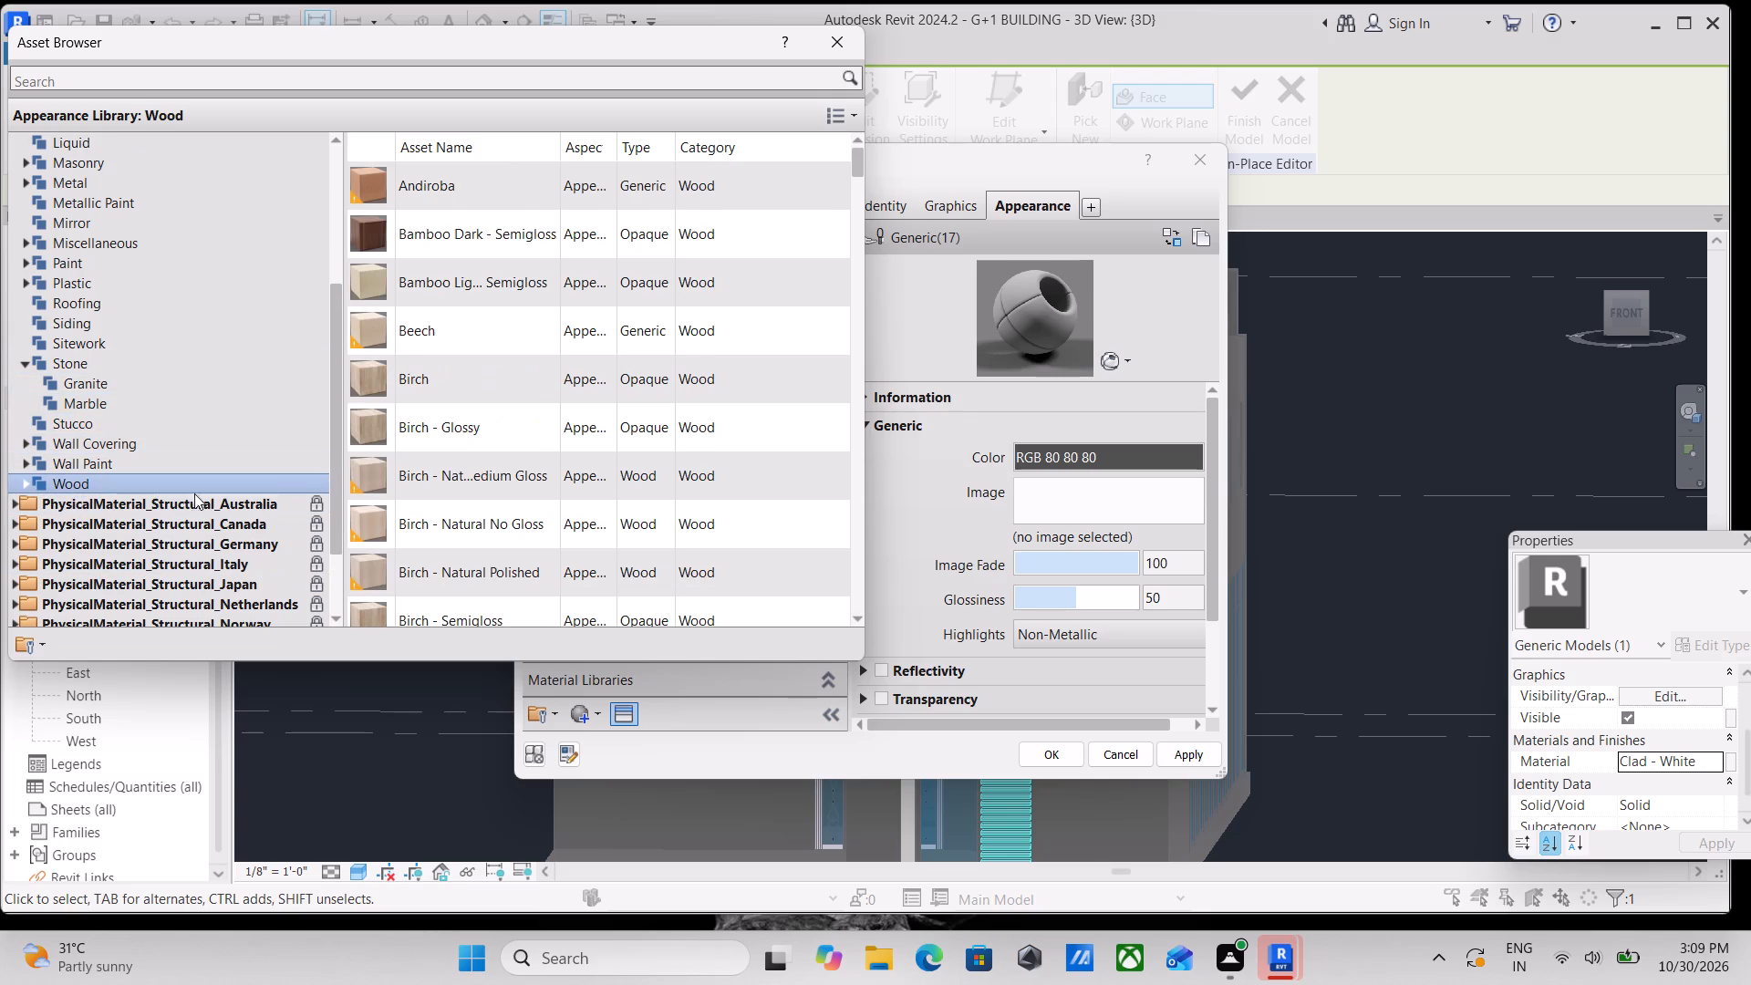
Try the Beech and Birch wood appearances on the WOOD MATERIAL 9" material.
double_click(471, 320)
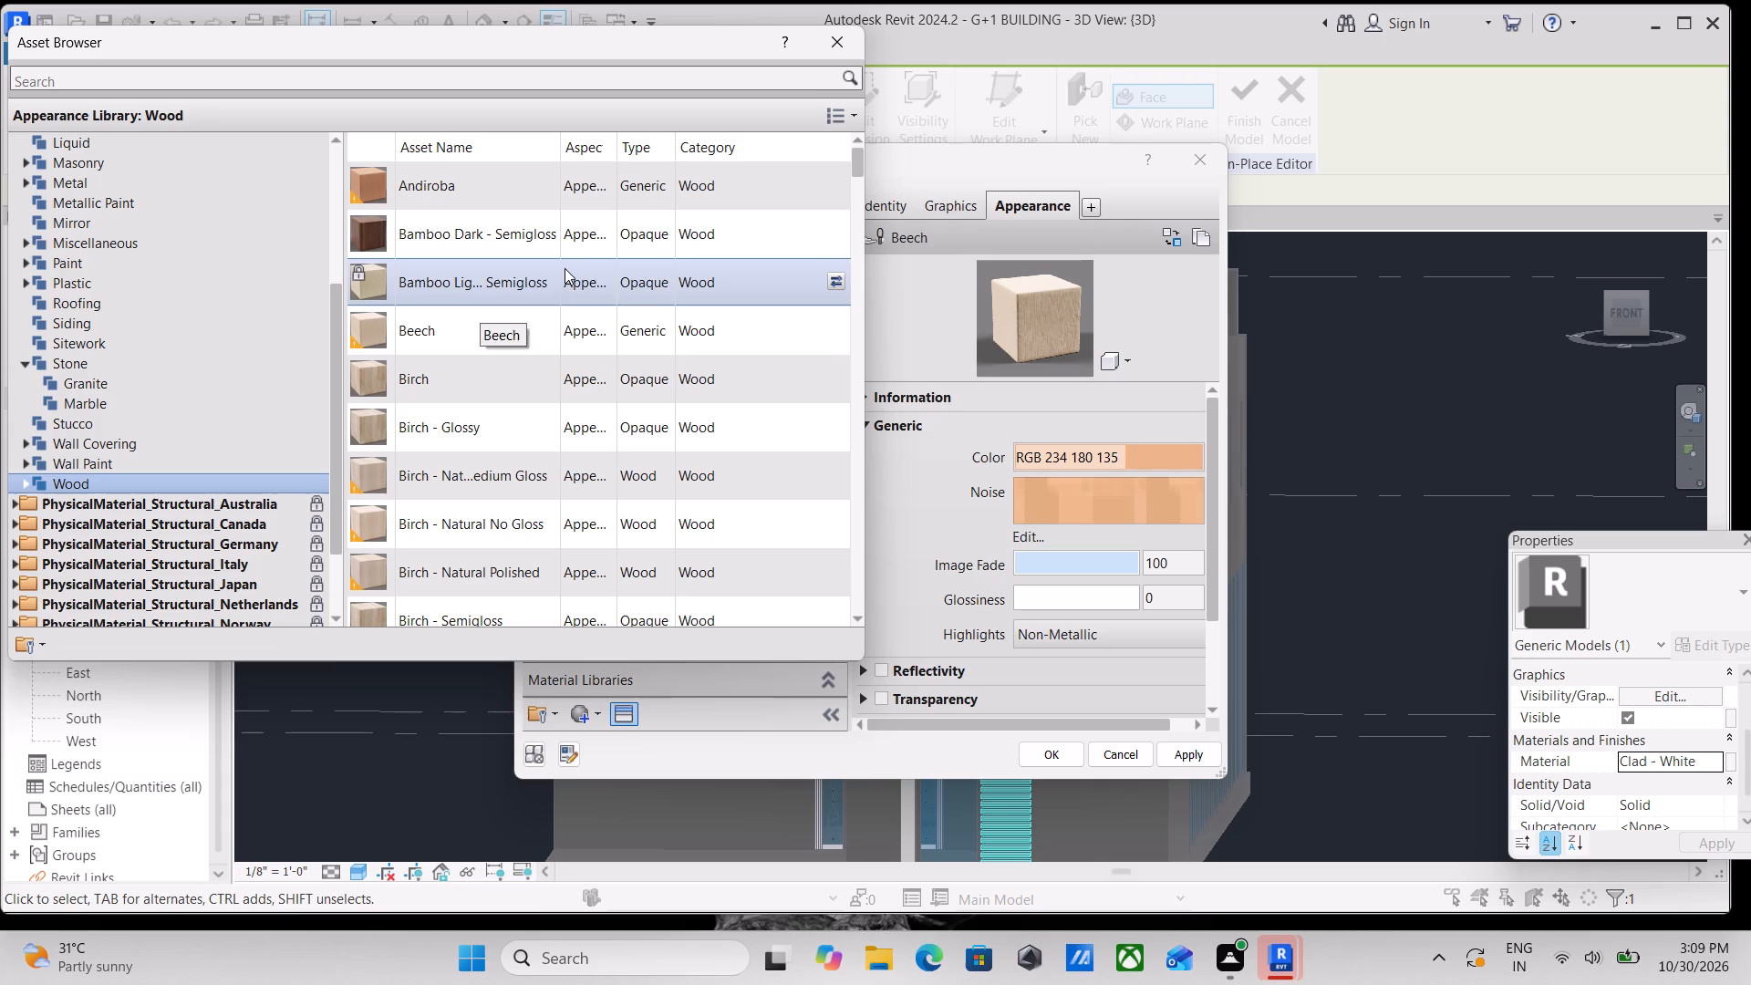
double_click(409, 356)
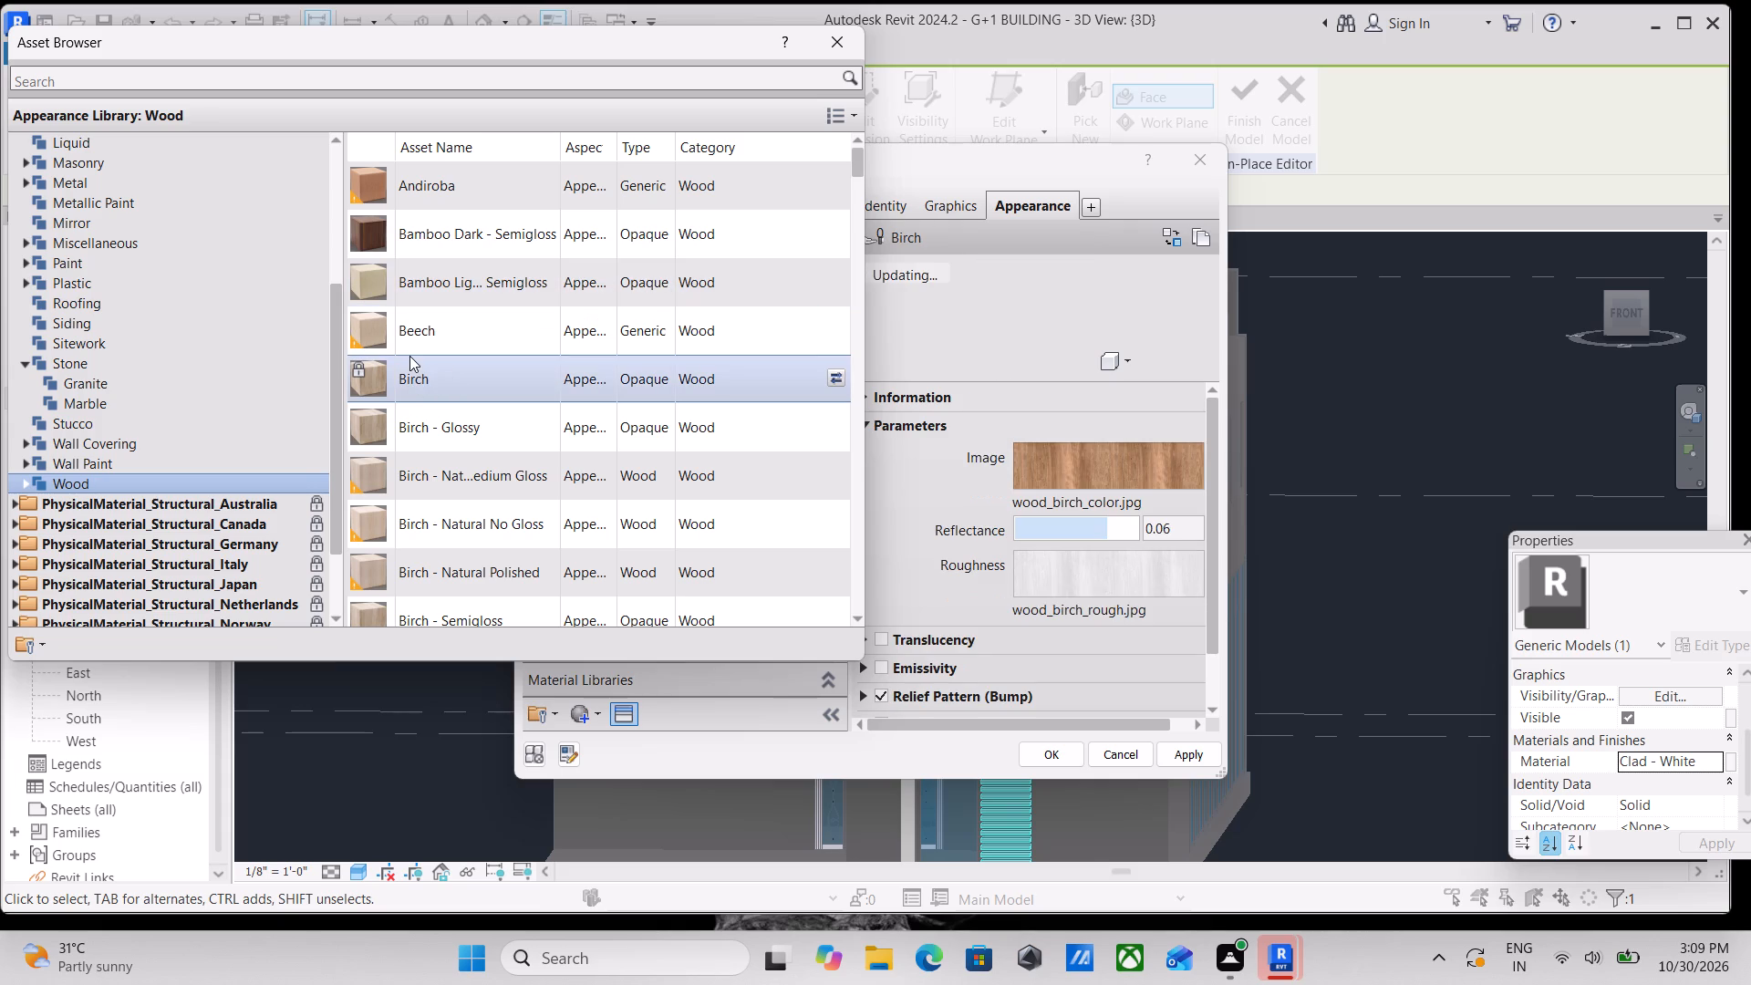
Replace the appearance of WOOD MATERIAL 9" with the Cherry - Semigloss wood asset and close the asset library.
scroll(404, 474, down, 3)
scroll(501, 426, down, 4)
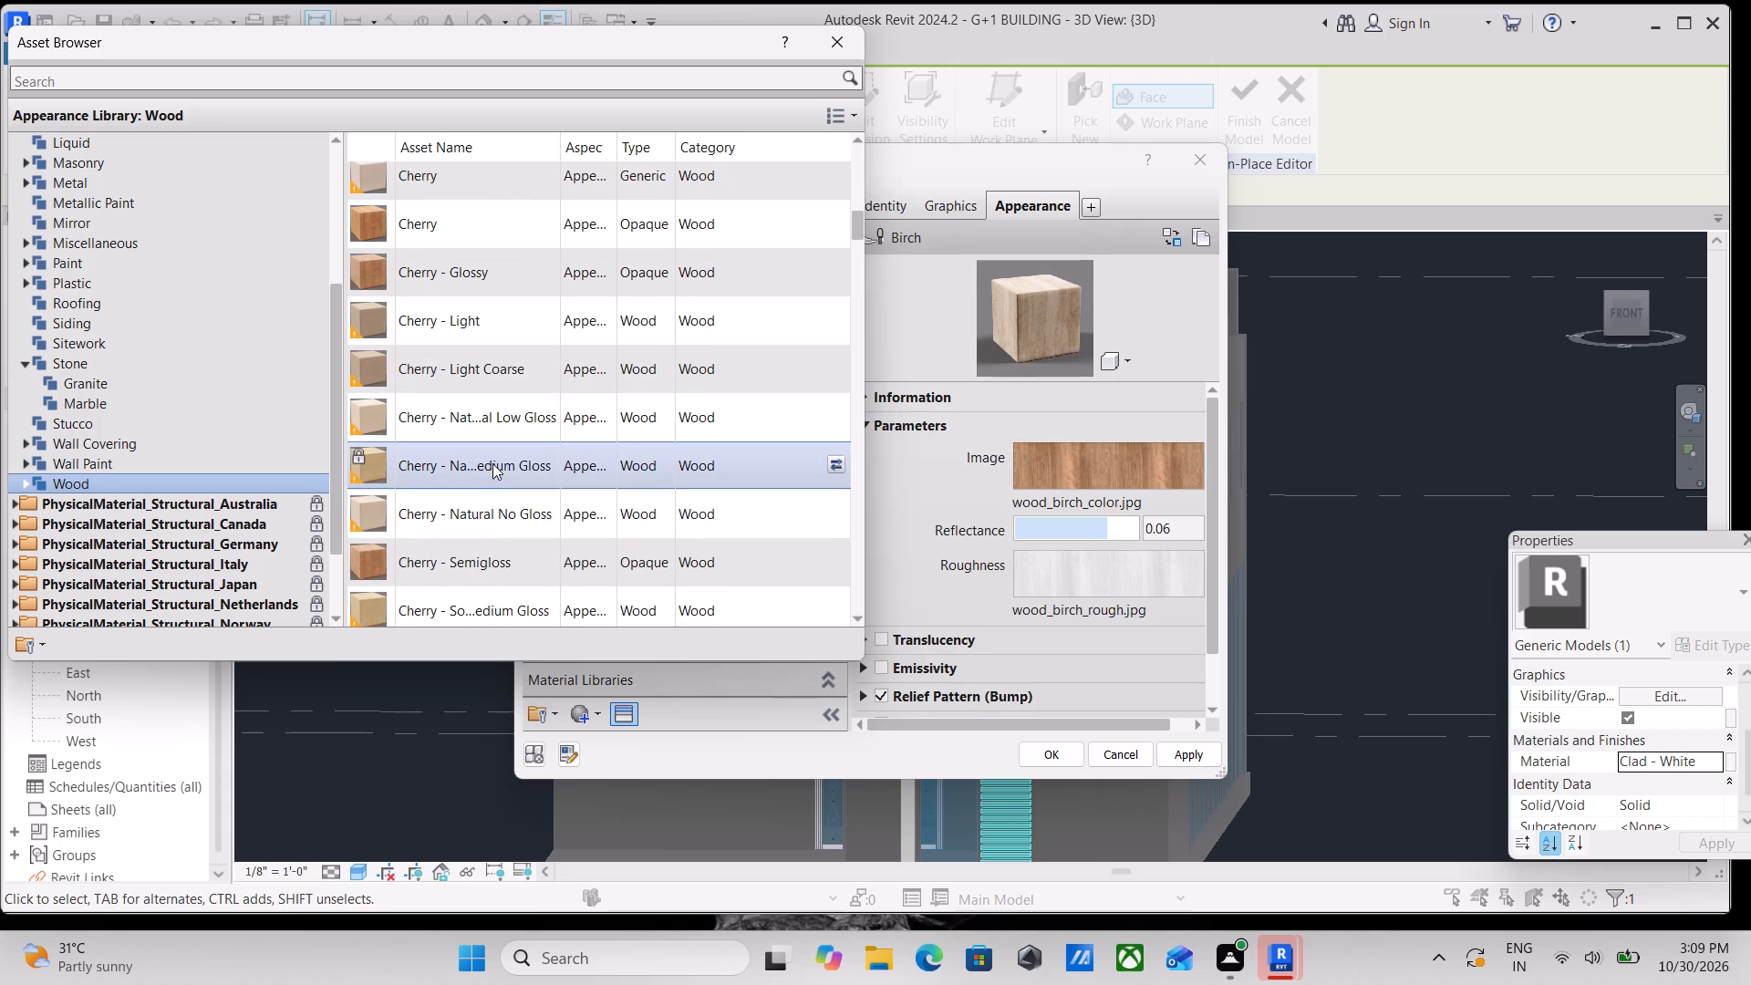
double_click(482, 548)
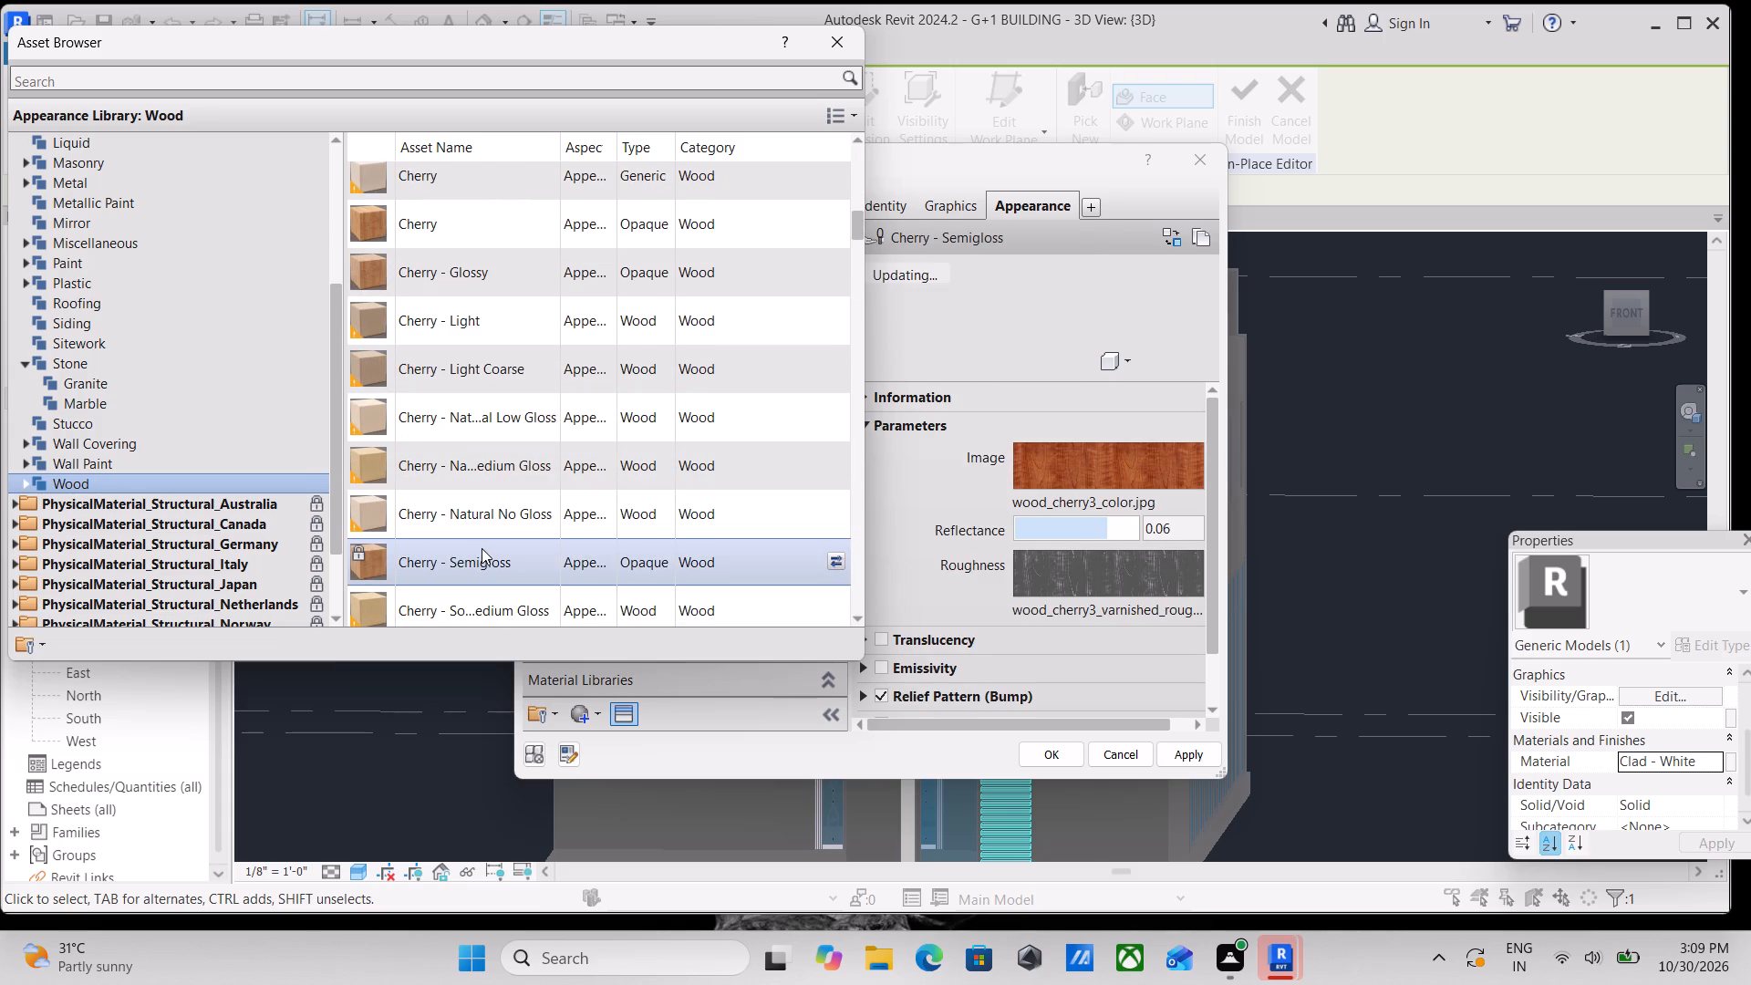
scroll(482, 548, down, 2)
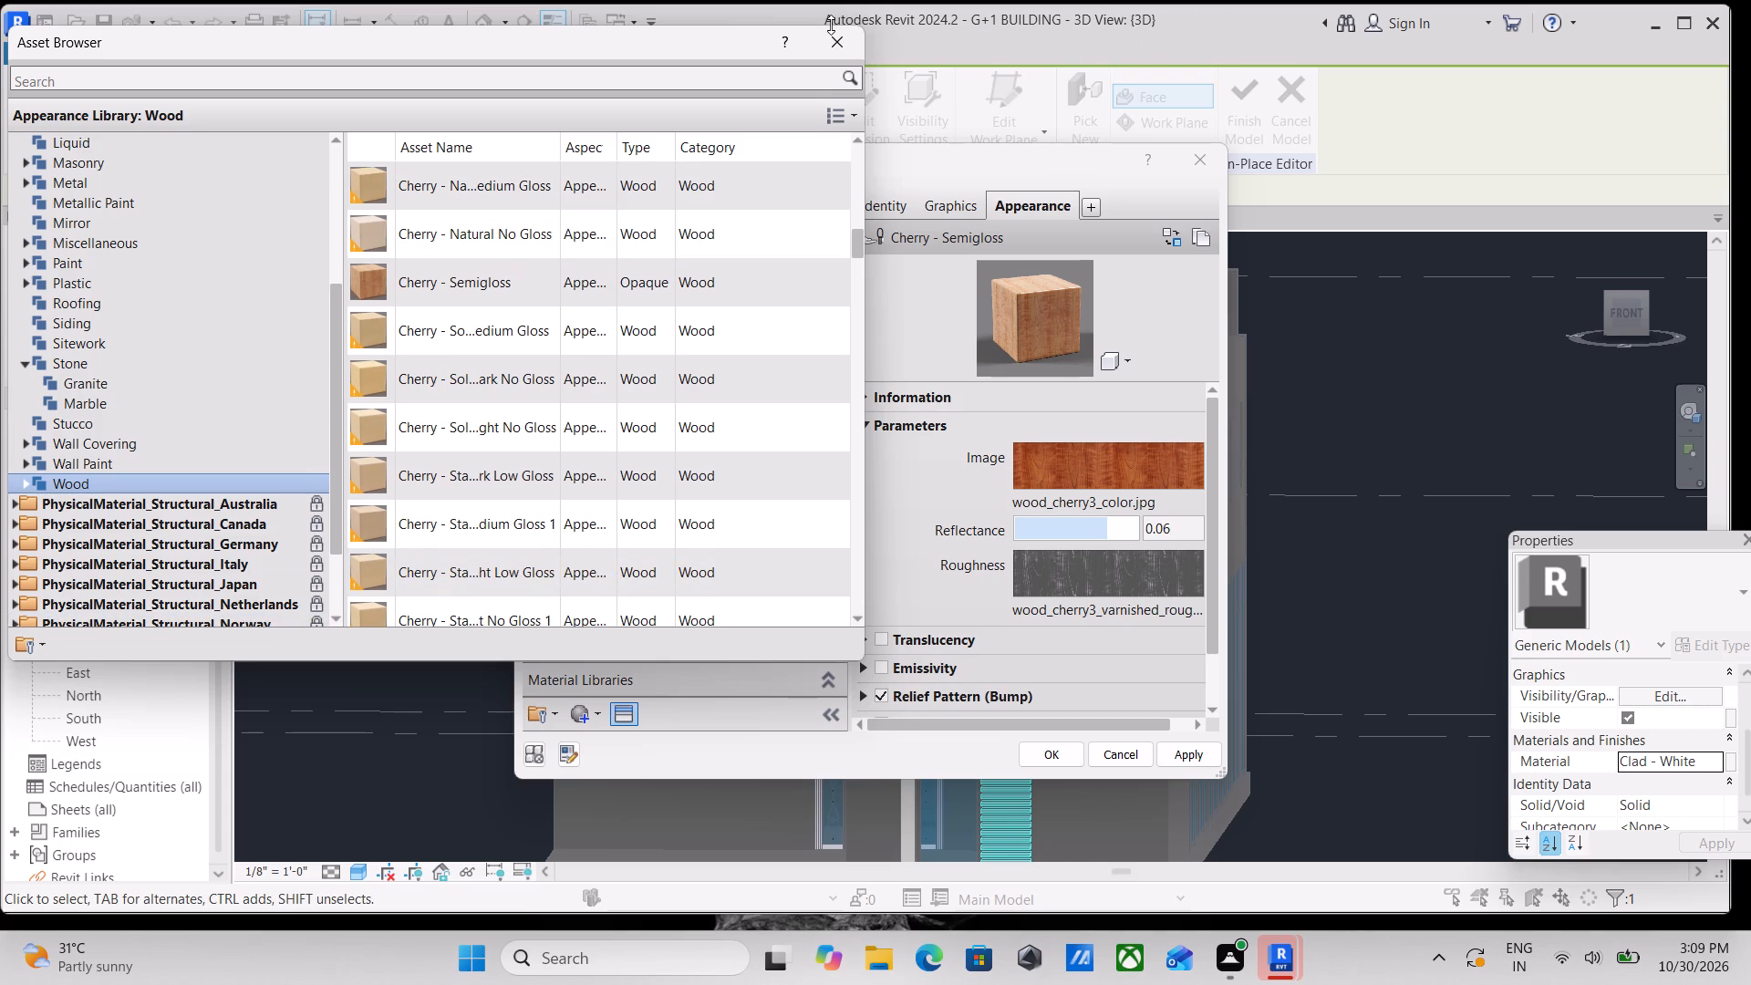
click(864, 47)
Assign WOOD MATERIAL 9" to the full-height louvre extrusion and finish the in-place model.
click(1188, 761)
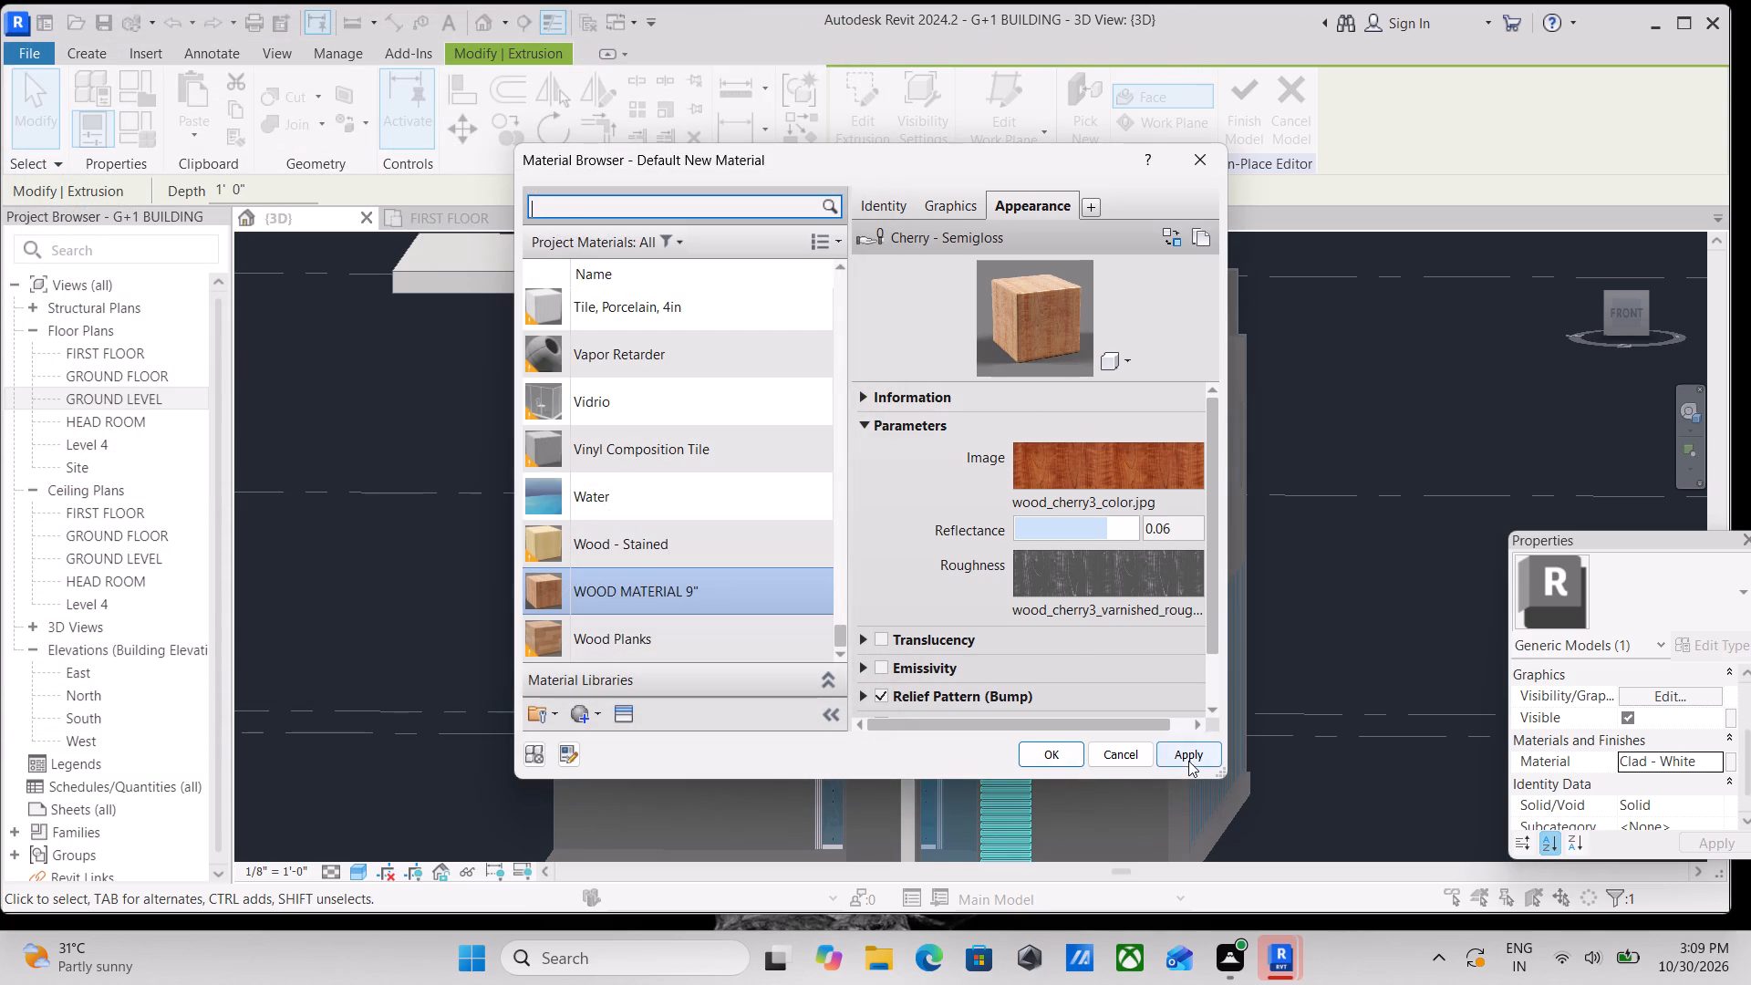
click(1054, 745)
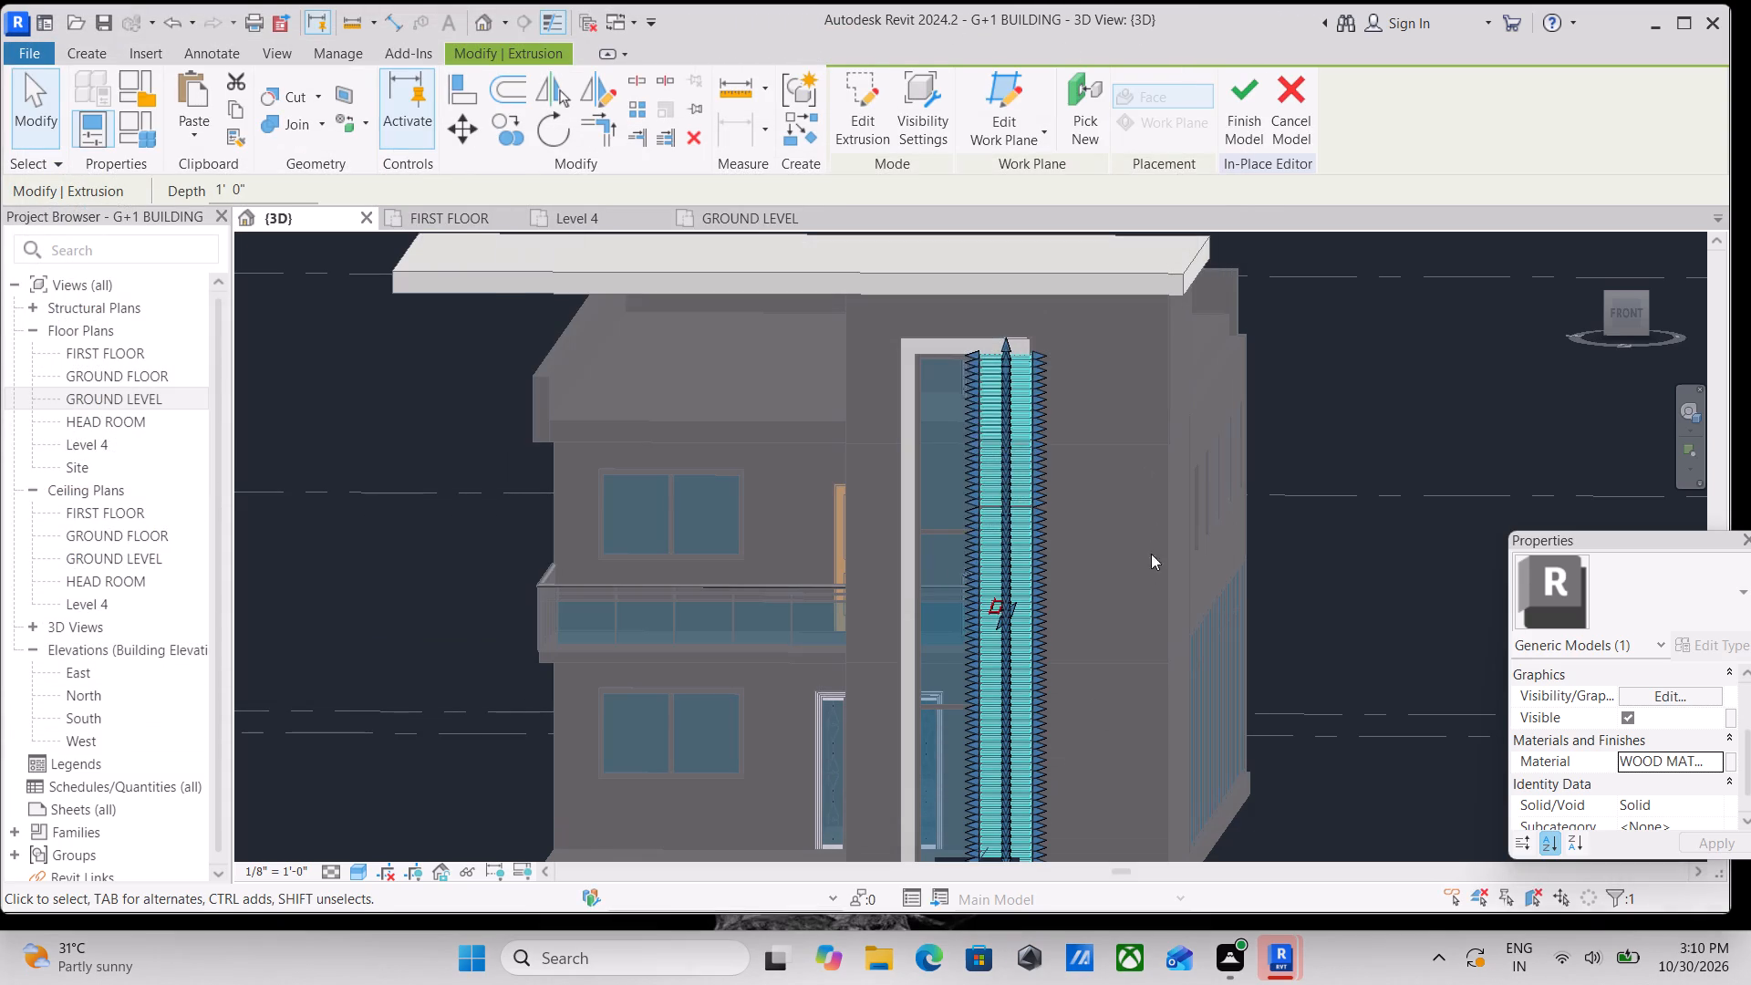
click(1242, 78)
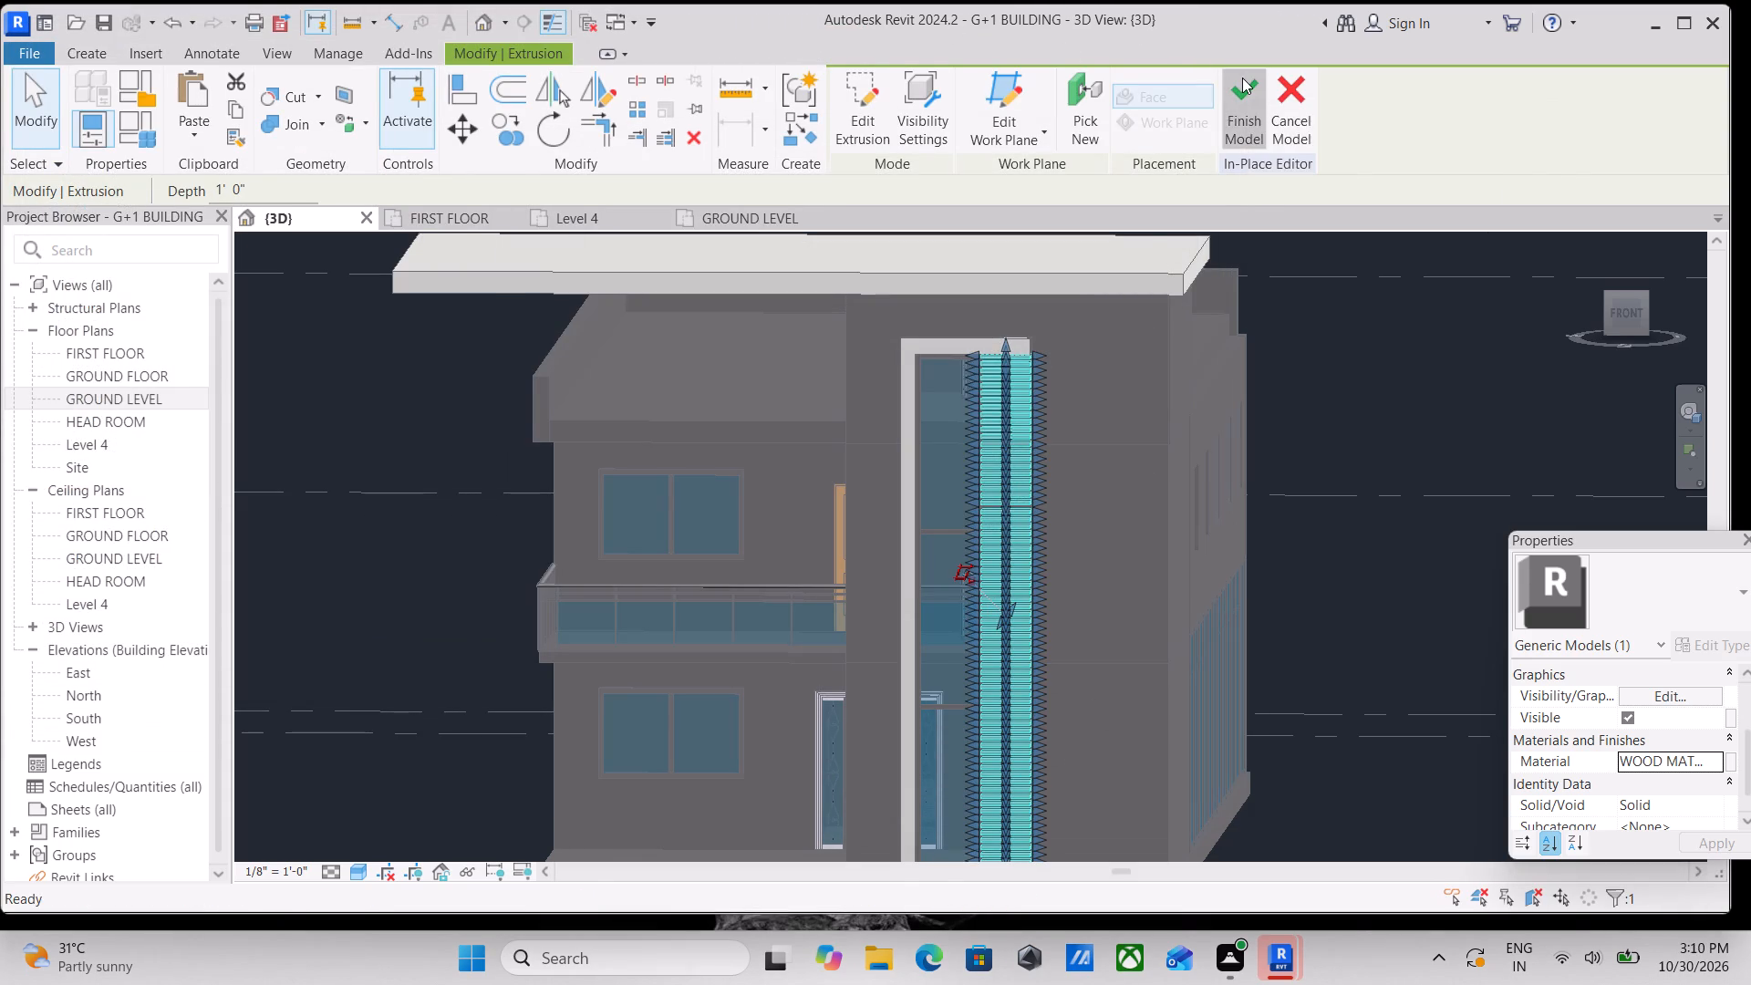
Examine the finished louvres beside the tall front glazing from several angles, checking their projection from the wall.
scroll(1053, 415, up, 5)
scroll(1025, 463, down, 4)
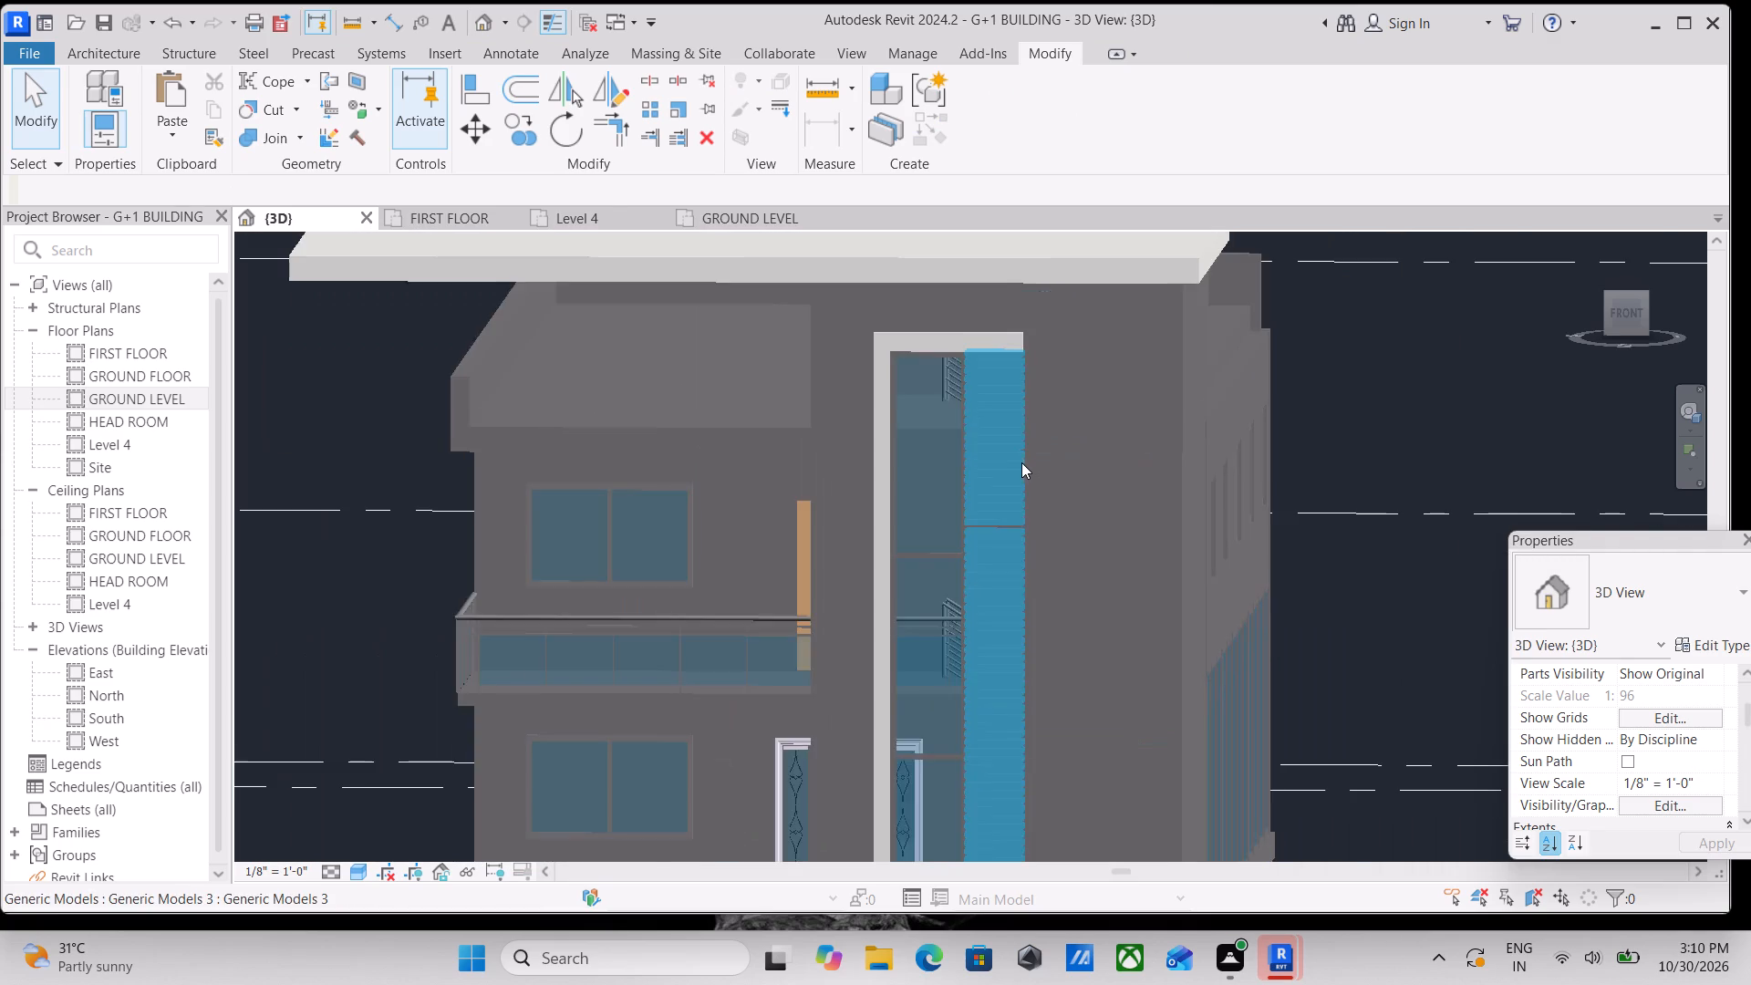
shift+middle_drag(988, 440, 1147, 589)
scroll(1082, 541, up, 2)
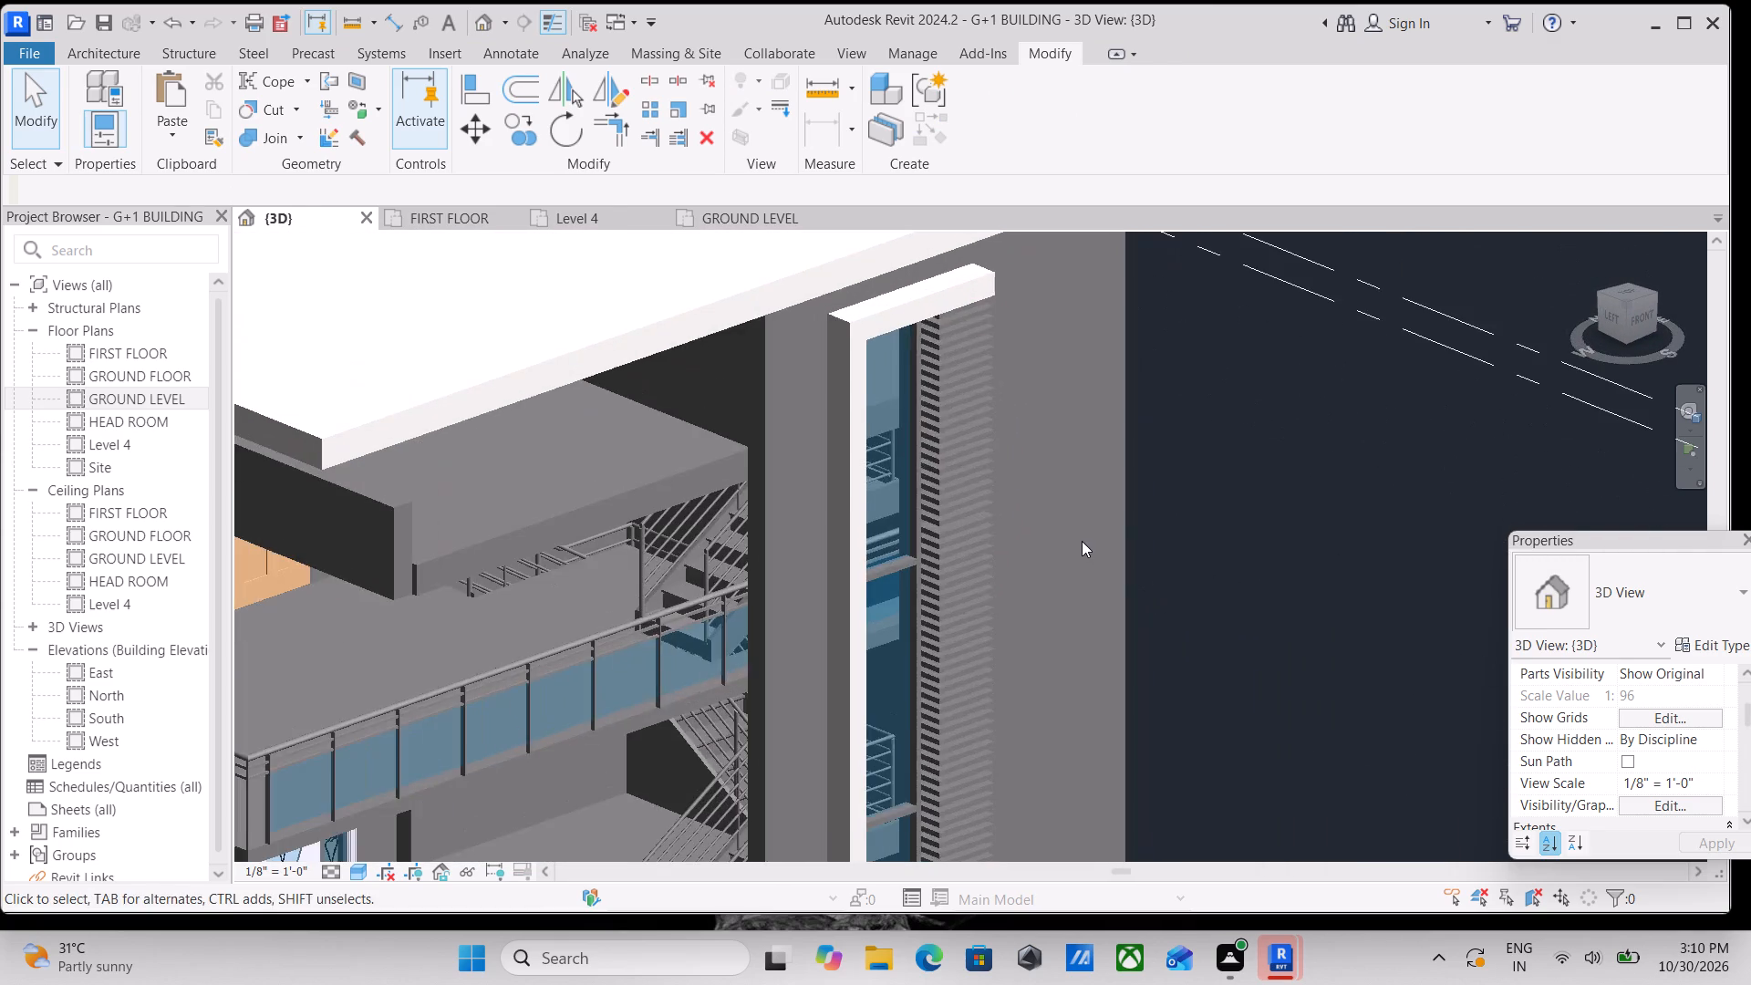
scroll(938, 476, up, 3)
scroll(938, 449, down, 3)
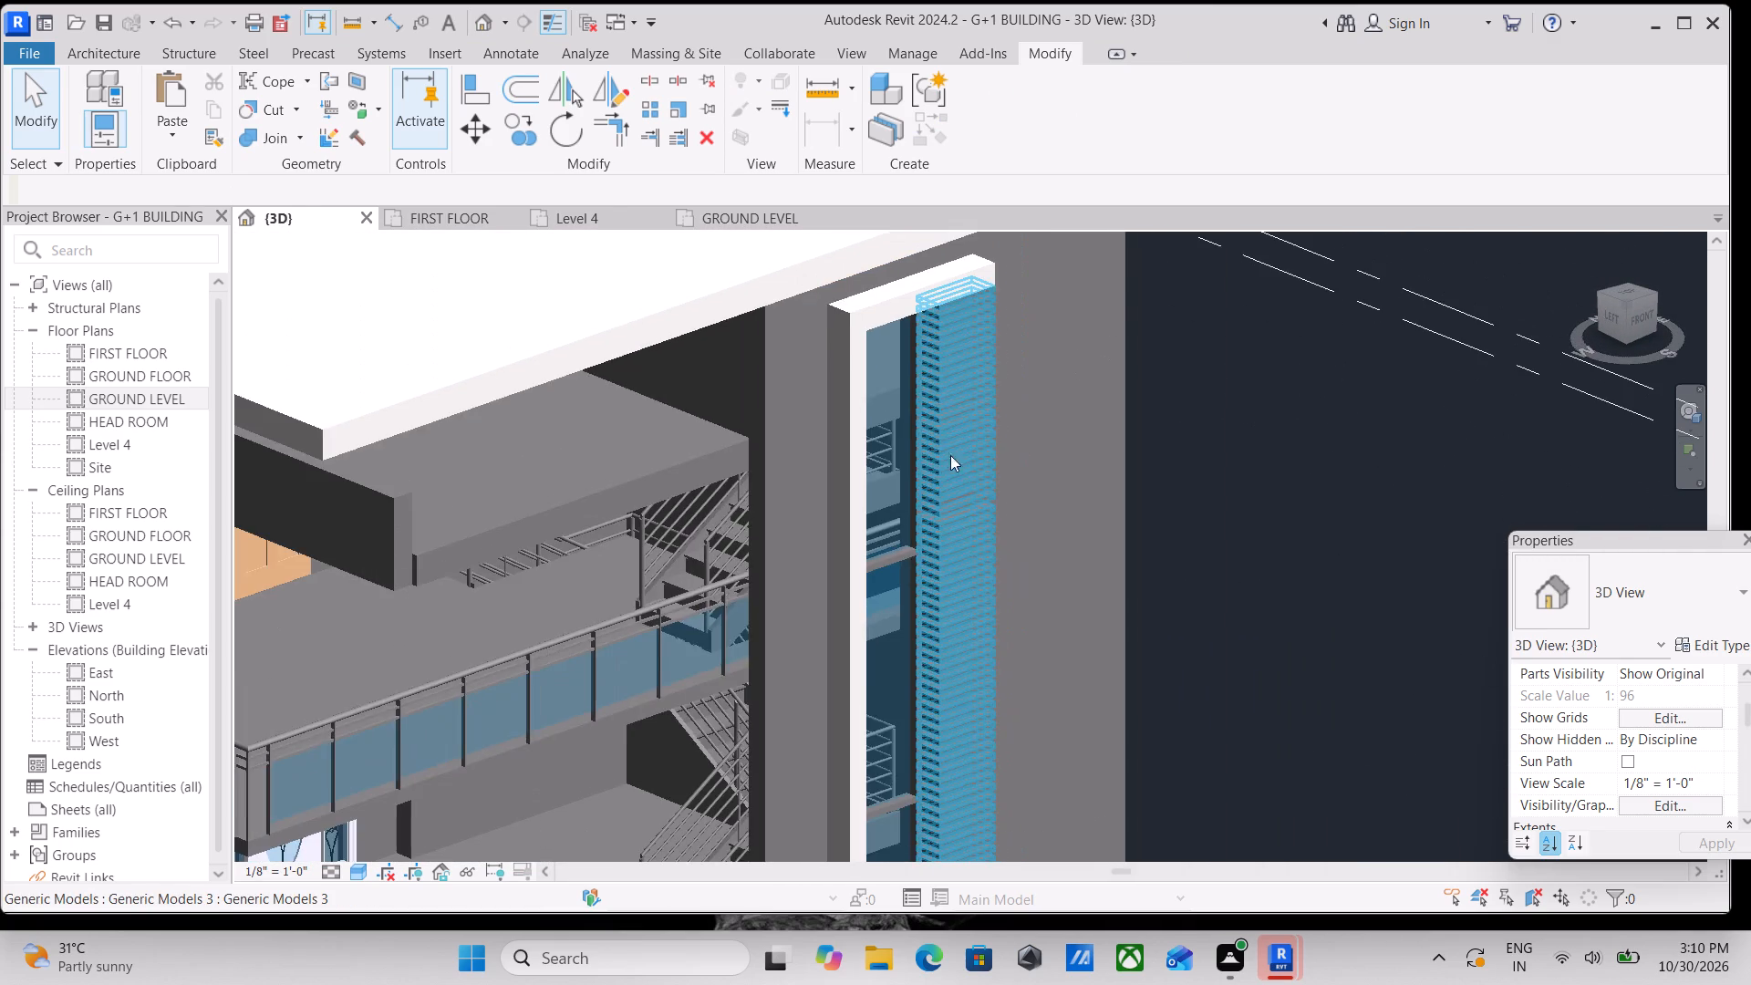
scroll(965, 462, down, 1)
shift+middle_drag(947, 513, 757, 651)
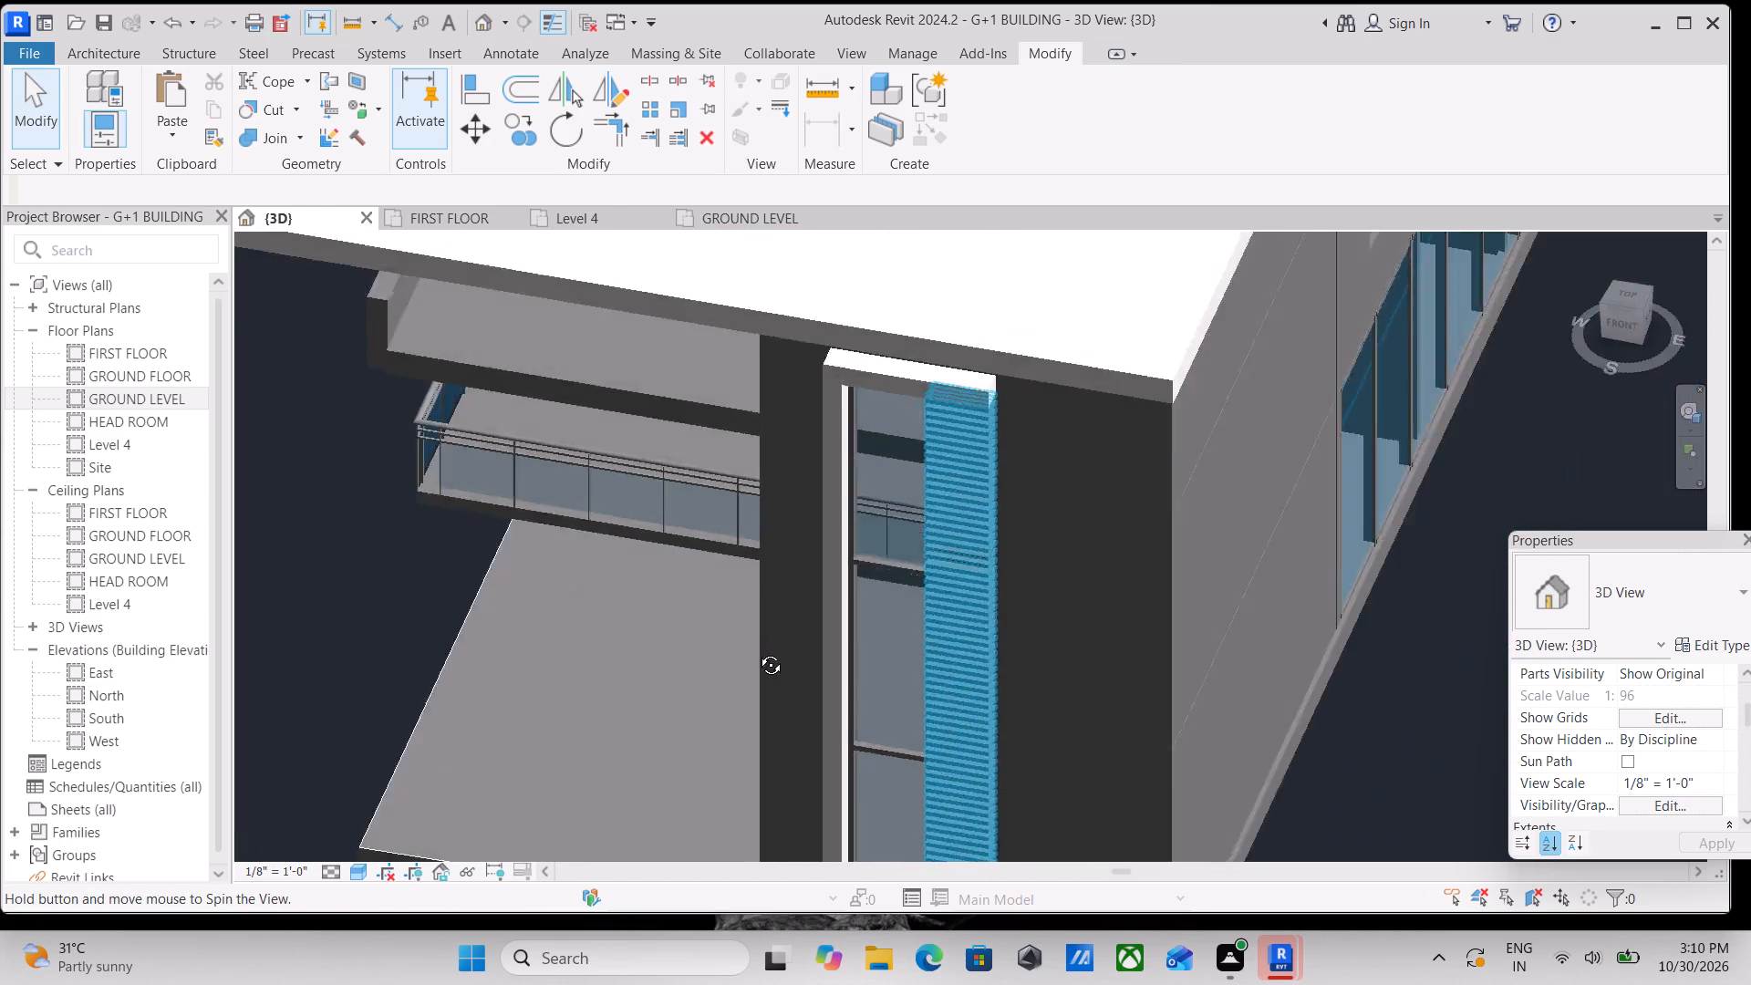
shift+middle_drag(757, 651, 964, 466)
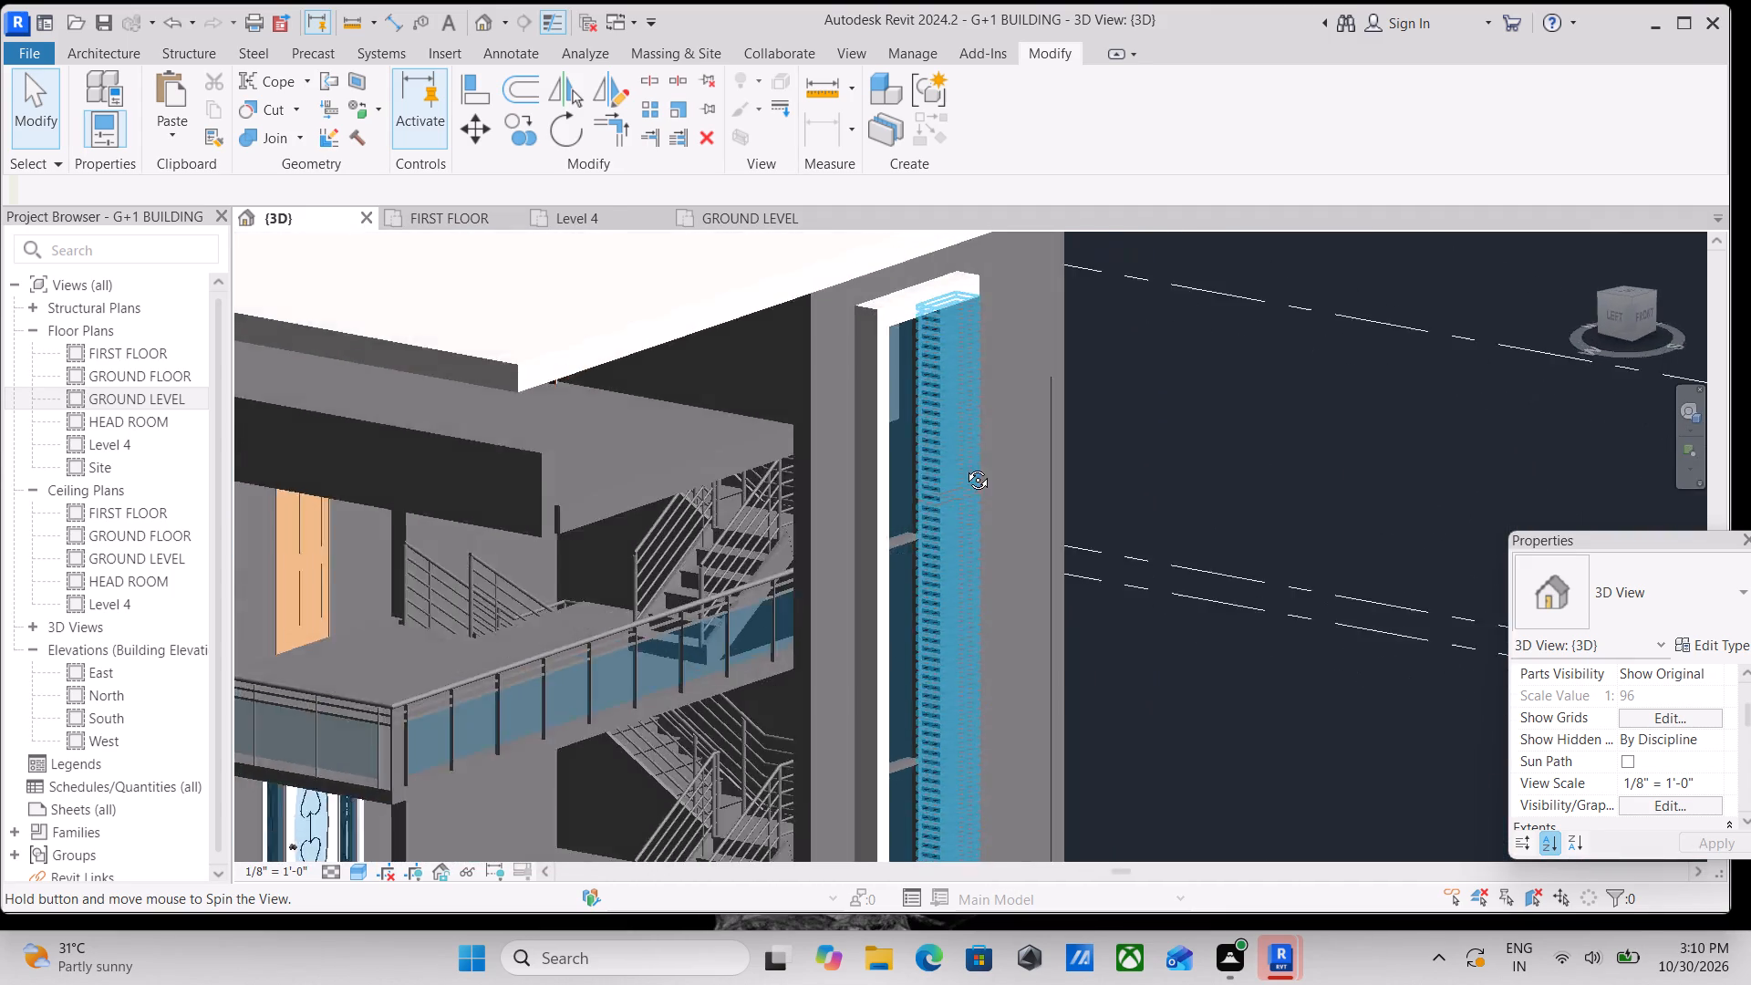
shift+middle_drag(964, 466, 557, 465)
scroll(975, 537, down, 2)
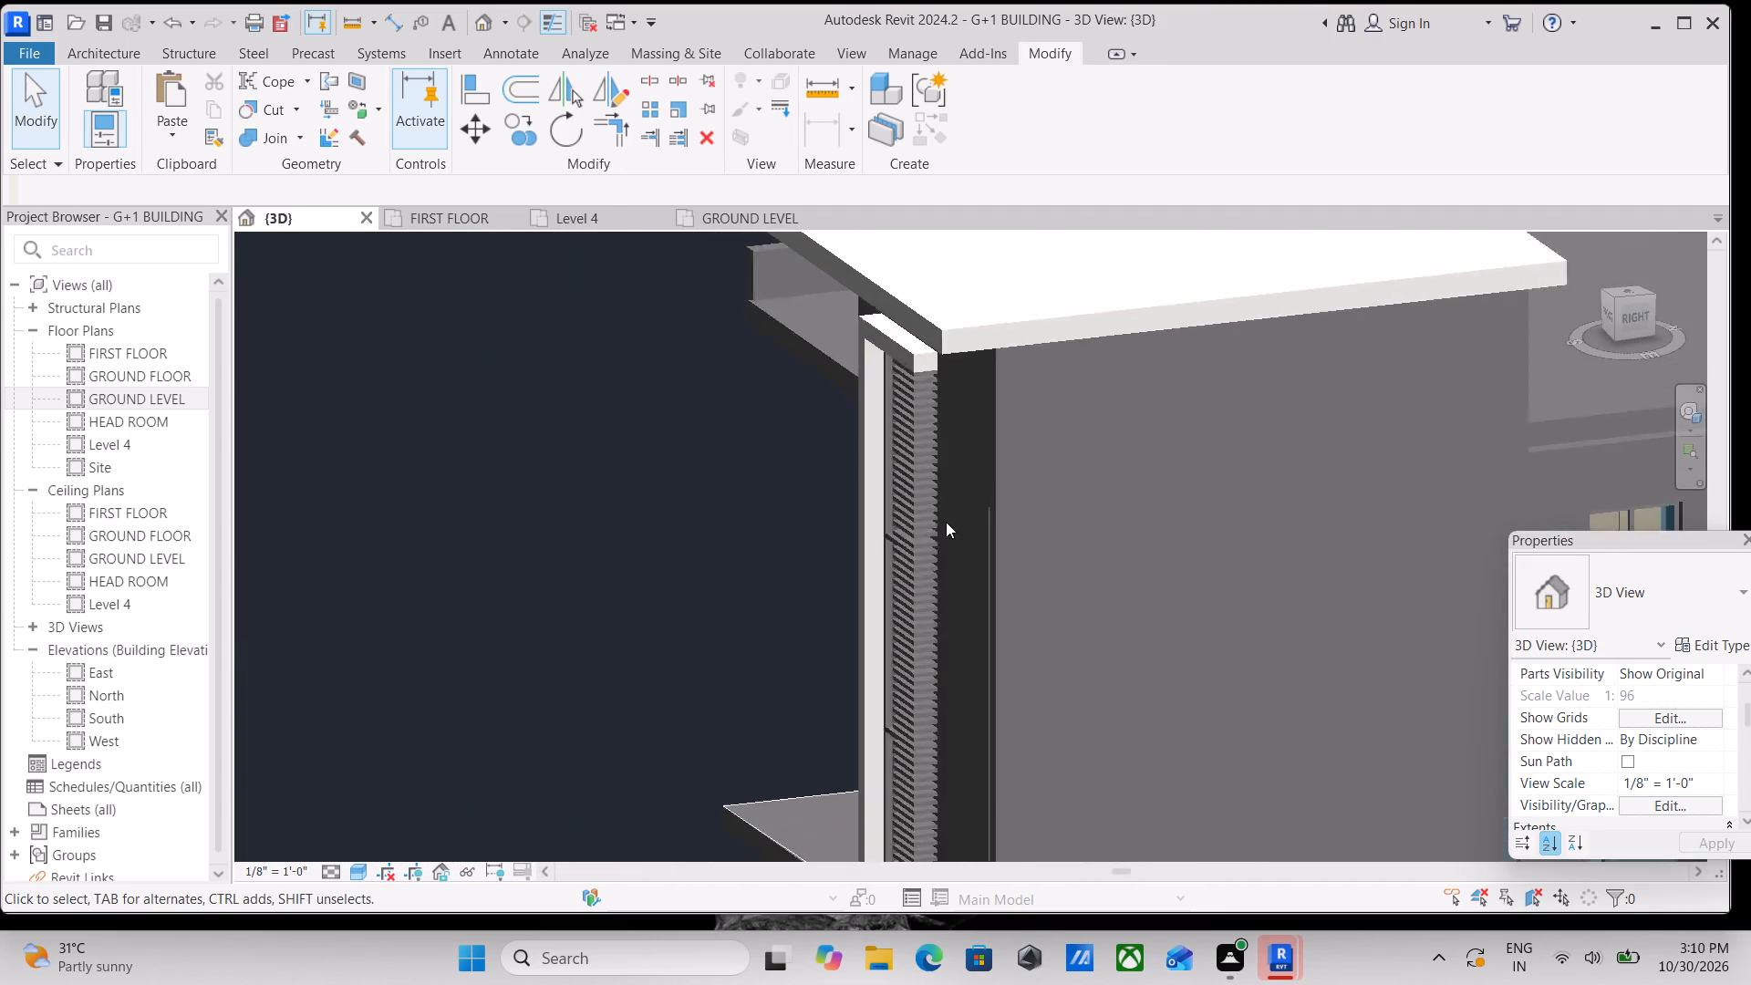
scroll(946, 522, down, 2)
Edit the louvre model in place, set its extrusion end to 6", and finish the model.
click(934, 550)
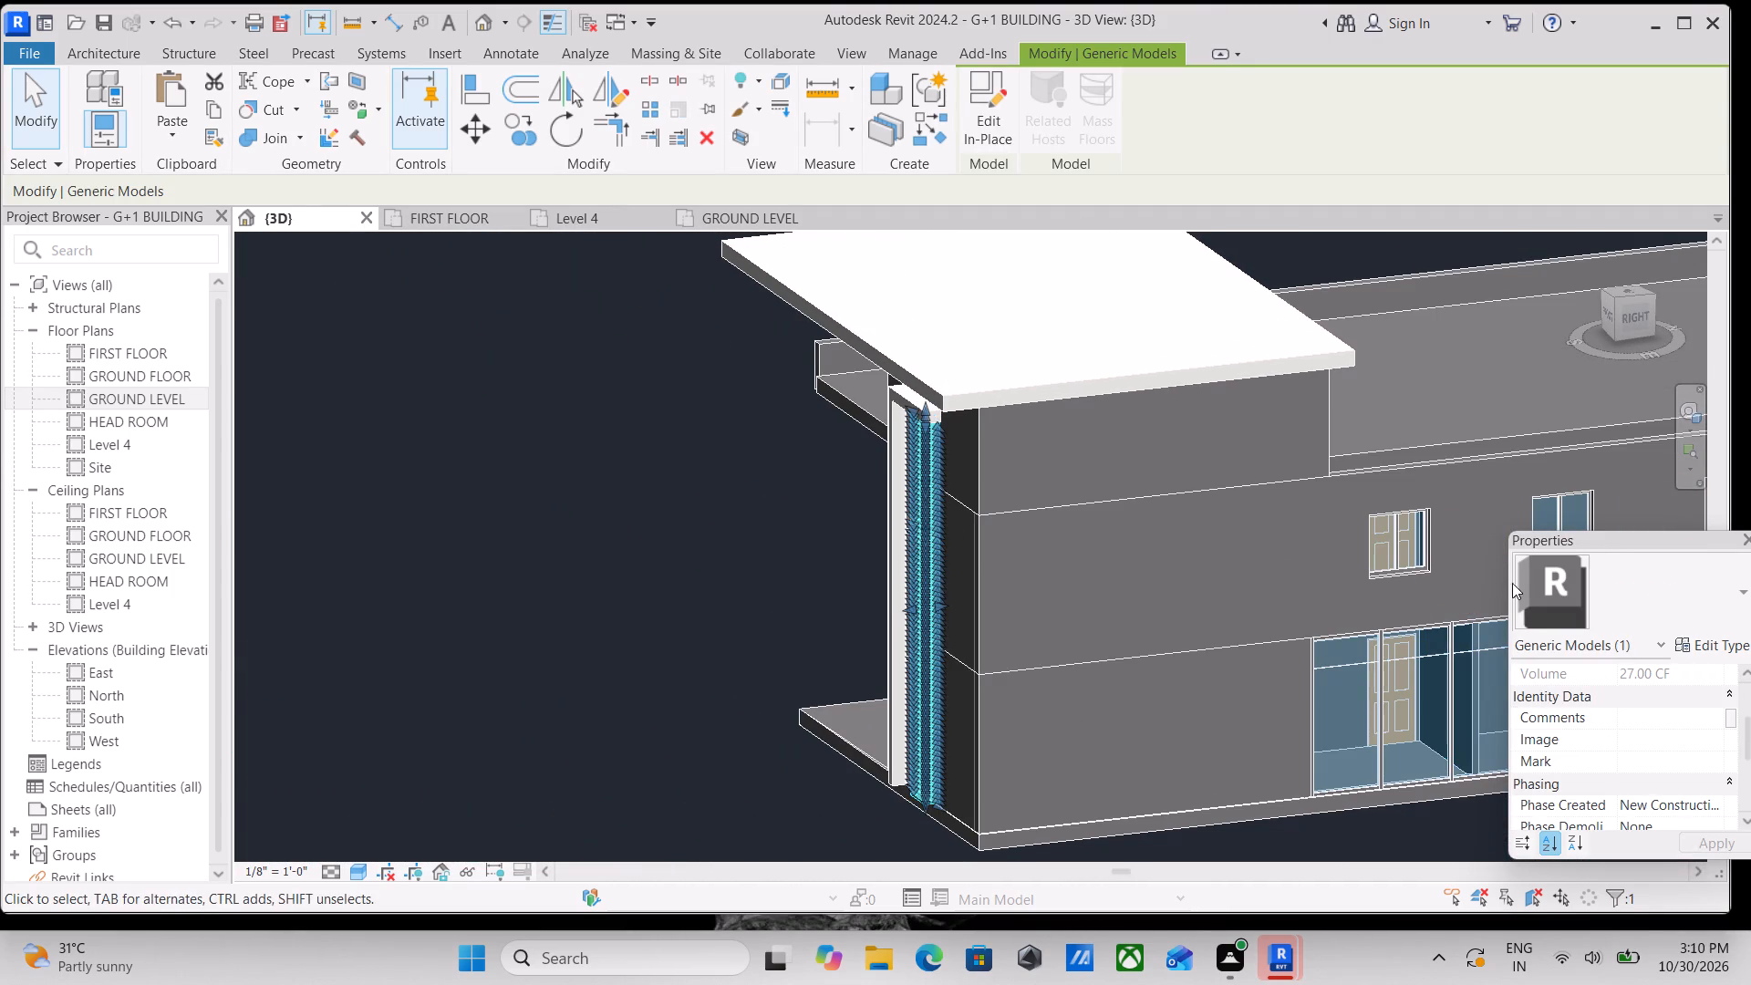
scroll(1515, 599, down, 2)
click(990, 133)
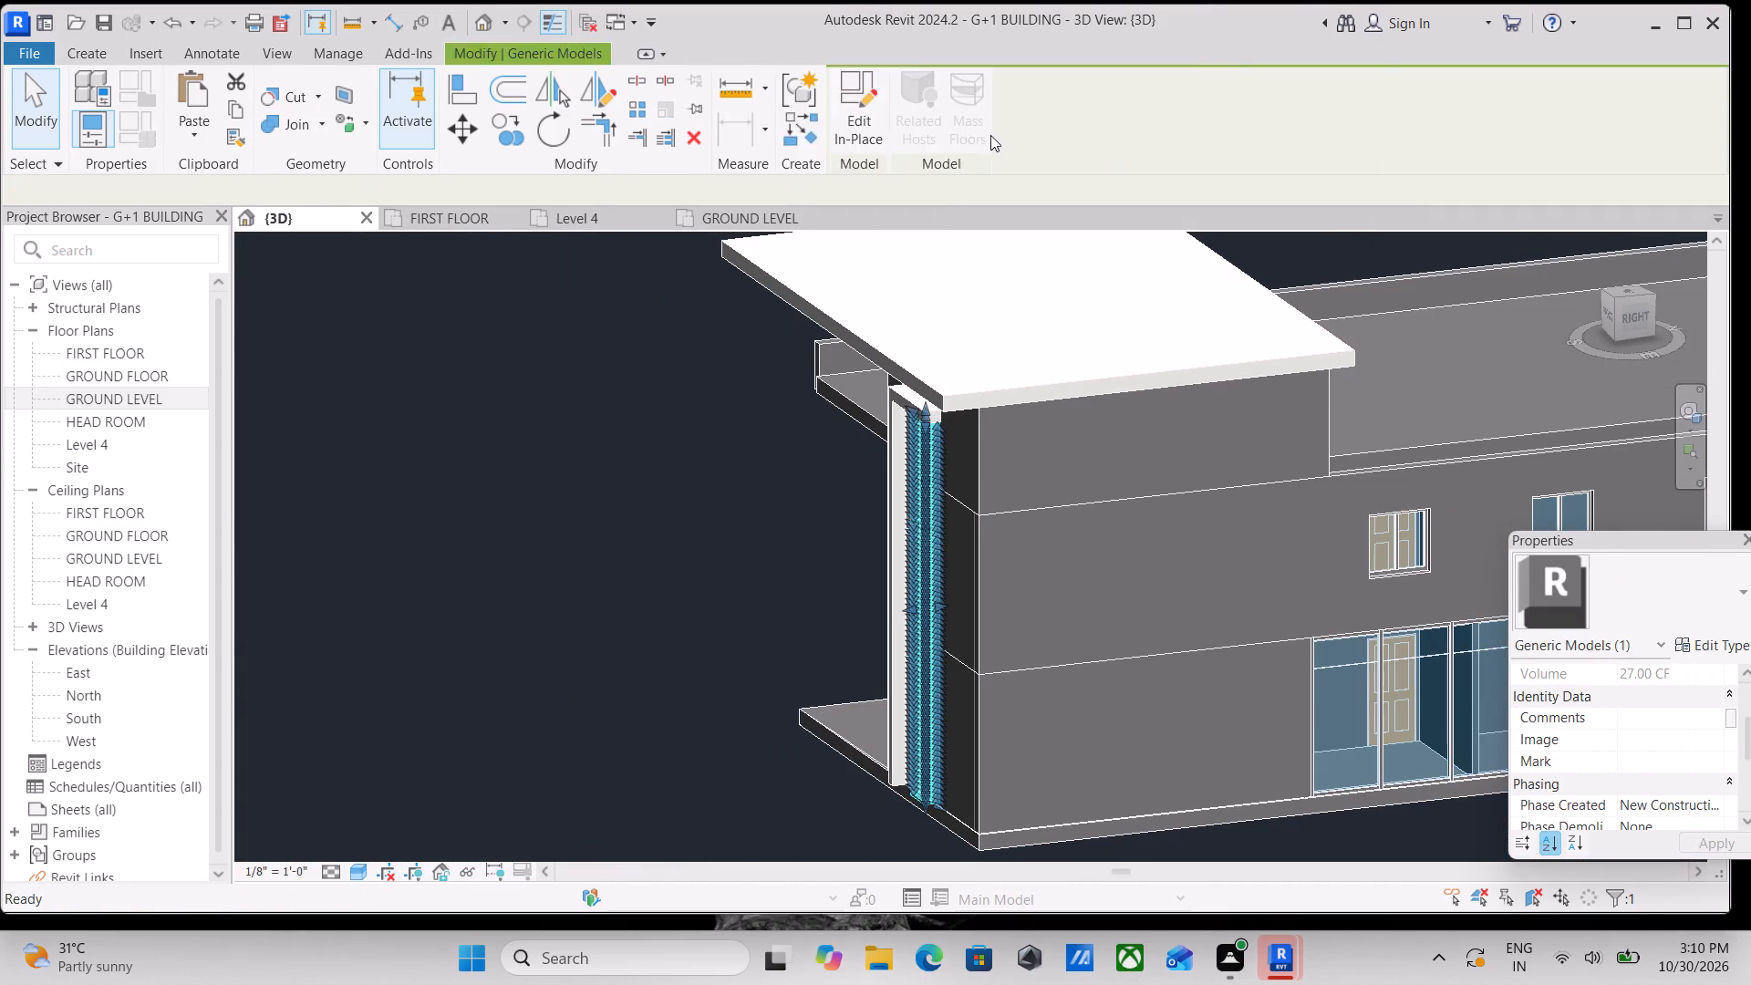
click(932, 519)
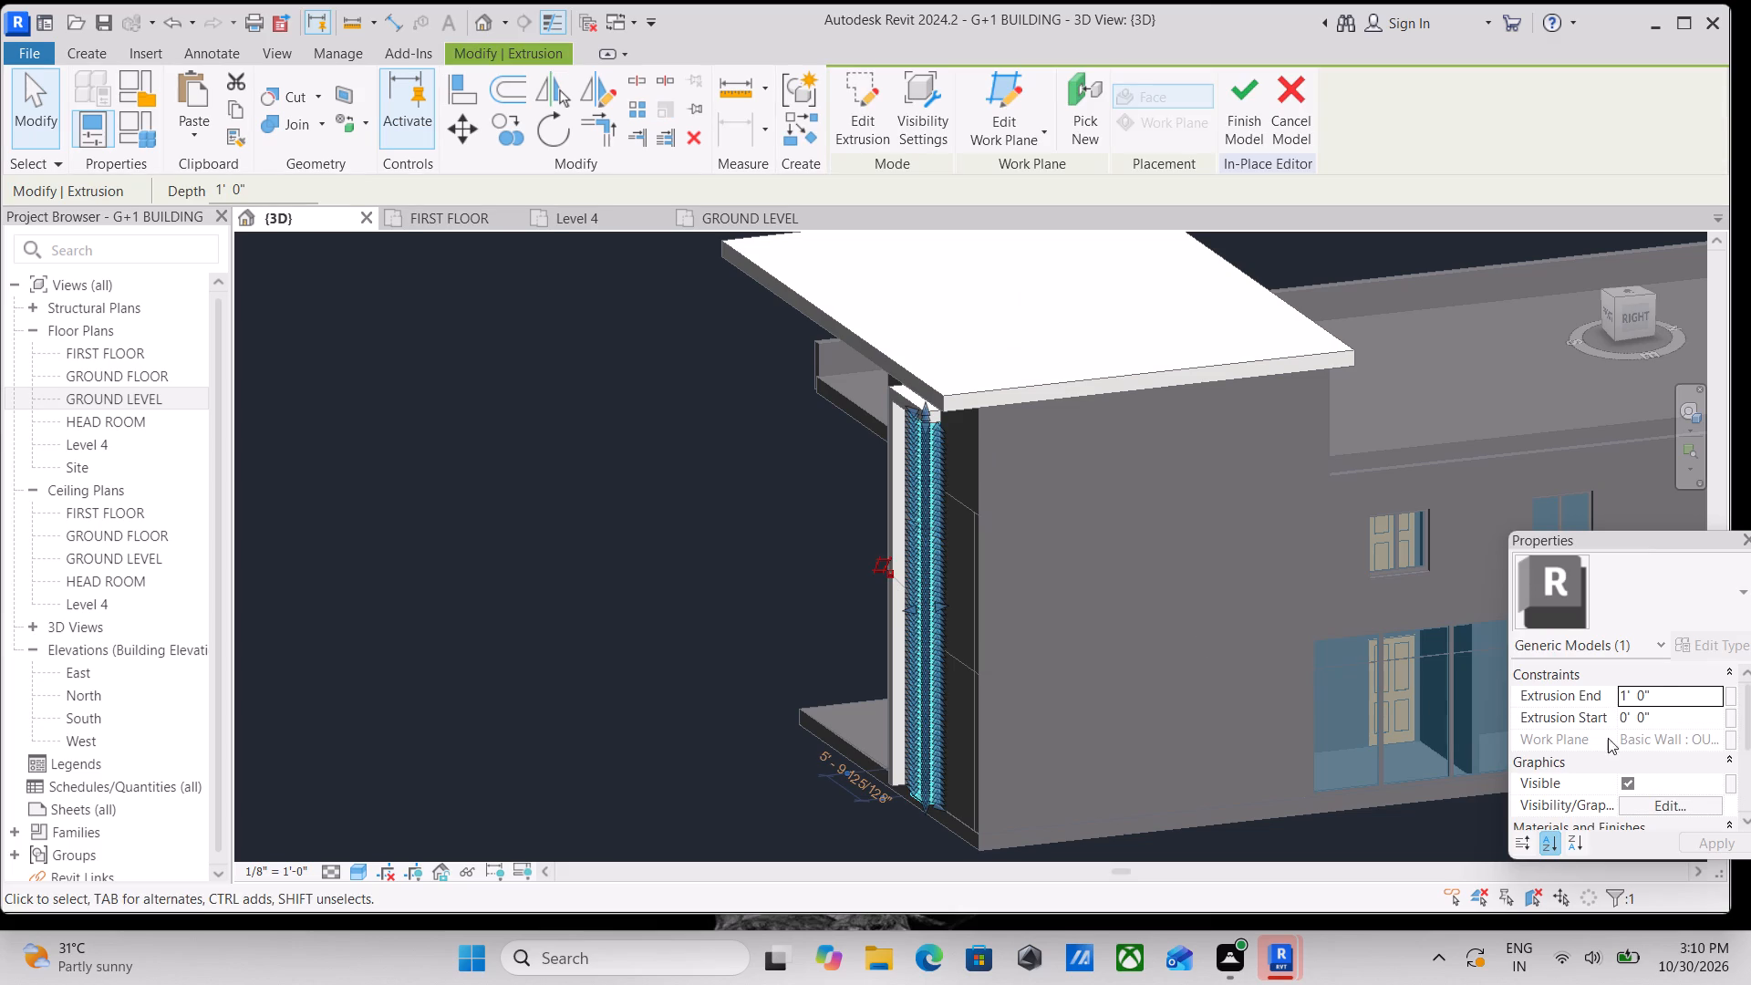
click(1658, 696)
drag(1659, 696, 1551, 696)
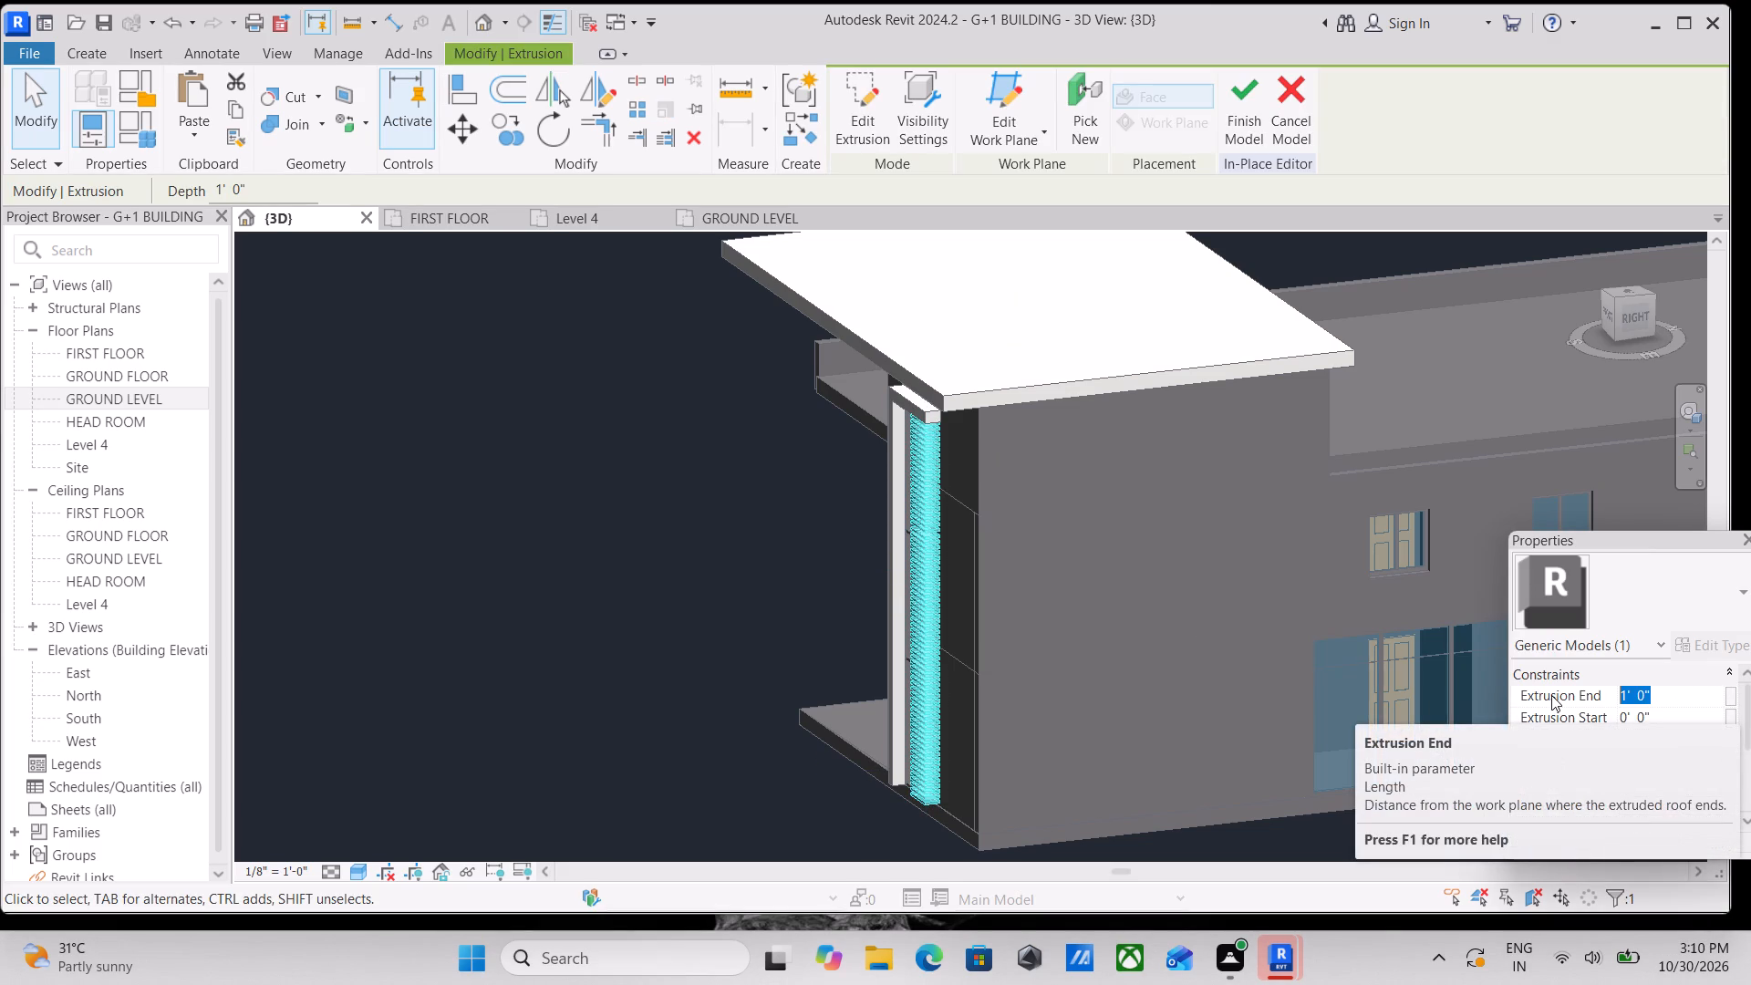
key(6)
key(shift+quotedbl)
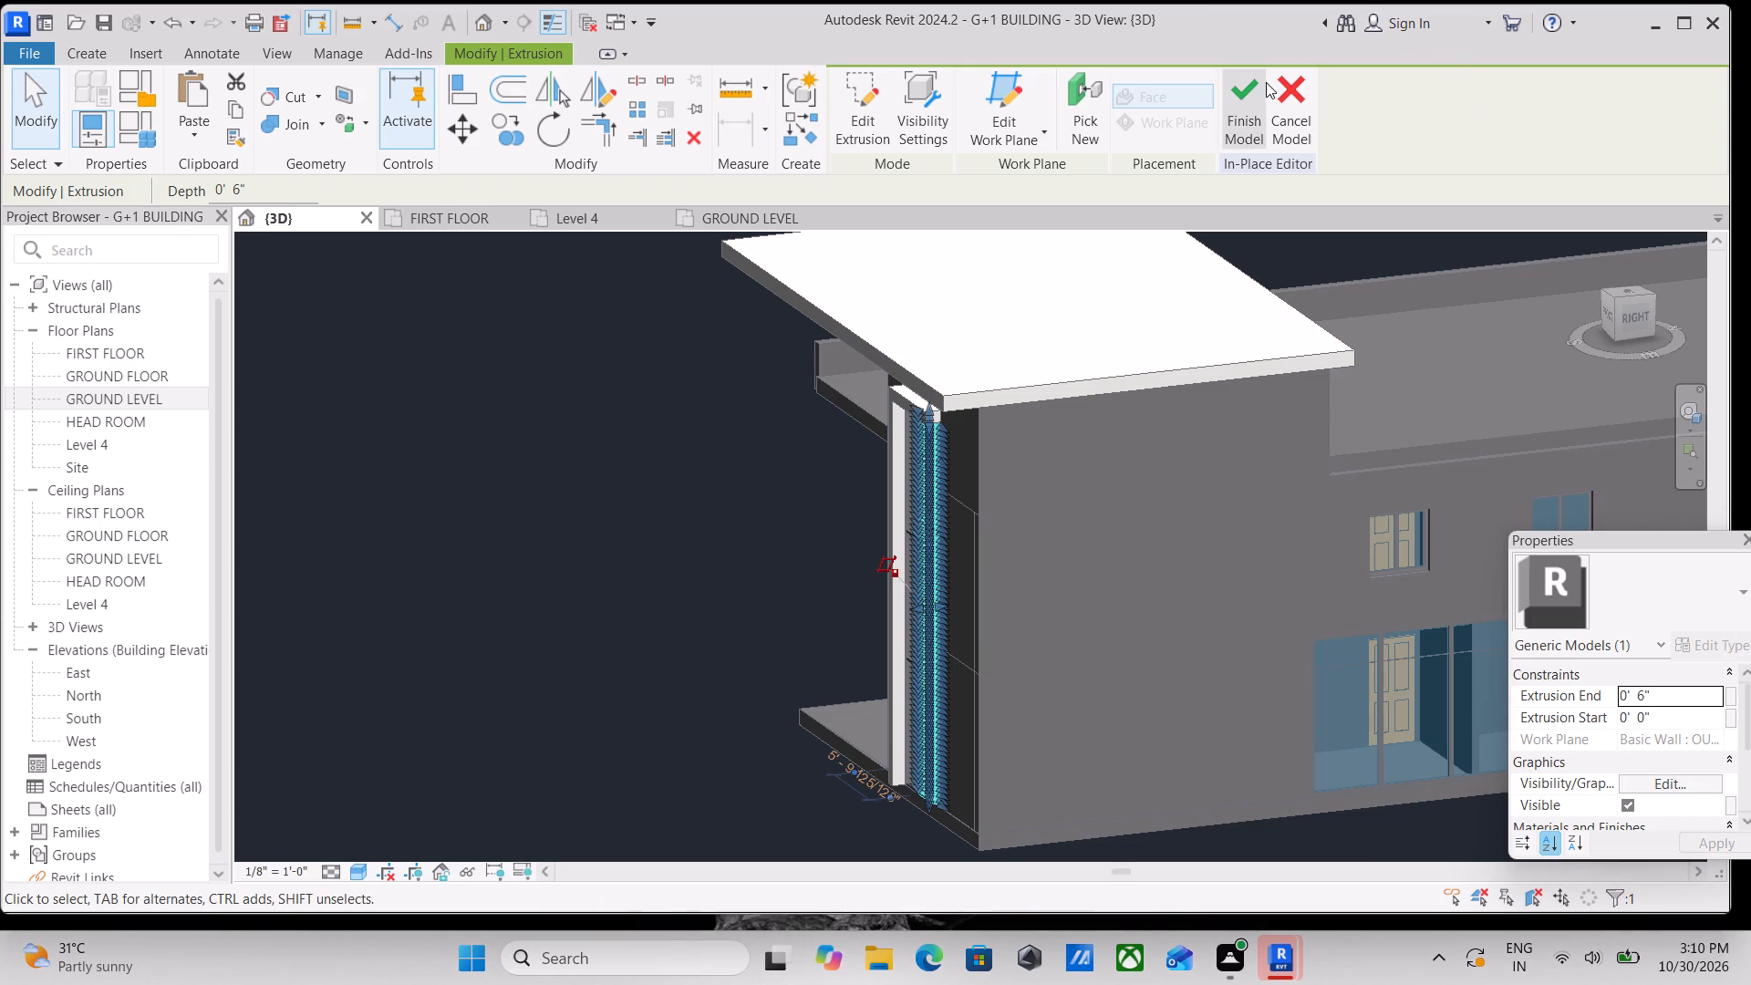
click(1237, 92)
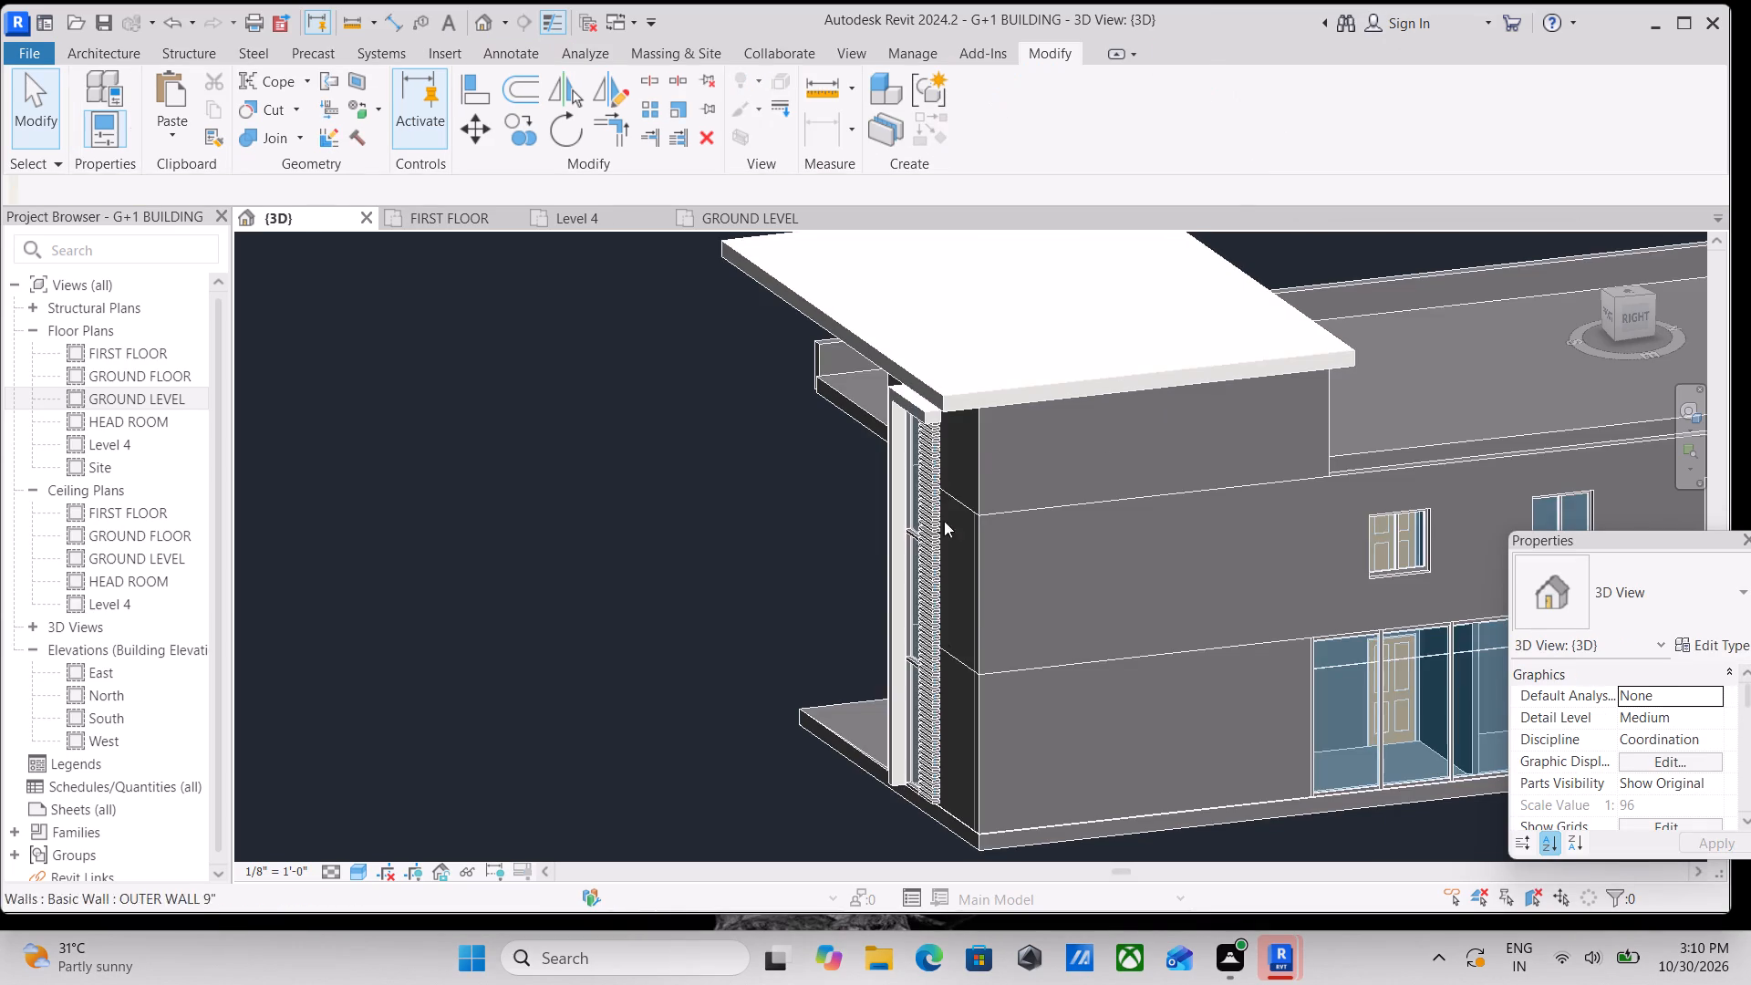
Examine the shallower louvres against the storefront frame and glazing on the front facade.
scroll(817, 593, down, 3)
middle_drag(923, 569, 1031, 449)
shift+middle_drag(1045, 483, 1421, 526)
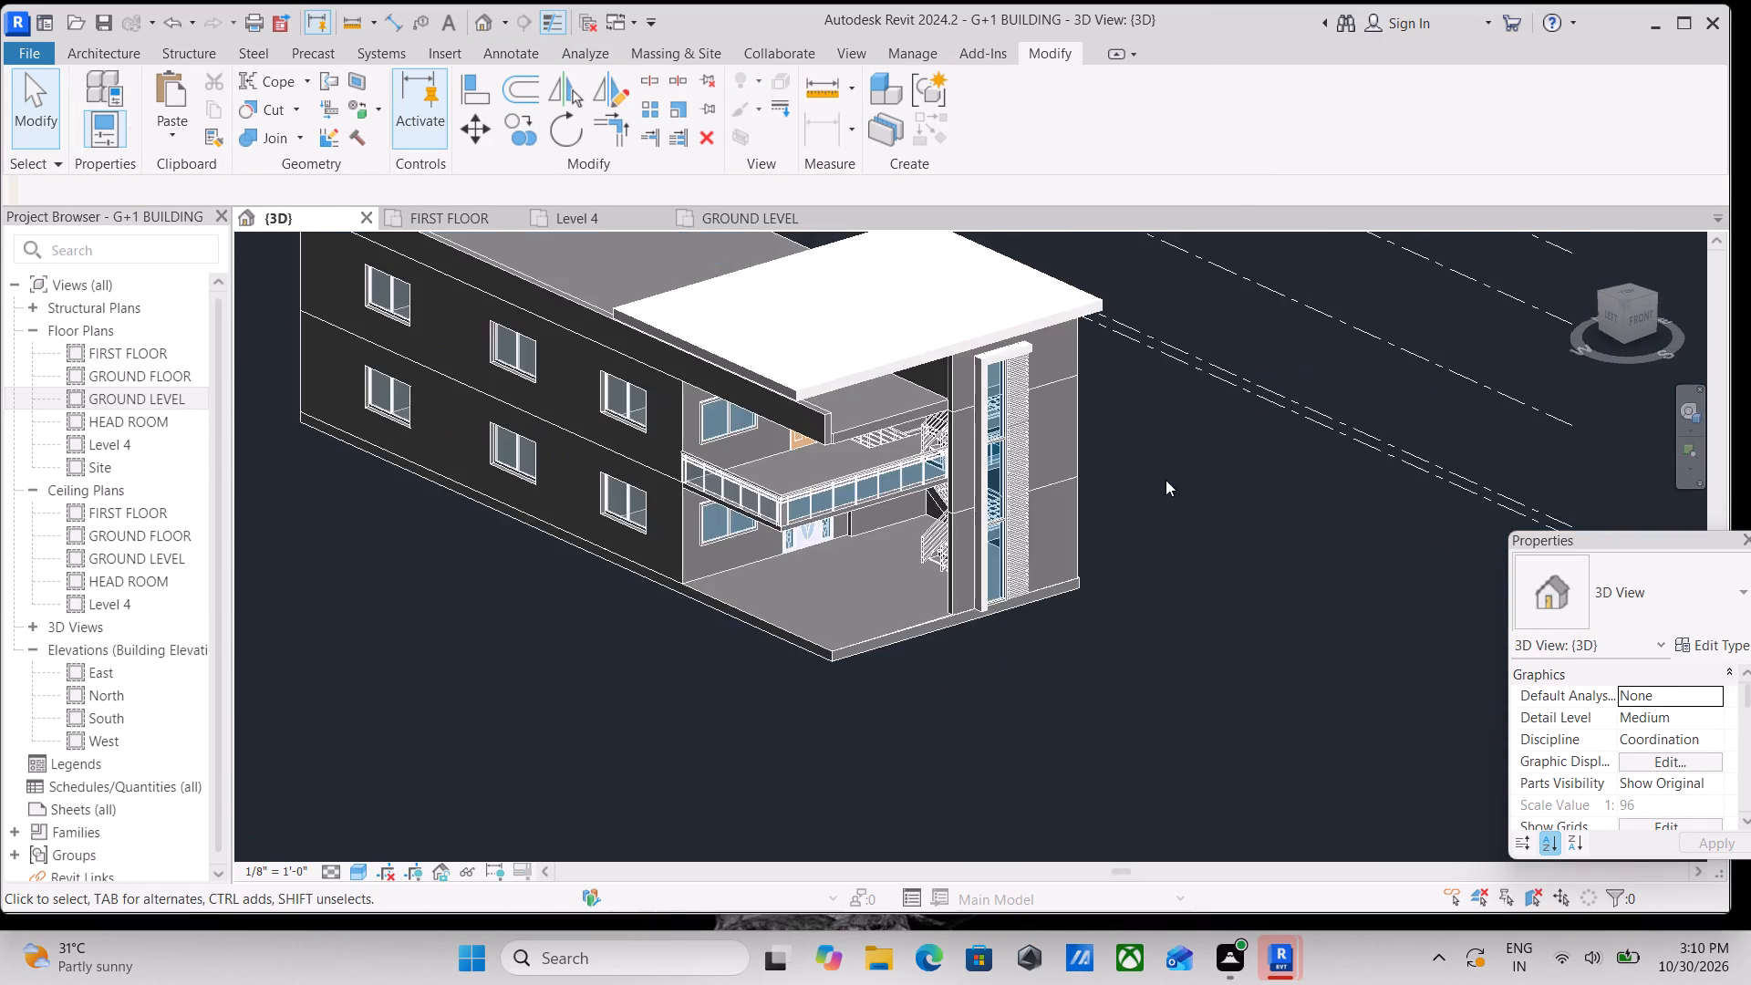
scroll(1055, 436, up, 14)
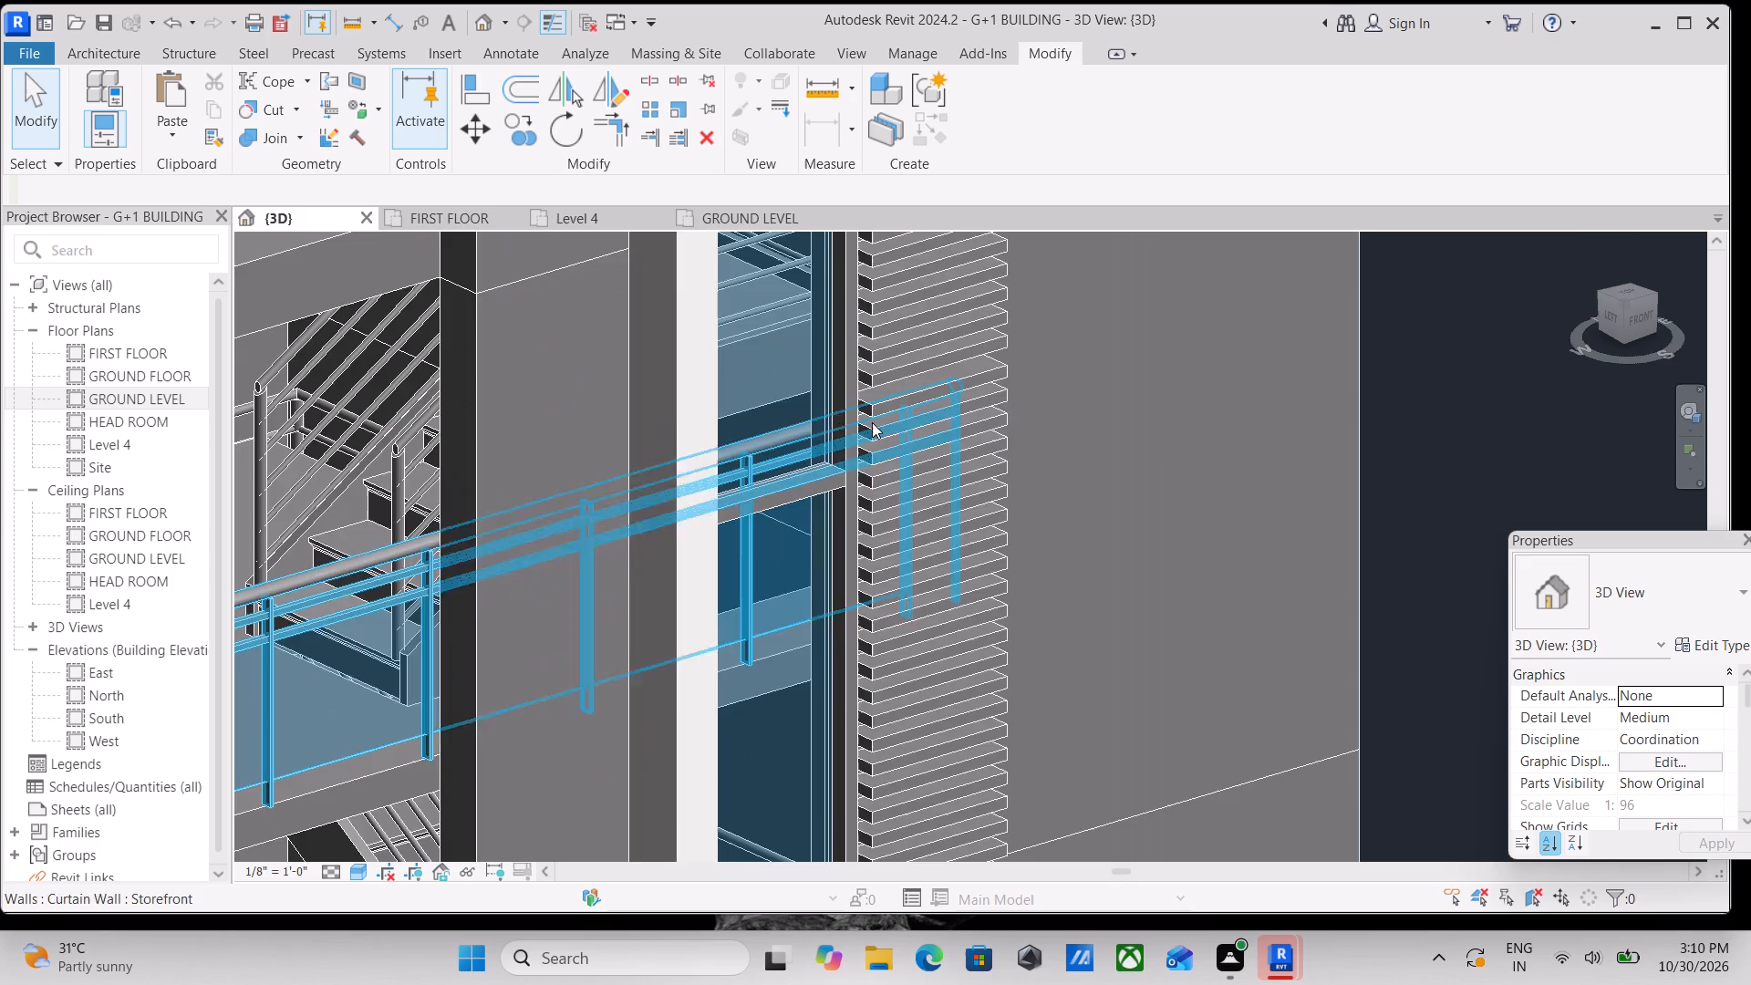
scroll(952, 411, down, 4)
middle_drag(958, 416, 947, 530)
scroll(946, 441, down, 2)
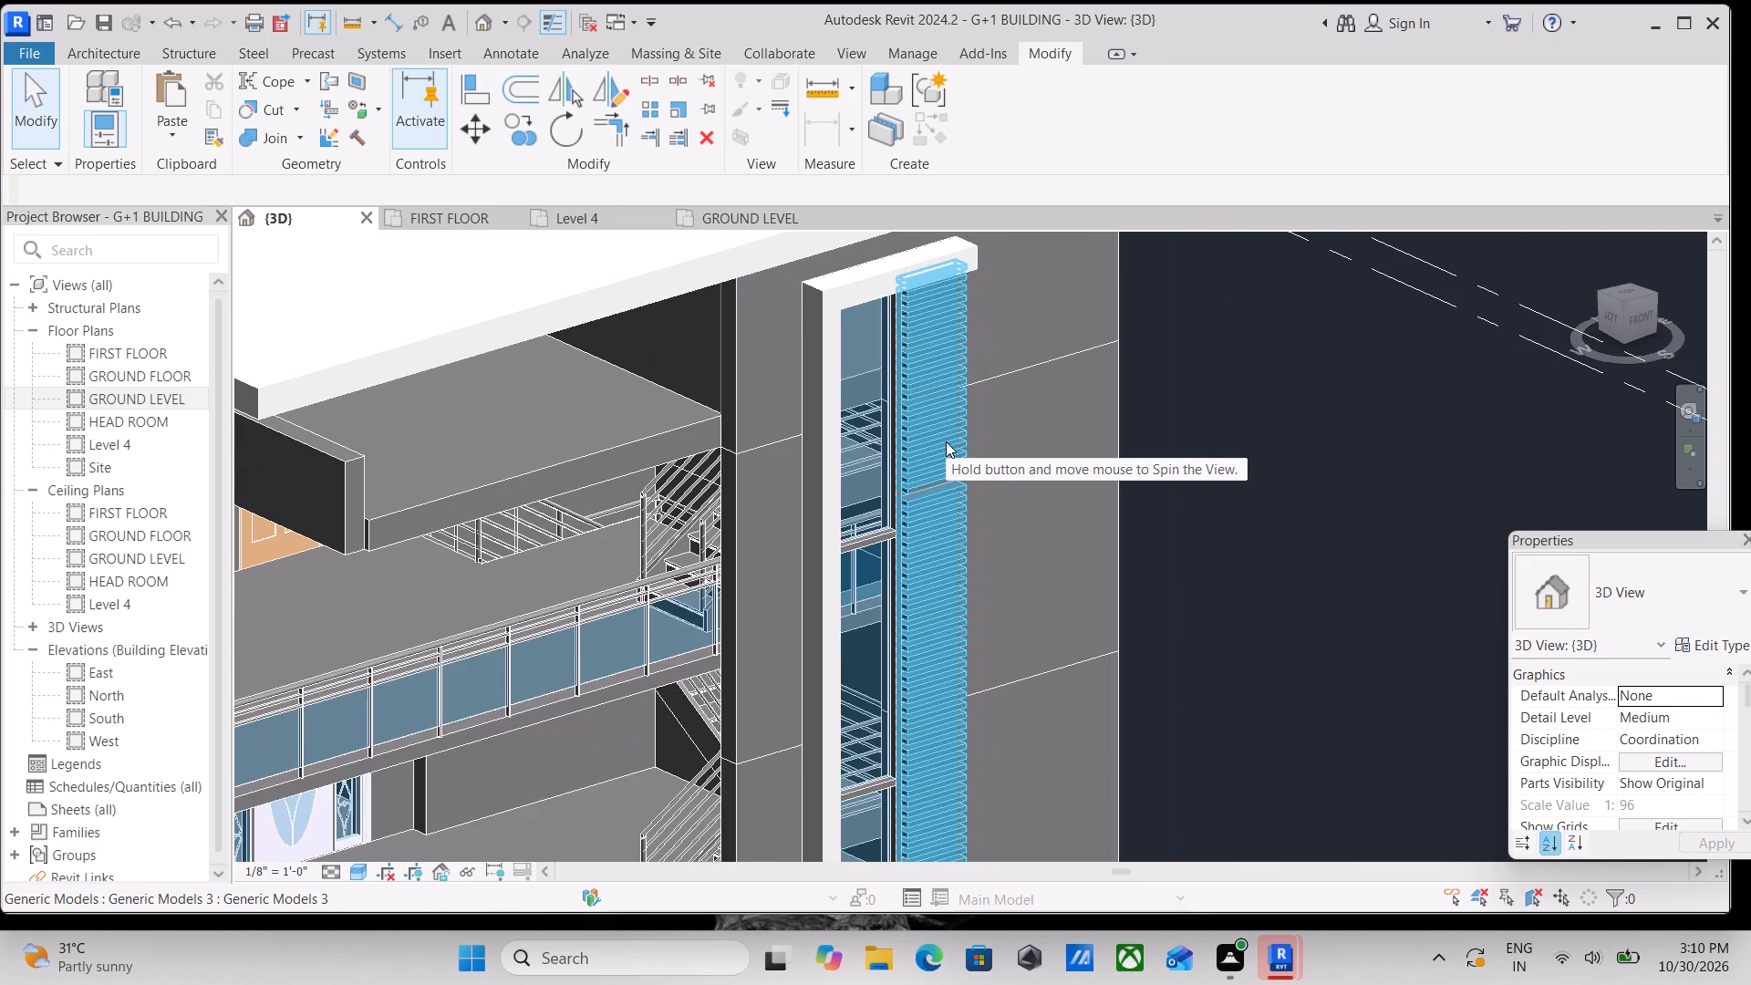
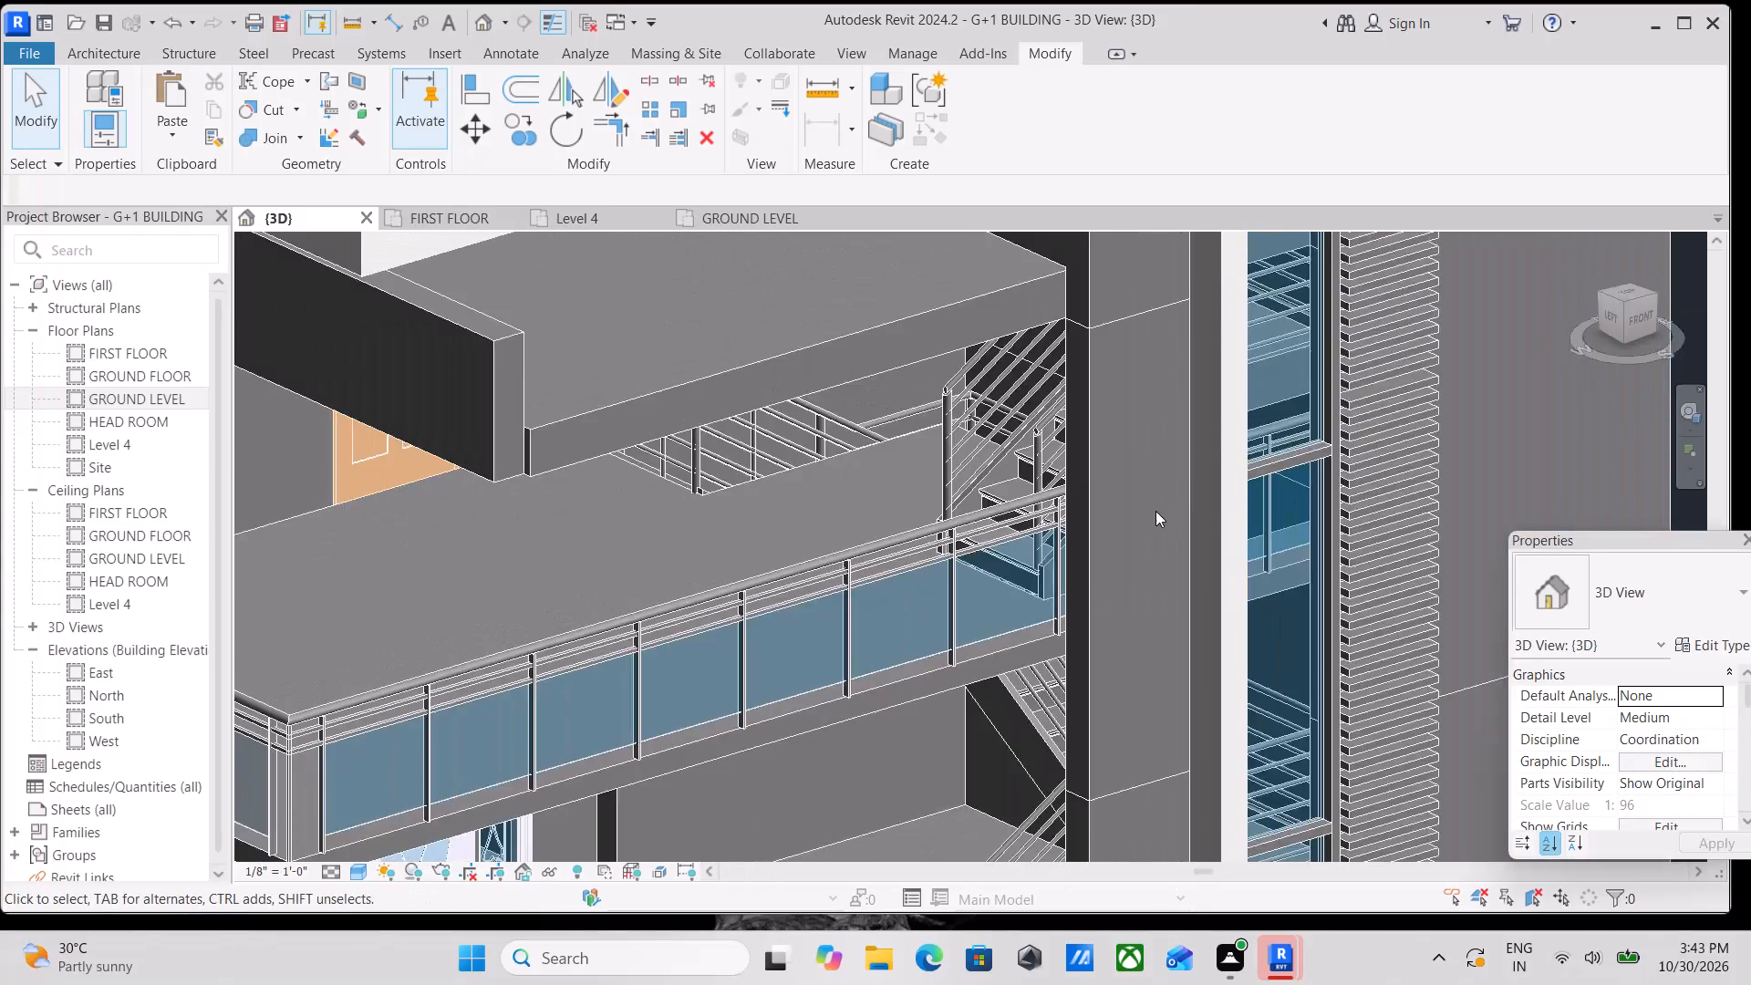
Examine the building's front facade in 3D, including the stair window frame, balcony railing and upper slab.
scroll(1148, 515, down, 3)
middle_drag(1111, 522, 1042, 542)
scroll(1042, 544, down, 3)
middle_drag(1042, 544, 1062, 528)
scroll(1207, 580, down, 1)
middle_drag(1208, 580, 1283, 643)
middle_drag(1254, 641, 1234, 560)
middle_drag(1276, 553, 1219, 610)
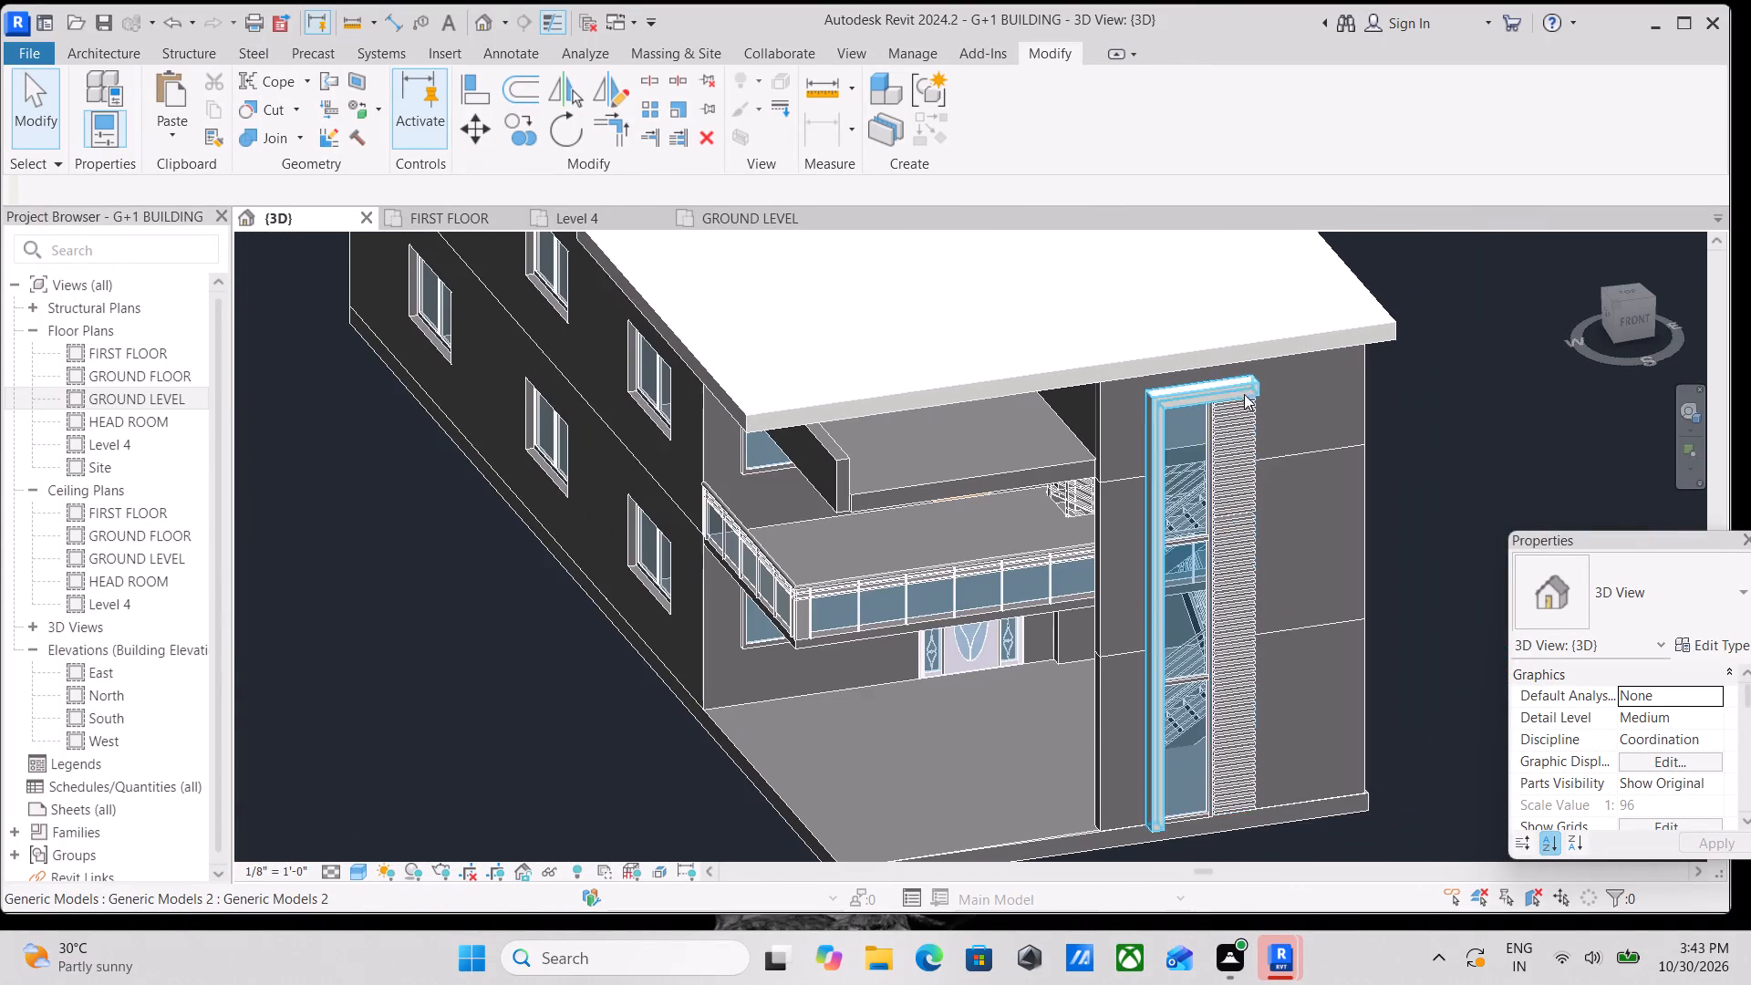
scroll(1243, 362, up, 6)
click(1267, 398)
scroll(1267, 398, up, 6)
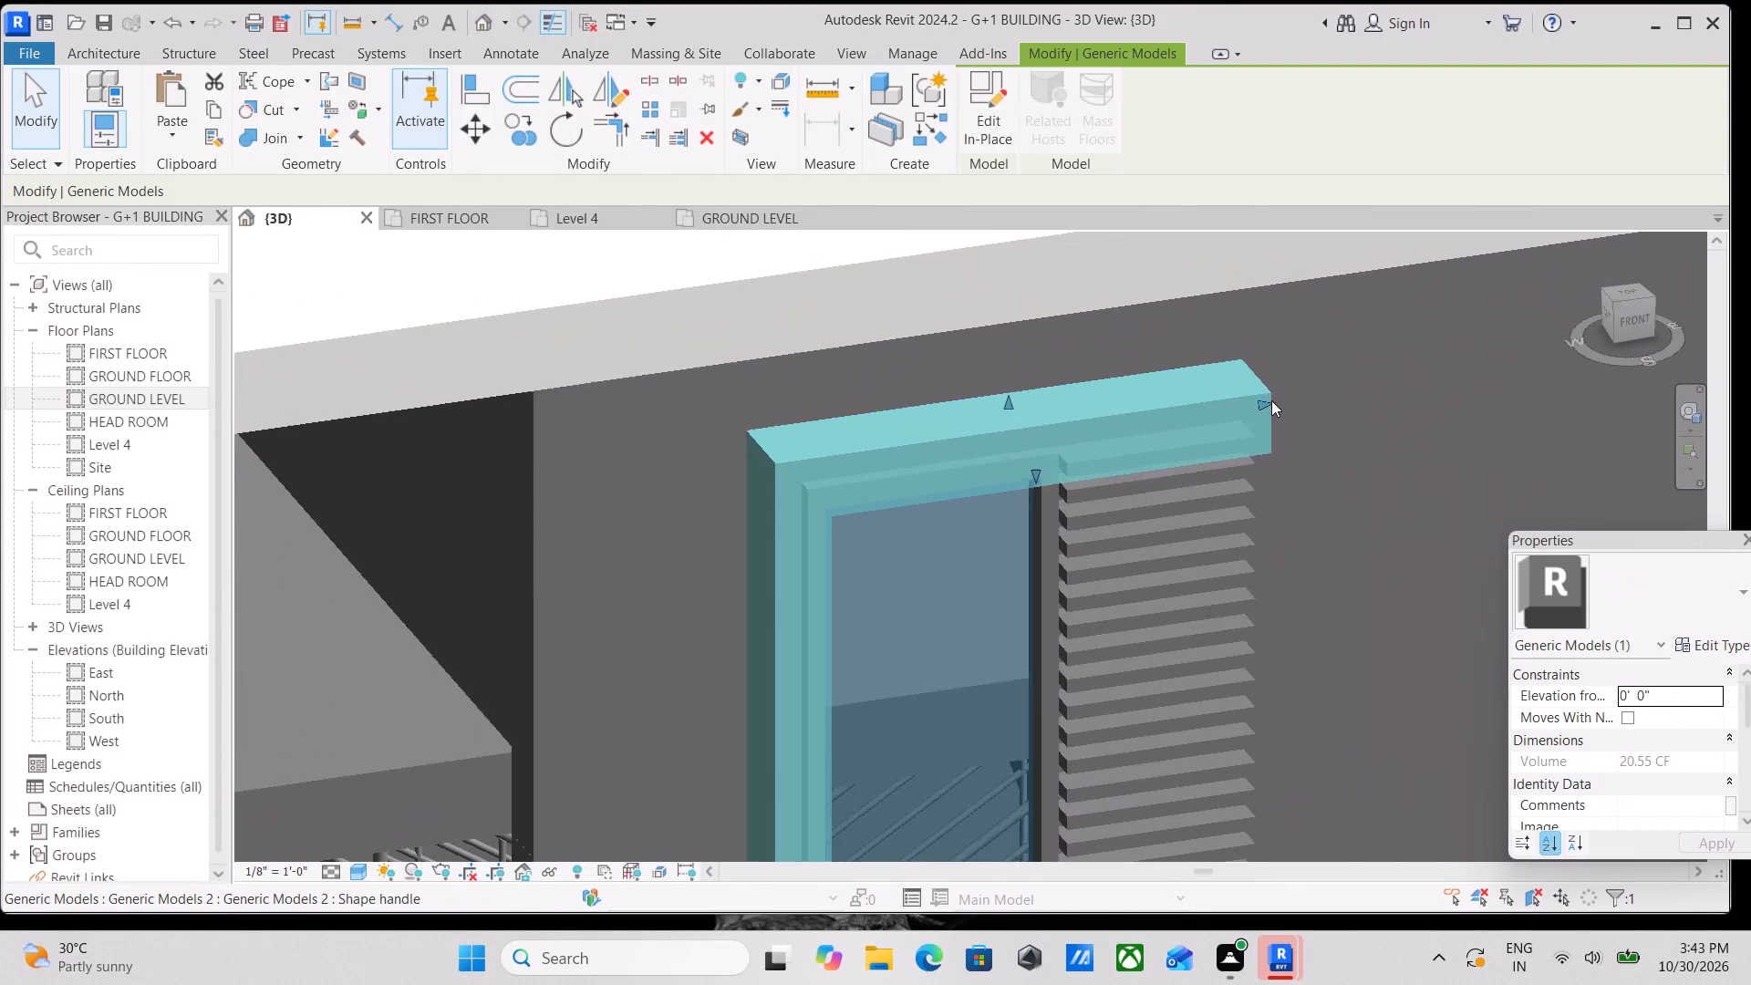
scroll(1267, 401, down, 10)
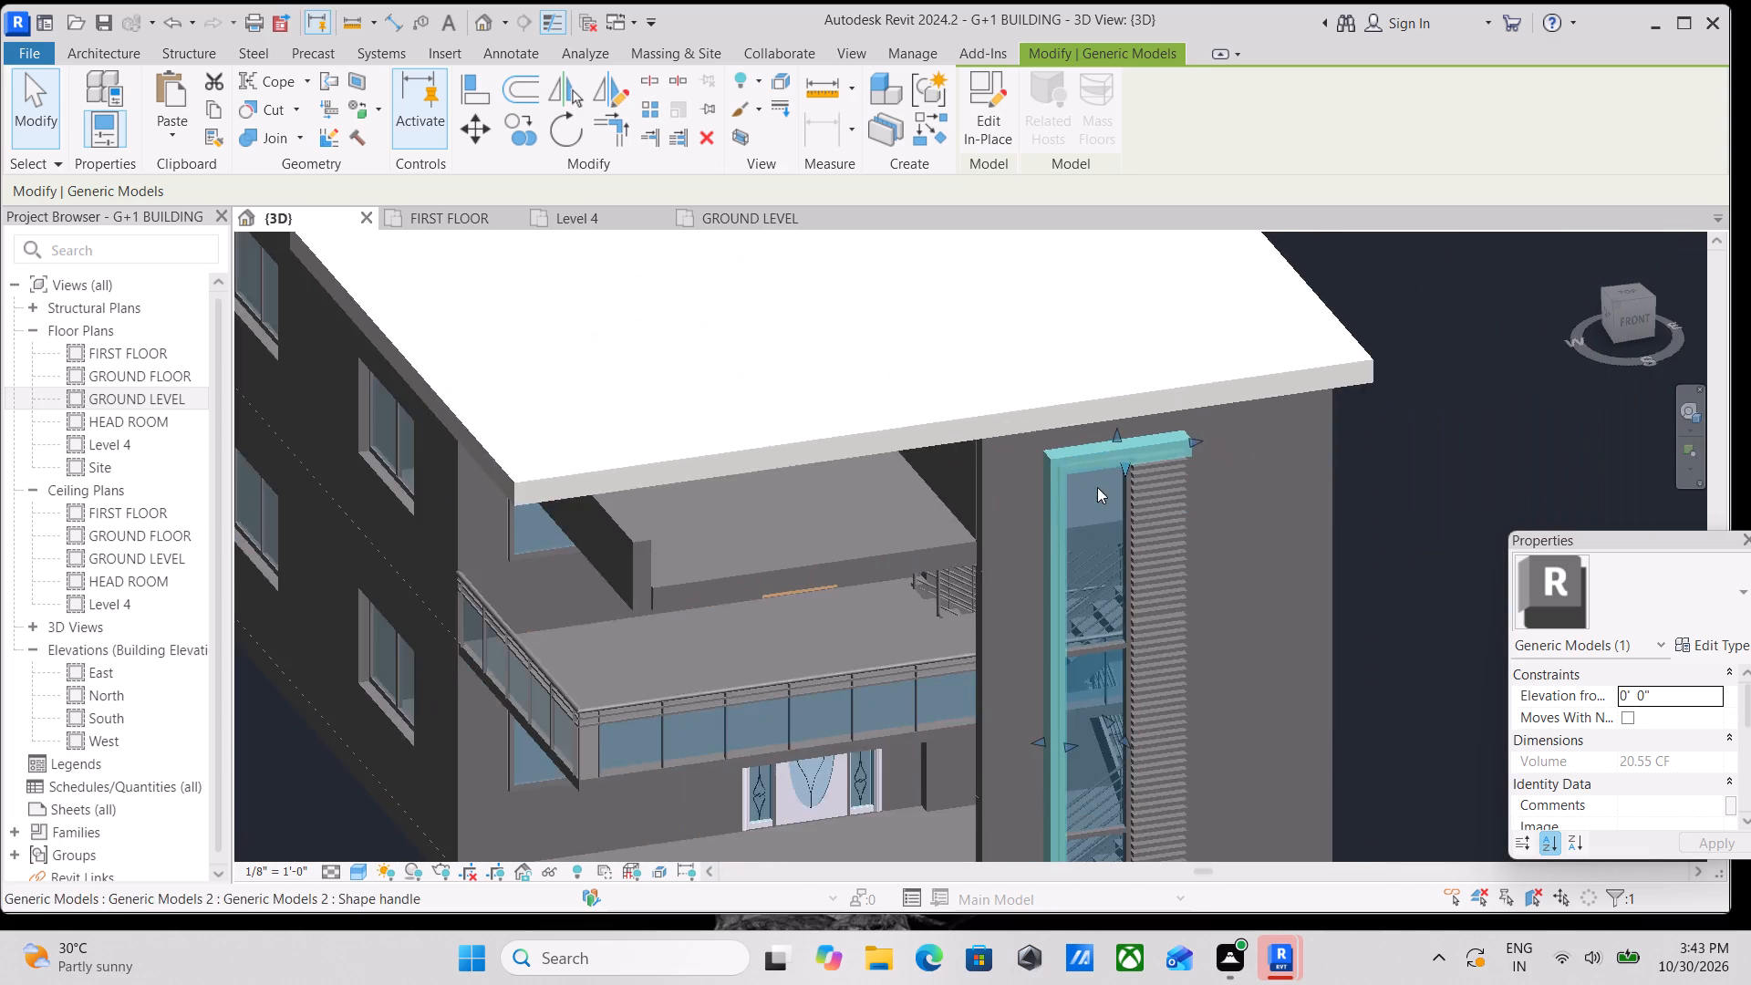
scroll(1097, 487, down, 5)
scroll(931, 479, down, 2)
key(Escape)
scroll(837, 535, up, 4)
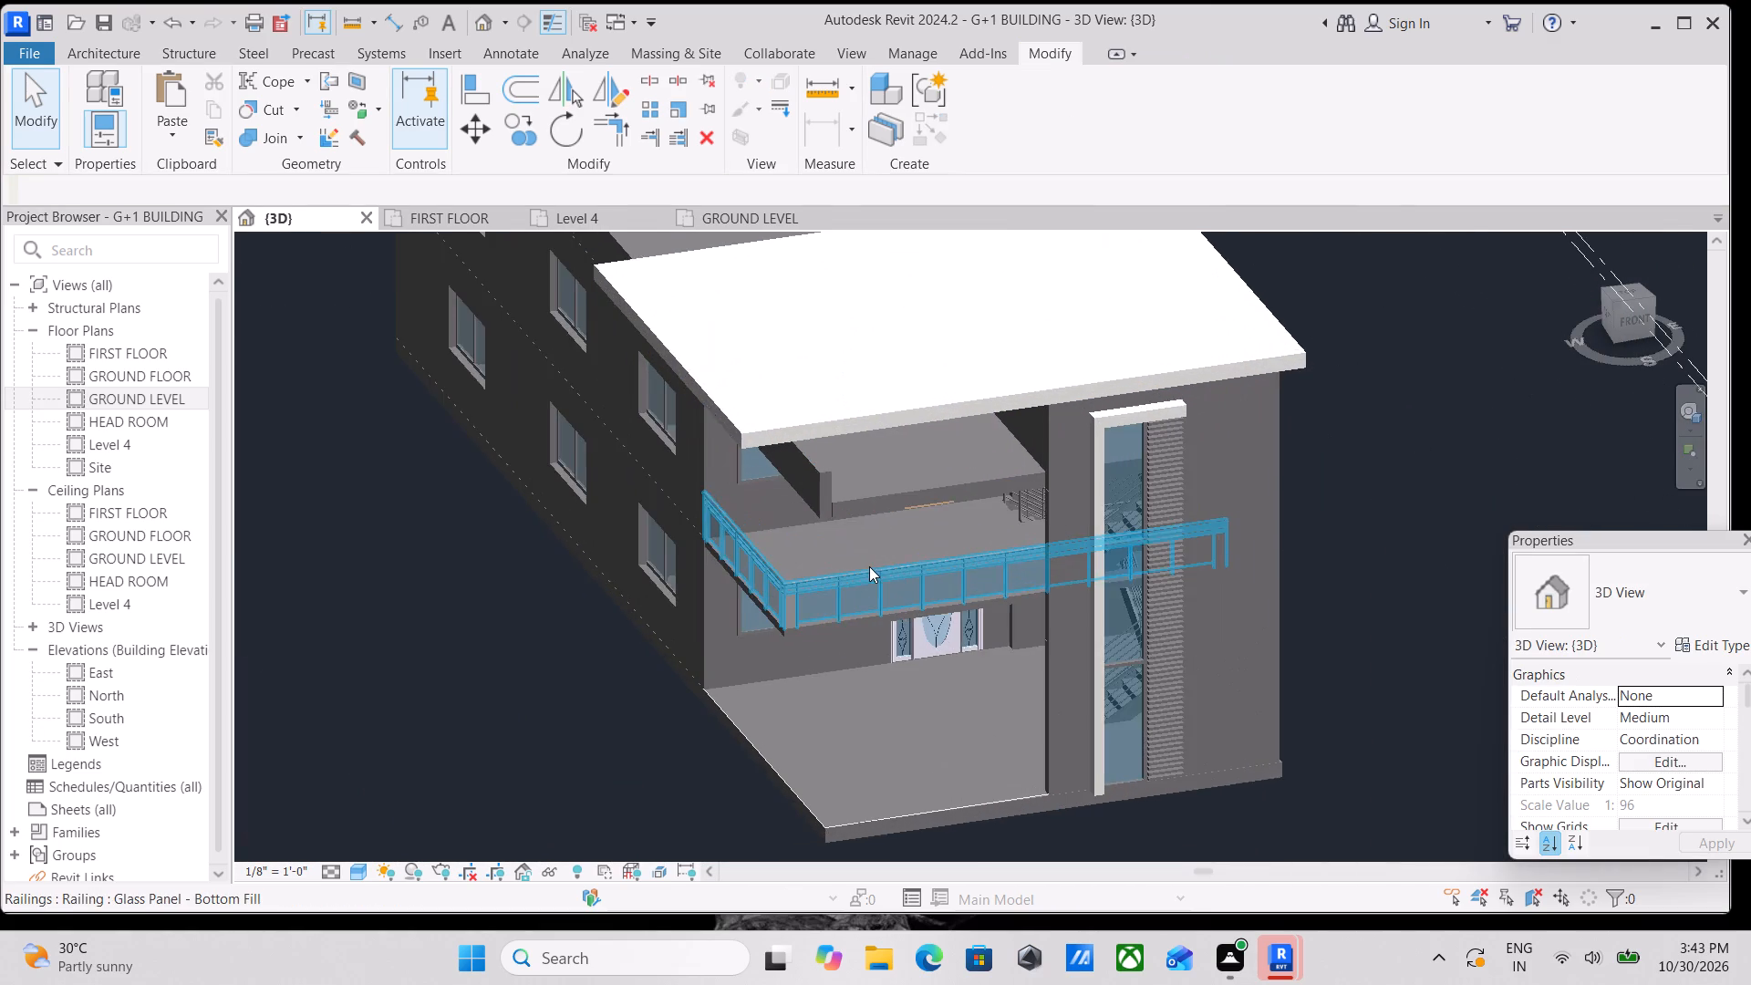
scroll(869, 566, up, 1)
middle_drag(852, 565, 735, 533)
shift+middle_drag(850, 536, 782, 481)
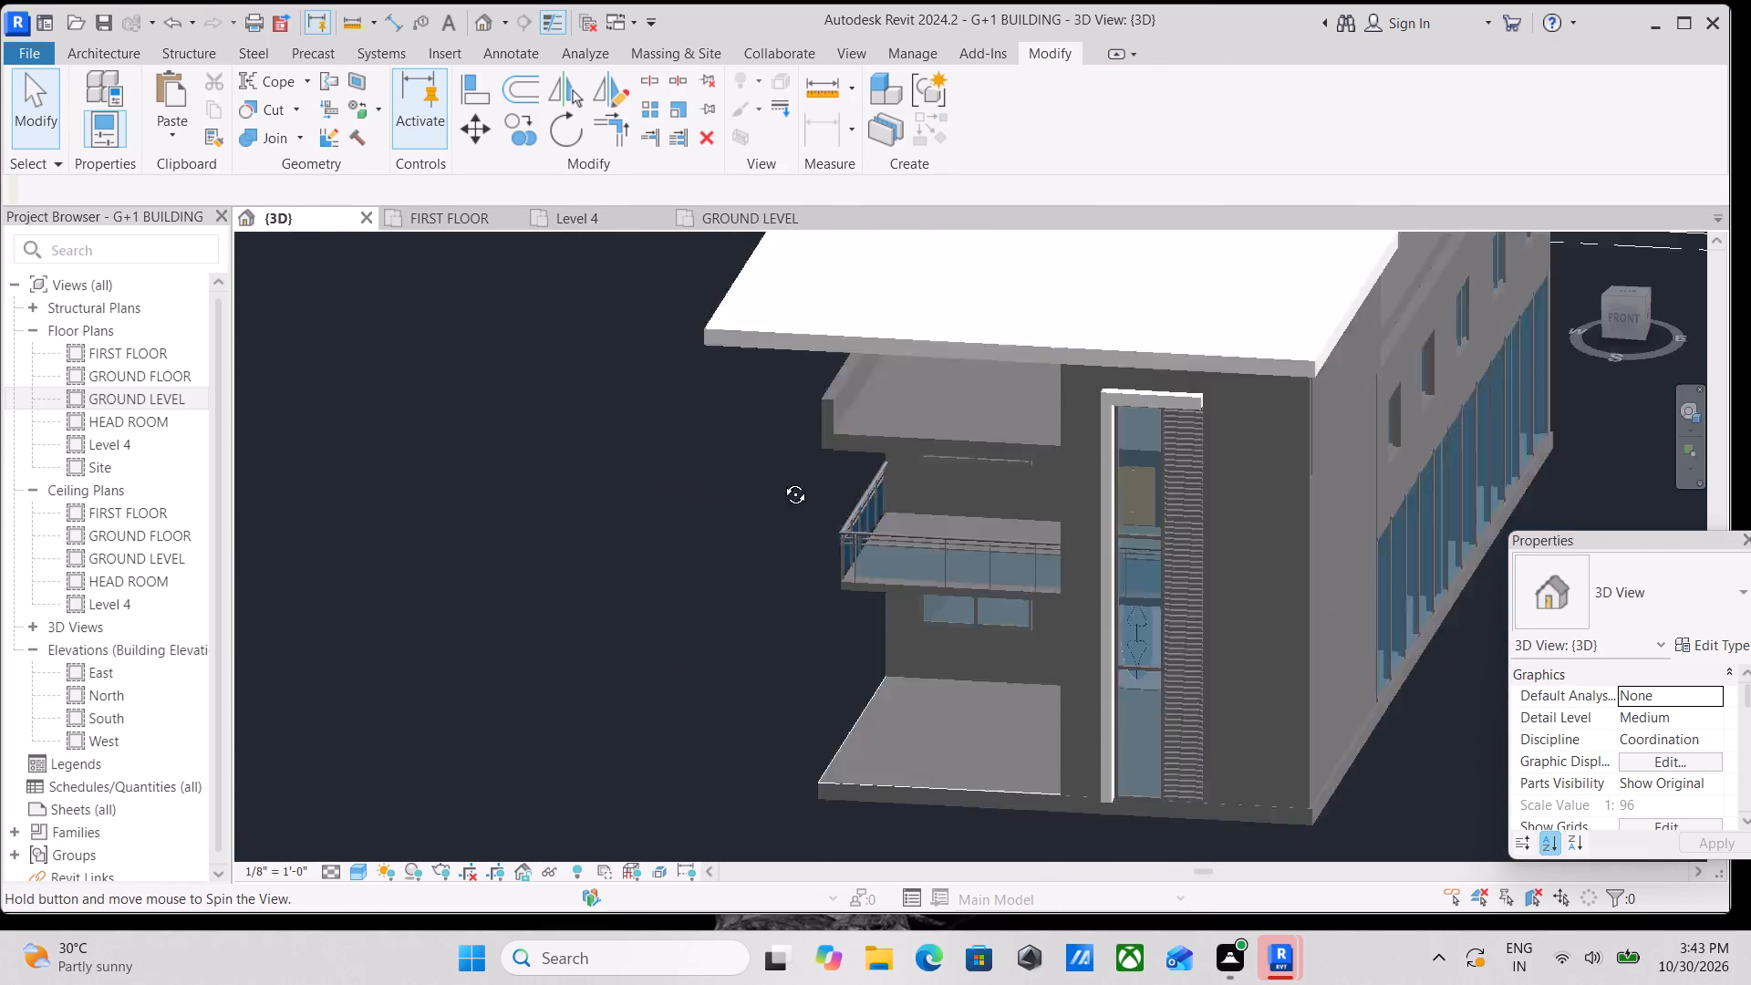
shift+middle_drag(782, 481, 795, 477)
scroll(835, 487, up, 3)
middle_drag(873, 494, 891, 529)
scroll(933, 522, down, 3)
middle_drag(933, 522, 945, 558)
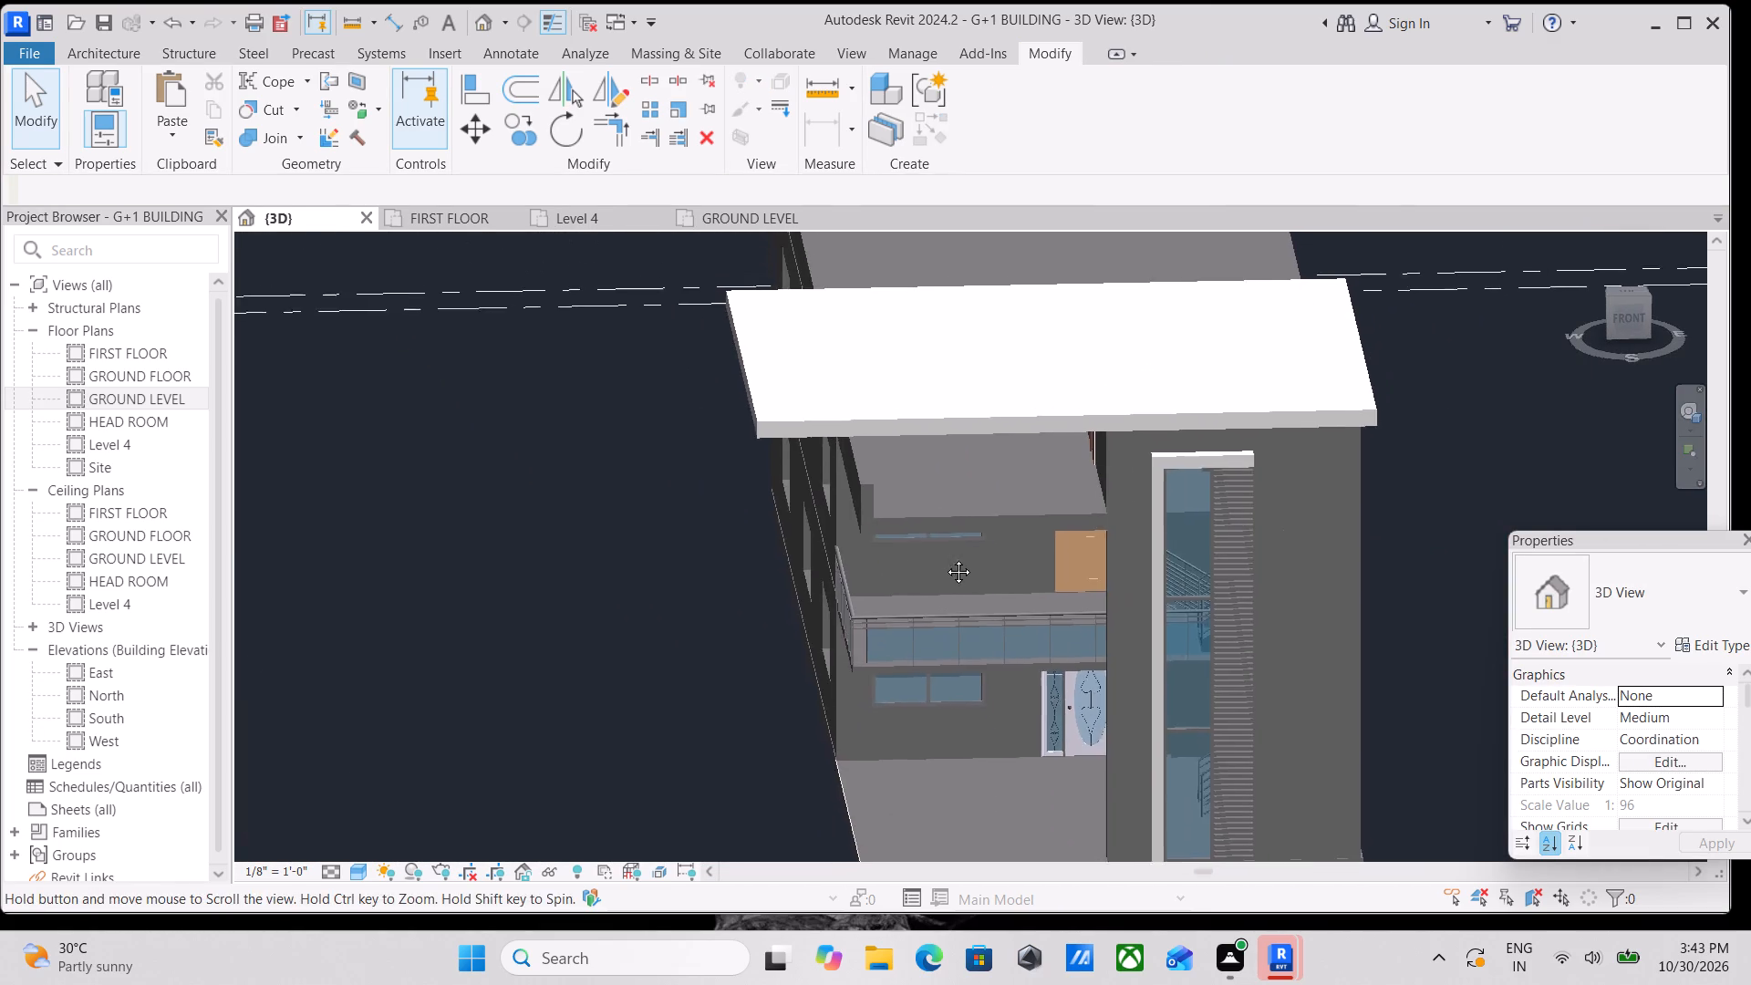
middle_drag(945, 558, 946, 559)
scroll(948, 562, up, 1)
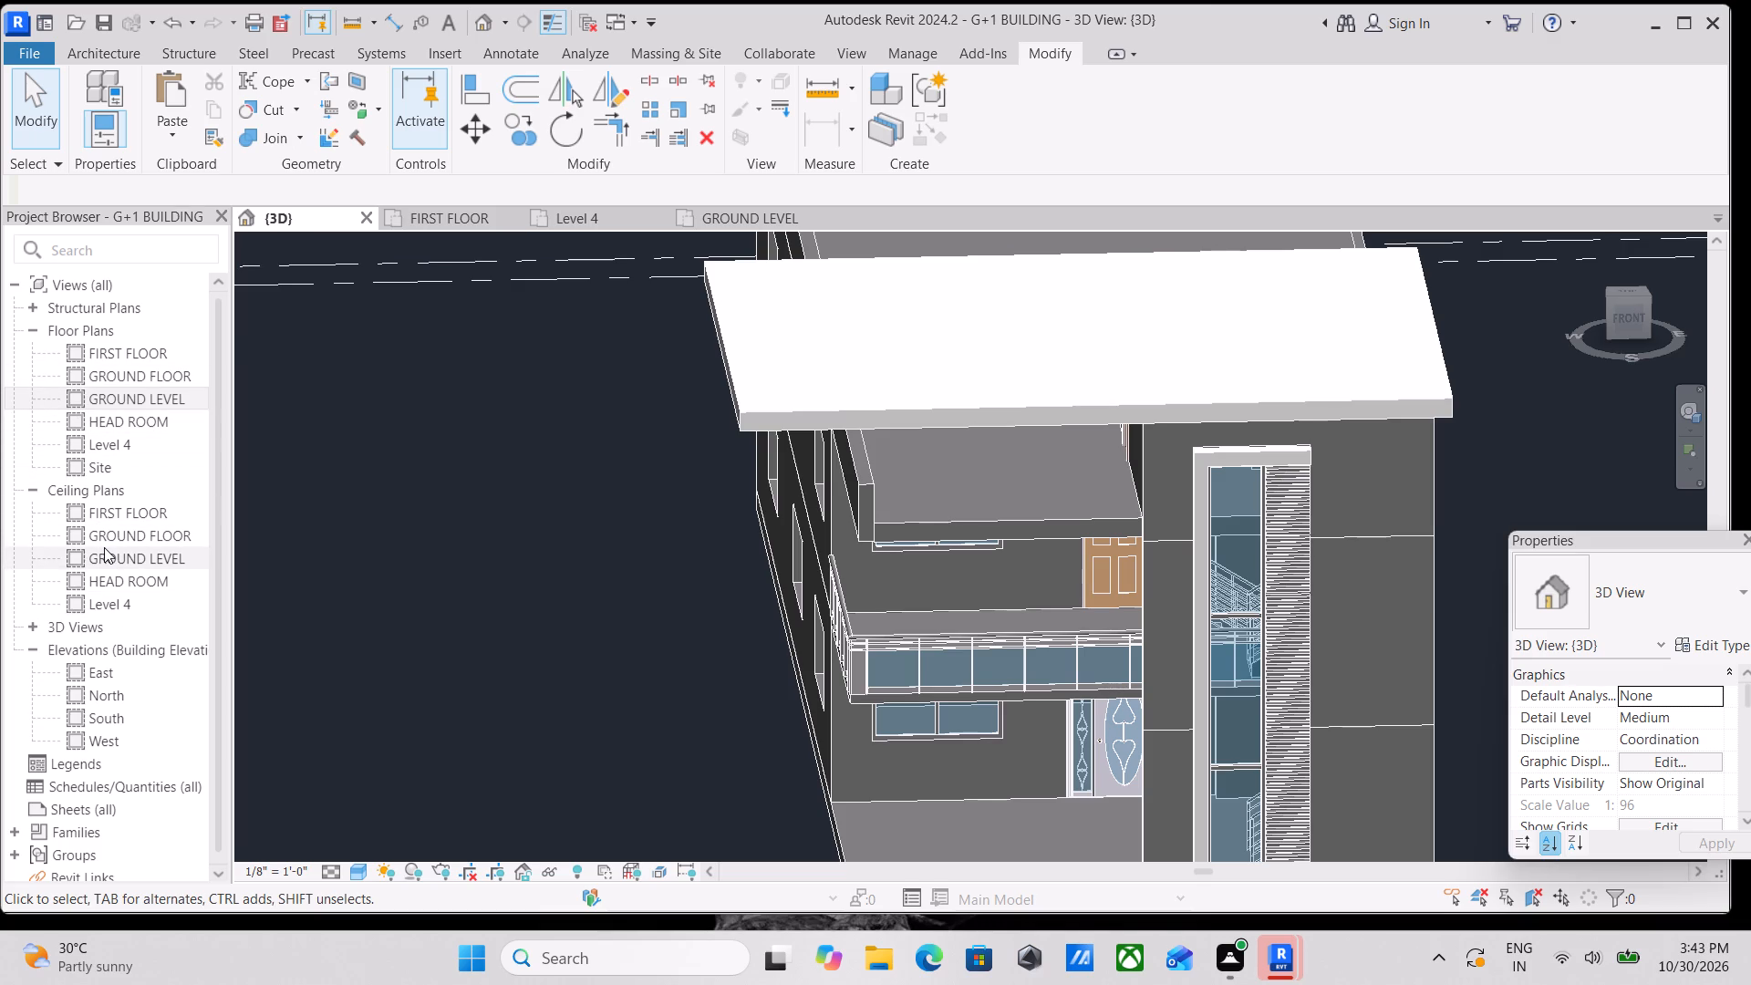
Open the Level 4 floor plan without saving the project.
double_click(90, 441)
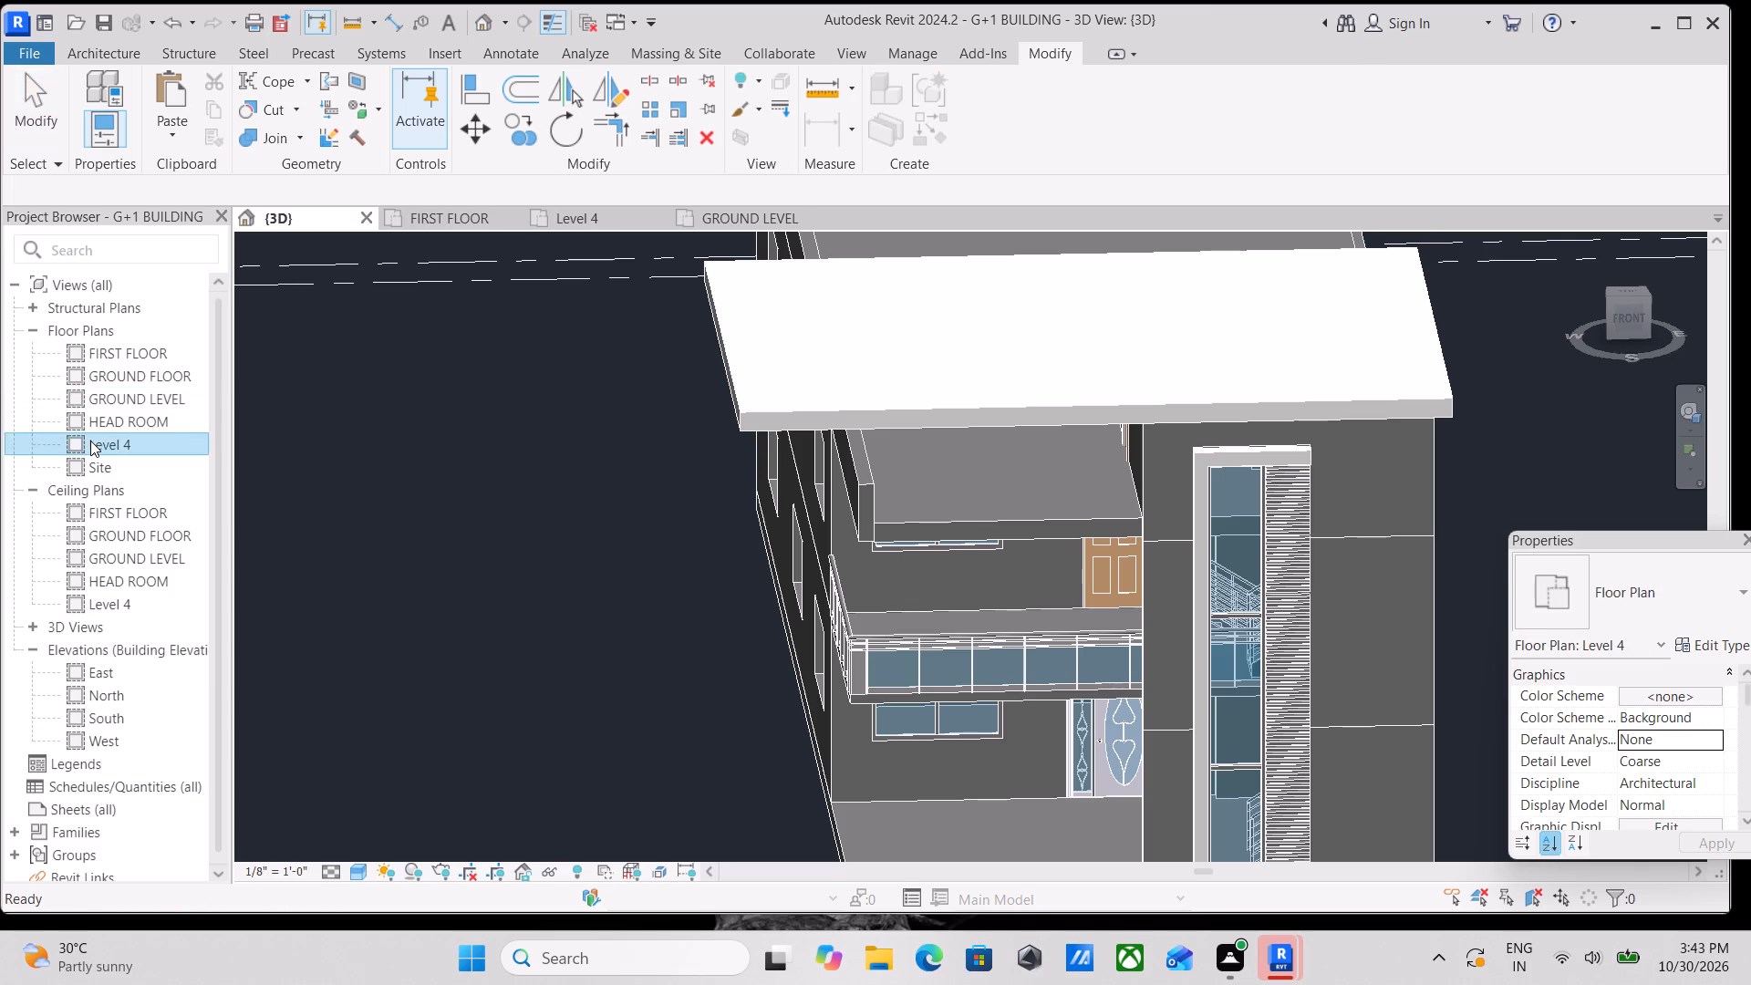
click(90, 441)
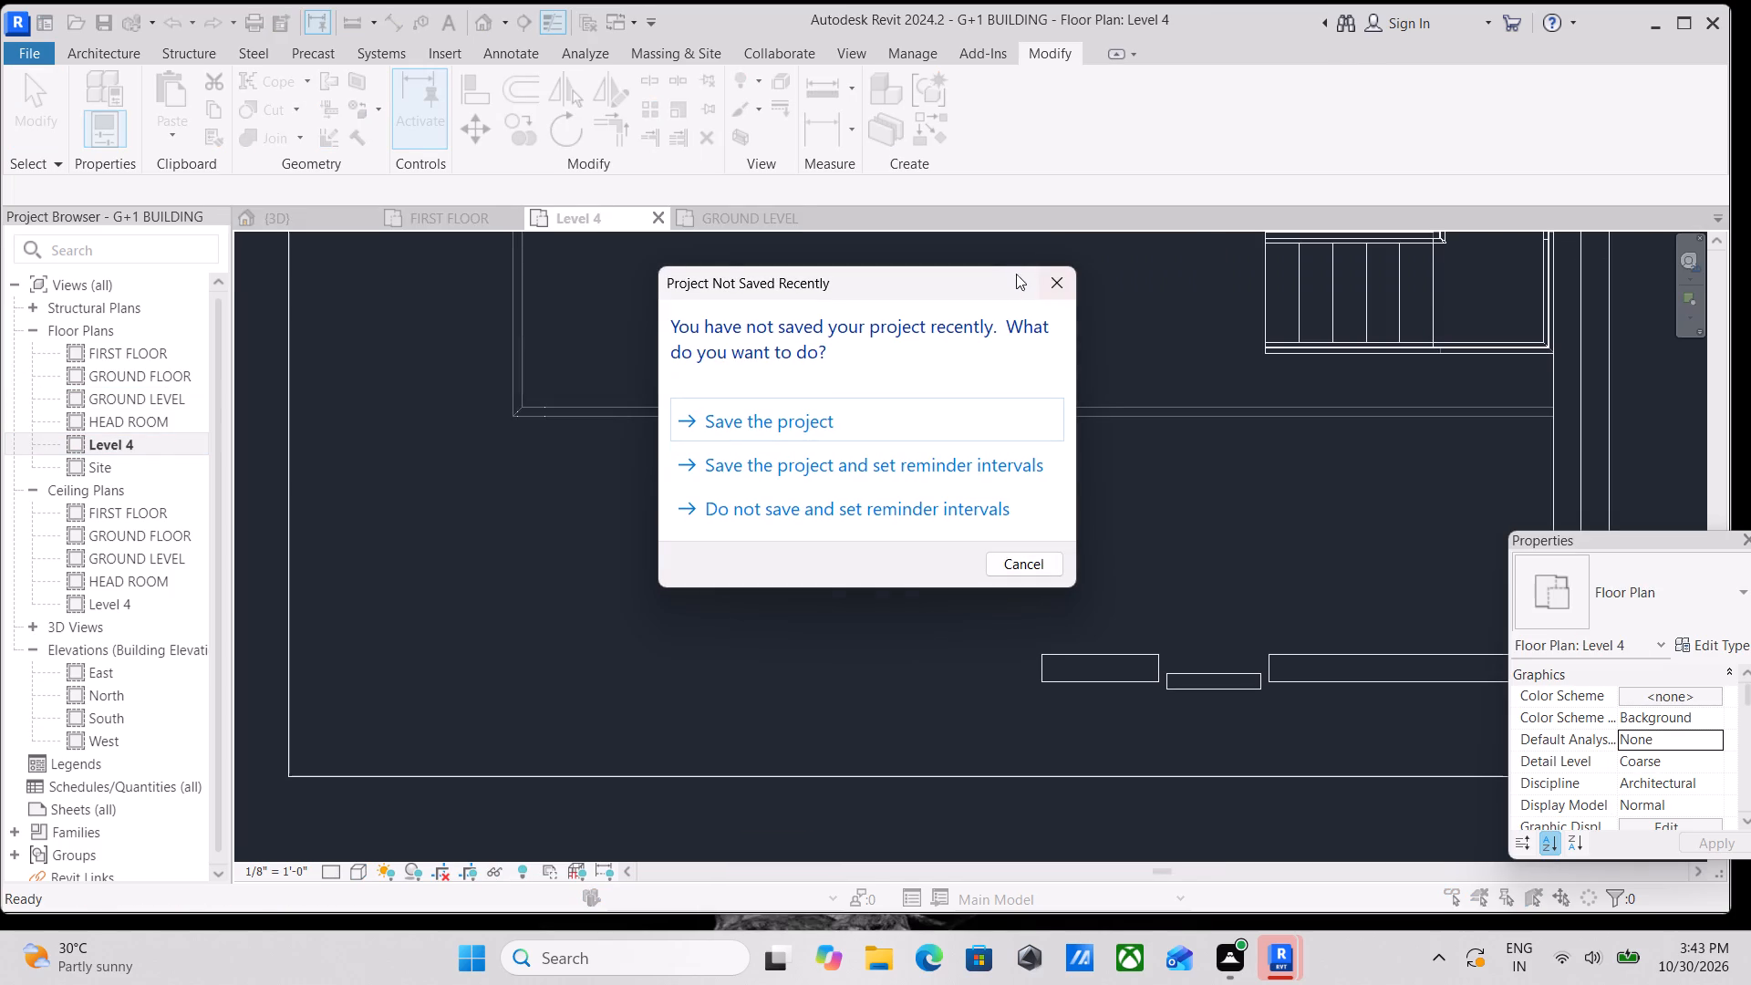
click(1063, 289)
Sketch a Handrail - Rectangular railing about 18' 9" long on Level 4 along the inner wall beside the door above the stair.
scroll(1013, 388, up, 3)
scroll(991, 416, down, 6)
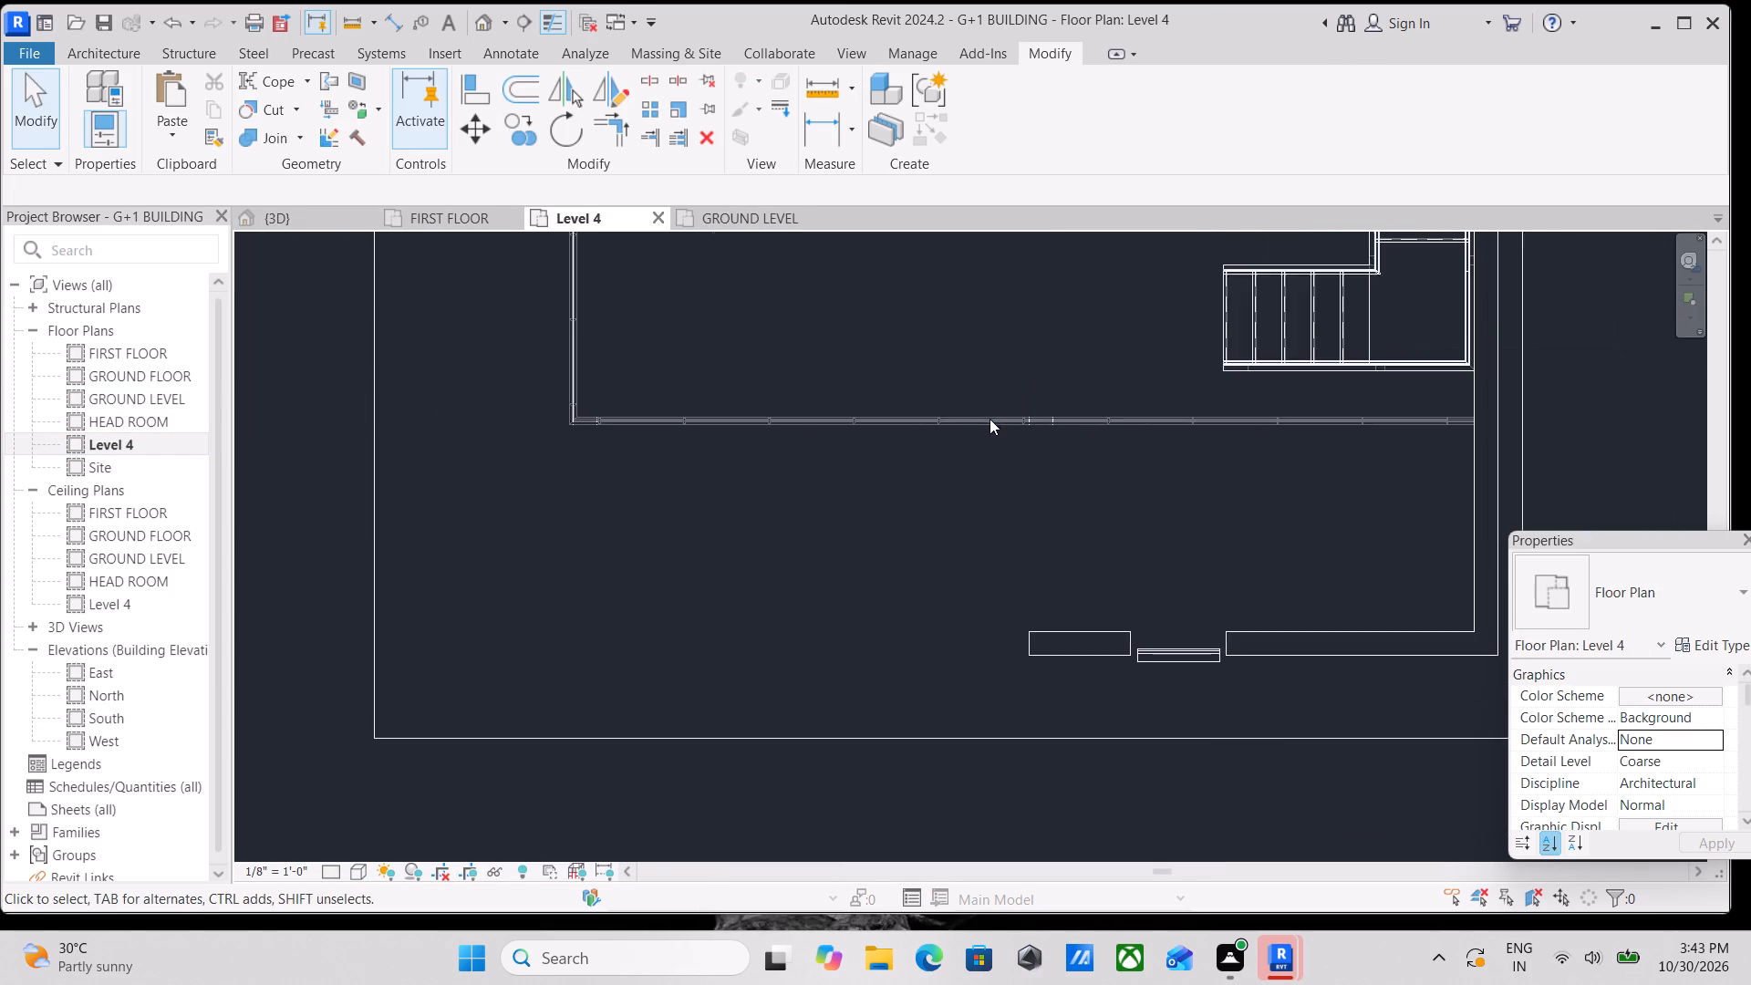
scroll(989, 419, down, 4)
middle_drag(989, 419, 1041, 578)
middle_drag(942, 403, 972, 573)
scroll(971, 563, down, 1)
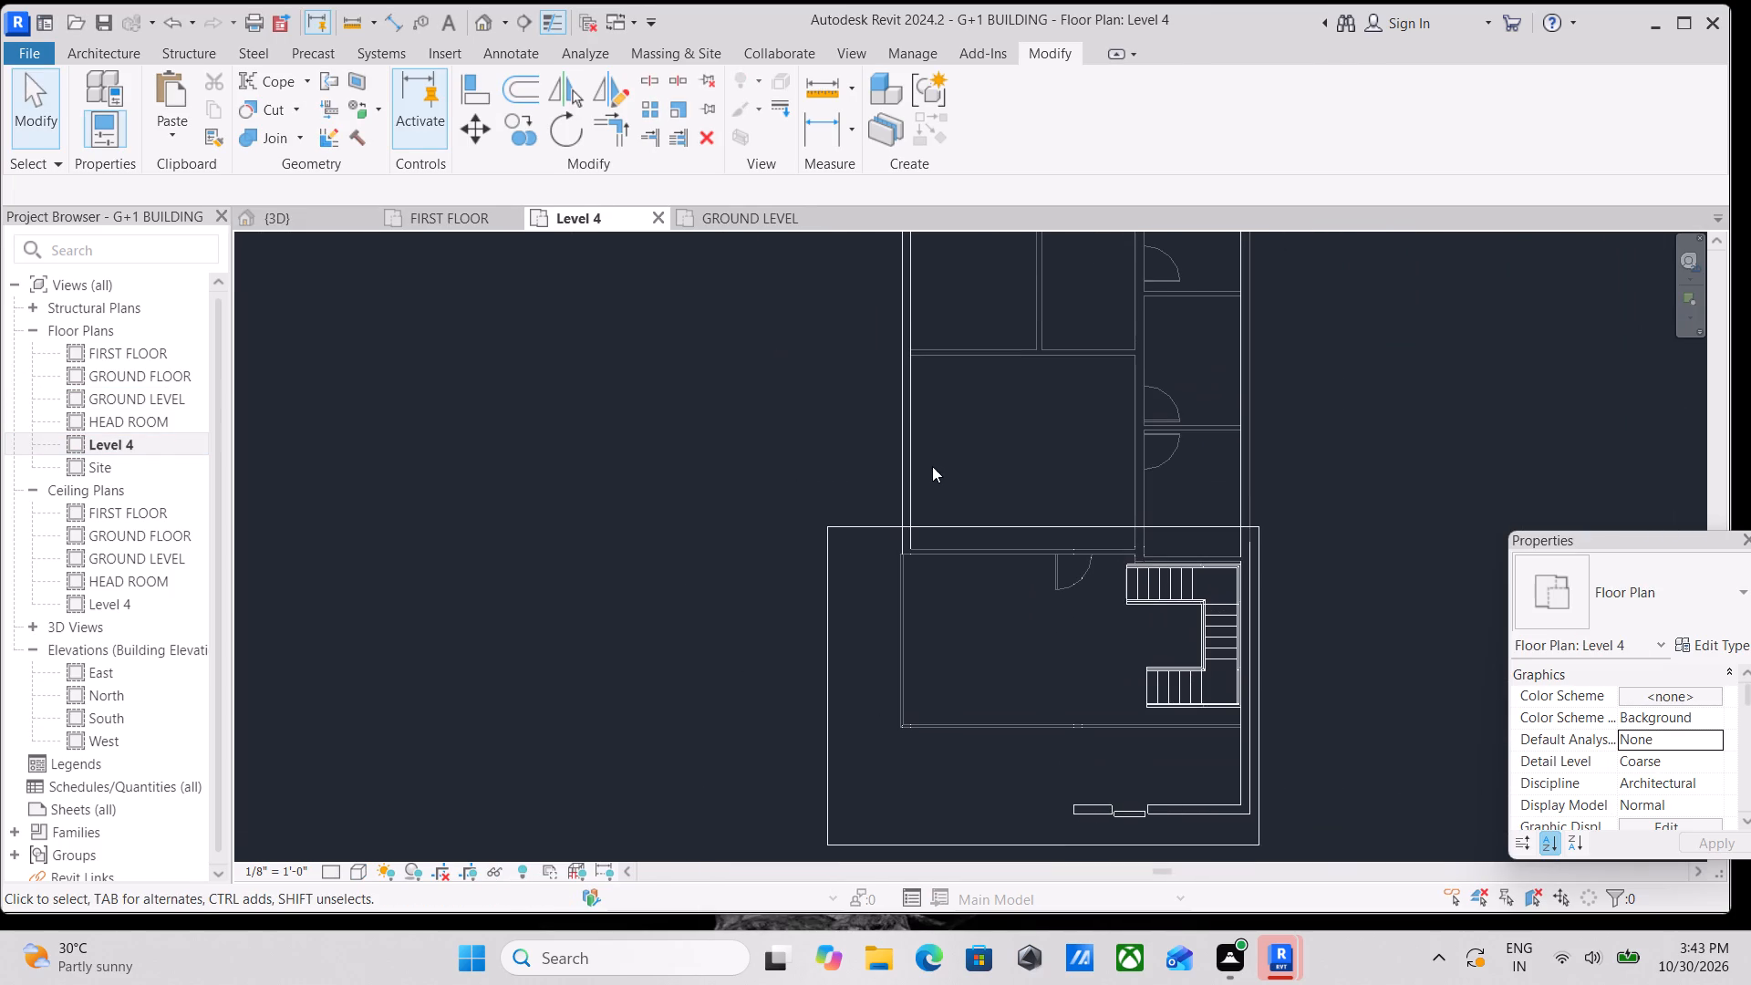
scroll(1009, 523, up, 2)
middle_drag(1081, 513, 1049, 586)
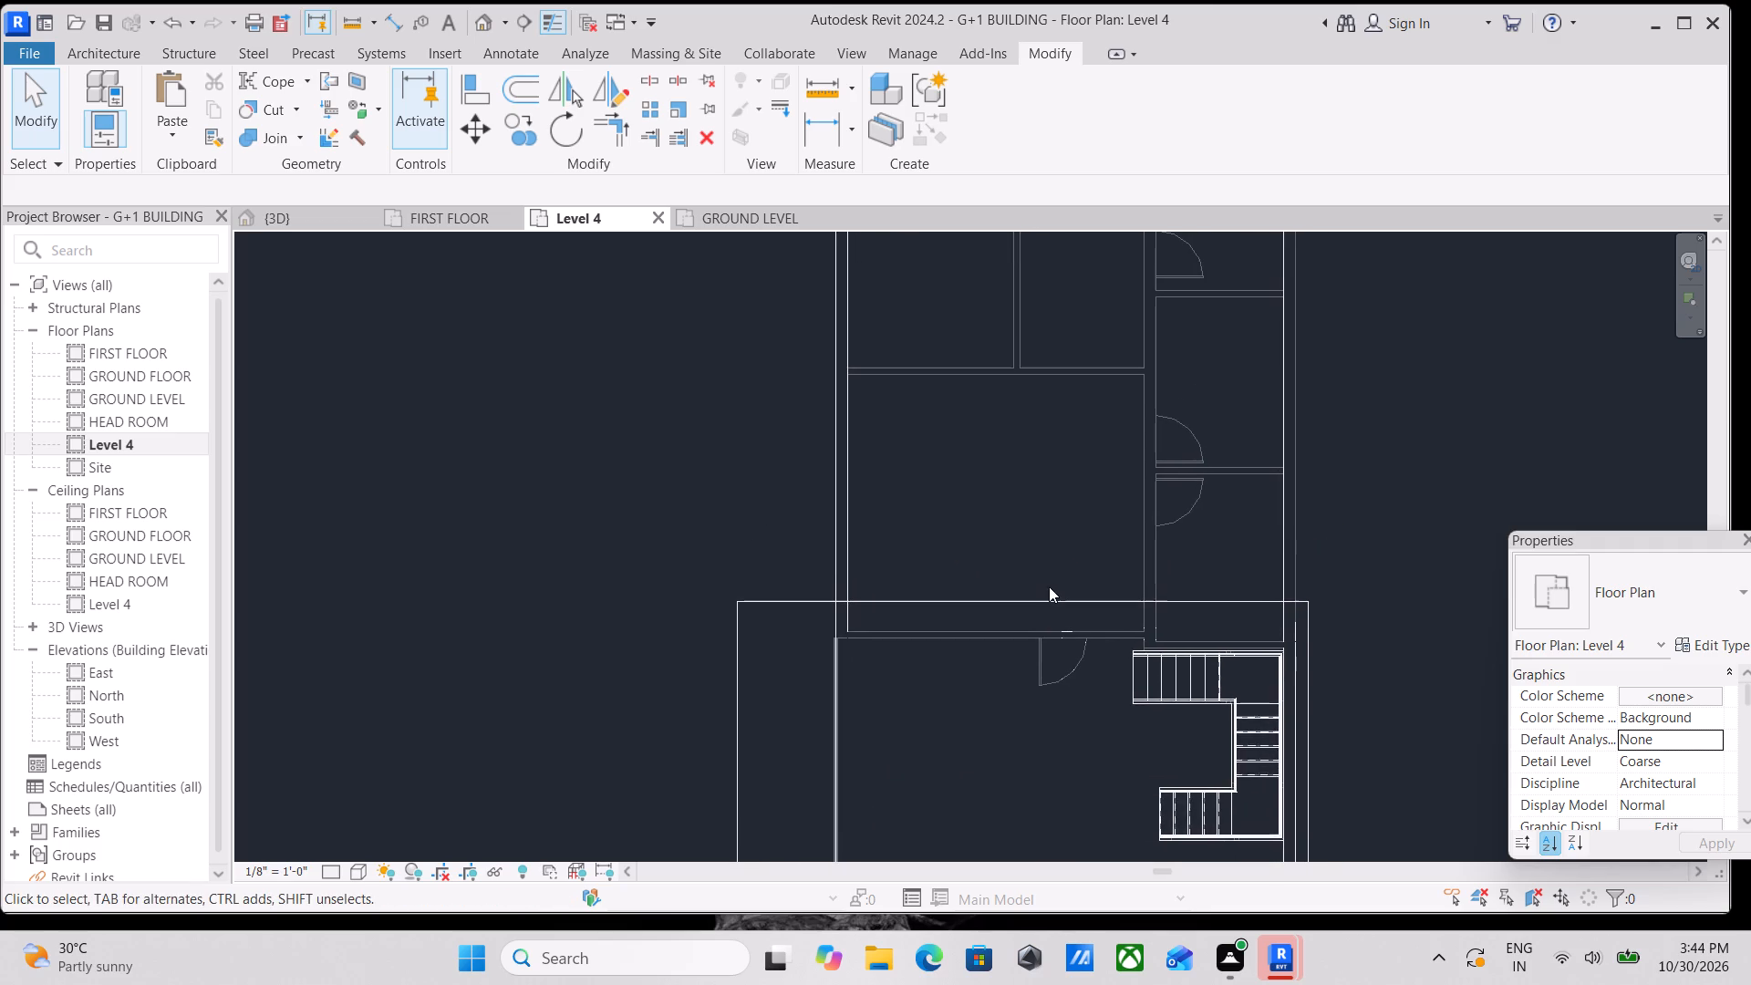
click(100, 43)
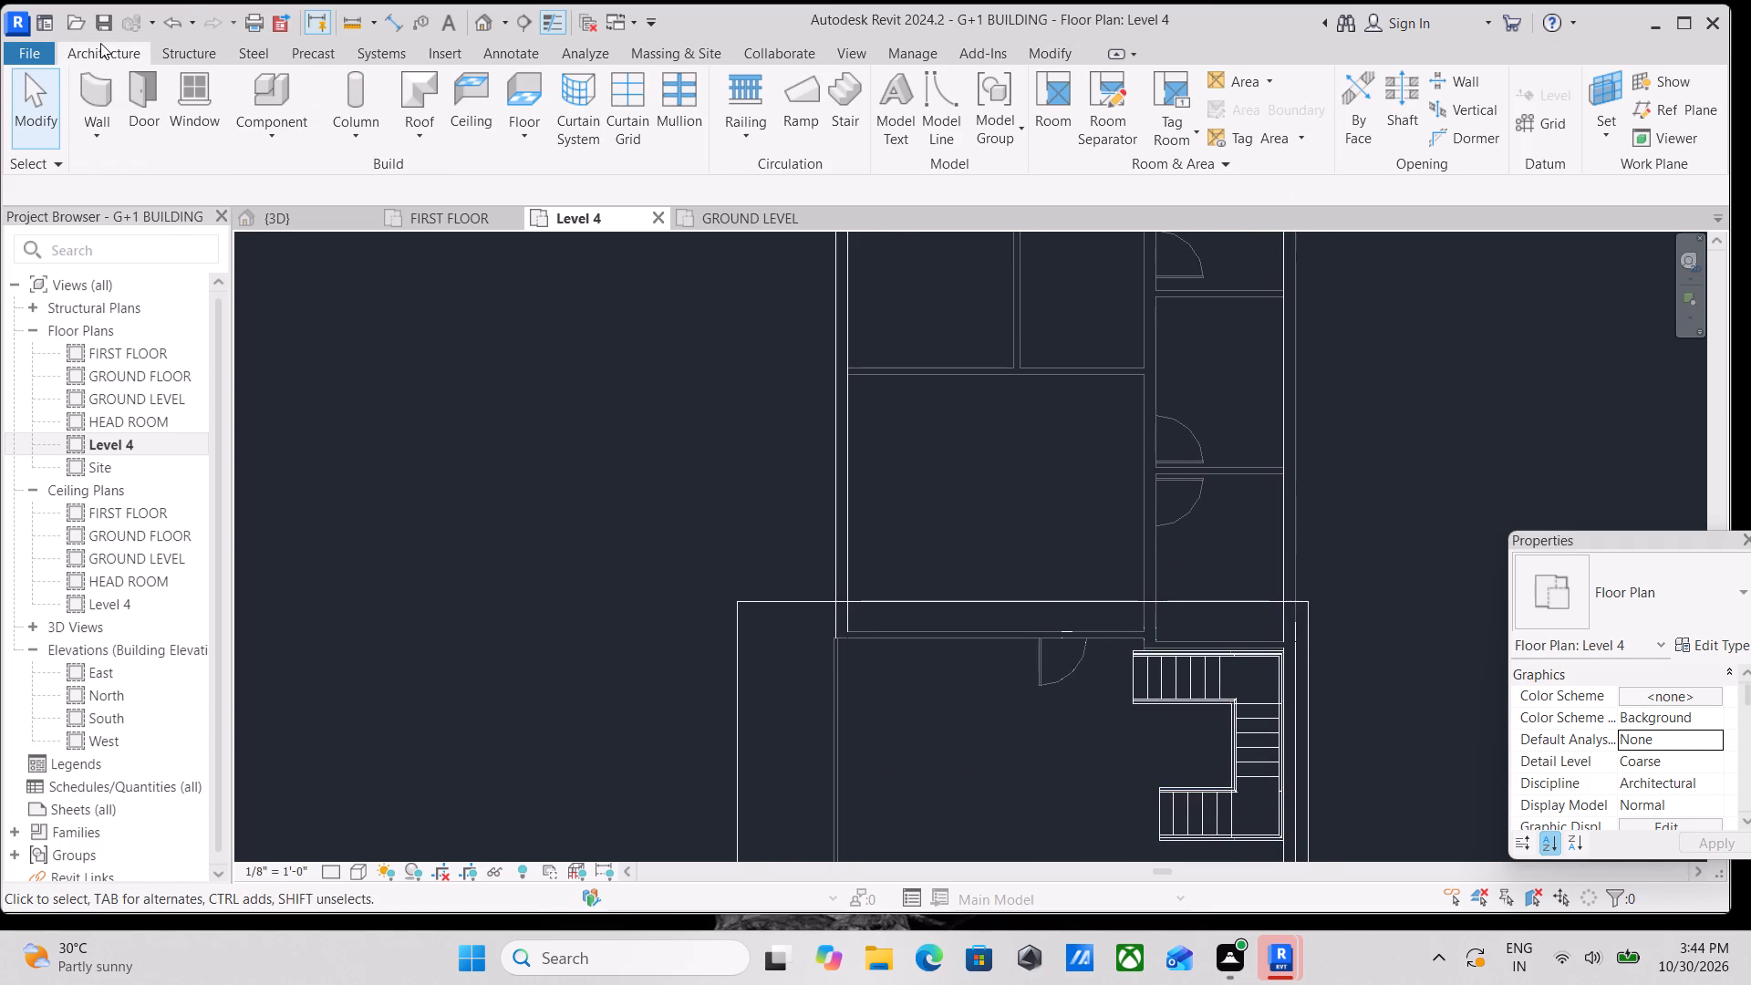
click(255, 139)
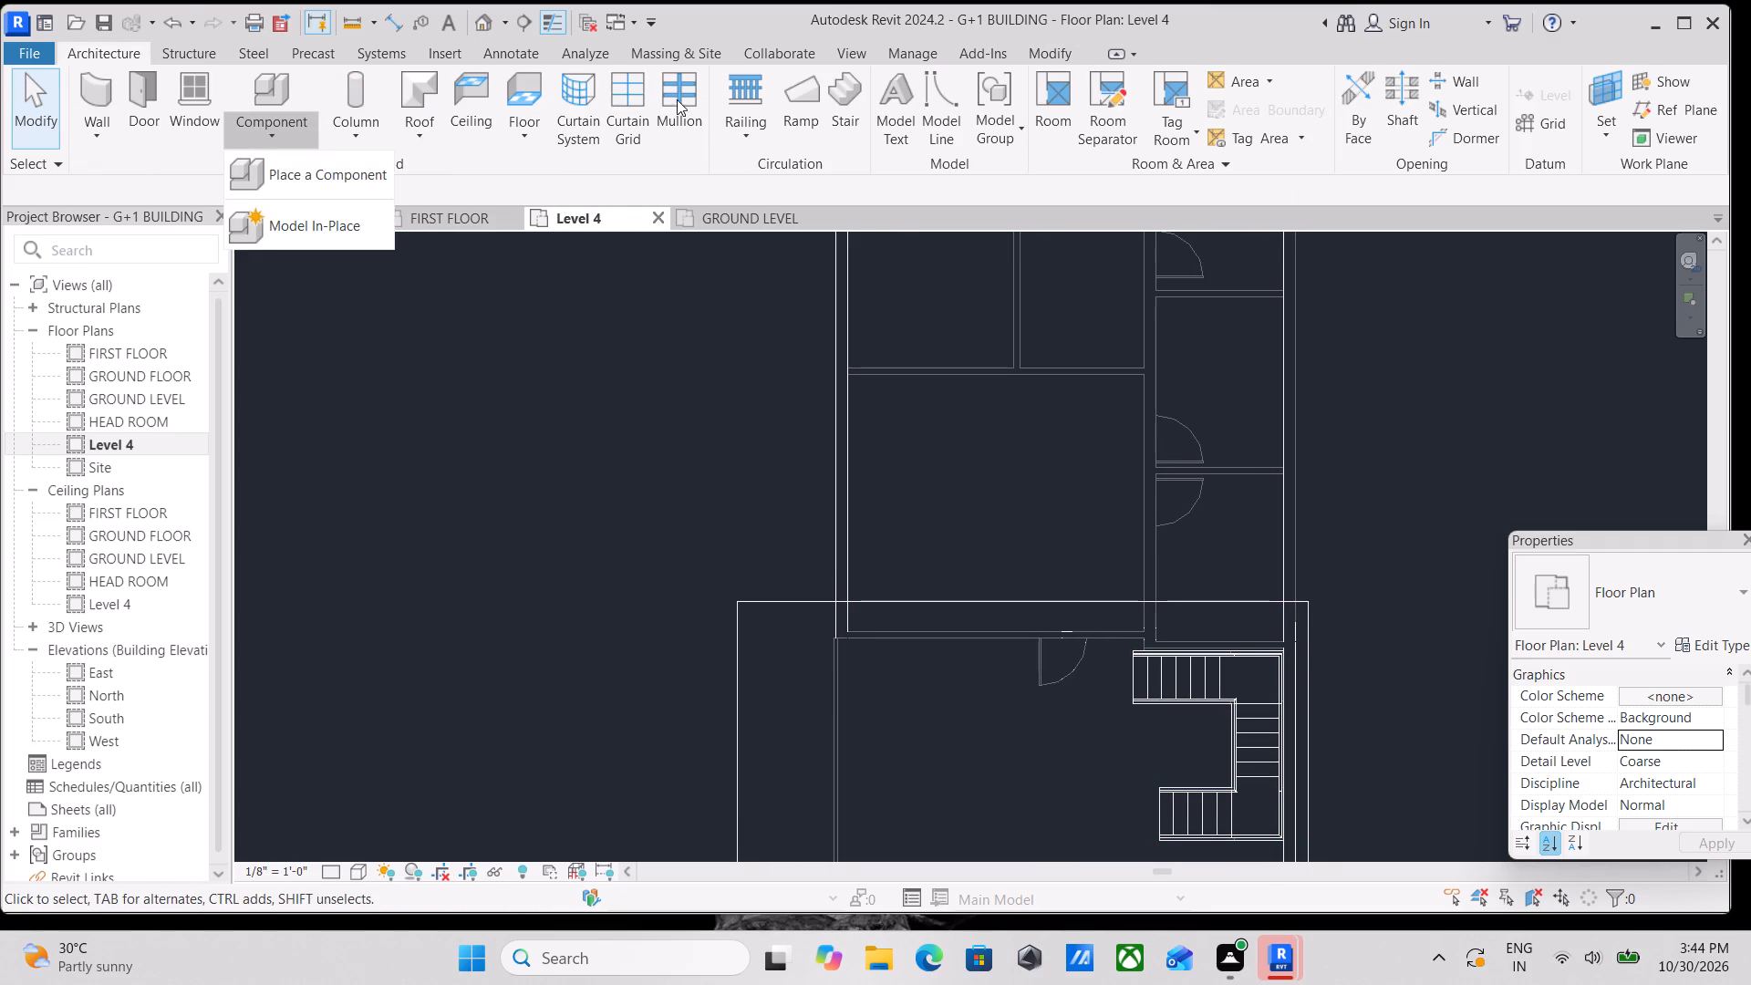
click(749, 137)
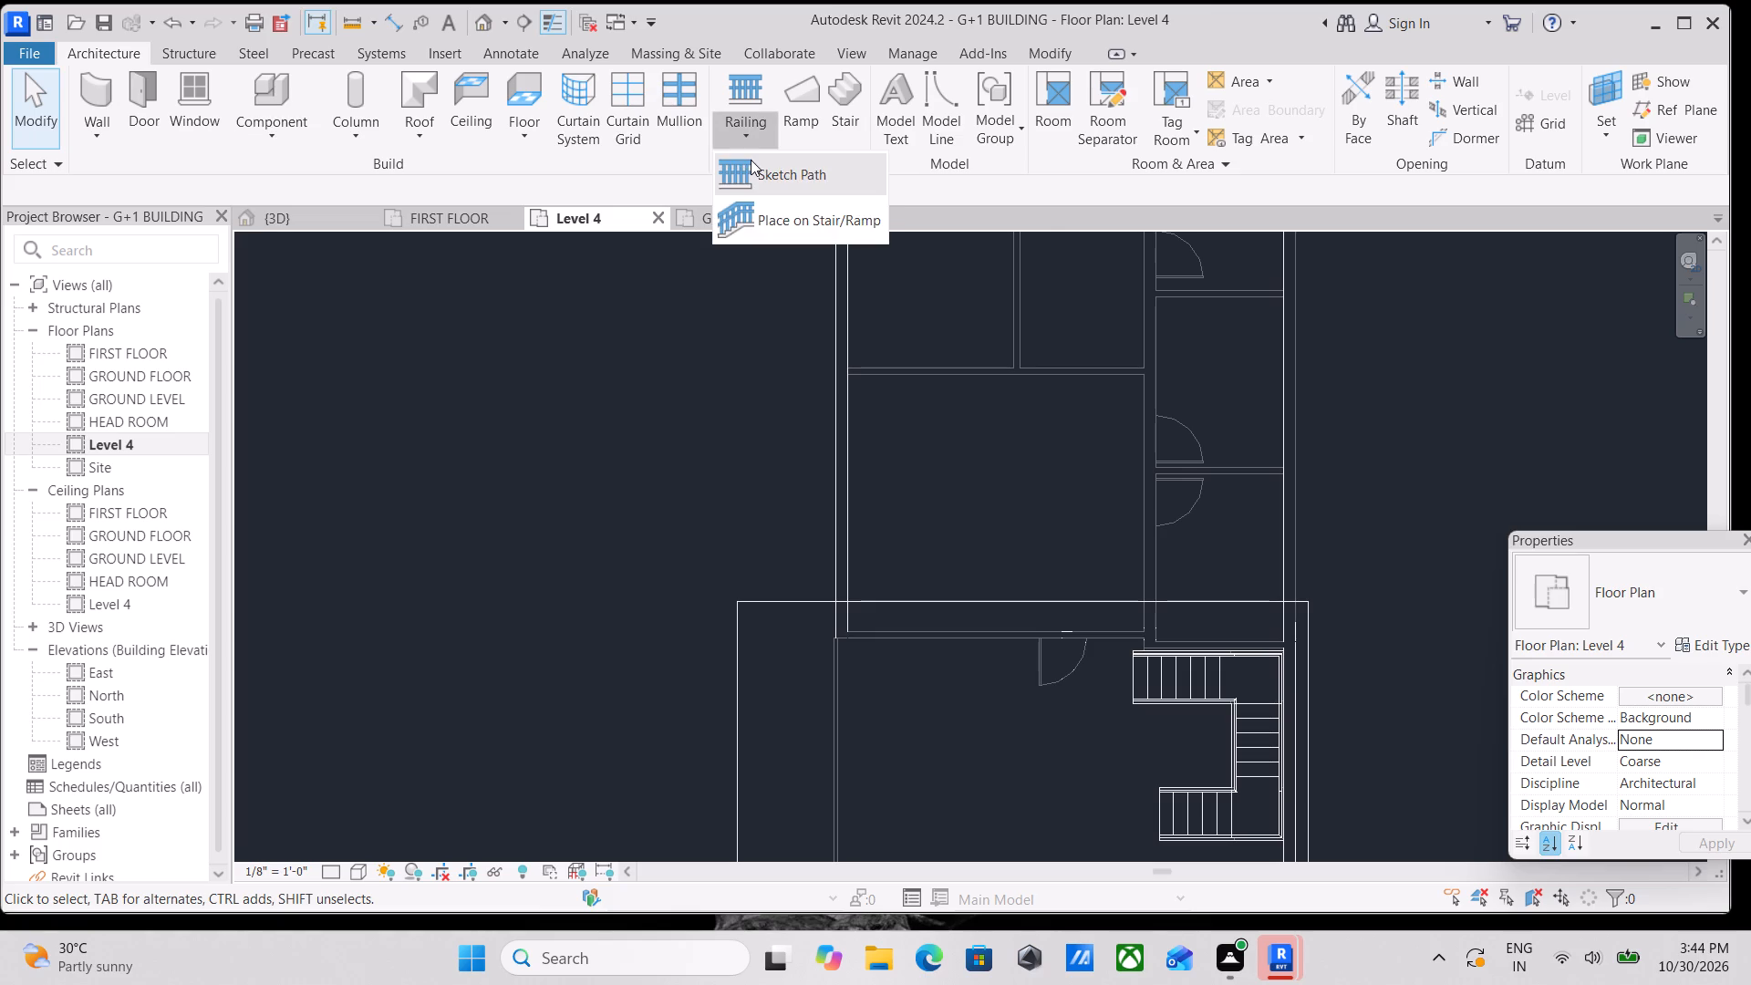
click(751, 160)
scroll(944, 659, up, 2)
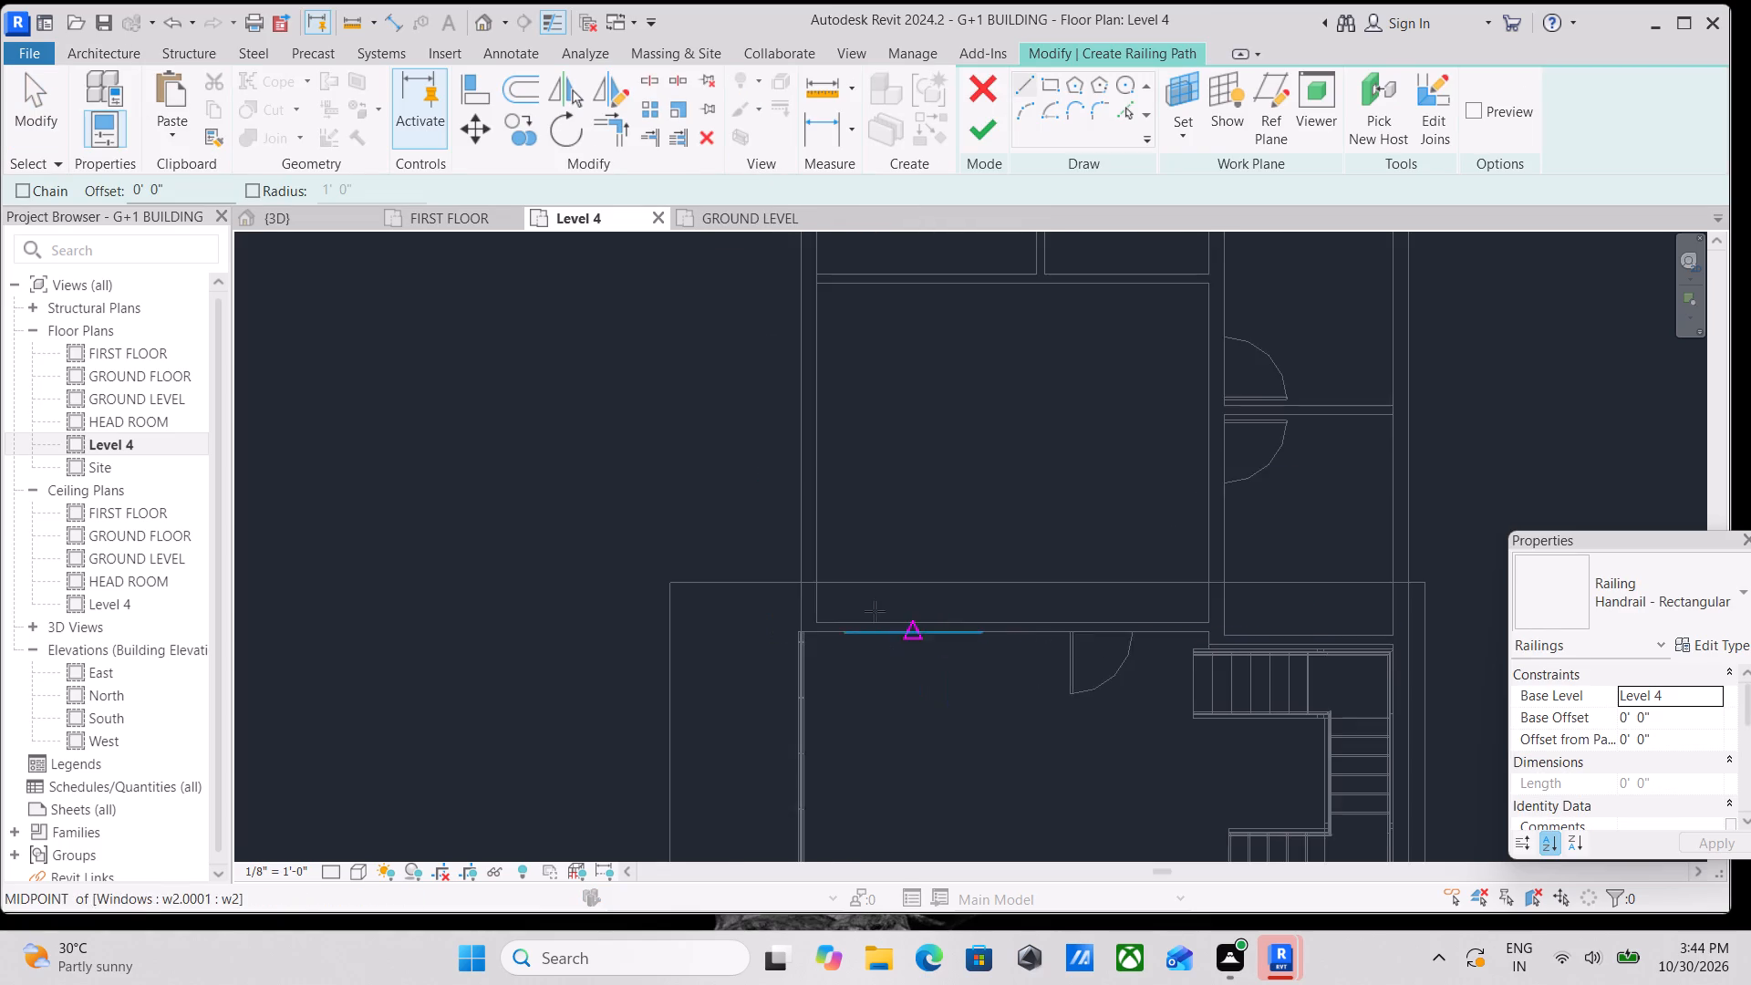
scroll(863, 604, up, 8)
click(741, 660)
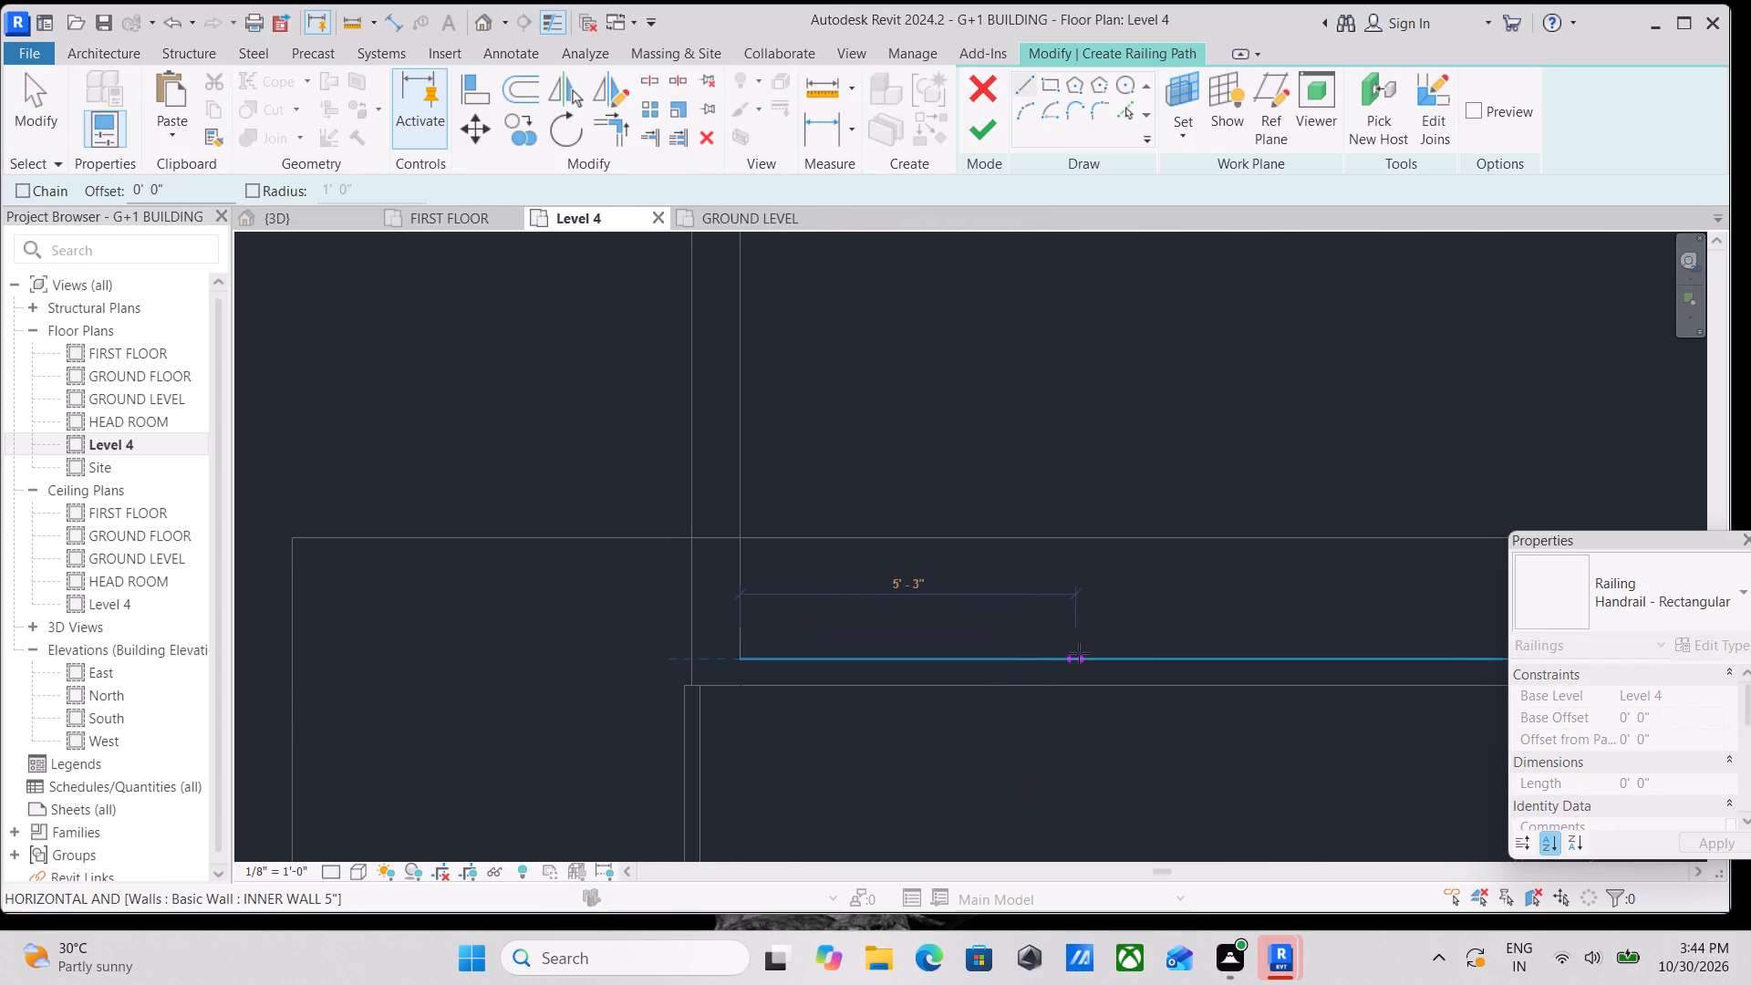
middle_drag(1073, 652, 584, 574)
middle_drag(1114, 591, 876, 585)
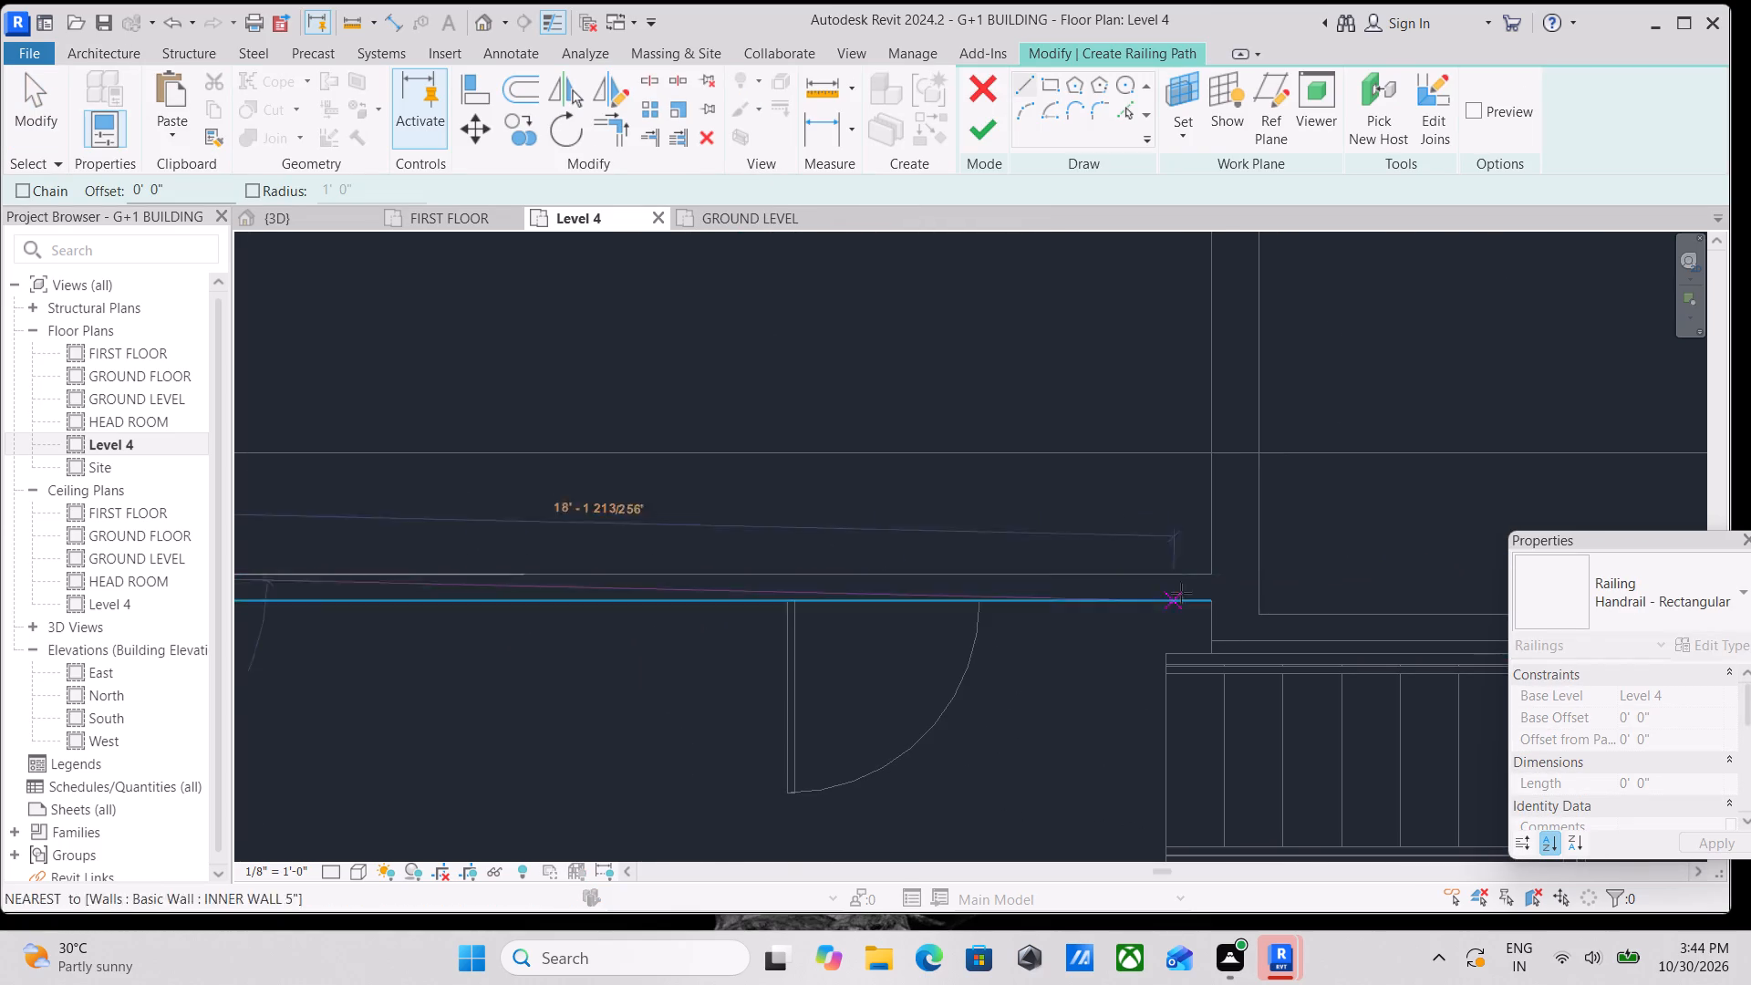
click(1213, 579)
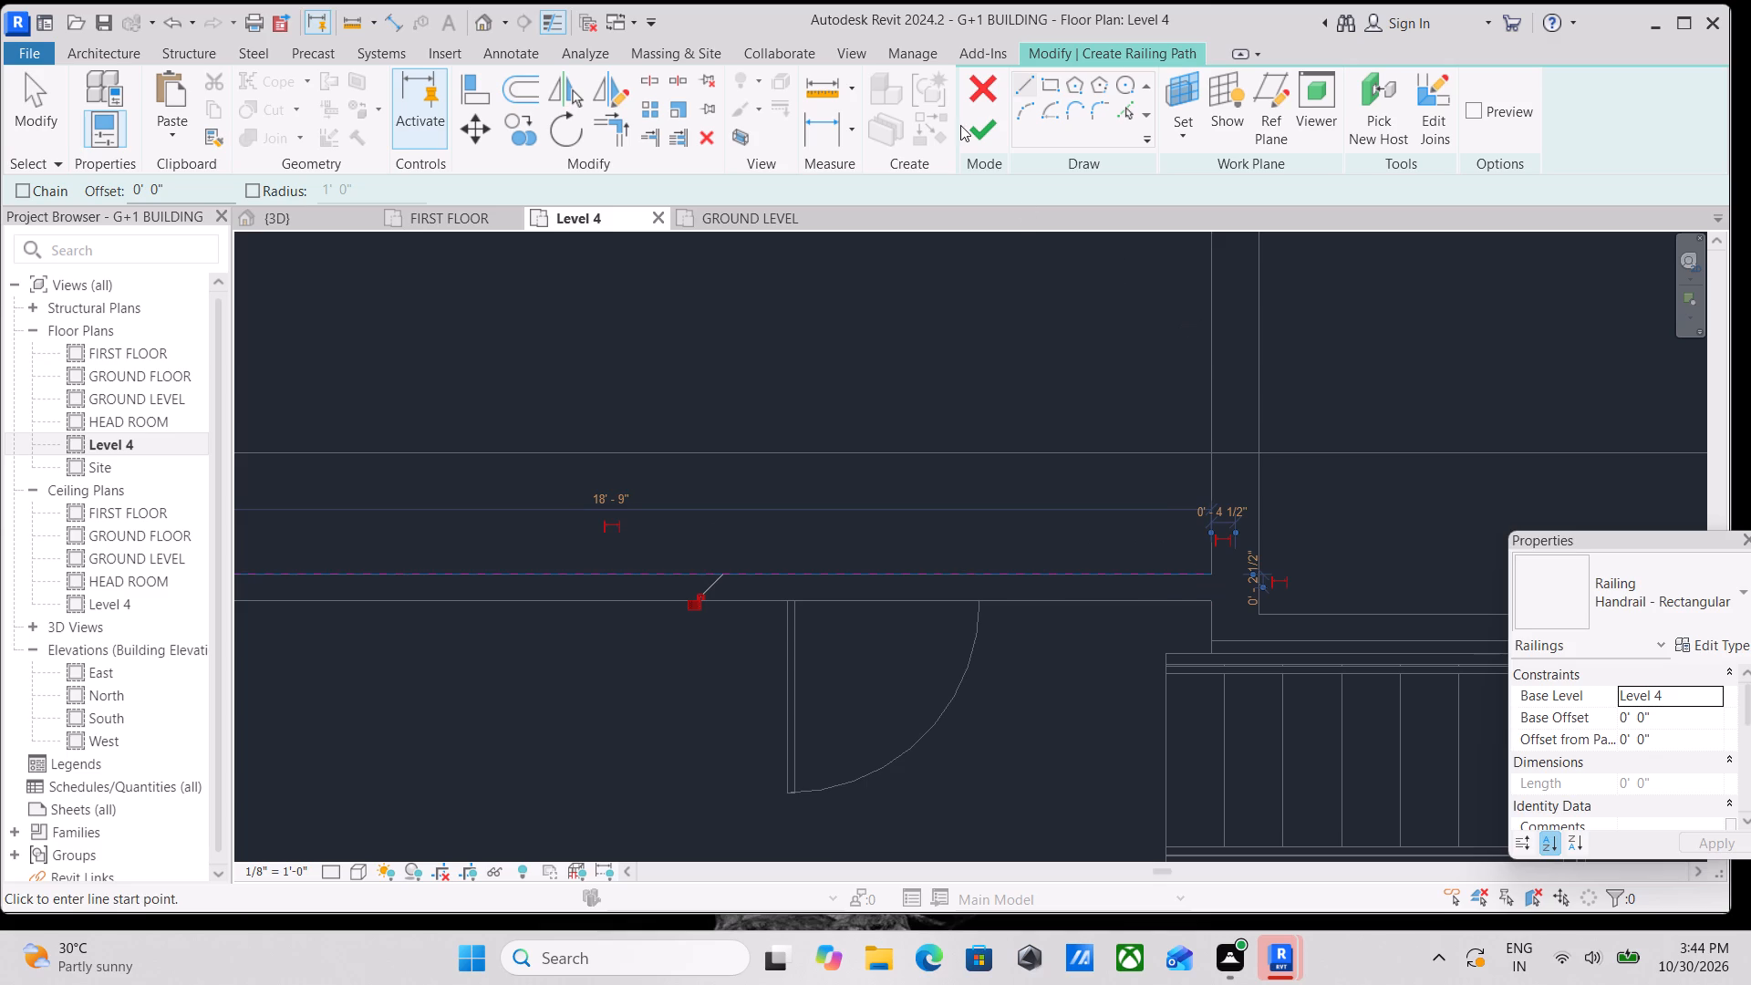
click(960, 121)
click(989, 121)
scroll(981, 524, down, 4)
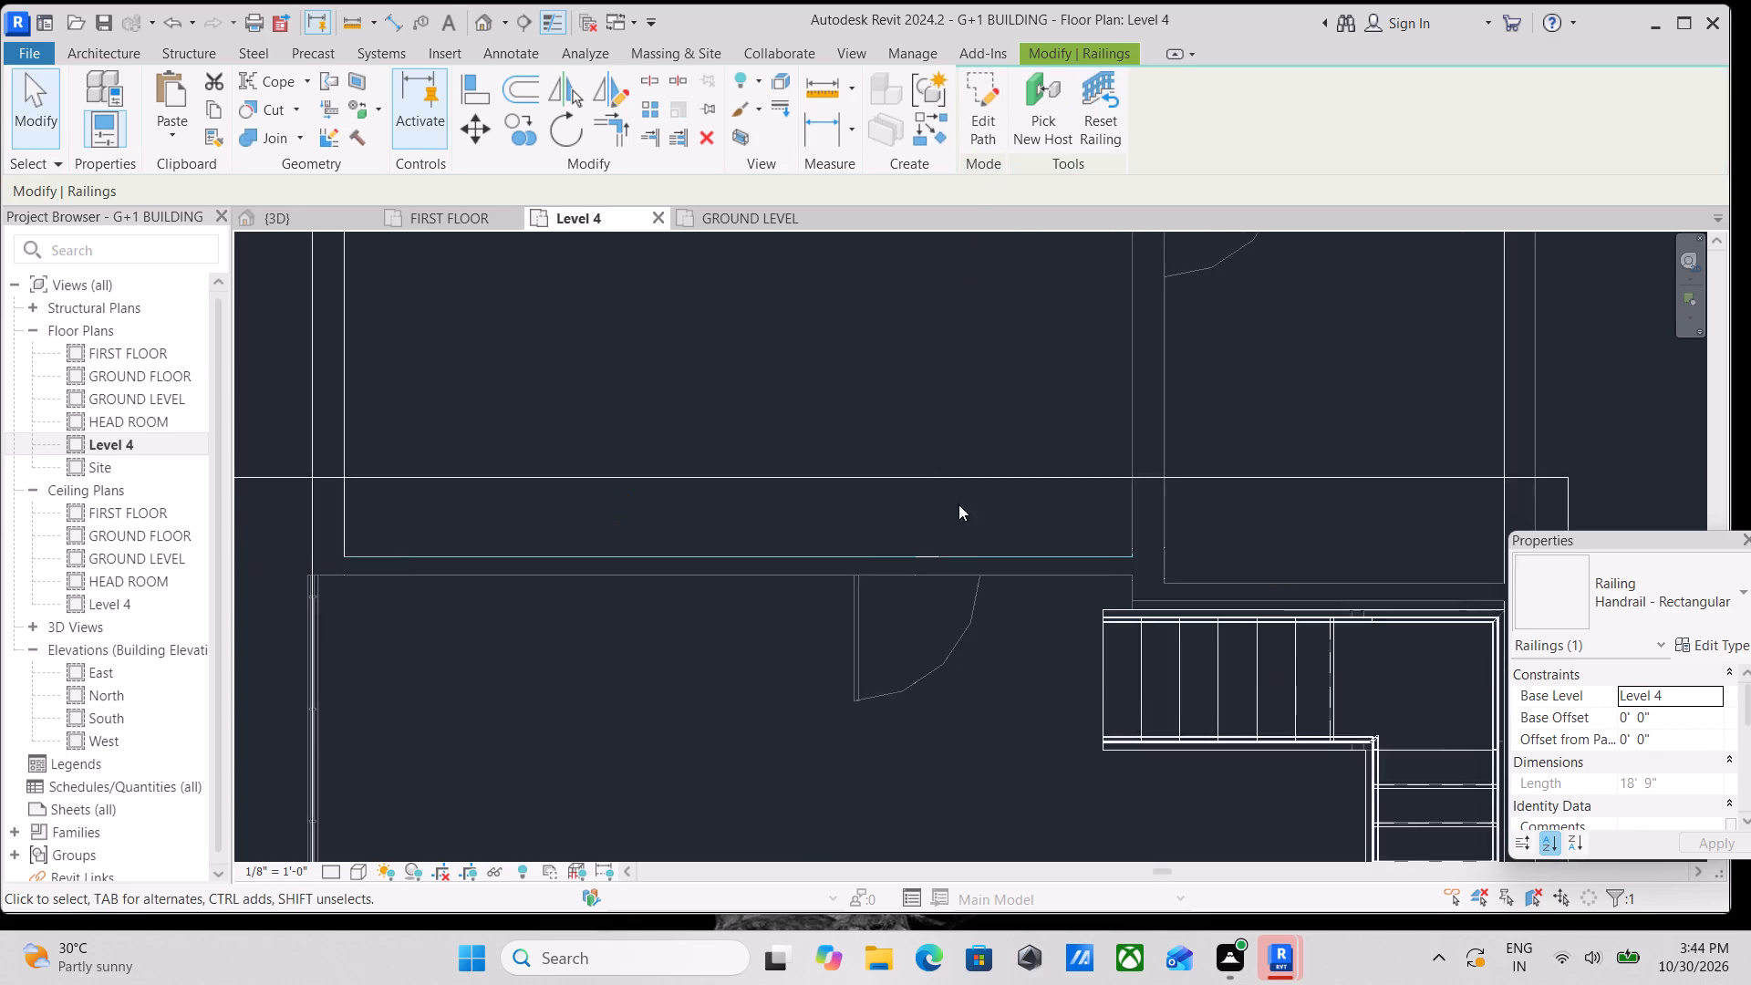
Select the first-floor balcony's glass panel railing in the 3D view and flip its direction.
click(329, 204)
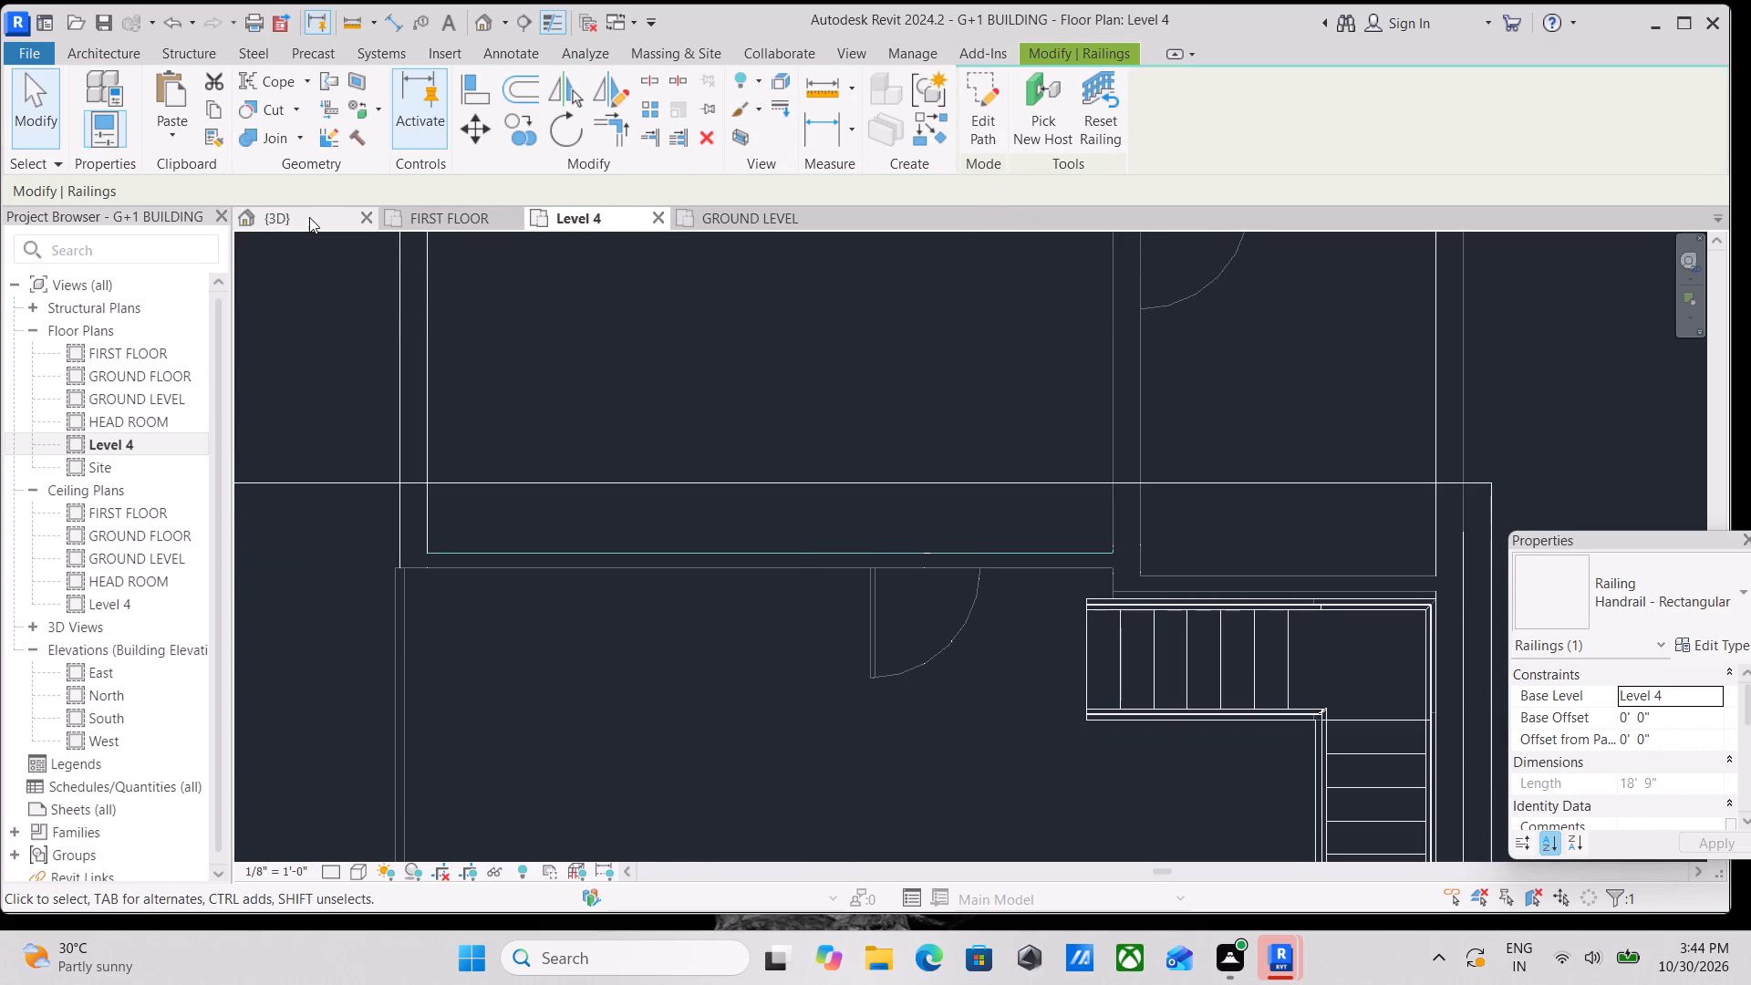
click(309, 217)
scroll(799, 441, down, 1)
middle_drag(803, 441, 764, 316)
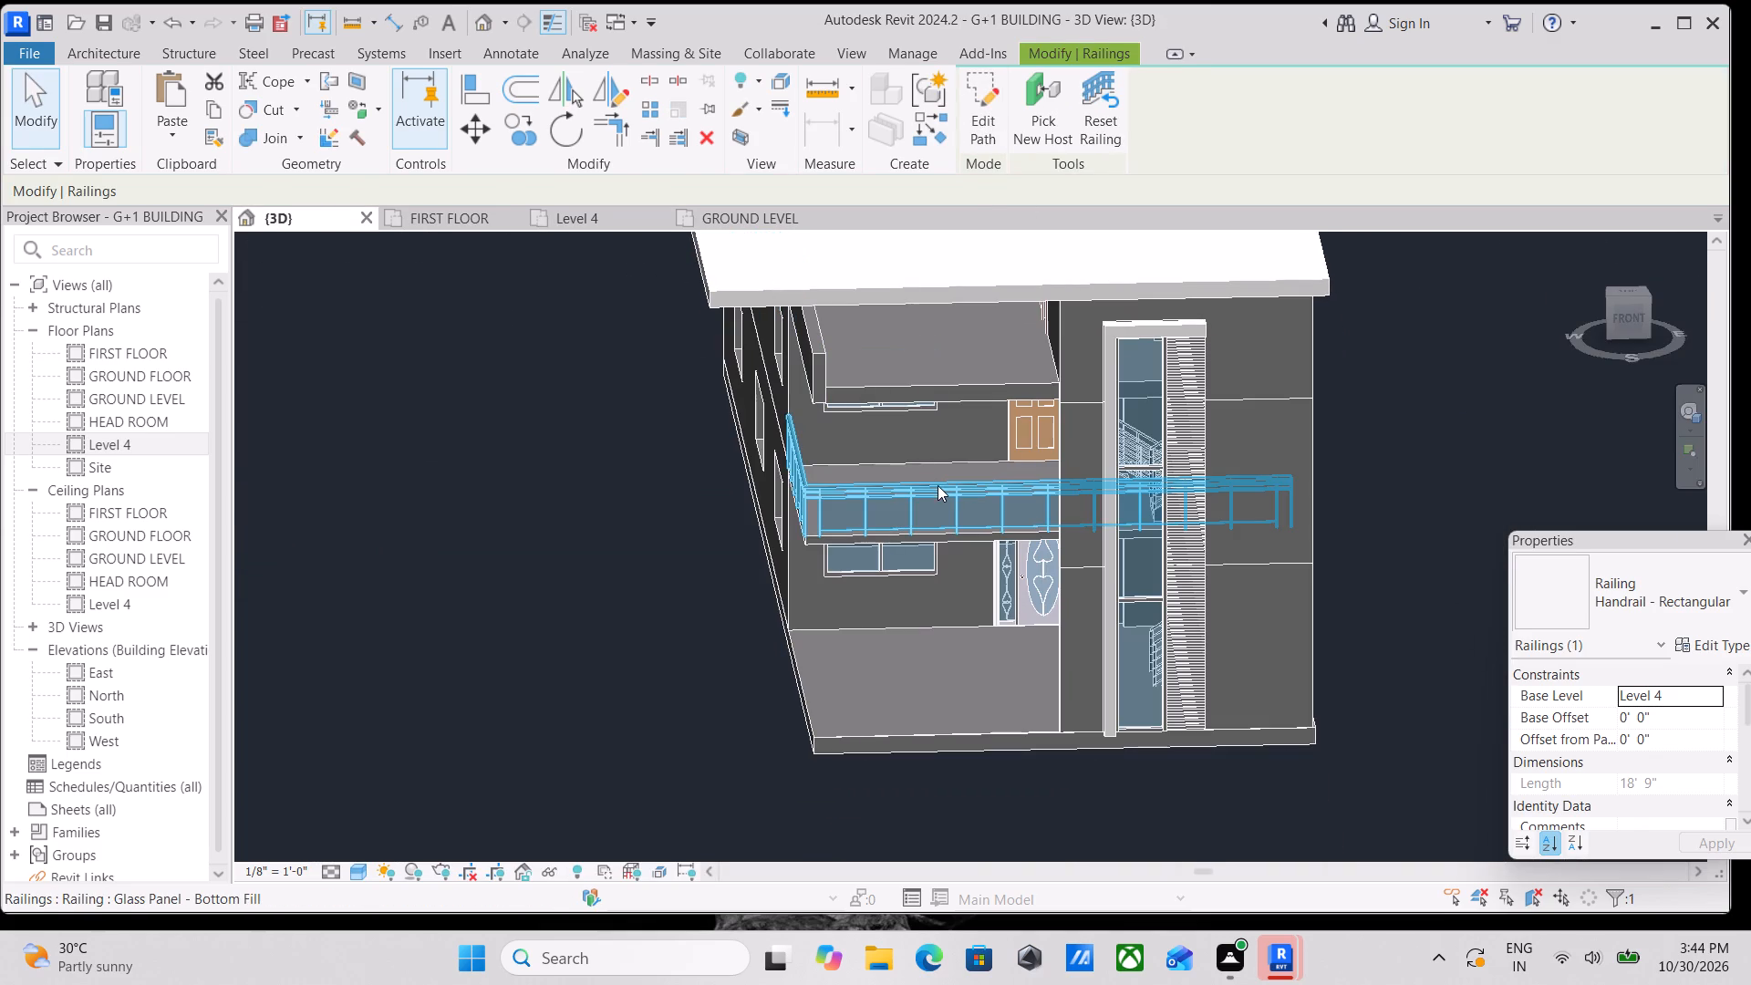
click(940, 488)
scroll(837, 491, down, 1)
middle_drag(837, 491, 914, 600)
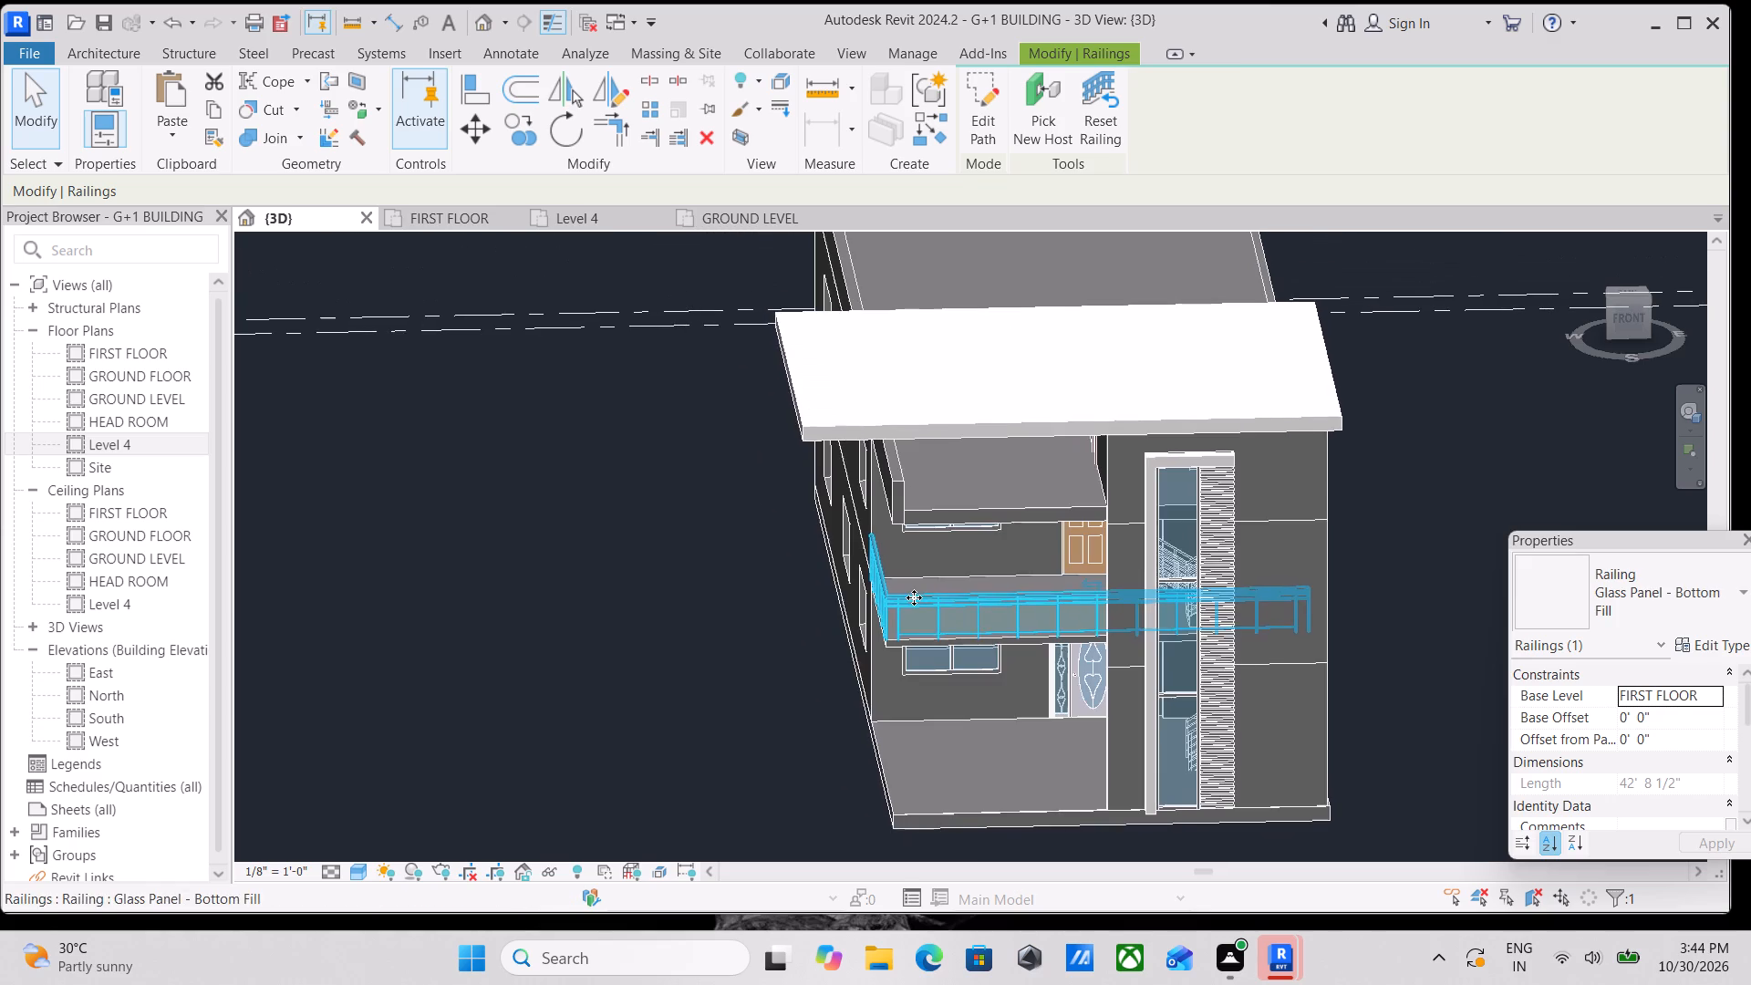
scroll(943, 513, down, 1)
middle_drag(938, 526, 987, 627)
scroll(980, 610, down, 2)
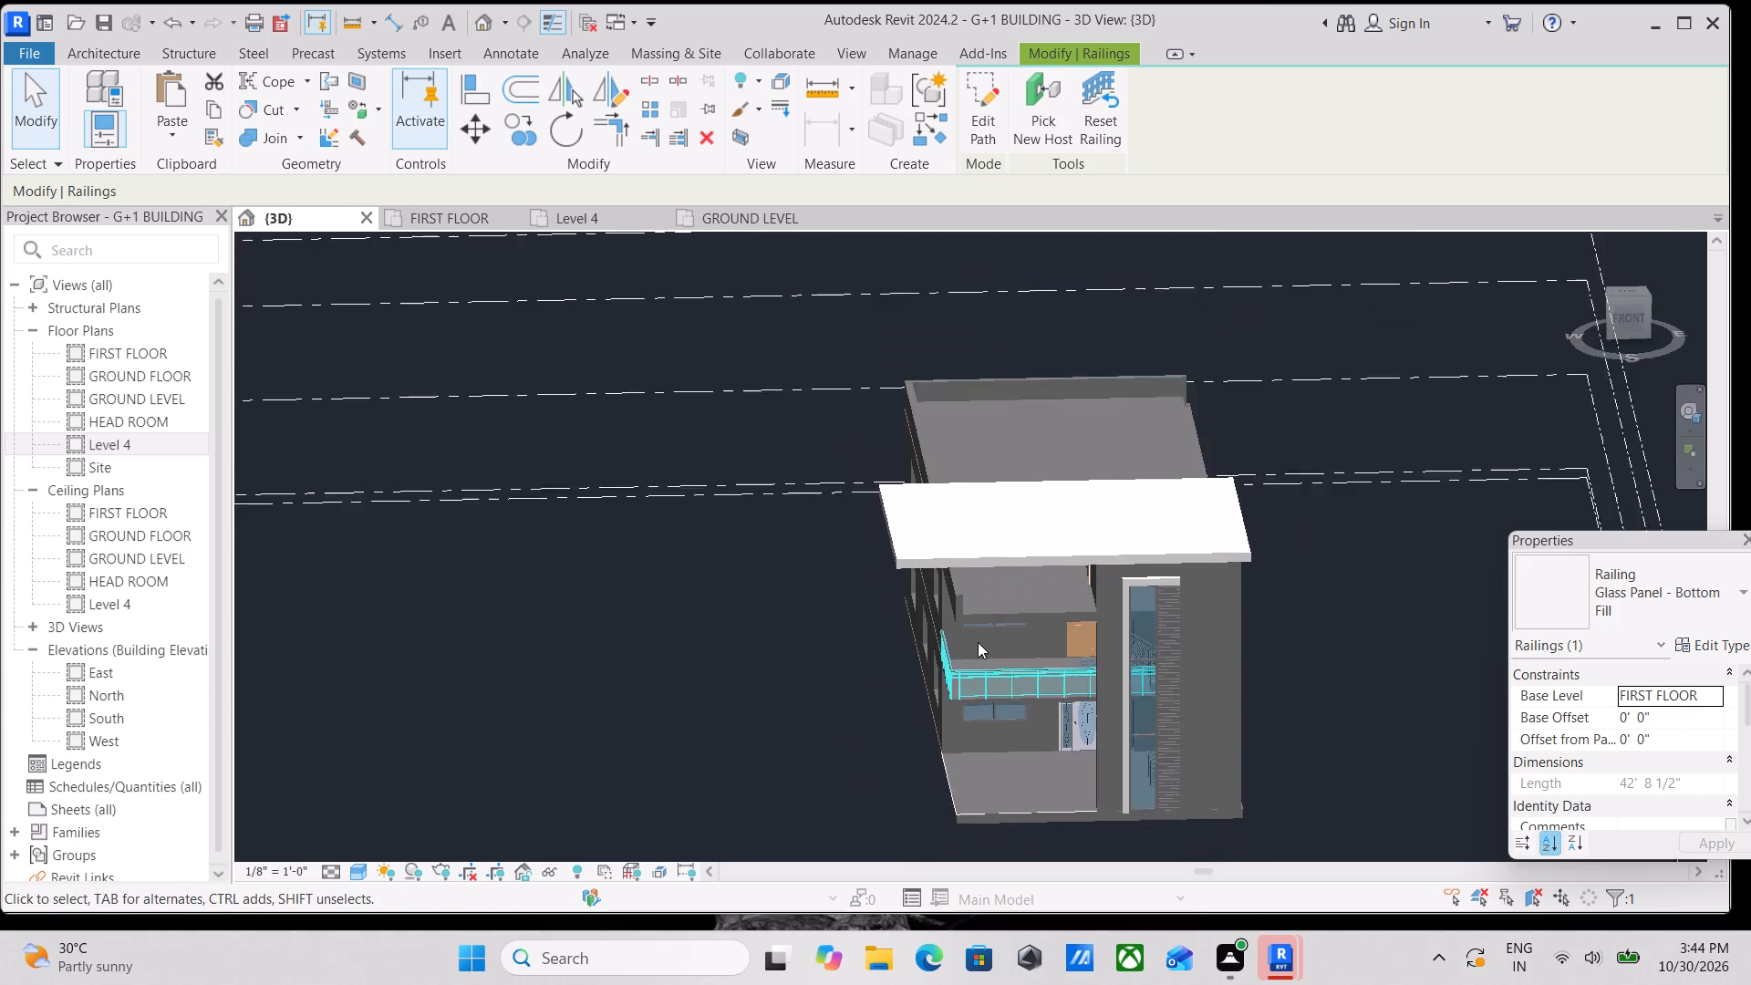
scroll(978, 642, down, 3)
shift+middle_drag(961, 627, 1259, 586)
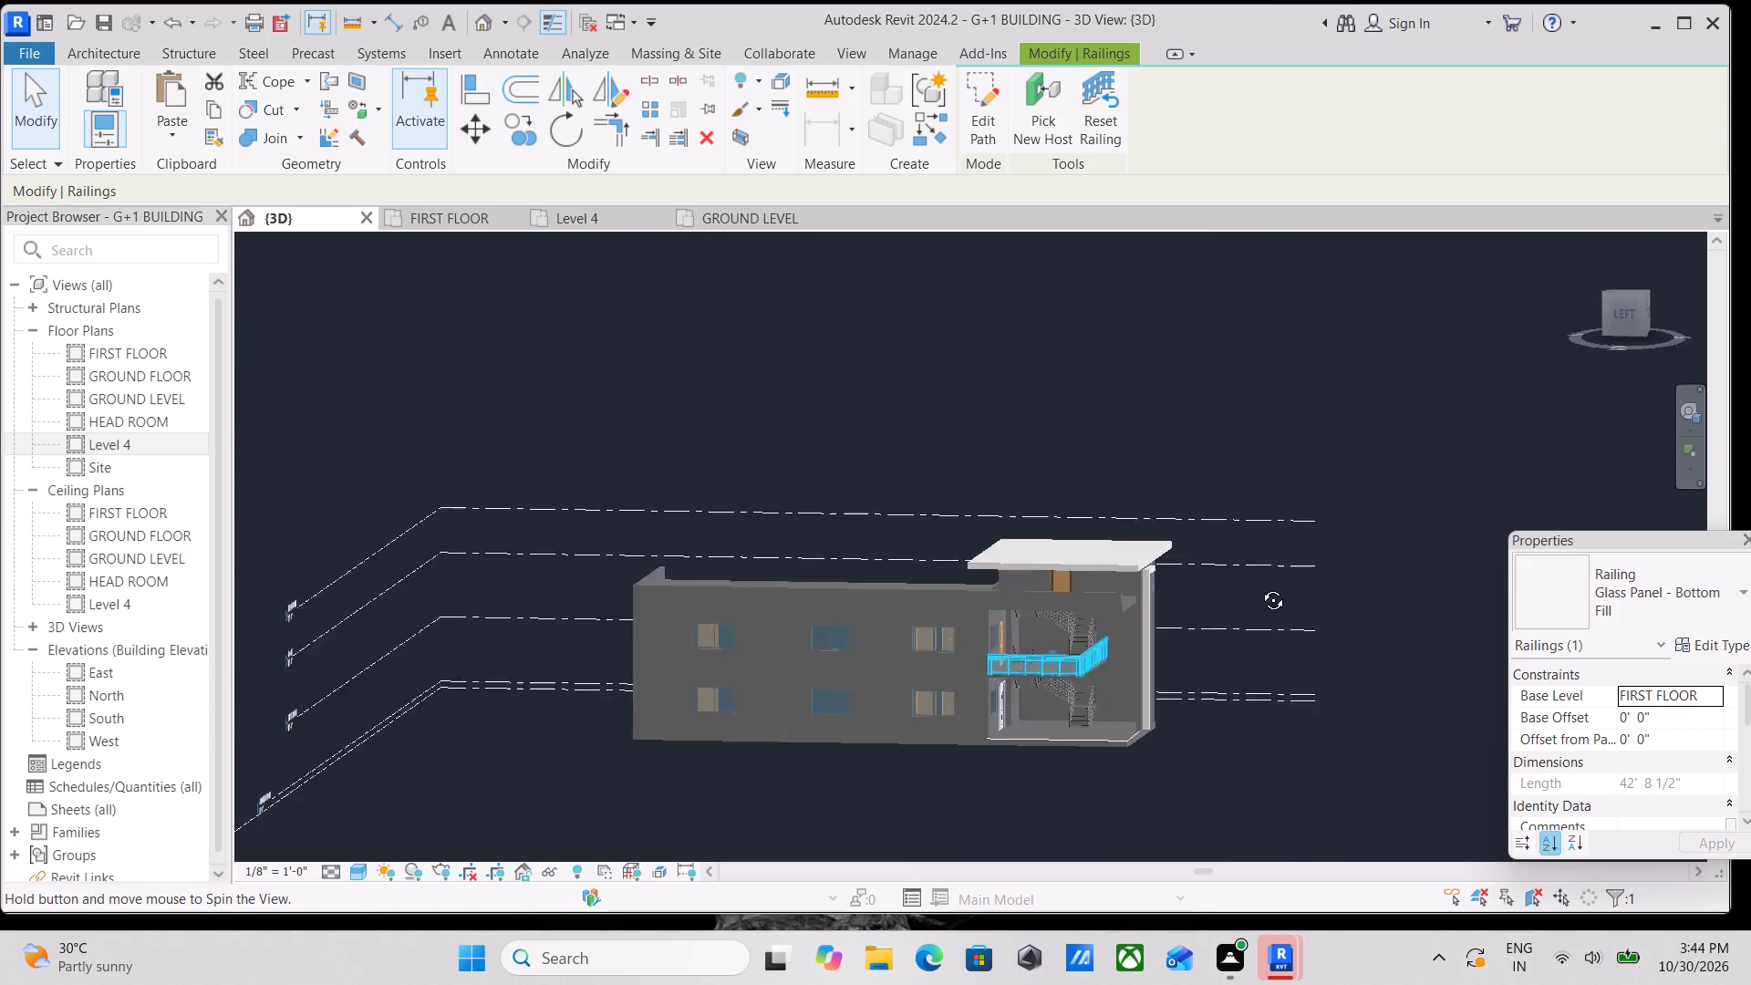
shift+middle_drag(1259, 586, 1136, 578)
middle_drag(995, 633, 1048, 701)
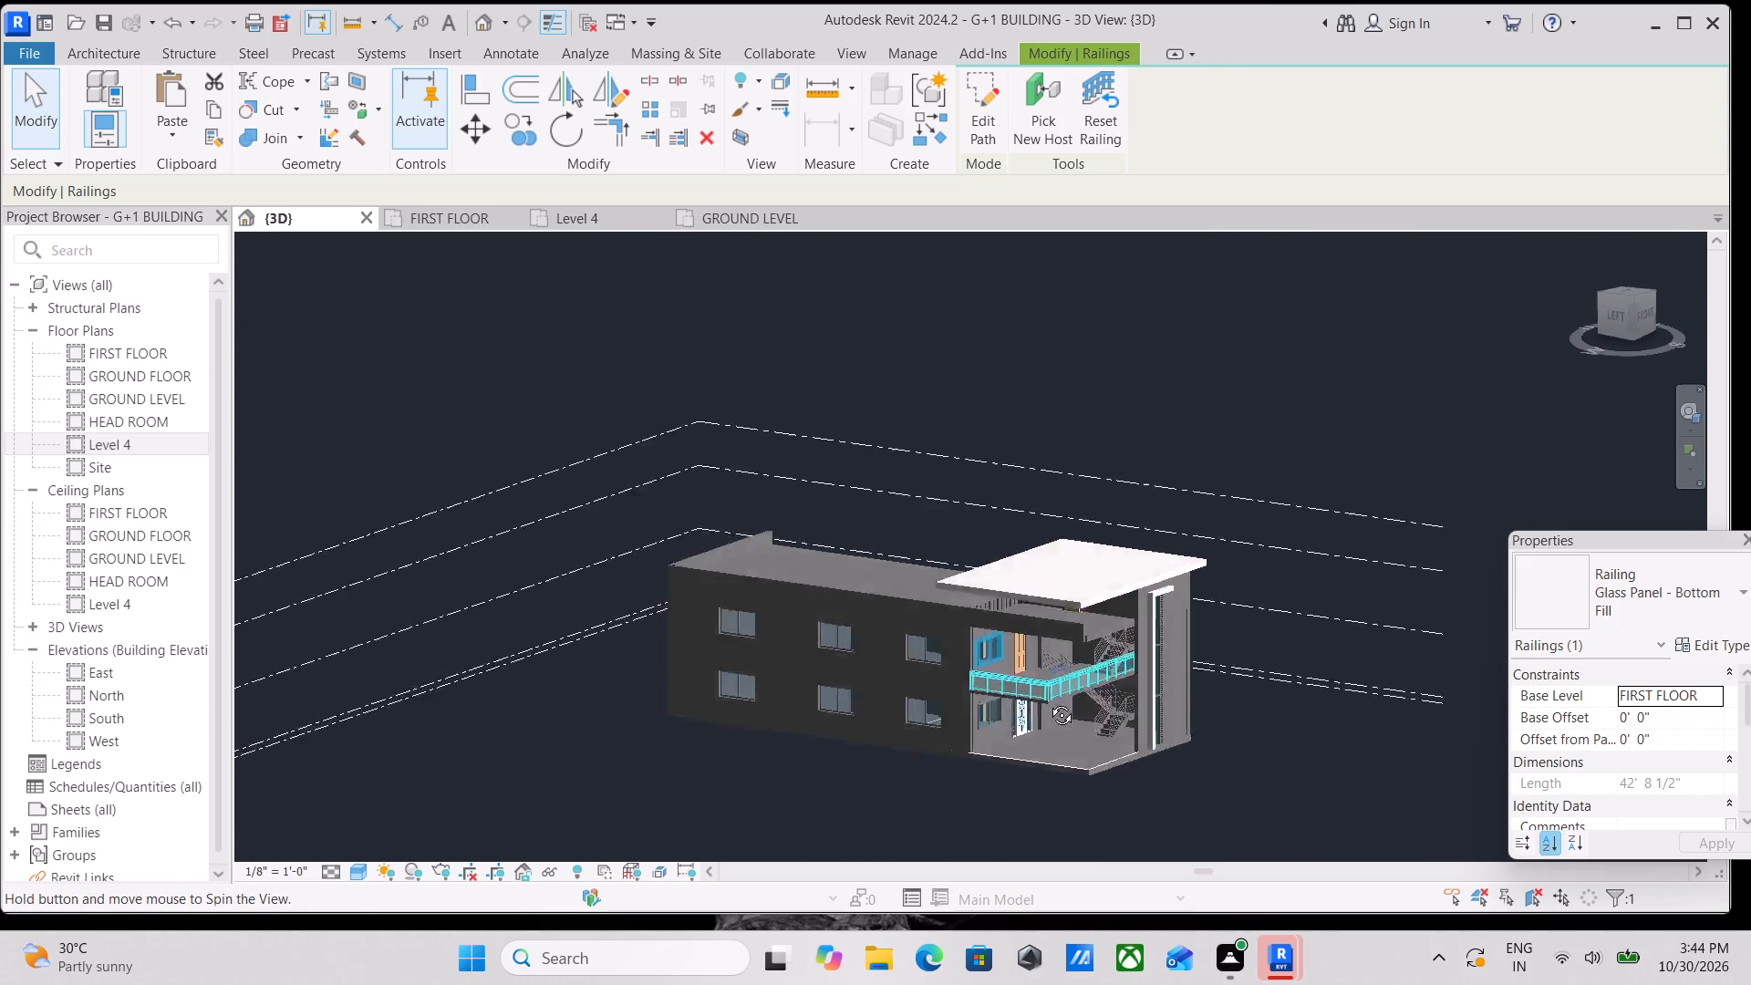
middle_drag(1048, 701, 1107, 762)
scroll(1077, 724, up, 6)
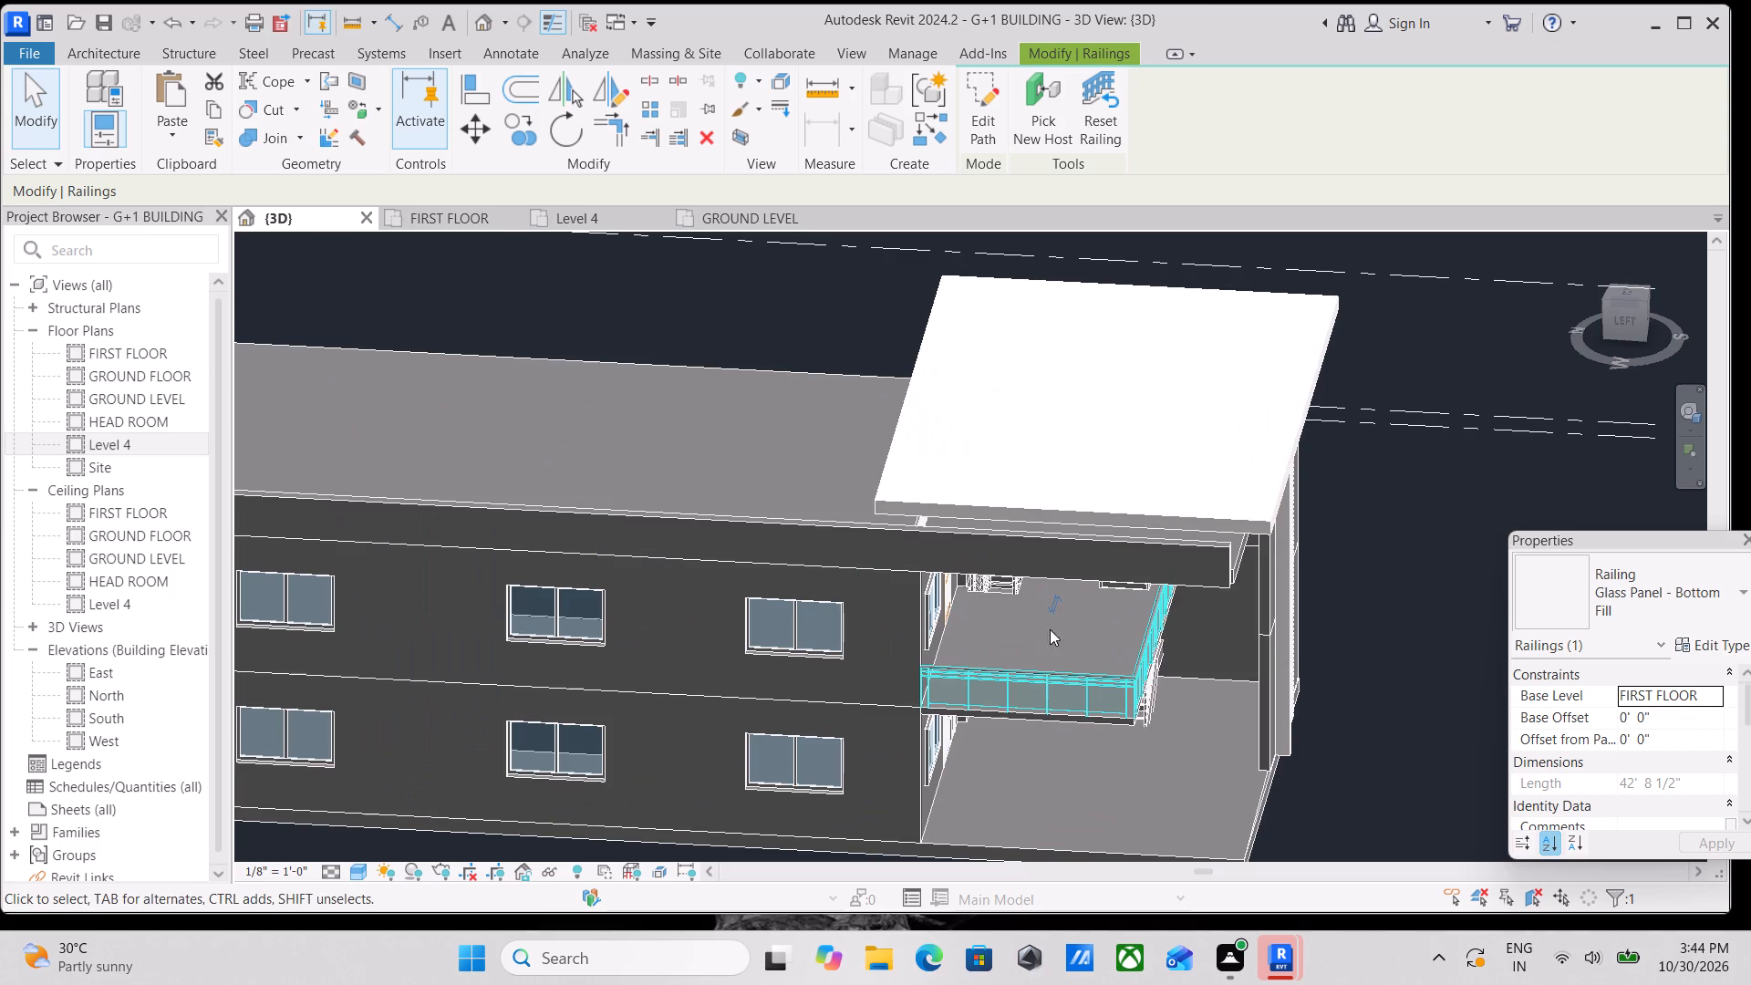
click(1049, 612)
click(1049, 612)
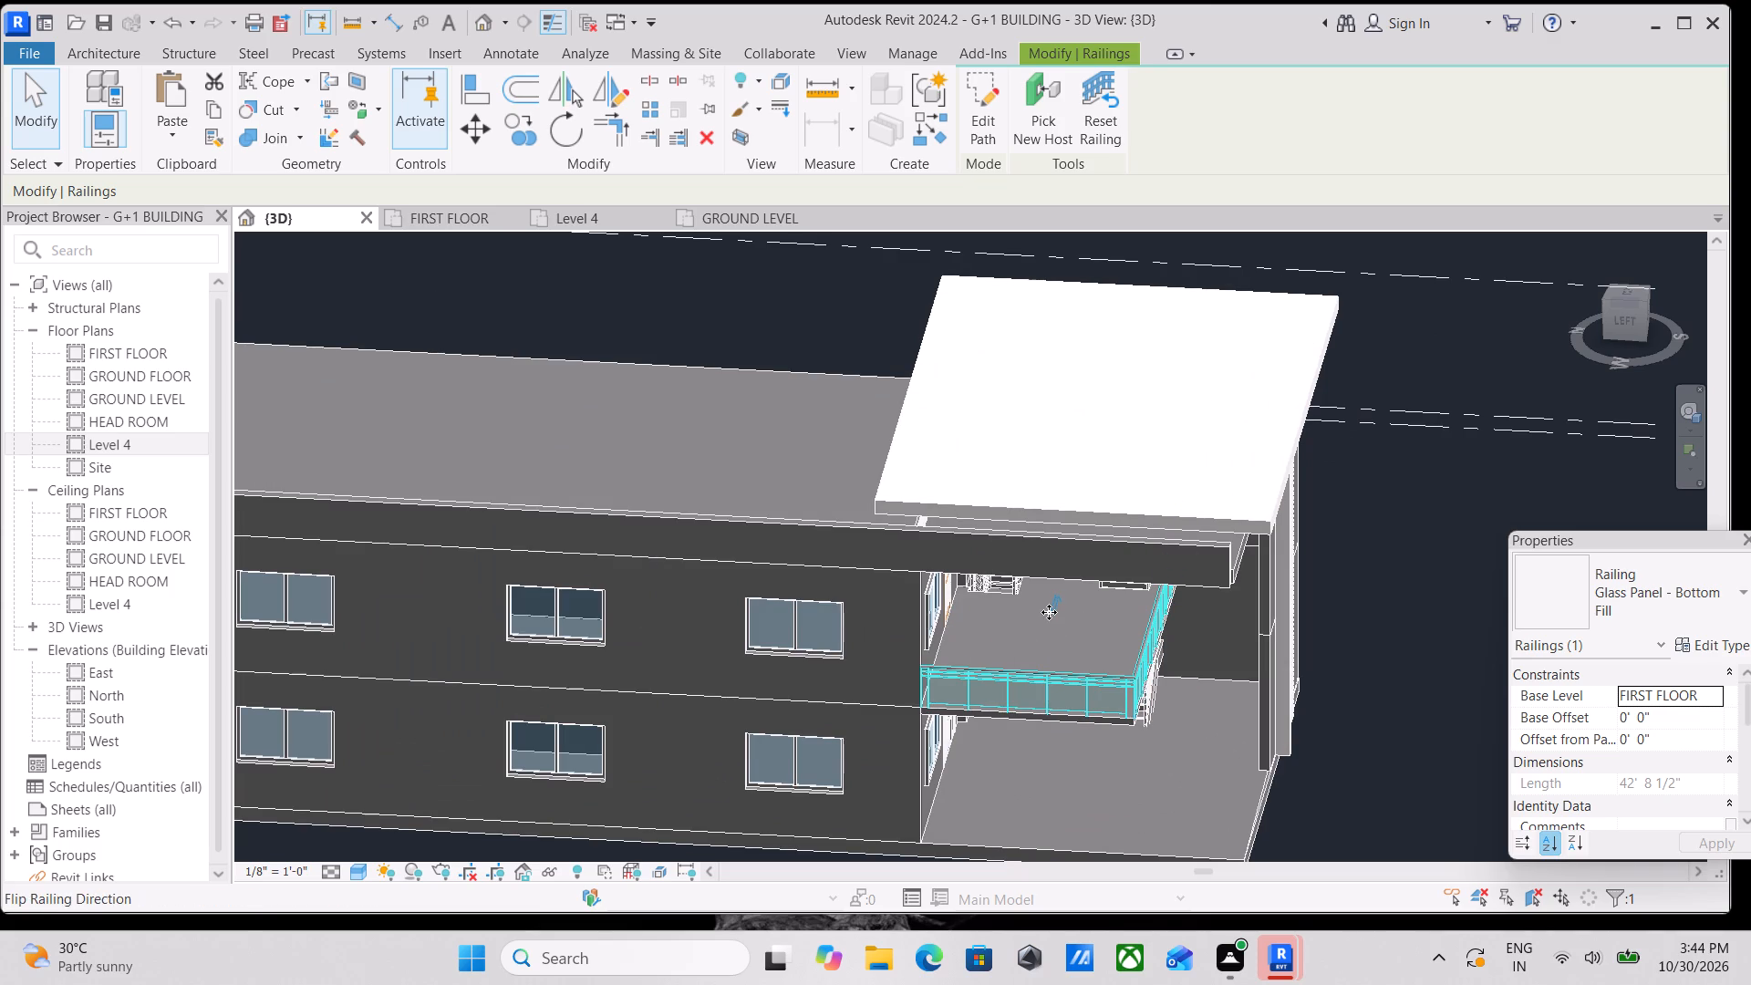
click(1049, 612)
Nudge the Level 4 Handrail - Rectangular railing forward from the inner wall towards the front edge of the slab above the balcony.
shift+scroll(1109, 637, down, 1)
shift+middle_drag(1097, 630, 830, 439)
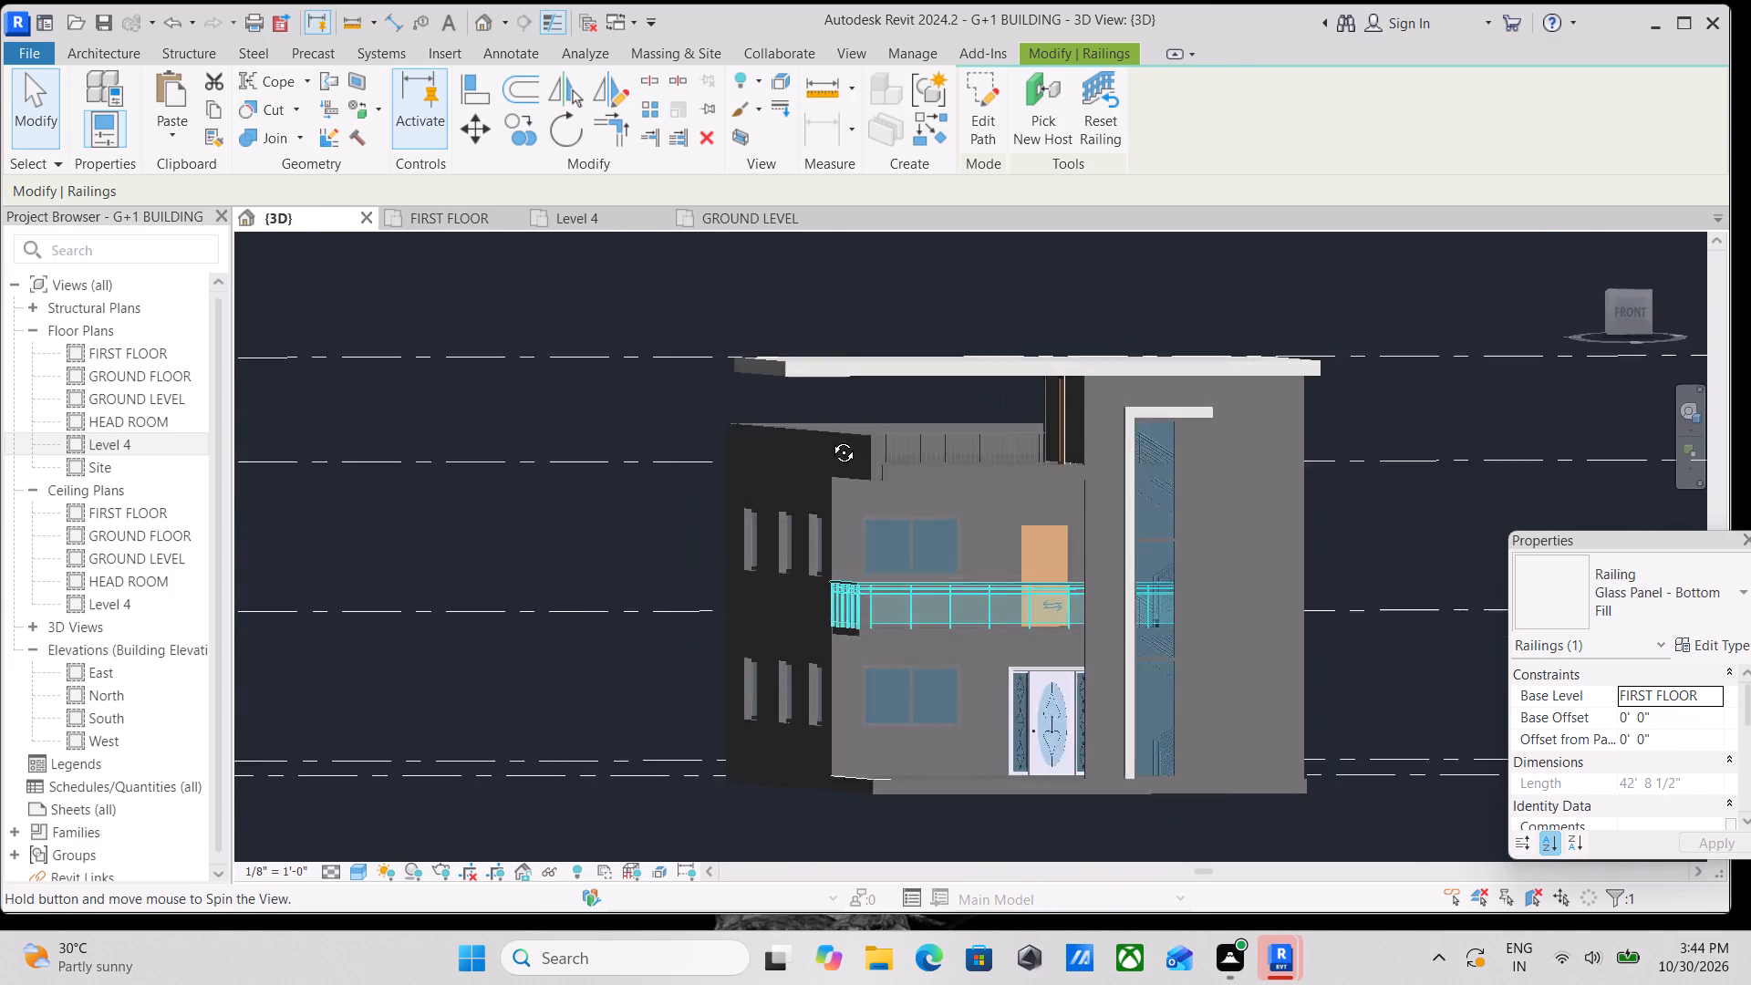
shift+middle_drag(830, 439, 885, 536)
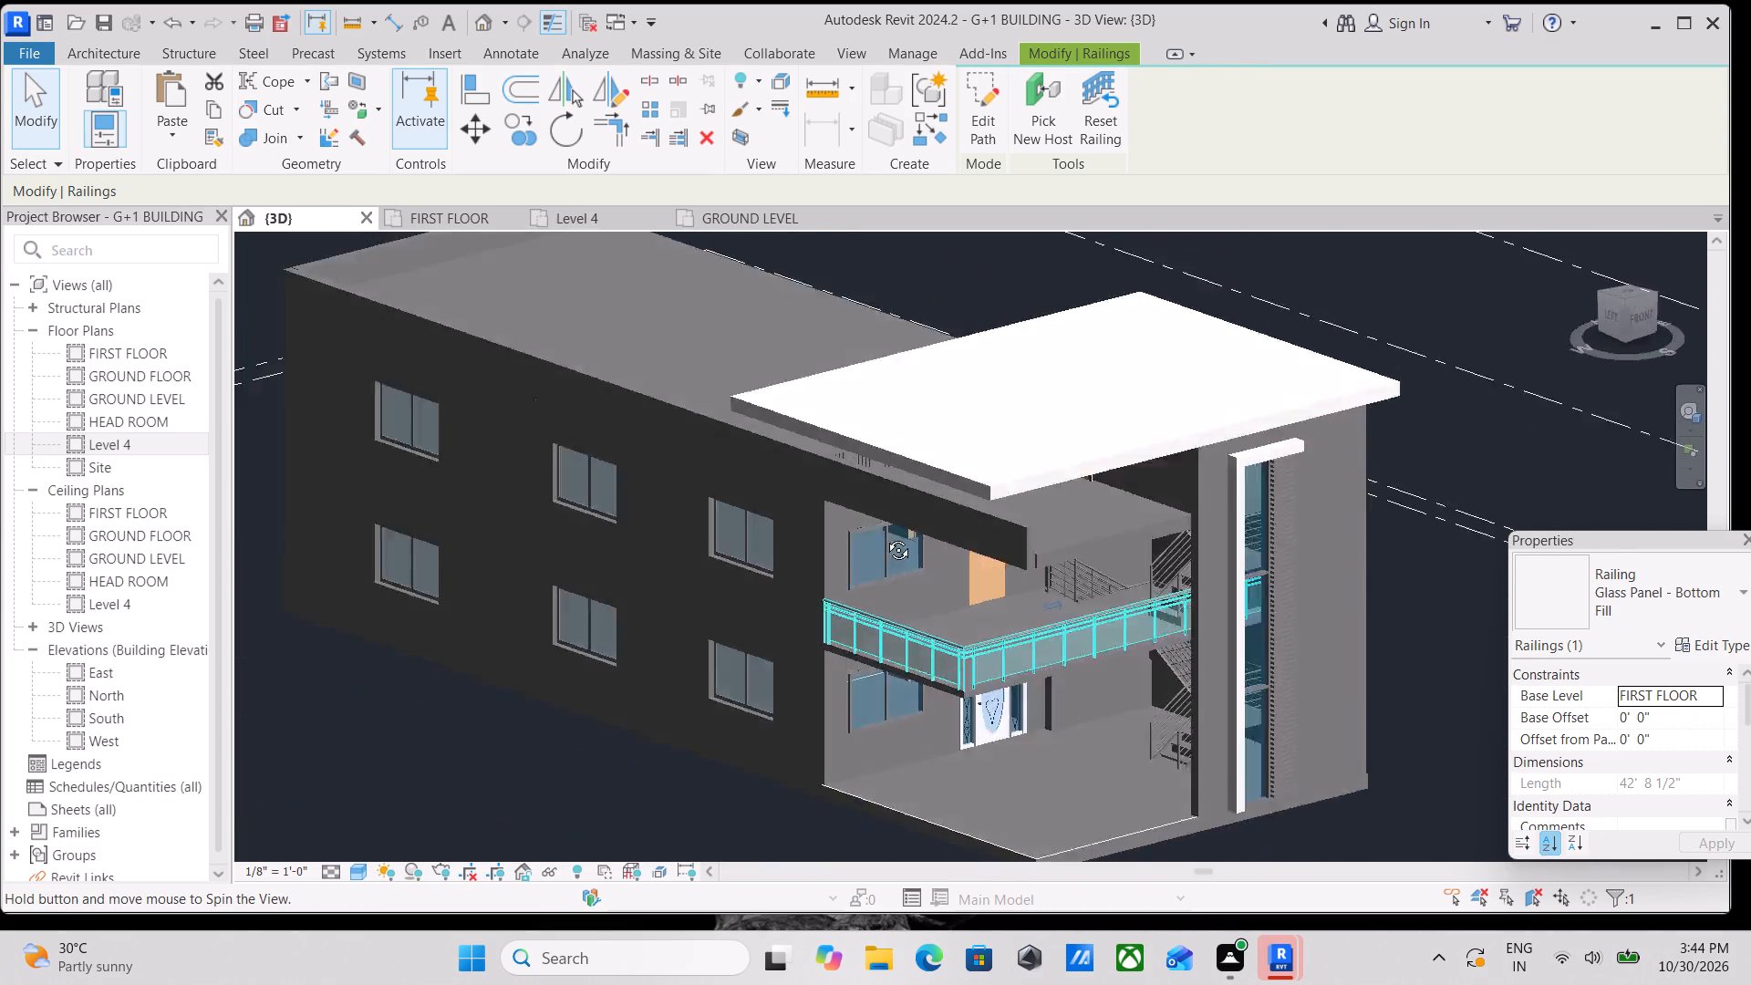
shift+middle_drag(885, 536, 812, 492)
click(921, 436)
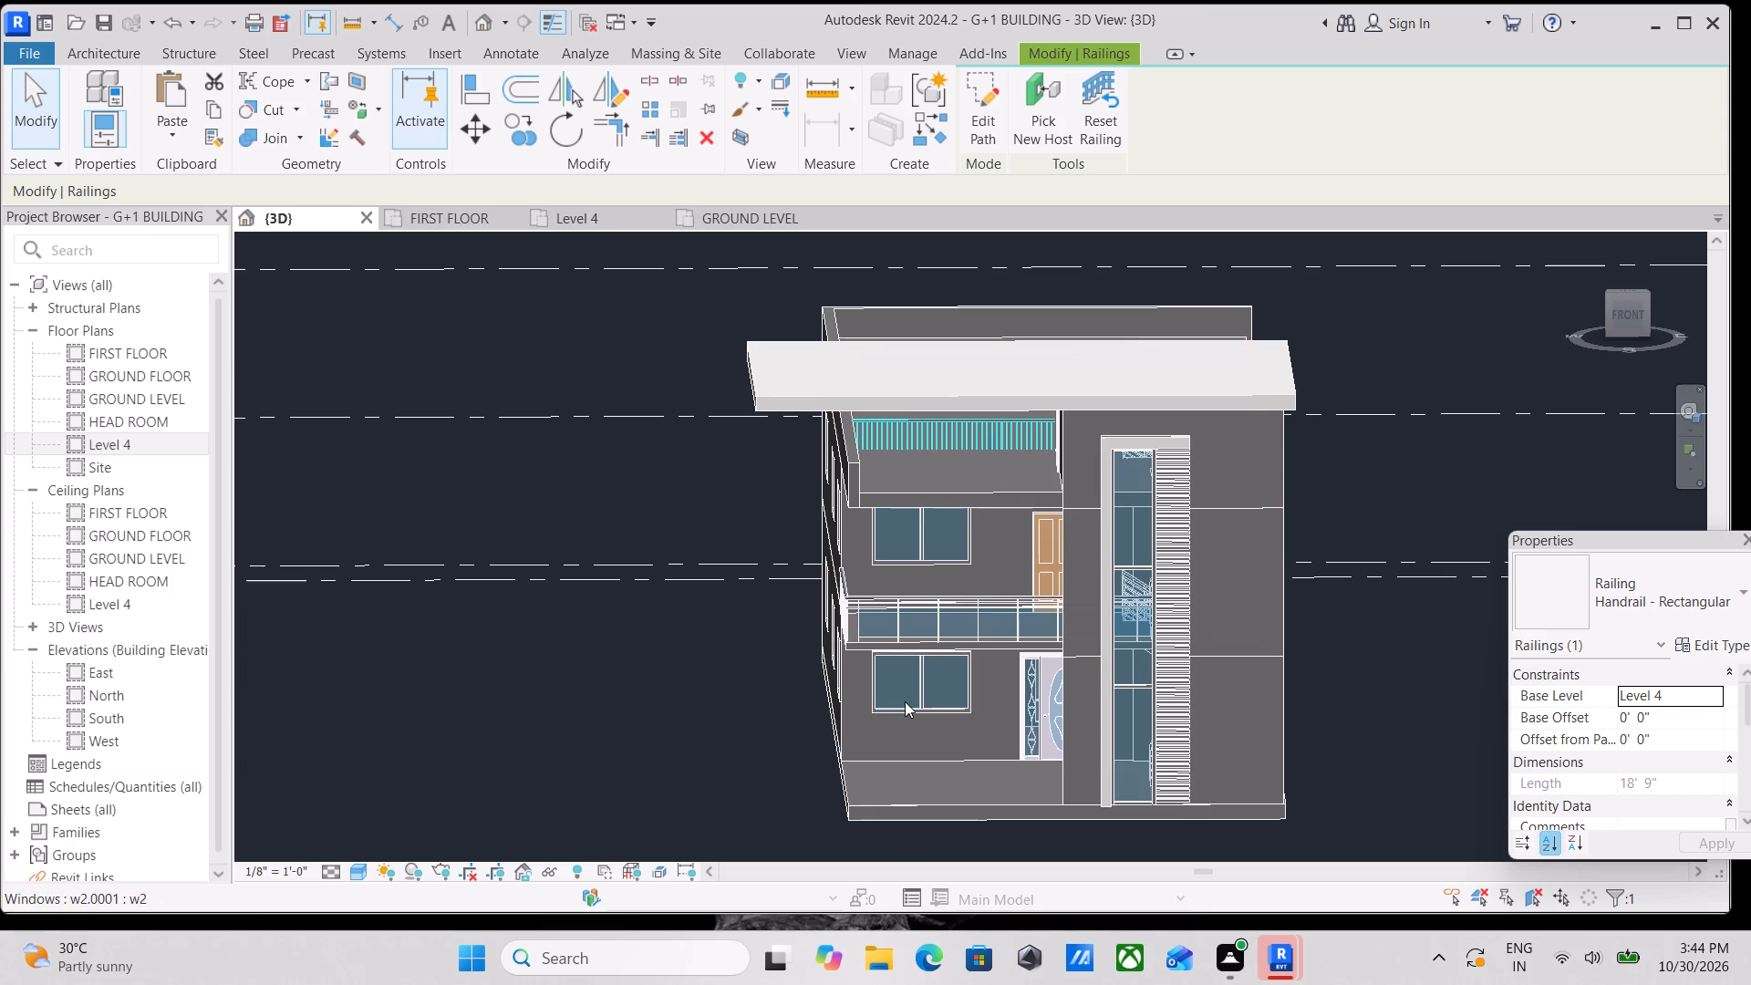
key(Down)
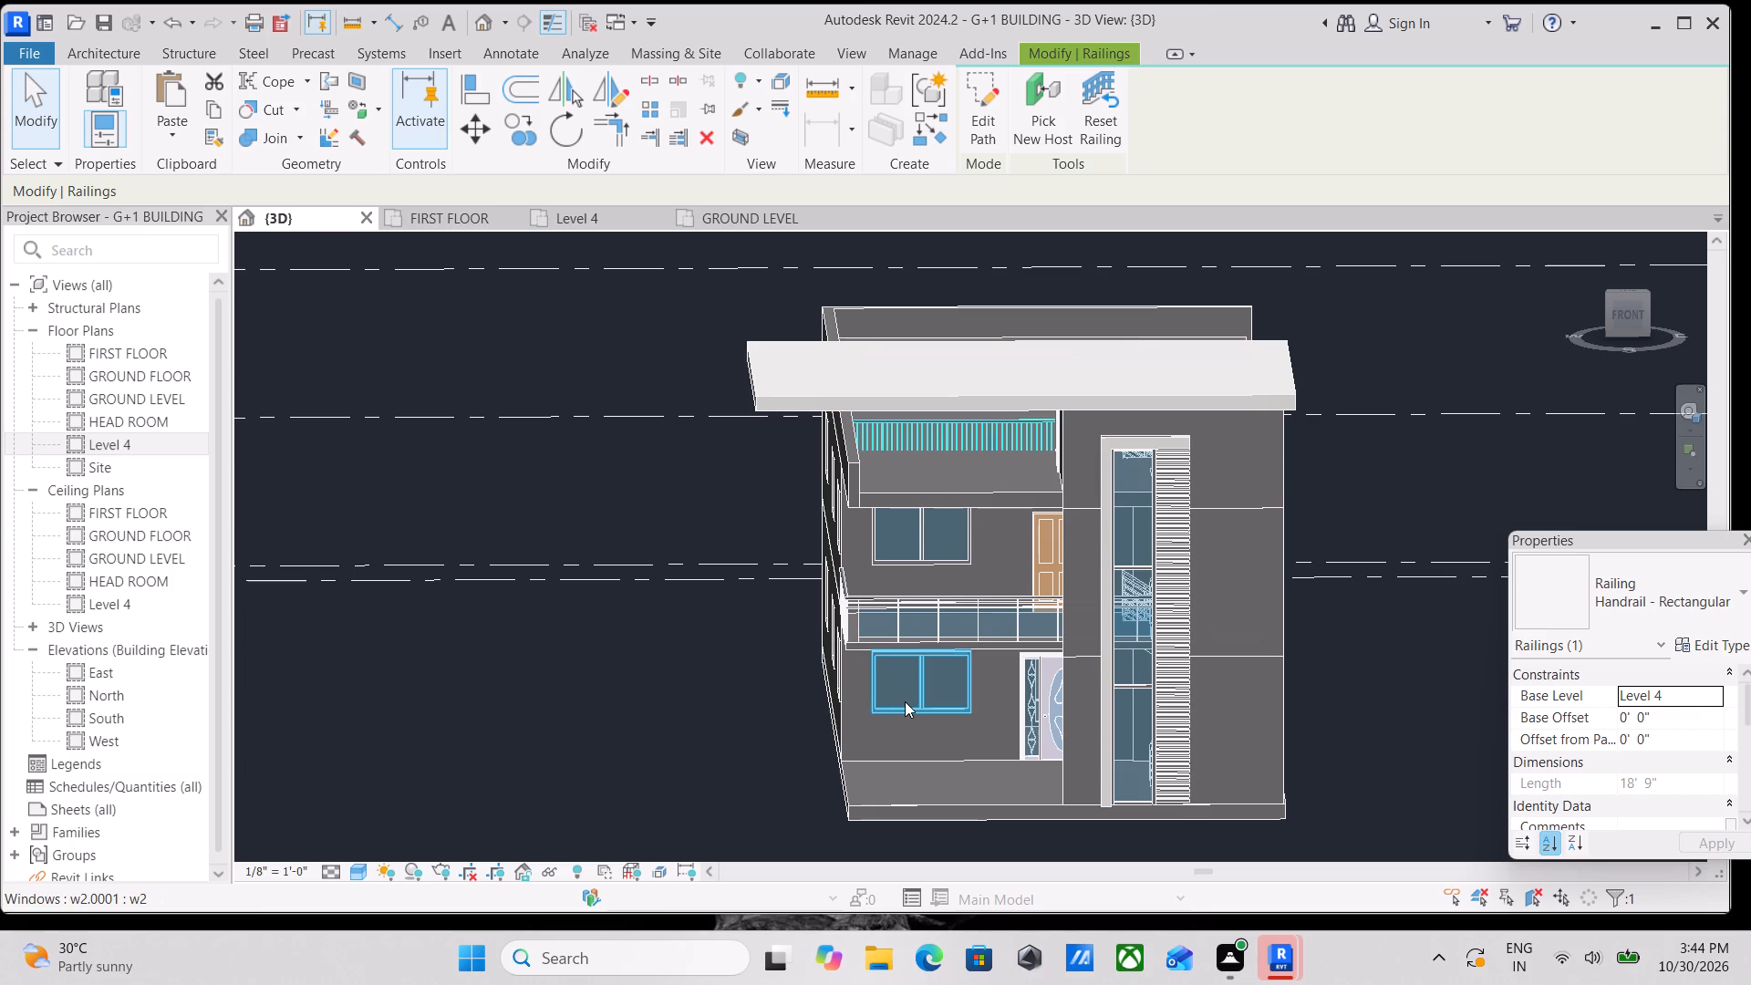
key(Down)
key(Down)
key(Down)
key(Down)
key(Down)
key(Down)
key(Down)
key(Down)
key(Down)
key(Down)
key(Down)
key(Down)
key(Down)
key(Down)
key(Down)
key(Down)
key(Down)
key(Down)
key(Down)
key(Down)
key(Down)
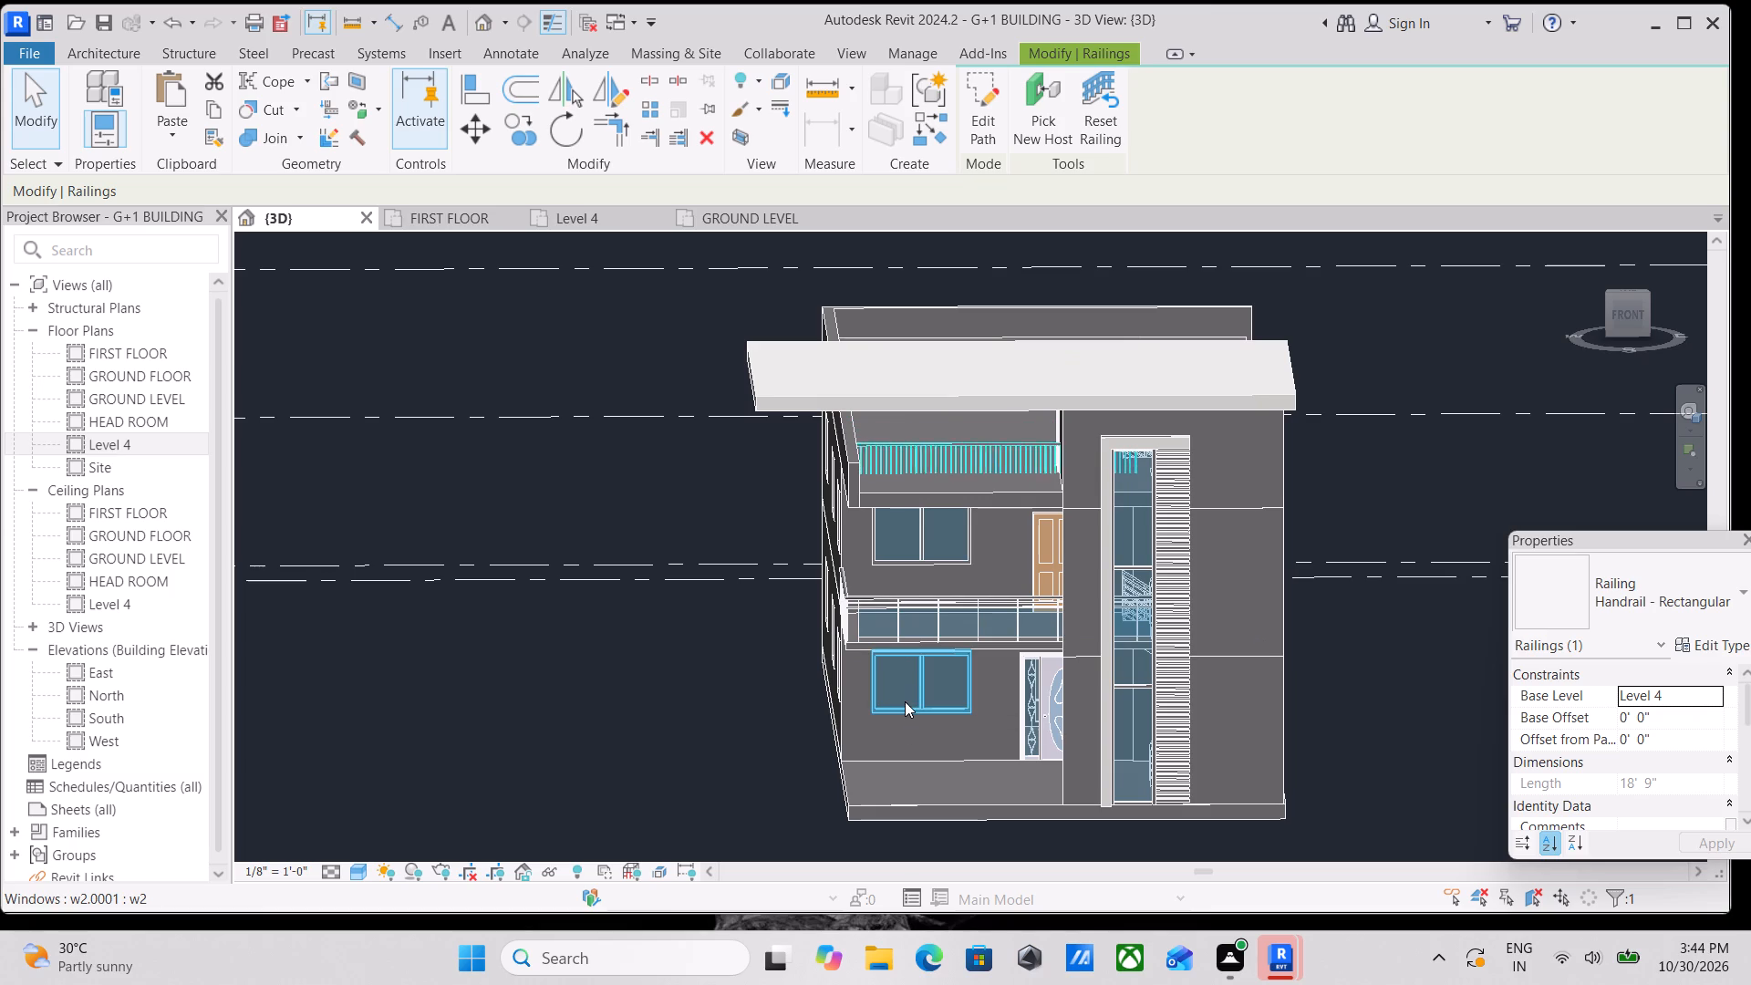
key(Down)
key(Down)
key(Down)
key(Down)
key(Down)
key(Down)
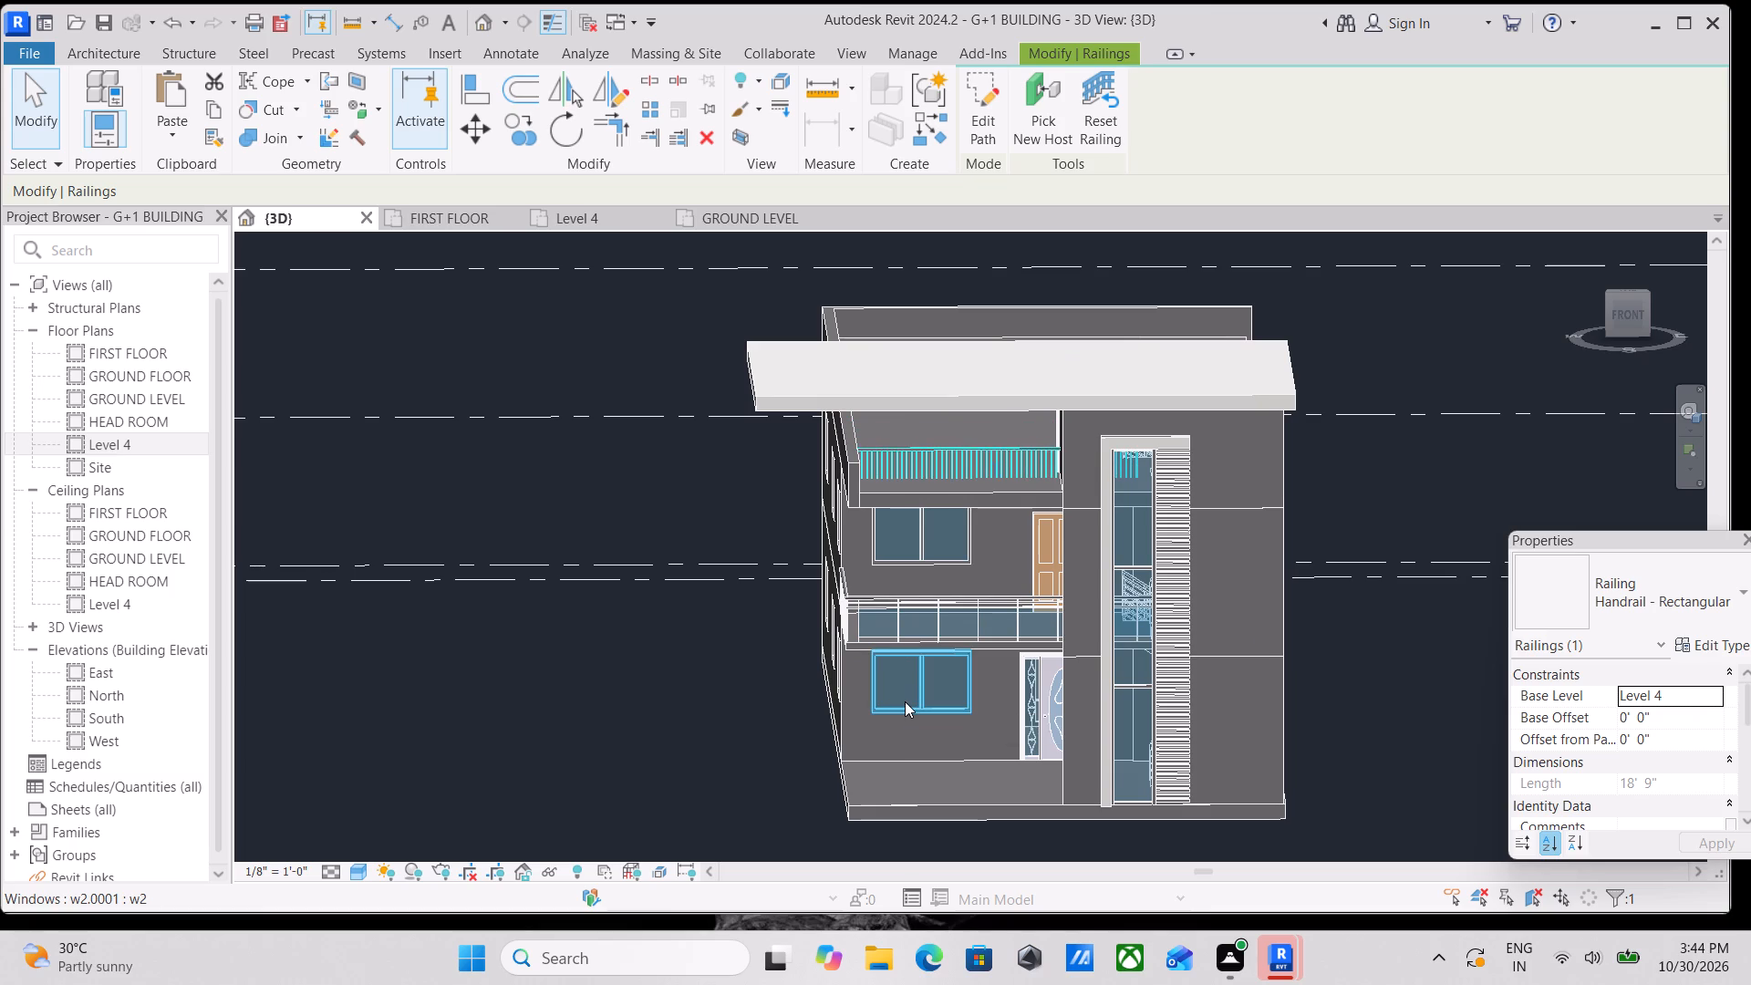
key(Down)
key(Down)
key(Down)
key(Down)
key(Down)
key(Down)
key(Down)
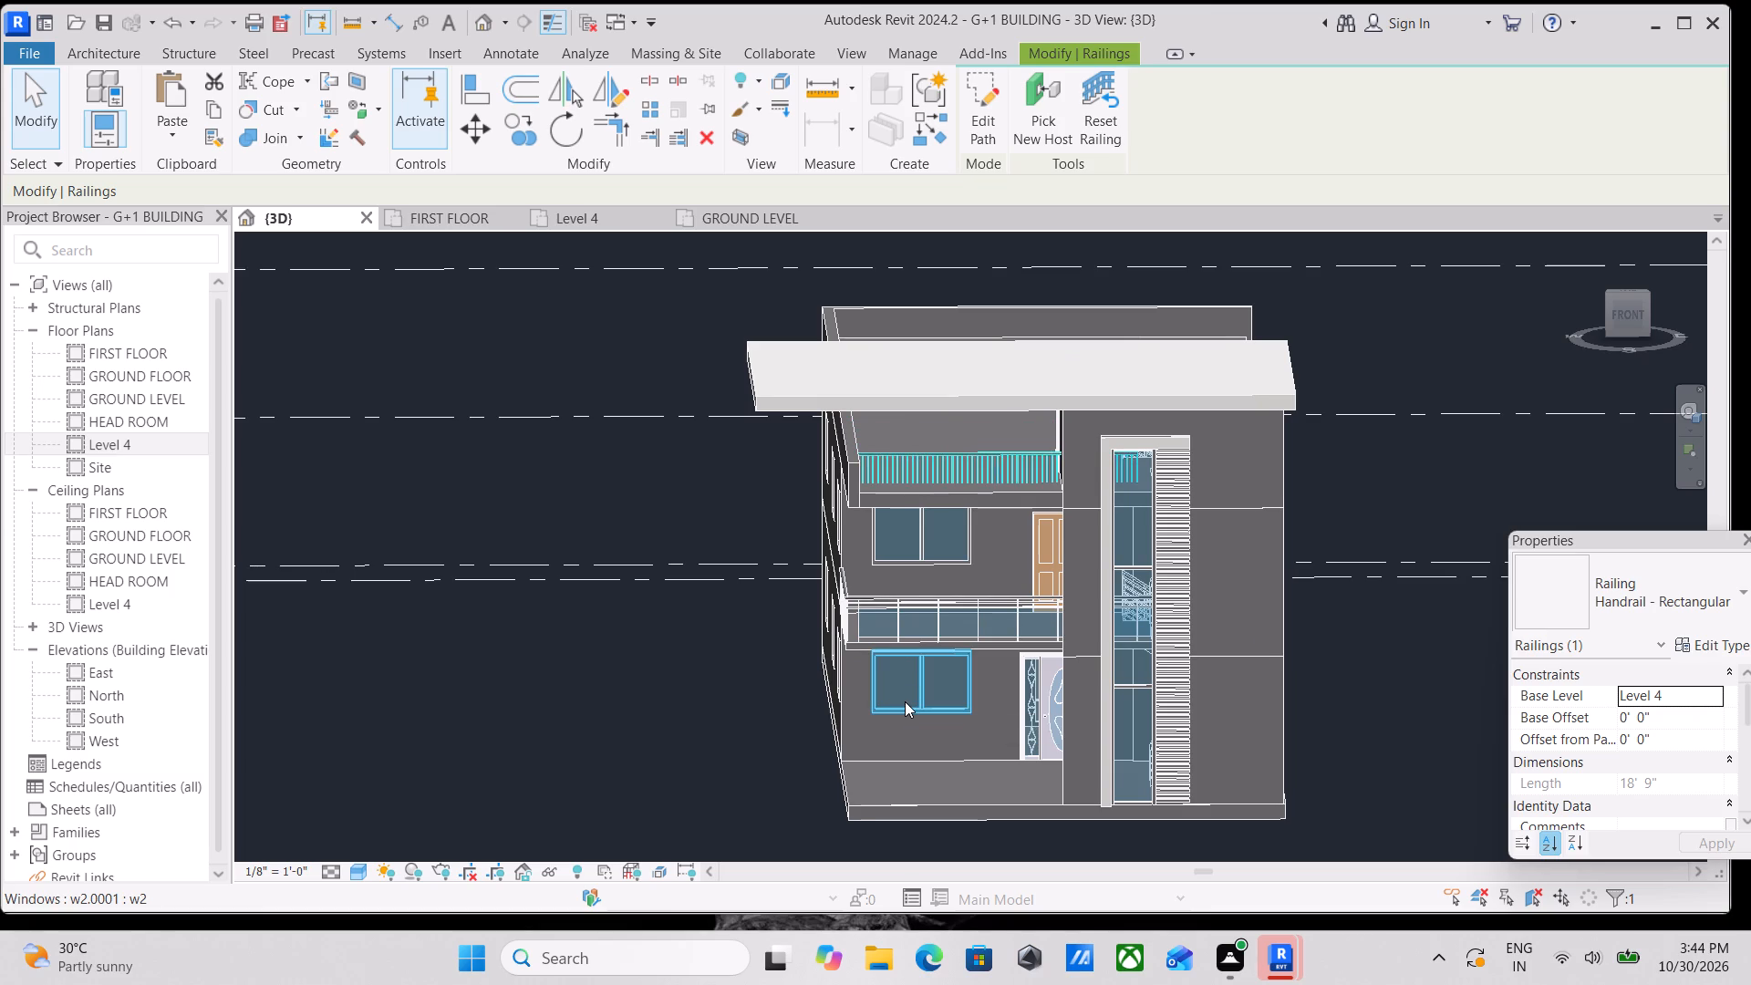
key(Down)
key(Down)
key(Down)
key(Down)
key(Down)
key(Down)
key(Down)
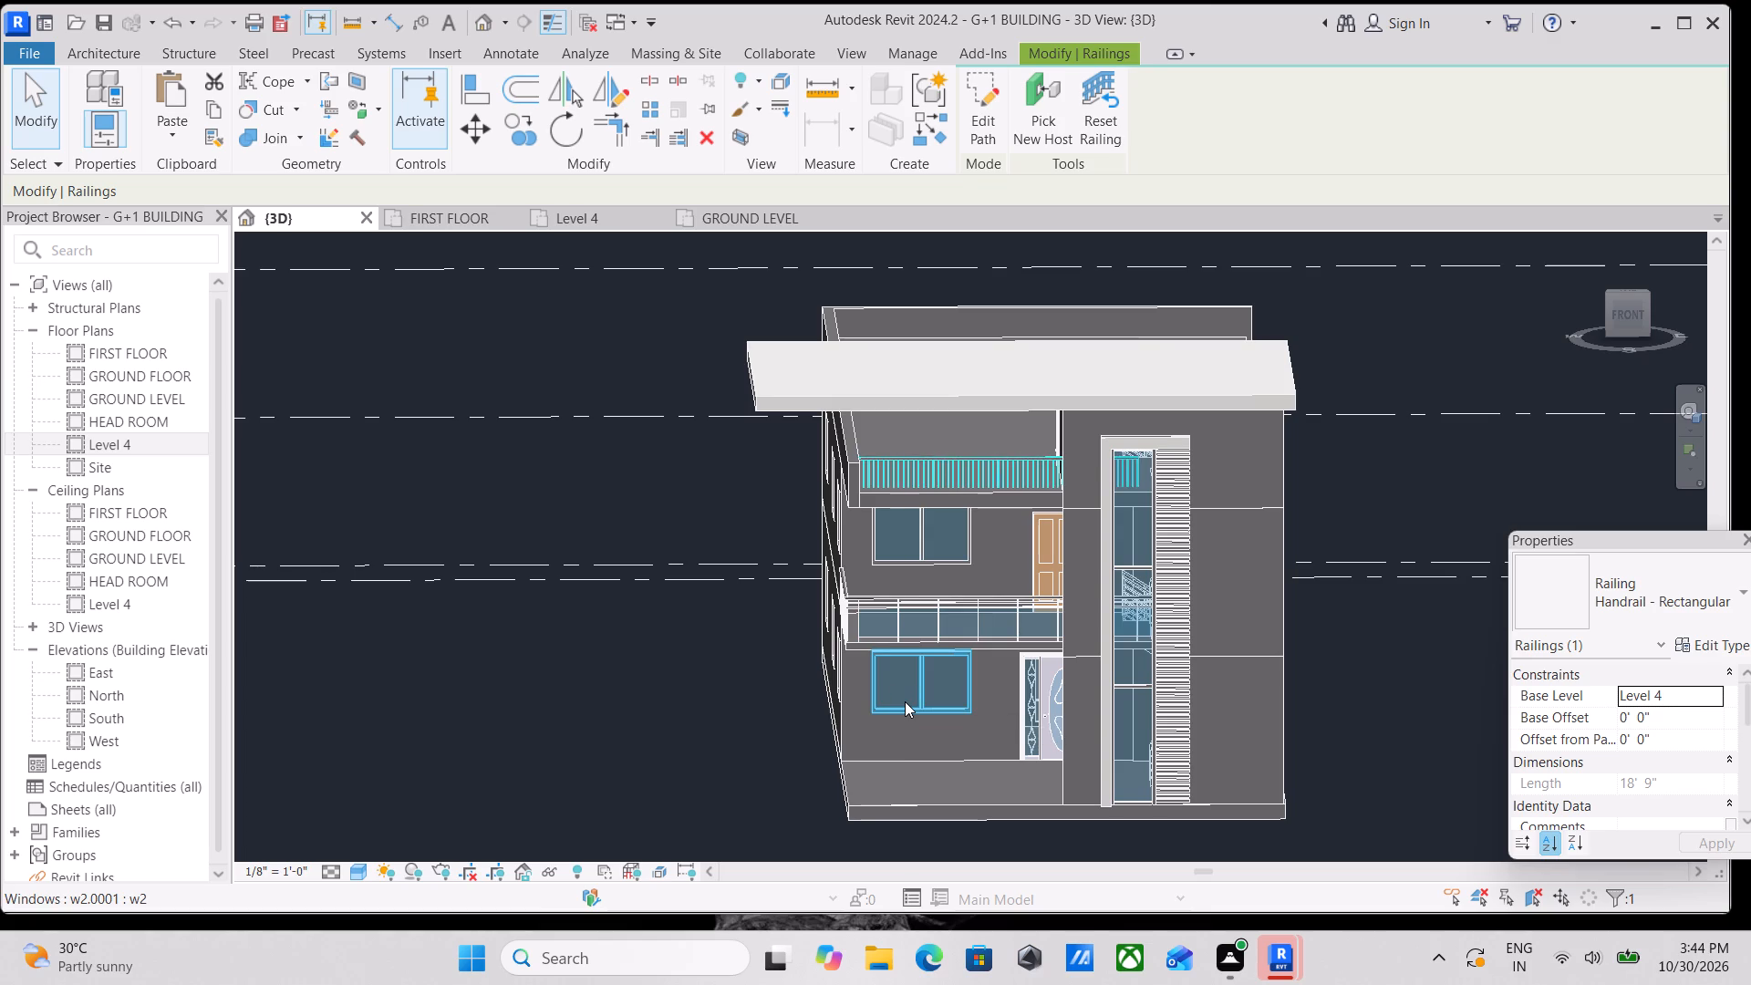
key(Down)
key(Down)
key(Down)
key(Down)
key(Down)
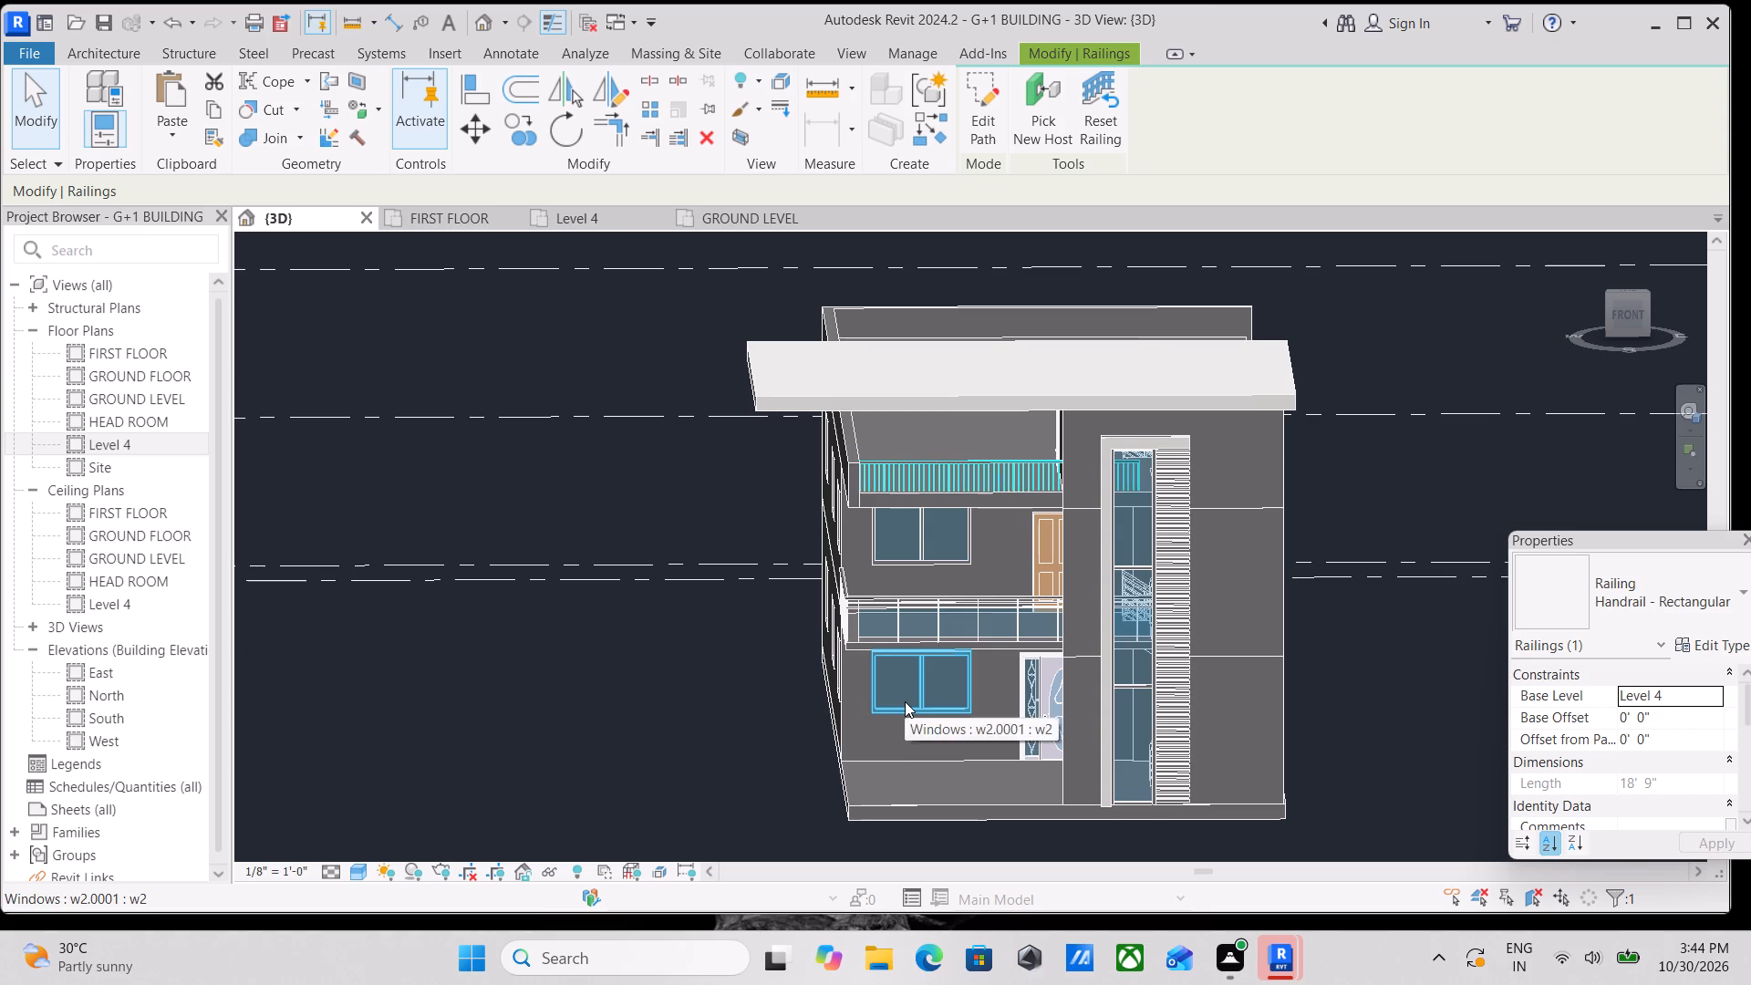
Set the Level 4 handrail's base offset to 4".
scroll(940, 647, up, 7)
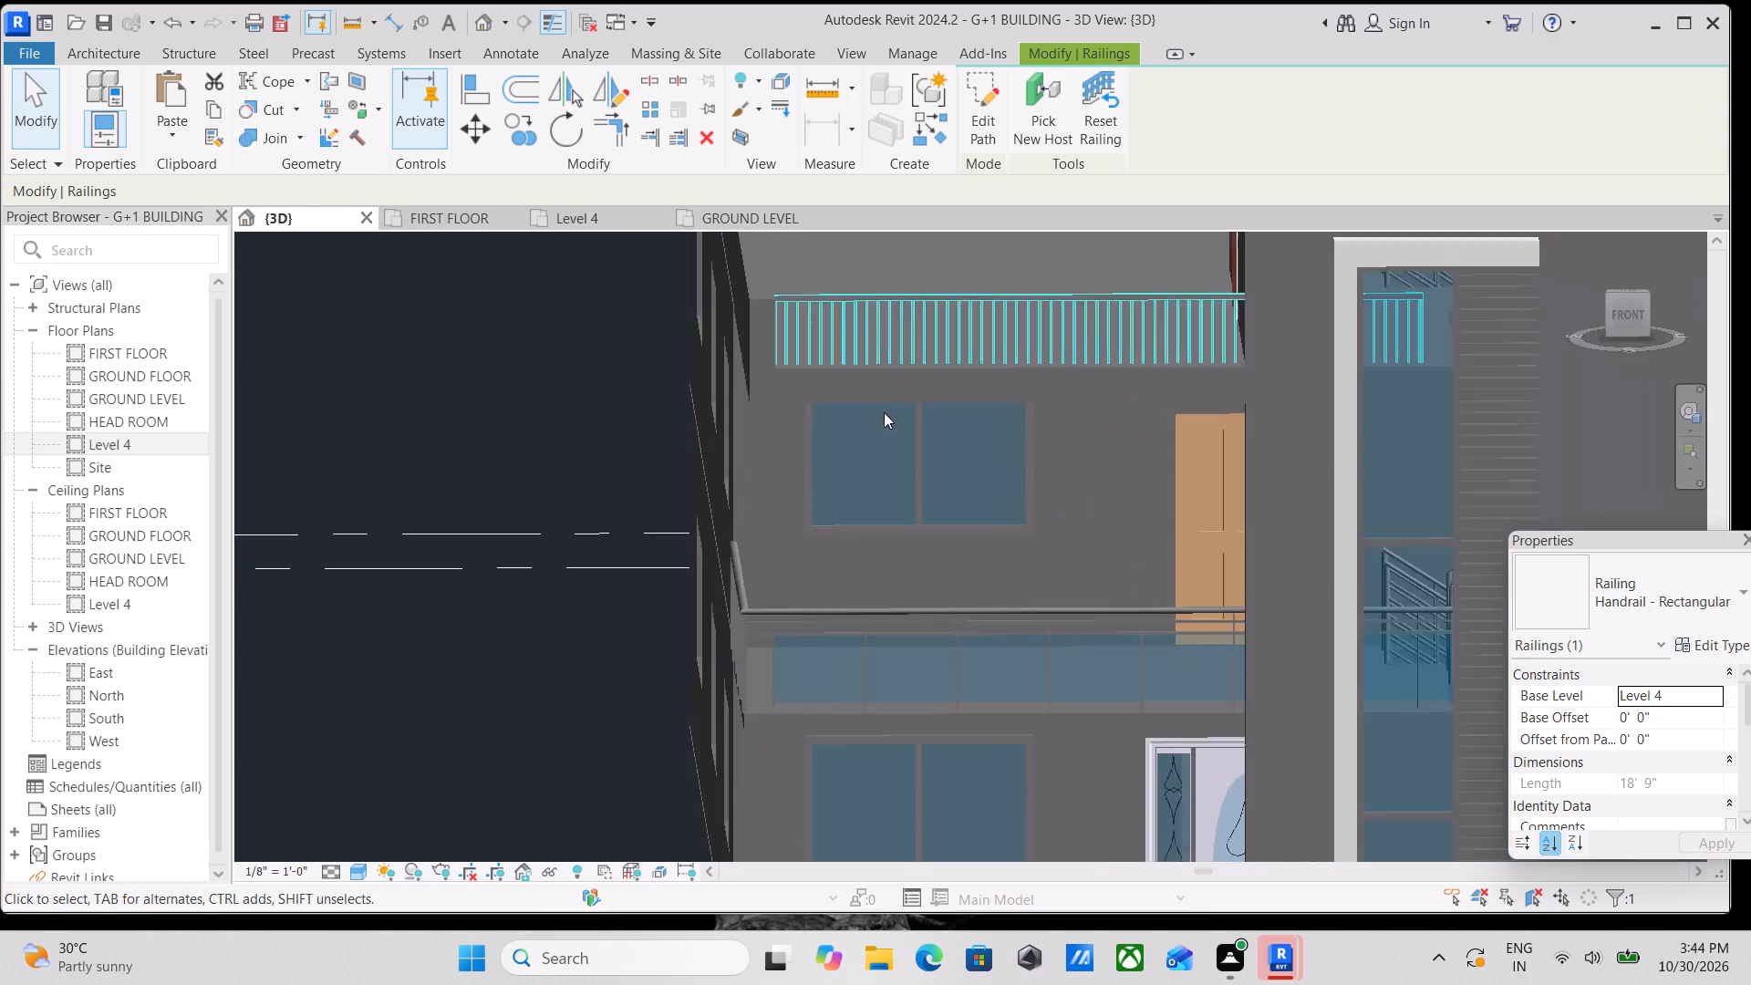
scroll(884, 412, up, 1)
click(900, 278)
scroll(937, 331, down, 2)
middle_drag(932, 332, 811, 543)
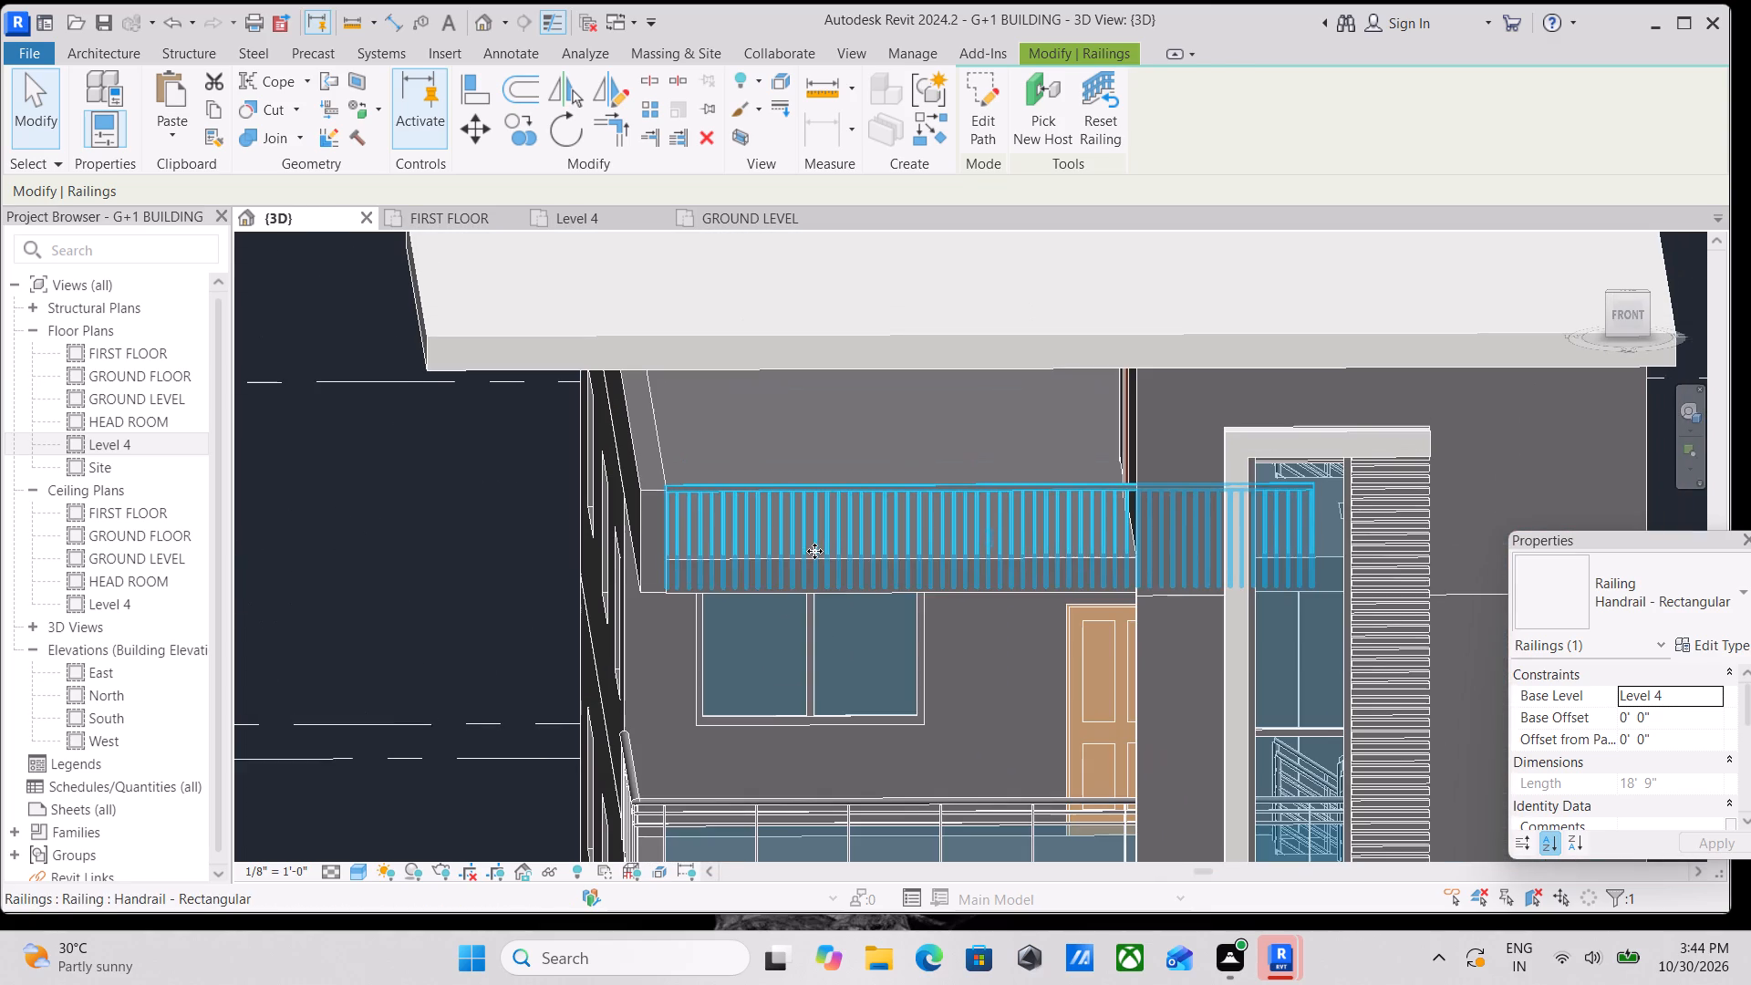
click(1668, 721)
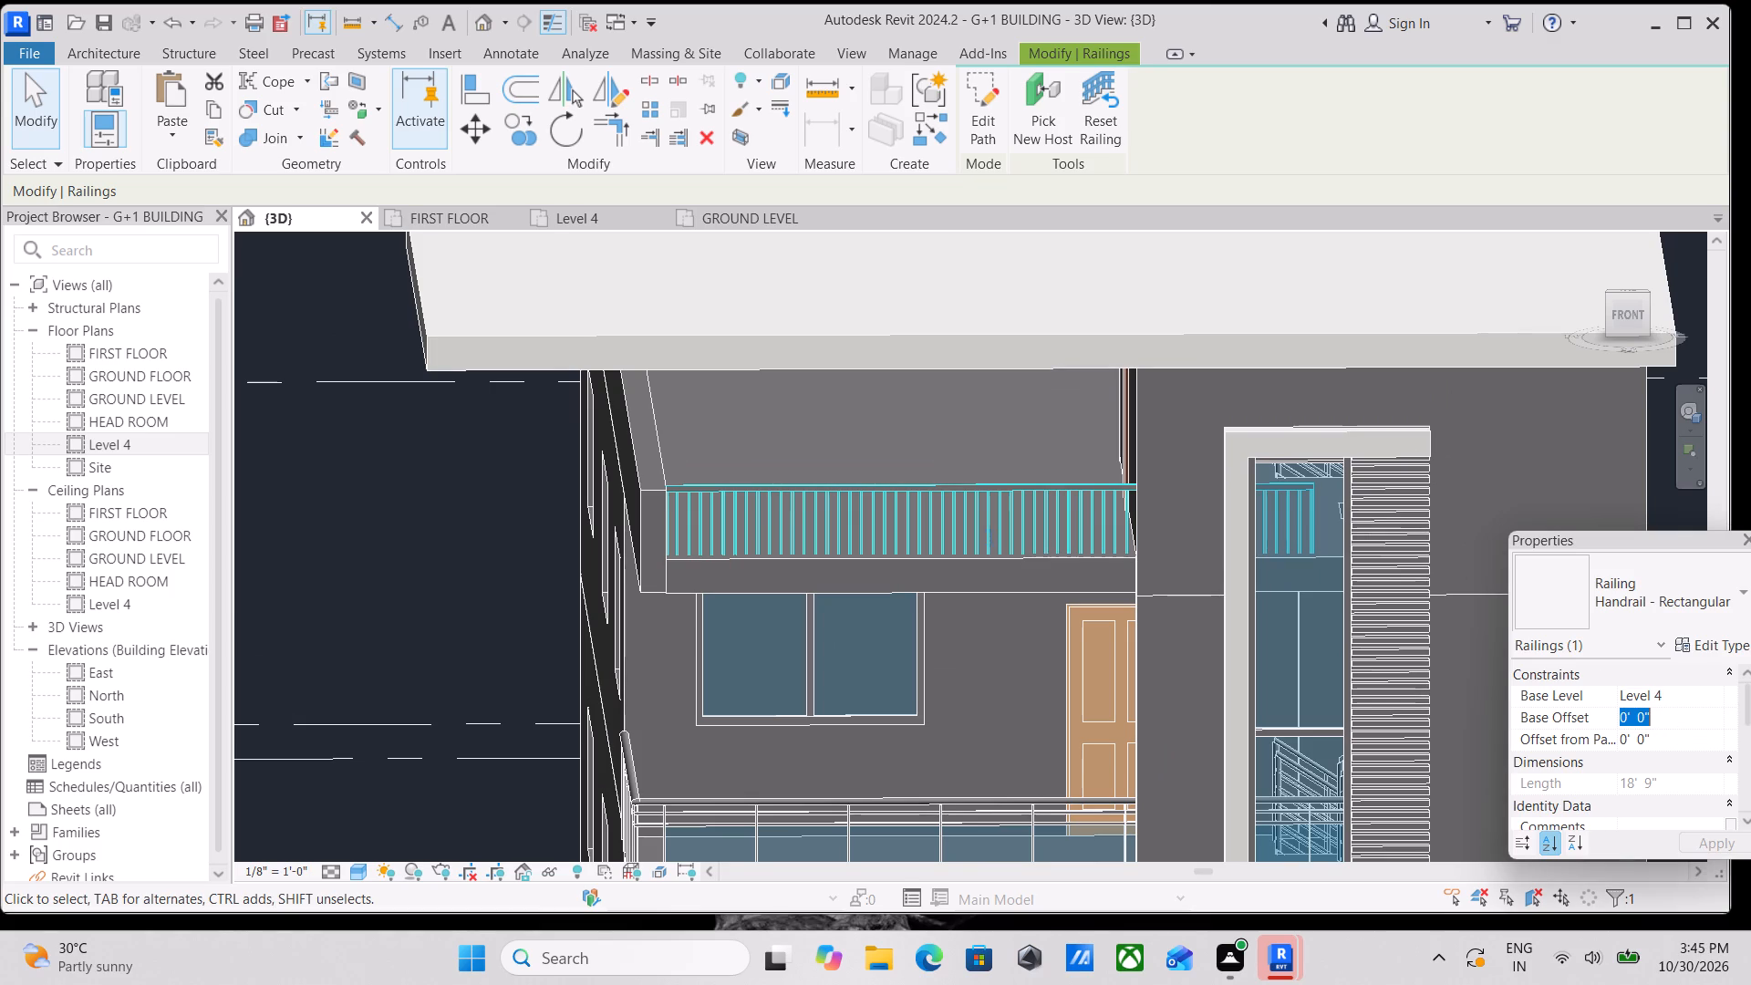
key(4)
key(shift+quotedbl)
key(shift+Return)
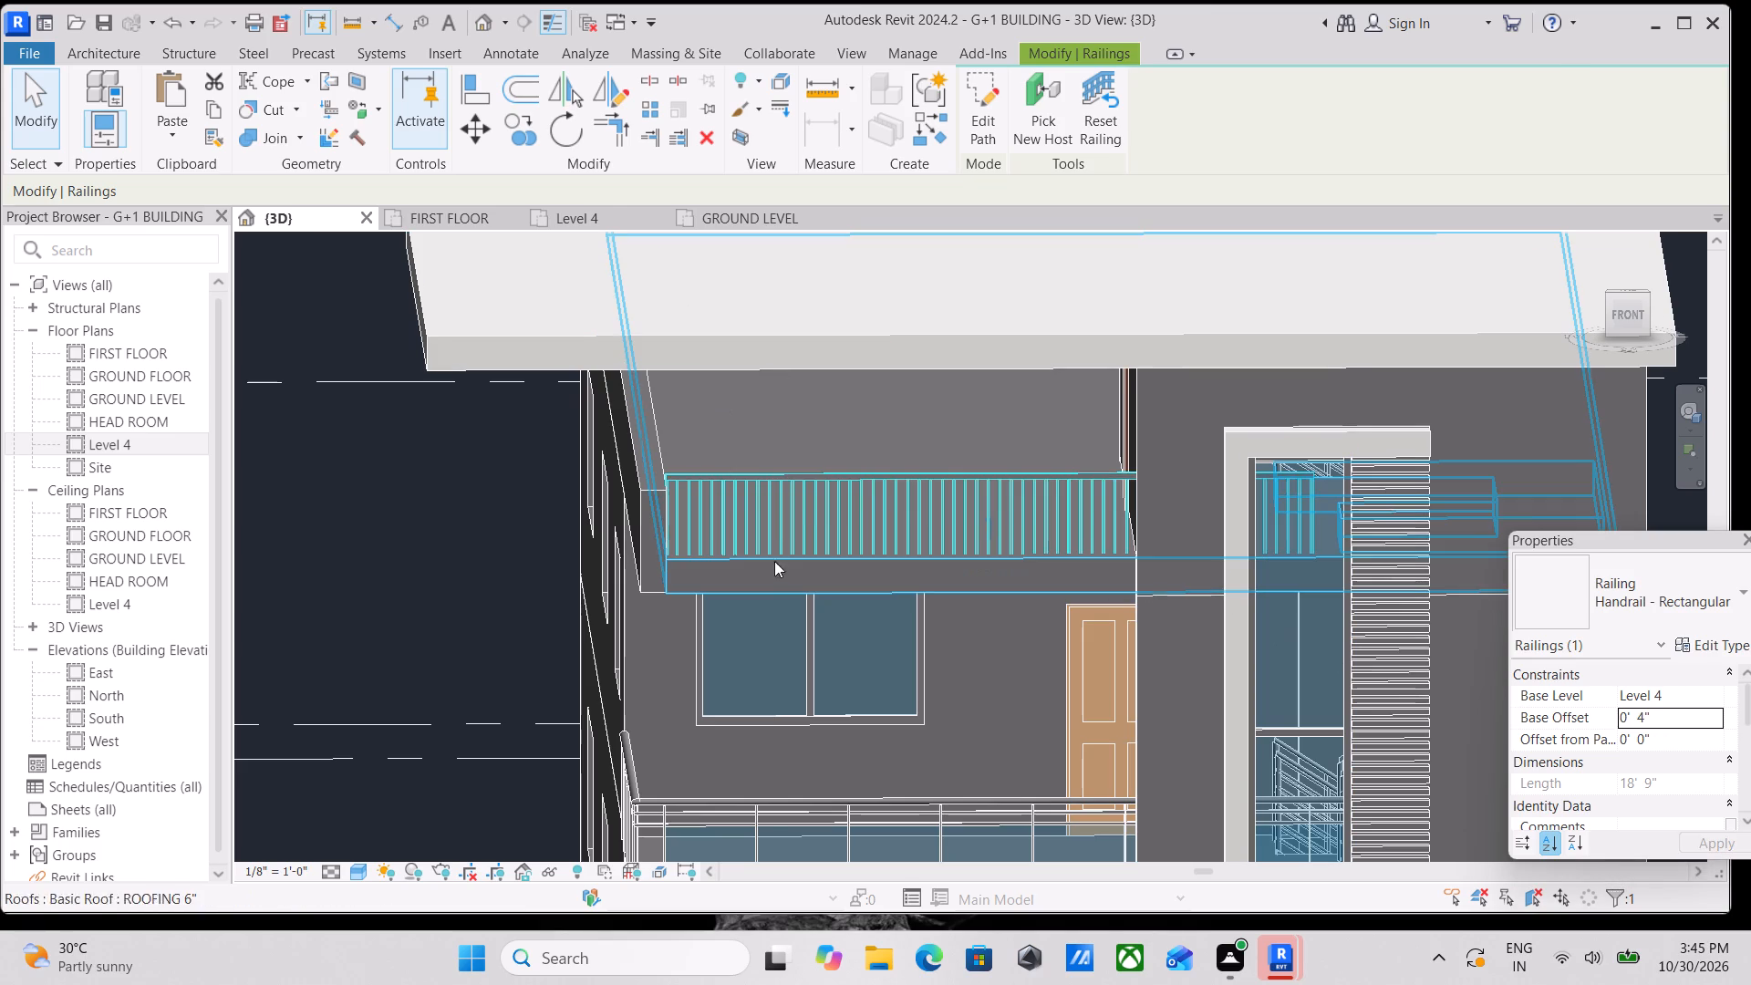
Edit the Level 4 railing's path, shortening its stair-side end to the outer wall face for a 13' 7" length.
click(816, 516)
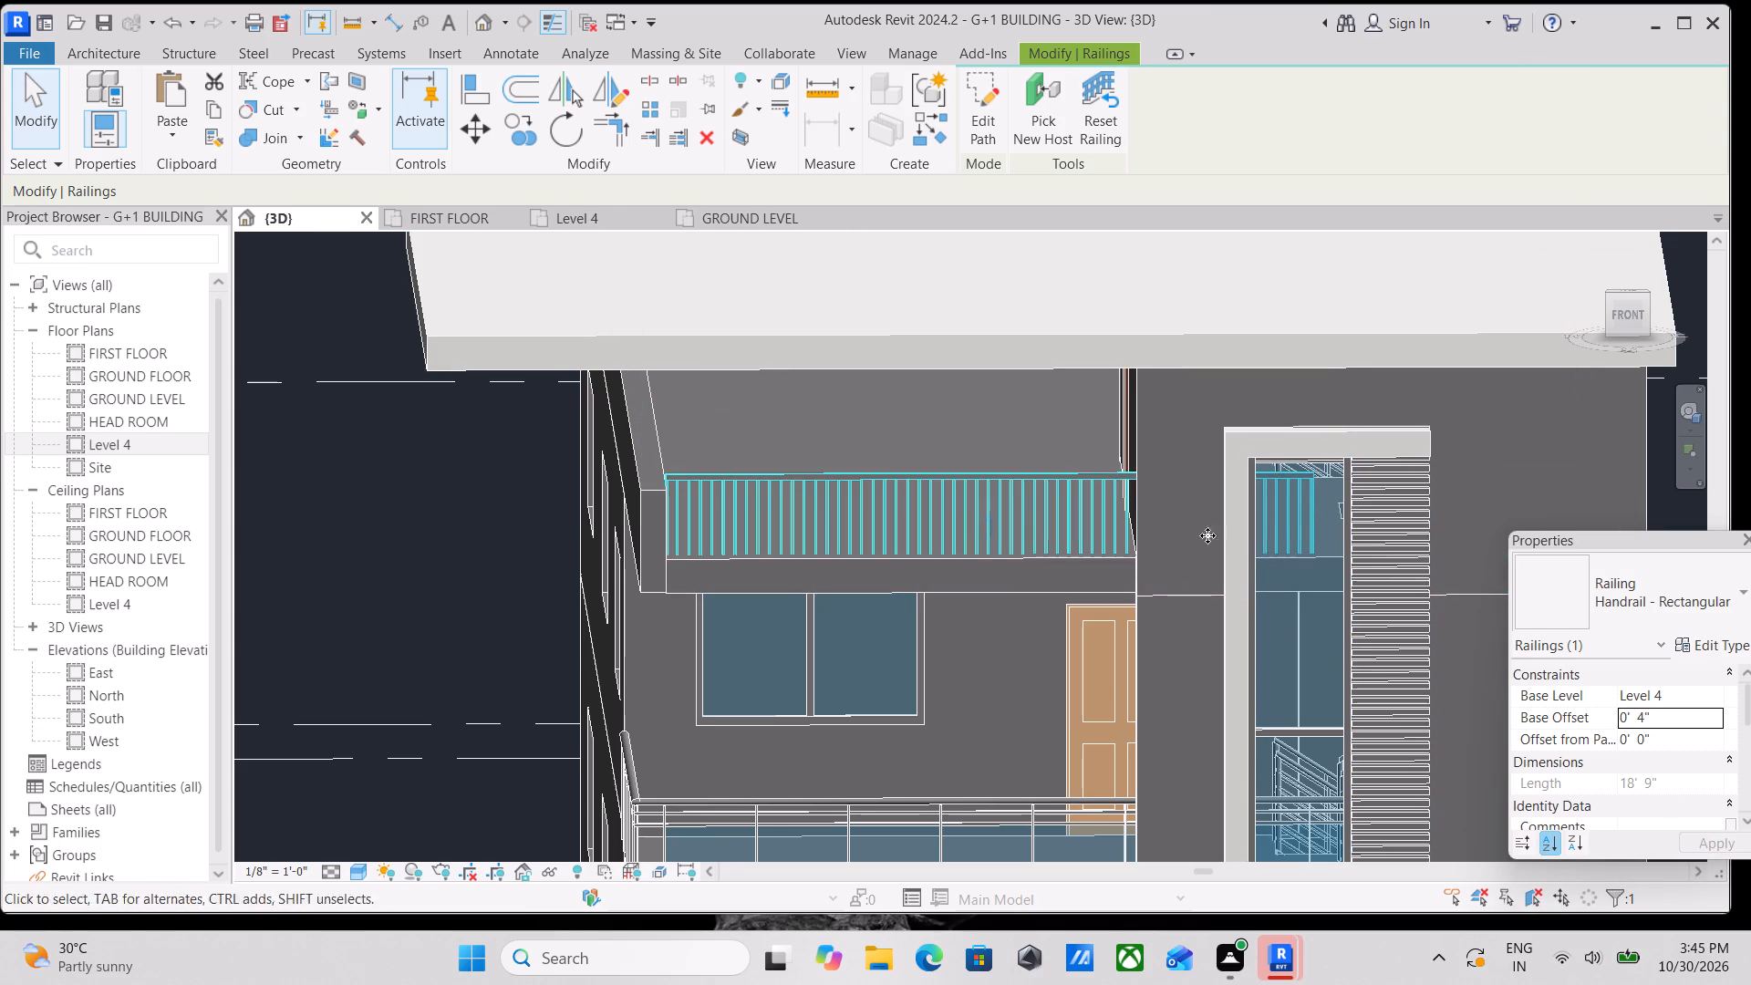
click(979, 488)
click(982, 99)
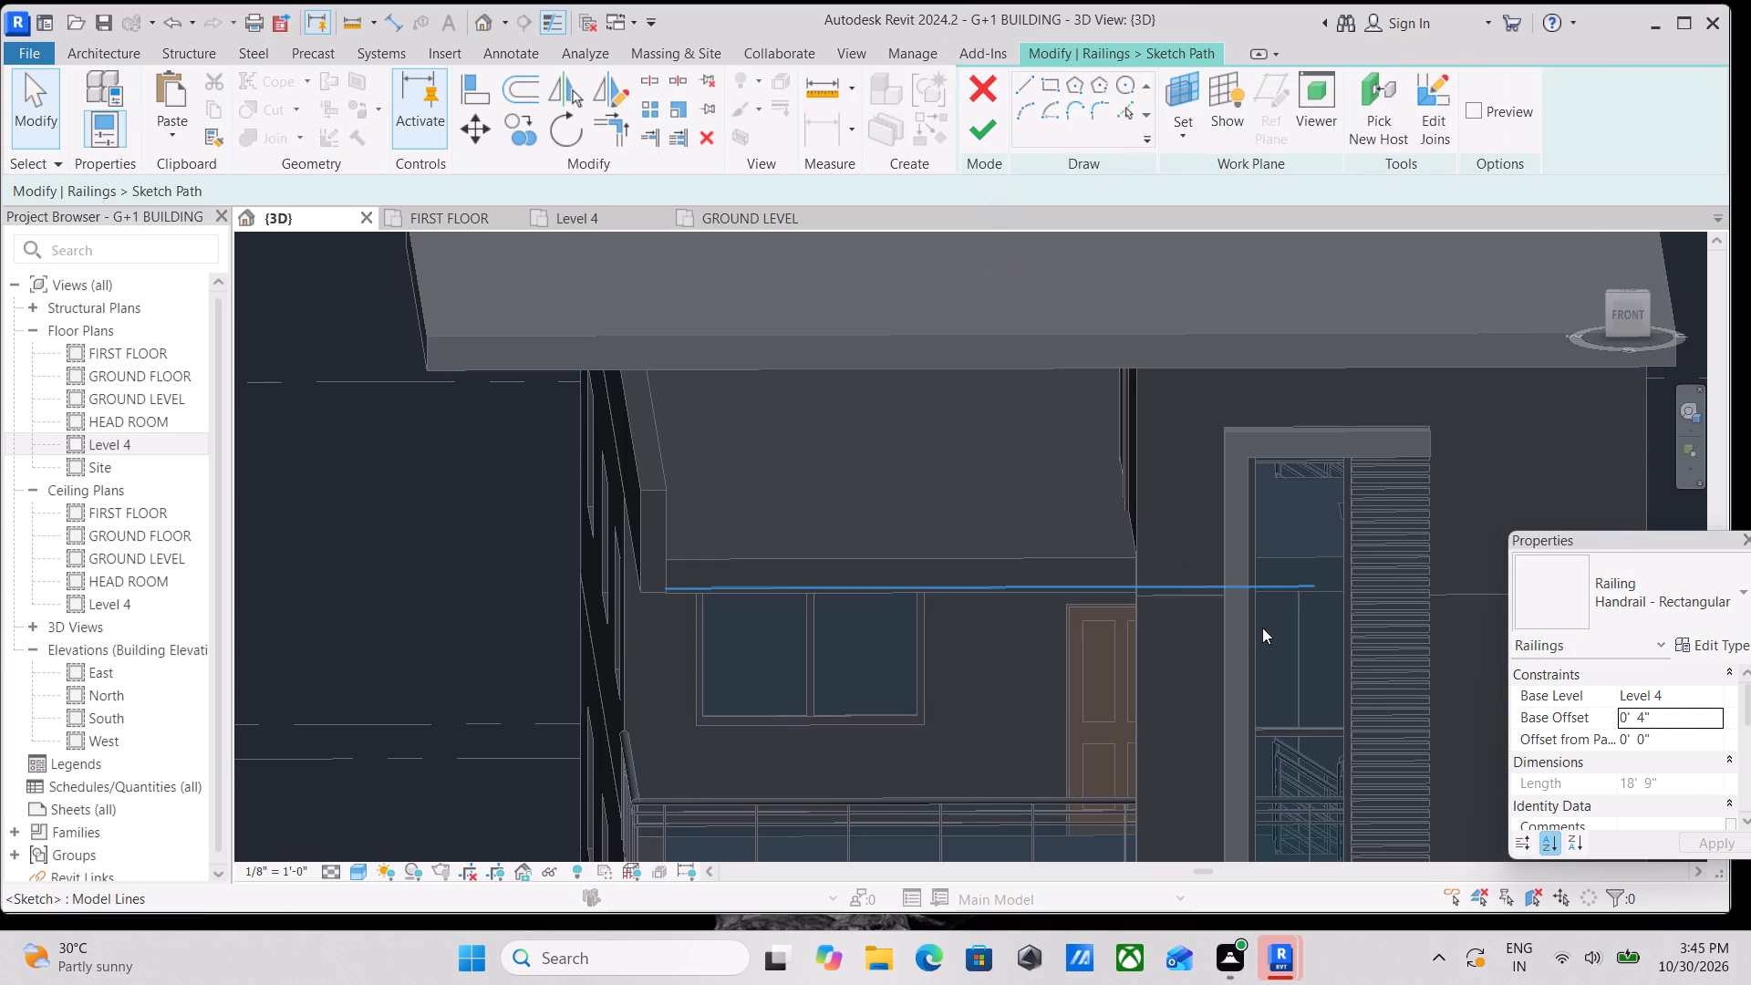
click(1314, 578)
drag(1311, 581, 1127, 588)
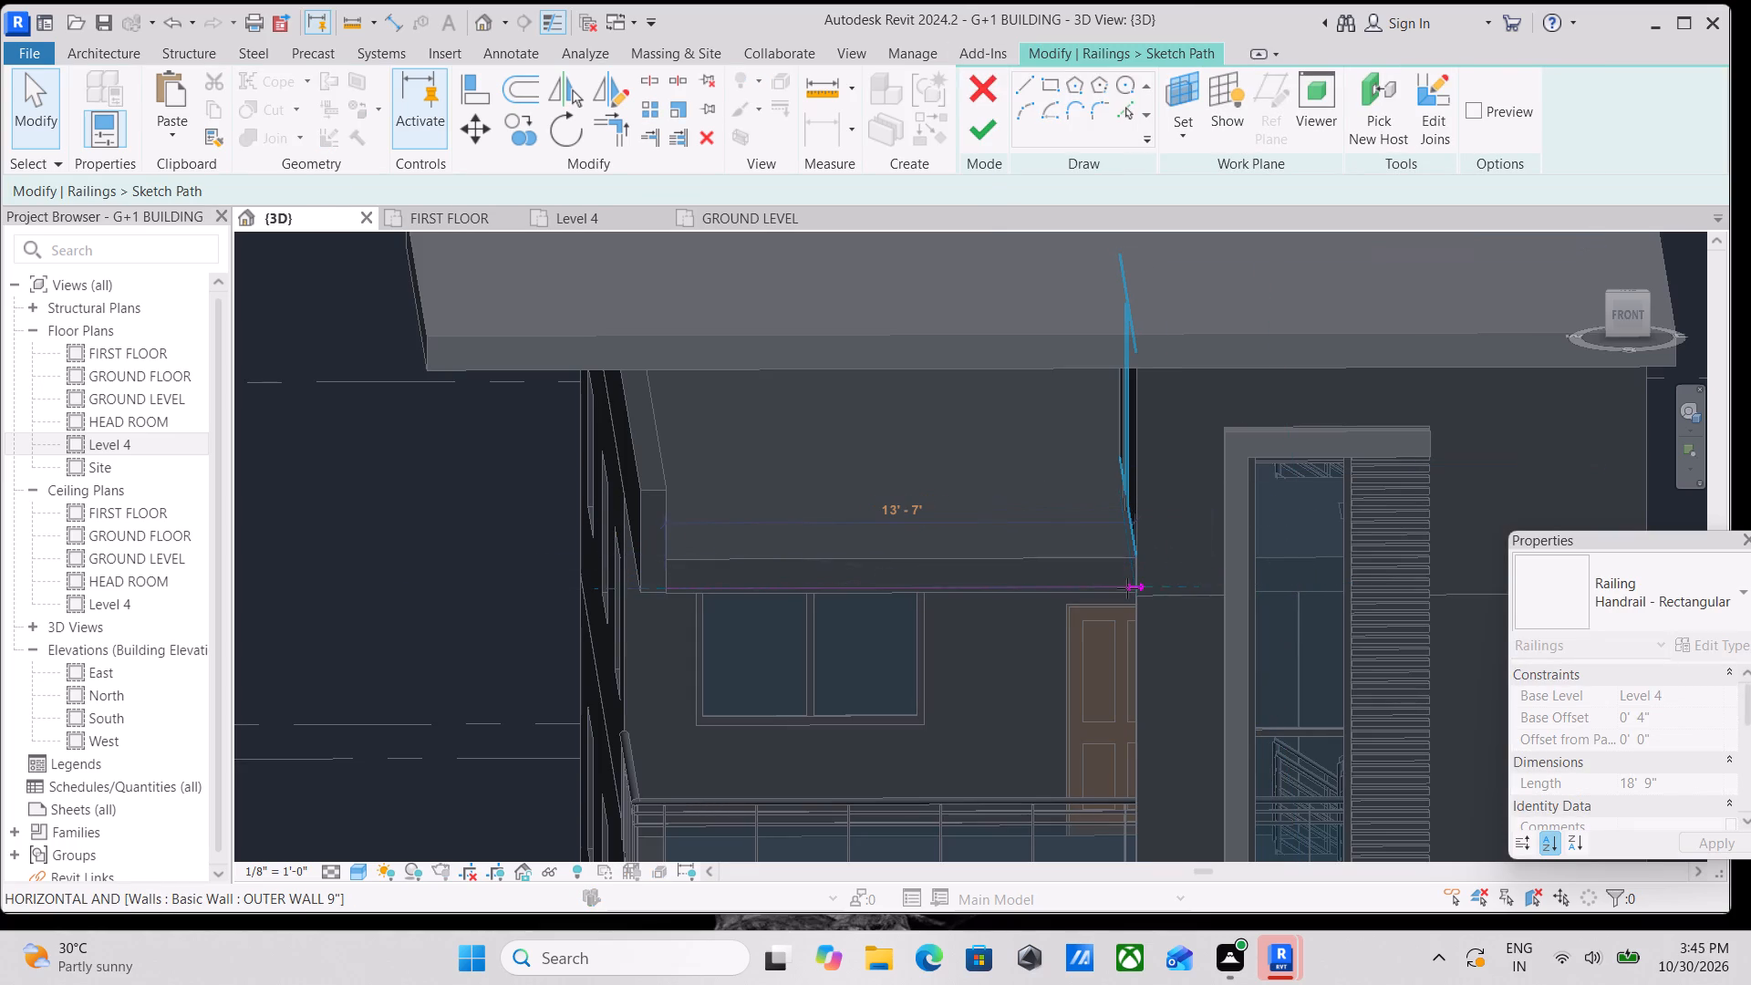
drag(1127, 588, 1130, 586)
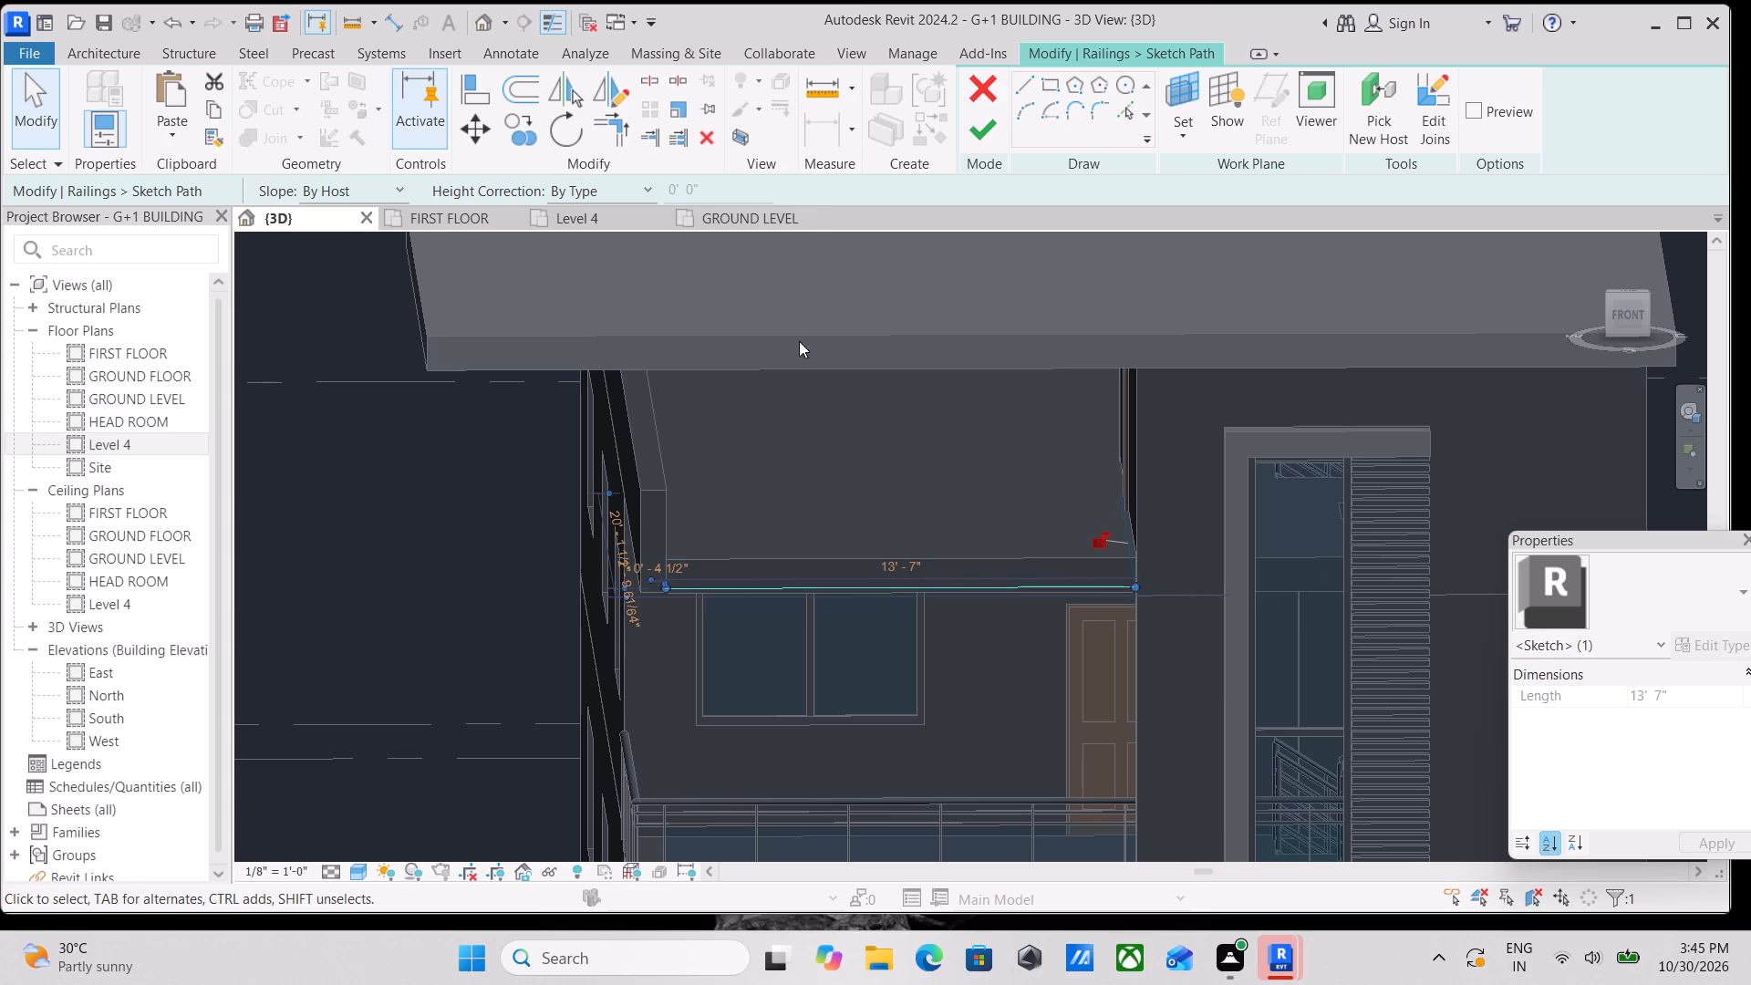
click(973, 131)
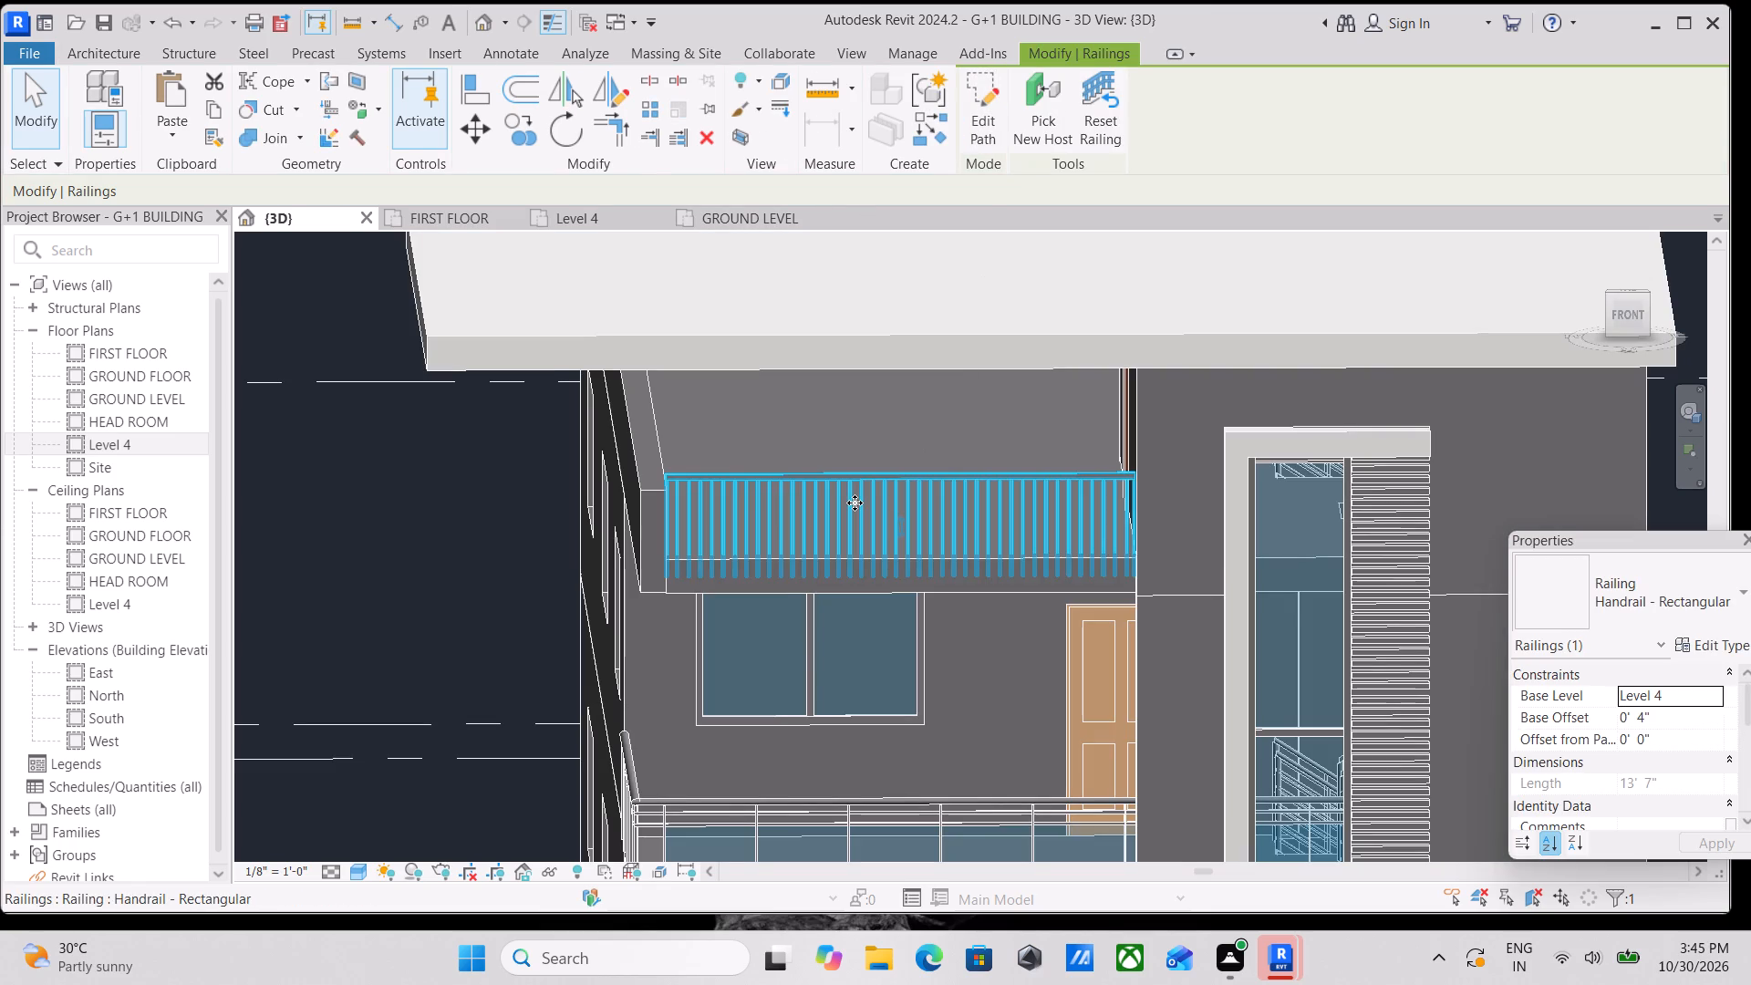
Set the Level 4 handrail's base offset to 6".
click(855, 503)
click(1672, 708)
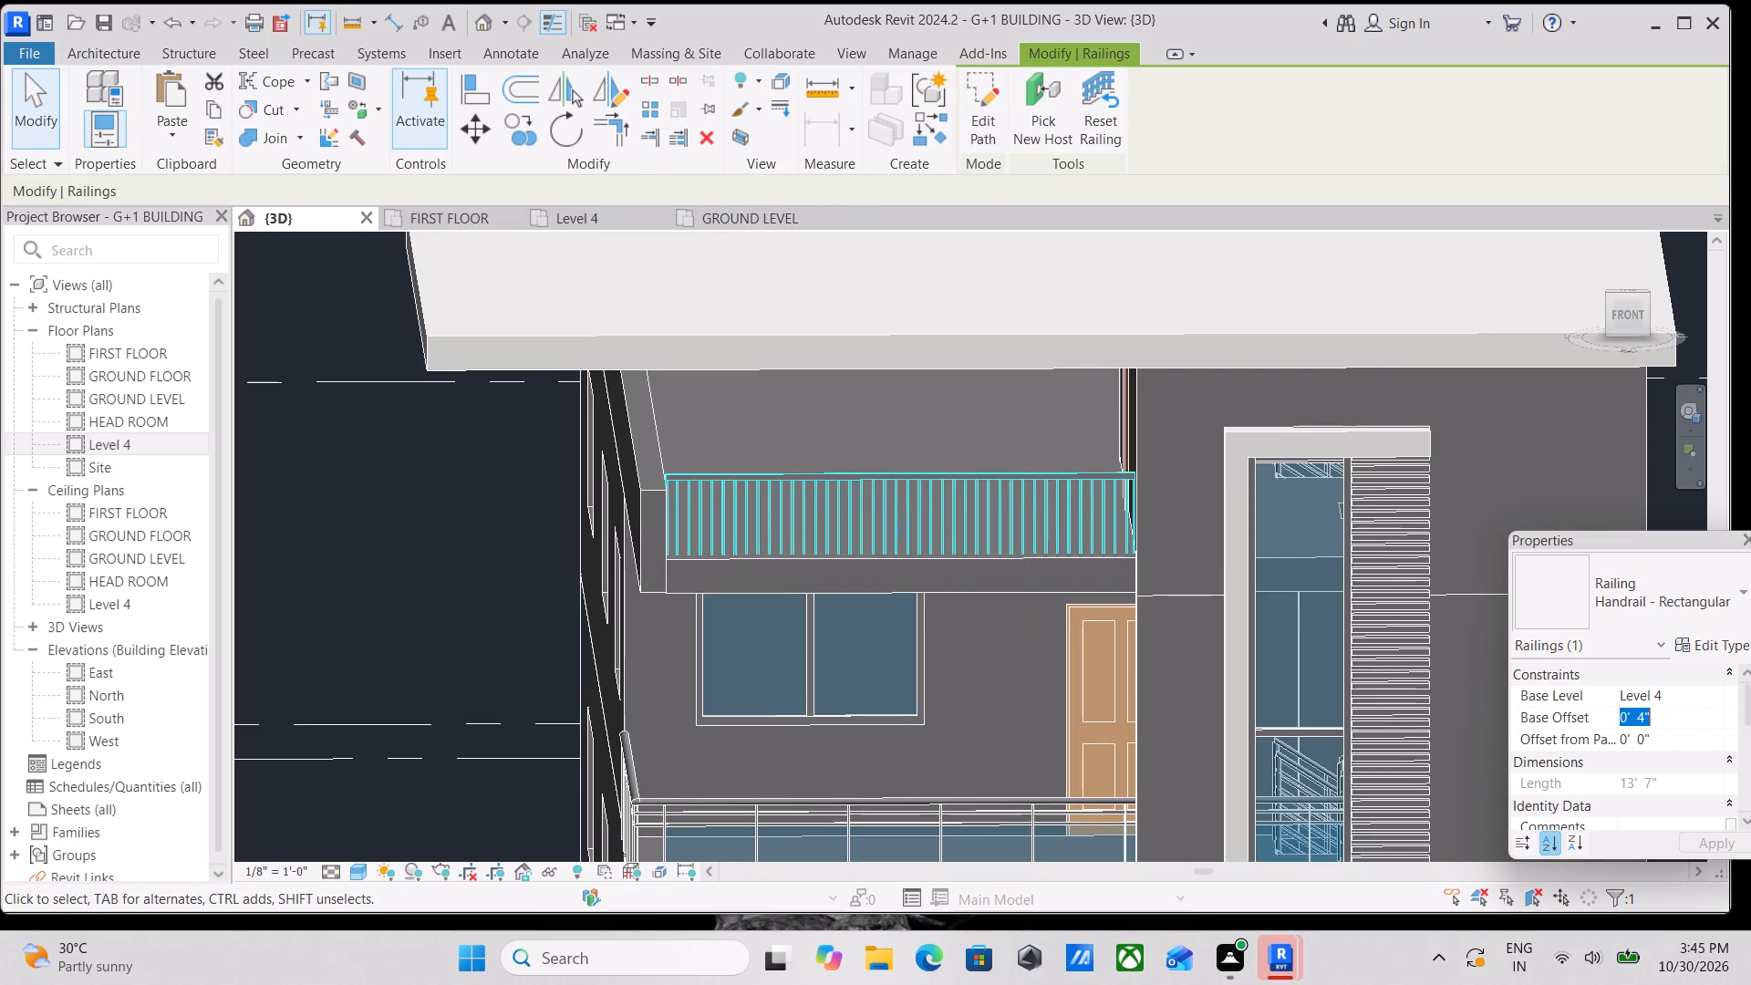
key(6)
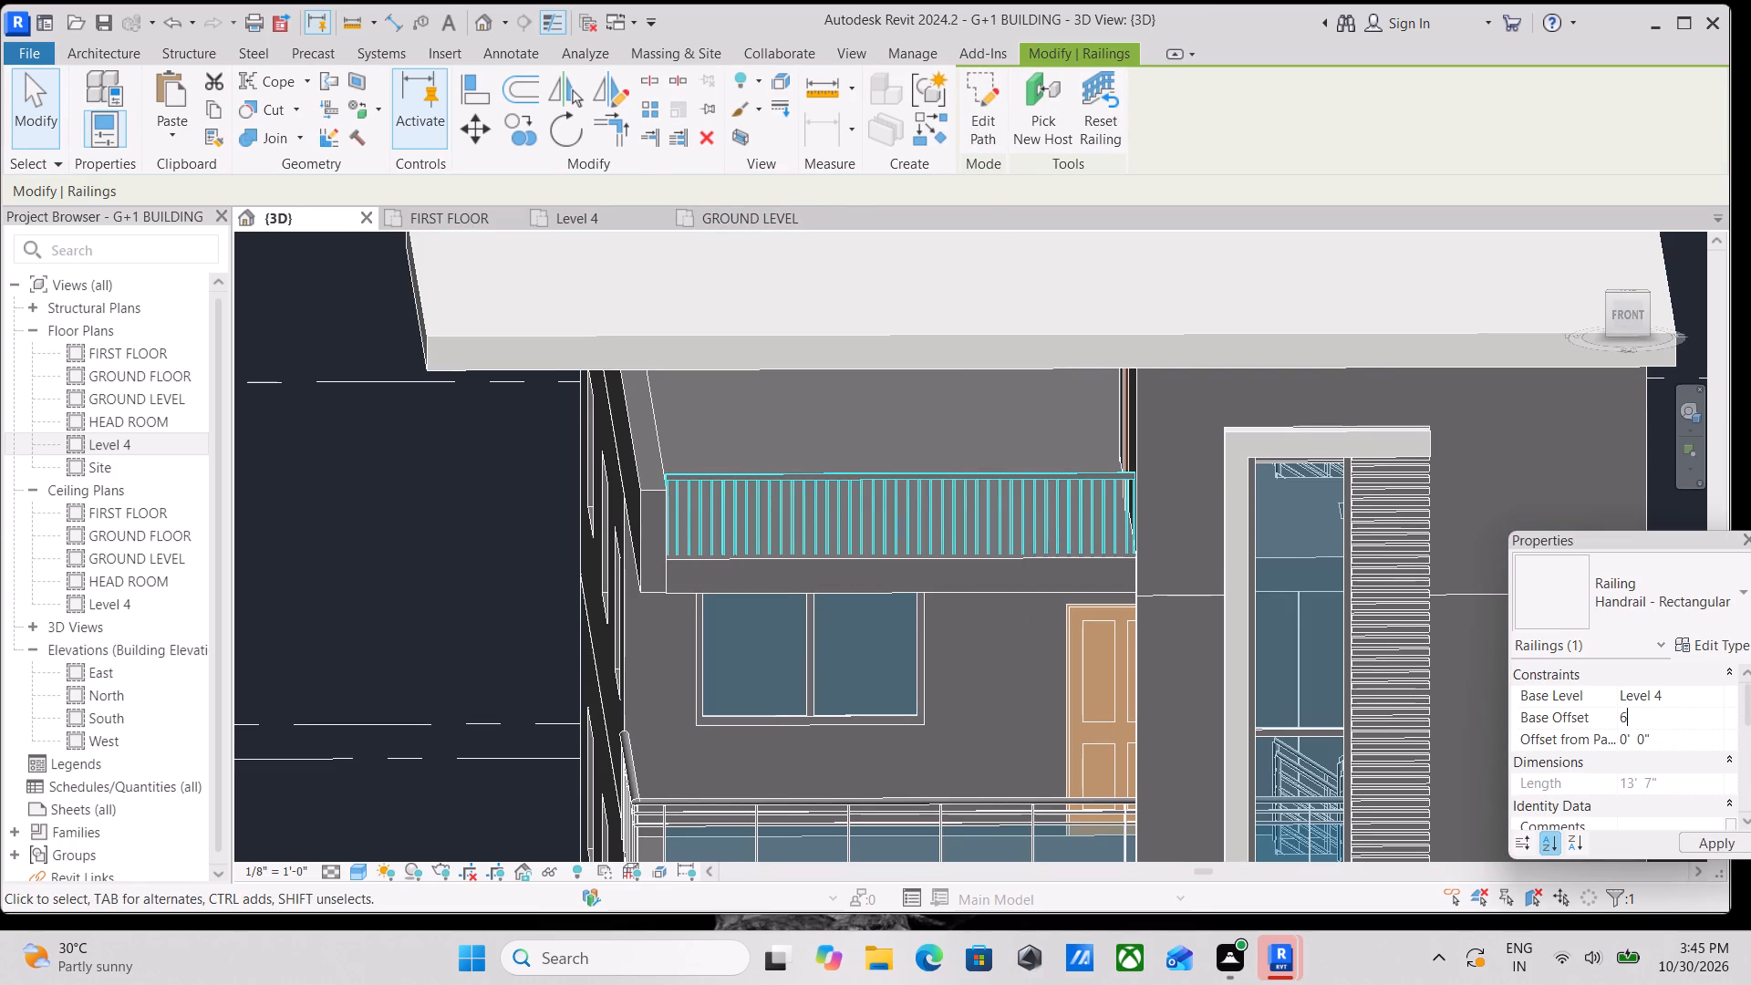
key(shift+quotedbl)
key(Return)
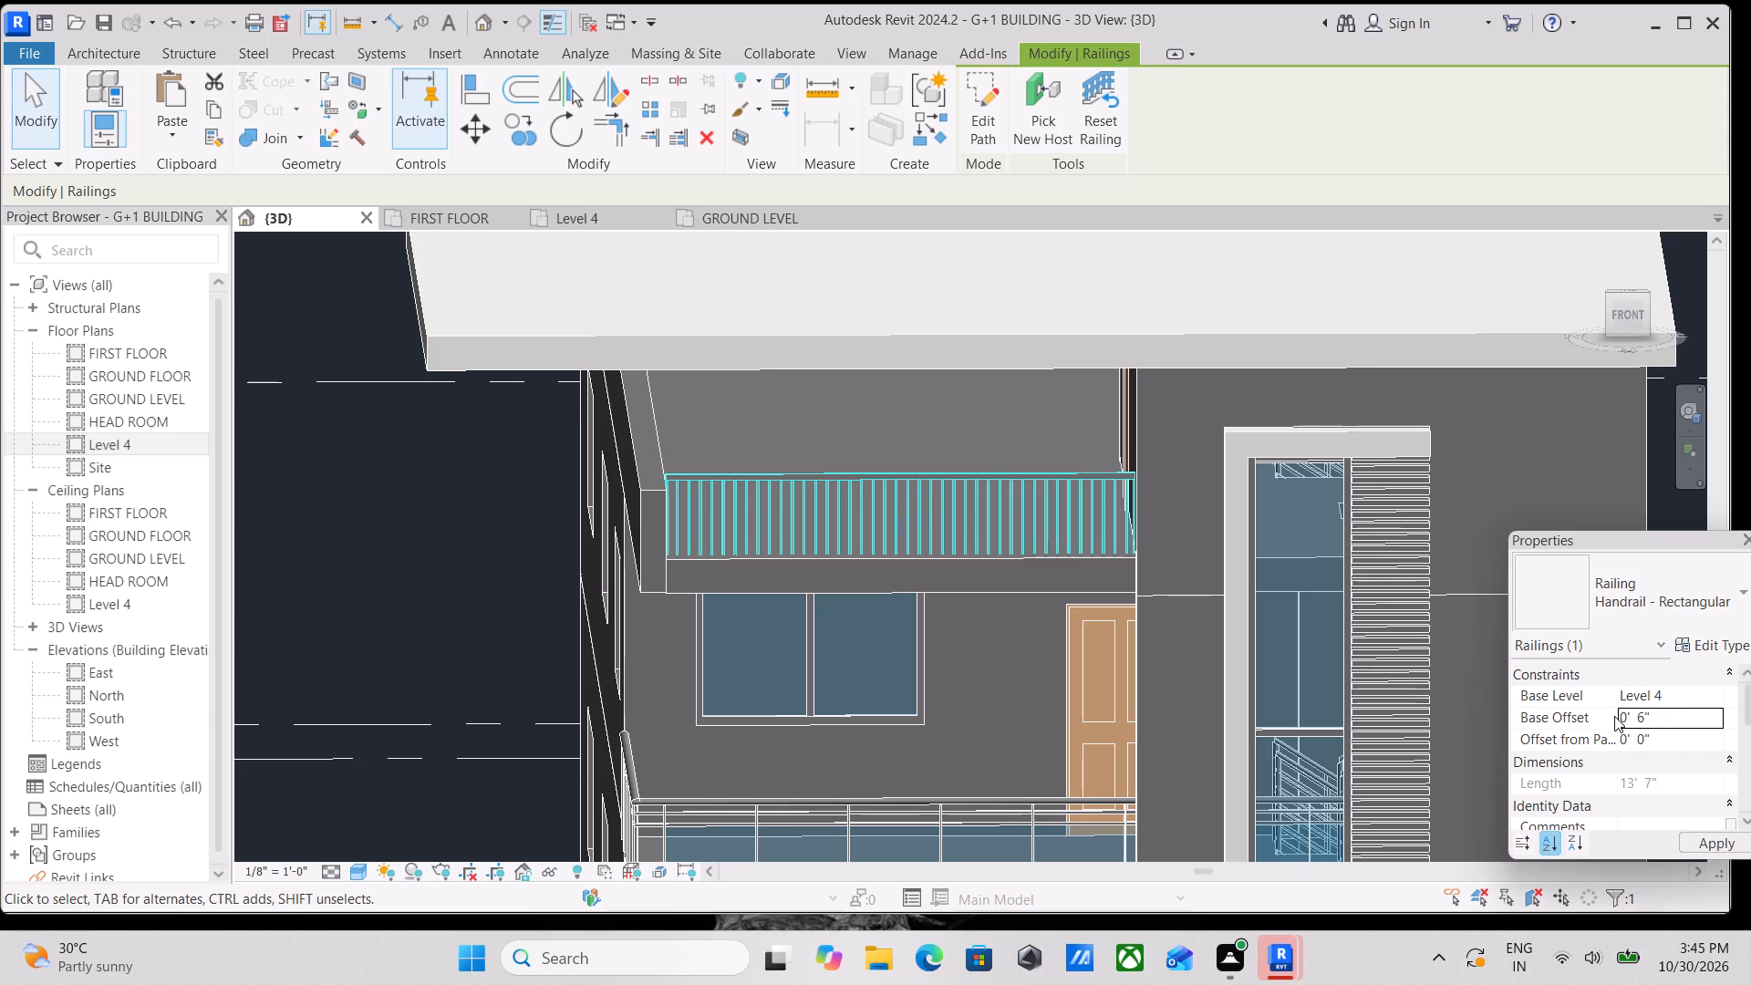
scroll(964, 560, down, 3)
middle_drag(944, 594, 1093, 676)
scroll(1093, 676, up, 1)
key(Escape)
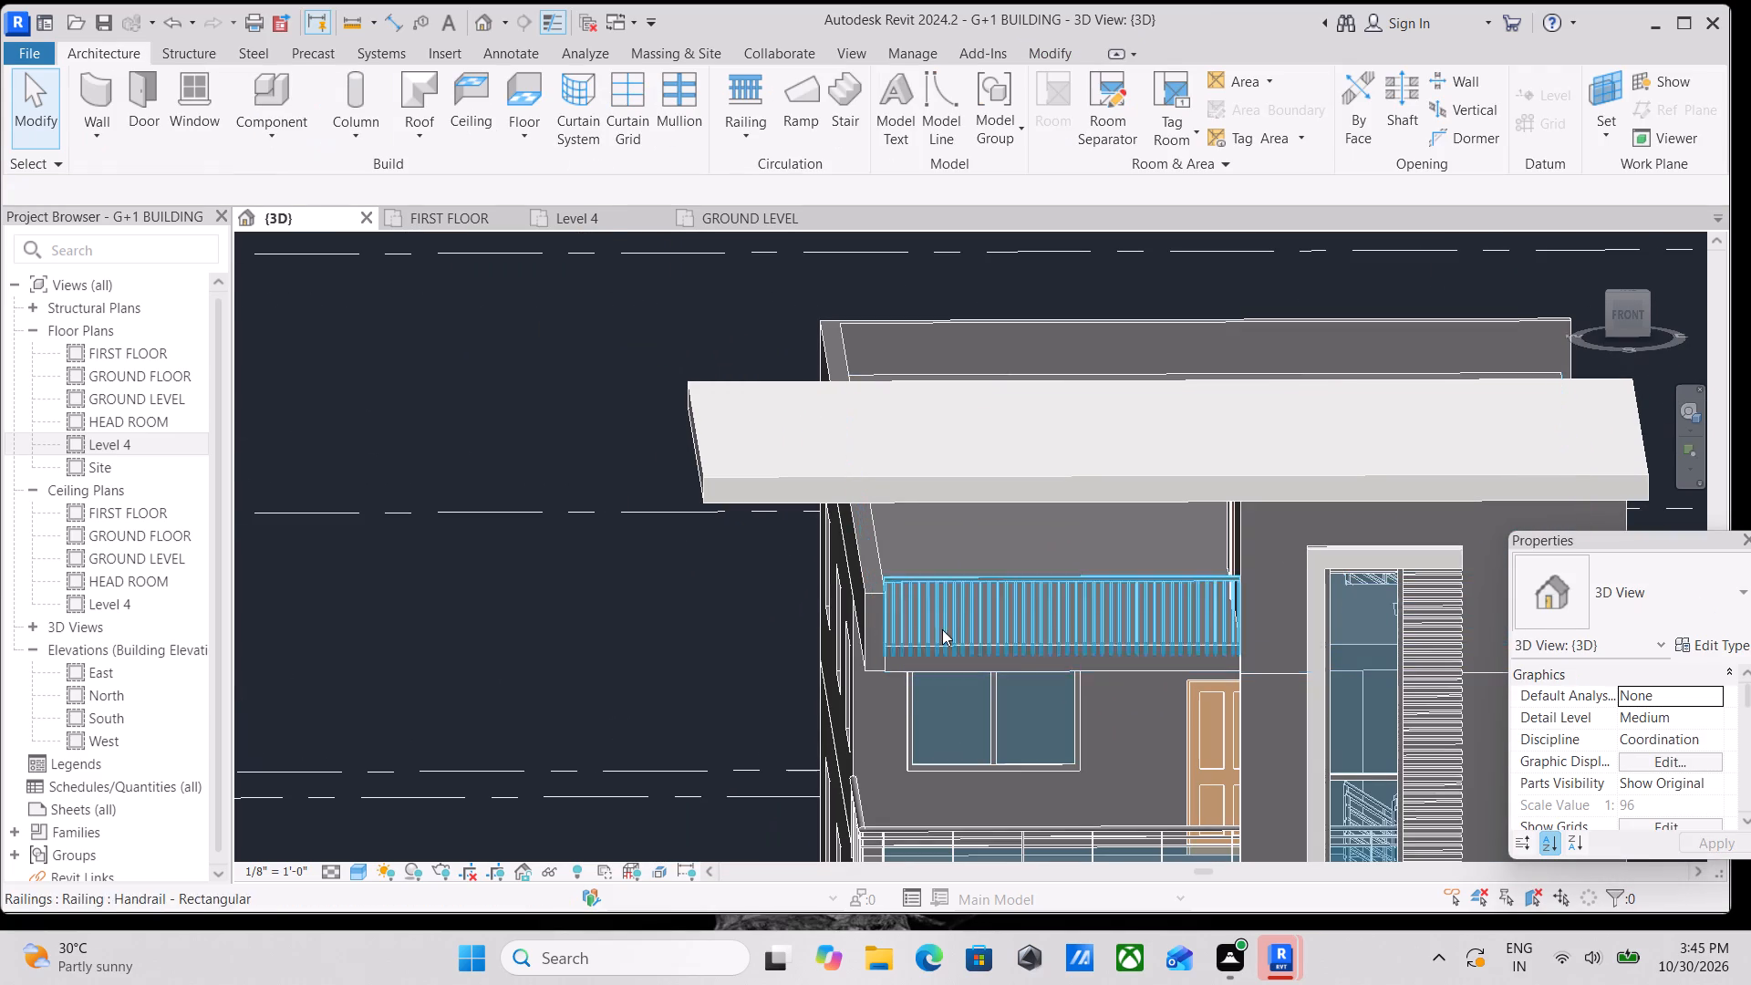
Nudge the Level 4 railing slightly further forward onto the slab's front edge, beside the end of the side wall.
scroll(940, 632, down, 1)
middle_drag(940, 651, 1068, 801)
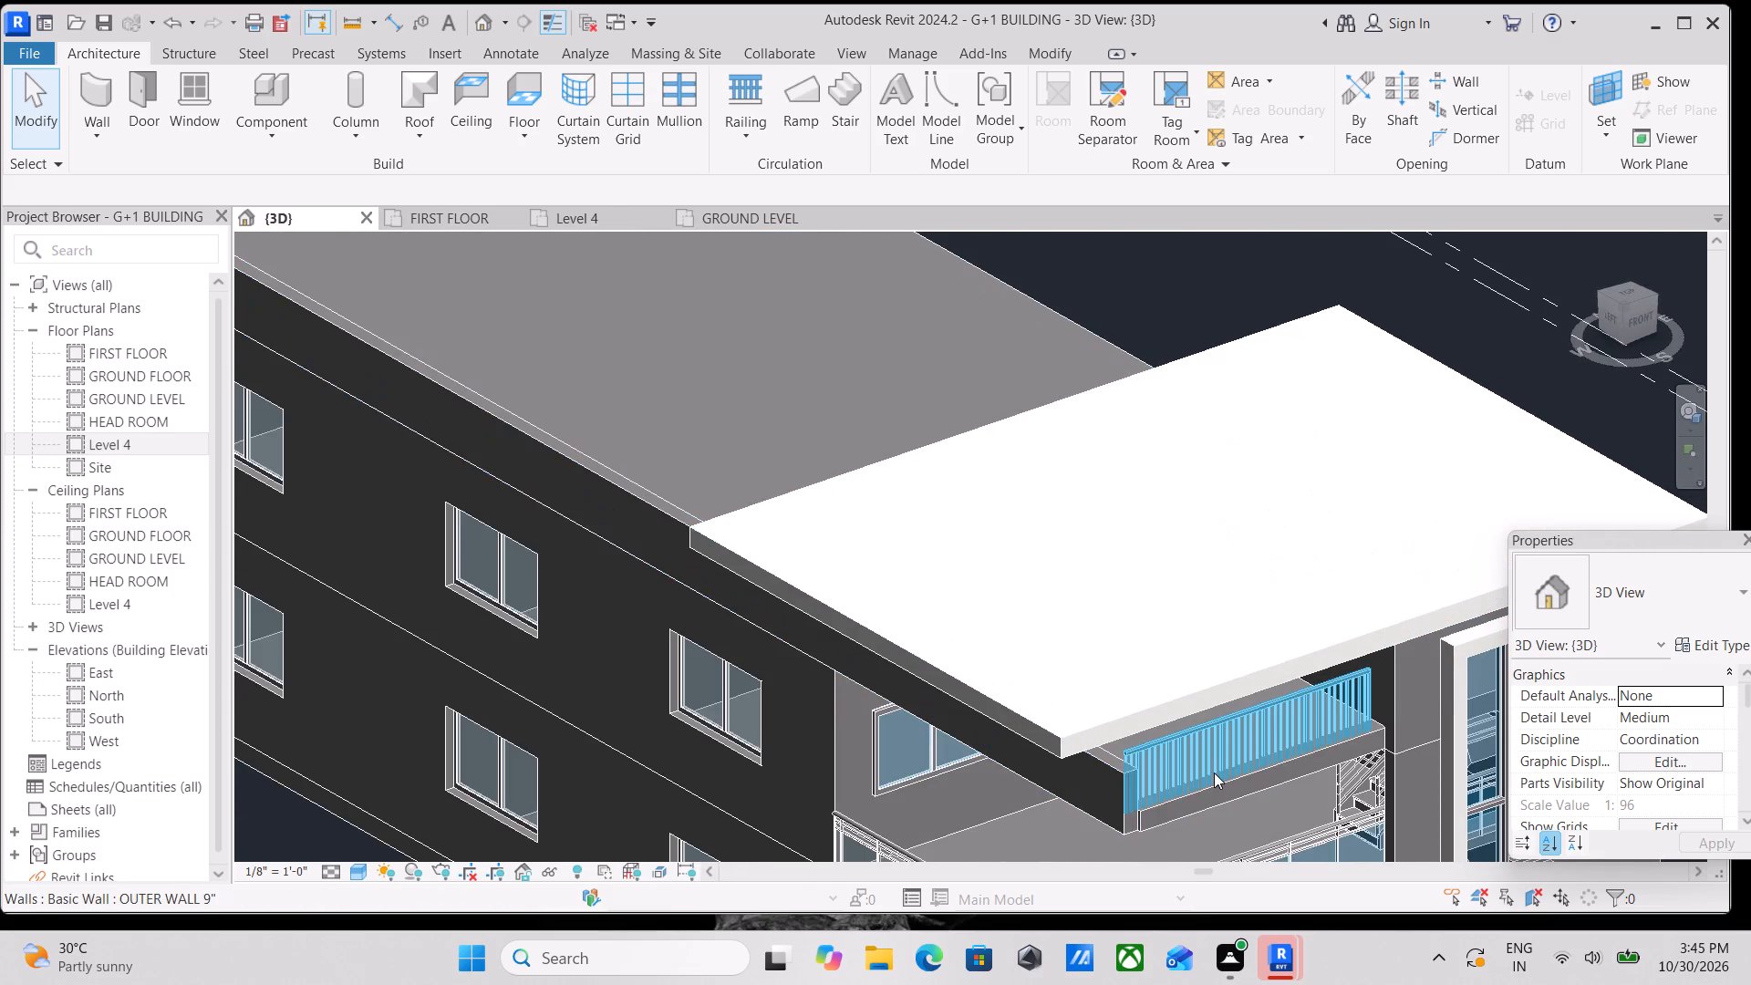
scroll(1214, 772, up, 2)
middle_drag(1206, 770, 1112, 740)
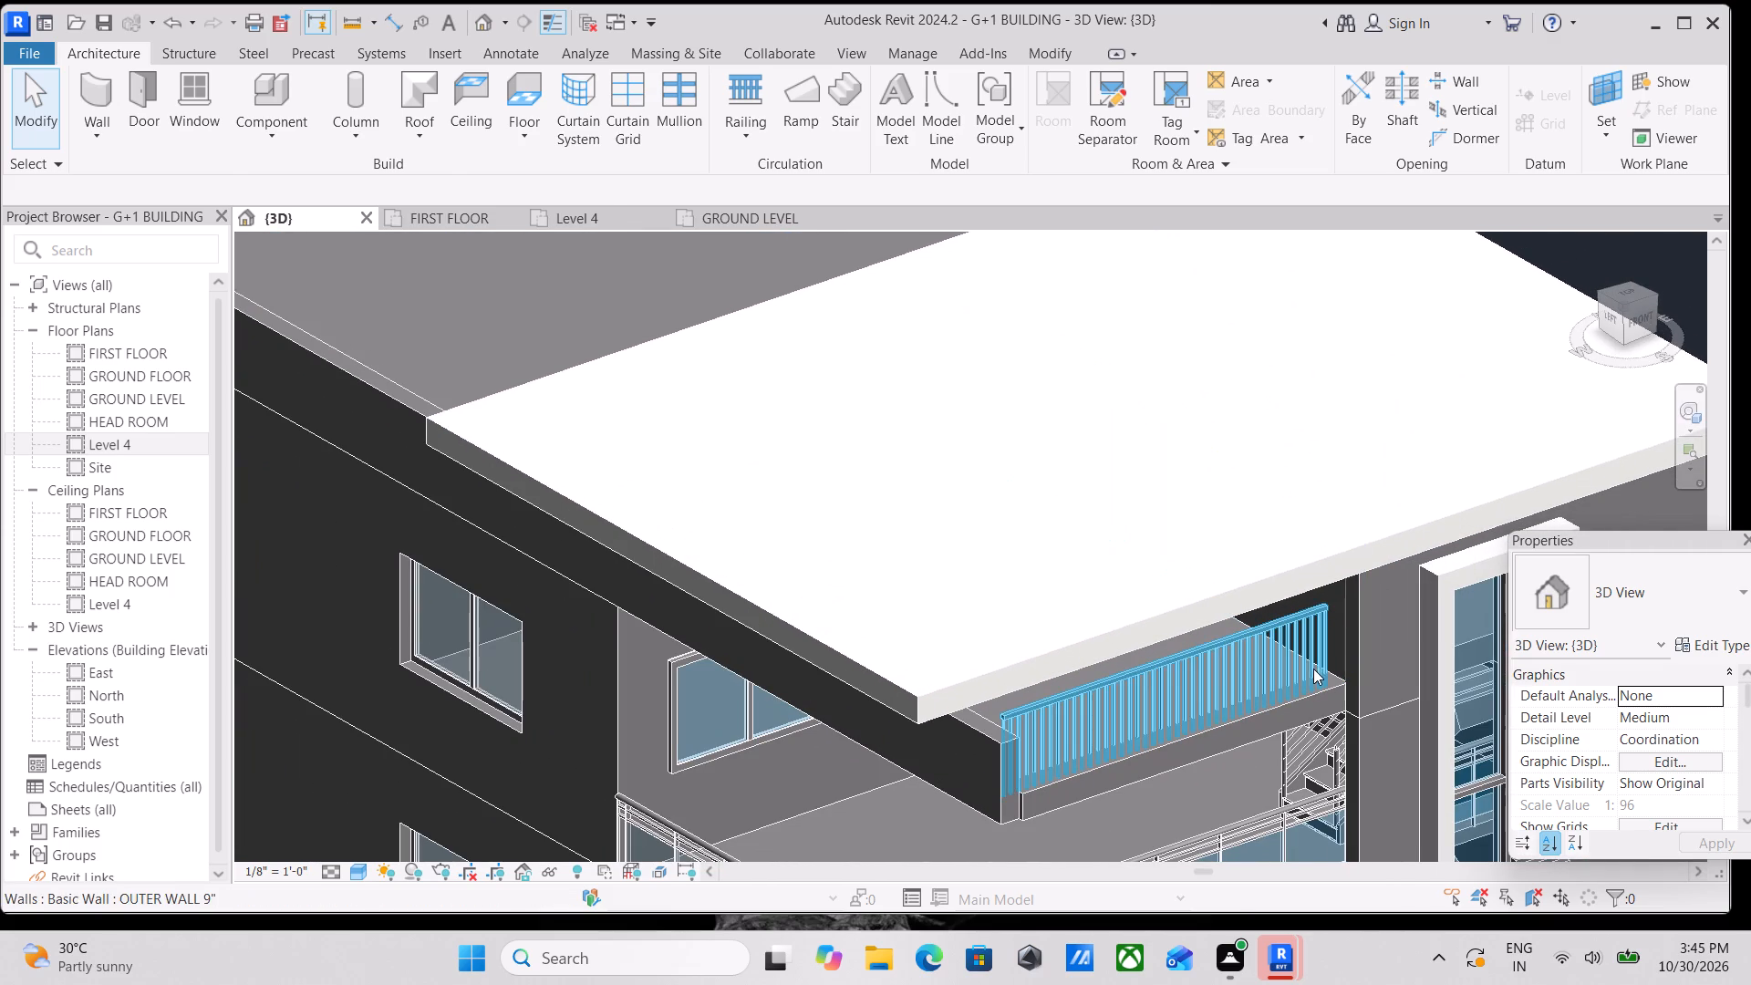
click(1313, 667)
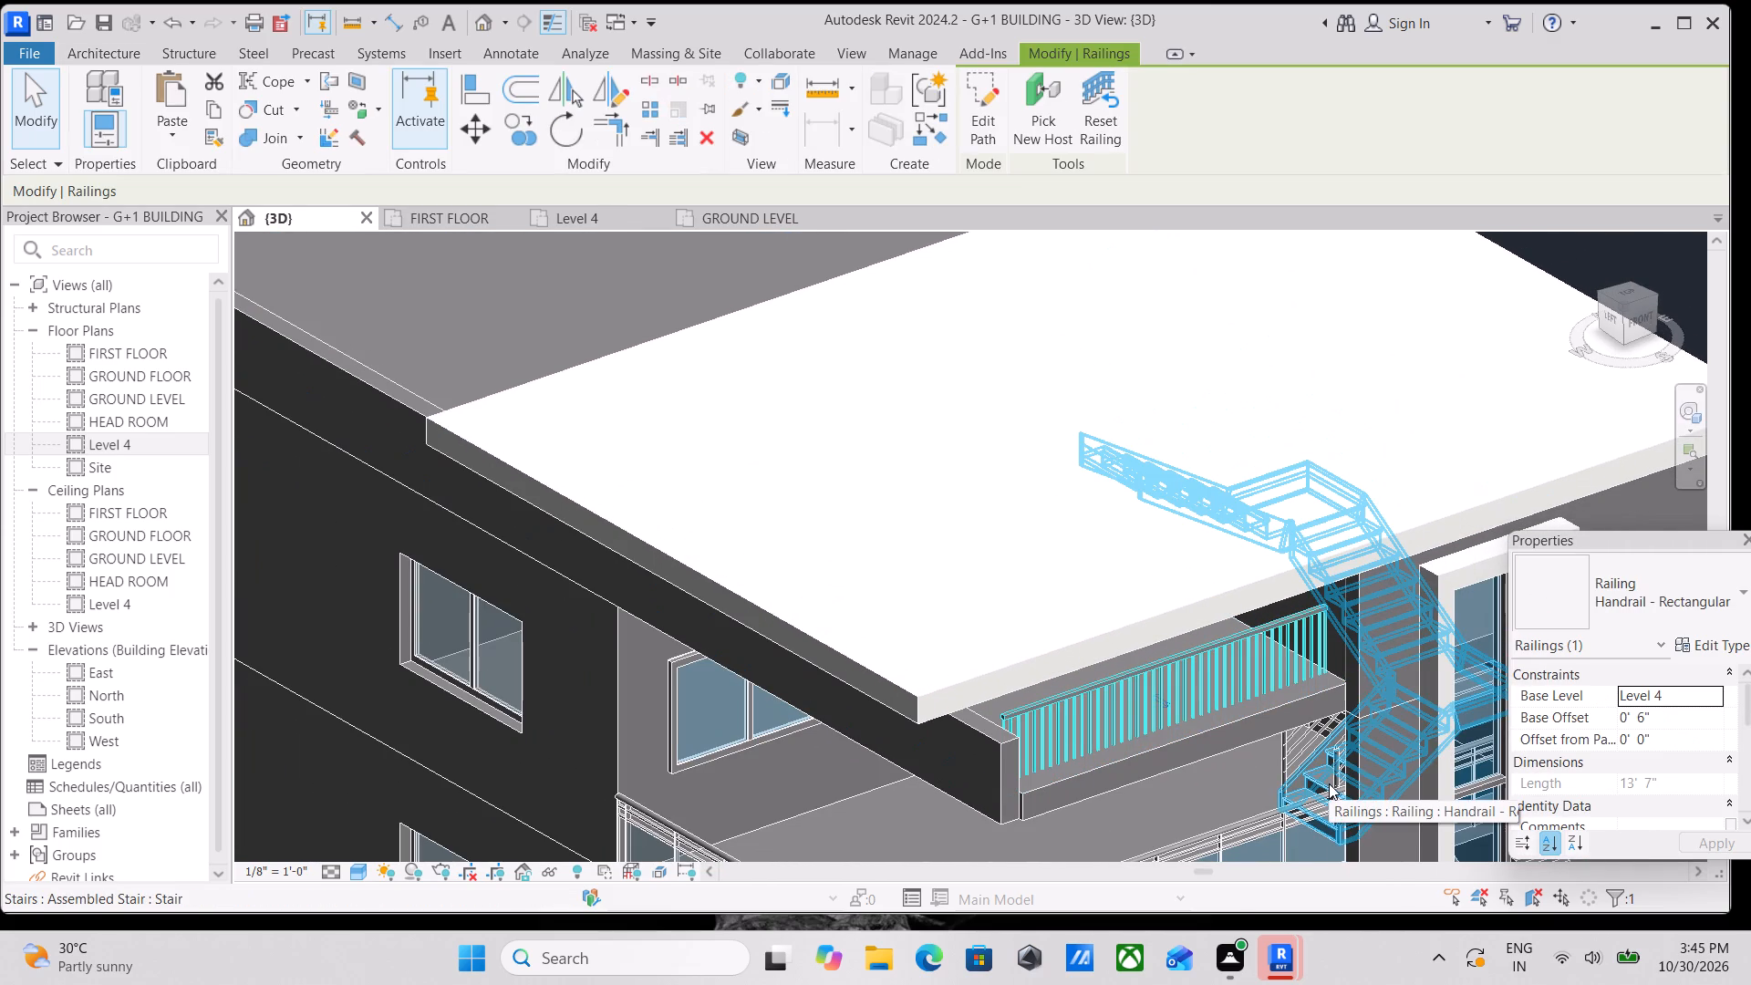
key(Down)
key(Down)
key(Down)
key(Down)
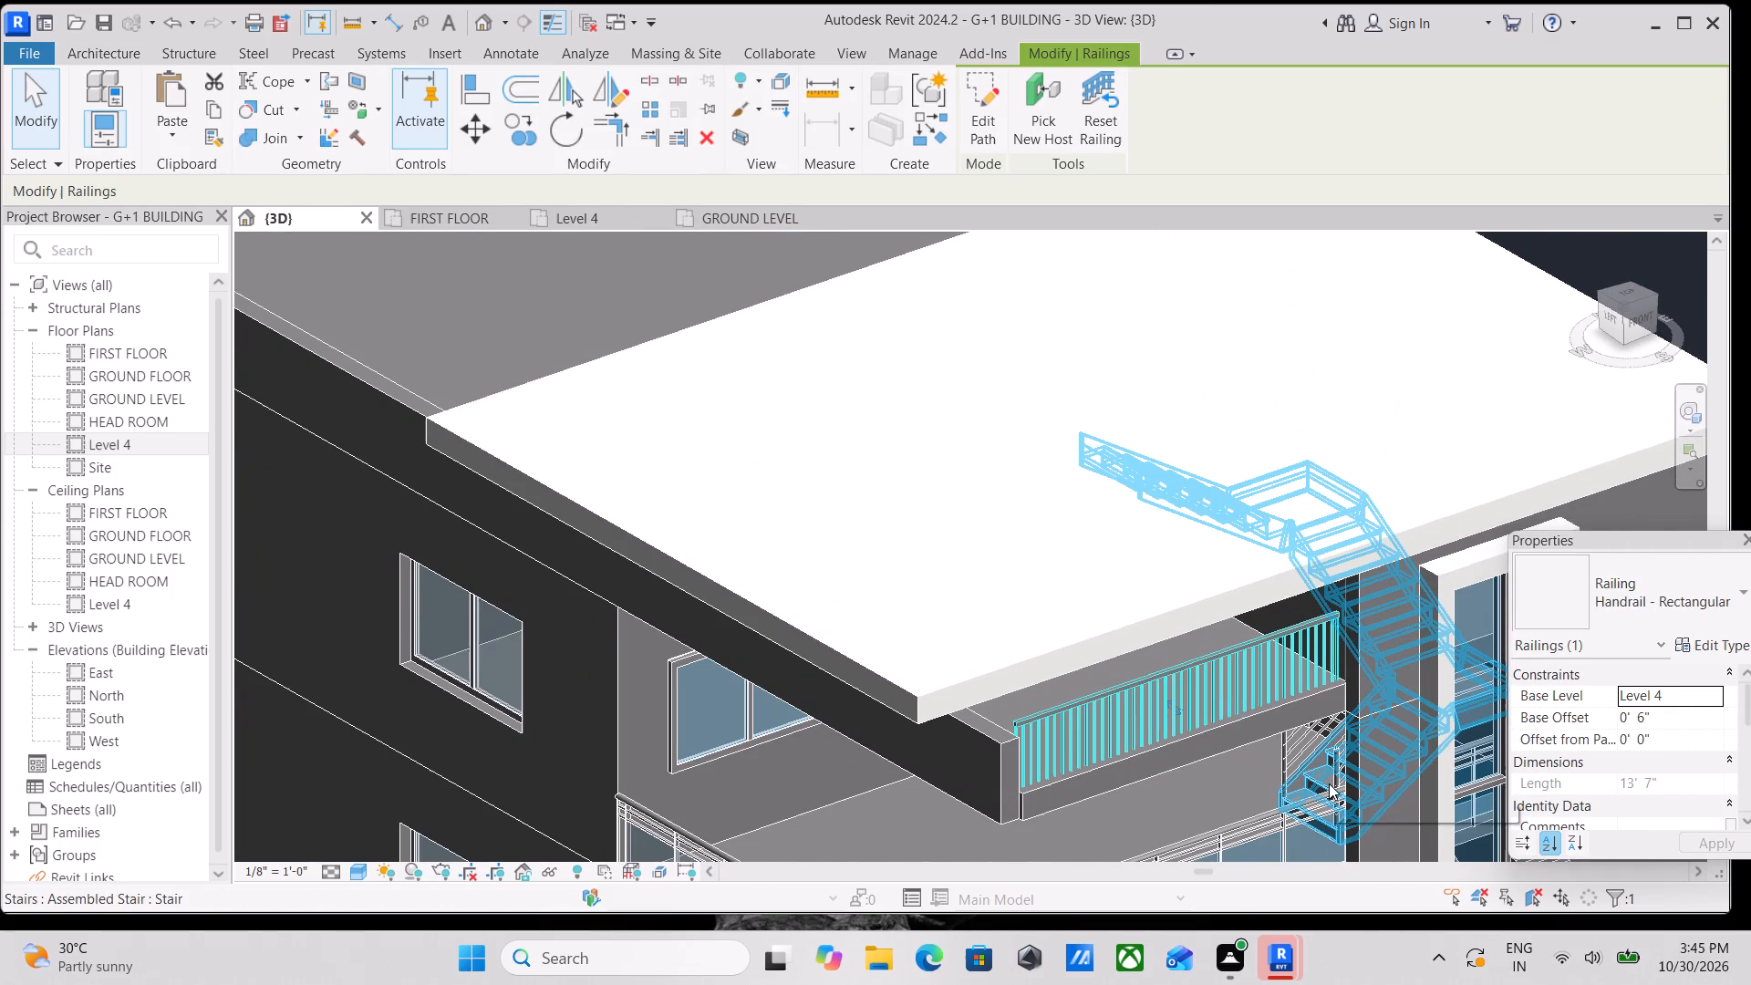
Extend the front end of the Level 4 OUTER WALL 9" side wall slightly so it meets the slab's front edge.
click(1010, 737)
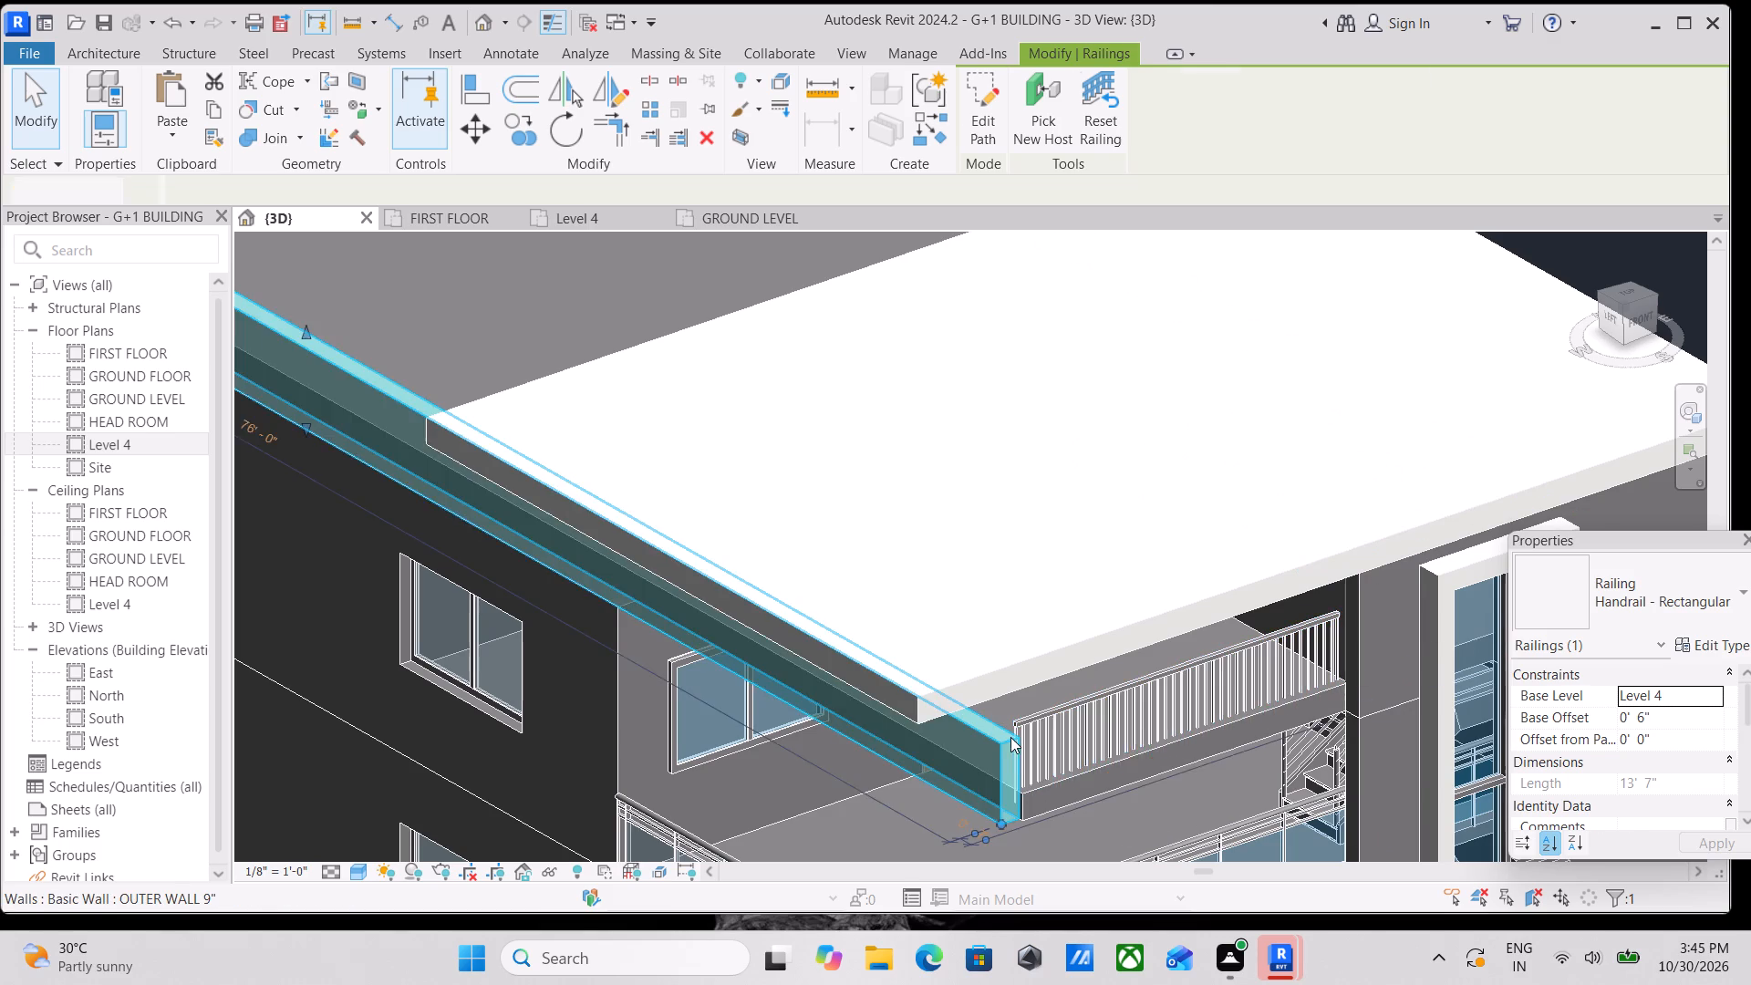
scroll(1010, 737, up, 2)
middle_drag(1007, 768, 997, 653)
scroll(994, 773, up, 6)
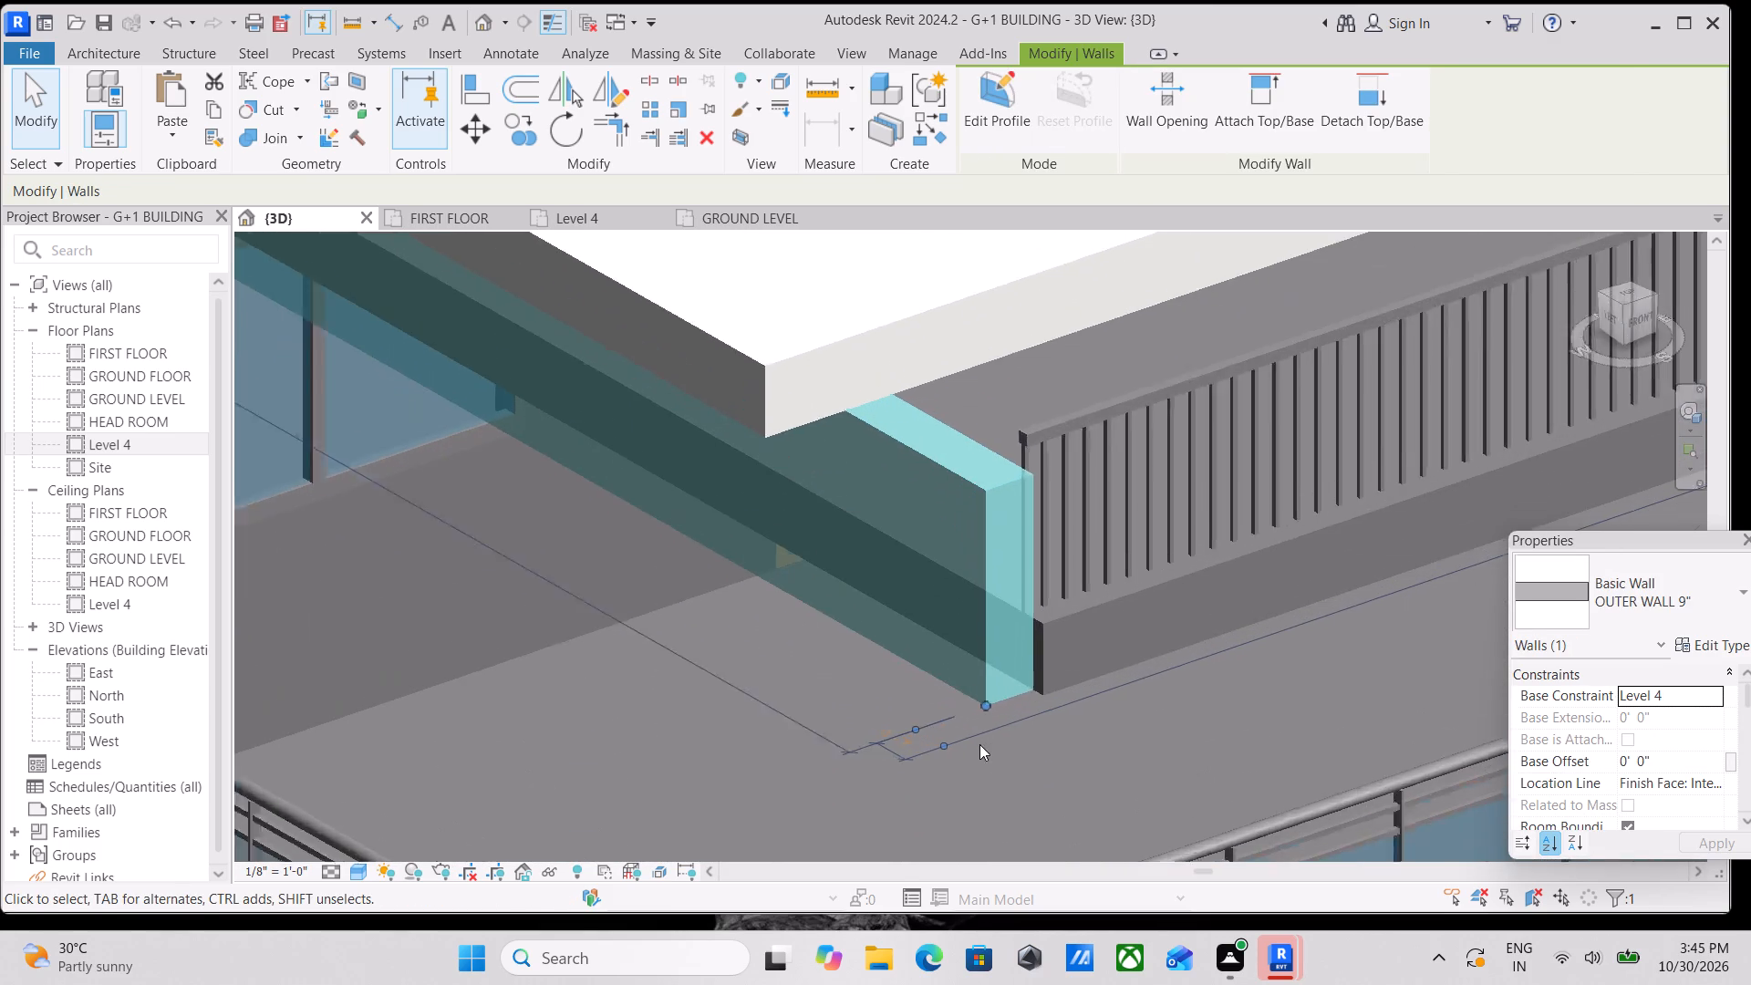
scroll(979, 744, up, 1)
drag(989, 689, 1022, 696)
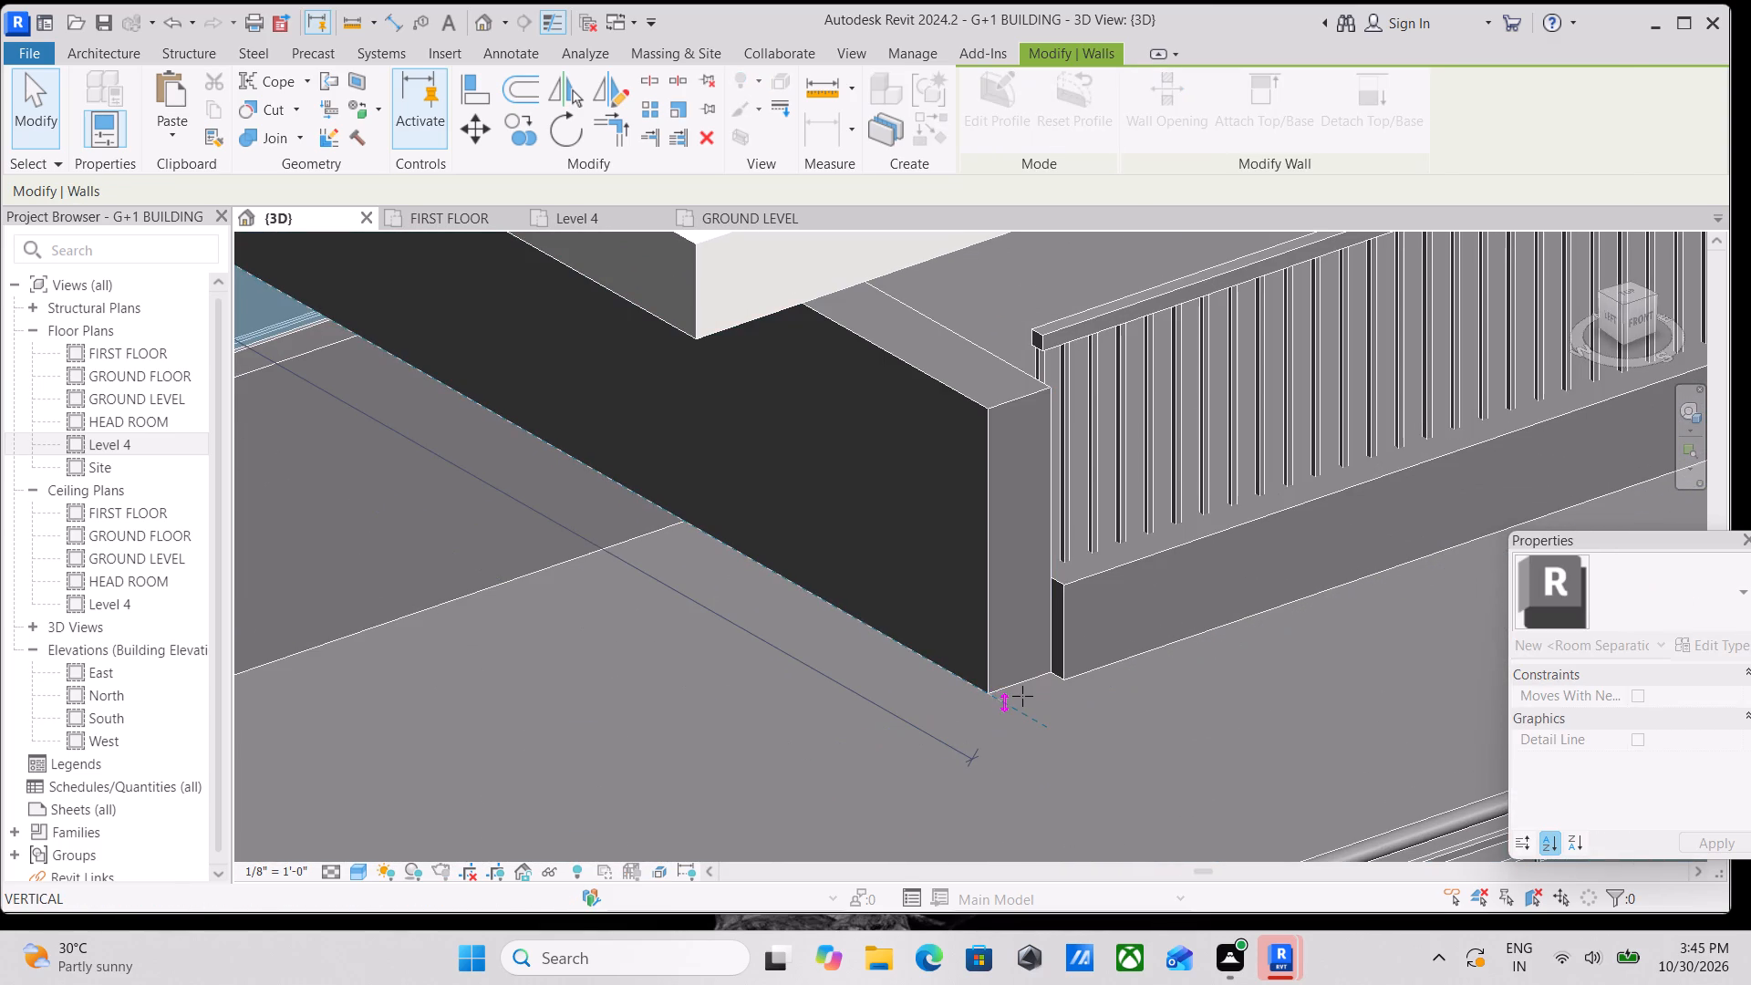
drag(1022, 696, 1020, 696)
scroll(1057, 683, down, 2)
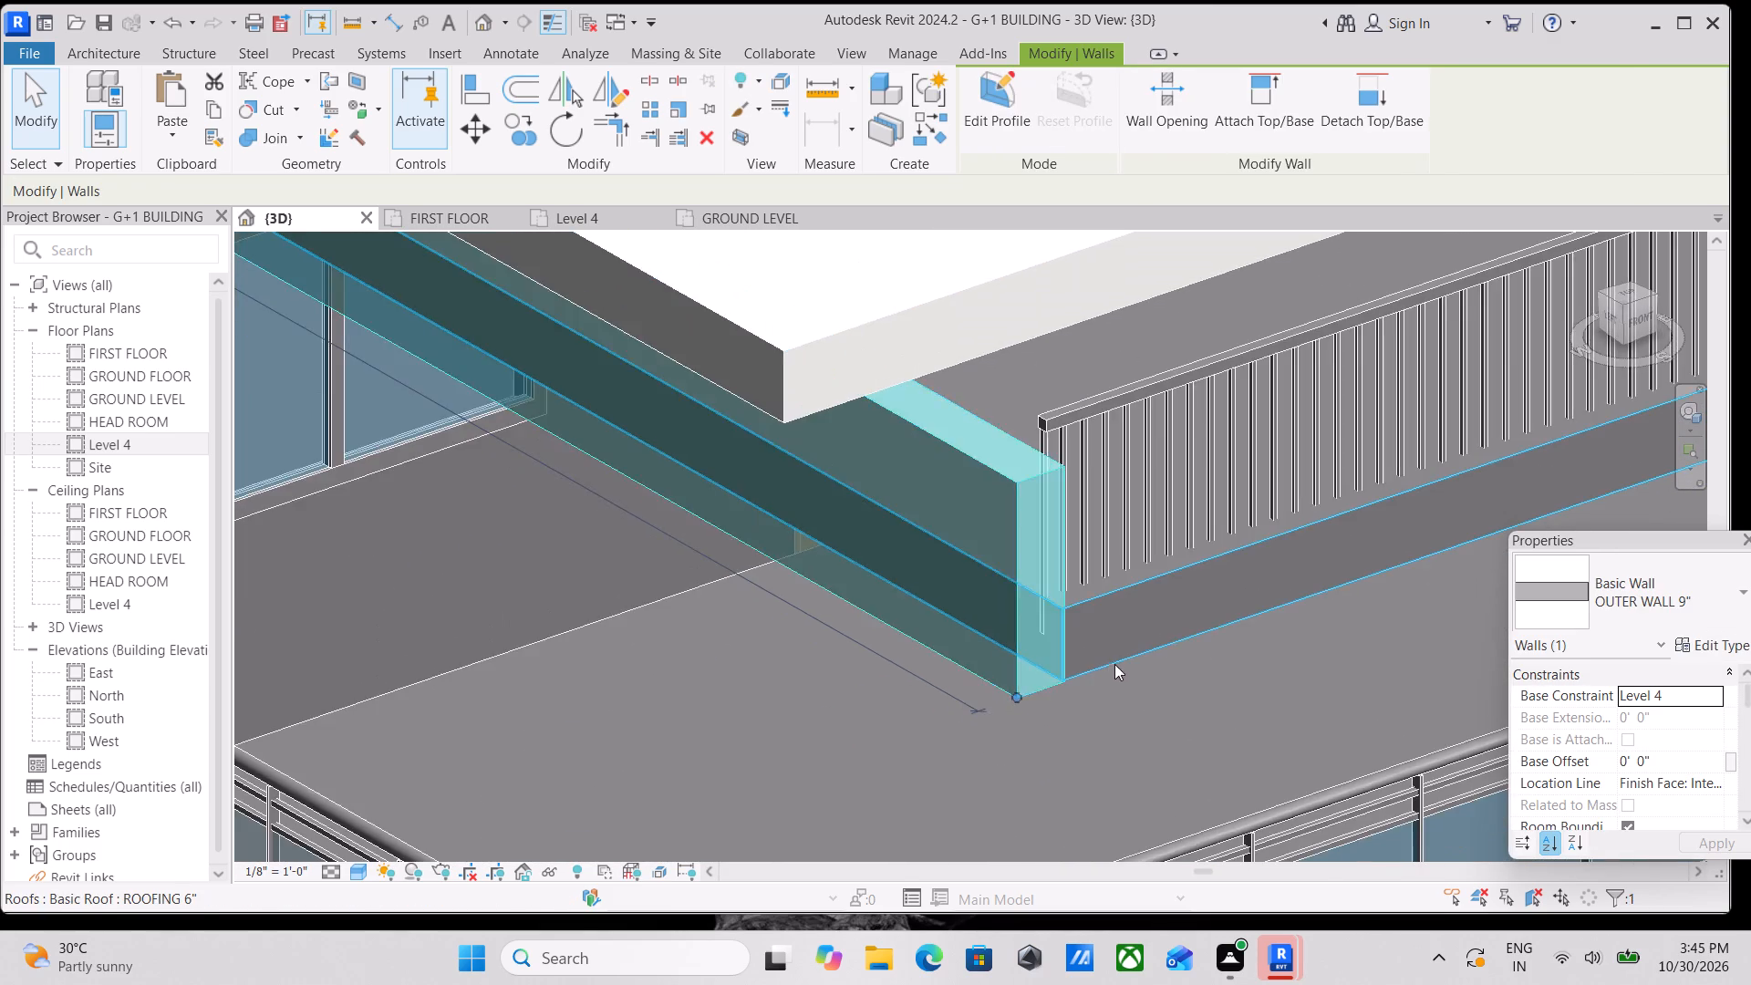
key(Escape)
Change the Level 4 front railing's type to Glass Panel - Bottom Fill.
scroll(1131, 658, down, 3)
middle_drag(1131, 659, 965, 617)
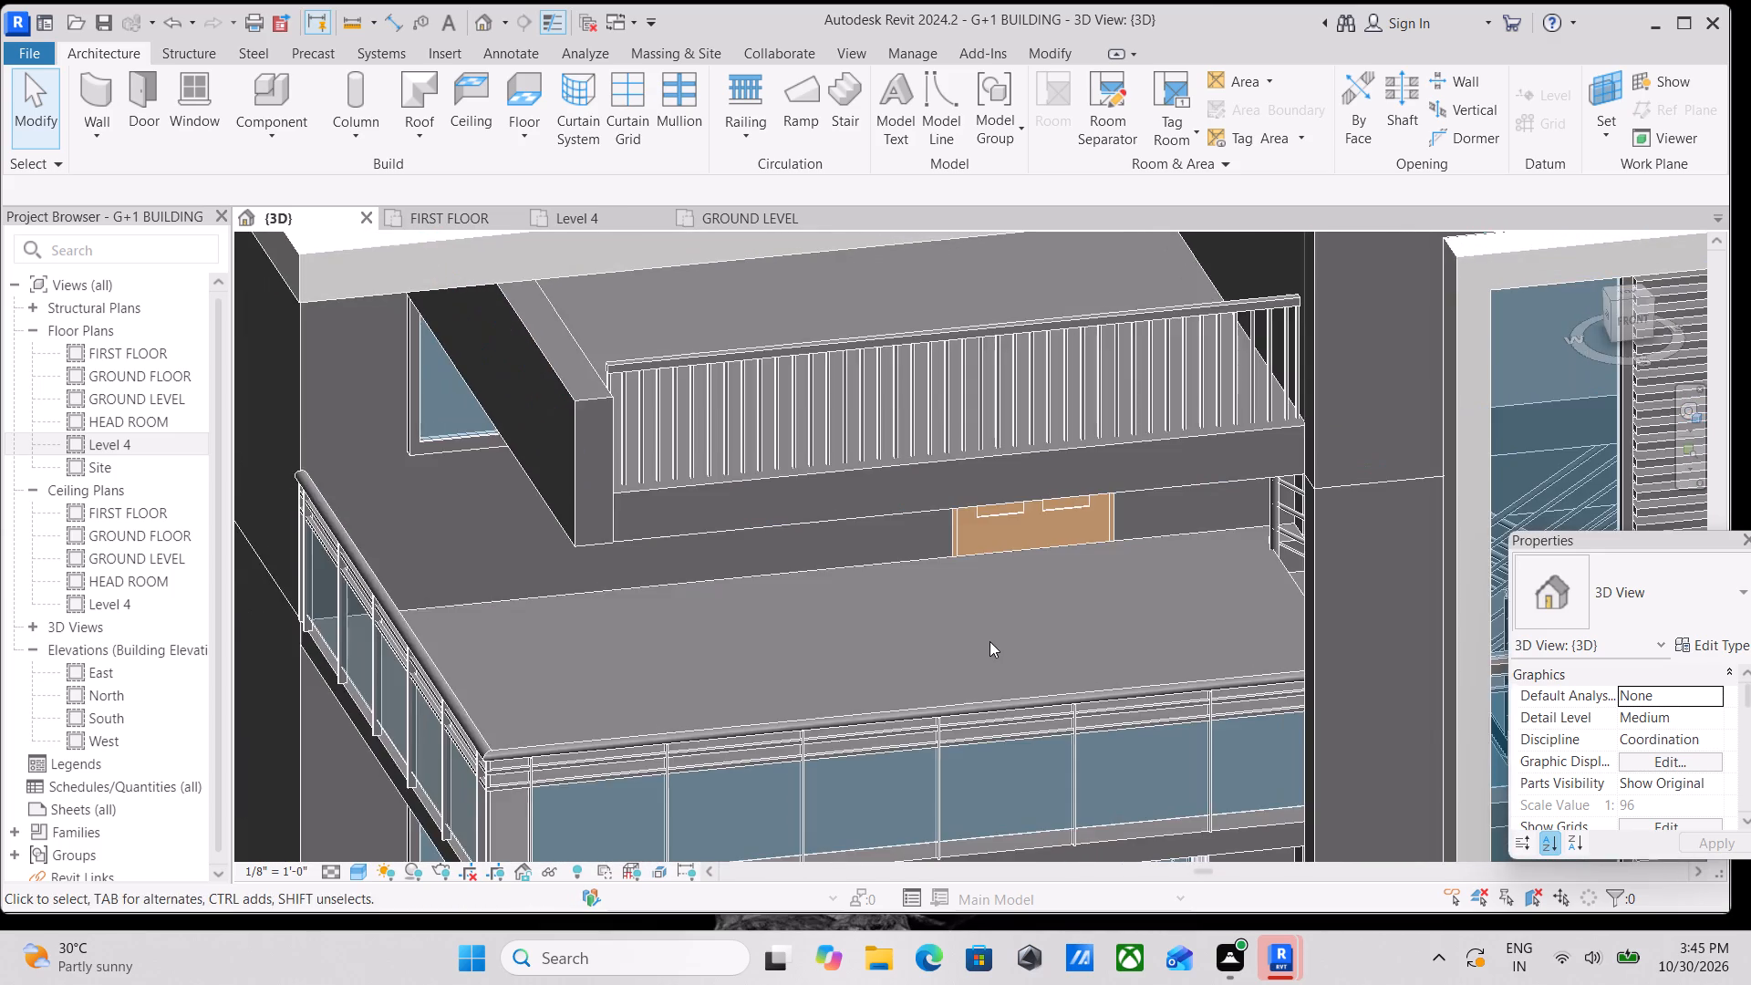
middle_drag(989, 642, 1003, 758)
click(1077, 472)
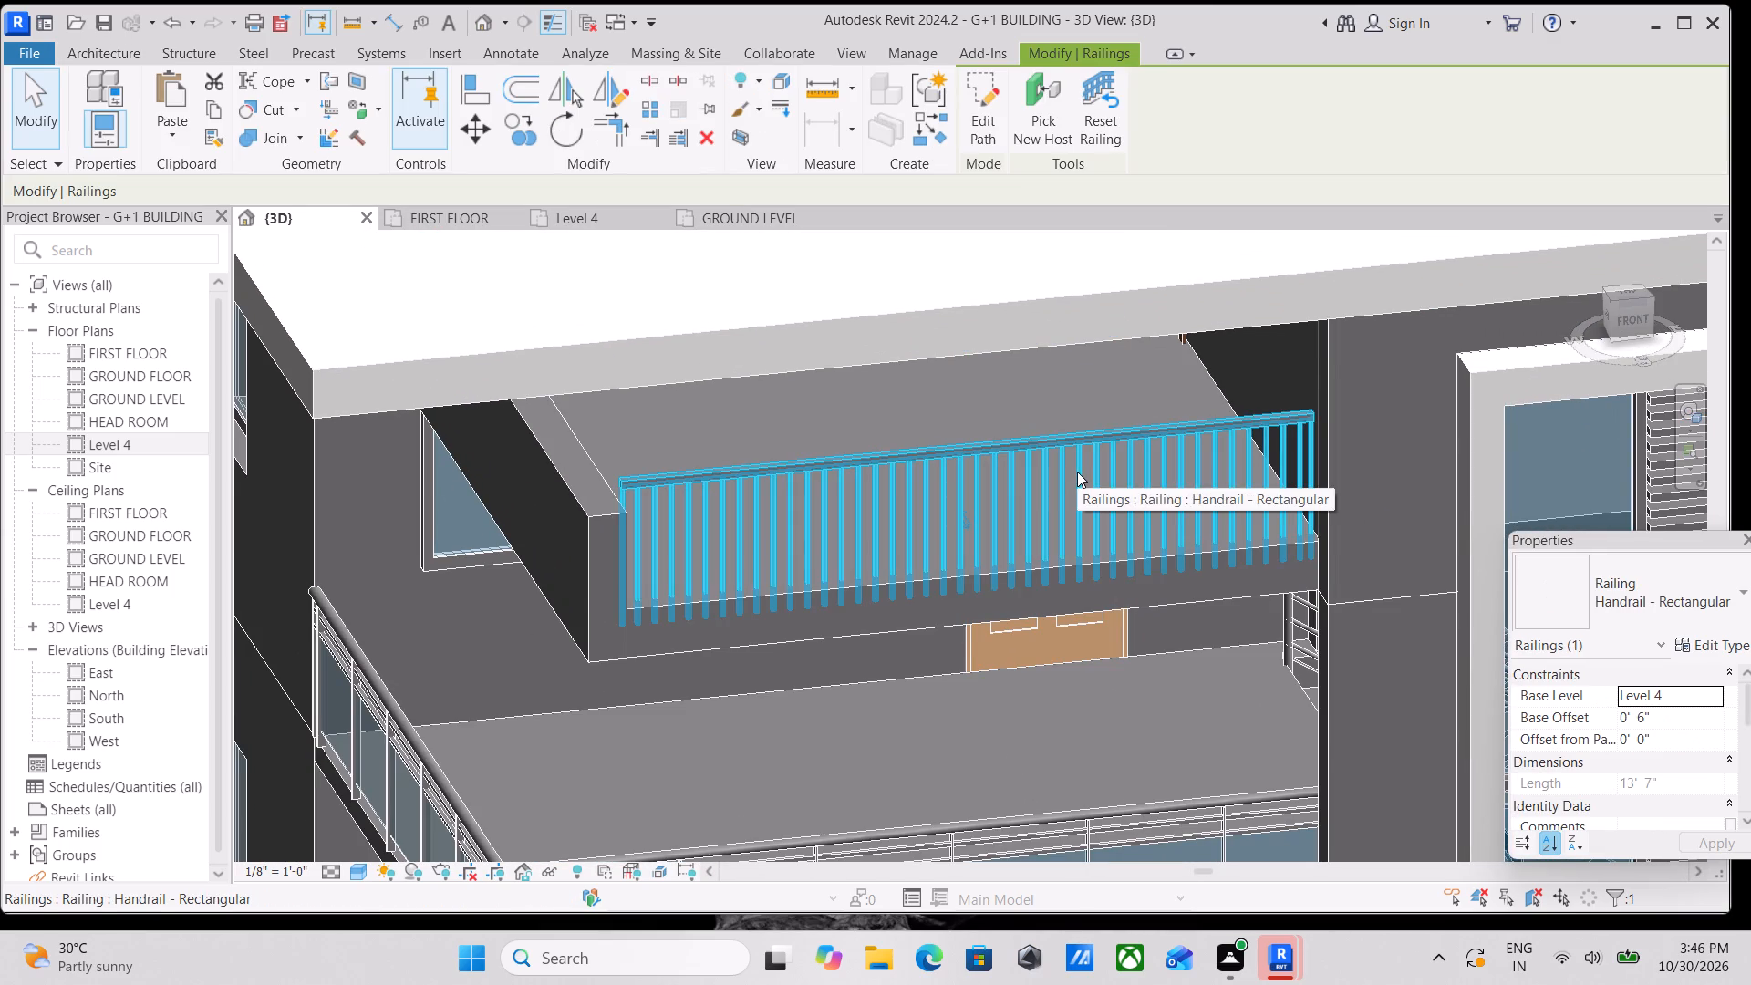
click(1710, 580)
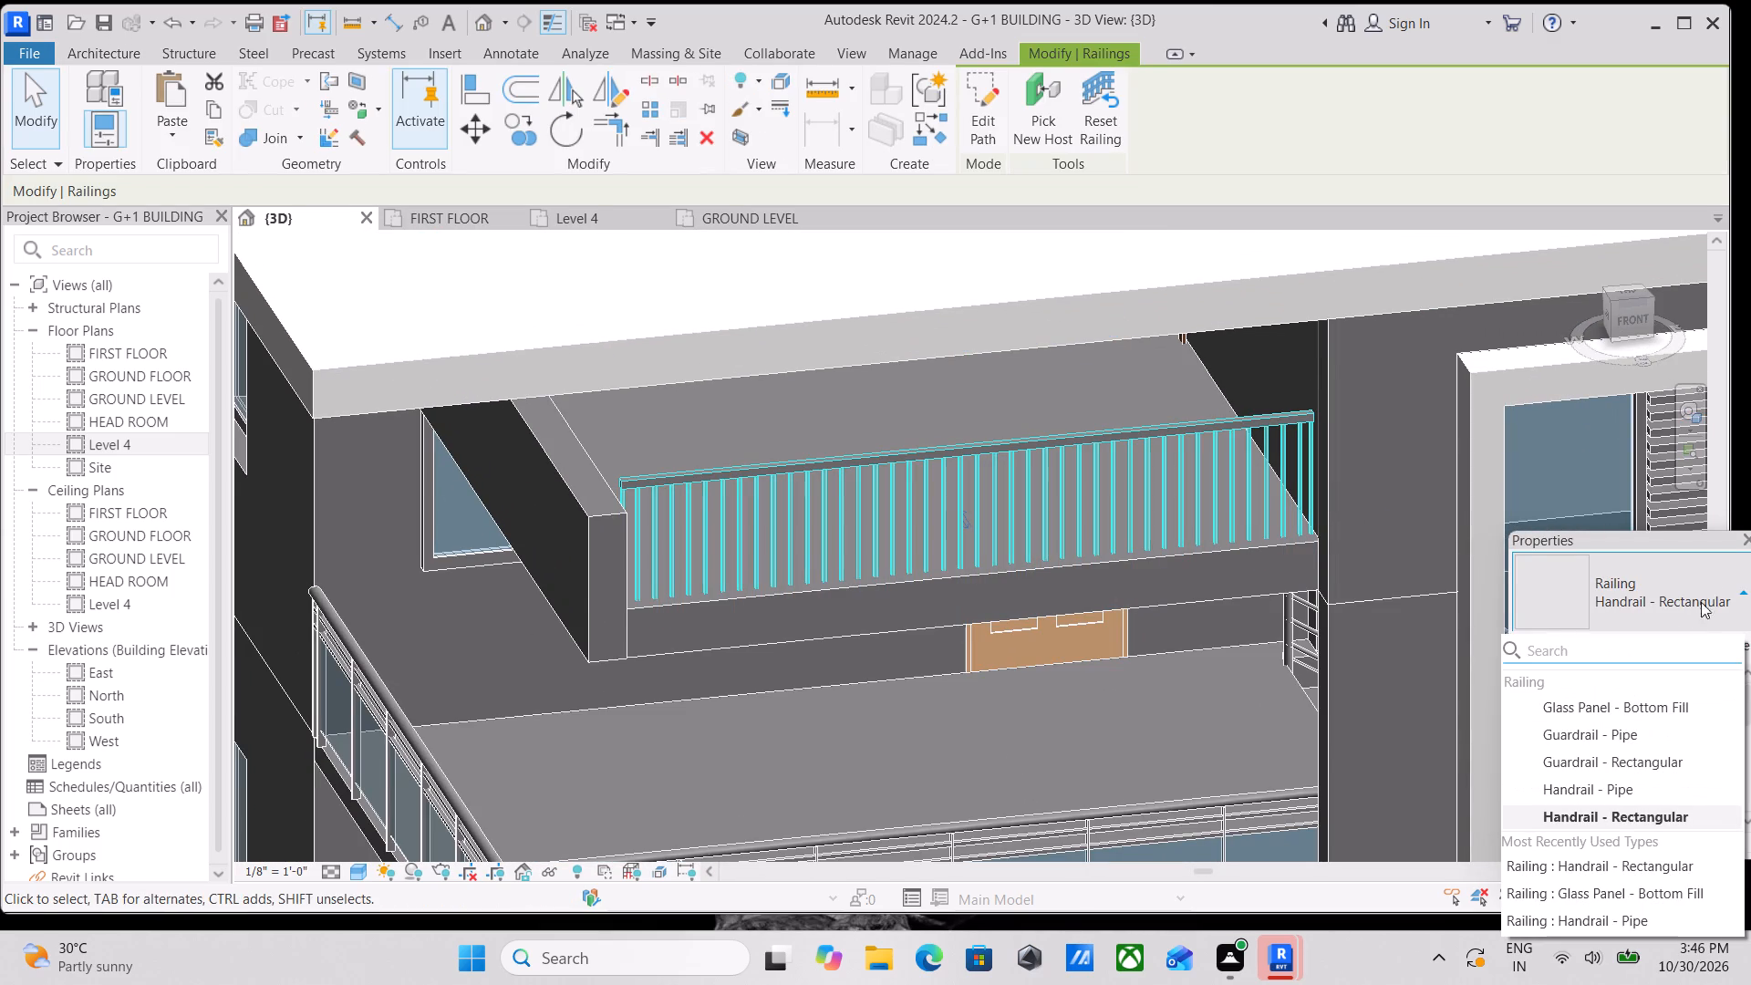
click(1656, 700)
scroll(1161, 506, down, 2)
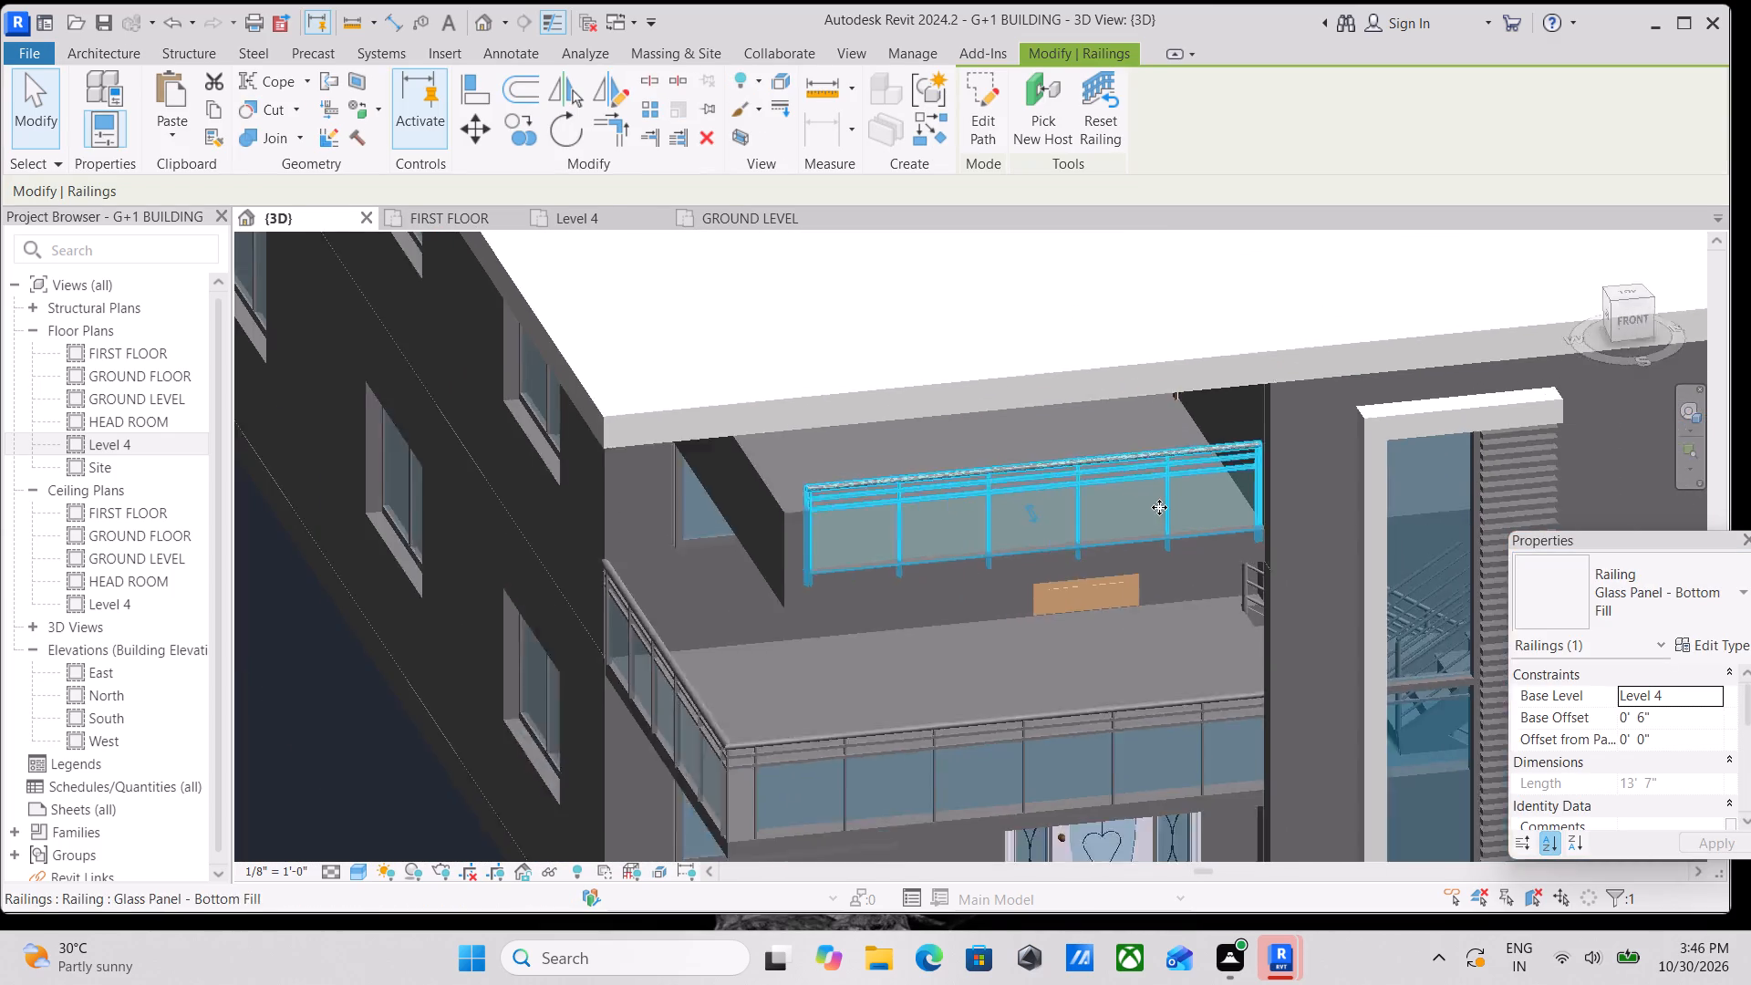
scroll(1159, 507, down, 3)
middle_drag(1070, 537, 1192, 514)
key(Escape)
Examine the building's front, checking the balcony railings and the overhanging roof slab from several angles.
scroll(1191, 523, down, 1)
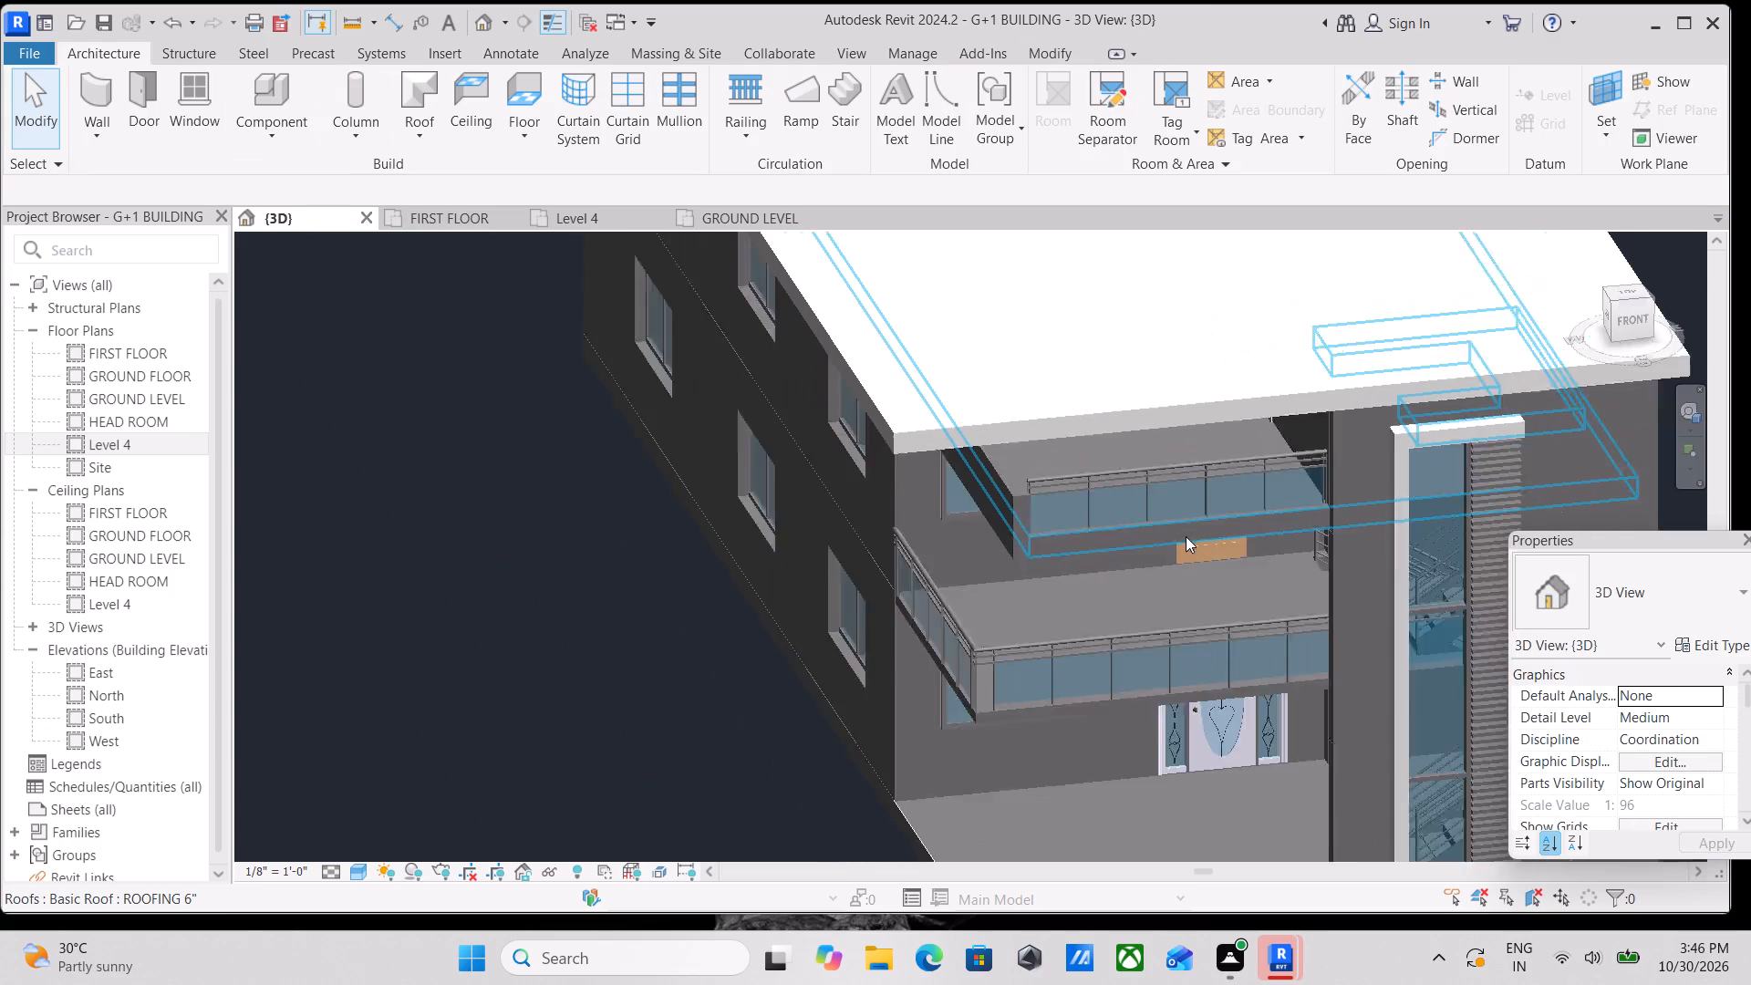
scroll(1186, 536, down, 2)
scroll(960, 616, down, 1)
middle_drag(960, 616, 1007, 572)
scroll(1110, 563, up, 2)
scroll(1117, 566, down, 2)
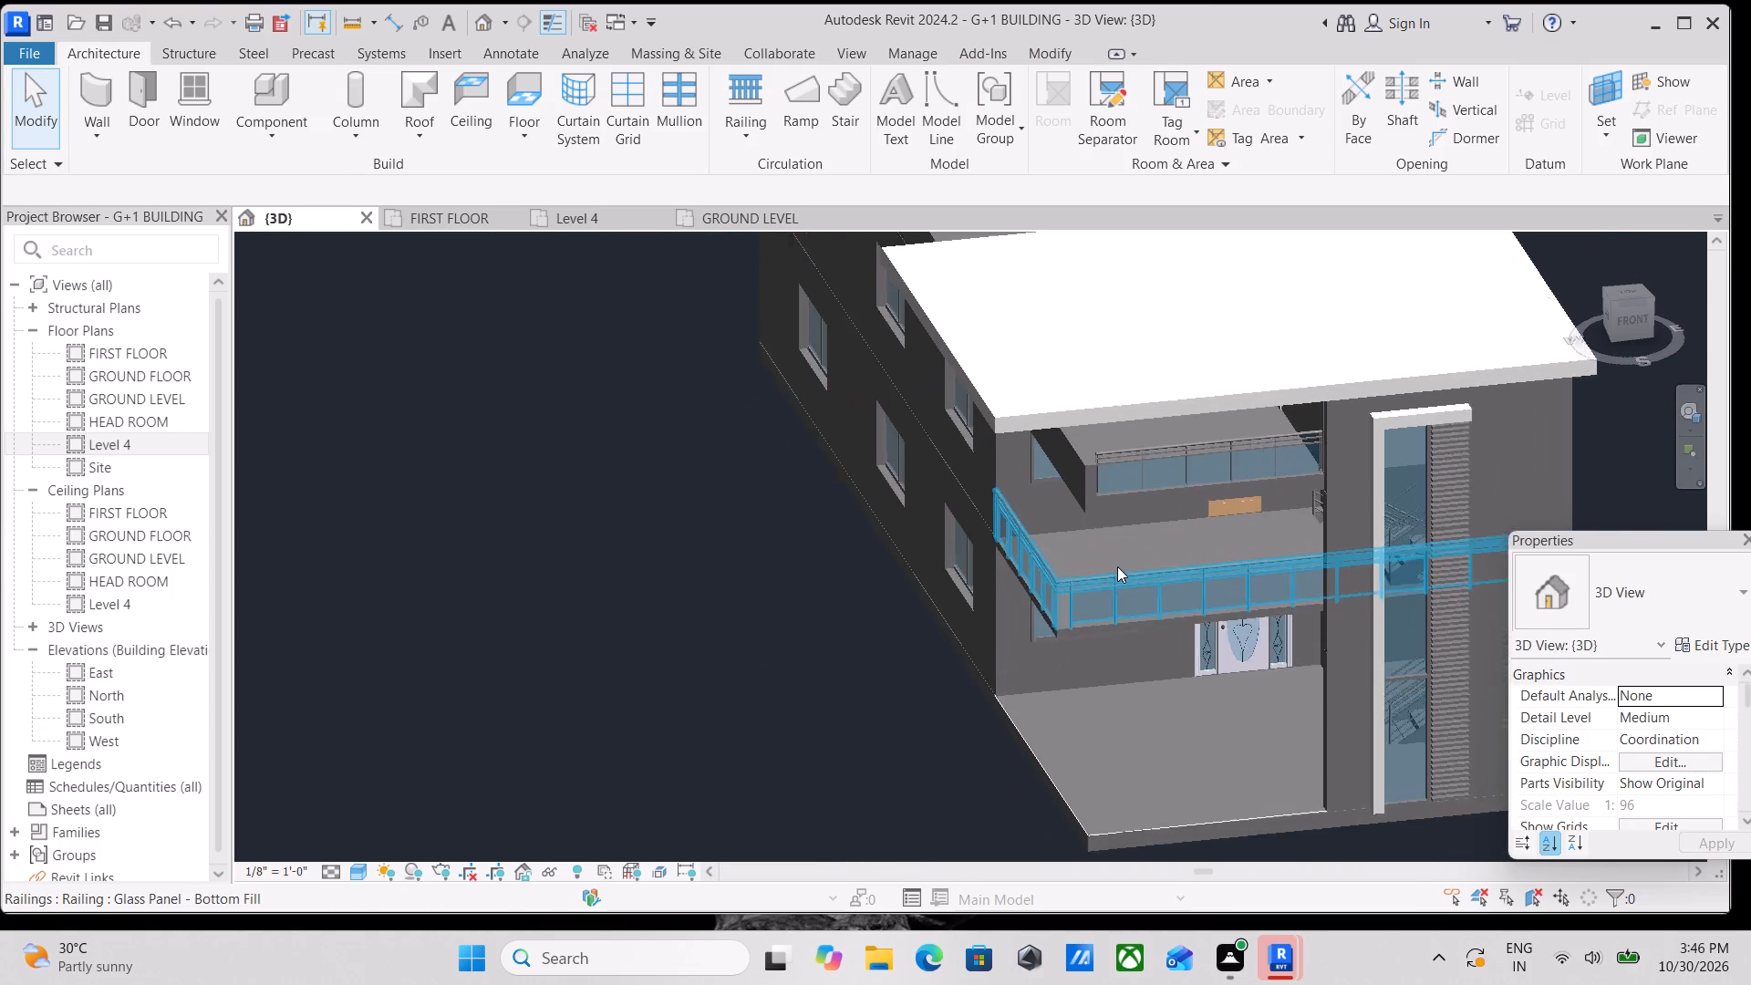
middle_drag(1097, 556, 887, 477)
scroll(931, 384, up, 3)
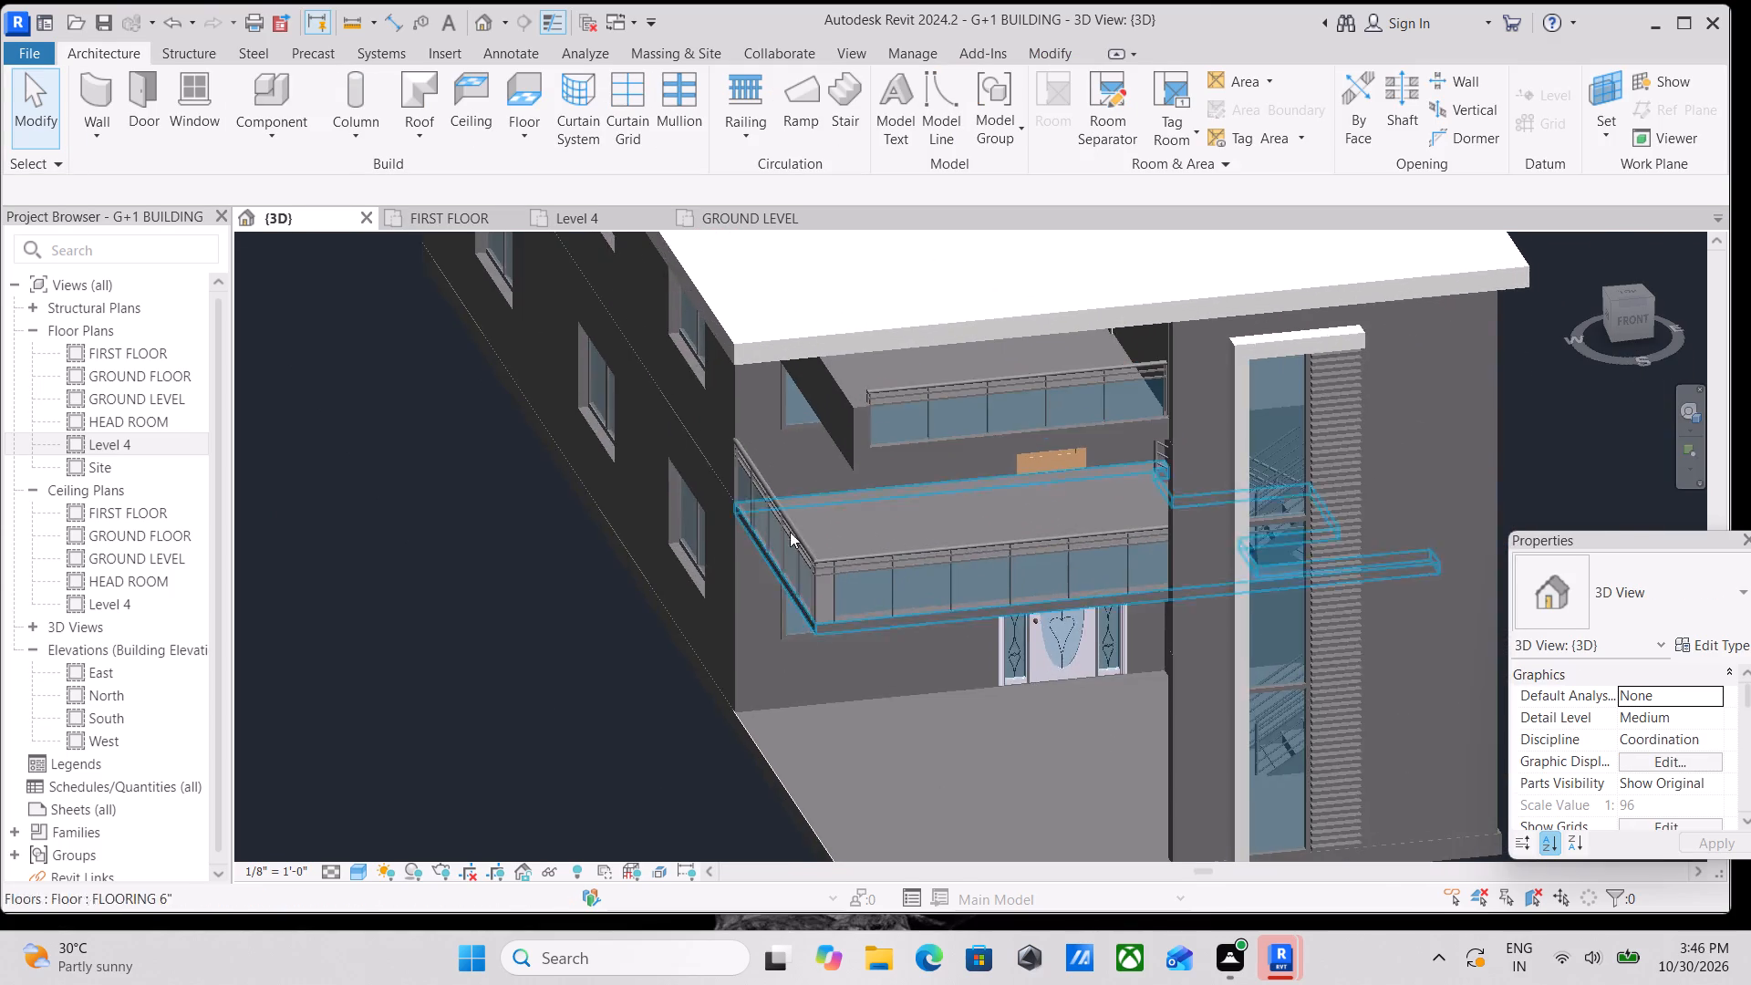
scroll(790, 532, up, 1)
middle_drag(790, 532, 824, 531)
scroll(825, 531, down, 2)
middle_click(825, 531)
scroll(843, 524, down, 2)
shift+middle_drag(917, 498, 843, 271)
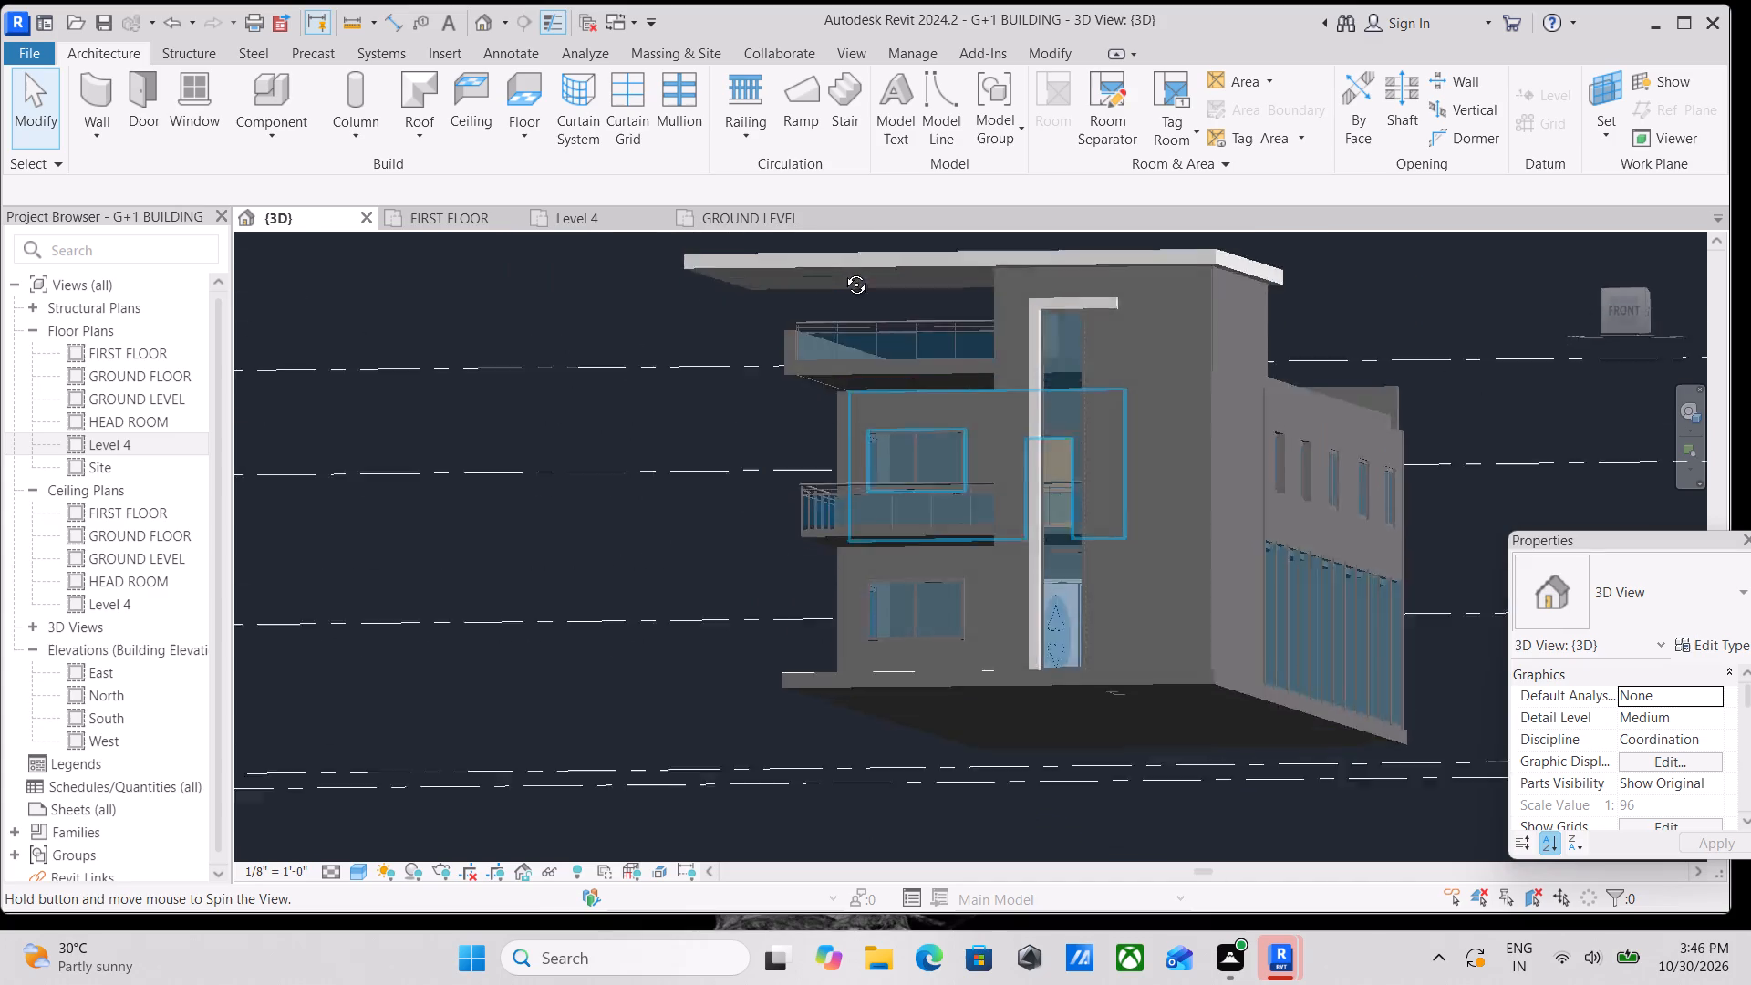
shift+middle_drag(843, 271, 877, 330)
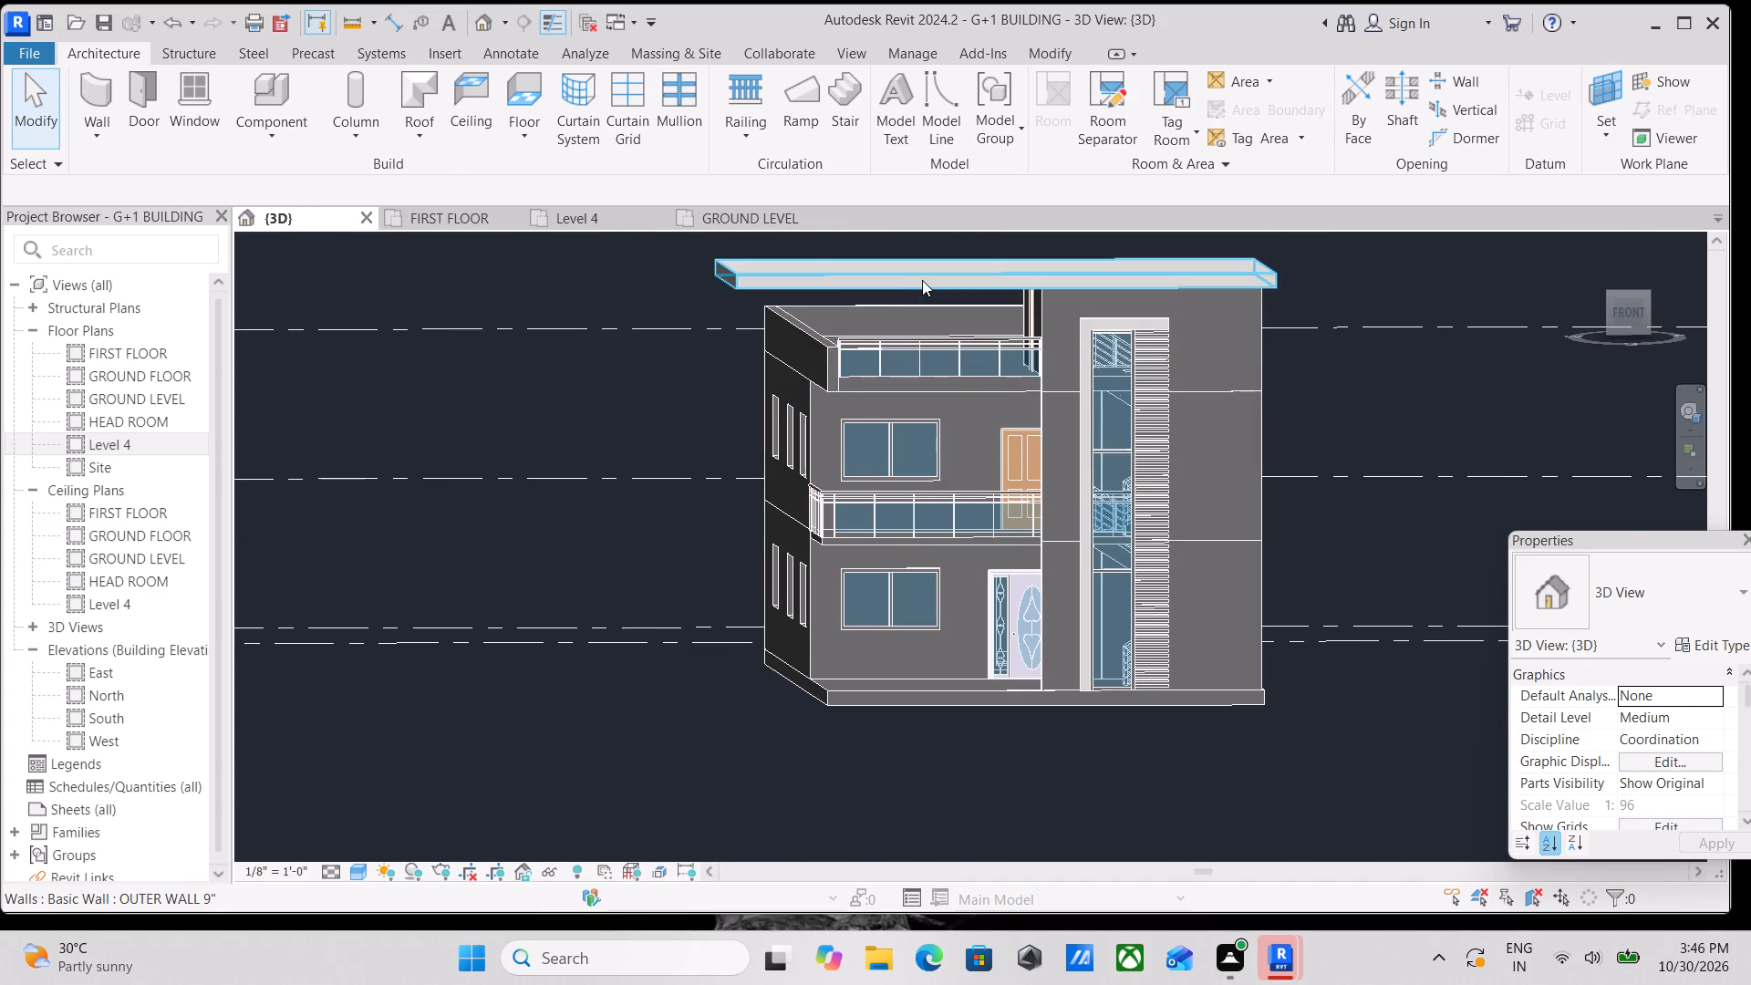
Delete the generic-model roof slab covering the top of the building.
click(922, 280)
right_click(922, 280)
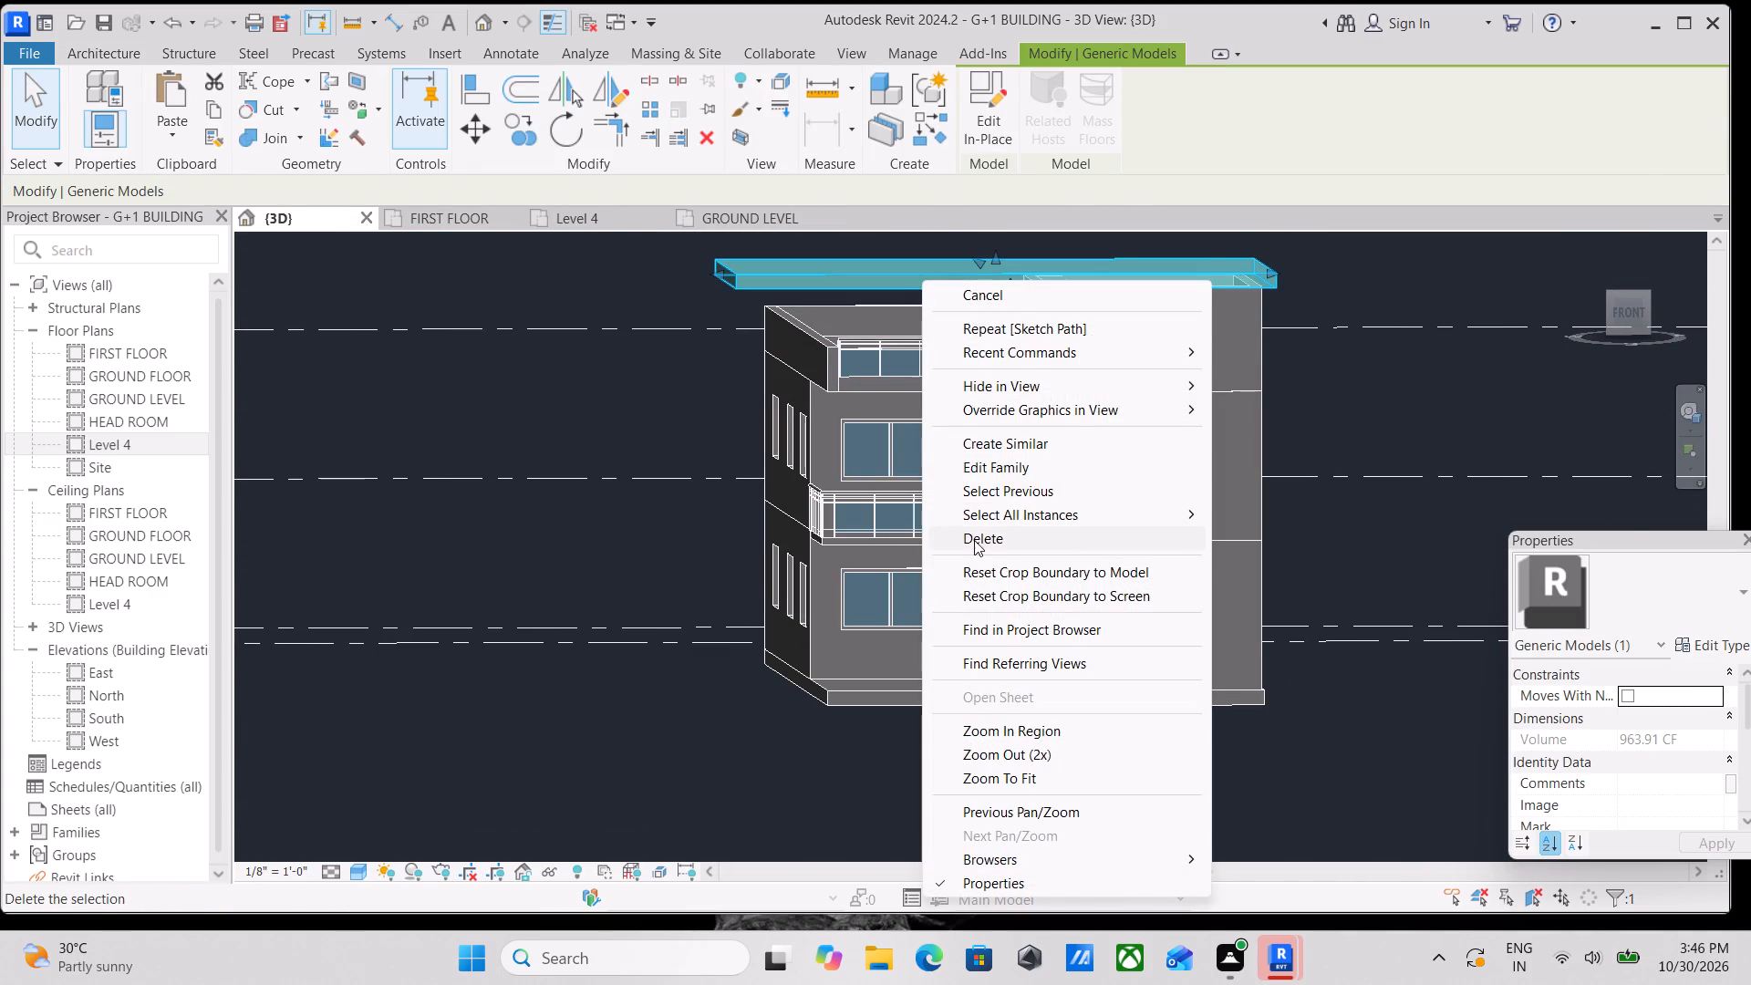
click(974, 540)
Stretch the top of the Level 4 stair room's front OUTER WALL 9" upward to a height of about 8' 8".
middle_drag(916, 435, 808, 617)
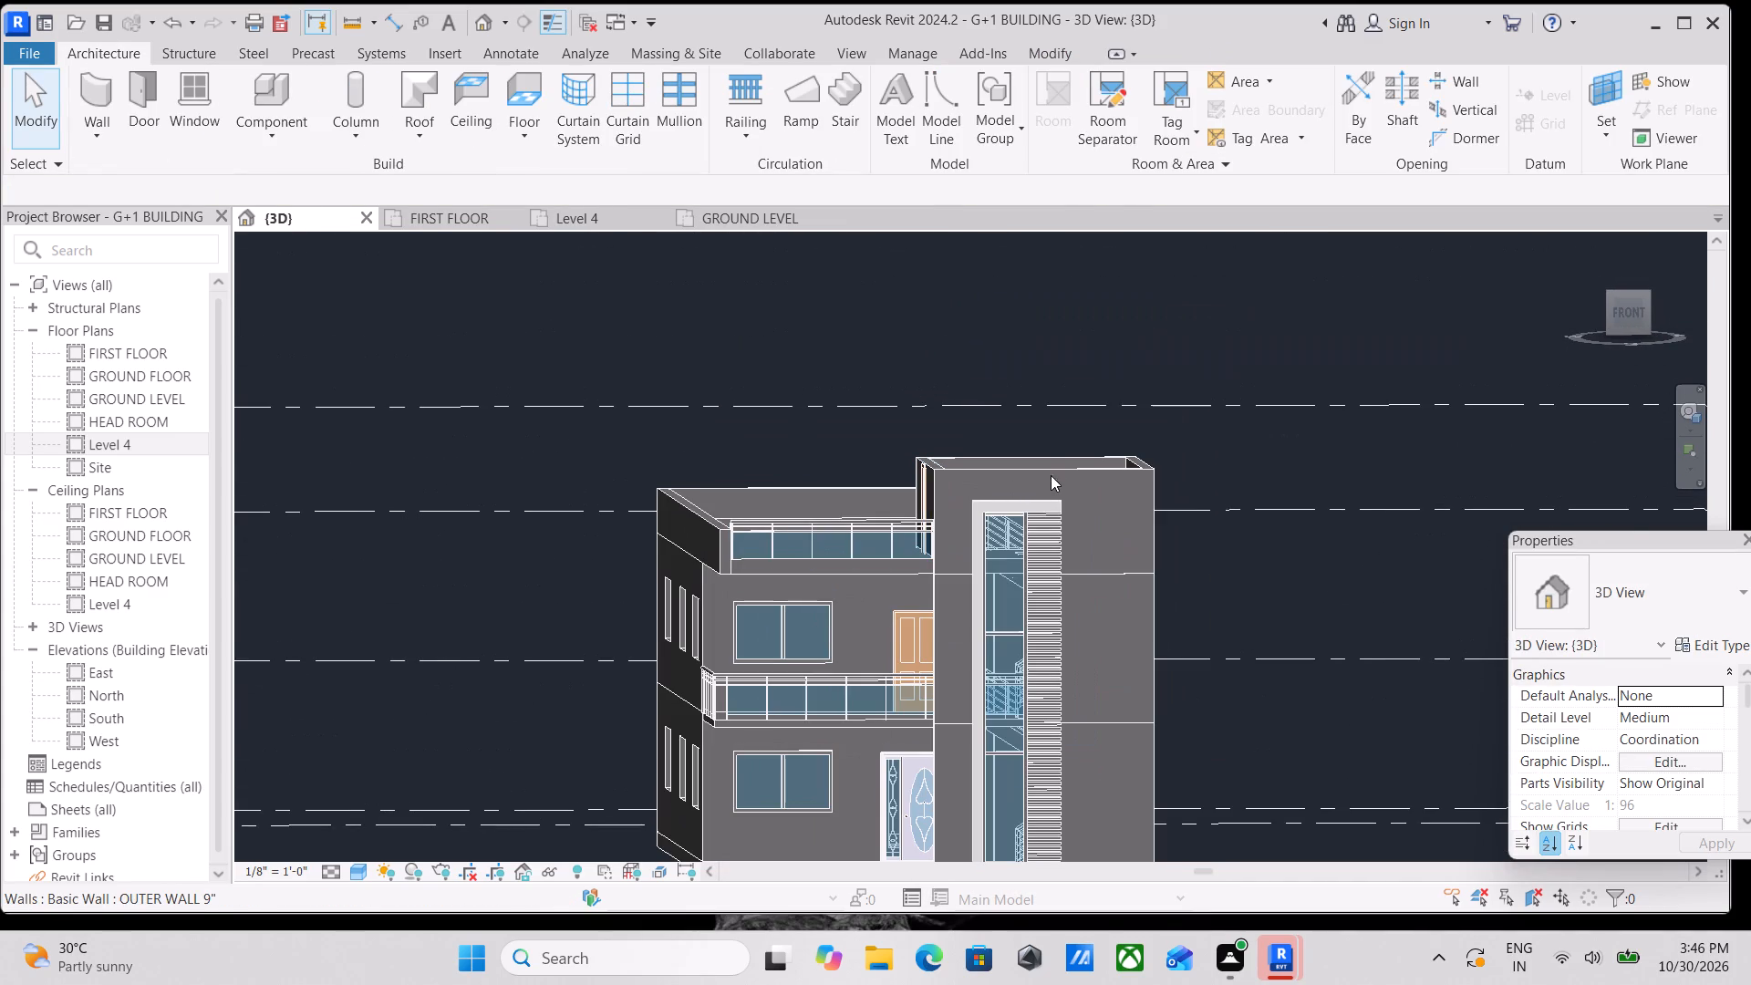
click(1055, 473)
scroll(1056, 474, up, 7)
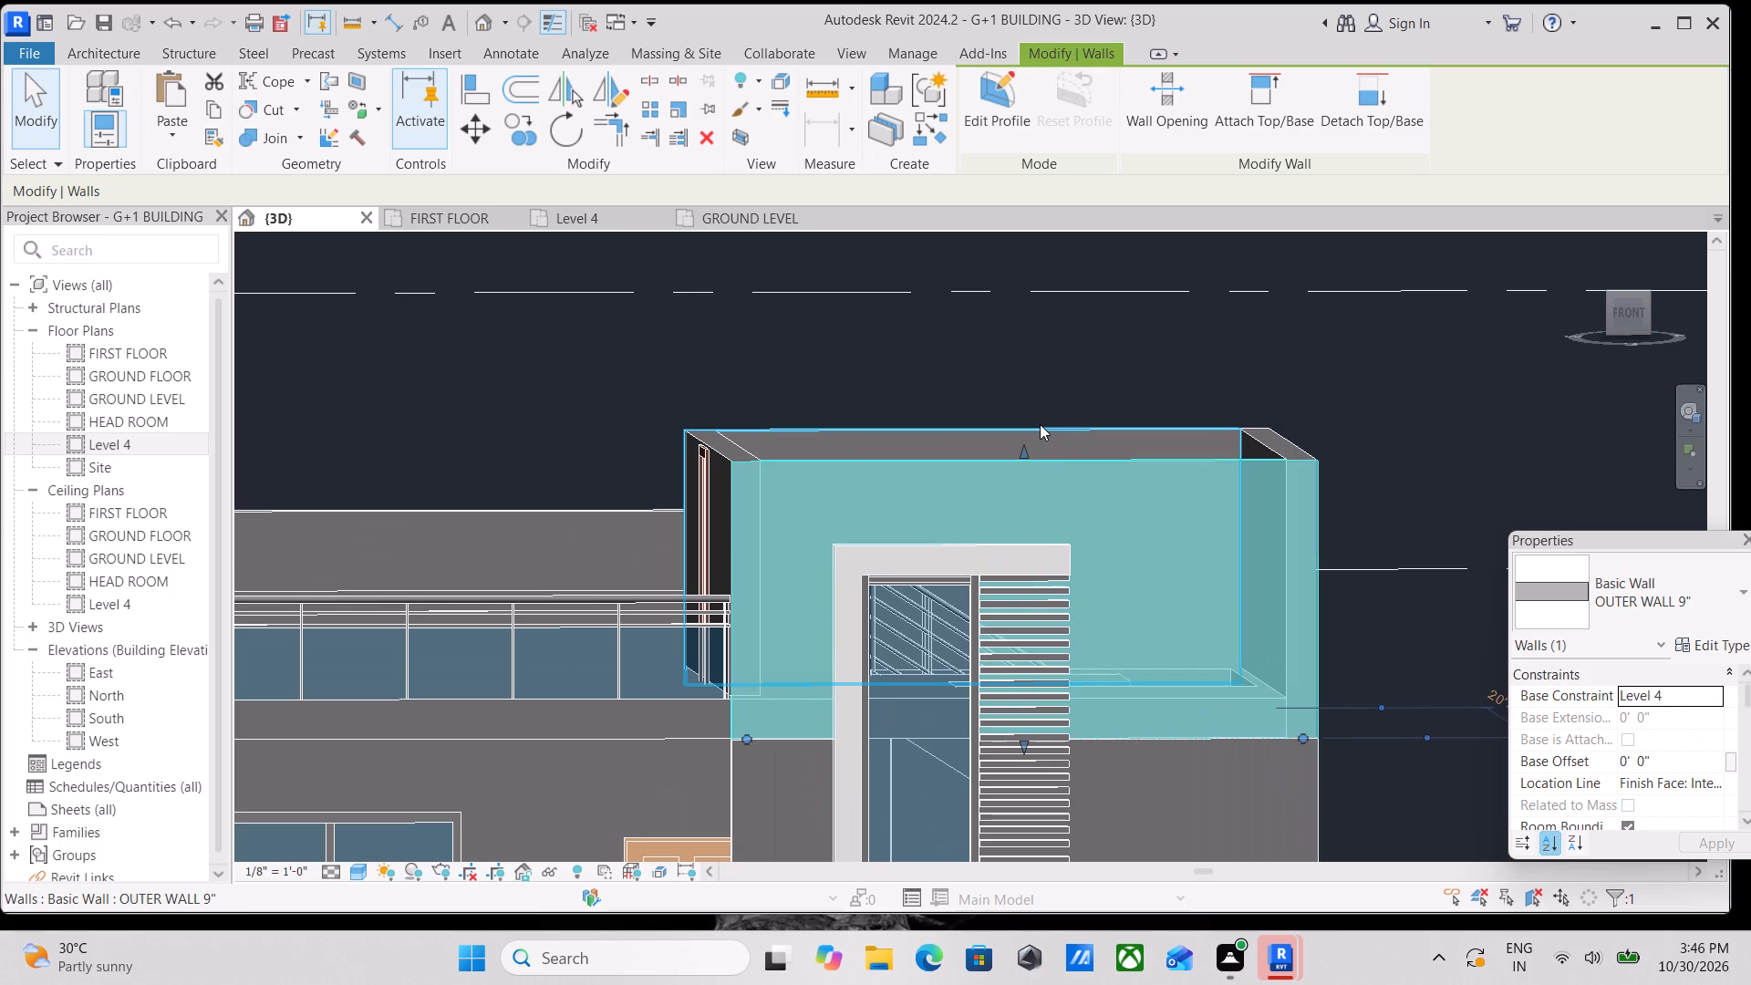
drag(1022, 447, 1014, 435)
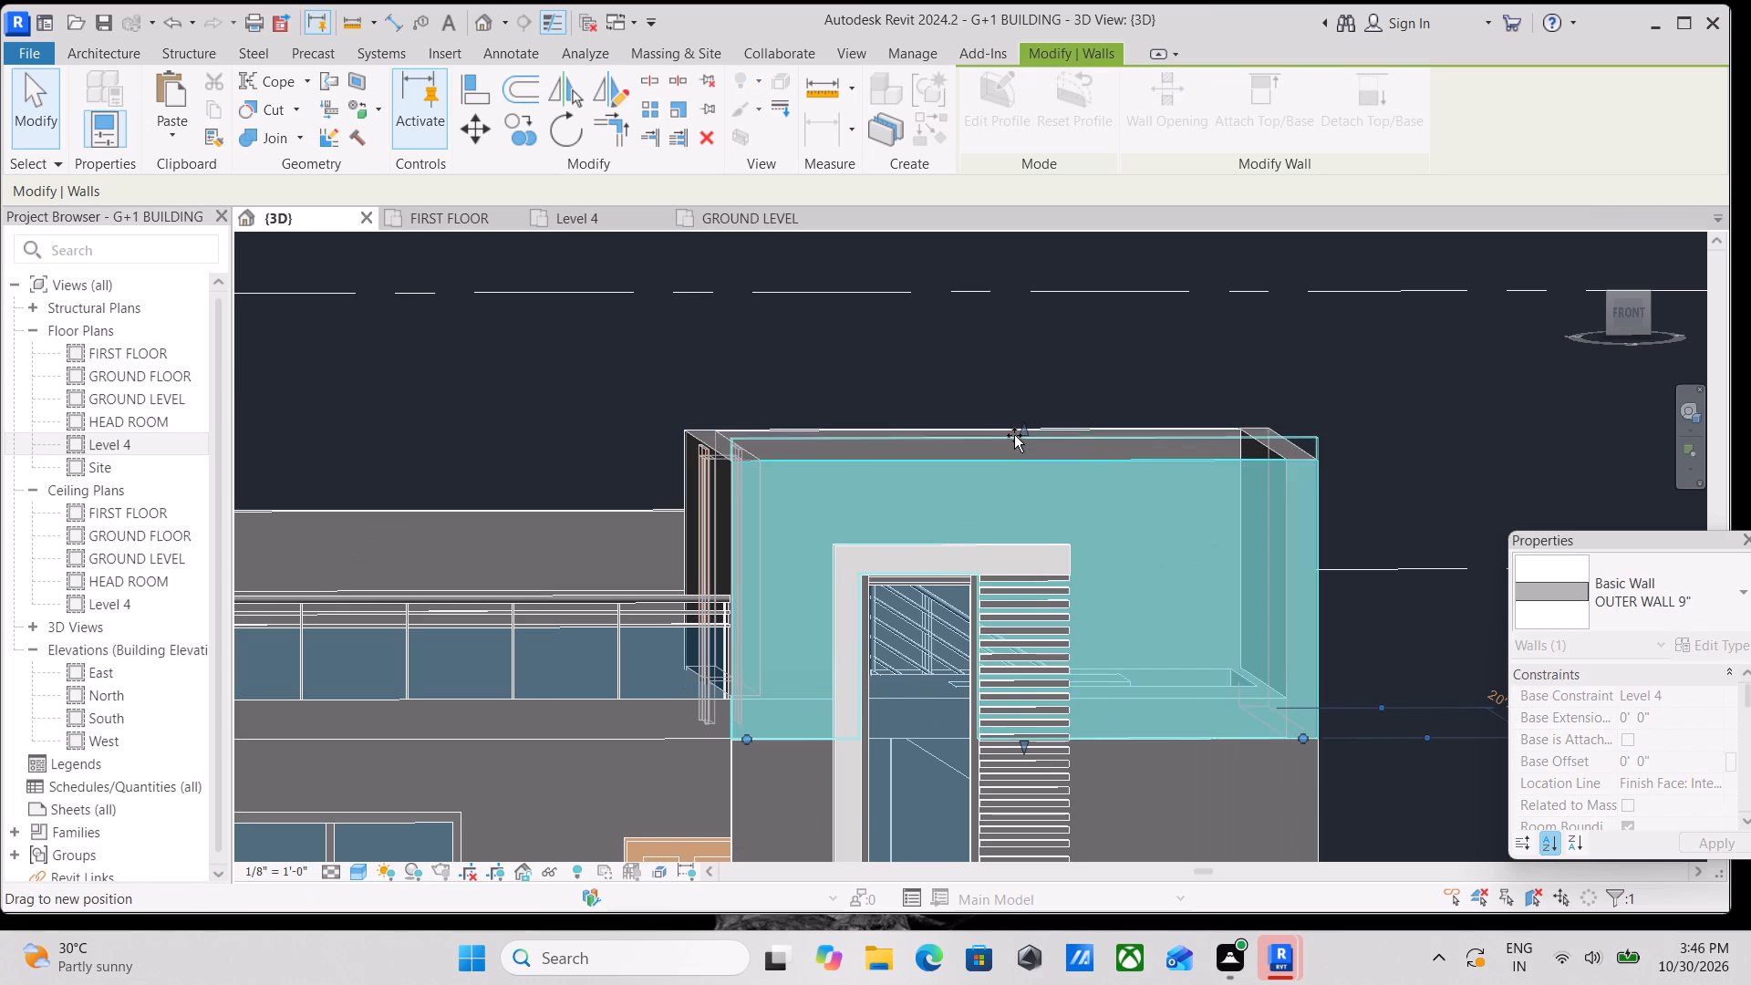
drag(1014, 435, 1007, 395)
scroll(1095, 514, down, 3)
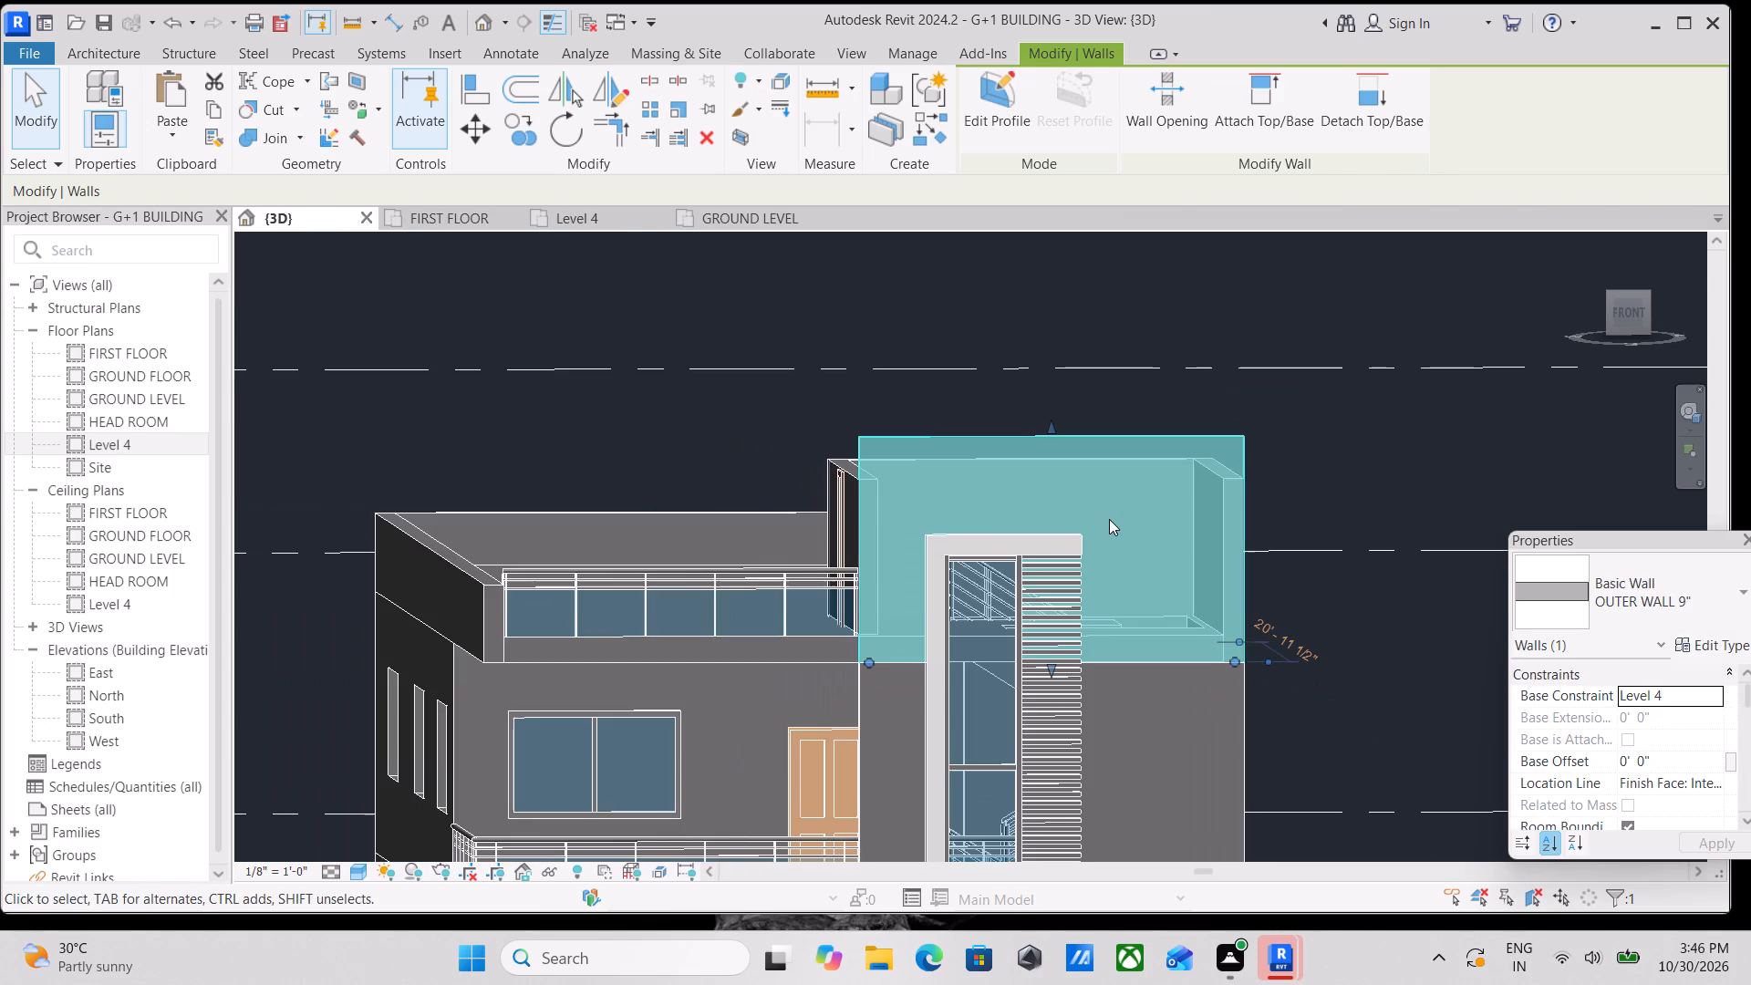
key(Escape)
Set the unconnected height of the Level 4 stair room's front wall to 10'.
scroll(1162, 503, down, 1)
shift+middle_drag(1162, 503, 1088, 517)
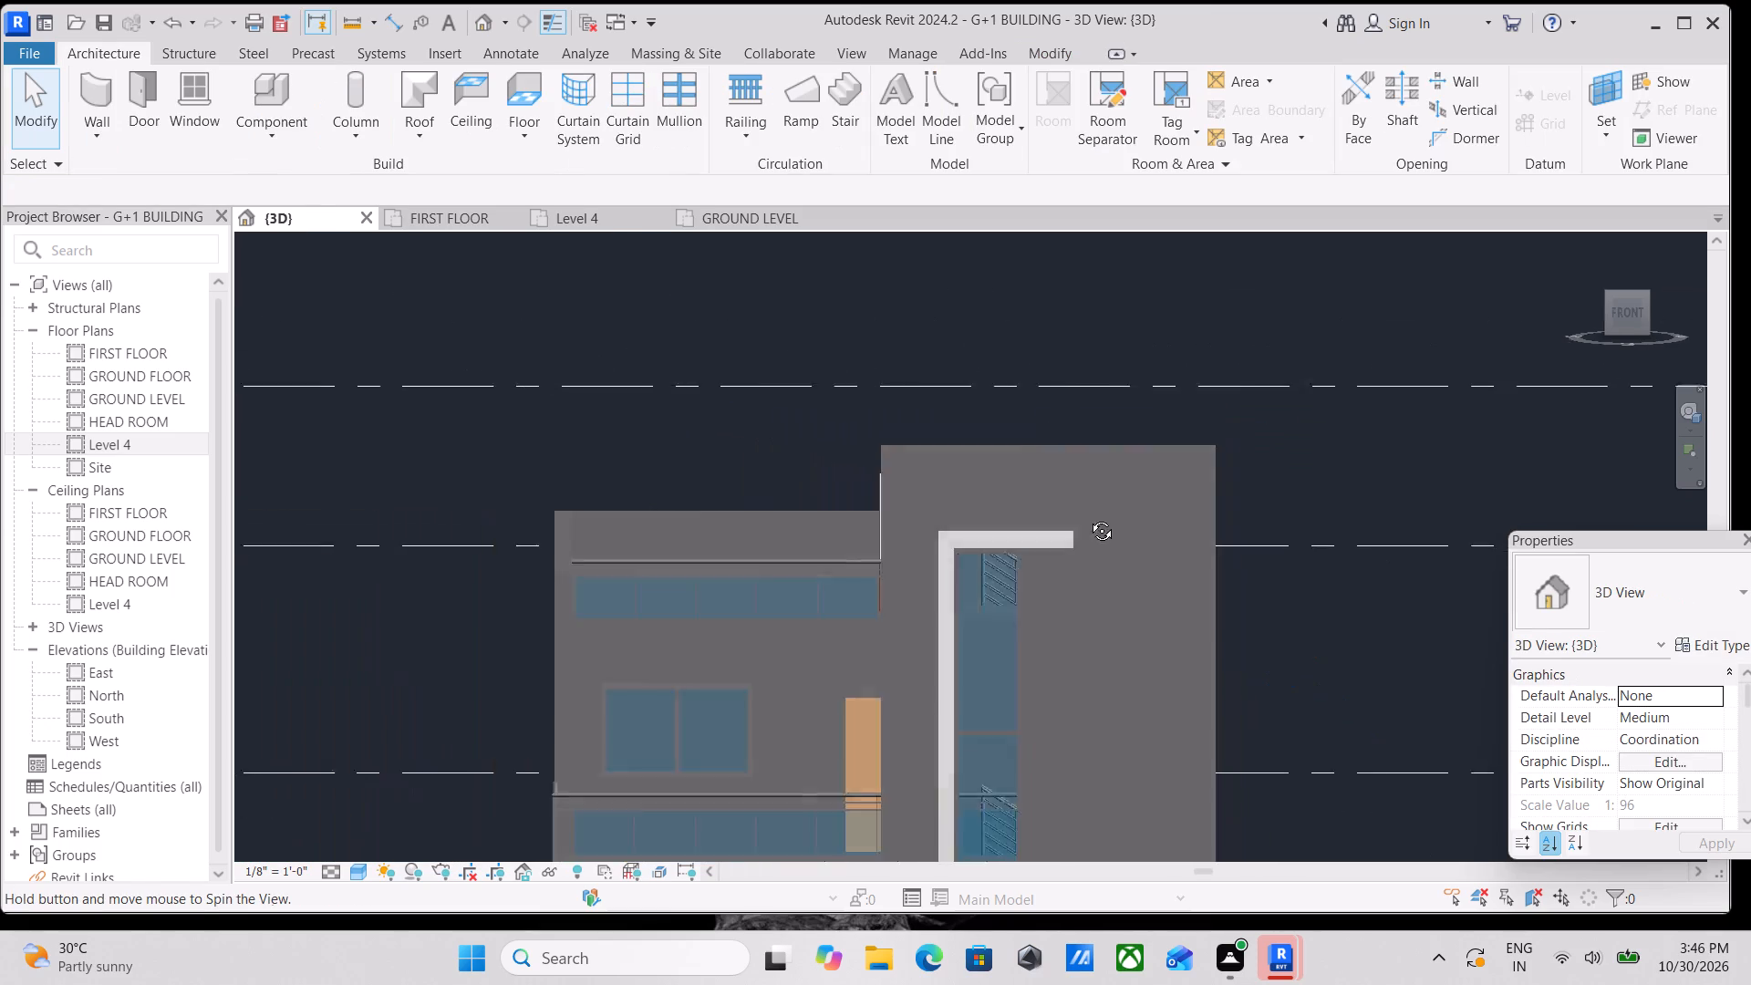
shift+middle_drag(1088, 517, 820, 627)
click(530, 499)
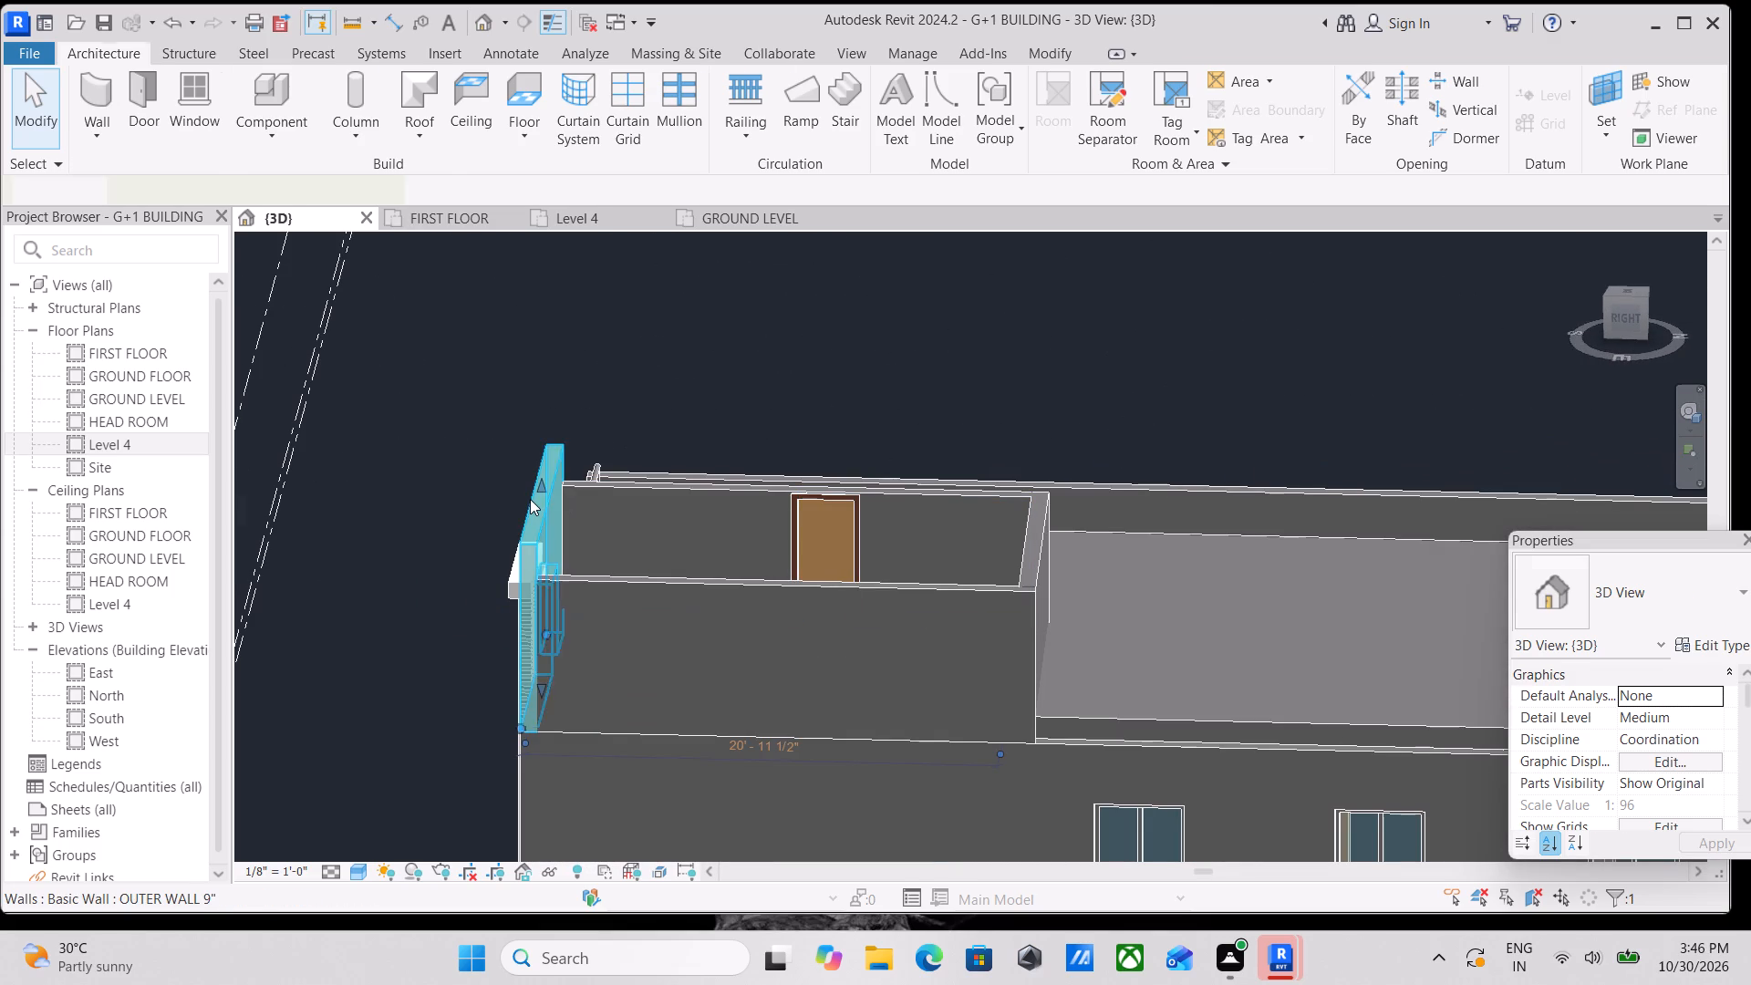
scroll(1746, 763, down, 3)
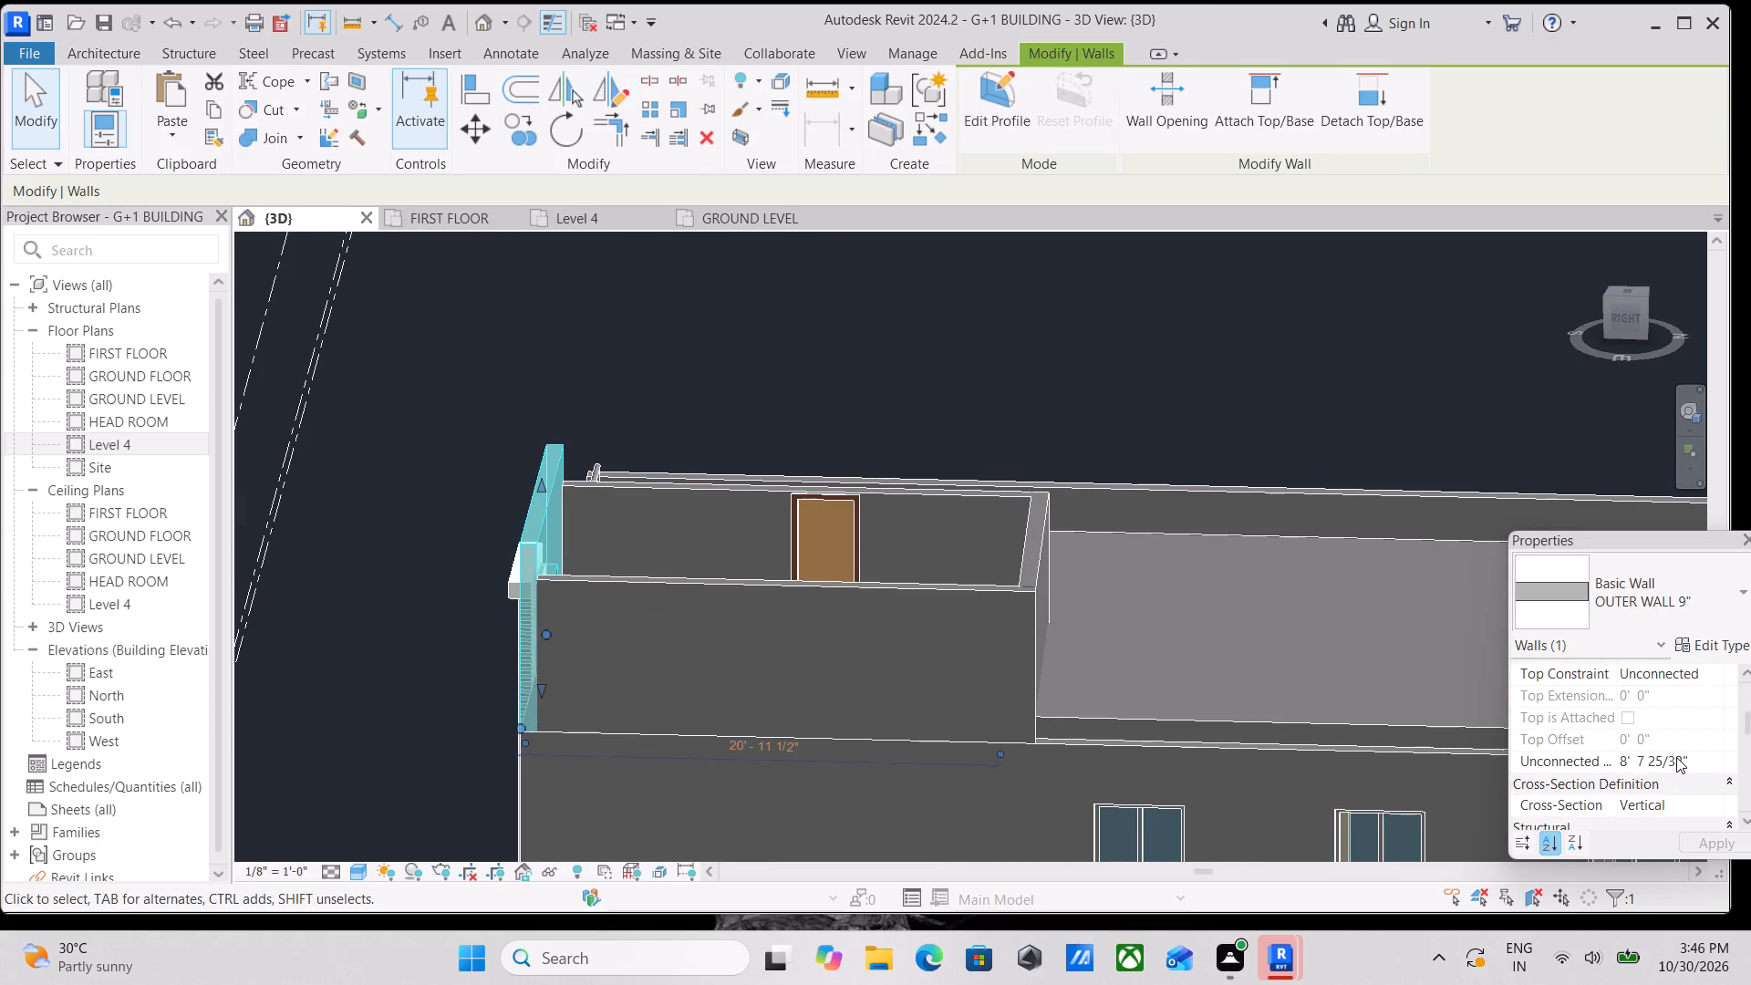
scroll(1676, 757, up, 3)
scroll(1638, 761, down, 1)
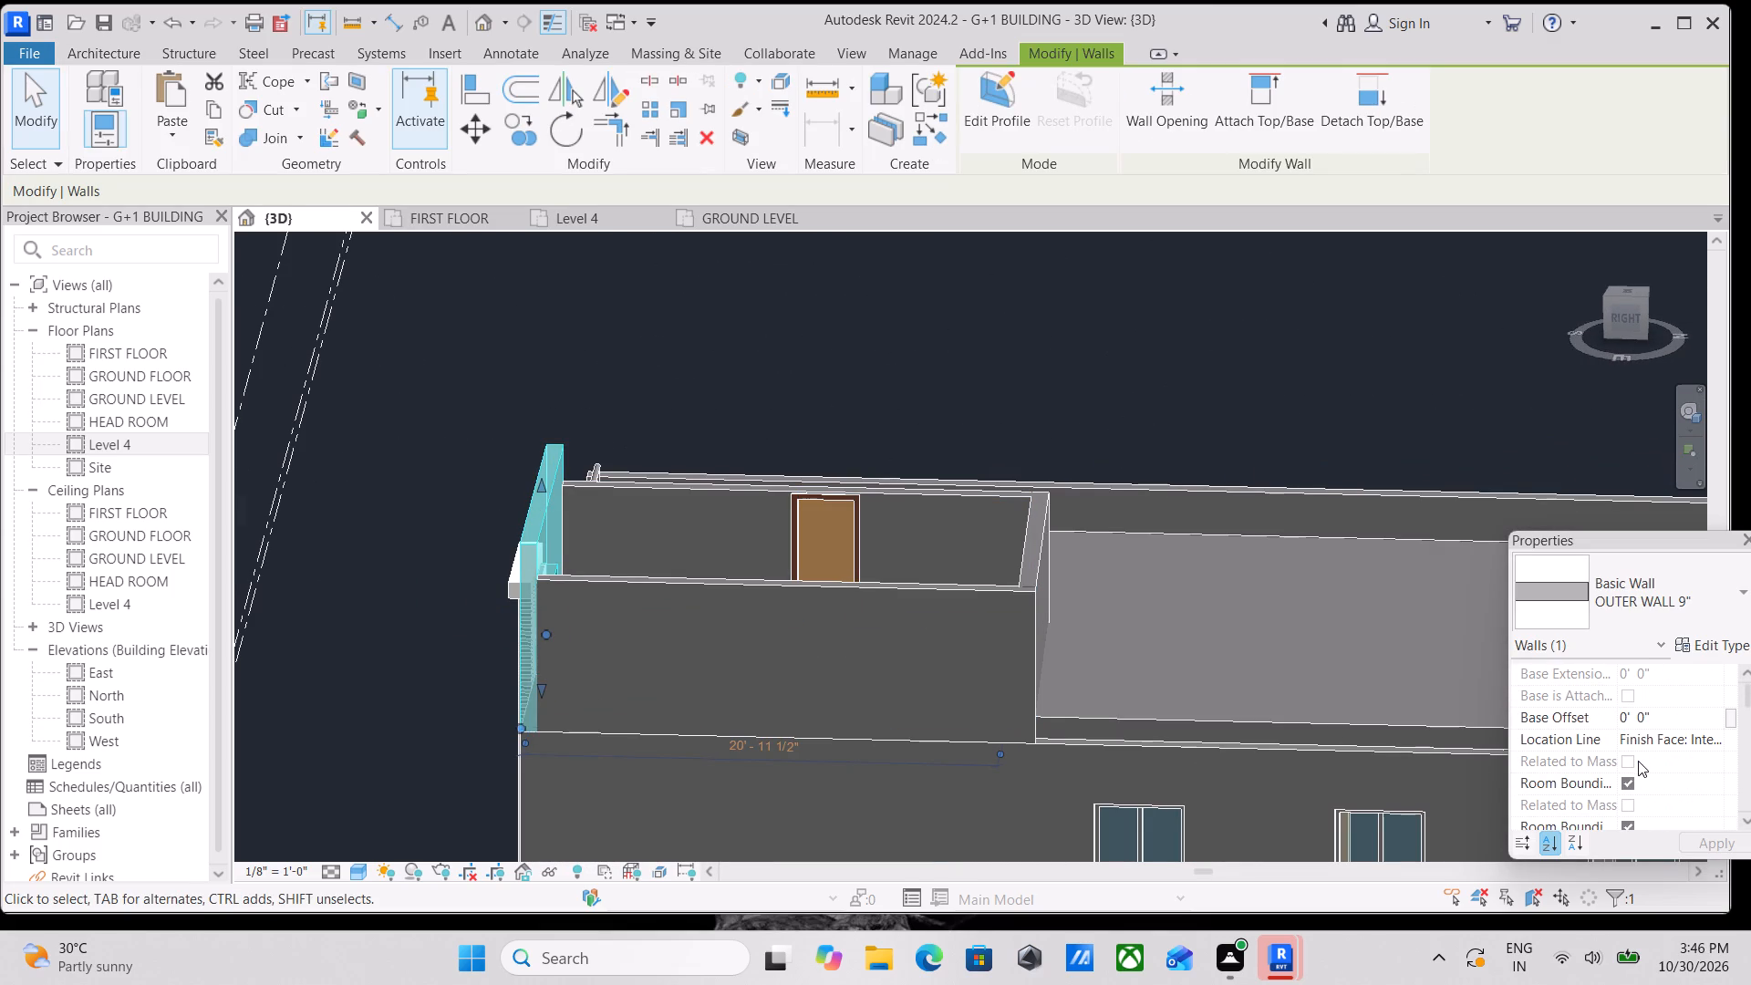
scroll(1642, 749, up, 1)
scroll(1638, 751, down, 1)
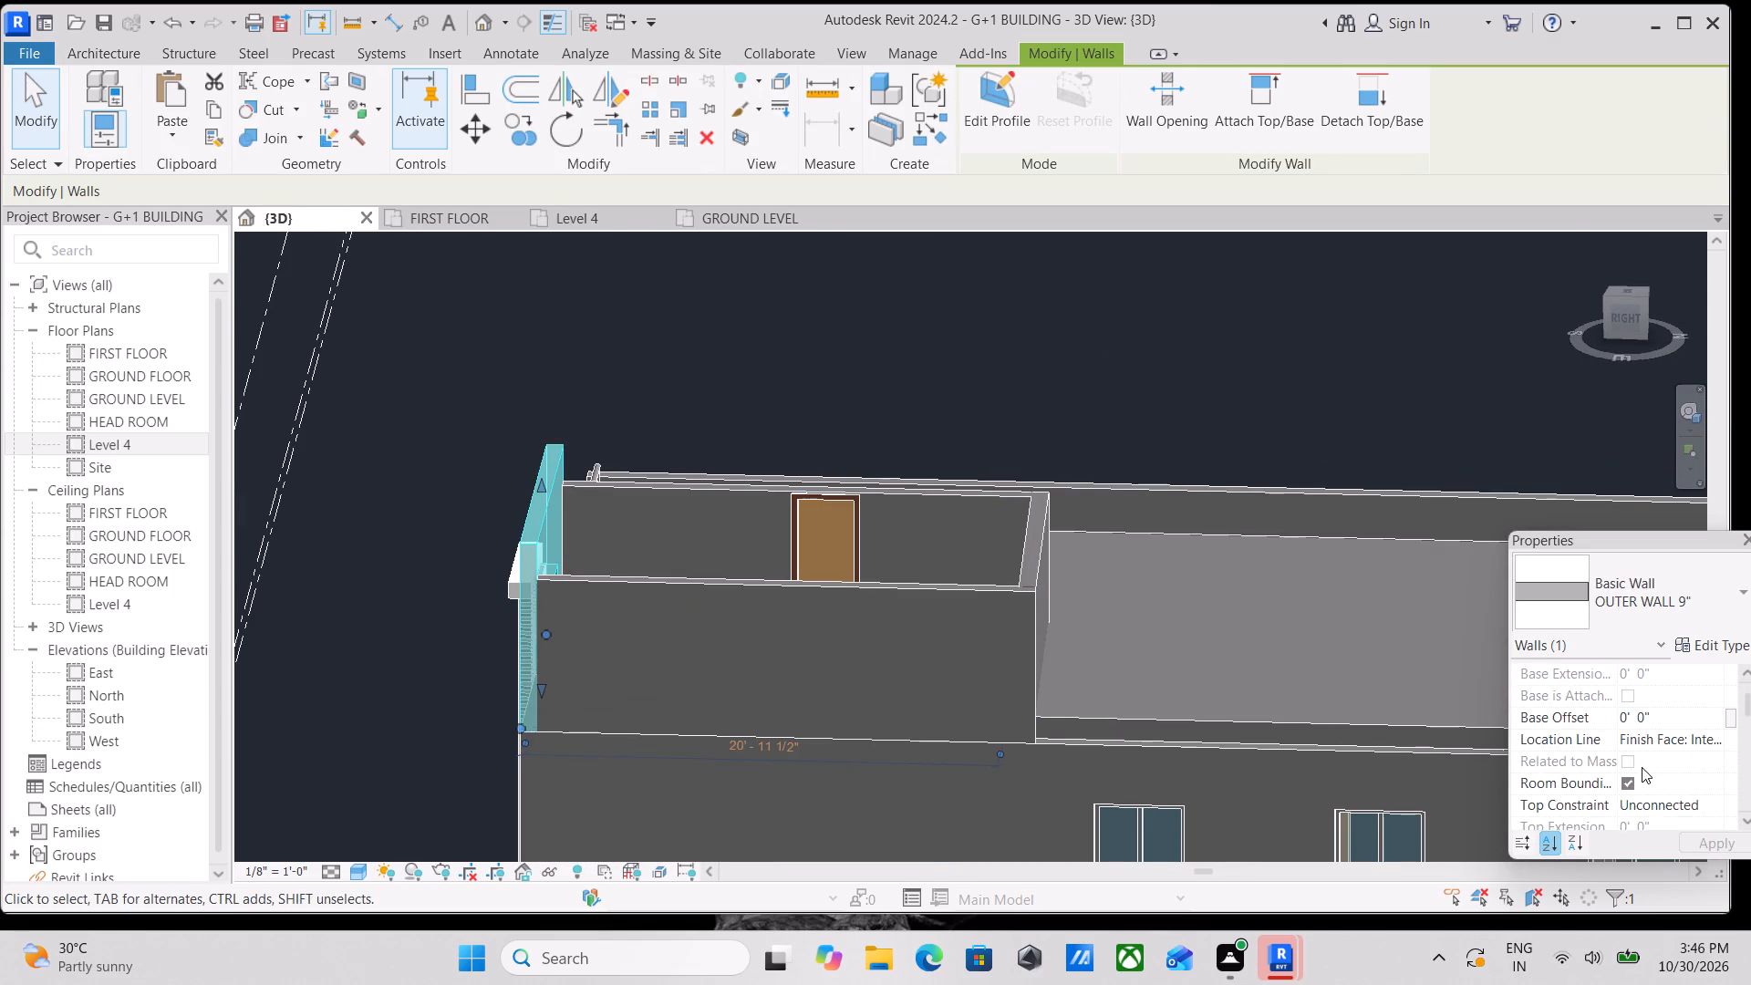
scroll(1642, 767, down, 2)
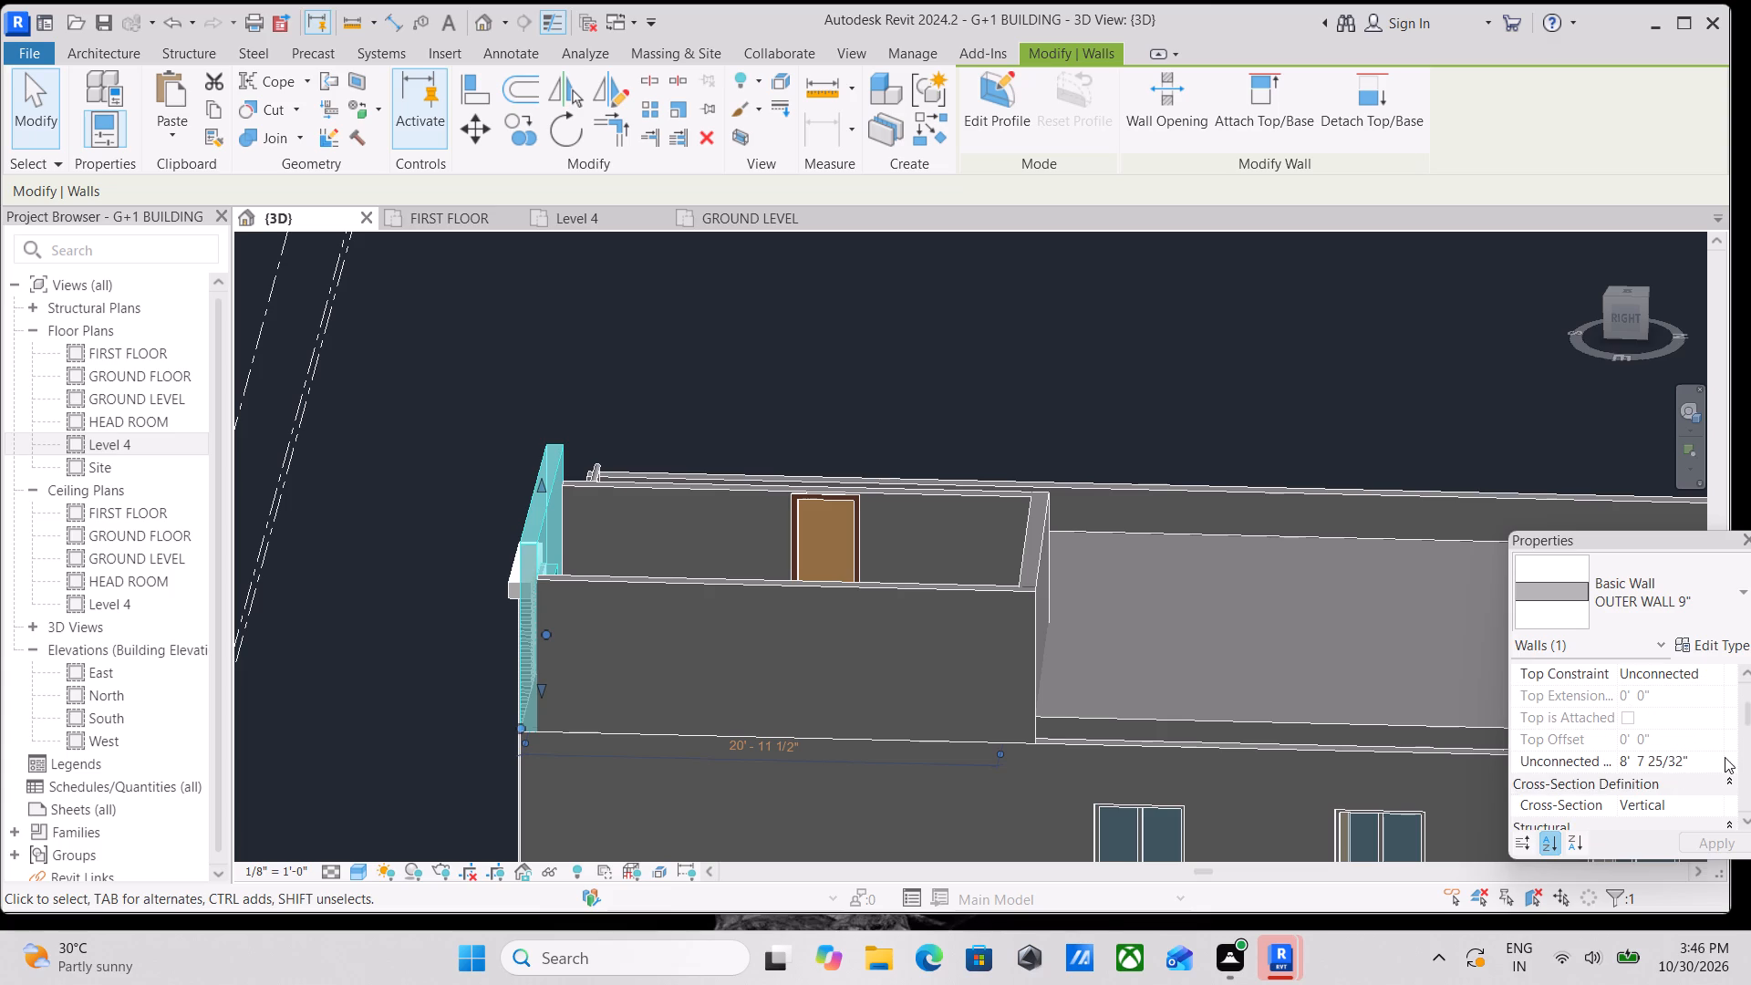
click(1705, 759)
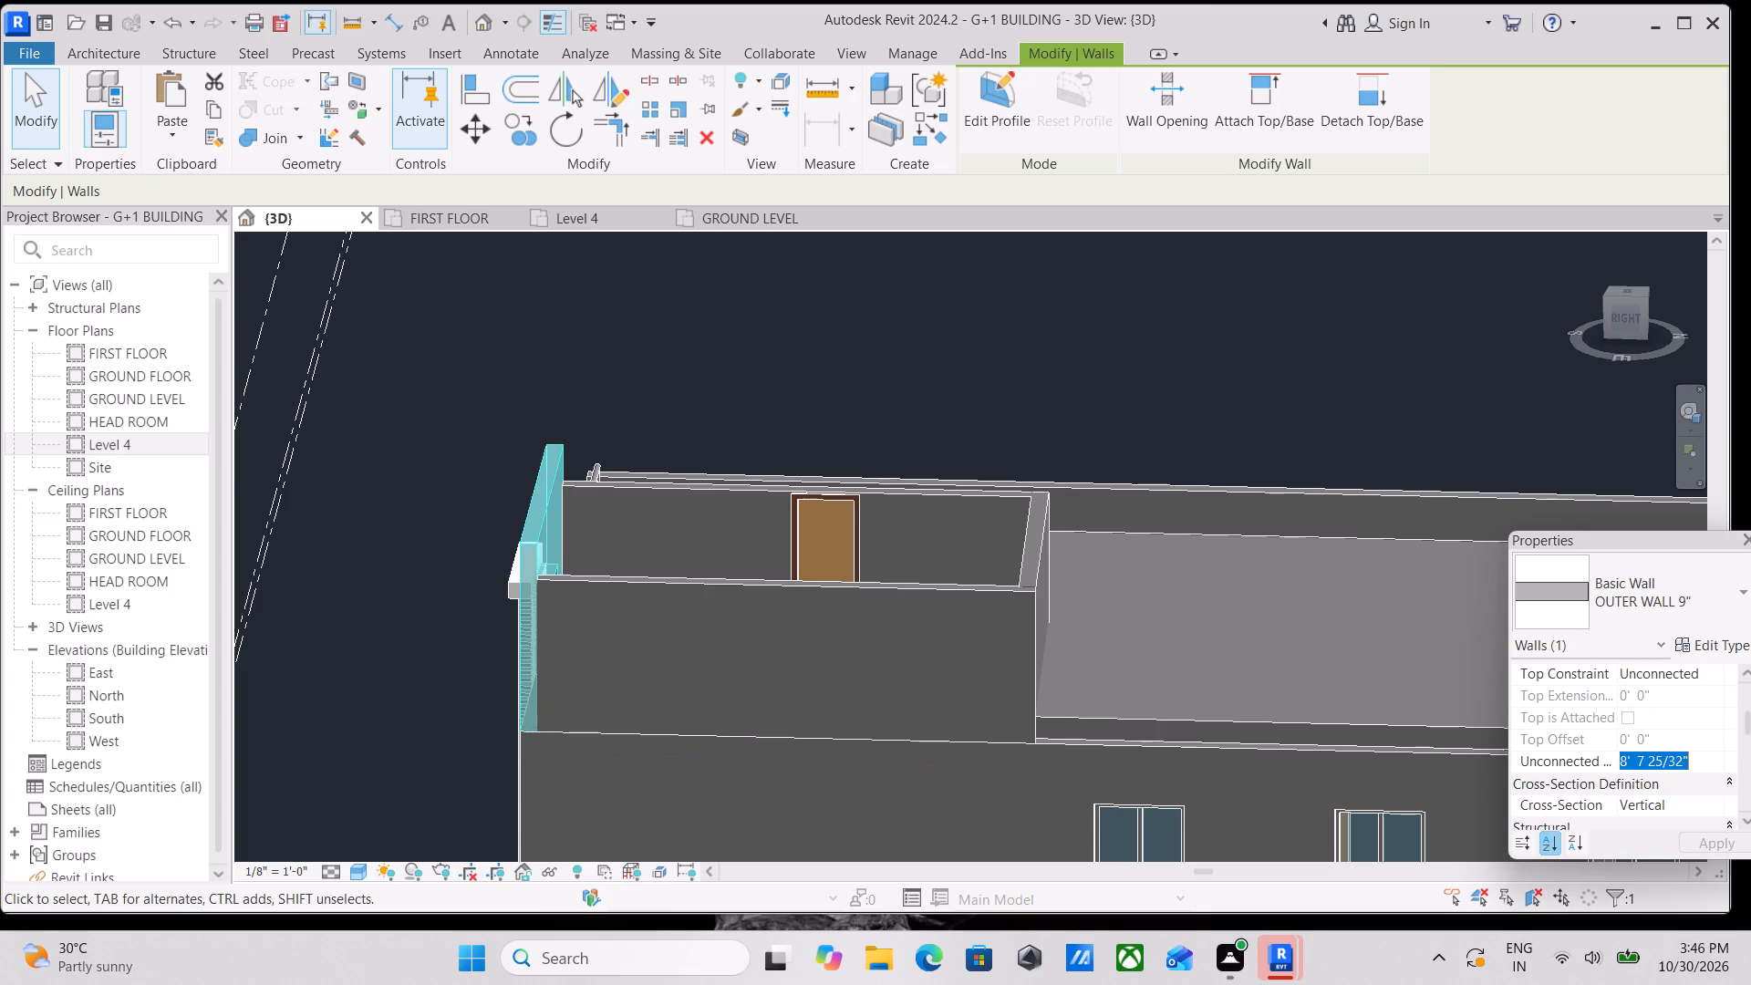
text(10')
key(Return)
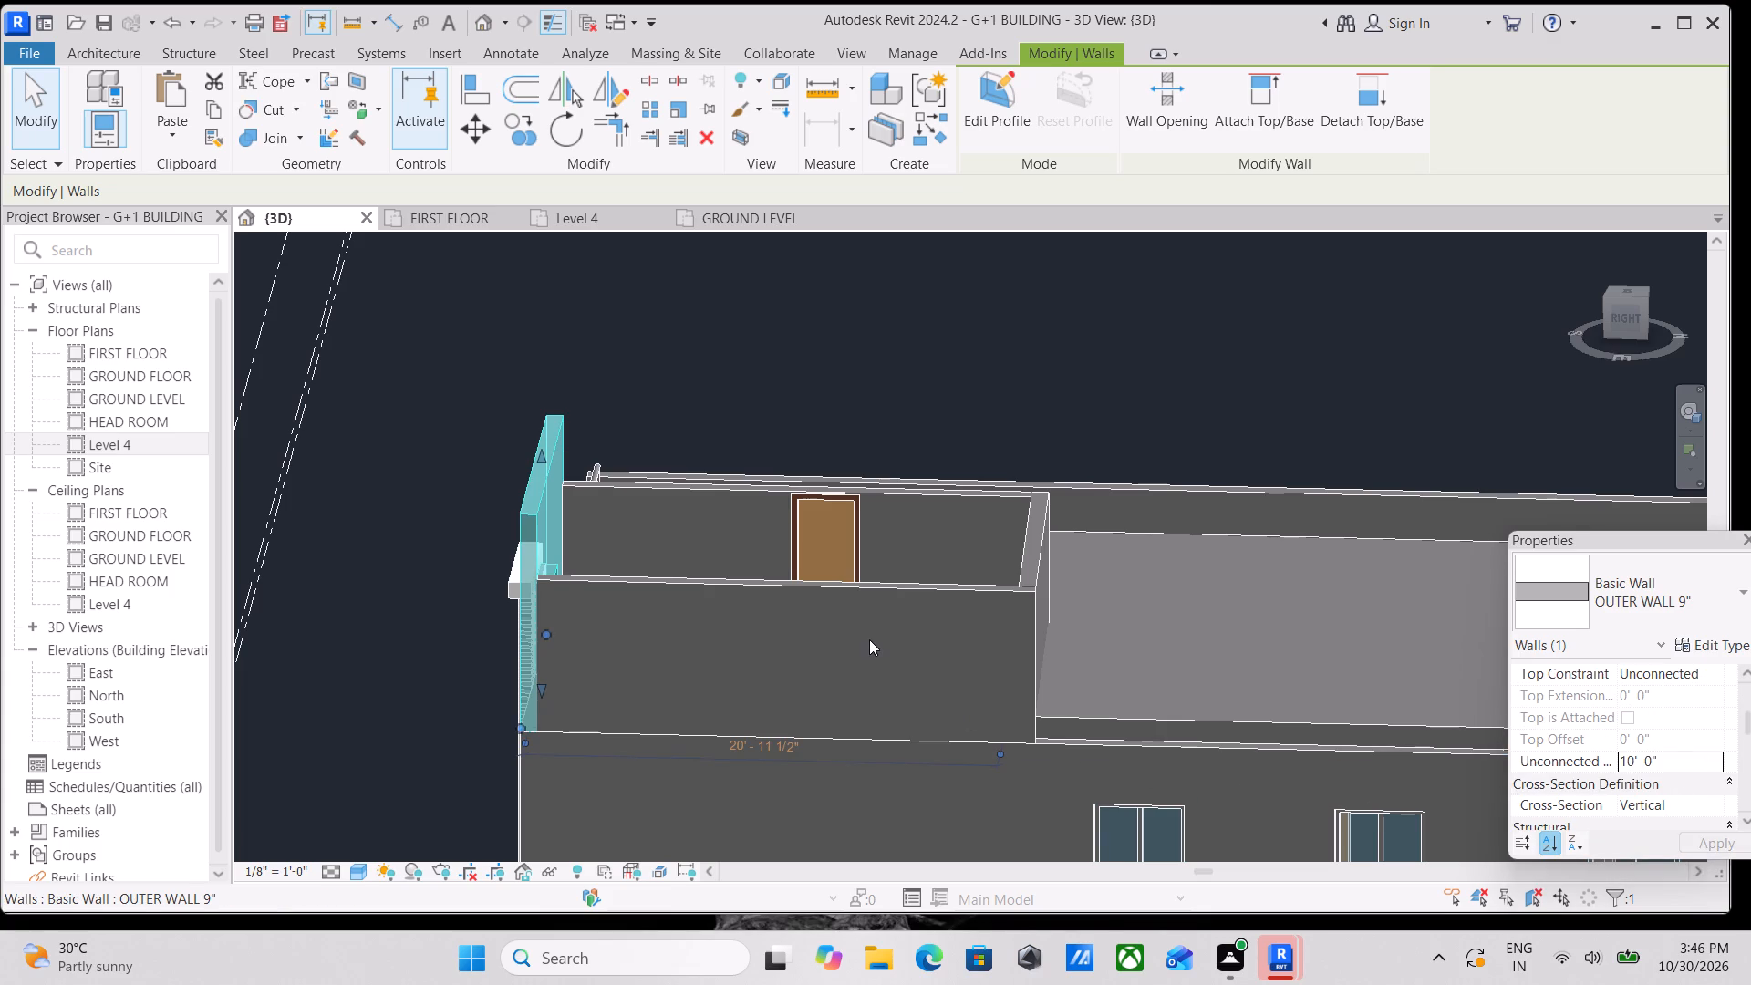
key(Escape)
Set the unconnected height of the stair room's outer side wall, opposite the door wall, to 10'.
click(860, 589)
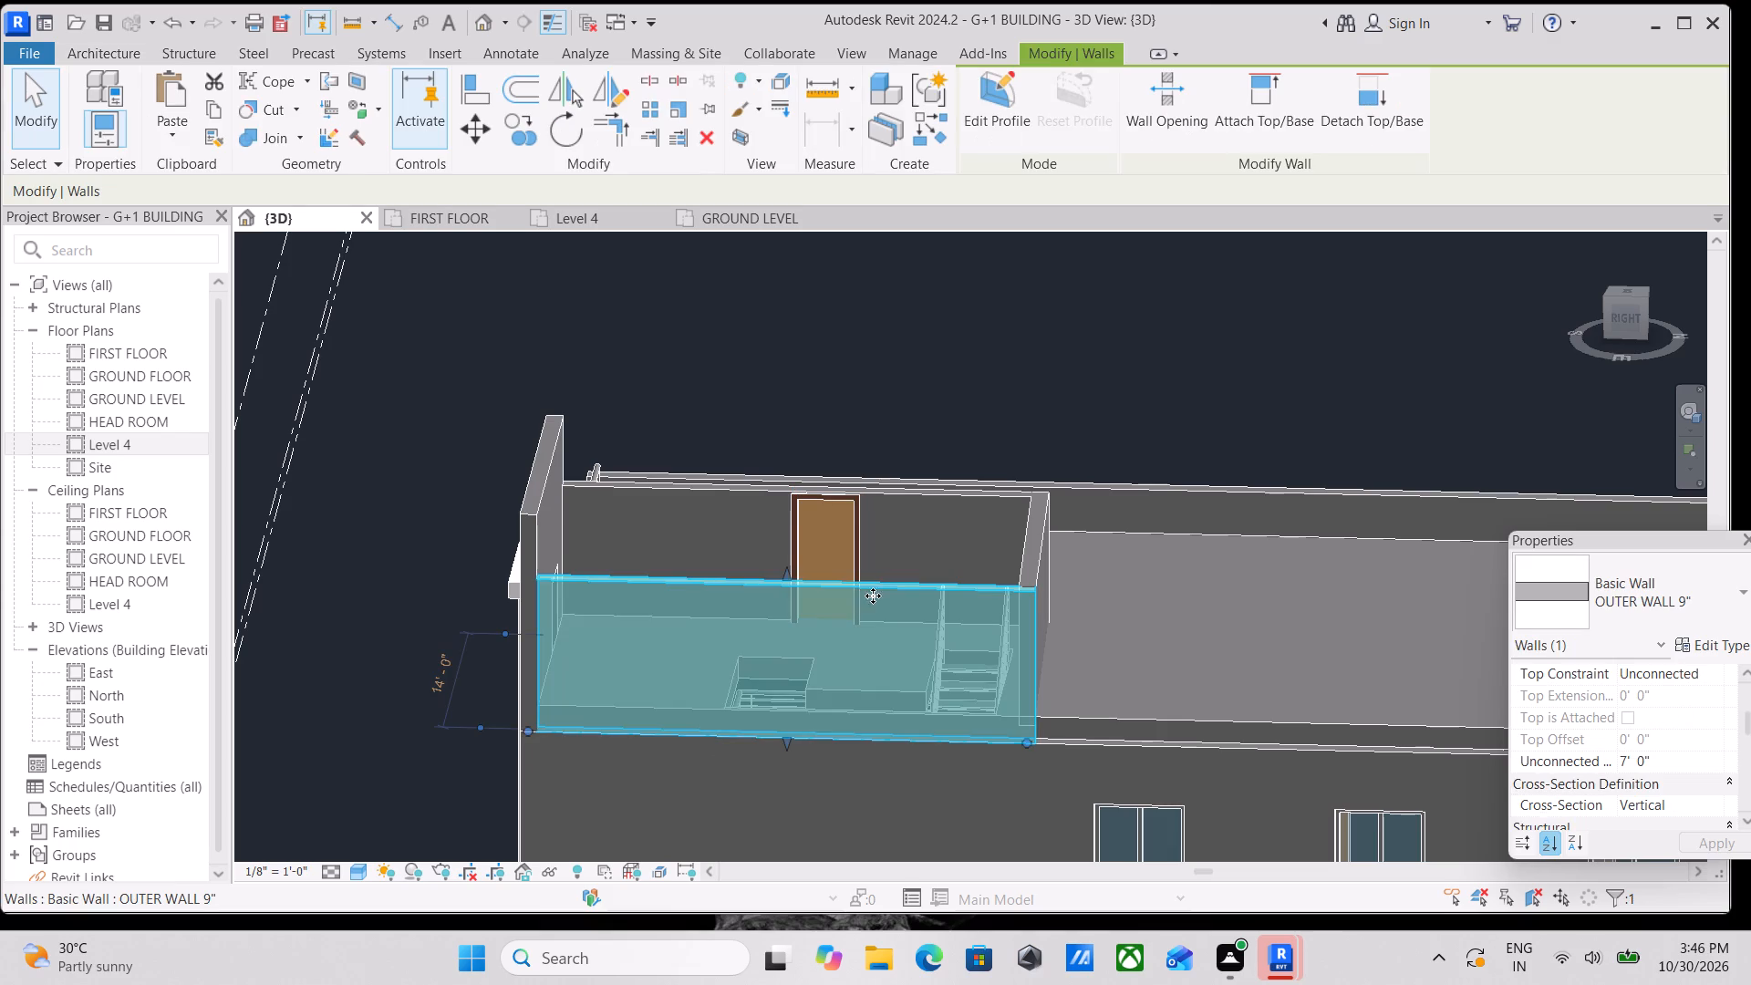
click(1701, 760)
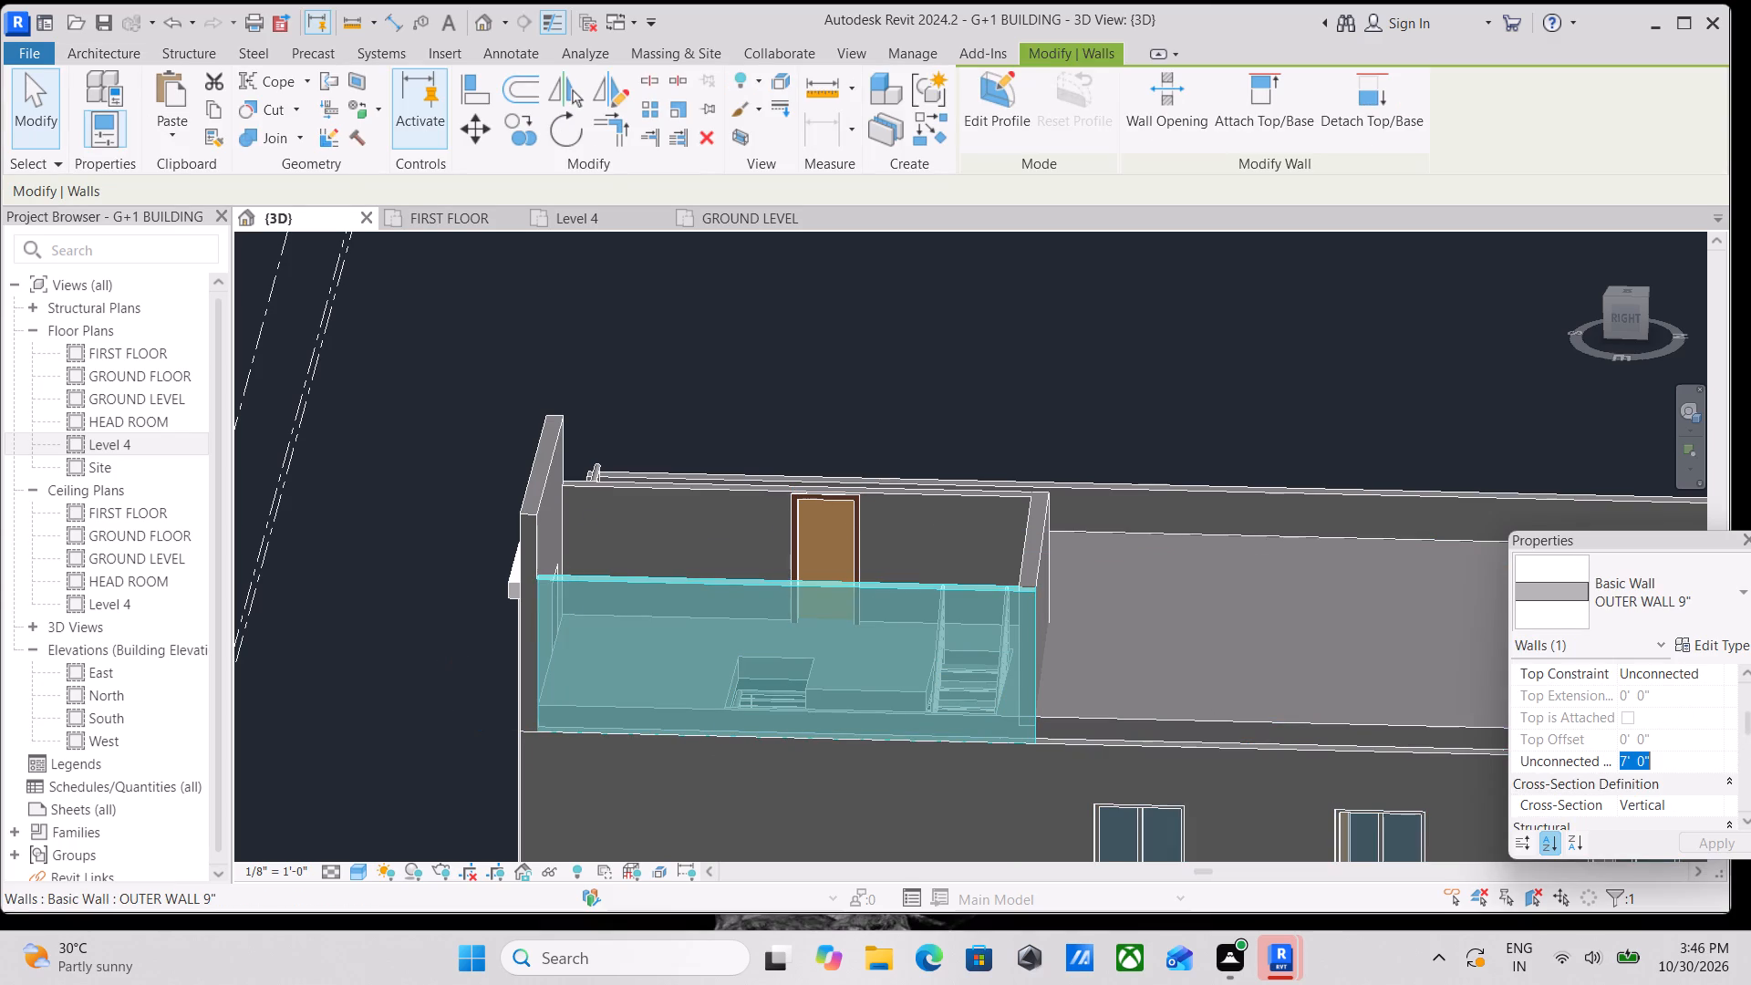
text(10')
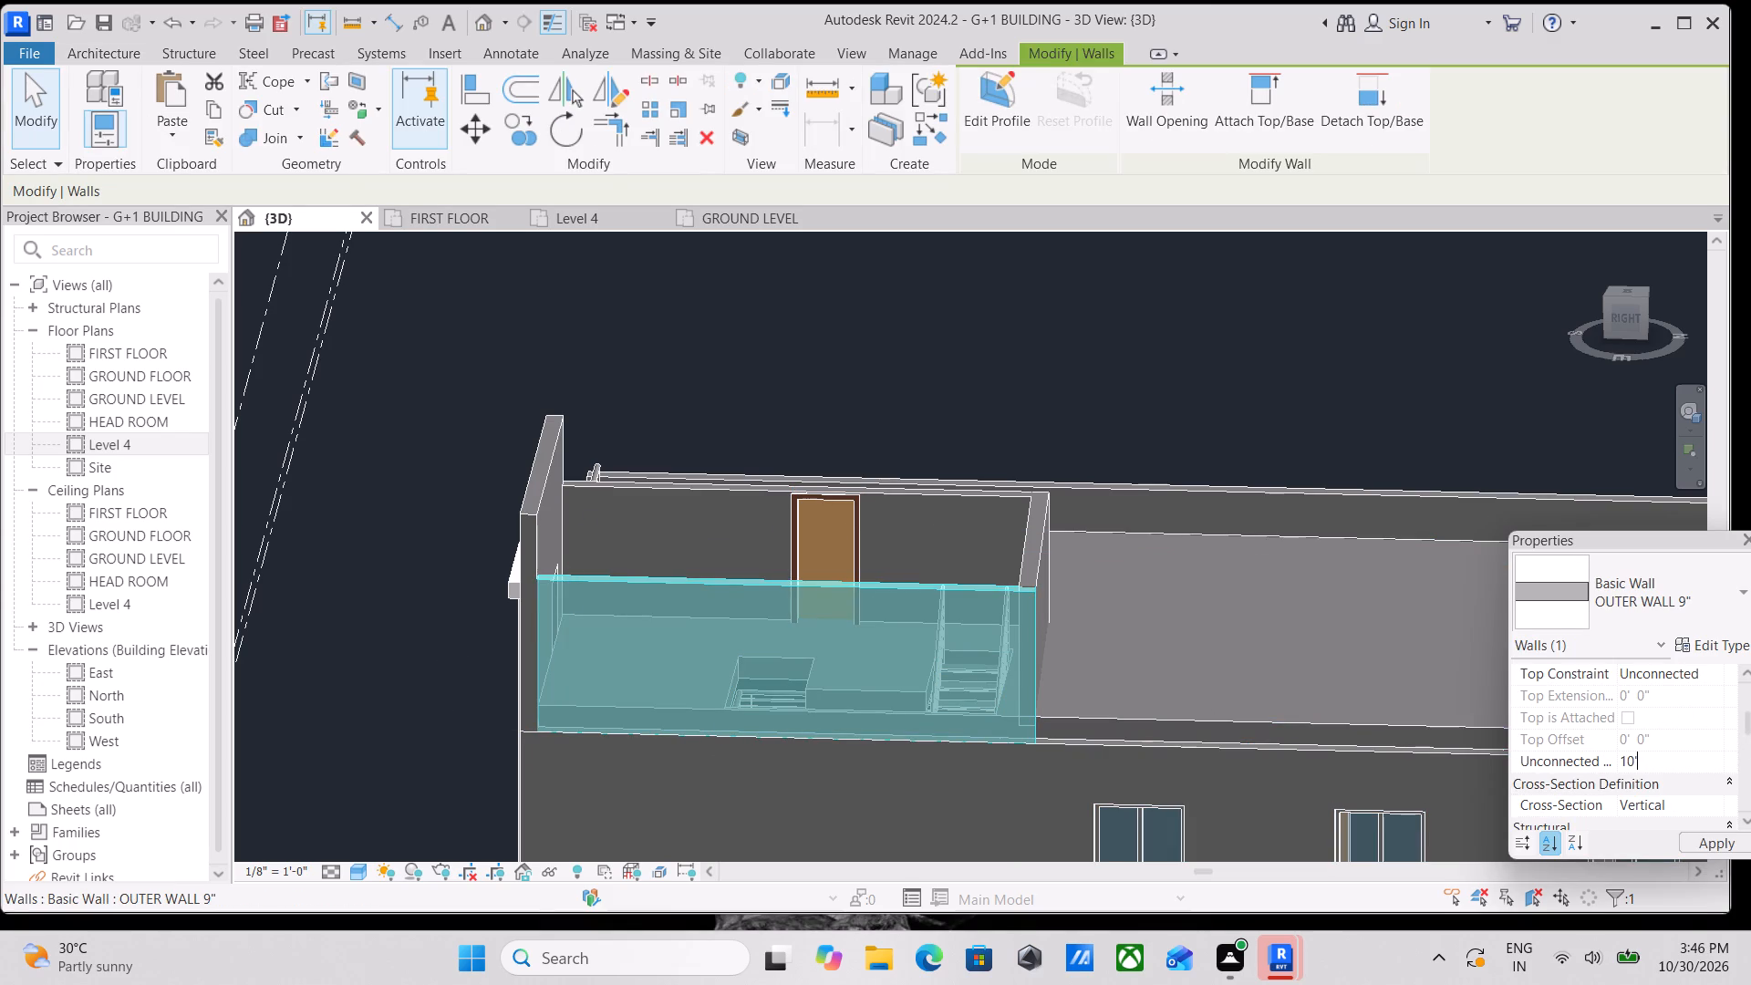
key(Escape)
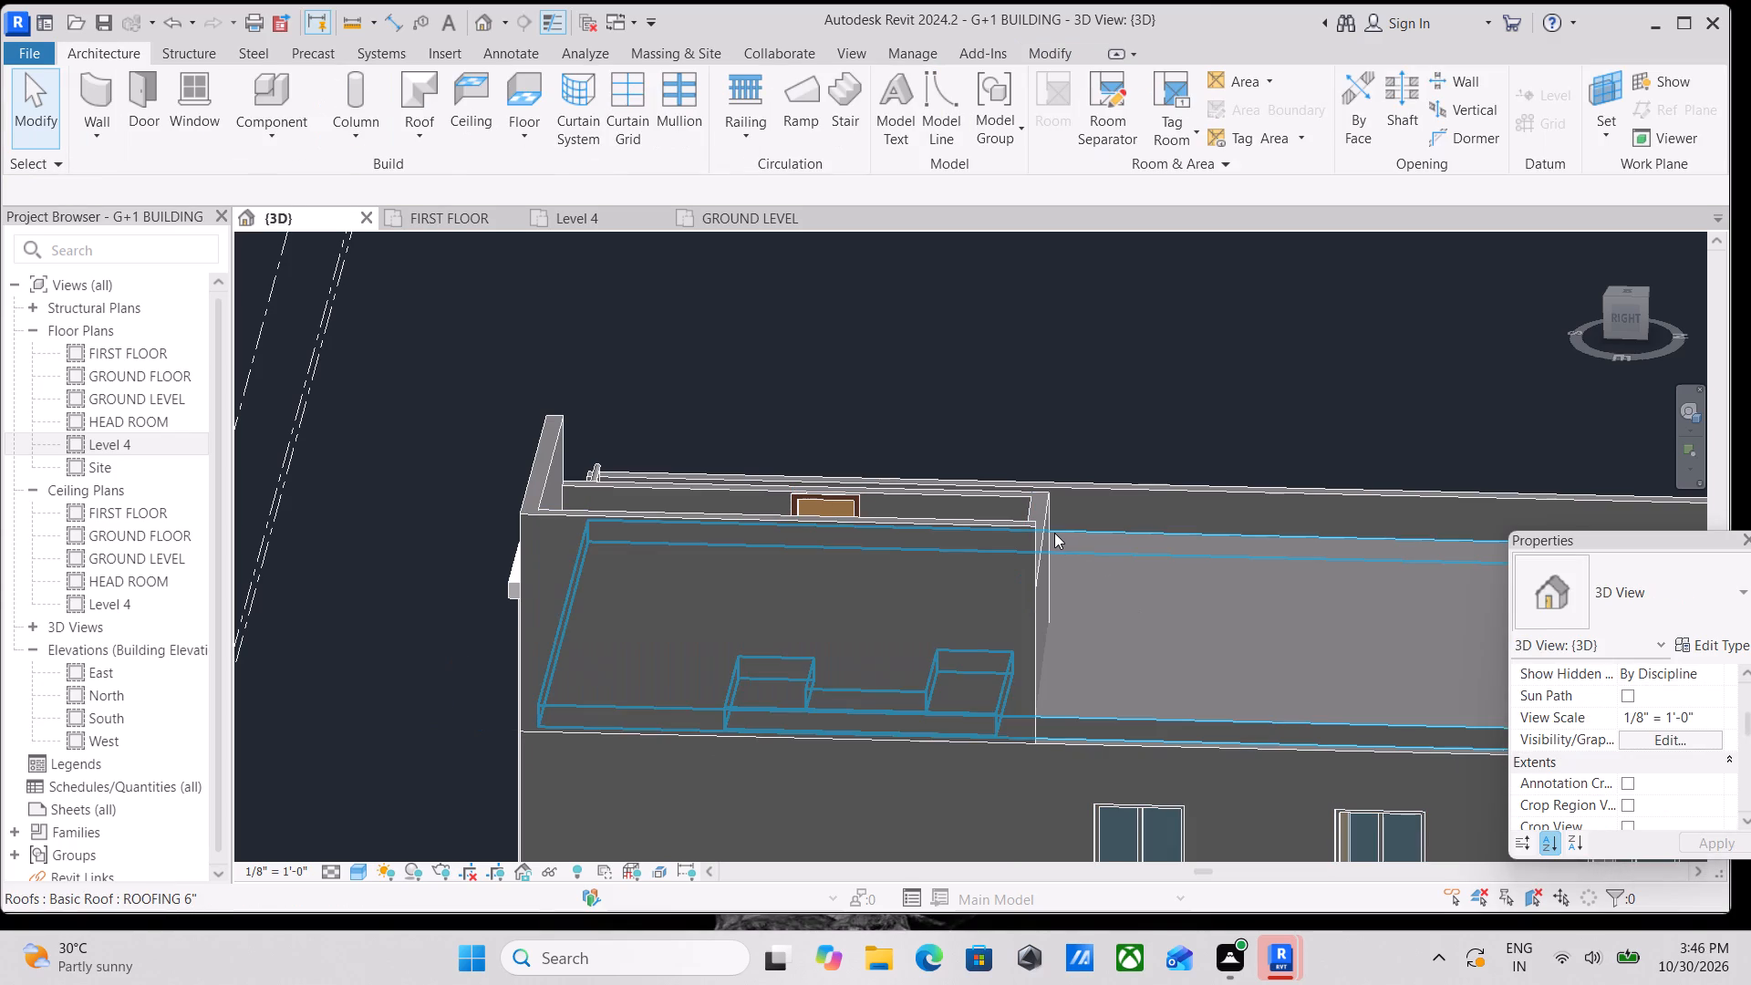
Set the unconnected height of the stair room's rear wall to 10'.
click(1045, 538)
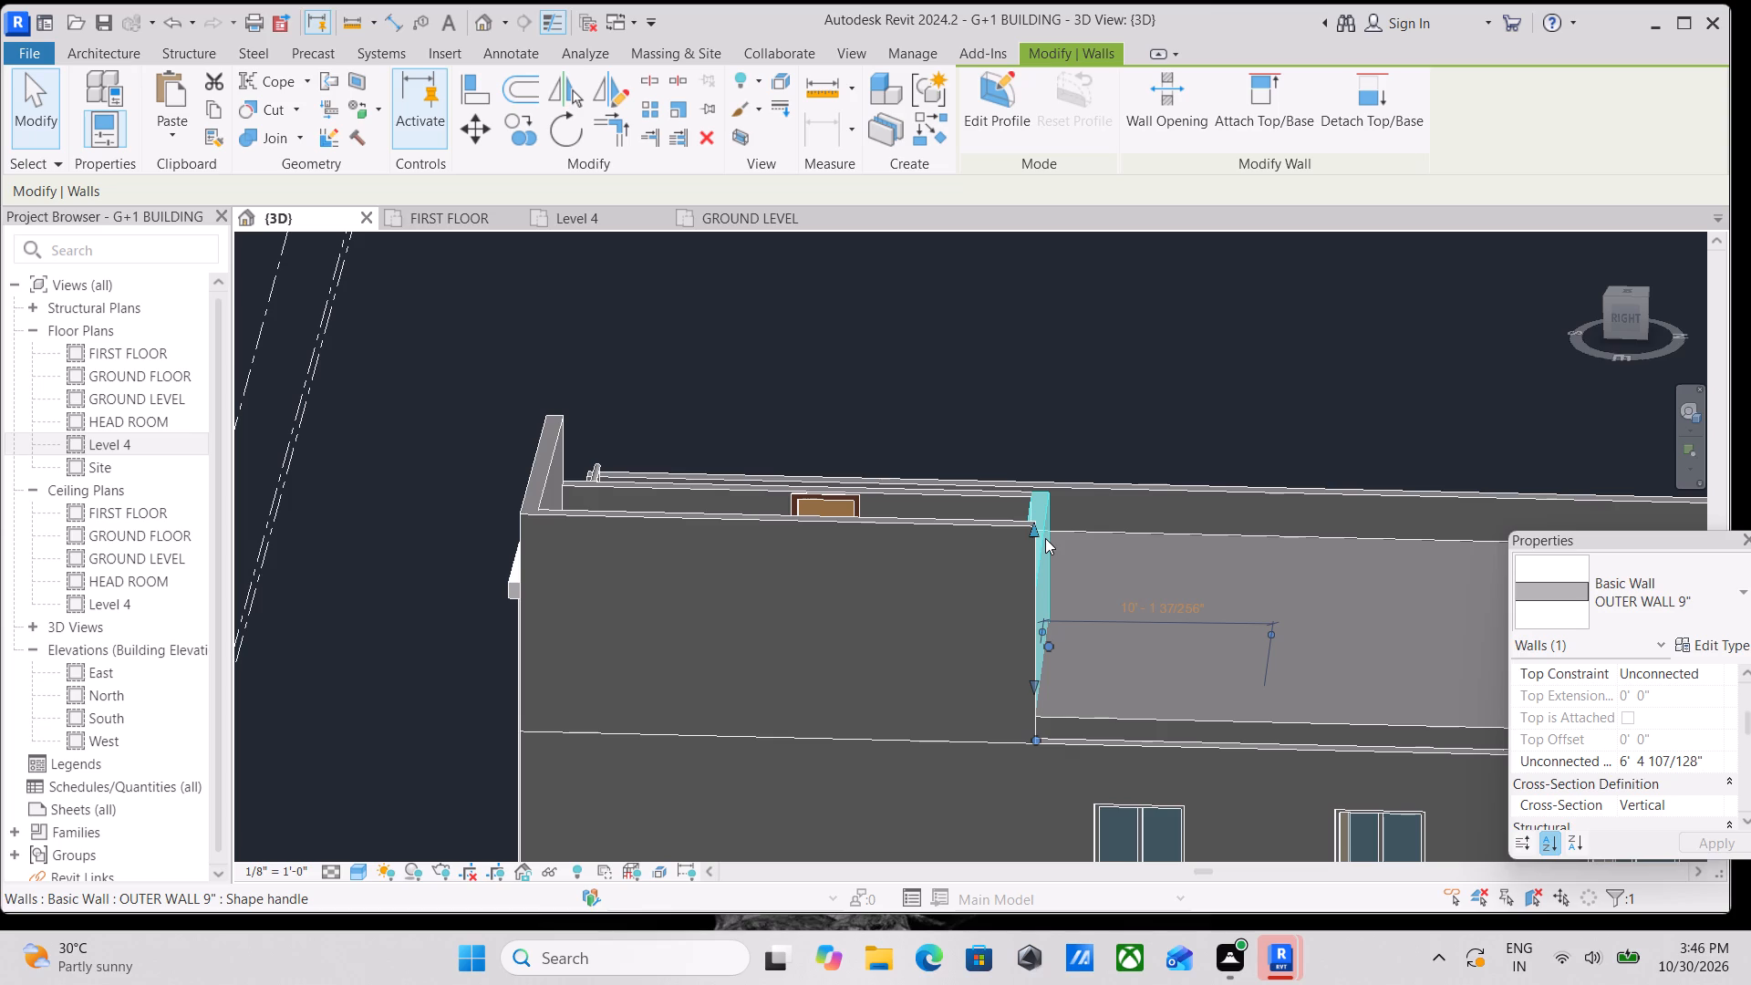
scroll(1117, 601, down, 1)
shift+middle_drag(1136, 621, 1101, 649)
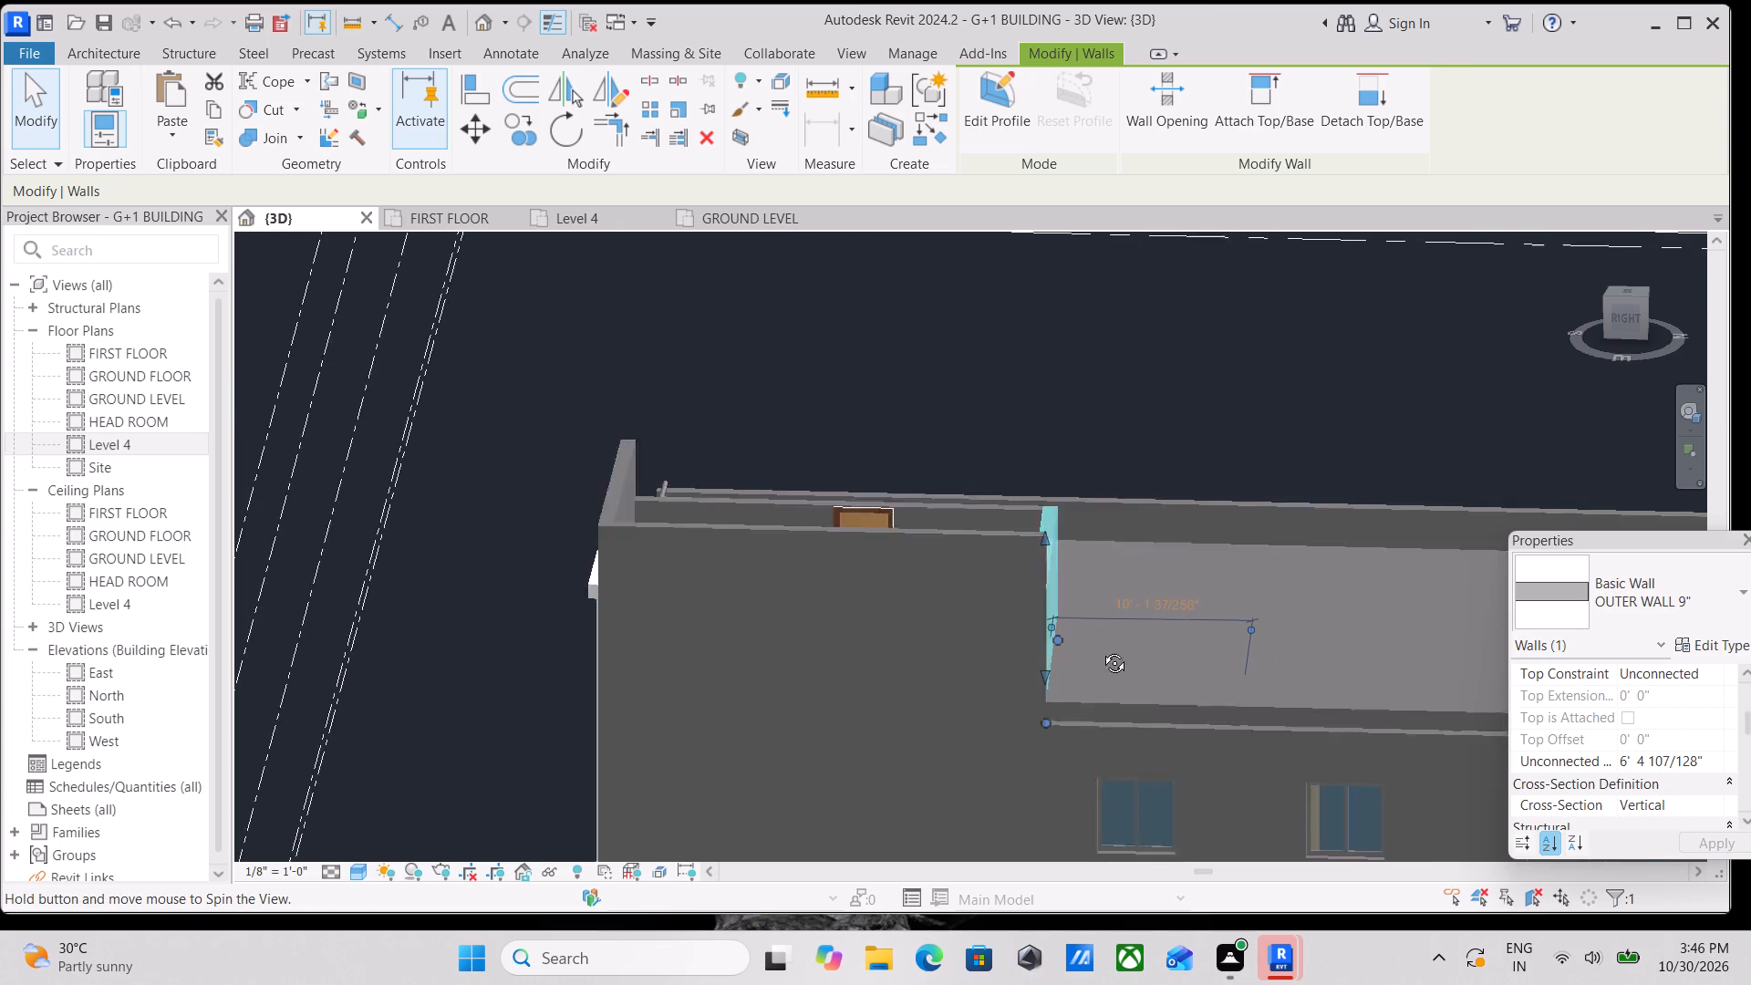
shift+middle_drag(1101, 649, 562, 620)
scroll(1644, 763, down, 1)
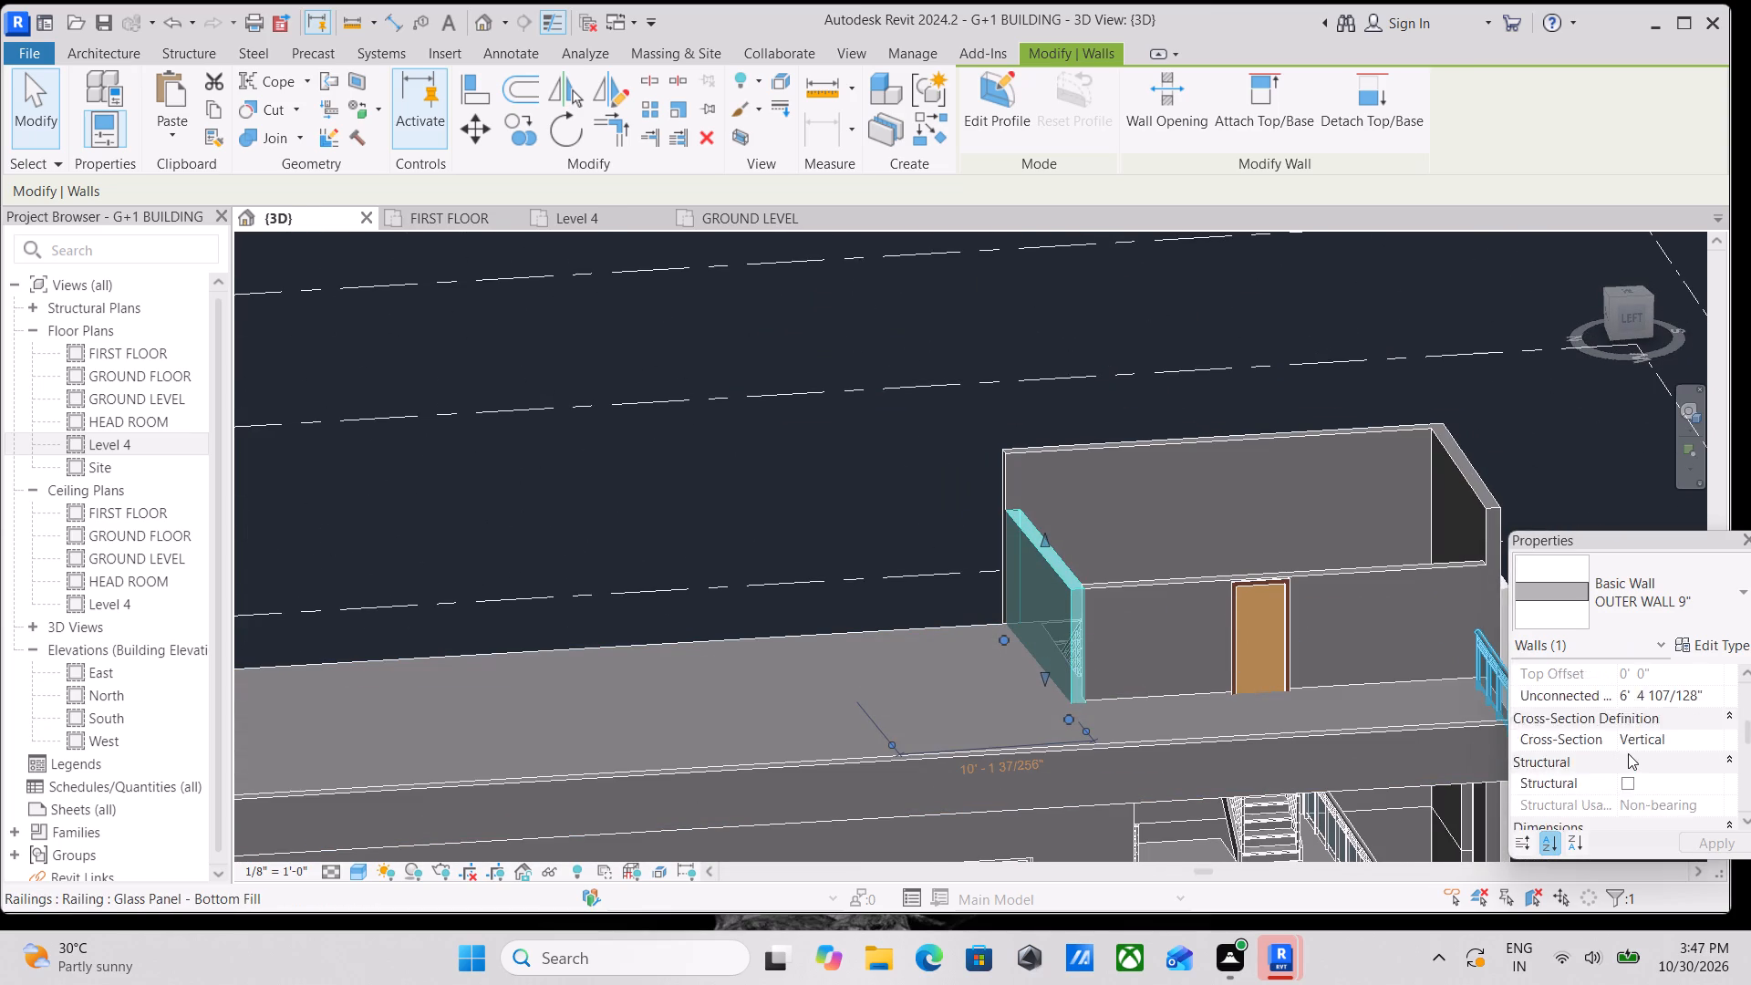
scroll(1628, 753, down, 1)
scroll(1637, 756, up, 2)
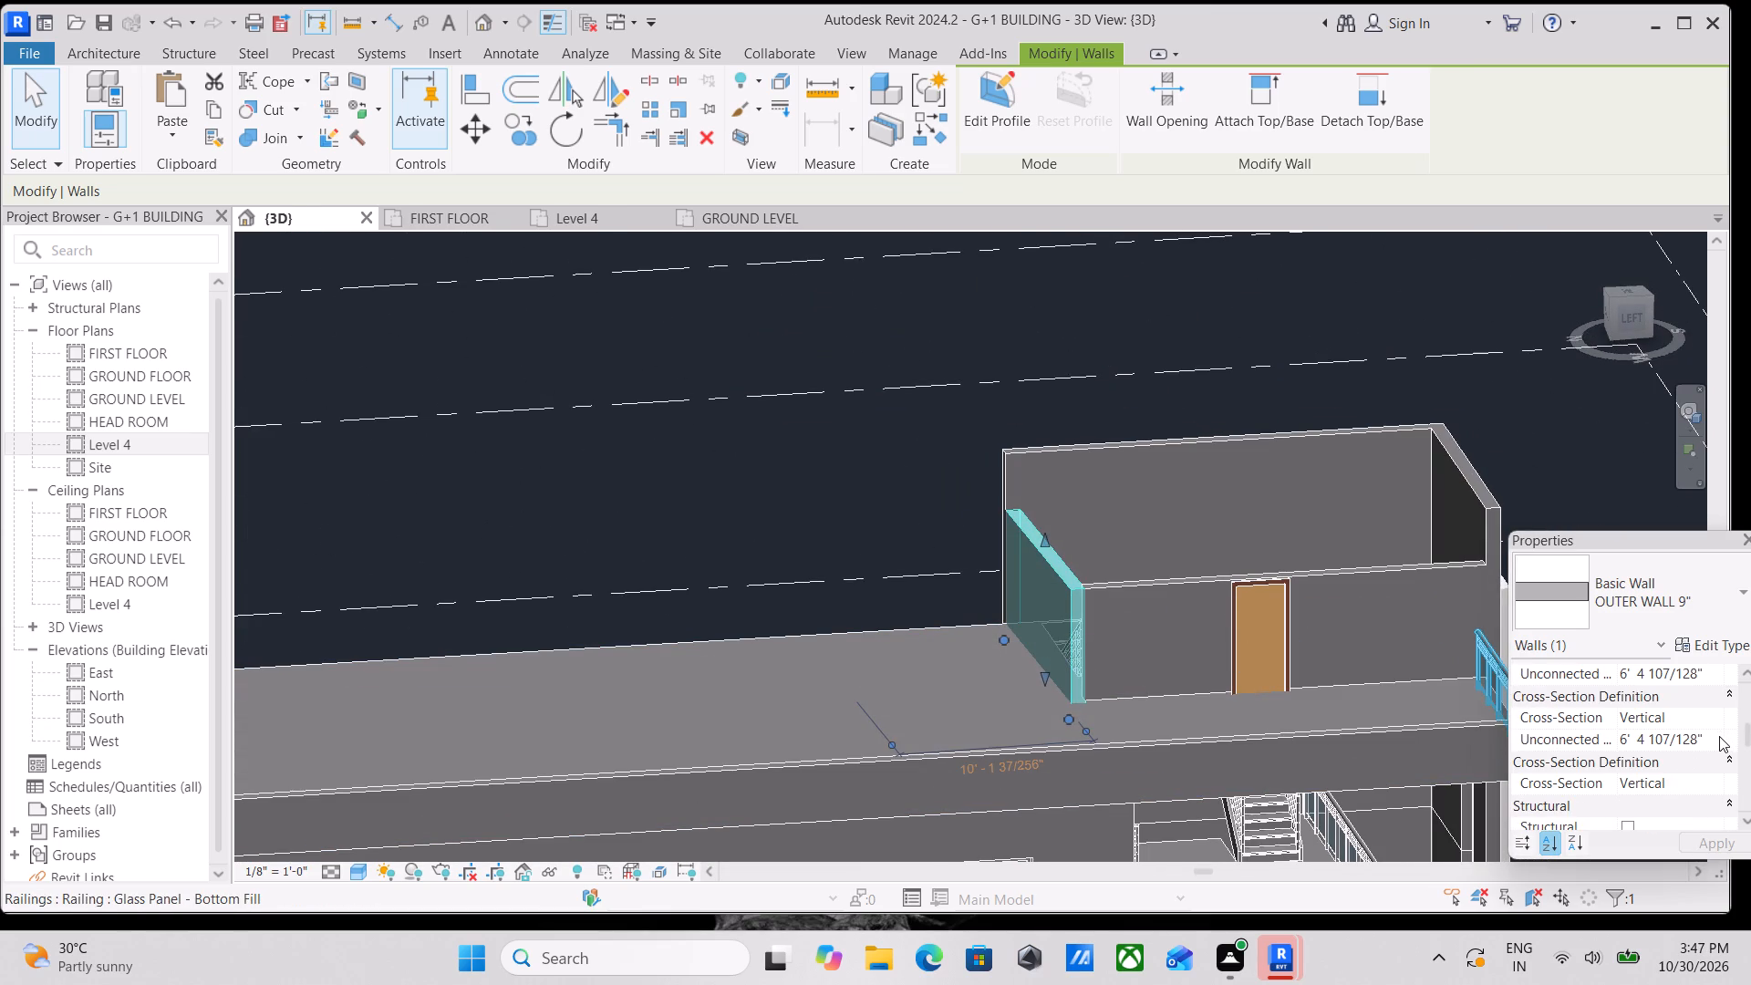
click(1716, 736)
text(10')
key(Return)
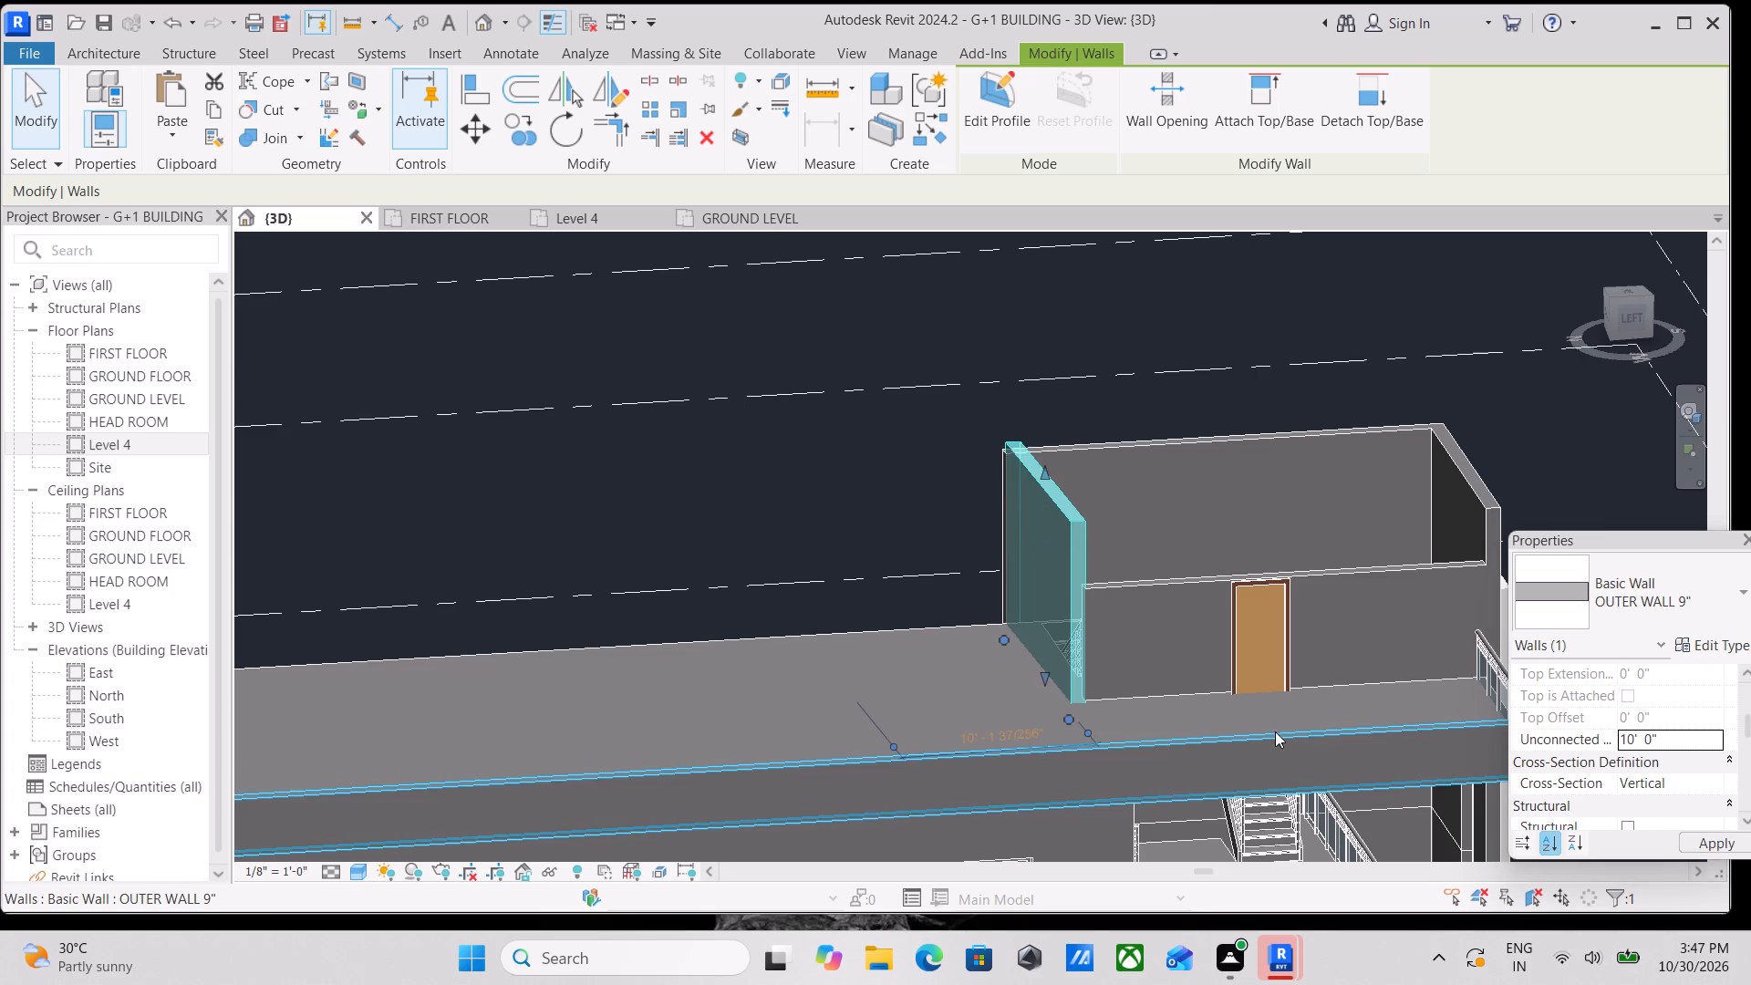
key(Escape)
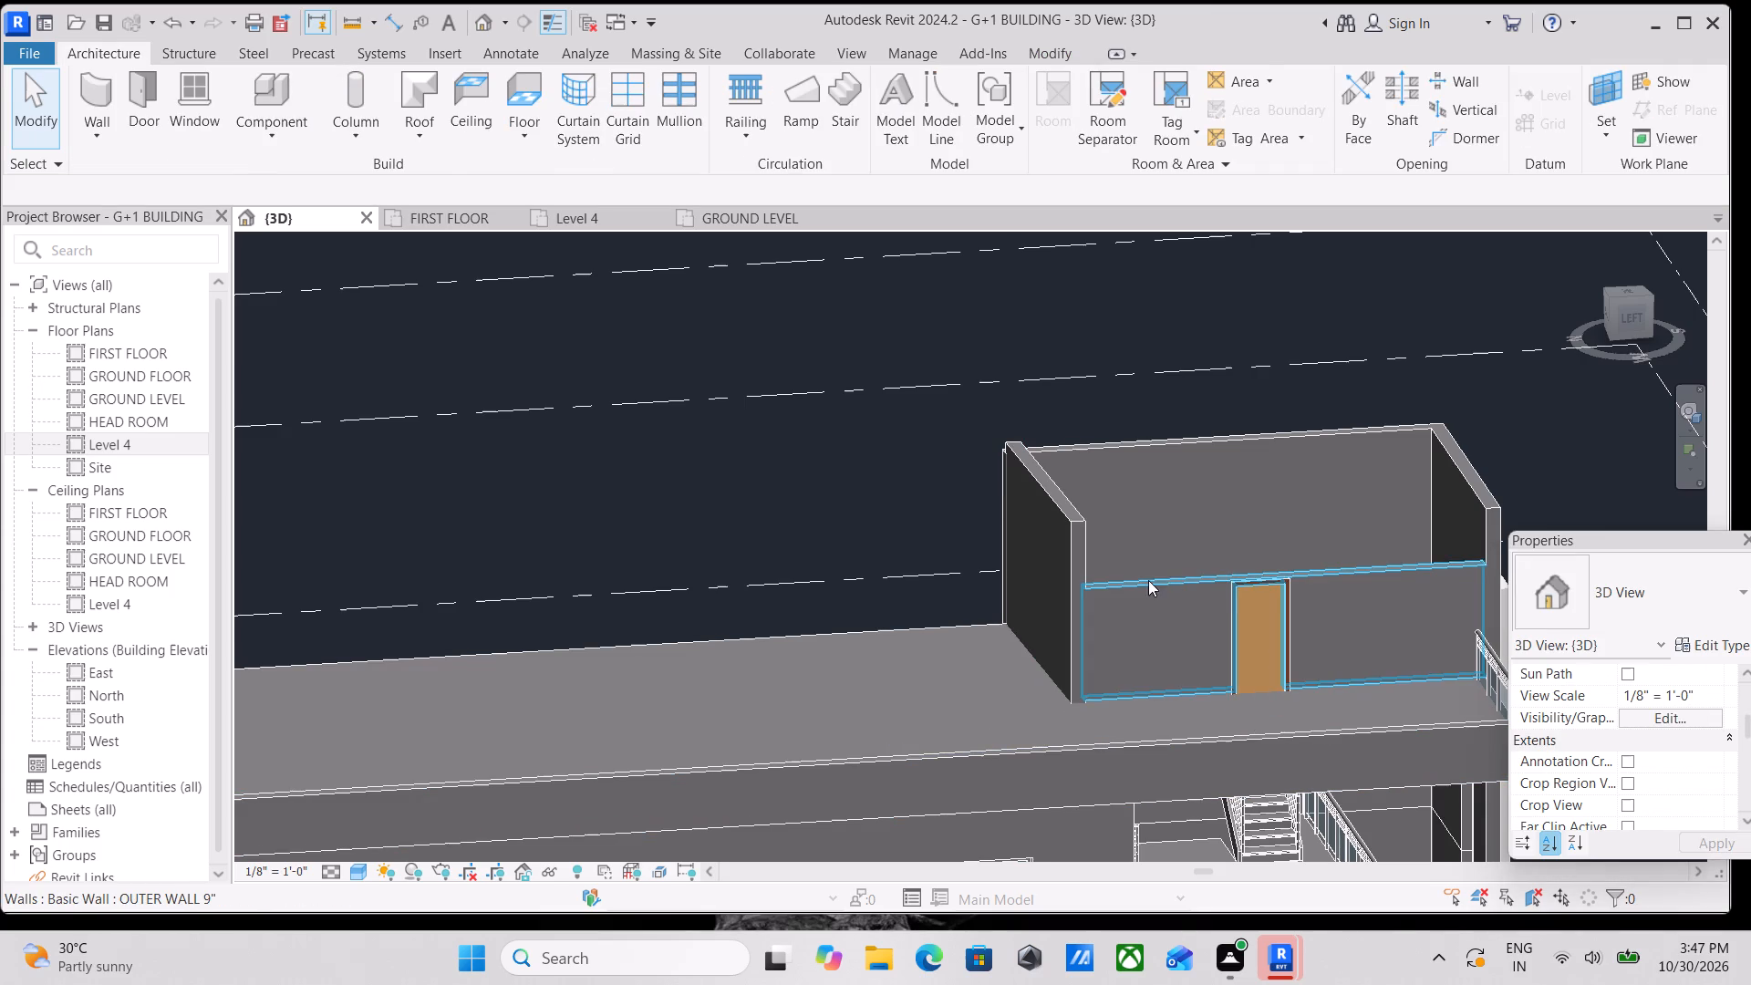
Set the unconnected height of the Level 4 stair room's door wall to 10'.
click(1148, 580)
scroll(1641, 761, down, 1)
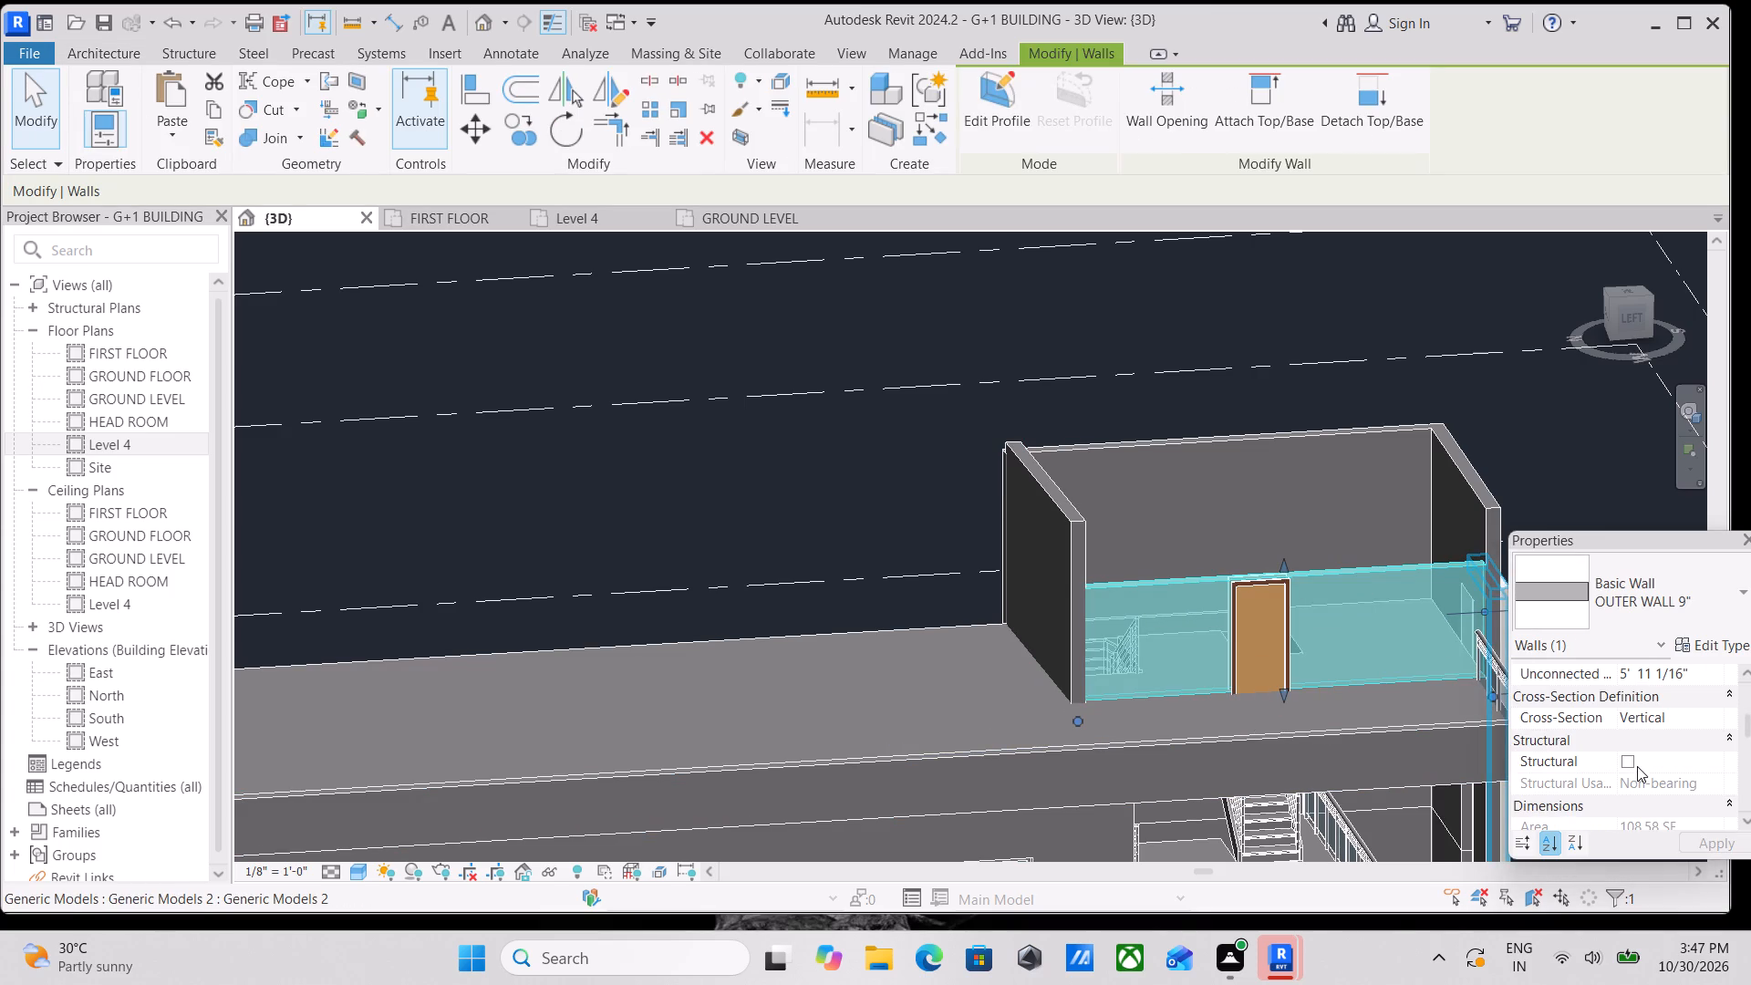
scroll(1672, 700, up, 1)
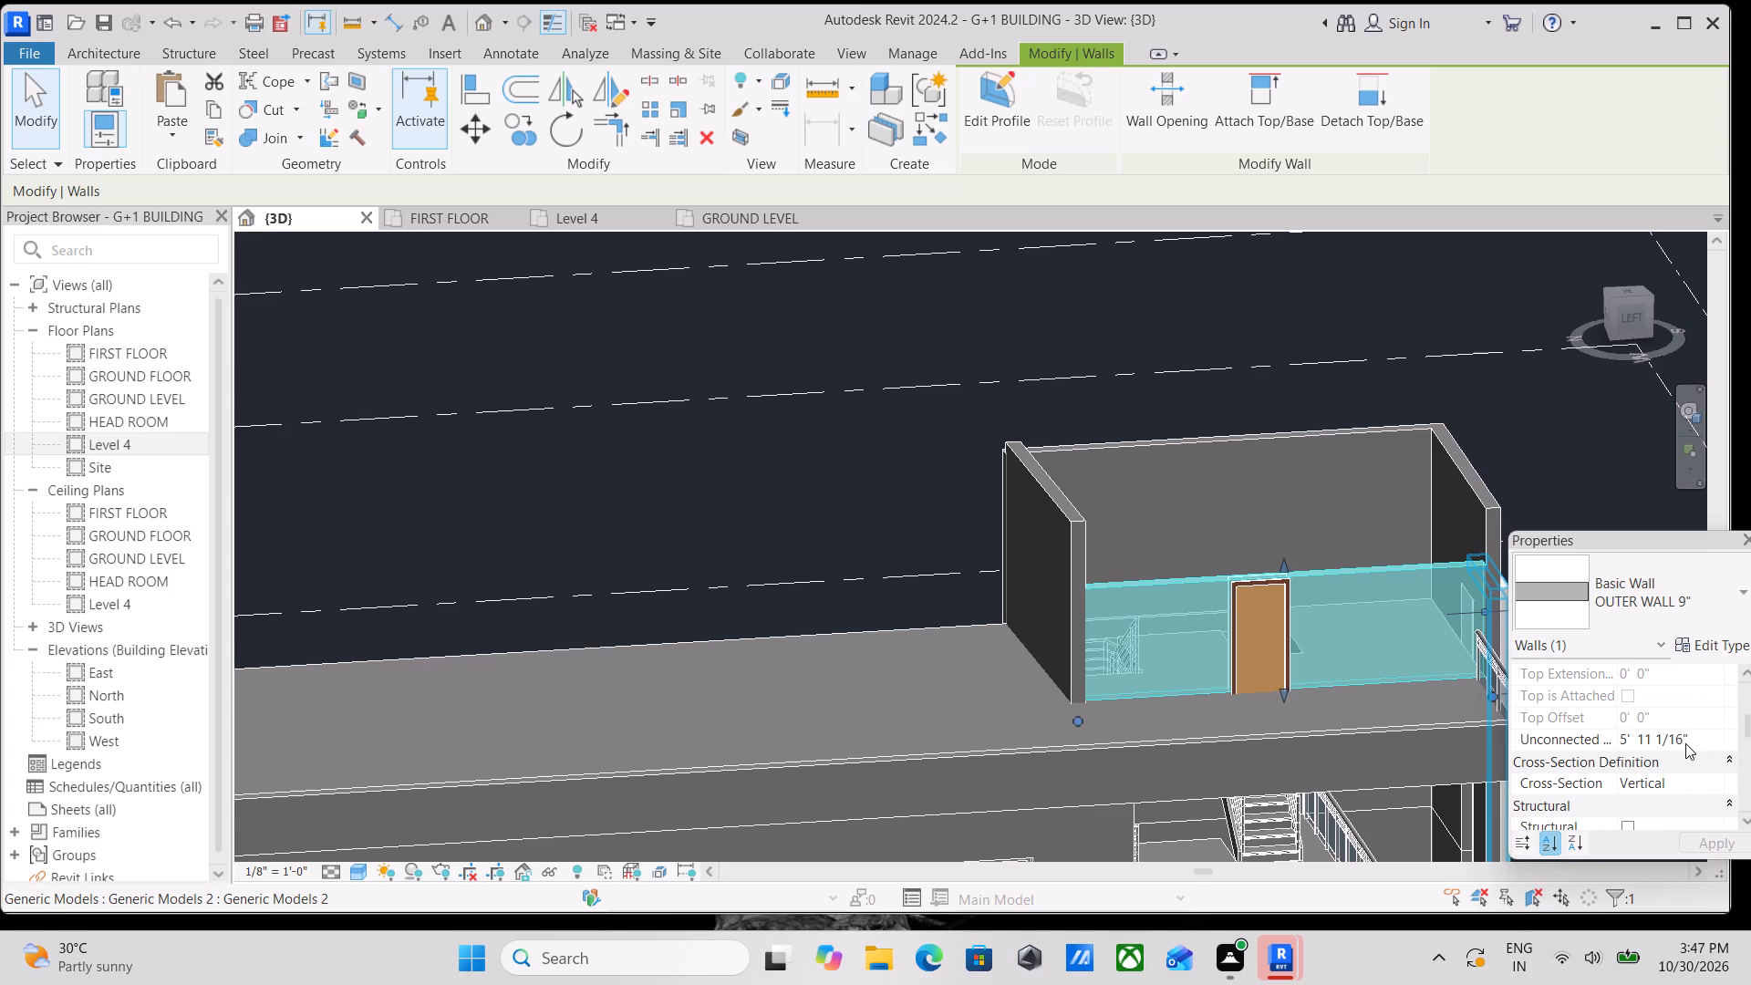
click(1685, 743)
drag(1689, 743, 1504, 738)
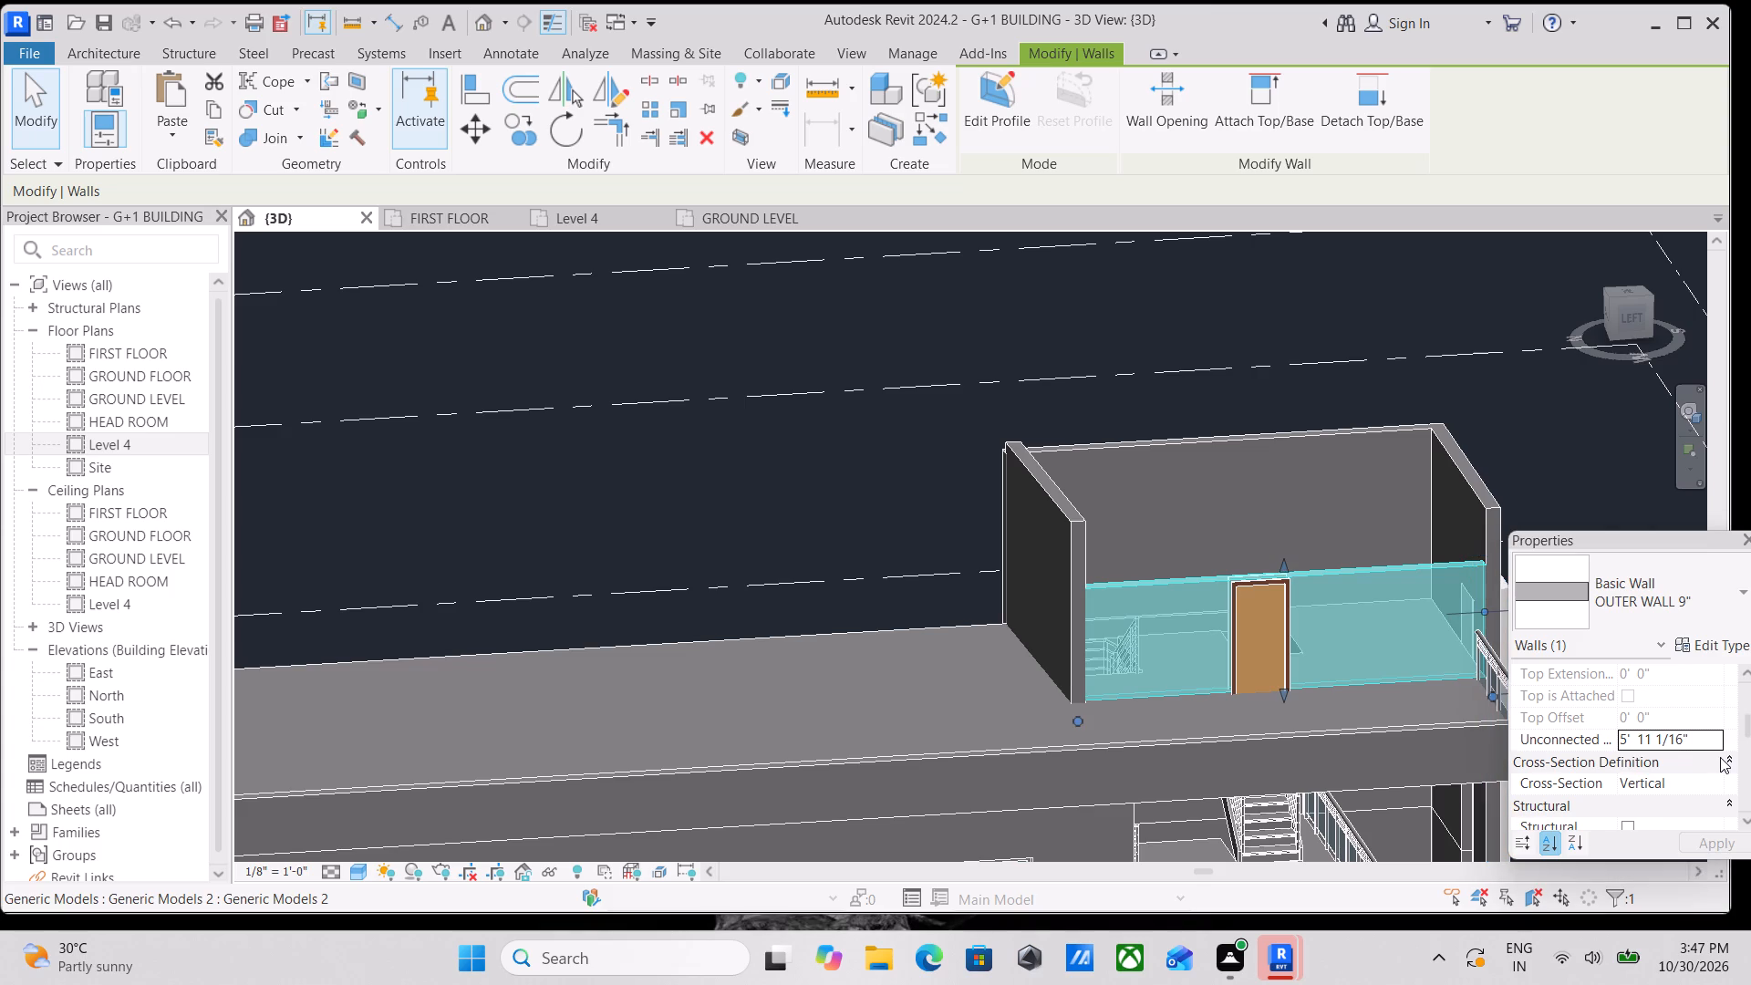
drag(1693, 738, 1632, 739)
drag(1695, 738, 1685, 739)
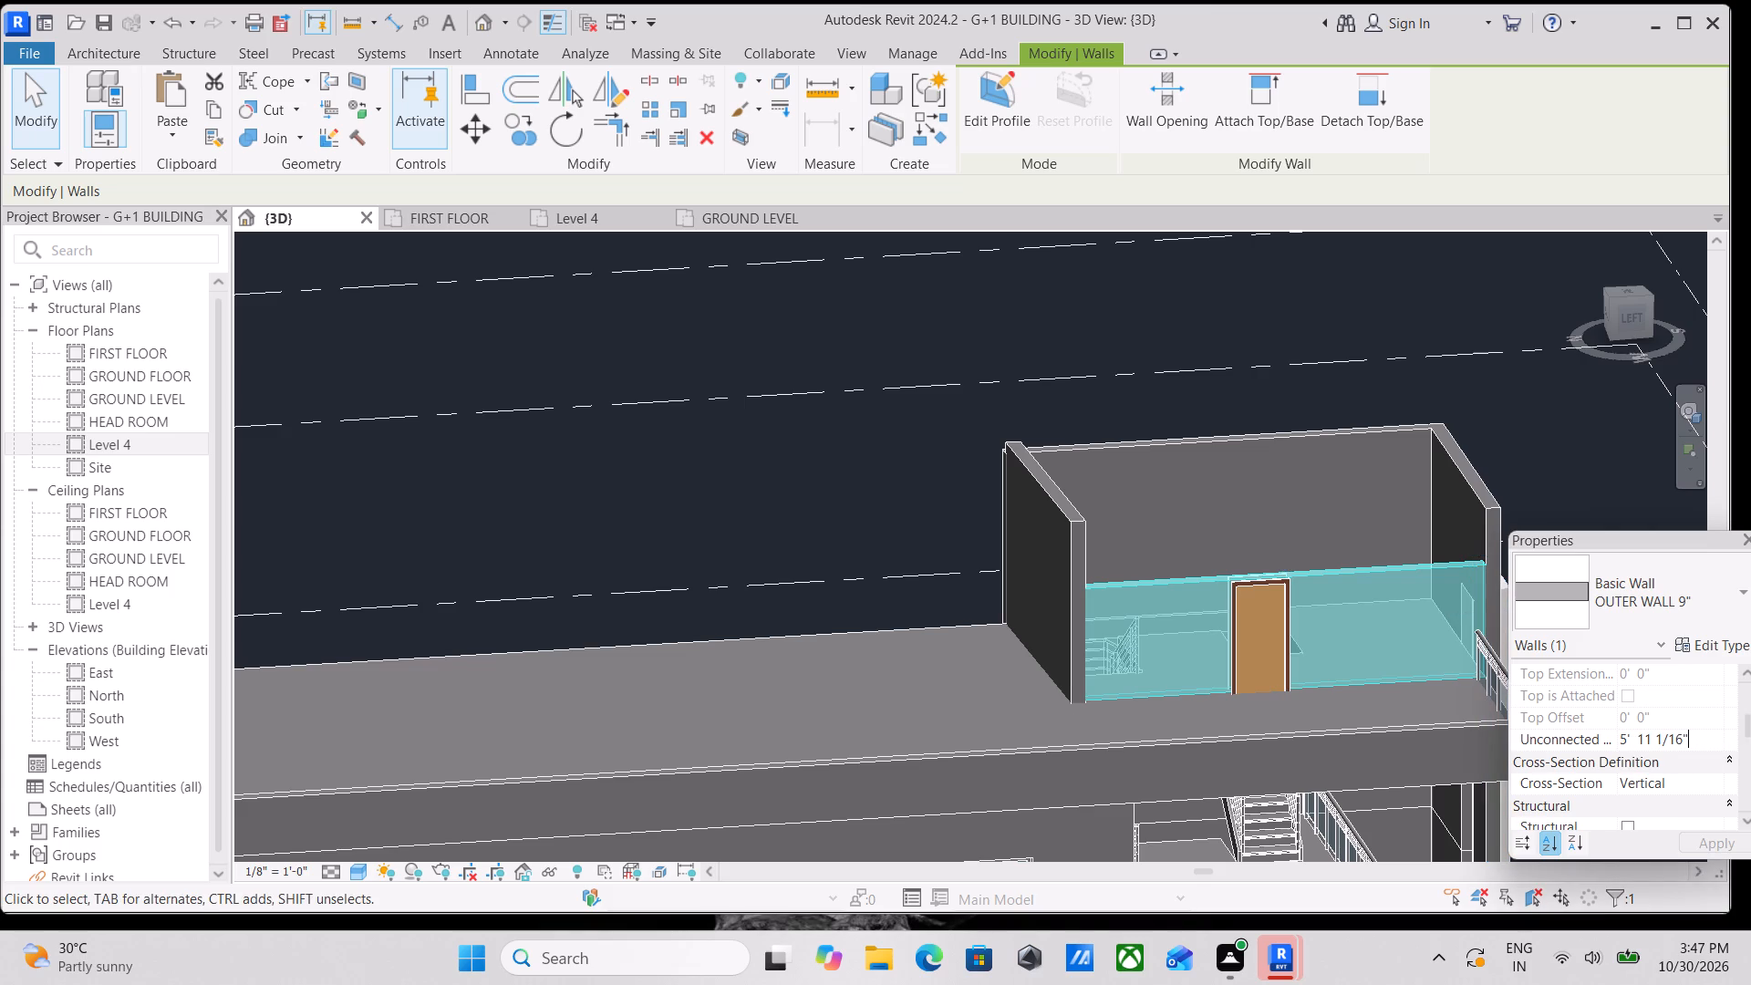
drag(1685, 739, 1554, 761)
text(10')
key(Return)
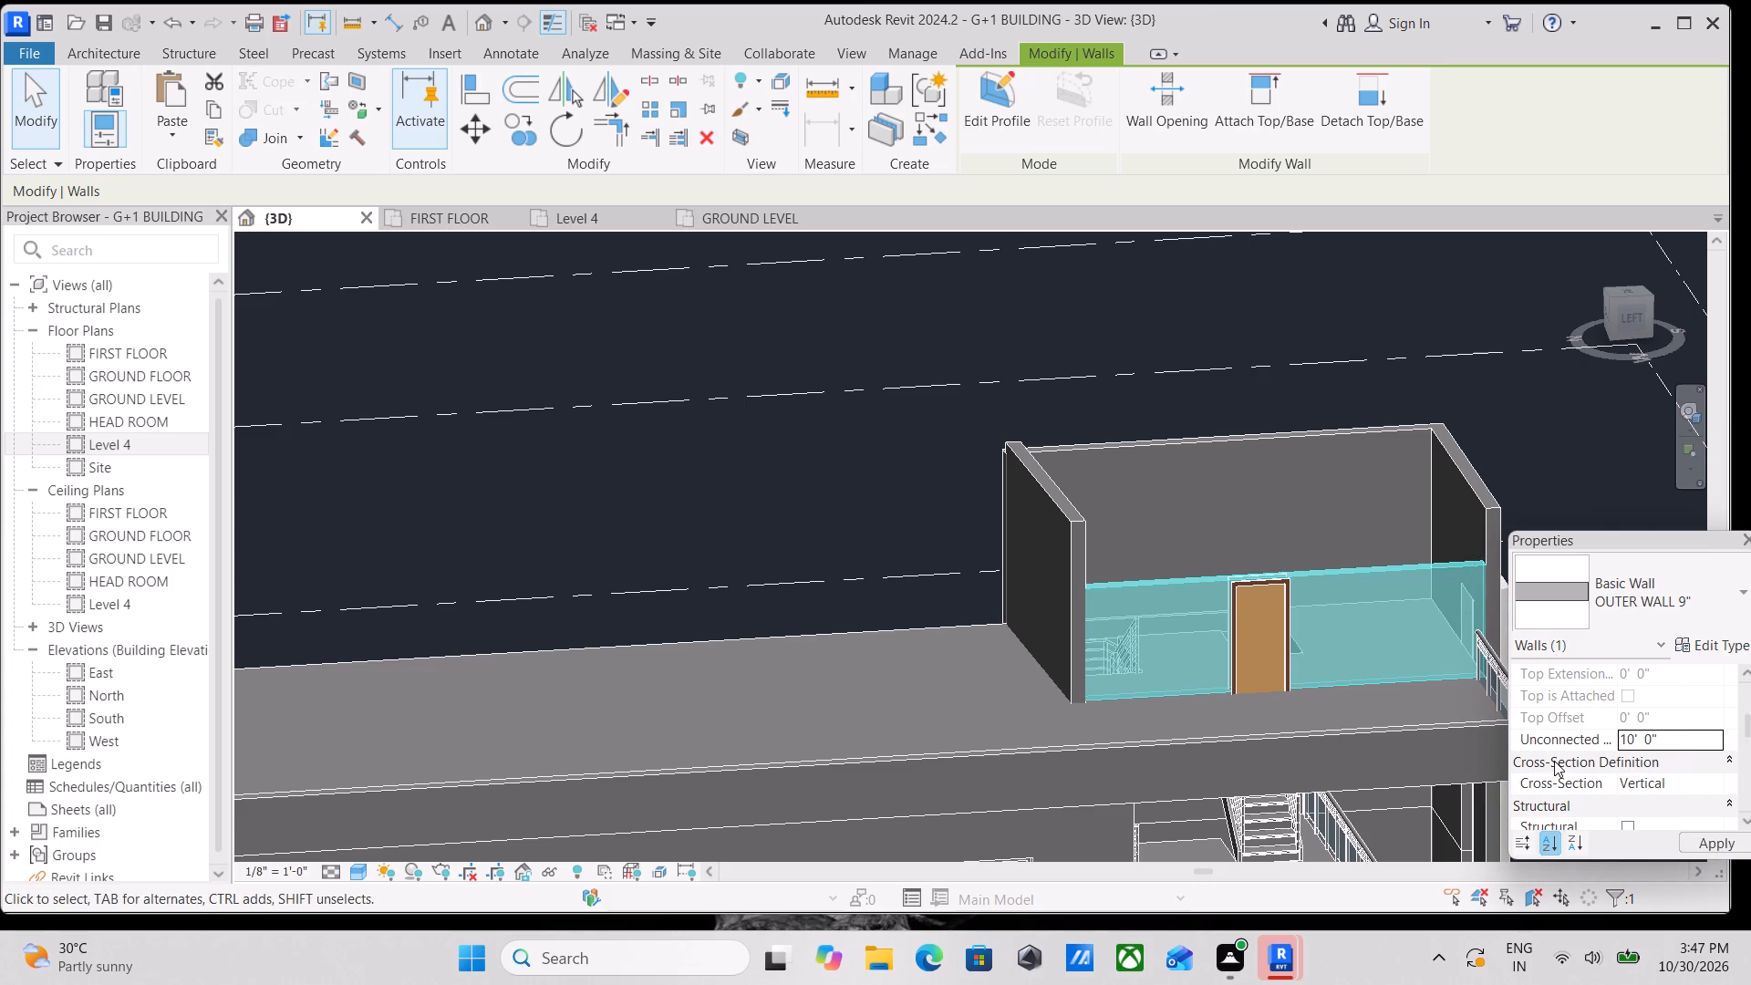
key(Escape)
Examine the stair room's wall tops and corner junctions from several sides to compare their heights.
scroll(1296, 608, down, 2)
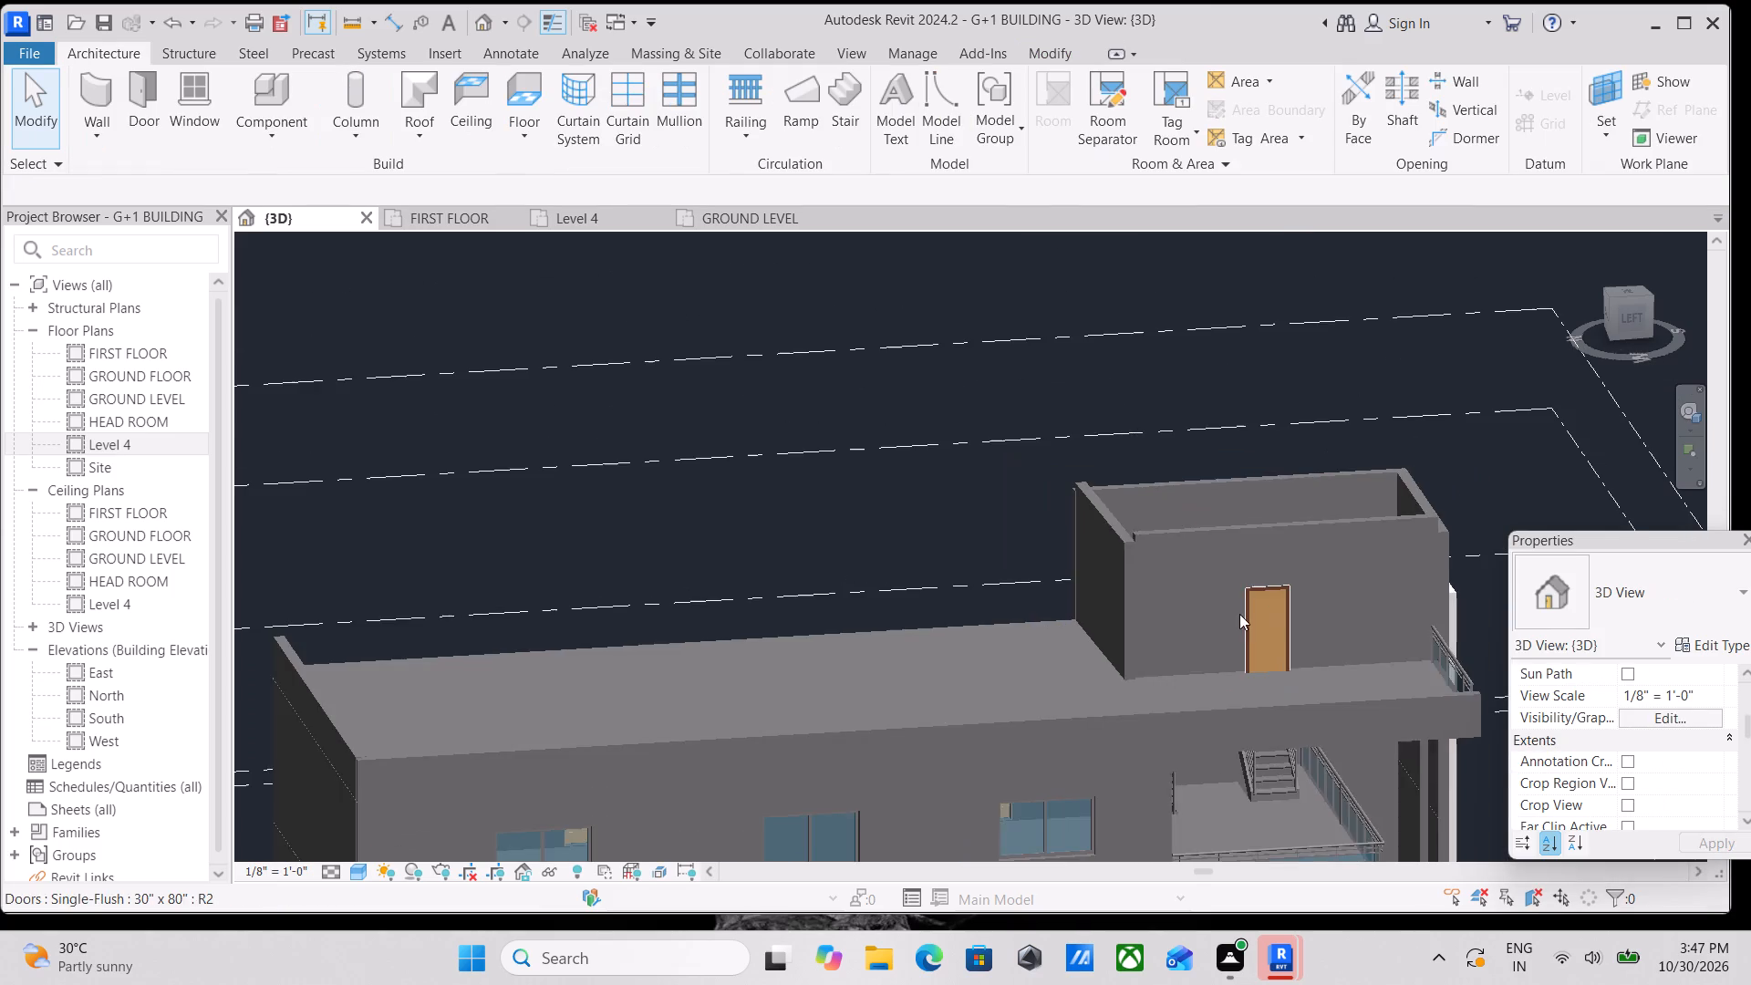
middle_drag(1131, 575, 1521, 658)
shift+middle_drag(1027, 575, 1087, 600)
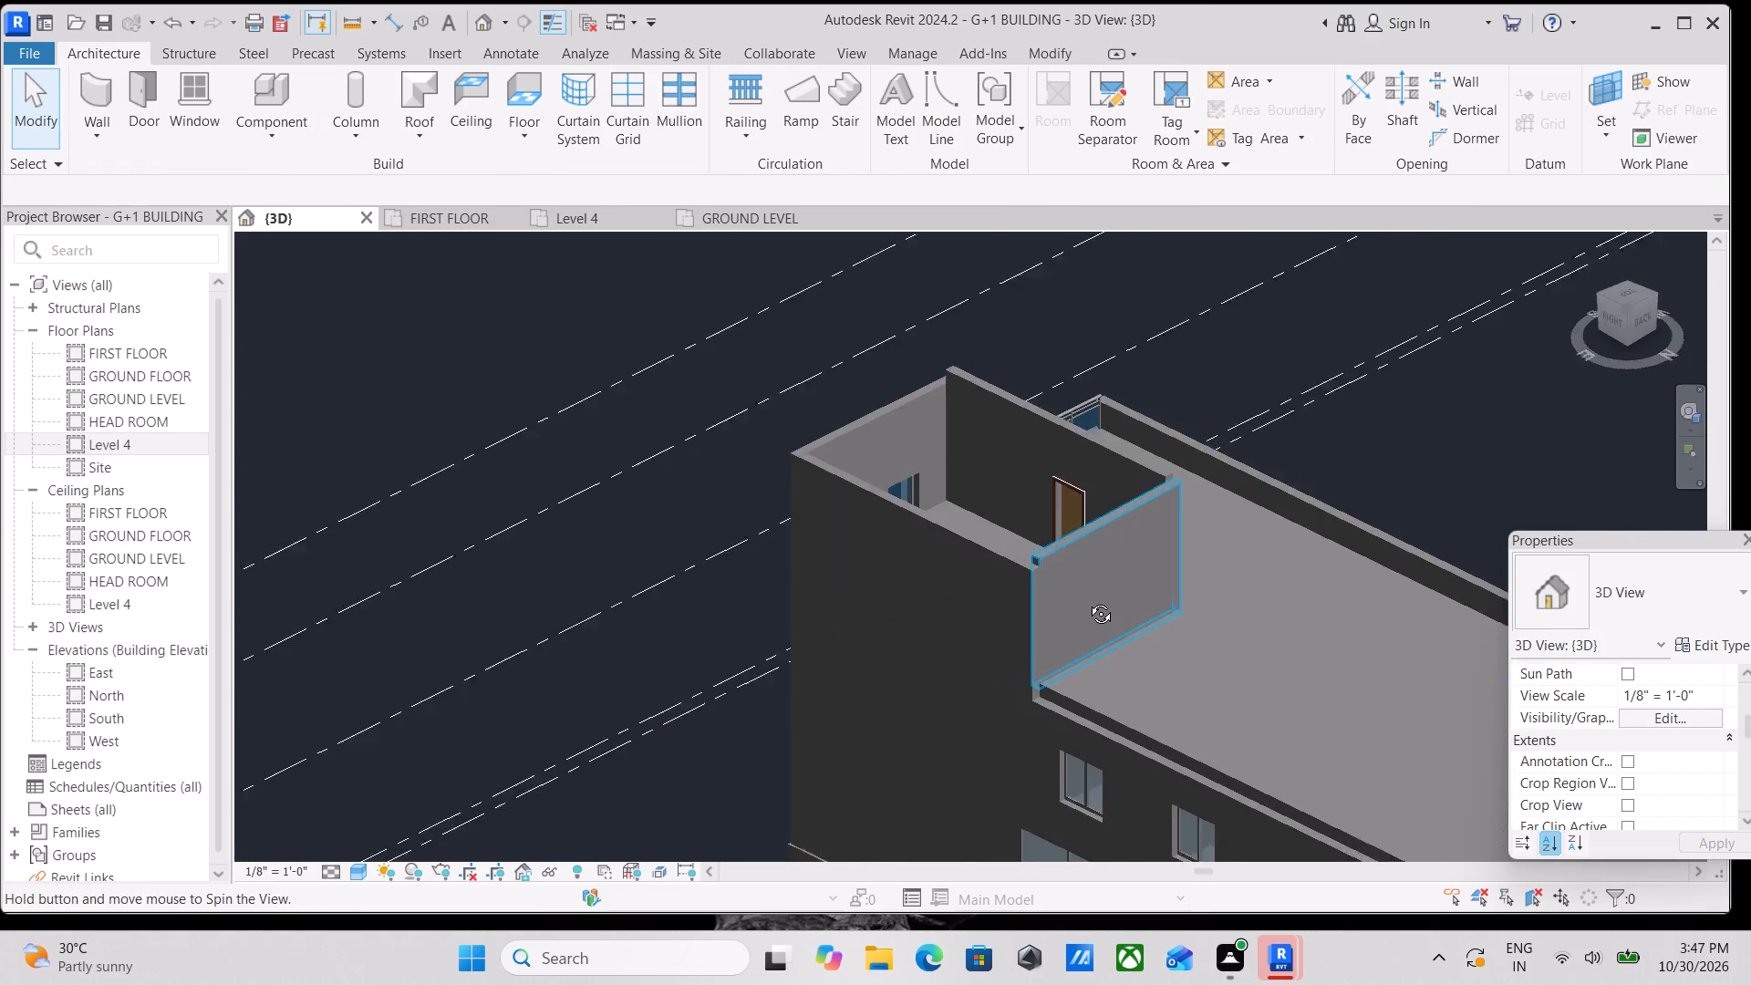
shift+middle_drag(1087, 600, 994, 667)
scroll(994, 575, up, 8)
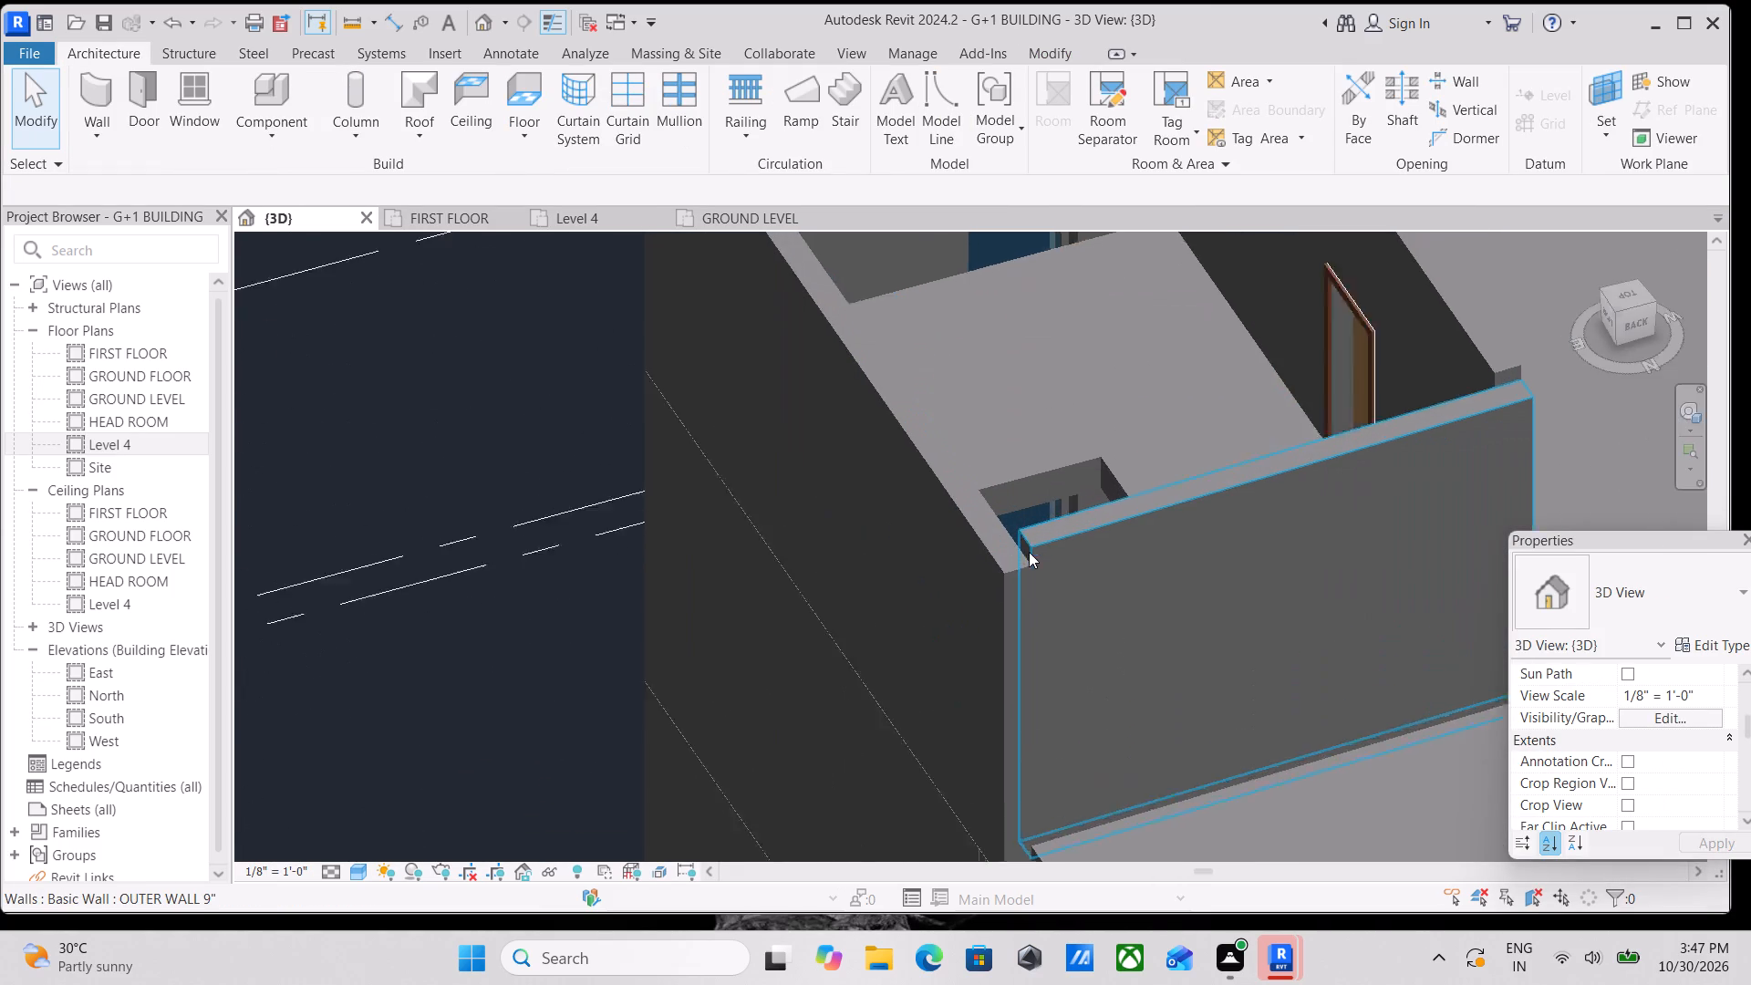
scroll(1029, 552, up, 3)
scroll(1144, 527, down, 4)
middle_drag(1002, 549, 1183, 605)
scroll(1183, 605, up, 1)
scroll(1202, 658, down, 2)
shift+middle_drag(1214, 690, 1429, 533)
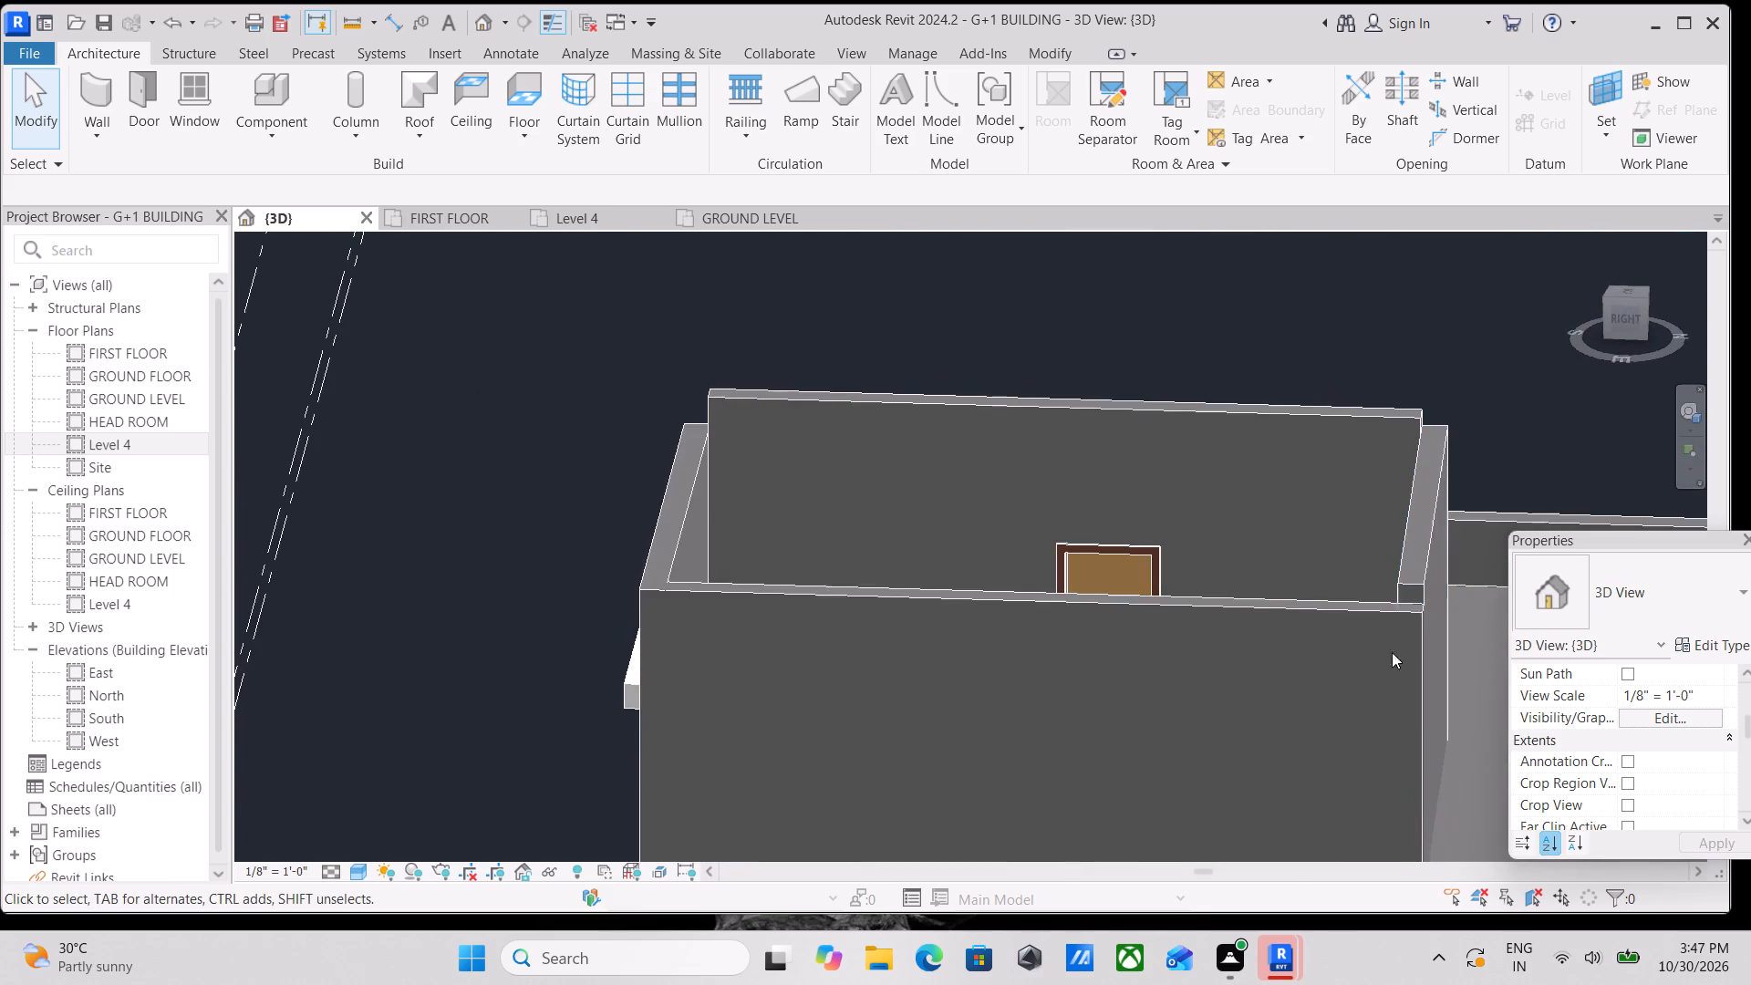
scroll(1381, 651, up, 2)
scroll(1203, 579, down, 3)
shift+middle_drag(1198, 612, 927, 503)
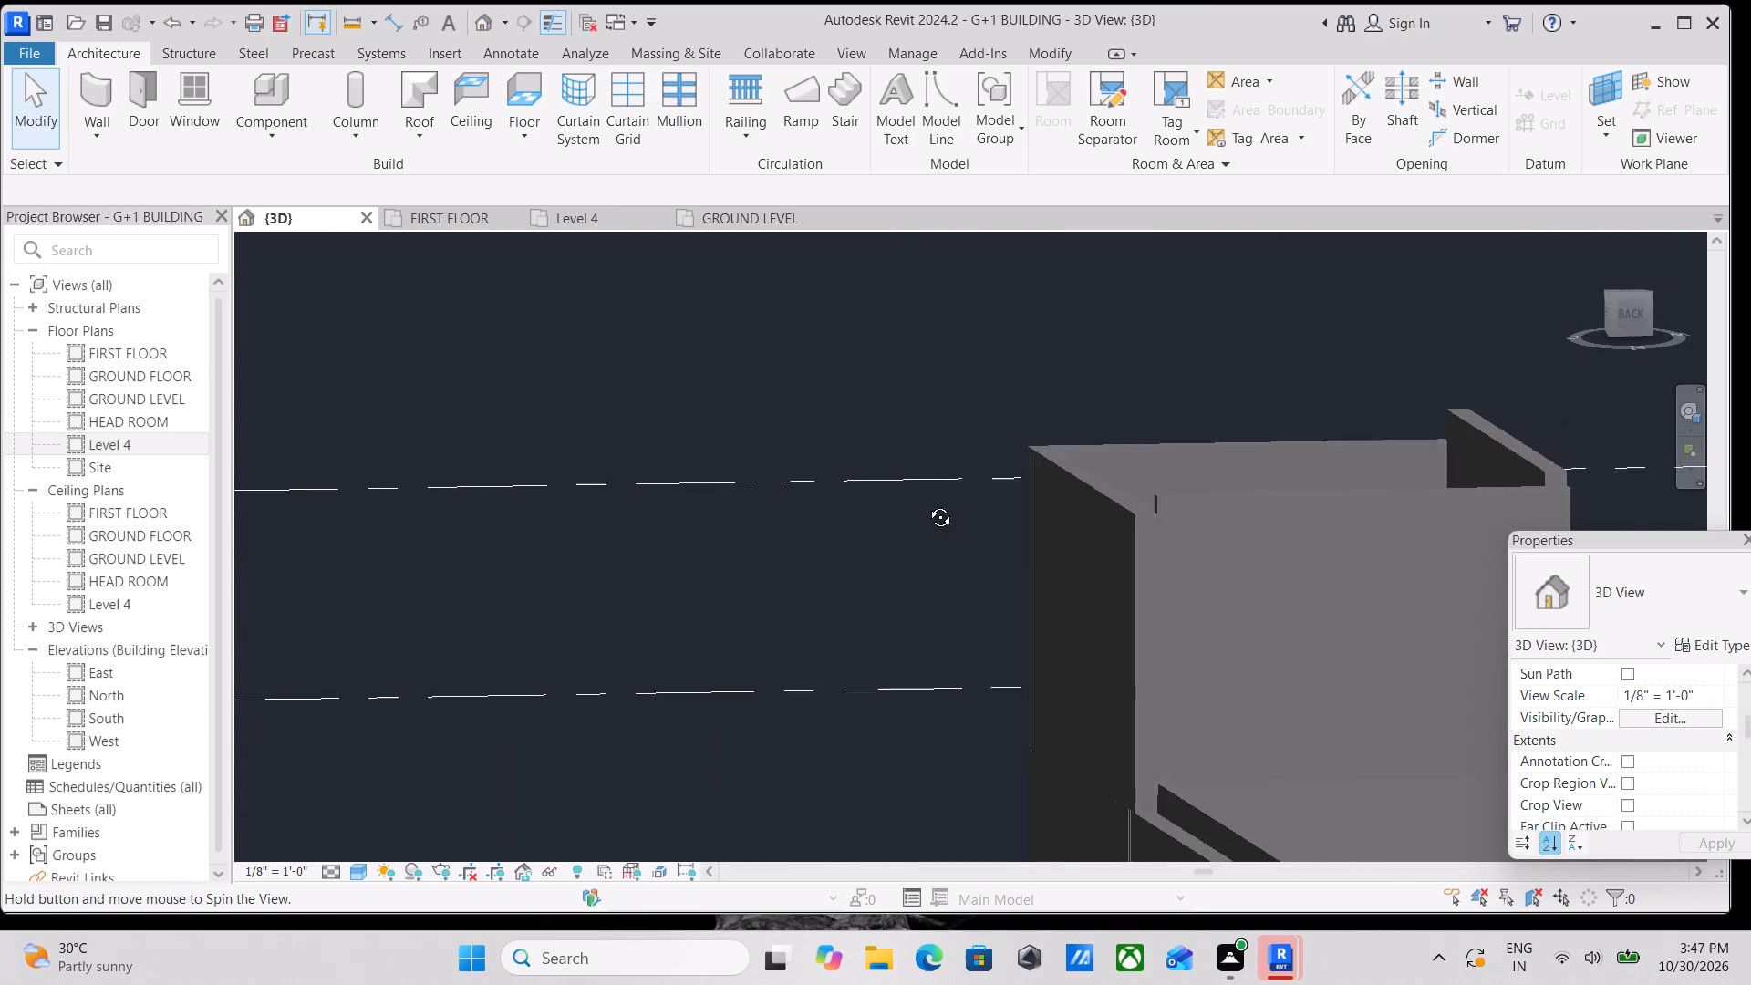
shift+middle_drag(927, 503, 734, 640)
middle_drag(1191, 590, 1280, 693)
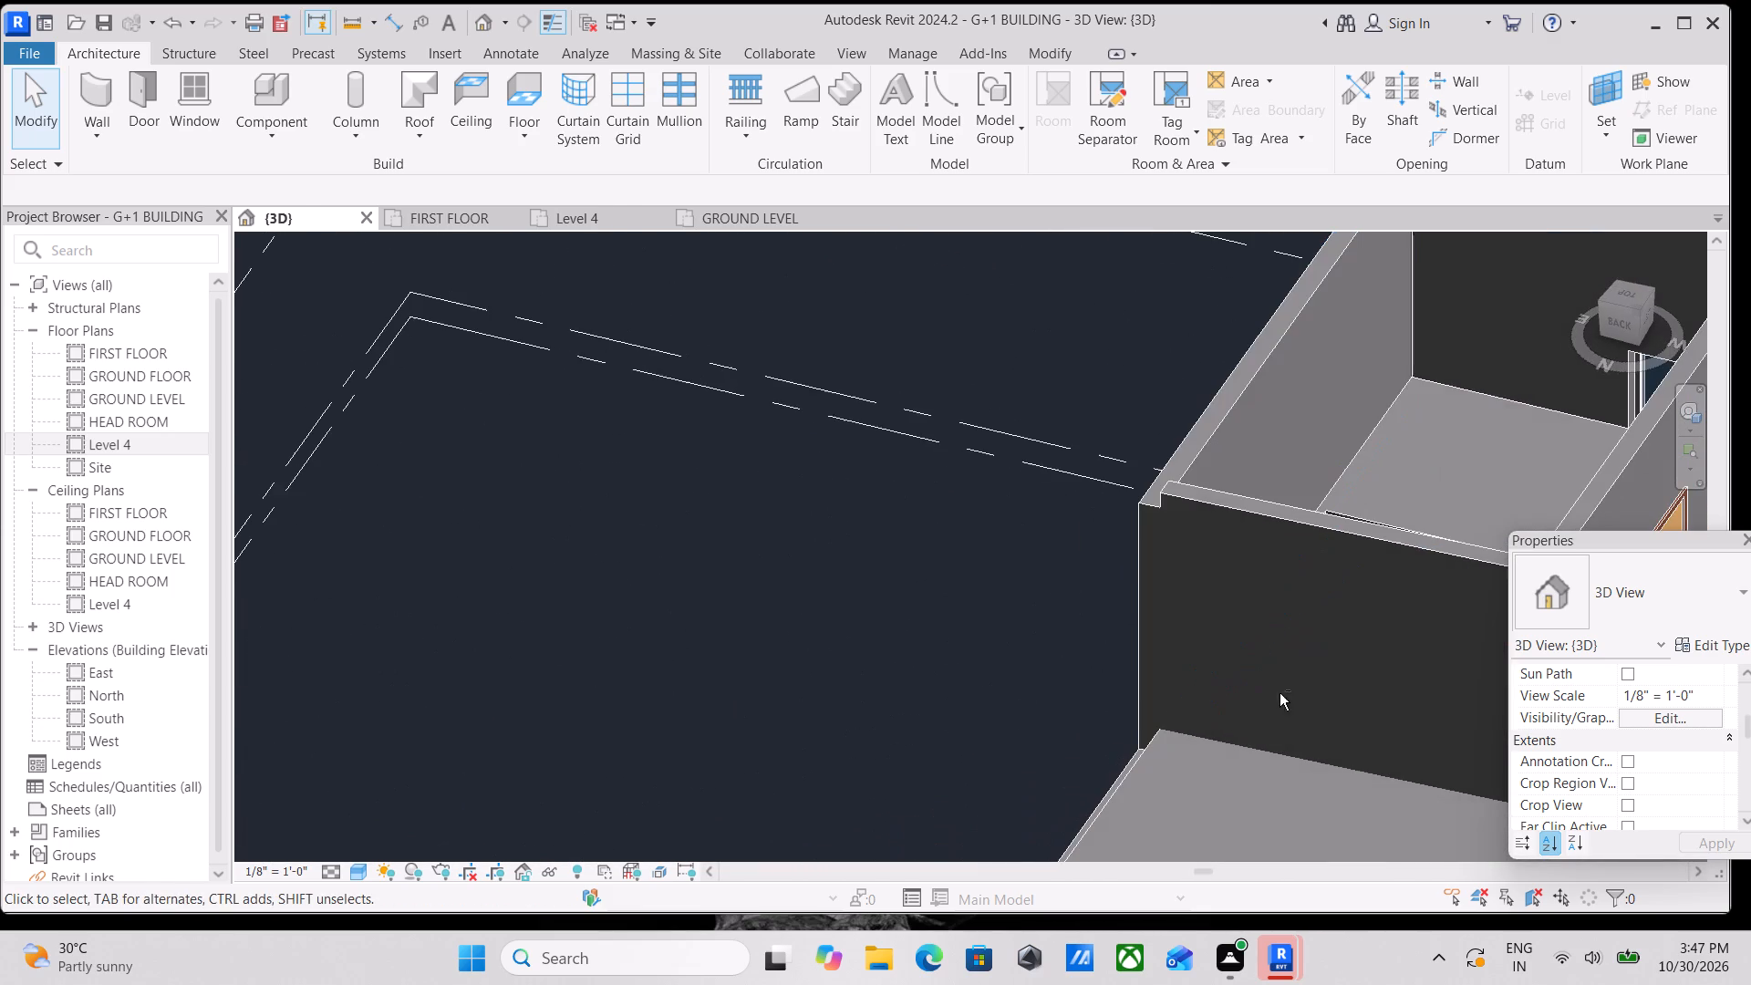
shift+middle_drag(1198, 537, 1312, 476)
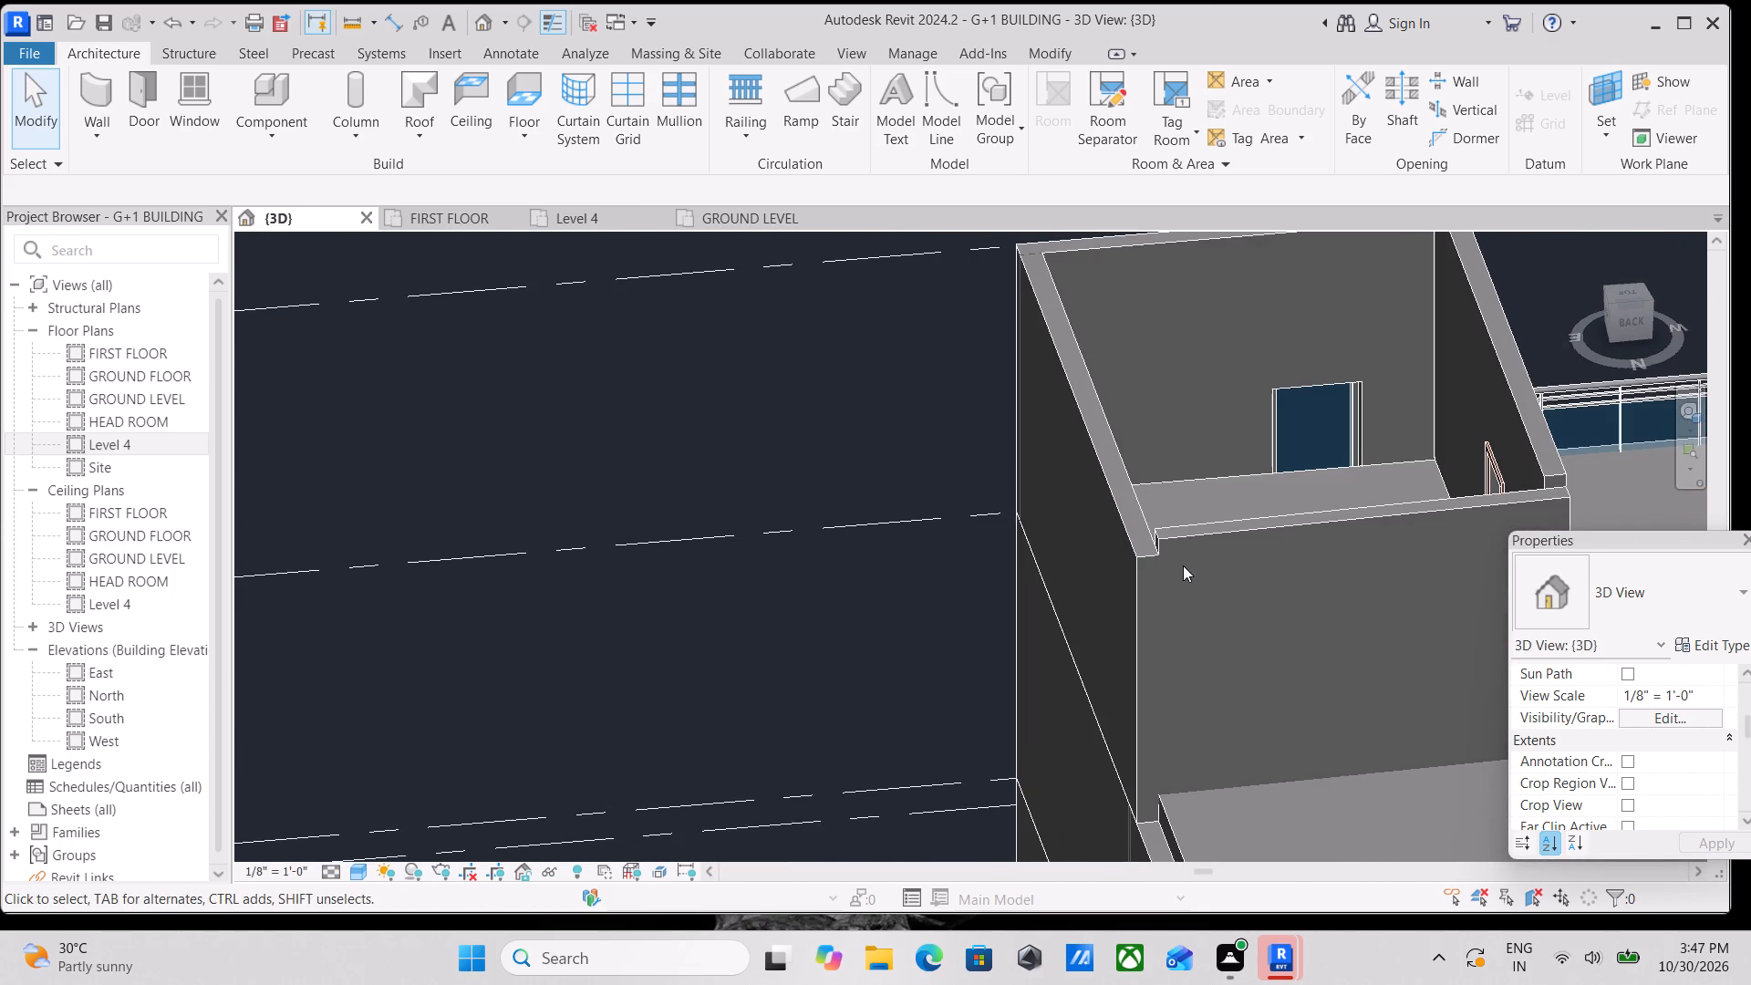
scroll(1176, 576, down, 1)
shift+middle_drag(1176, 576, 1126, 451)
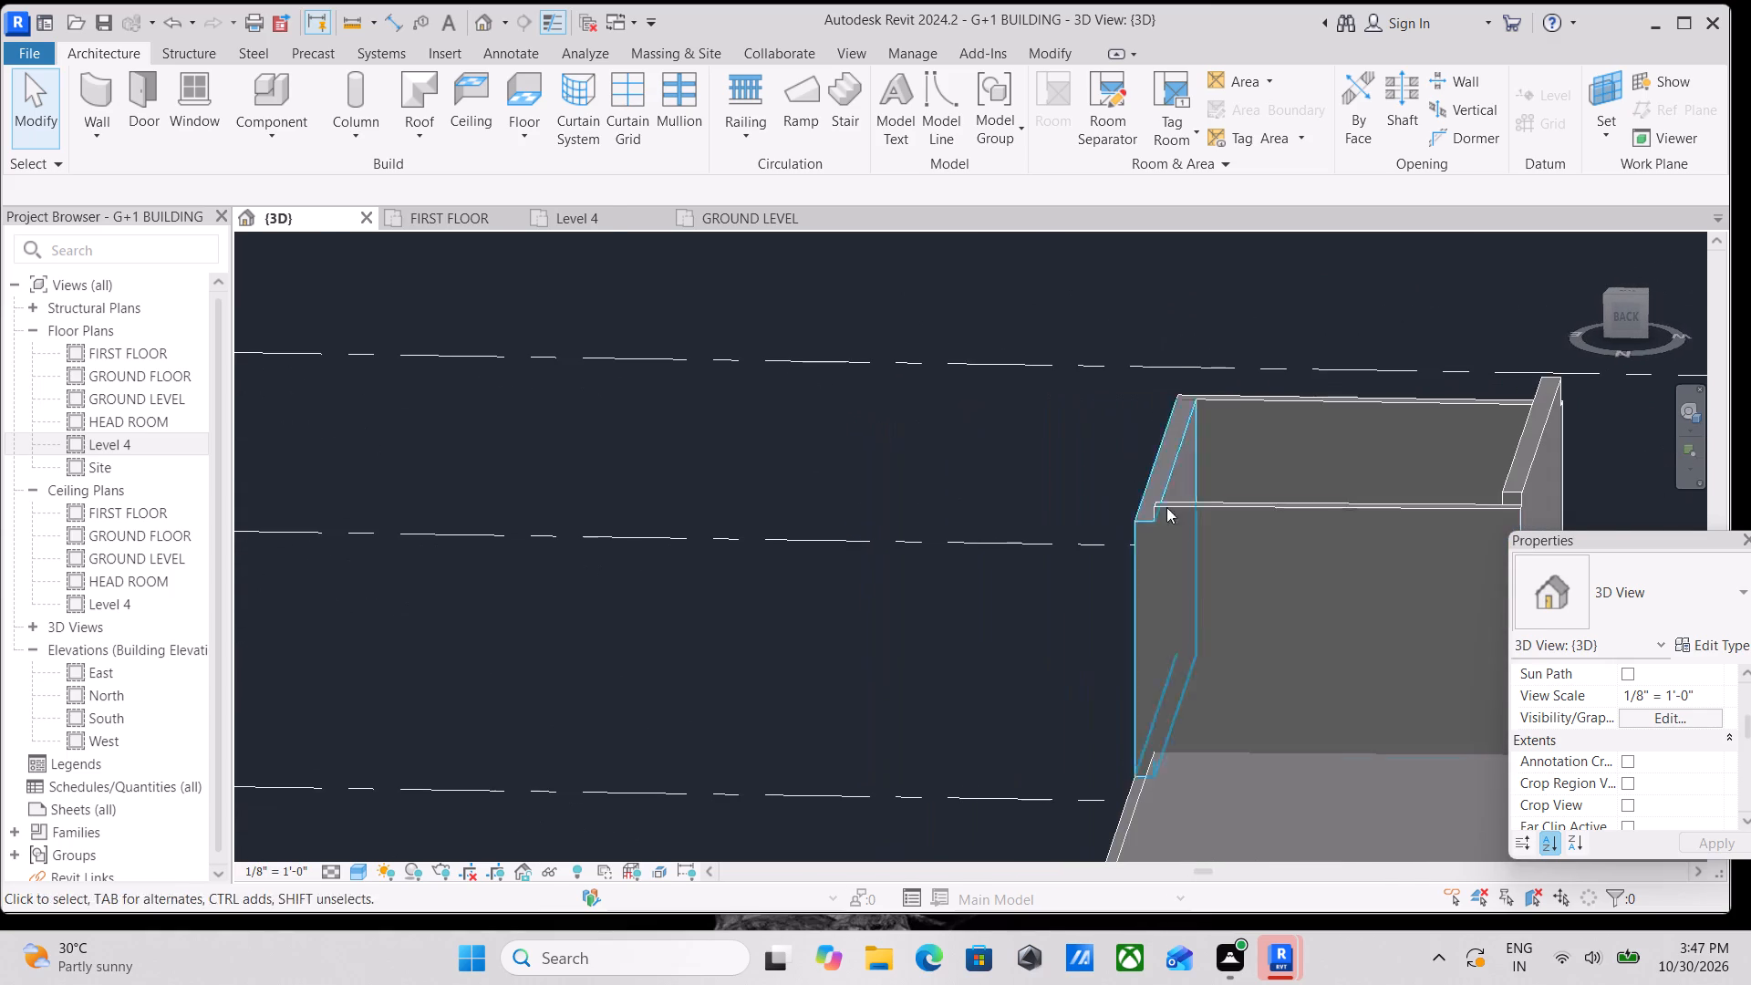
shift+middle_drag(1257, 641, 1231, 617)
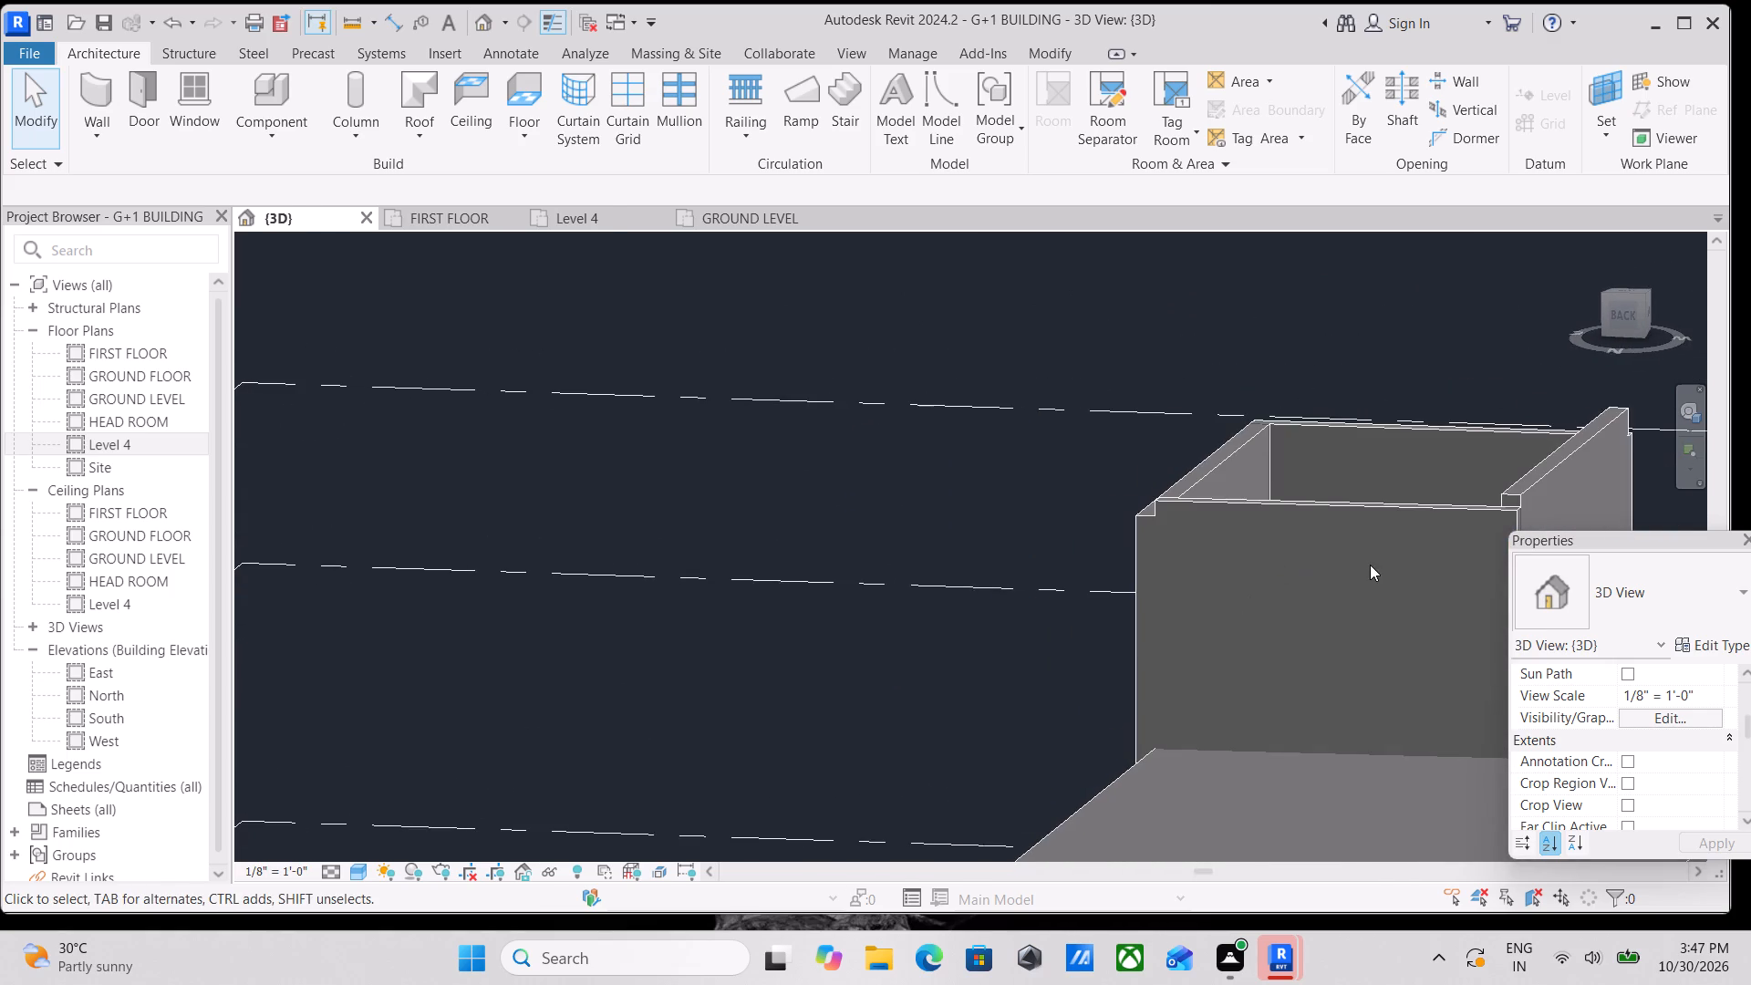
shift+middle_drag(1369, 565, 1072, 580)
shift+middle_drag(1133, 613, 1035, 592)
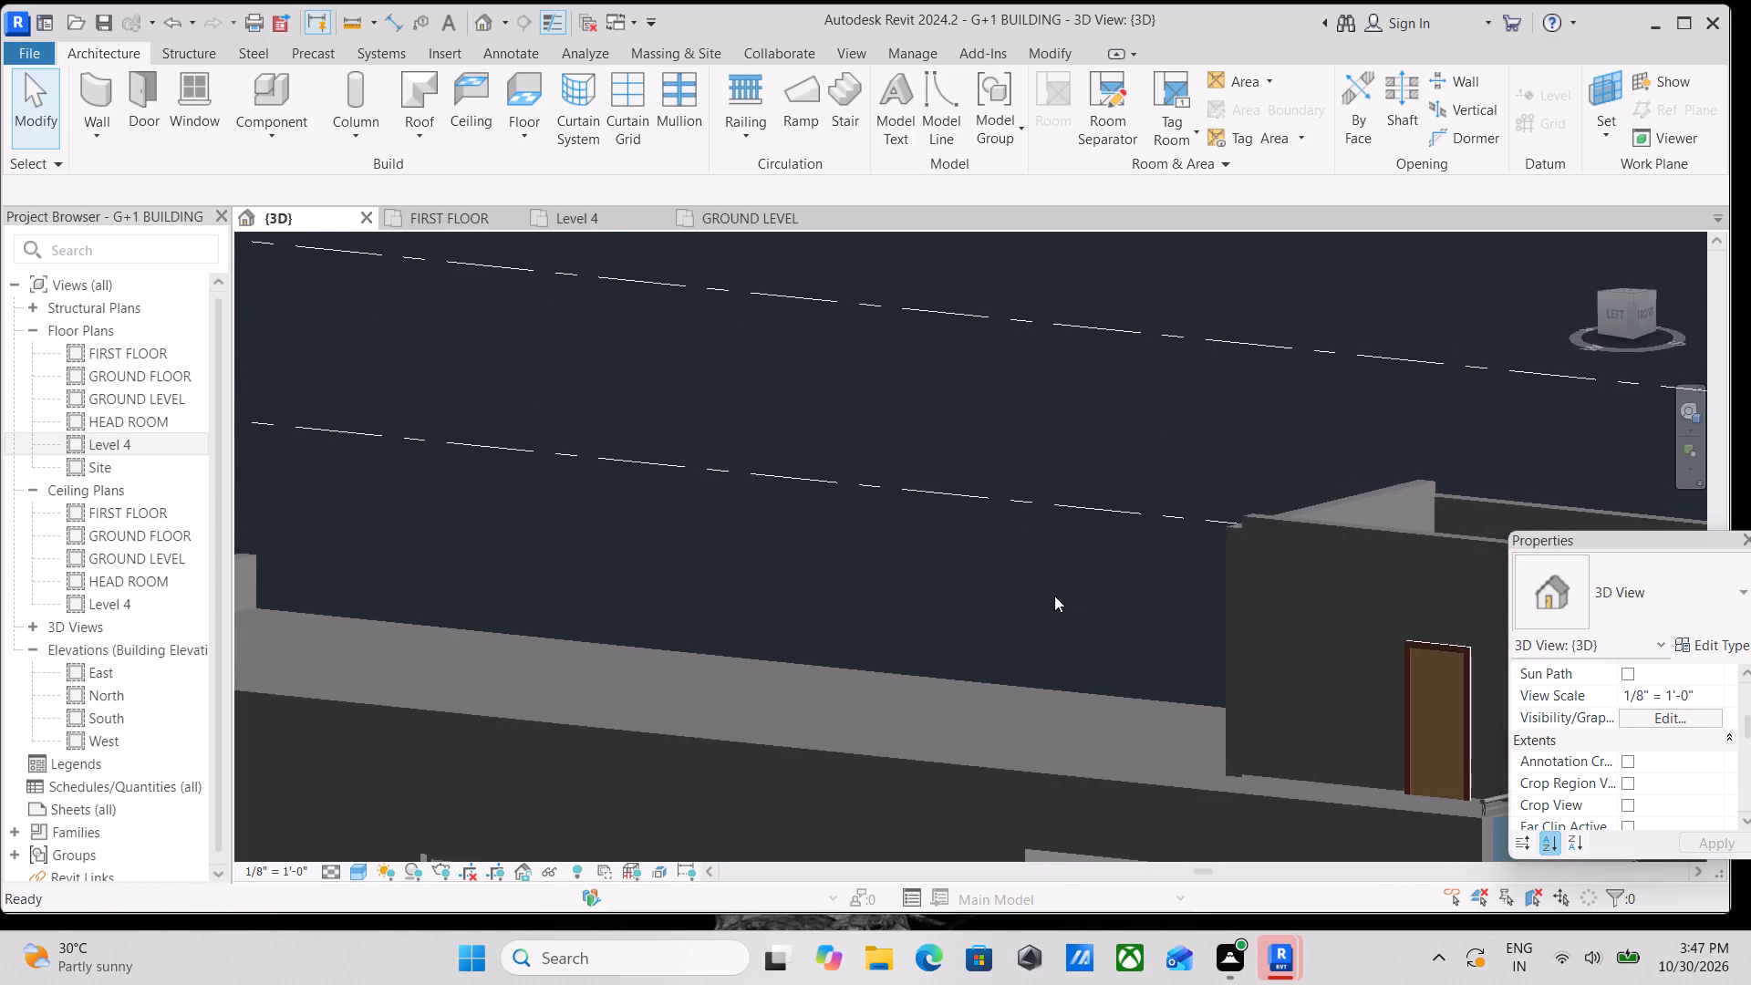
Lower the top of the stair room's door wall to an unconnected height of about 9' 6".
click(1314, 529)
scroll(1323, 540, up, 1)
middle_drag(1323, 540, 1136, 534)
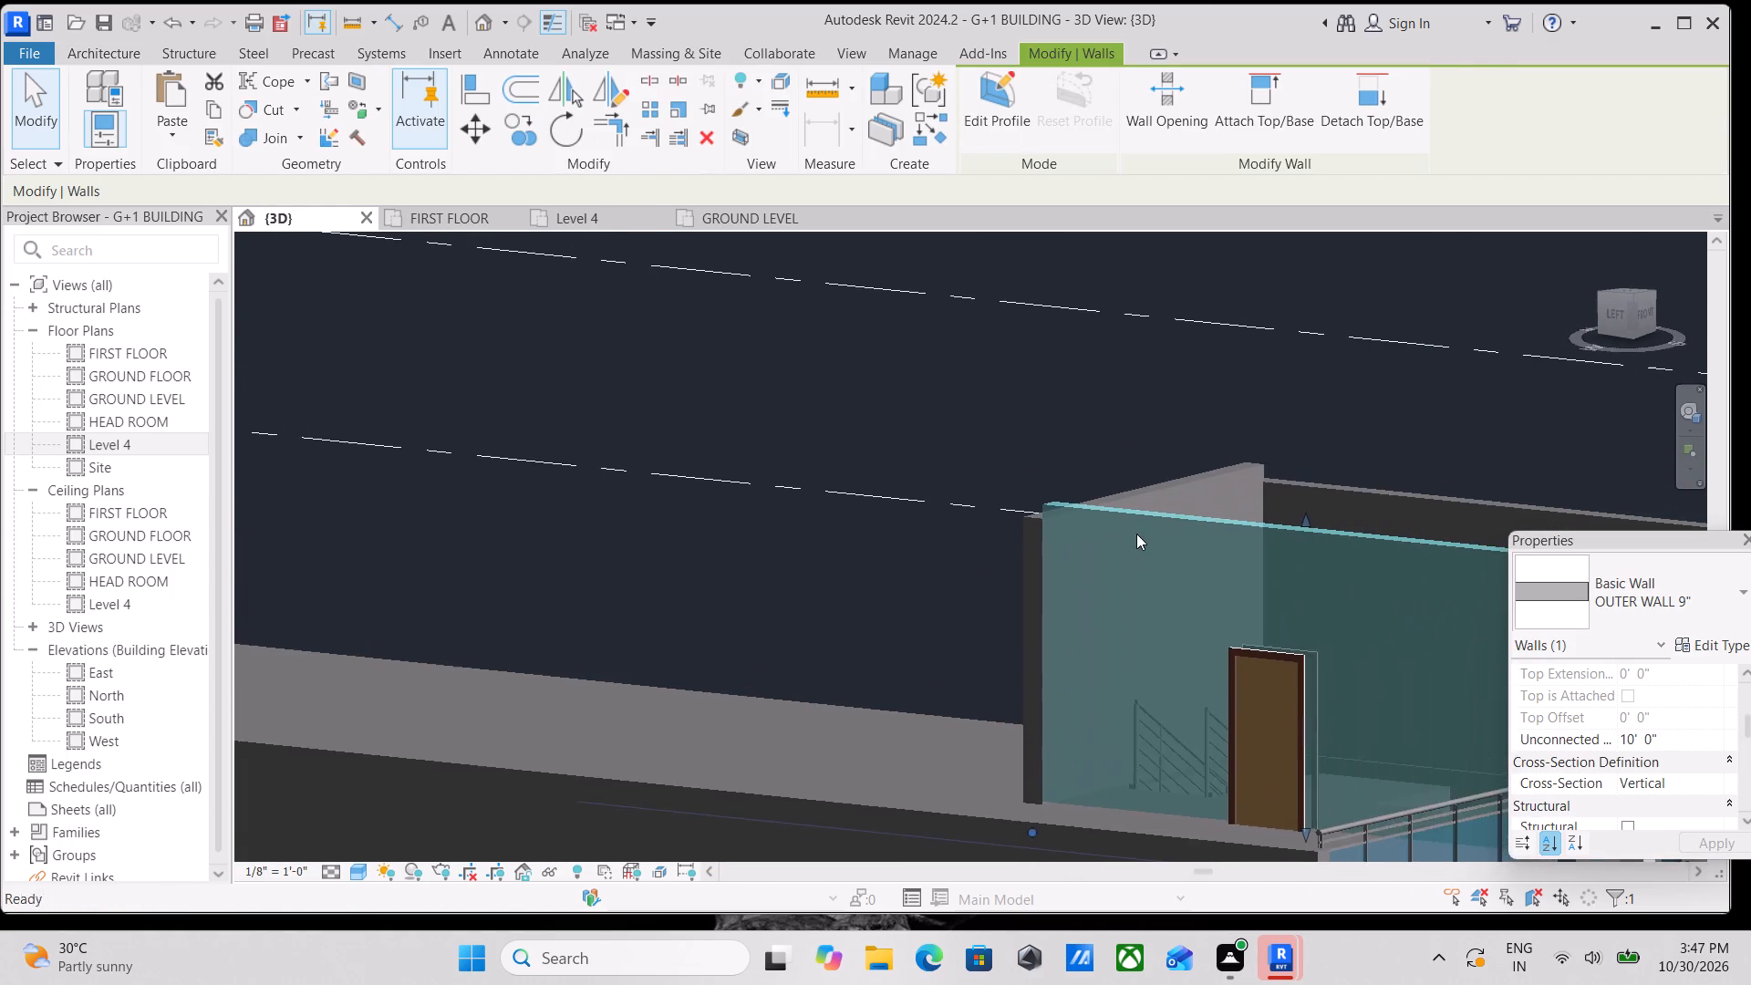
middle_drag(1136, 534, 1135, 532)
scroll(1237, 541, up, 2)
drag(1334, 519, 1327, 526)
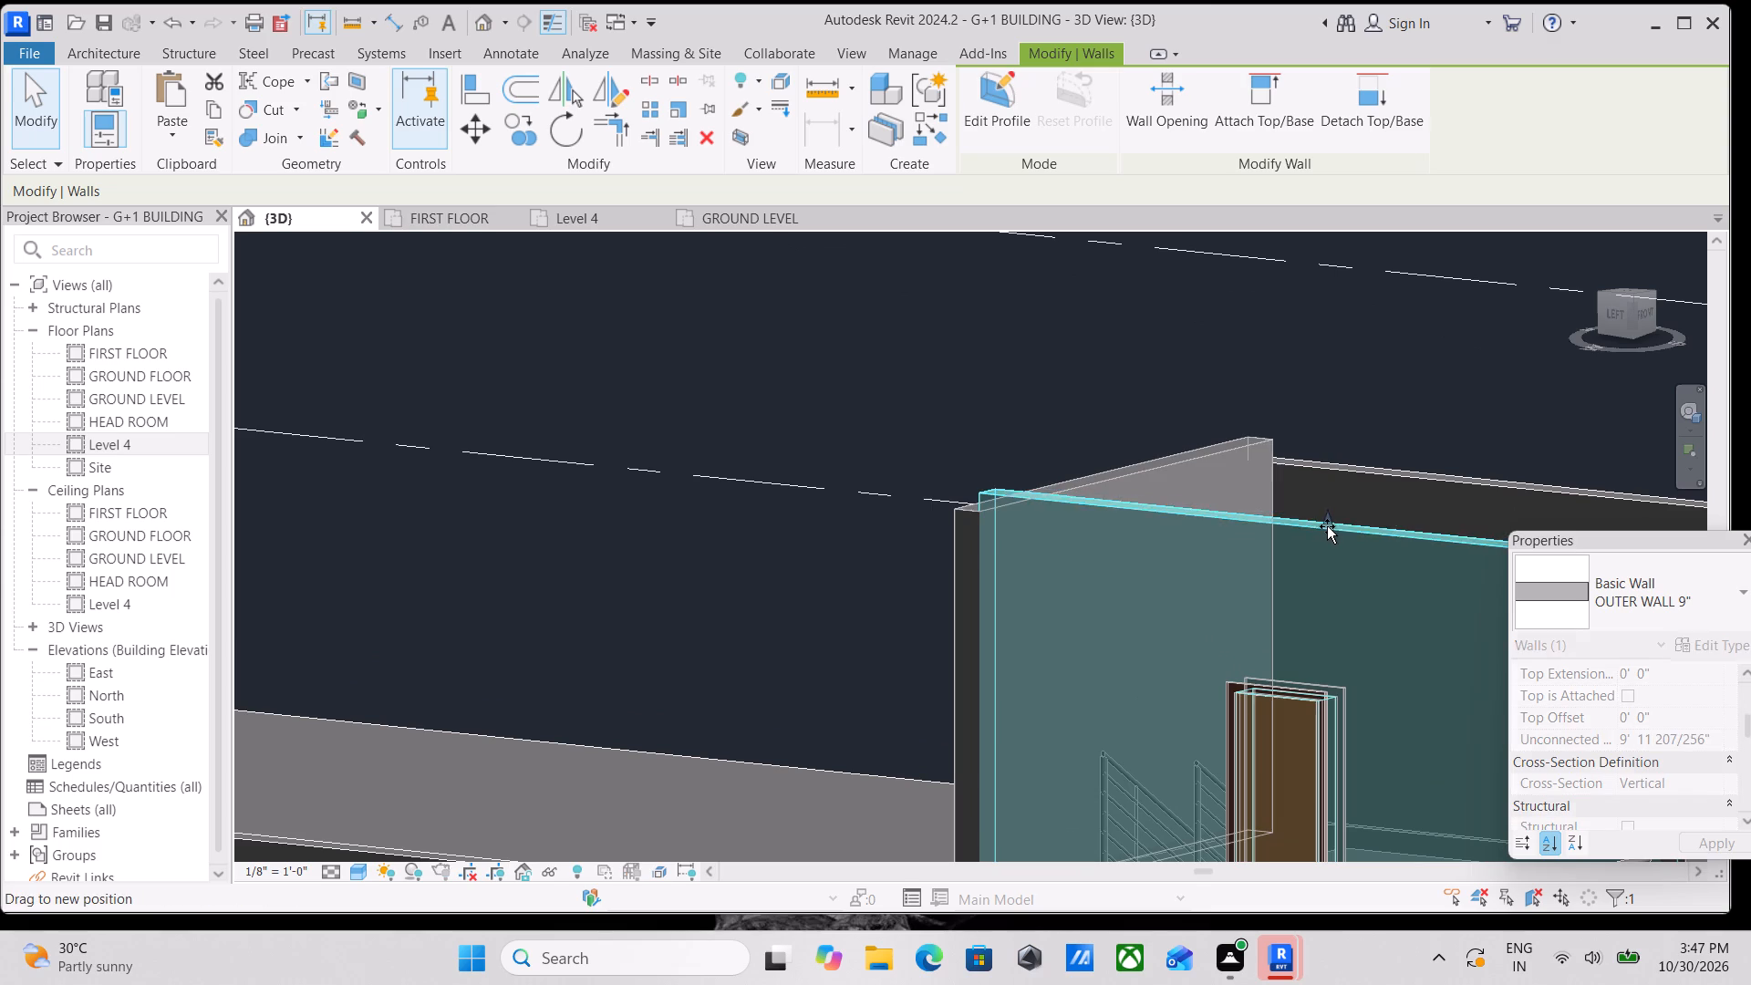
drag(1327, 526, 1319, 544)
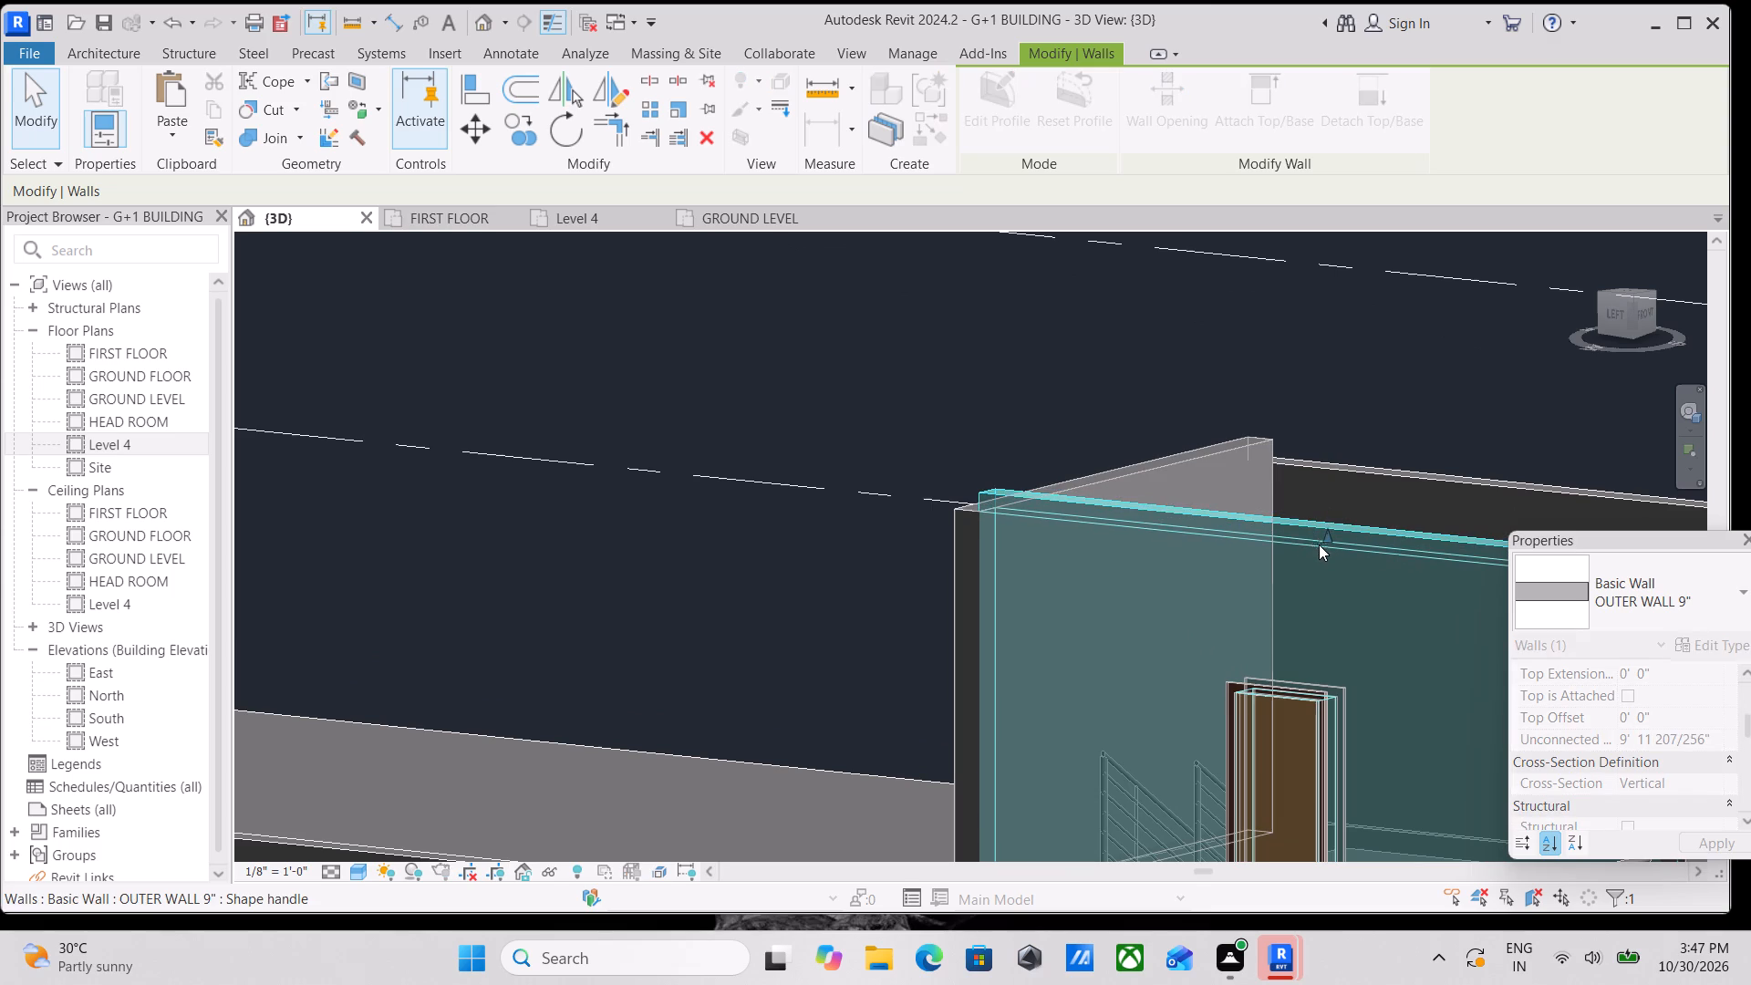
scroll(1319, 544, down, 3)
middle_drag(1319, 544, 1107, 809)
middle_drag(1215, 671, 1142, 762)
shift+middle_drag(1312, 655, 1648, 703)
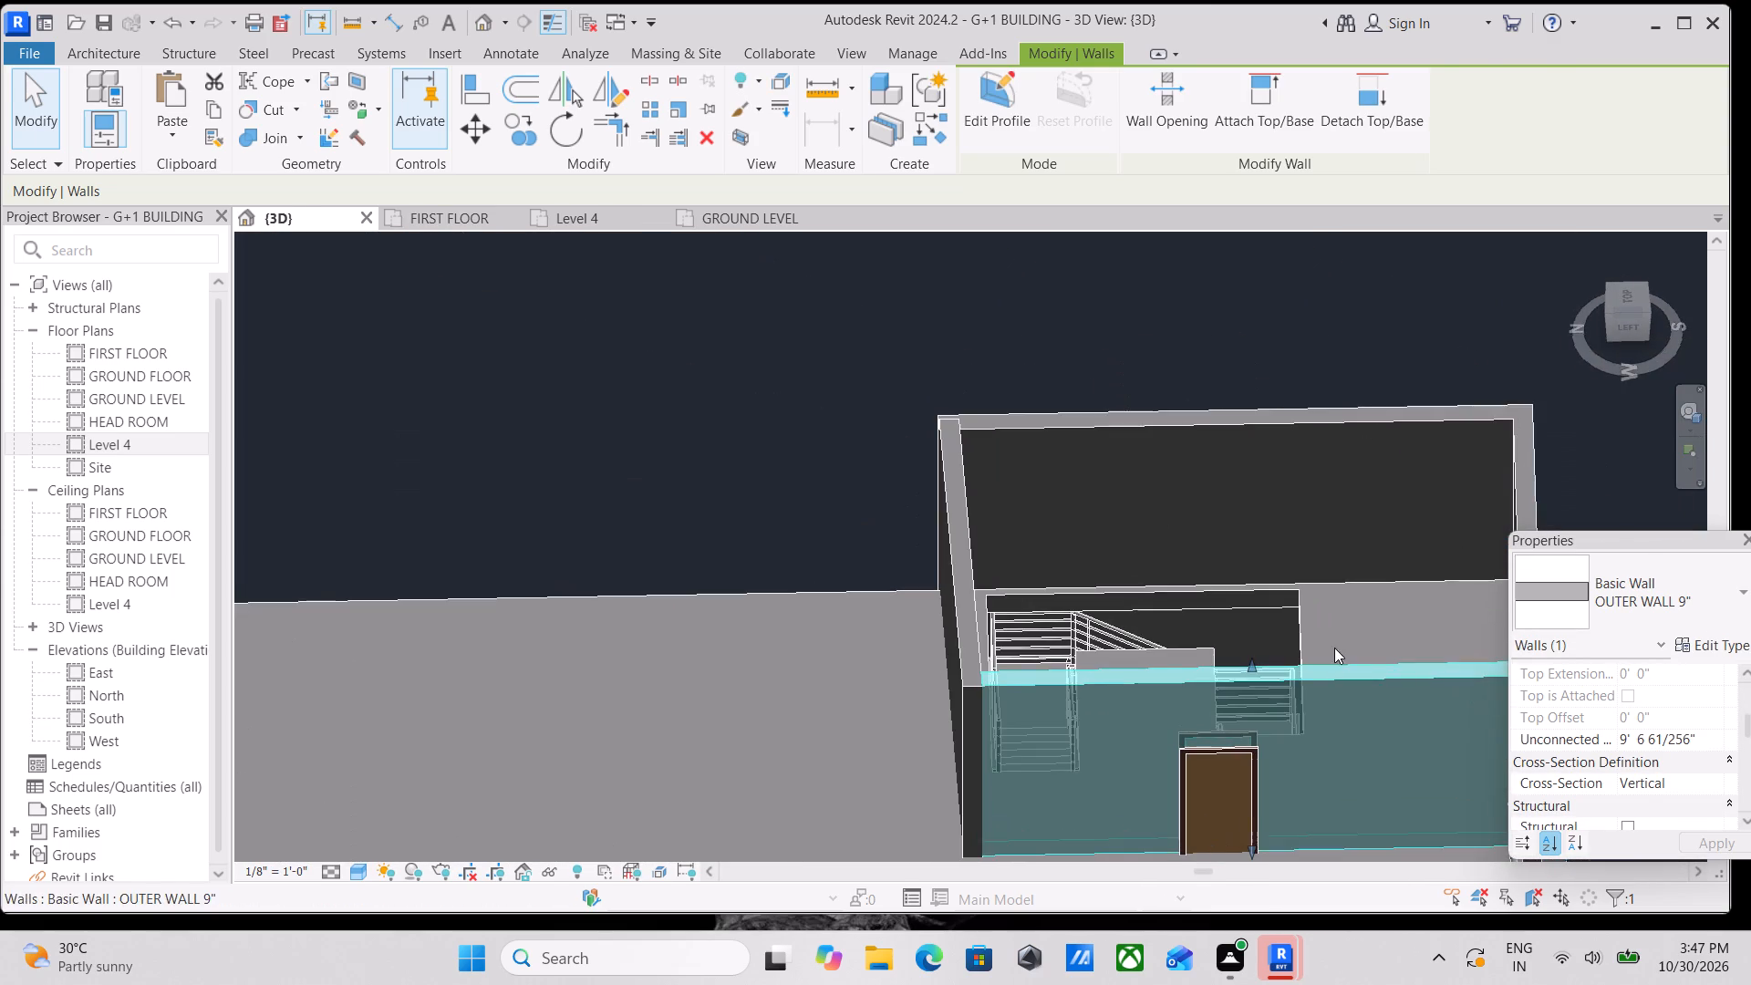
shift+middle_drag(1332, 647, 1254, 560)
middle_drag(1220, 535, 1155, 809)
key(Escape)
Align the tops of the stair room's rear, door and front walls with the top of the side wall opposite the door.
scroll(1134, 771, up, 1)
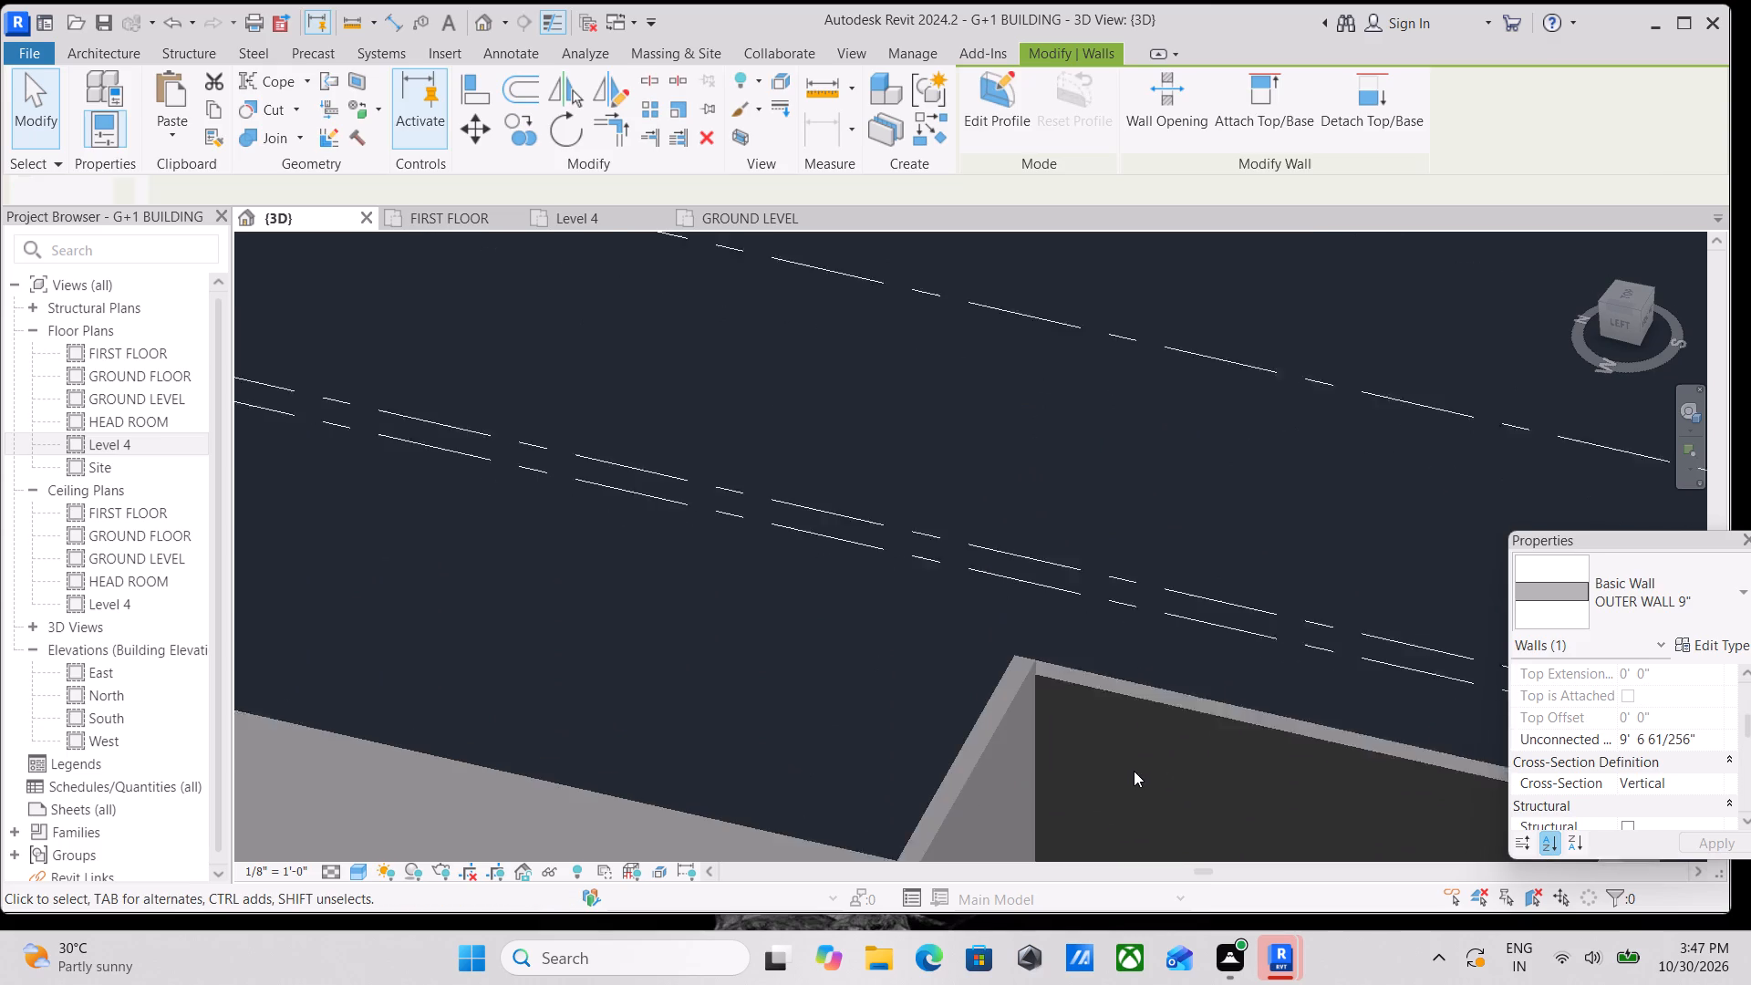
scroll(1134, 771, up, 4)
key(Escape)
text(AL)
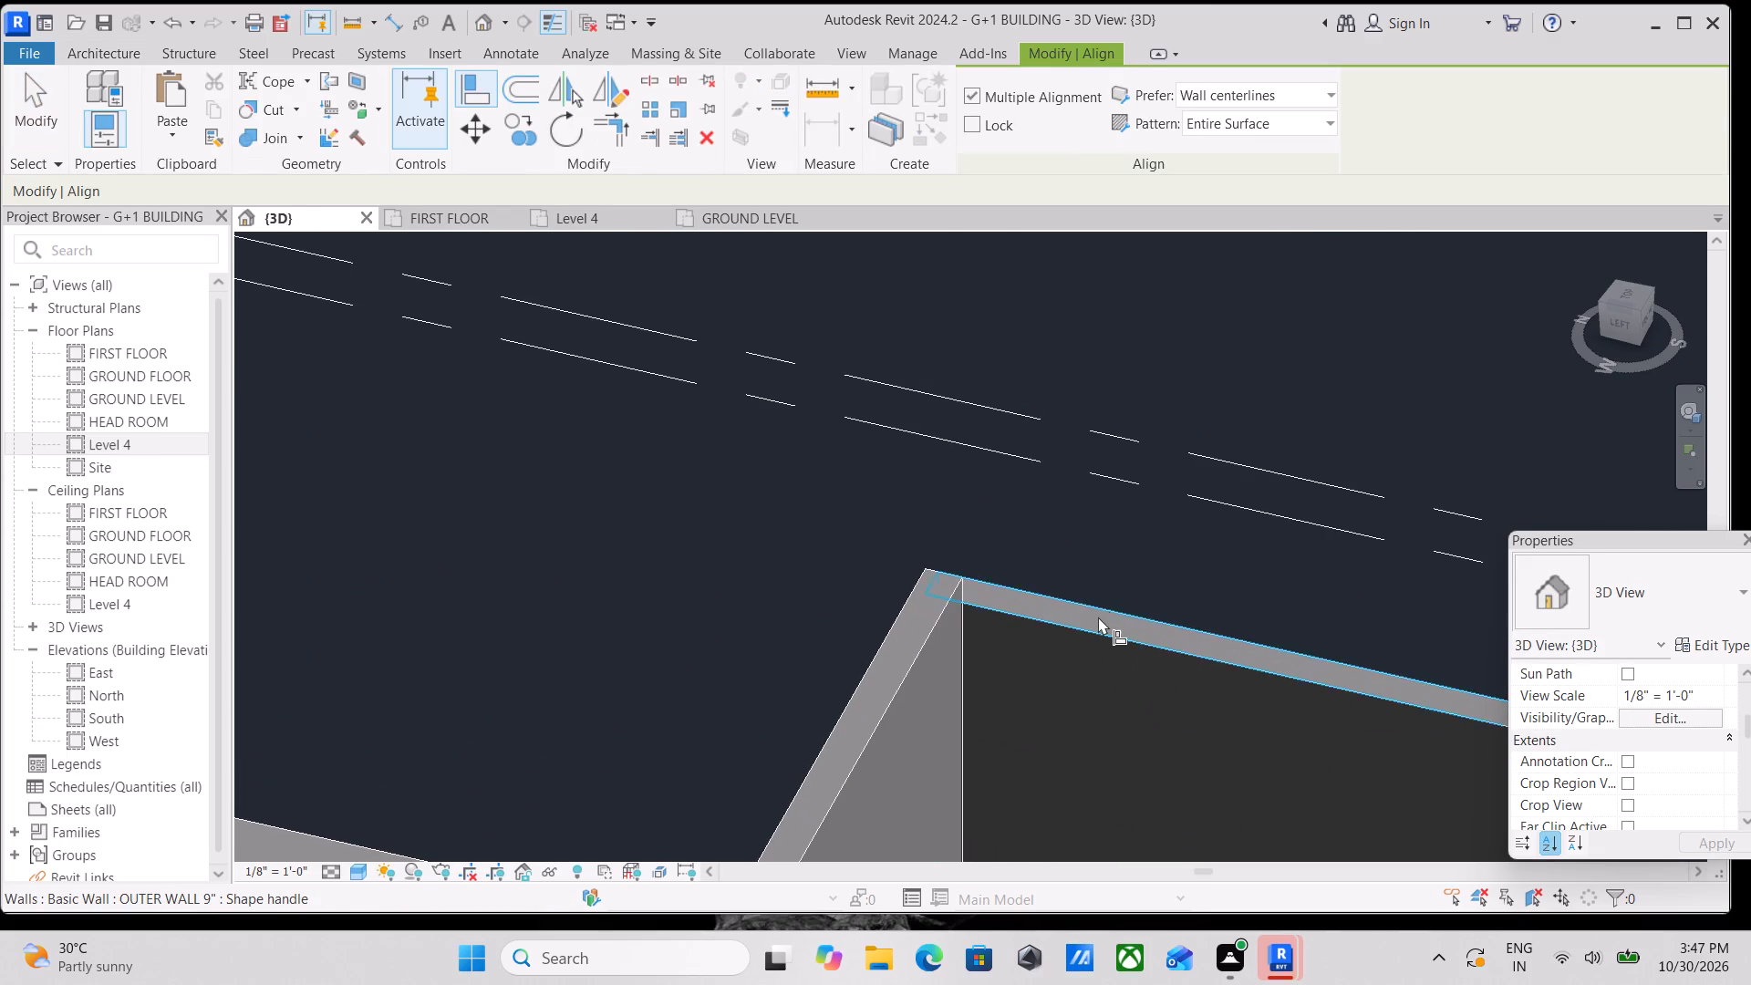
click(1098, 617)
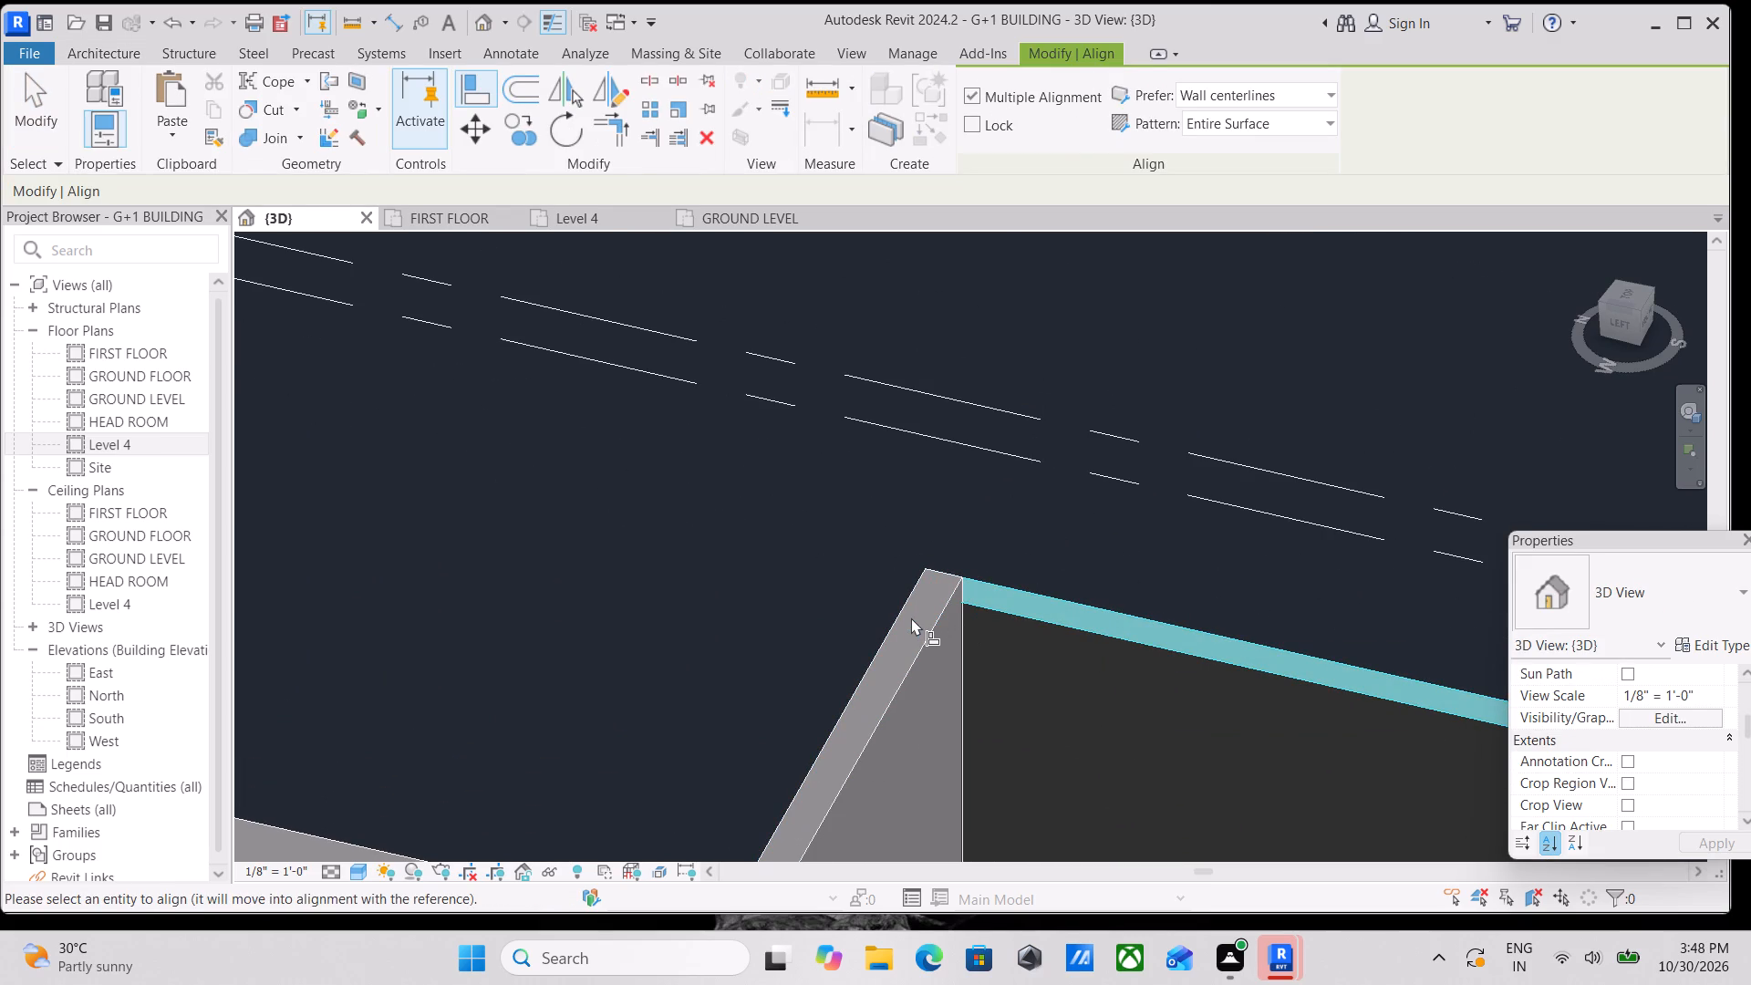
click(911, 617)
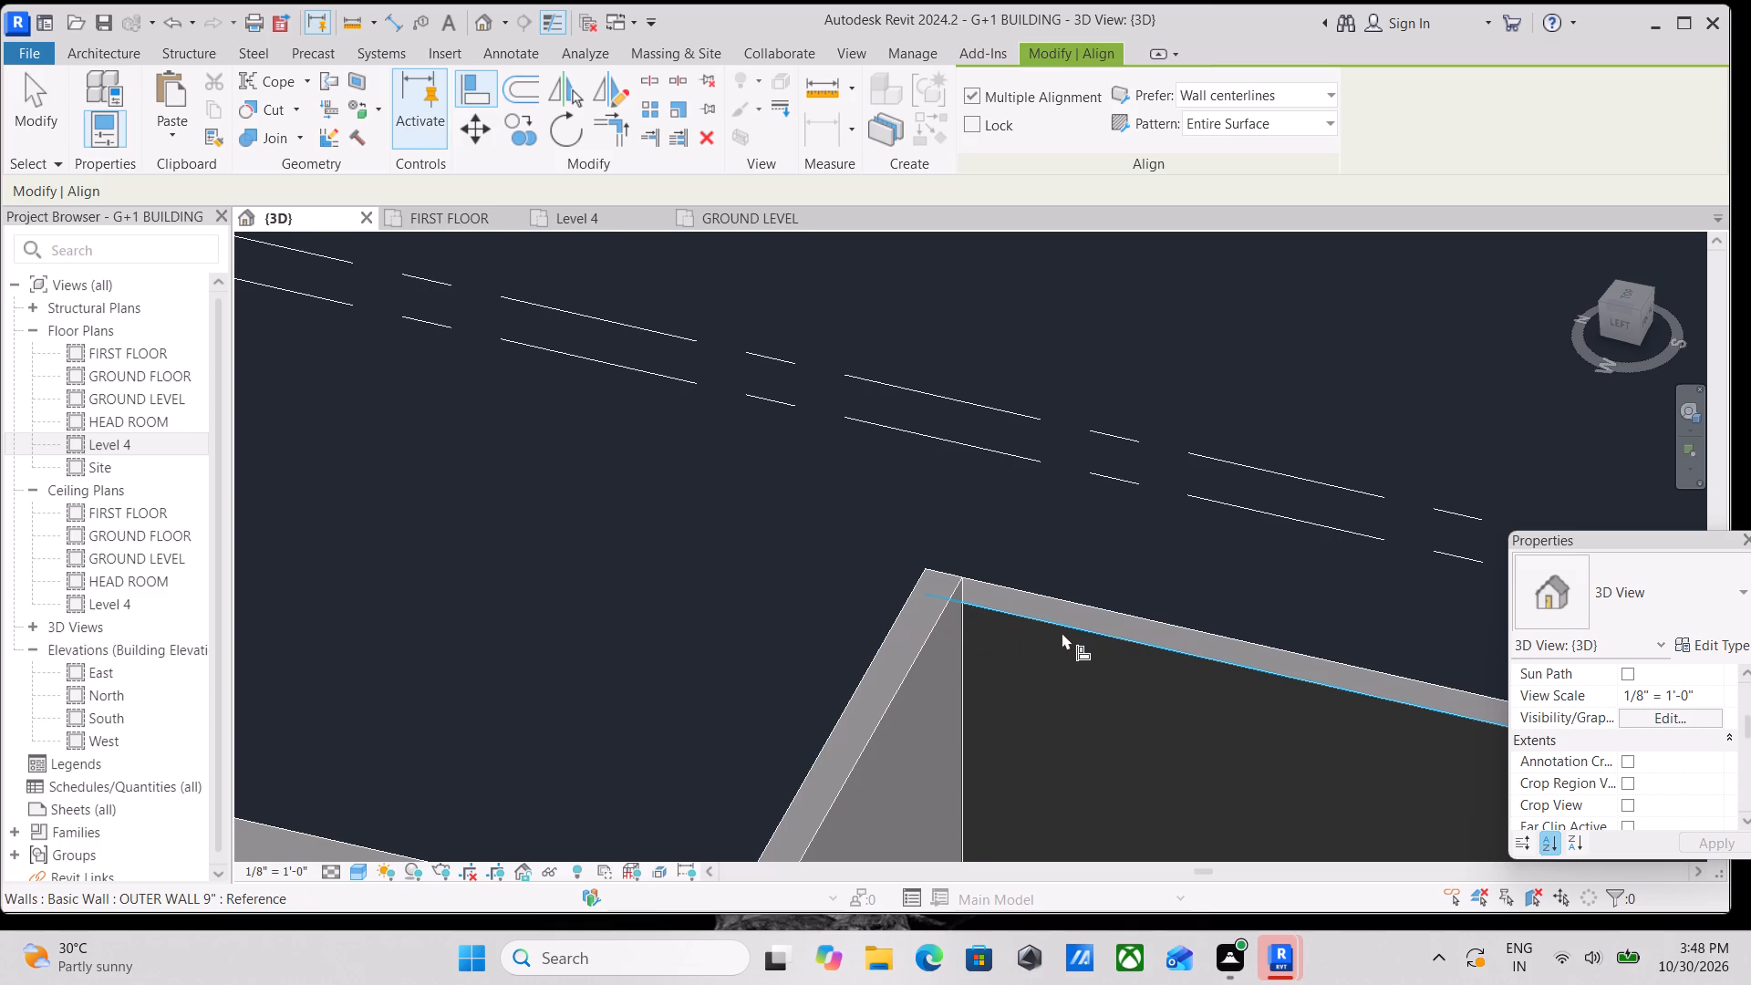
key(Escape)
text(AL)
click(1104, 627)
scroll(1054, 668, down, 3)
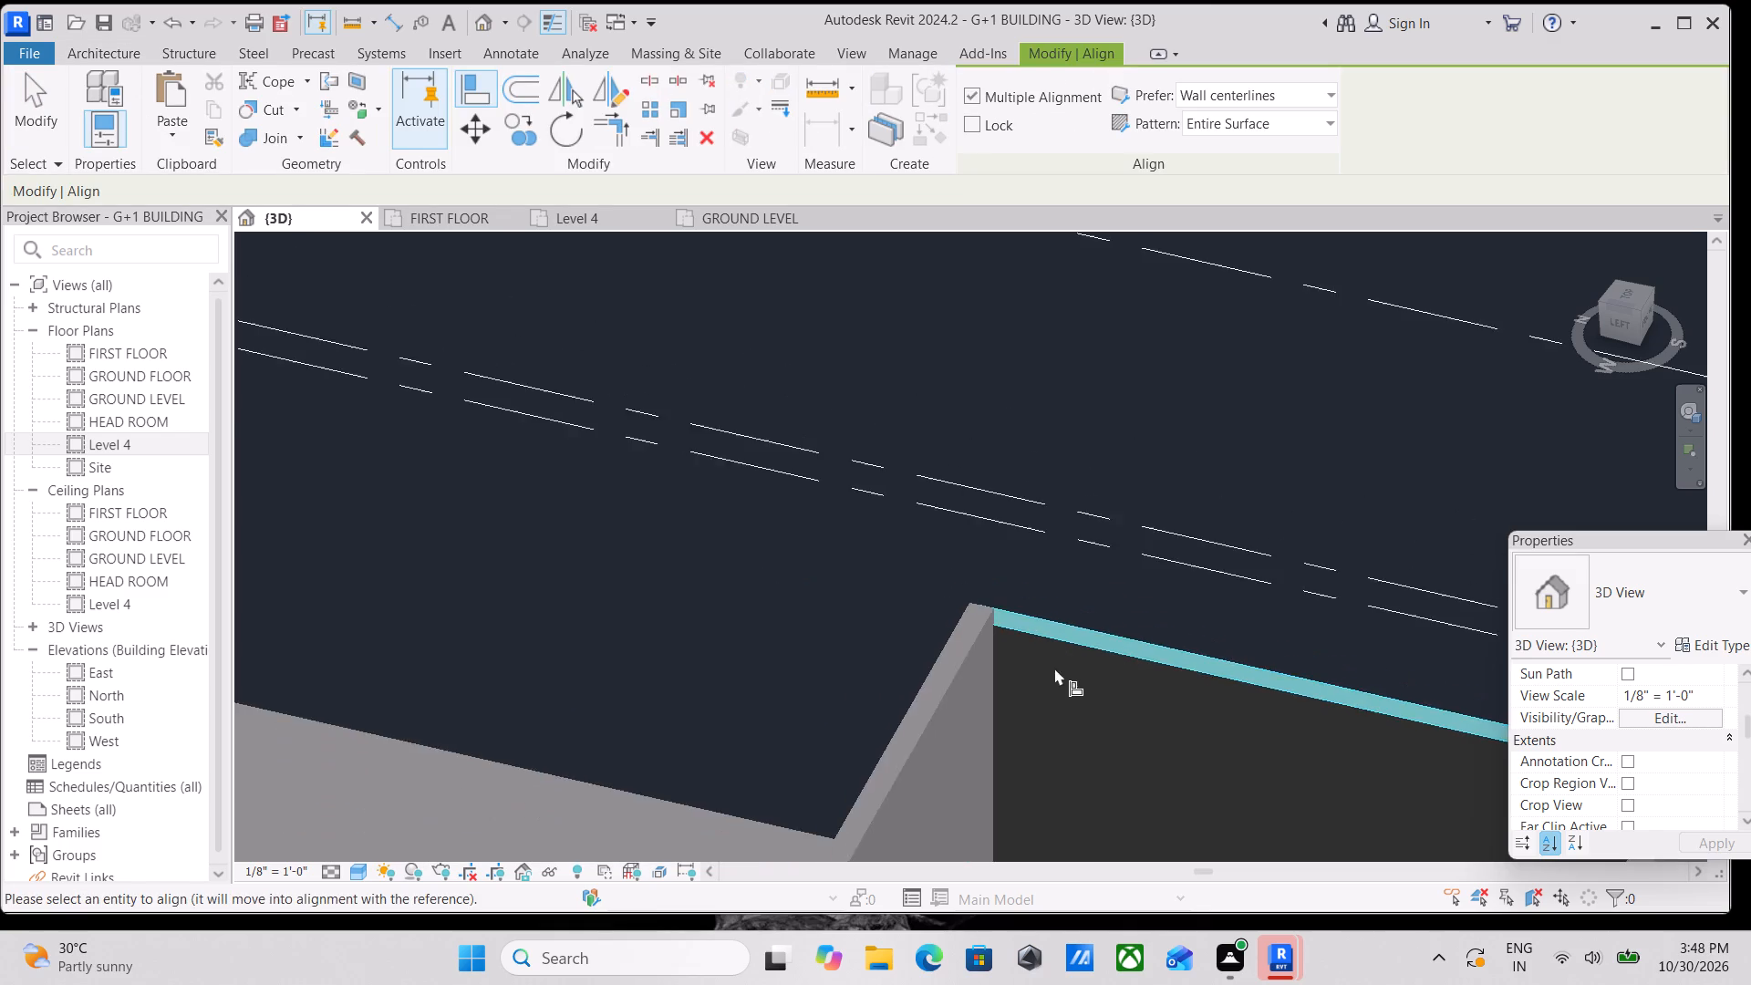
middle_drag(1054, 668, 1123, 543)
scroll(1115, 561, down, 2)
click(1029, 550)
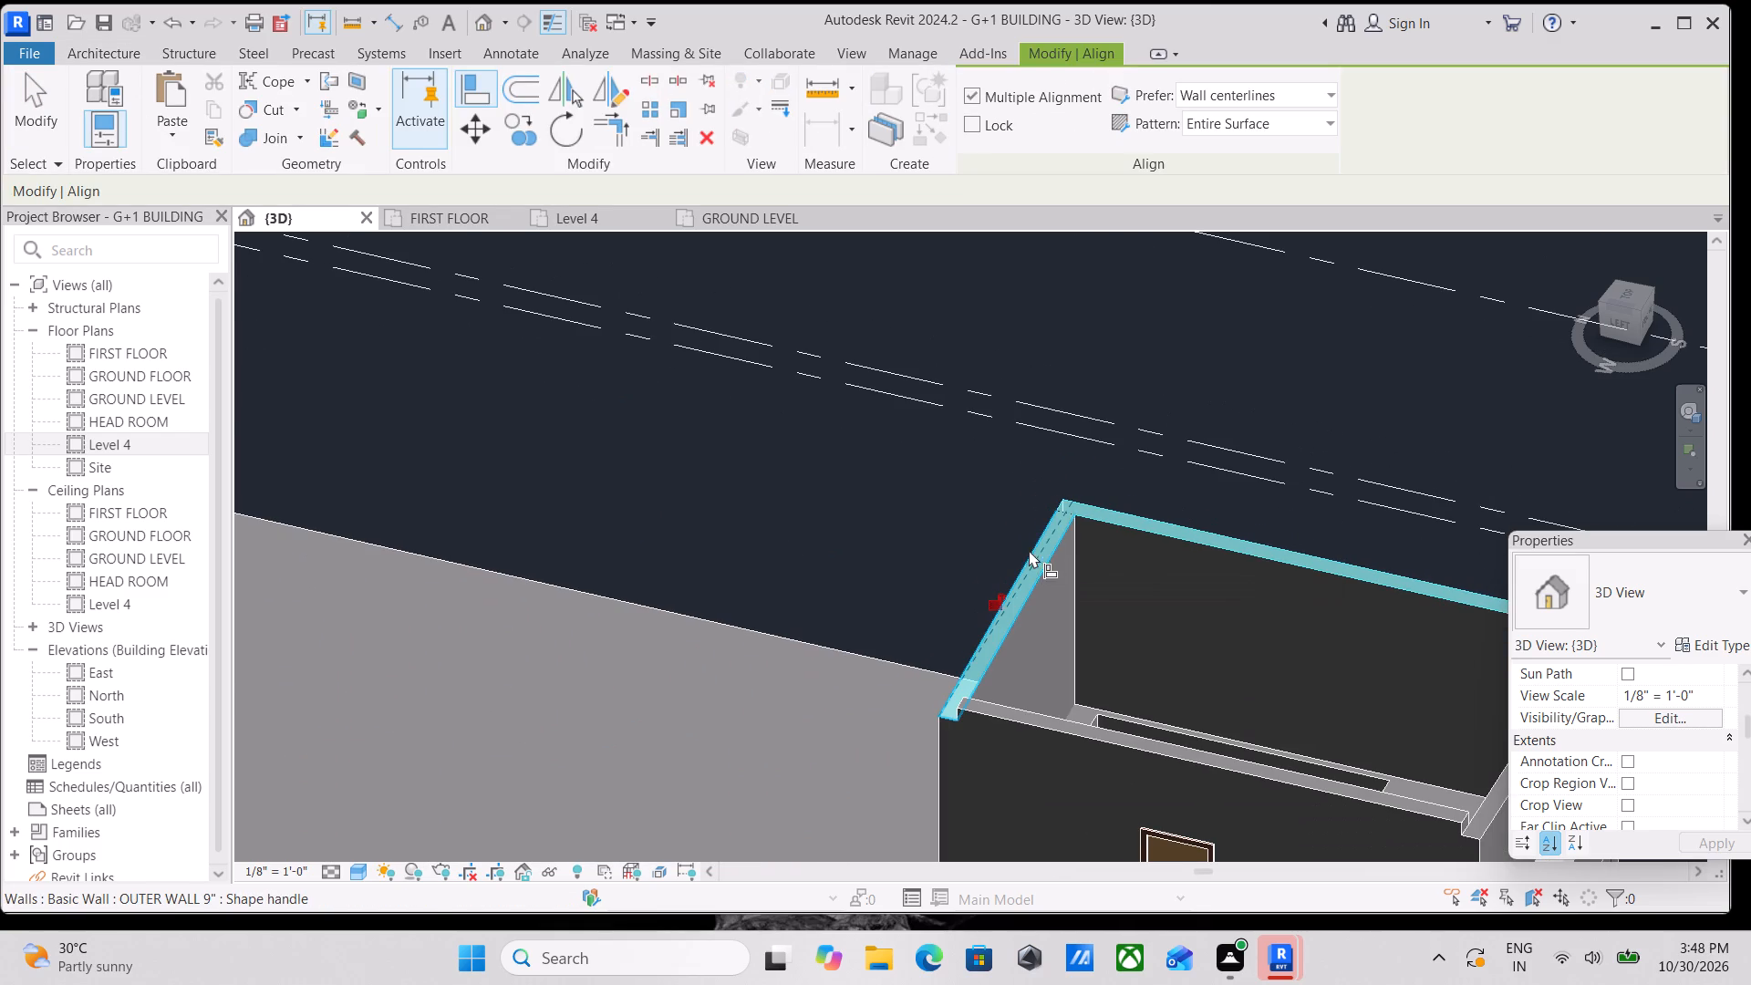
click(1033, 719)
middle_drag(1055, 682, 794, 608)
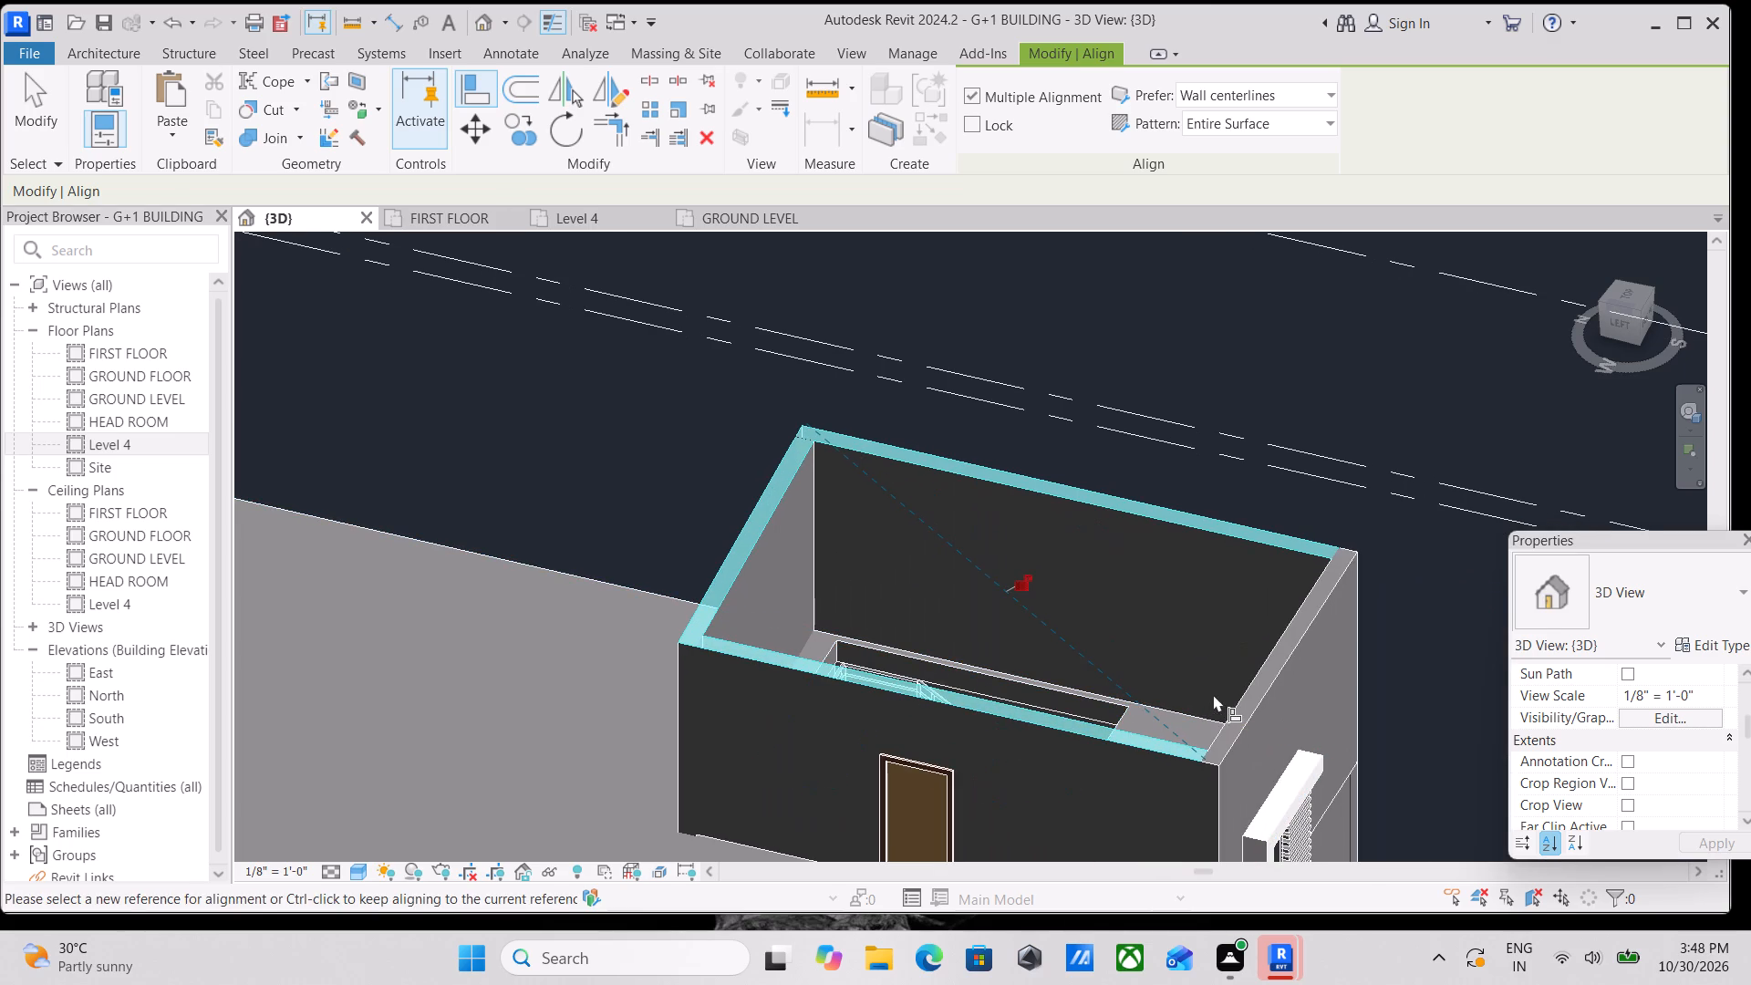
click(1238, 703)
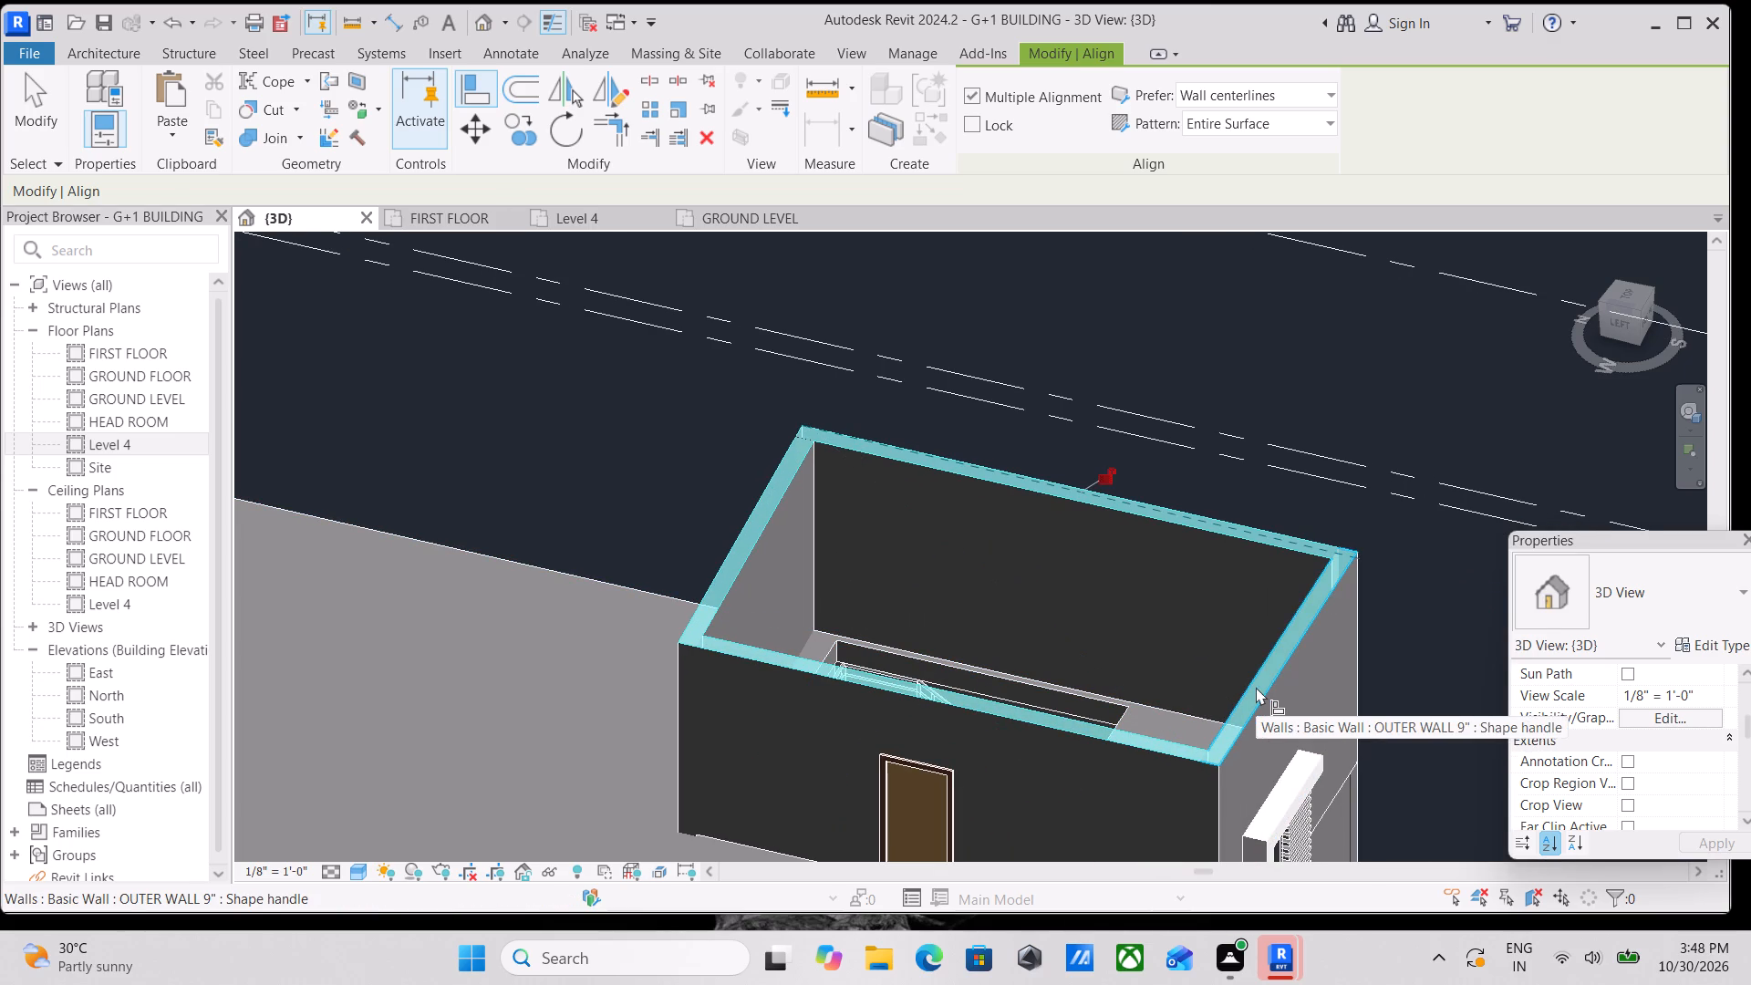
key(Escape)
key(Escape)
scroll(1226, 647, down, 2)
key(Escape)
scroll(1159, 645, down, 1)
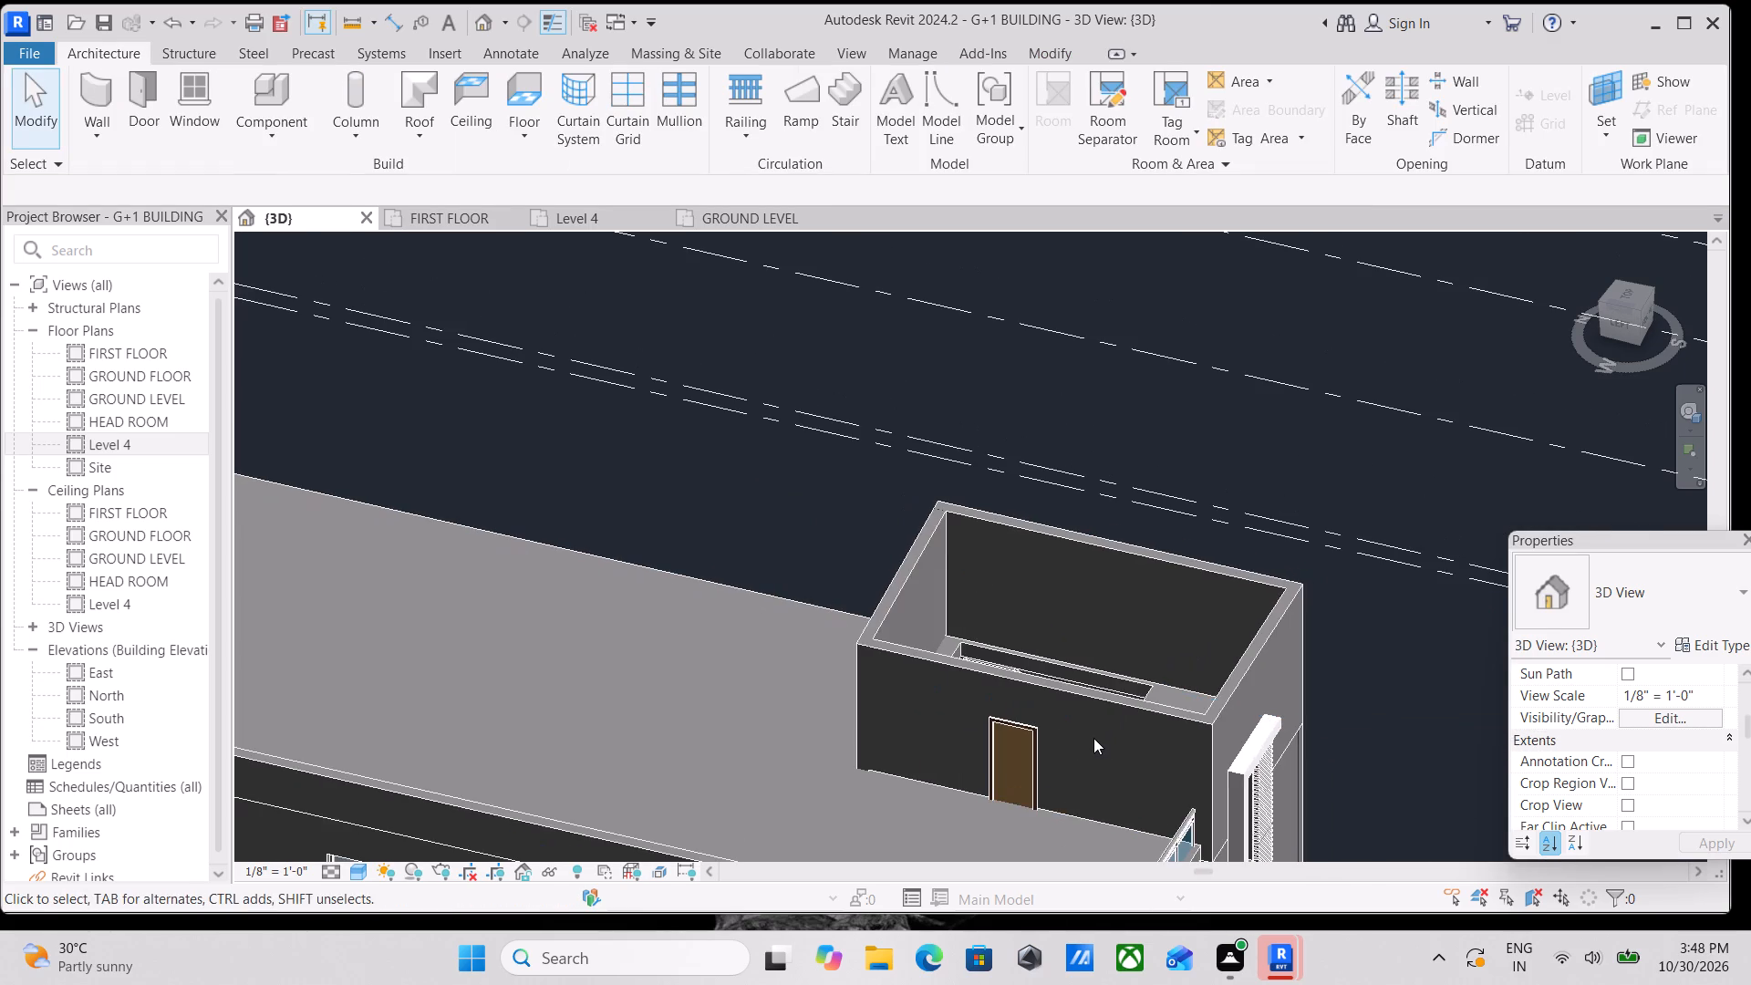
Shift the Level 4 stair room's Single-Flush 30" x 80" door along its wall to near the rear corner, away from the front facade.
shift+middle_drag(1093, 738, 1484, 640)
shift+middle_drag(1330, 688, 1492, 440)
shift+middle_drag(1194, 635, 1248, 715)
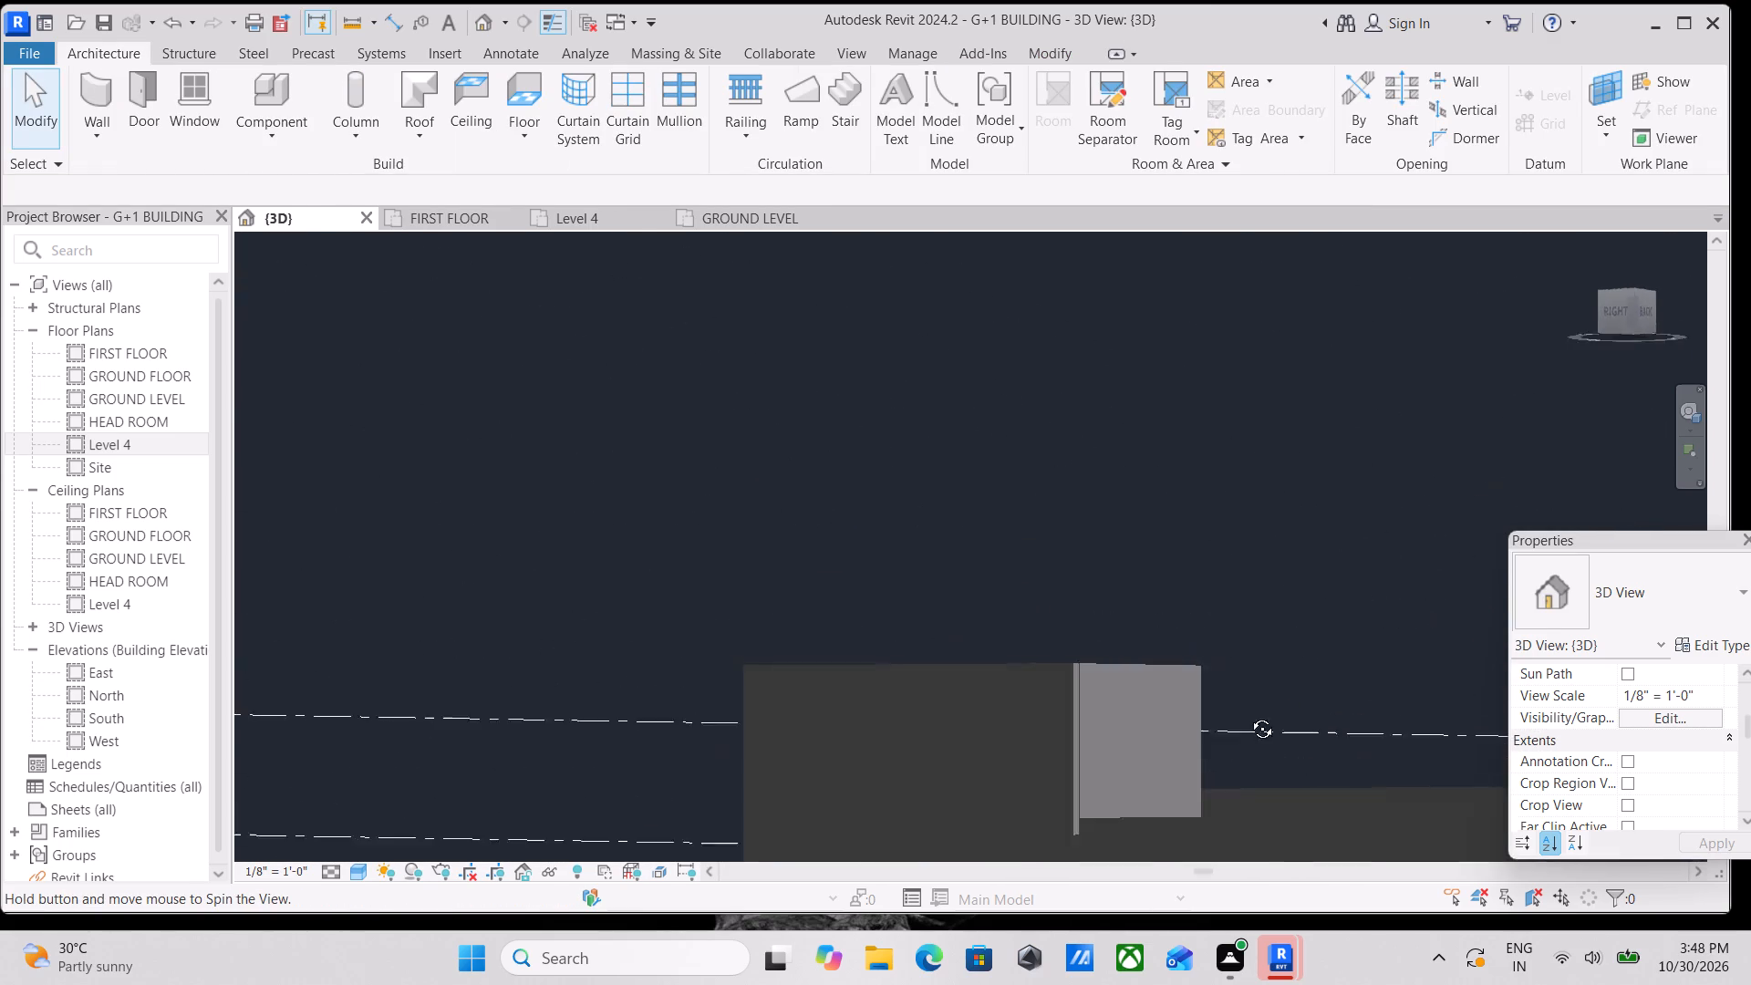
shift+middle_drag(1248, 715, 1436, 771)
shift+middle_drag(1123, 659, 1367, 741)
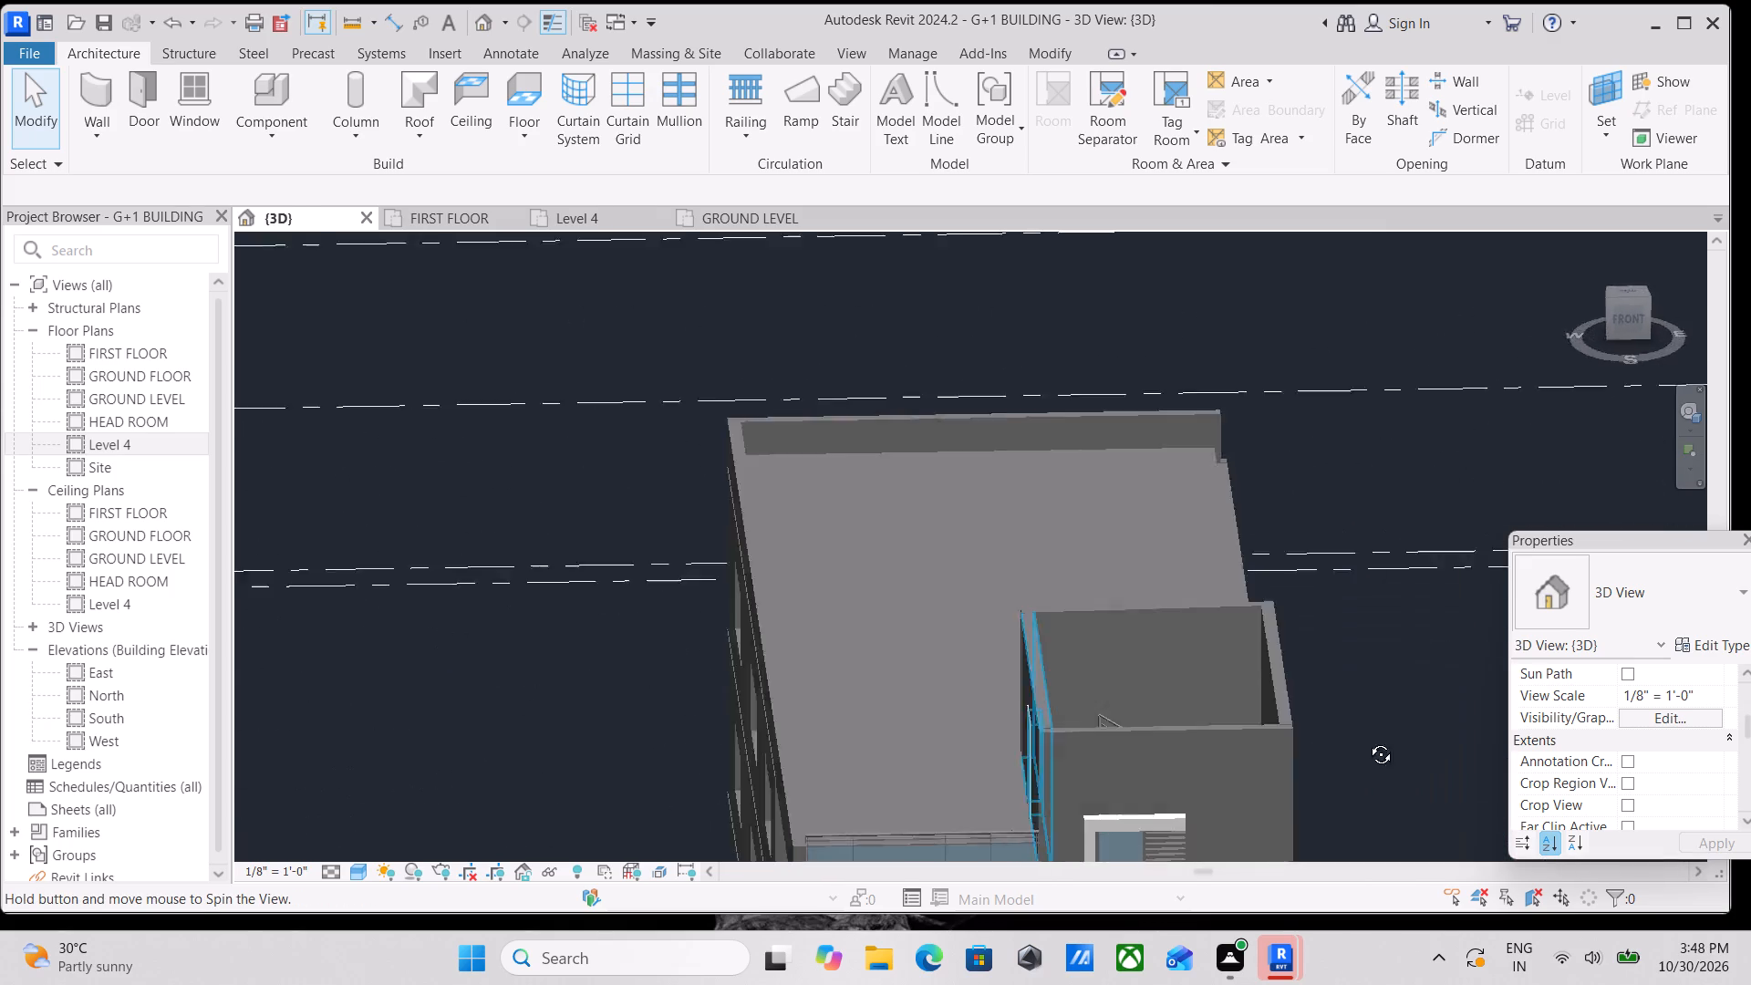
shift+middle_drag(1367, 741, 1487, 984)
shift+middle_drag(1024, 364, 1217, 680)
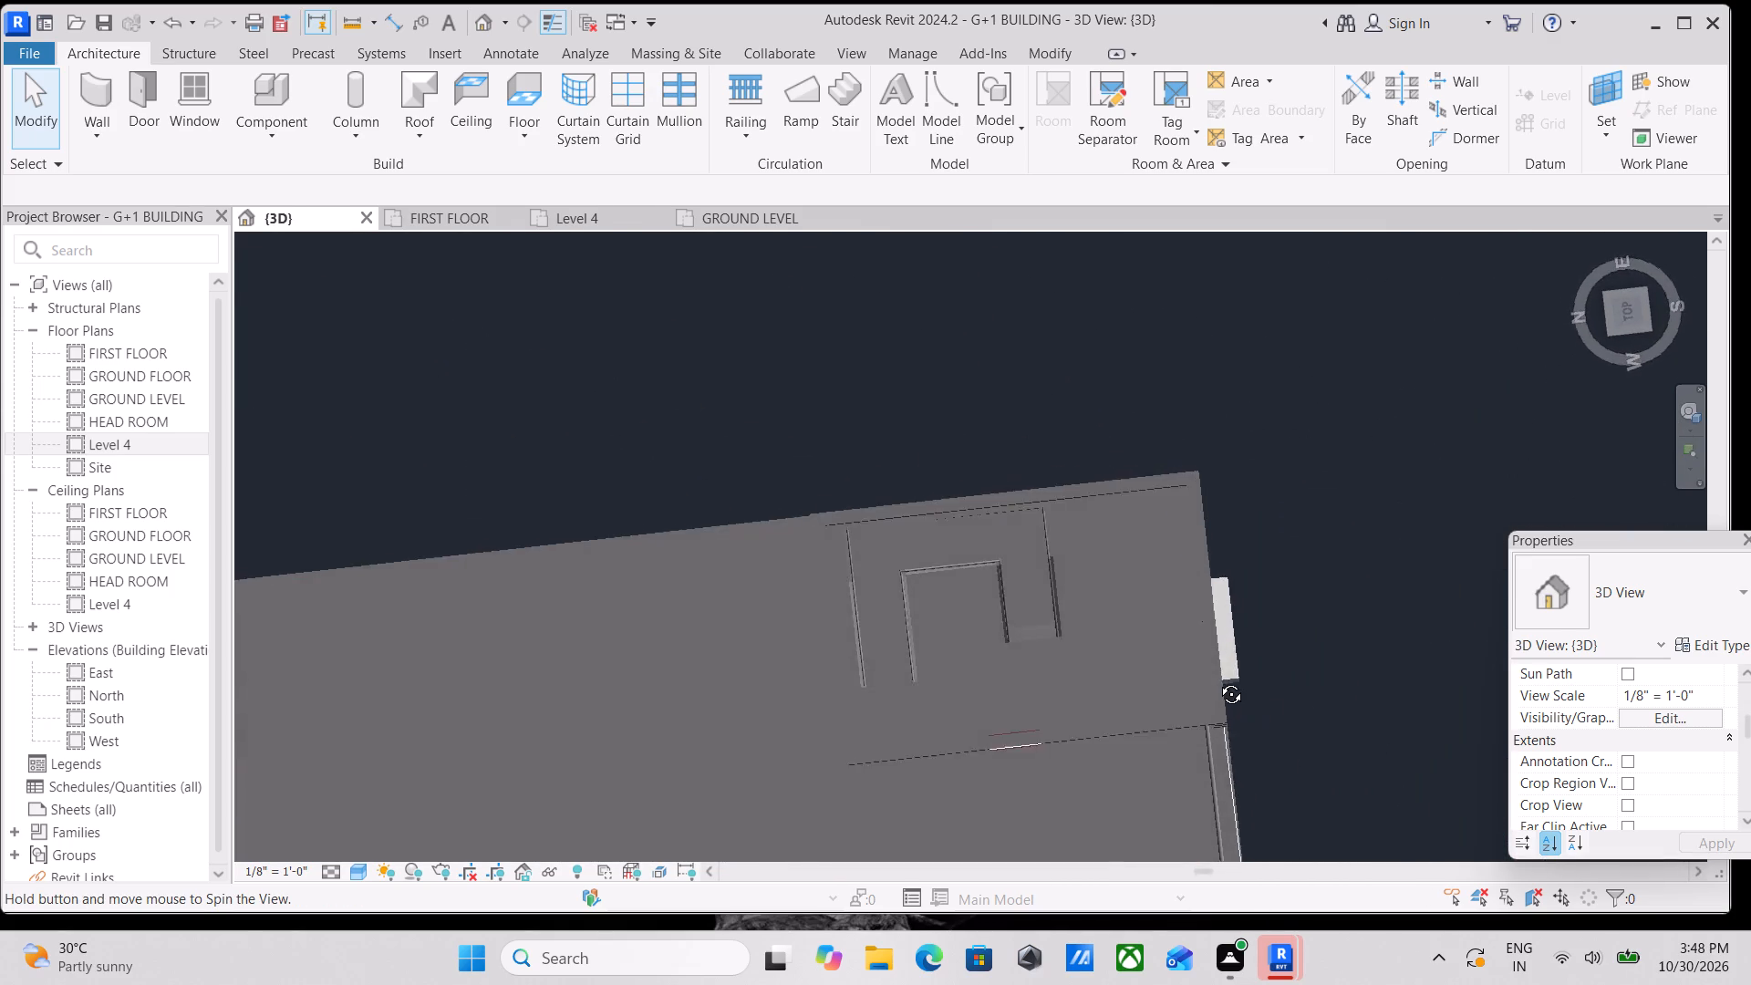
shift+middle_drag(1217, 680, 1276, 672)
scroll(1039, 856, up, 5)
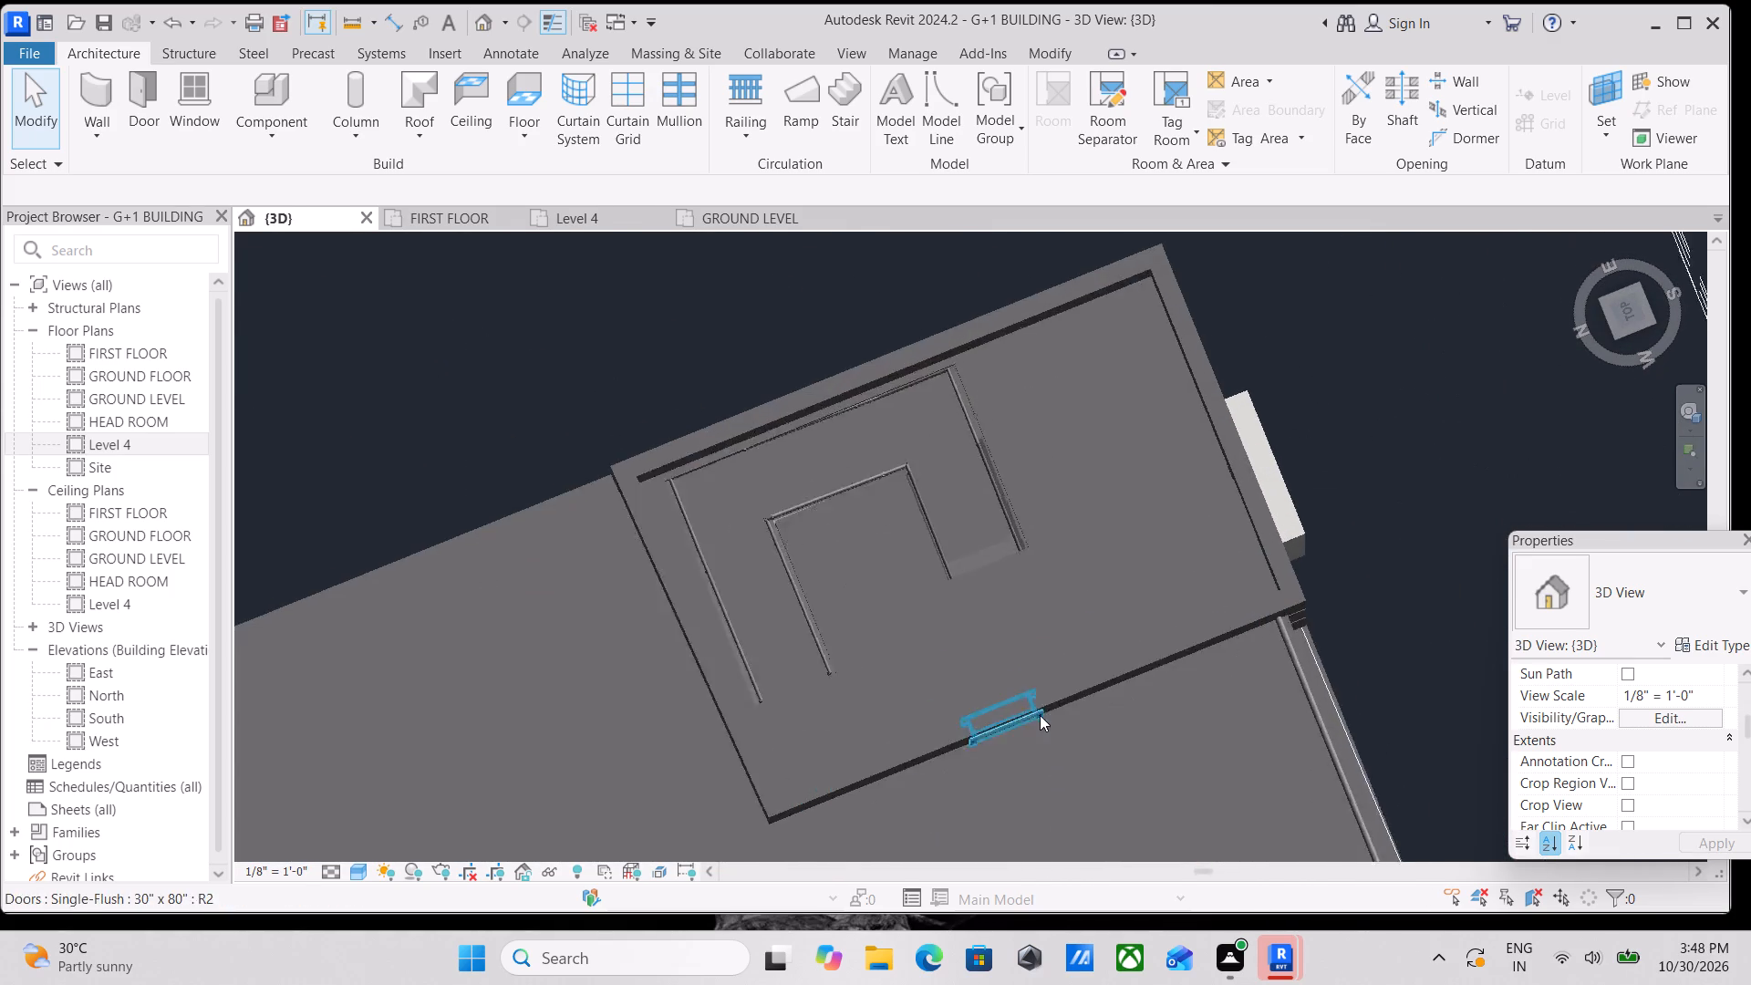
scroll(1040, 715, up, 1)
click(990, 736)
key(Left)
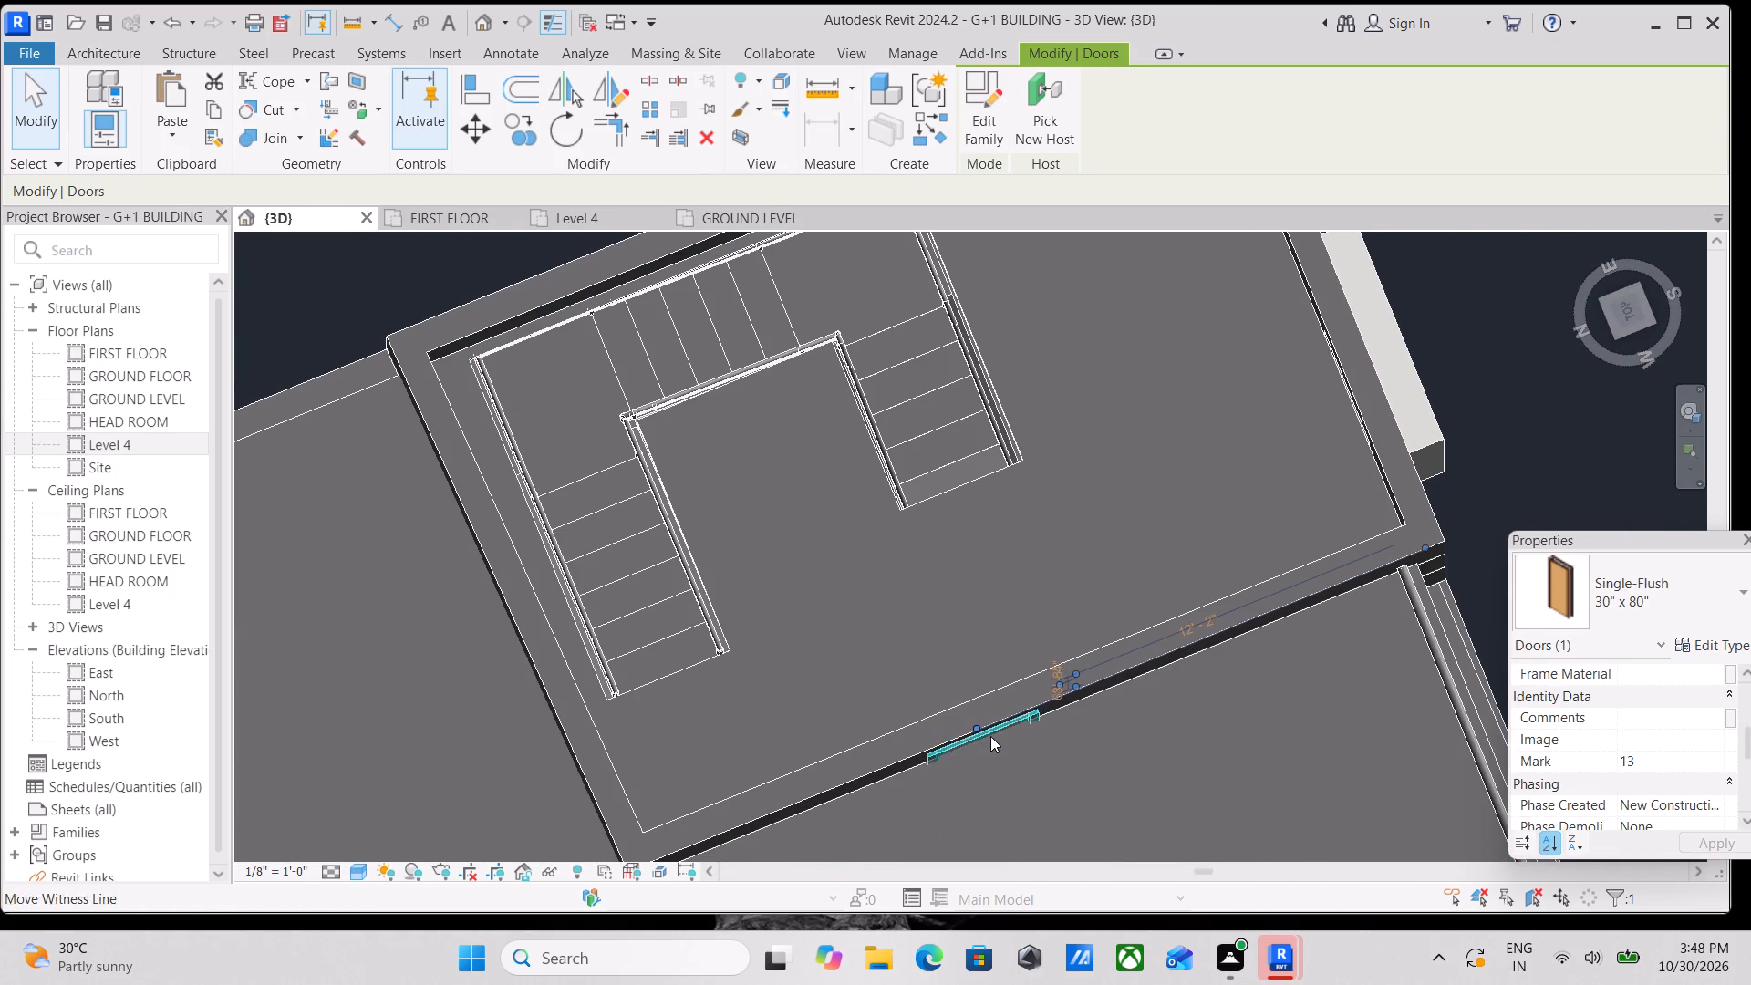
key(Left)
key(Left)
key(Left)
key(Left)
key(Left)
key(Left)
key(Left)
key(Left)
key(Left)
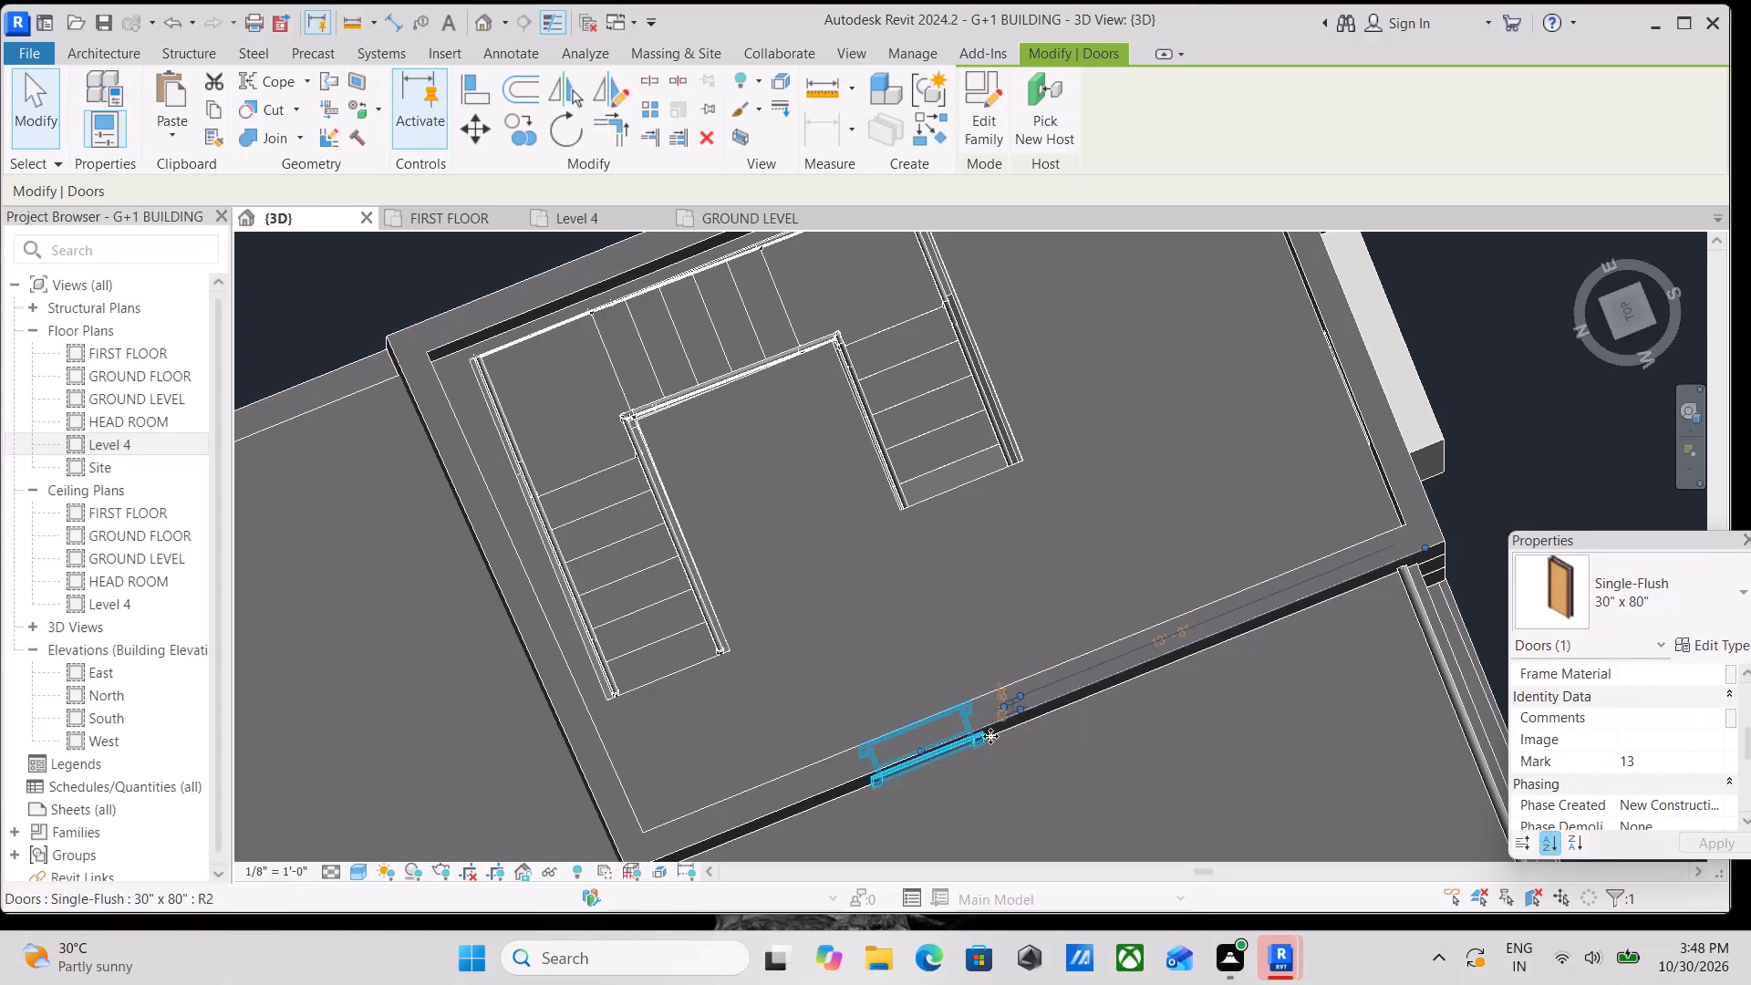
key(Left)
key(Left)
key(Left)
key(Left)
key(Left)
key(Left)
key(Left)
key(Left)
key(Left)
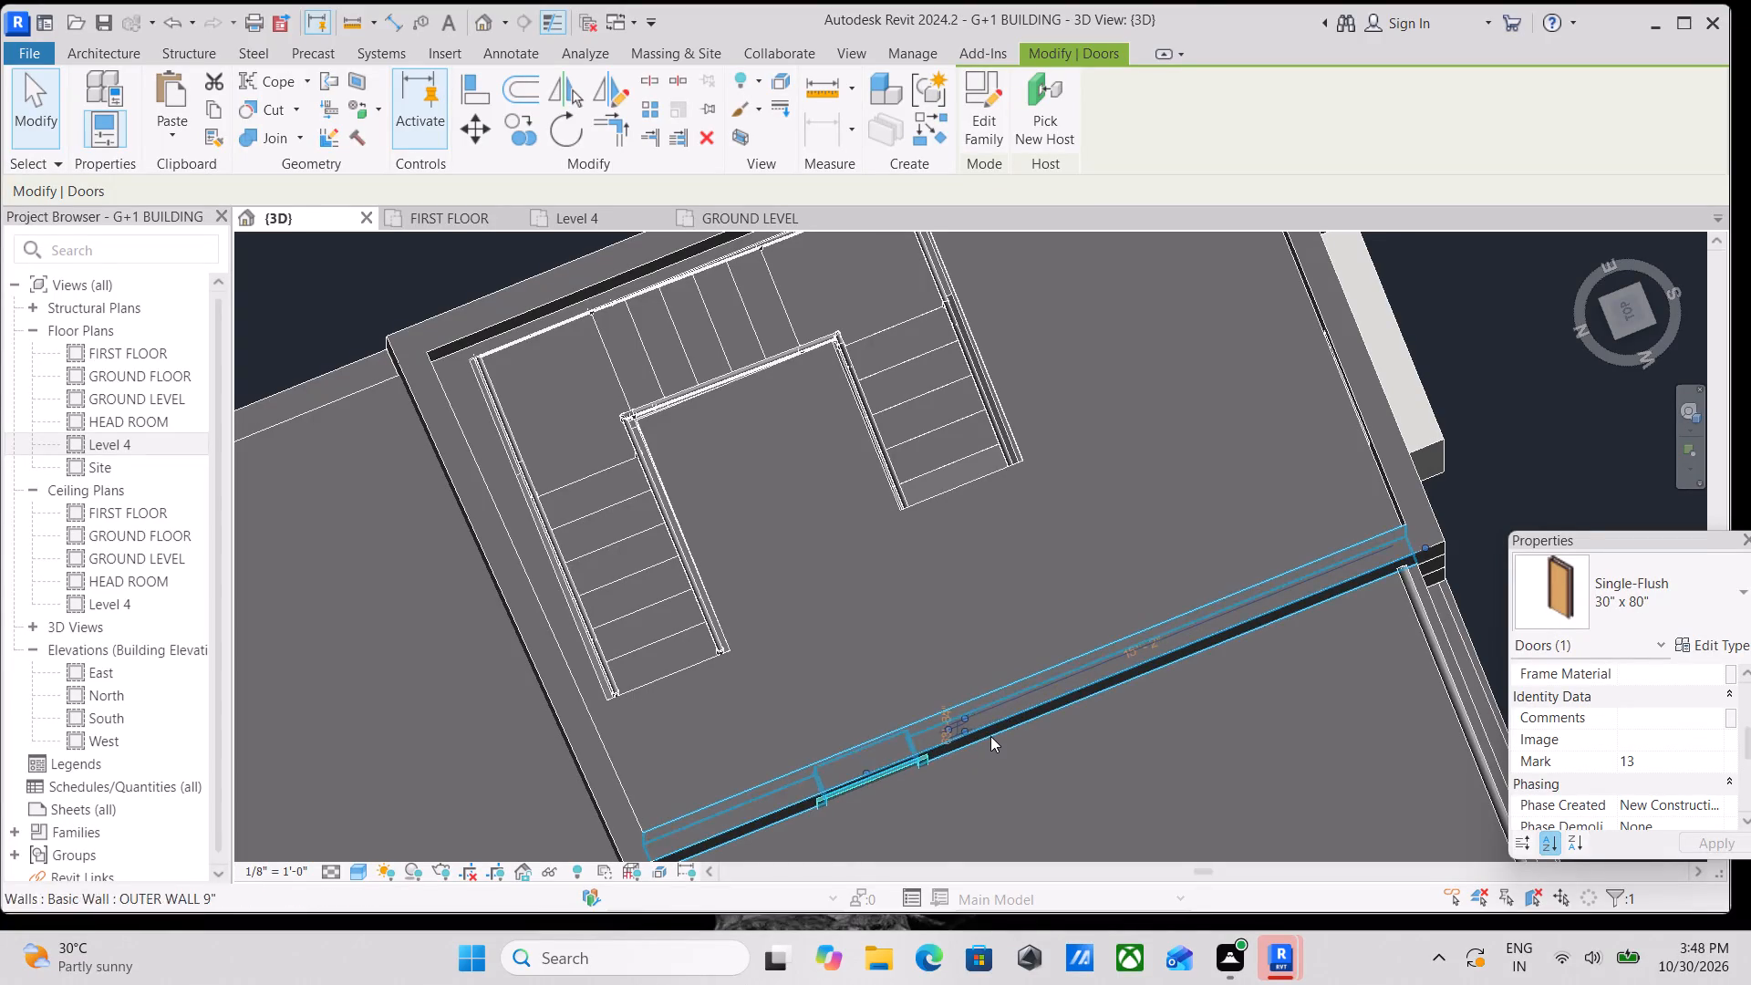
key(Left)
key(Left)
key(Left)
key(Left)
key(Left)
key(Left)
key(Left)
key(Left)
key(Left)
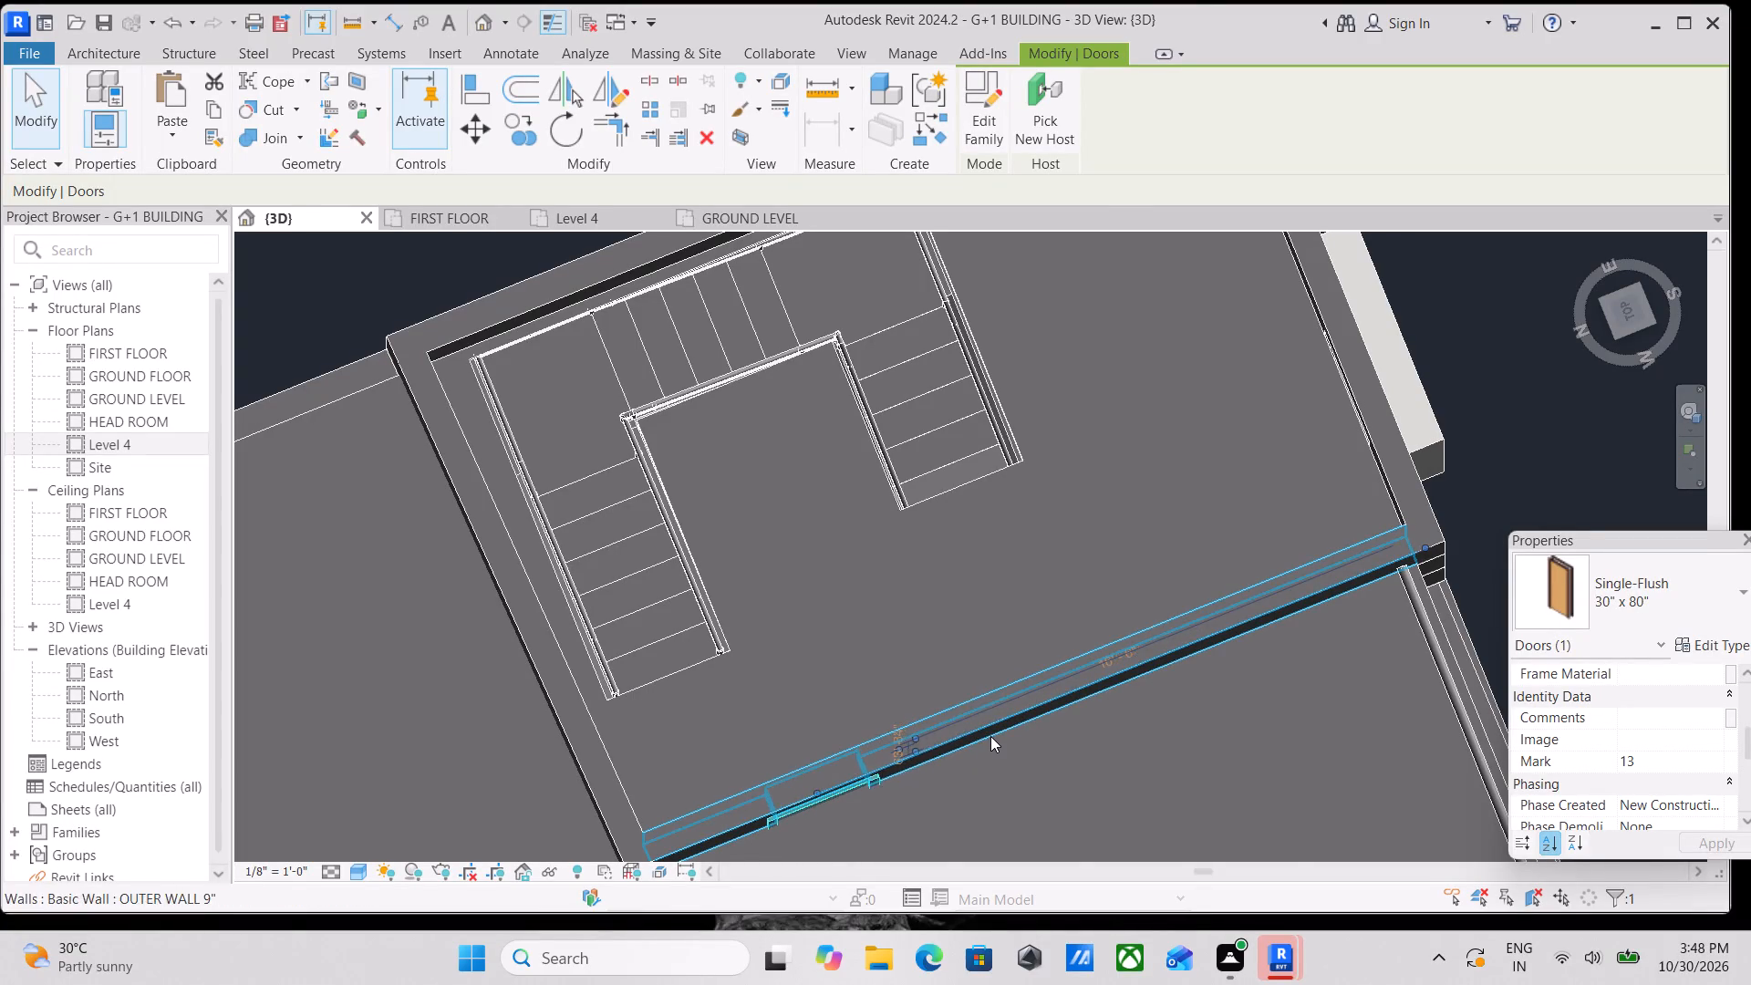
key(Left)
key(Left)
key(Left)
key(Left)
key(Left)
key(Left)
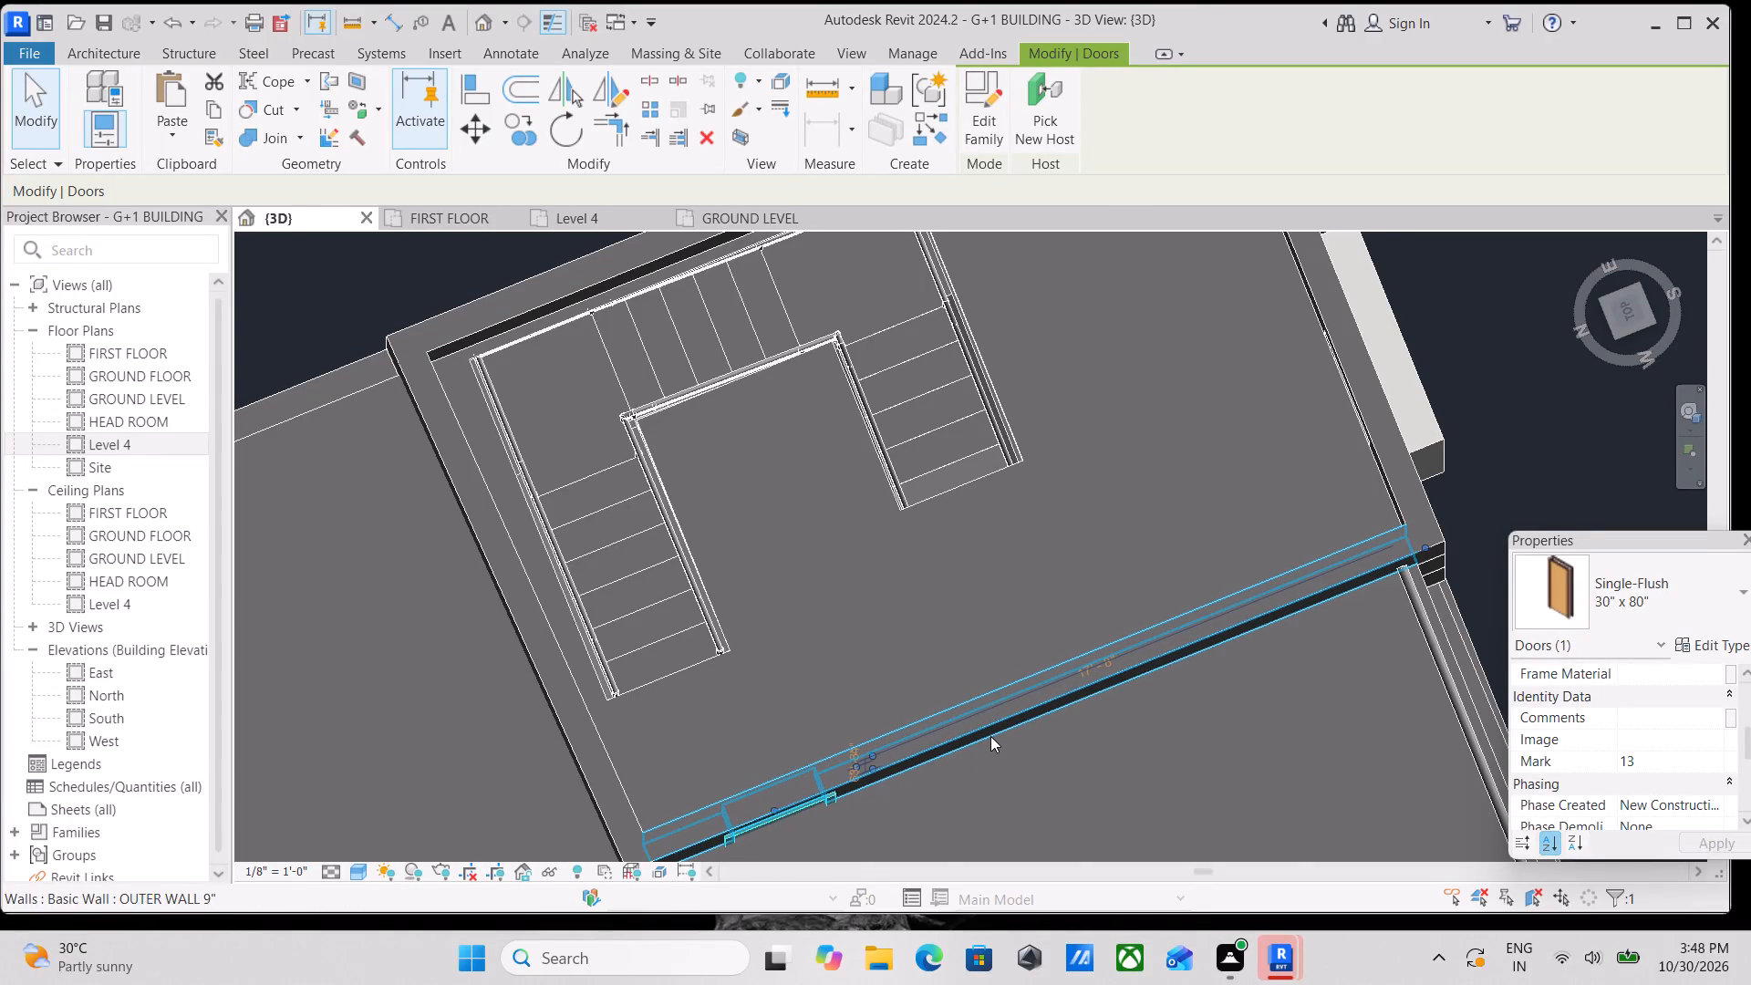
key(Left)
key(Left)
key(Left)
key(Left)
key(Left)
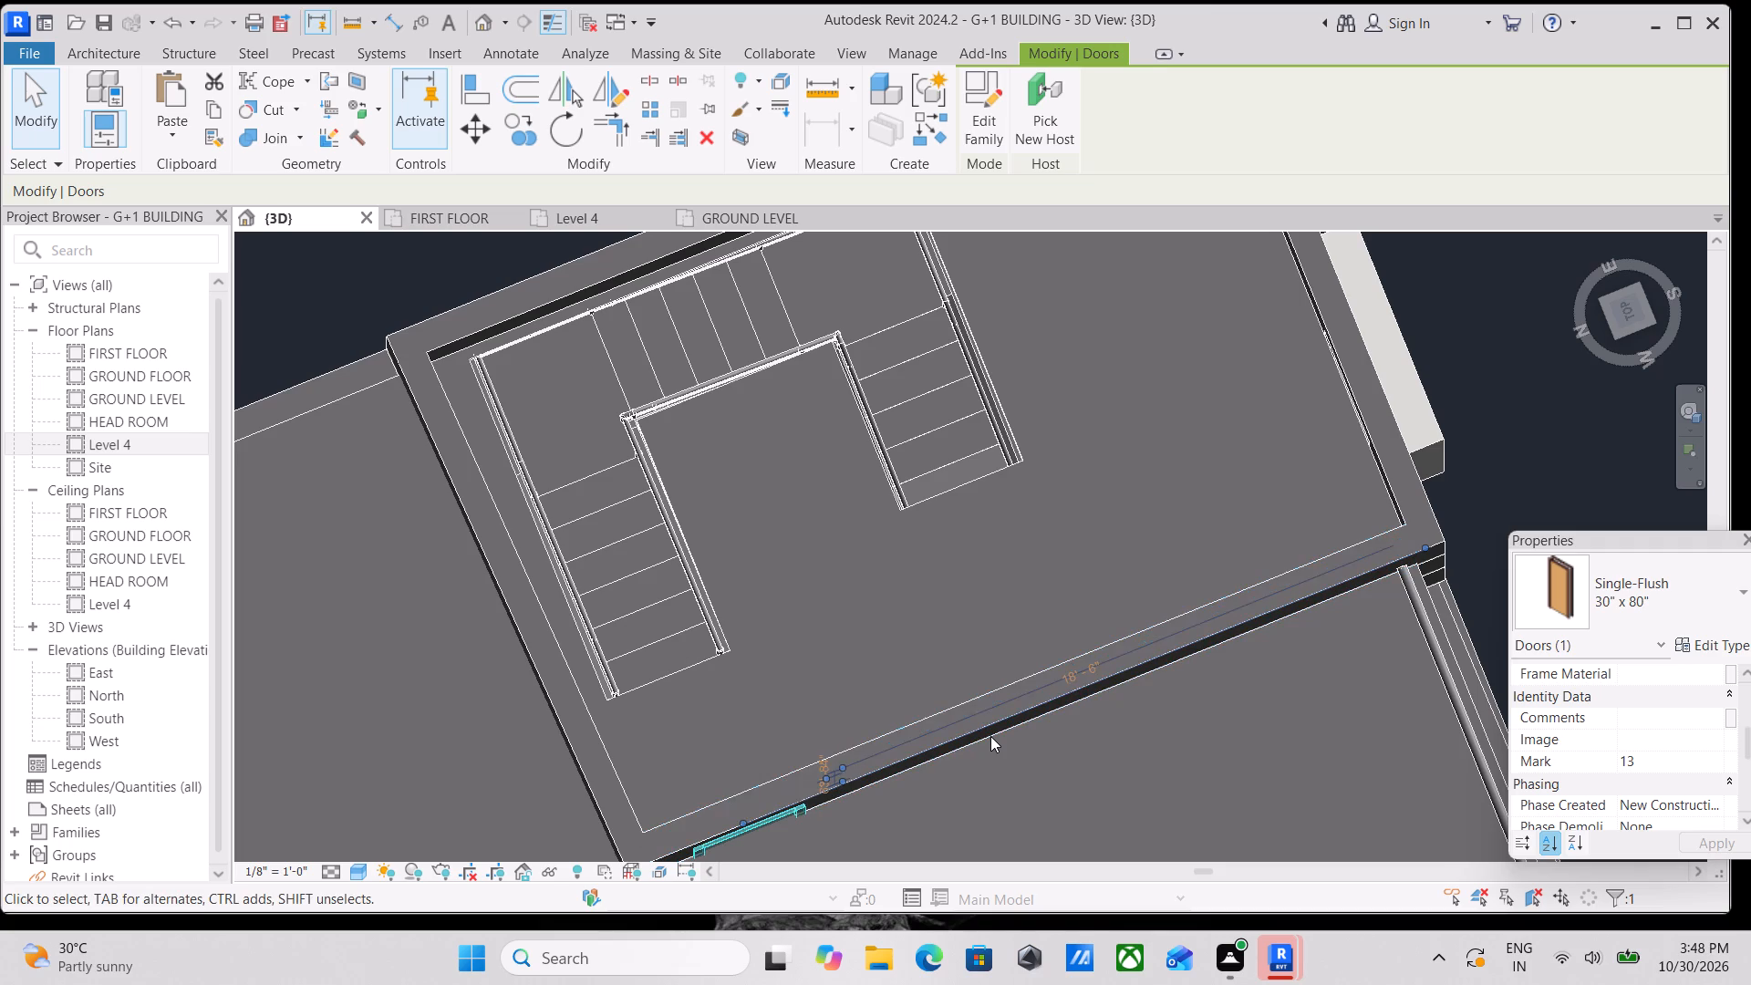
scroll(1011, 595, down, 2)
key(Escape)
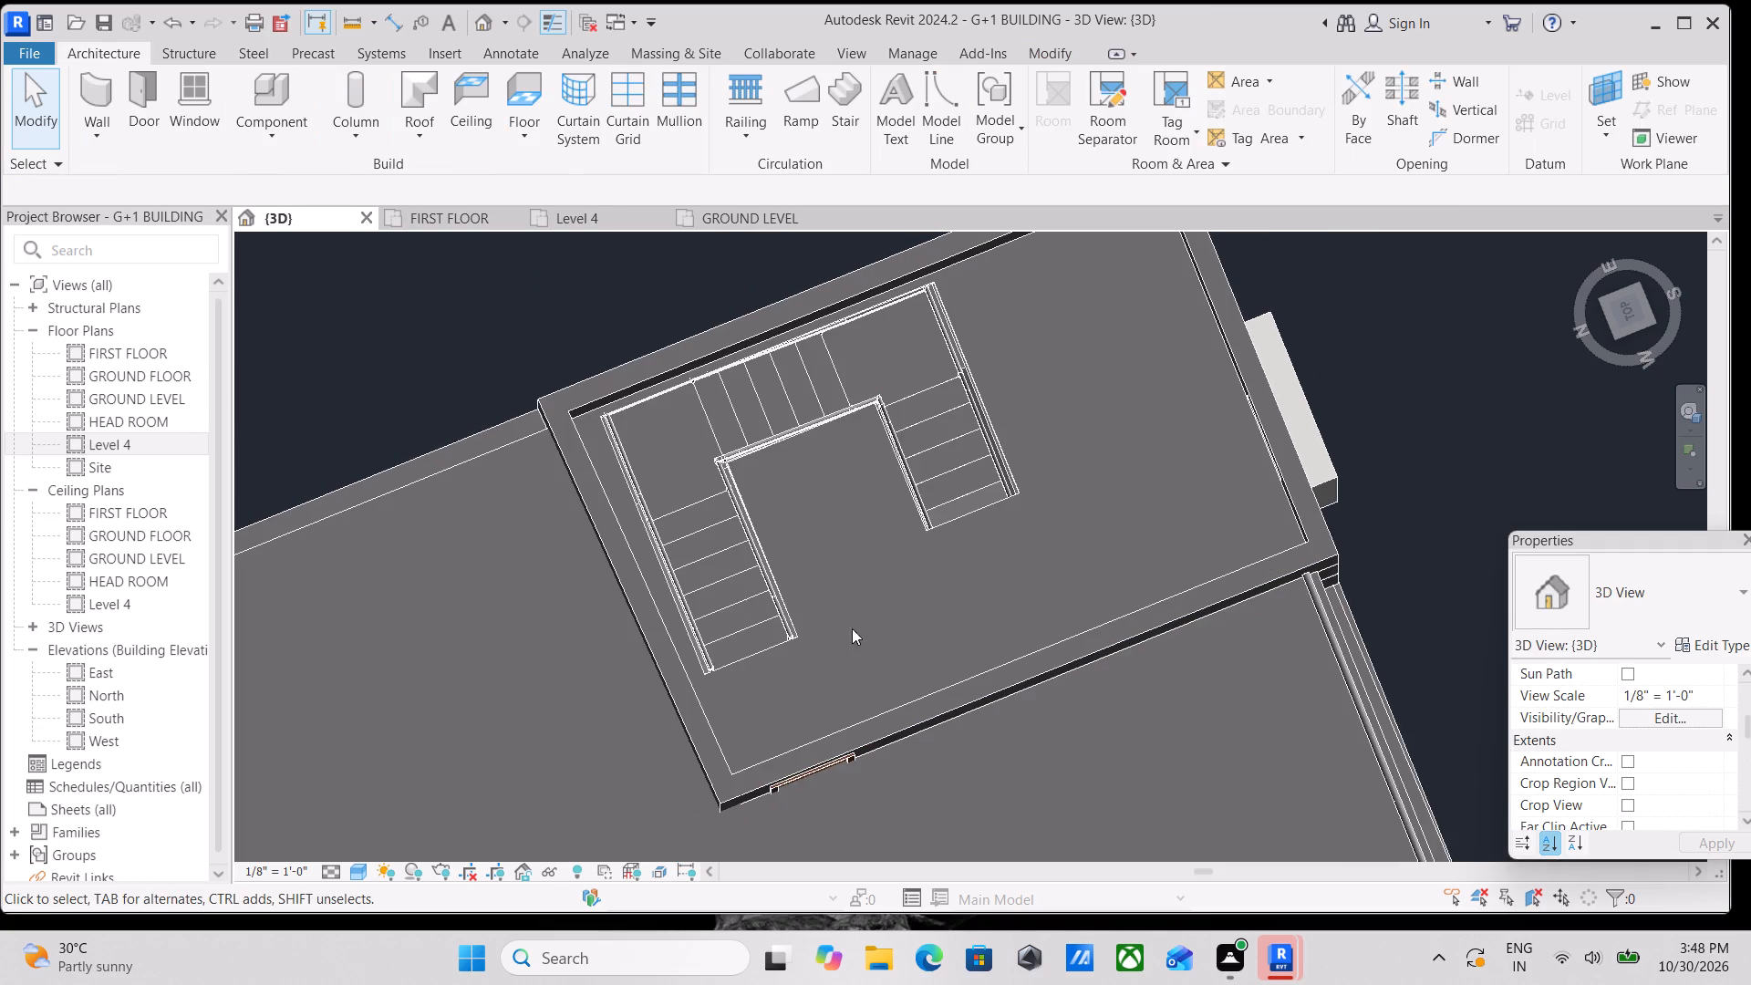
Examine the stair room's door side and the building's front facade from several angles.
shift+middle_drag(919, 674, 840, 227)
shift+middle_drag(903, 573, 902, 369)
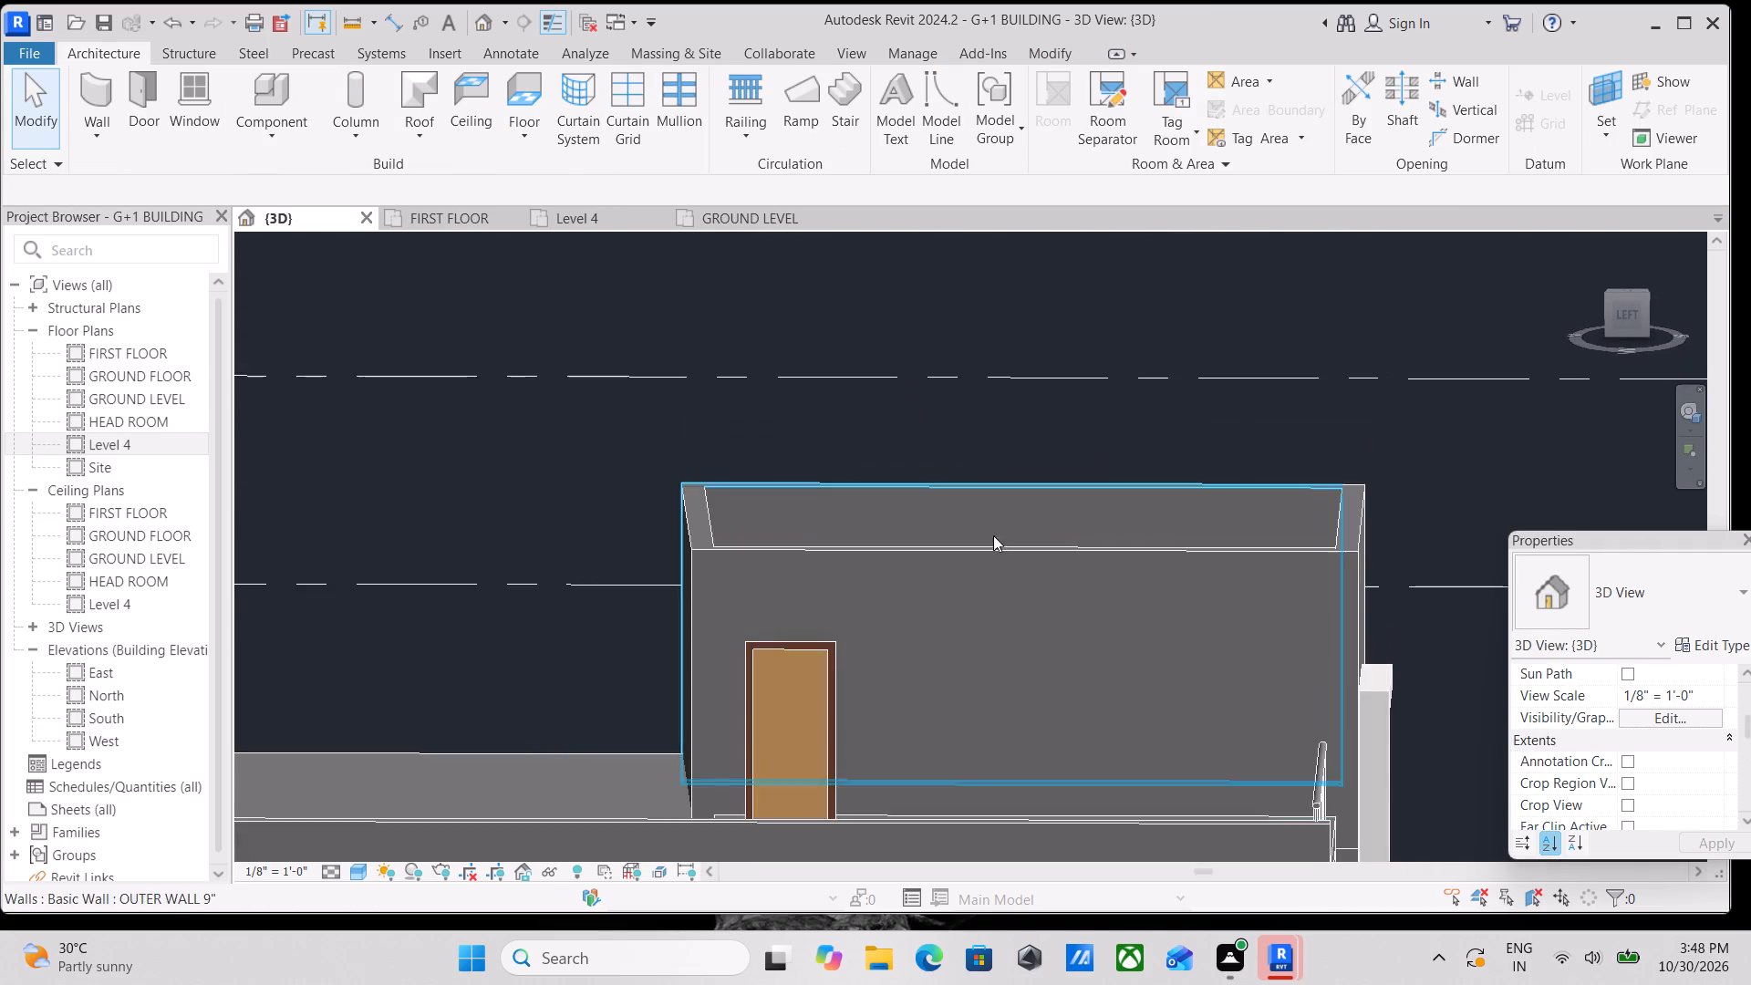
shift+middle_drag(1059, 581, 750, 461)
scroll(899, 549, down, 3)
middle_drag(899, 549, 904, 506)
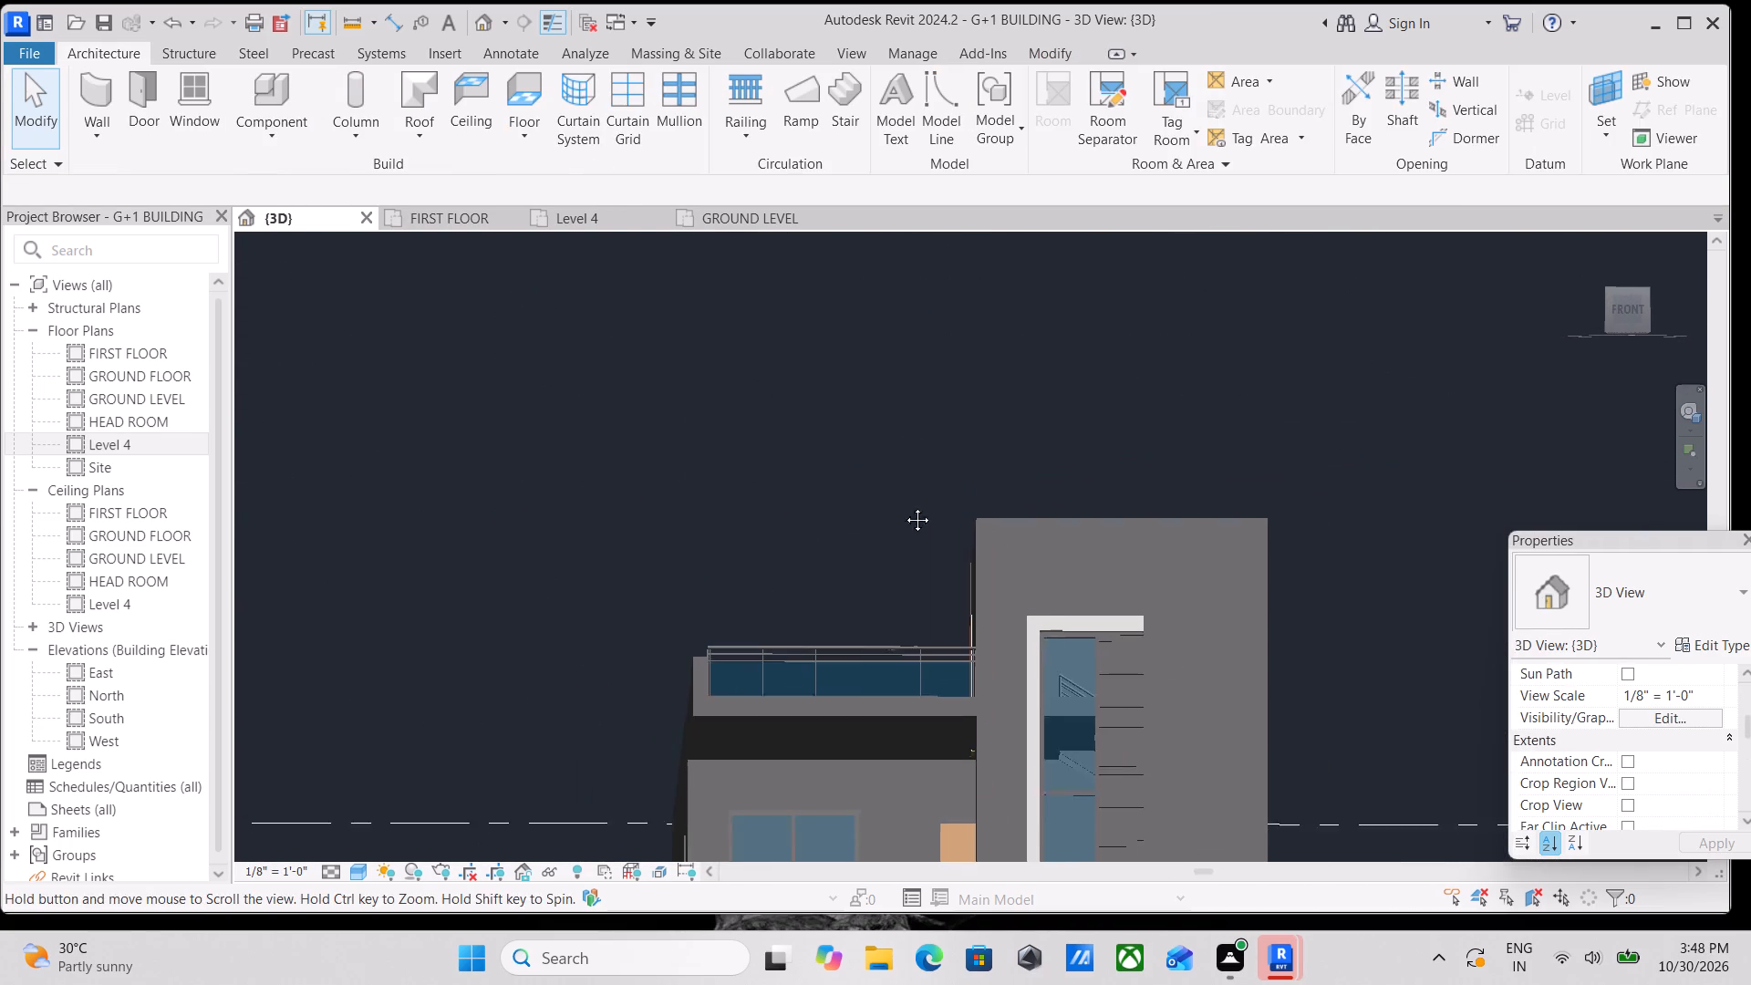
middle_drag(904, 506, 909, 420)
scroll(1060, 635, down, 3)
middle_drag(1059, 634, 1114, 617)
shift+middle_drag(1111, 615, 1069, 714)
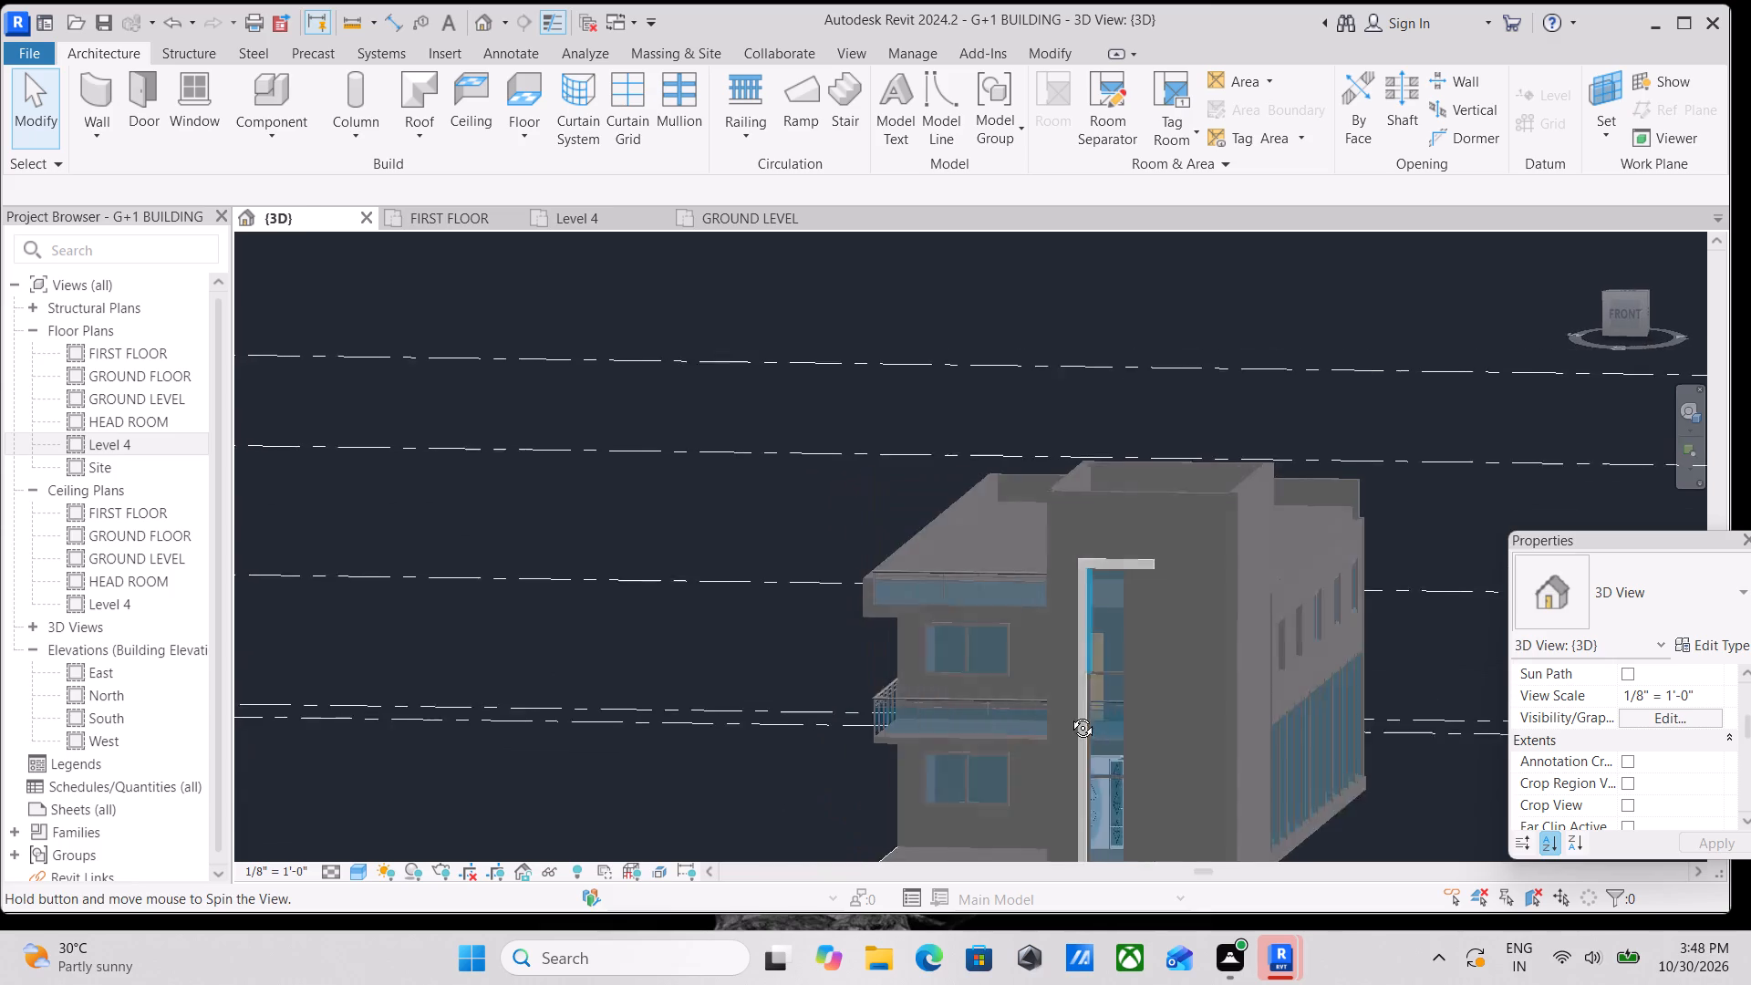
shift+middle_drag(1069, 714, 1087, 726)
middle_drag(1087, 727, 1106, 715)
scroll(1005, 784, up, 3)
middle_drag(1009, 779, 1130, 621)
scroll(1144, 673, up, 2)
middle_drag(1144, 673, 1056, 621)
scroll(1056, 621, down, 2)
middle_drag(1152, 638, 1024, 735)
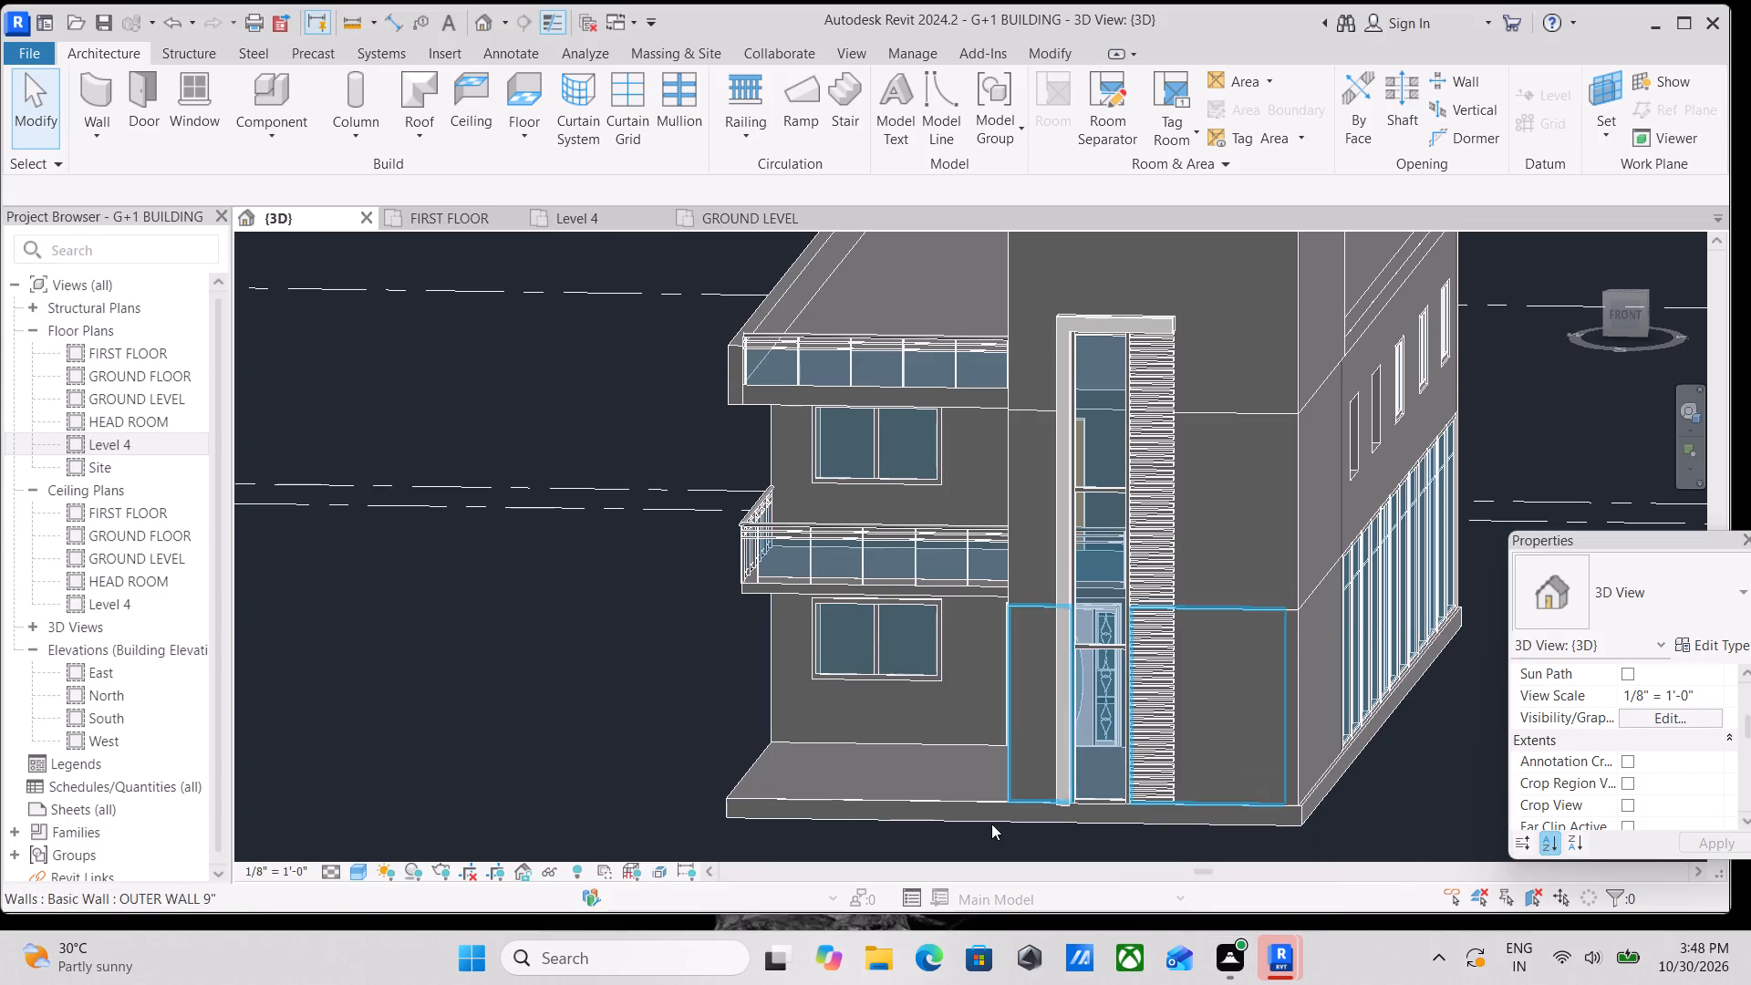
Open the latest WhatsApp reference image in Photos and study the facade's stair tower, window frame, balconies and roof.
click(468, 948)
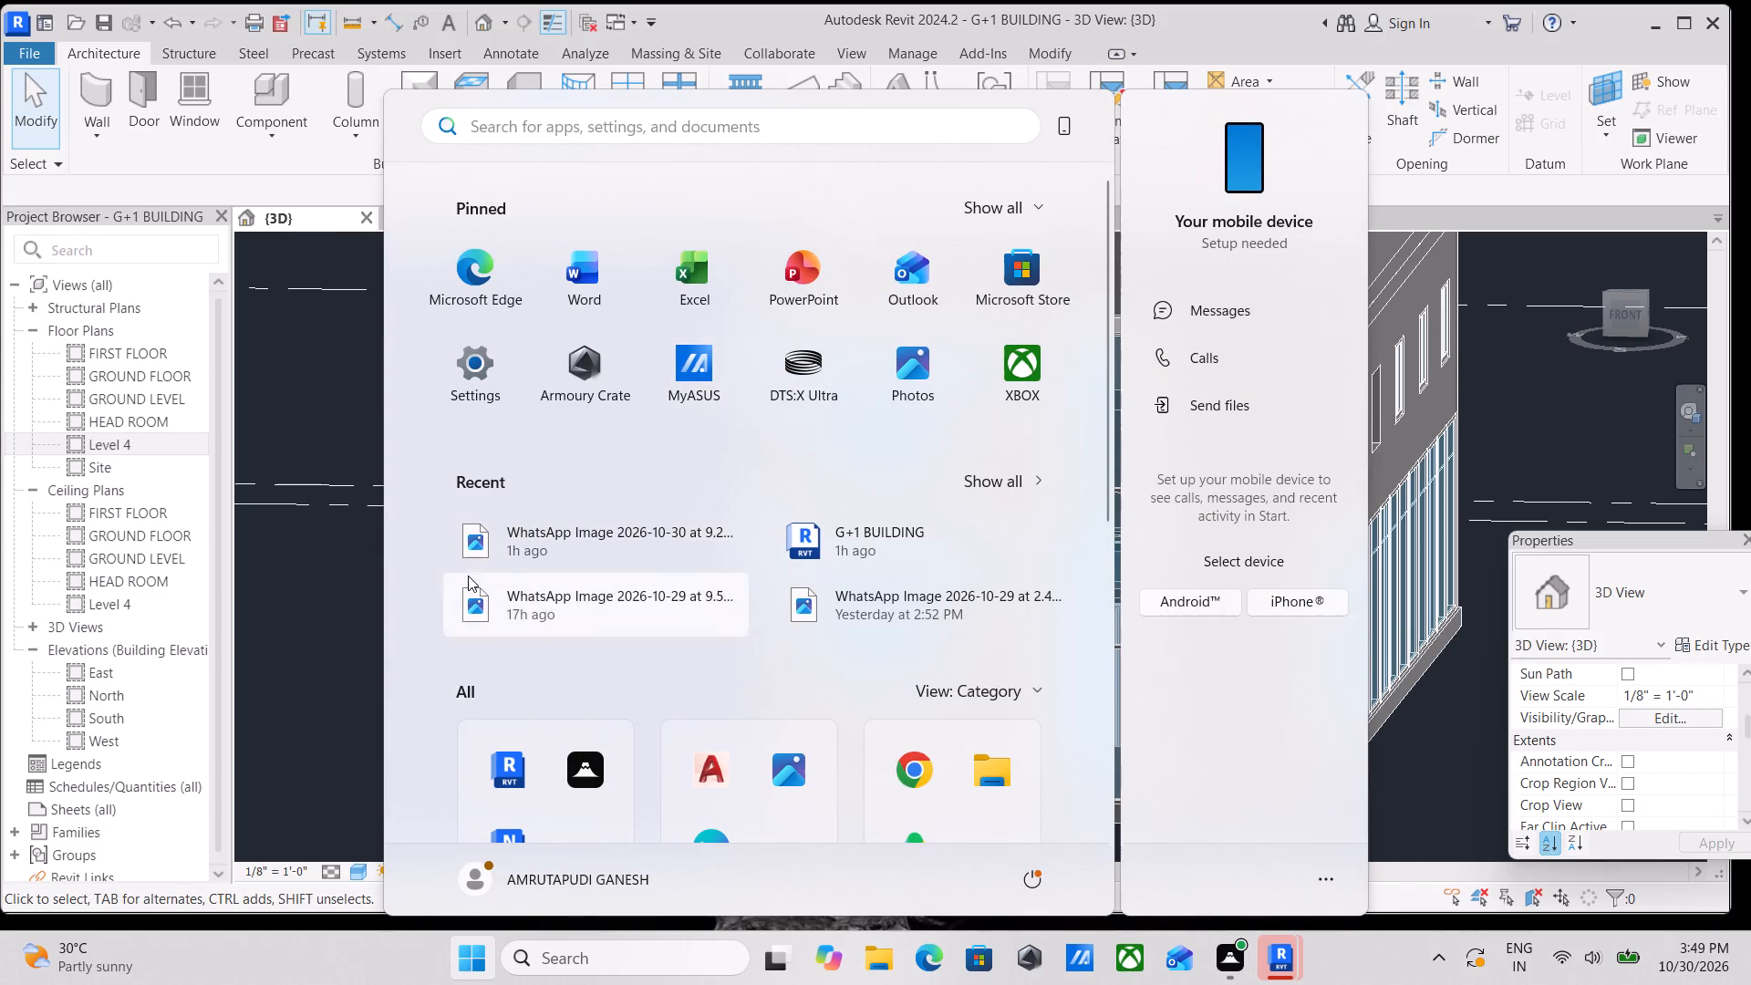
click(512, 546)
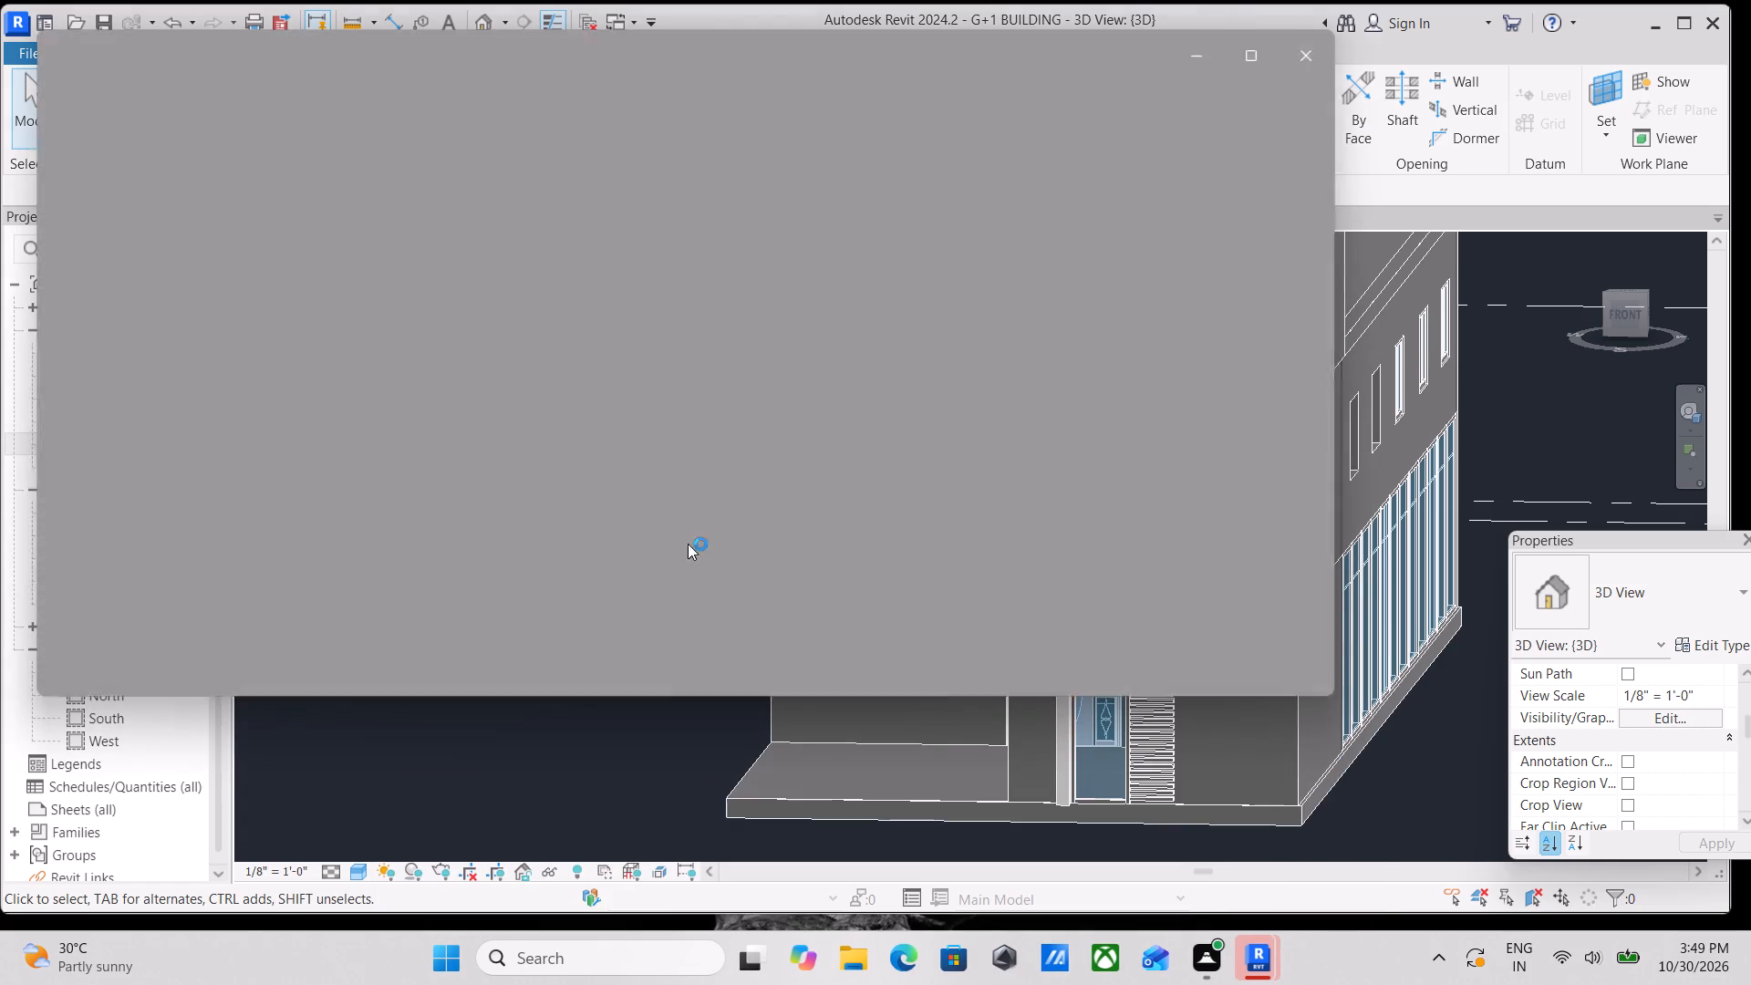
scroll(635, 368, up, 3)
middle_drag(616, 492, 744, 318)
scroll(615, 517, up, 3)
scroll(542, 541, up, 1)
middle_drag(542, 541, 638, 380)
scroll(524, 488, up, 4)
scroll(561, 472, down, 1)
middle_drag(561, 472, 656, 506)
scroll(751, 462, down, 1)
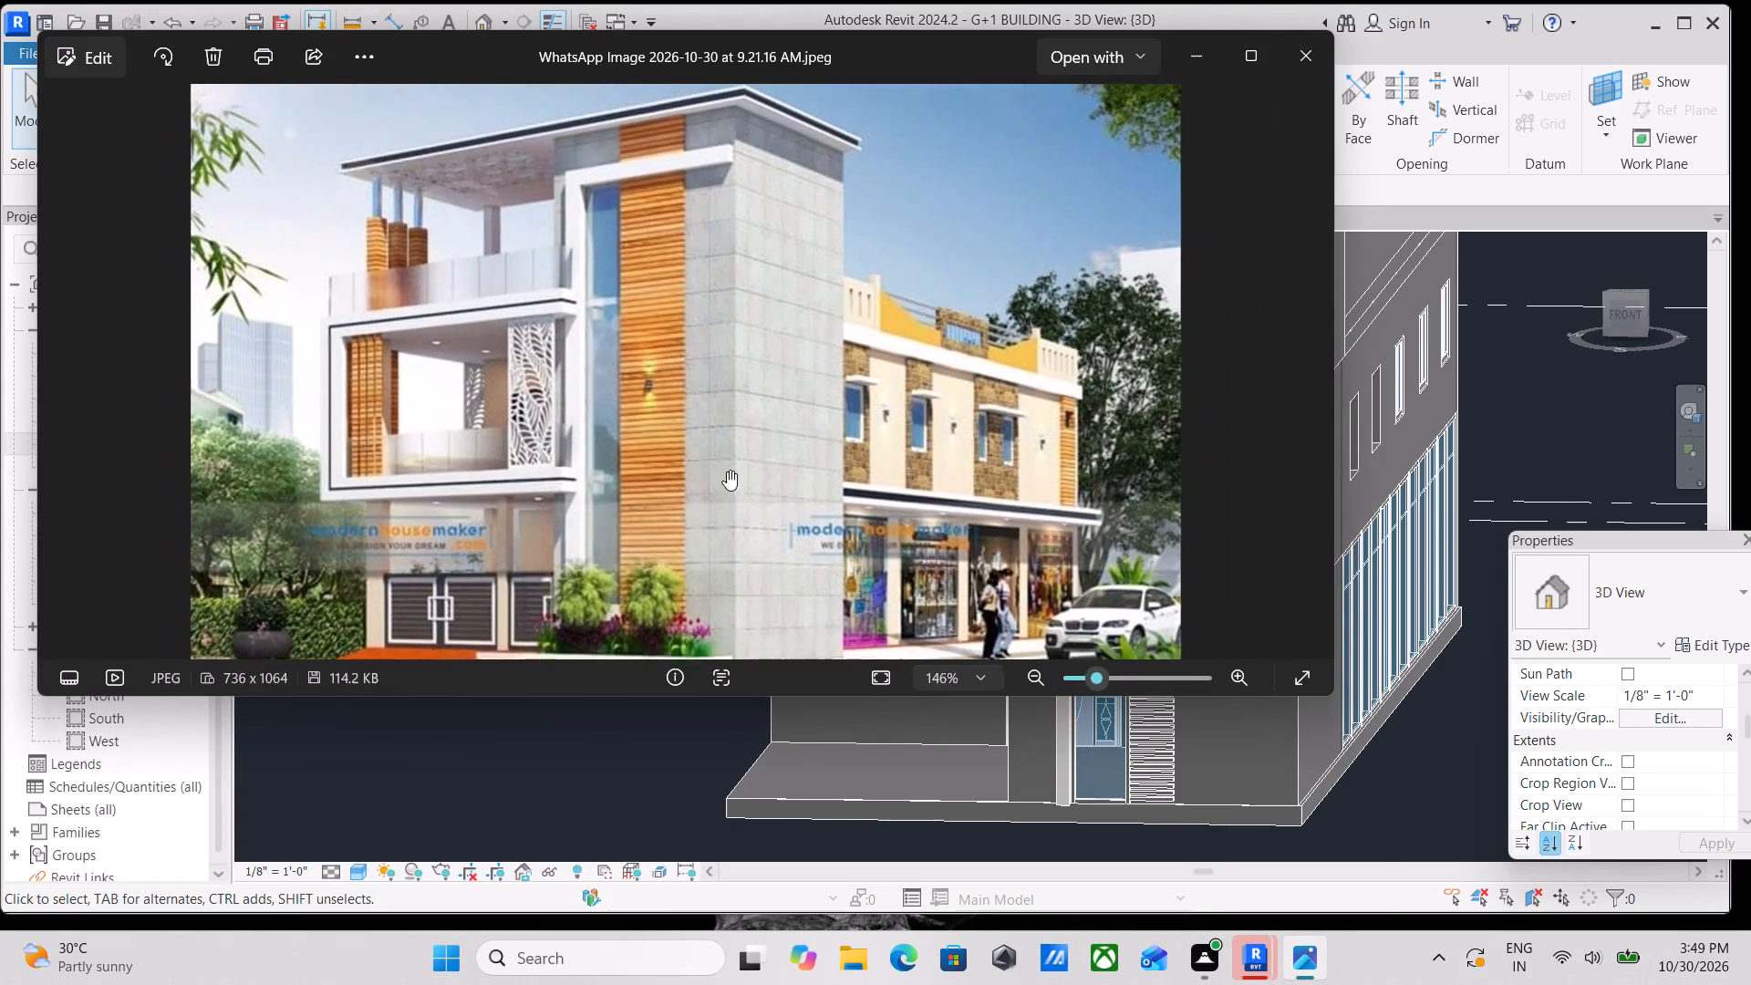
scroll(557, 449, down, 1)
middle_drag(494, 421, 596, 525)
middle_drag(711, 454, 739, 508)
scroll(739, 508, up, 2)
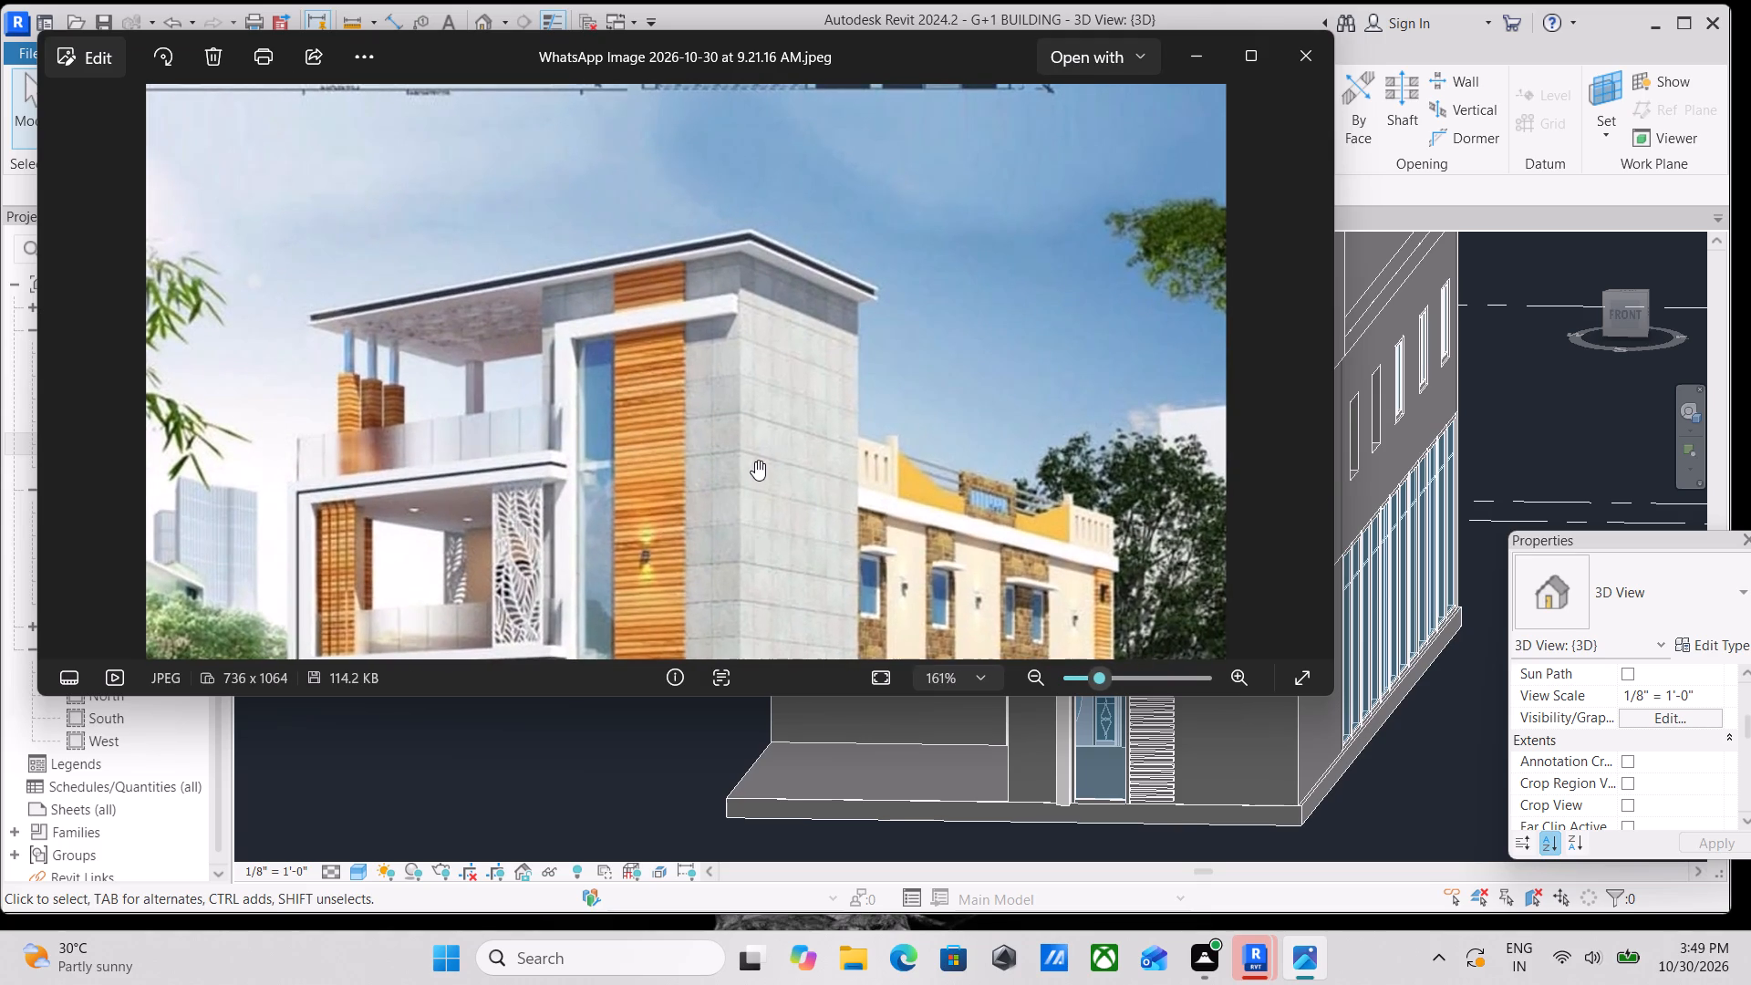
middle_drag(755, 461, 798, 361)
middle_drag(627, 512, 683, 355)
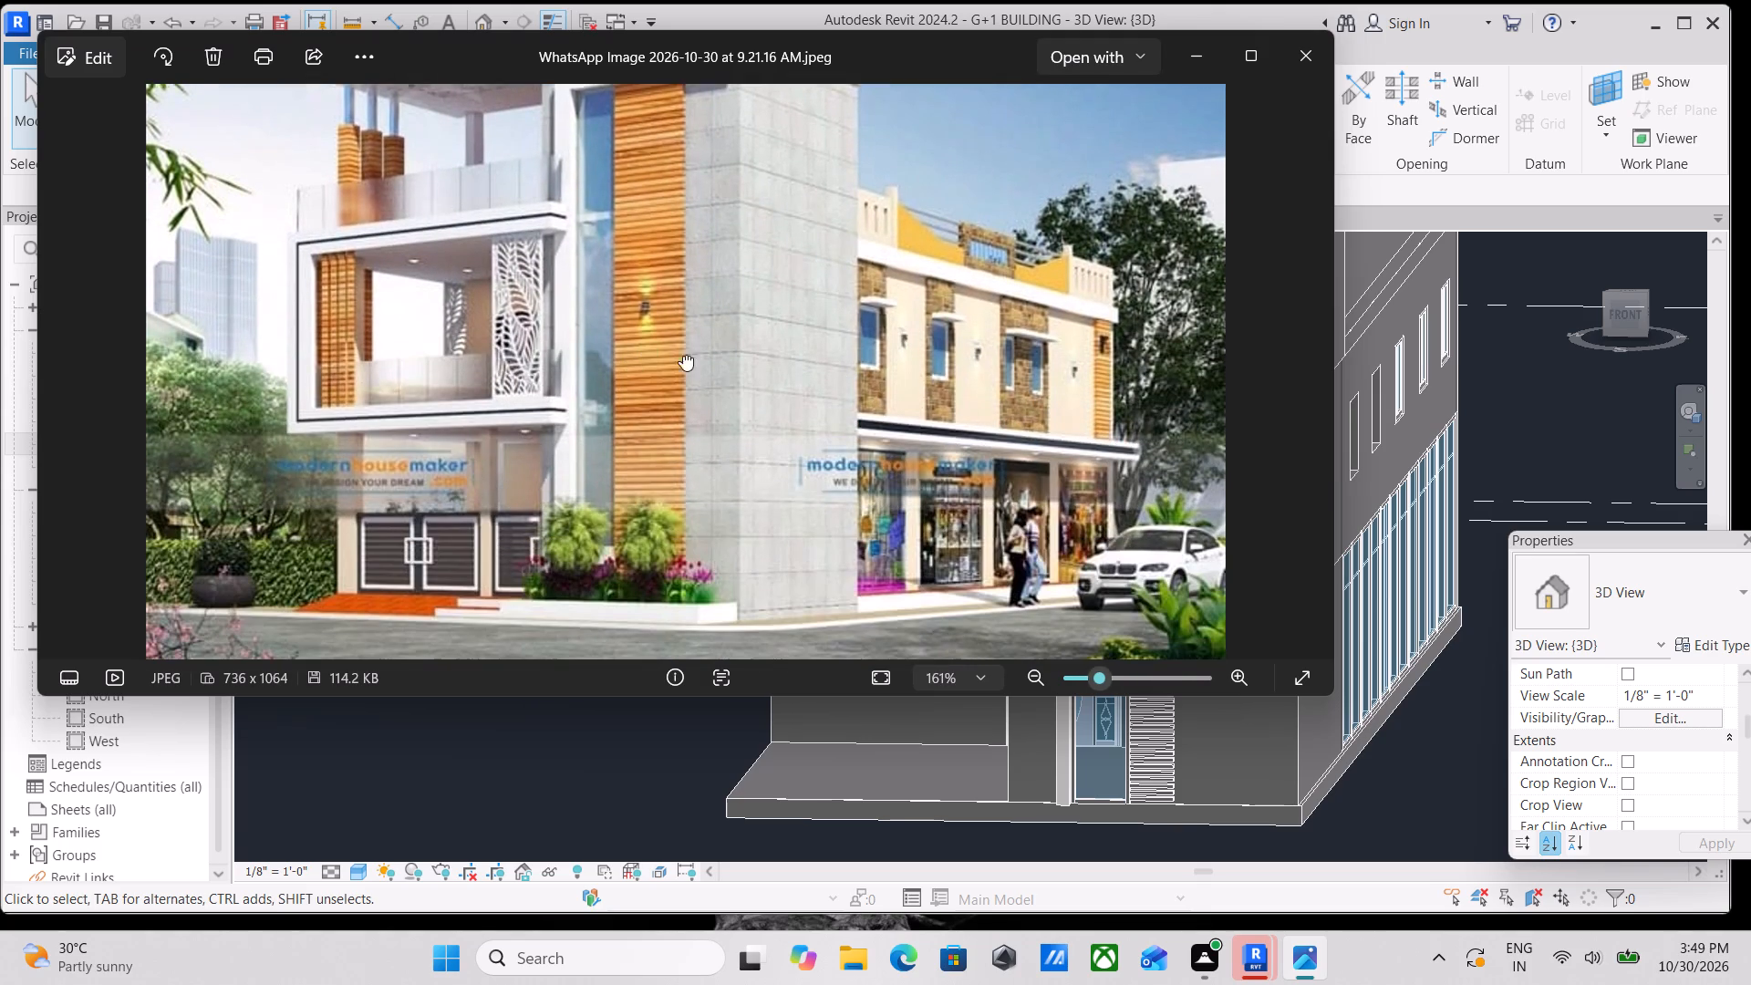
middle_drag(683, 355, 689, 329)
middle_drag(637, 498, 673, 548)
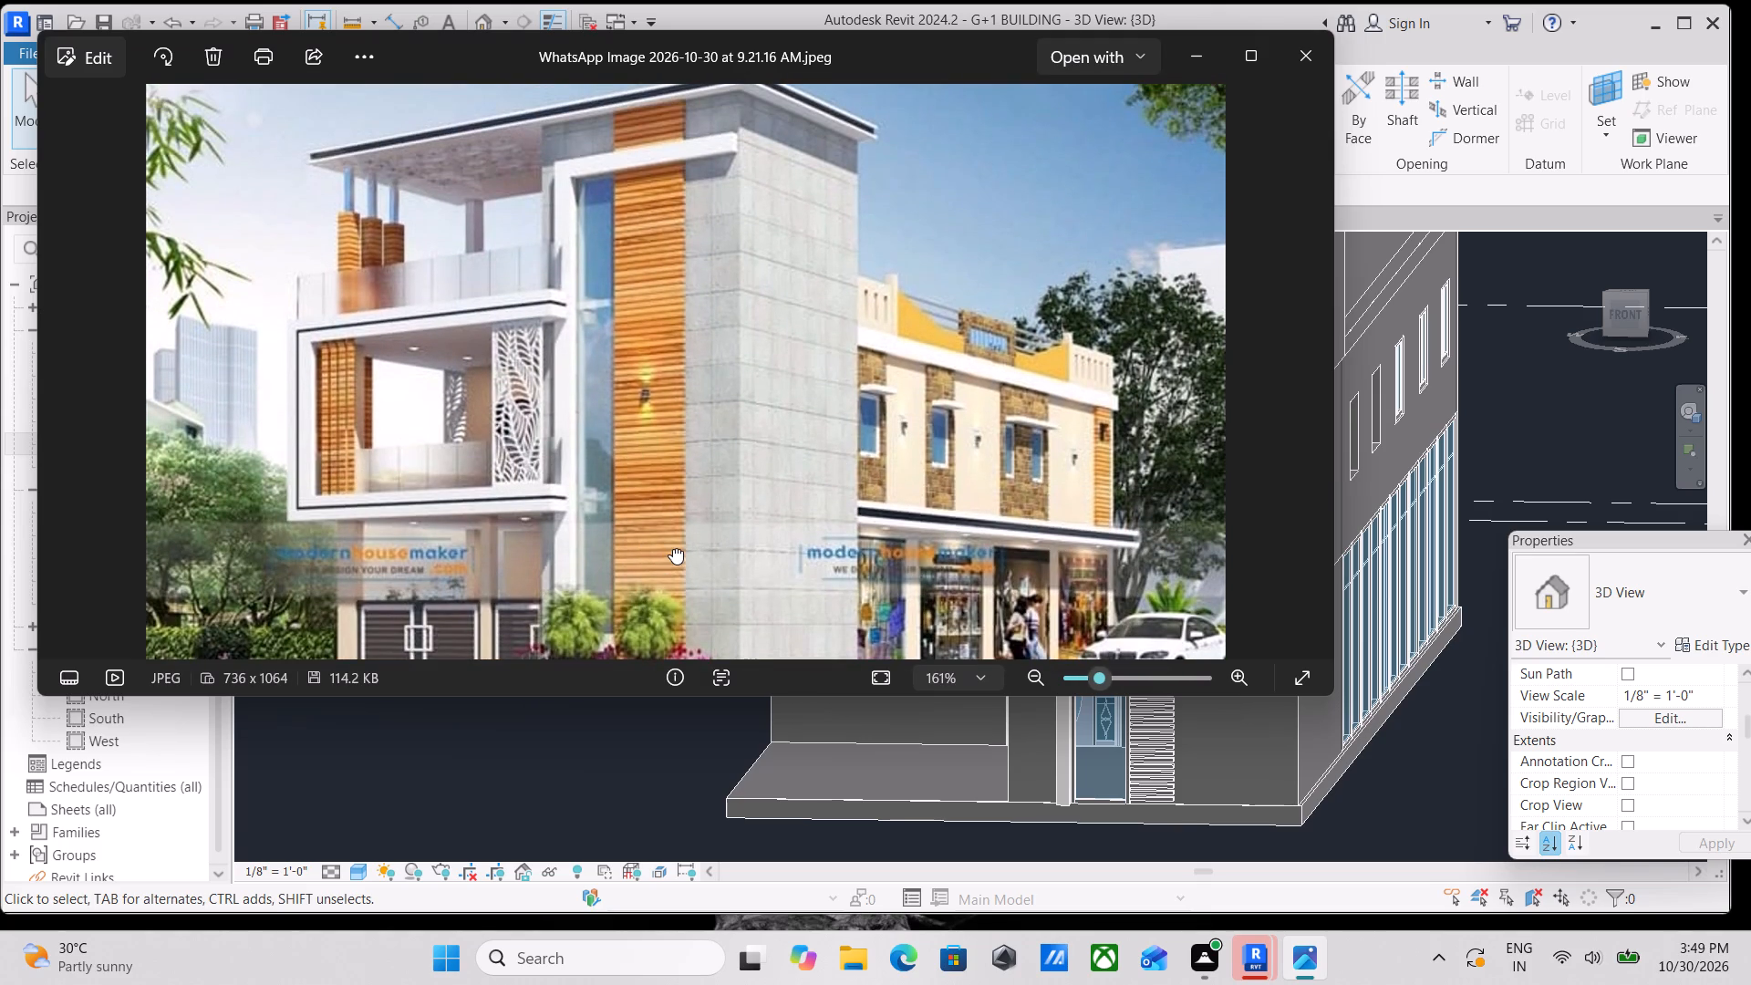
middle_drag(673, 548, 664, 468)
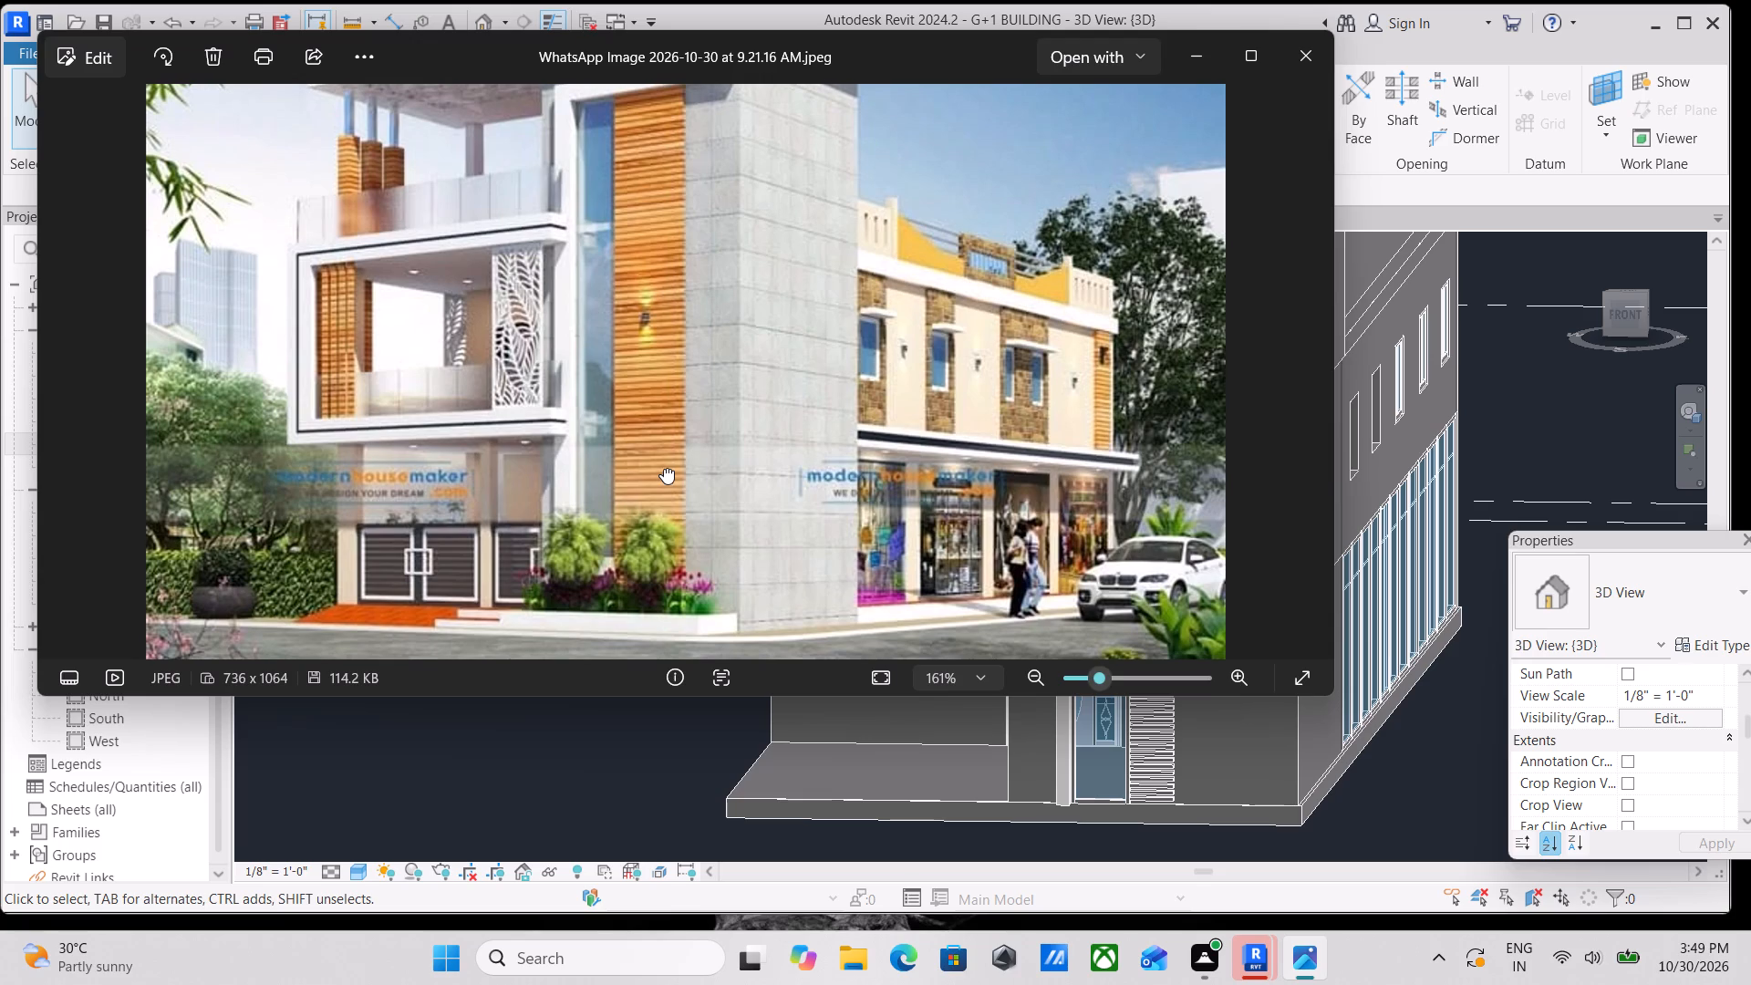
middle_drag(664, 468, 691, 576)
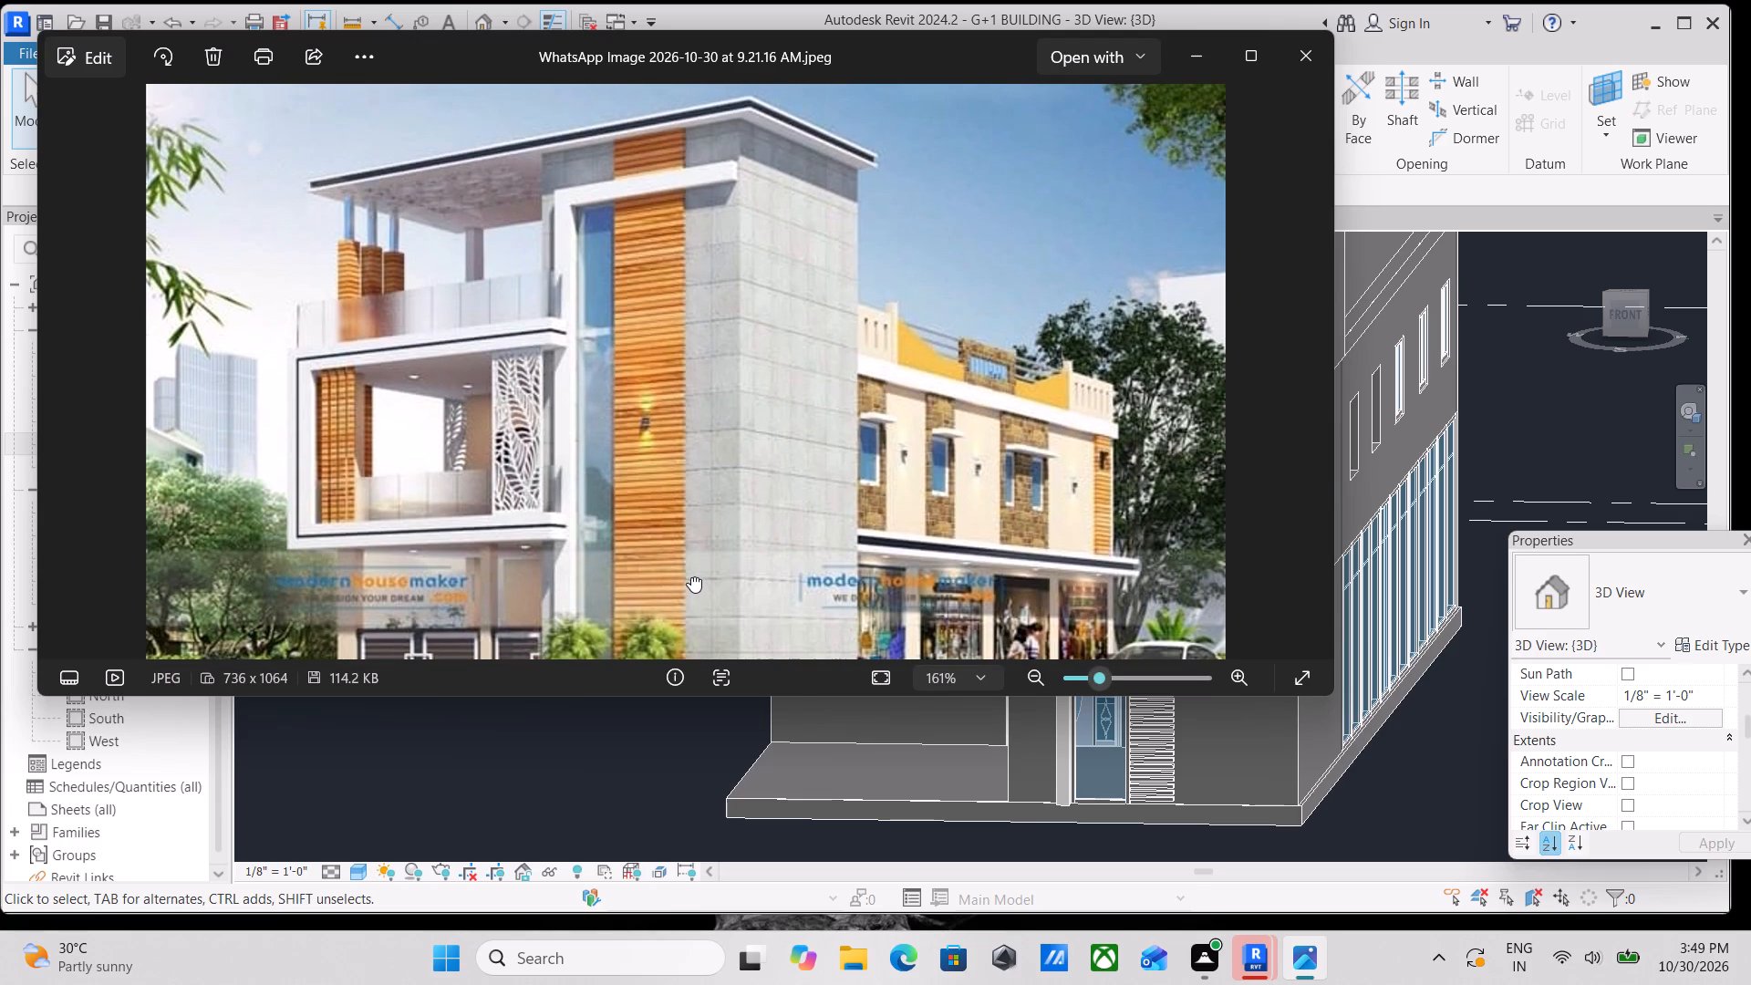
middle_drag(691, 576, 688, 567)
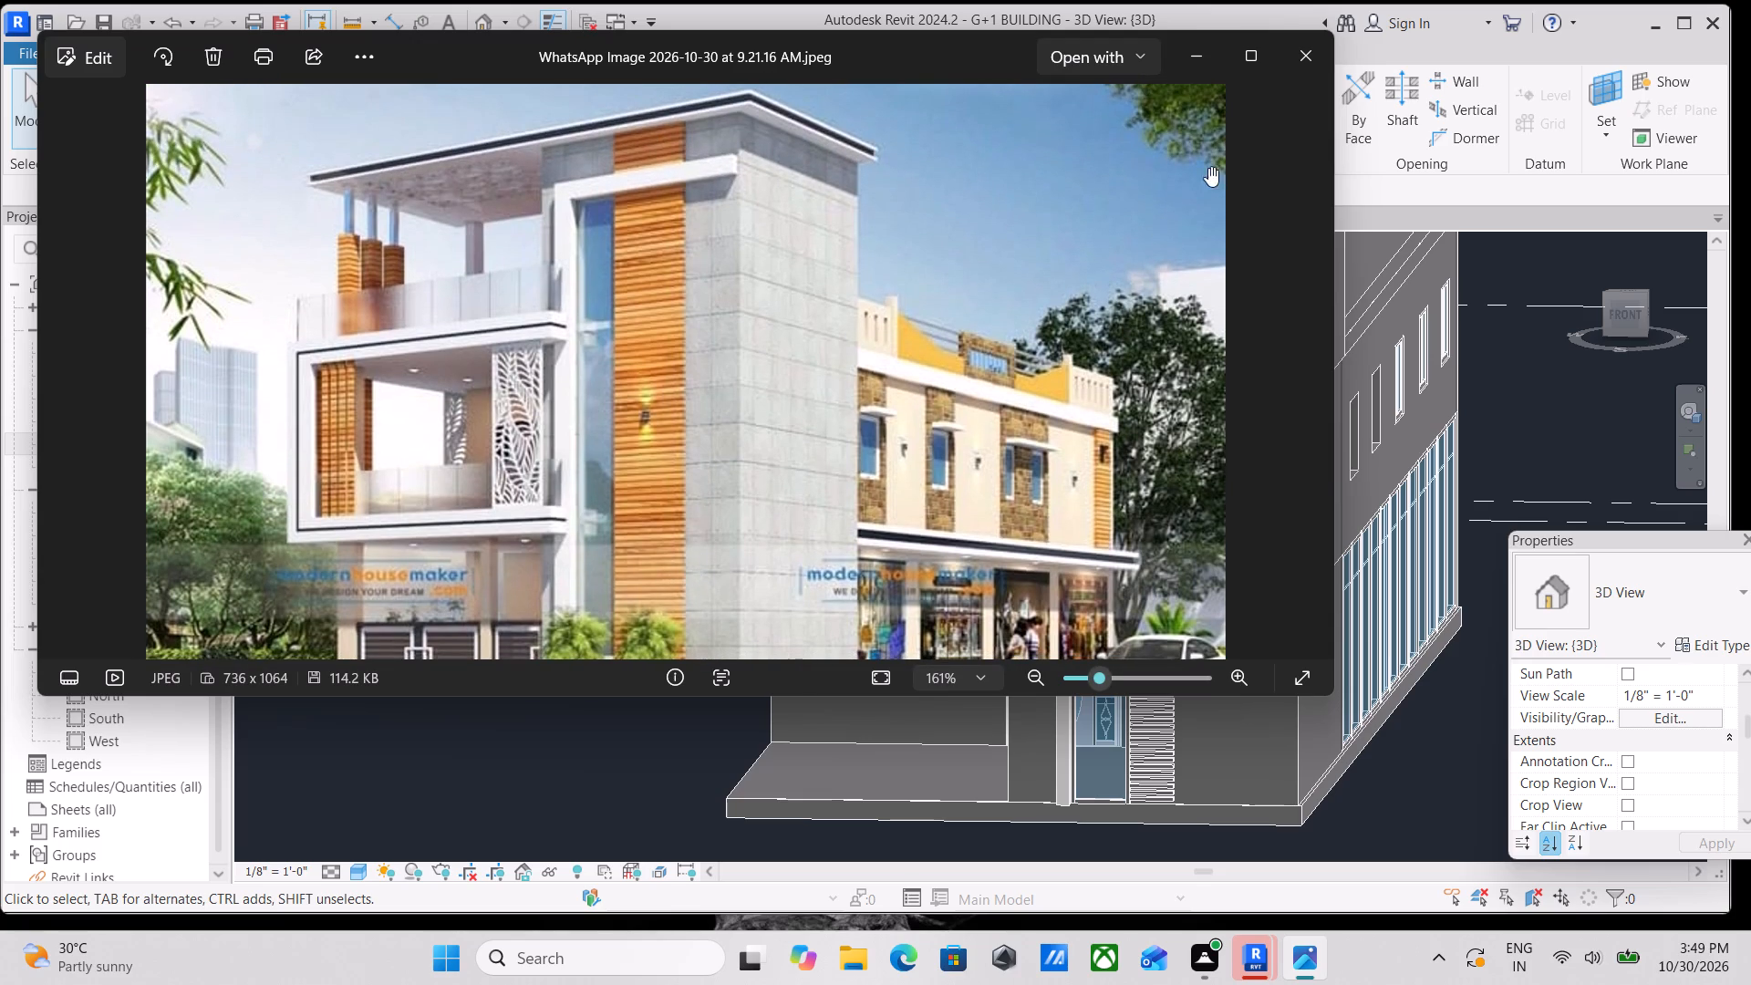
click(1290, 68)
Widen the vertical leg of the L-shaped Generic Models 2 frame around the stair tower glazing toward the balconies.
scroll(1001, 534, up, 3)
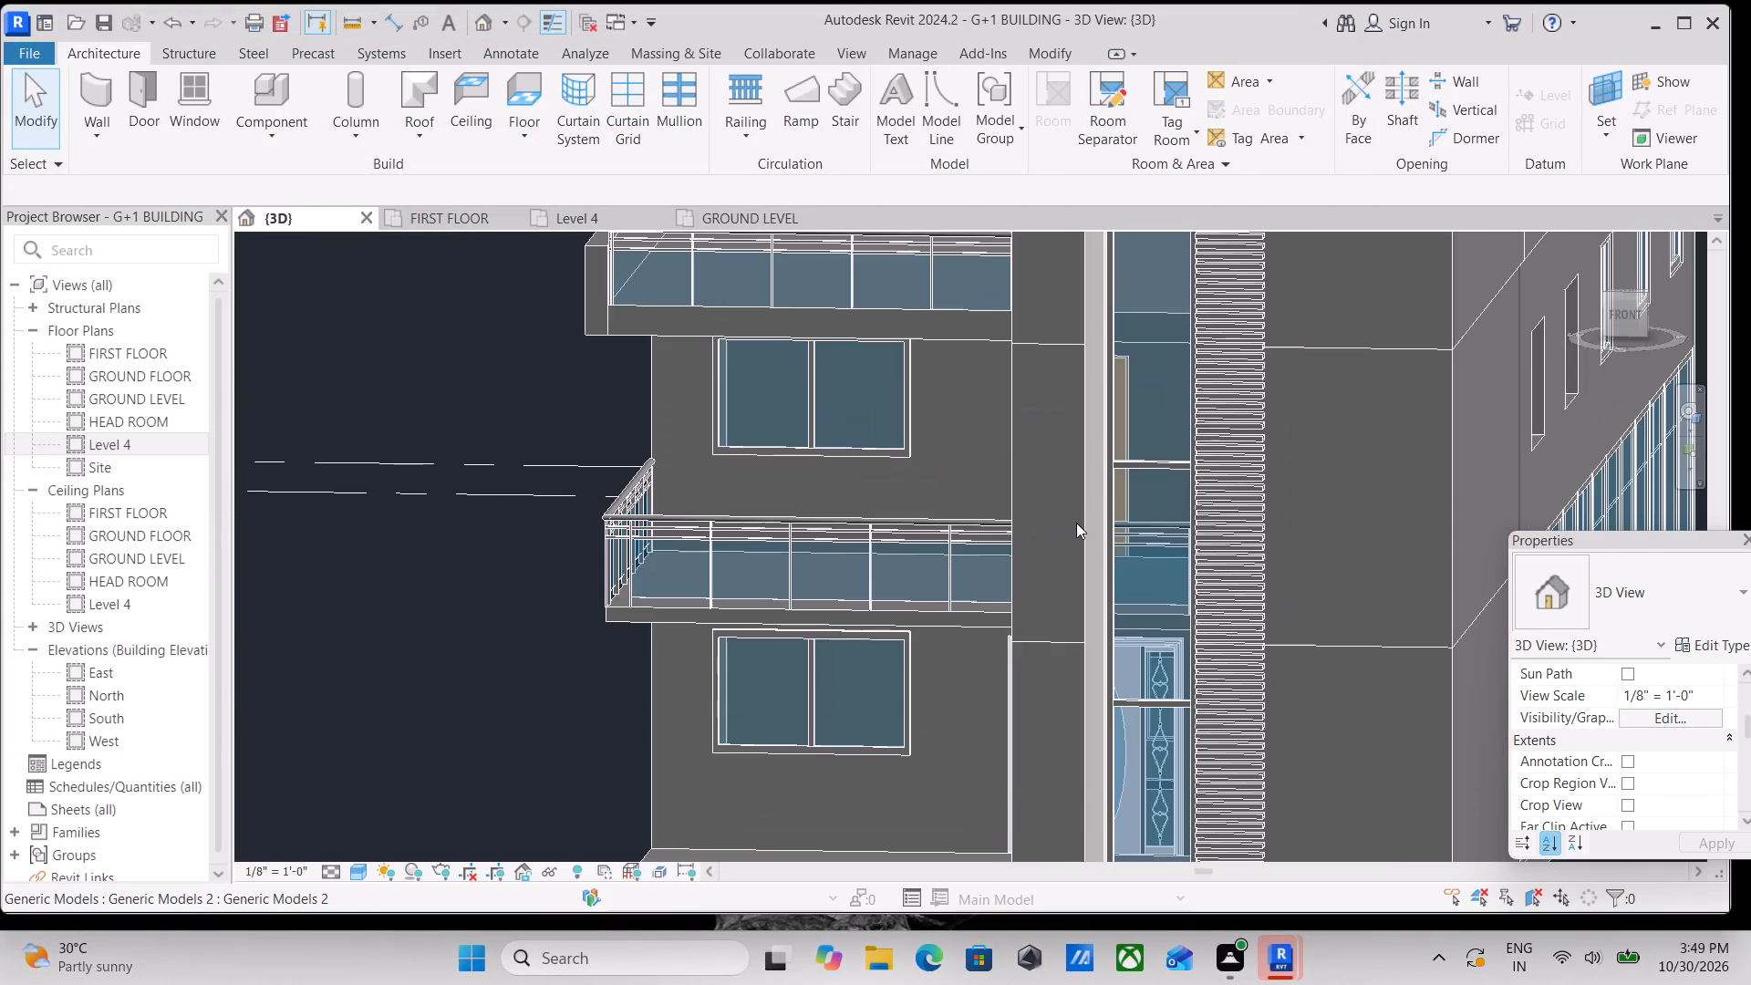
click(1089, 521)
scroll(1114, 528, down, 4)
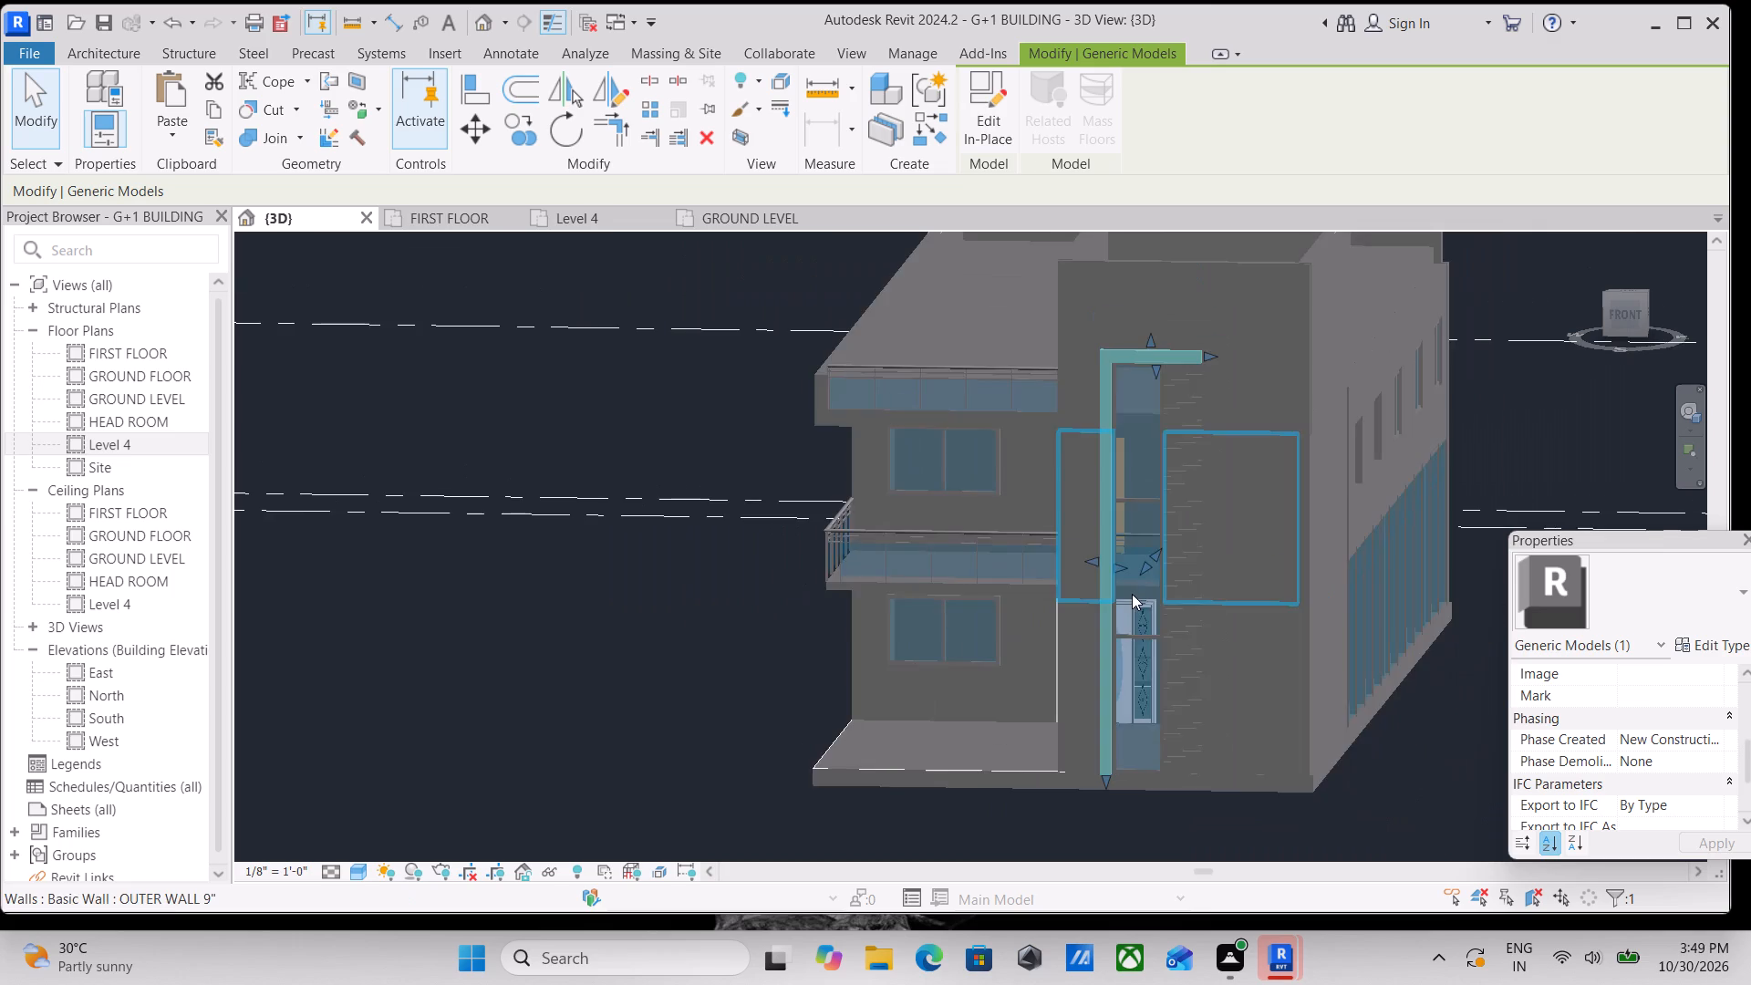
shift+middle_drag(1132, 594, 1263, 675)
scroll(1122, 601, up, 2)
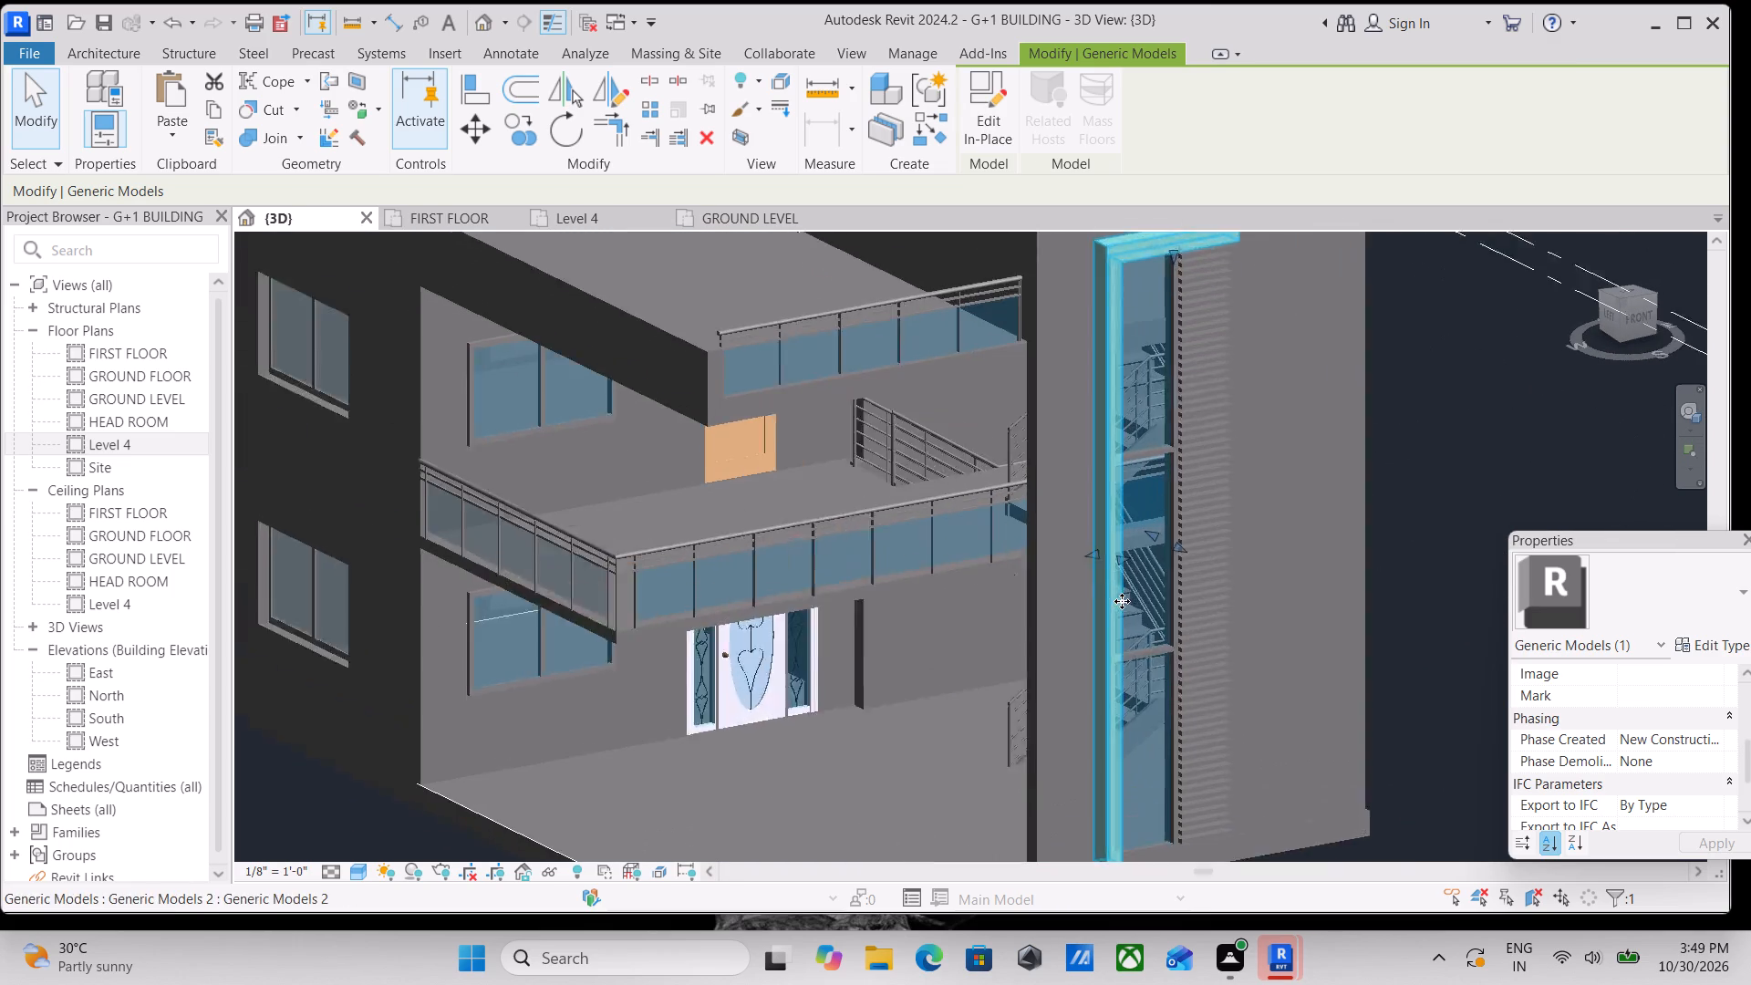
scroll(1122, 601, up, 9)
drag(1154, 498, 1139, 500)
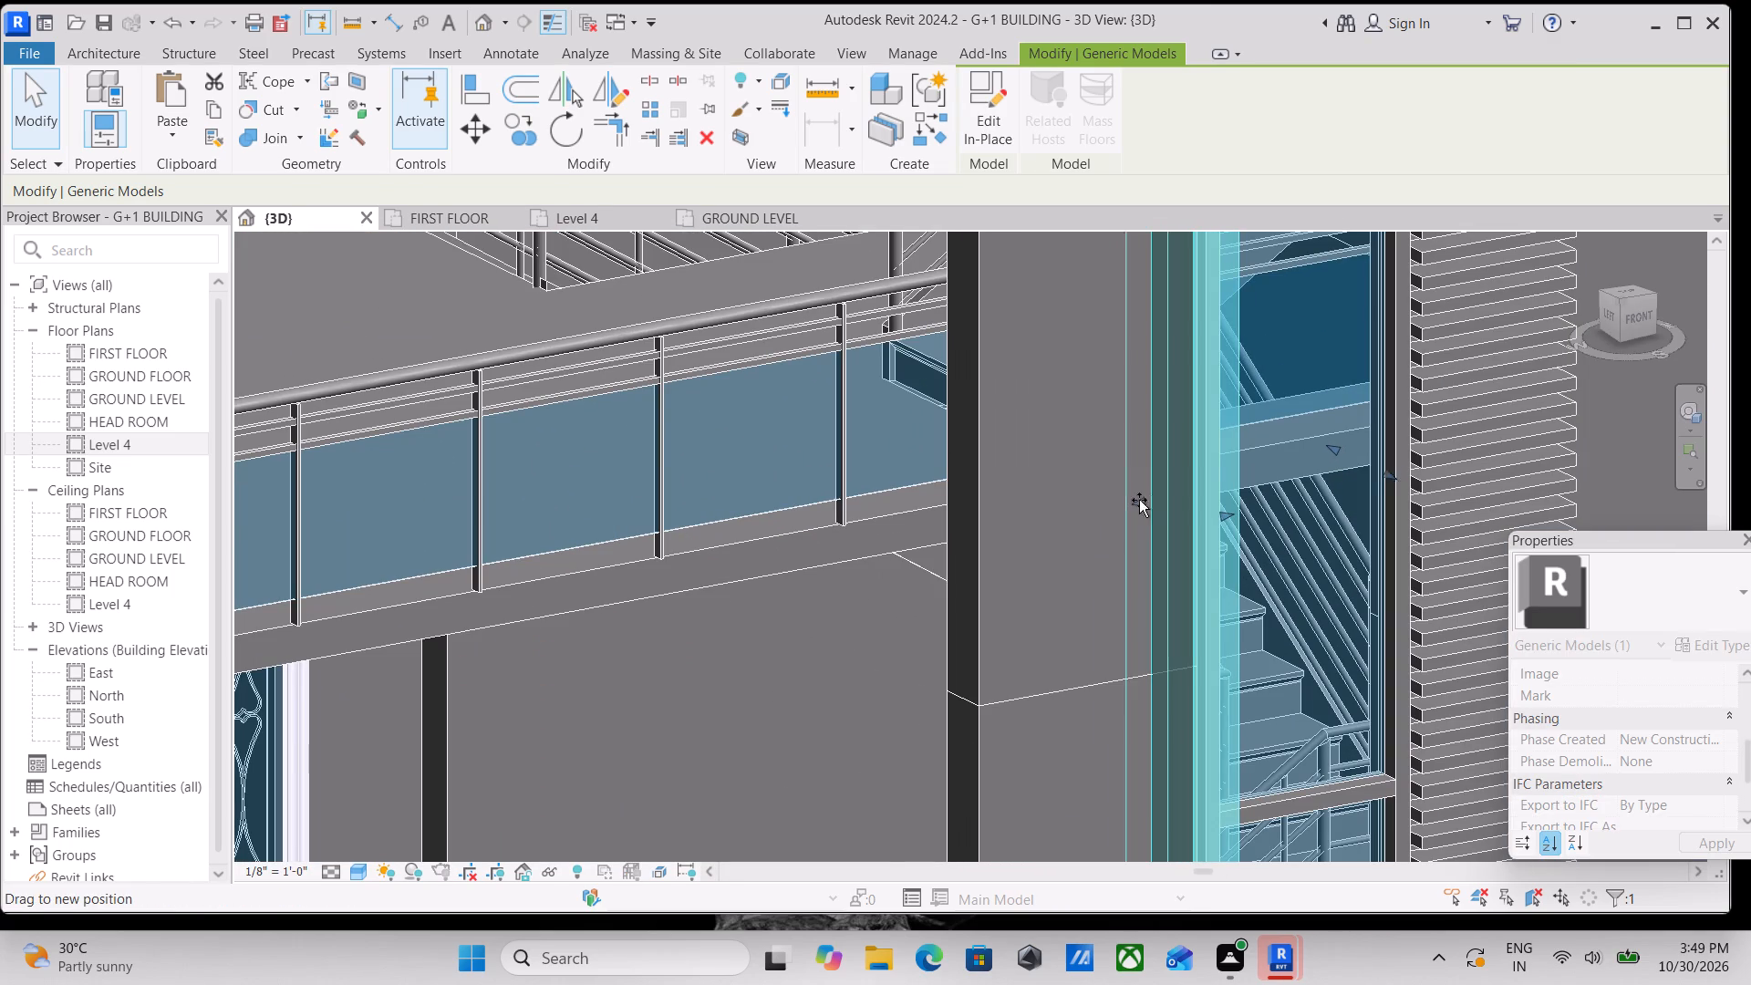
drag(1139, 500, 1091, 506)
scroll(1091, 506, down, 7)
middle_drag(1092, 506, 1026, 631)
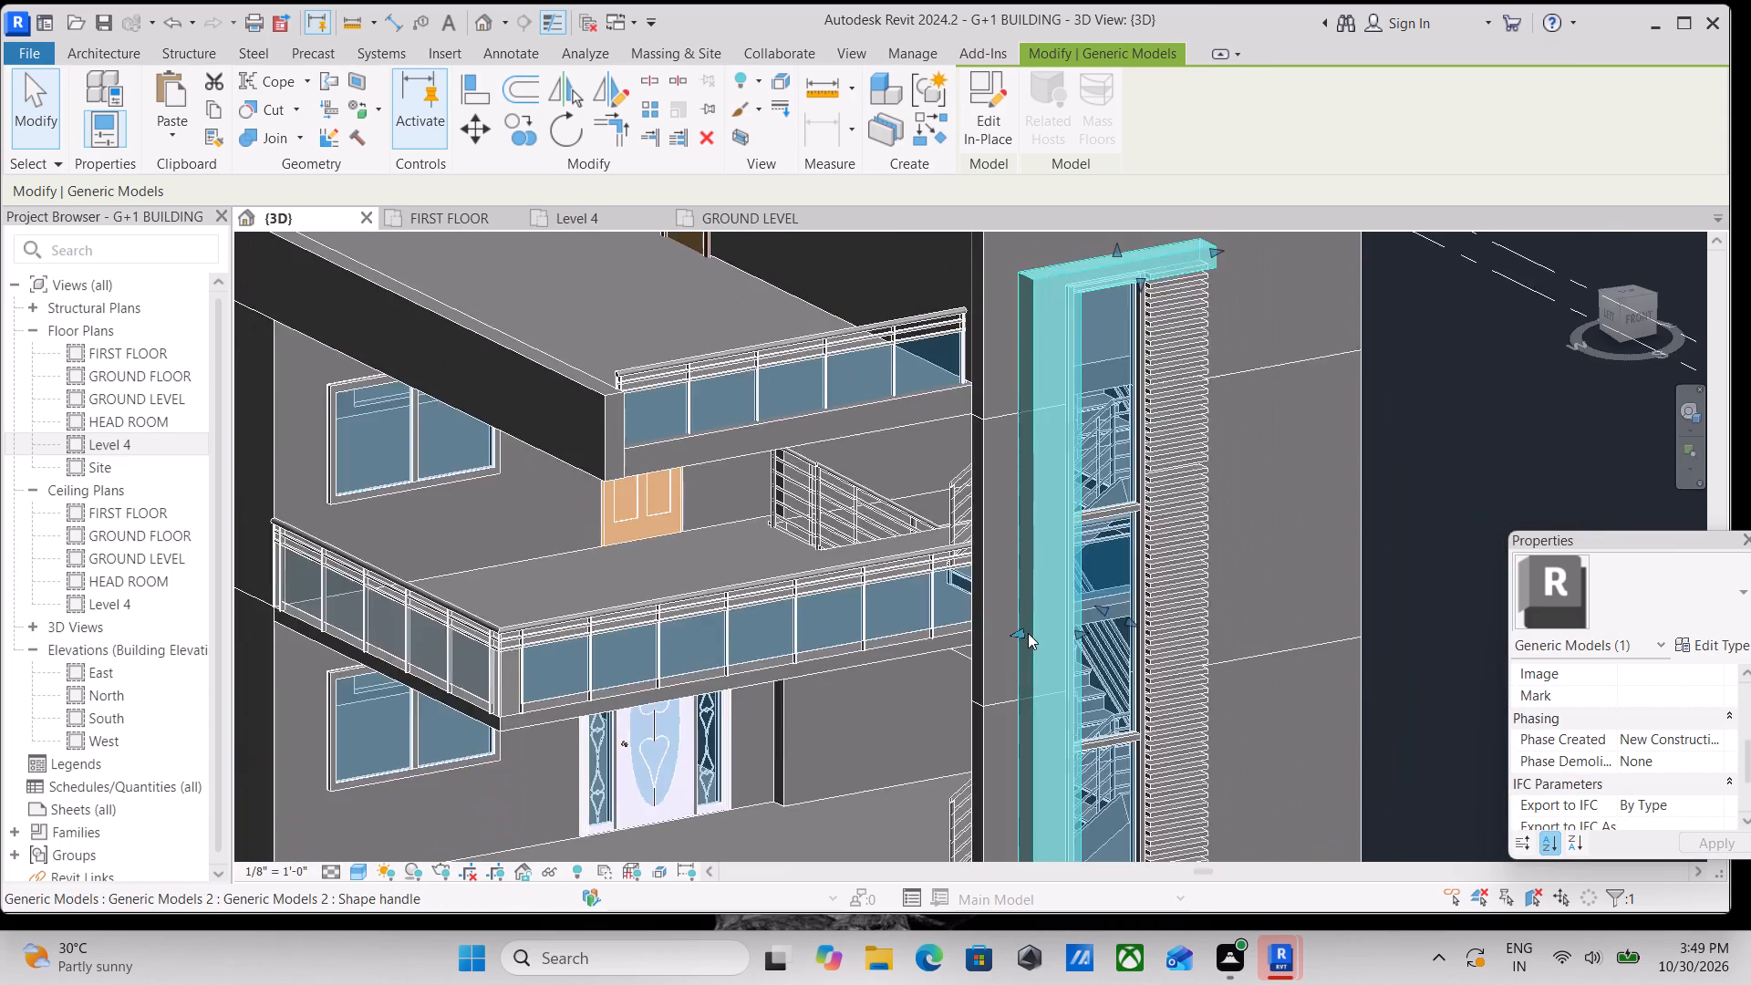
Stretch the top edge of the L-shaped frame slightly upward to thicken its horizontal band.
scroll(1028, 633, down, 2)
scroll(1112, 306, up, 5)
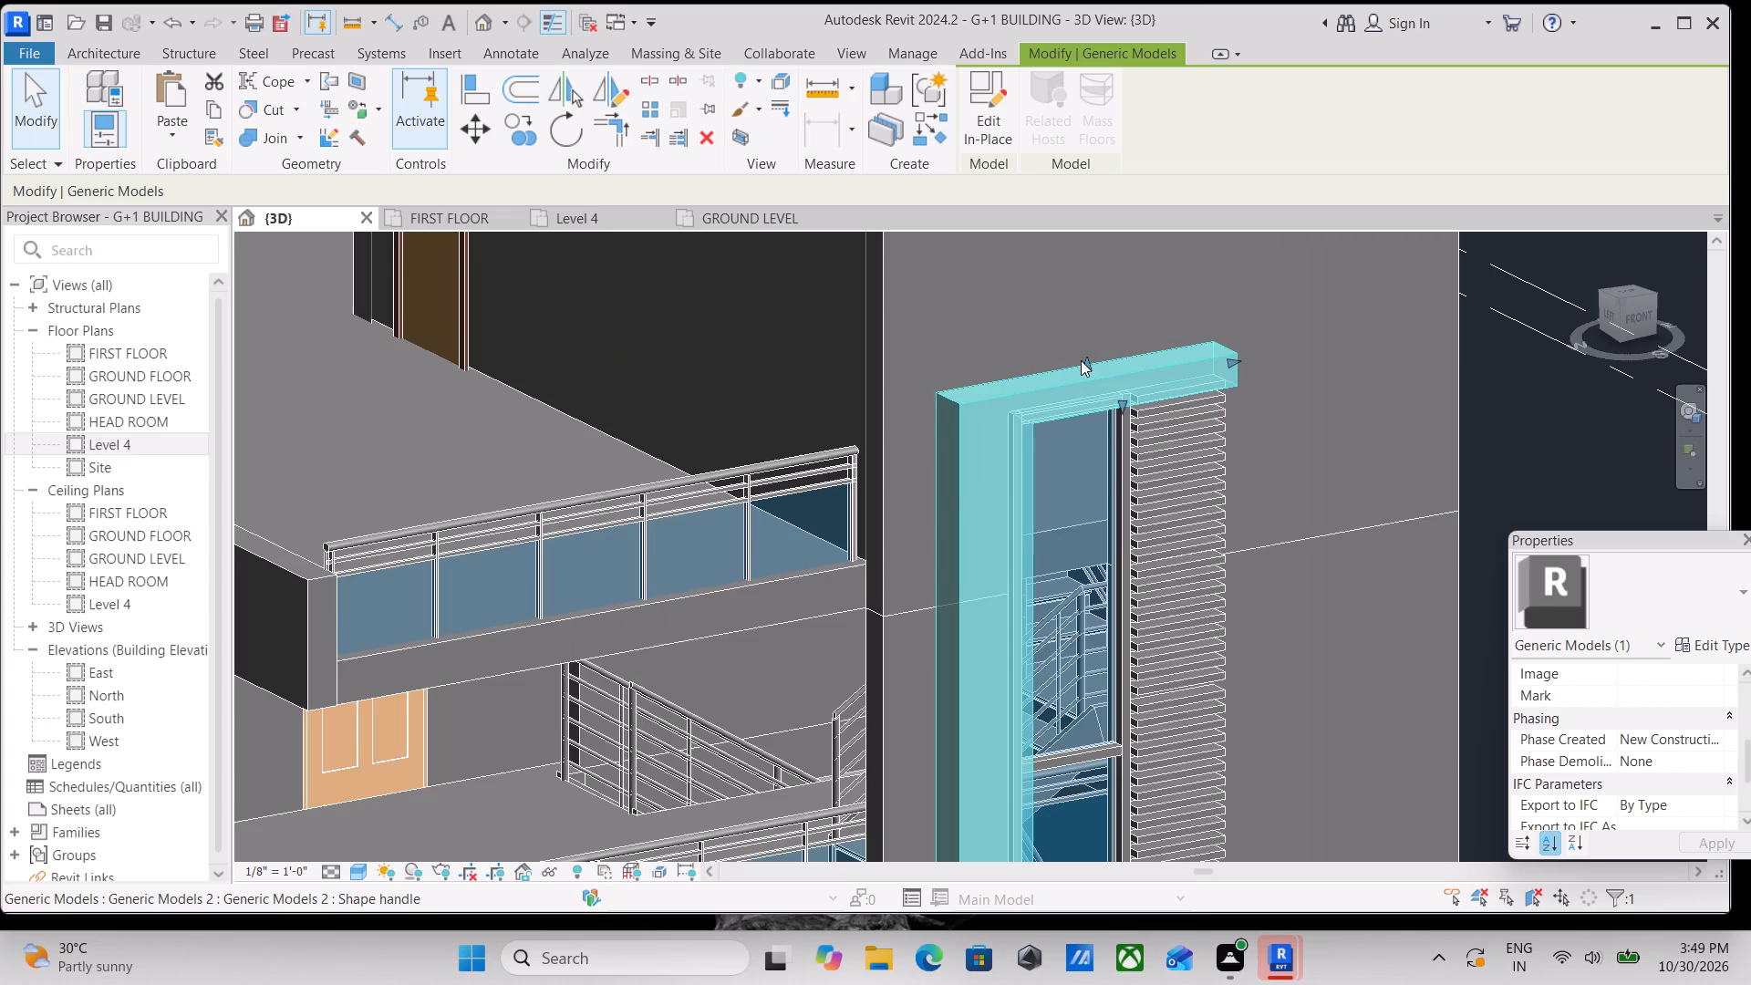
drag(1088, 363, 1081, 343)
scroll(1095, 350, down, 4)
key(Escape)
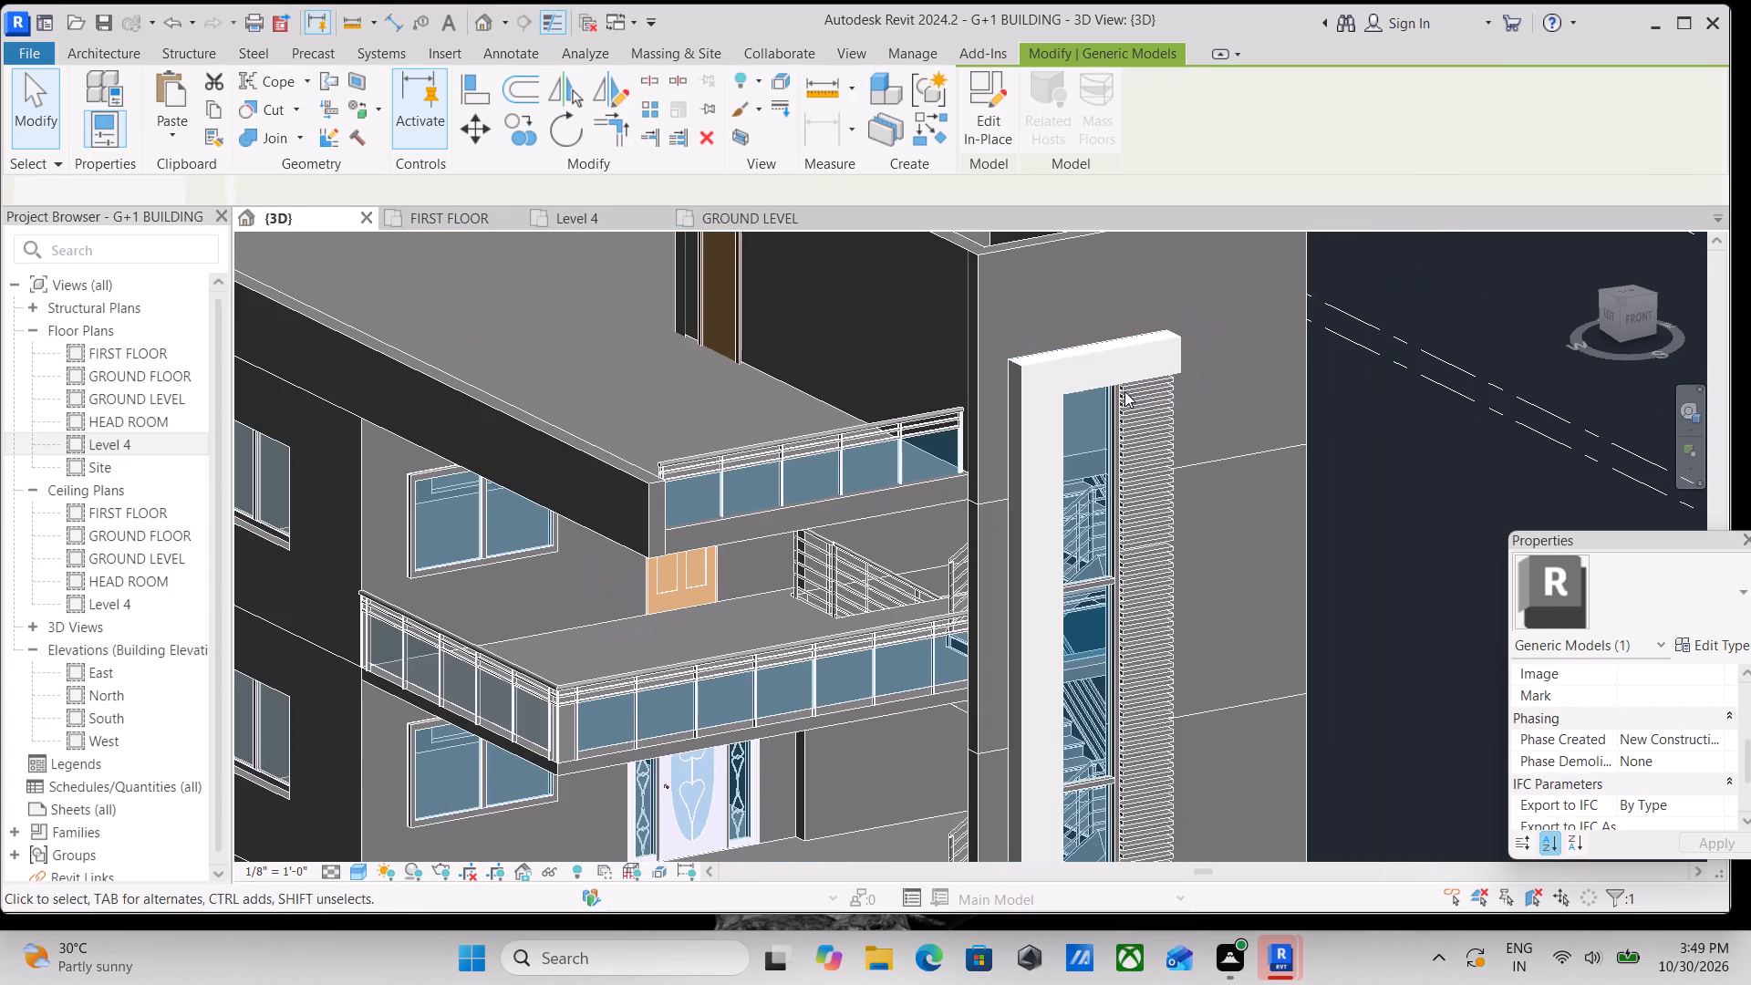
Examine the facade frame, balconies and ground-floor entrance porch from several angles.
shift+middle_drag(1088, 518, 904, 345)
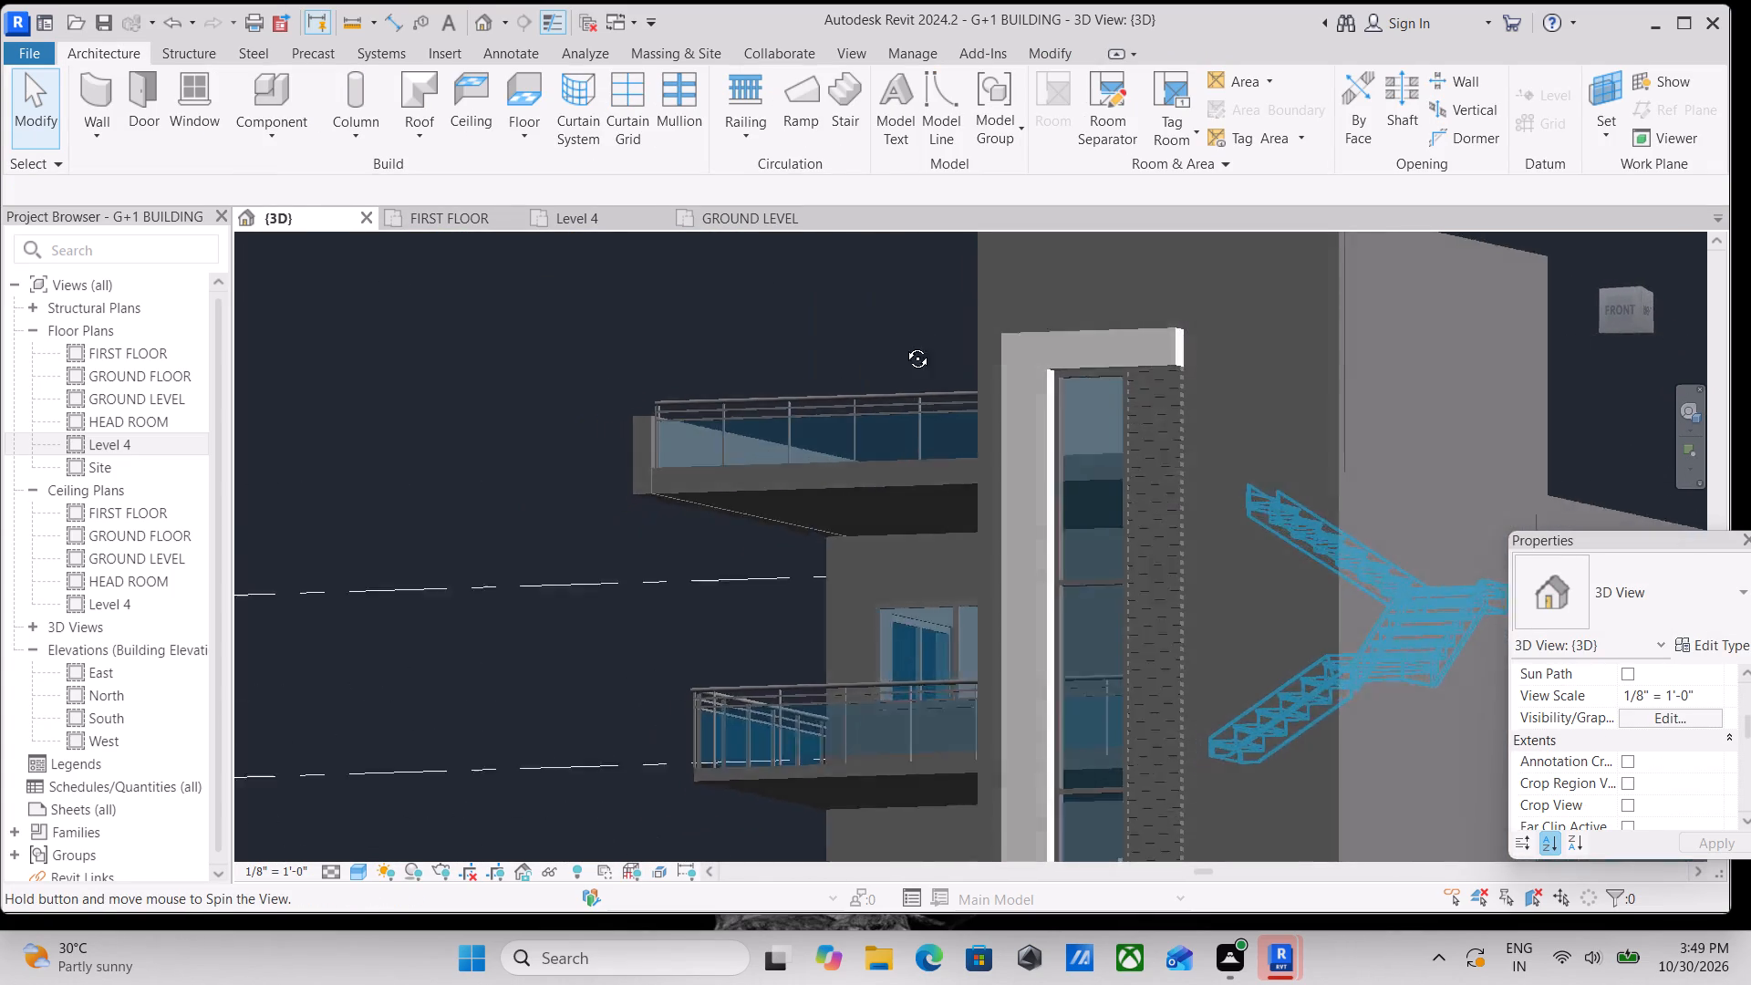
shift+middle_drag(904, 345, 956, 421)
shift+scroll(956, 421, down, 3)
middle_drag(980, 431, 1135, 337)
scroll(1188, 364, down, 1)
middle_drag(1188, 364, 1227, 413)
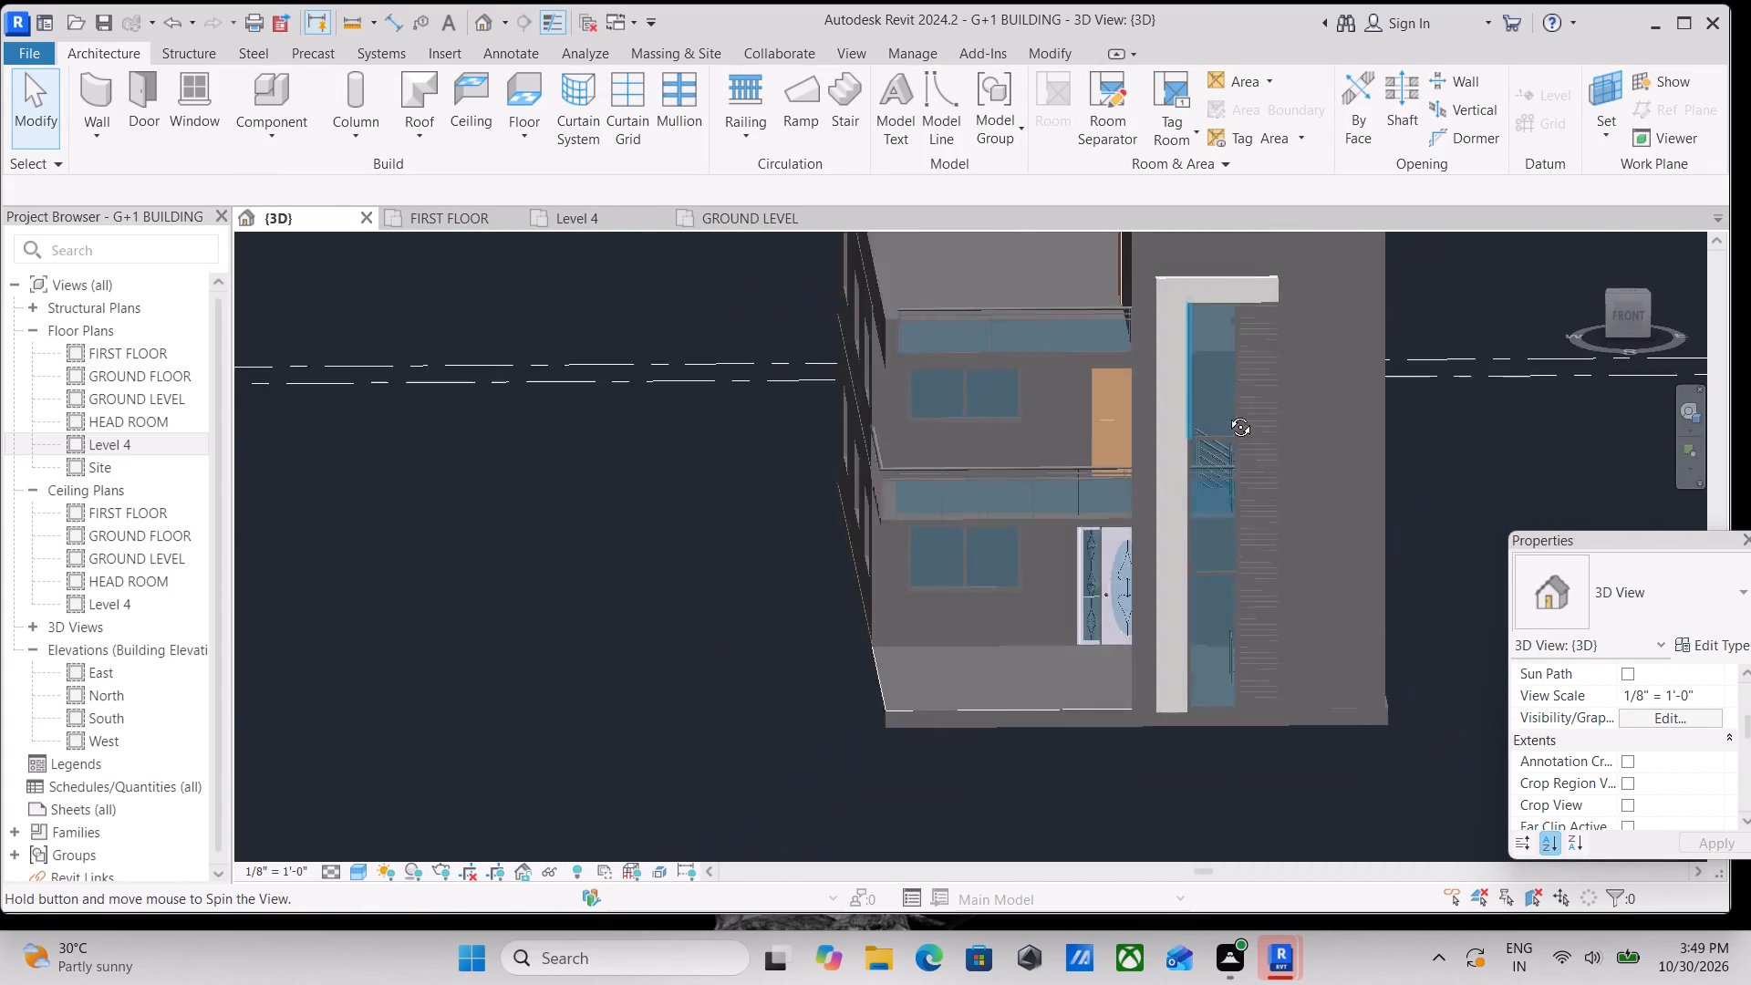
middle_drag(1227, 413, 1277, 485)
scroll(1176, 430, up, 3)
middle_drag(1178, 431, 1208, 335)
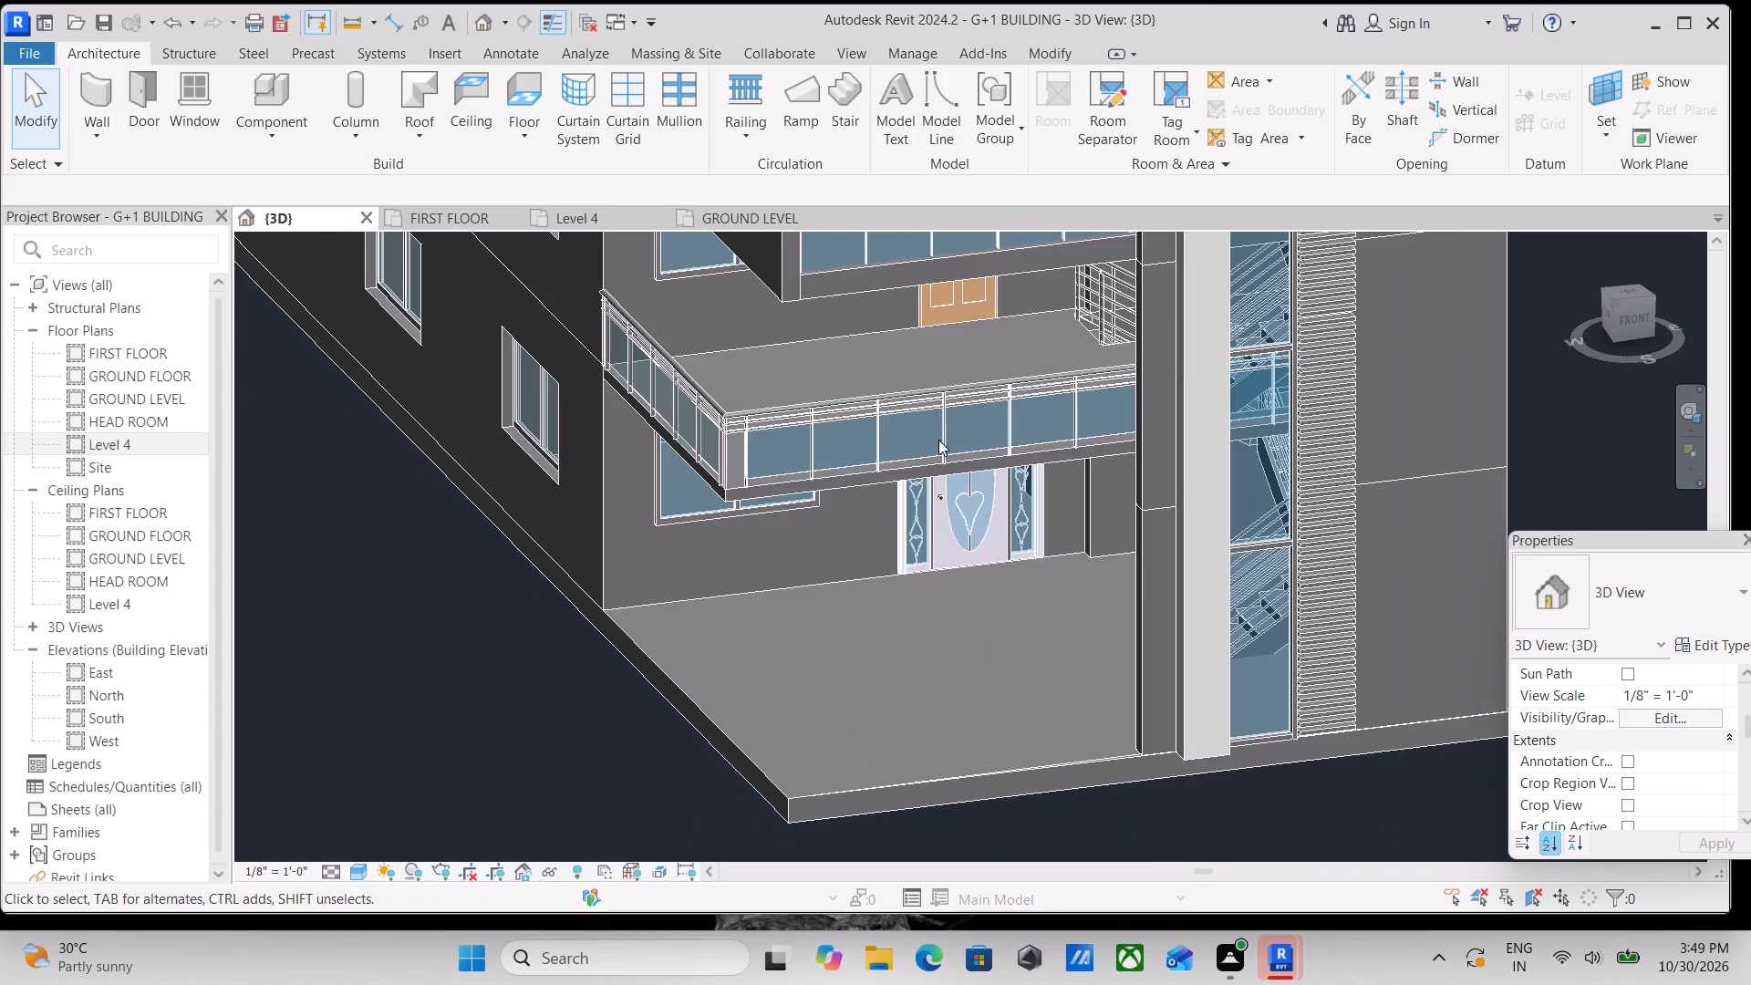
middle_drag(933, 438, 969, 473)
middle_drag(884, 521, 918, 473)
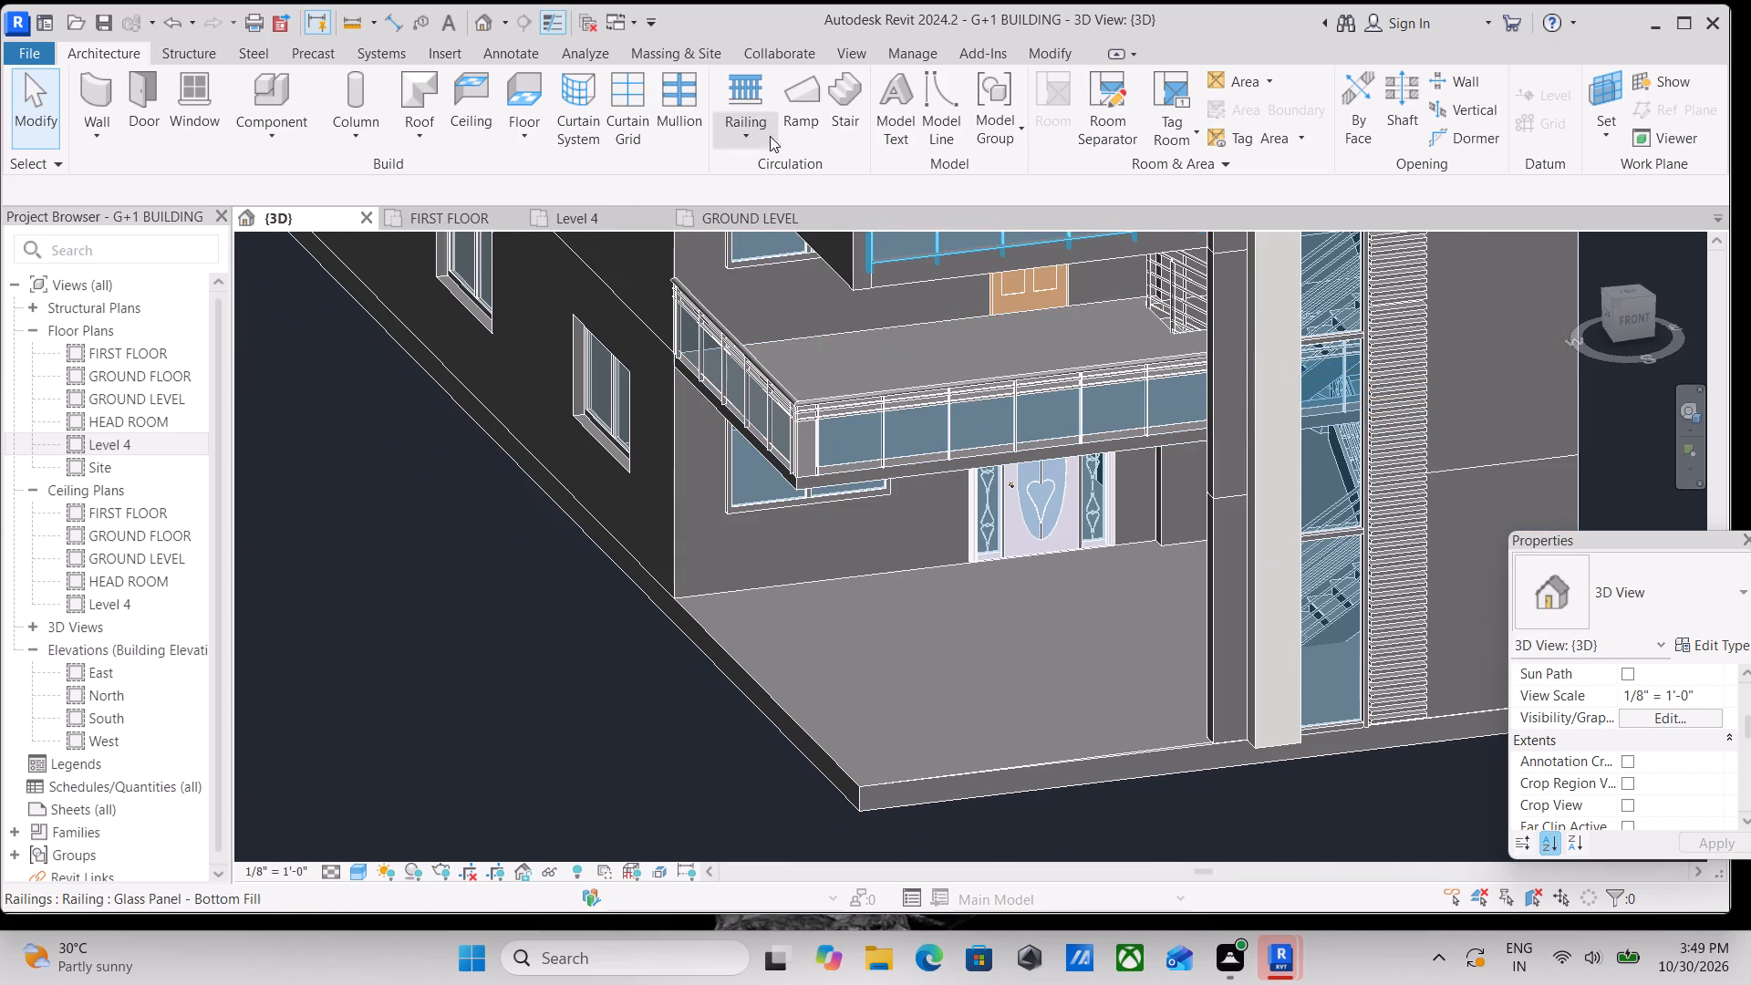
Examine the balconies and entrance porch in 3D, and the portico area in the GROUND LEVEL plan.
middle_drag(729, 356, 792, 334)
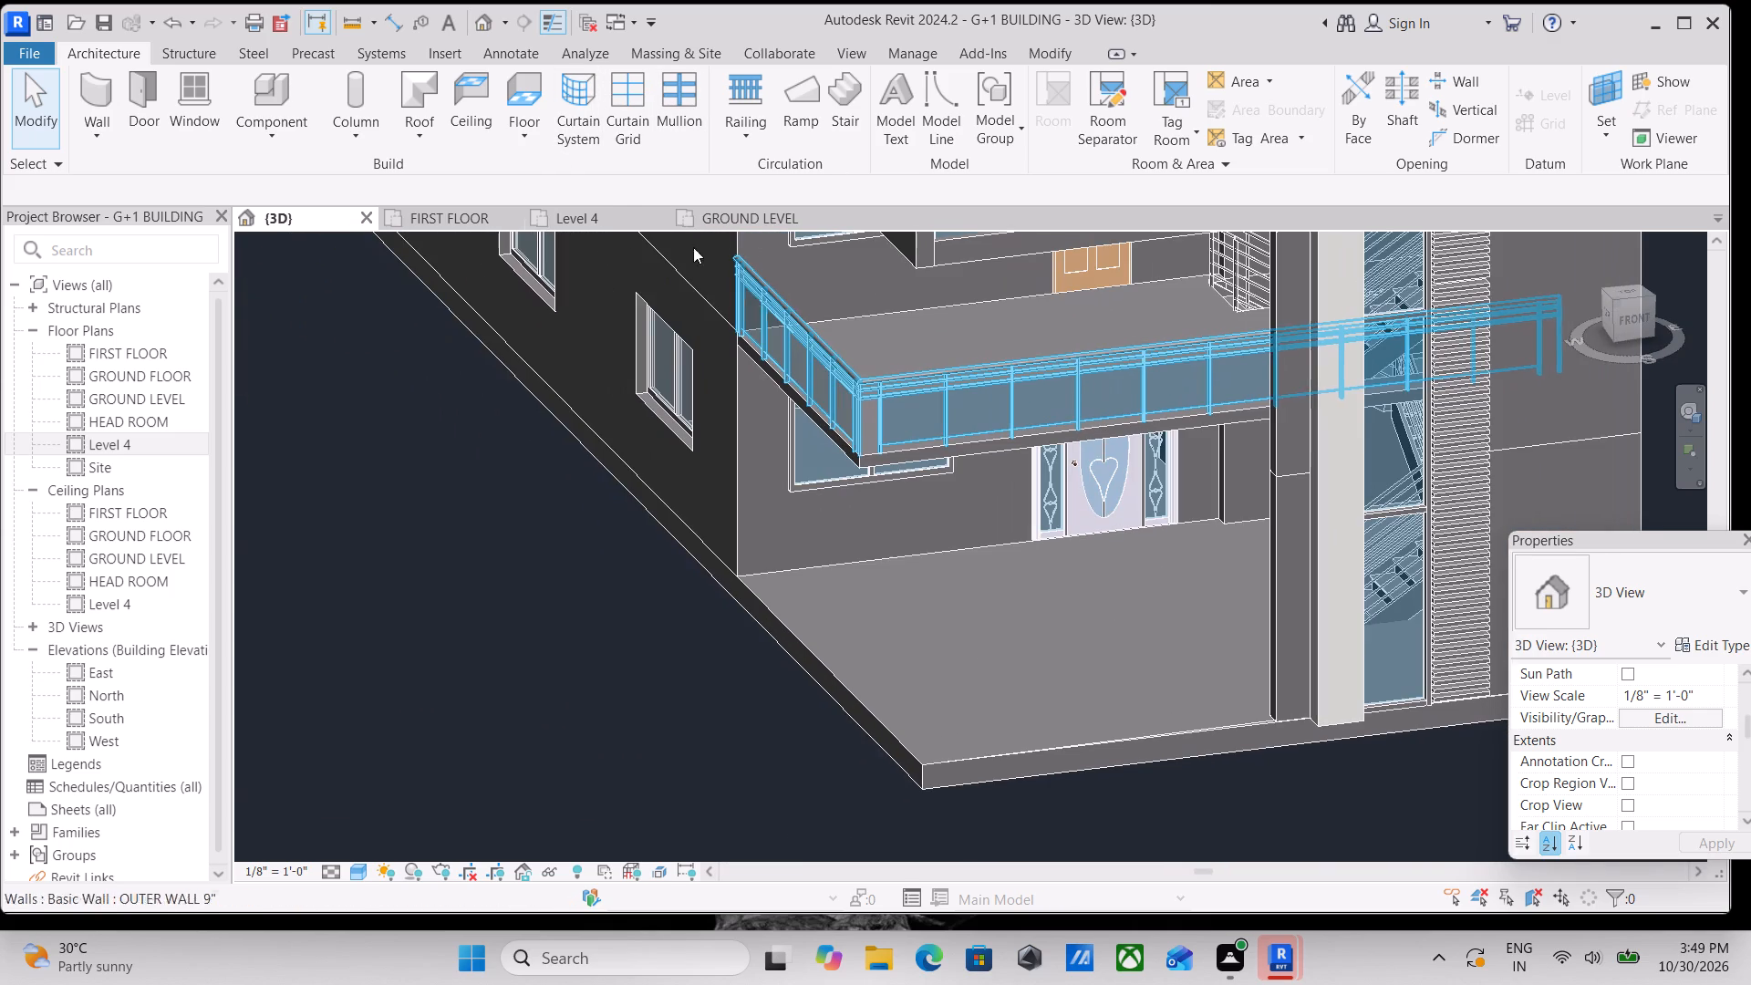
scroll(907, 532, down, 2)
middle_drag(907, 532, 947, 498)
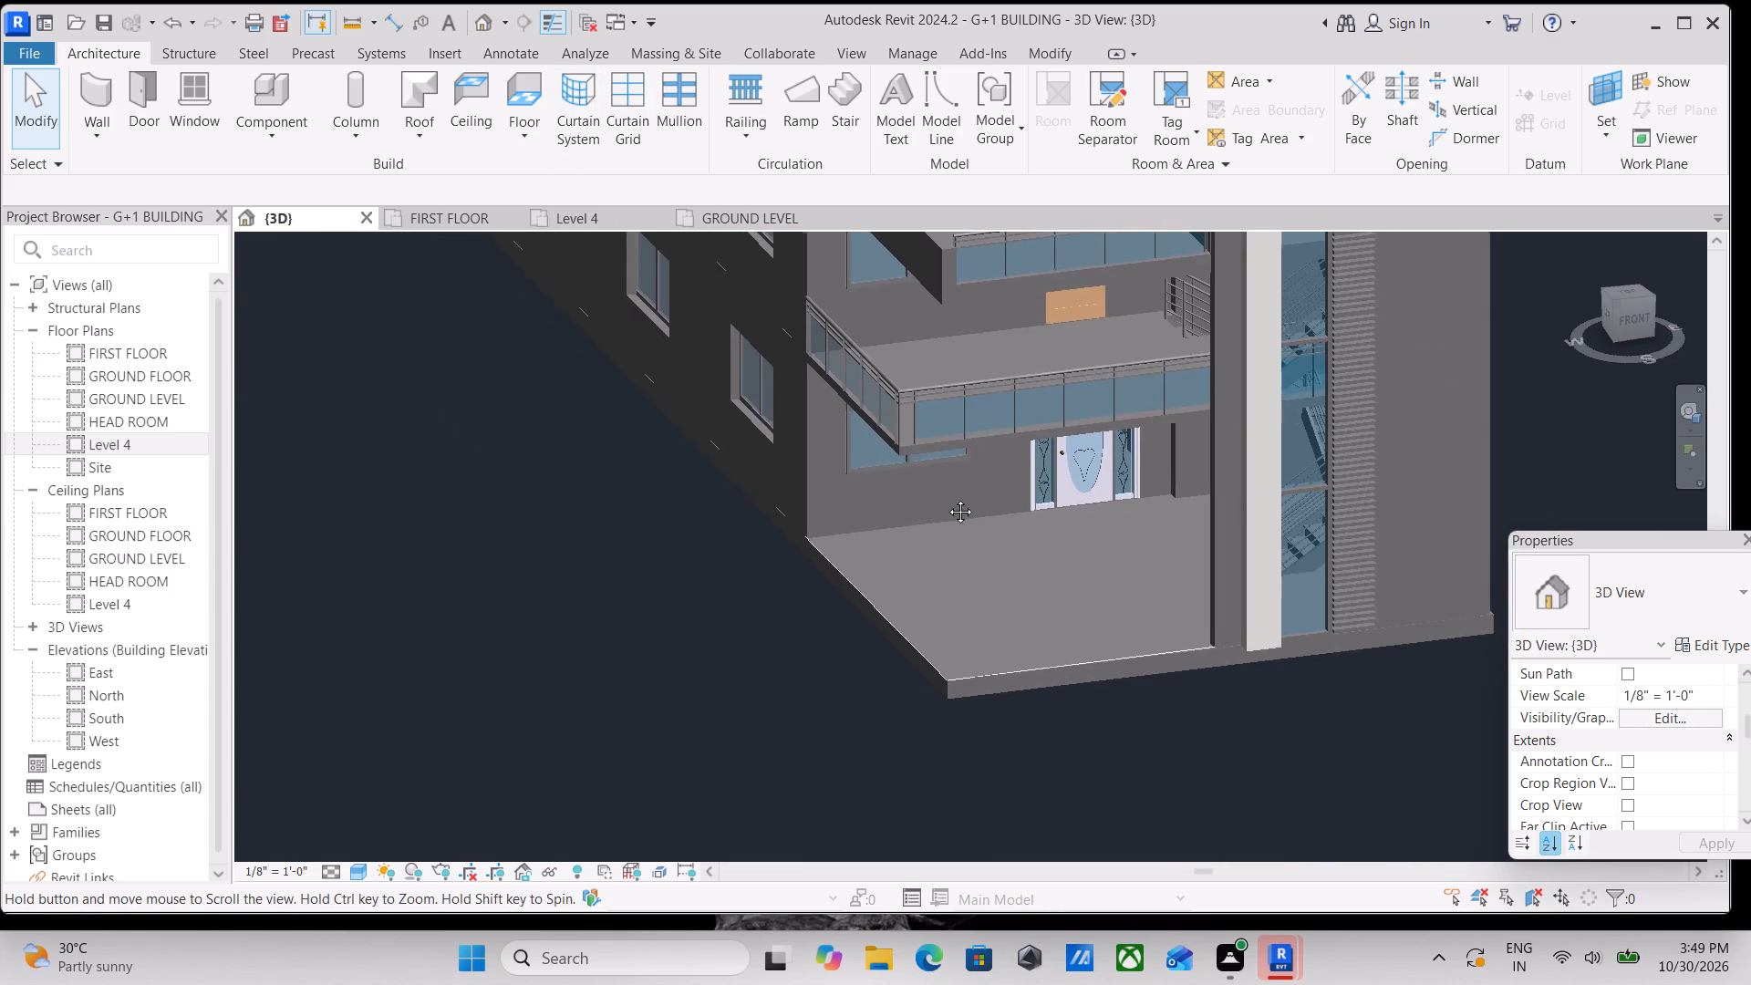
middle_drag(947, 498, 959, 486)
scroll(969, 482, down, 2)
middle_drag(995, 516, 1053, 547)
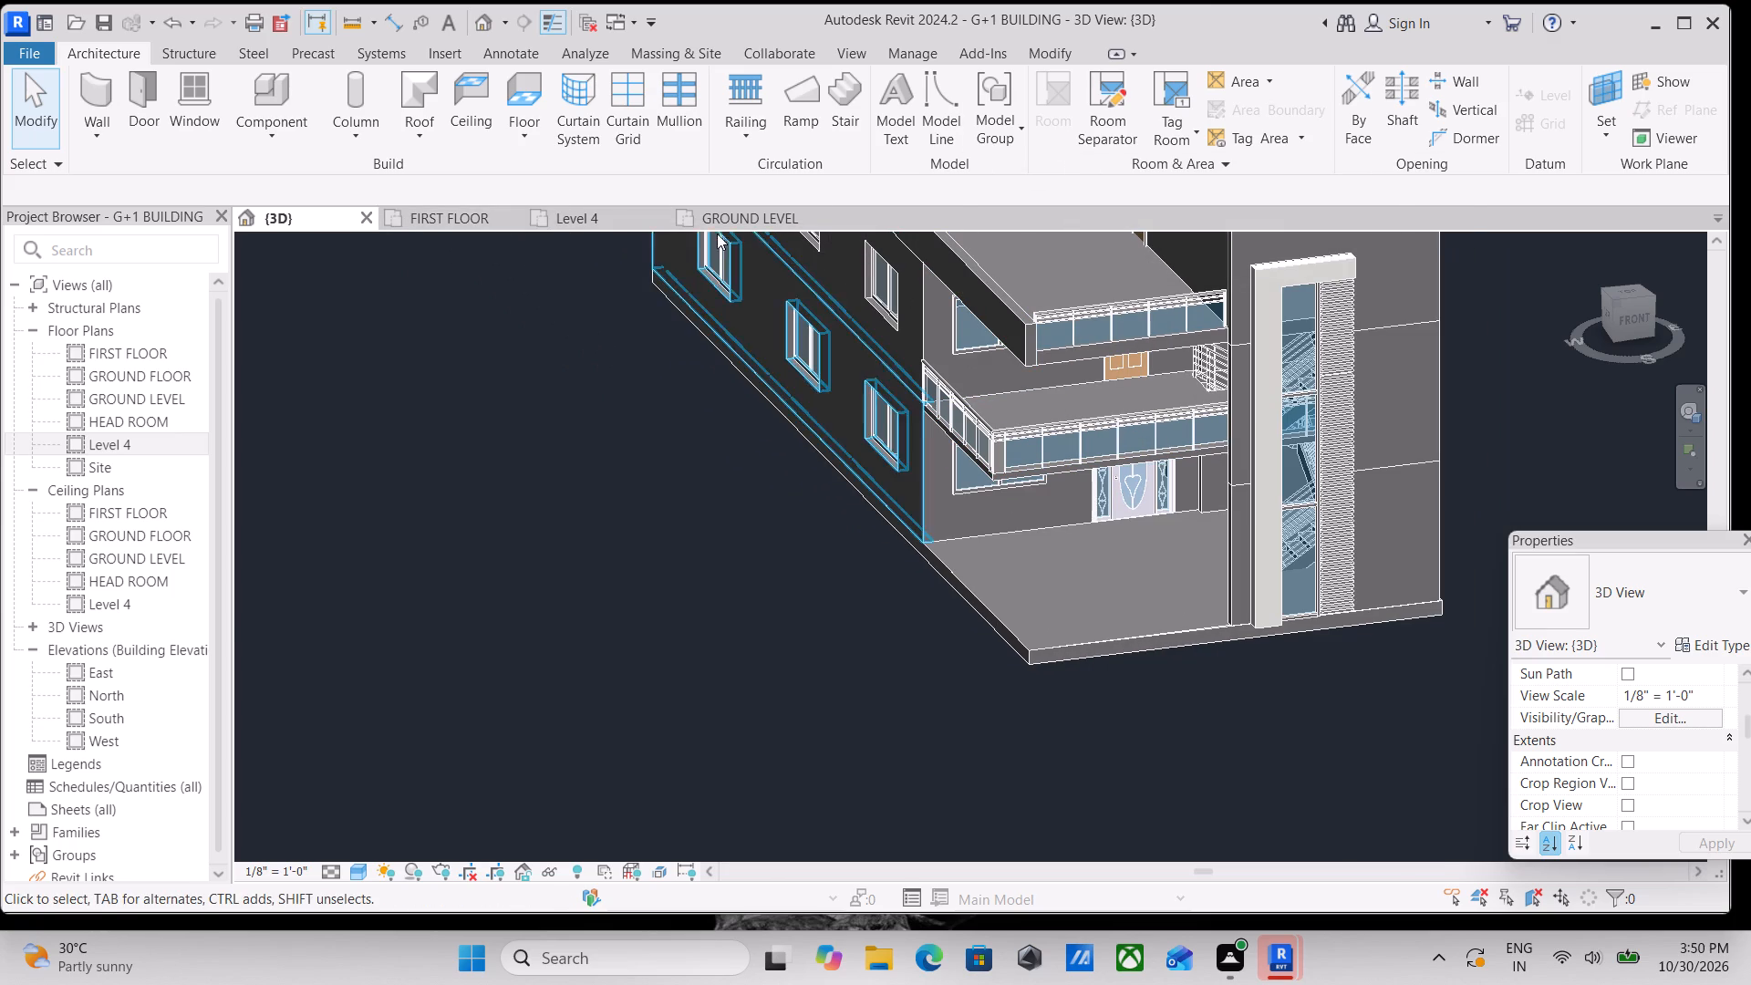
click(726, 217)
scroll(832, 528, down, 6)
middle_drag(834, 530, 925, 522)
middle_drag(881, 535, 1094, 591)
scroll(881, 535, down, 1)
scroll(987, 523, down, 1)
middle_drag(987, 523, 1010, 537)
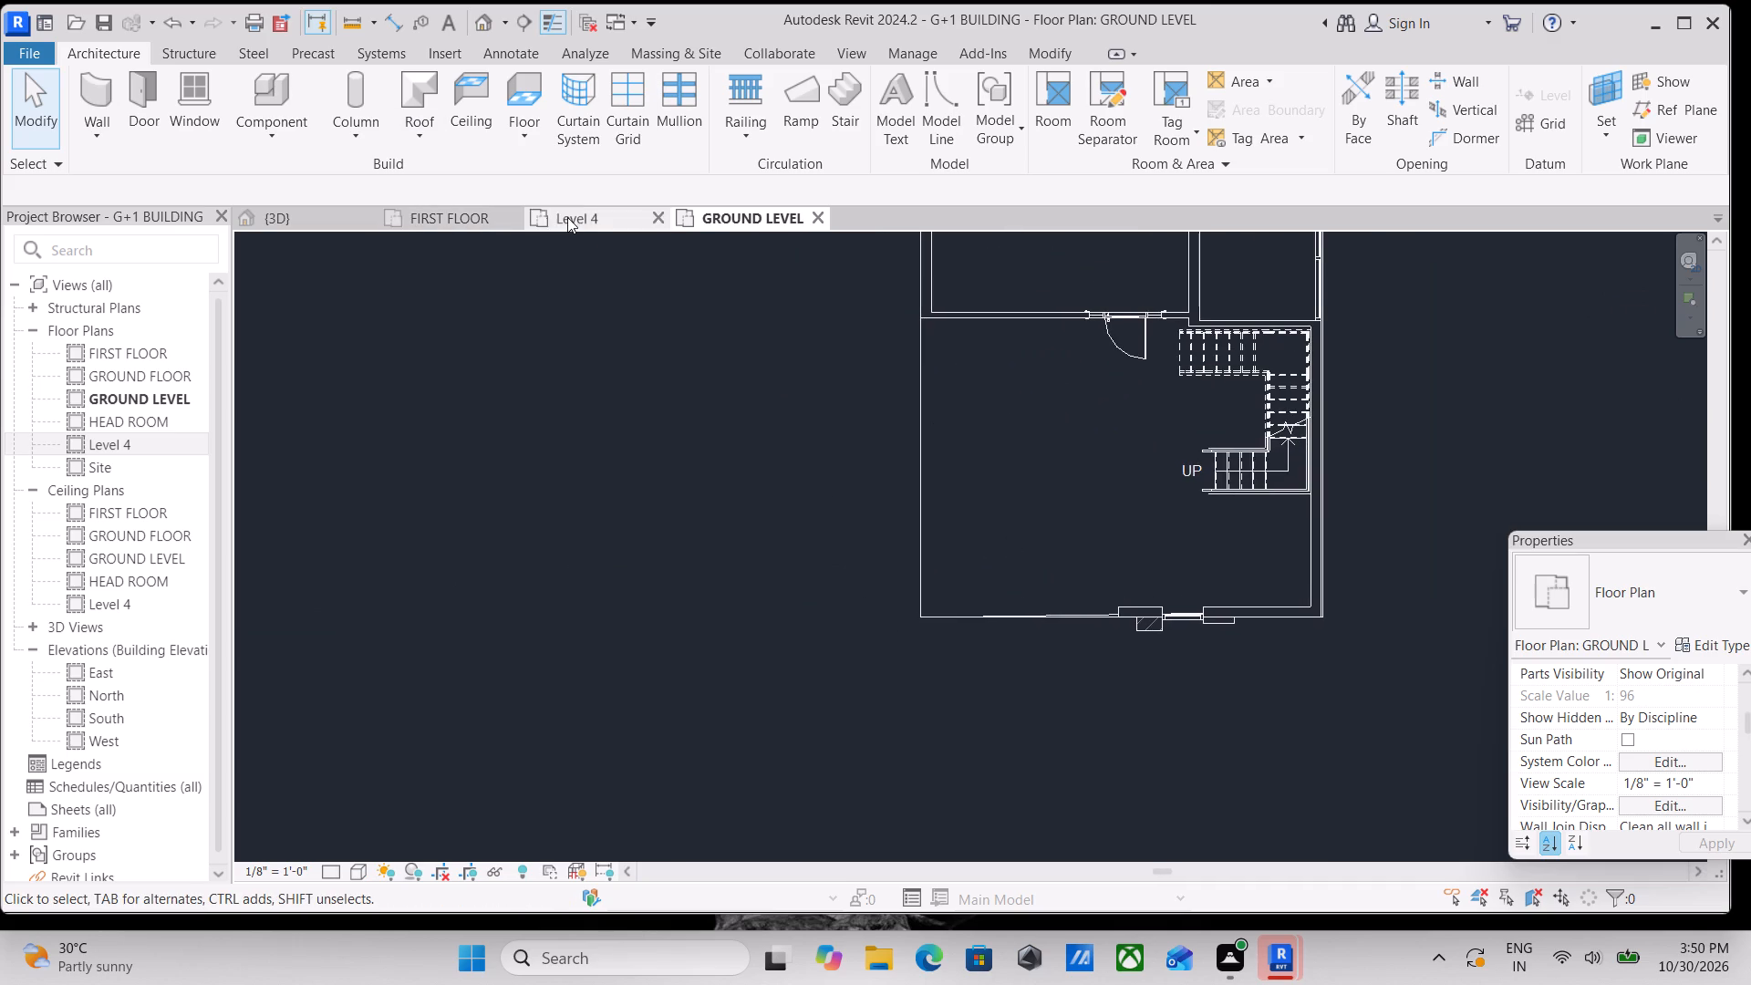
Open the GROUND FLOOR plan and examine the portico's front edge and its open outer corner.
double_click(136, 376)
scroll(813, 444, up, 3)
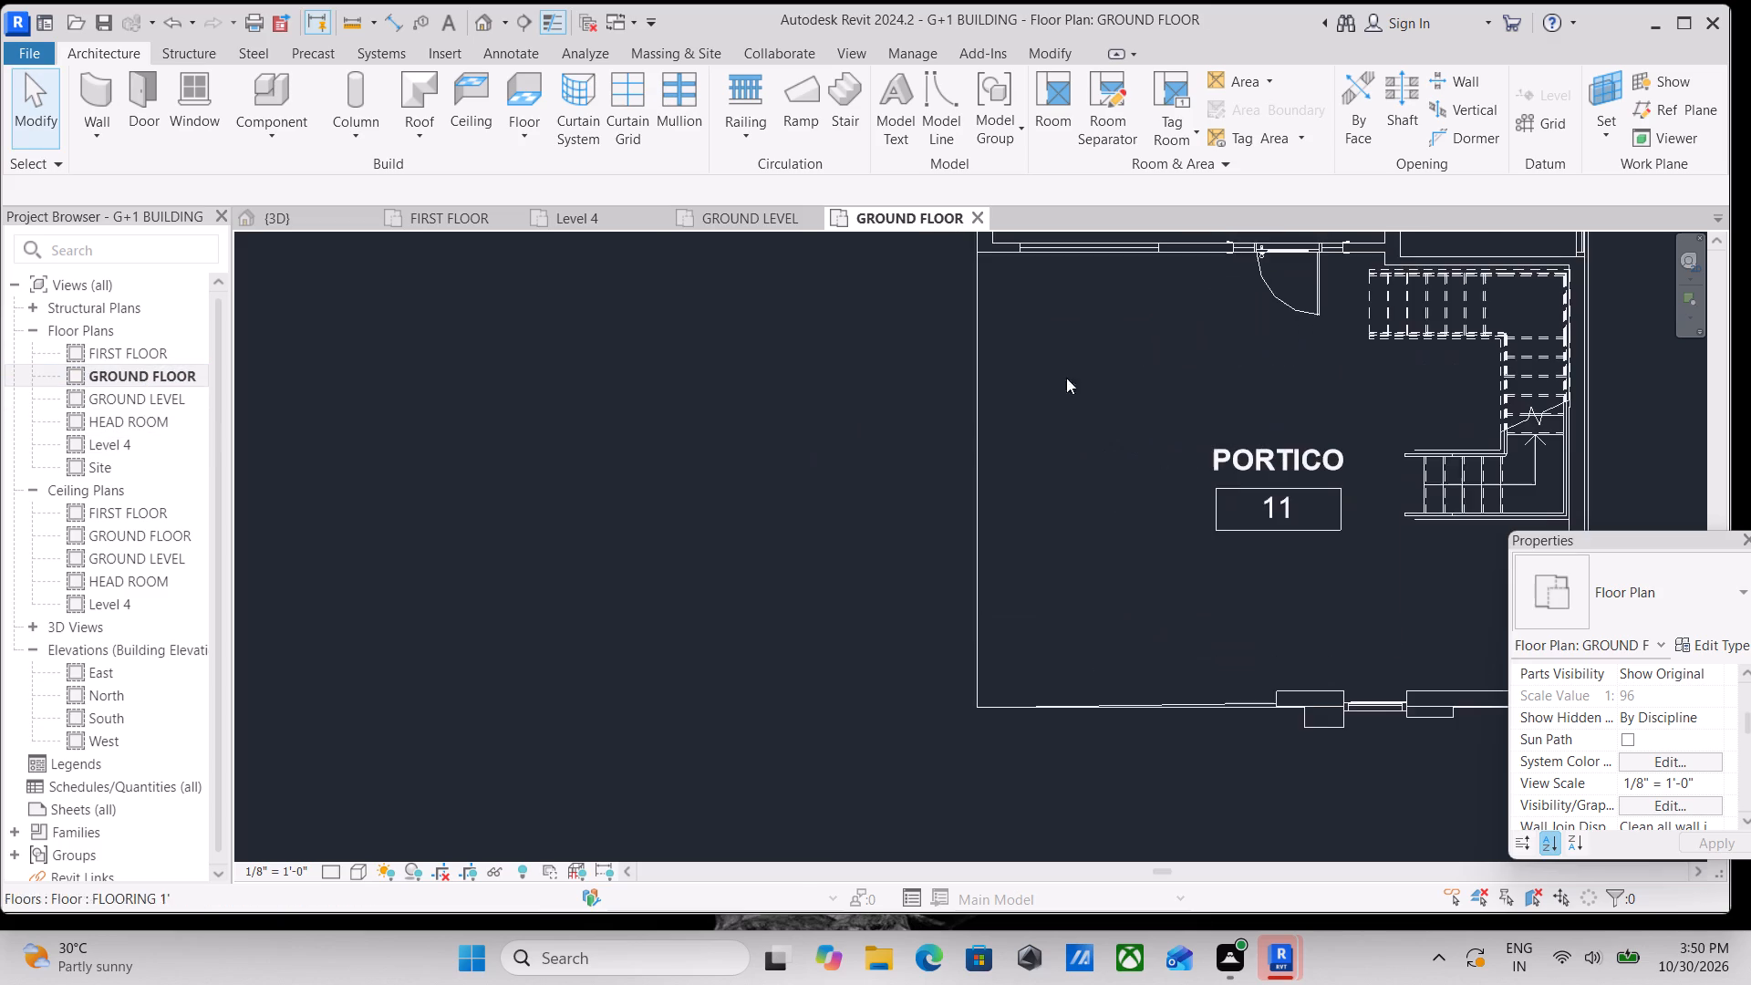
middle_drag(1221, 378, 1127, 465)
middle_drag(933, 463, 983, 426)
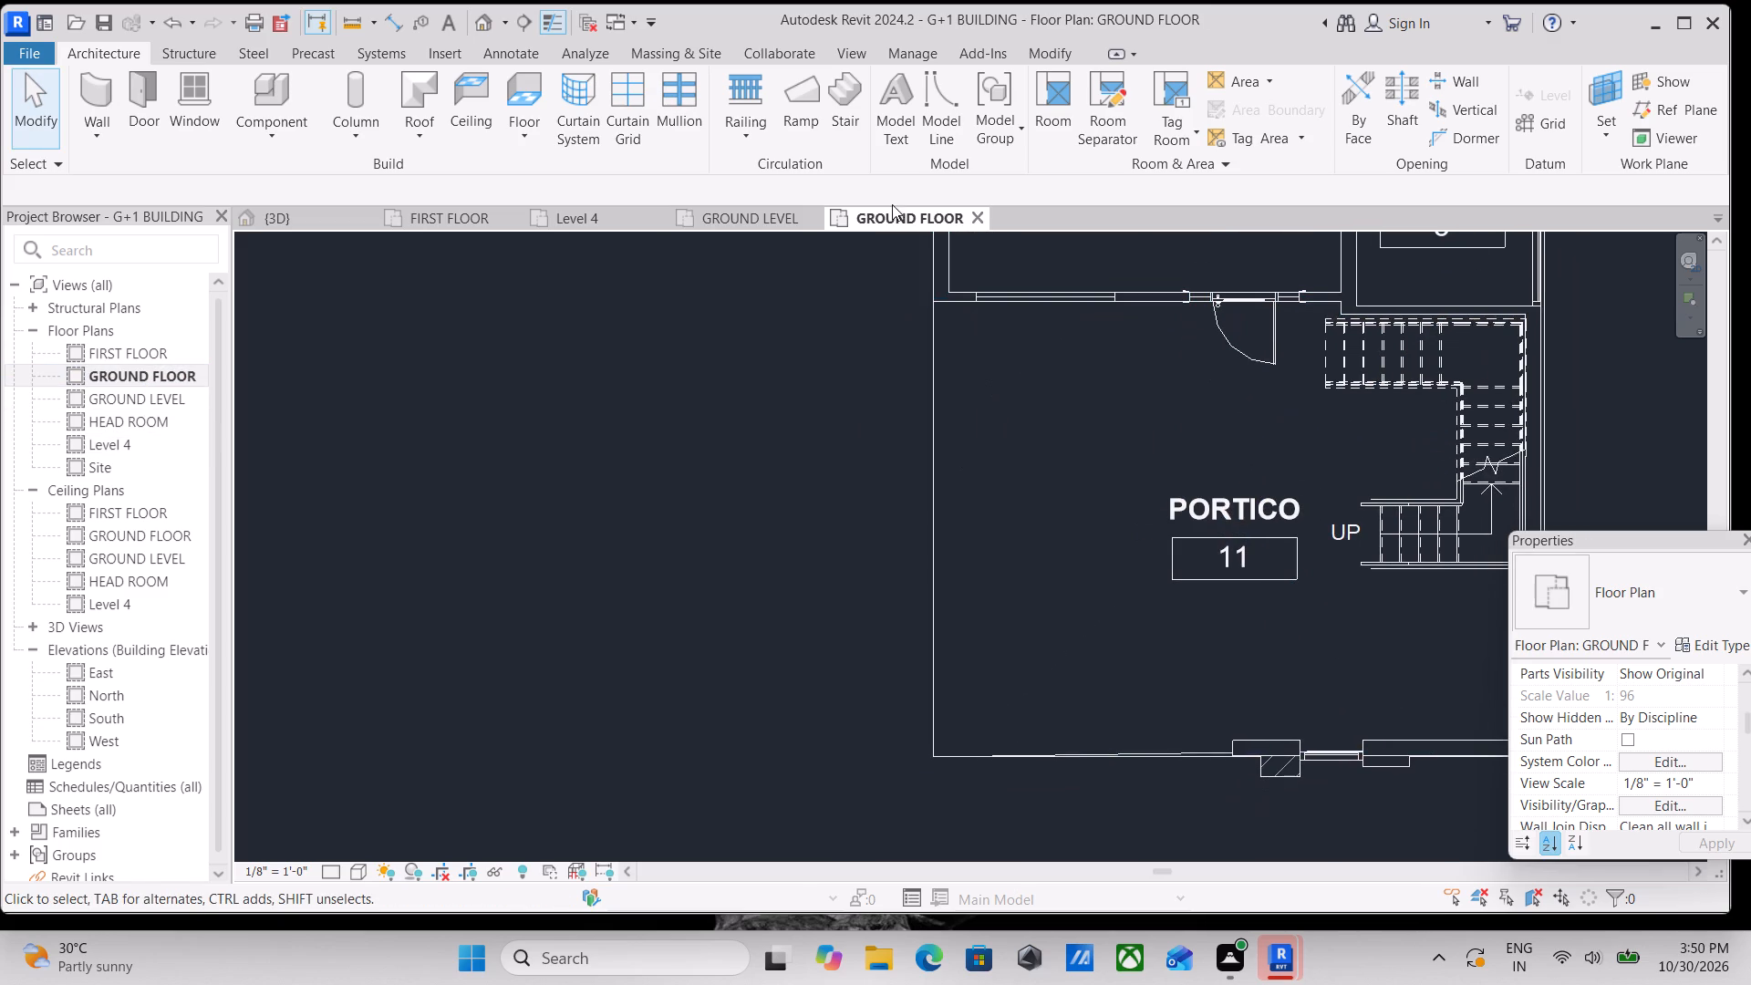
scroll(1027, 459, down, 1)
middle_drag(1028, 459, 1015, 379)
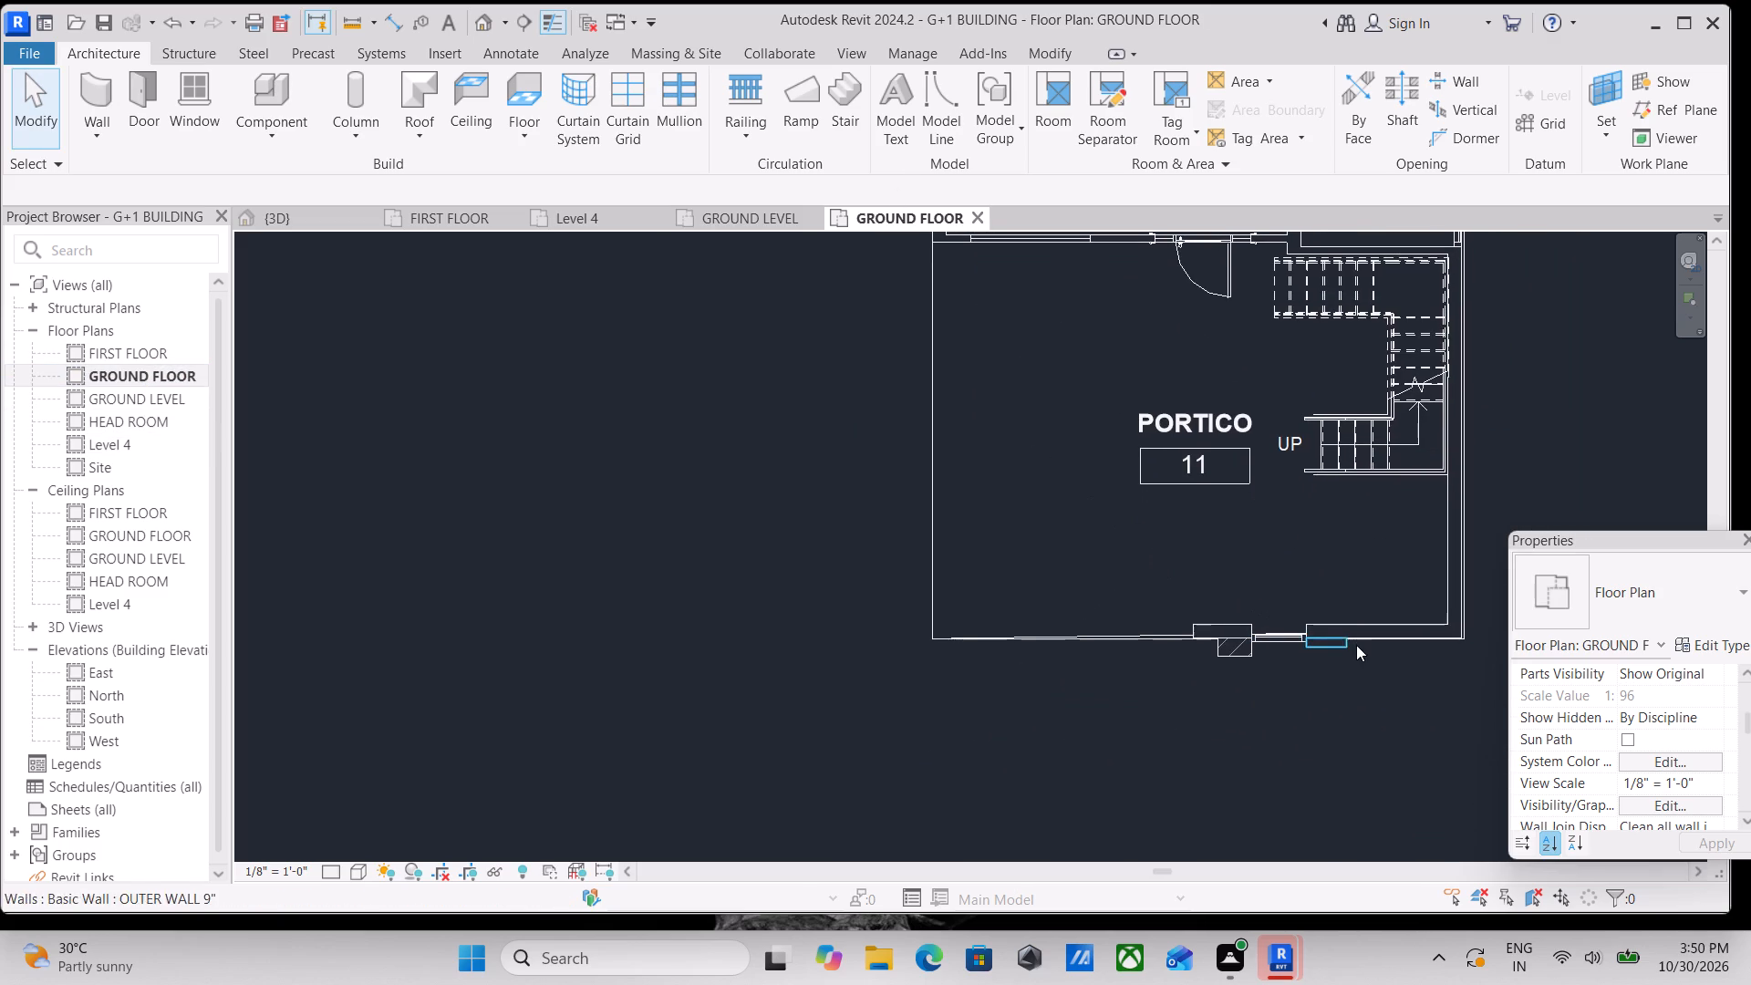
middle_drag(1340, 629, 1310, 483)
scroll(1281, 544, up, 8)
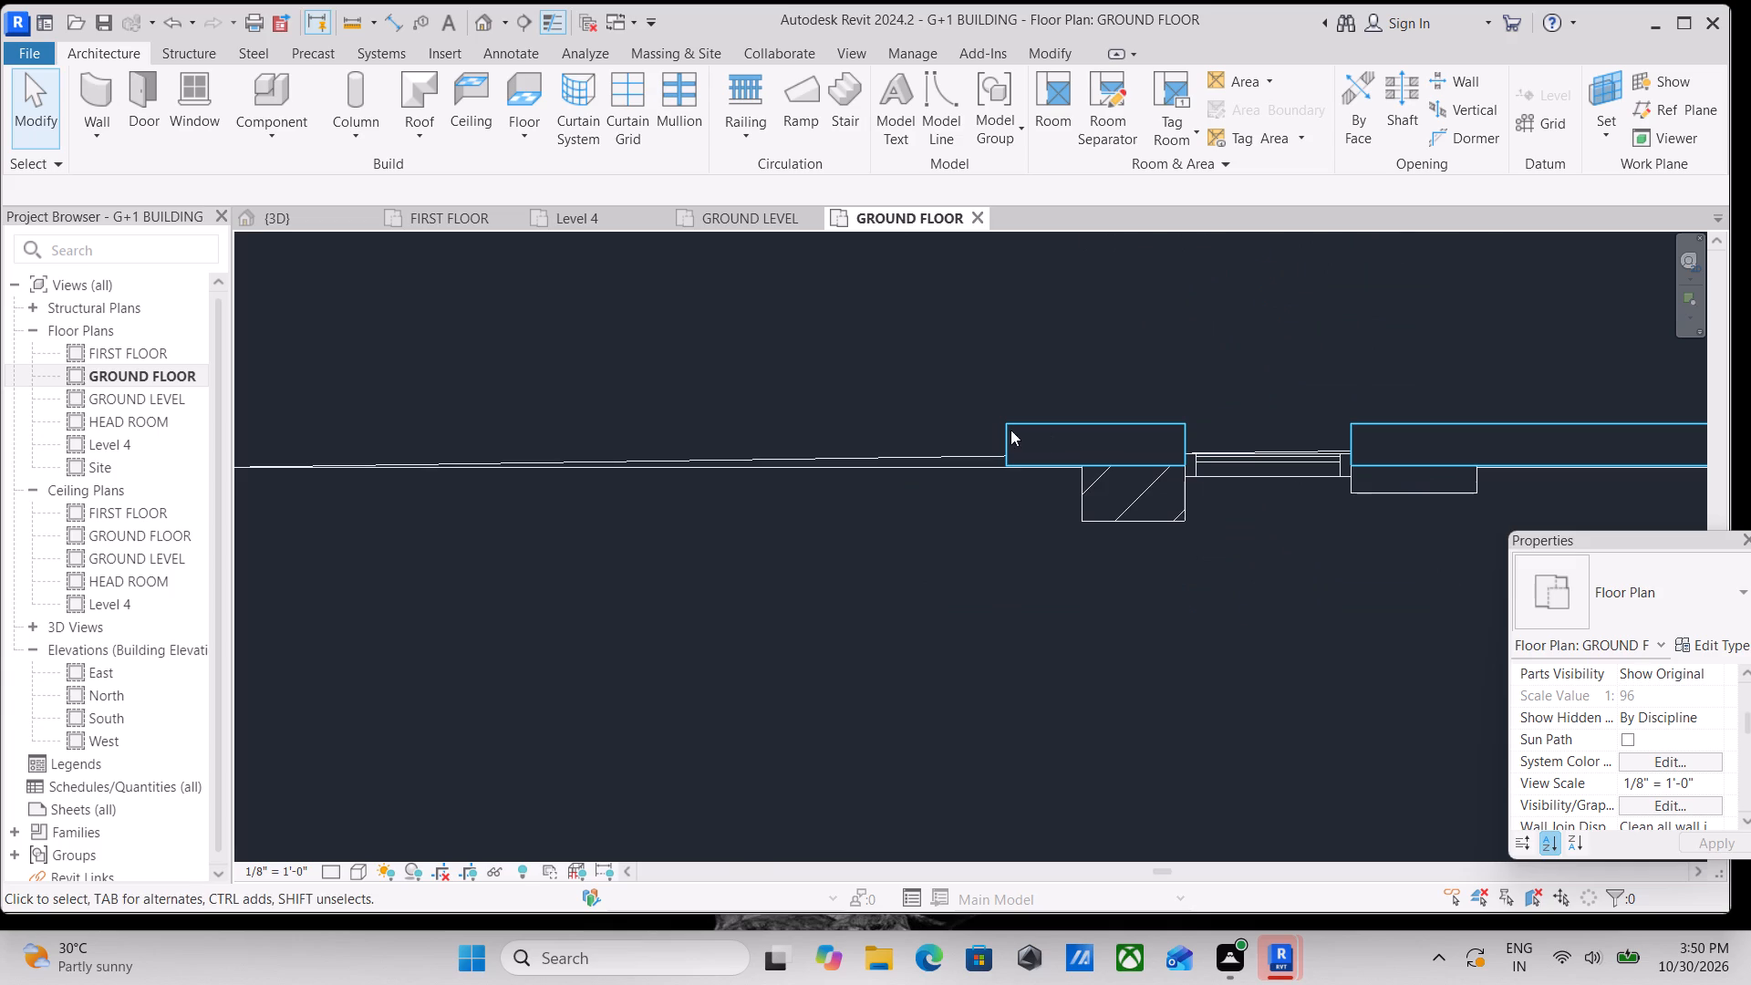
scroll(1024, 420, down, 4)
middle_drag(1036, 420, 1150, 477)
middle_drag(924, 377, 1252, 468)
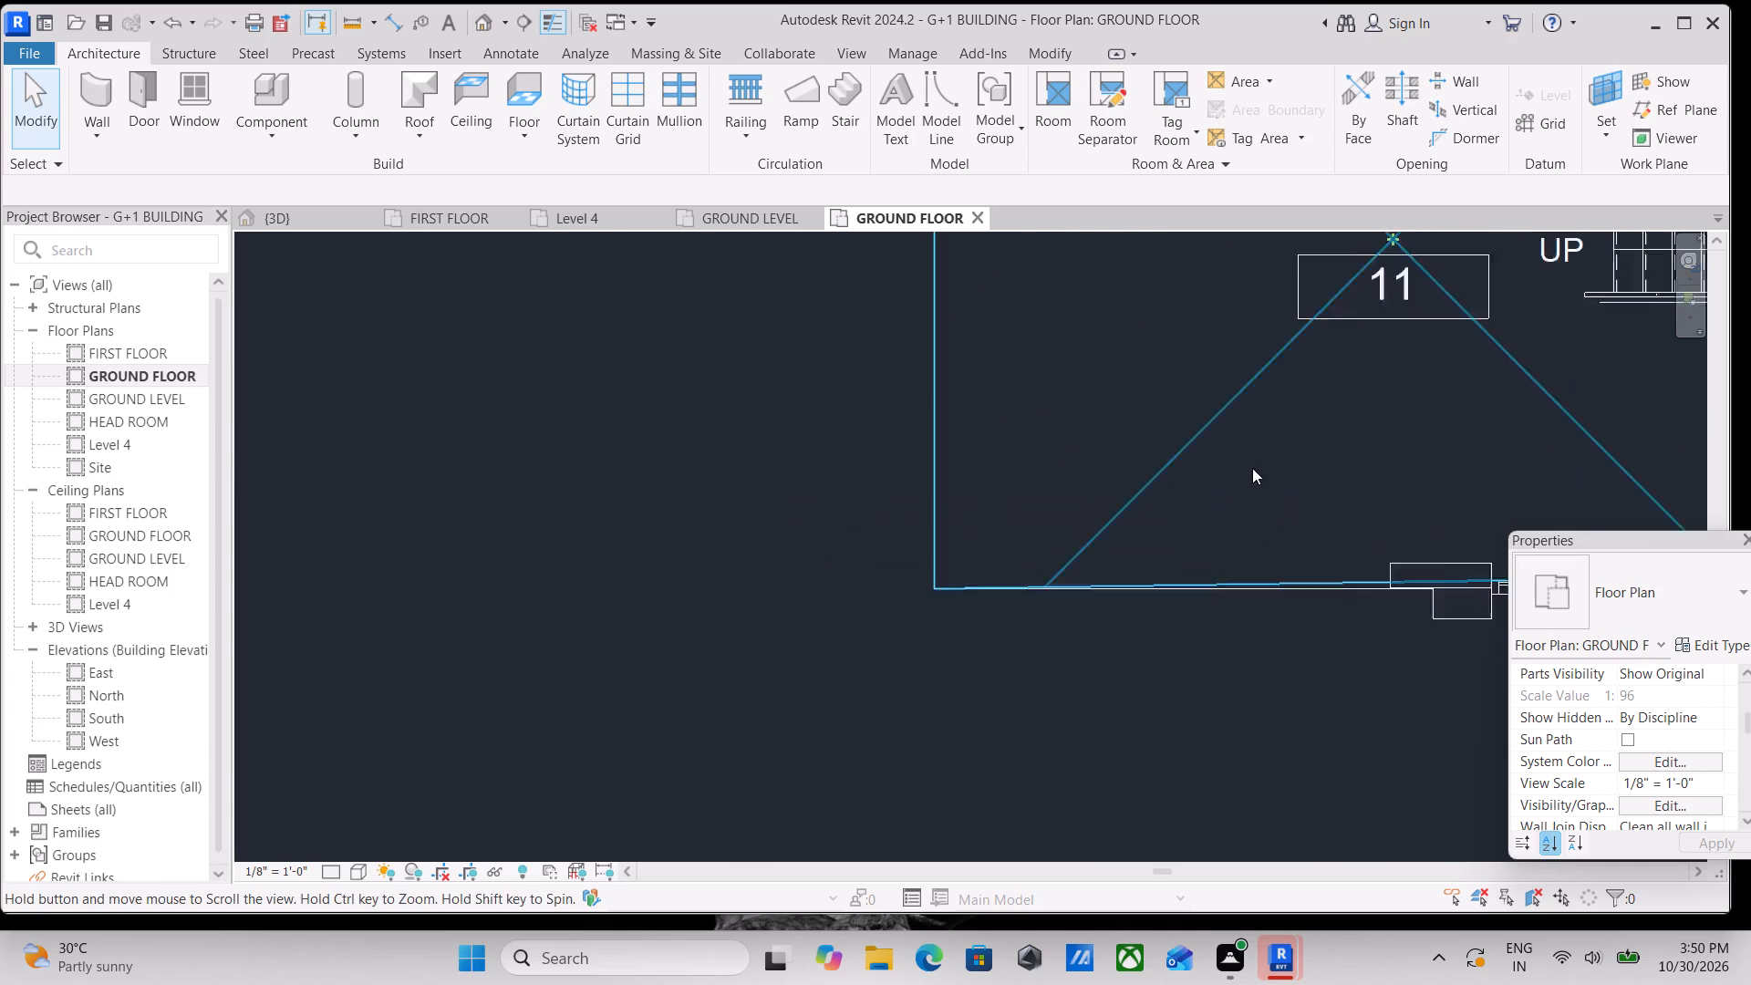
middle_drag(1252, 468, 1249, 468)
scroll(986, 394, down, 1)
middle_drag(986, 393, 1111, 485)
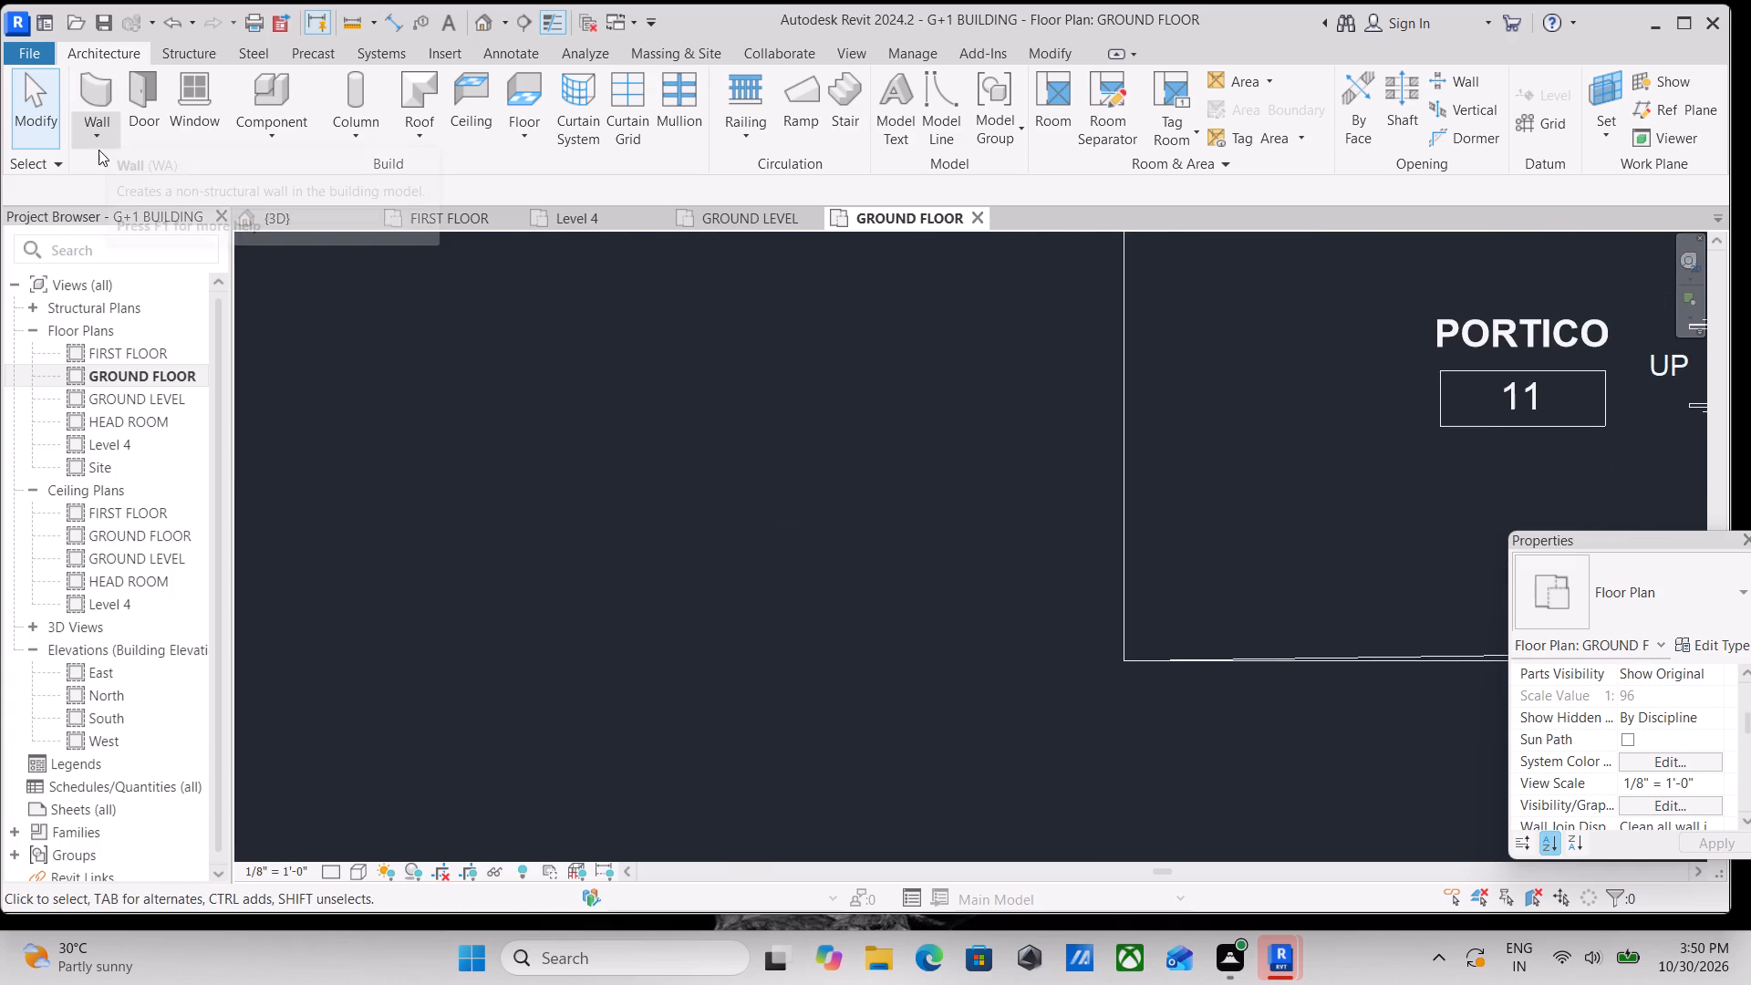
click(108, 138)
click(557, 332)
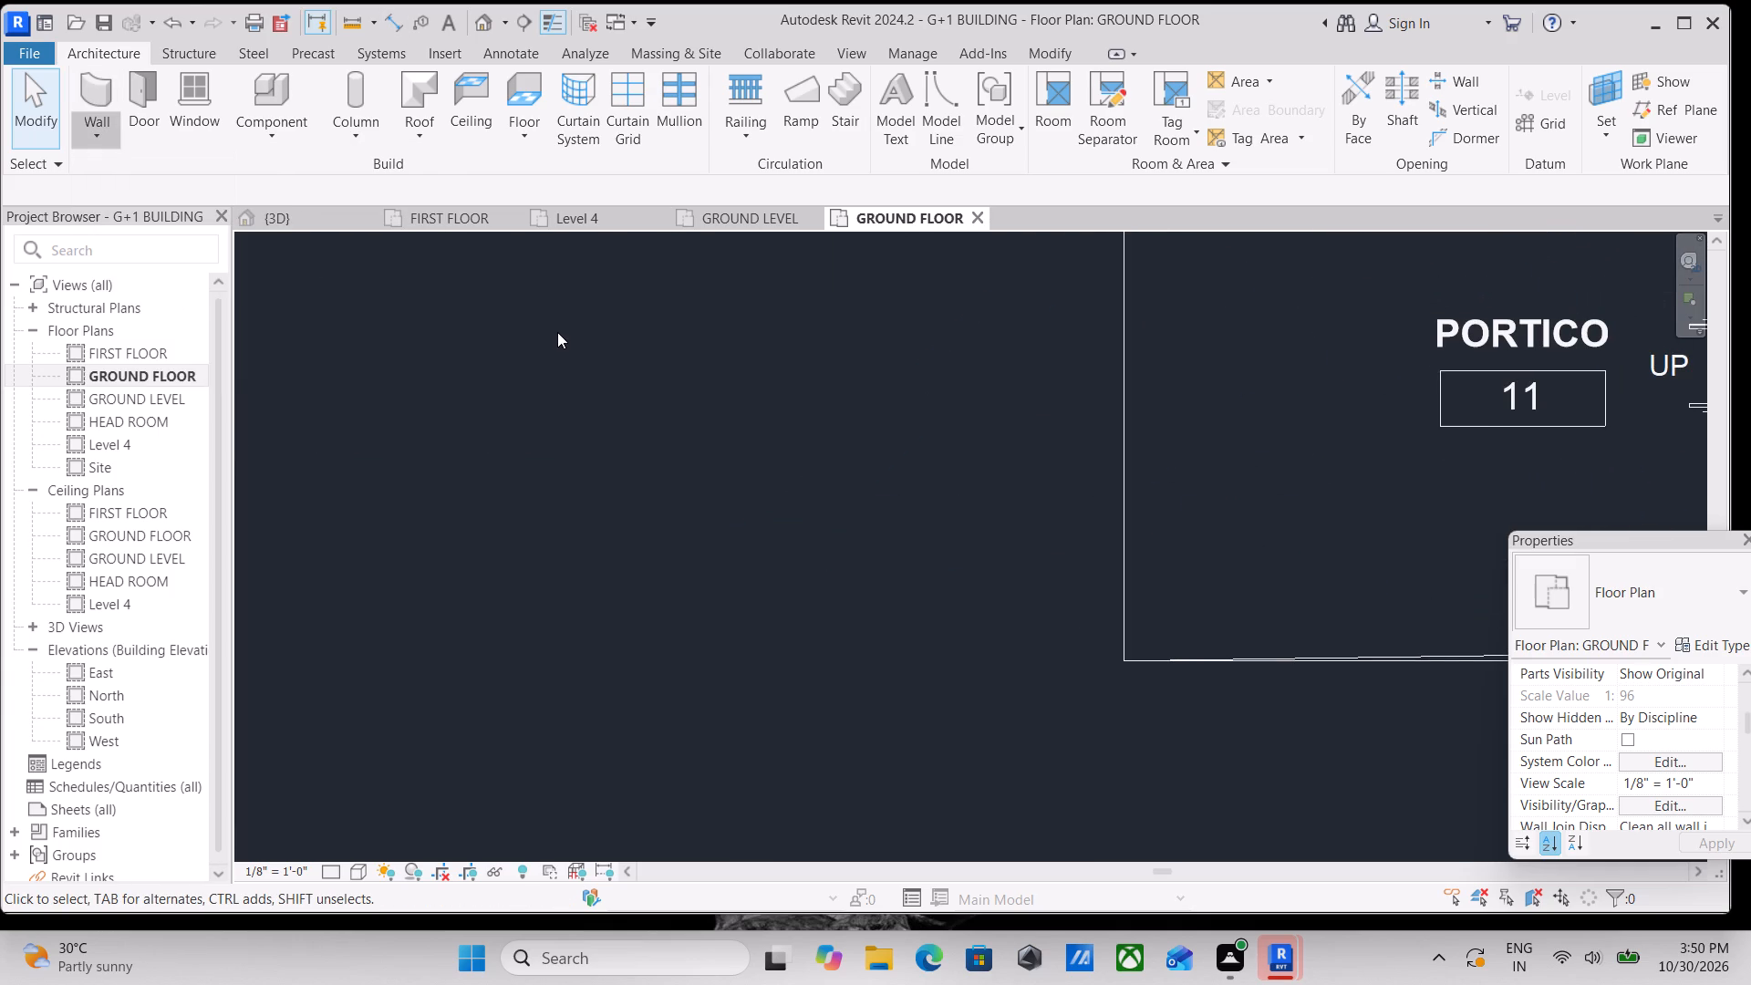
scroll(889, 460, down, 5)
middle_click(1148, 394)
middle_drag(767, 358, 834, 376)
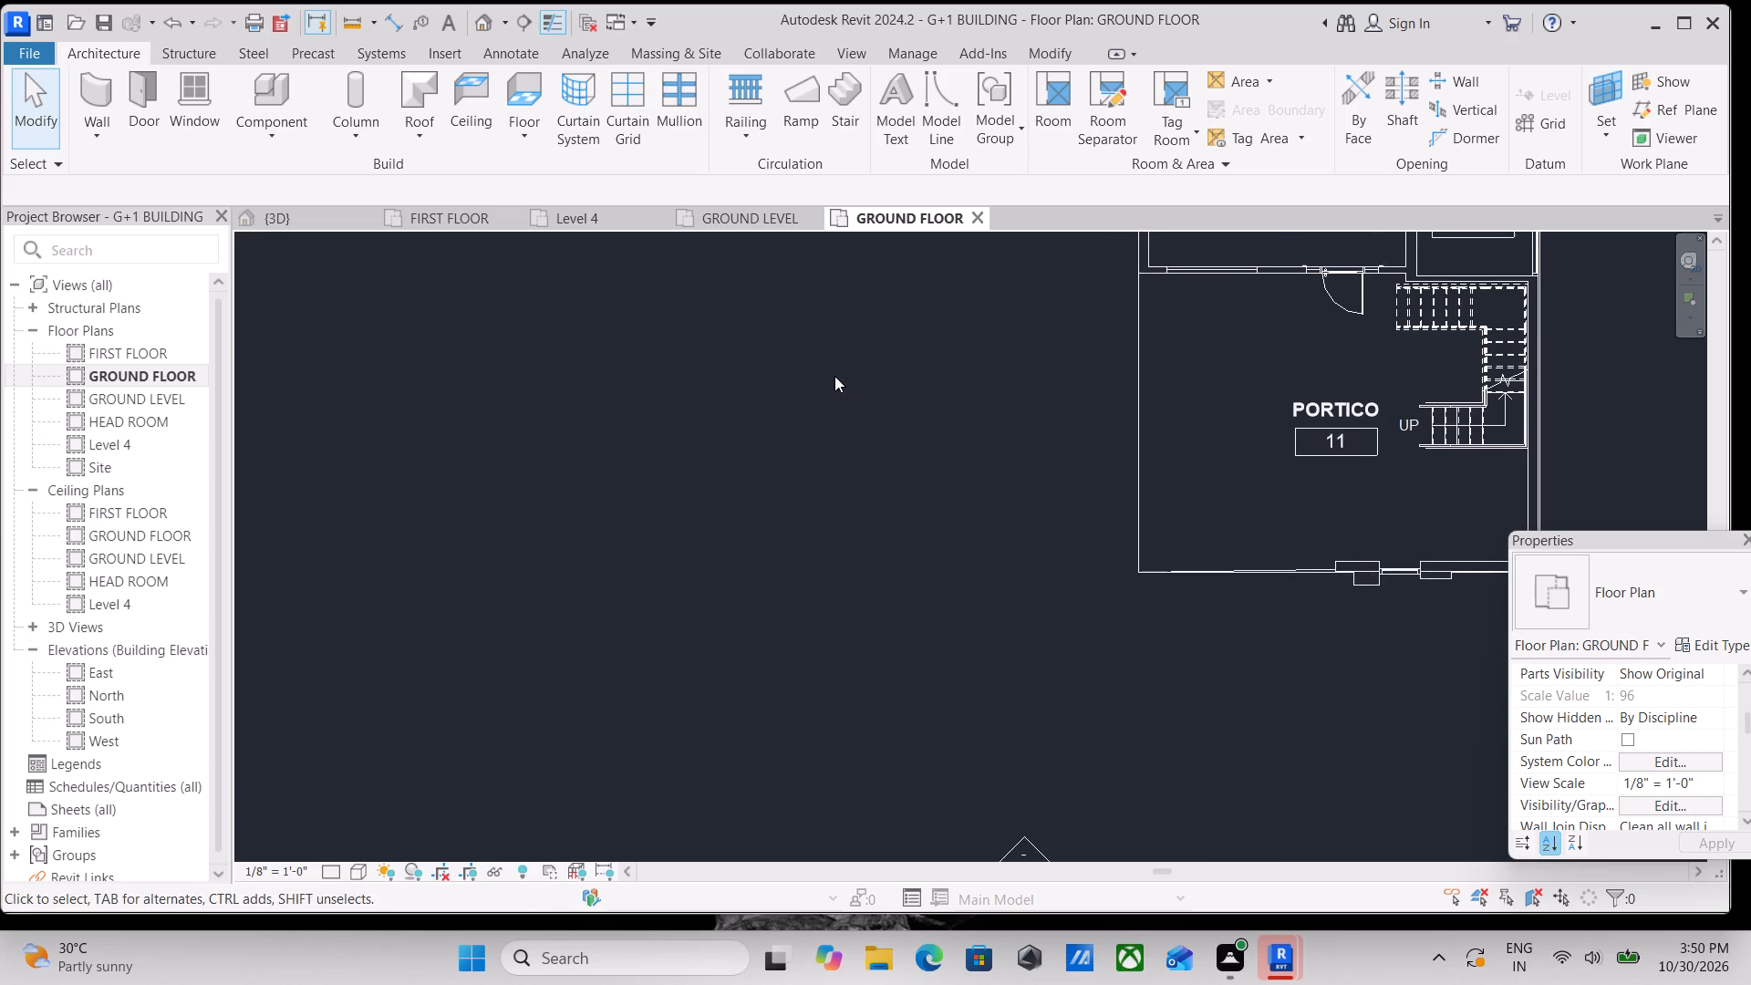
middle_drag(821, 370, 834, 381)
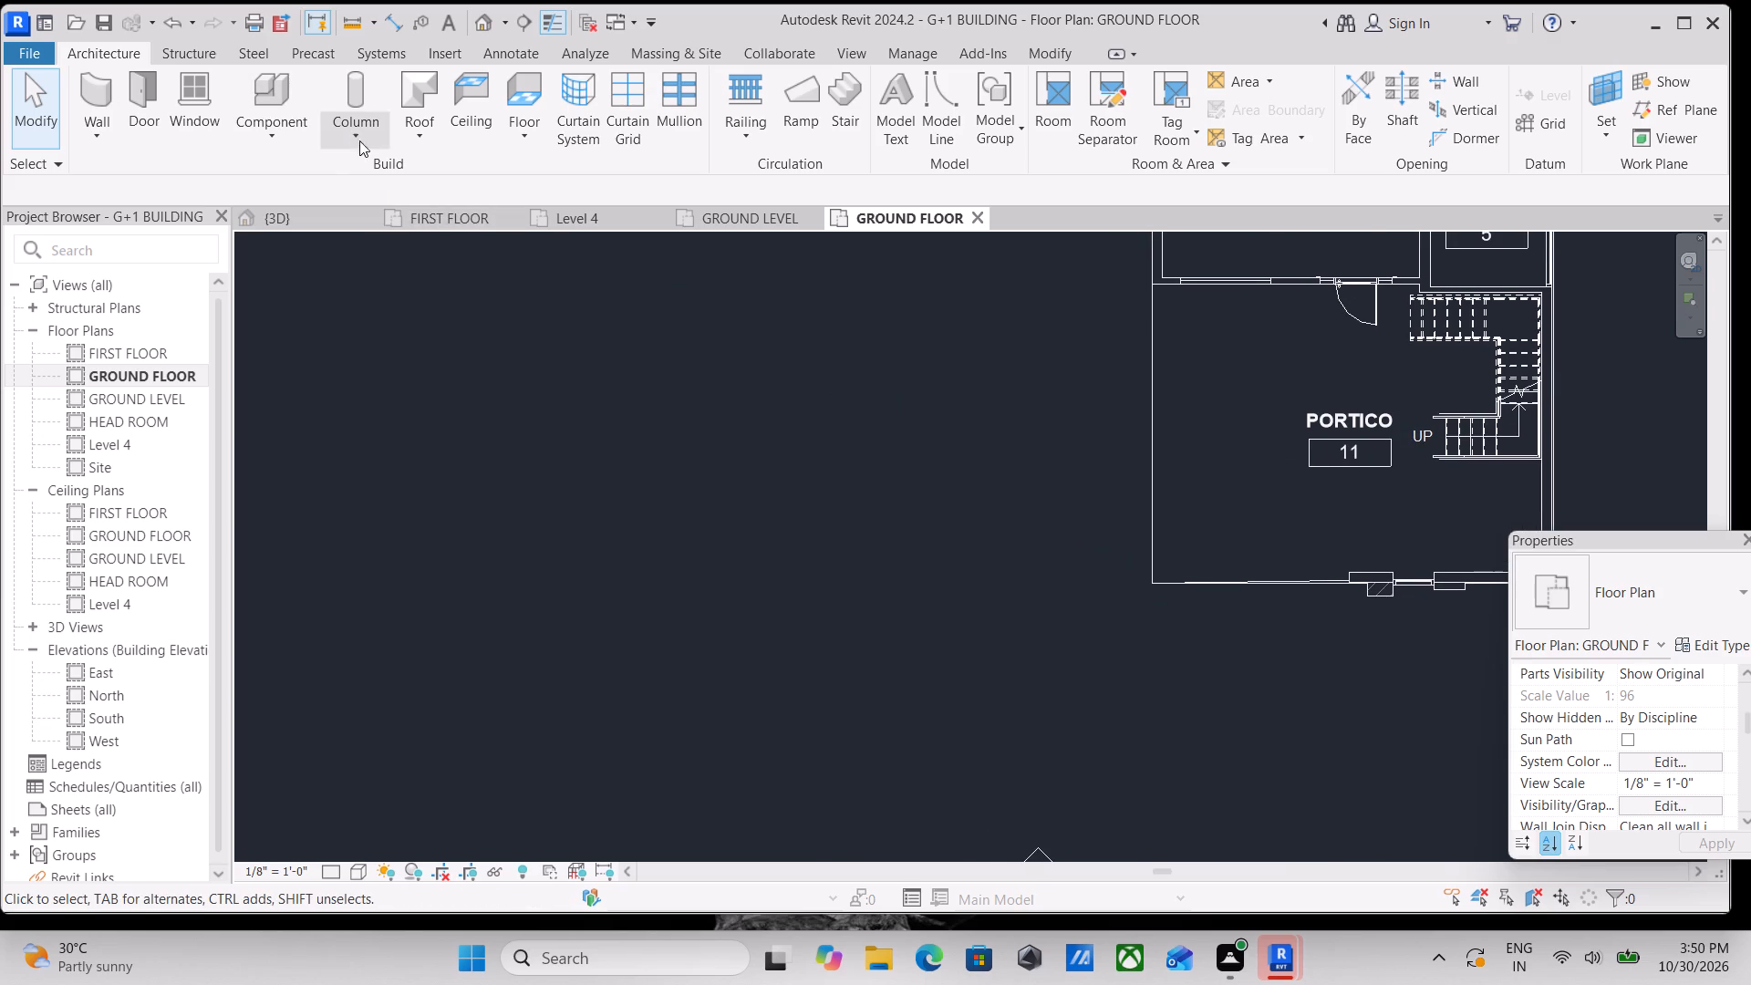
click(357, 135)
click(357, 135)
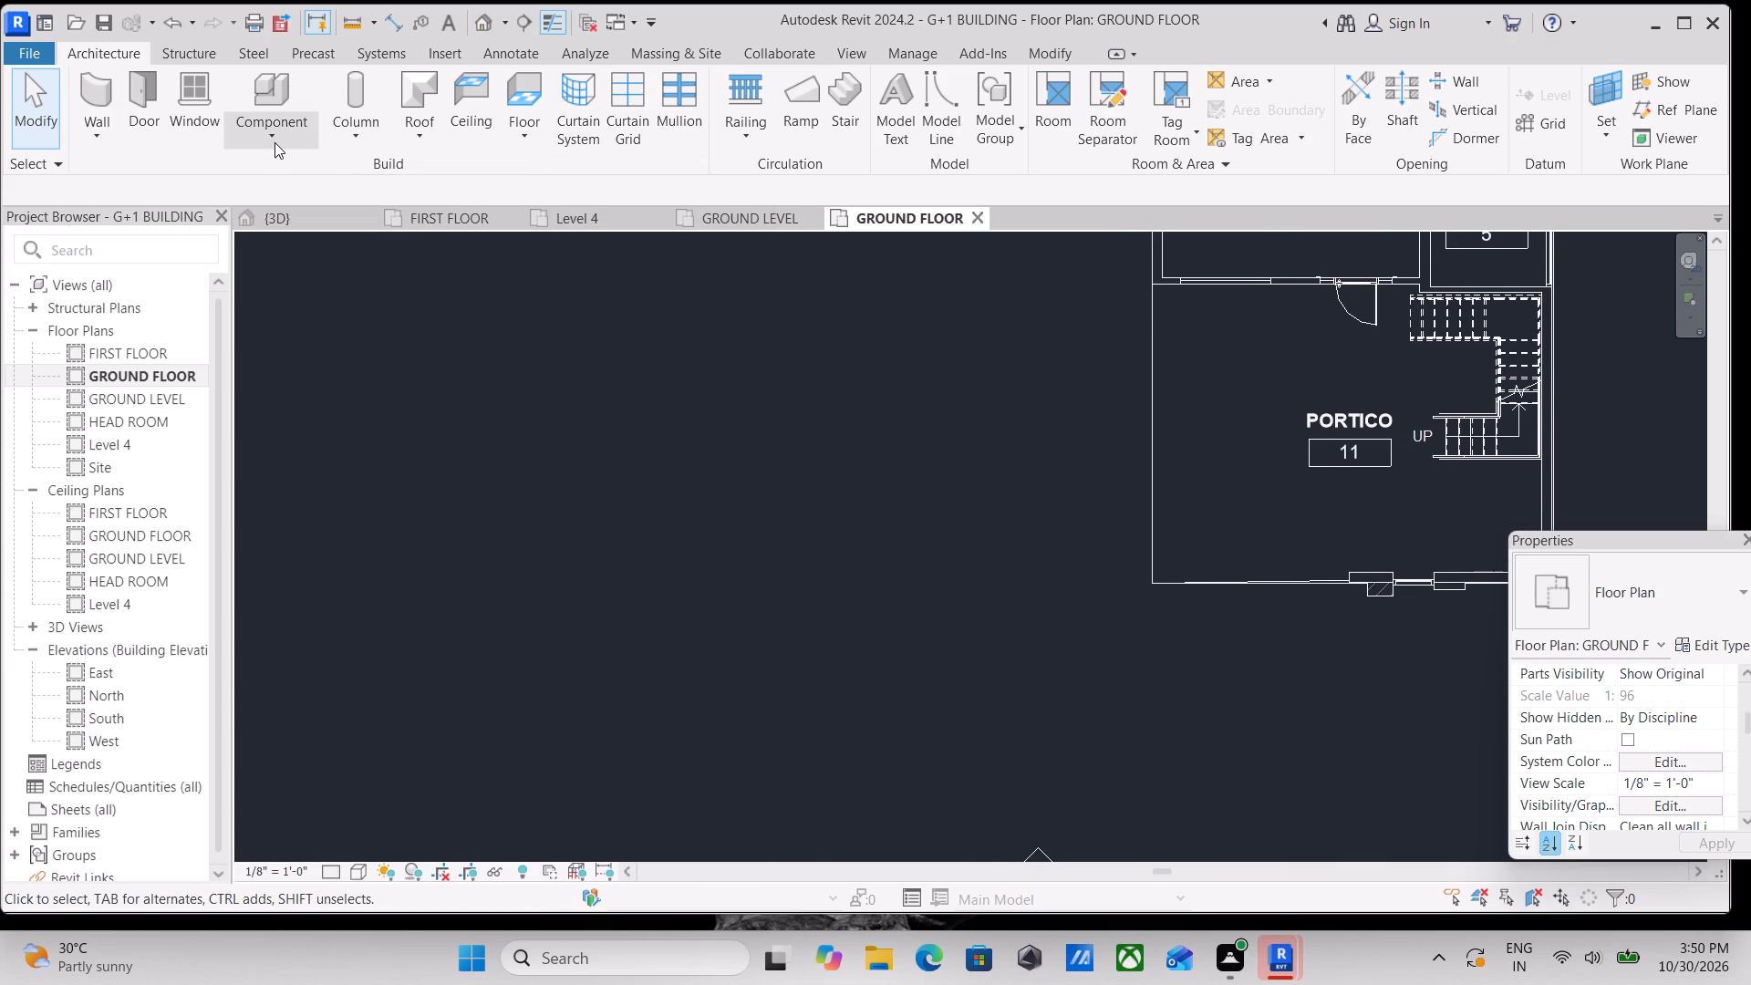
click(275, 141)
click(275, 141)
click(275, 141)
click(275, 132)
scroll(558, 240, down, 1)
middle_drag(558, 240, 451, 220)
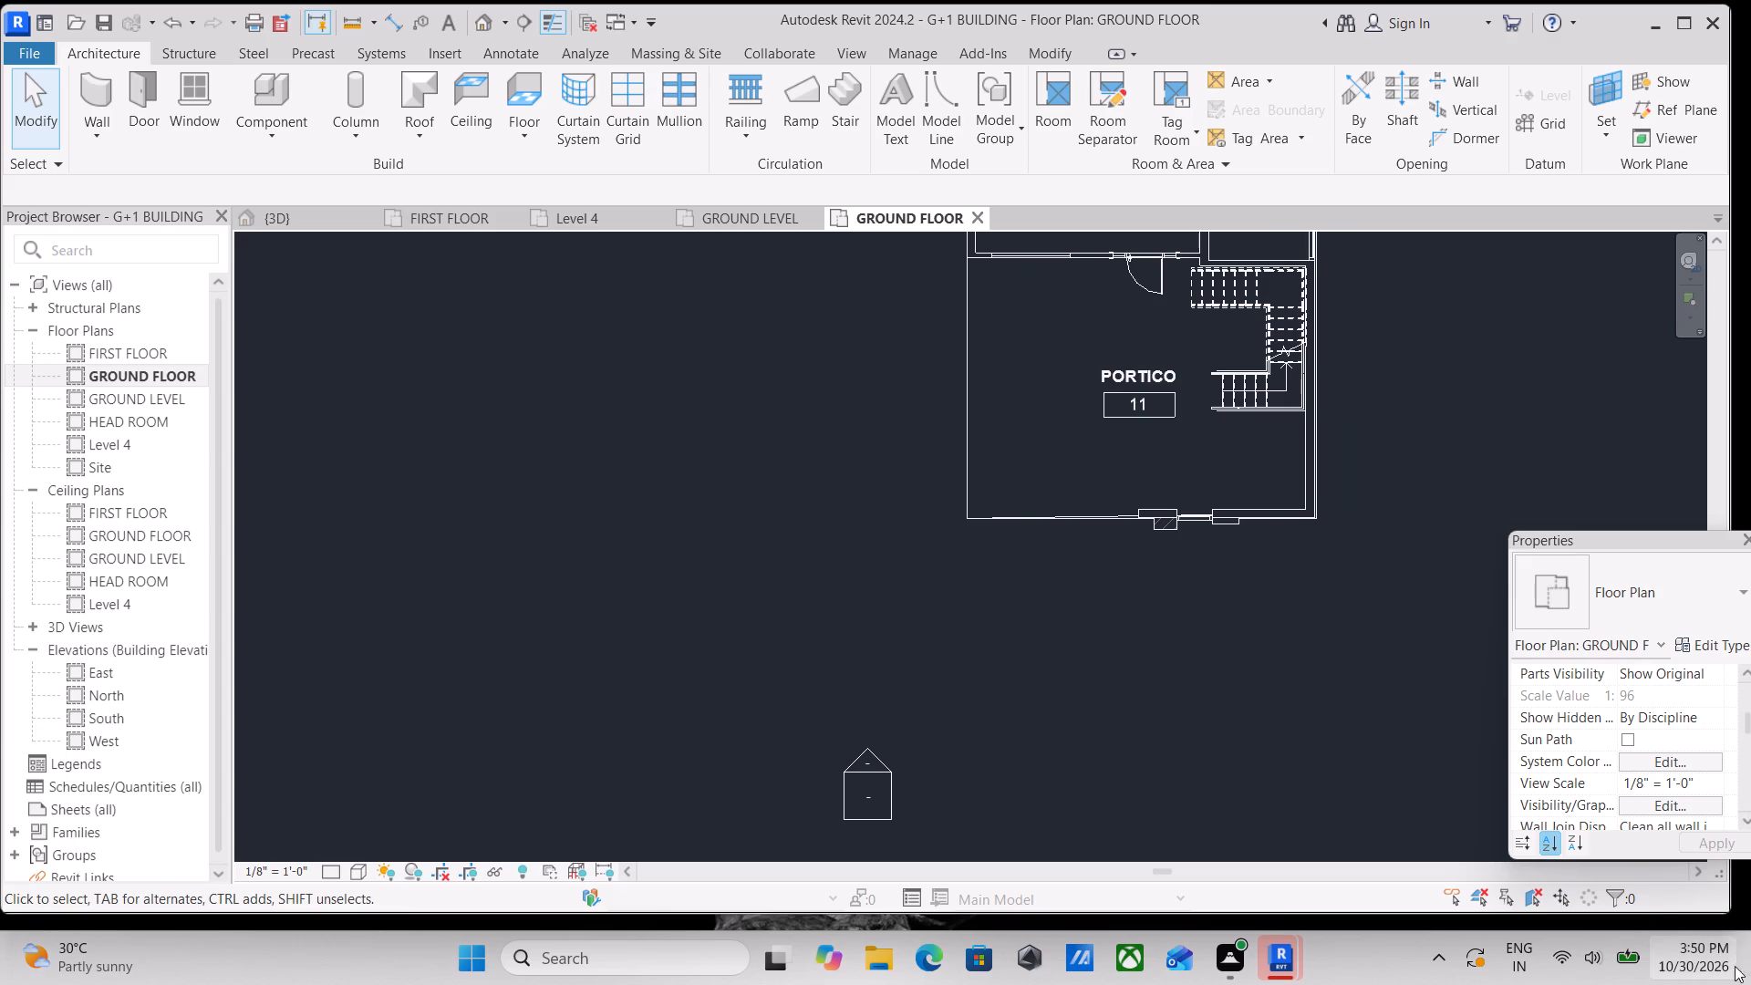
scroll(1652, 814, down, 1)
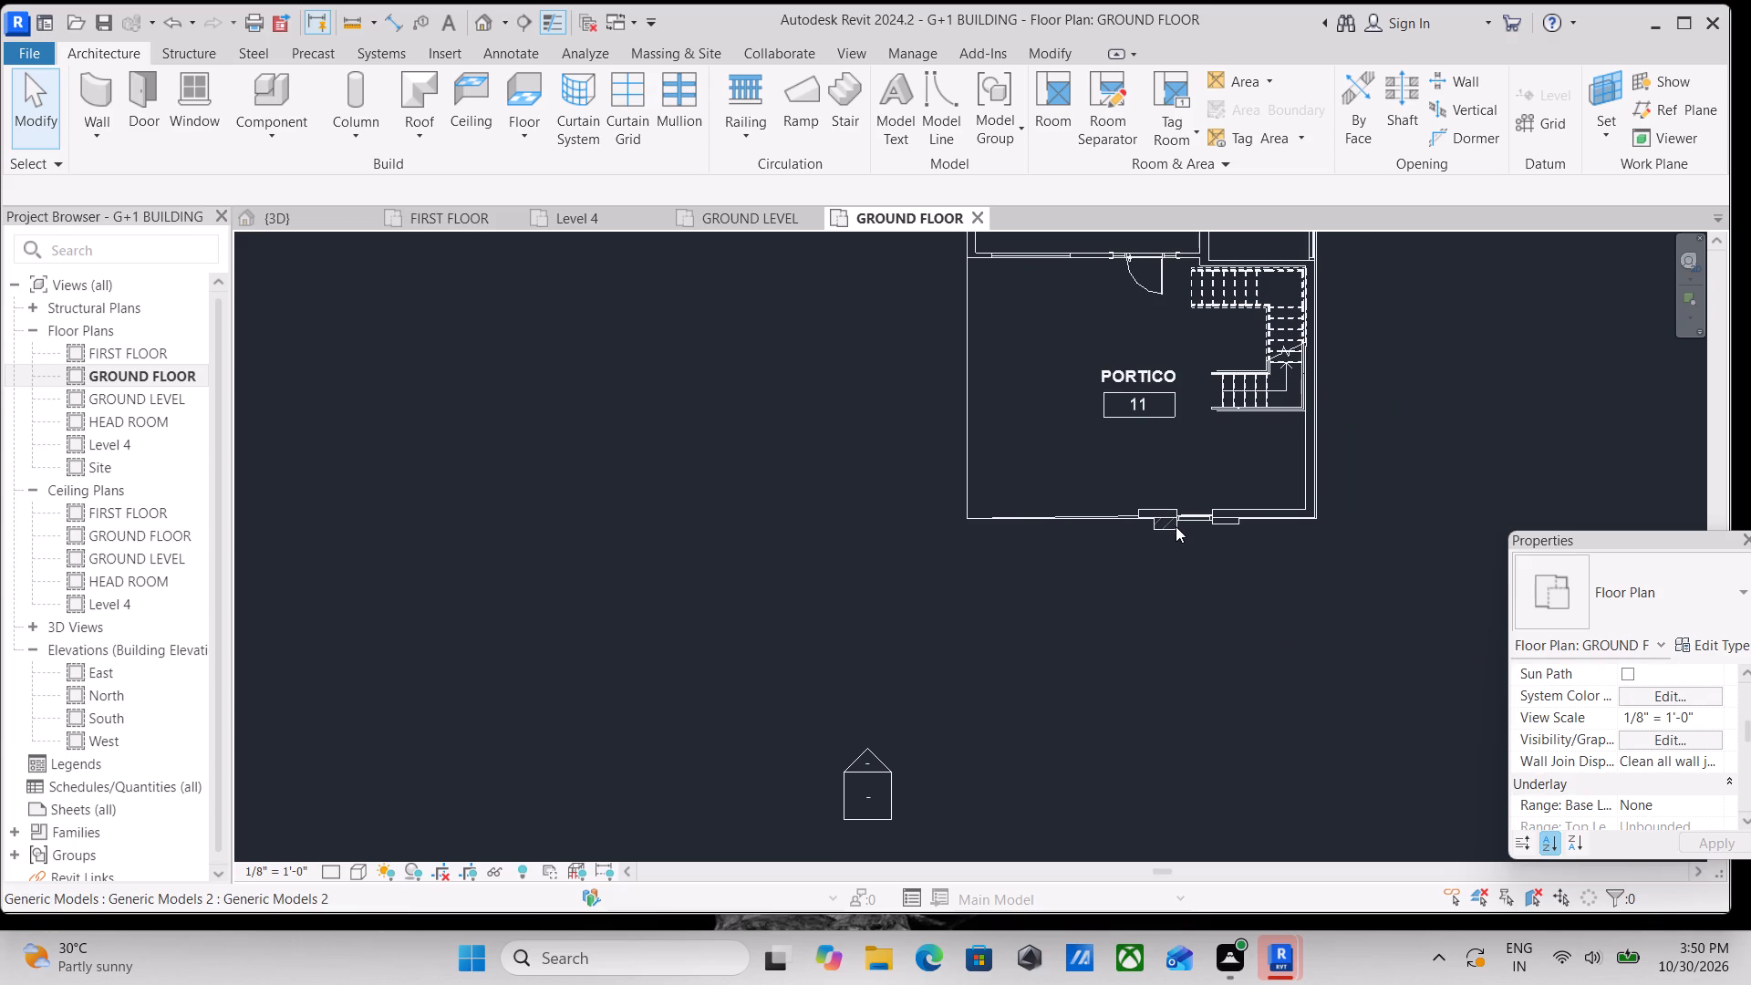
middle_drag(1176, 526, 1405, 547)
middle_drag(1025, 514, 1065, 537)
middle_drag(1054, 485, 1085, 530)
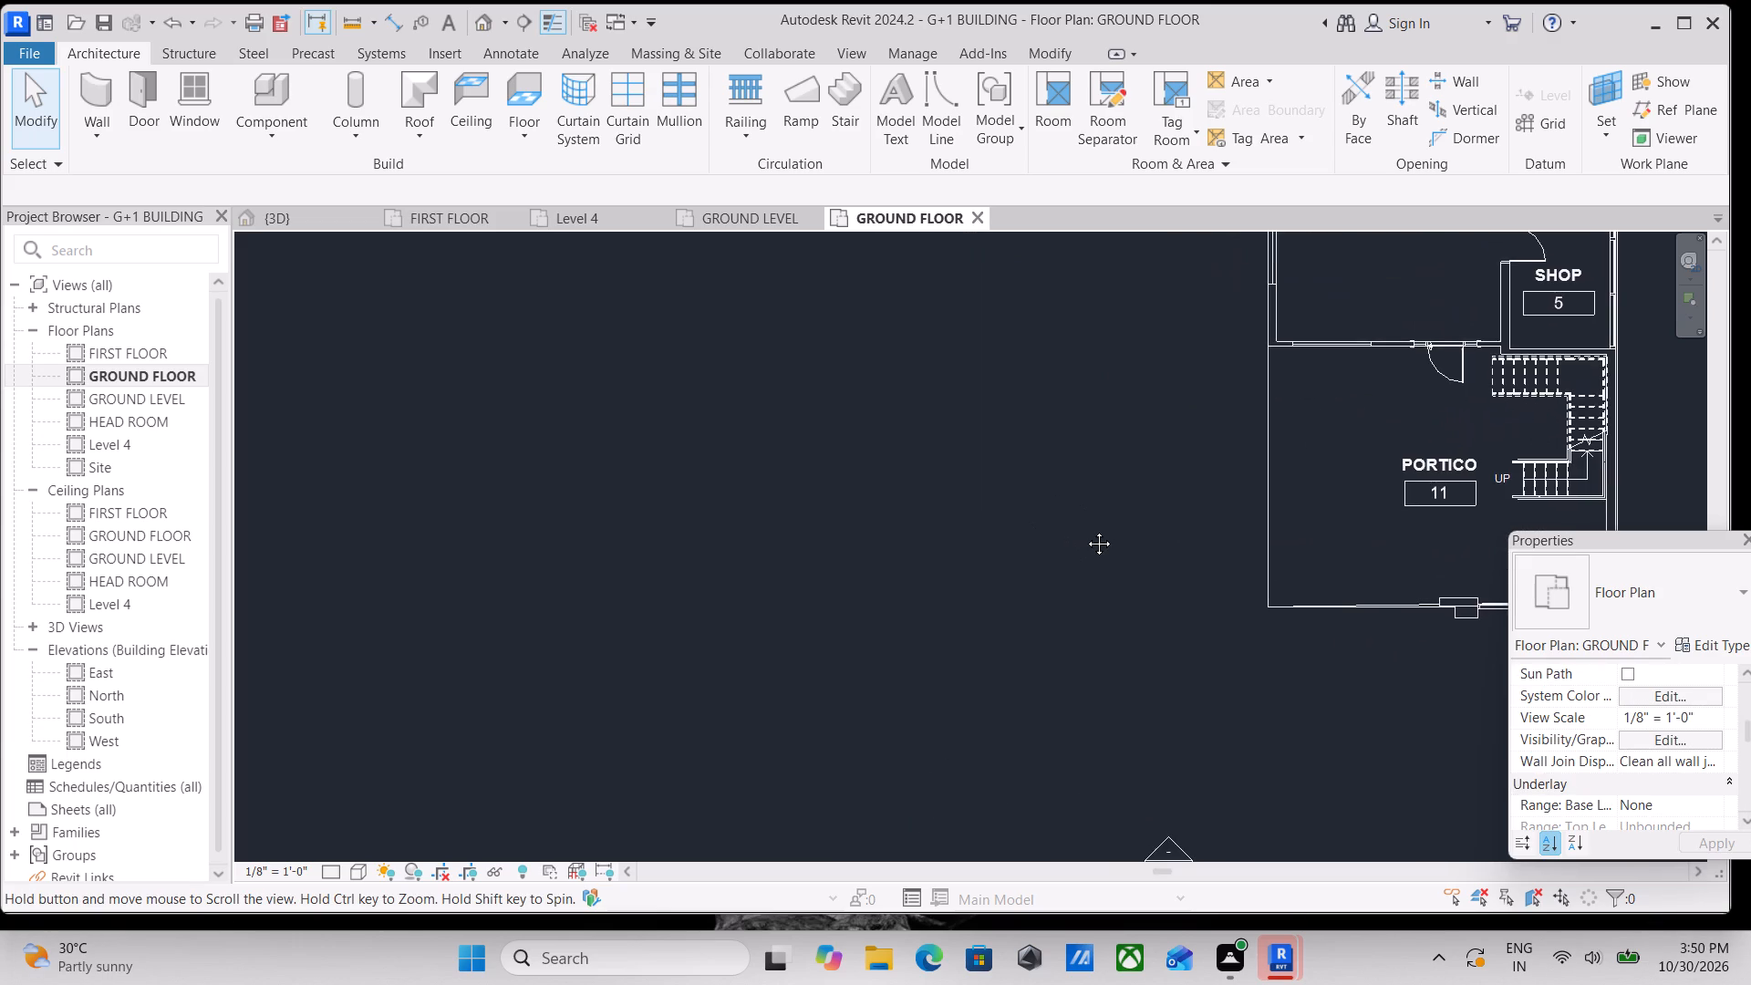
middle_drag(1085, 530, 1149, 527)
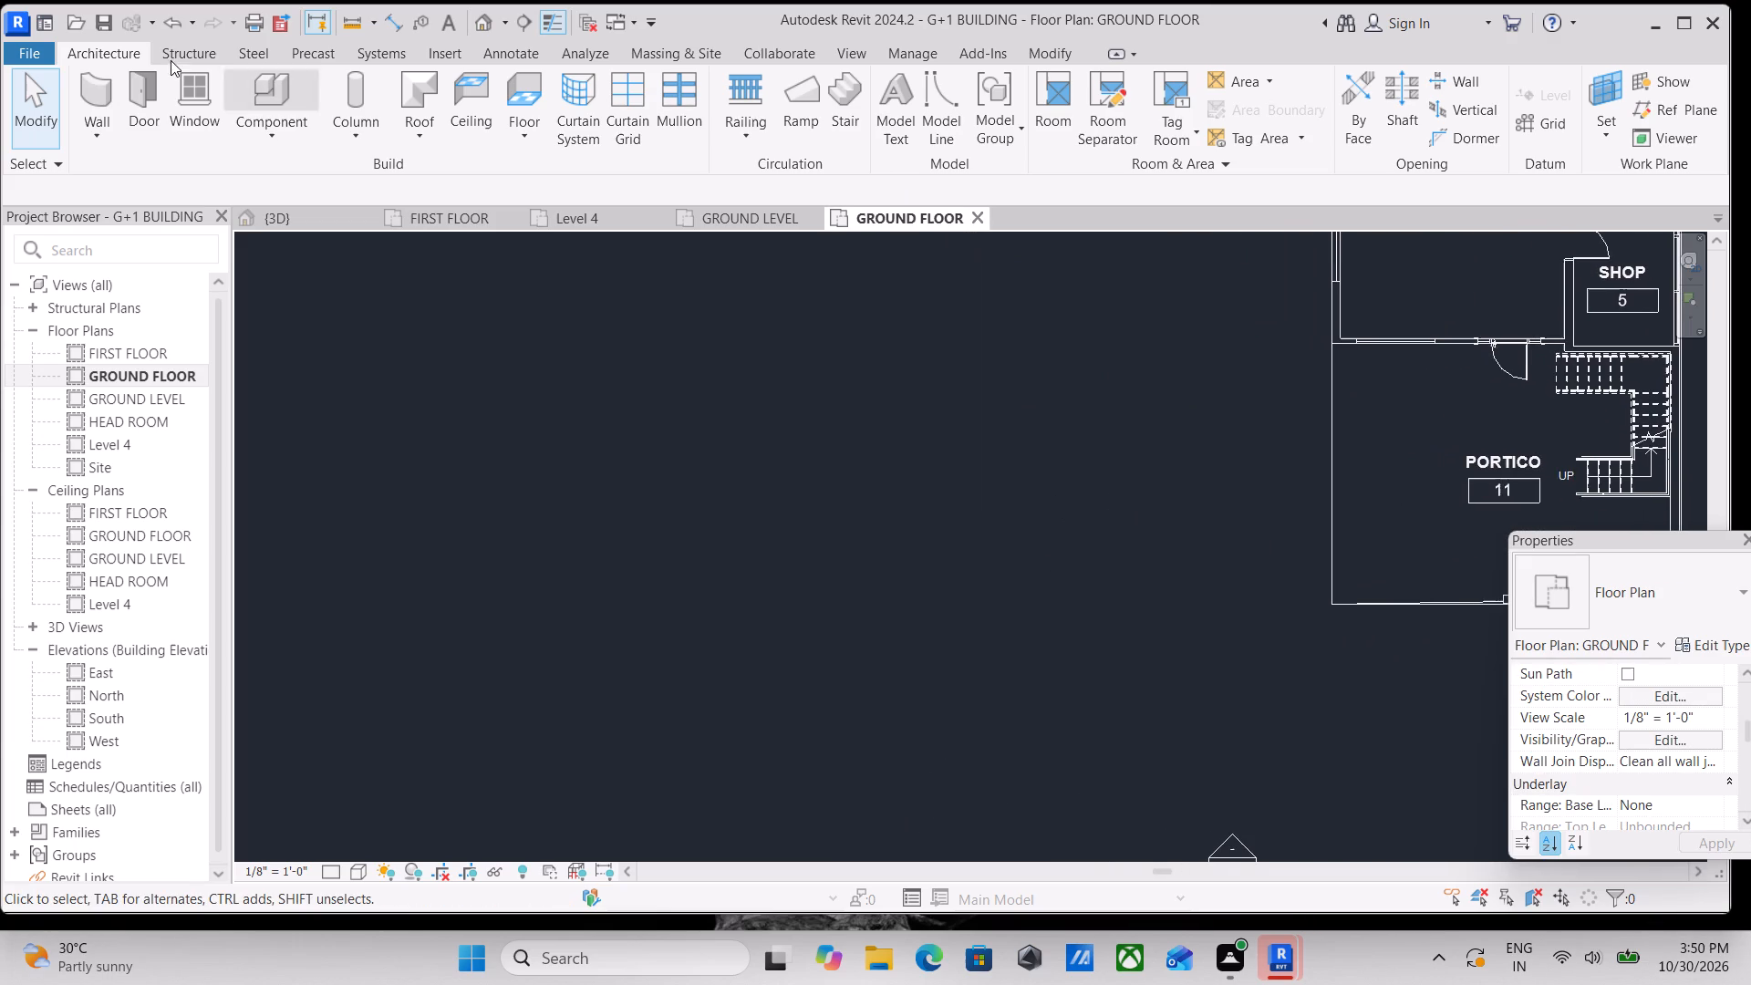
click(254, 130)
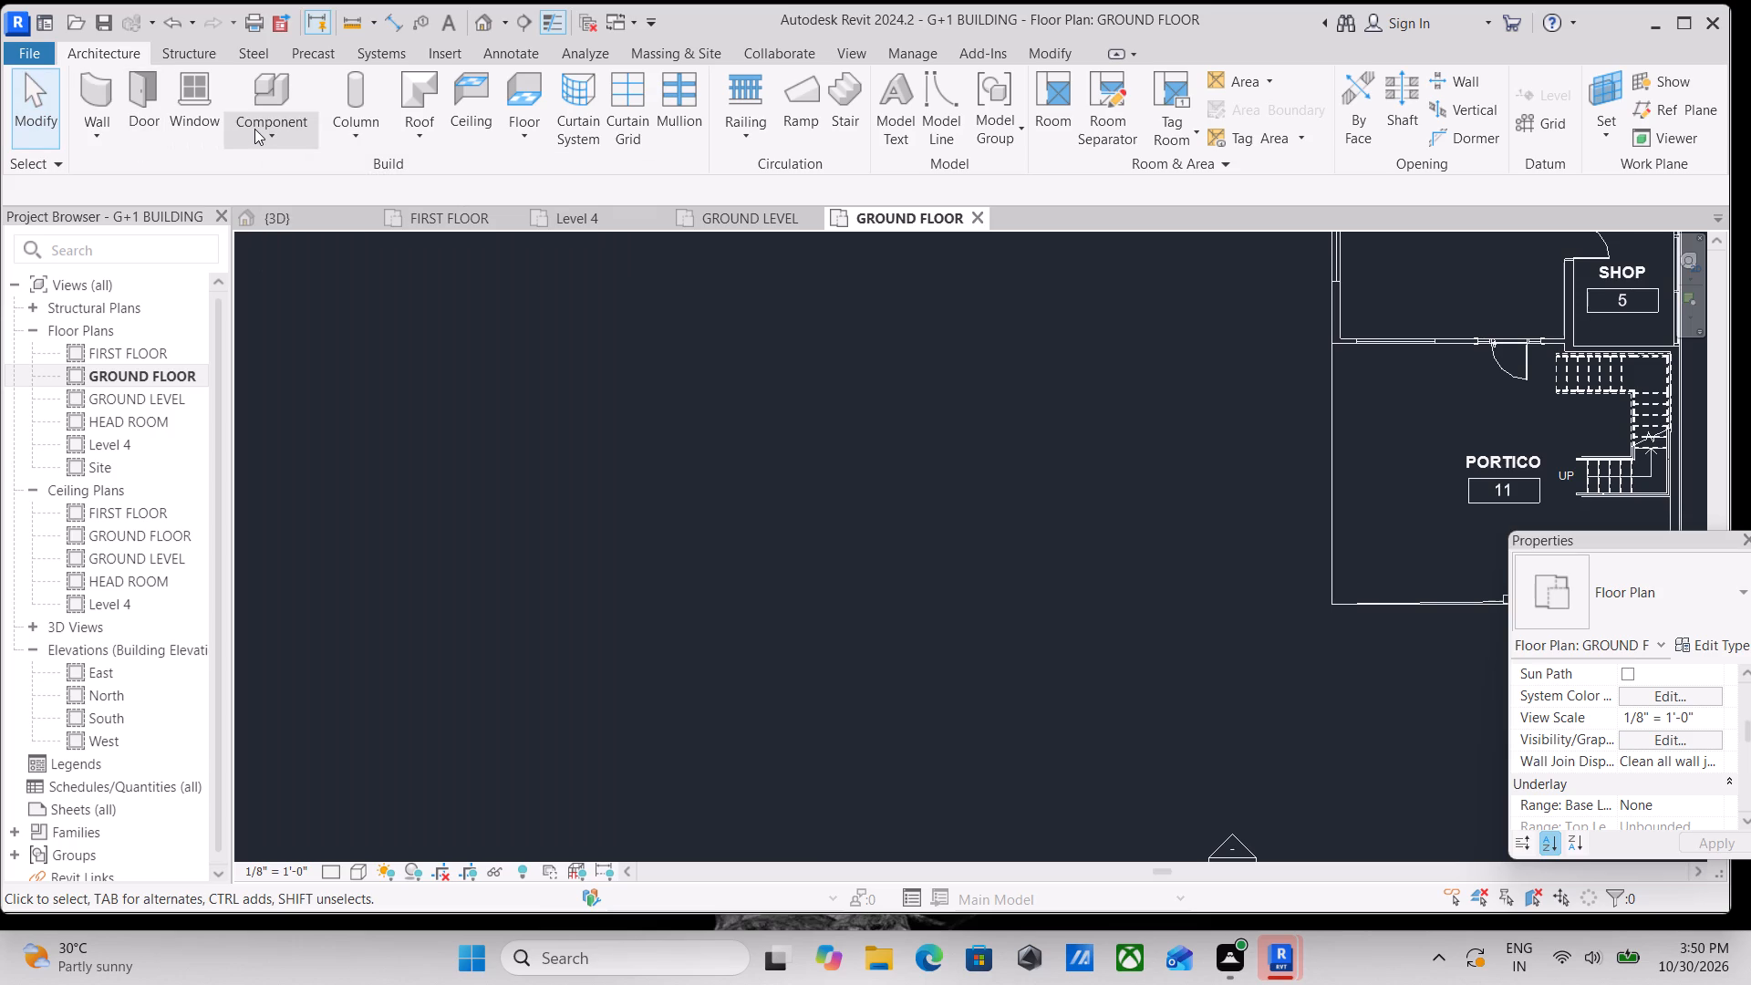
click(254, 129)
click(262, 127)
Start an architectural column and load the Round Column family from the US library's Columns folder.
triple_click(355, 128)
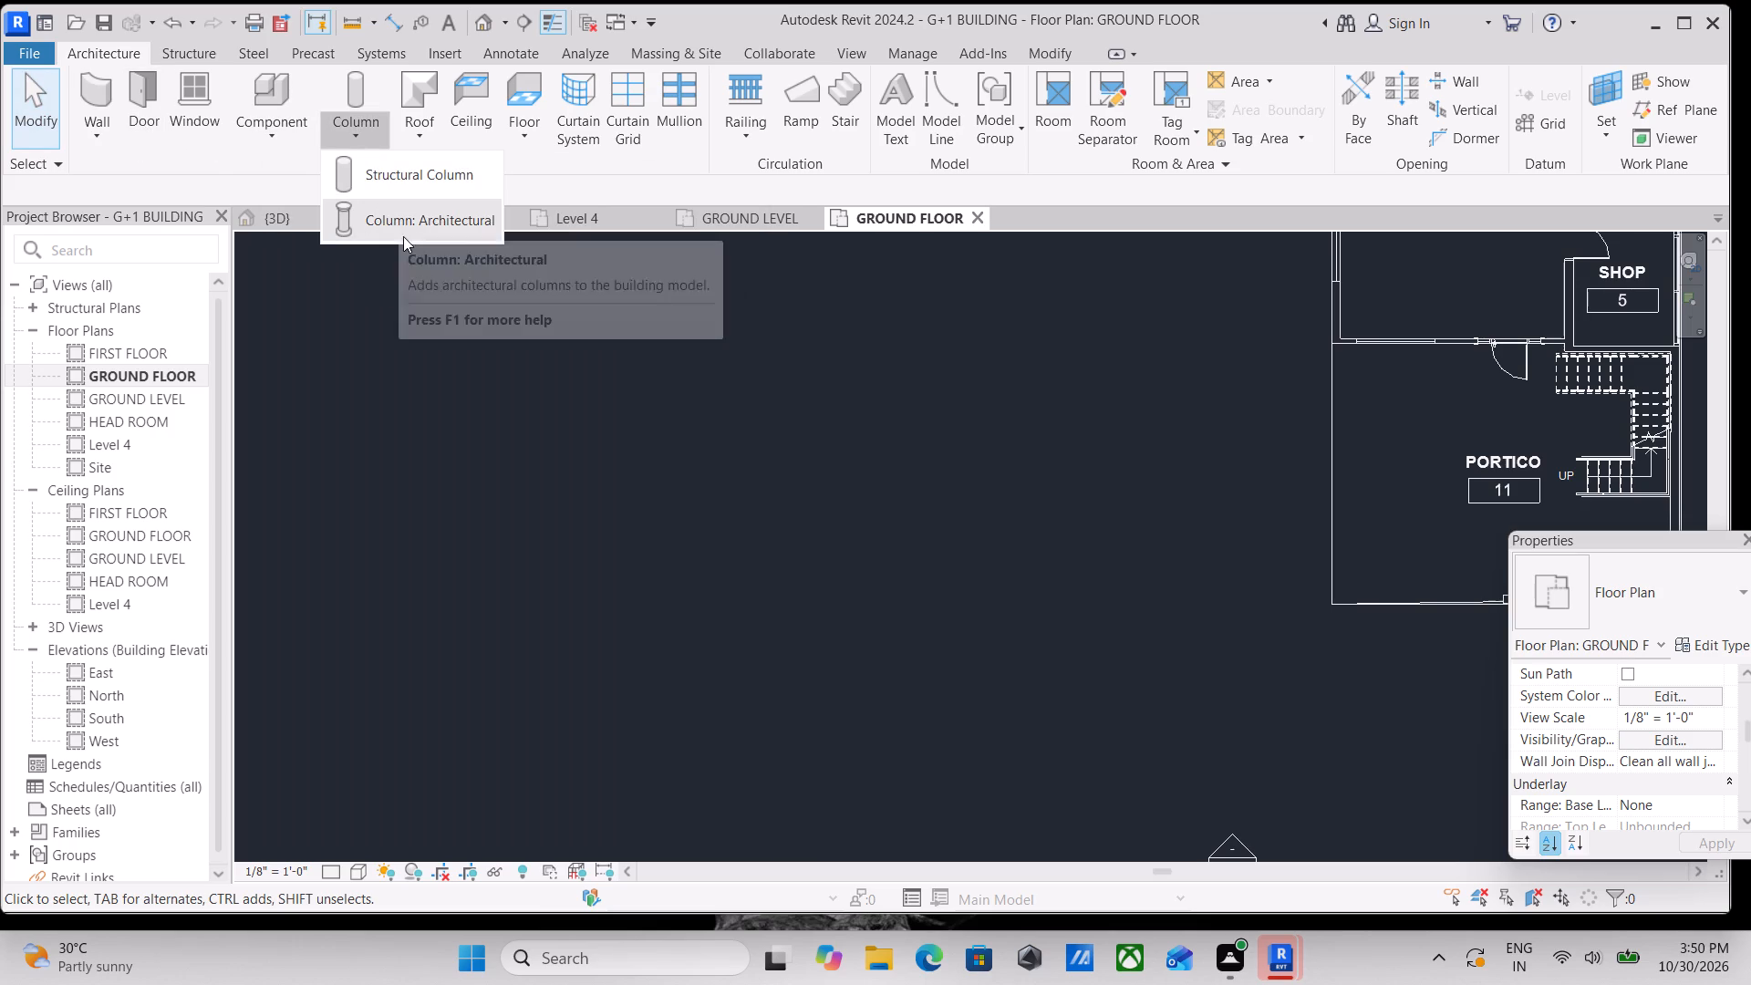
click(401, 223)
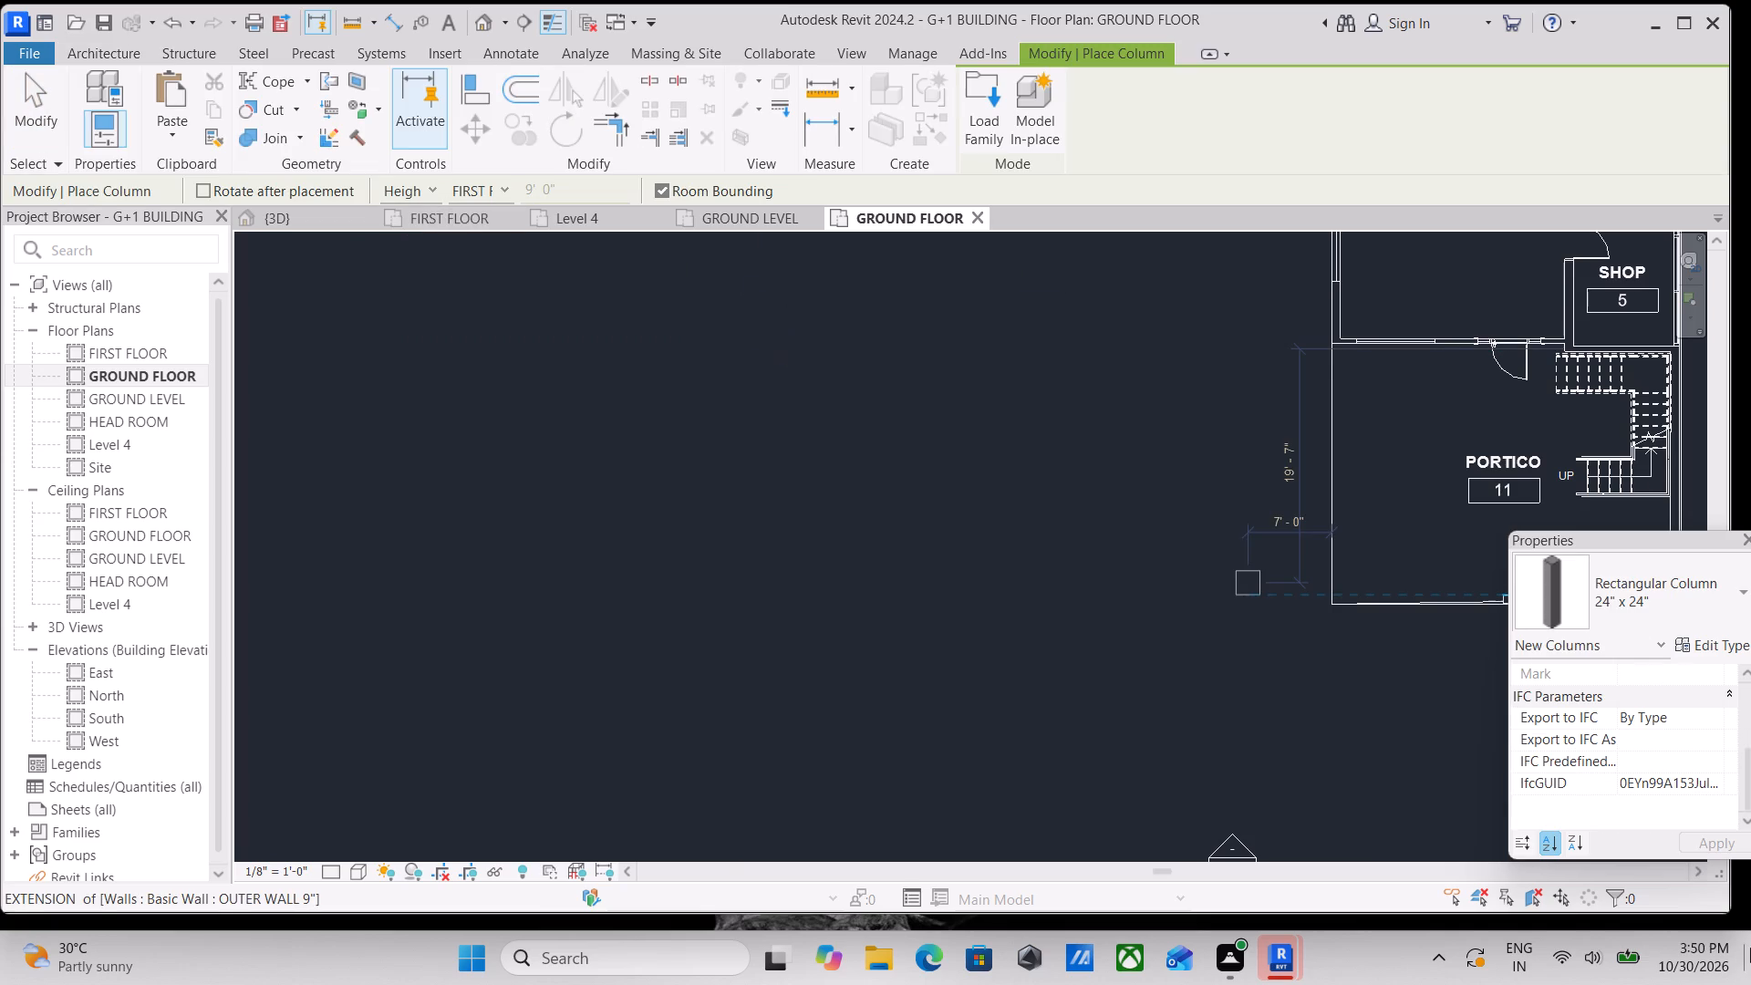
click(969, 100)
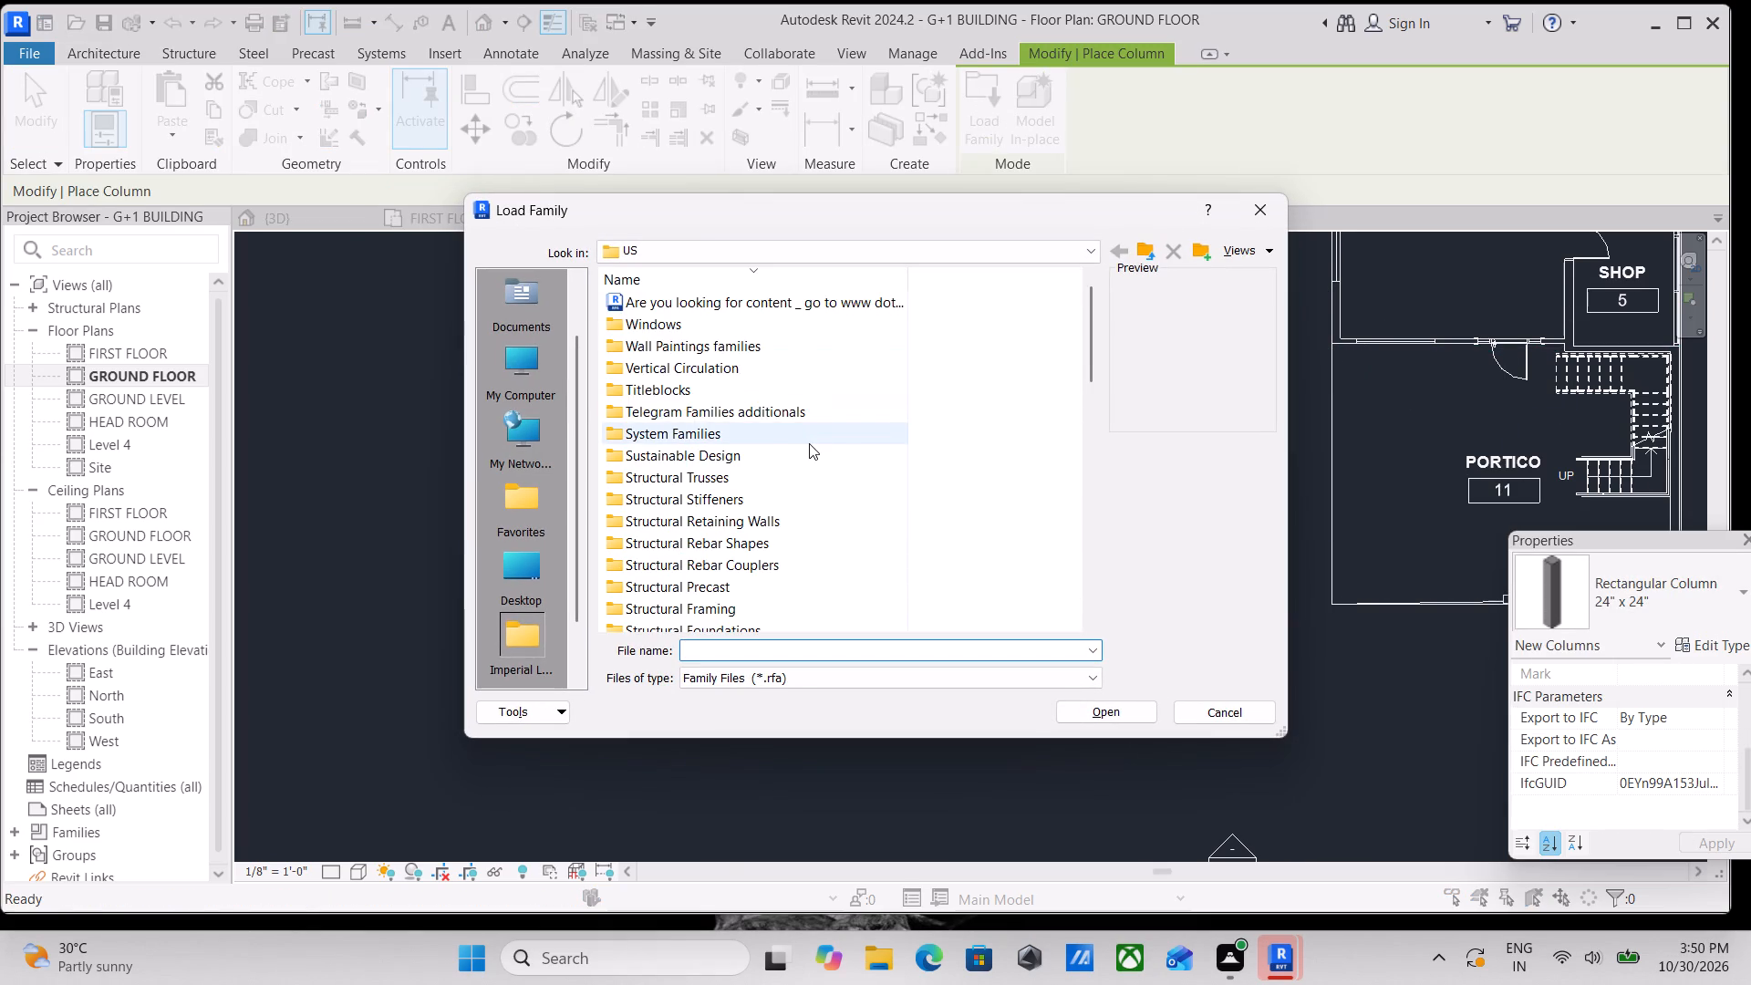
scroll(797, 443, down, 11)
scroll(786, 439, up, 5)
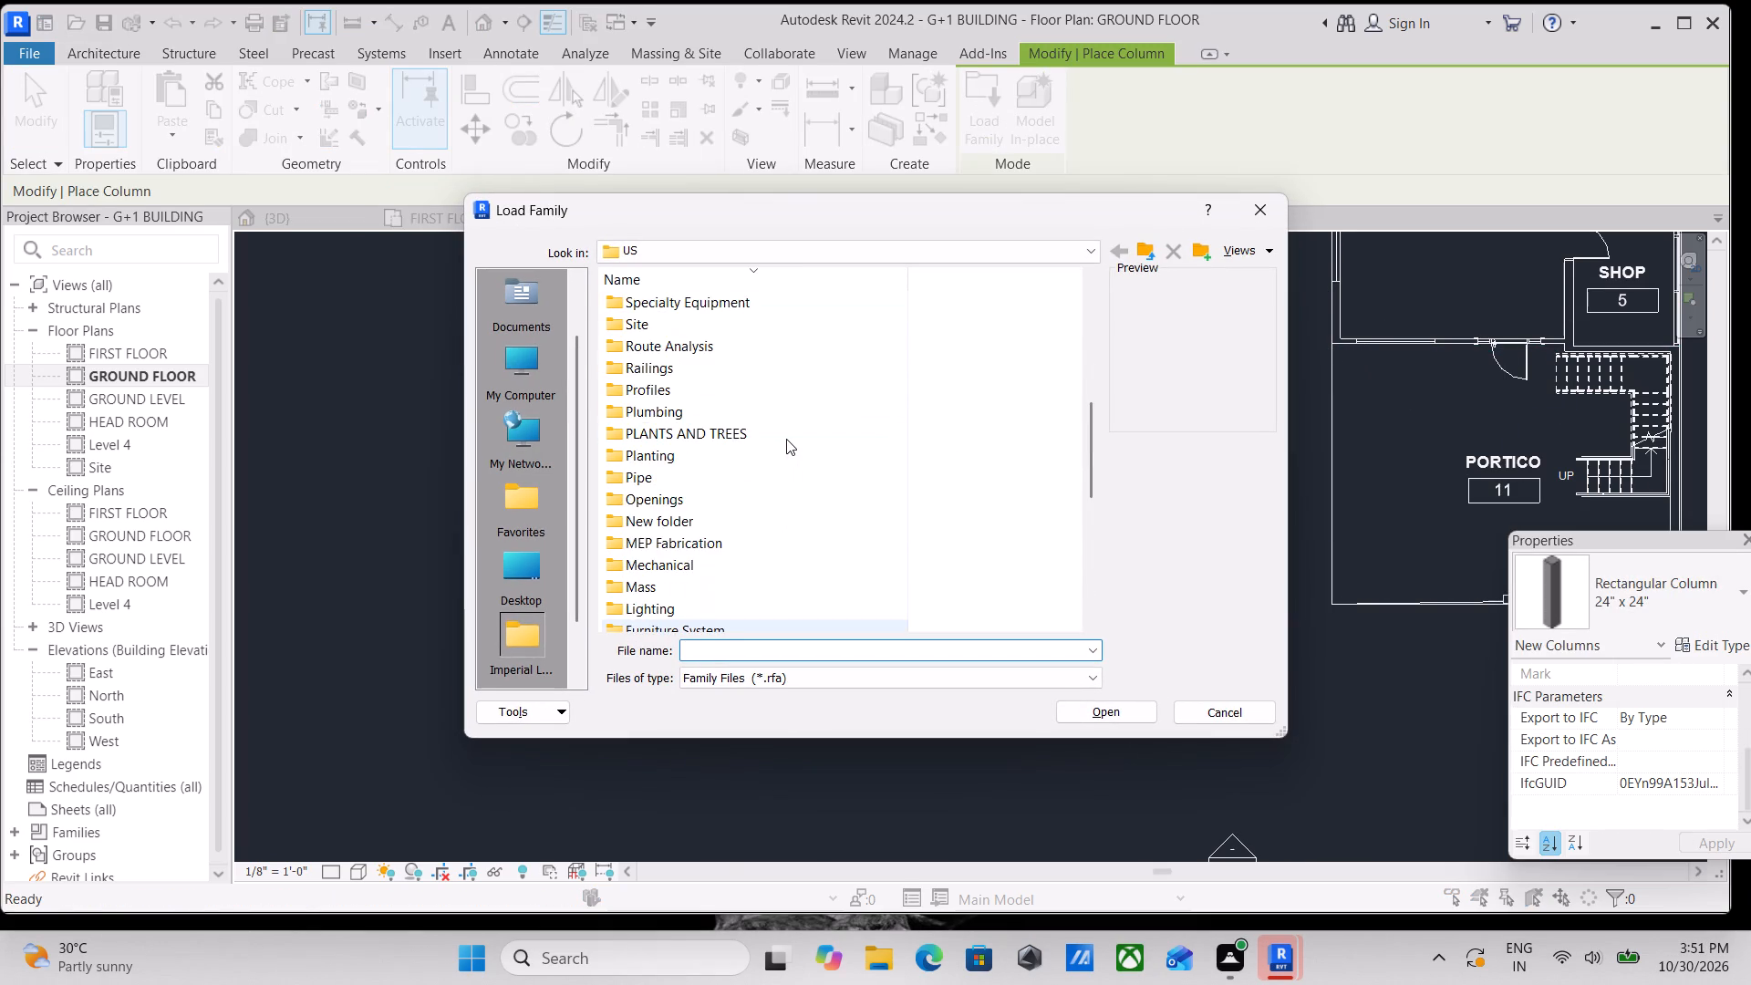
scroll(786, 439, up, 16)
scroll(786, 439, down, 8)
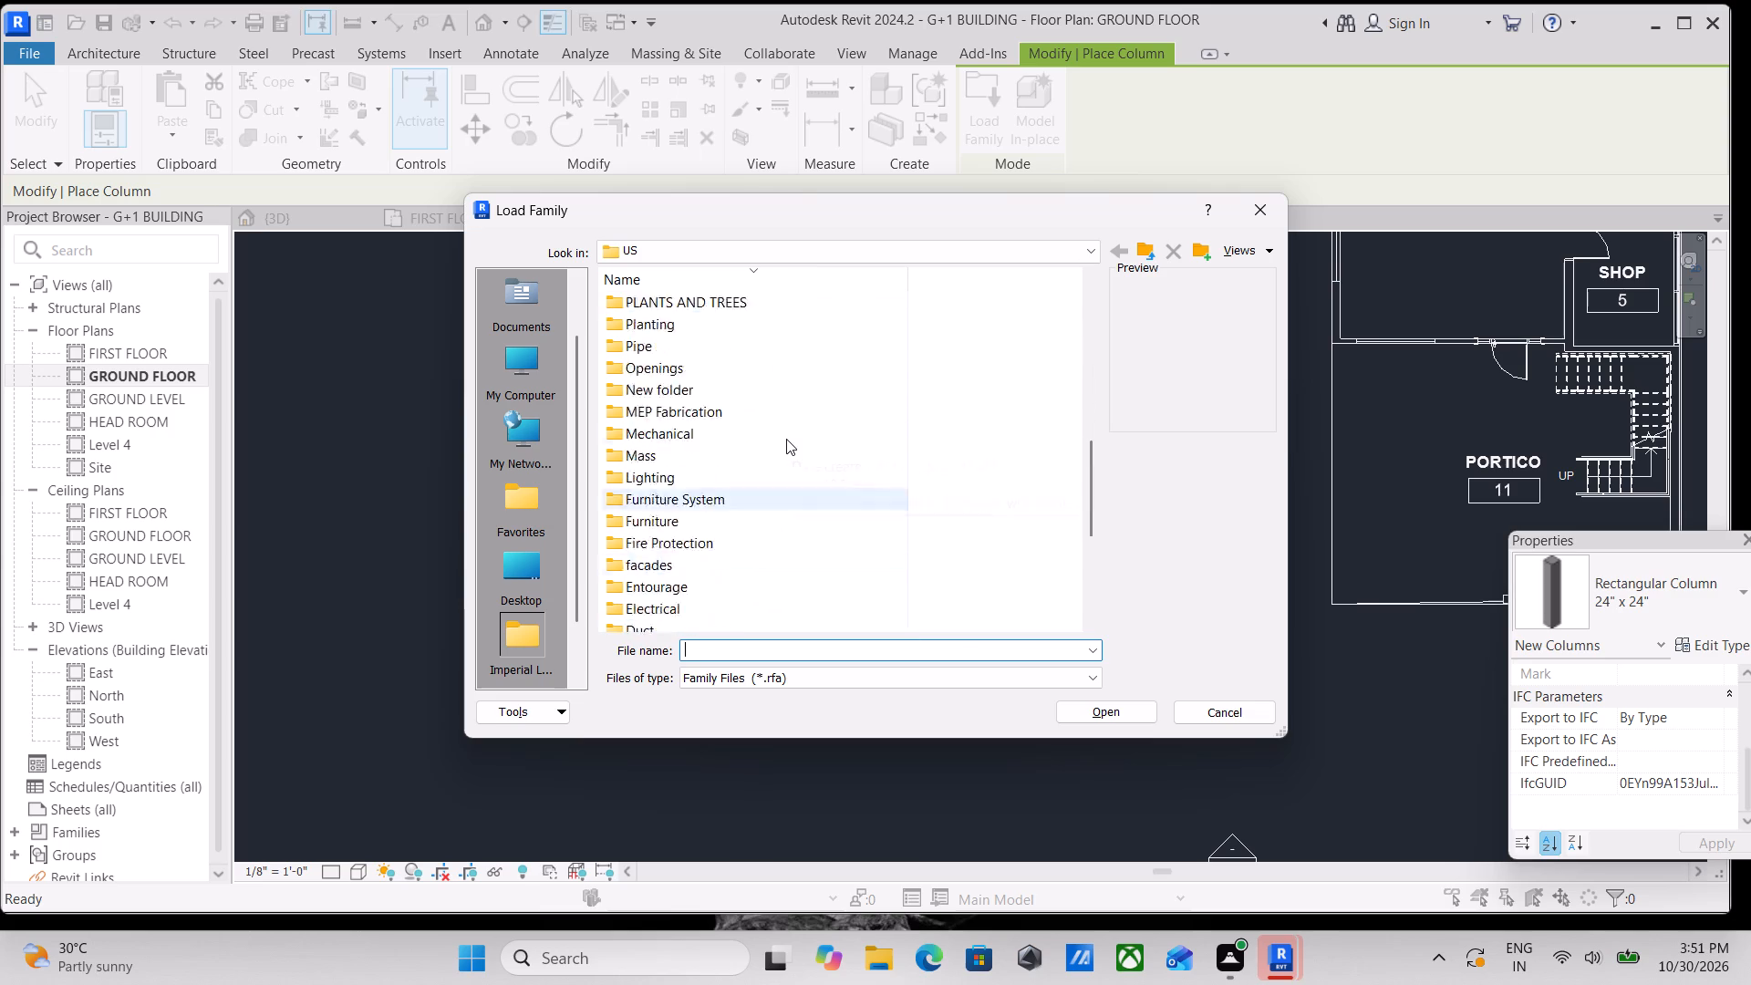
scroll(786, 439, down, 8)
double_click(701, 503)
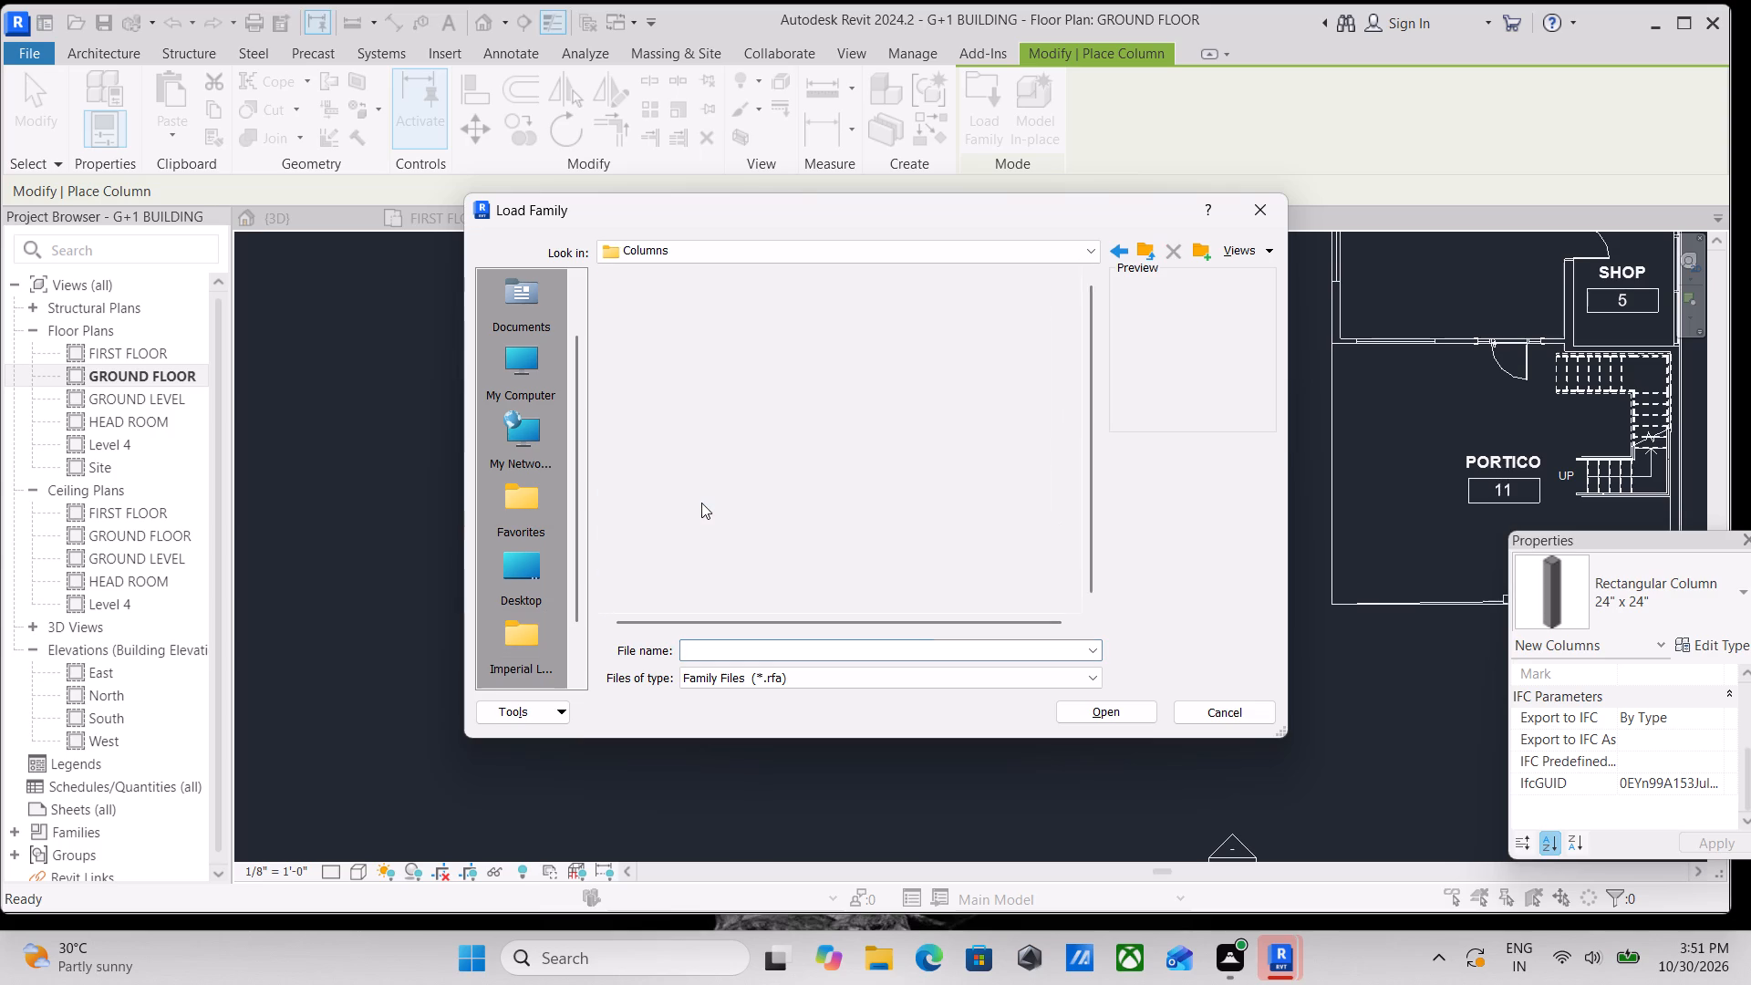
click(718, 338)
click(712, 316)
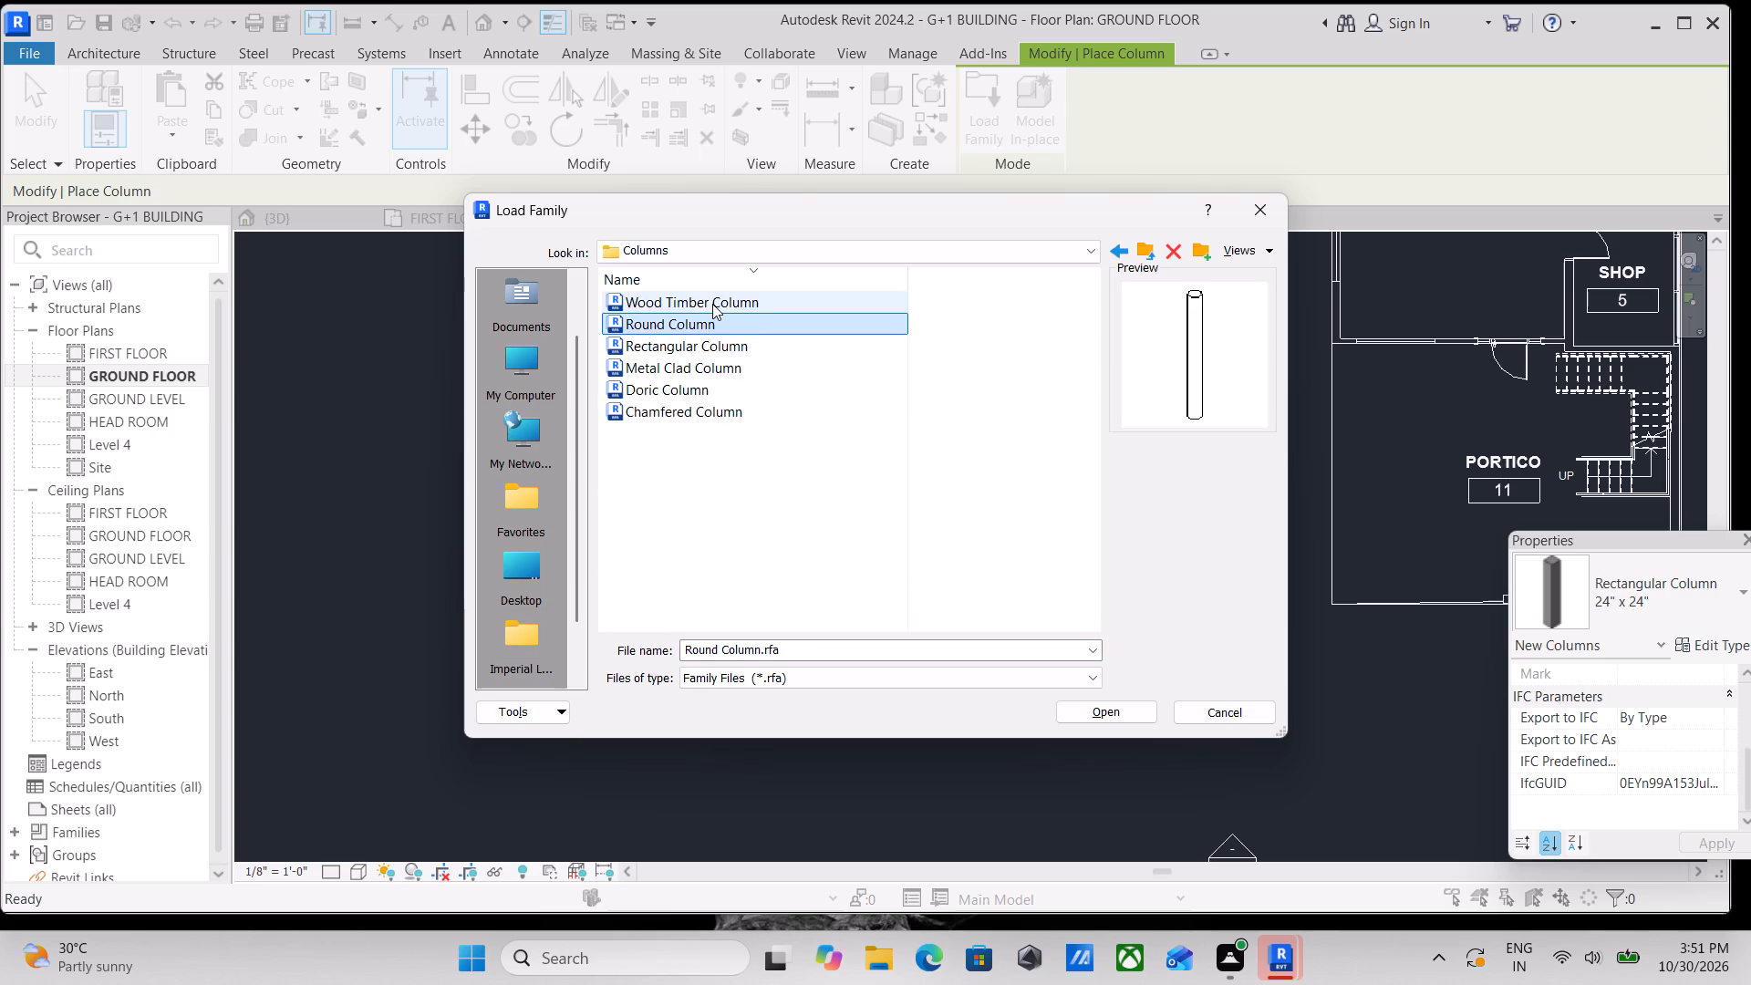
click(712, 304)
click(710, 317)
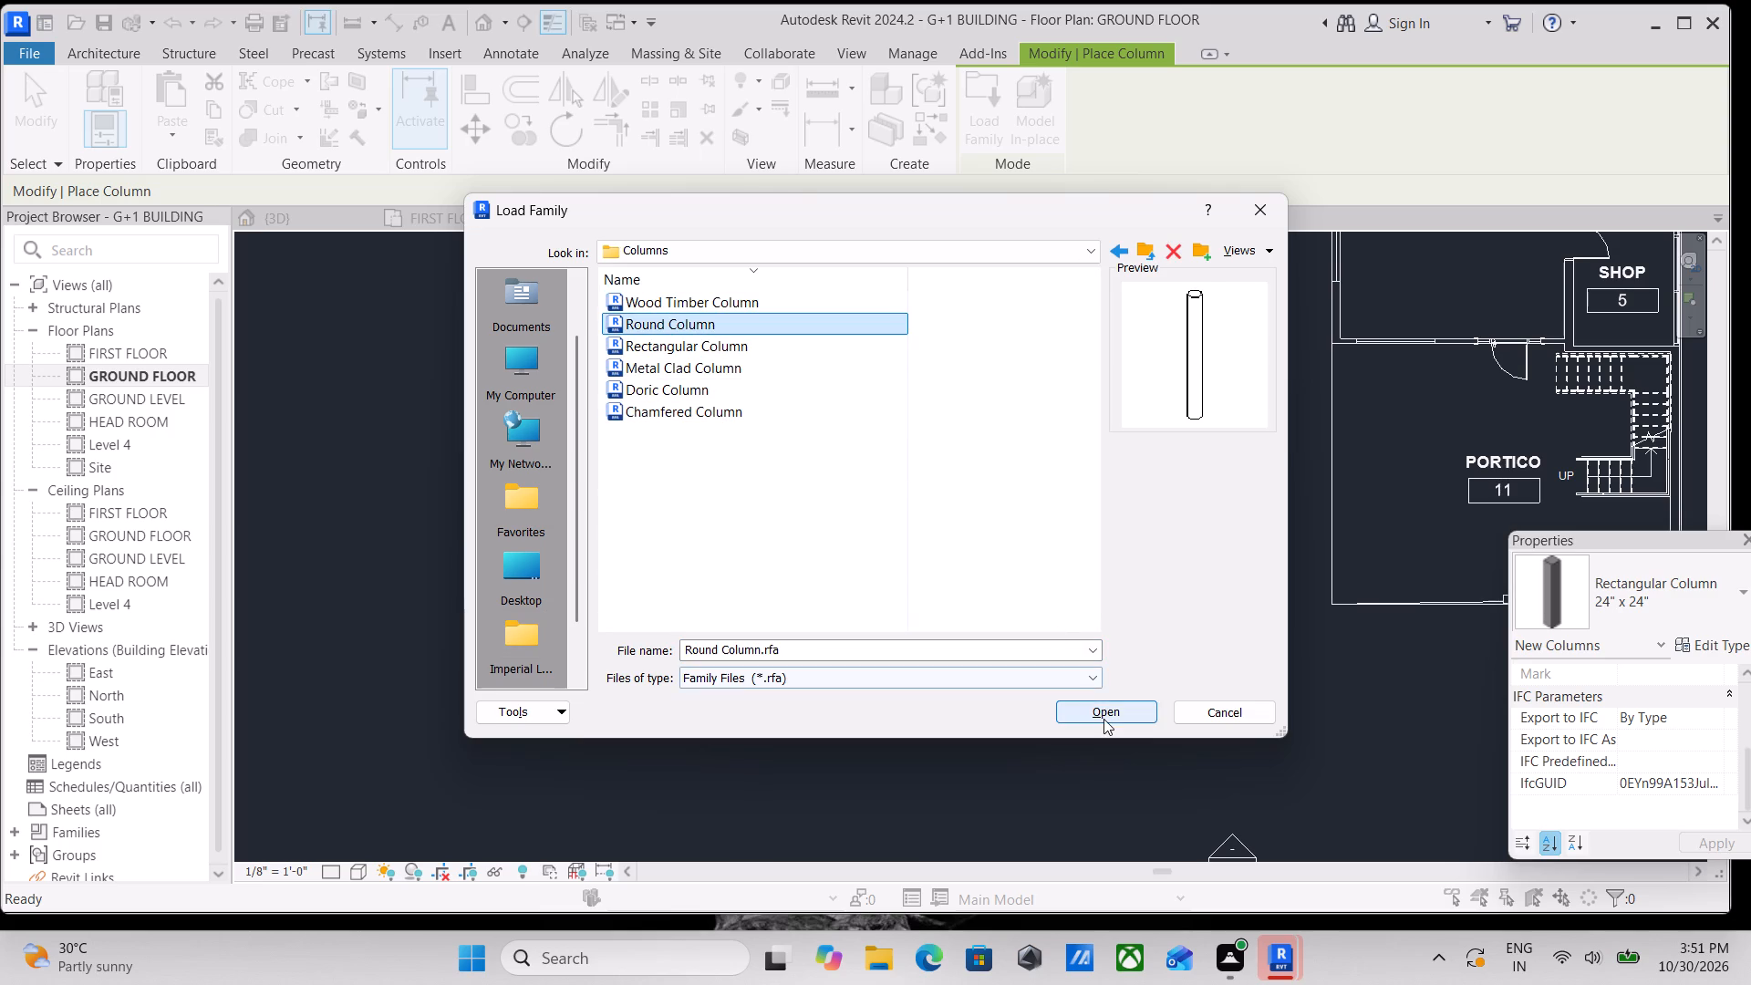
click(1103, 719)
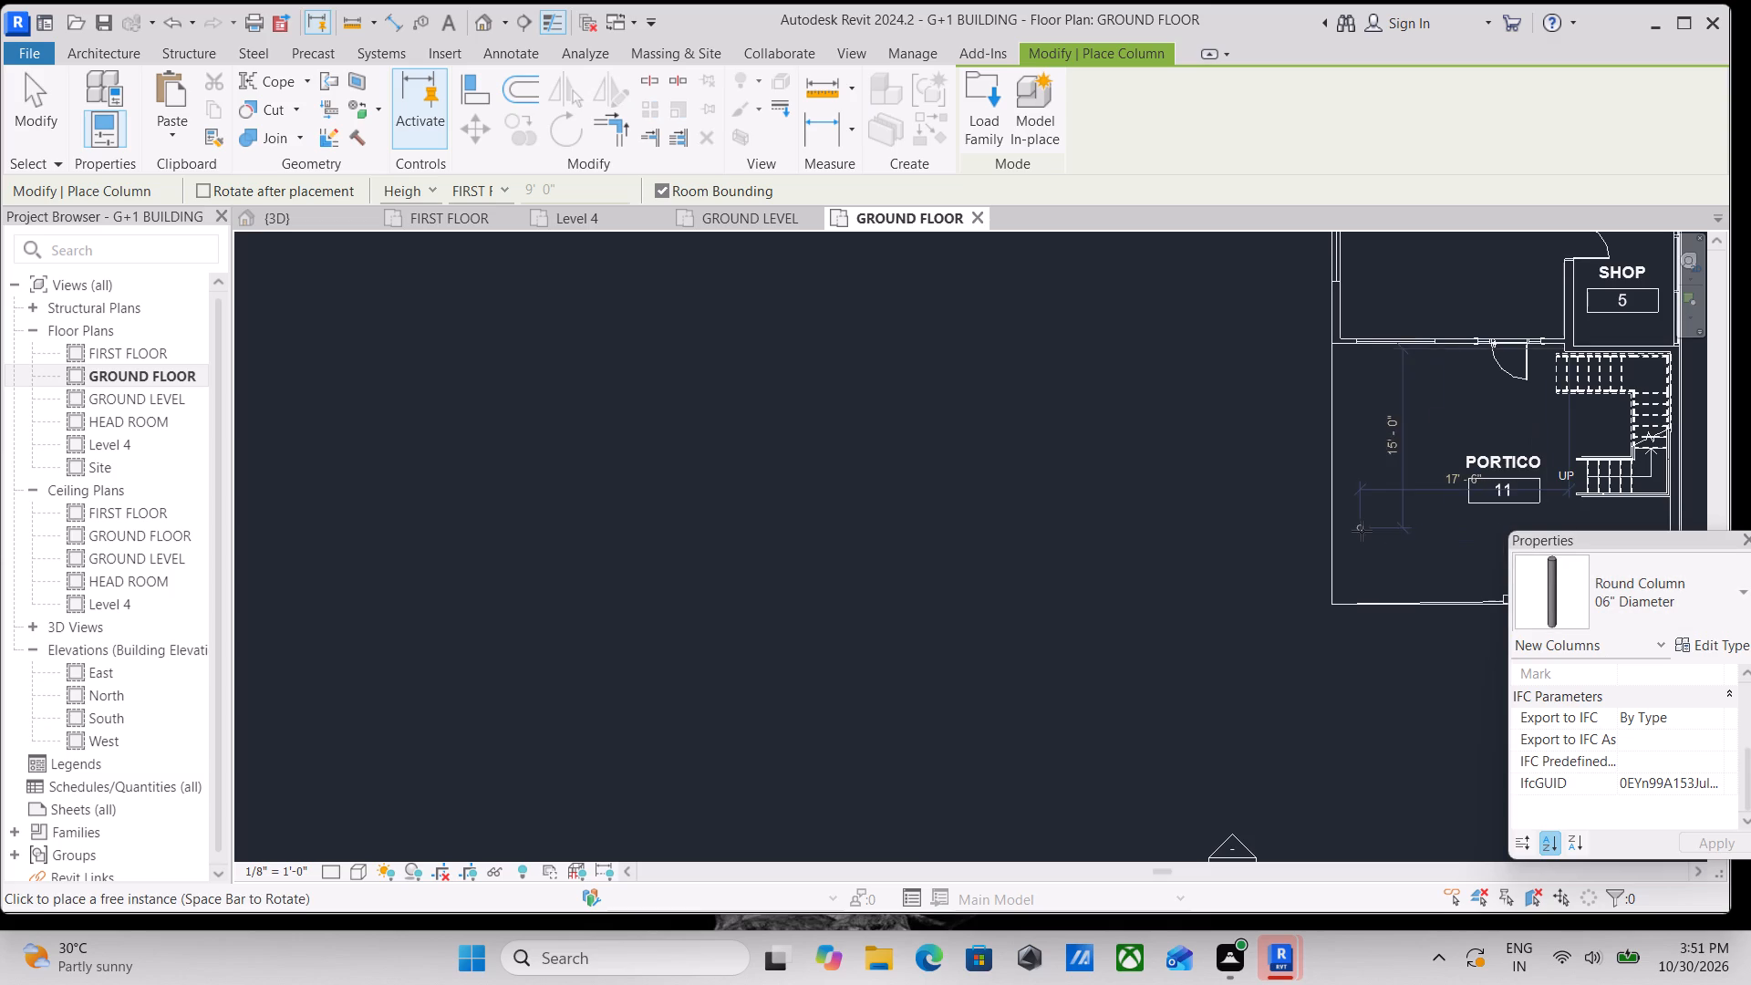
Duplicate the 06" Diameter round column type under the name COLUMN 1' X 1'.
scroll(1362, 531, up, 4)
middle_drag(1347, 531, 1245, 552)
scroll(1246, 552, up, 1)
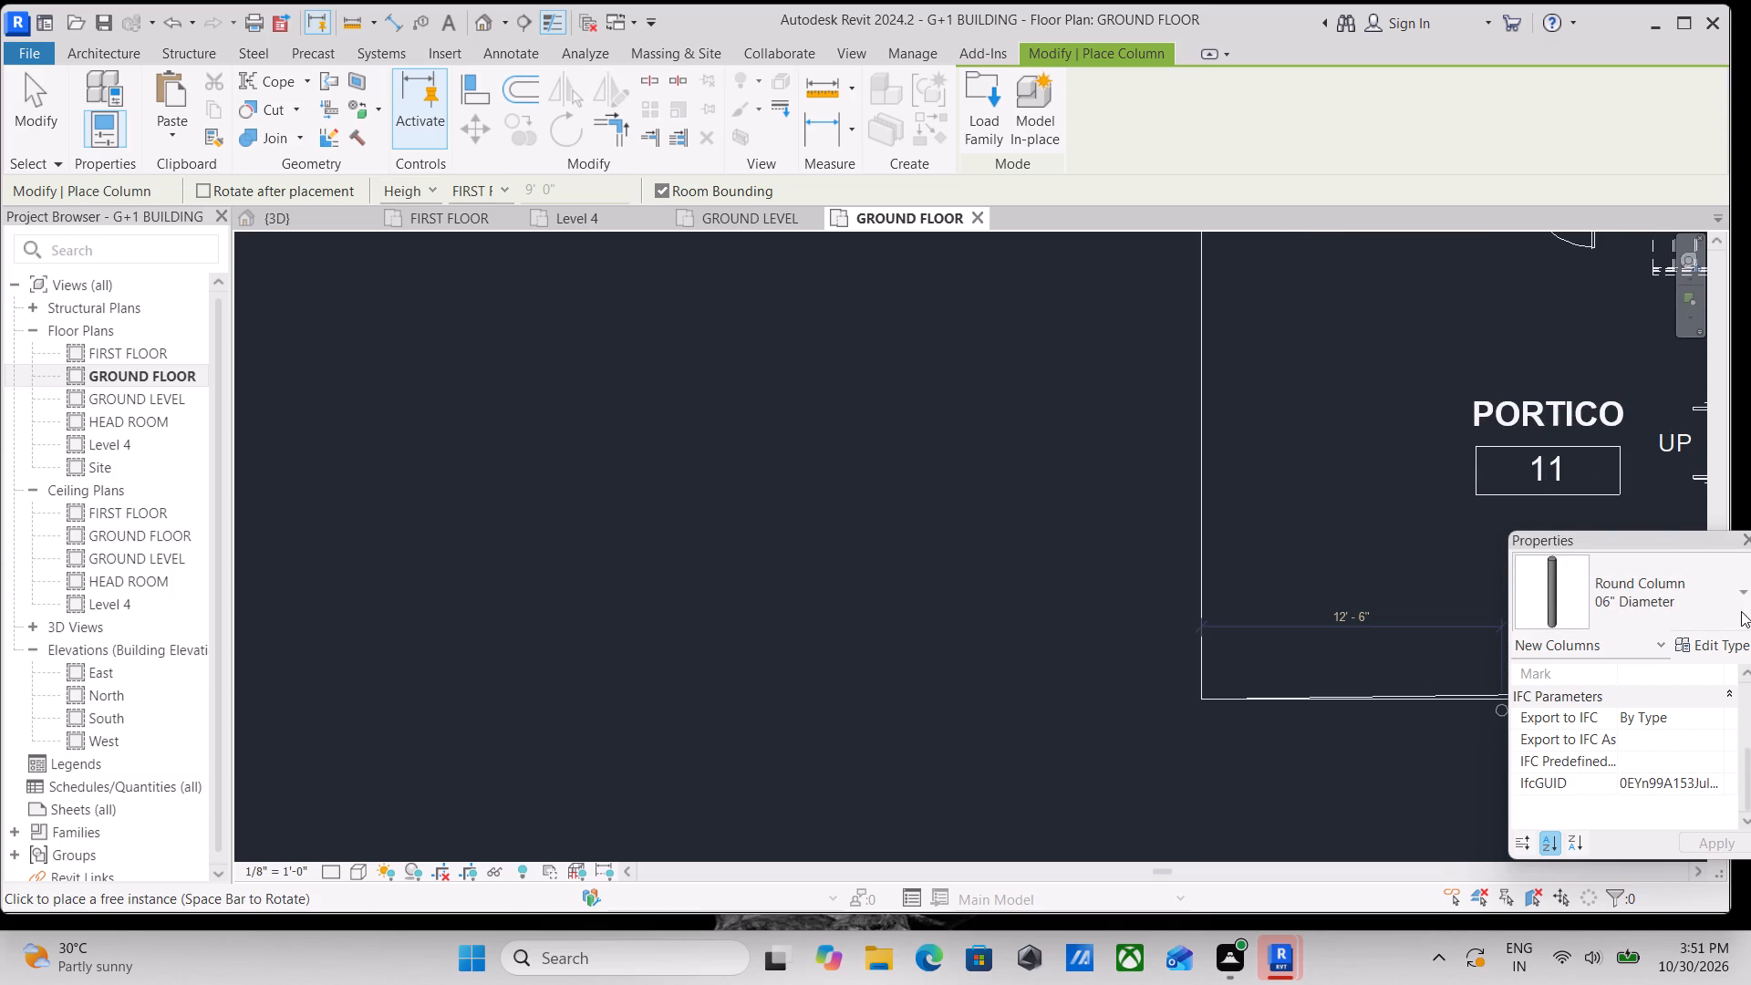
click(1737, 650)
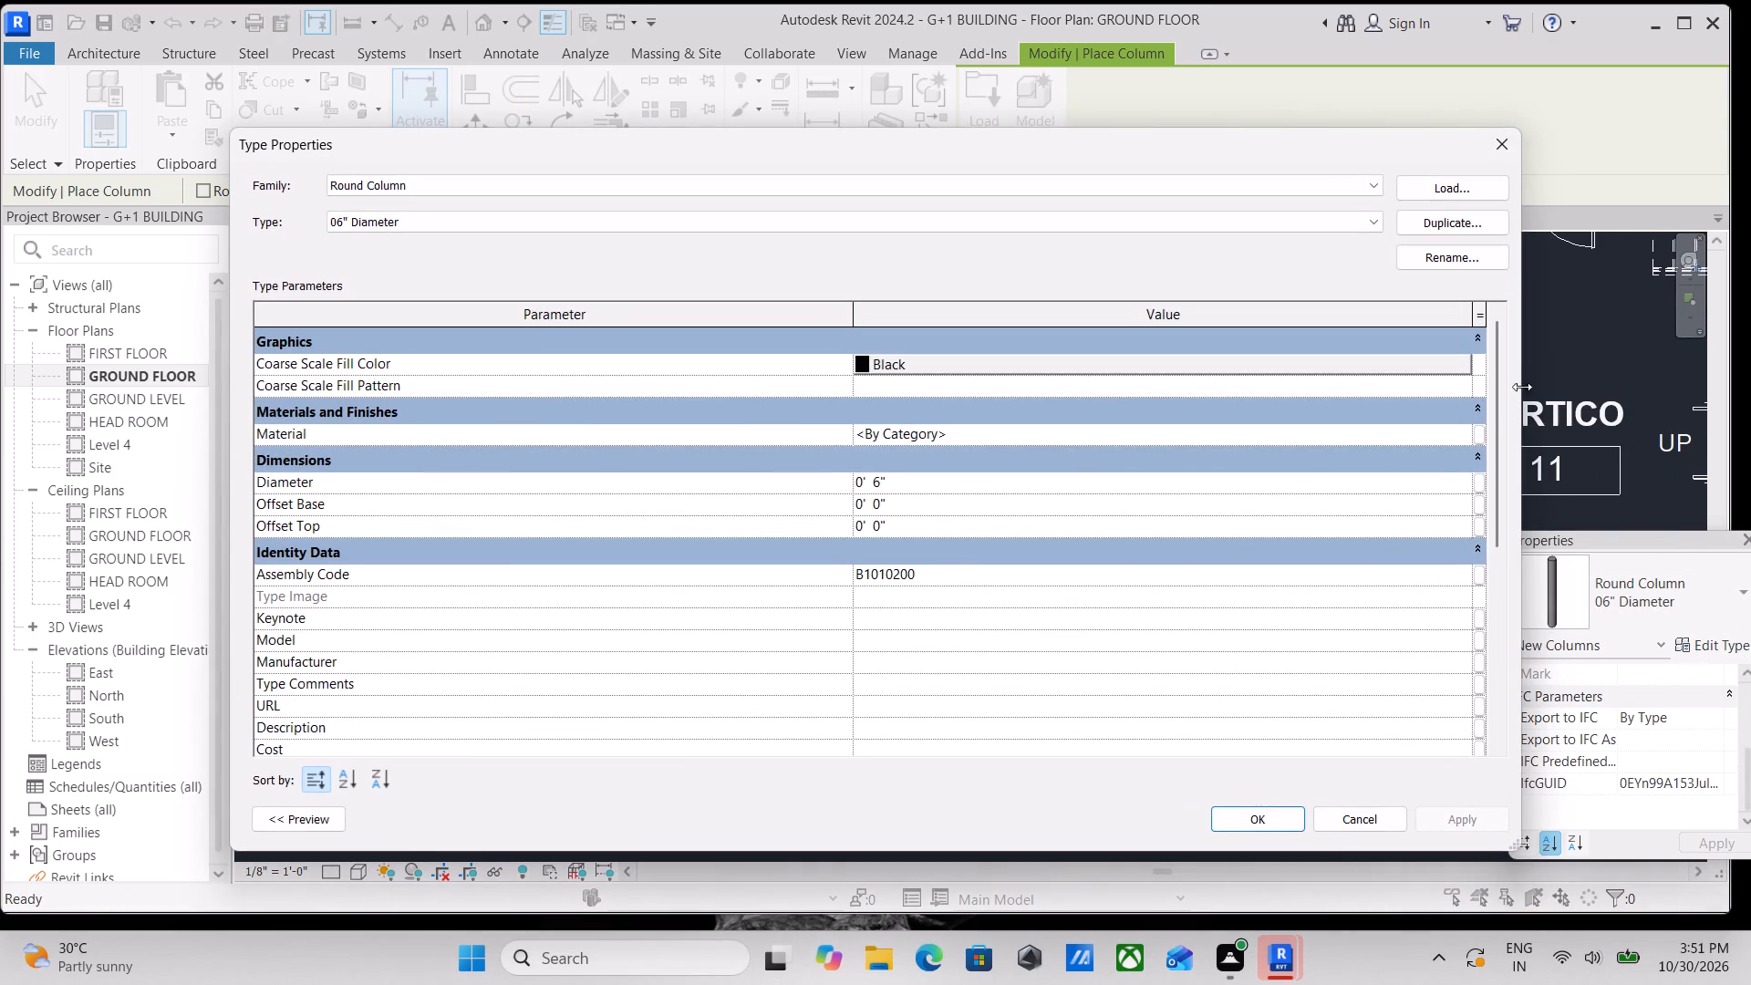
click(1476, 221)
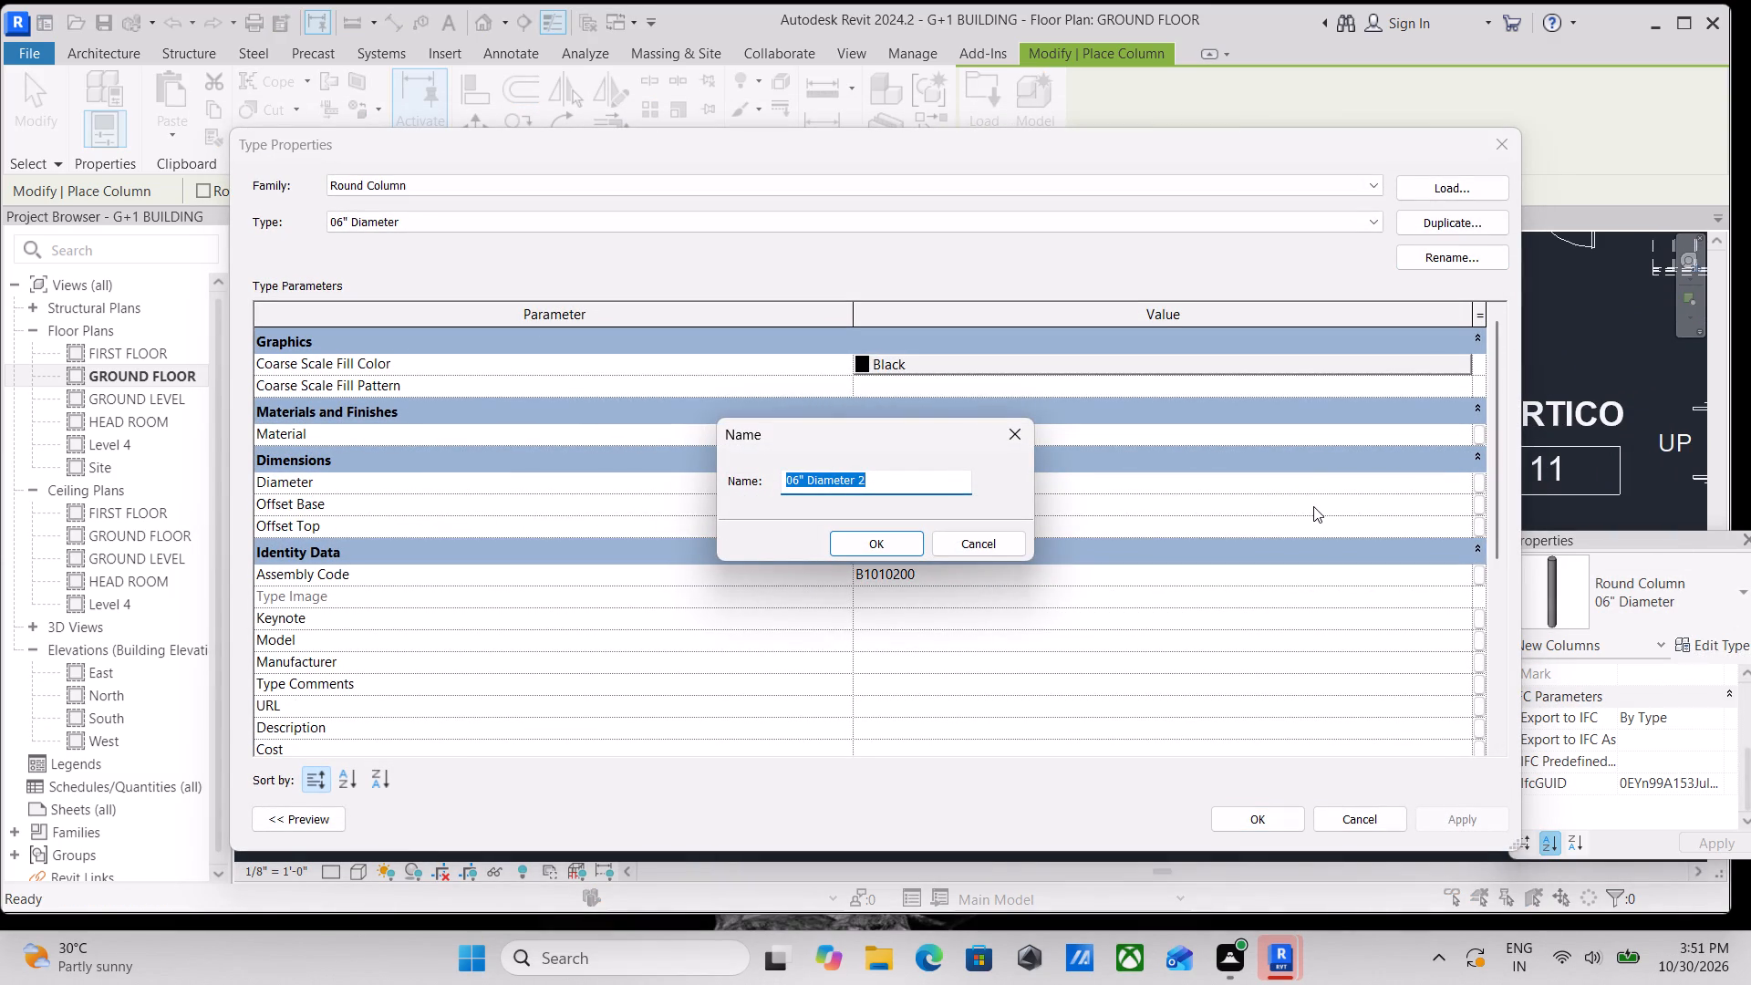
text(1')
text(X)
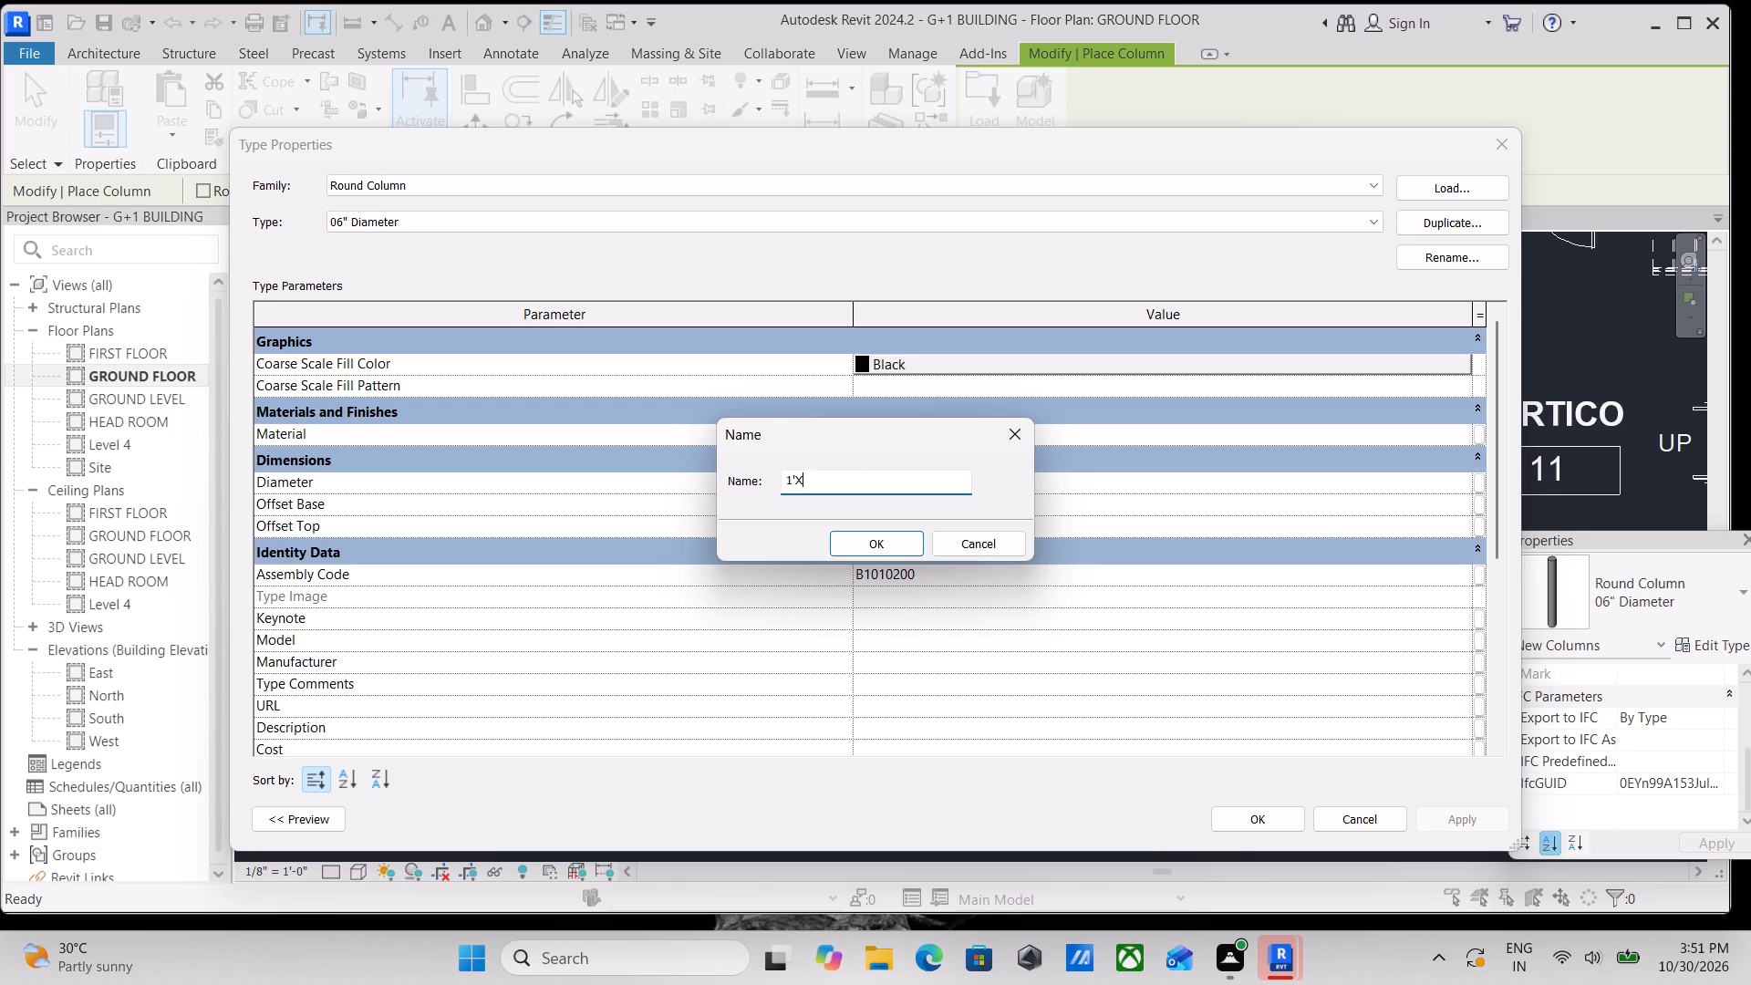
key(space)
key(BackSpace)
key(BackSpace)
key(BackSpace)
key(BackSpace)
key(BackSpace)
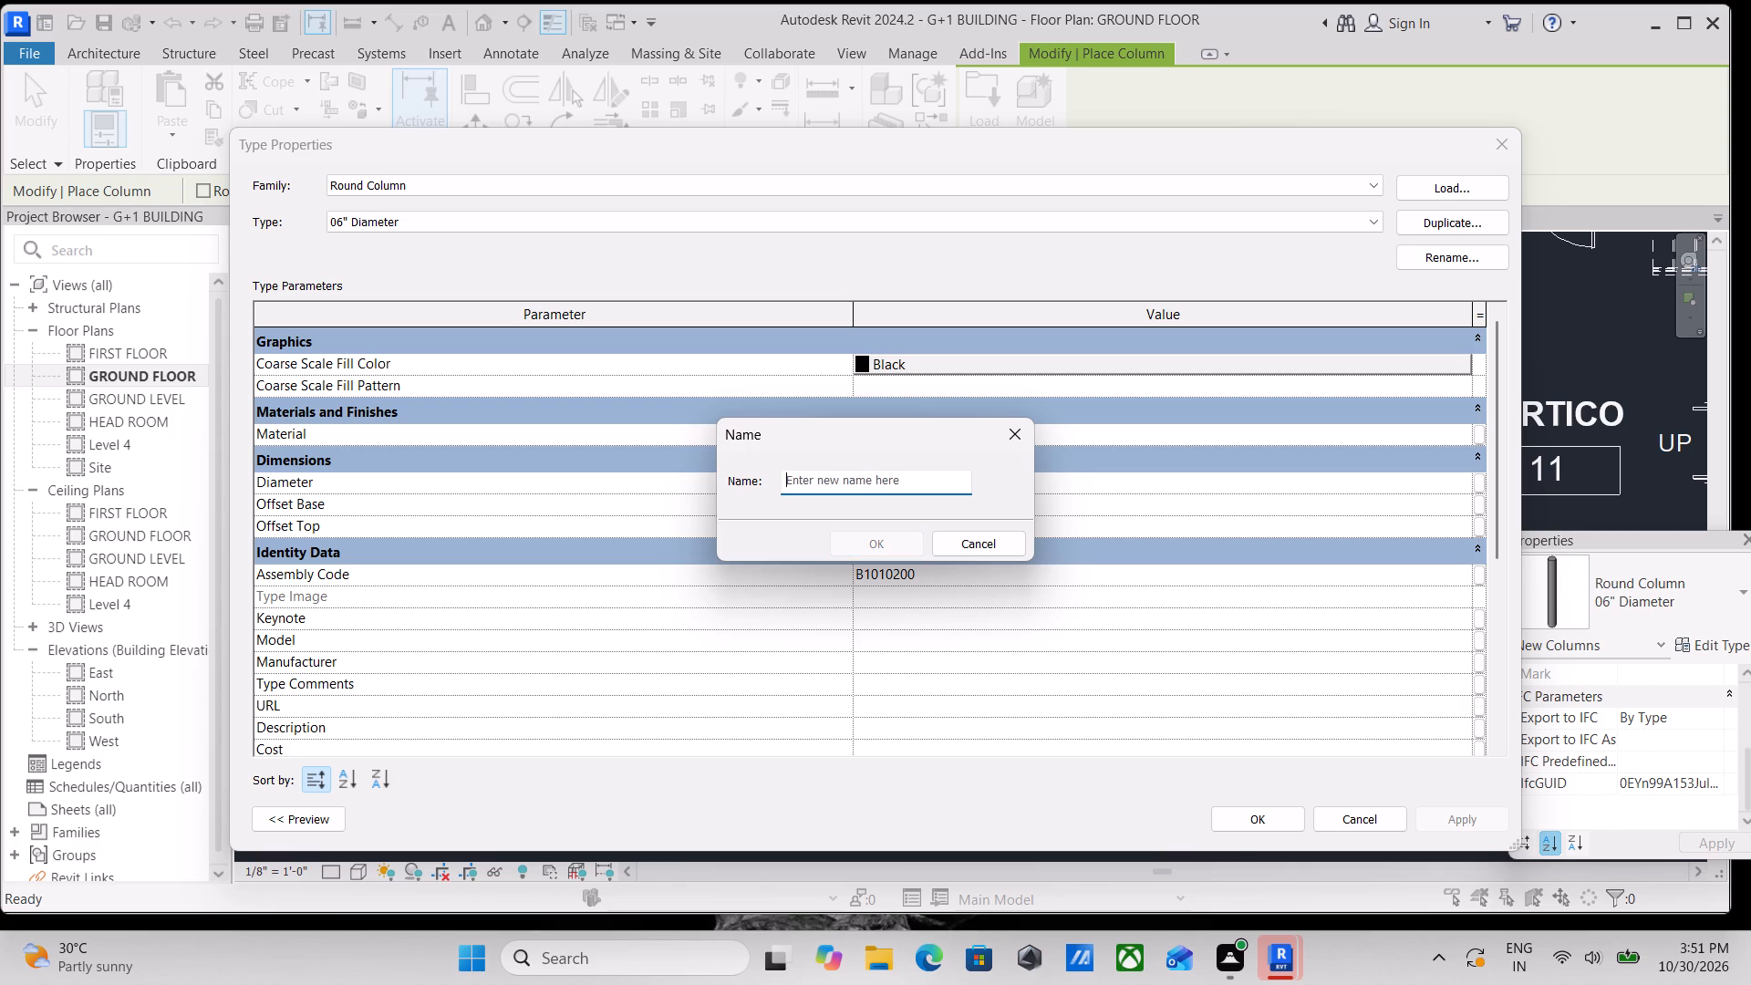
text(COLUMN)
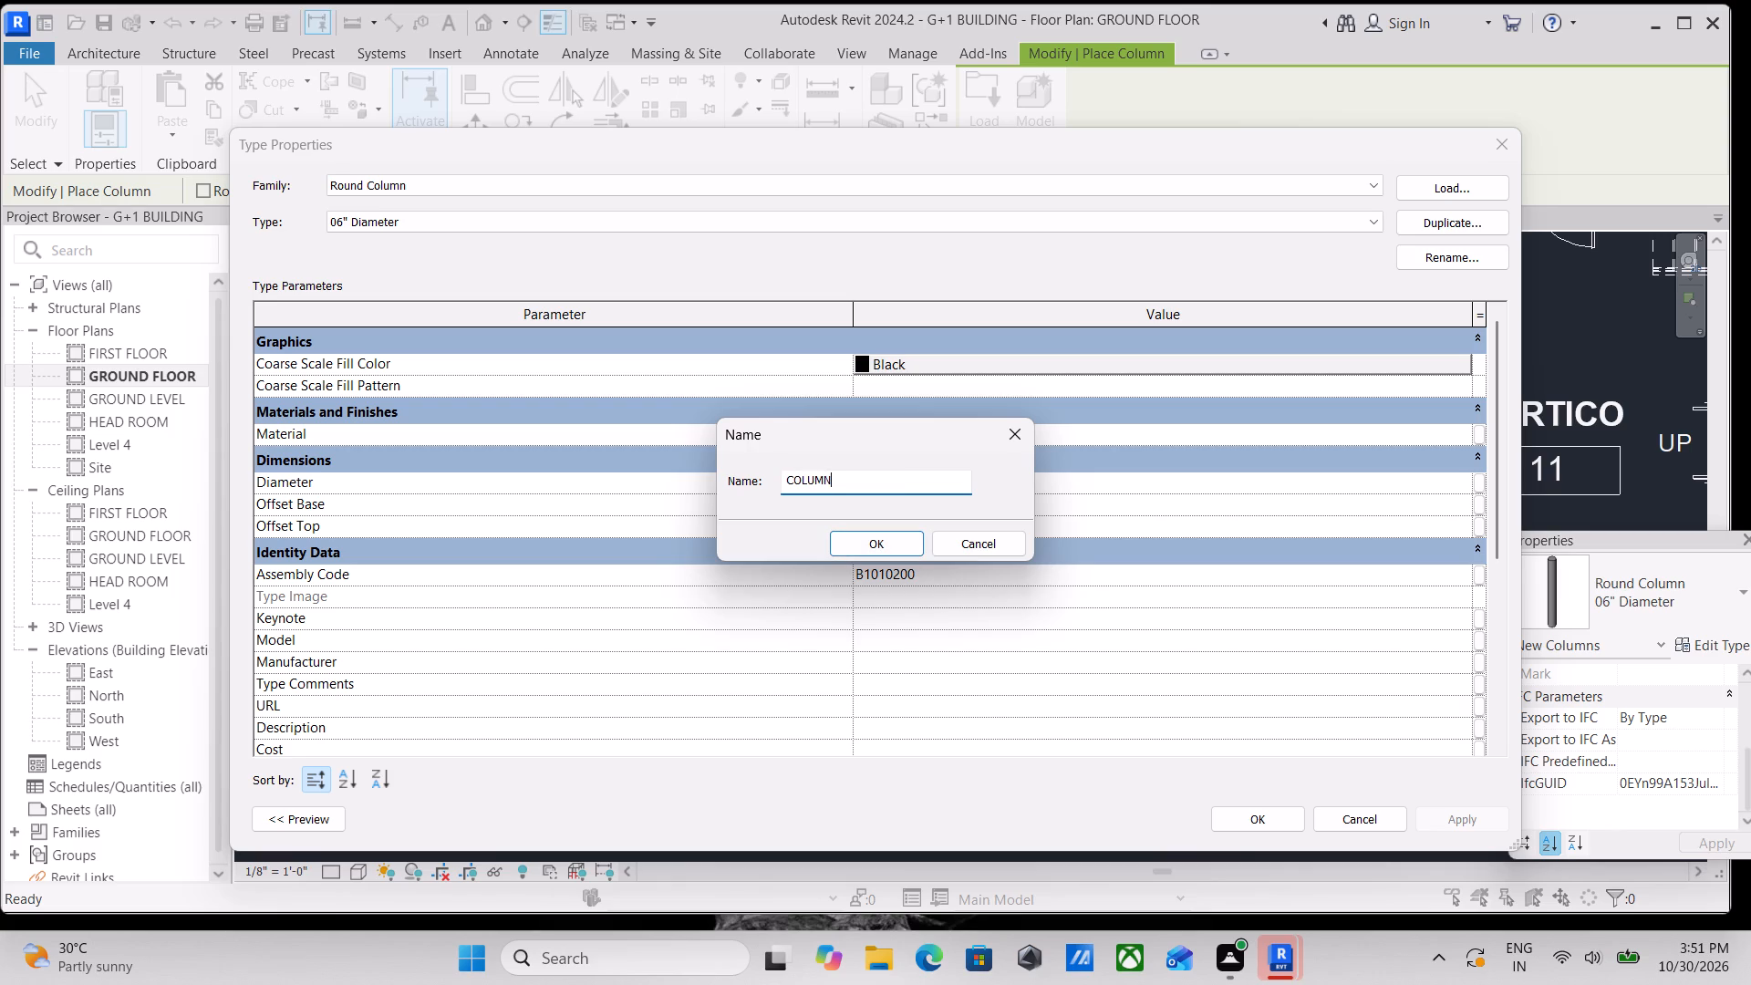
key(space)
text(1')
key(space)
text(X 1')
click(880, 548)
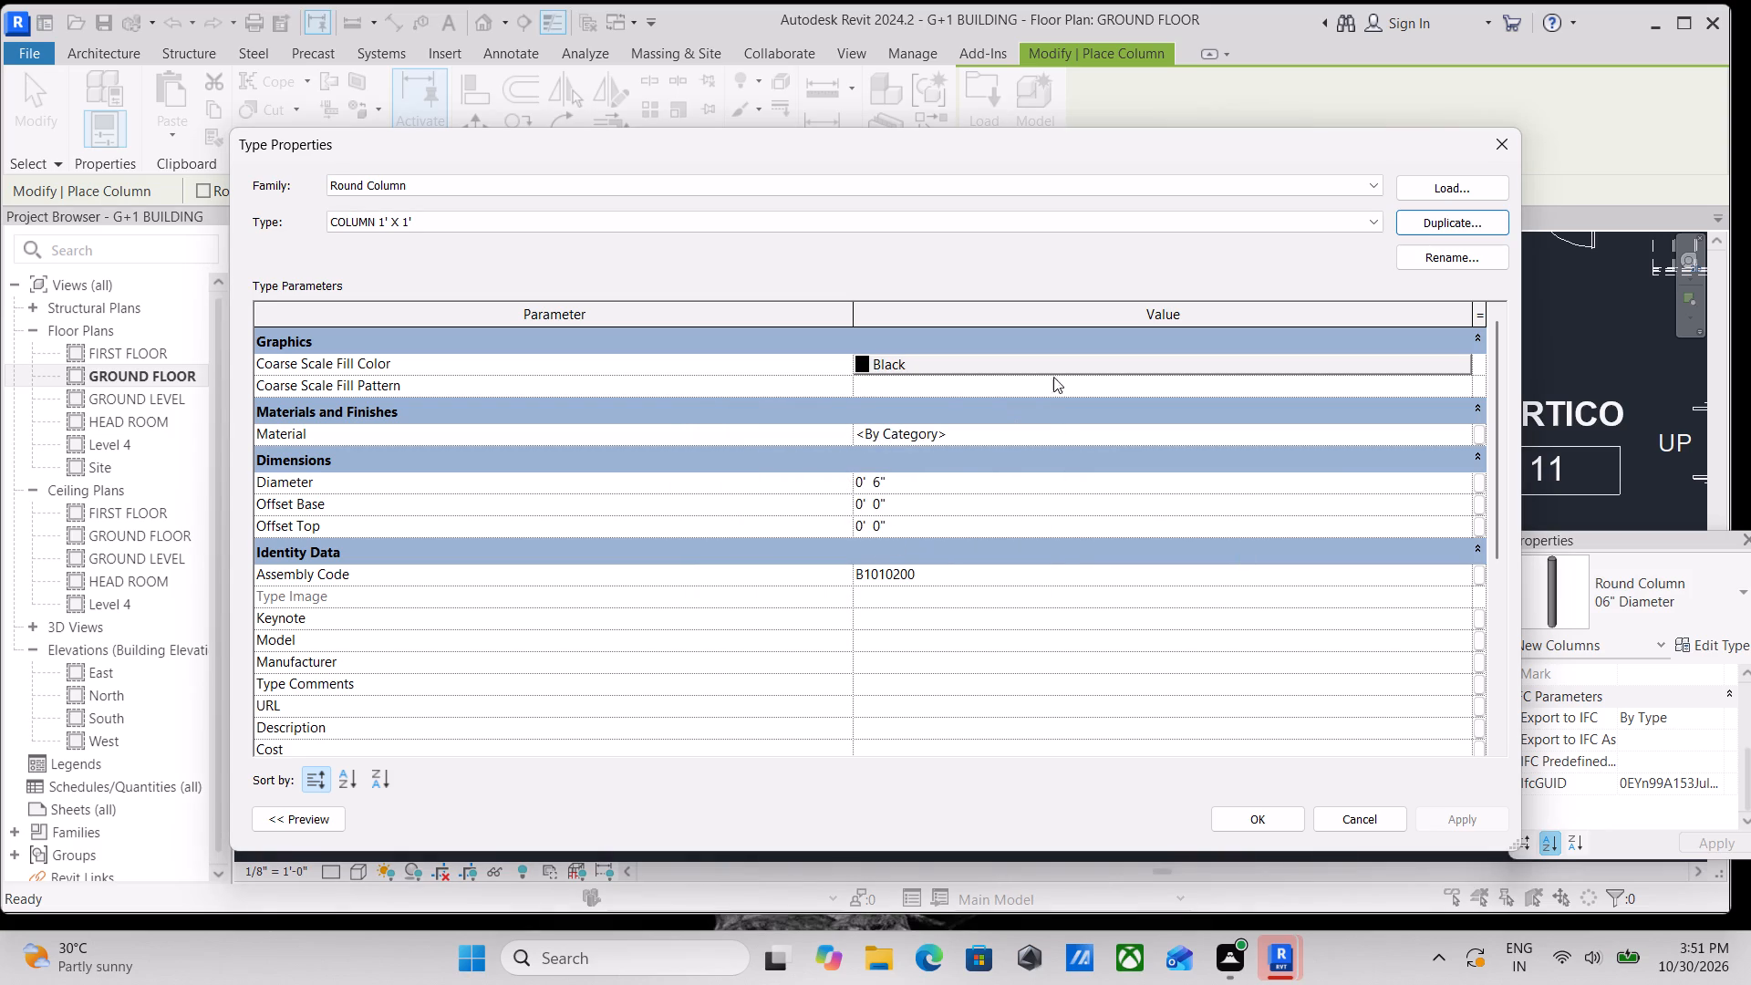
Assign the CREAM BEIGE COLOUR material to the COLUMN 1' X 1' type.
click(1465, 430)
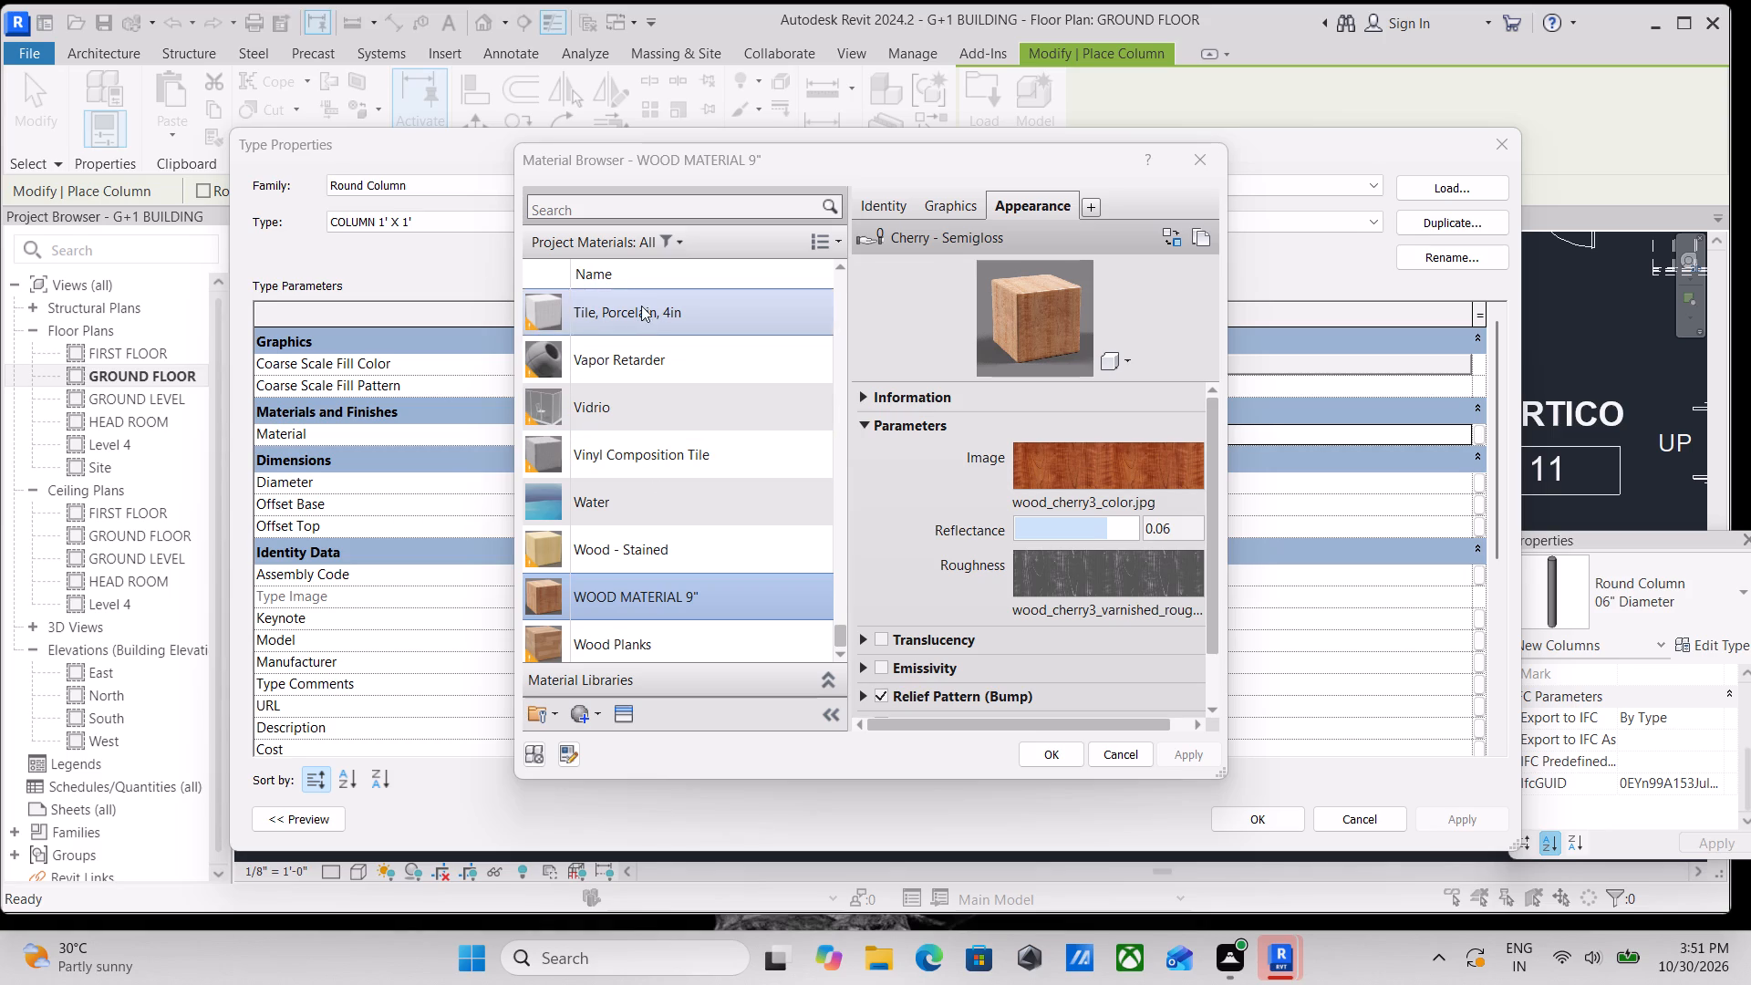
click(624, 213)
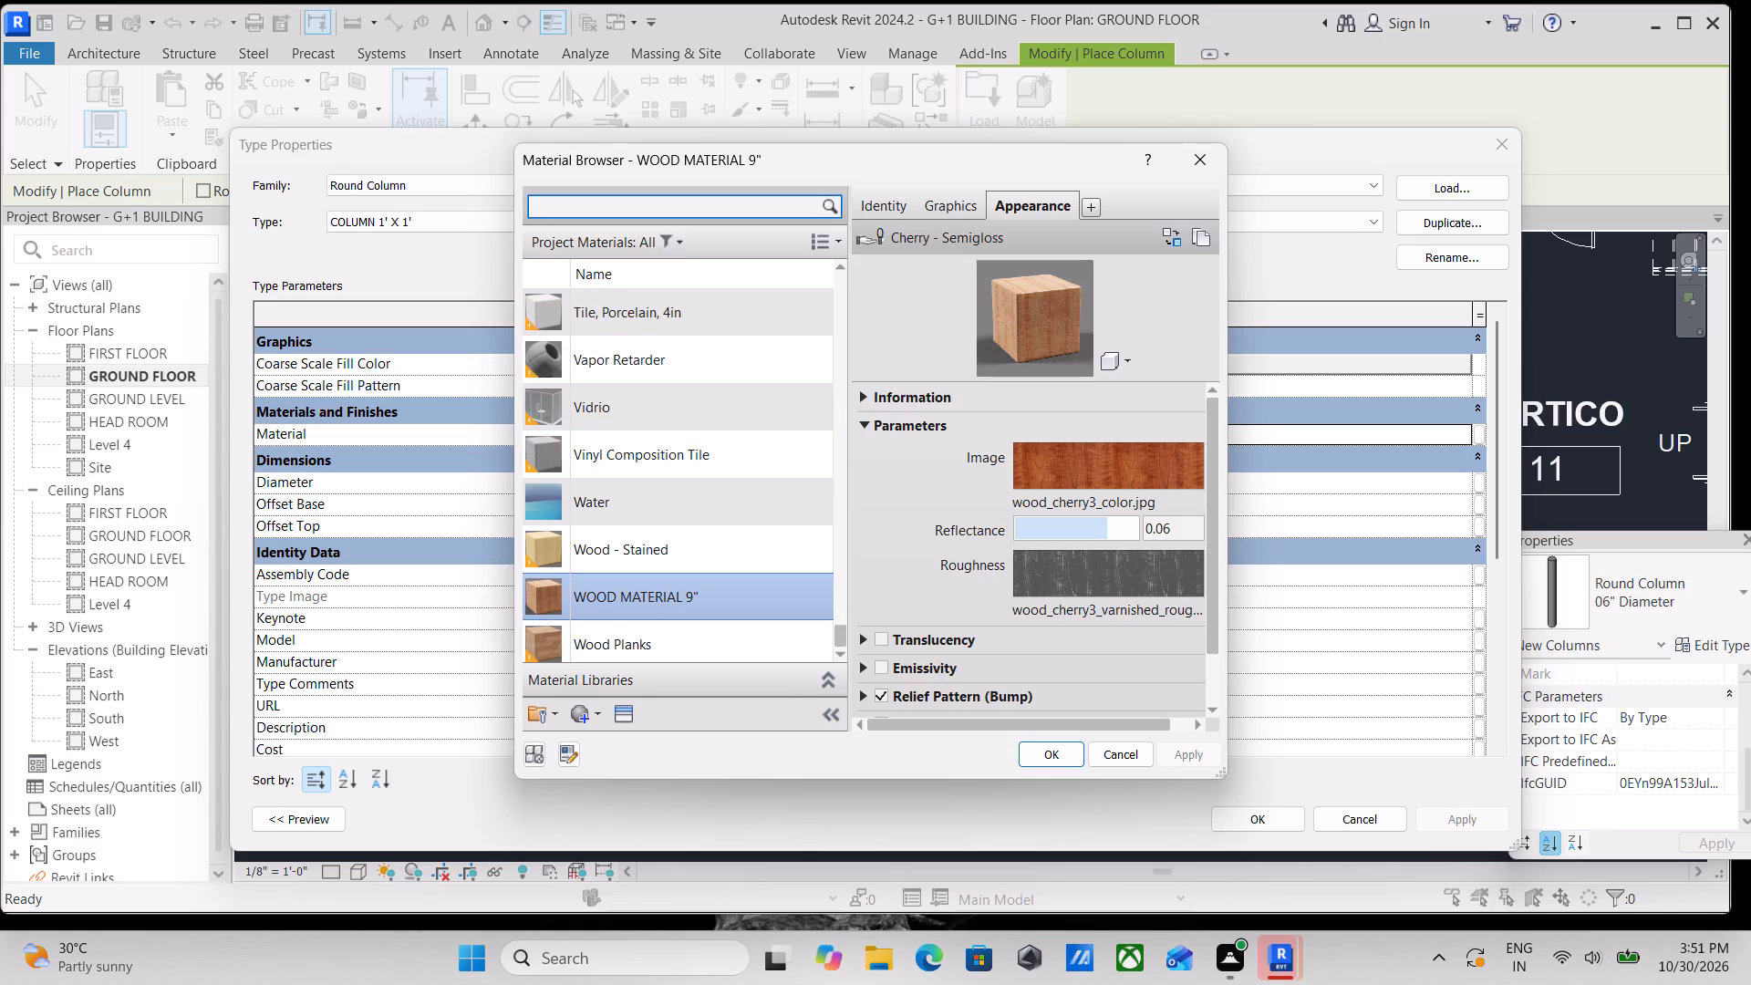
text(CE)
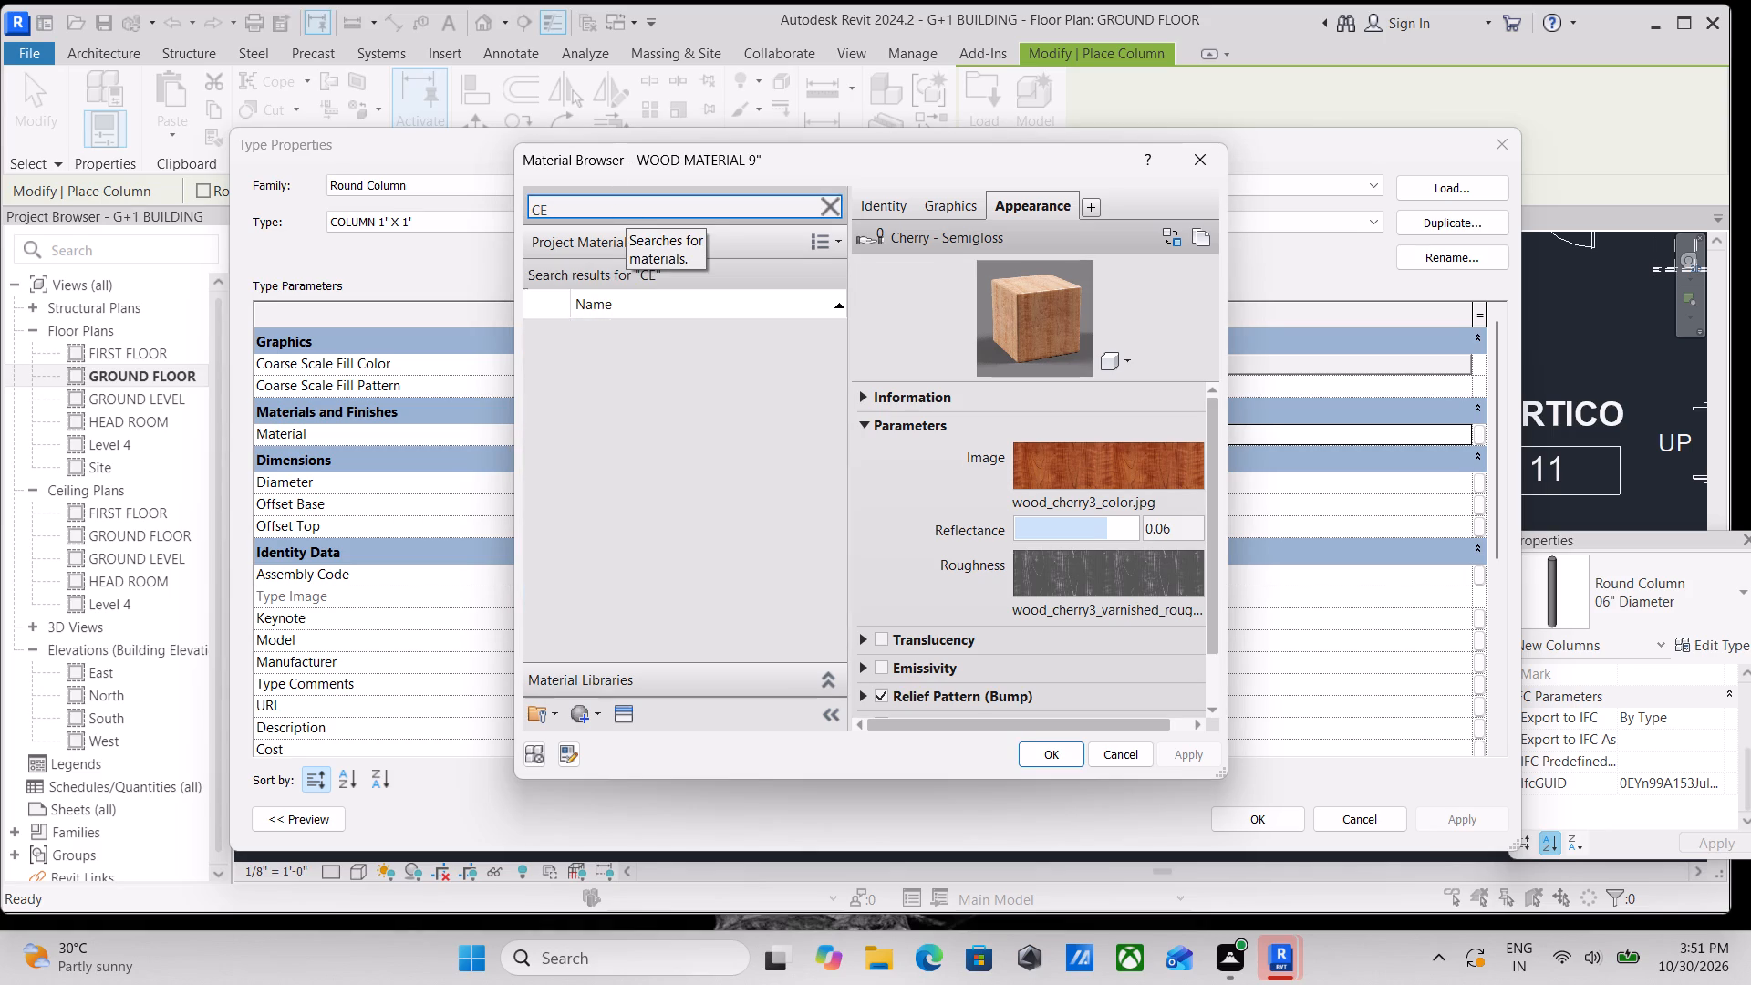
key(BackSpace)
key(r)
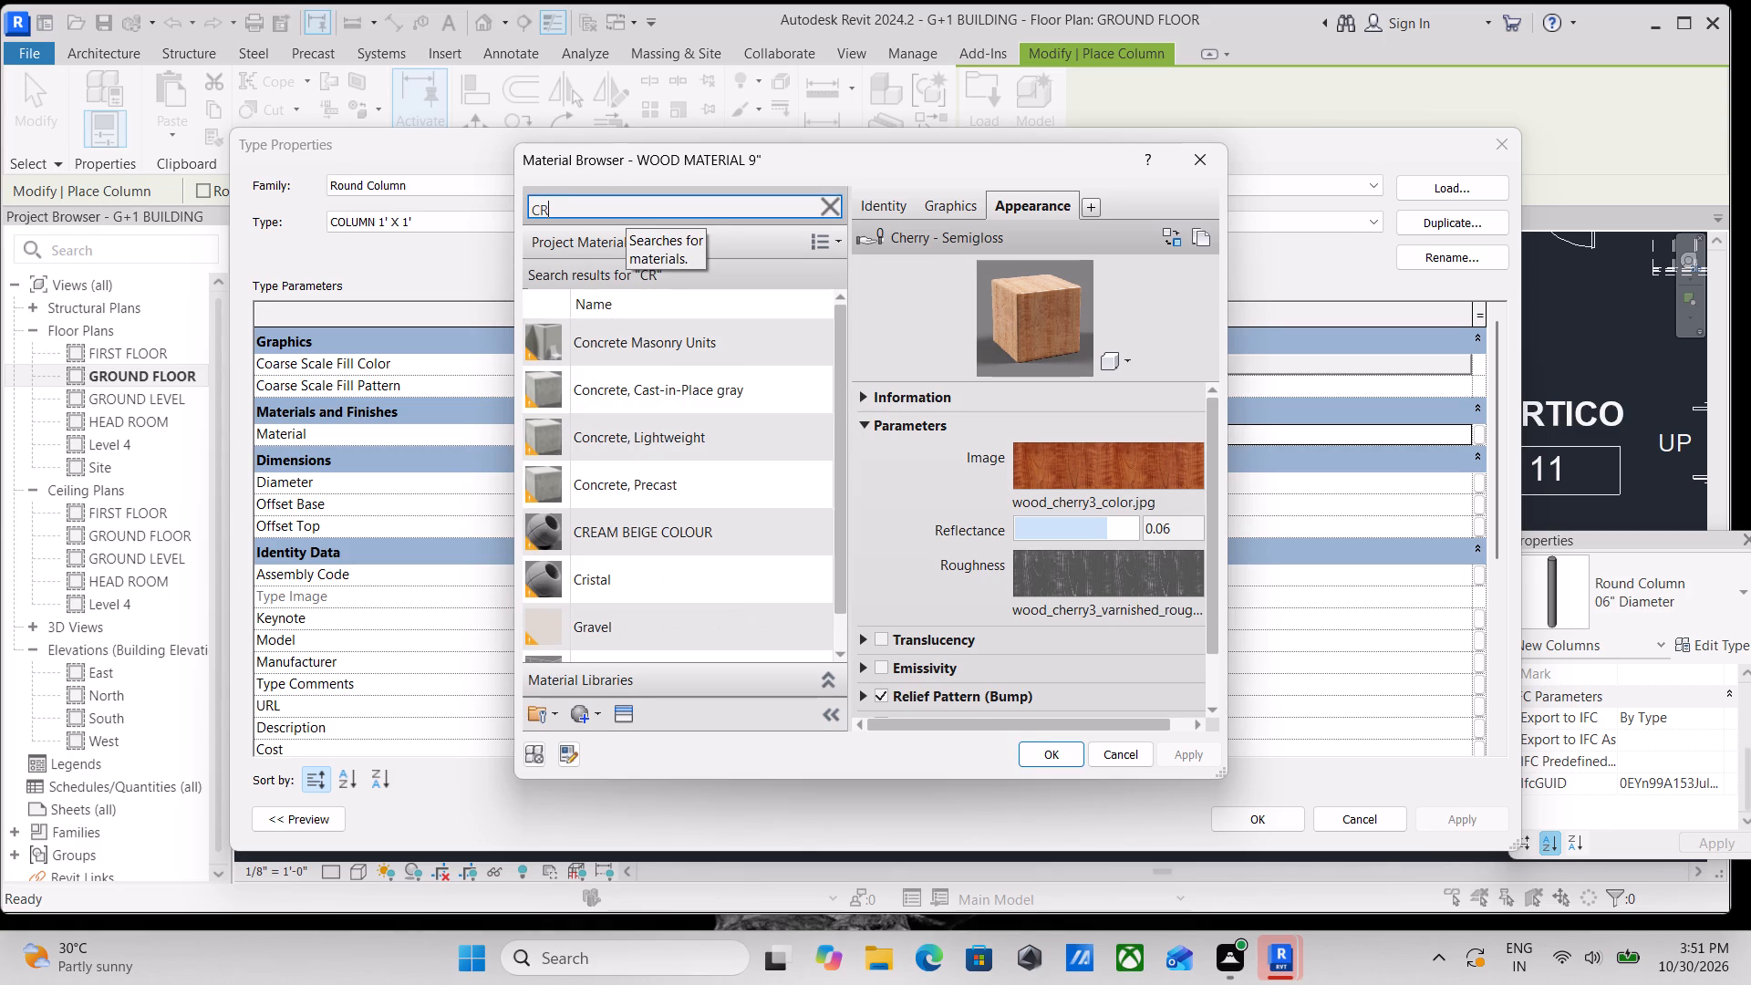
text(EAM)
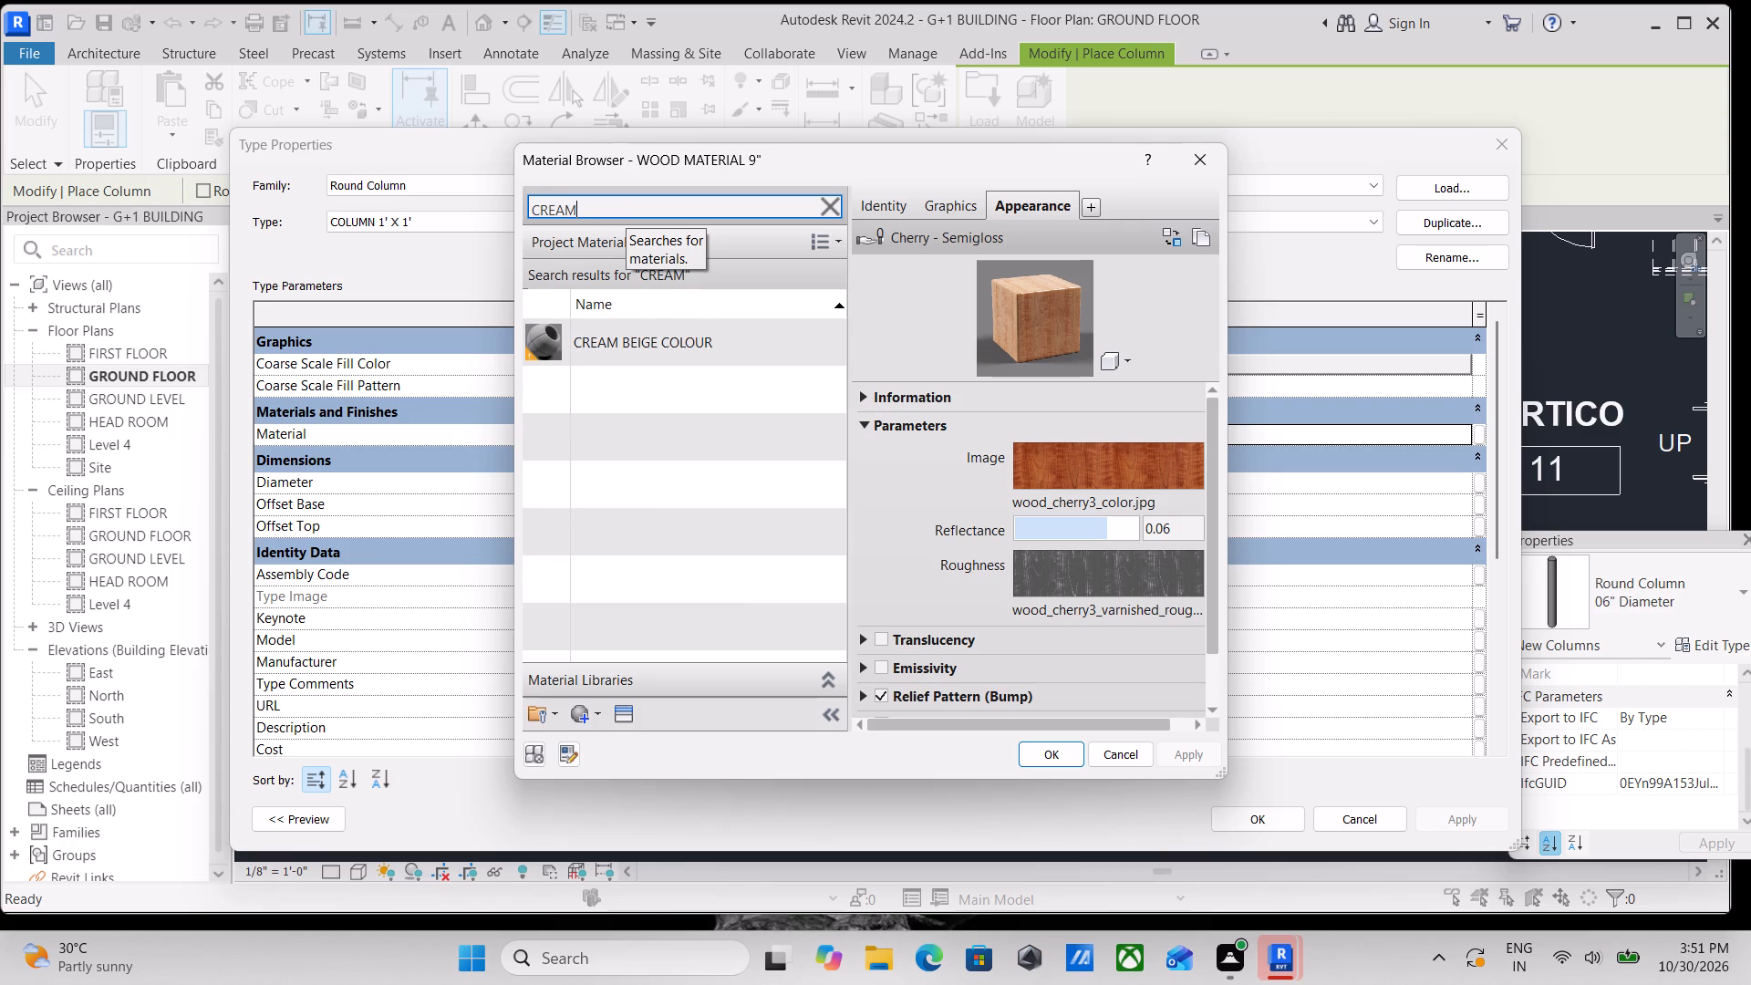
double_click(668, 341)
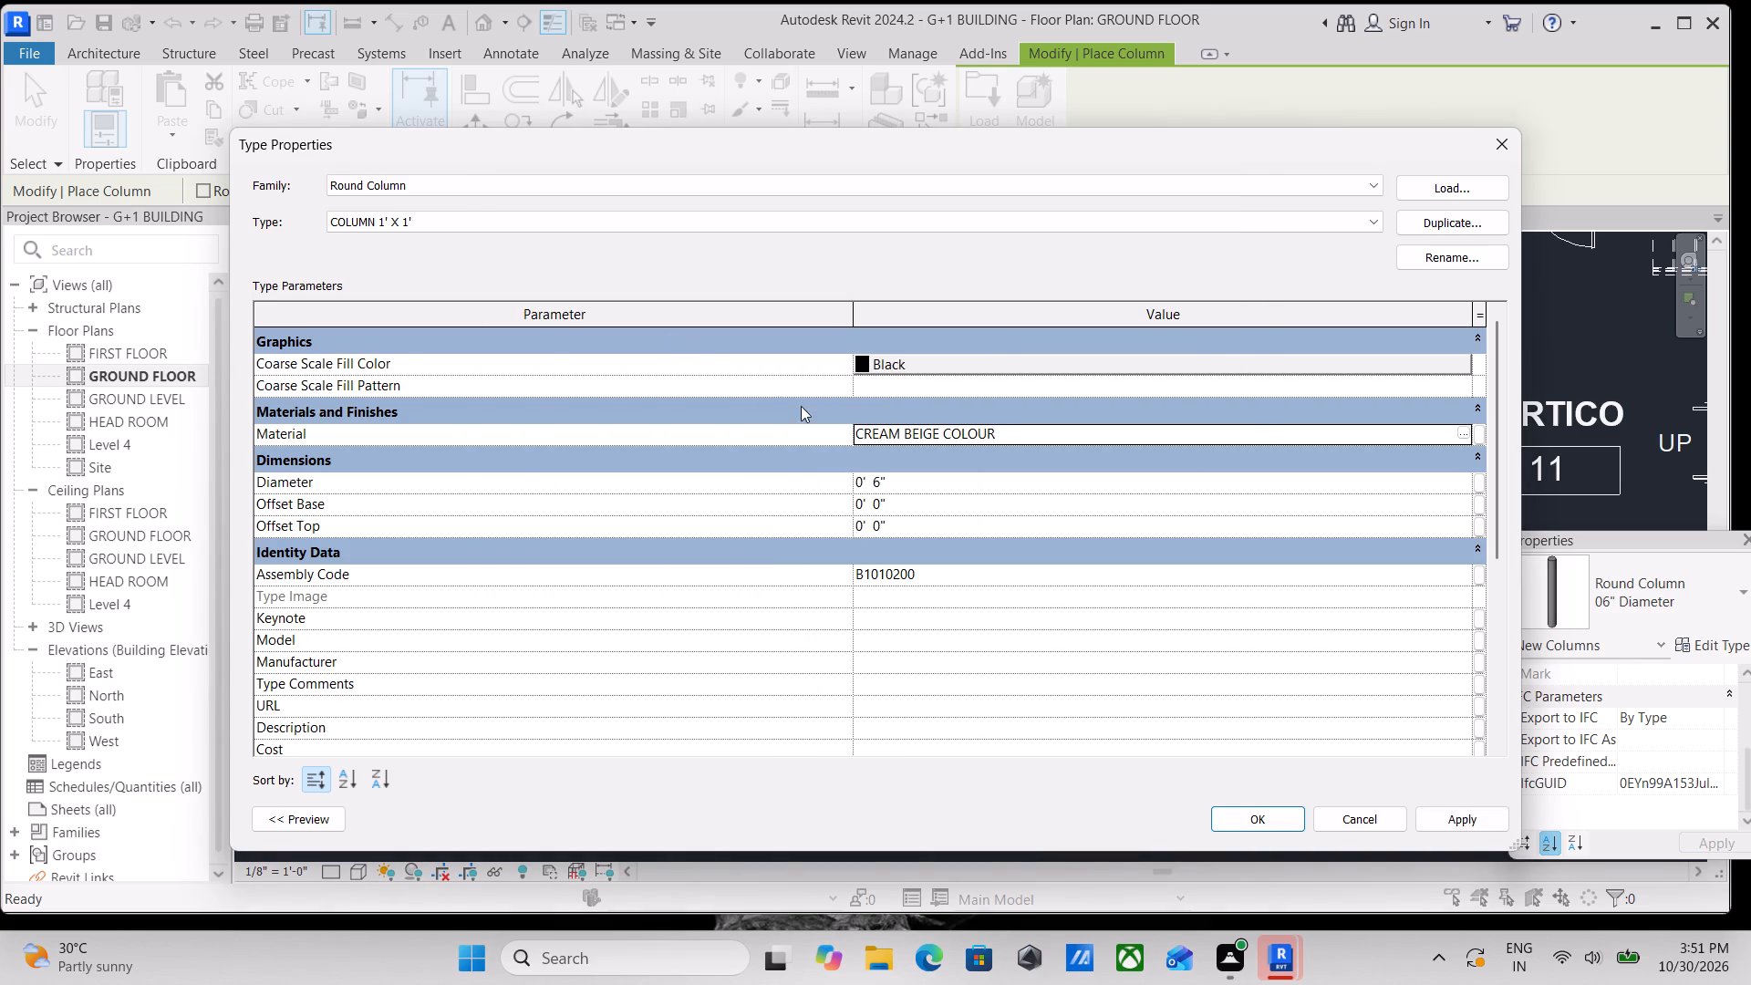
click(1467, 814)
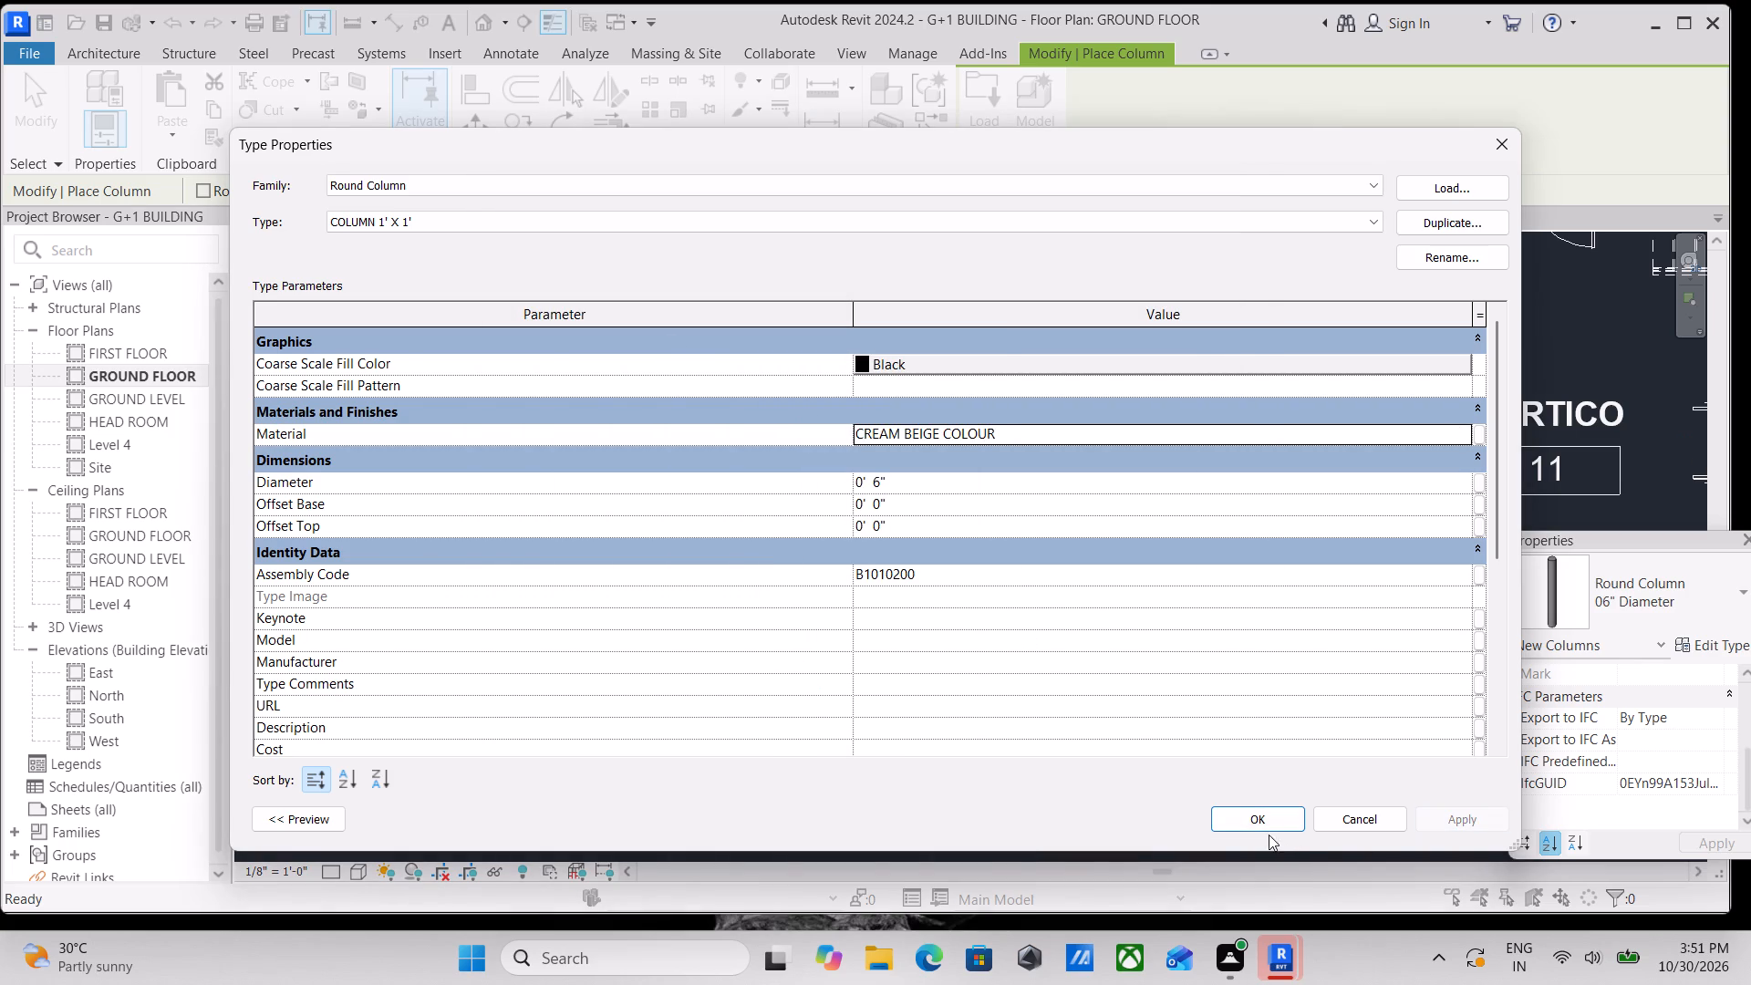
click(1267, 821)
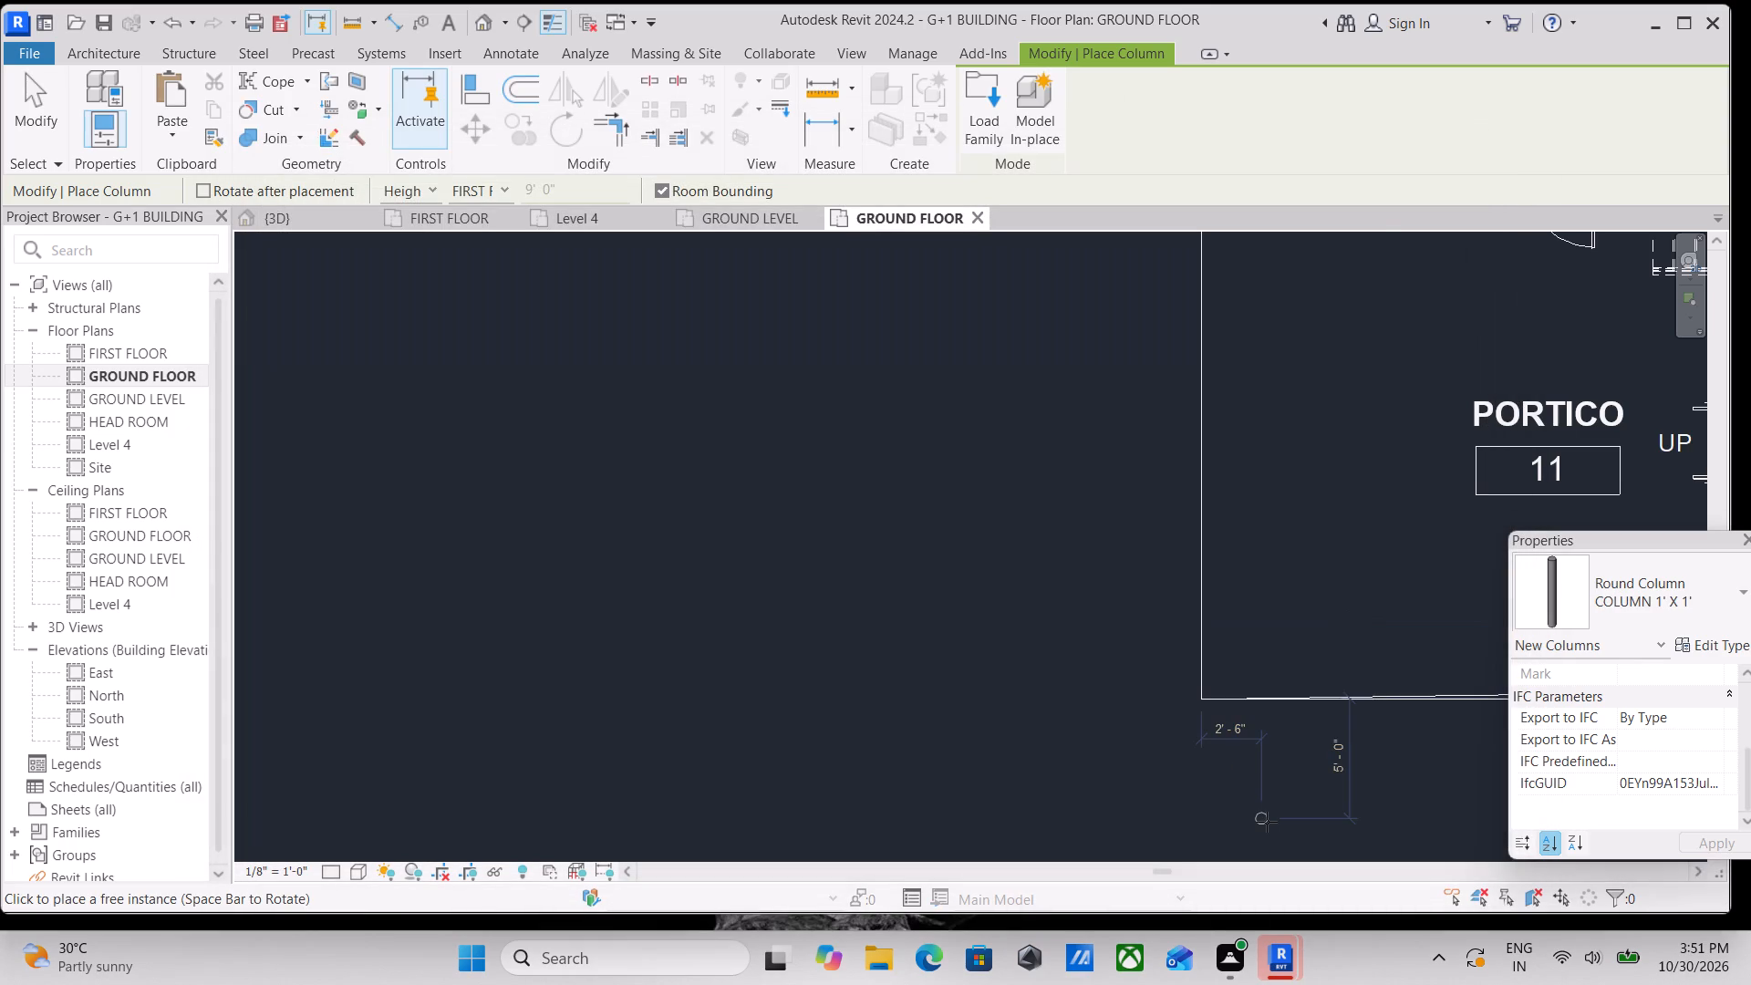
Set the diameter of the COLUMN 1' X 1' type to 1'.
click(1725, 644)
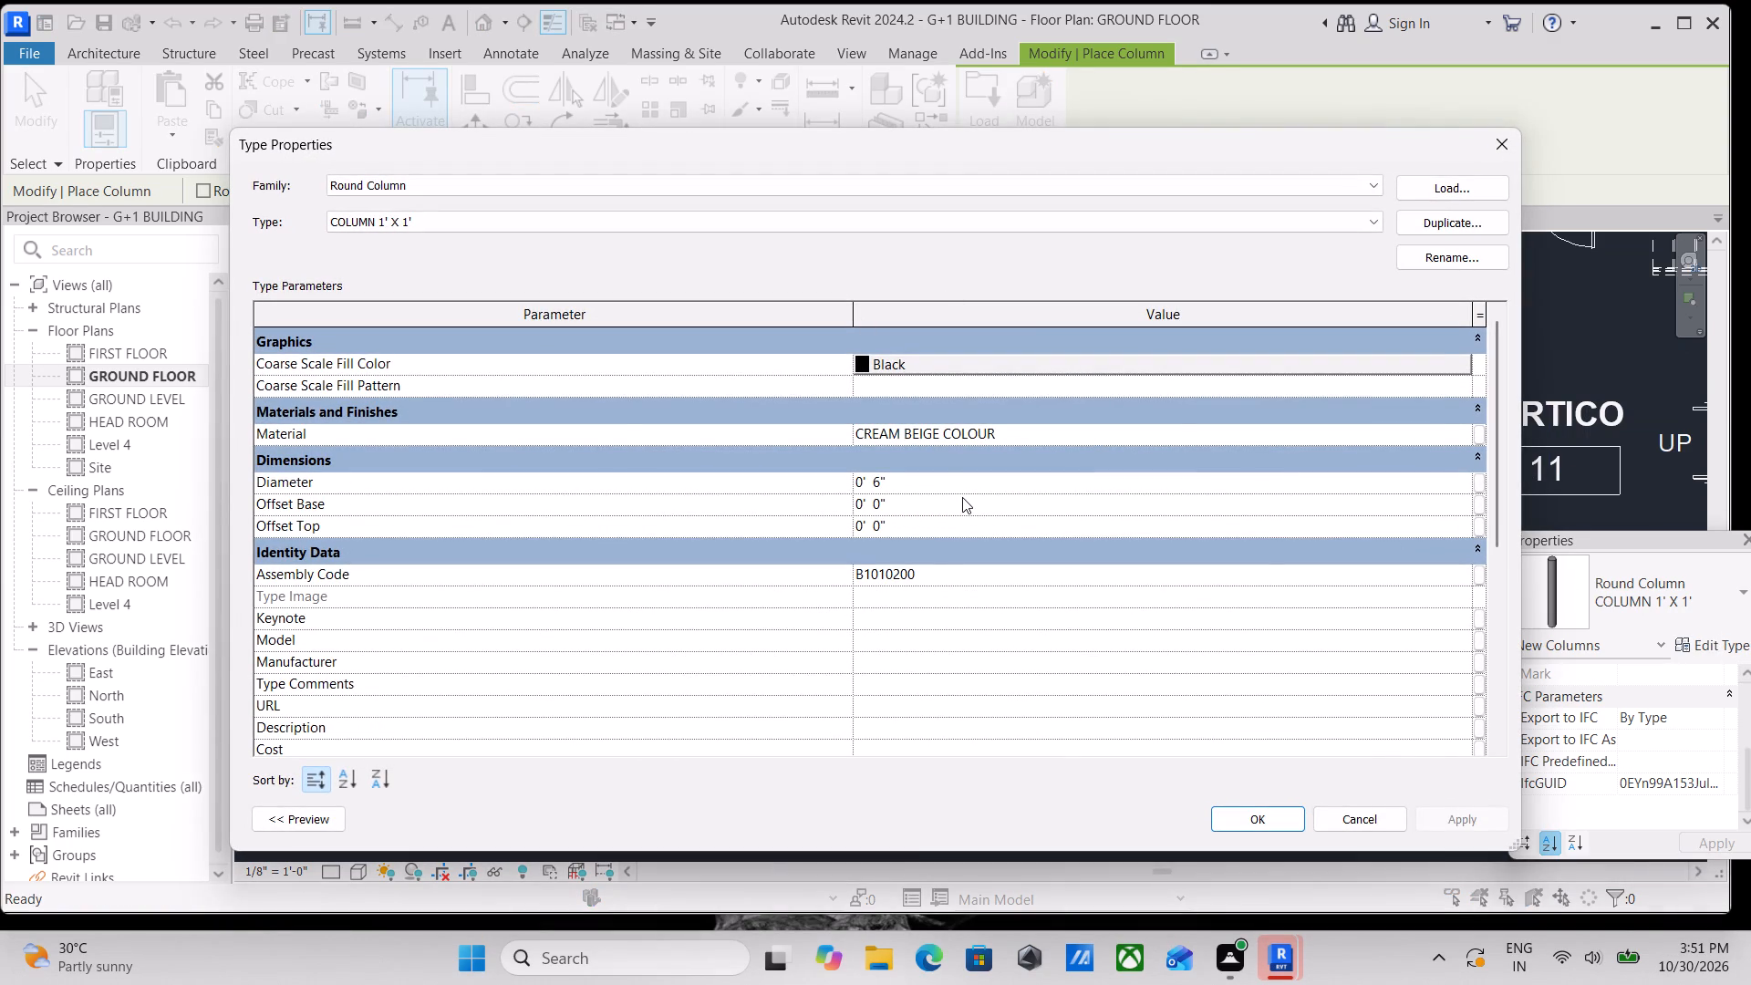
click(916, 486)
text(1')
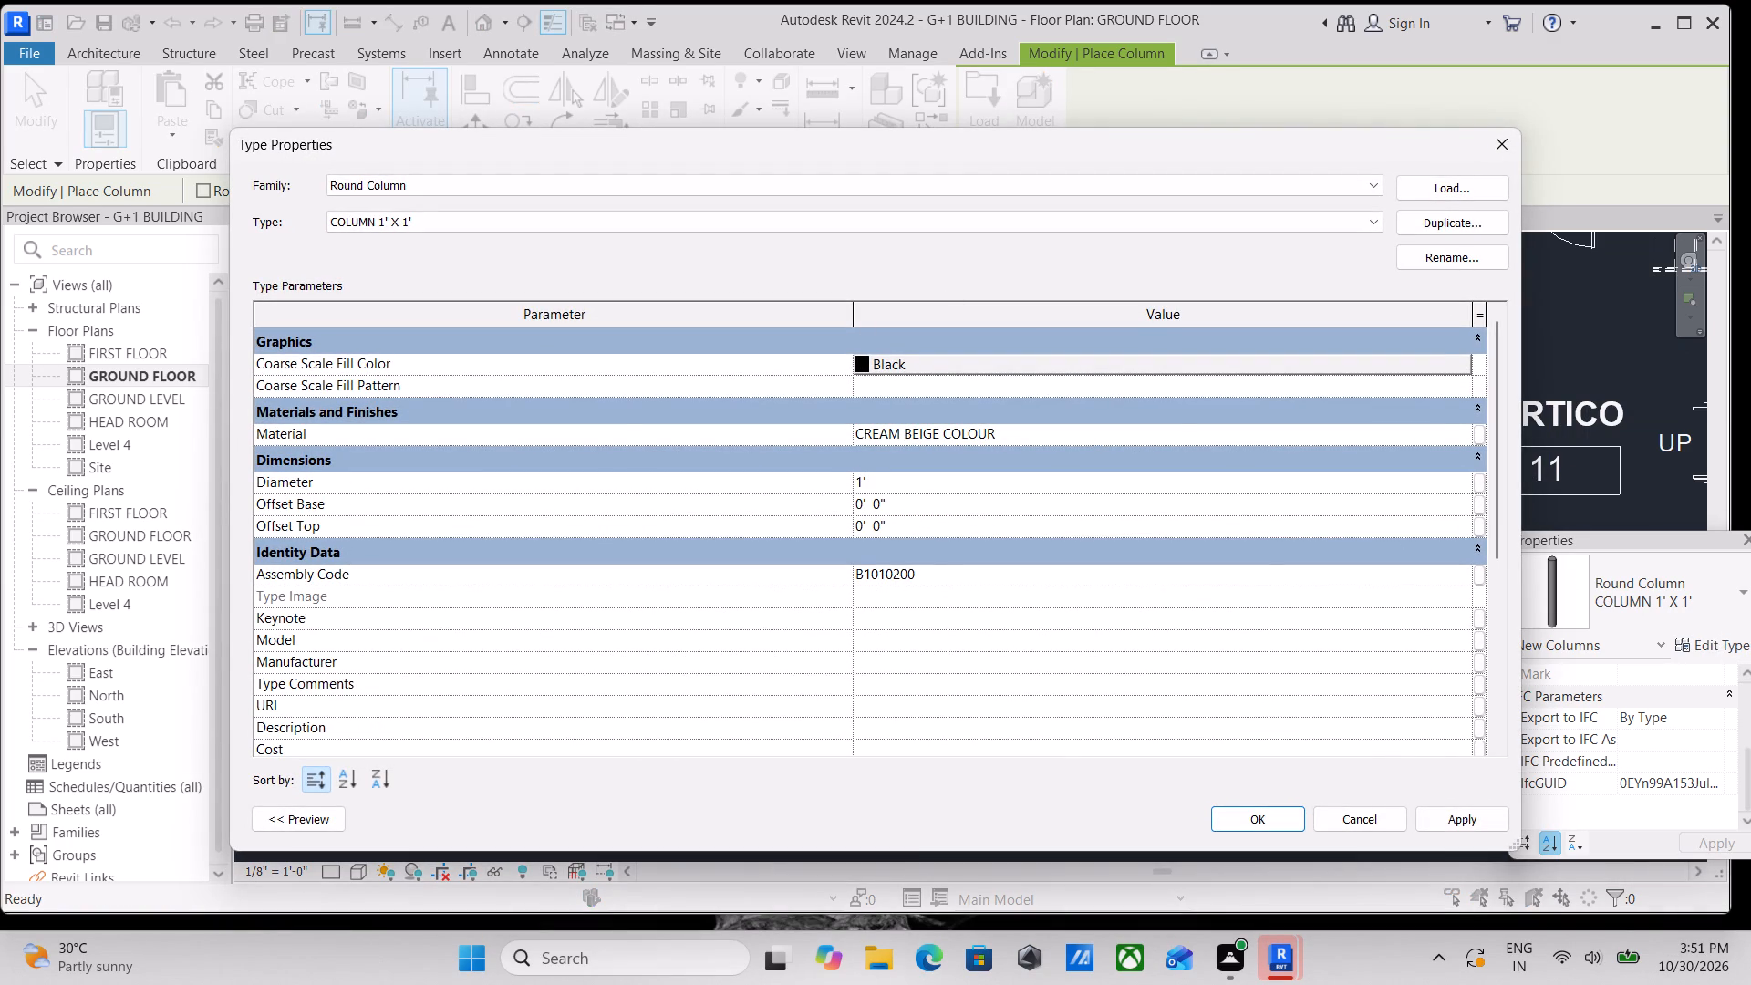
key(Return)
click(1478, 820)
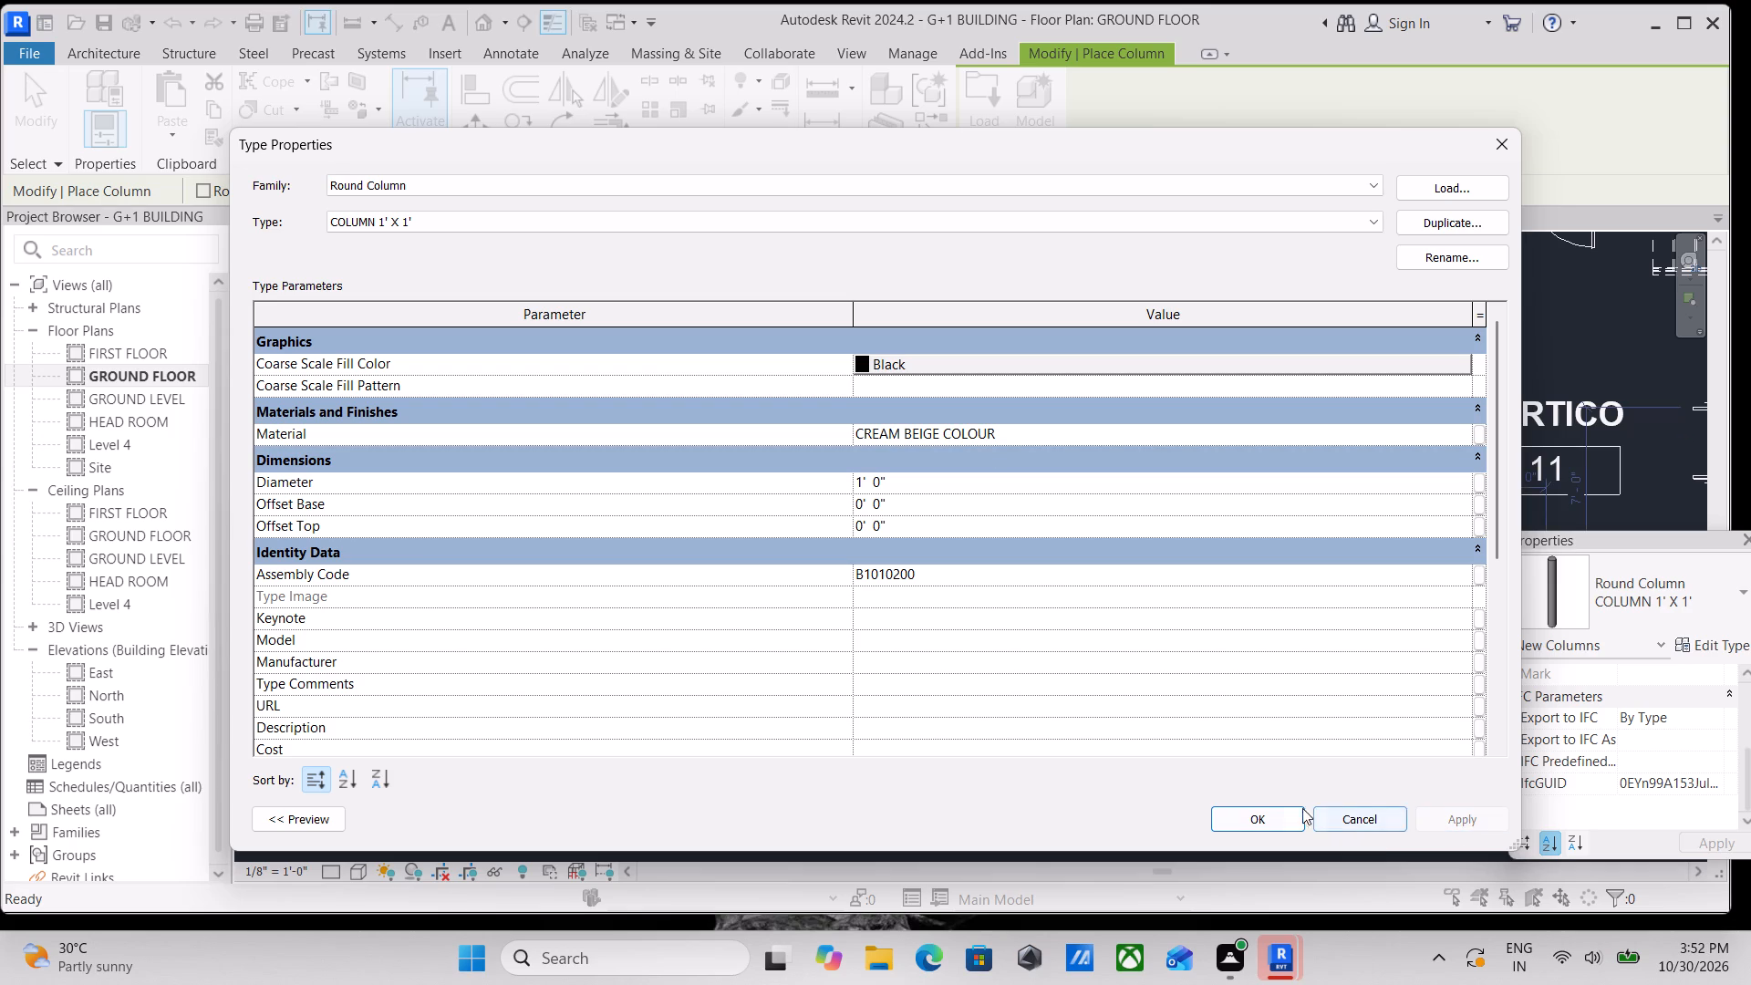
click(1273, 810)
Place one COLUMN 1' X 1' in the portico close to its open side edge, about 13' 7 1/2" in front of the house wall.
scroll(1272, 646, up, 2)
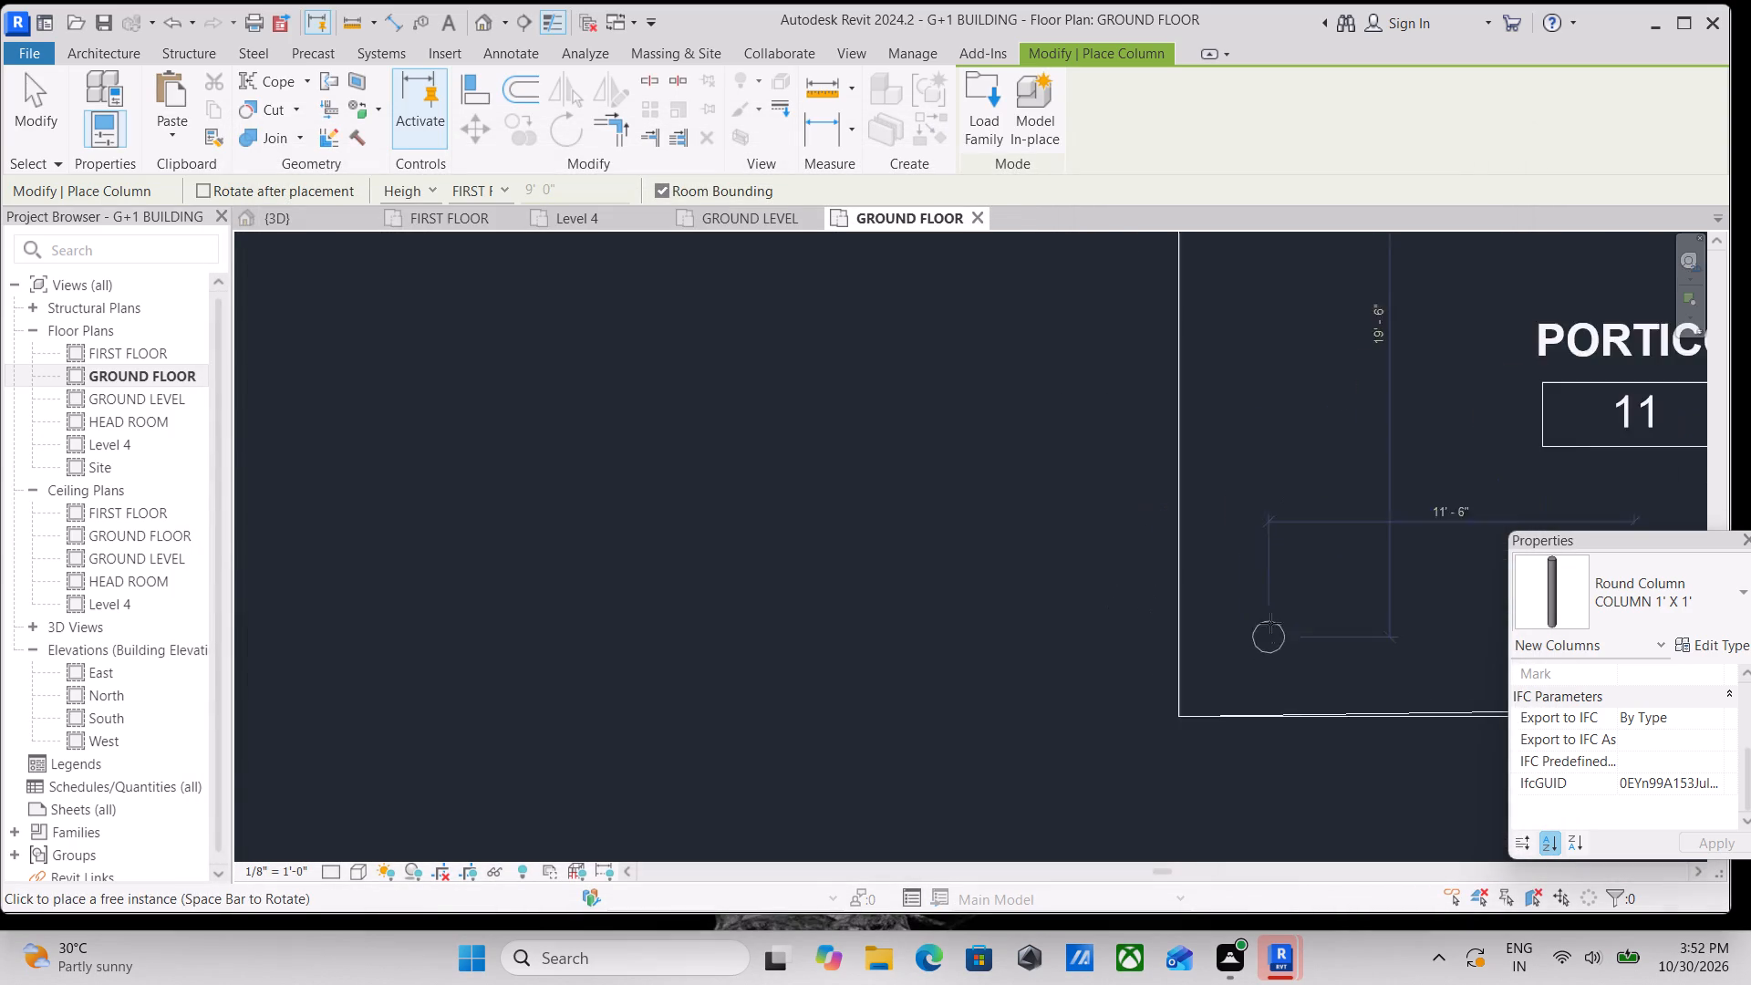
scroll(1263, 592, down, 3)
middle_drag(1263, 587, 1151, 654)
scroll(1135, 608, down, 2)
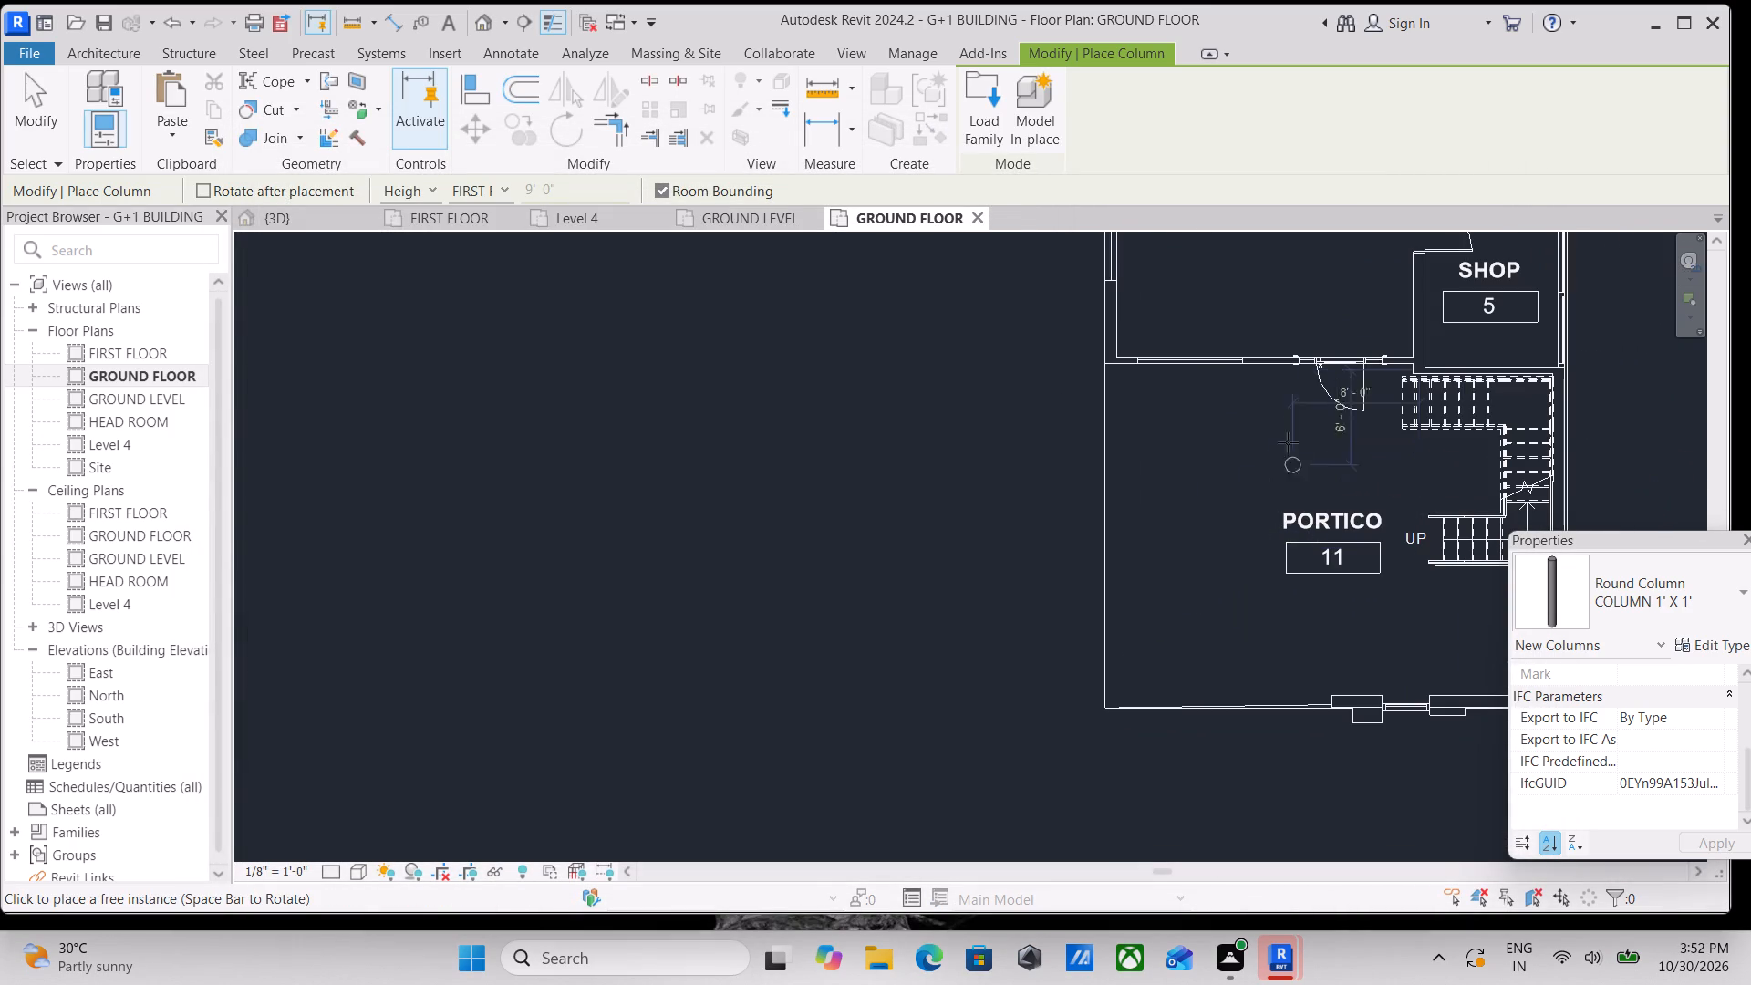
scroll(1150, 602, up, 4)
middle_click(1123, 488)
scroll(1128, 496, down, 1)
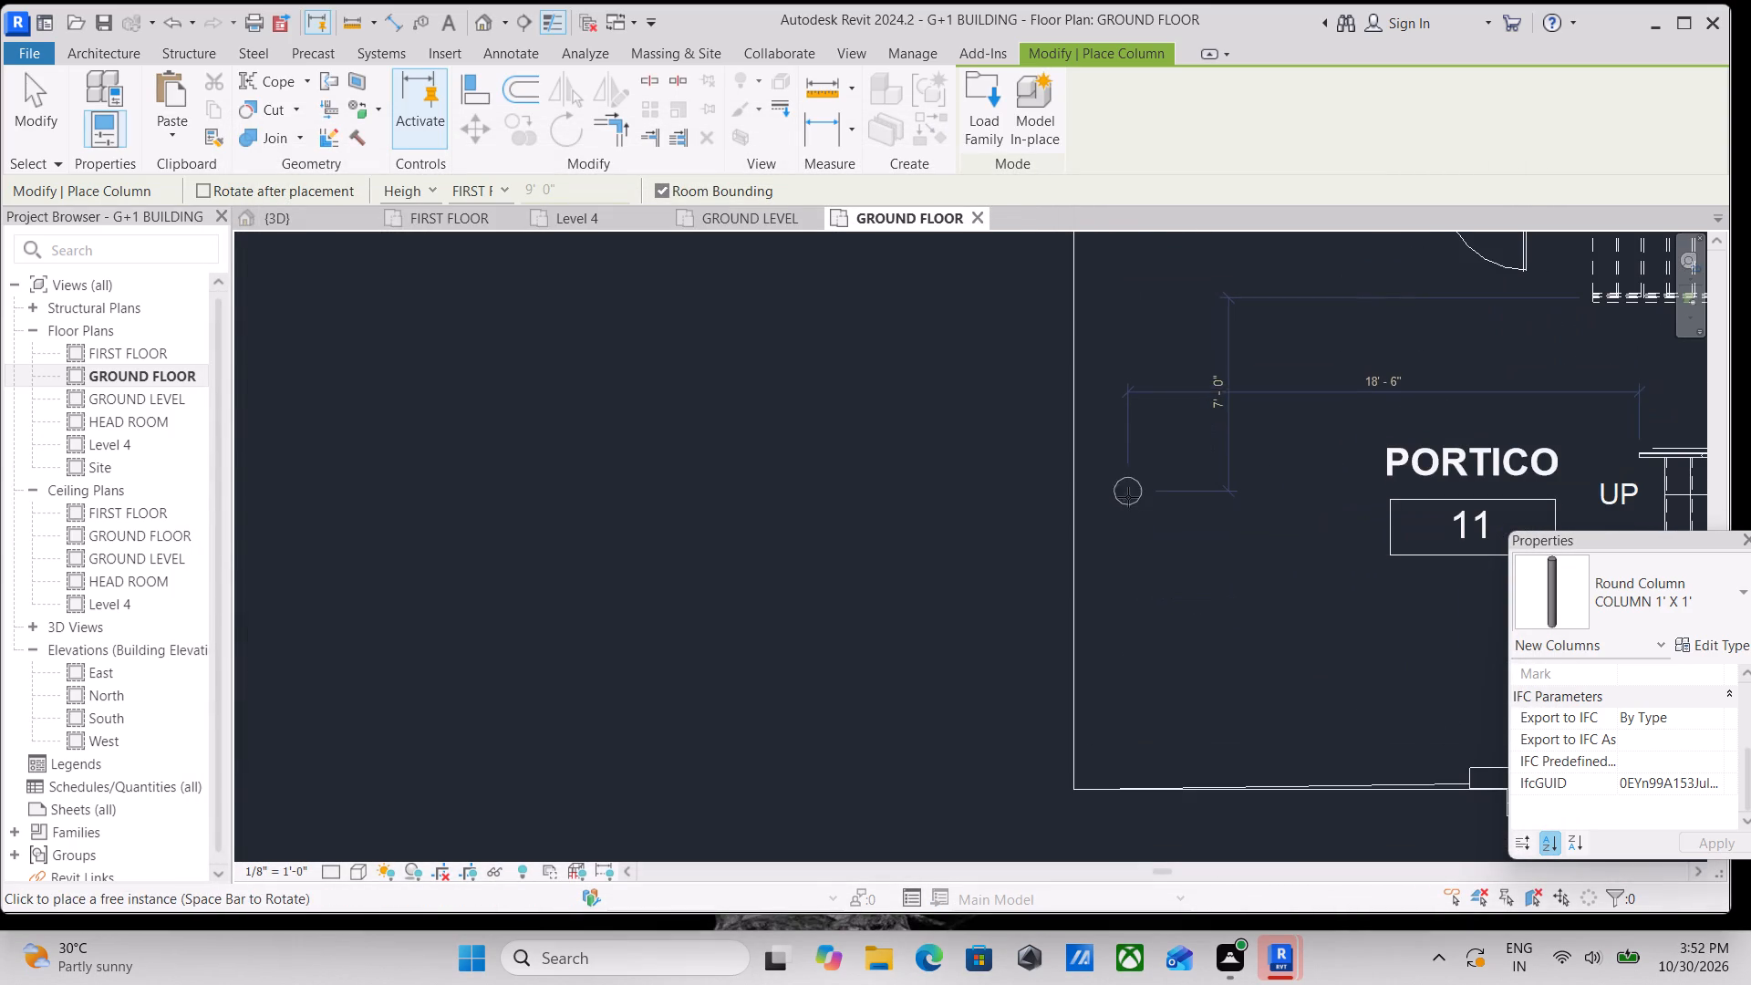
scroll(1128, 497, down, 2)
middle_drag(1128, 497, 1155, 552)
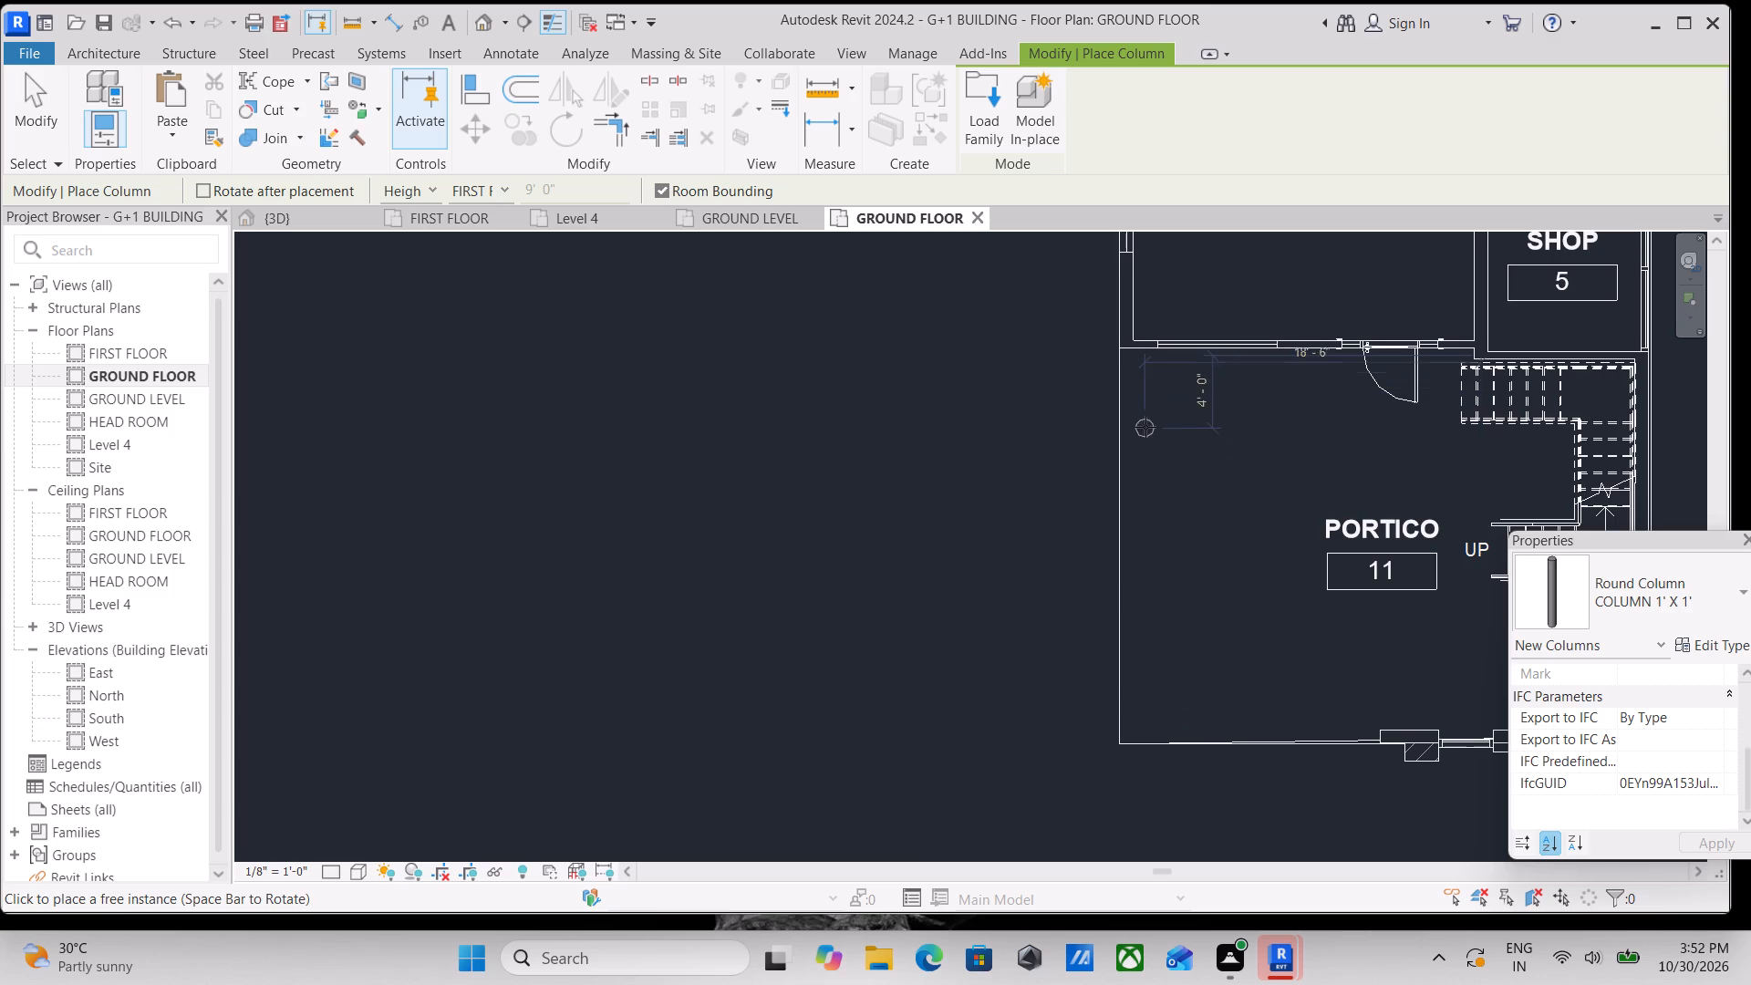
scroll(1180, 564, up, 2)
middle_drag(1180, 564, 1165, 524)
scroll(1180, 564, down, 1)
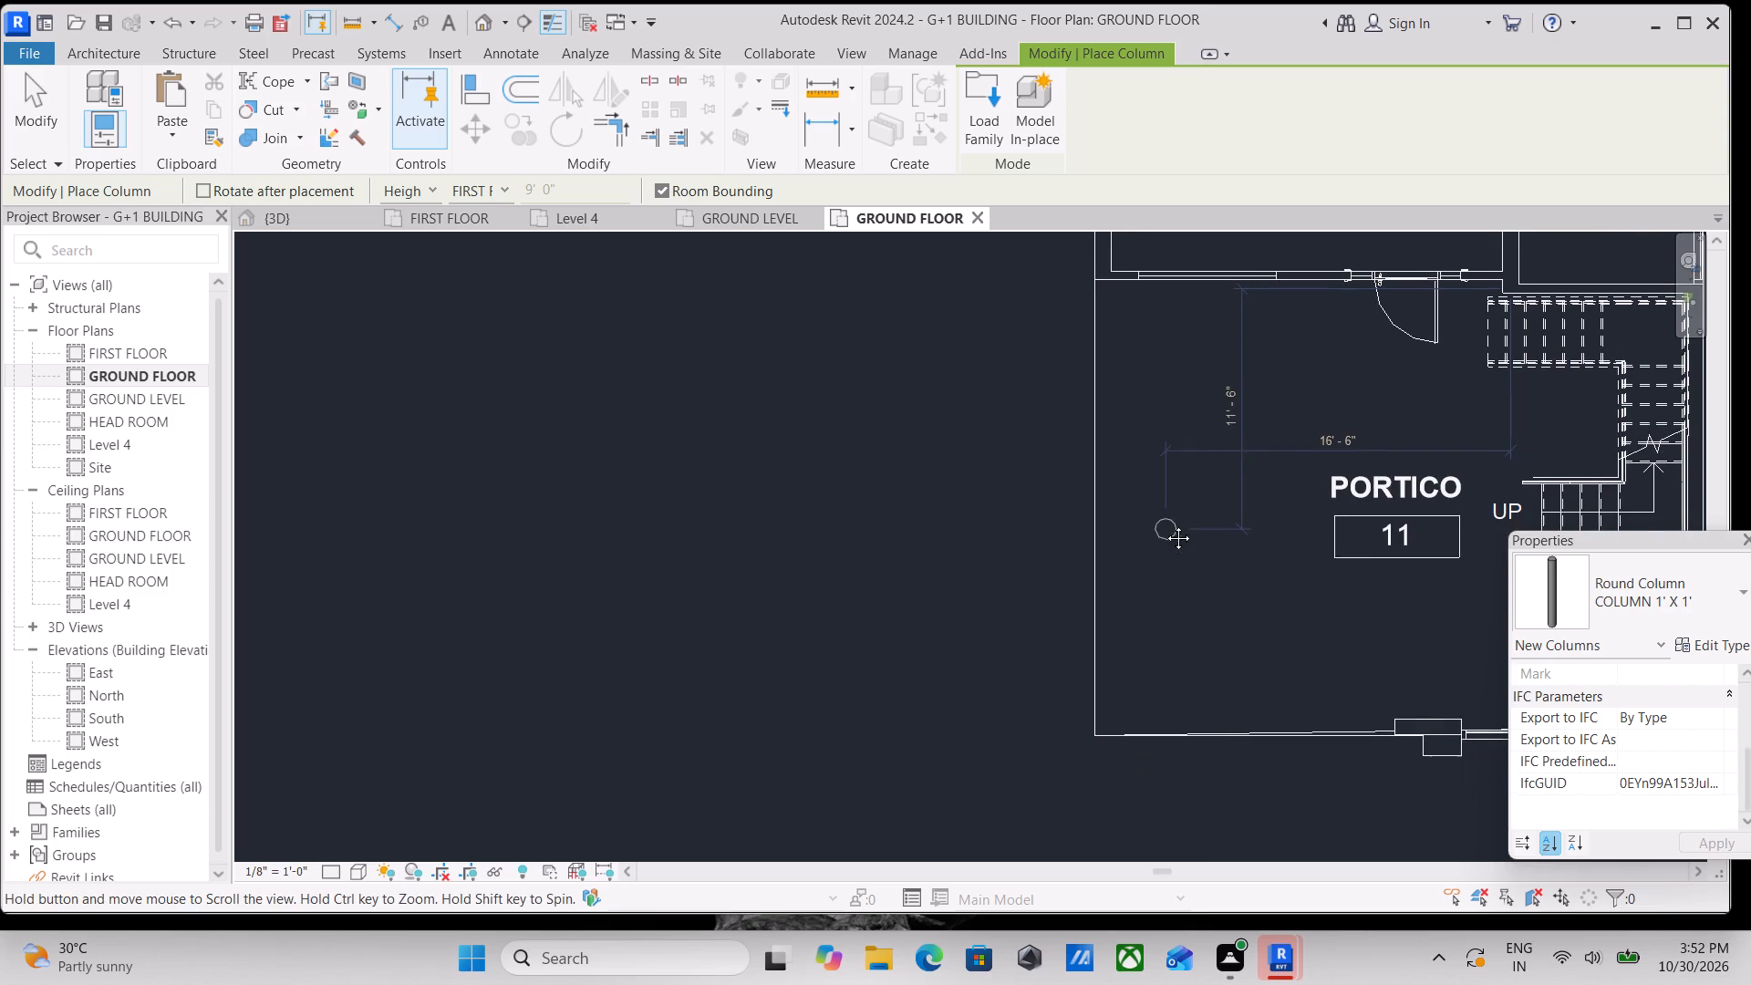
middle_drag(1165, 524, 1166, 524)
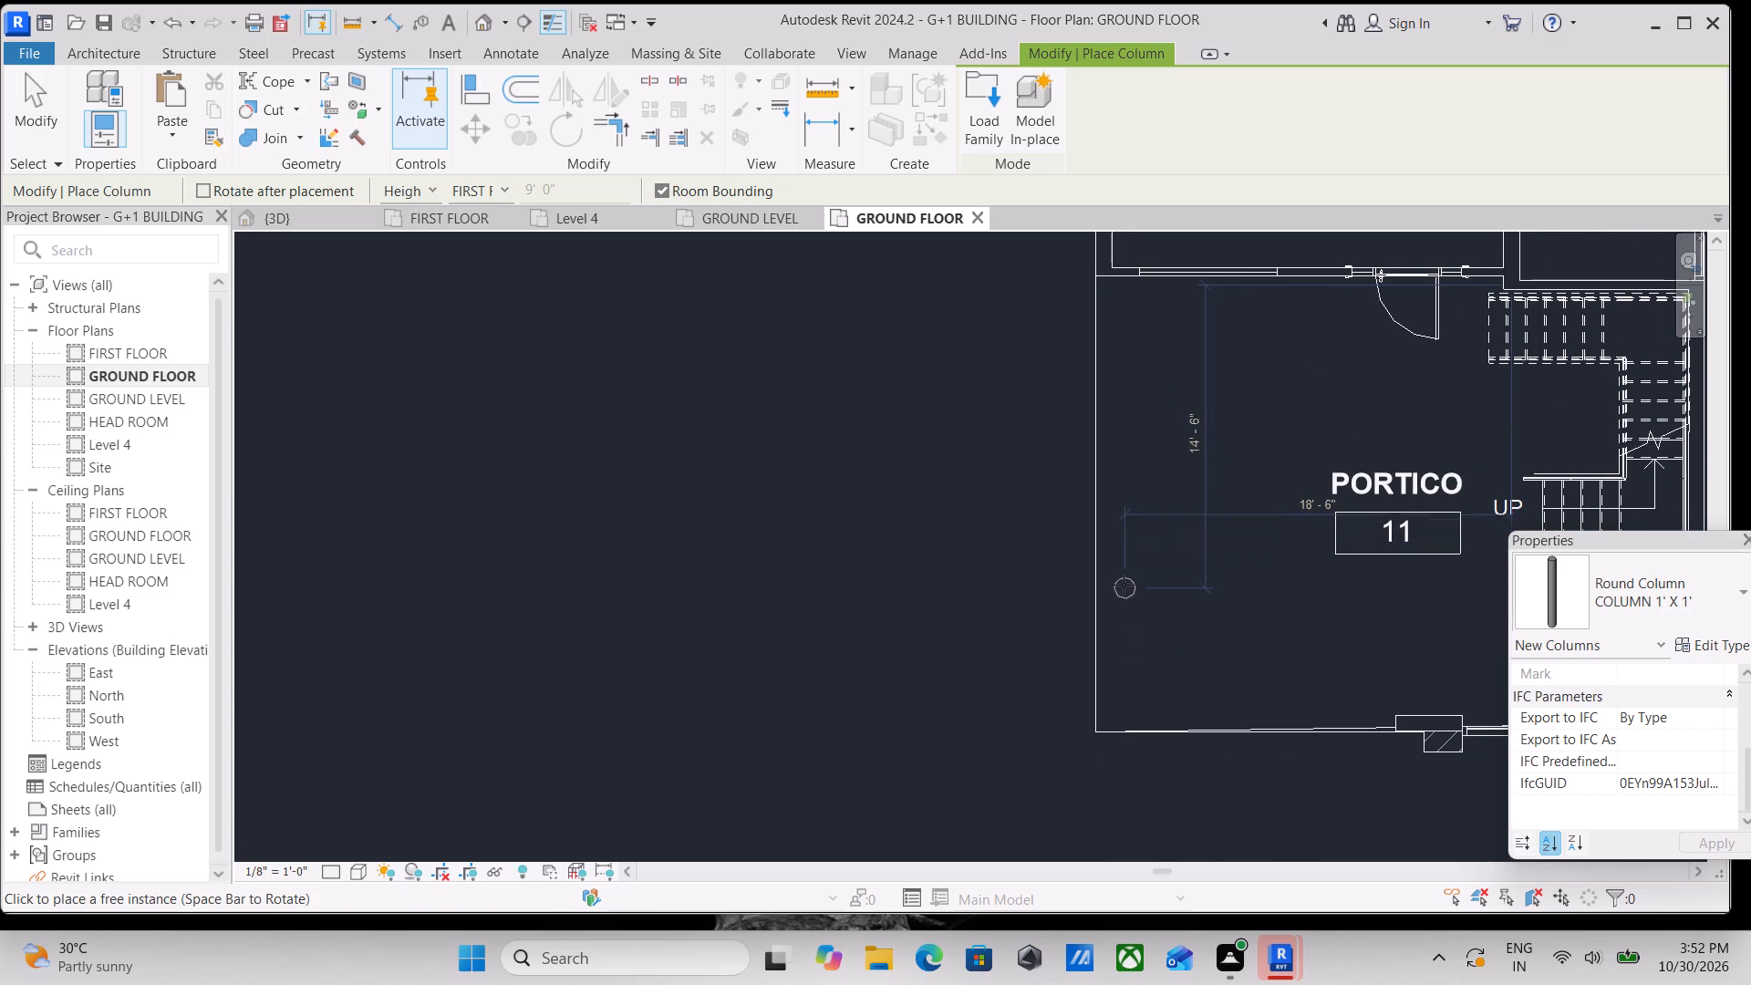
click(1124, 560)
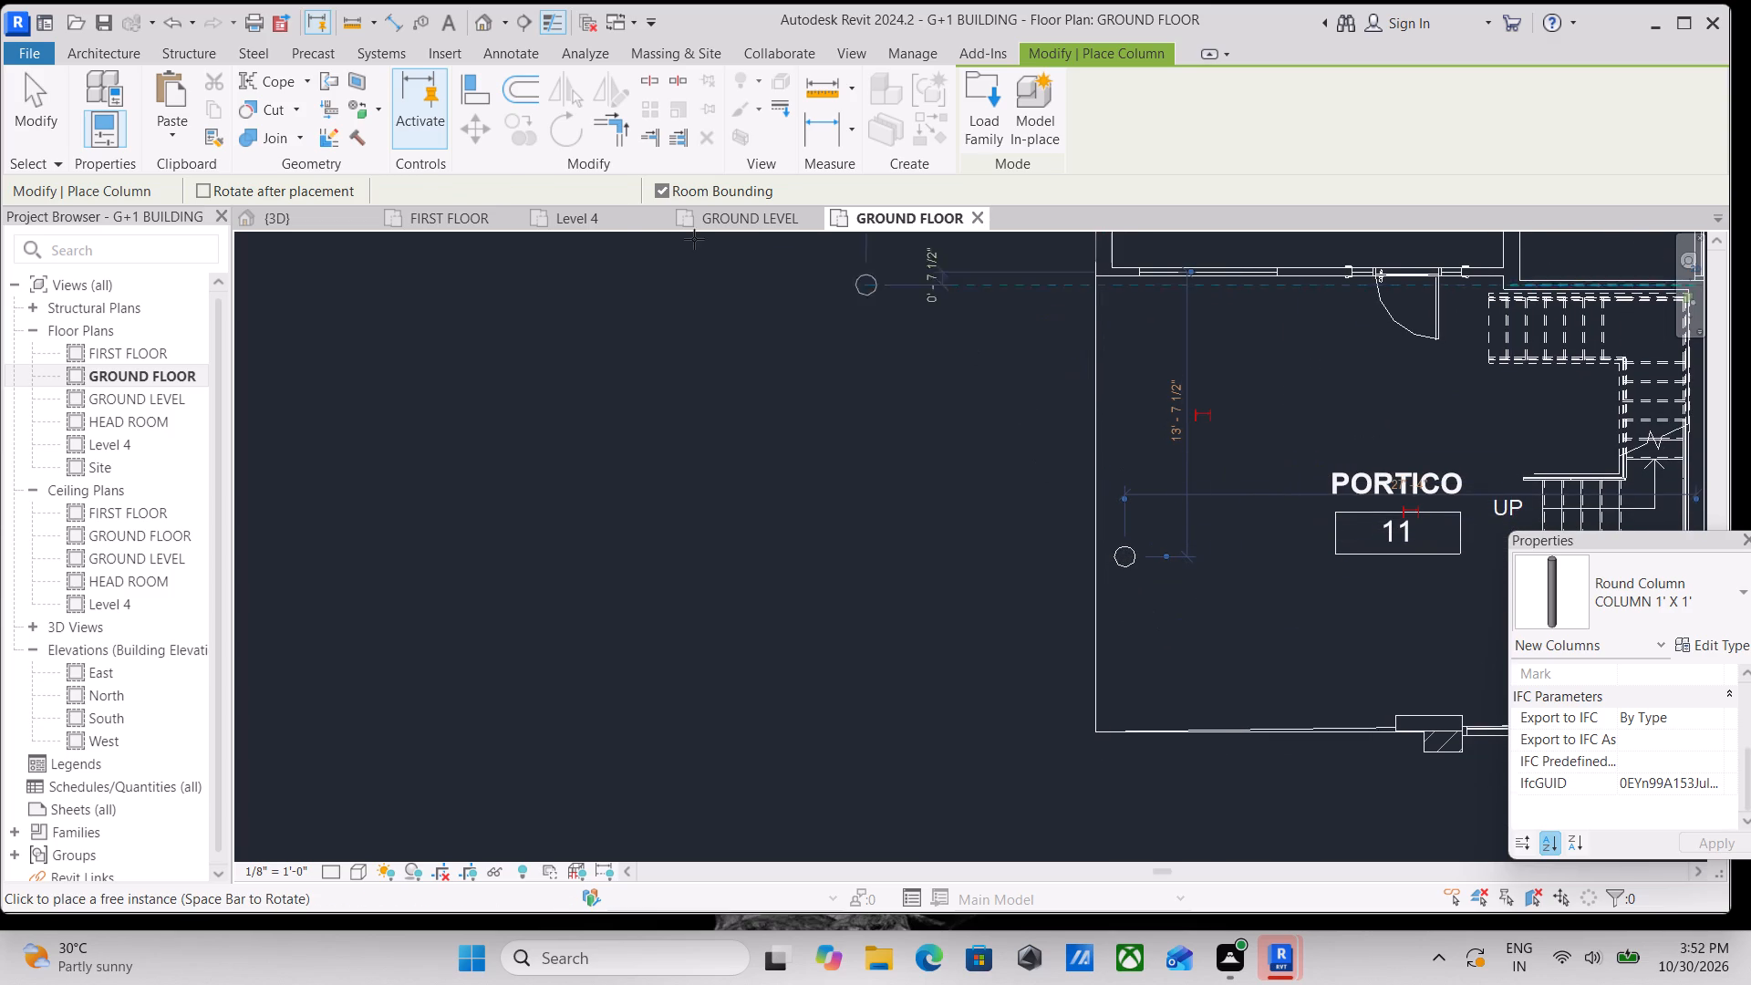
key(Escape)
Open the 3D view and examine the new round column's position under the balcony corner from several angles.
click(282, 214)
scroll(794, 561, down, 1)
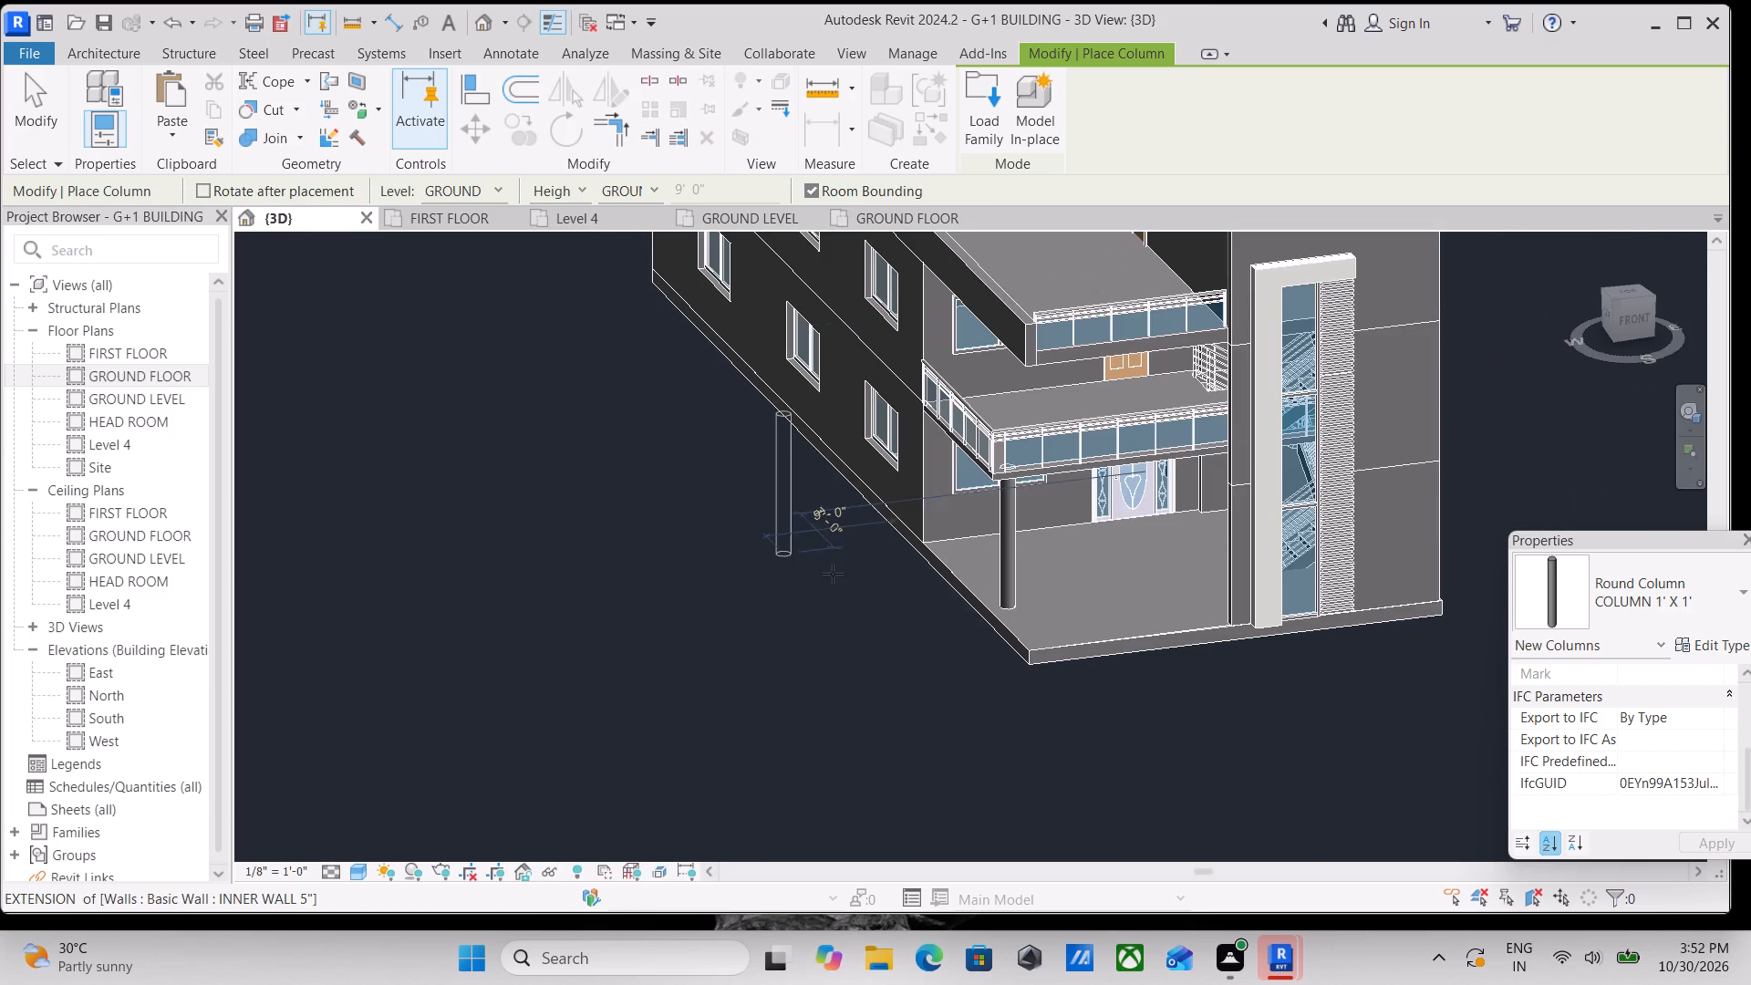
key(Escape)
key(Escape)
scroll(1031, 542, up, 6)
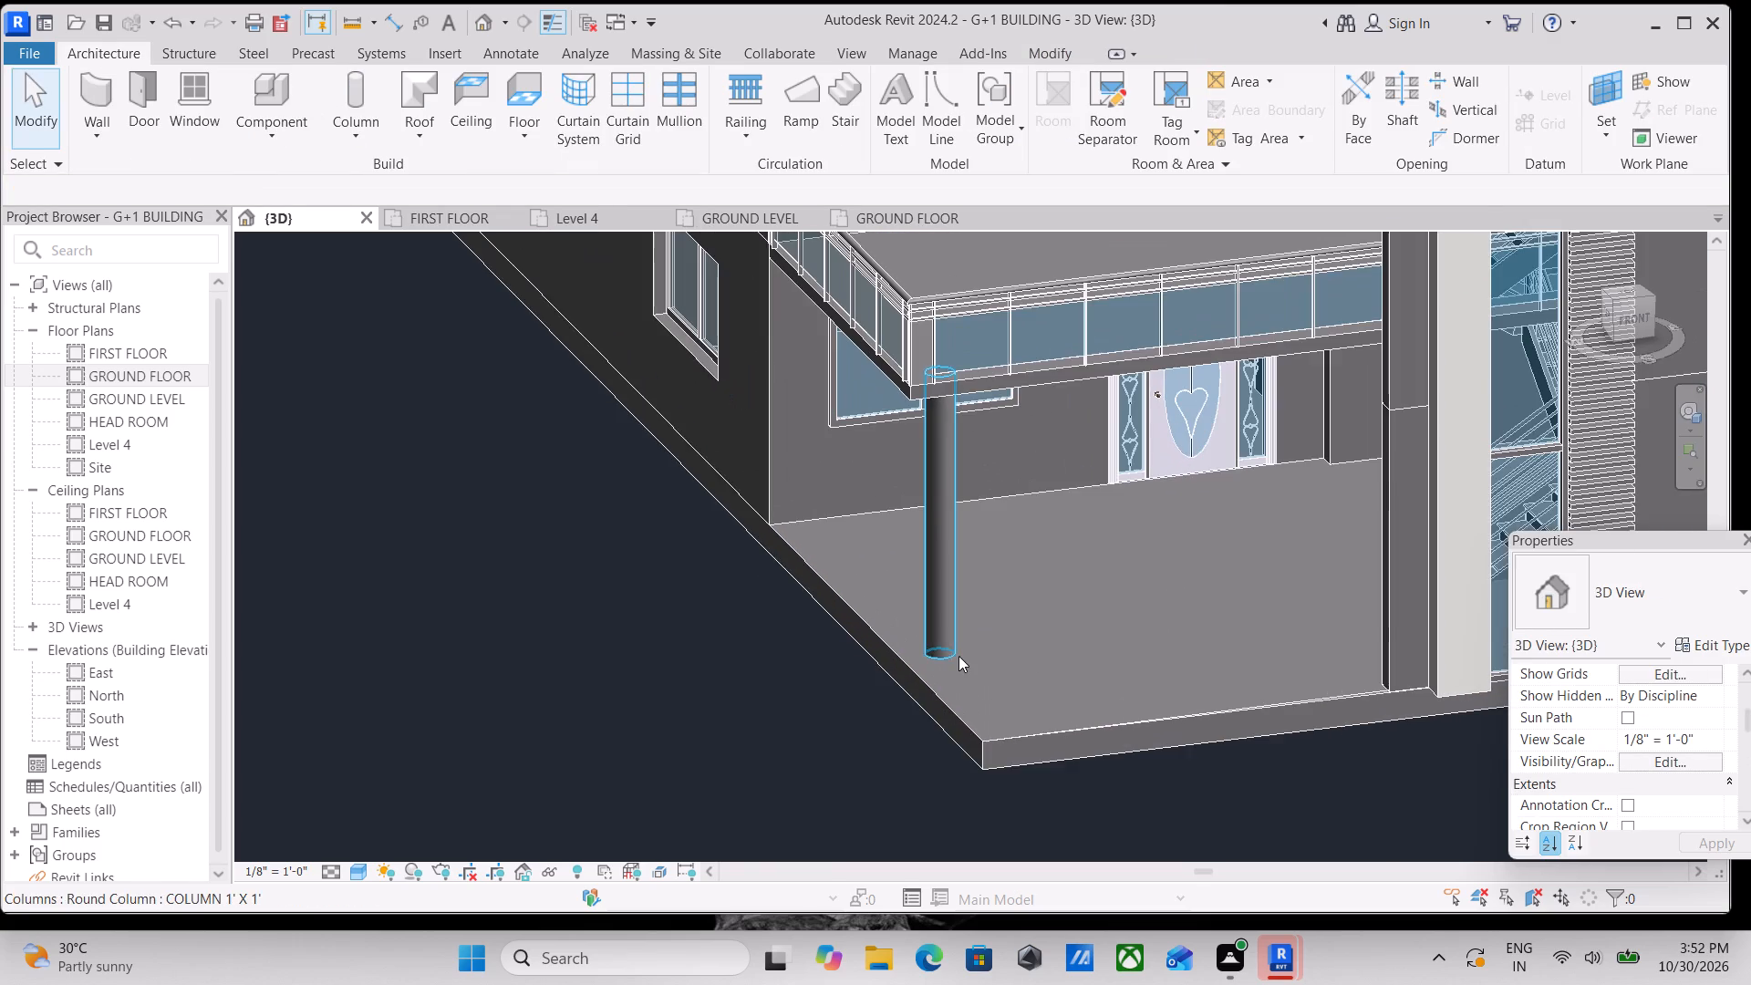
middle_drag(962, 656, 1100, 564)
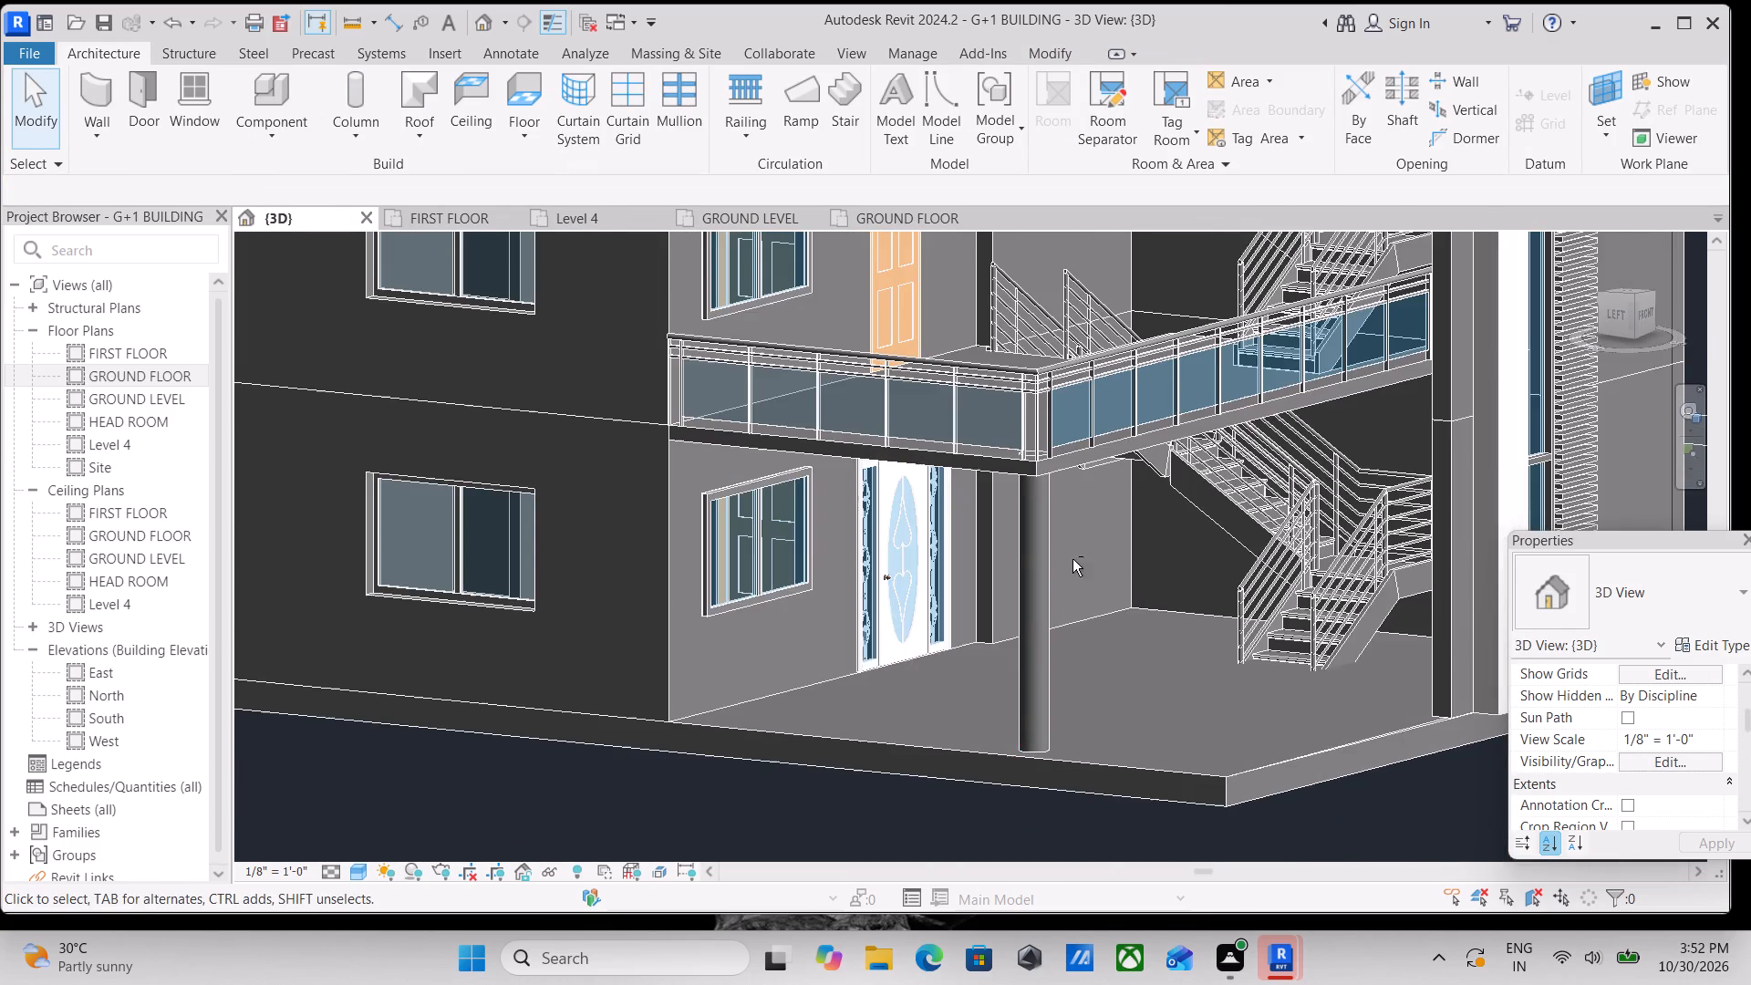
shift+middle_drag(1018, 540, 780, 454)
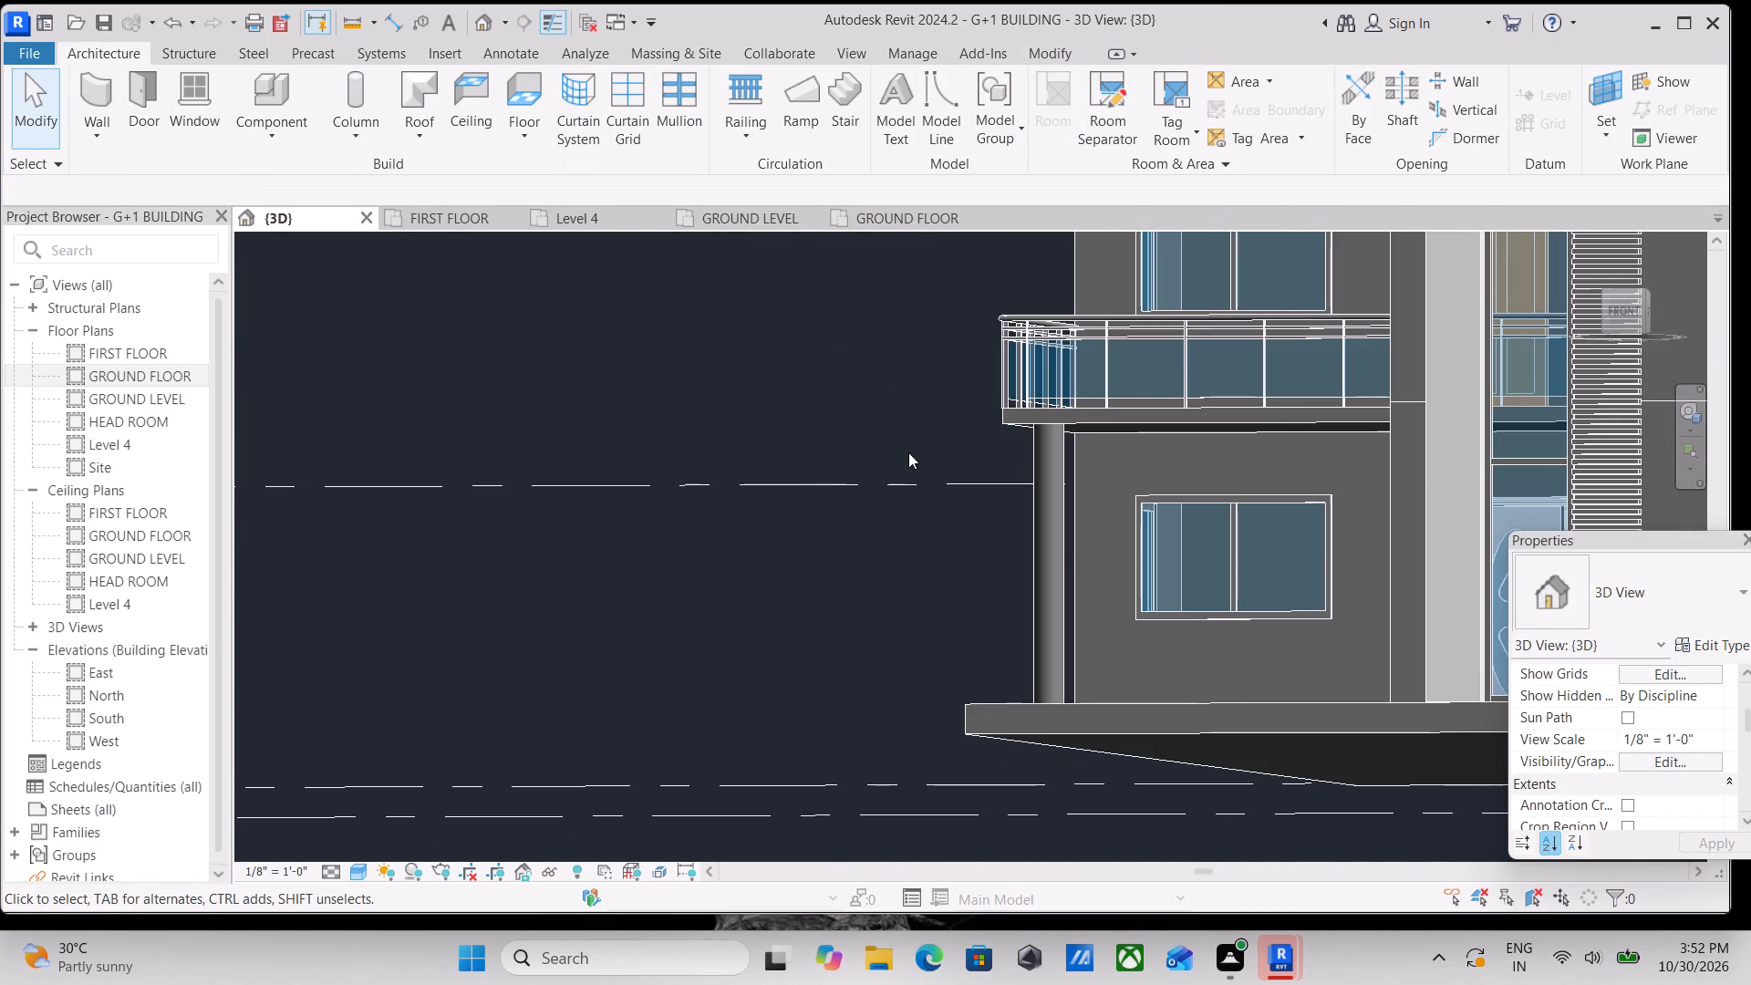
middle_drag(914, 453, 967, 550)
middle_drag(978, 550, 1026, 625)
scroll(911, 710, up, 3)
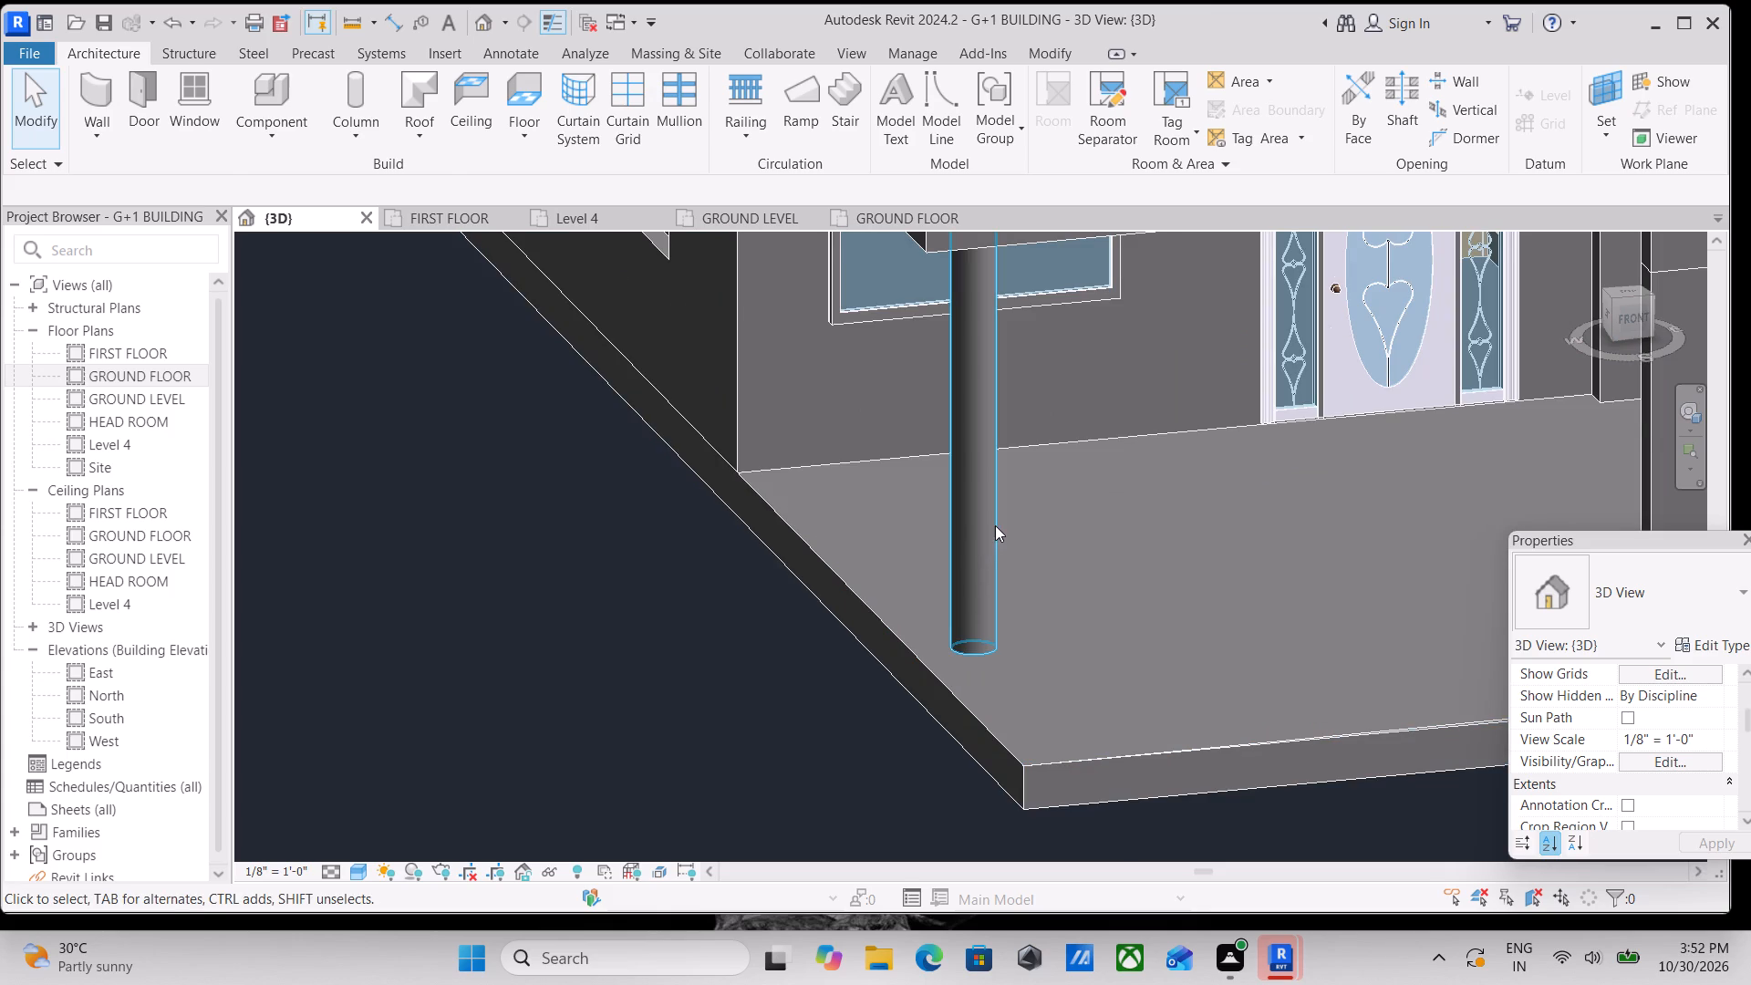
click(995, 525)
scroll(995, 525, down, 2)
key(Escape)
scroll(1010, 522, down, 3)
middle_drag(1010, 521, 979, 613)
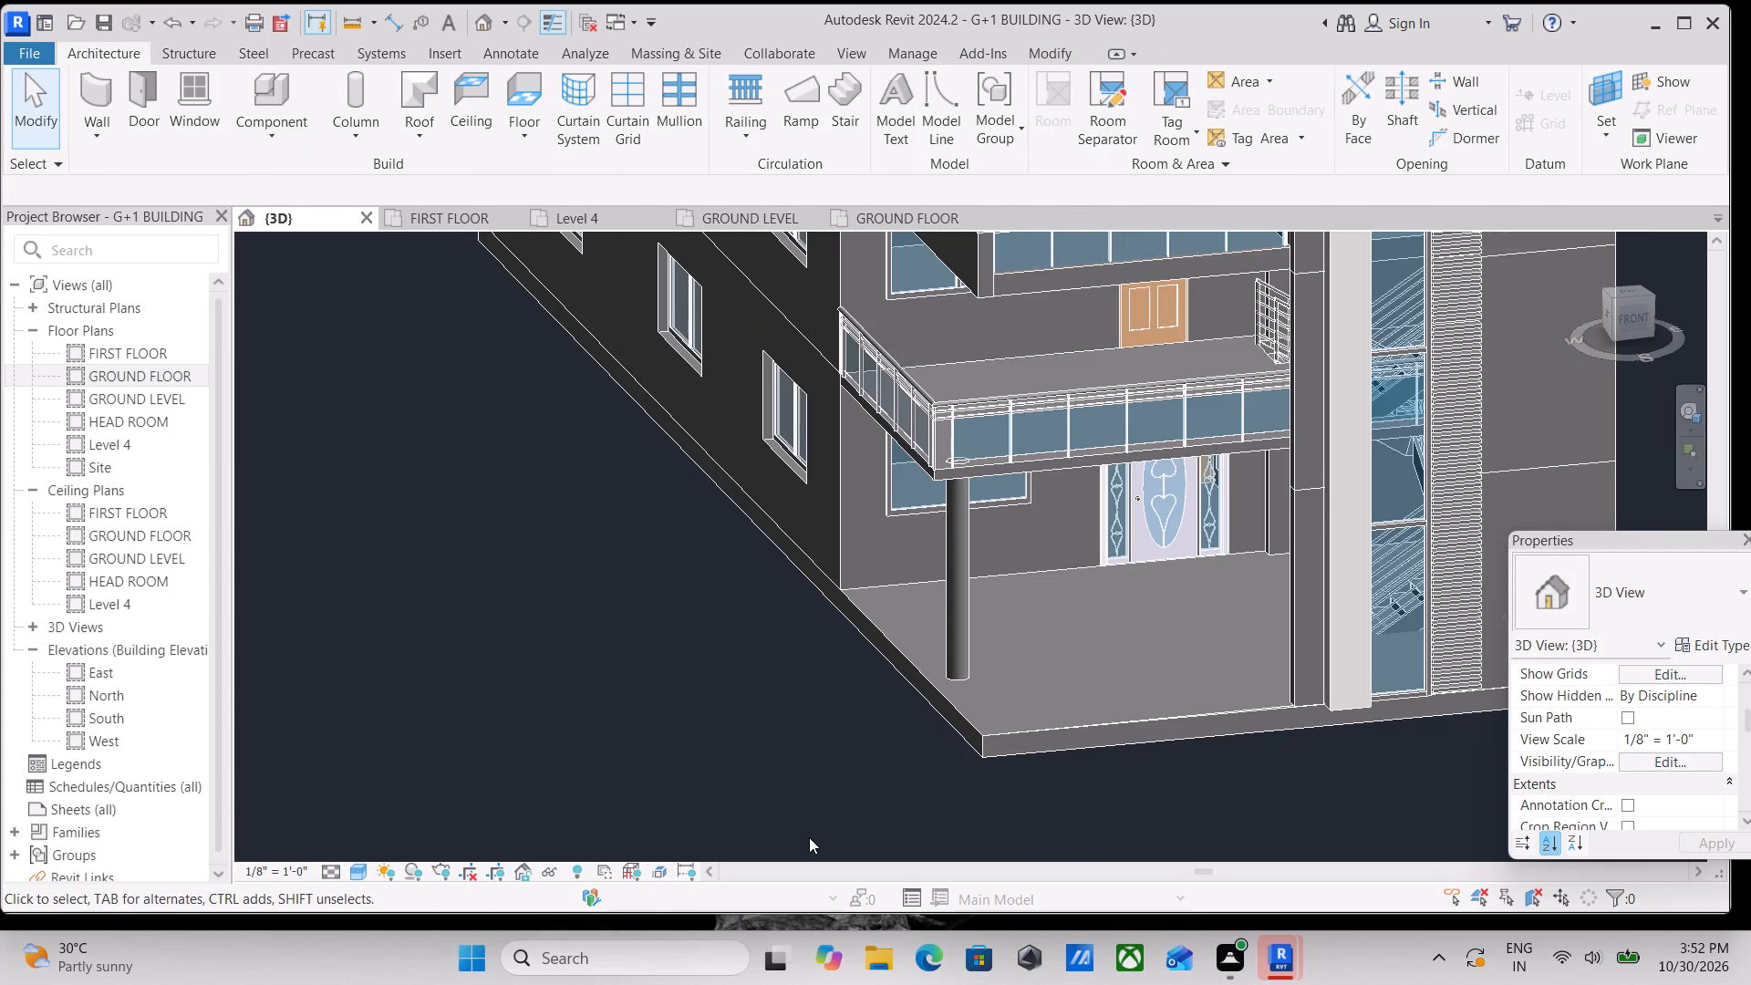
scroll(970, 753, down, 2)
scroll(1154, 554, down, 1)
middle_drag(1154, 554, 1154, 556)
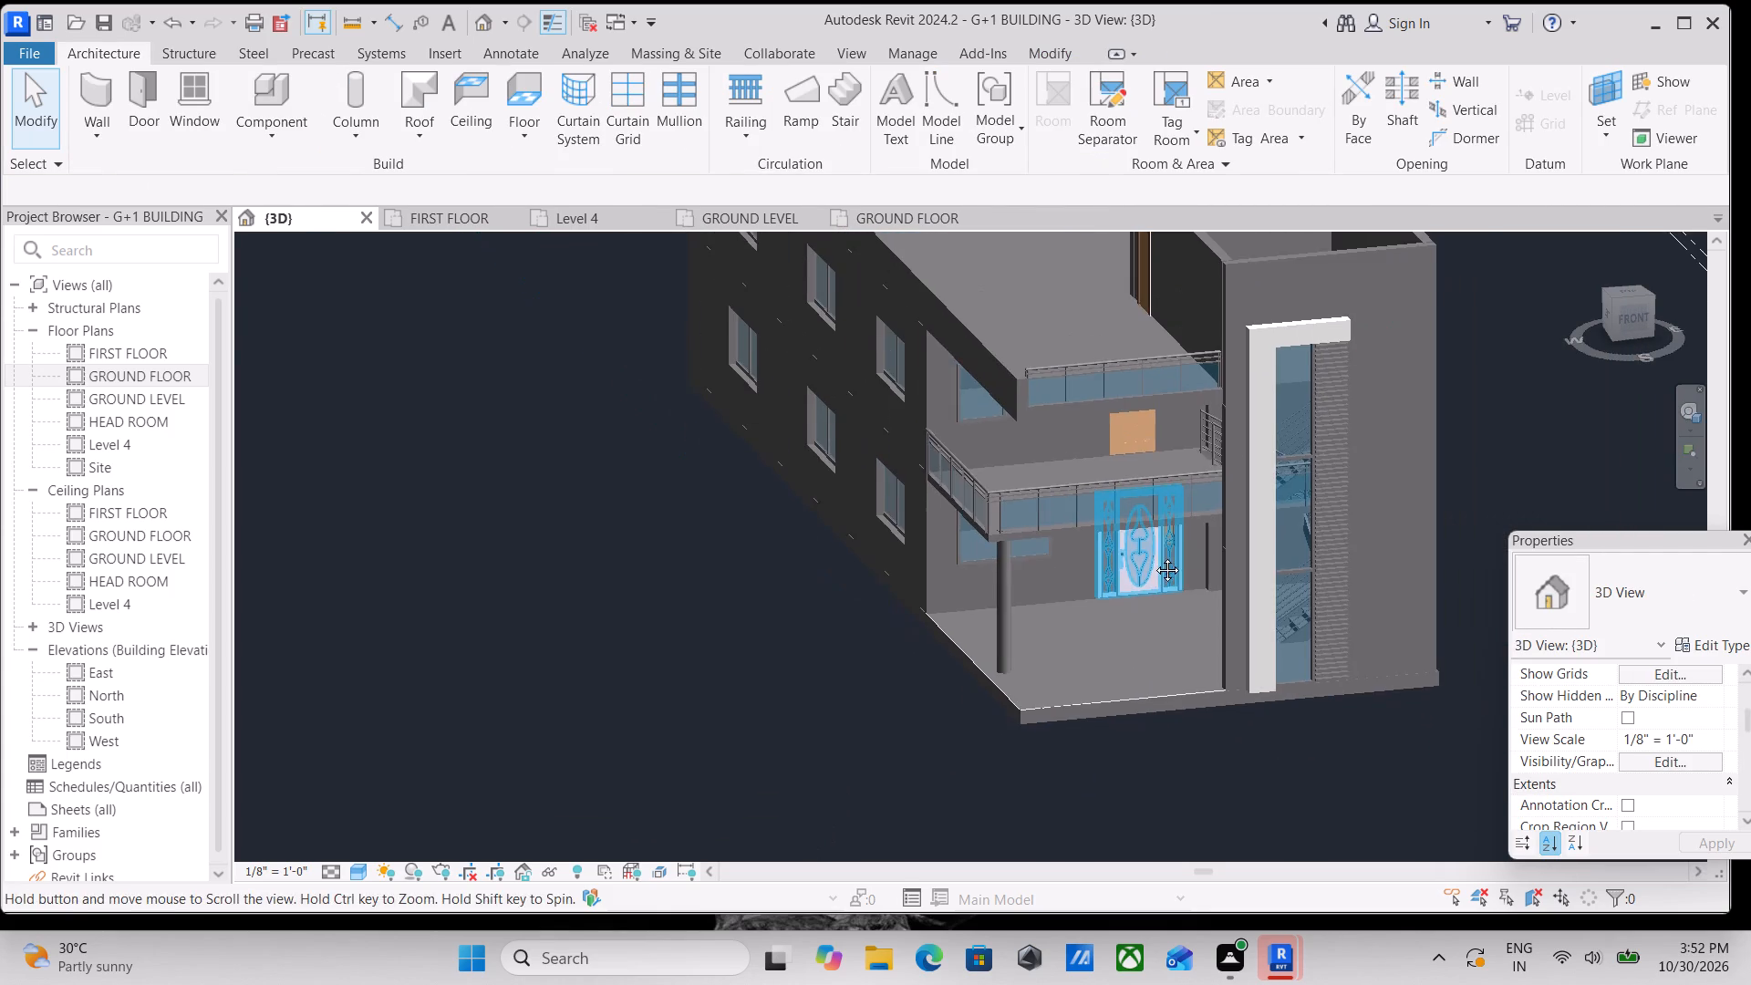
Copy the portico's round column and paste it aligned to the FIRST FLOOR level.
middle_drag(1154, 556, 1154, 565)
click(1017, 605)
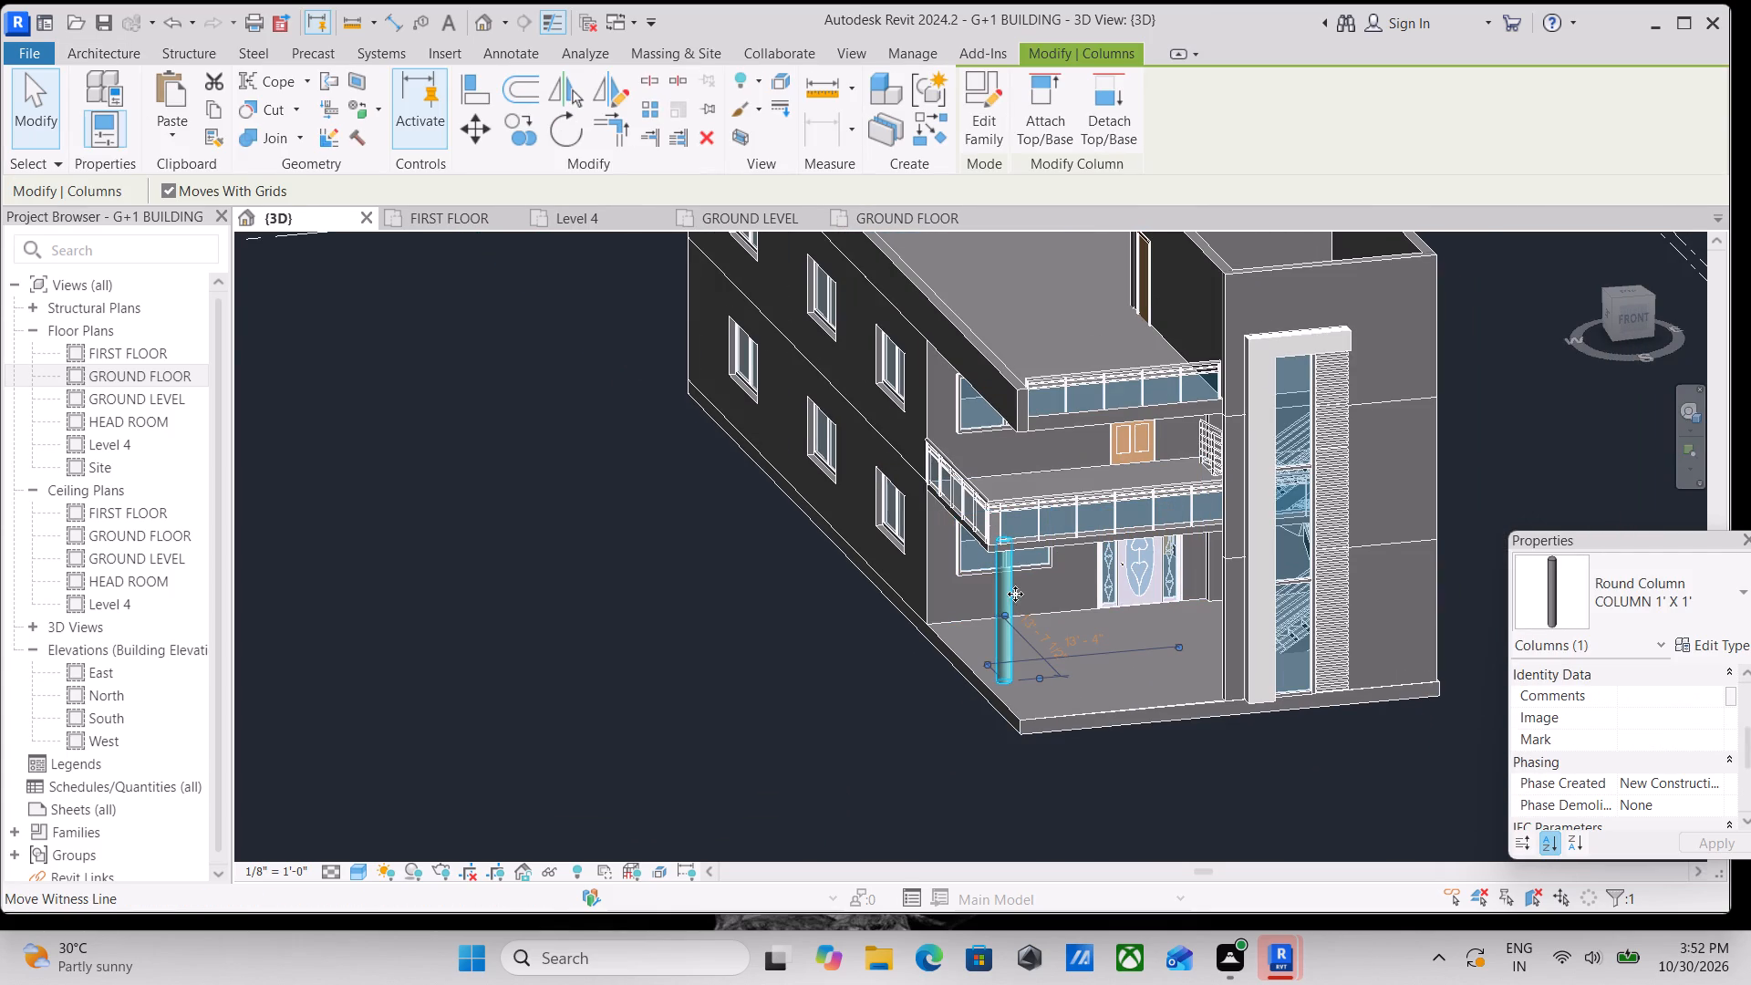
click(210, 109)
click(173, 140)
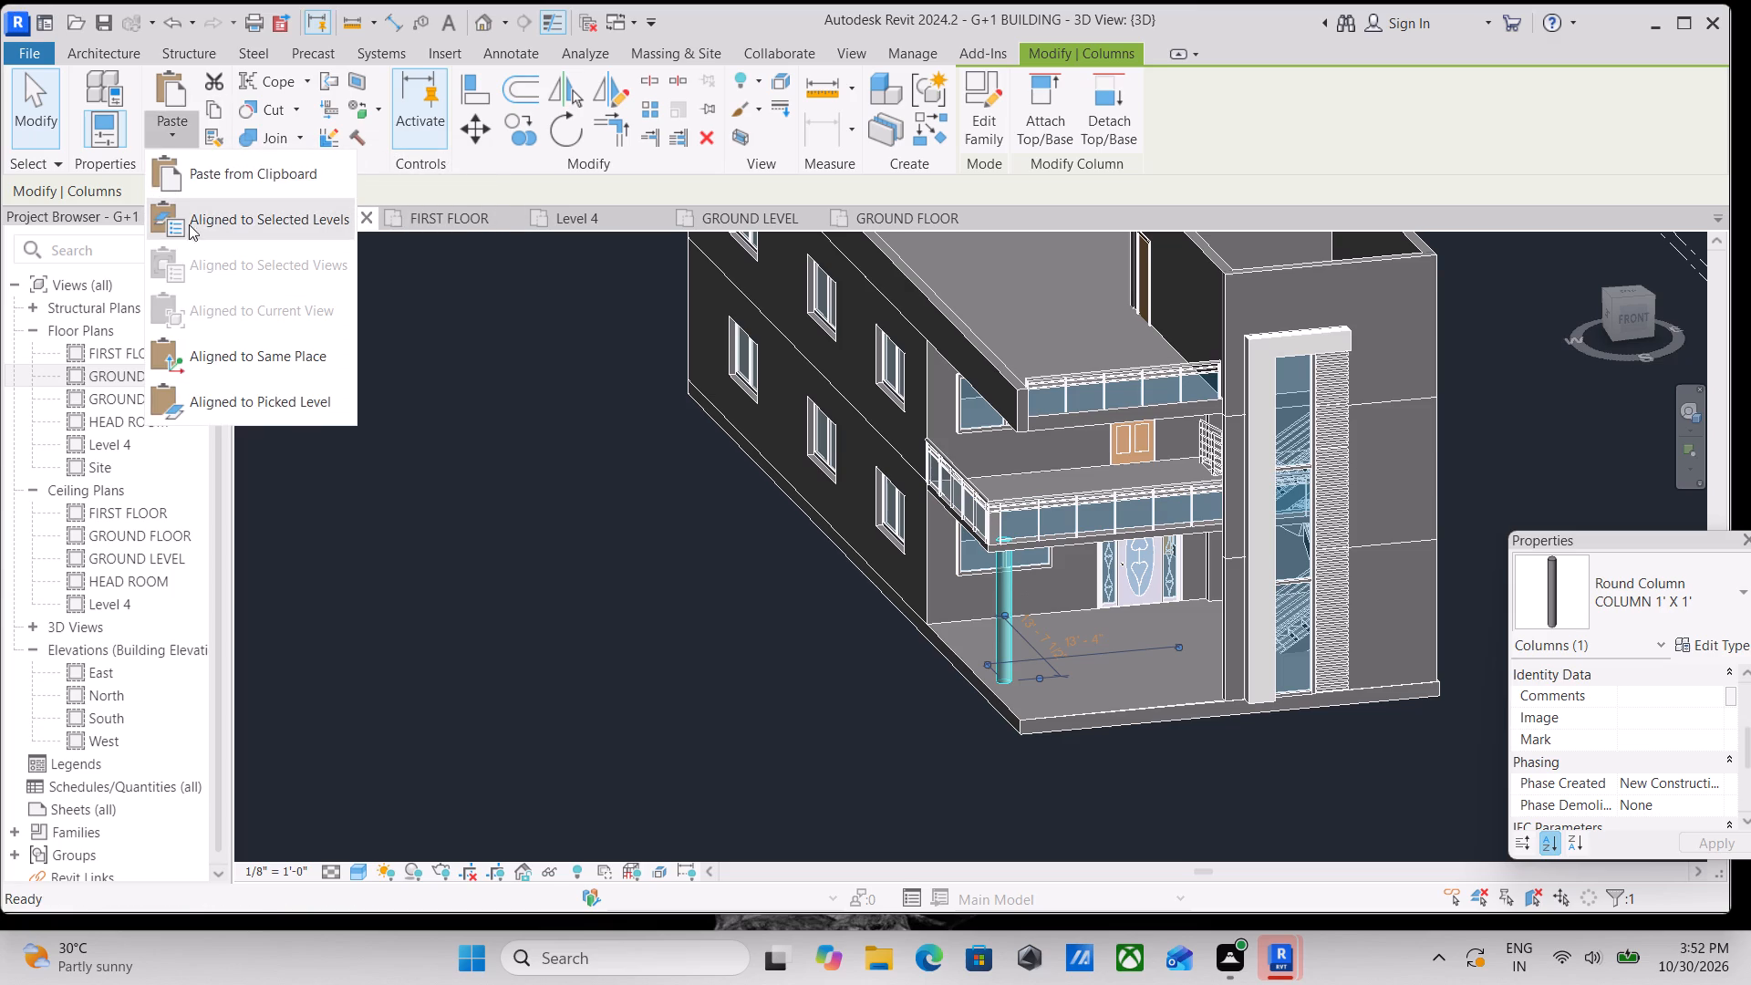
click(189, 219)
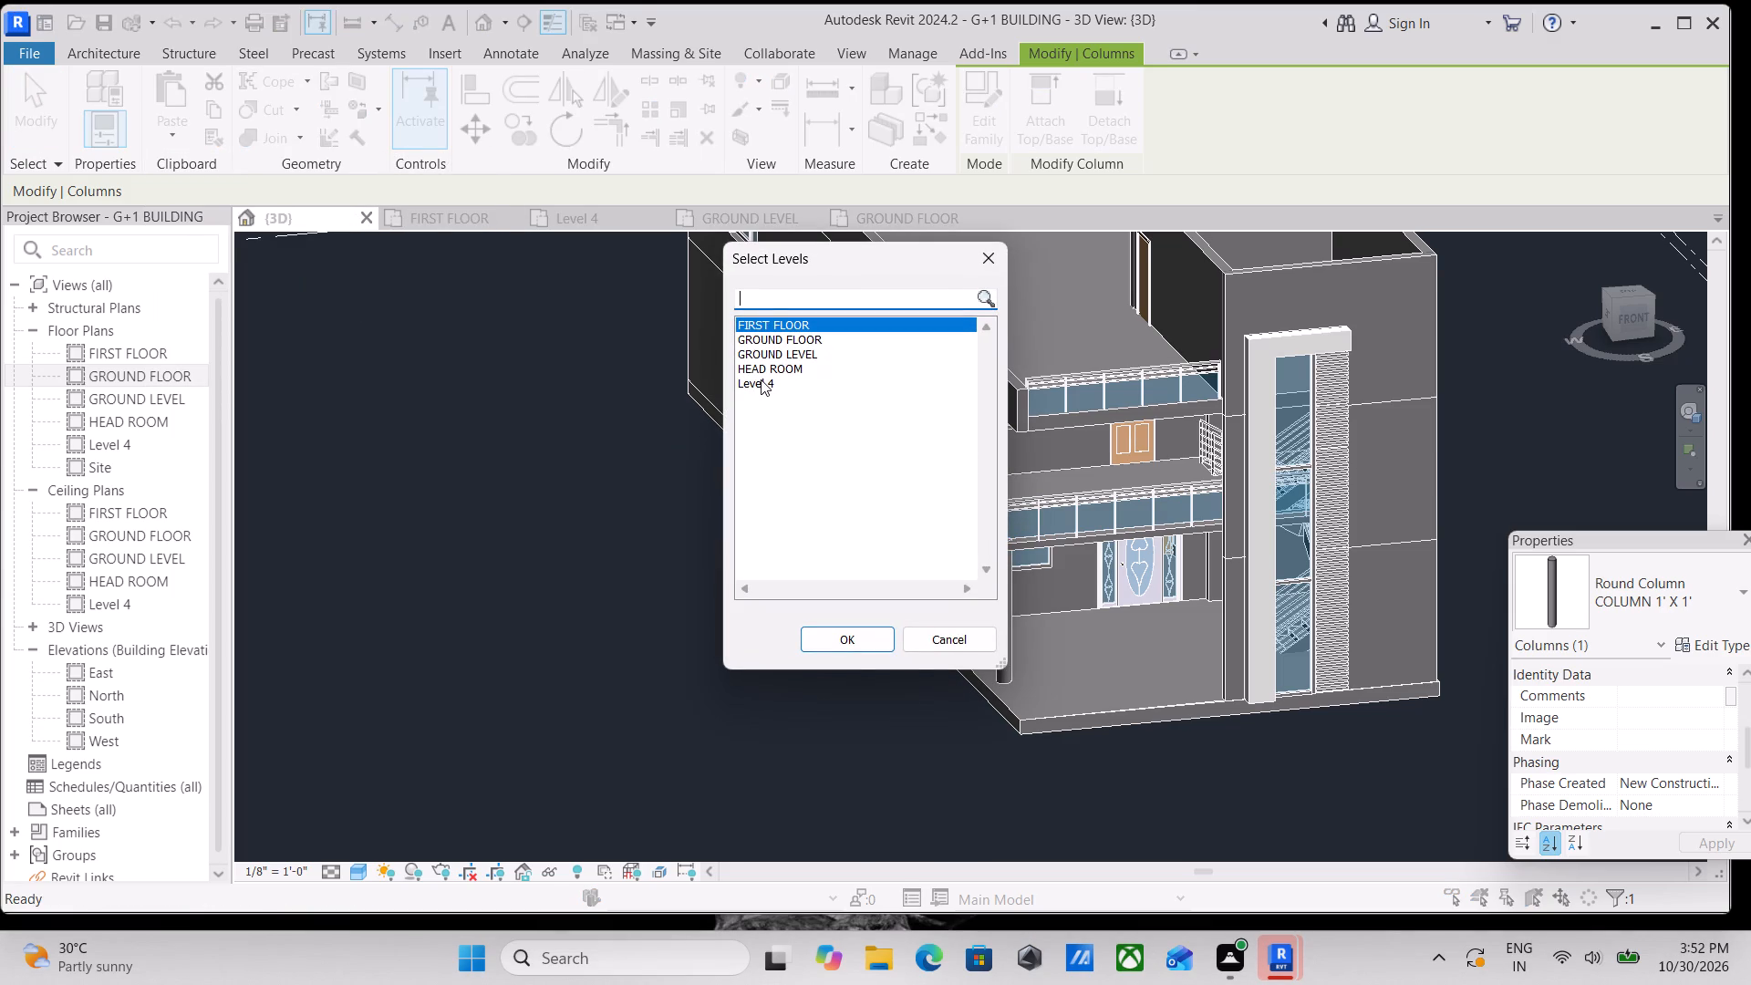
click(865, 637)
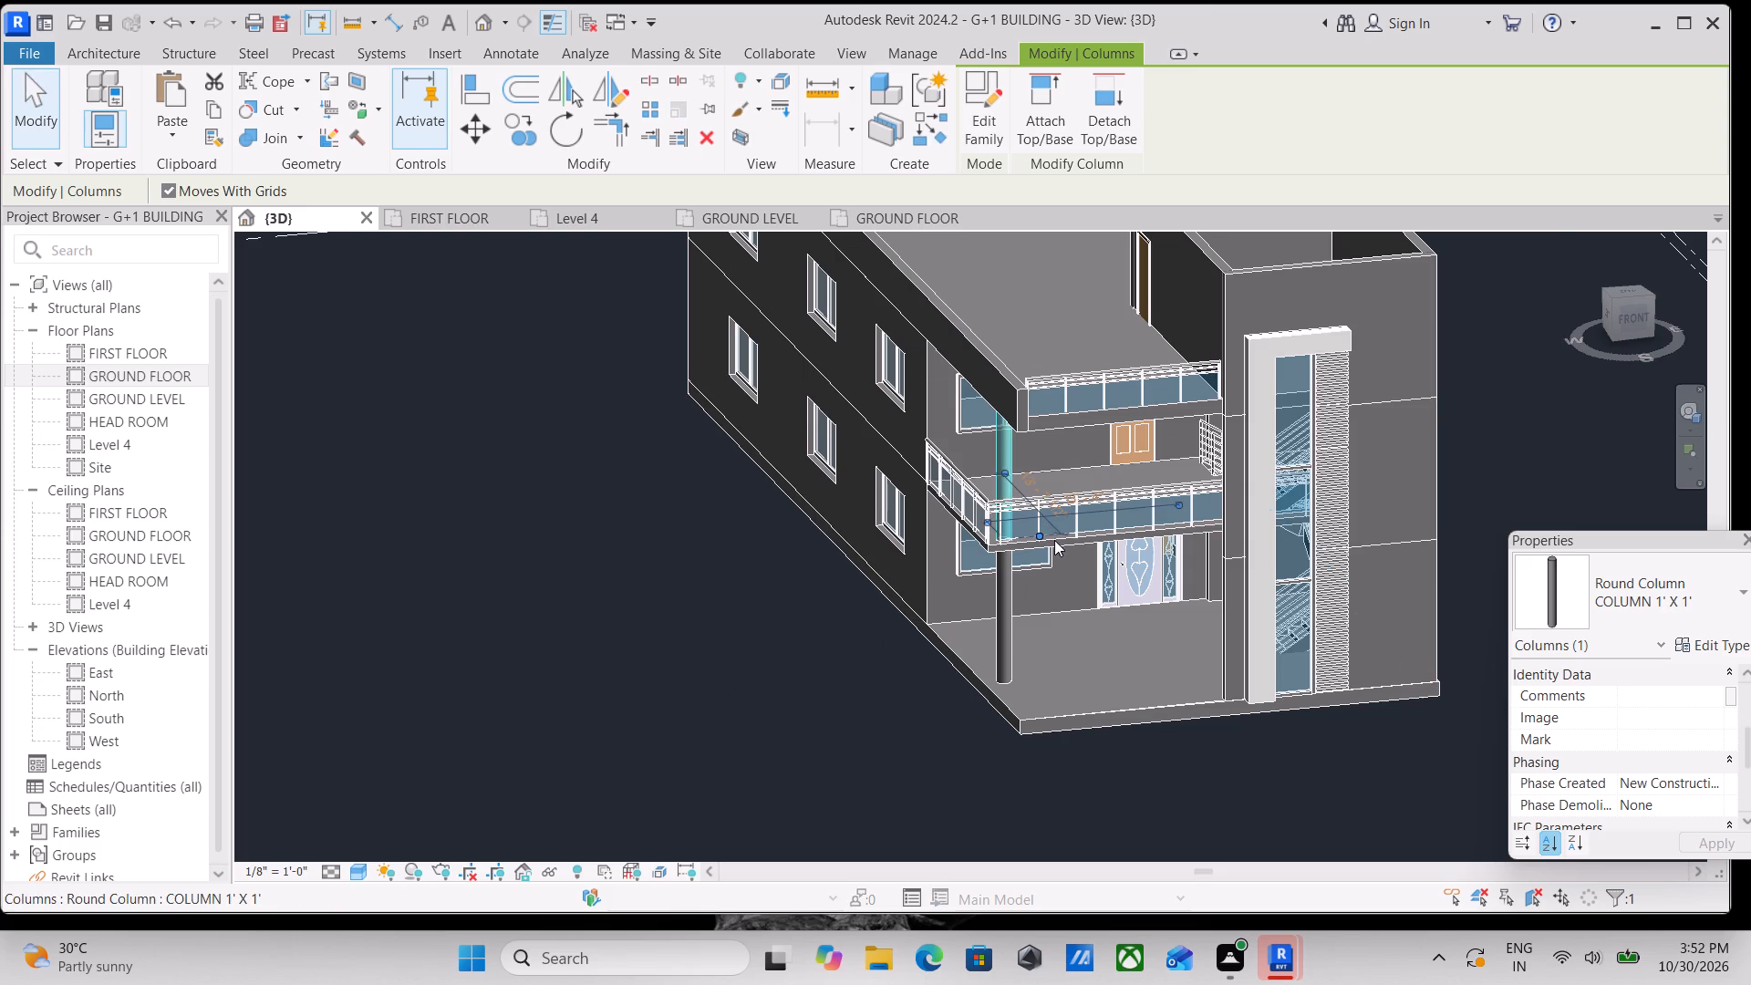
scroll(1054, 540, up, 2)
key(Escape)
Examine the first-floor round column's alignment with the balcony, railing and roof slab from the front and side.
scroll(1054, 536, down, 4)
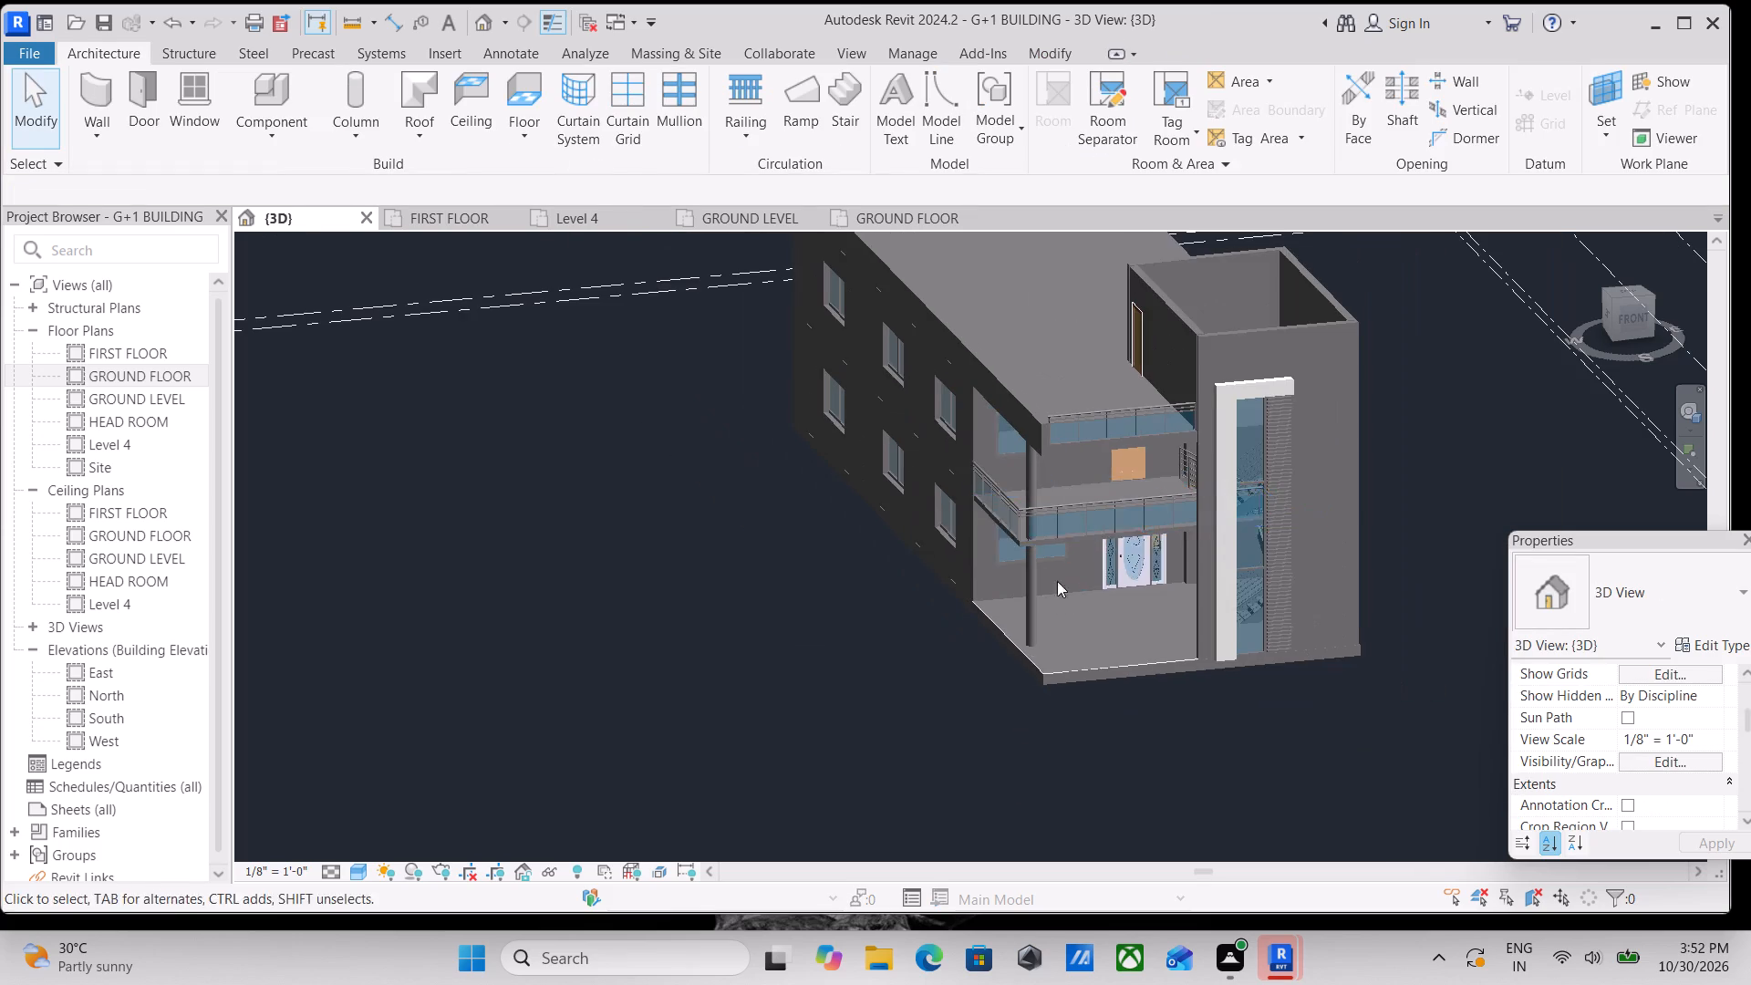
shift+middle_drag(1044, 586, 1229, 528)
shift+middle_drag(1189, 541, 1137, 556)
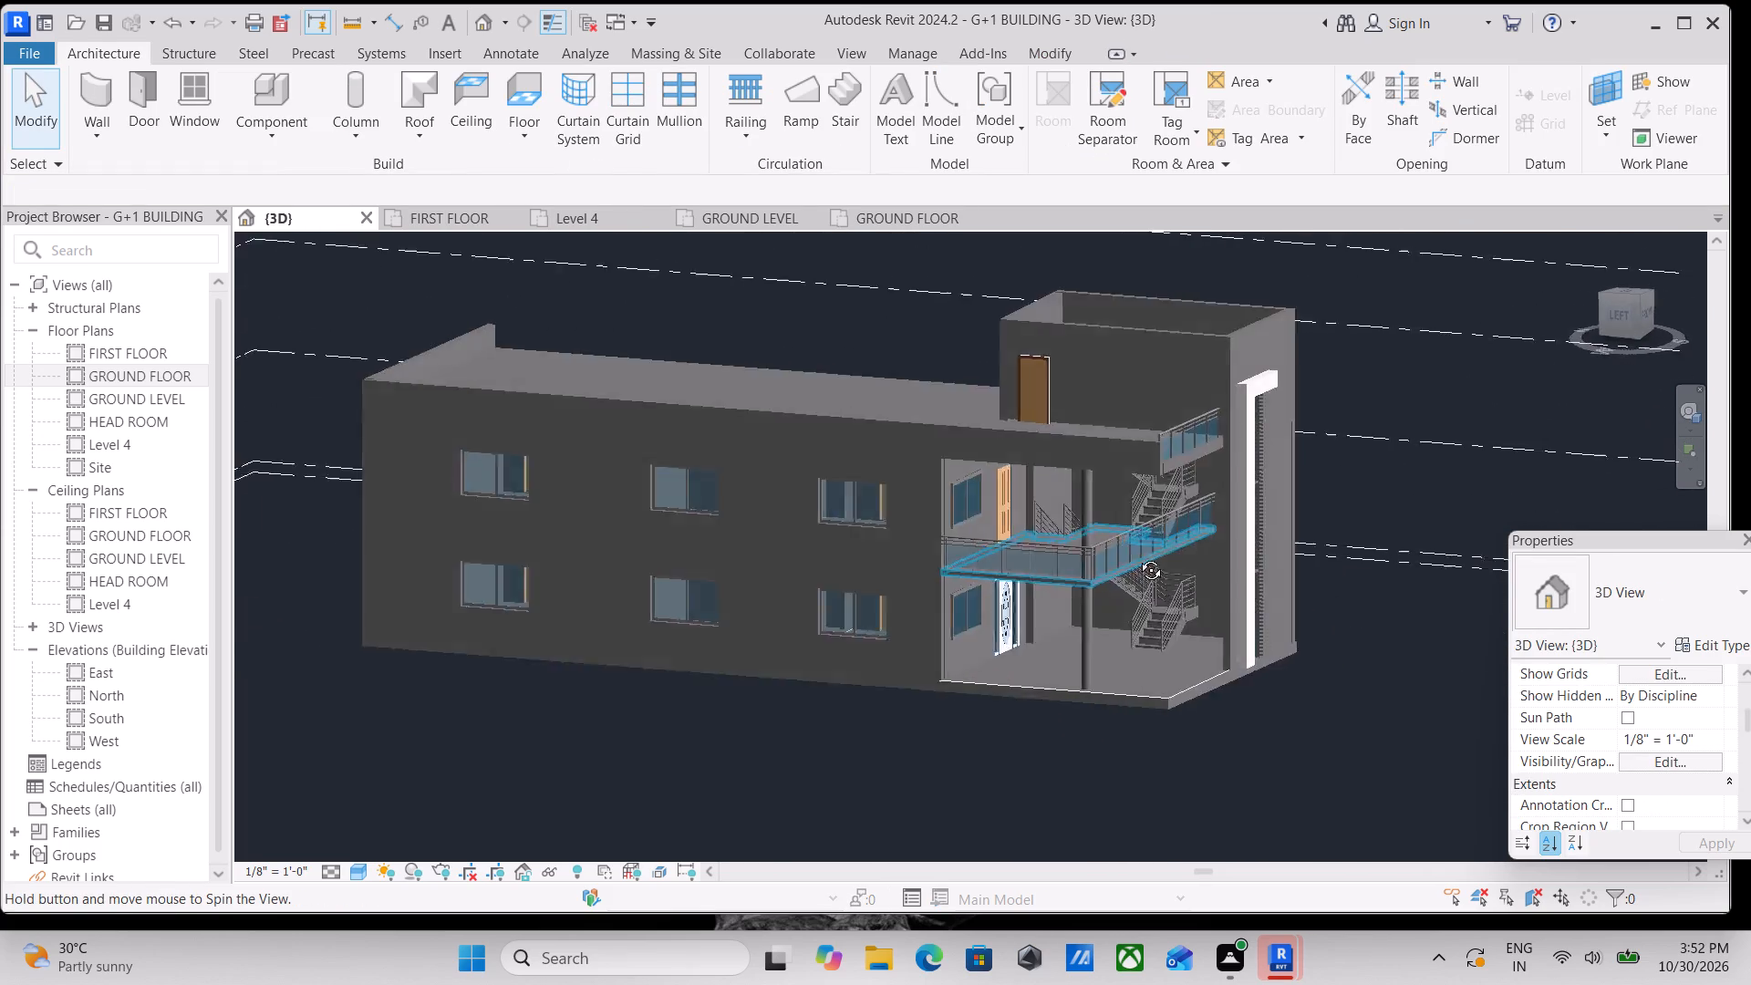
shift+middle_drag(1137, 556, 949, 589)
scroll(1093, 610, up, 3)
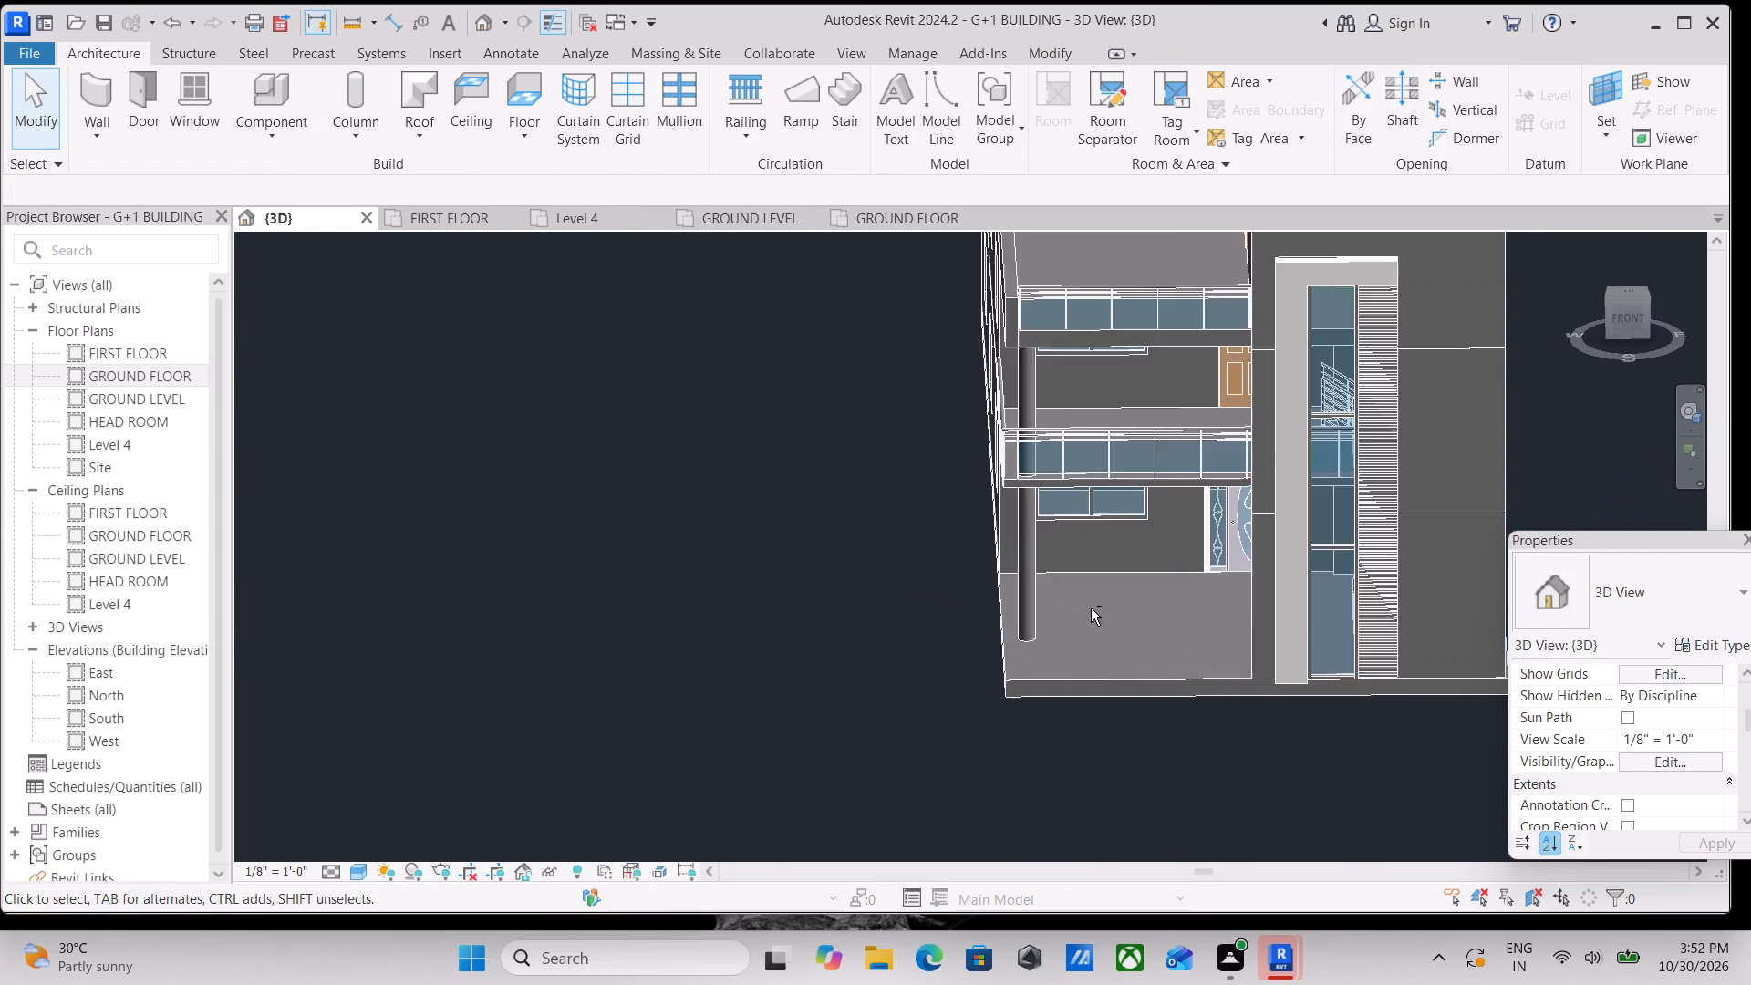
shift+middle_drag(1089, 607, 1078, 484)
shift+middle_drag(1083, 562, 1125, 586)
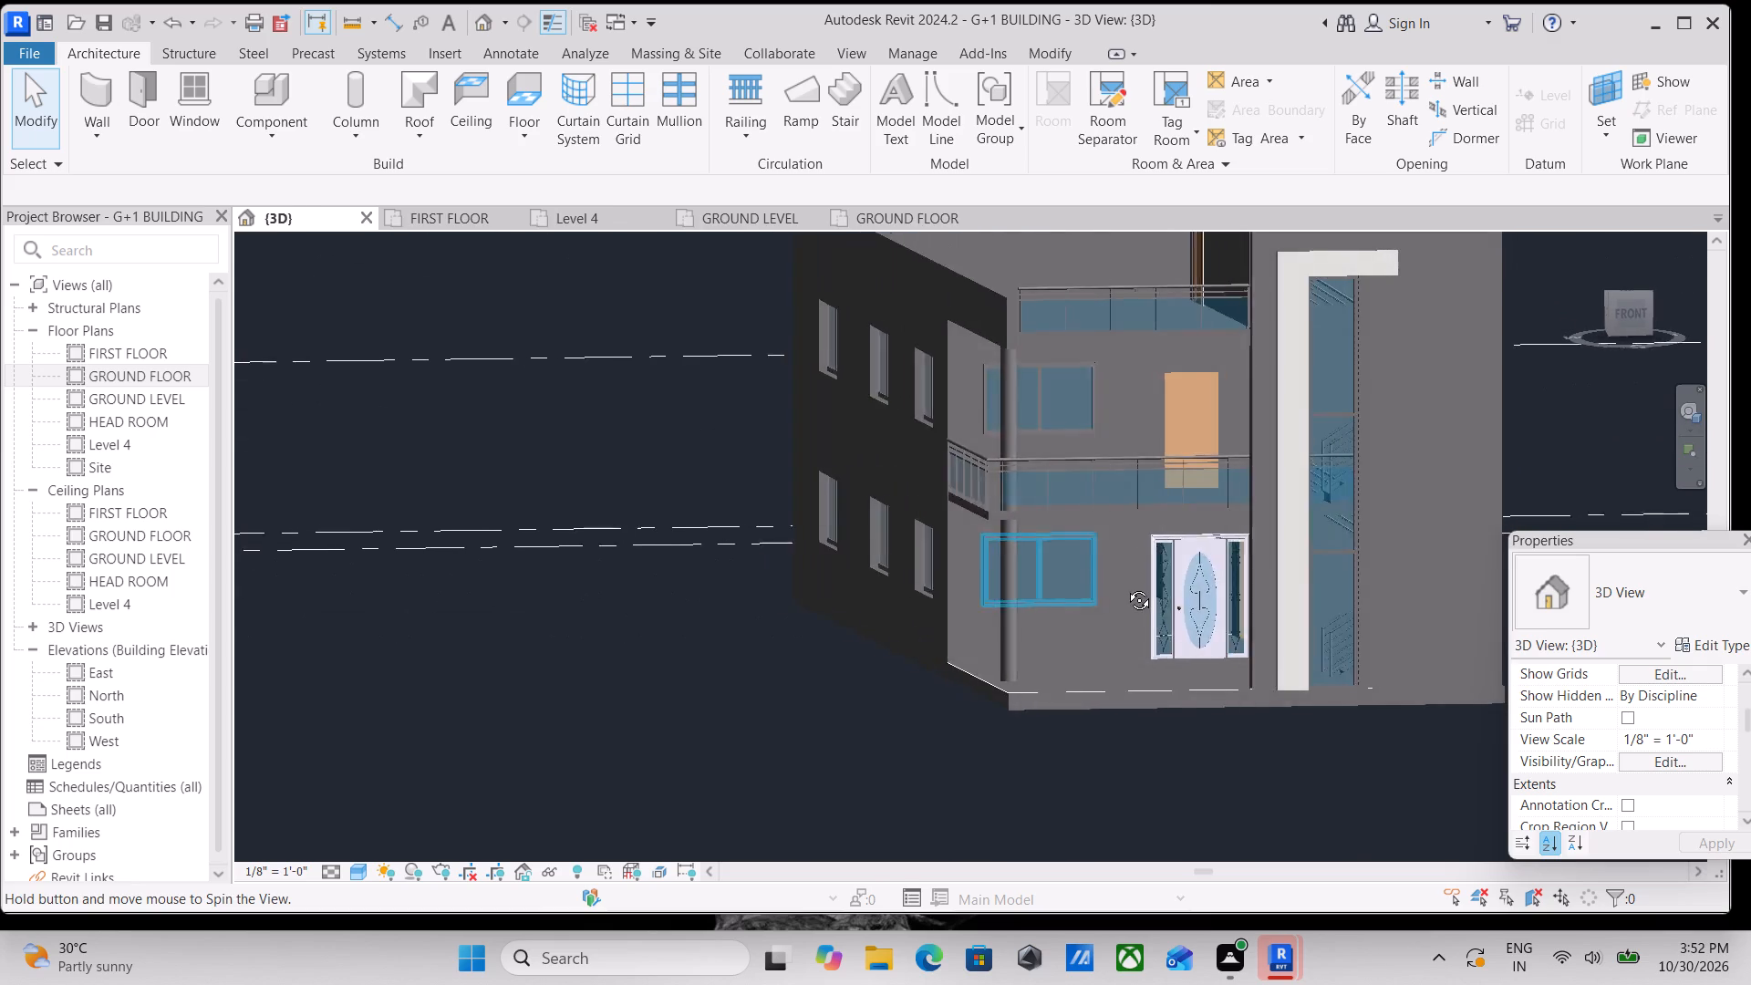
shift+middle_drag(1125, 586, 1128, 586)
shift+middle_drag(907, 551, 967, 617)
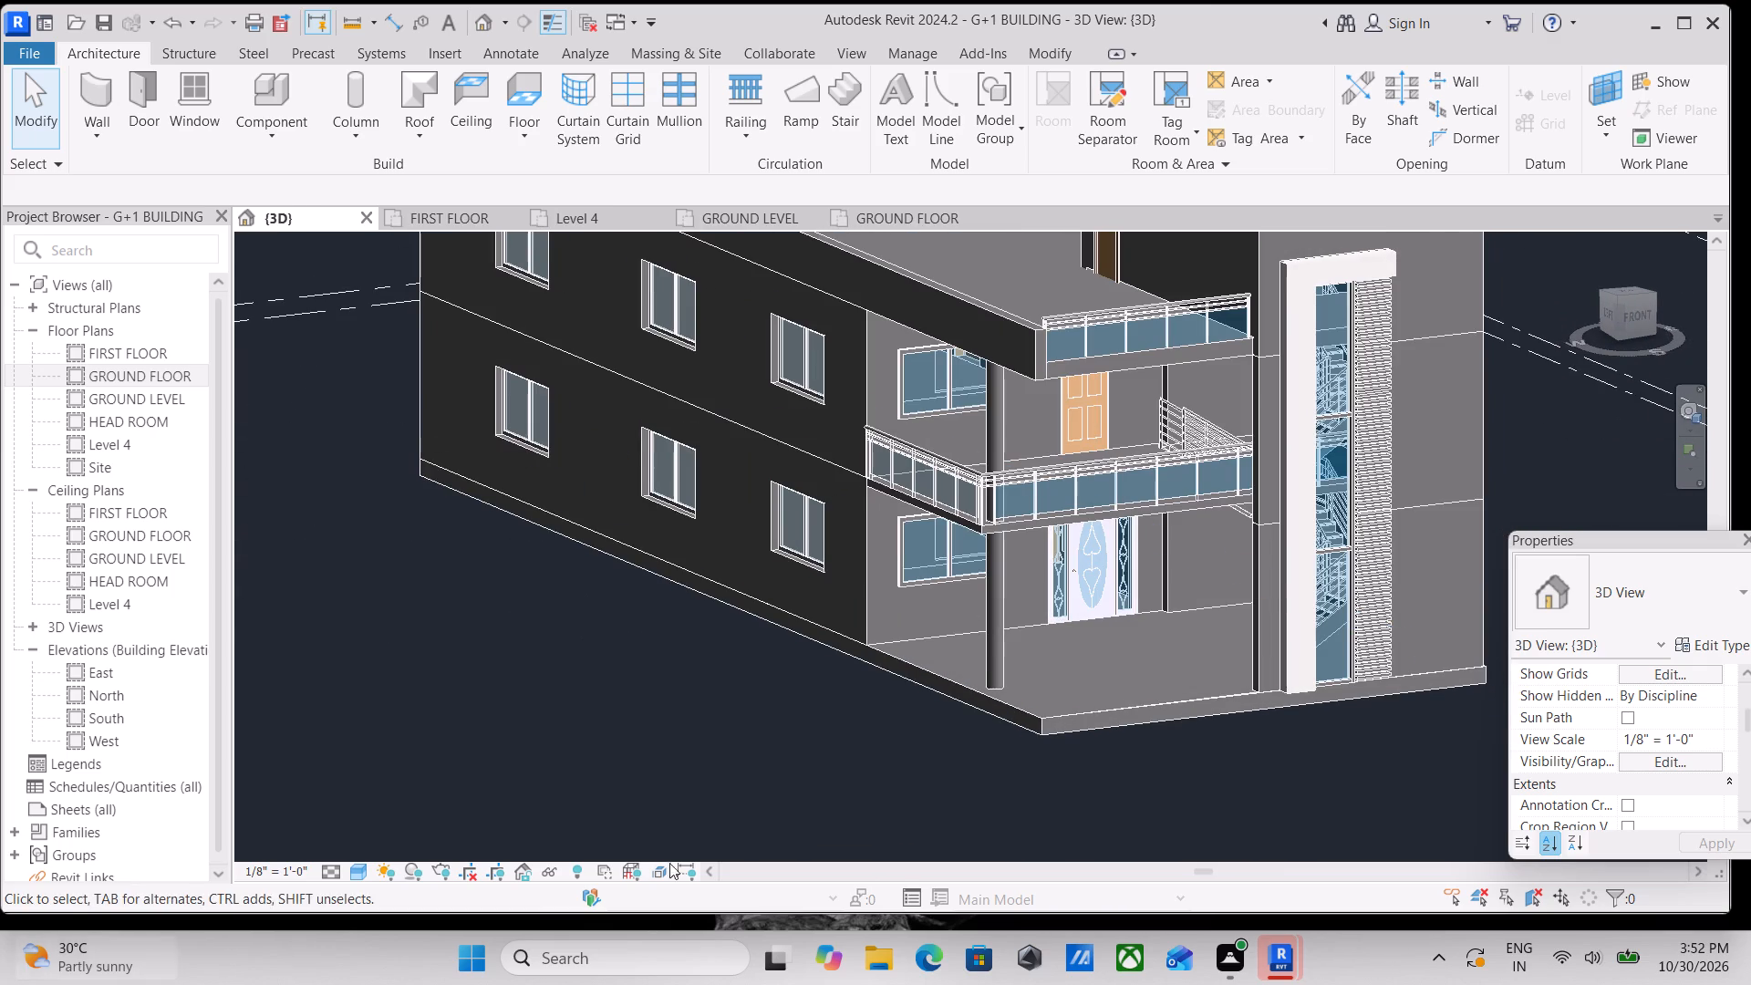
scroll(1104, 629, up, 2)
scroll(1110, 596, down, 1)
middle_drag(1110, 596, 853, 707)
middle_drag(1139, 598, 1065, 643)
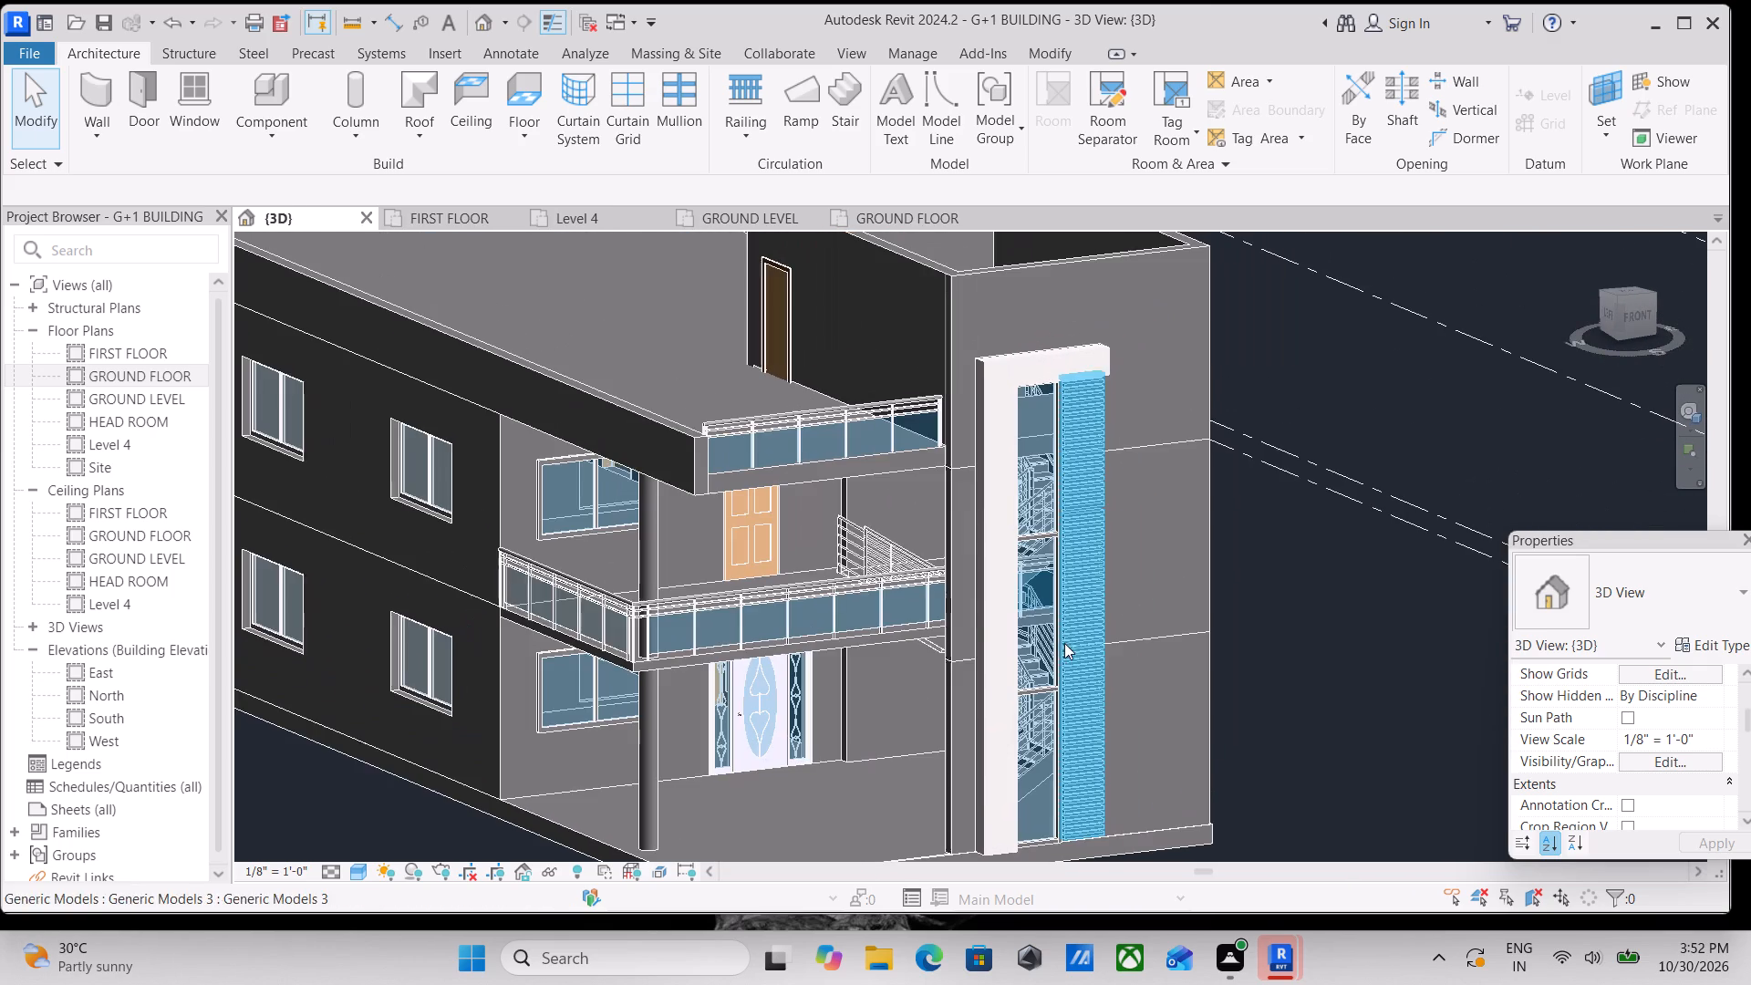
middle_drag(885, 584, 961, 534)
scroll(831, 577, up, 3)
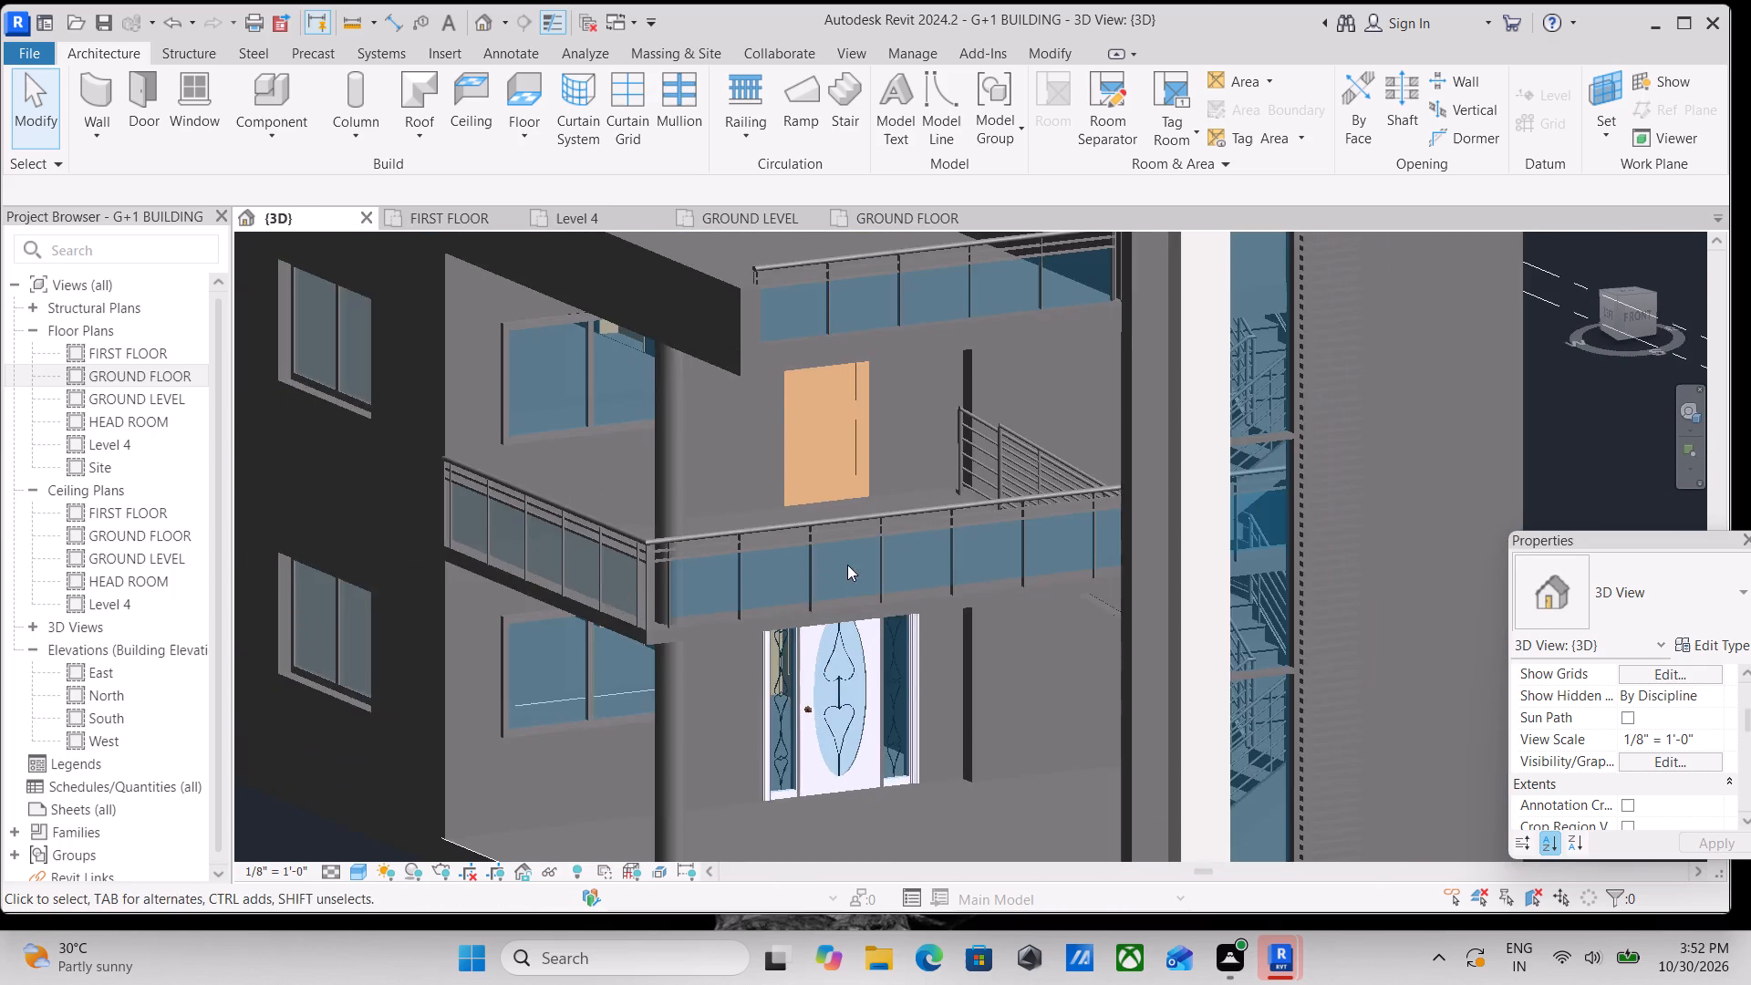
middle_drag(847, 565, 899, 546)
scroll(912, 542, down, 2)
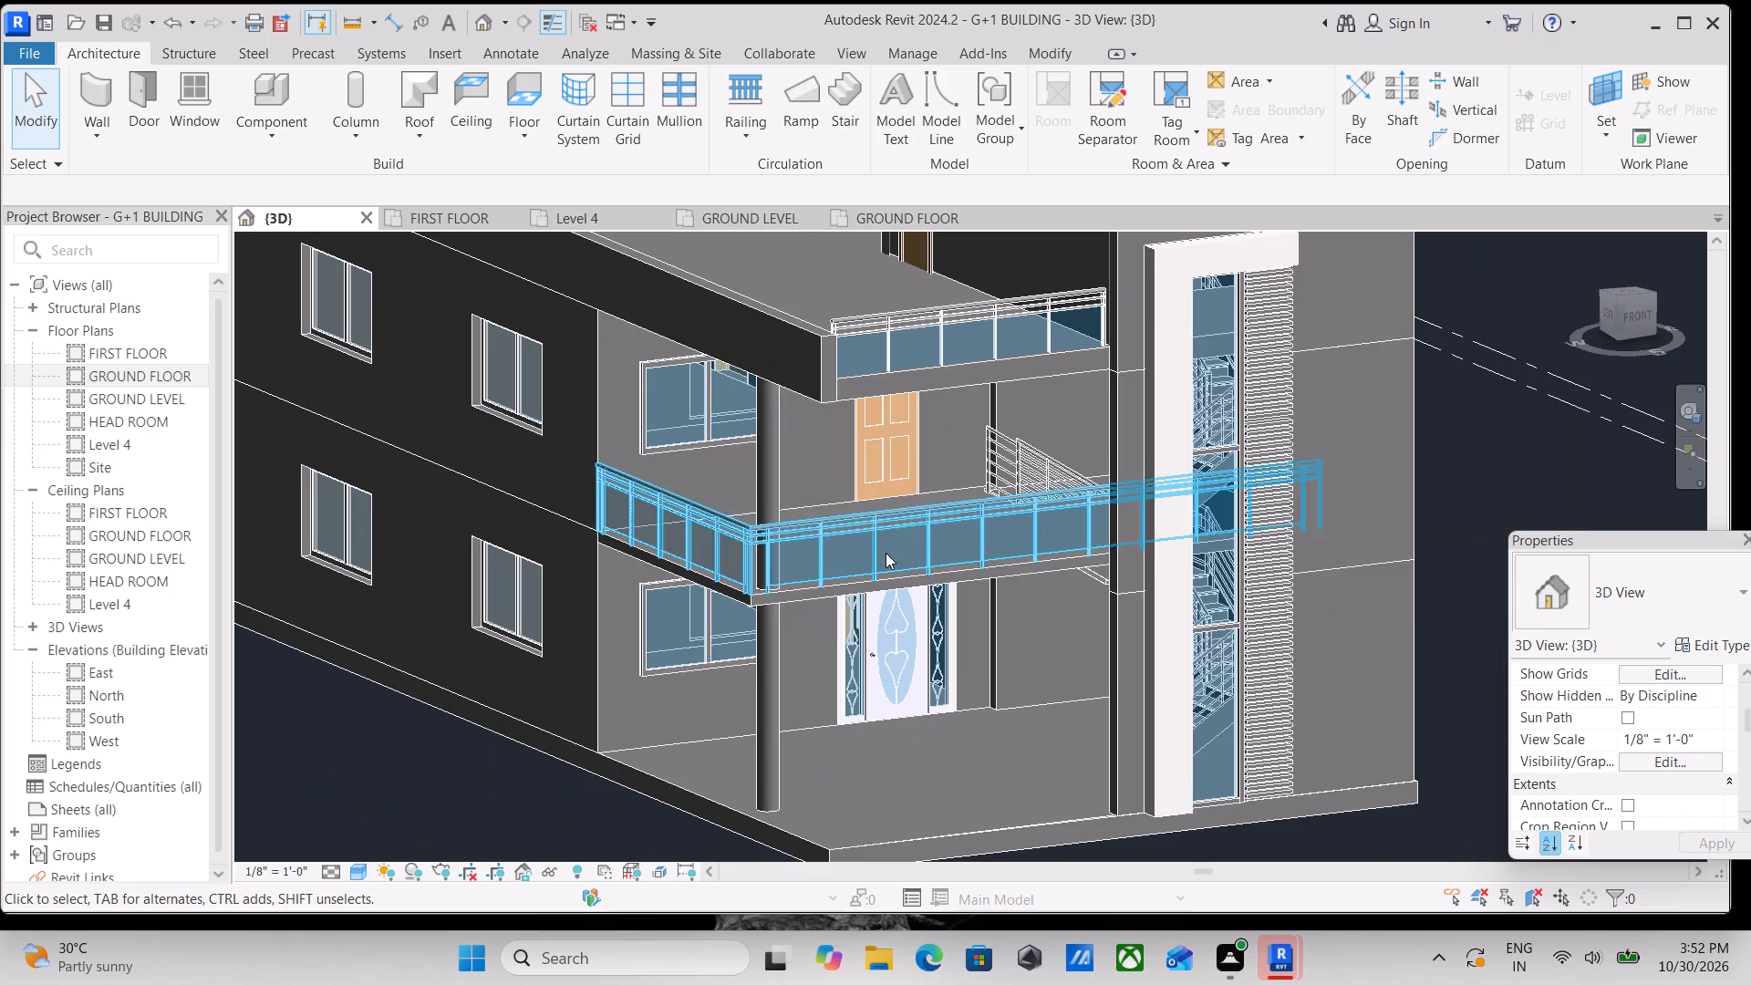
middle_drag(886, 553, 1123, 574)
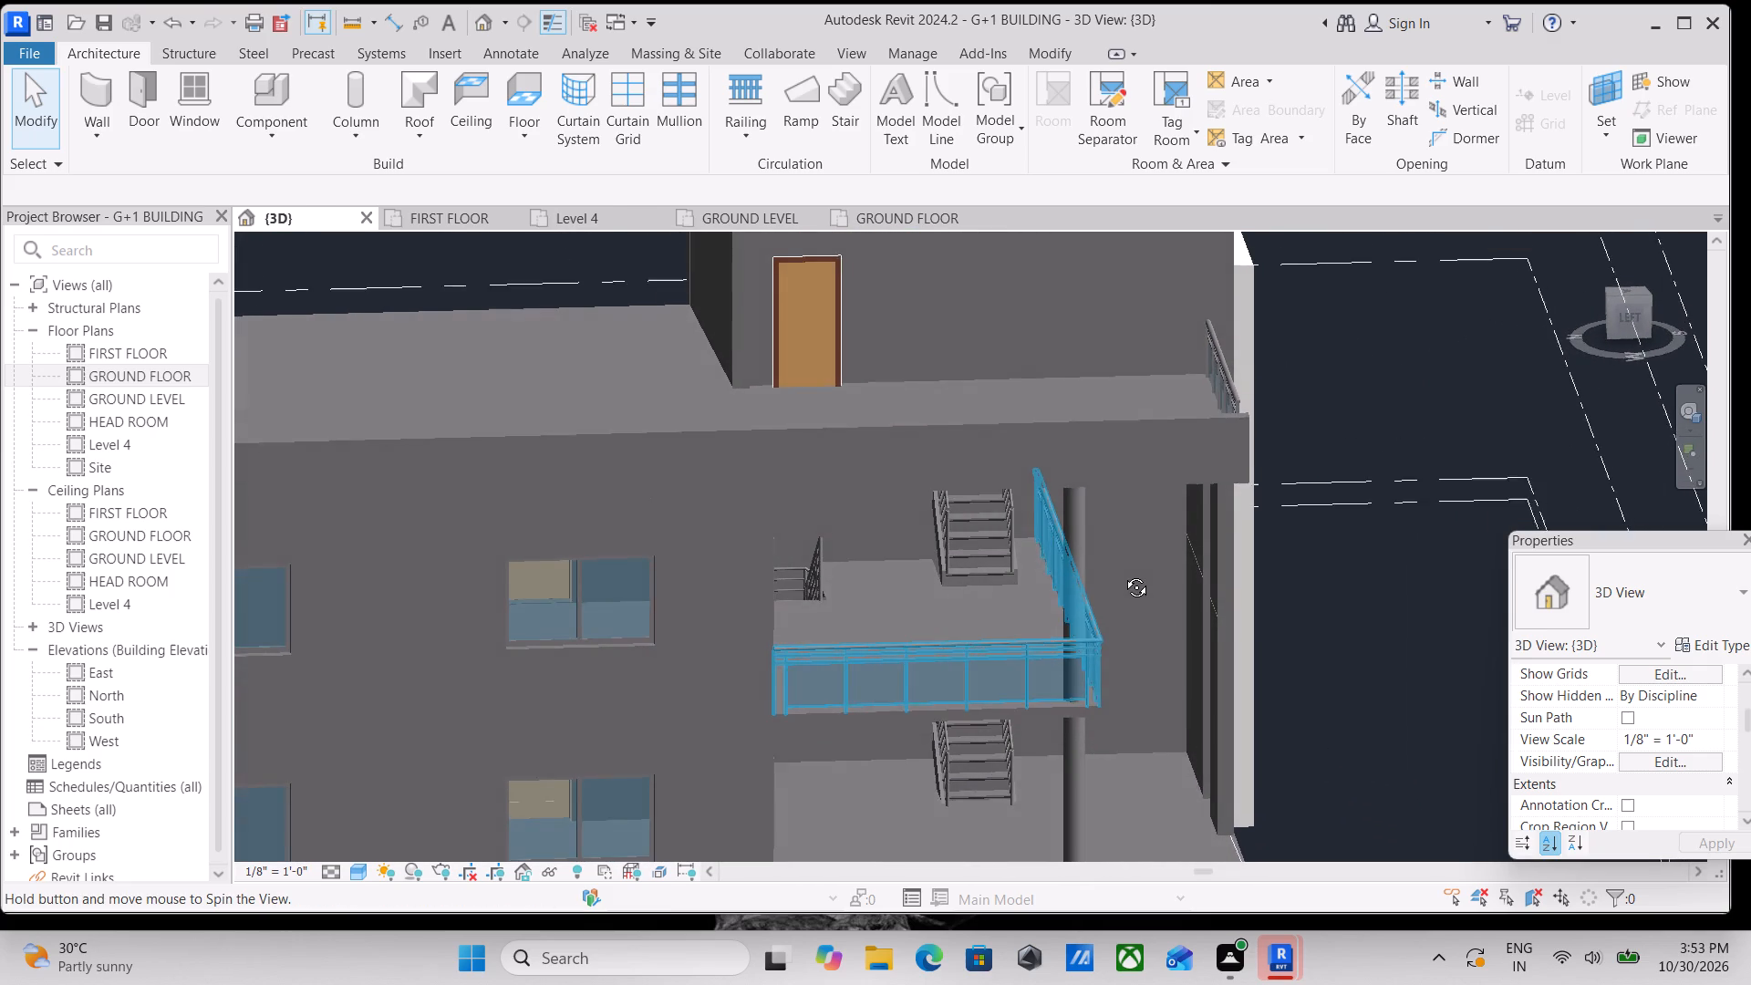
middle_drag(1123, 574, 1119, 559)
shift+middle_drag(1119, 559, 1103, 532)
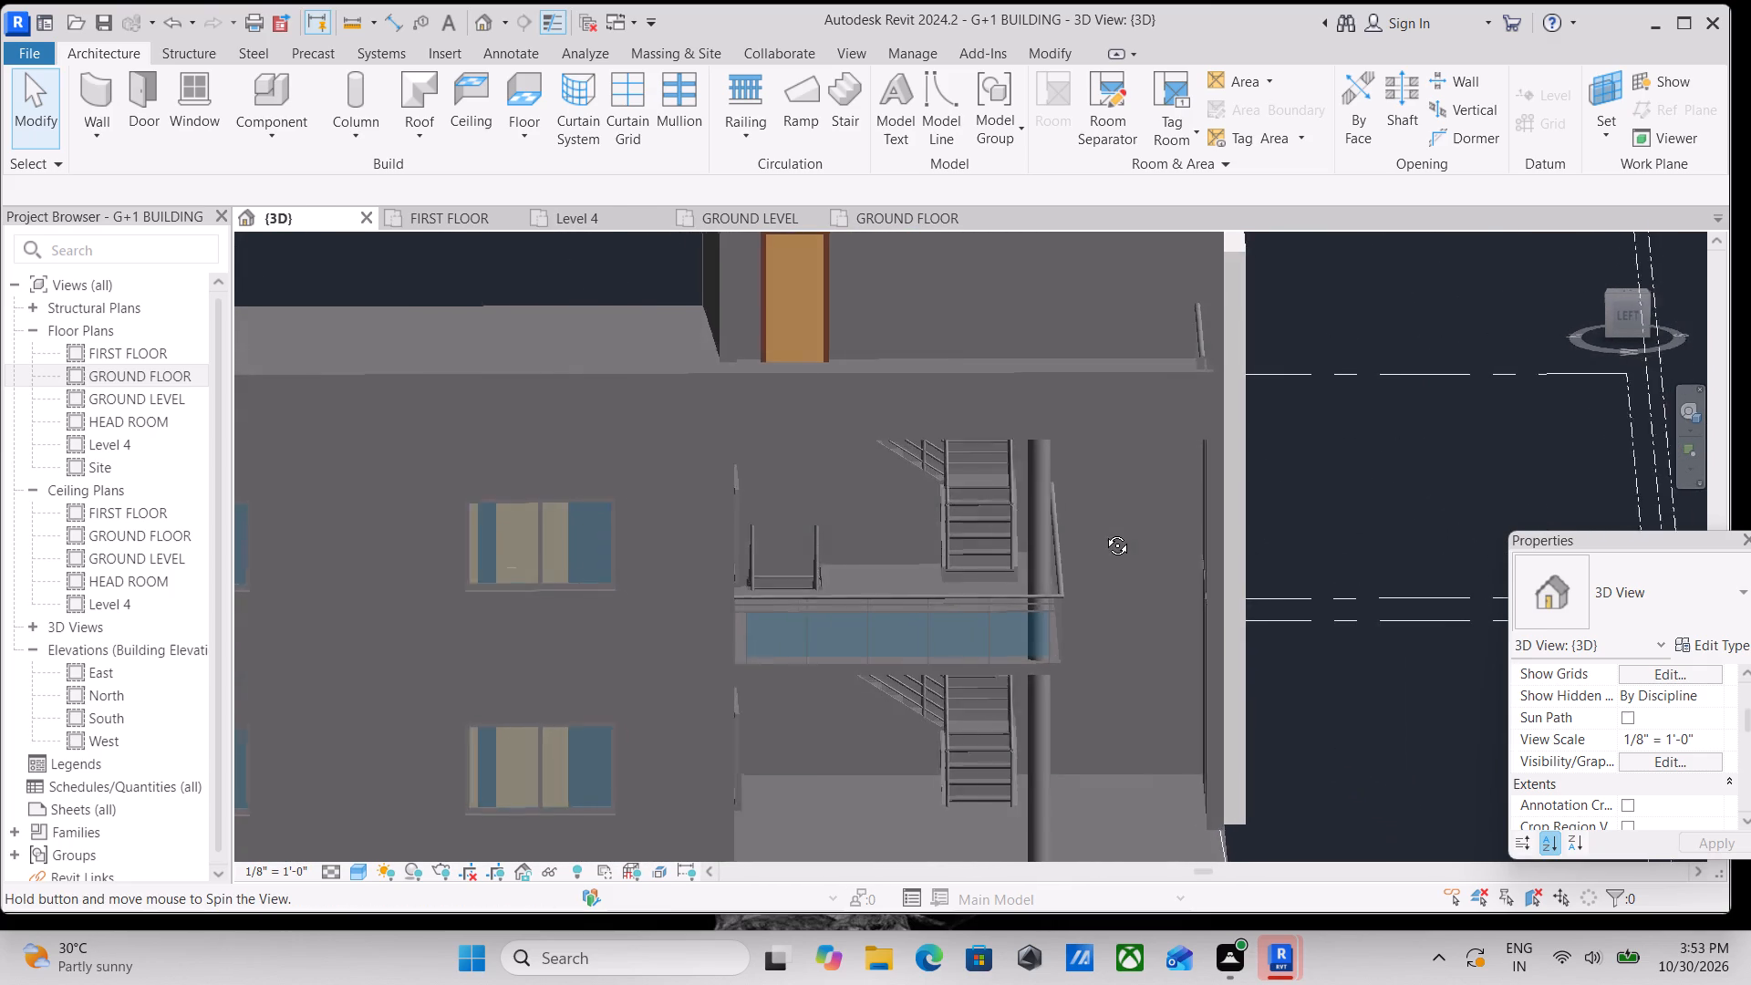
shift+middle_drag(1103, 532, 1082, 492)
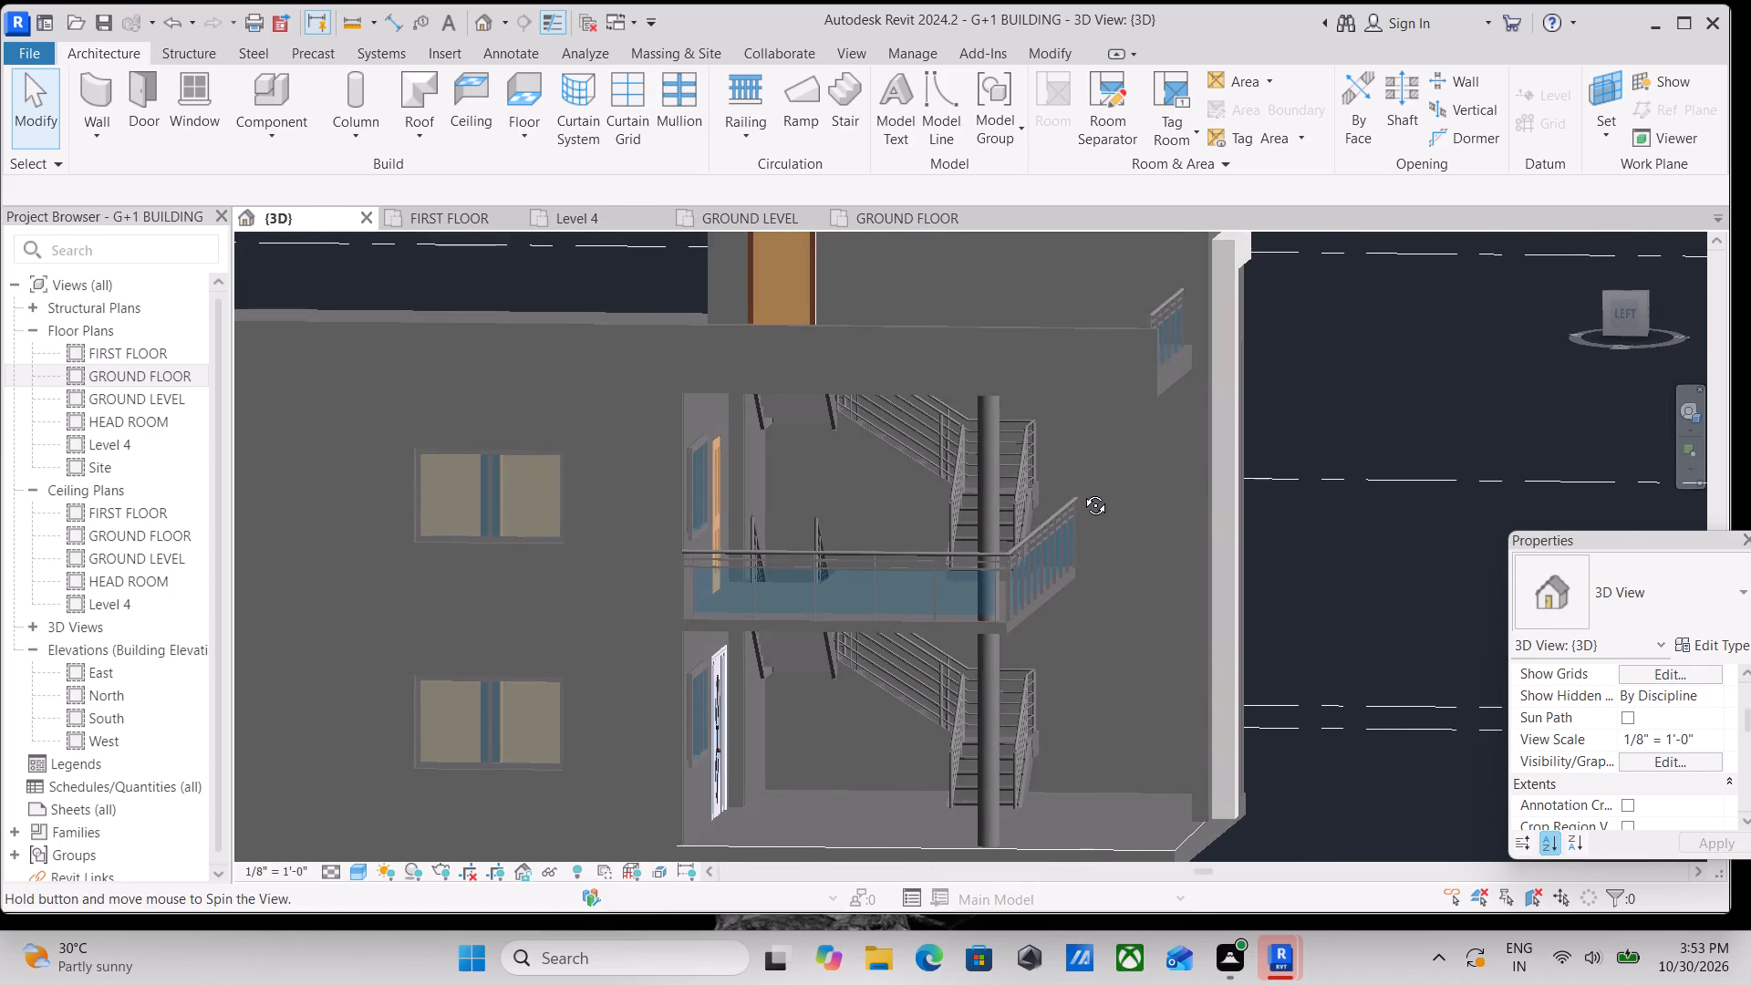
shift+middle_drag(1082, 492, 741, 563)
shift+middle_drag(771, 557, 834, 541)
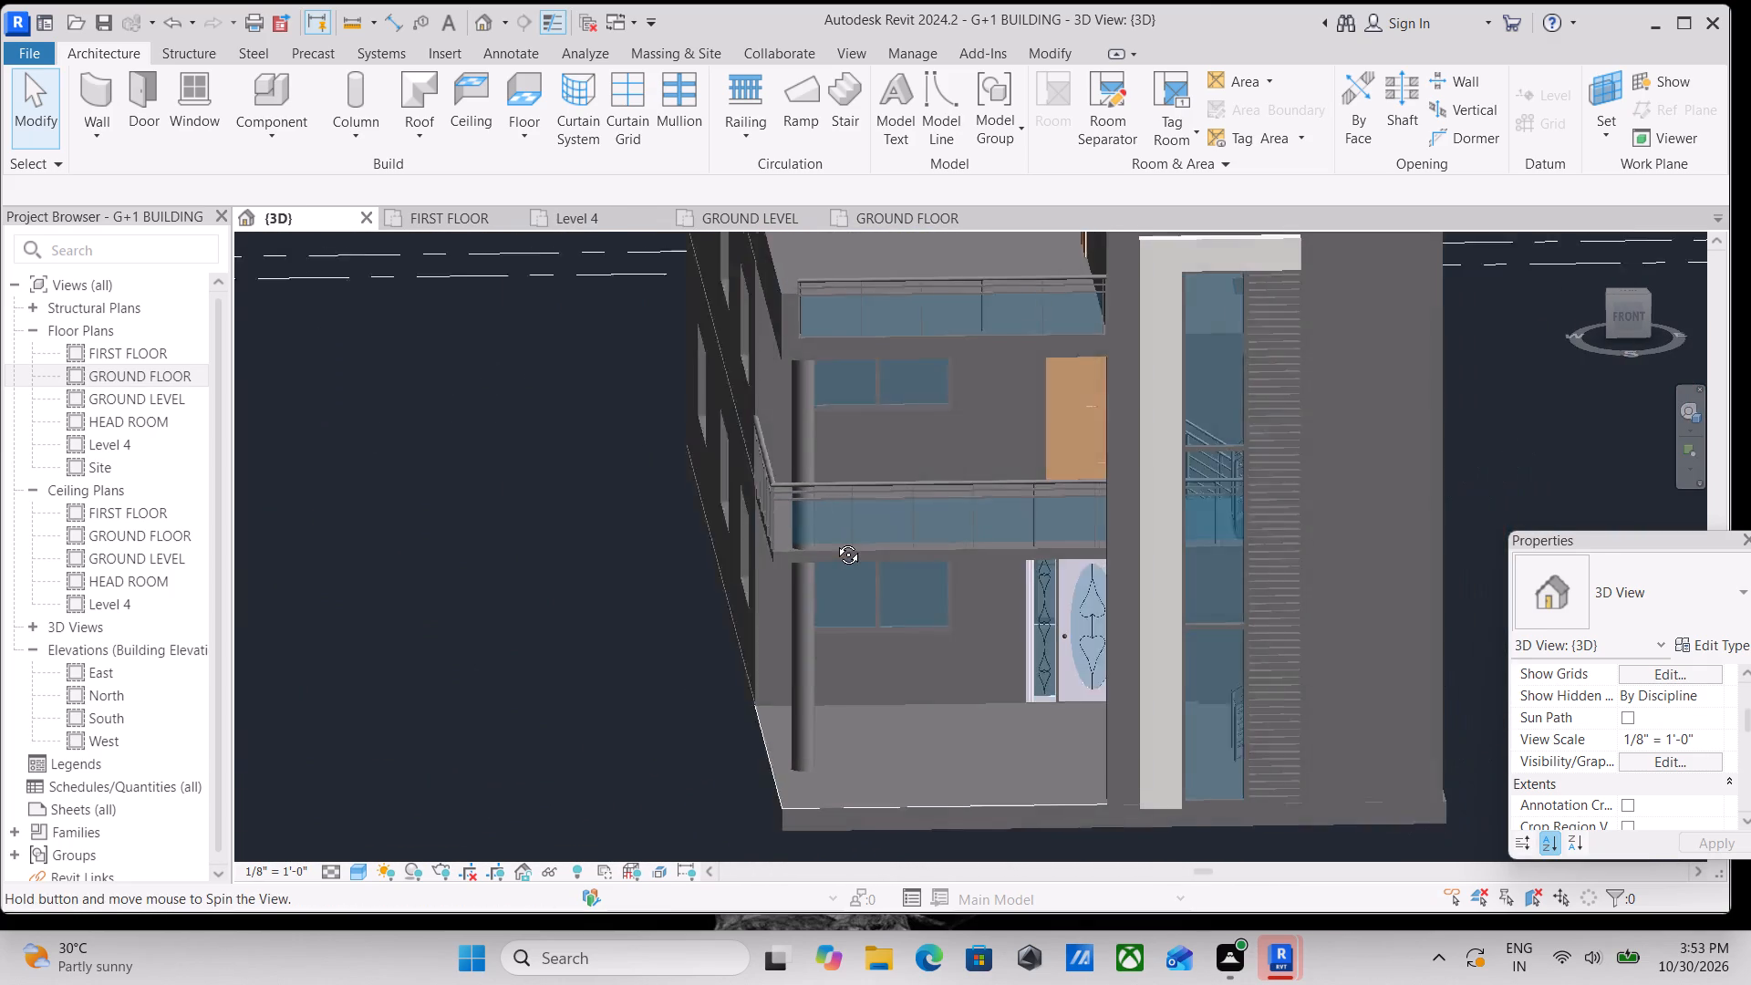
shift+middle_drag(834, 541, 838, 541)
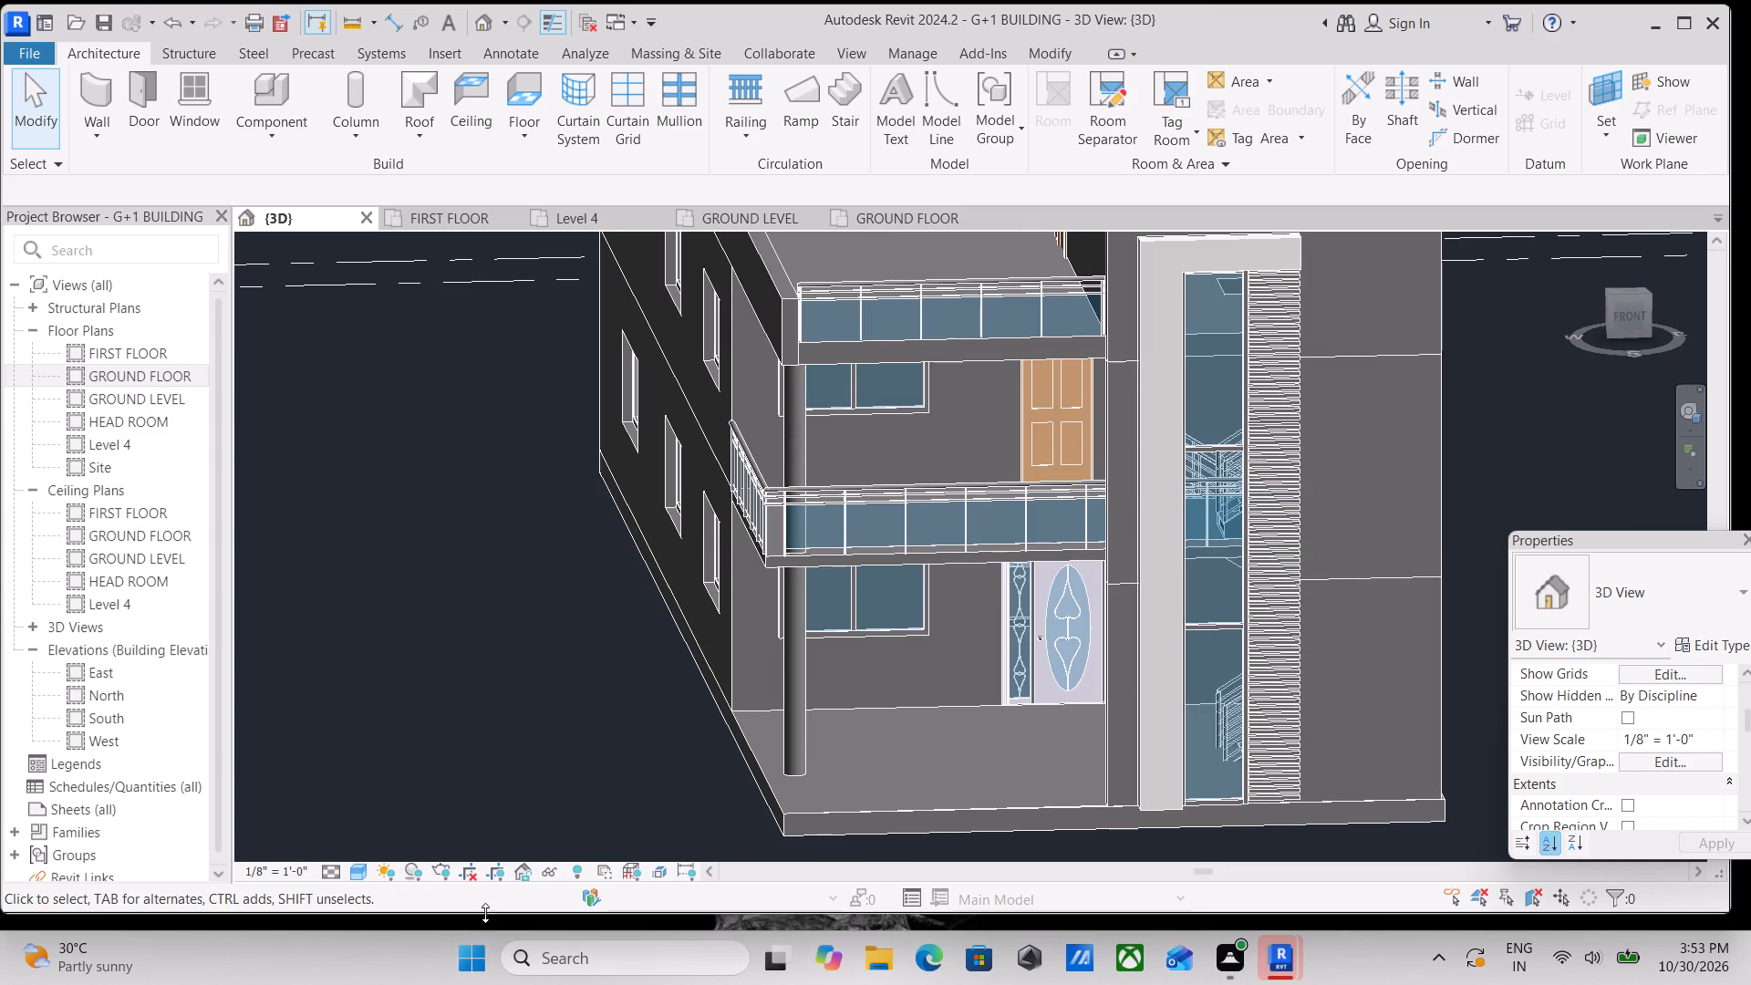
Open the WhatsApp reference image in Photos and study the balcony surround, columns and ground-floor portico.
click(475, 952)
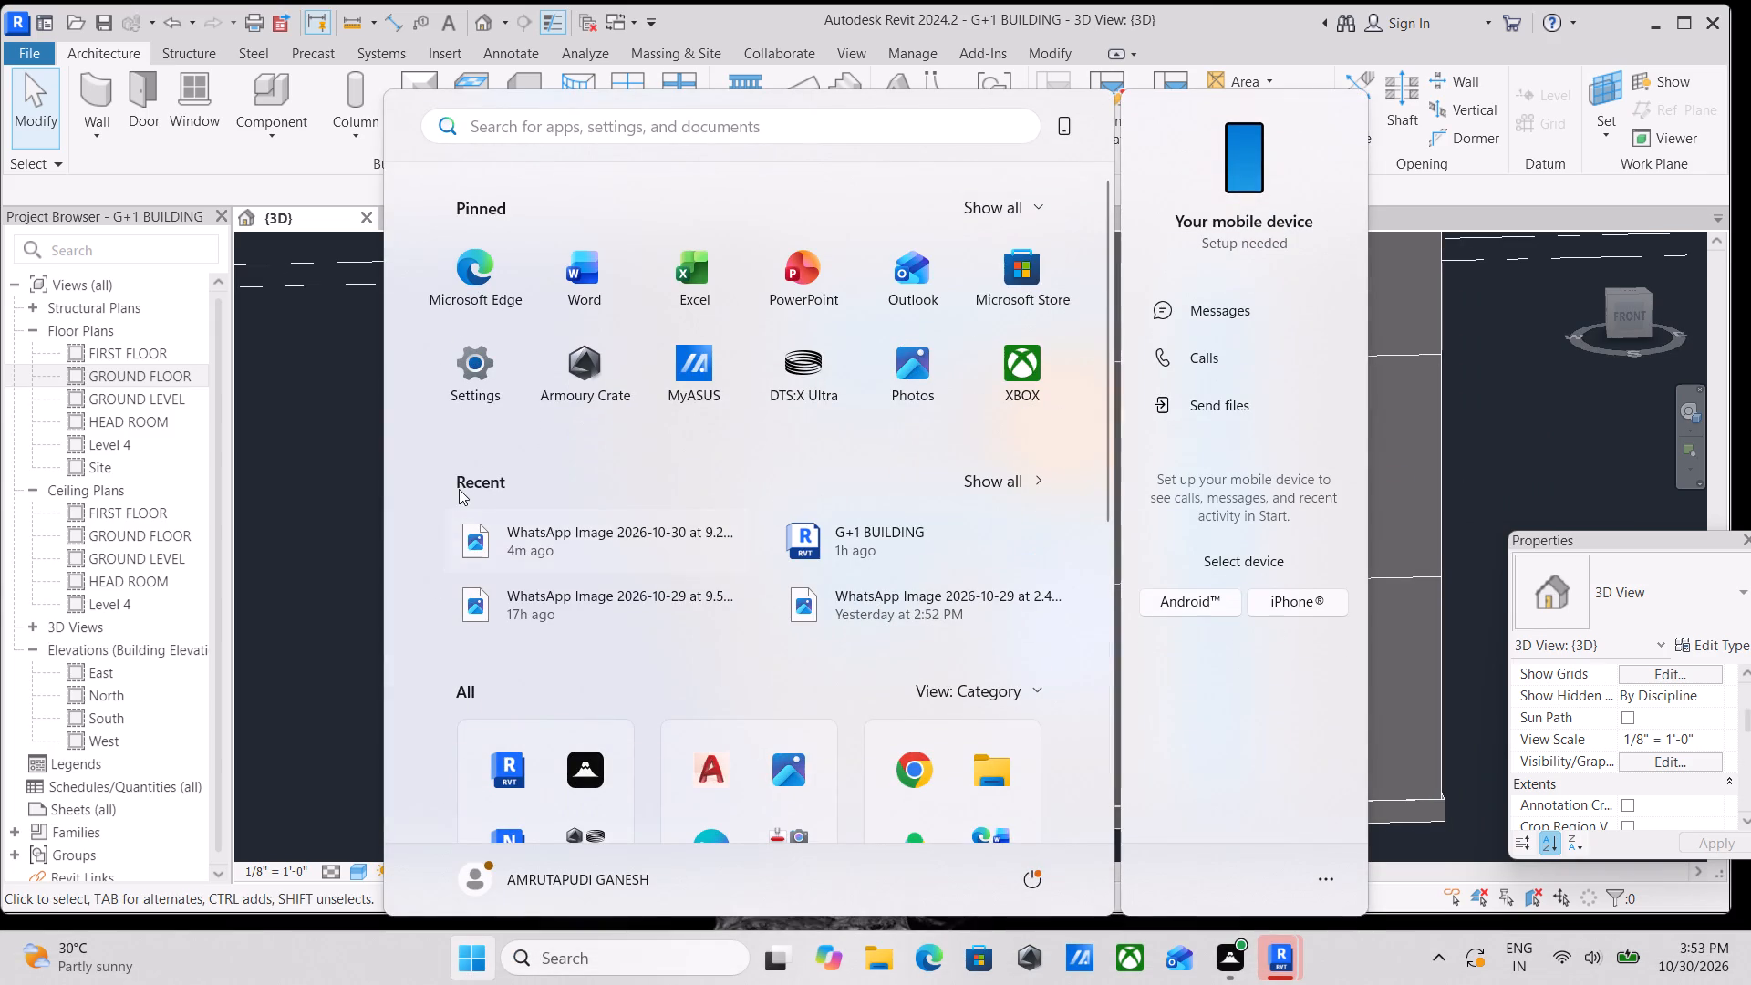
click(478, 532)
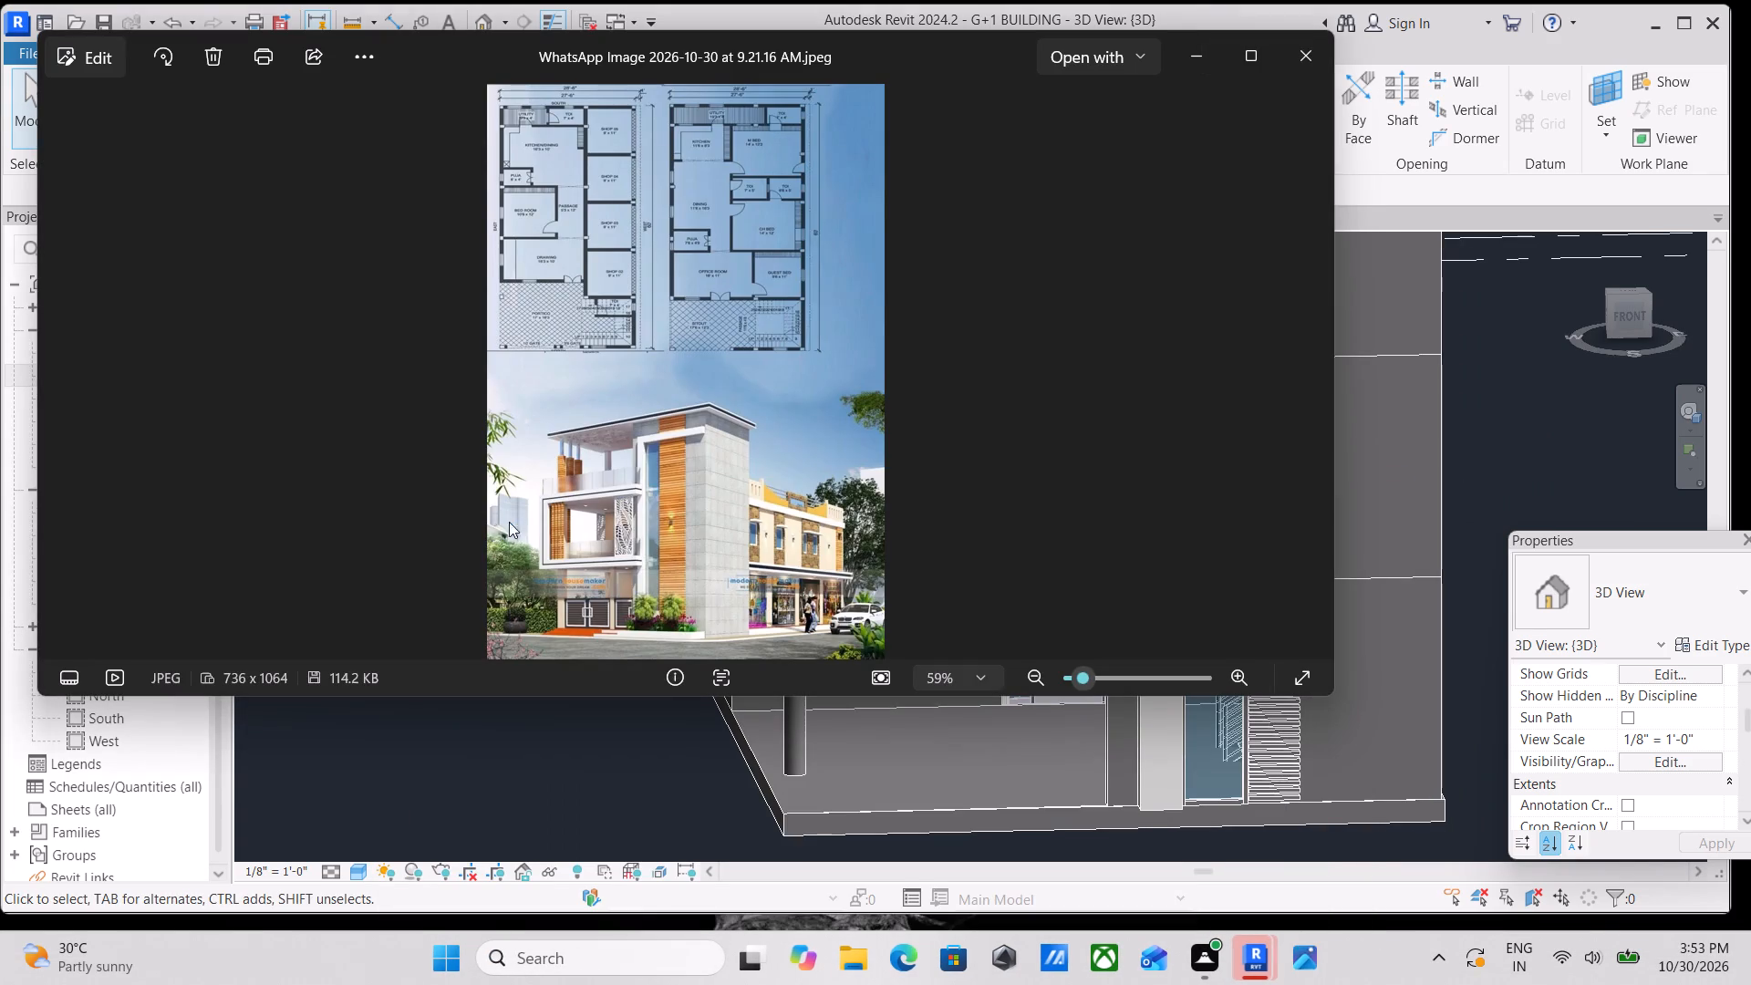
scroll(930, 370, up, 2)
middle_drag(649, 481, 720, 321)
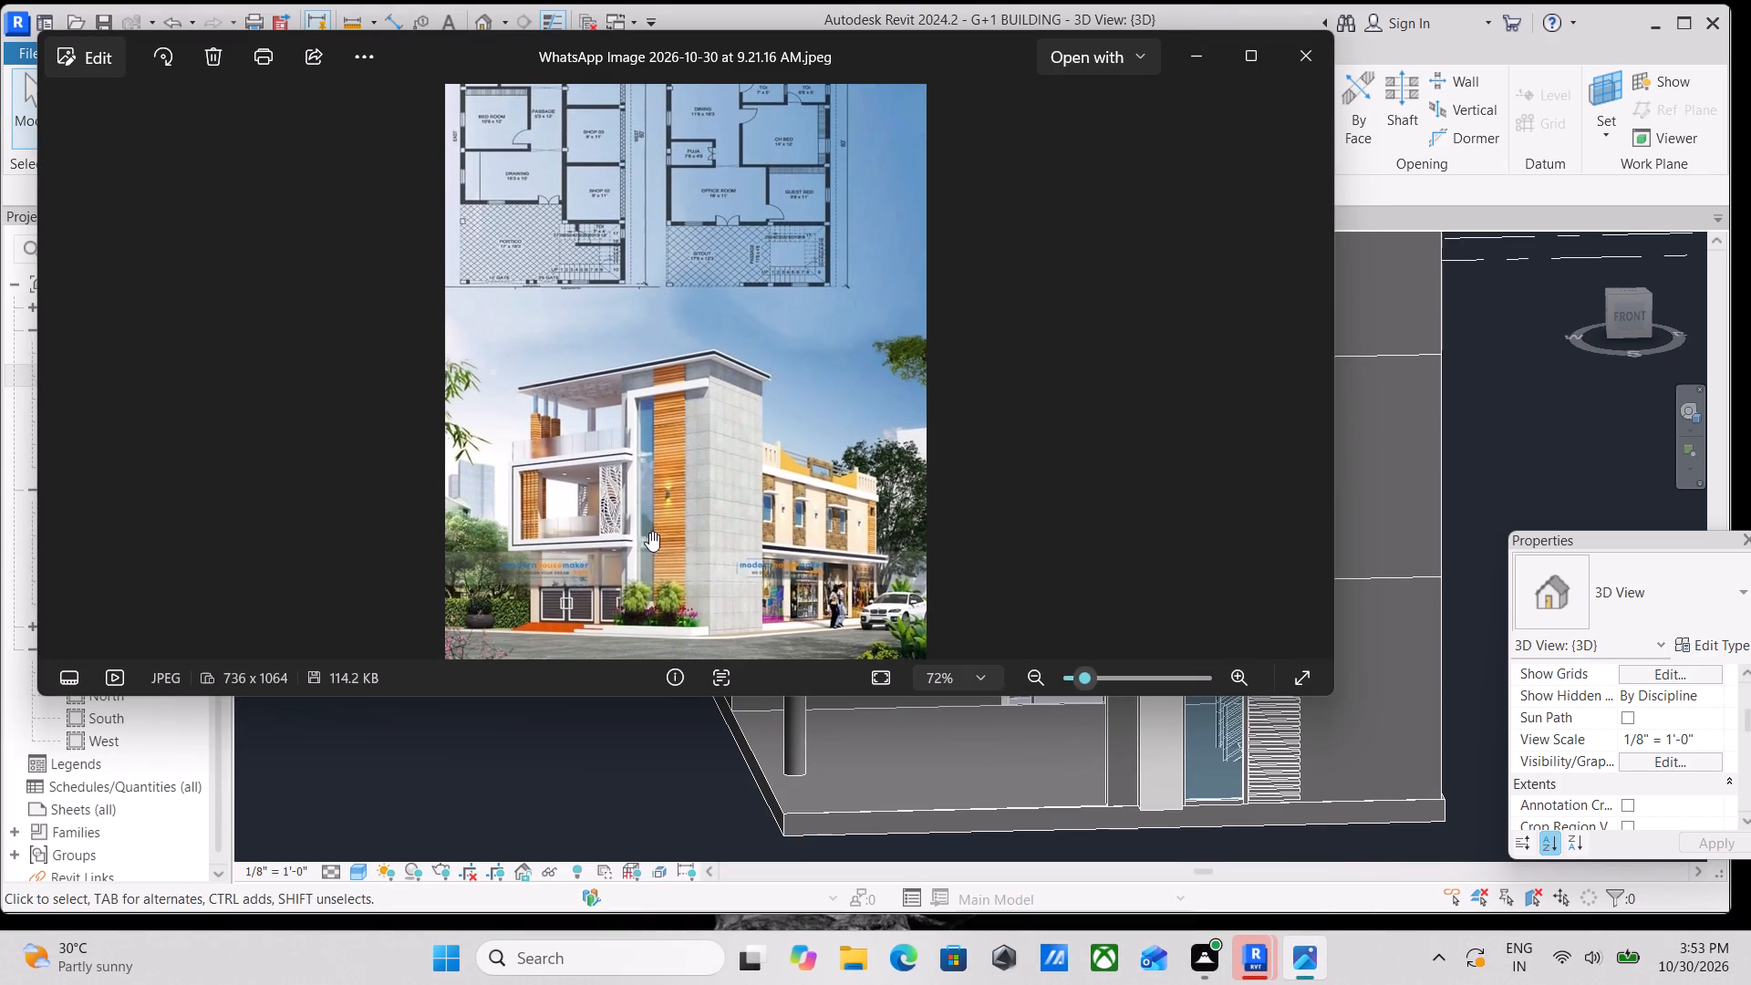
scroll(643, 540, up, 11)
middle_drag(544, 482, 646, 377)
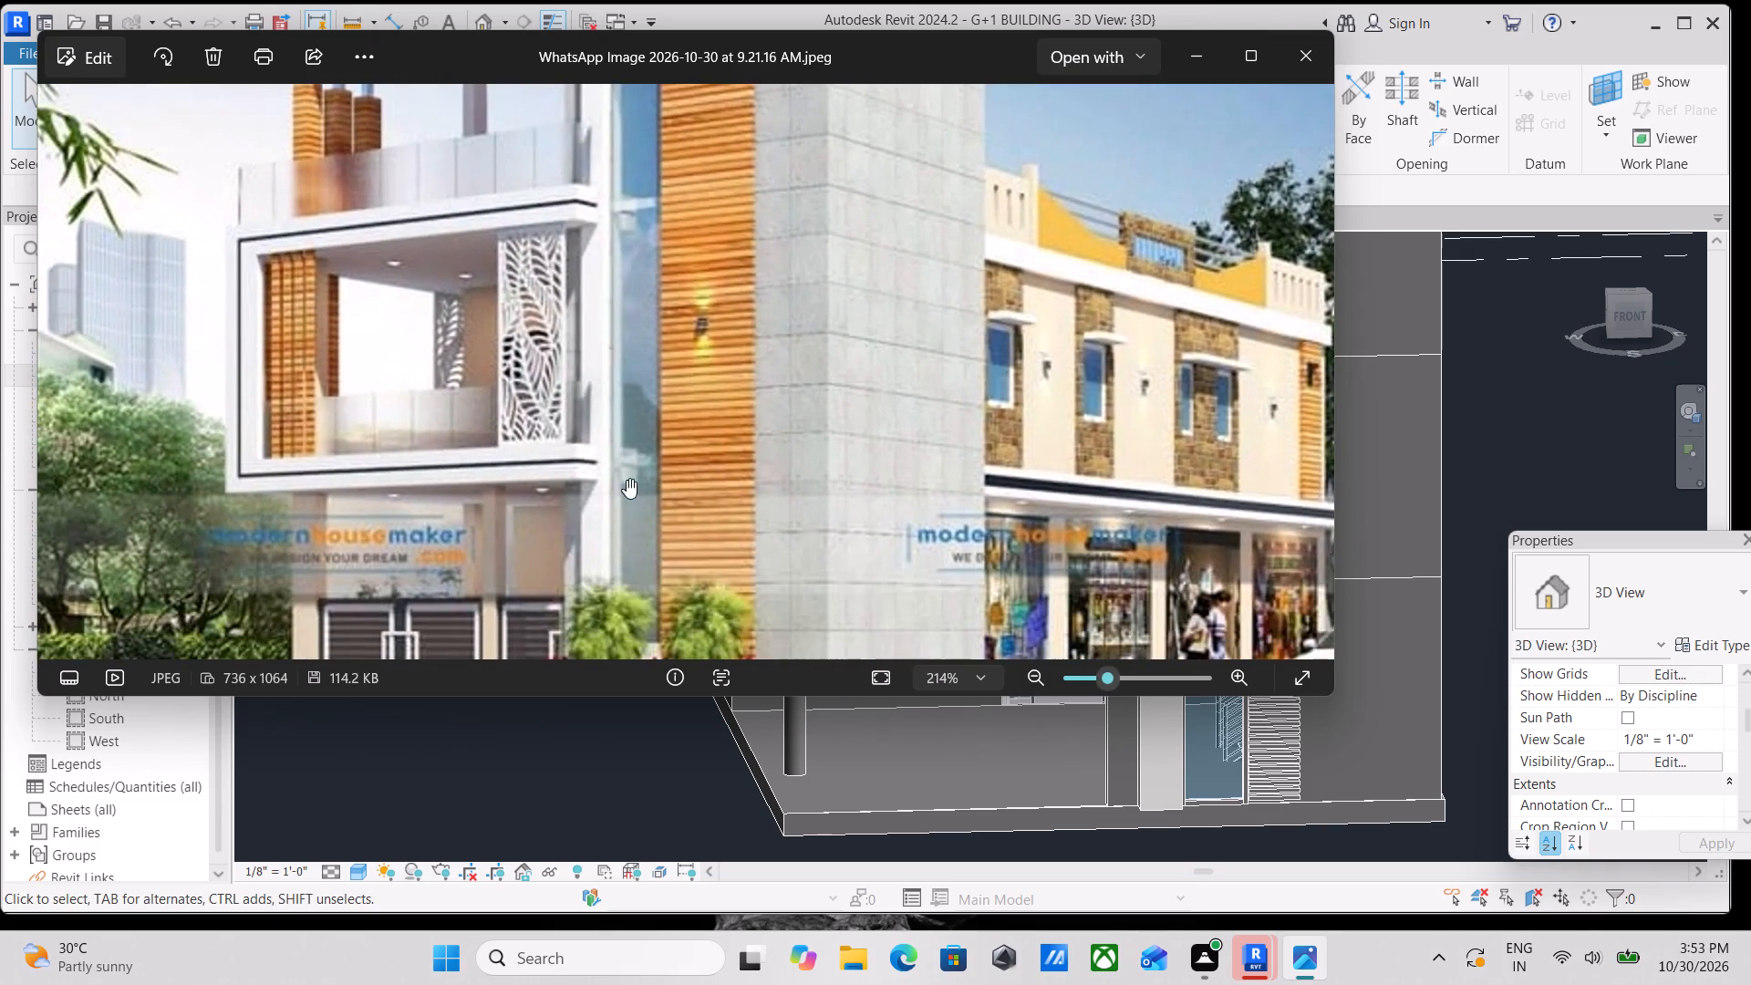
middle_drag(539, 561, 574, 511)
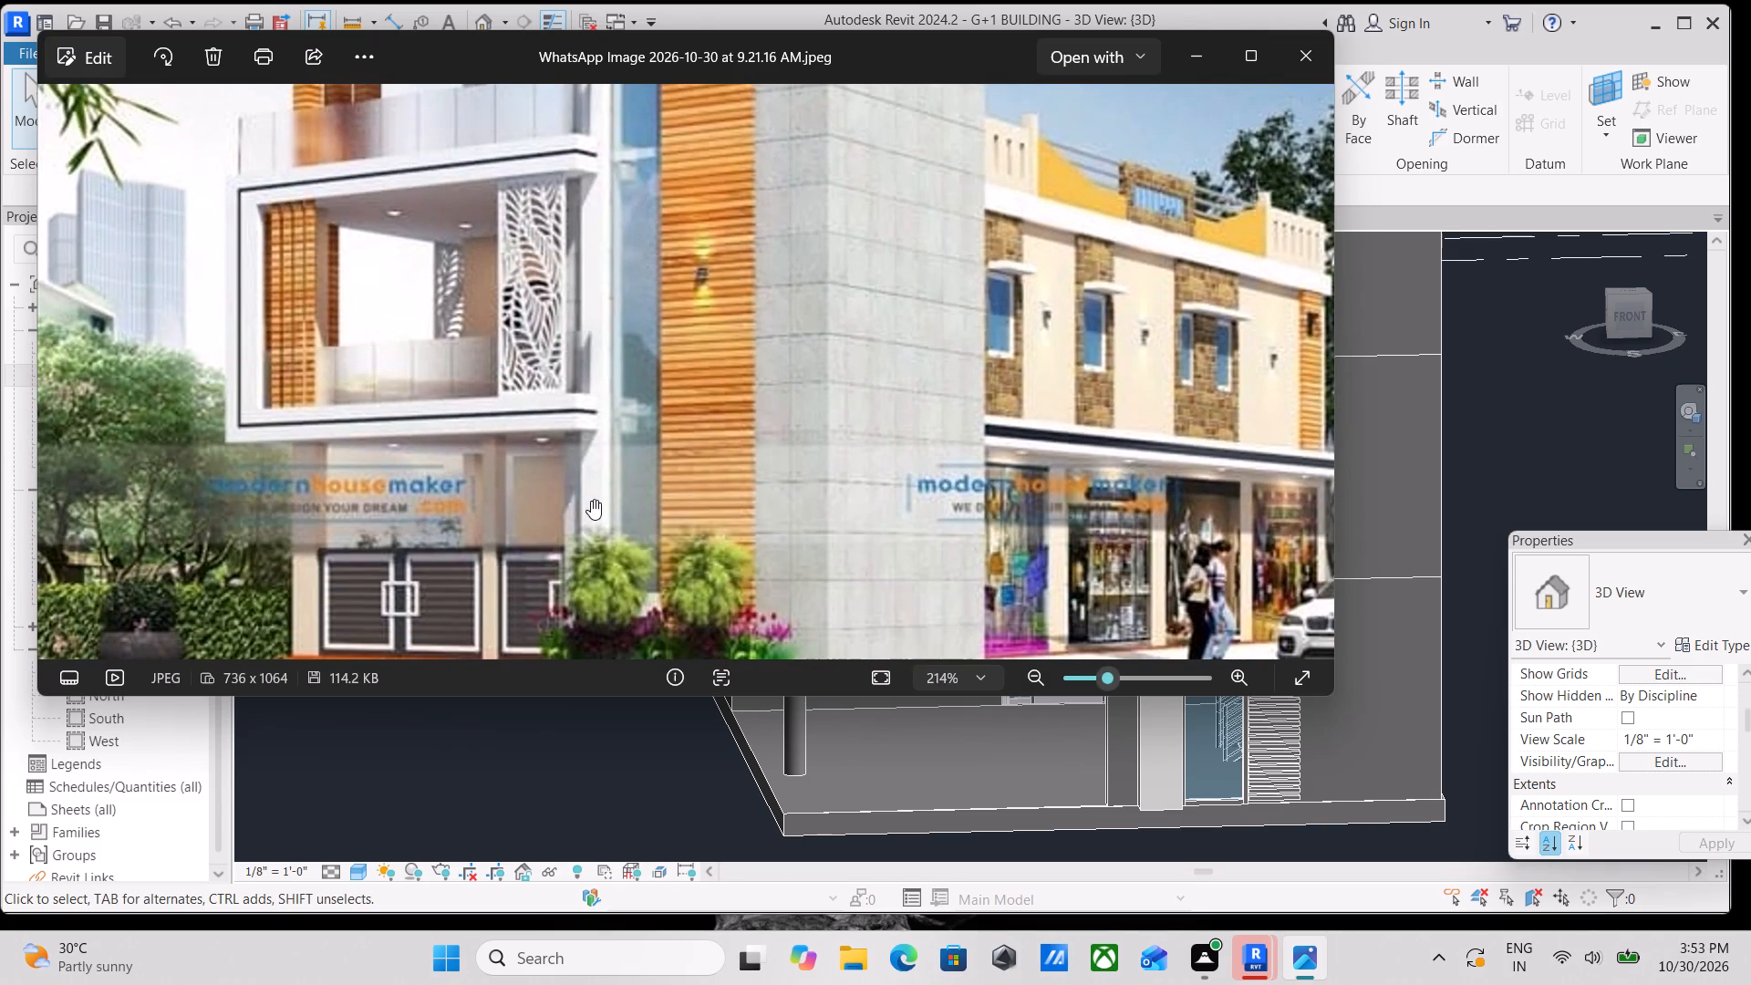
scroll(591, 498, down, 2)
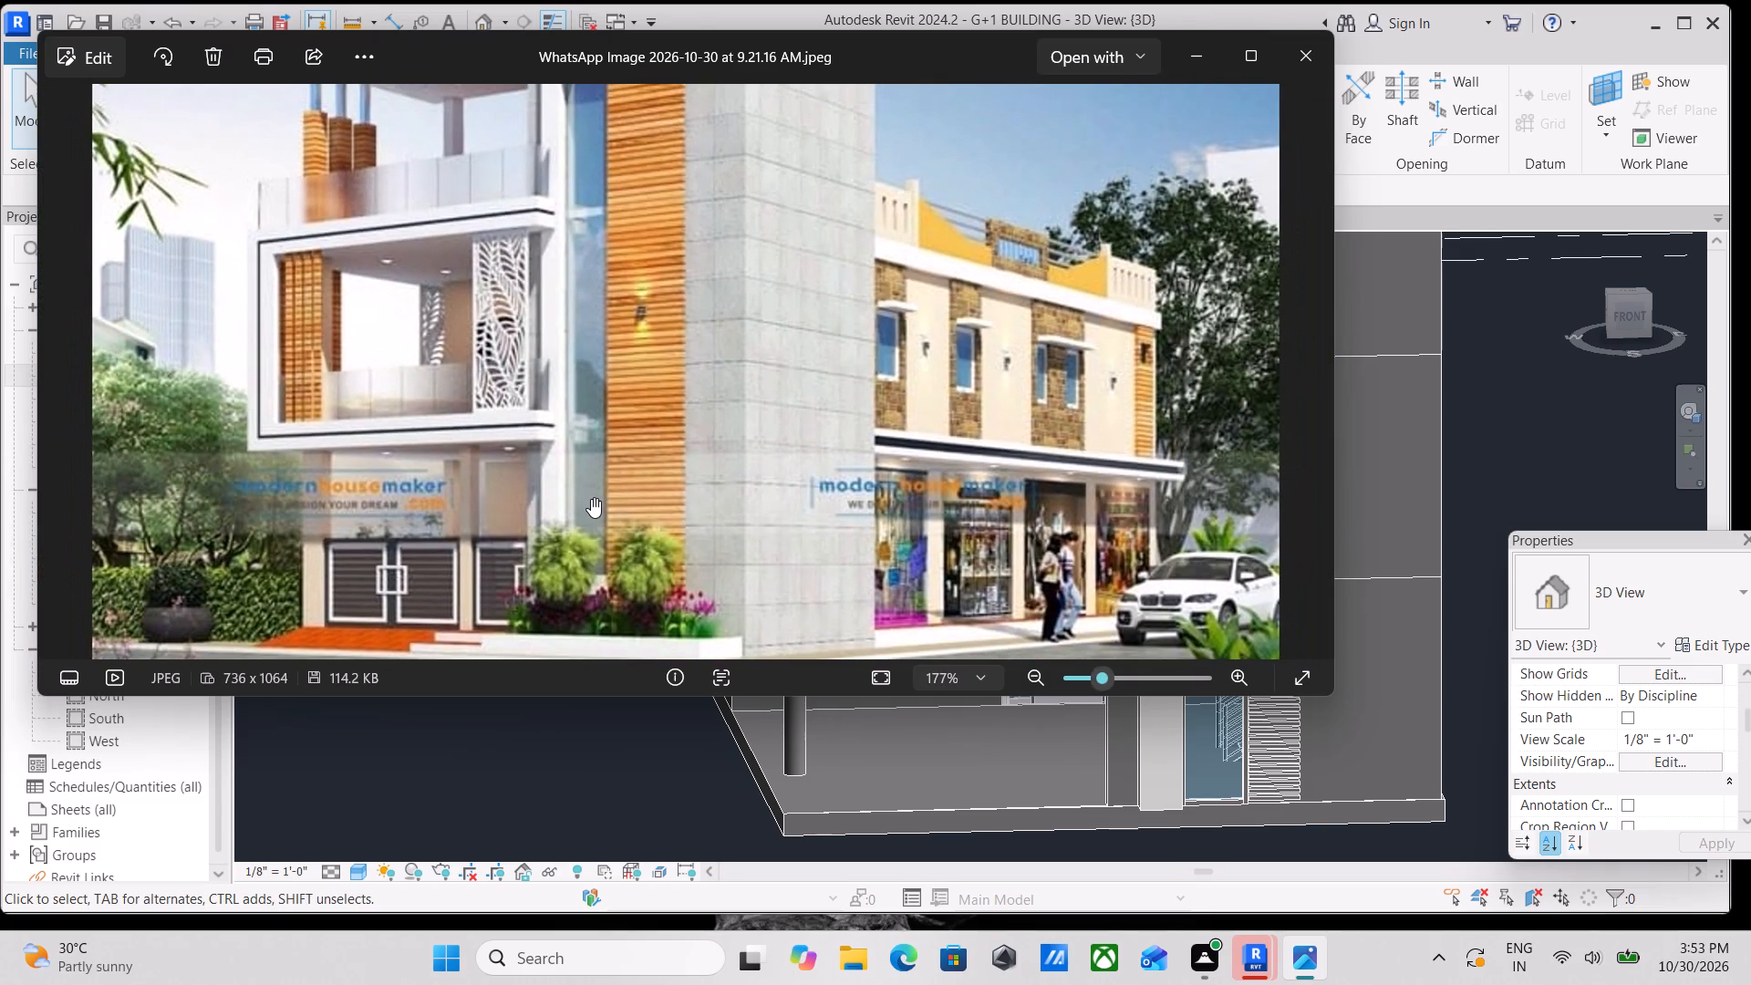
scroll(591, 498, down, 3)
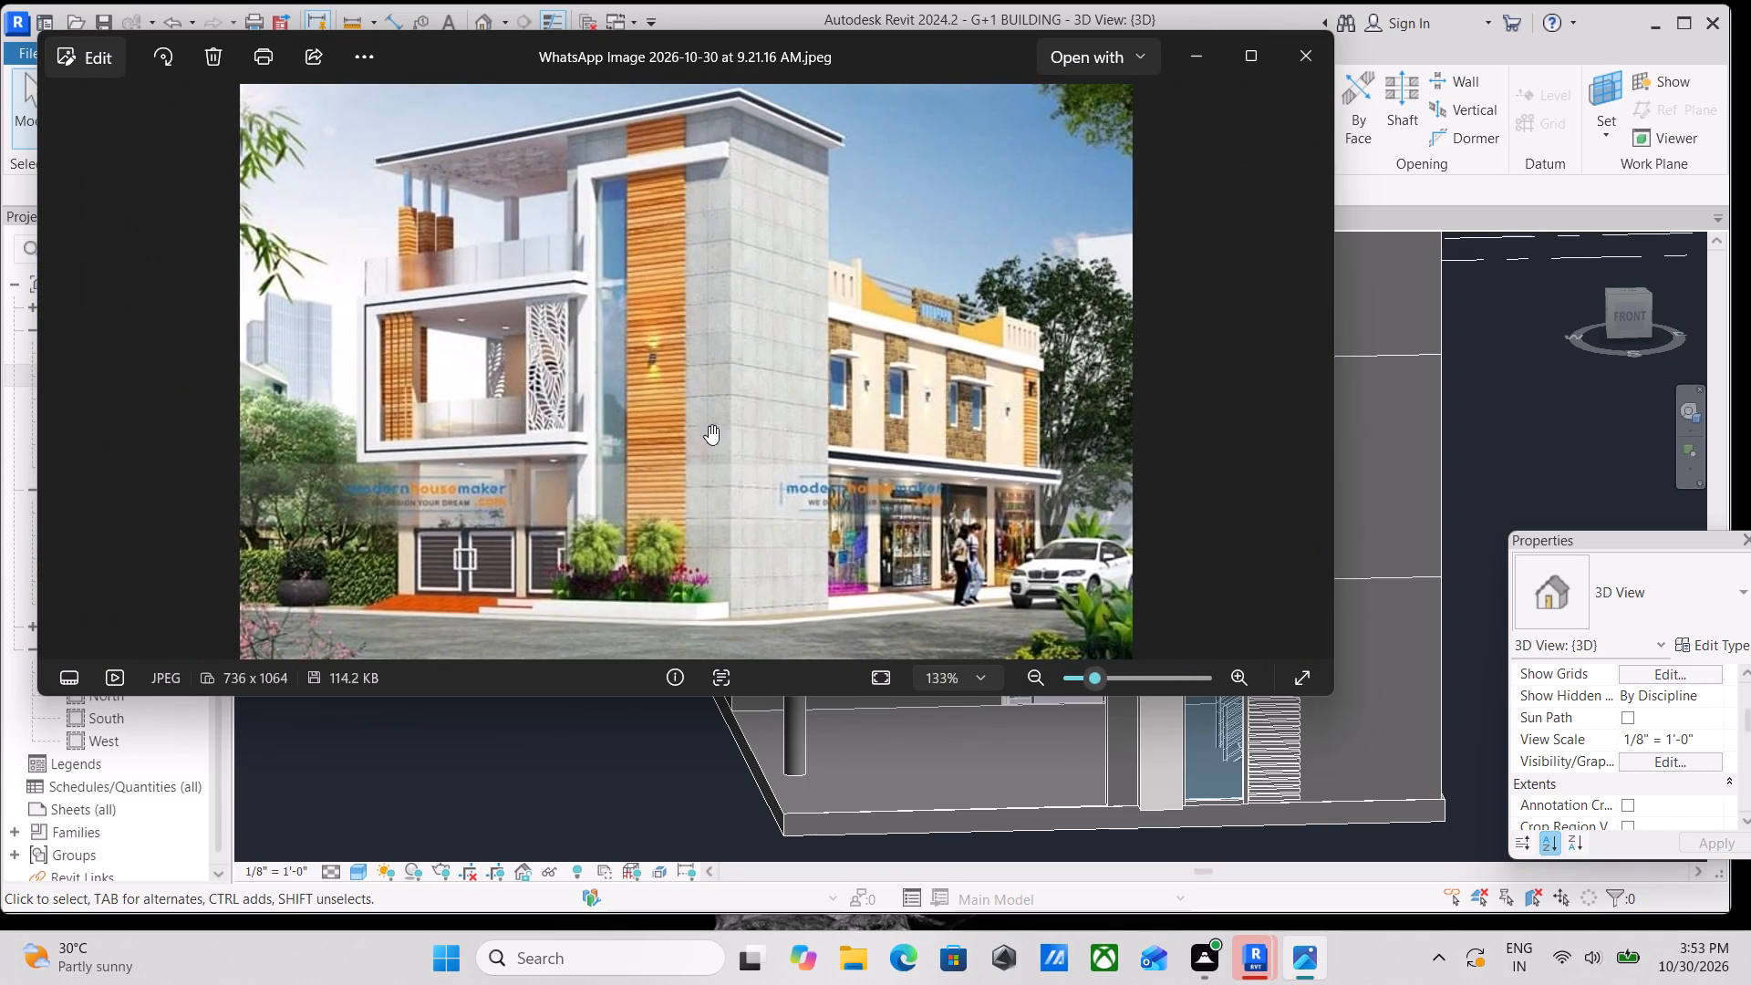
click(1320, 58)
Examine the model's front facade and side, focusing on where the round columns meet the balcony corner and railing.
scroll(1082, 390, down, 2)
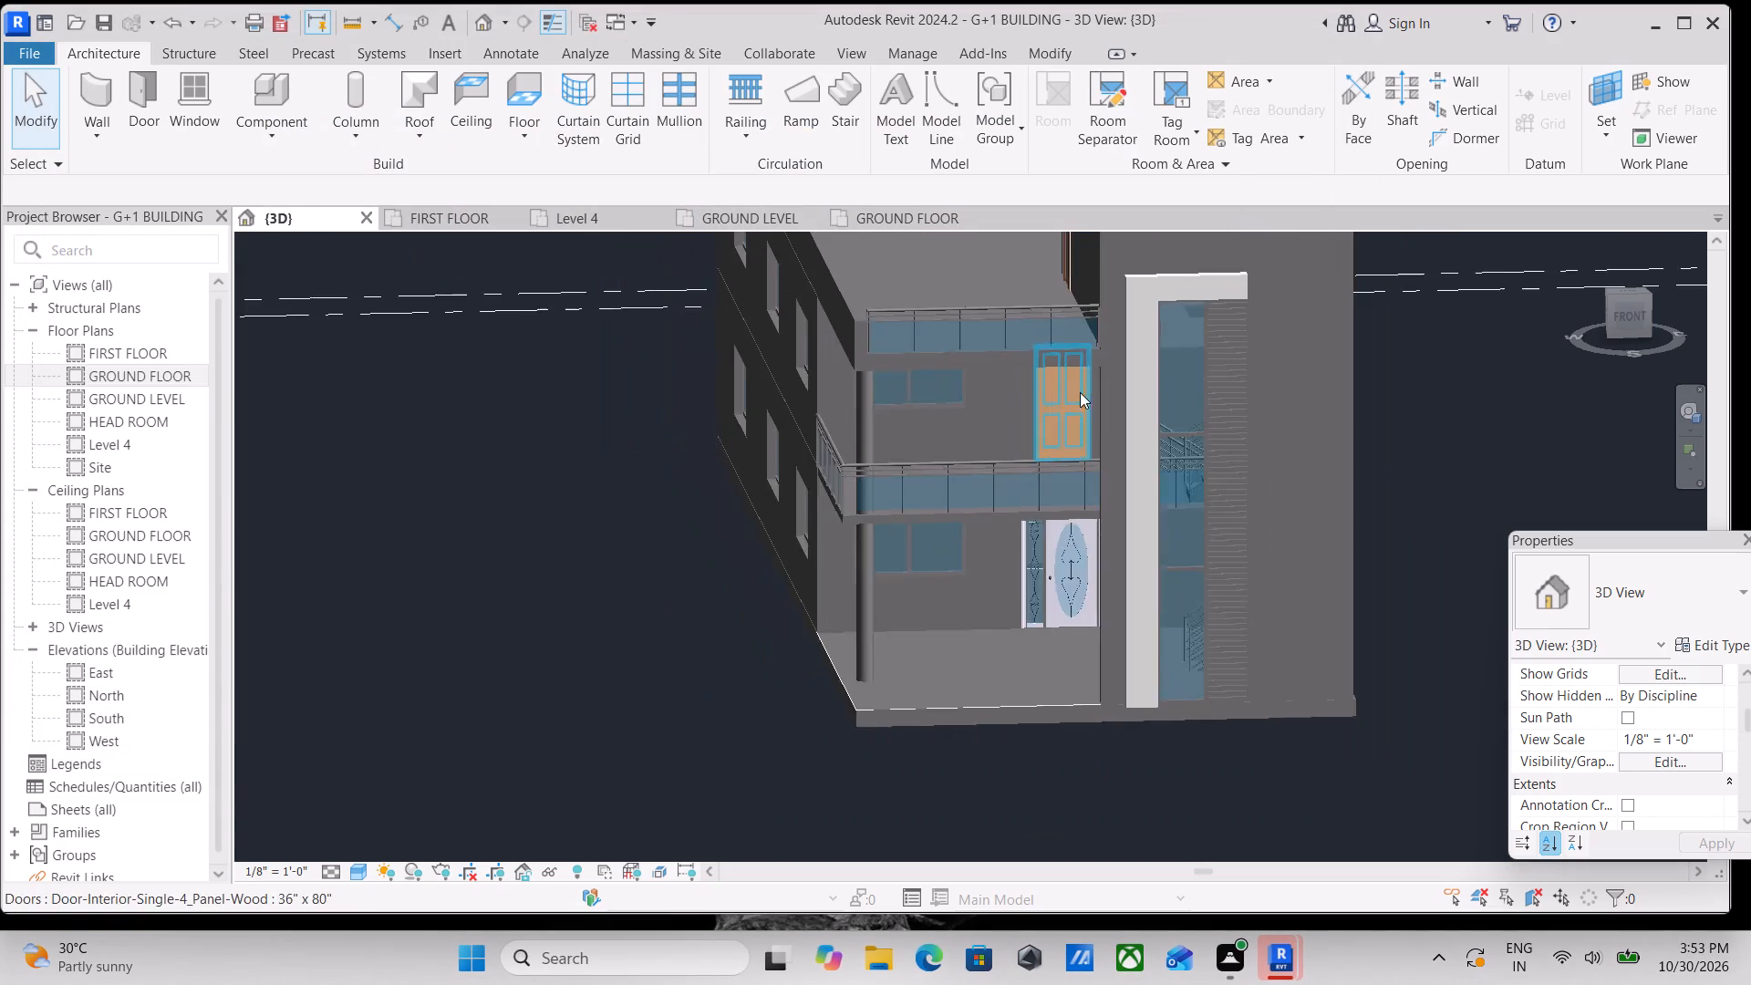
scroll(1080, 392, down, 1)
middle_drag(997, 409, 1028, 425)
scroll(1000, 414, down, 1)
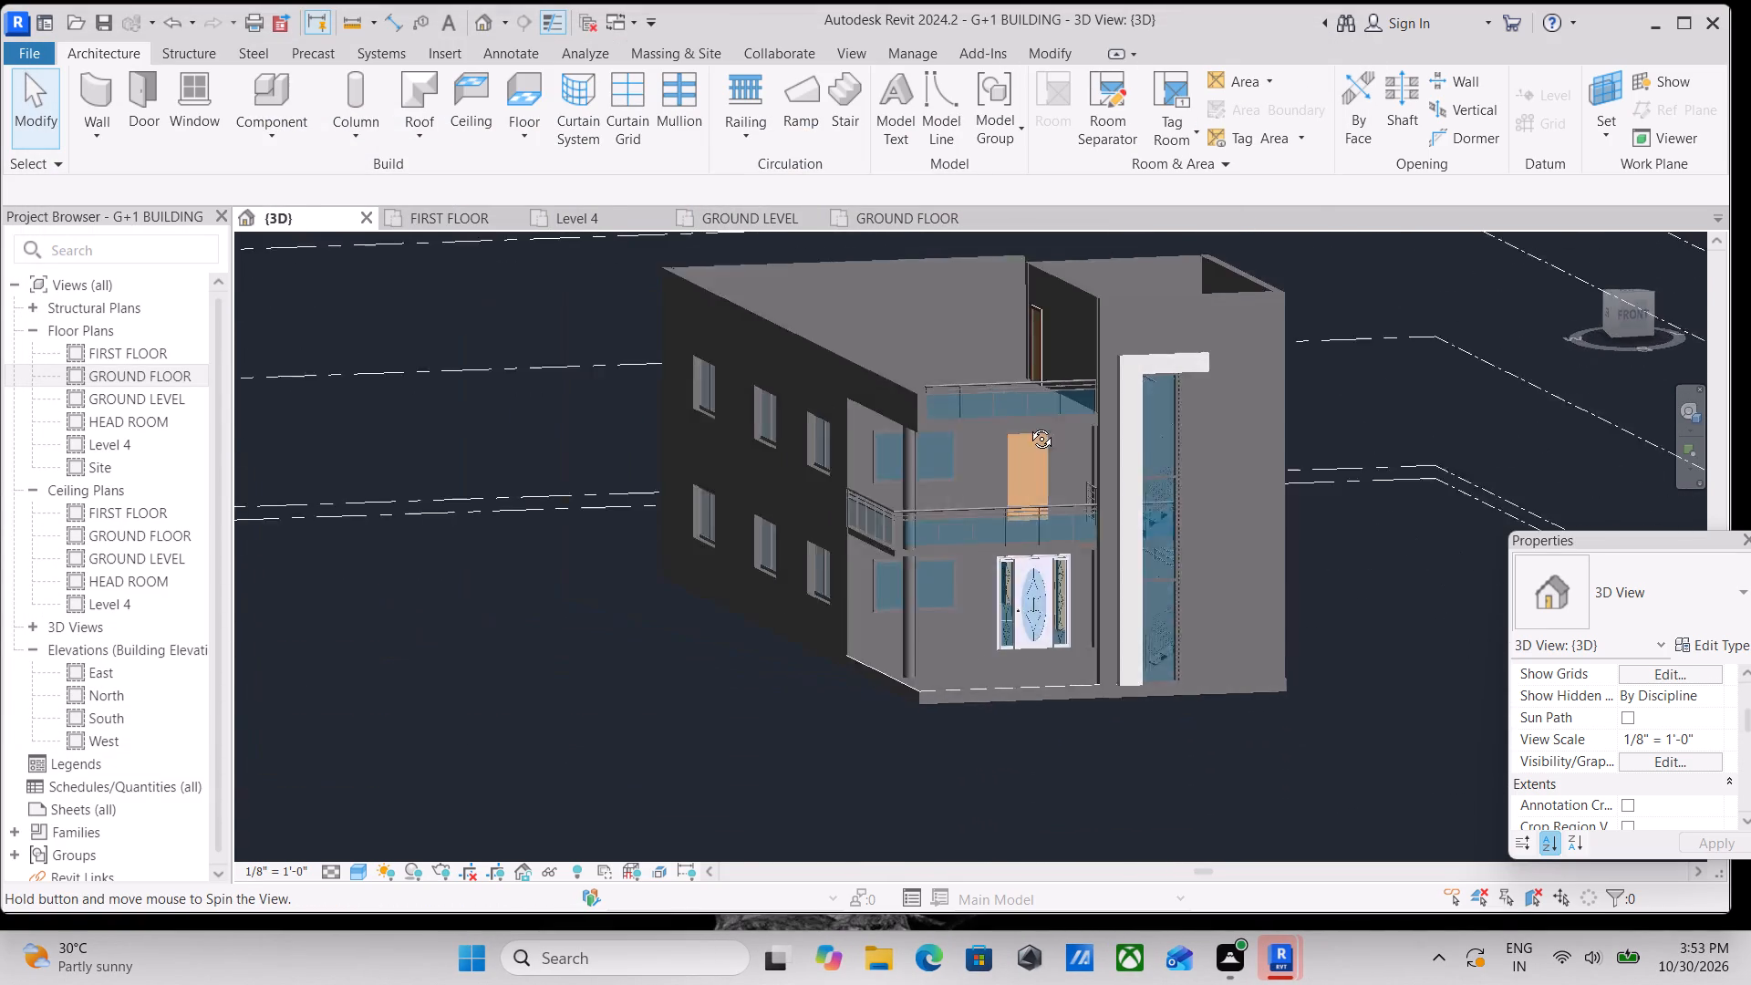
middle_drag(1028, 425, 1254, 466)
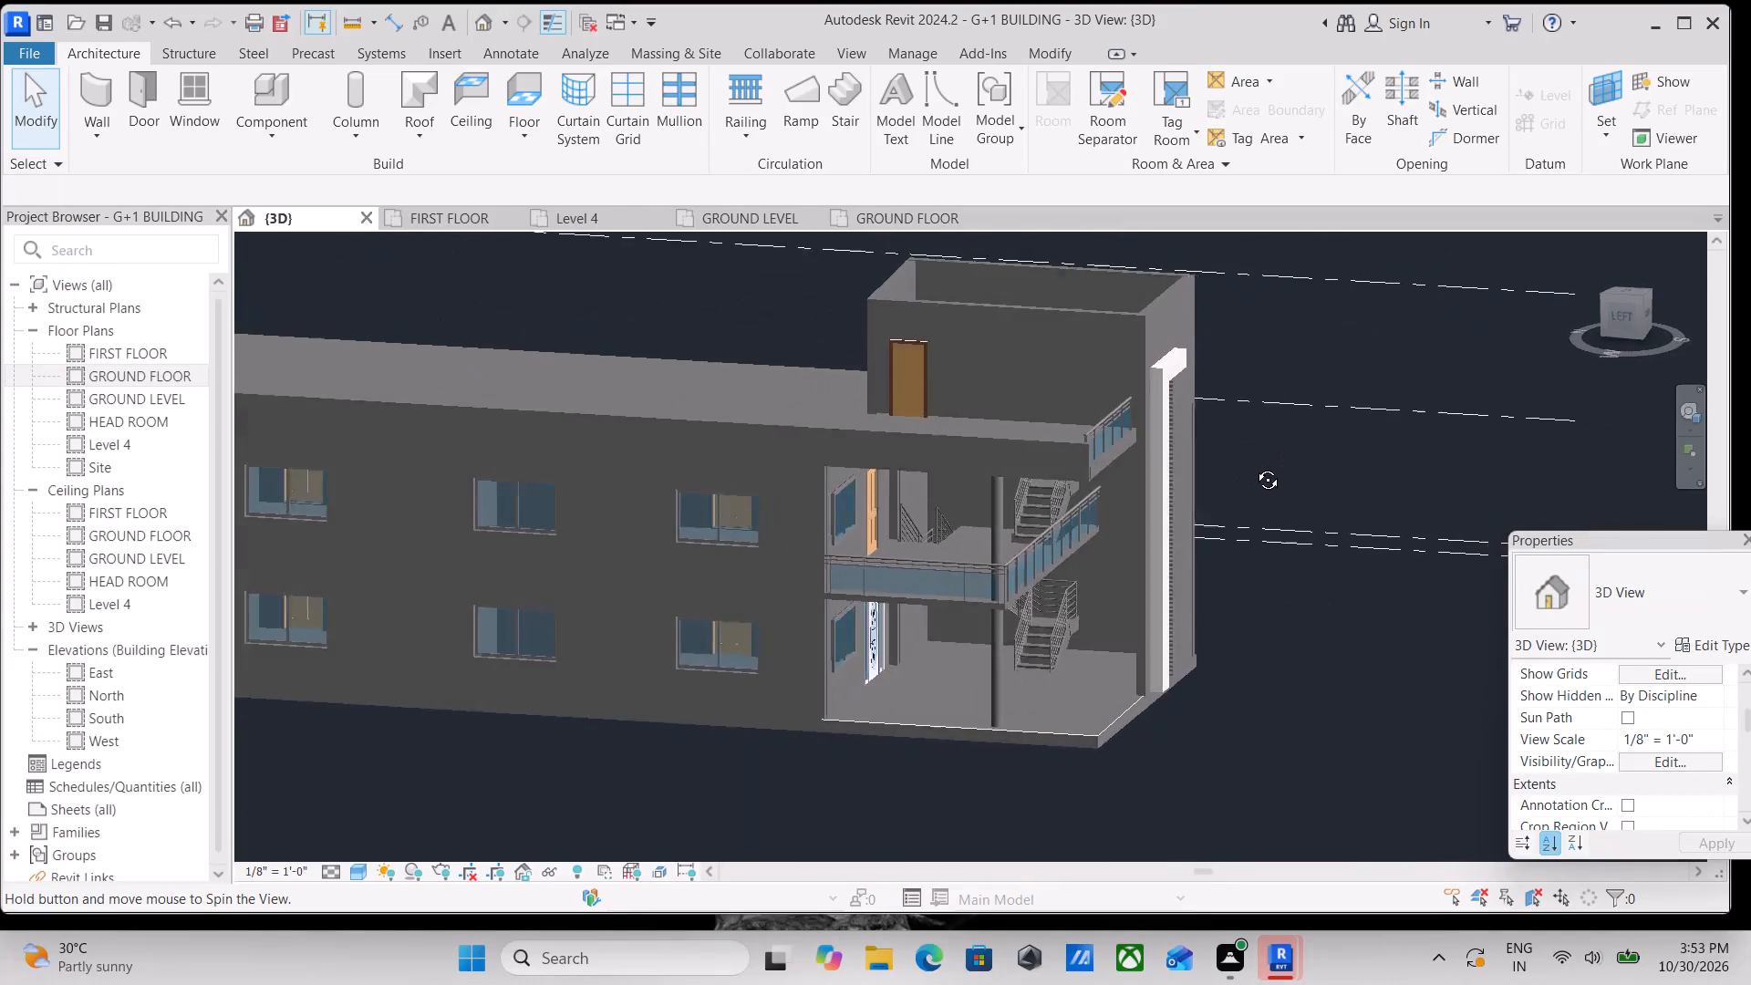
middle_drag(1254, 466, 1005, 396)
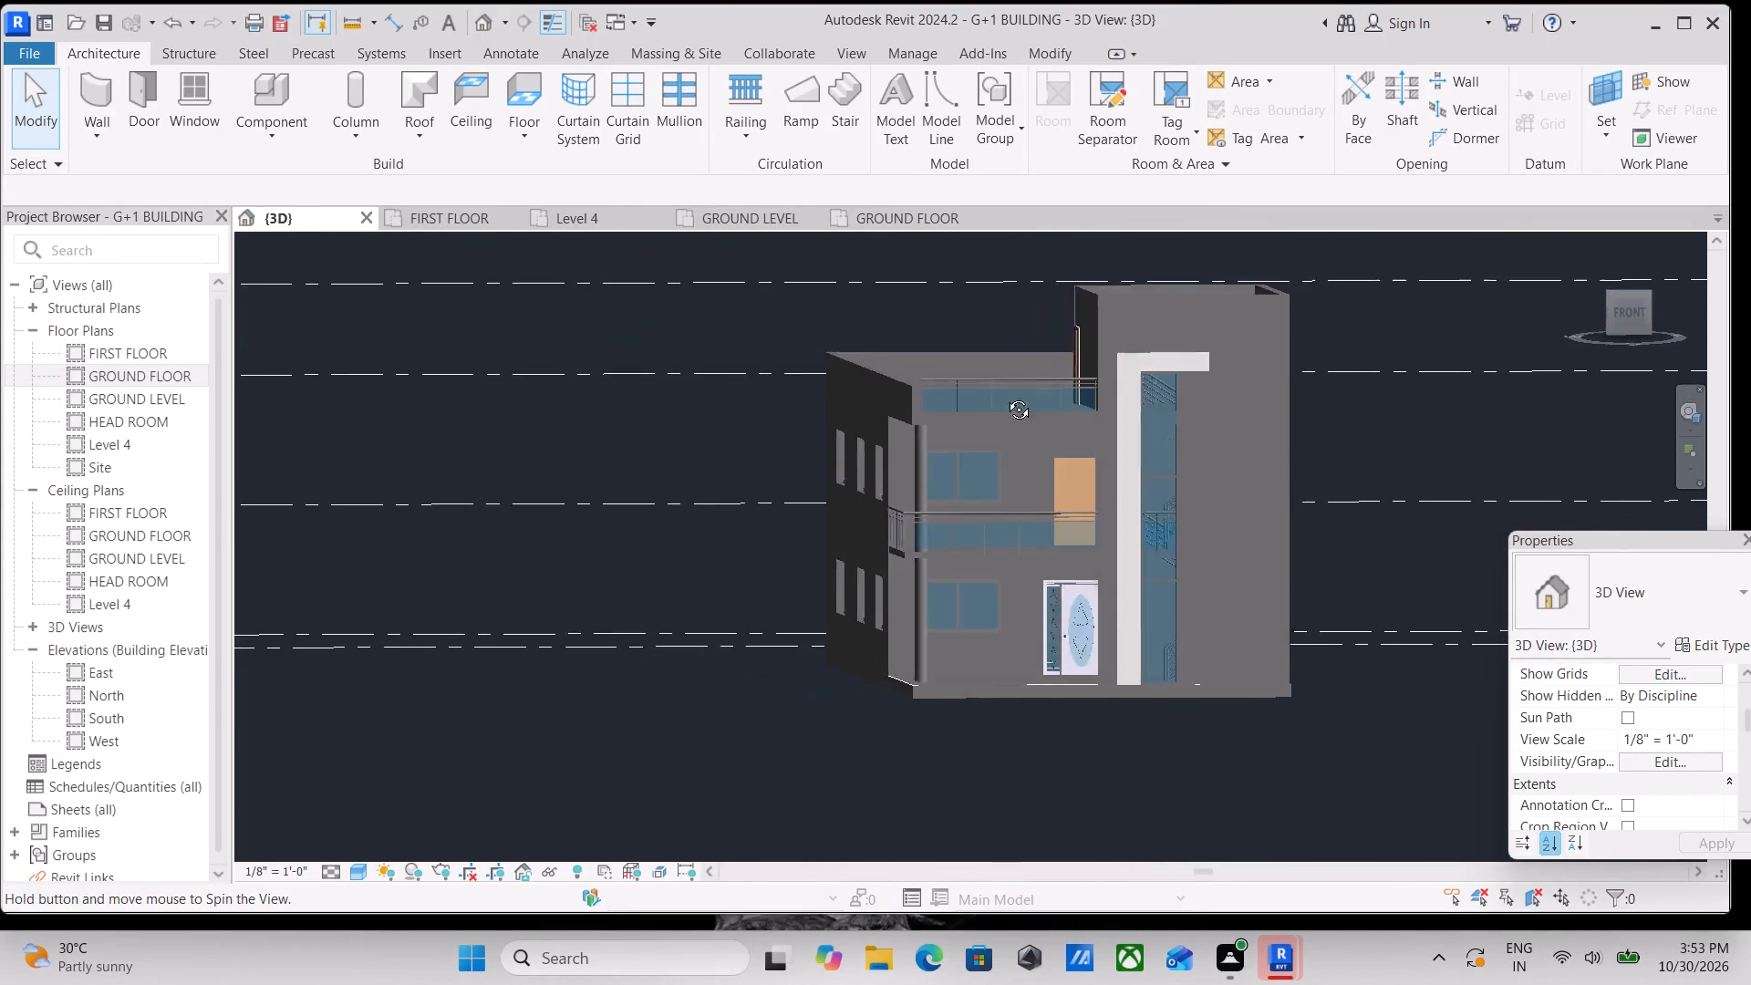
middle_drag(1005, 396, 1240, 571)
middle_drag(1110, 604, 1123, 507)
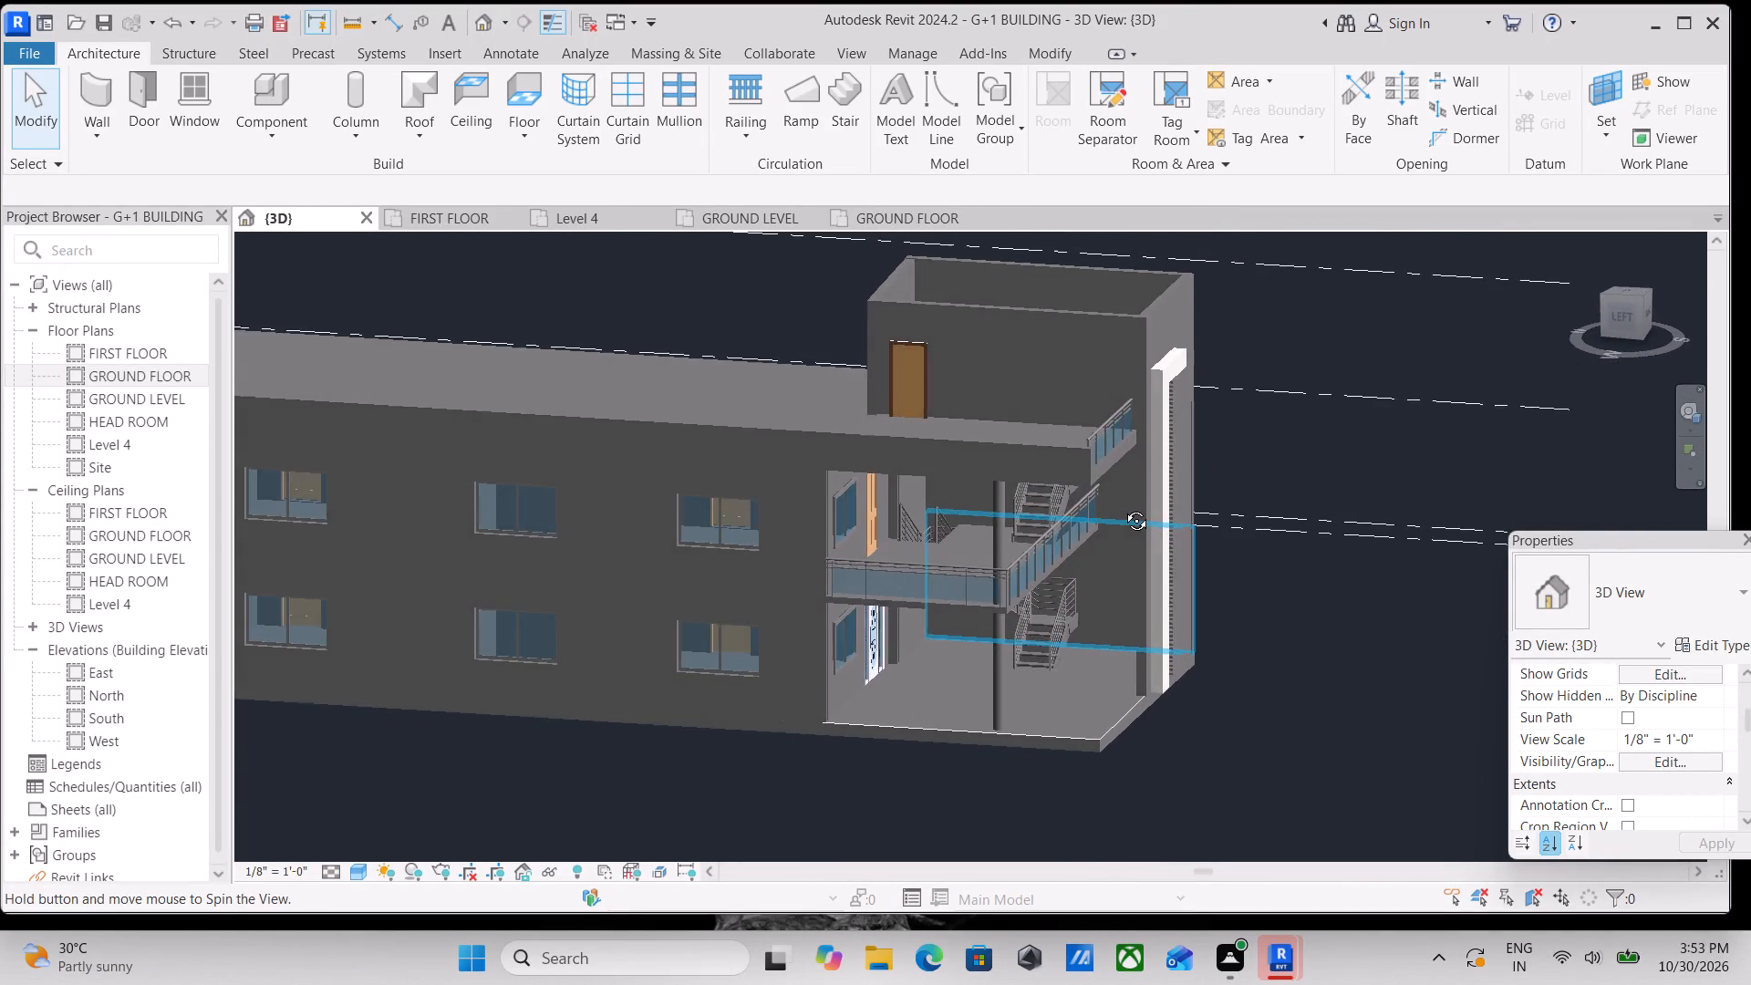
middle_drag(1123, 507, 1124, 560)
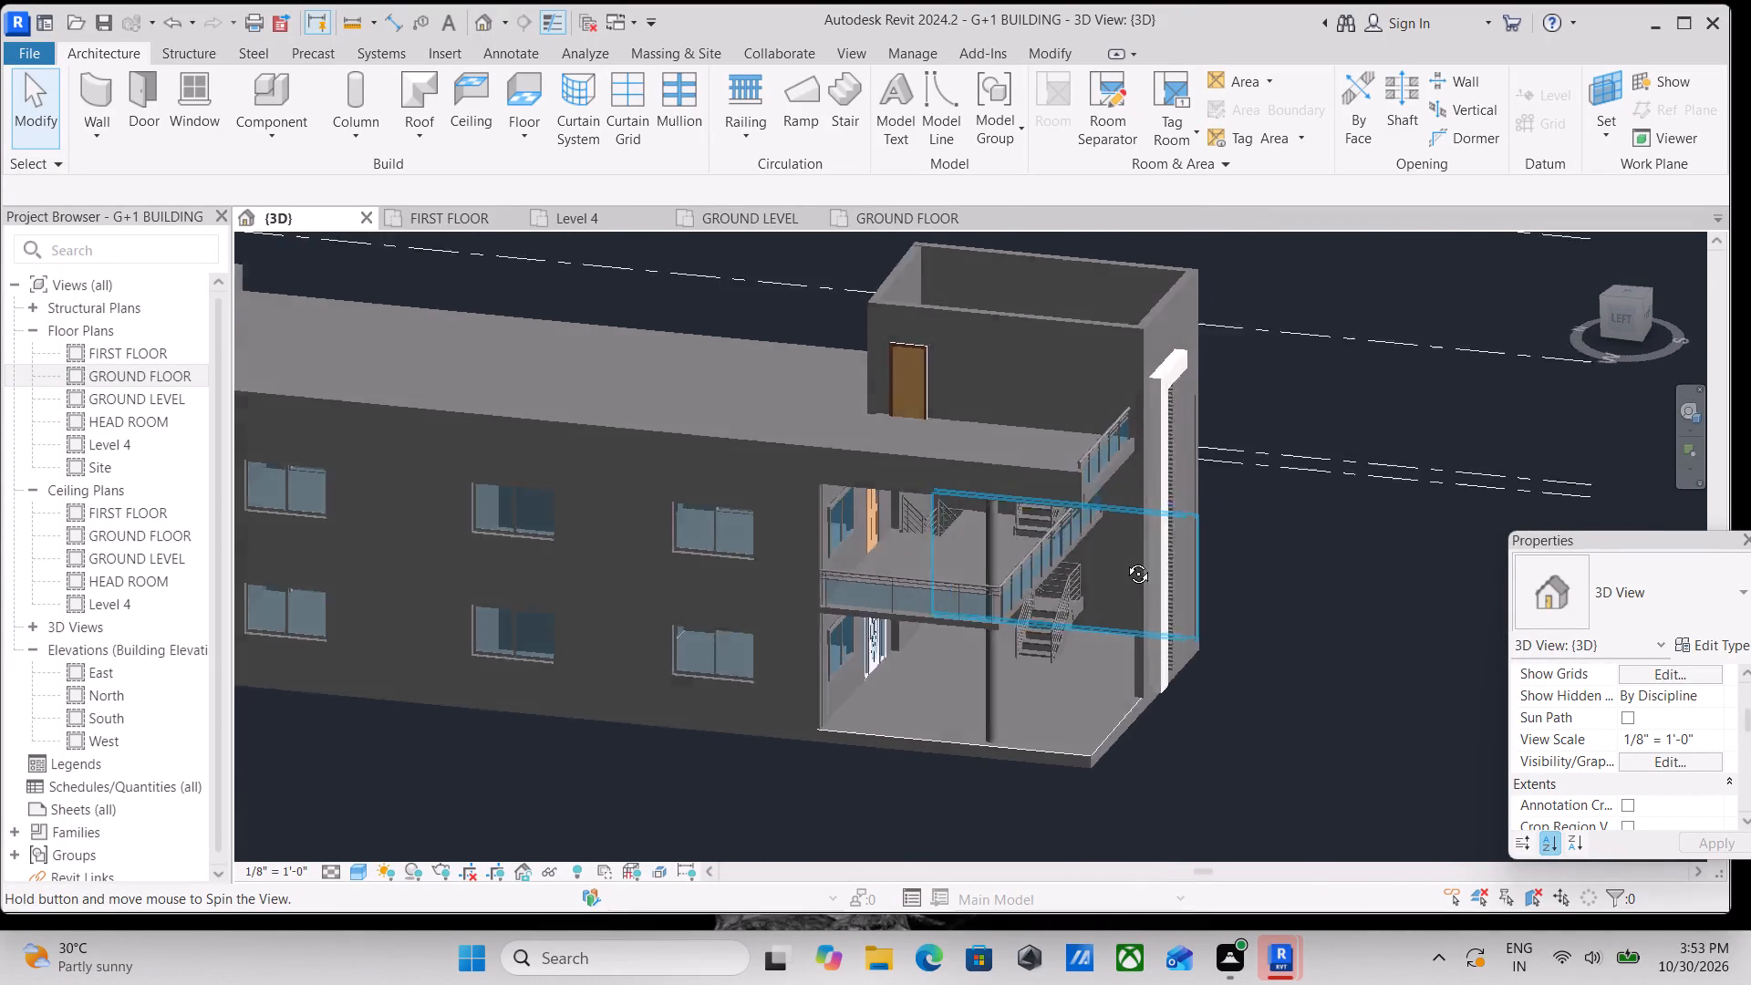
middle_drag(1124, 560, 911, 519)
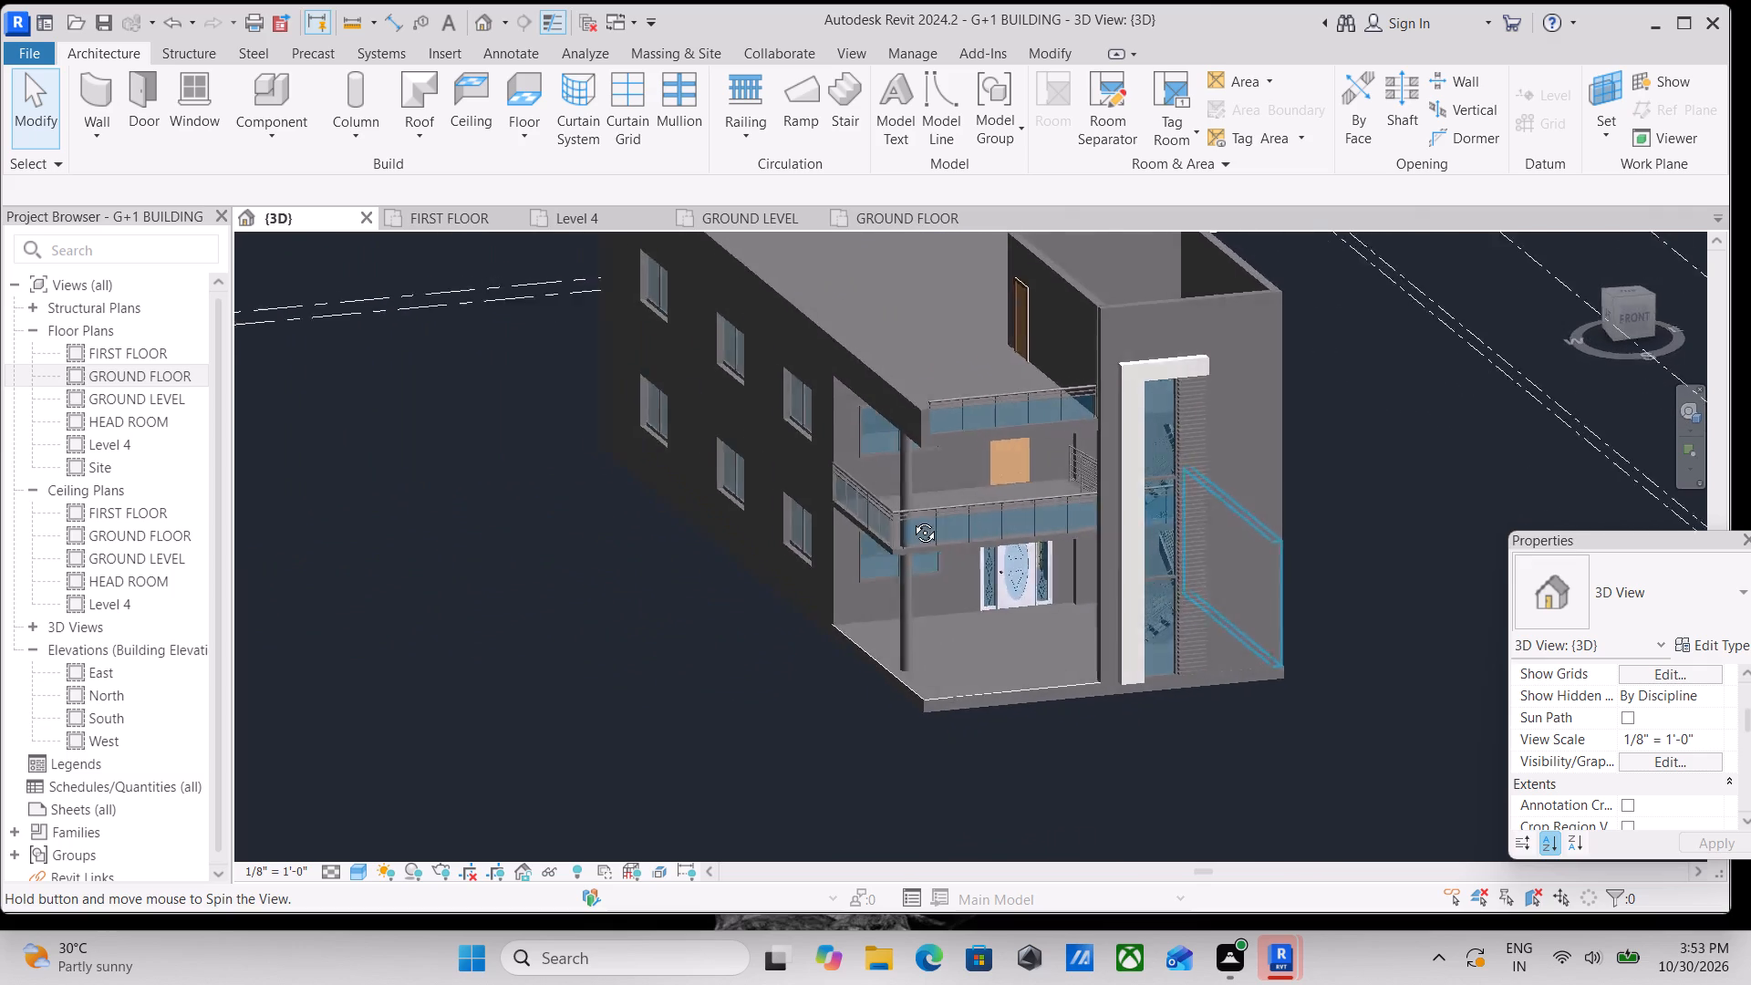
middle_drag(911, 519, 987, 590)
shift+scroll(983, 594, up, 5)
scroll(904, 554, up, 3)
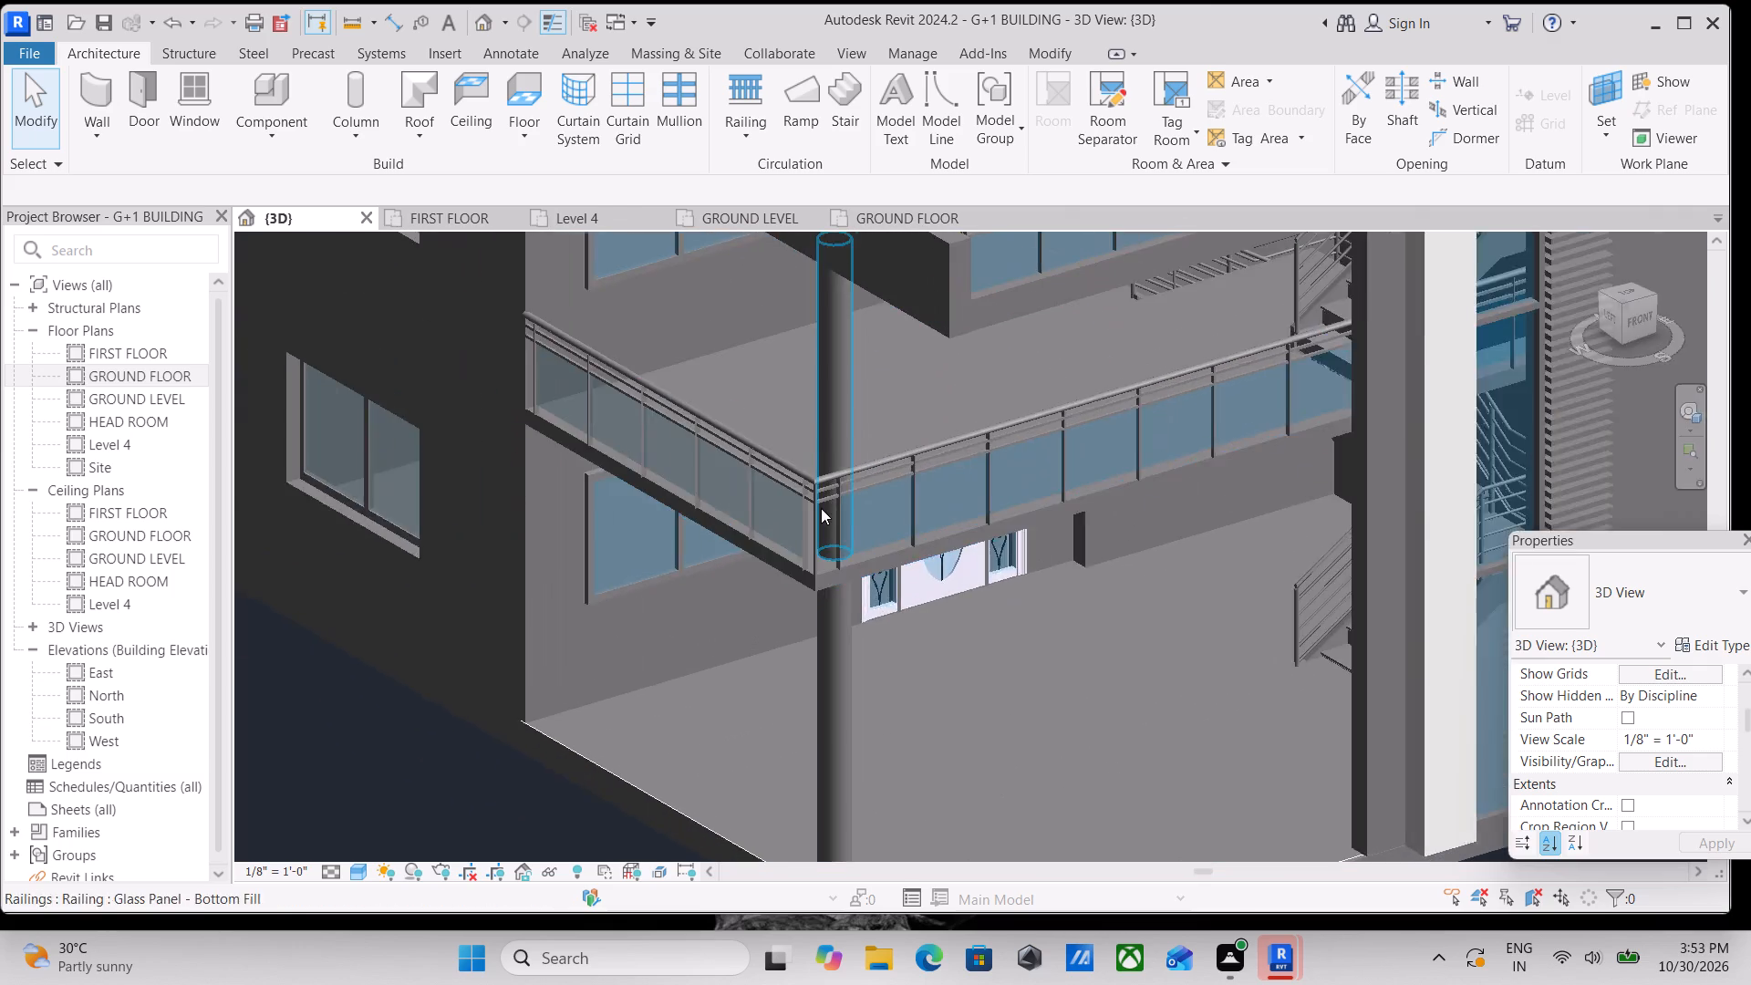
scroll(821, 508, up, 1)
middle_drag(821, 508, 1000, 540)
scroll(885, 489, down, 1)
middle_drag(885, 489, 968, 488)
scroll(950, 425, down, 2)
middle_drag(950, 425, 1003, 460)
scroll(1004, 460, down, 1)
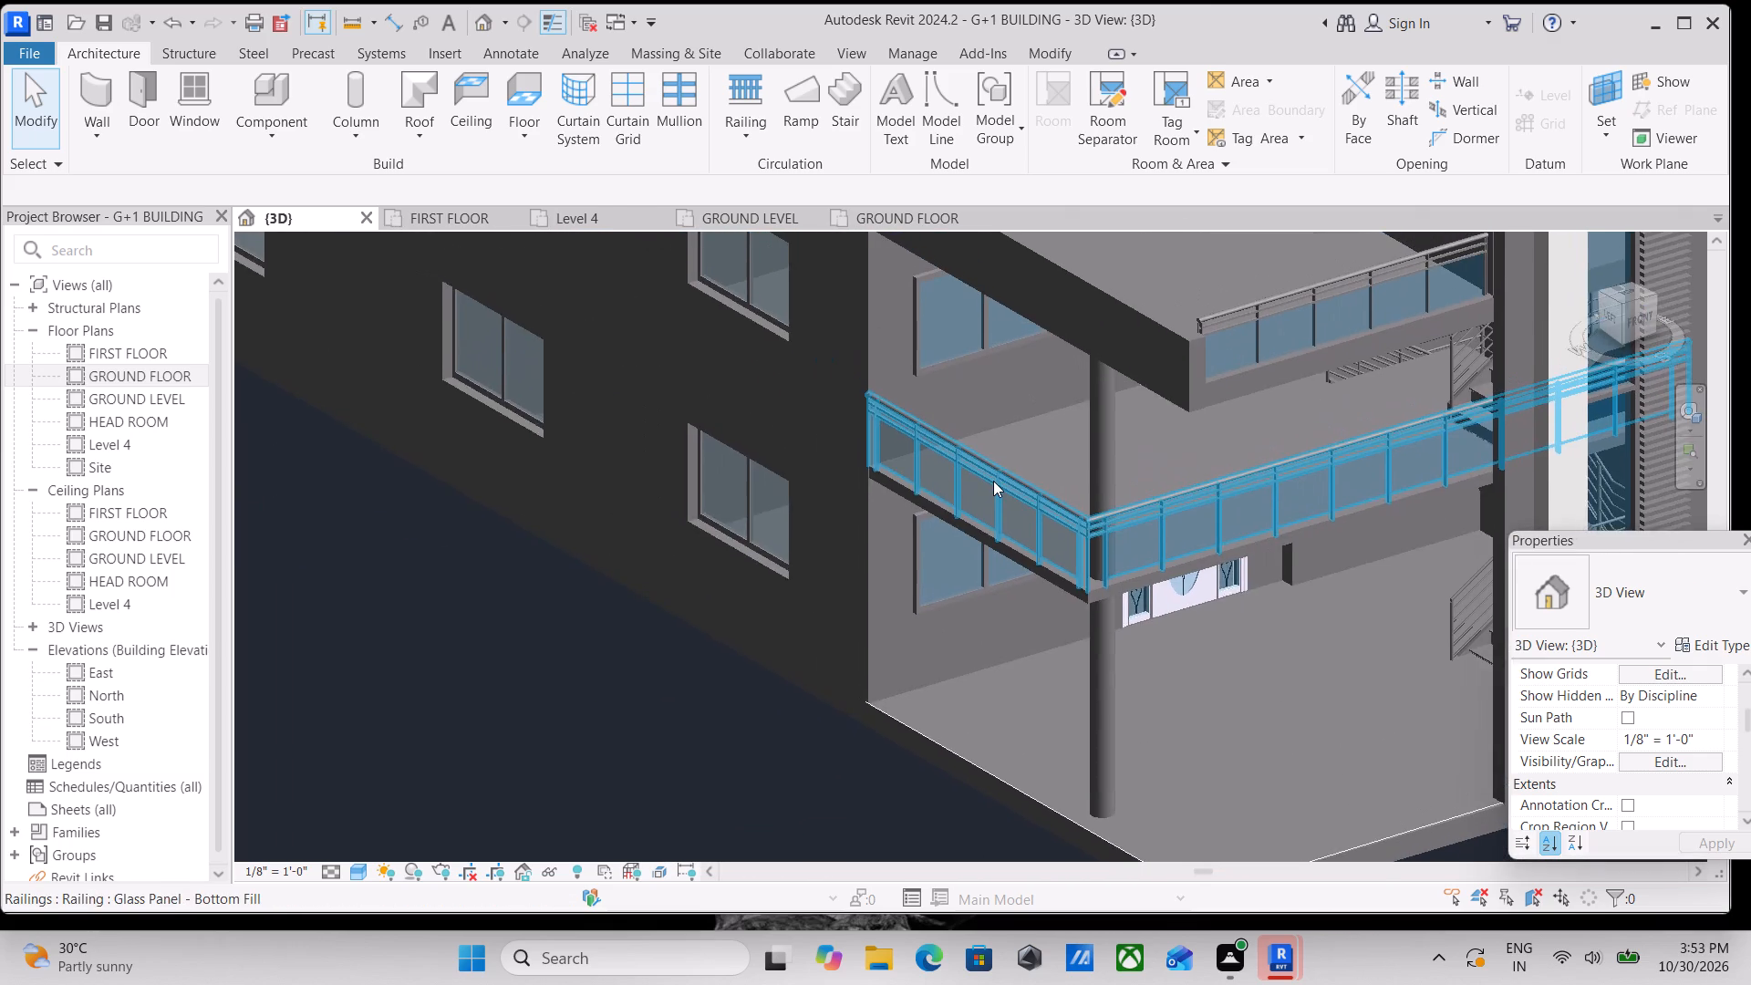
scroll(1063, 555, down, 1)
middle_drag(1059, 573, 1188, 540)
scroll(1059, 573, up, 1)
scroll(1018, 563, down, 1)
middle_click(1072, 542)
scroll(1241, 536, up, 2)
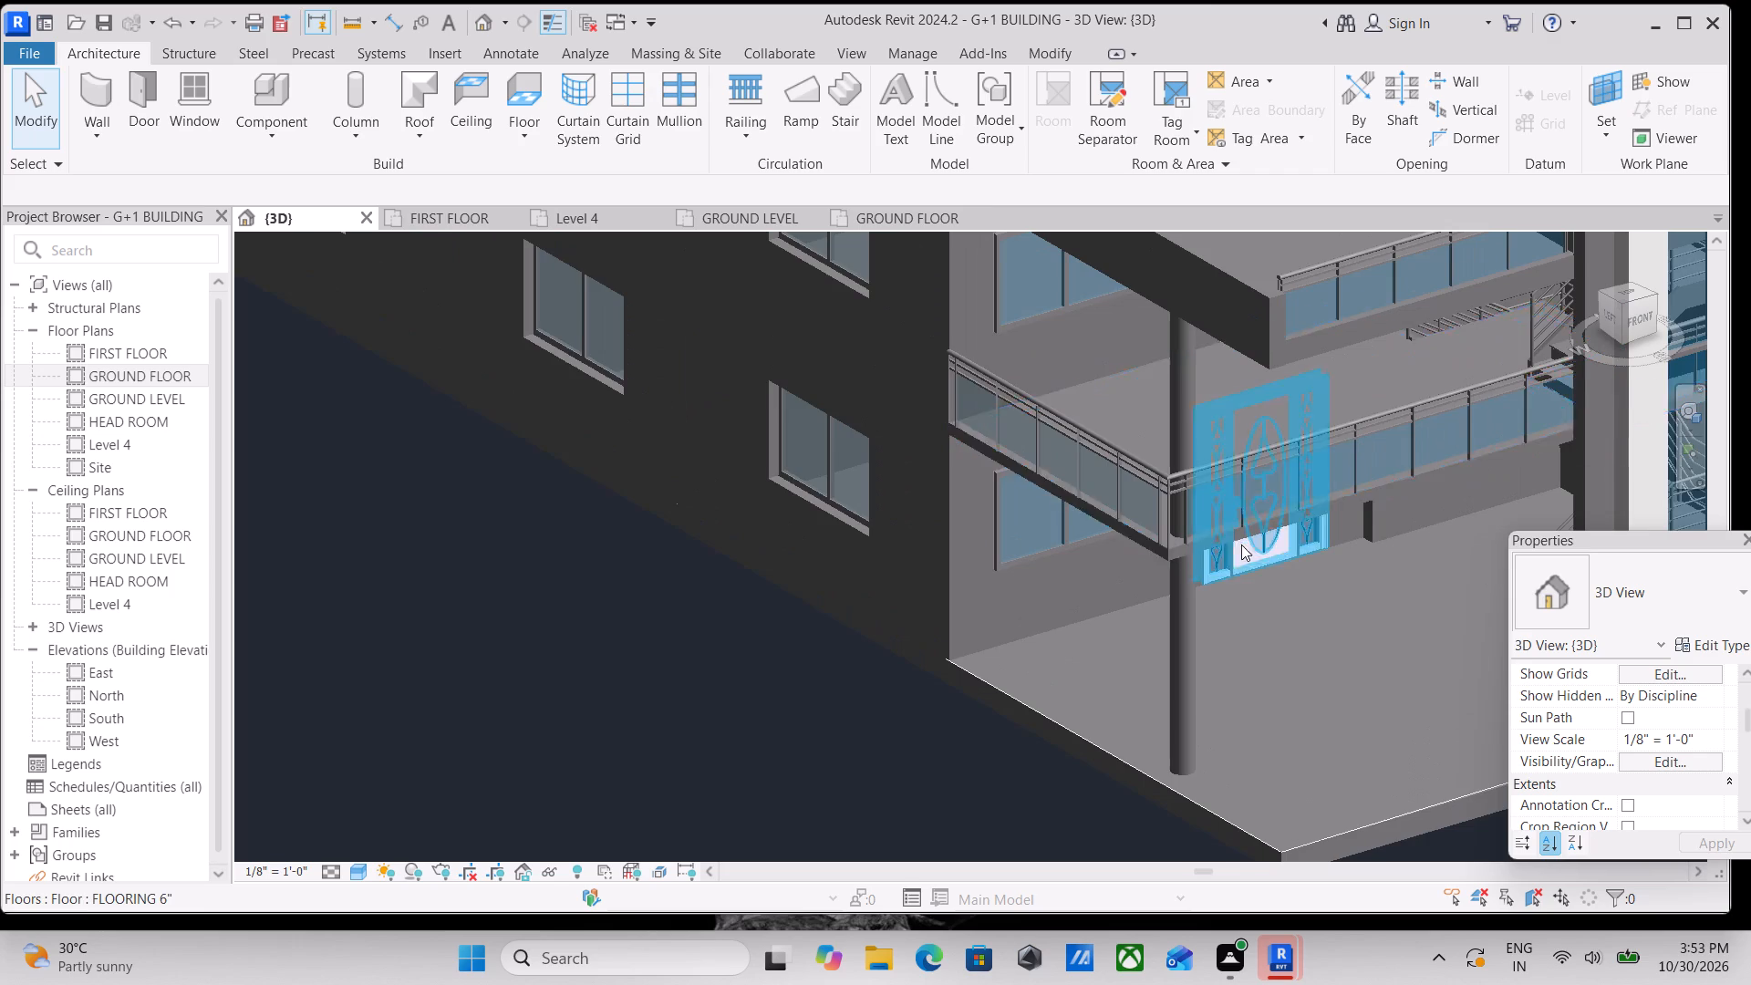
Examine the first-floor balcony slab, its railing and the roof overhang around the round columns from the front and side.
click(1175, 549)
scroll(1175, 549, down, 1)
middle_drag(1175, 549, 923, 535)
scroll(1218, 419, down, 1)
middle_drag(1218, 419, 1247, 474)
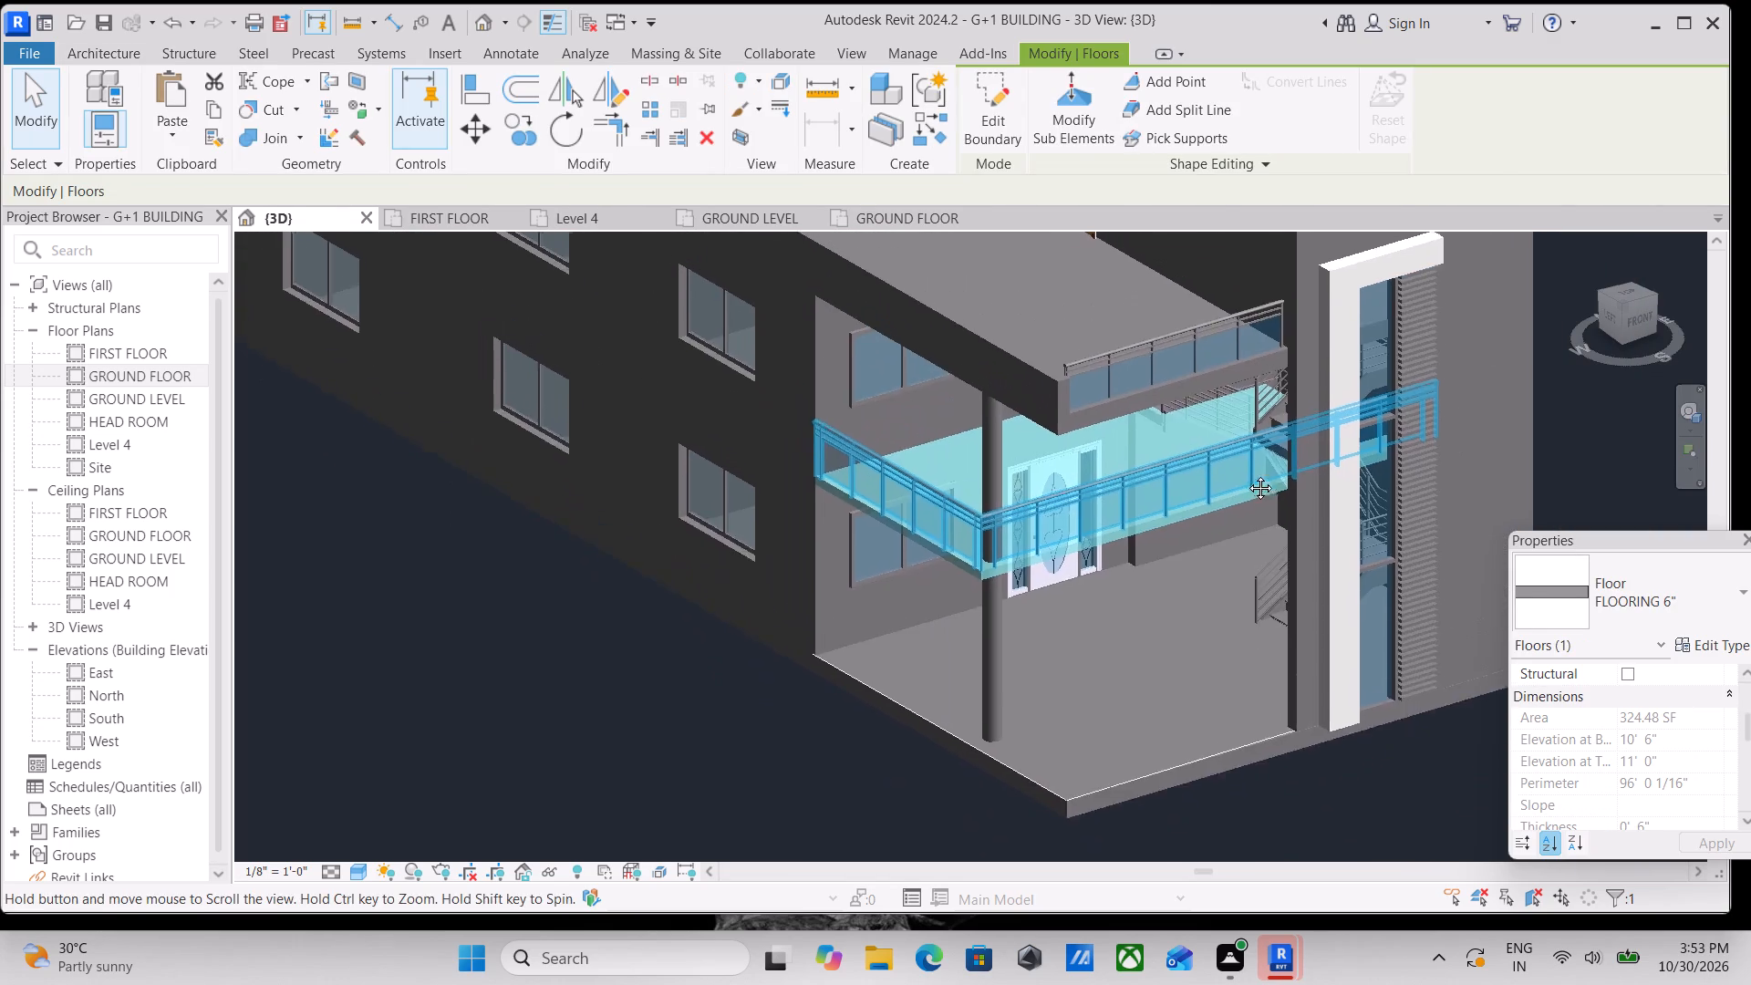
middle_drag(1247, 474, 1259, 488)
key(Escape)
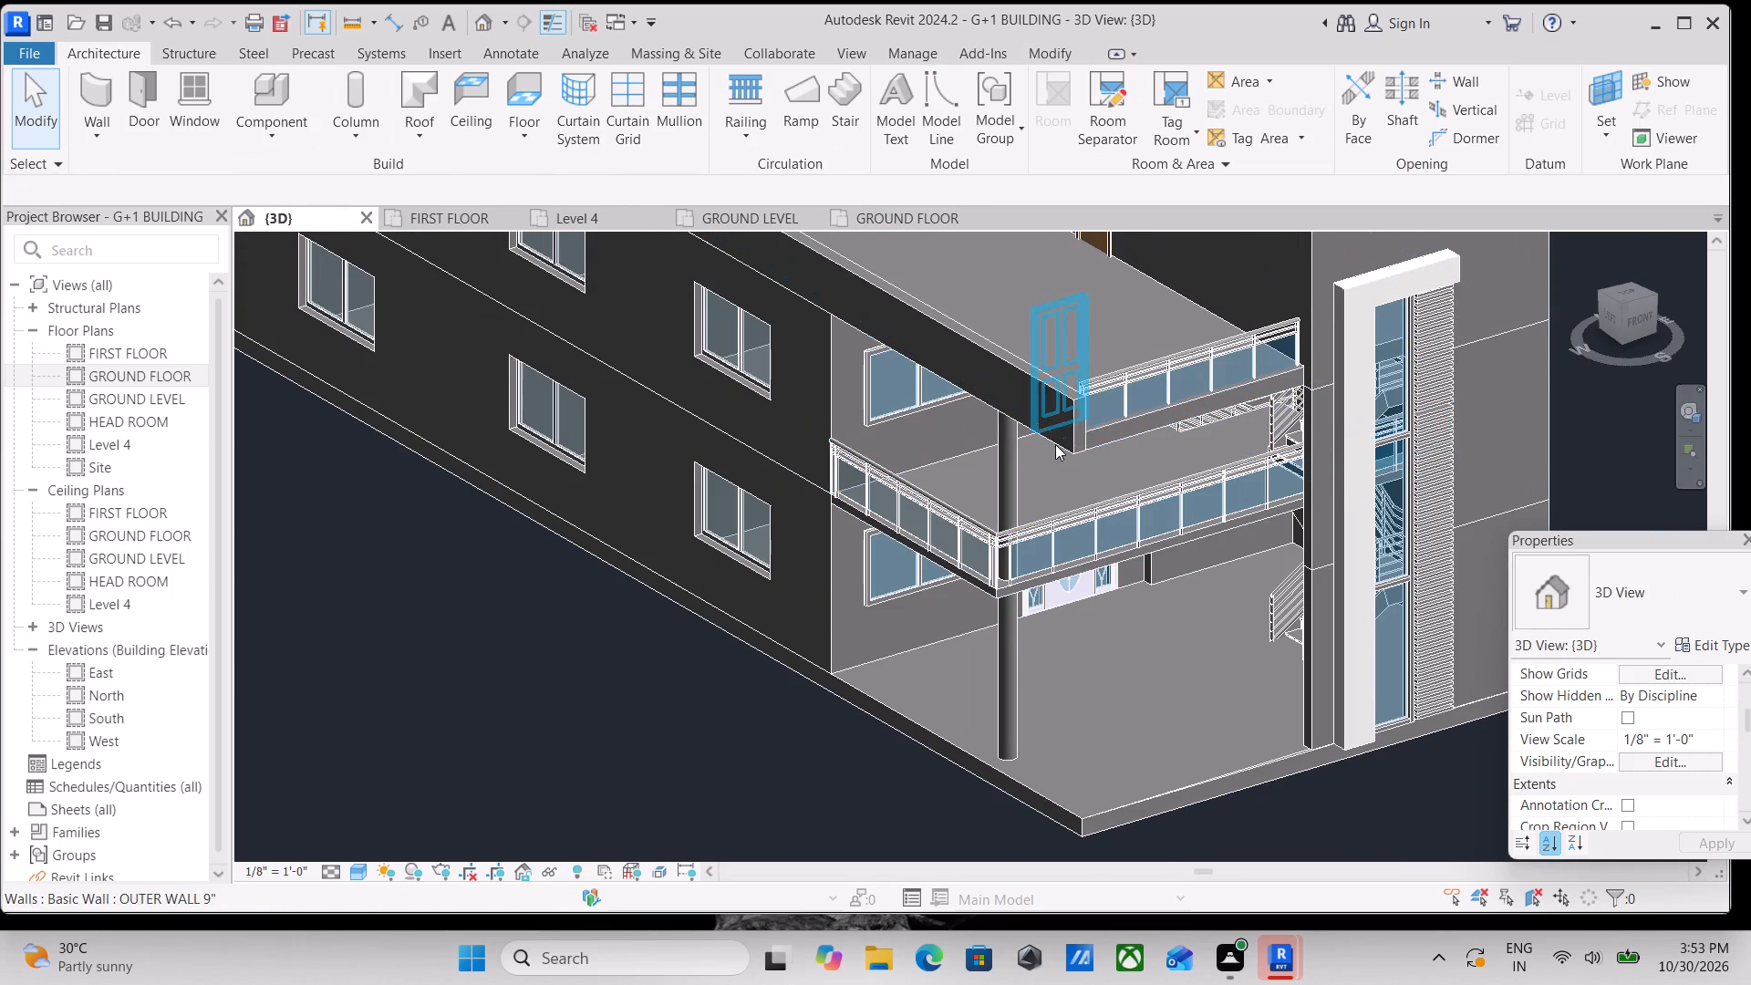
click(1091, 436)
scroll(1112, 472, down, 2)
shift+middle_drag(1062, 513, 1297, 593)
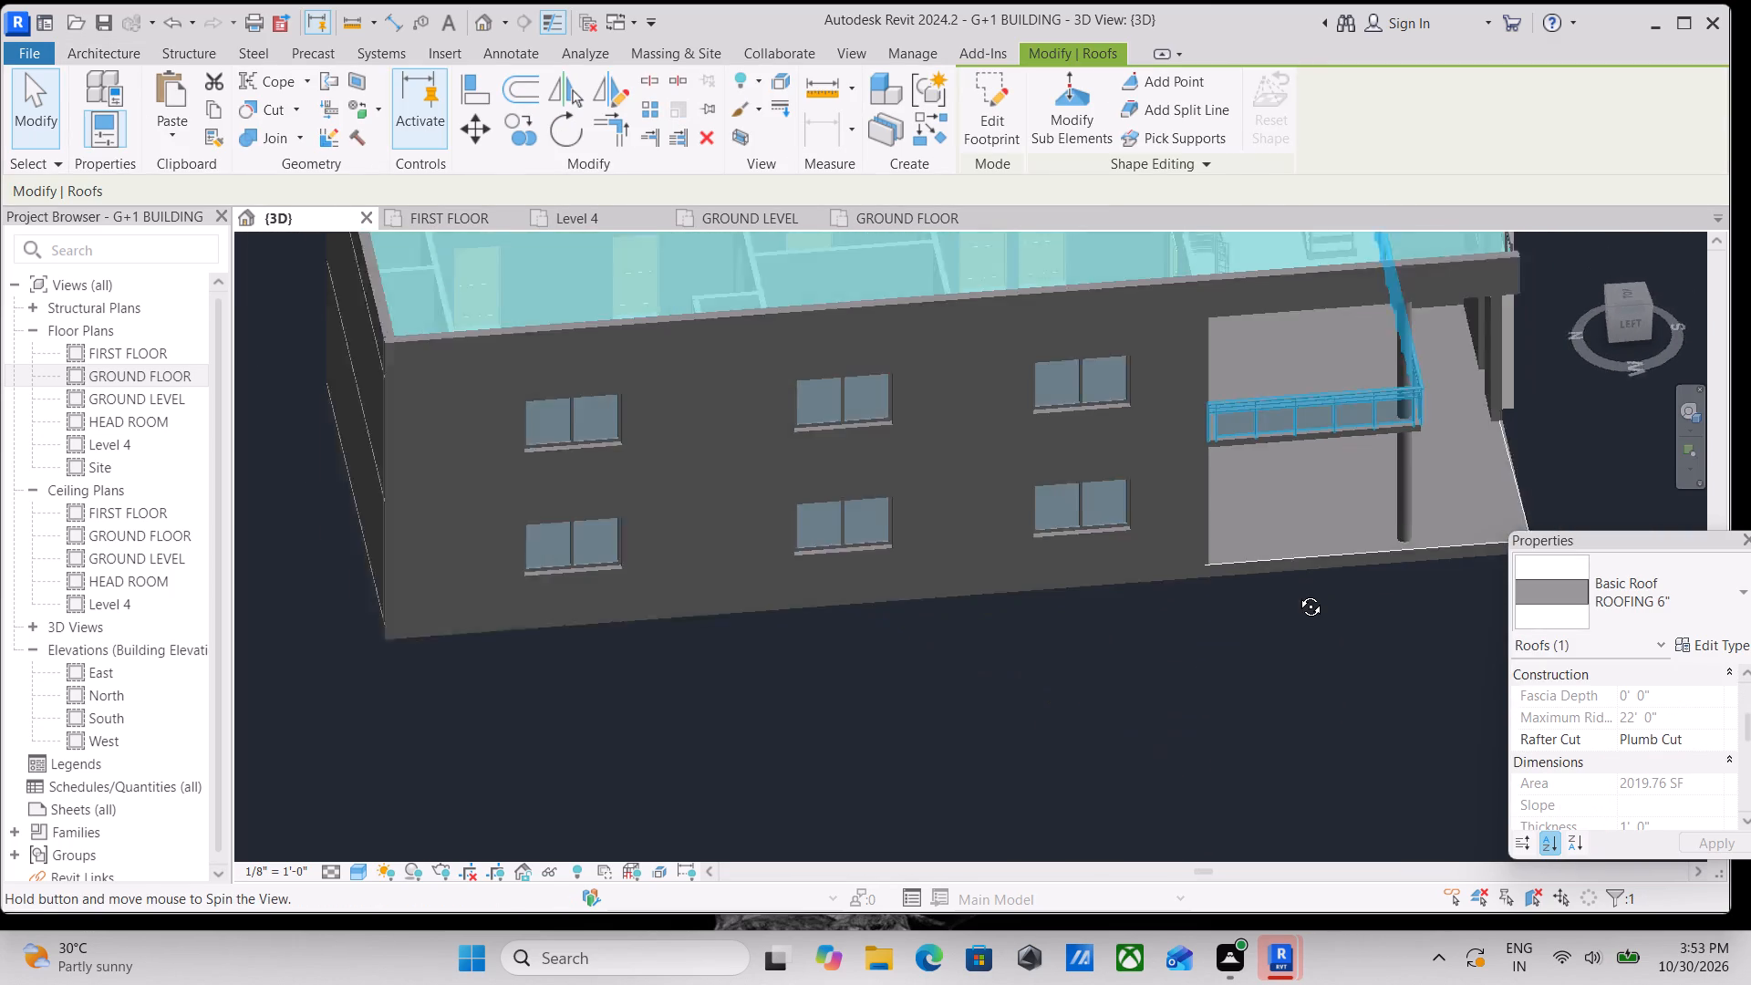
shift+middle_drag(1297, 593, 1000, 468)
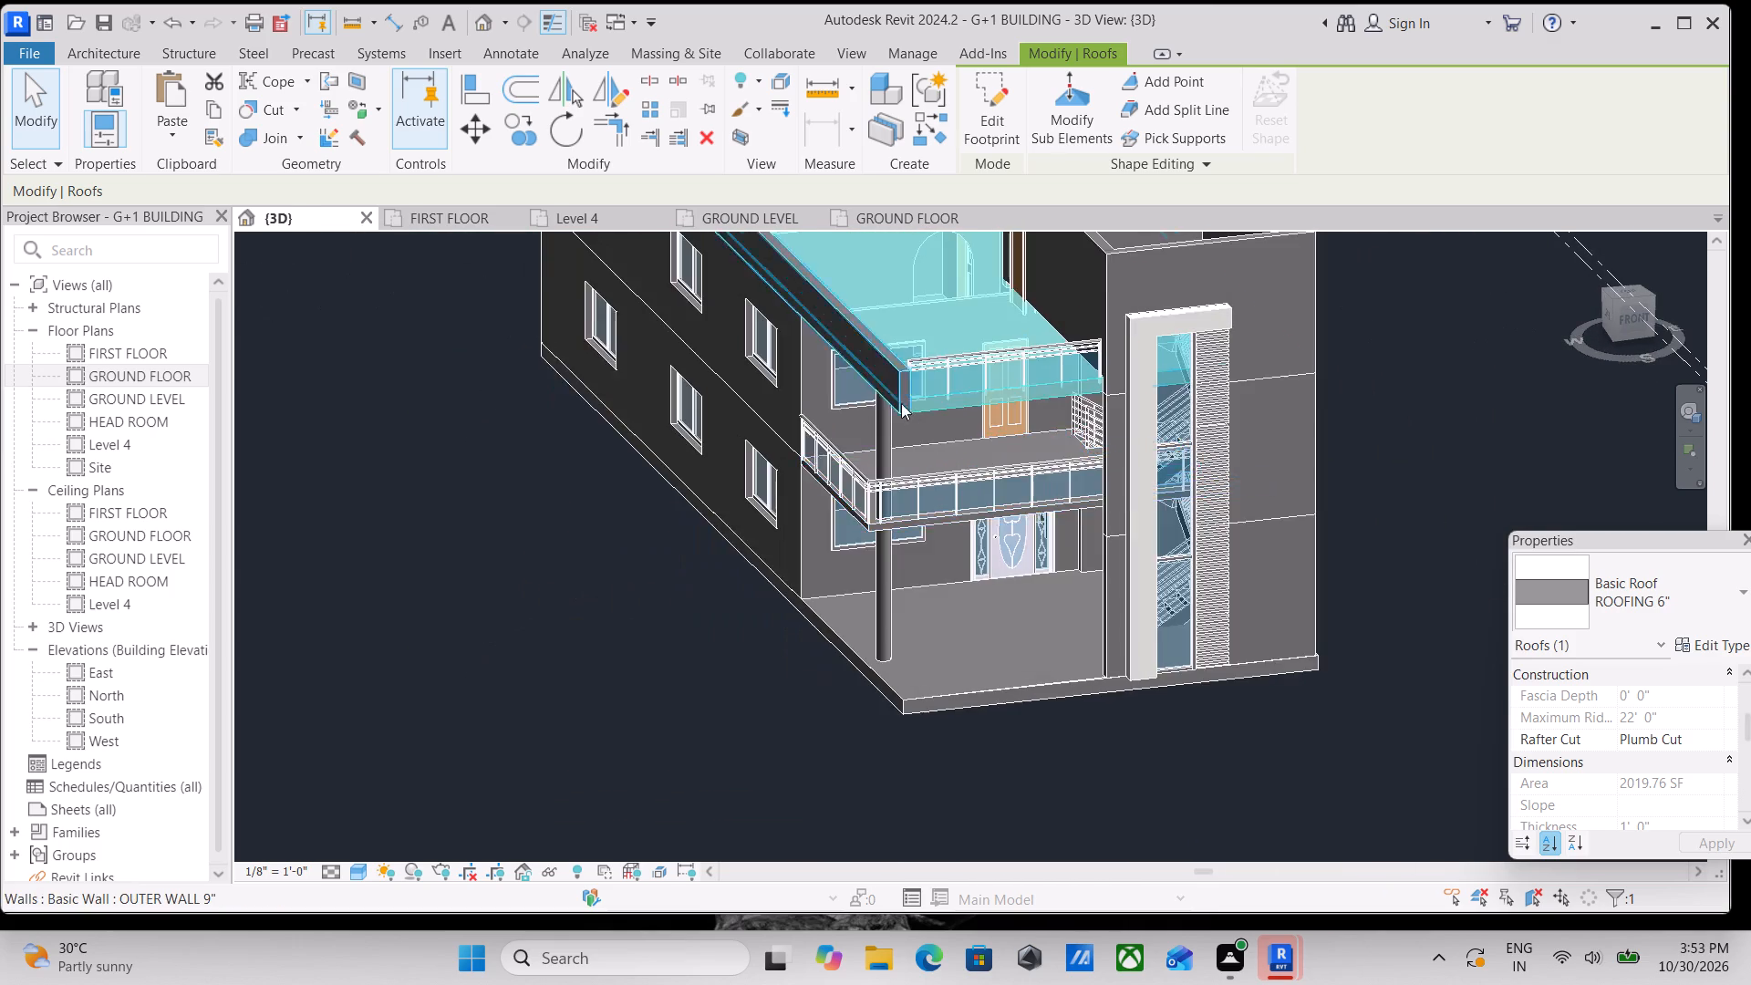
scroll(887, 390, up, 2)
key(Escape)
shift+middle_drag(958, 510, 1037, 522)
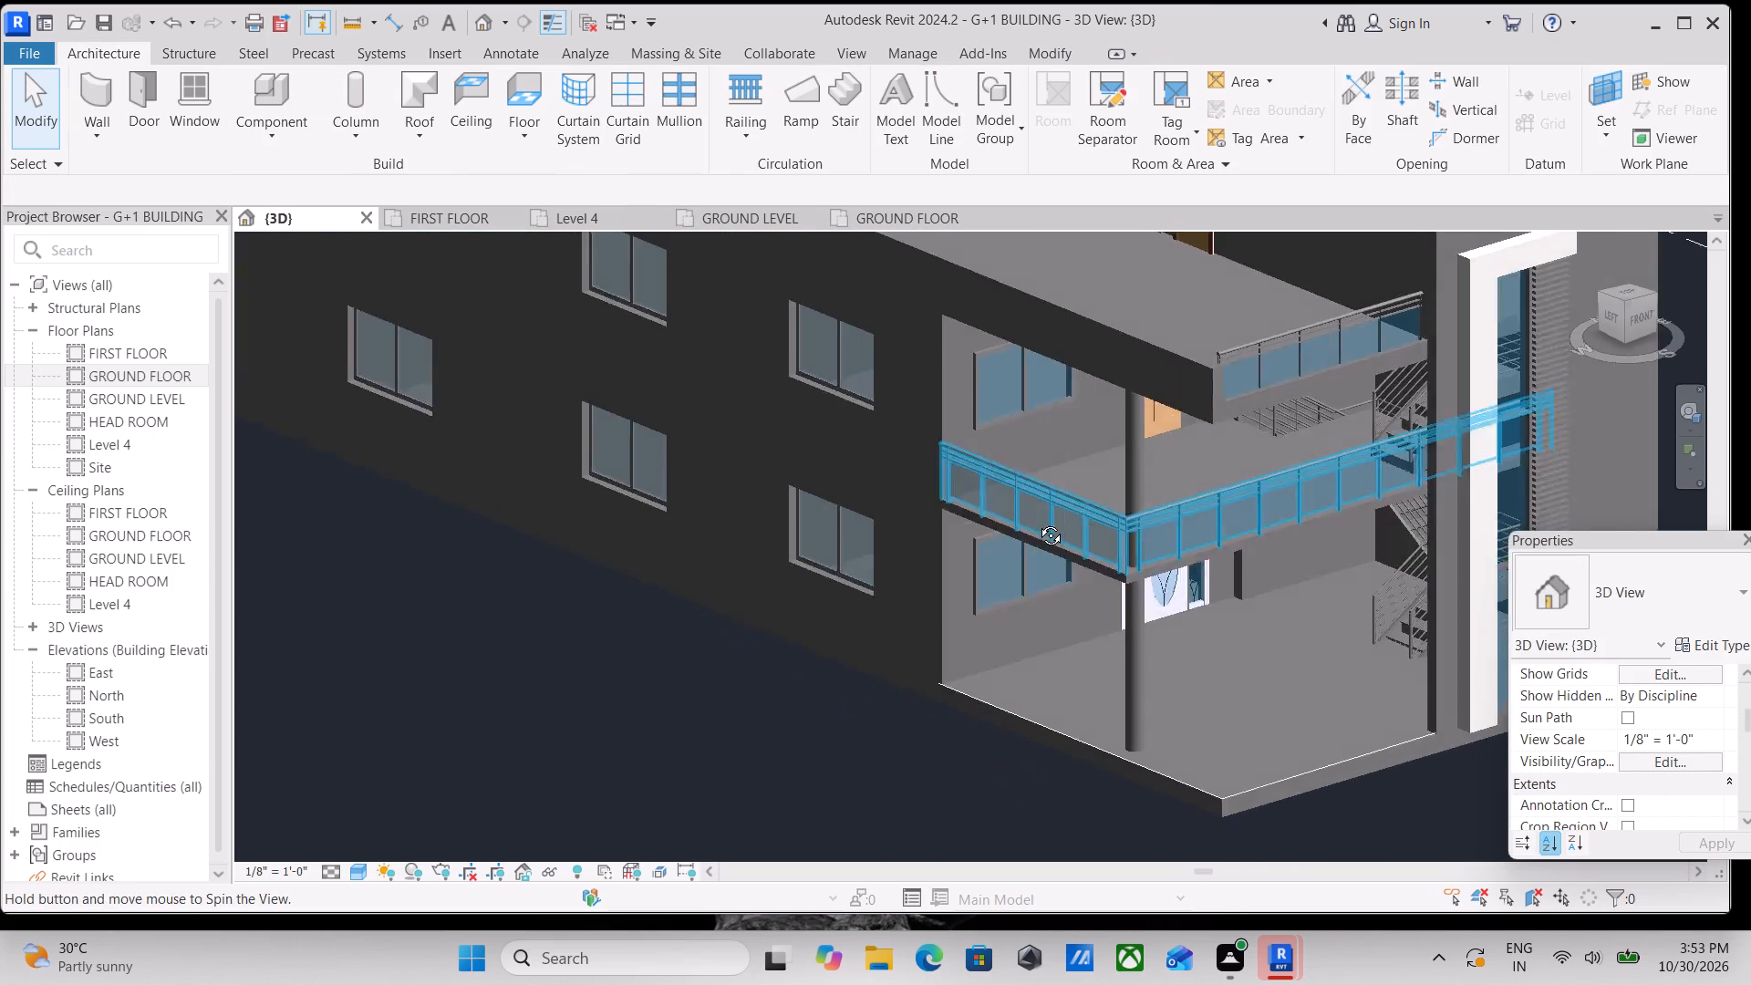
shift+middle_drag(1037, 522, 1039, 516)
shift+middle_drag(1011, 401, 1046, 326)
scroll(1183, 516, up, 3)
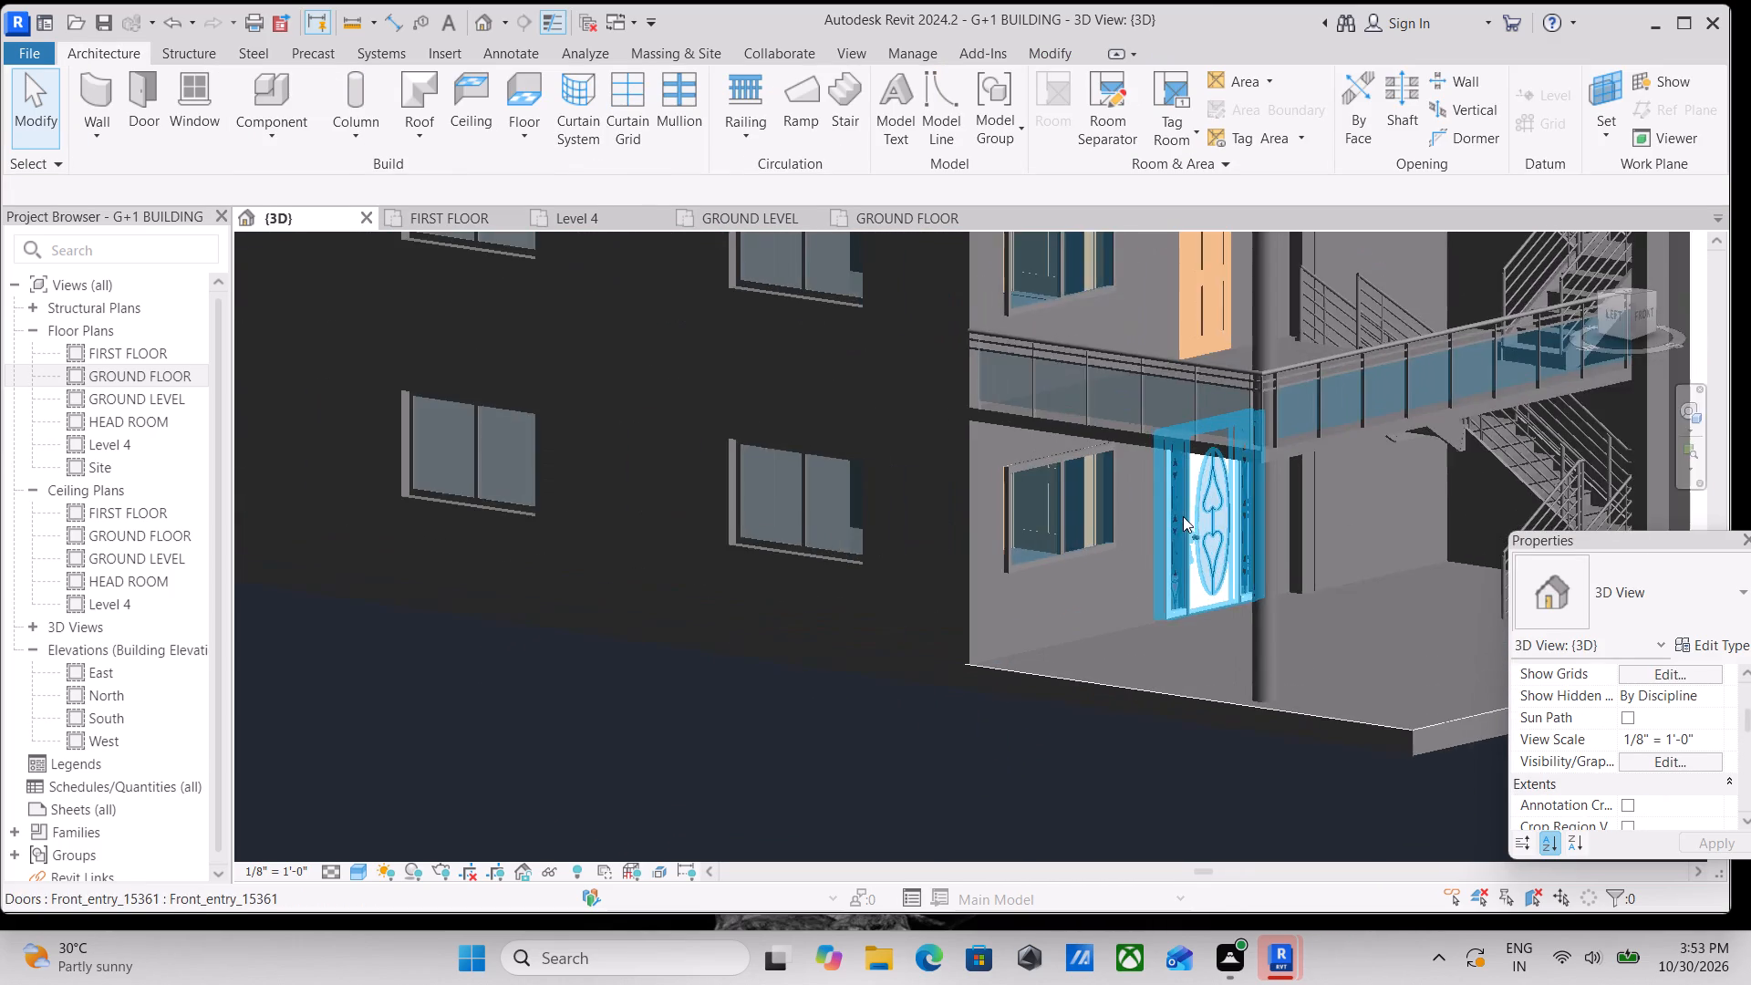
shift+middle_drag(1183, 516, 1046, 575)
shift+scroll(1042, 573, up, 1)
scroll(1028, 545, down, 2)
middle_drag(1028, 545, 1113, 381)
middle_drag(1020, 384, 1093, 445)
scroll(1196, 445, up, 4)
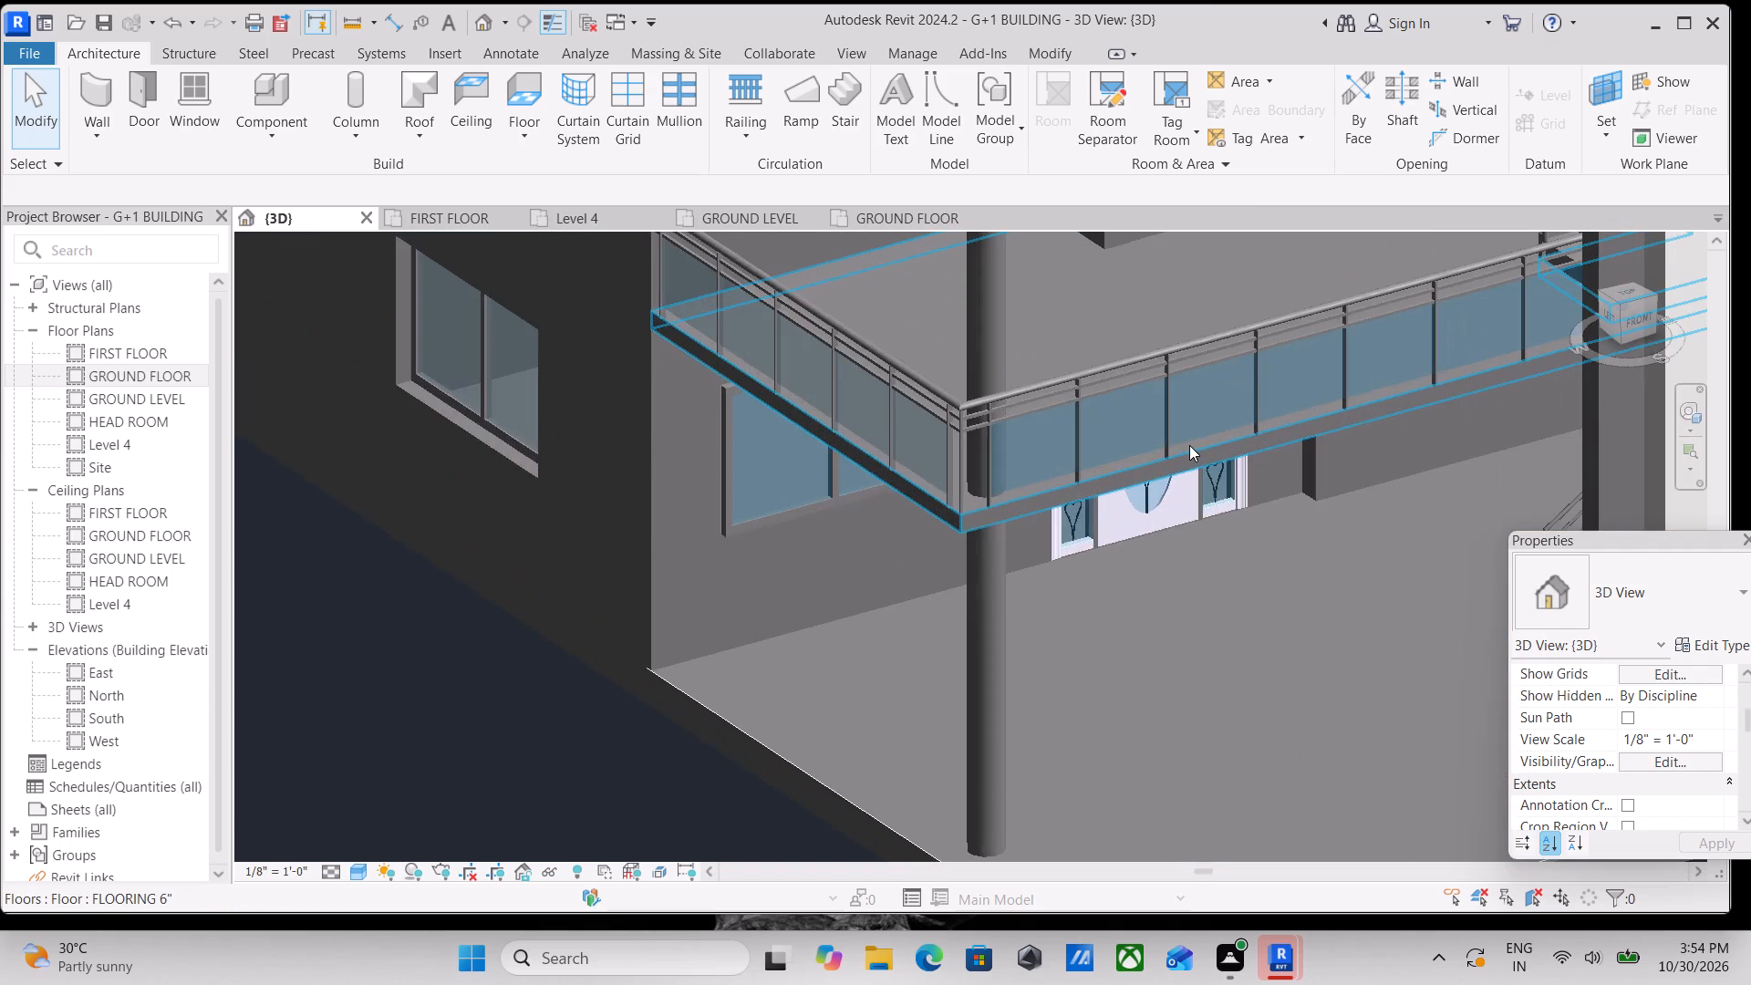
scroll(1189, 445, down, 5)
shift+middle_drag(1189, 443, 1098, 453)
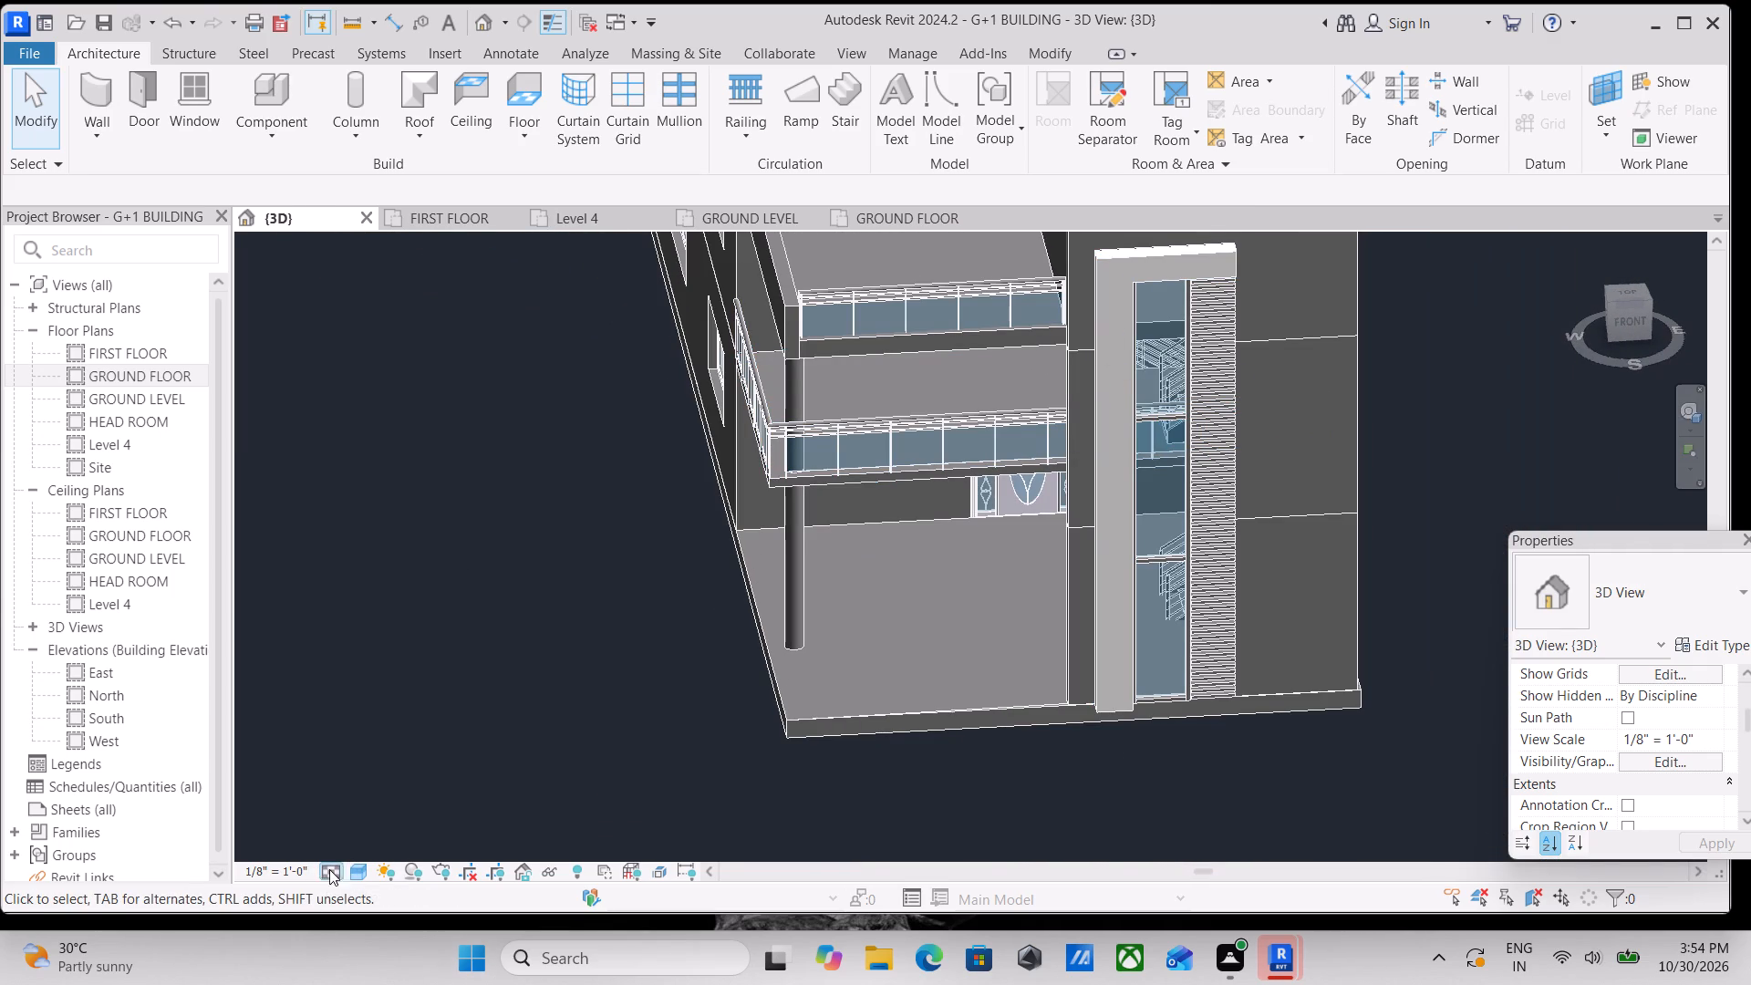
Open the recent WhatsApp reference image in Photos and study the framed balcony, columns, stair tower and ground-floor entrance, then close it.
click(473, 952)
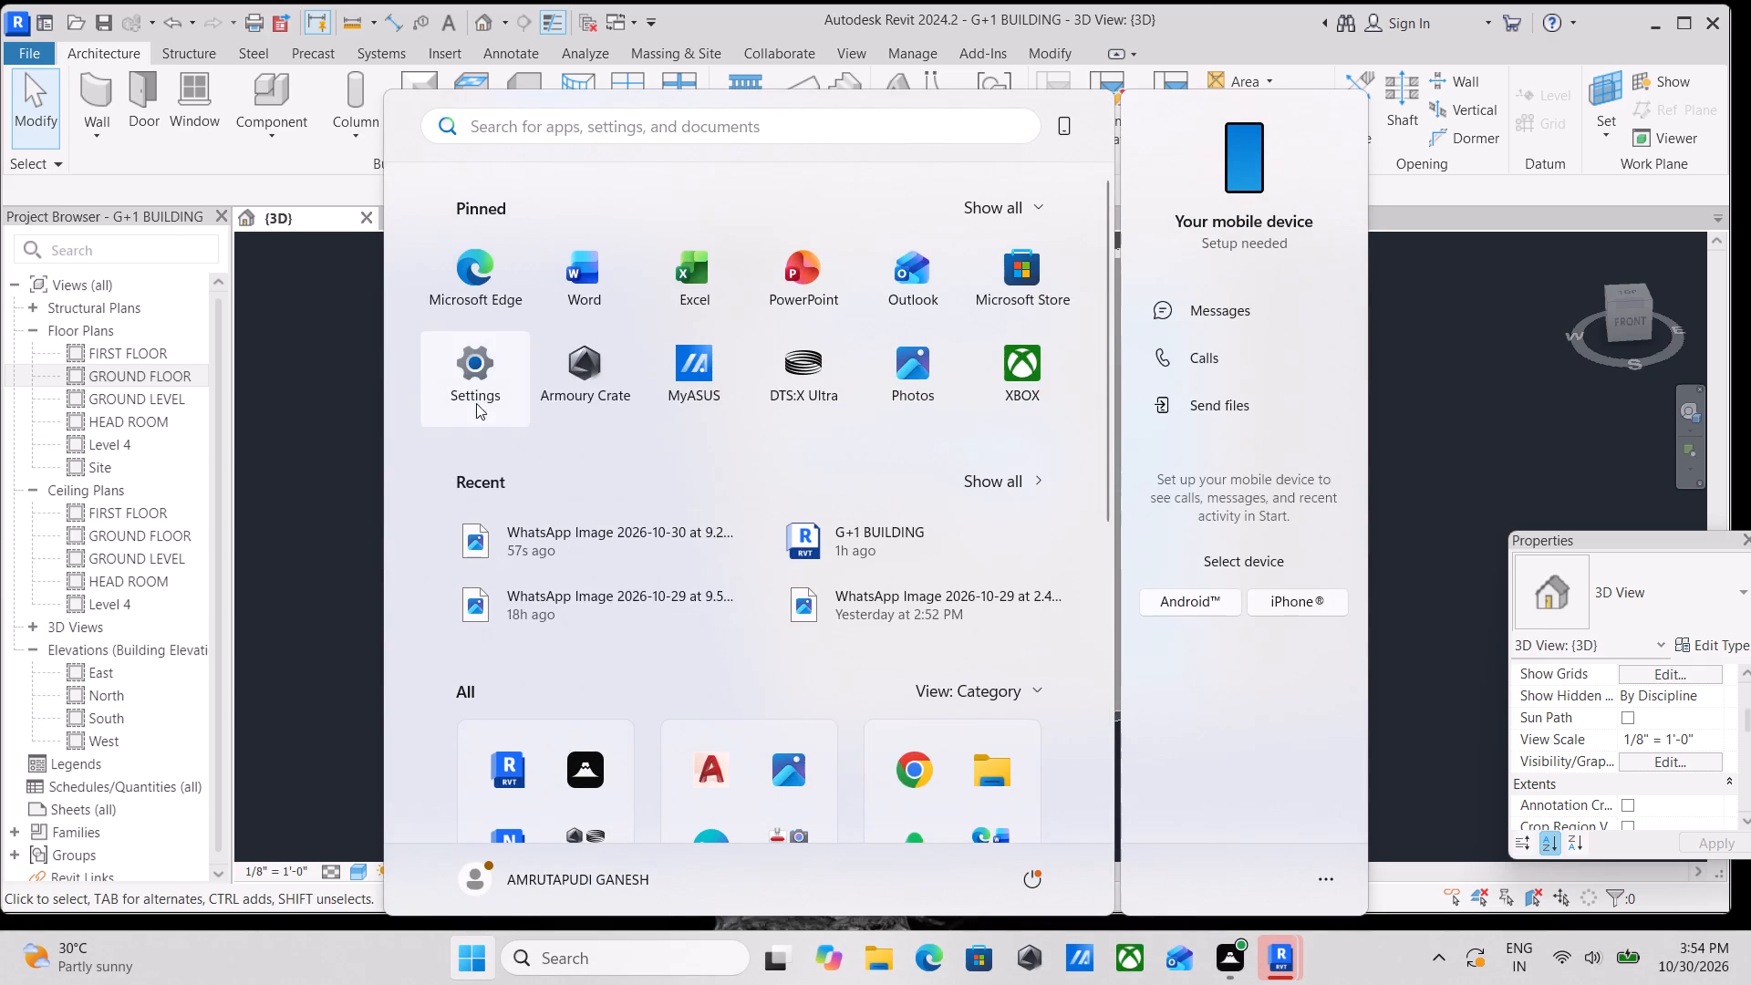
click(493, 548)
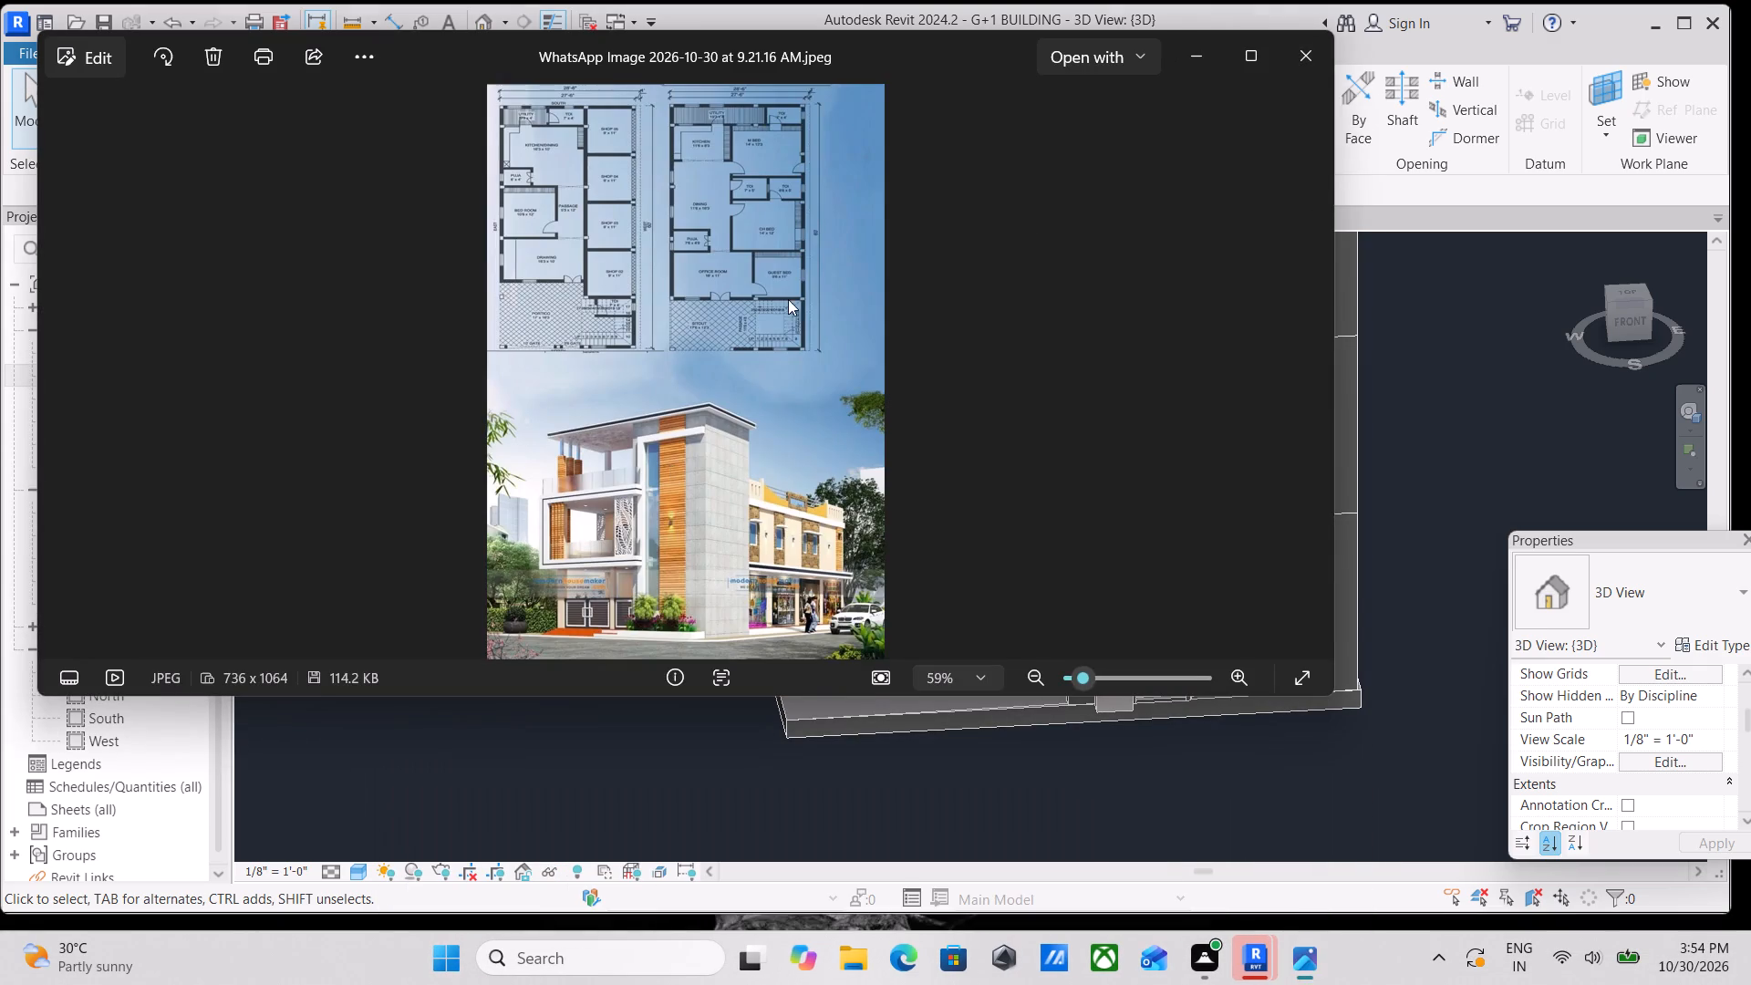
scroll(648, 539, up, 2)
middle_drag(625, 525, 829, 335)
scroll(659, 516, up, 5)
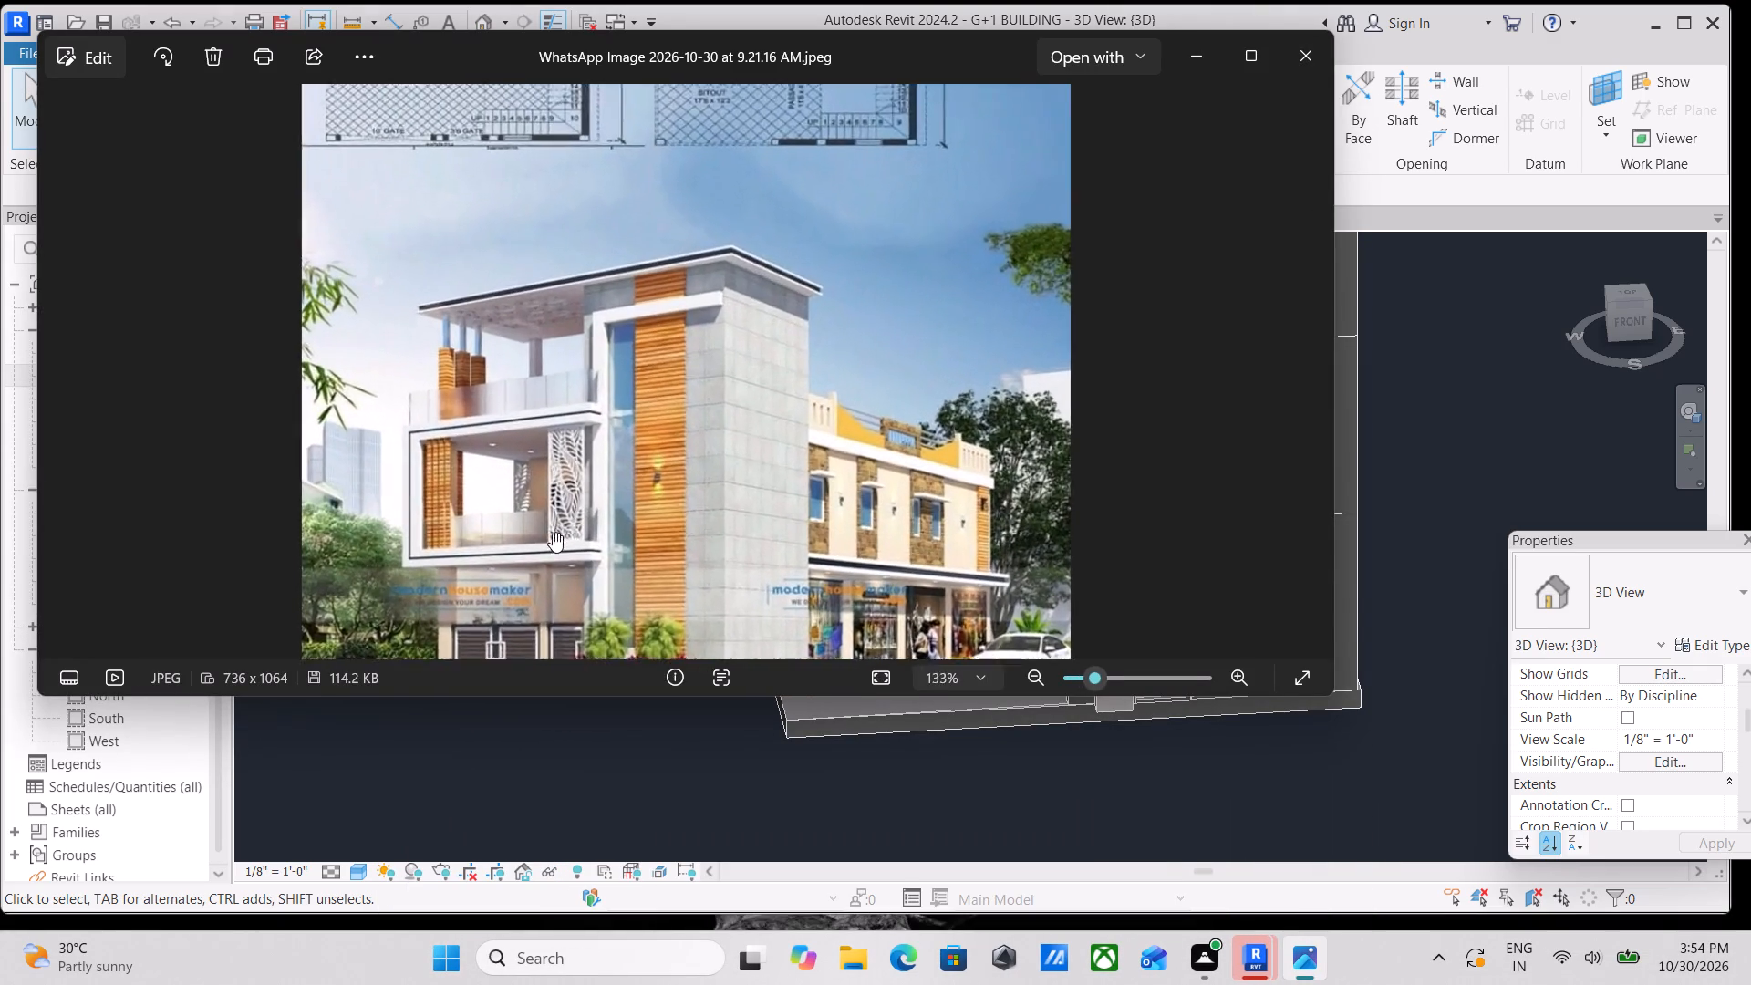
scroll(553, 533, up, 3)
middle_drag(549, 516, 694, 348)
scroll(542, 345, up, 3)
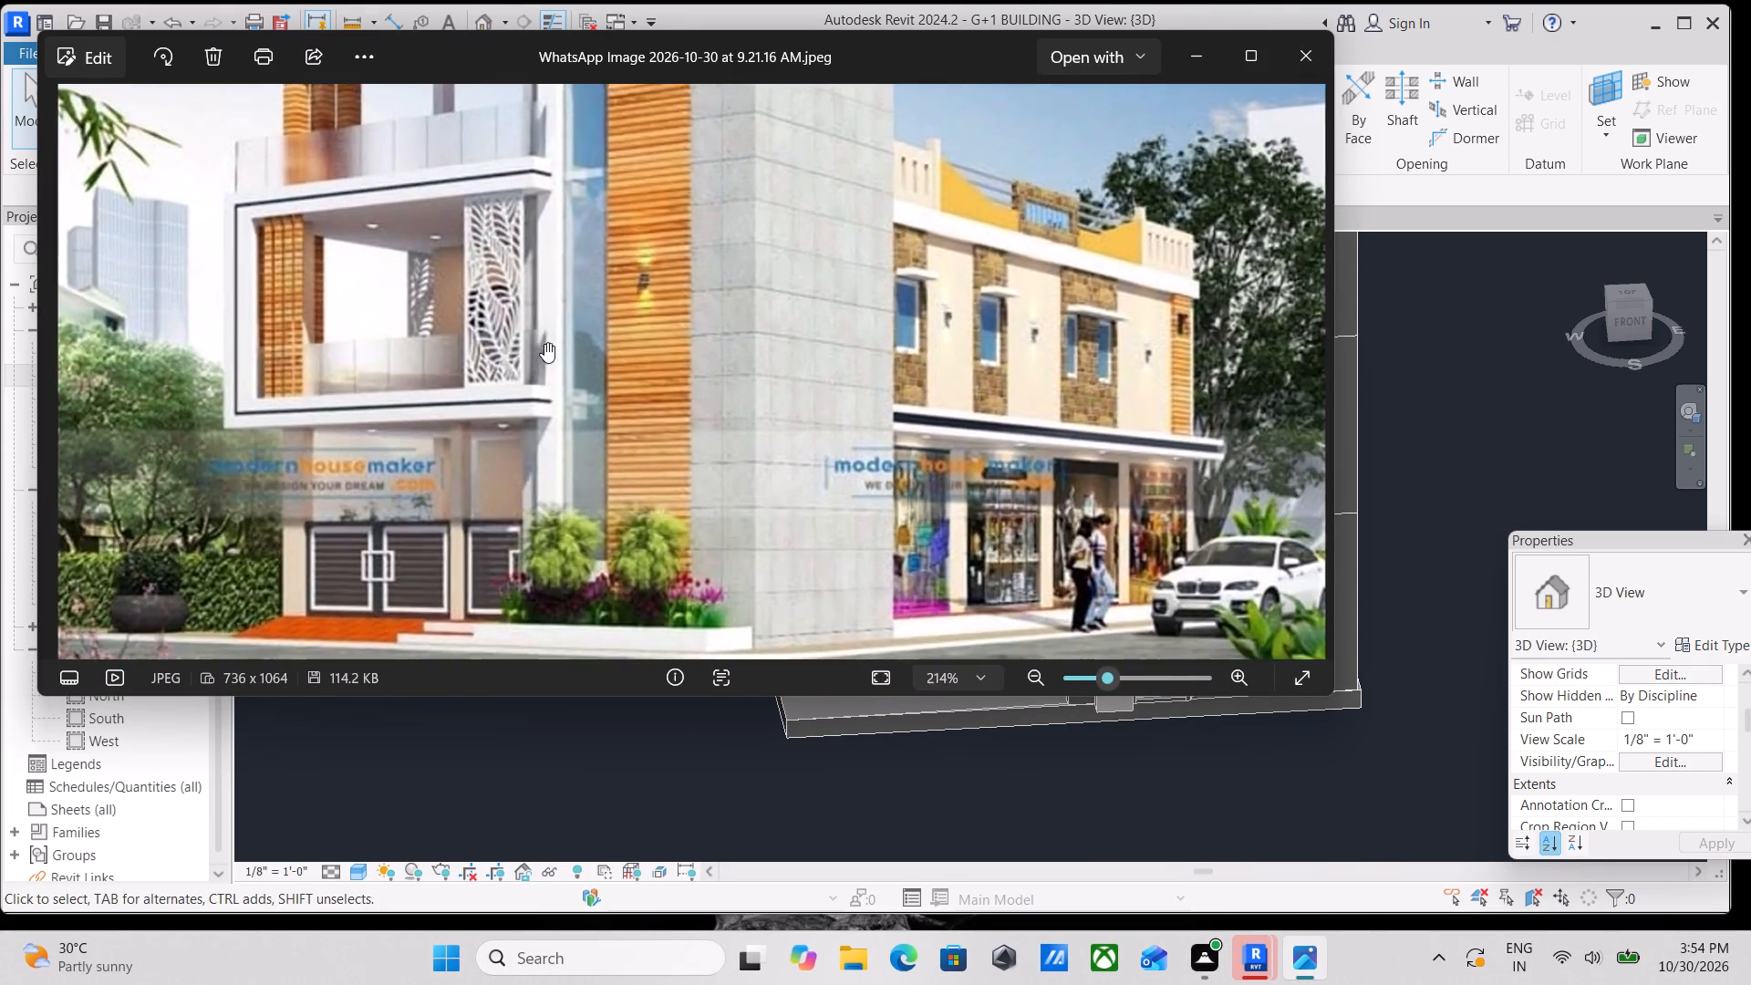
scroll(635, 287, down, 2)
middle_drag(635, 287, 689, 279)
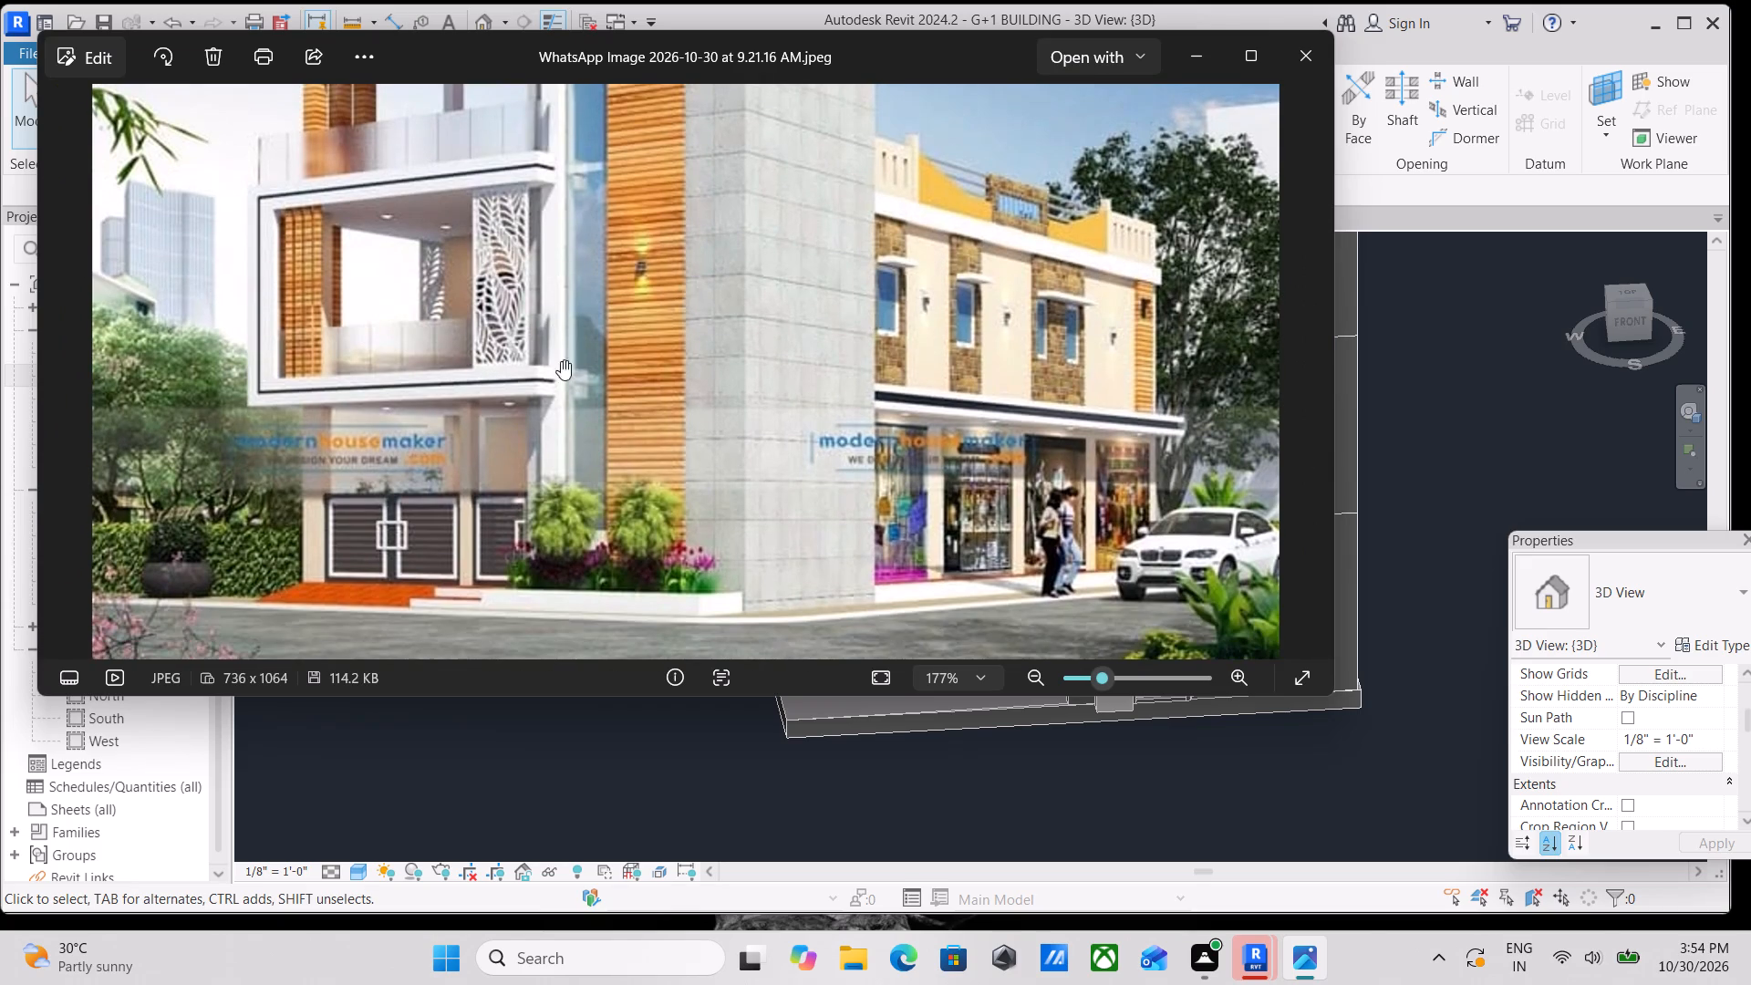
middle_drag(495, 386, 534, 295)
scroll(531, 463, up, 3)
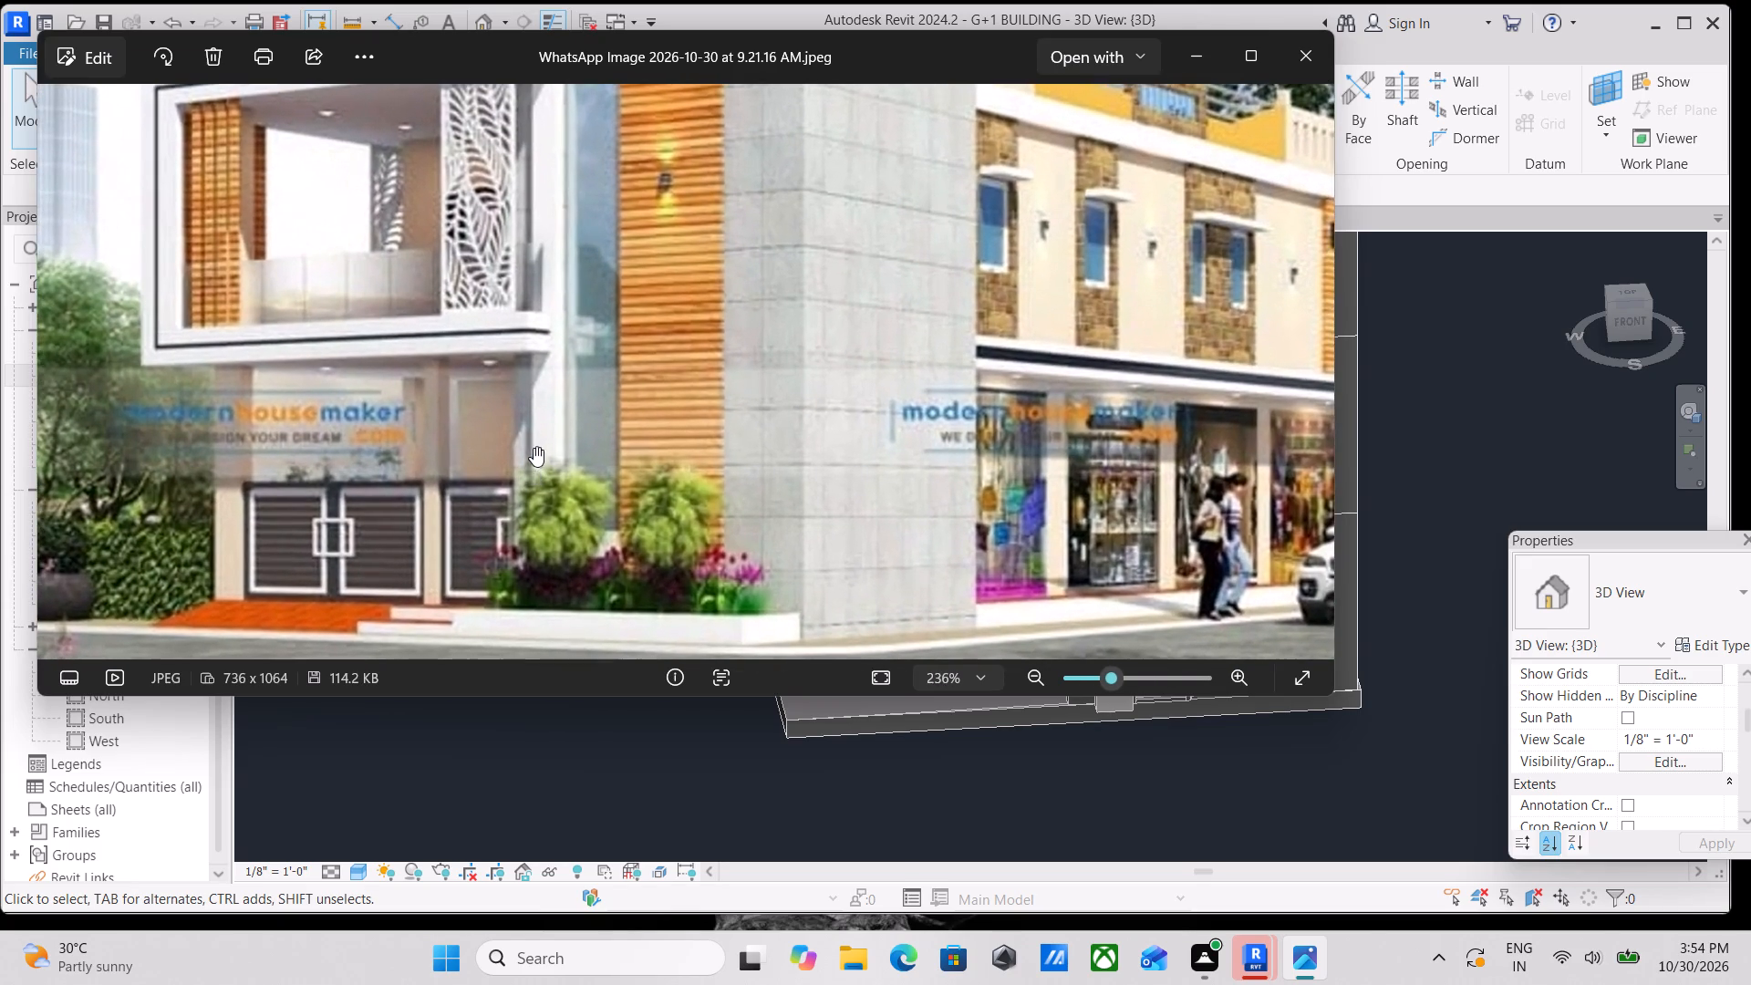
scroll(549, 426, down, 7)
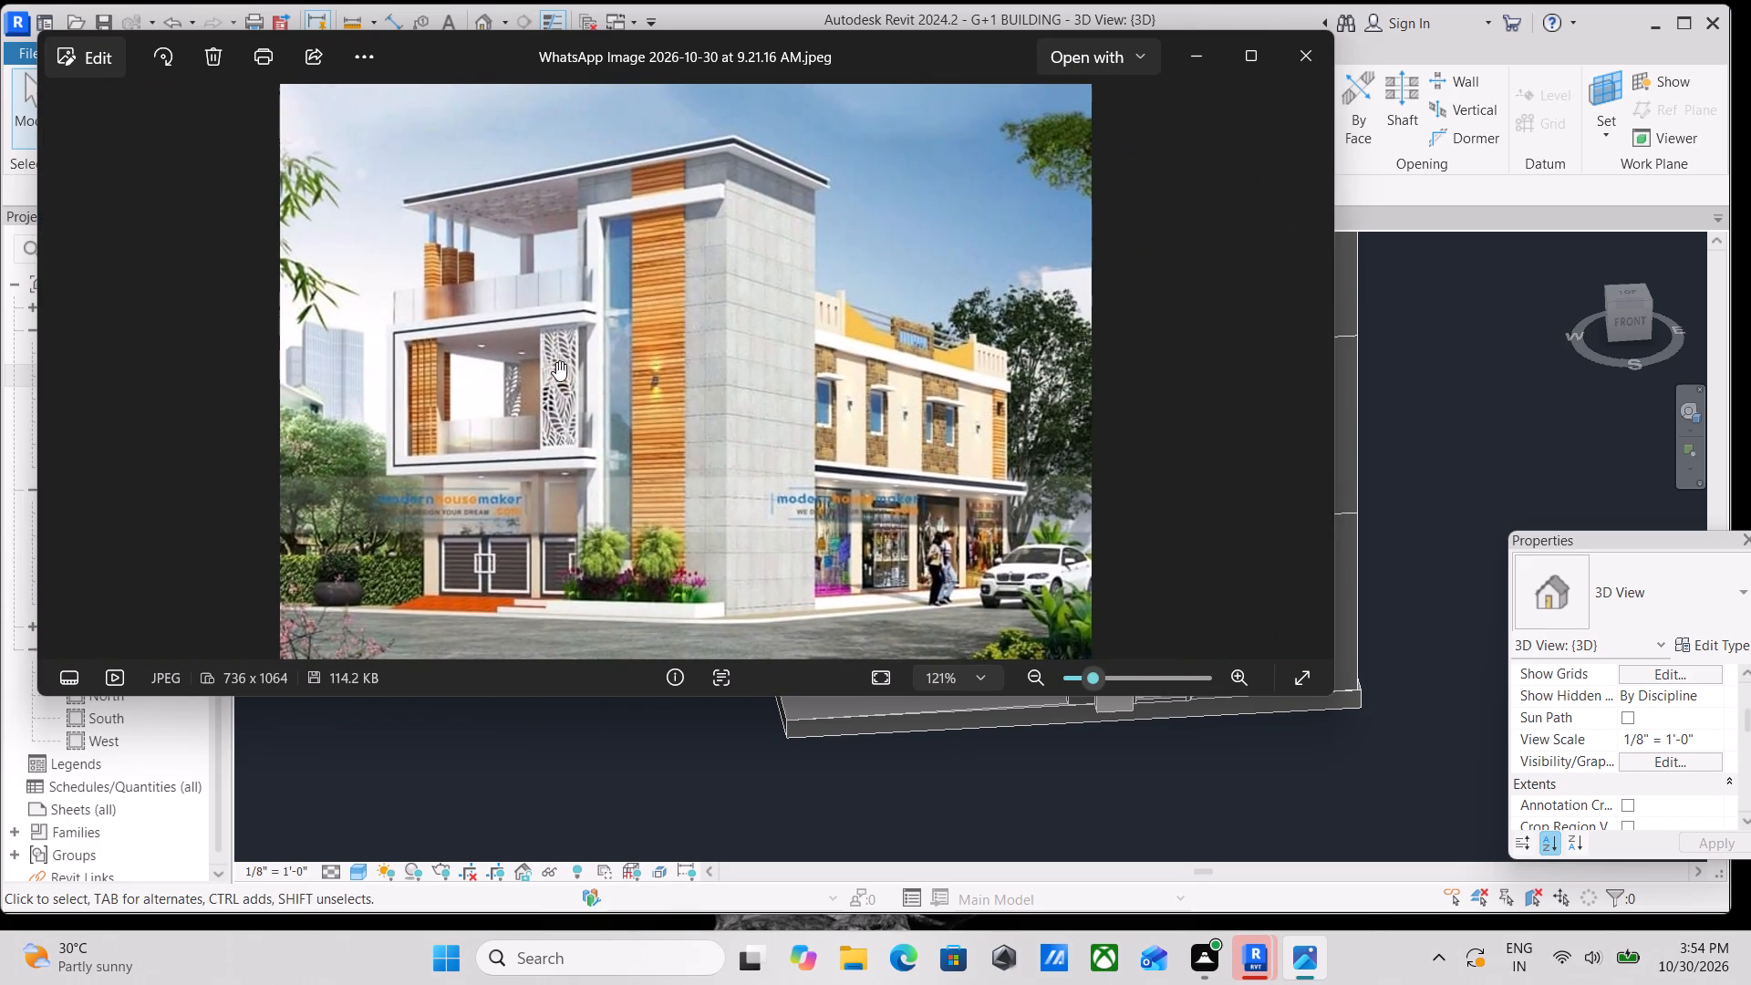
scroll(558, 387, down, 1)
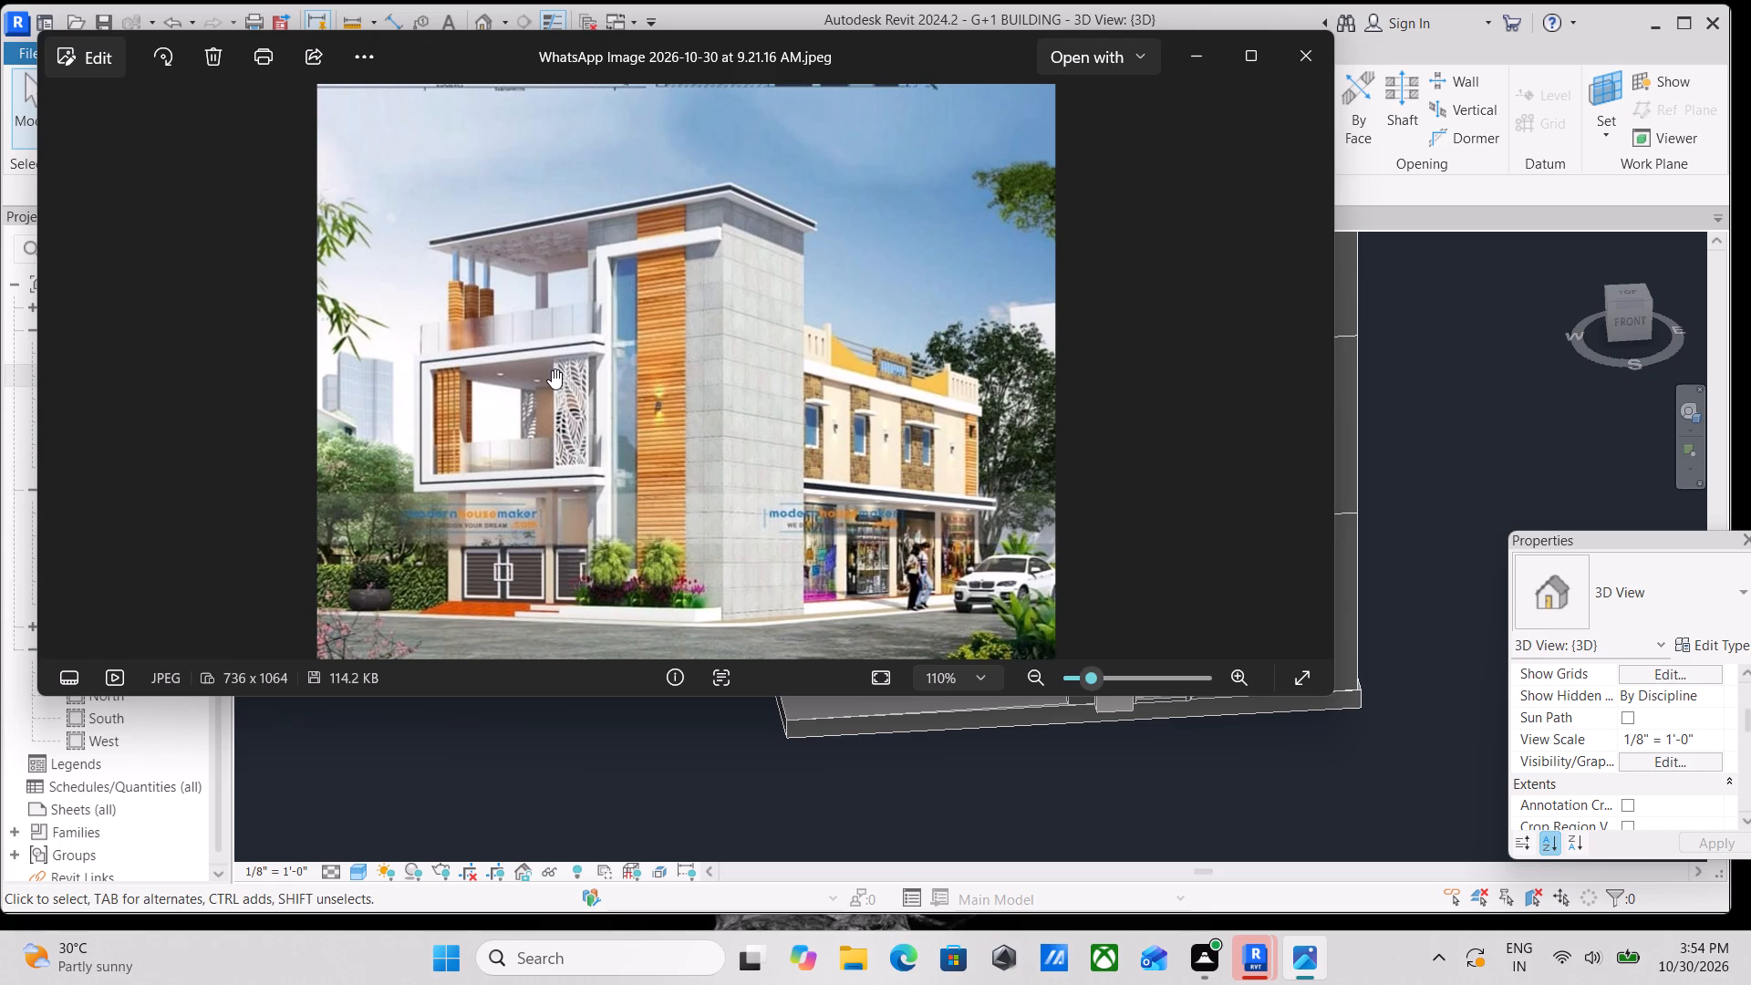
scroll(534, 461, up, 4)
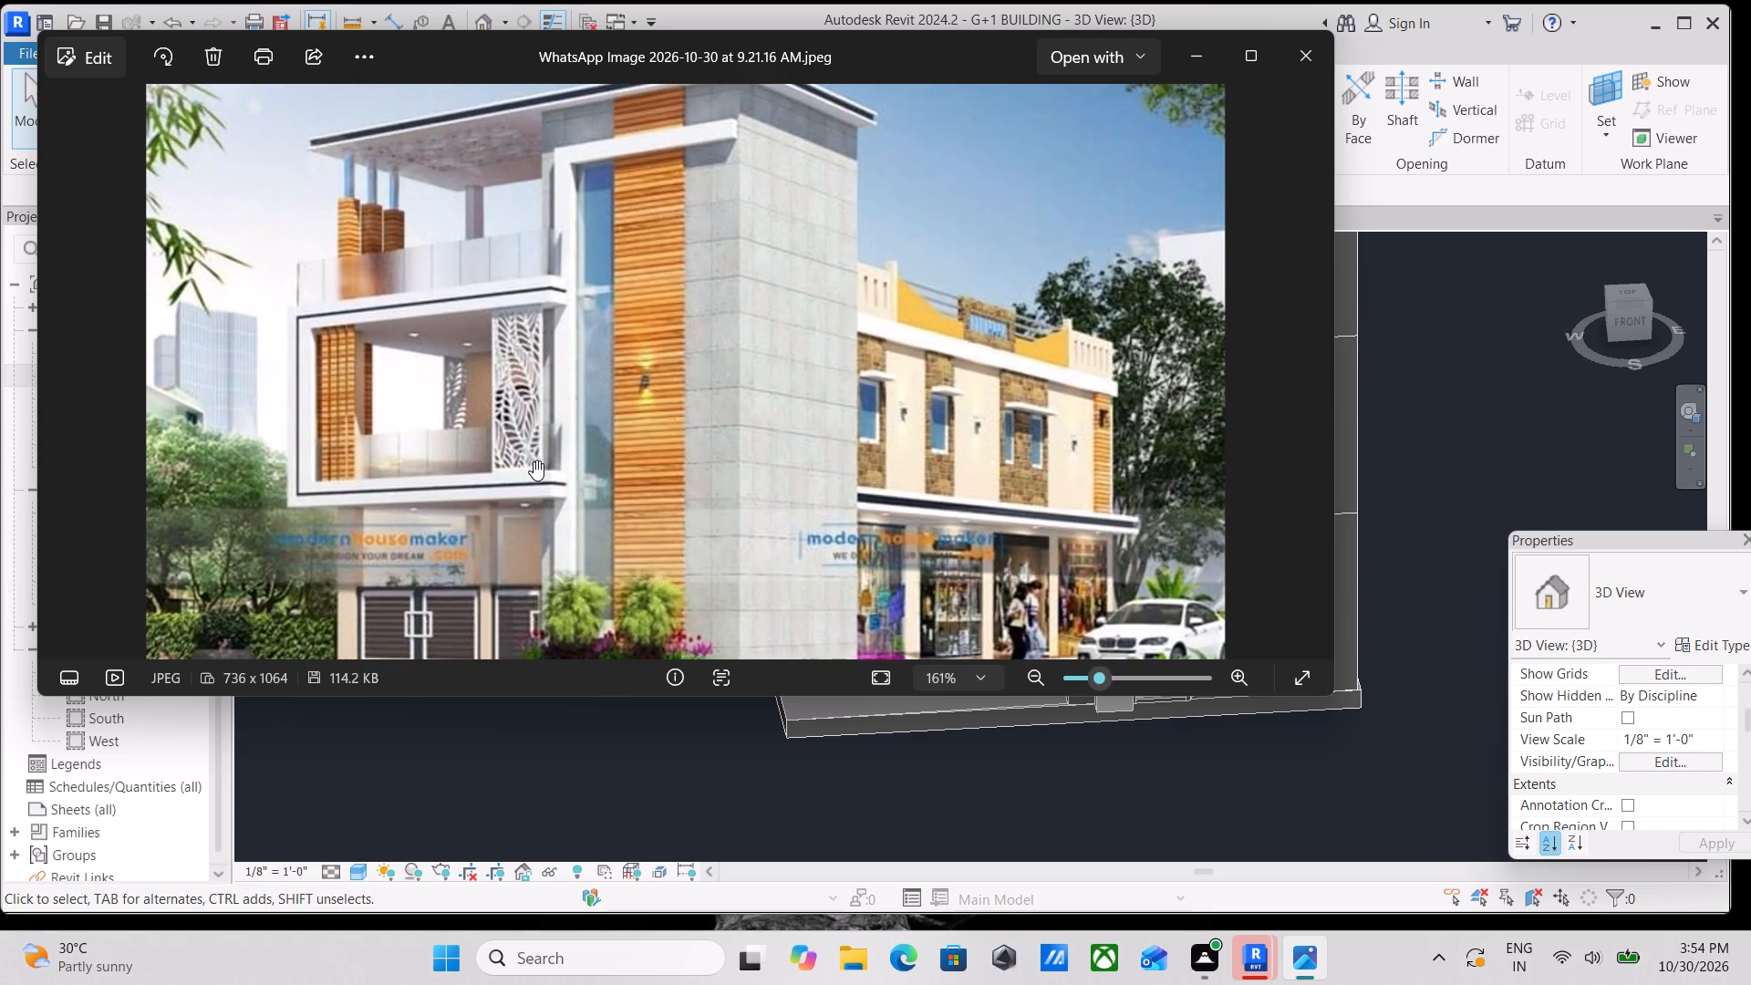
scroll(534, 459, down, 2)
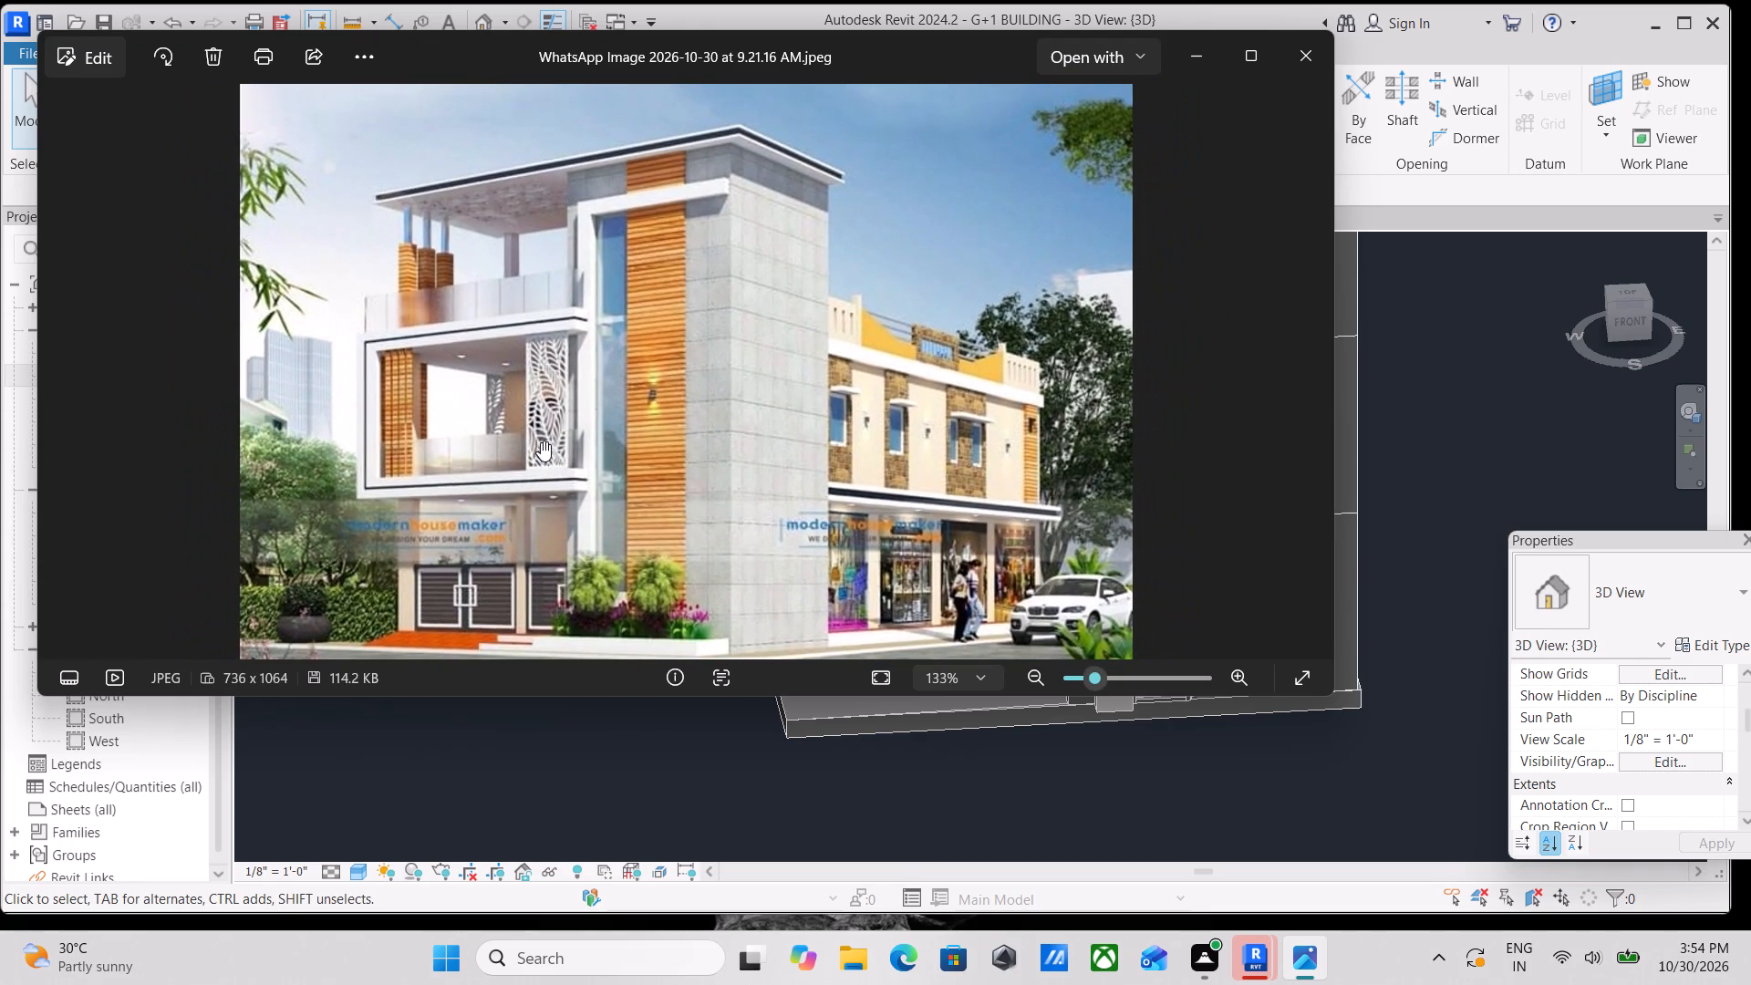
scroll(541, 441, down, 2)
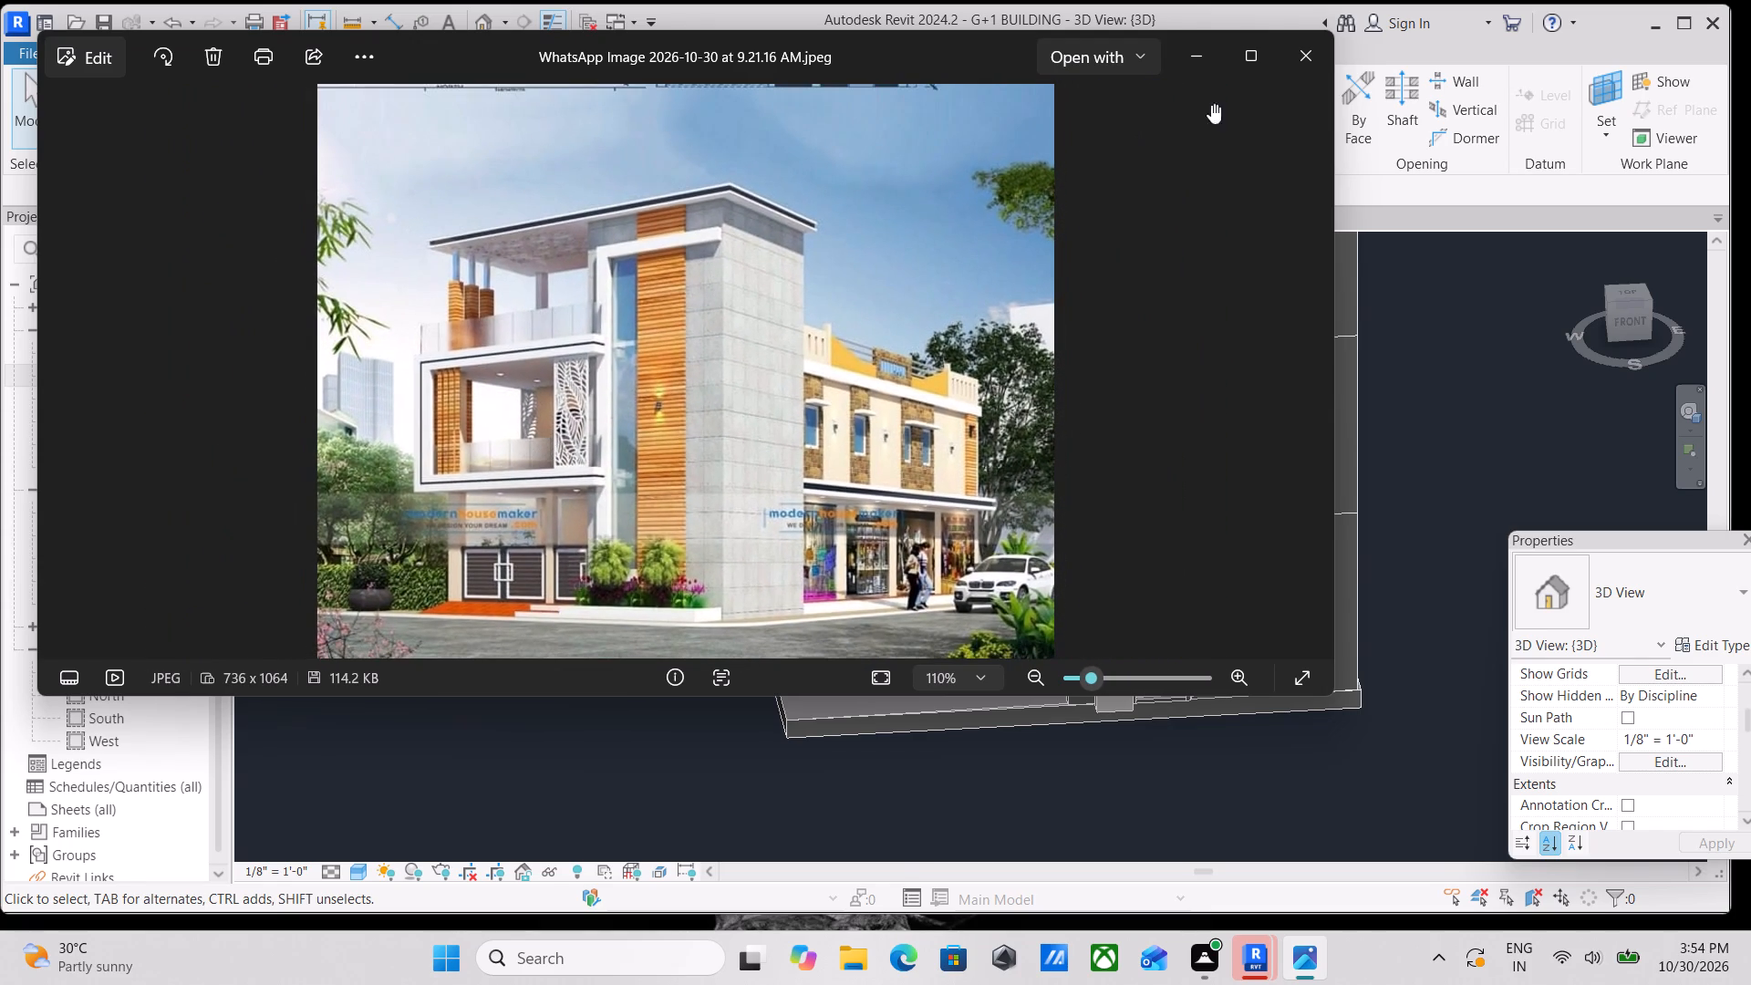
click(1288, 77)
Examine the model's side wall, roof edge, balcony corner and stair tower for comparison with the reference image.
middle_drag(904, 461, 1036, 325)
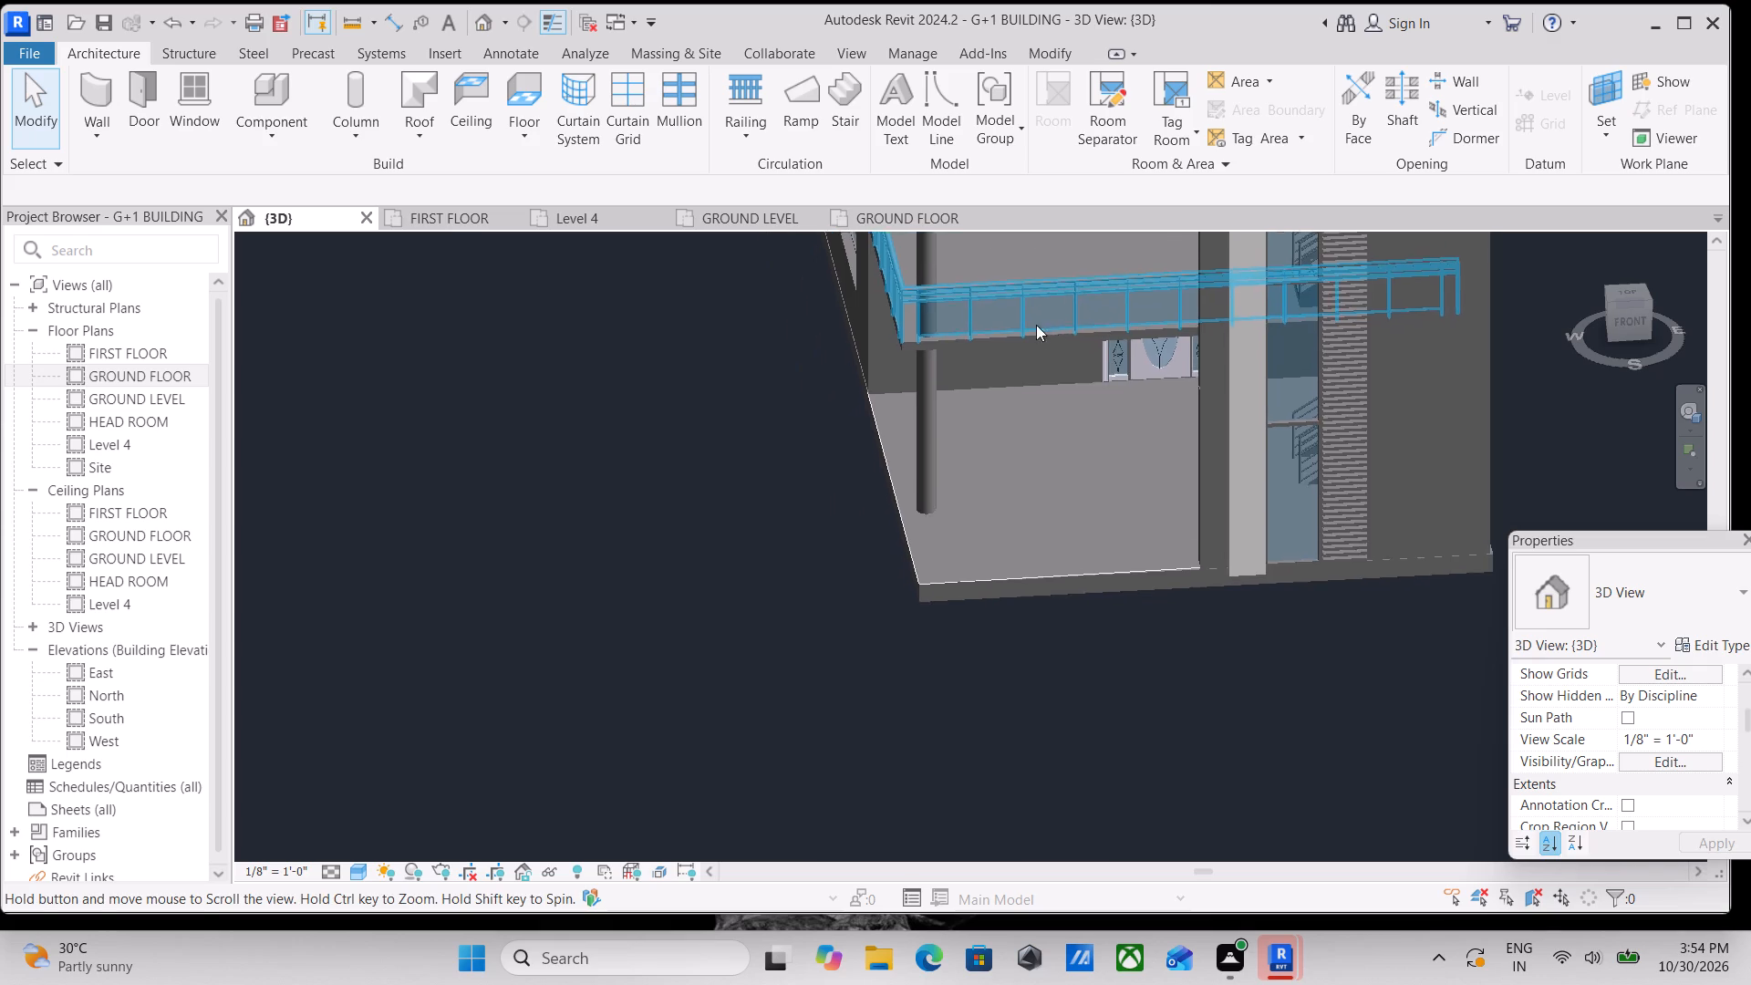
shift+middle_drag(946, 459, 1097, 403)
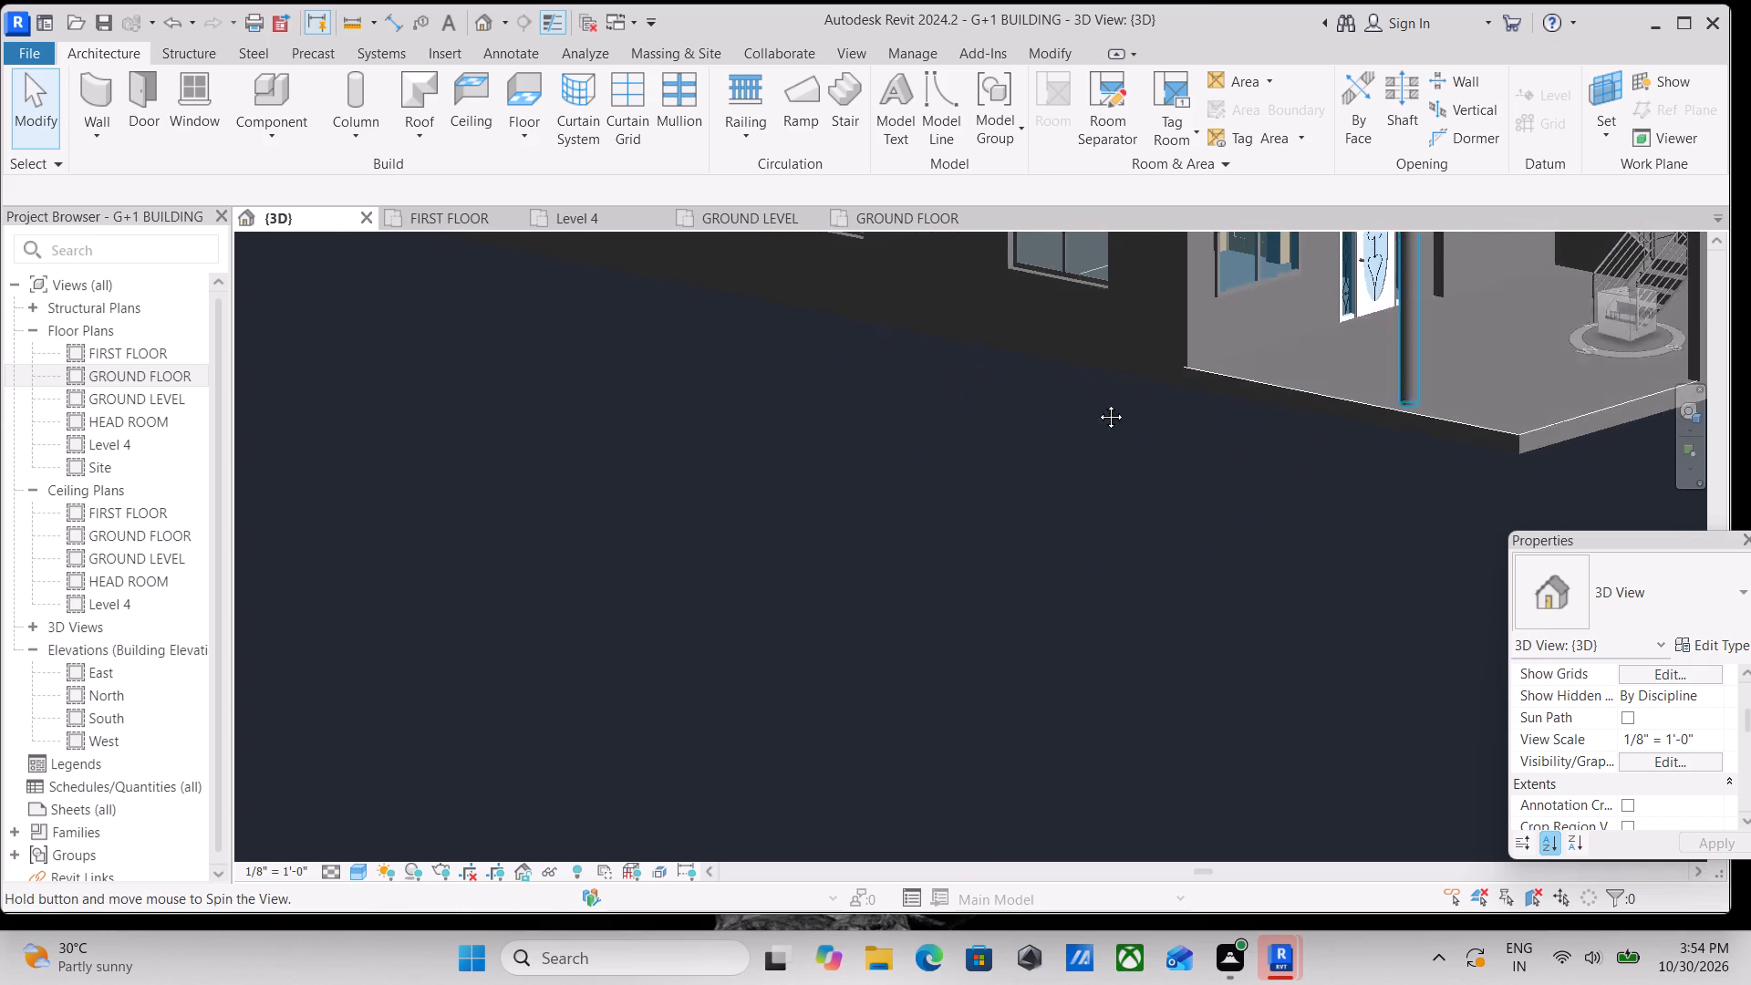
shift+middle_drag(1097, 403, 1090, 582)
shift+middle_drag(1093, 391, 1137, 492)
middle_drag(1133, 357, 926, 576)
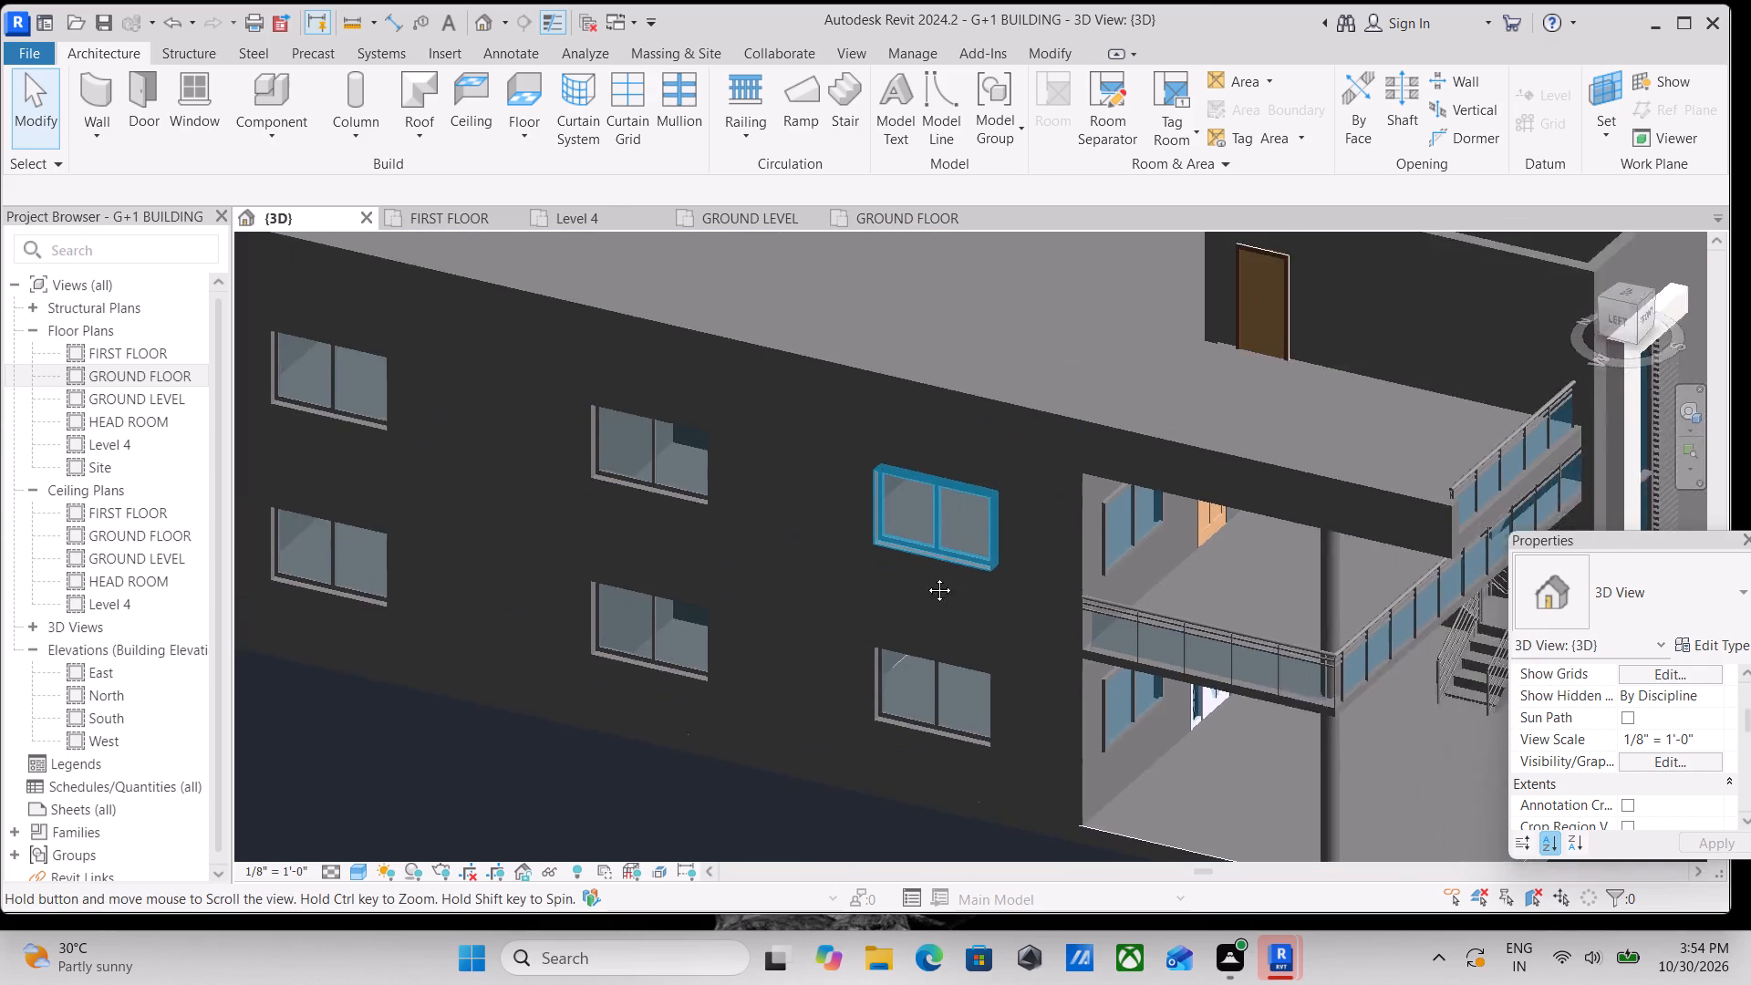
middle_drag(926, 576, 926, 592)
shift+middle_drag(1211, 529, 1298, 531)
middle_drag(1298, 531, 1279, 545)
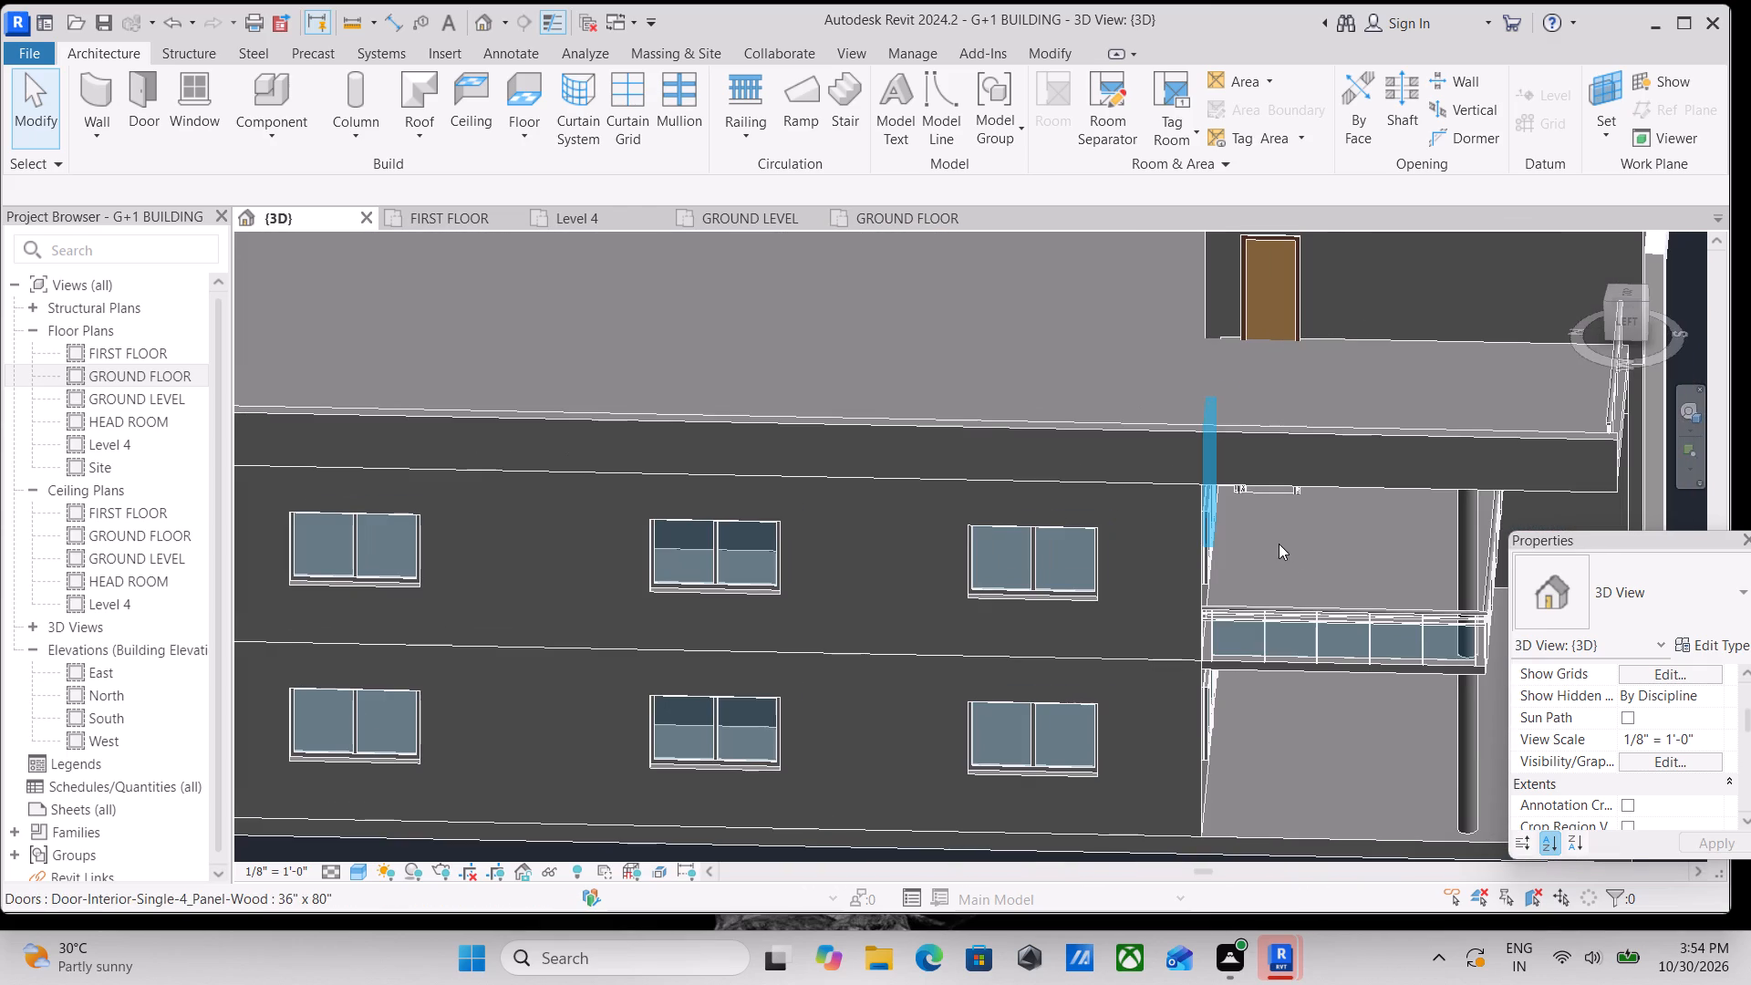
scroll(1539, 365, down, 1)
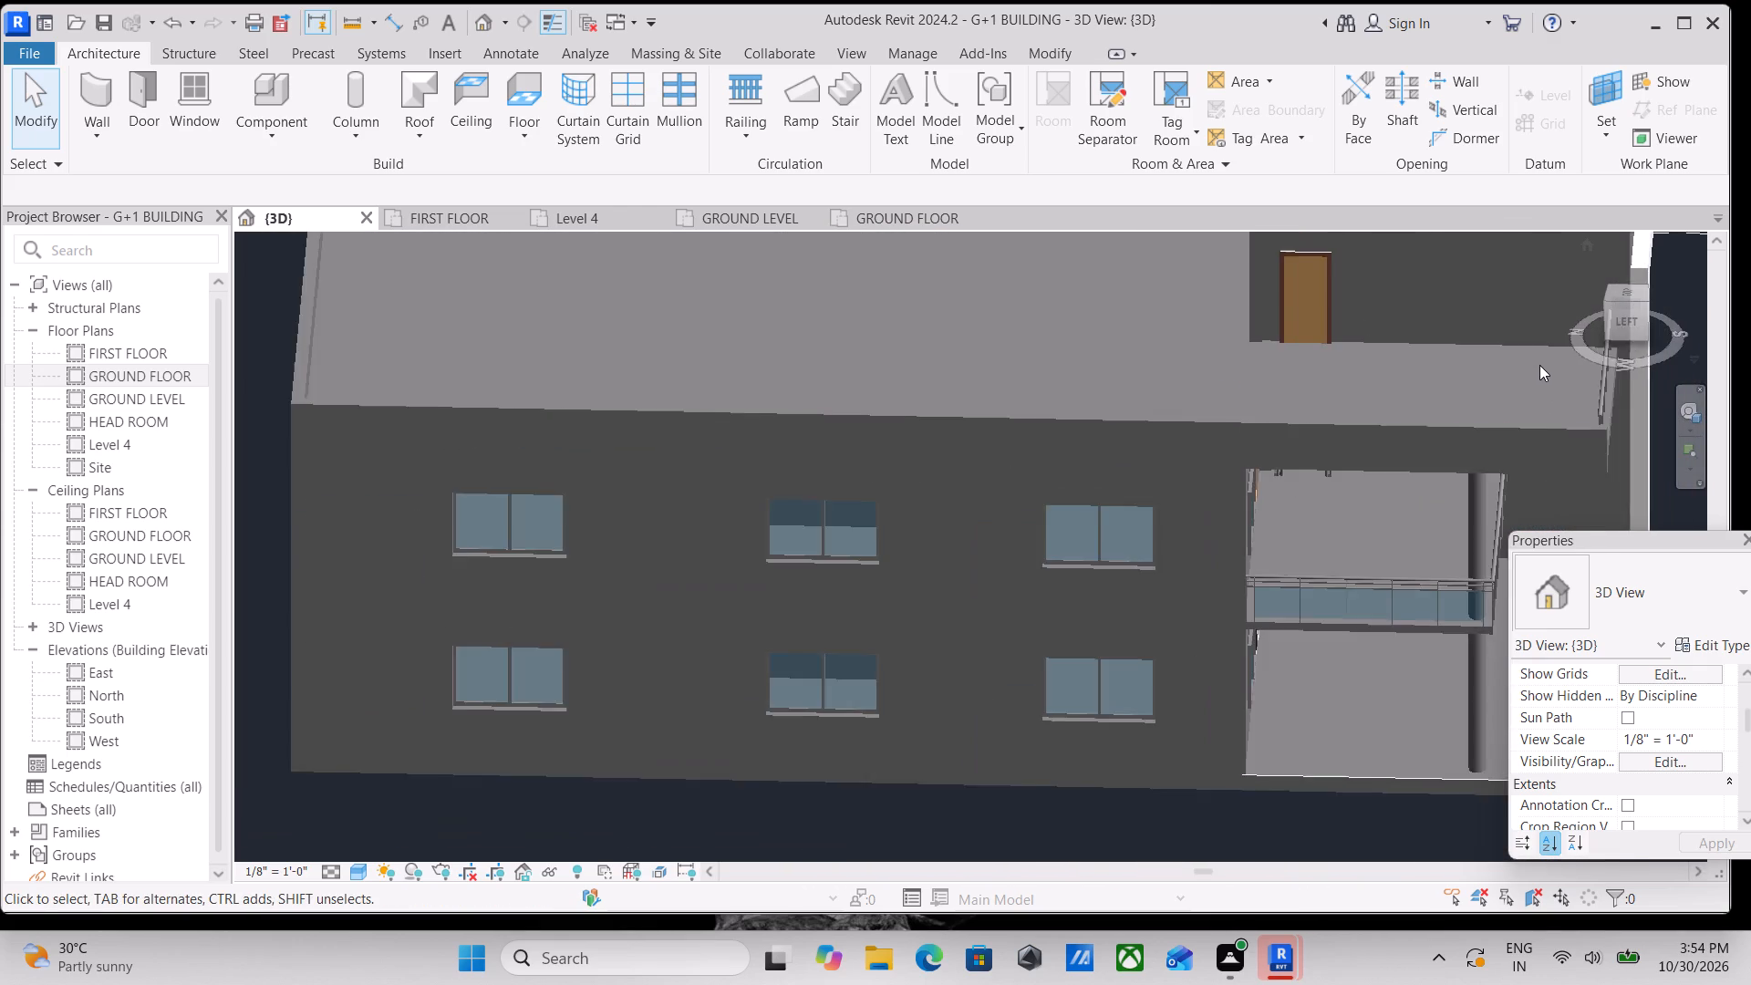
middle_drag(1539, 365, 1354, 383)
scroll(1369, 486, down, 2)
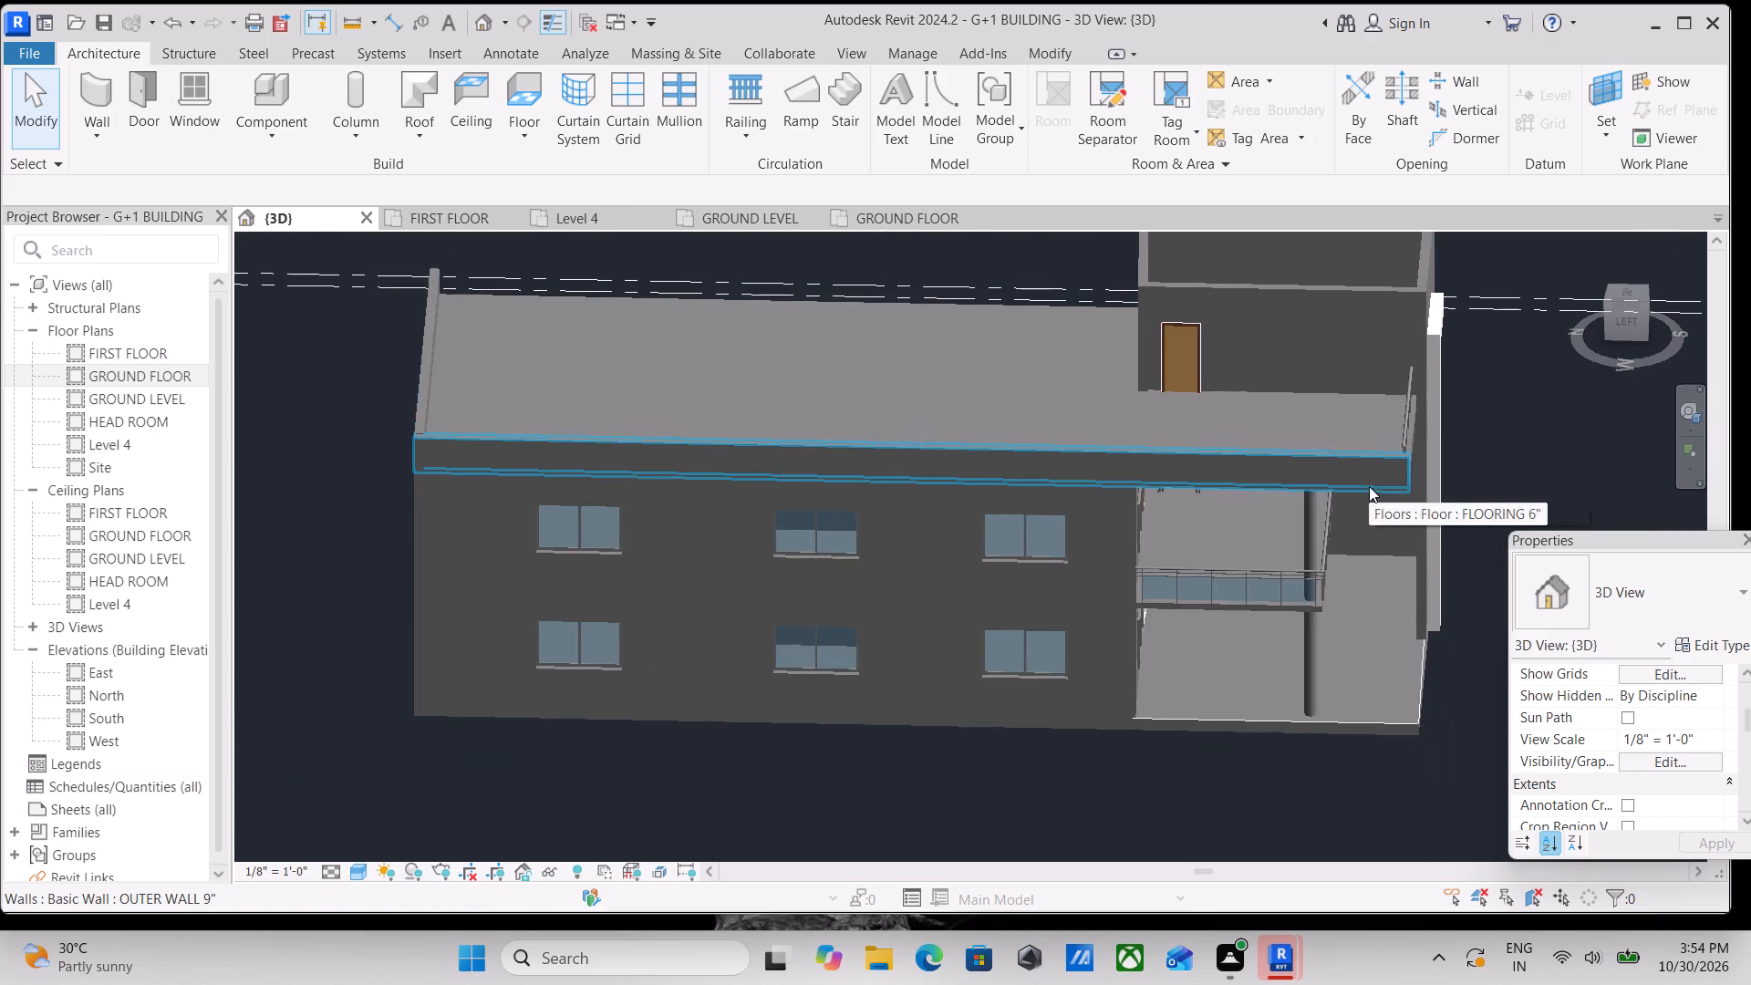
shift+middle_drag(1365, 483, 1333, 466)
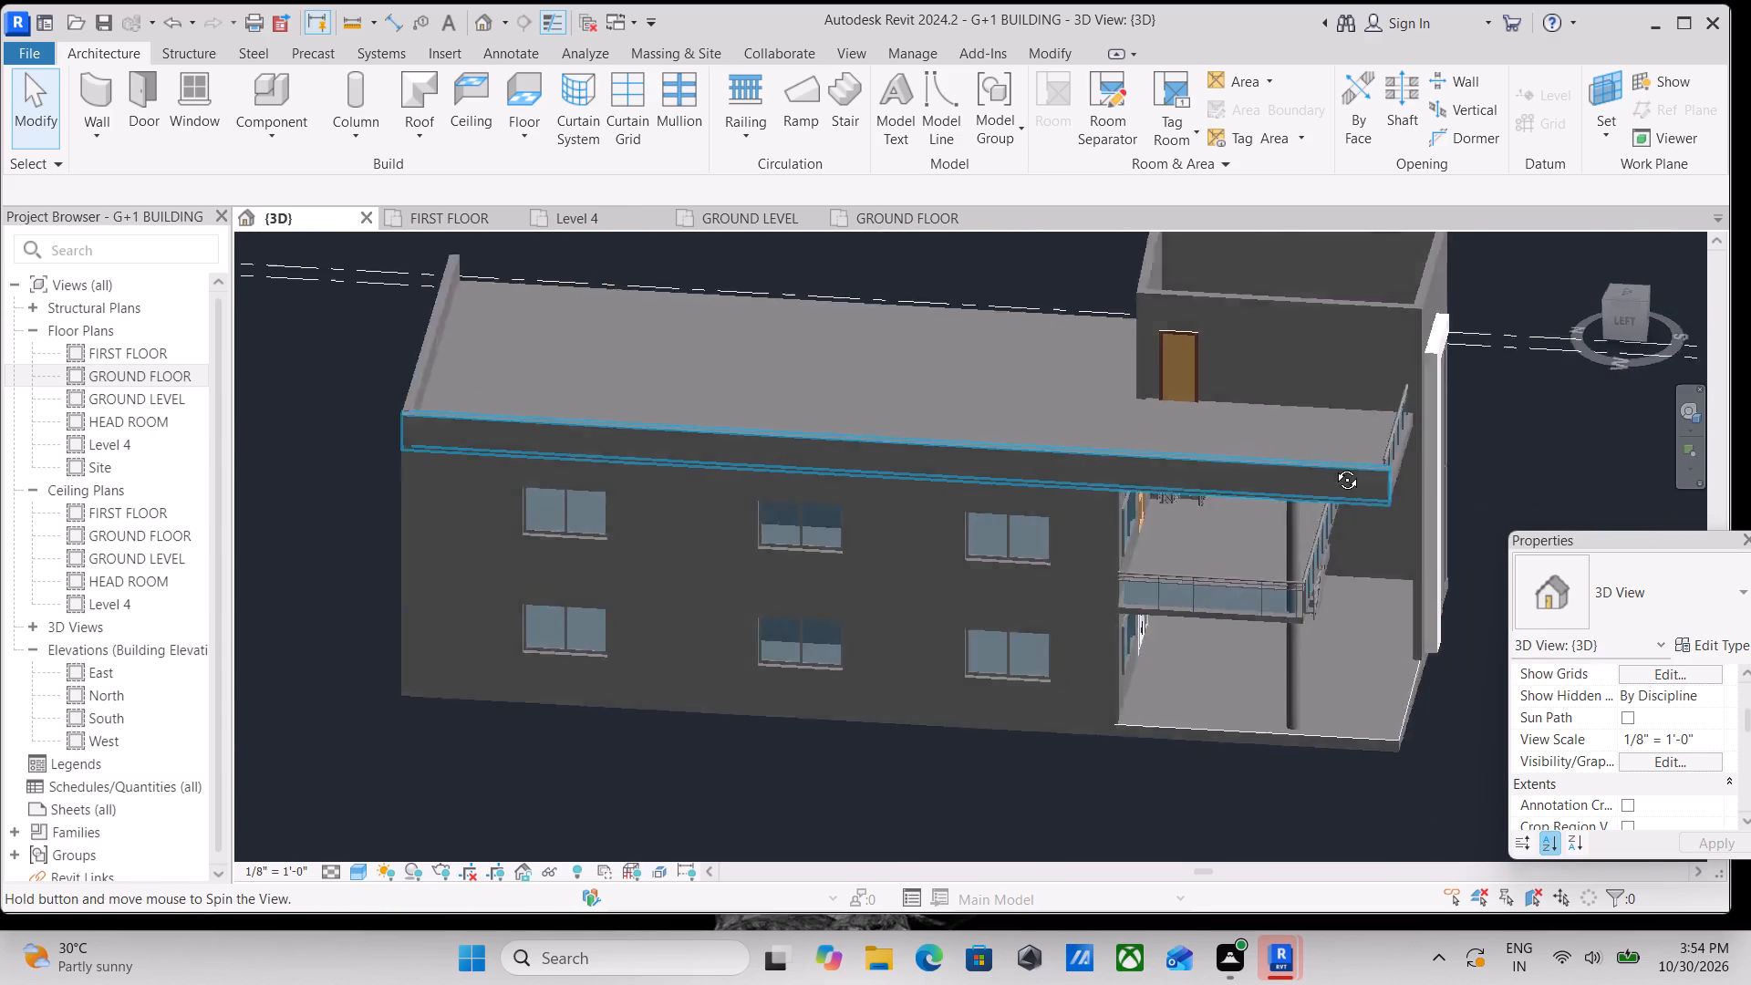
shift+middle_drag(1333, 466, 1205, 341)
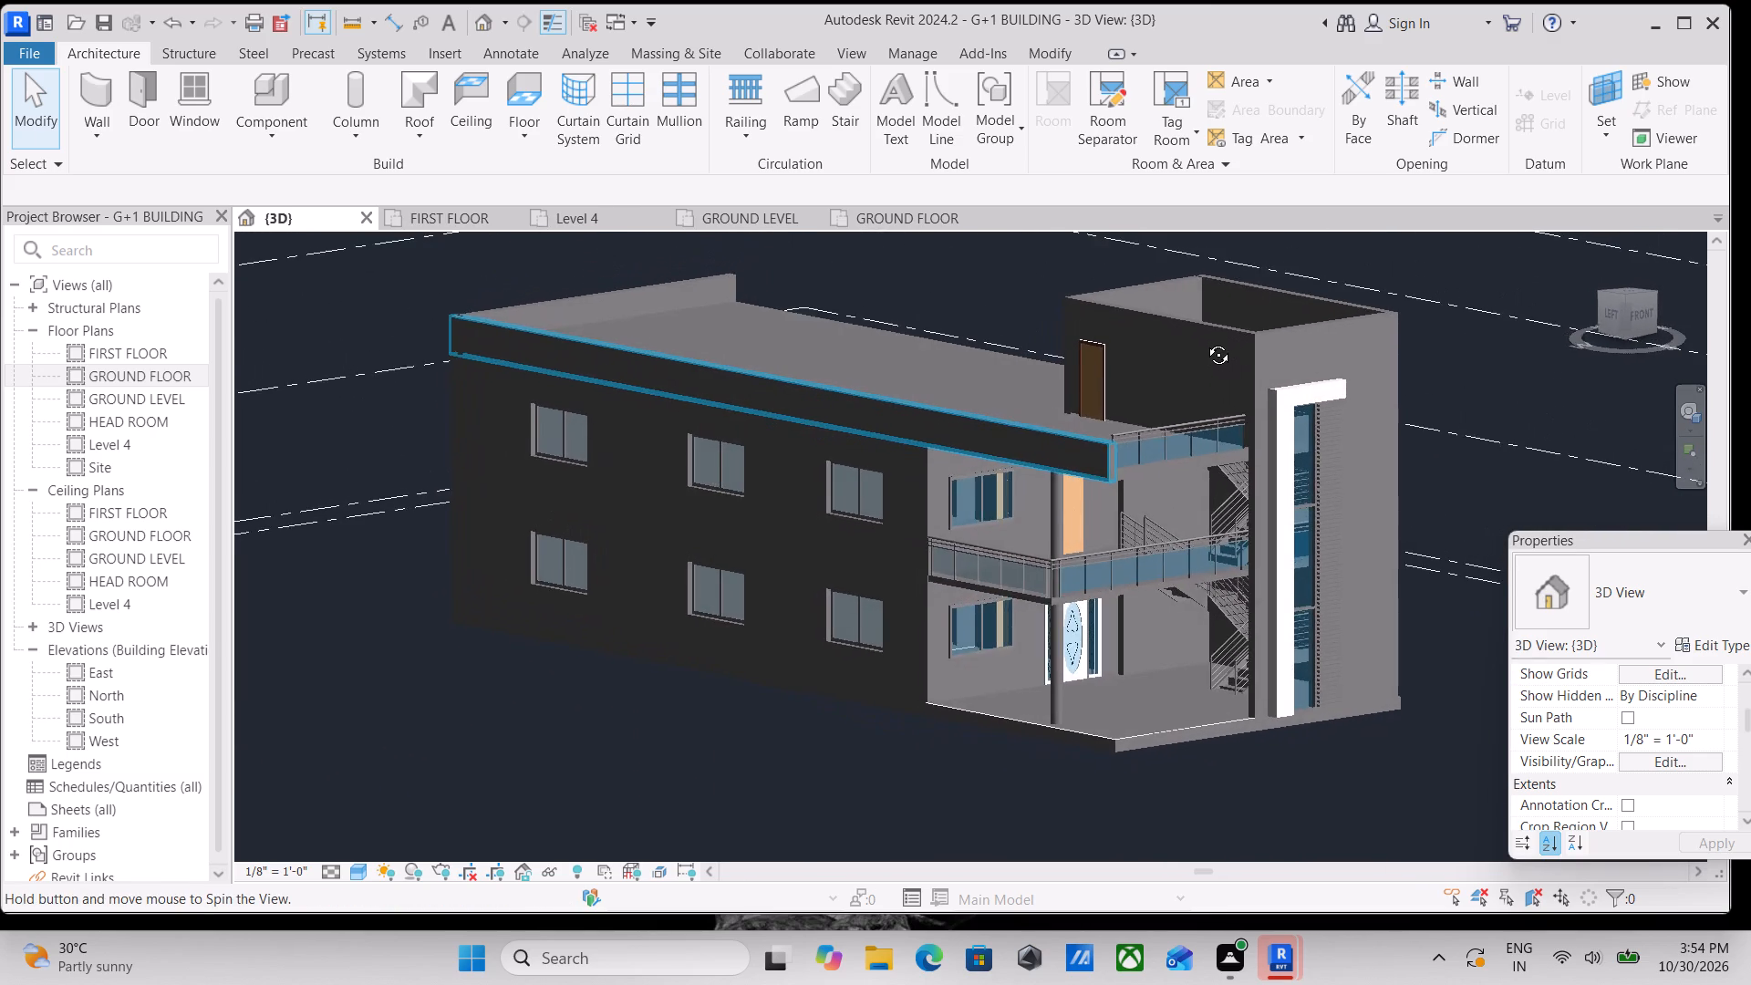
shift+middle_drag(1205, 341, 1224, 342)
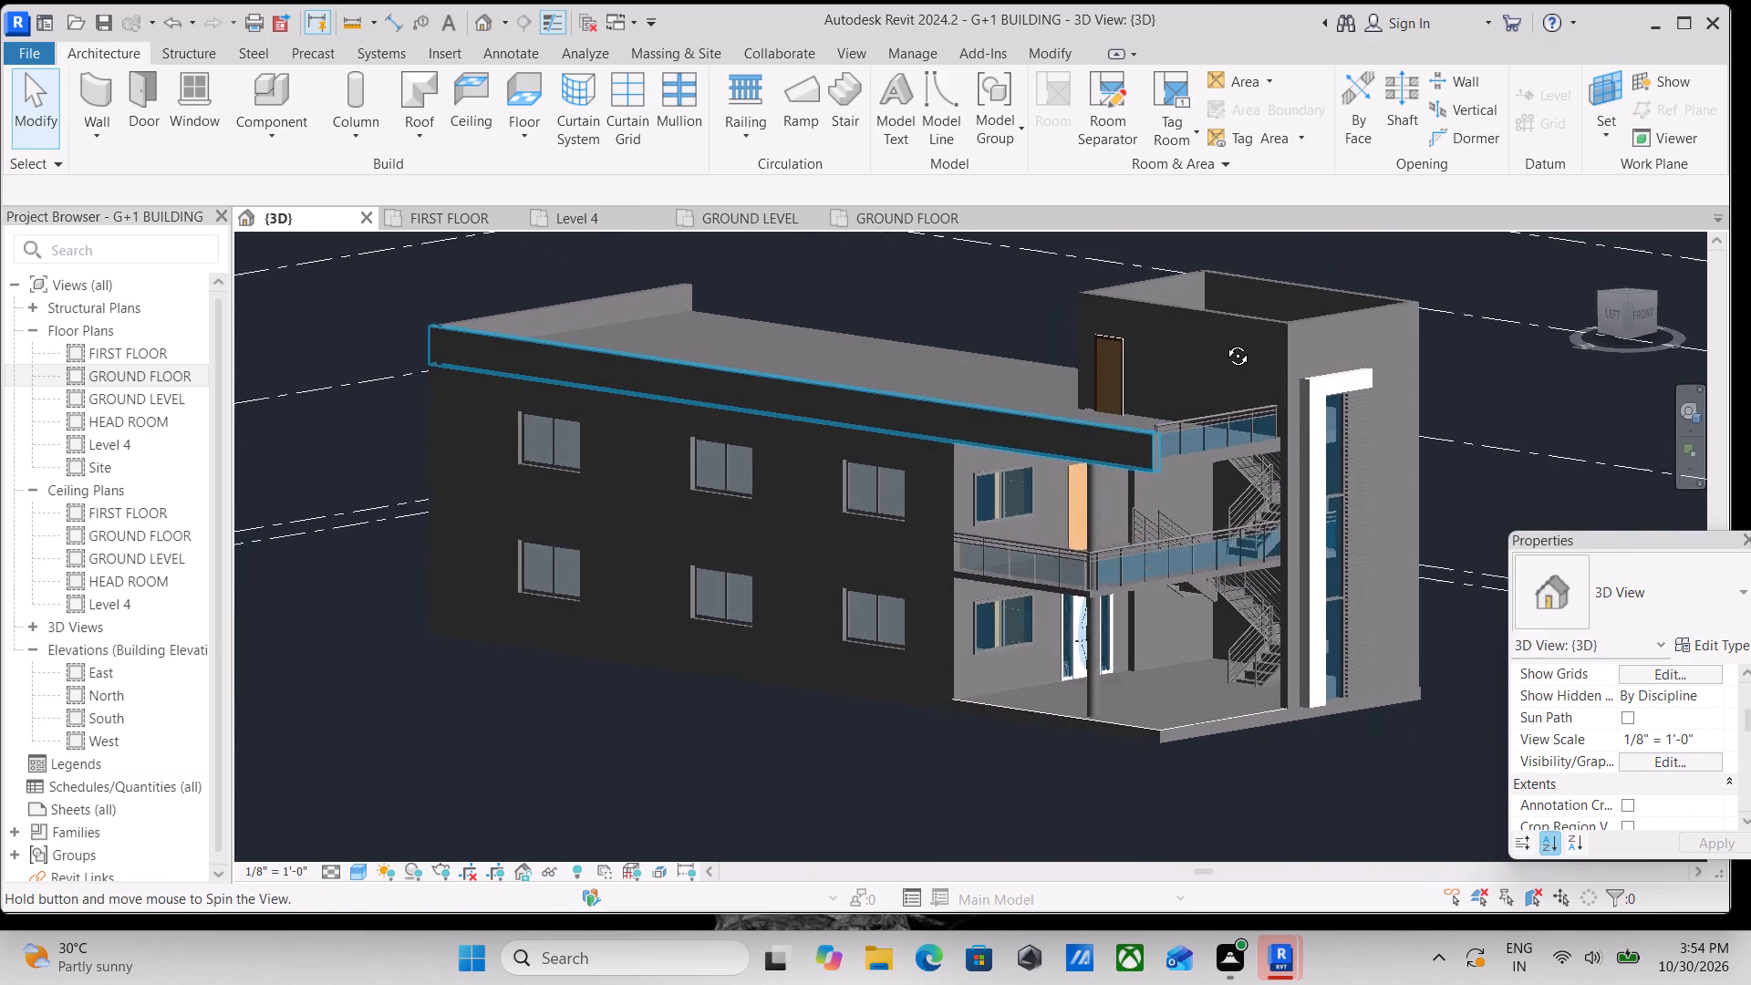
shift+middle_drag(1224, 342, 1188, 380)
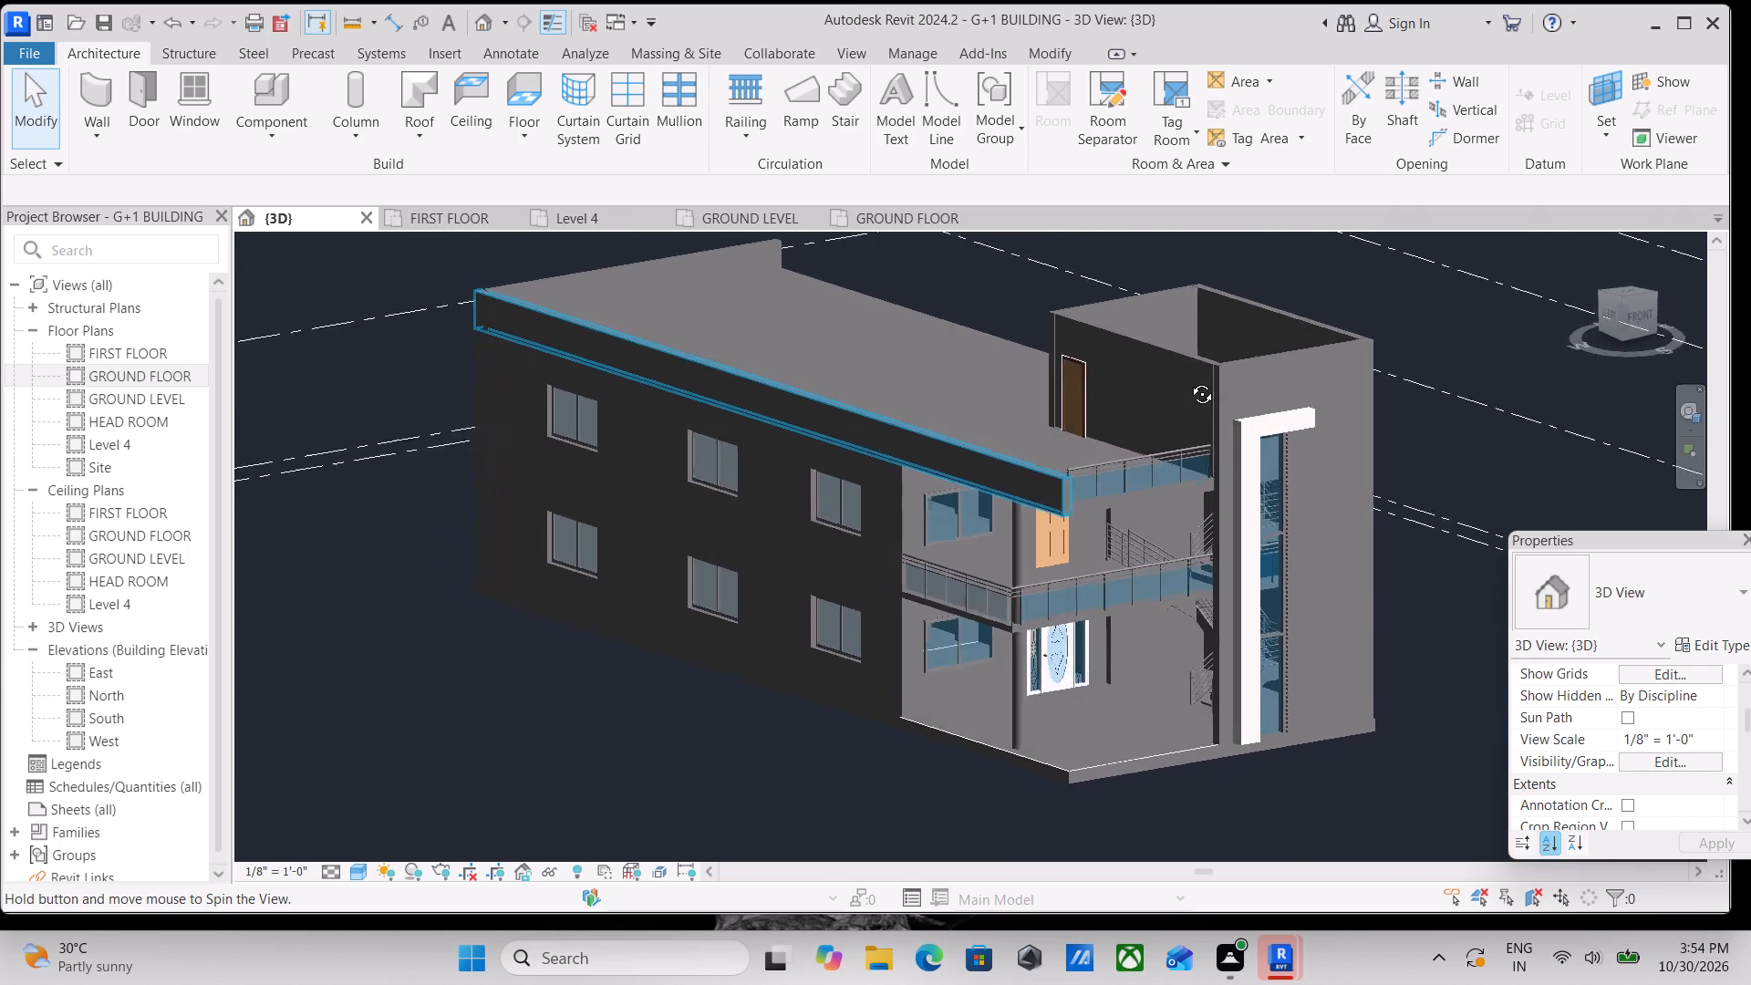
shift+middle_drag(1188, 380, 1271, 404)
scroll(1254, 528, up, 3)
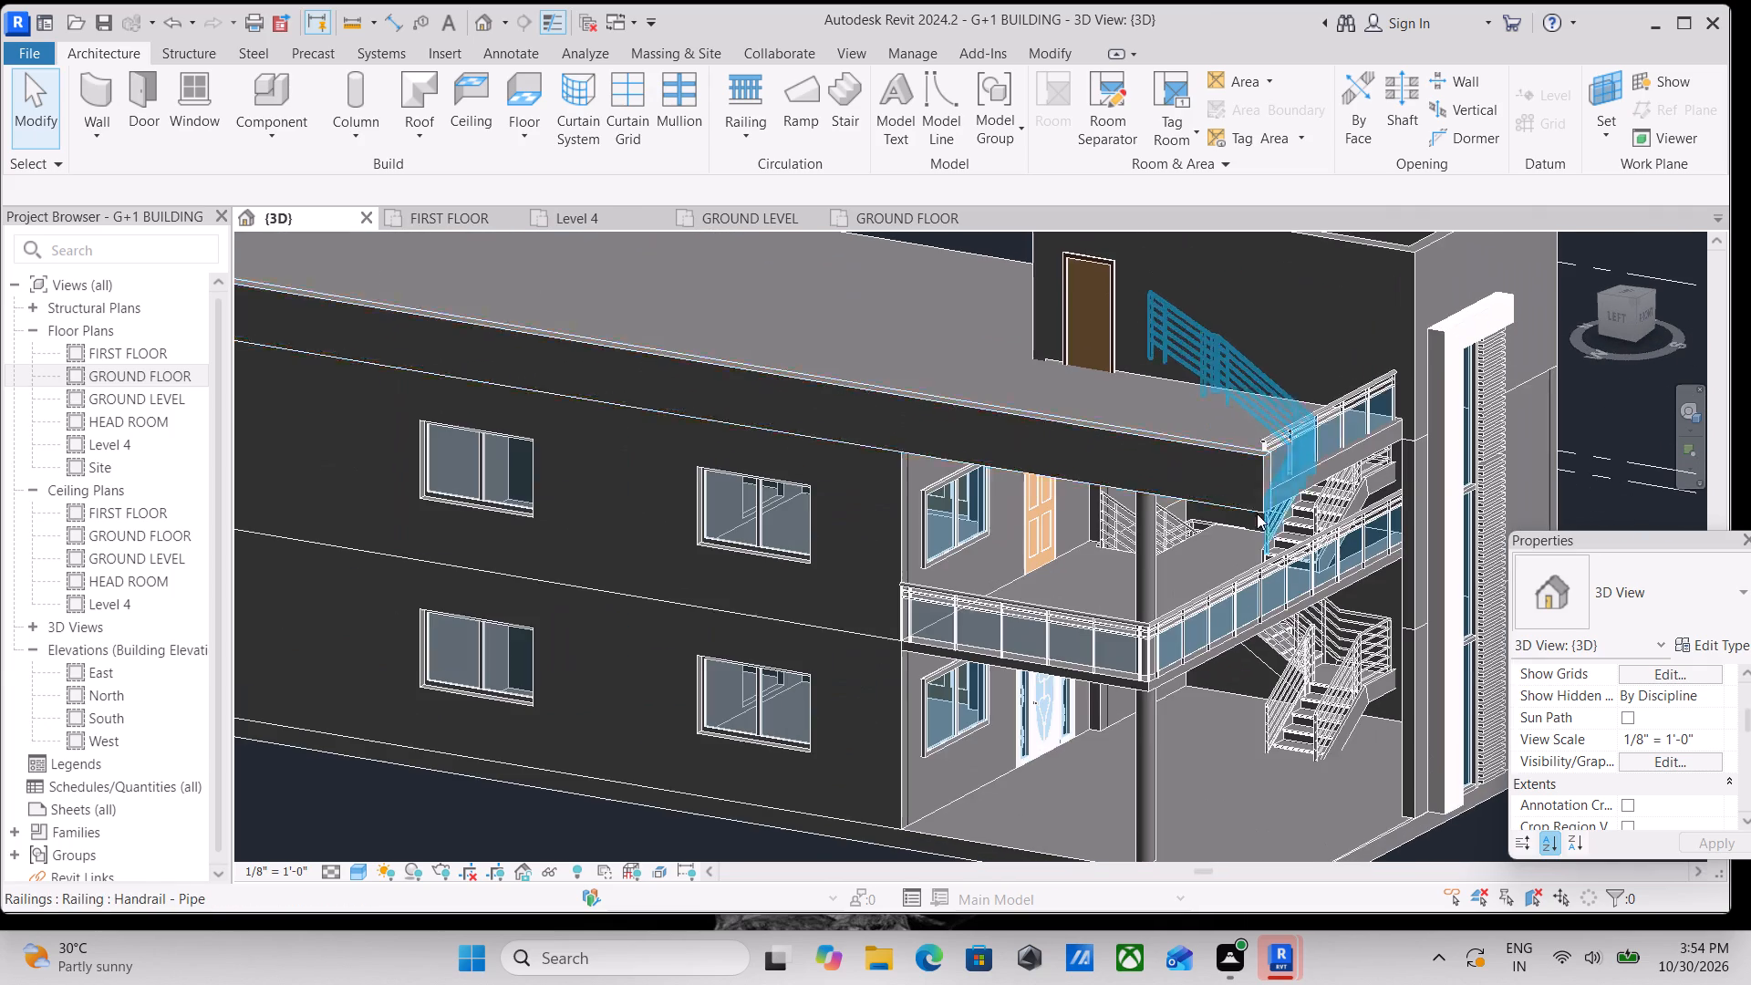
middle_drag(1259, 426, 1283, 337)
scroll(1209, 526, down, 1)
middle_drag(1209, 526, 1200, 597)
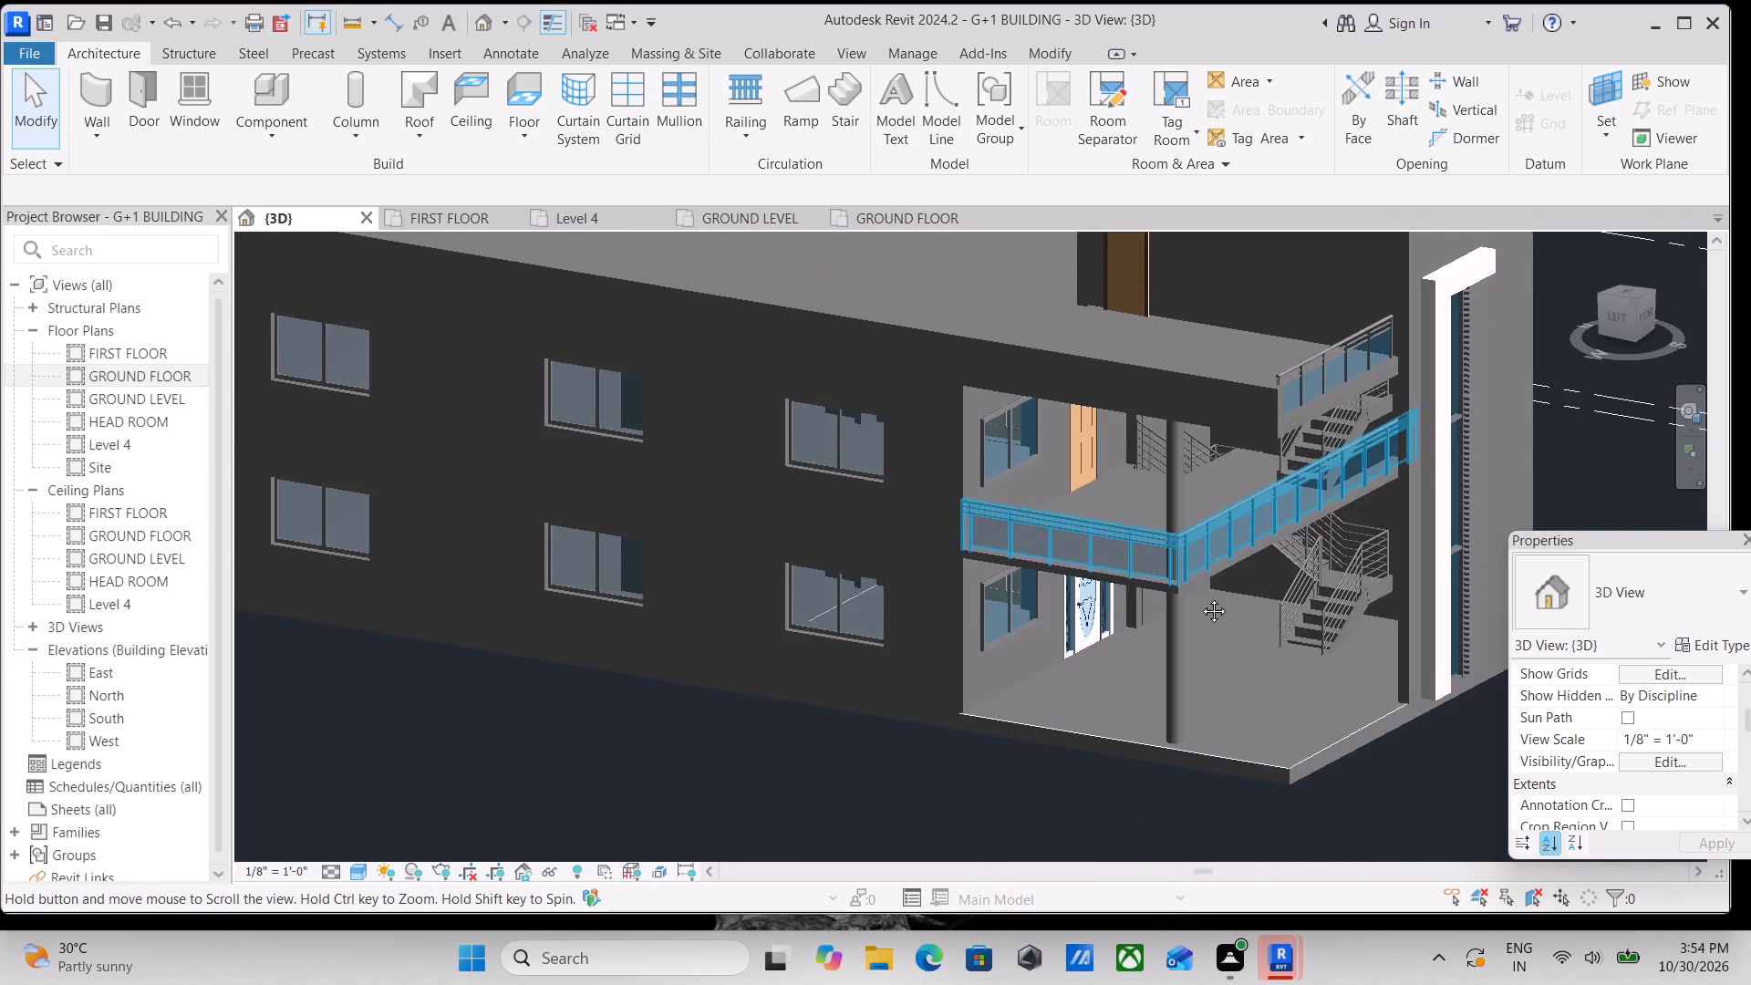
middle_drag(1200, 597, 1187, 649)
Examine the roof slab and the open stair tower from above, ending in a top view.
shift+middle_drag(1165, 445, 1246, 690)
shift+middle_drag(1143, 458, 1337, 739)
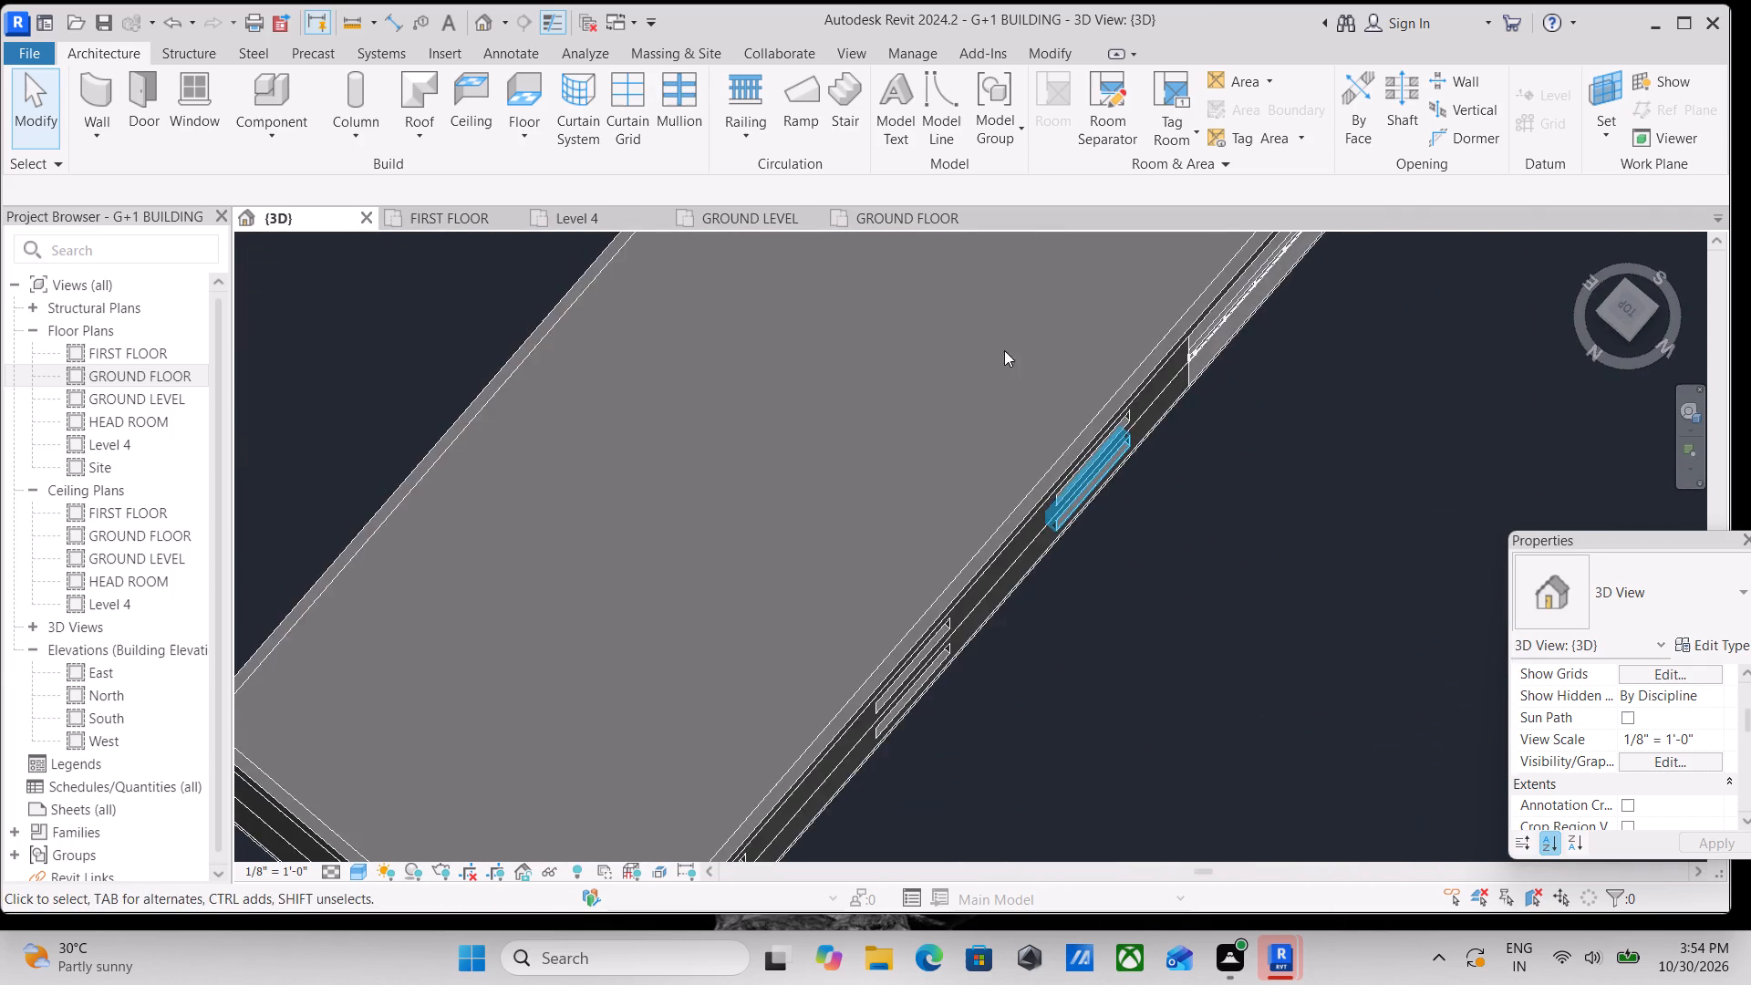
middle_drag(1004, 350, 1117, 774)
scroll(1010, 708, up, 2)
middle_drag(1030, 680, 1042, 819)
middle_drag(995, 617, 997, 644)
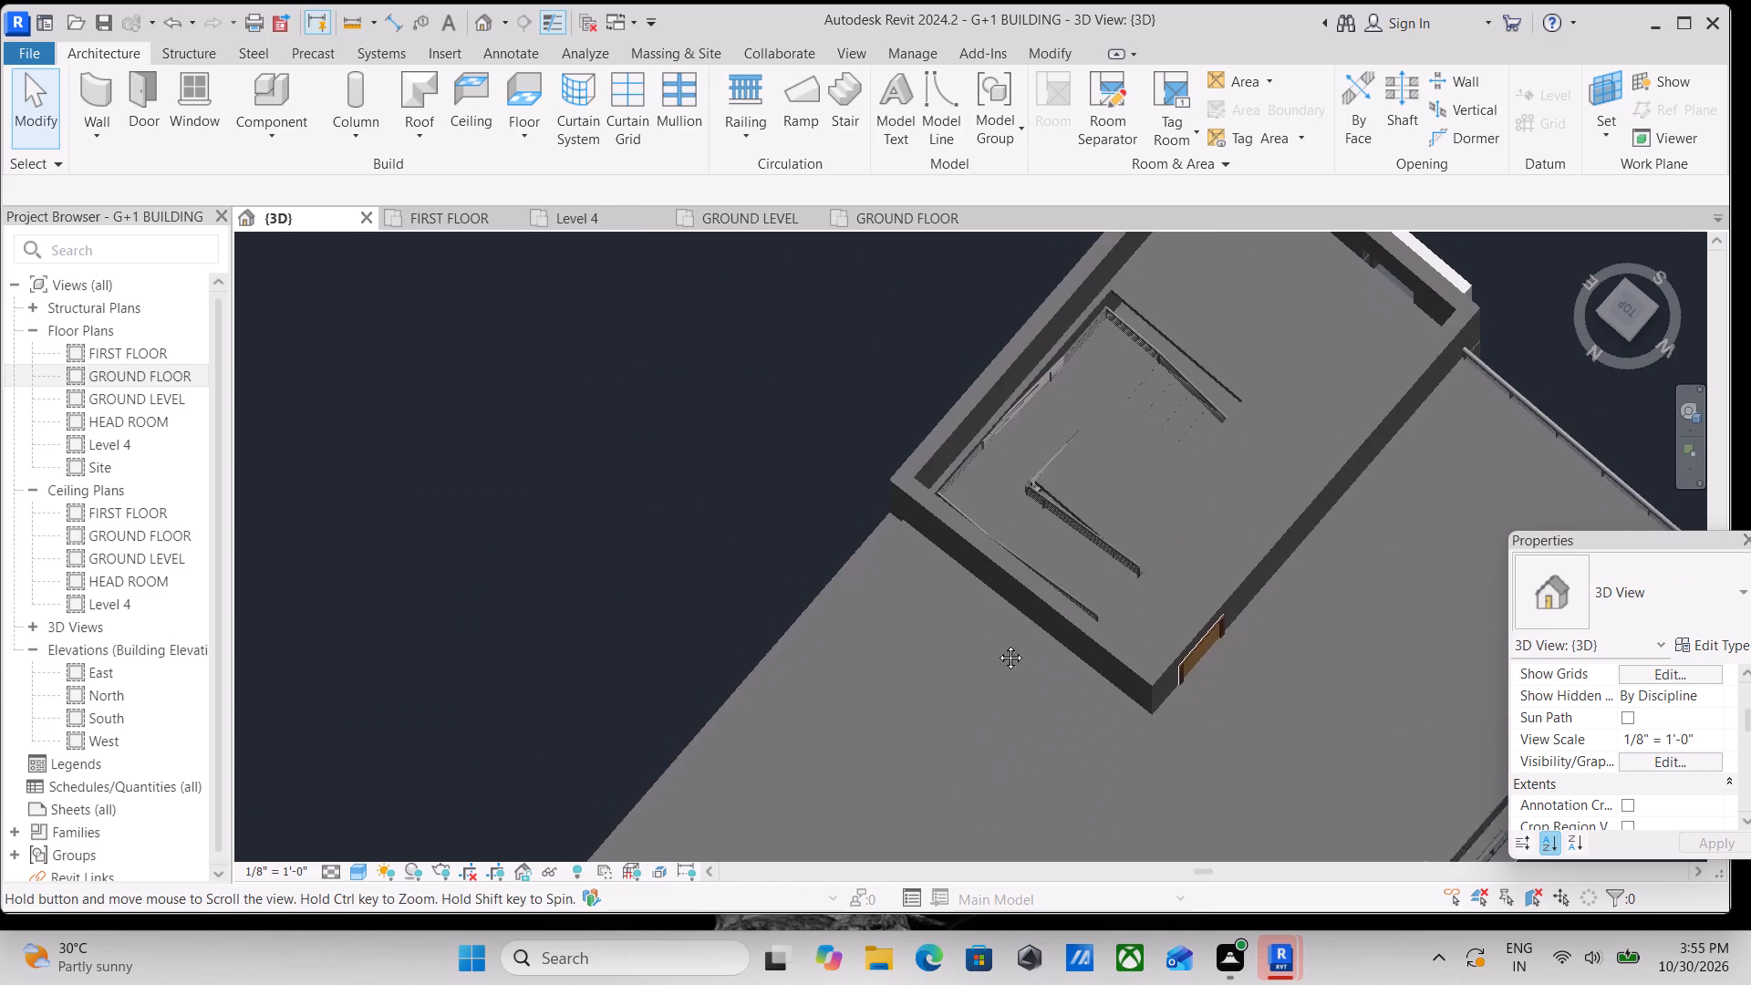
middle_drag(997, 644, 997, 655)
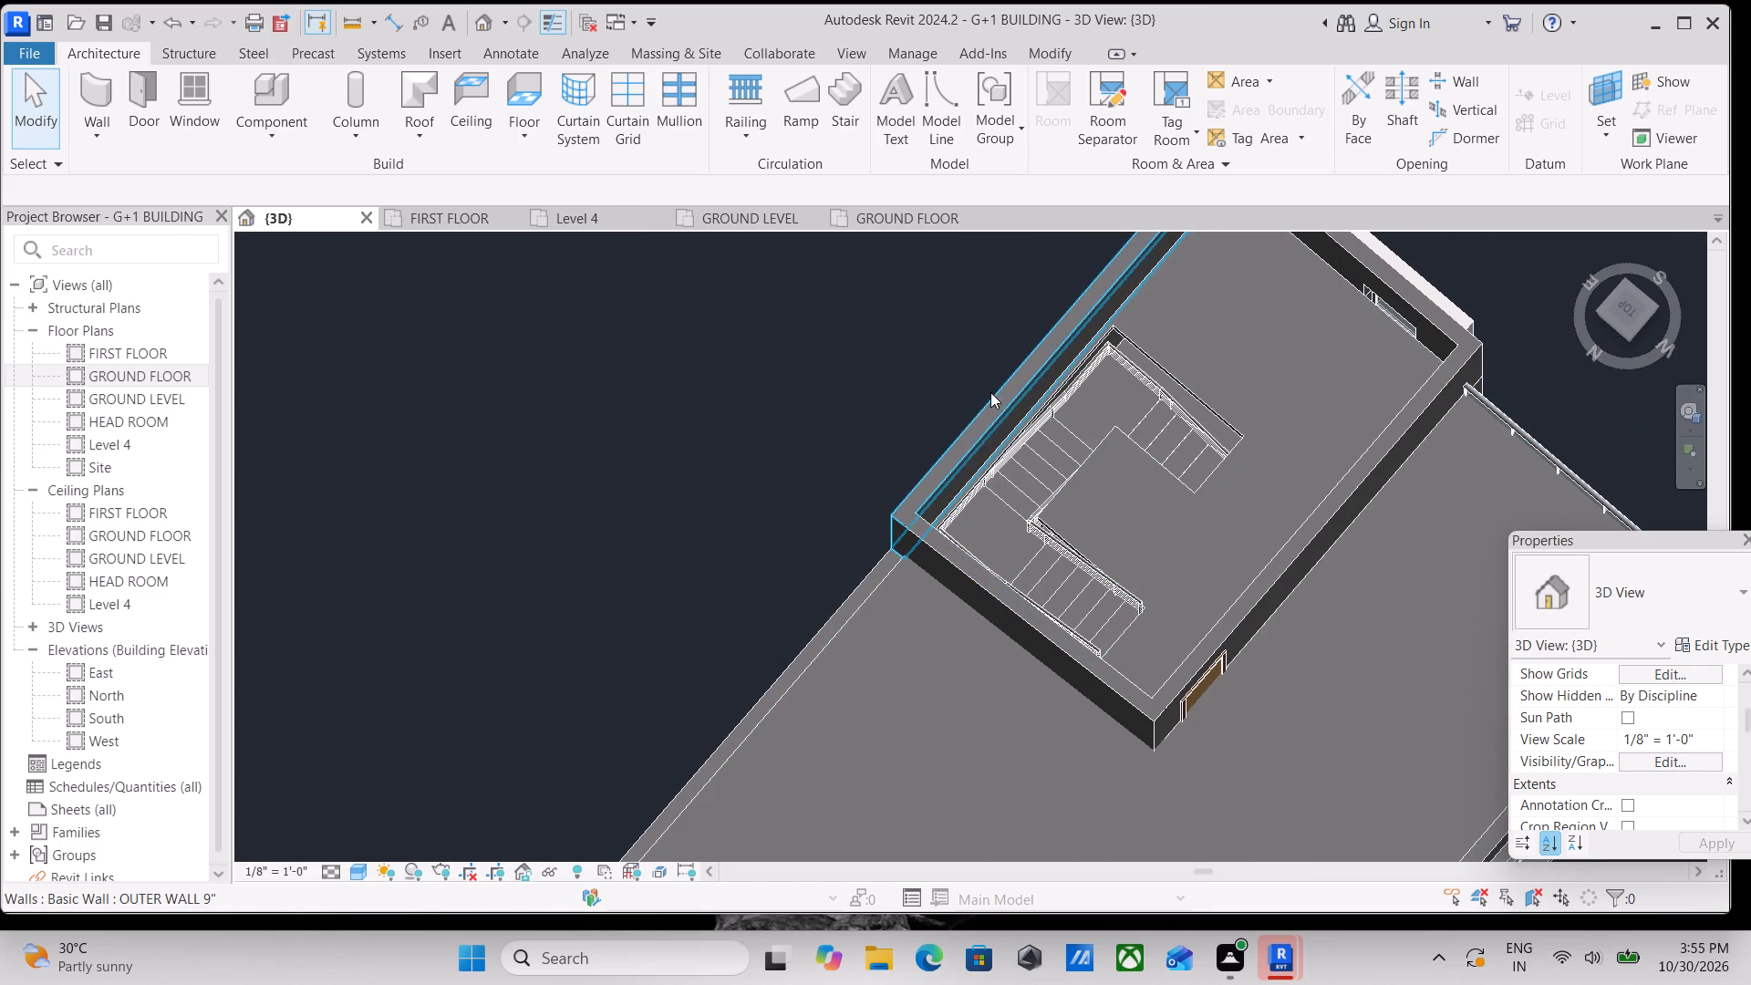
click(1627, 305)
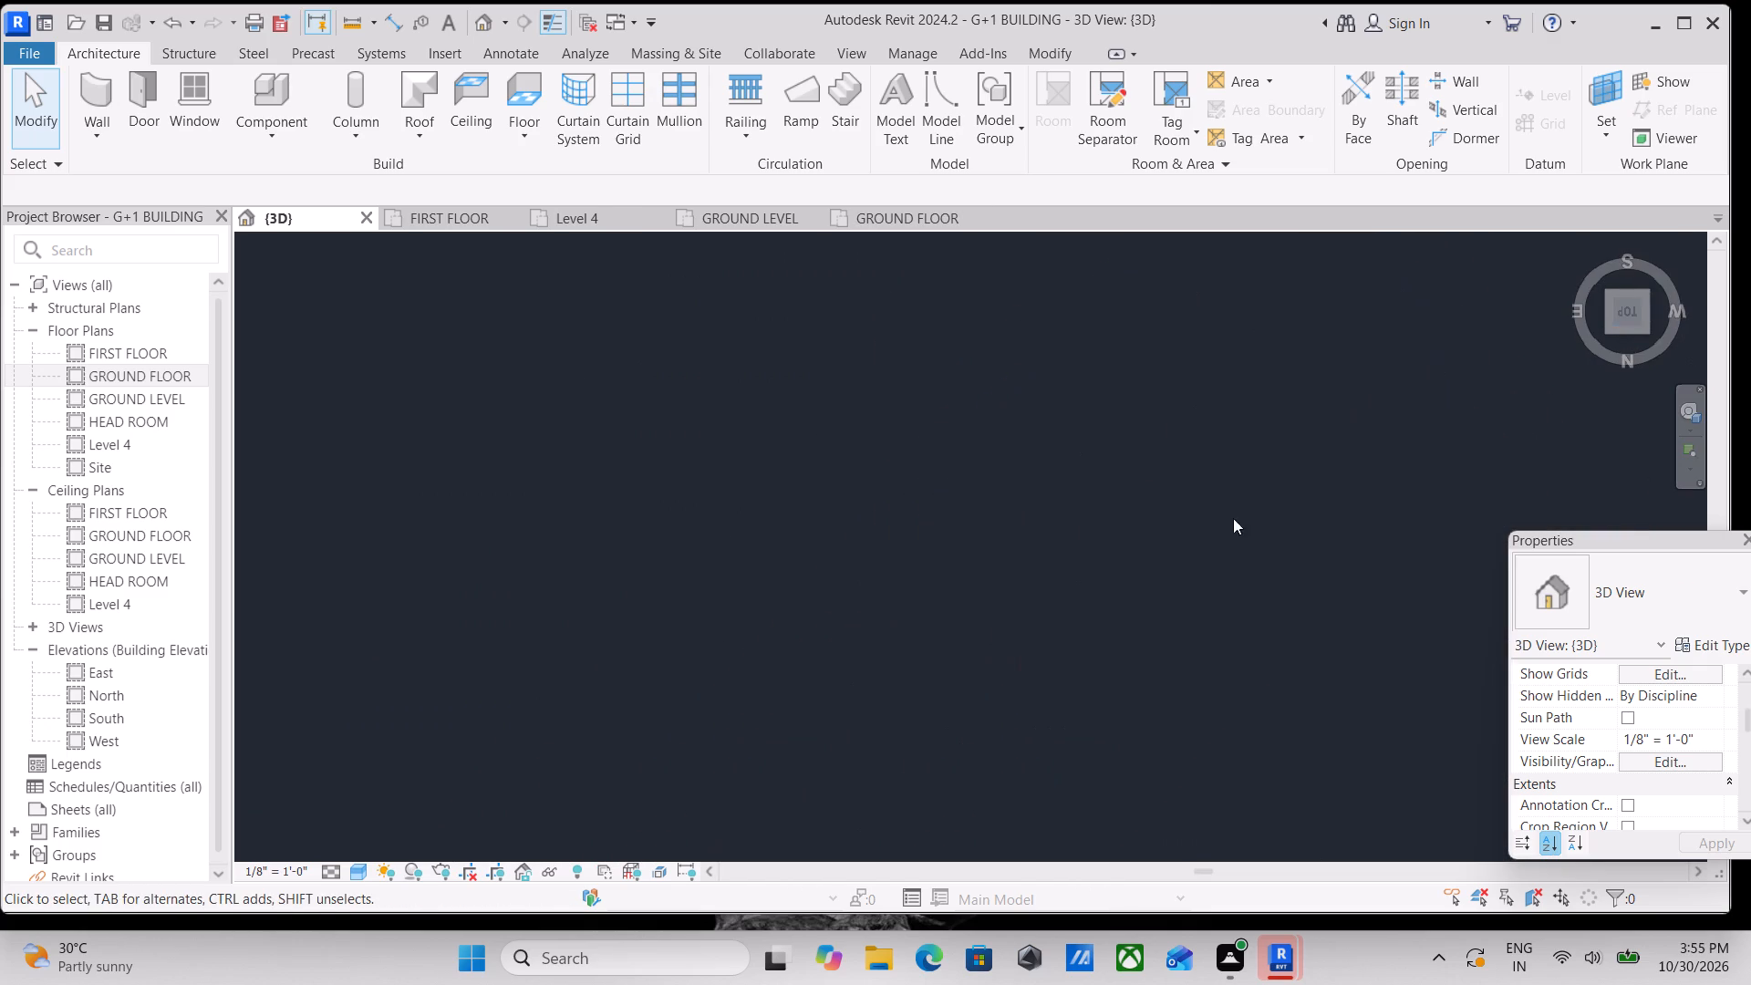
scroll(940, 544, up, 3)
scroll(677, 421, up, 5)
middle_drag(743, 433, 817, 473)
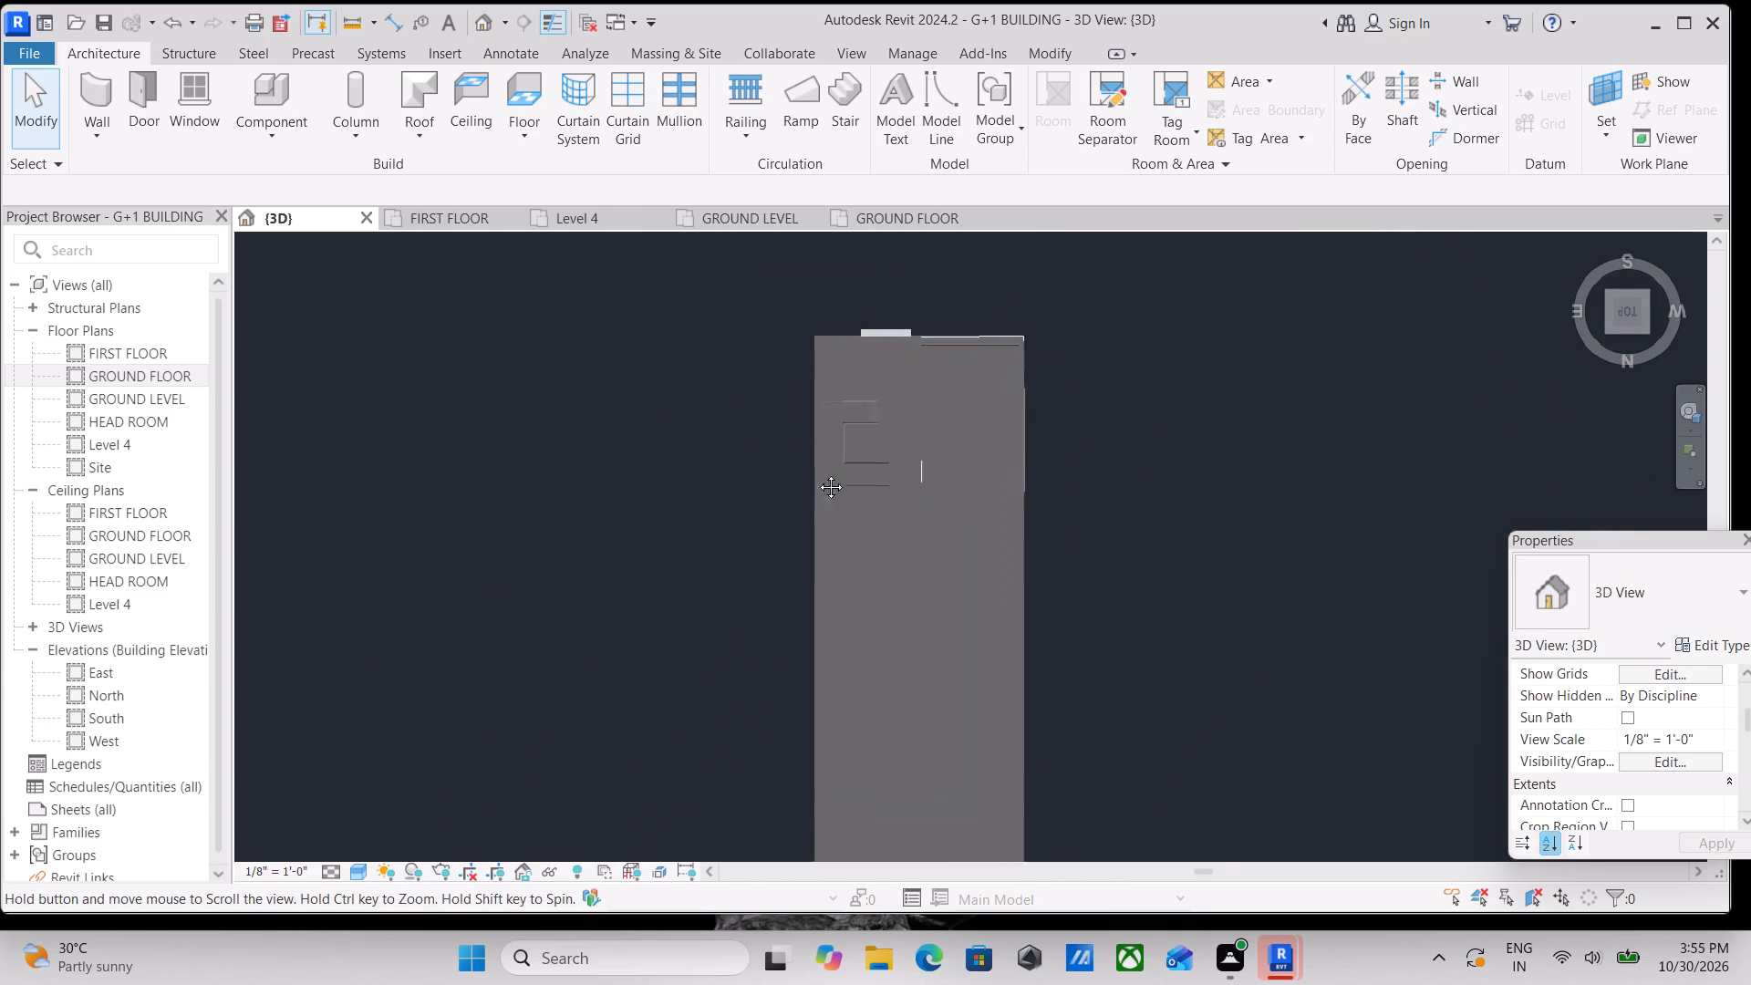
middle_drag(817, 473, 953, 505)
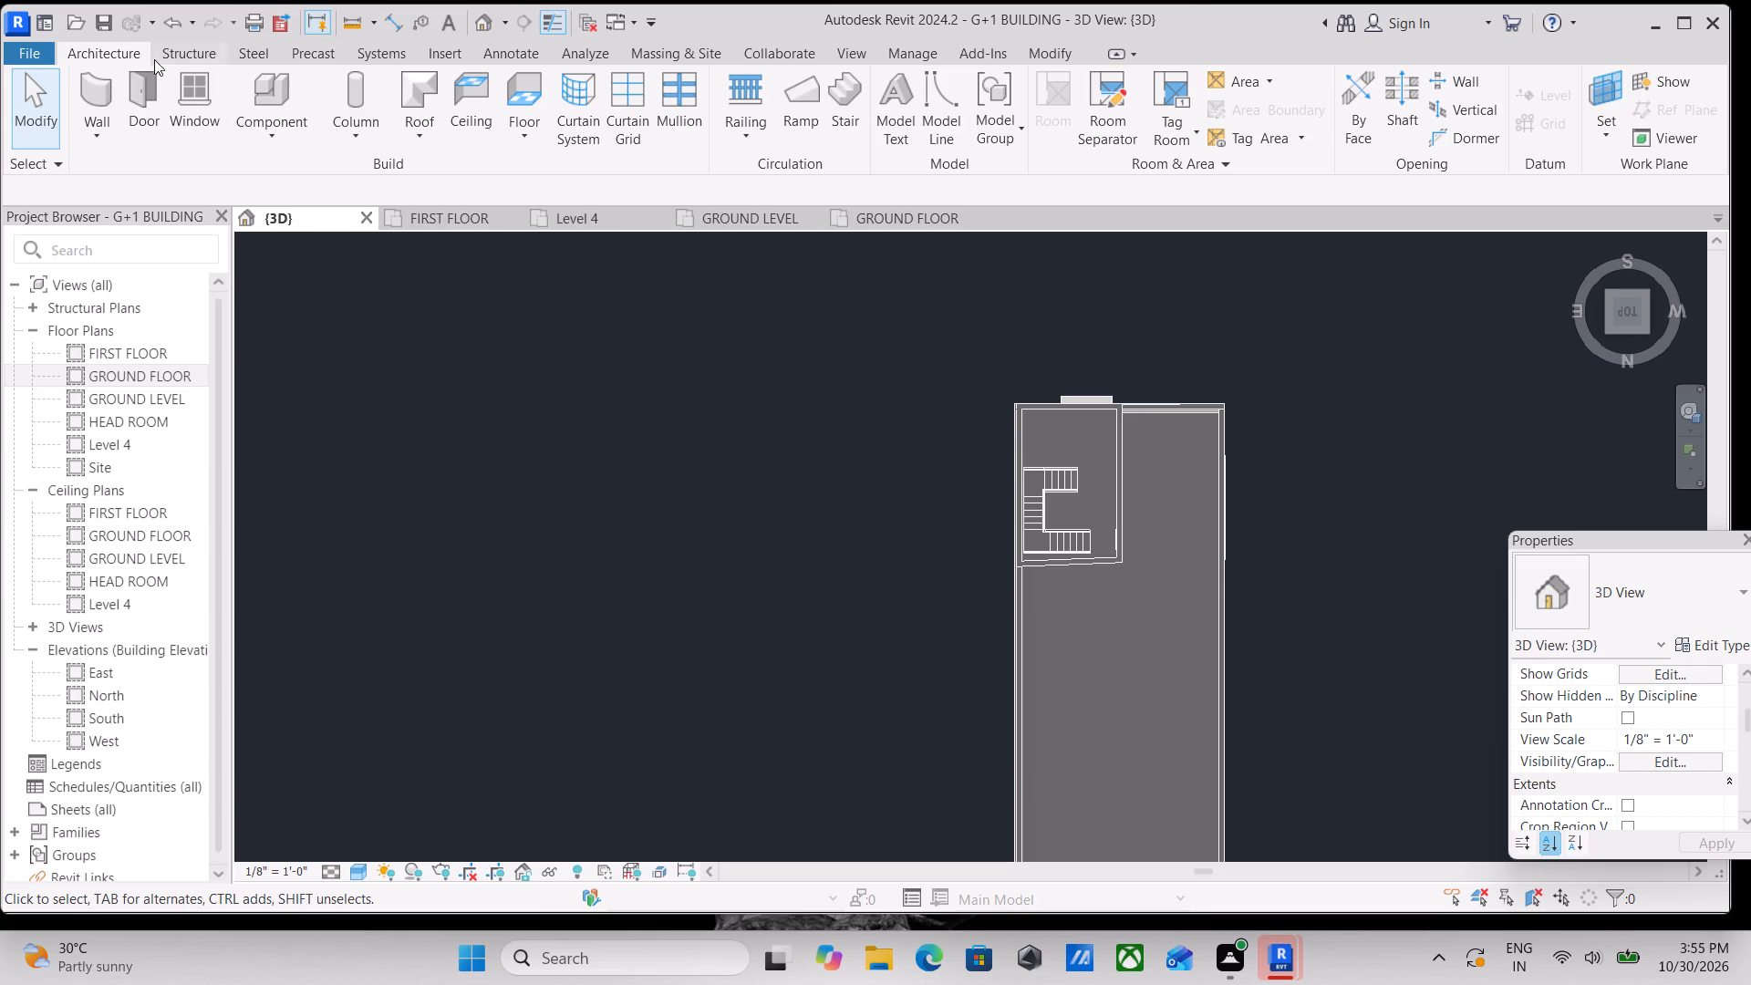
Start an in-place model in the Generic Models category, keeping the default name.
click(255, 130)
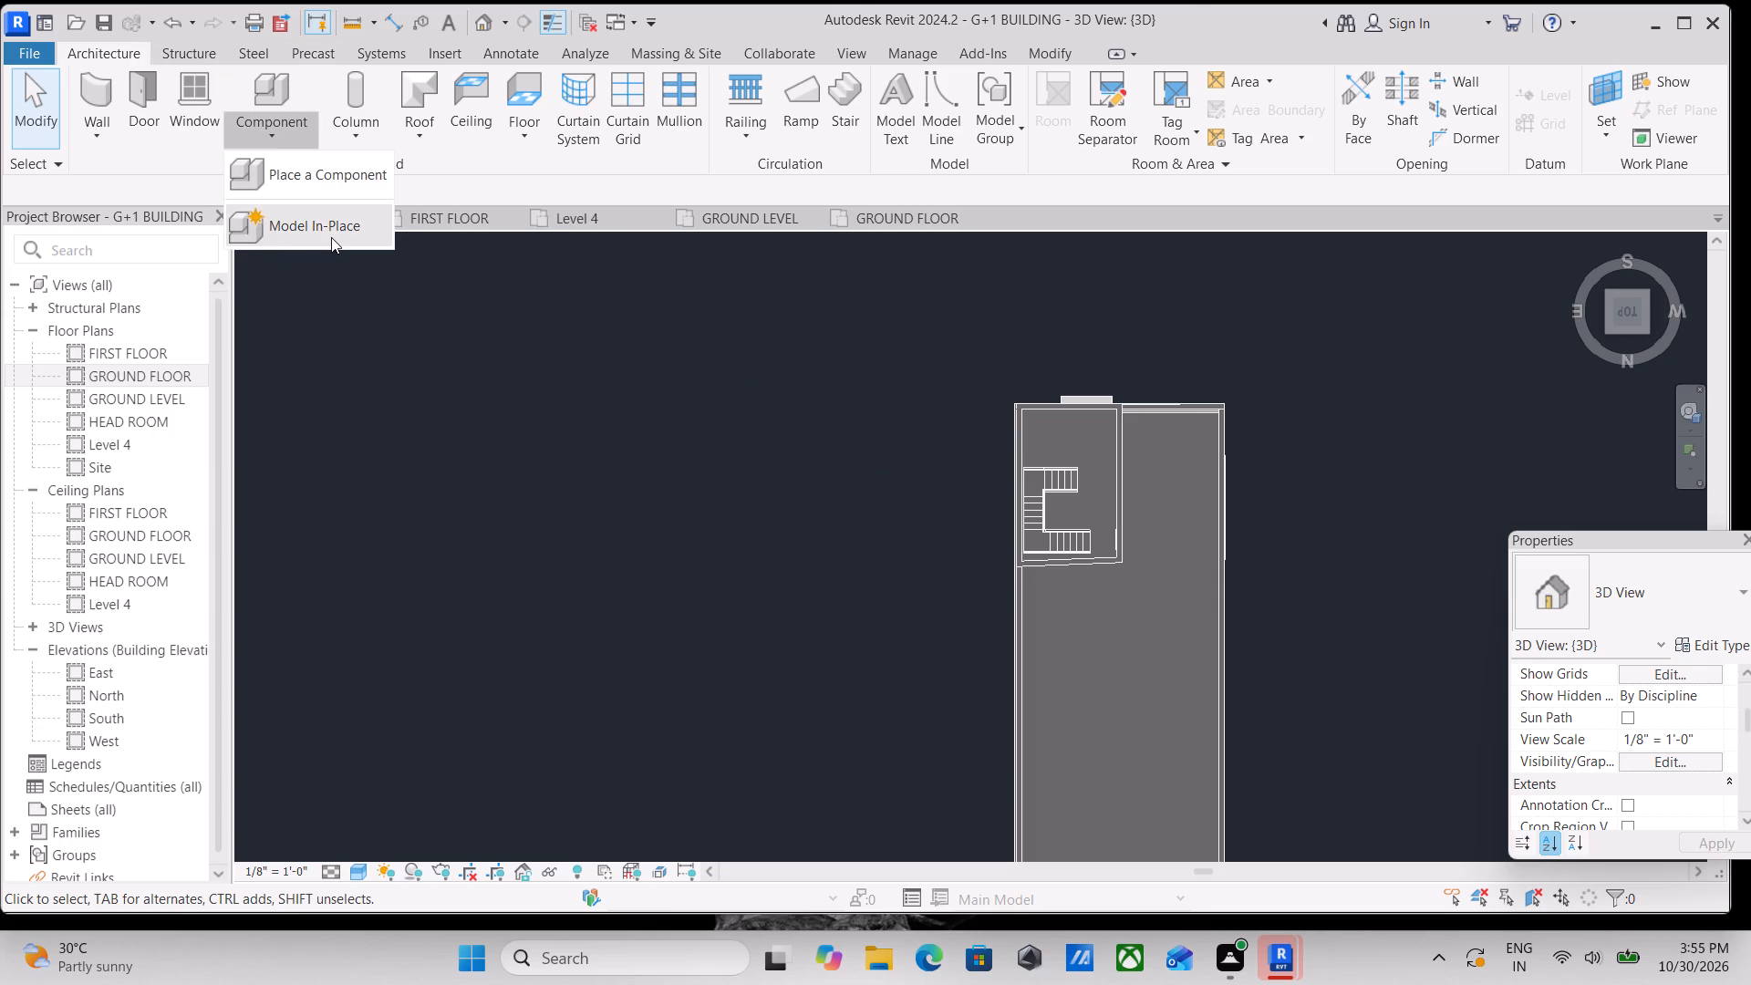
click(331, 237)
scroll(840, 359, down, 3)
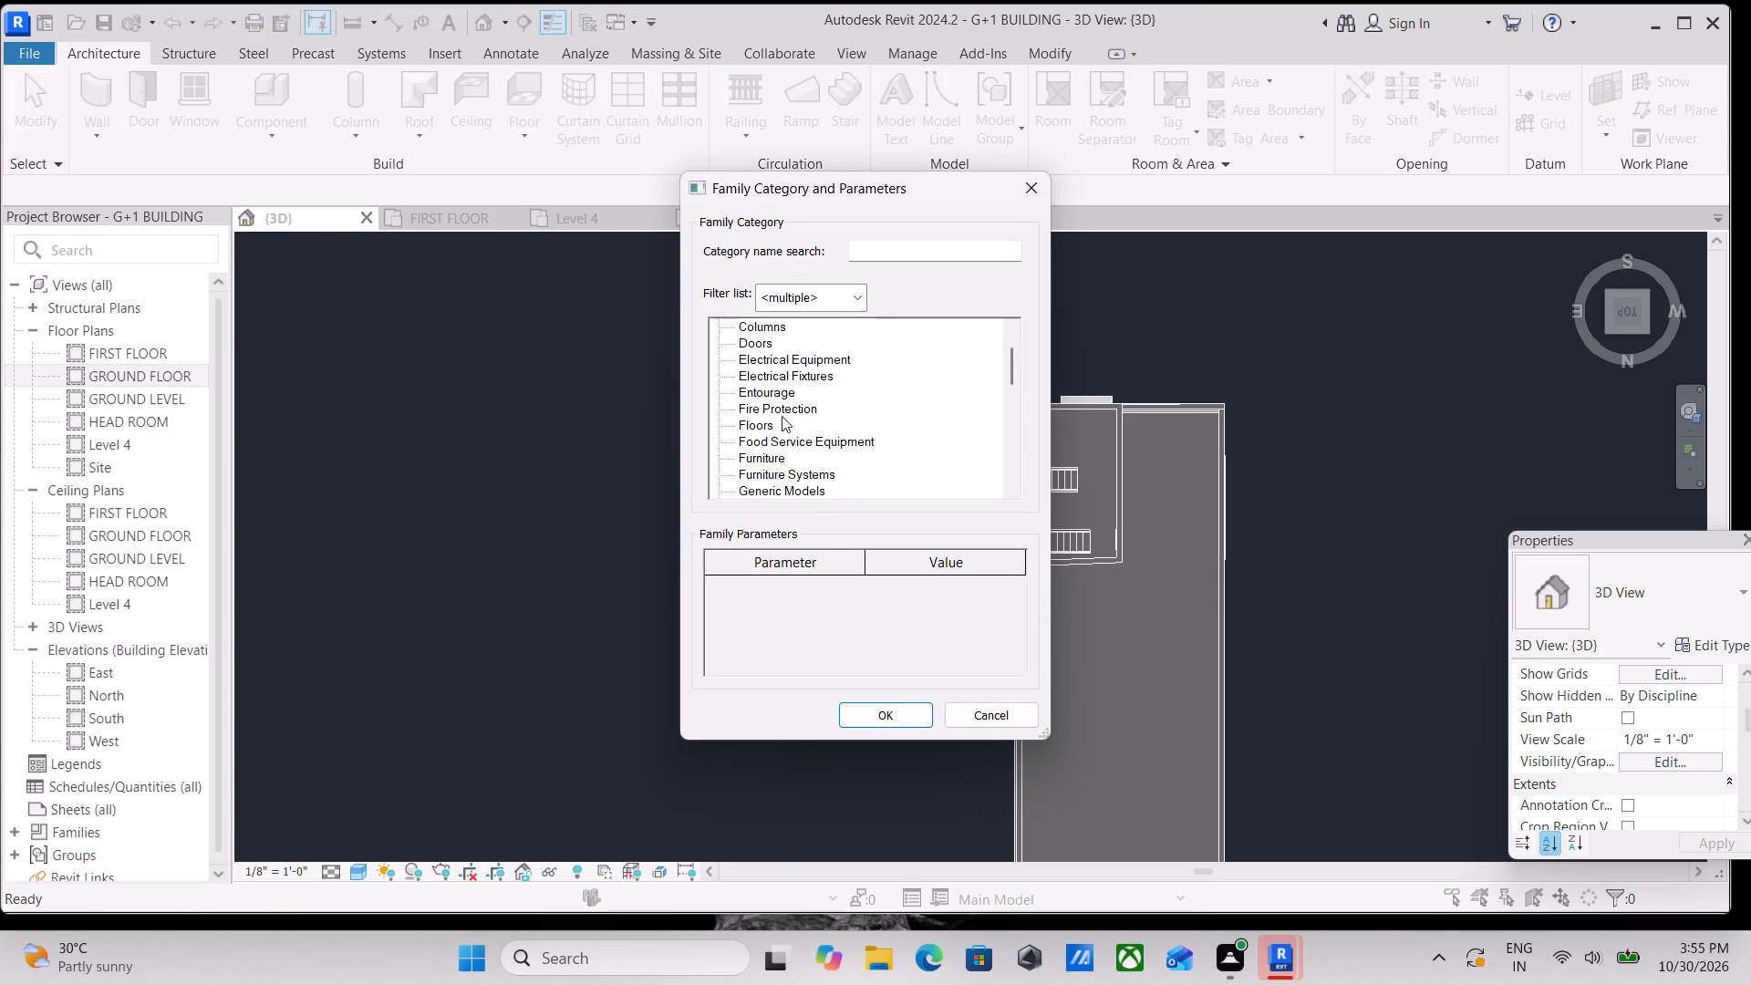
scroll(766, 448, down, 2)
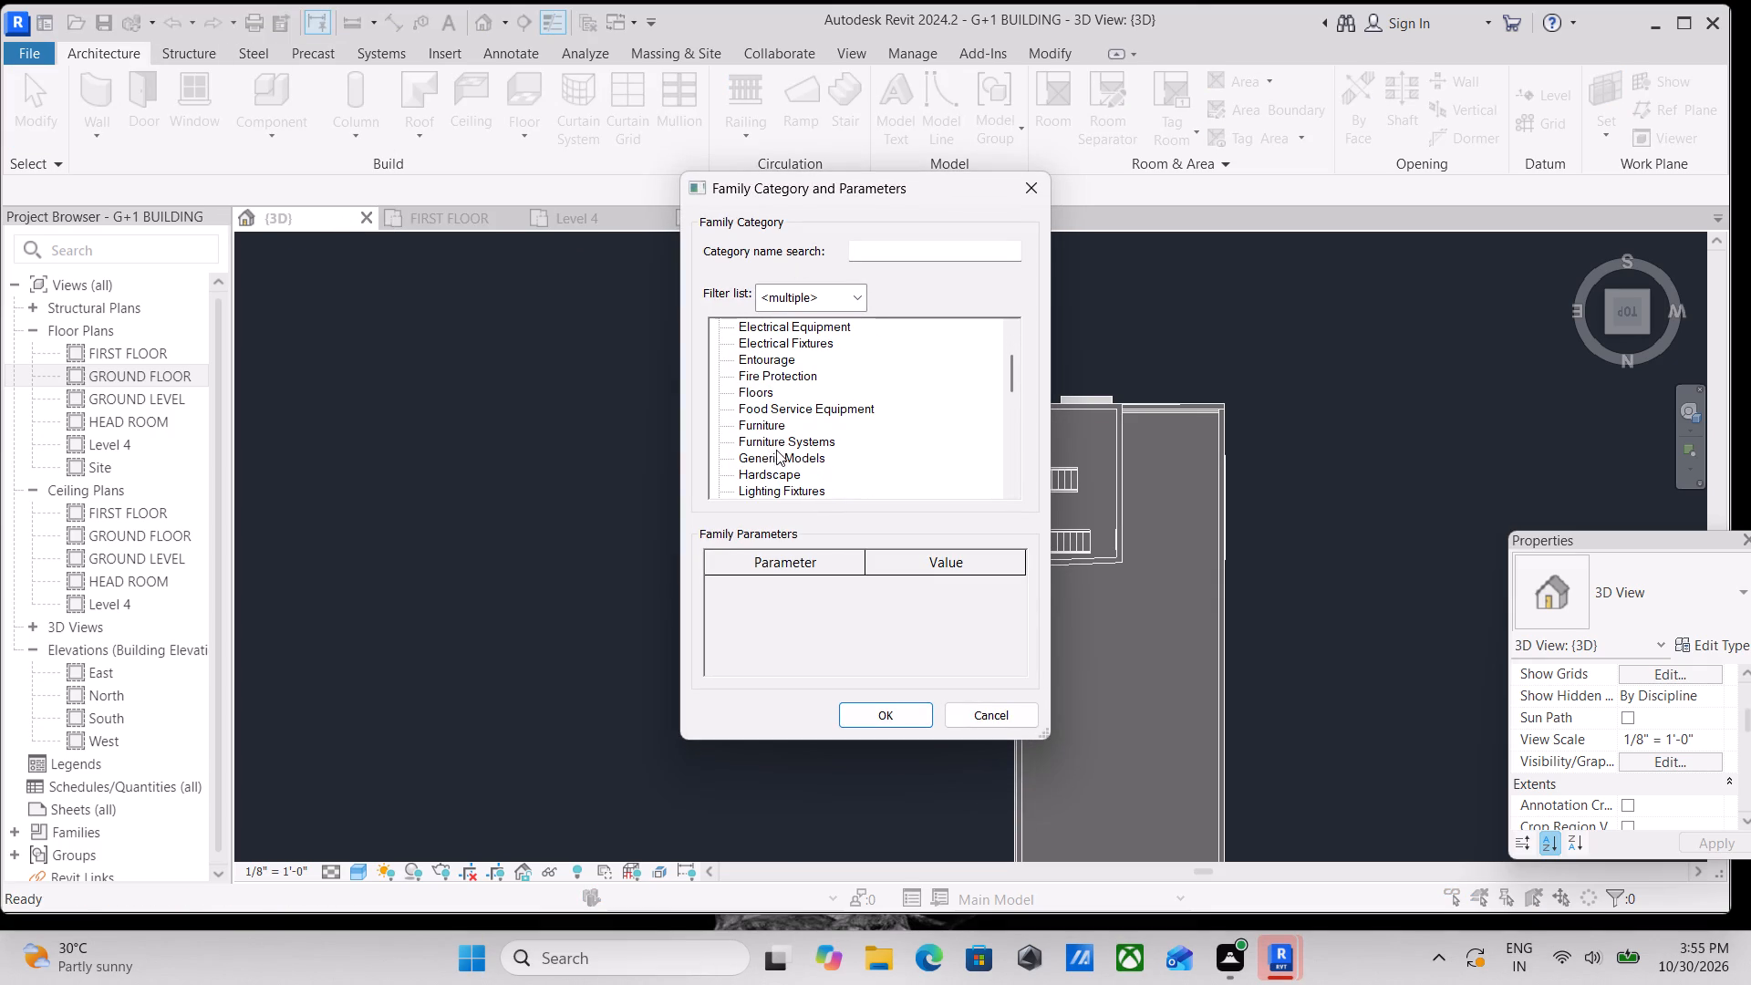
click(776, 450)
click(911, 718)
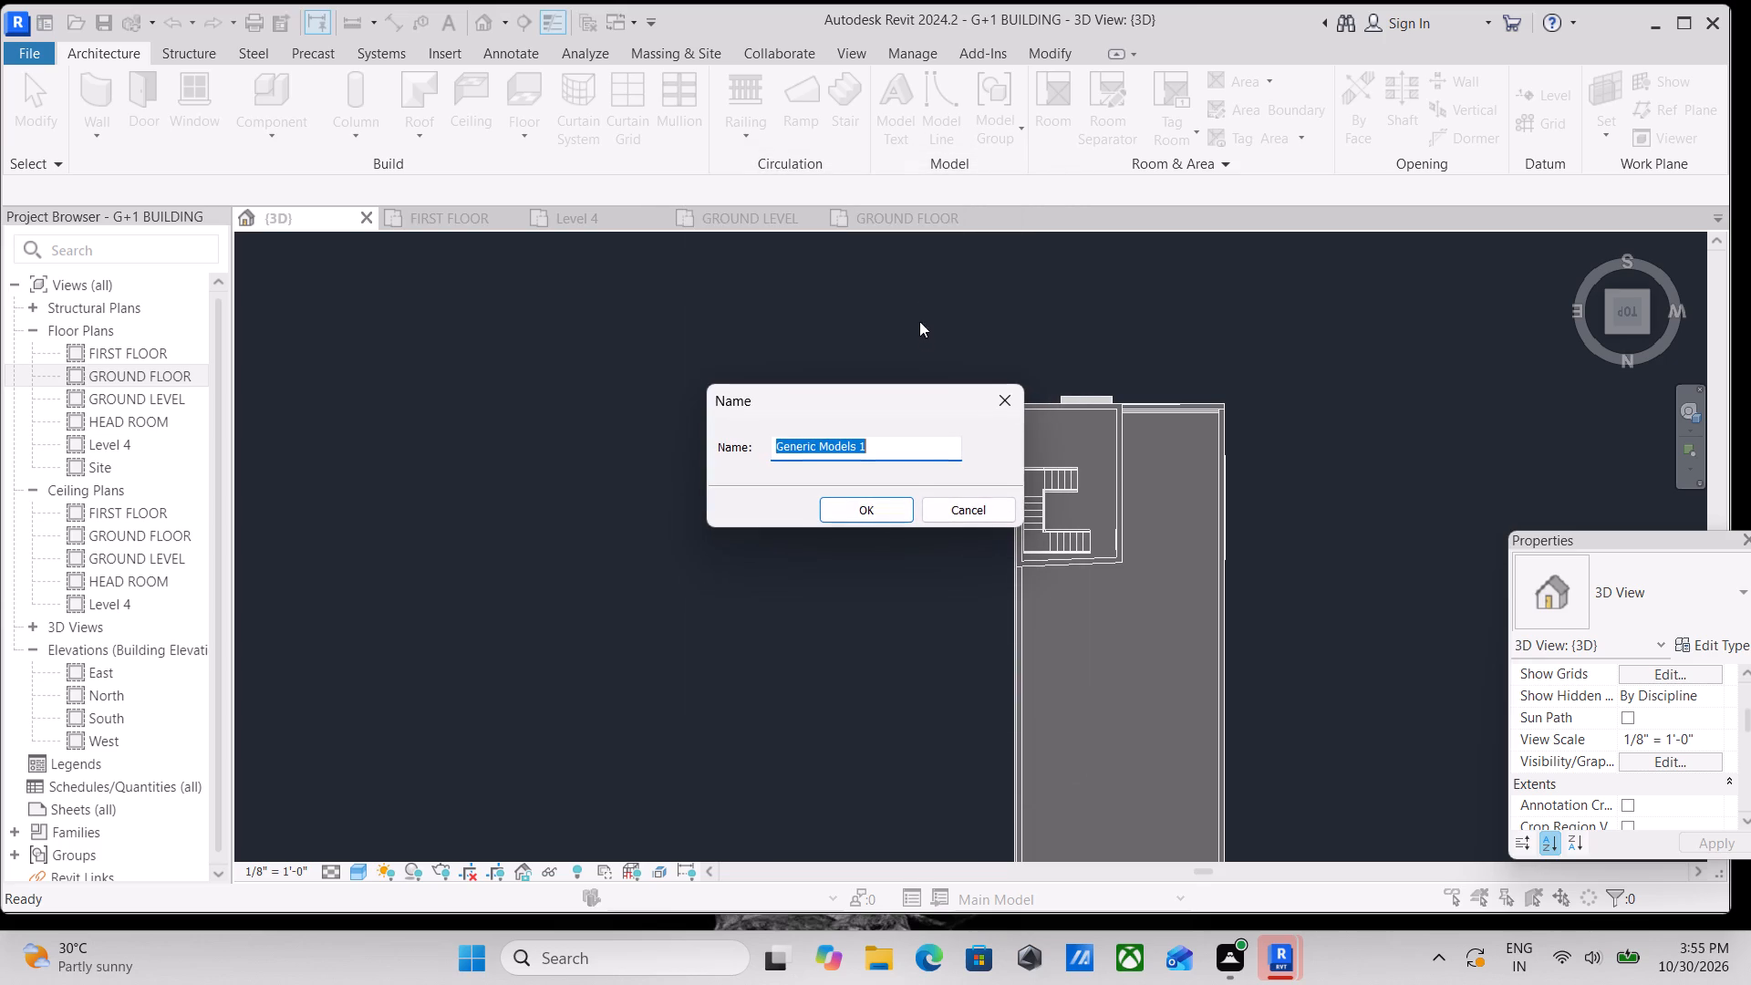
click(882, 514)
Set the work plane to the top face of the stair tower's 9" outer wall by picking it.
scroll(1114, 562, up, 3)
scroll(1062, 285, up, 2)
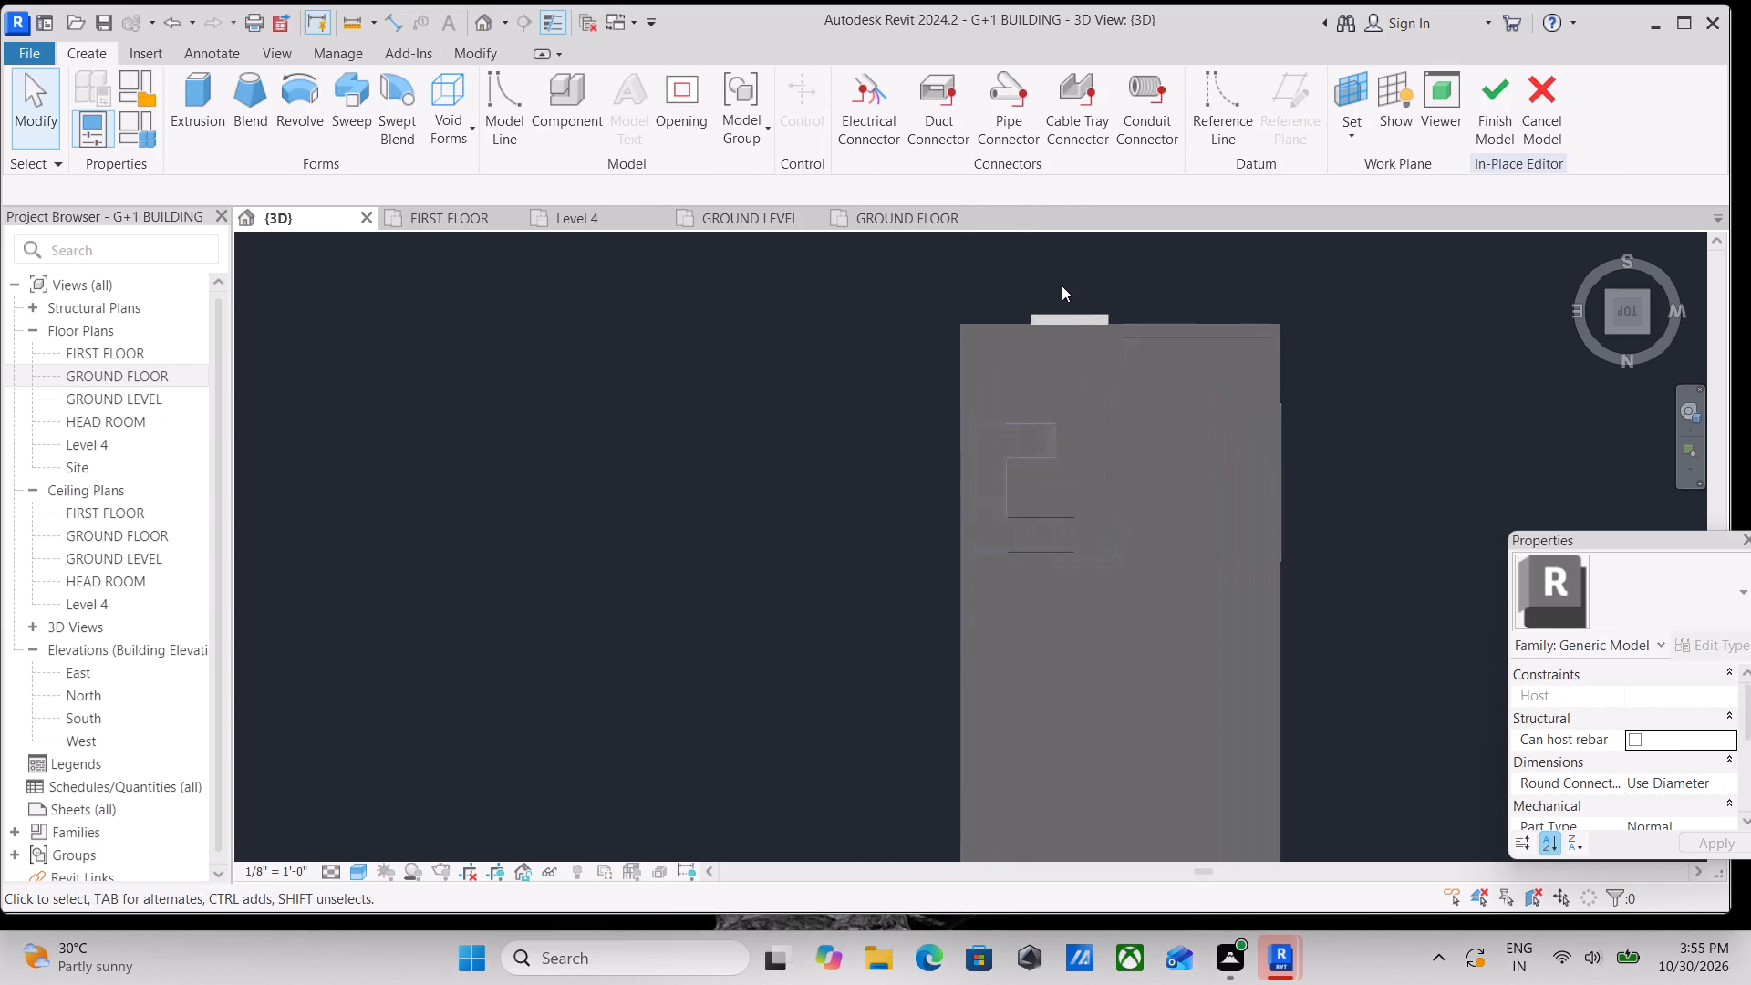
scroll(1062, 285, up, 1)
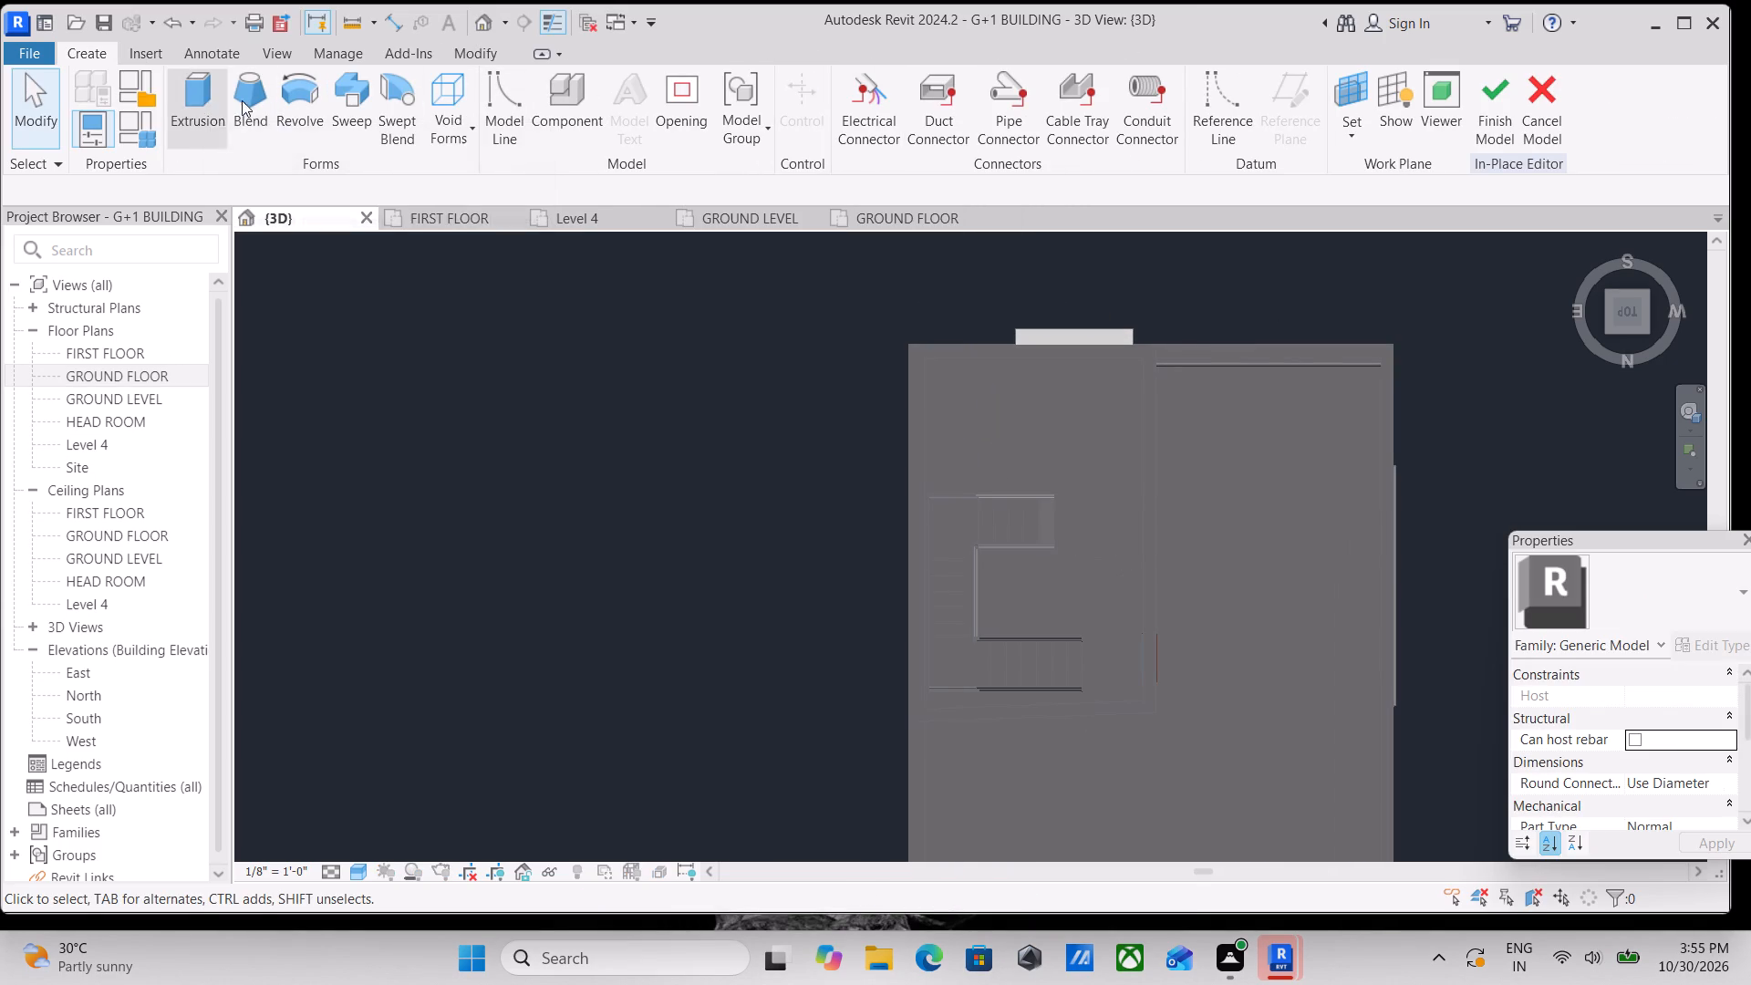
click(1359, 139)
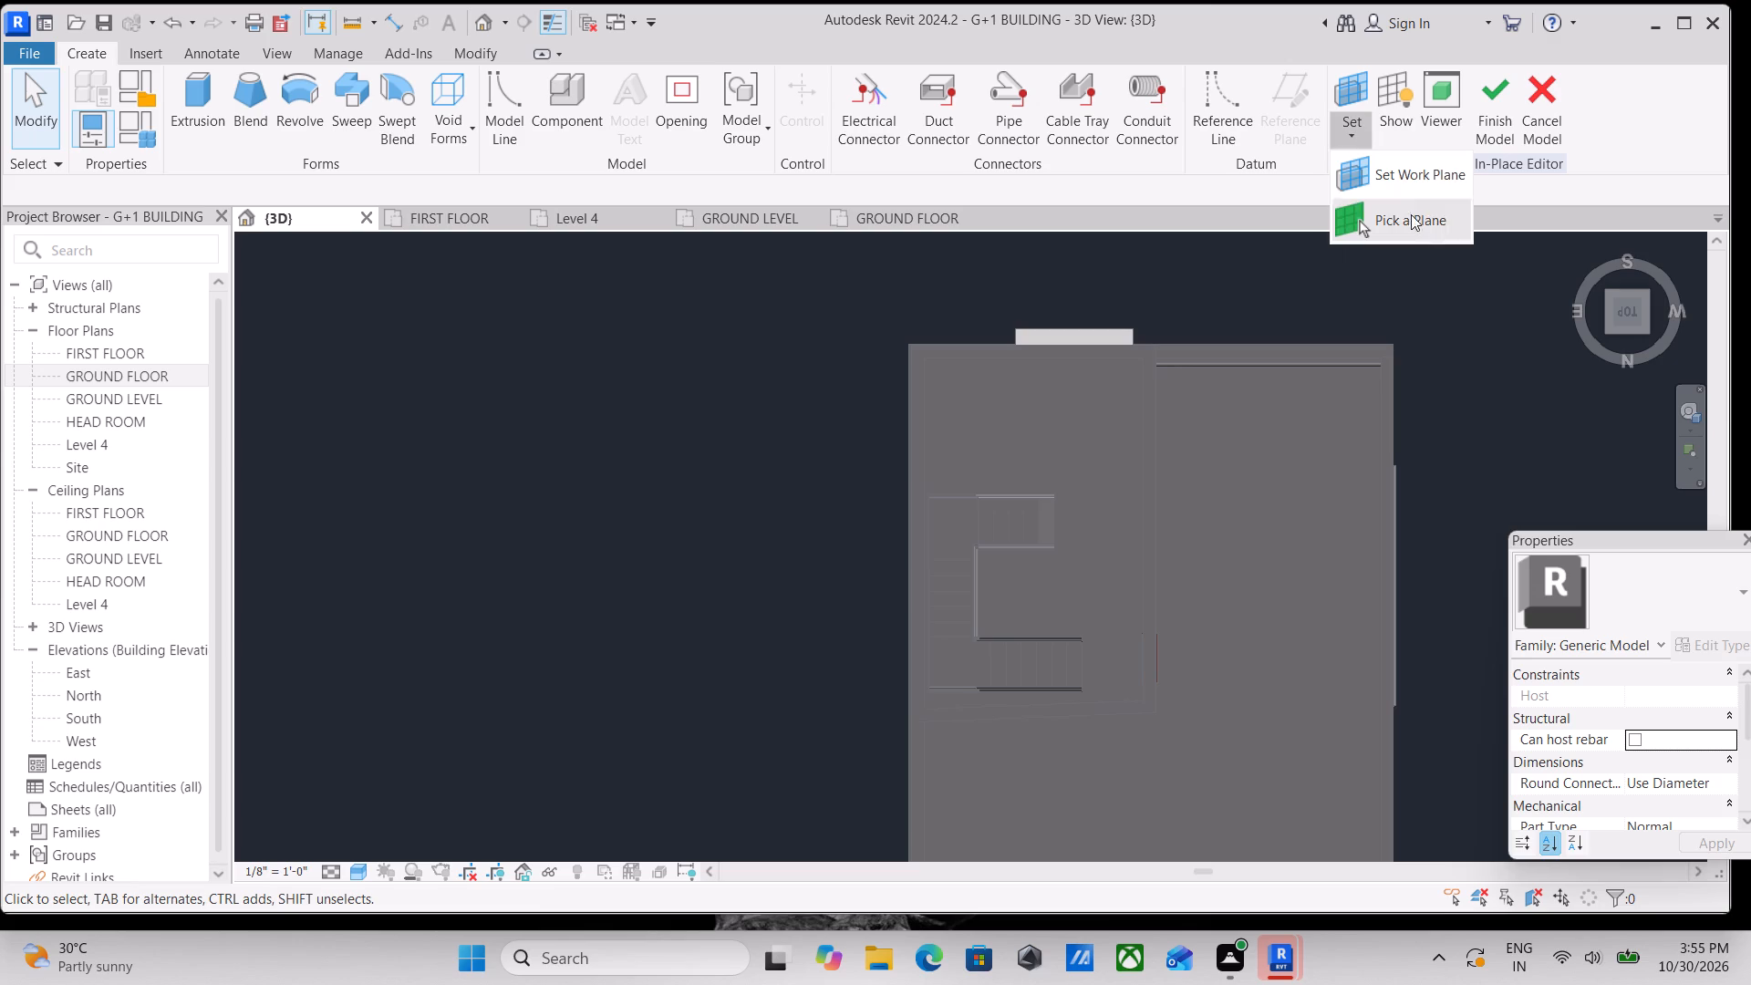
click(1417, 219)
scroll(992, 487, up, 3)
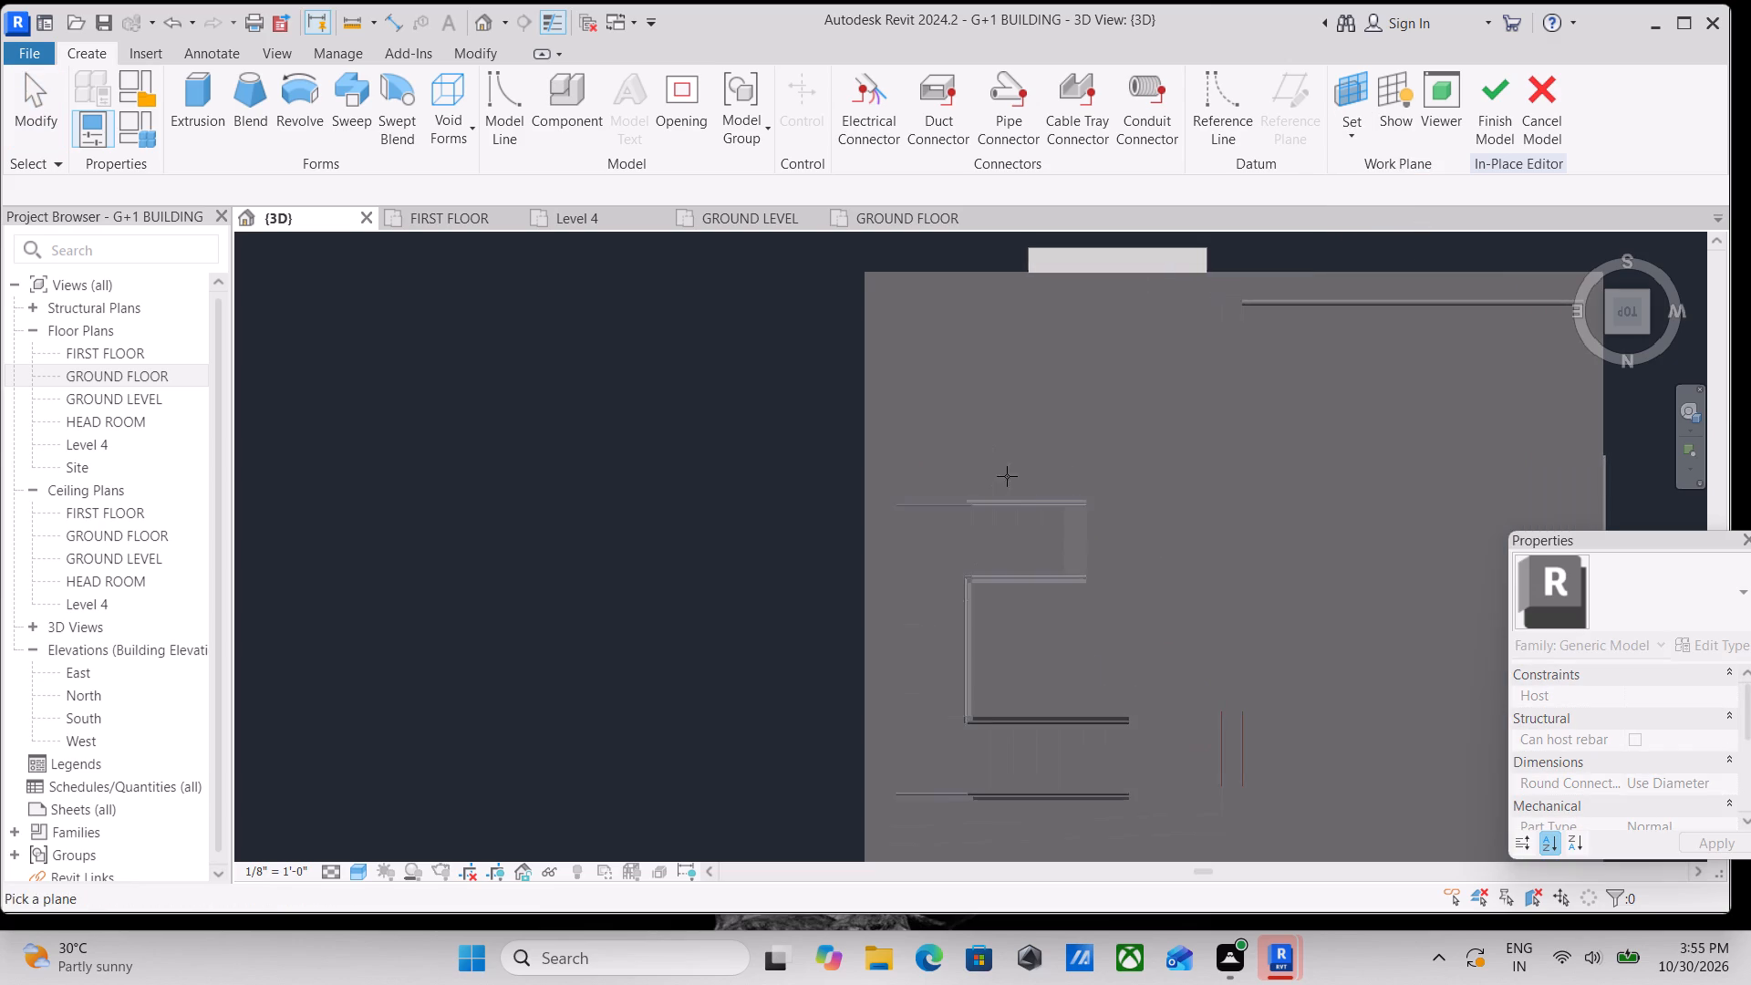
scroll(1025, 515, up, 3)
scroll(869, 353, down, 4)
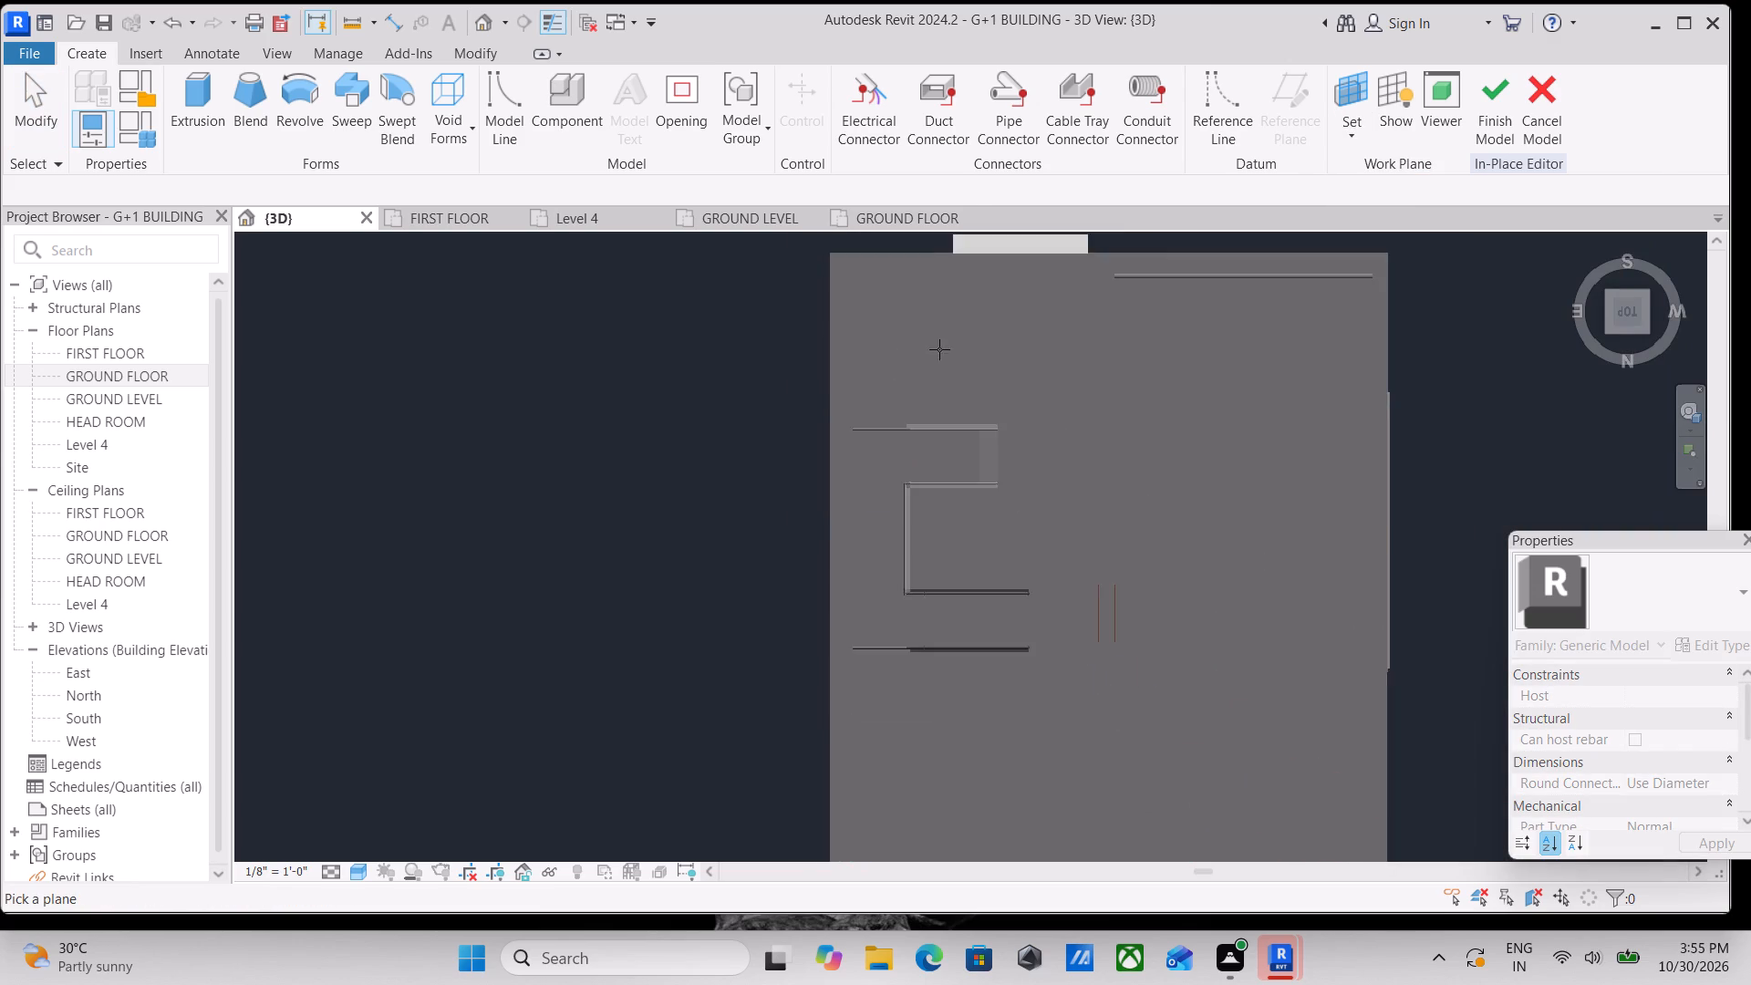
scroll(939, 349, down, 4)
scroll(1052, 358, down, 3)
shift+middle_drag(1081, 389, 1050, 406)
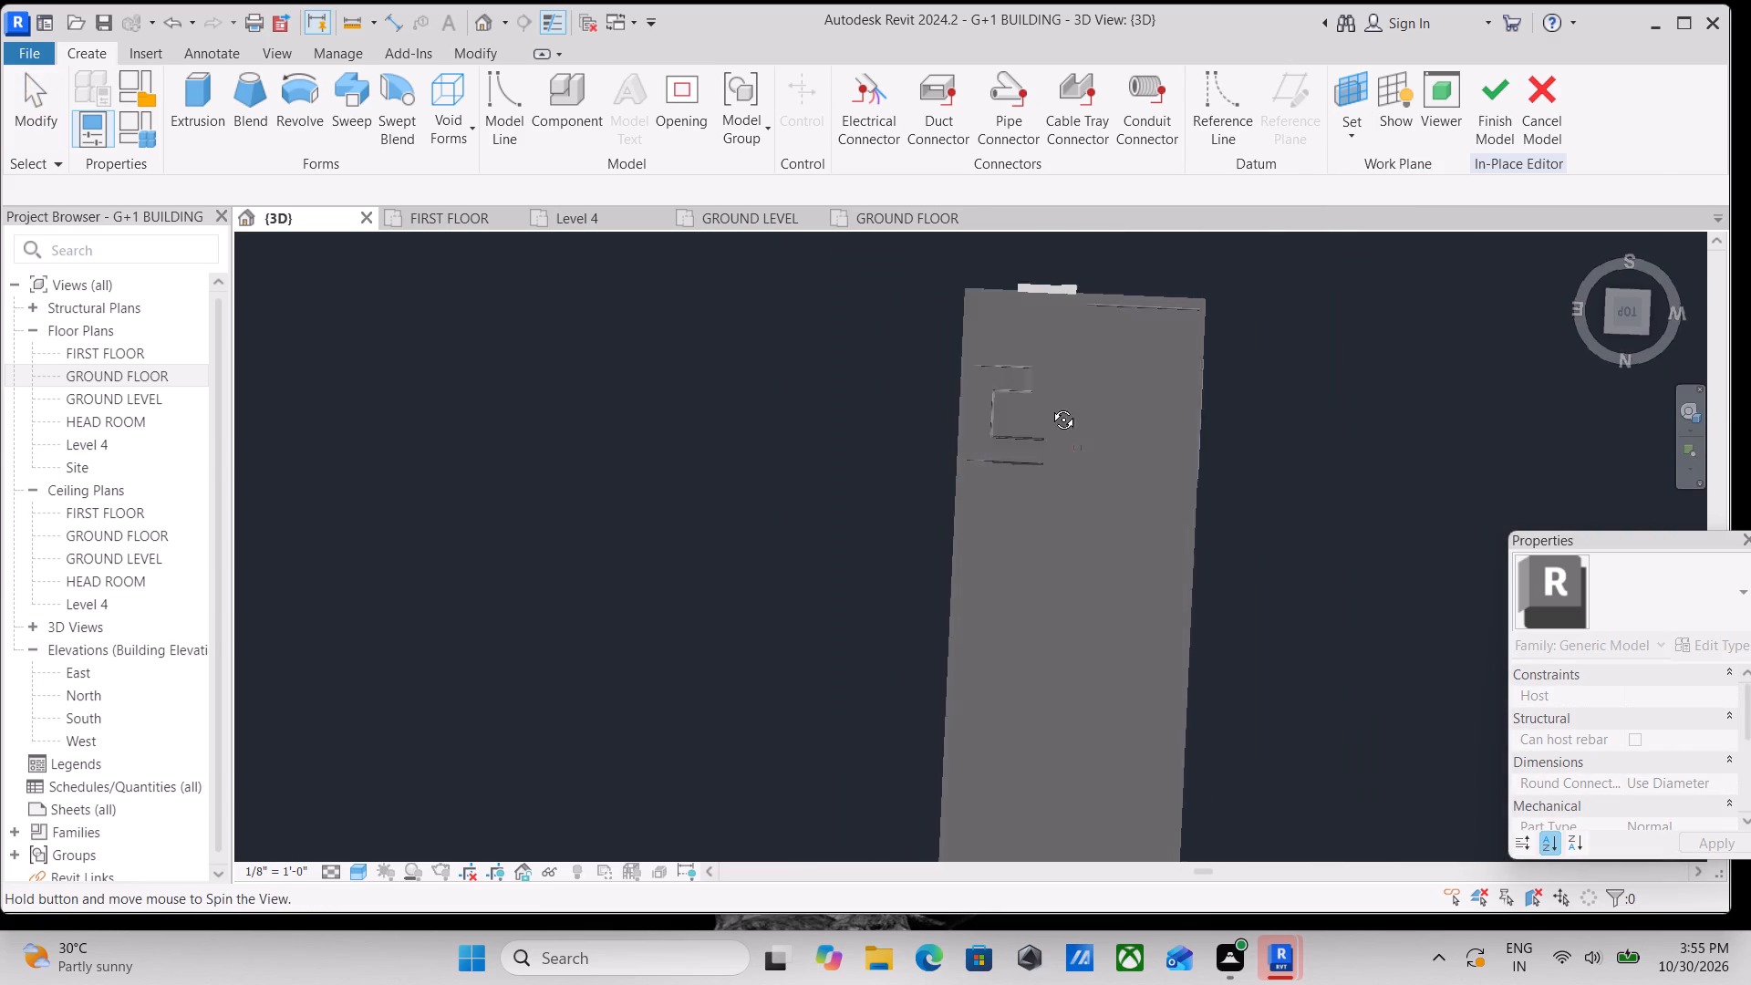
shift+middle_drag(1050, 406, 1018, 415)
scroll(1149, 327, up, 4)
middle_drag(1164, 324, 1163, 445)
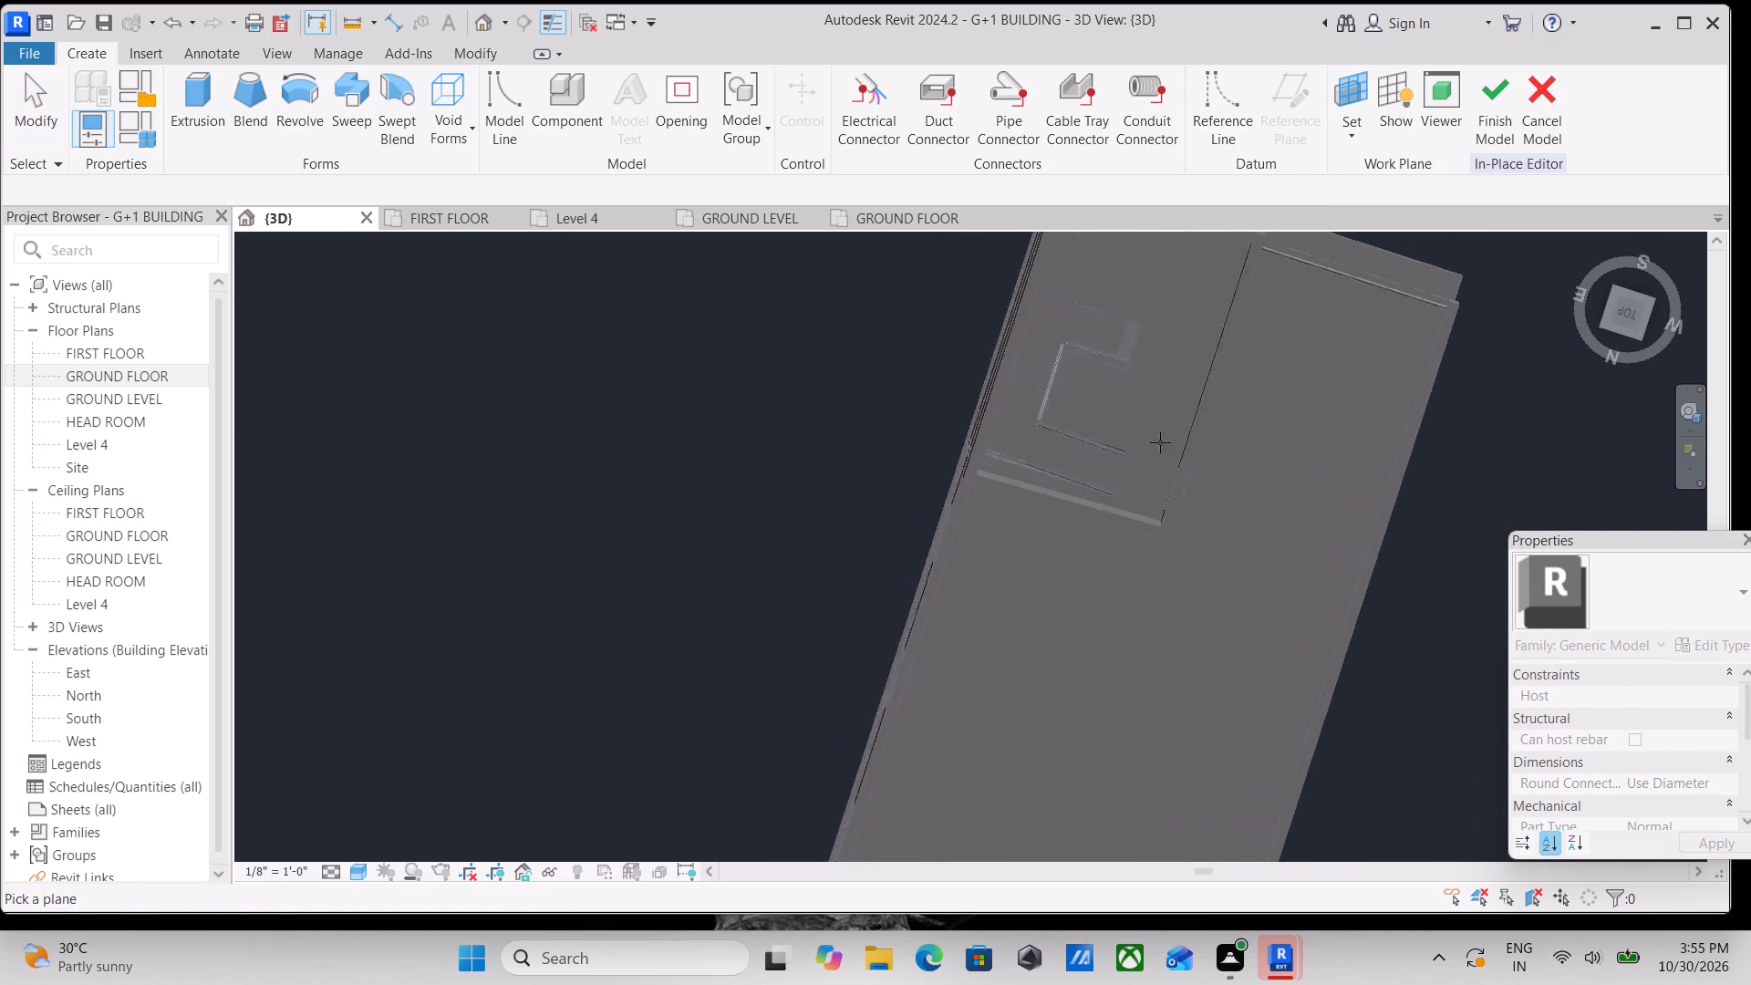
scroll(1136, 264, up, 3)
middle_drag(1136, 262, 1112, 394)
scroll(1037, 277, up, 2)
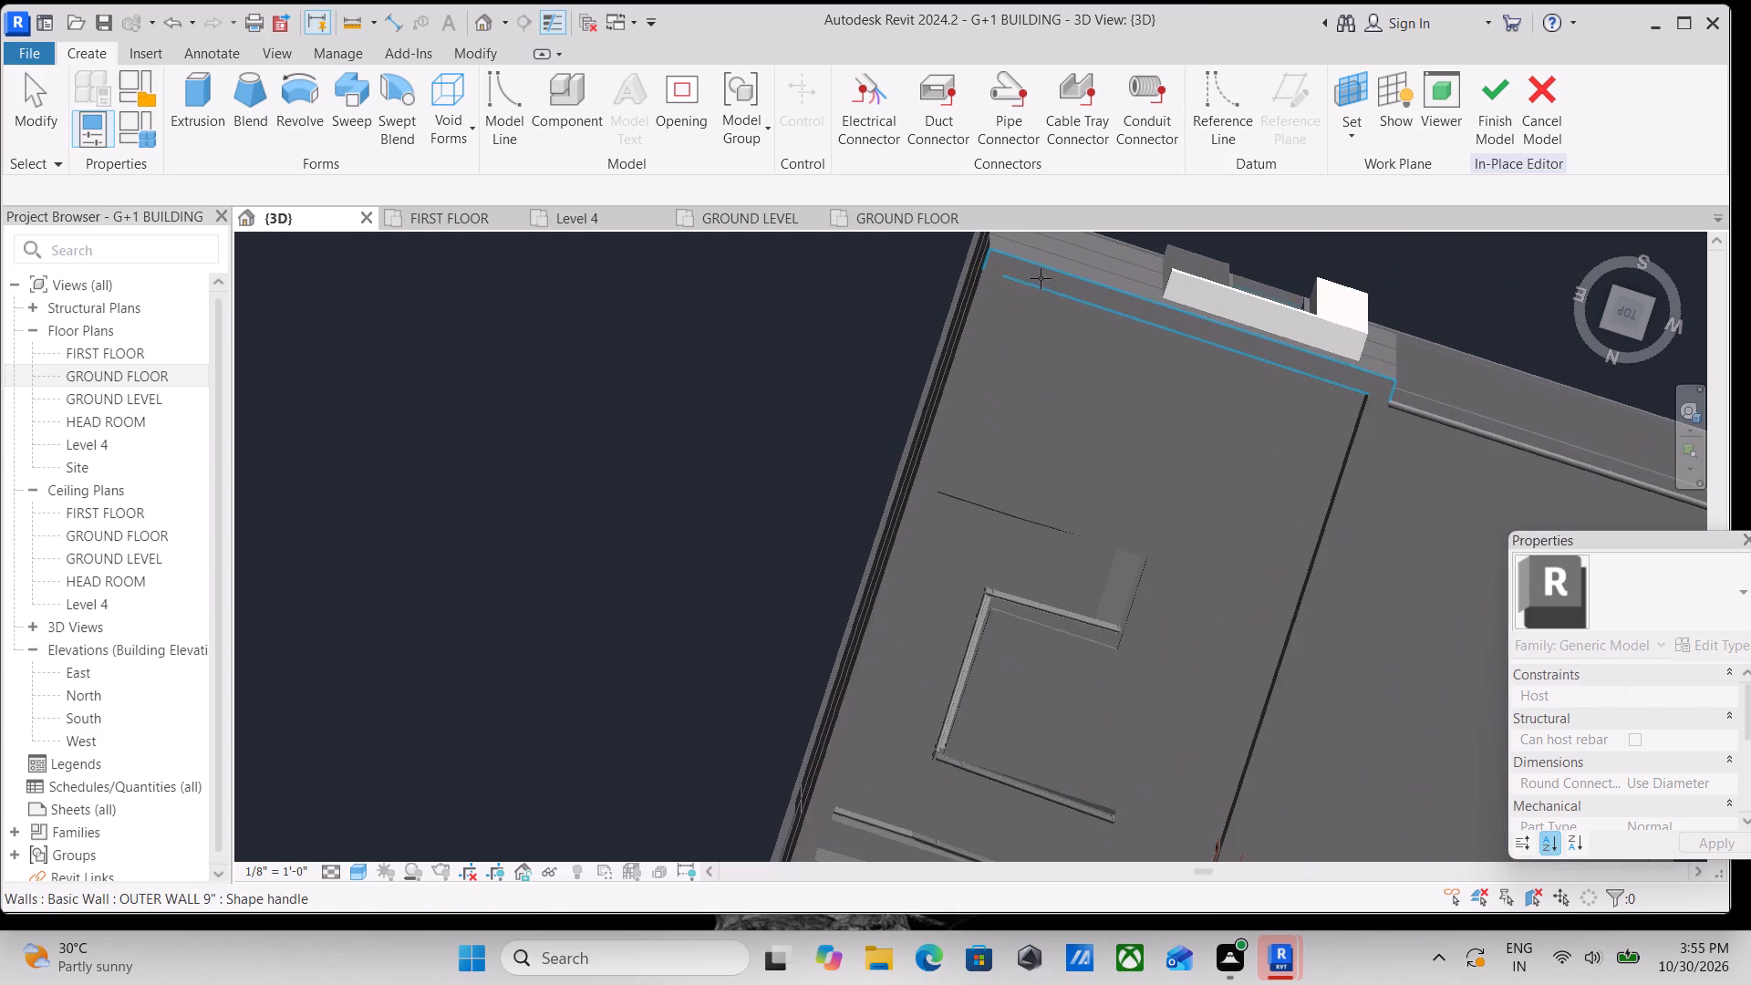
middle_drag(1043, 282, 1053, 363)
scroll(1207, 352, up, 4)
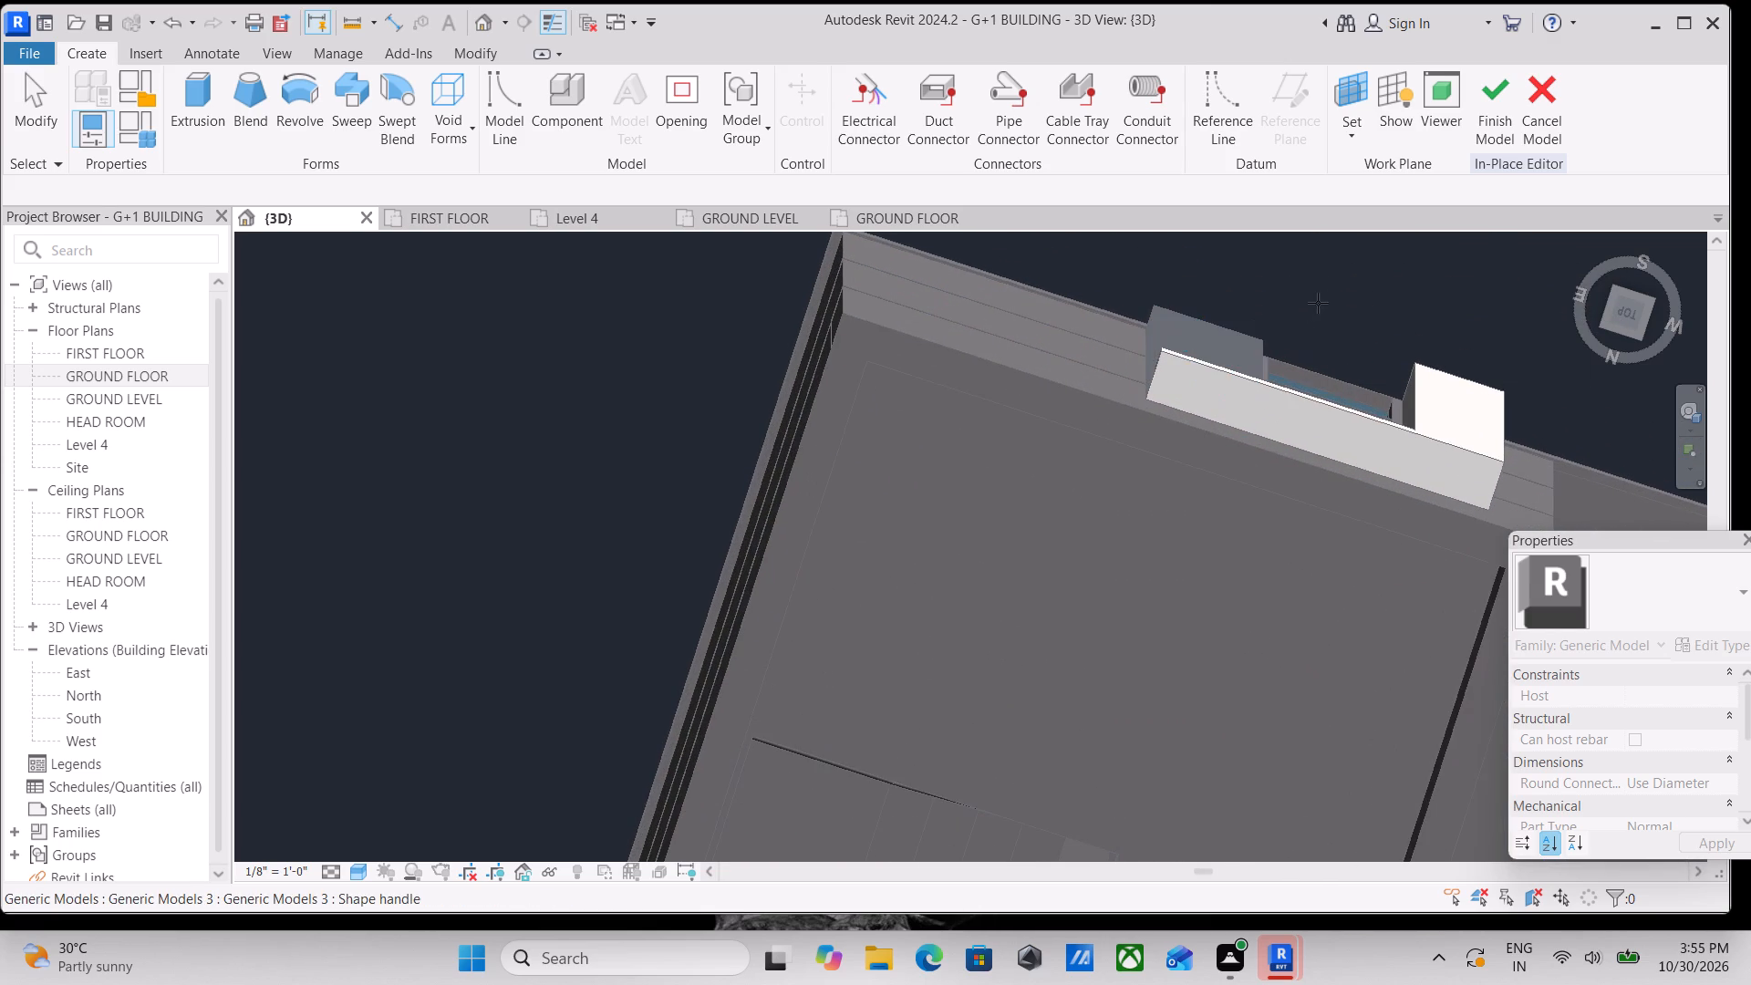
scroll(1337, 294, down, 3)
middle_drag(1337, 294, 1238, 261)
scroll(1316, 443, down, 2)
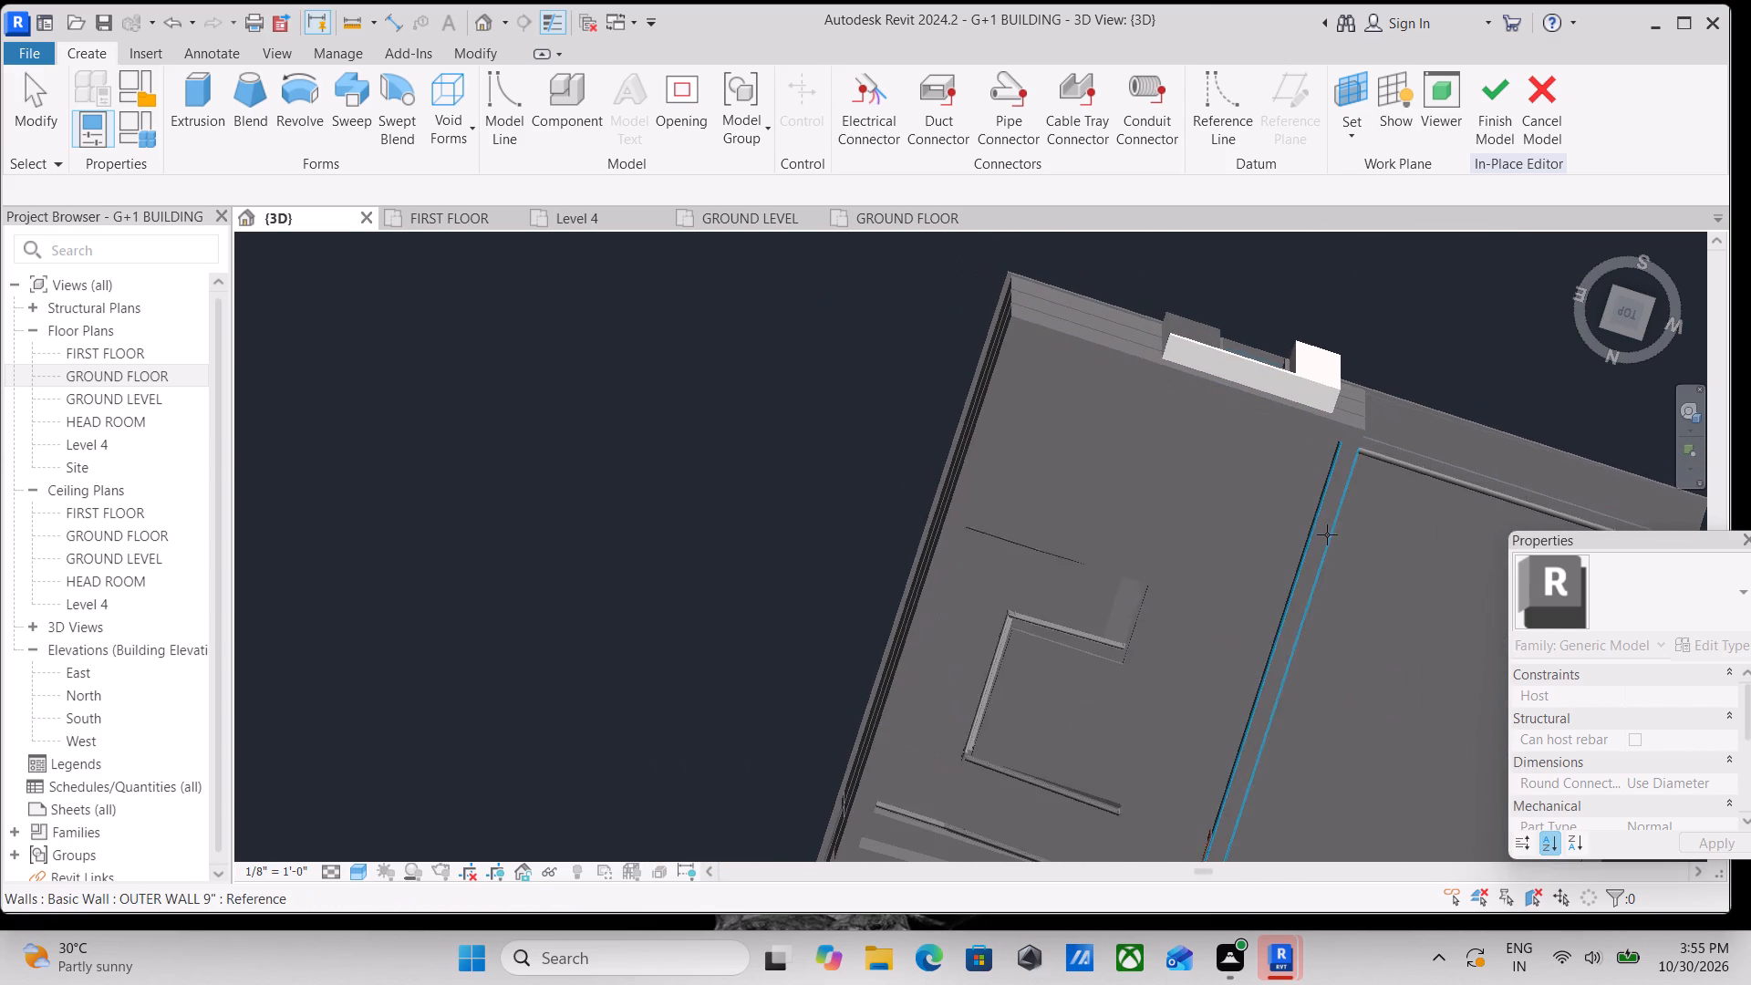
shift+middle_drag(1274, 666, 1161, 467)
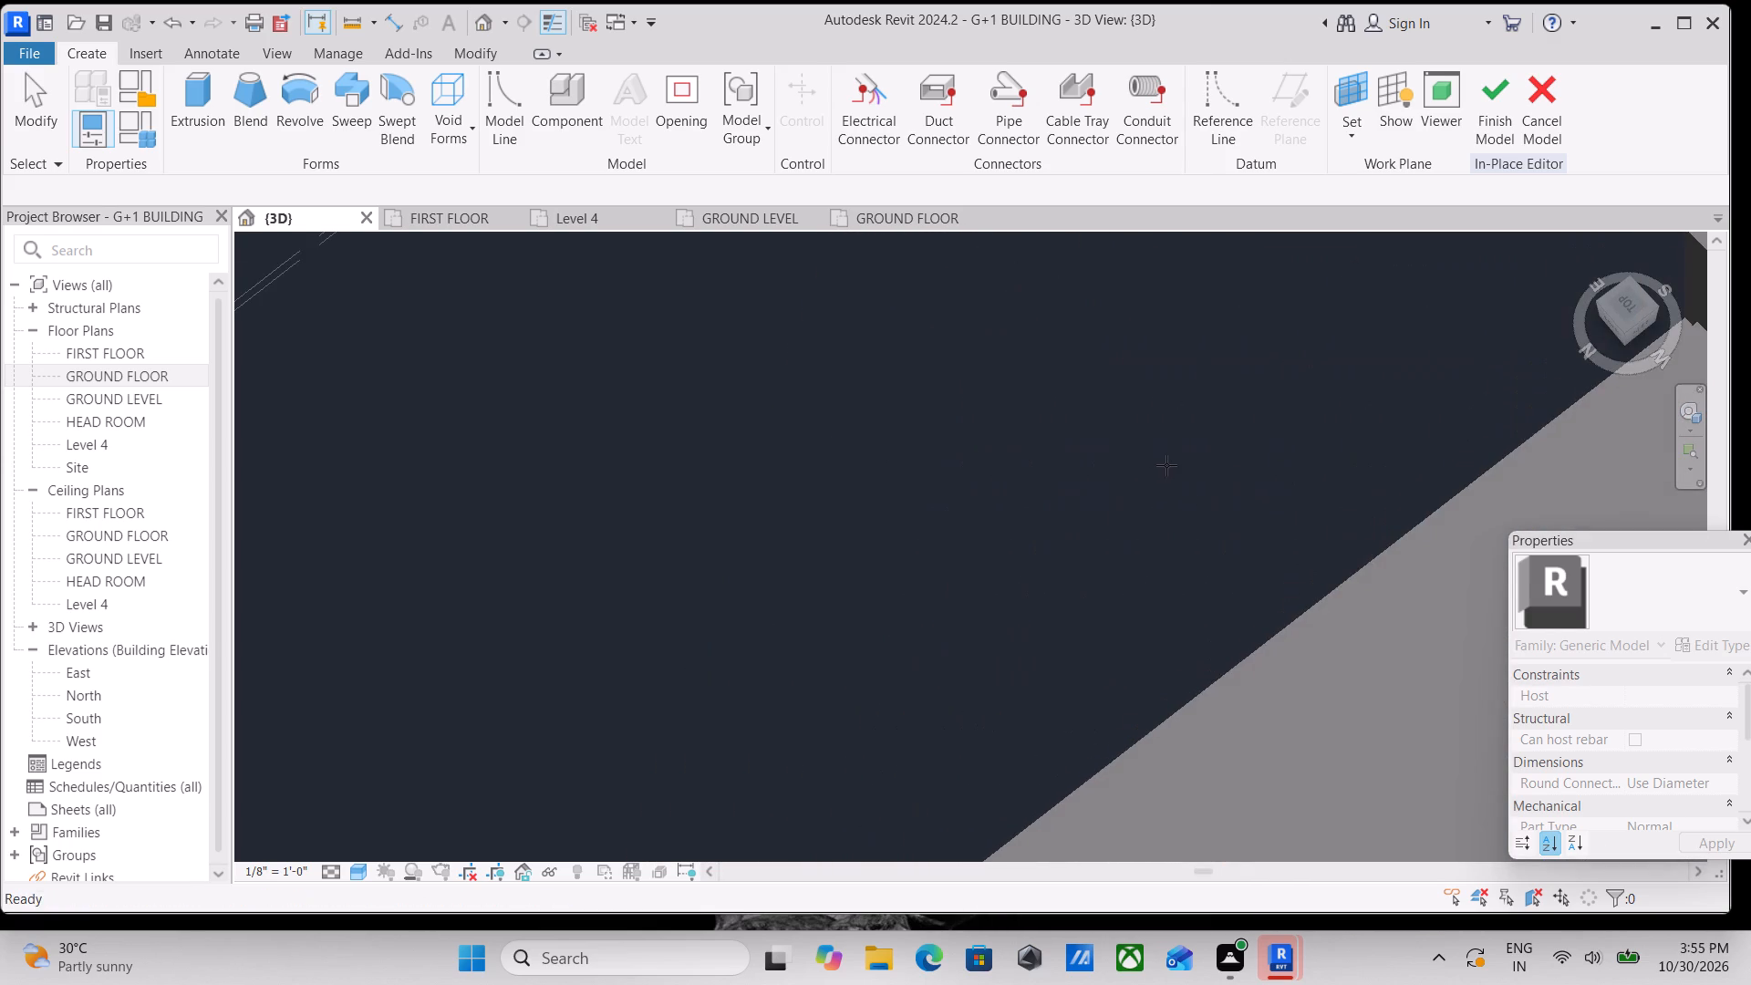
middle_drag(1168, 461, 544, 466)
middle_drag(916, 462, 745, 555)
scroll(877, 317, up, 4)
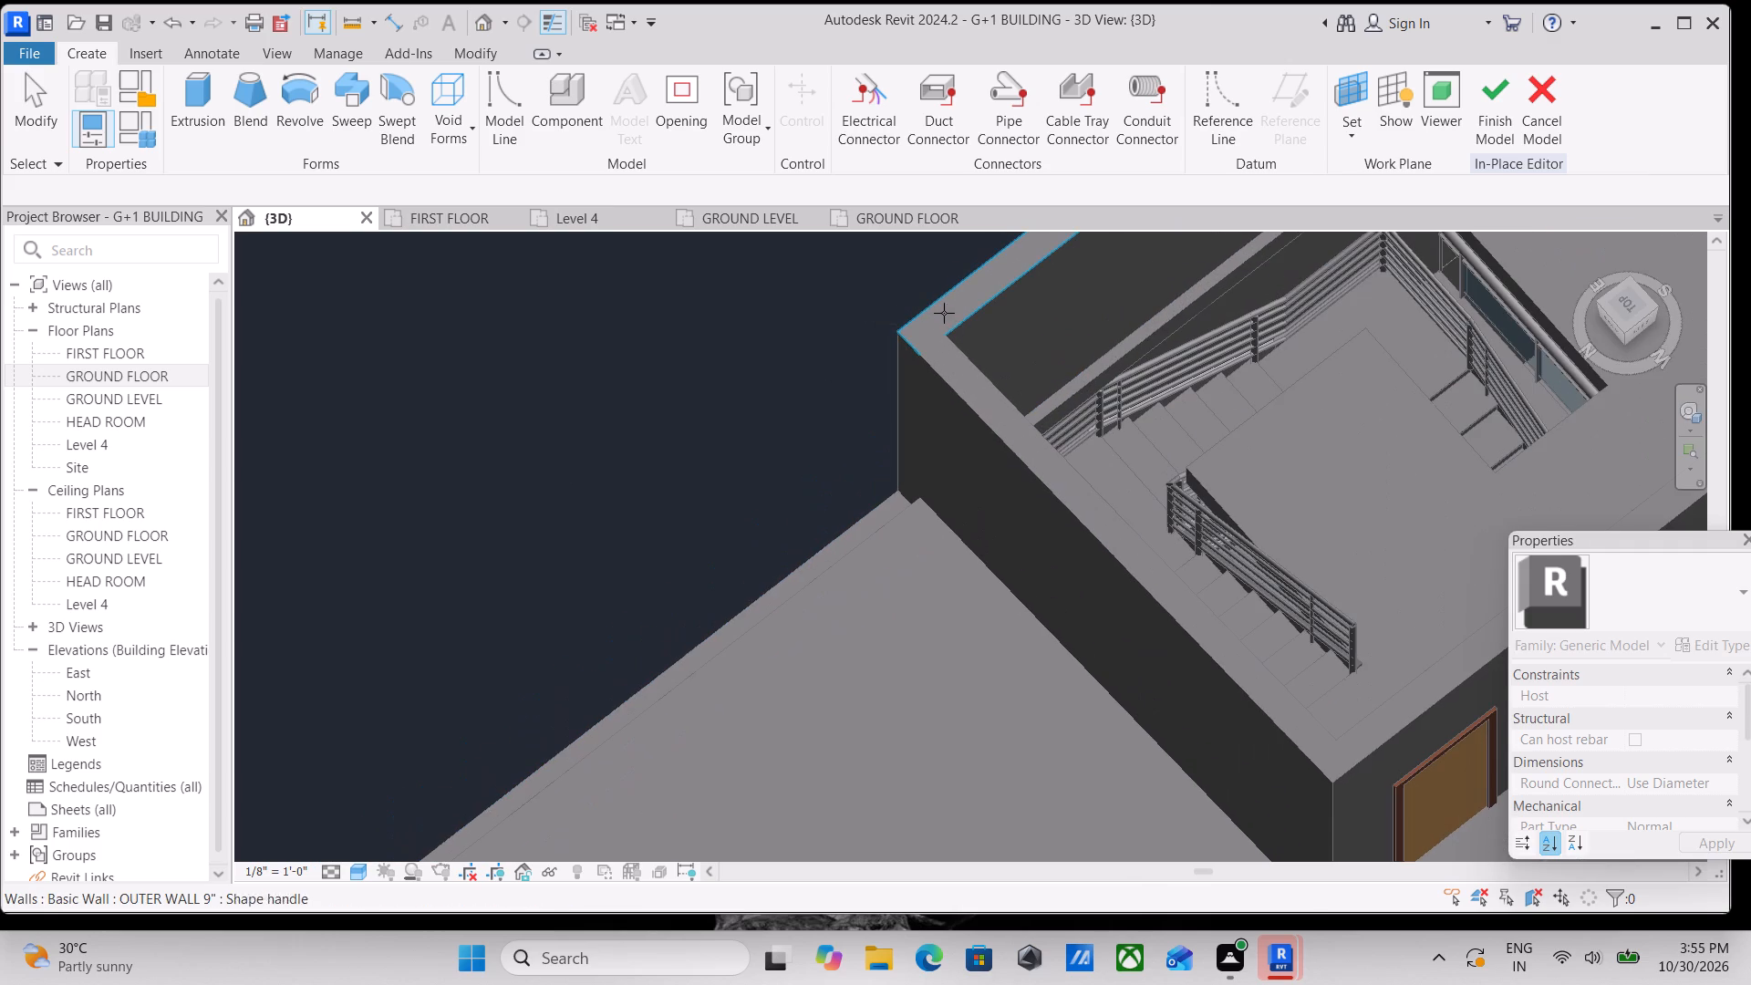
click(953, 298)
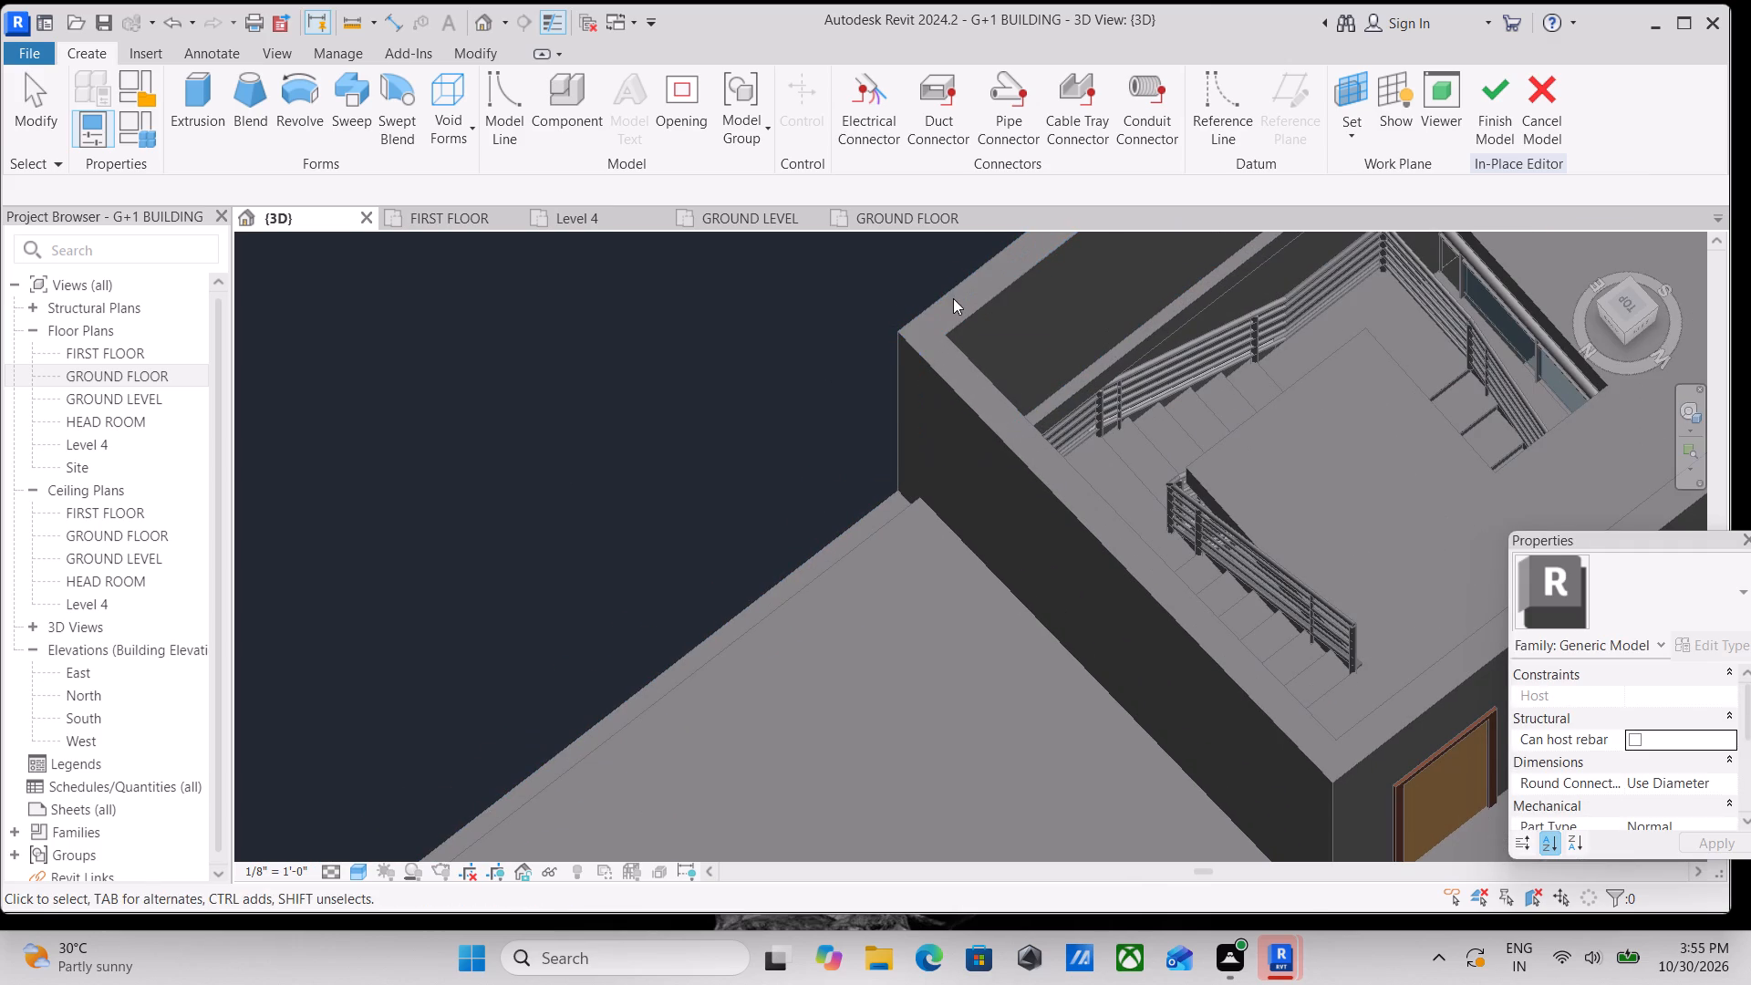
Show the building from the top in the Wireframe visual style, framed on the stair area.
scroll(1052, 368, down, 2)
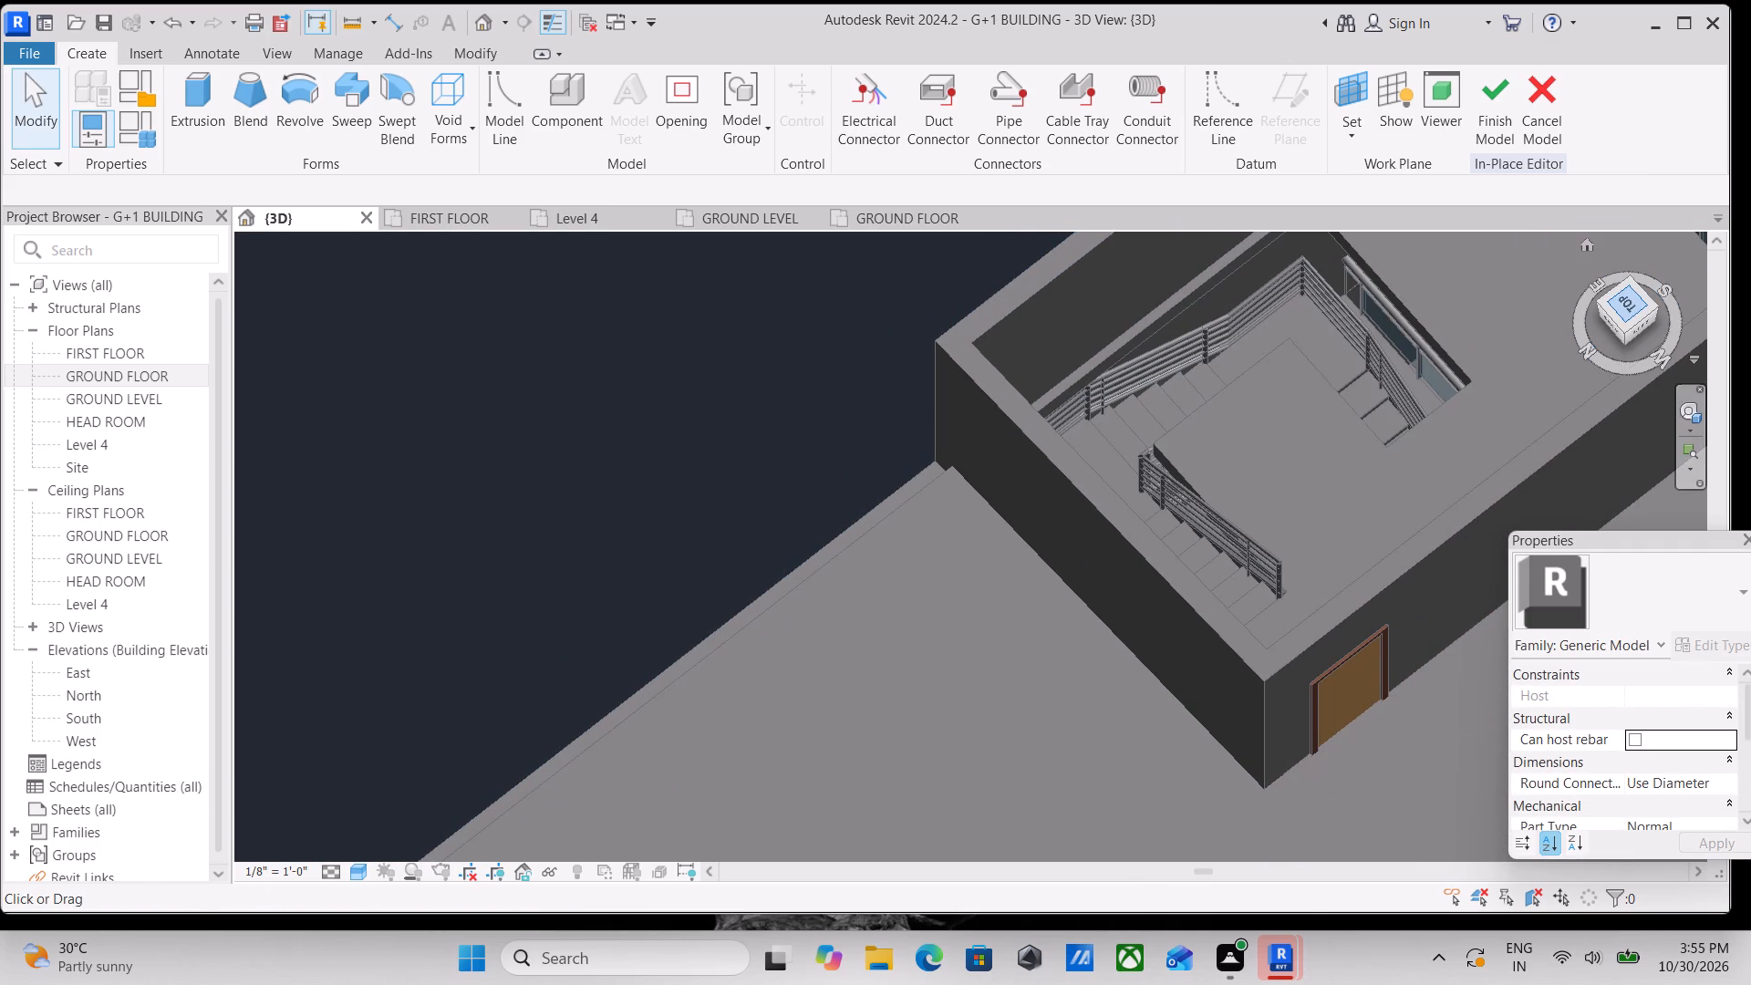
click(1630, 298)
scroll(1009, 420, up, 4)
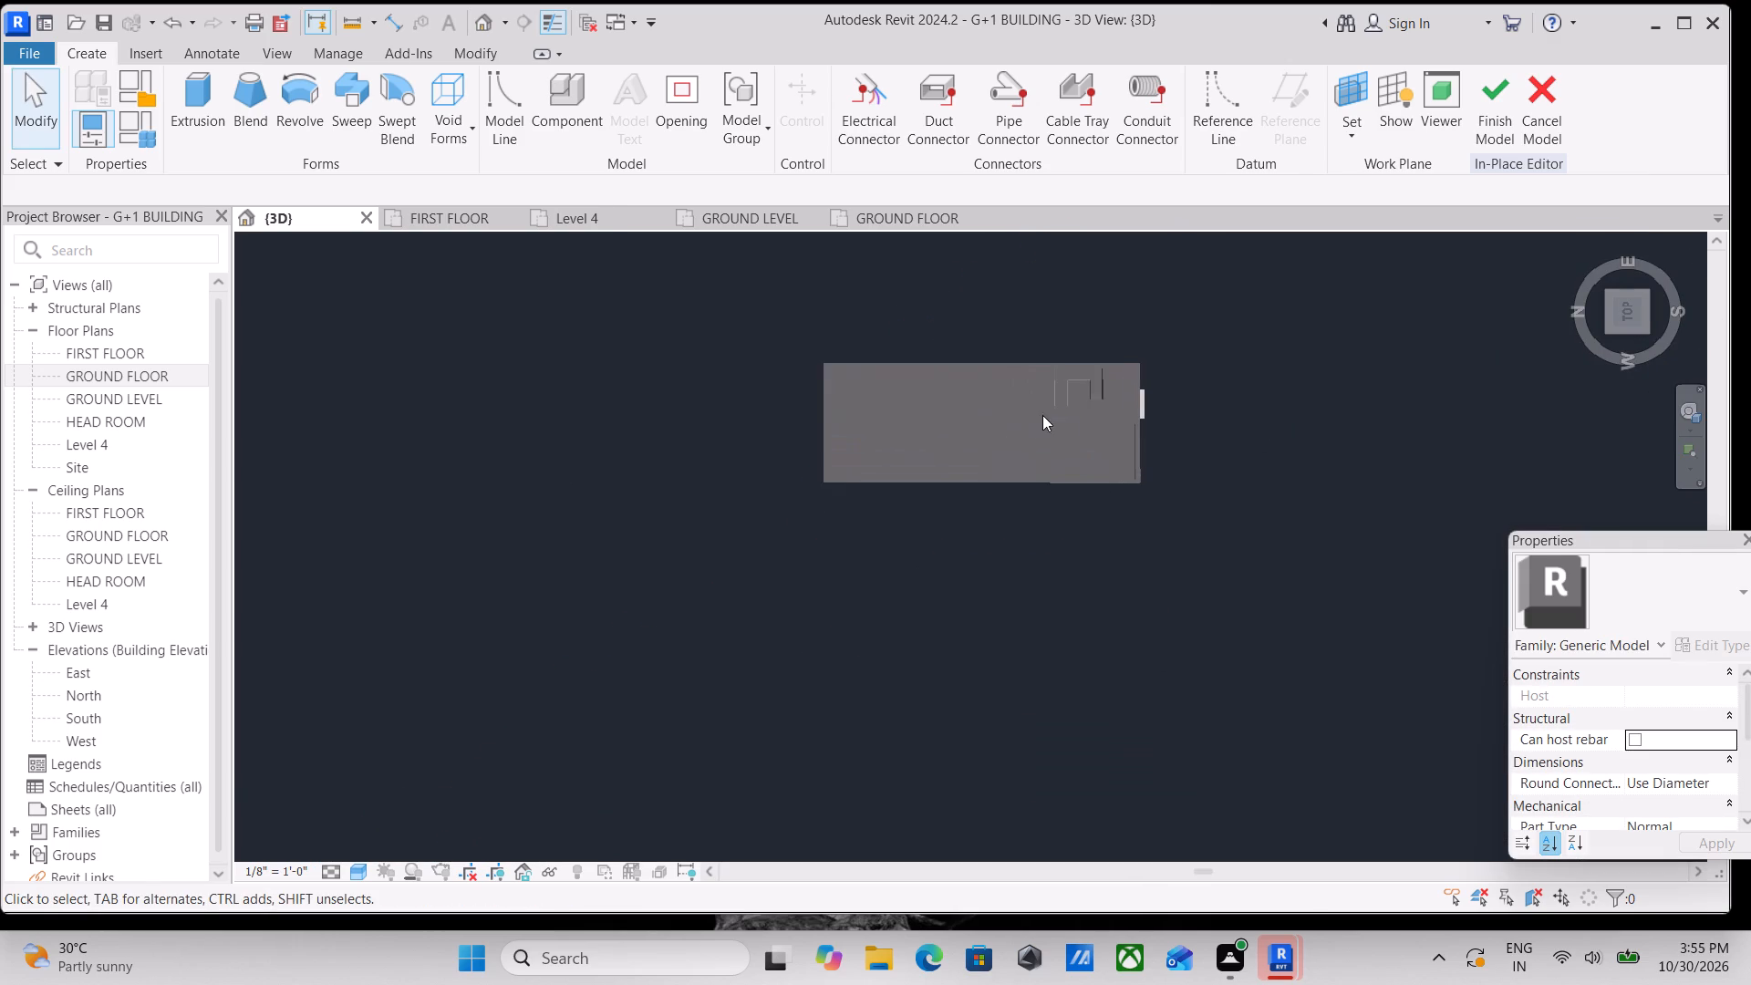
scroll(1079, 399, up, 7)
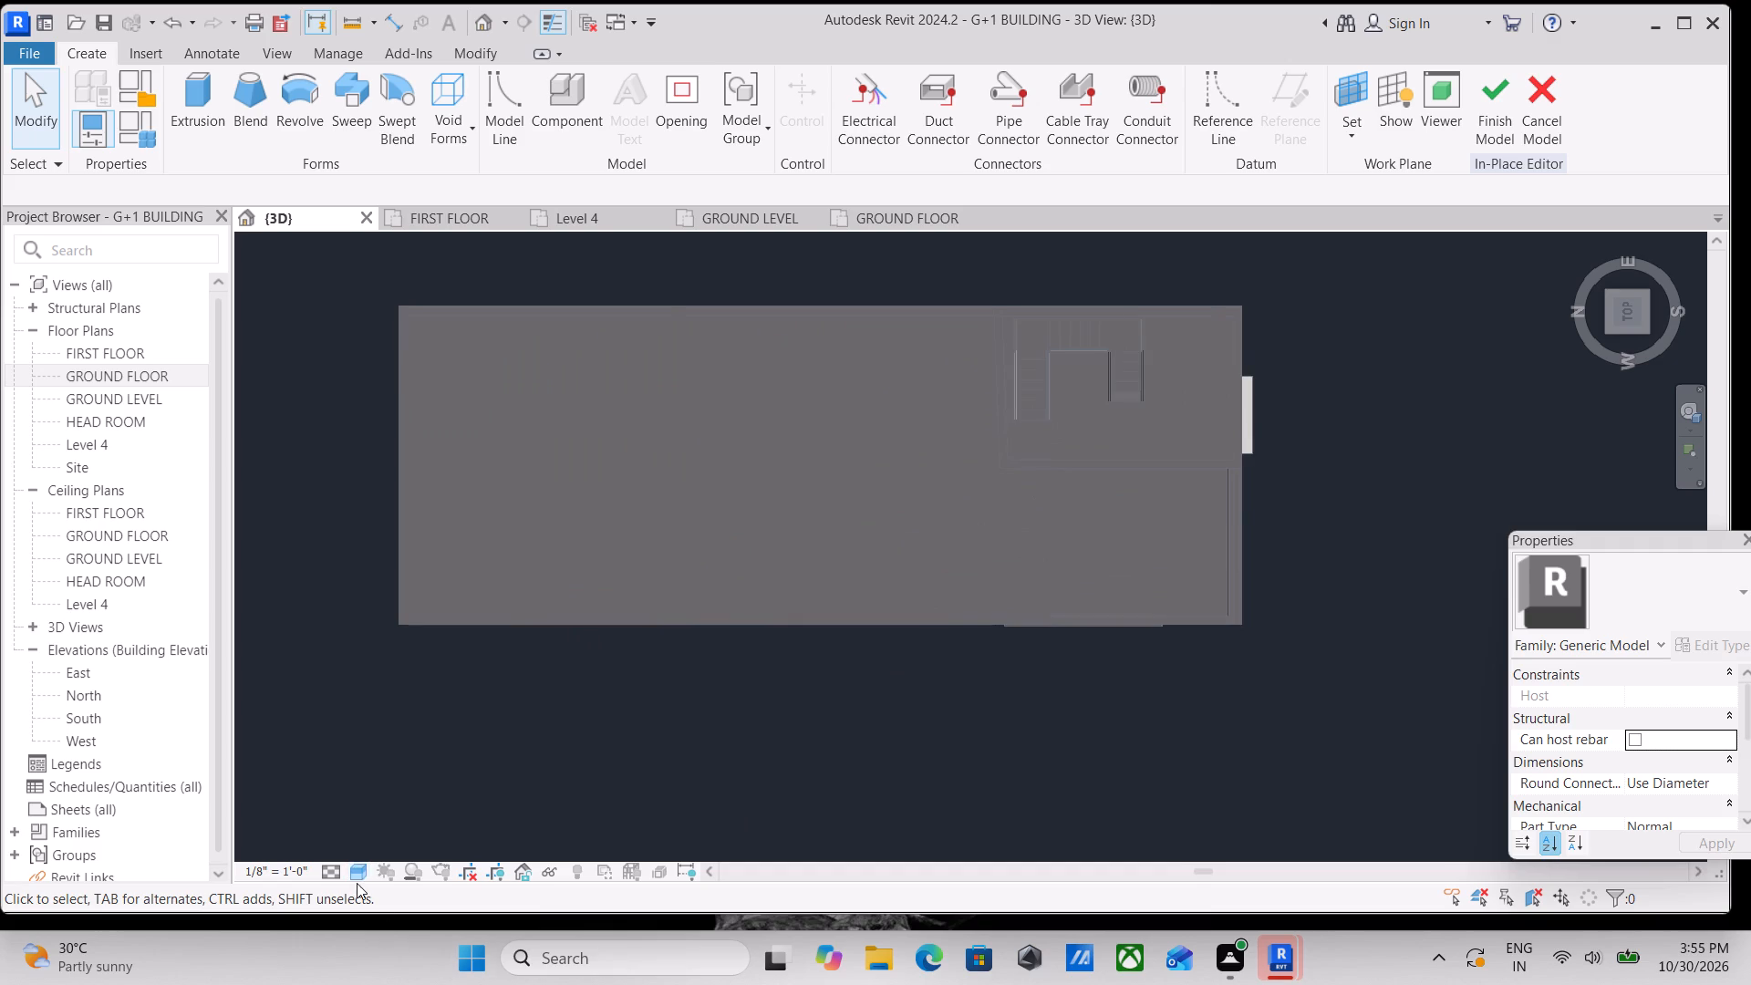
click(357, 876)
click(408, 740)
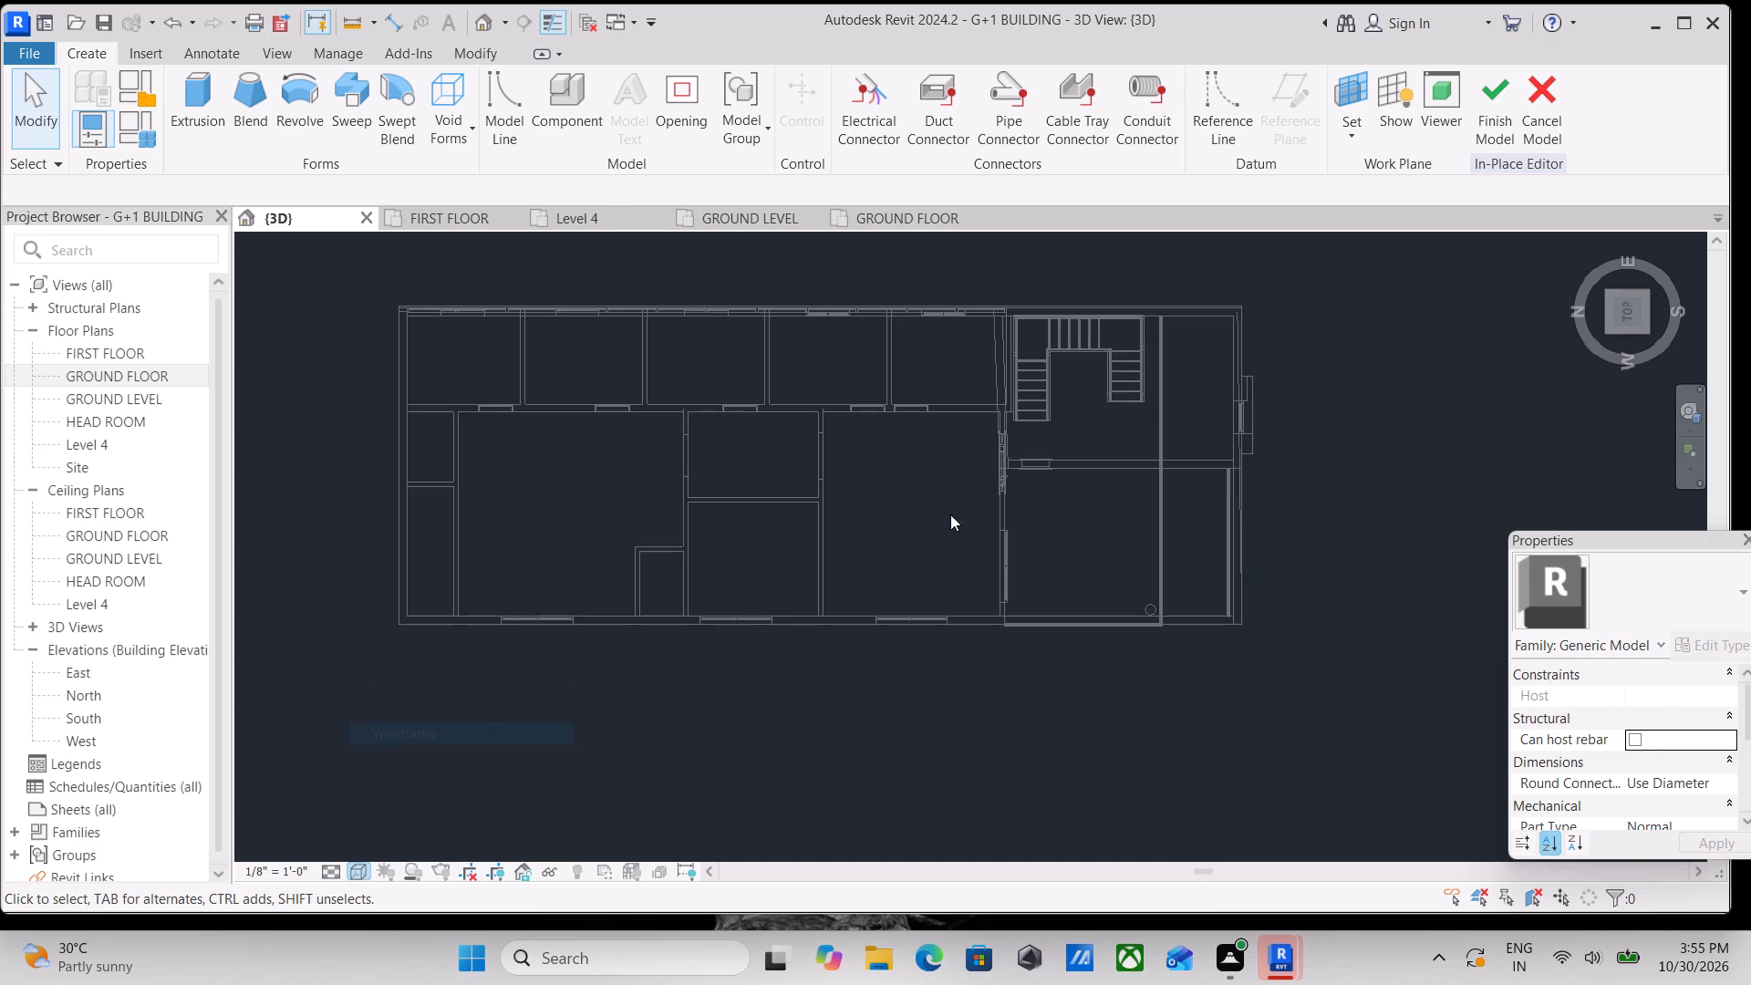
scroll(1053, 456, up, 3)
middle_drag(1080, 437, 1117, 516)
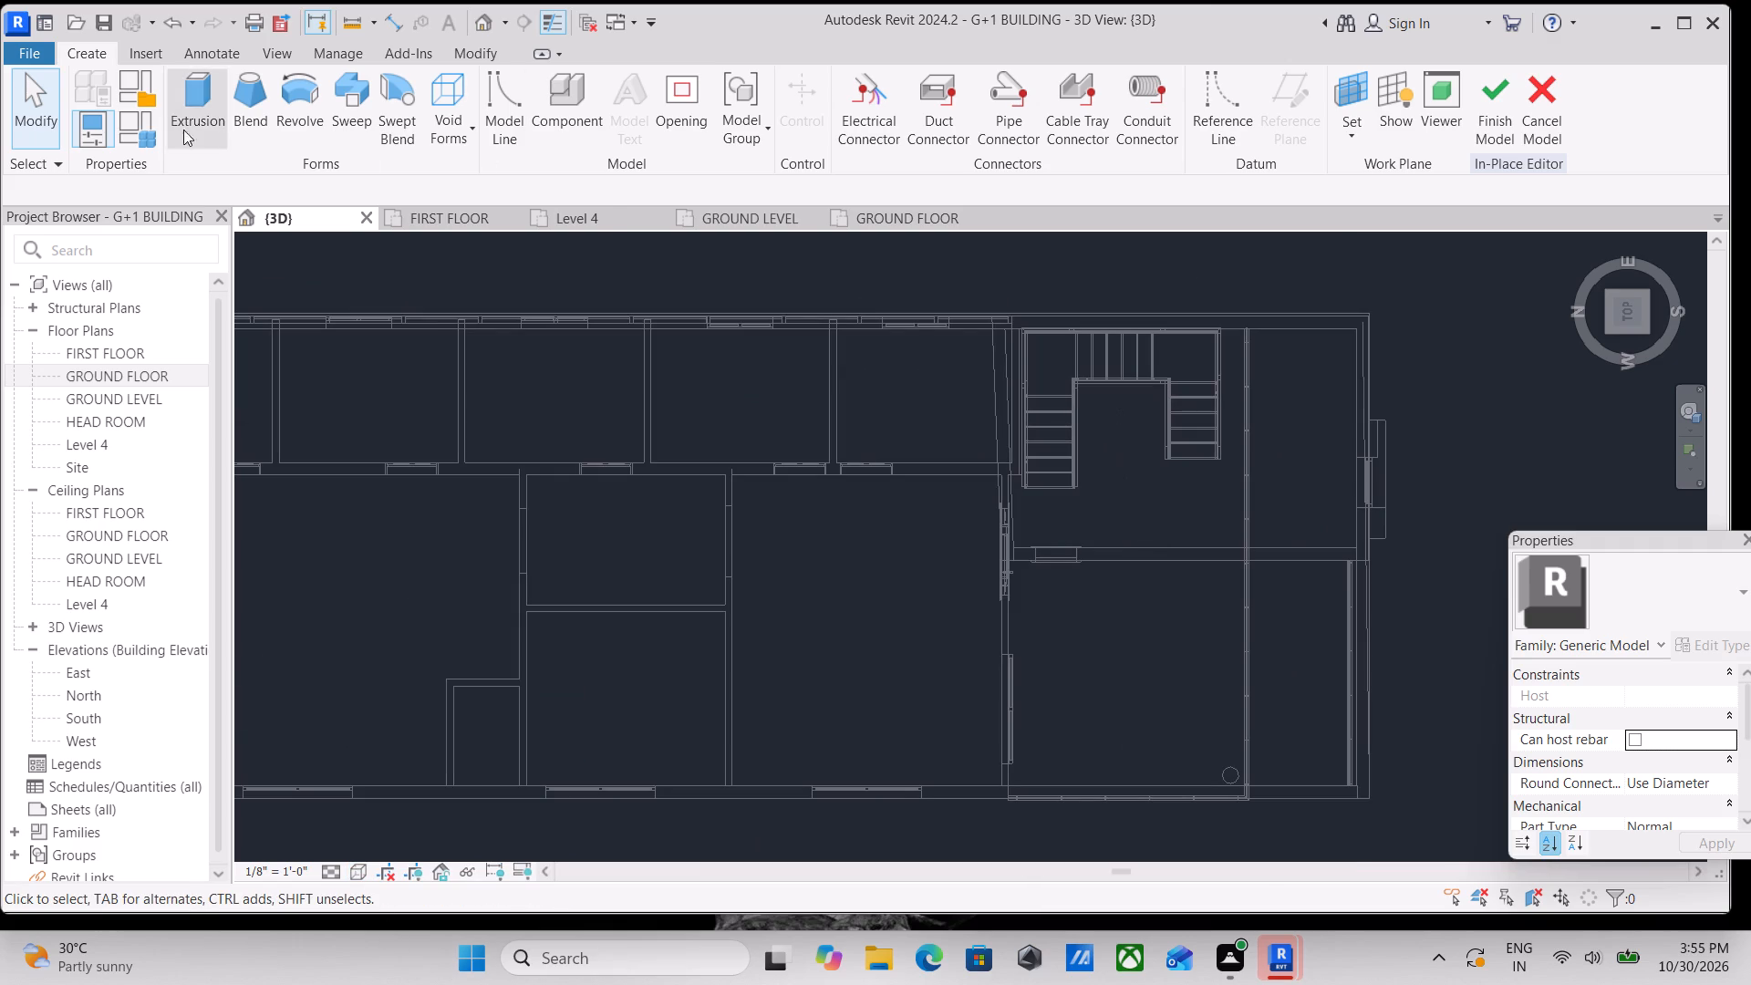
Extrude a 1' deep rectangle from the outer wall's end beside the stair to the front railing's far corner, and finish the in-place model.
click(181, 118)
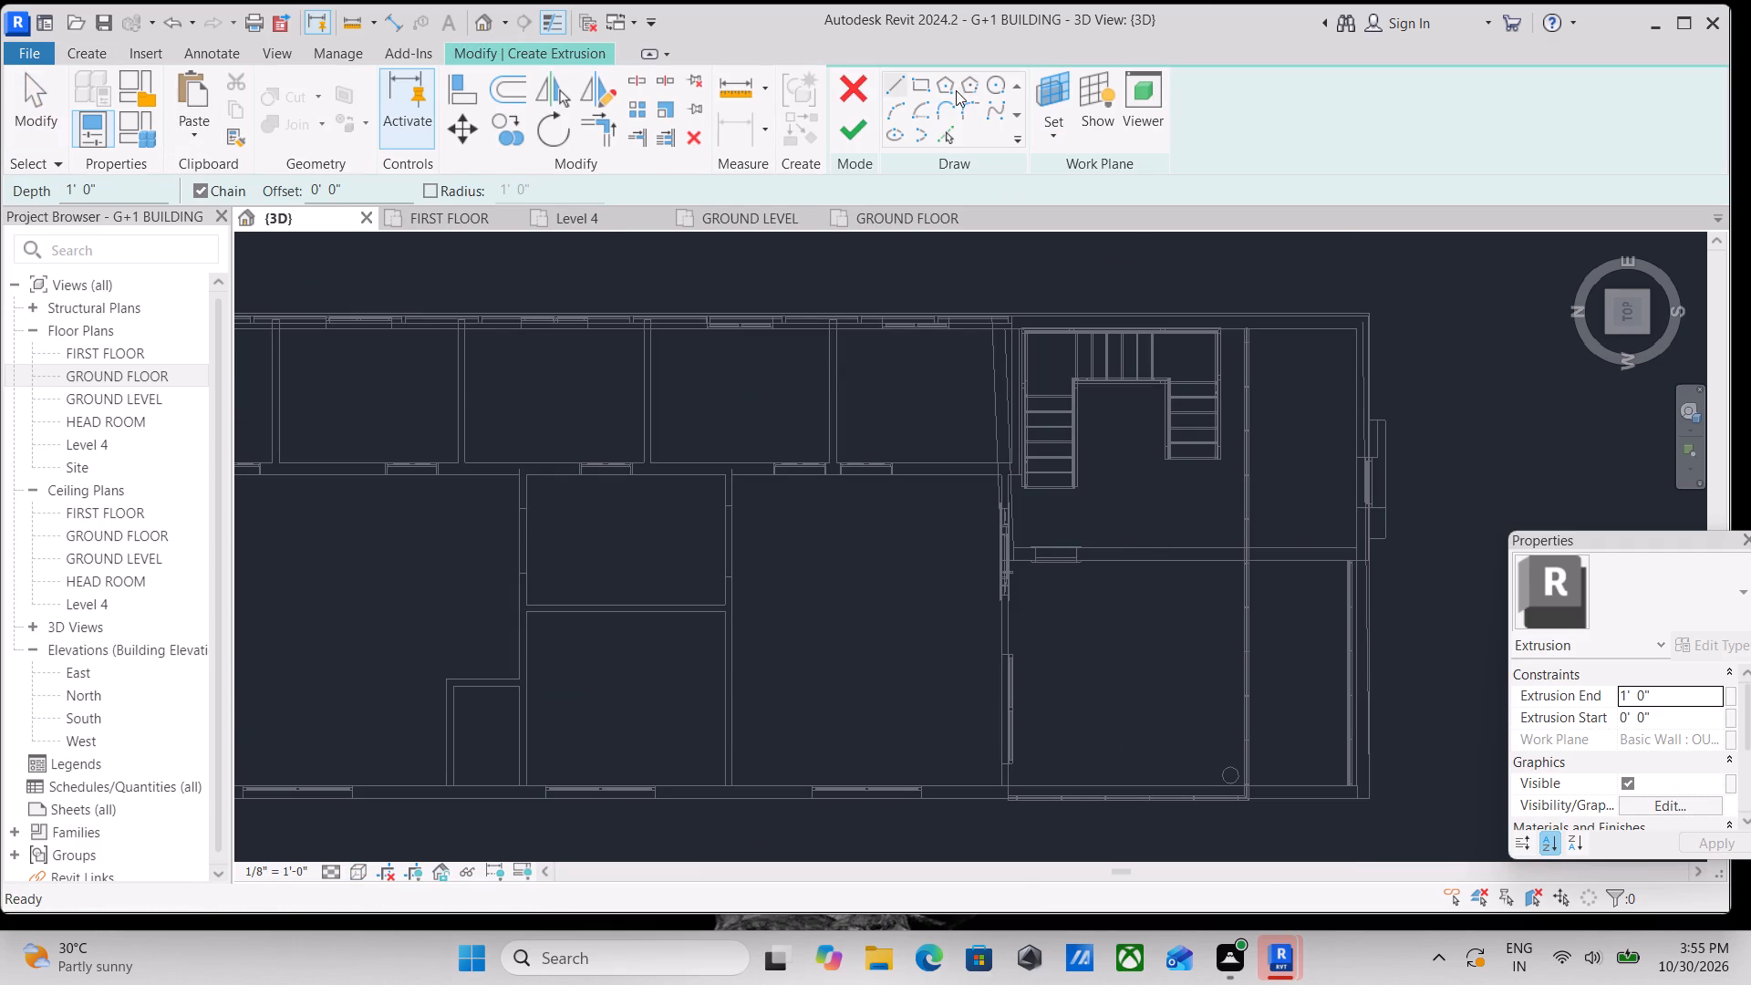
click(927, 85)
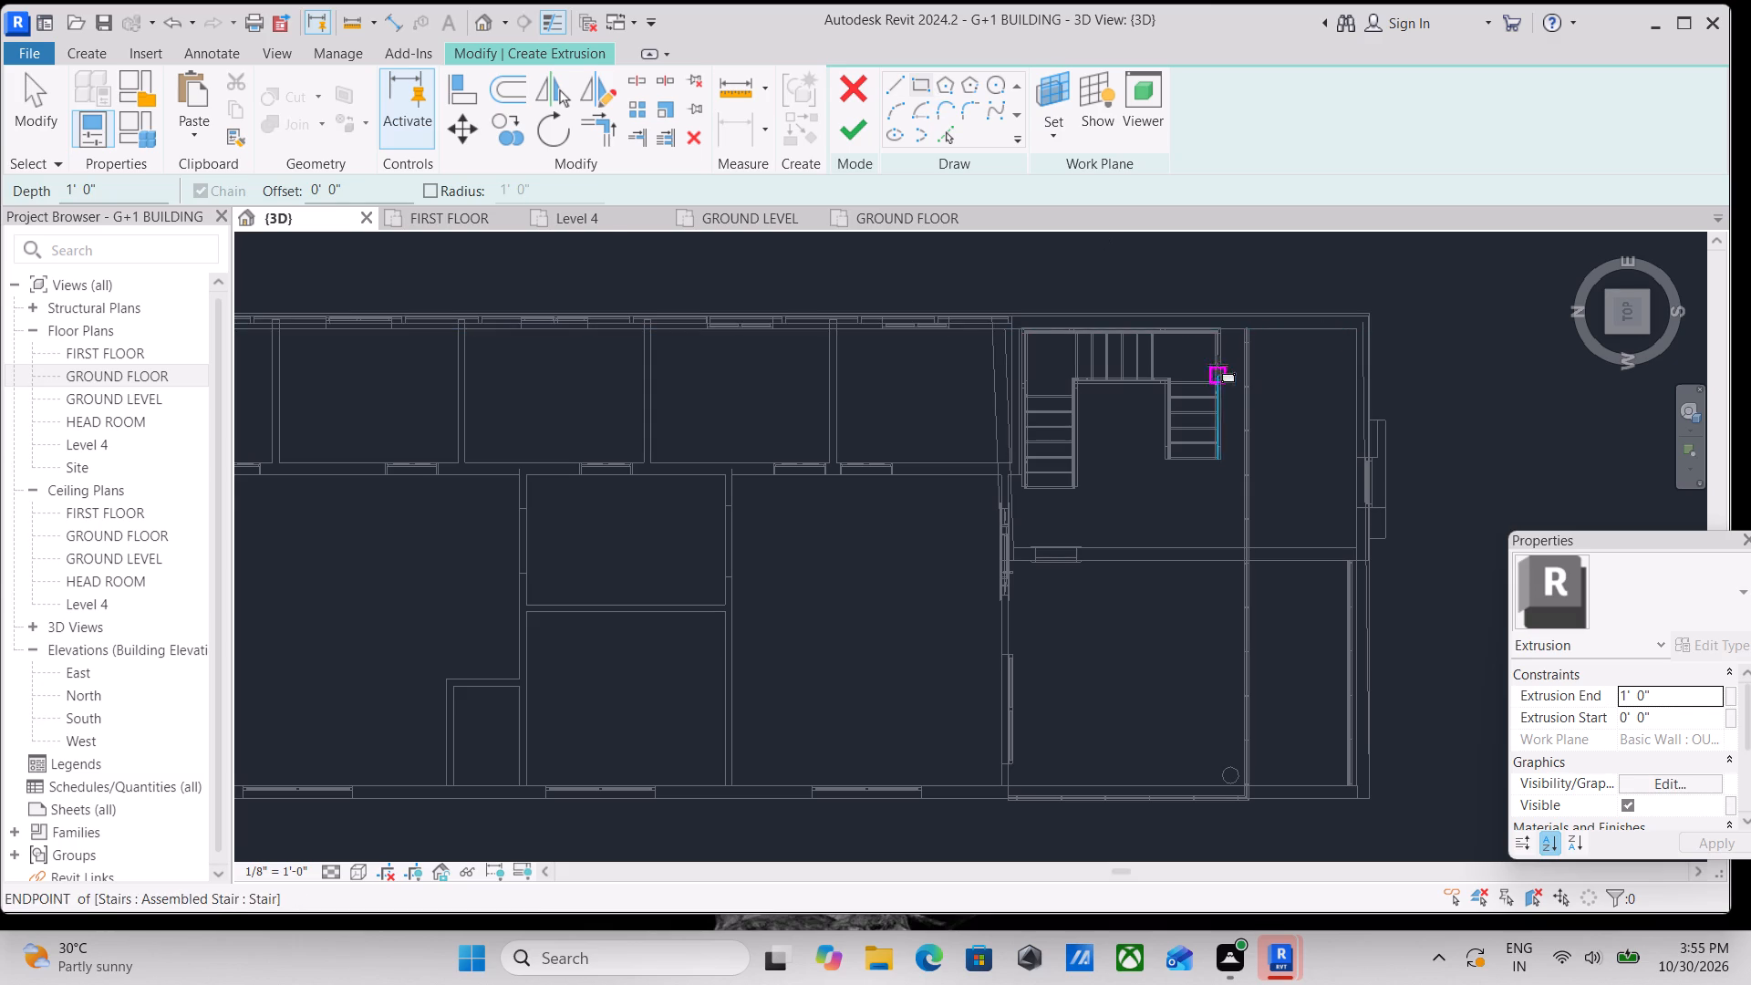
scroll(1217, 364, up, 6)
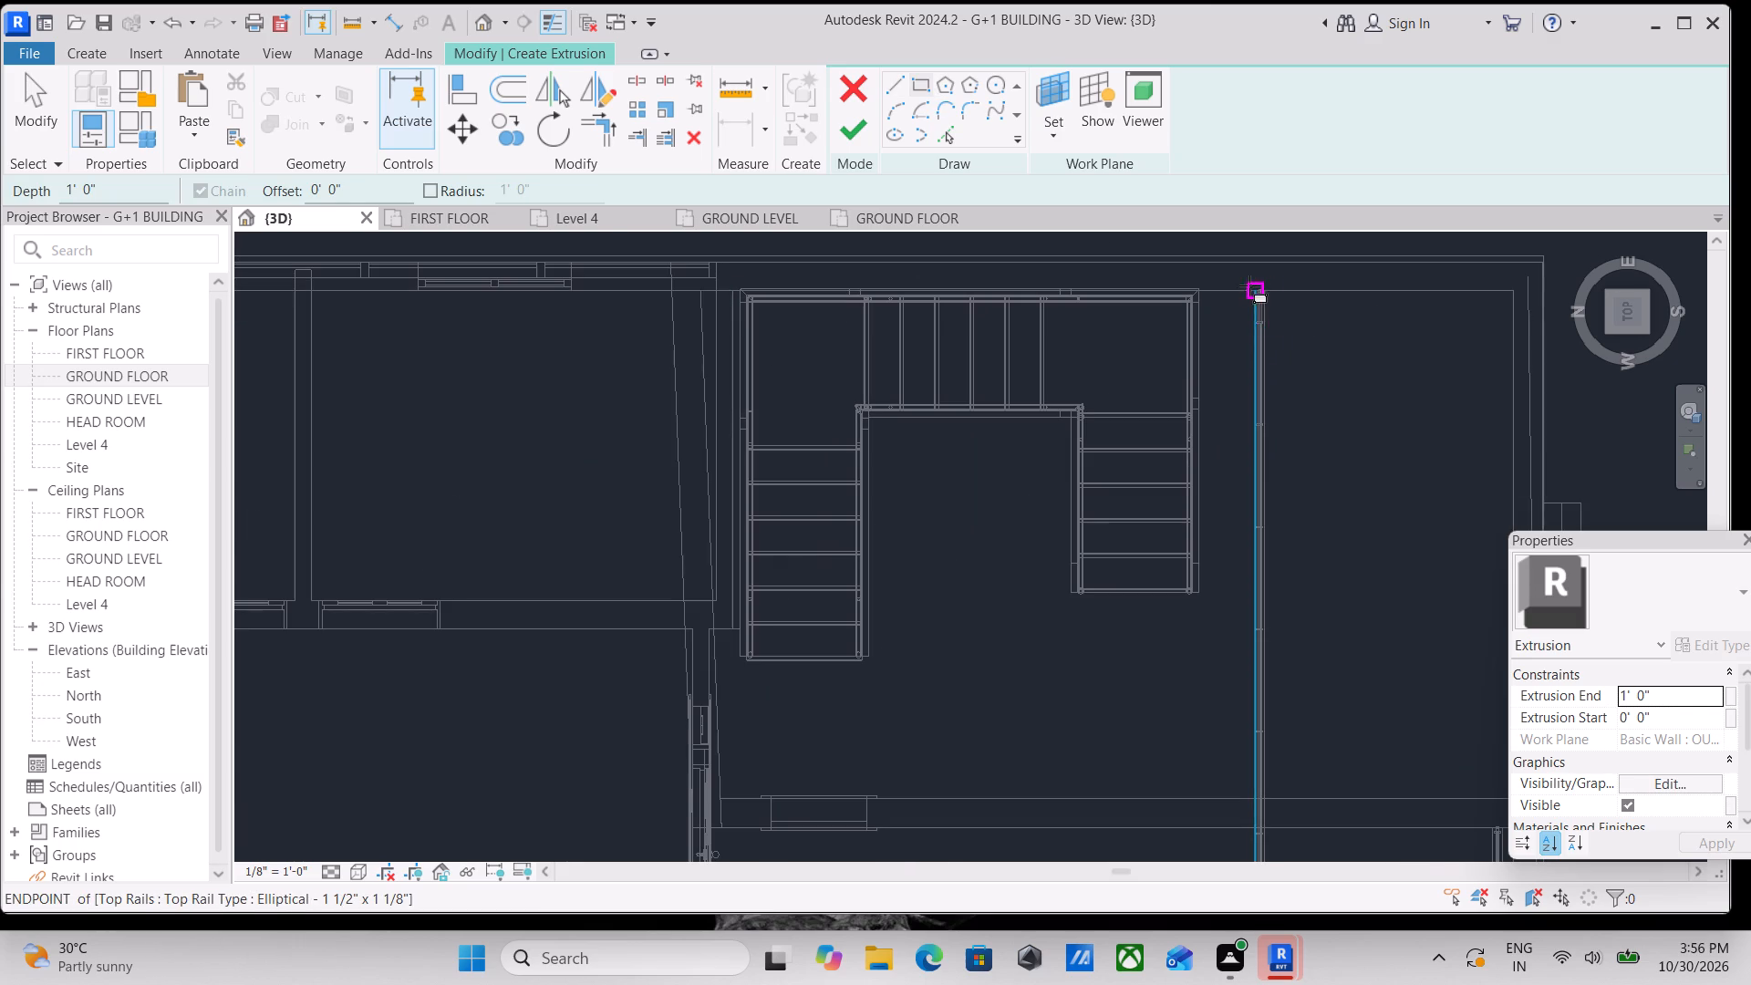
scroll(1249, 285, up, 3)
middle_drag(1025, 312, 1342, 306)
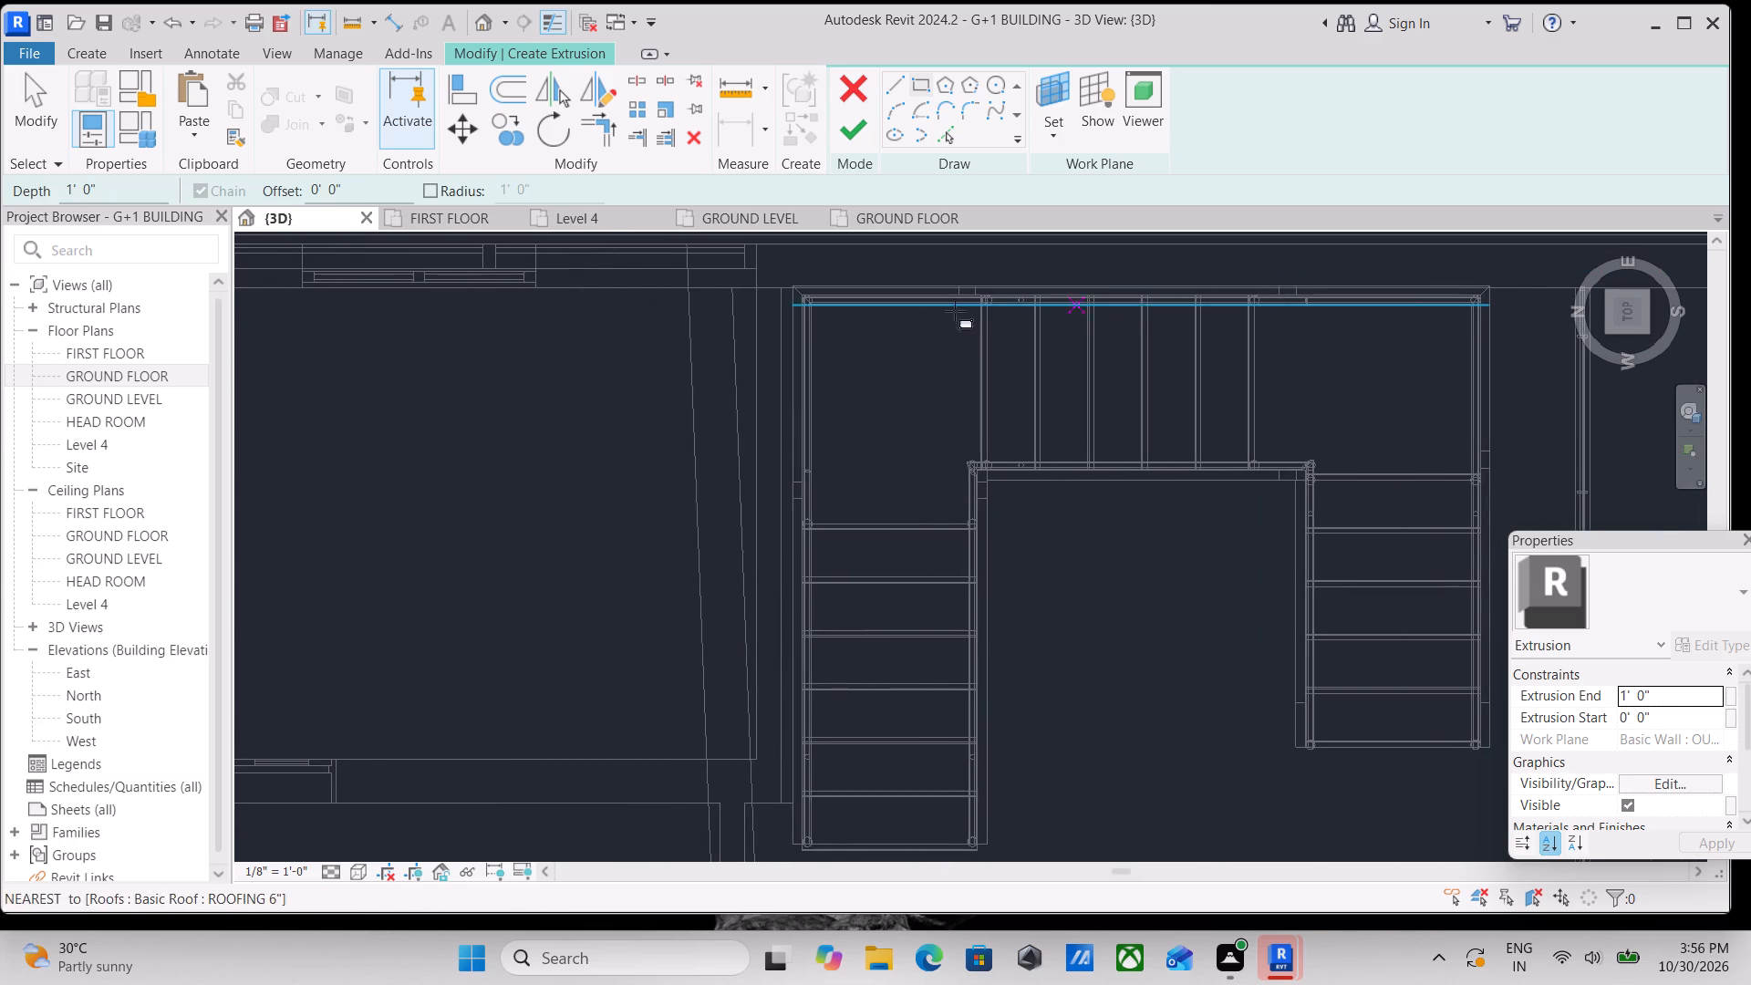
scroll(888, 316, down, 1)
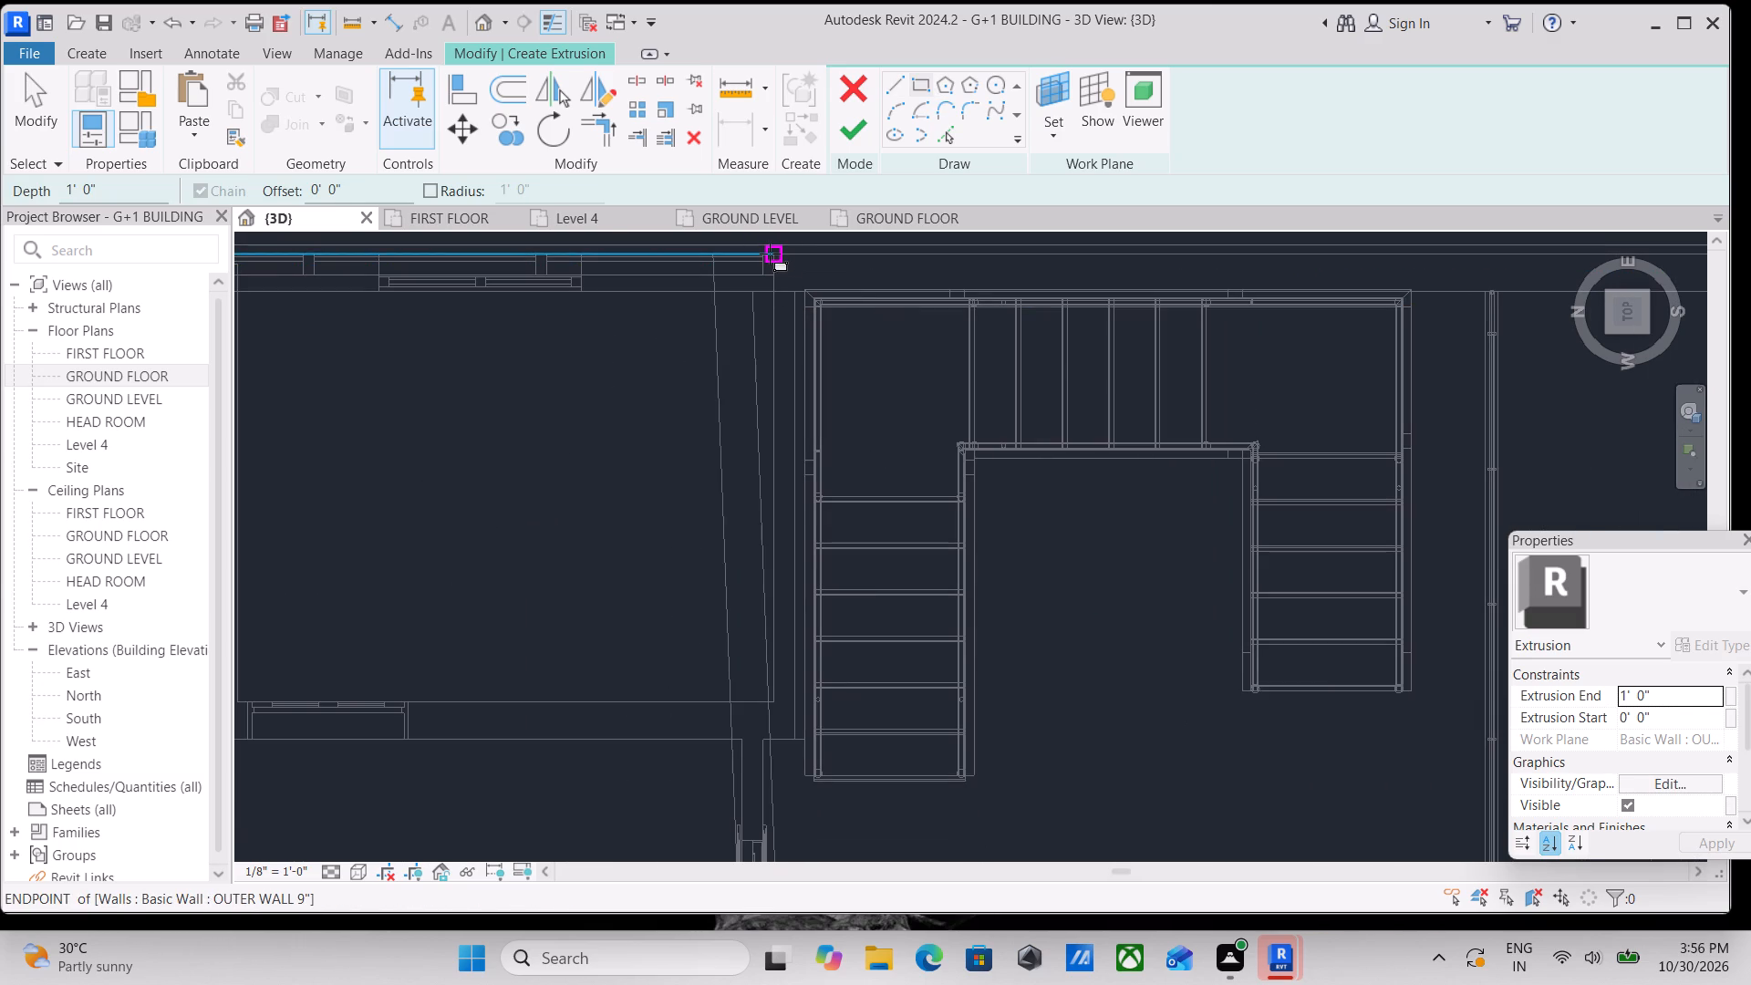
click(771, 254)
middle_drag(934, 492, 928, 362)
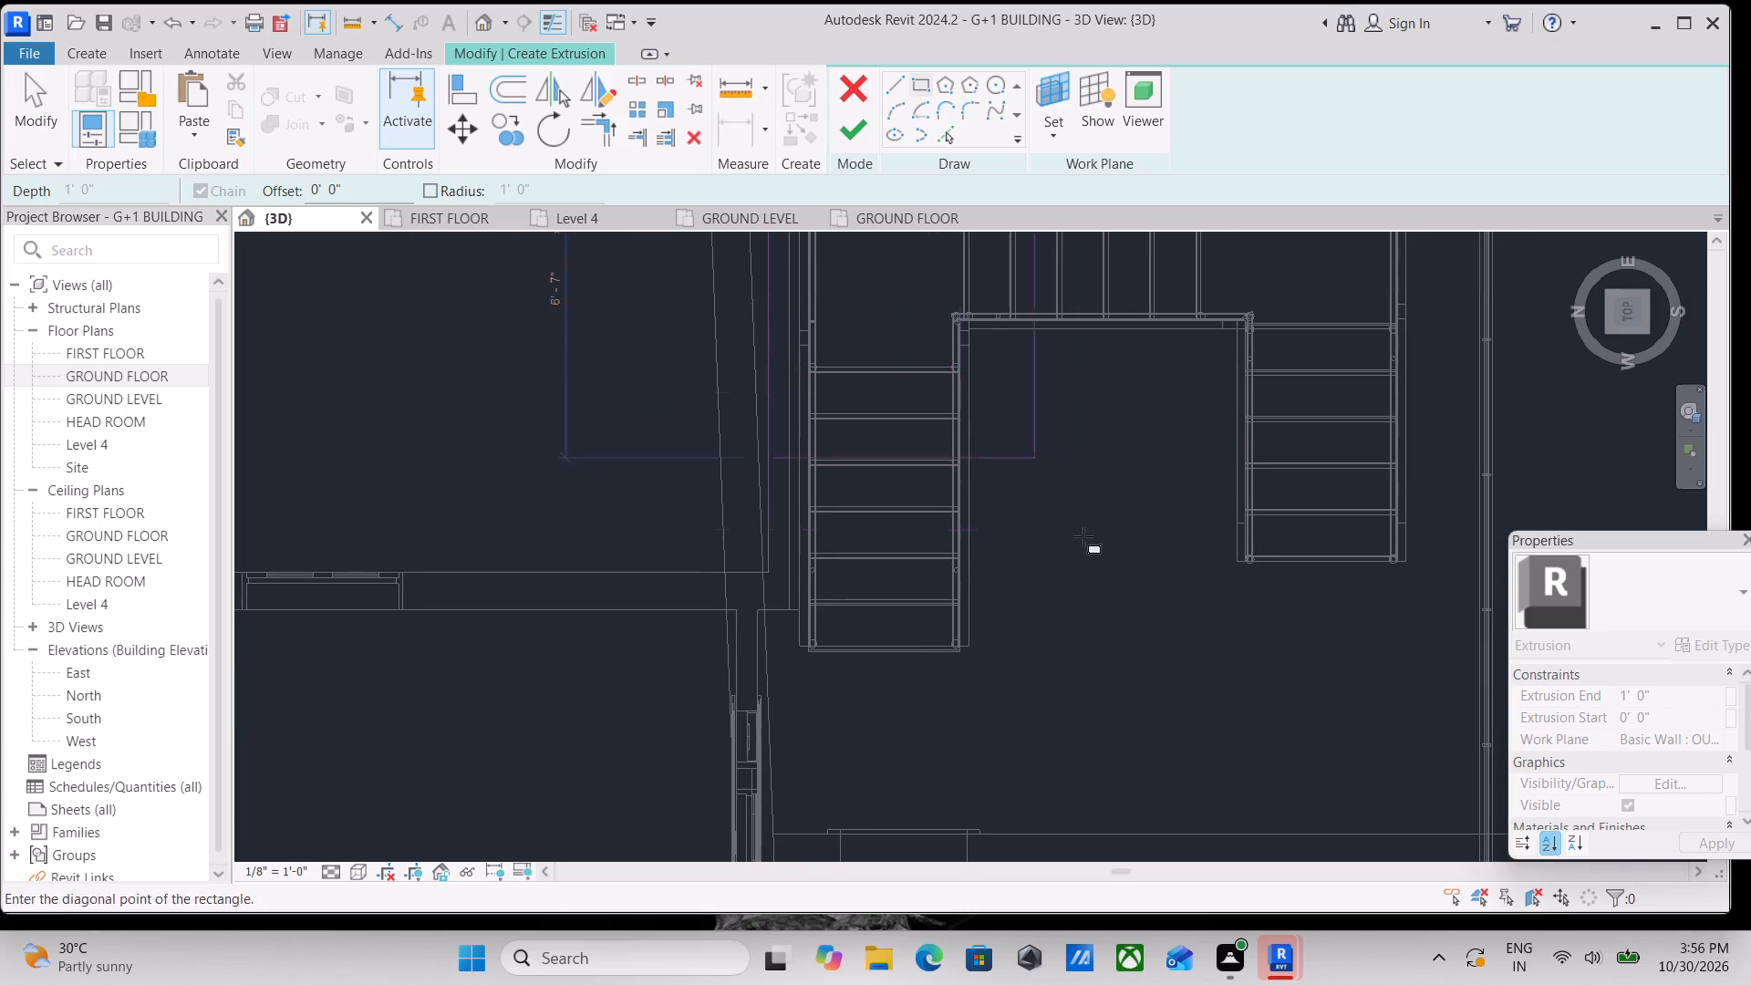
middle_drag(1238, 693, 1194, 585)
scroll(1335, 705, down, 2)
middle_drag(1335, 704, 1322, 643)
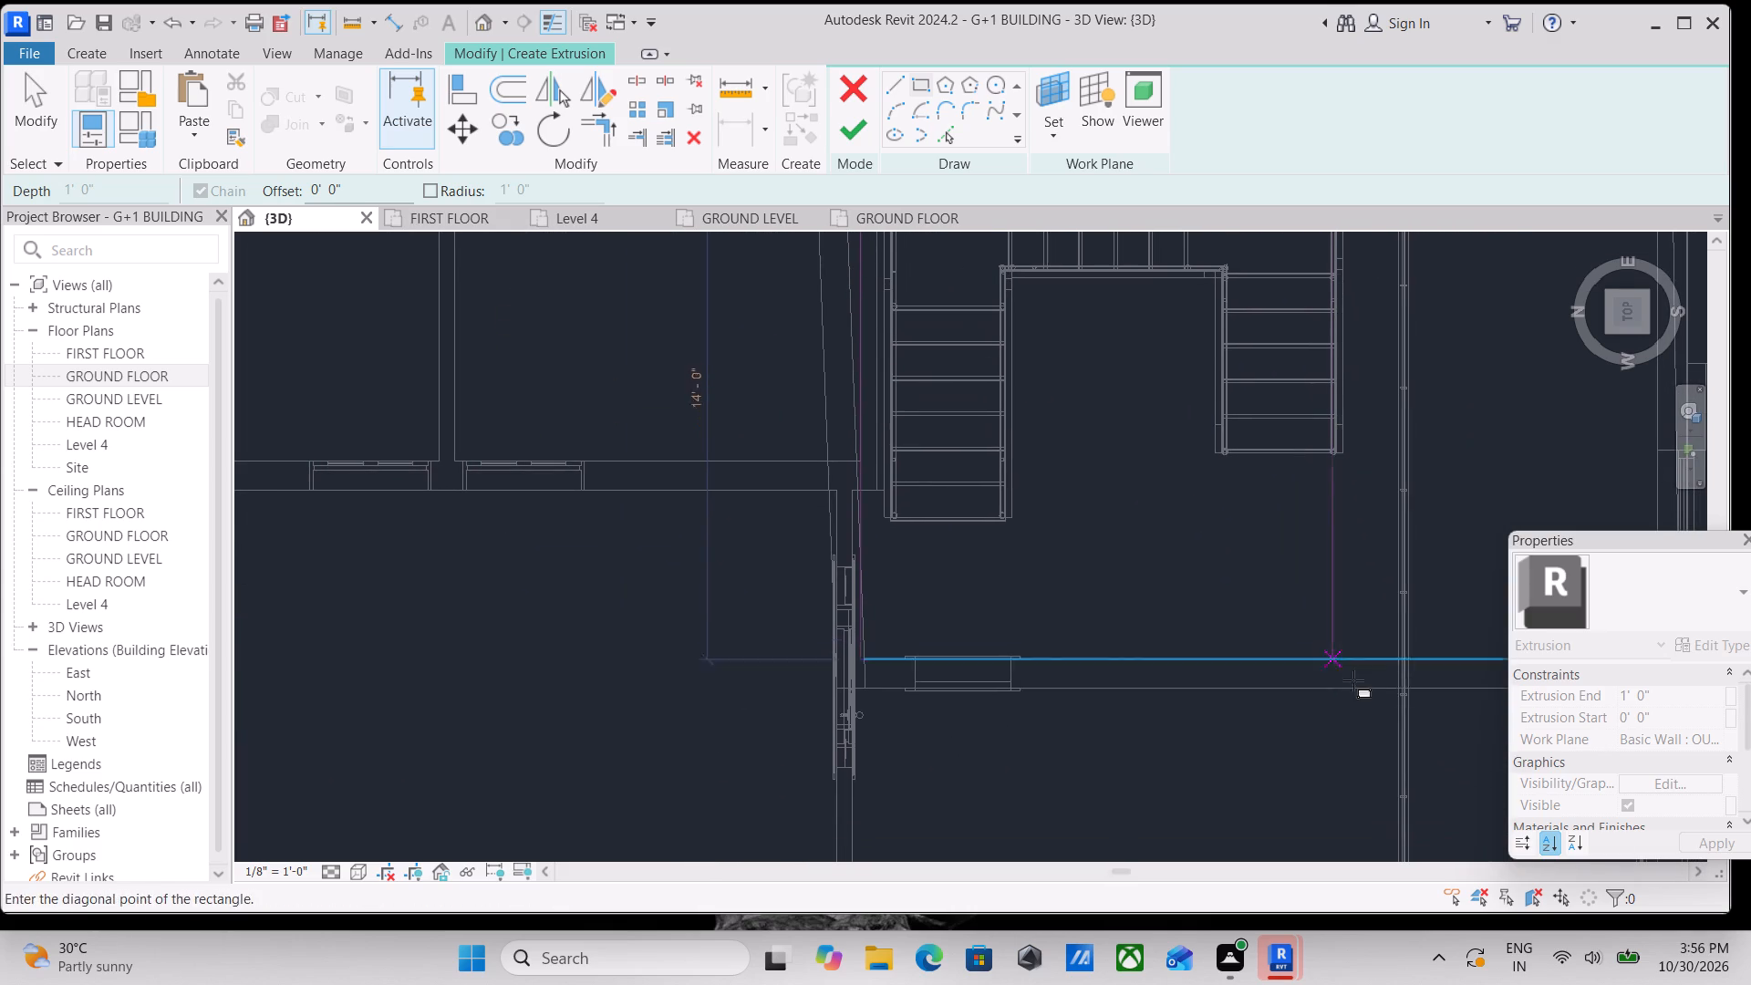
scroll(1363, 719, down, 1)
middle_drag(1363, 719, 1321, 843)
scroll(1331, 814, down, 1)
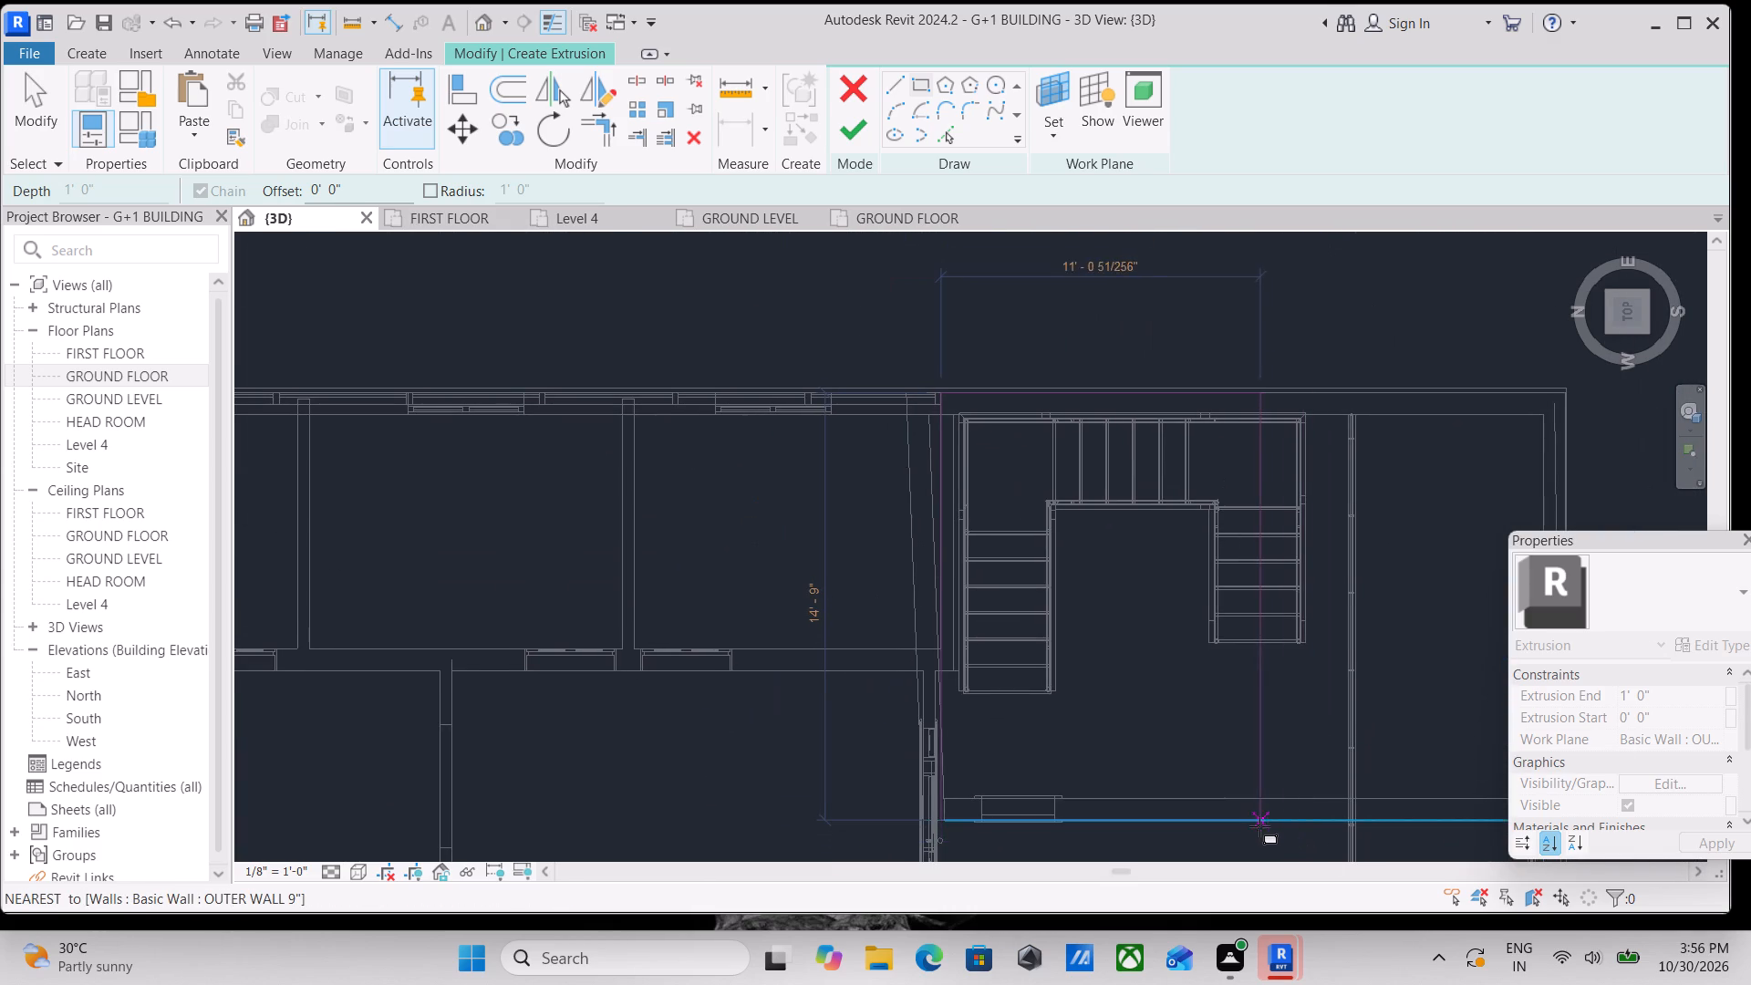
scroll(1299, 826, up, 4)
scroll(1316, 803, down, 3)
middle_drag(1310, 828, 1301, 871)
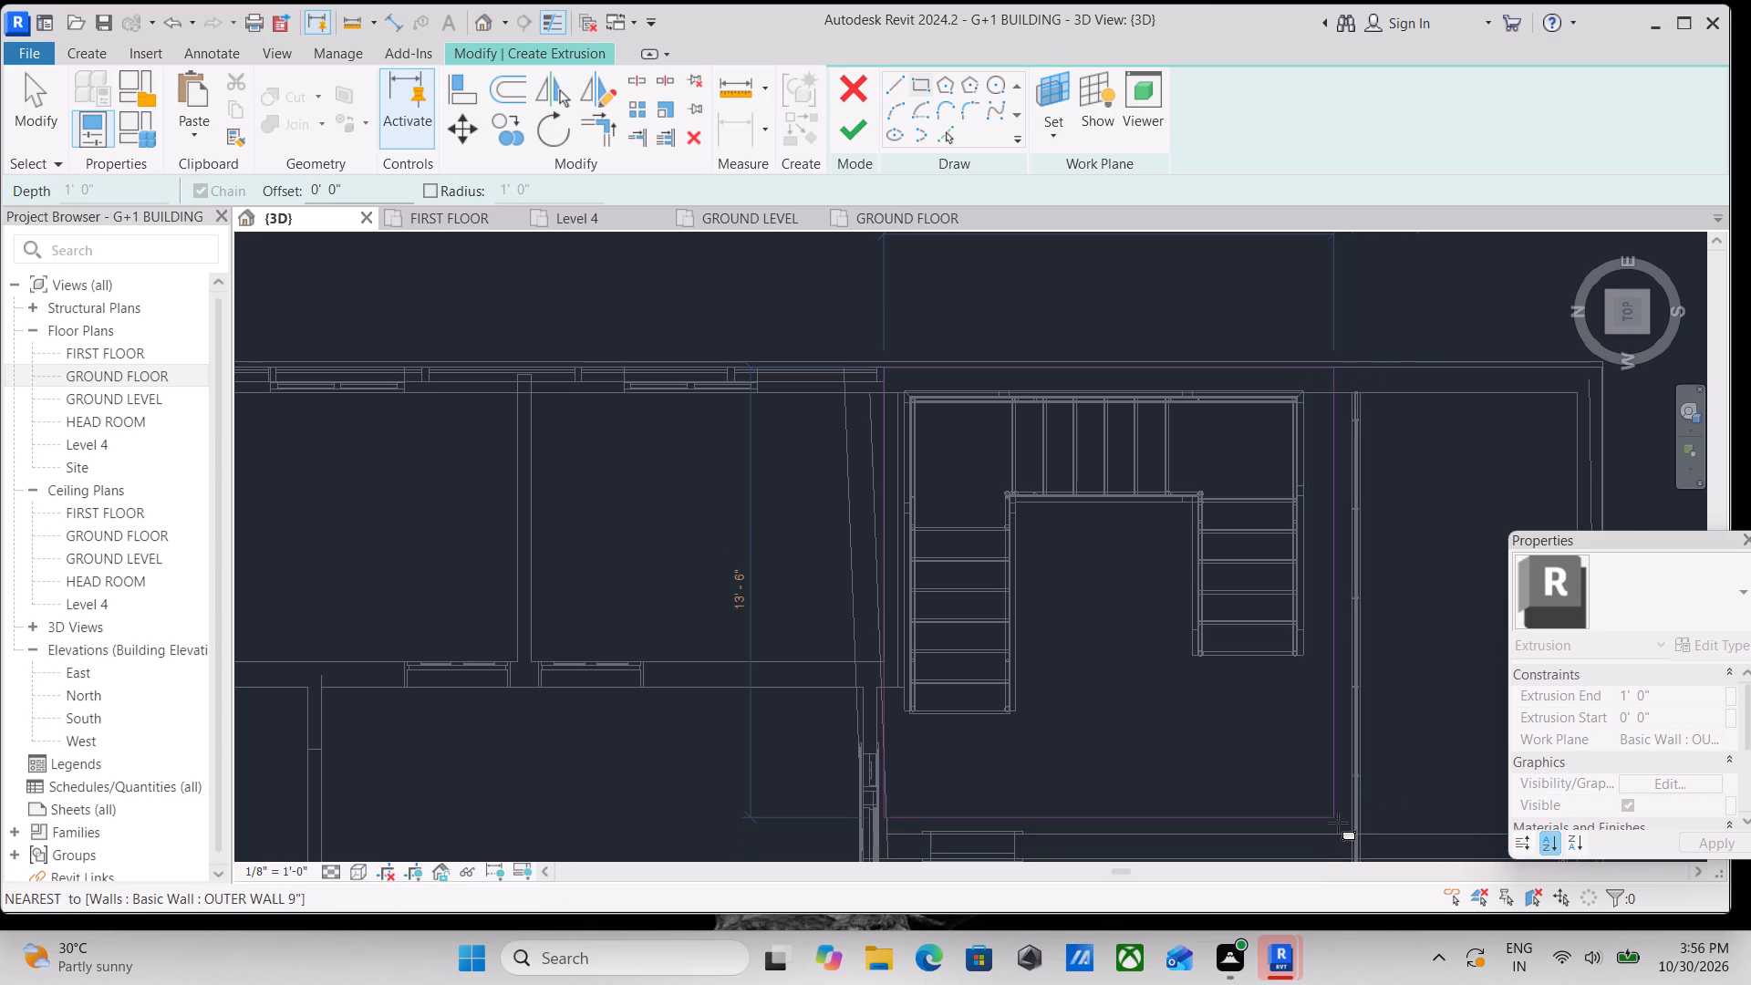
middle_drag(1338, 822, 1338, 673)
scroll(1342, 684, down, 2)
middle_drag(1342, 683, 1346, 646)
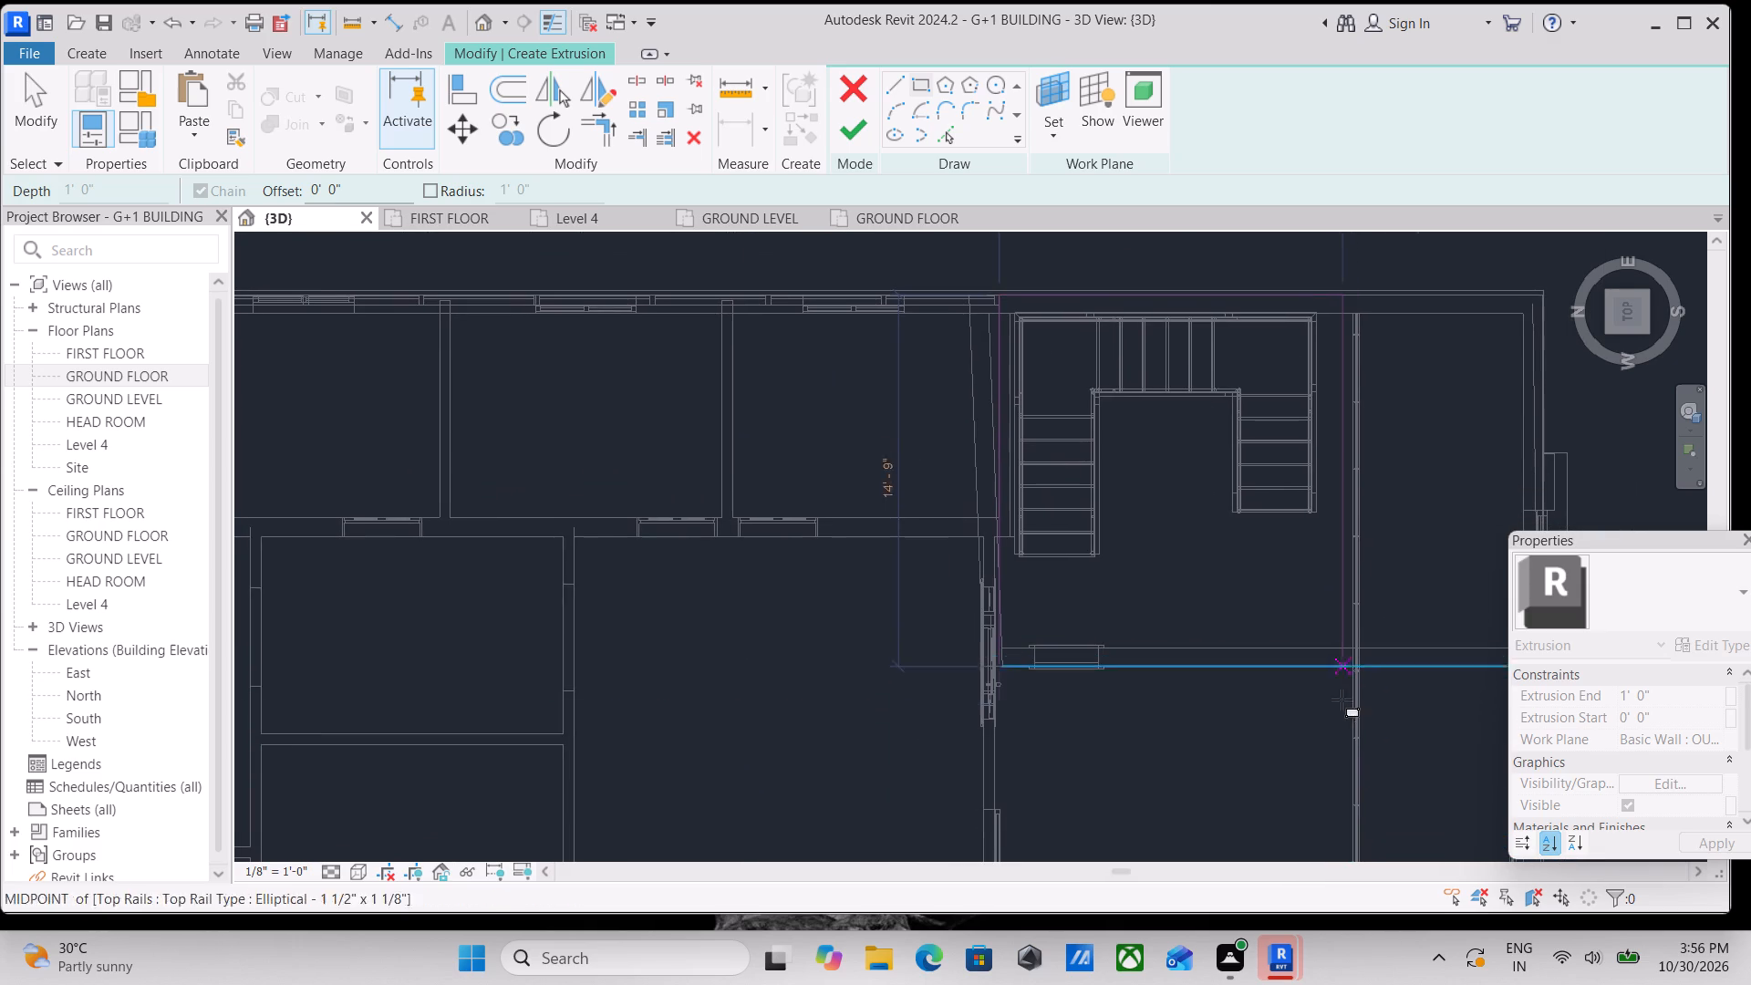
middle_drag(1345, 696, 1344, 643)
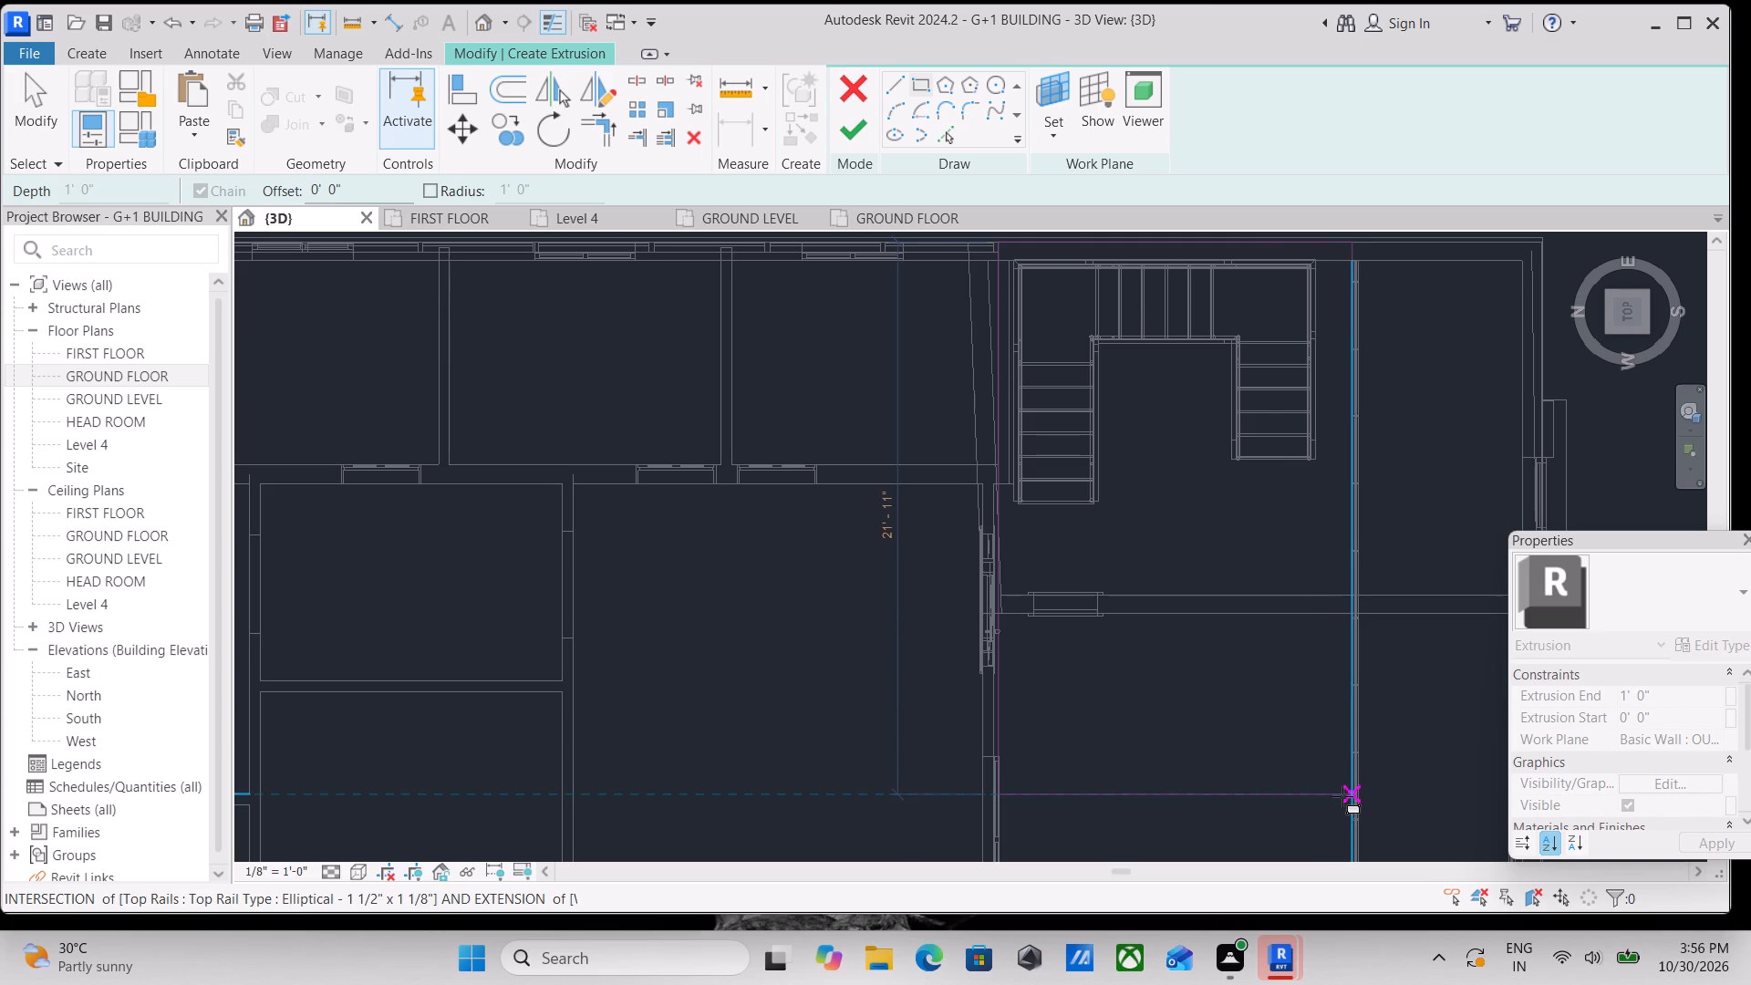
middle_drag(1342, 796, 1328, 660)
middle_drag(1338, 763, 1319, 665)
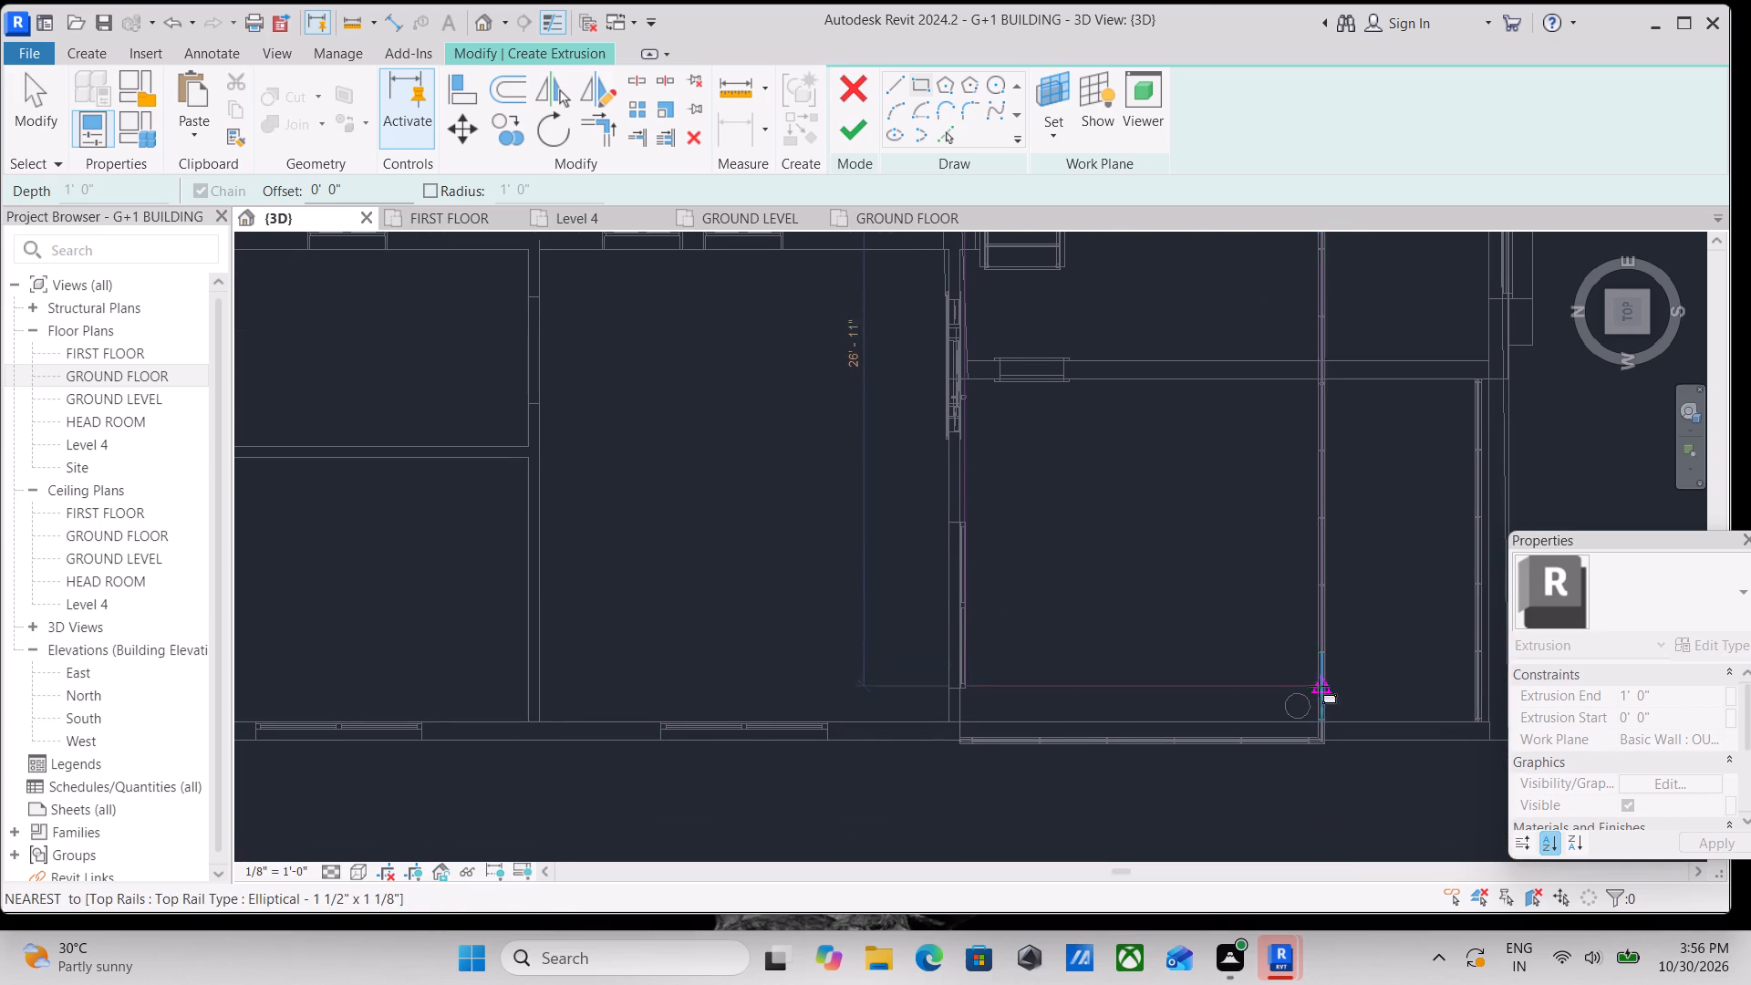
click(1328, 750)
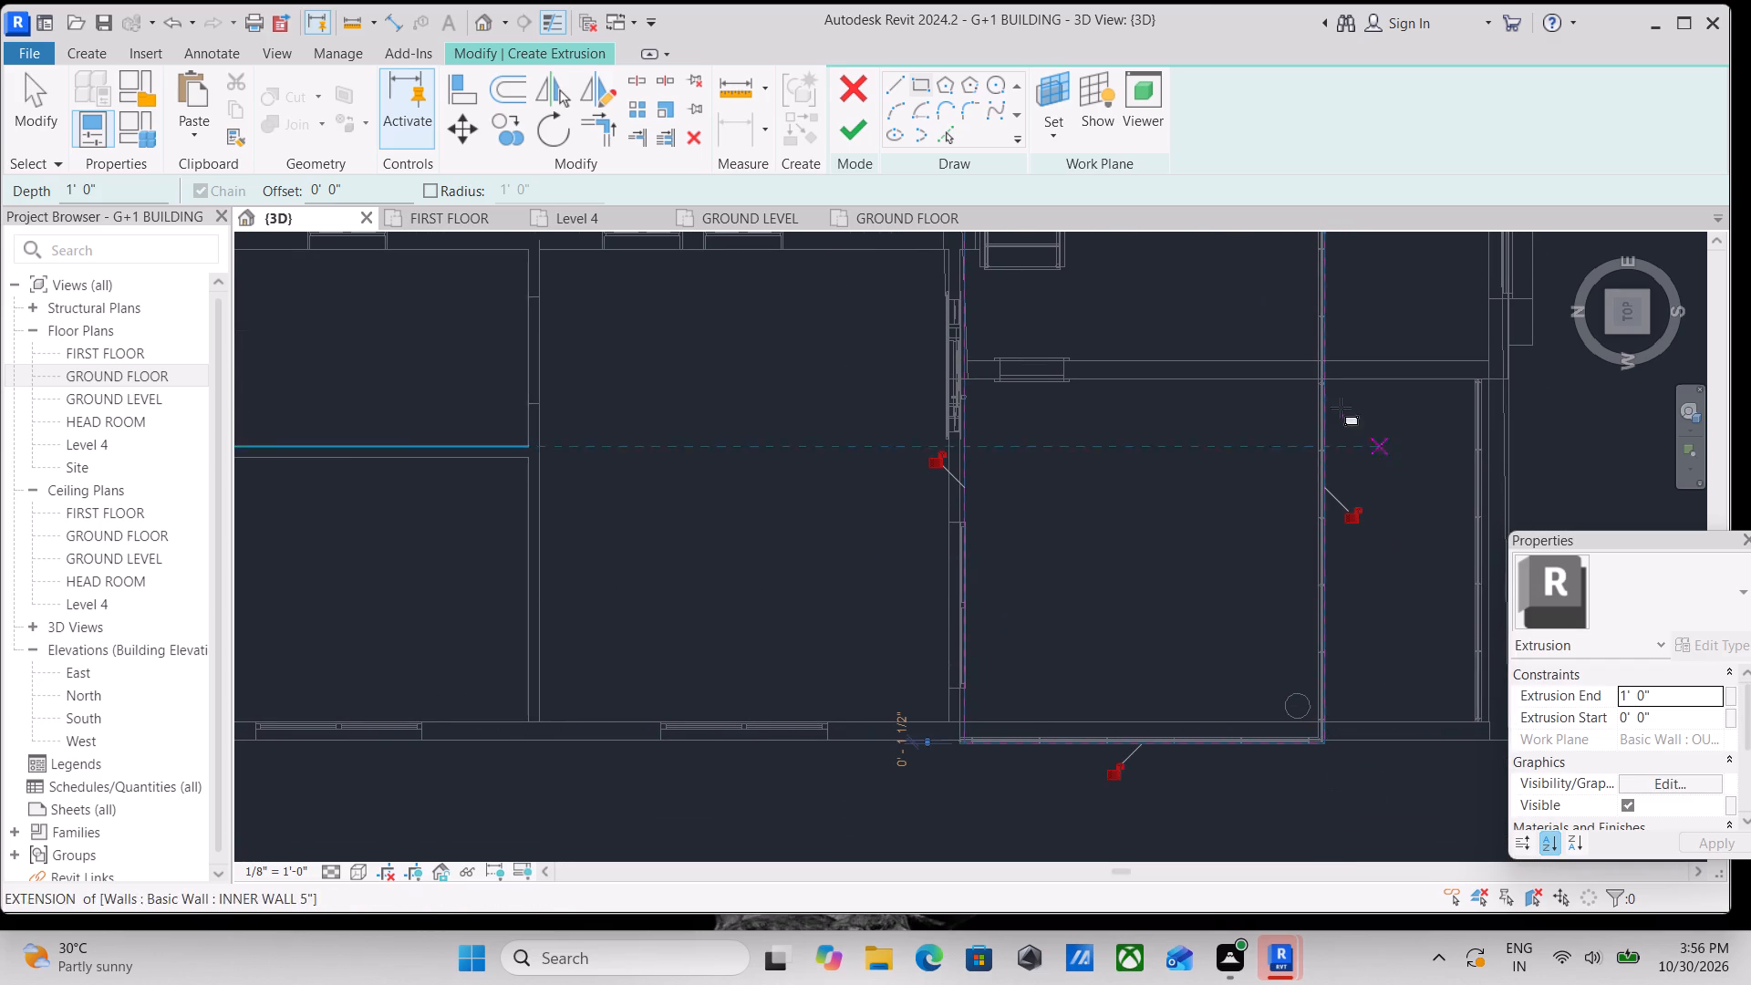
scroll(1203, 531, down, 1)
middle_drag(1202, 538, 1211, 800)
middle_drag(1114, 596, 1140, 647)
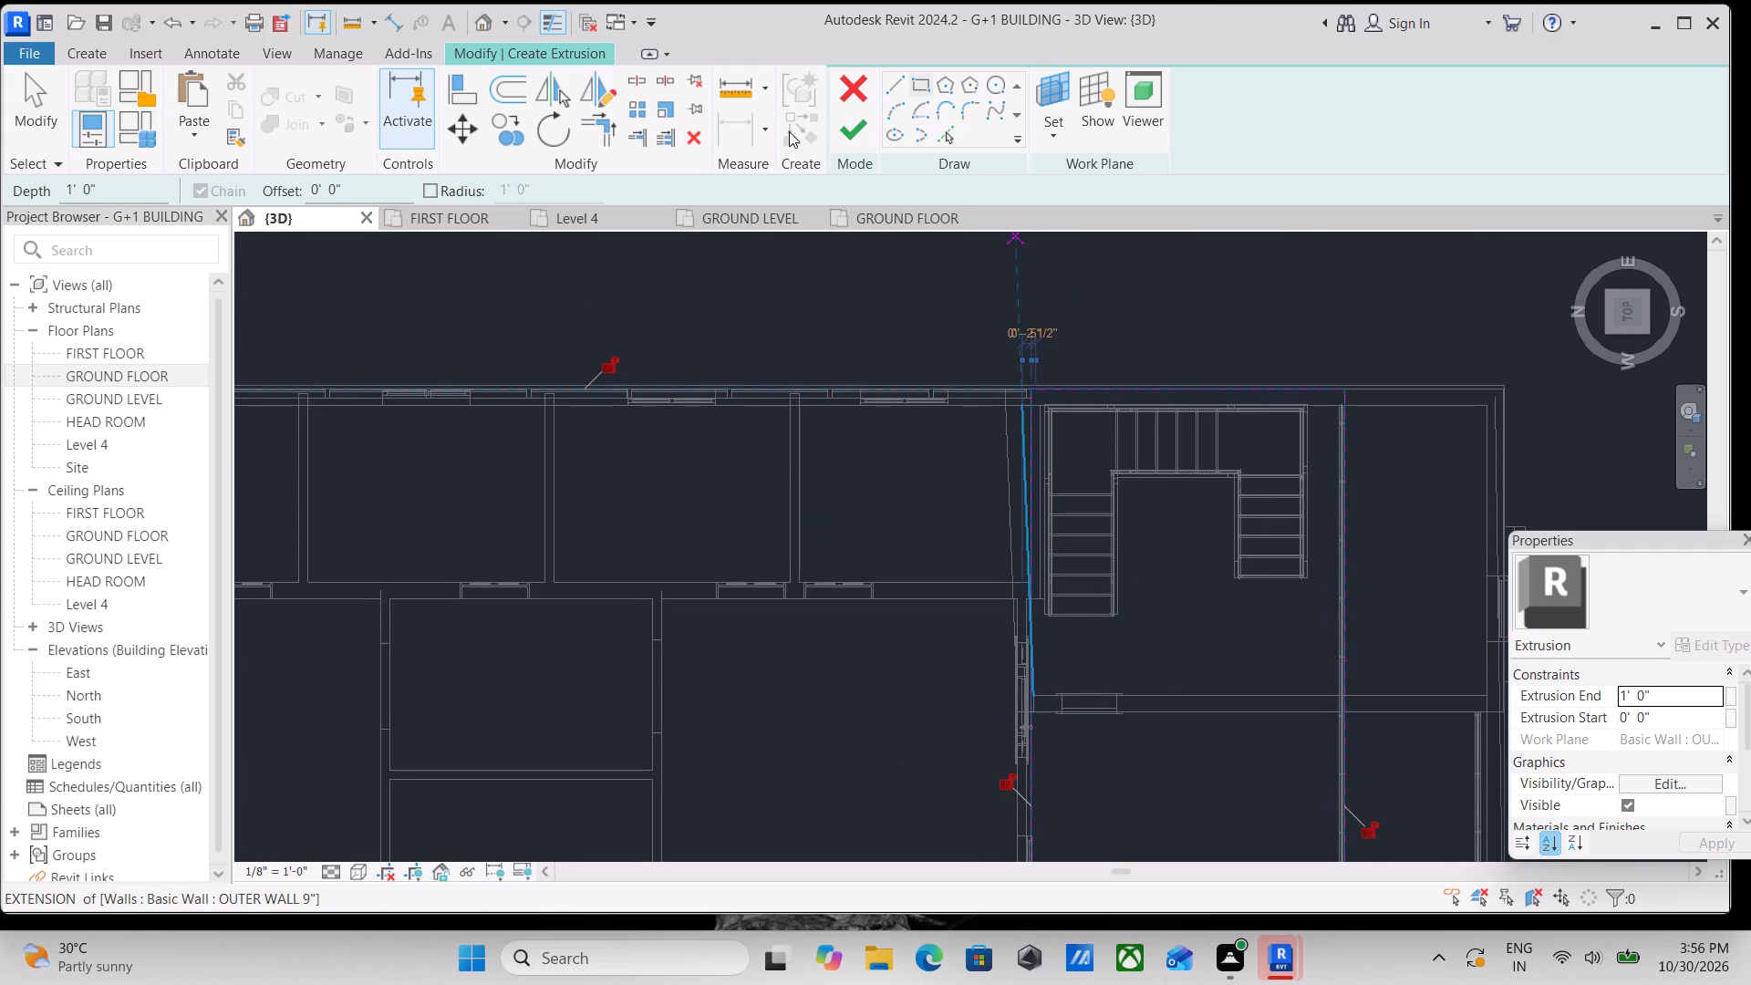
click(848, 140)
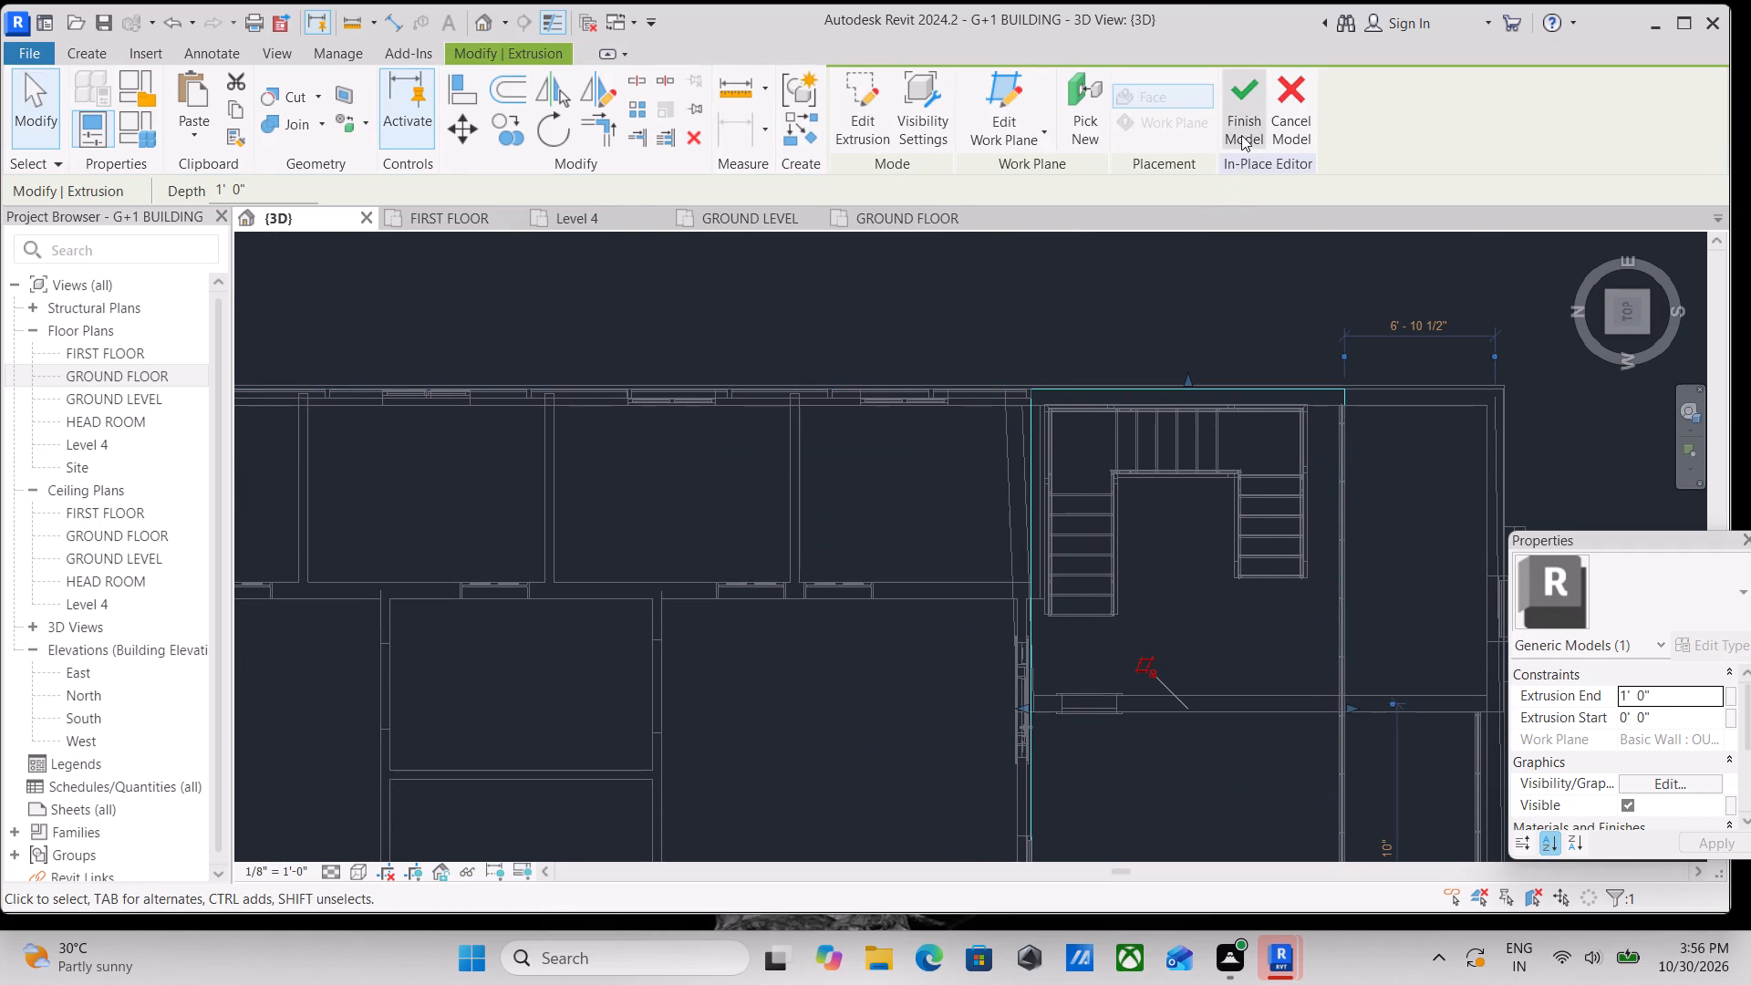
click(1241, 135)
Show the building in a 3D view with the Shaded visual style.
scroll(1196, 544, down, 1)
middle_drag(1184, 380, 1182, 365)
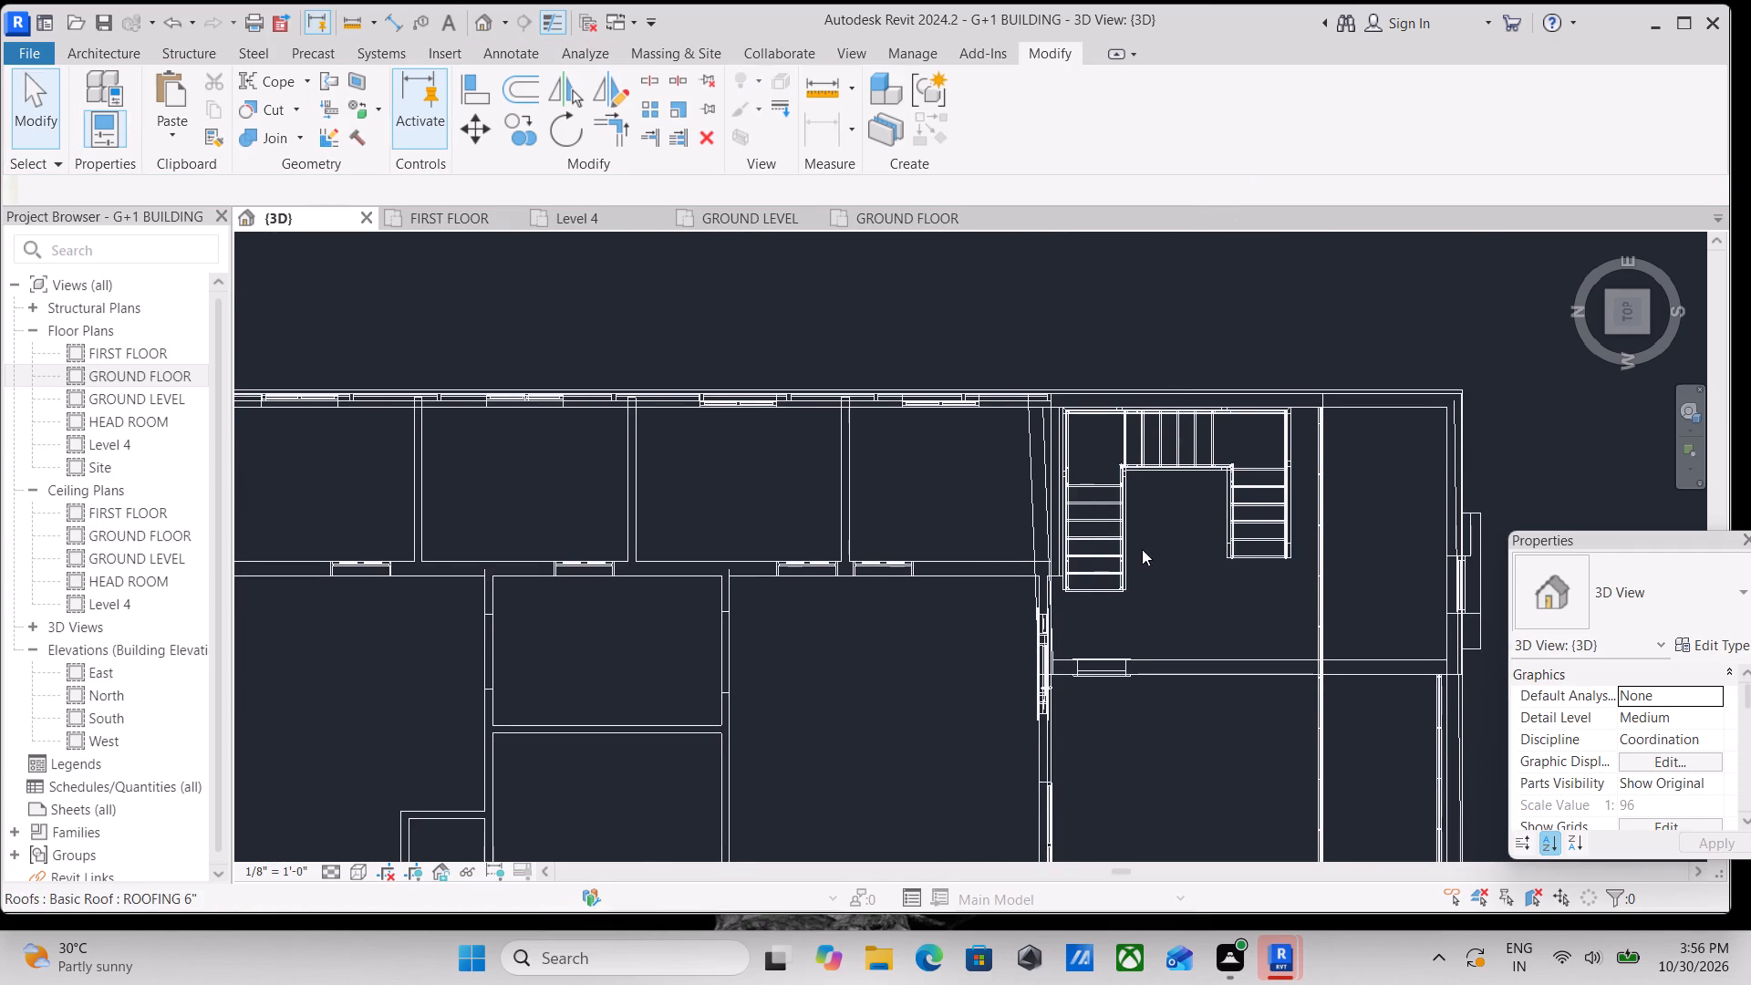
shift+middle_drag(1113, 615, 974, 139)
scroll(838, 508, down, 5)
middle_drag(829, 427, 896, 116)
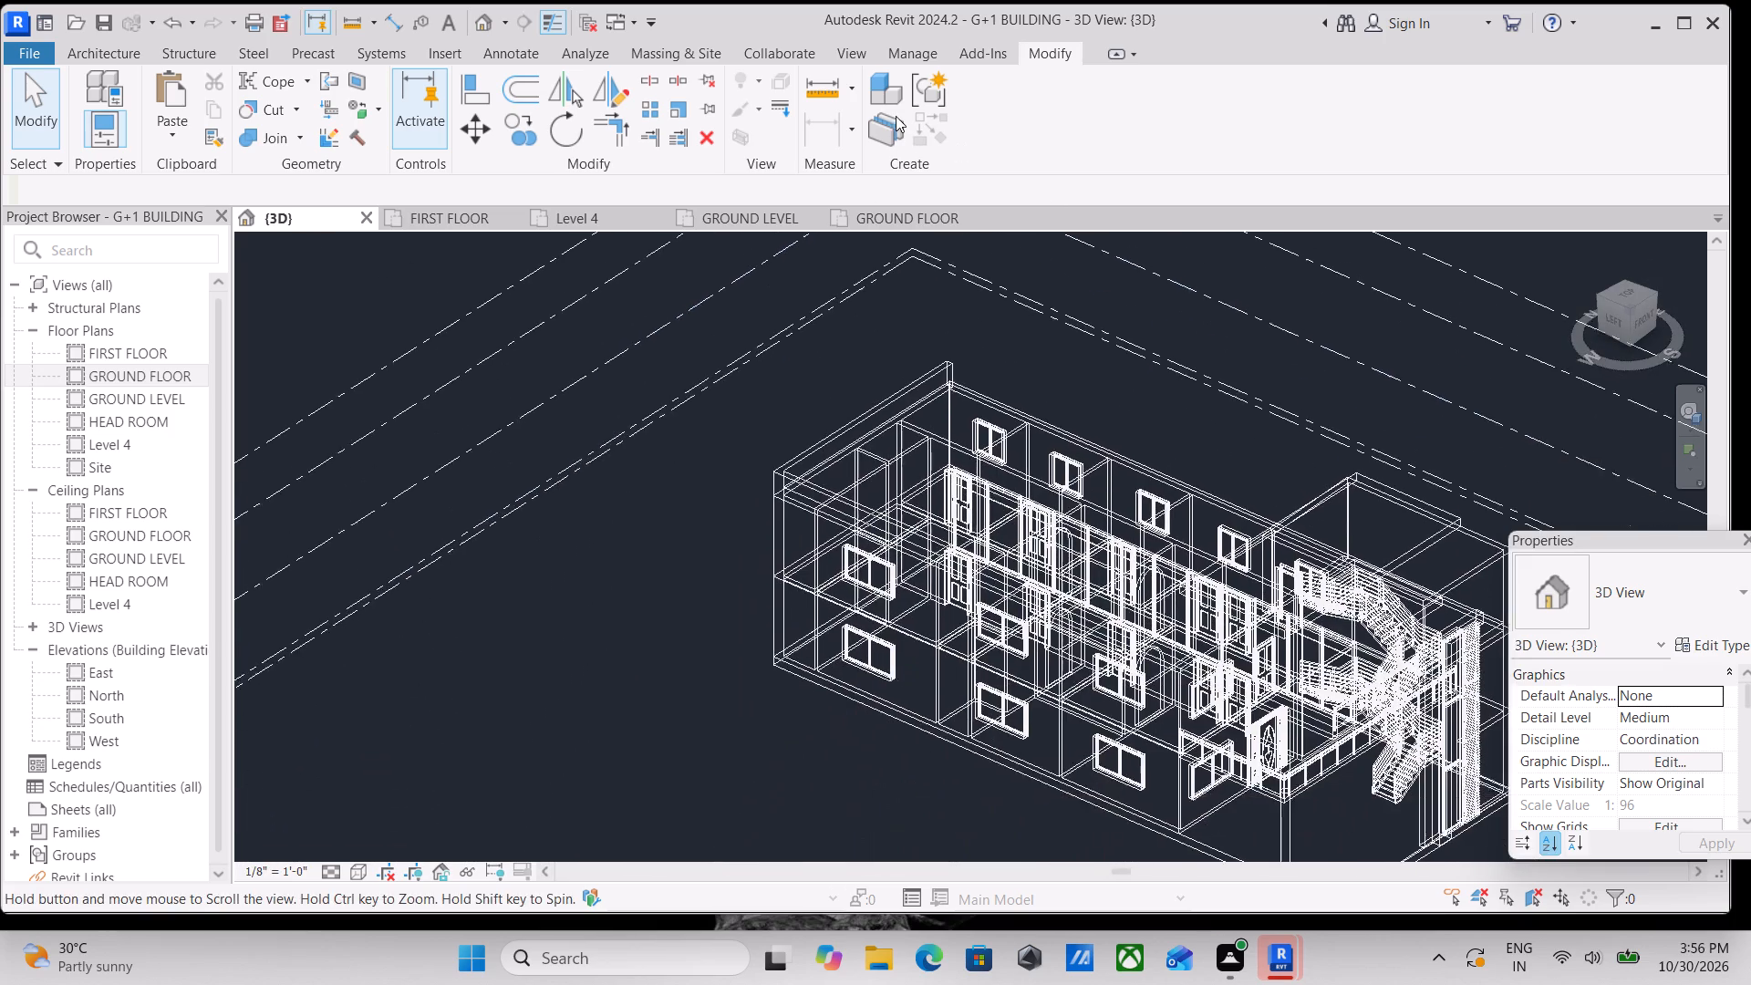
middle_drag(902, 545, 858, 313)
middle_drag(957, 736, 758, 468)
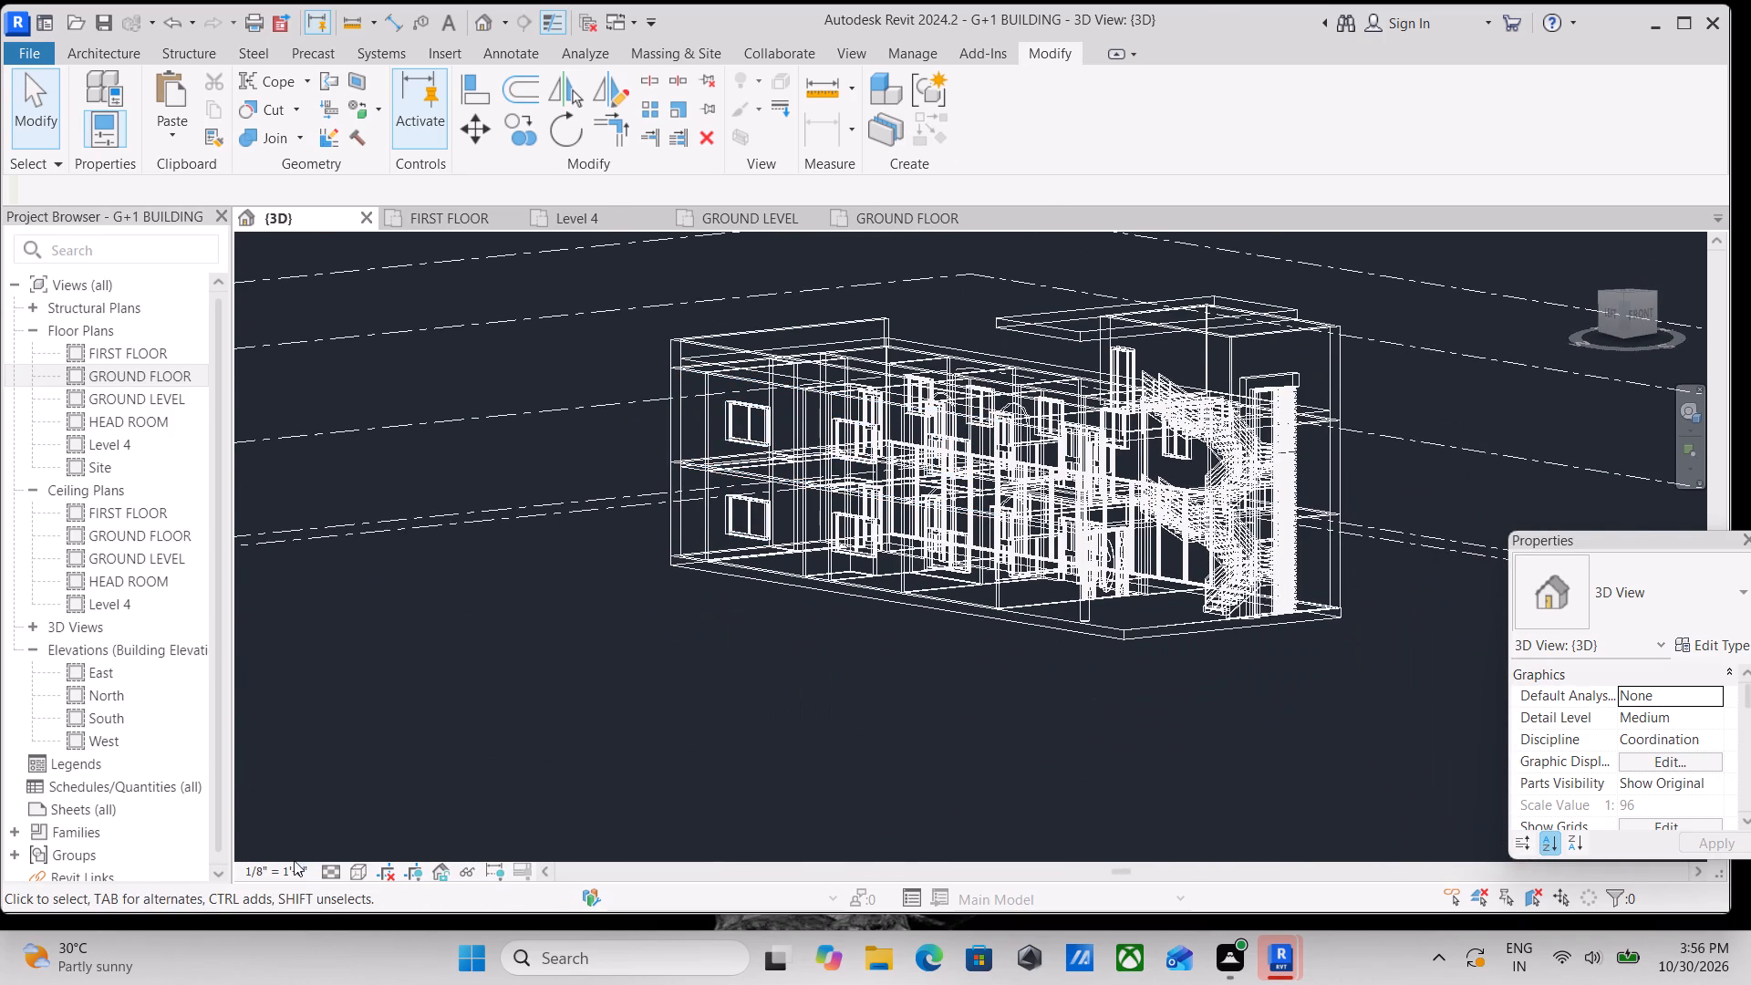
click(353, 853)
click(357, 866)
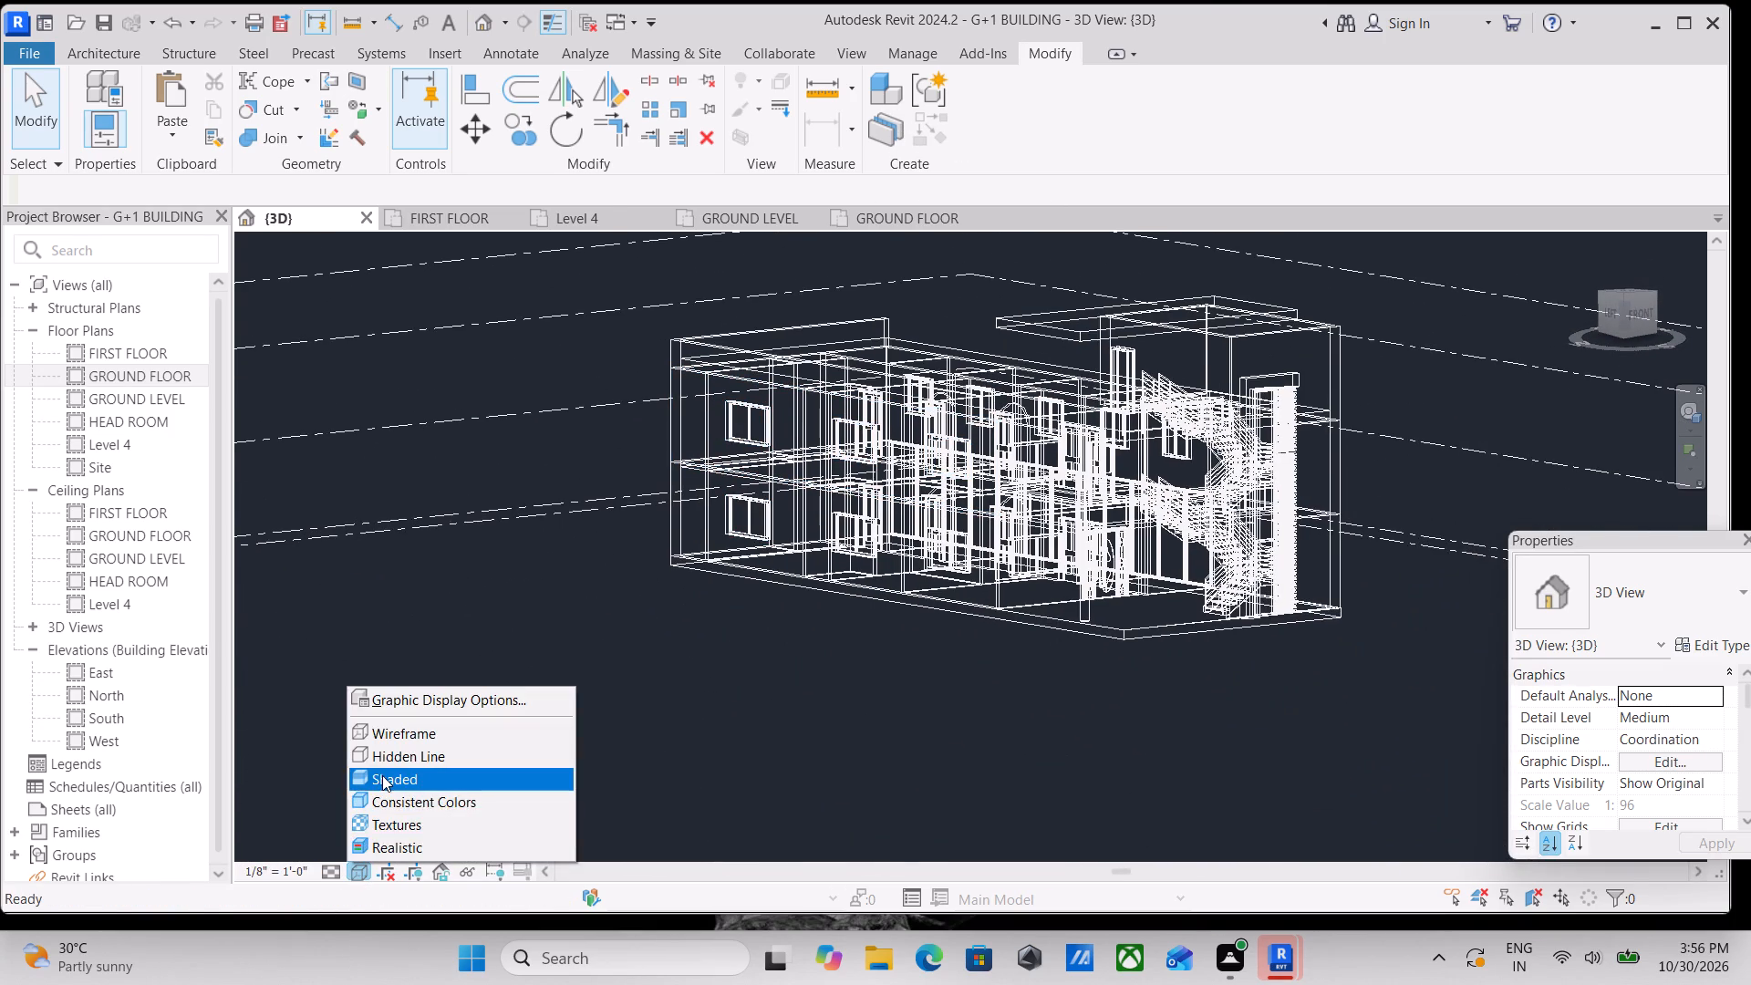
click(382, 775)
Stretch the new roof slab's front edge forward past the stair tower's front wall.
scroll(1076, 534, up, 3)
middle_drag(1153, 539, 1159, 754)
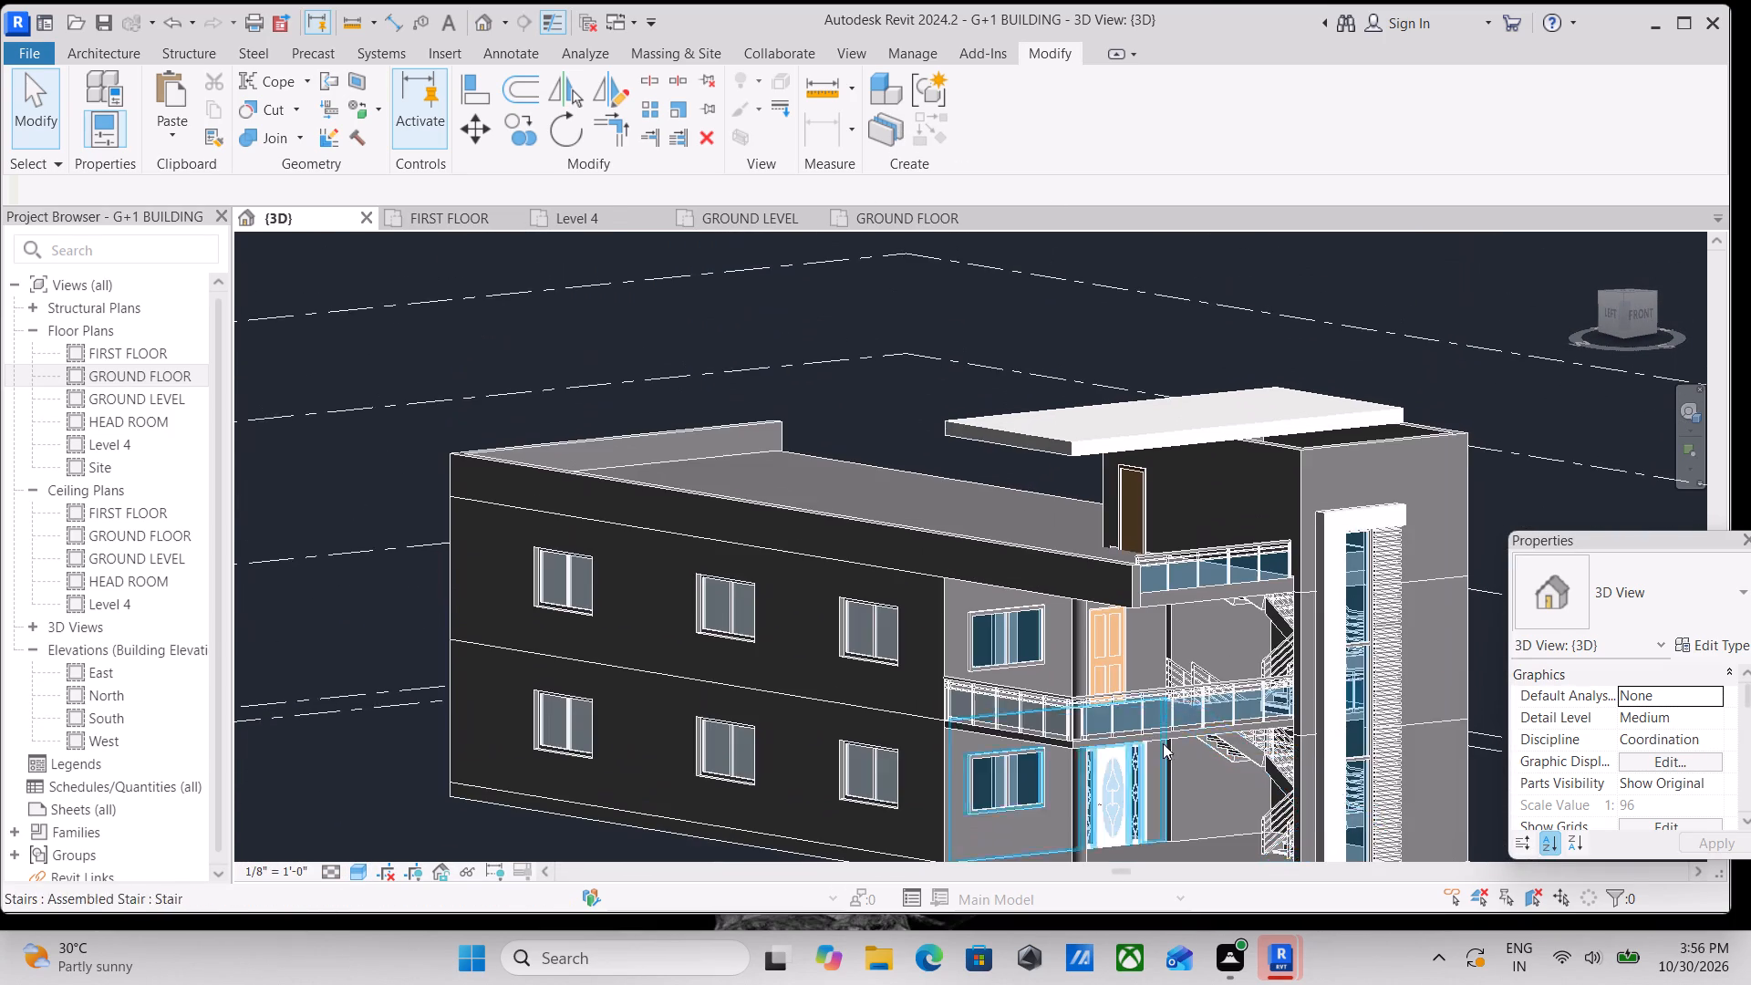
shift+middle_drag(1187, 677, 1046, 715)
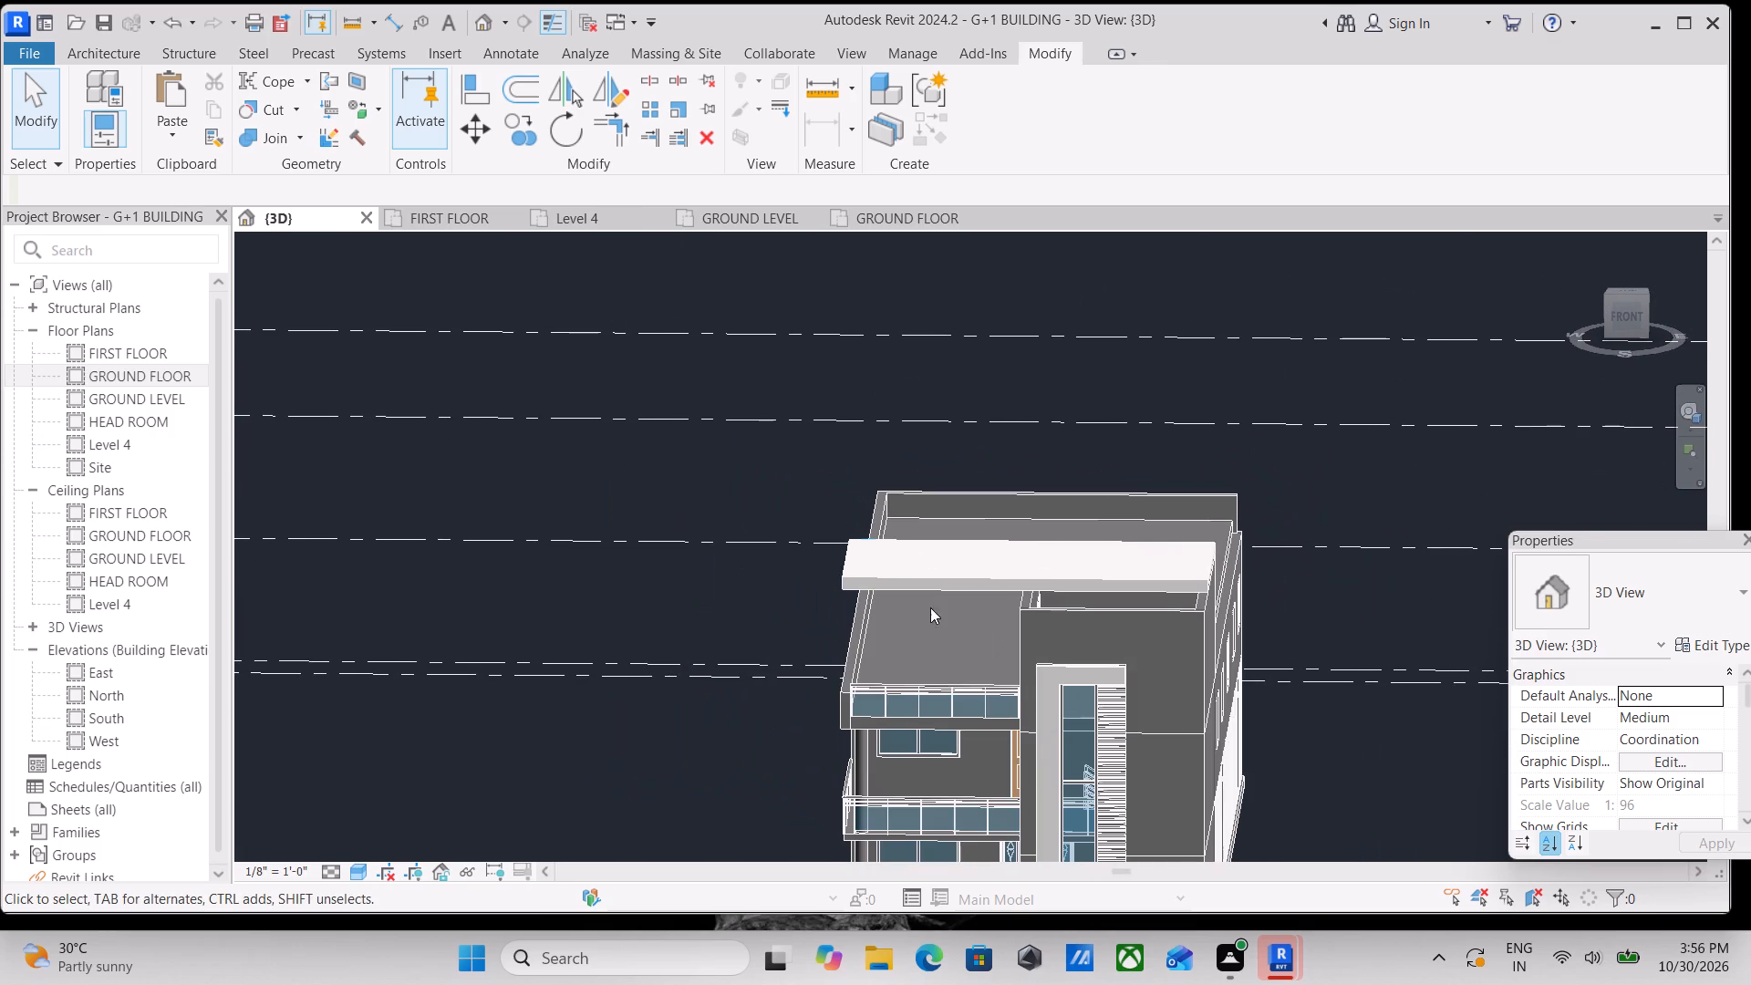
click(933, 581)
middle_drag(976, 668, 1037, 627)
scroll(1072, 584, up, 3)
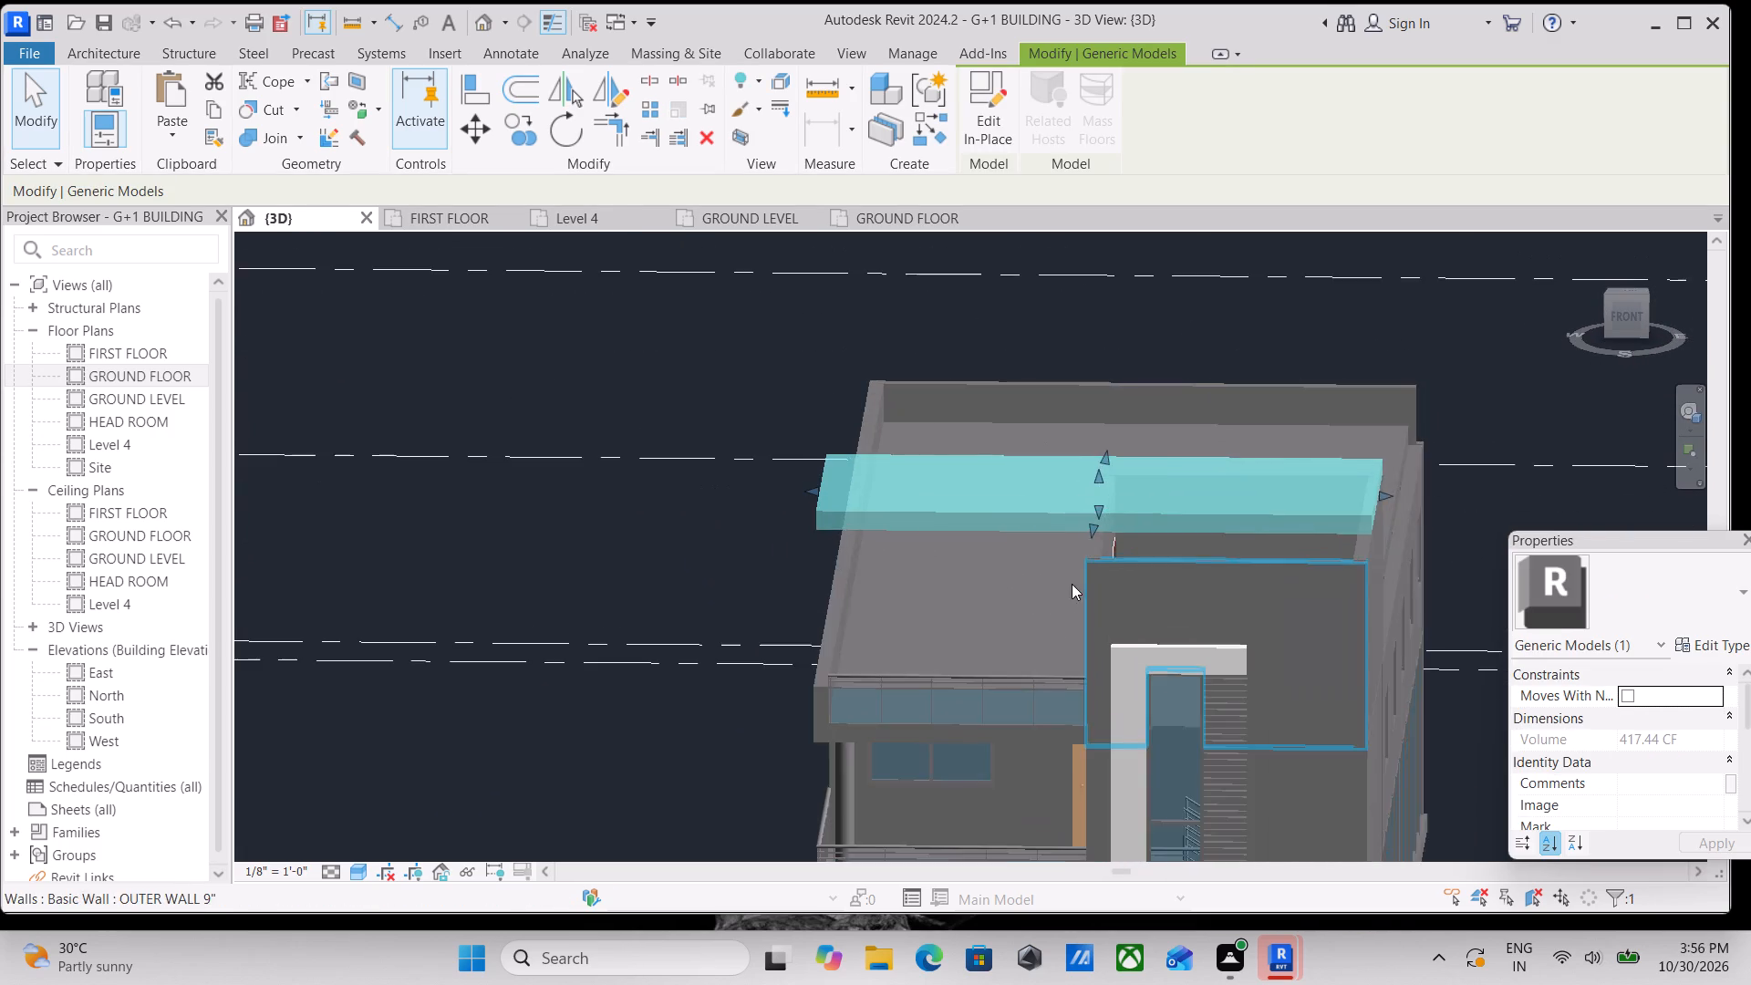
scroll(1087, 535, up, 2)
drag(1093, 524, 1091, 541)
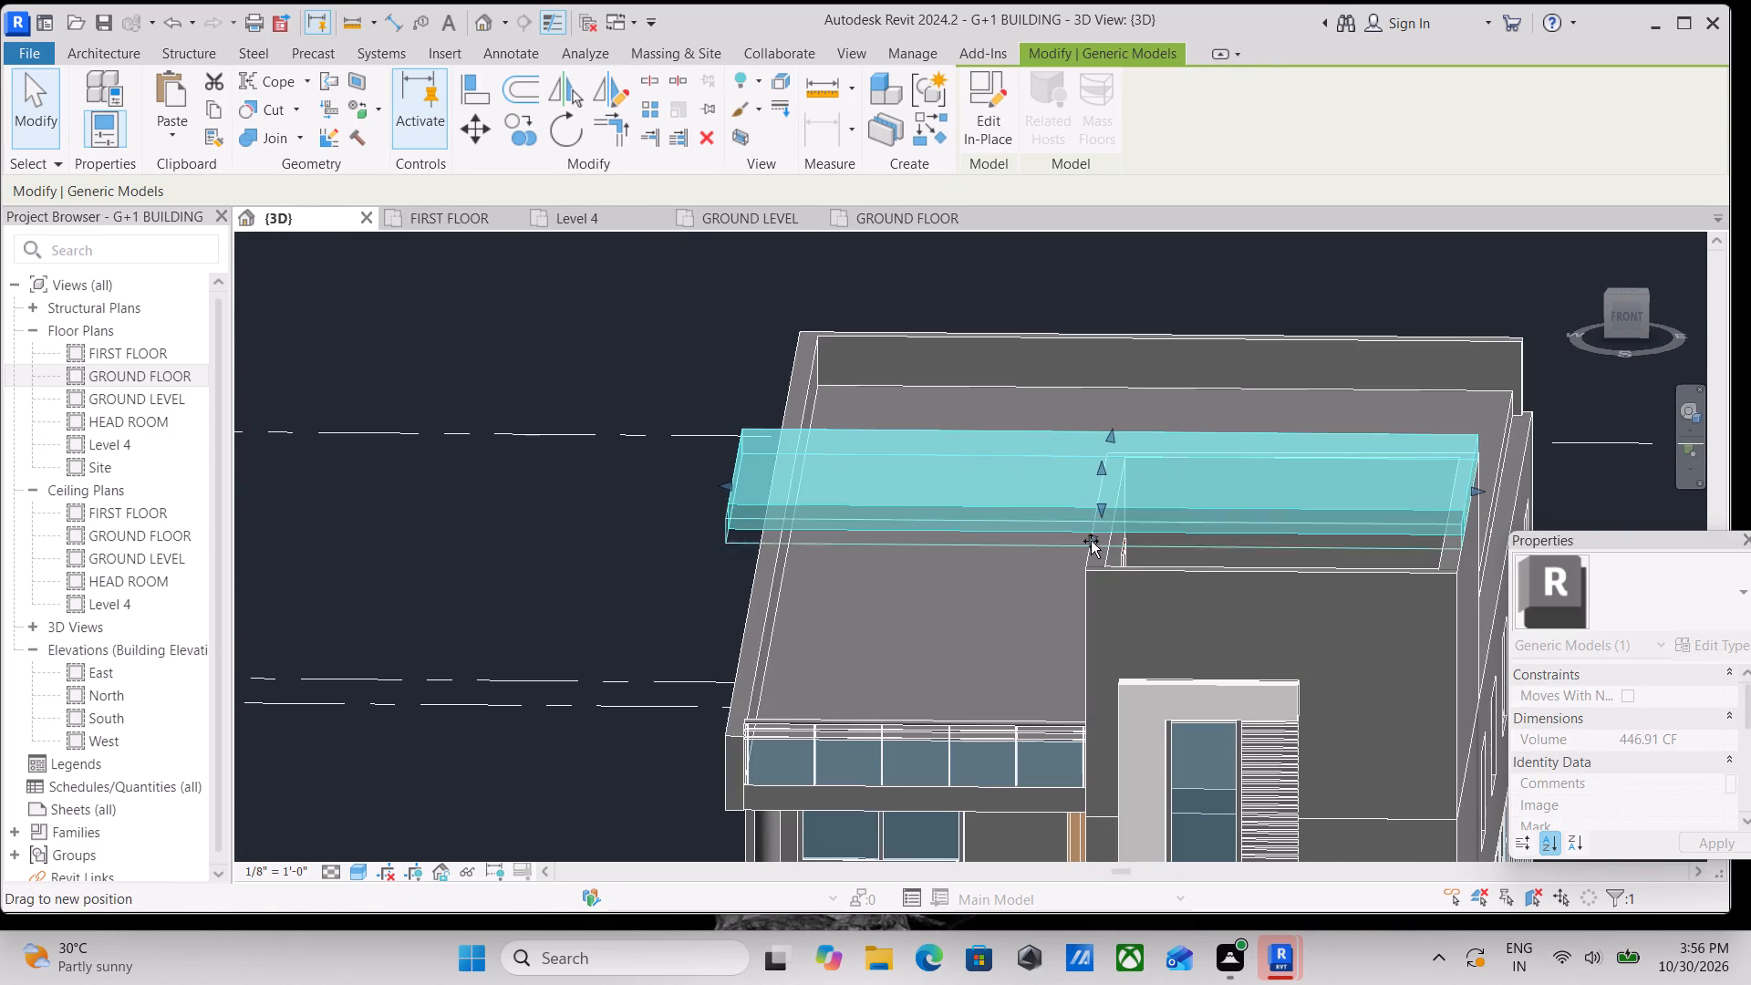
drag(1091, 541, 1083, 580)
scroll(1083, 580, down, 3)
key(Escape)
scroll(1076, 646, down, 2)
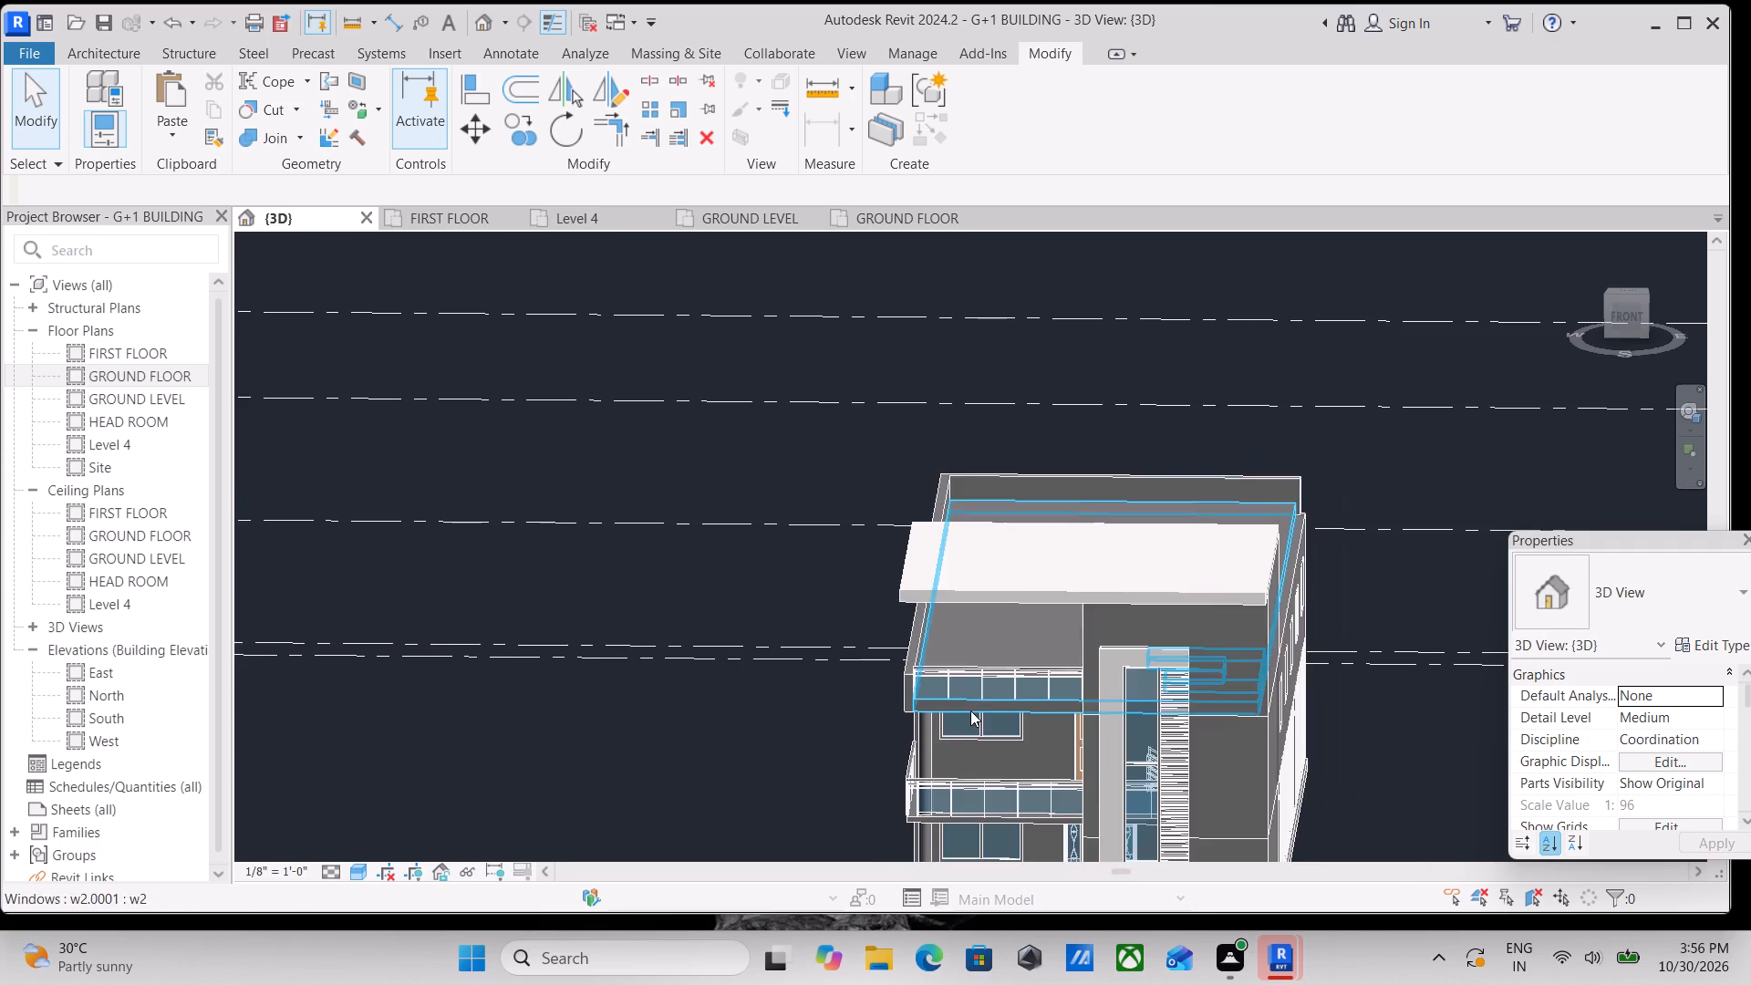
Stretch the slab's right-side edge outward so it overhangs the stair tower's outer side wall.
shift+middle_drag(974, 697, 1260, 679)
shift+middle_drag(1141, 586, 992, 493)
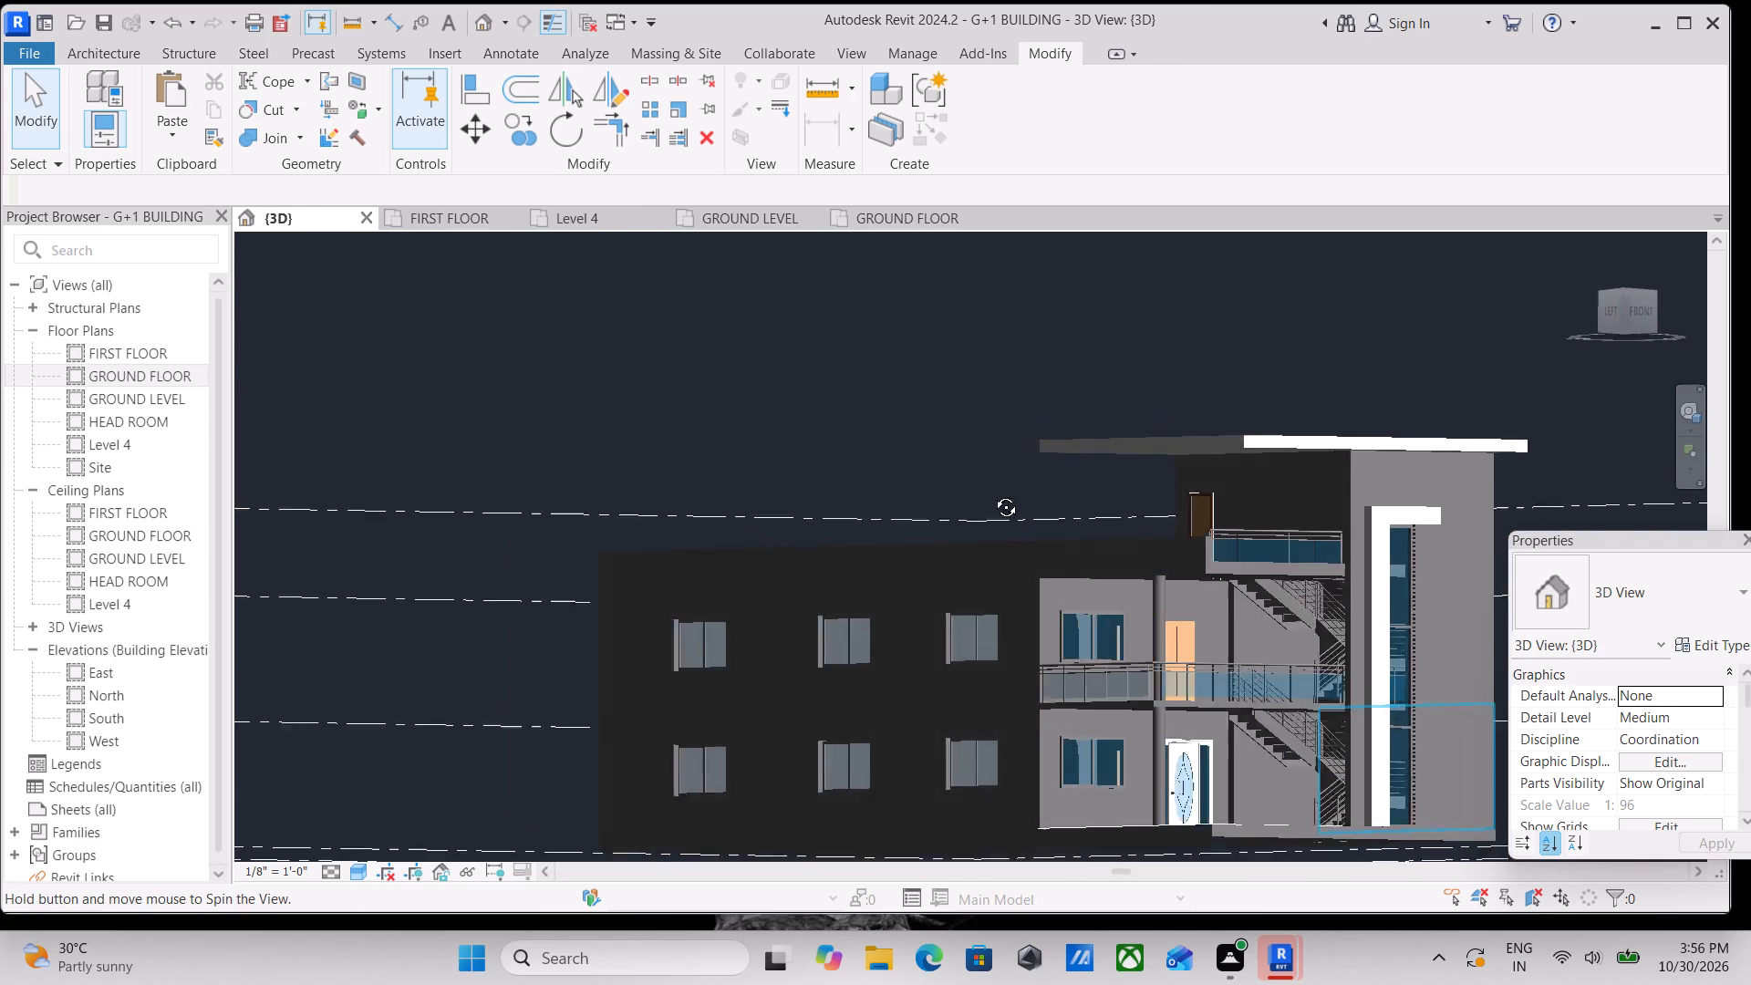
shift+middle_drag(992, 493, 668, 553)
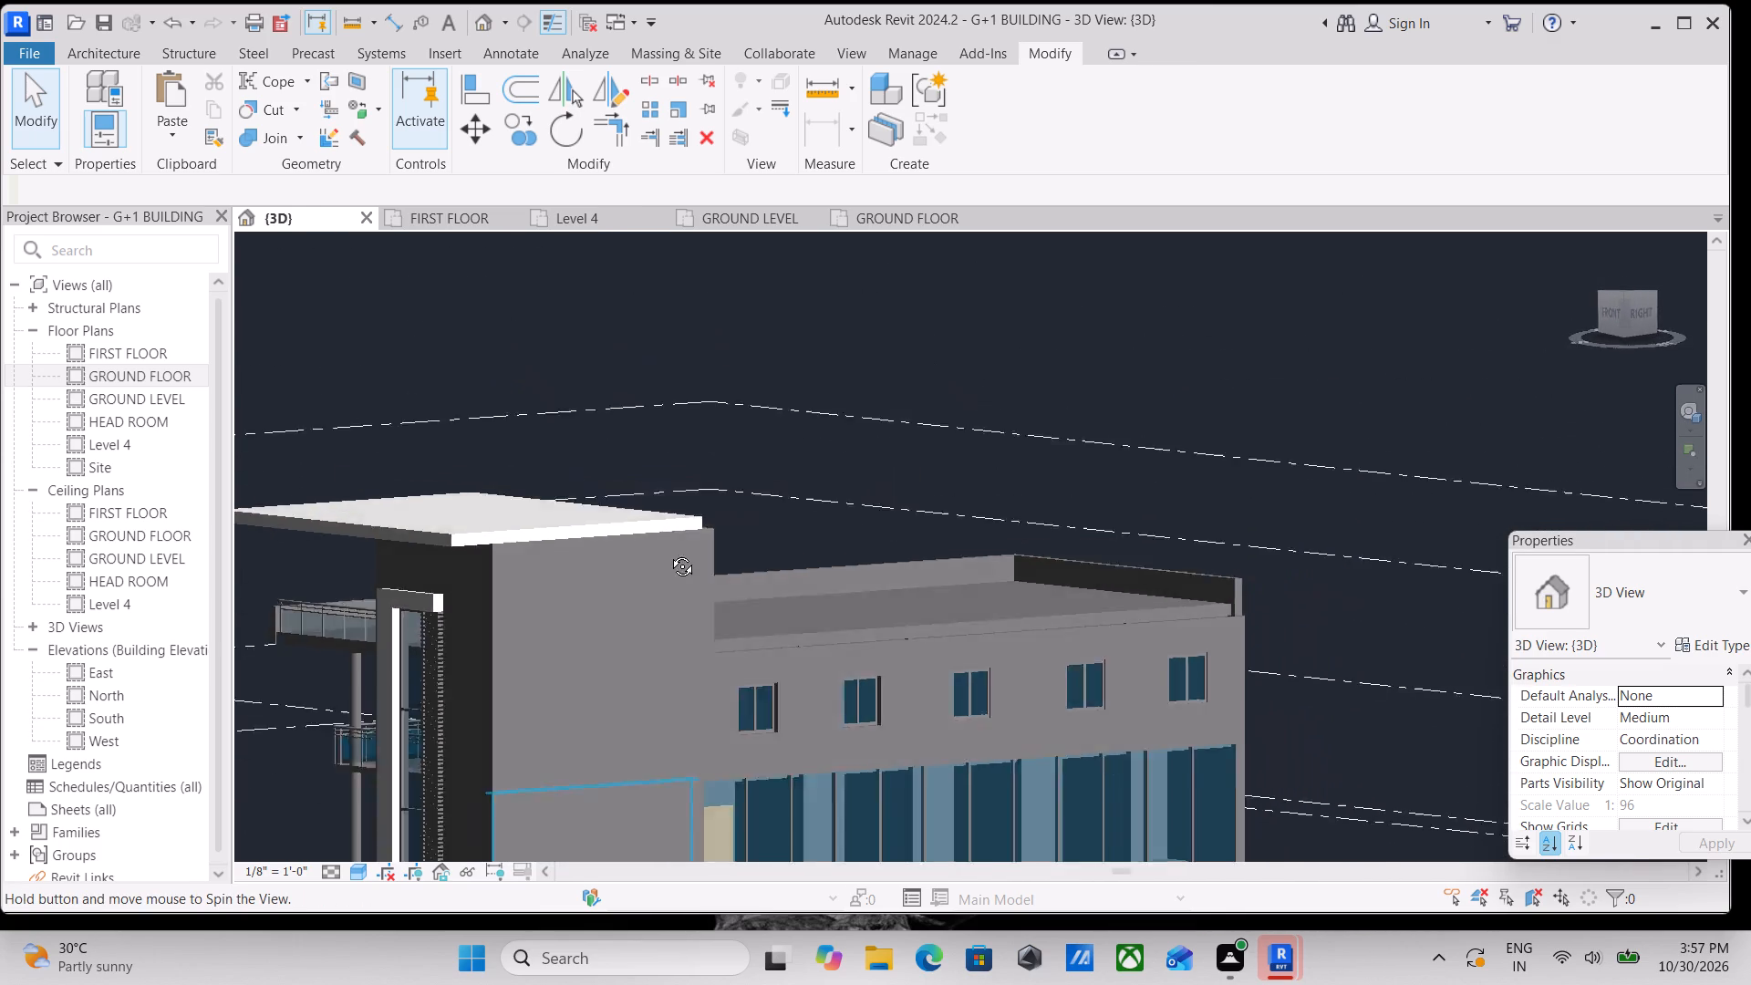
shift+middle_drag(668, 553, 647, 559)
middle_drag(748, 405, 963, 466)
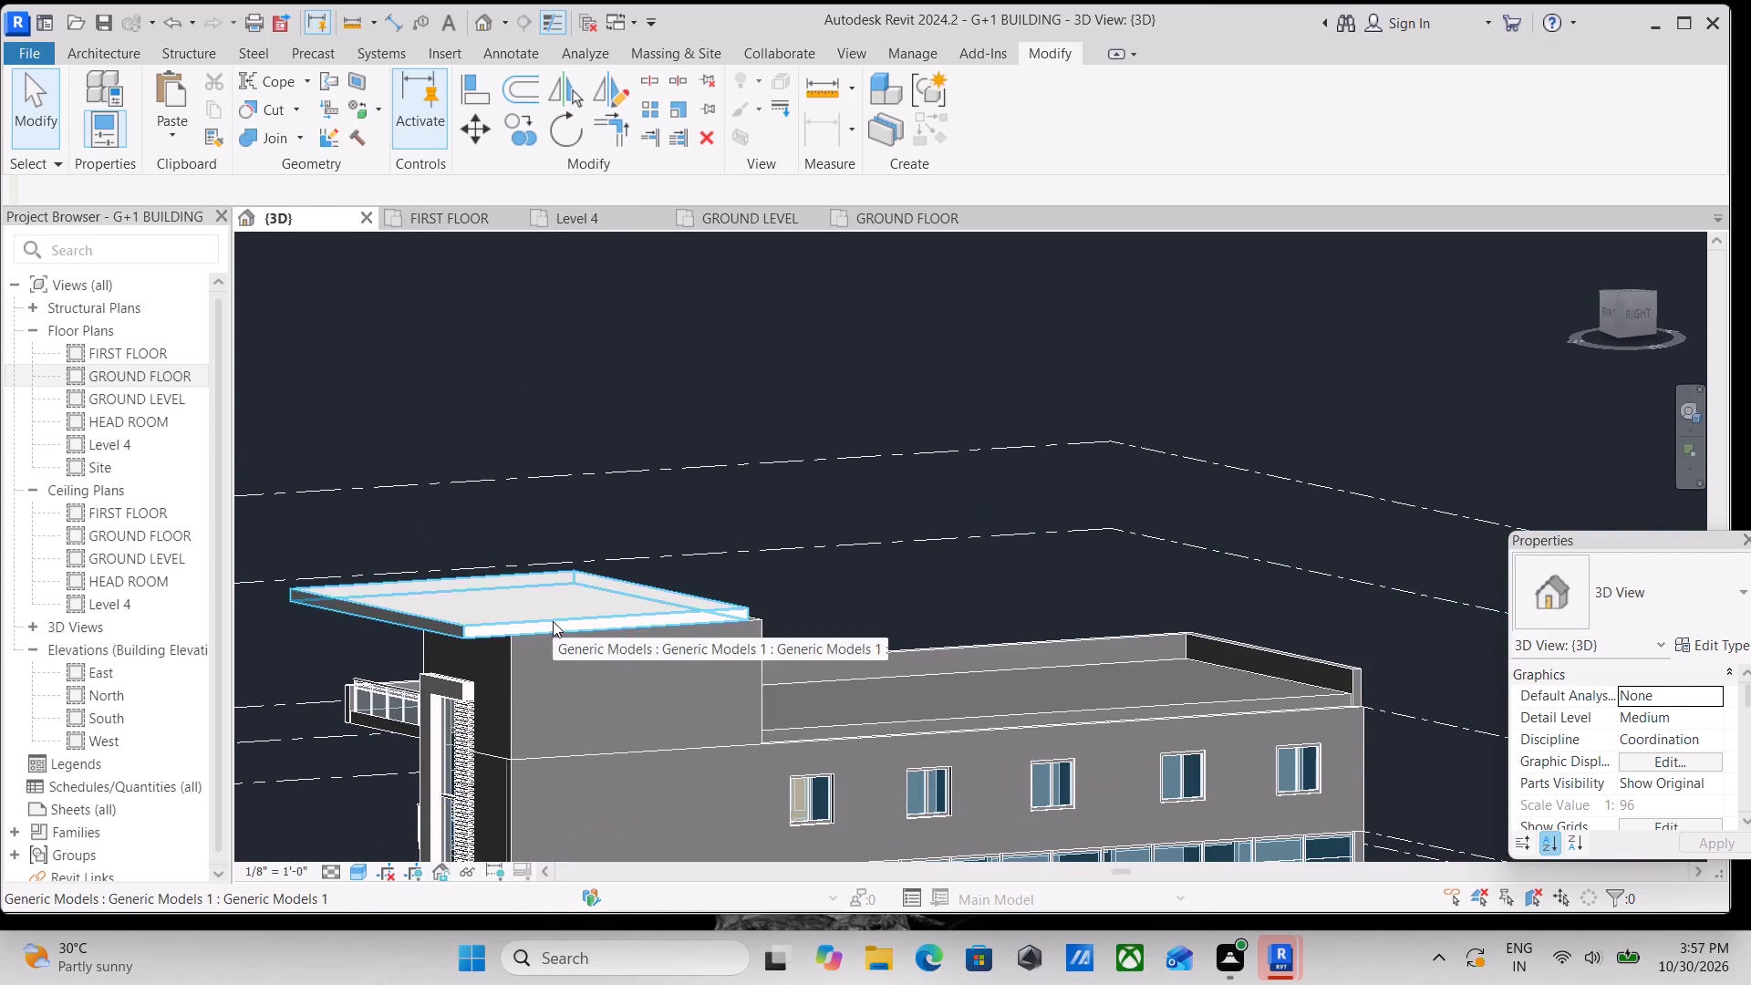
click(553, 621)
scroll(565, 633, up, 6)
drag(652, 606, 689, 635)
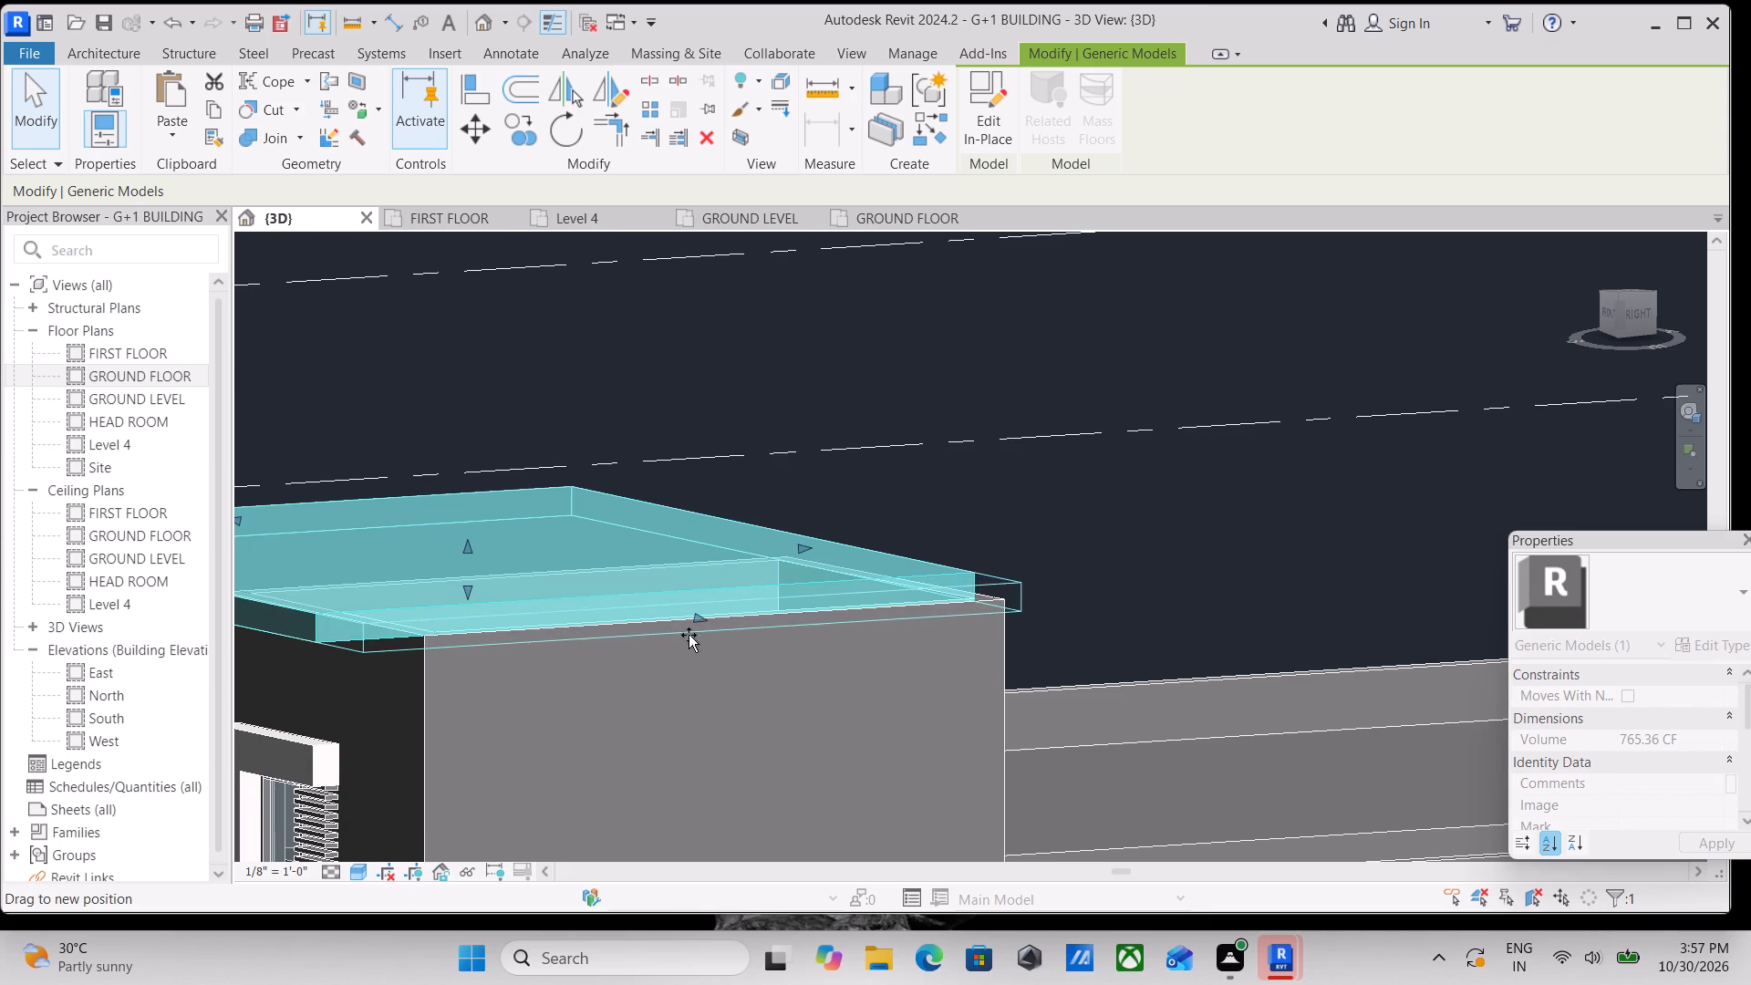
drag(689, 635, 693, 639)
Stretch the slab's rear edge outward so it overhangs the stair tower's back wall.
shift+middle_drag(948, 641, 525, 595)
middle_drag(580, 613, 587, 608)
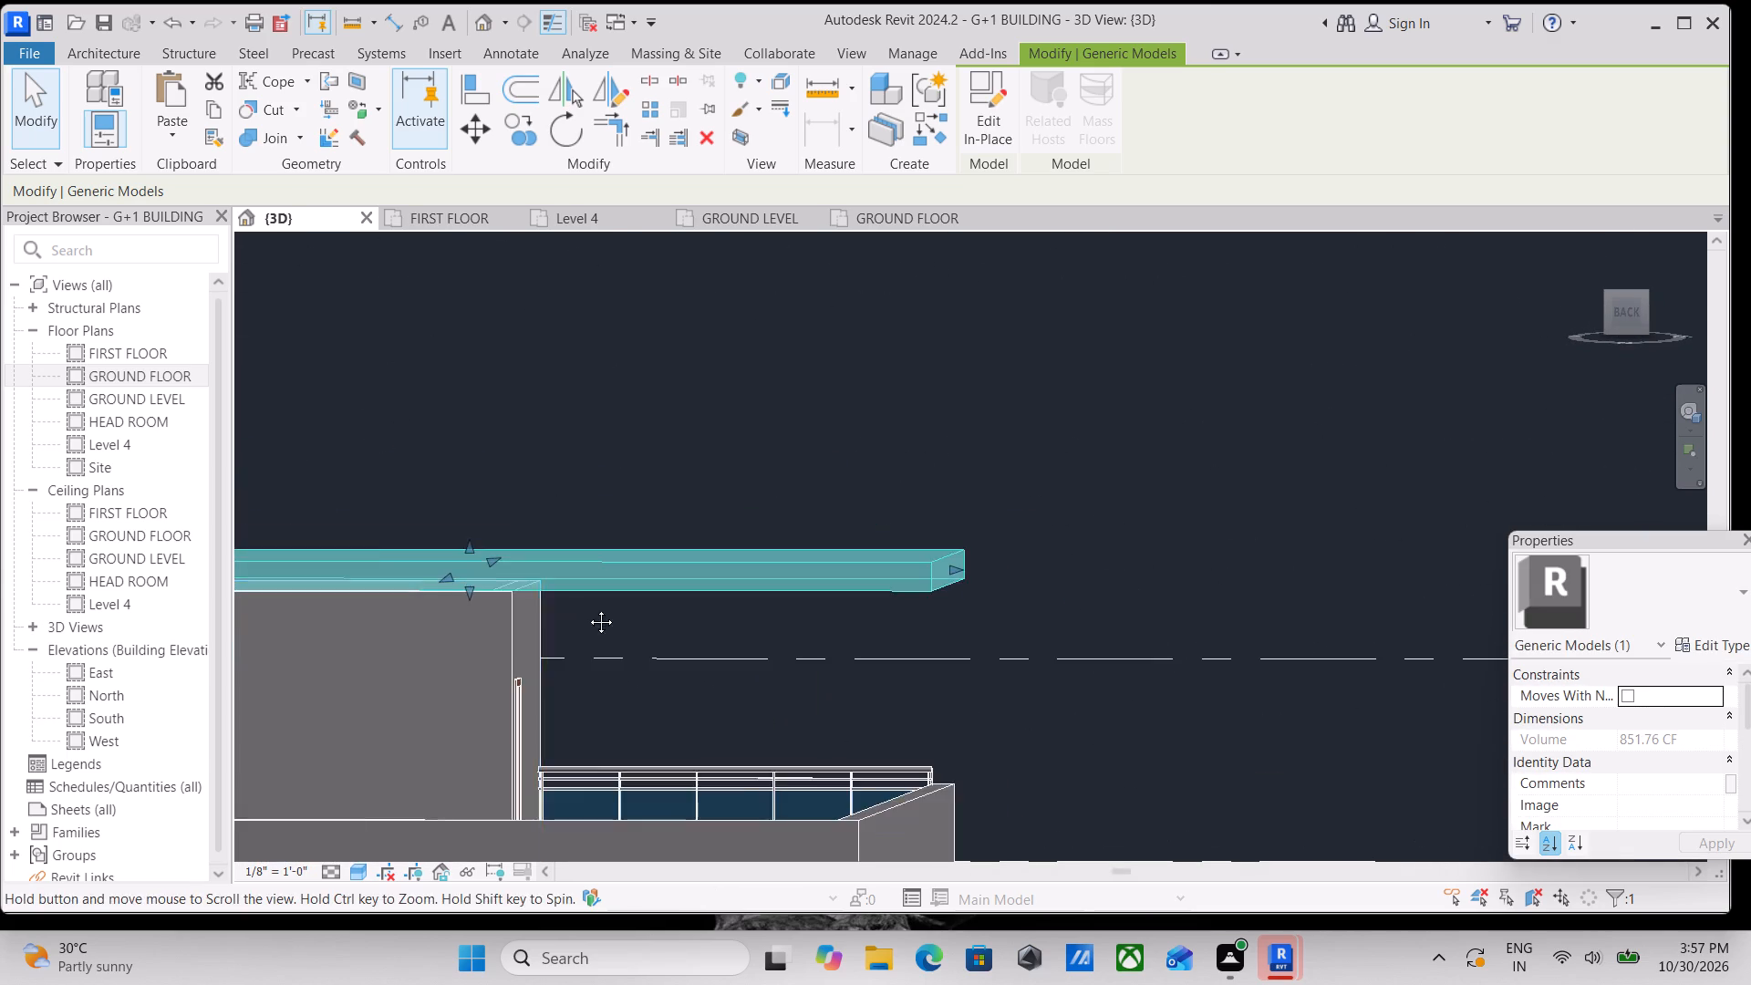
middle_drag(587, 608, 830, 551)
scroll(829, 551, down, 1)
shift+middle_drag(822, 562, 582, 670)
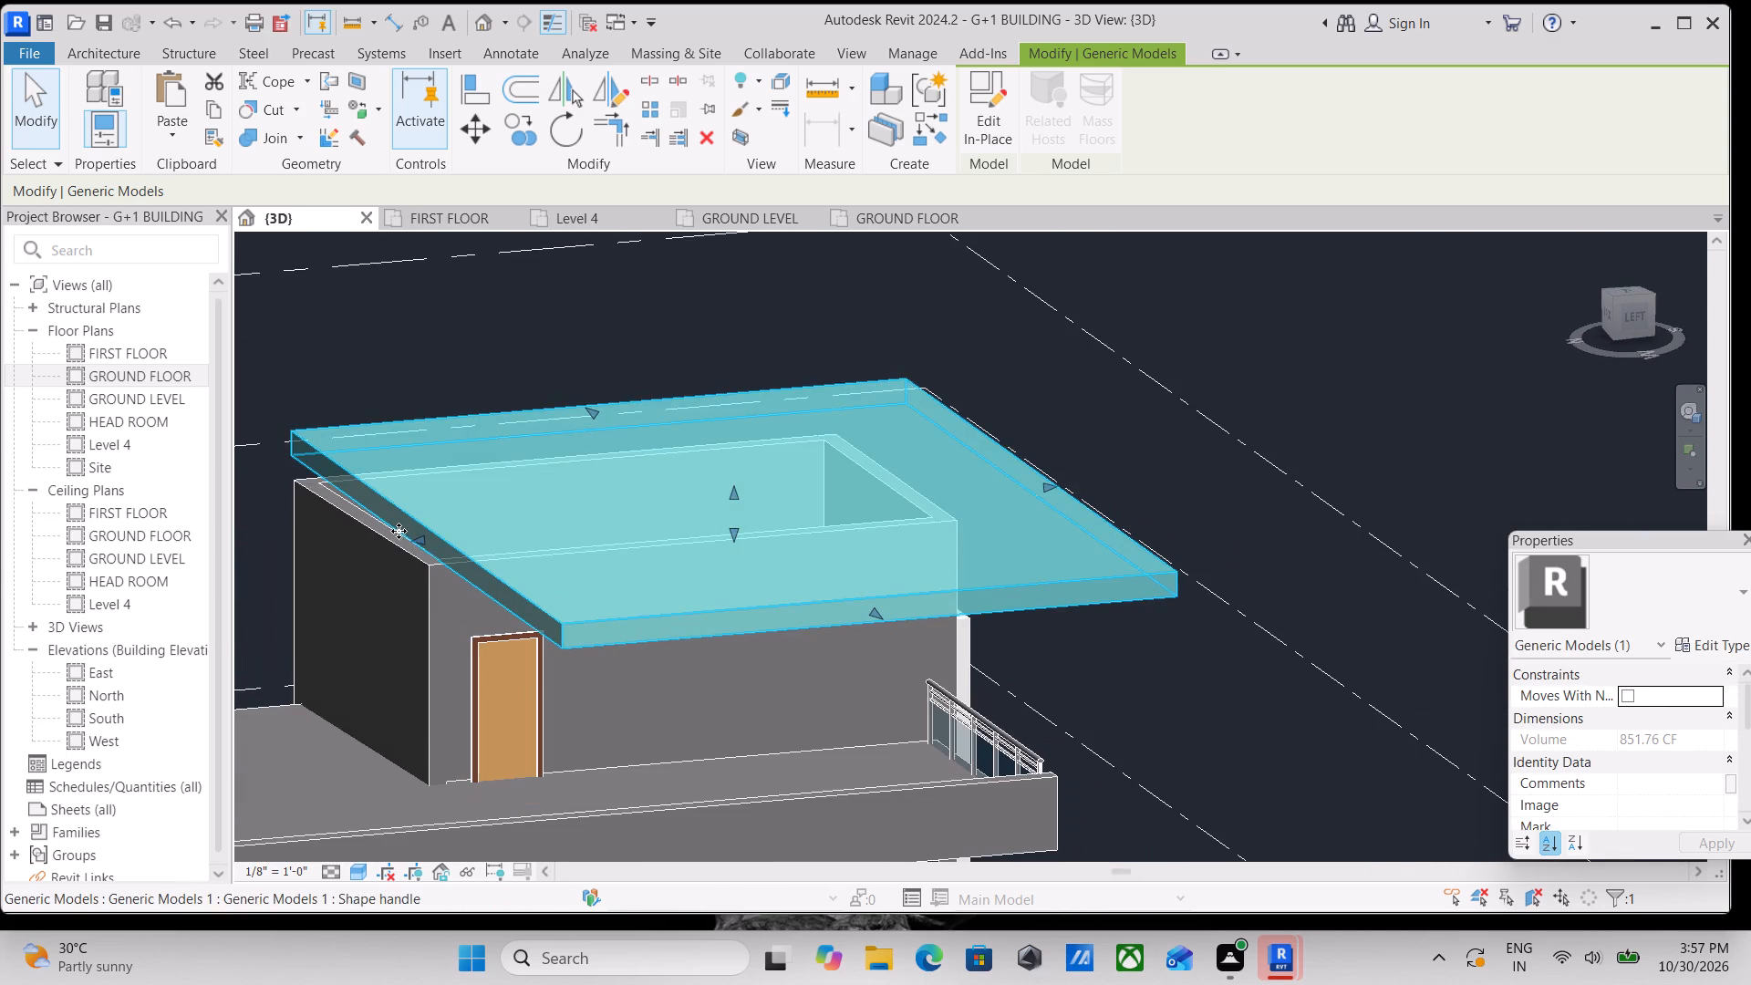
drag(409, 538, 352, 561)
middle_drag(353, 565, 709, 394)
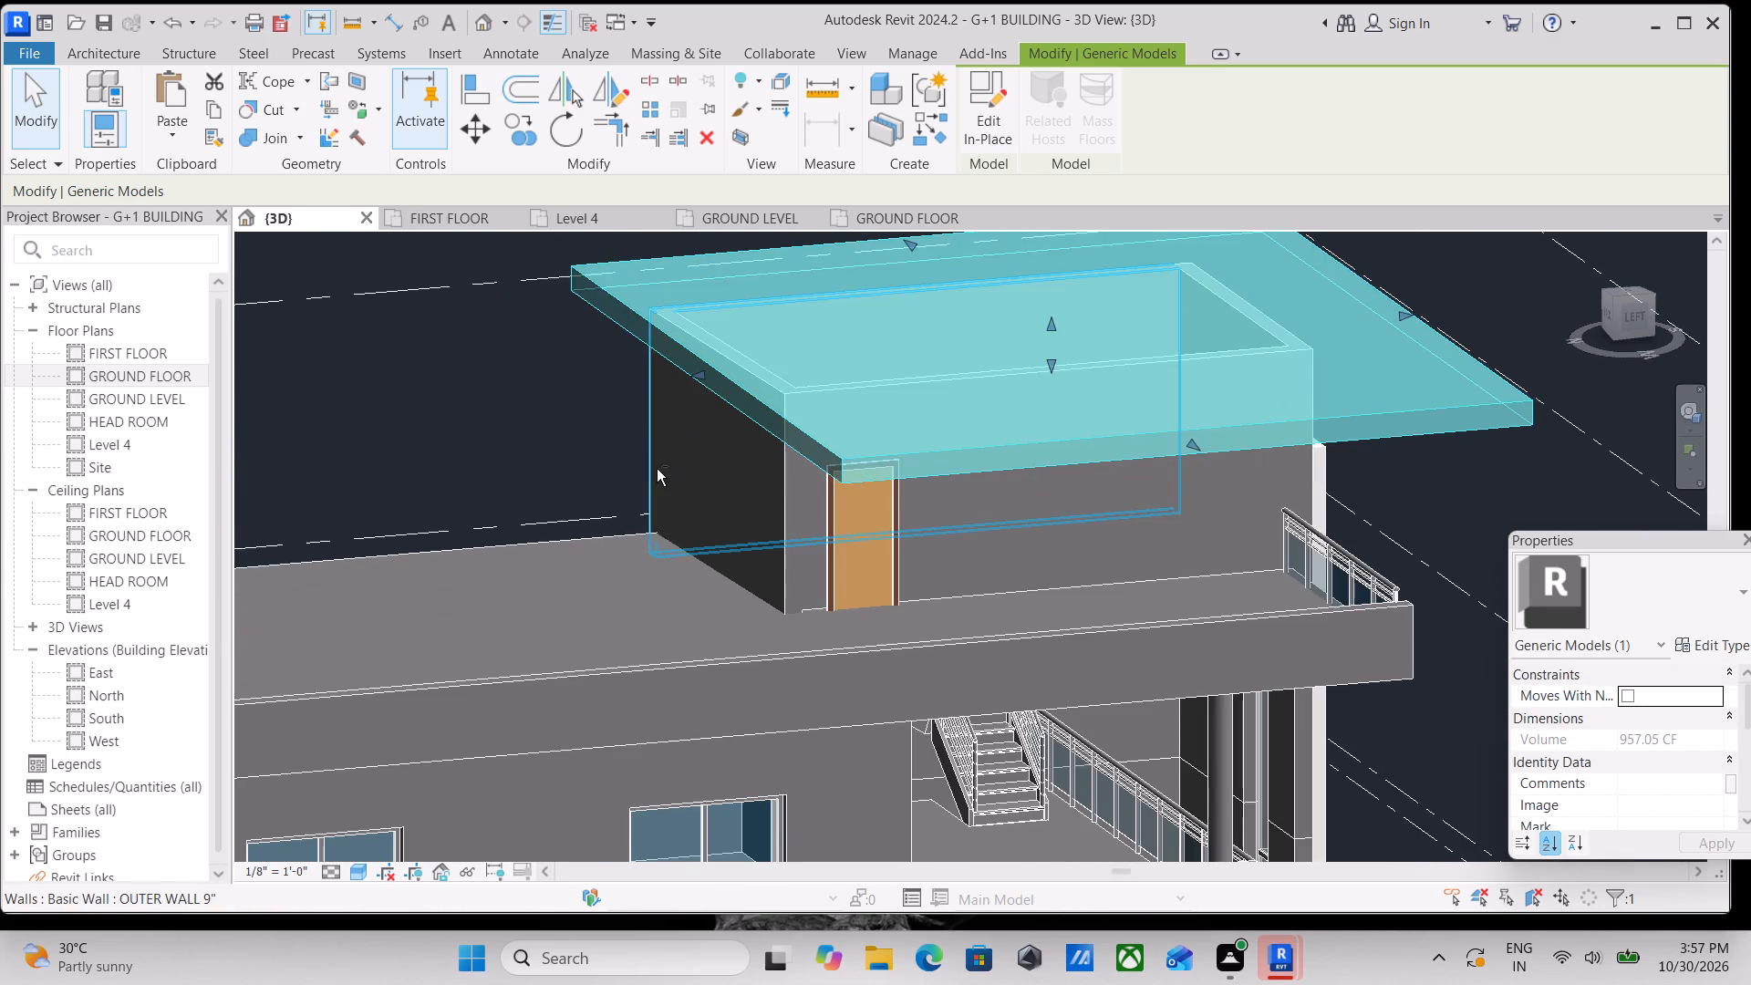
shift+middle_drag(656, 471, 729, 467)
drag(758, 403, 751, 403)
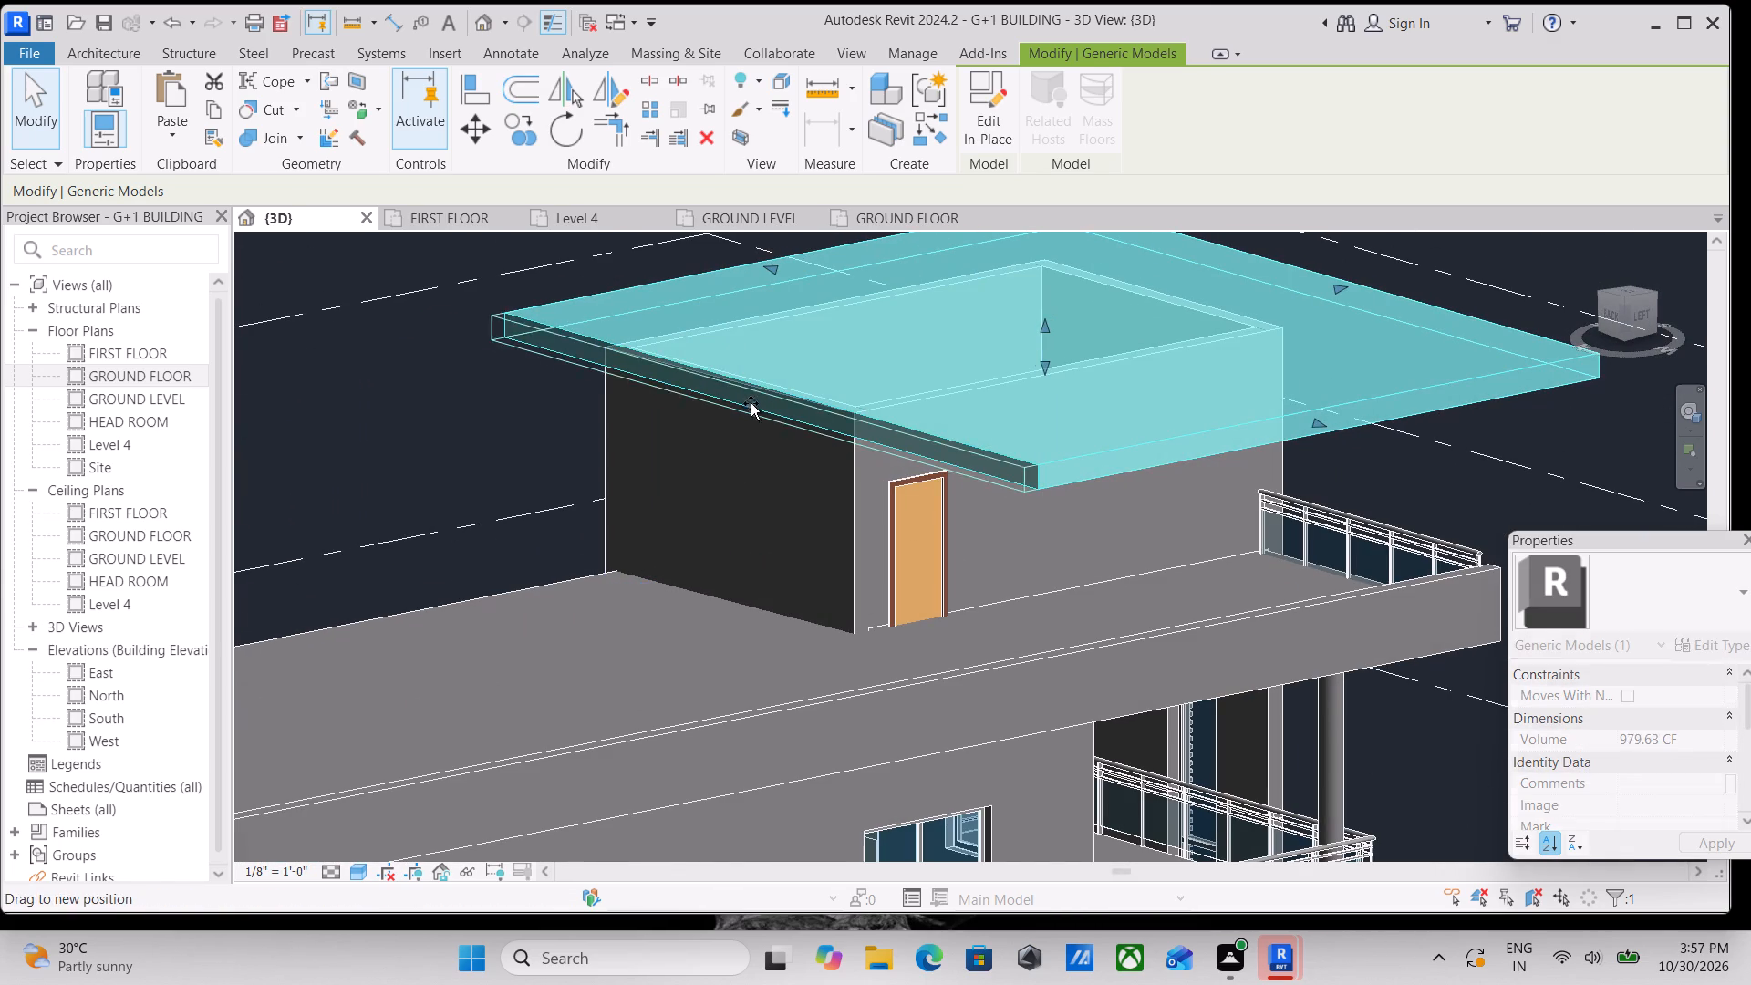
drag(751, 403, 746, 407)
shift+middle_drag(849, 544, 761, 512)
key(Escape)
scroll(948, 523, down, 3)
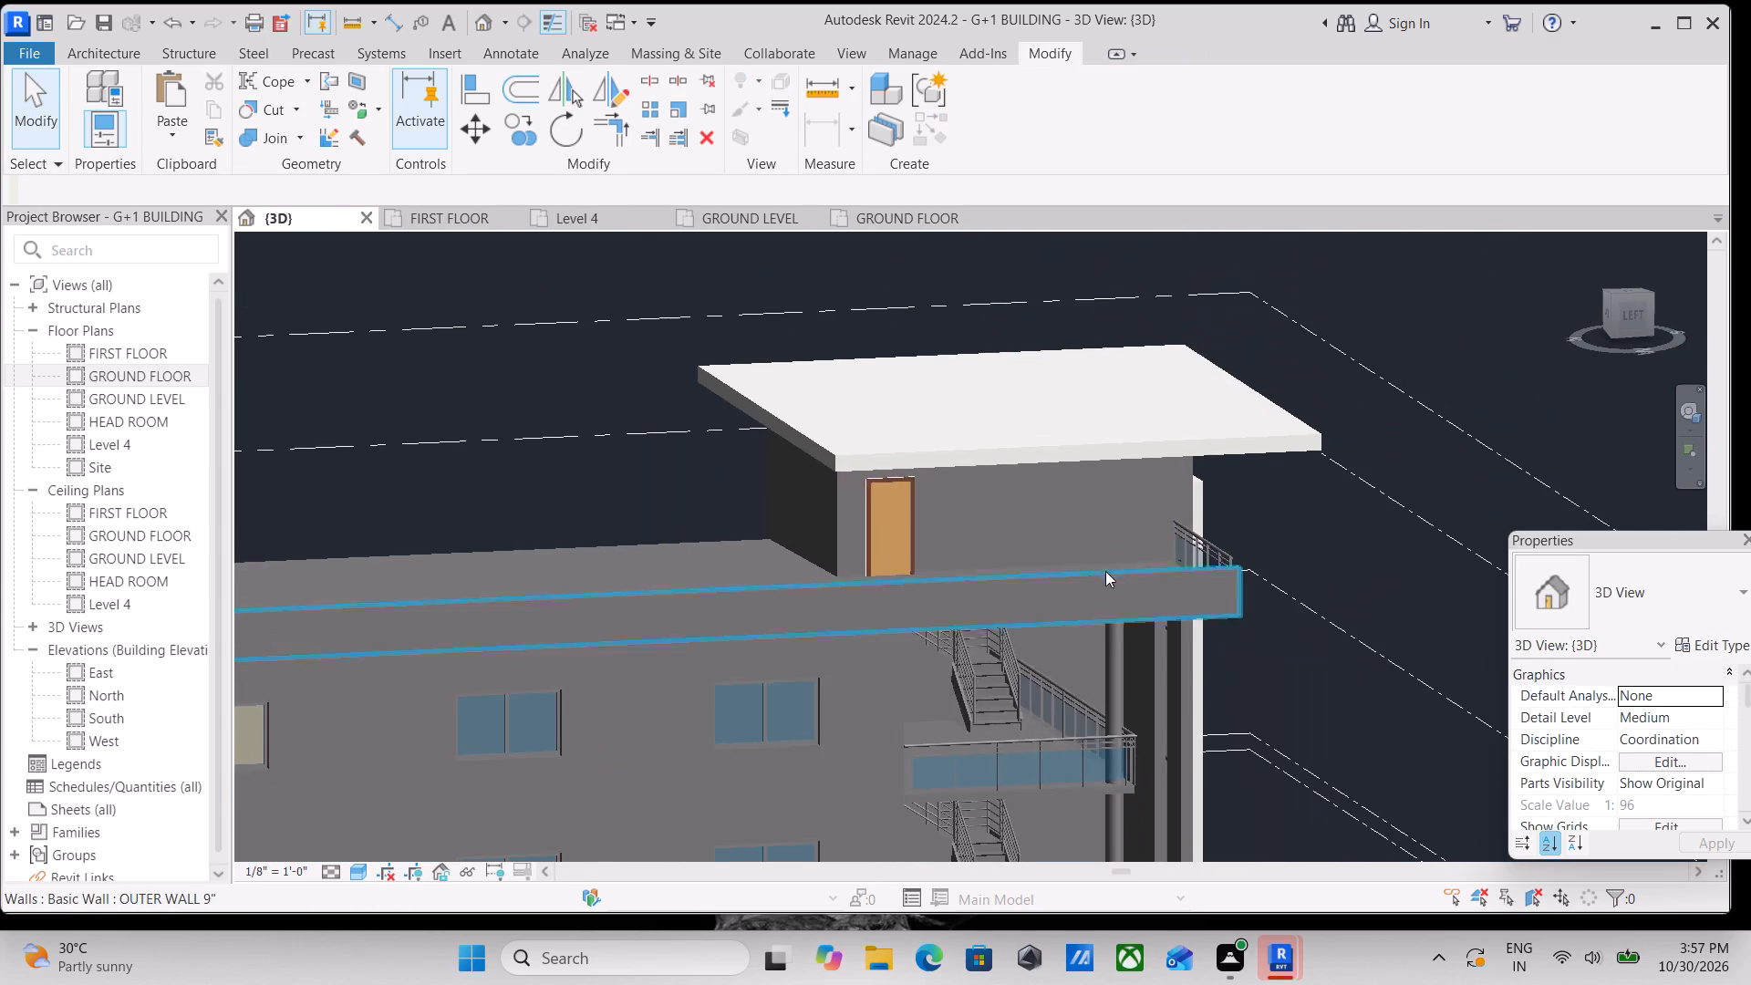
shift+middle_drag(1163, 596, 771, 530)
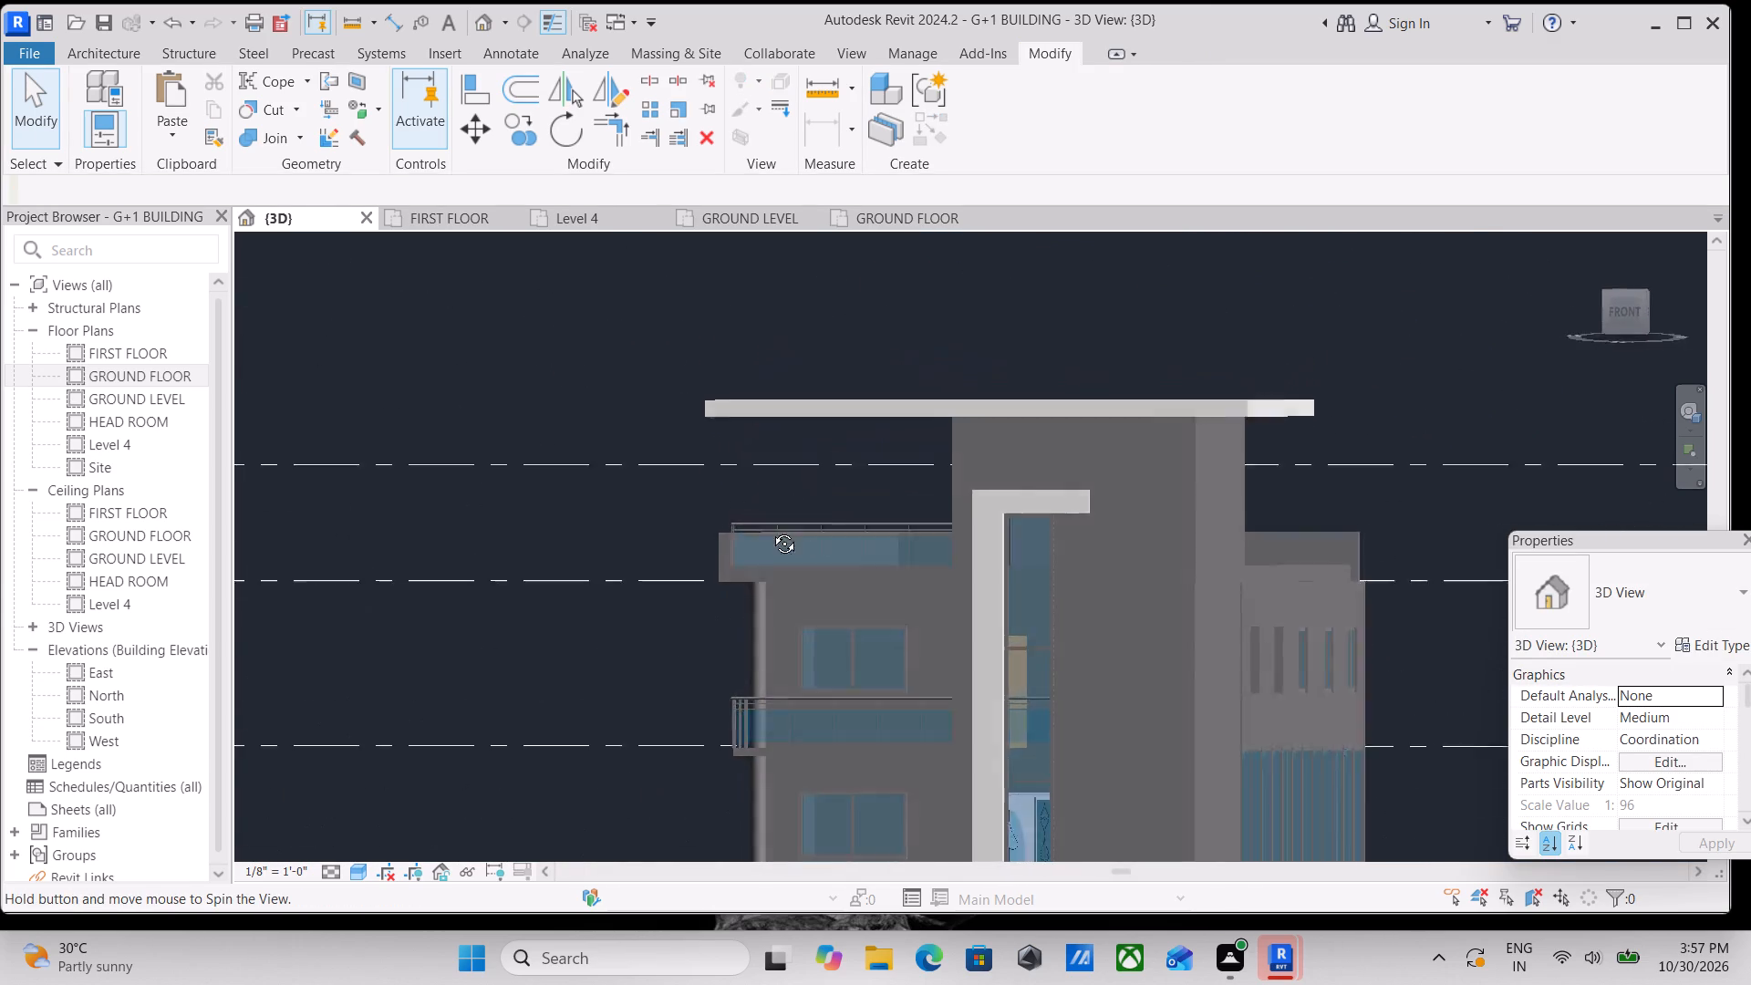
shift+middle_drag(771, 530, 855, 573)
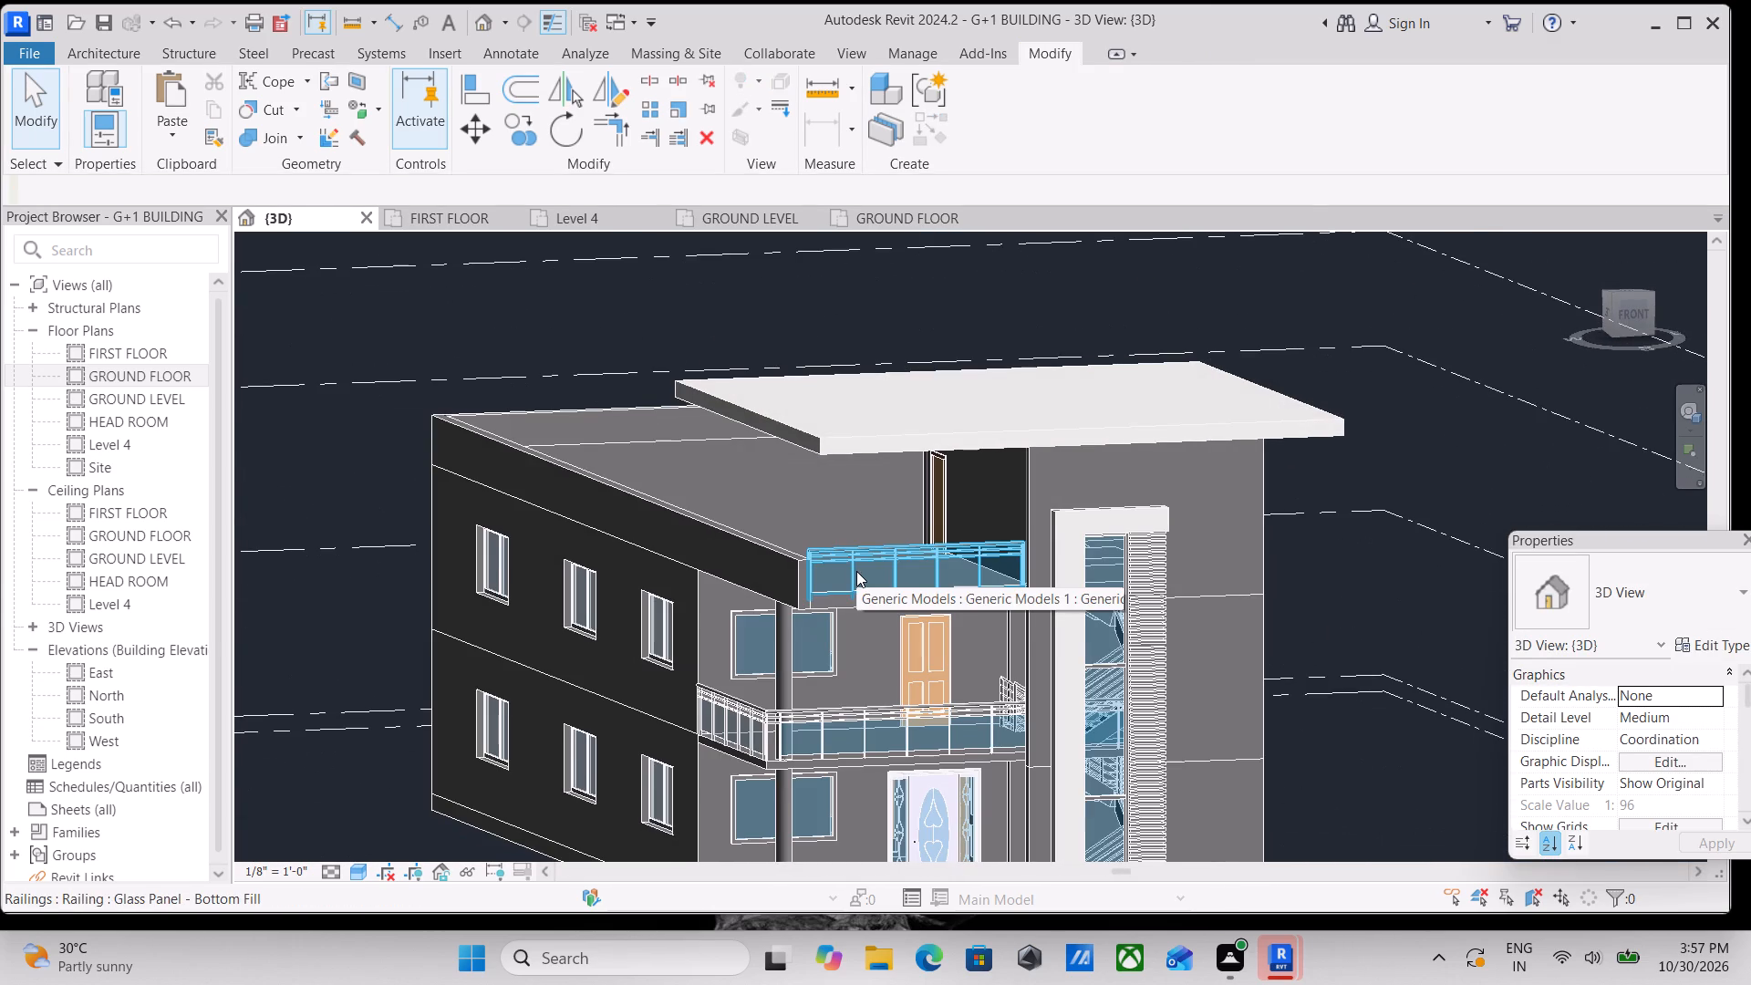
Copy the first-floor balcony's round corner column and paste it aligned to Level 4, beneath the overhanging roof slab.
click(777, 664)
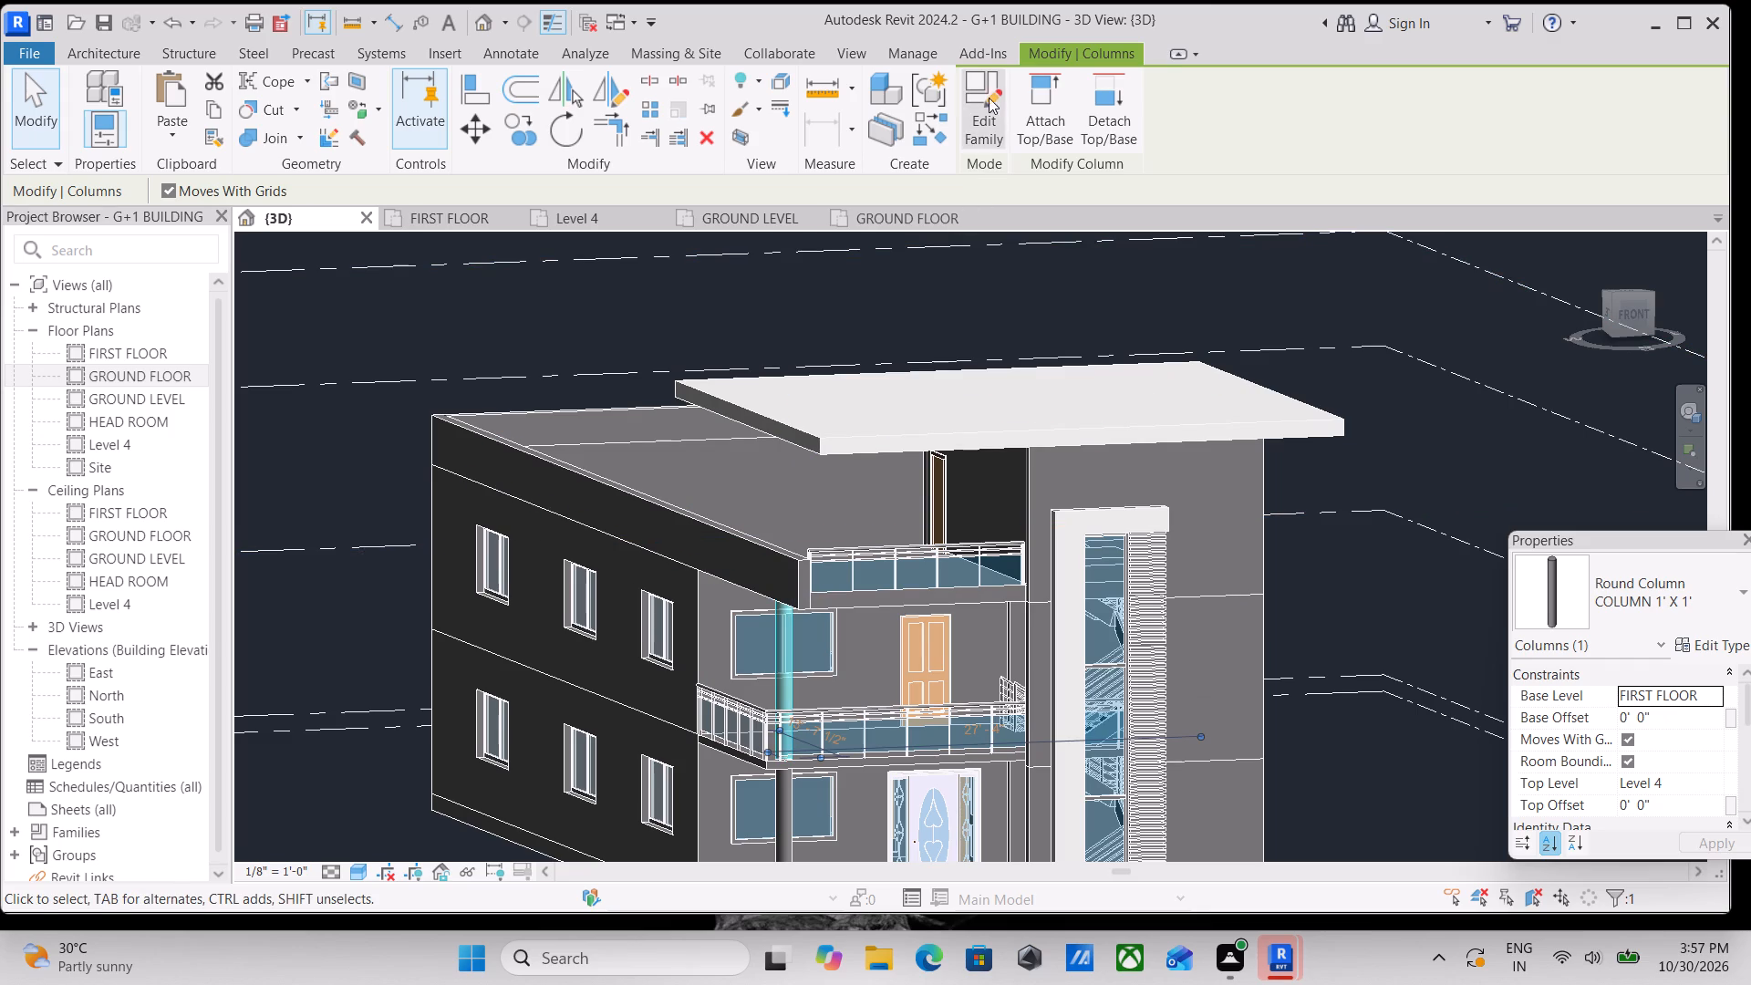
click(210, 109)
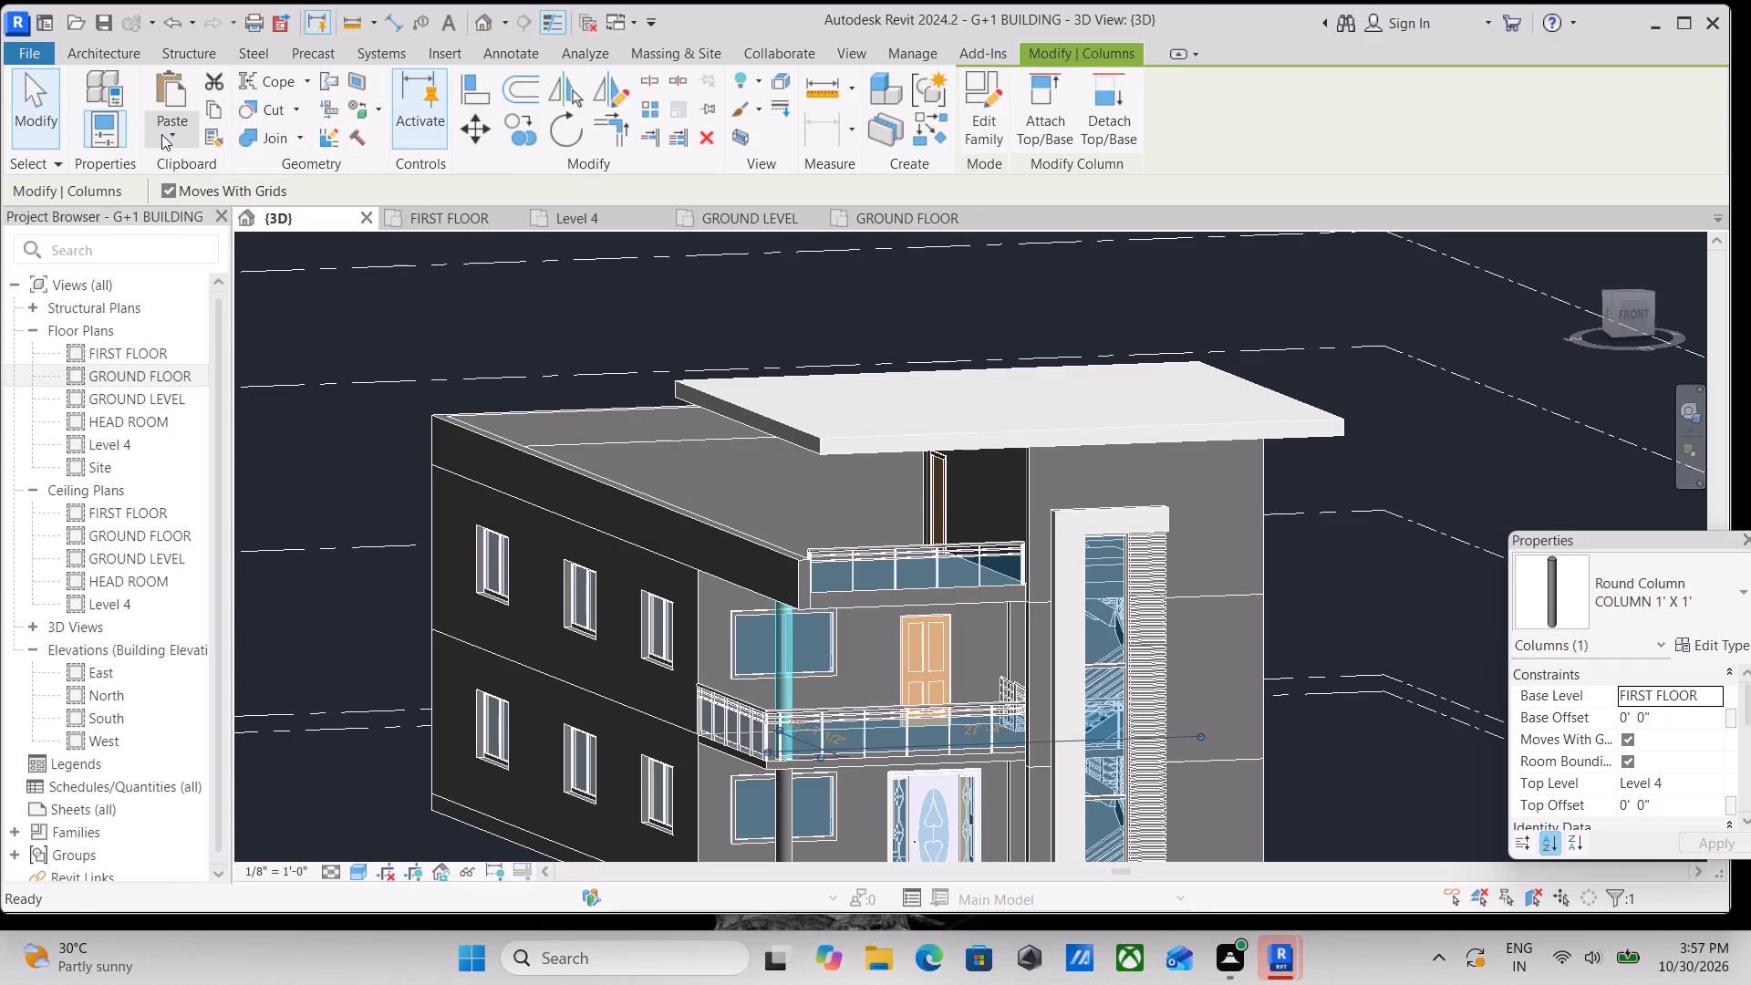
click(161, 134)
click(192, 215)
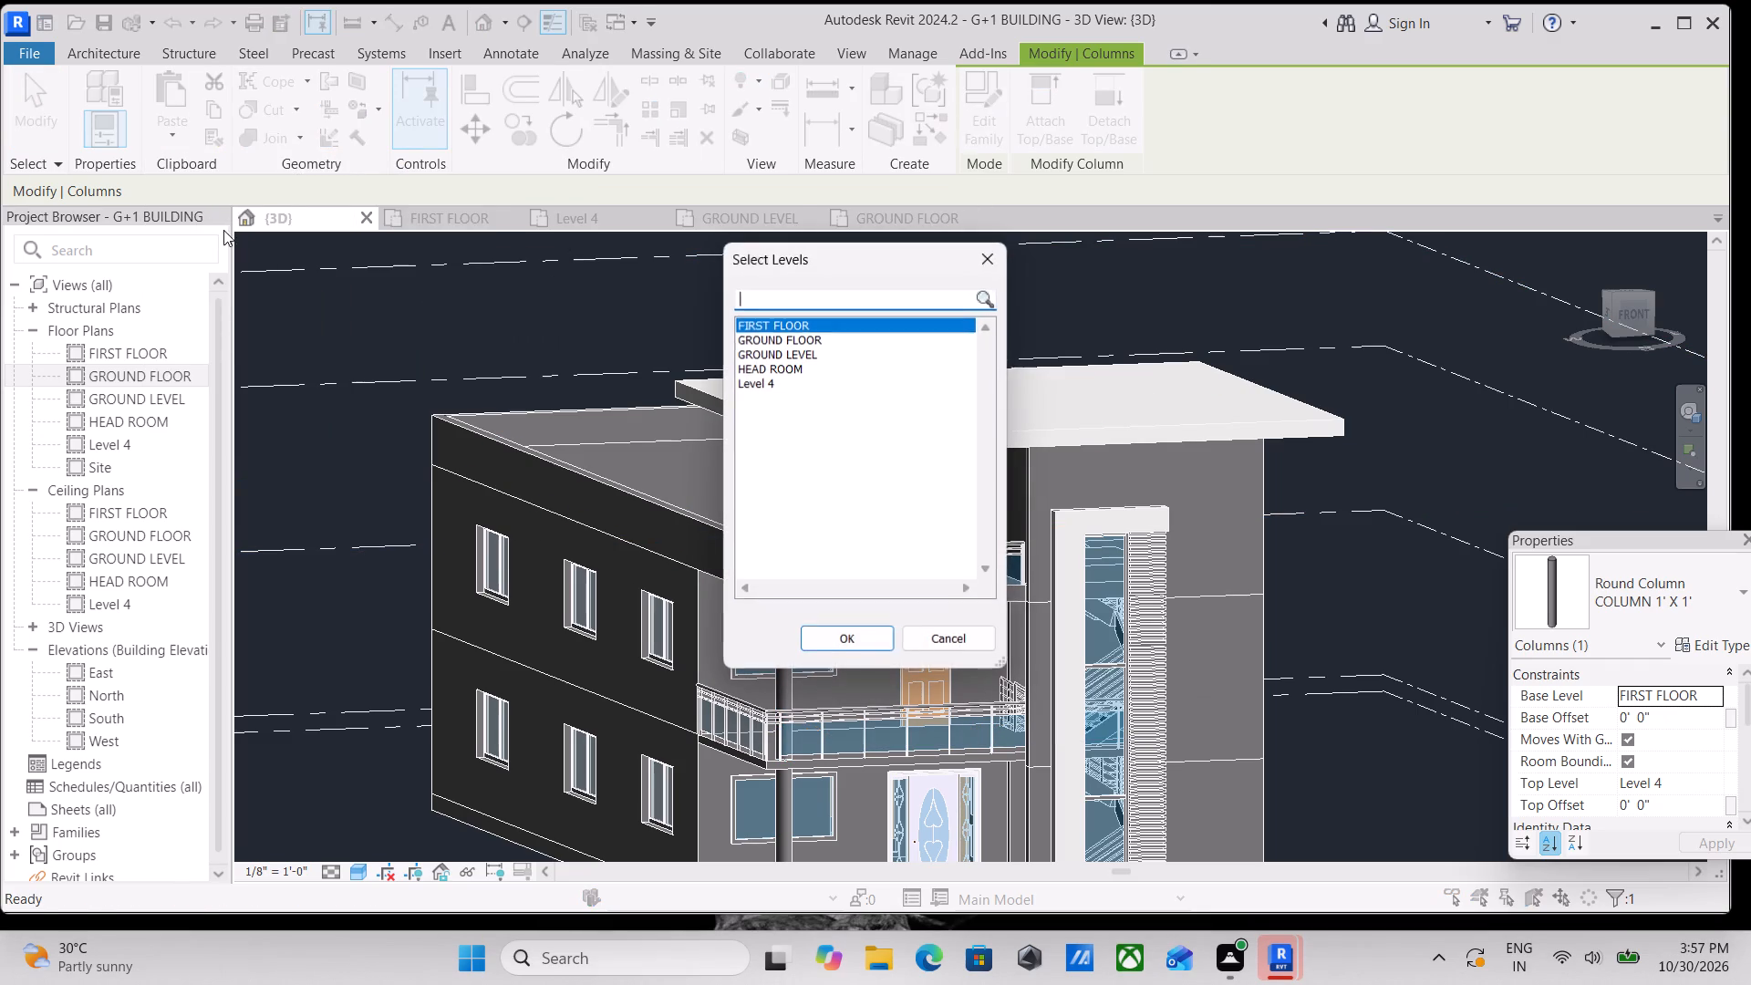
click(782, 382)
click(833, 630)
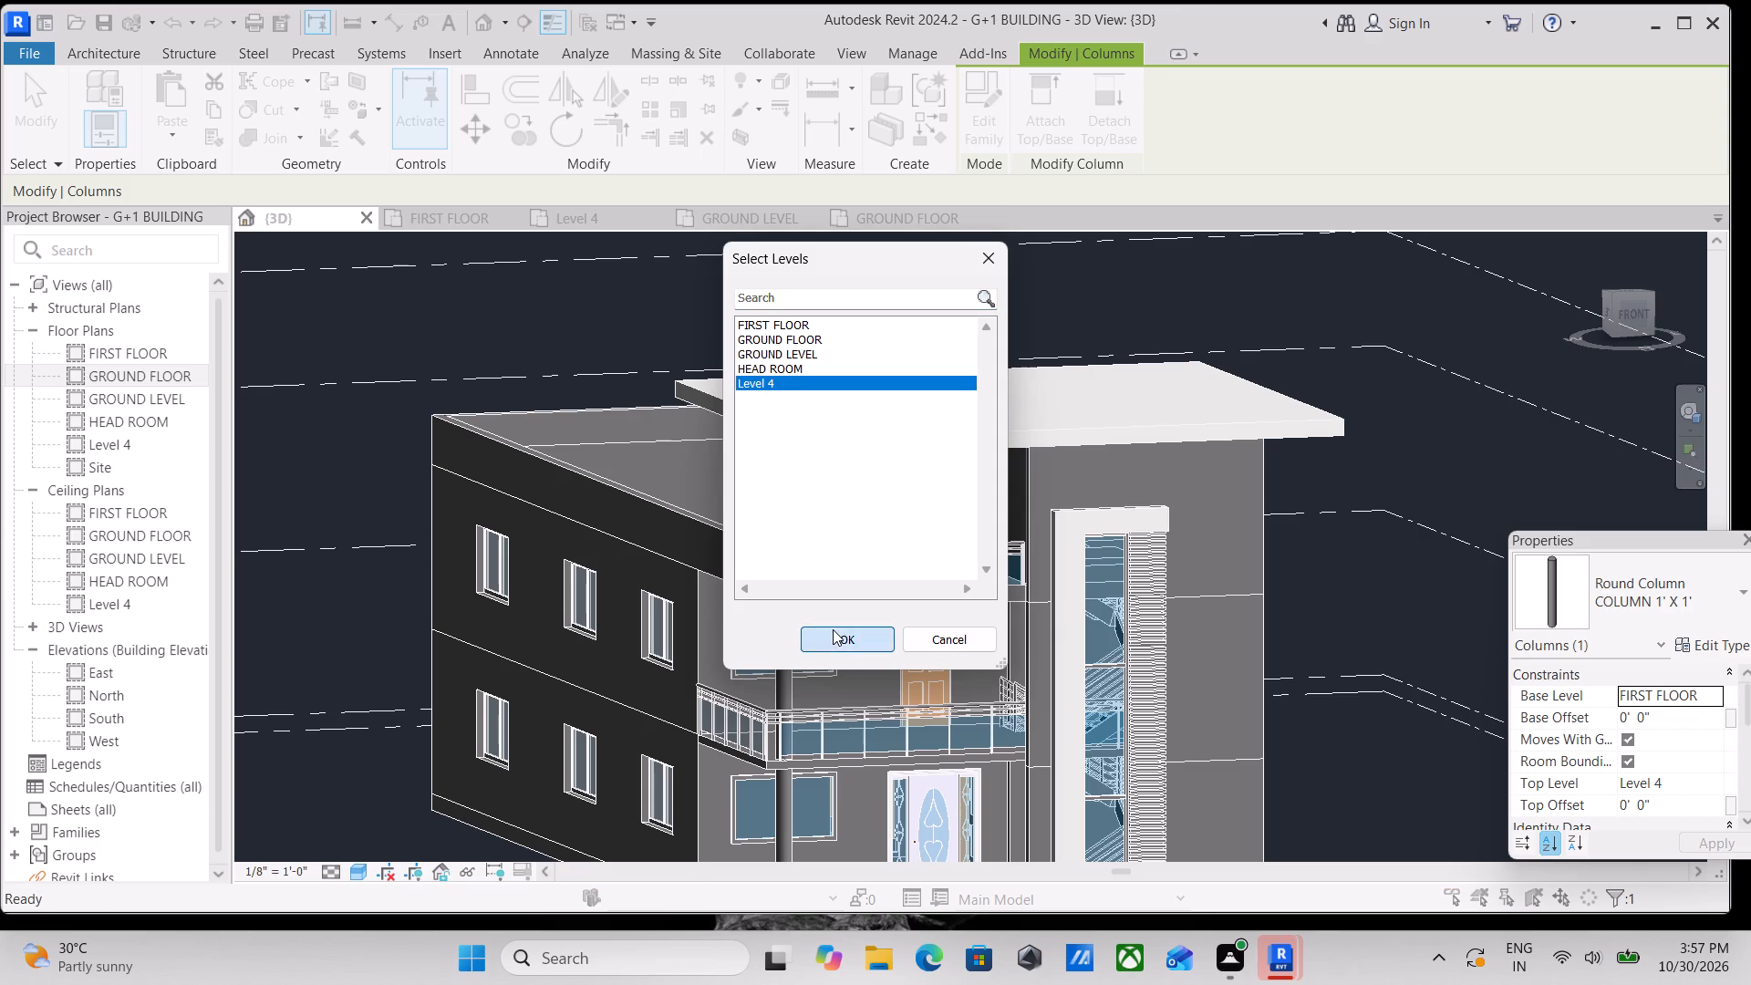
scroll(918, 546, down, 2)
shift+middle_drag(836, 545, 901, 568)
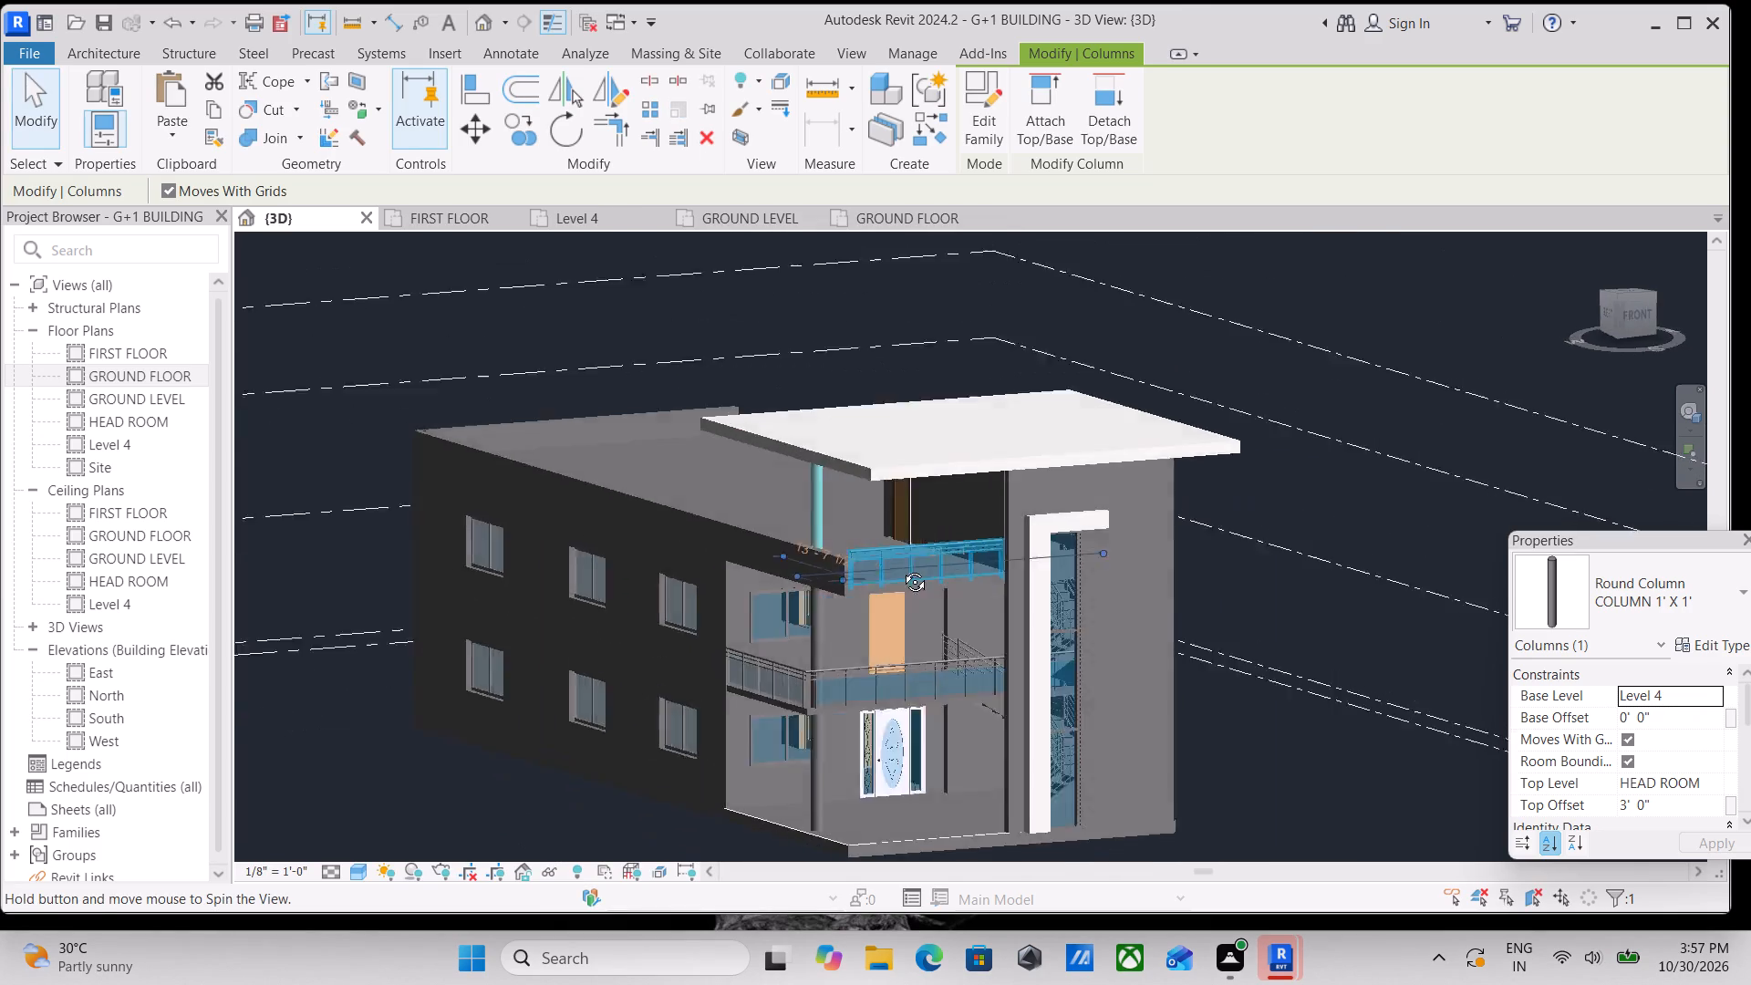
shift+middle_drag(901, 568, 1203, 640)
shift+middle_drag(823, 530, 897, 602)
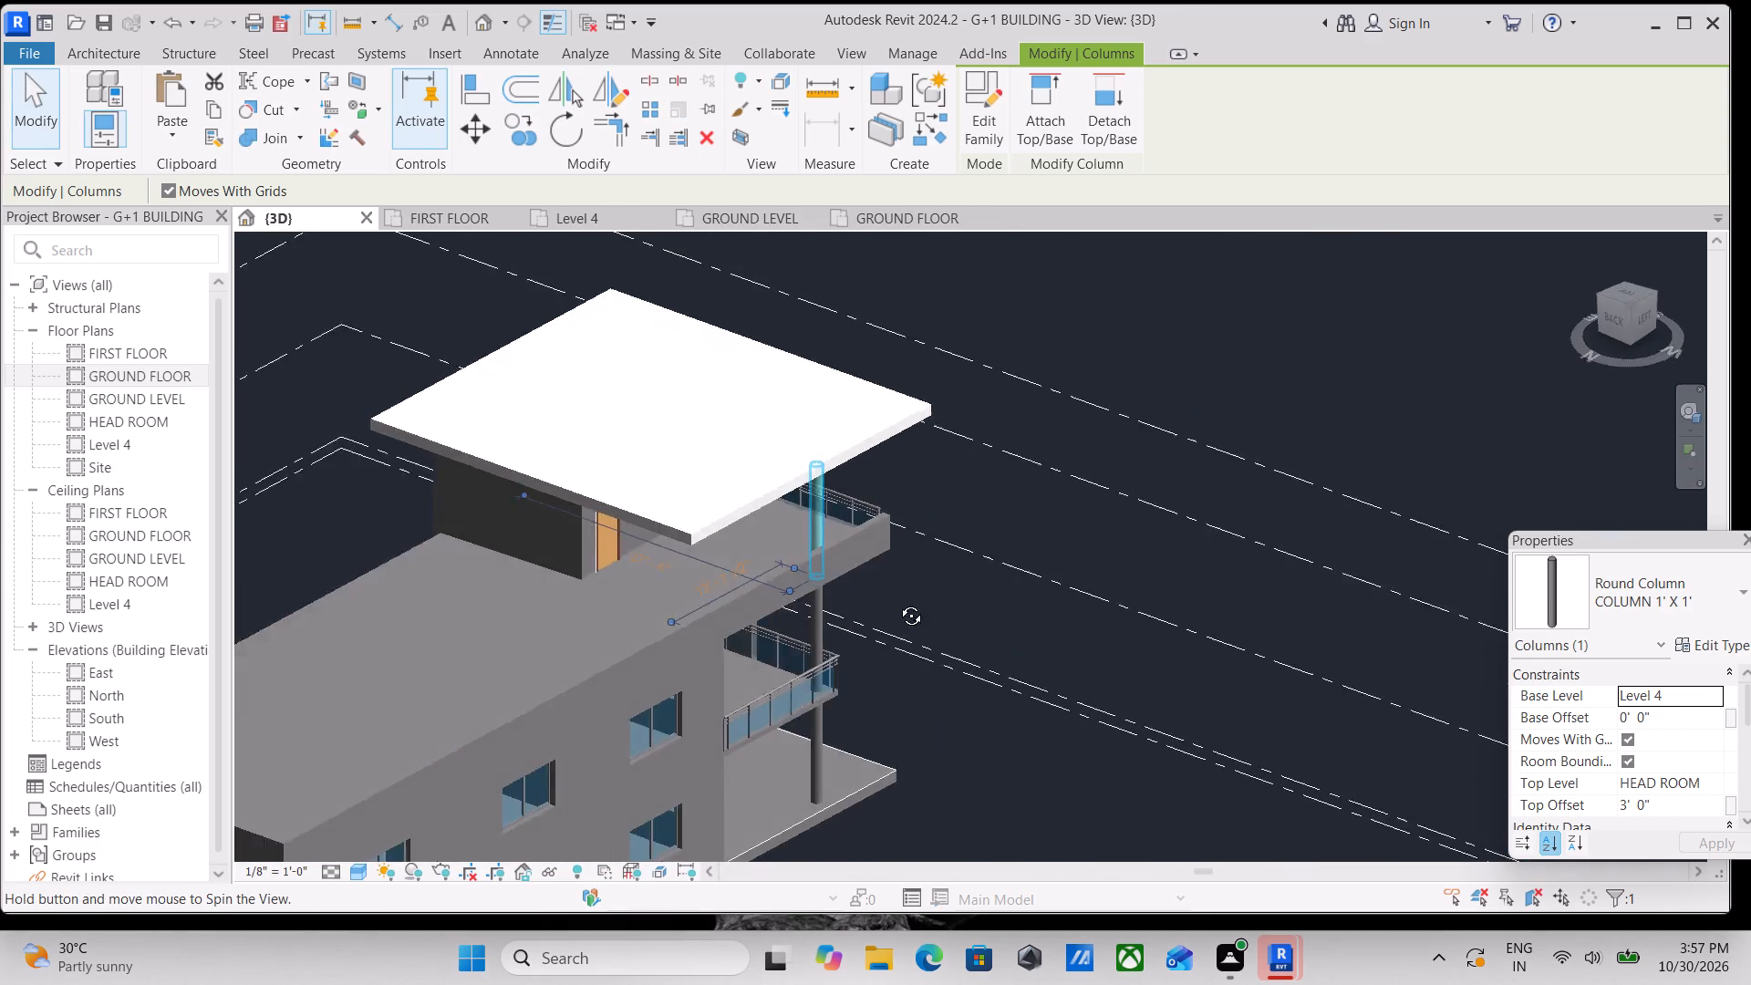
shift+middle_drag(897, 602, 829, 669)
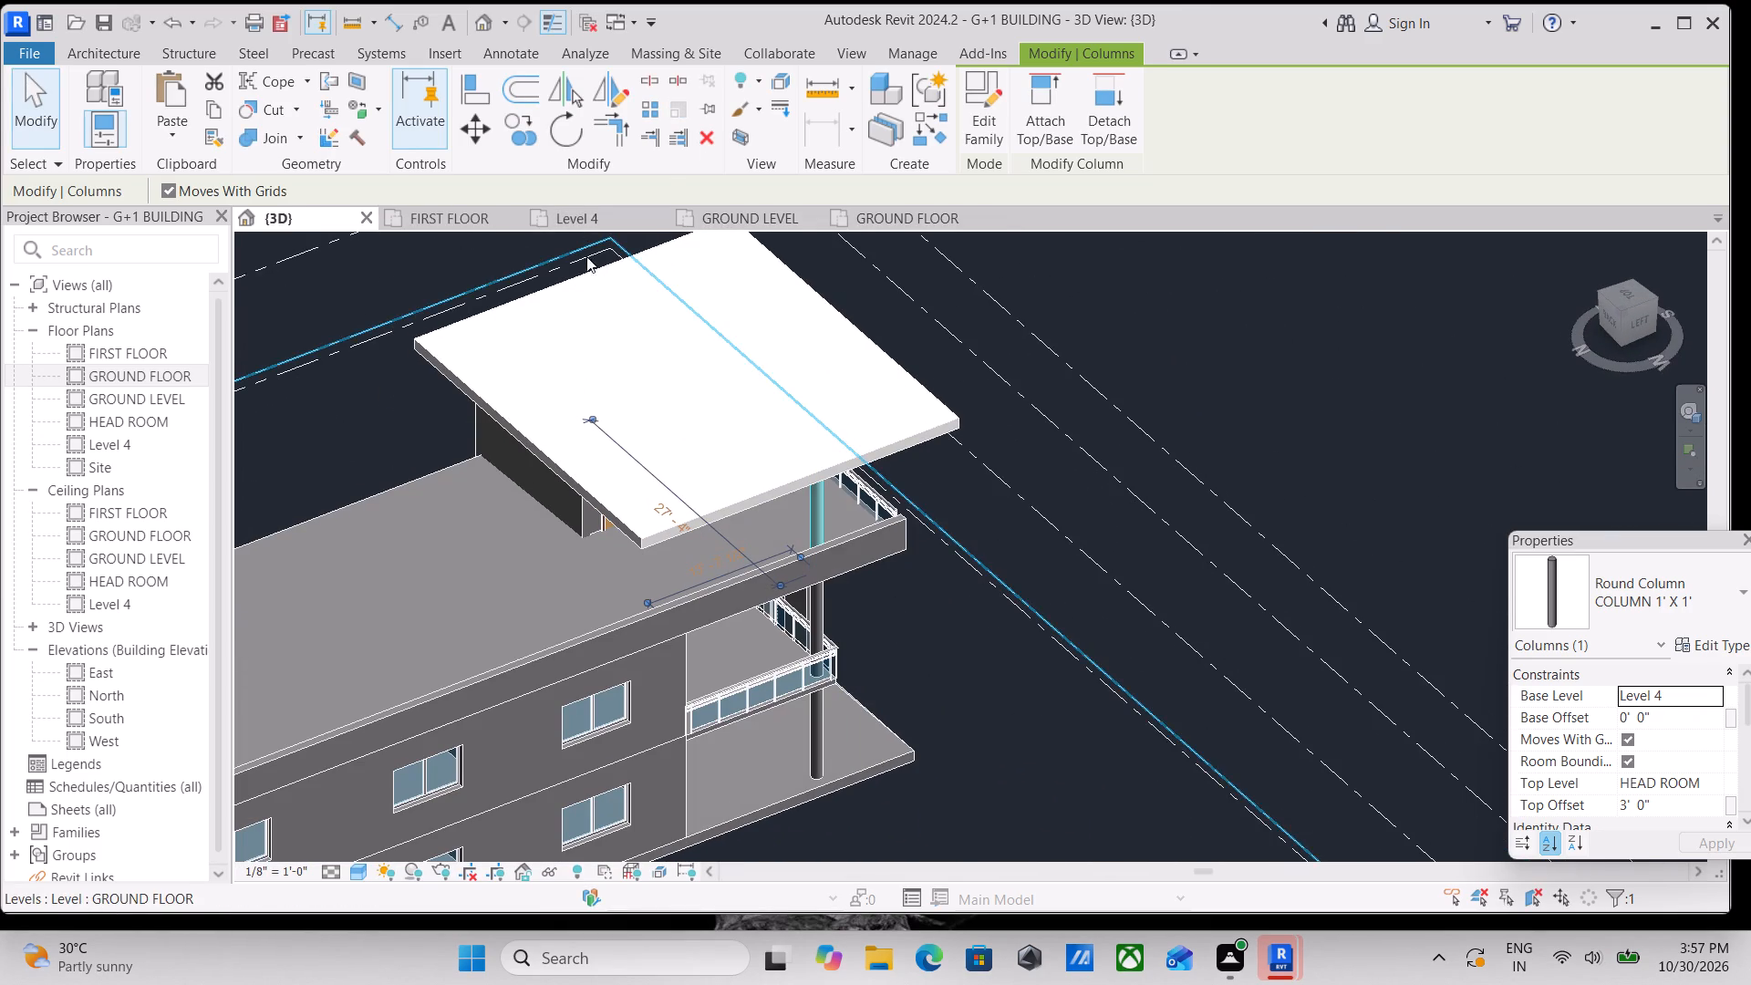
On the Level 4 plan, place similar 1' x 1' round columns at the pasted column, partway along its line, and at the inner wall line.
click(592, 221)
scroll(746, 487, down, 1)
middle_drag(747, 484, 937, 408)
scroll(946, 406, down, 4)
middle_drag(907, 521, 911, 471)
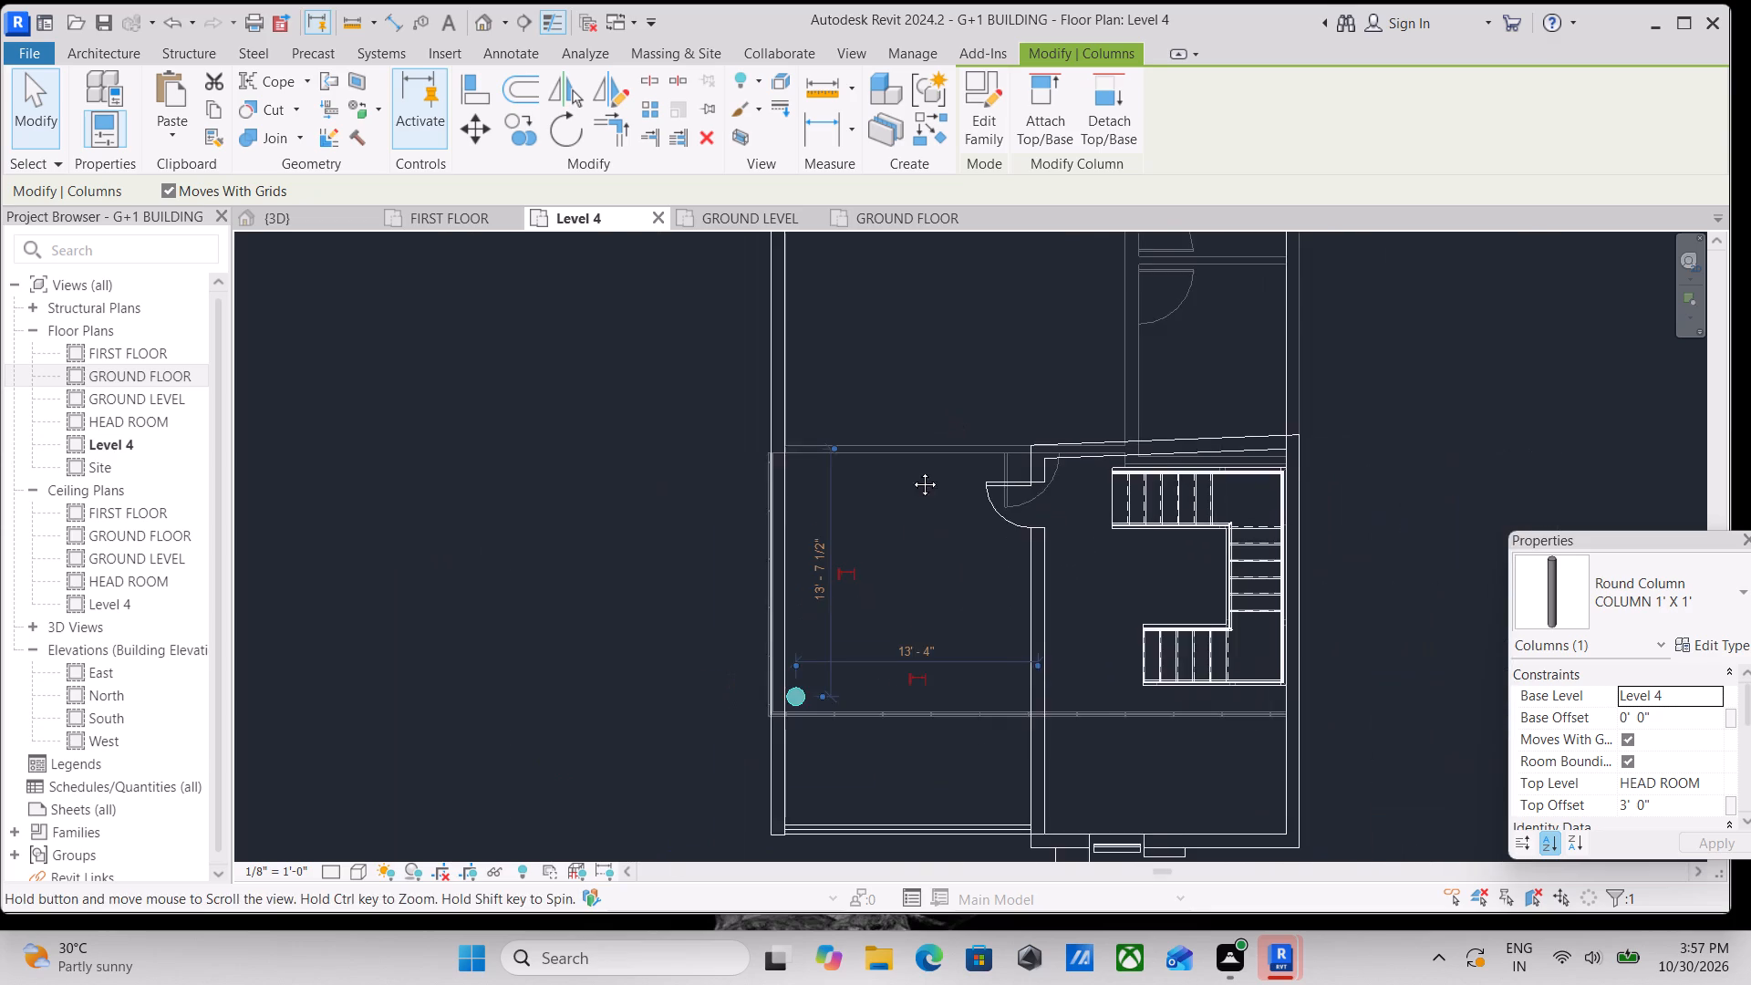
middle_drag(911, 471, 933, 422)
scroll(863, 537, up, 2)
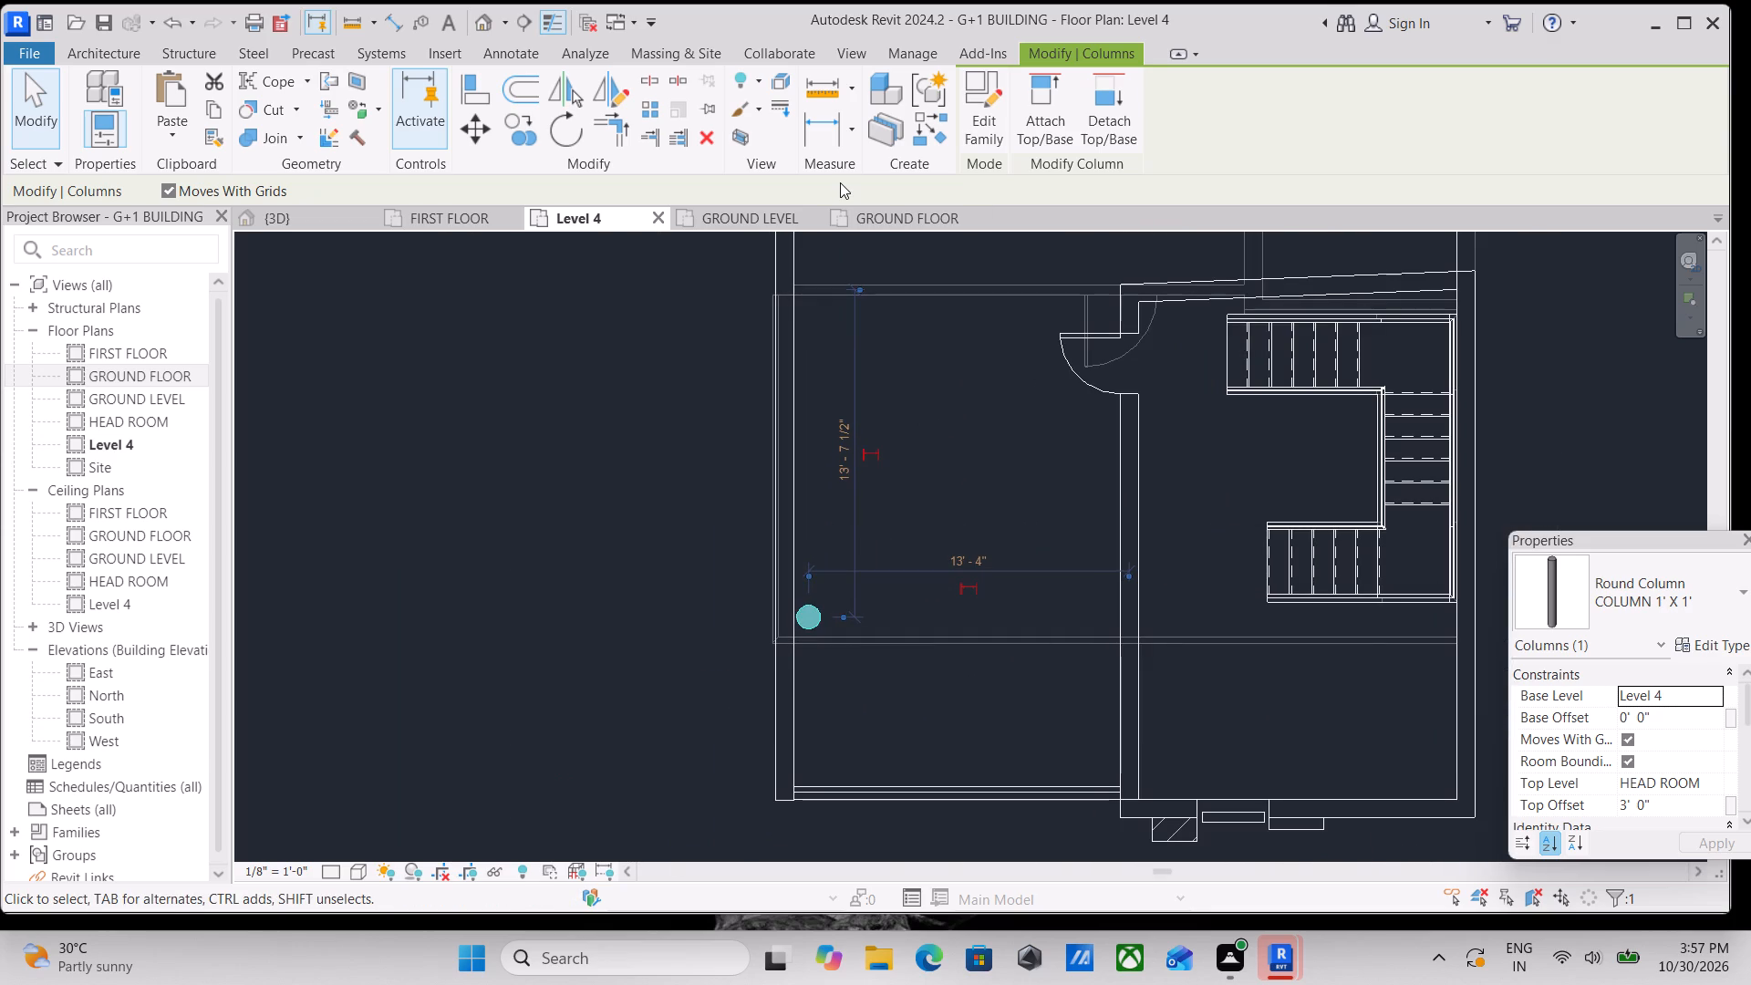
key(c)
key(s)
scroll(825, 638, up, 4)
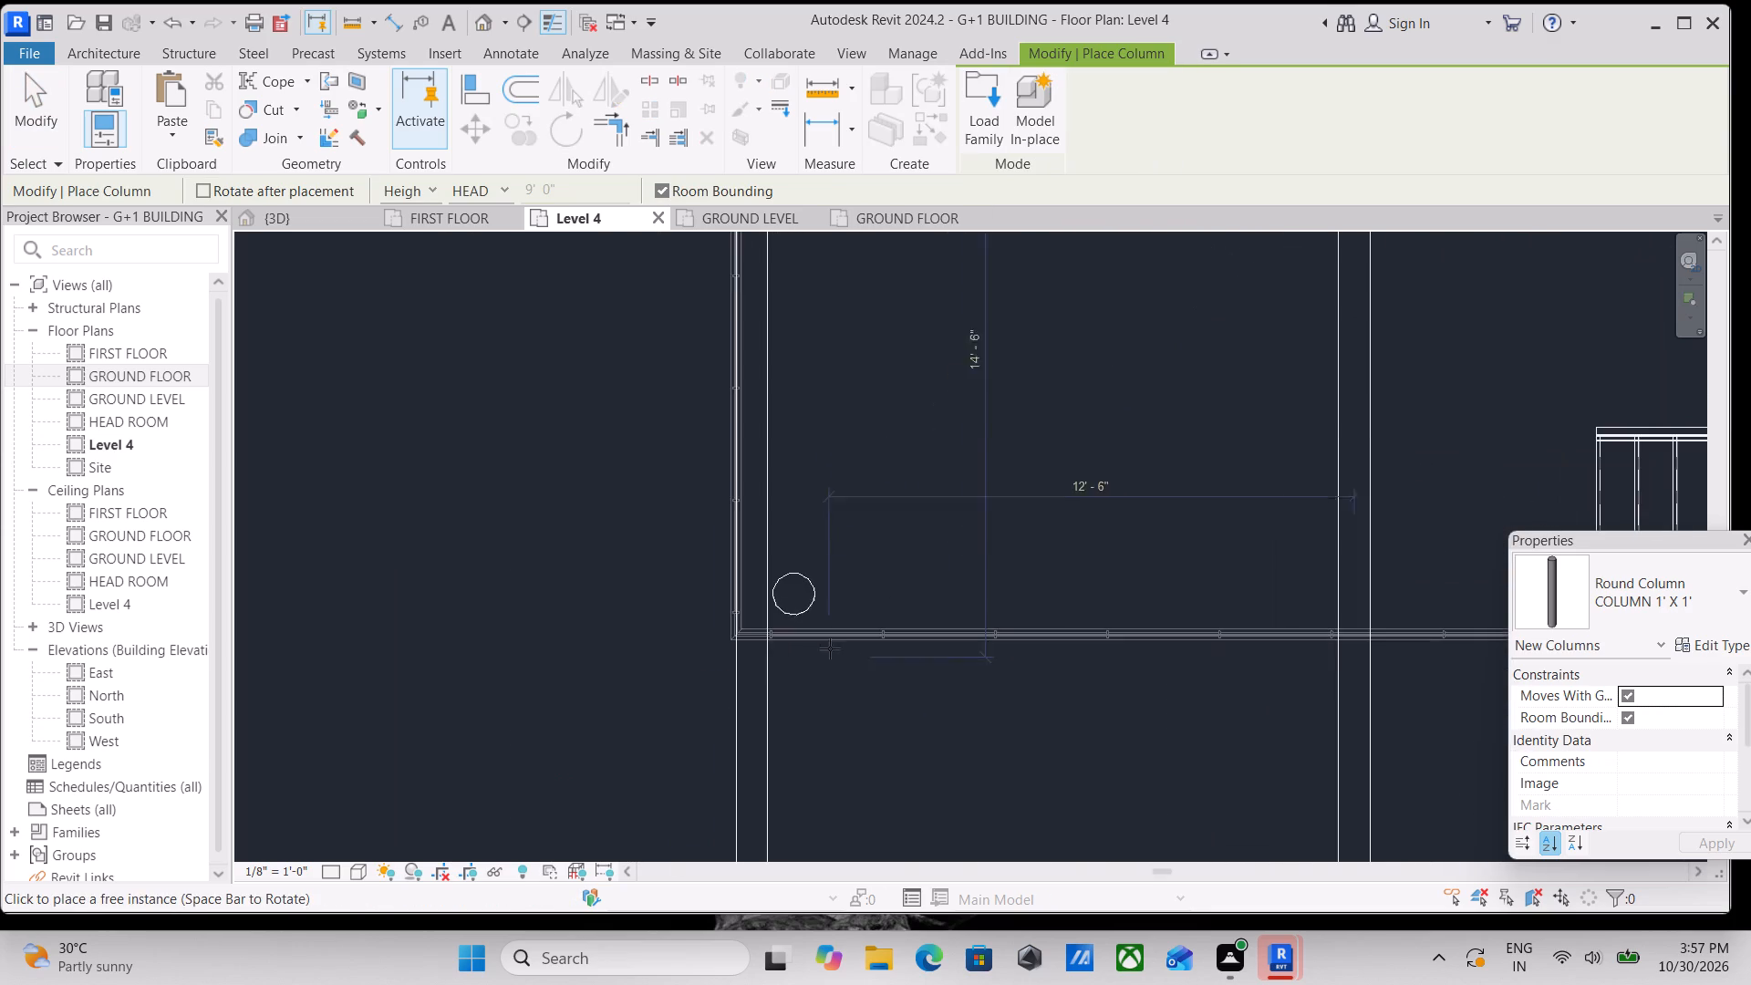
click(791, 603)
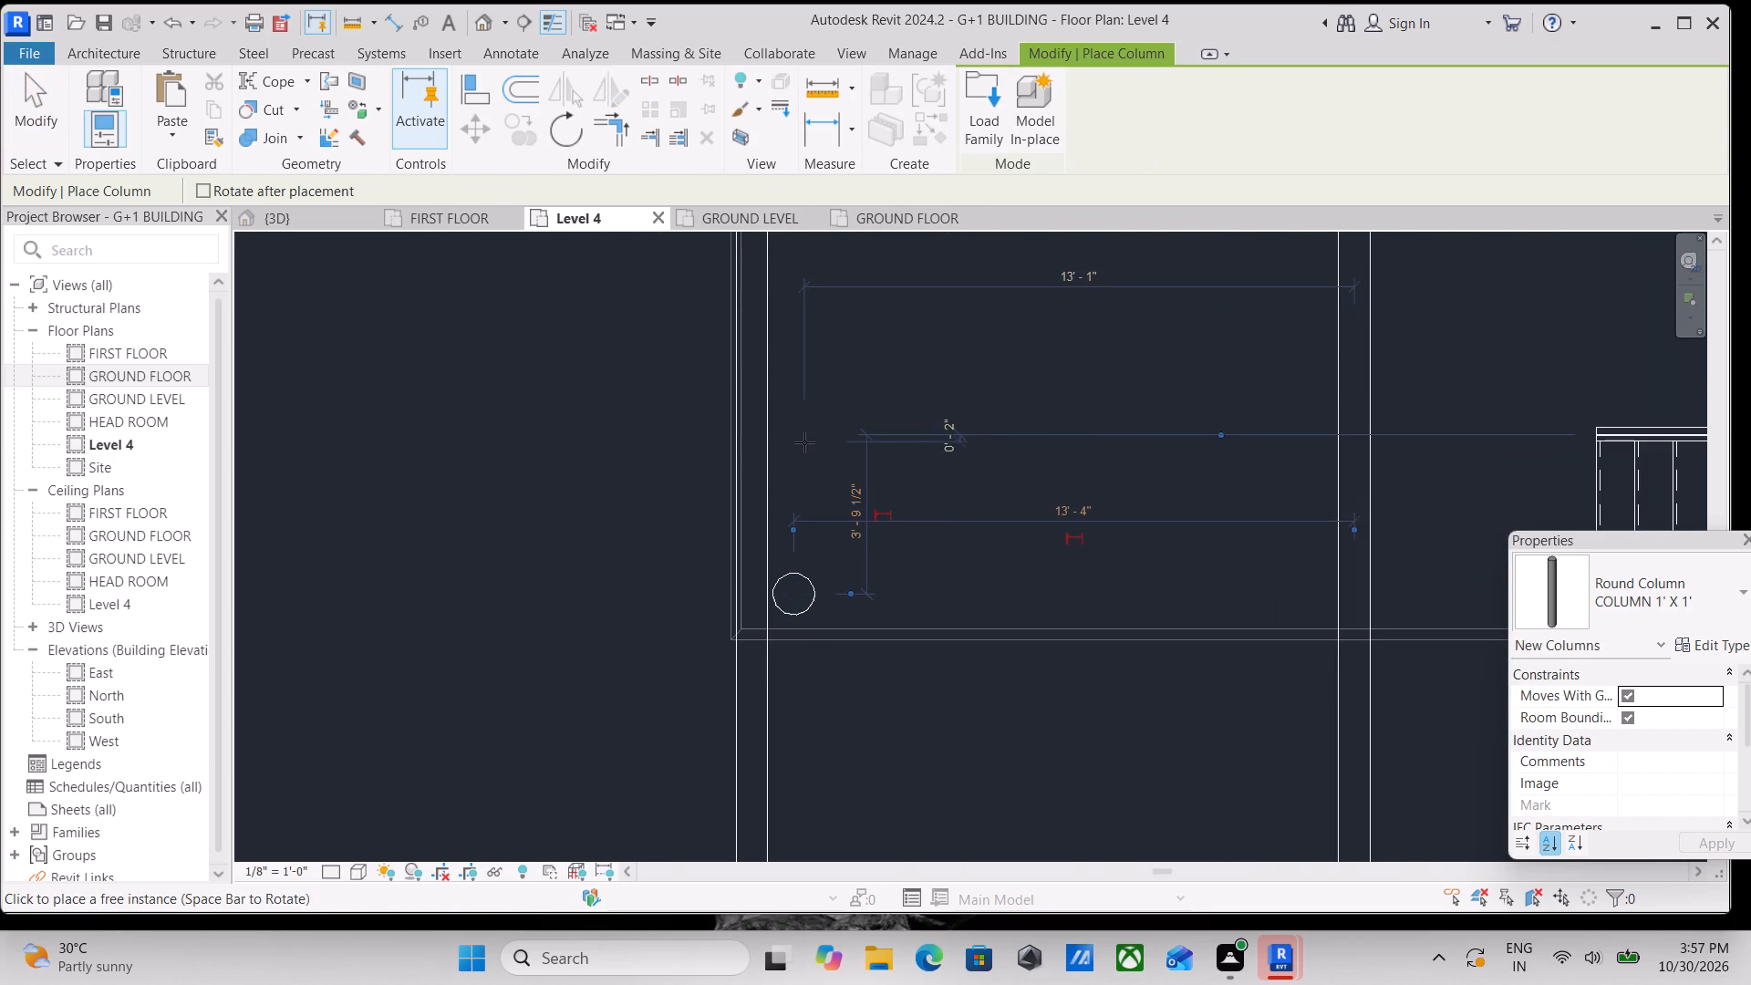
middle_drag(800, 429, 813, 584)
scroll(808, 471, down, 4)
middle_drag(808, 471, 813, 528)
click(817, 480)
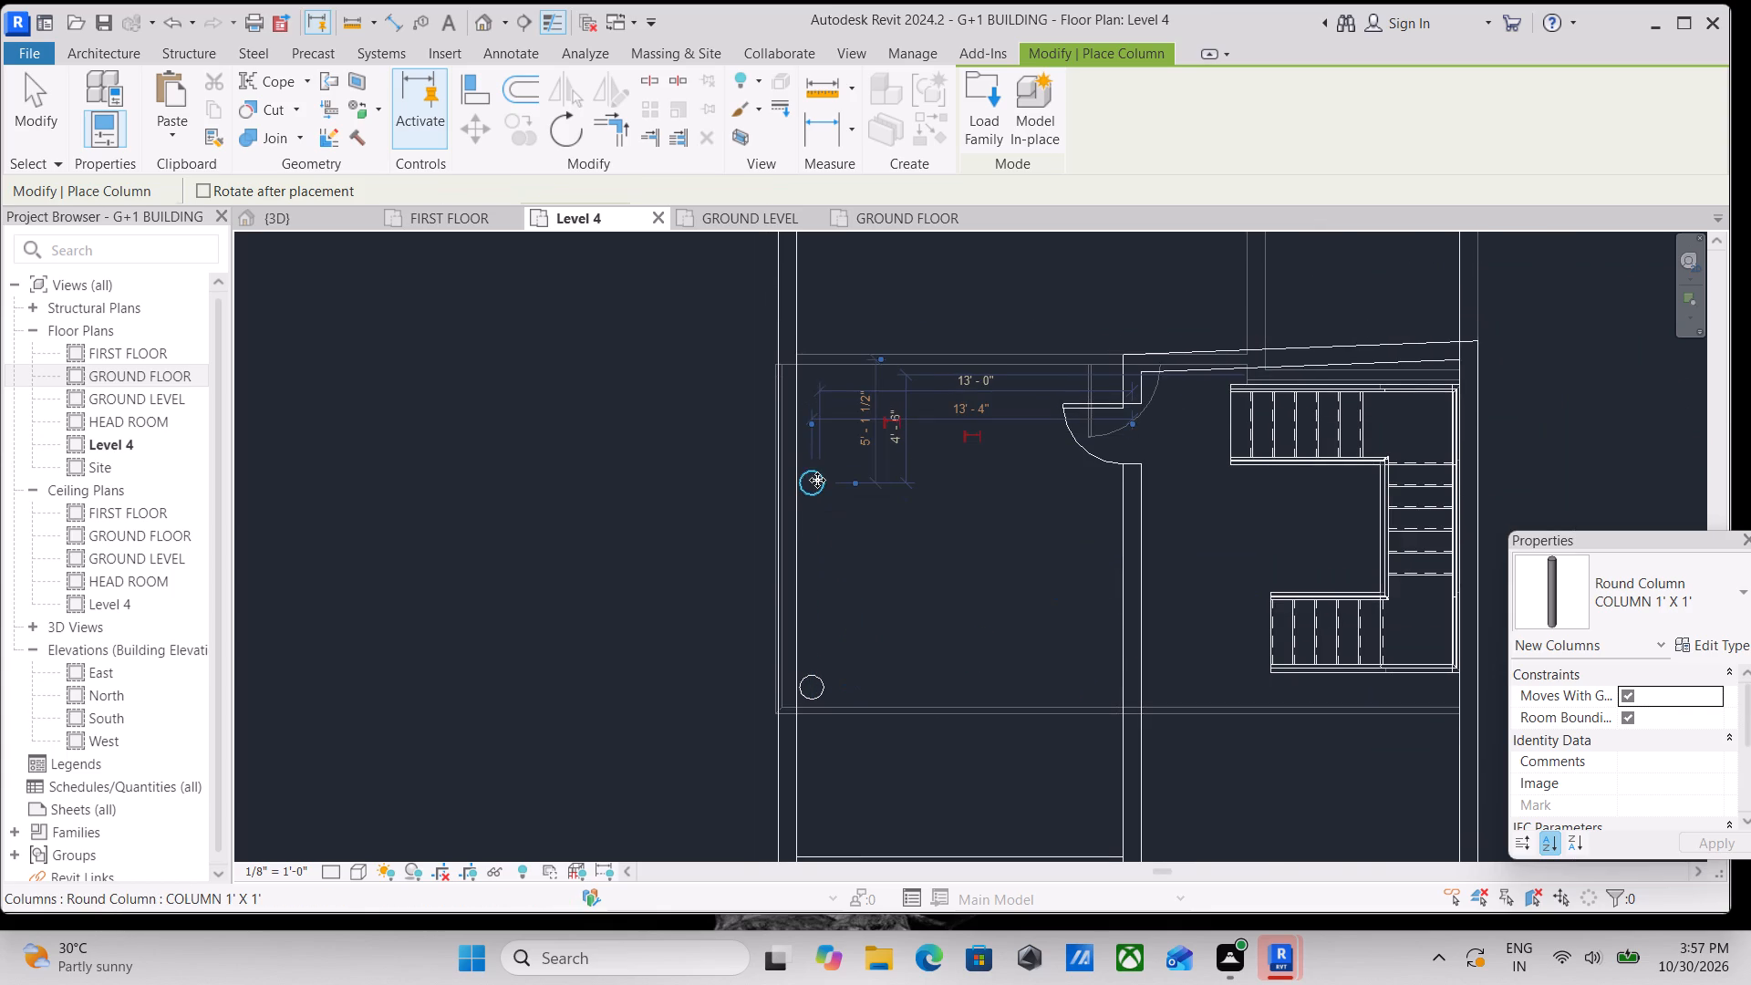
click(805, 360)
key(Escape)
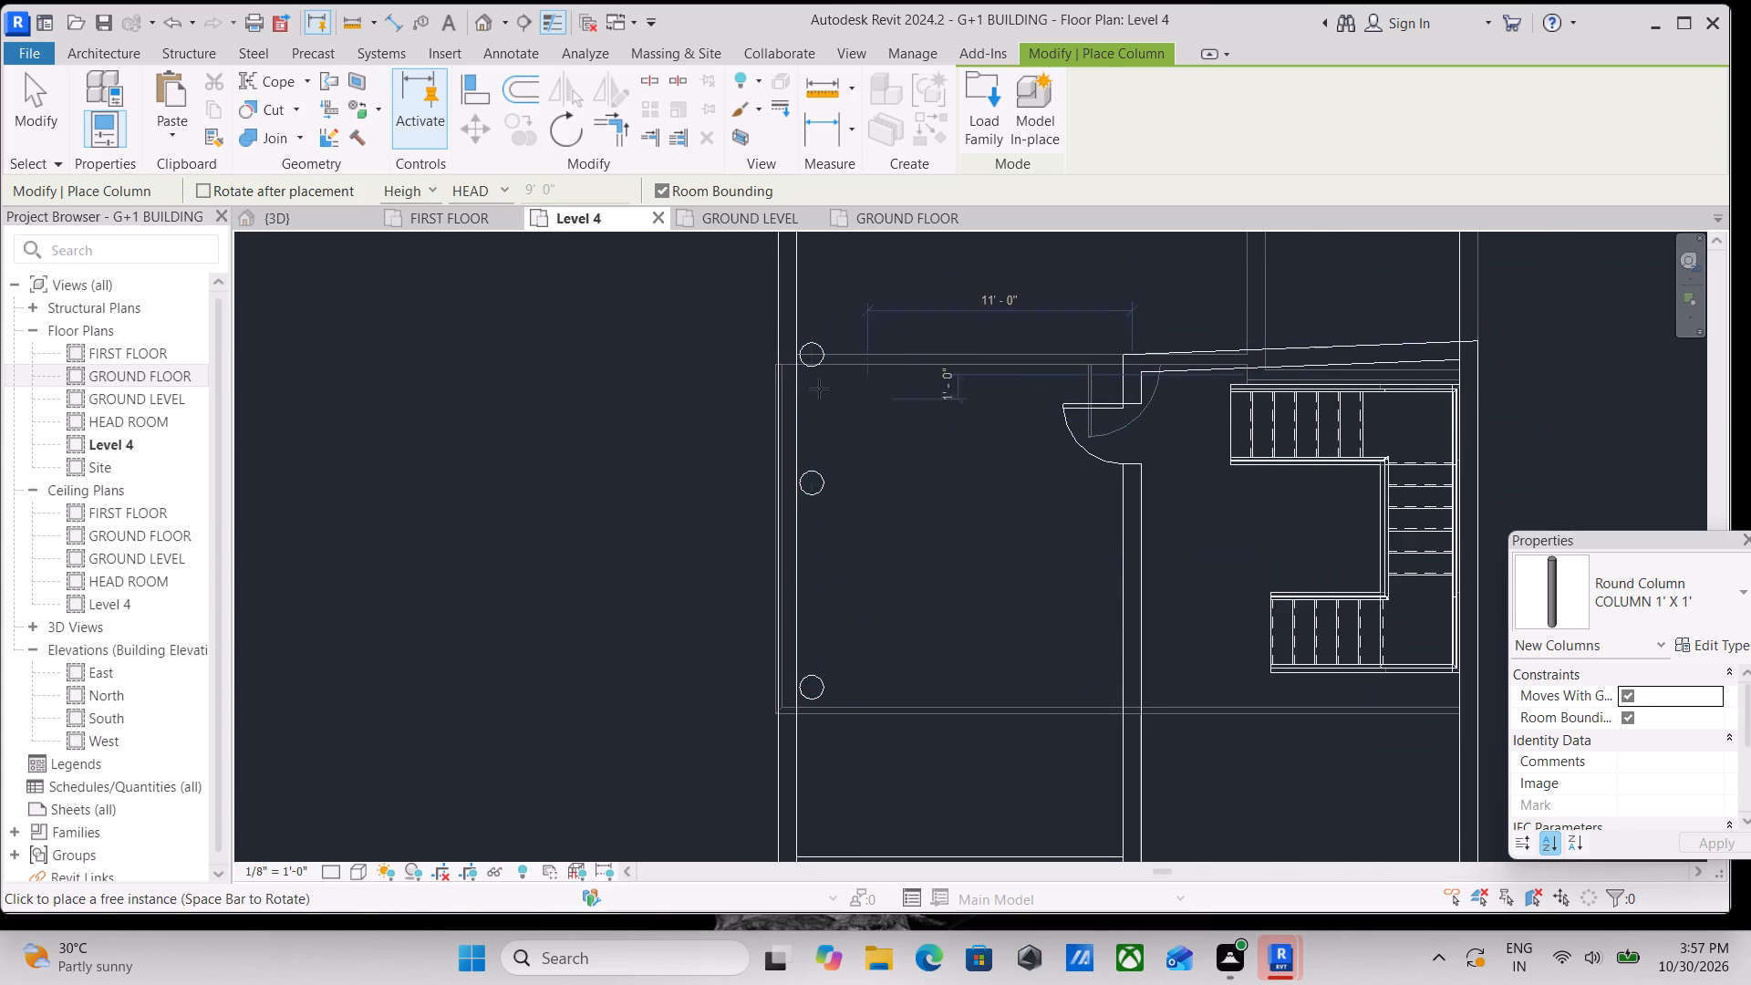
key(Escape)
key(Escape)
Delete the slanted 9" outer wall behind the staircase on Level 4.
click(1433, 347)
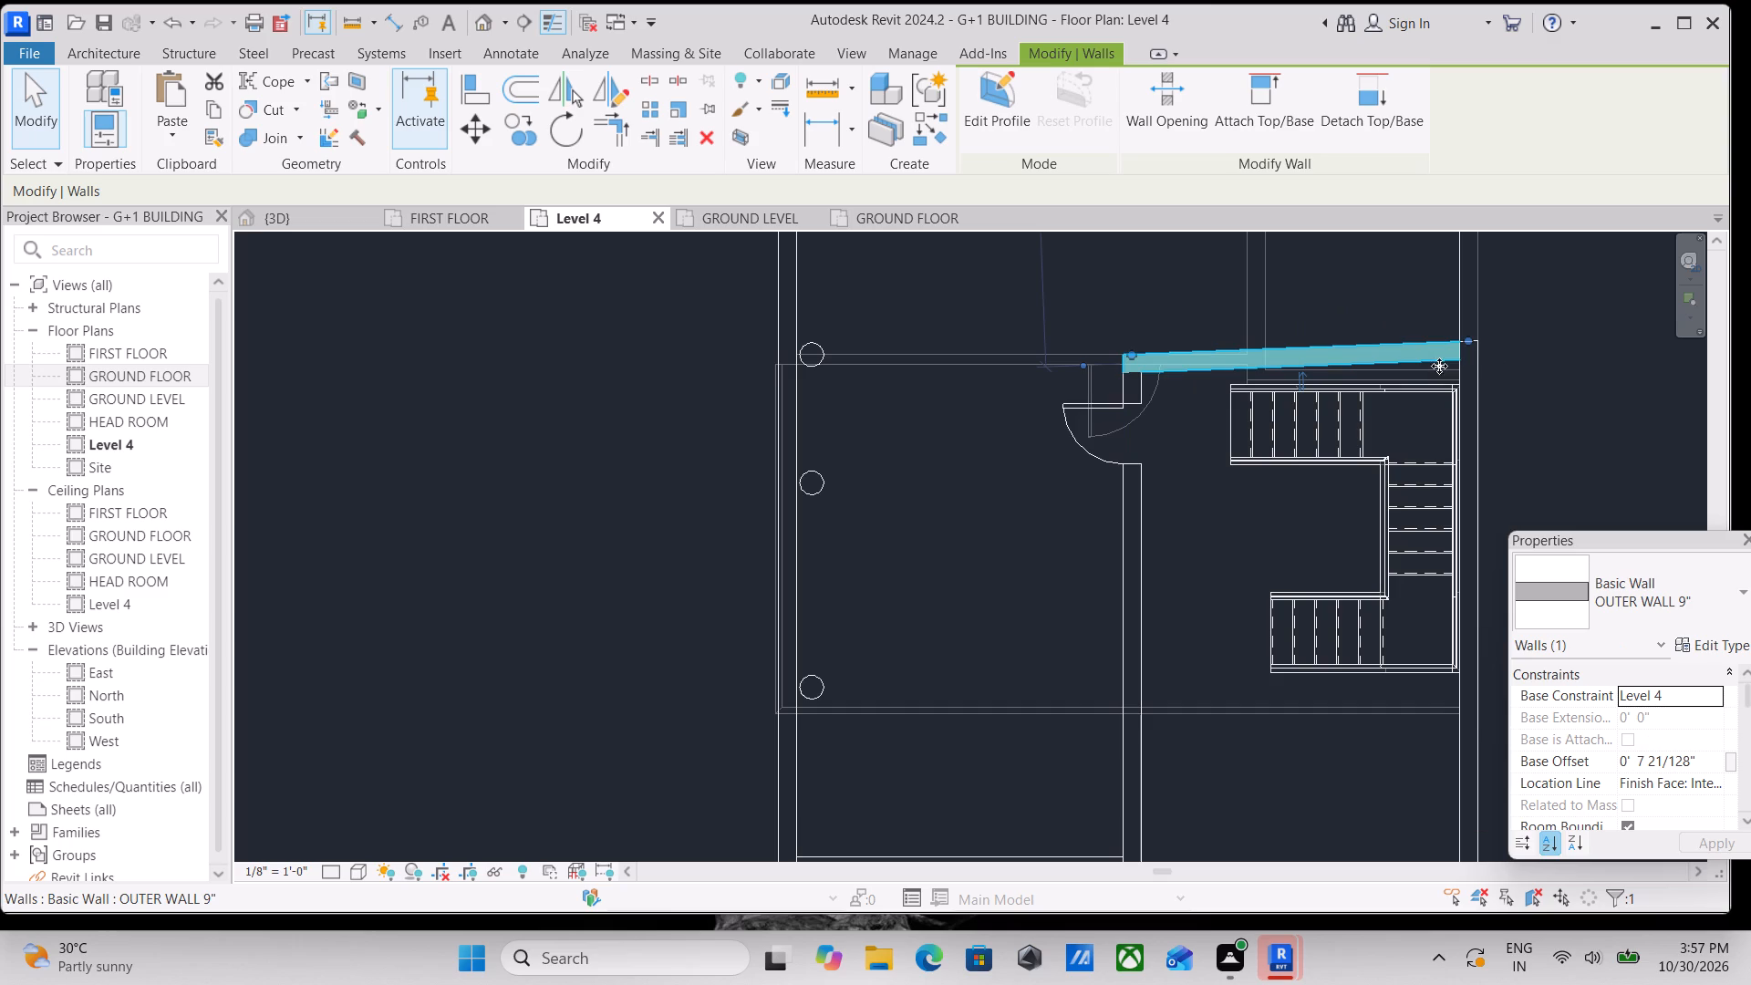
right_click(1389, 354)
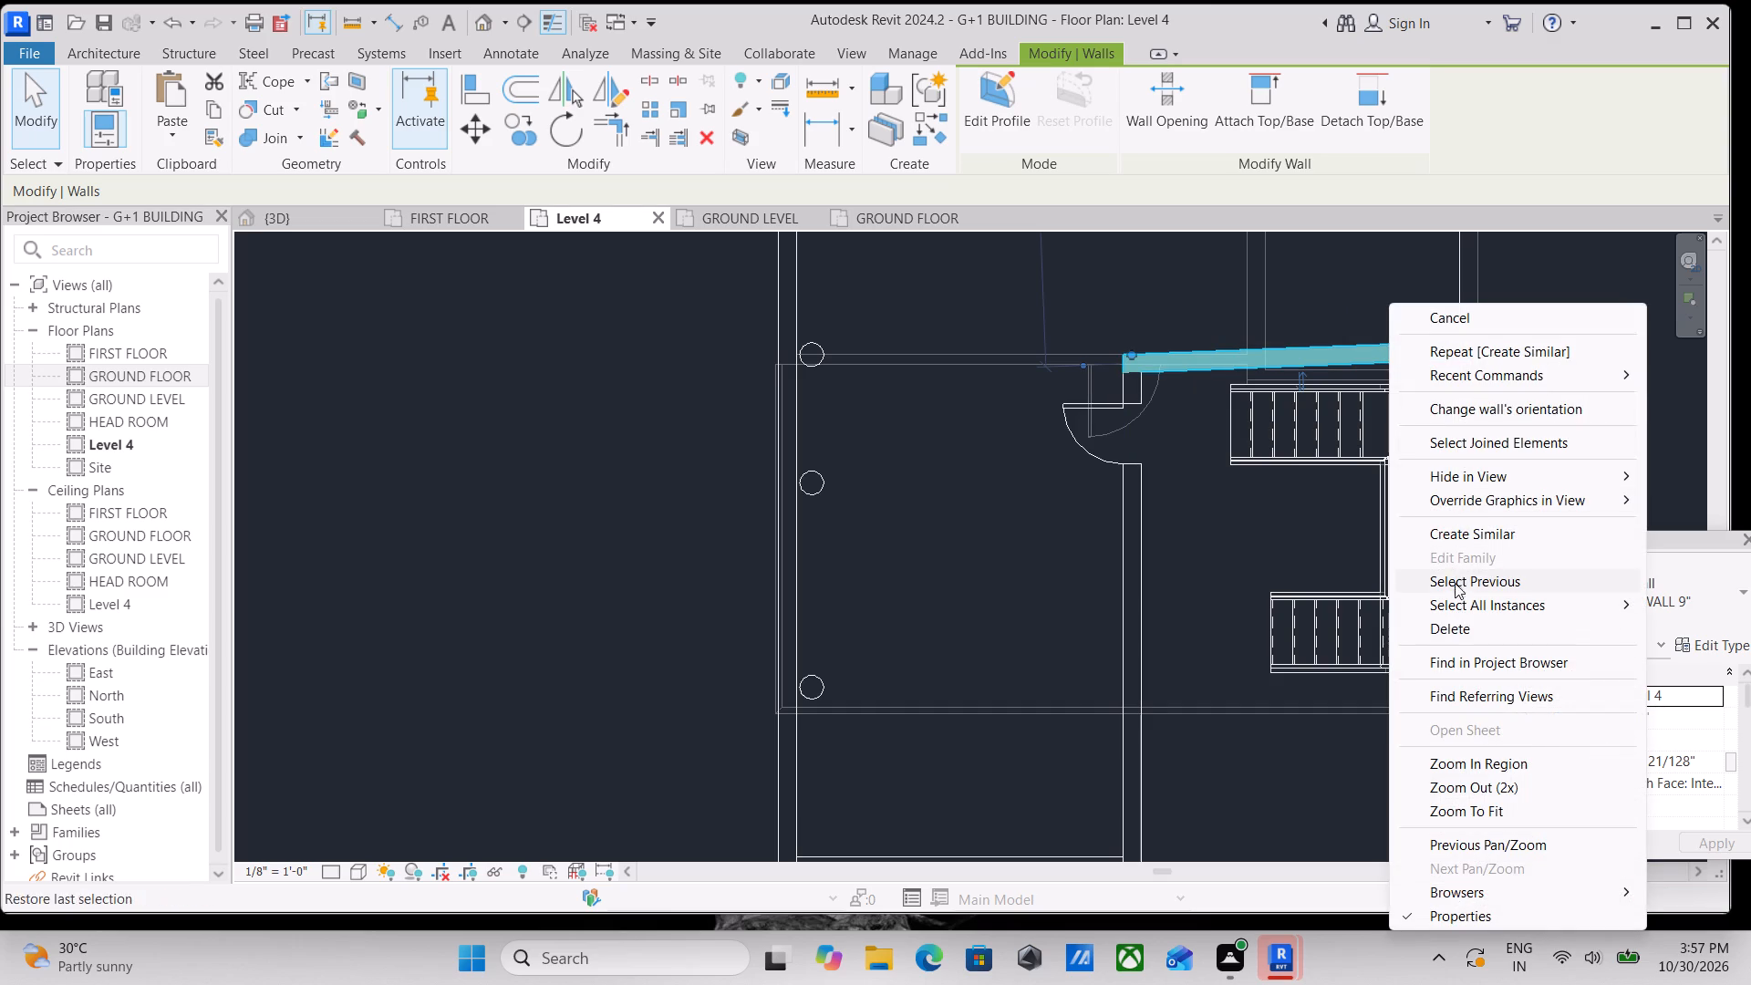
click(1456, 632)
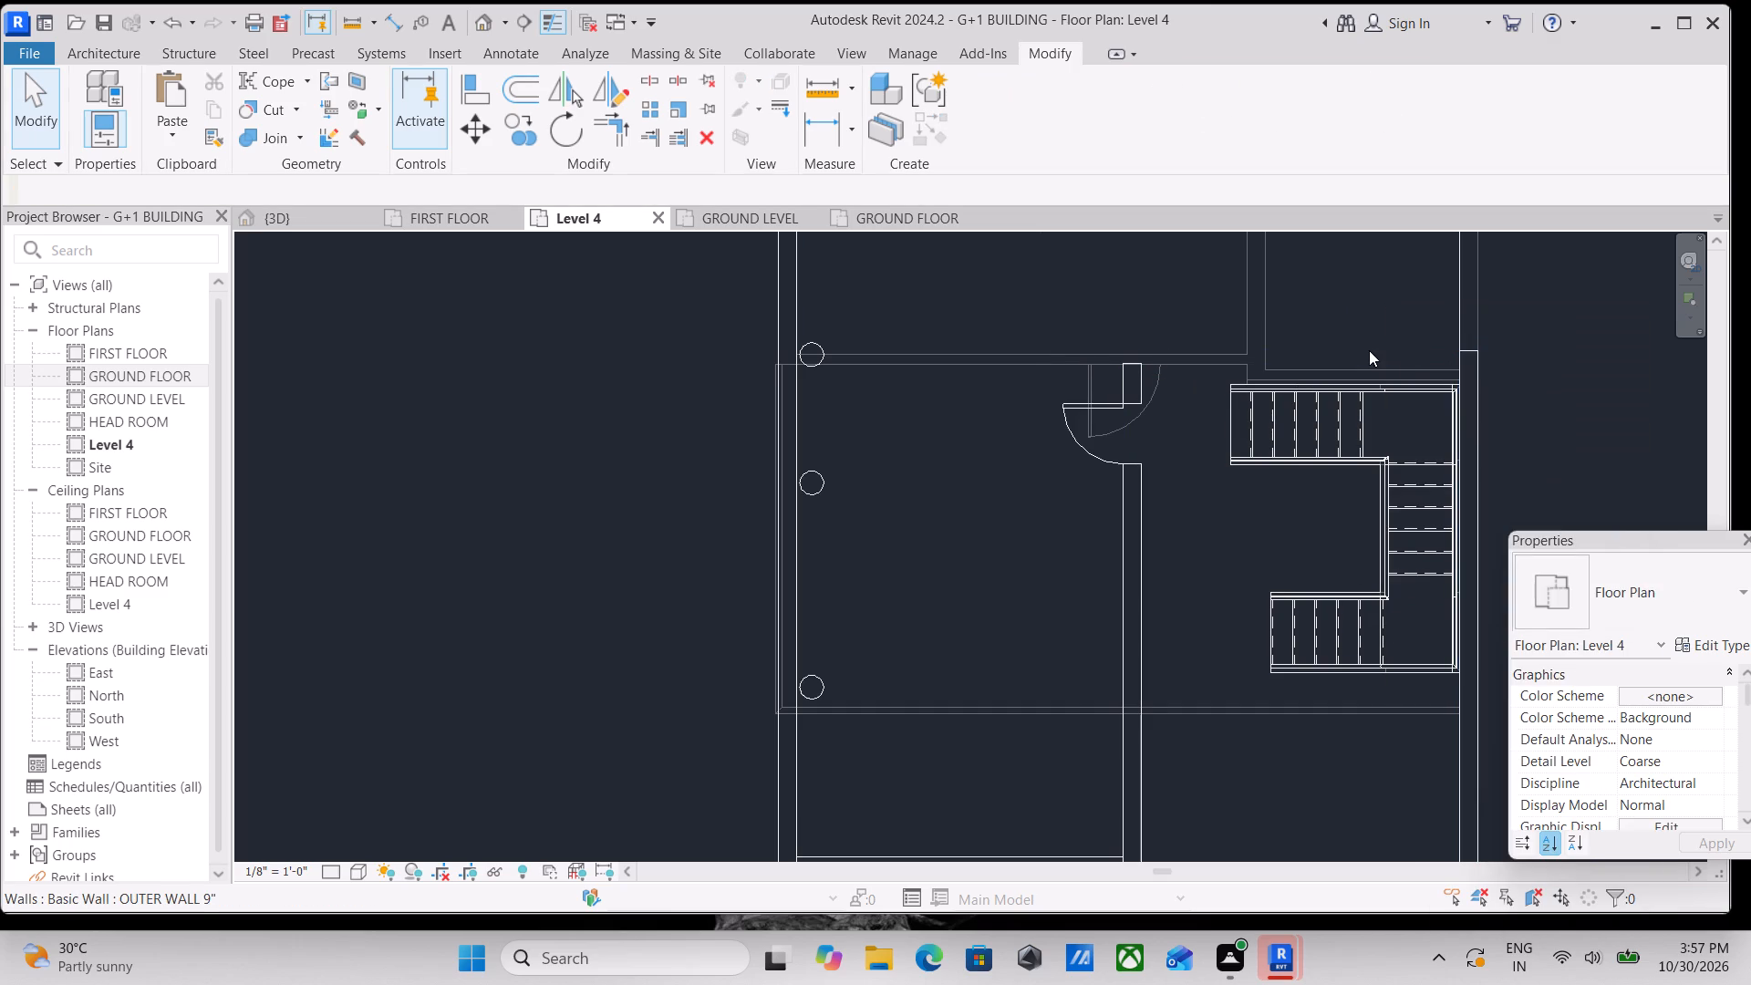
Draw a straight OUTER WALL 9" behind the staircase from Level 4 up to HEAD ROOM, using the Finish Face: Interior location line.
text(wa)
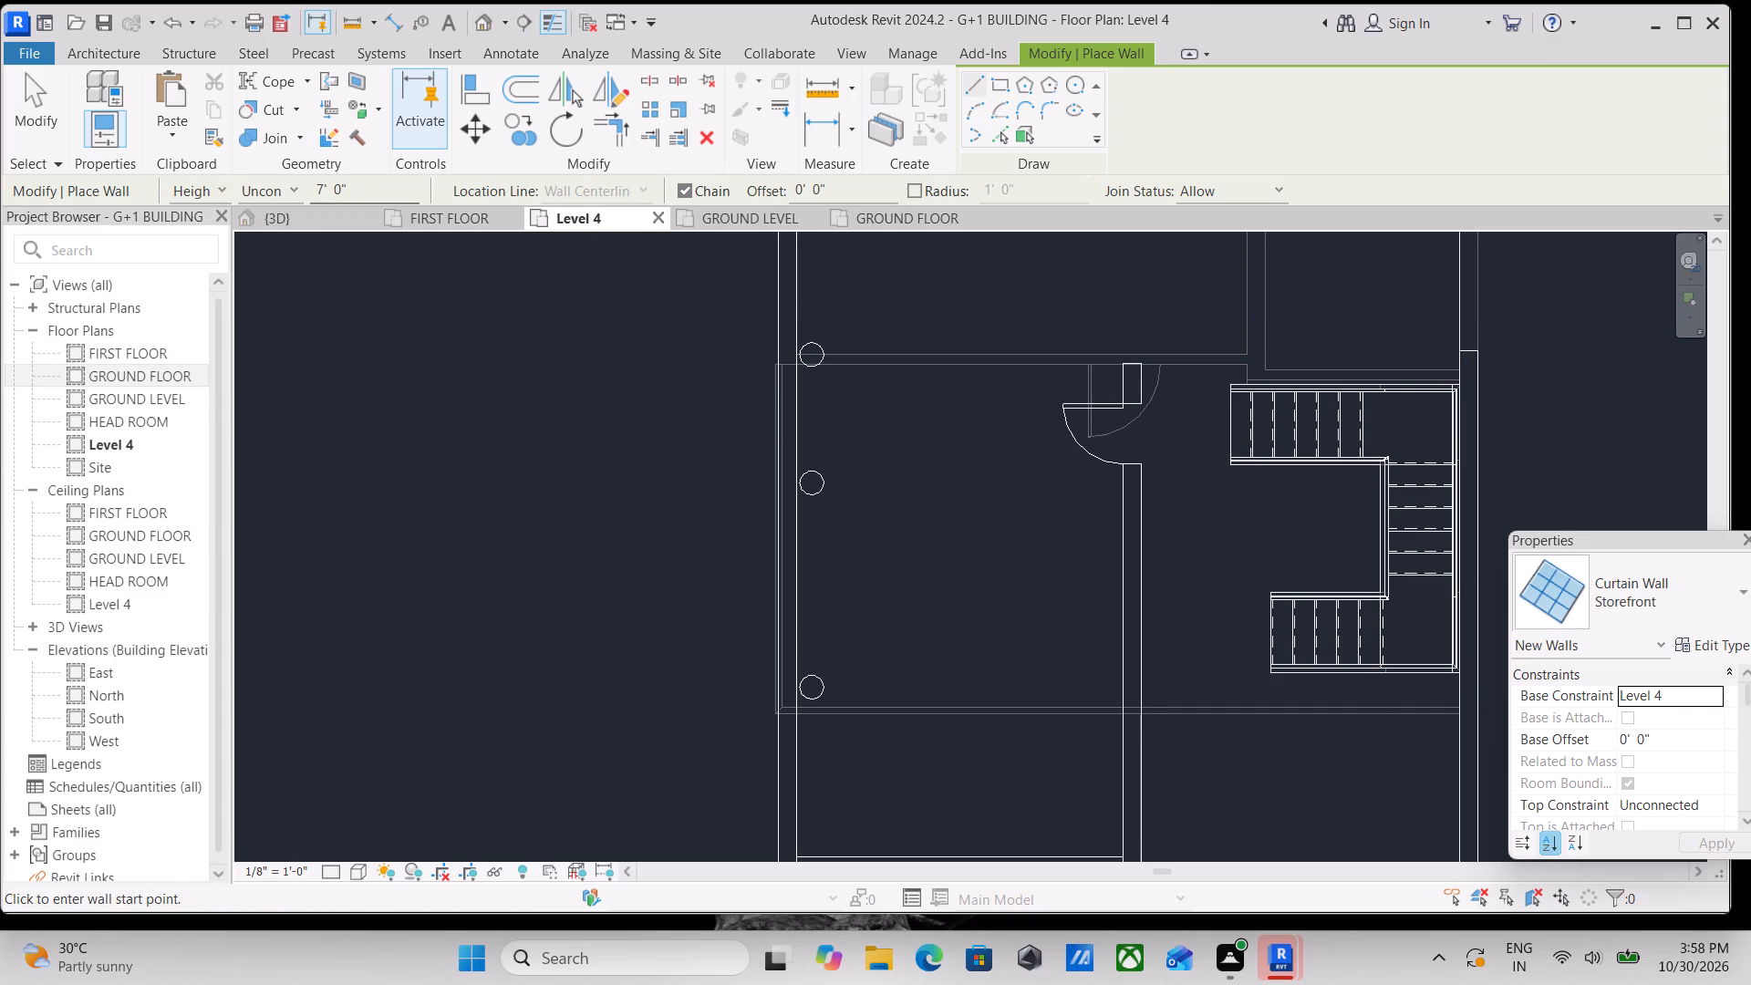
click(290, 185)
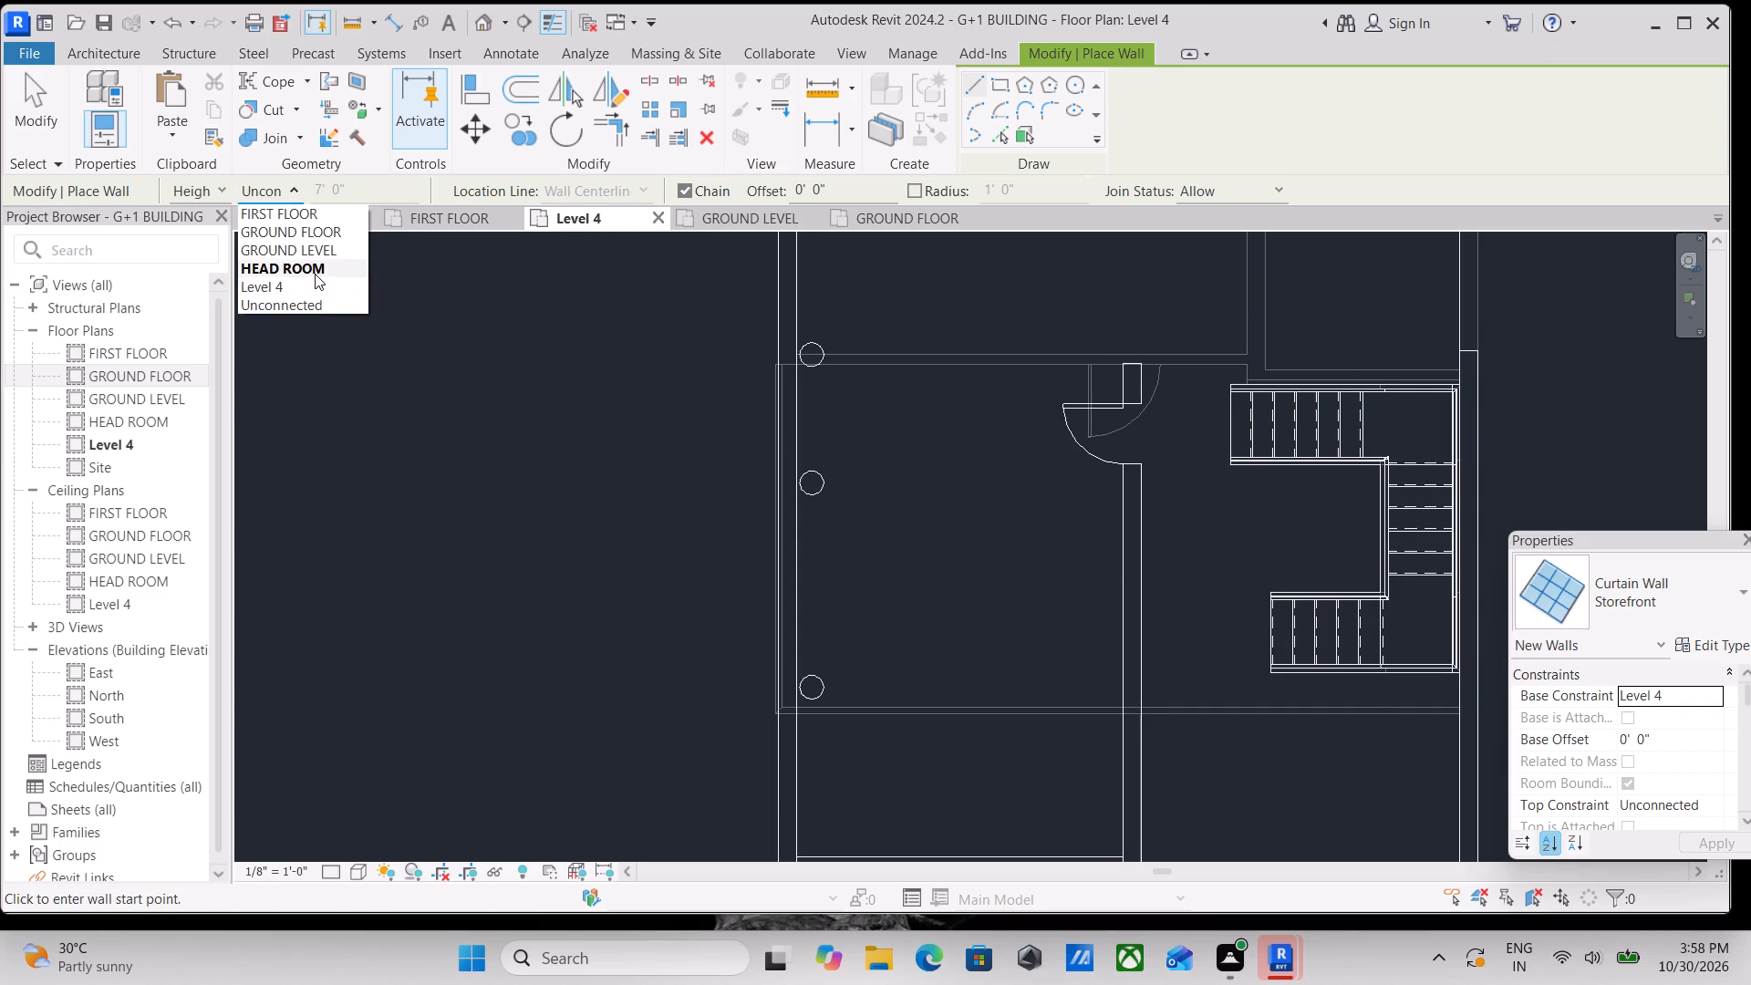
click(315, 274)
scroll(1484, 361, up, 4)
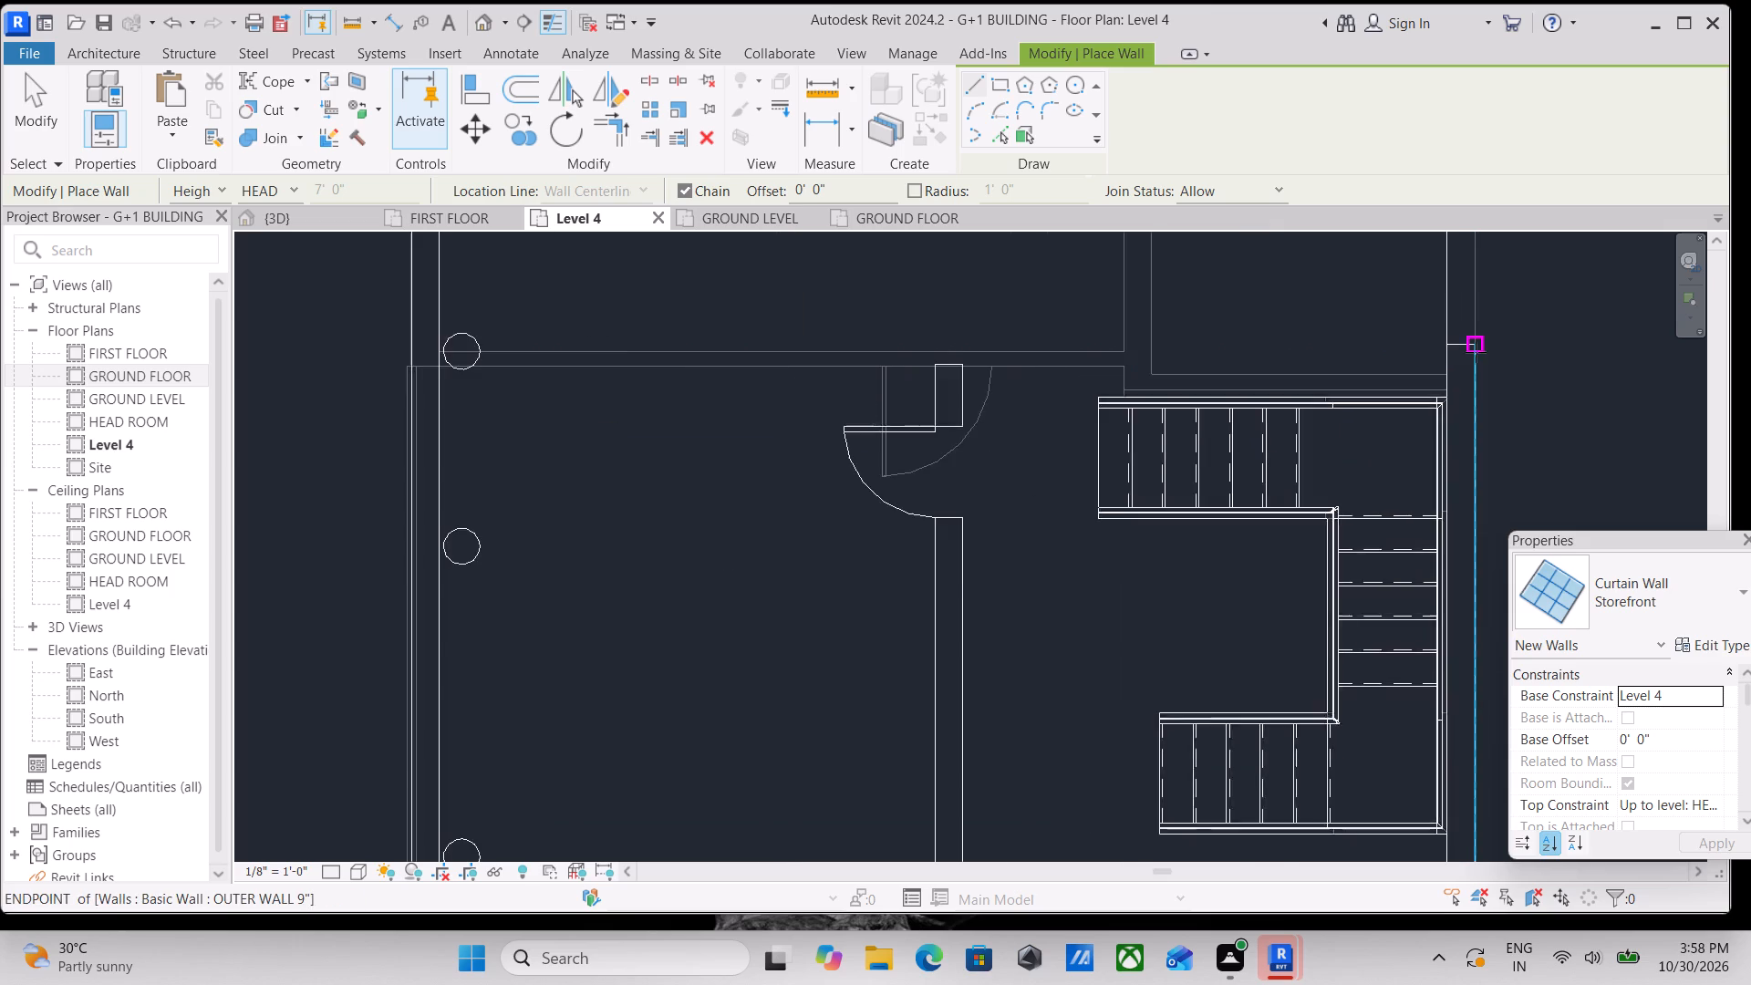
scroll(1476, 352, up, 1)
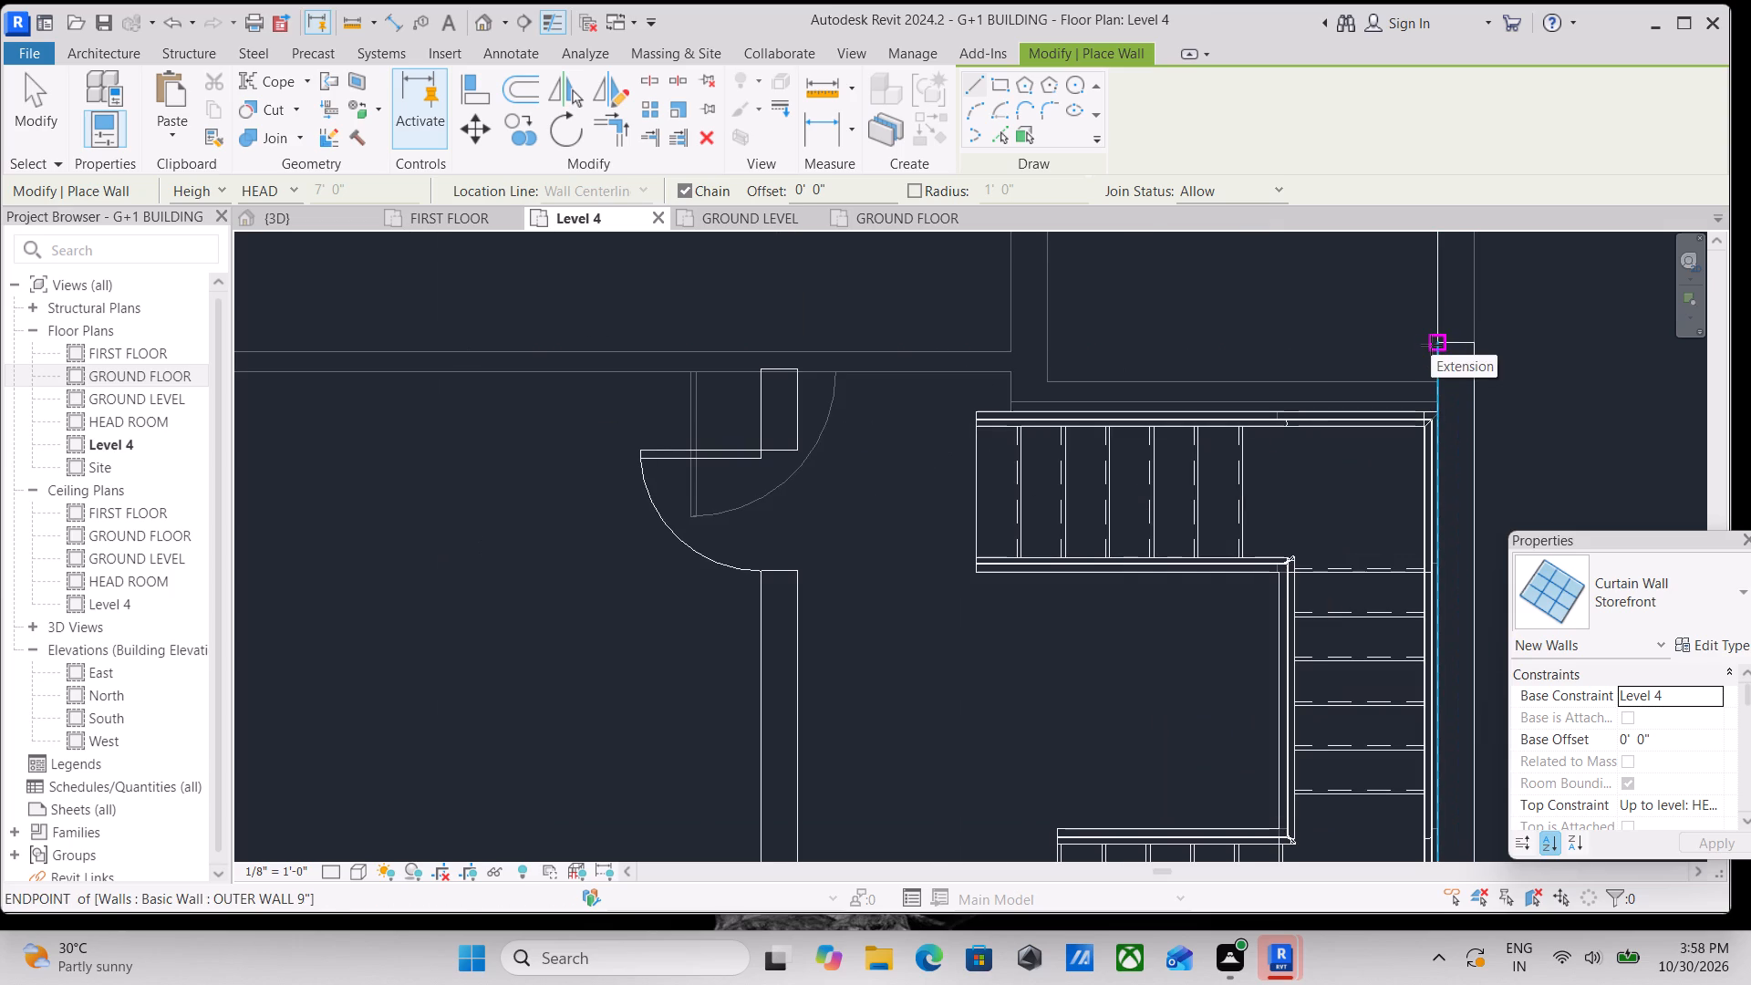
click(1431, 345)
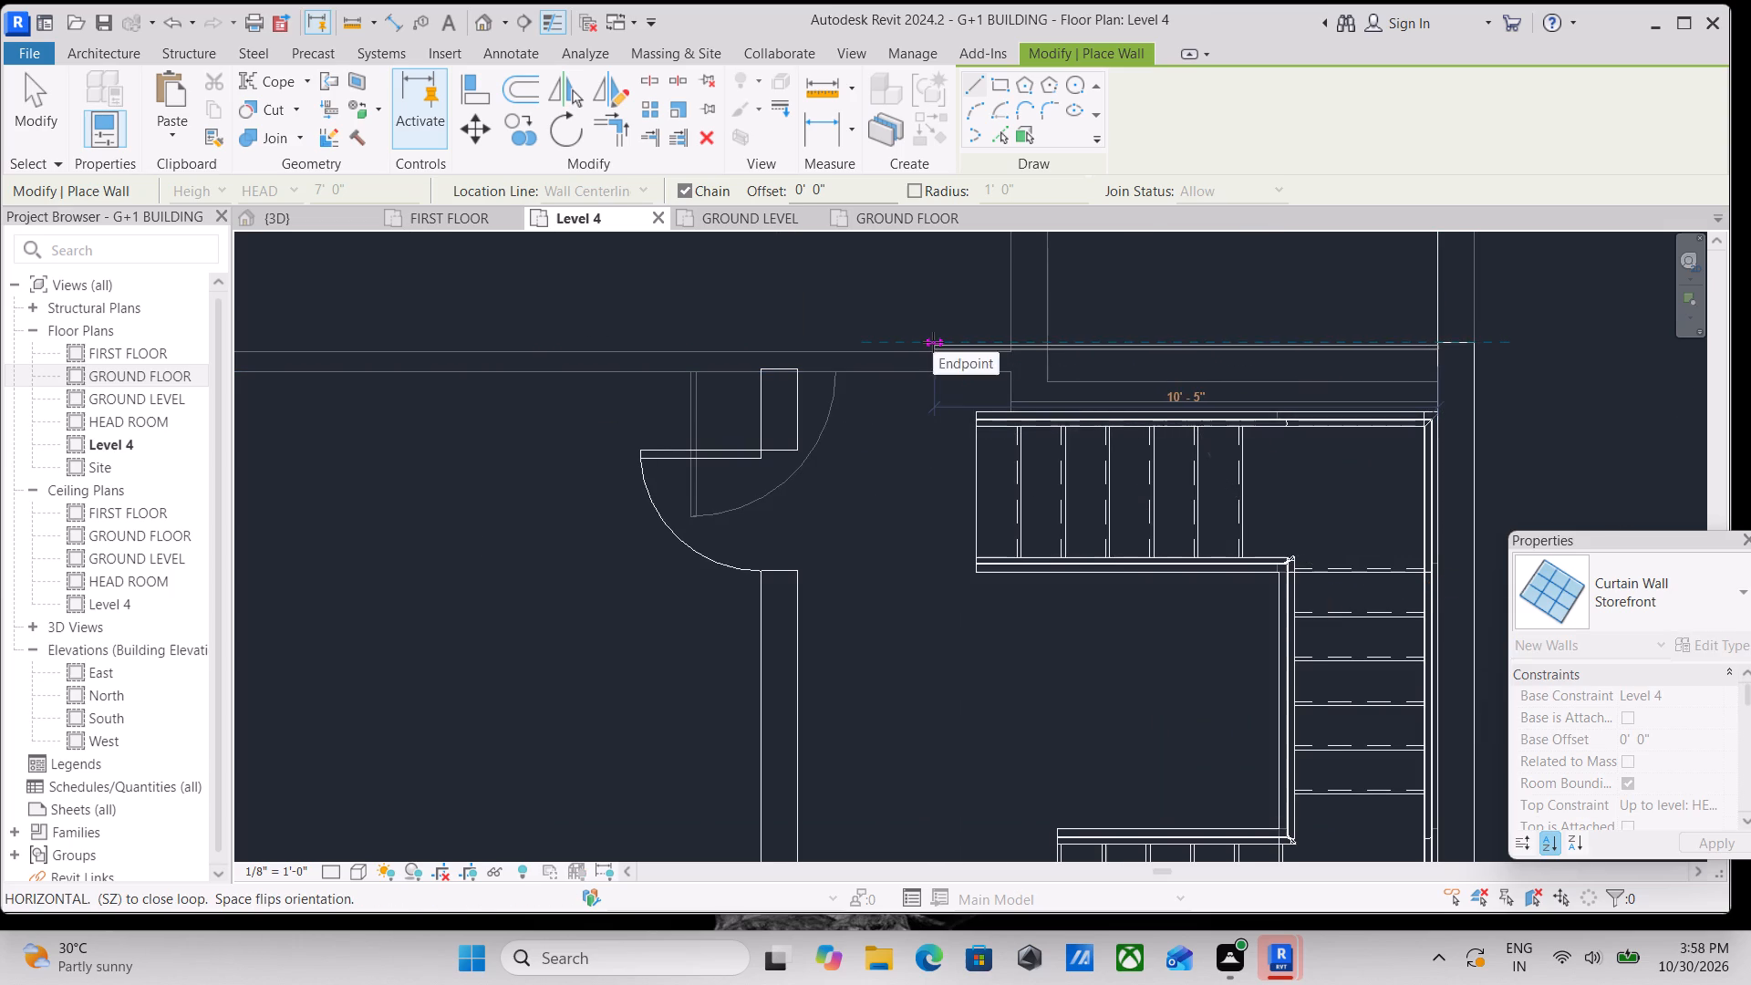
key(Escape)
click(1750, 607)
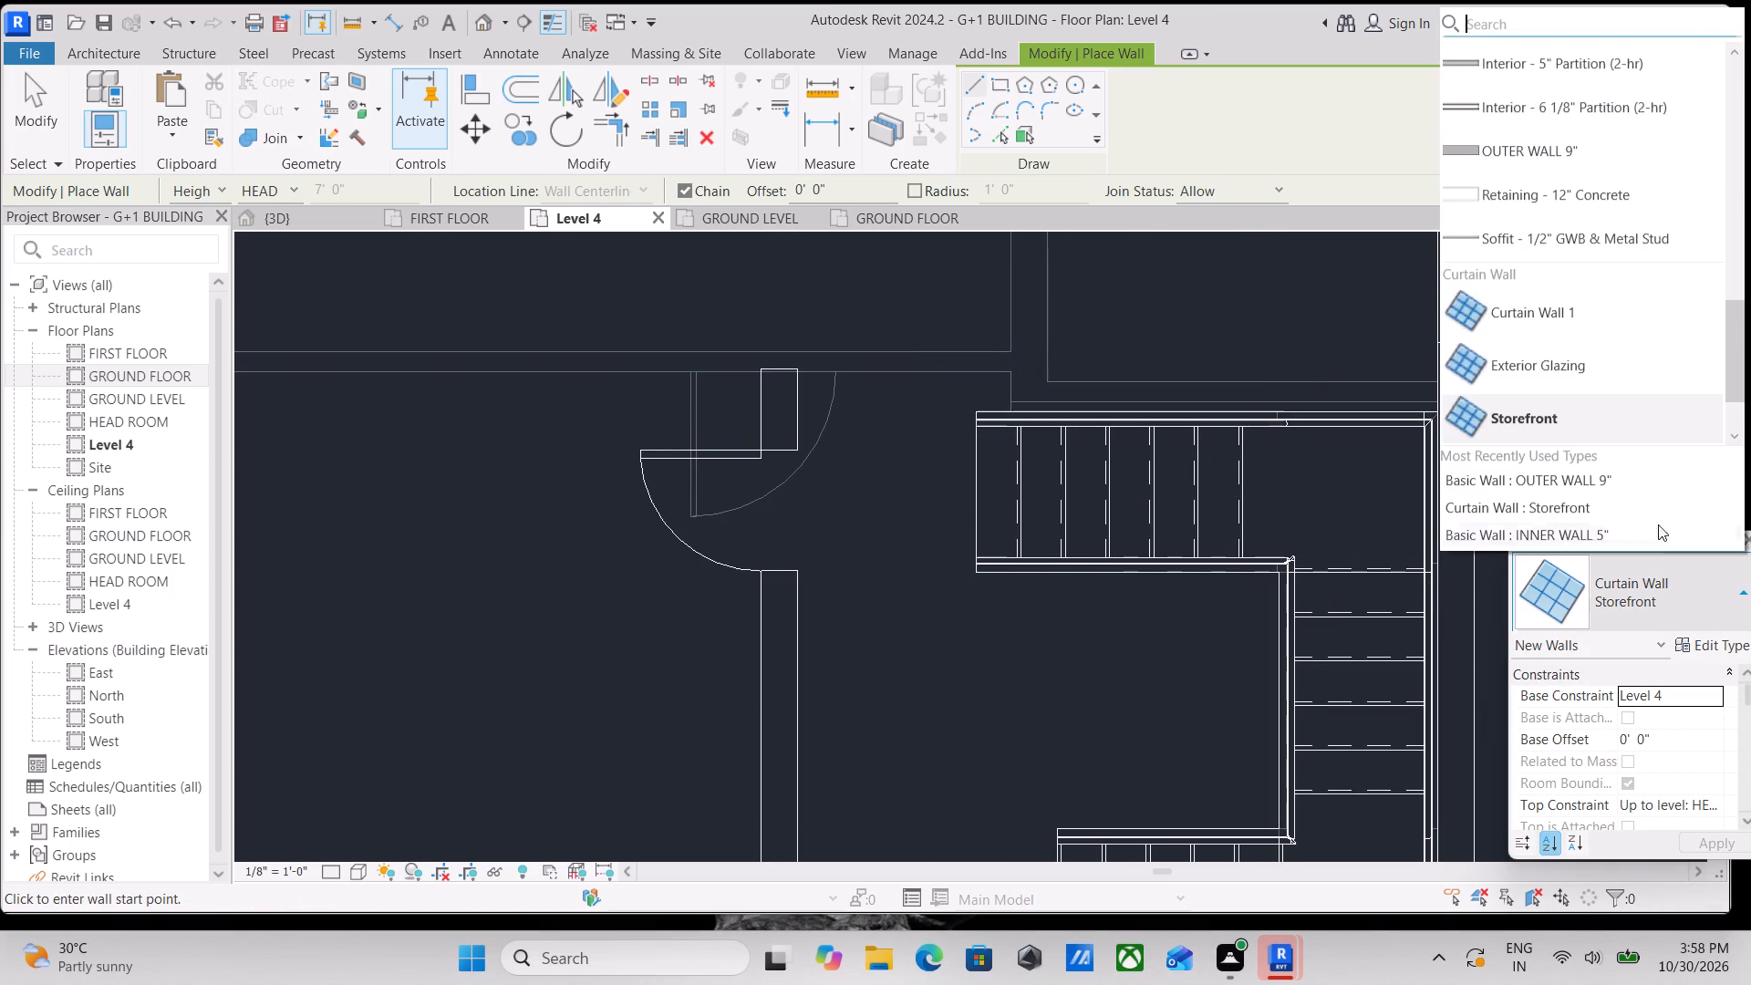
click(1511, 160)
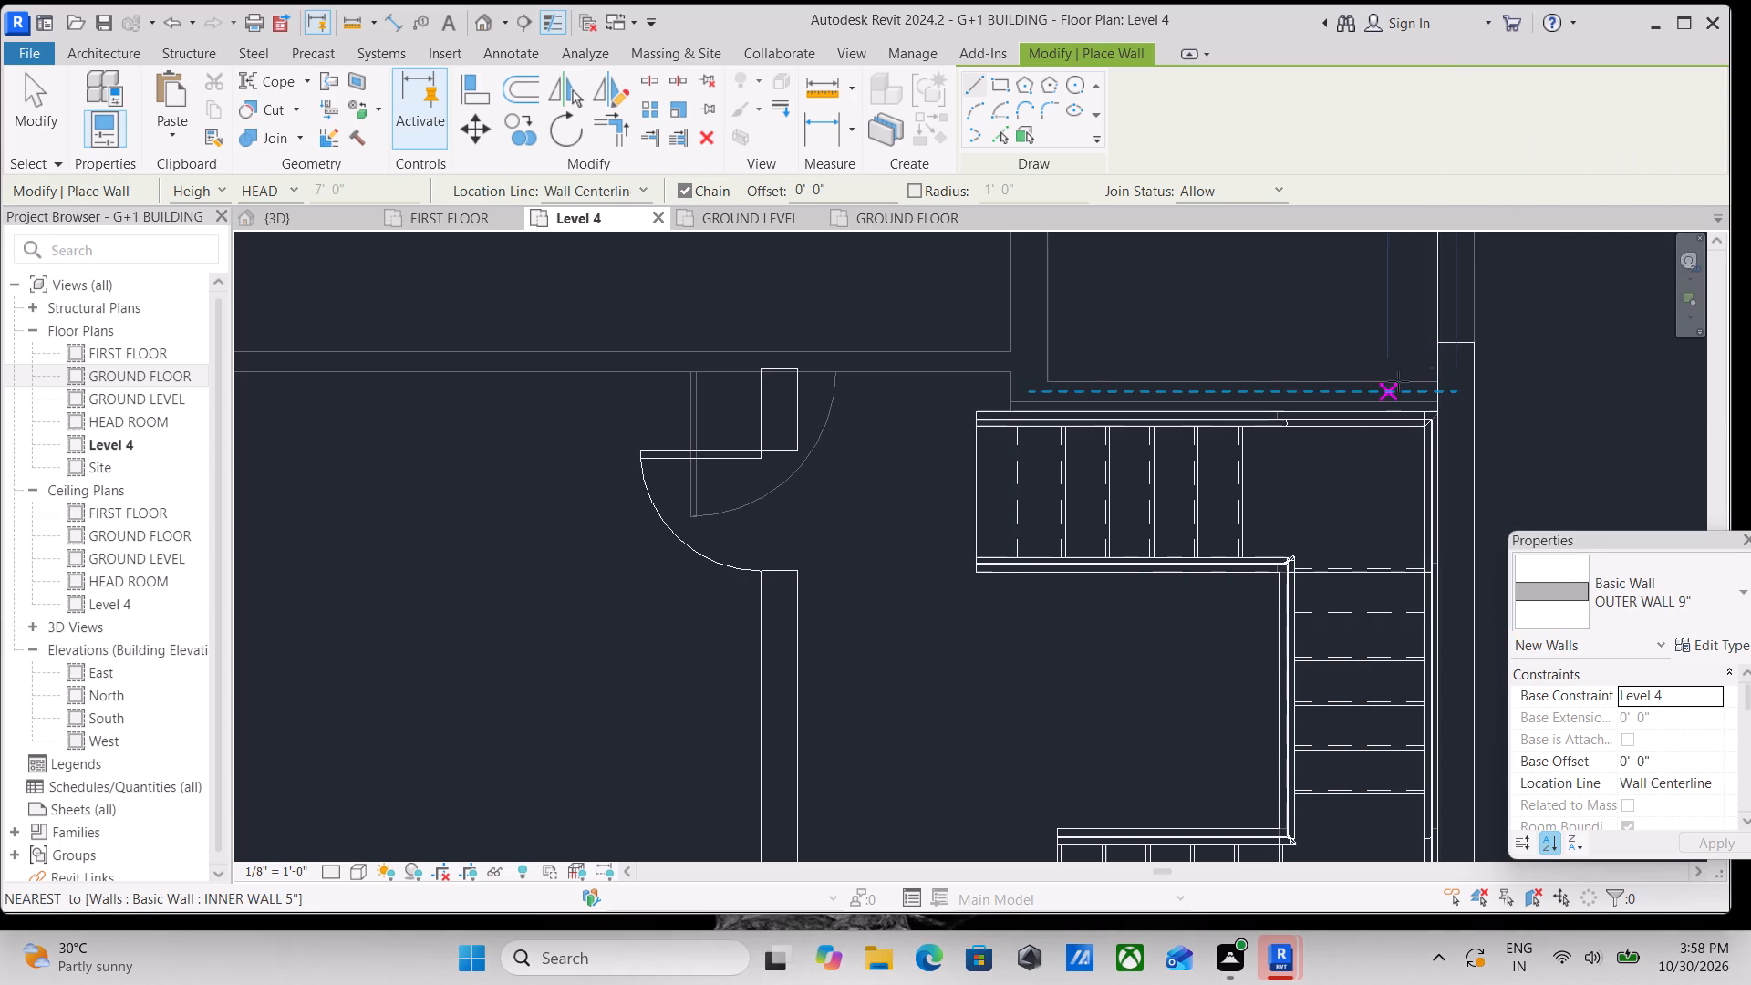
click(1432, 342)
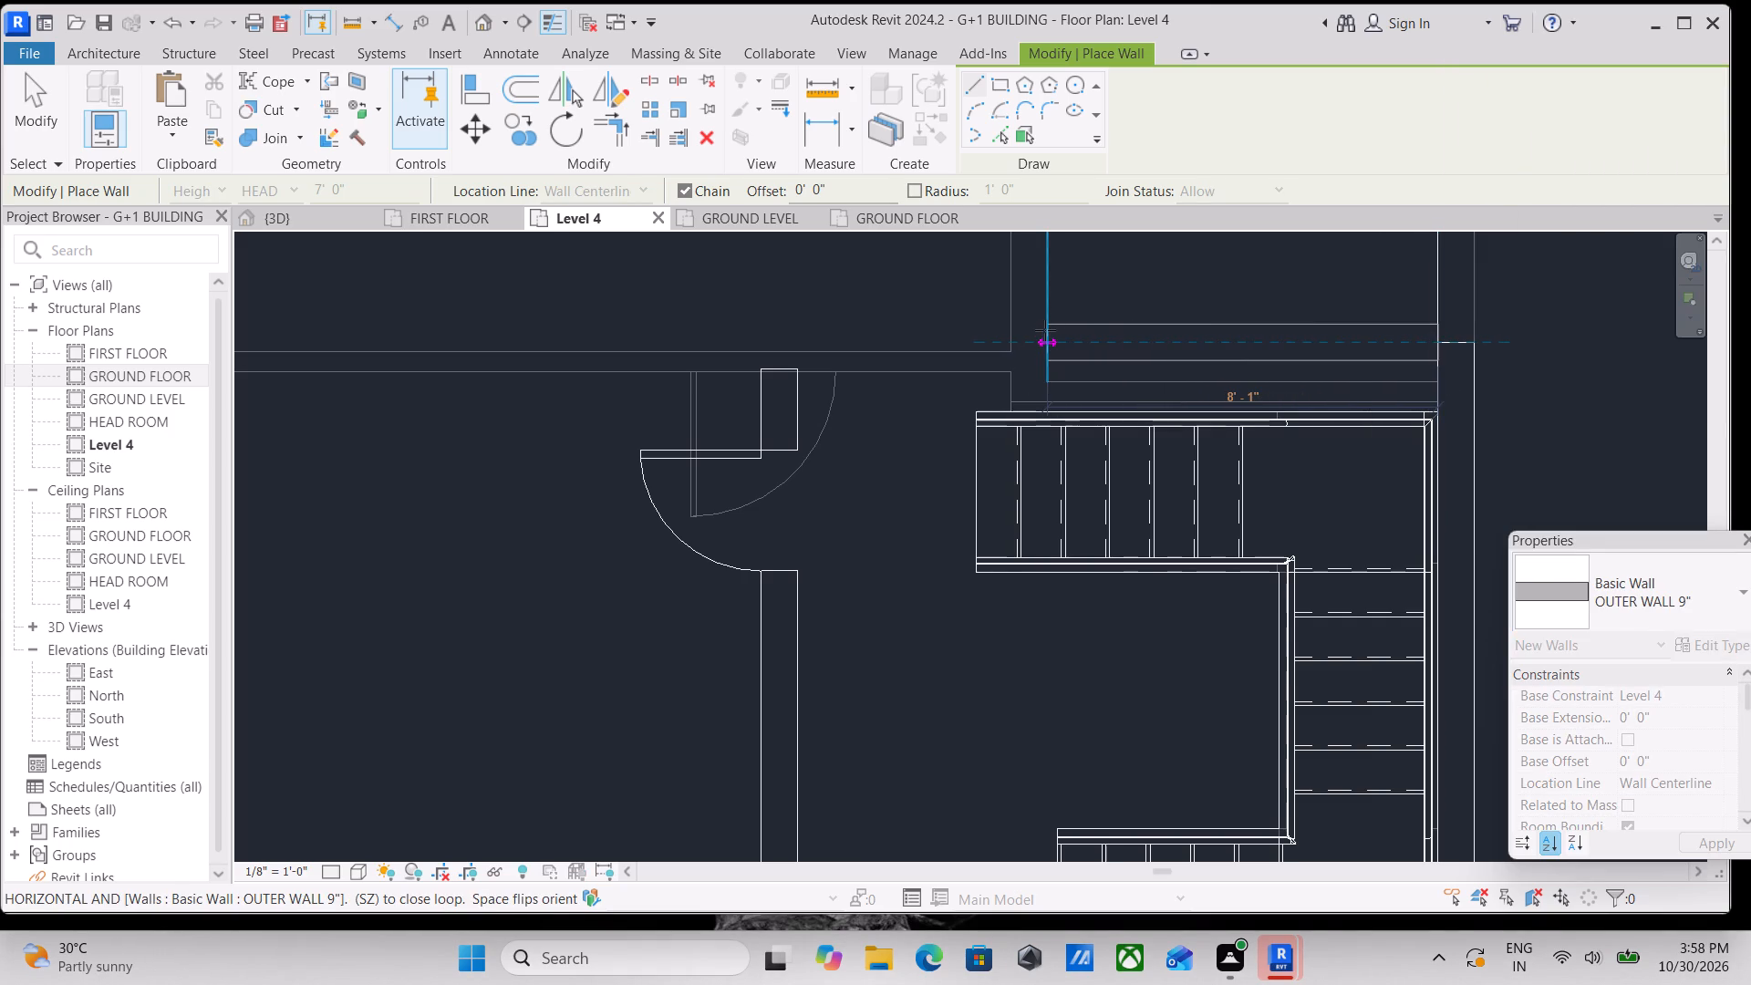
key(Escape)
middle_drag(745, 311, 767, 315)
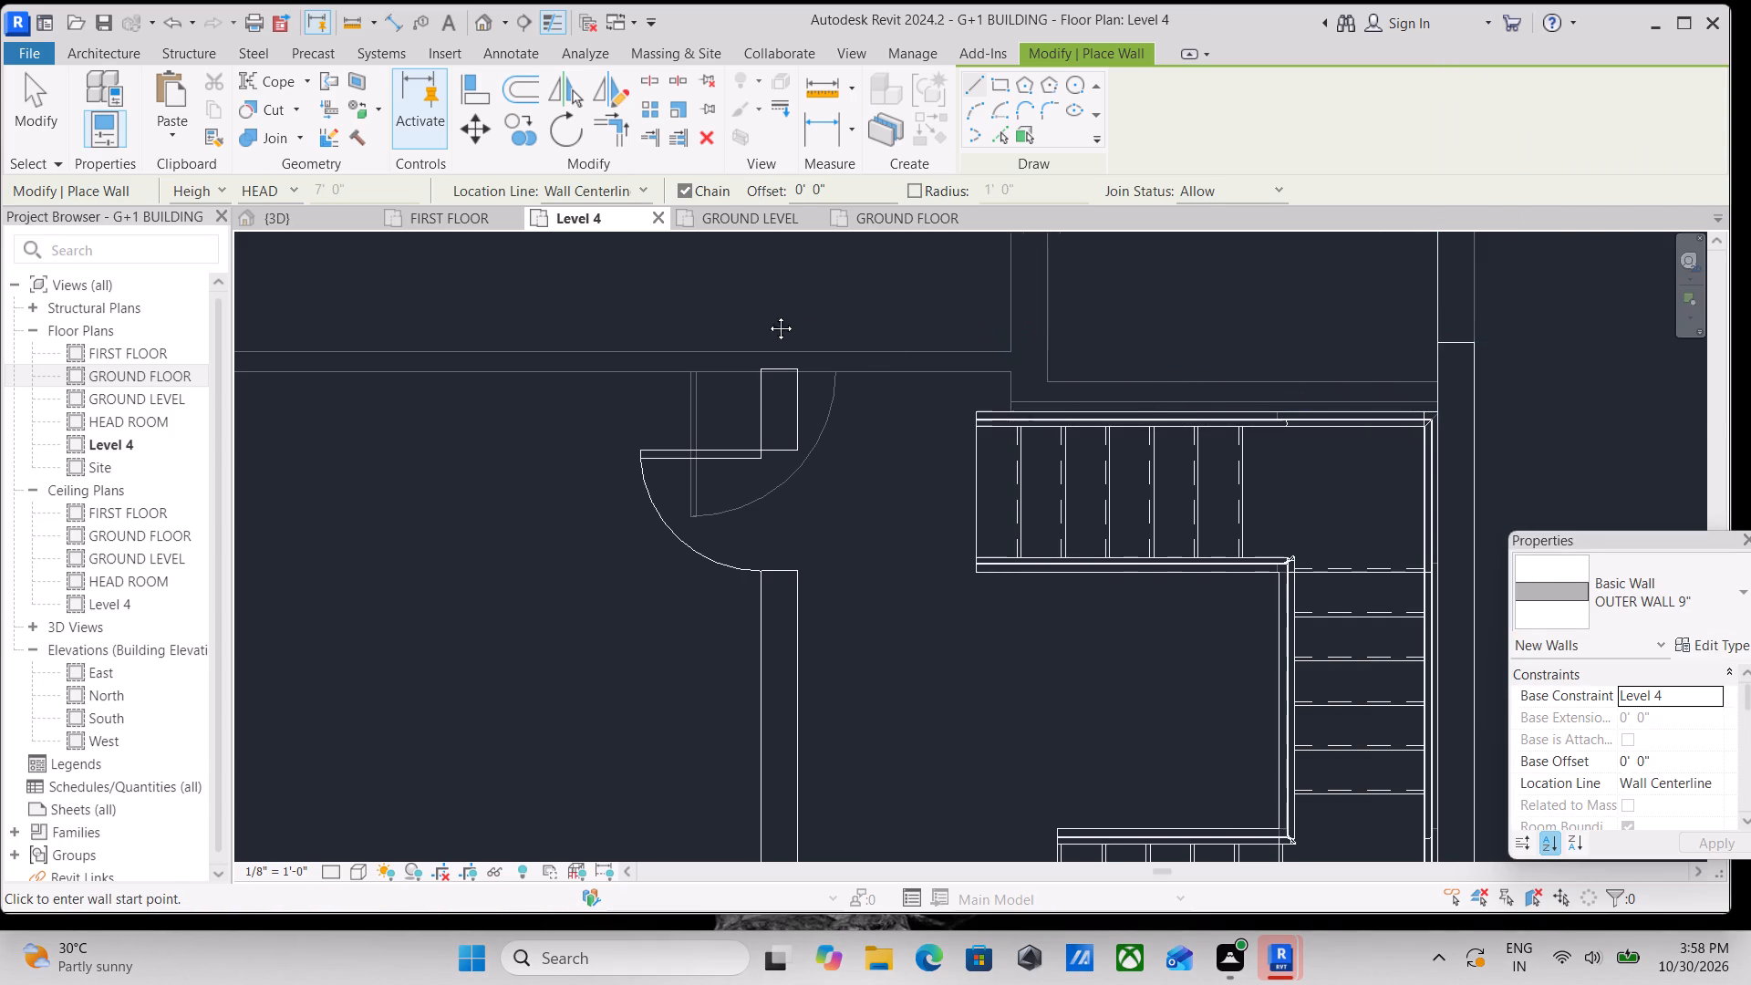
middle_drag(767, 315, 856, 332)
click(641, 186)
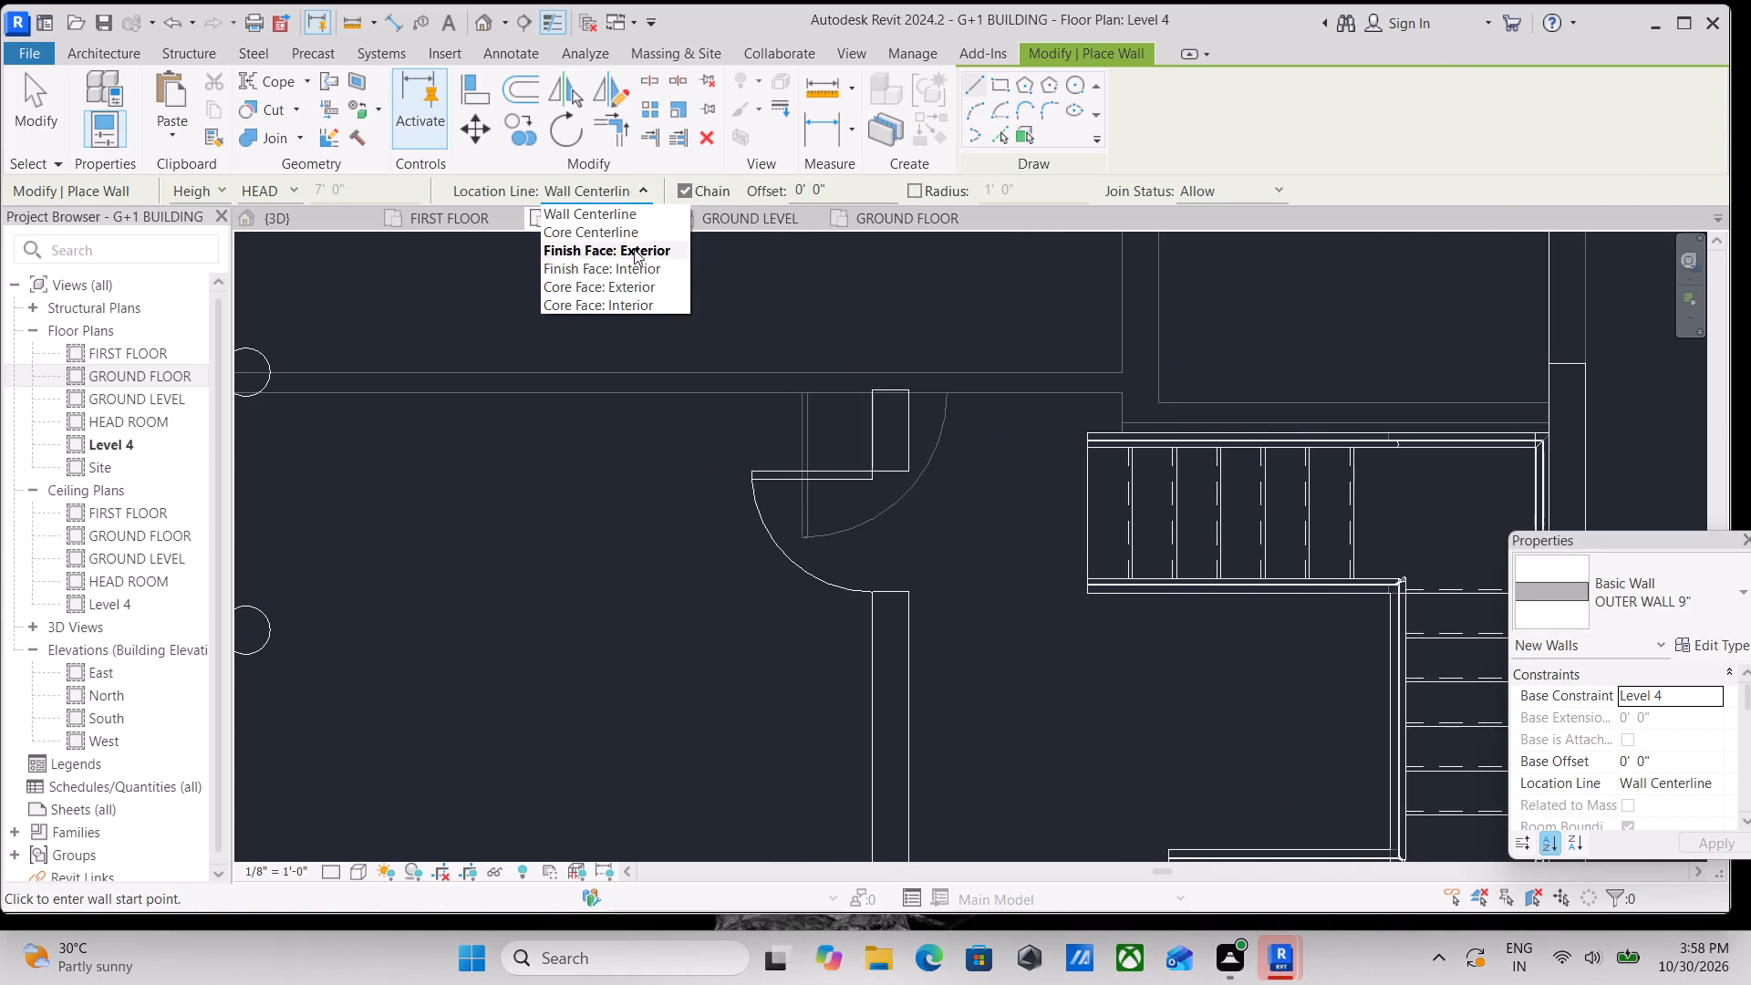
click(627, 264)
middle_drag(1349, 369, 1100, 359)
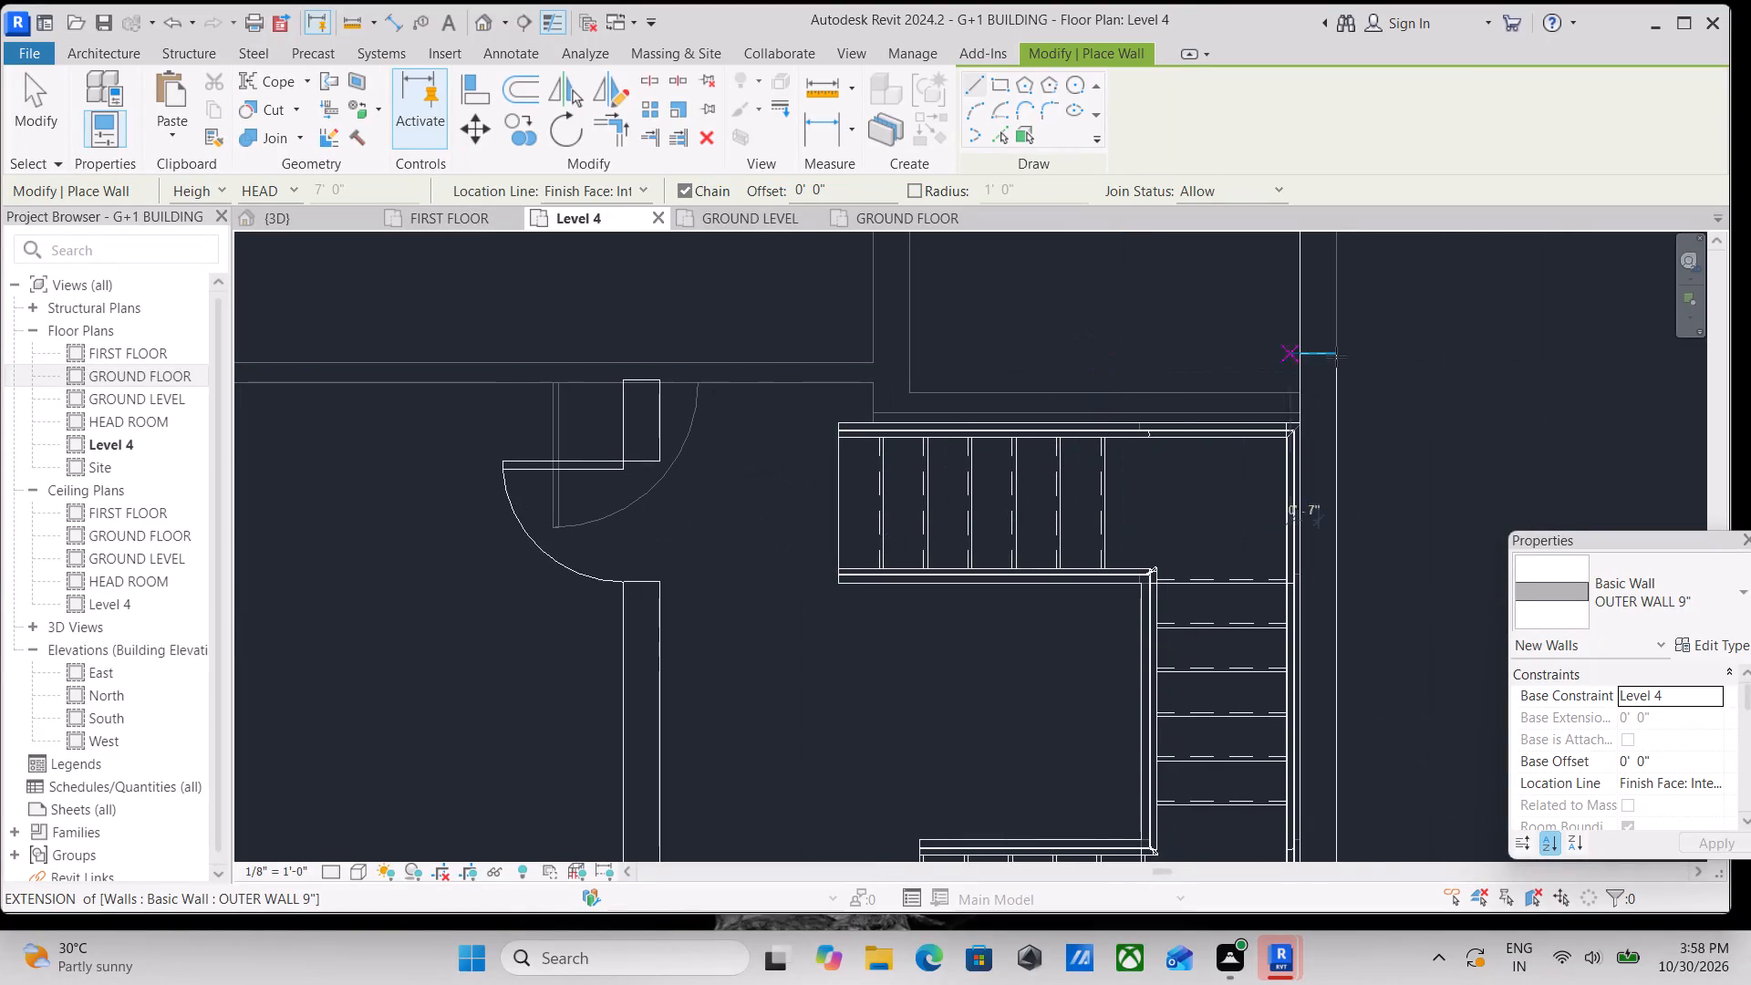
click(1300, 353)
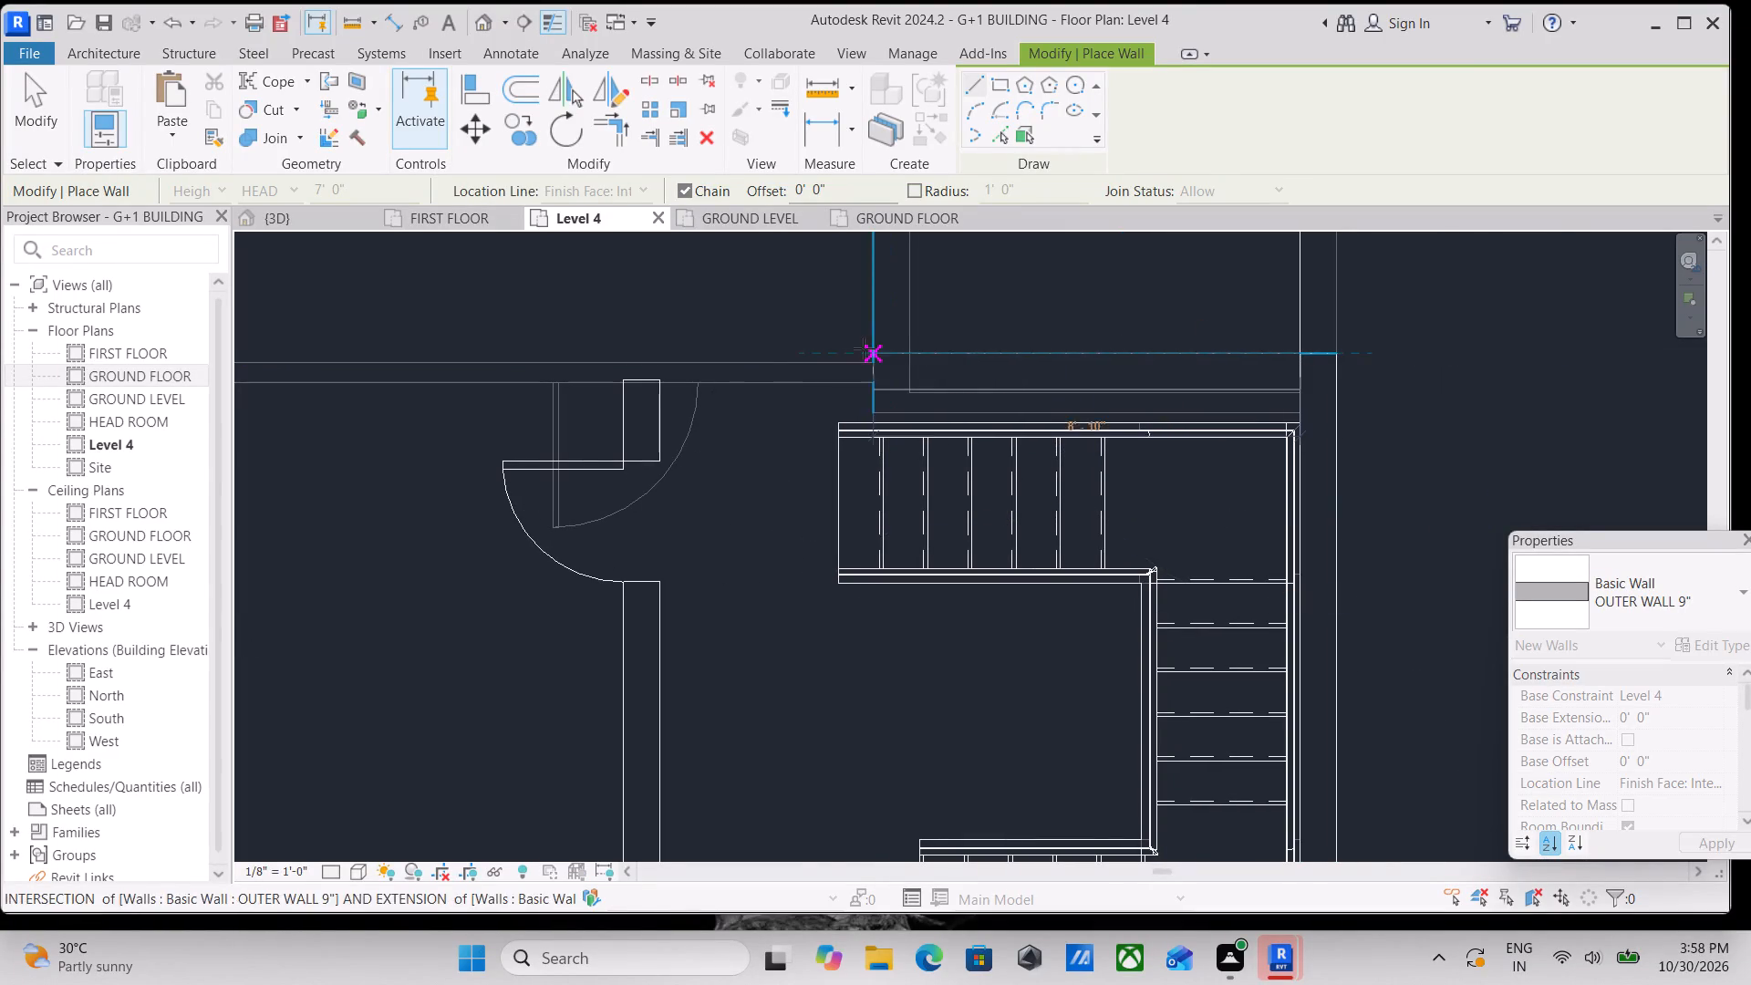
middle_drag(858, 348, 1052, 331)
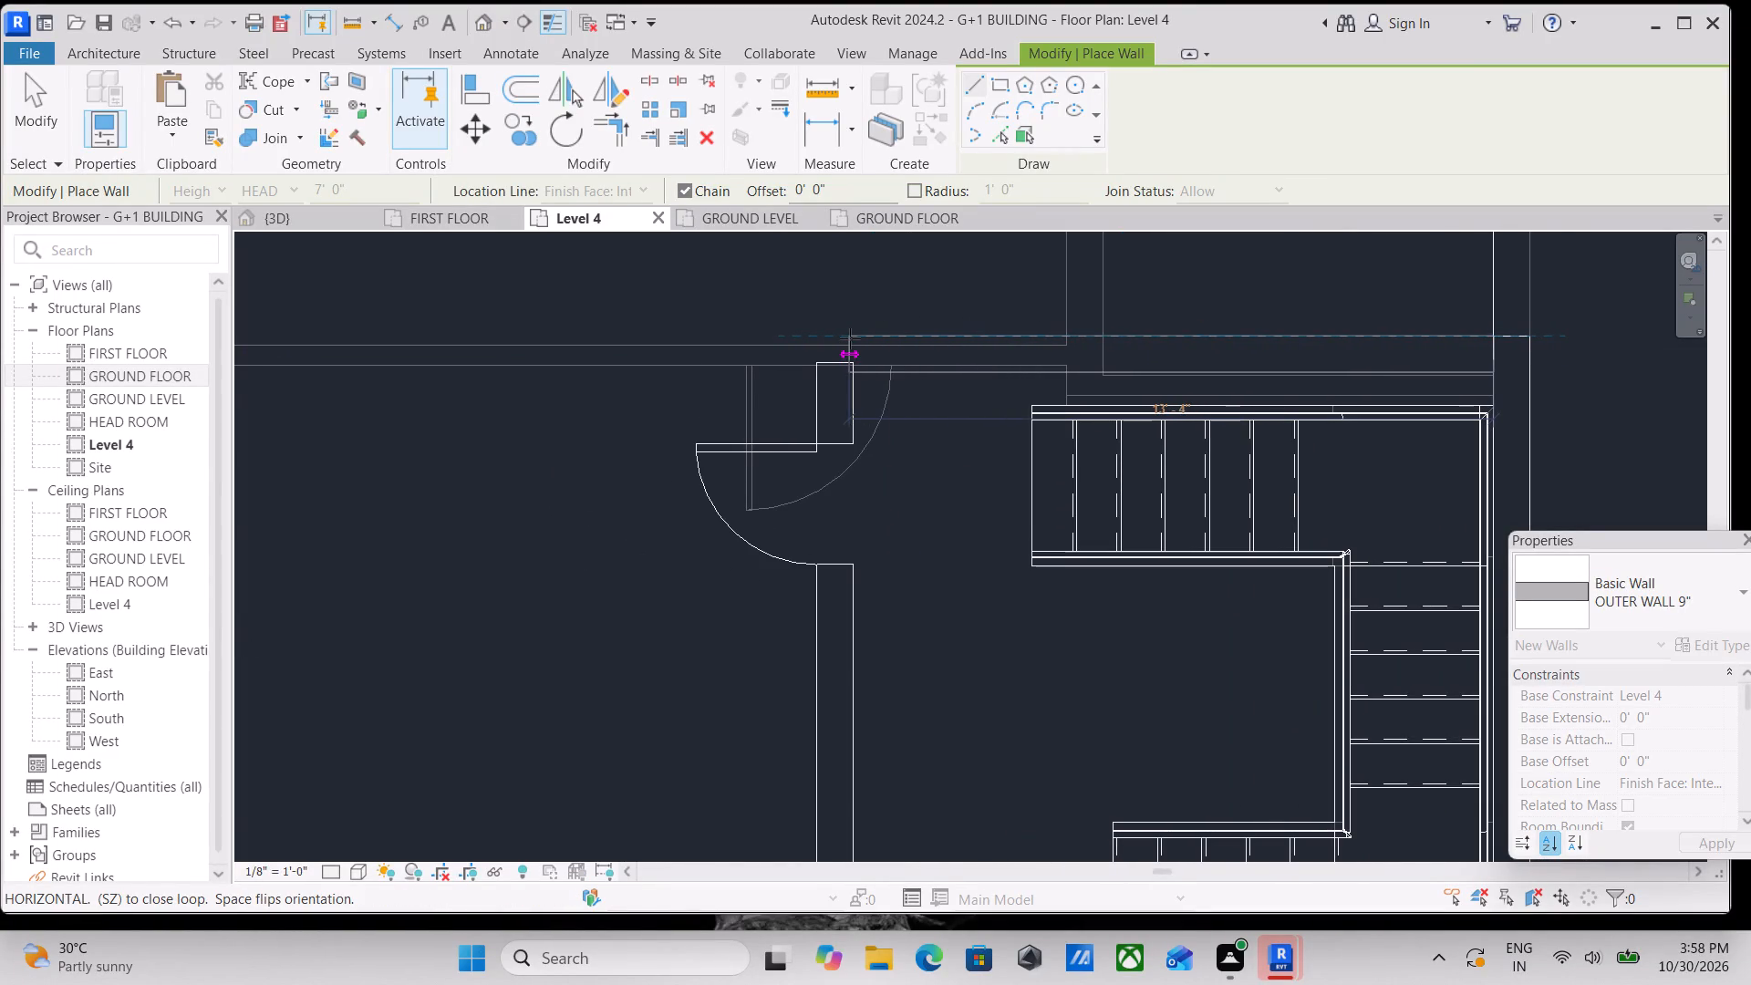
click(850, 338)
key(Escape)
key(Escape)
scroll(983, 377, down, 3)
key(Escape)
key(Escape)
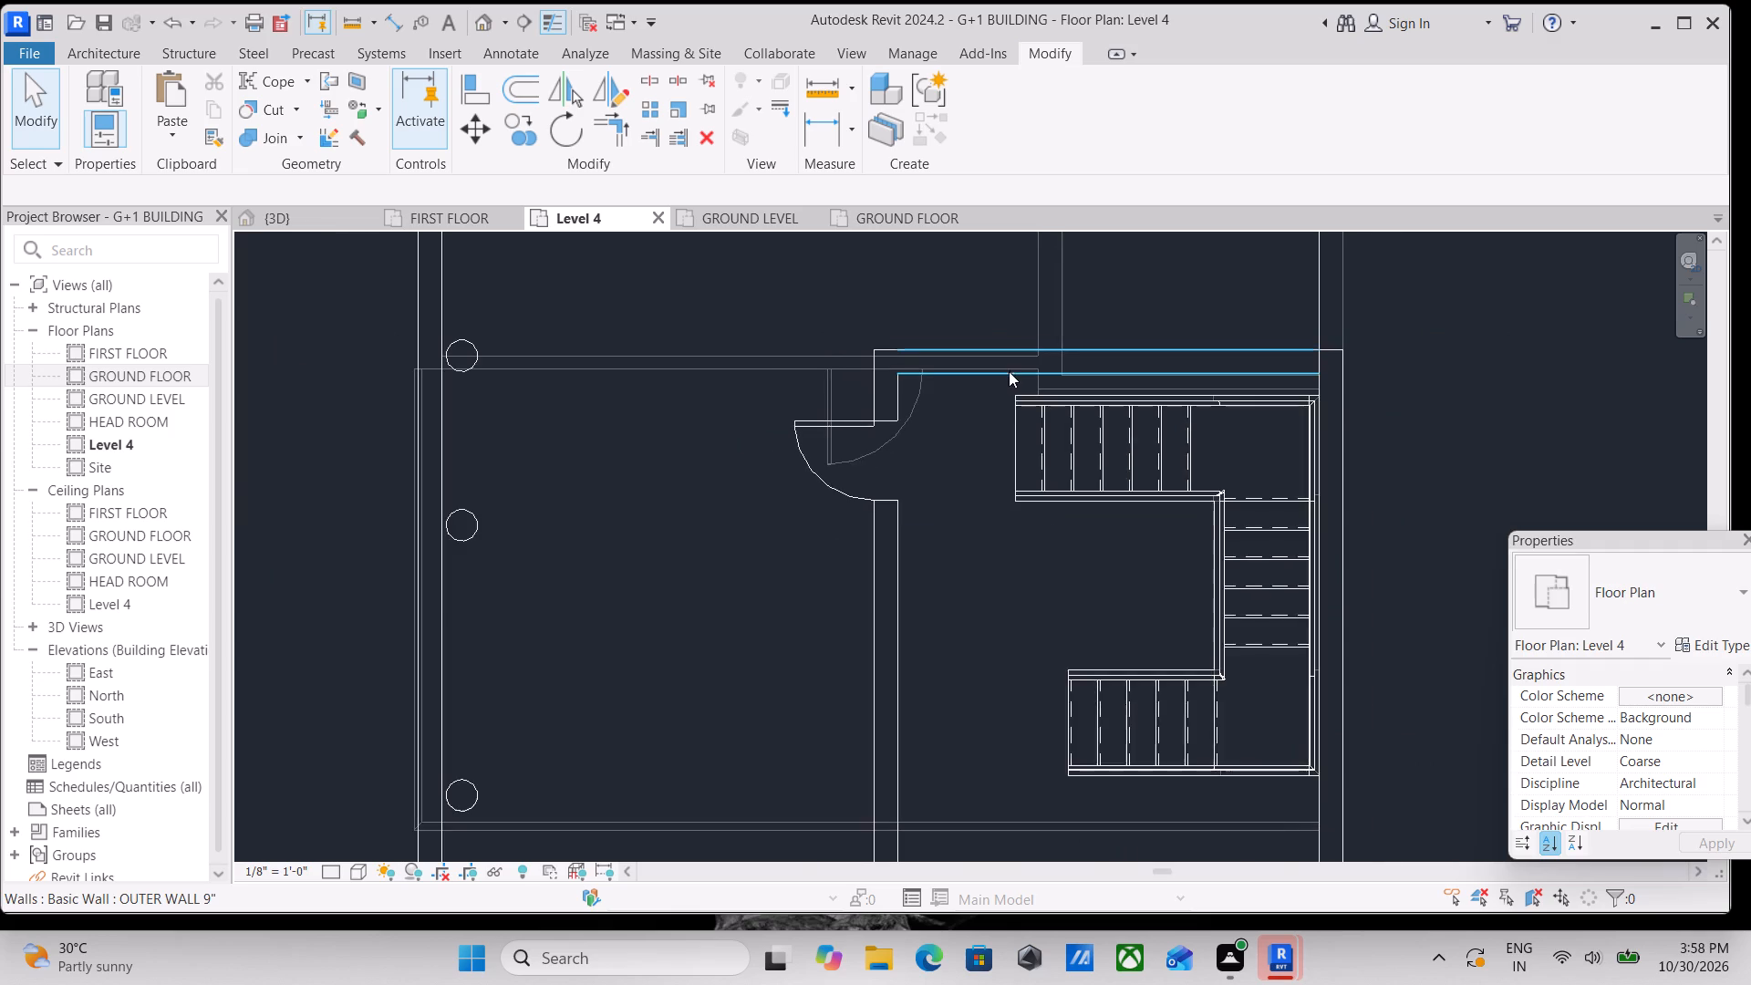
scroll(1010, 370, down, 2)
key(Escape)
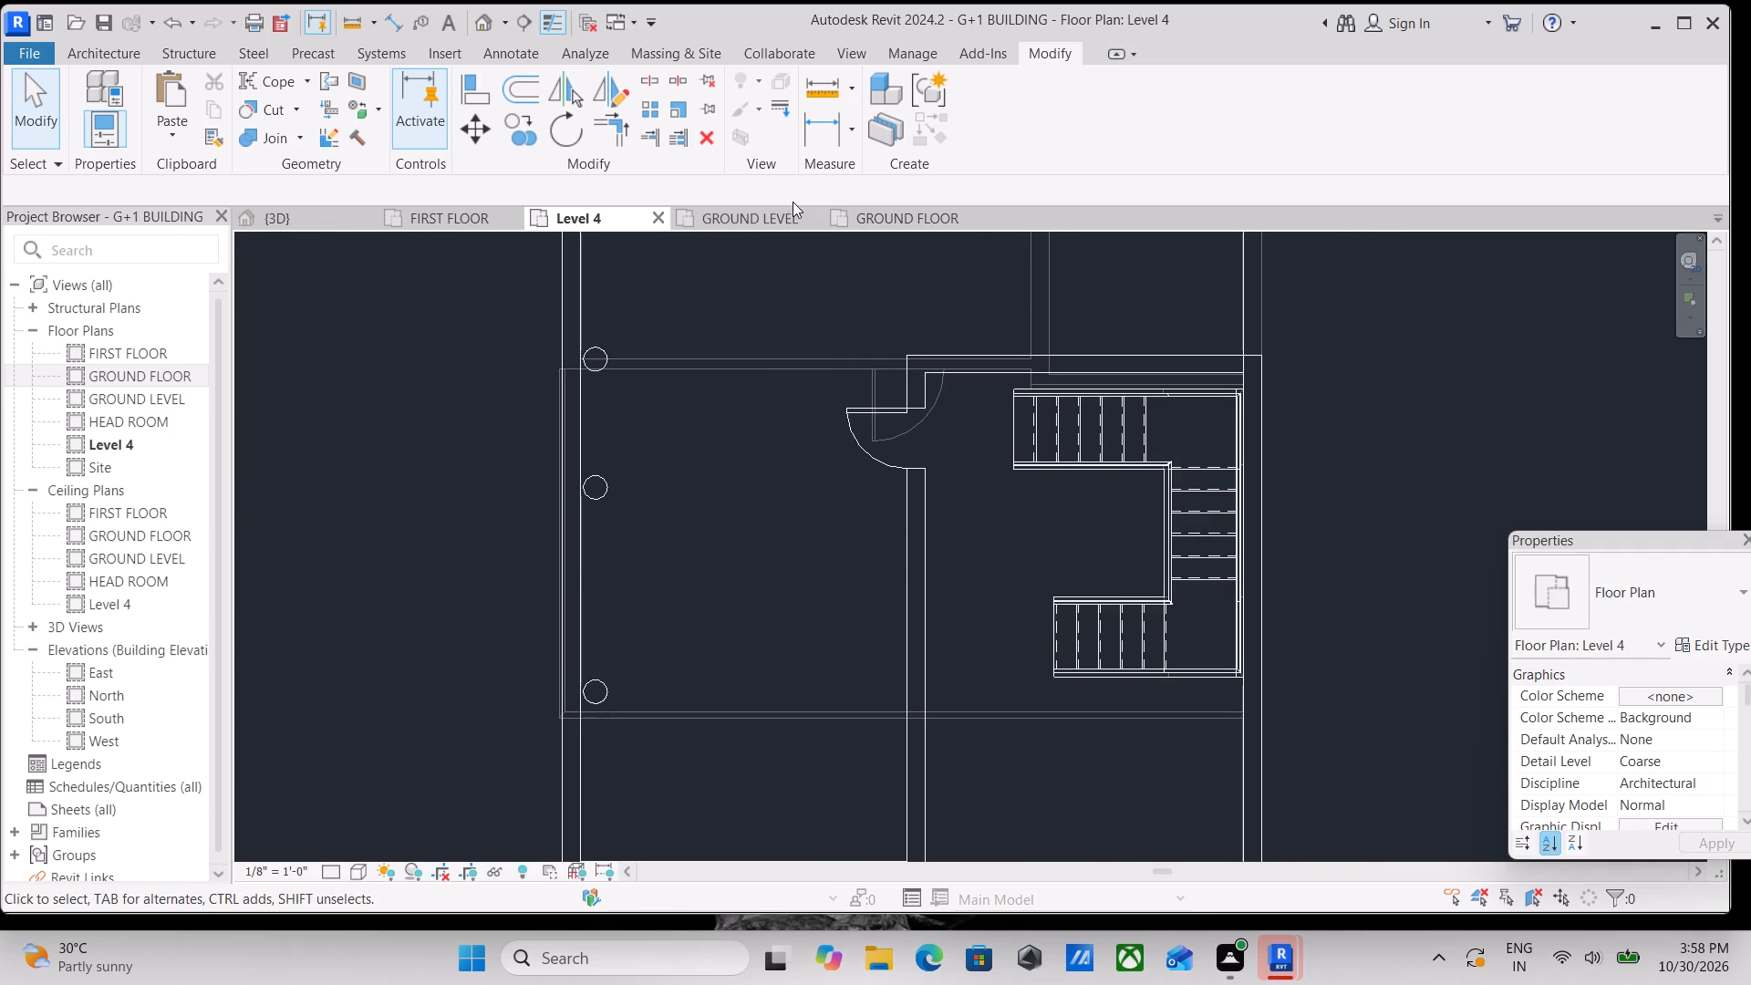
In the 3D view, stretch the top of the 9" outer wall behind the staircase up to the overhanging roof slab.
click(287, 224)
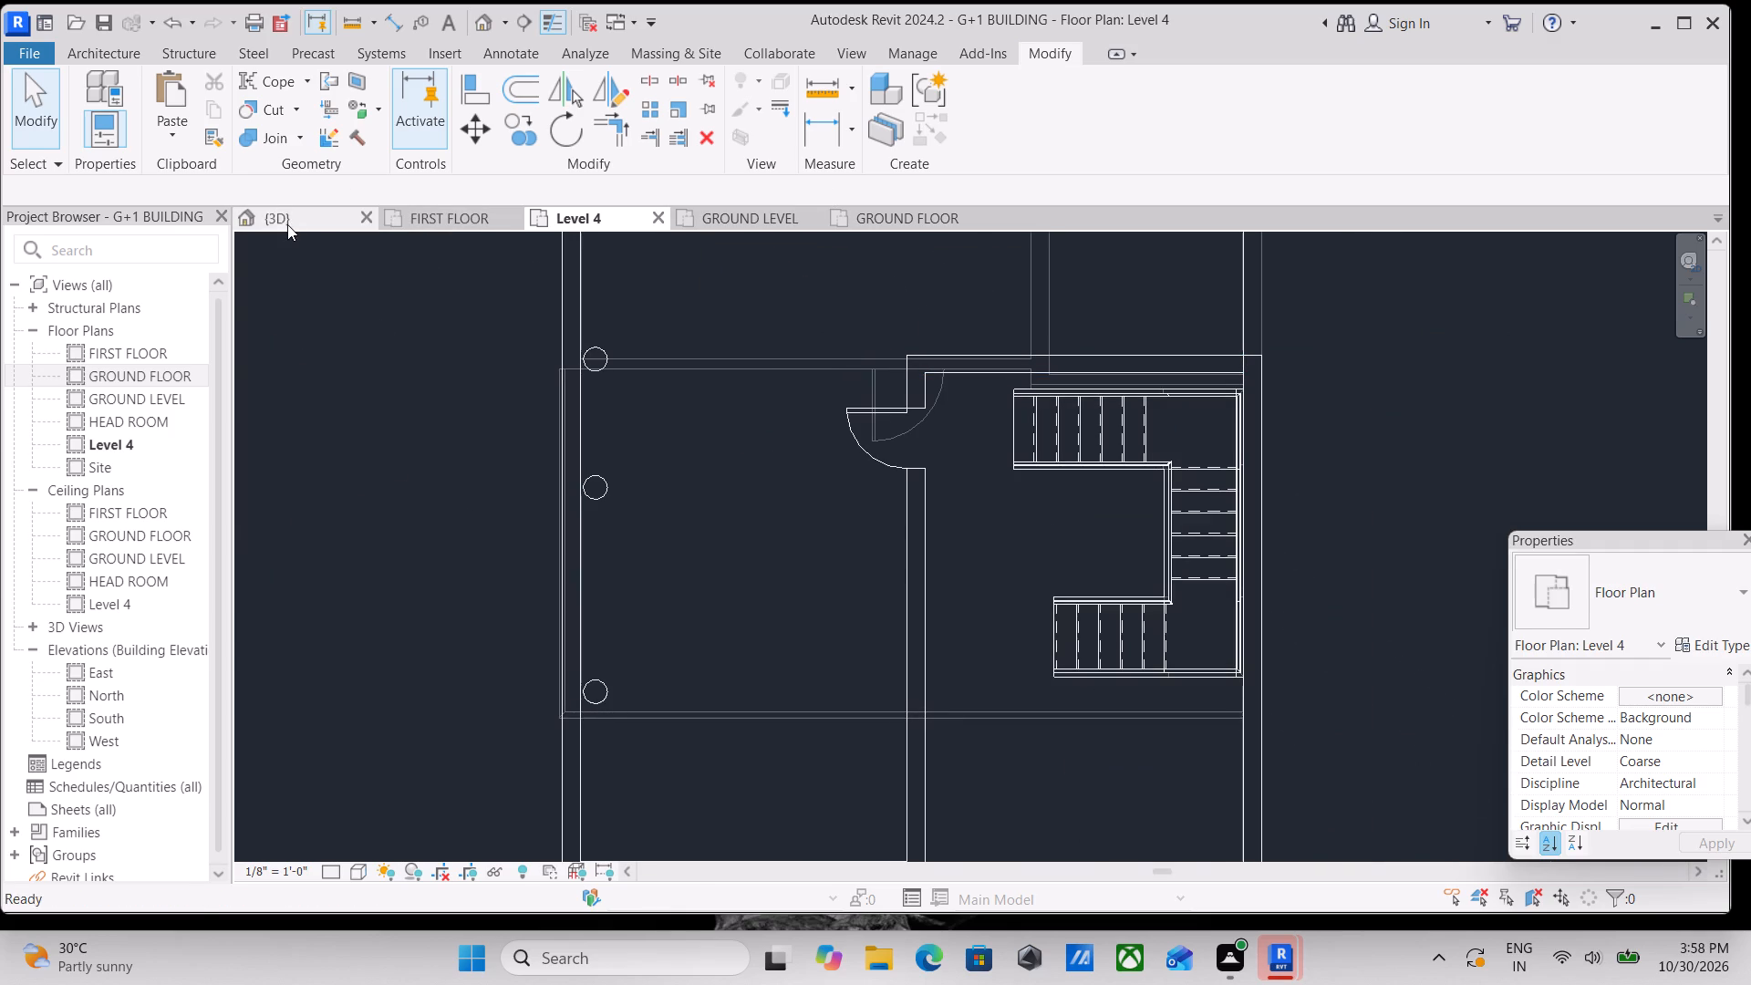
scroll(665, 452, down, 1)
middle_drag(645, 559, 863, 306)
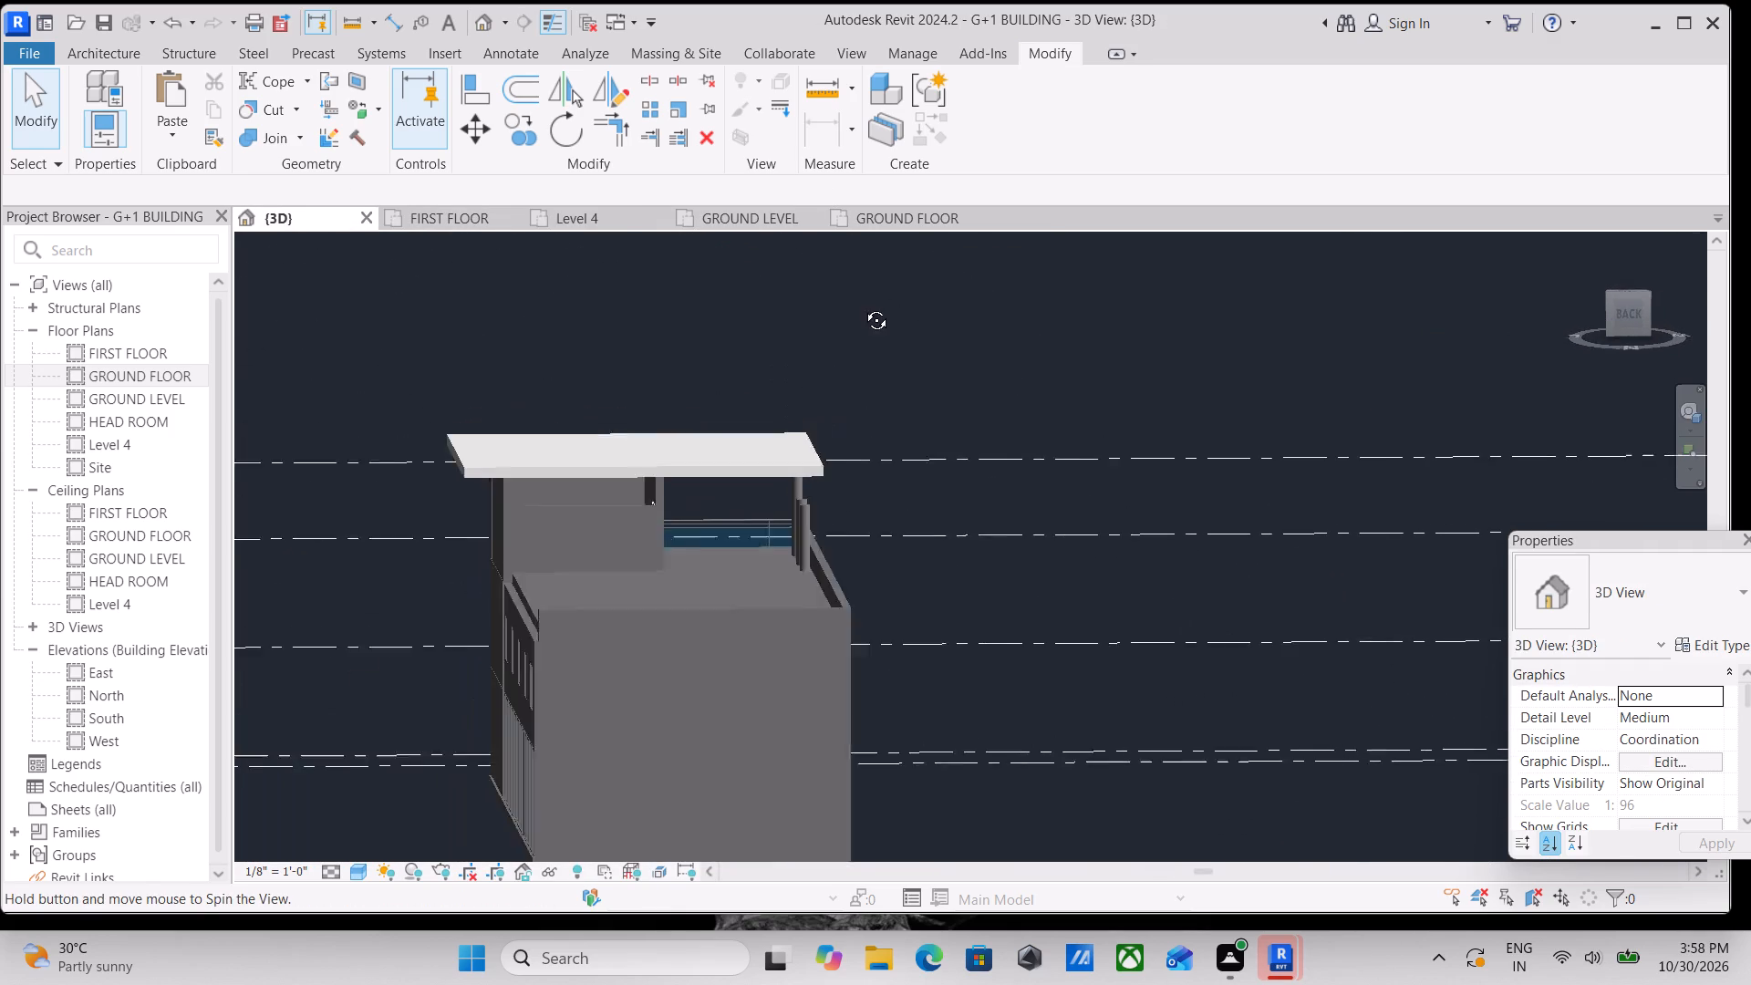
middle_drag(863, 306, 865, 306)
shift+middle_drag(578, 505, 652, 521)
scroll(650, 532, up, 6)
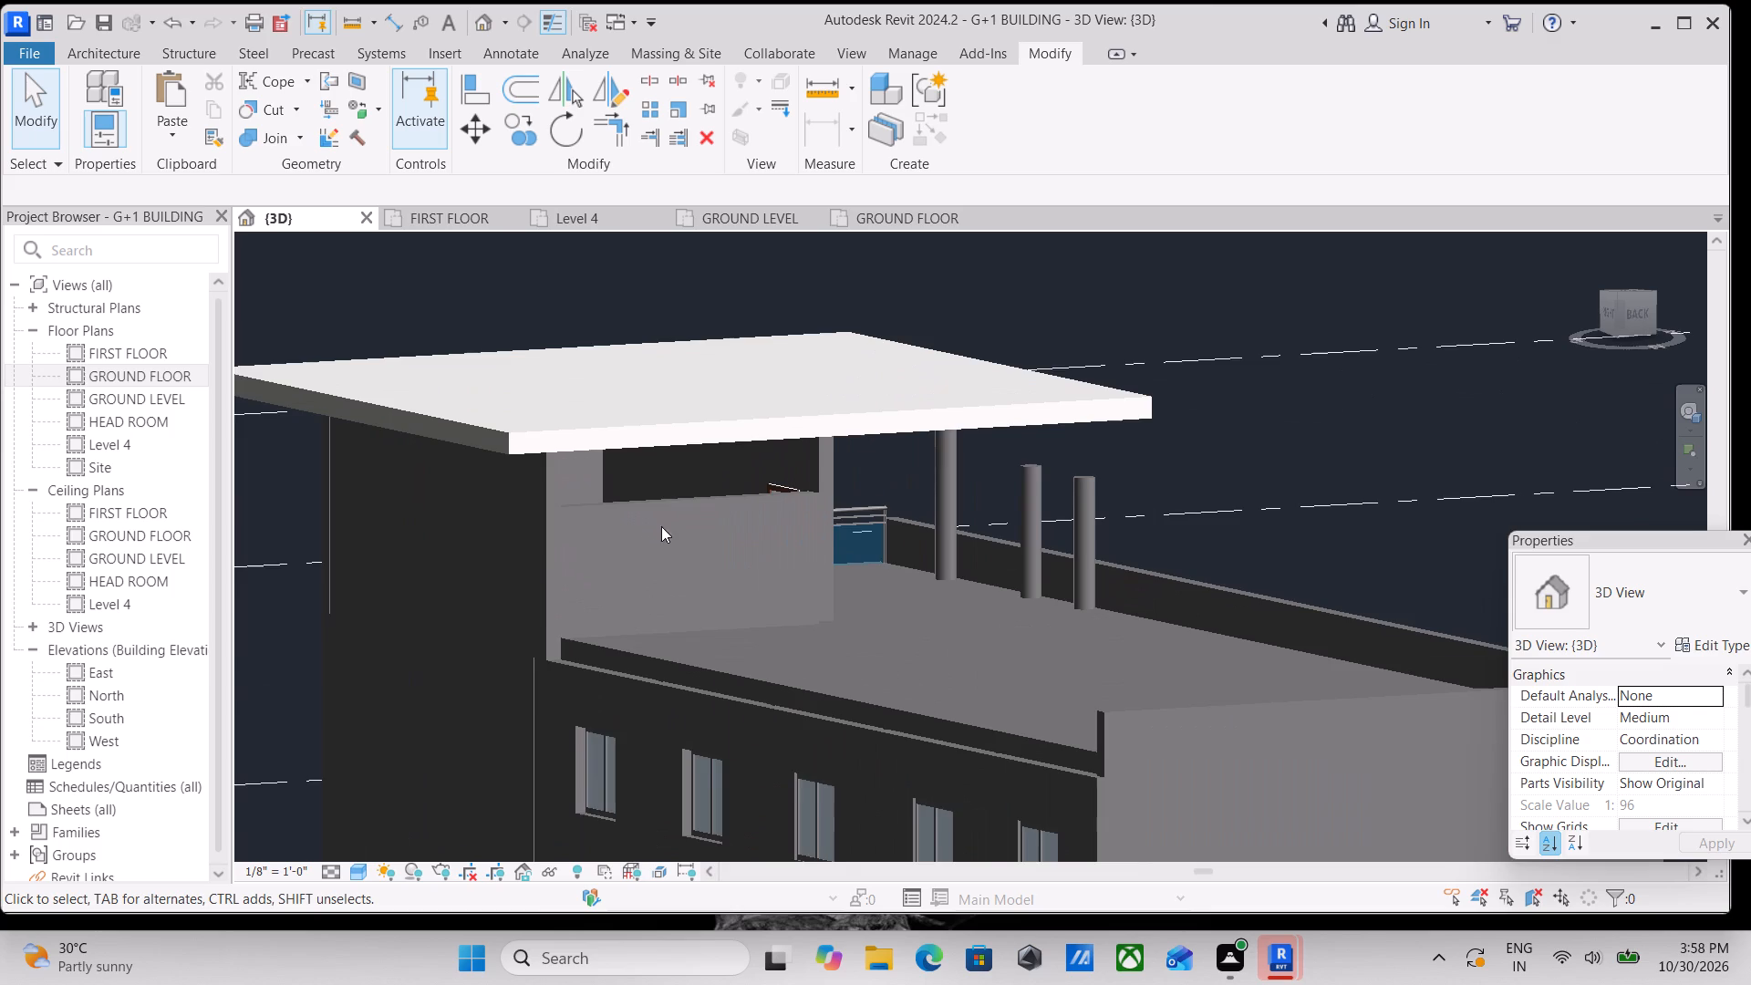
click(724, 497)
scroll(718, 495, up, 5)
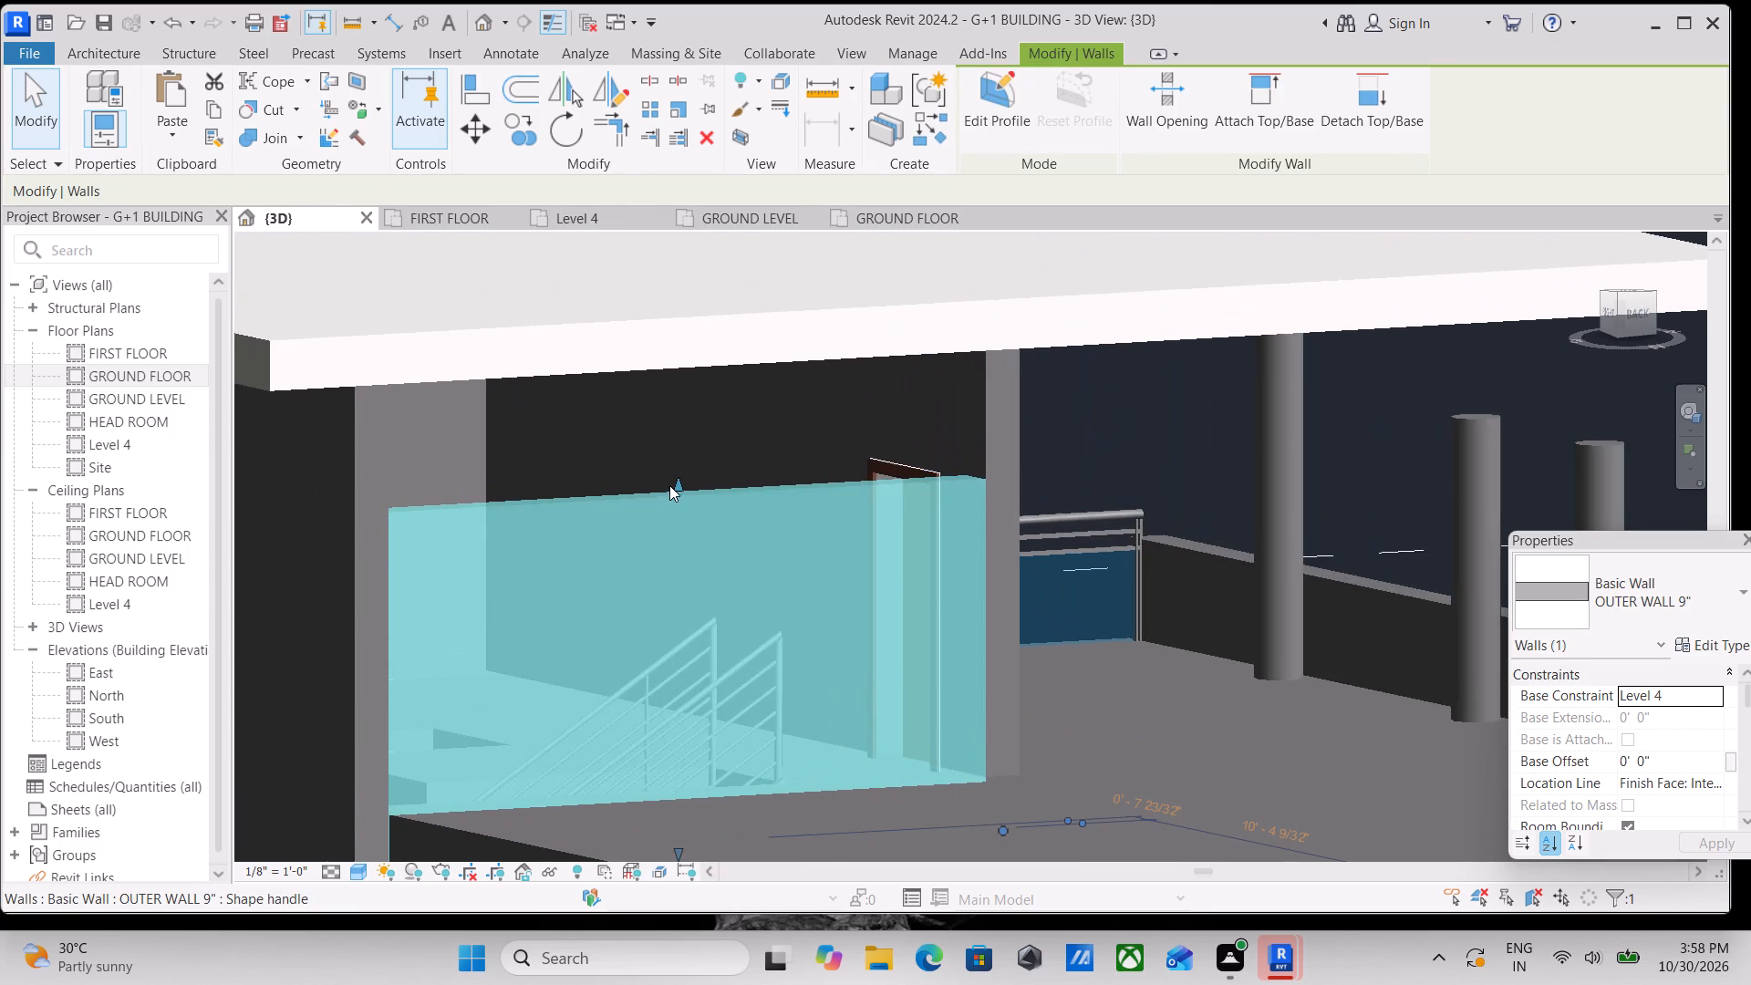
drag(669, 485, 668, 370)
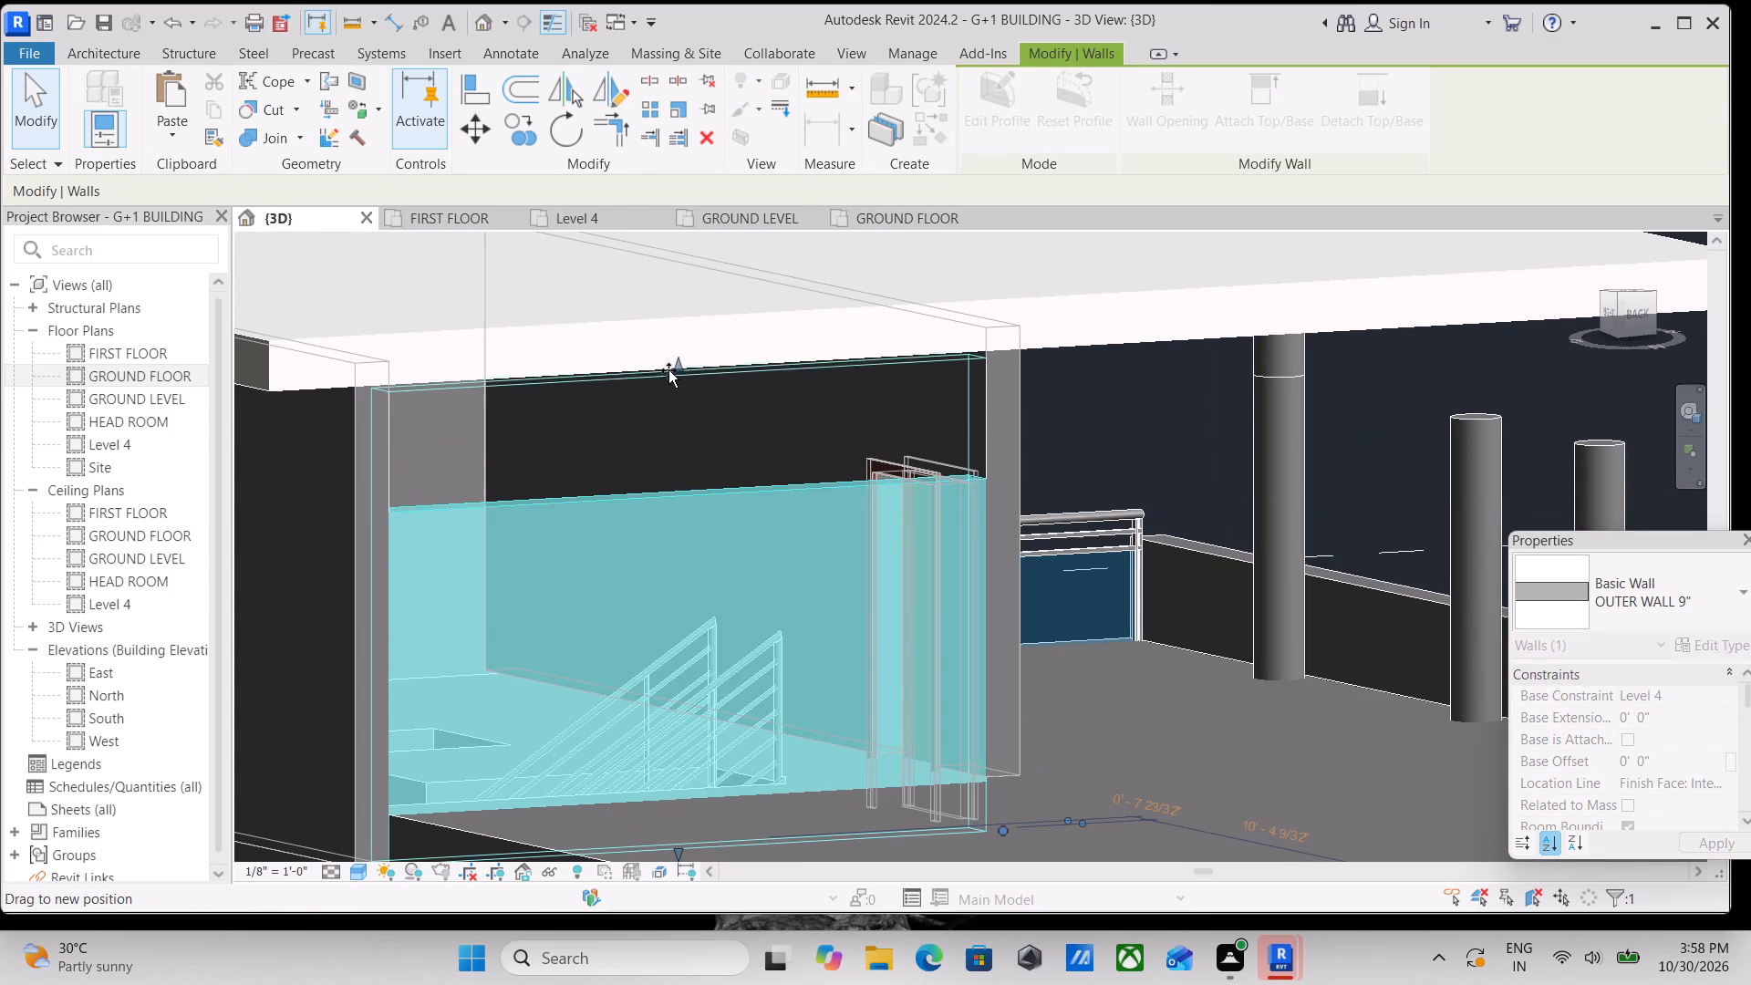
drag(668, 370, 664, 345)
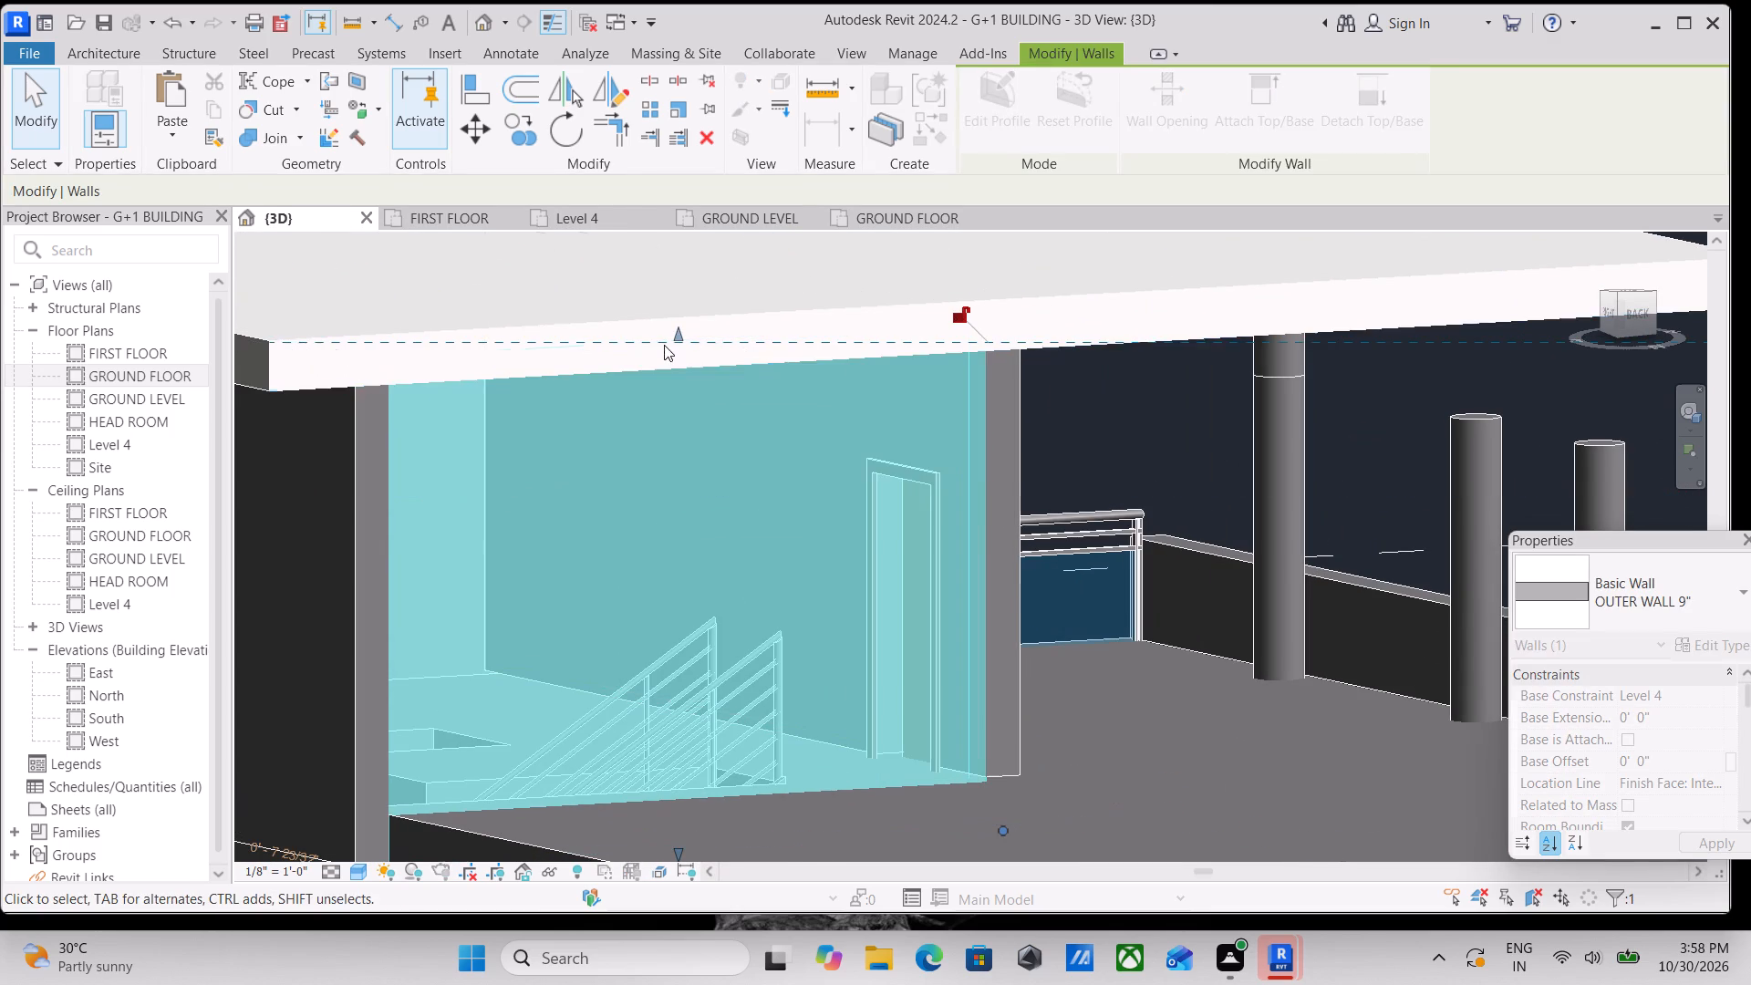
scroll(761, 445, down, 2)
key(Escape)
scroll(831, 474, down, 4)
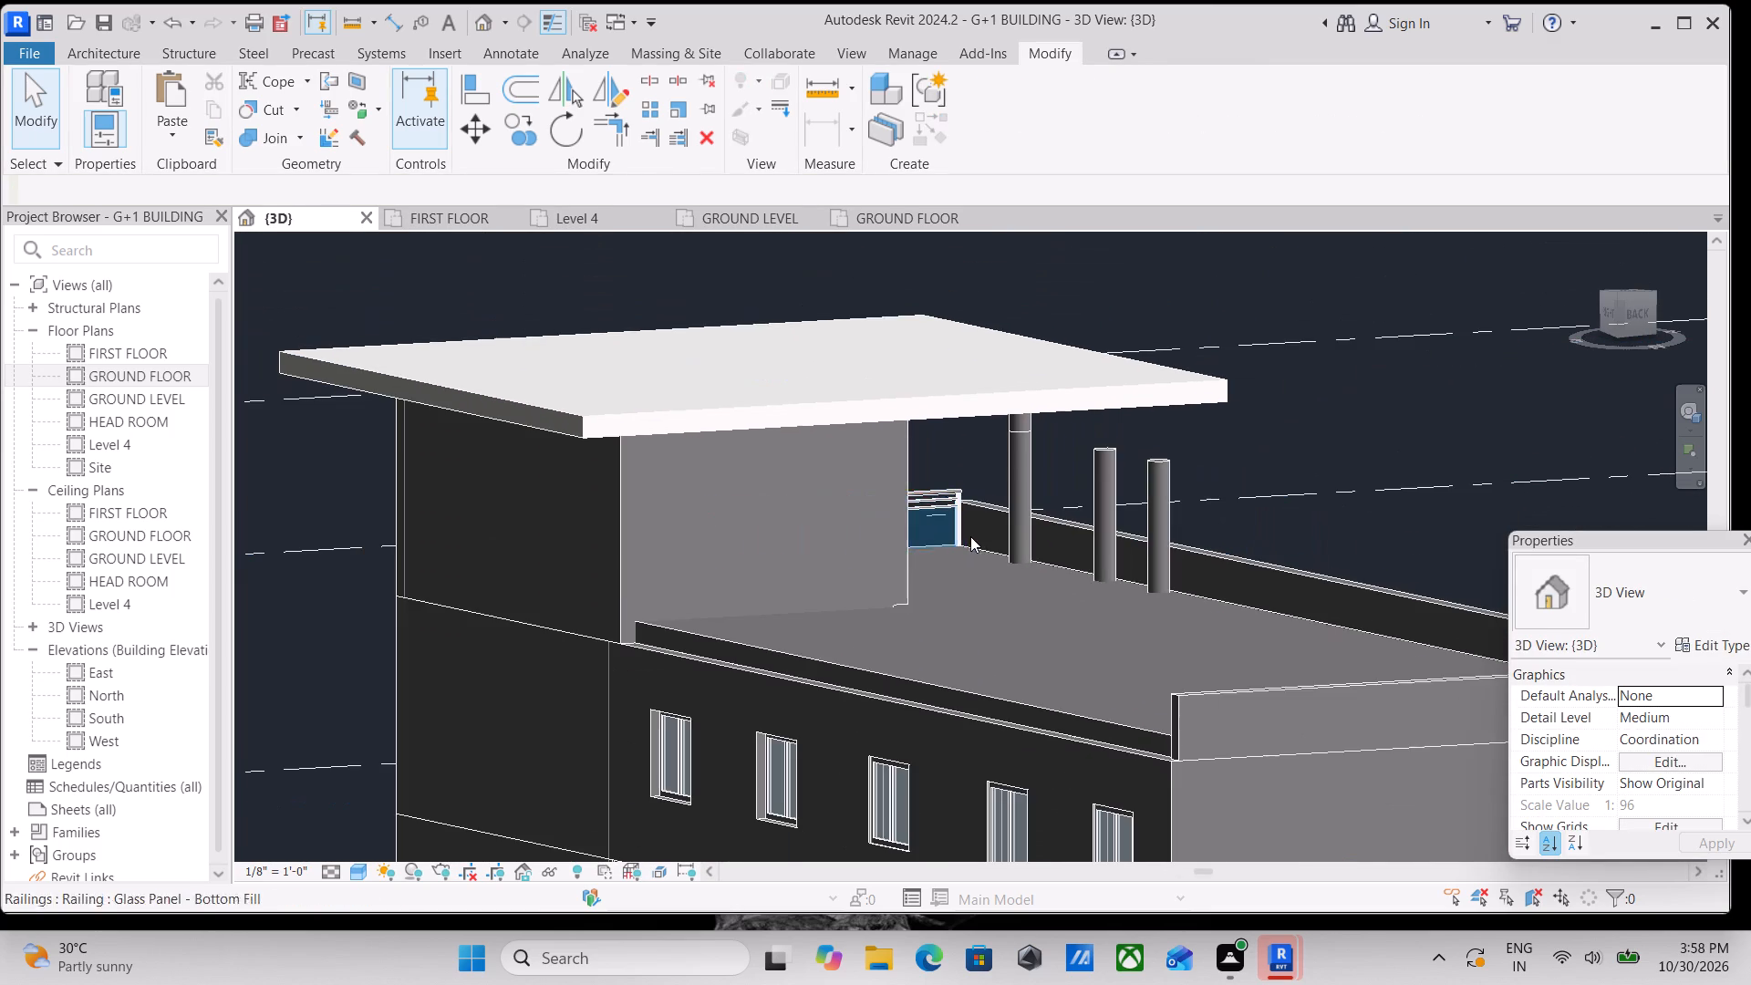
Examine the round 1' x 1' columns on Level 4 around the overhanging roof slab from several sides.
shift+middle_drag(969, 537, 434, 565)
shift+middle_drag(911, 542, 876, 552)
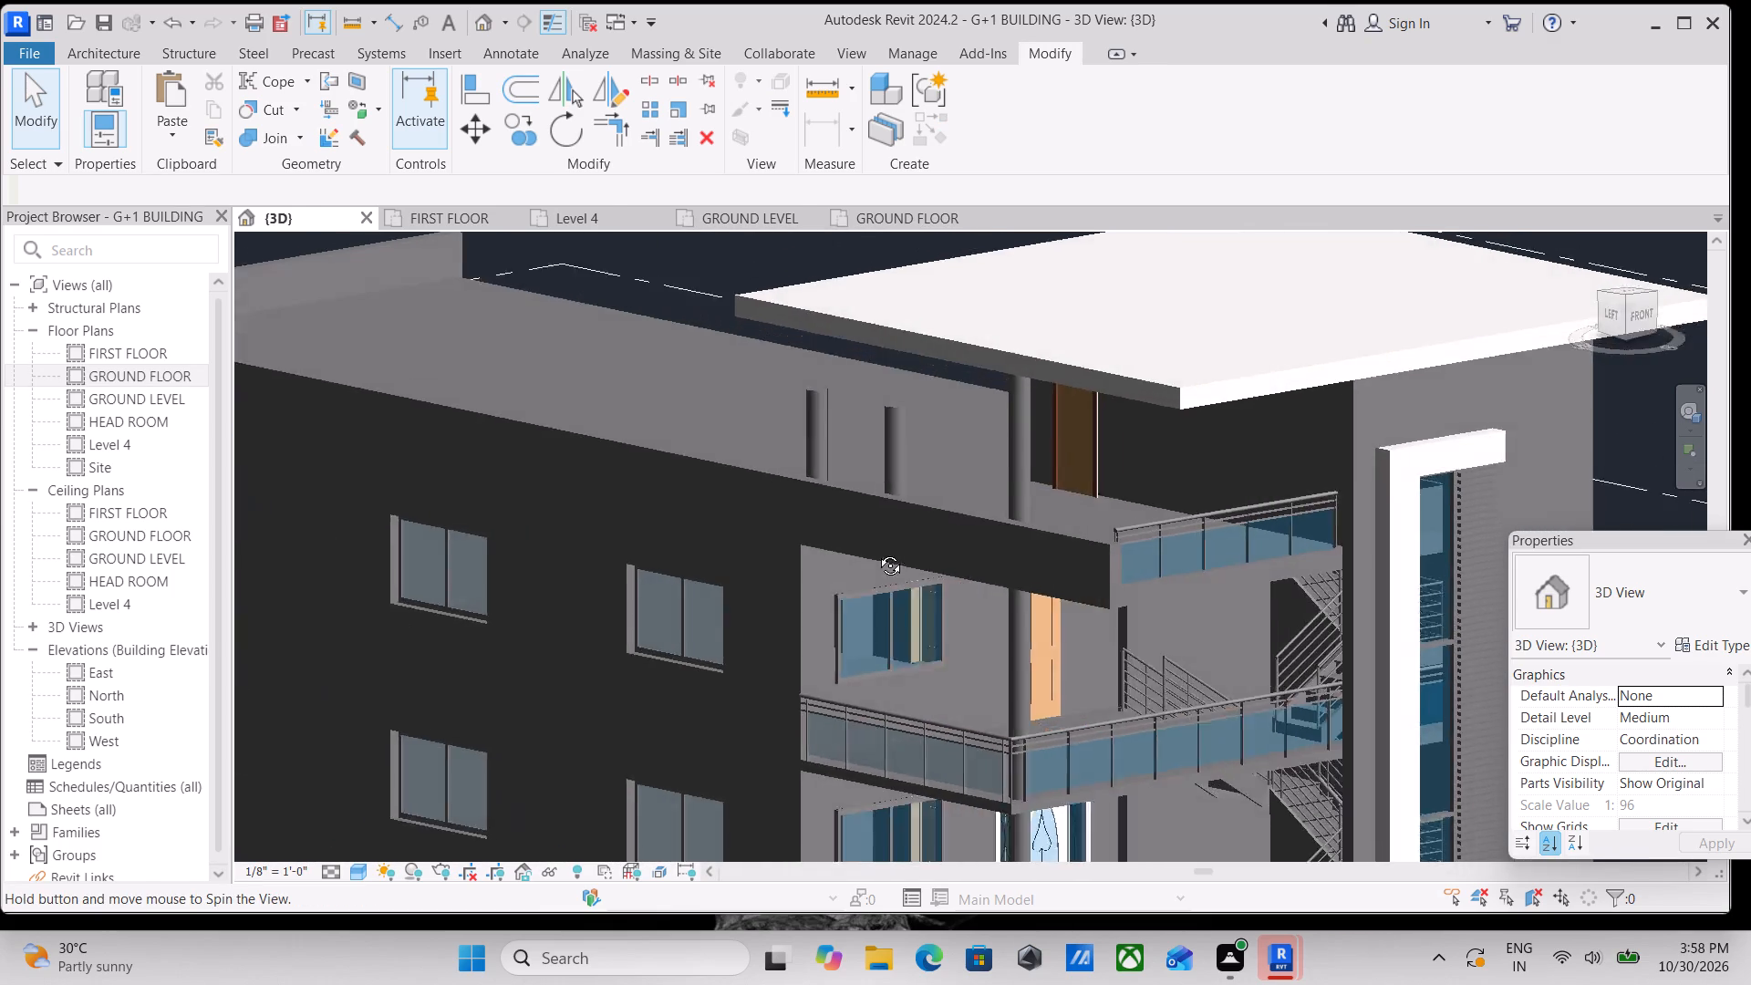
shift+middle_drag(876, 552, 1114, 501)
scroll(847, 445, up, 2)
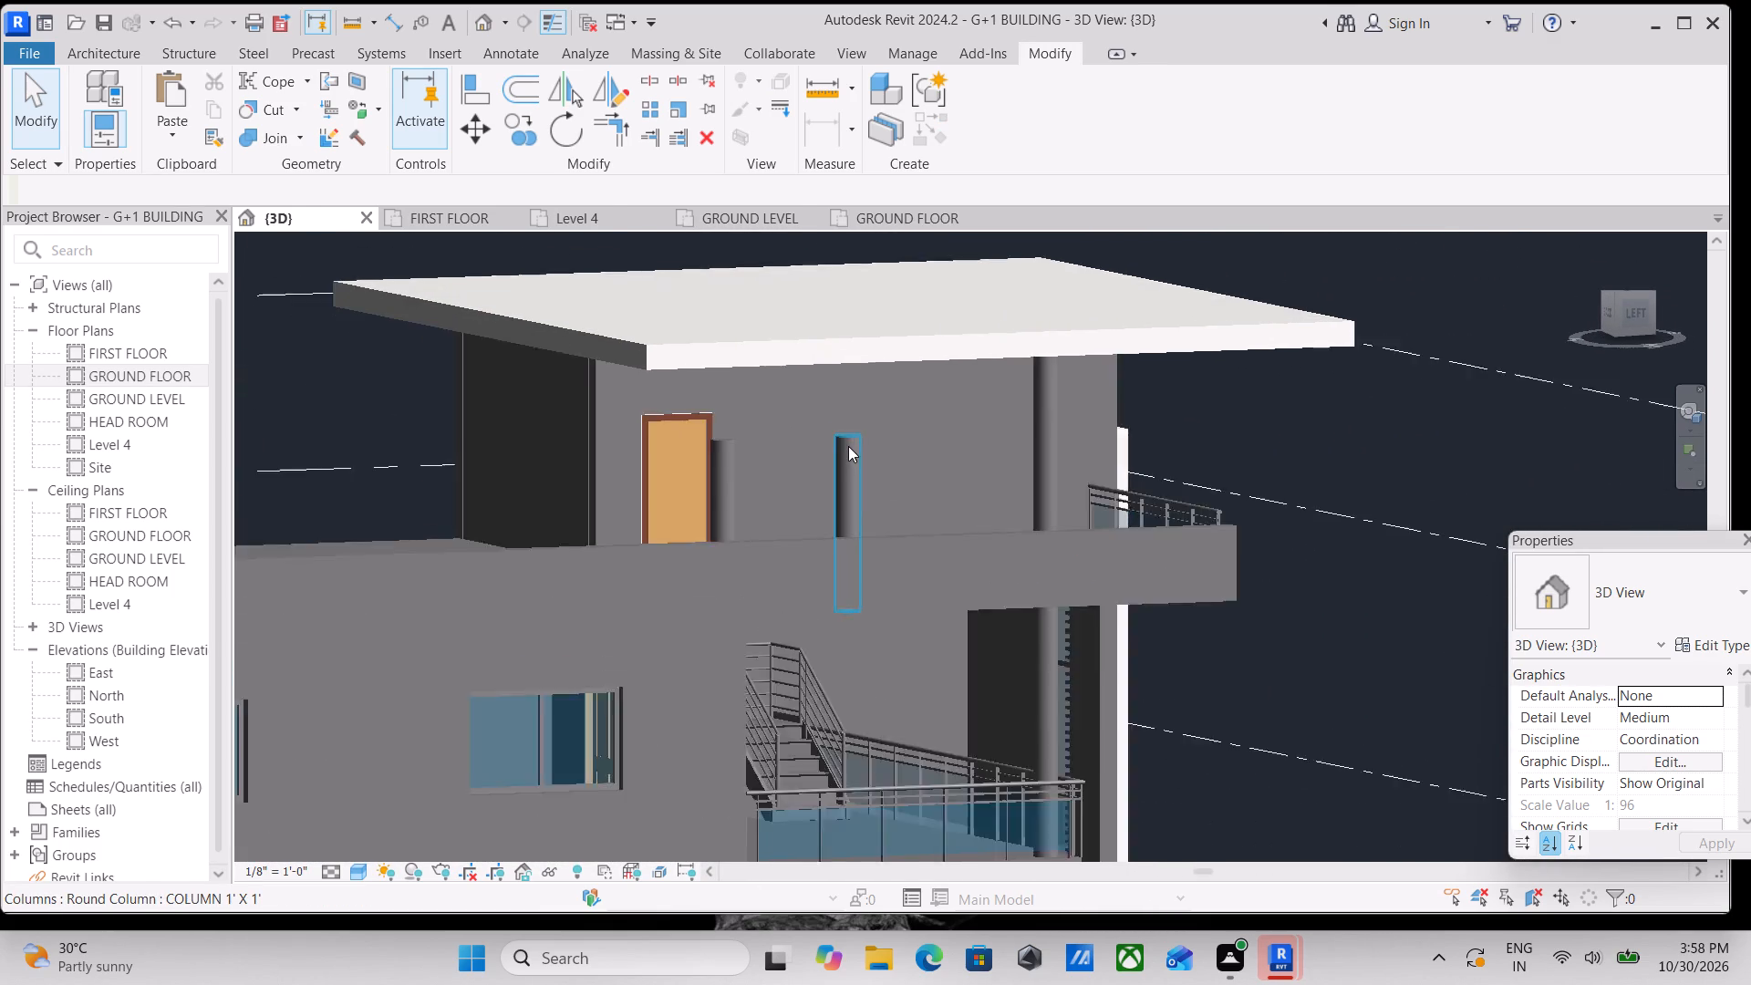
scroll(848, 446, up, 1)
click(853, 443)
scroll(885, 554, down, 2)
middle_drag(826, 571, 896, 651)
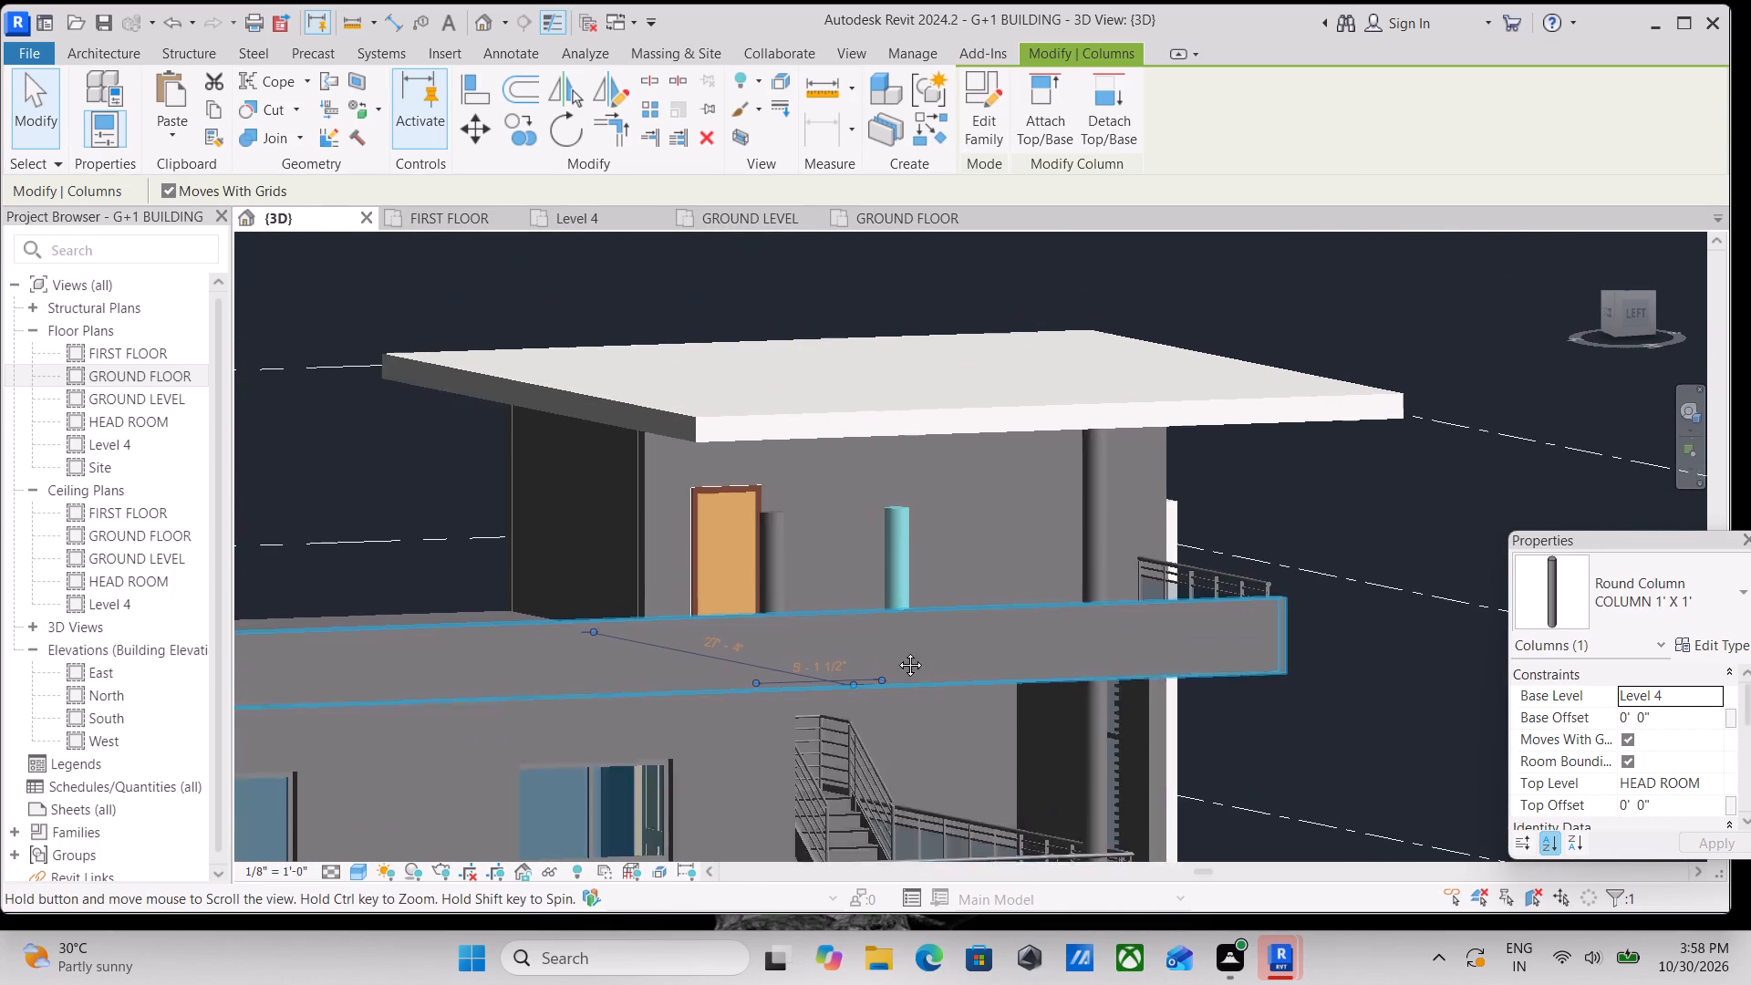
middle_drag(896, 651, 928, 686)
key(Escape)
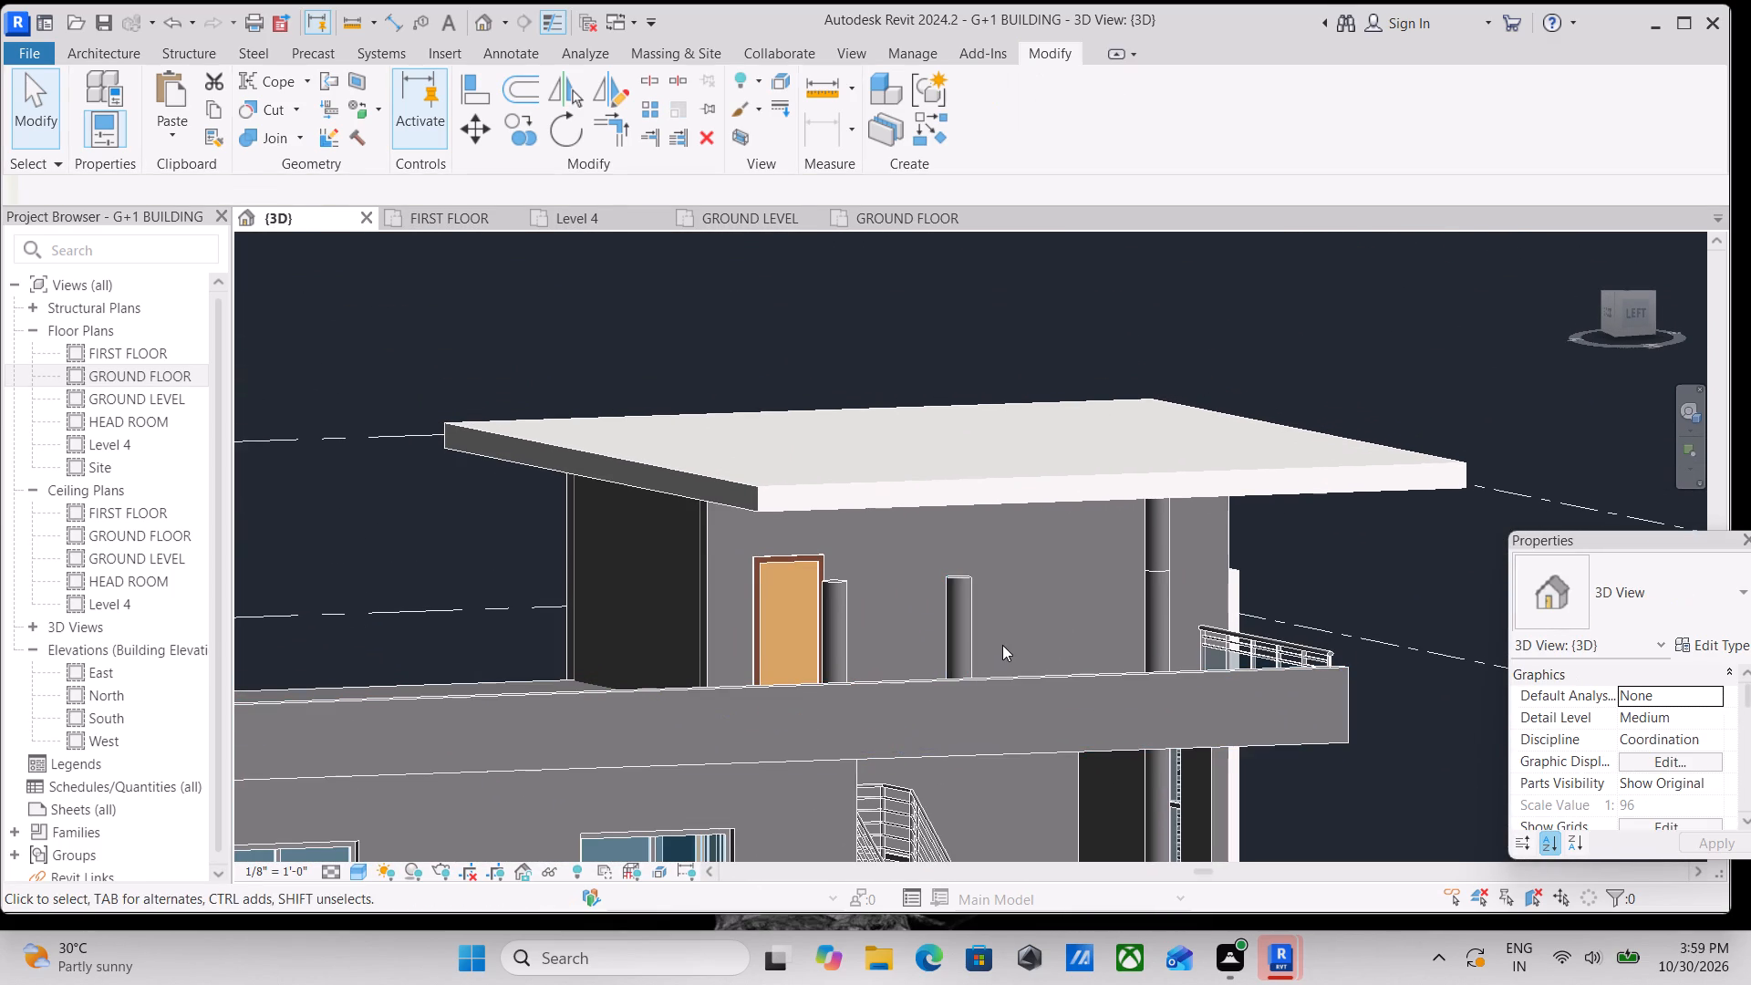
scroll(1019, 673, down, 1)
shift+middle_drag(981, 678, 1215, 808)
middle_drag(1194, 782, 1173, 695)
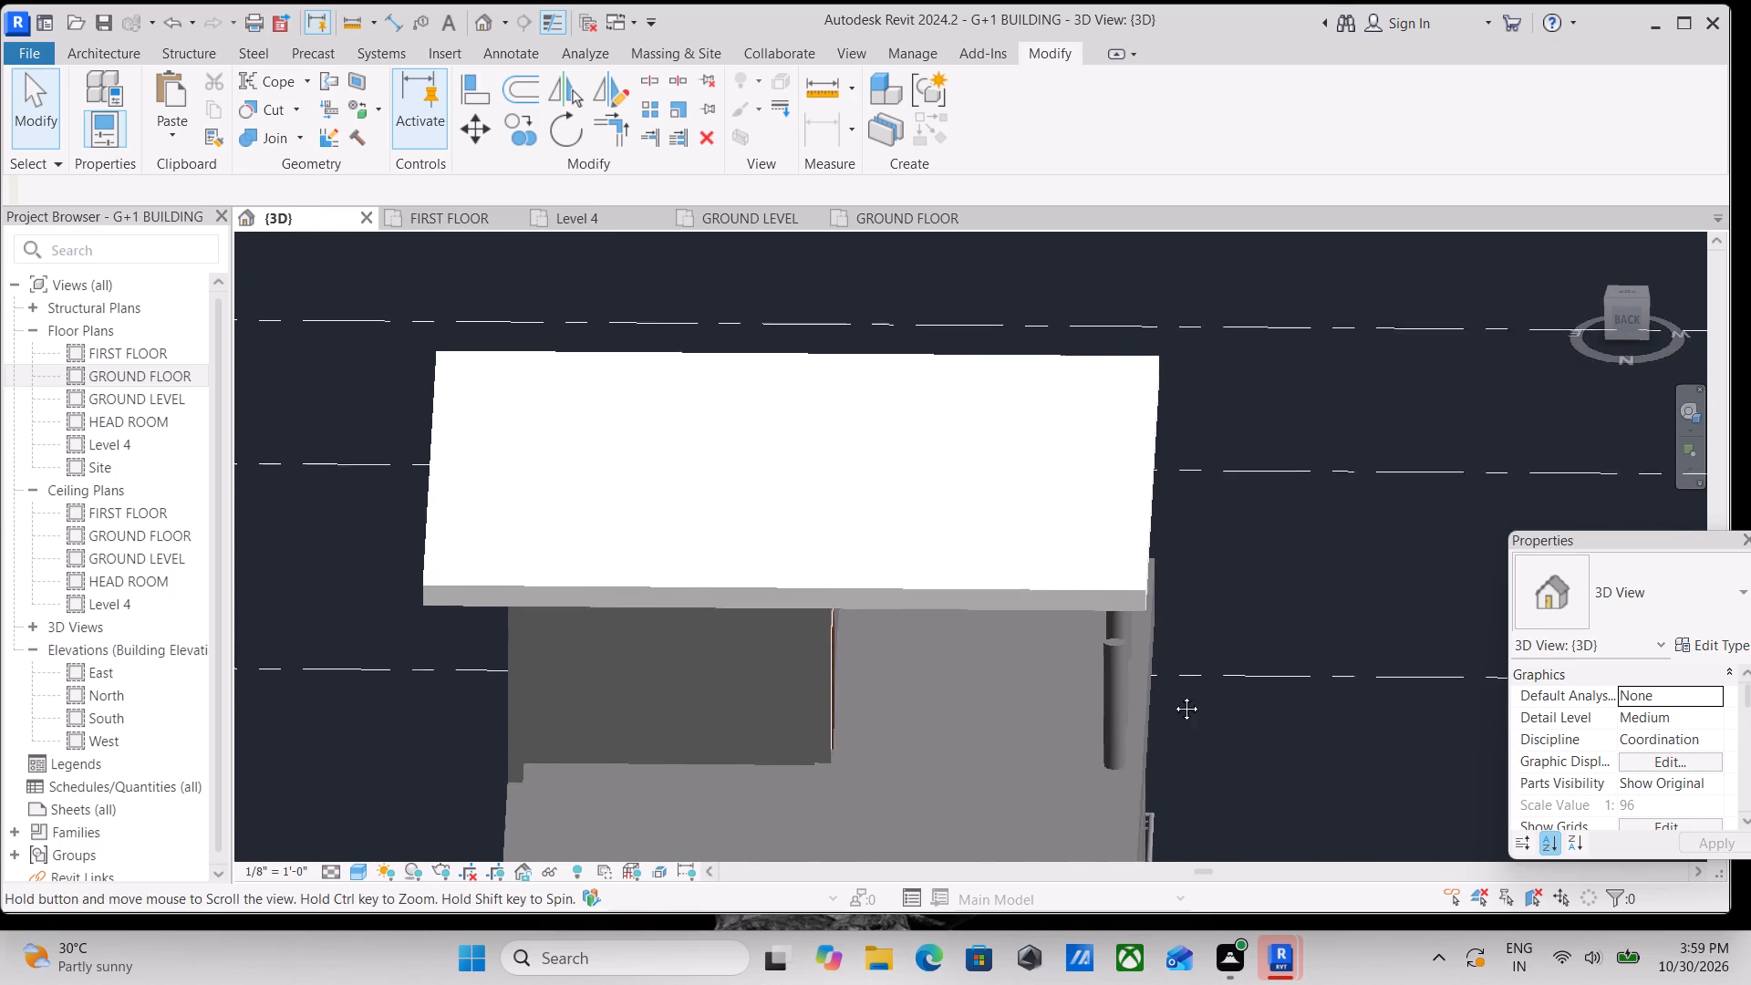
middle_drag(1173, 695, 1165, 621)
click(1103, 548)
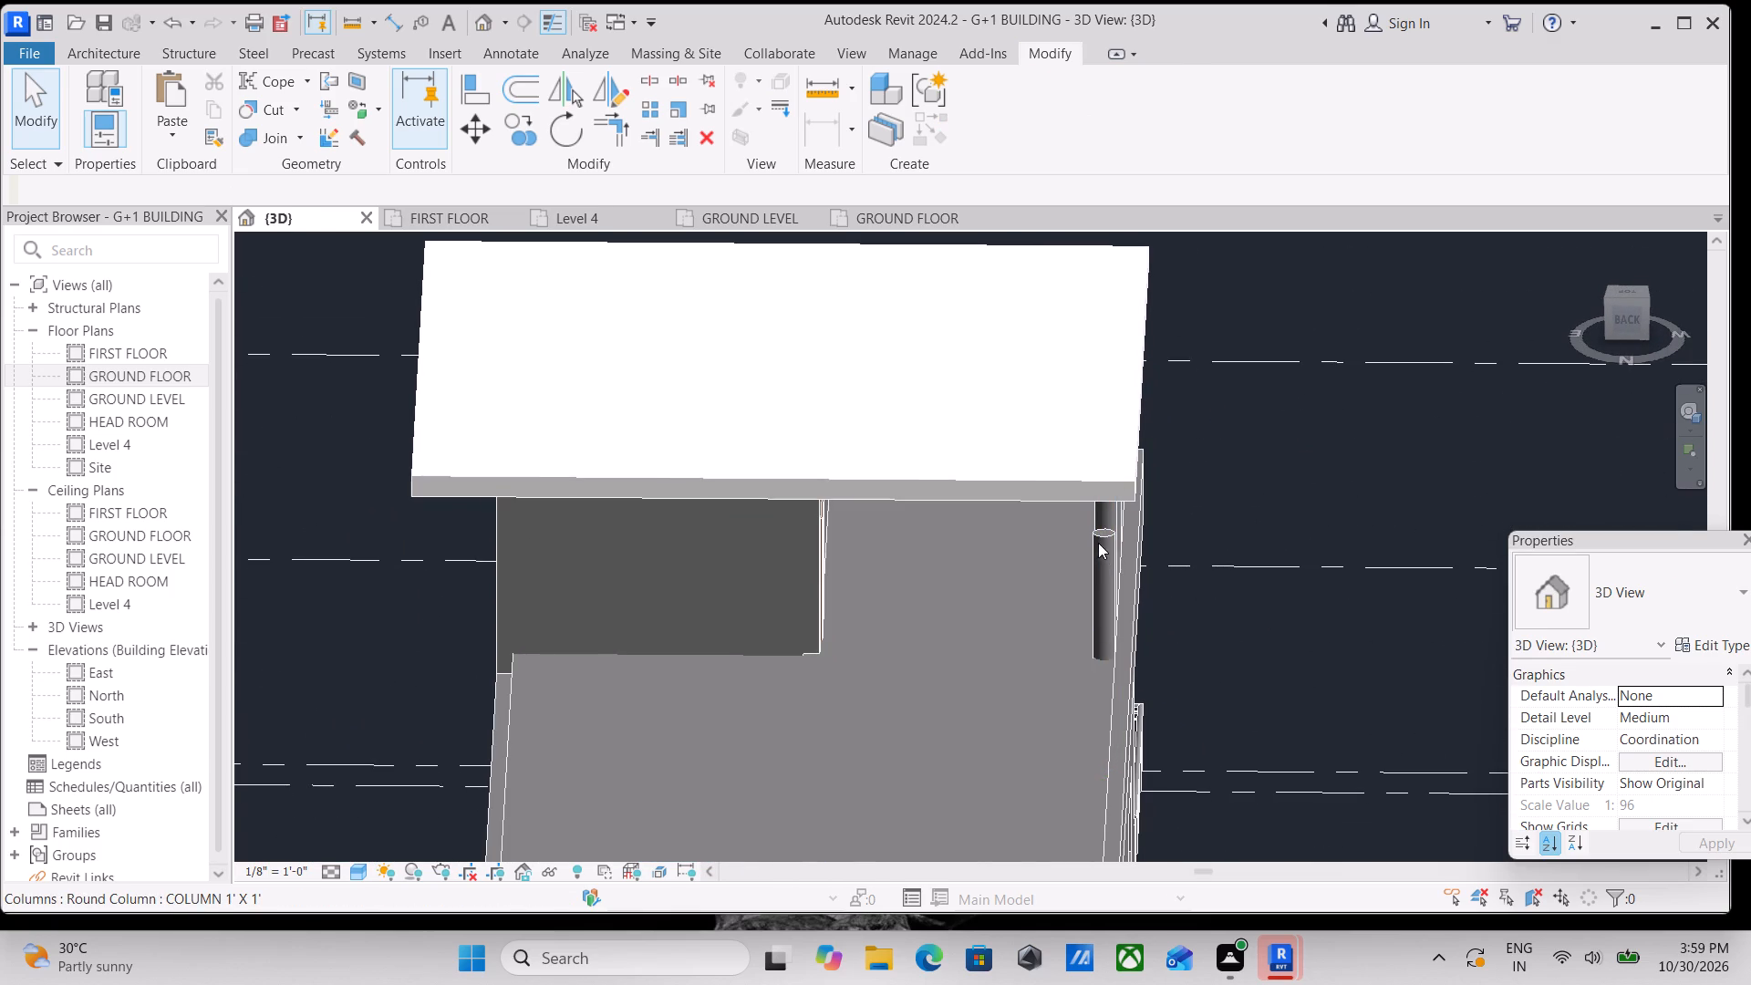
click(1098, 542)
middle_drag(1157, 644, 660, 421)
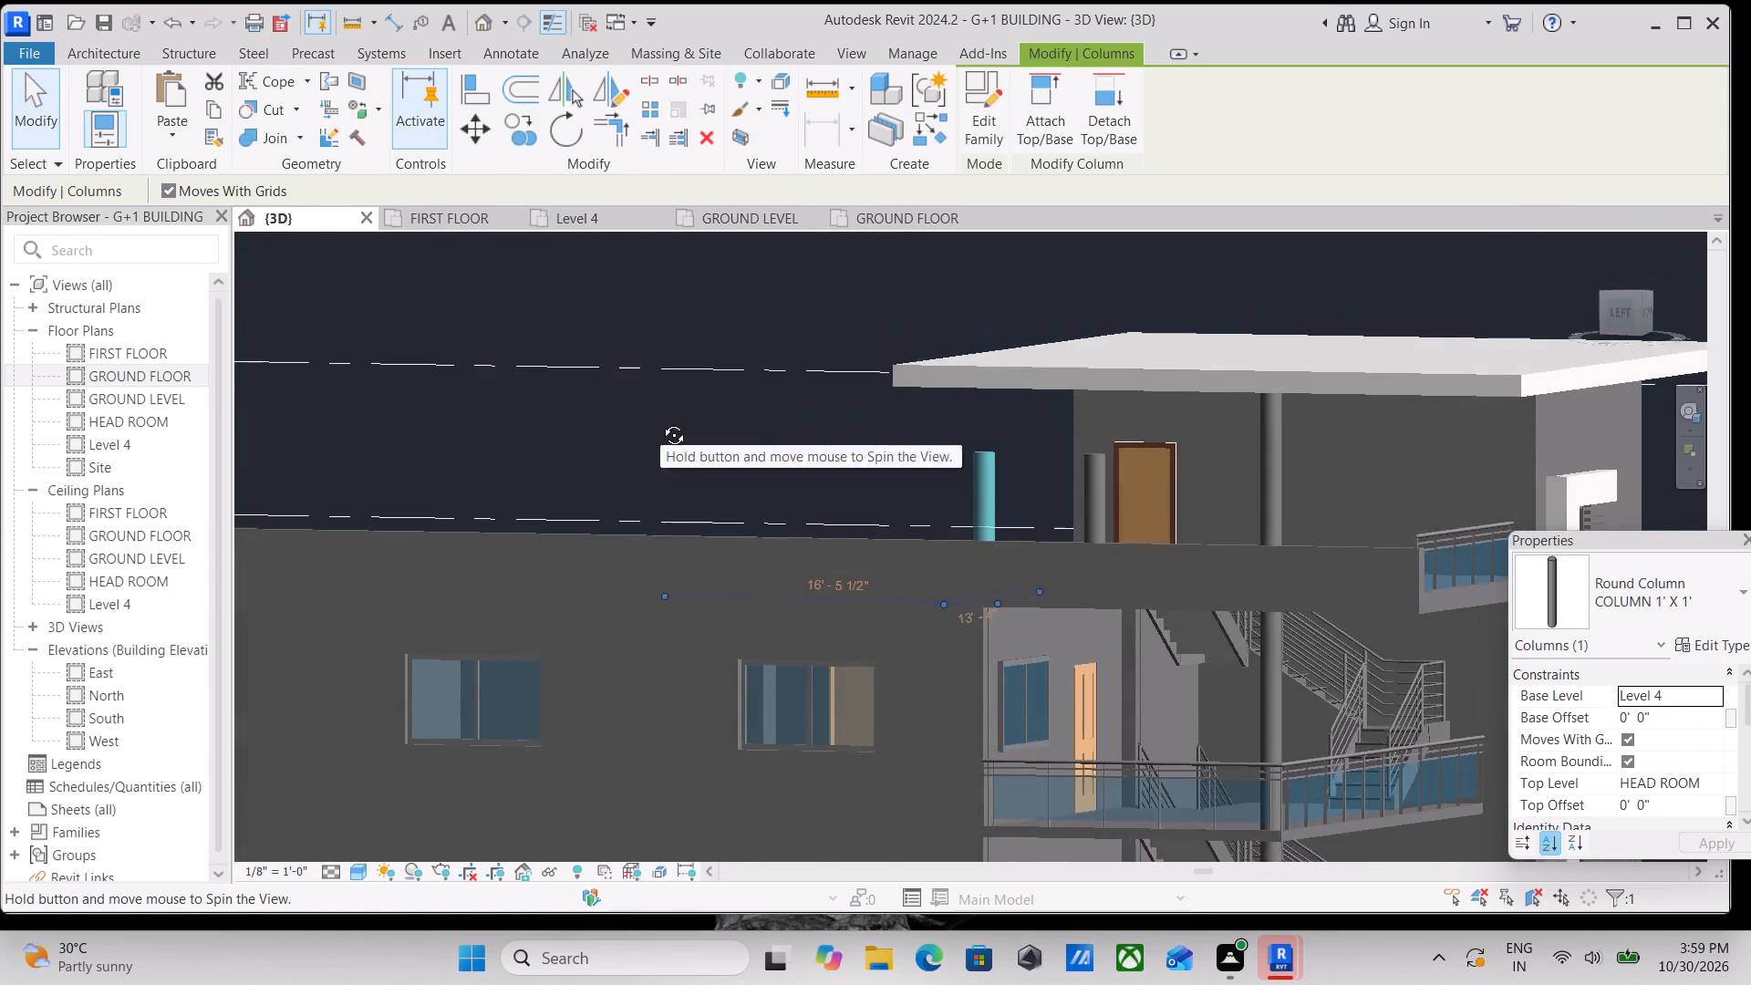
middle_drag(660, 421, 702, 500)
click(1107, 464)
key(Escape)
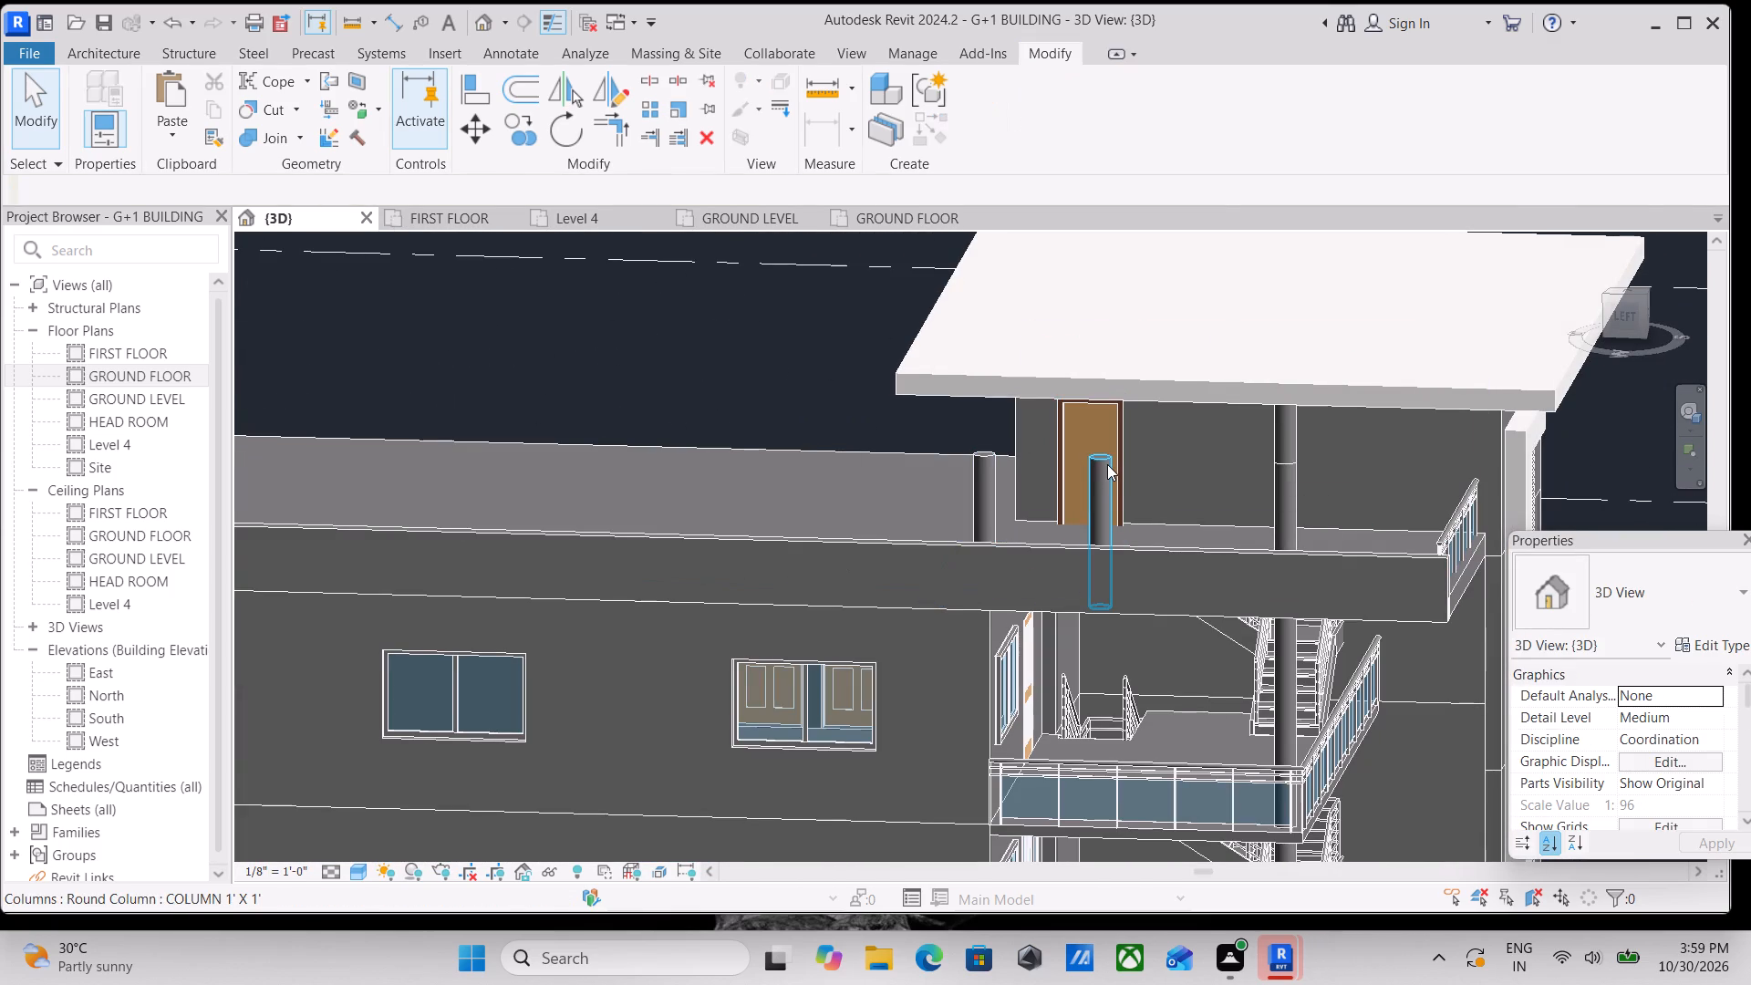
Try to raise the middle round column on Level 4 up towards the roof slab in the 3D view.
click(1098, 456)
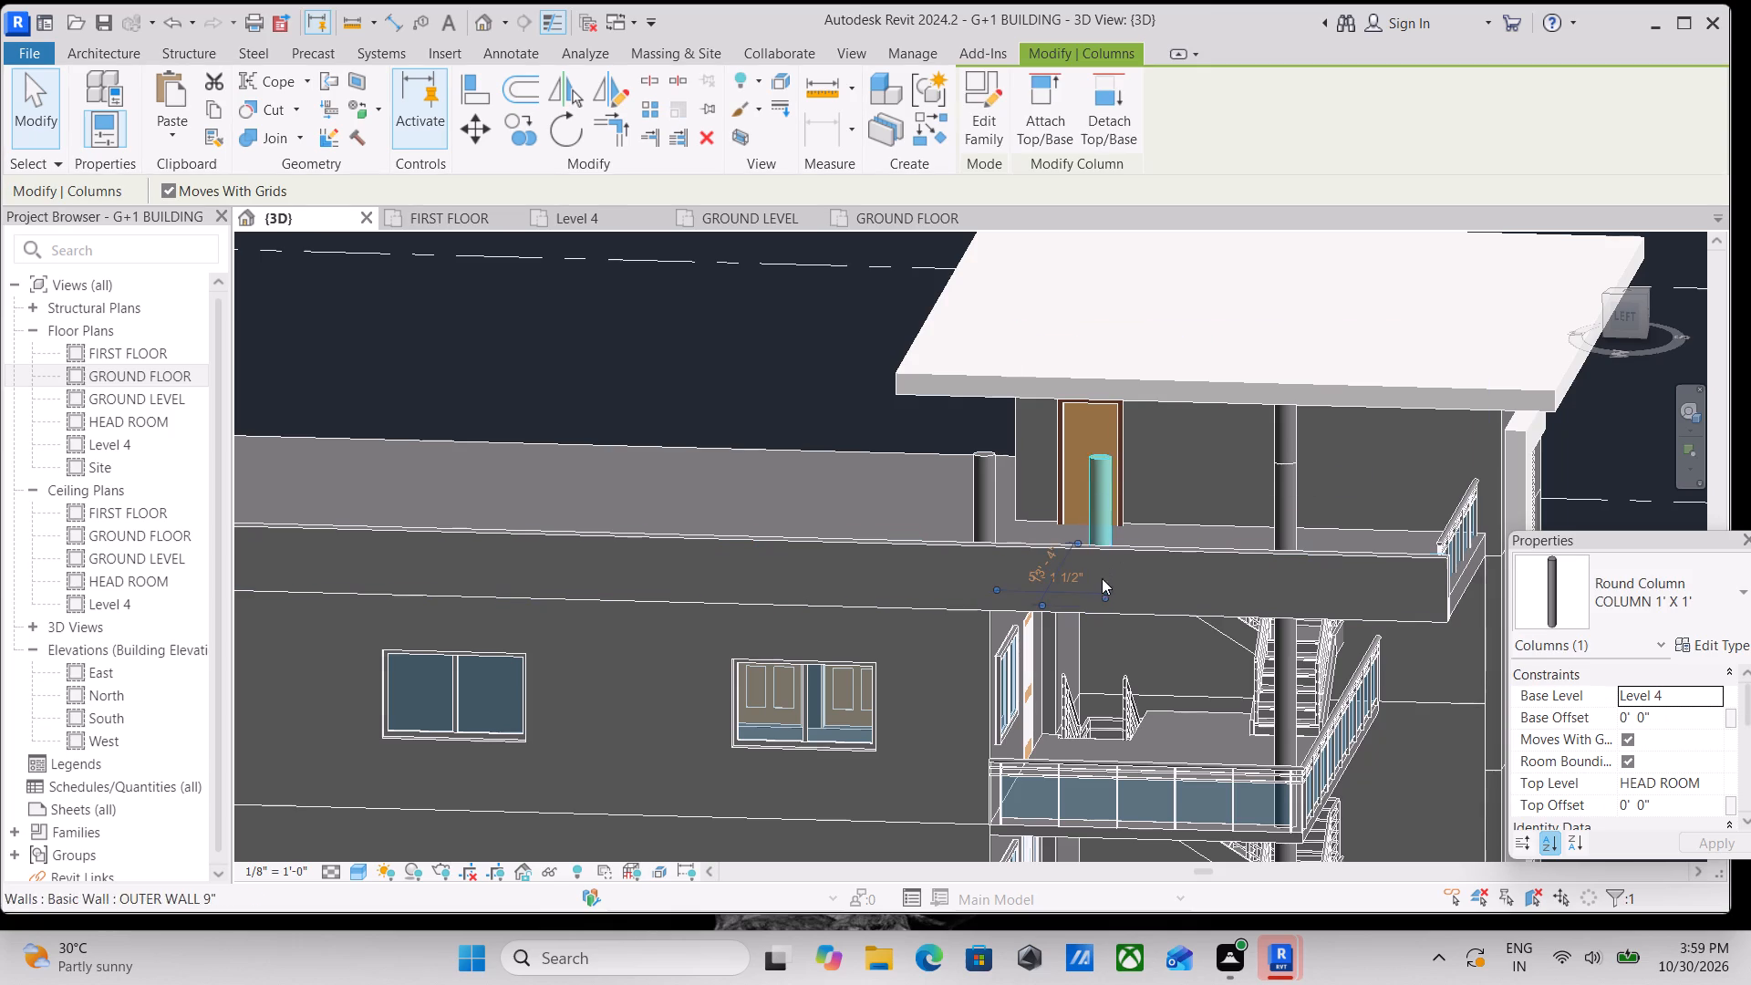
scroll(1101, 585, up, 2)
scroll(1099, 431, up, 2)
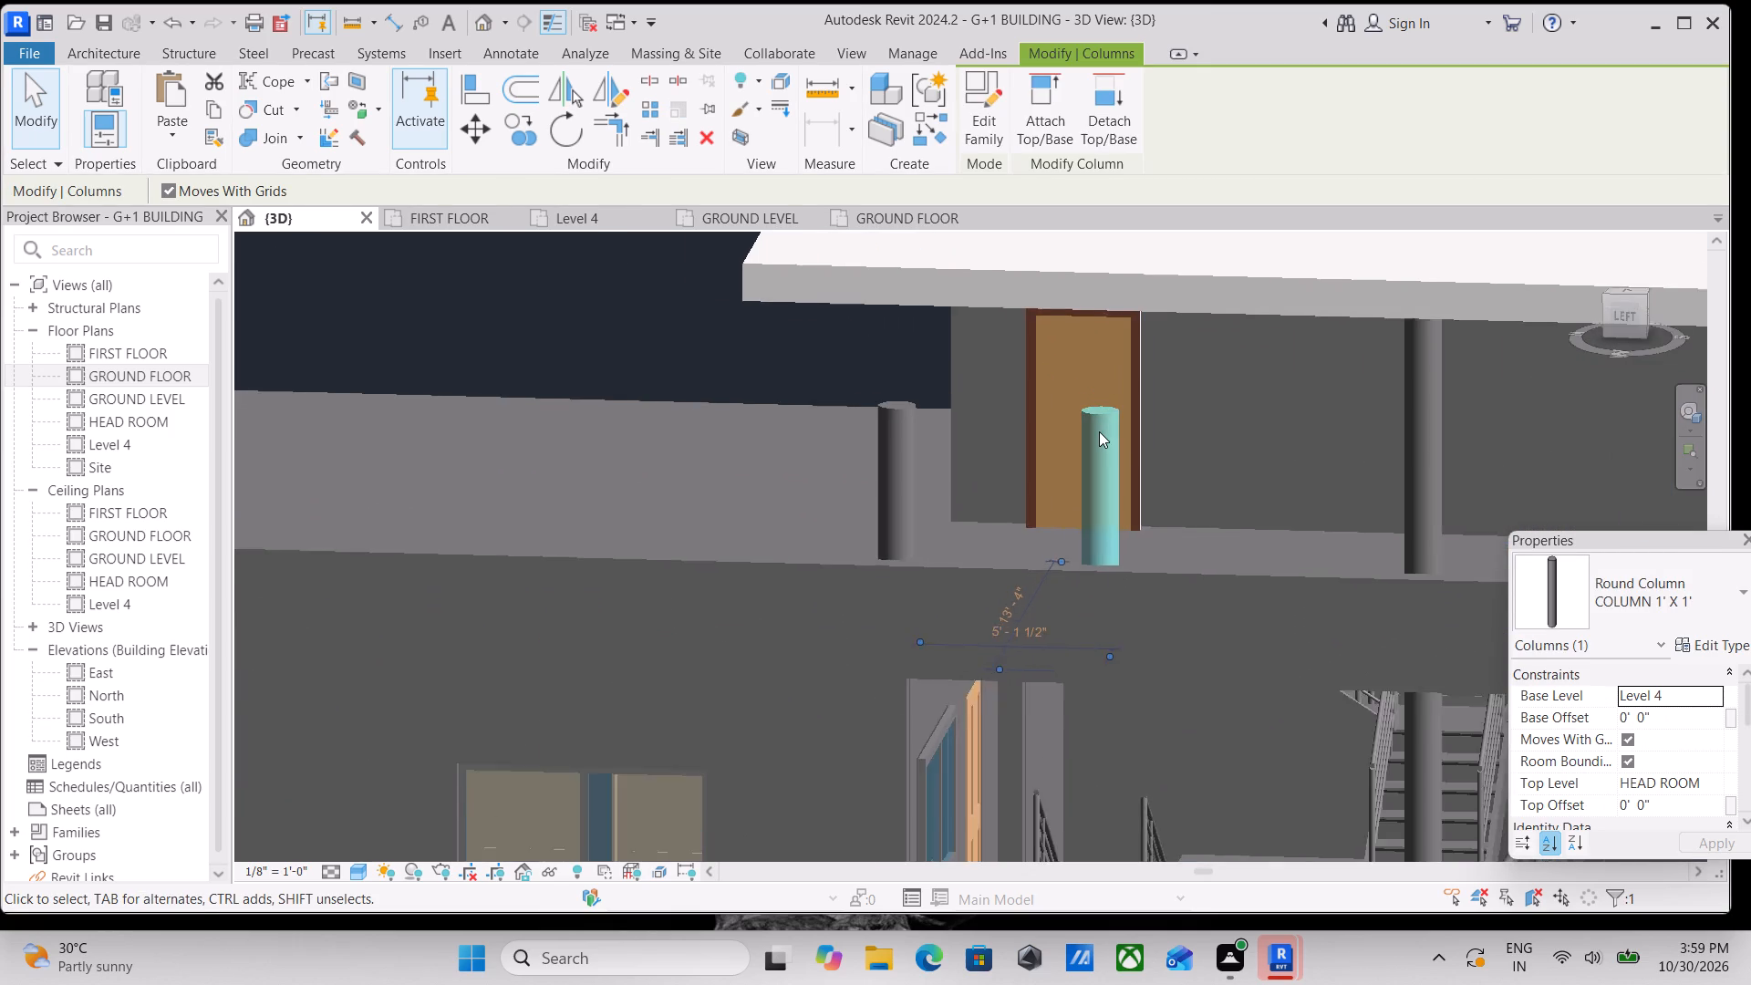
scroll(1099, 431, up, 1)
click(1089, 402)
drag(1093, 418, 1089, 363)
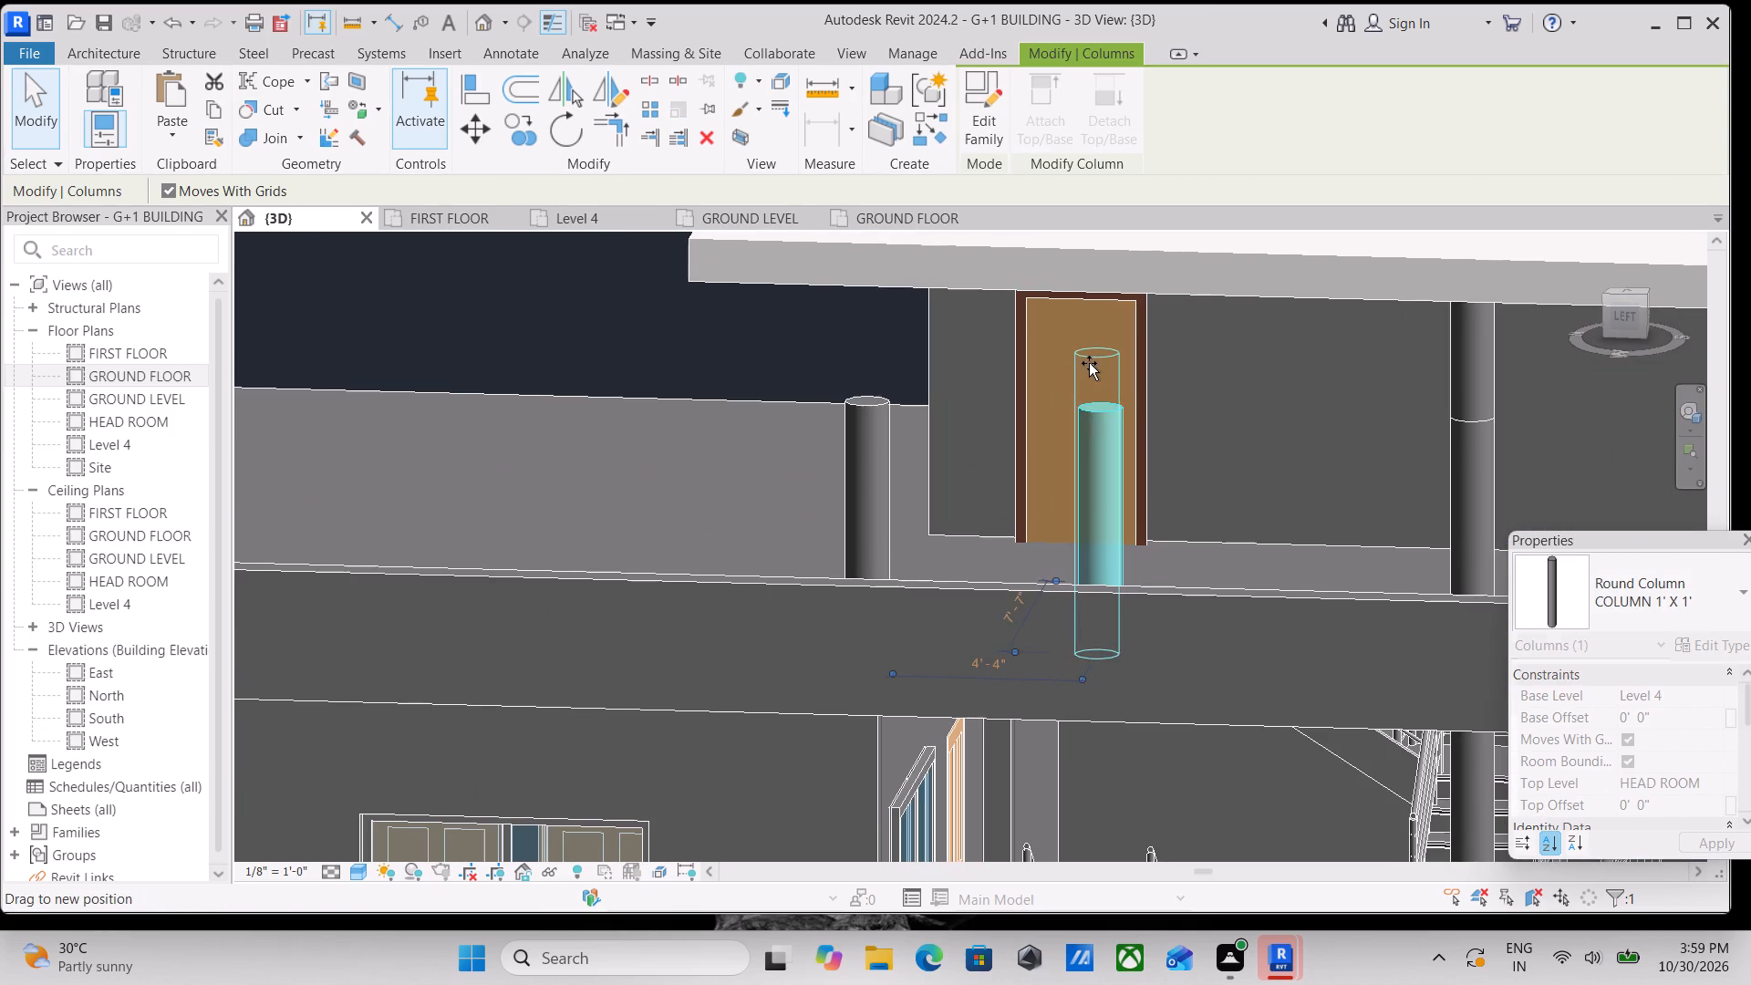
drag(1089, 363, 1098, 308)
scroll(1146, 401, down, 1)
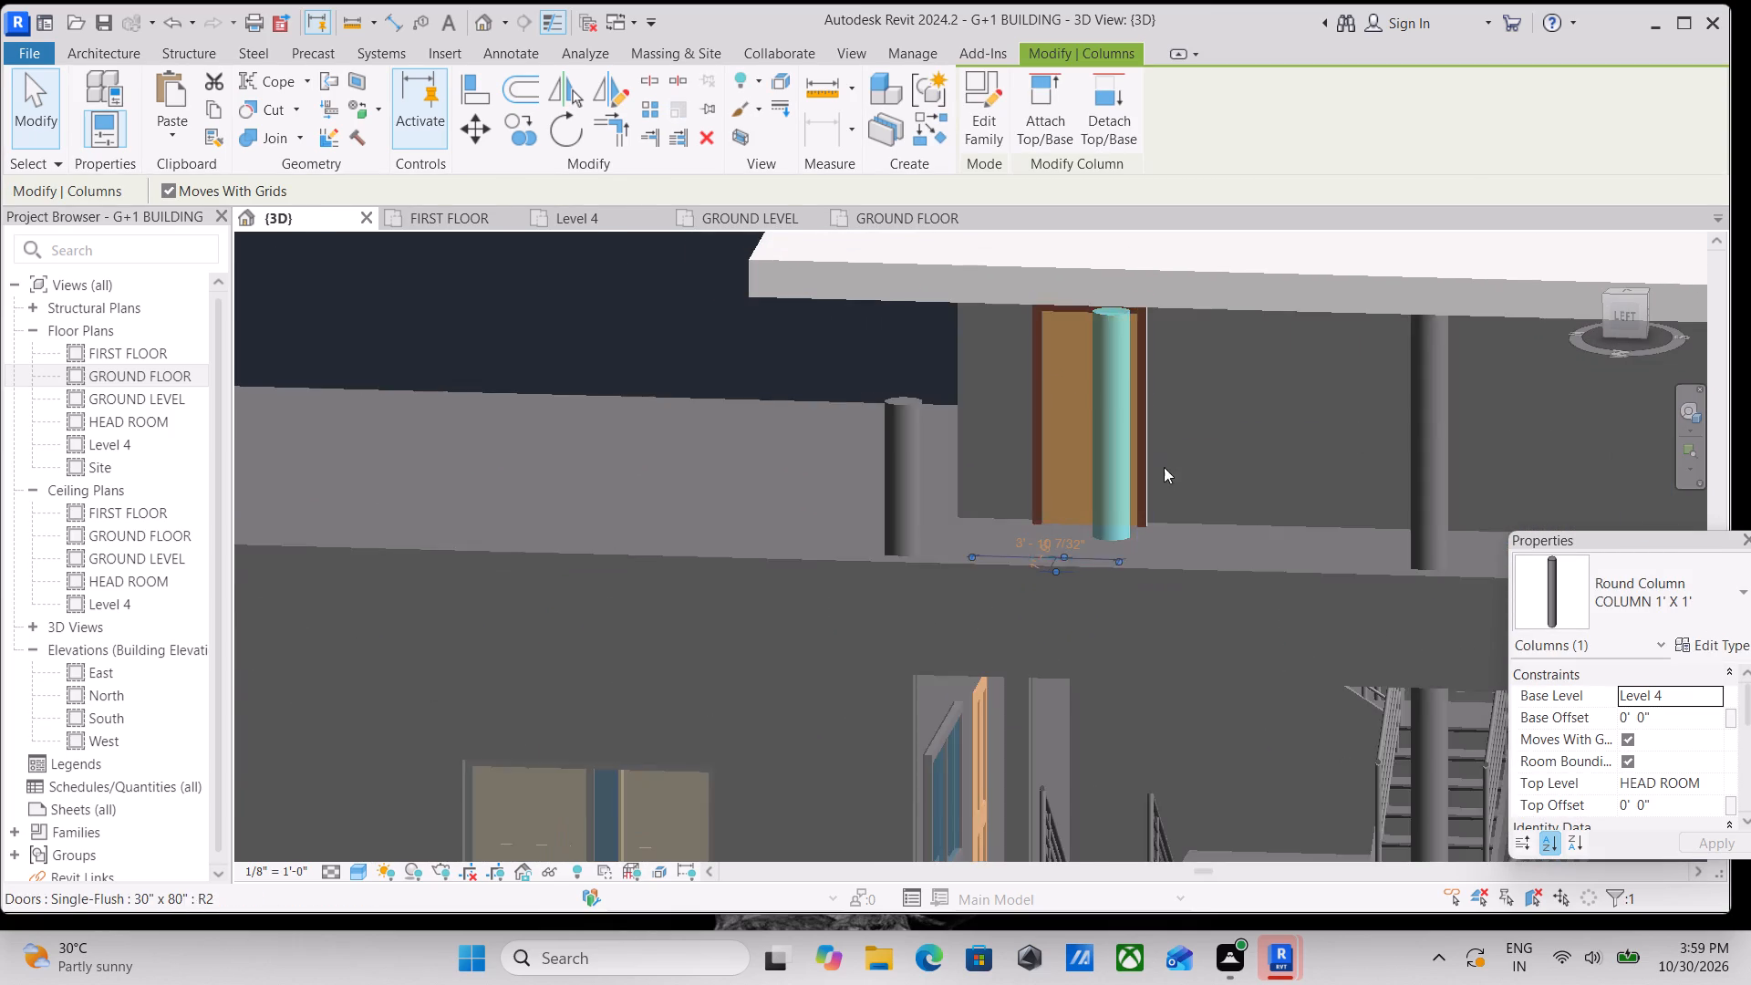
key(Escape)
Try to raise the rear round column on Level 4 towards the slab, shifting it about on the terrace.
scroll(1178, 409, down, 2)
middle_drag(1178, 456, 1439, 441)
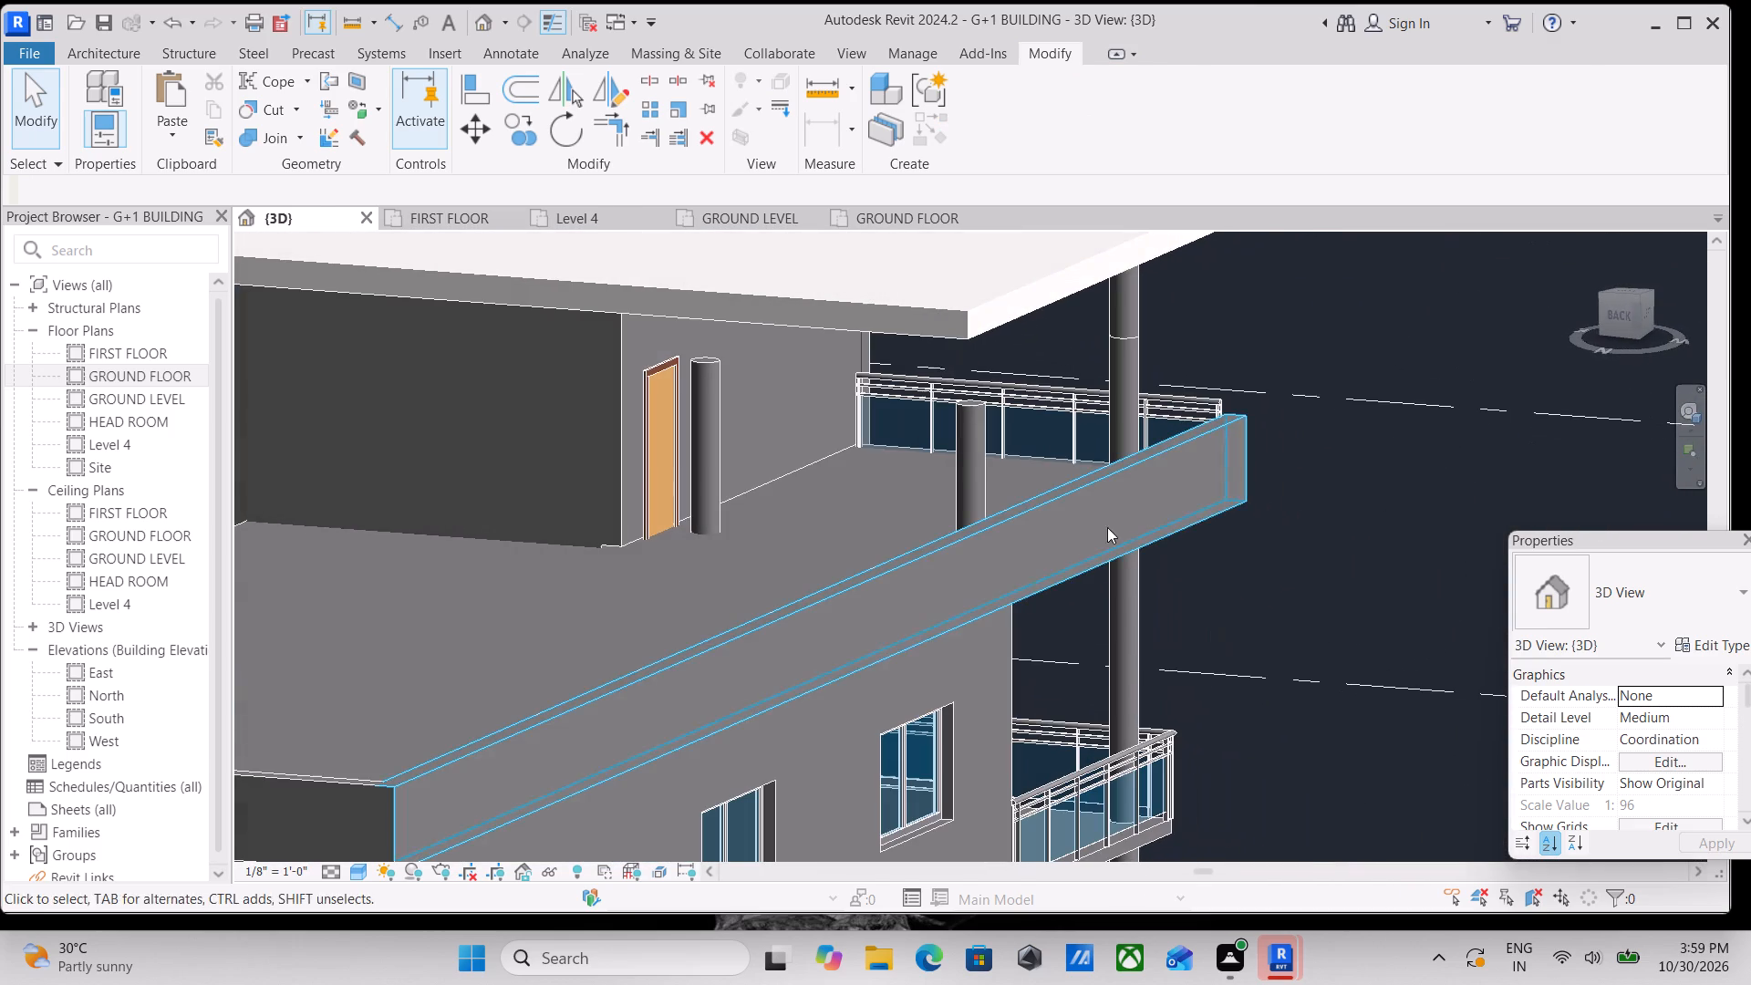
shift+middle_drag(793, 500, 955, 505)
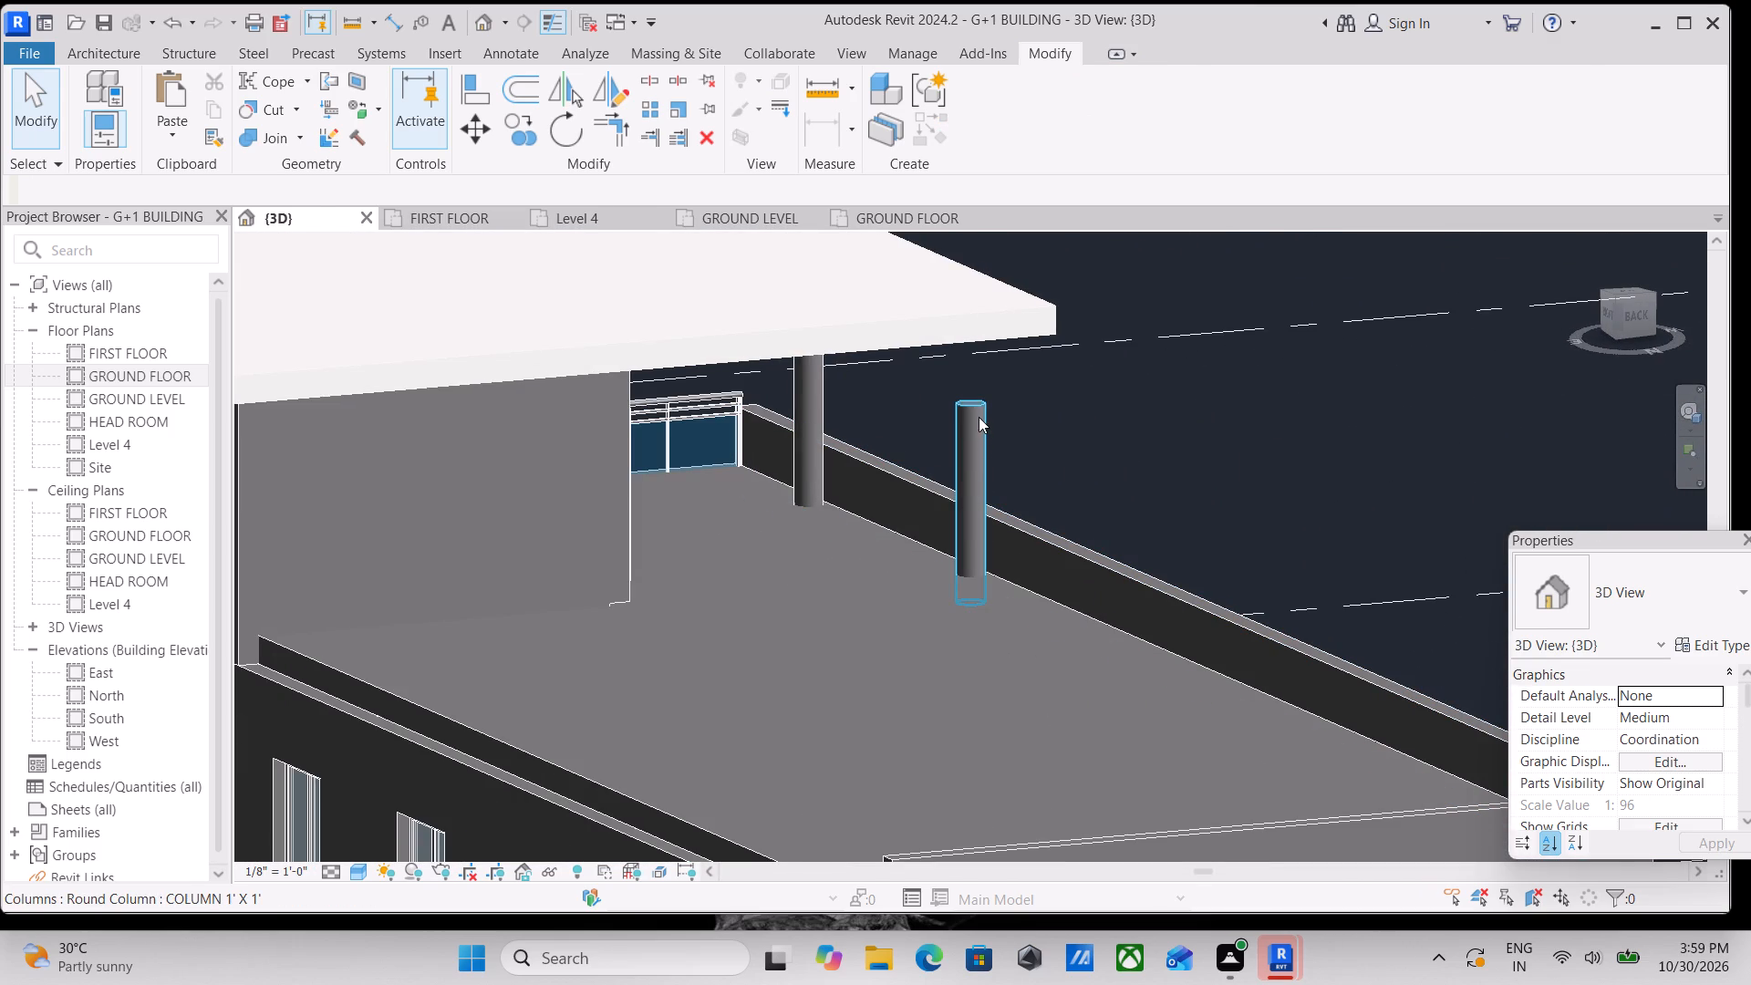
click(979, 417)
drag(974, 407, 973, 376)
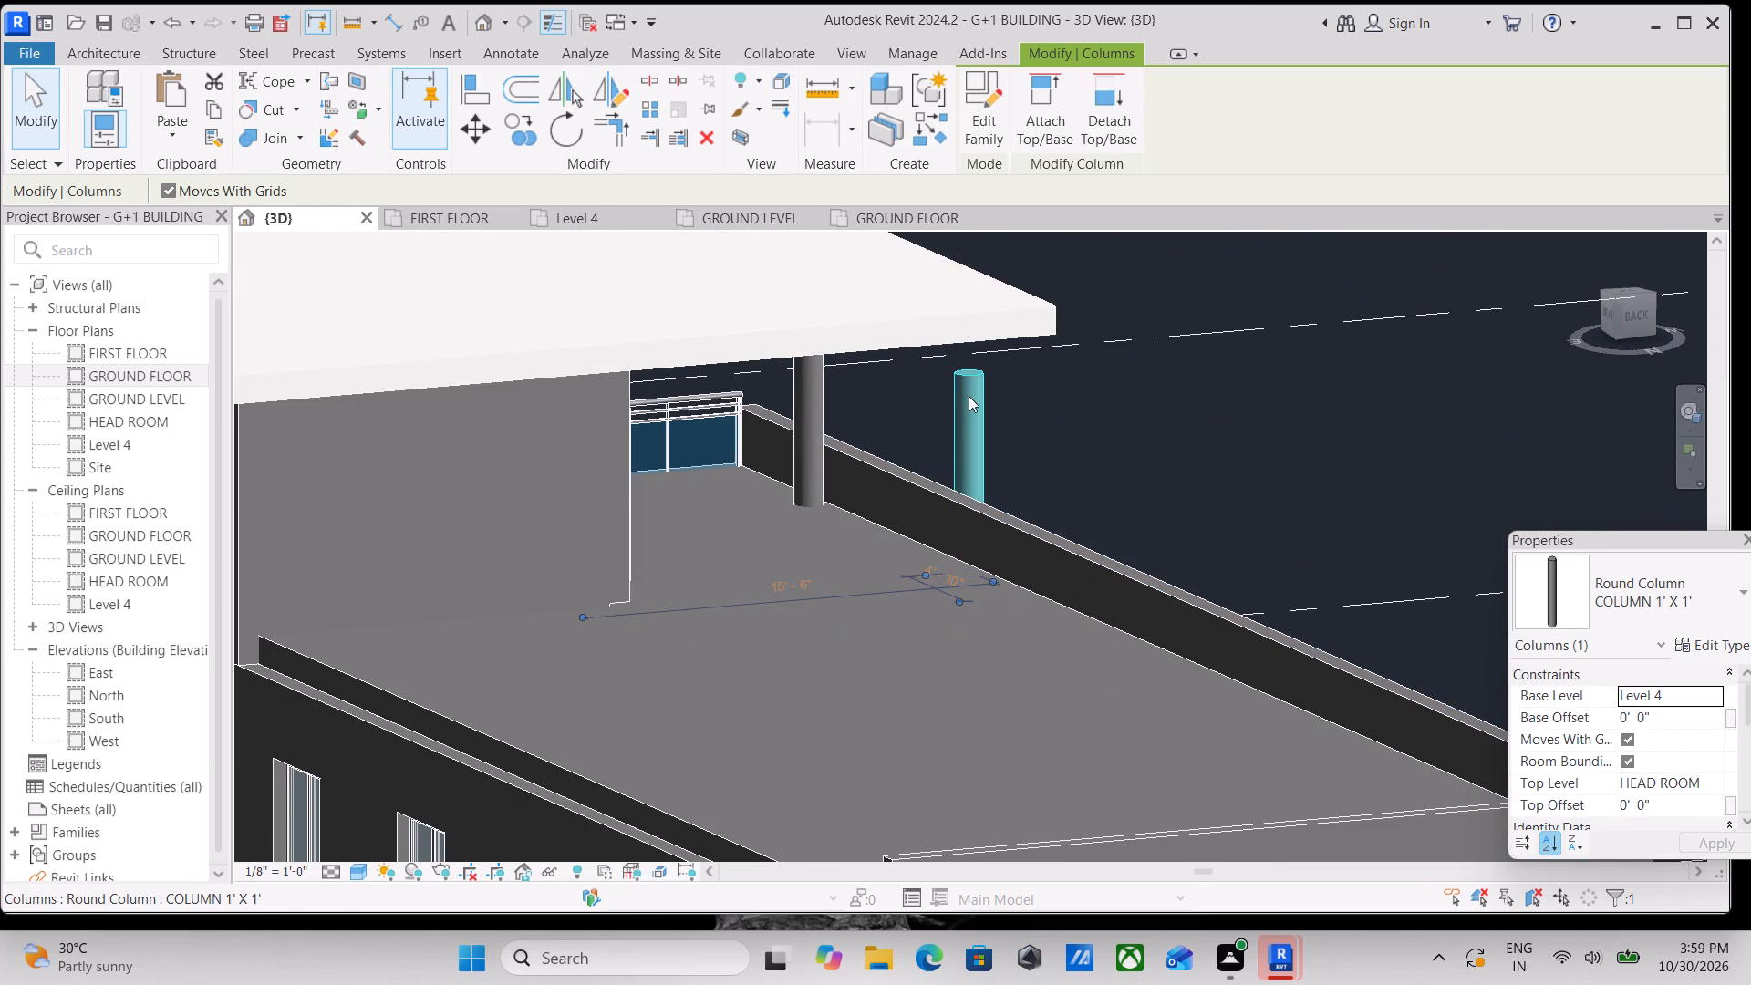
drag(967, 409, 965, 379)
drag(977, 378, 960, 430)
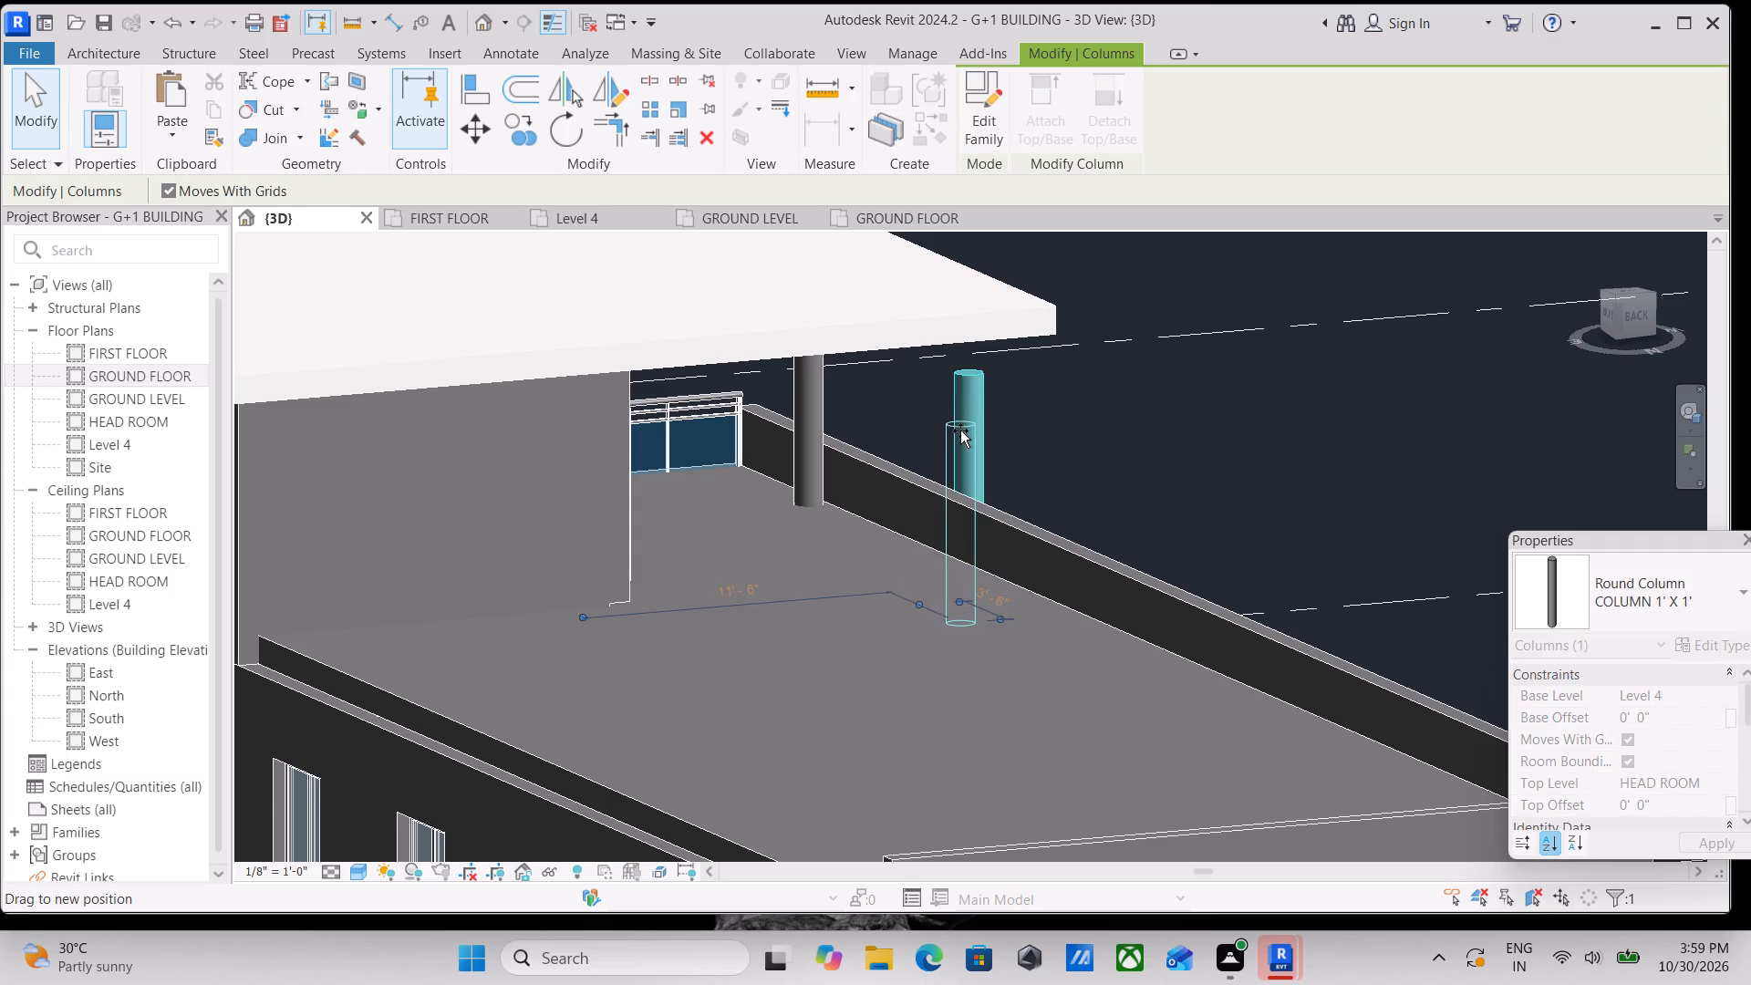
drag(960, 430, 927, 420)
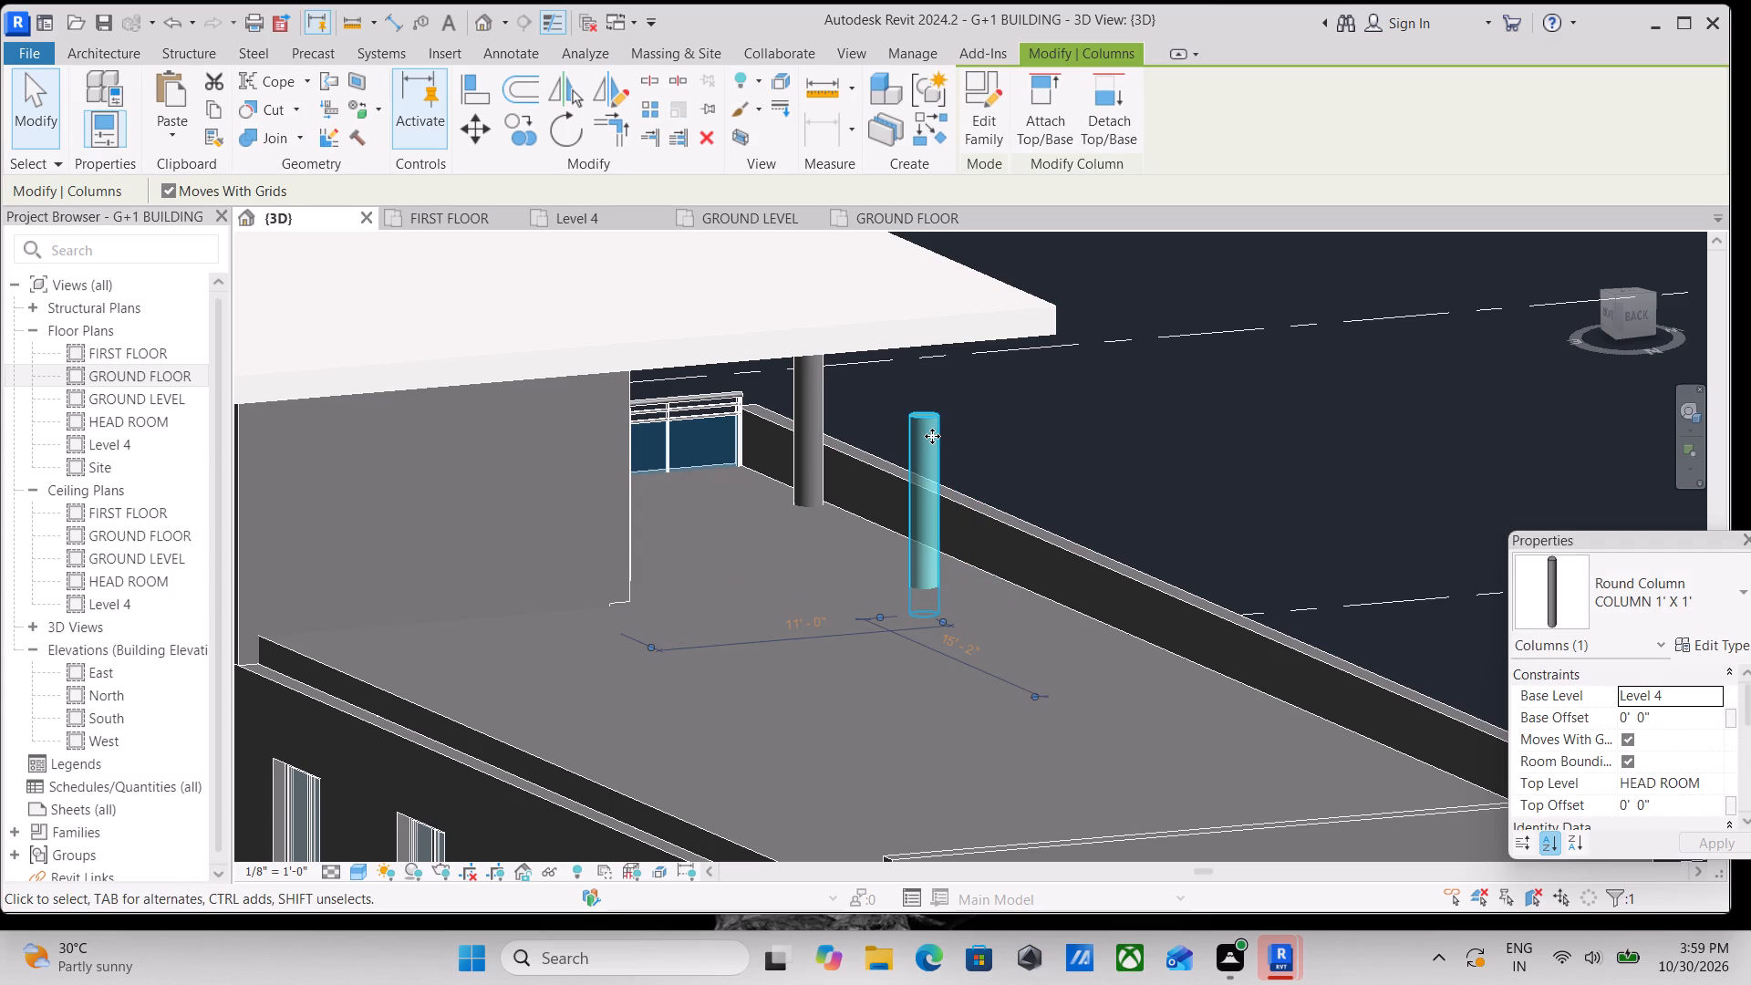
Delete the rear round column and the round column beside the stair tower door on Level 4.
right_click(932, 436)
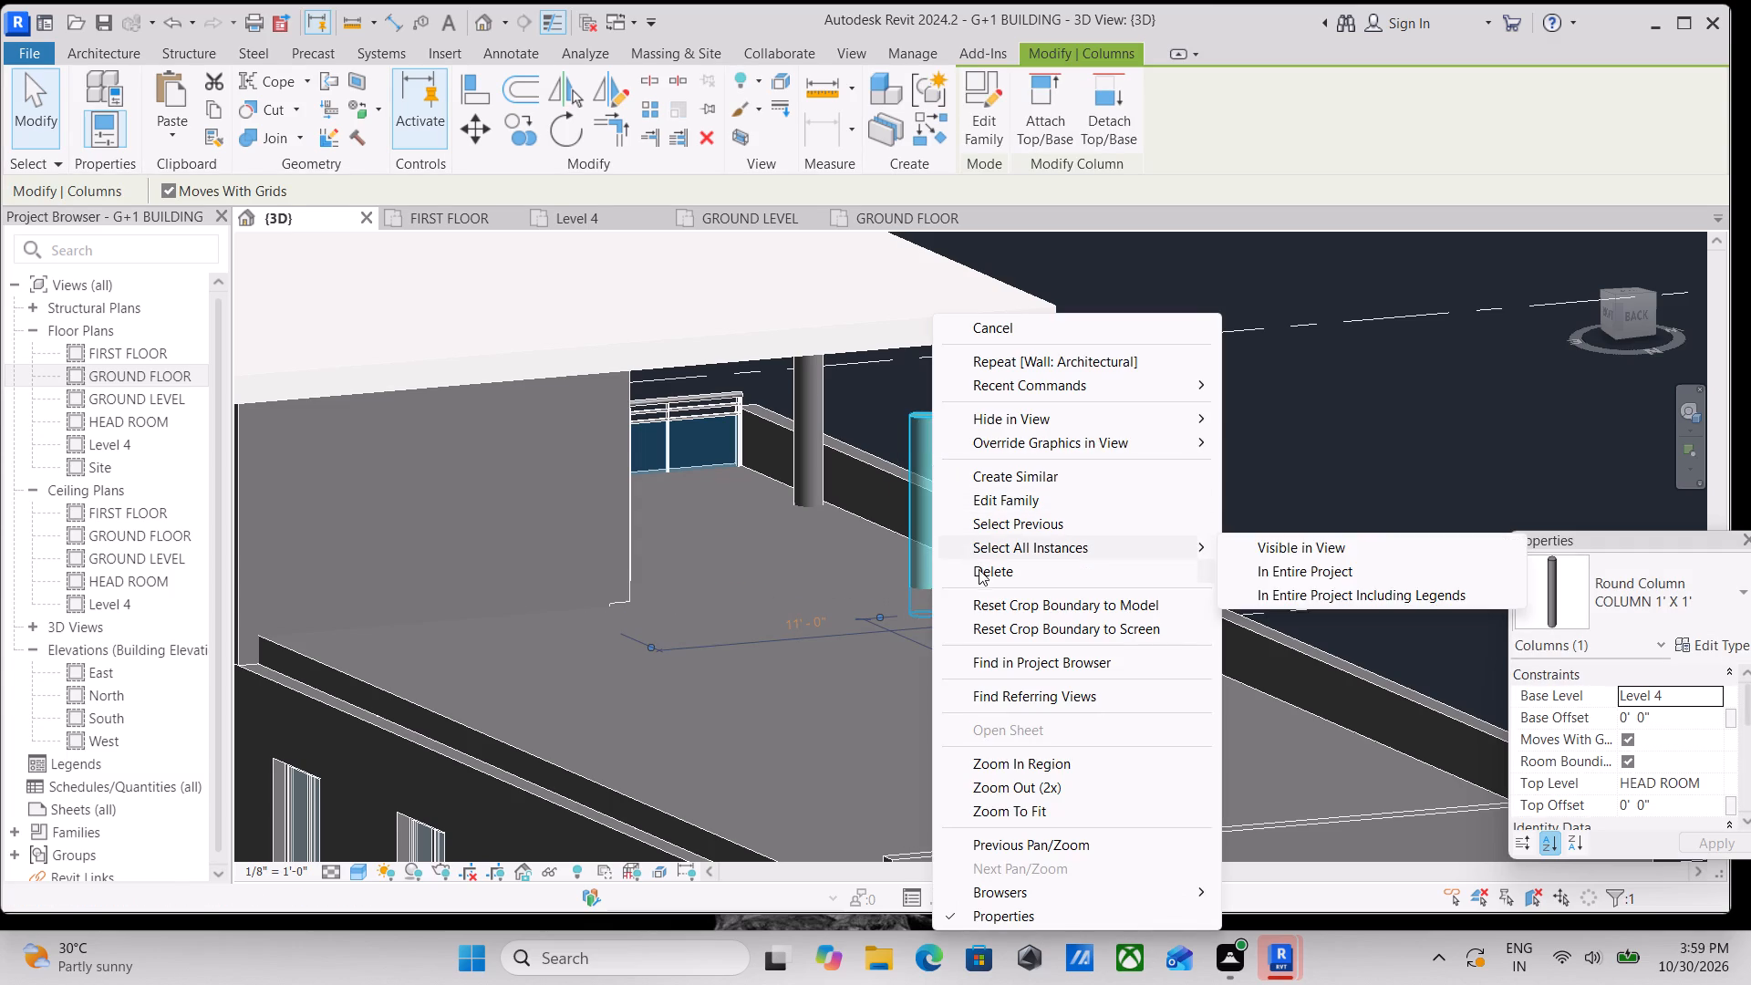
click(979, 575)
shift+middle_drag(875, 534, 661, 495)
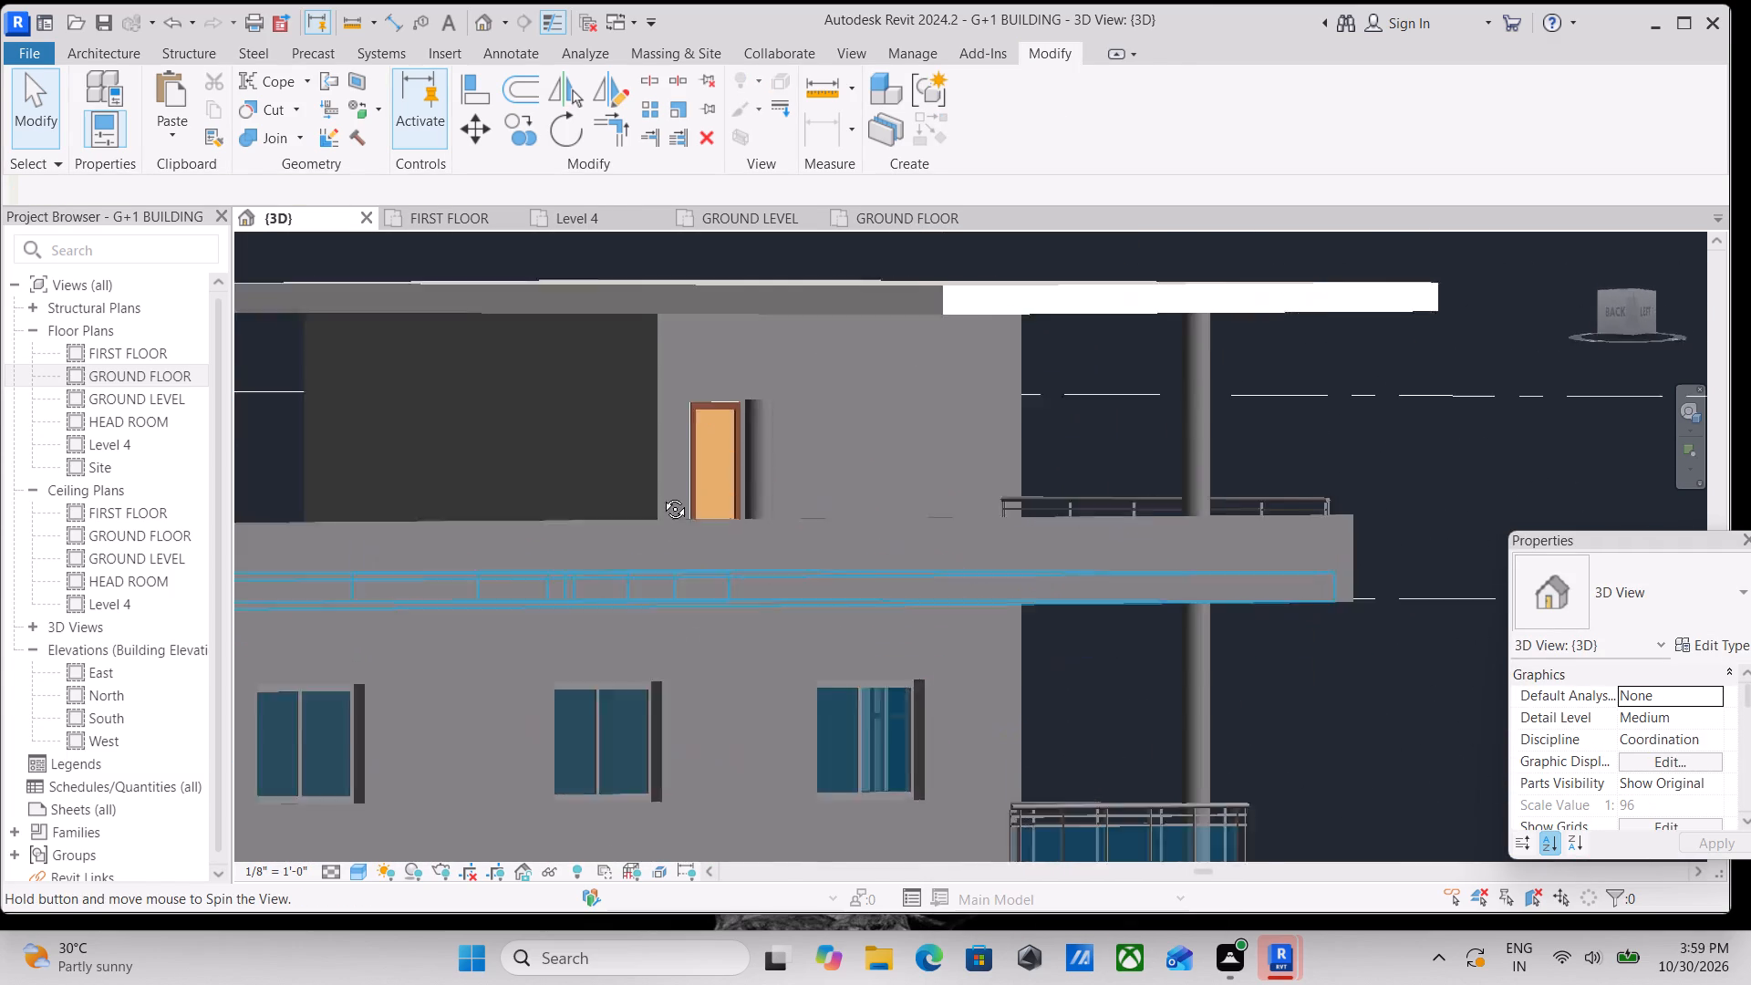
shift+middle_drag(661, 495, 626, 548)
click(840, 384)
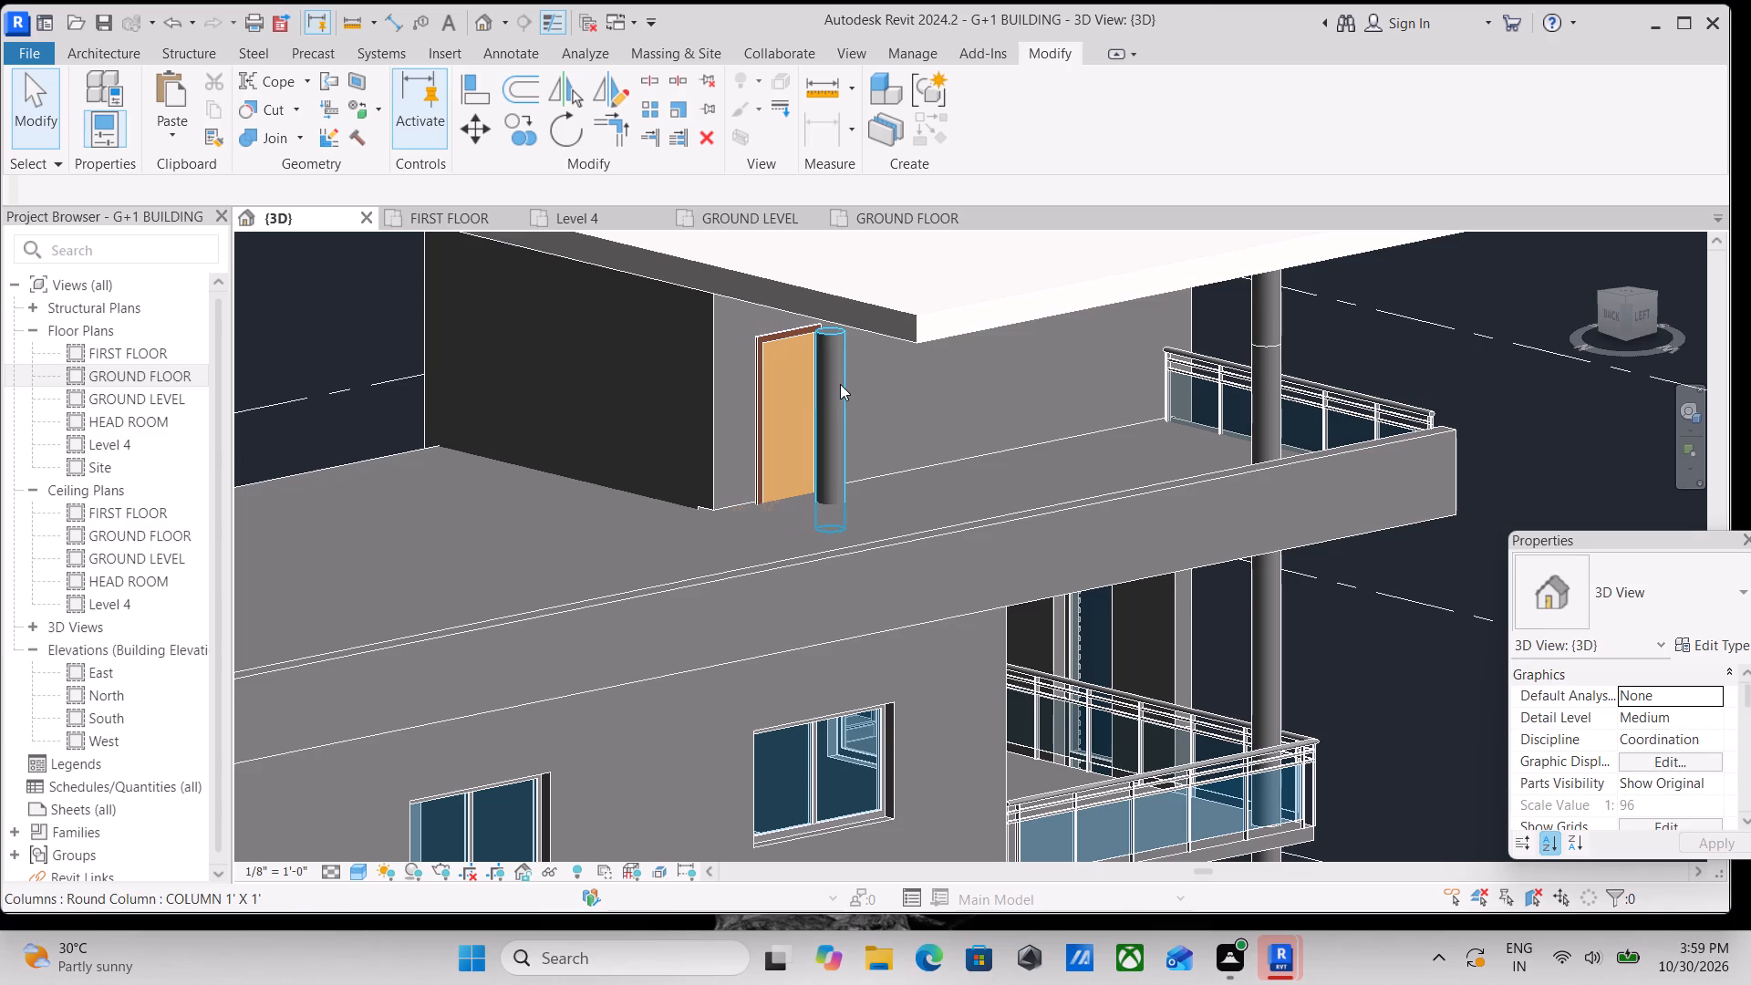
right_click(840, 384)
click(924, 575)
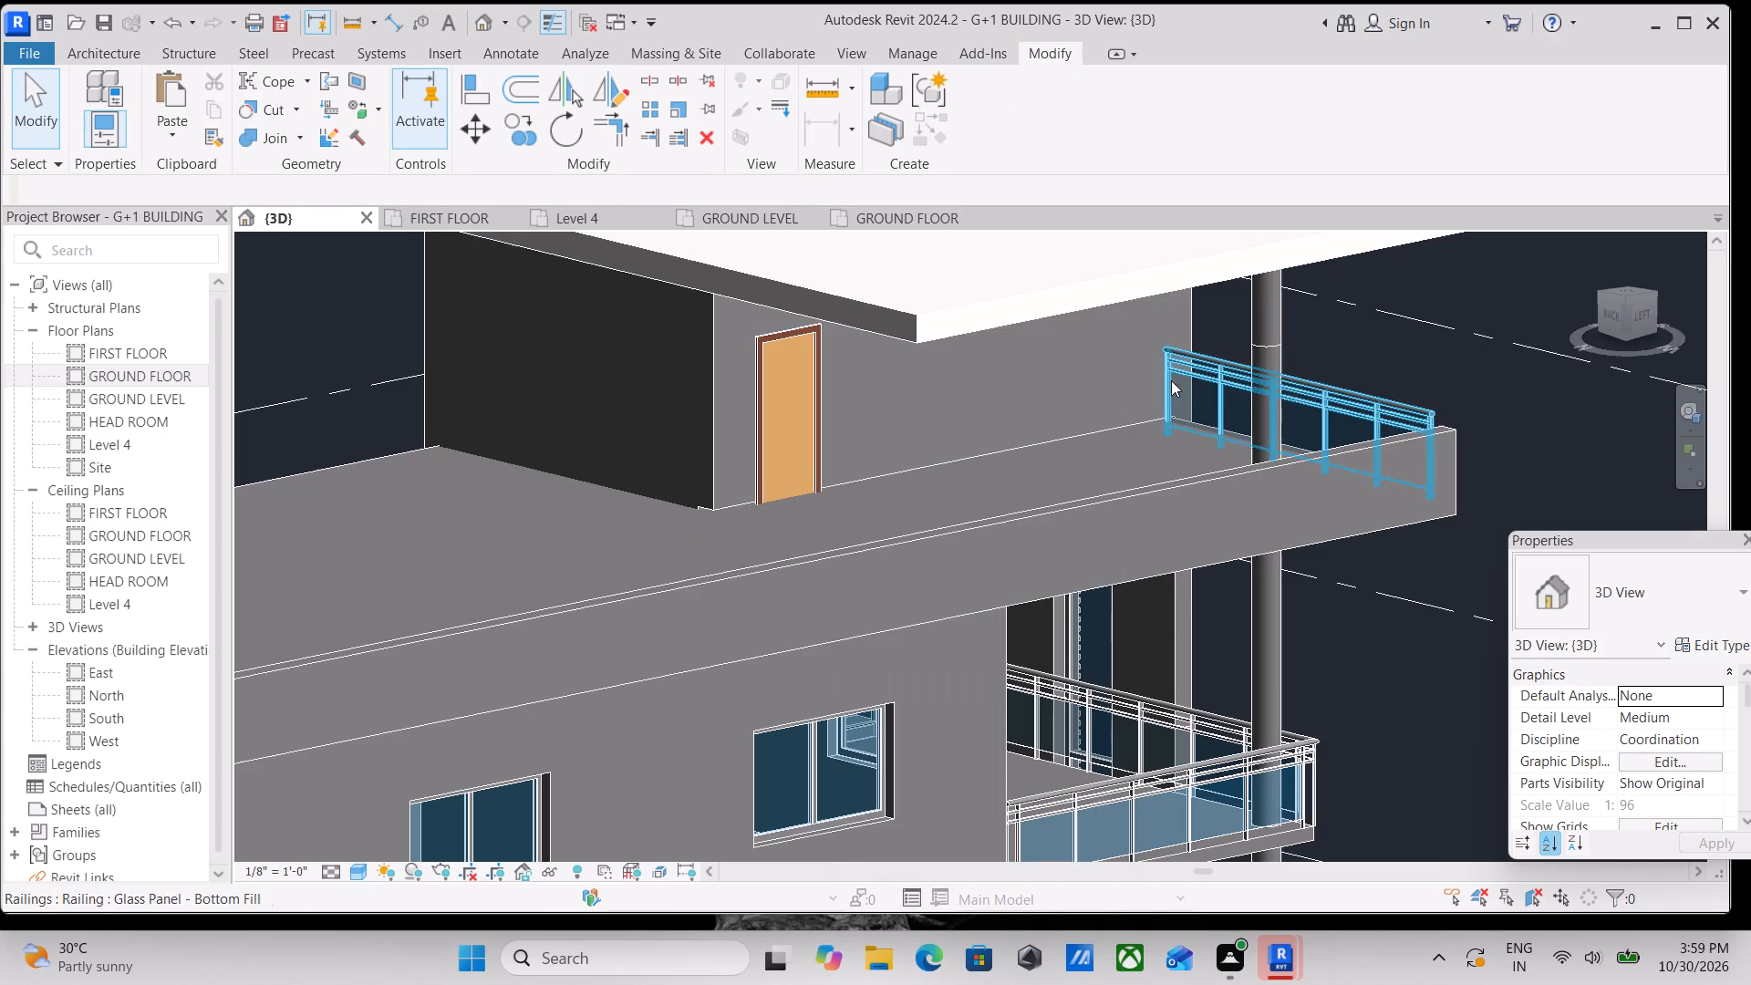
Delete the taller of the two overlapping round columns at the Level 4 balcony corner, the one with the 3' 0" top offset.
click(1274, 339)
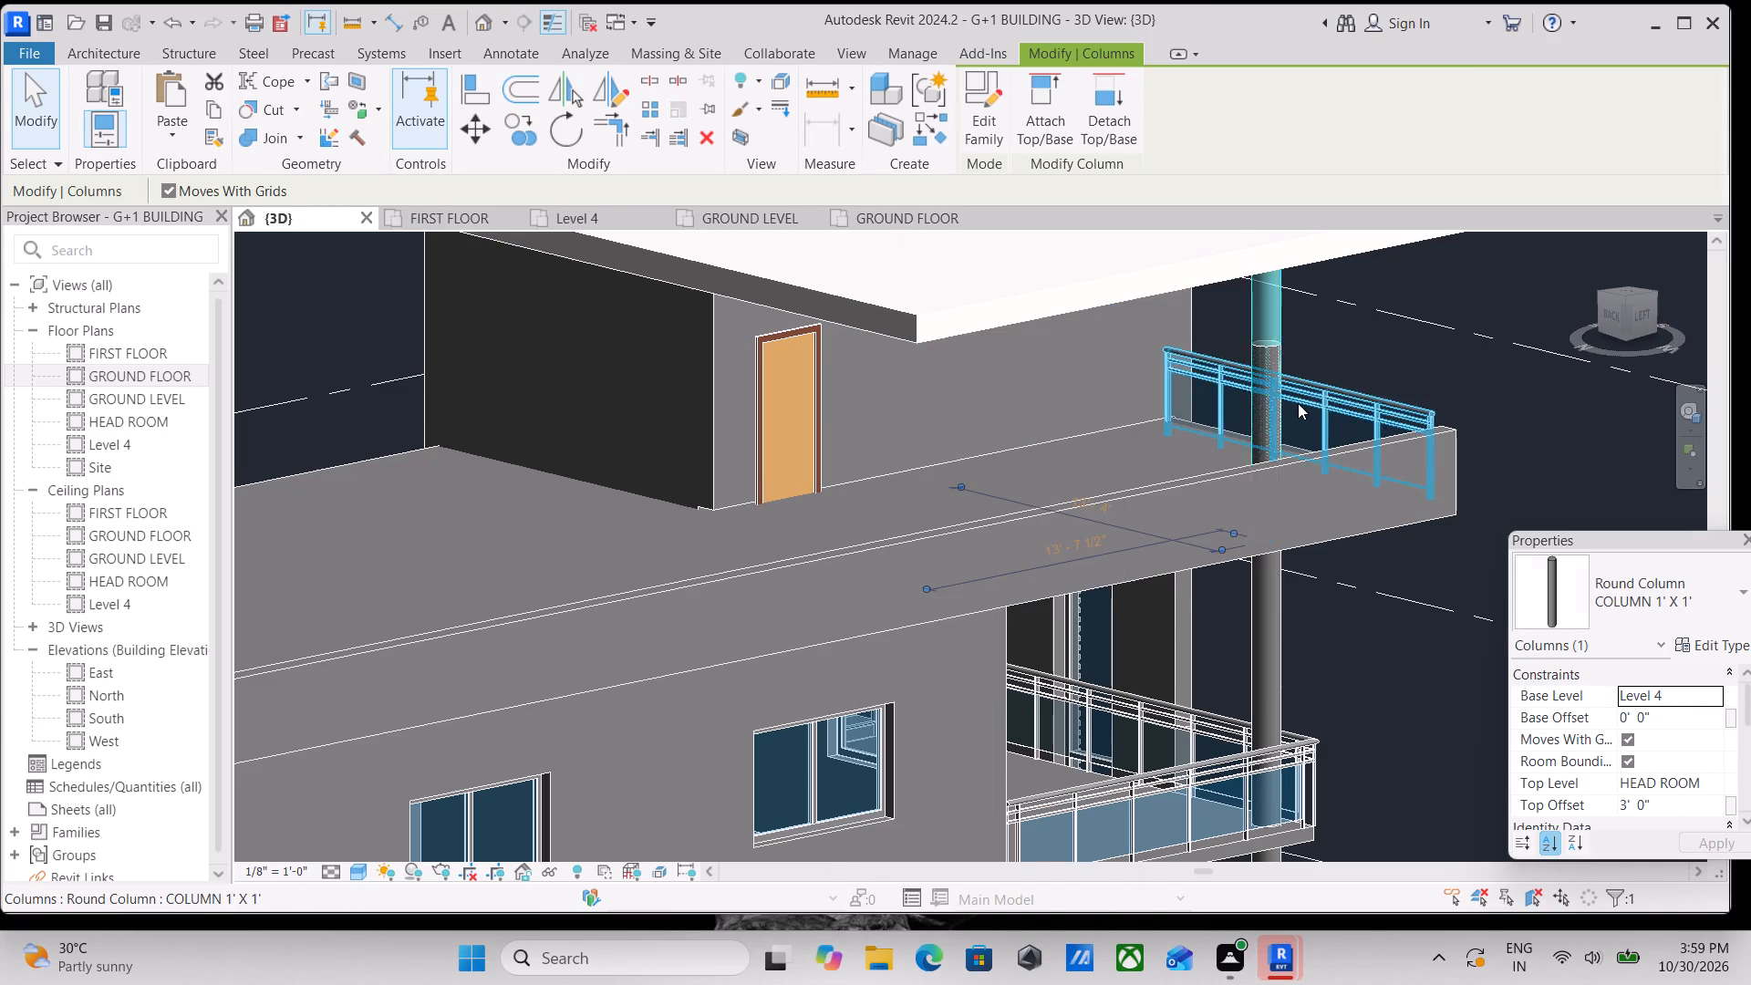
scroll(1300, 409, up, 2)
key(Escape)
click(1266, 290)
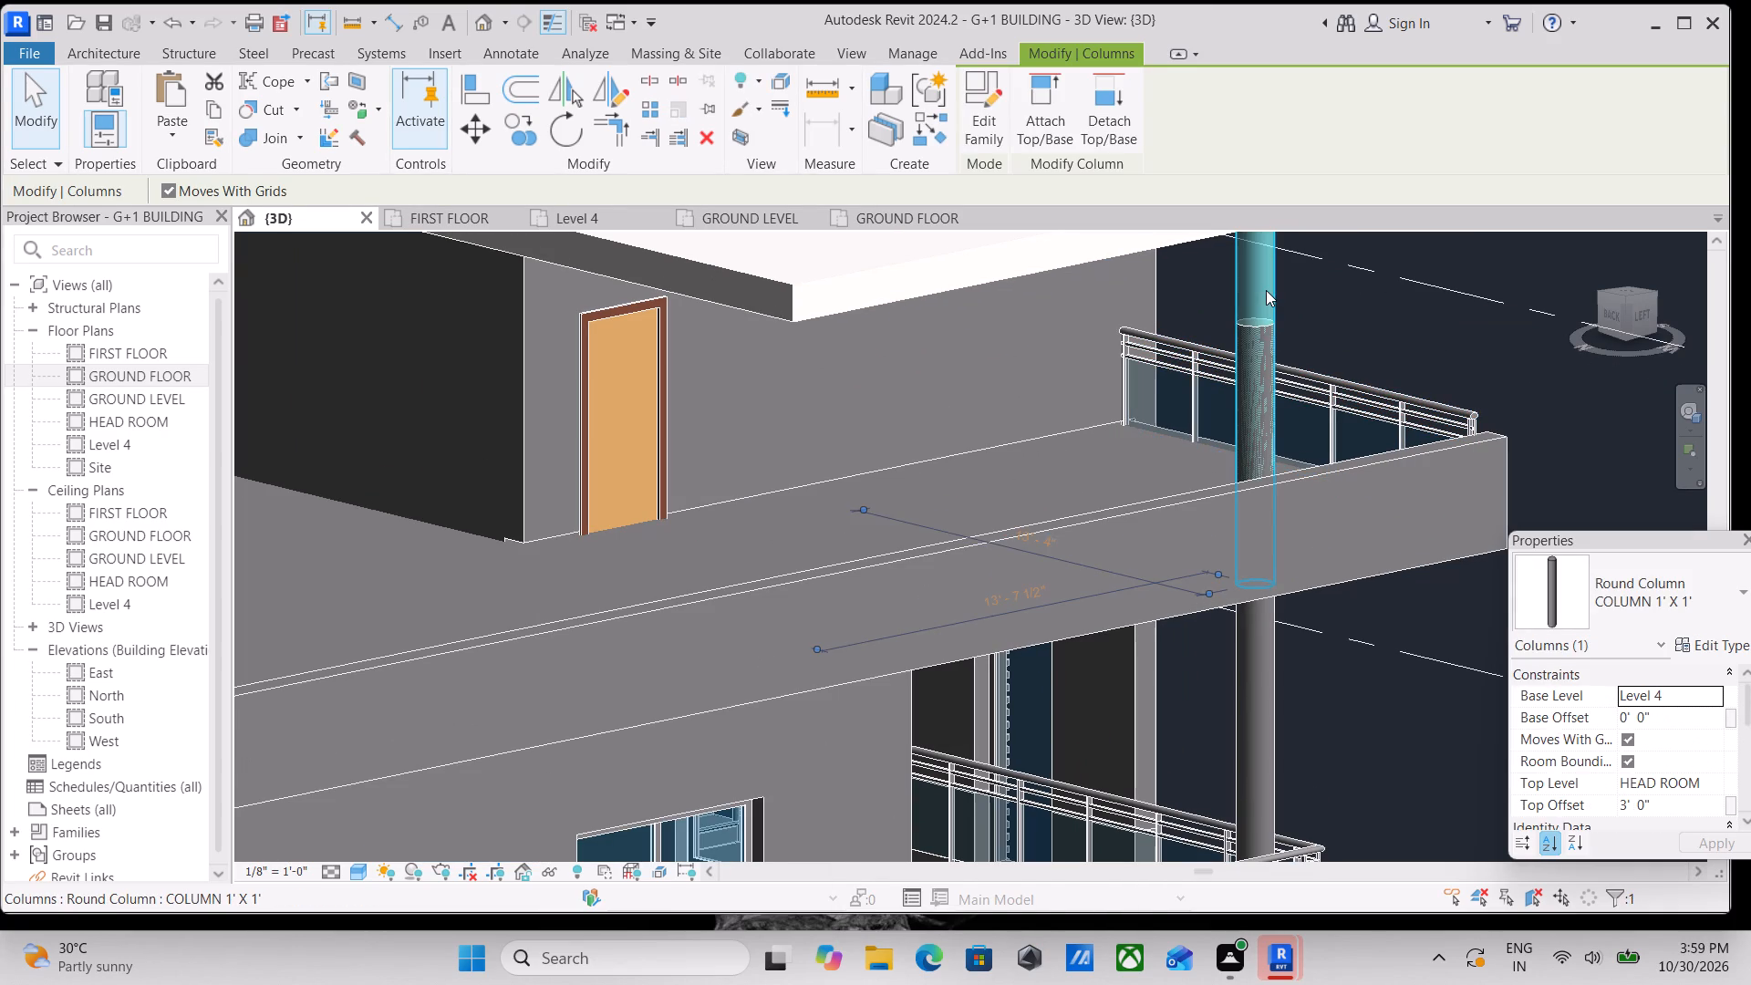
right_click(1266, 290)
click(1331, 544)
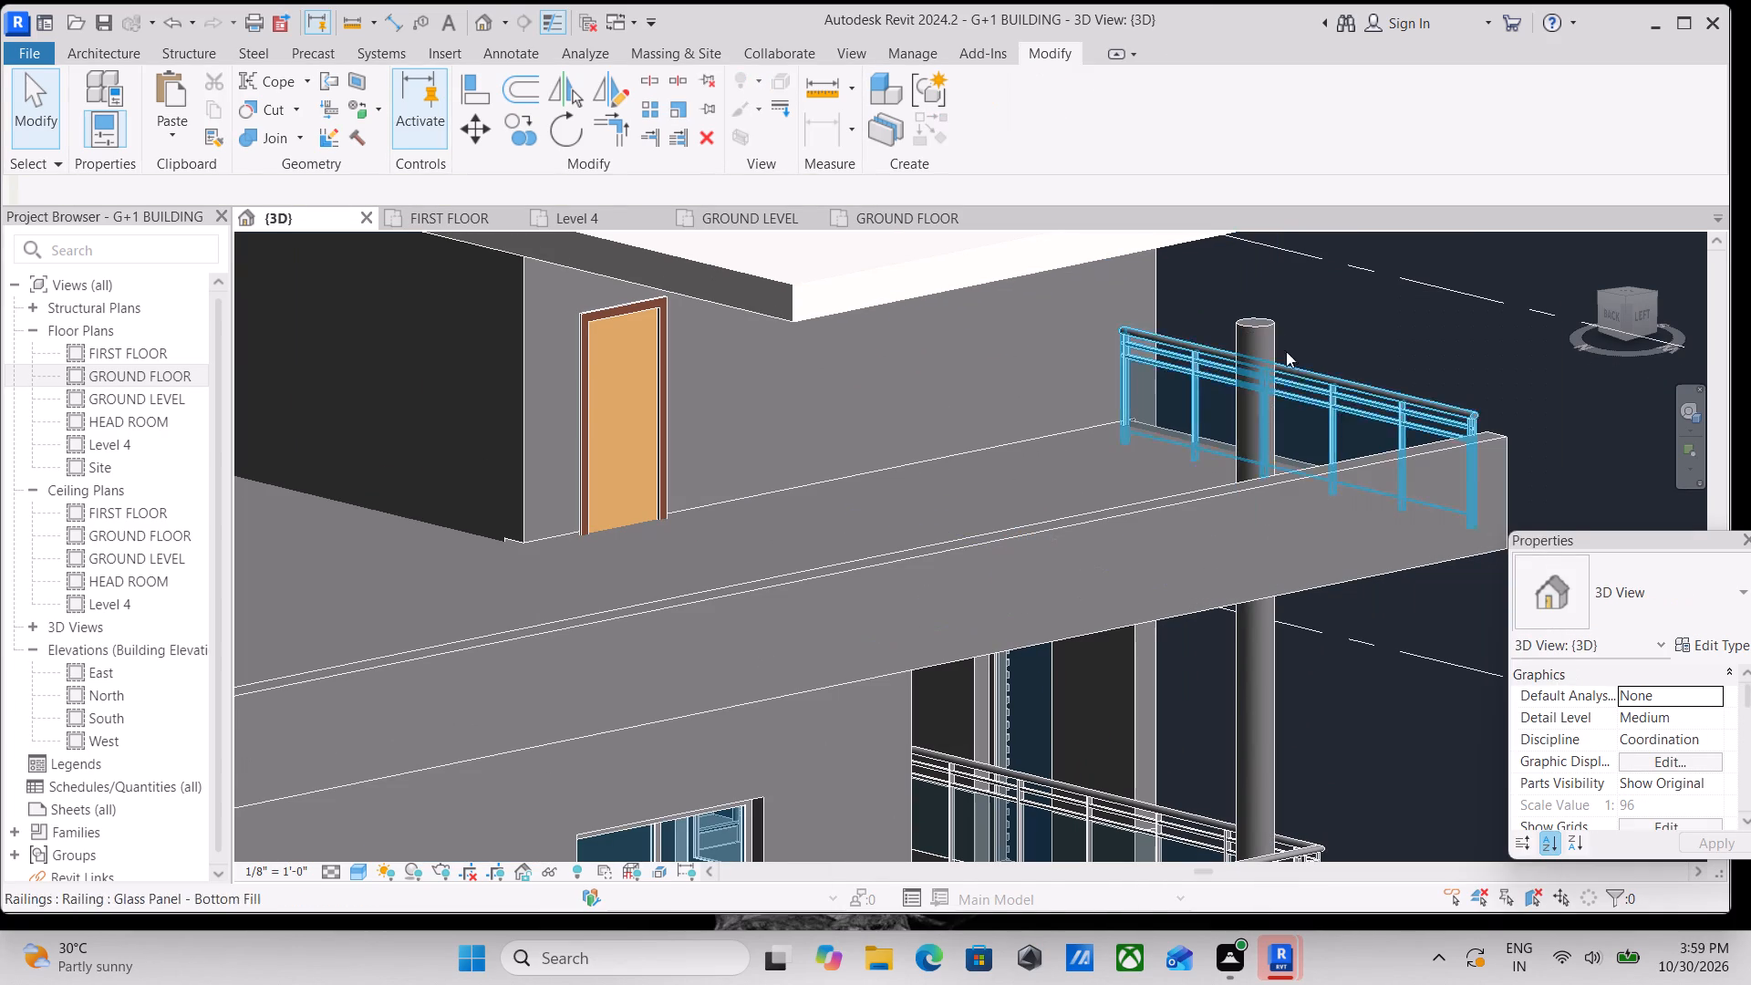
Set the base level of the remaining Level 4 corner round column to HEAD ROOM.
click(1256, 327)
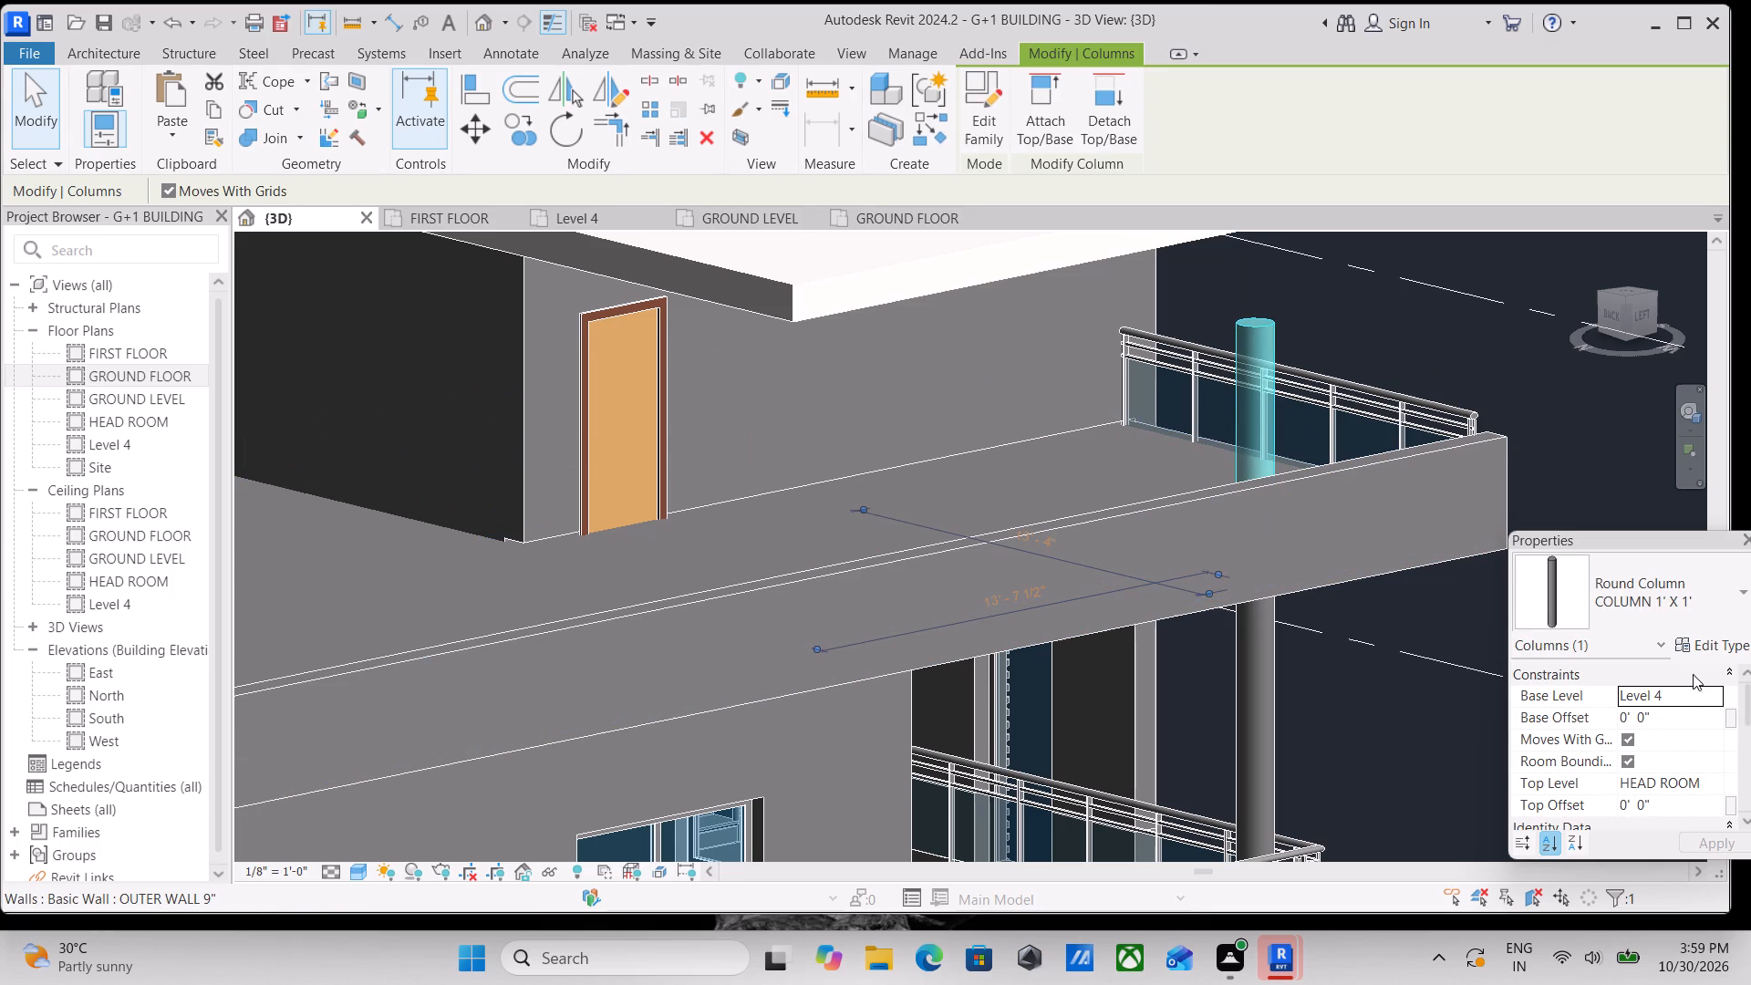
click(1716, 700)
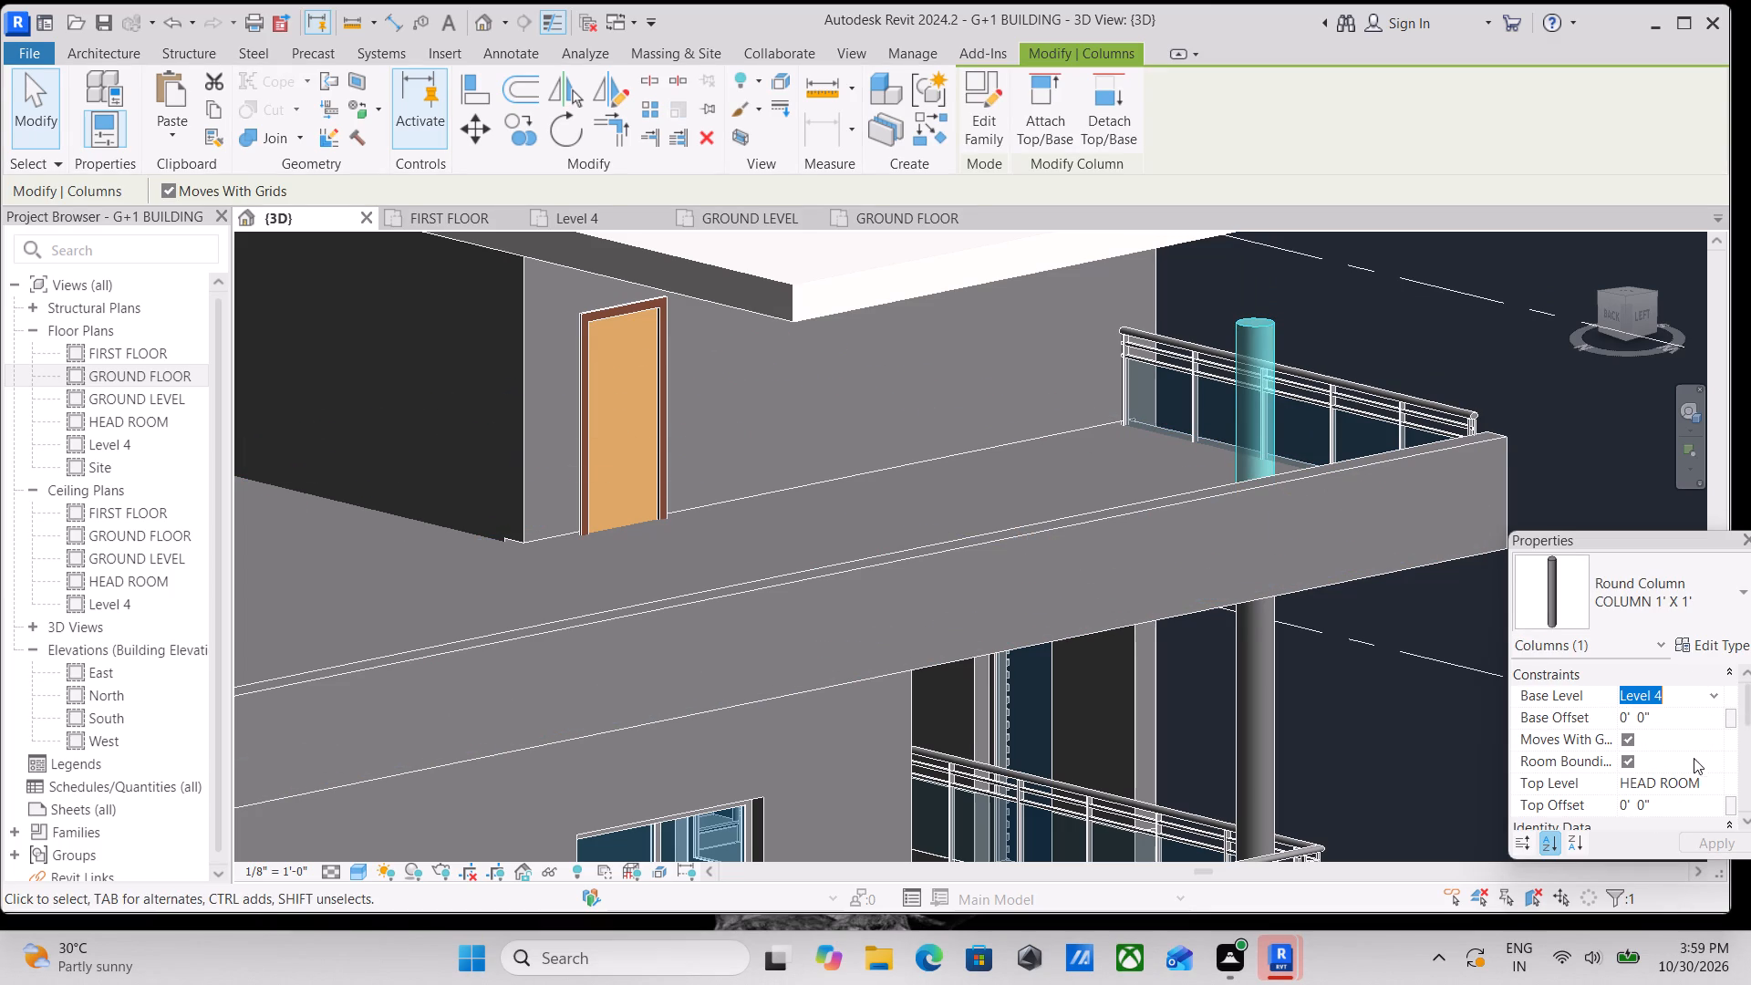
click(1678, 793)
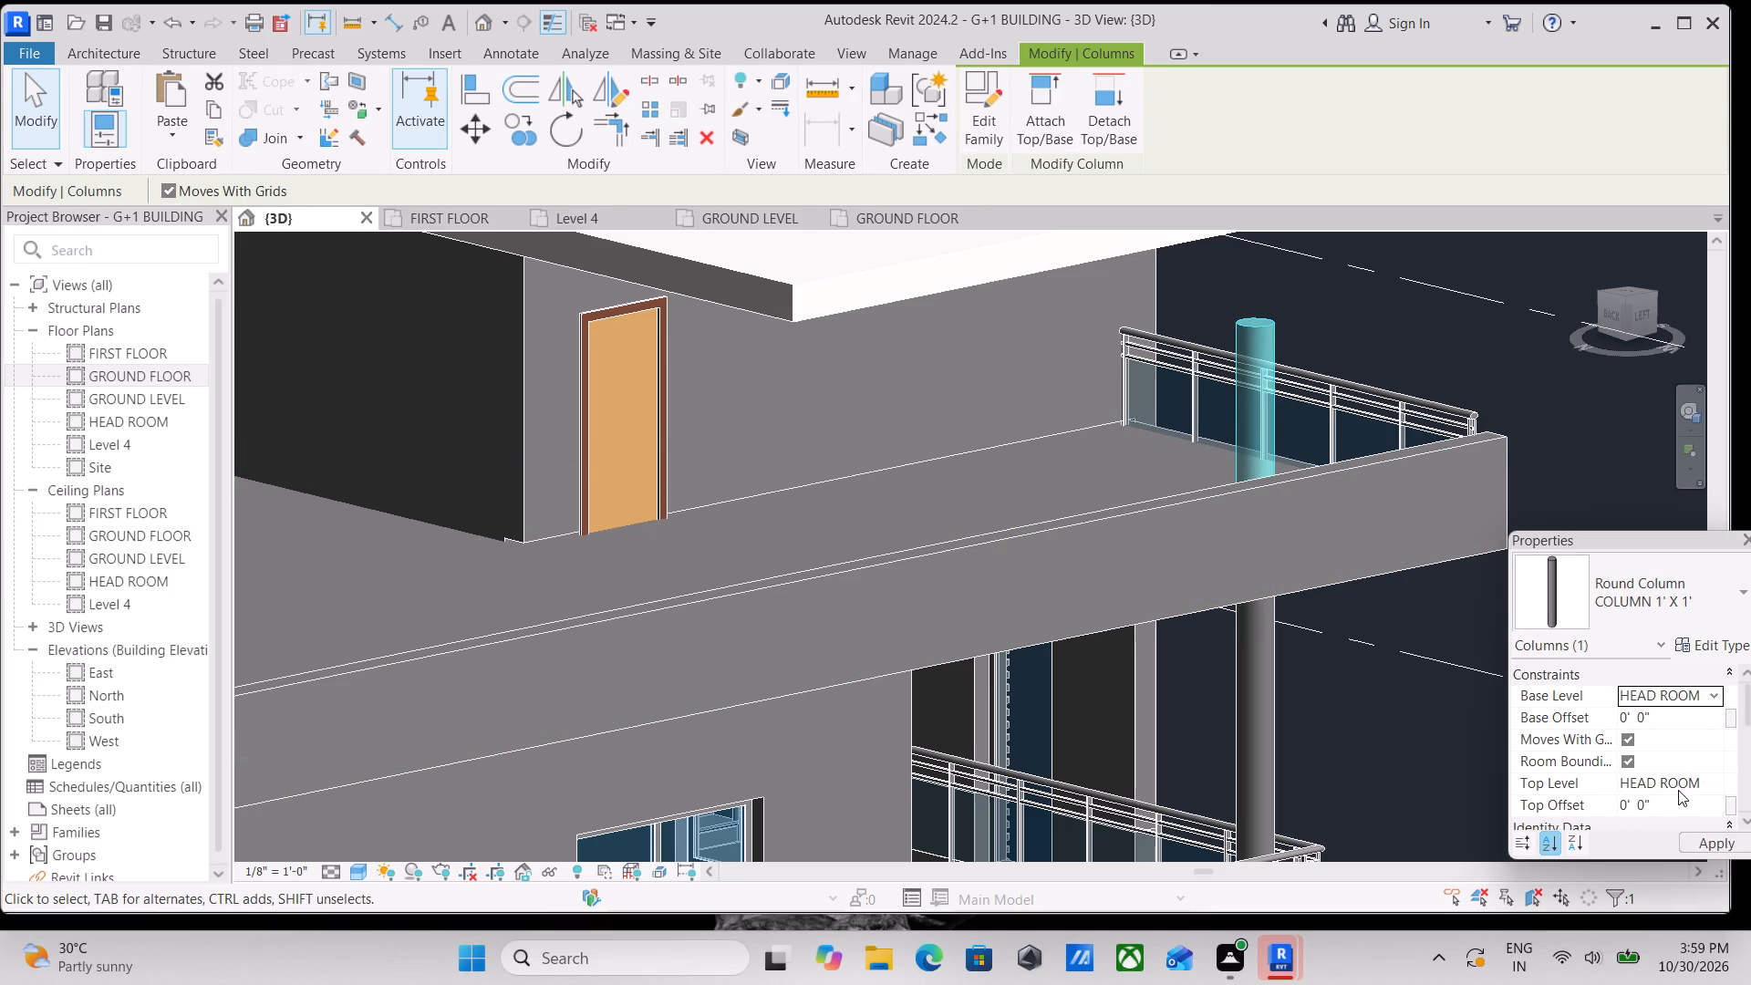
click(1592, 784)
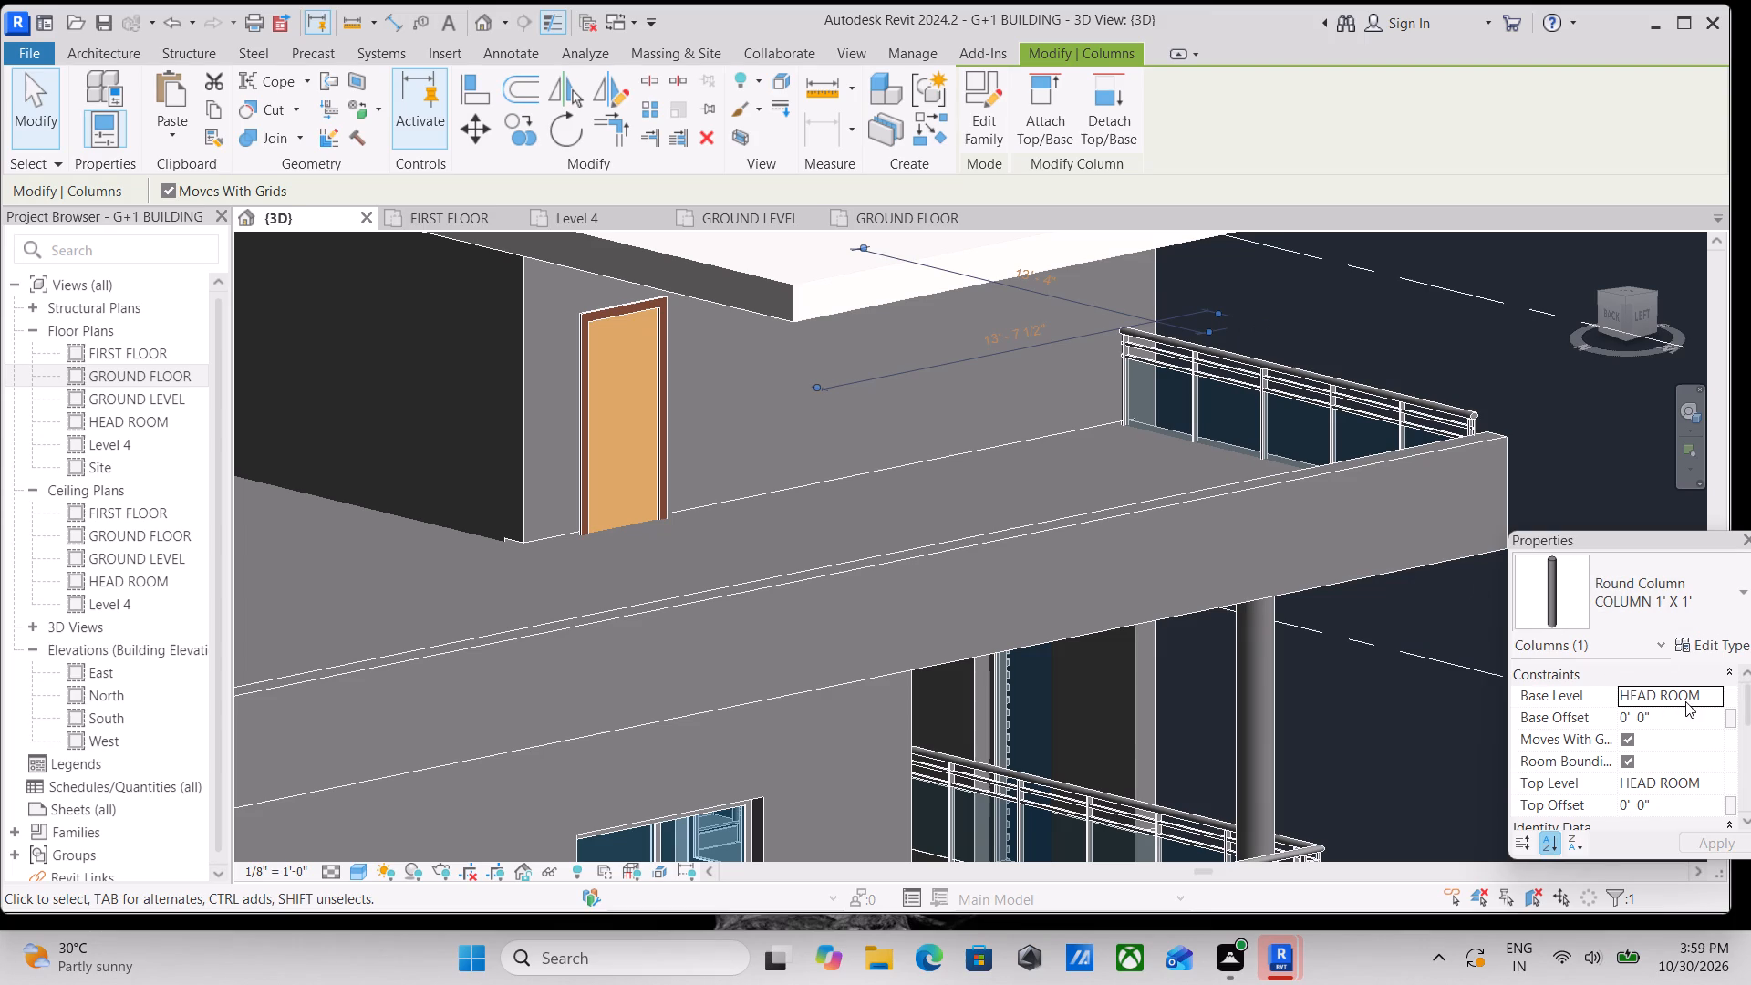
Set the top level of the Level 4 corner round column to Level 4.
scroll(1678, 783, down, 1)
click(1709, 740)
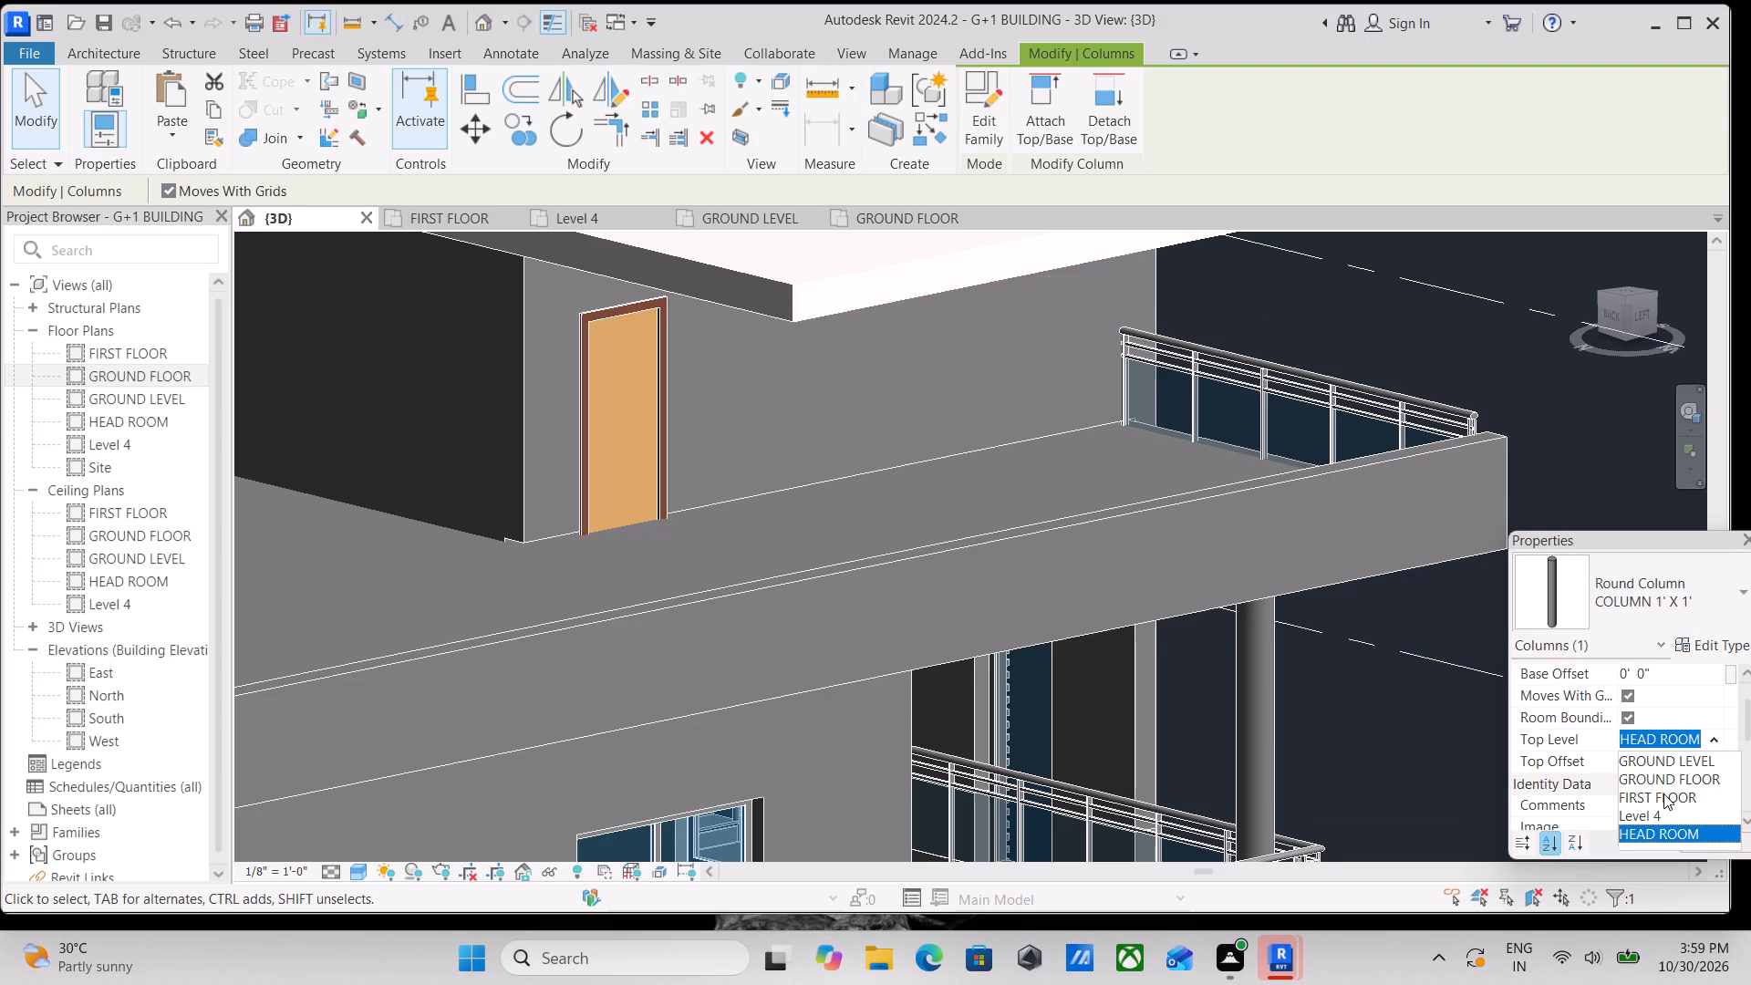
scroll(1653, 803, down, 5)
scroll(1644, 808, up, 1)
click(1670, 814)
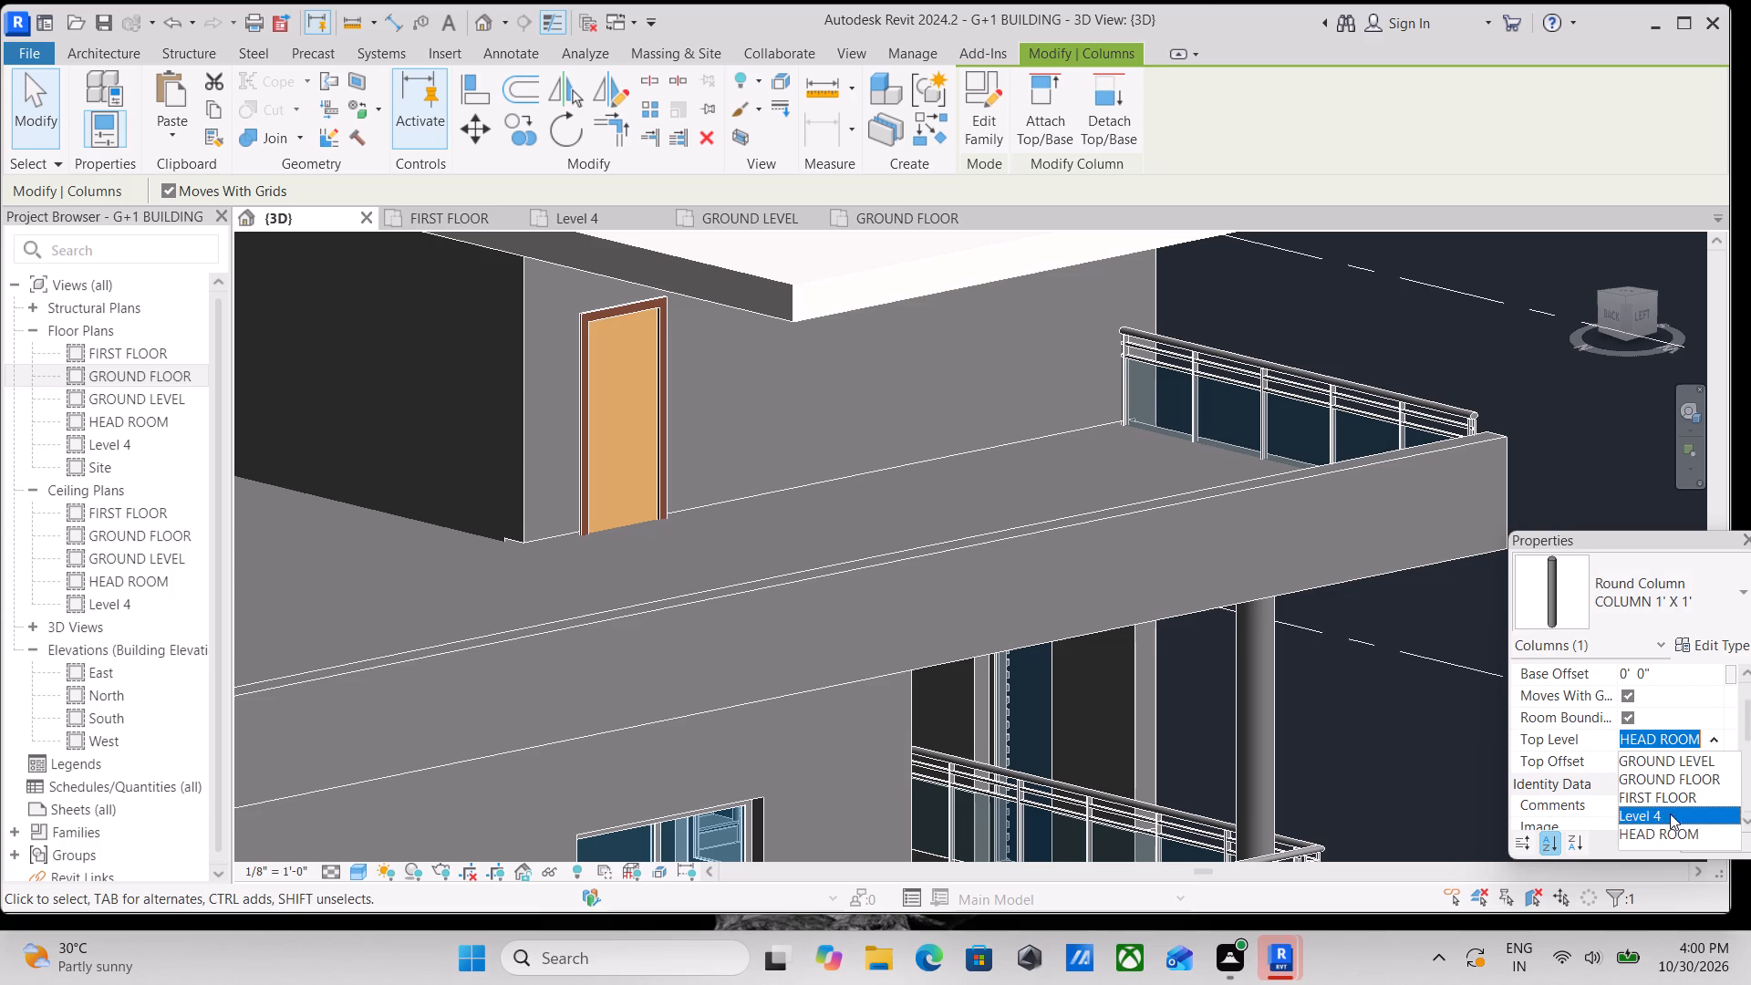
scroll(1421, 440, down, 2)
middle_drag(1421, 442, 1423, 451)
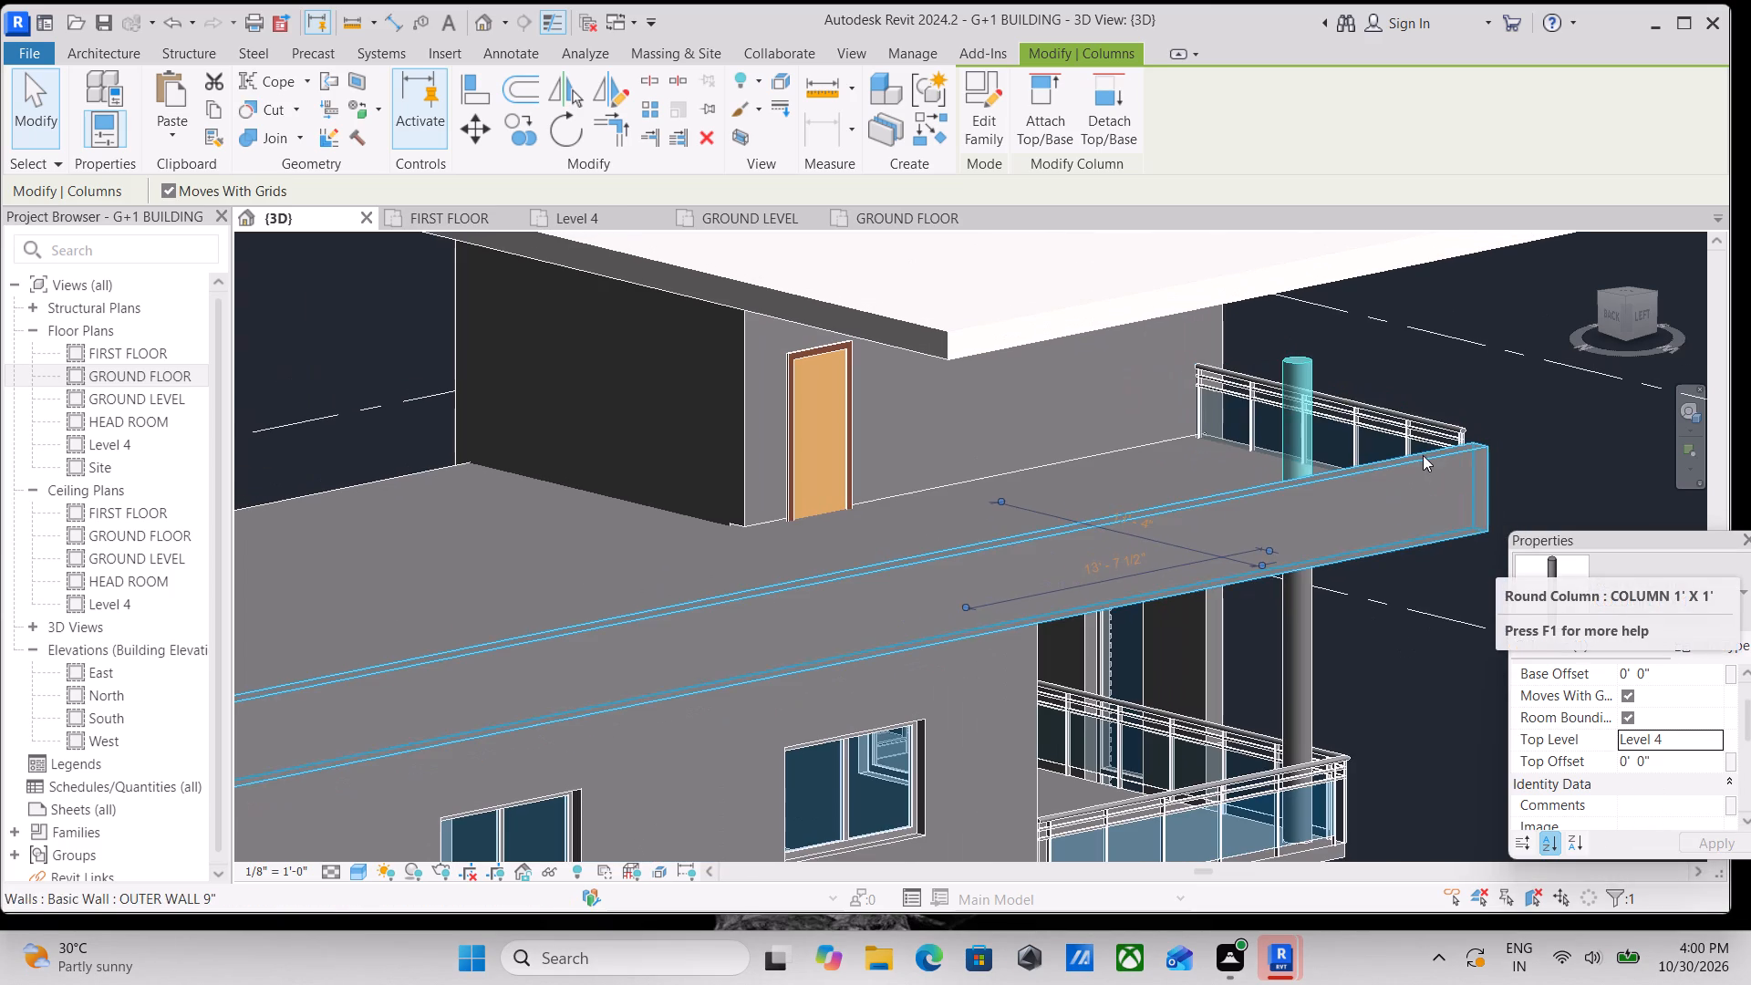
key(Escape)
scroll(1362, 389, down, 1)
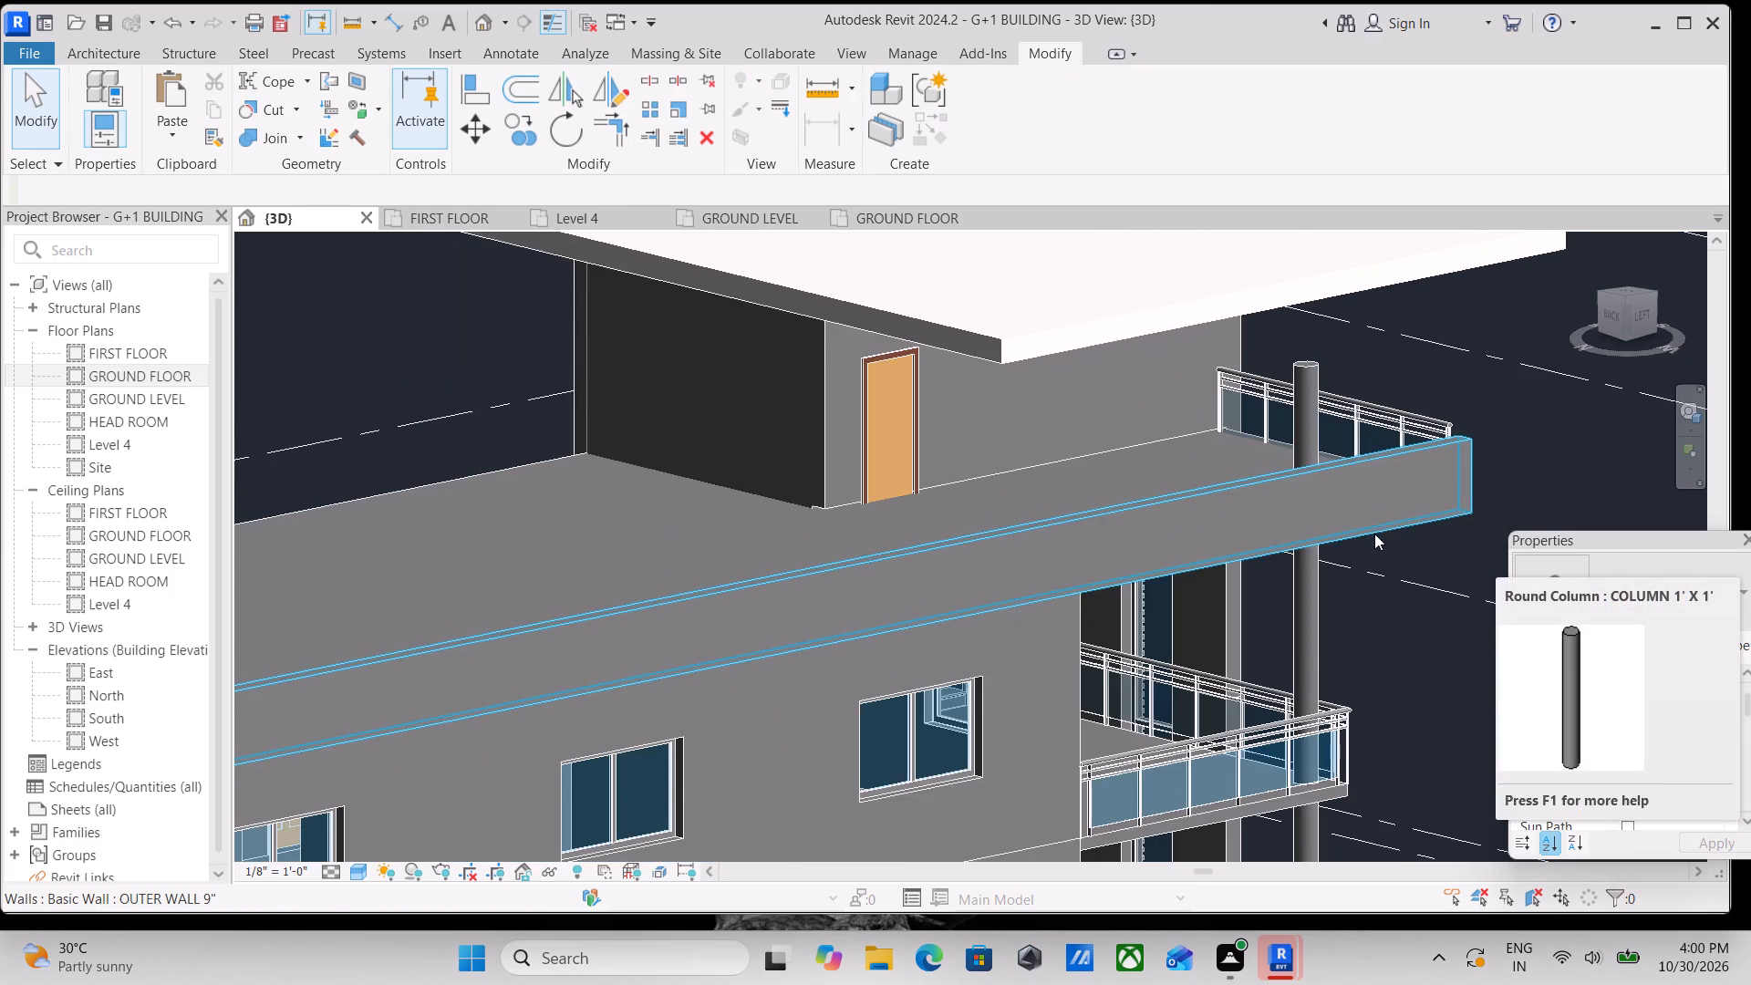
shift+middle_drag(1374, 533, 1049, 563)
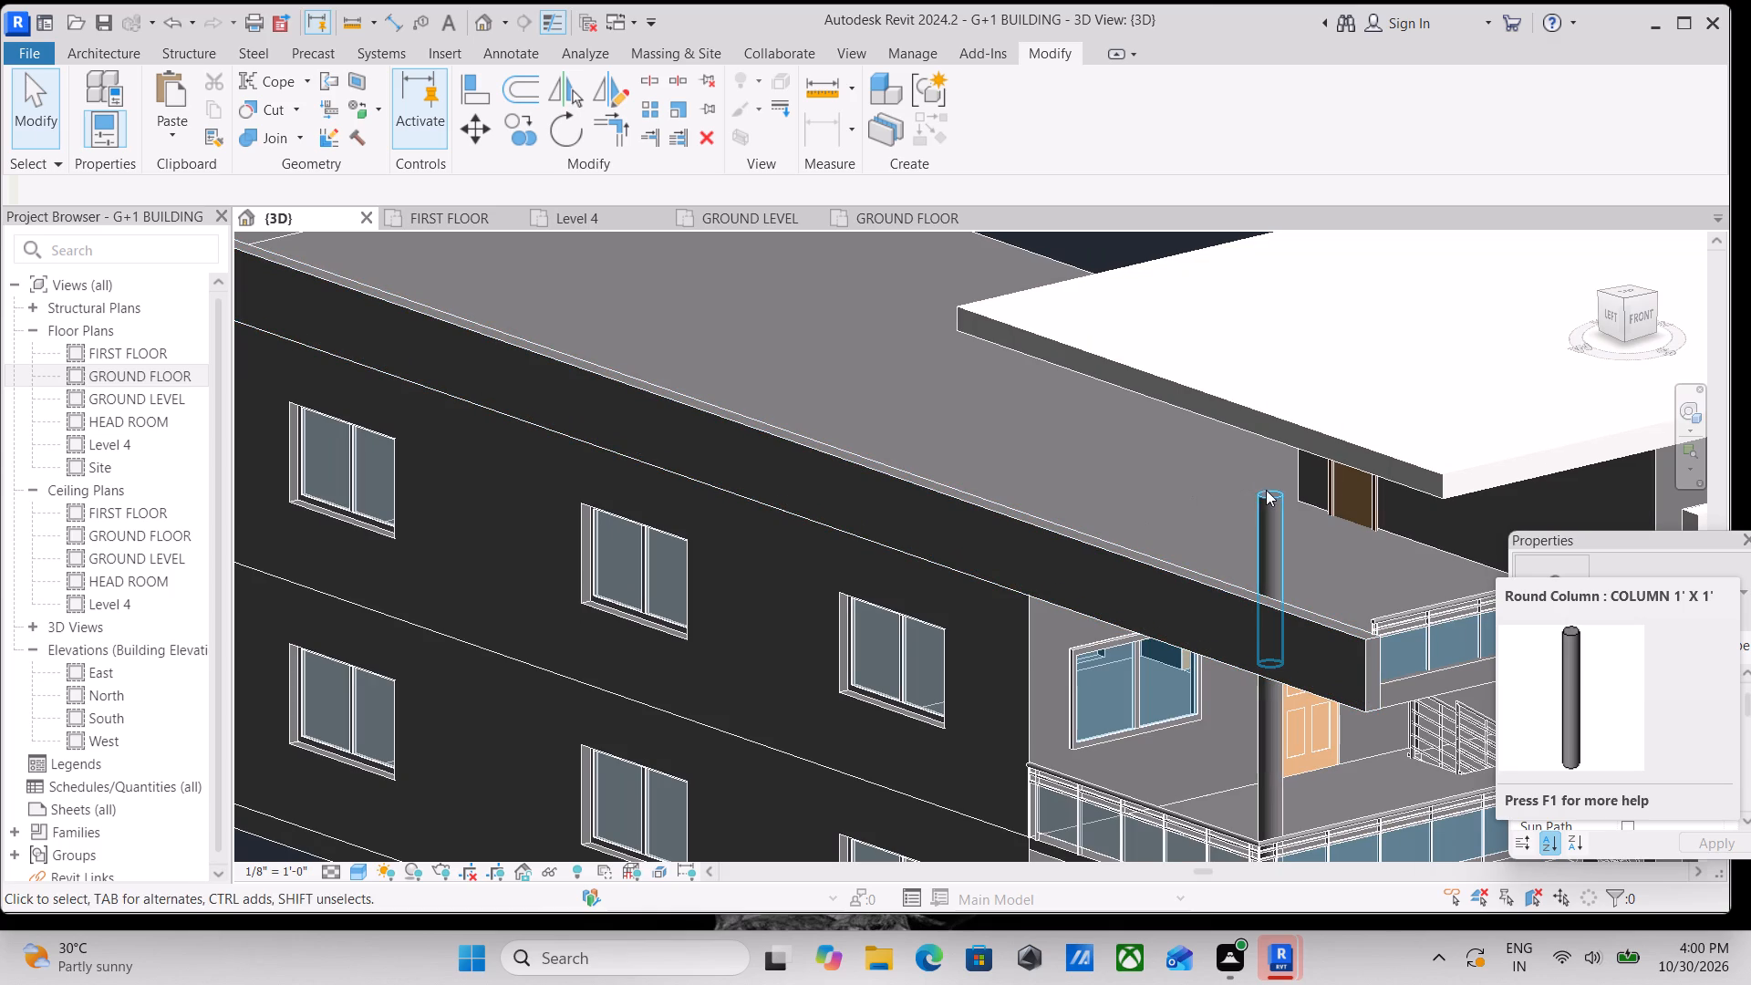
Set the top level of the round column at the Level 4 balcony corner to HEAD ROOM.
click(1266, 491)
middle_drag(1280, 573, 1321, 423)
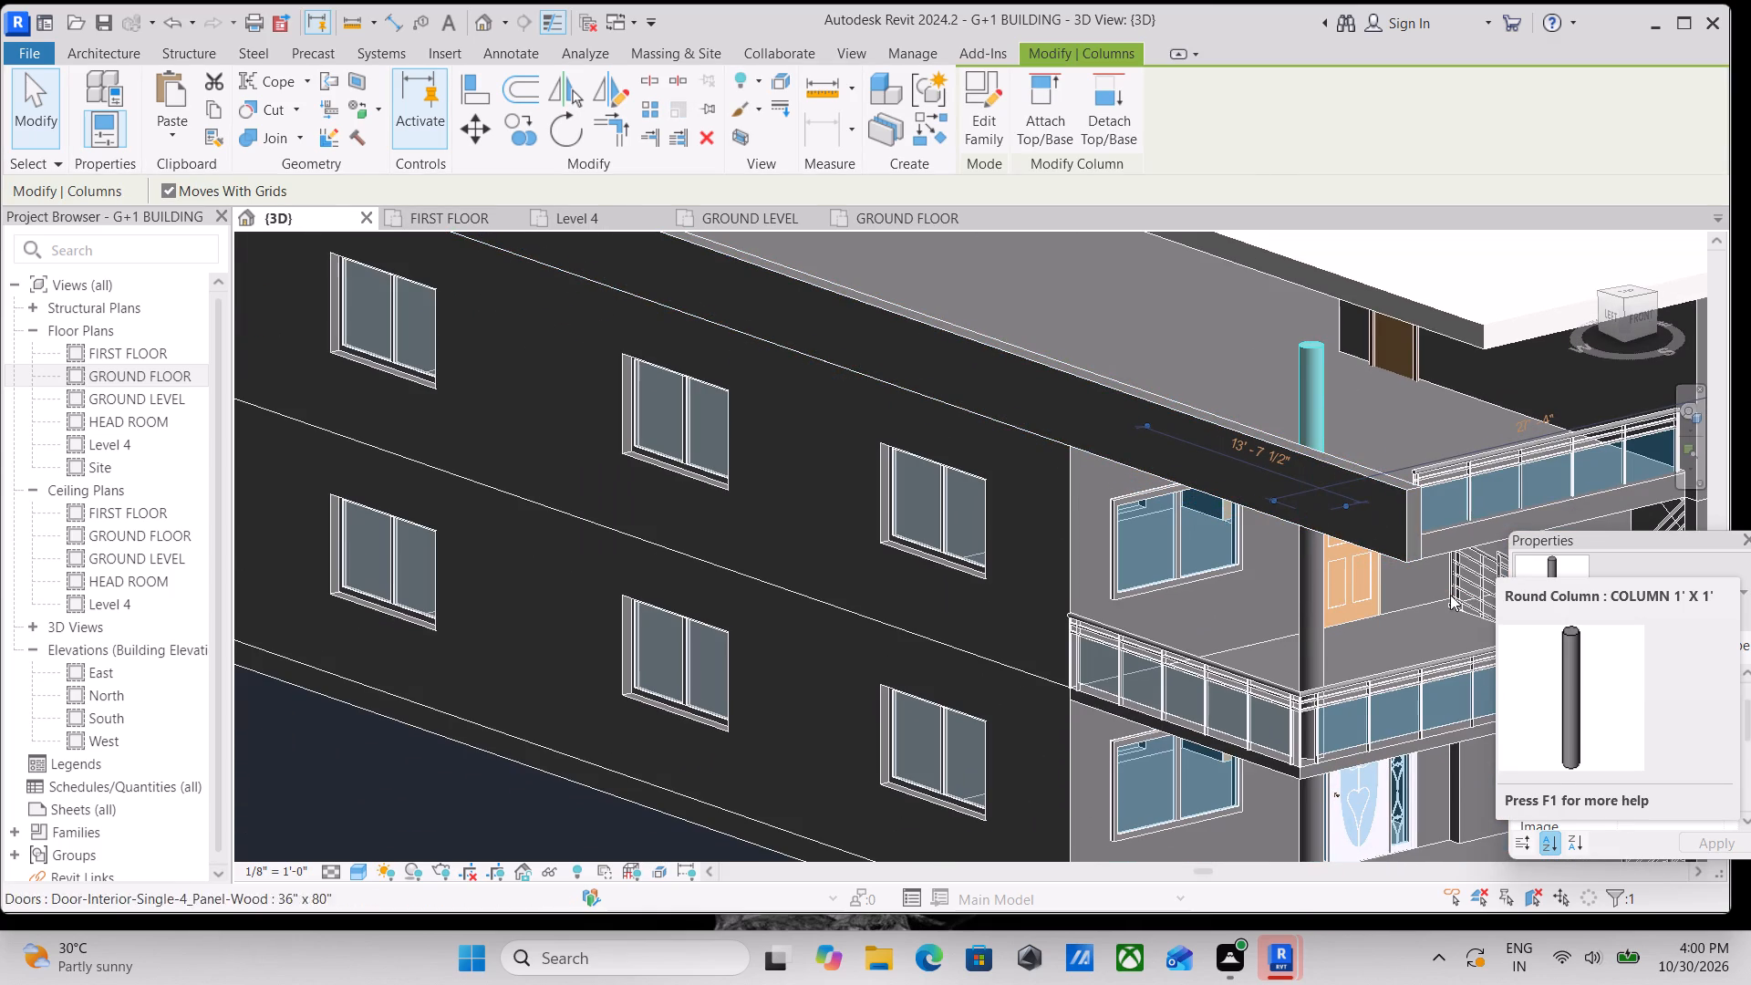
scroll(1676, 721, down, 1)
scroll(1678, 718, up, 2)
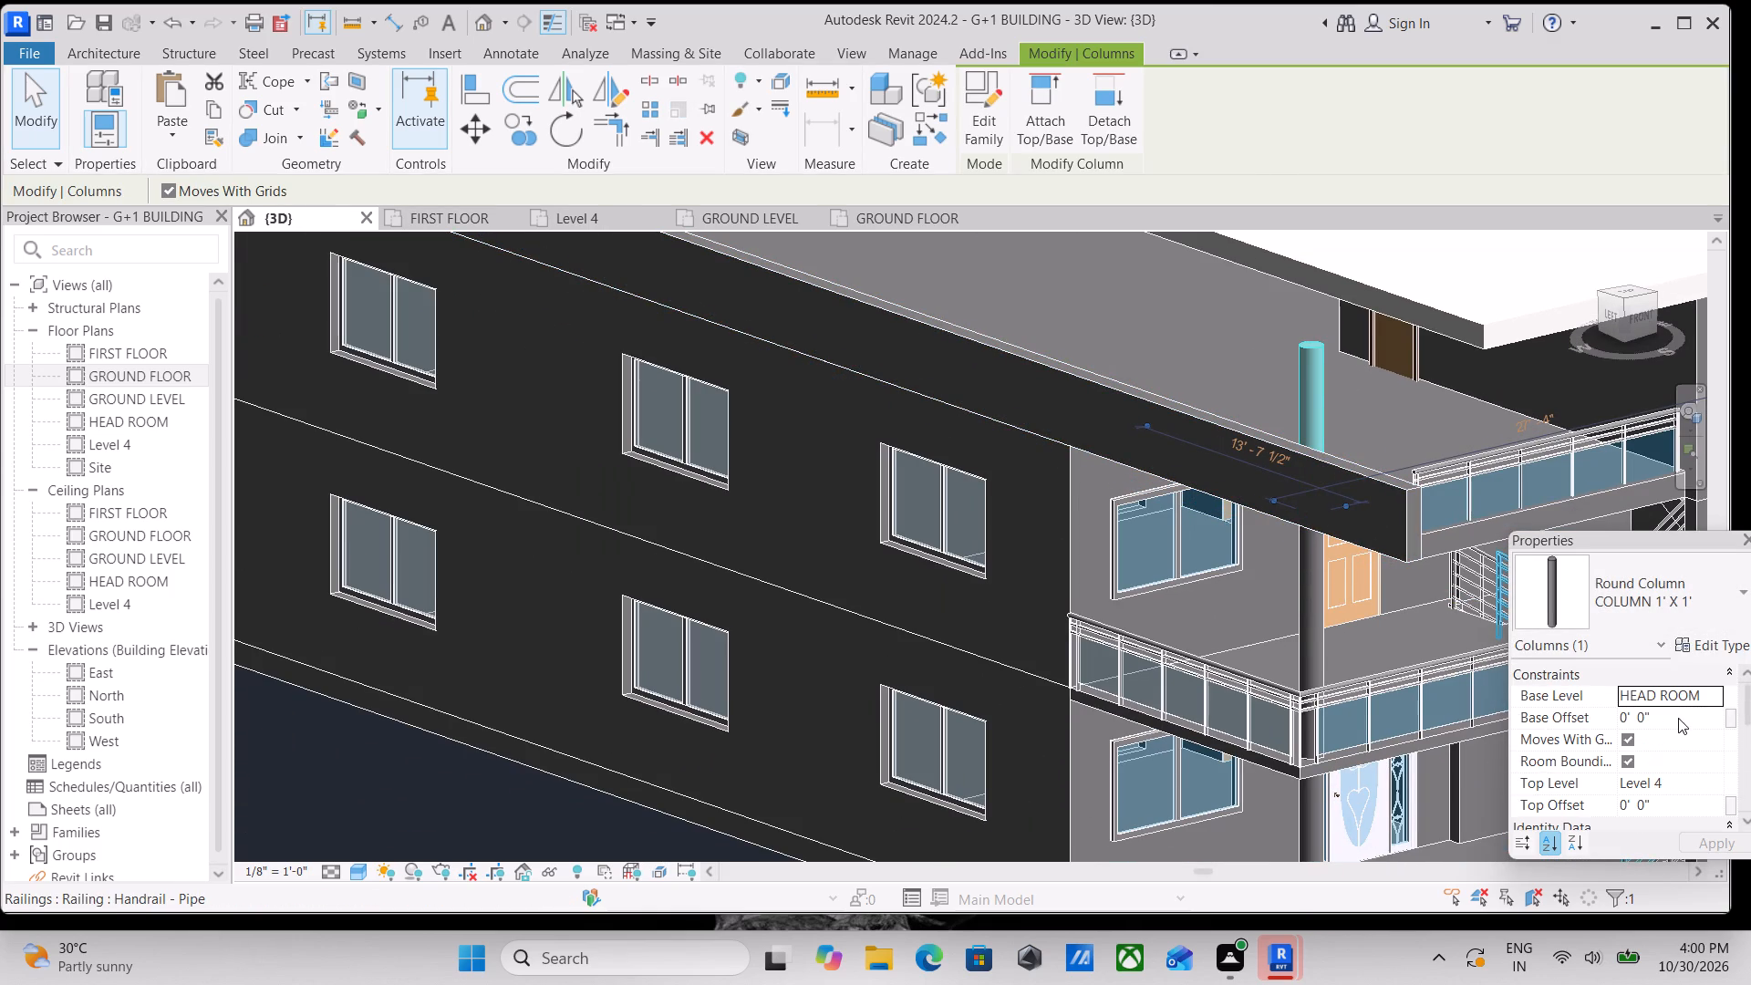
scroll(1663, 724, down, 1)
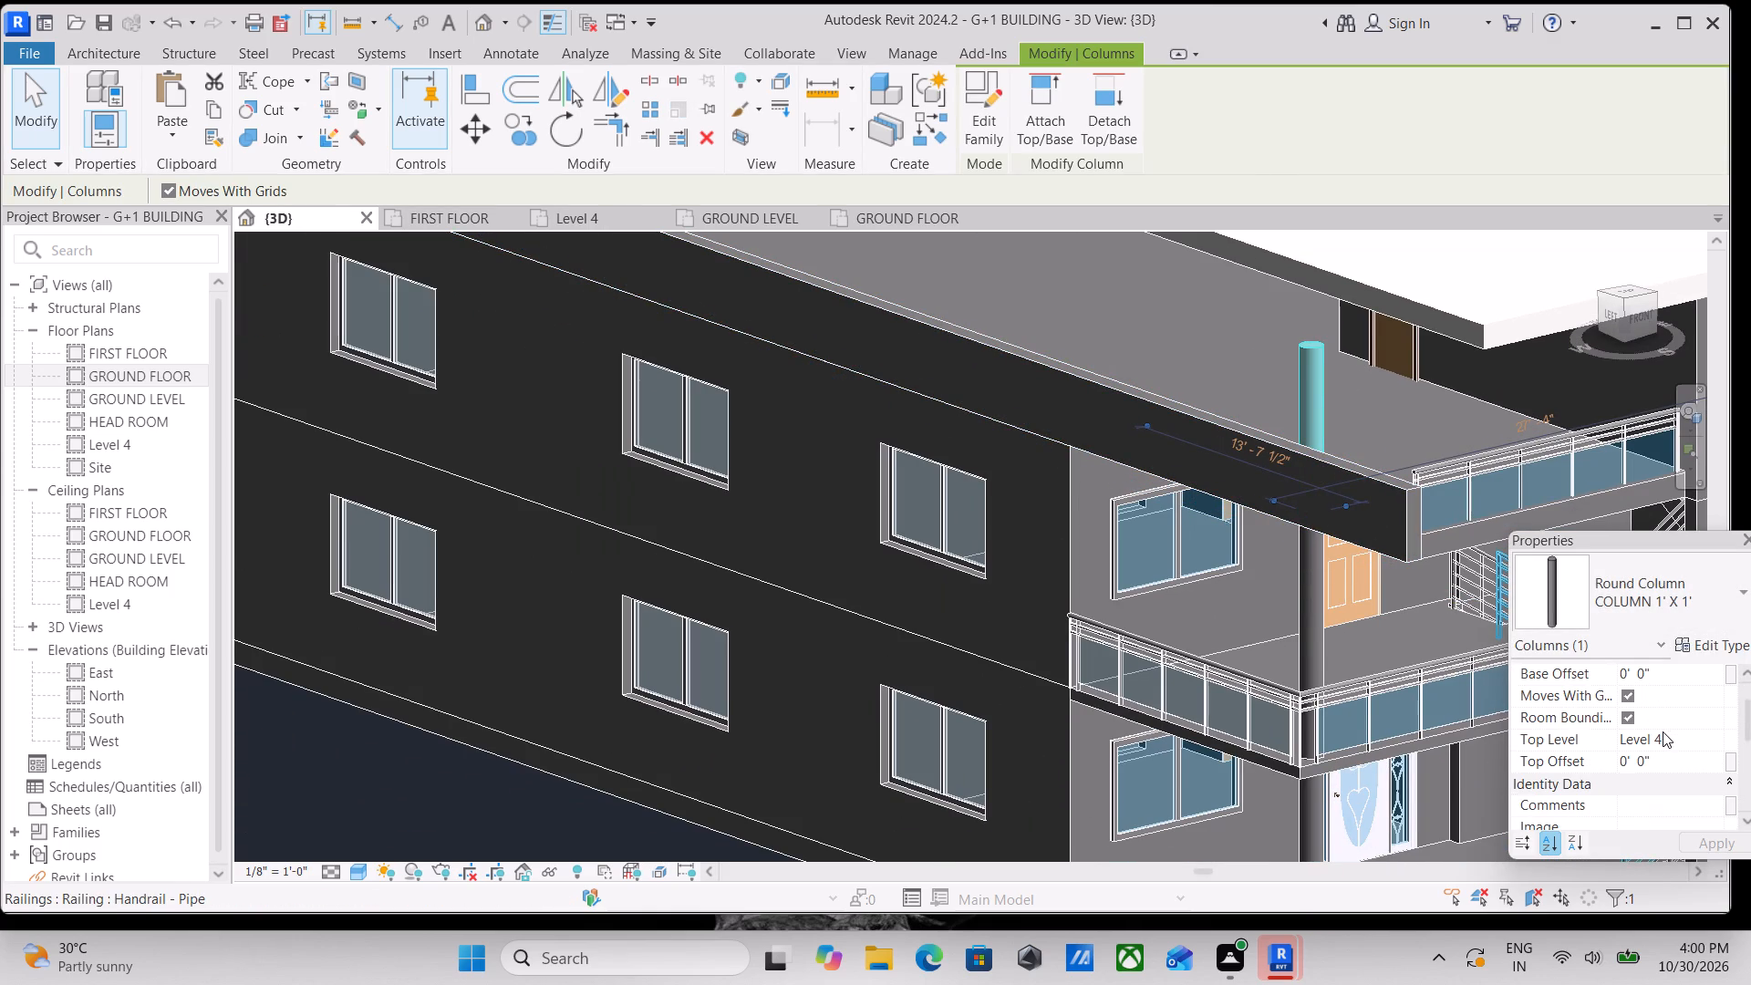
click(1671, 741)
click(1716, 740)
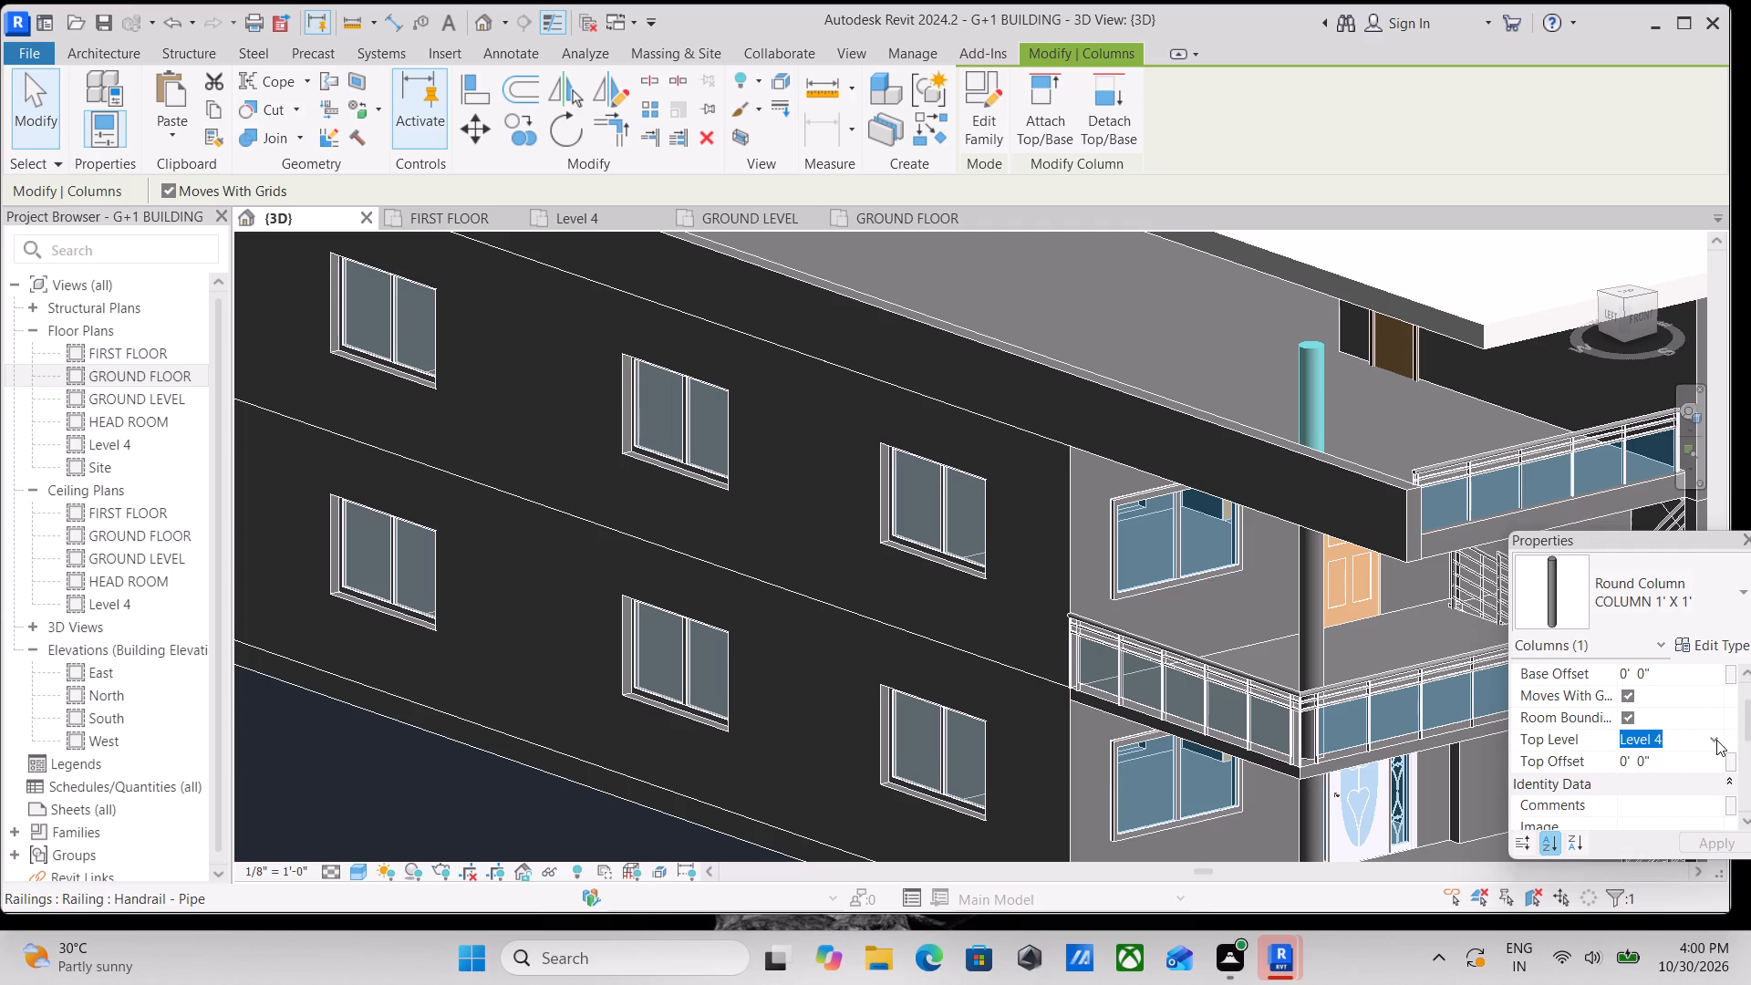
click(1674, 830)
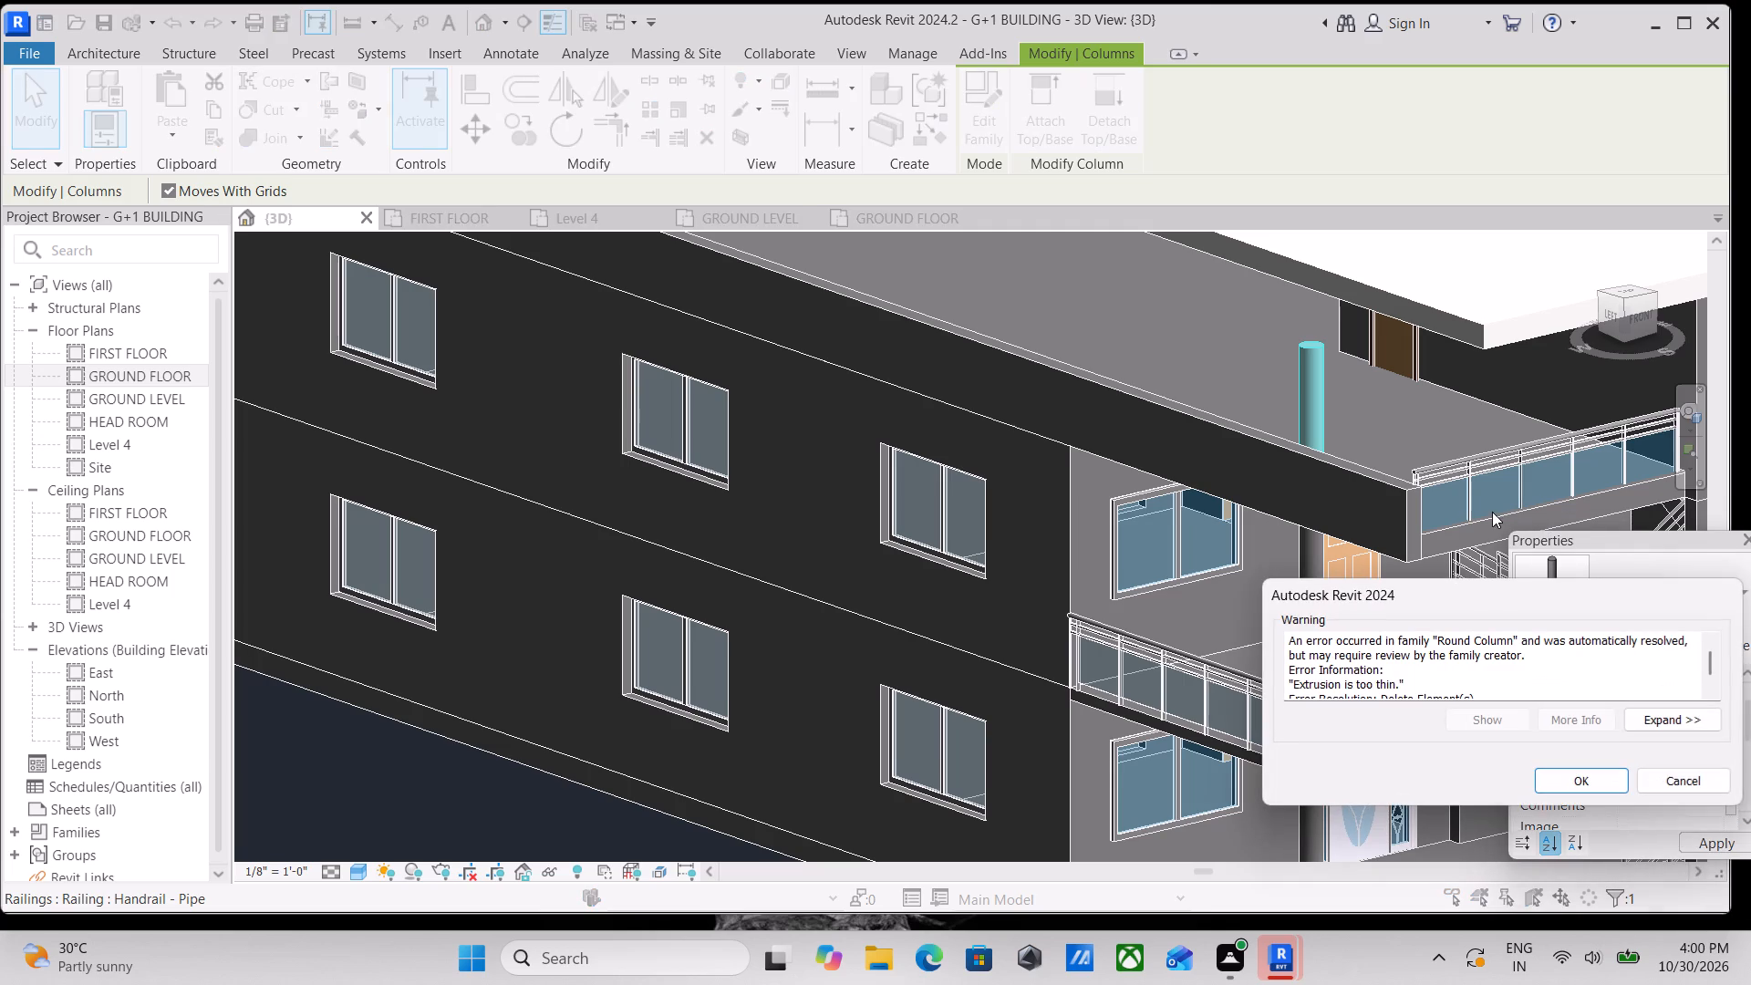
click(1600, 781)
Raise the HEAD ROOM level so that it sits 10' above Level 4.
scroll(1582, 718, down, 1)
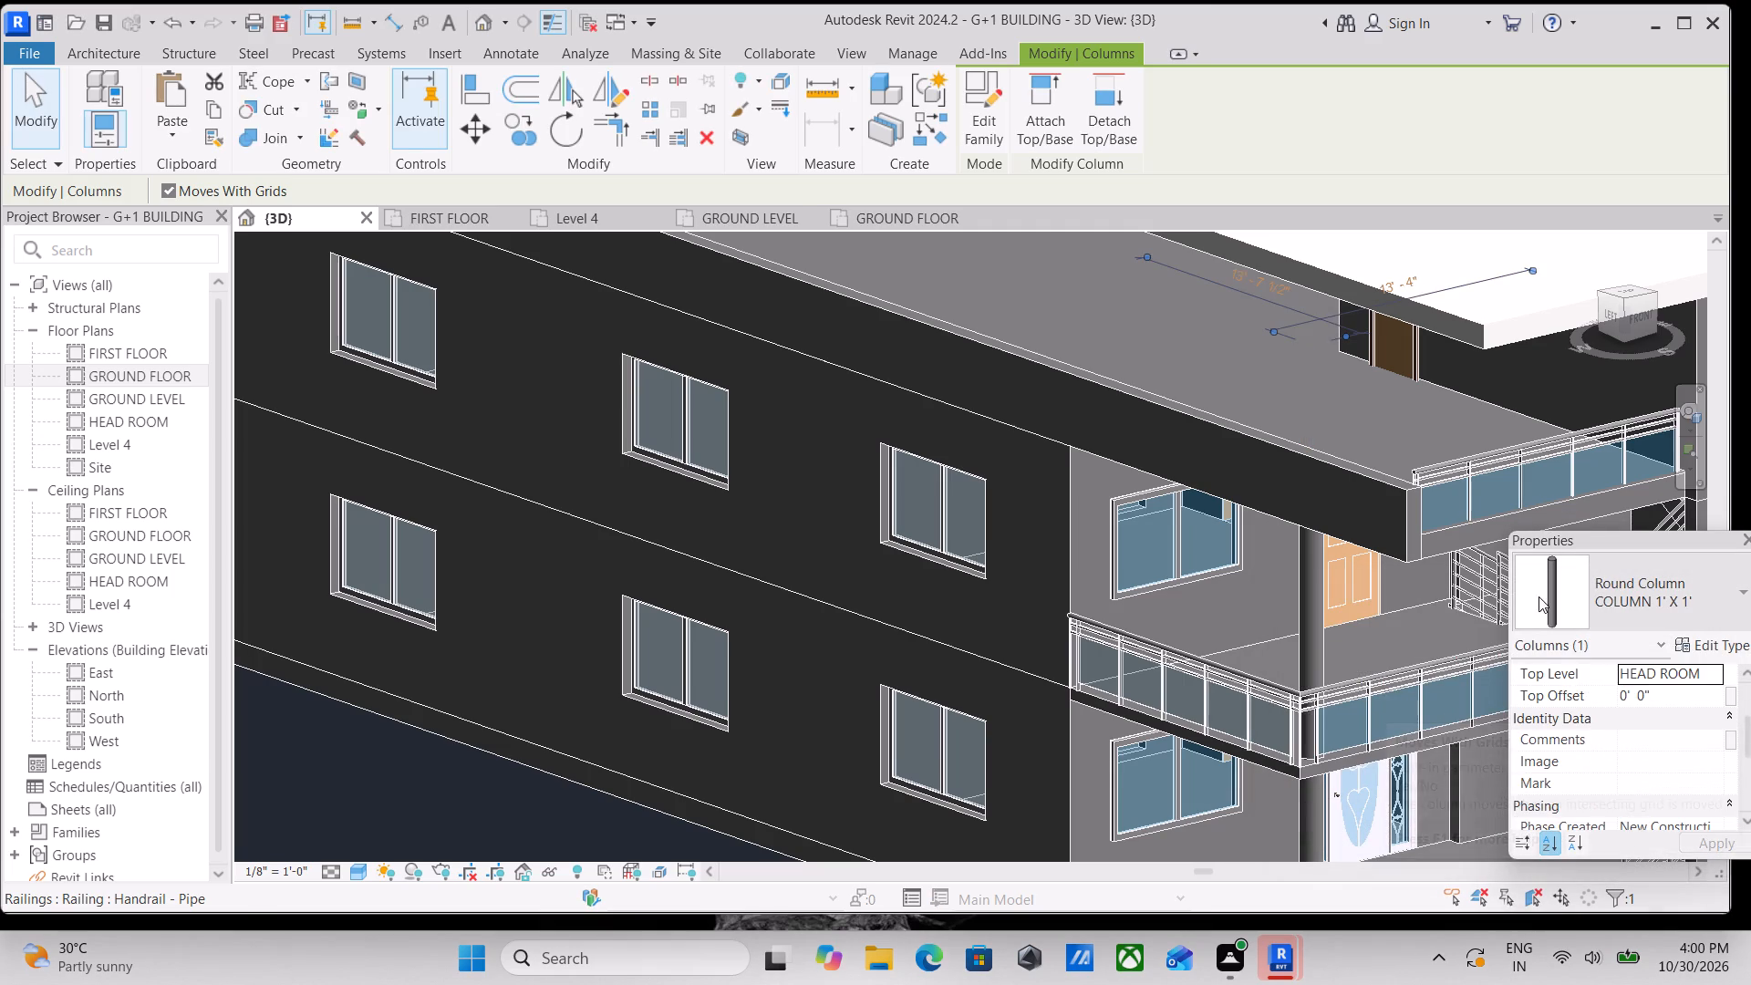
scroll(1526, 570, down, 2)
middle_drag(1526, 570, 1493, 647)
middle_drag(1356, 505, 1290, 656)
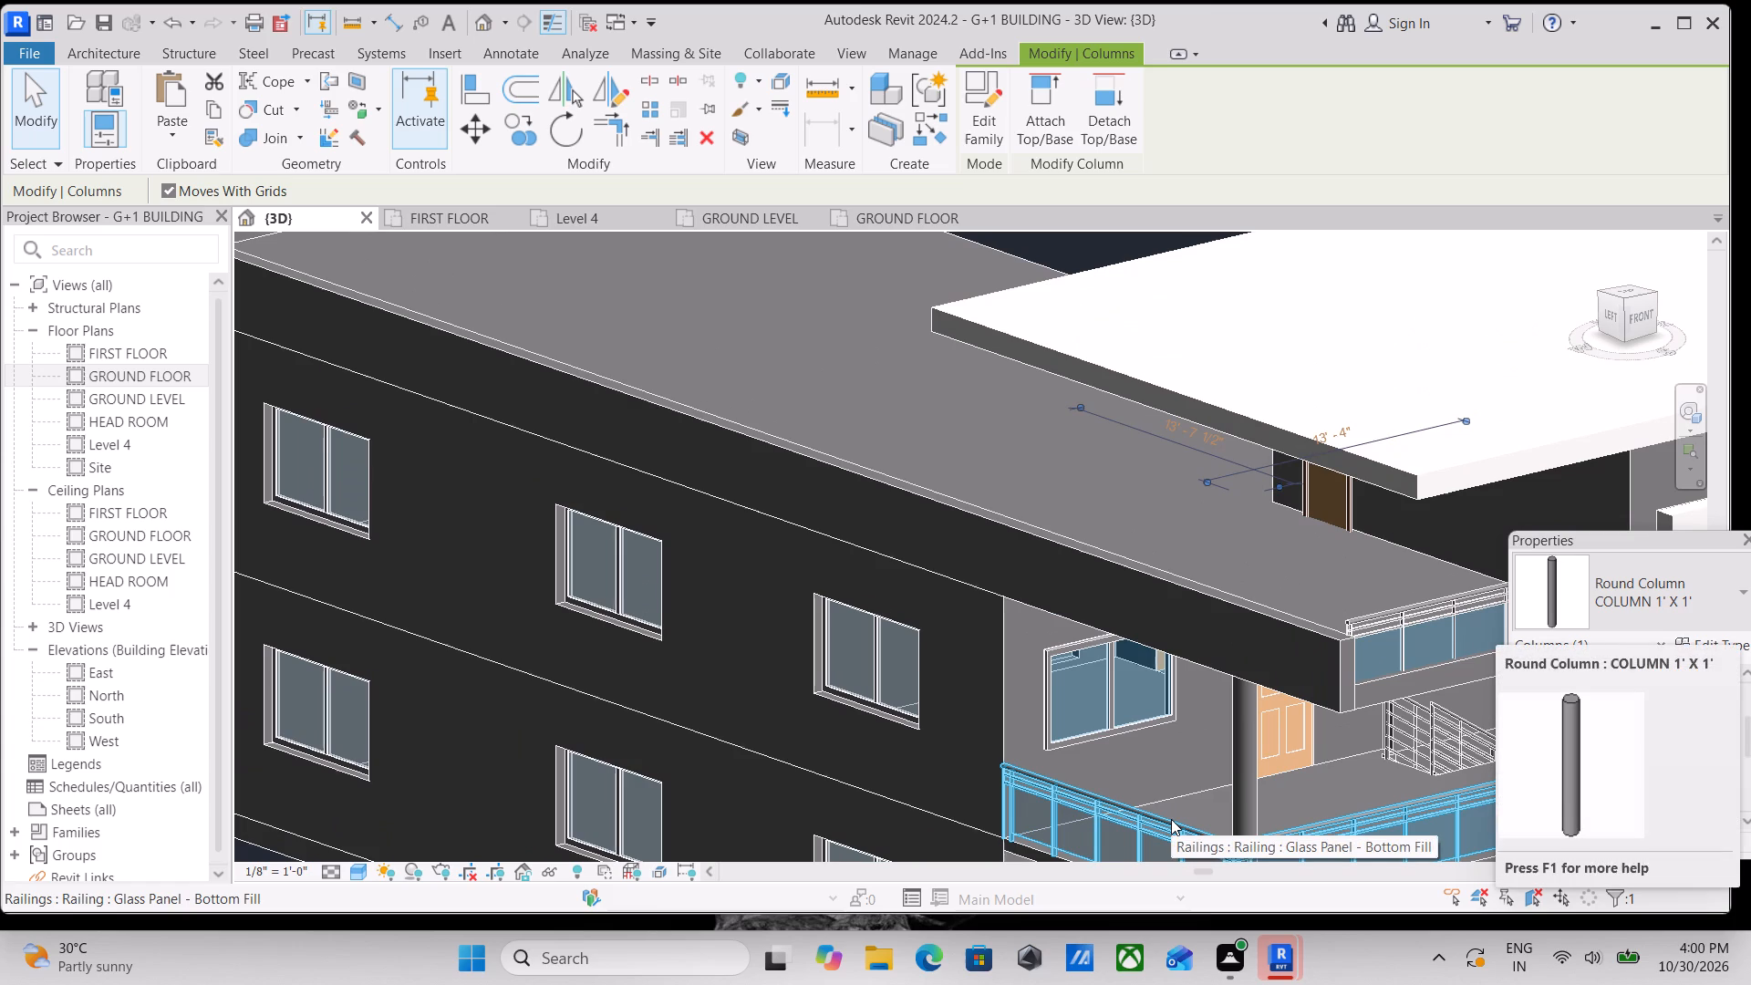
scroll(1267, 445, down, 3)
middle_drag(1269, 441, 1269, 440)
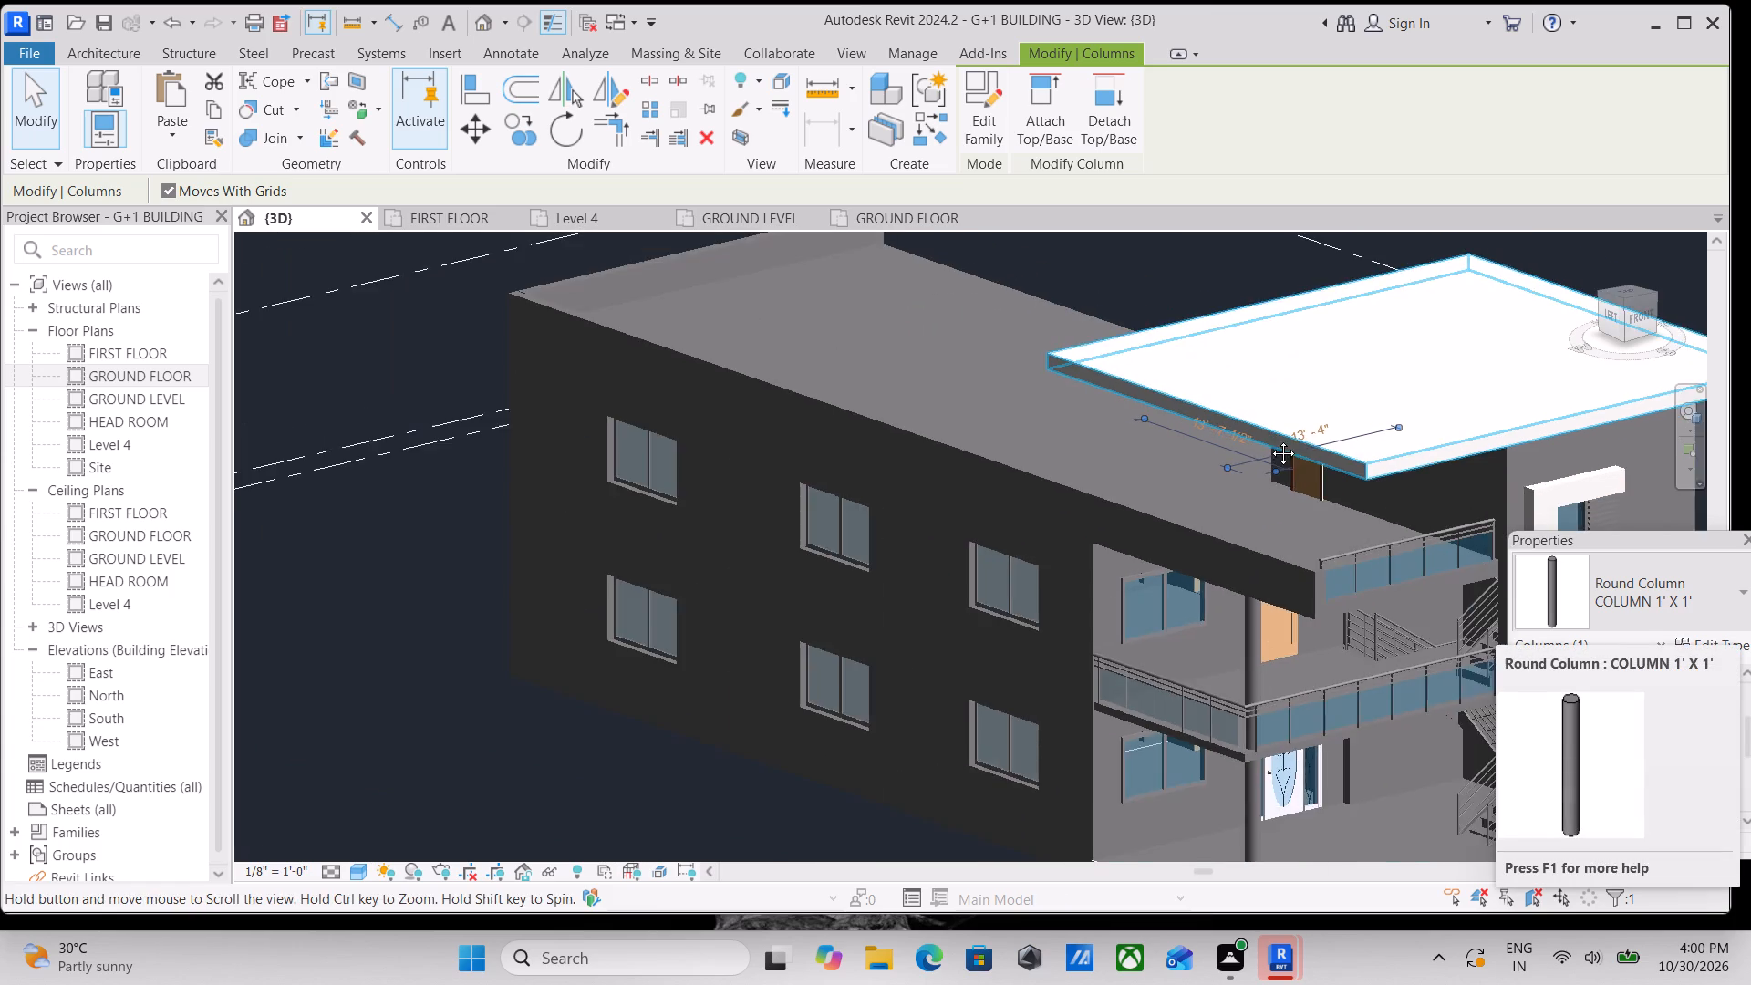
middle_drag(1269, 440, 1307, 445)
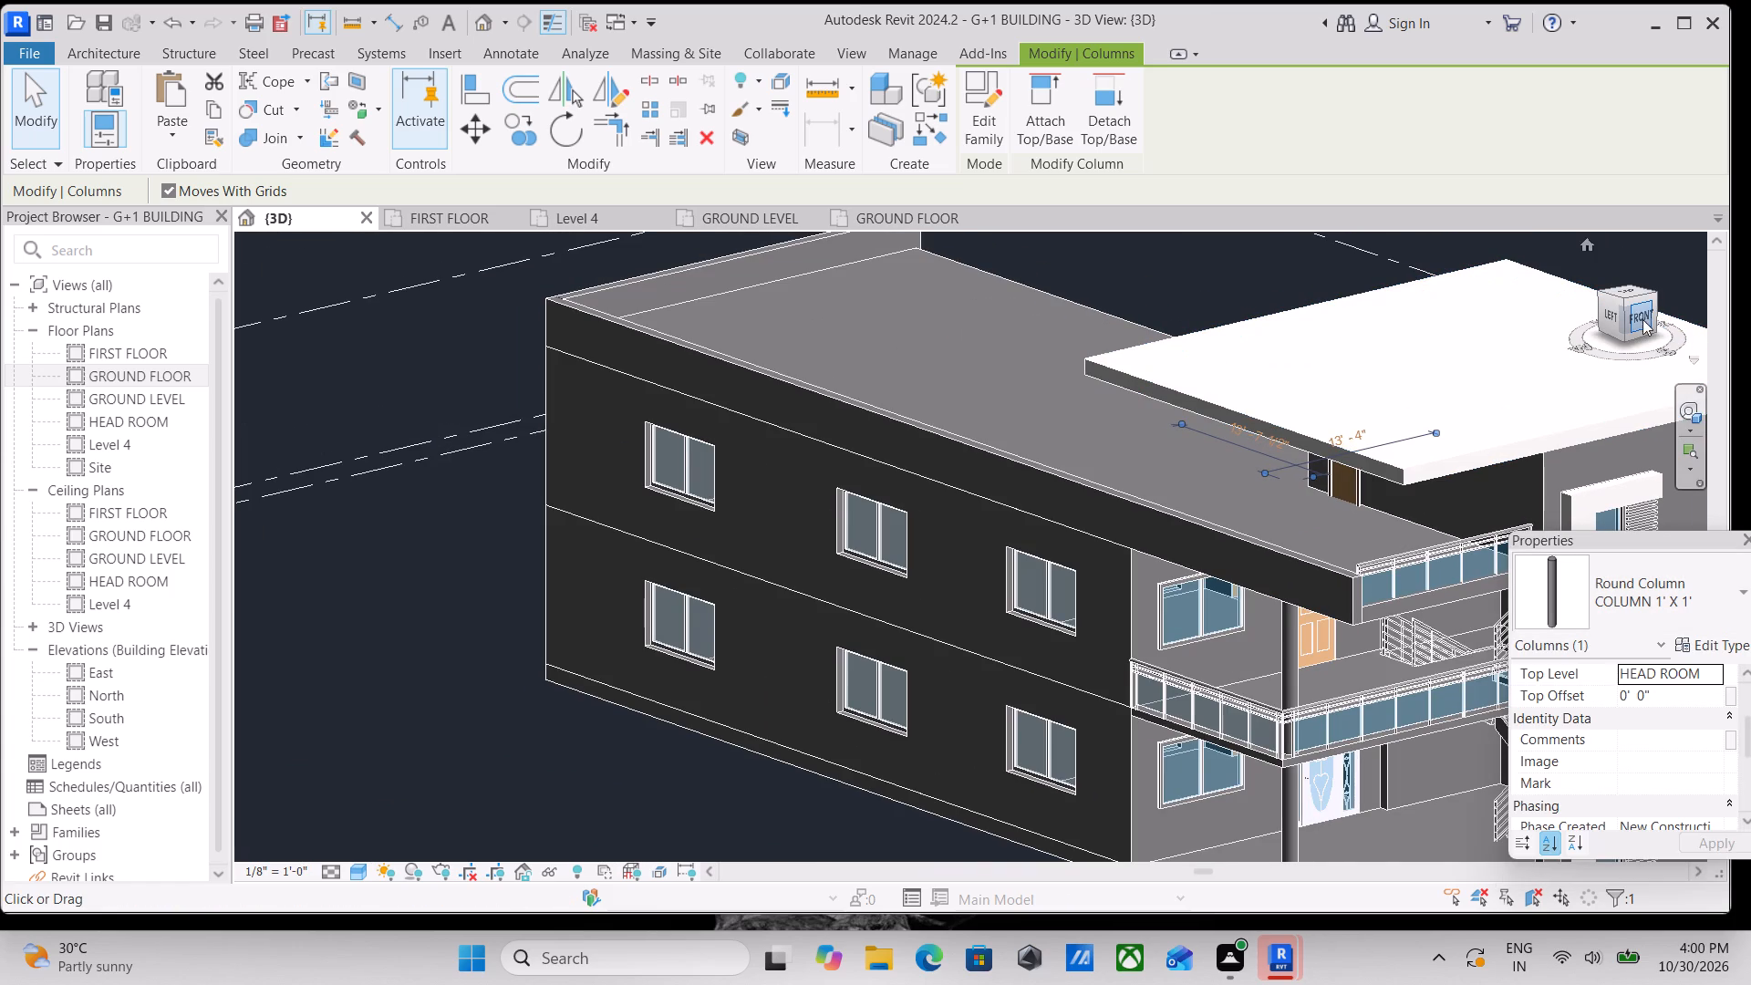
click(1642, 319)
scroll(1291, 420, down, 4)
scroll(1231, 476, down, 4)
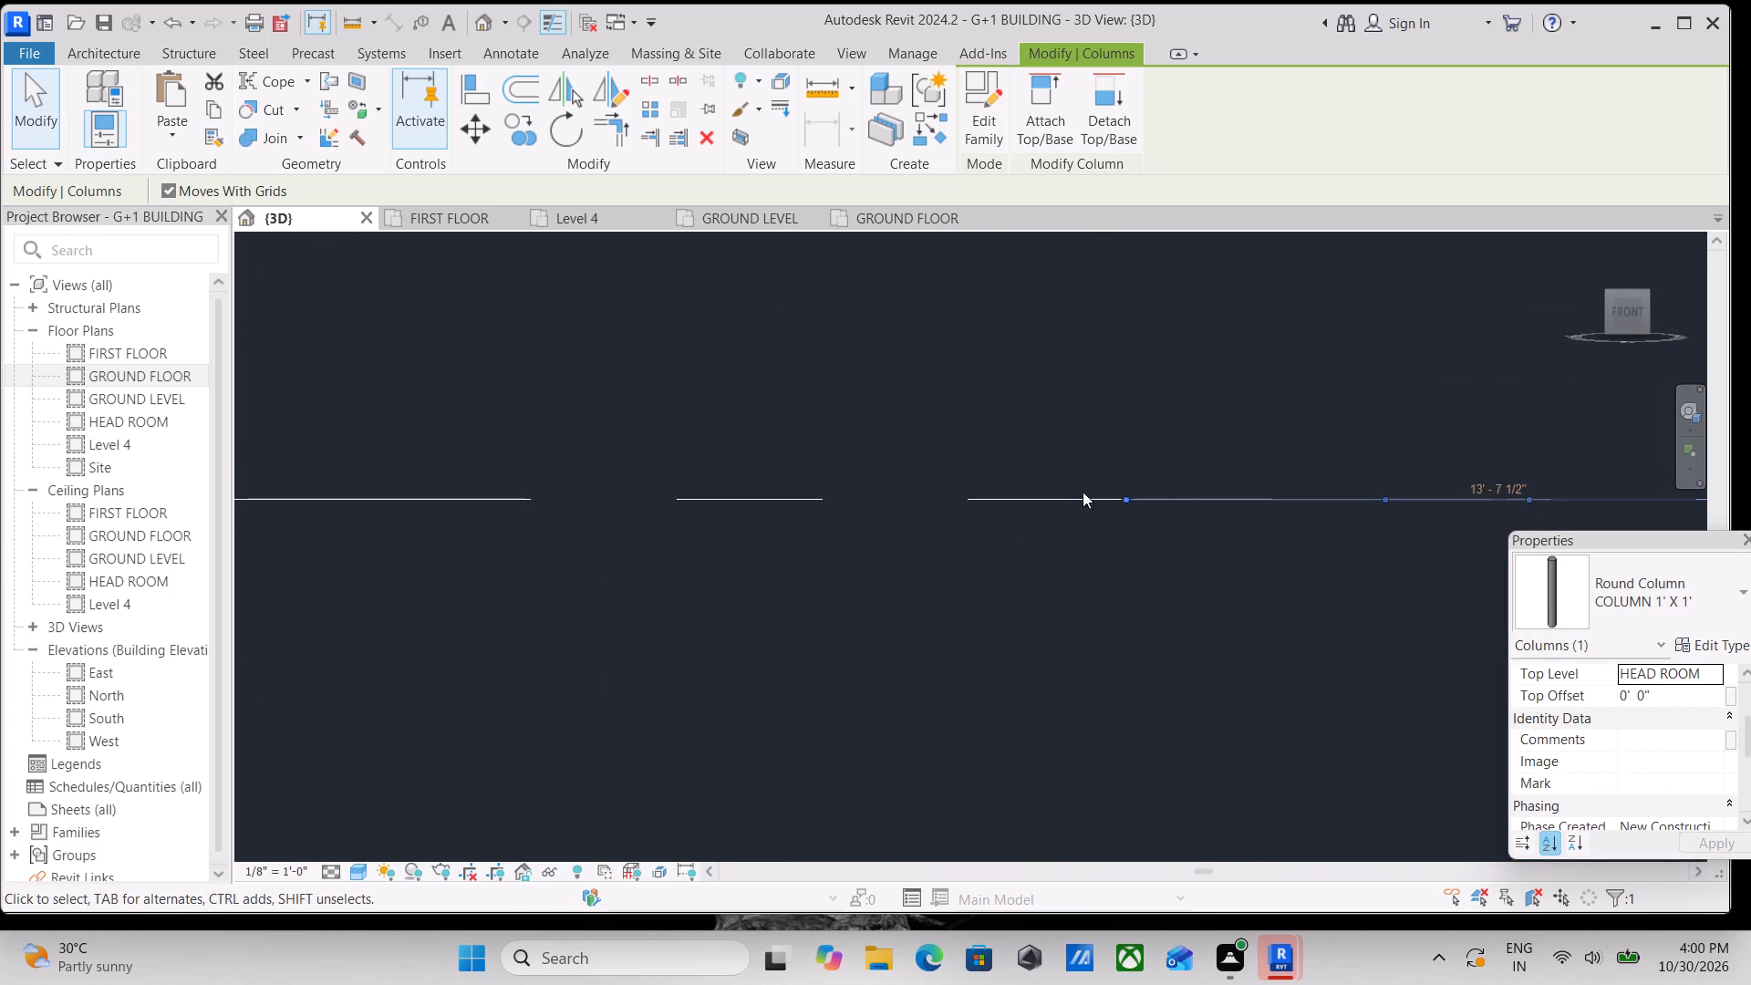
scroll(1062, 496, down, 12)
scroll(1194, 455, down, 4)
scroll(1269, 435, down, 4)
middle_drag(1269, 435, 1166, 434)
middle_drag(873, 547, 1096, 555)
middle_drag(1132, 544, 1144, 544)
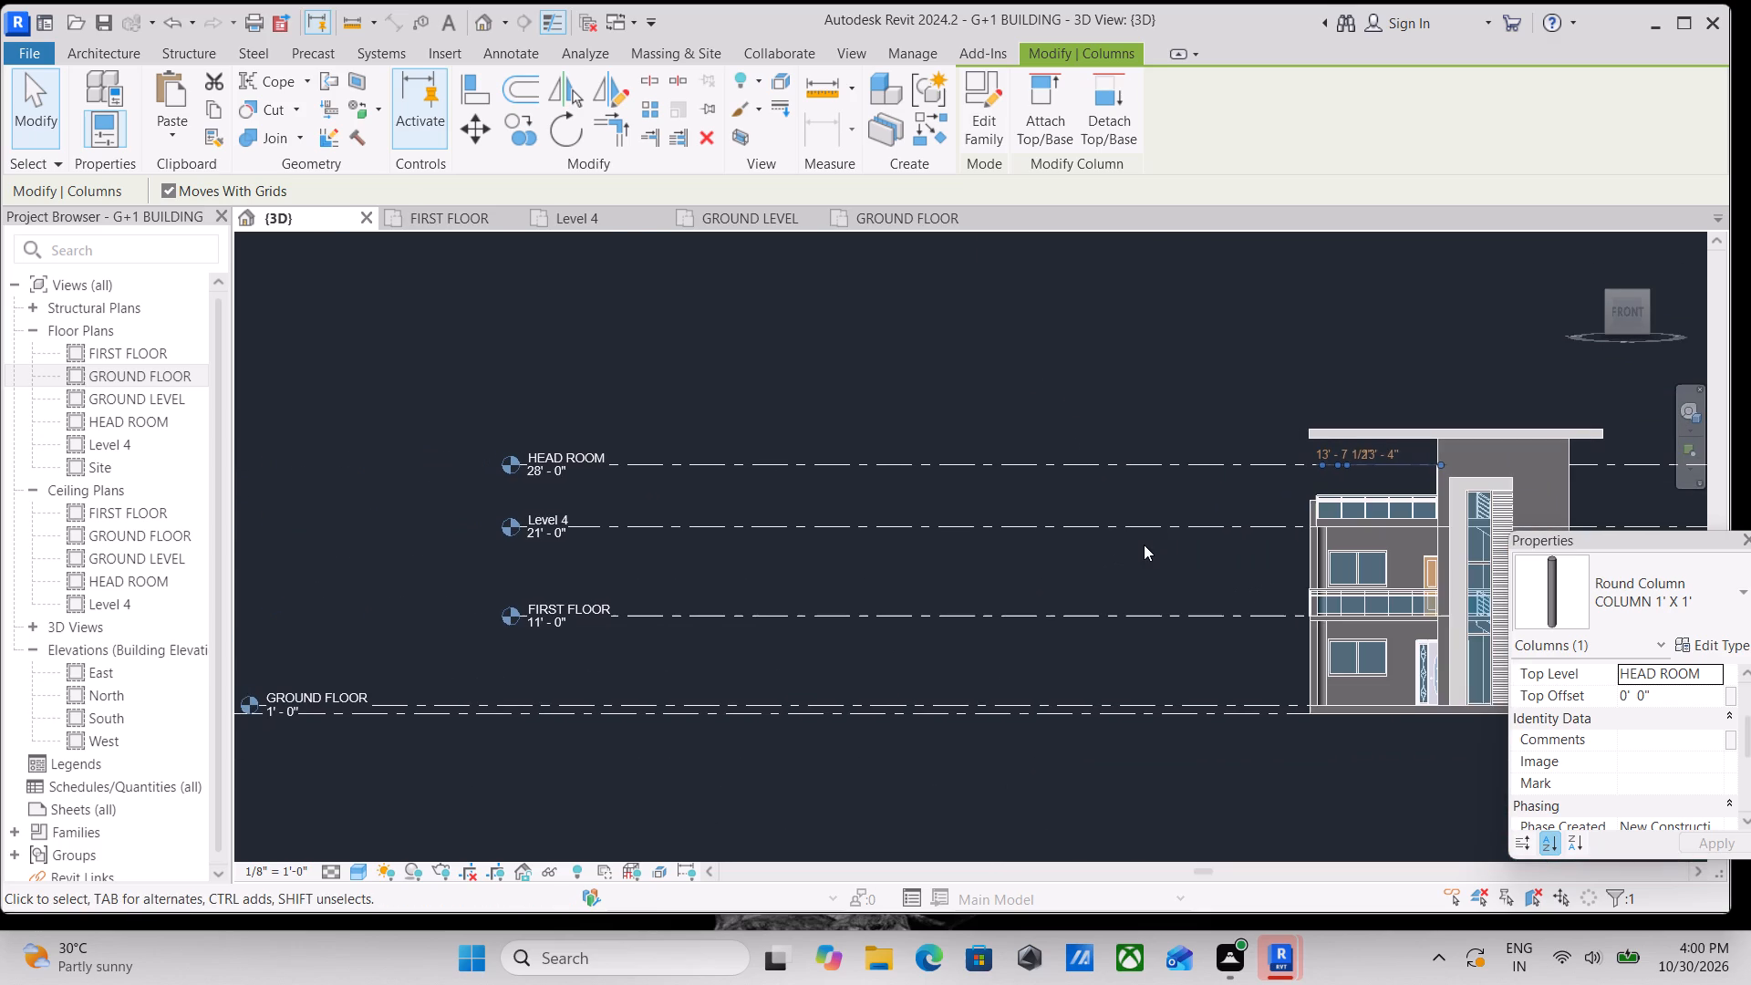
click(1176, 457)
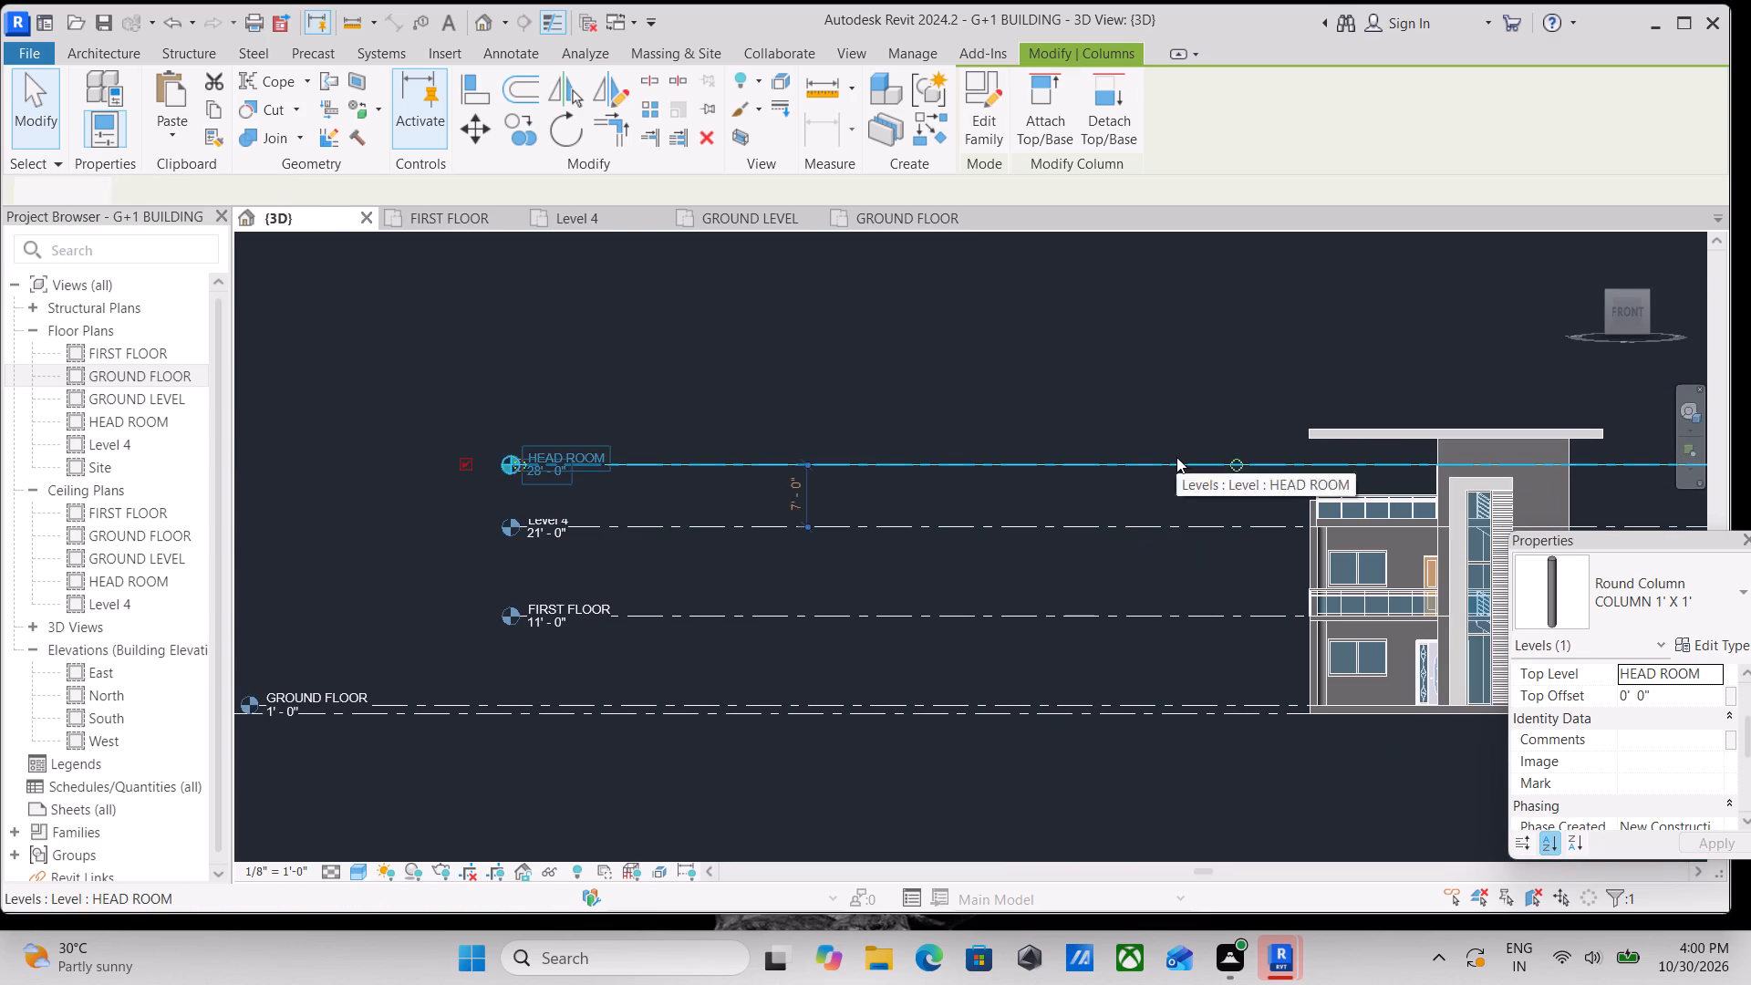
click(793, 483)
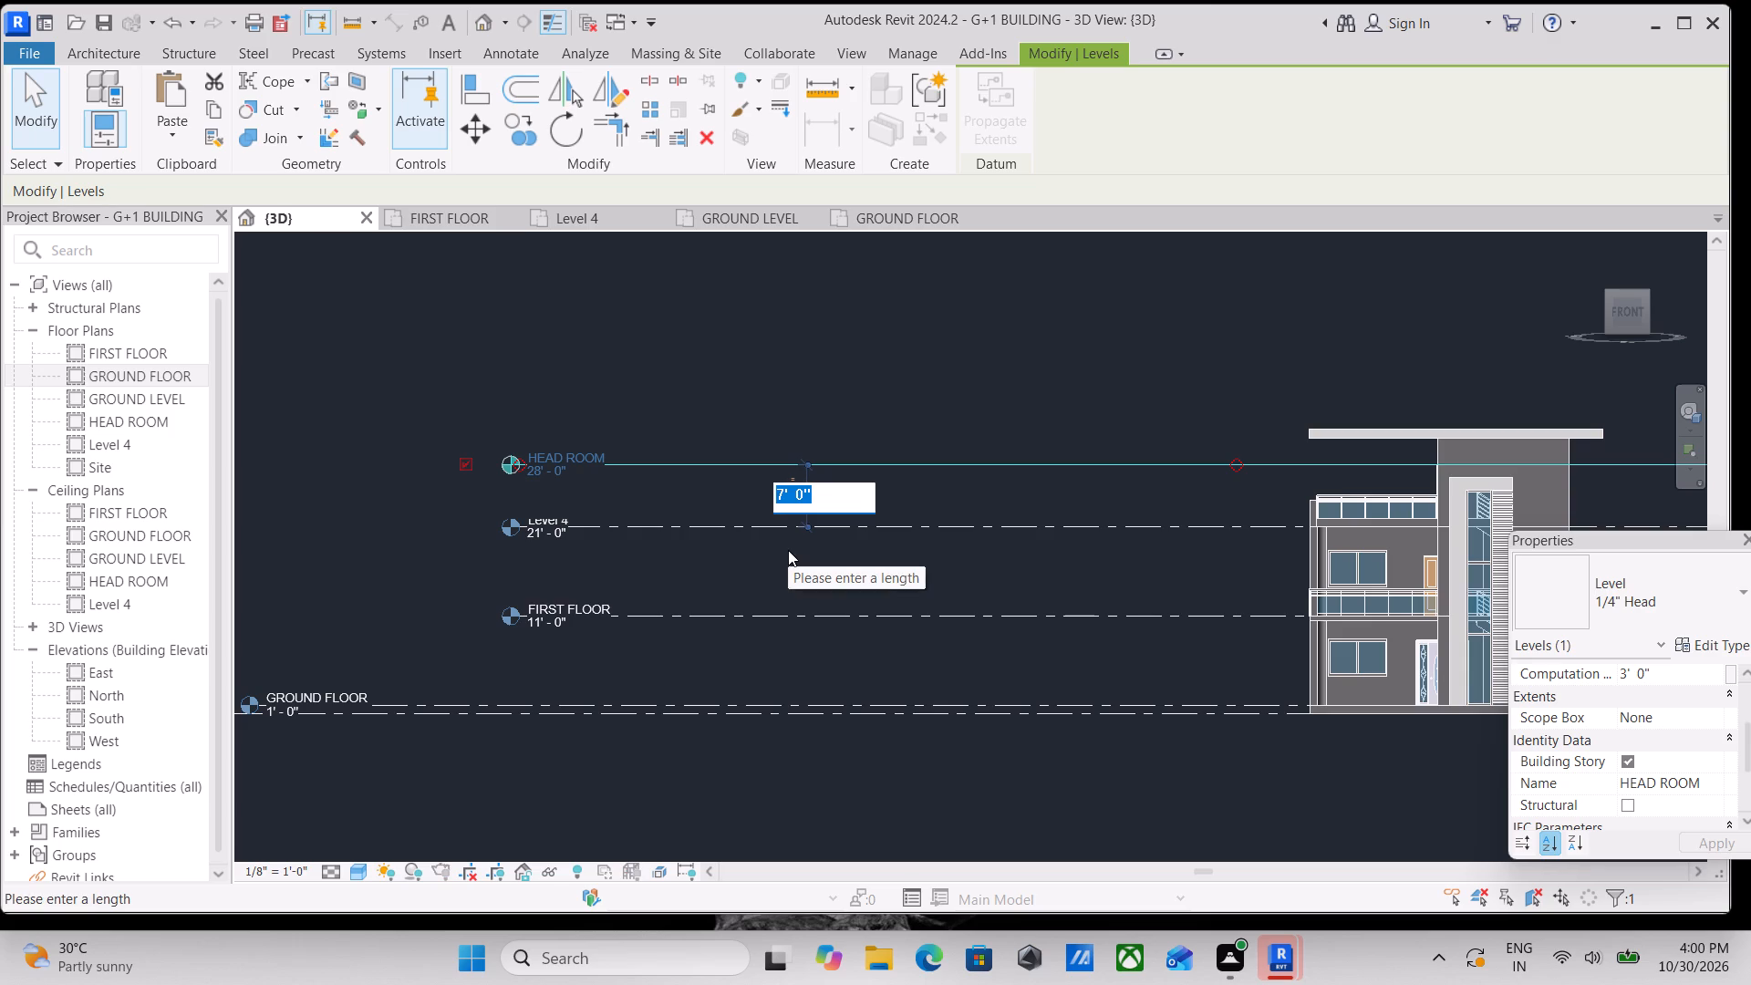
key(1)
key(0)
key(apostrophe)
key(Return)
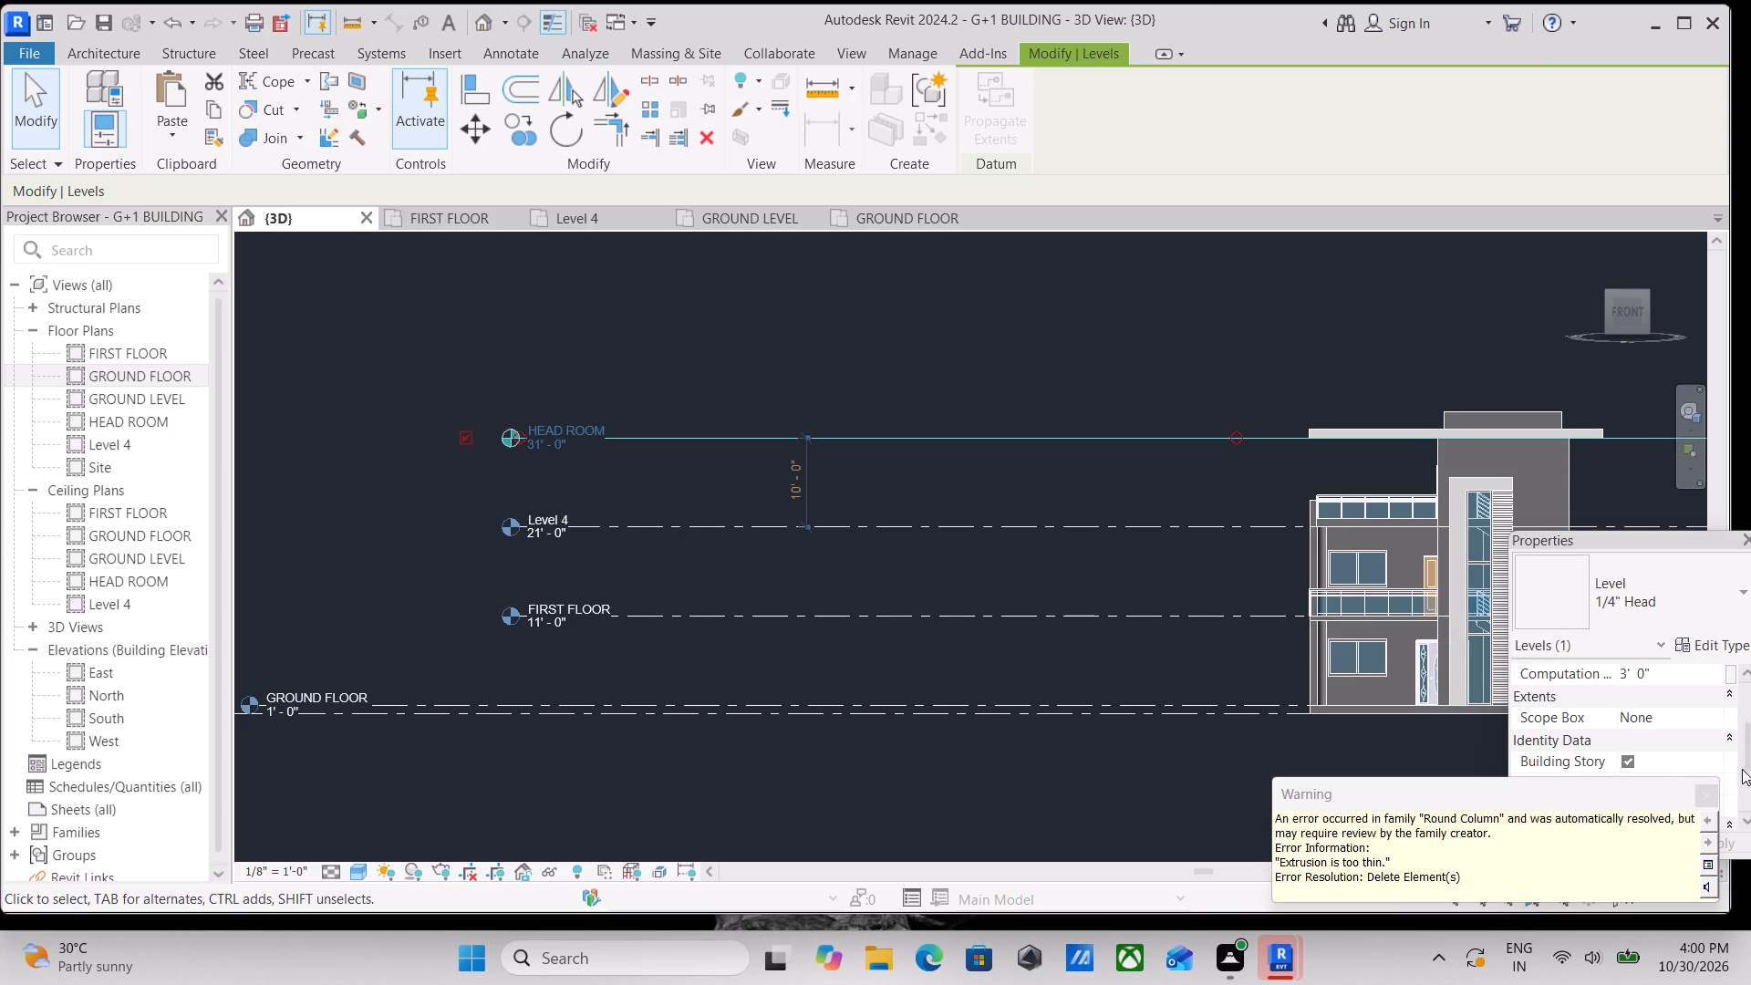
click(1716, 796)
key(Escape)
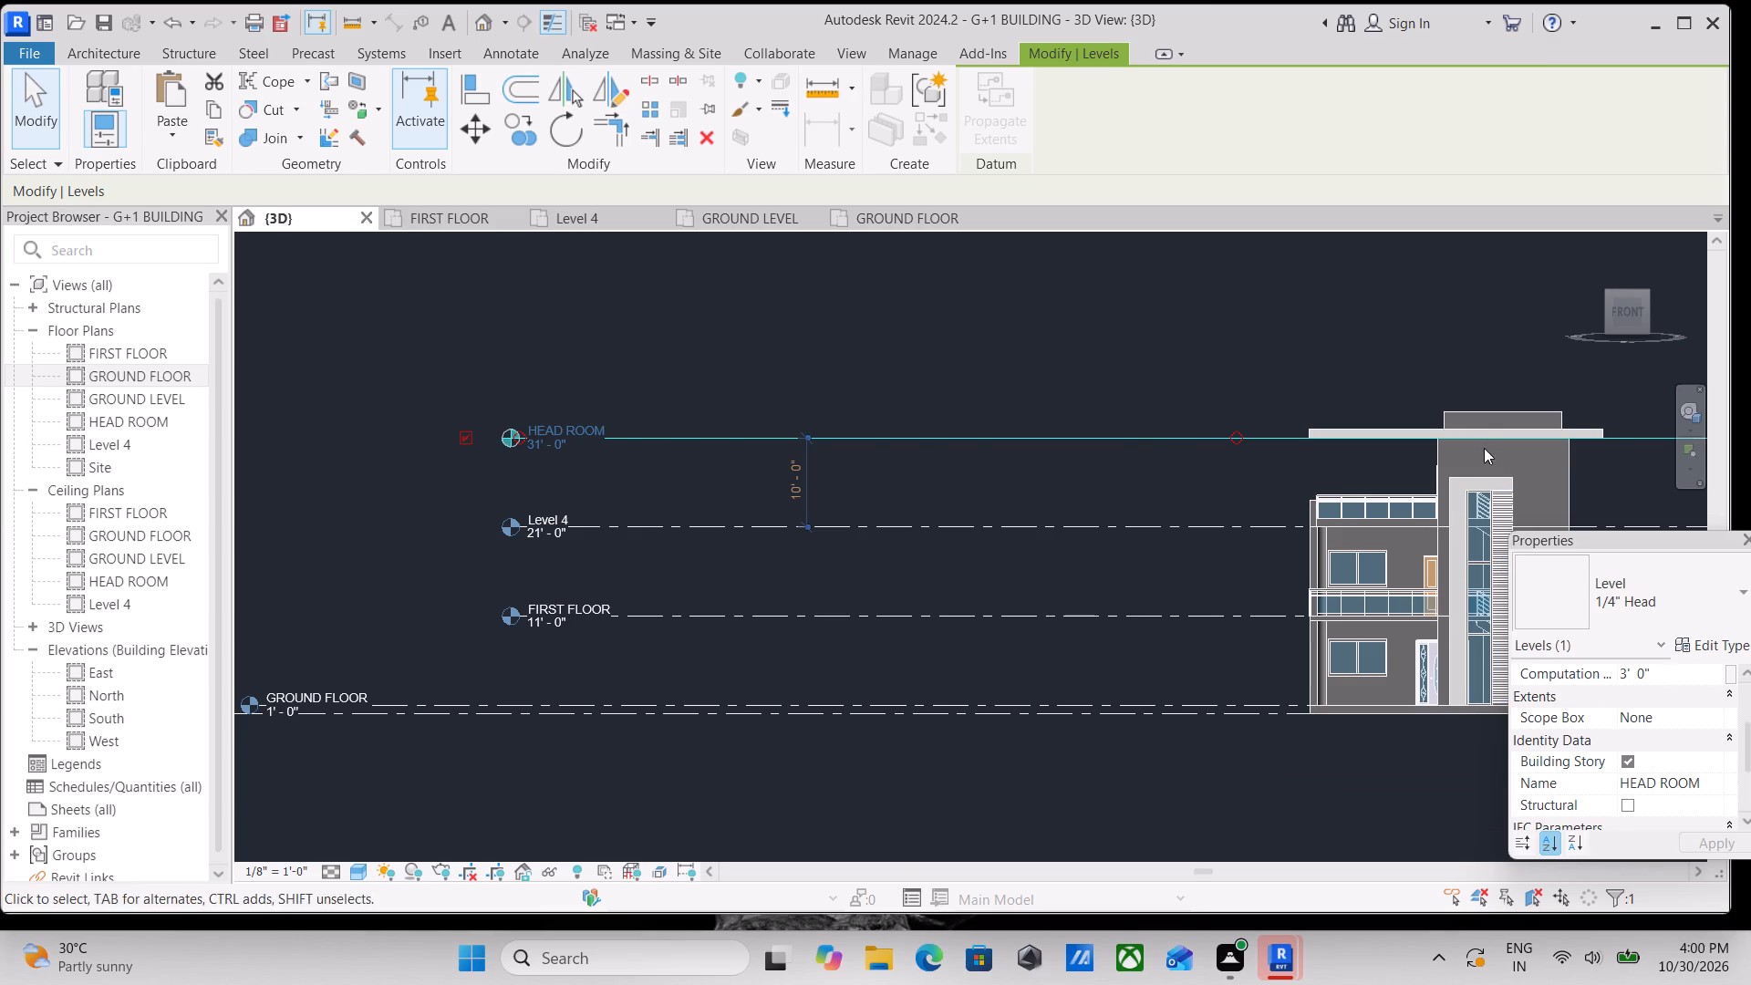
Lower the top of the stair tower's rear outer wall so it no longer projects through the roof slab.
middle_drag(1325, 575, 1505, 743)
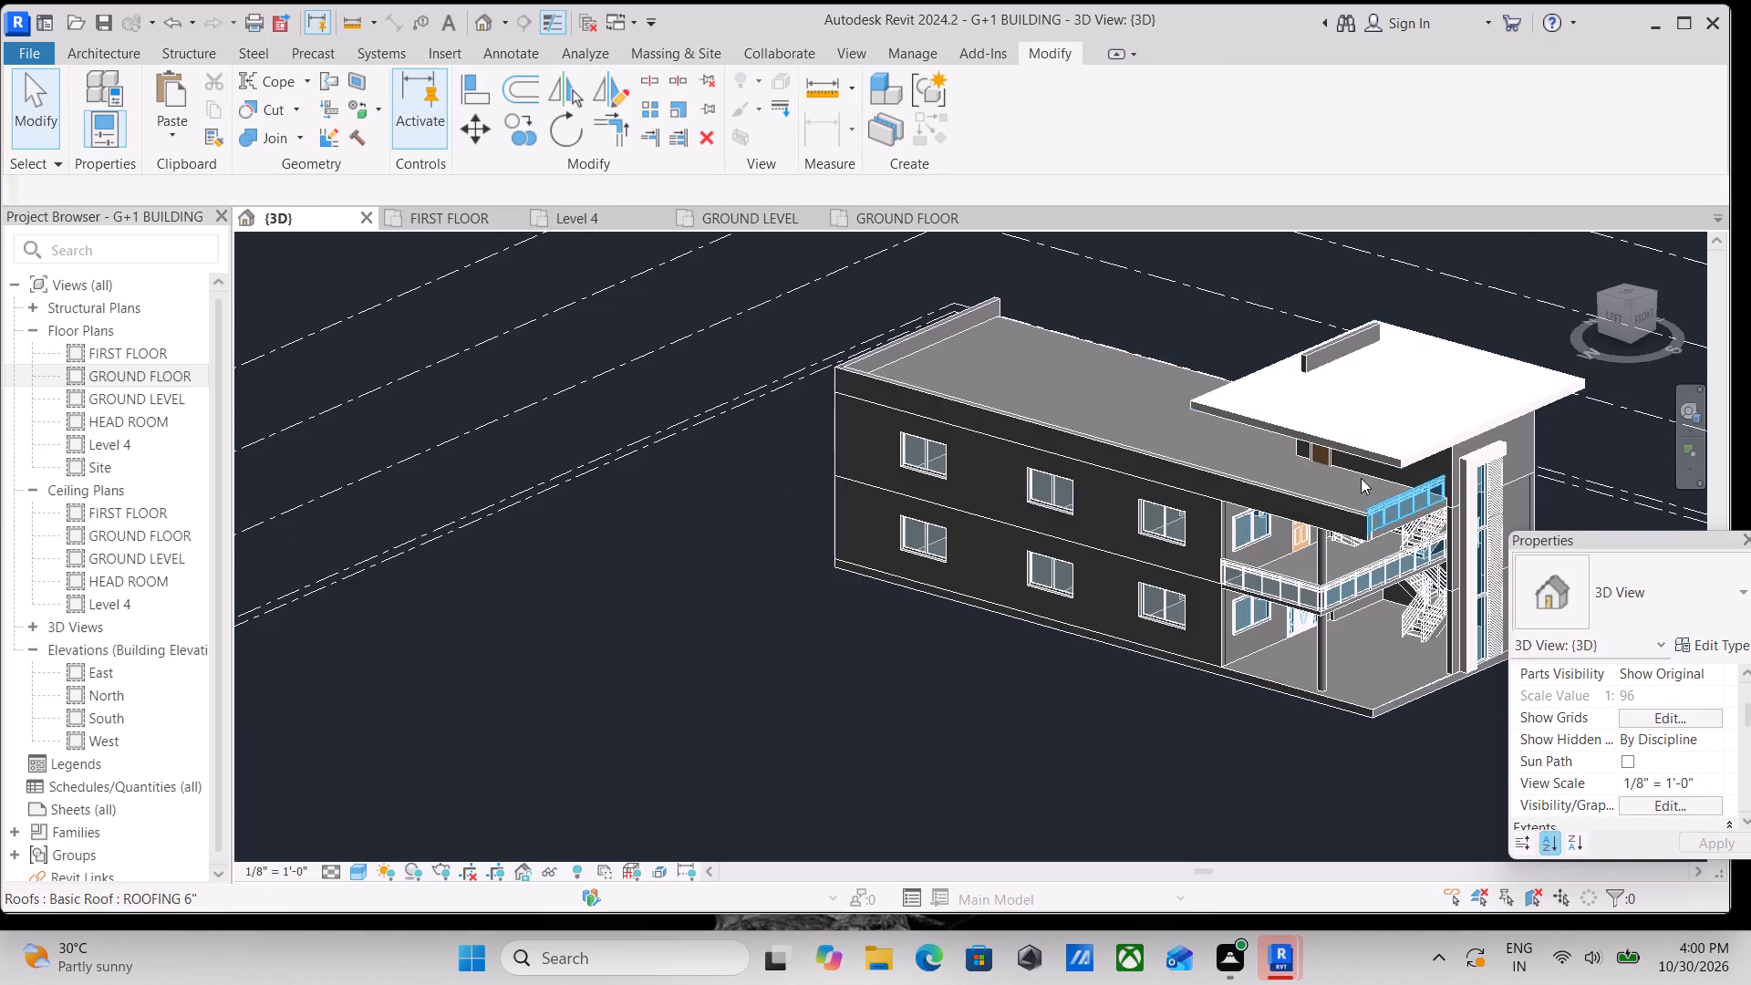
shift+middle_drag(1314, 395, 1587, 389)
shift+middle_drag(1124, 520, 1394, 420)
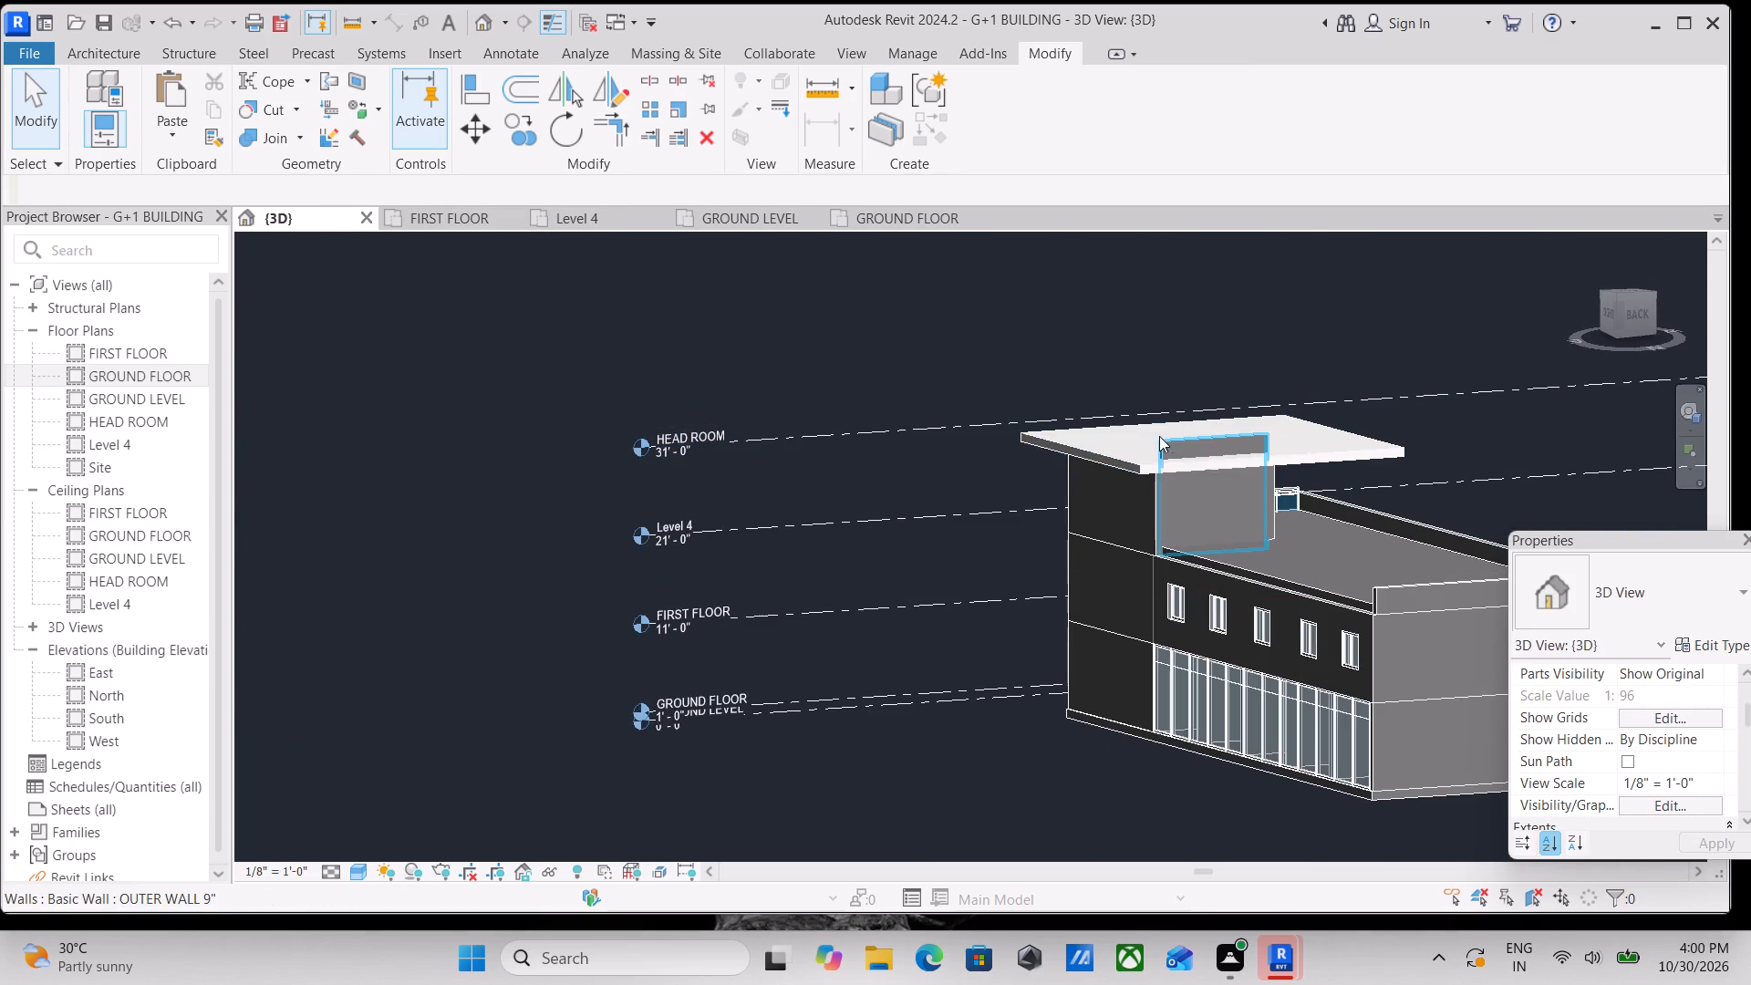
click(1178, 441)
scroll(1232, 443, up, 3)
drag(1207, 427, 1207, 428)
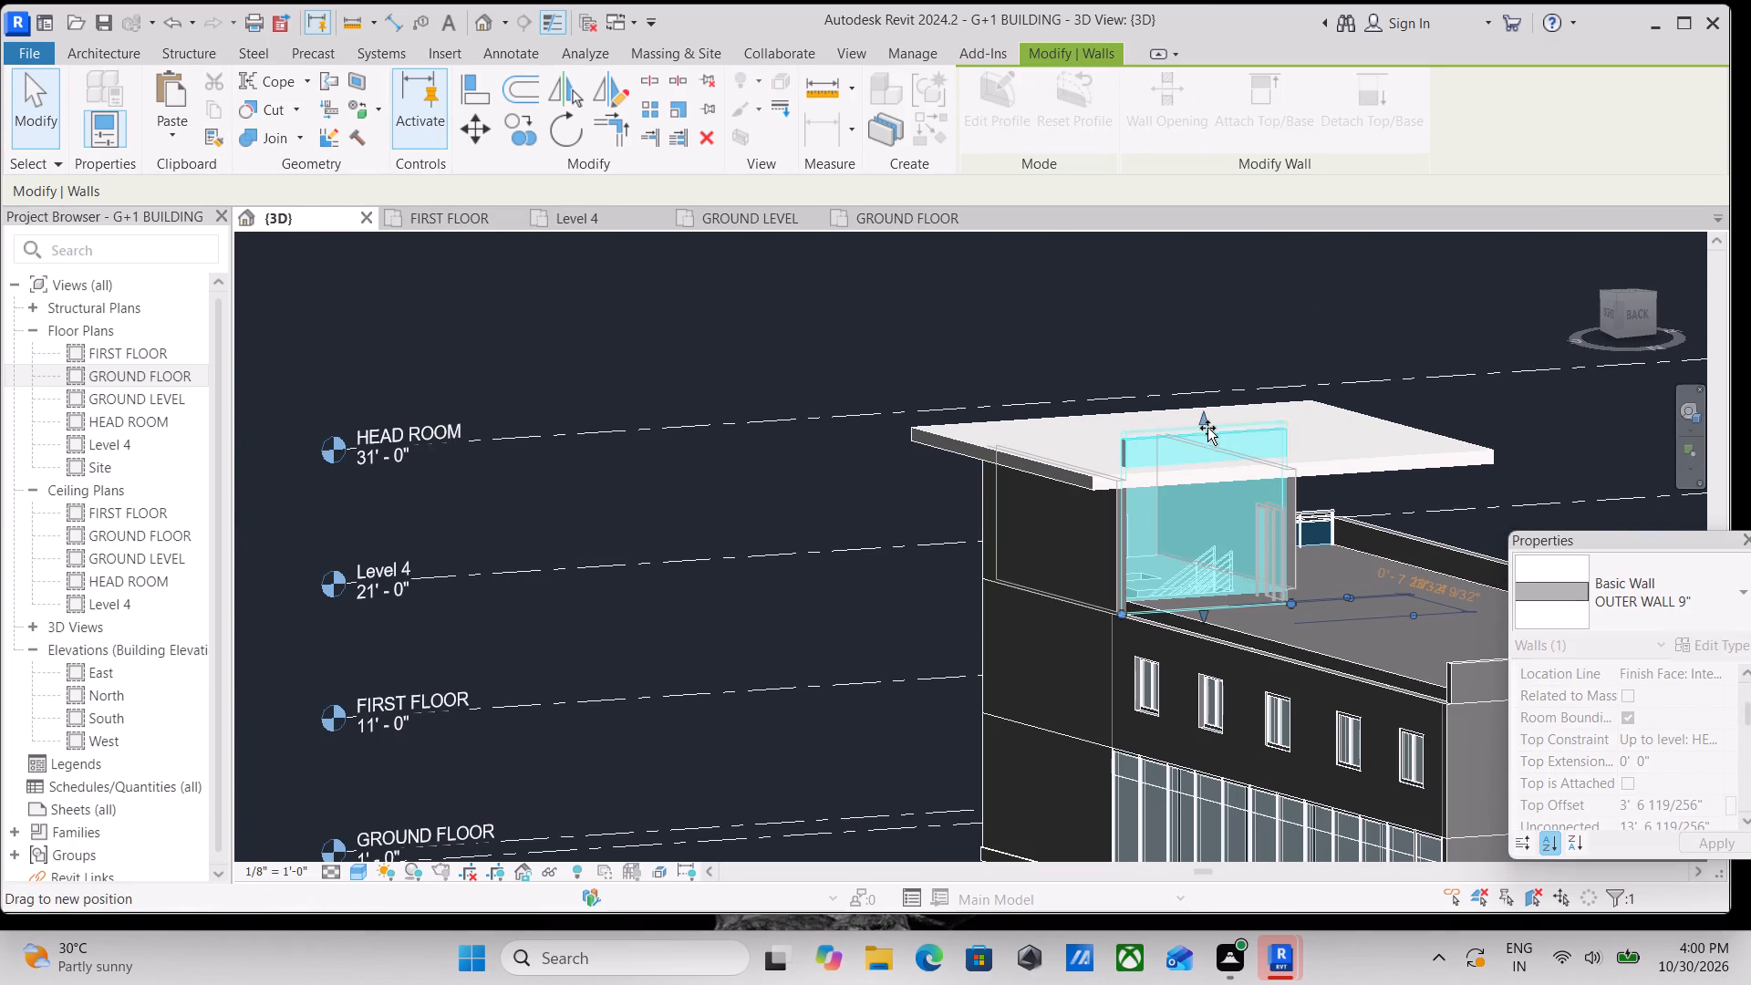
drag(1207, 428, 1212, 472)
key(Escape)
Fine-adjust the top of the stair tower's rear outer wall against the underside of the roof slab.
scroll(1220, 505, up, 2)
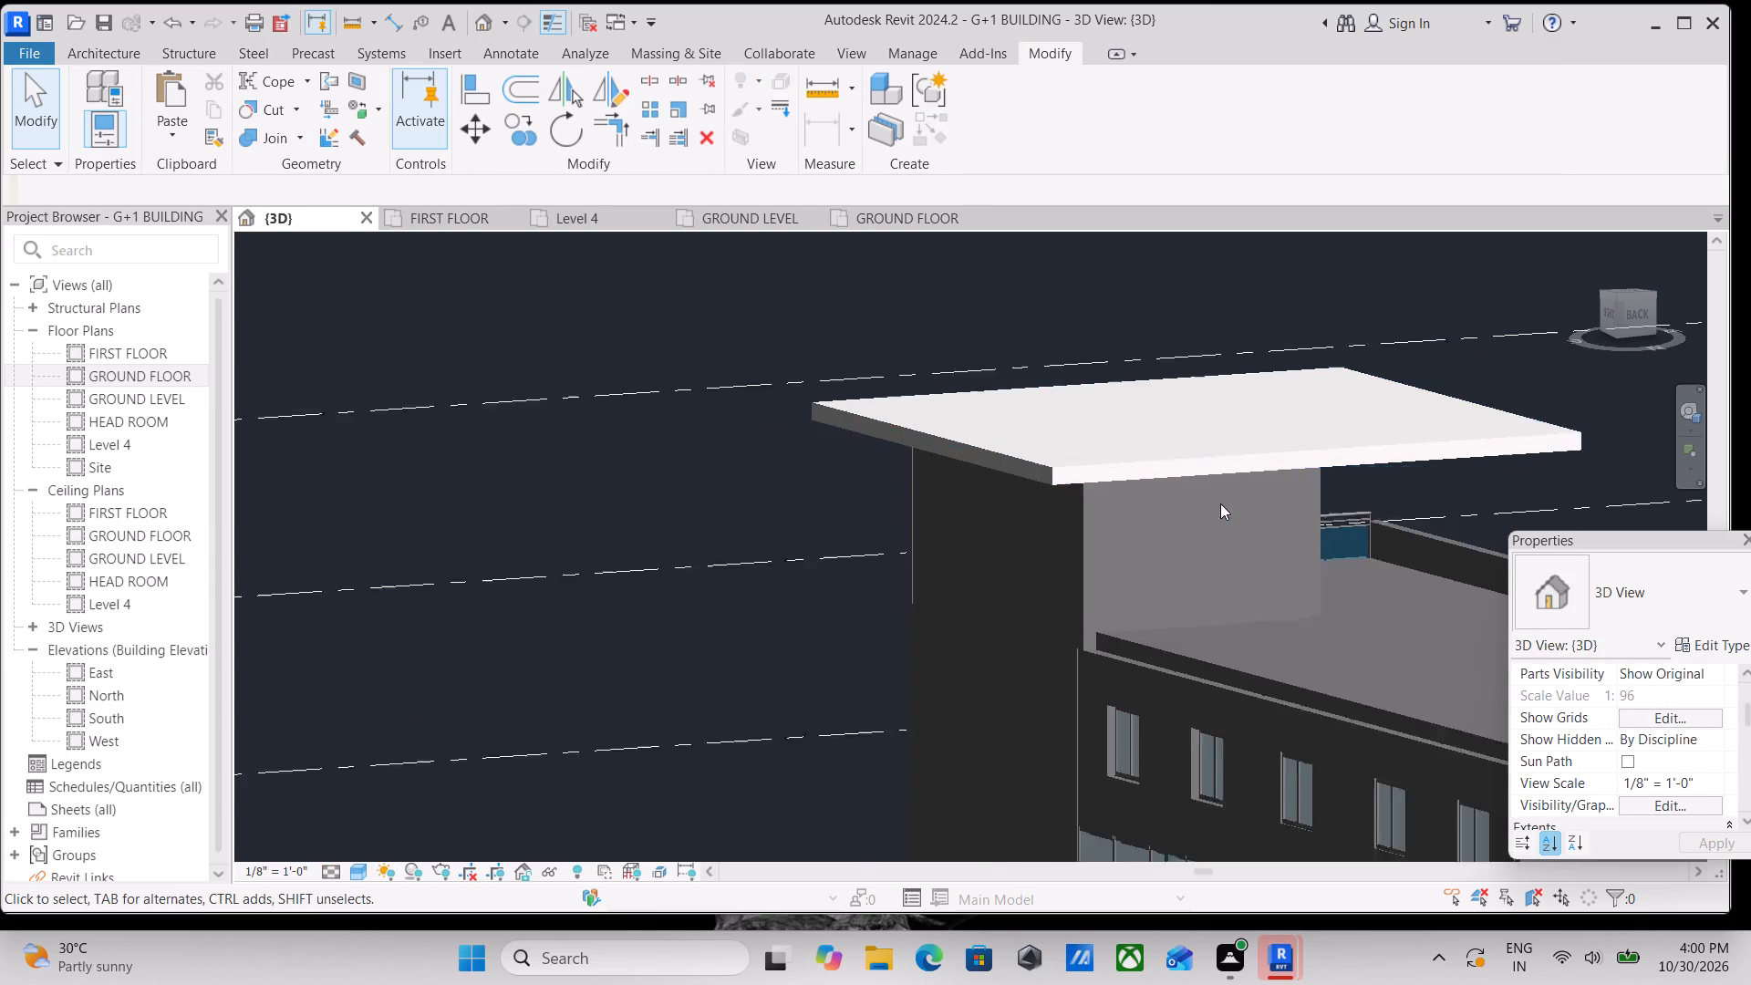
scroll(1220, 503, up, 1)
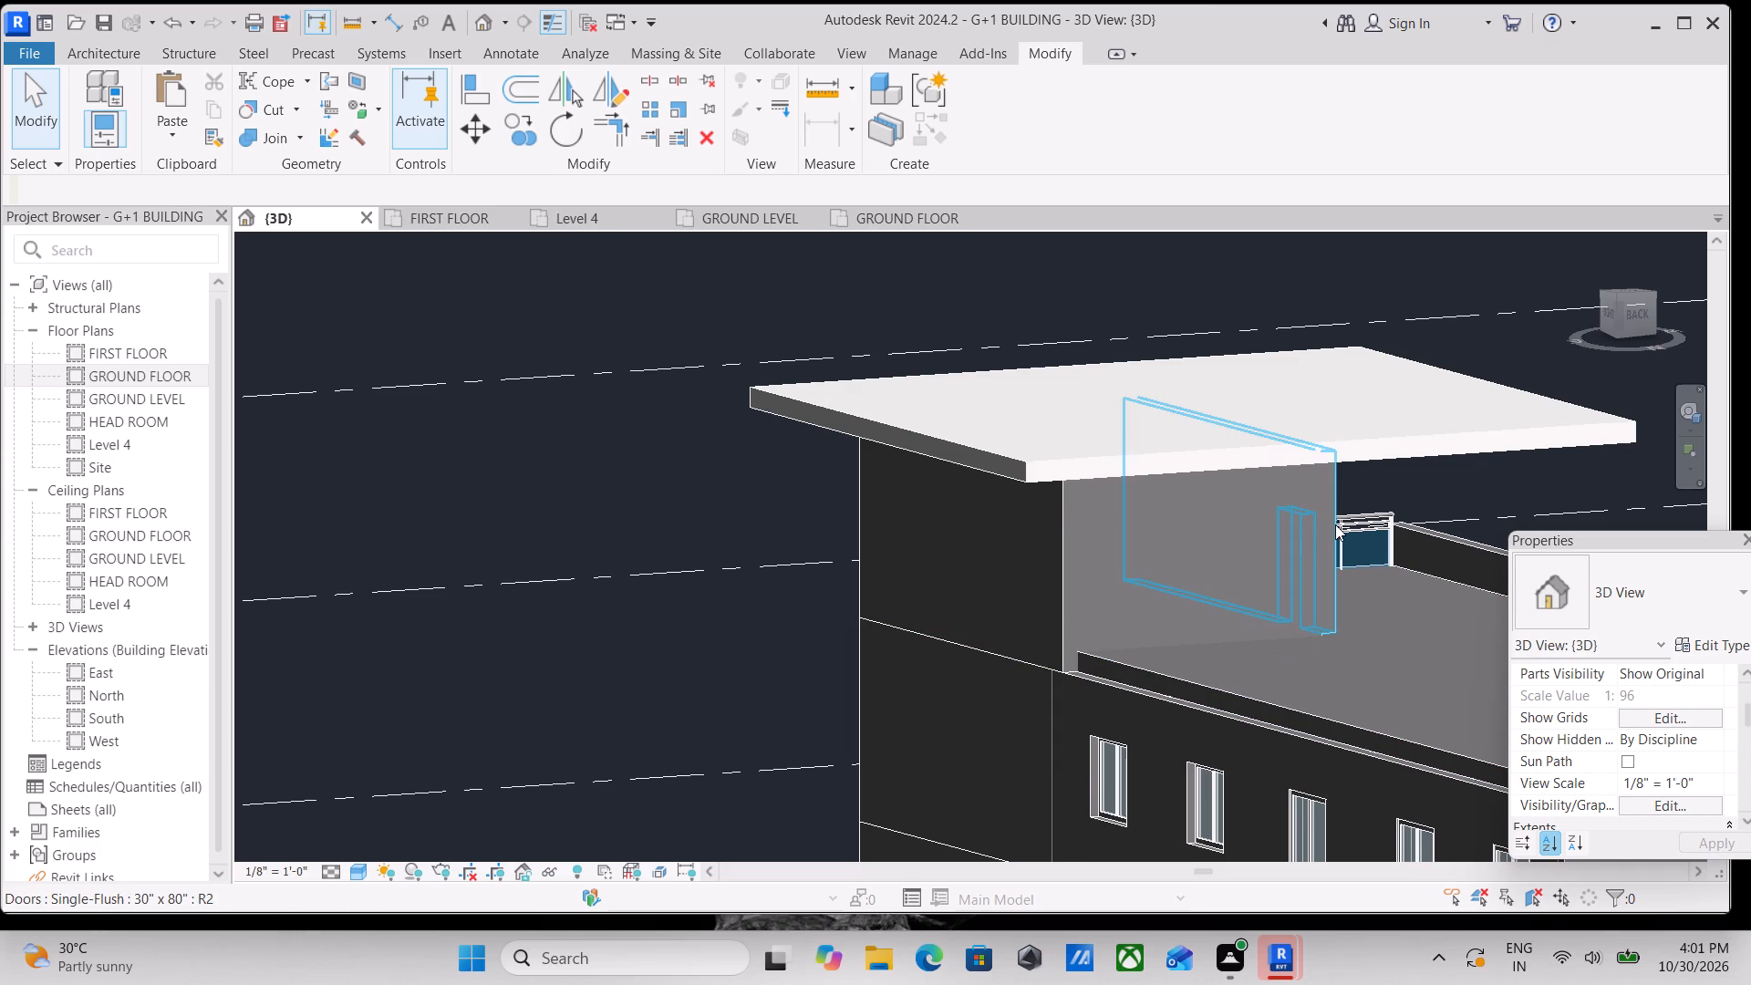
scroll(1241, 560, down, 2)
shift+middle_drag(1132, 580, 1184, 672)
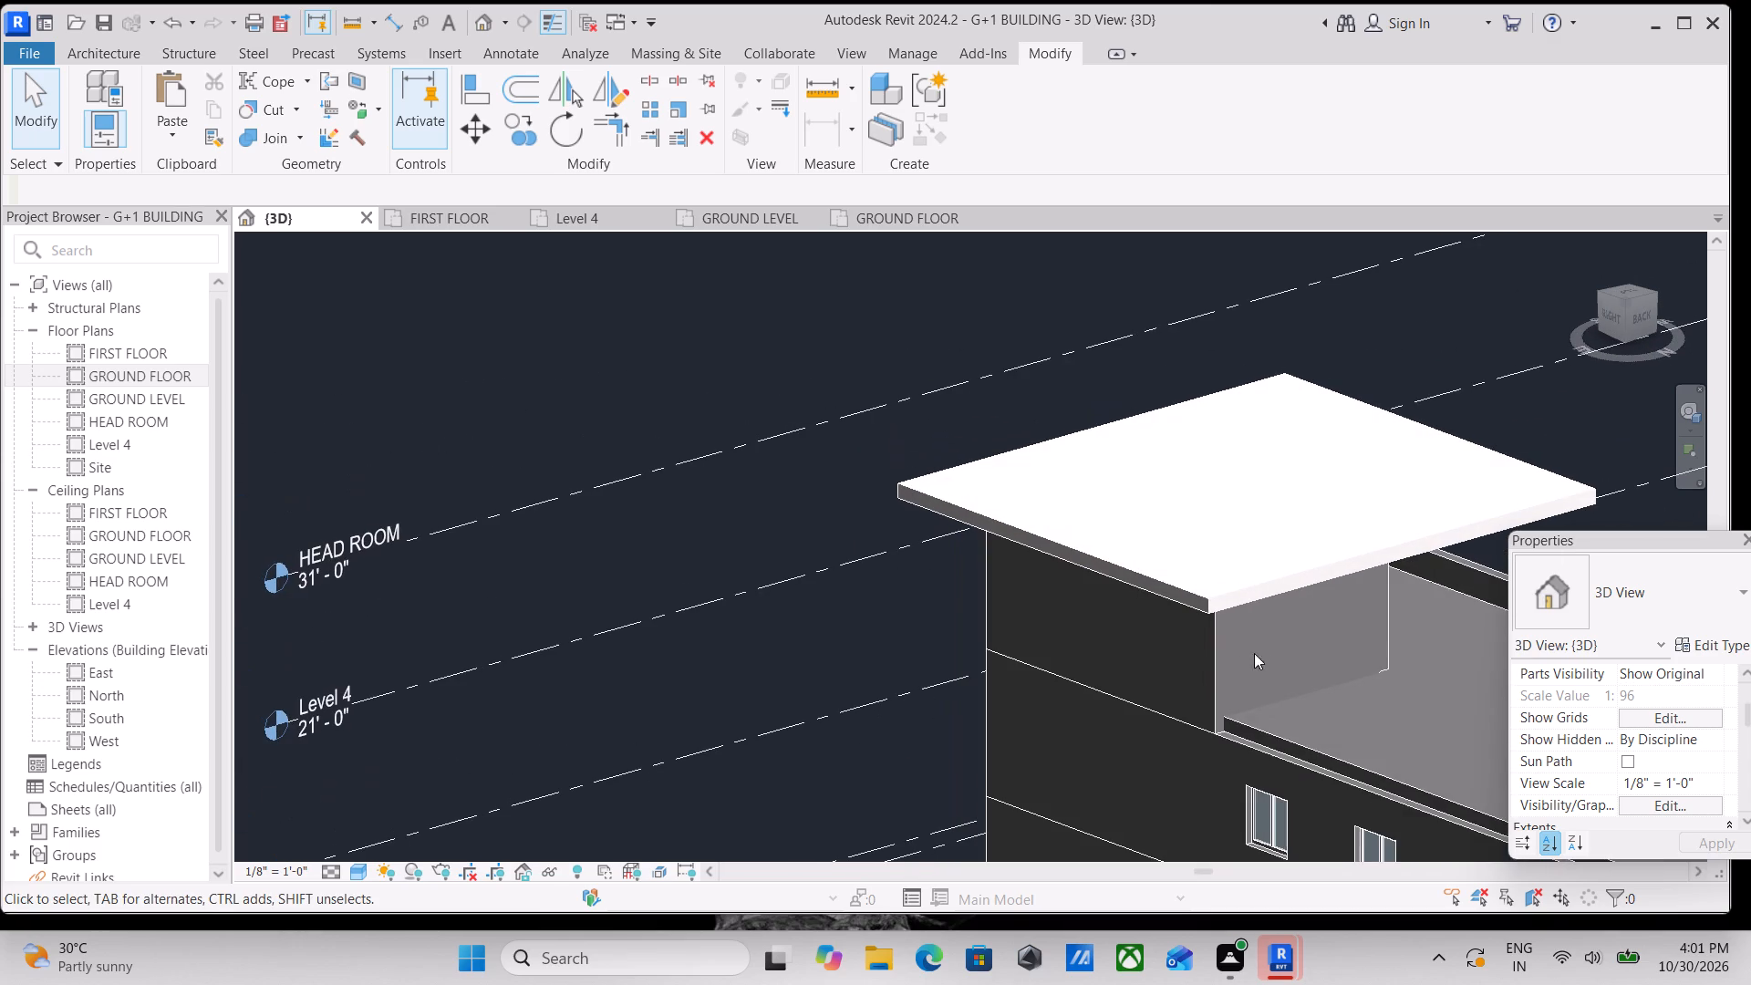
click(1371, 633)
middle_drag(1371, 633, 1194, 501)
scroll(1289, 553, up, 3)
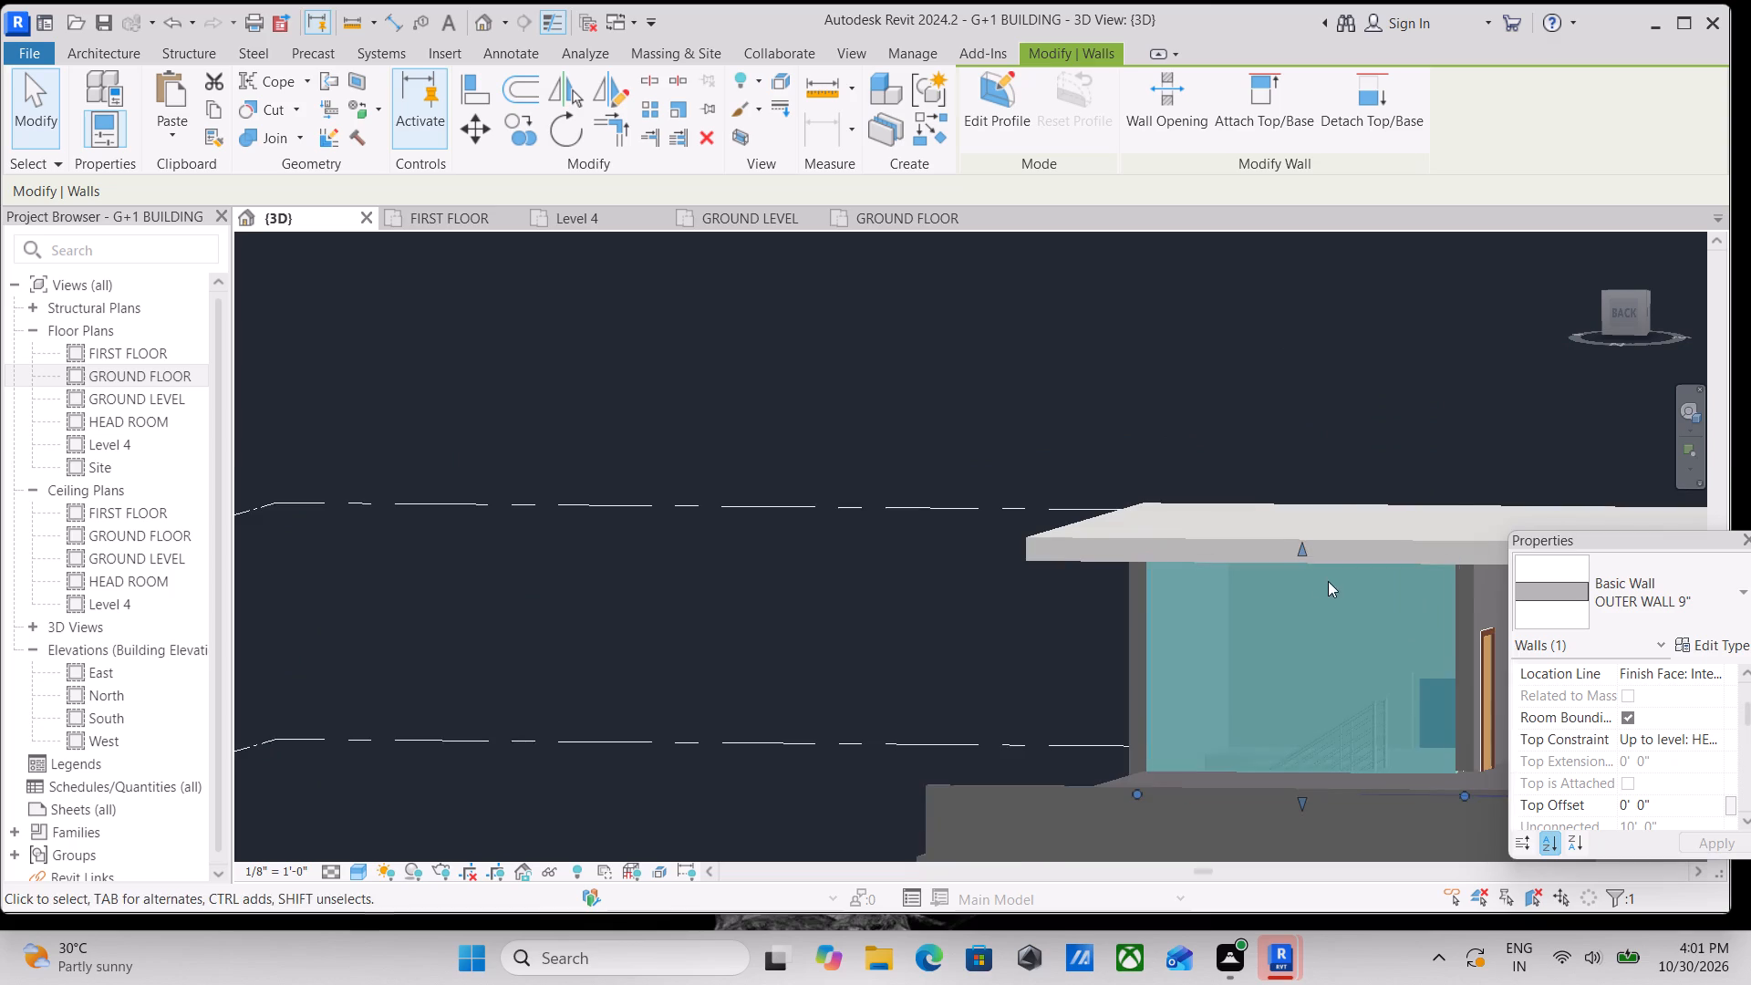
scroll(1328, 581, up, 3)
drag(1283, 534, 1289, 563)
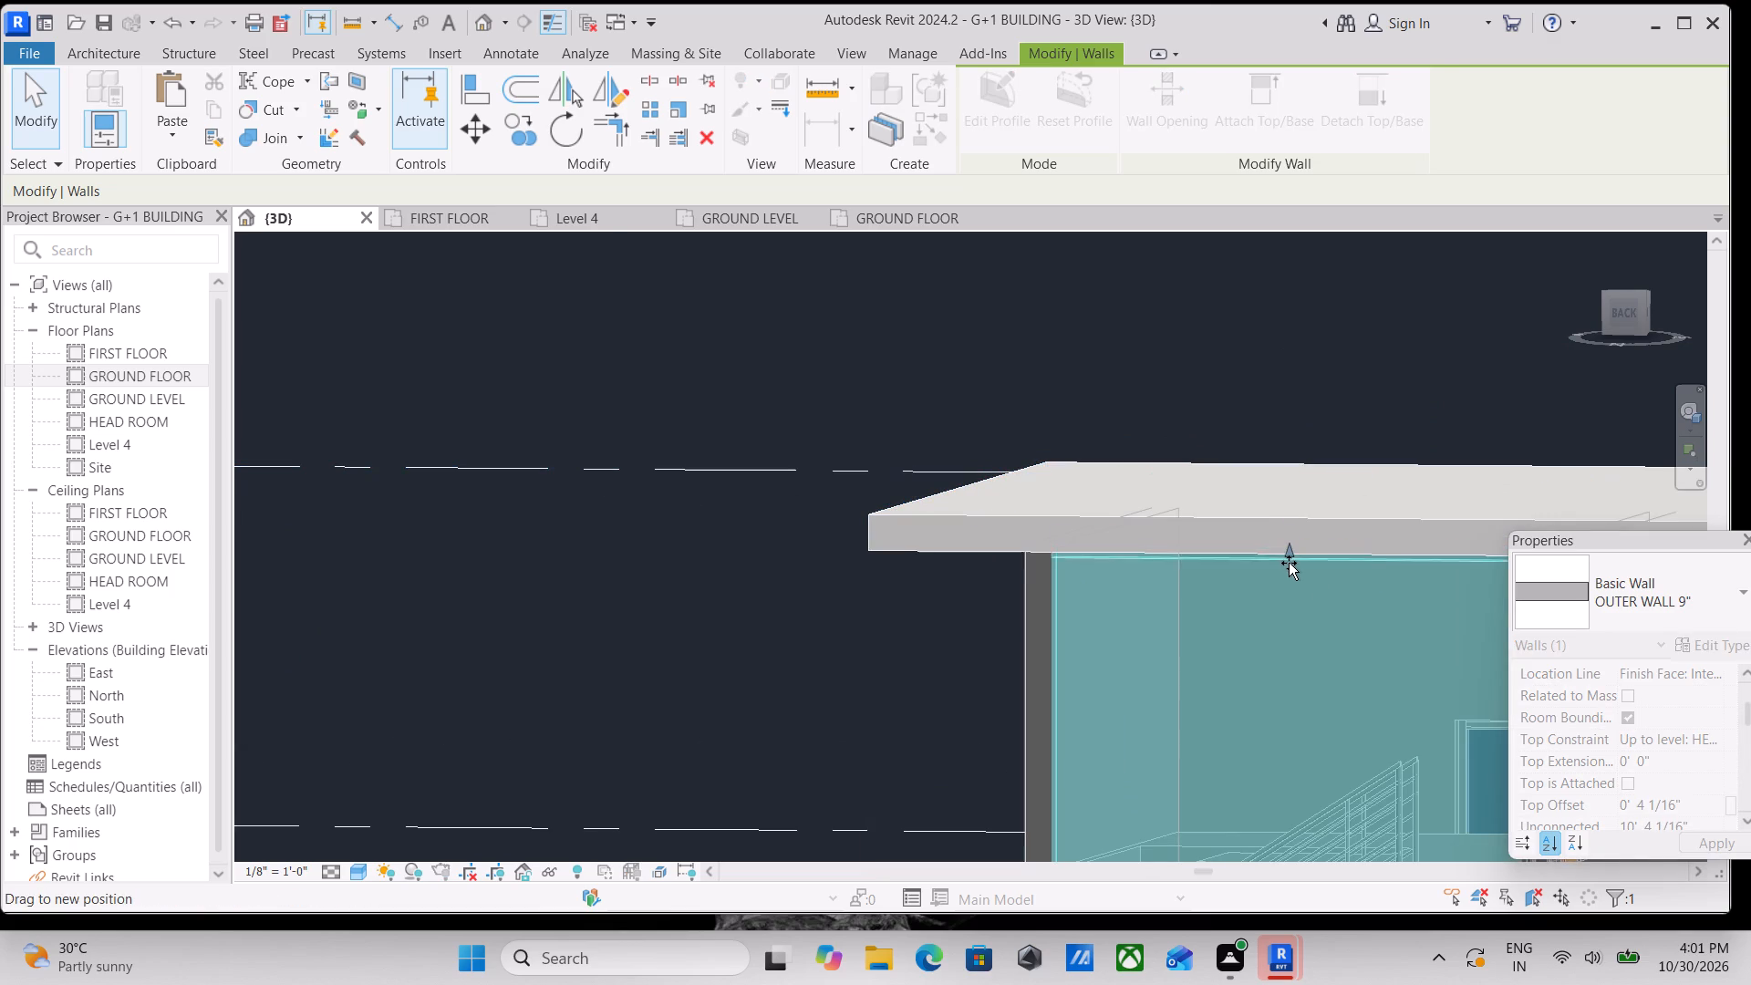
drag(1289, 563, 1287, 555)
scroll(1287, 553, down, 4)
key(Escape)
scroll(1286, 573, down, 2)
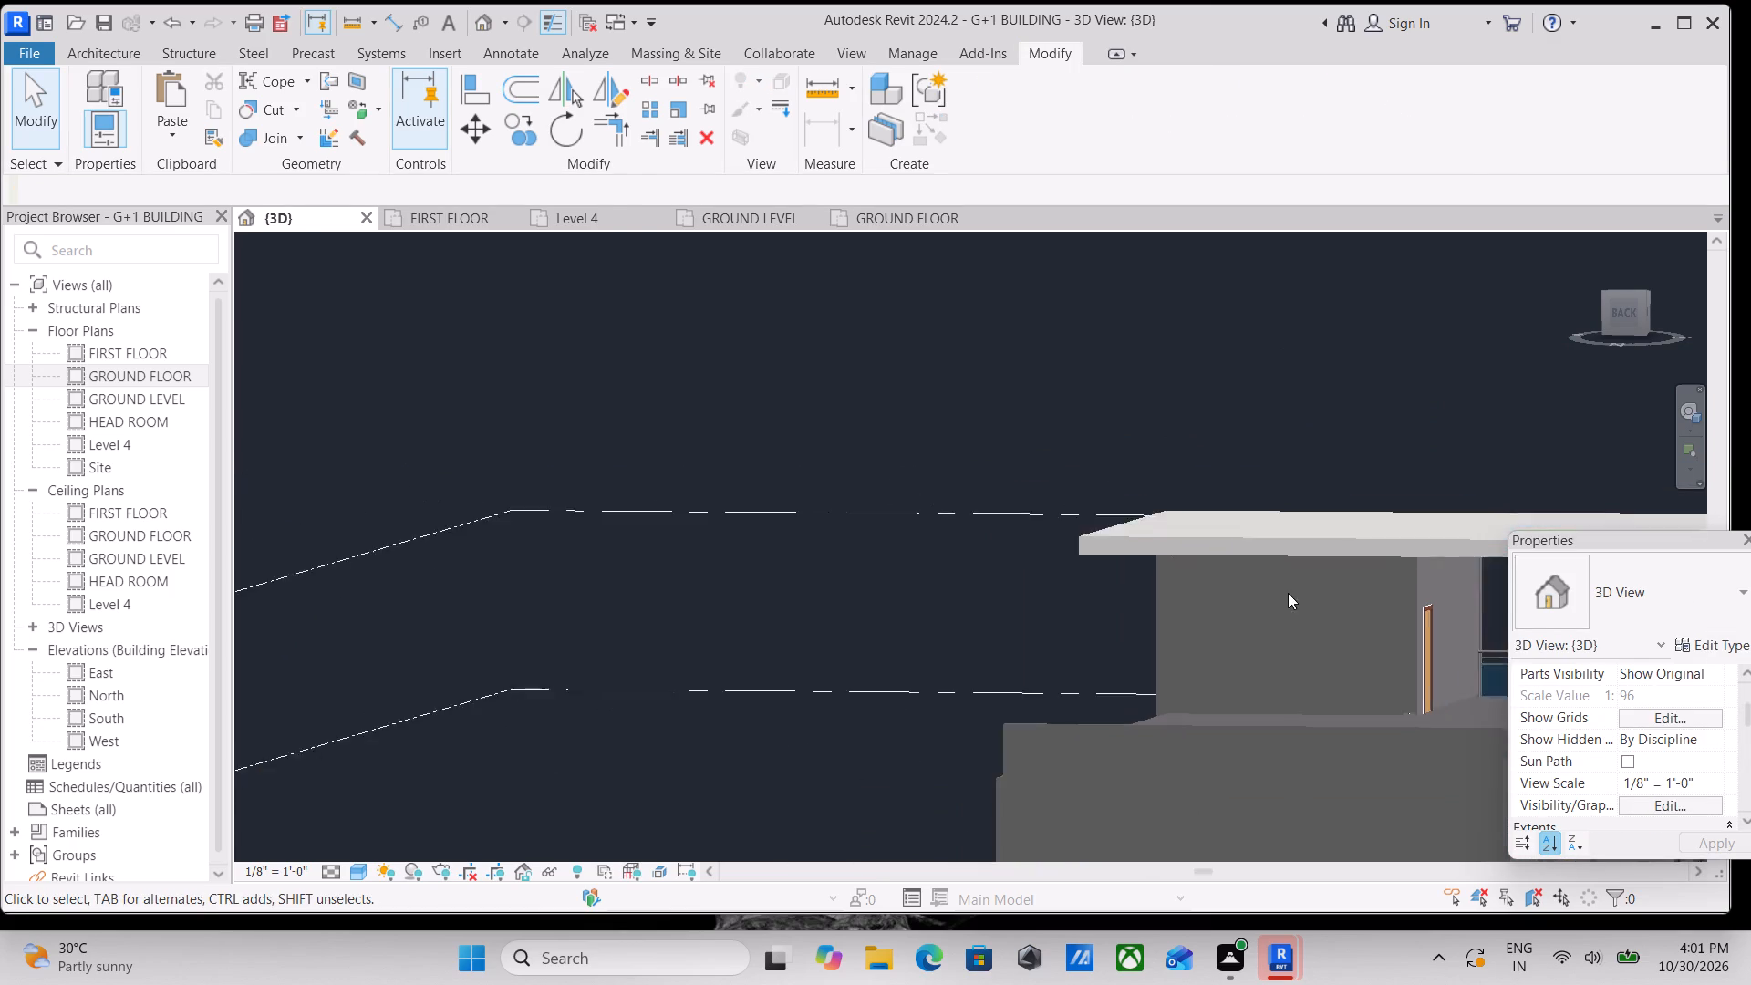
Paste the copied round column in the same position, aligned to the HEAD ROOM level.
scroll(1288, 593, down, 1)
middle_drag(1288, 614, 1079, 640)
shift+middle_drag(1336, 607, 1032, 737)
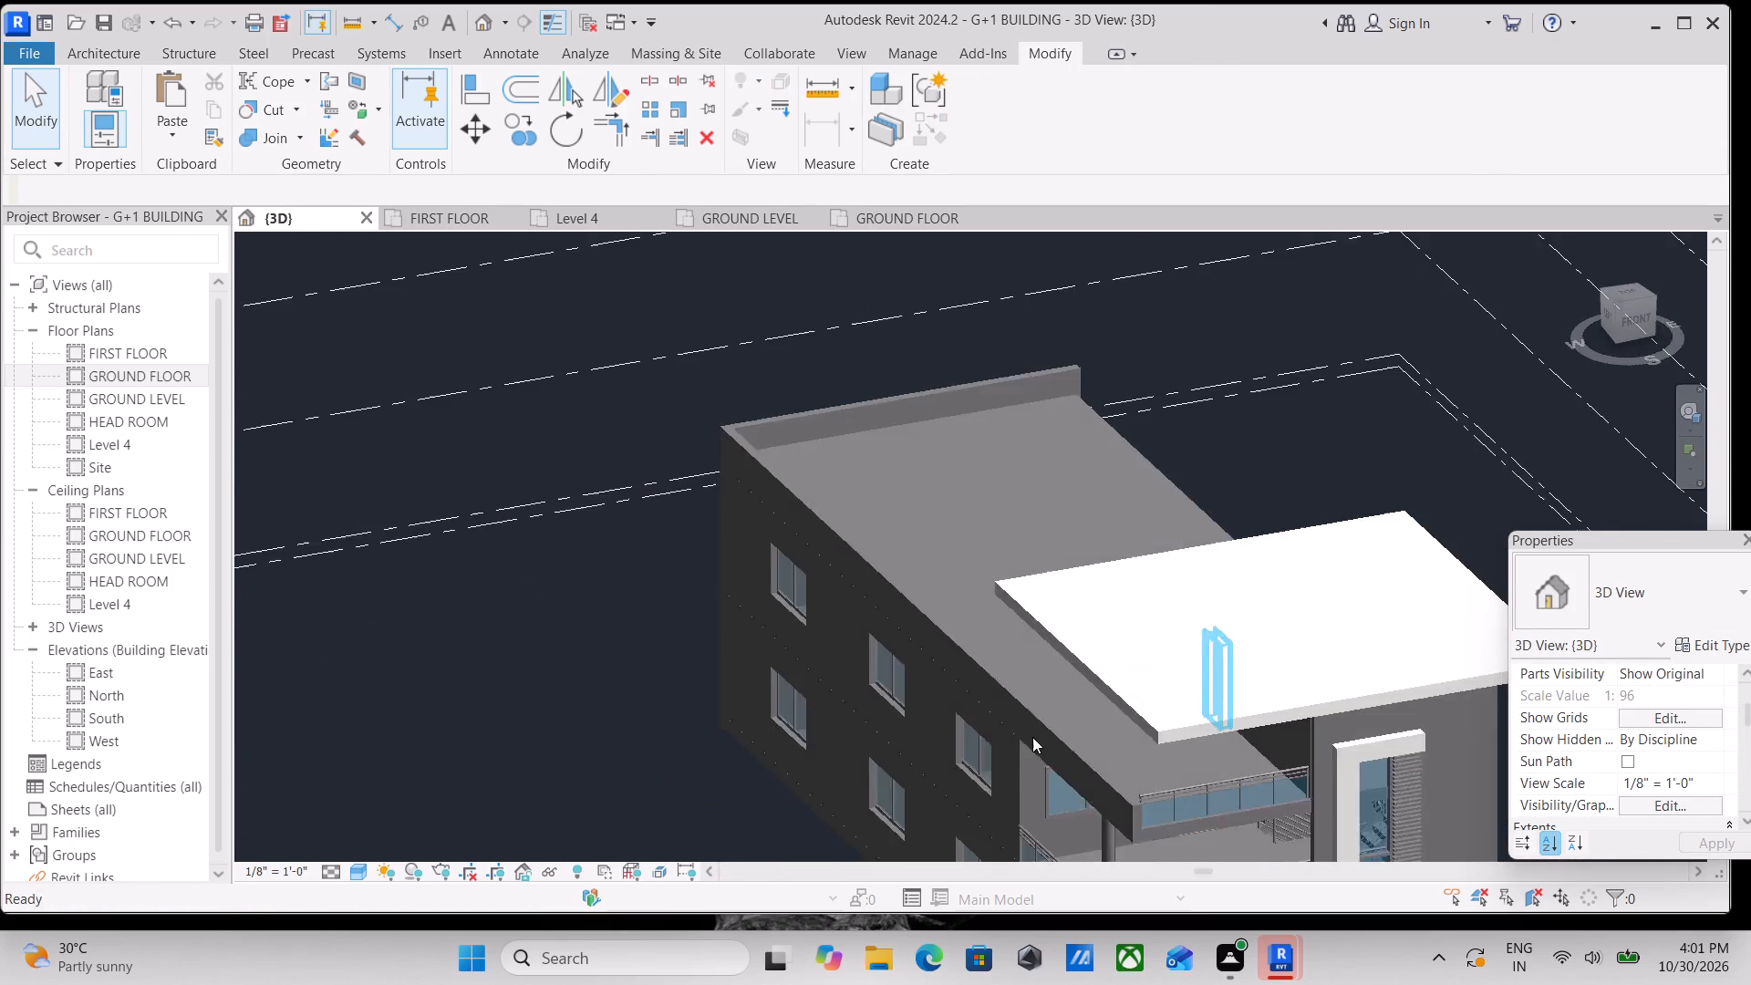
shift+middle_drag(1032, 737, 1030, 750)
shift+middle_drag(1072, 691, 1014, 746)
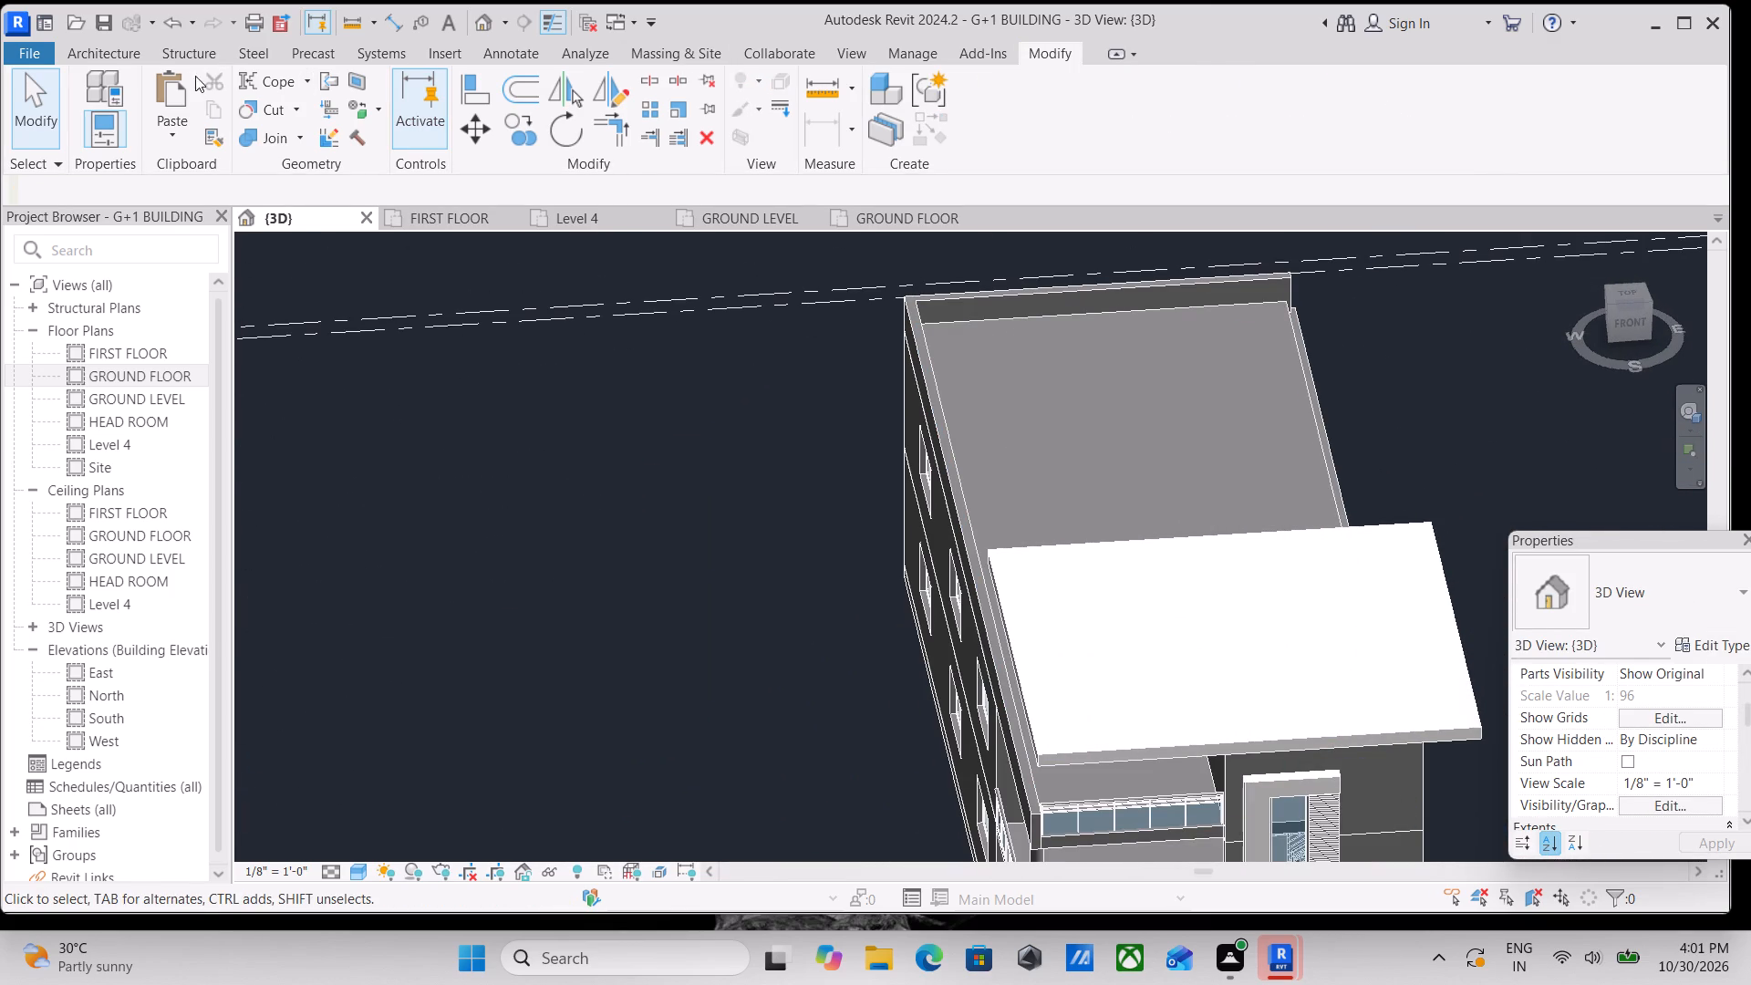
click(185, 142)
click(199, 215)
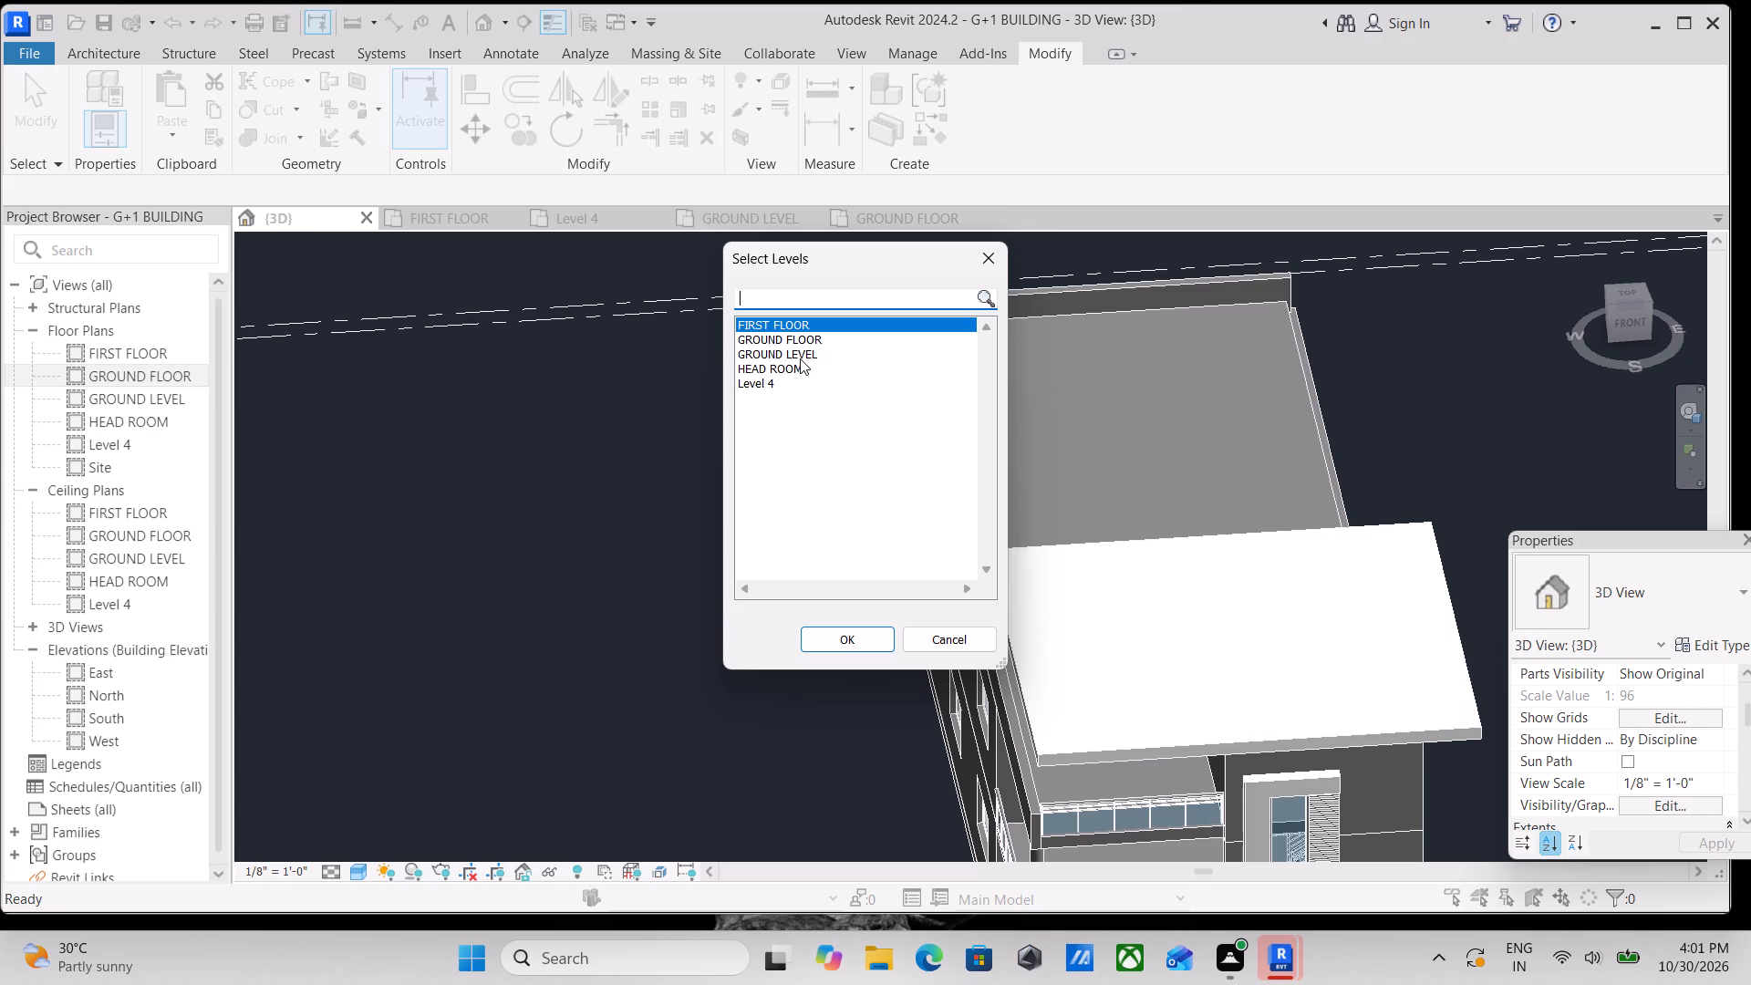
click(799, 374)
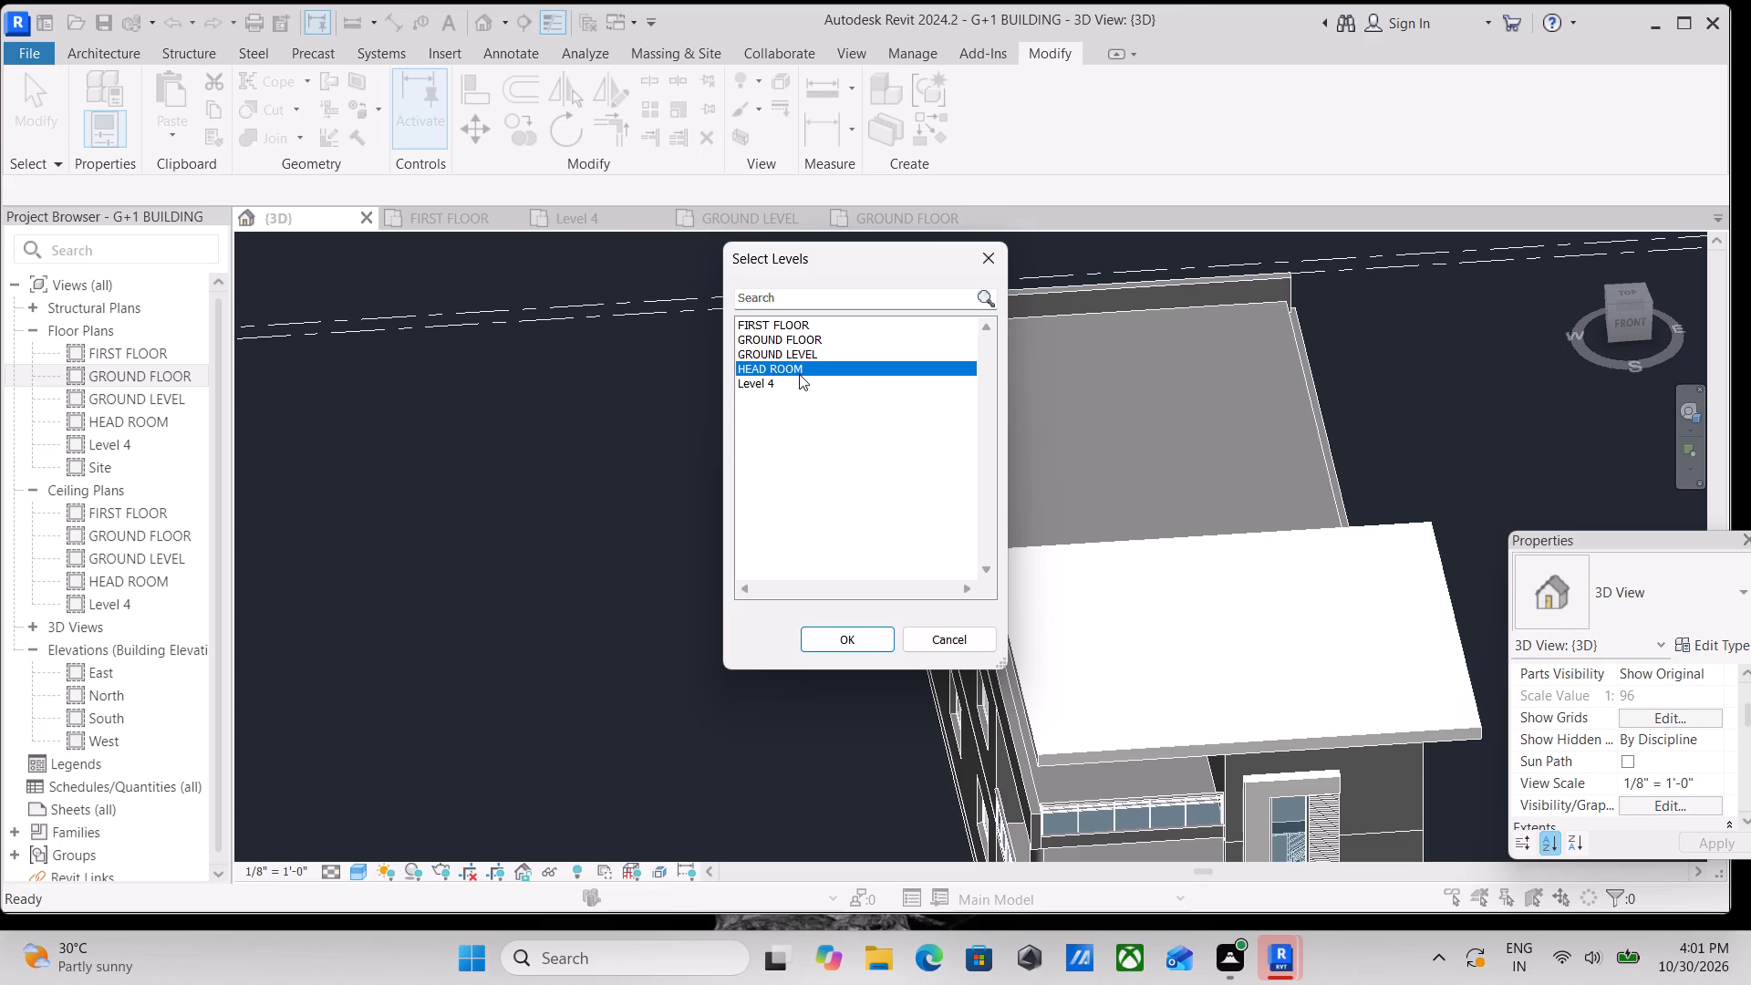
click(795, 378)
click(849, 633)
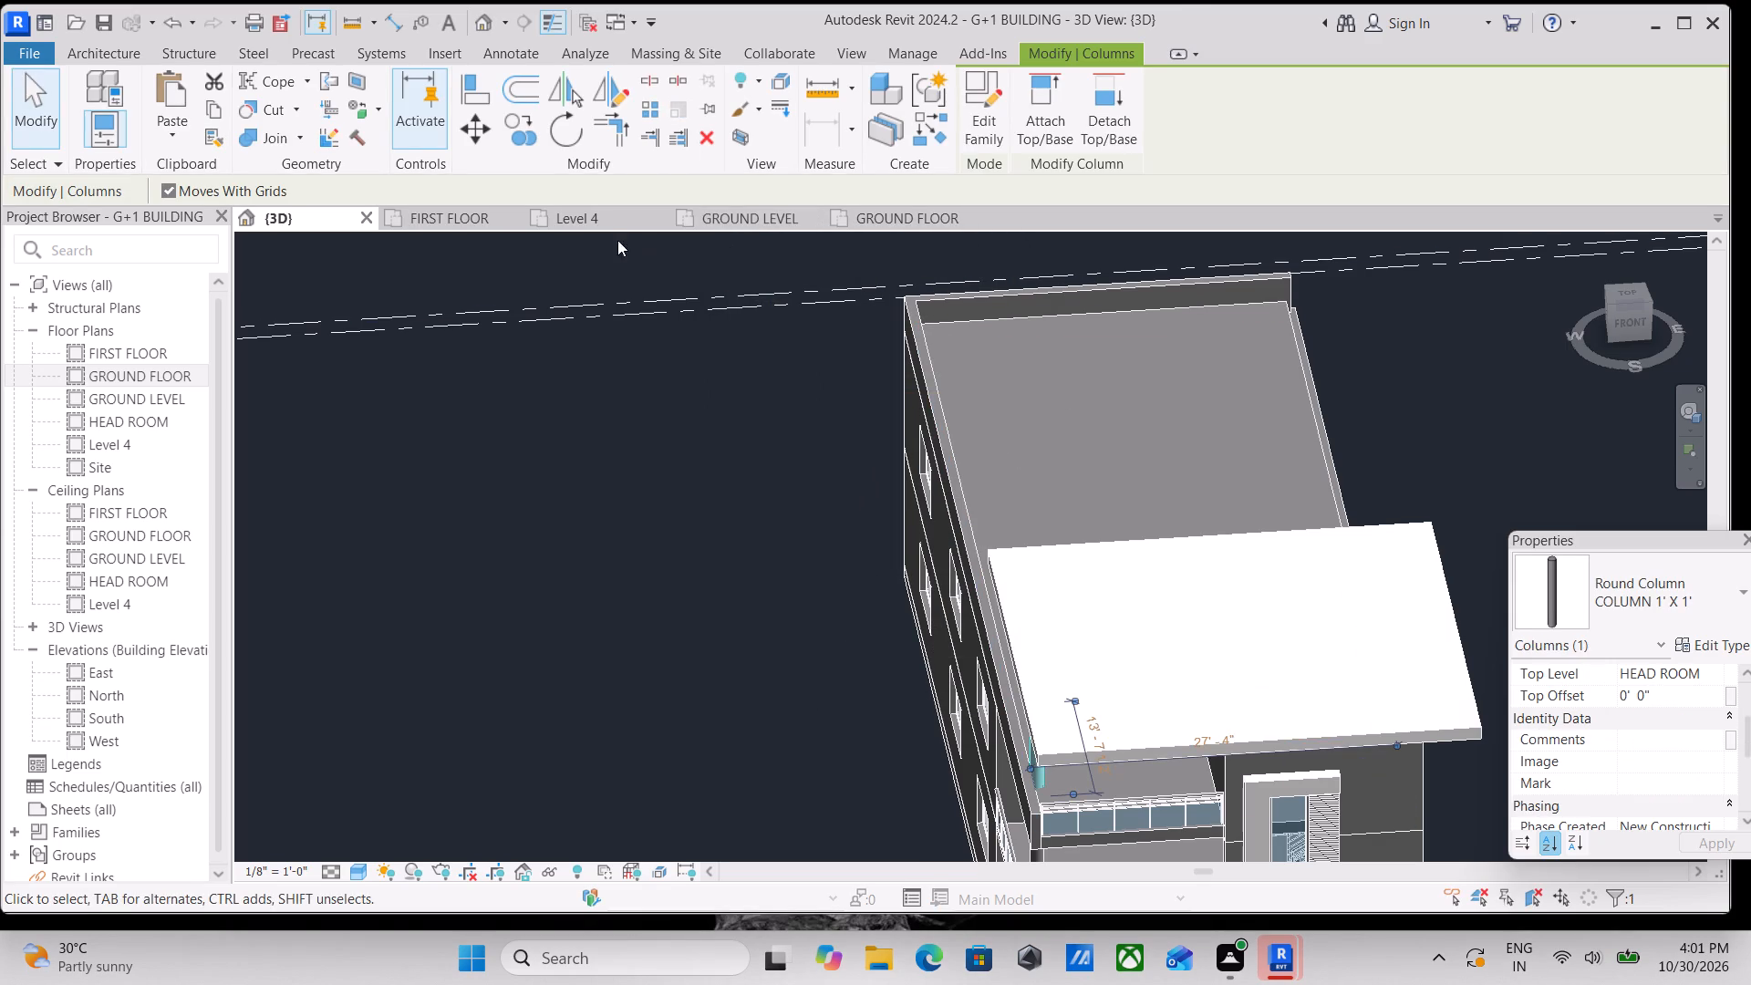
Place two 1' x 1' round columns on Level 4 in line with the corner column, one near the slab's rear edge and one midway.
click(590, 221)
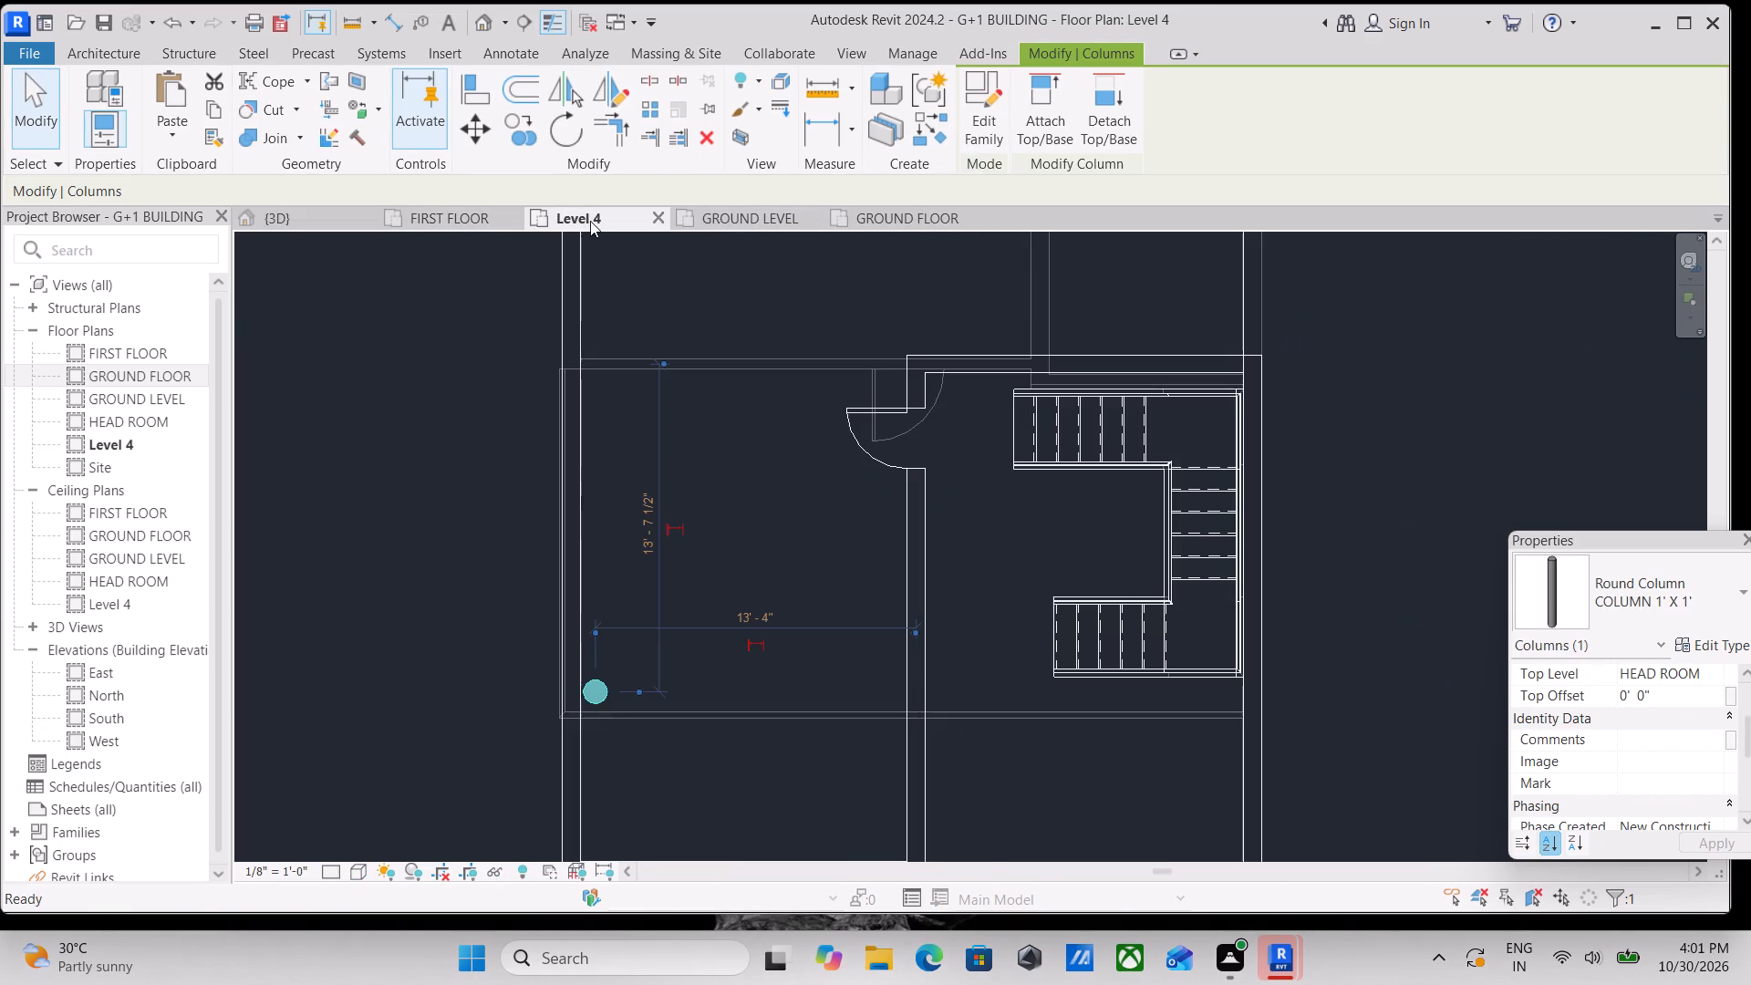
middle_drag(814, 524, 947, 325)
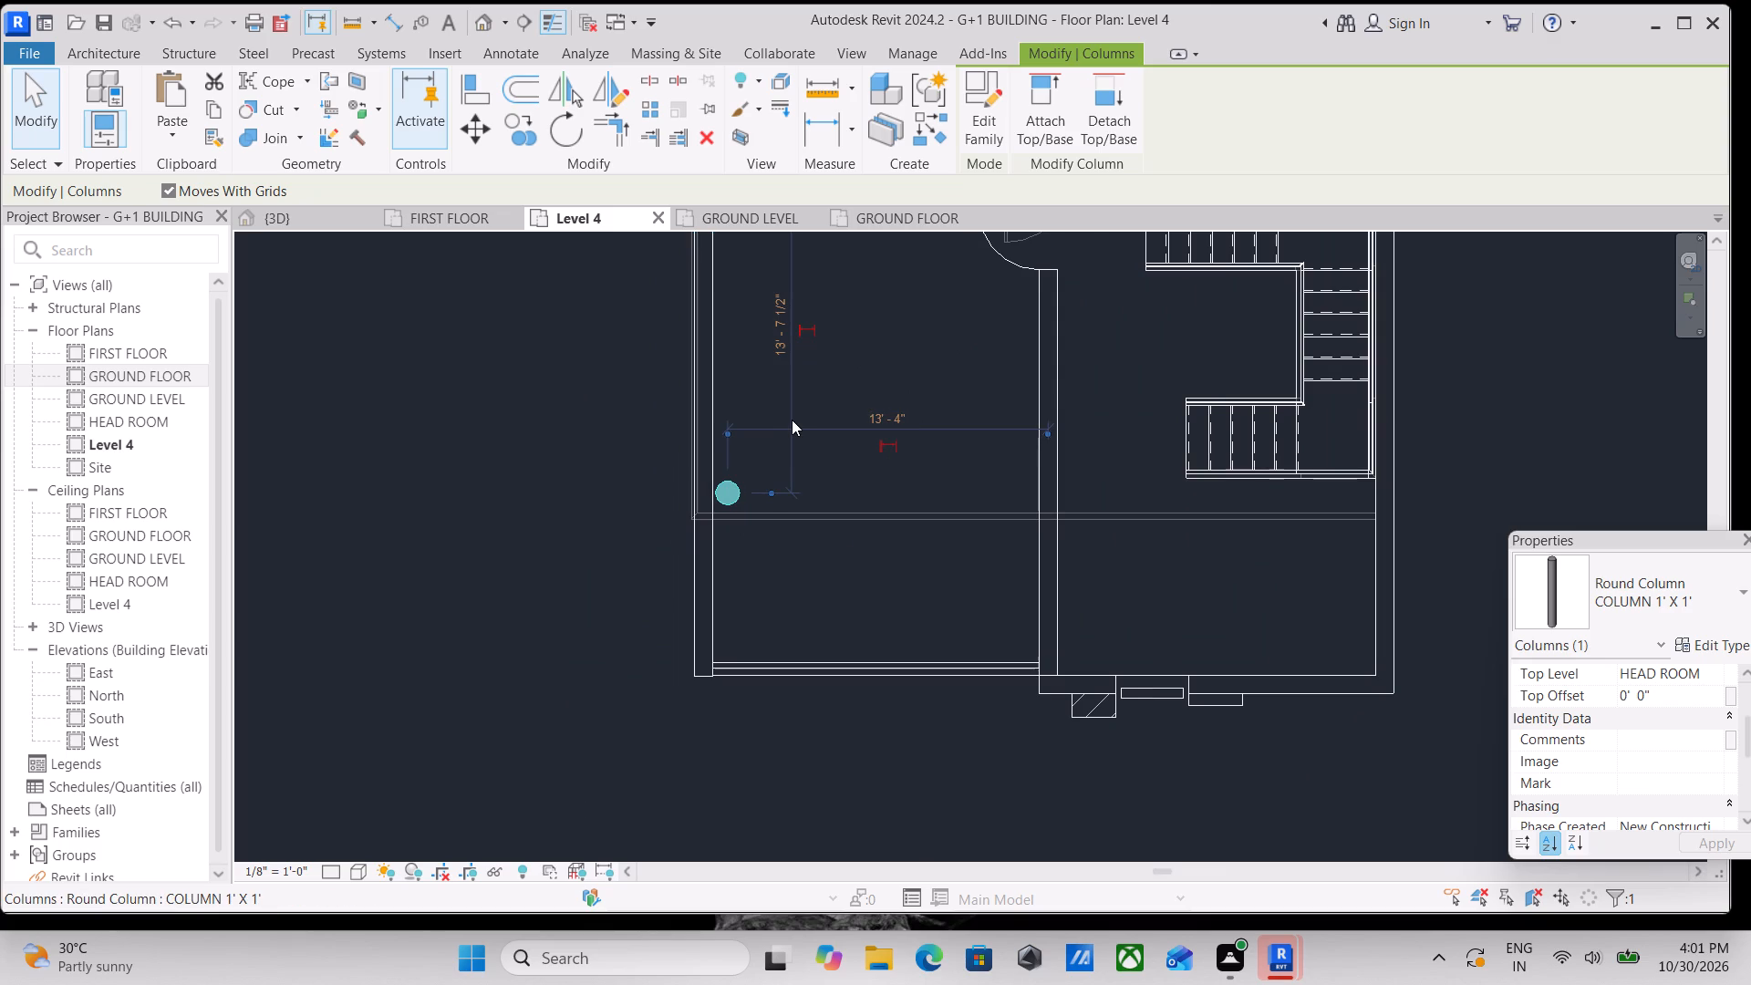
key(c)
key(s)
scroll(731, 415, up, 2)
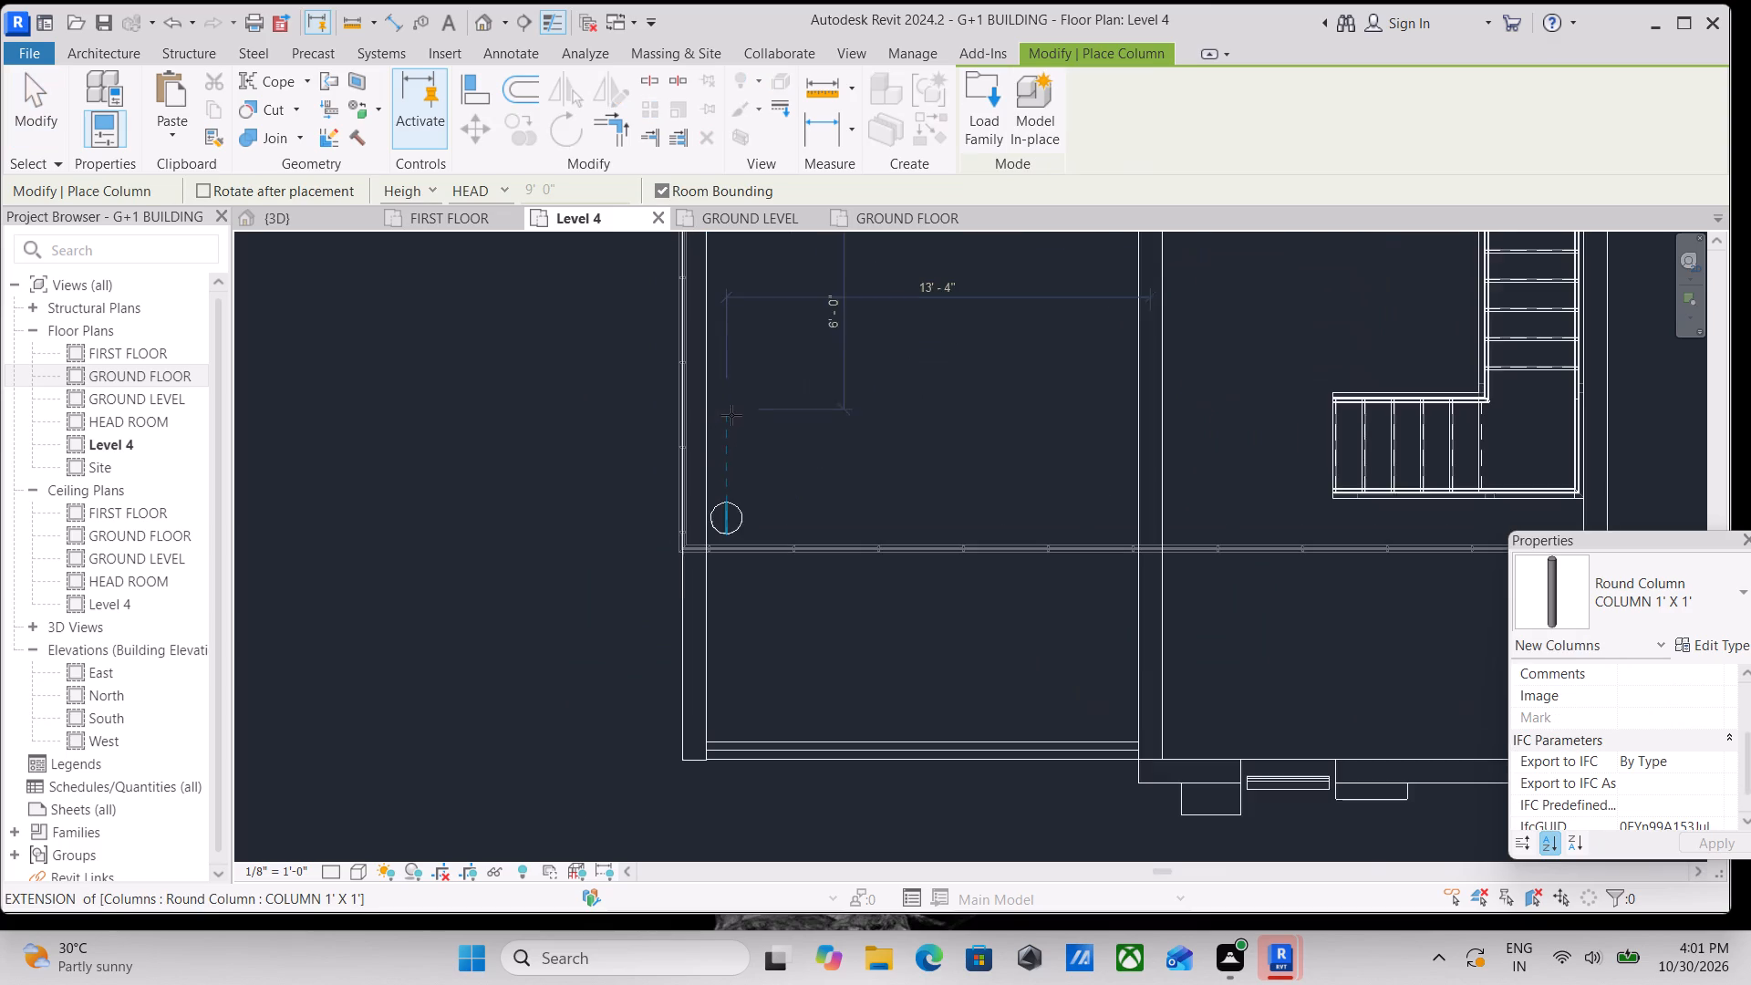
middle_drag(729, 388, 764, 484)
scroll(764, 452, down, 2)
middle_drag(764, 452, 775, 539)
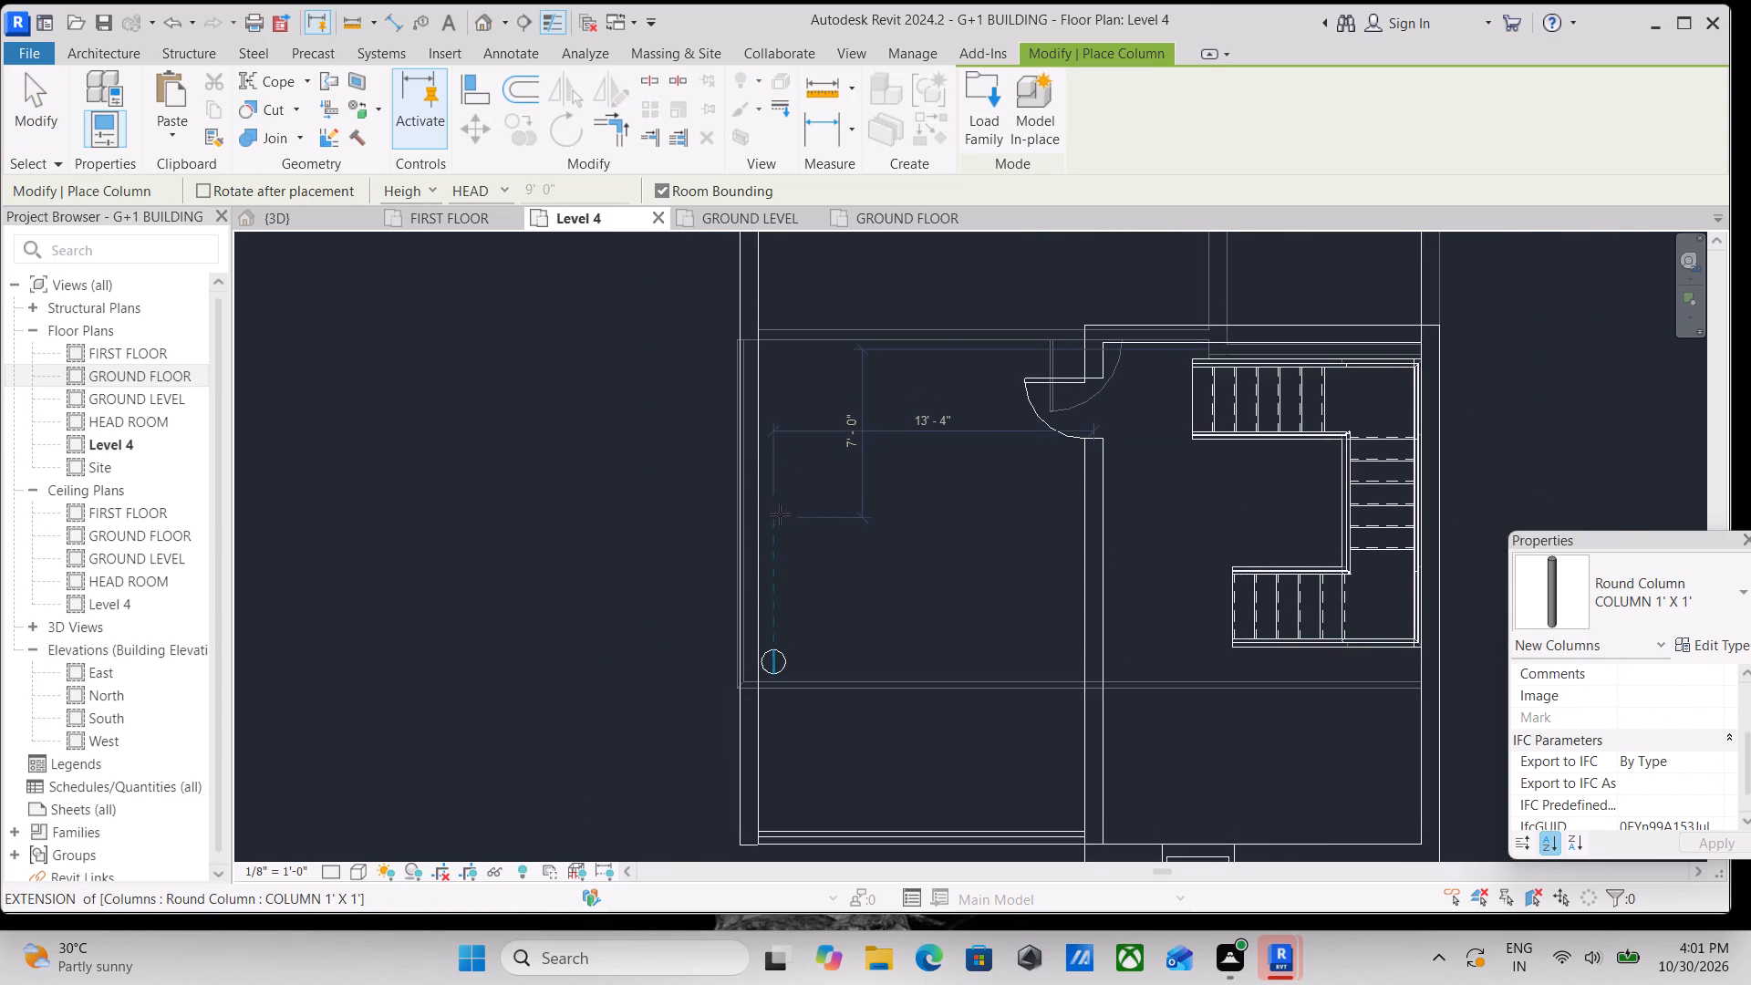
click(774, 350)
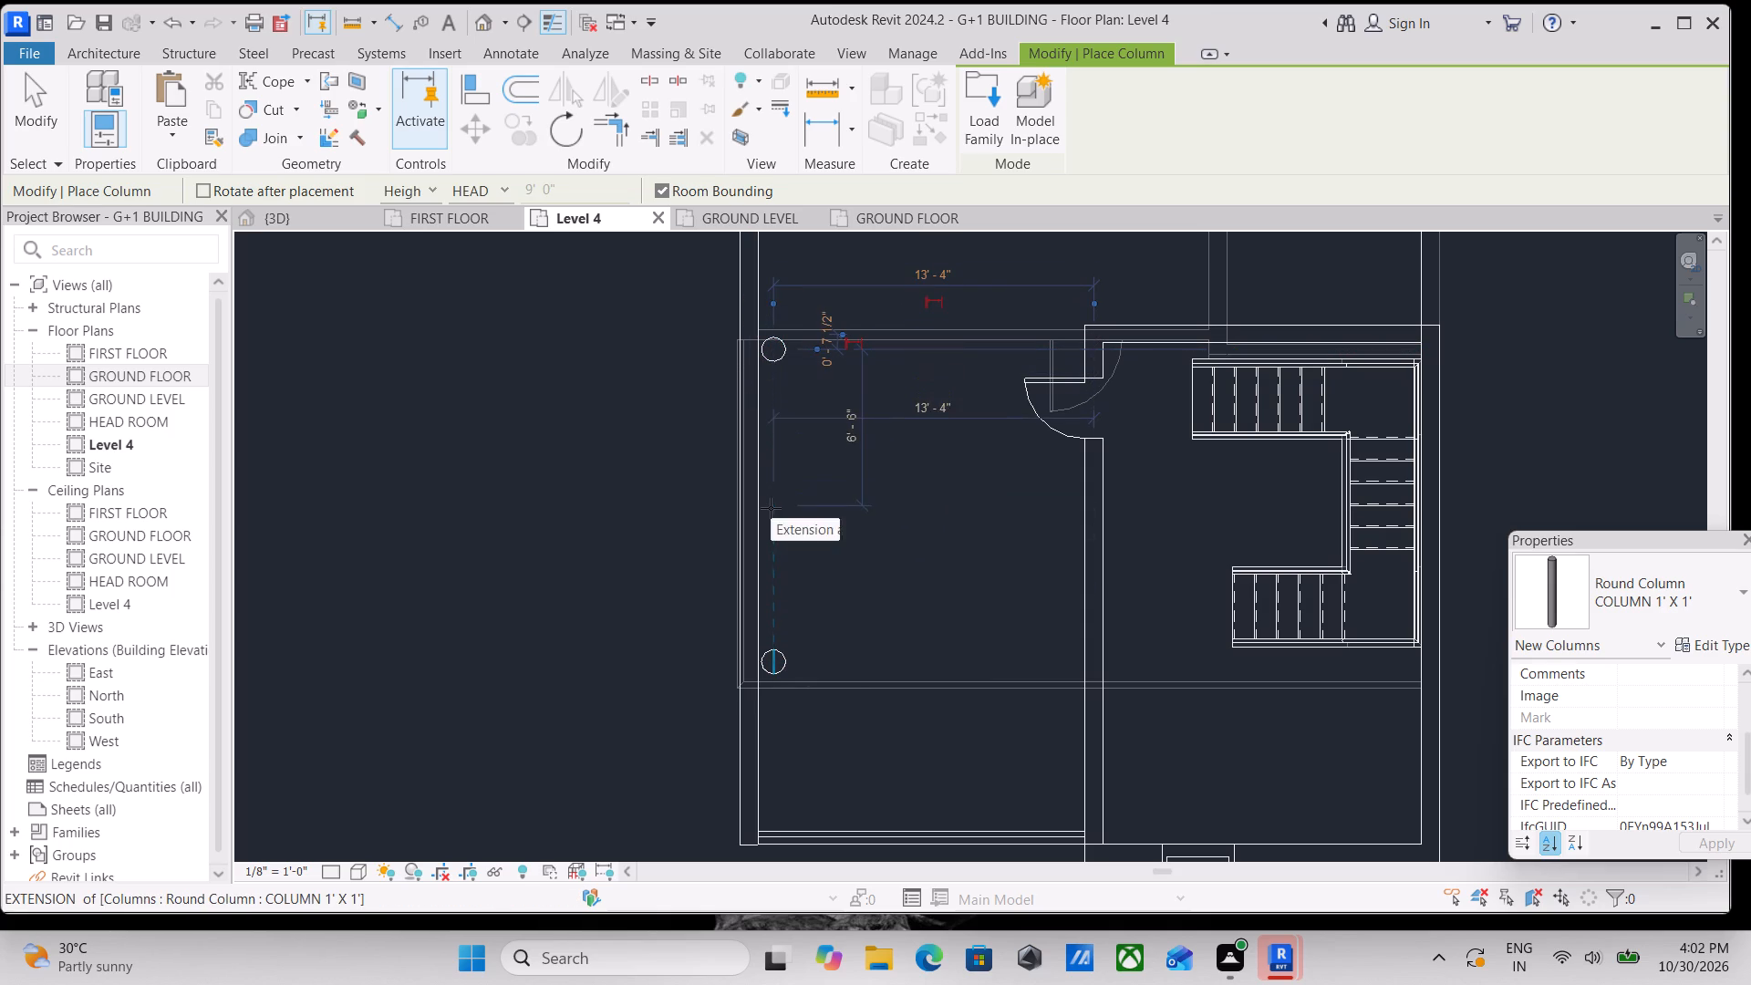
click(776, 502)
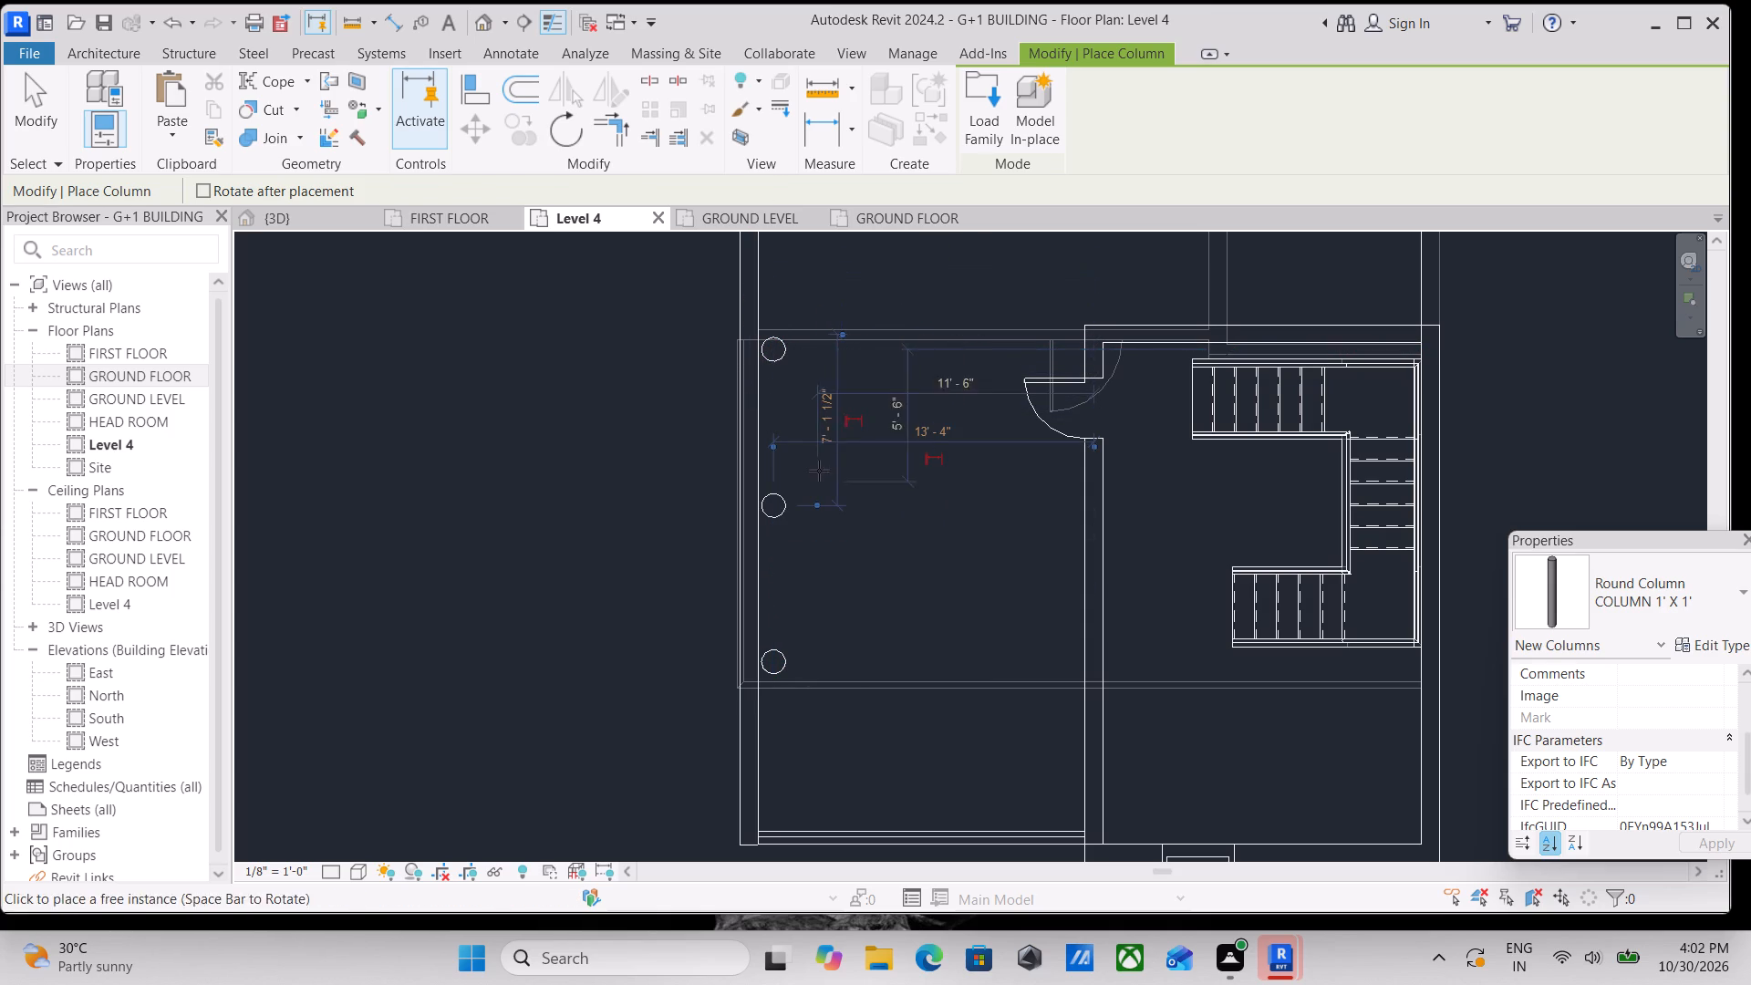
key(Escape)
key(Escape)
key(Escape)
Examine the new roof slab columns and the building's facades, stair tower and parapets from all sides in 3D.
scroll(854, 342, down, 2)
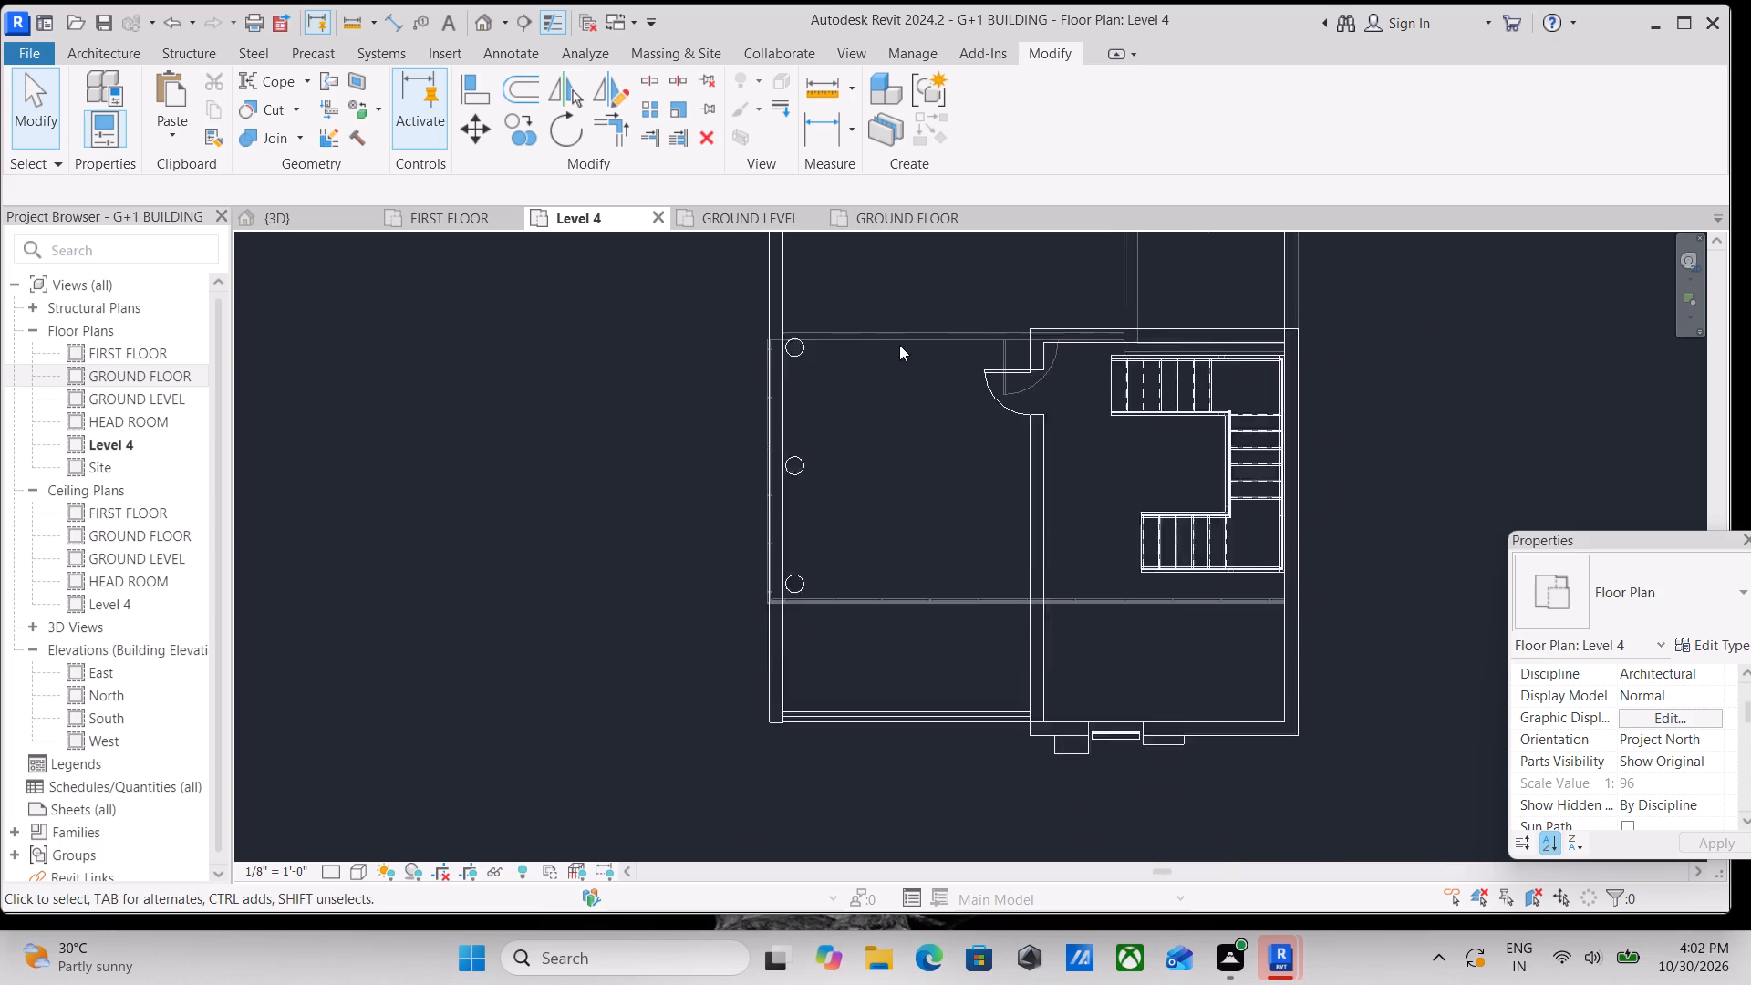
scroll(899, 345, down, 1)
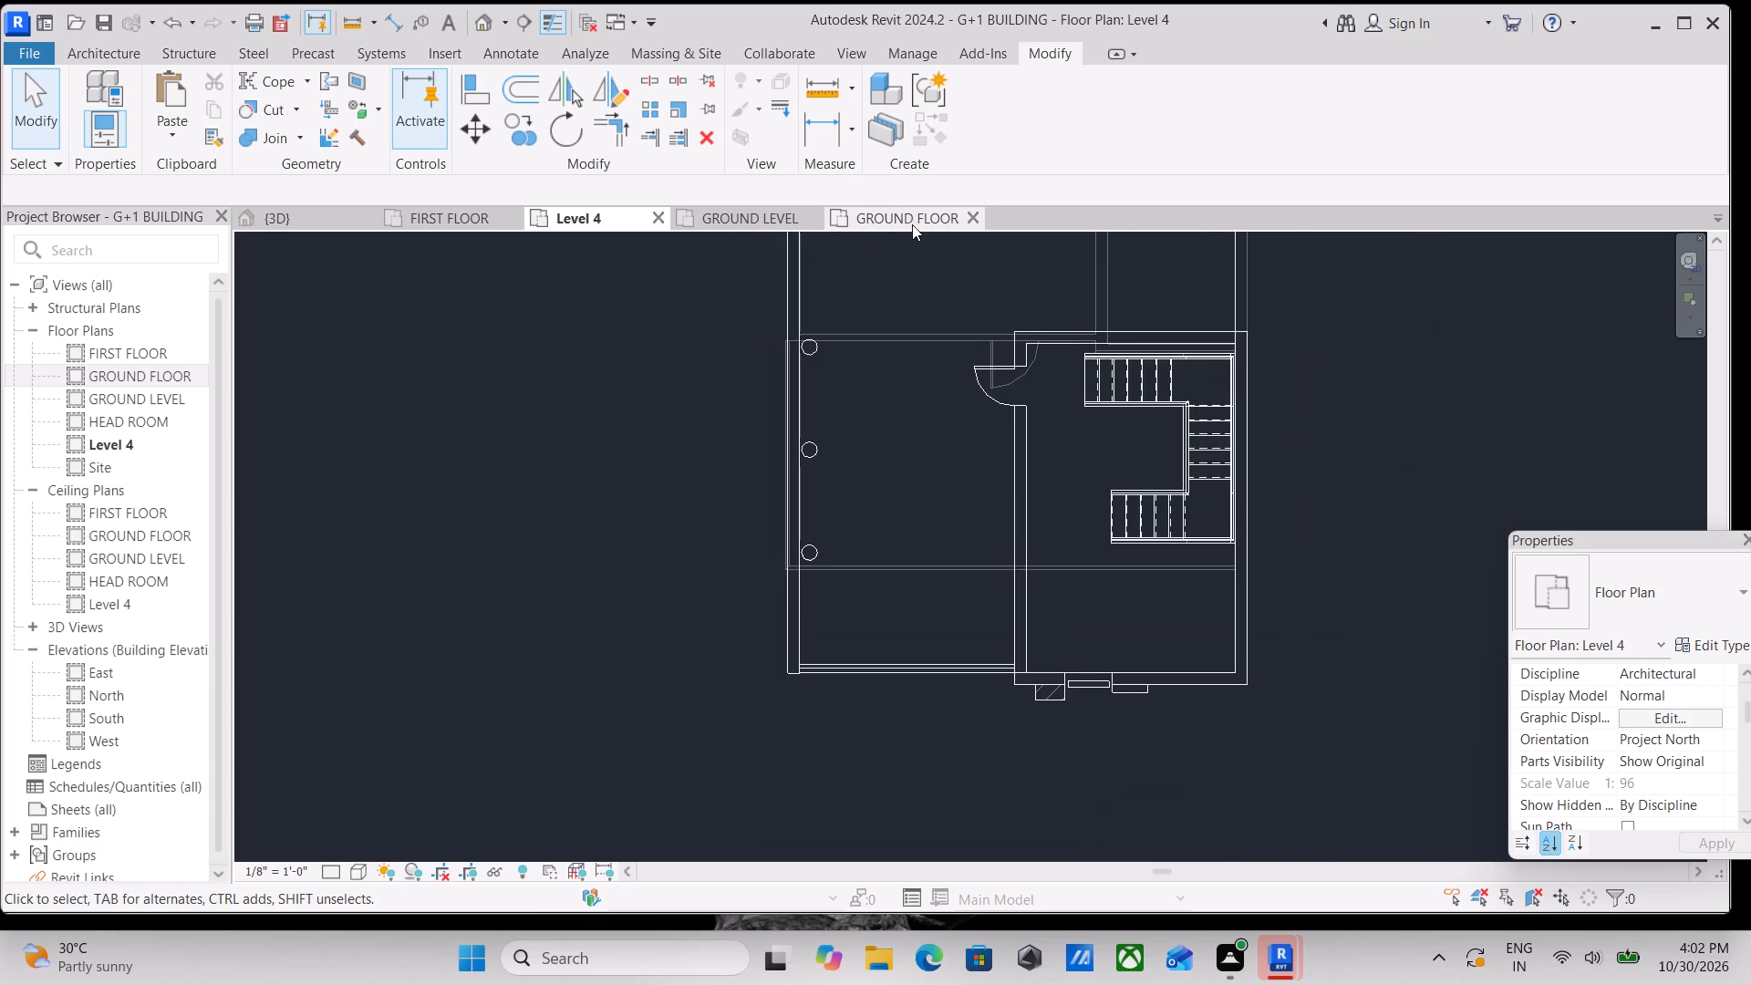
click(315, 223)
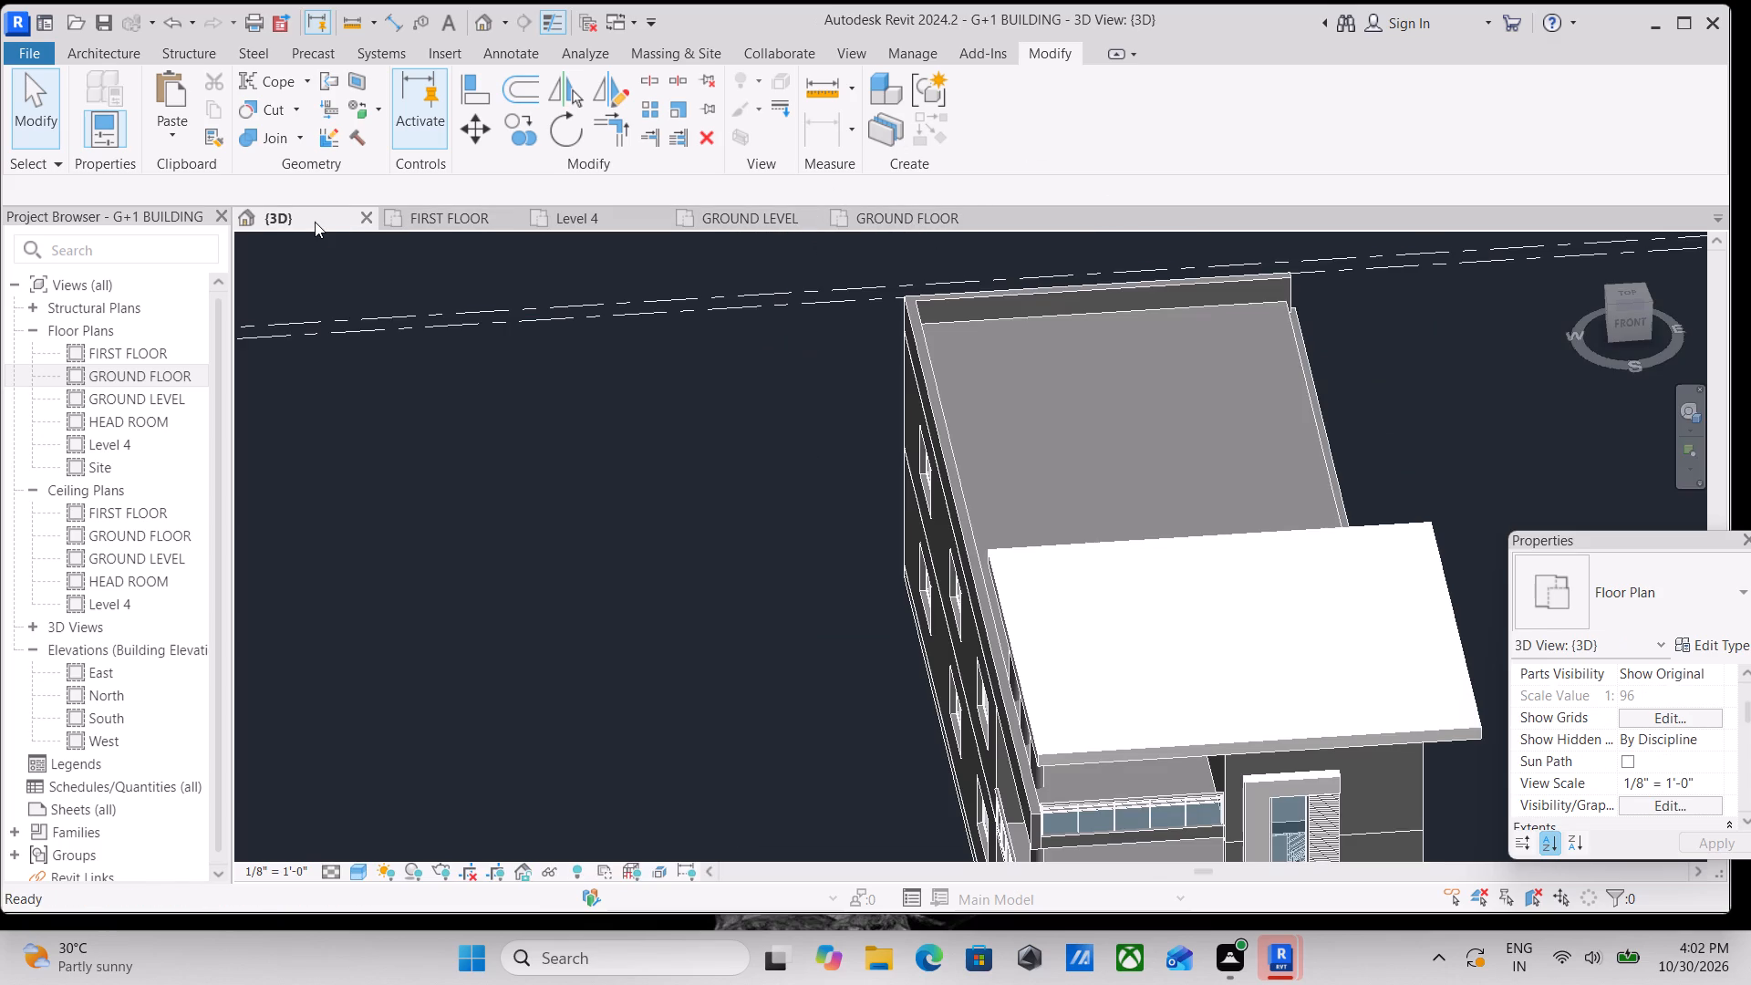
shift+middle_drag(1039, 534, 1125, 411)
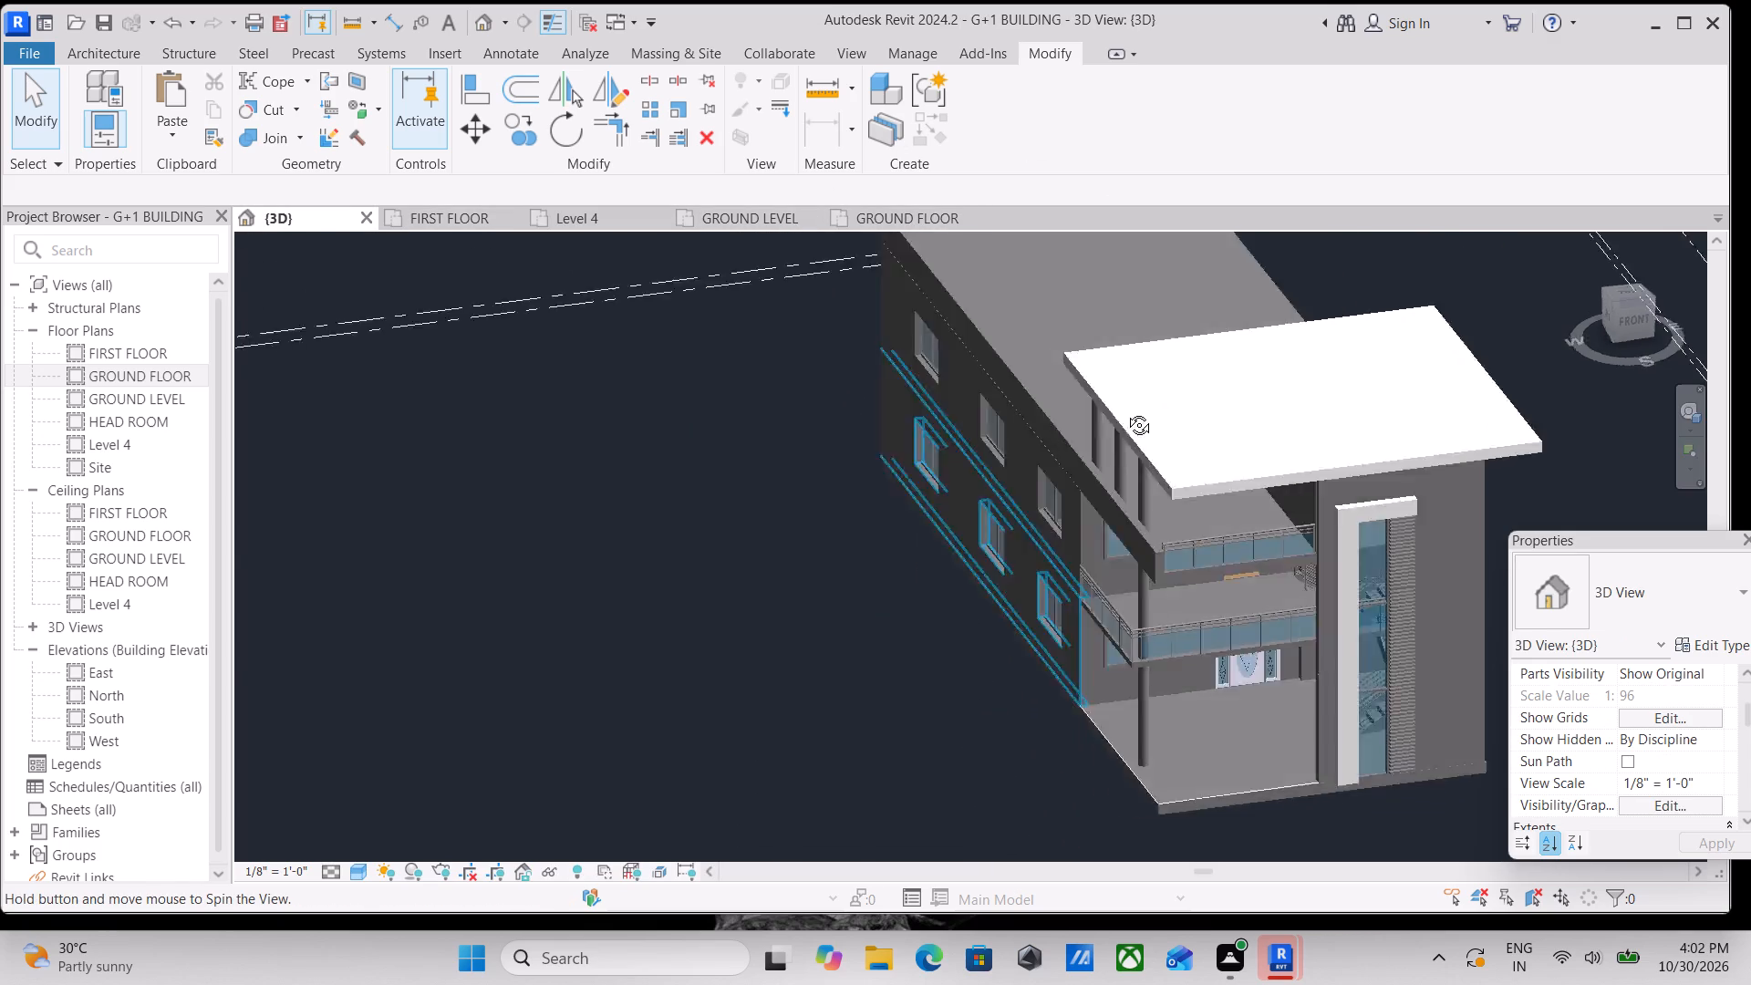
shift+middle_drag(1125, 411, 1238, 288)
shift+middle_drag(1279, 383, 1292, 480)
shift+middle_drag(1292, 480, 722, 457)
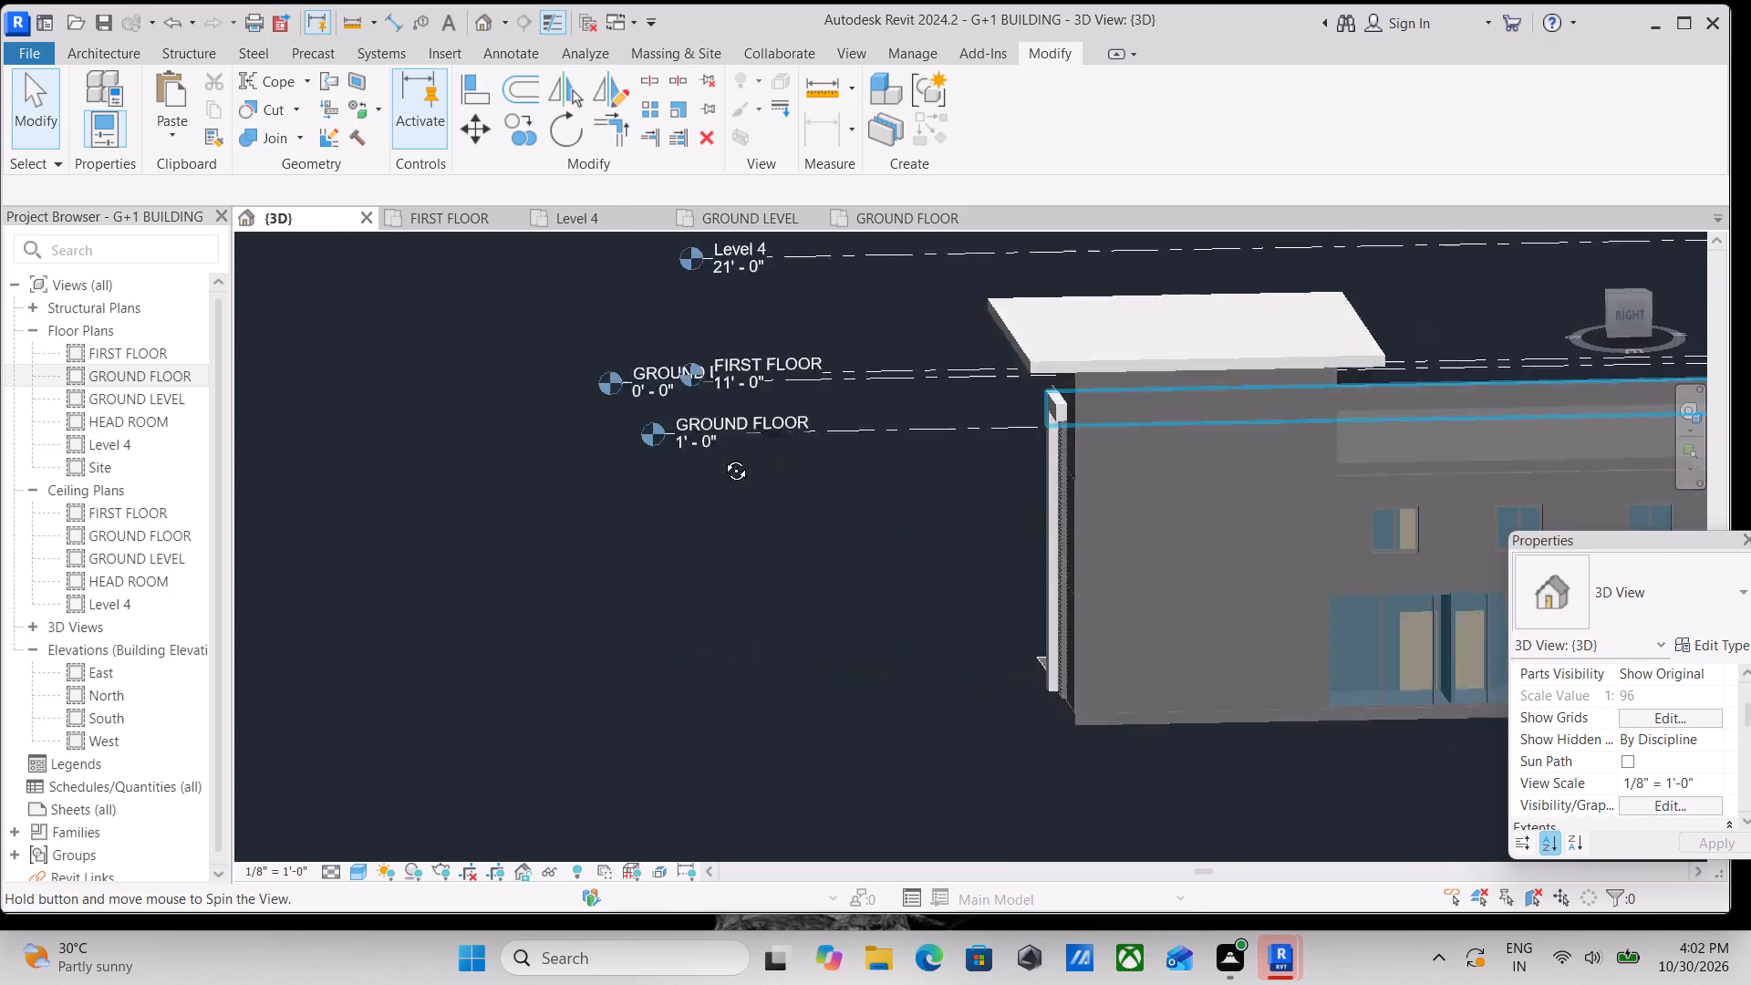
shift+middle_drag(722, 457, 699, 456)
shift+middle_drag(1341, 525, 1277, 458)
shift+middle_drag(1373, 477, 1394, 581)
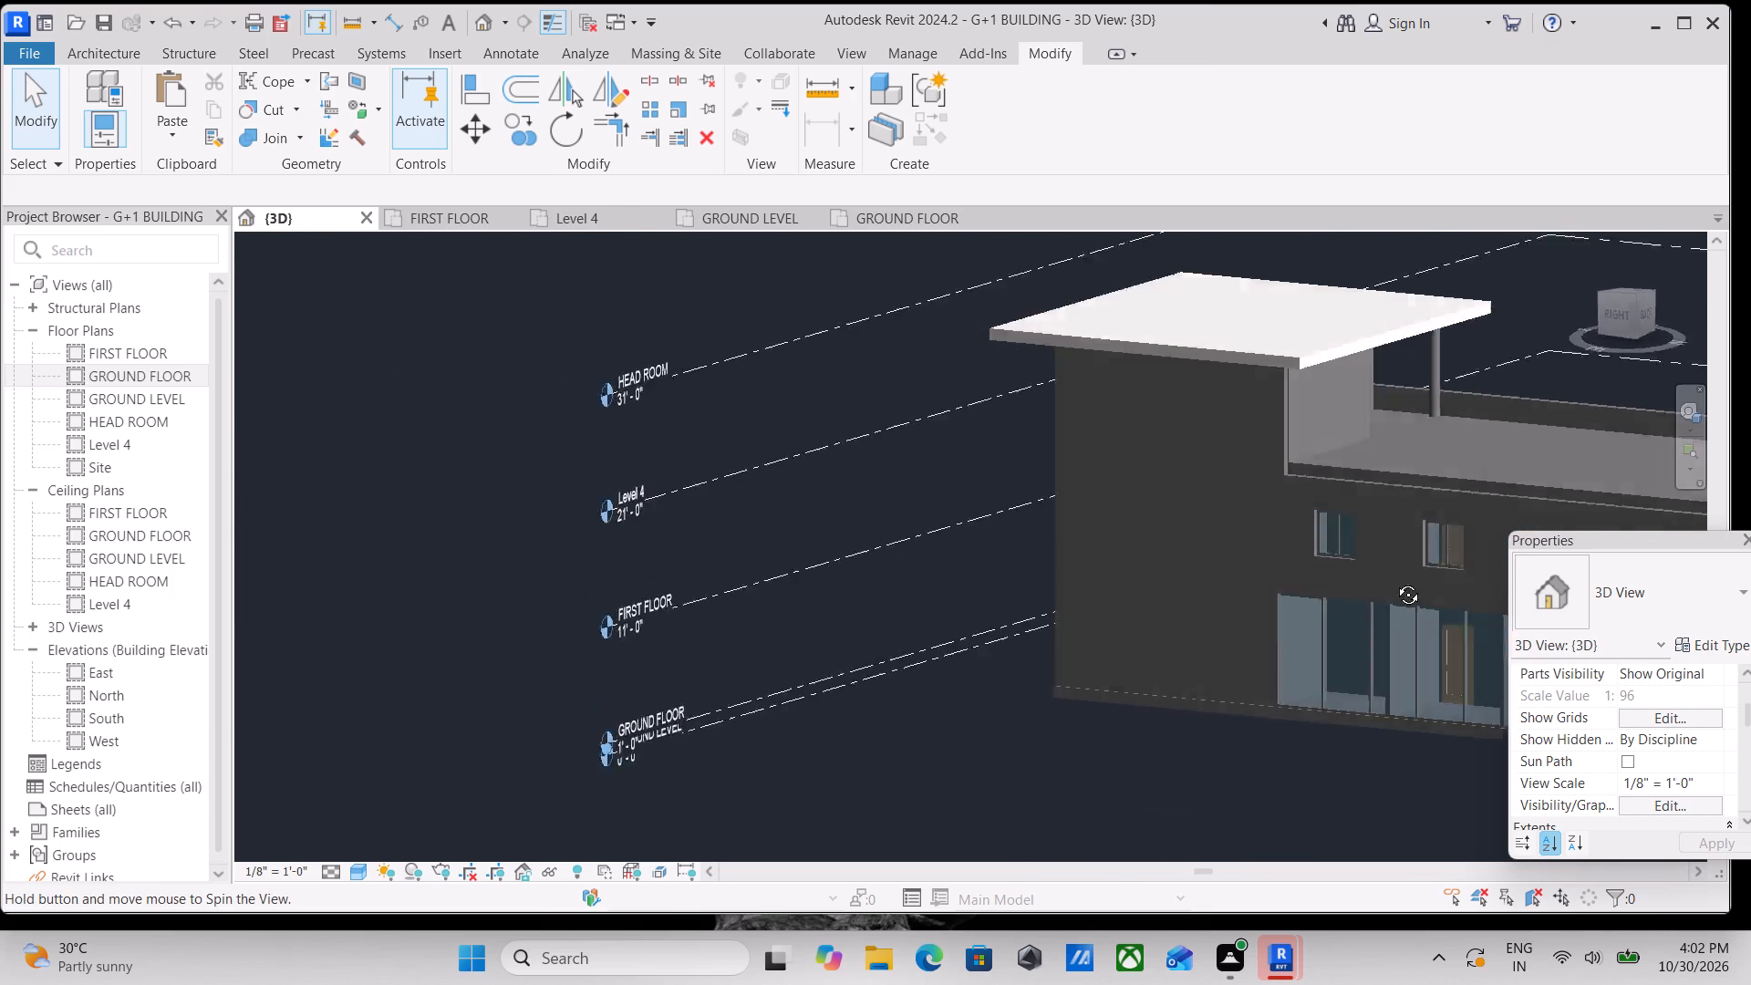
shift+middle_drag(1394, 581, 1415, 602)
middle_drag(1342, 537, 1522, 441)
middle_drag(1075, 494, 1229, 595)
middle_drag(1176, 672, 1330, 620)
scroll(1327, 622, up, 1)
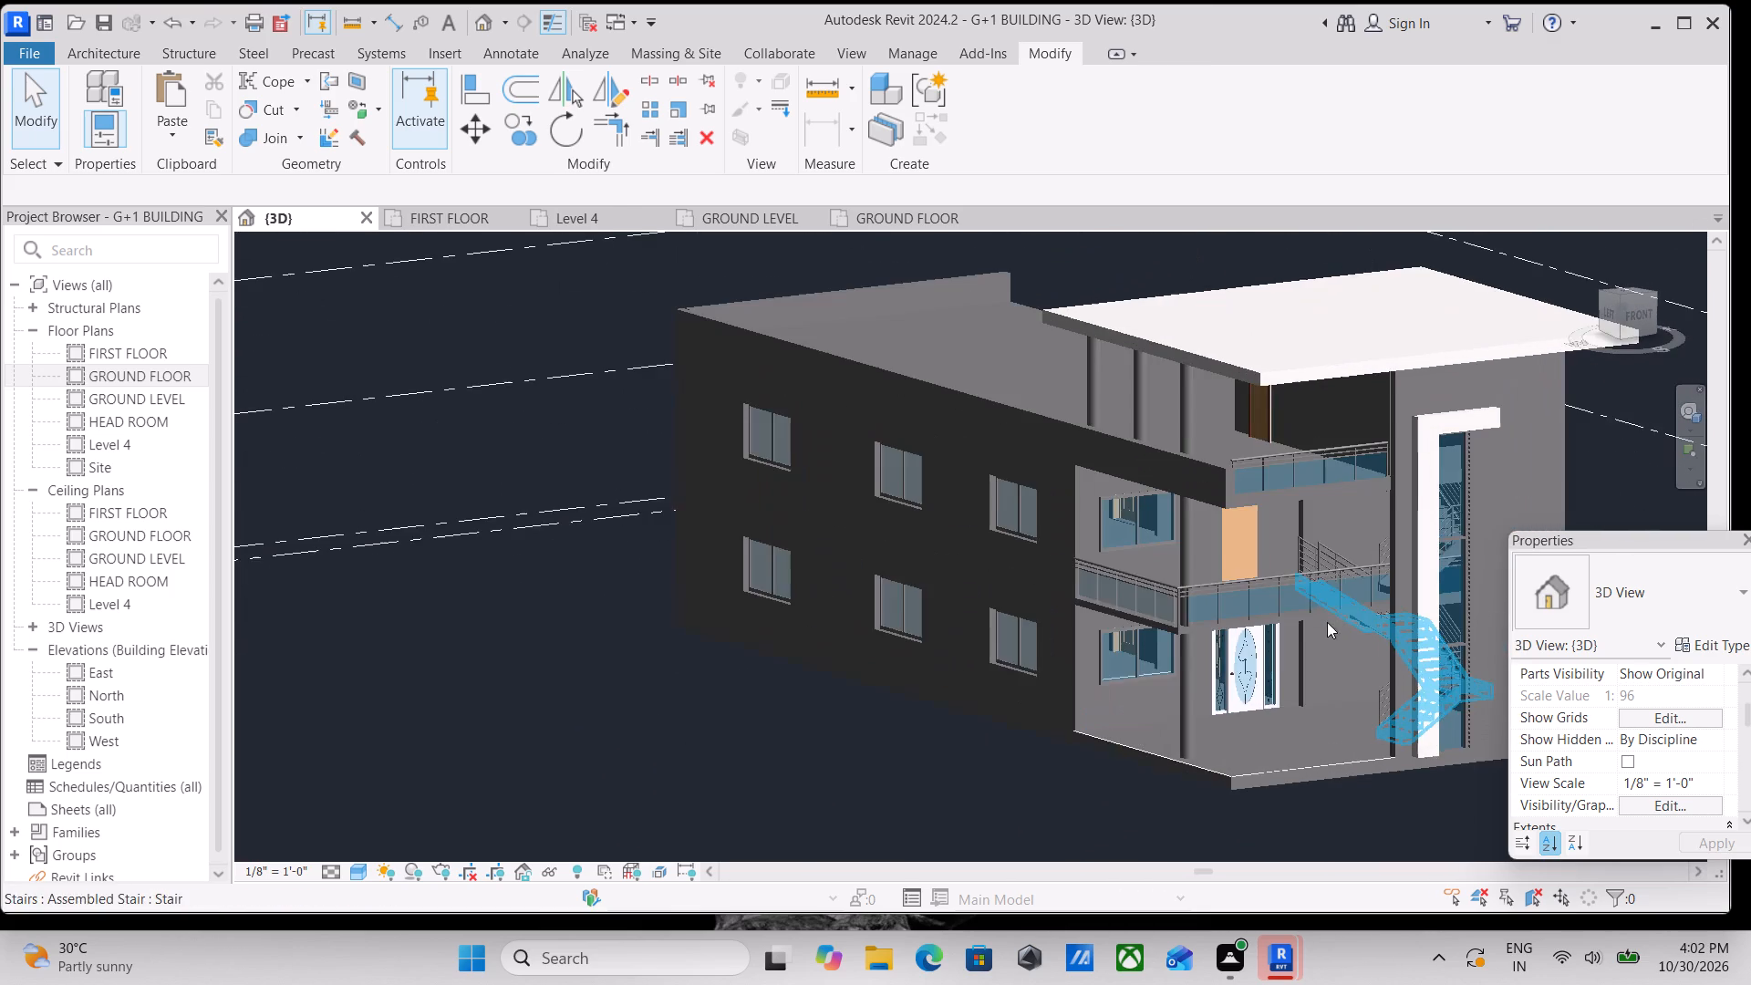
middle_drag(1327, 622, 1283, 621)
scroll(1351, 574, down, 2)
middle_drag(1351, 574, 1162, 608)
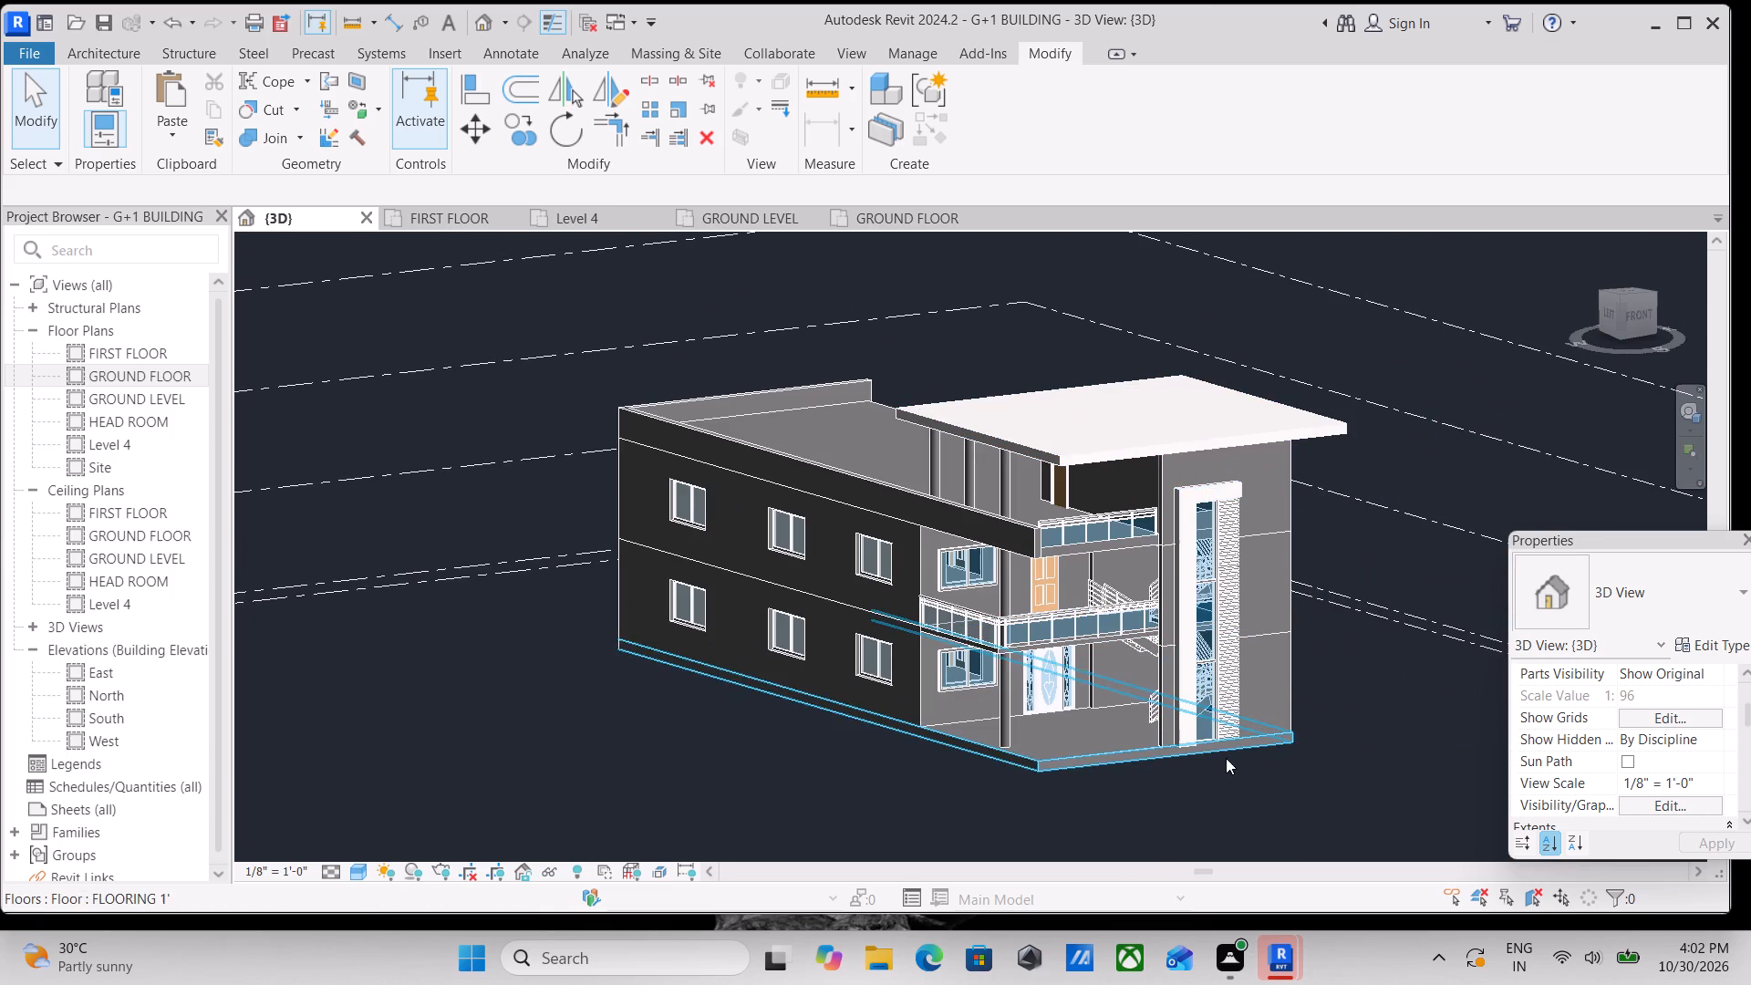
middle_drag(1222, 750, 1182, 653)
scroll(1182, 648, up, 2)
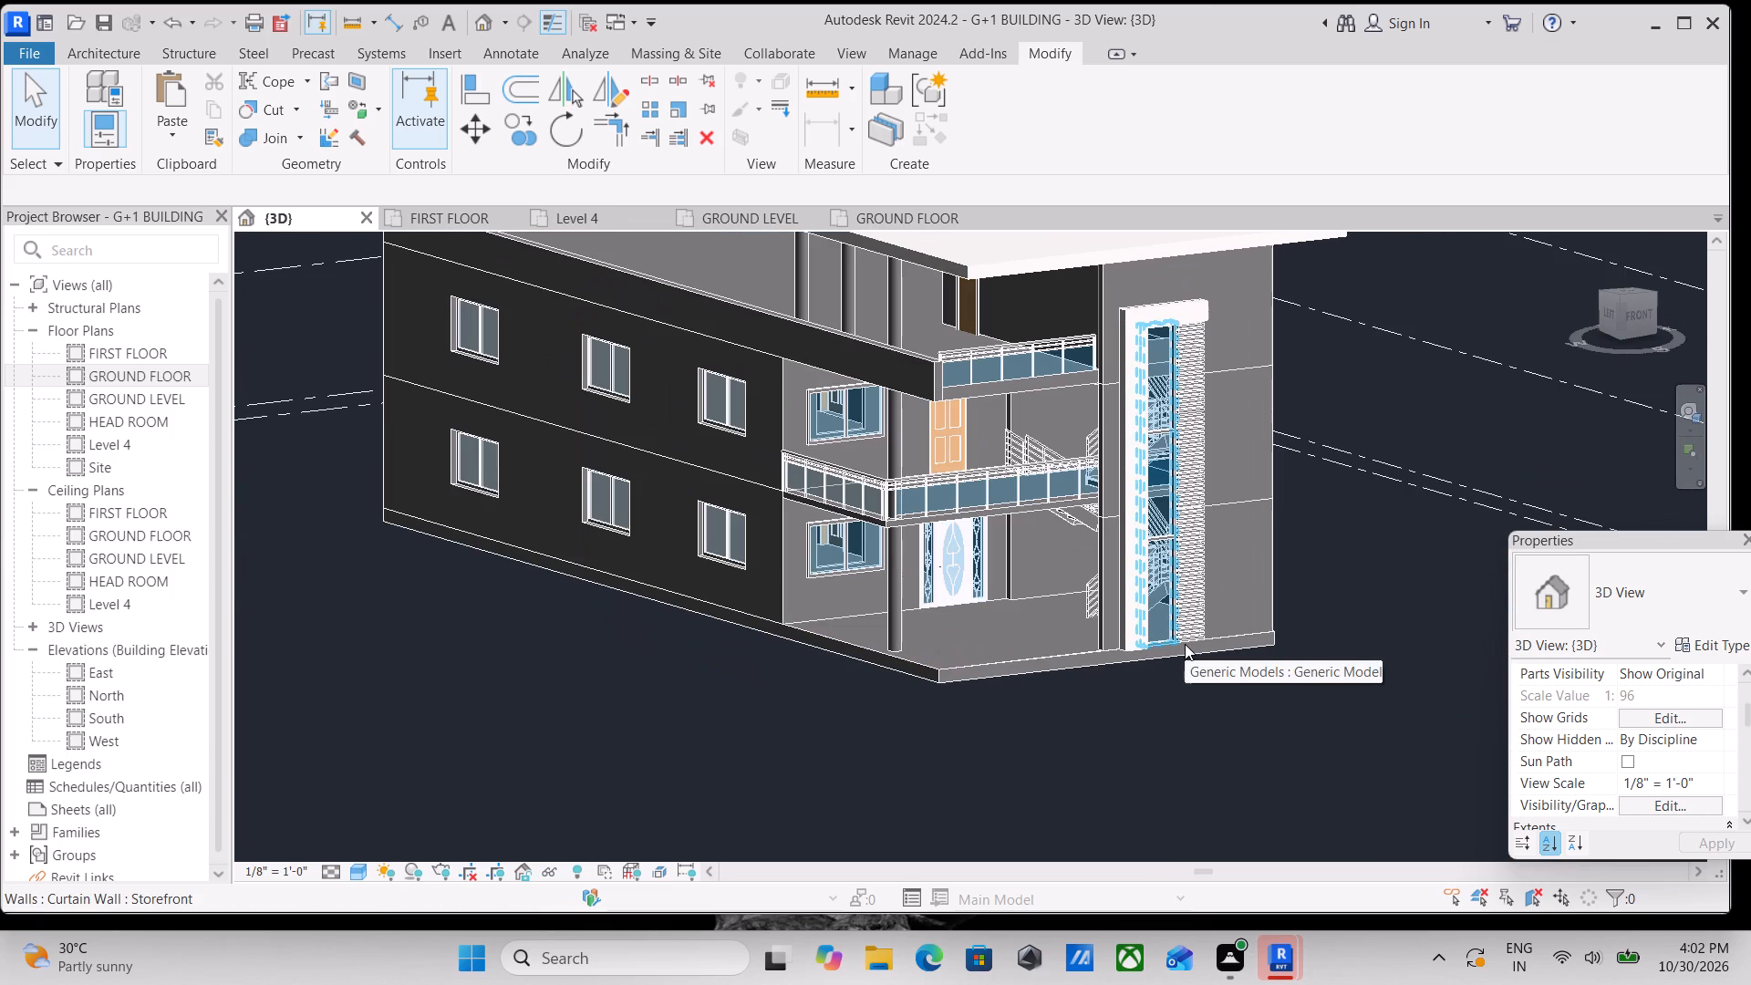
scroll(1185, 644, up, 3)
scroll(1198, 617, down, 3)
middle_drag(1199, 645, 1211, 638)
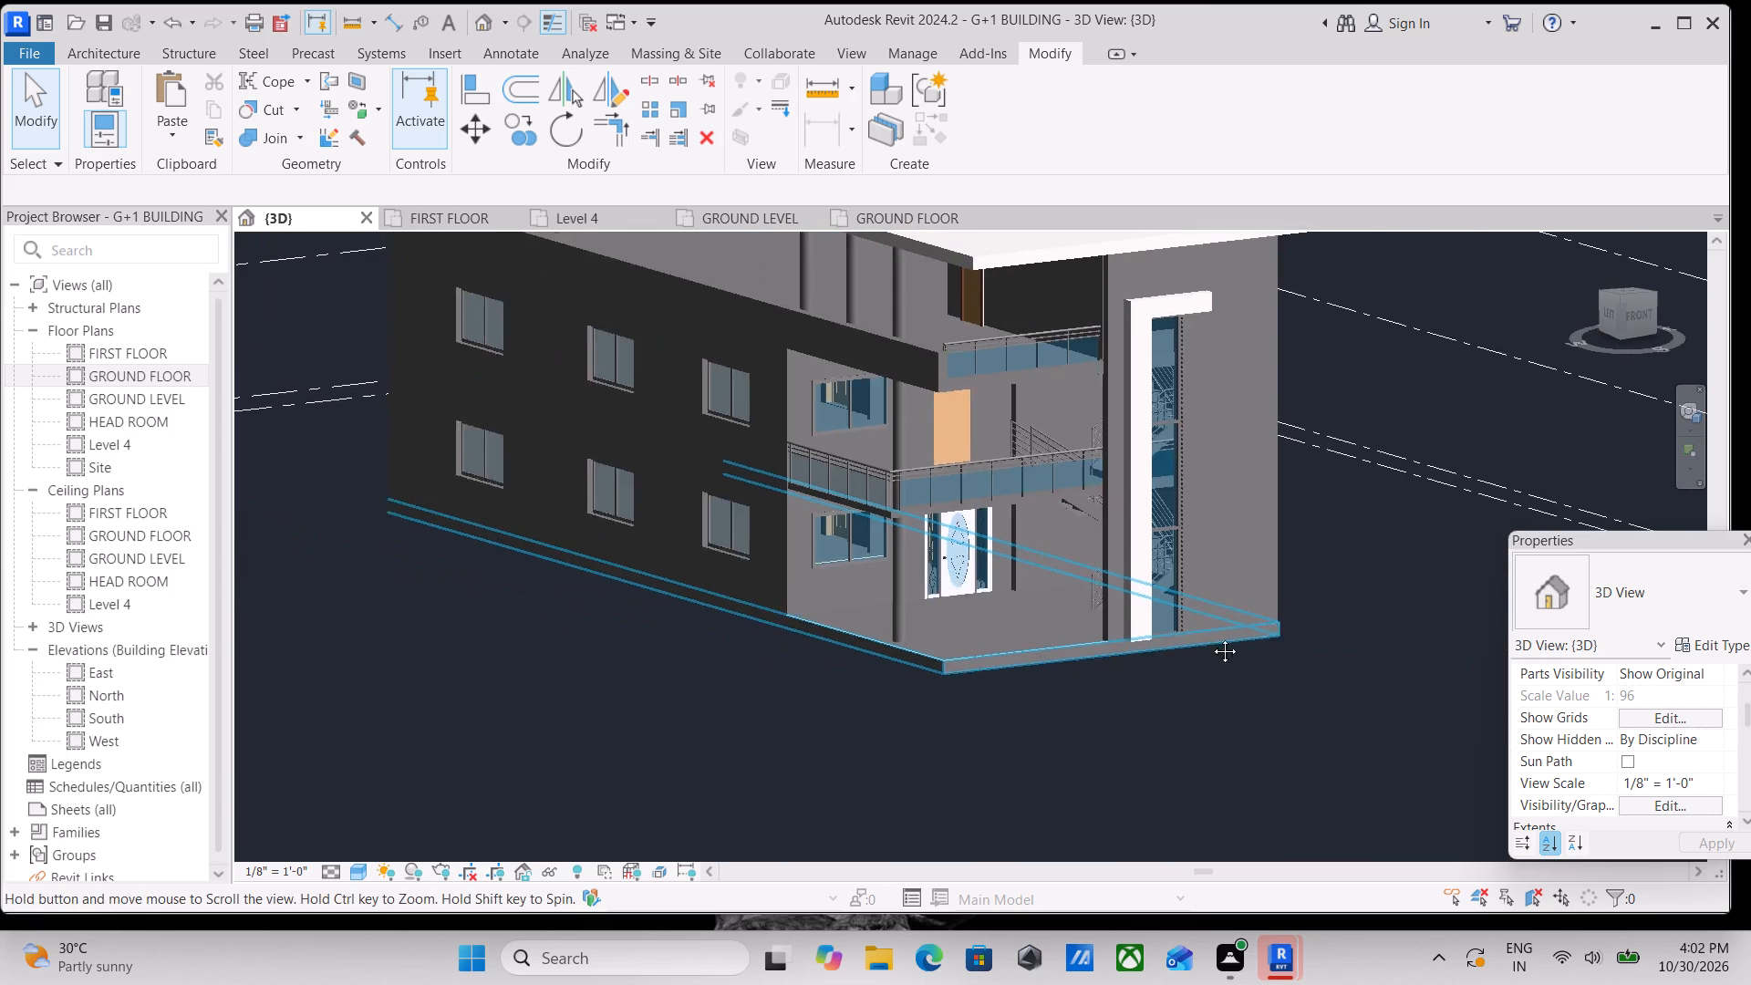
middle_drag(1211, 638, 1263, 630)
scroll(1263, 628, down, 2)
shift+middle_drag(1263, 628, 1261, 629)
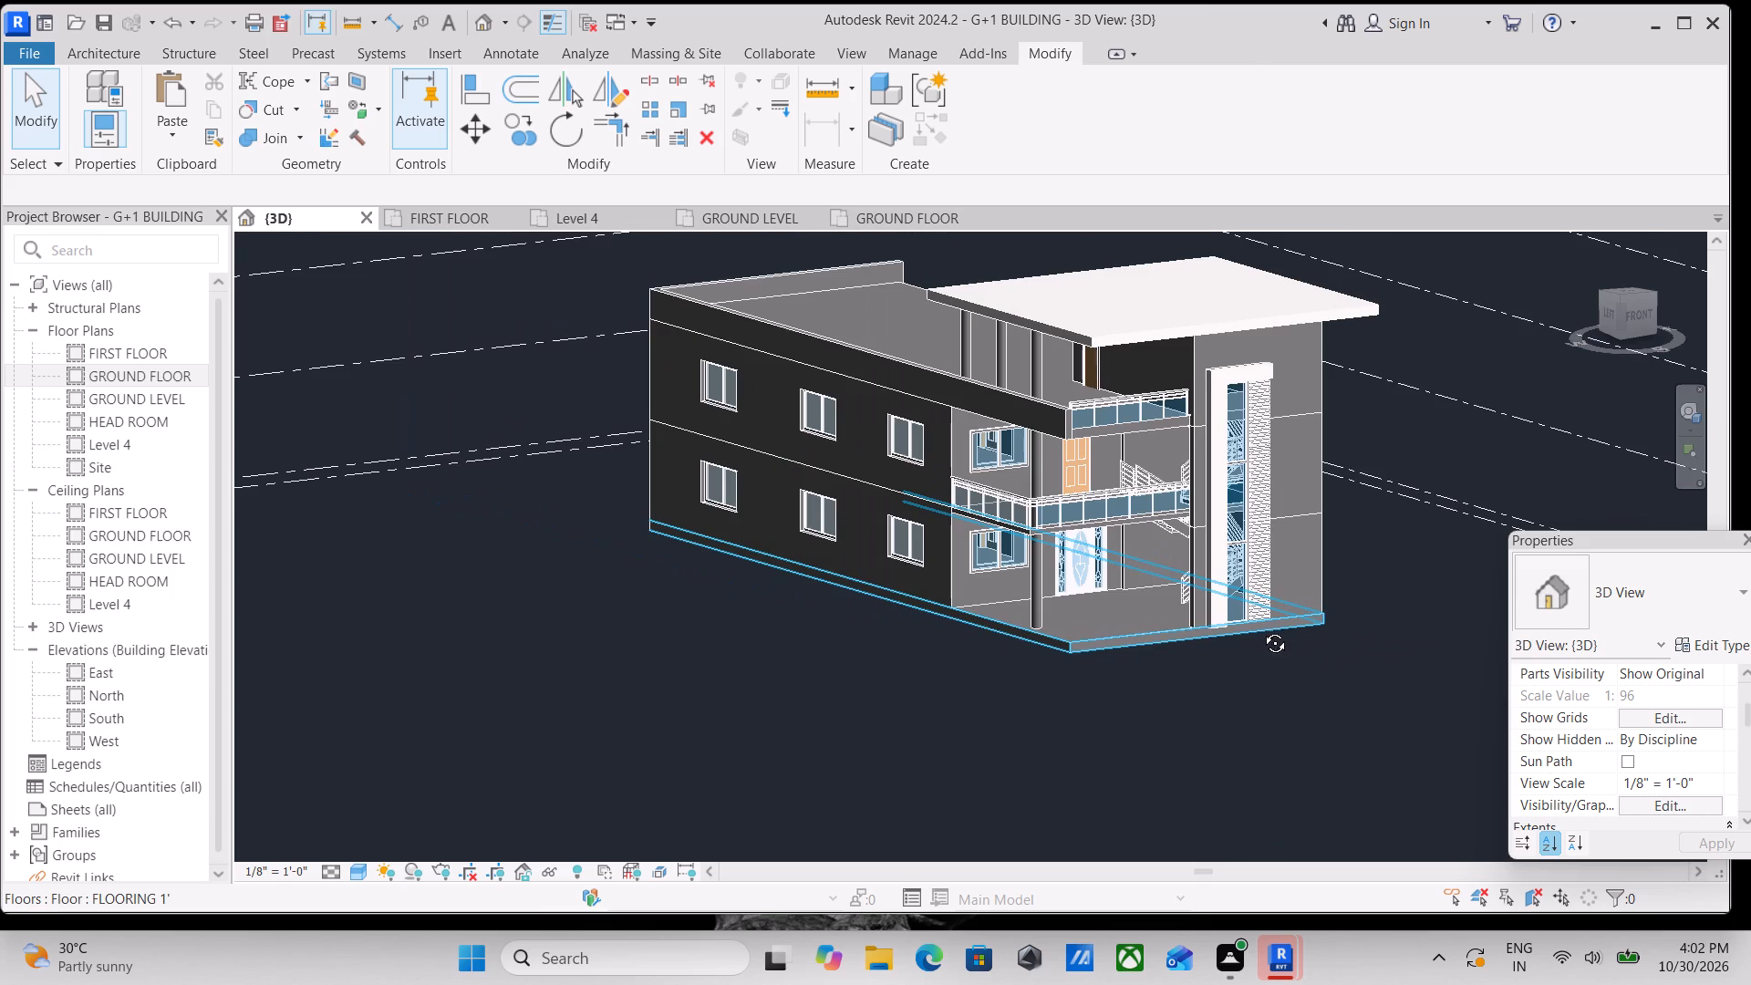
shift+middle_drag(1261, 629, 986, 627)
shift+middle_drag(1069, 526, 965, 627)
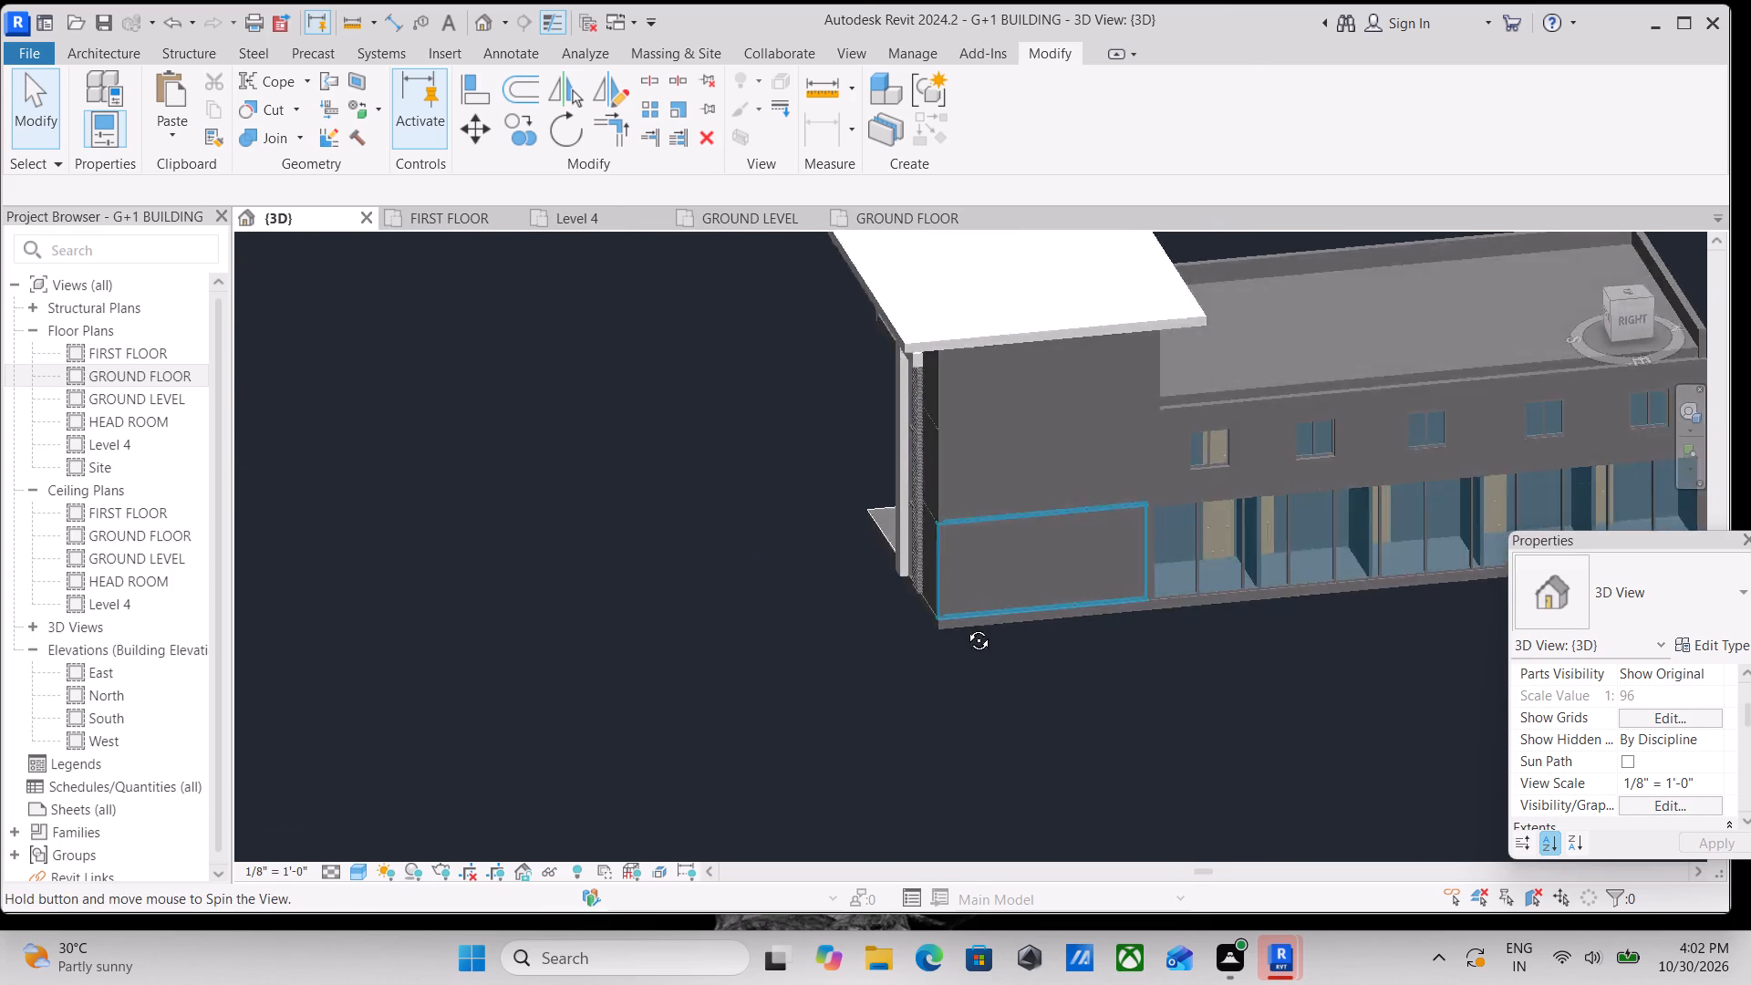
shift+middle_drag(965, 627, 907, 627)
middle_drag(1114, 453, 1042, 512)
middle_drag(1155, 485, 1085, 590)
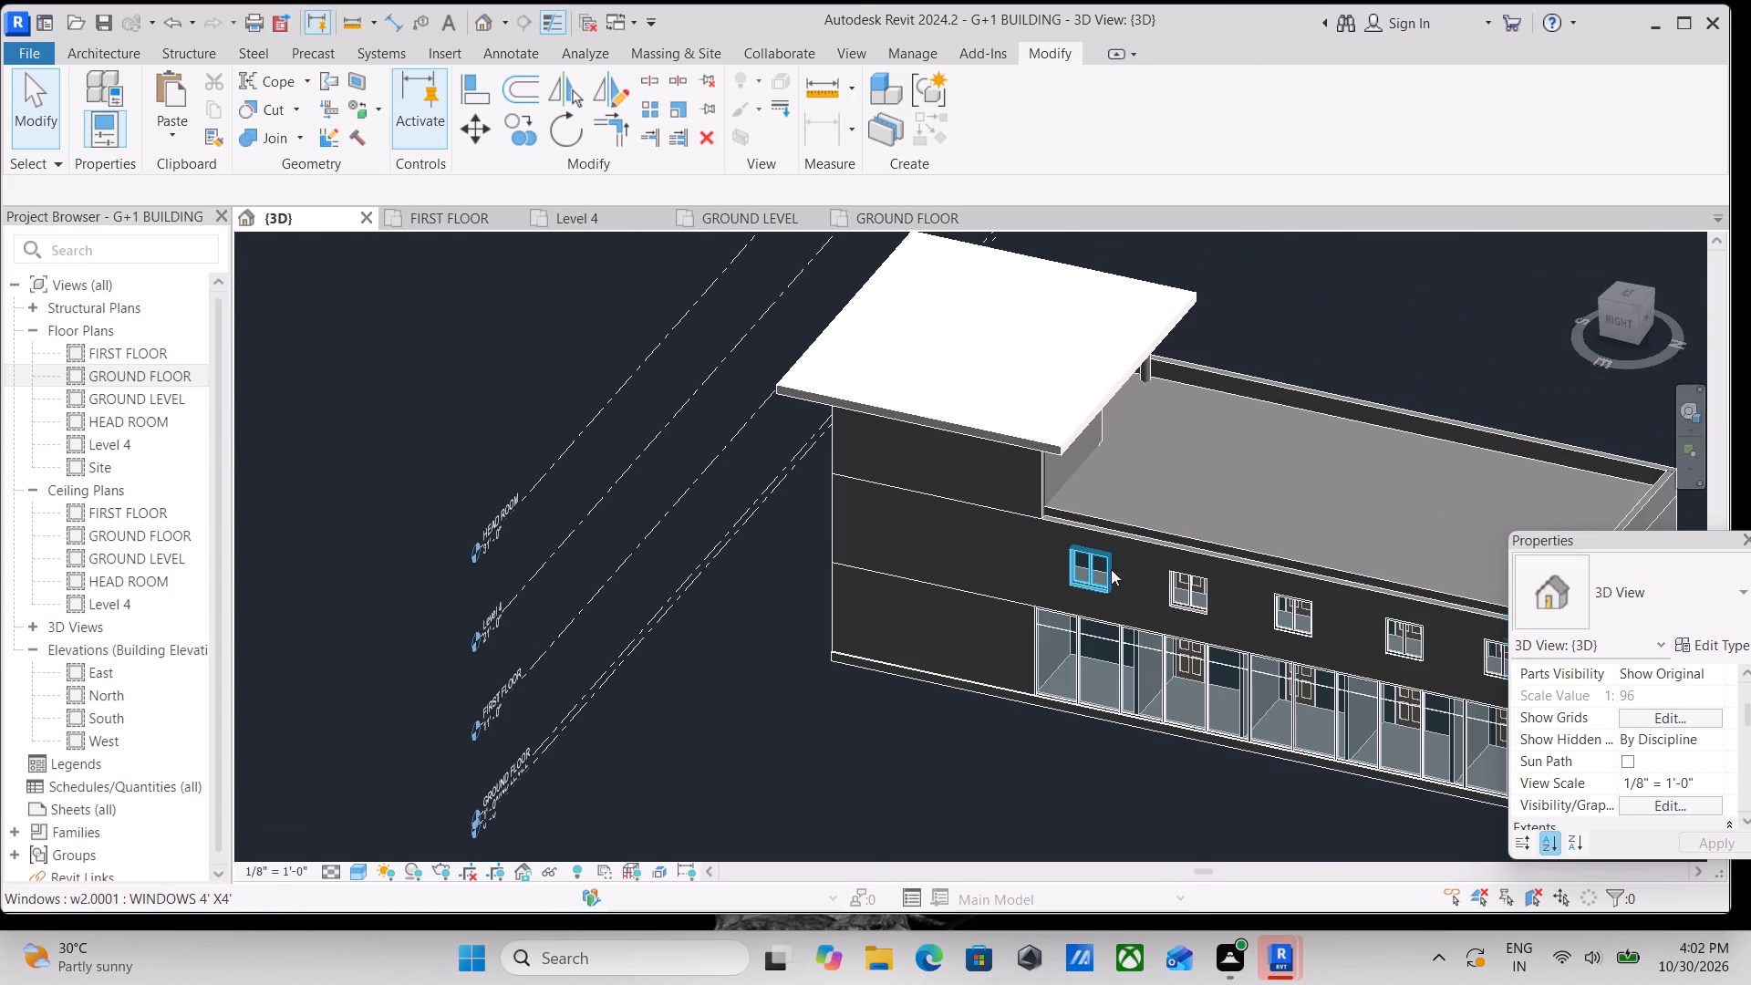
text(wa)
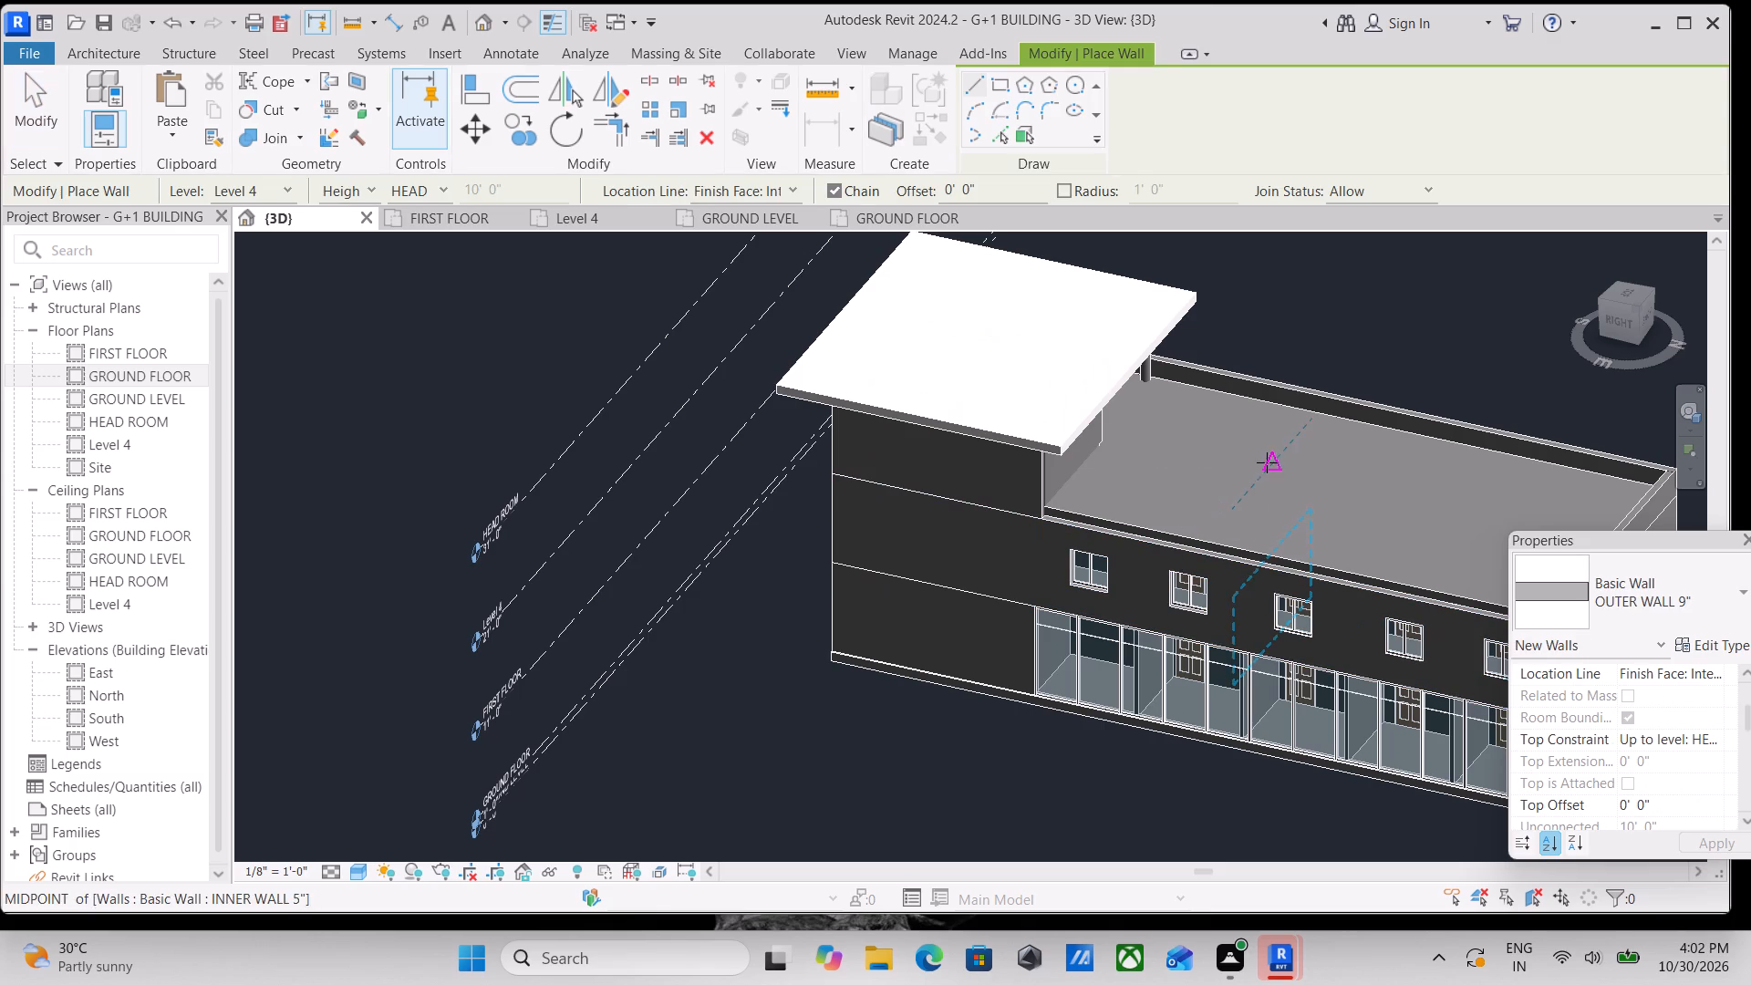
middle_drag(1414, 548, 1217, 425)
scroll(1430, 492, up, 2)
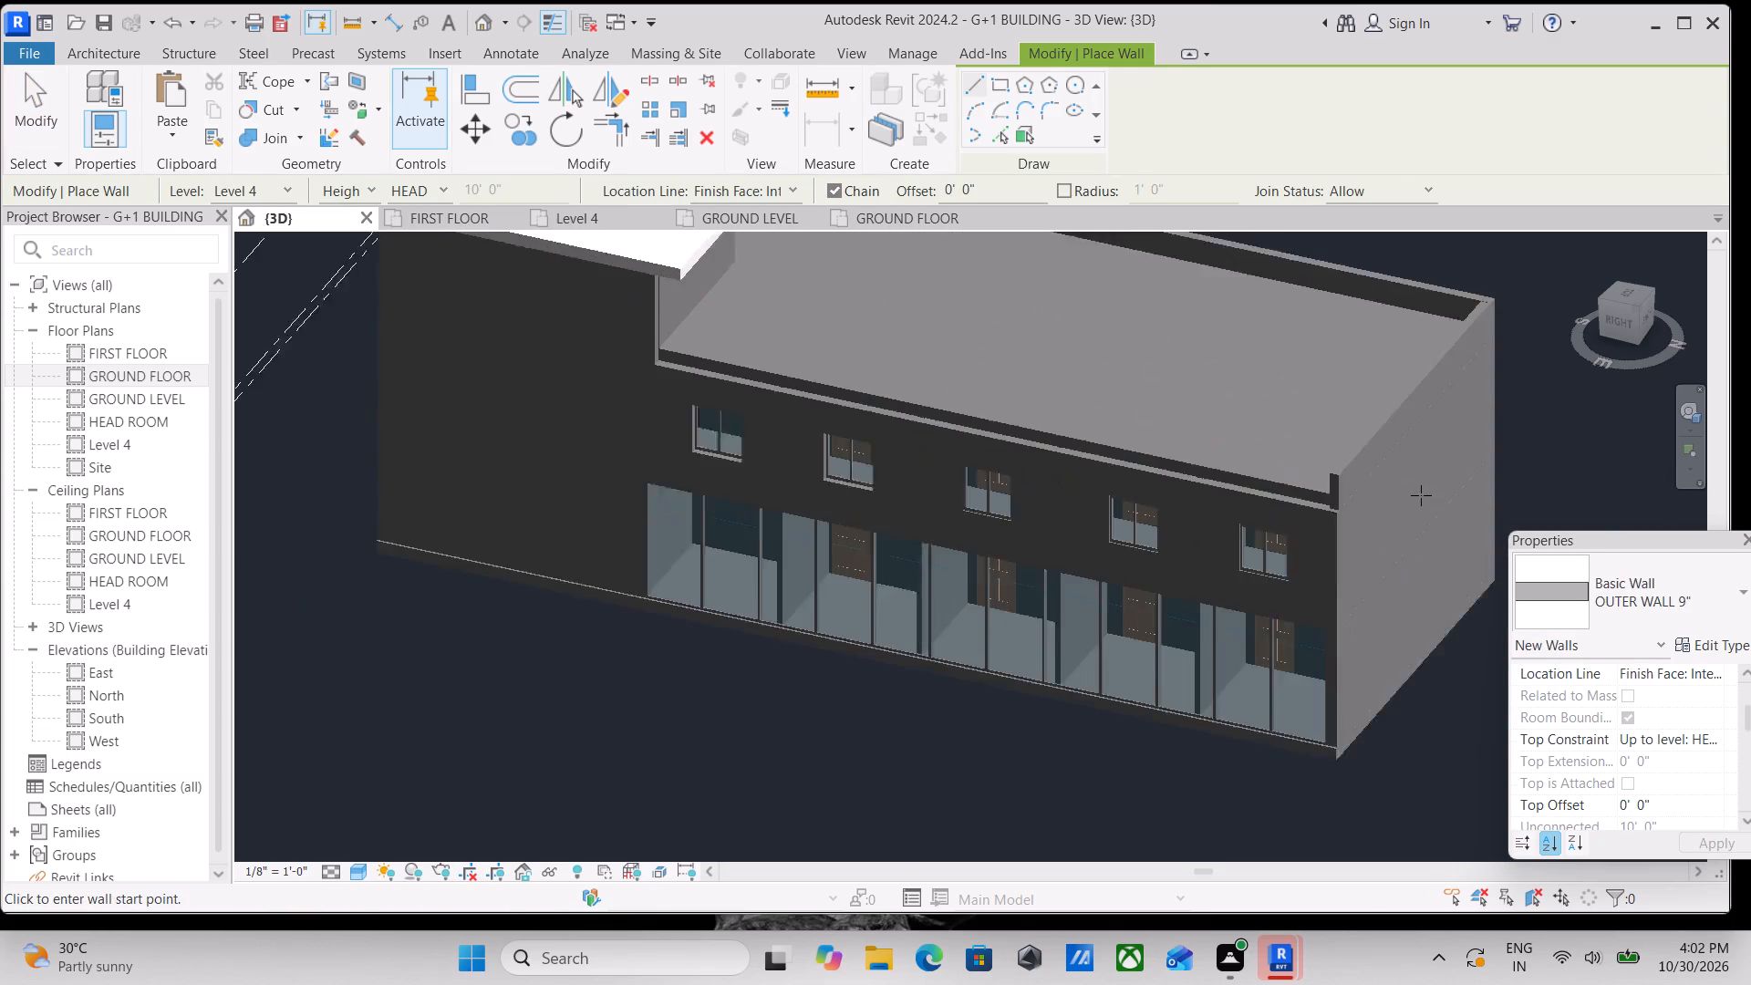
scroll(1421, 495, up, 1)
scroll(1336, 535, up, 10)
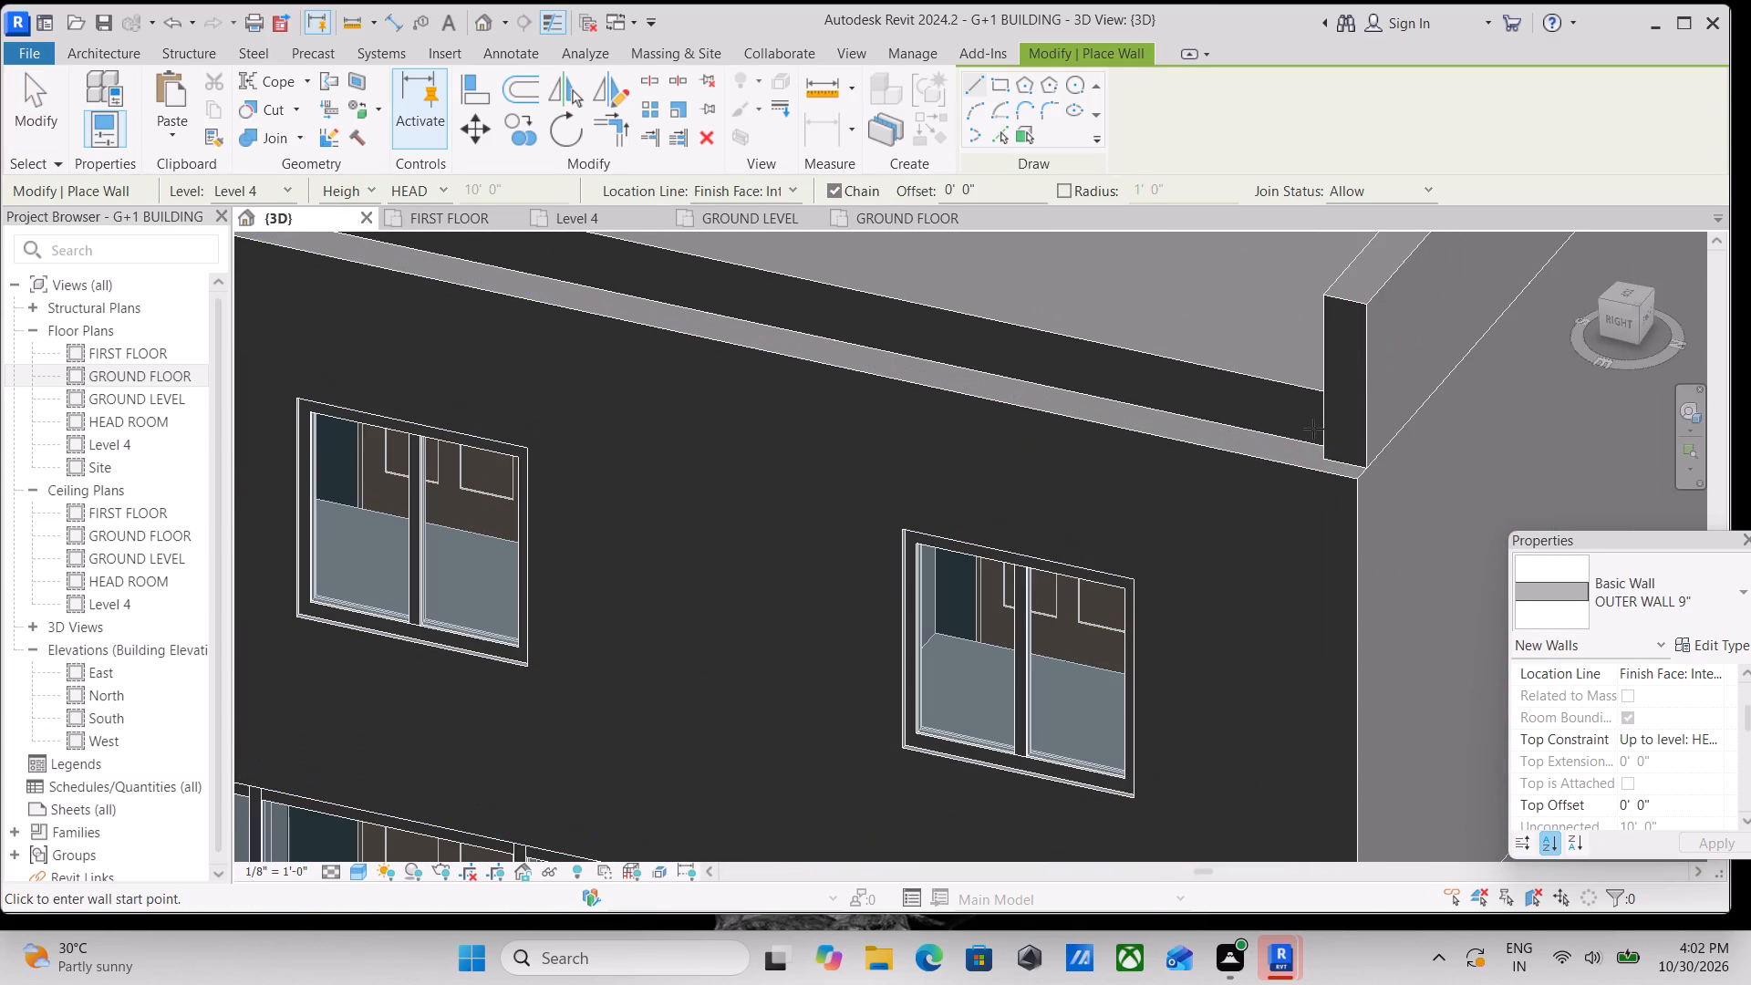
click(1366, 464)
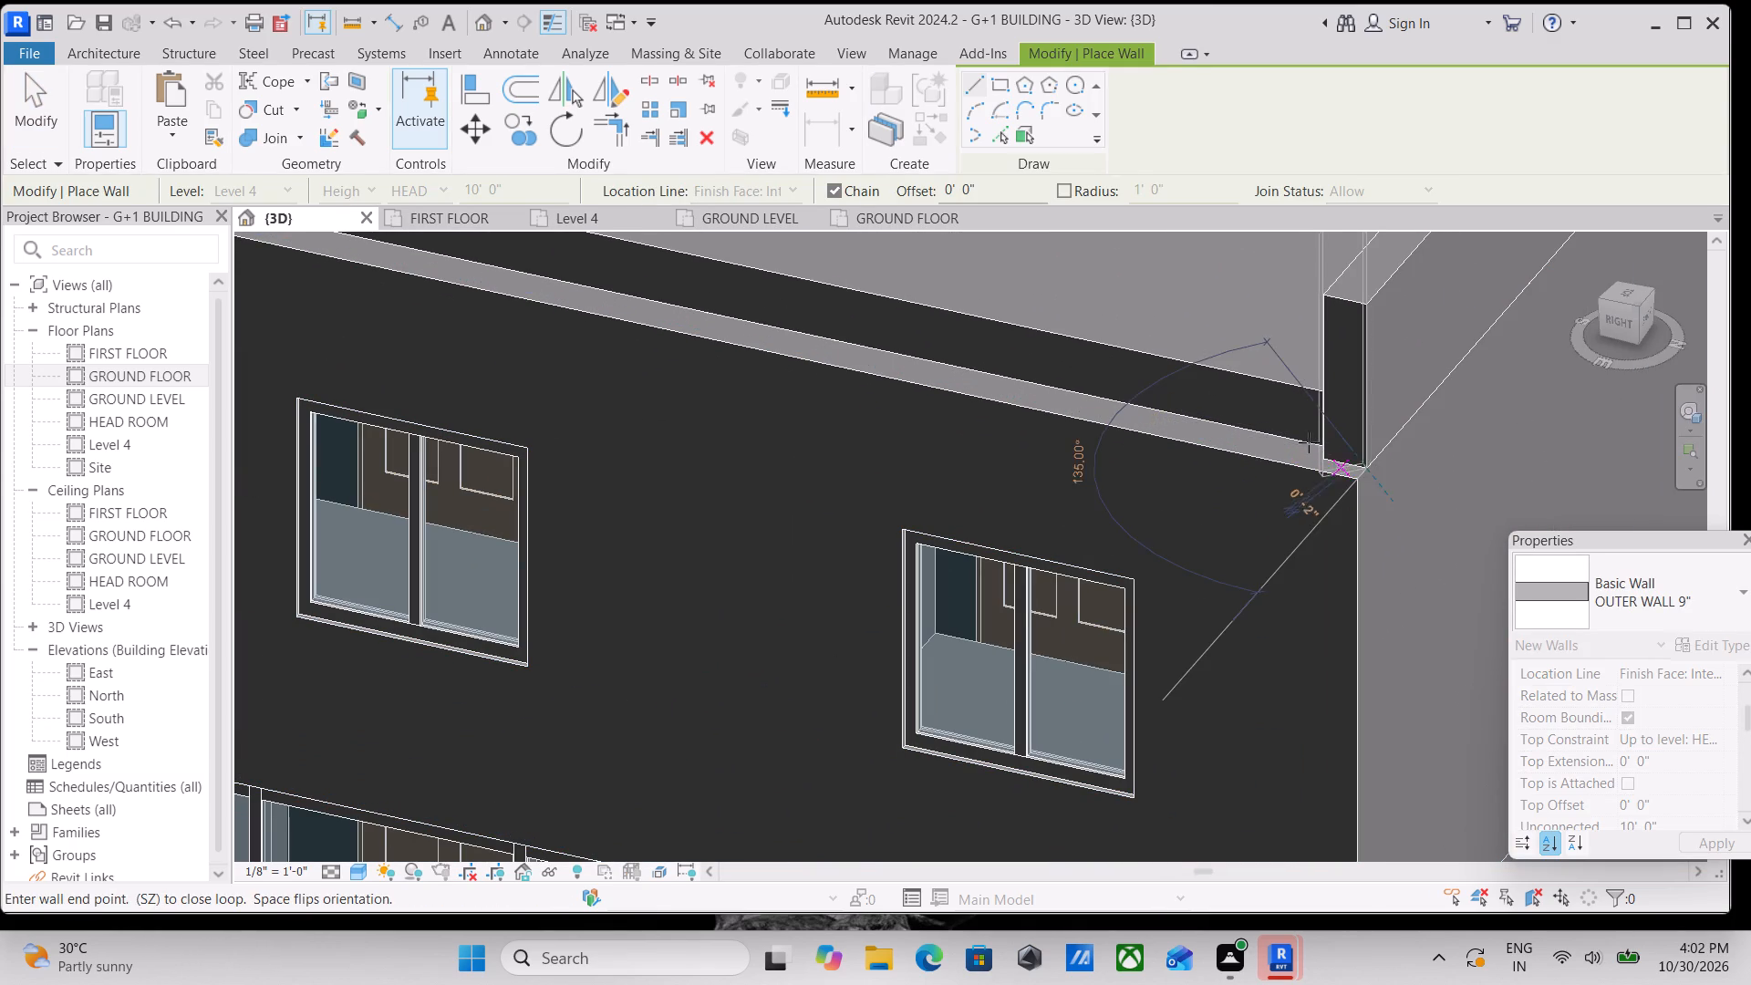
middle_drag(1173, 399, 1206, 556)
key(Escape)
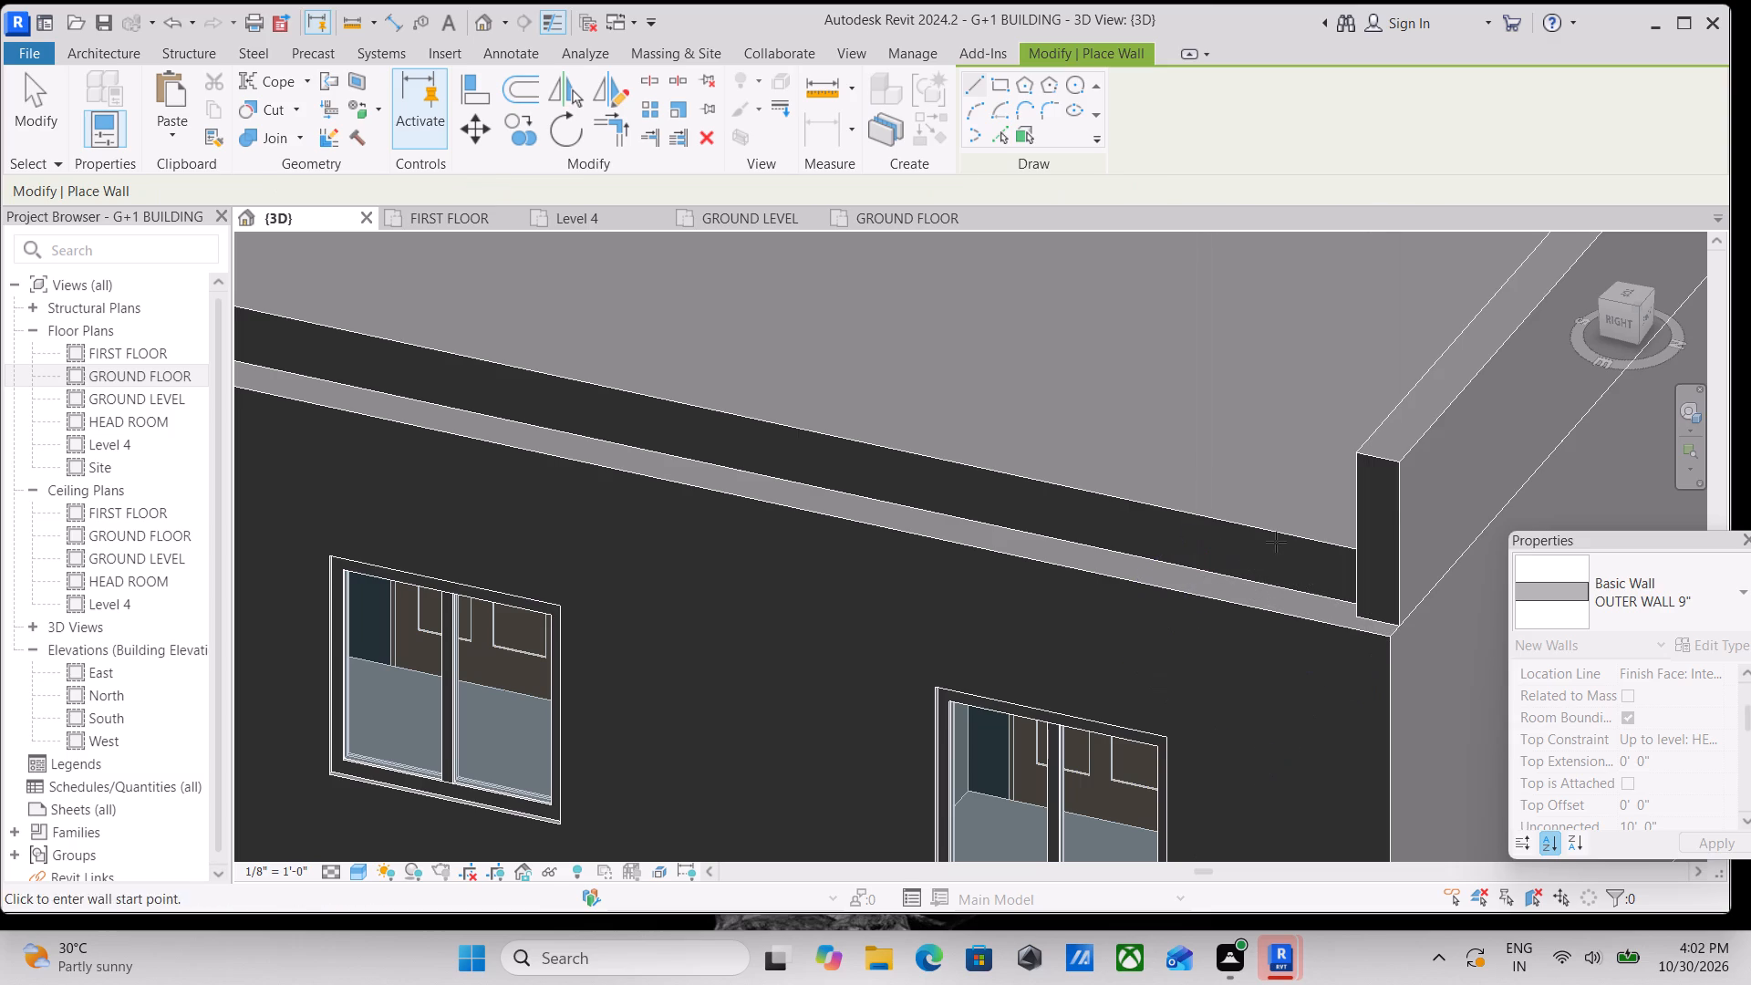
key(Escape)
Fine-adjust the end of the 3' high rear roof parapet along the outer wall below it at the building corner.
click(1399, 467)
shift+middle_drag(1342, 628, 1197, 648)
middle_drag(1094, 512, 1093, 562)
scroll(935, 461, up, 5)
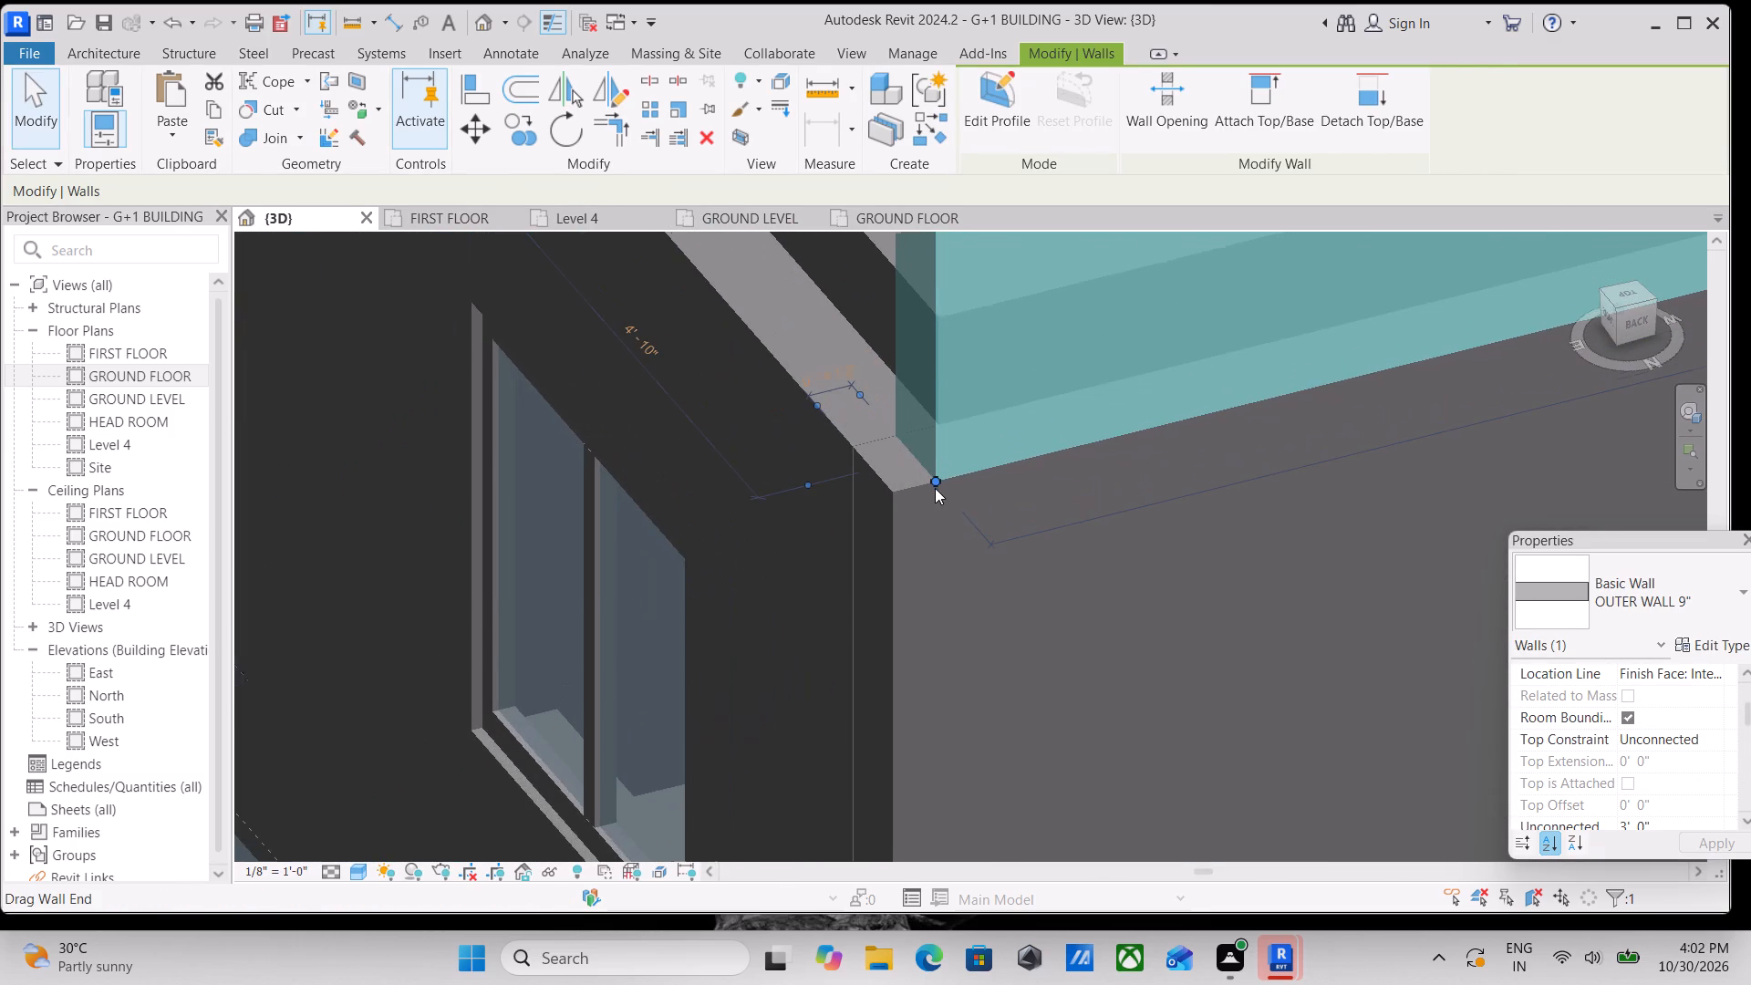
drag(936, 476, 969, 474)
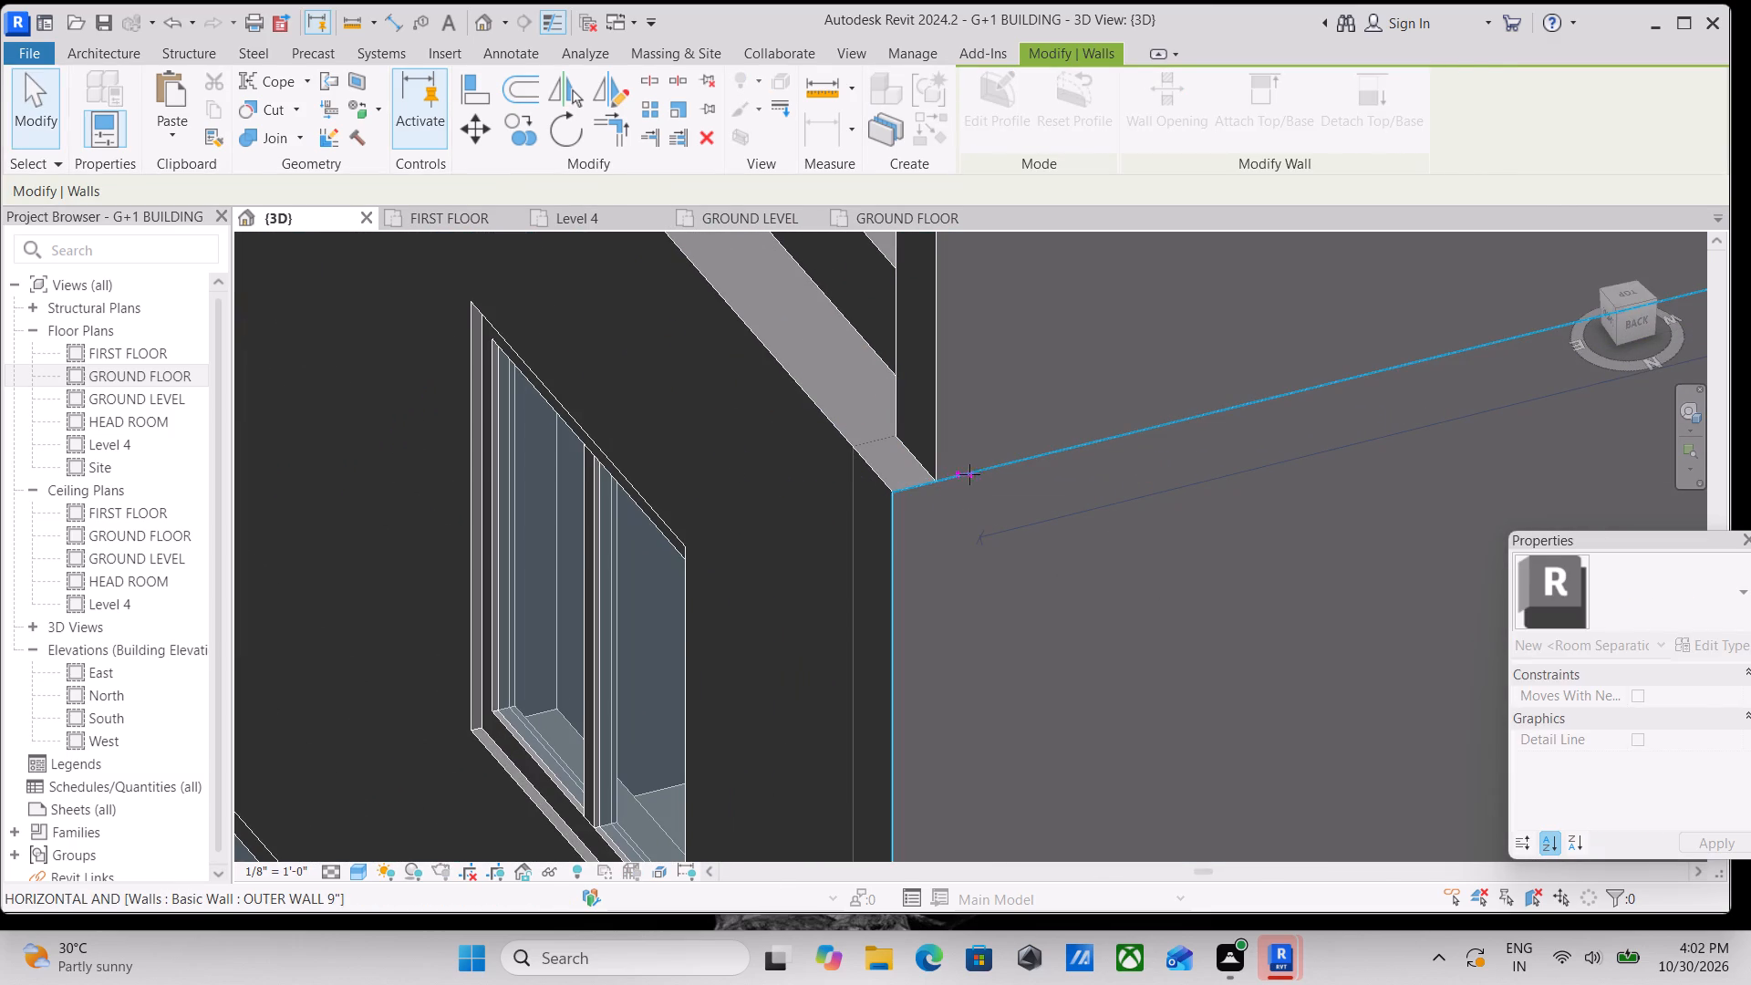
drag(969, 474, 984, 472)
scroll(982, 481, up, 5)
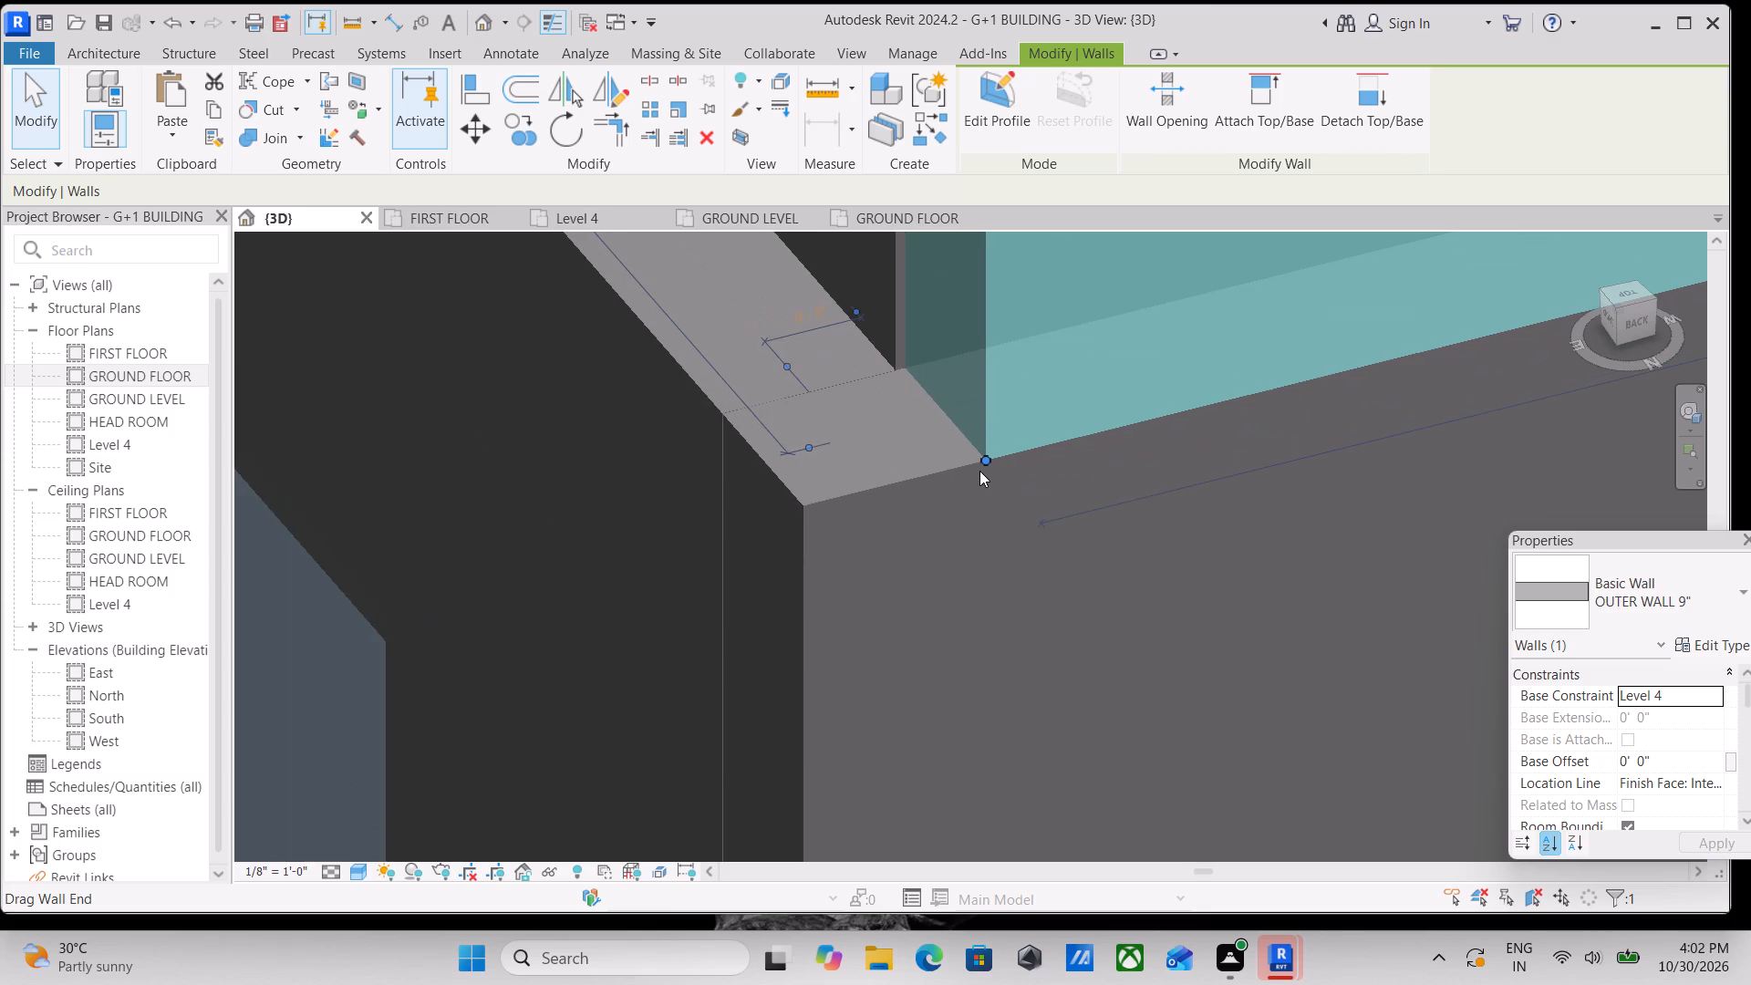
scroll(979, 471, up, 3)
drag(989, 454, 983, 454)
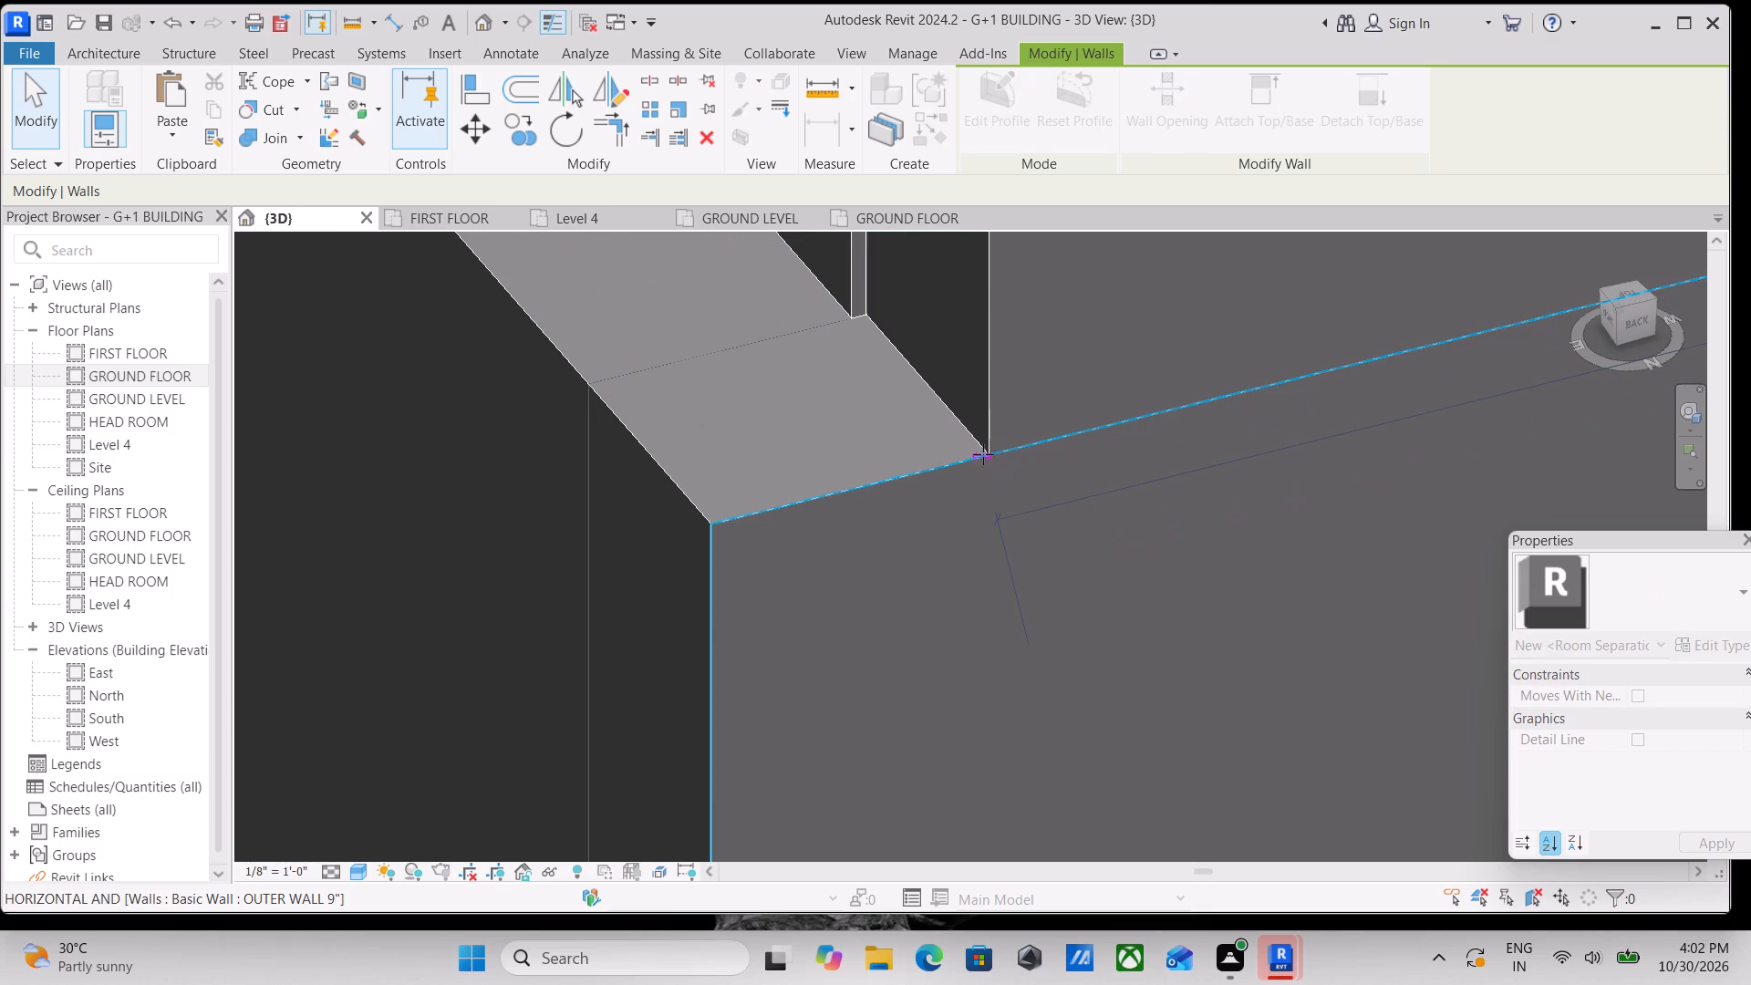
drag(983, 454, 967, 454)
scroll(969, 453, down, 2)
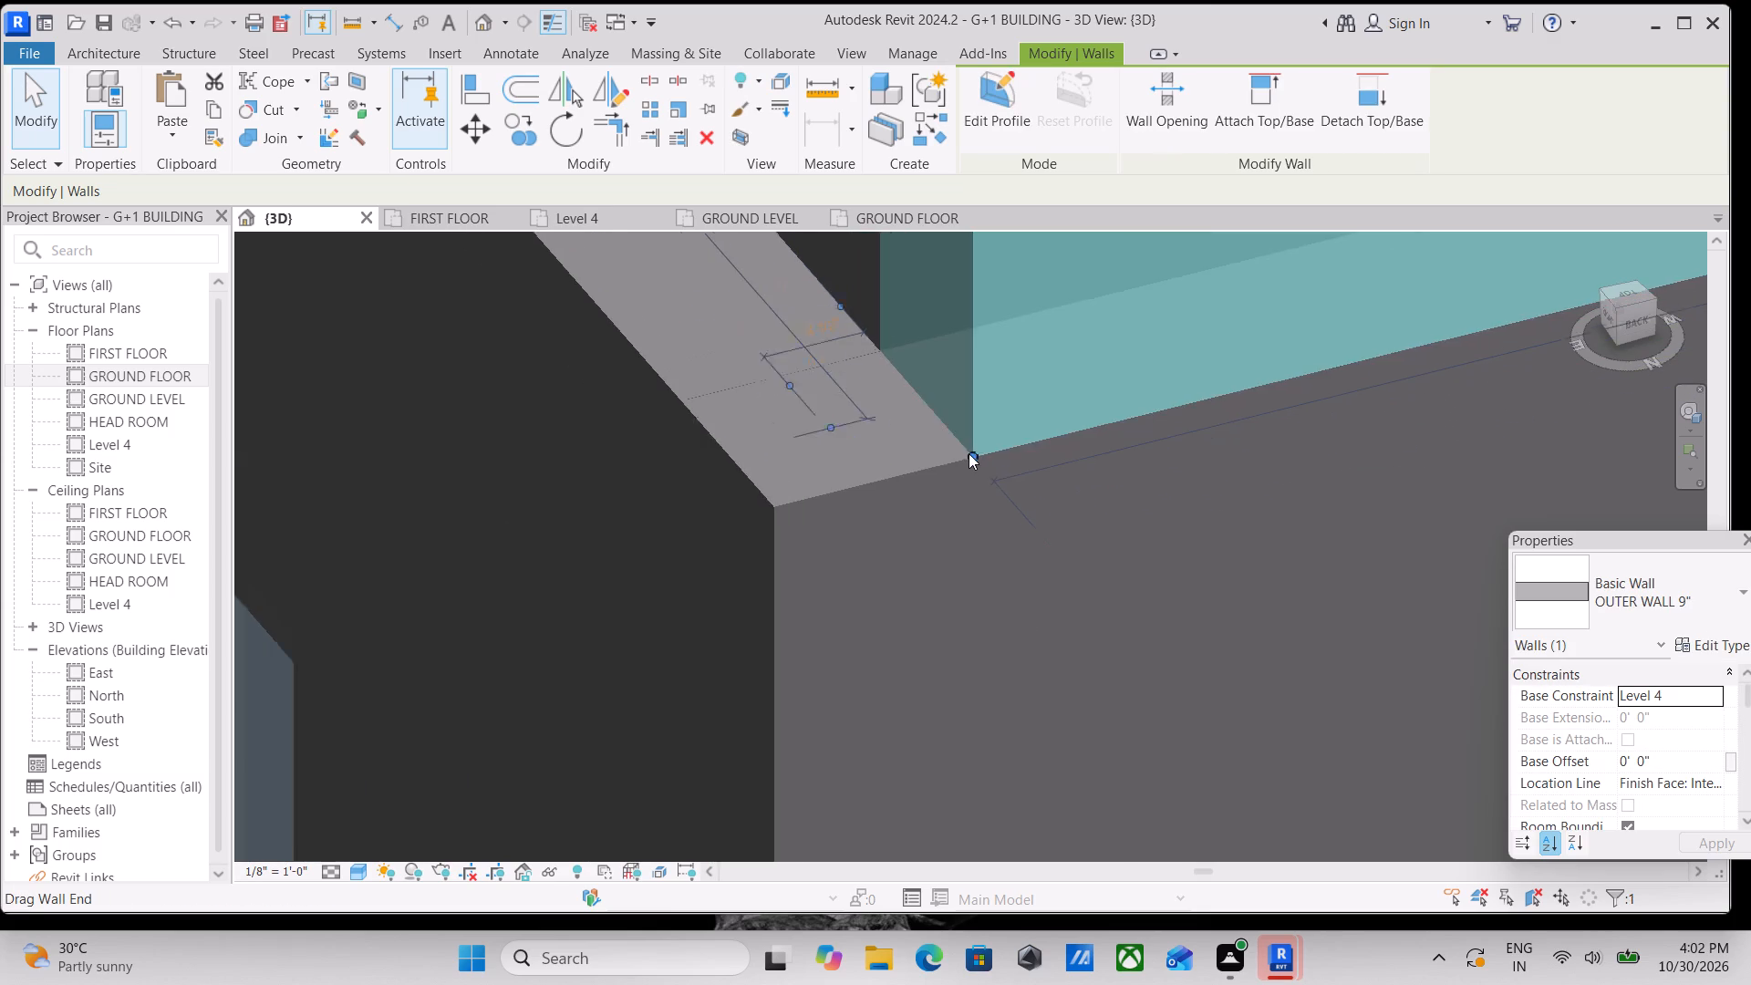
scroll(969, 453, down, 1)
key(Escape)
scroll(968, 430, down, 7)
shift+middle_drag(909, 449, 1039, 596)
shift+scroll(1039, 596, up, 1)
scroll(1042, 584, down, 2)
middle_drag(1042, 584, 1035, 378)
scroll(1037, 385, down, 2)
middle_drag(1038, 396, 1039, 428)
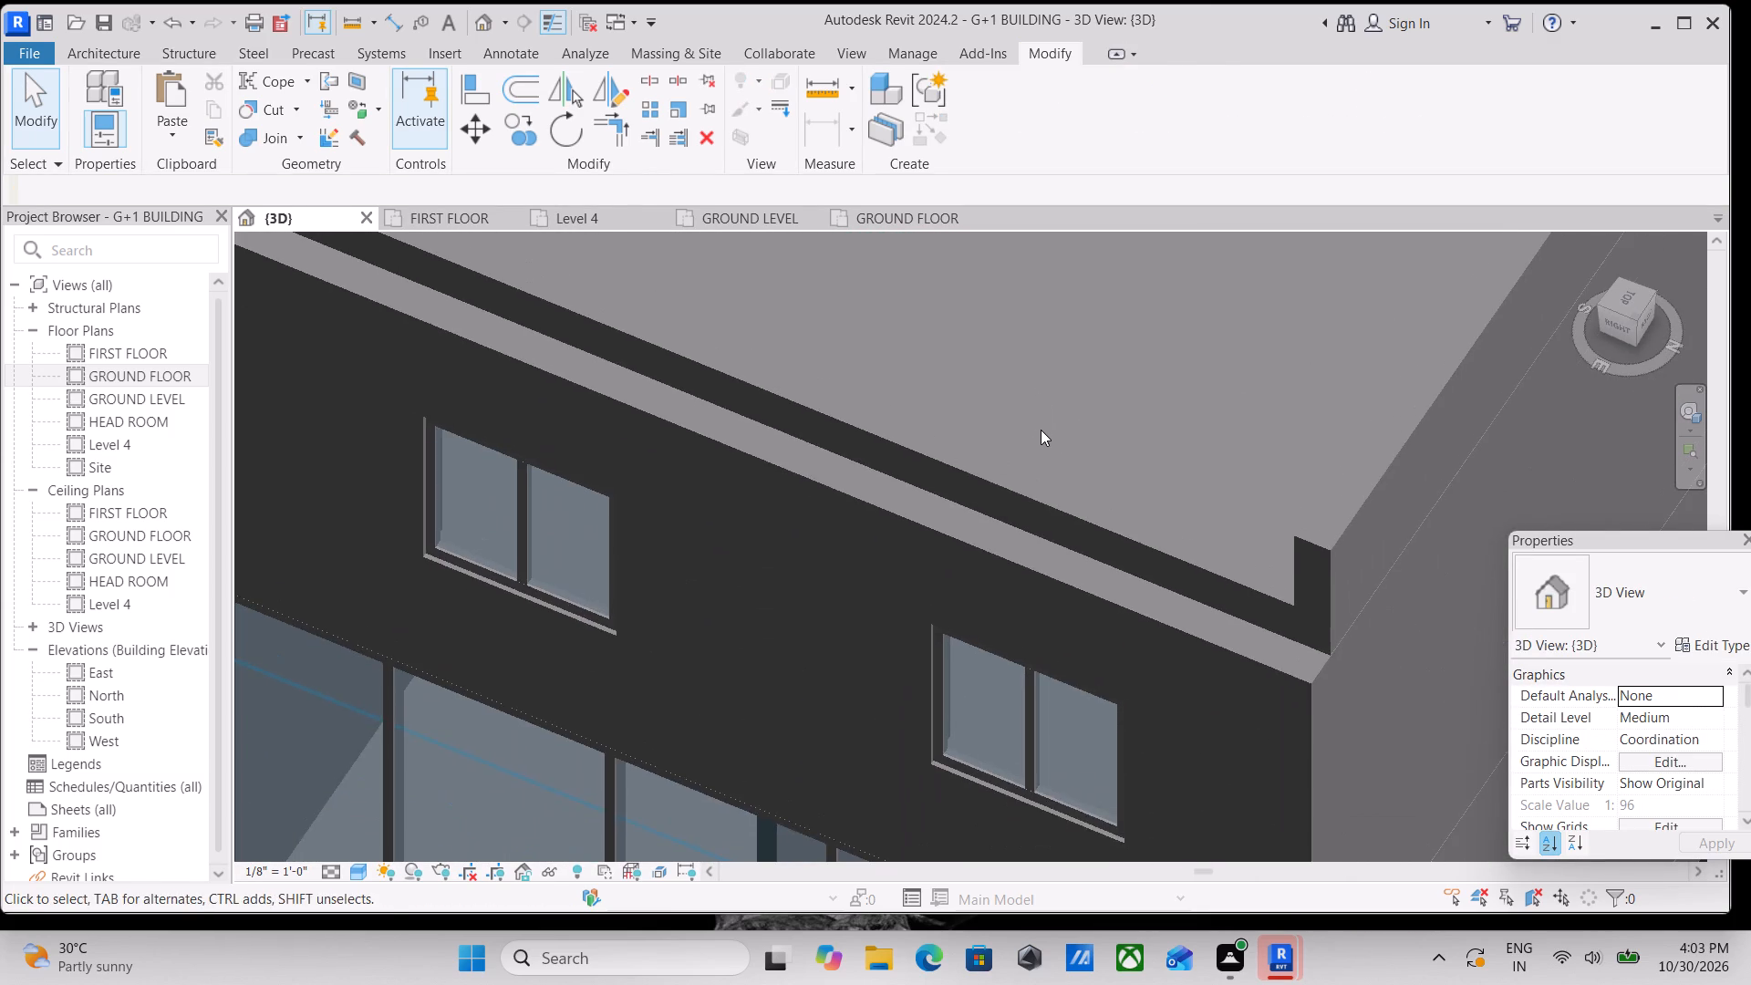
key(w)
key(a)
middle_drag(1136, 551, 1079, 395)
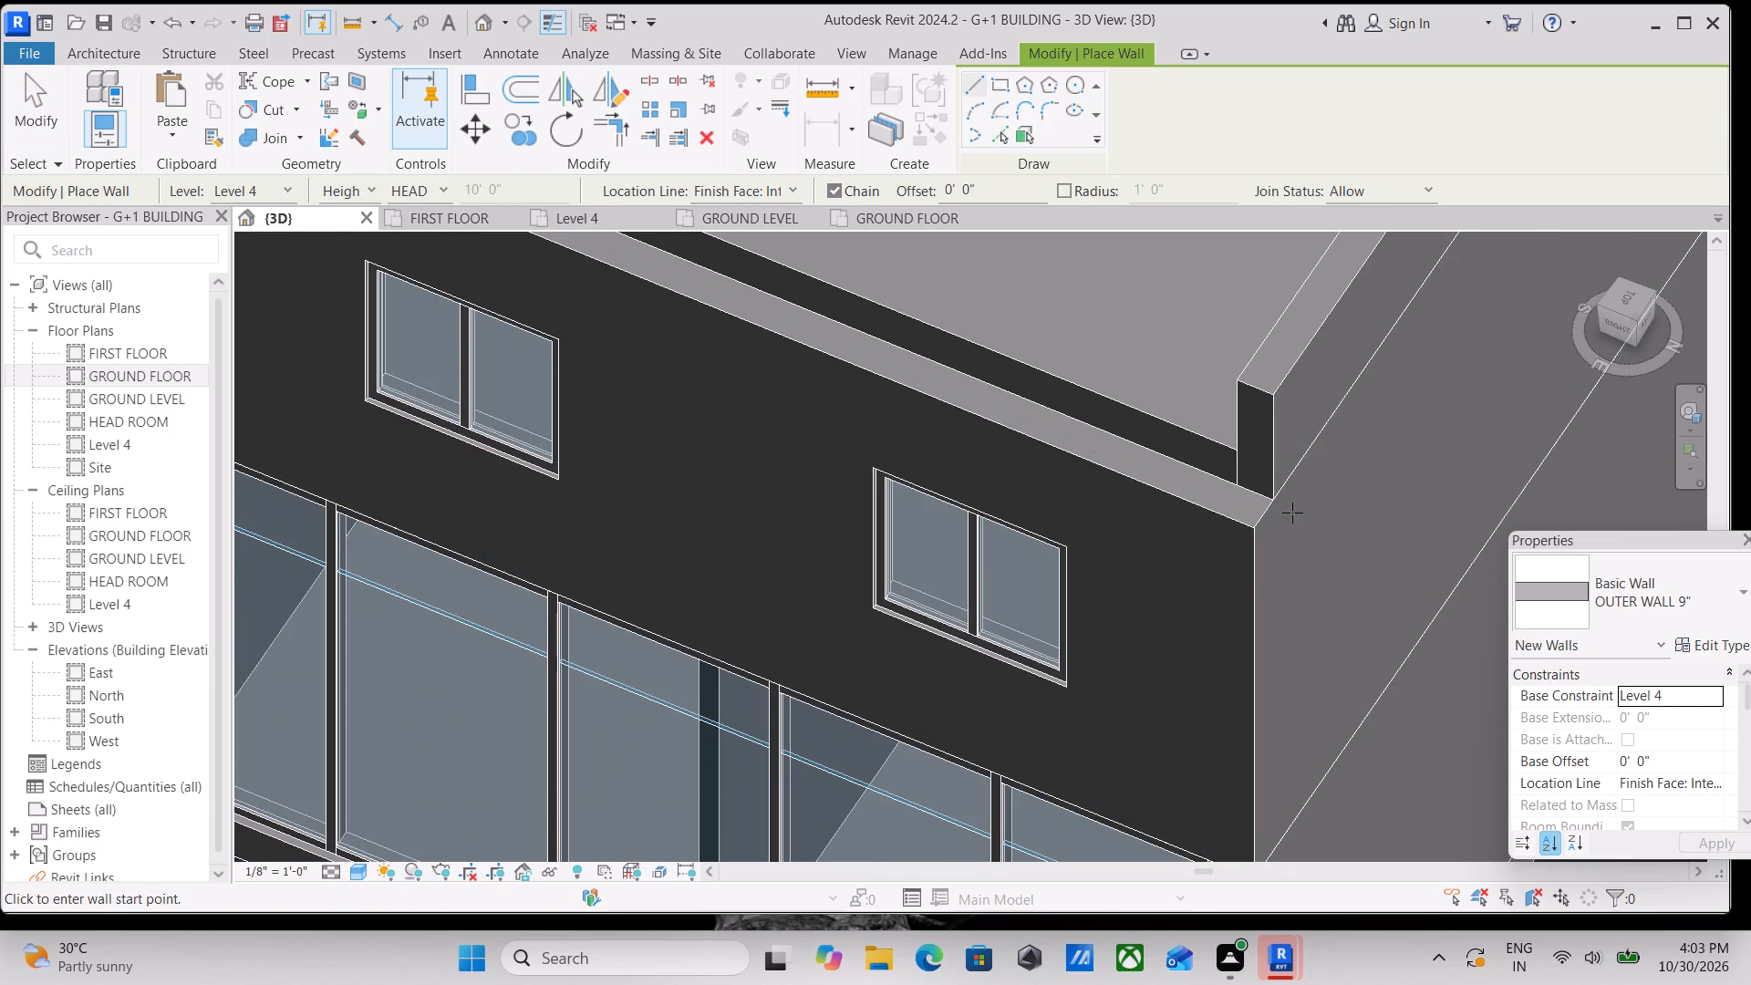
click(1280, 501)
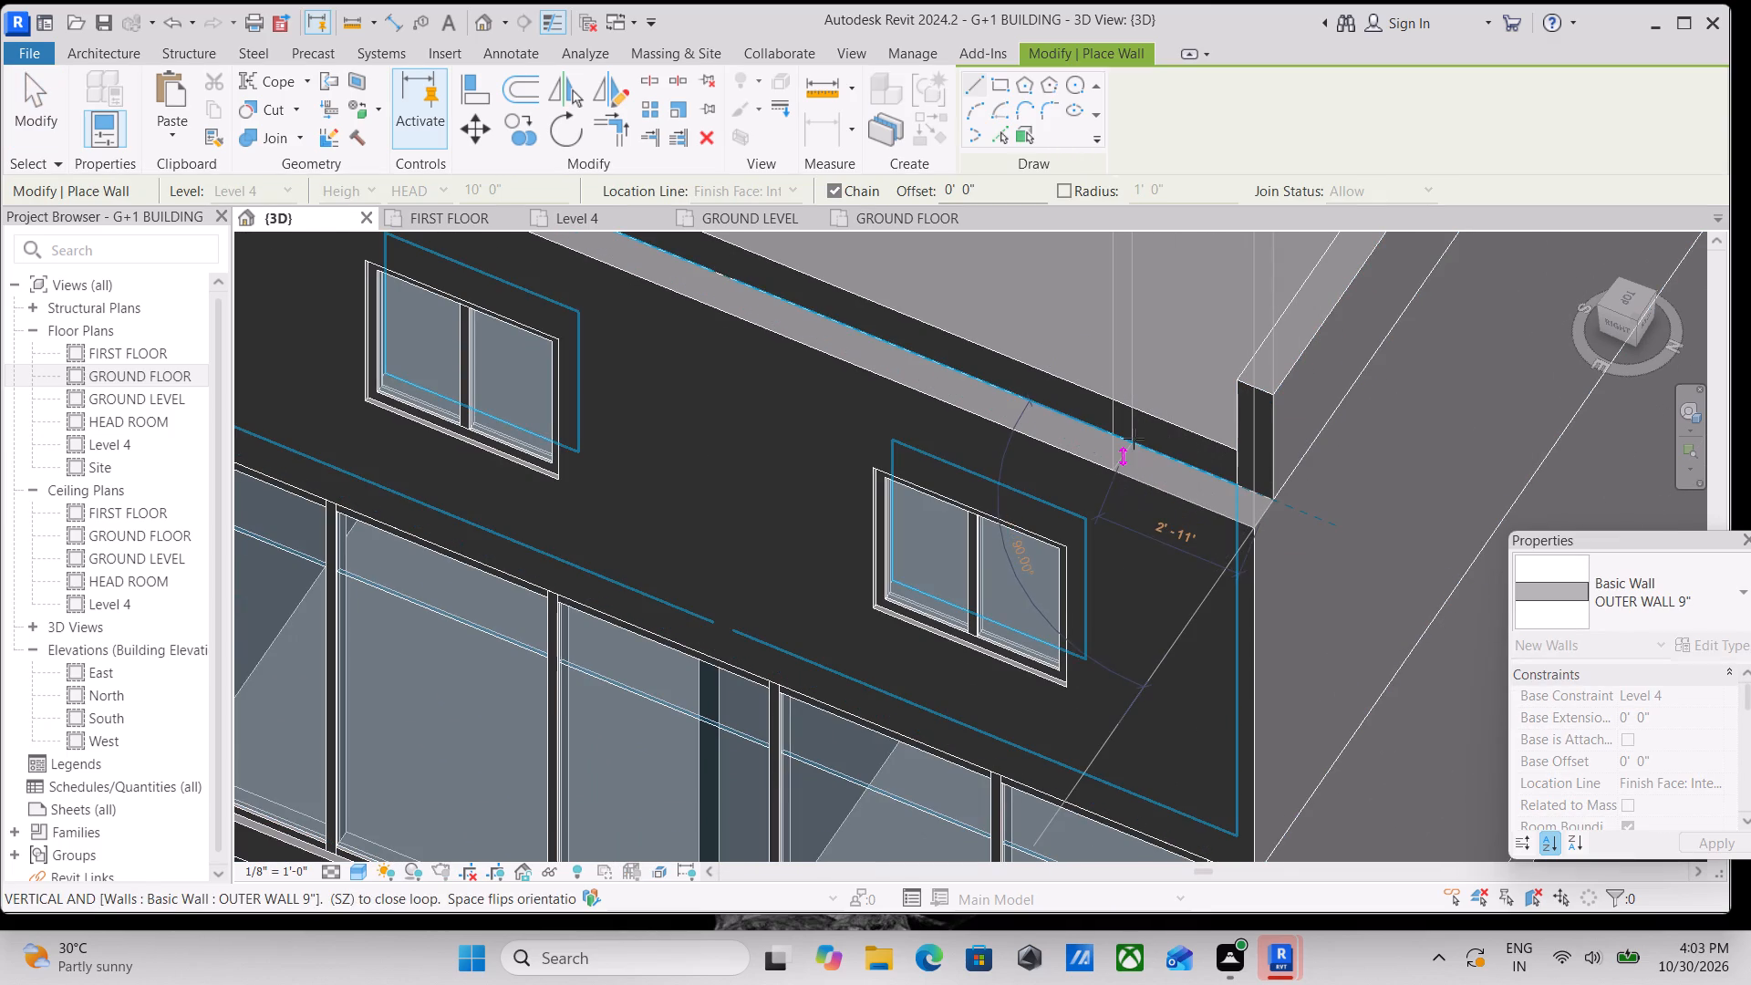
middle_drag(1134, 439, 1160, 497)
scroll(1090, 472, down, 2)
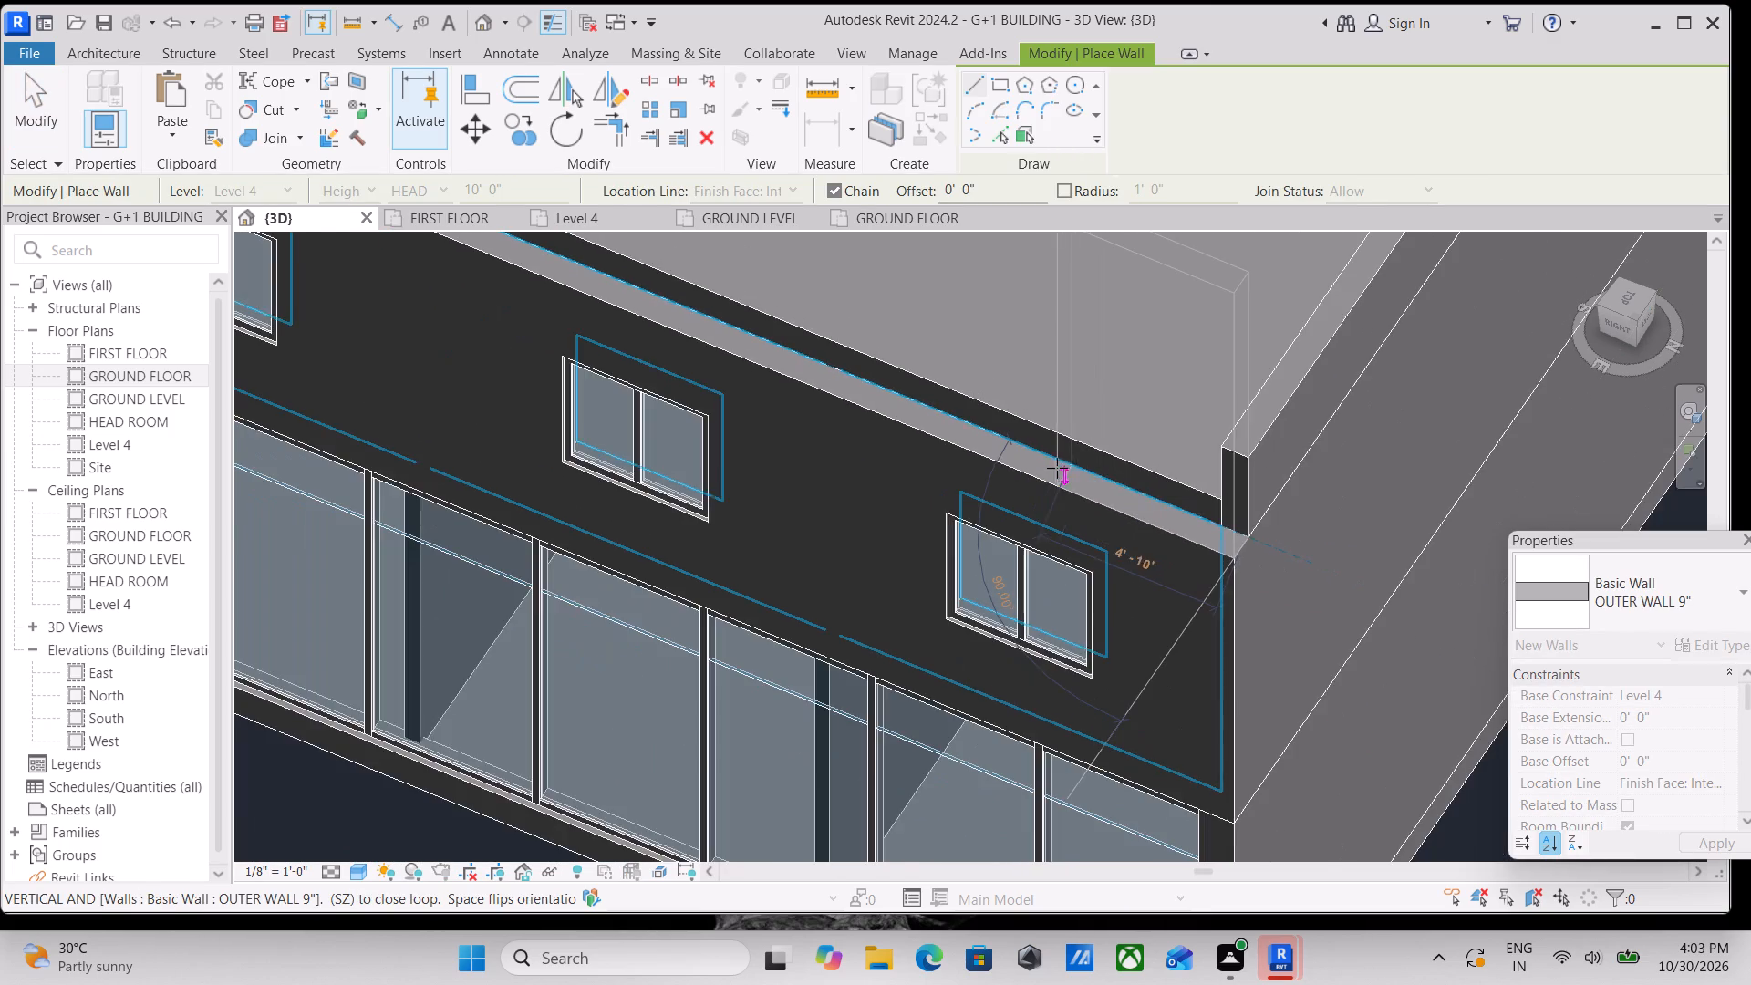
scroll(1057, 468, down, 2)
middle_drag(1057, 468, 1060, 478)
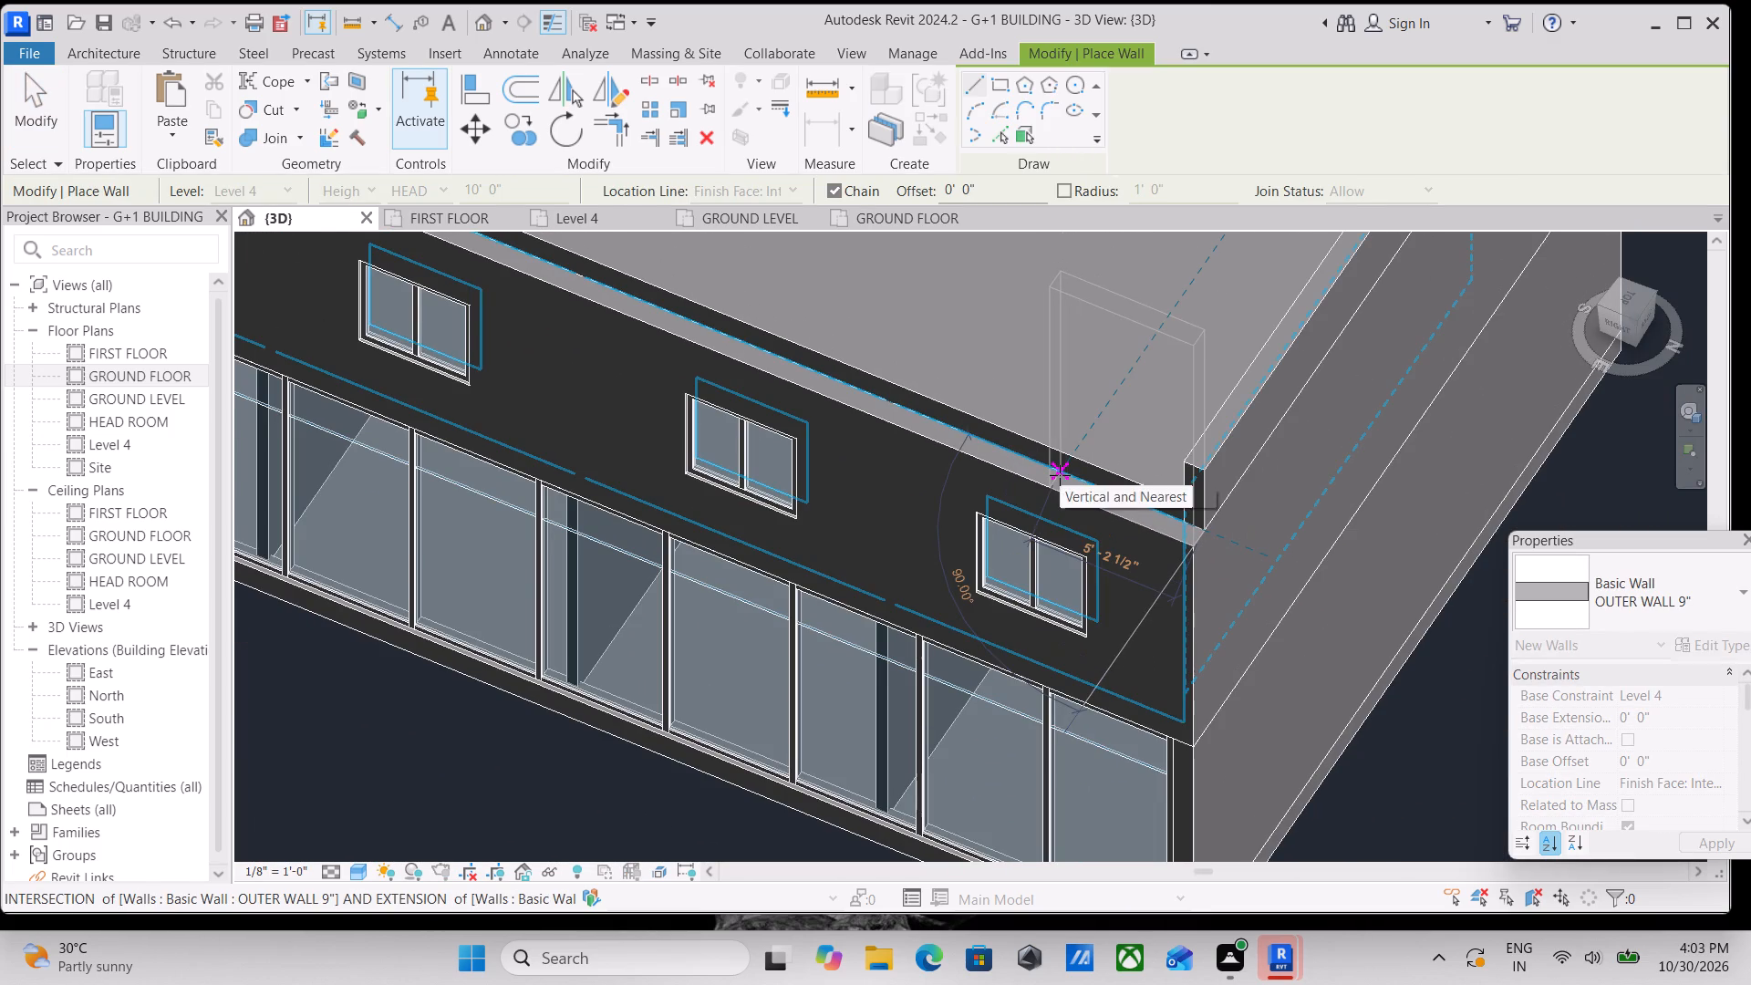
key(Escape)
Set the top constraint to Unconnected for the new OUTER WALL 9" parapet based on Level 4.
scroll(1096, 472, down, 2)
middle_drag(1096, 472, 1047, 421)
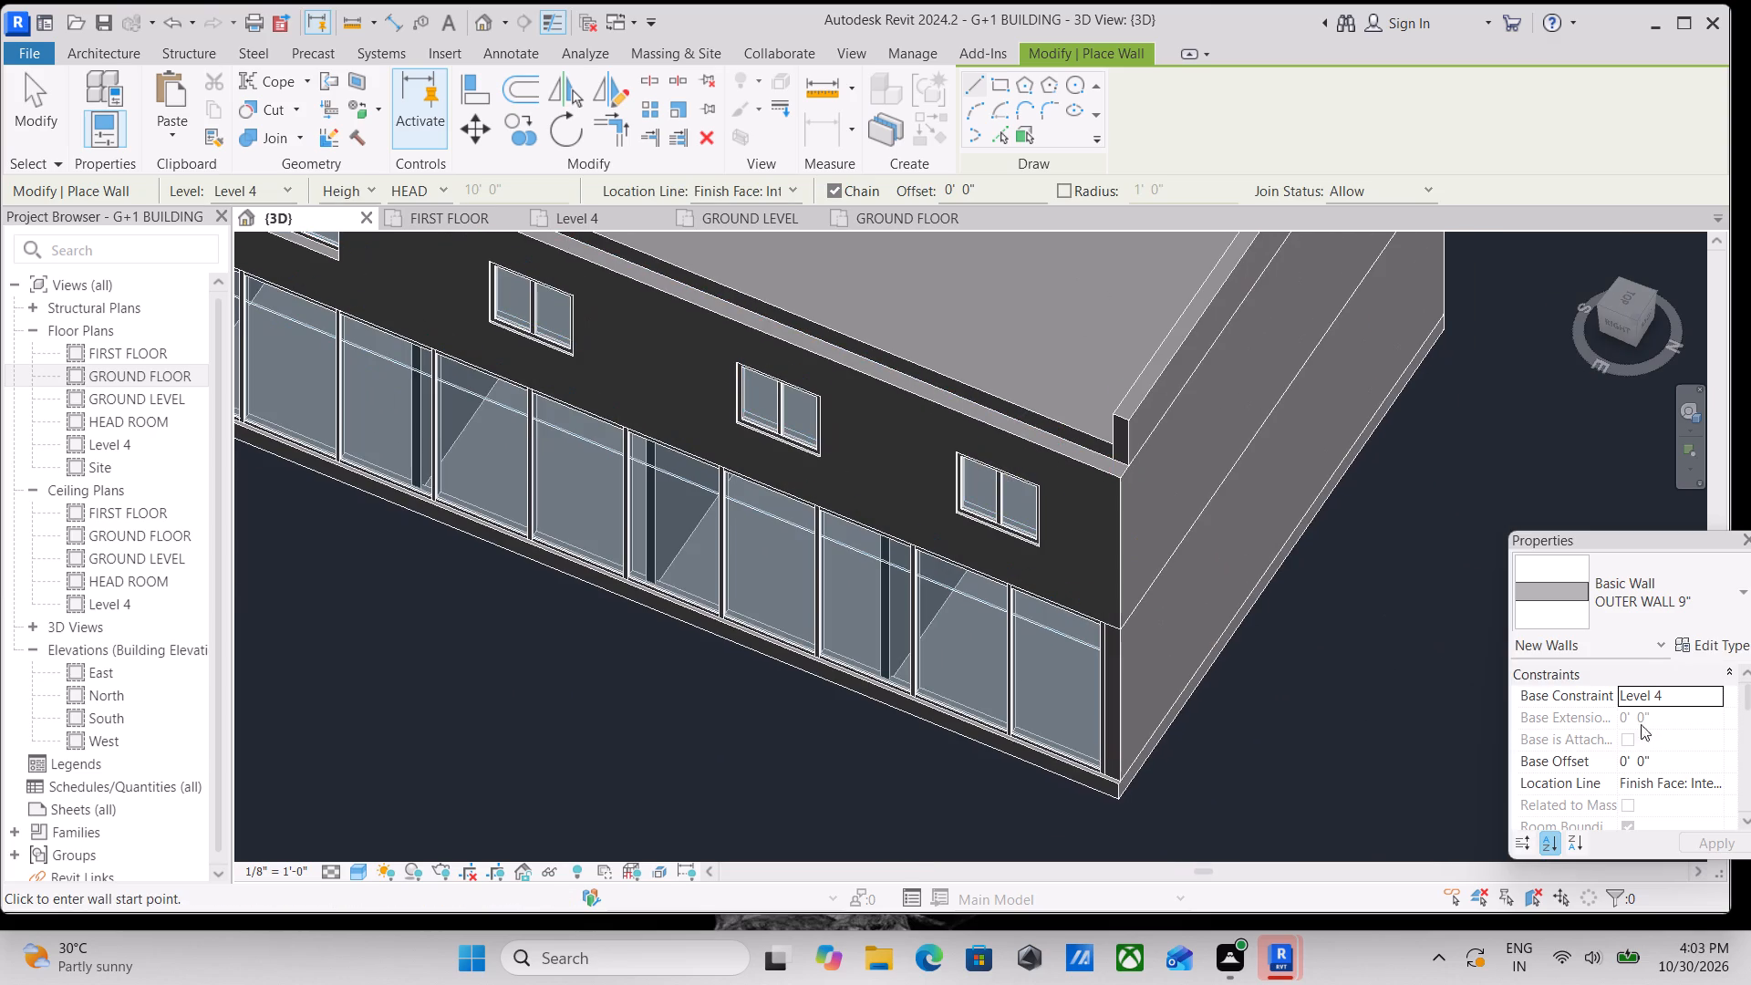
scroll(1669, 776, down, 3)
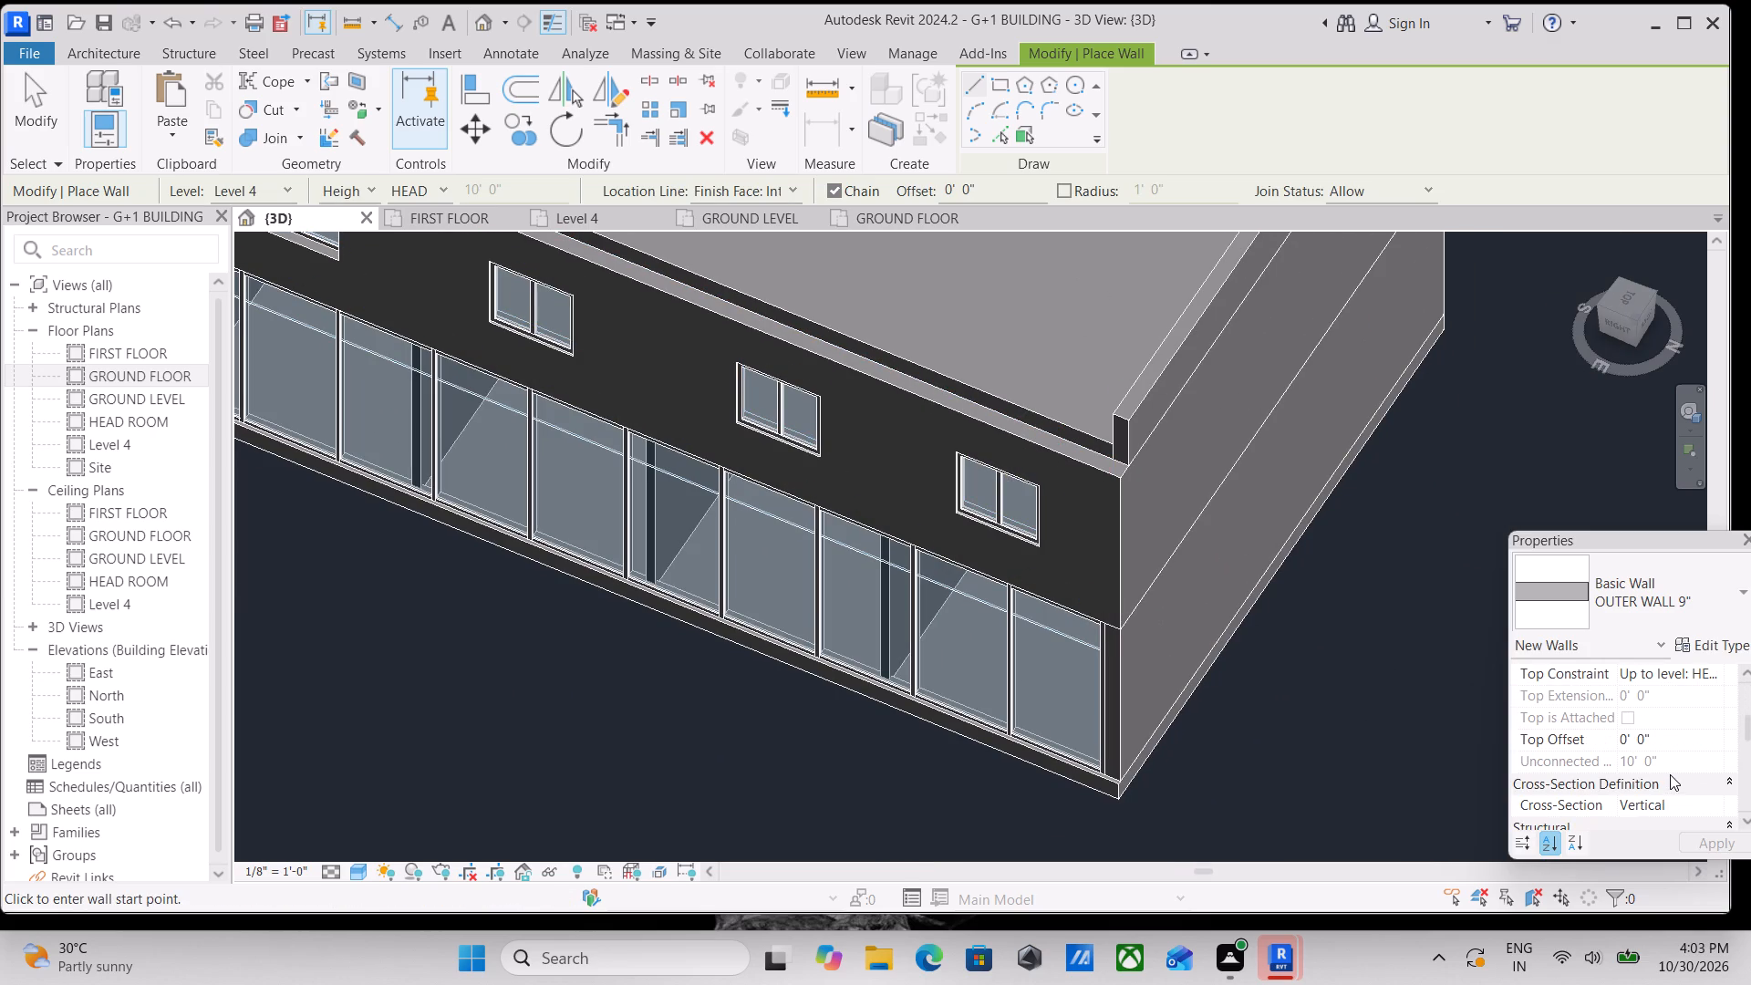
scroll(1670, 774, up, 1)
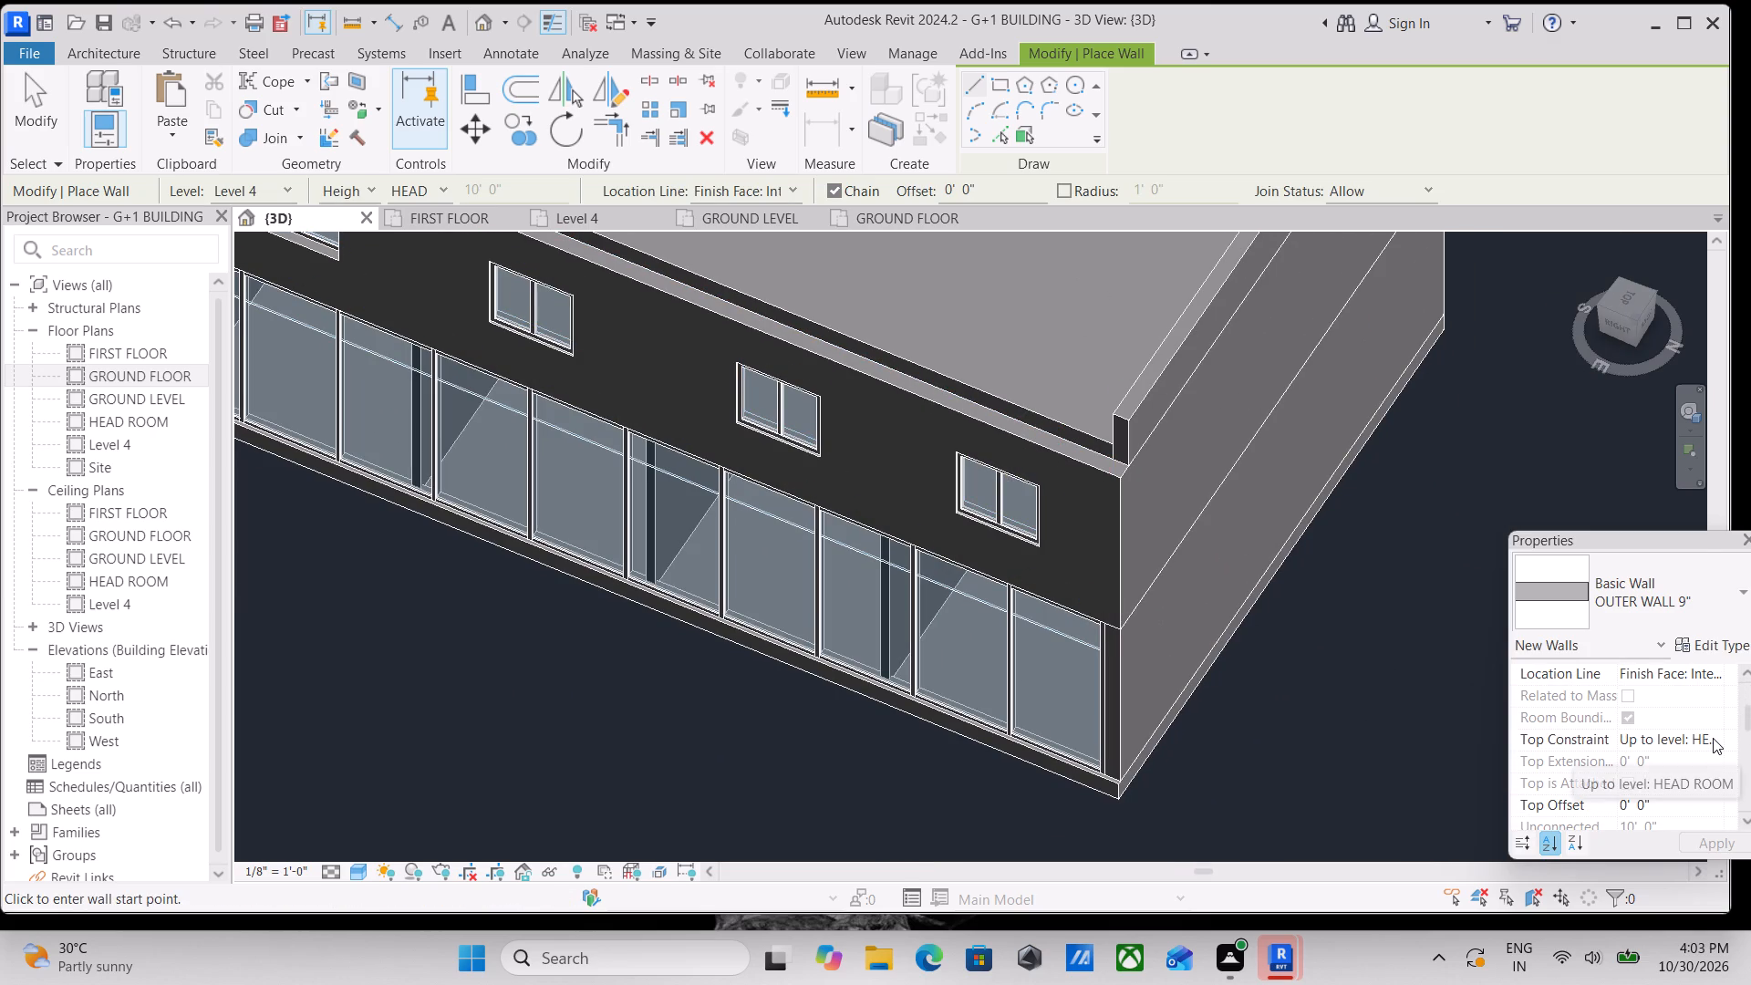
click(1713, 738)
scroll(1593, 809, up, 3)
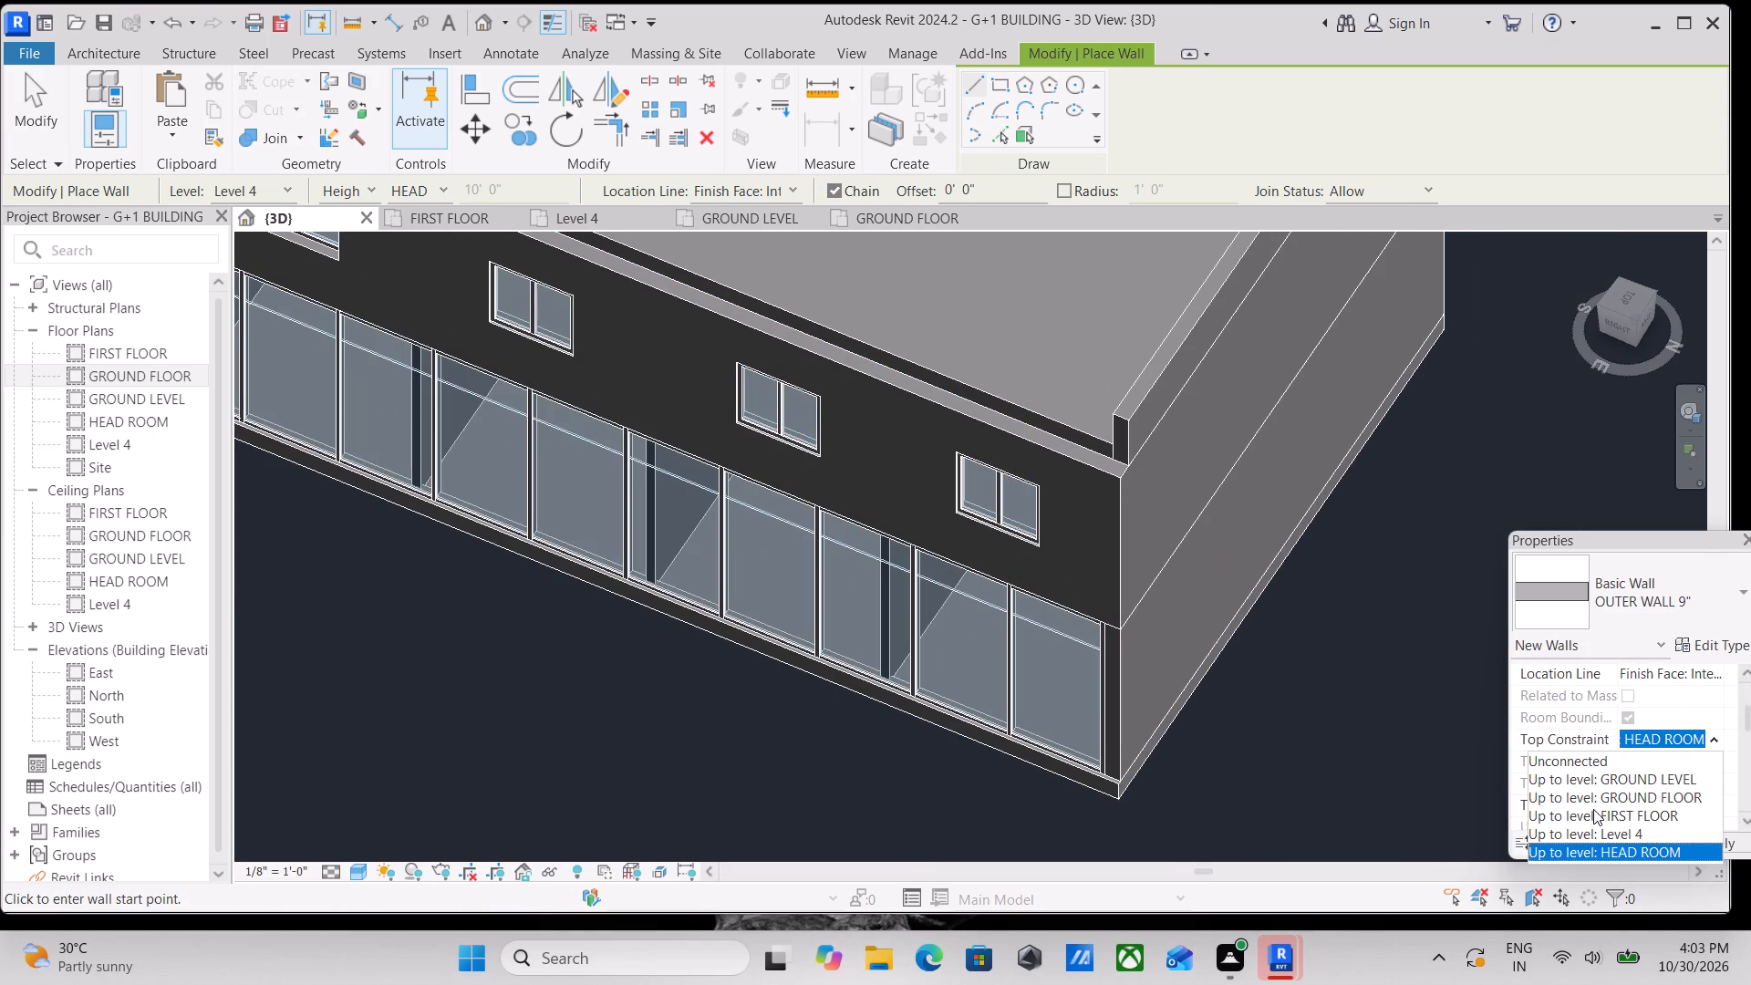
click(1571, 762)
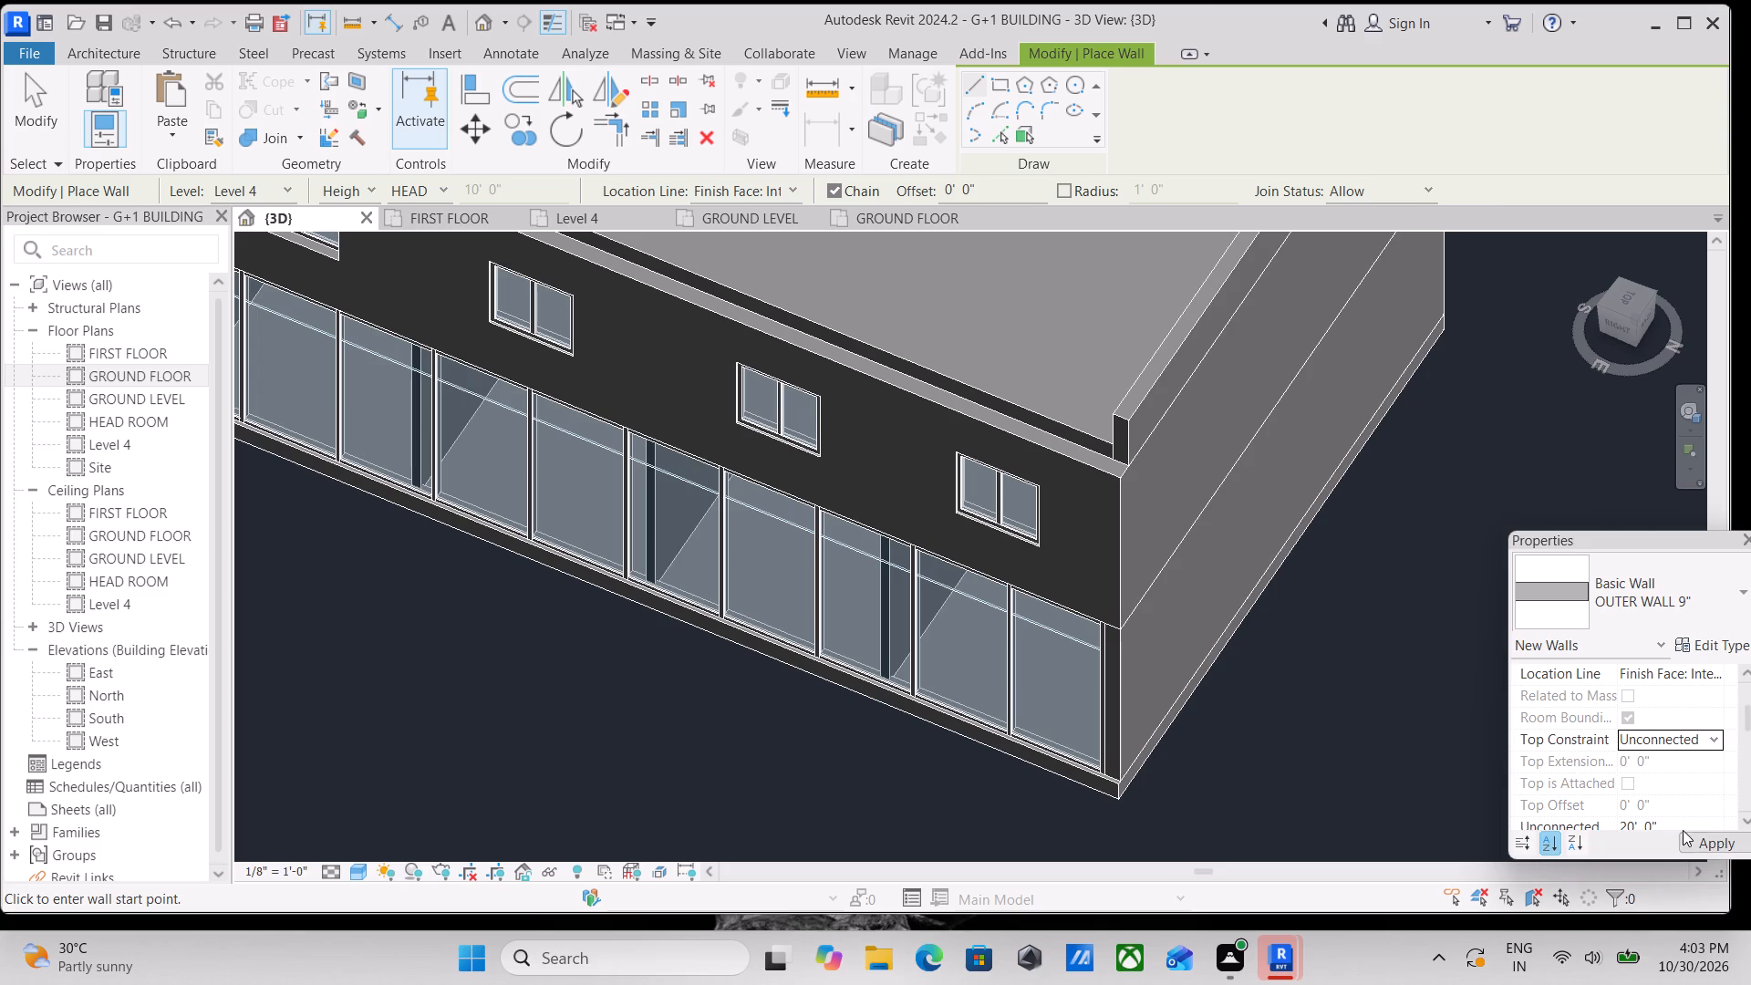
scroll(1688, 817, down, 2)
scroll(1682, 742, up, 1)
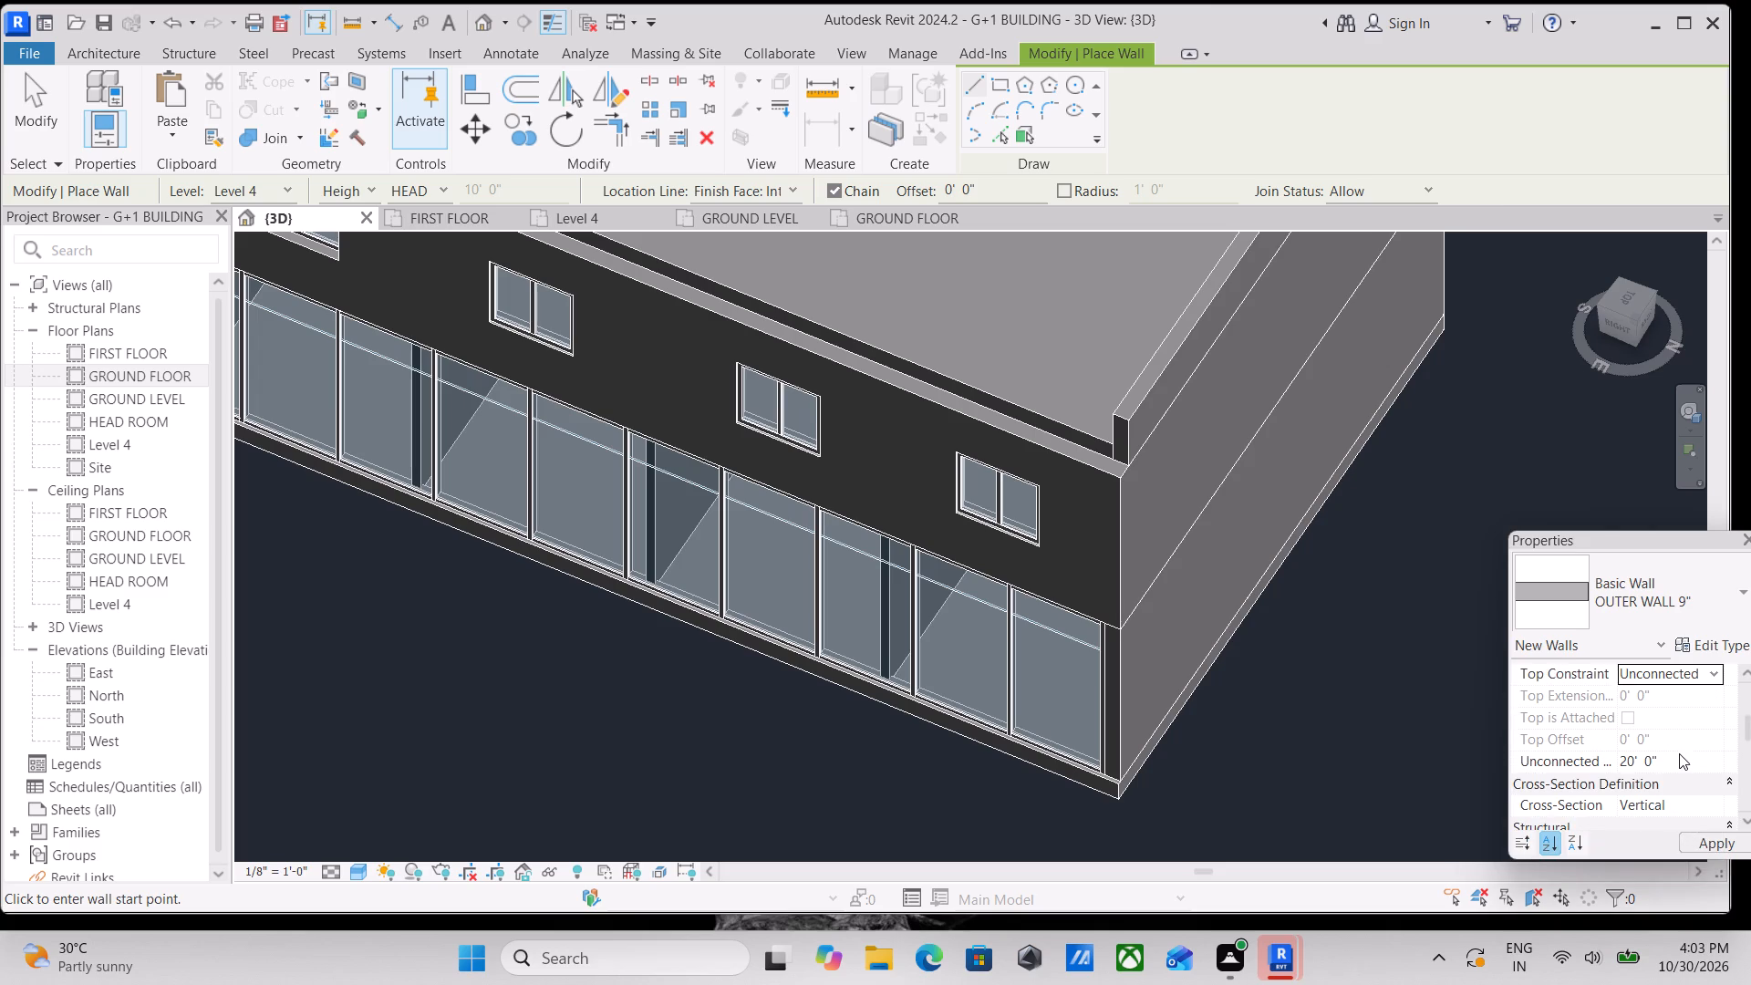
Draw a 3' high OUTER WALL 9" parapet on Level 4 along the glazed side's roof edge, from the building corner to the taller block's wall.
click(1666, 765)
drag(1666, 765, 1625, 767)
drag(1668, 763, 1570, 772)
key(3)
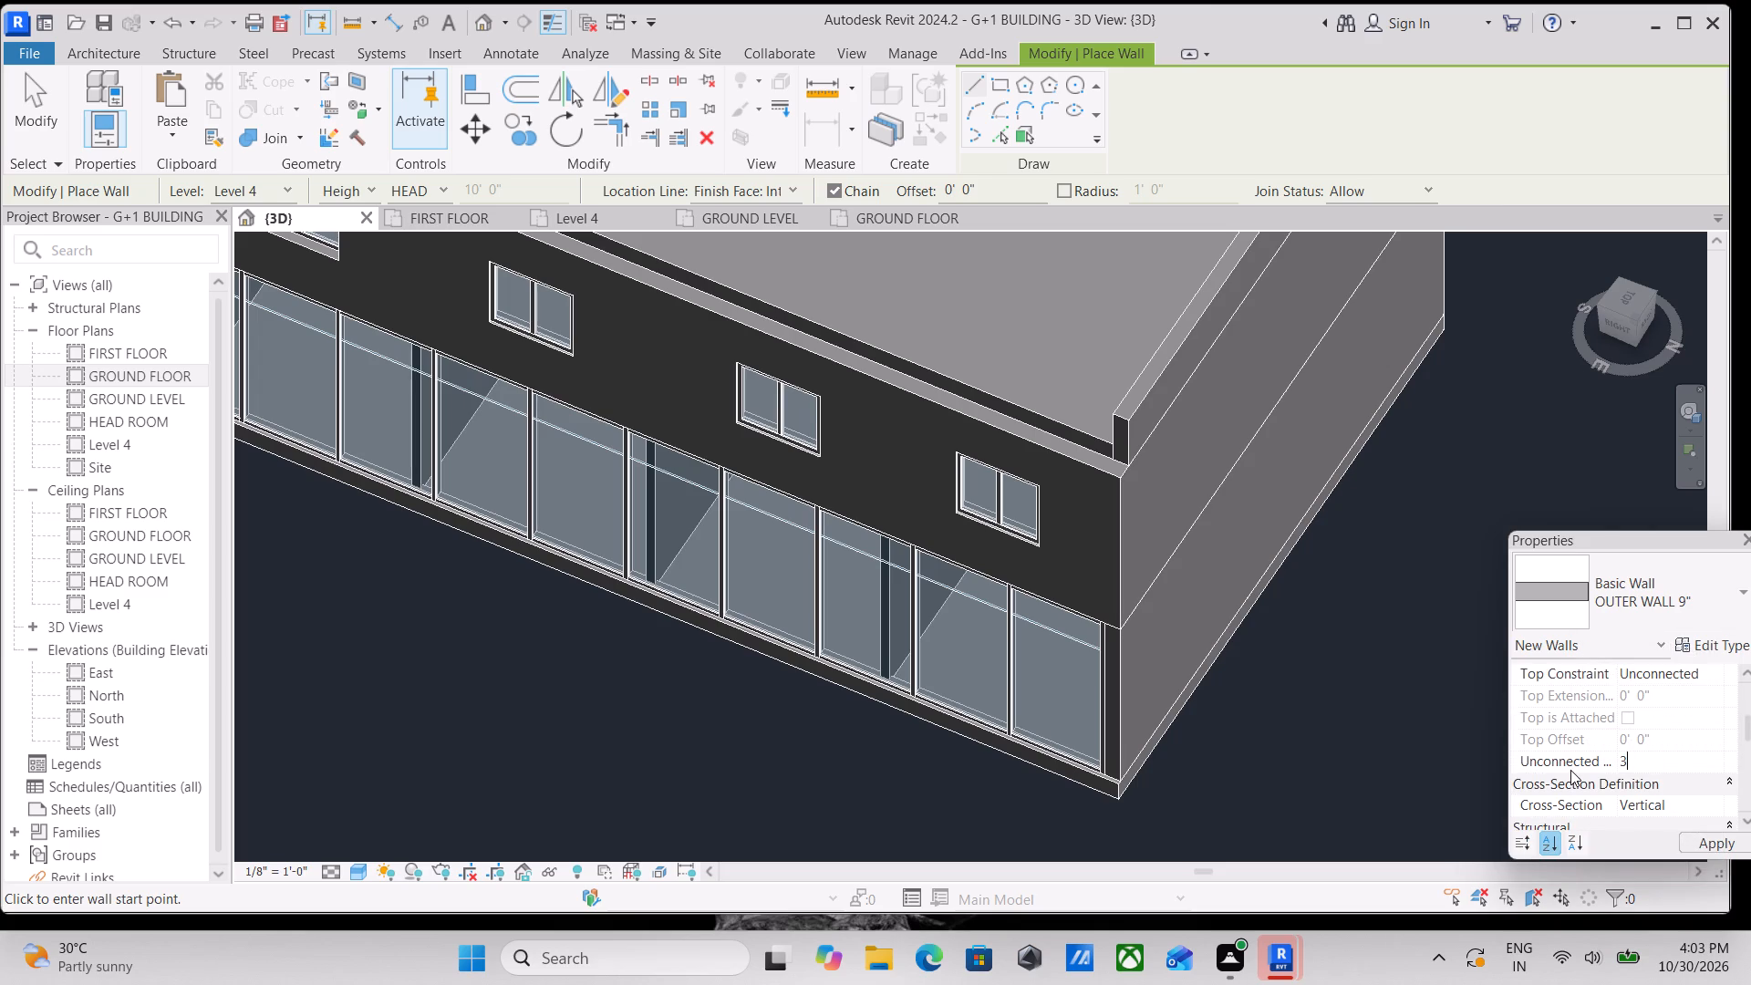
key(apostrophe)
key(Return)
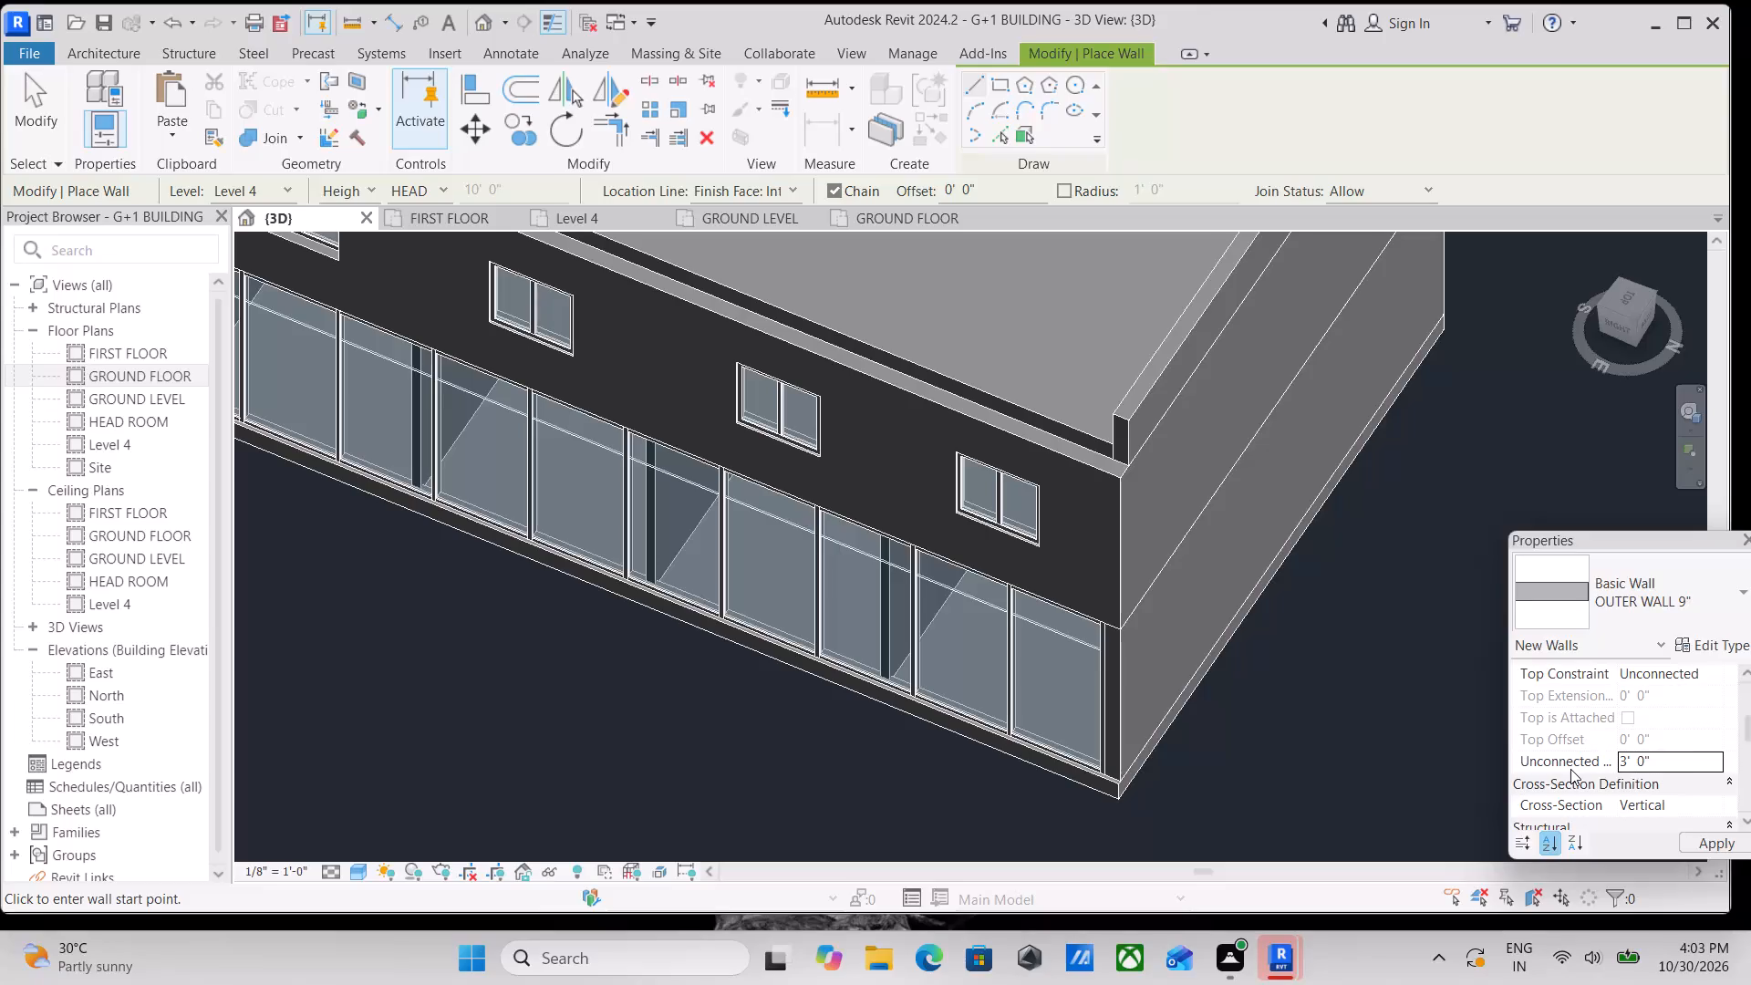
scroll(1132, 449, up, 3)
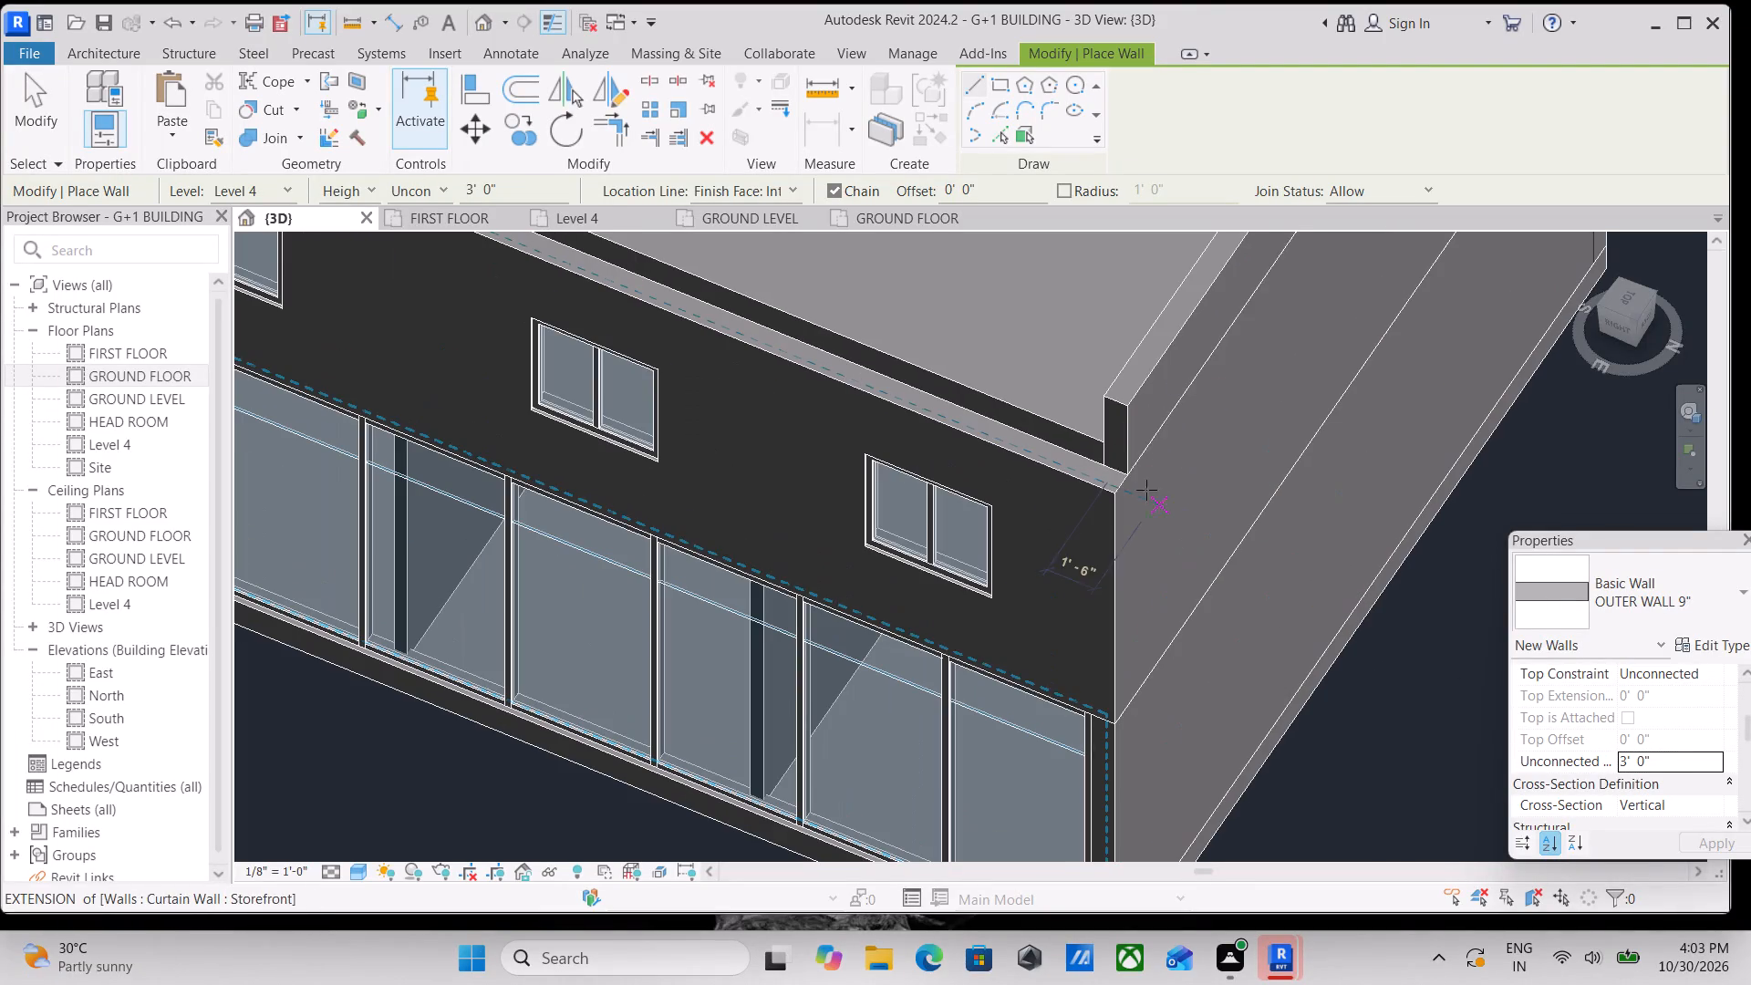
click(1123, 474)
middle_drag(989, 418, 1330, 568)
scroll(1330, 568, up, 1)
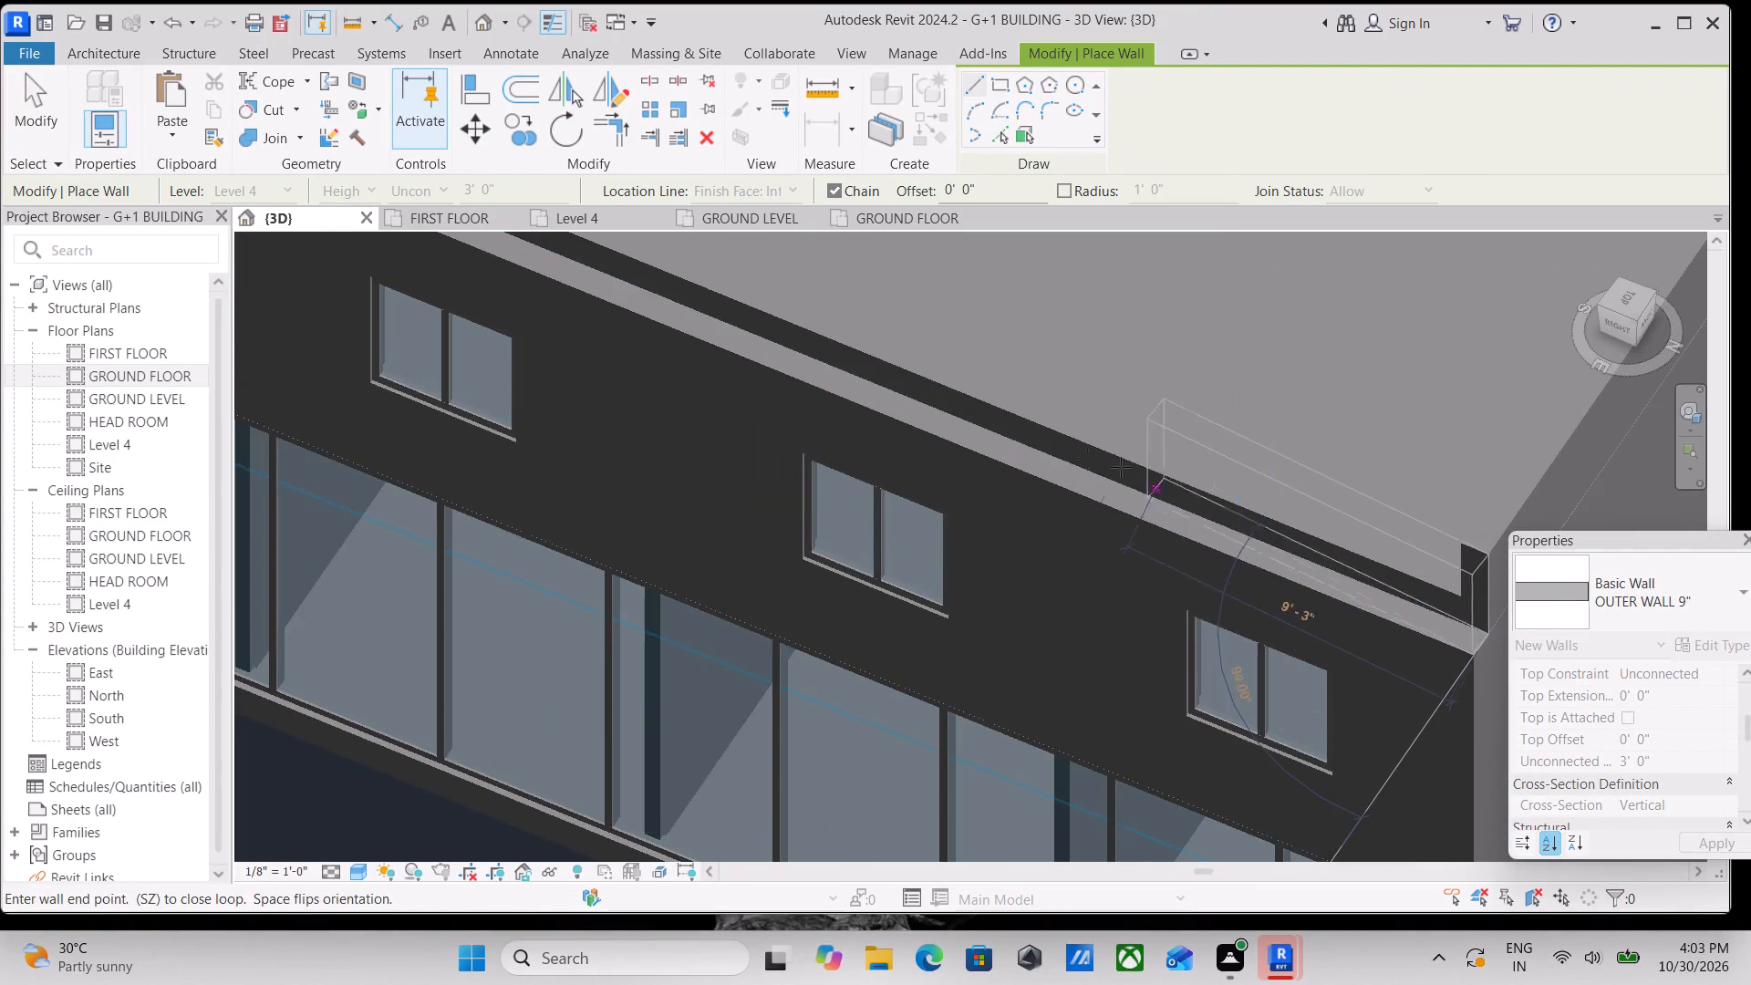
middle_drag(1051, 448, 1272, 600)
middle_click(1076, 534)
scroll(1076, 534, down, 1)
middle_drag(1076, 534, 1530, 583)
middle_drag(1115, 413, 1365, 627)
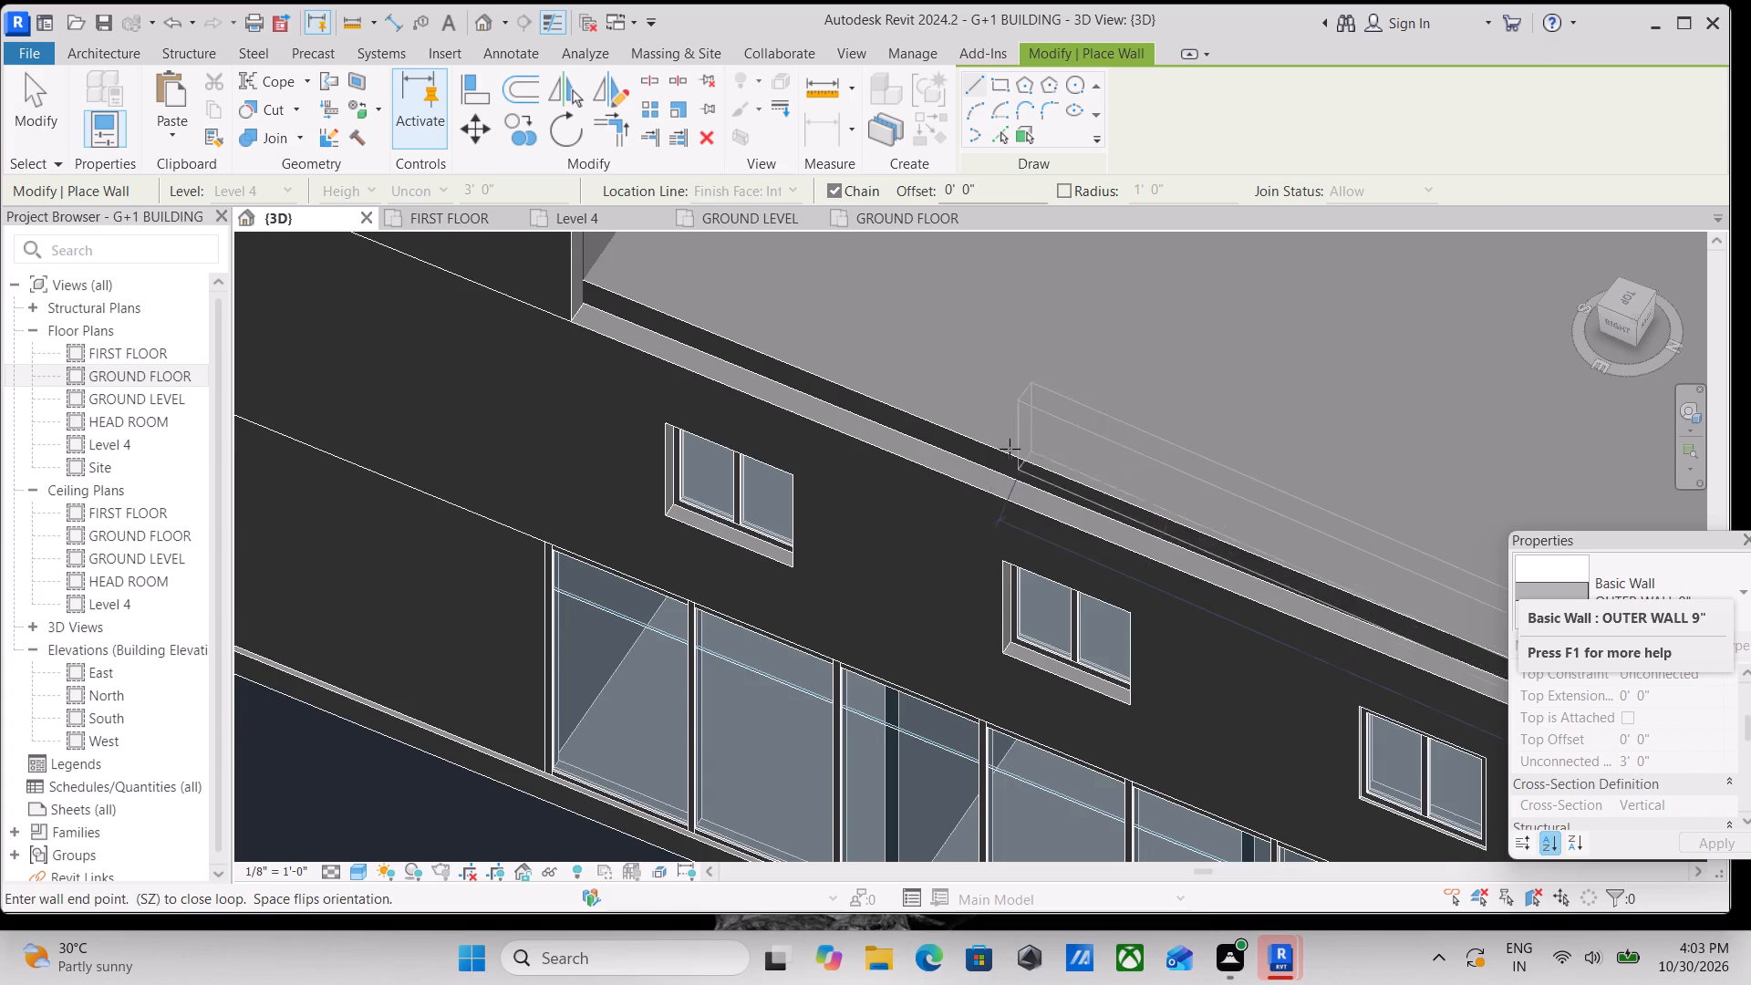
middle_drag(1010, 449, 1199, 595)
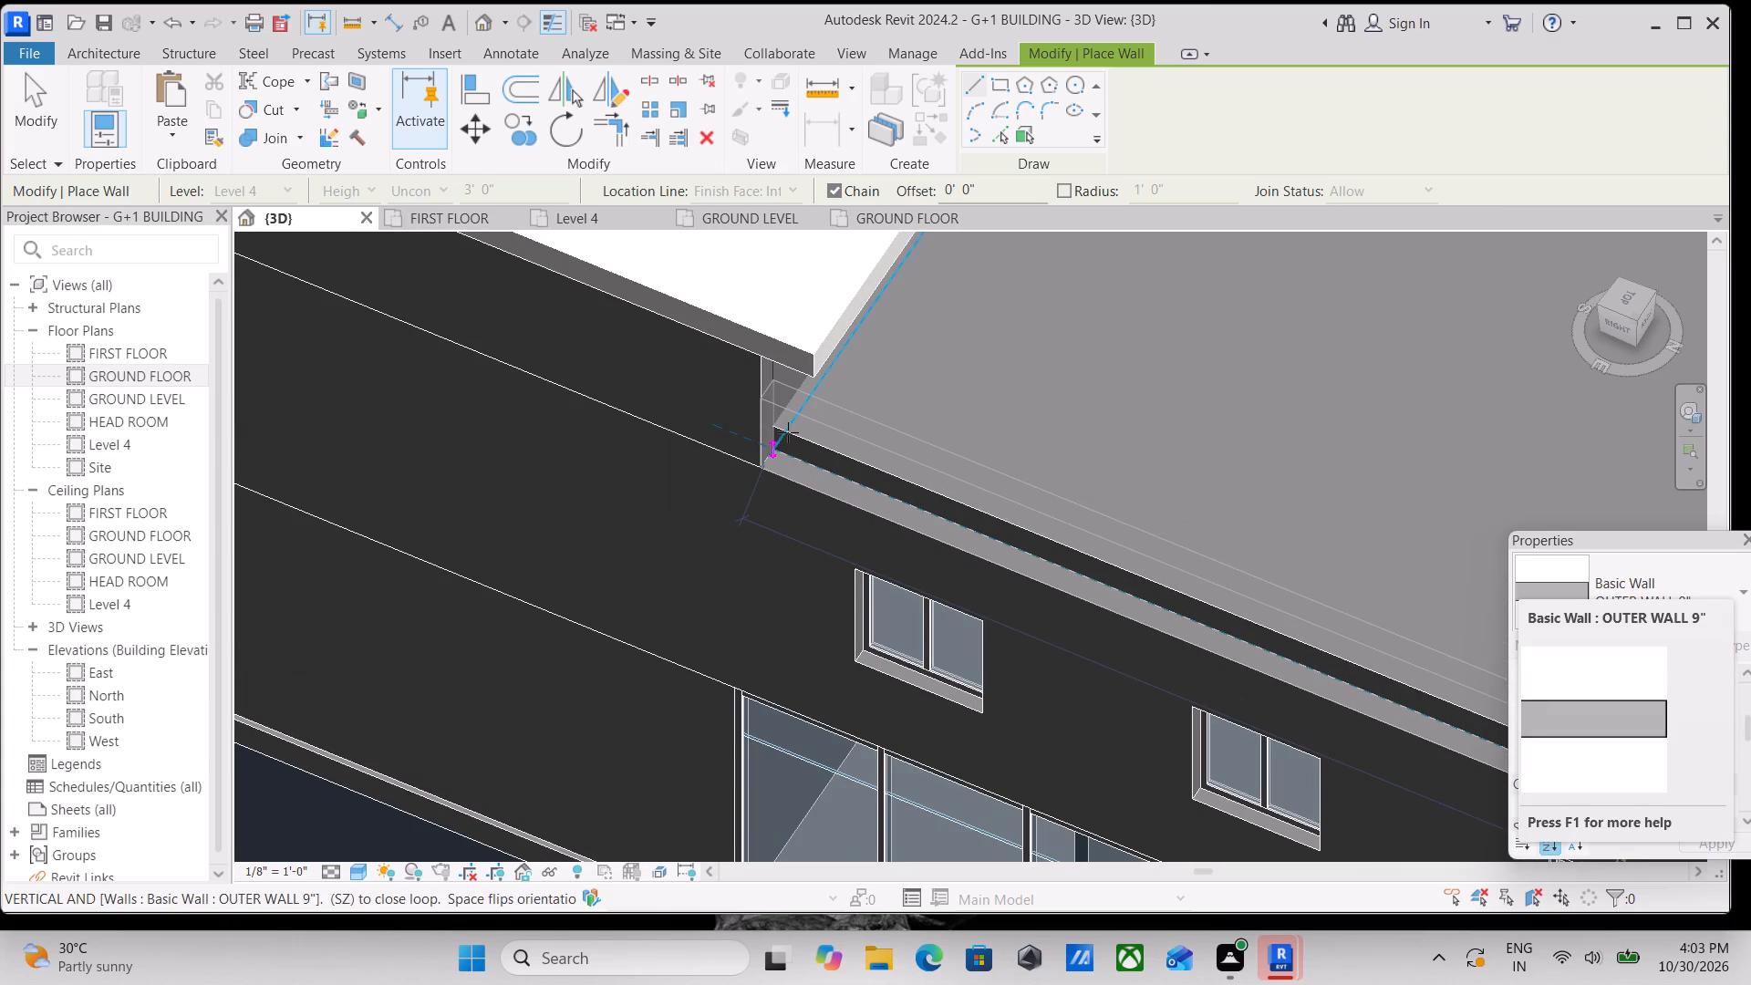
scroll(788, 432, up, 3)
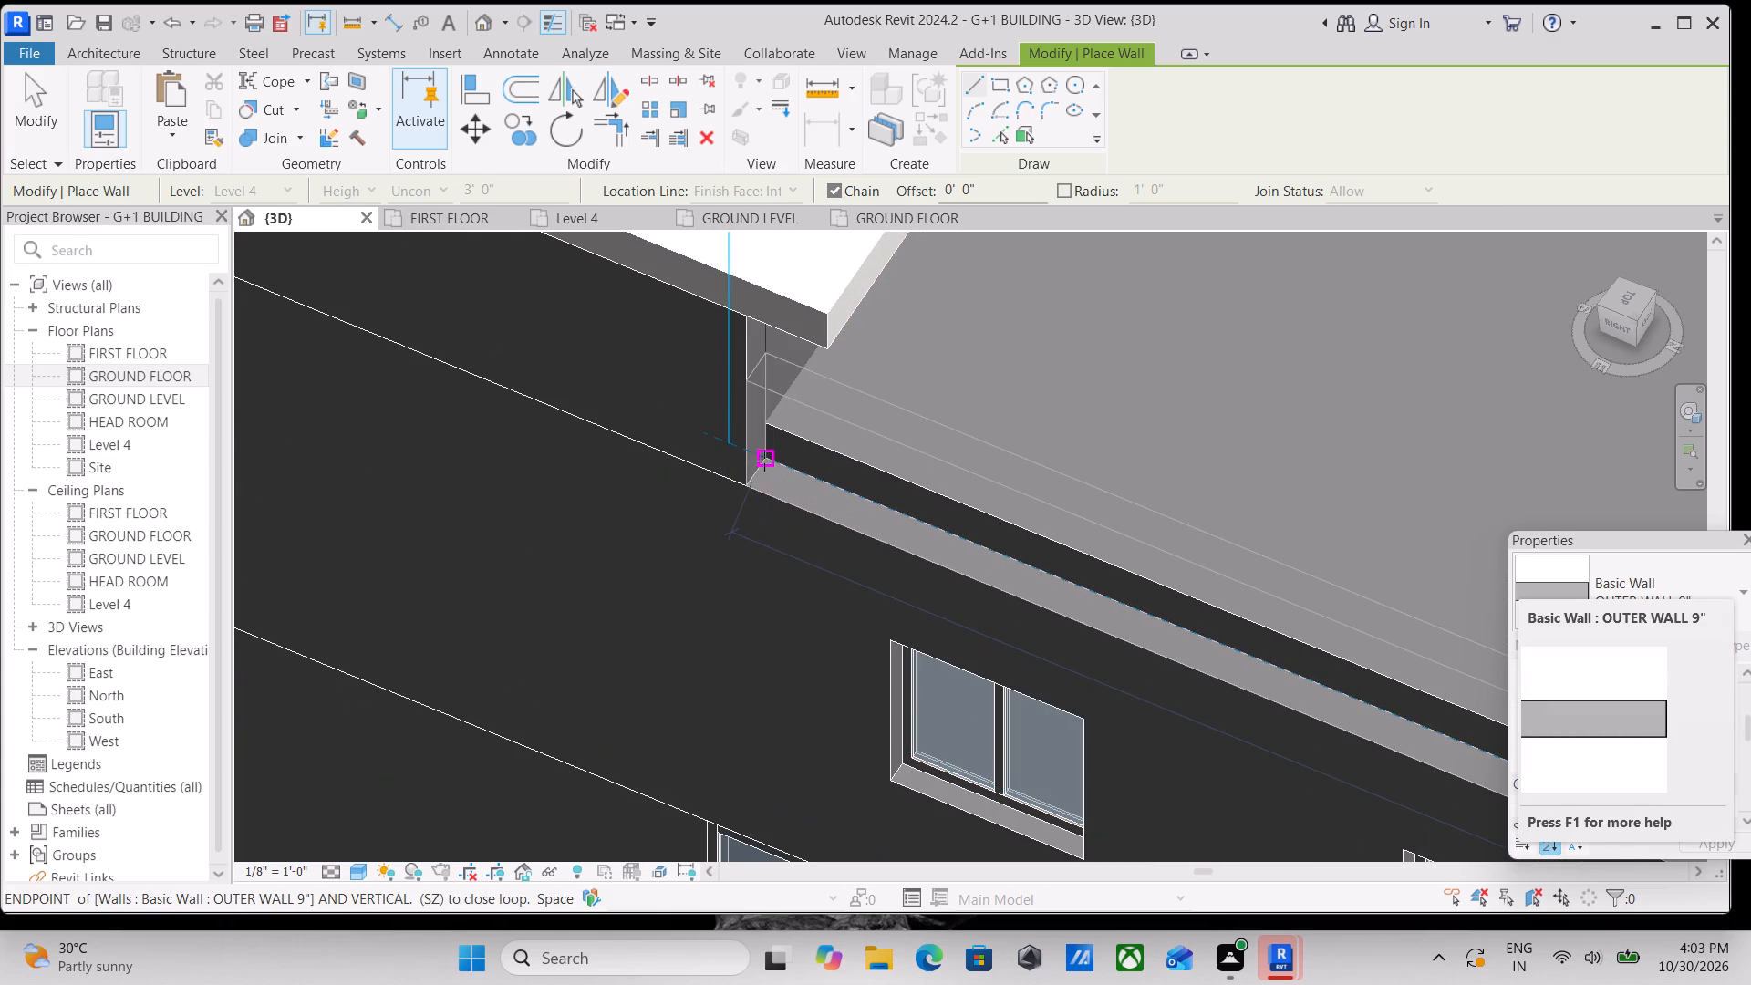
click(764, 461)
key(Escape)
scroll(797, 452, down, 3)
key(Escape)
scroll(896, 437, down, 3)
key(Escape)
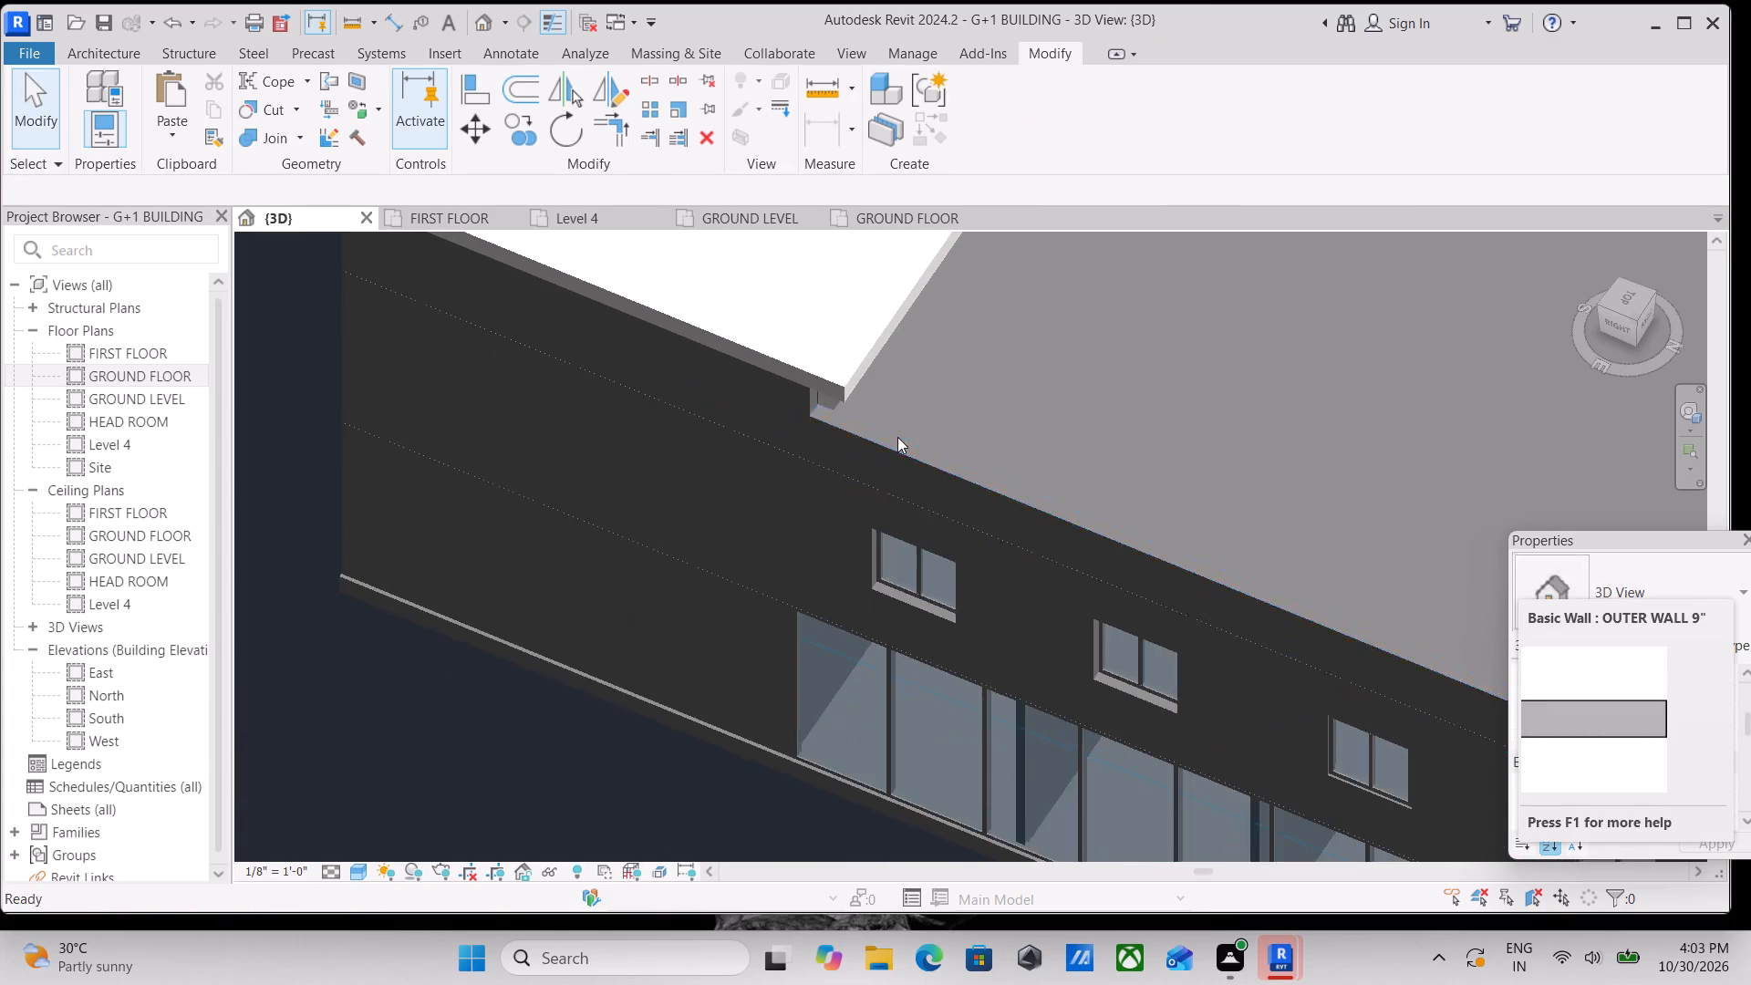
key(Escape)
Examine the parapets and the glazed side facade from several angles in 3D.
scroll(931, 443, down, 6)
shift+middle_drag(1021, 587, 1242, 351)
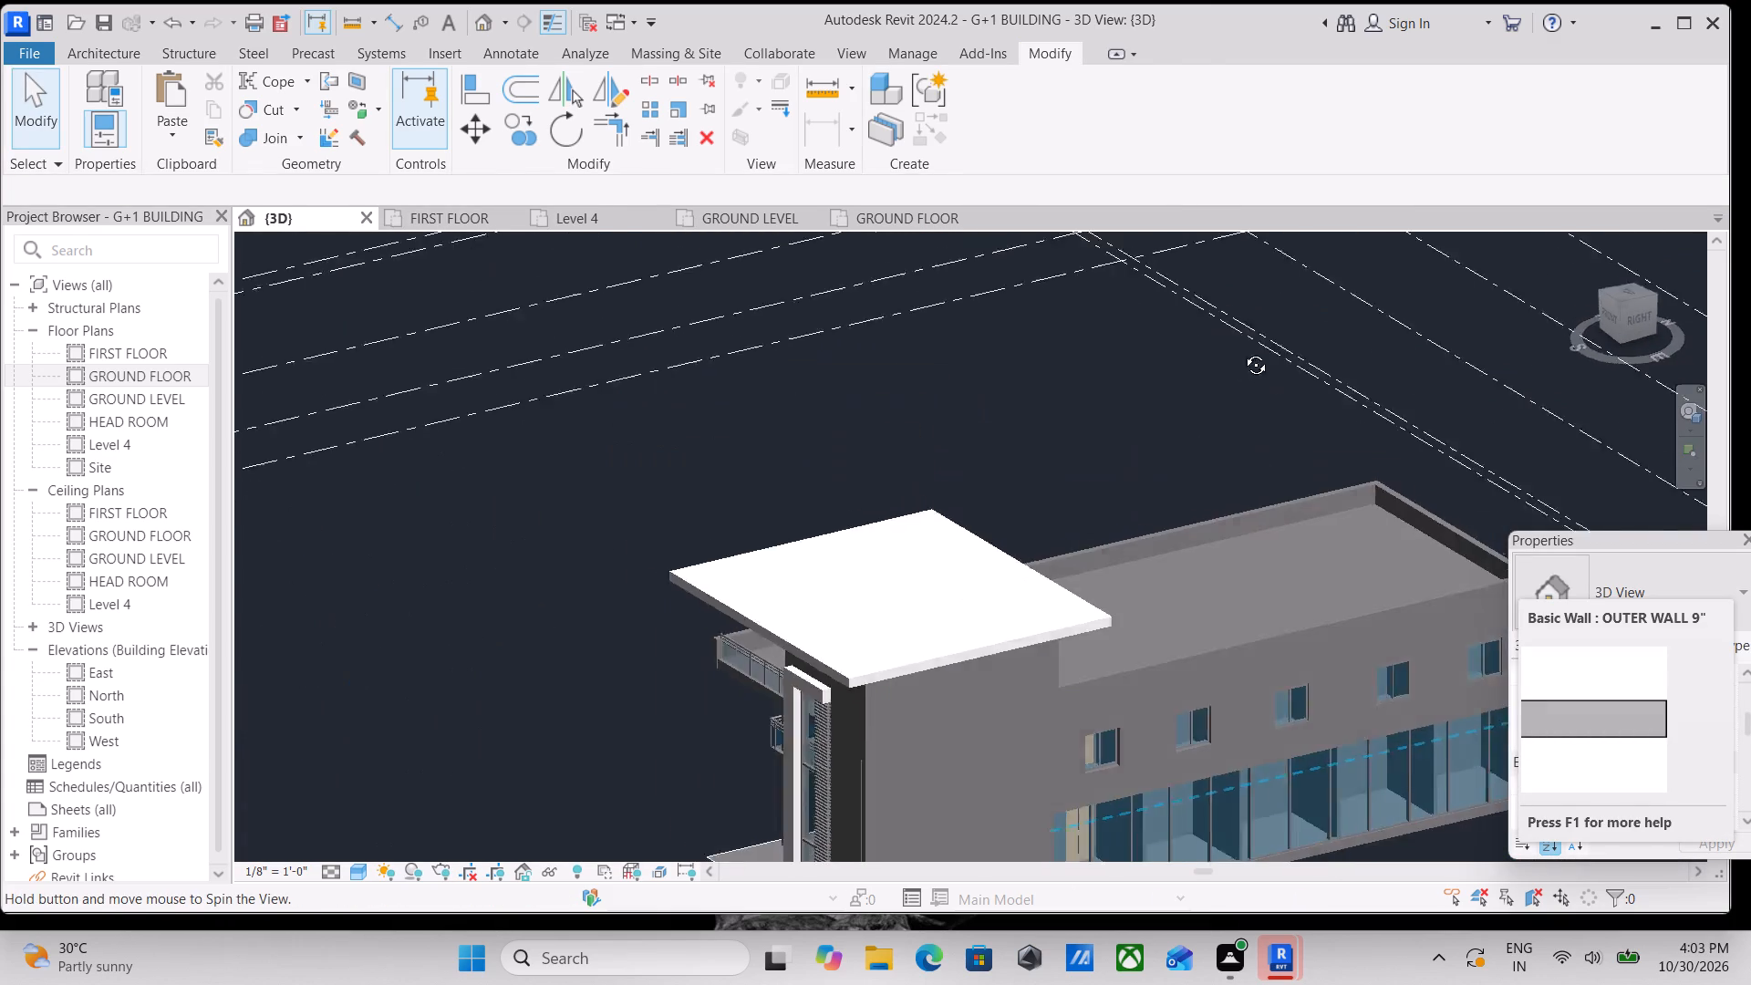
shift+middle_drag(1242, 351, 1246, 350)
shift+middle_drag(1250, 544, 1206, 404)
shift+middle_drag(1332, 619, 1199, 552)
shift+middle_drag(1108, 594, 1126, 610)
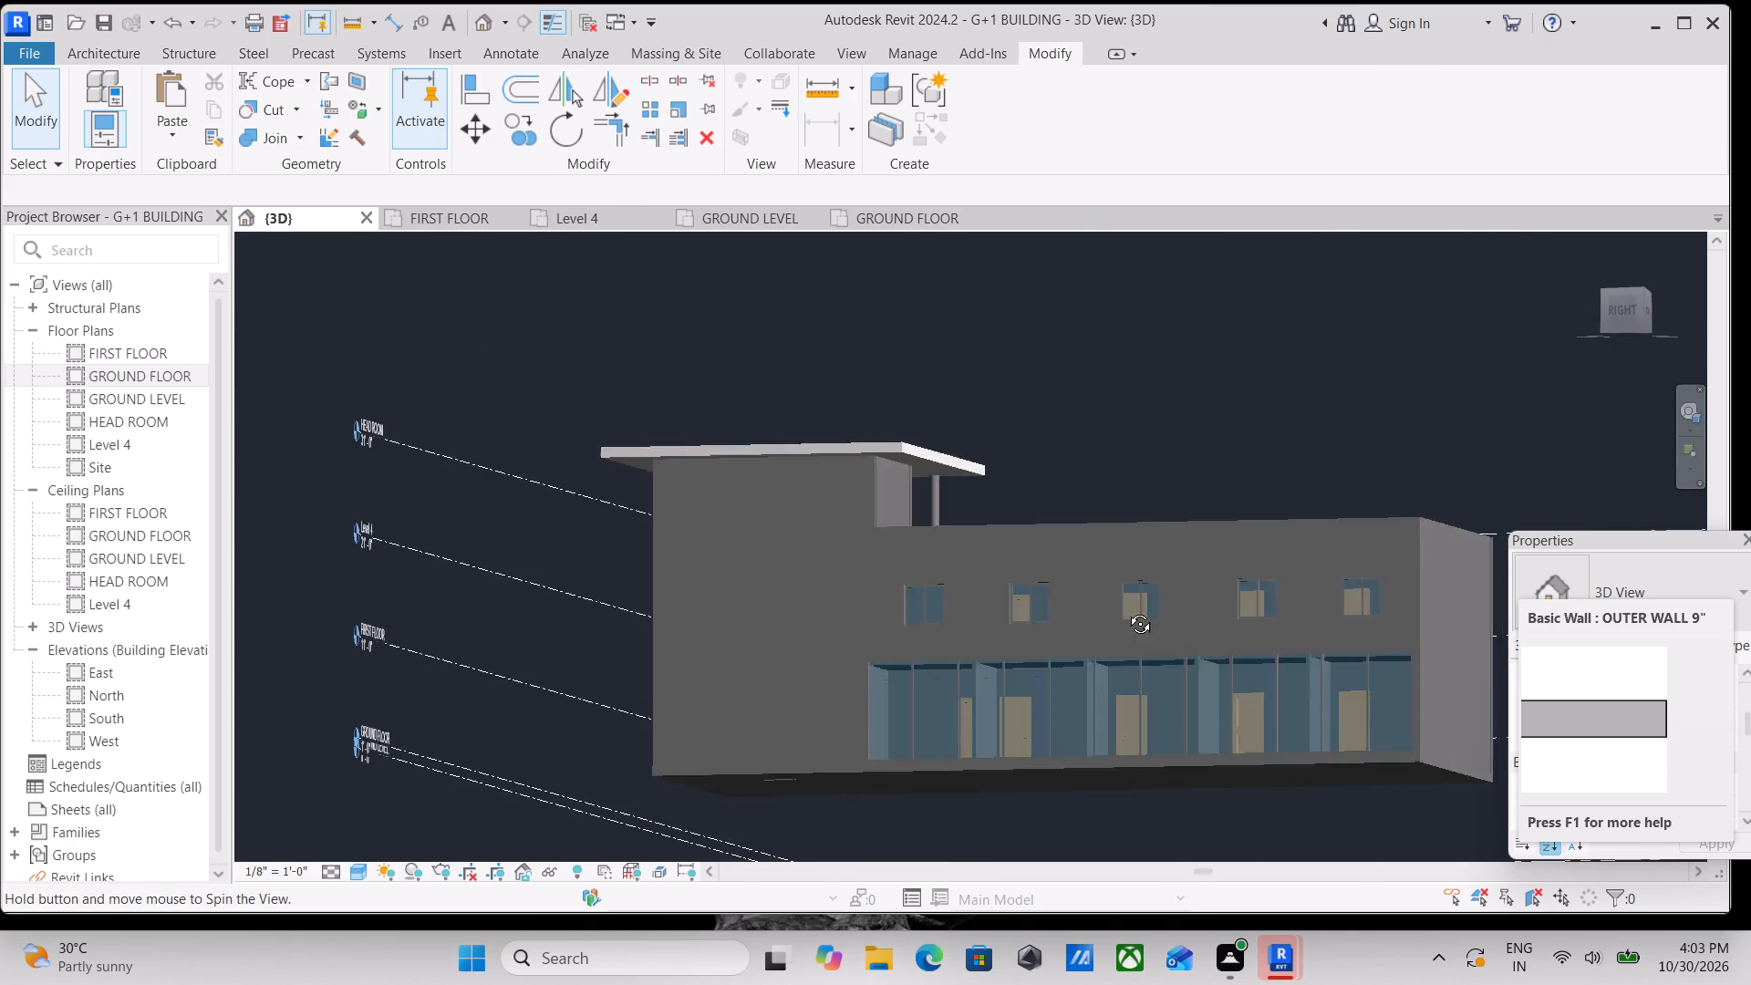
shift+middle_drag(1126, 610, 1307, 721)
middle_drag(1265, 684, 945, 573)
shift+middle_drag(1053, 632, 1093, 658)
scroll(1095, 655, up, 3)
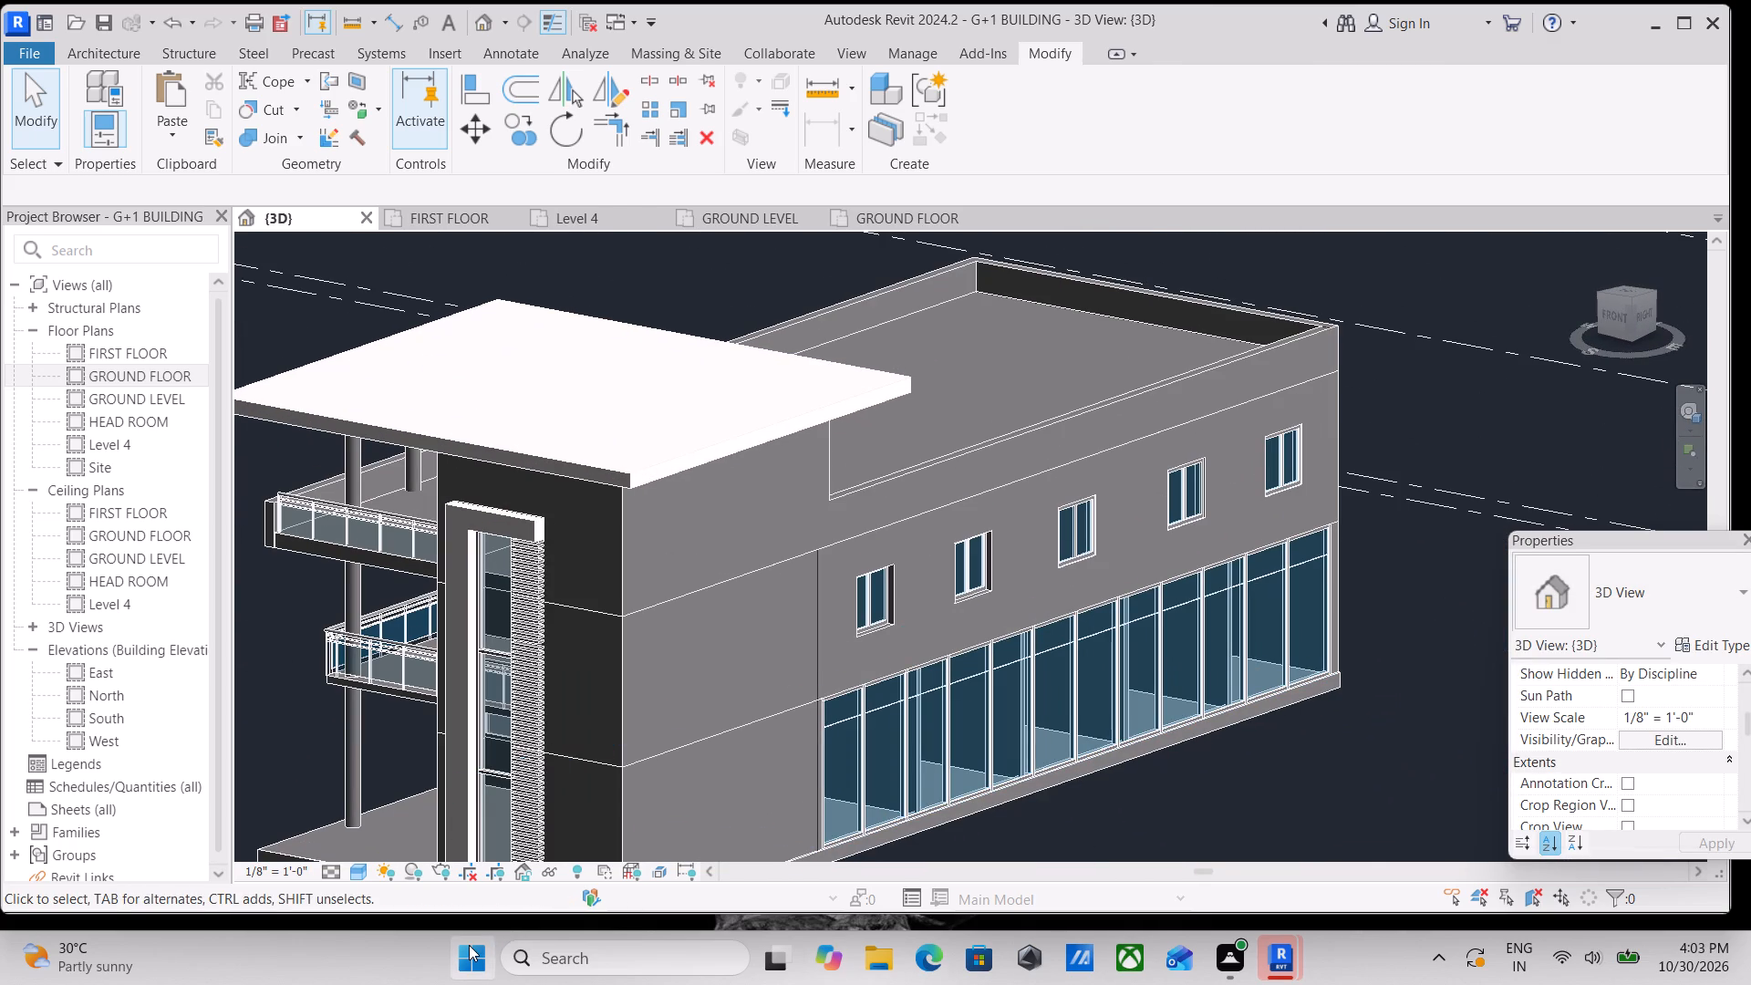
Open the reference image and examine the side facade's parapet, window sunshades, stone cladding strips and horizontal bands up close.
click(469, 945)
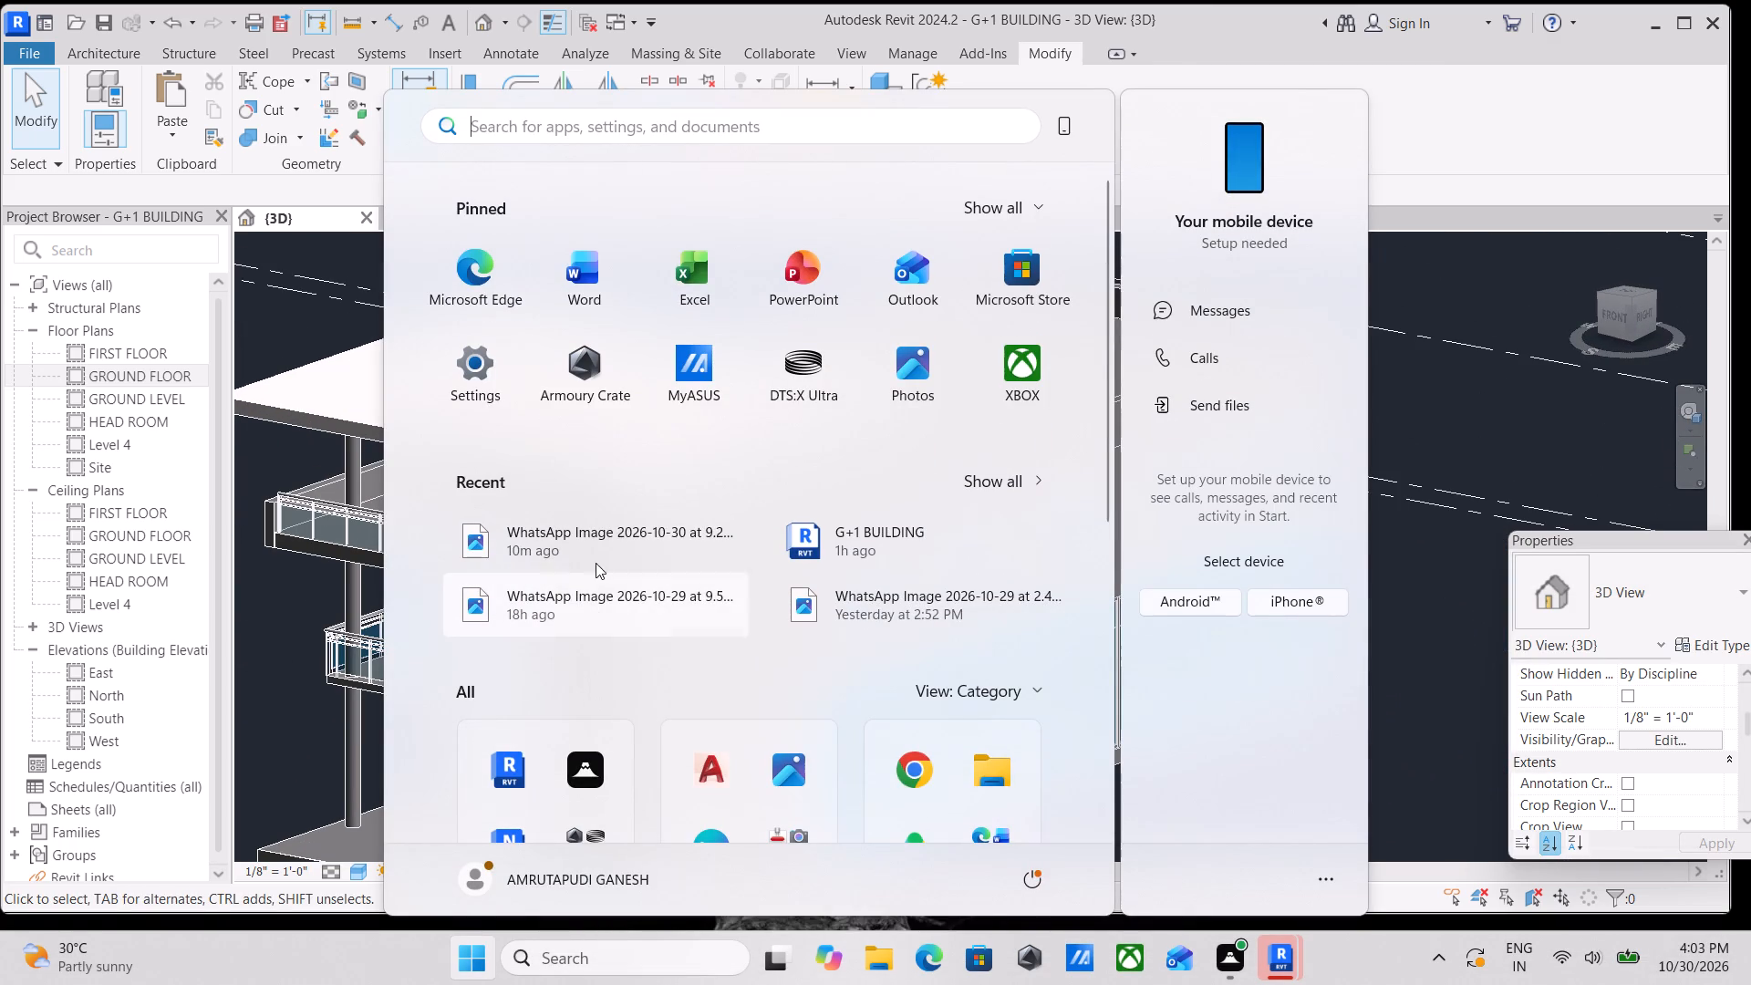
click(598, 527)
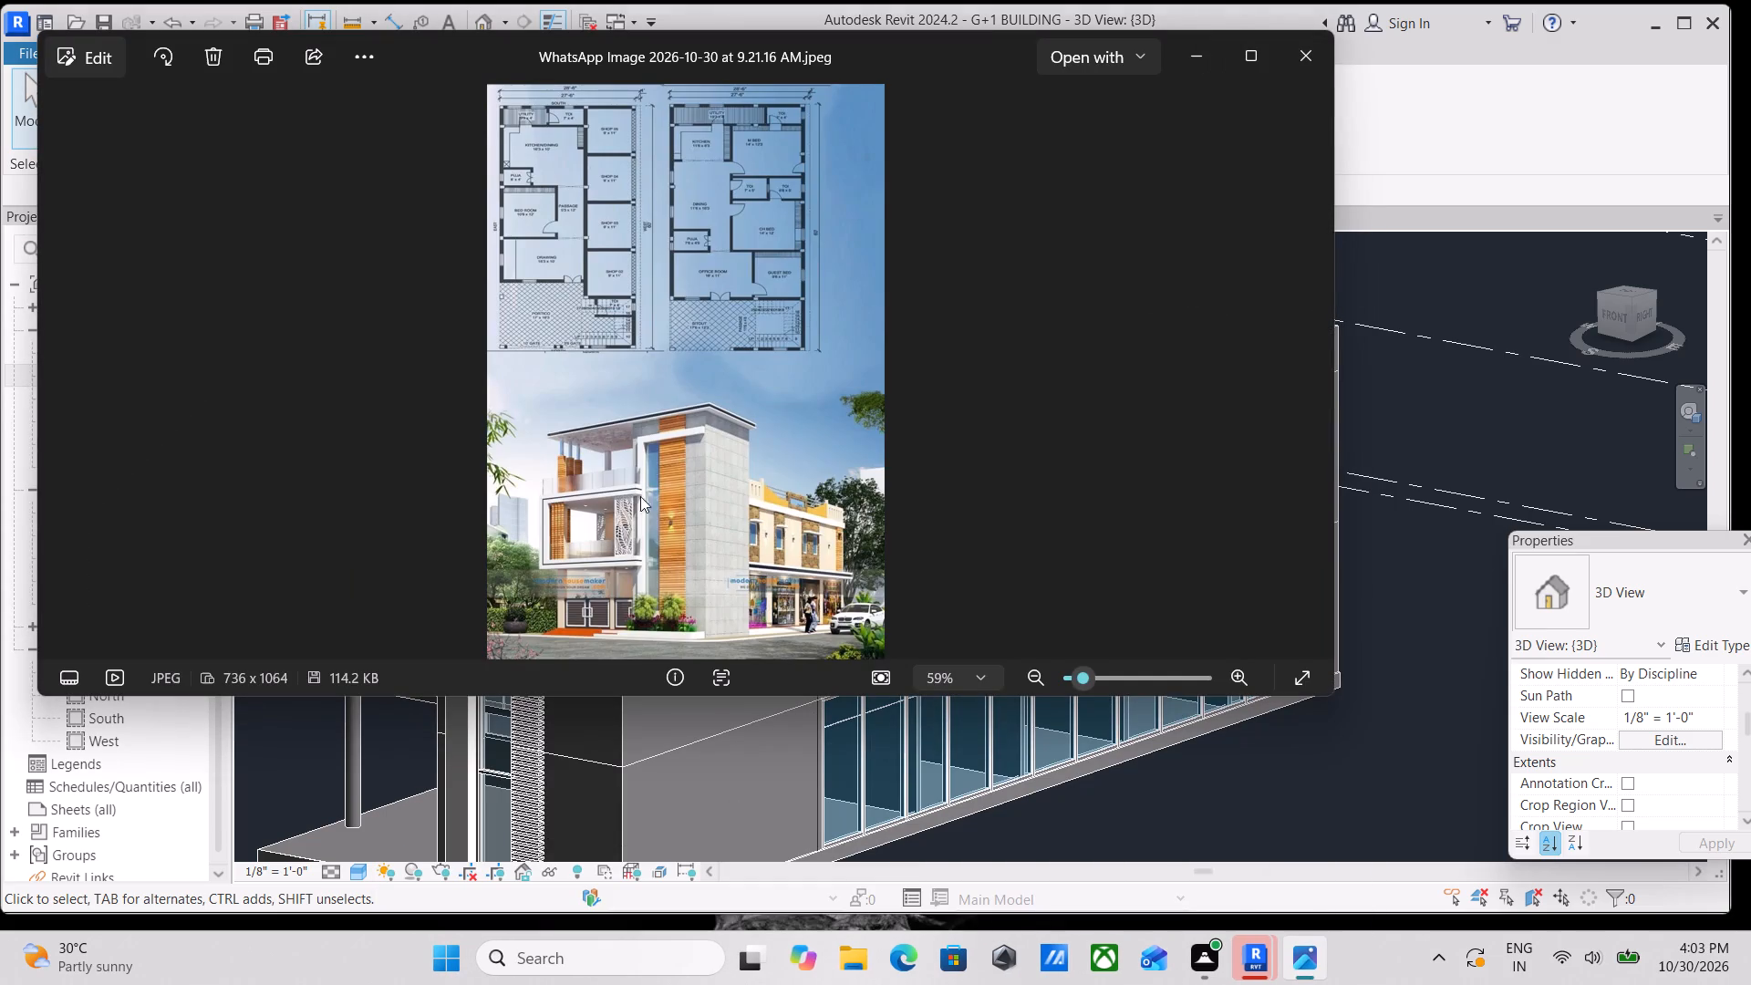
scroll(628, 587, up, 3)
scroll(807, 528, up, 9)
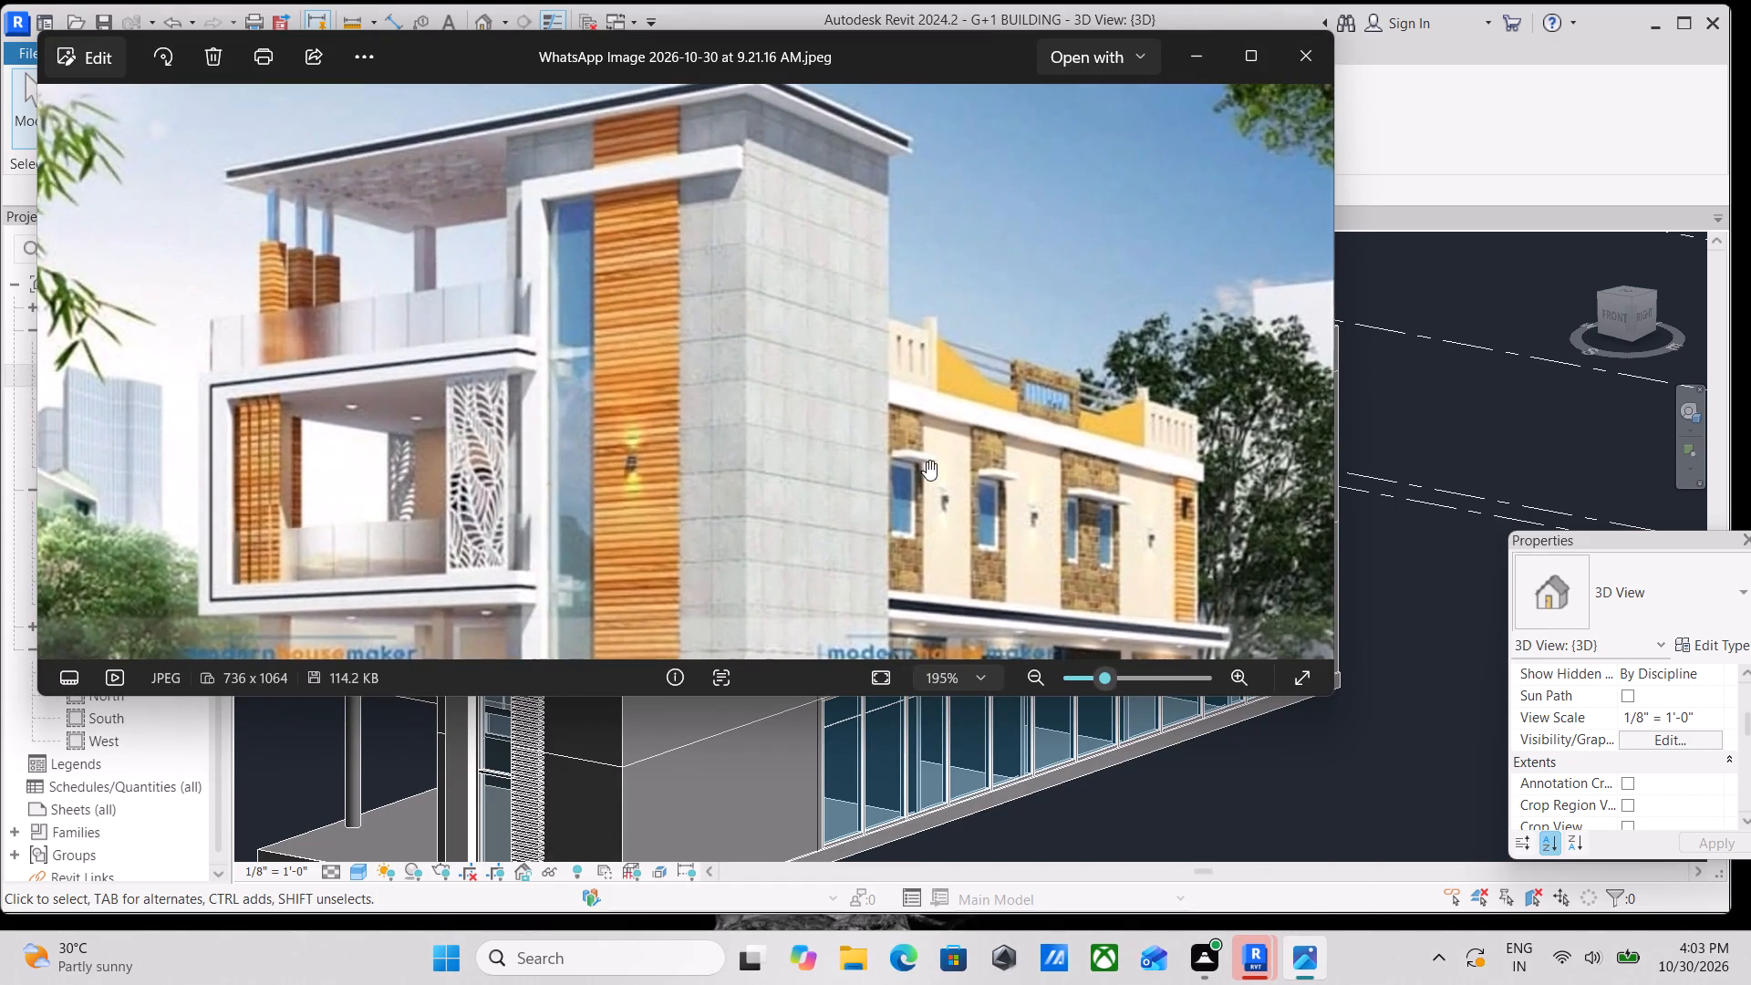
scroll(930, 461, up, 10)
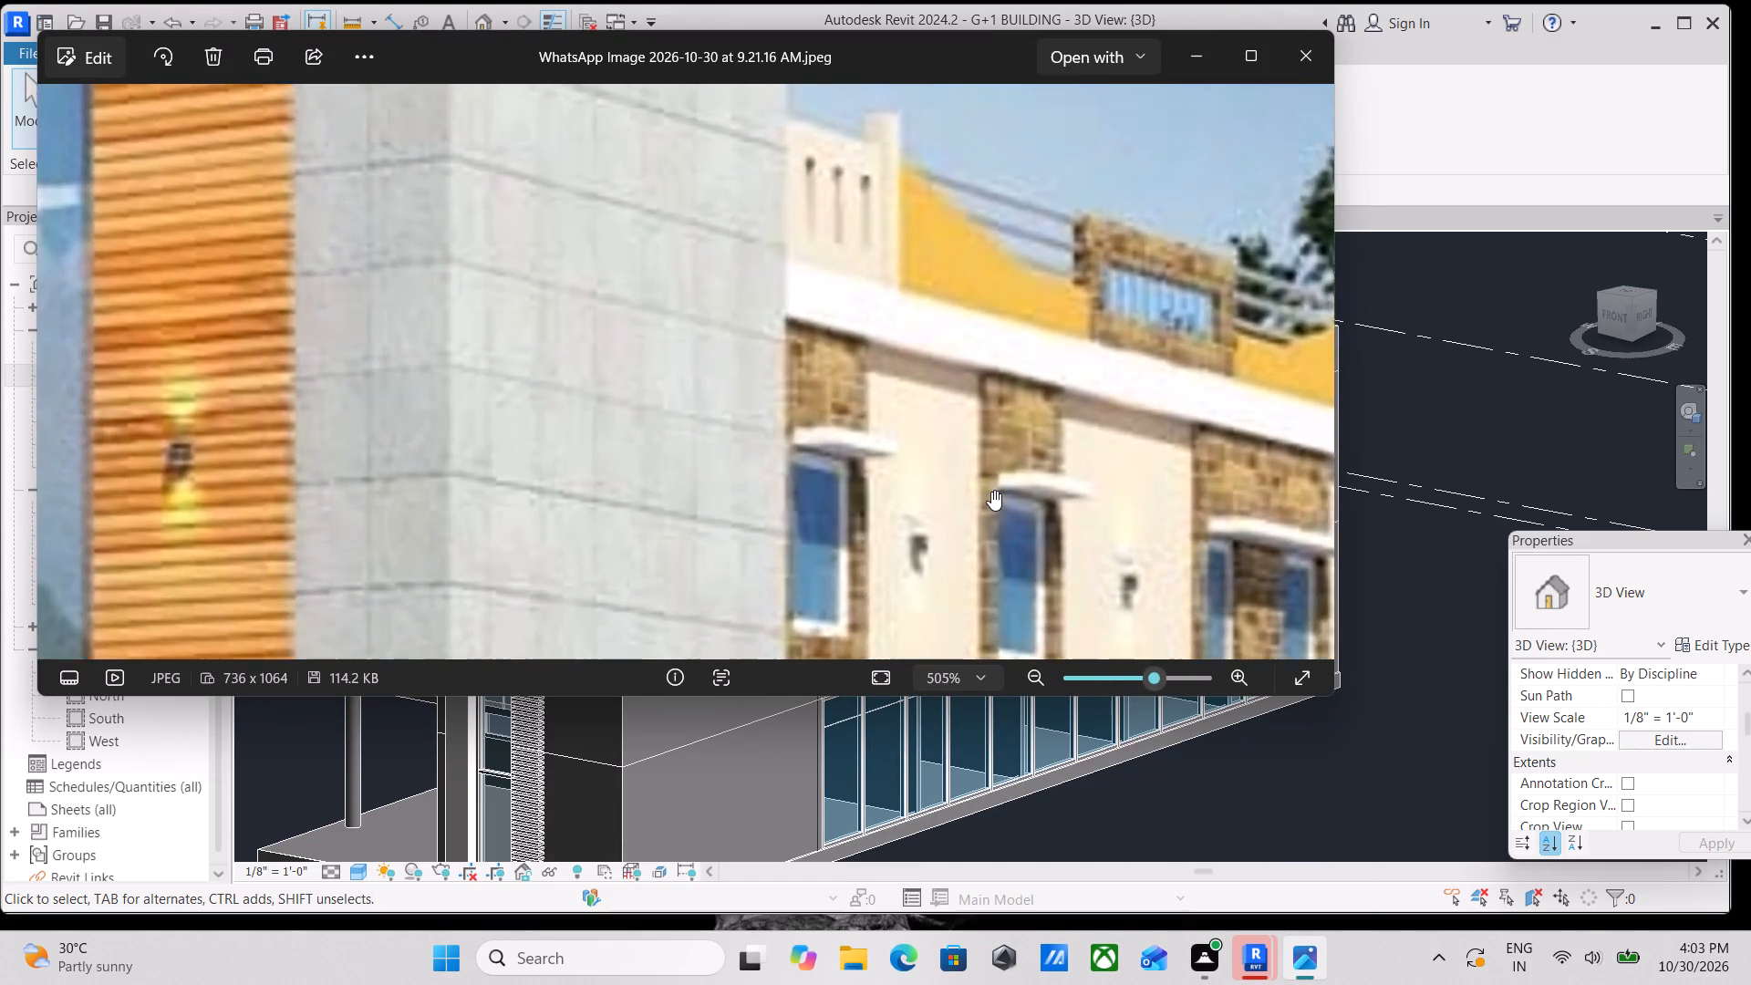
middle_drag(991, 491, 958, 417)
scroll(973, 480, down, 1)
middle_drag(973, 480, 860, 443)
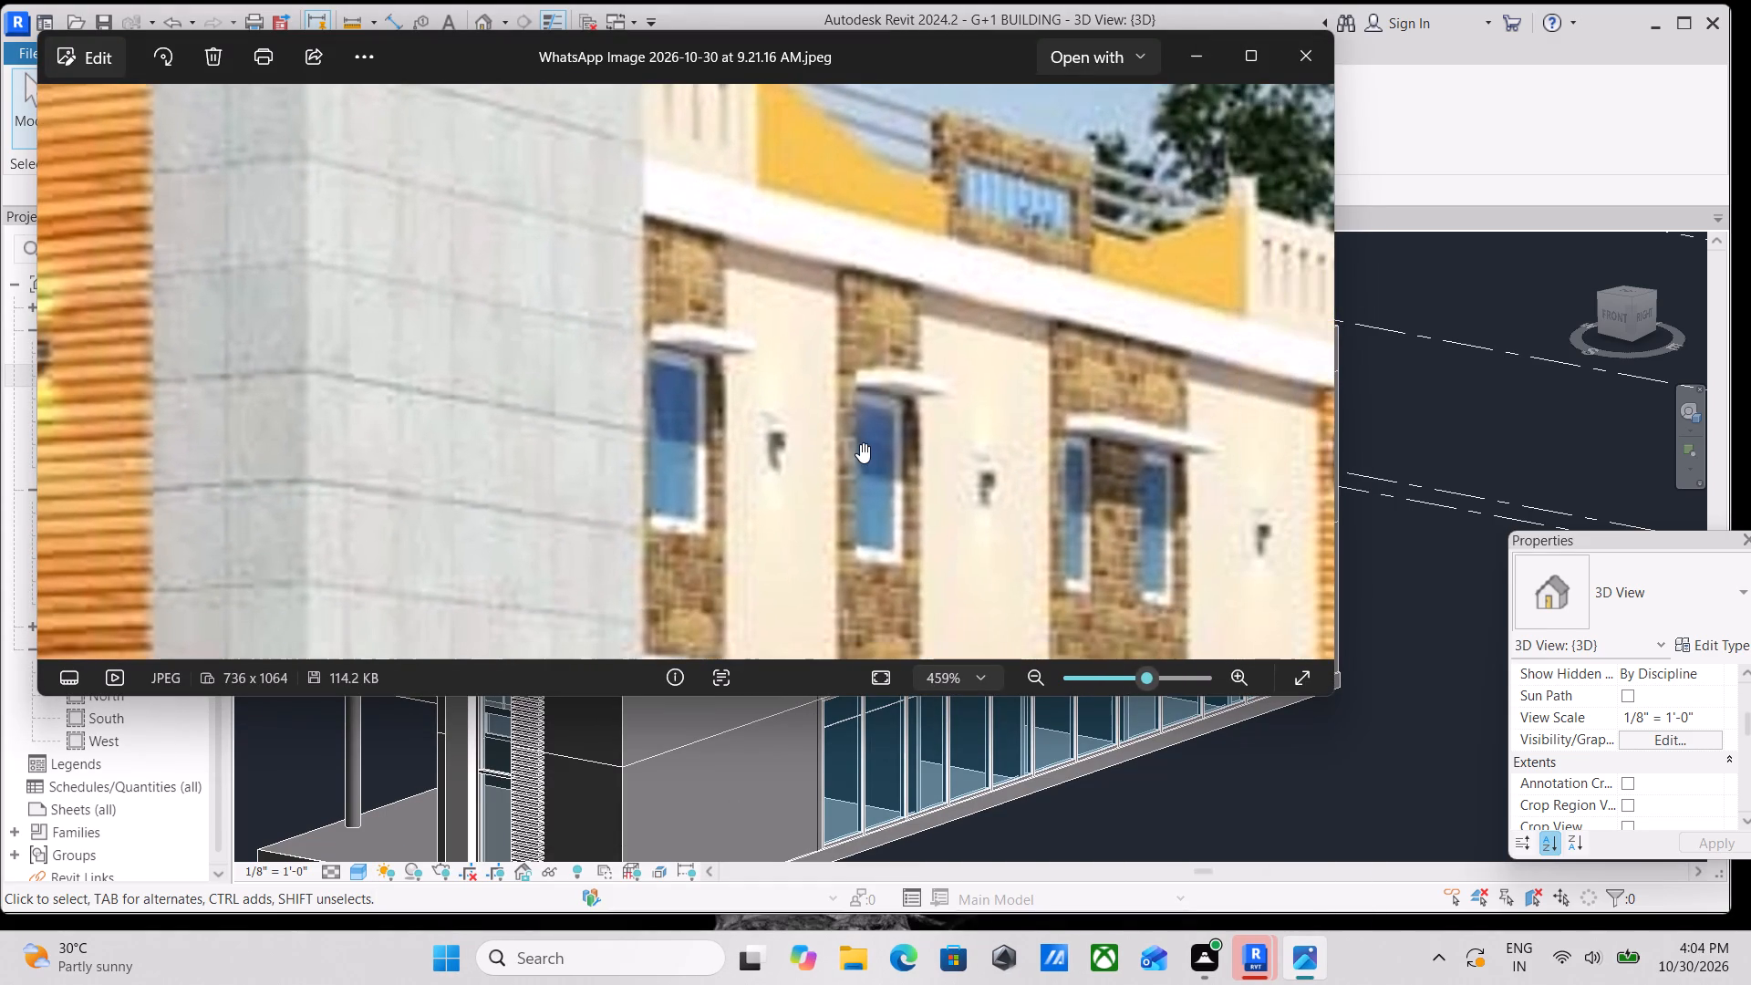
scroll(866, 441, down, 2)
middle_drag(866, 441, 851, 477)
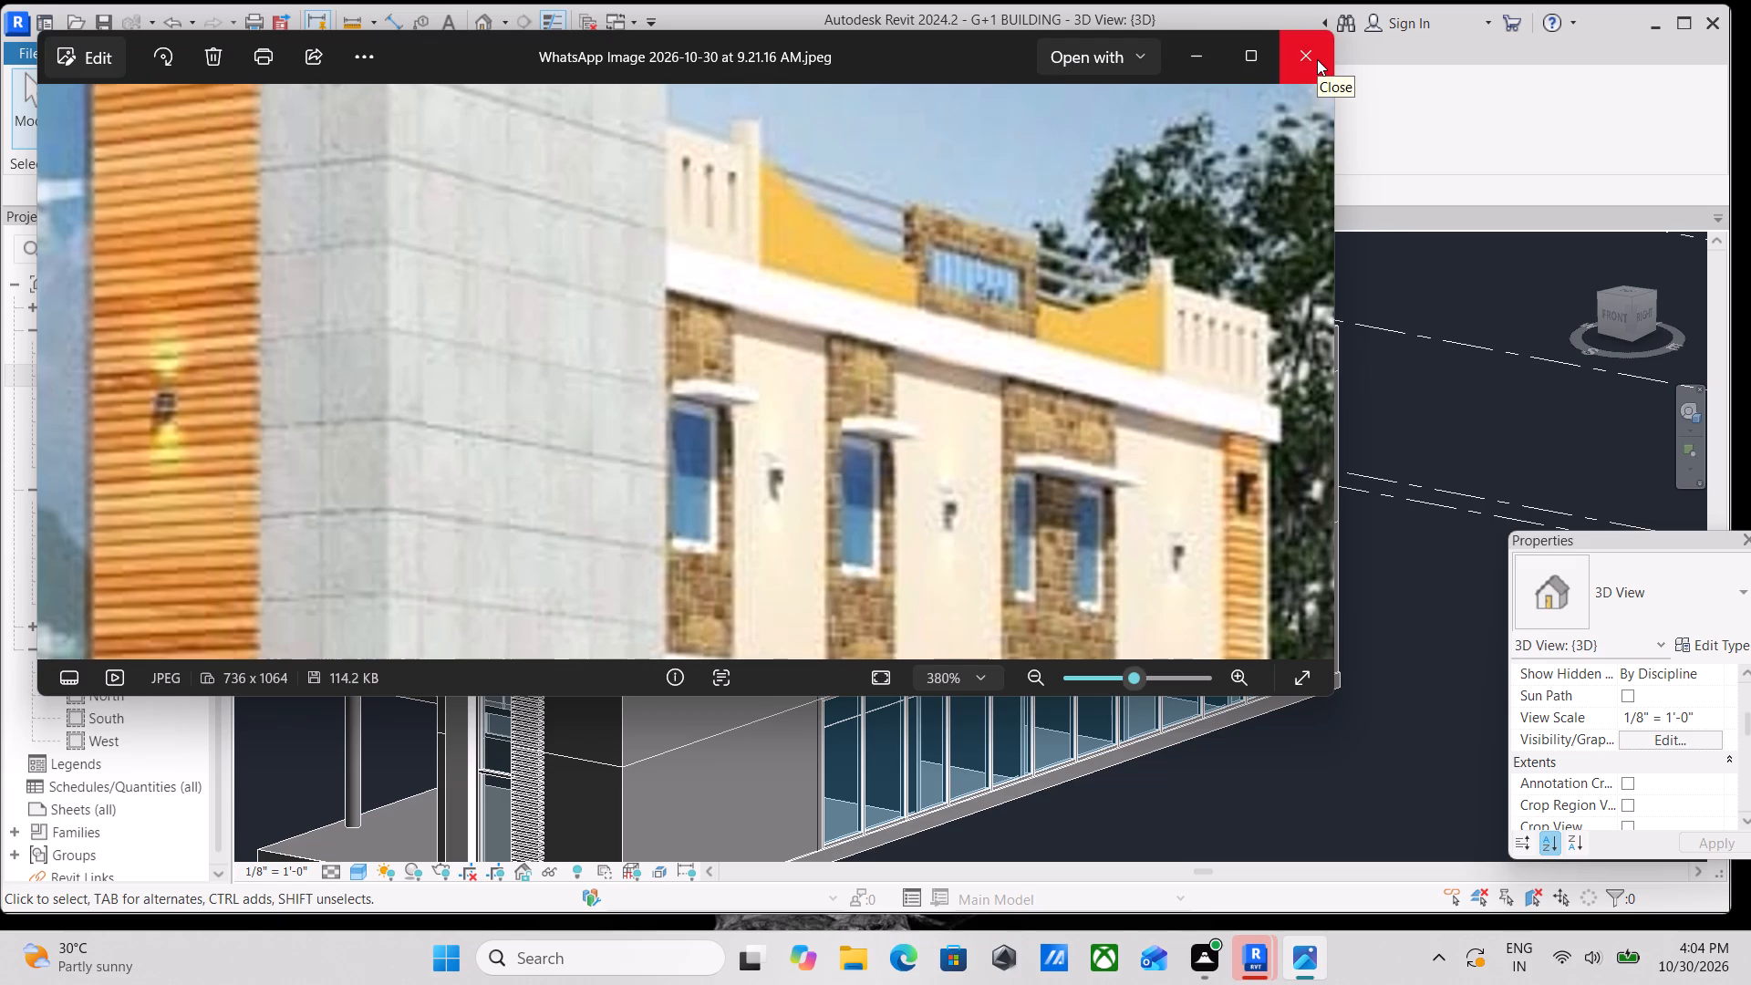
scroll(861, 501, up, 4)
middle_drag(767, 534, 845, 406)
middle_drag(888, 481, 891, 440)
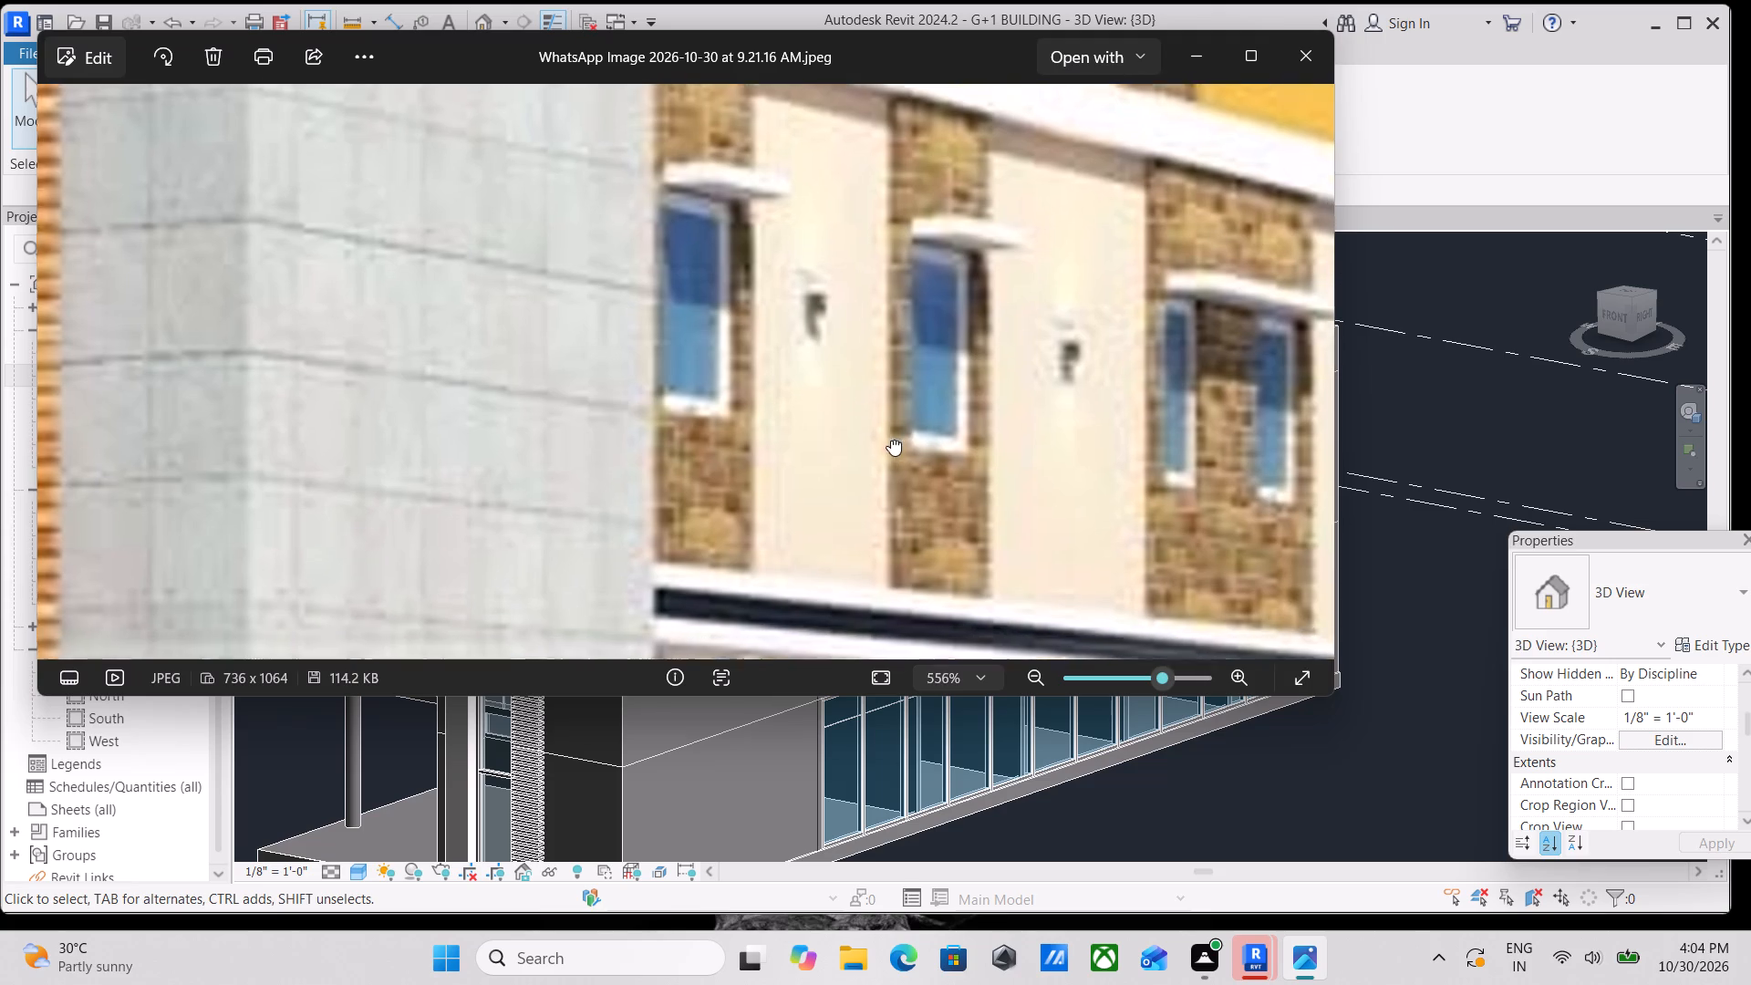
middle_drag(891, 440, 897, 418)
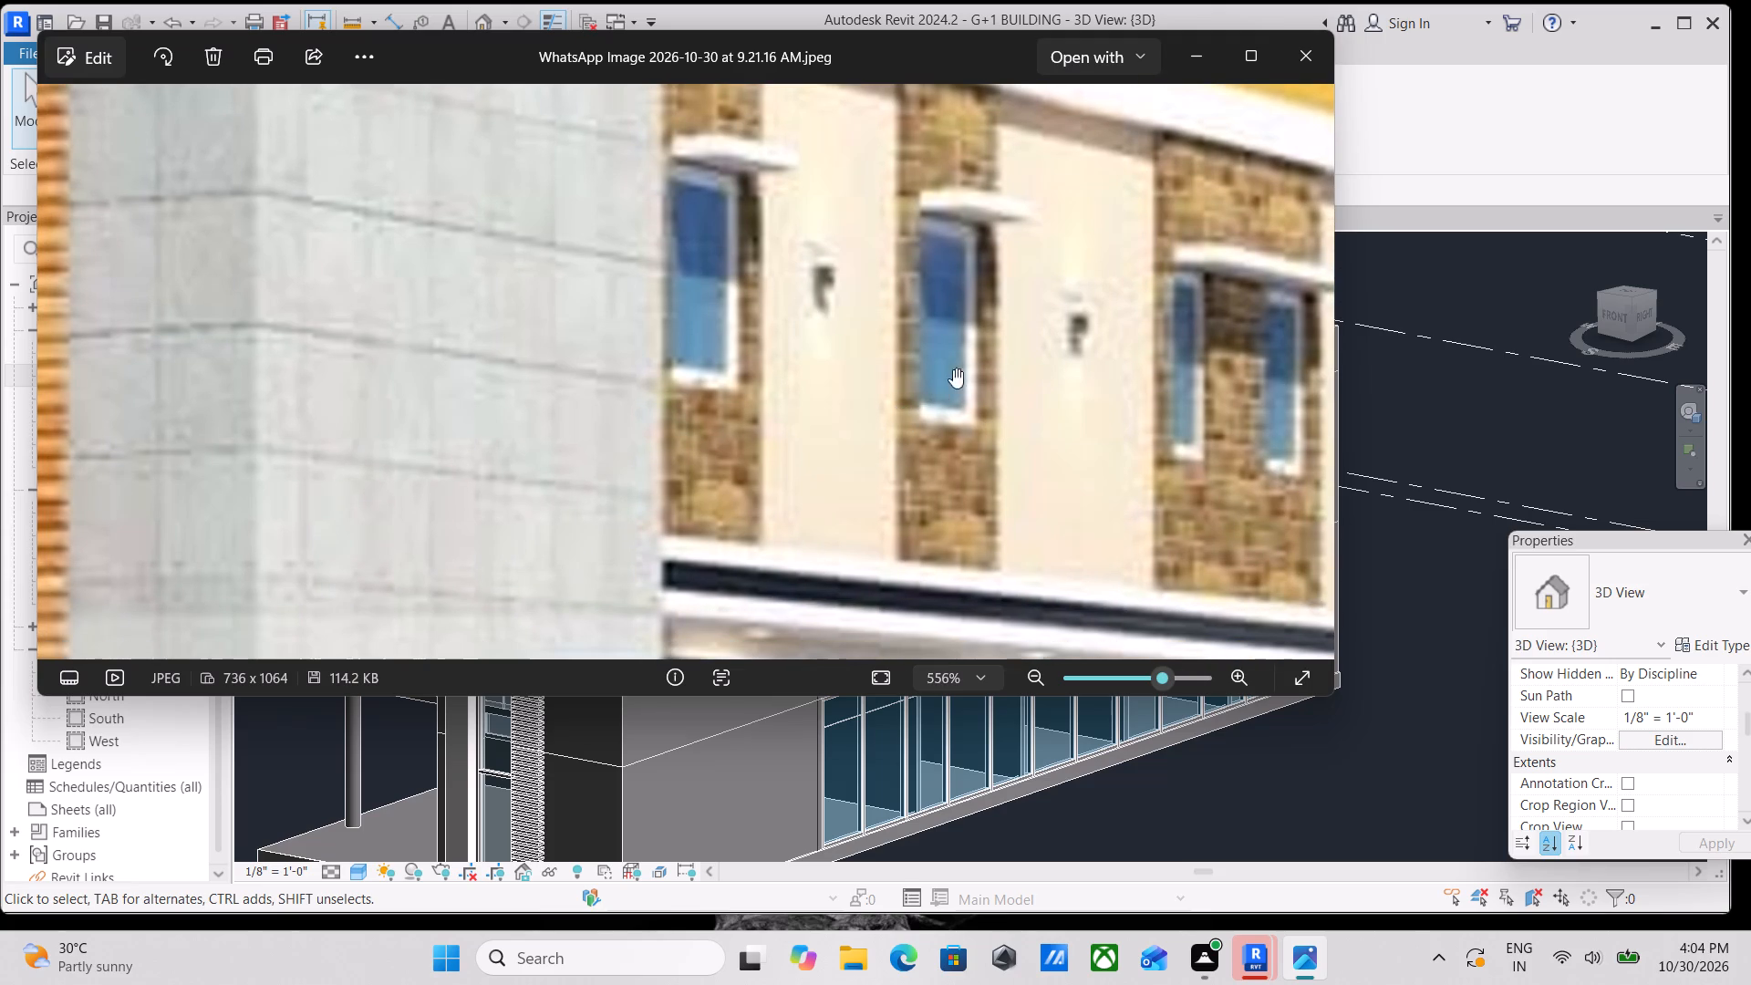
click(1326, 60)
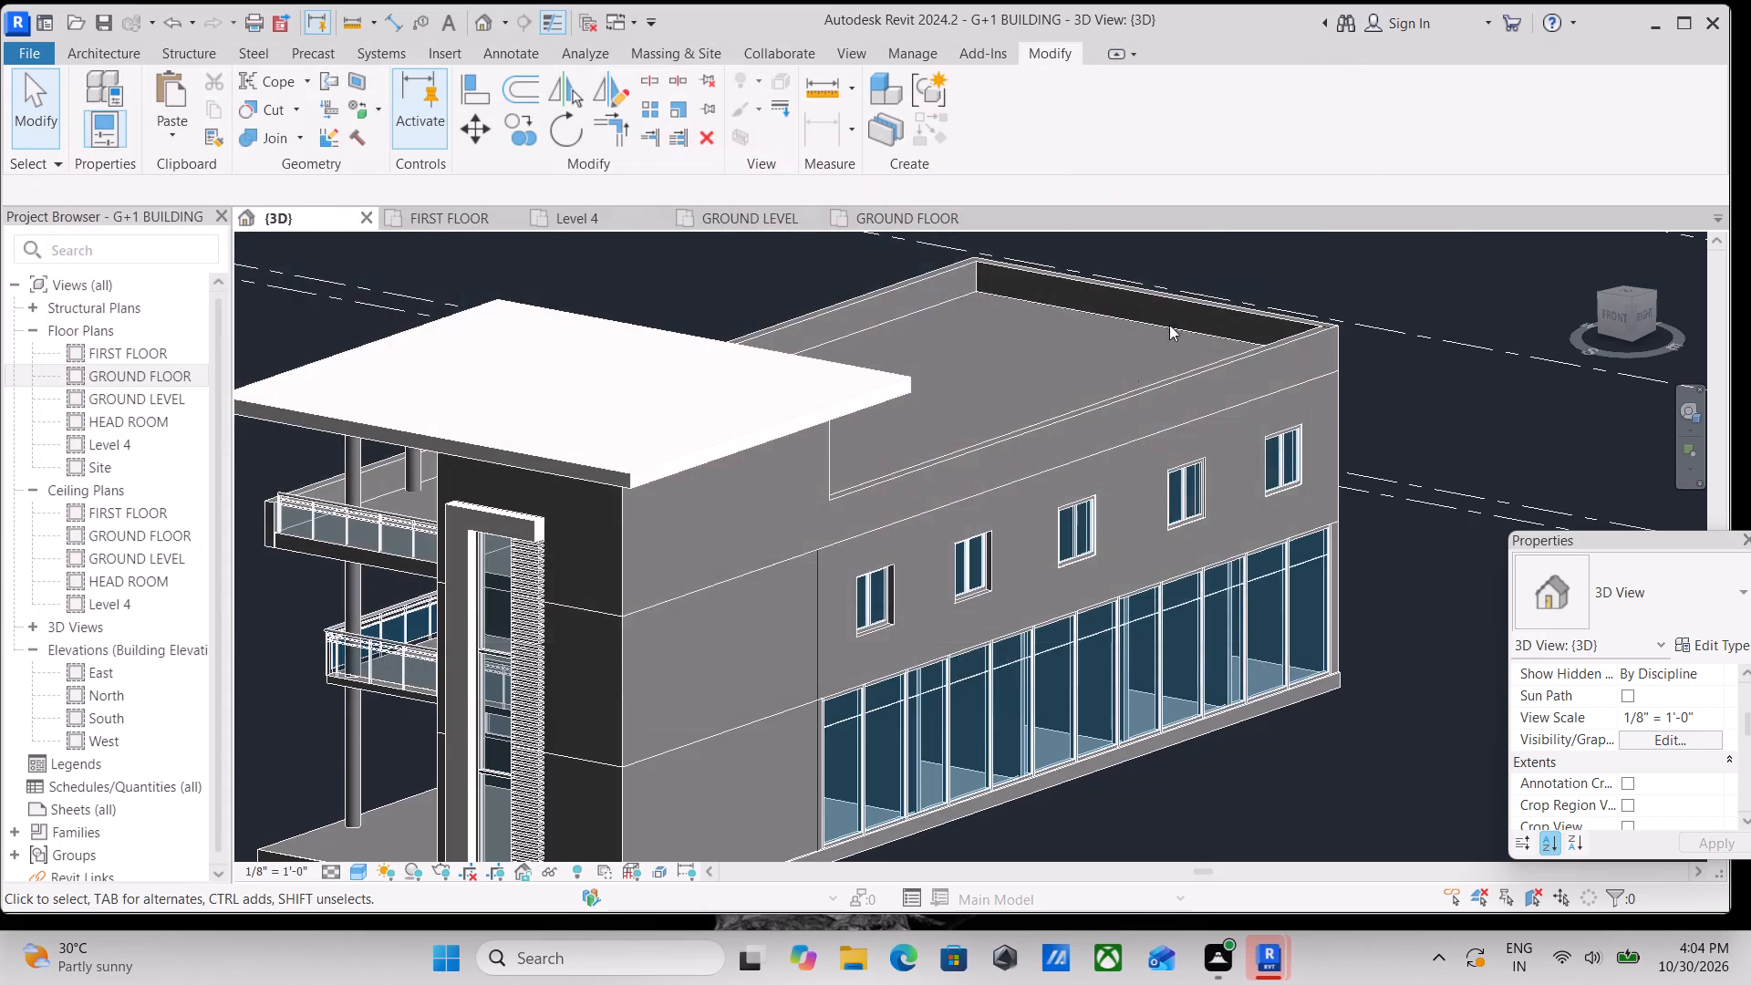
Examine the wall around and above the upper-floor window nearest the taller block on the glazed side.
scroll(1093, 398, down, 1)
middle_drag(938, 627, 886, 607)
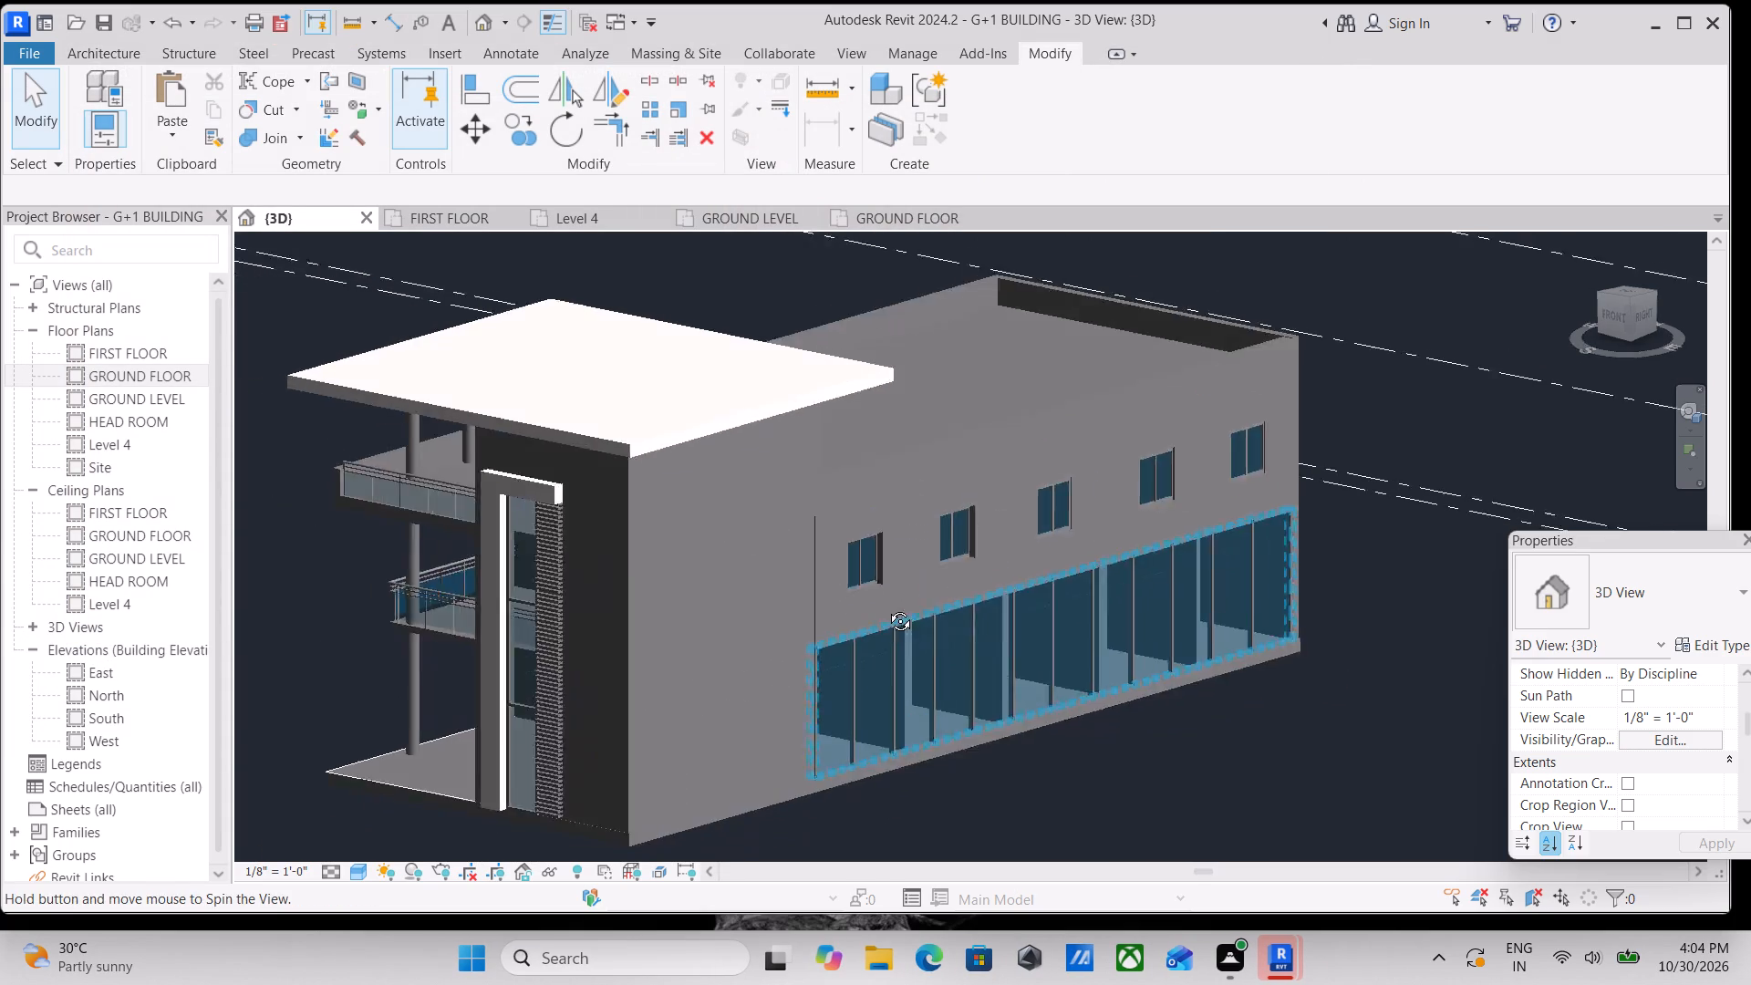
middle_drag(886, 607, 835, 585)
scroll(647, 527, up, 4)
middle_drag(492, 498, 745, 515)
scroll(819, 489, up, 7)
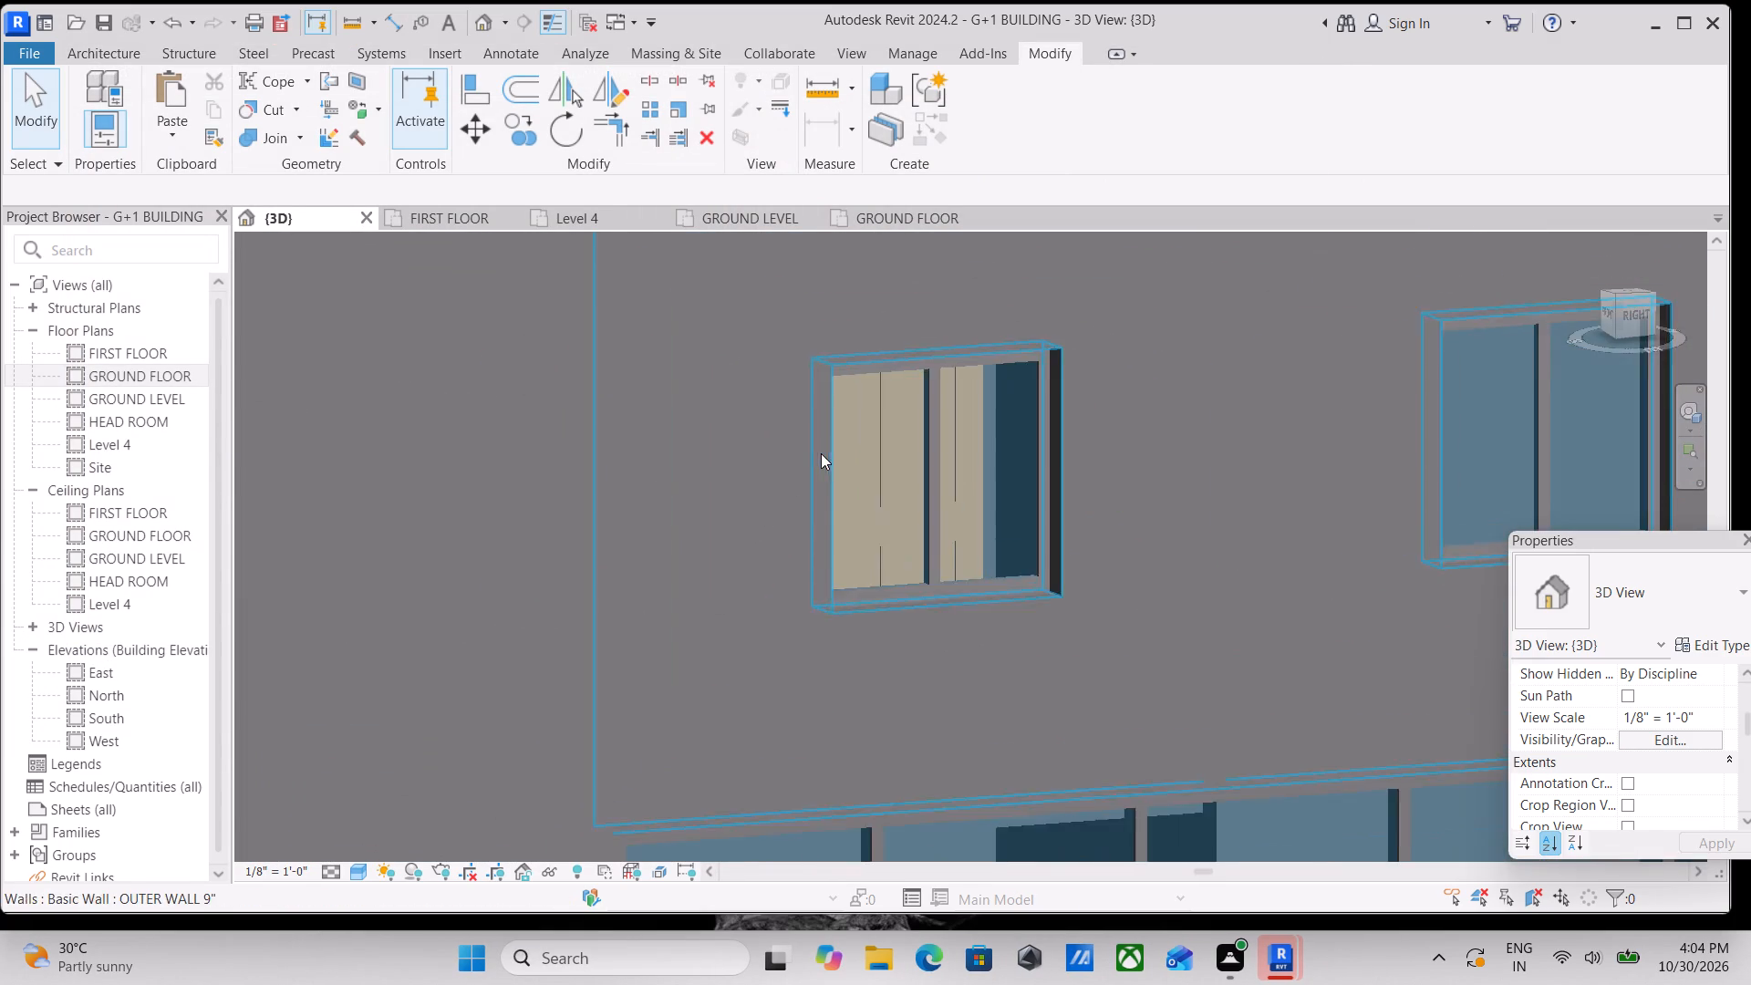
middle_drag(820, 458, 811, 575)
middle_drag(844, 563, 886, 614)
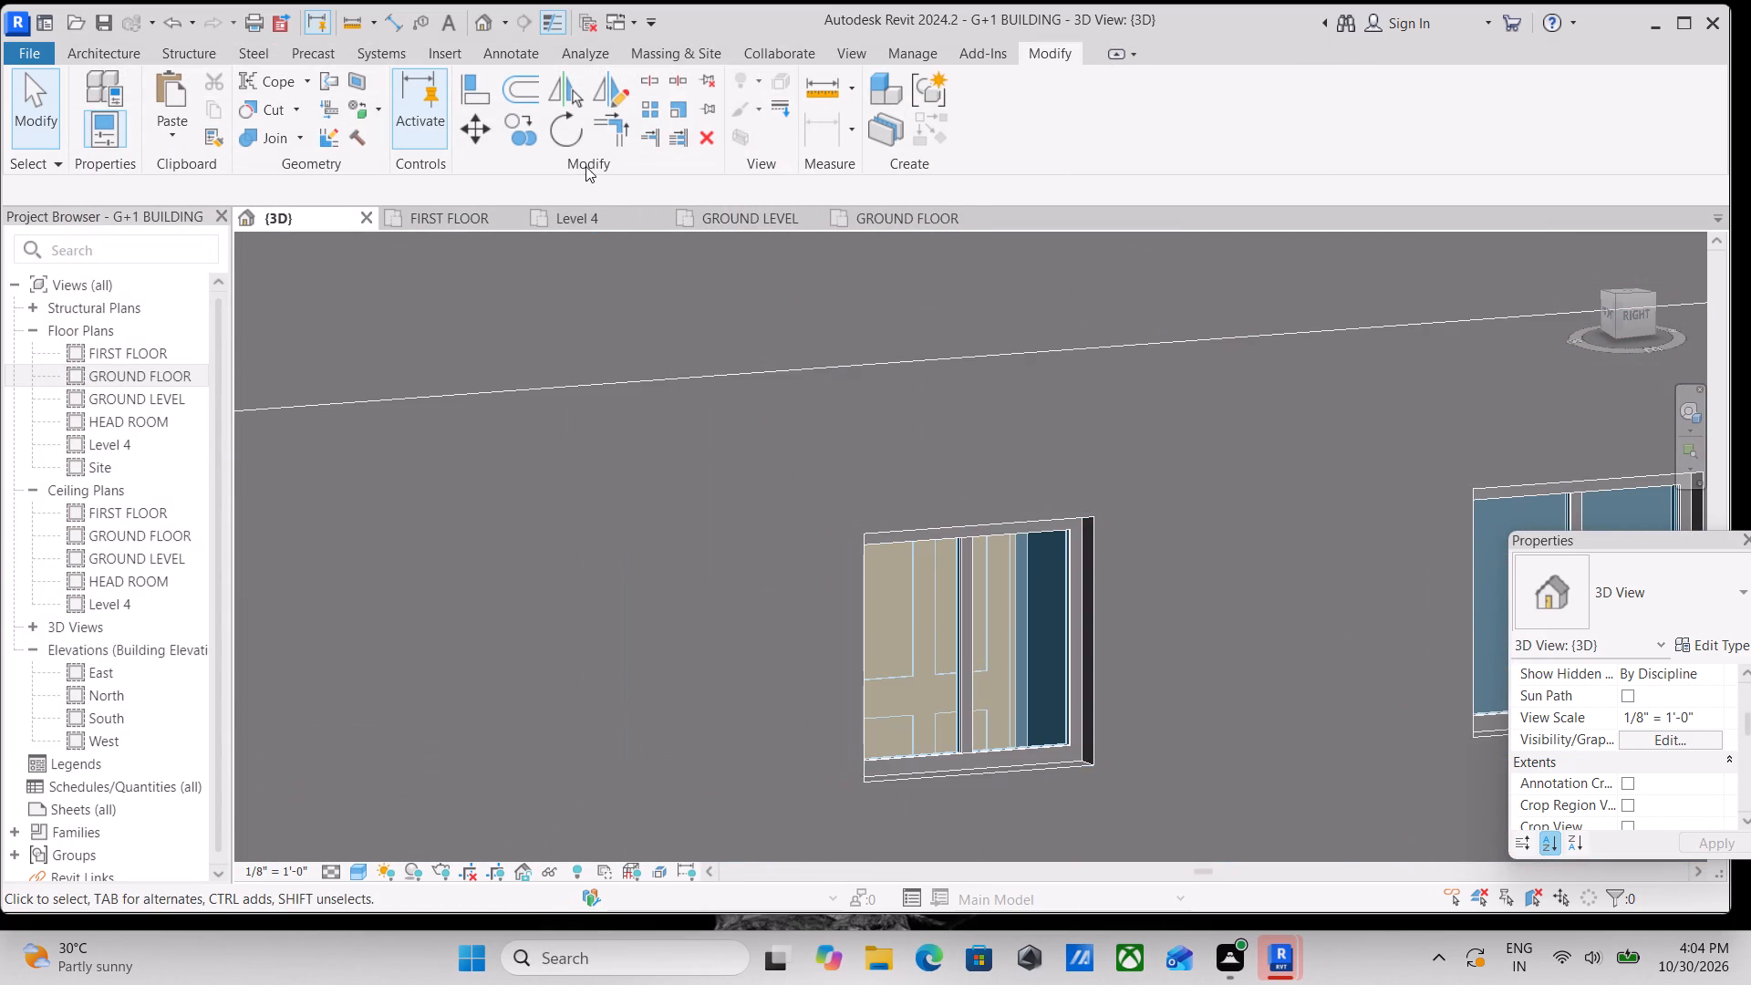
scroll(813, 544, up, 4)
middle_click(835, 524)
scroll(909, 495, down, 2)
middle_drag(909, 495, 938, 541)
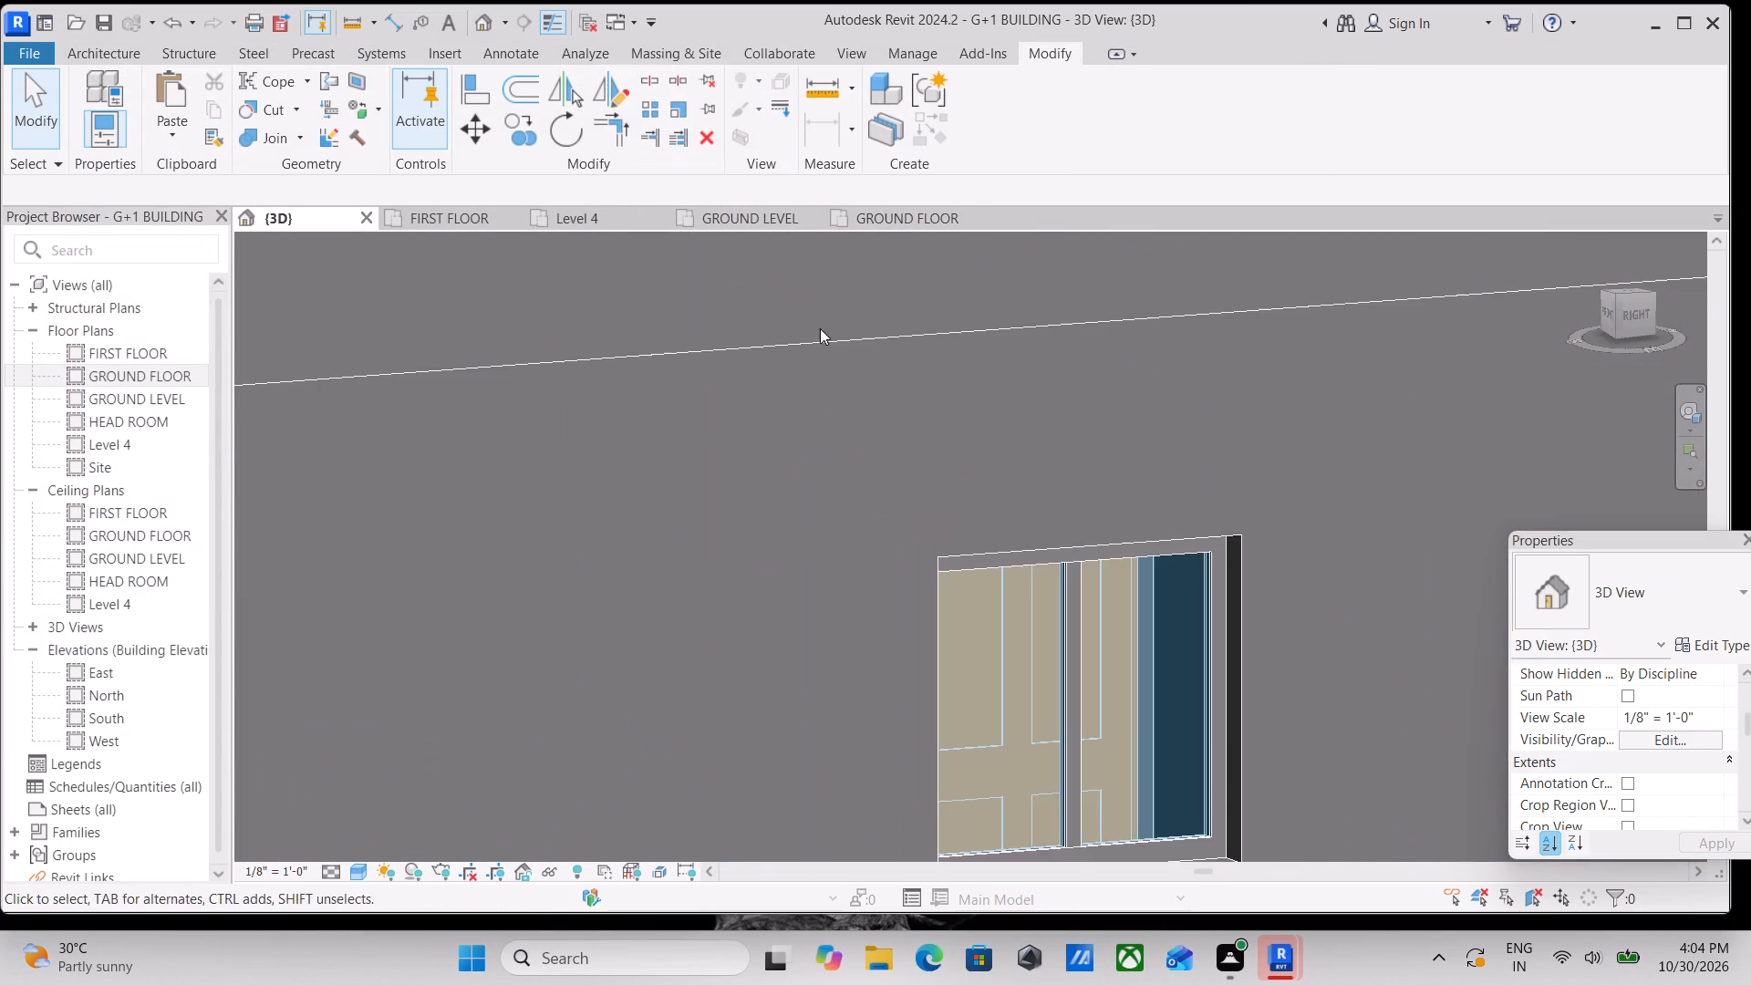
middle_drag(830, 346, 949, 421)
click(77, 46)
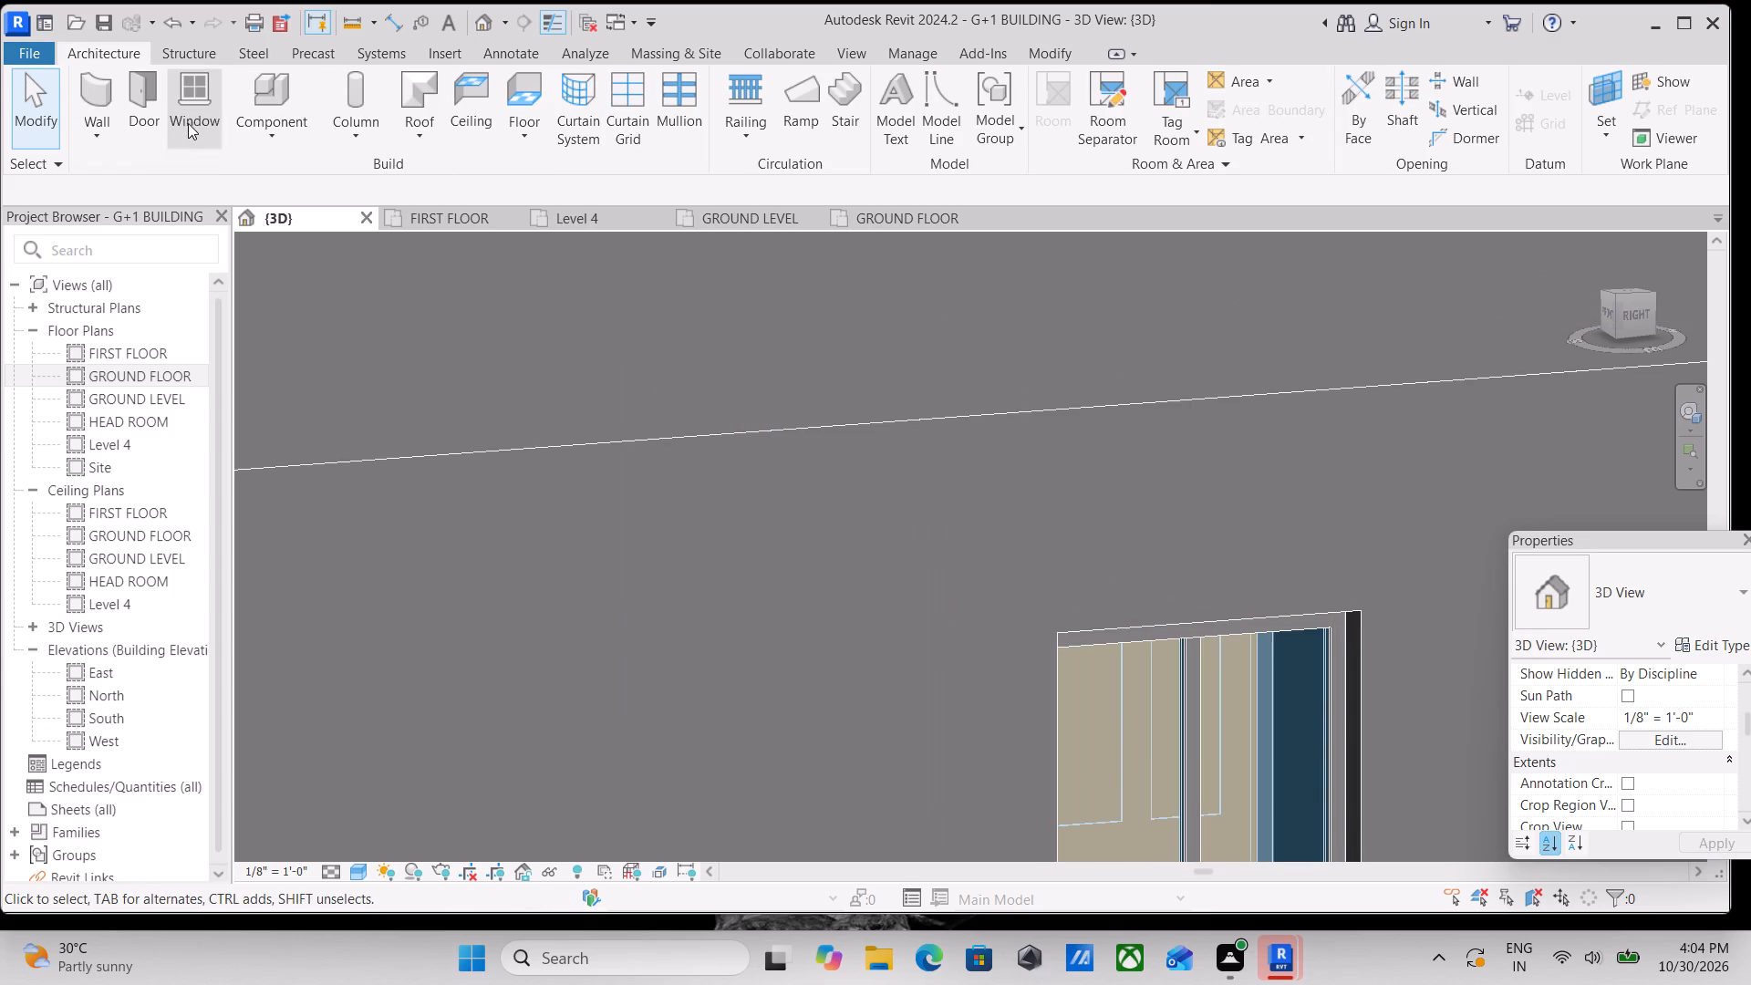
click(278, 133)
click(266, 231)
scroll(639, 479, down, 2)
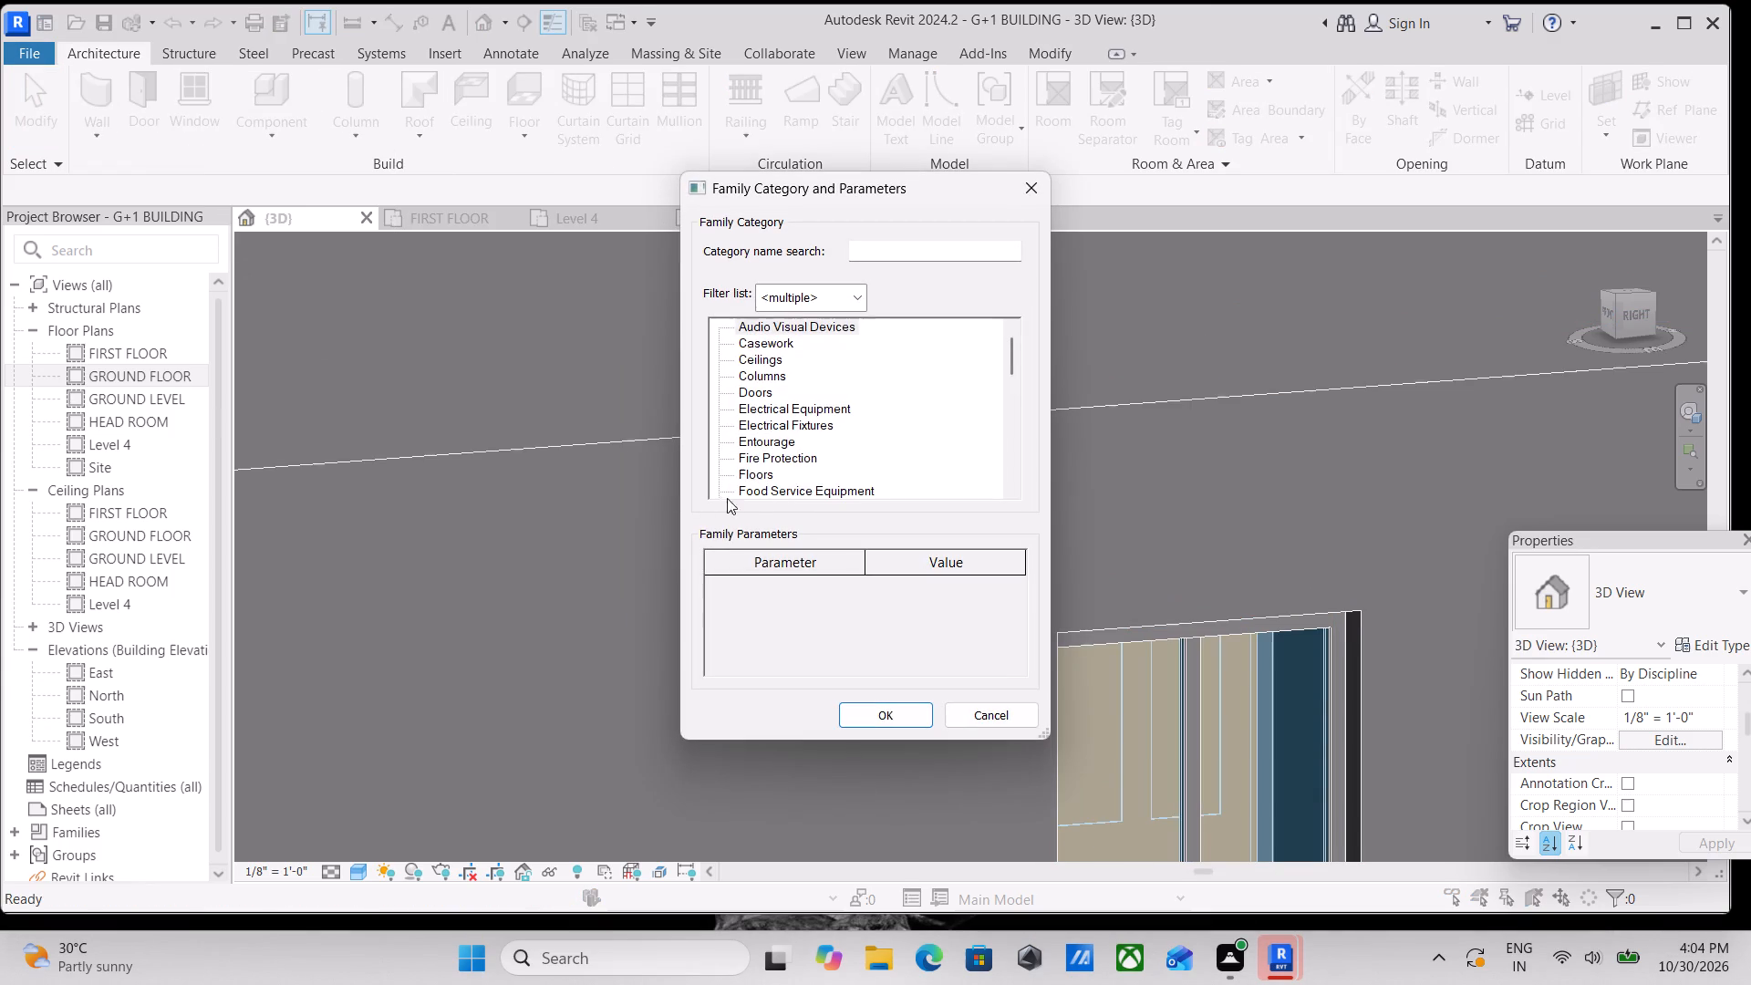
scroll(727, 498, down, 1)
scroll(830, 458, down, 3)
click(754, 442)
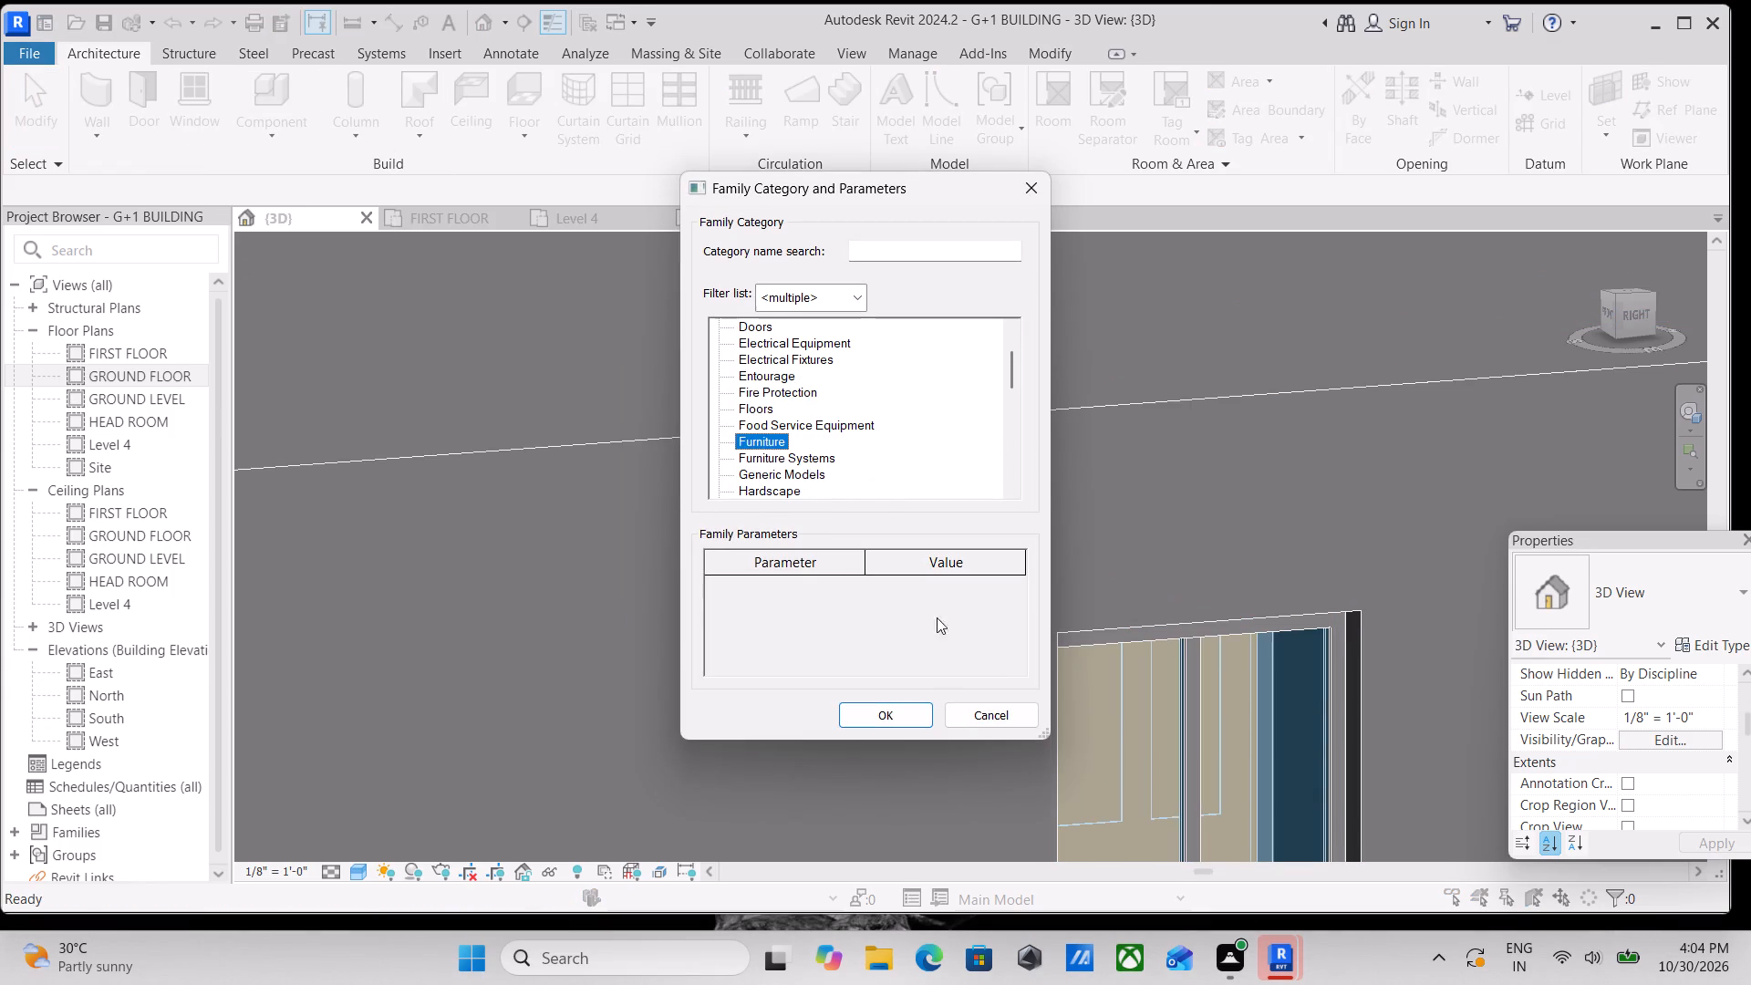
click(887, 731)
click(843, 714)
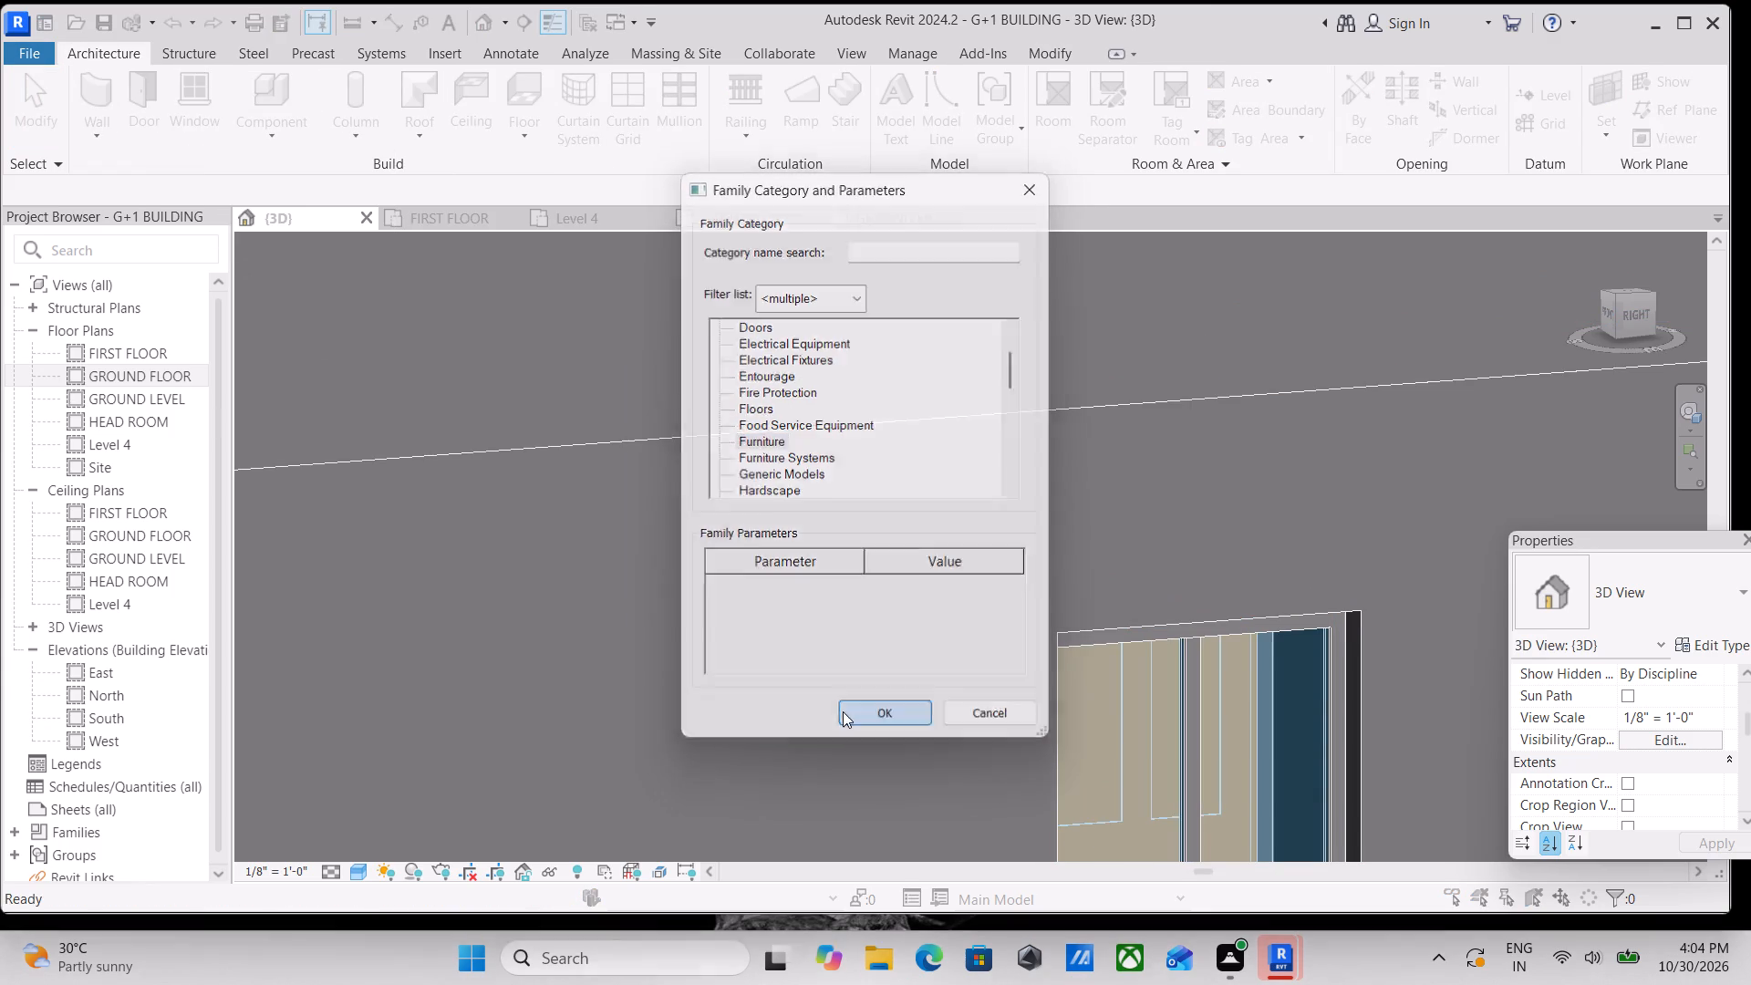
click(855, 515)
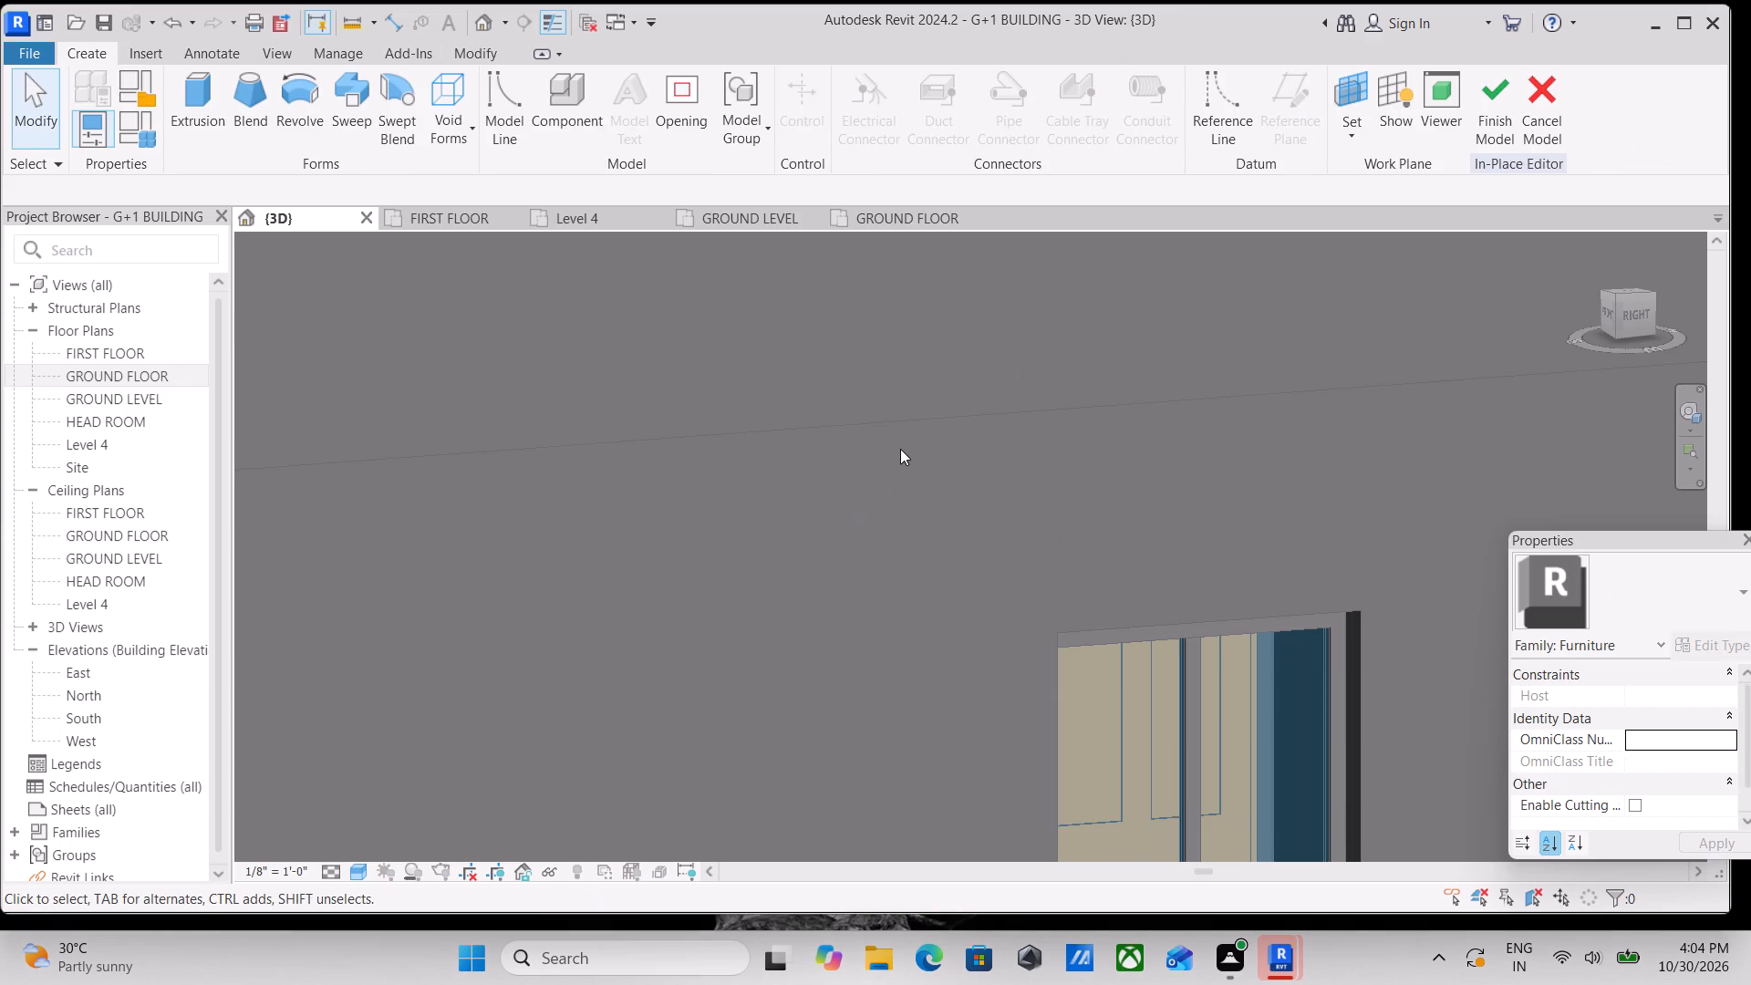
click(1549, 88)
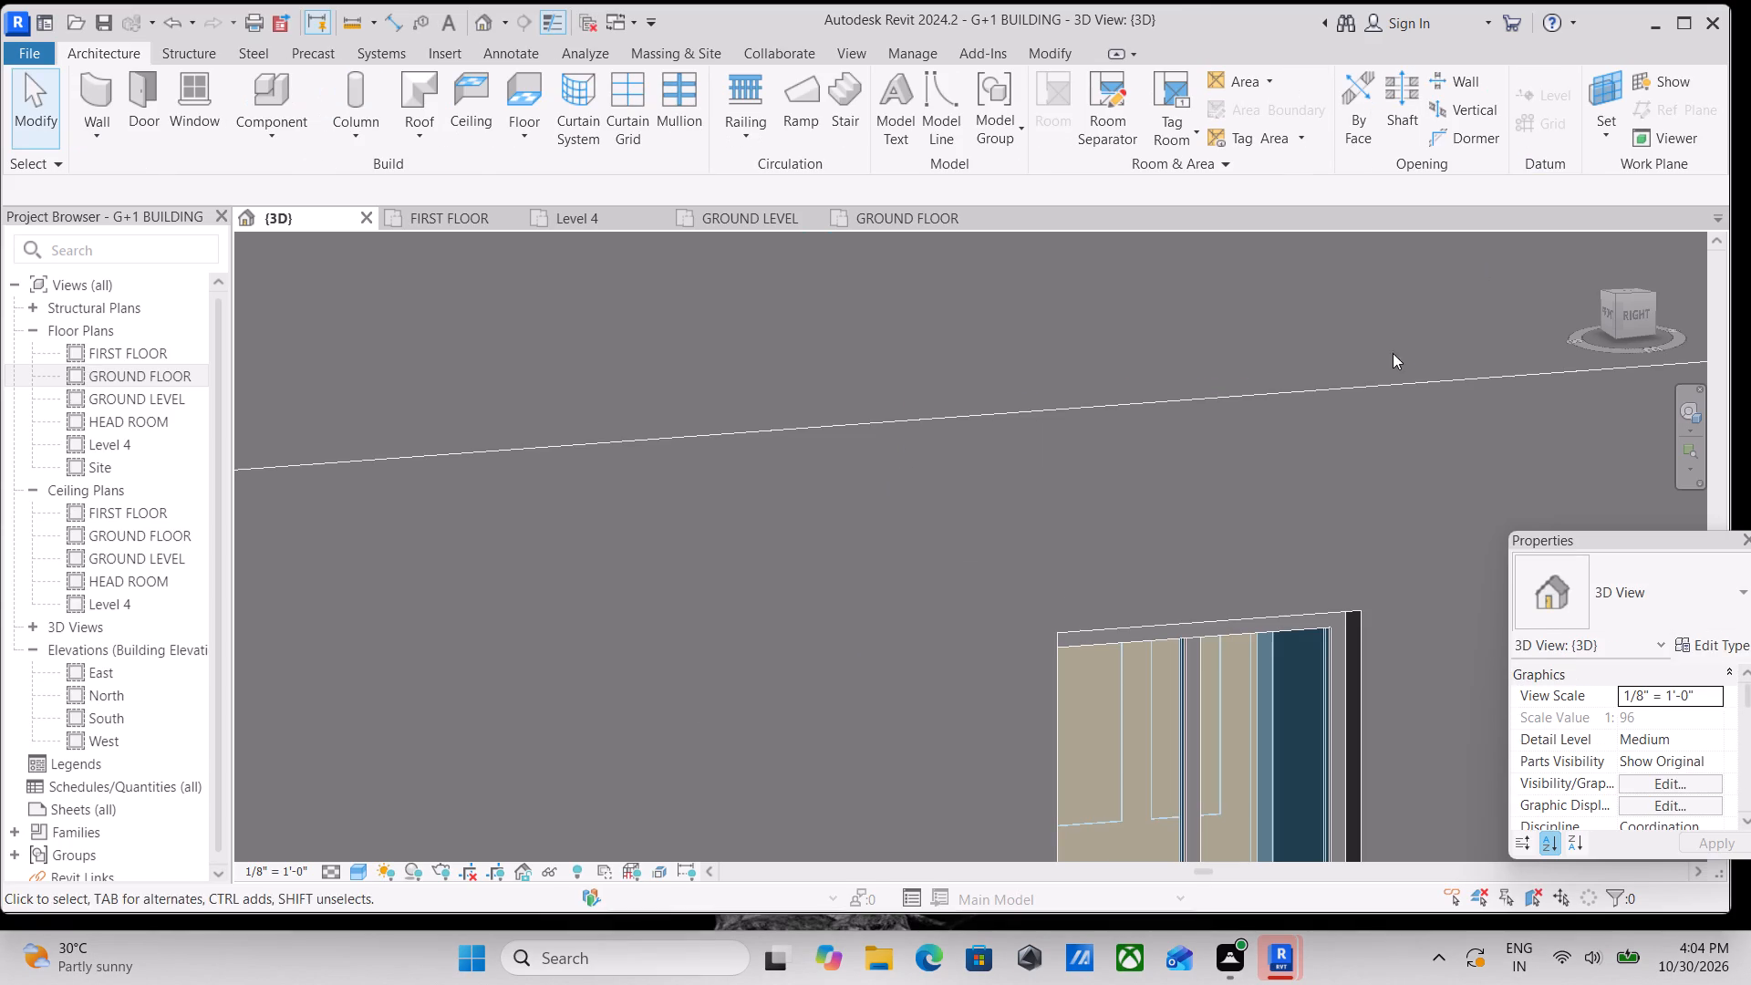
Start a new in-place model in the Generic Models category, keeping the suggested name.
click(278, 141)
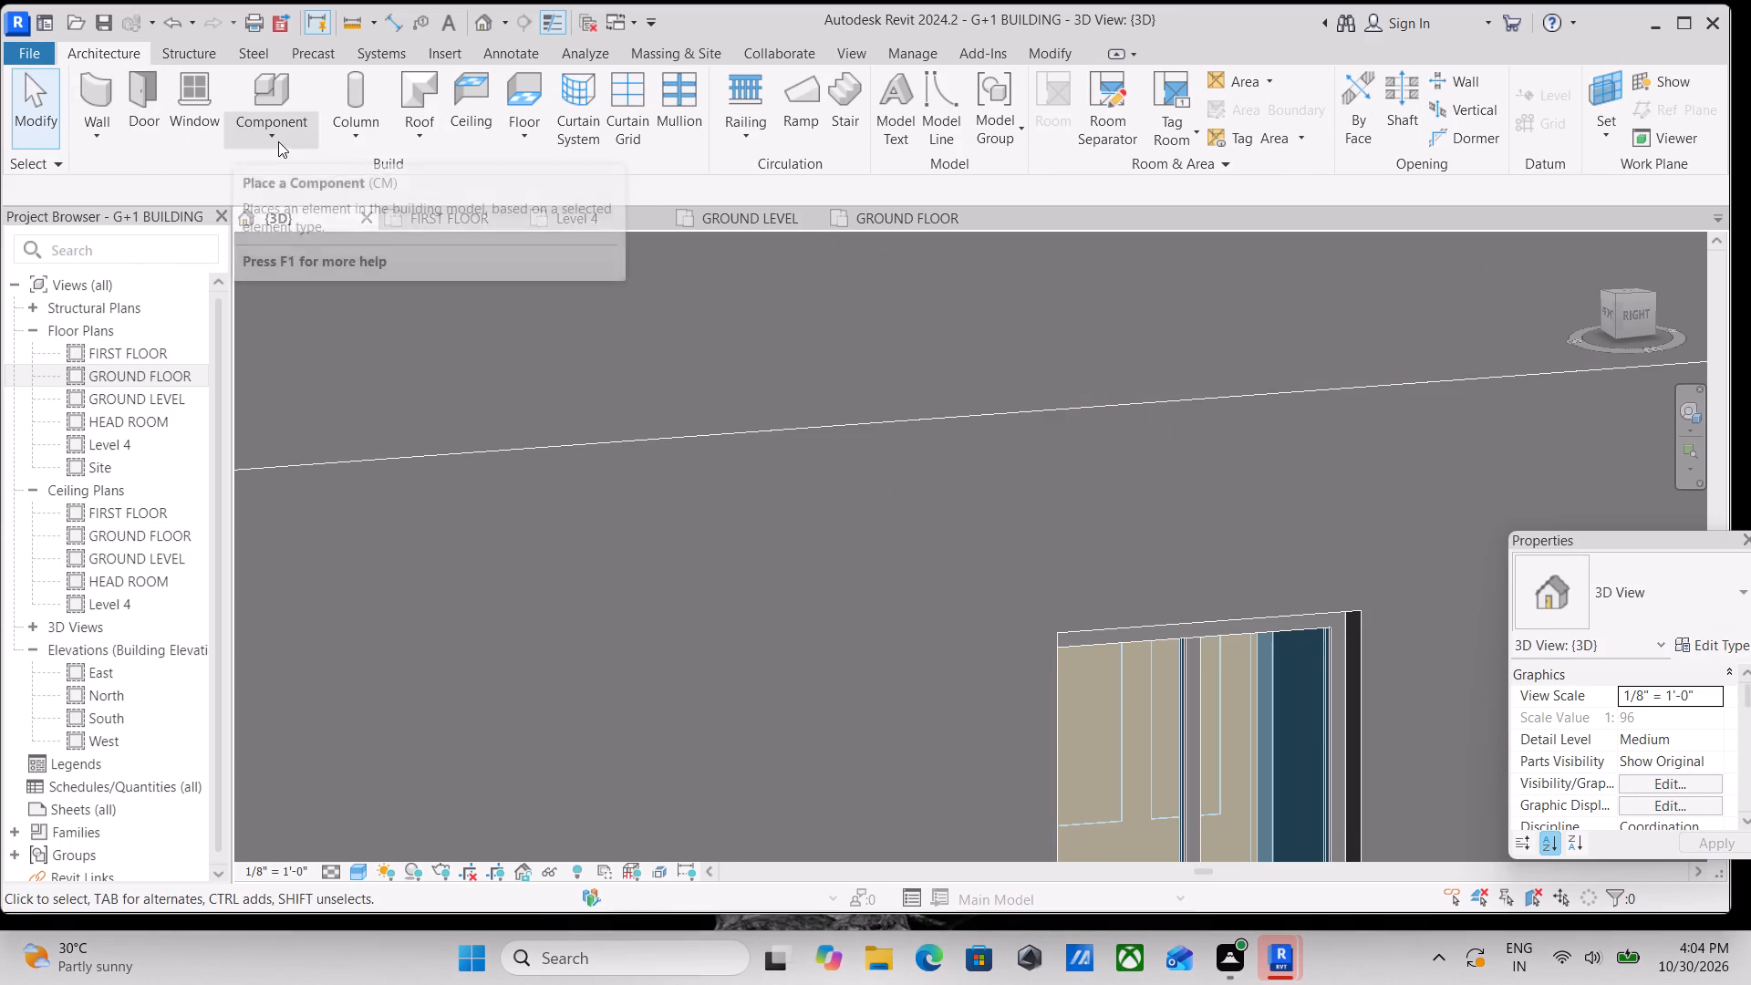
click(280, 231)
scroll(827, 493, down, 5)
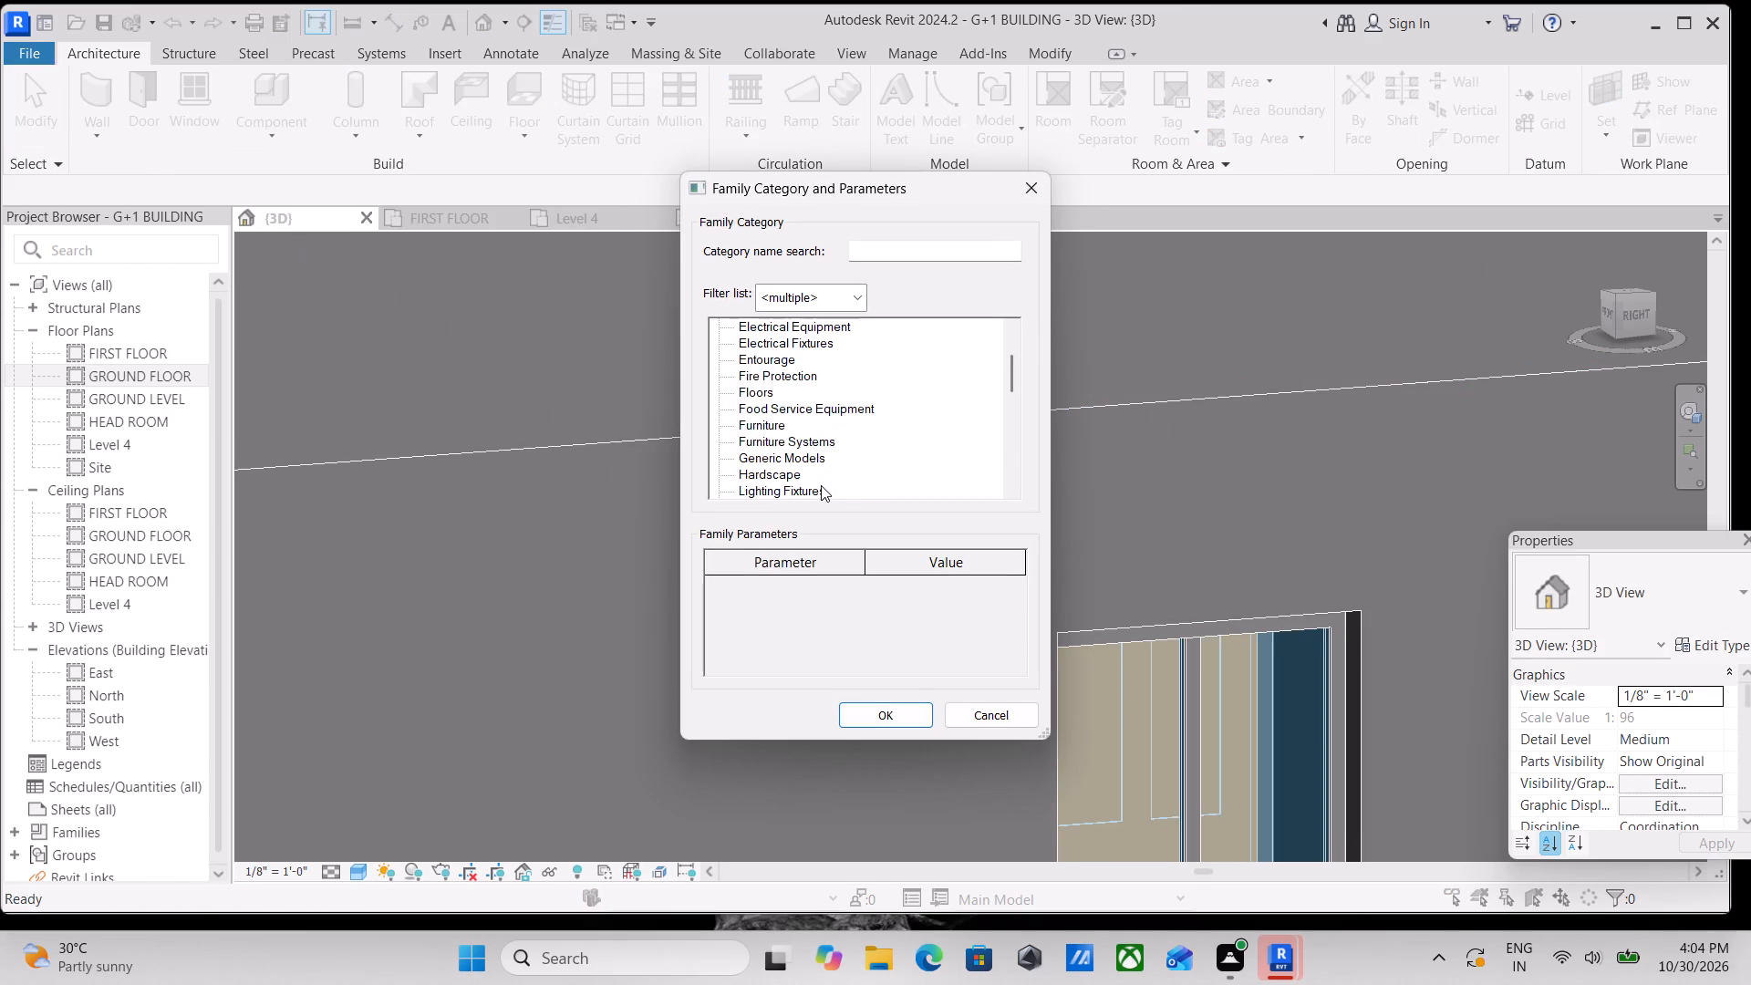
click(803, 461)
click(892, 713)
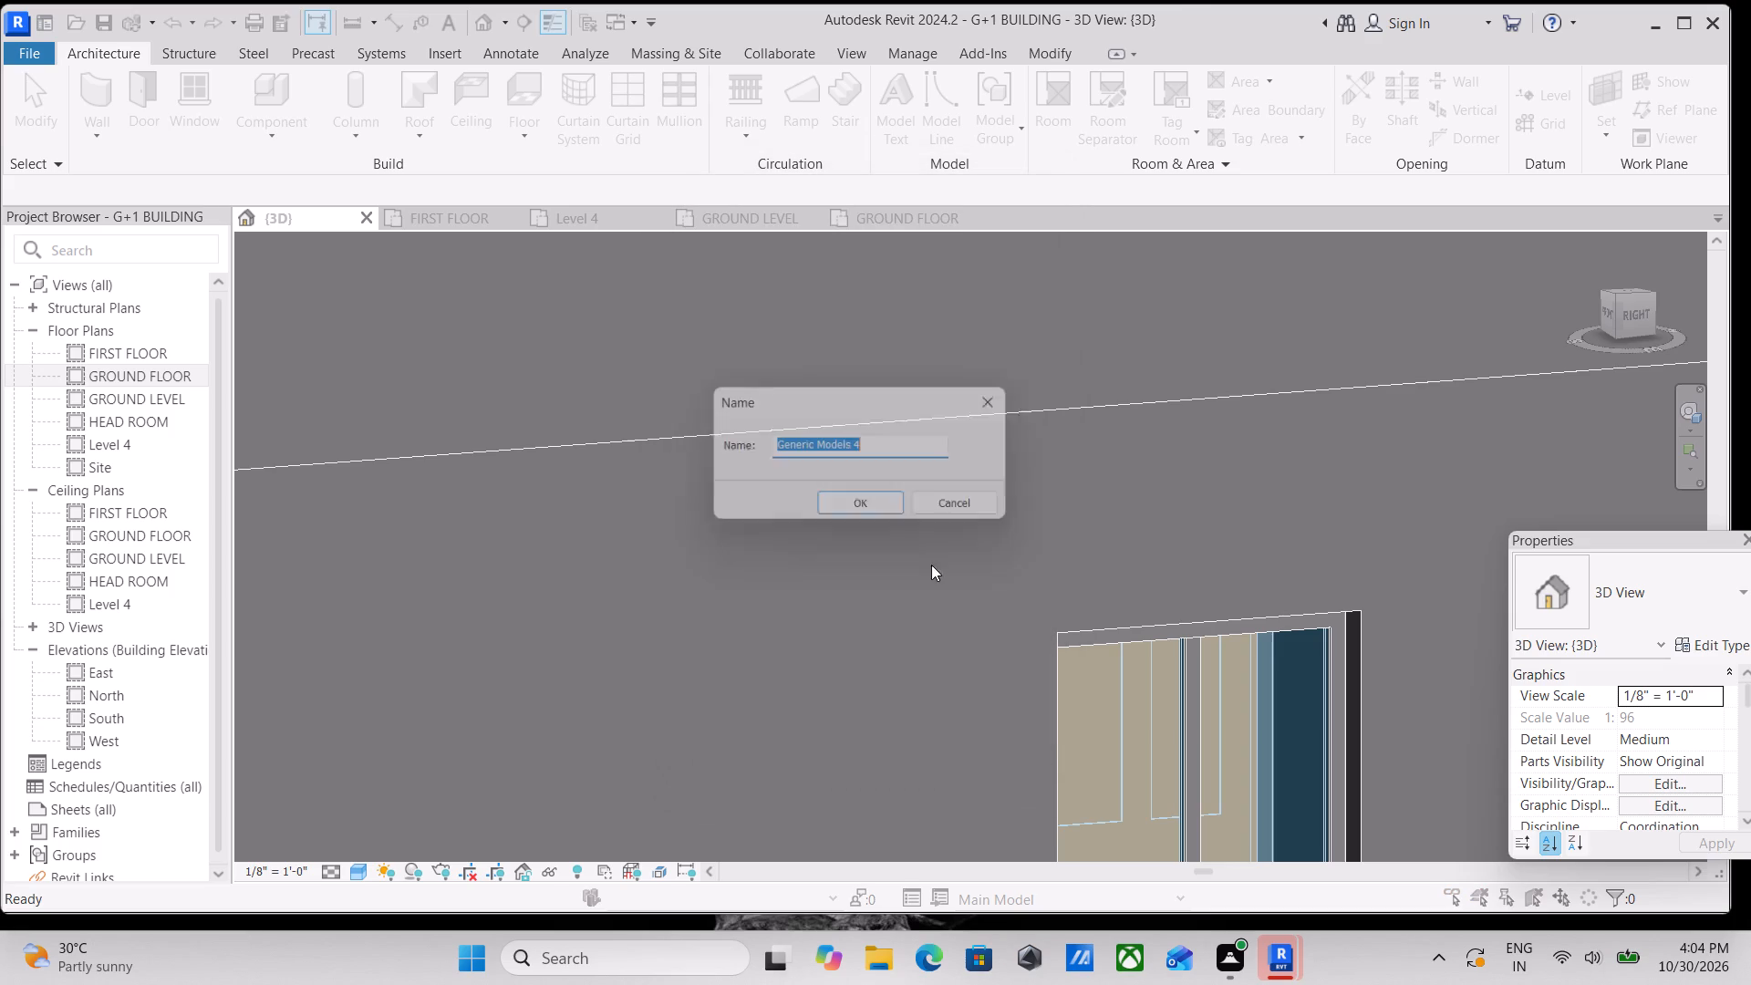
click(872, 513)
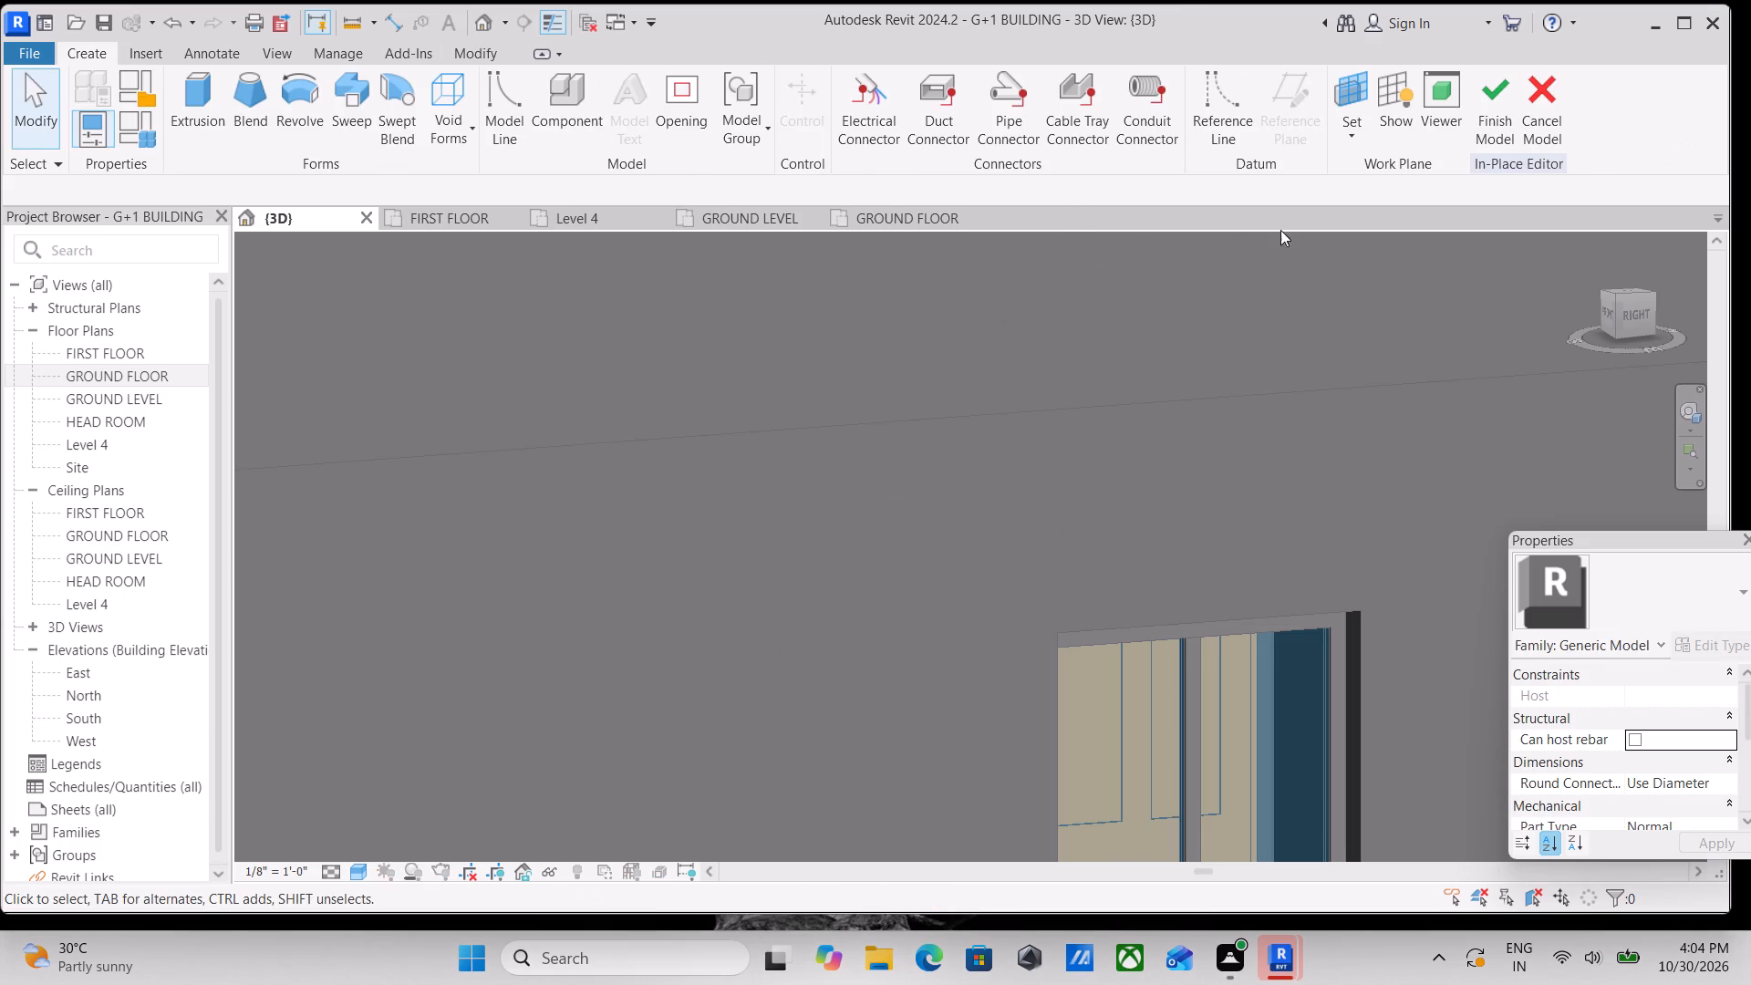
Set the work plane to the outer wall face around the upper-floor window nearest the taller block.
click(1351, 131)
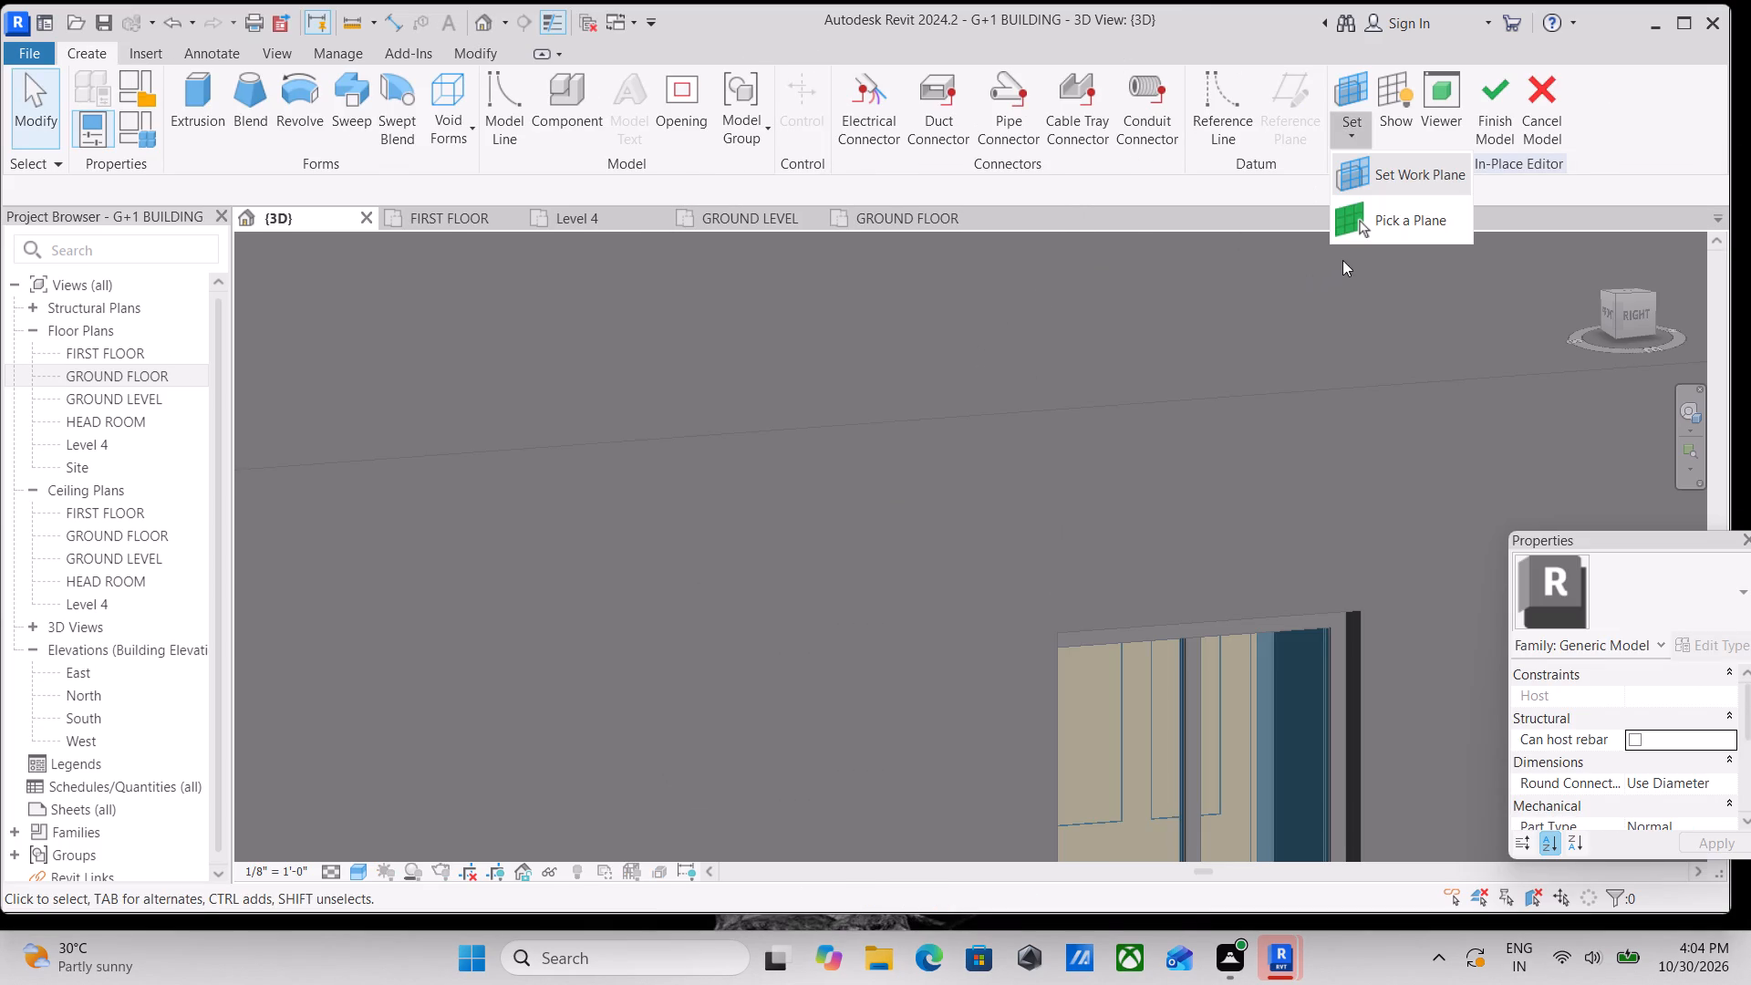
click(1365, 221)
scroll(1078, 612, down, 1)
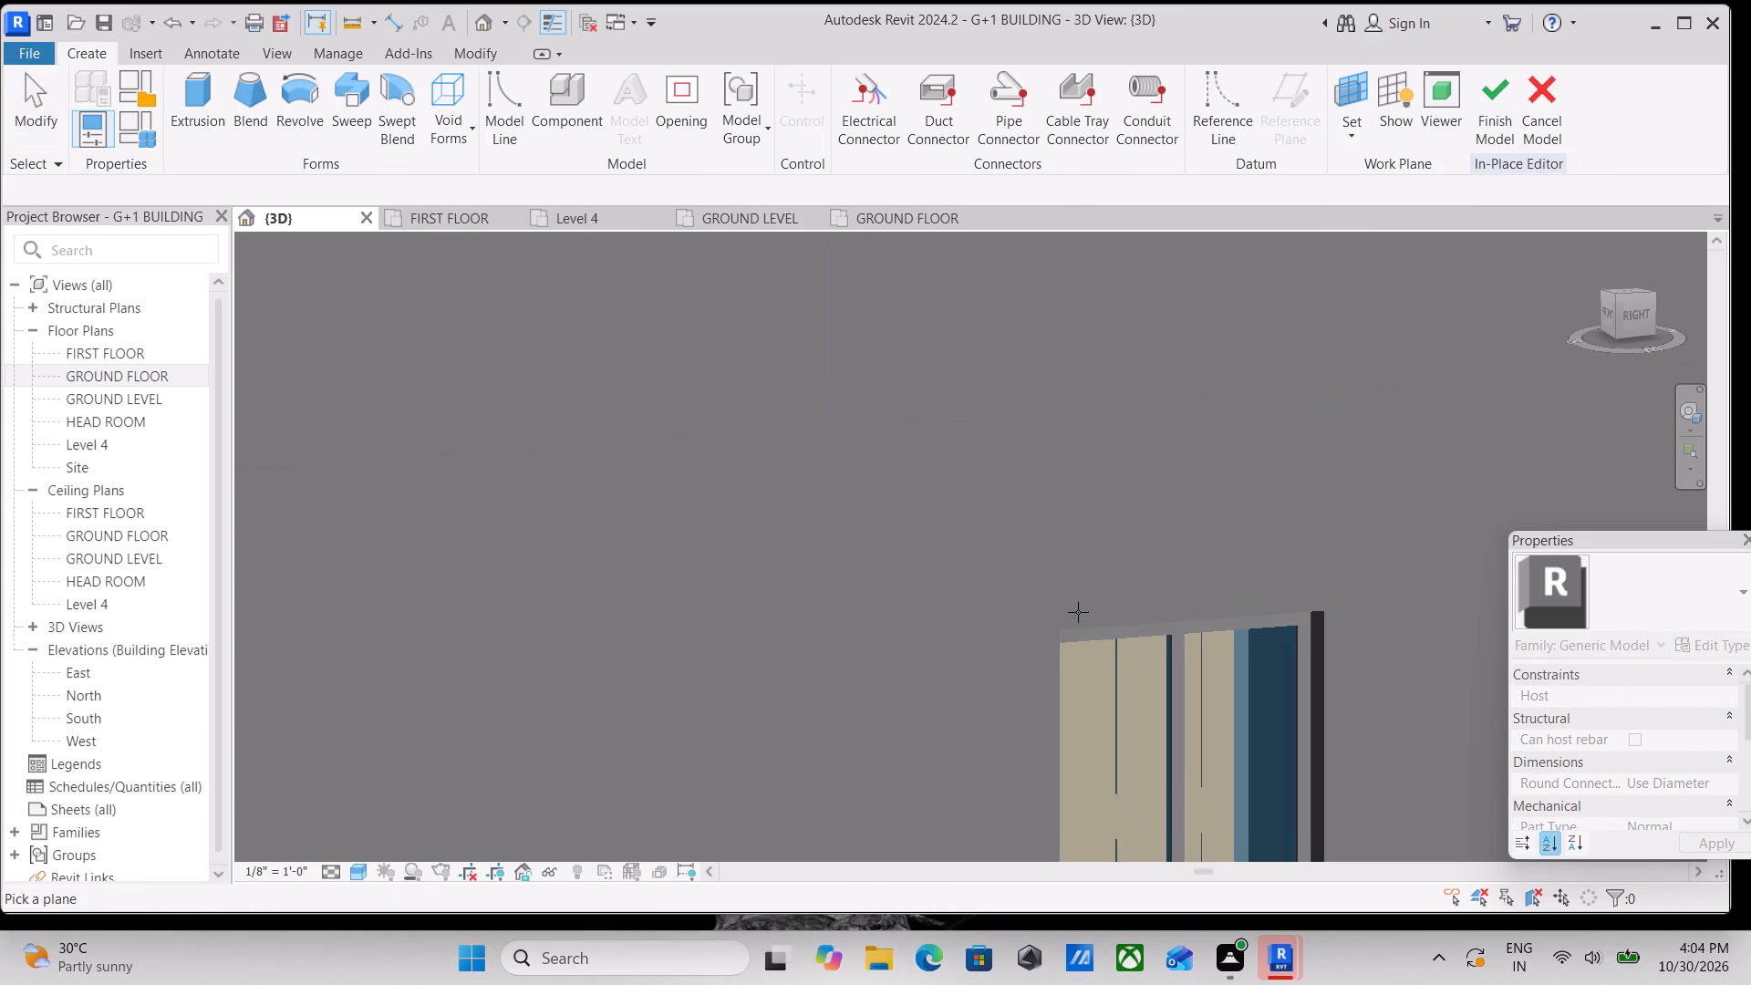
scroll(1078, 611, down, 2)
scroll(1078, 611, up, 1)
scroll(1078, 611, down, 6)
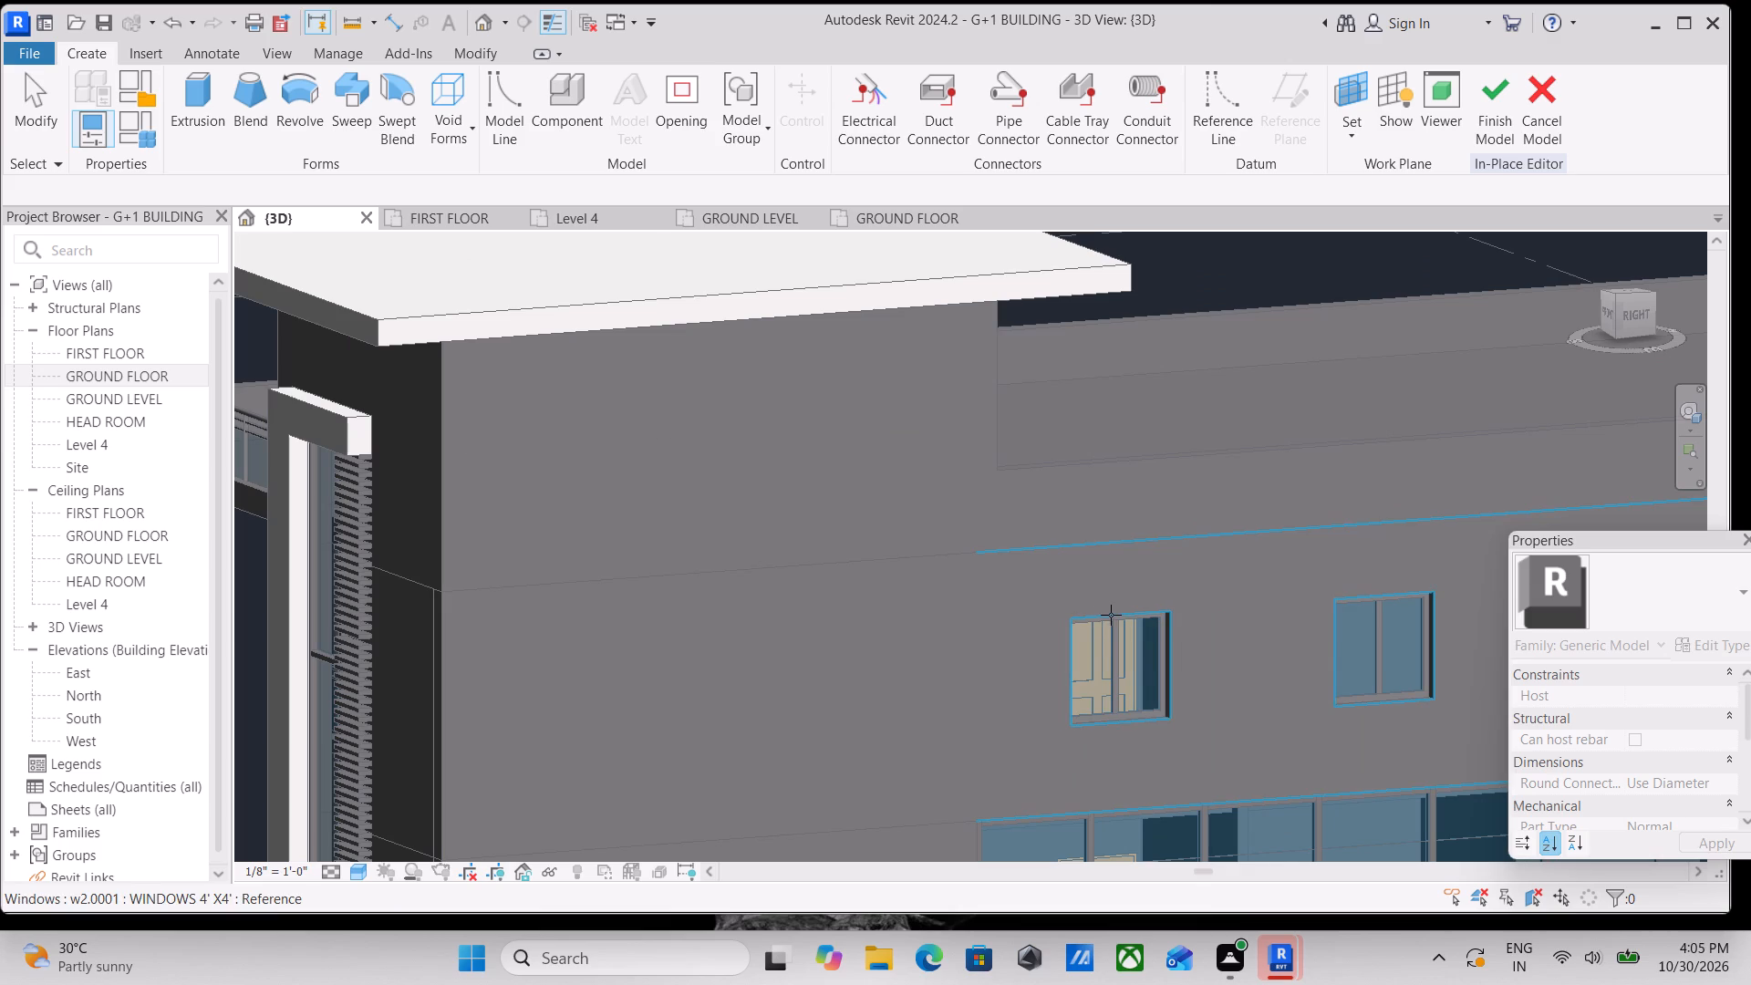
click(1114, 613)
Start an extrusion and sketch a 4' wide, about 5" high rectangle on top of that window's head, matching the opening's width.
scroll(1119, 624, up, 3)
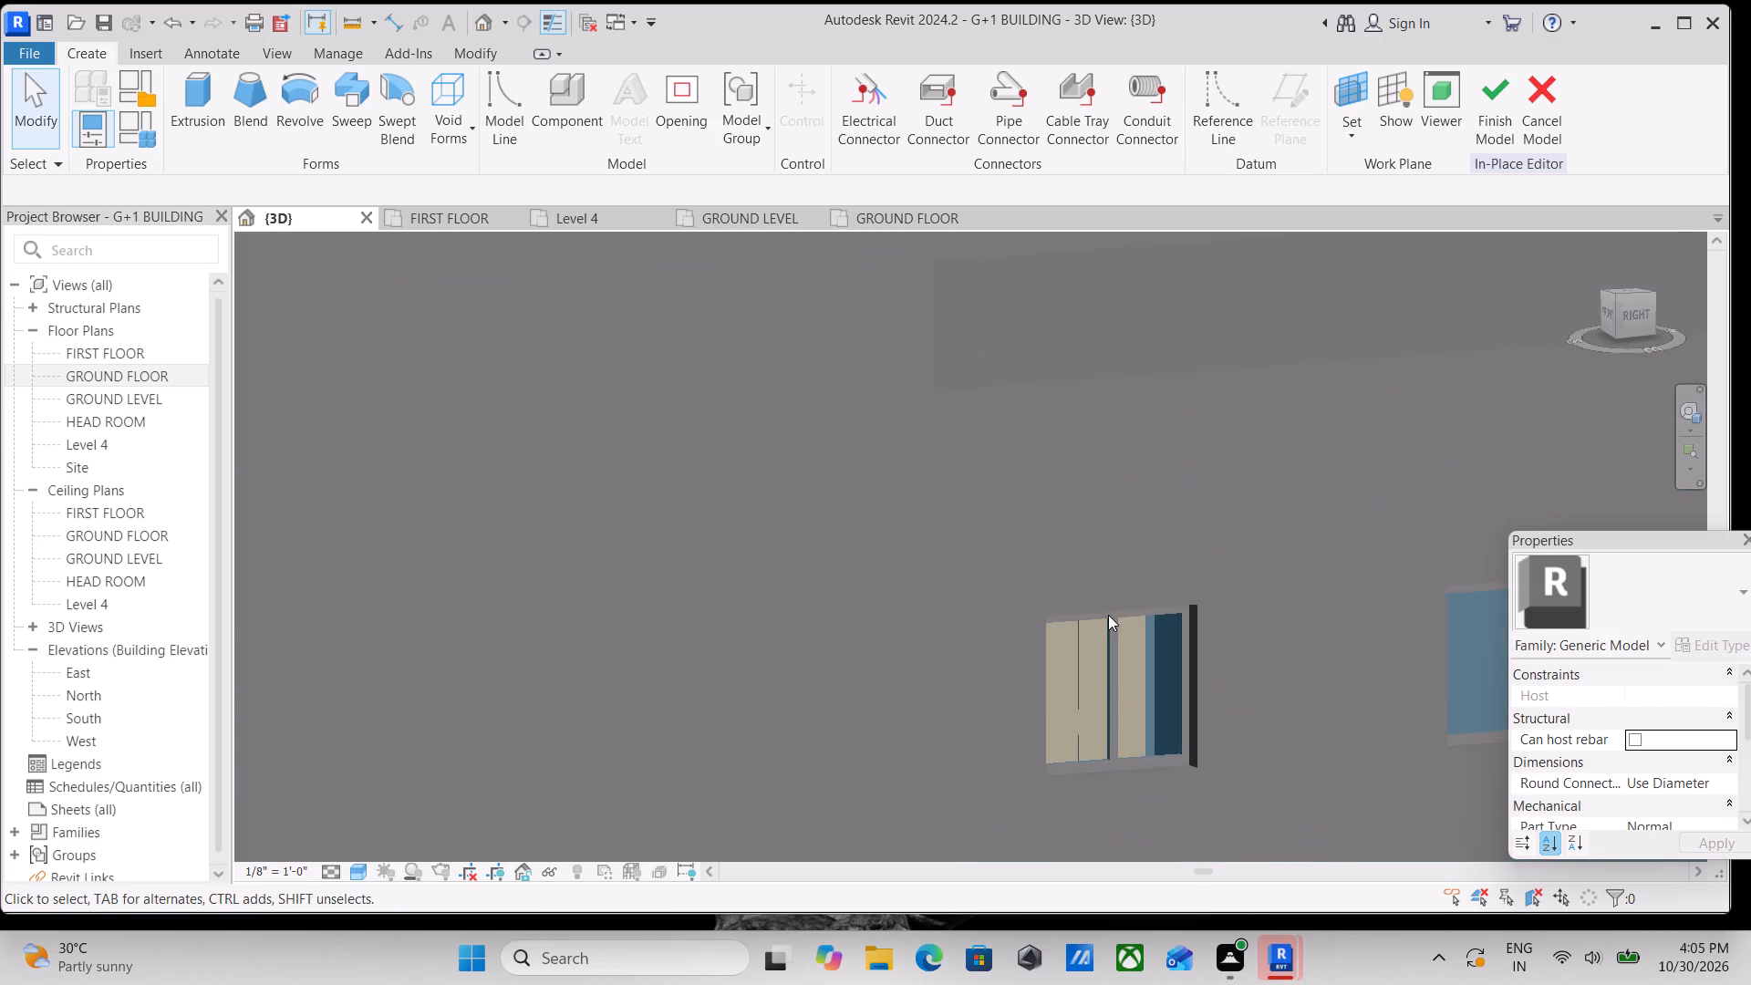
scroll(1108, 615, up, 4)
scroll(1058, 499, up, 3)
middle_drag(1034, 528, 1125, 553)
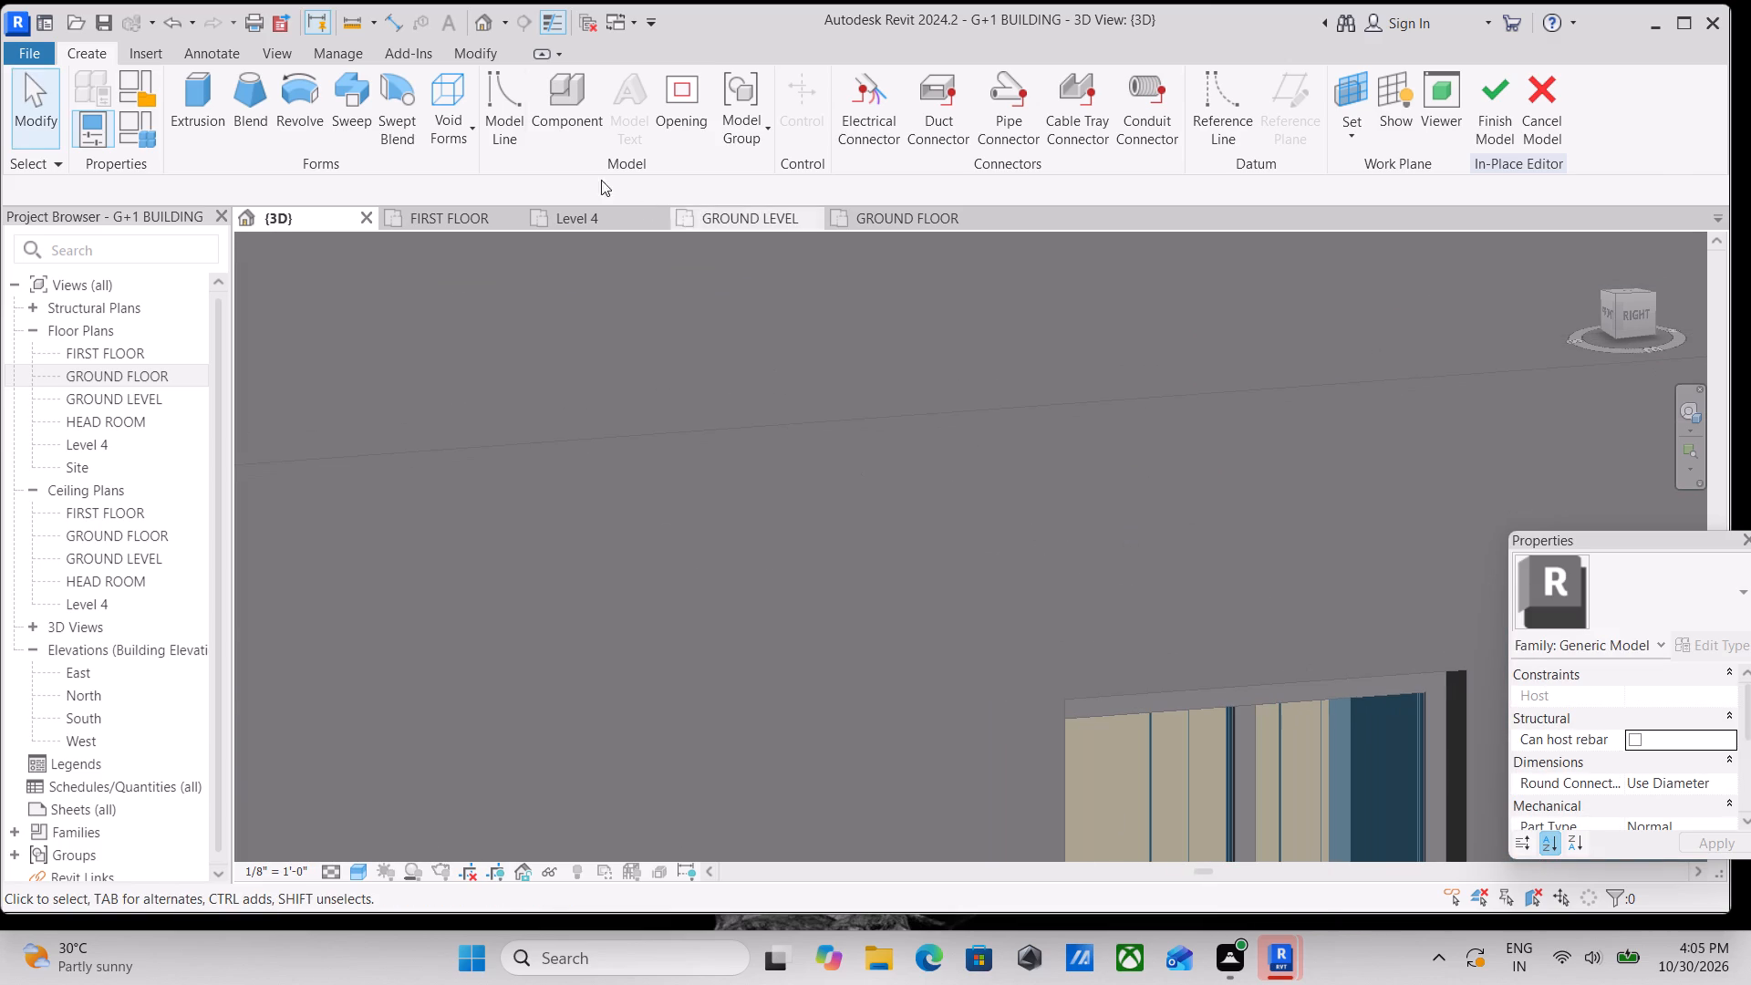
click(191, 127)
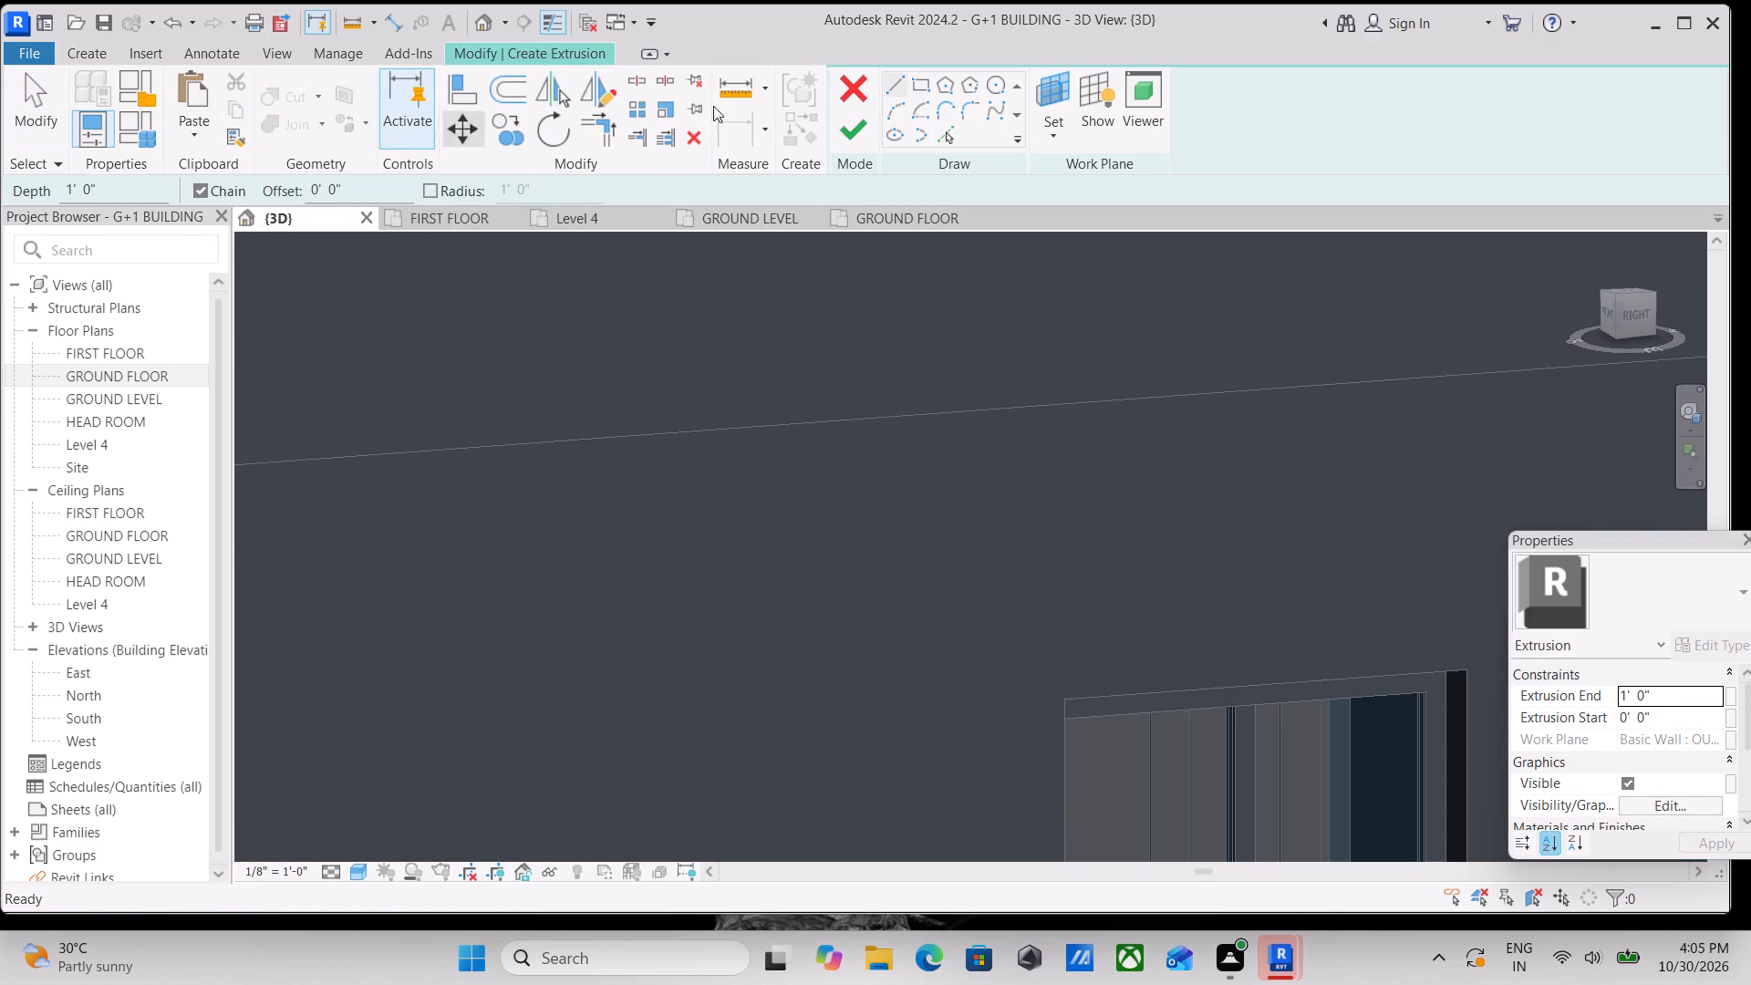
click(914, 80)
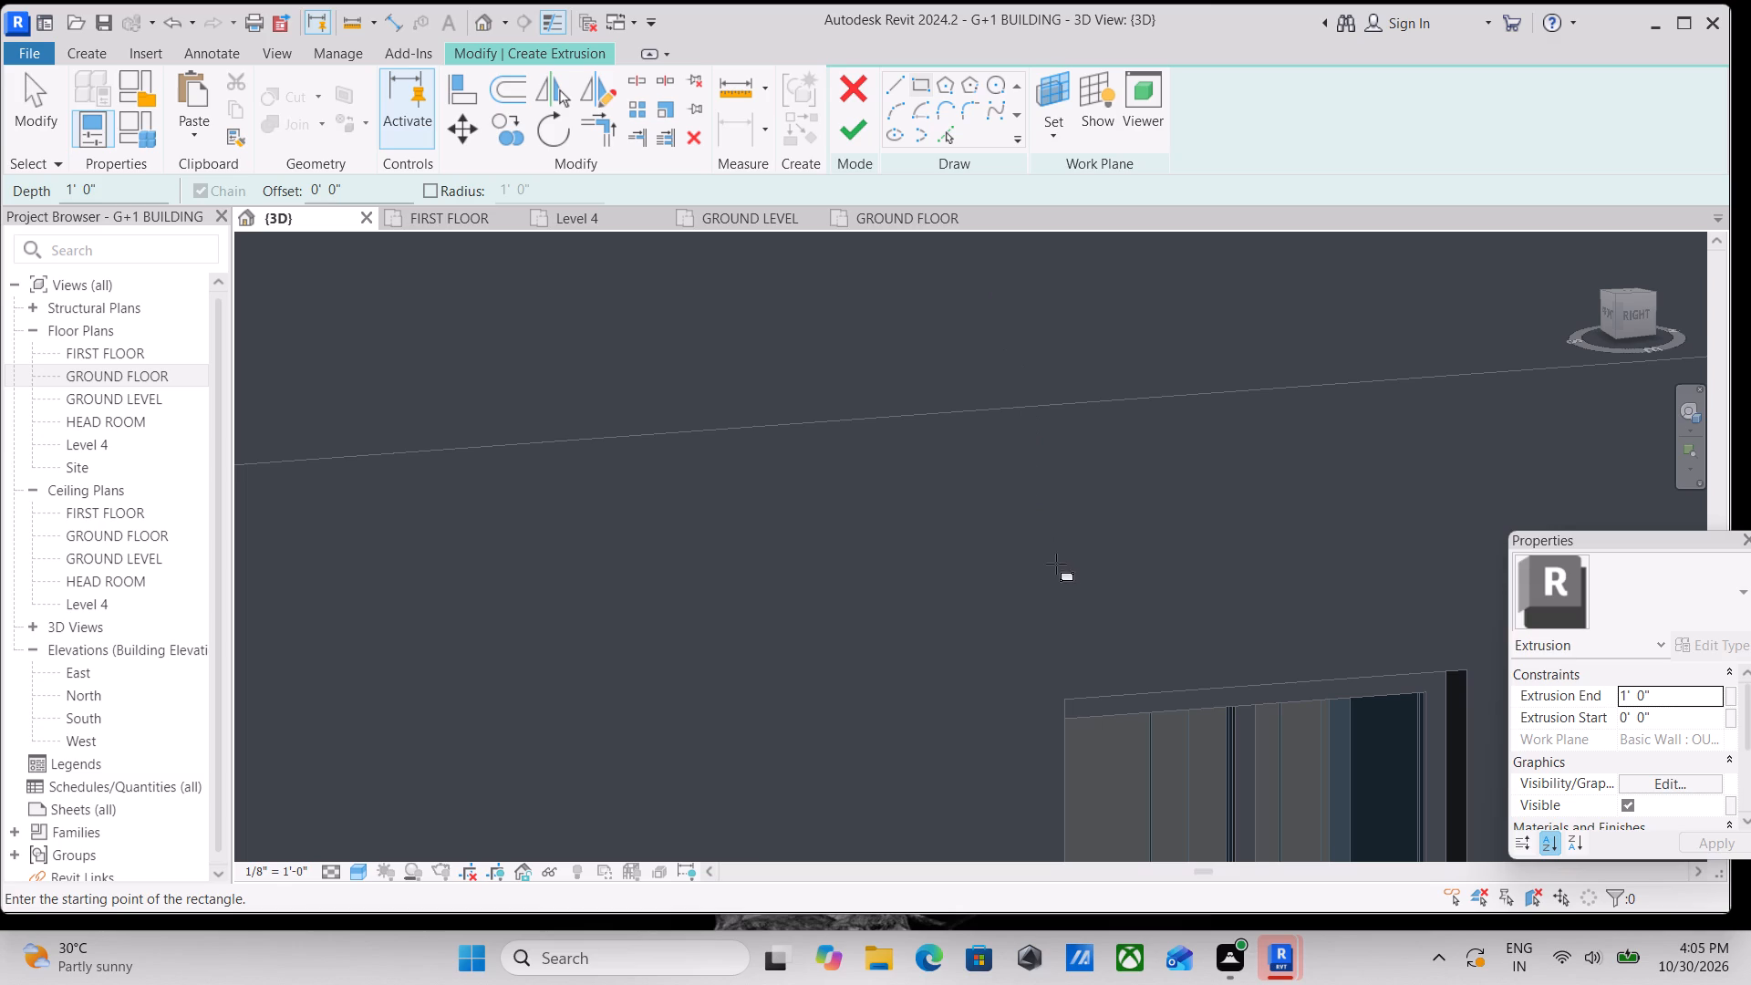
middle_drag(1067, 575, 1017, 559)
scroll(1012, 559, up, 1)
scroll(928, 546, down, 4)
middle_drag(741, 531, 902, 576)
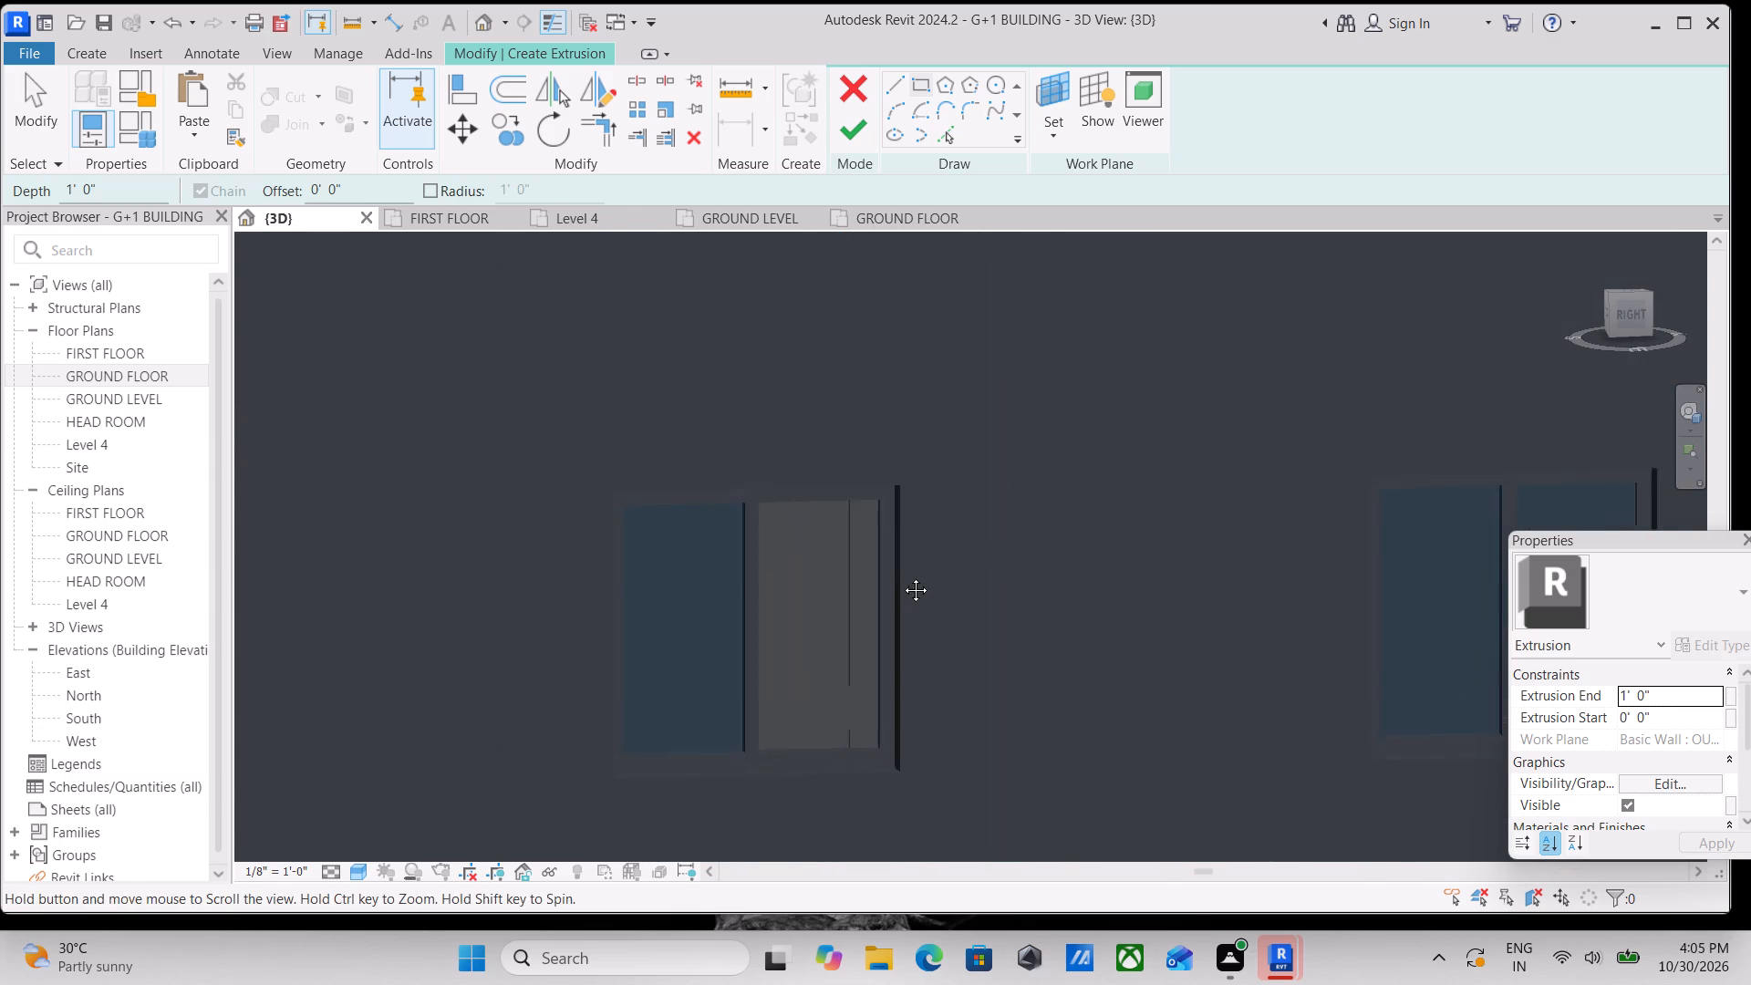
middle_drag(902, 576, 903, 577)
click(1628, 318)
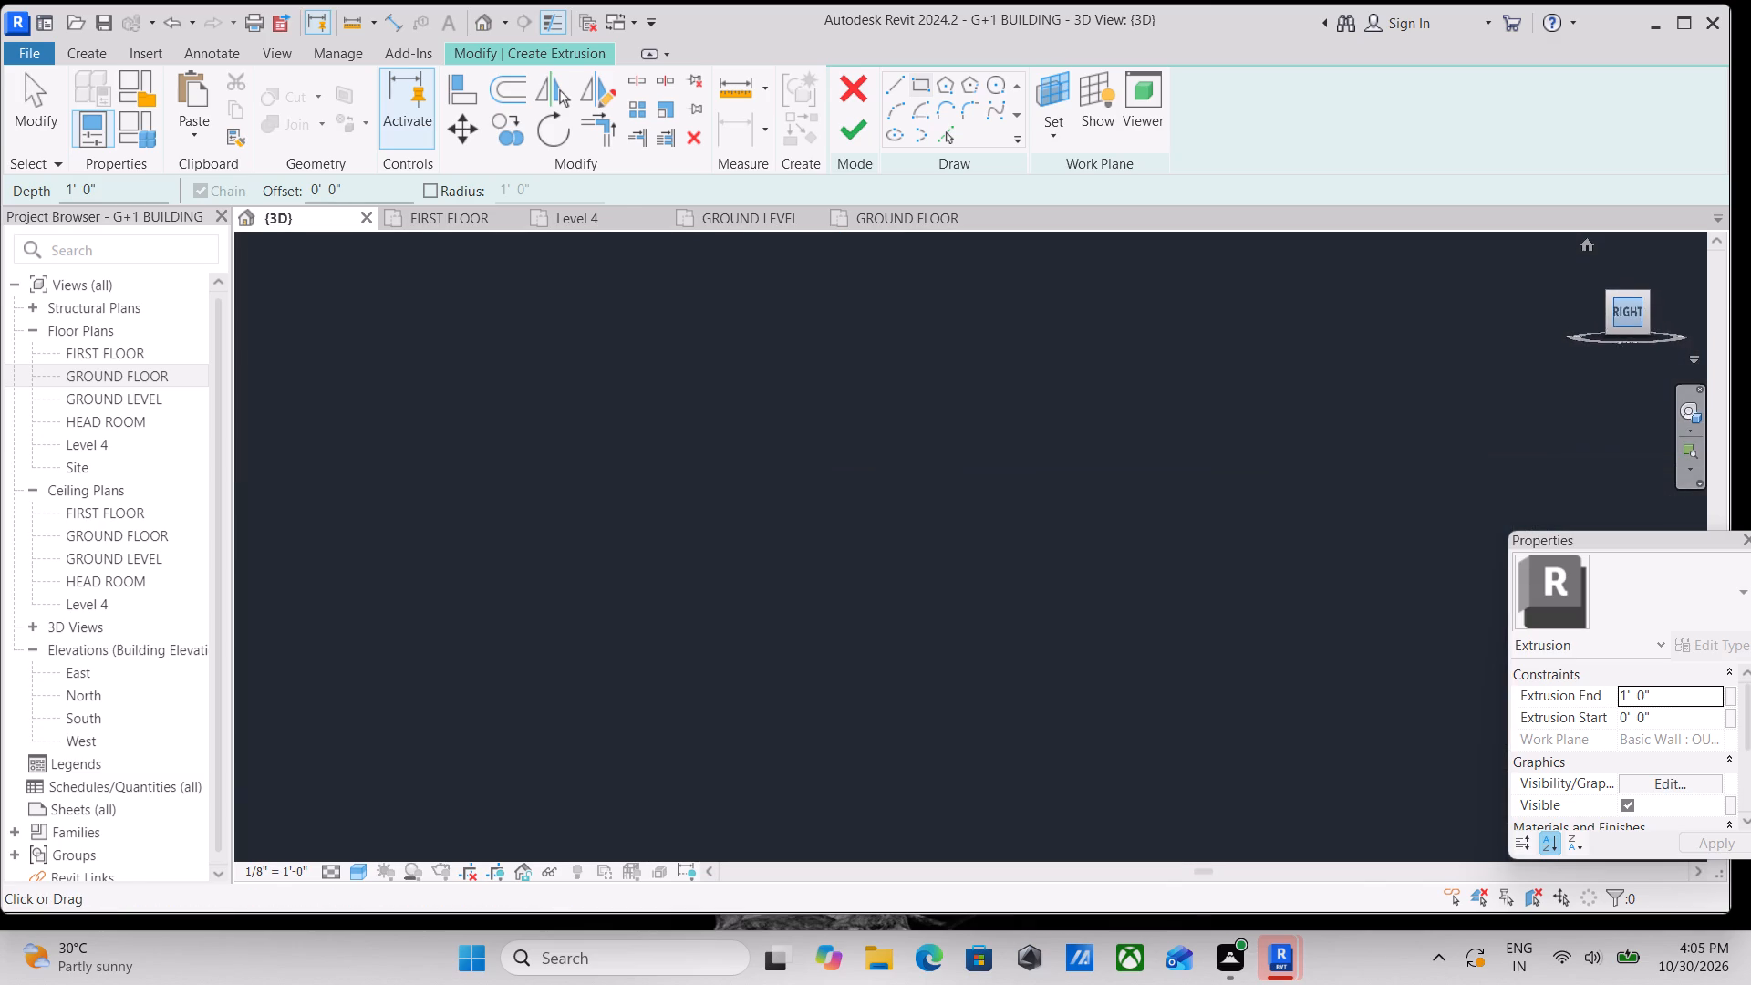
scroll(907, 582, up, 10)
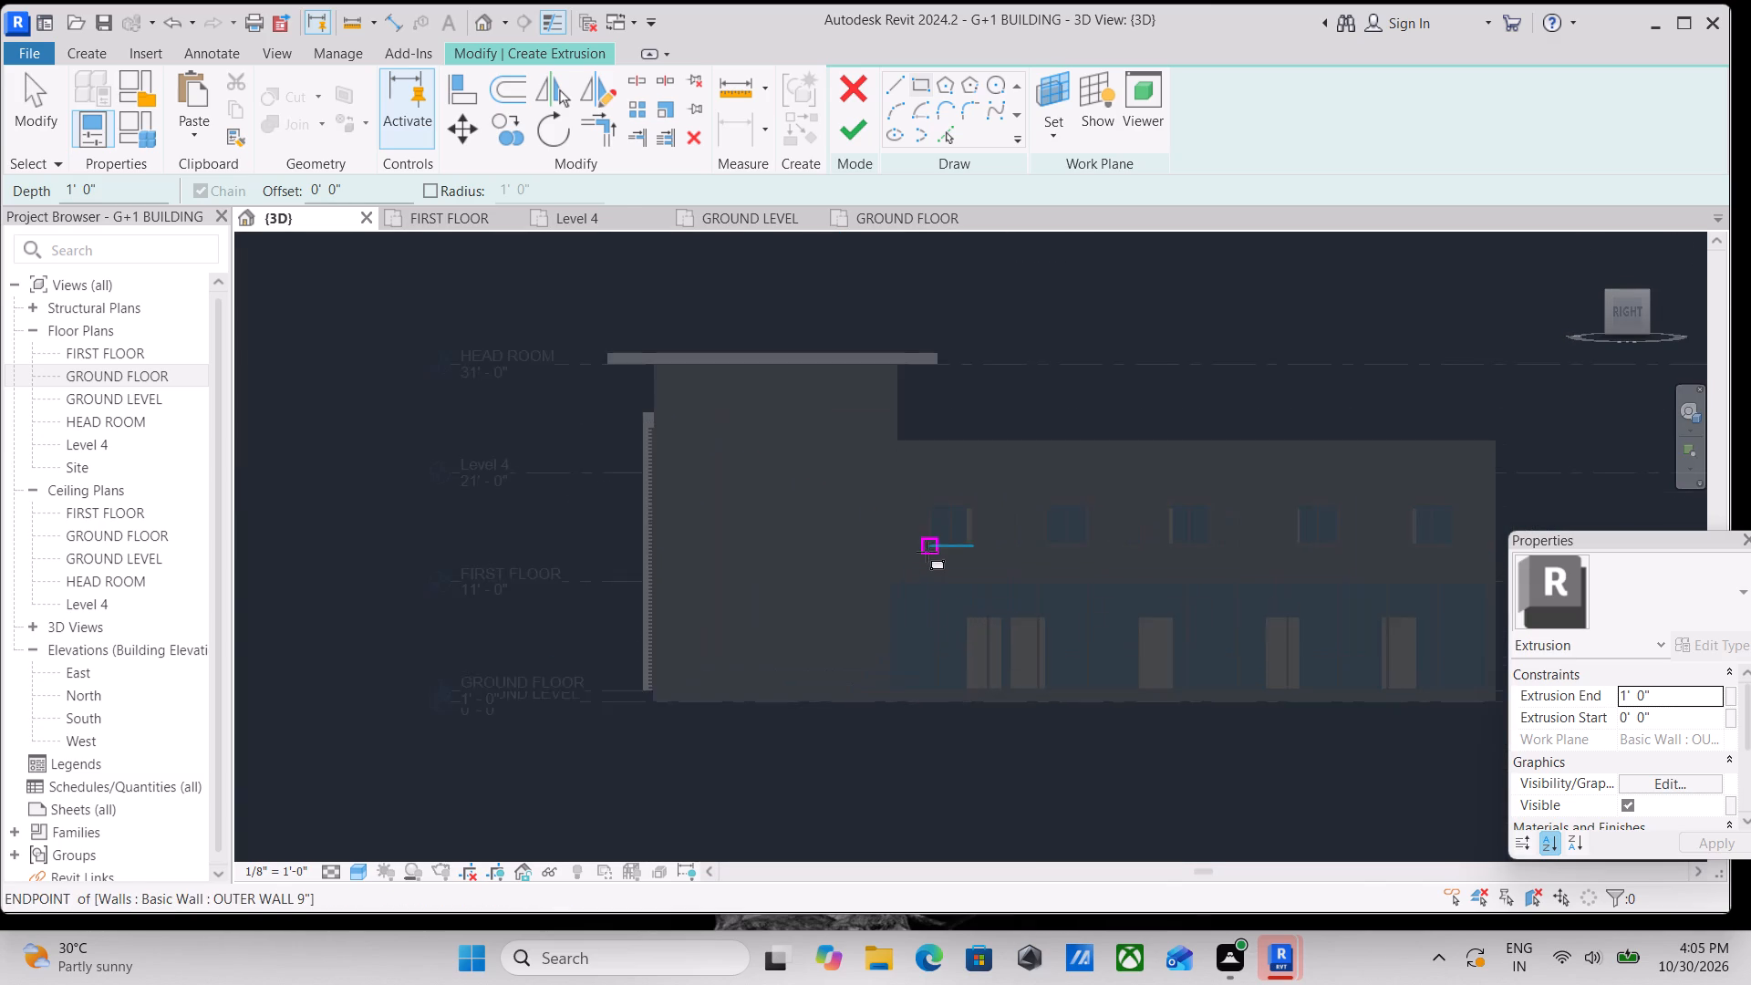
scroll(927, 552, up, 15)
scroll(979, 461, up, 3)
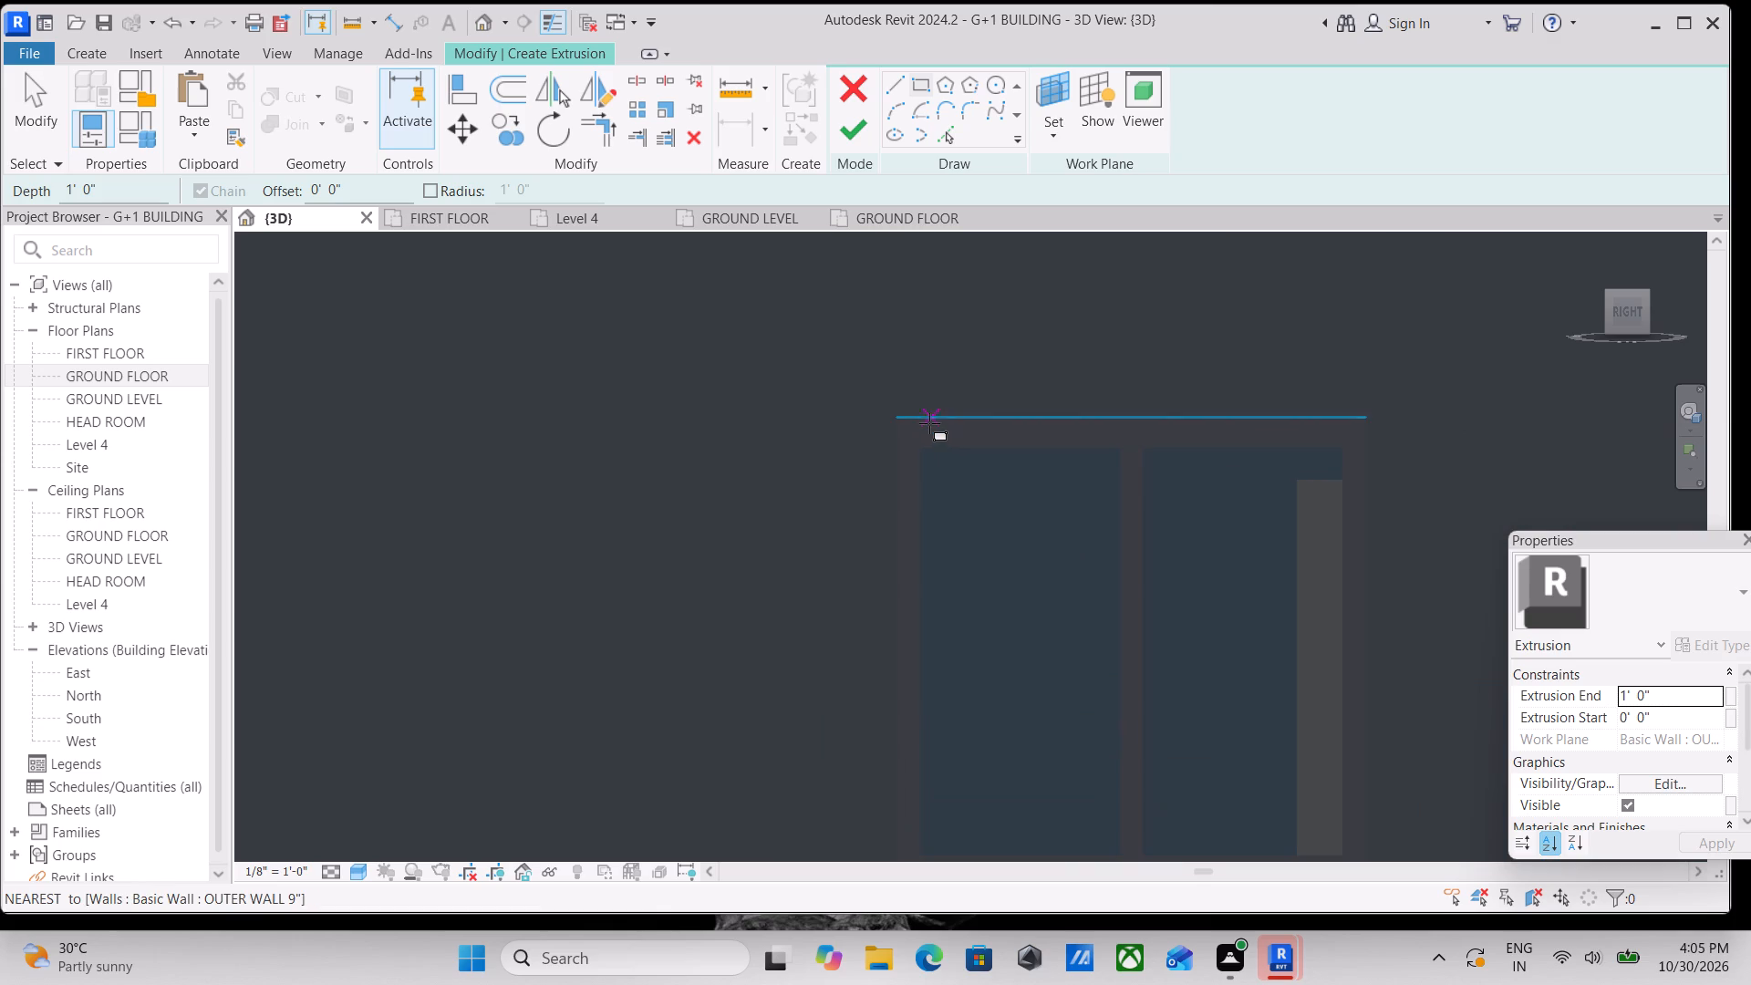
scroll(929, 423, up, 3)
click(880, 413)
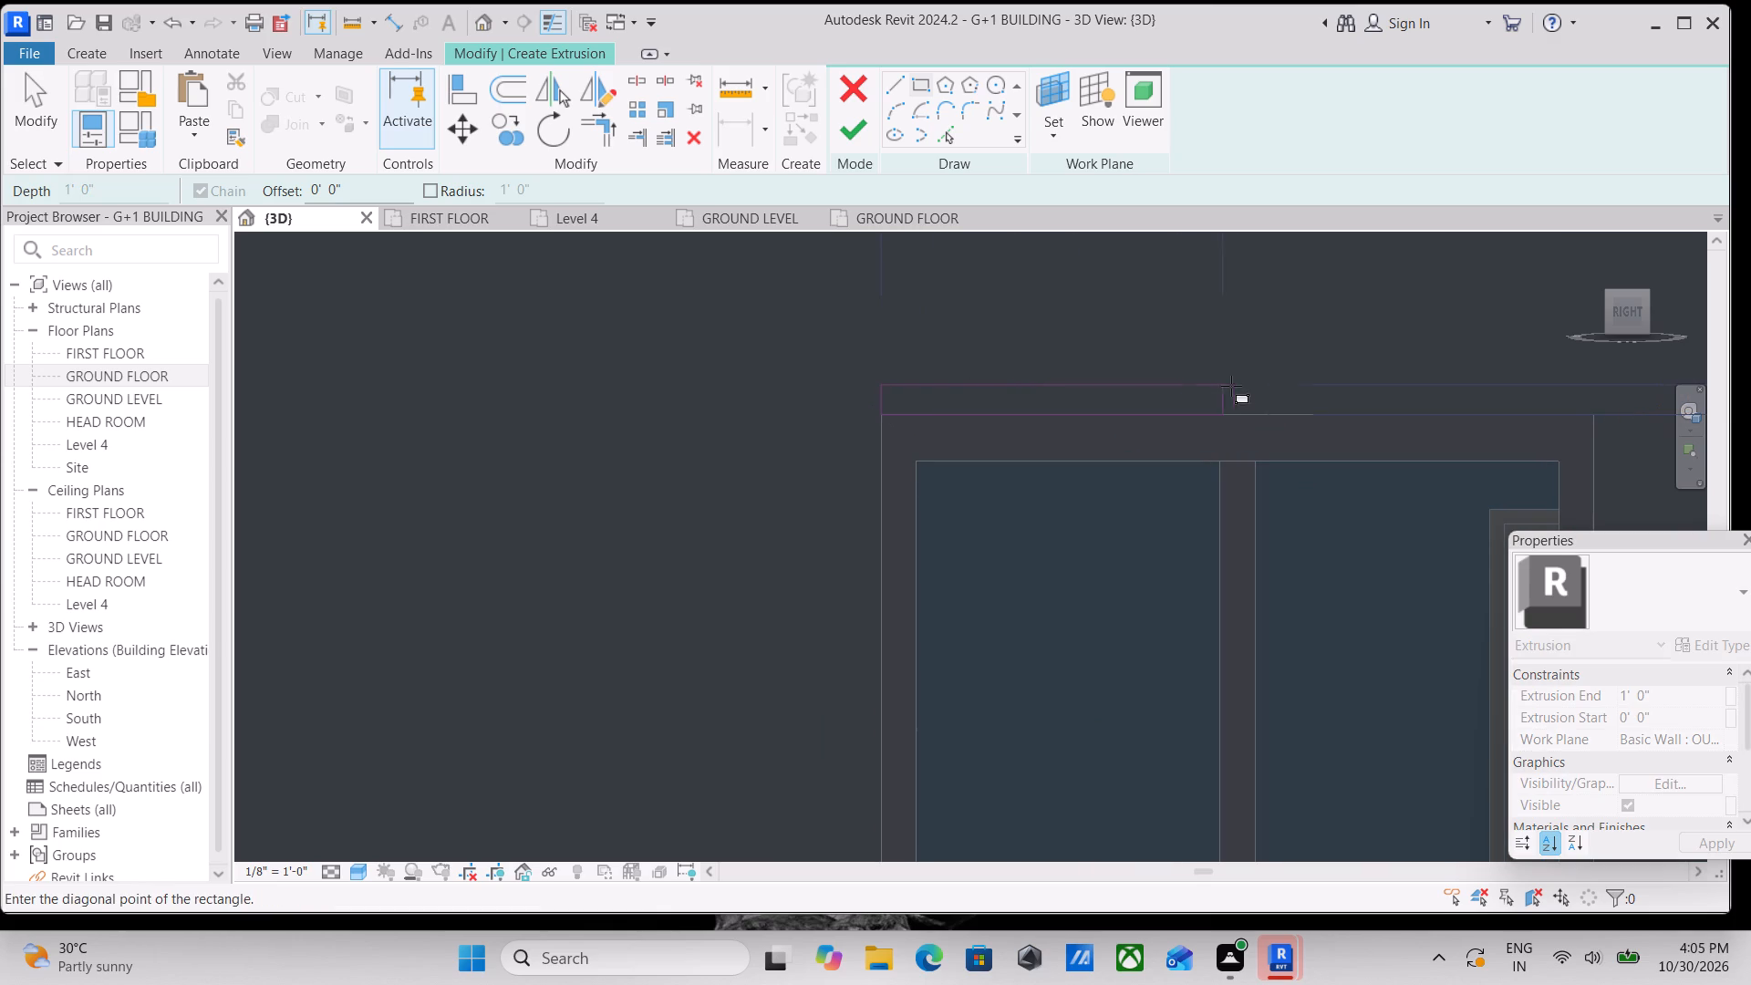
middle_drag(1235, 386, 917, 506)
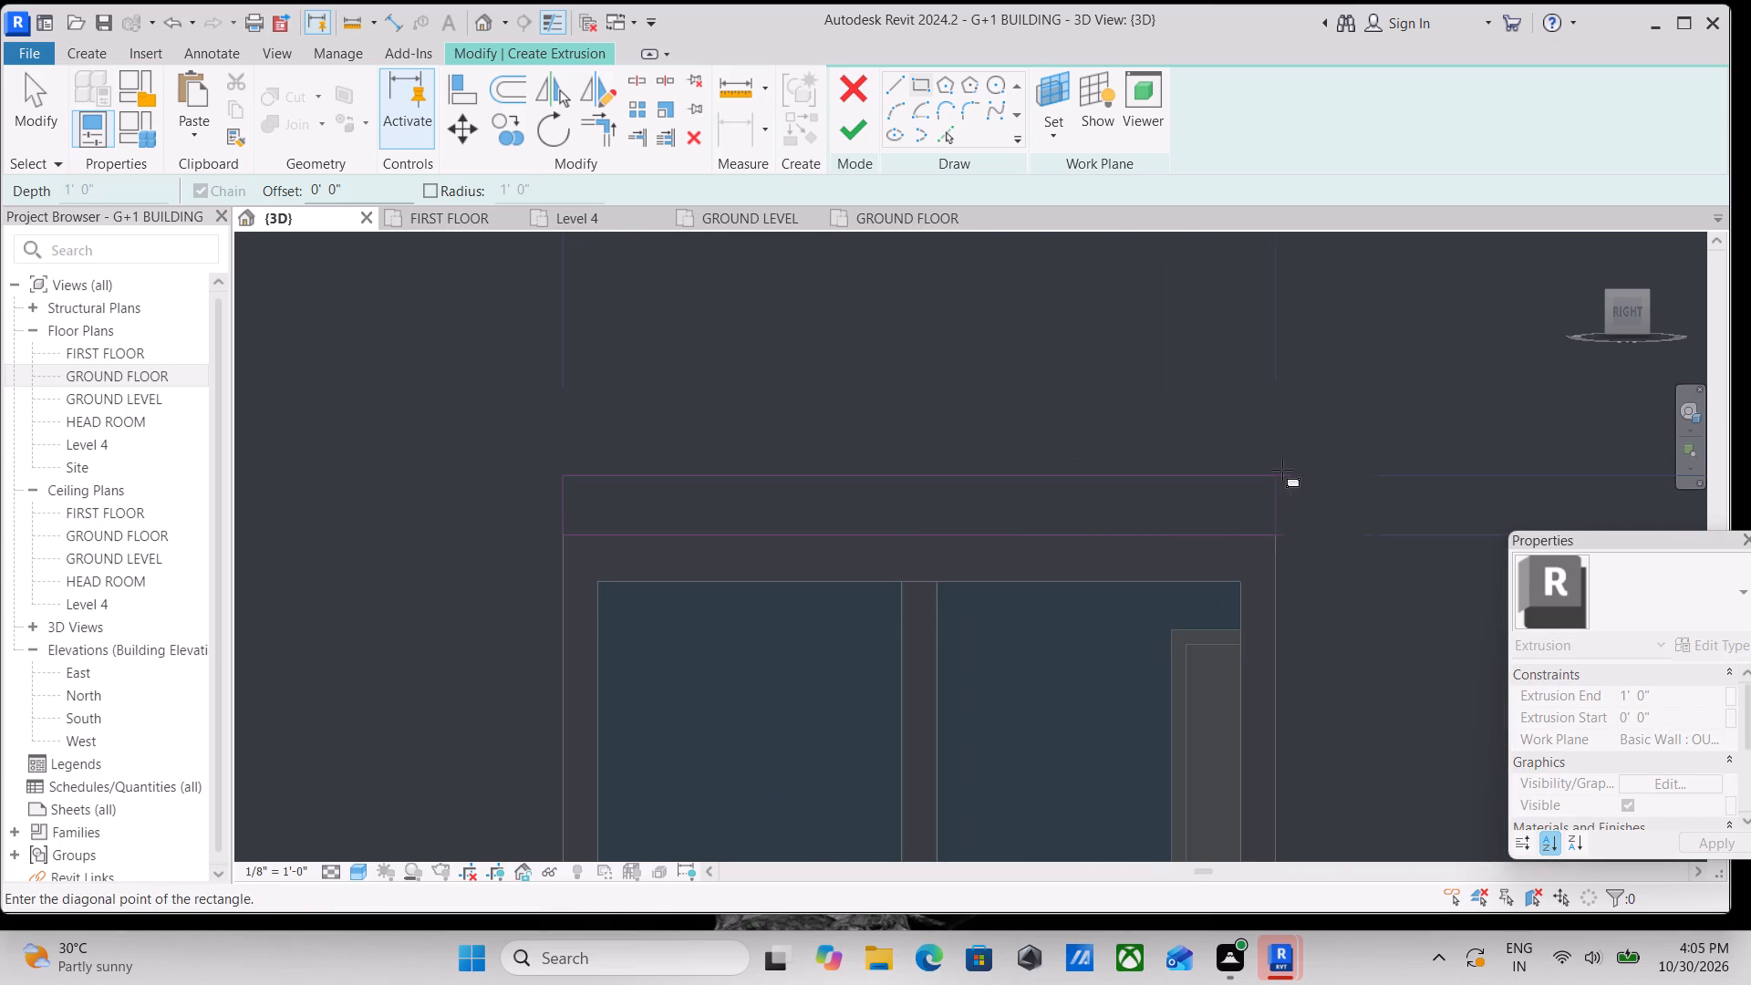
click(1271, 453)
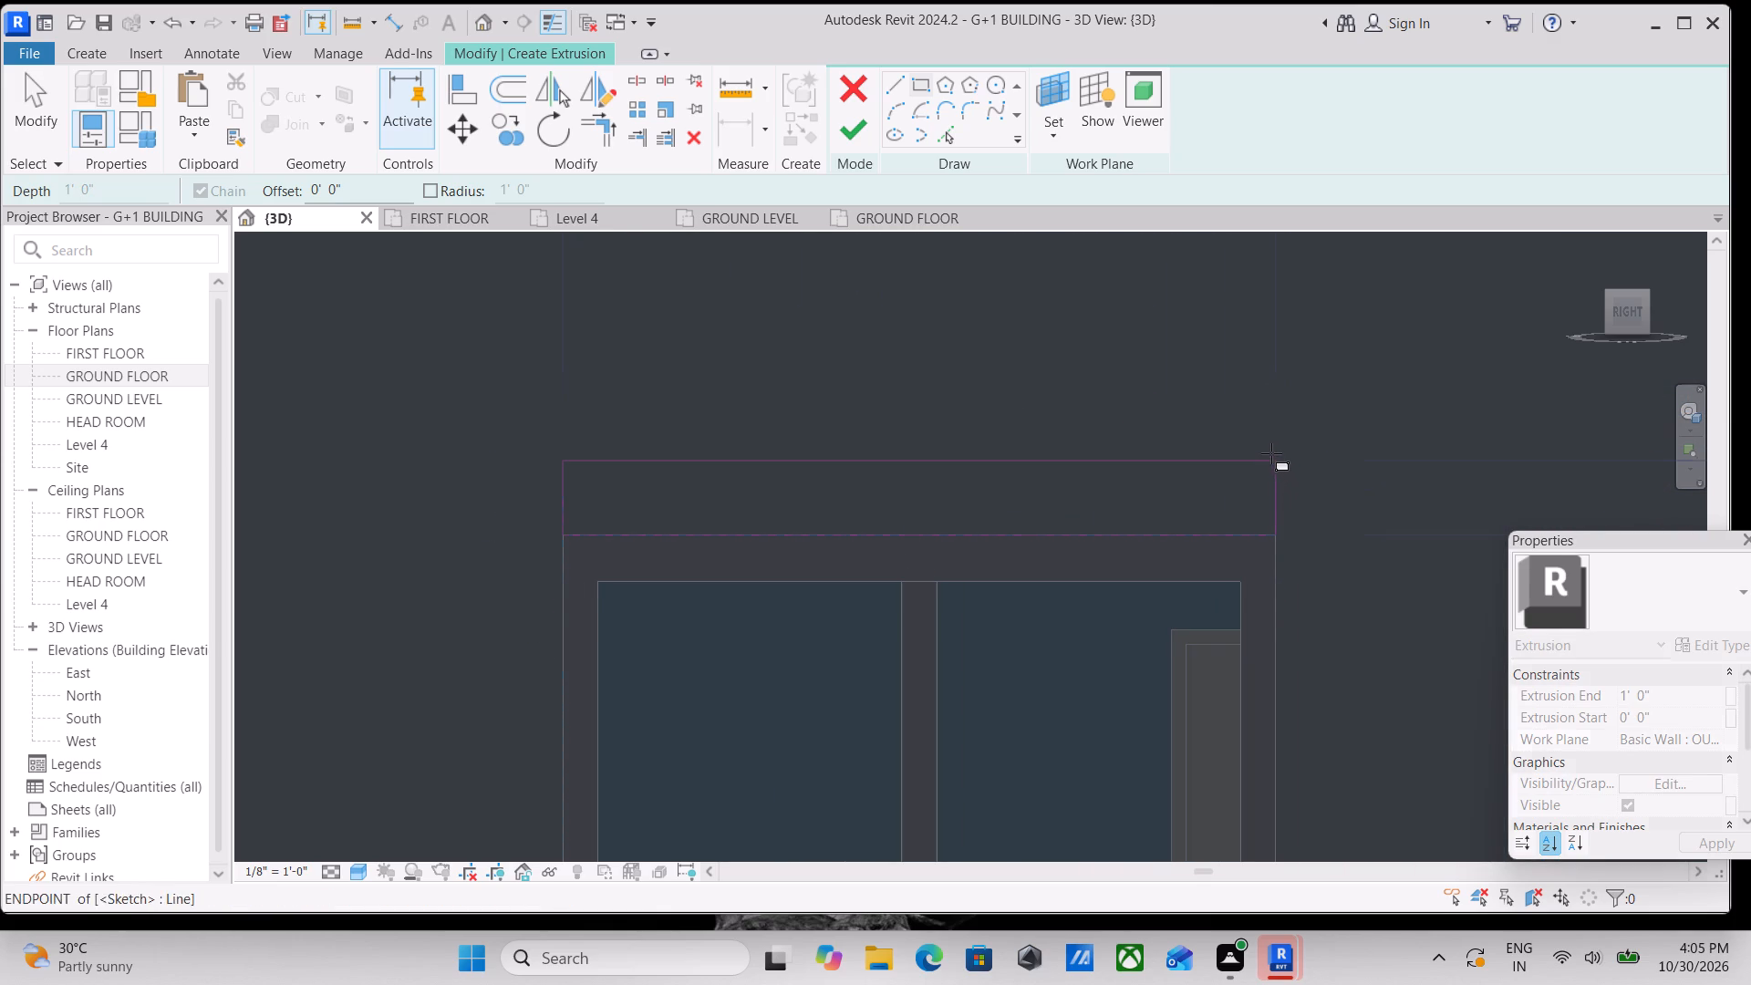
key(Escape)
key(Escape)
key(Escape)
key(Escape)
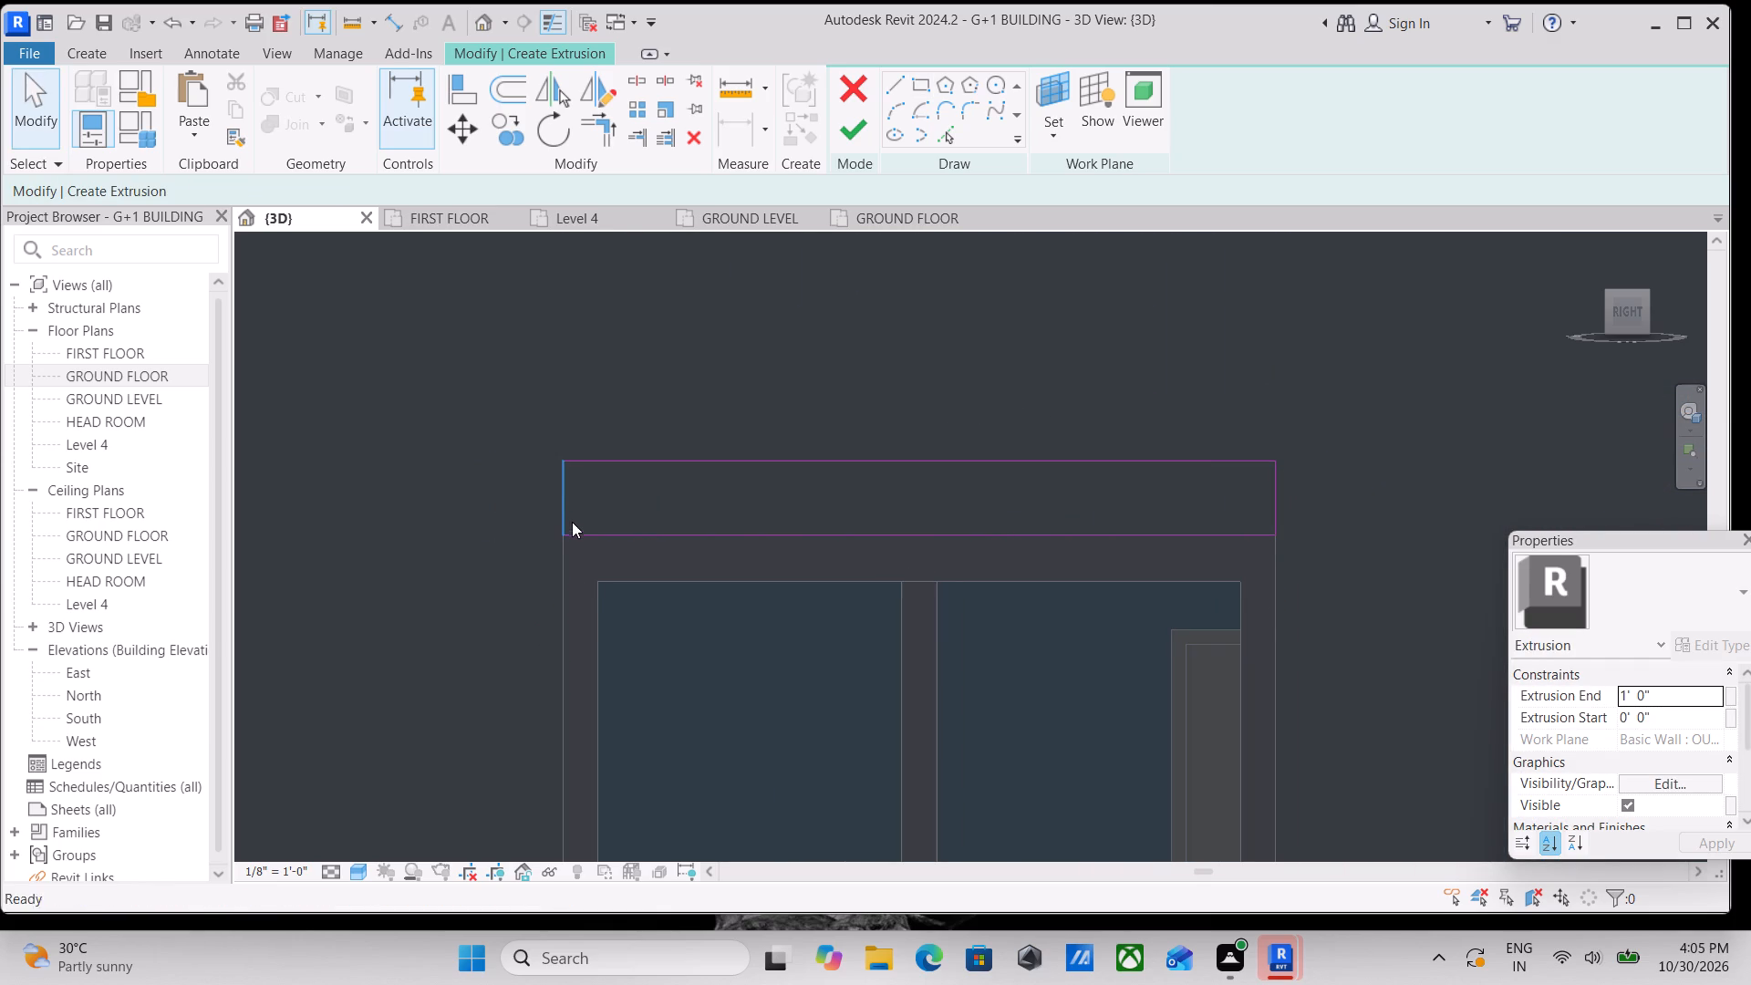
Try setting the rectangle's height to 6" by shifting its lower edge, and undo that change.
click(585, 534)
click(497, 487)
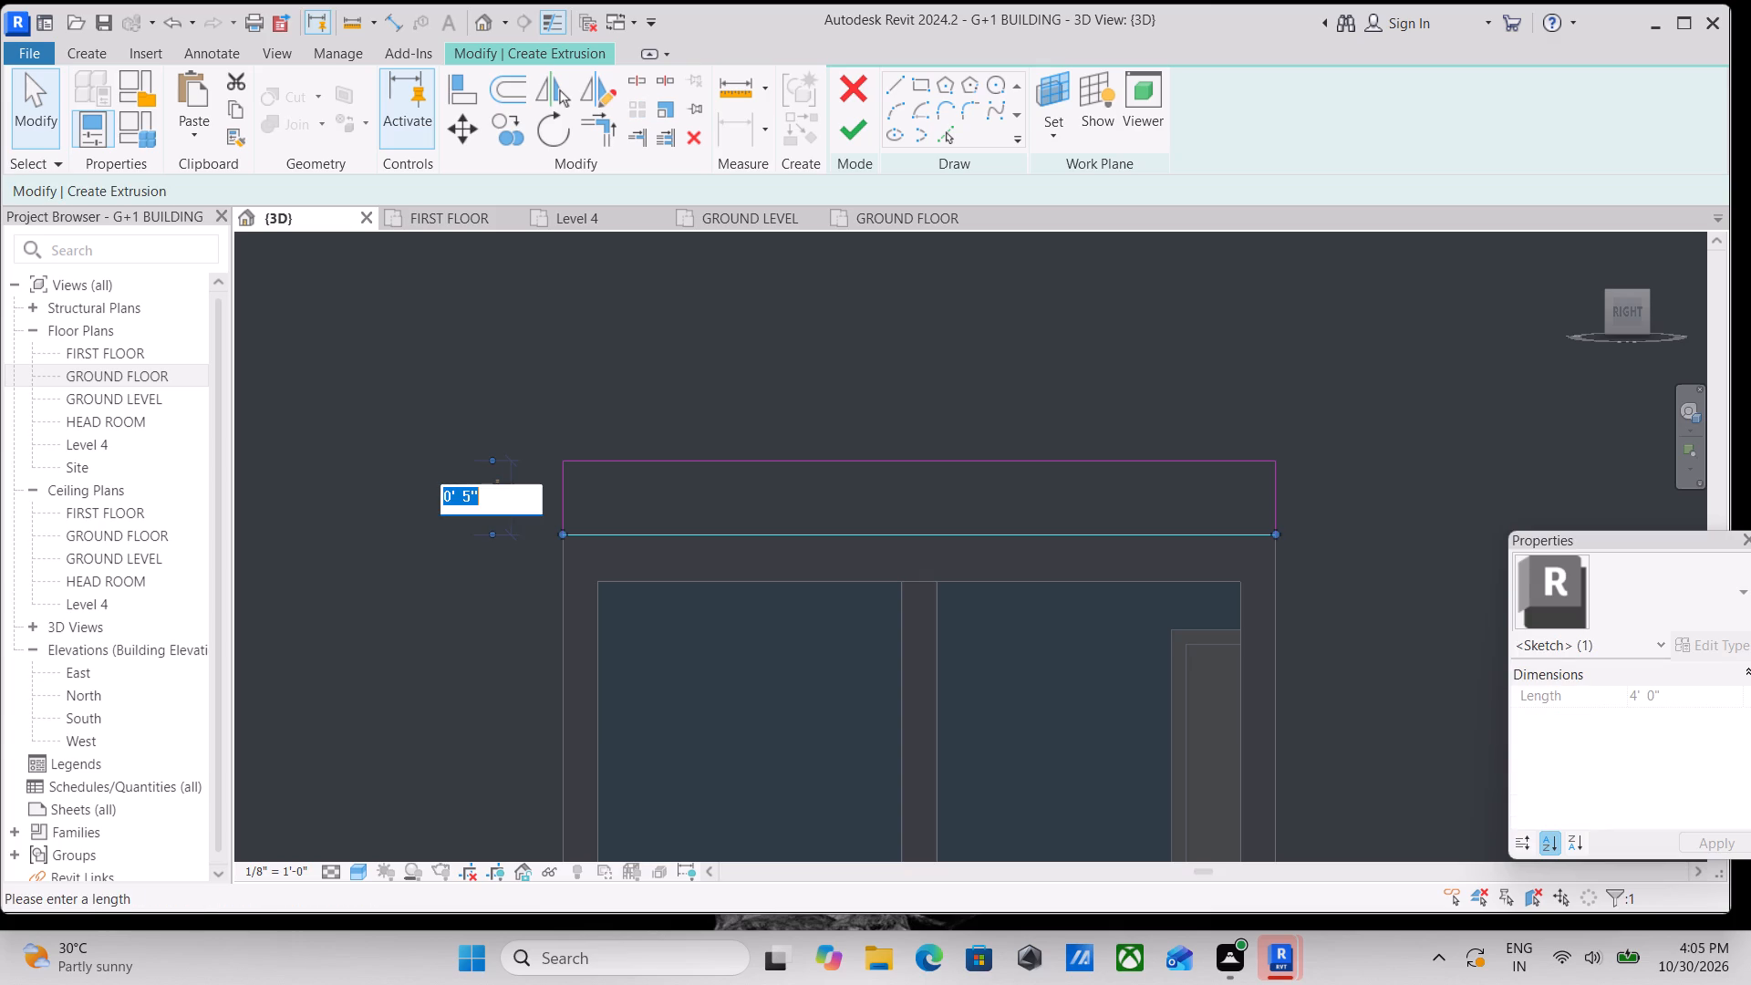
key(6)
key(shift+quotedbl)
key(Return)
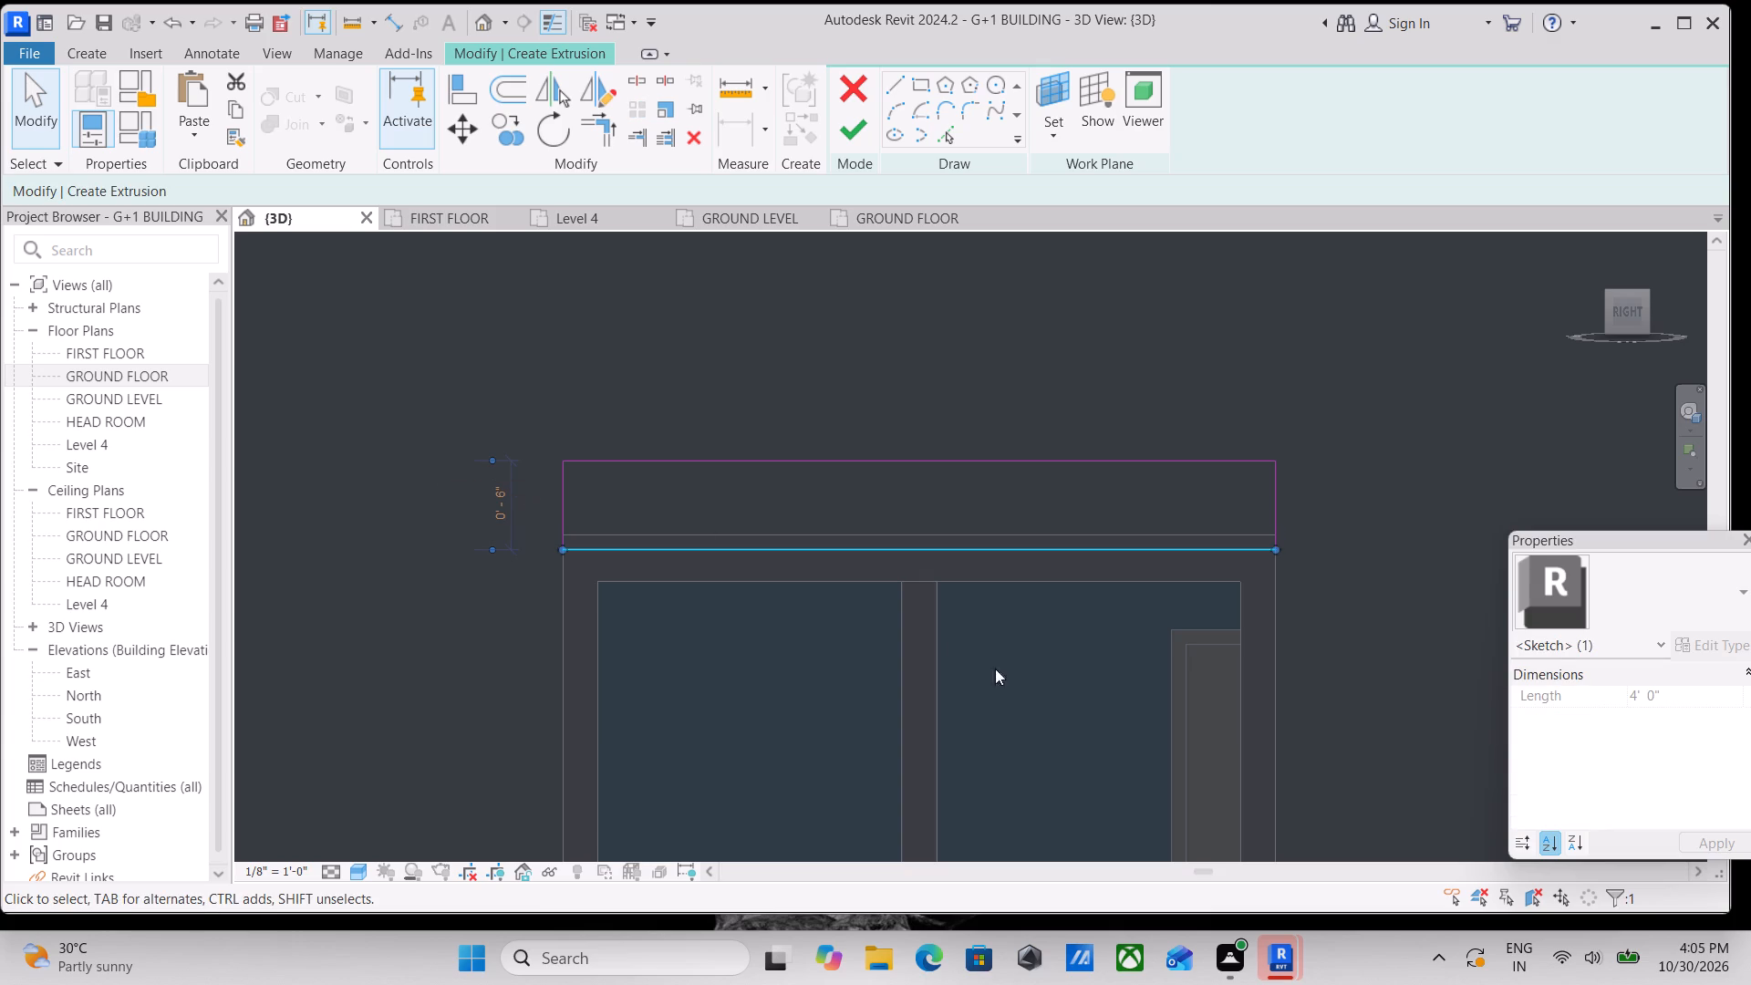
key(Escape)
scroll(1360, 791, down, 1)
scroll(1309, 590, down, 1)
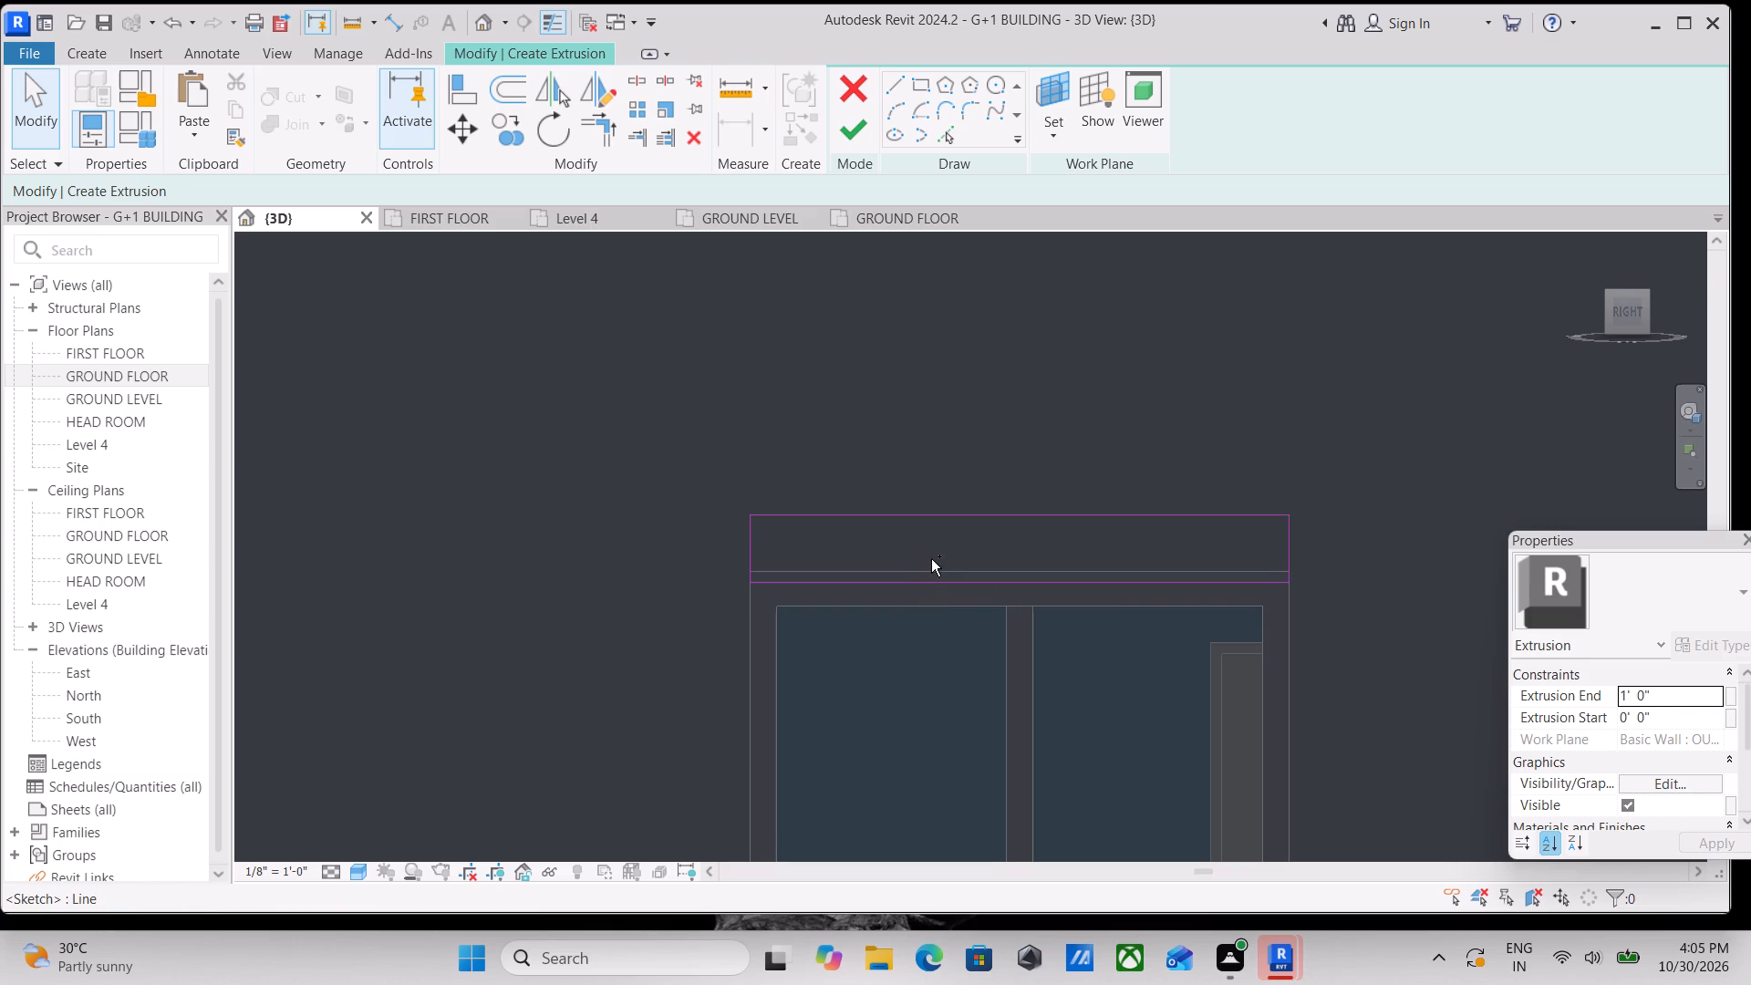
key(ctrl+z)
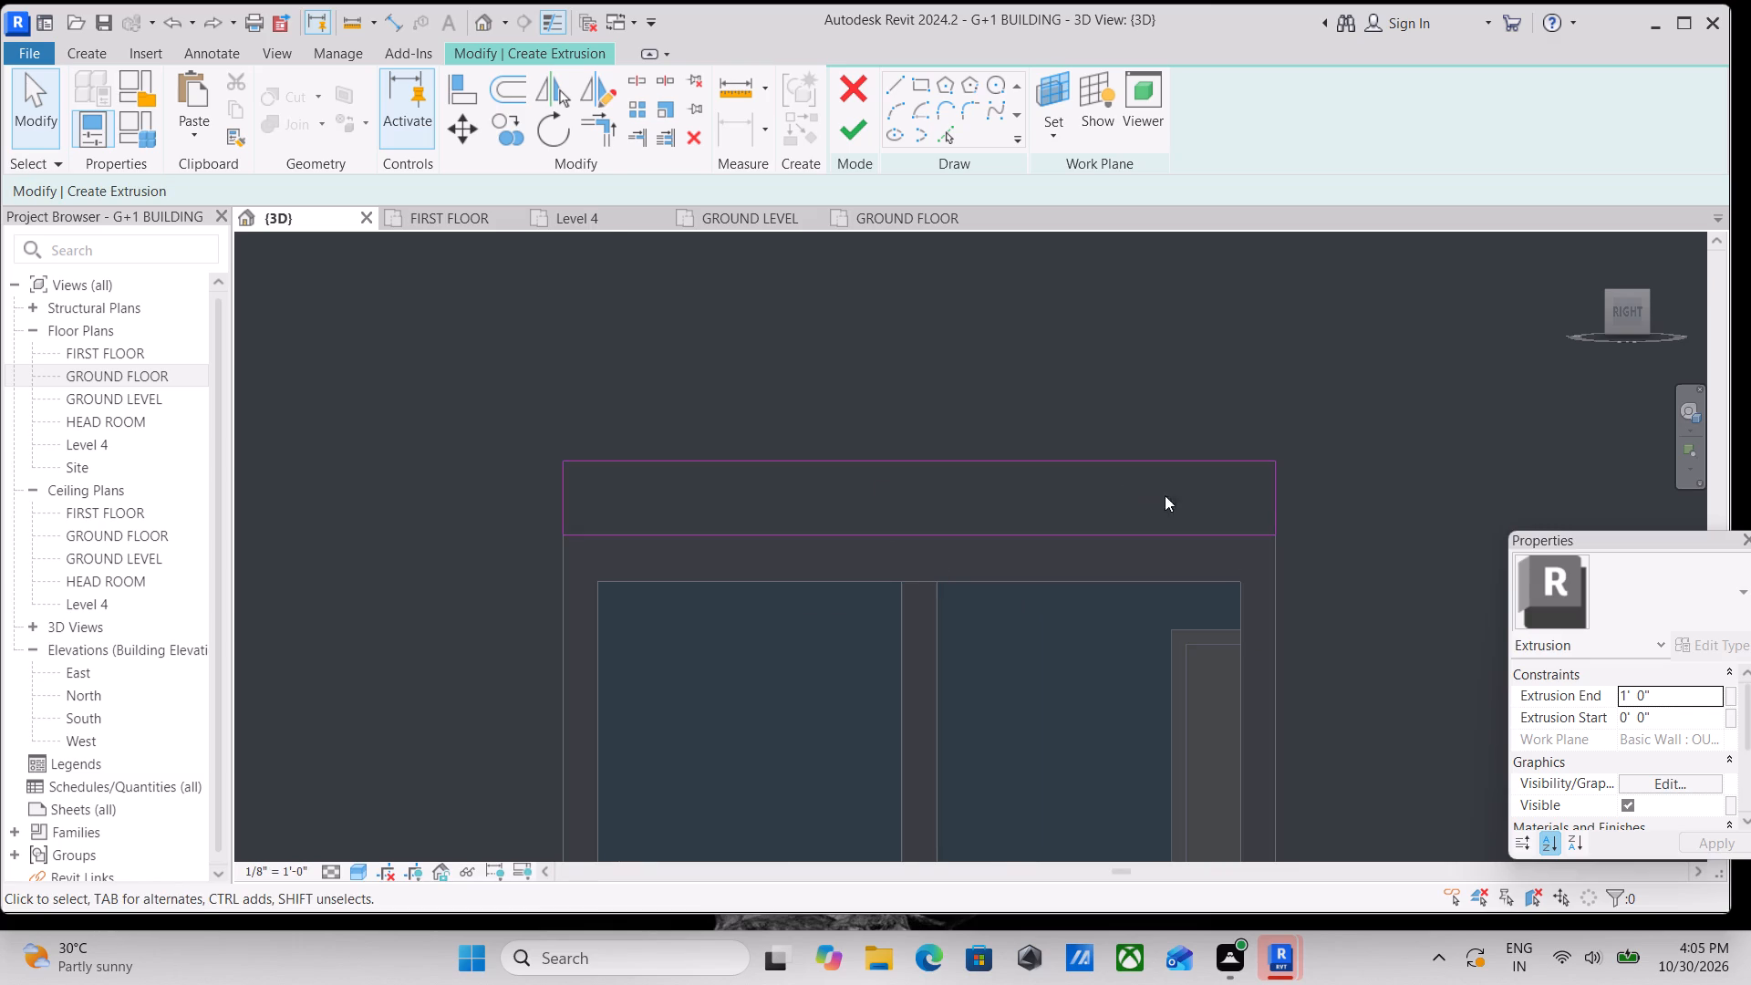
Set the rectangle's height to 6" by shifting its upper edge, keeping the lower edge on the window head.
click(1272, 500)
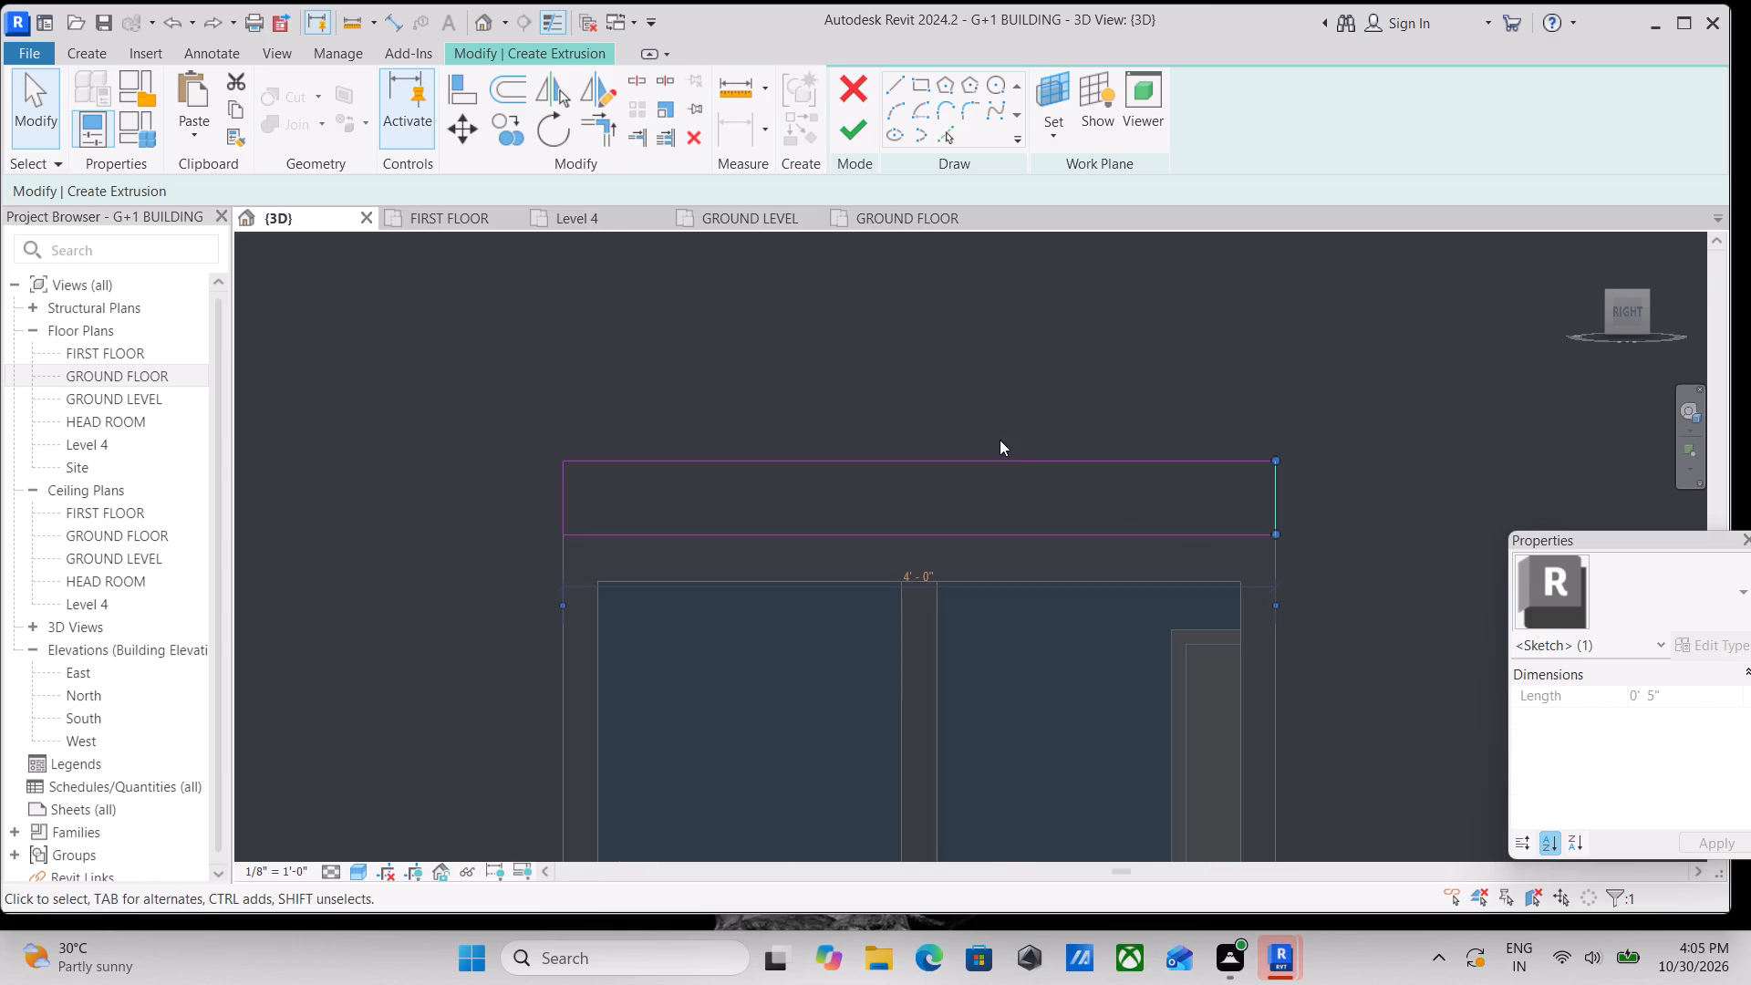
click(992, 463)
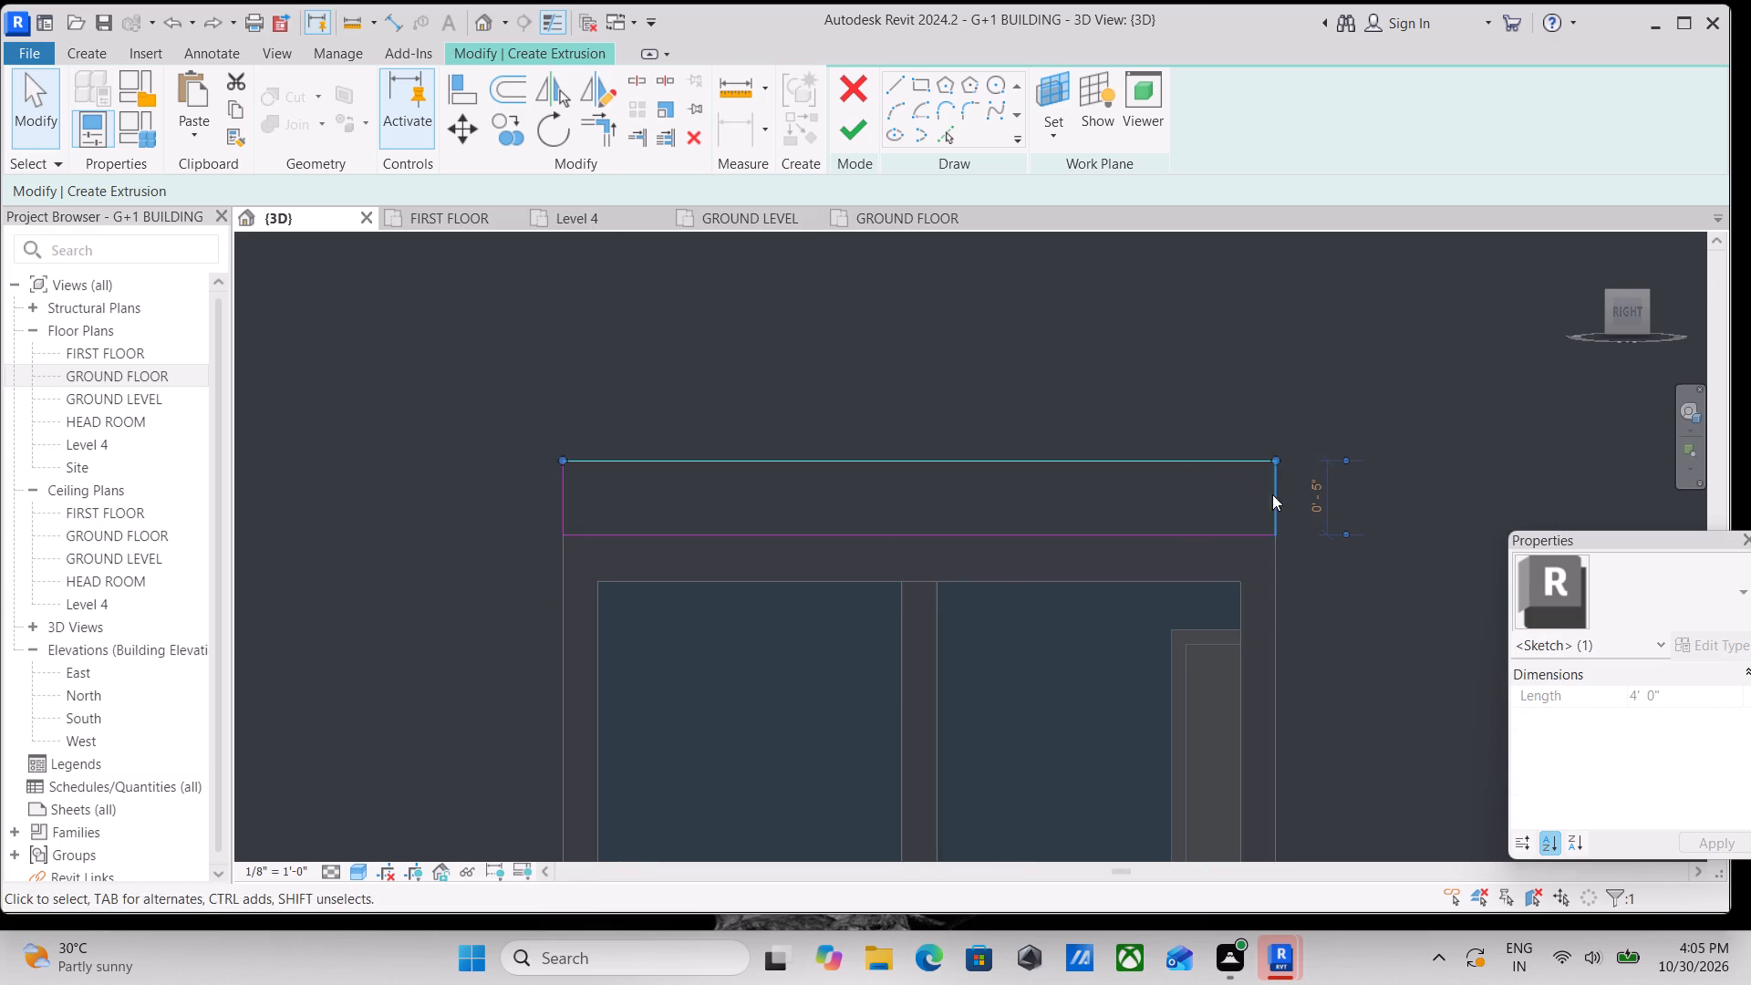
click(1309, 493)
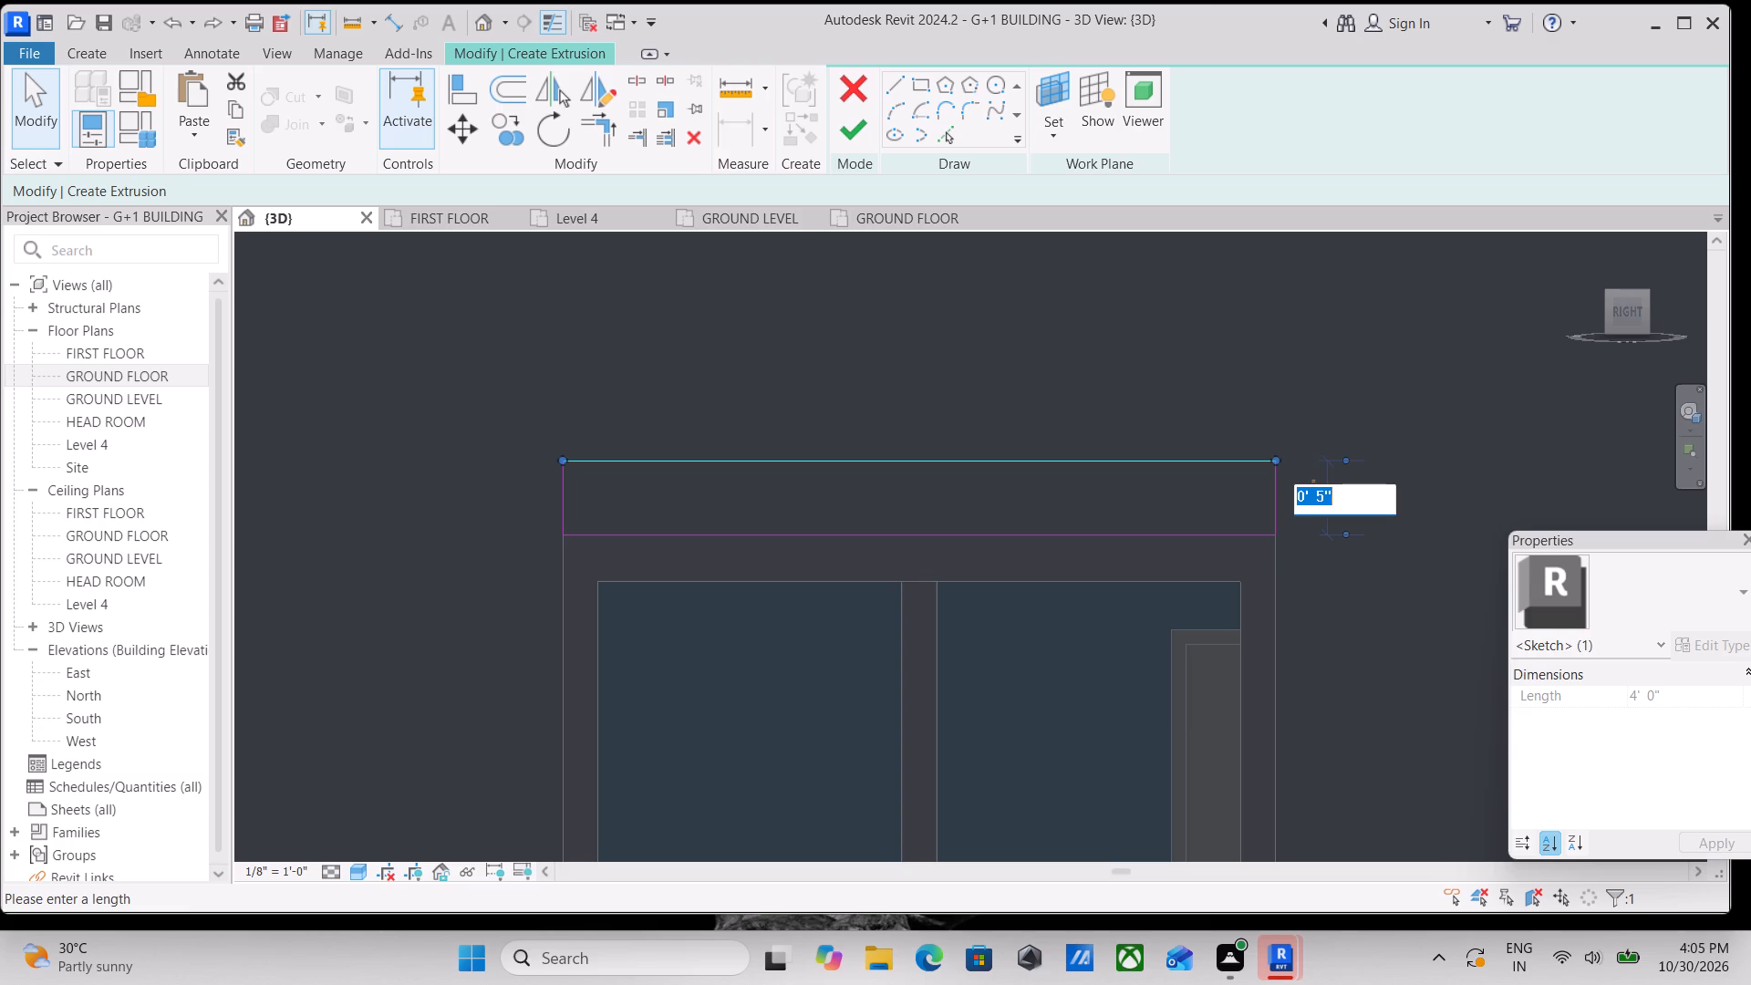
key(6)
key(shift+quotedbl)
key(Return)
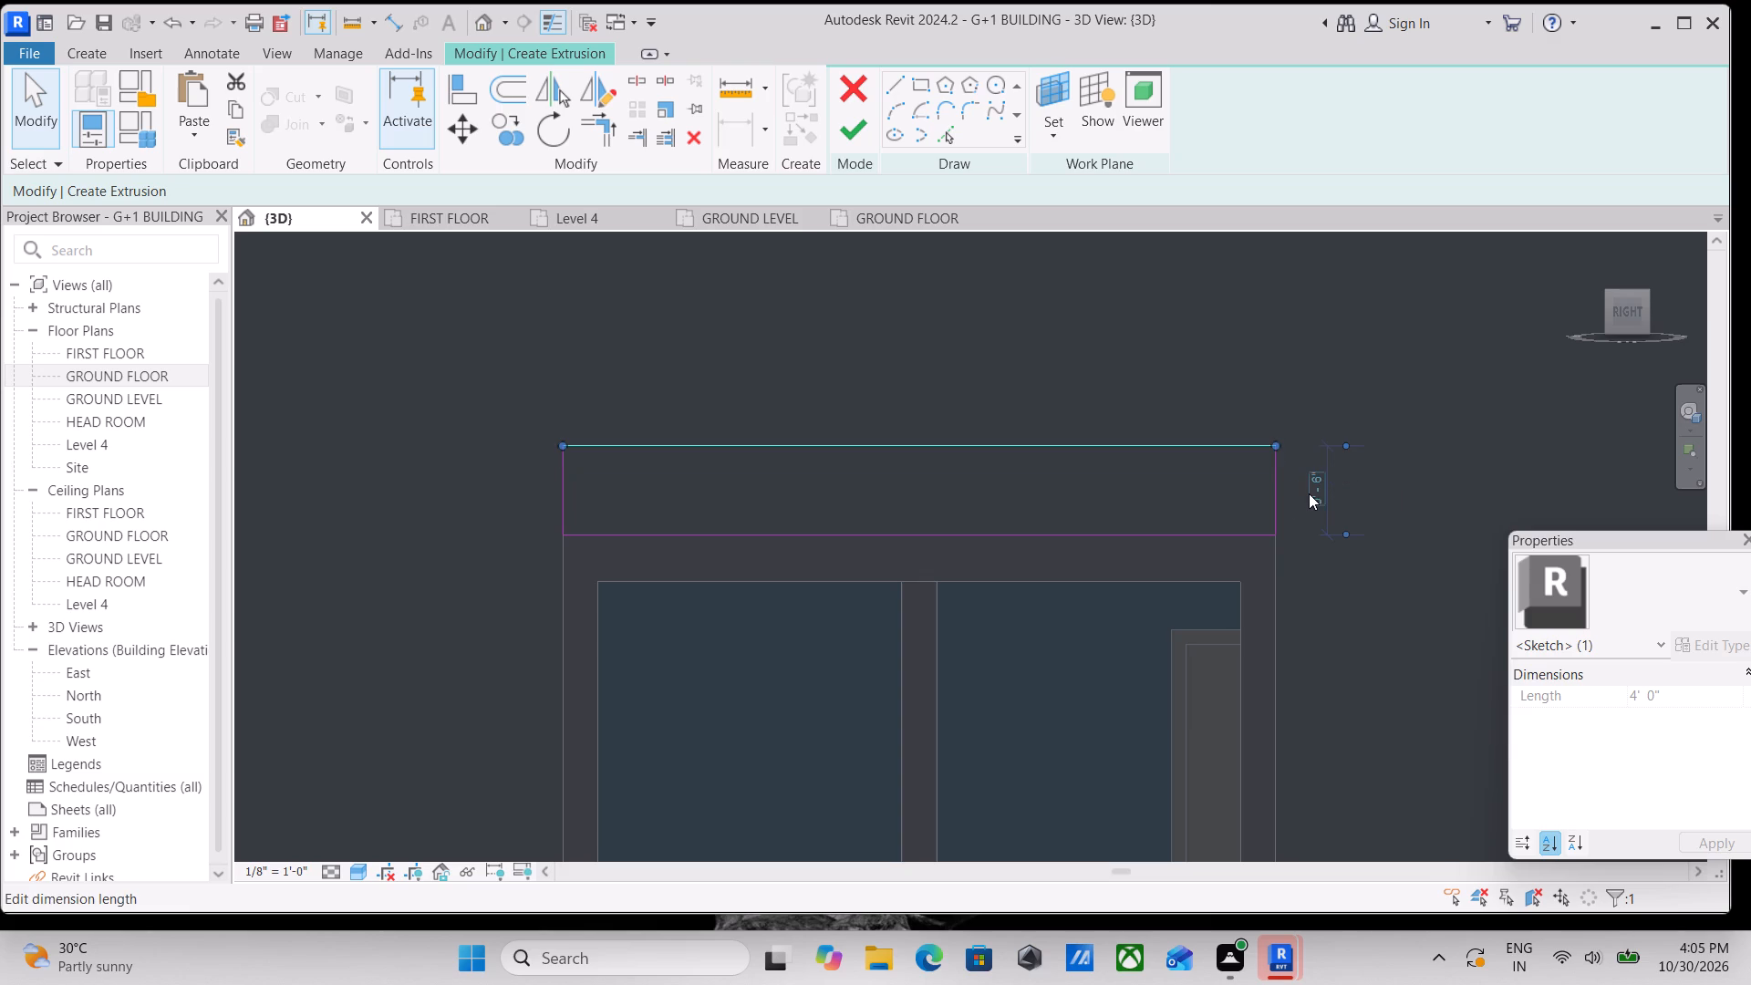
key(Escape)
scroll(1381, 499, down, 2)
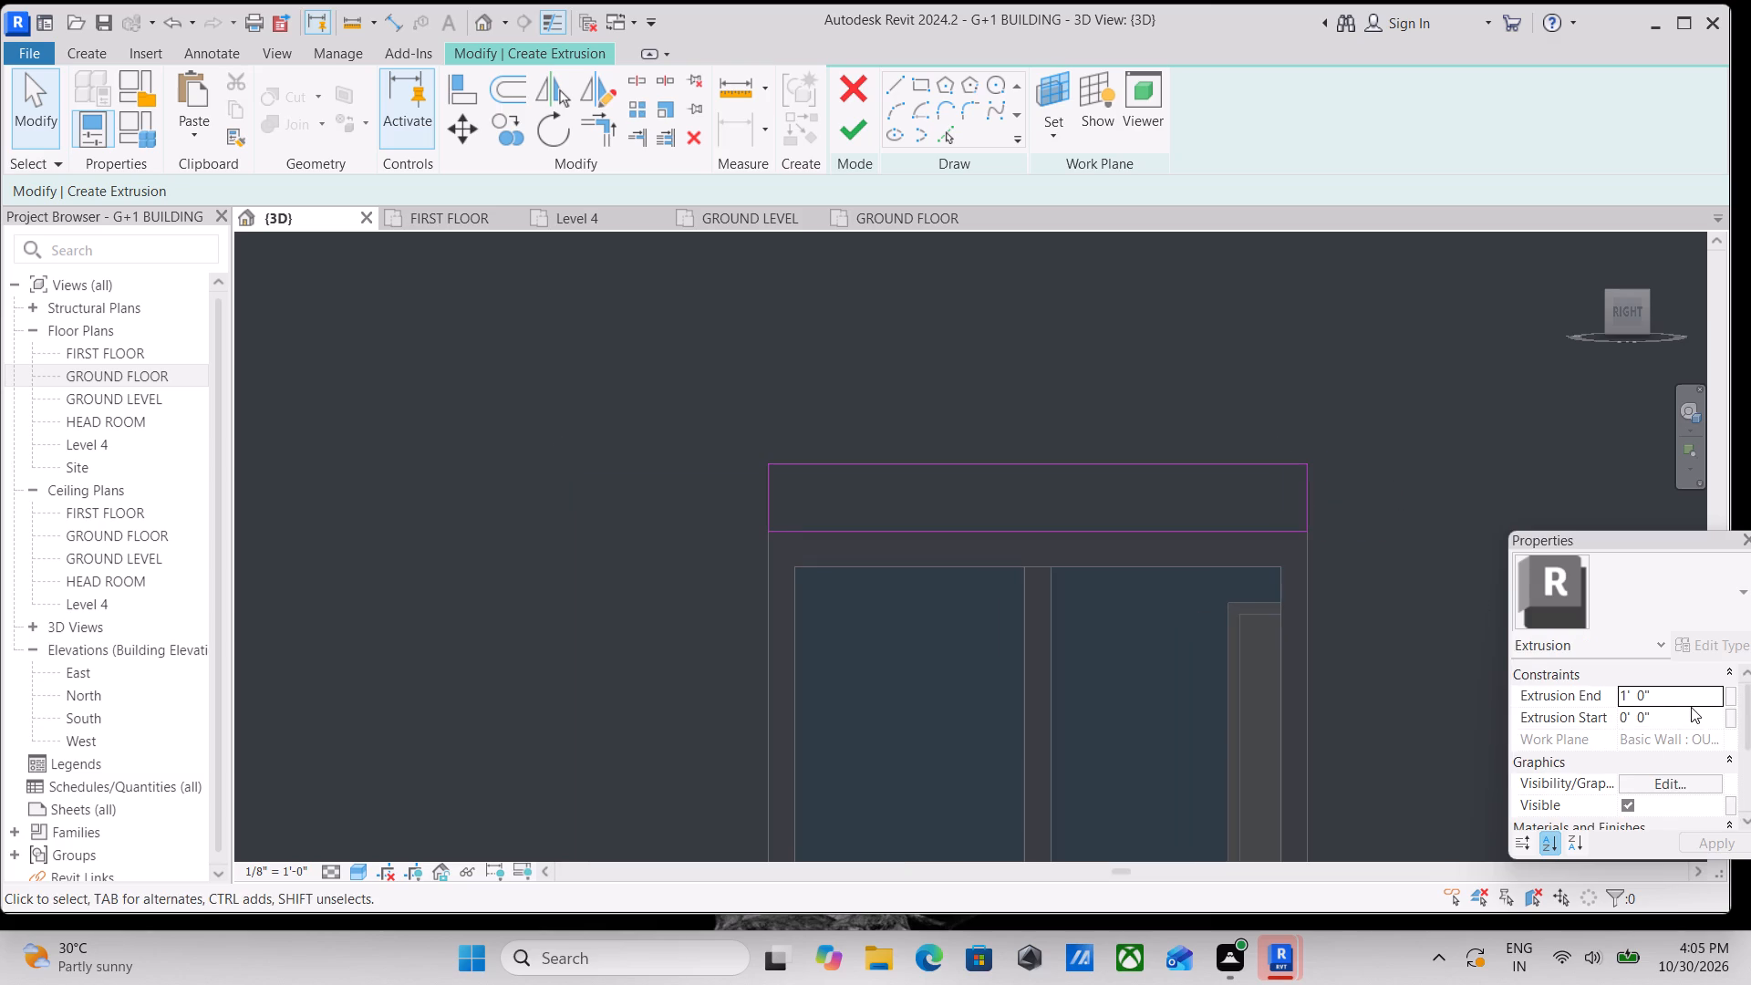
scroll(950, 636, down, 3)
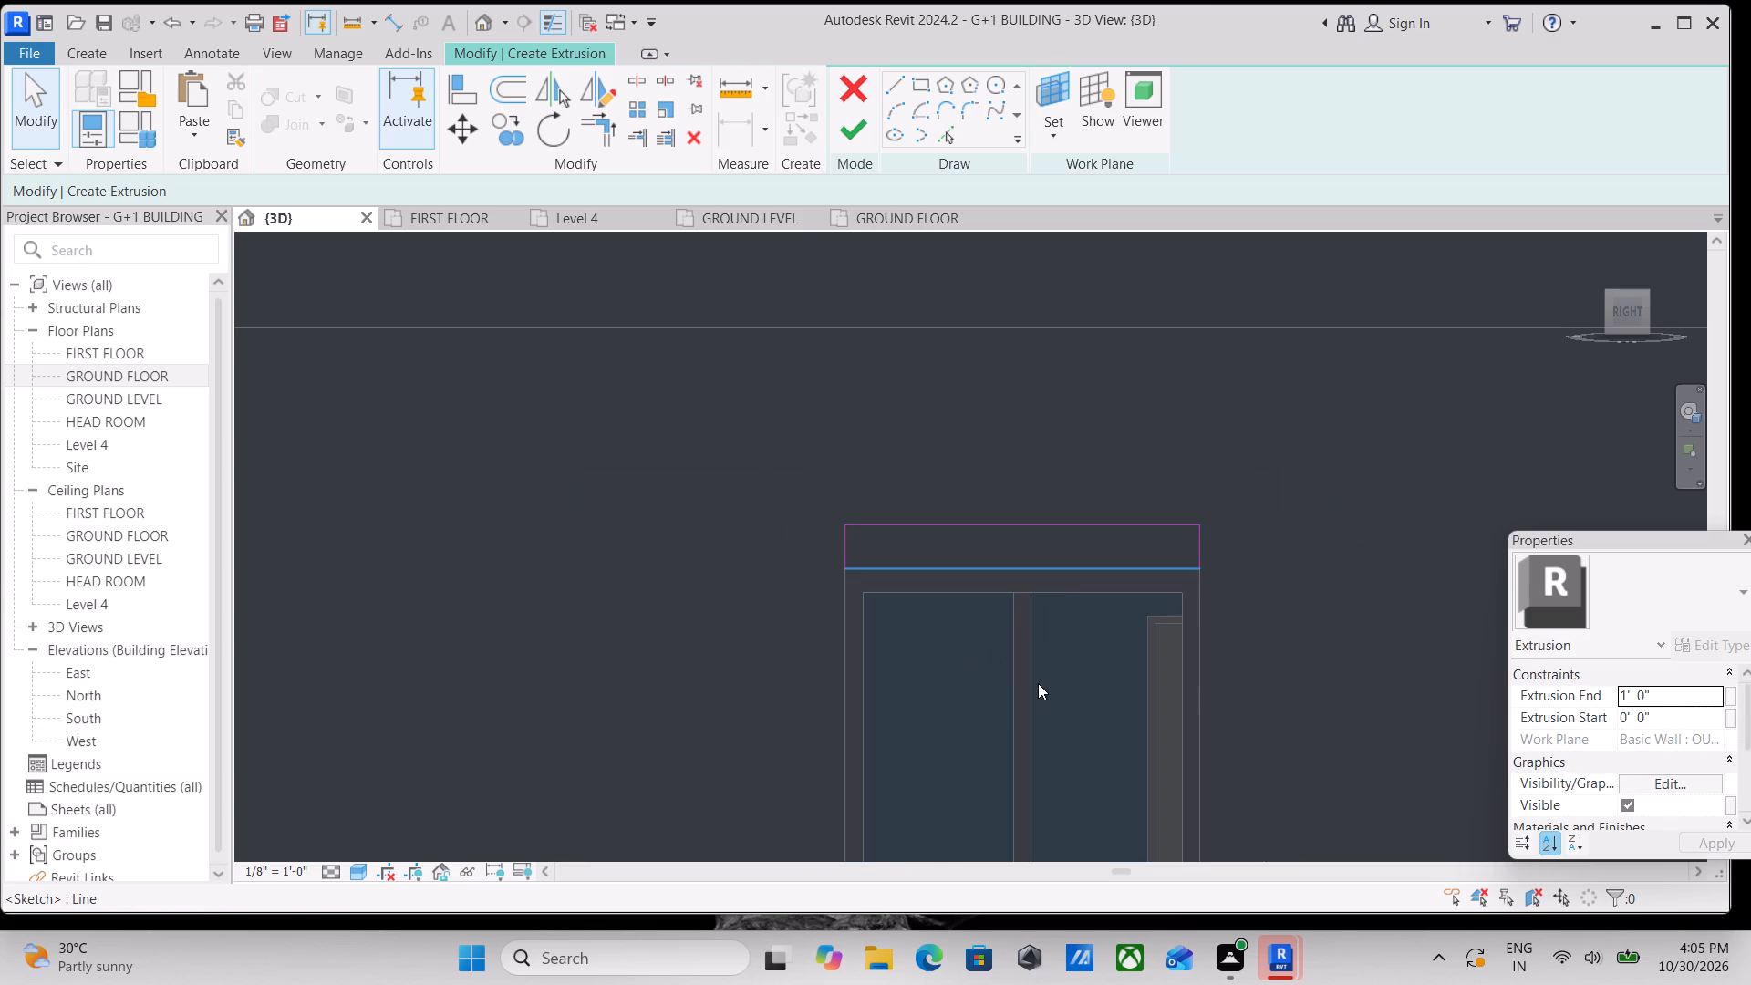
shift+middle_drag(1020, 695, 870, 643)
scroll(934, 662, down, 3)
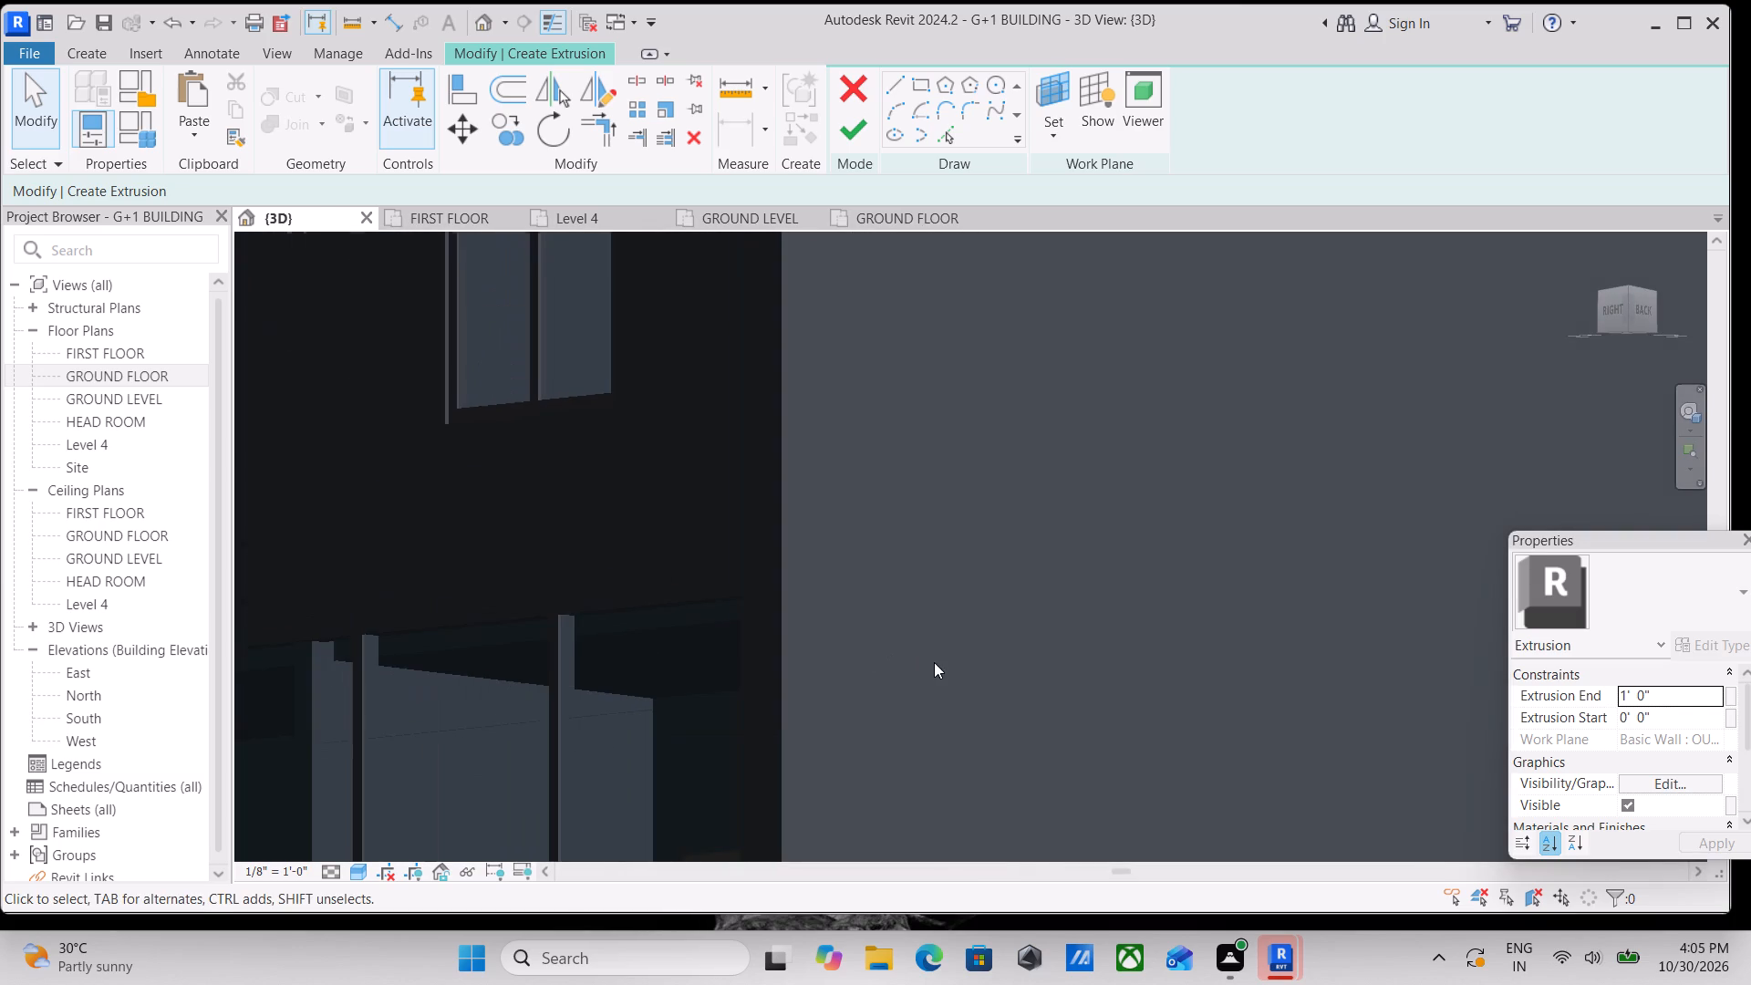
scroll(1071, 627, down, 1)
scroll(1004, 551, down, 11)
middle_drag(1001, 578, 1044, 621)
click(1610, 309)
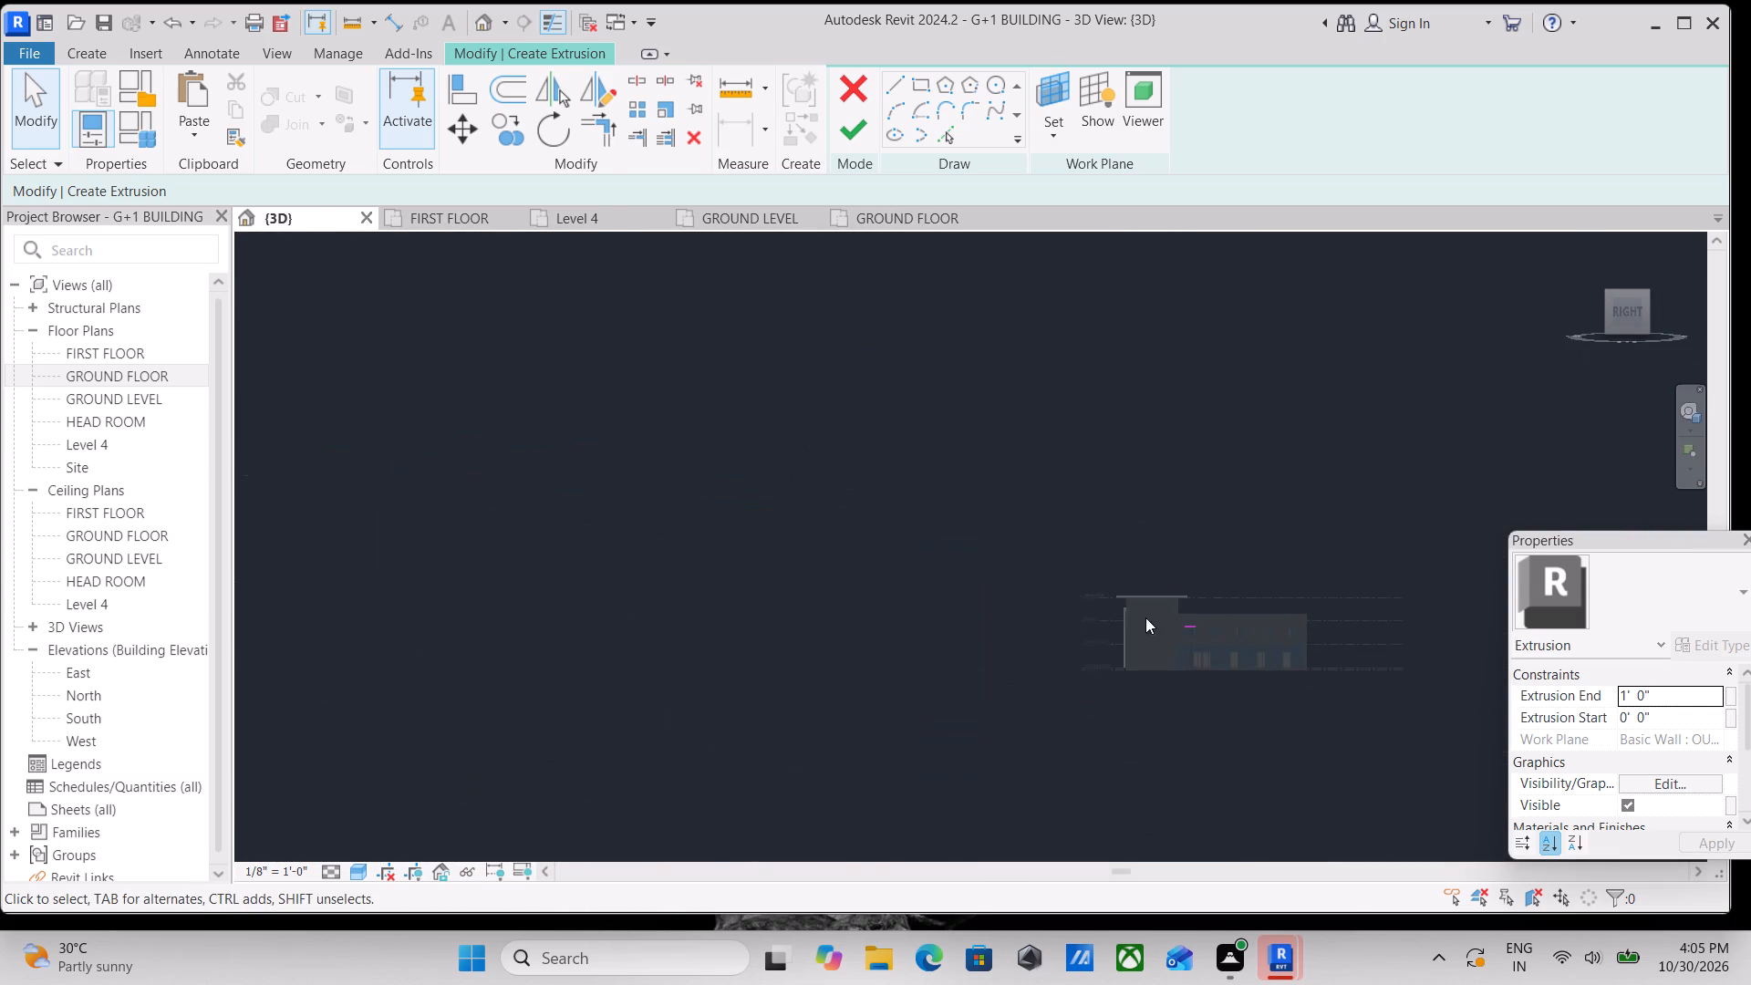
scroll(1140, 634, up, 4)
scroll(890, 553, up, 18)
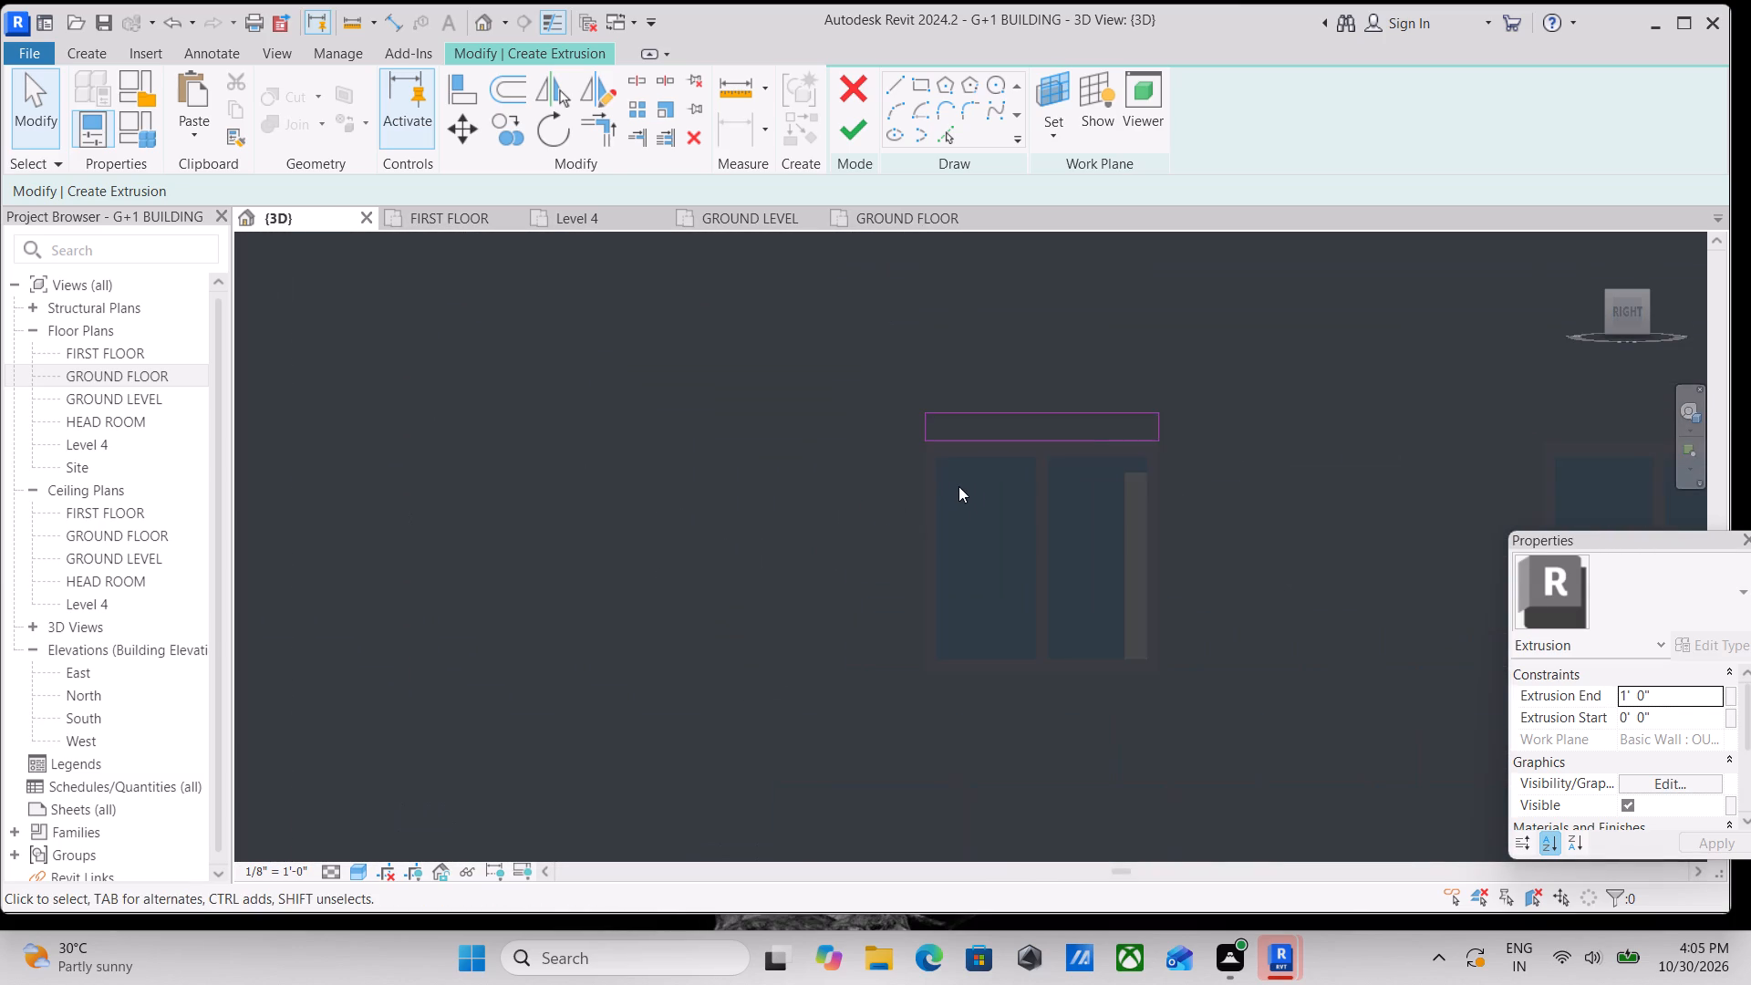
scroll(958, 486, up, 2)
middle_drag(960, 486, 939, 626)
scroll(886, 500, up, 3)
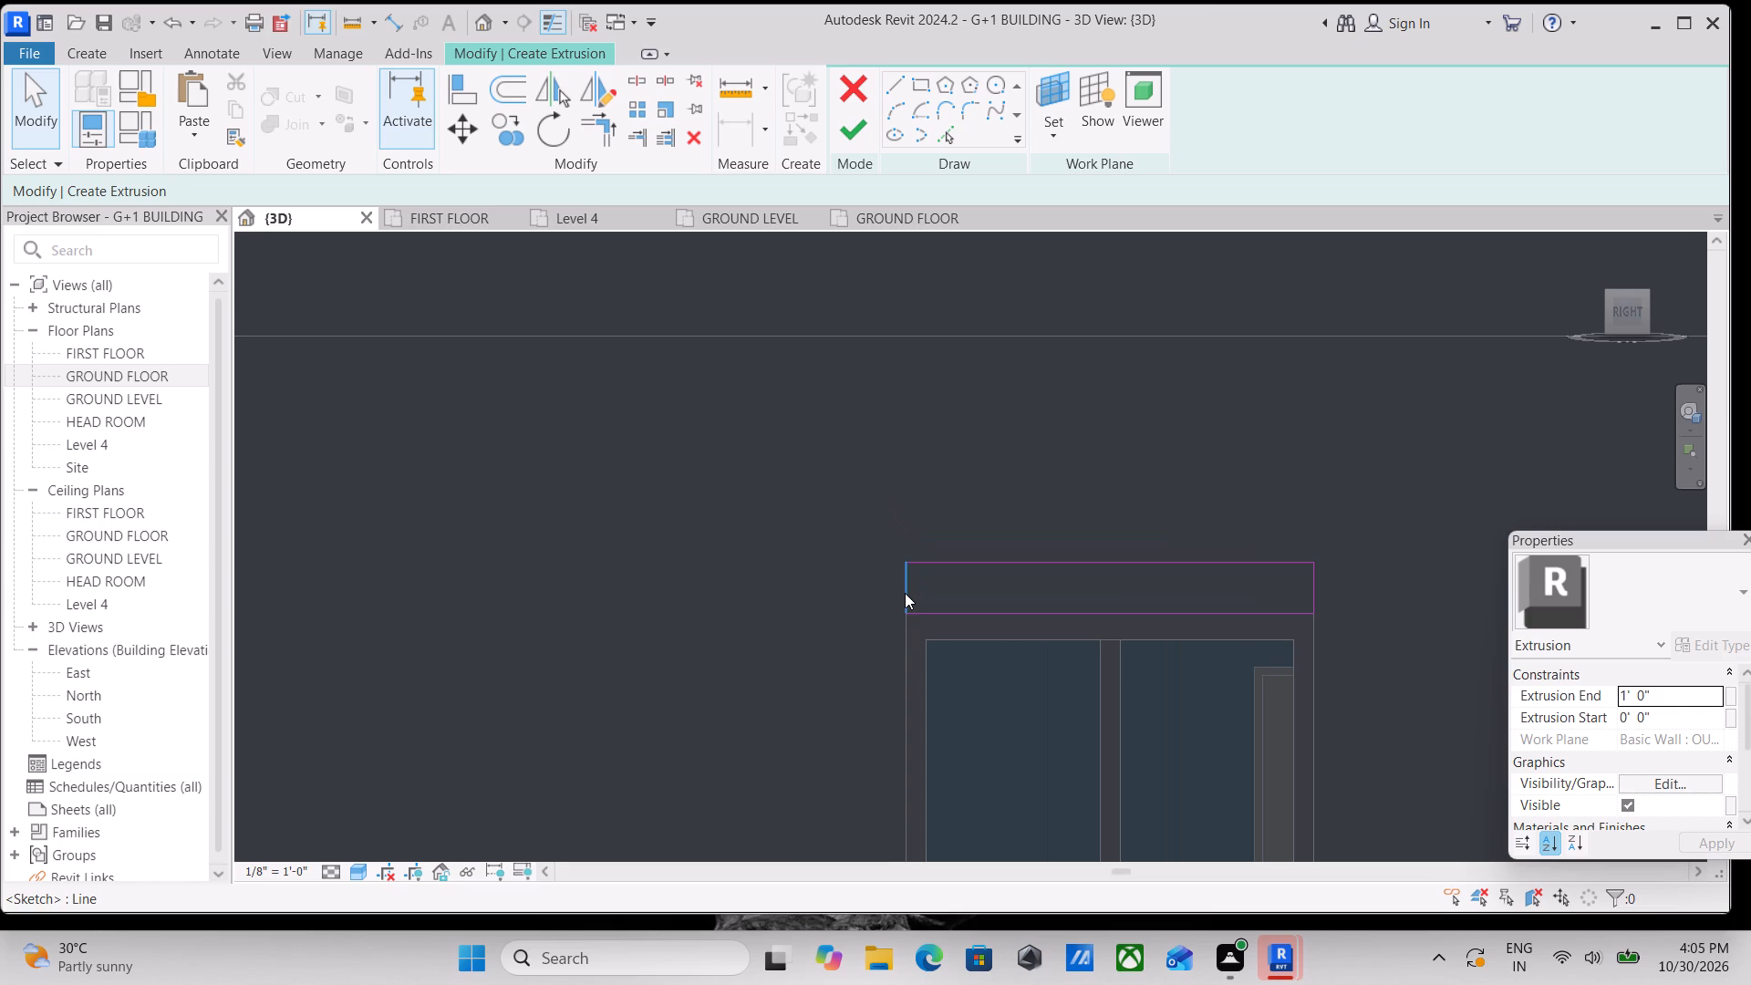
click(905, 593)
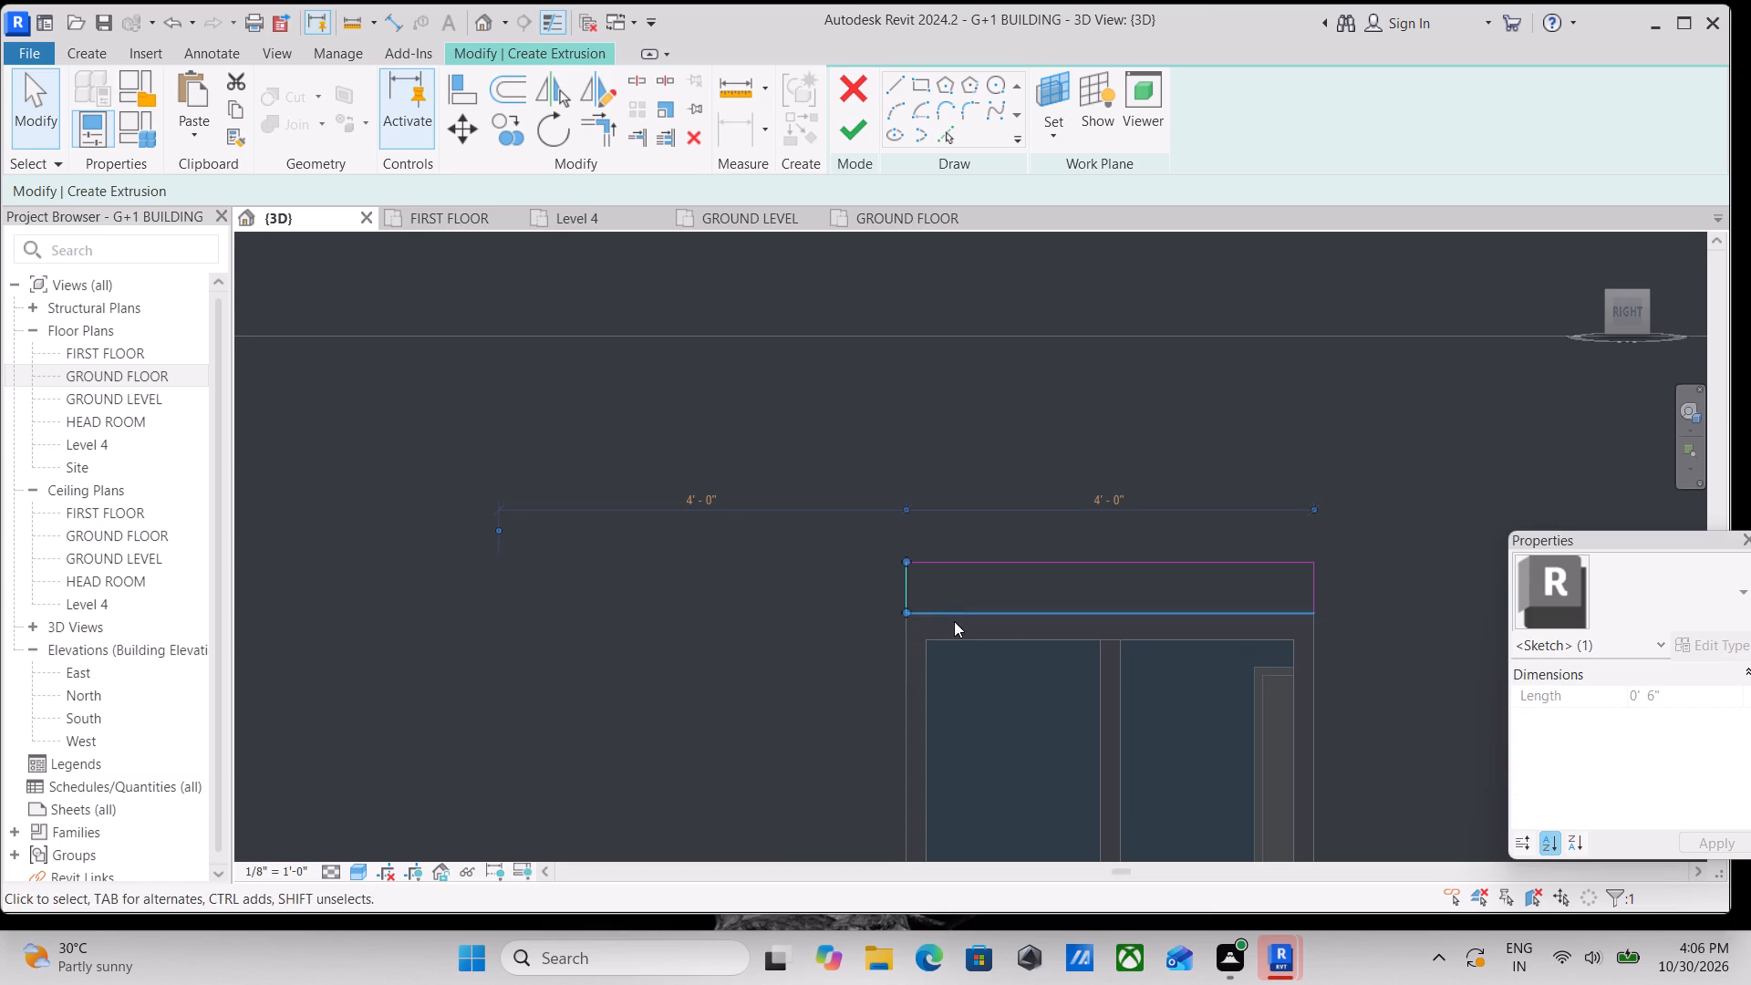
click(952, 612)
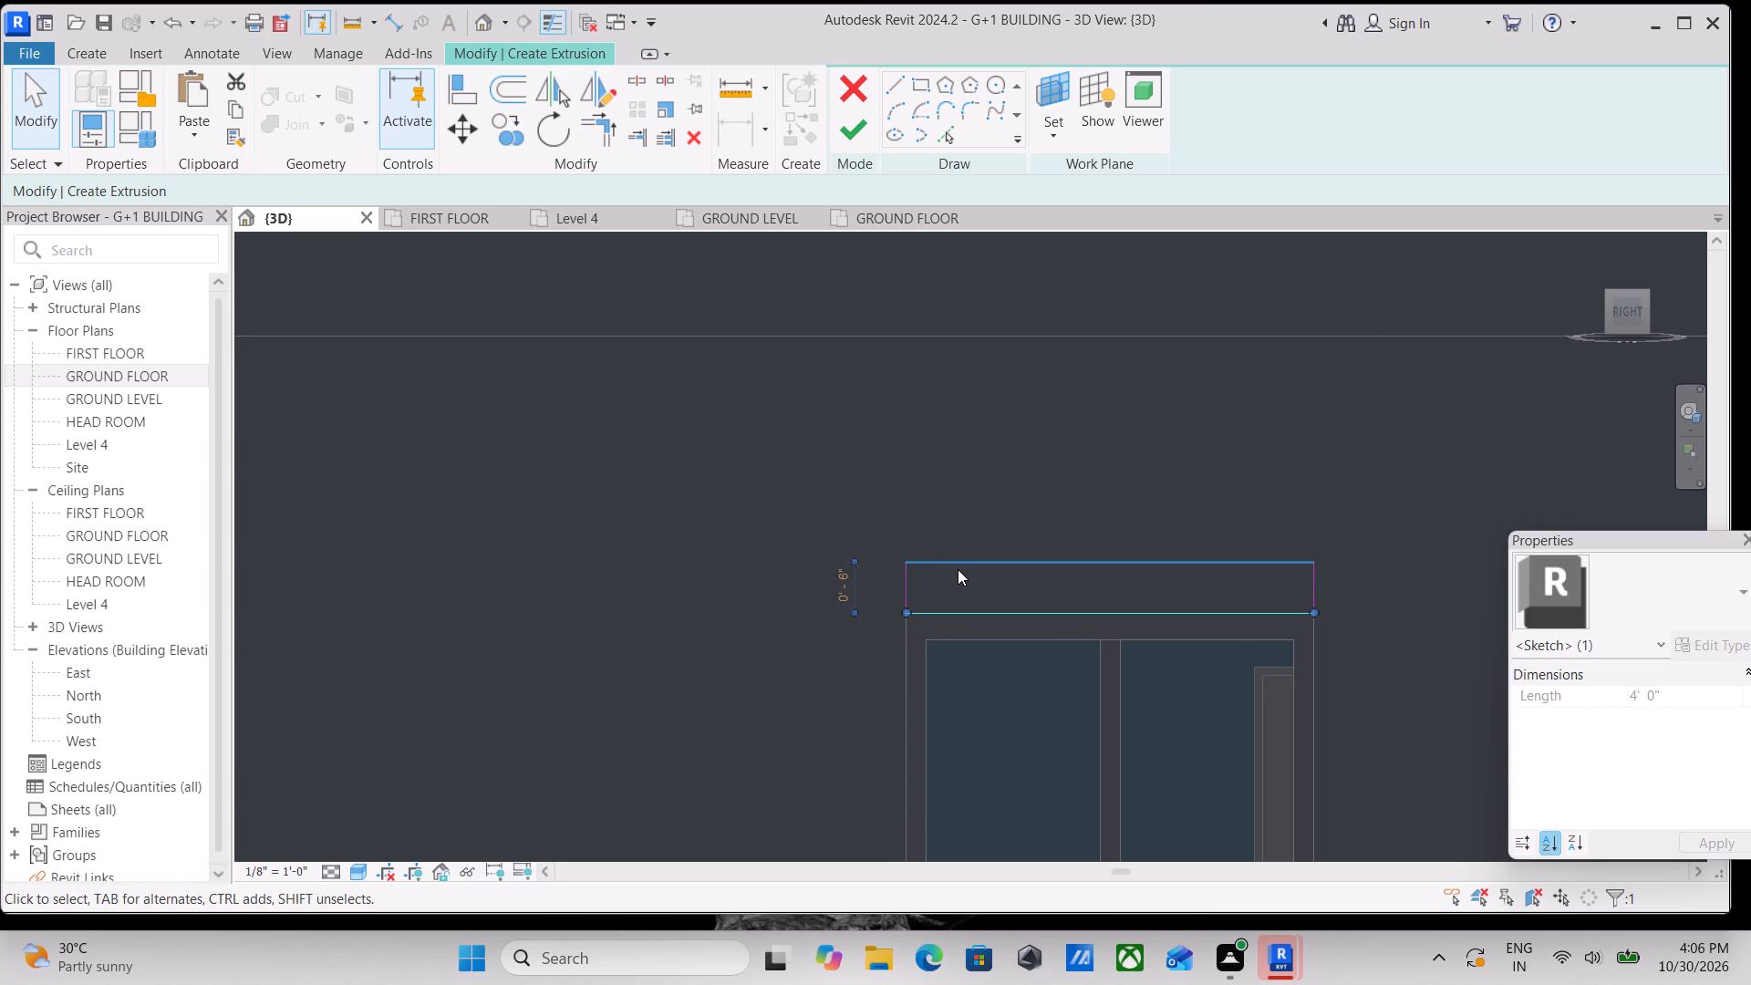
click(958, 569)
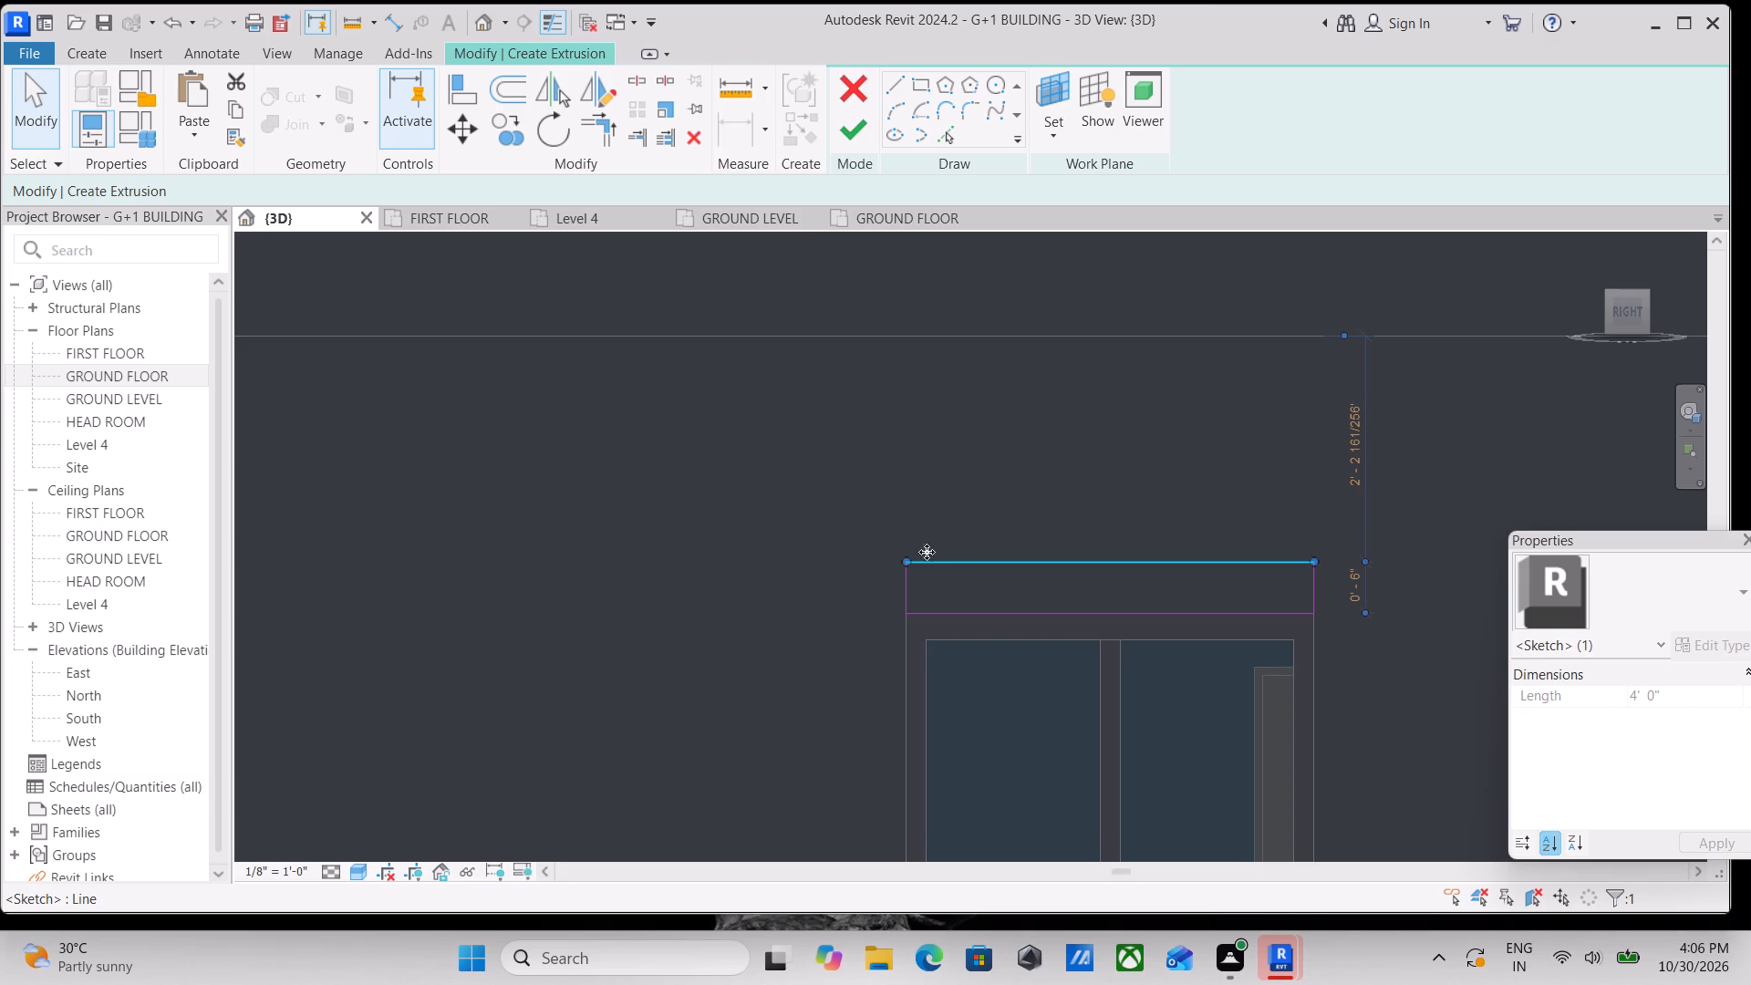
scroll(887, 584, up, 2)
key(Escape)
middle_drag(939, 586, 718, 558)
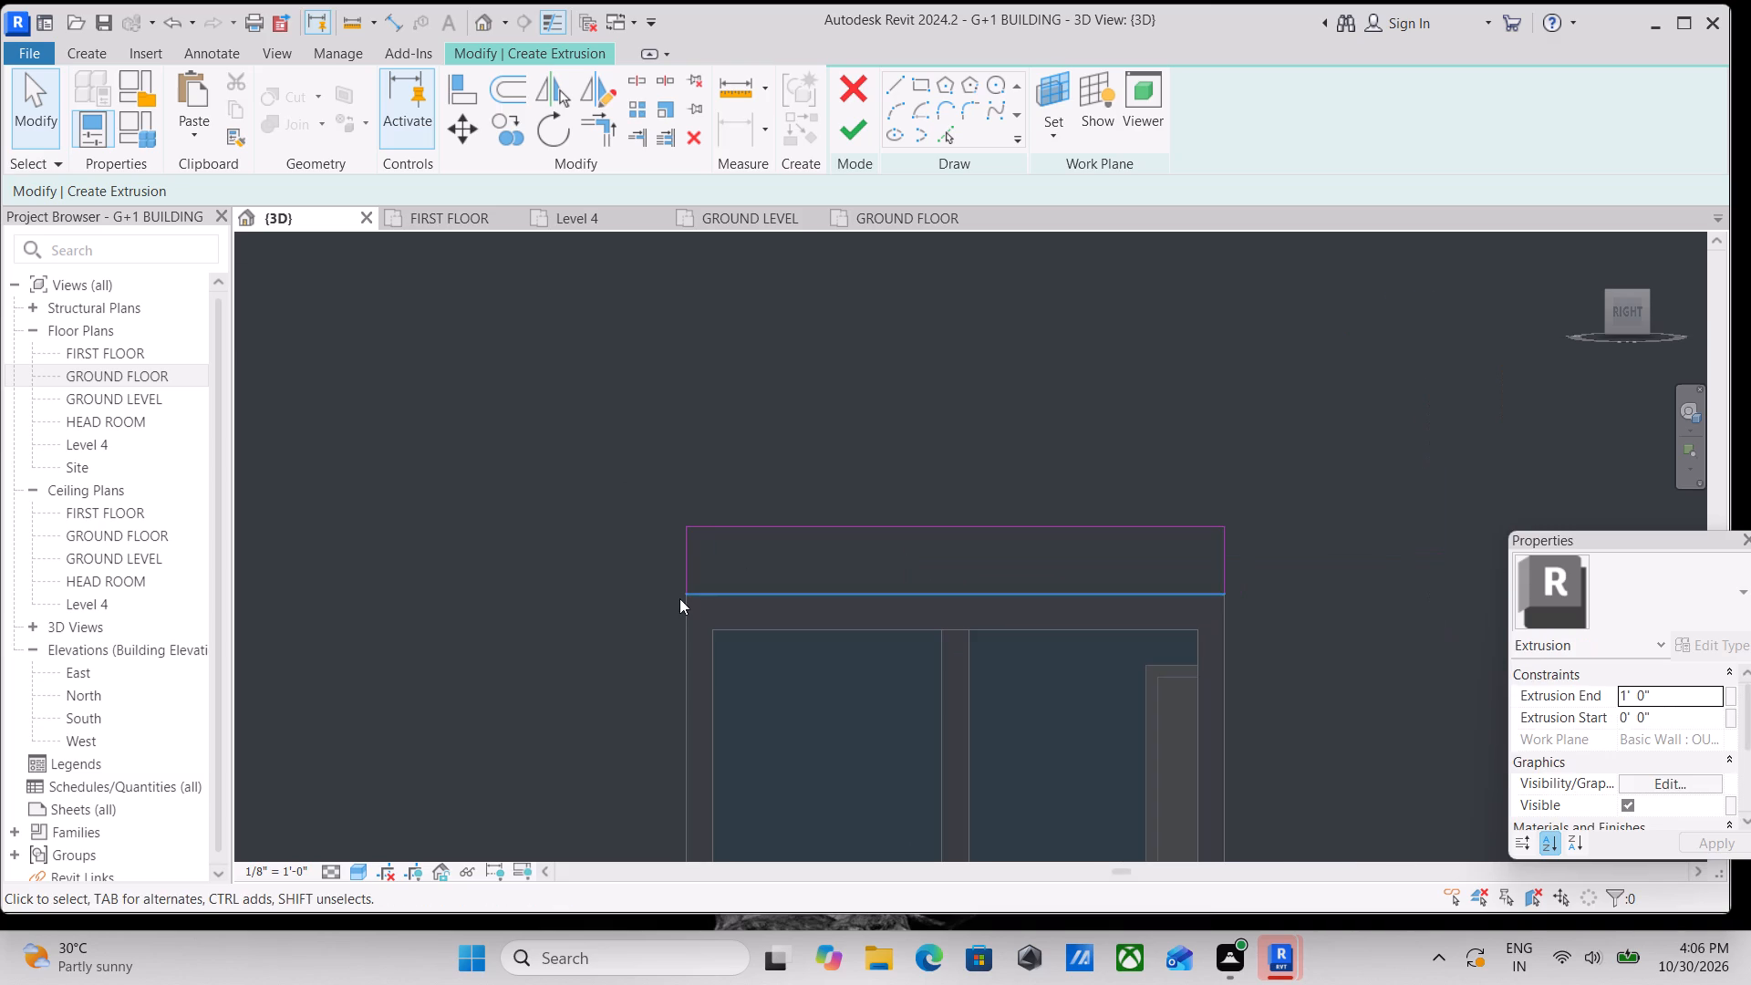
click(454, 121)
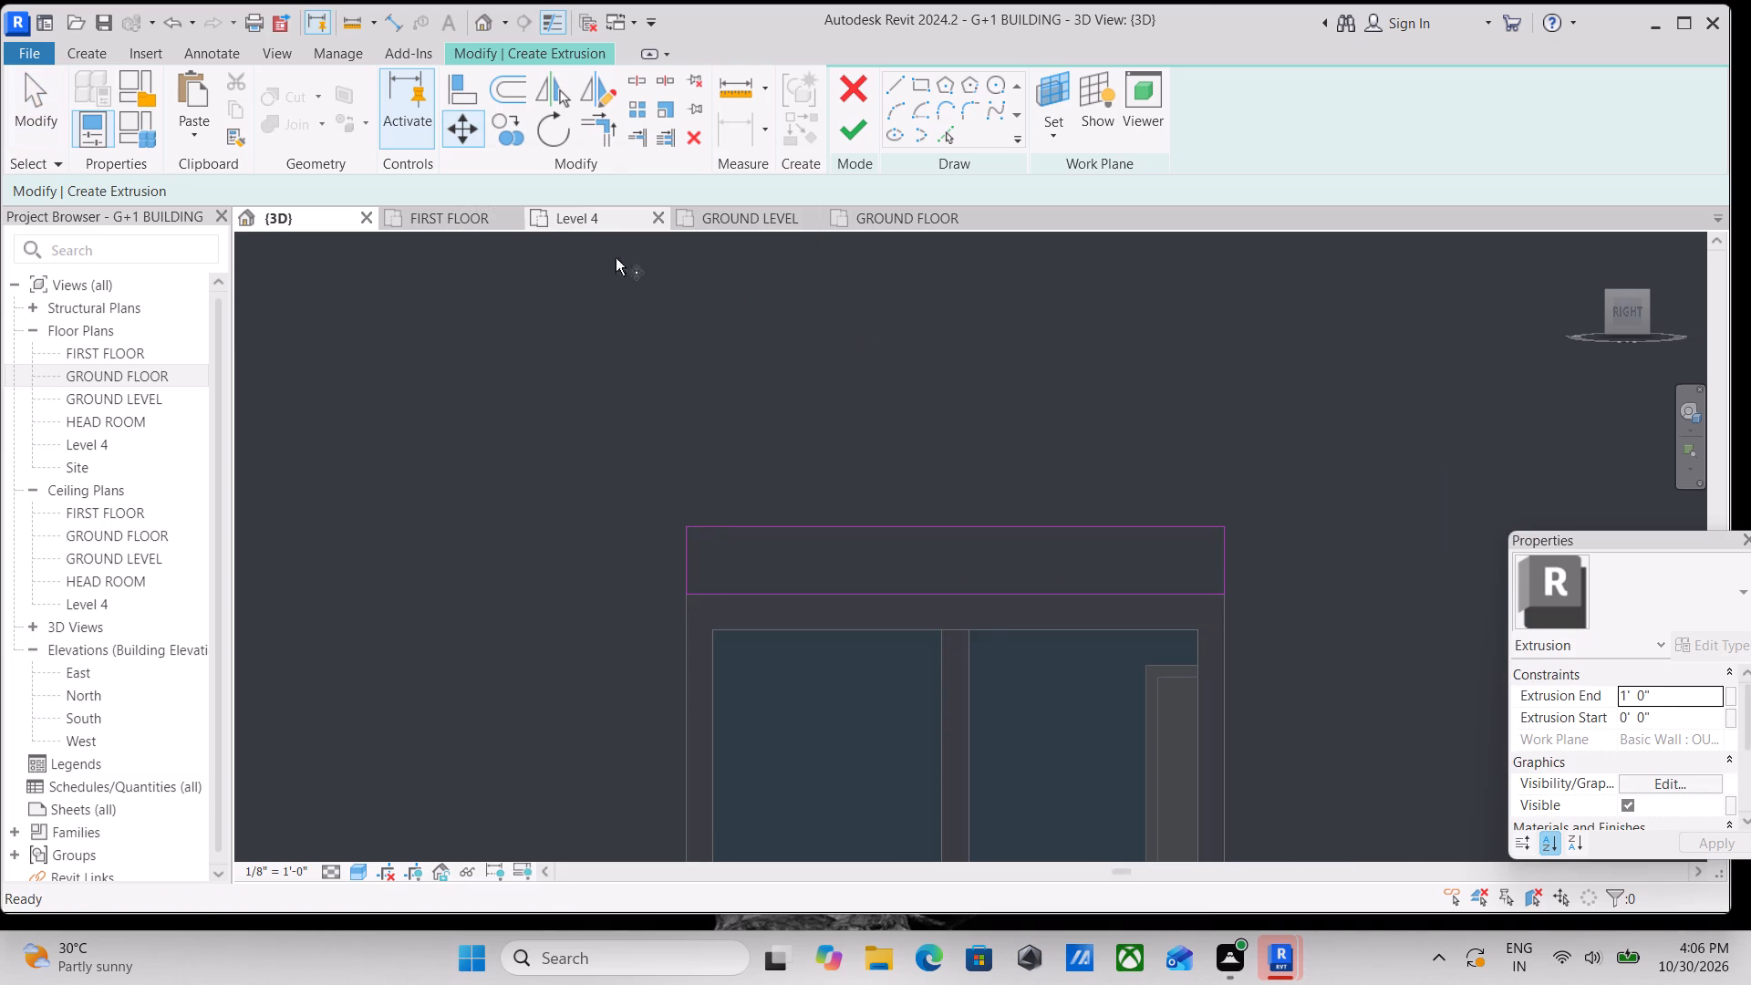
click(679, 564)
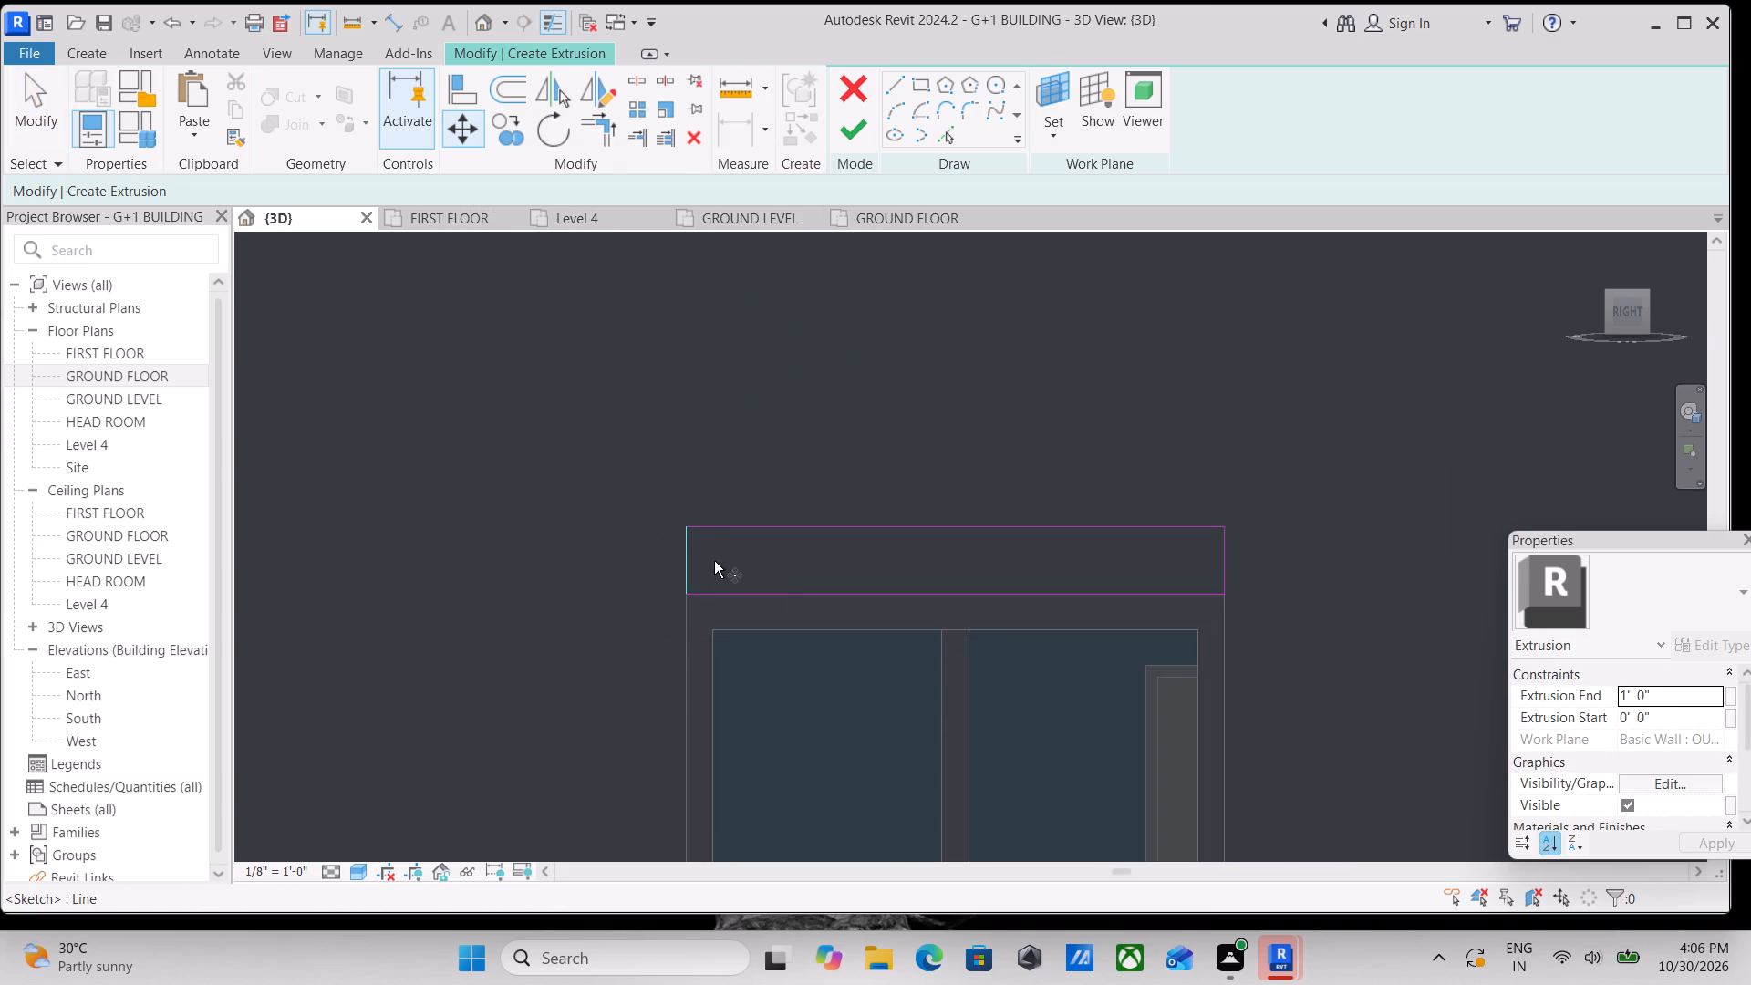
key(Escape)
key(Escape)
Move the sketch rectangle's end edge nearest the taller block 6" outward beyond the window opening.
scroll(681, 655, up, 3)
scroll(677, 514, up, 1)
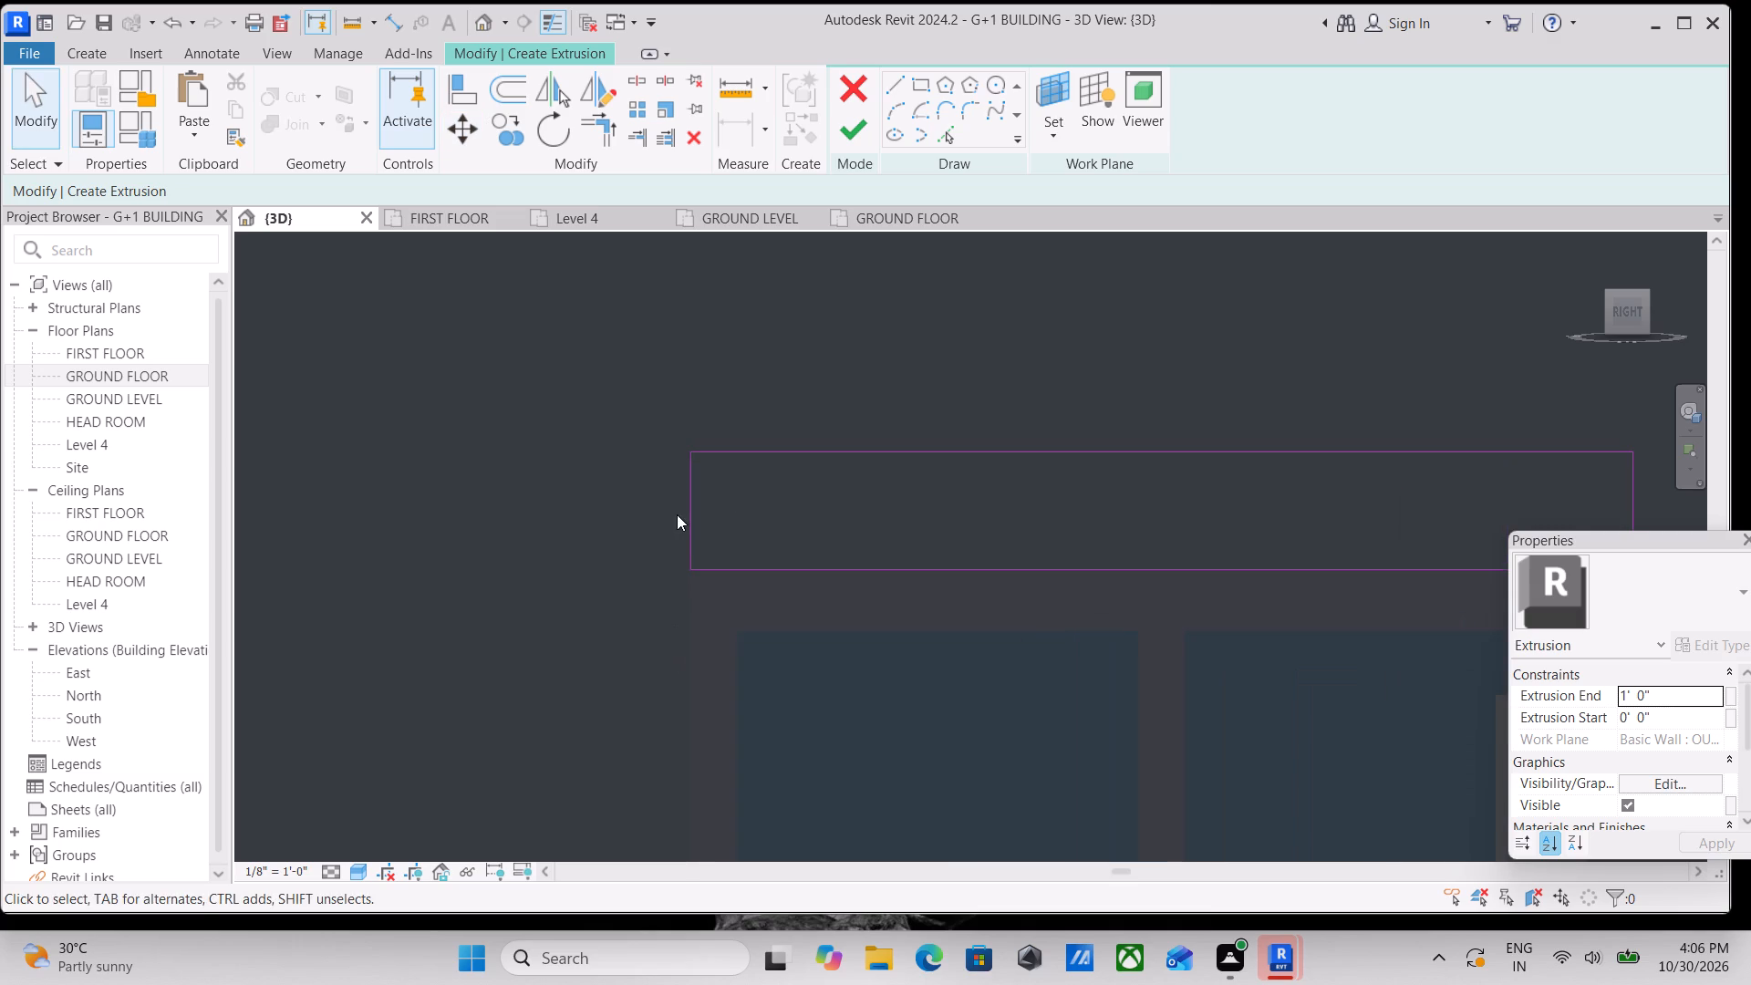
click(693, 515)
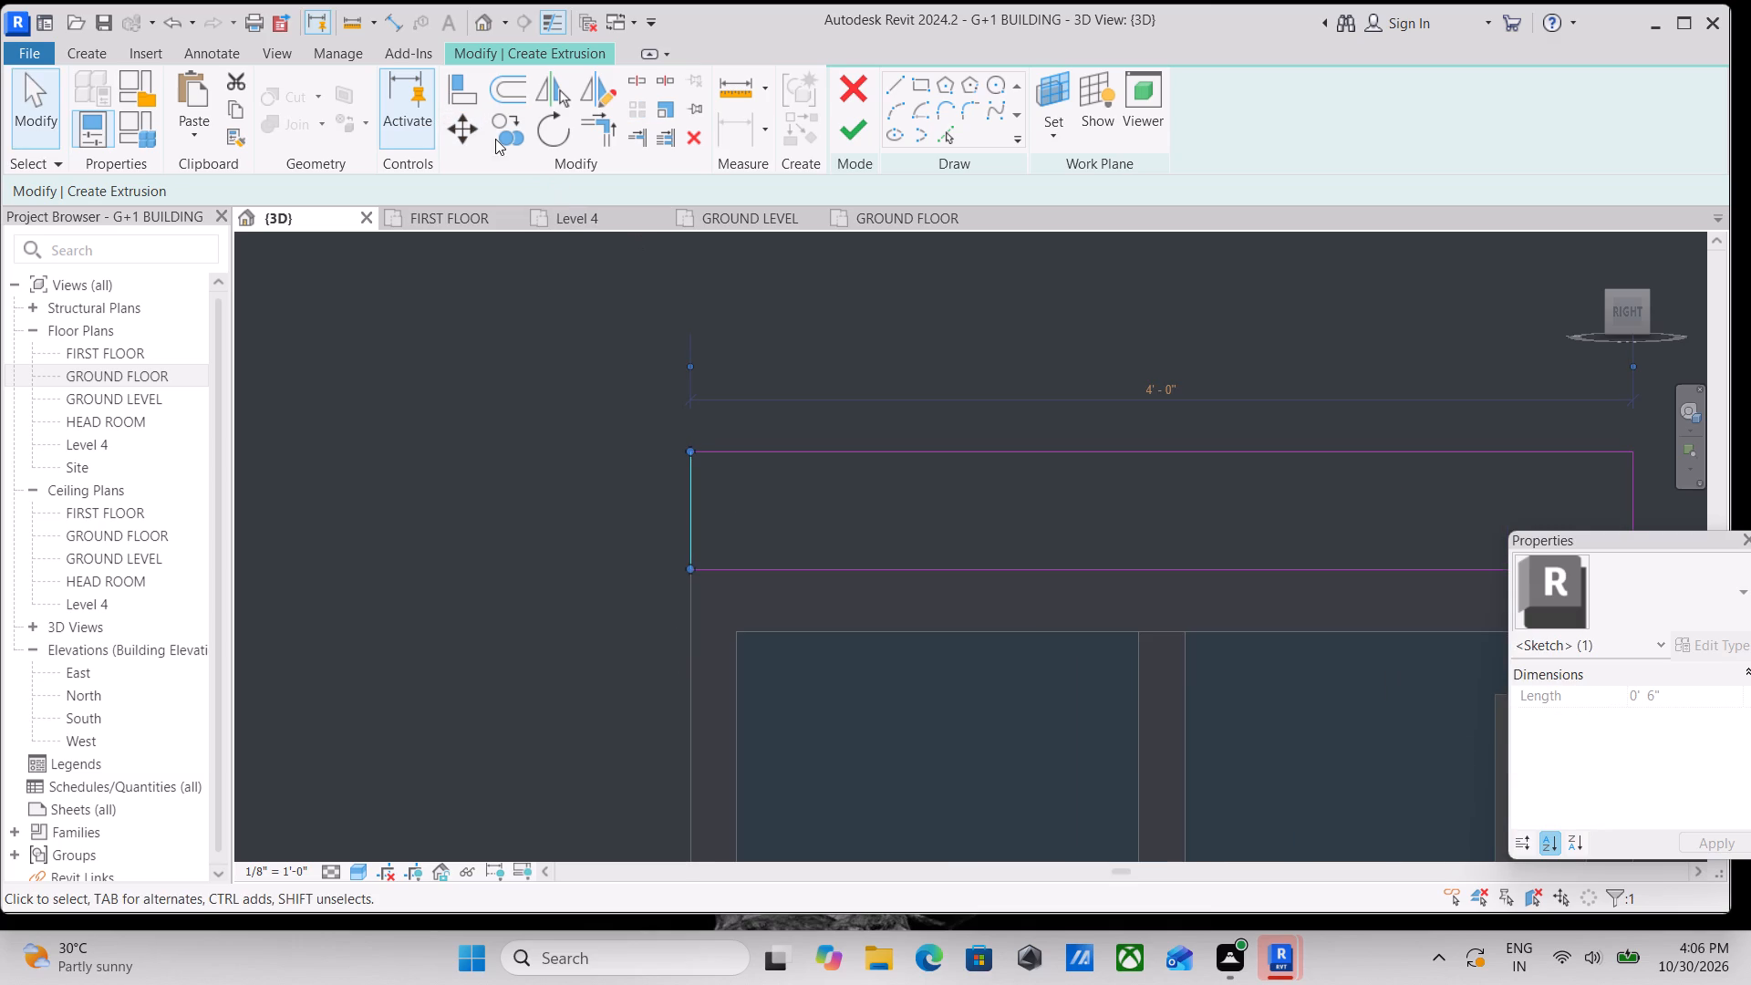
click(471, 134)
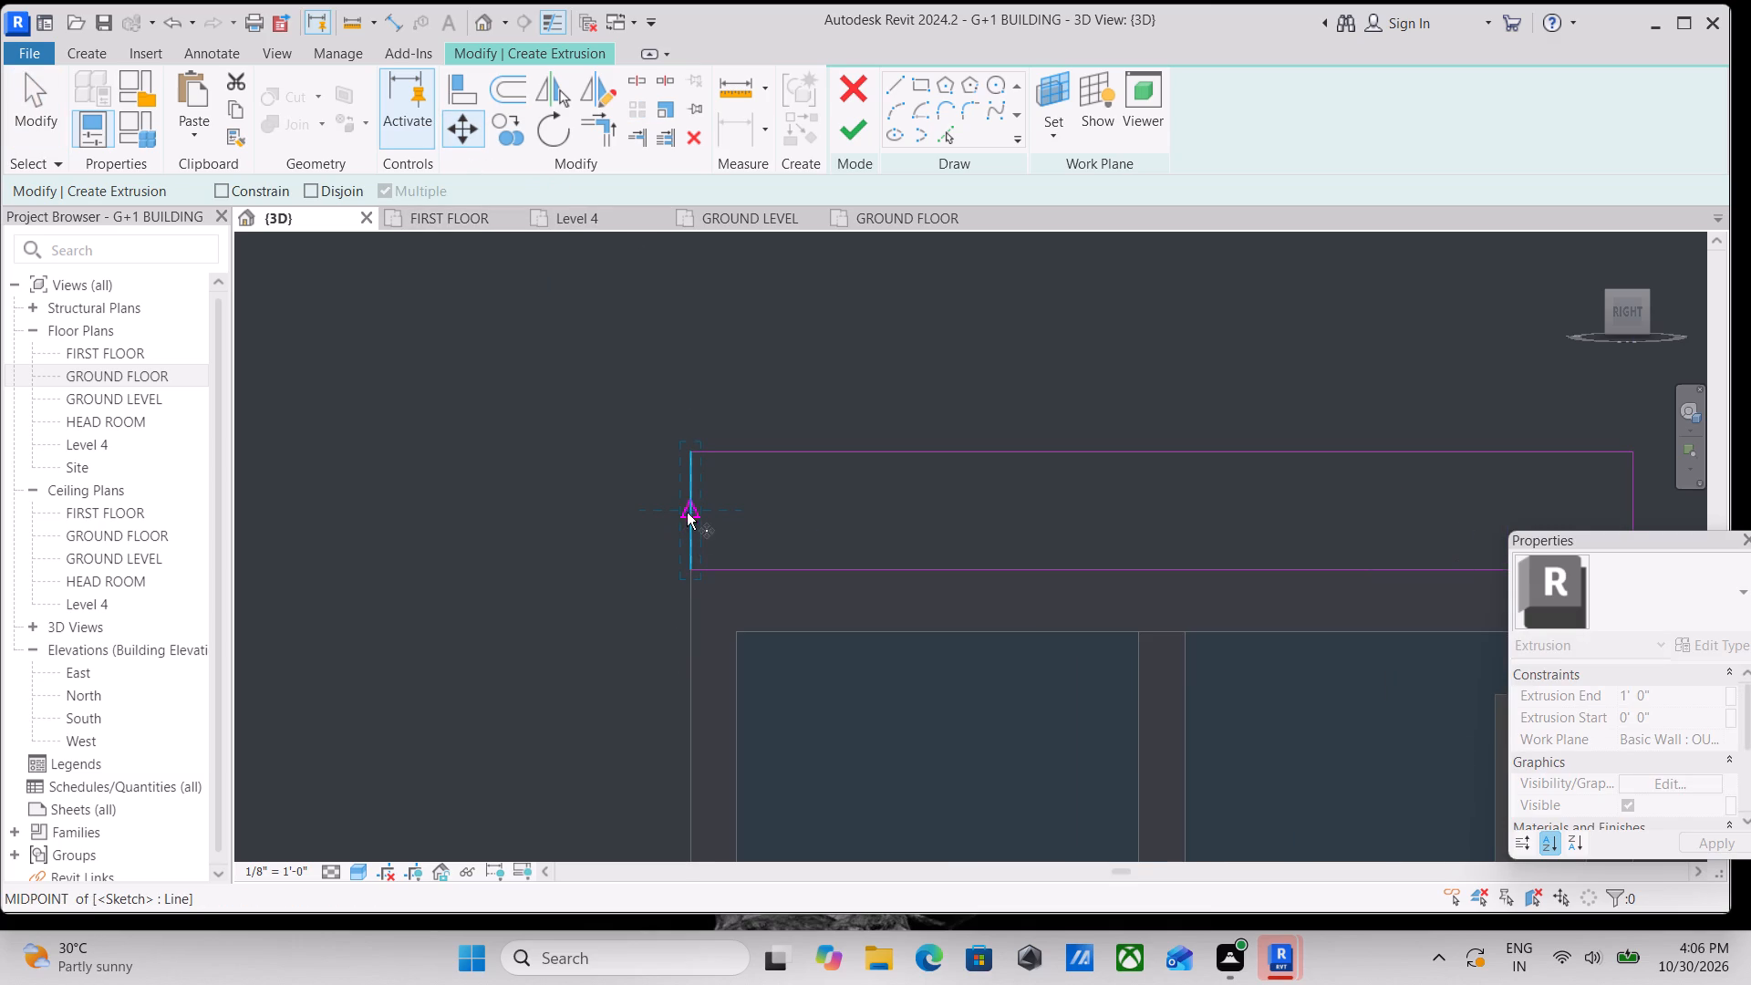
click(688, 506)
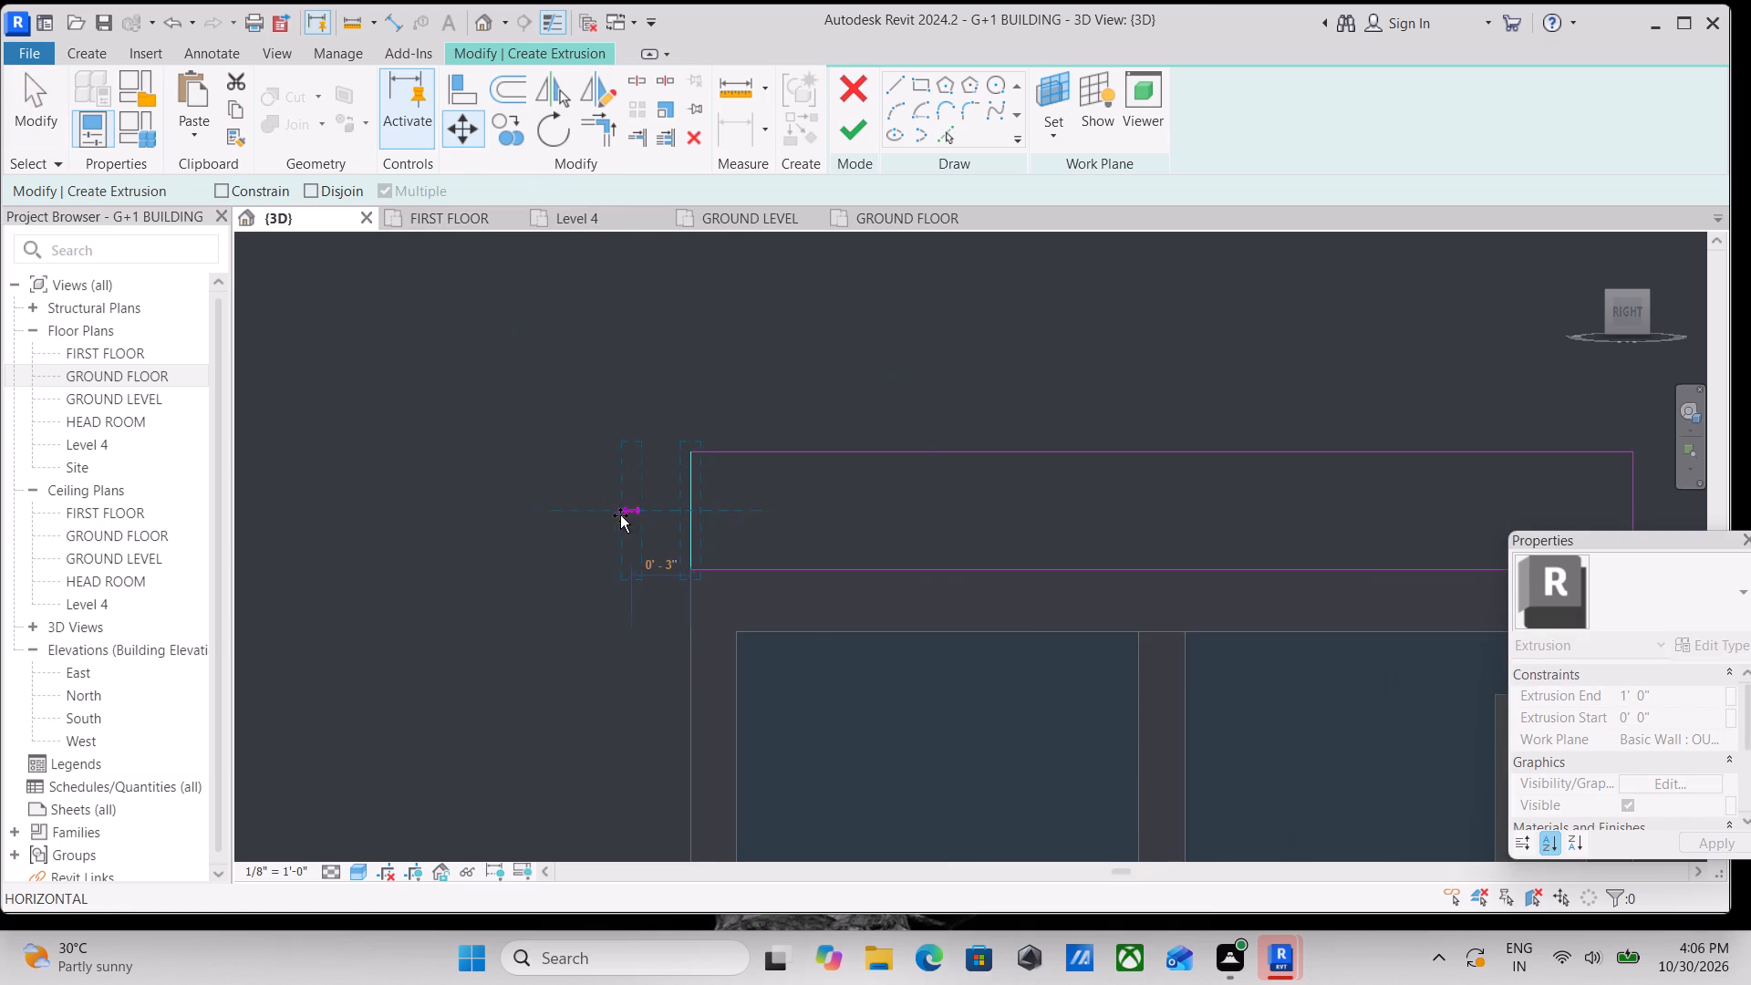
click(573, 515)
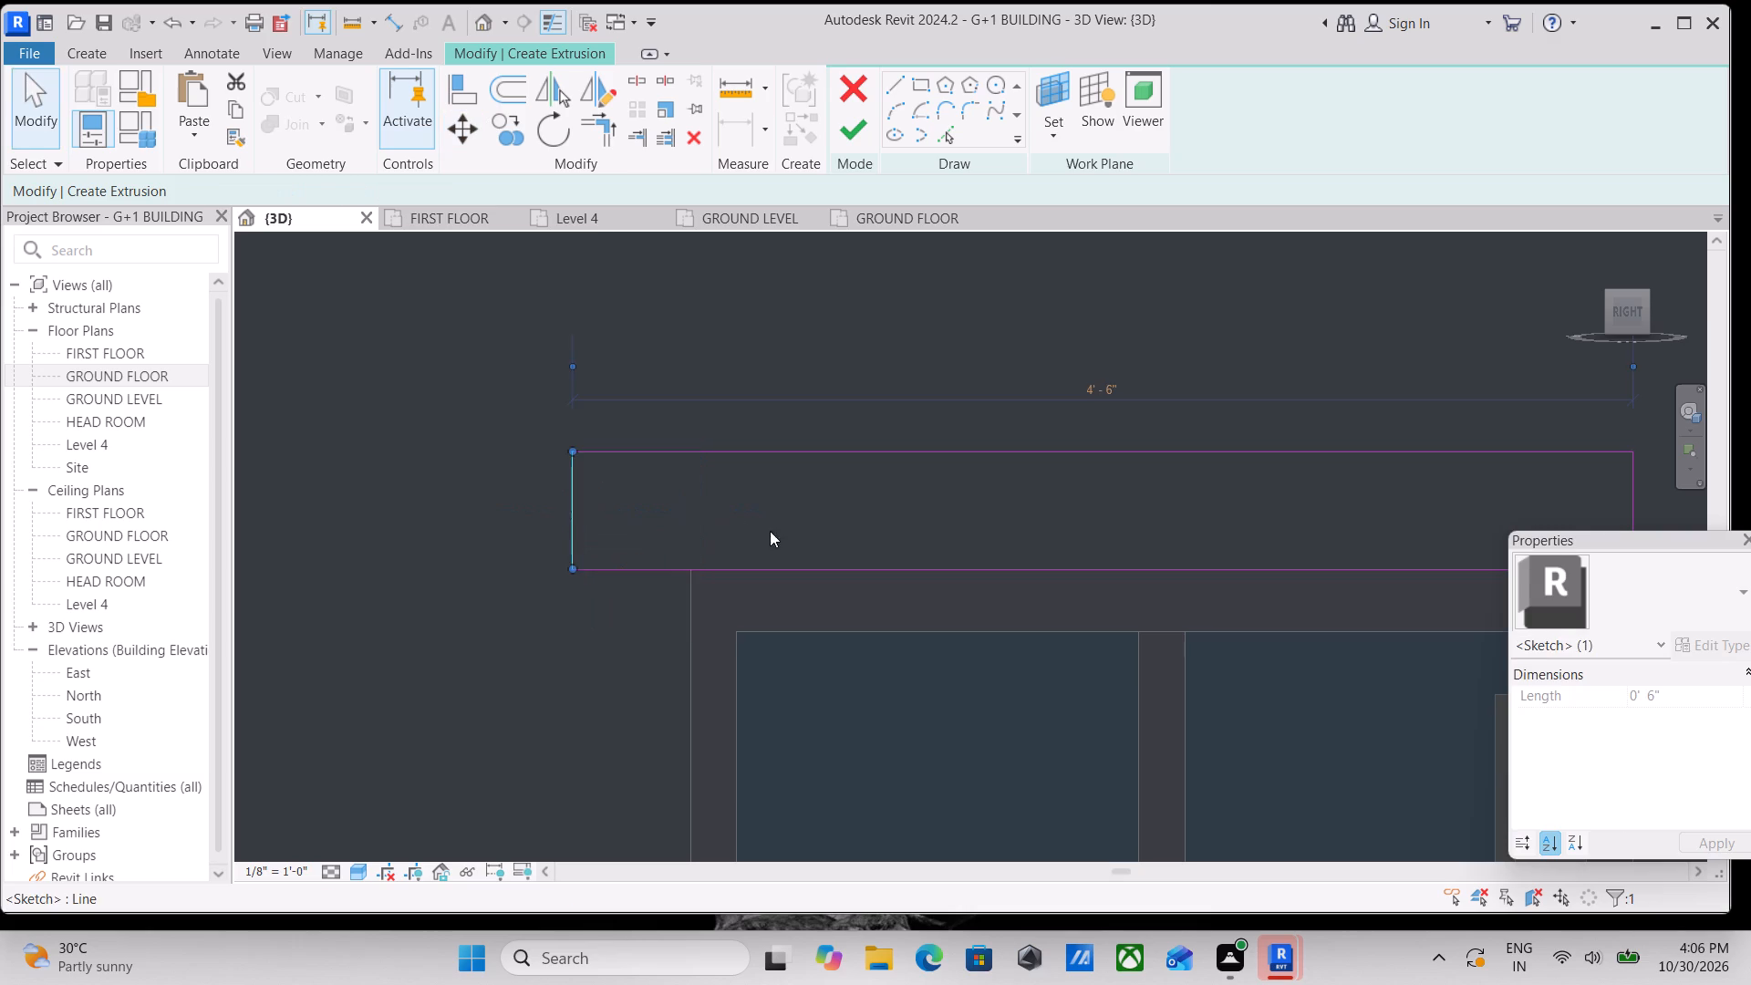
Move the sketch rectangle's opposite end edge 6" outward so the sunshade overhangs both sides of the window.
middle_drag(768, 531, 523, 494)
middle_drag(634, 501, 356, 492)
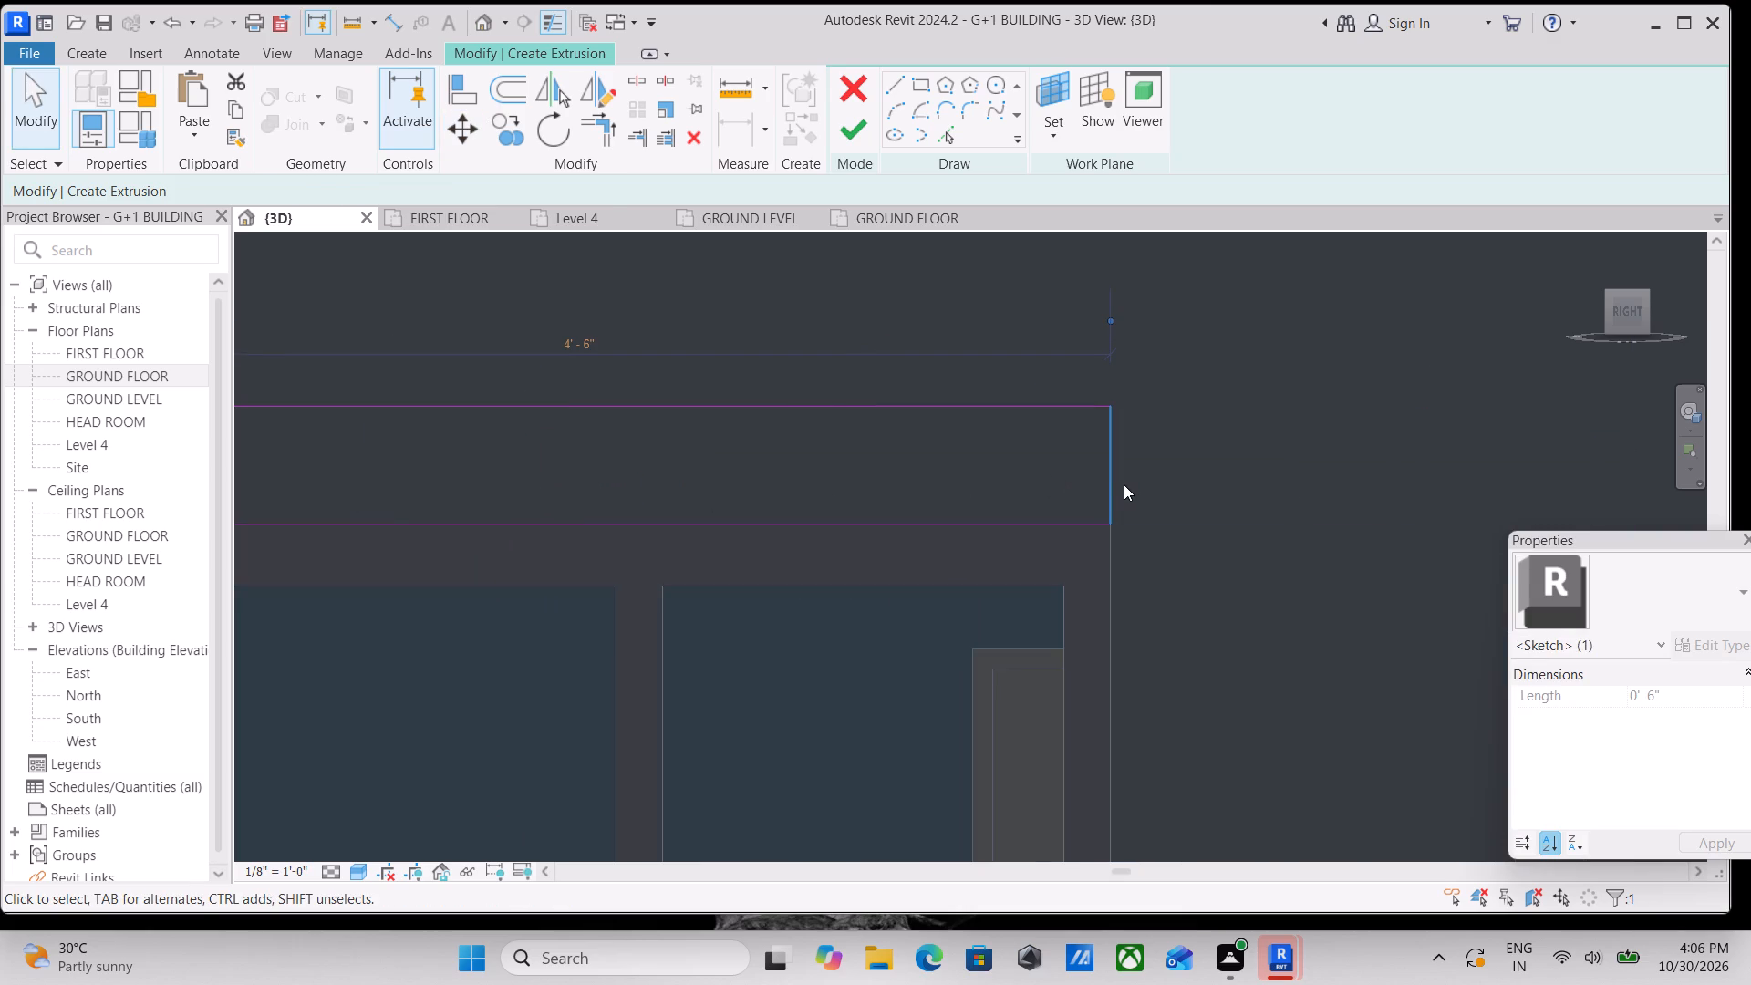
click(1119, 482)
scroll(721, 422, down, 4)
middle_drag(721, 422, 570, 504)
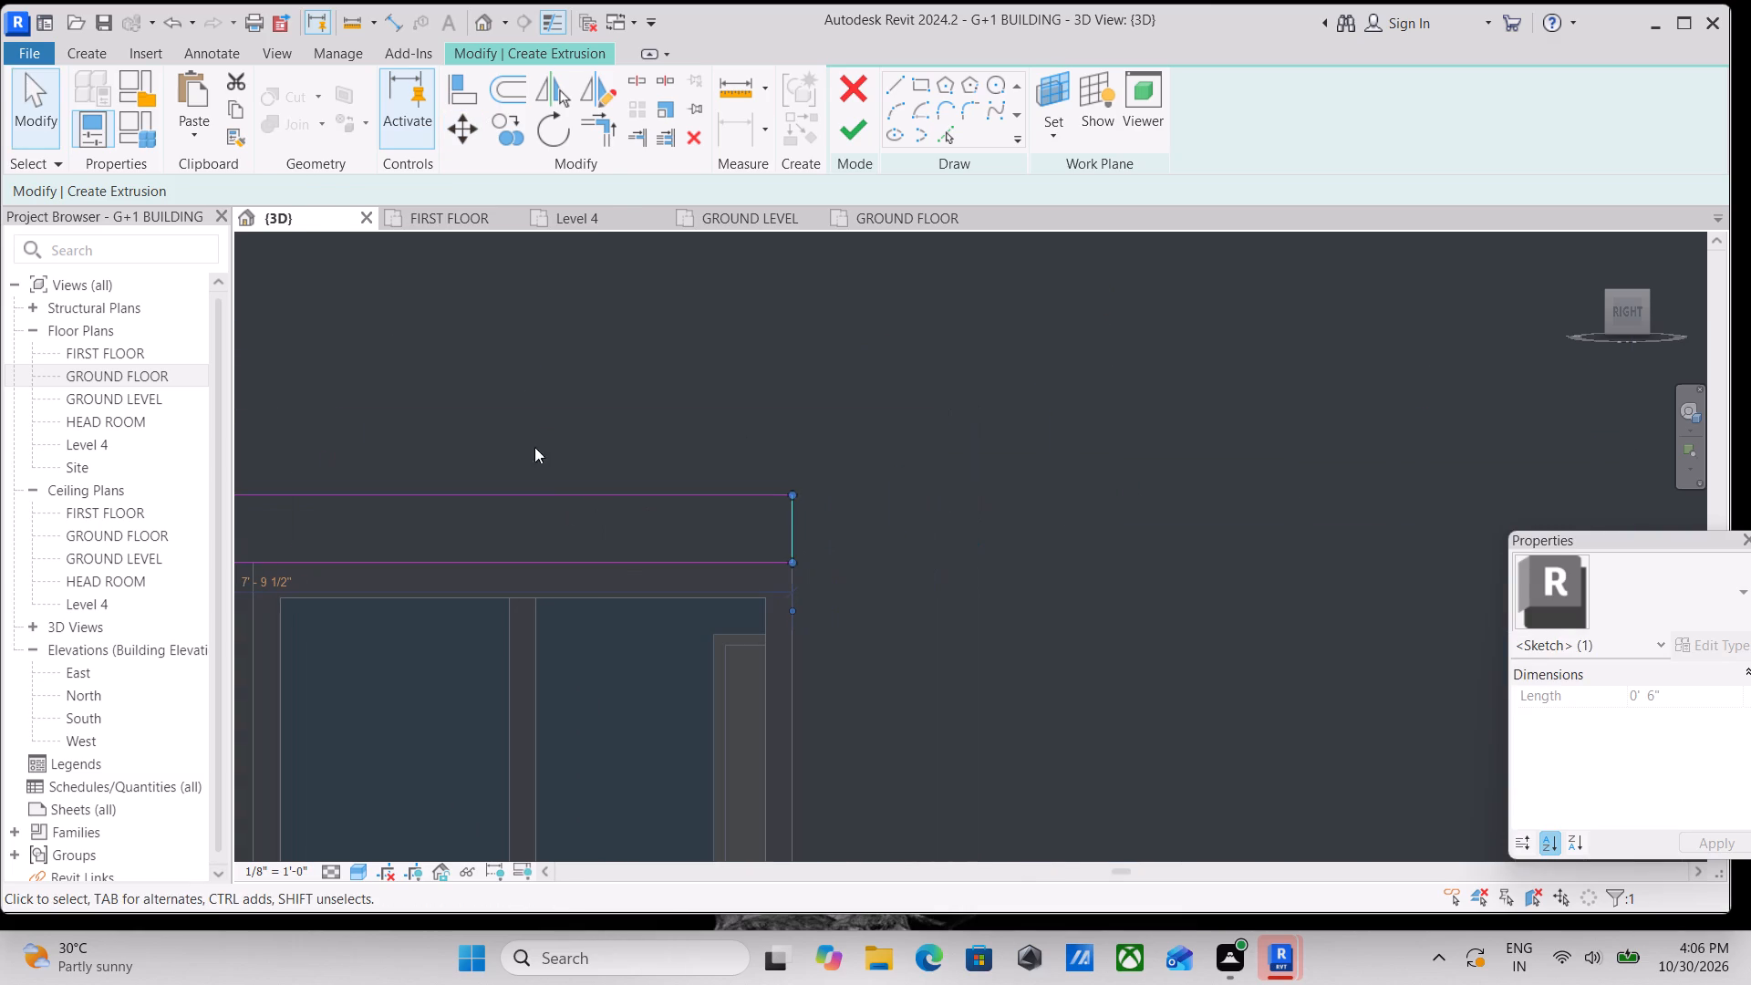
click(483, 135)
scroll(803, 552, up, 2)
click(786, 521)
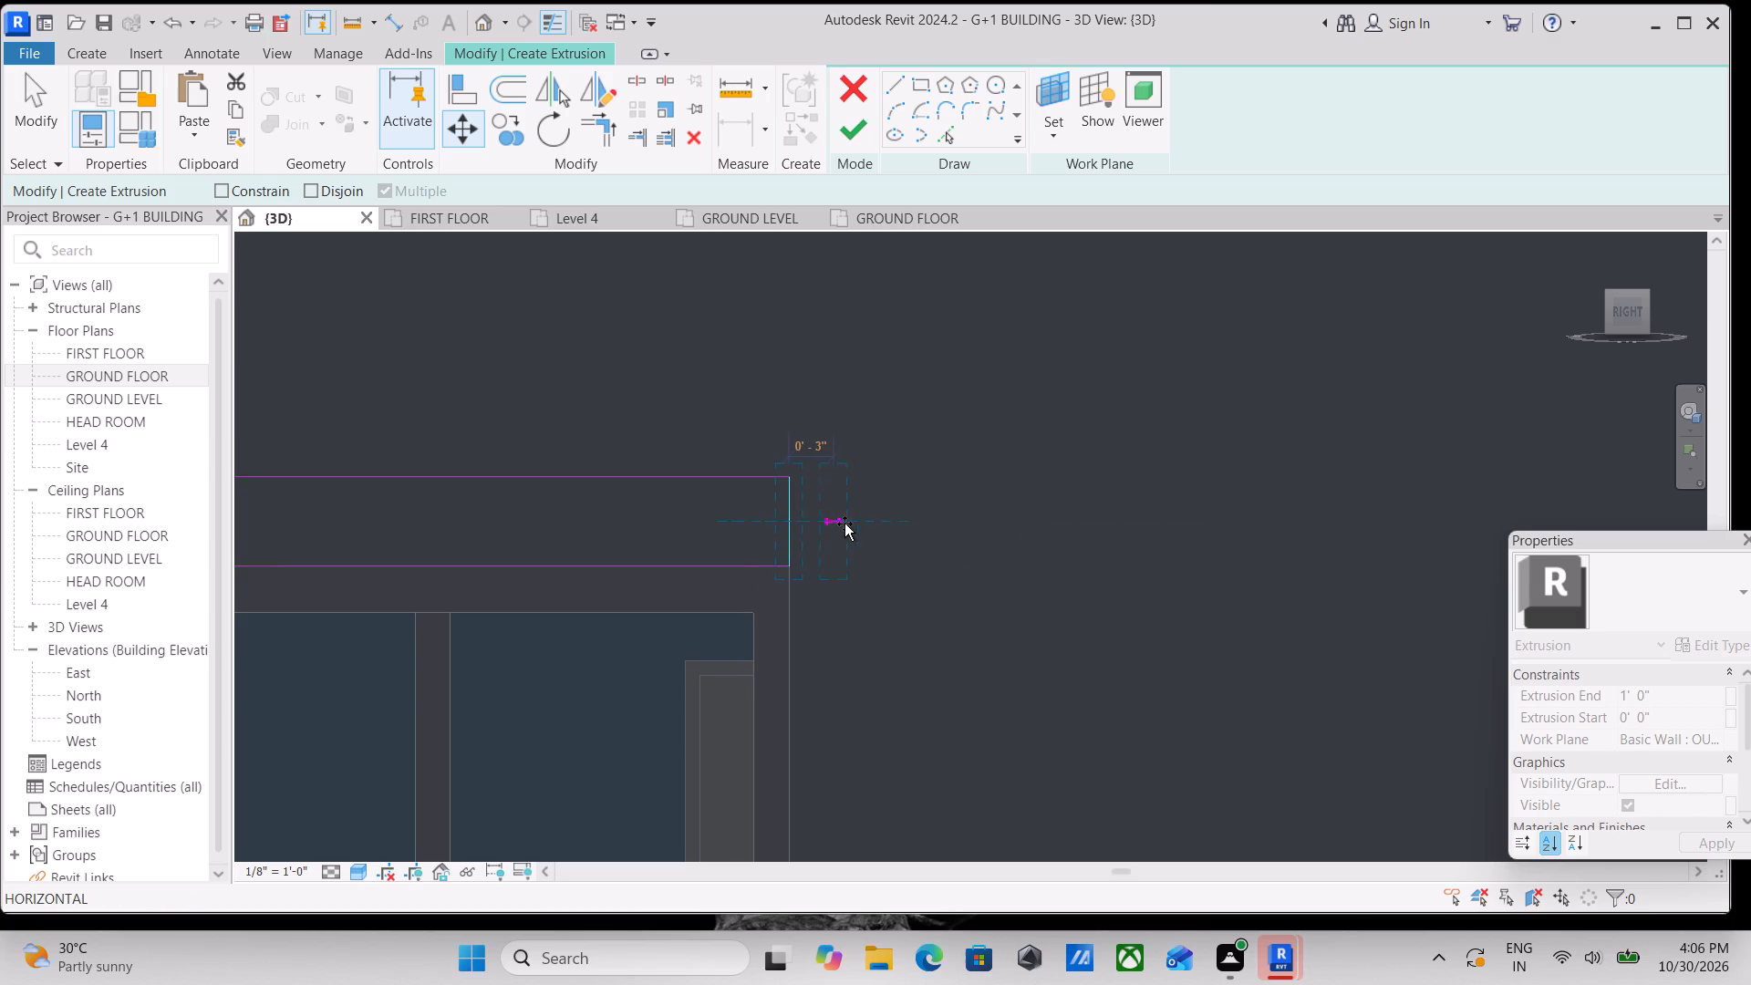
click(878, 525)
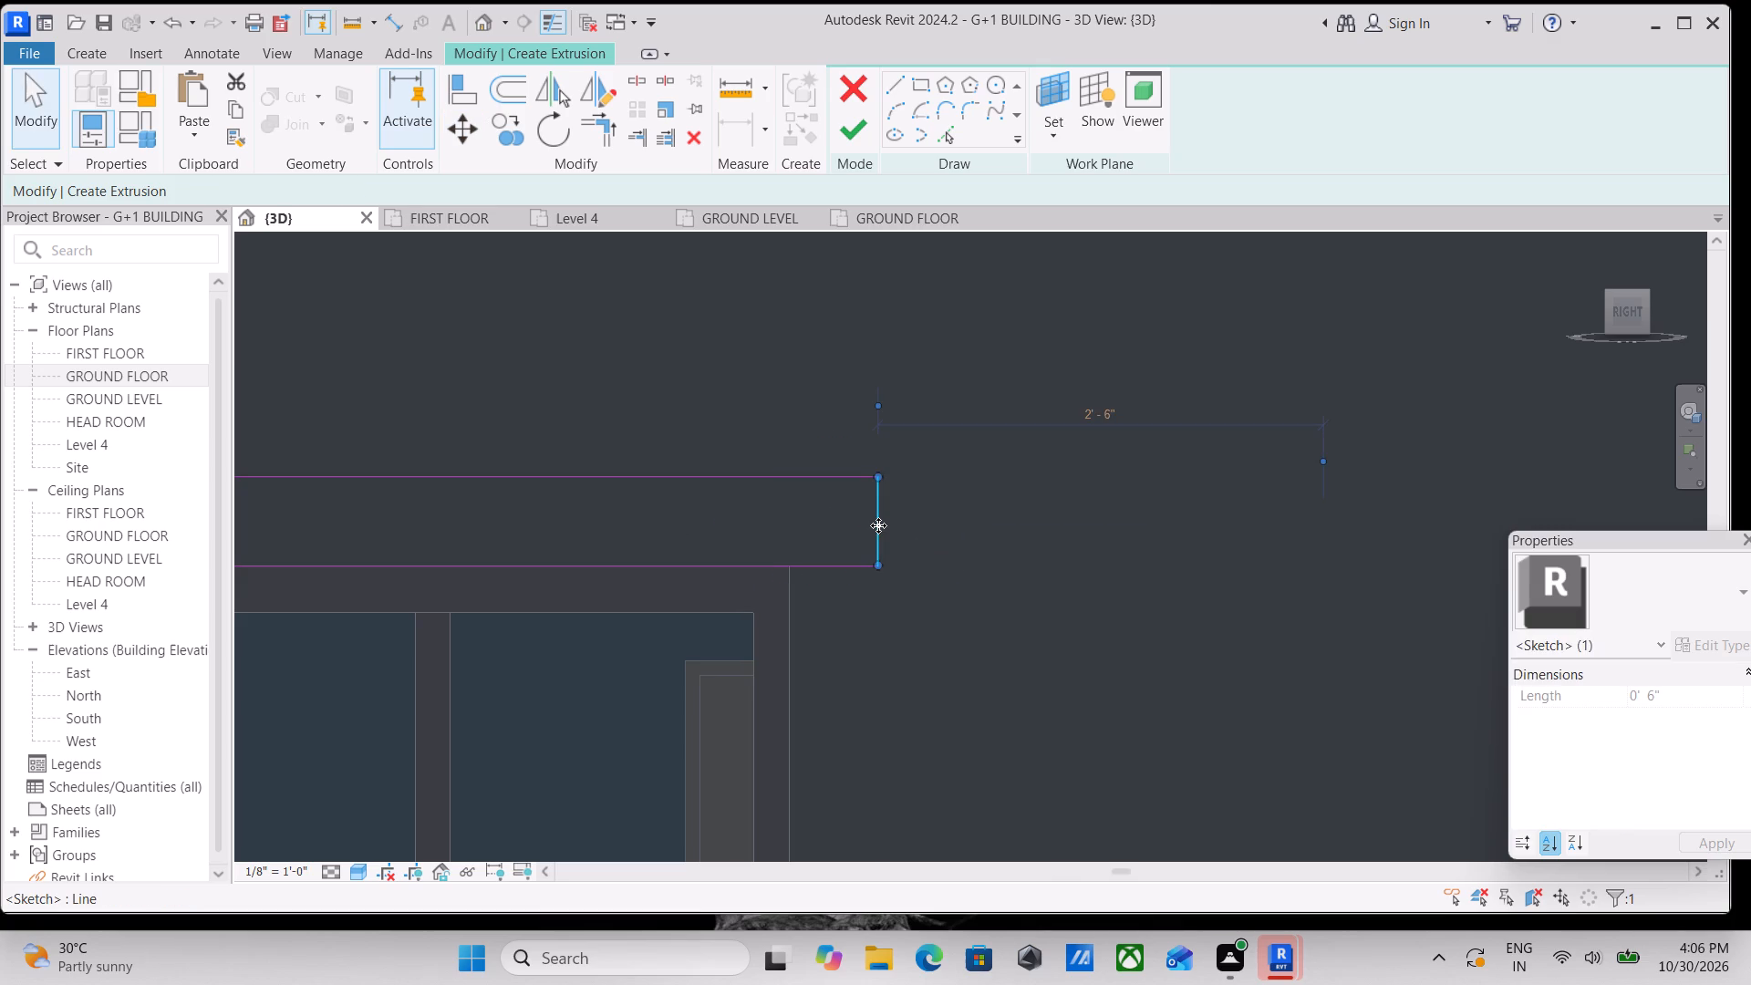
key(Escape)
Finish the sketch as a 1' deep solid extrusion and complete the in-place sunshade model.
scroll(878, 525, down, 2)
scroll(751, 649, down, 3)
middle_drag(772, 649, 887, 633)
scroll(640, 660, down, 2)
middle_drag(640, 660, 744, 668)
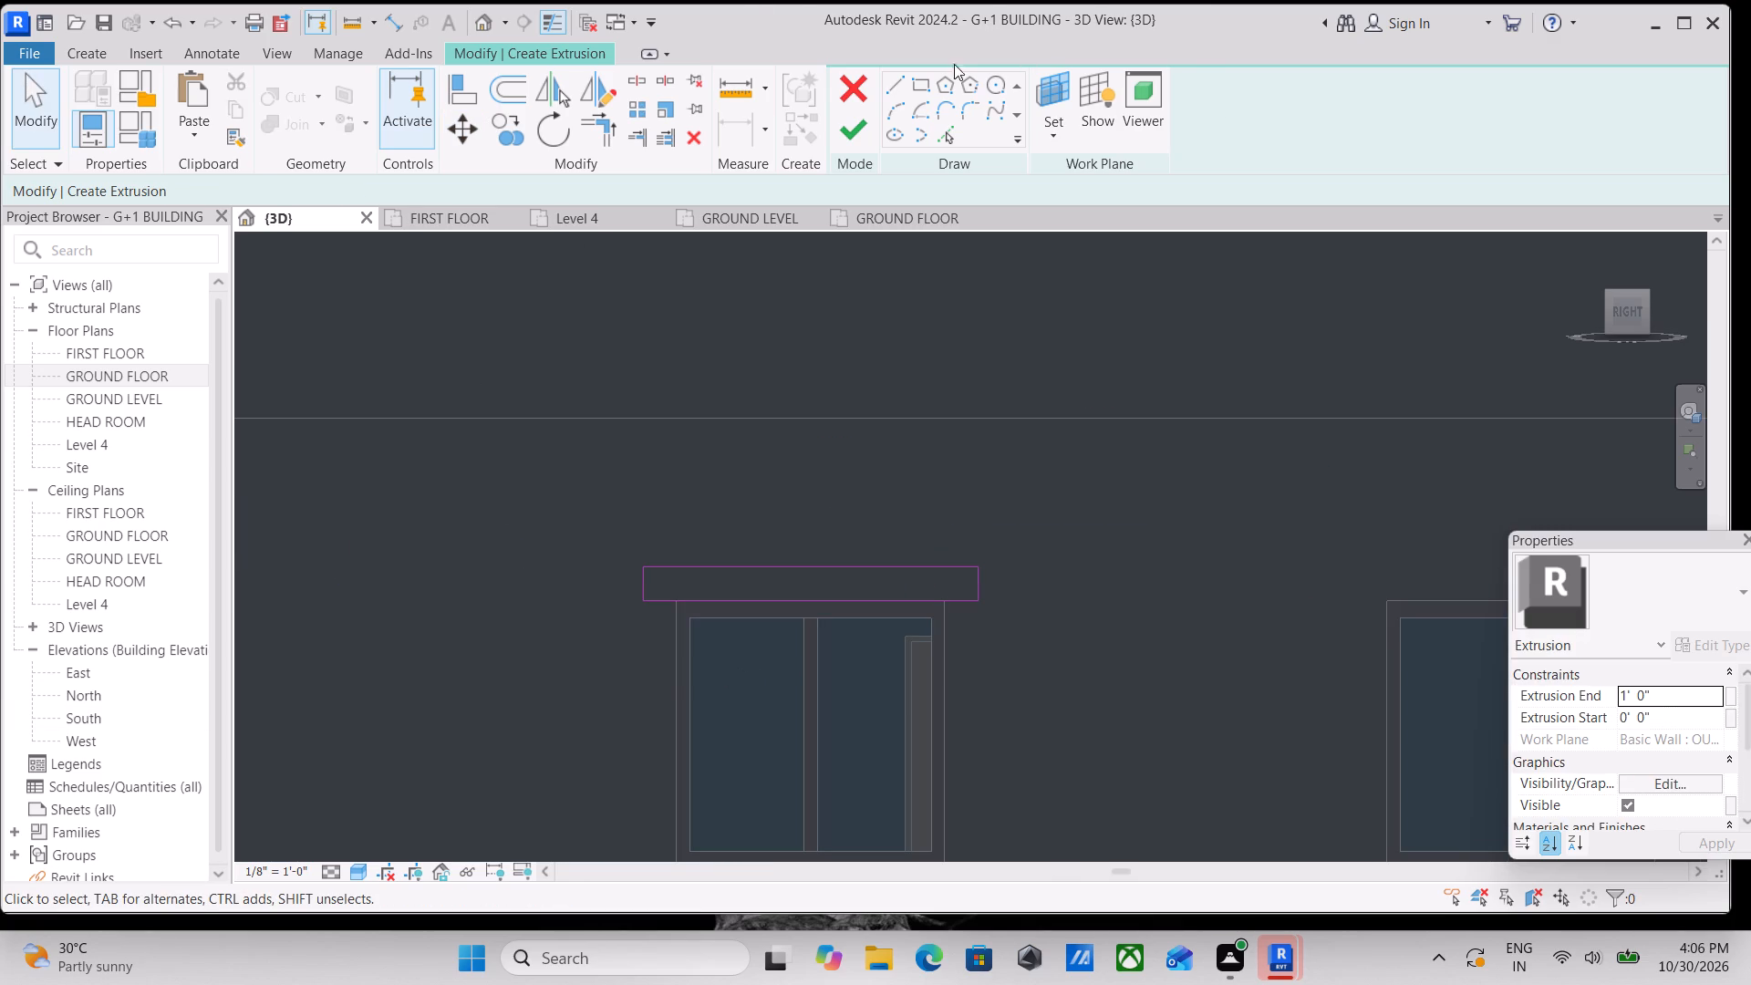
scroll(1654, 763, down, 3)
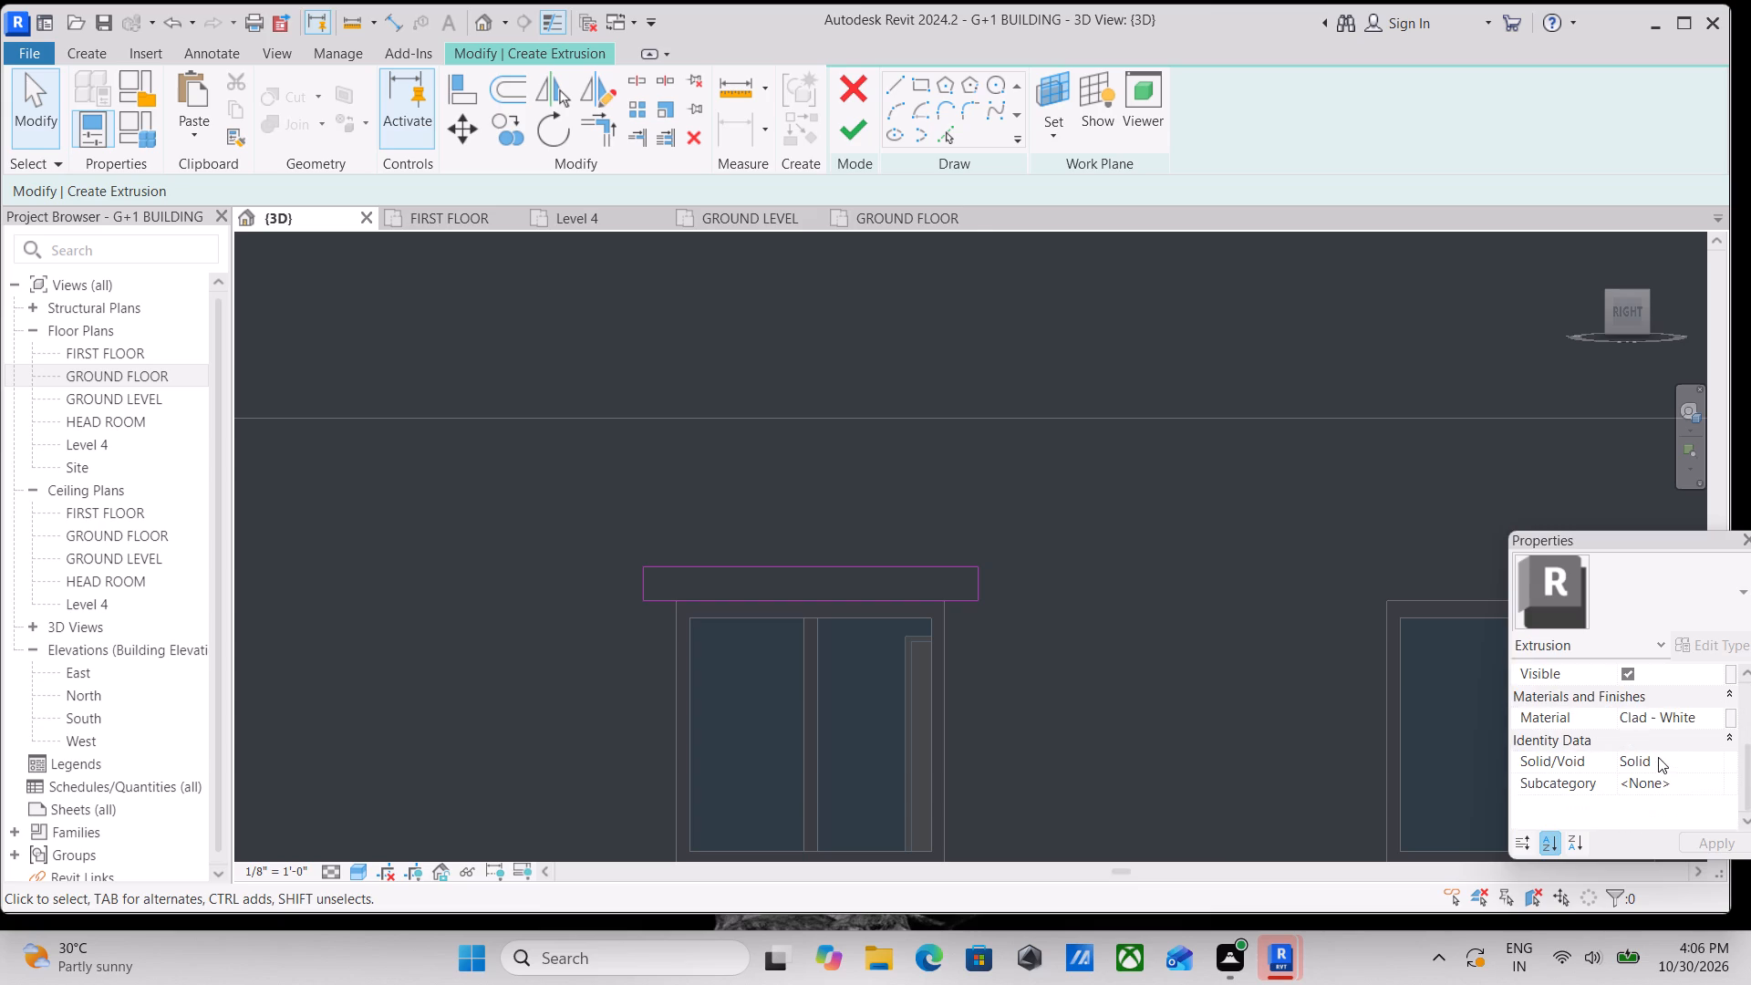
click(839, 148)
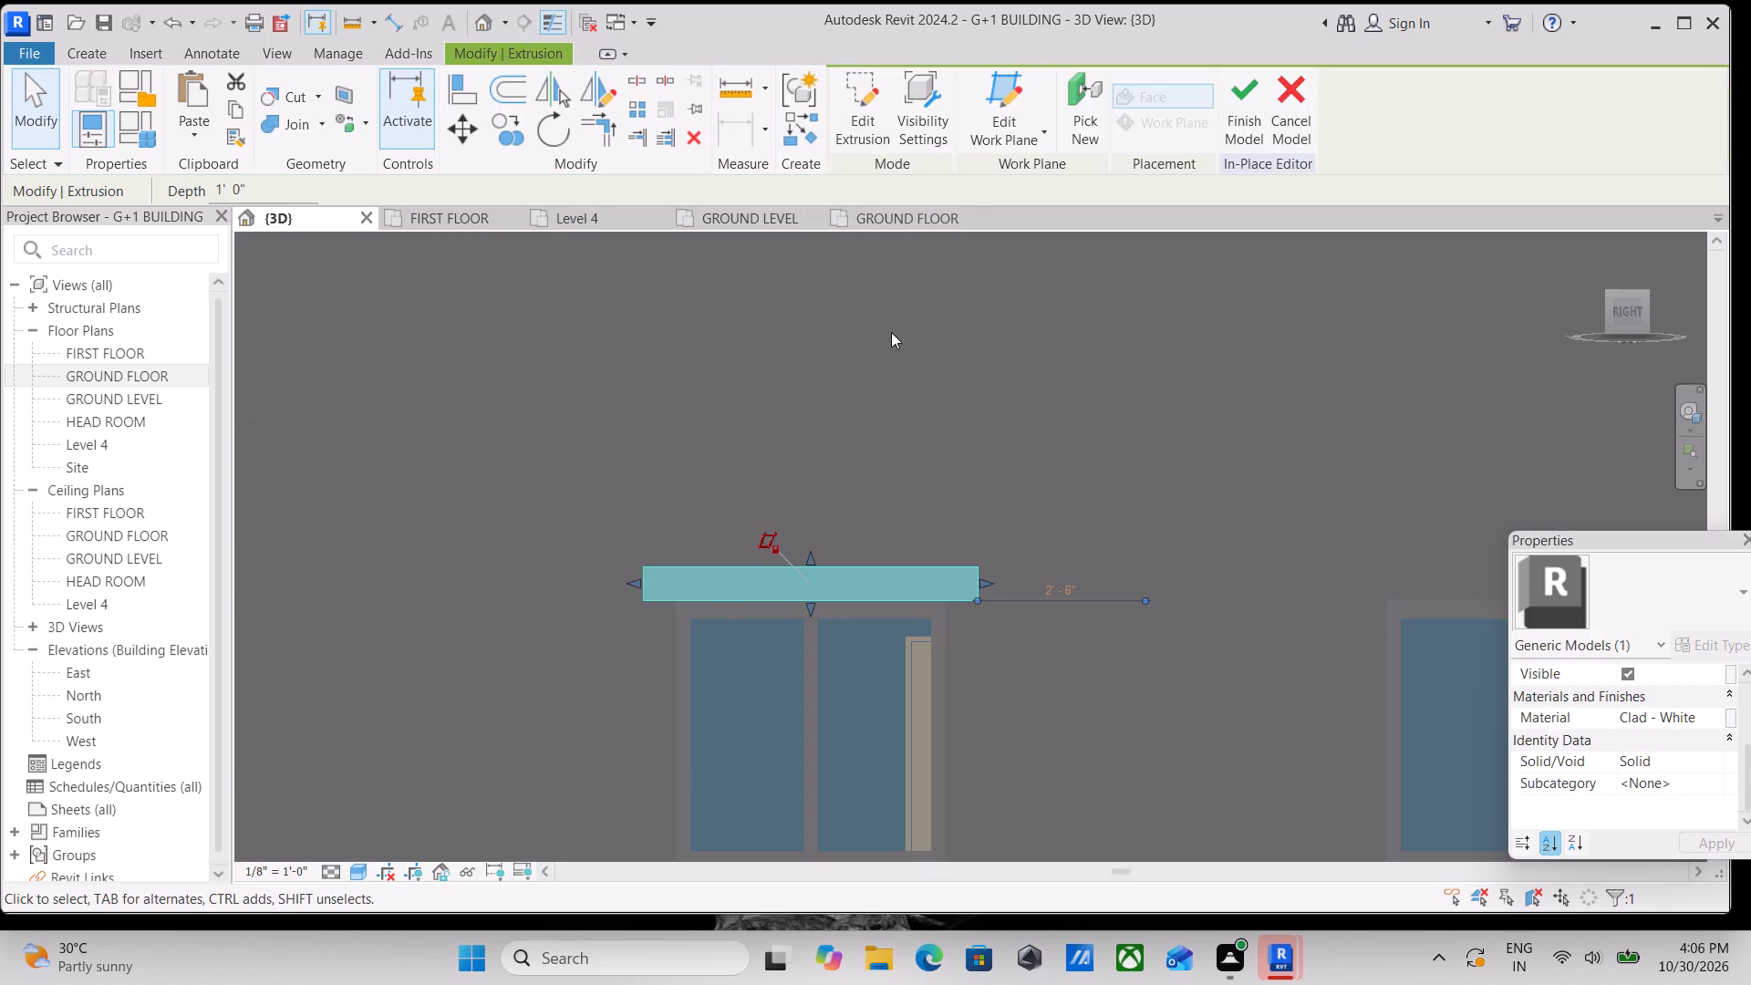
scroll(851, 408, down, 2)
shift+middle_drag(808, 443, 1059, 623)
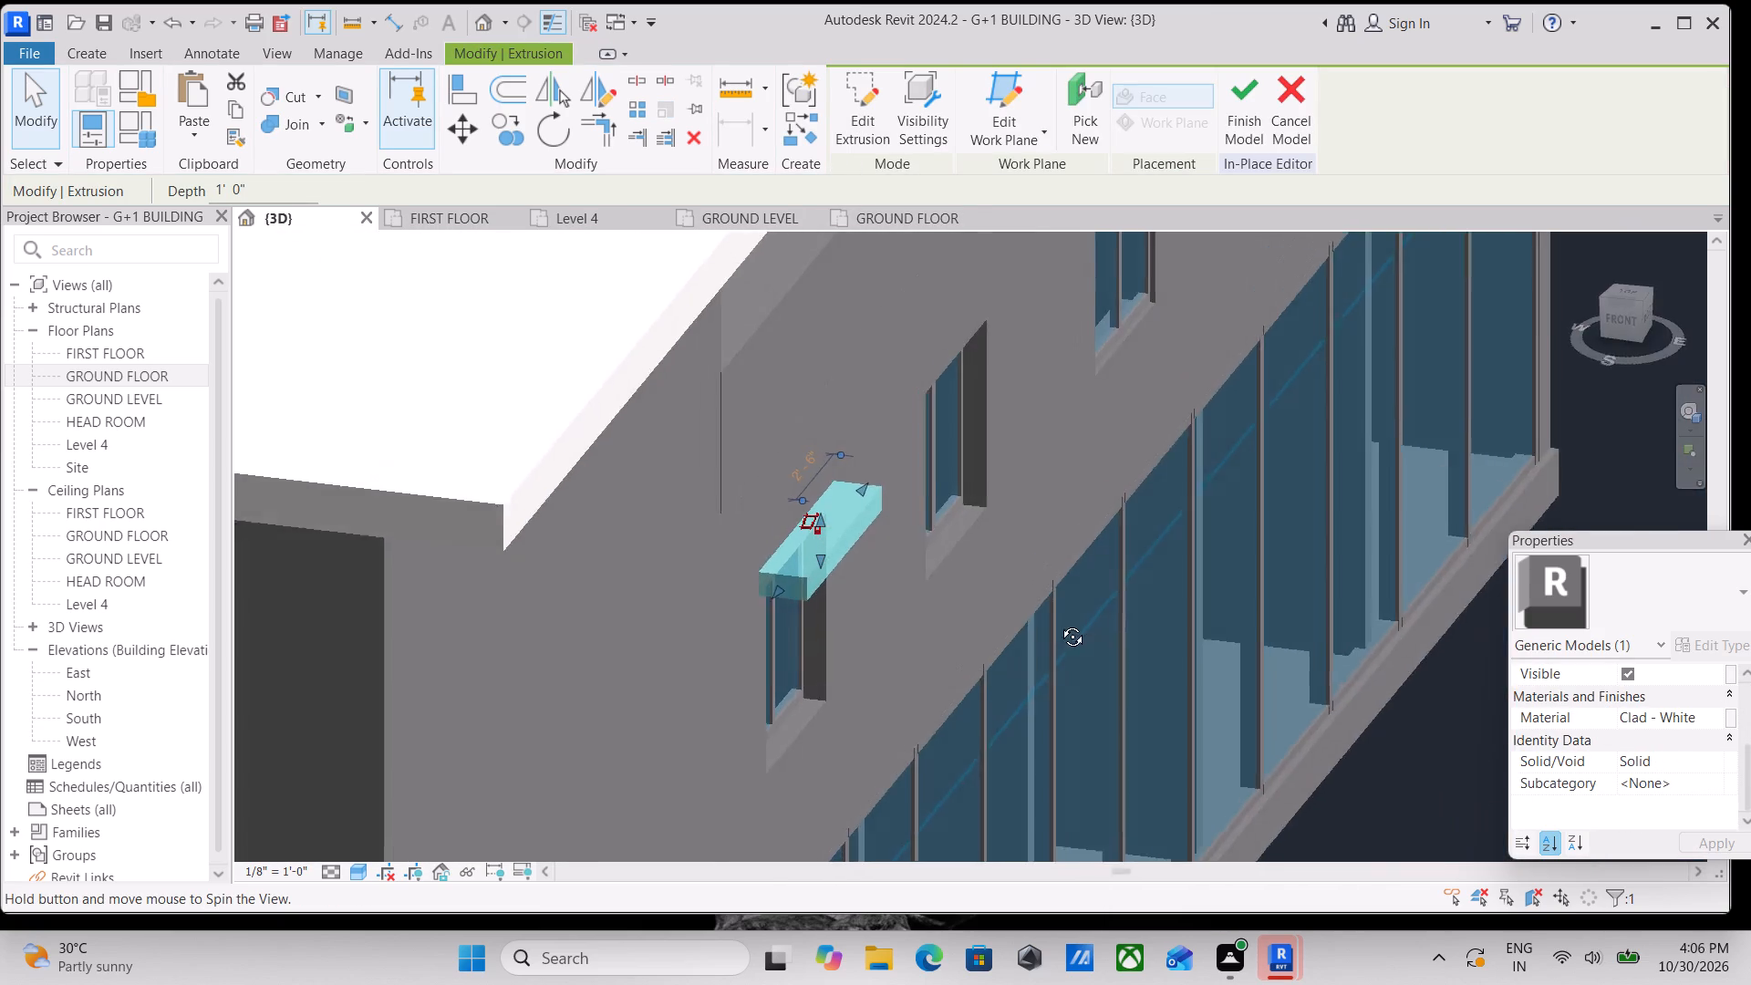
shift+middle_drag(1059, 623, 1040, 621)
click(1243, 101)
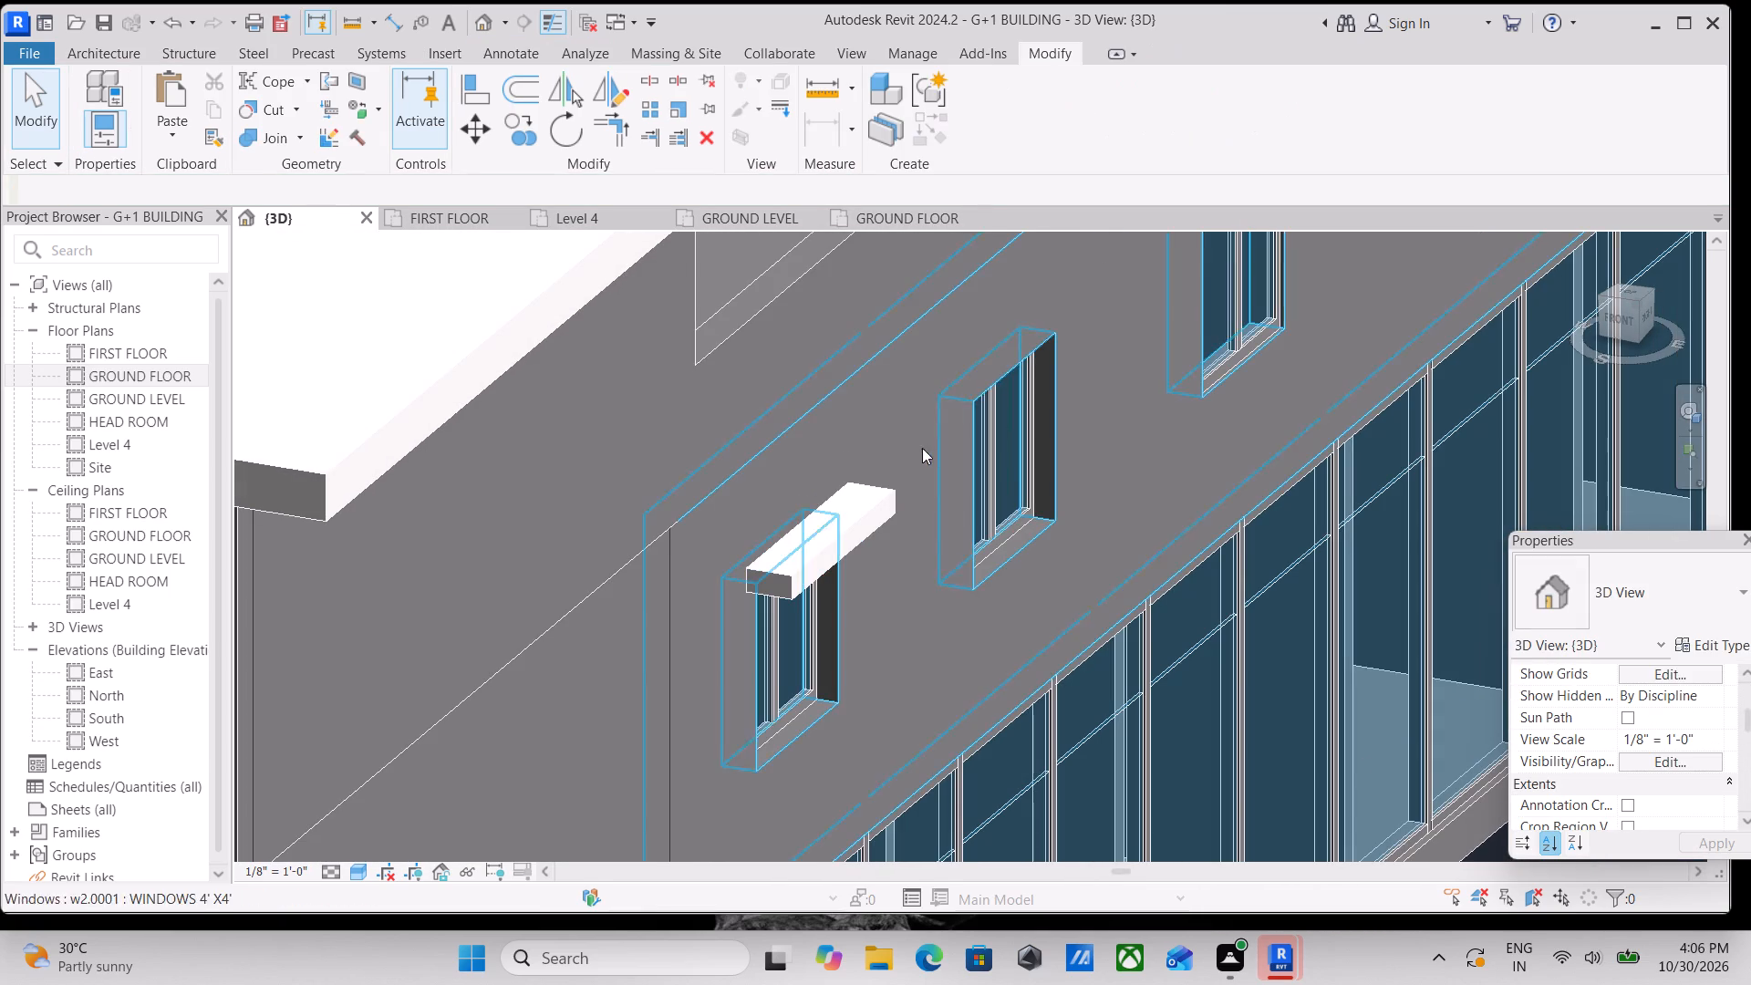
Examine the sunshade's projection and fit over the upper-floor window from several angles.
middle_drag(921, 448, 969, 419)
shift+scroll(986, 516, up, 1)
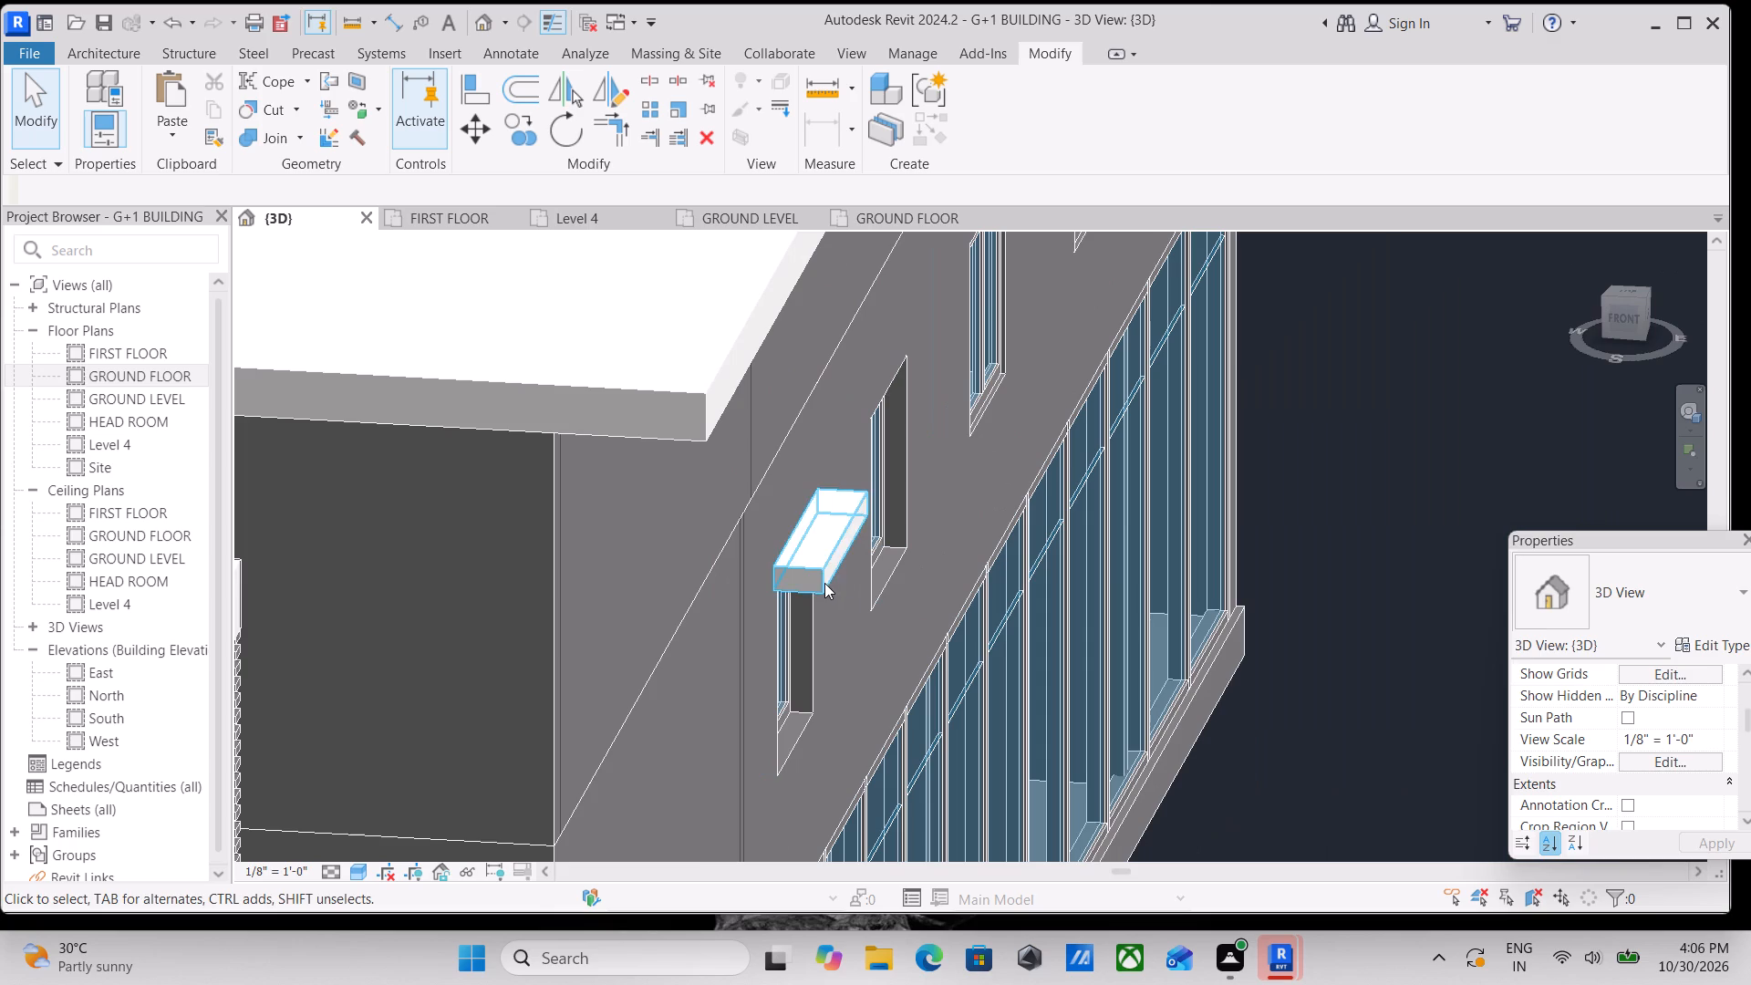
click(824, 583)
scroll(844, 573, up, 6)
drag(861, 516, 872, 519)
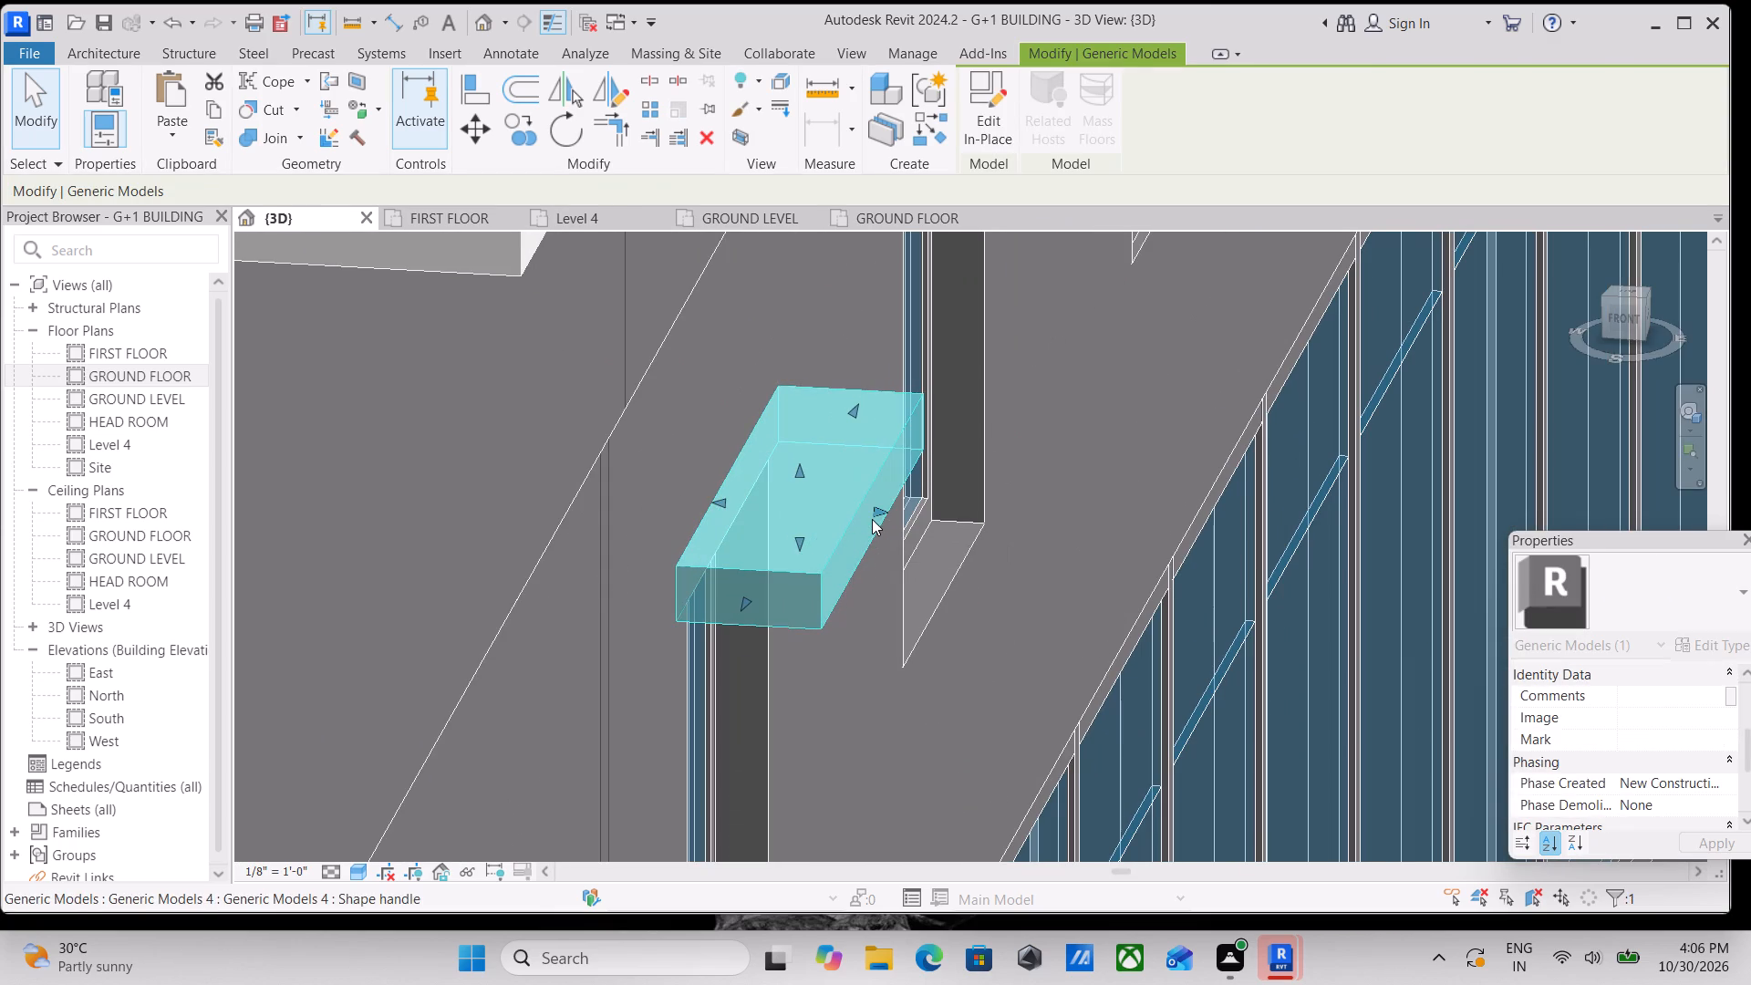
scroll(874, 519, down, 3)
key(Escape)
scroll(940, 475, down, 2)
shift+middle_drag(950, 547, 748, 474)
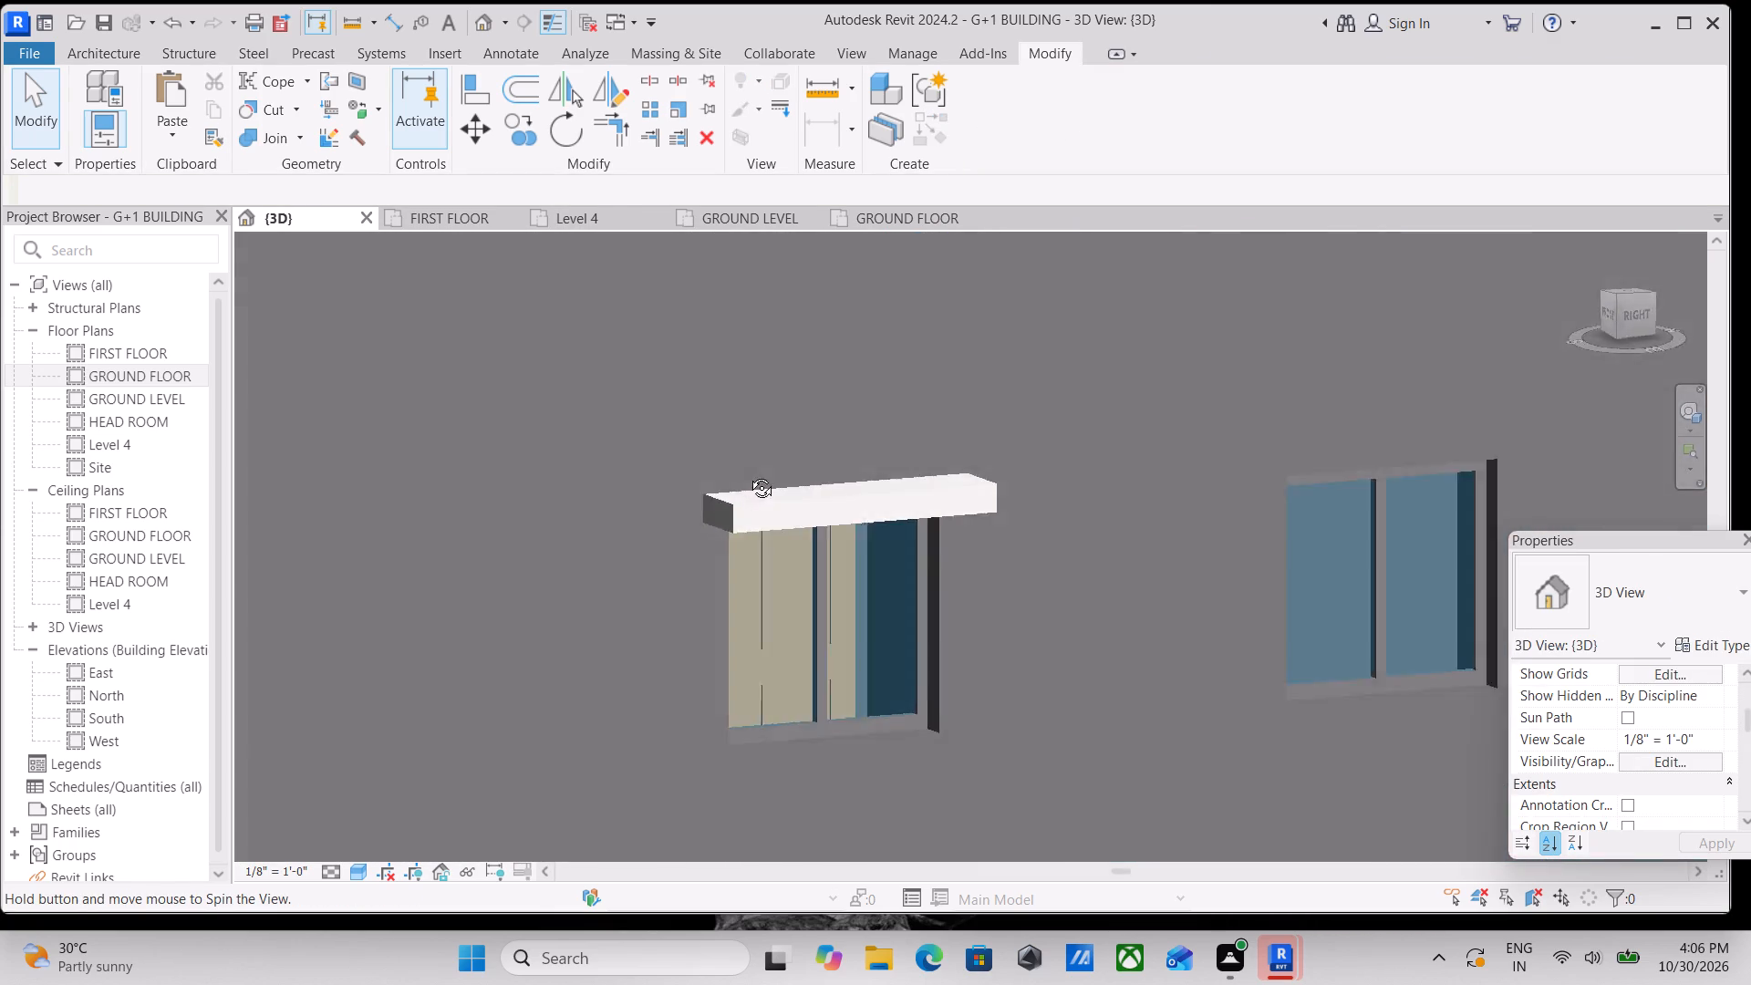
shift+middle_drag(748, 474, 675, 444)
shift+middle_drag(782, 493, 747, 456)
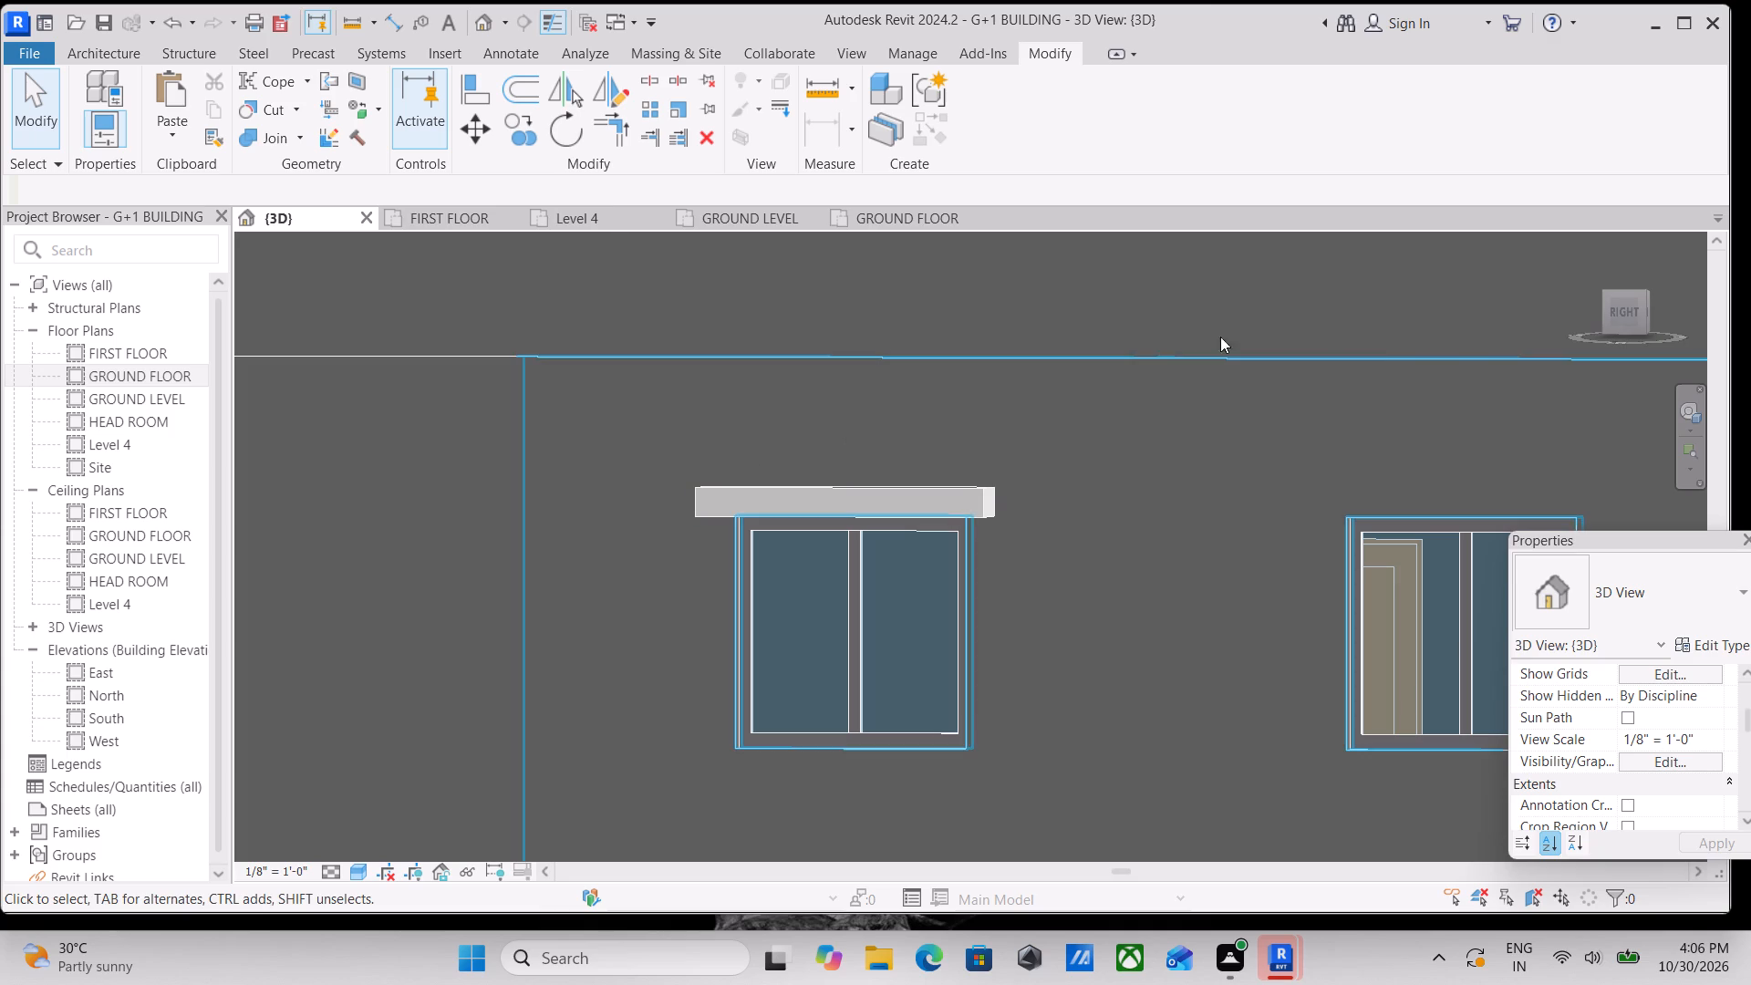
Start a multiple copy of the sunshade from its window's head midpoint and place the first copy above the adjacent upper window.
click(1619, 301)
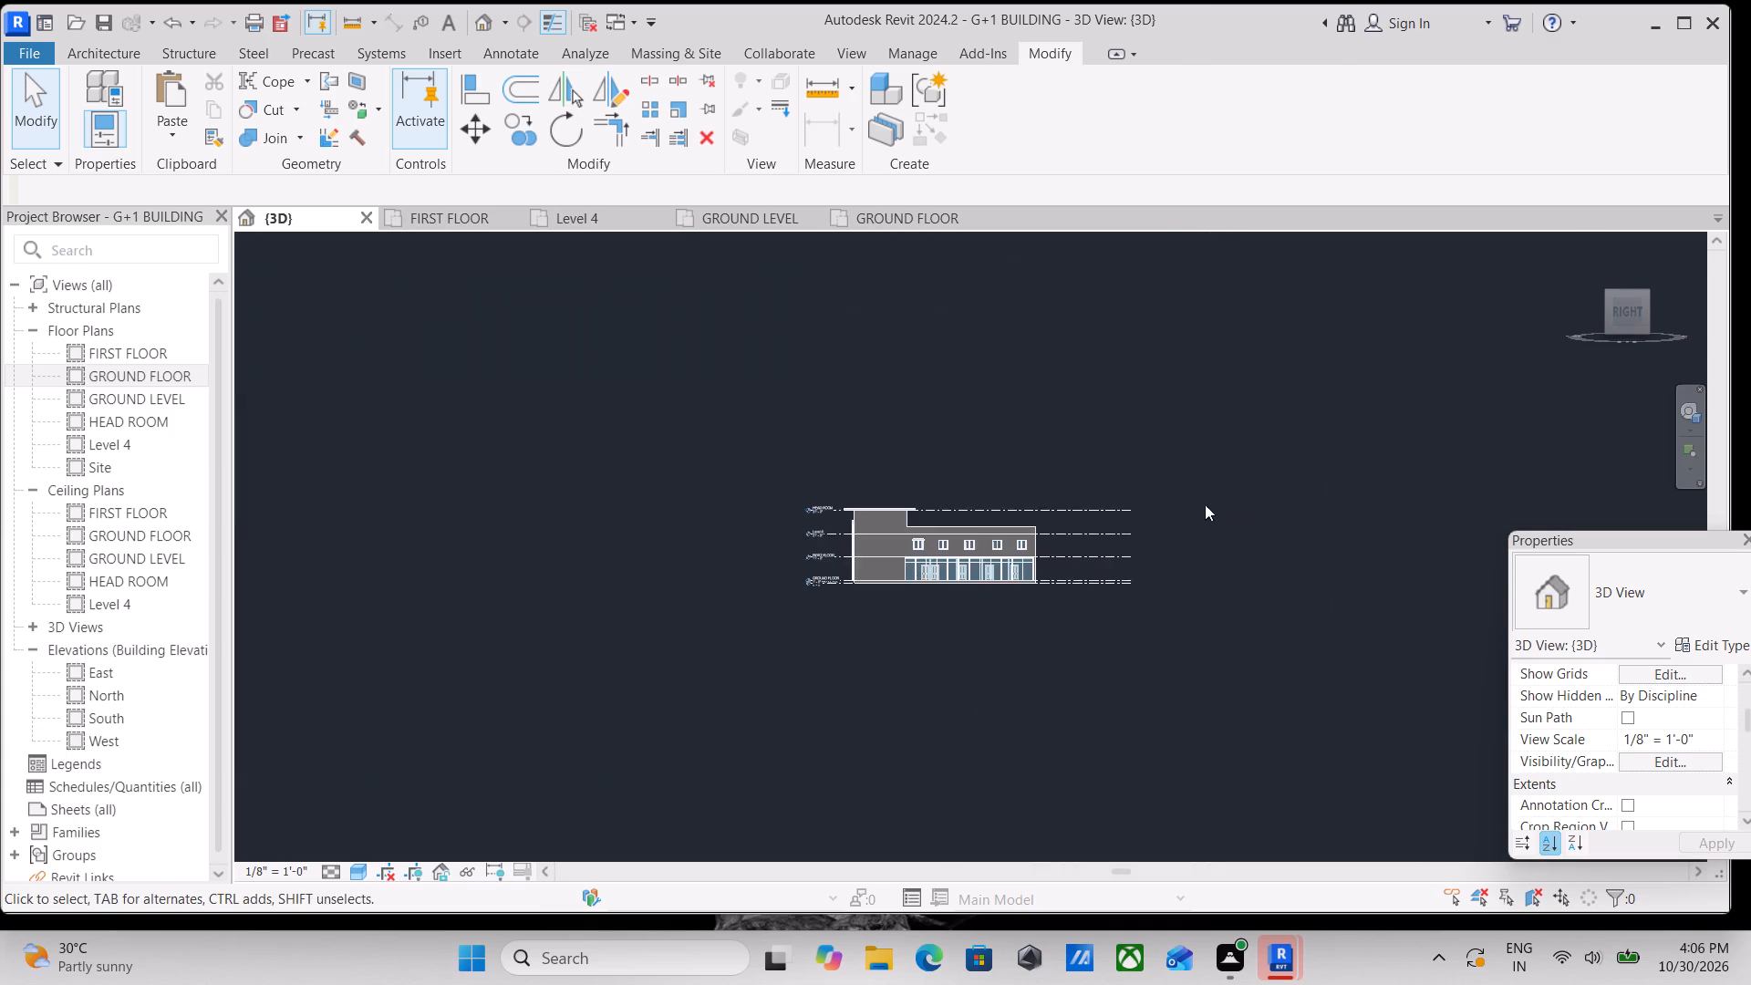
scroll(681, 546, up, 4)
scroll(1105, 619, up, 12)
scroll(890, 357, up, 3)
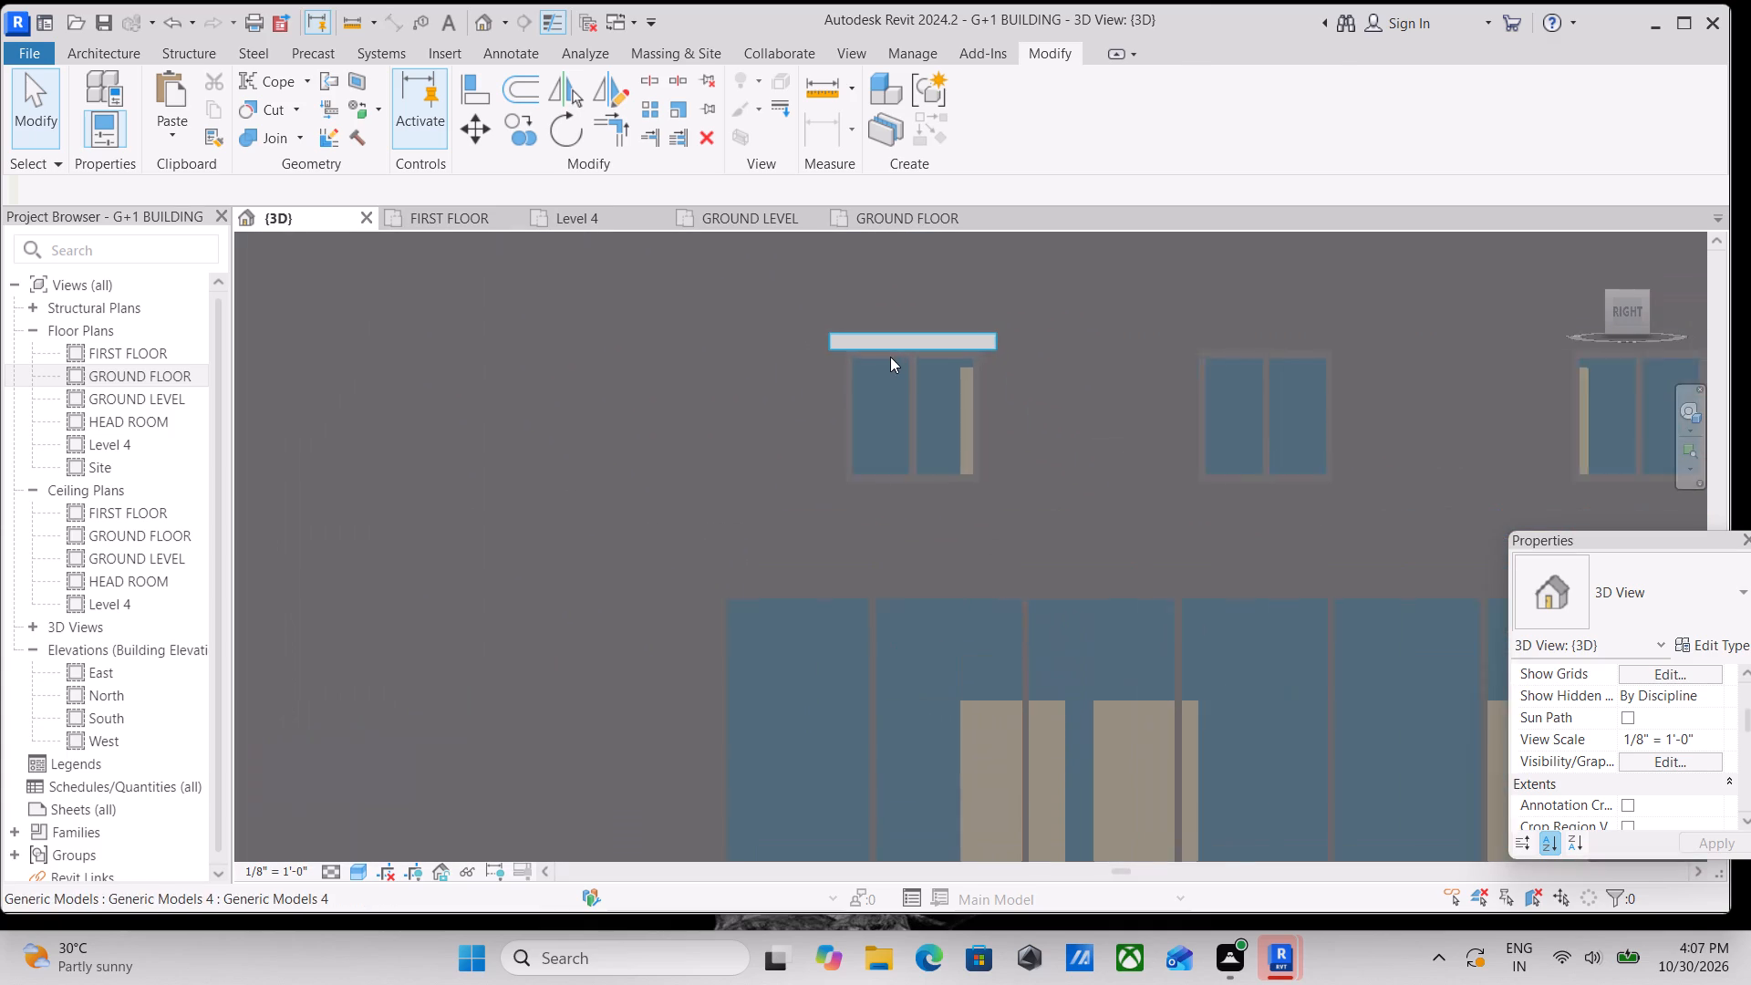
scroll(890, 357, up, 5)
click(917, 320)
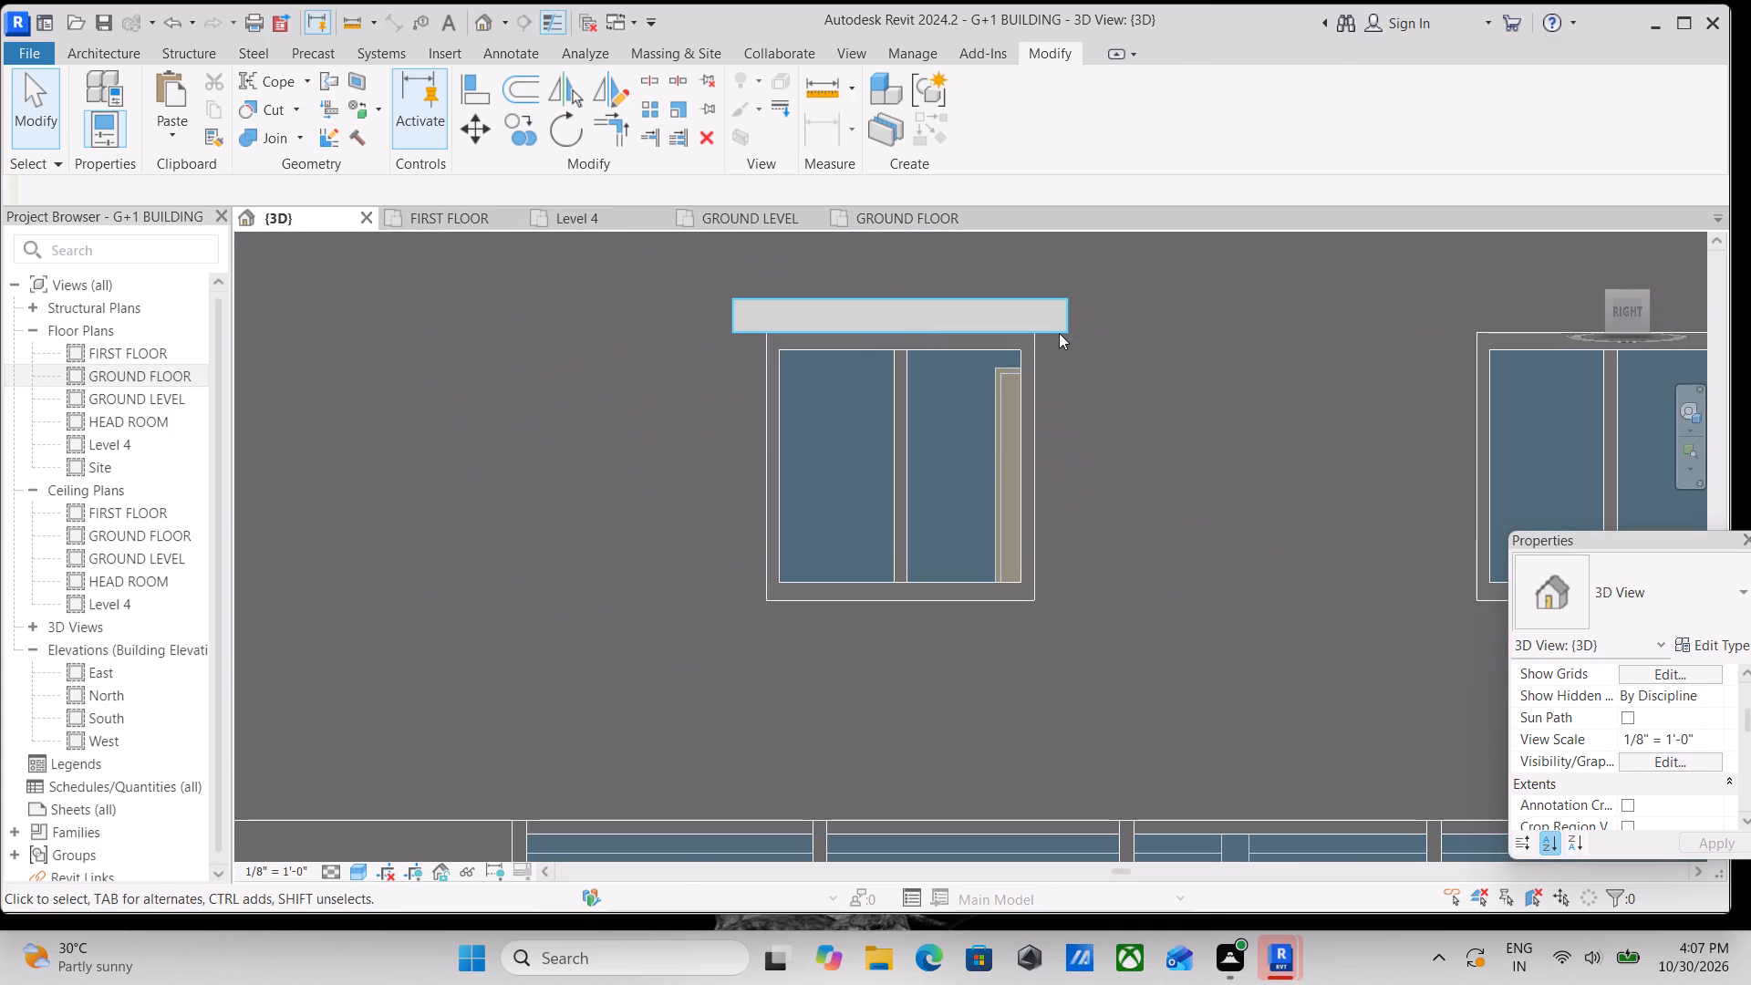
click(1059, 333)
scroll(1124, 407, down, 2)
middle_drag(1124, 407, 841, 448)
scroll(841, 446, down, 1)
middle_drag(841, 446, 814, 462)
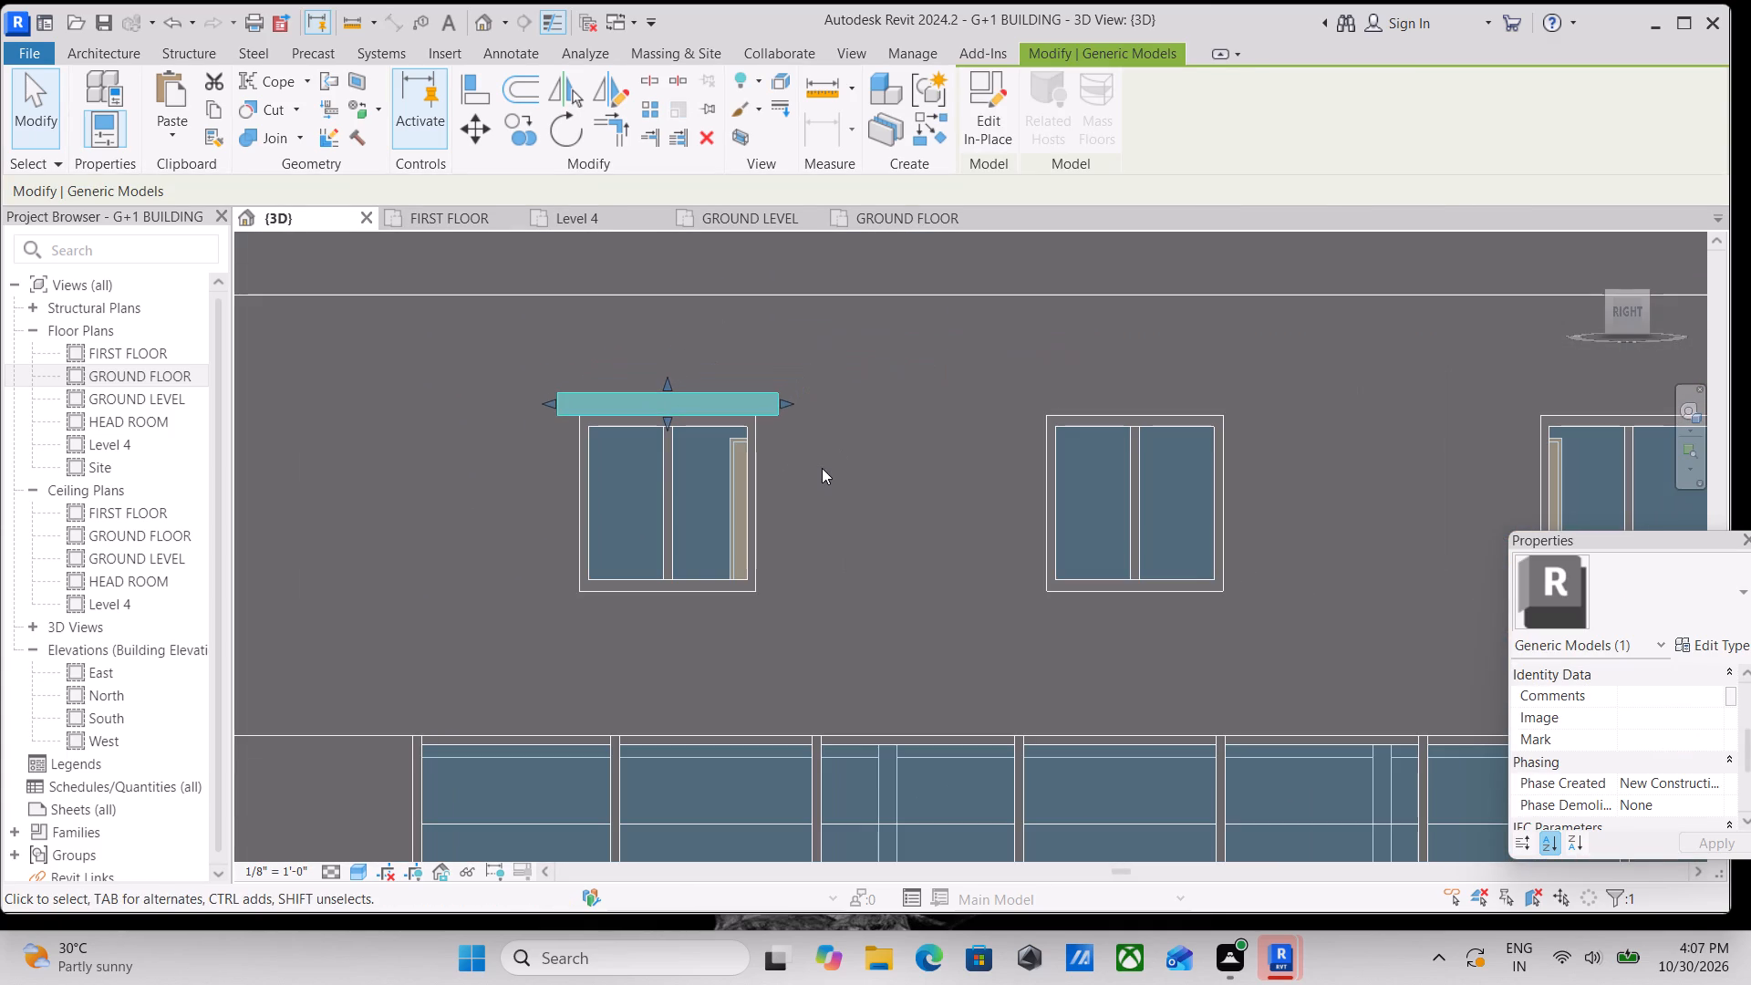
text(co)
scroll(659, 415, up, 3)
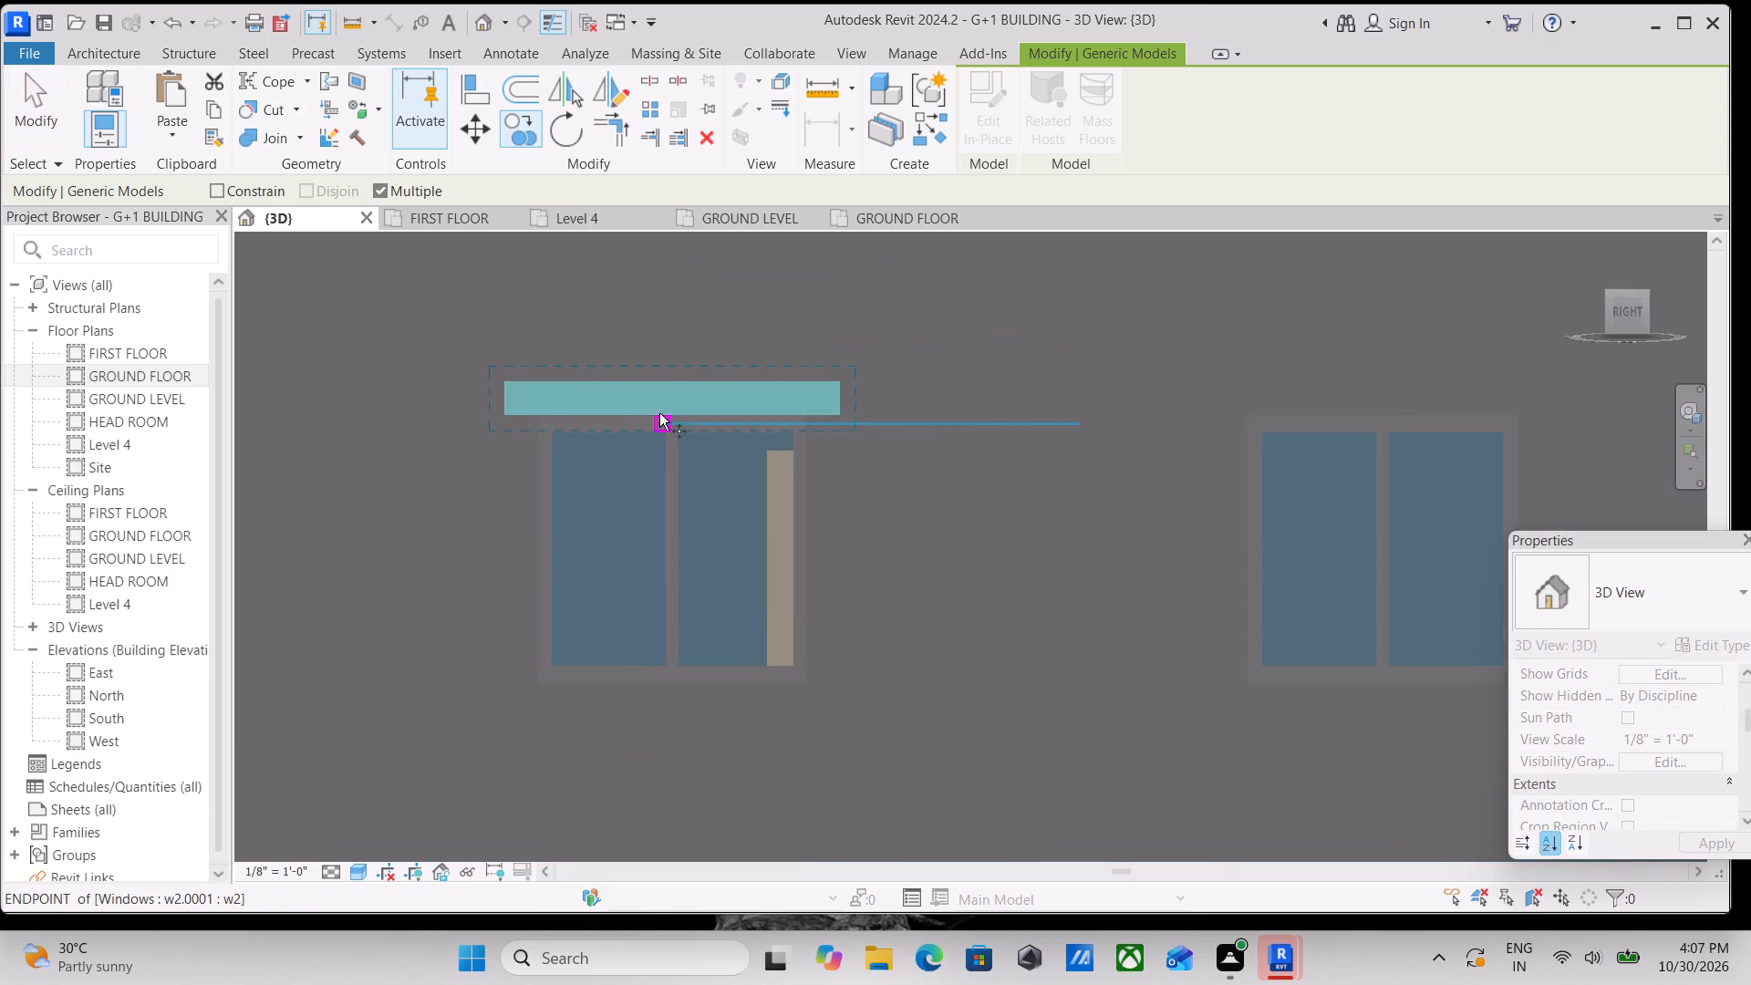
scroll(659, 413, up, 2)
click(672, 413)
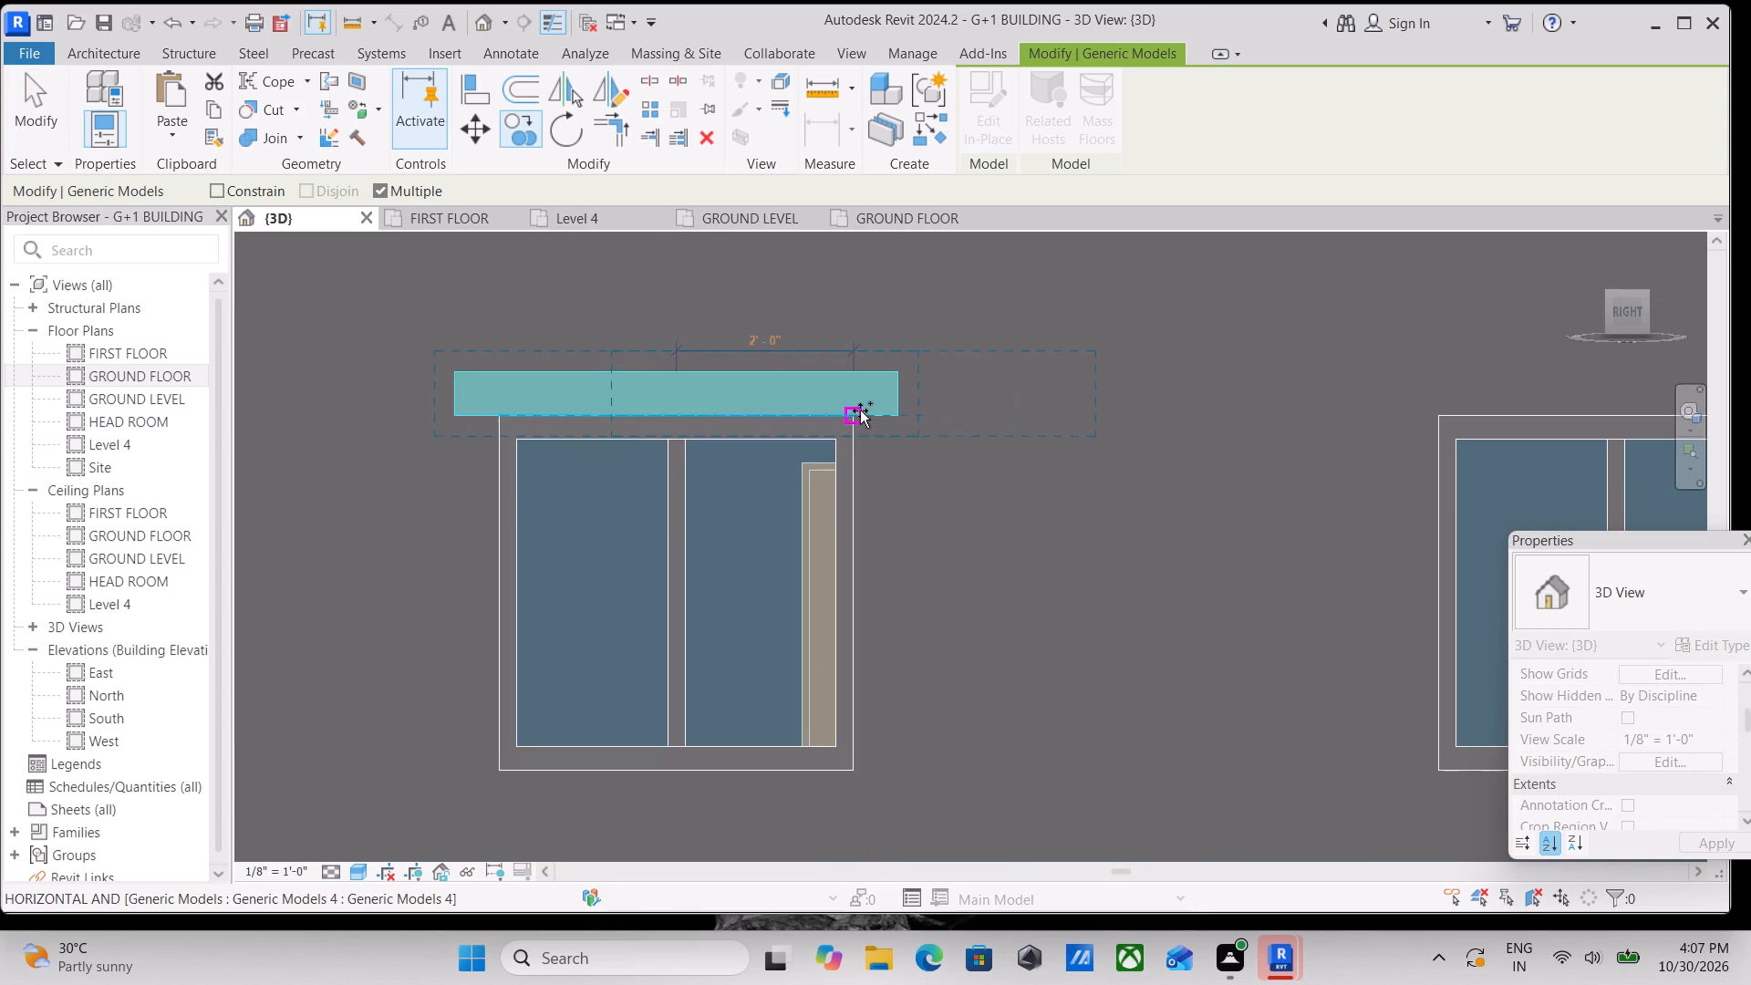
middle_drag(860, 410, 640, 430)
middle_drag(891, 429, 434, 437)
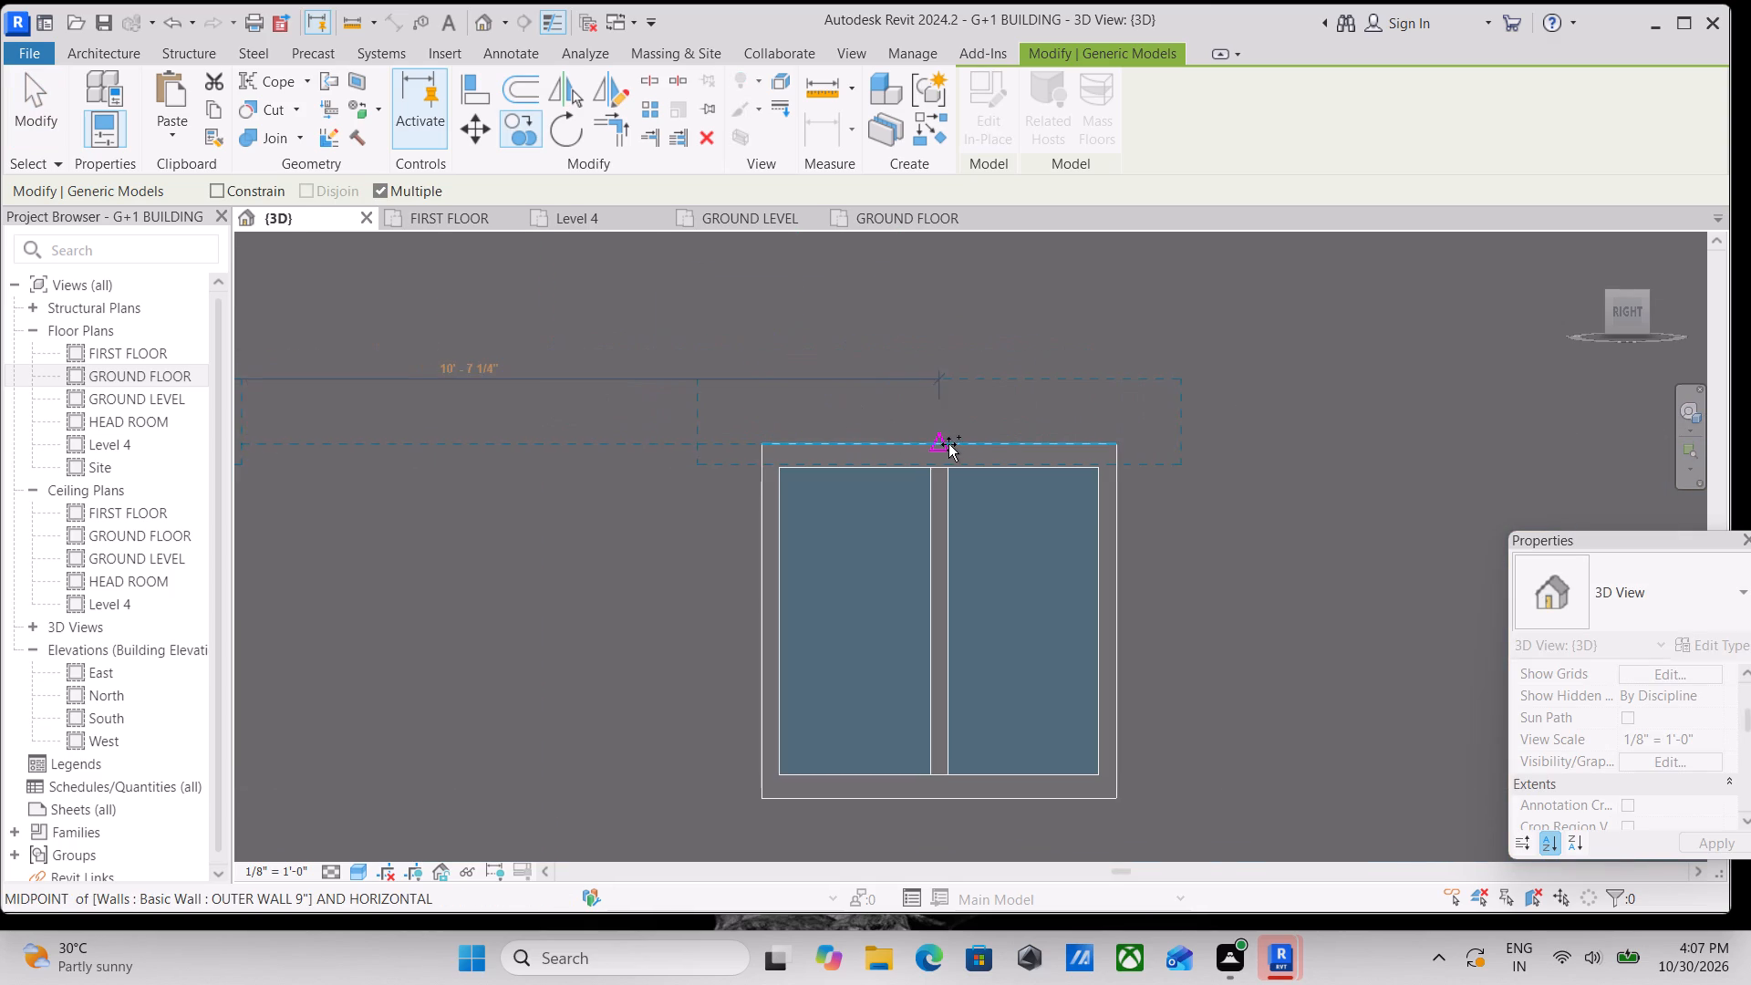
click(933, 444)
Place further sunshade copies centred on the heads of the third, fourth and fifth upper windows, and end the copying.
middle_drag(985, 447, 543, 432)
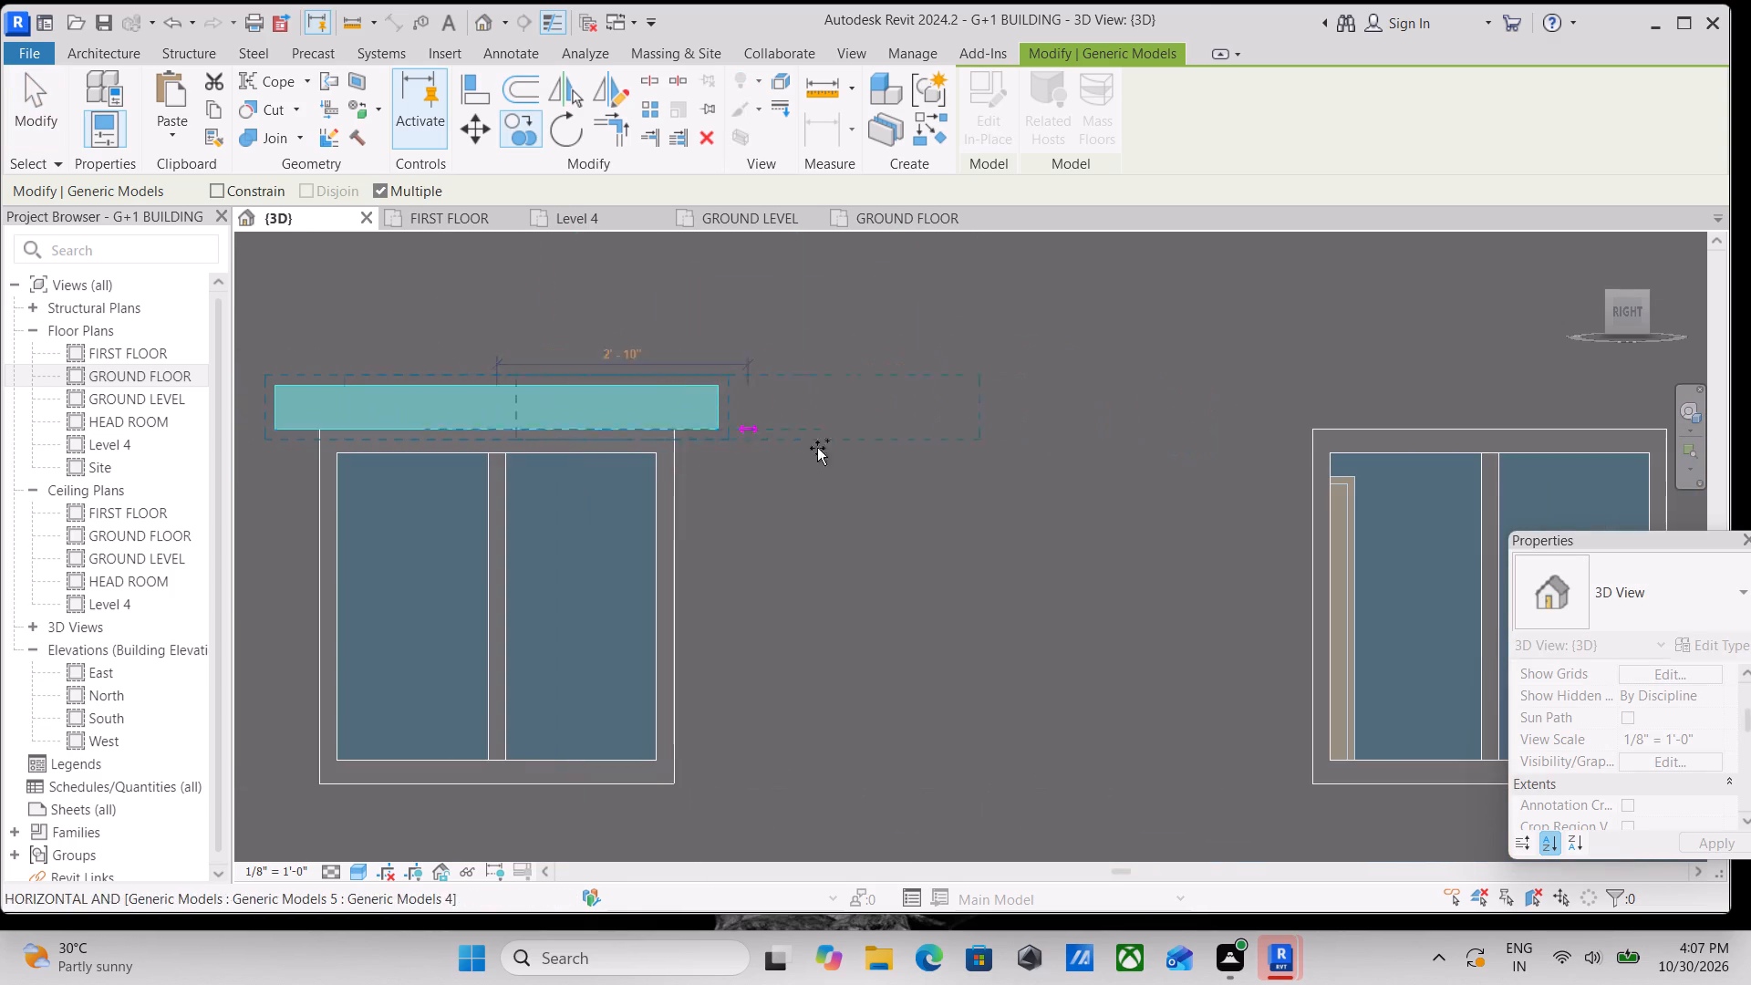
middle_drag(906, 454, 555, 490)
scroll(556, 489, up, 1)
middle_drag(941, 445, 693, 446)
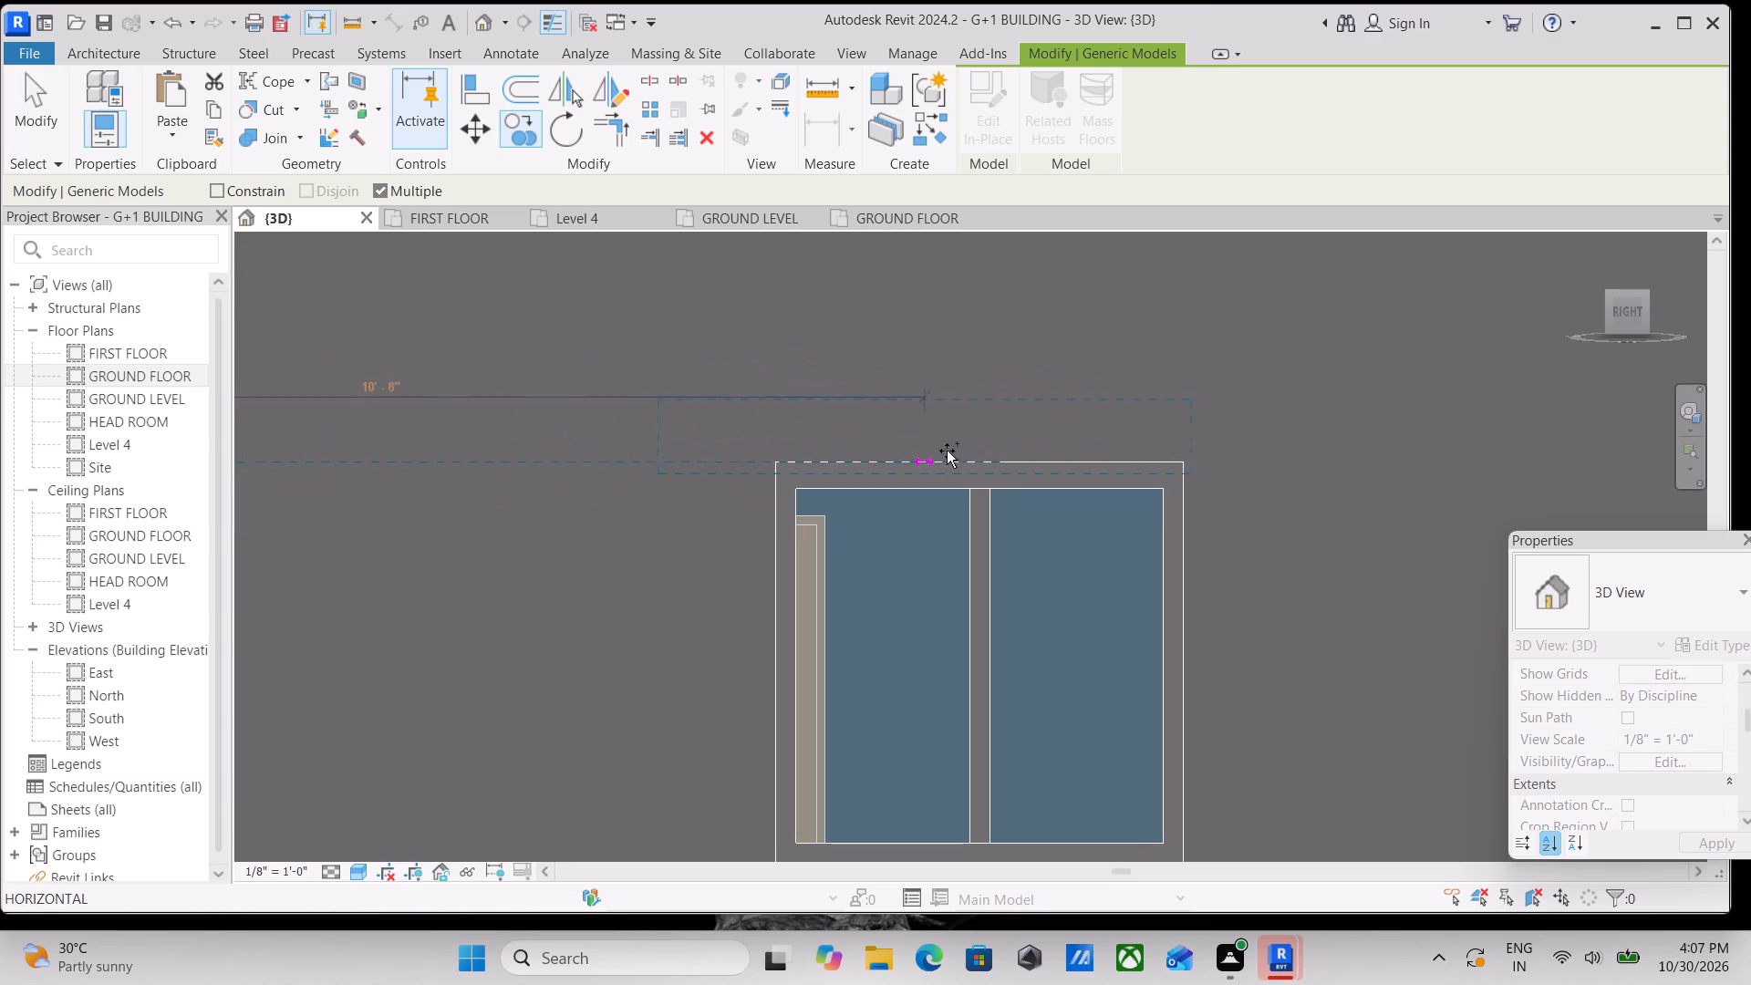
click(980, 457)
middle_drag(997, 468, 596, 489)
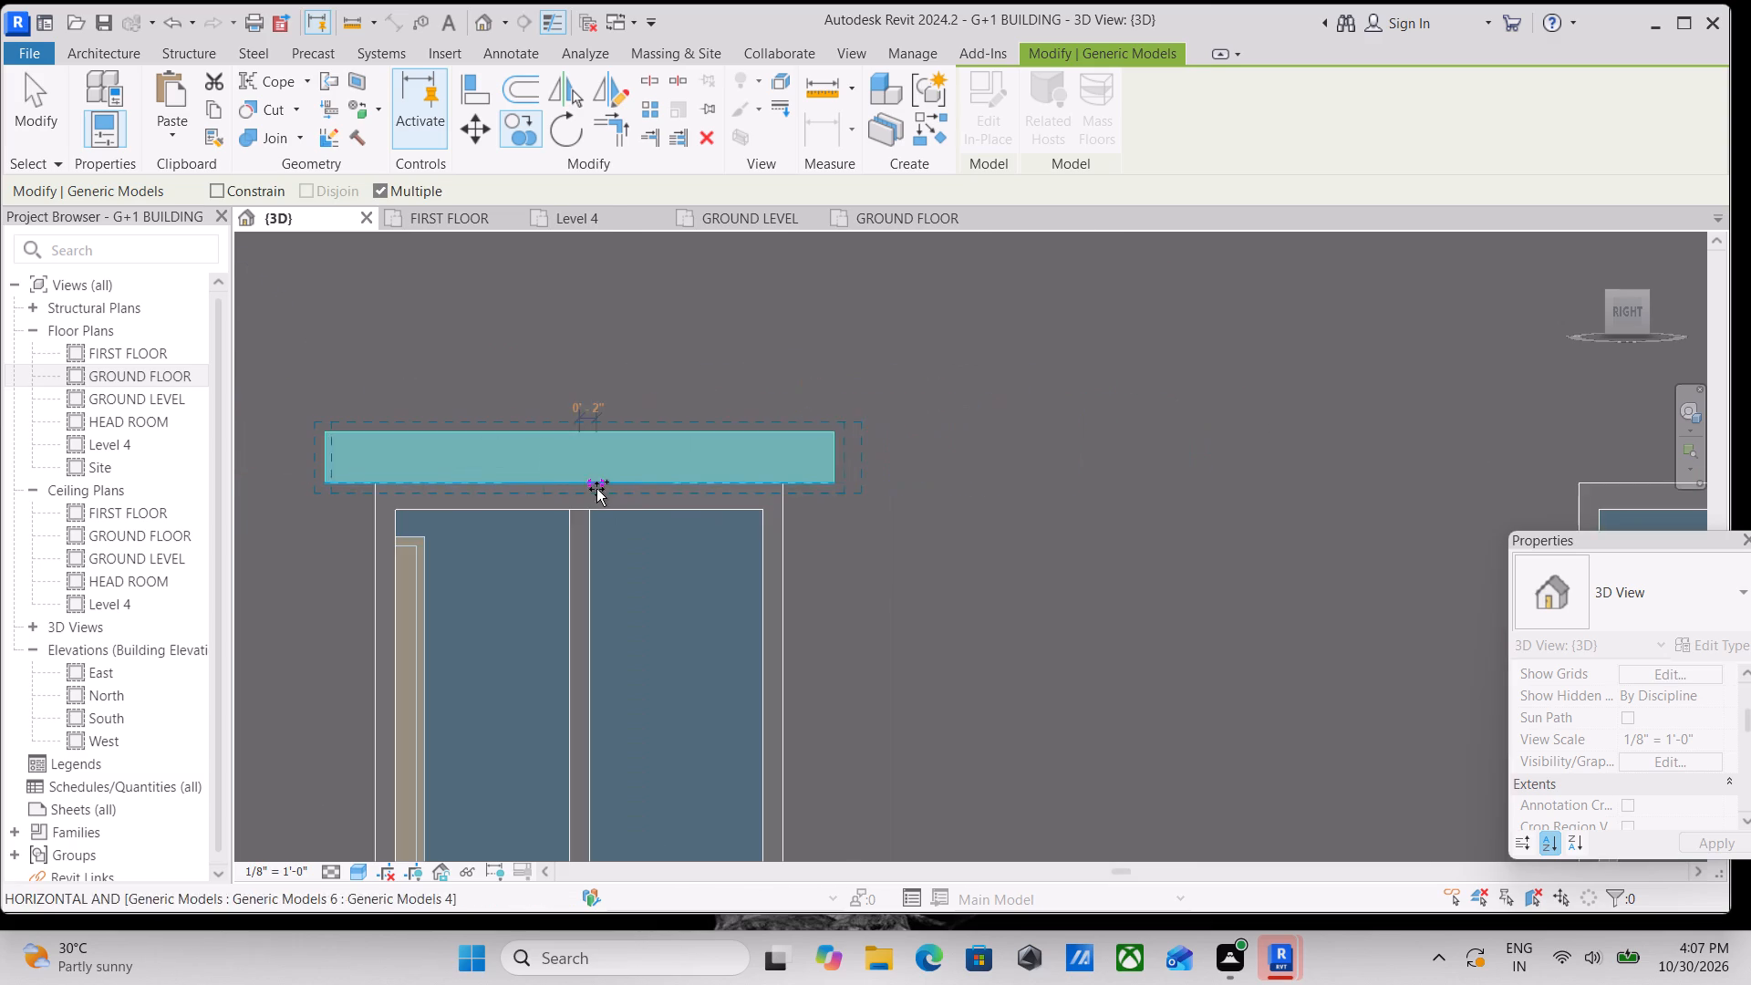
middle_drag(1105, 492, 548, 466)
middle_drag(927, 460, 724, 454)
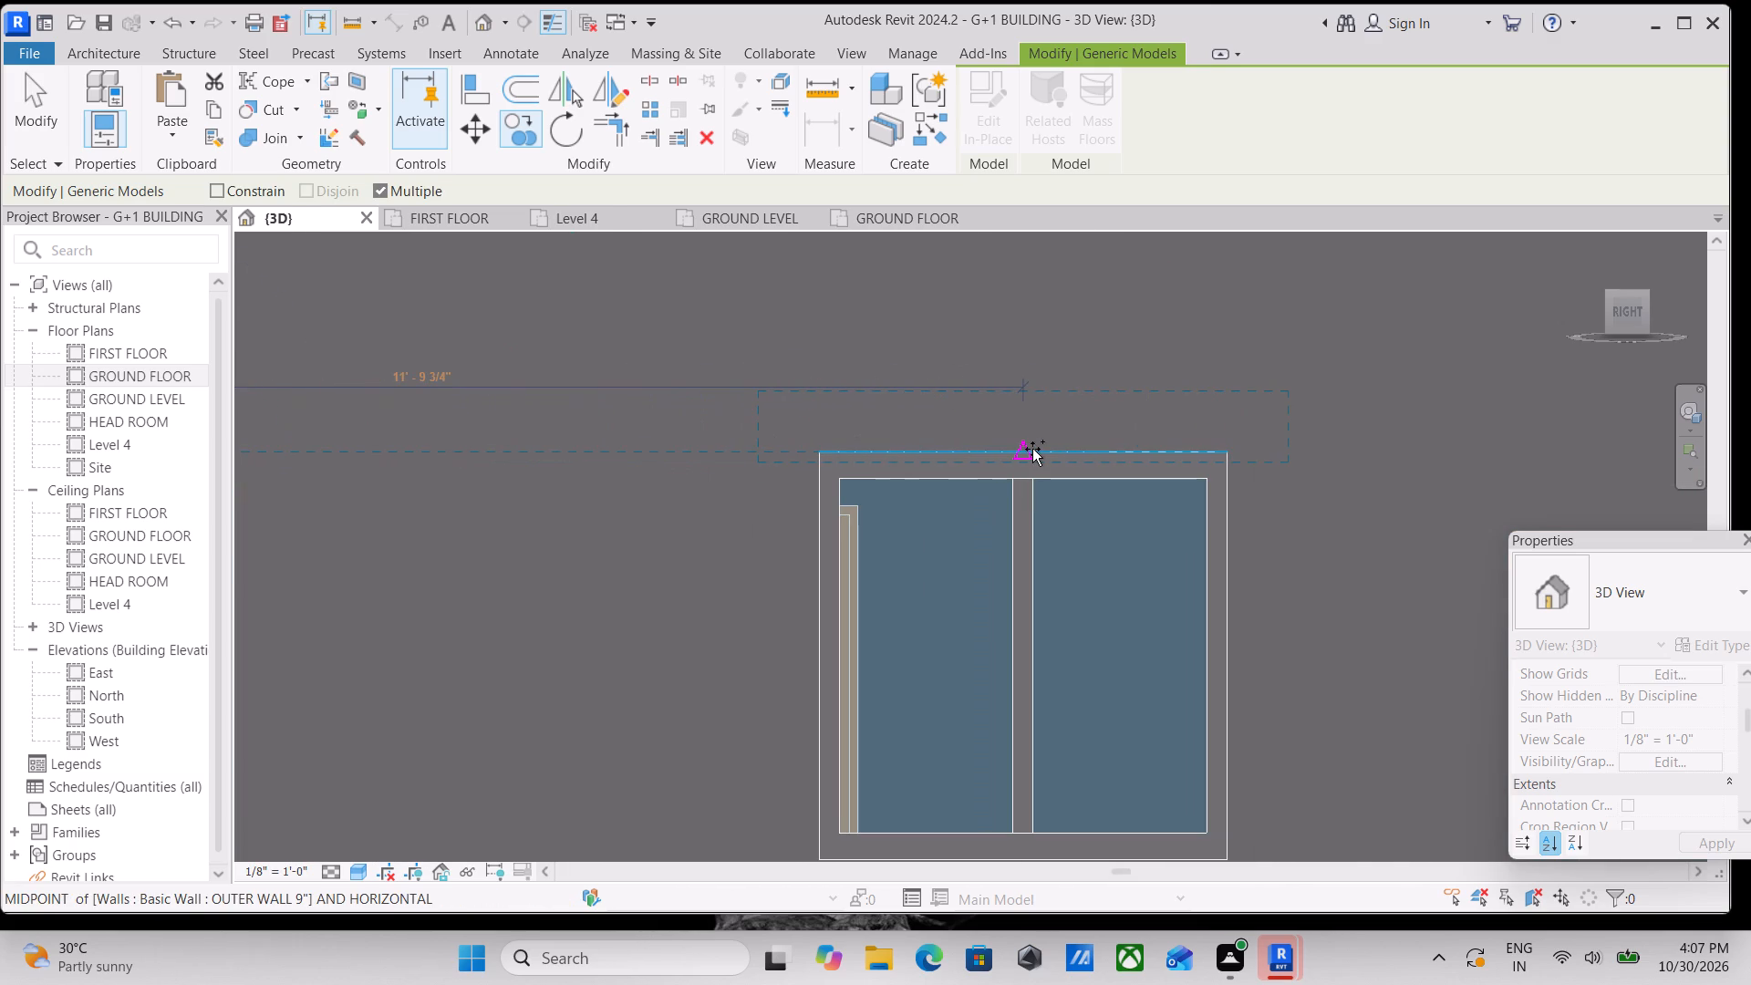
click(1032, 449)
scroll(1032, 449, down, 6)
middle_drag(1032, 449, 533, 439)
middle_drag(992, 435, 903, 435)
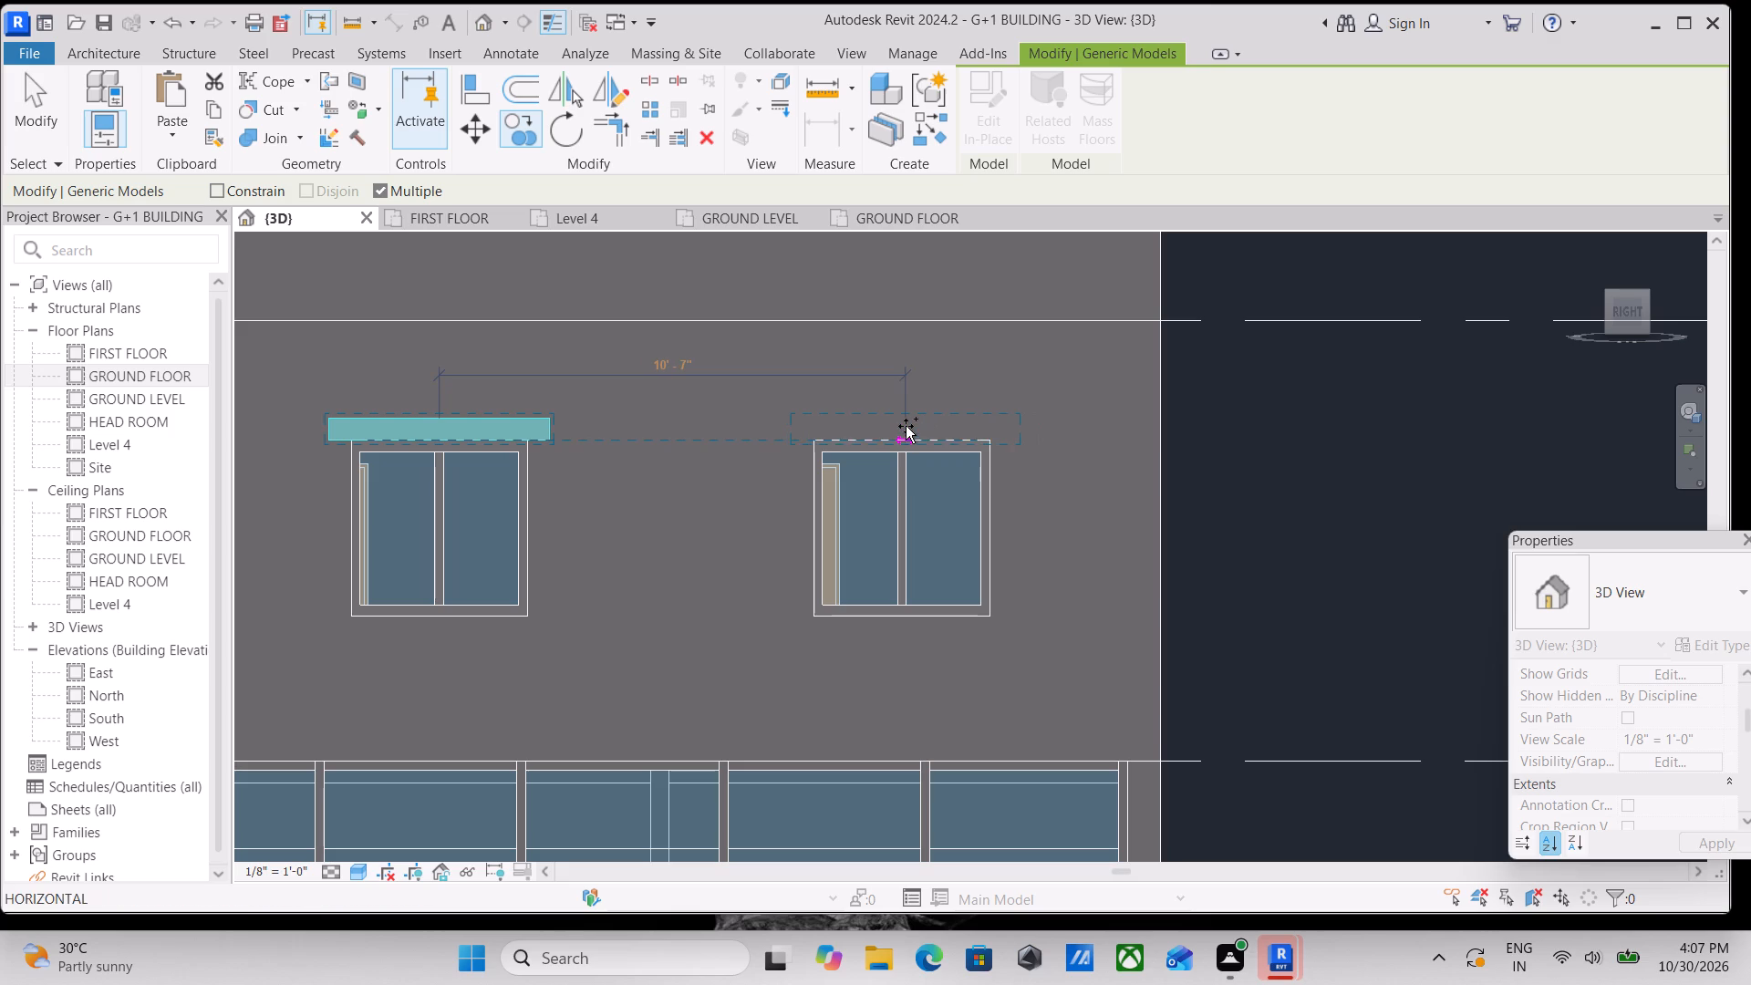
click(905, 435)
scroll(905, 435, down, 4)
key(Escape)
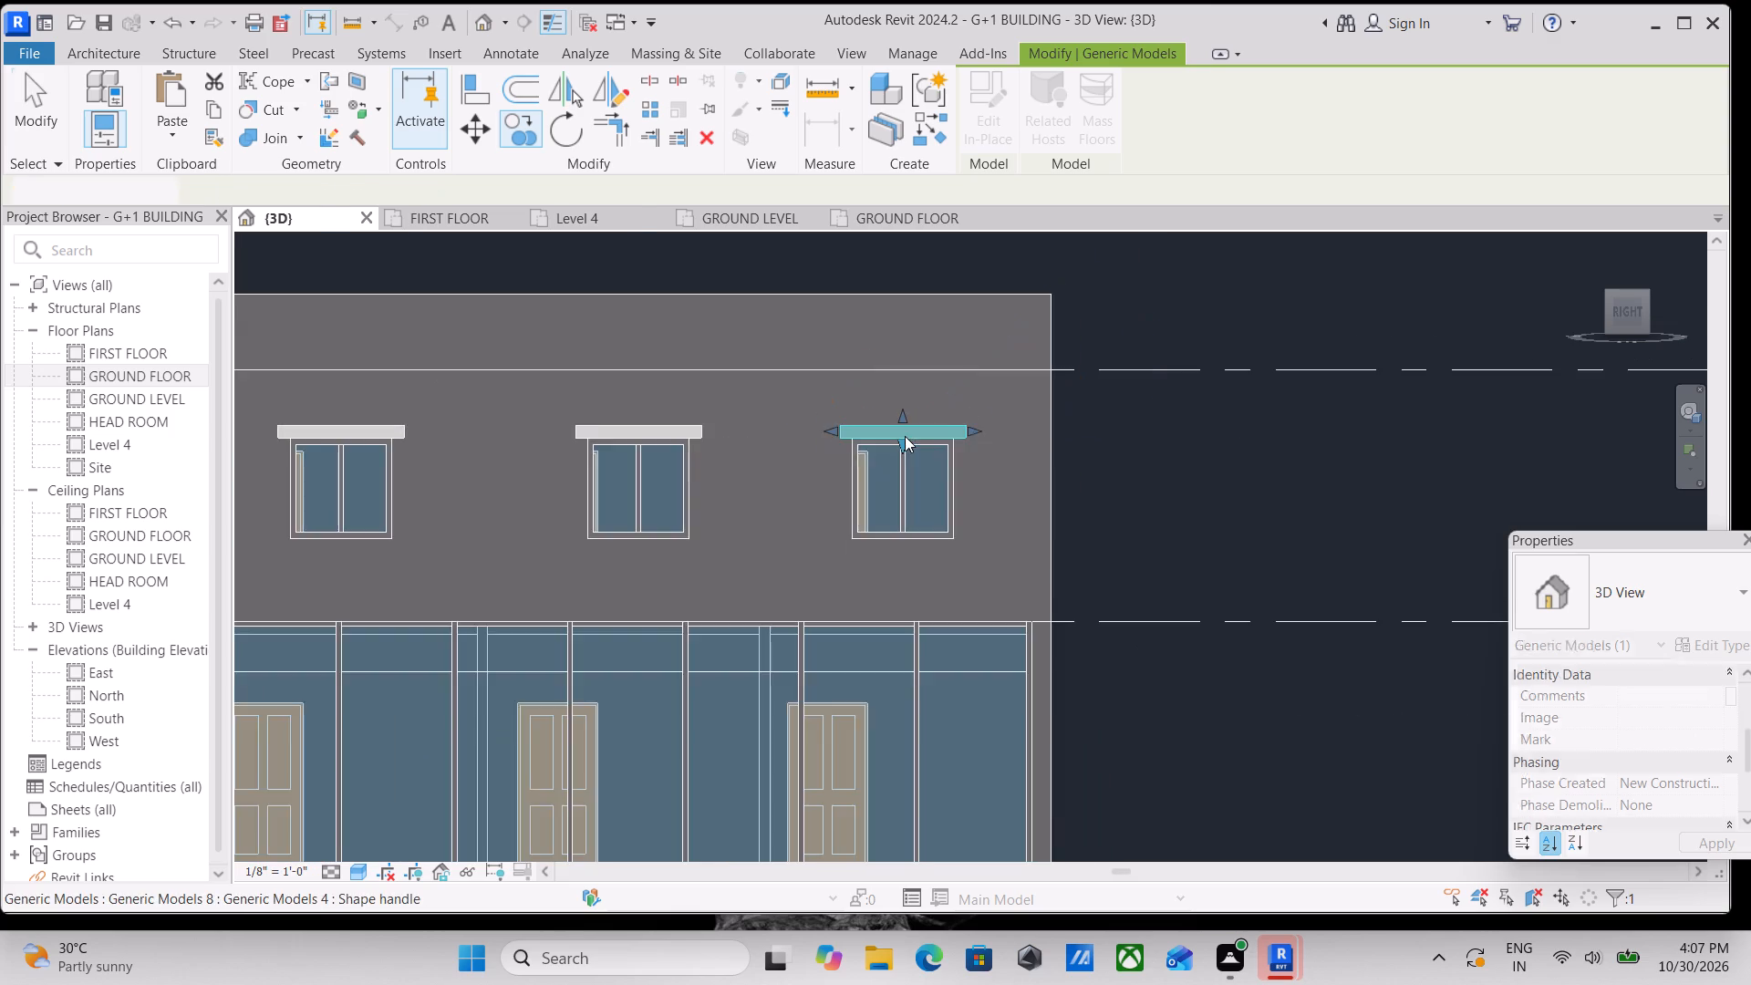
Examine the row of sunshades along the side facade from an angle and close up at the first windows.
scroll(905, 436, down, 3)
middle_drag(687, 472, 1021, 507)
middle_drag(622, 490, 707, 563)
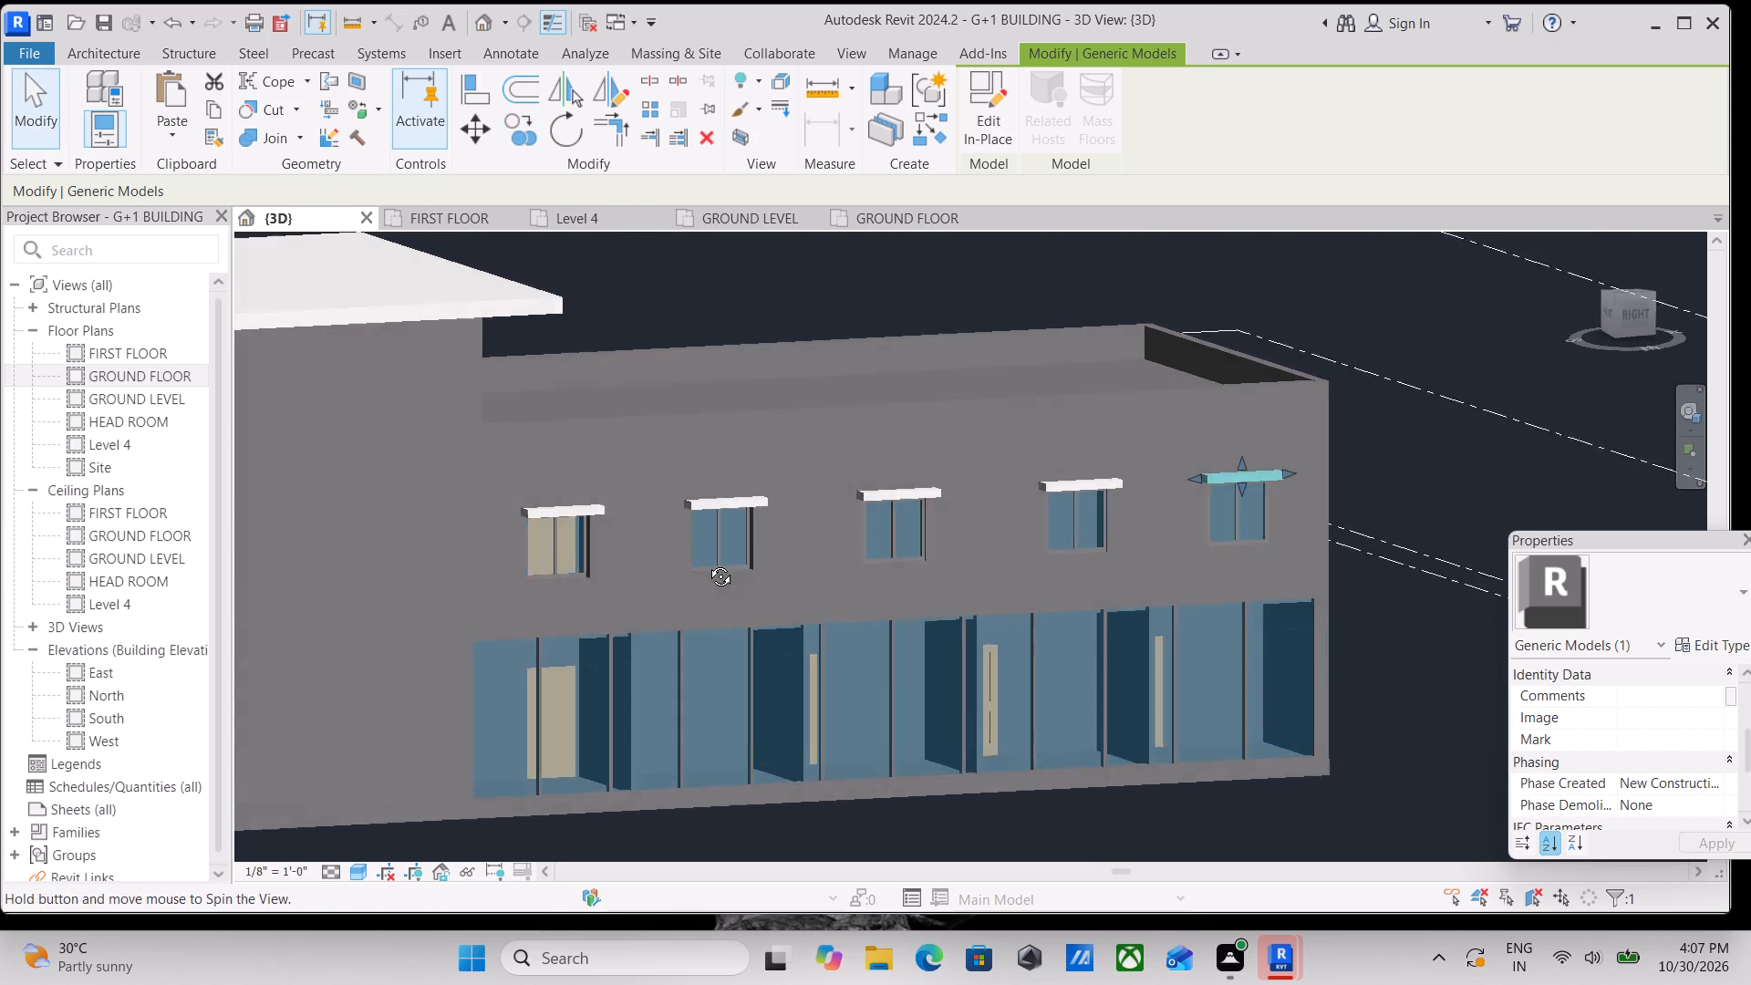
middle_drag(707, 563, 718, 575)
shift+middle_drag(503, 493, 474, 491)
middle_drag(511, 501, 803, 465)
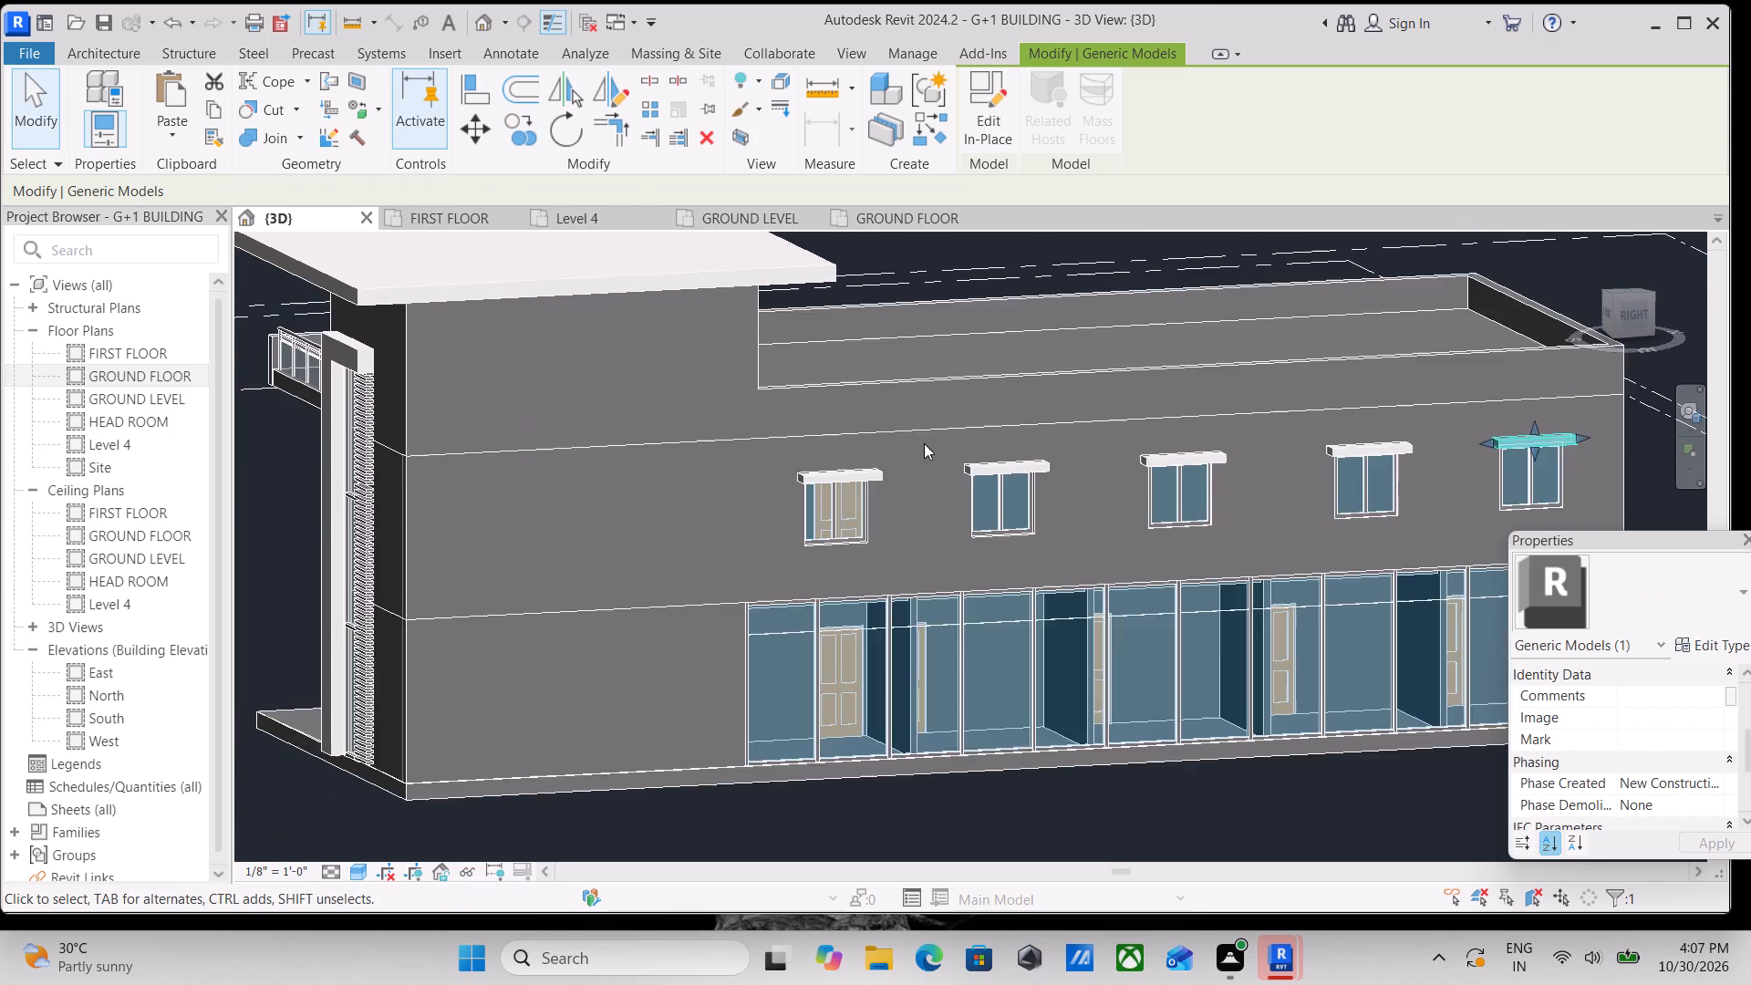
scroll(931, 441, up, 2)
middle_drag(917, 429, 1150, 395)
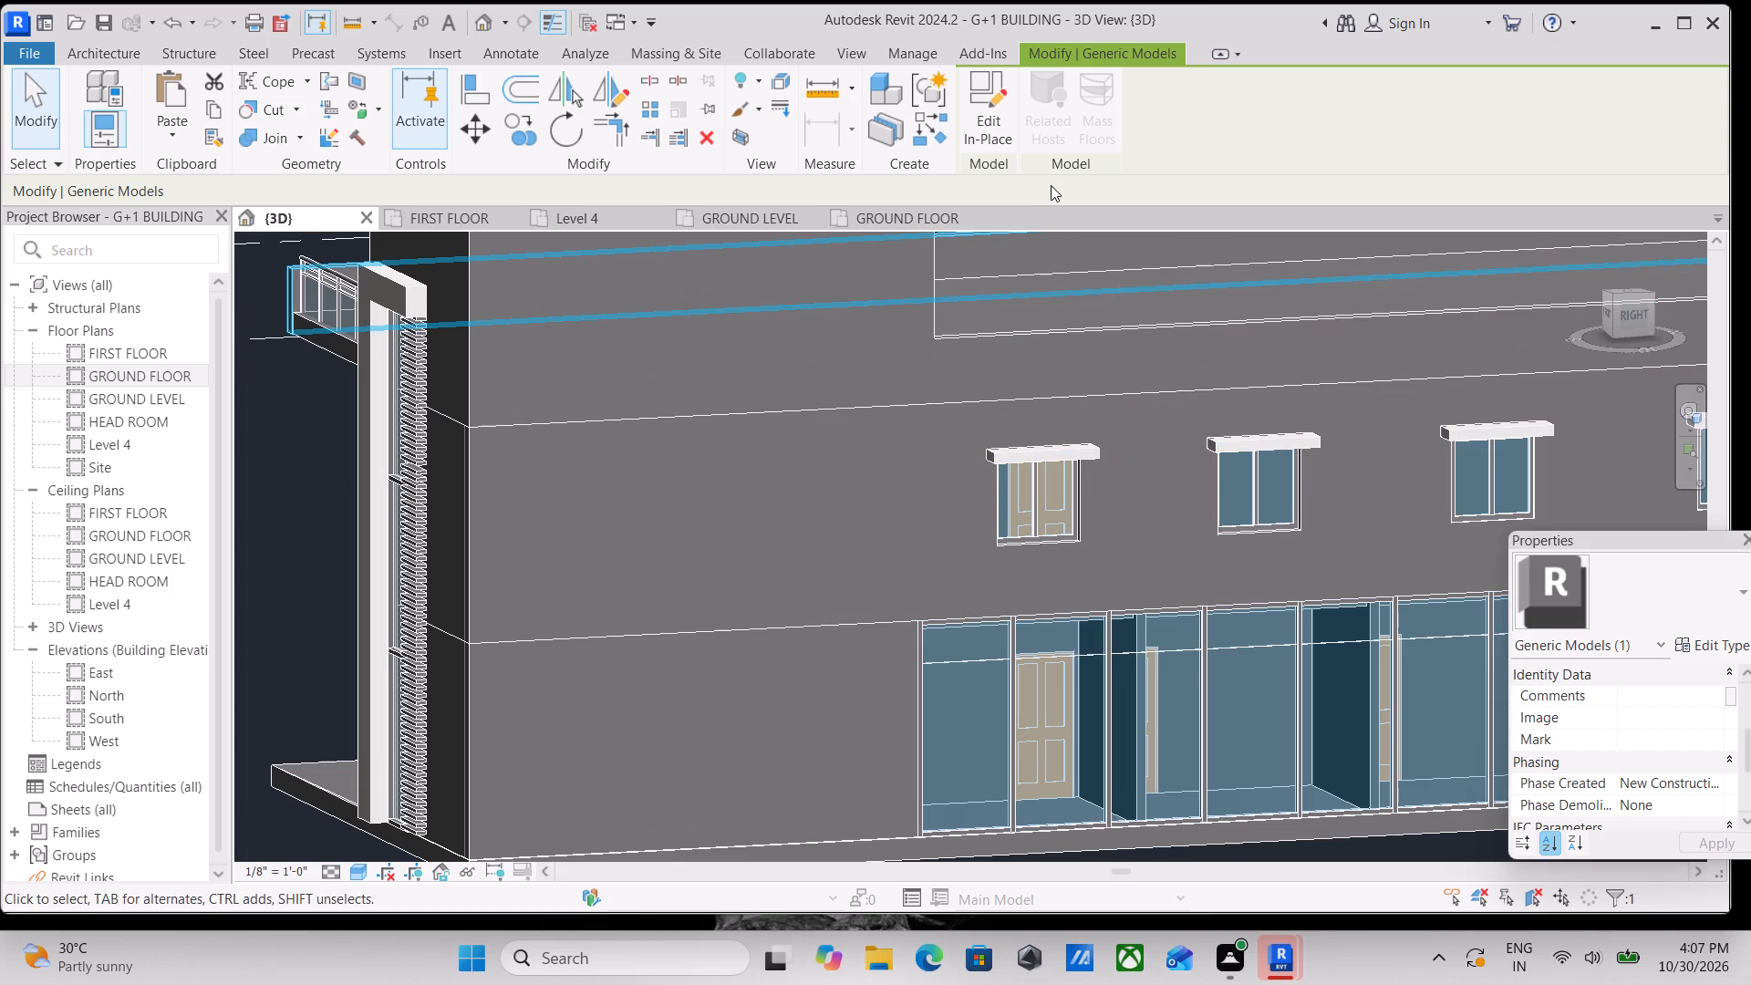
scroll(846, 465, up, 4)
scroll(1145, 424, up, 1)
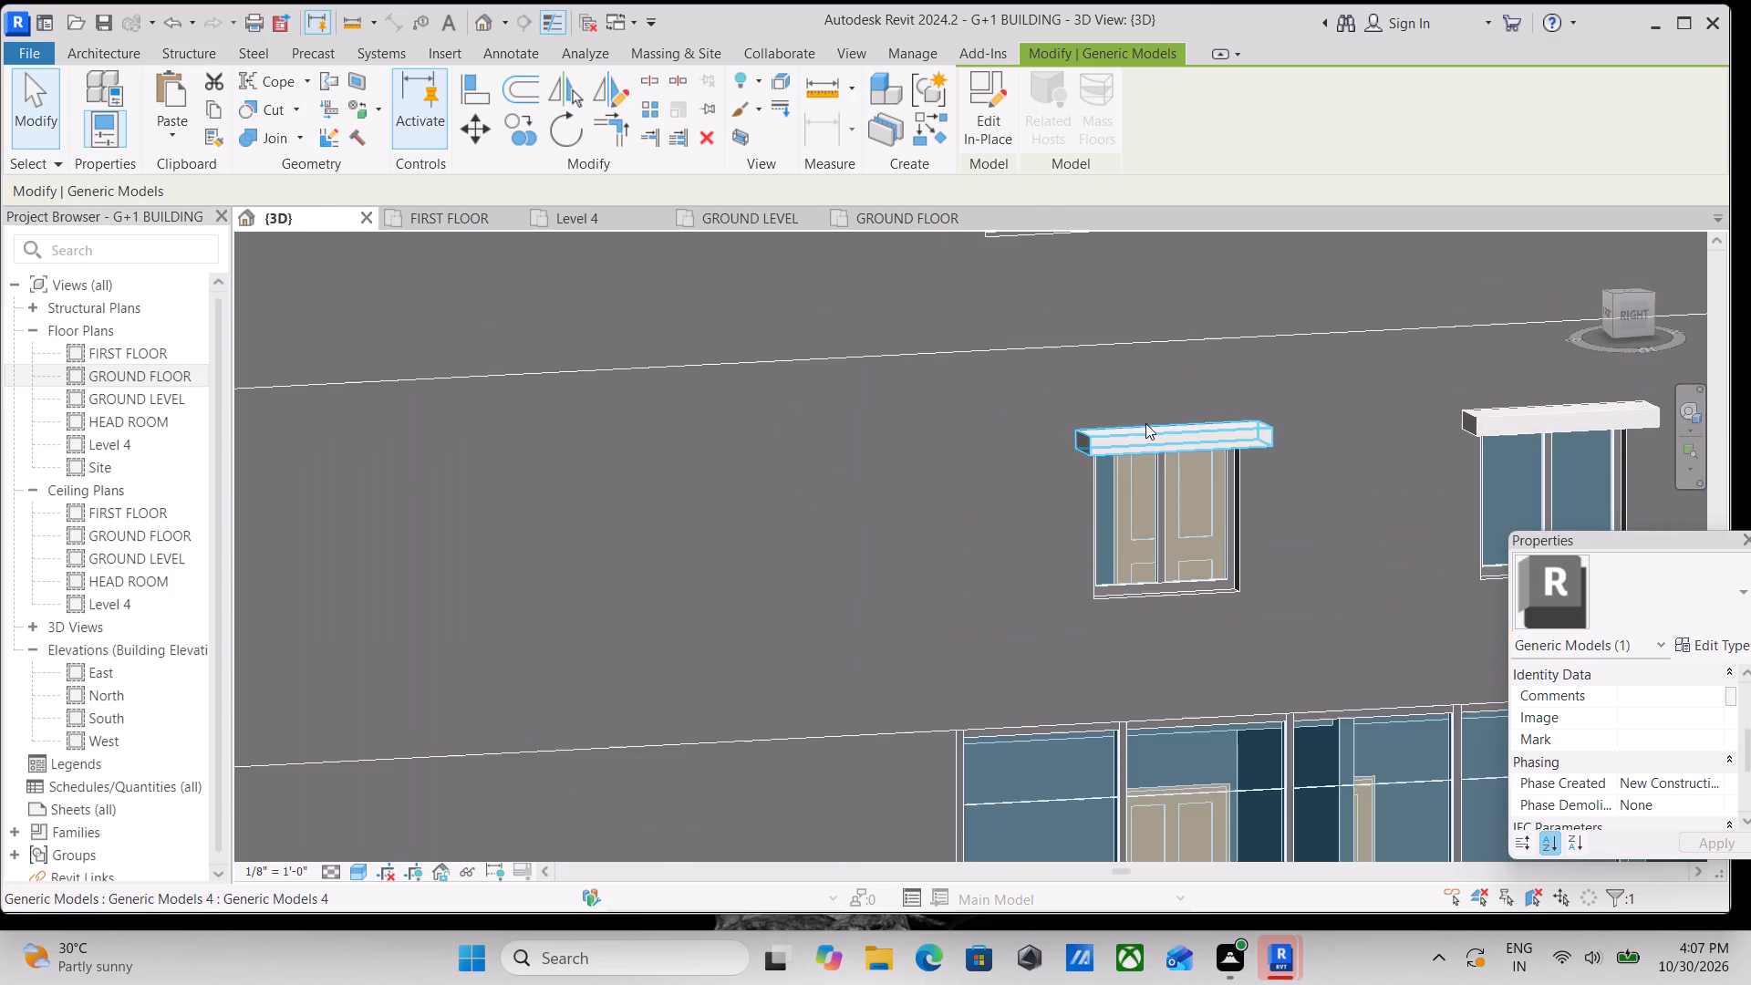
middle_drag(1140, 421, 940, 465)
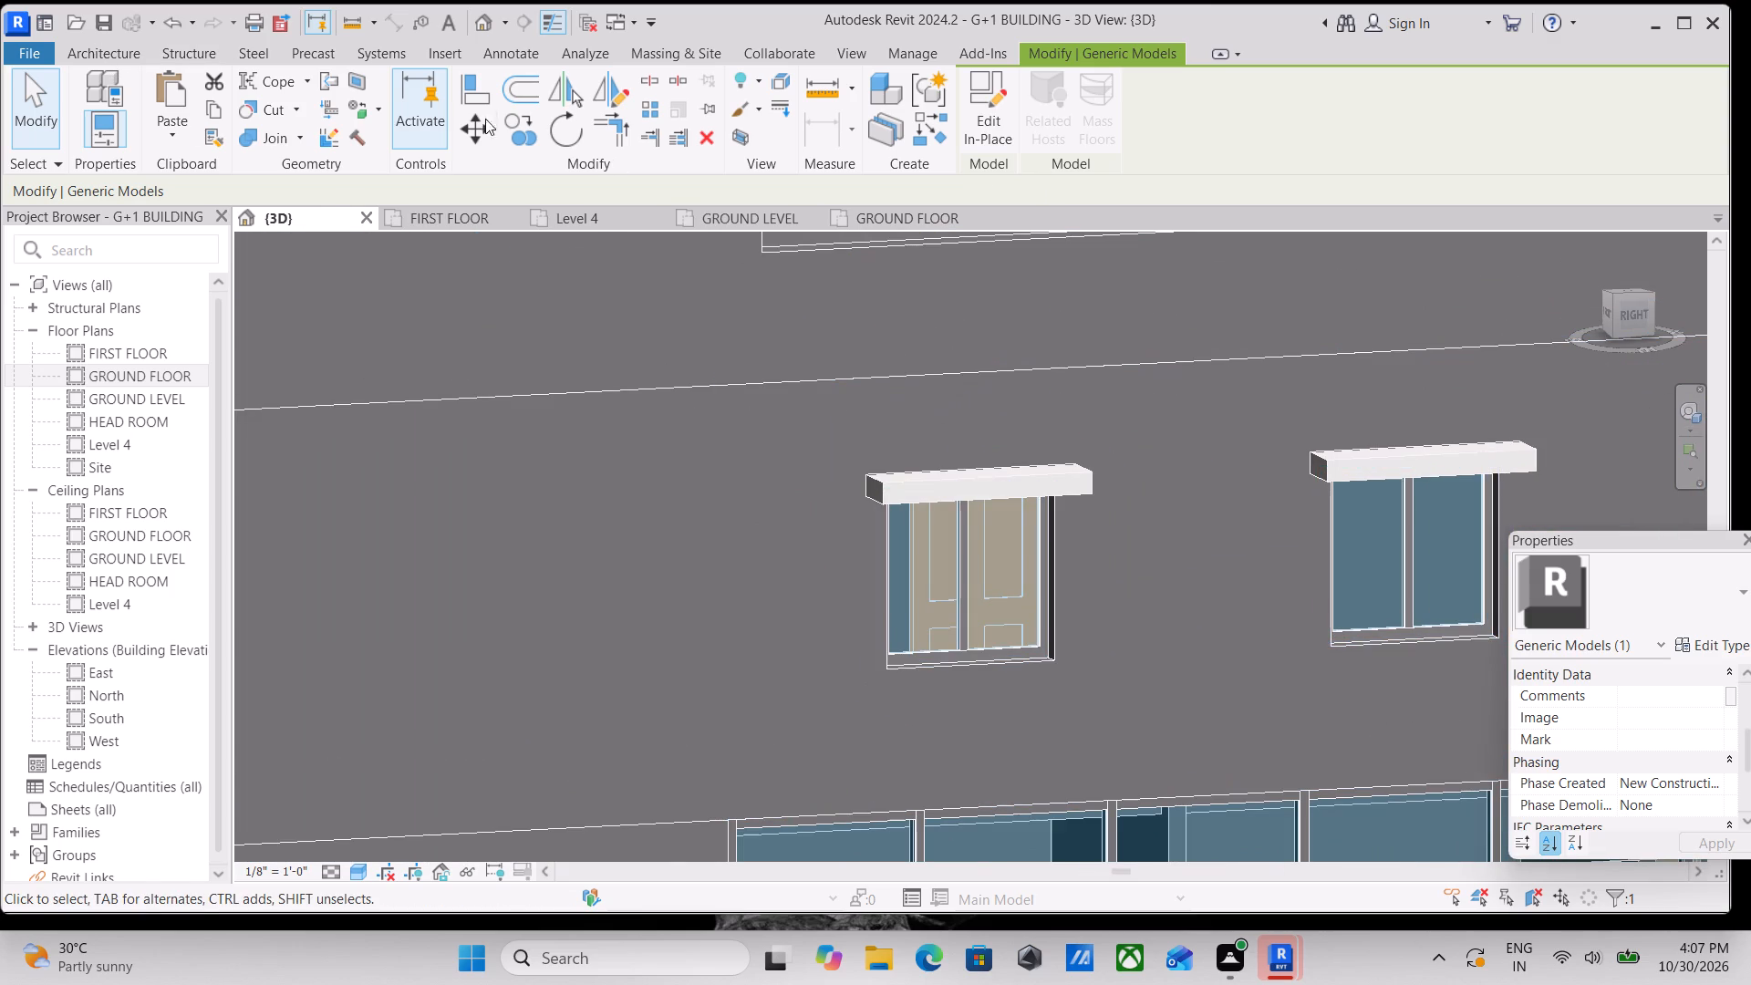
Start a new in-place model in the Generic Models category, accepting the default name.
click(104, 49)
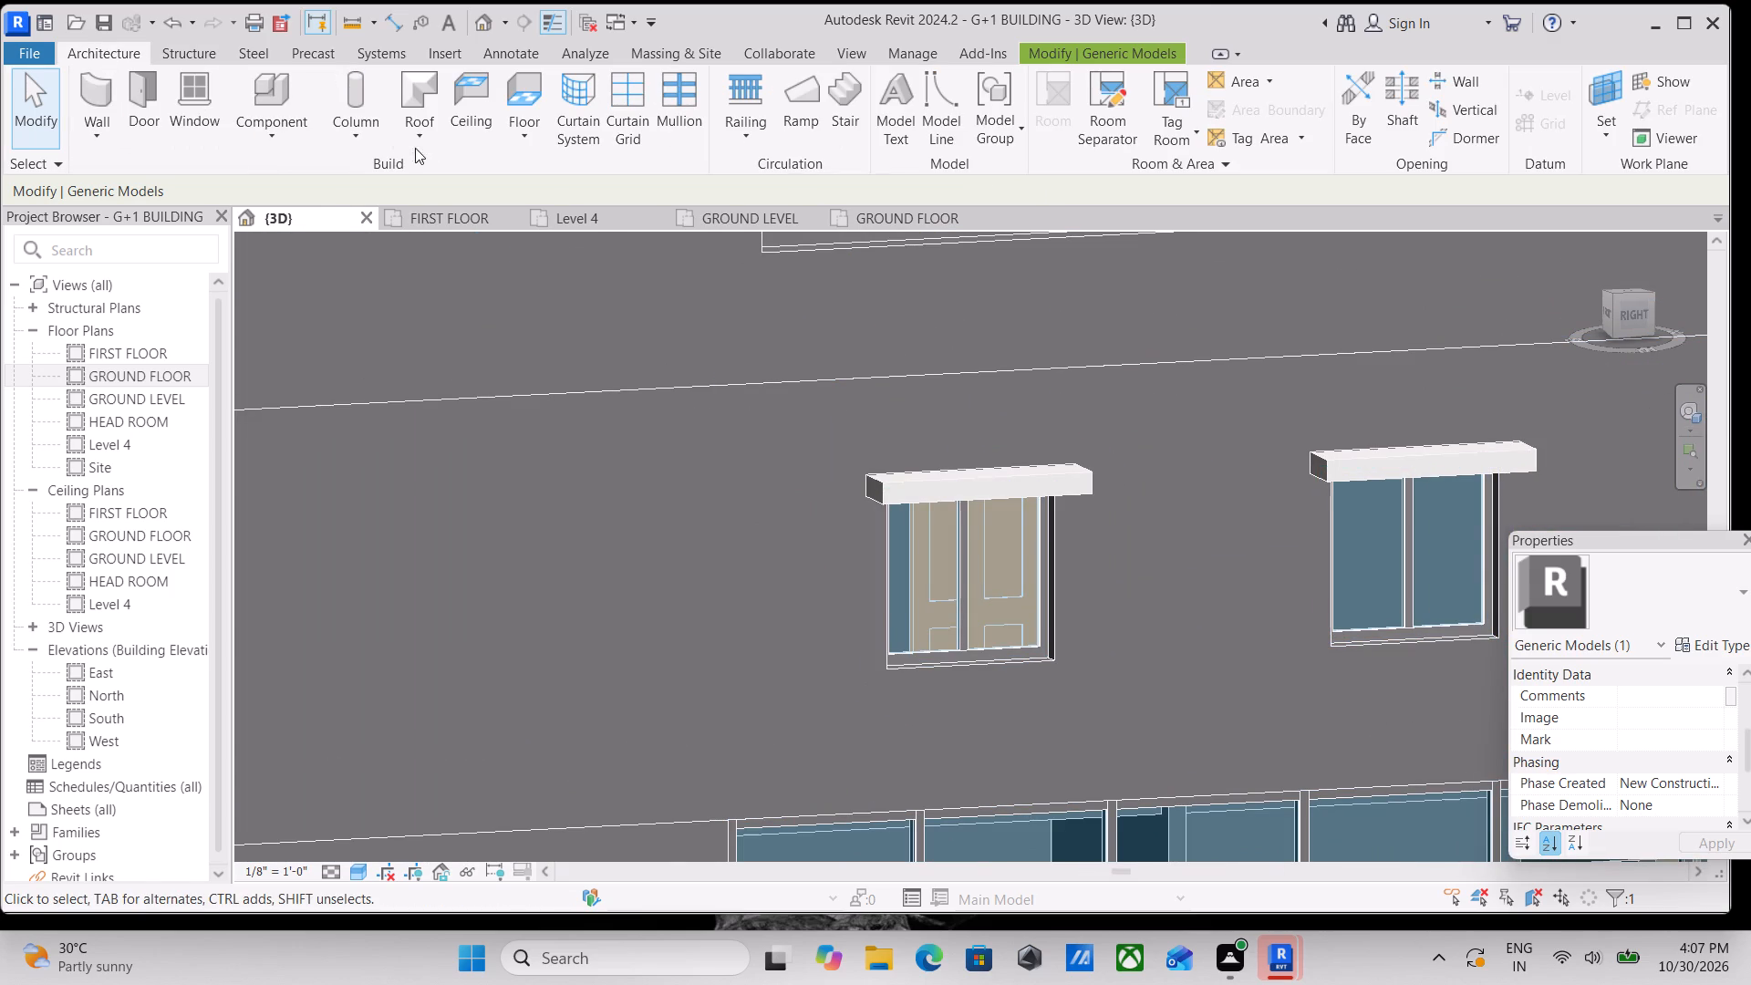
click(279, 142)
click(296, 244)
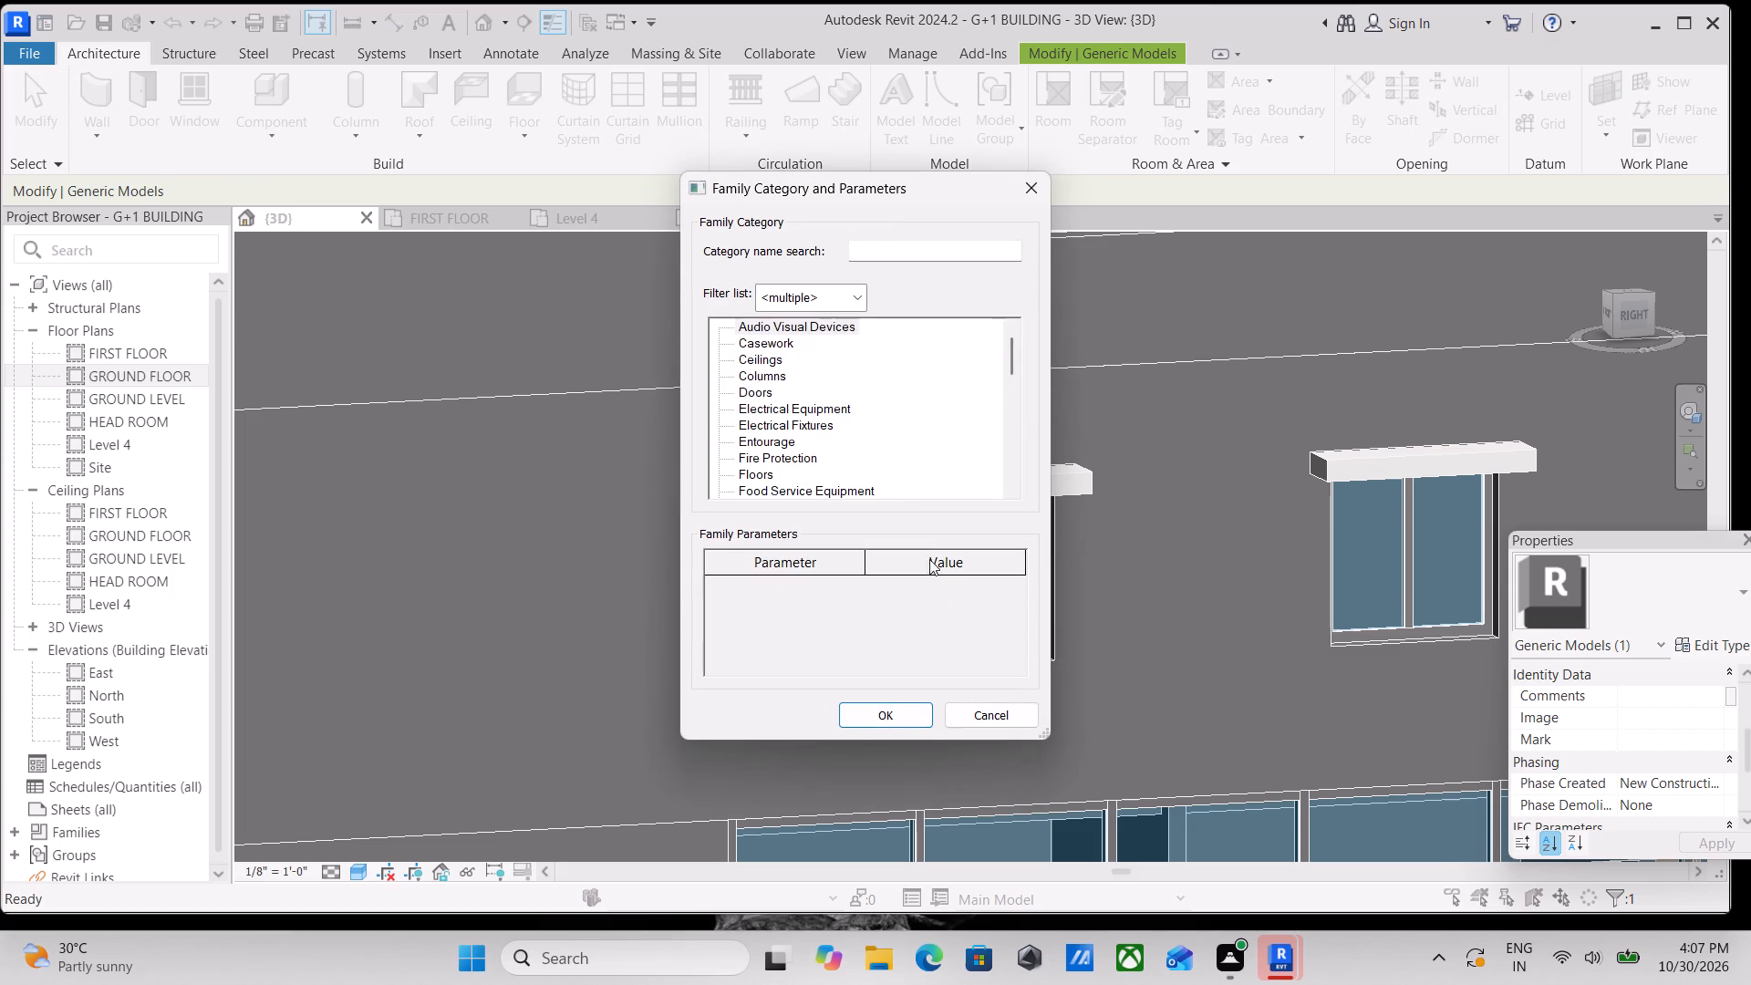
scroll(796, 472, down, 4)
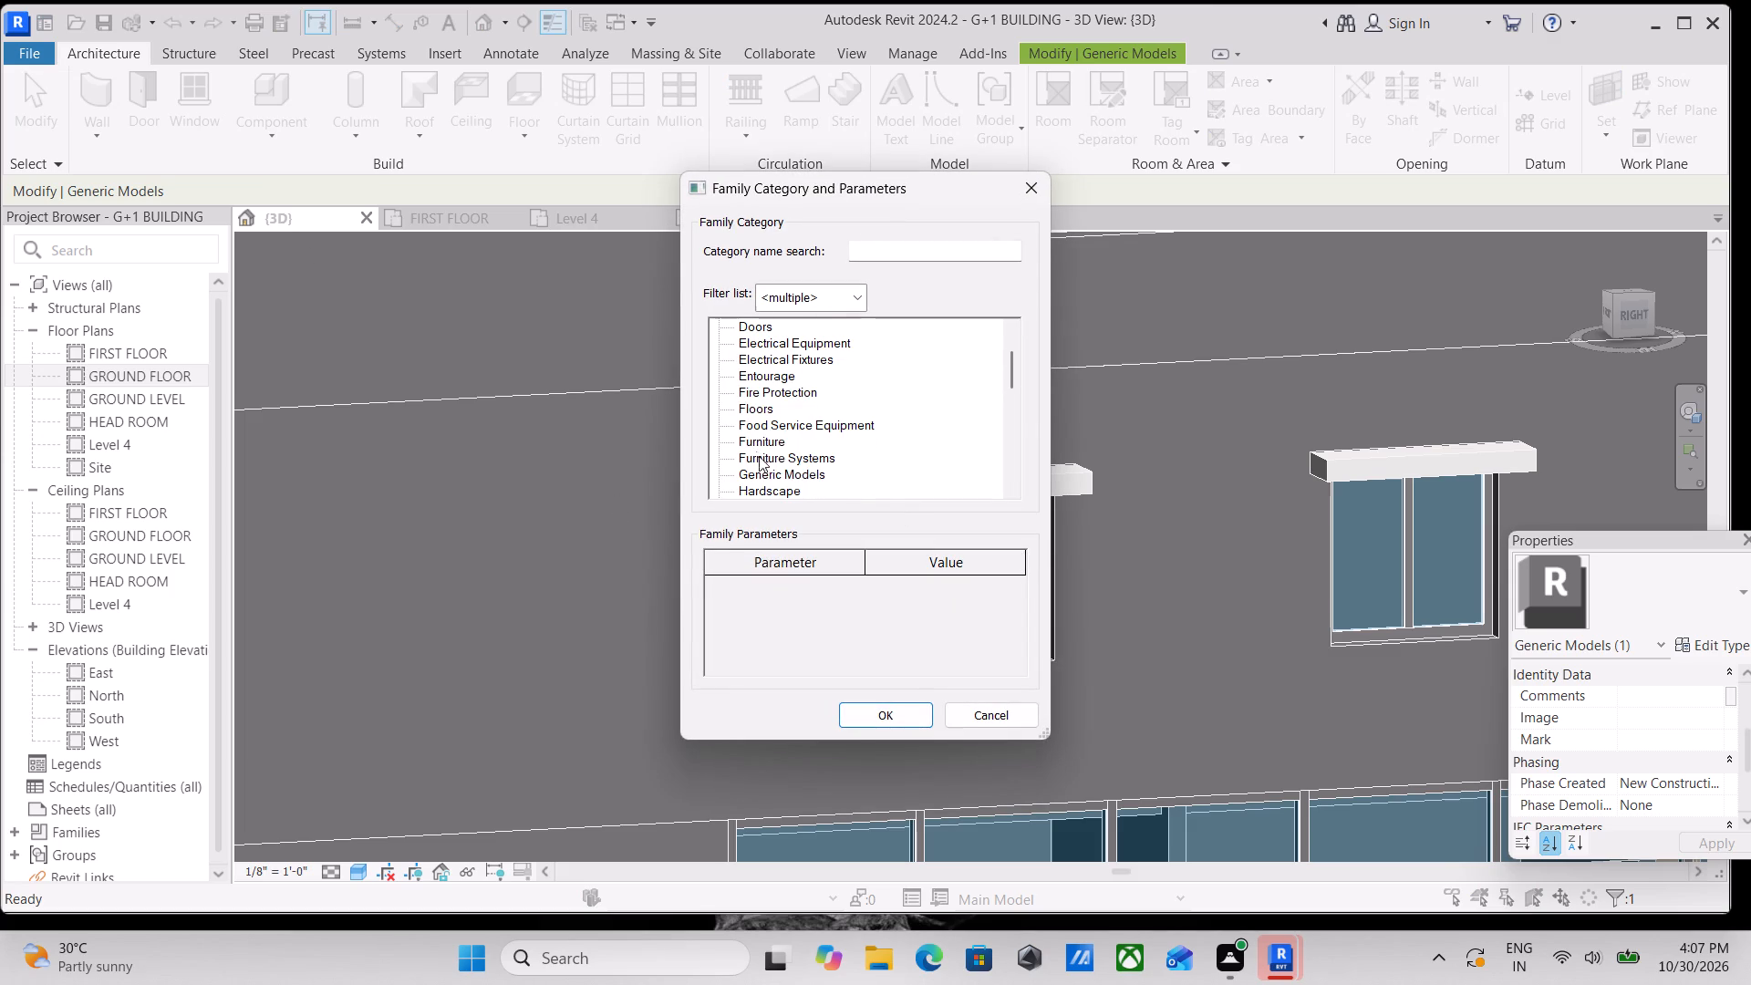
click(772, 471)
click(887, 709)
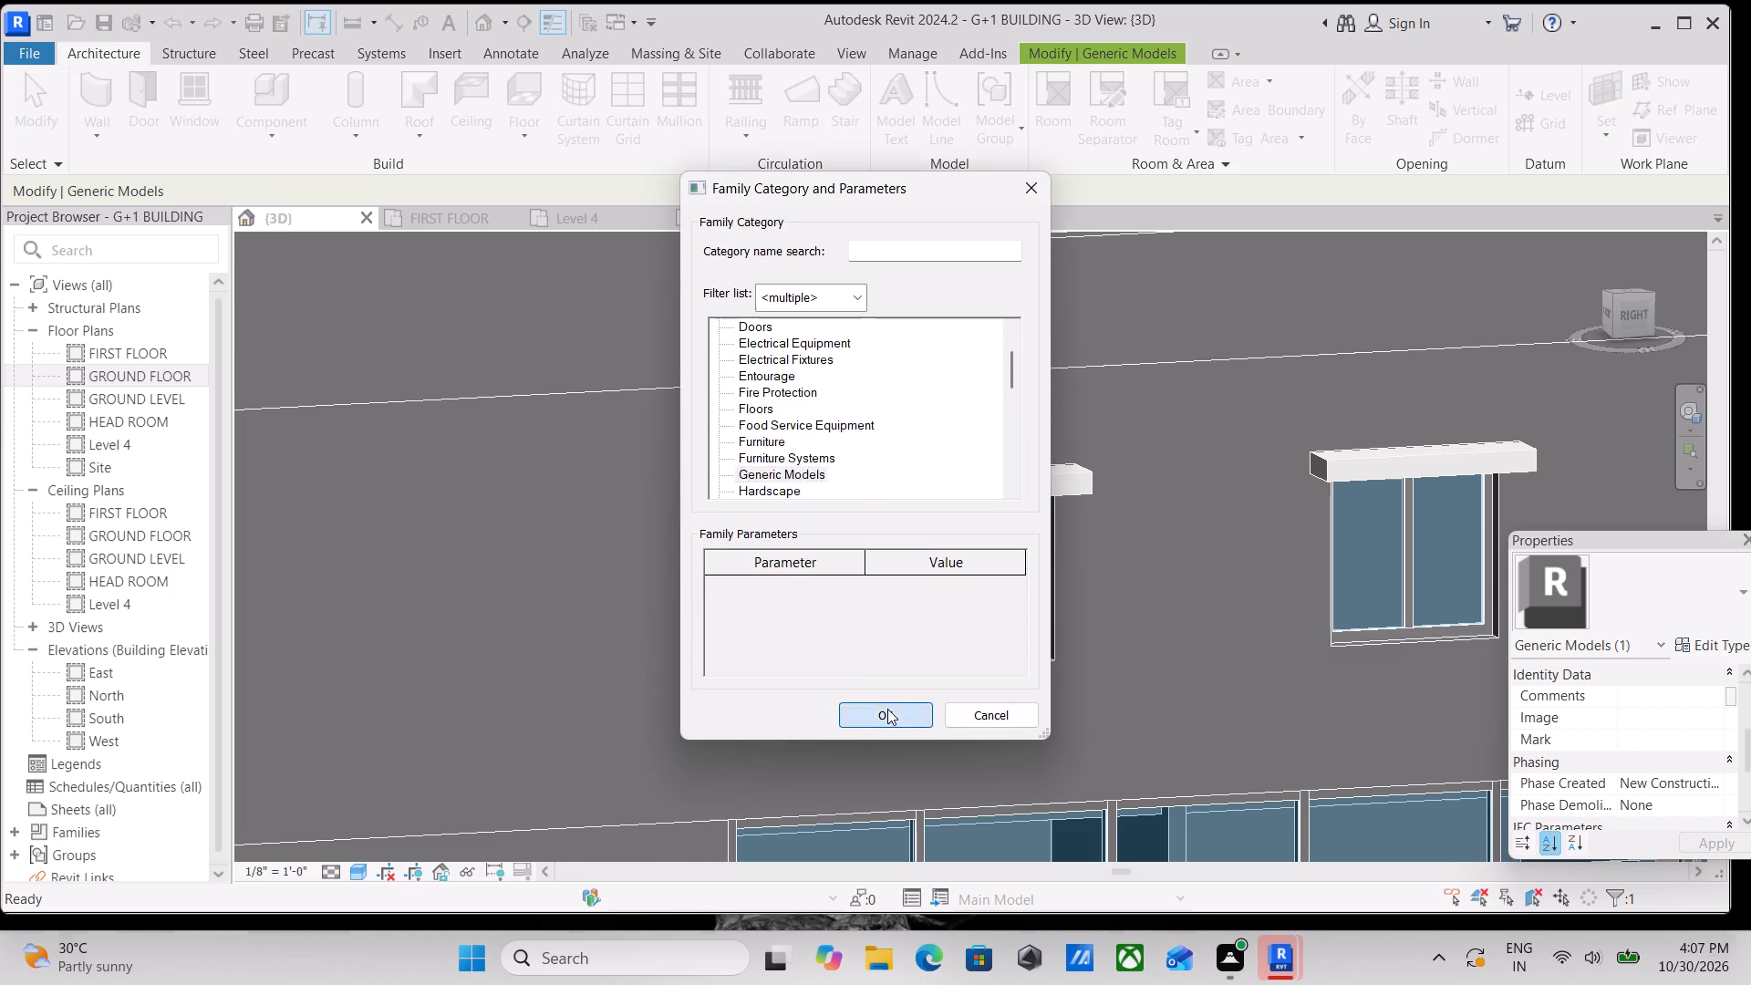
click(880, 515)
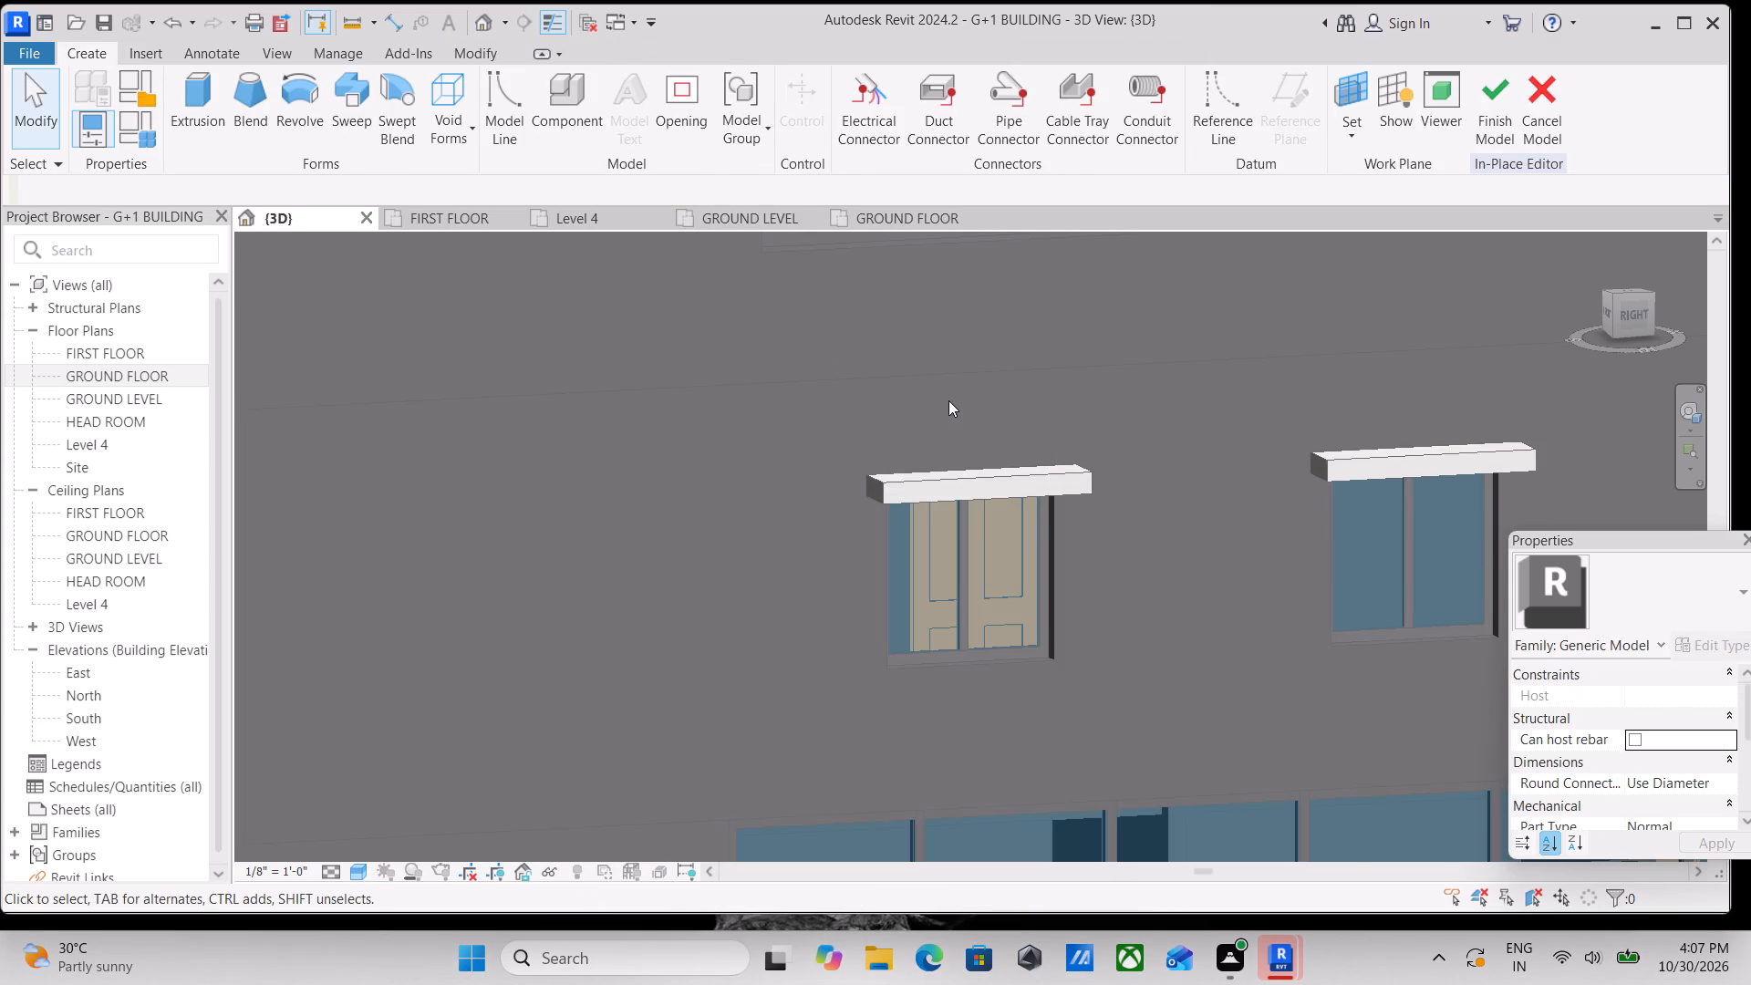
Set the work plane by picking the outer wall's face beside the first upper window.
scroll(948, 400, down, 3)
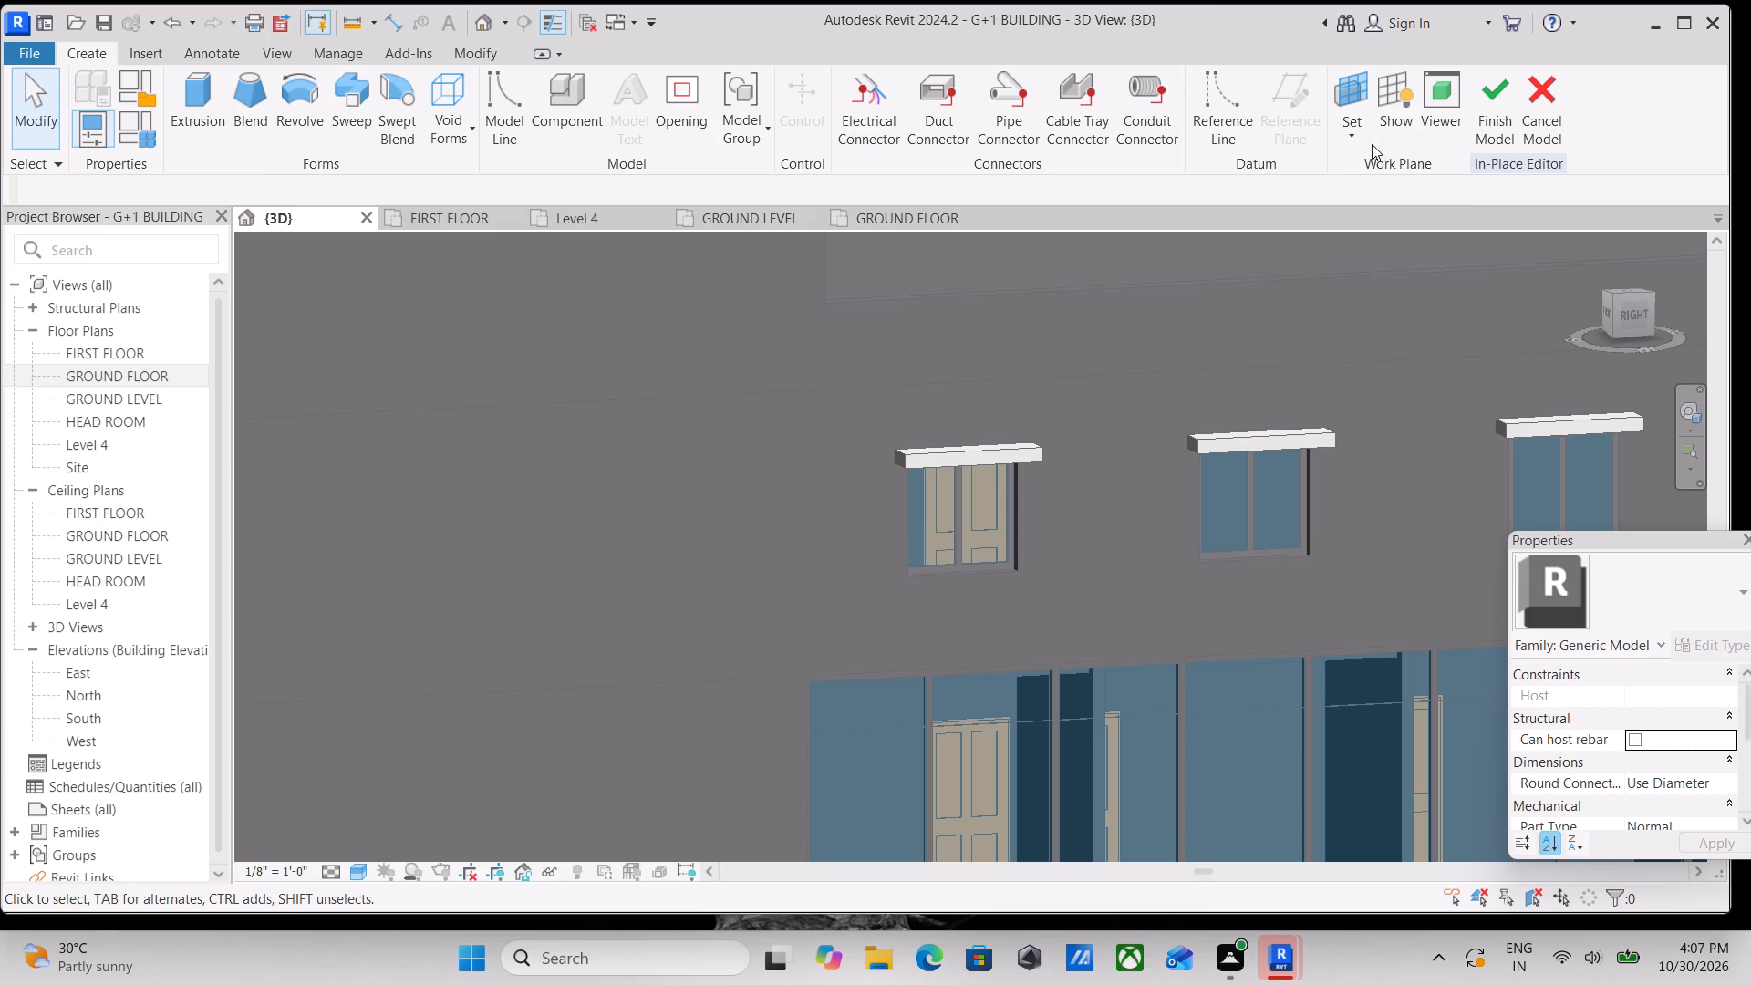
click(1355, 130)
click(1366, 221)
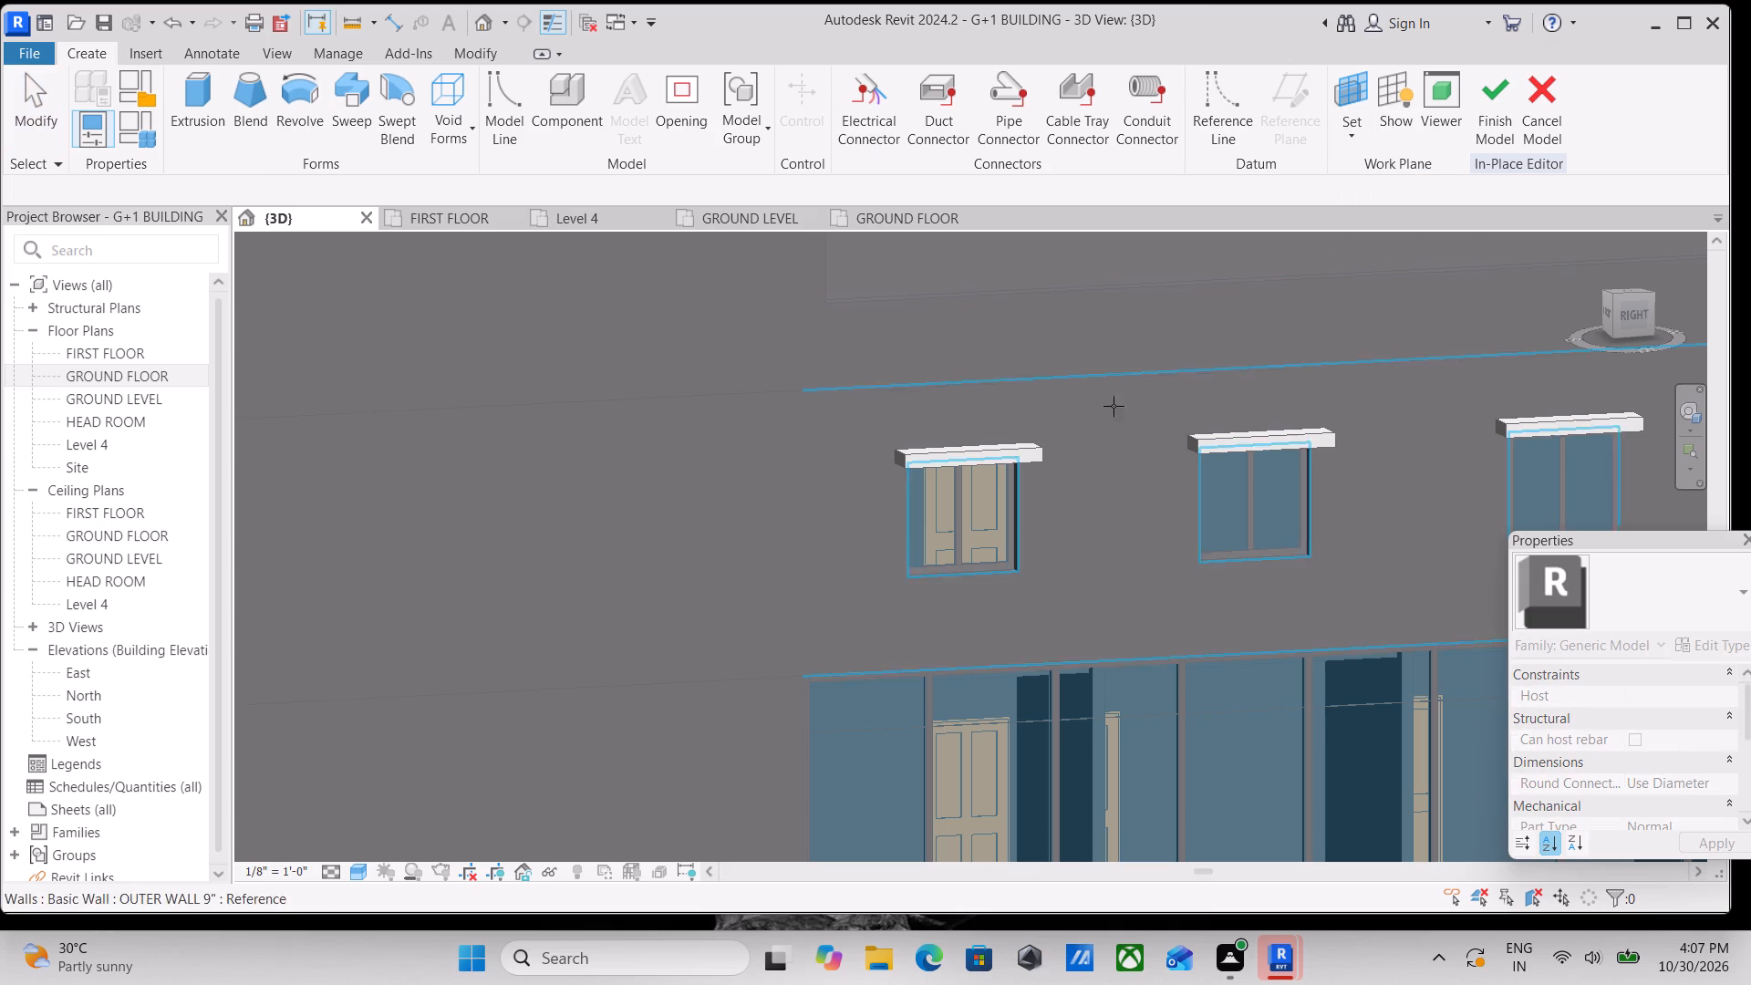
scroll(983, 586, up, 3)
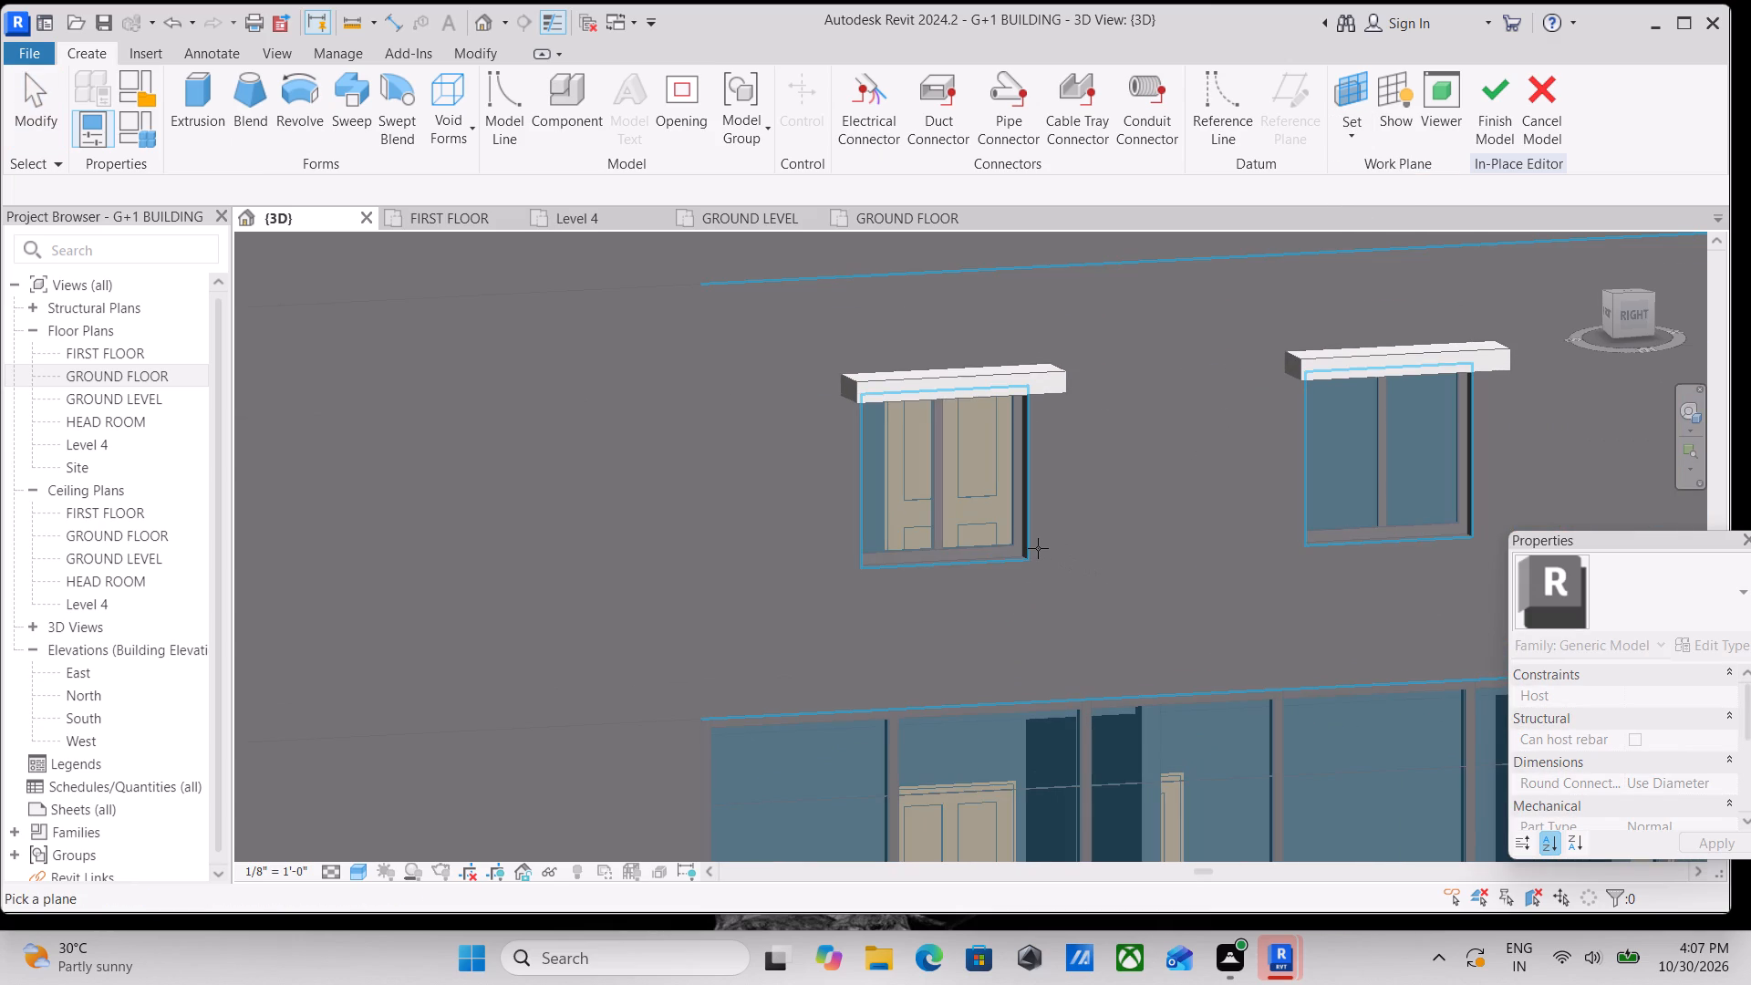
click(1038, 548)
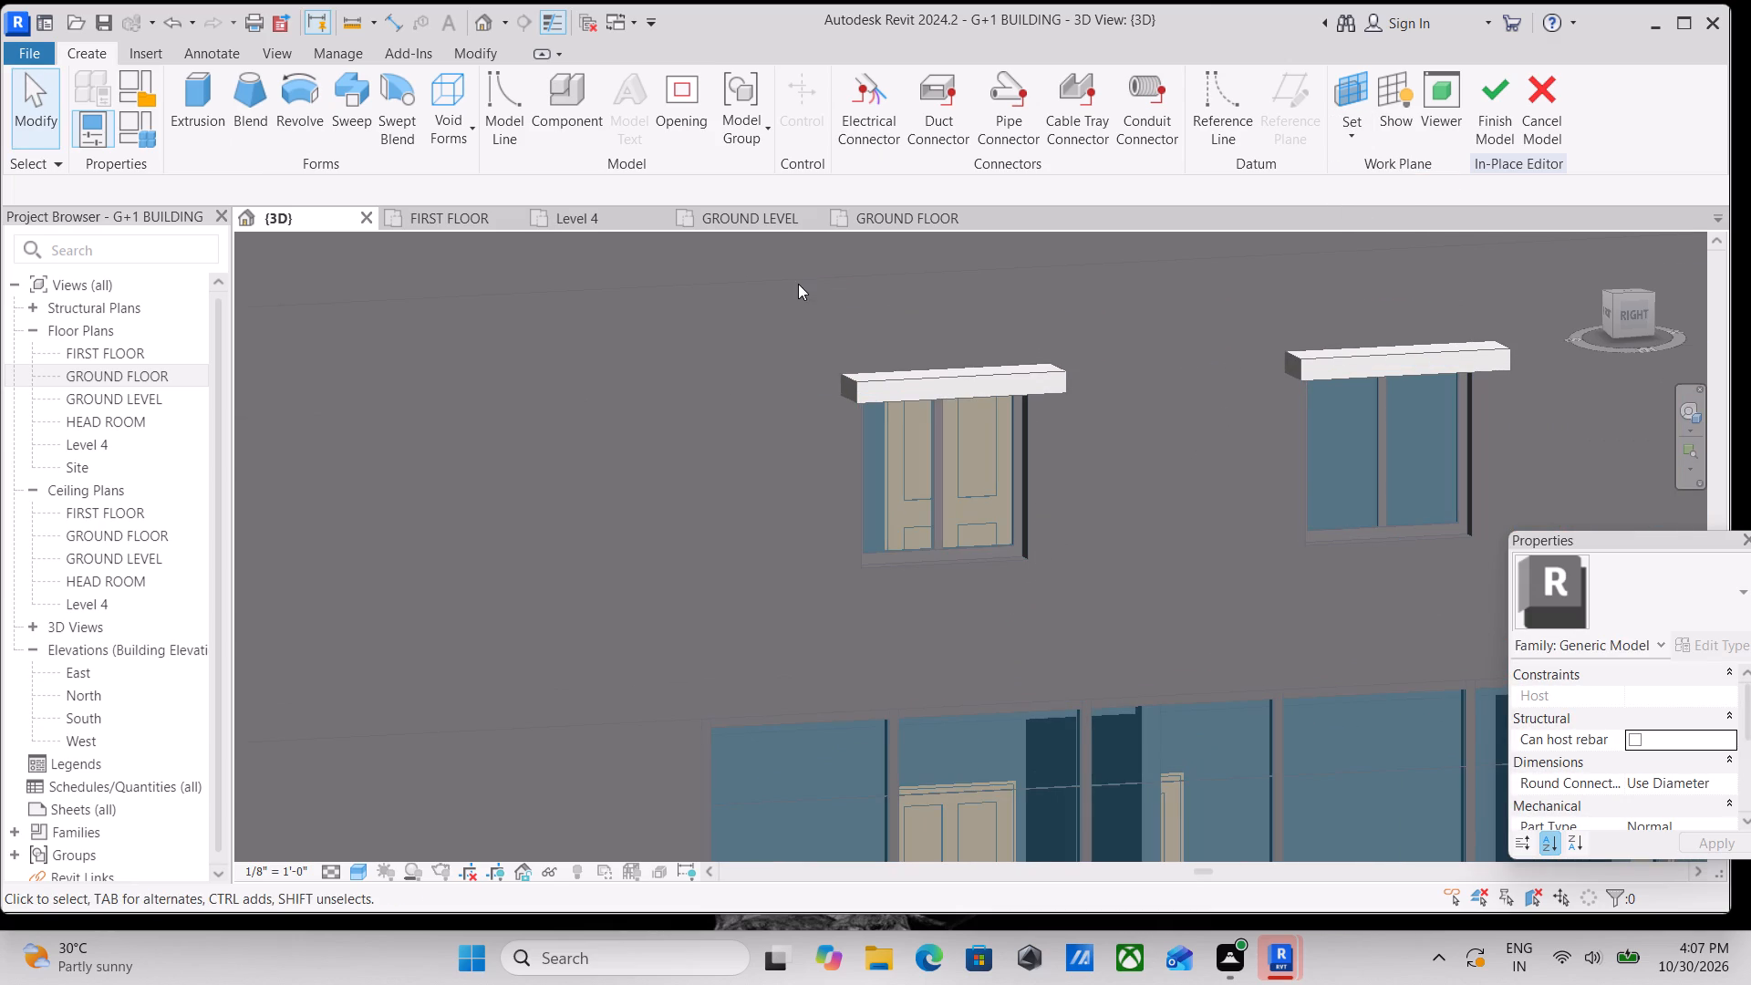
Sketch an extrusion rectangle about 5'-7" wide by 10'-0" high around the window nearest the taller block, from Level 4 to the level below.
click(187, 129)
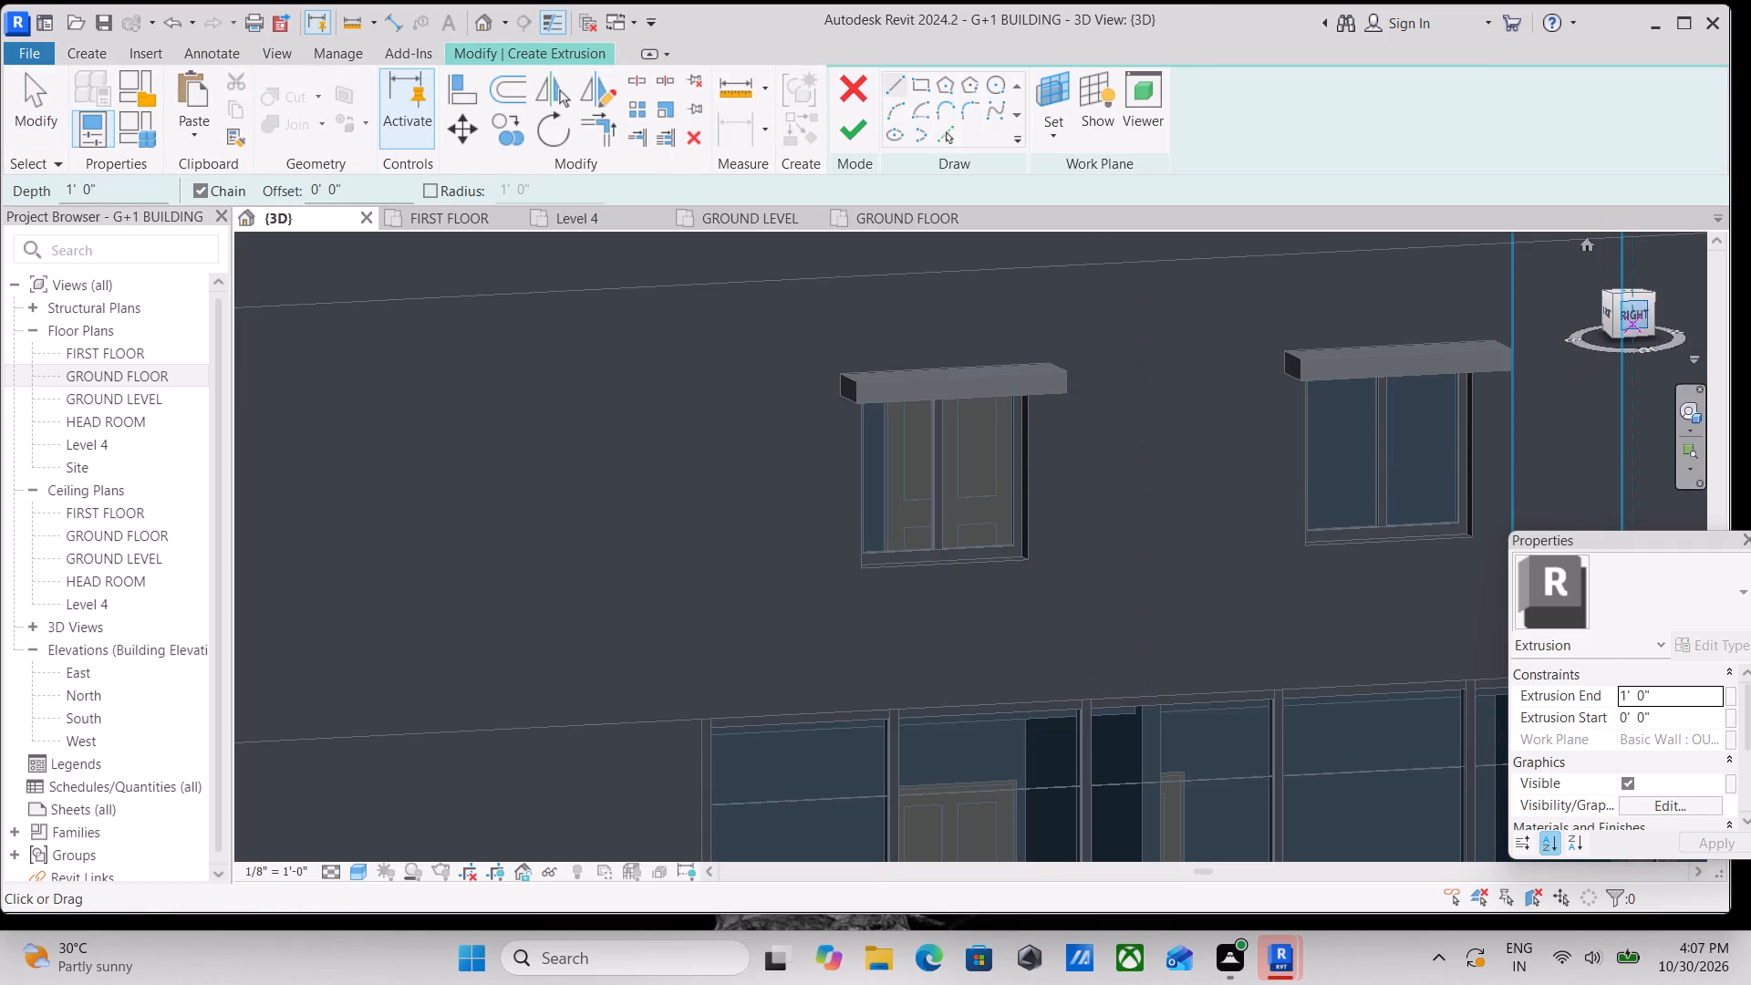
click(1643, 315)
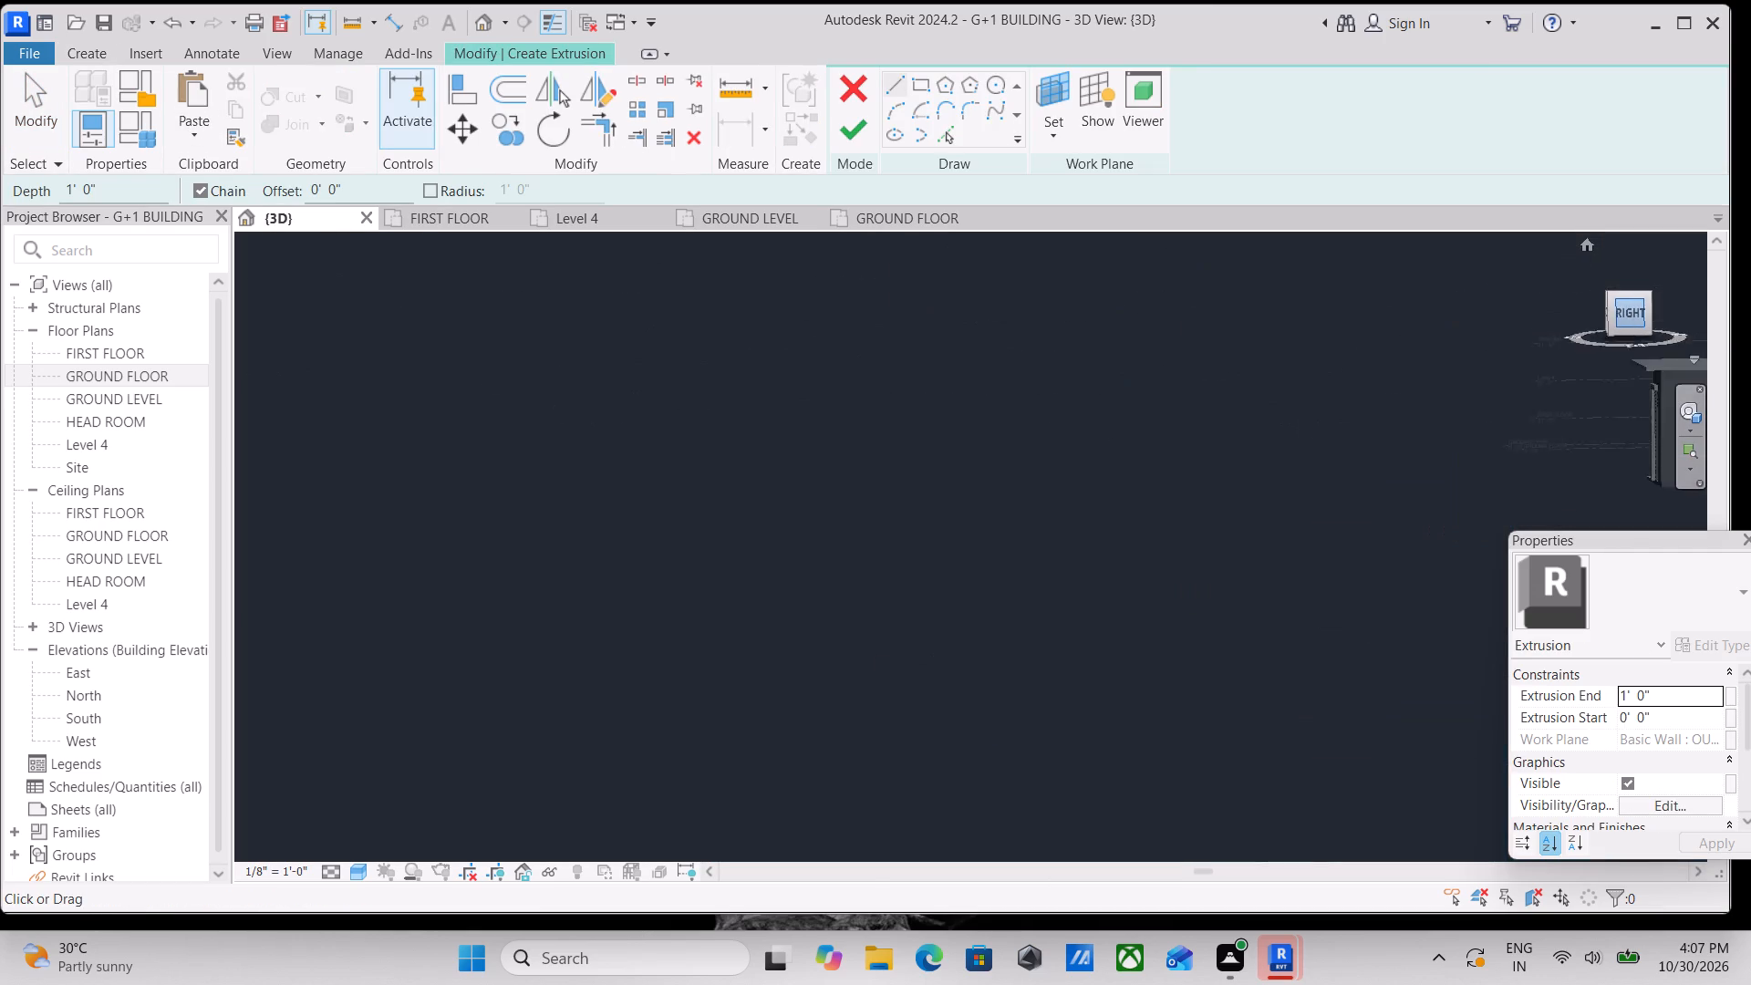
scroll(892, 542, up, 9)
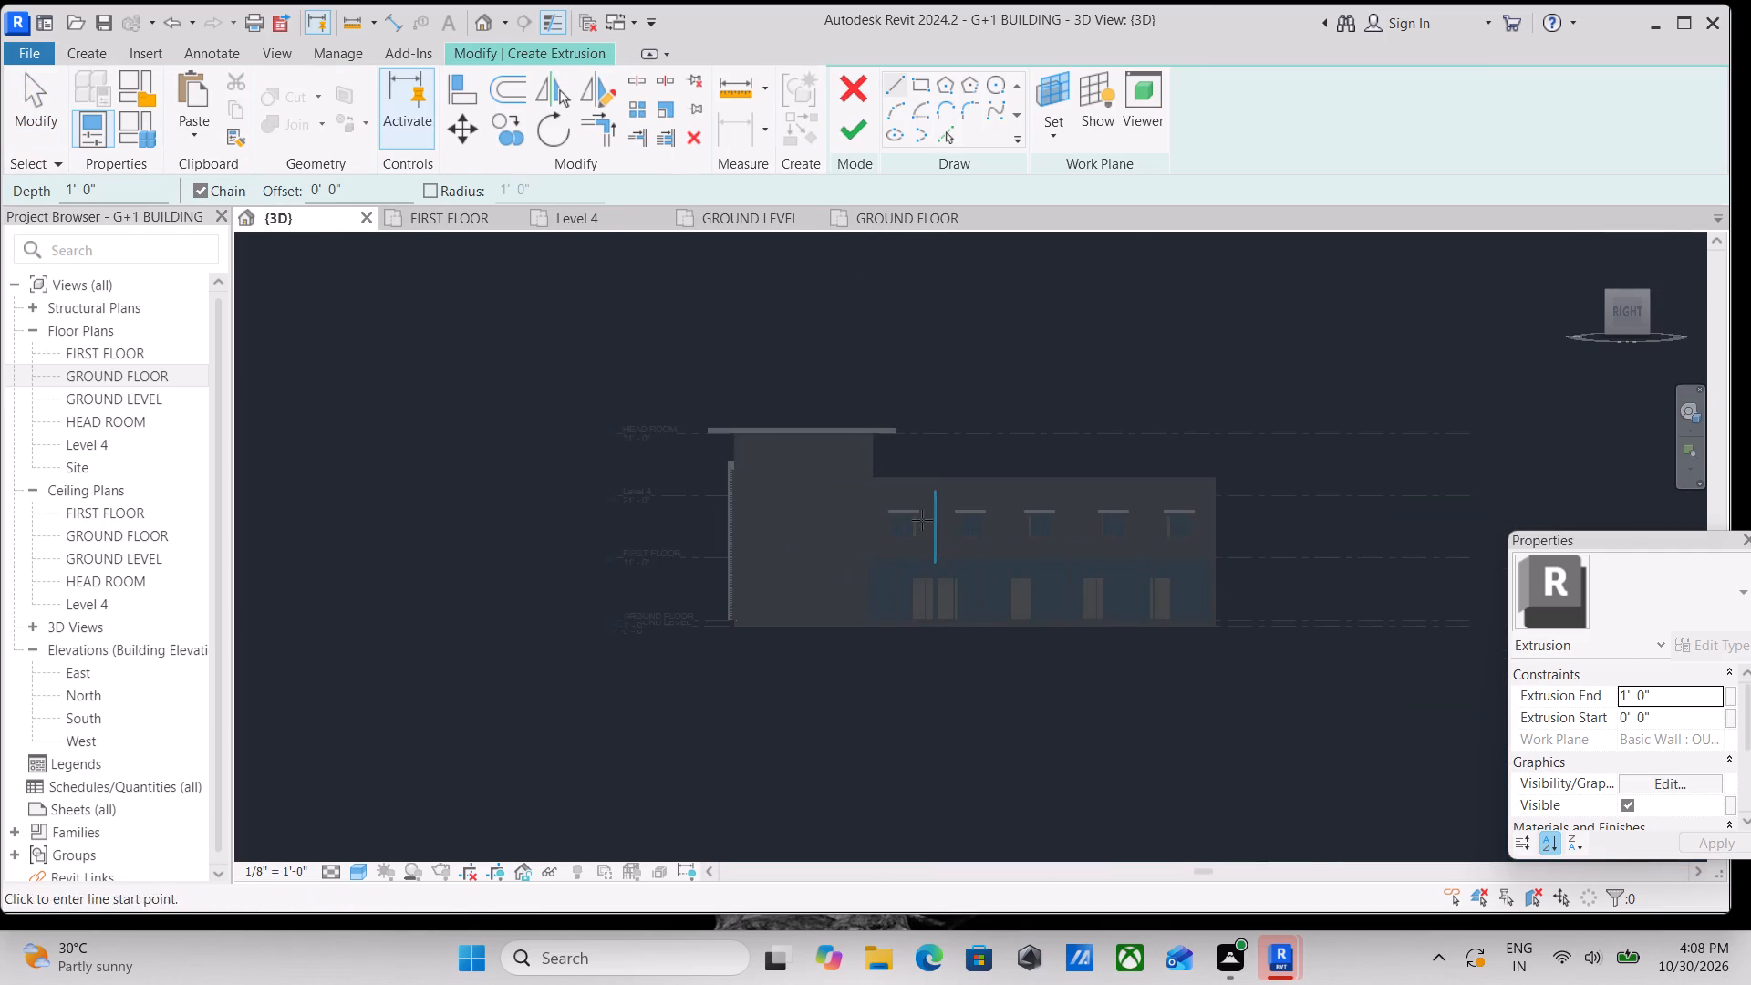
scroll(922, 520, up, 8)
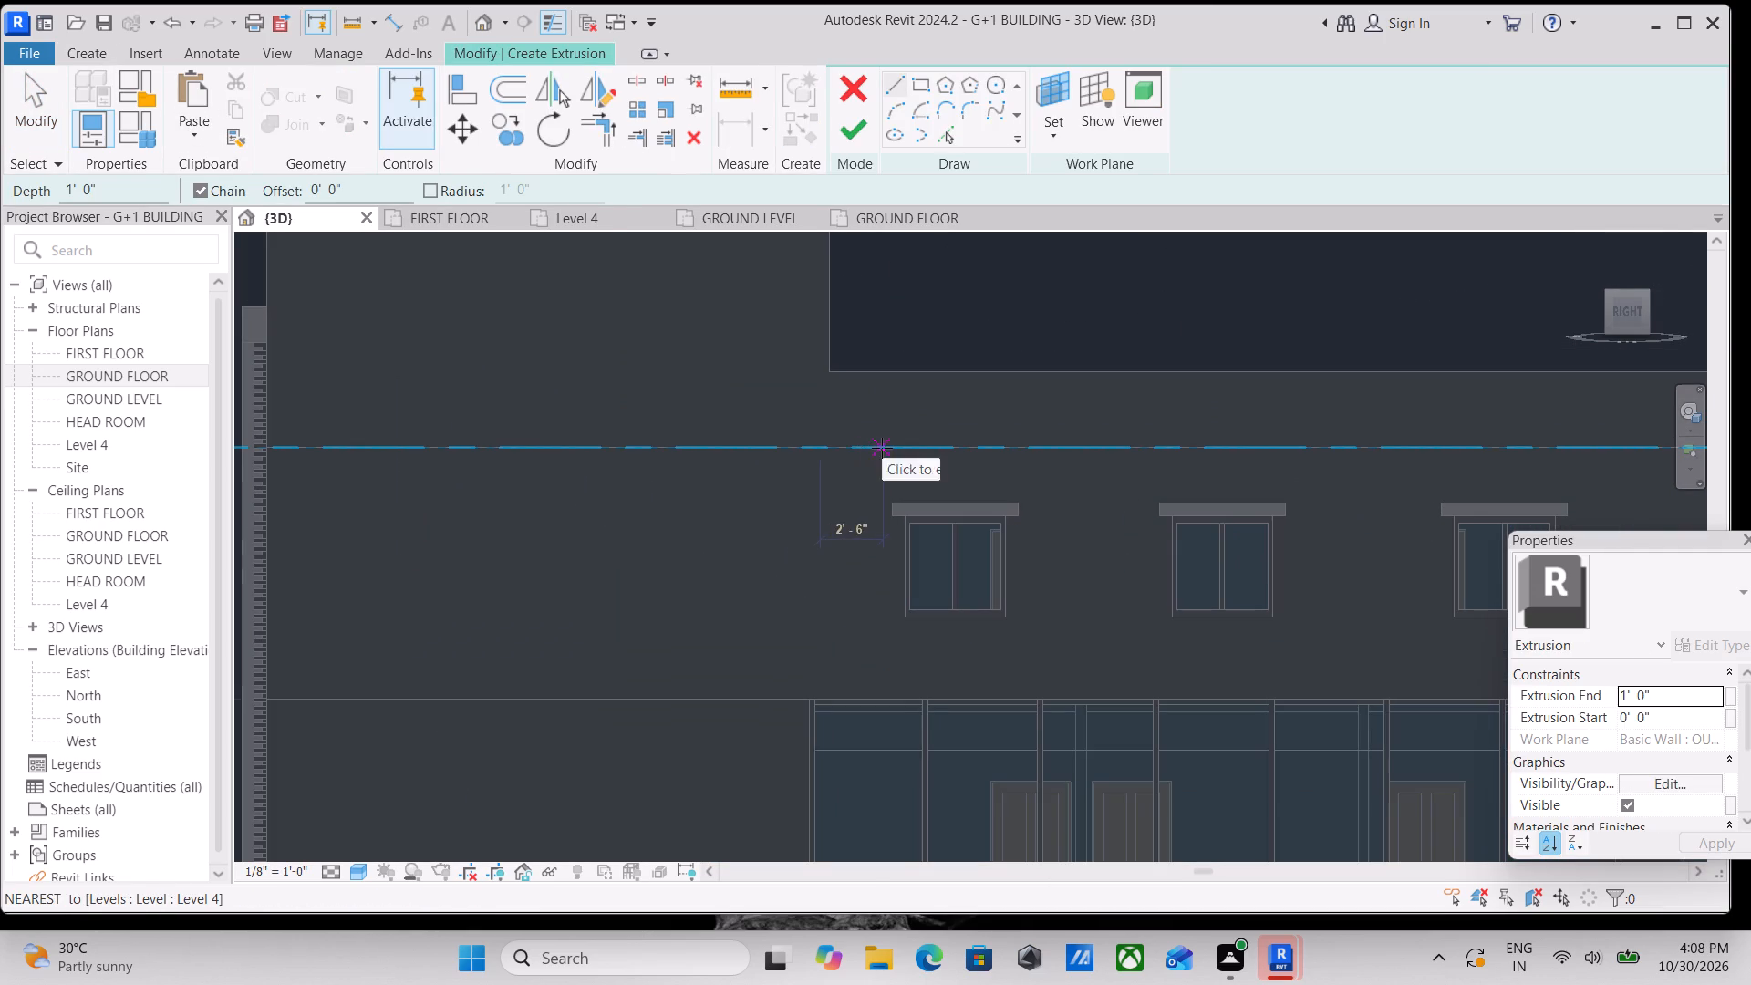
click(911, 81)
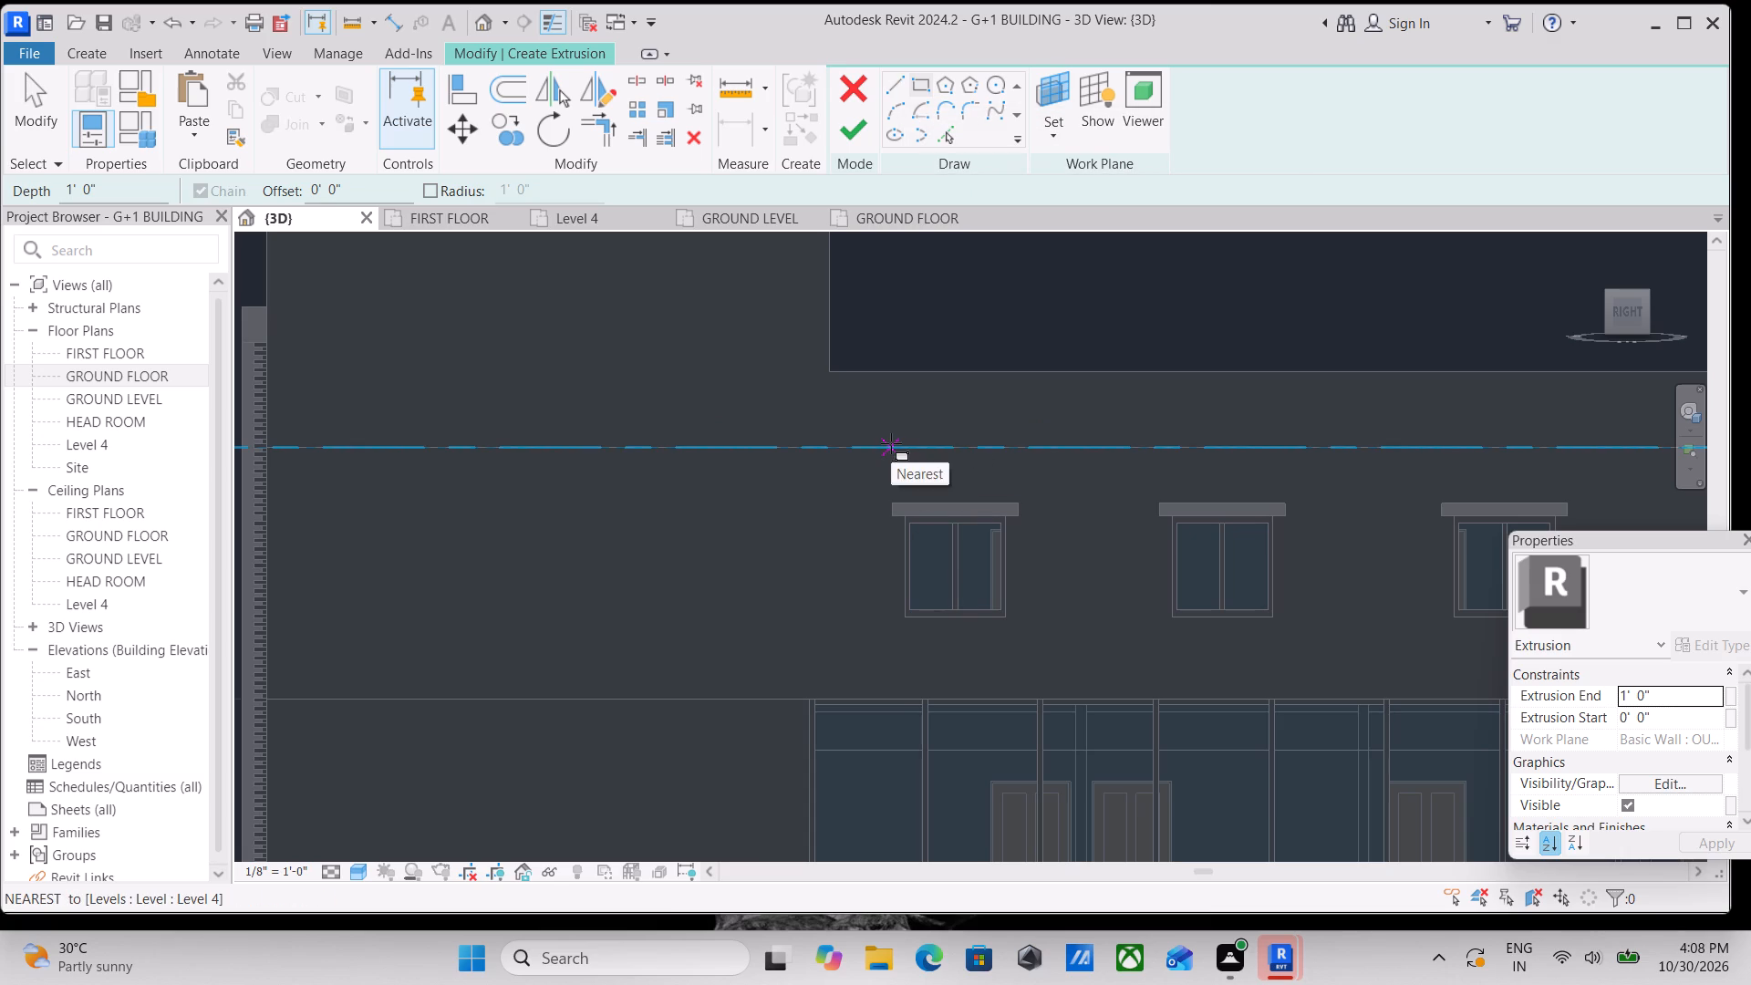
click(888, 445)
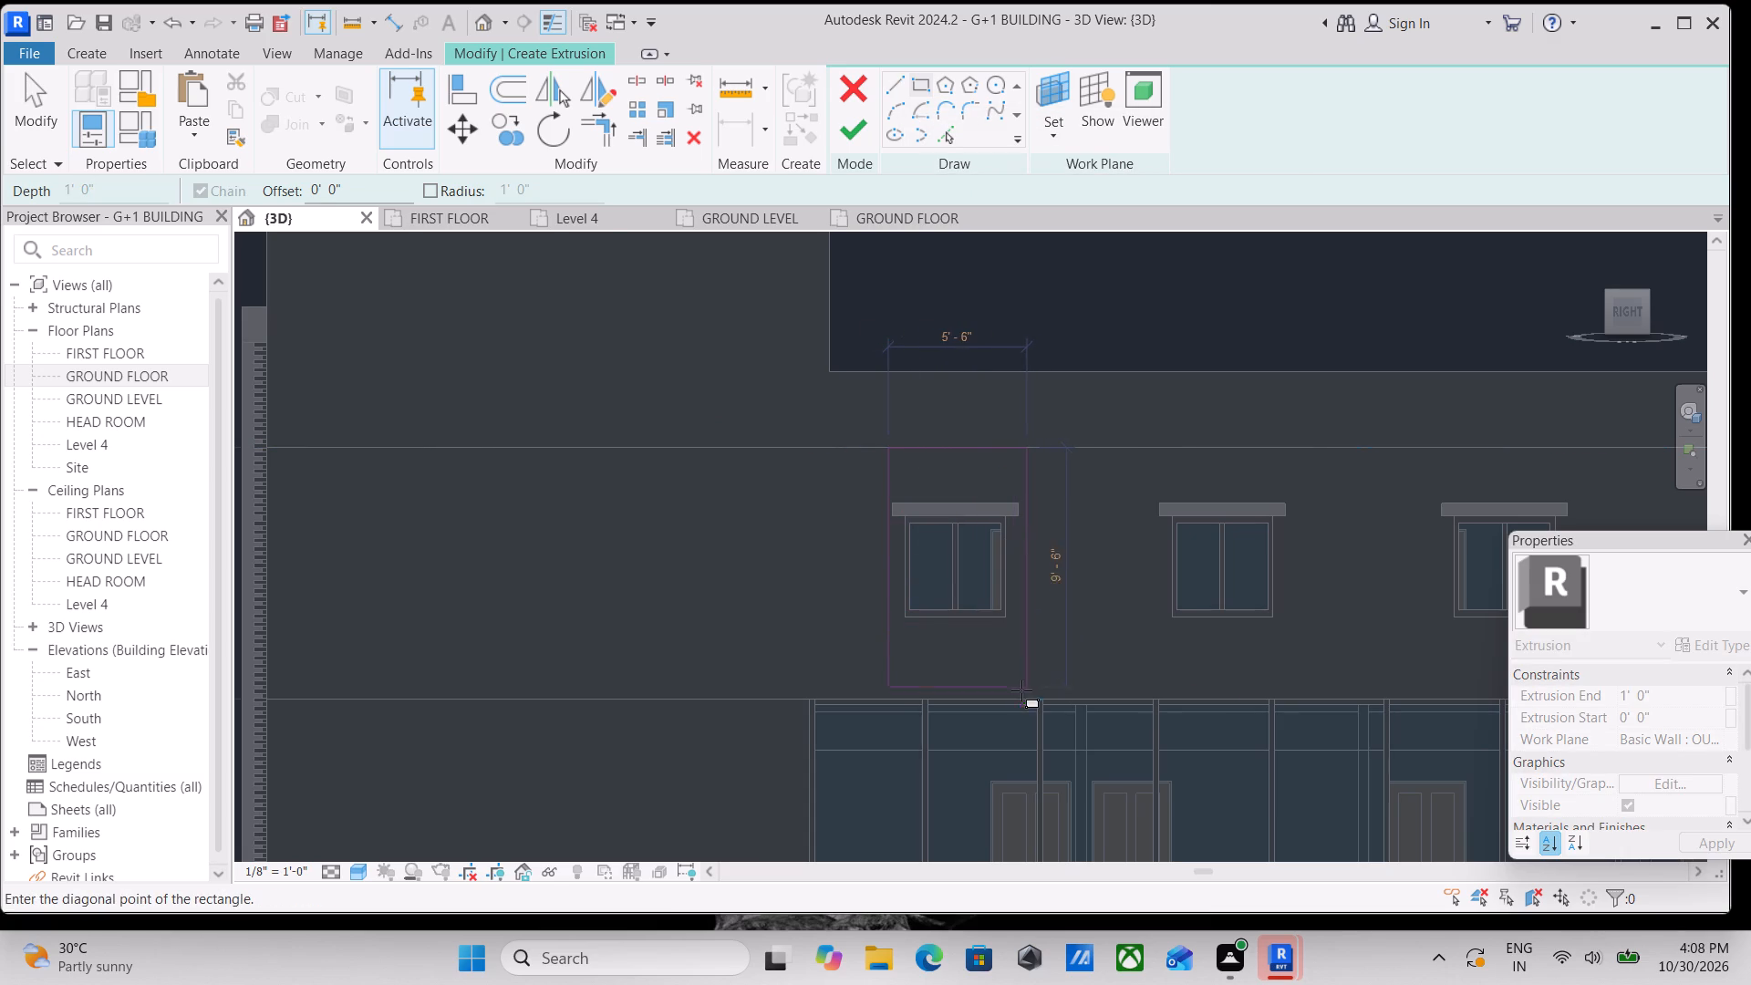
click(1021, 693)
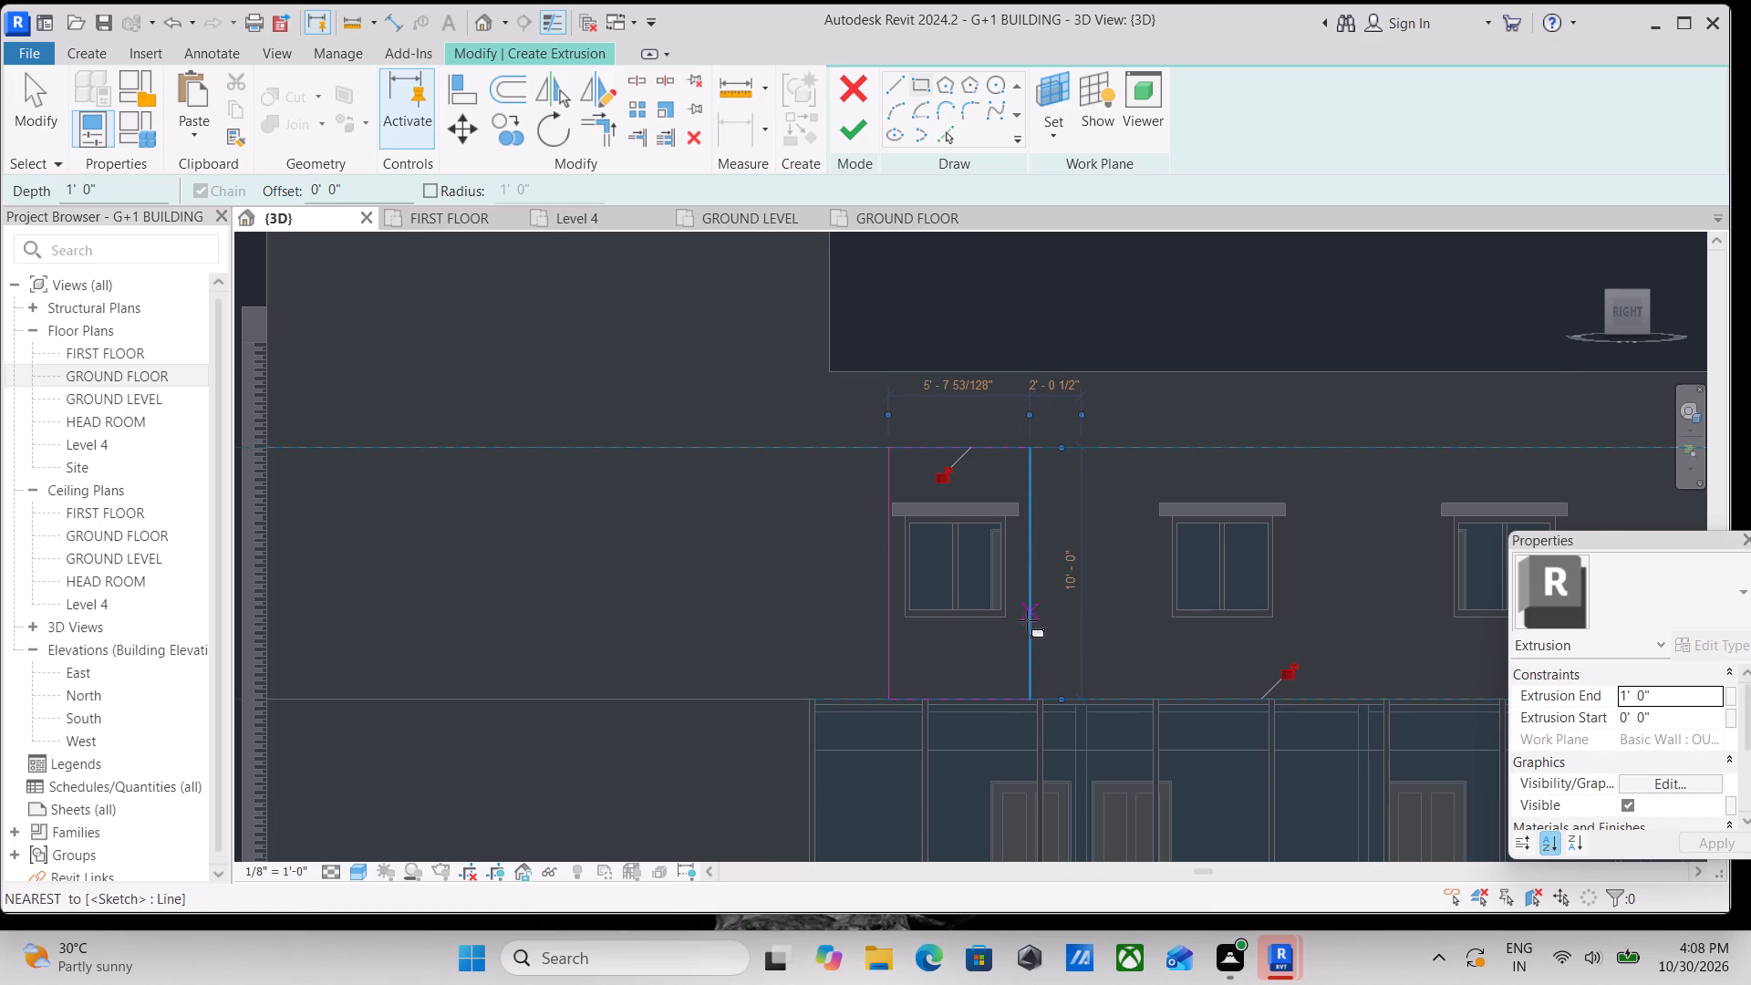
scroll(1027, 623, up, 2)
key(Escape)
key(Escape)
key(Escape)
Widen the surround rectangle by moving its vertical lines outward, about 8" on the side nearest the taller block and 6" on the other.
click(886, 388)
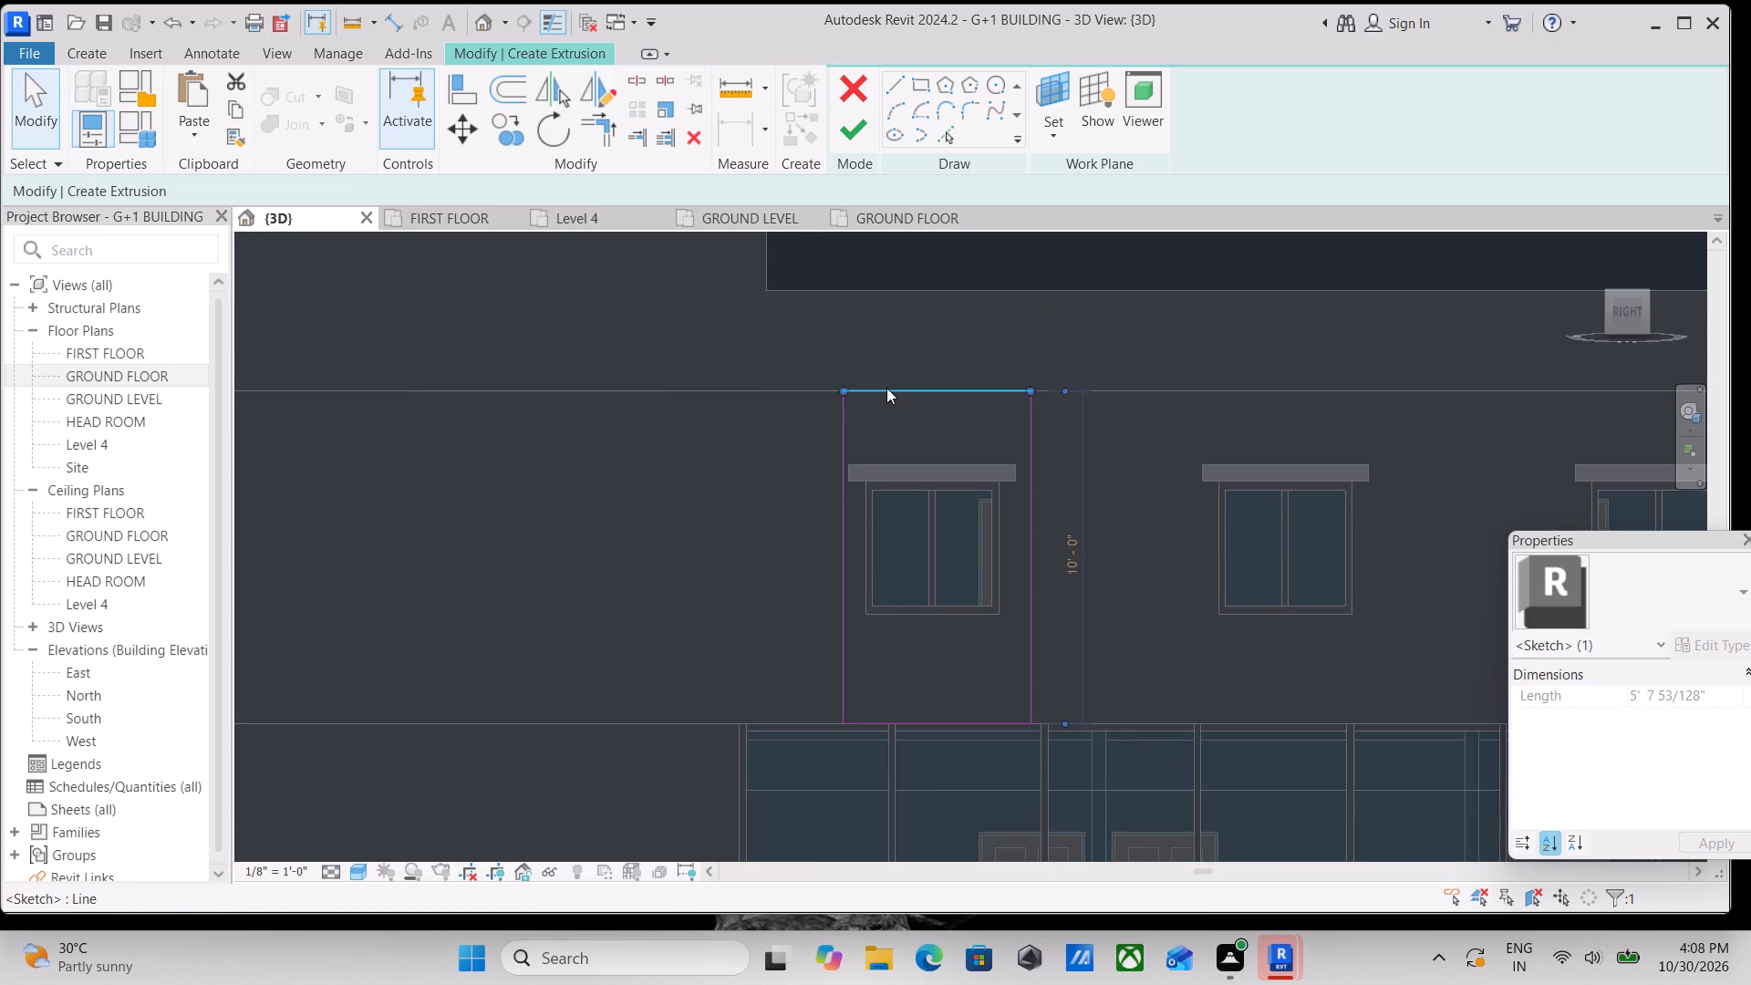
middle_drag(1039, 627, 1071, 512)
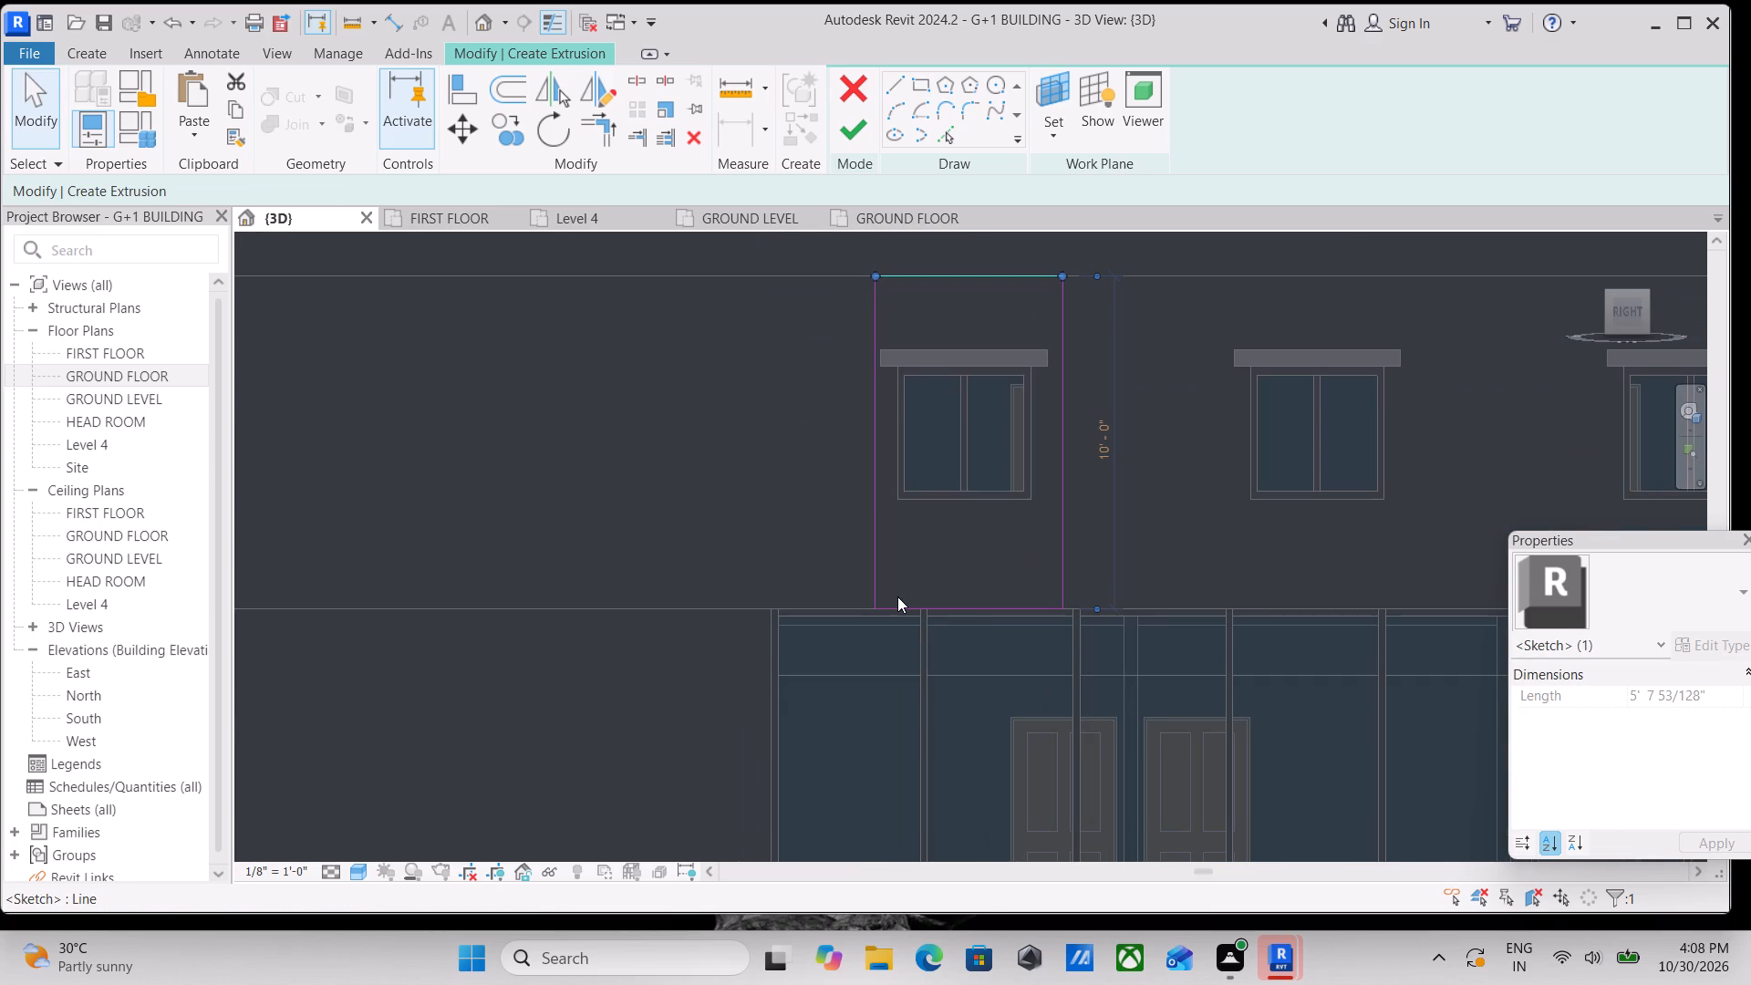
click(902, 606)
middle_drag(879, 508, 886, 554)
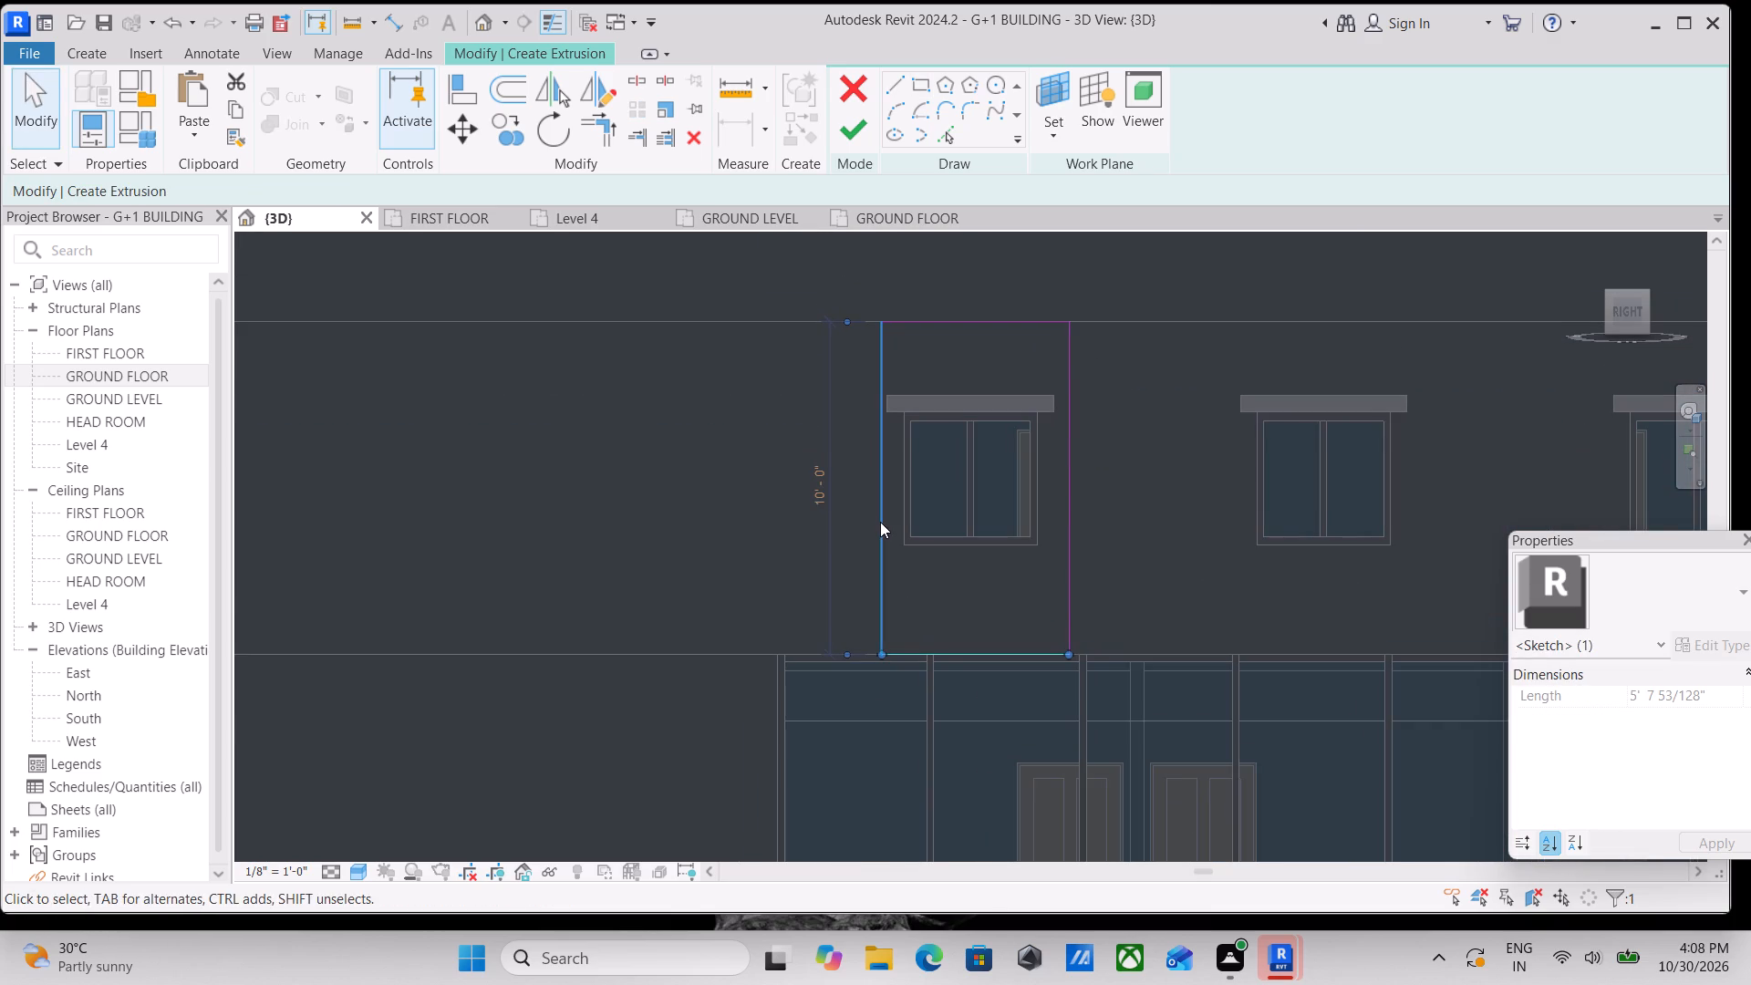
click(880, 522)
scroll(905, 677, up, 5)
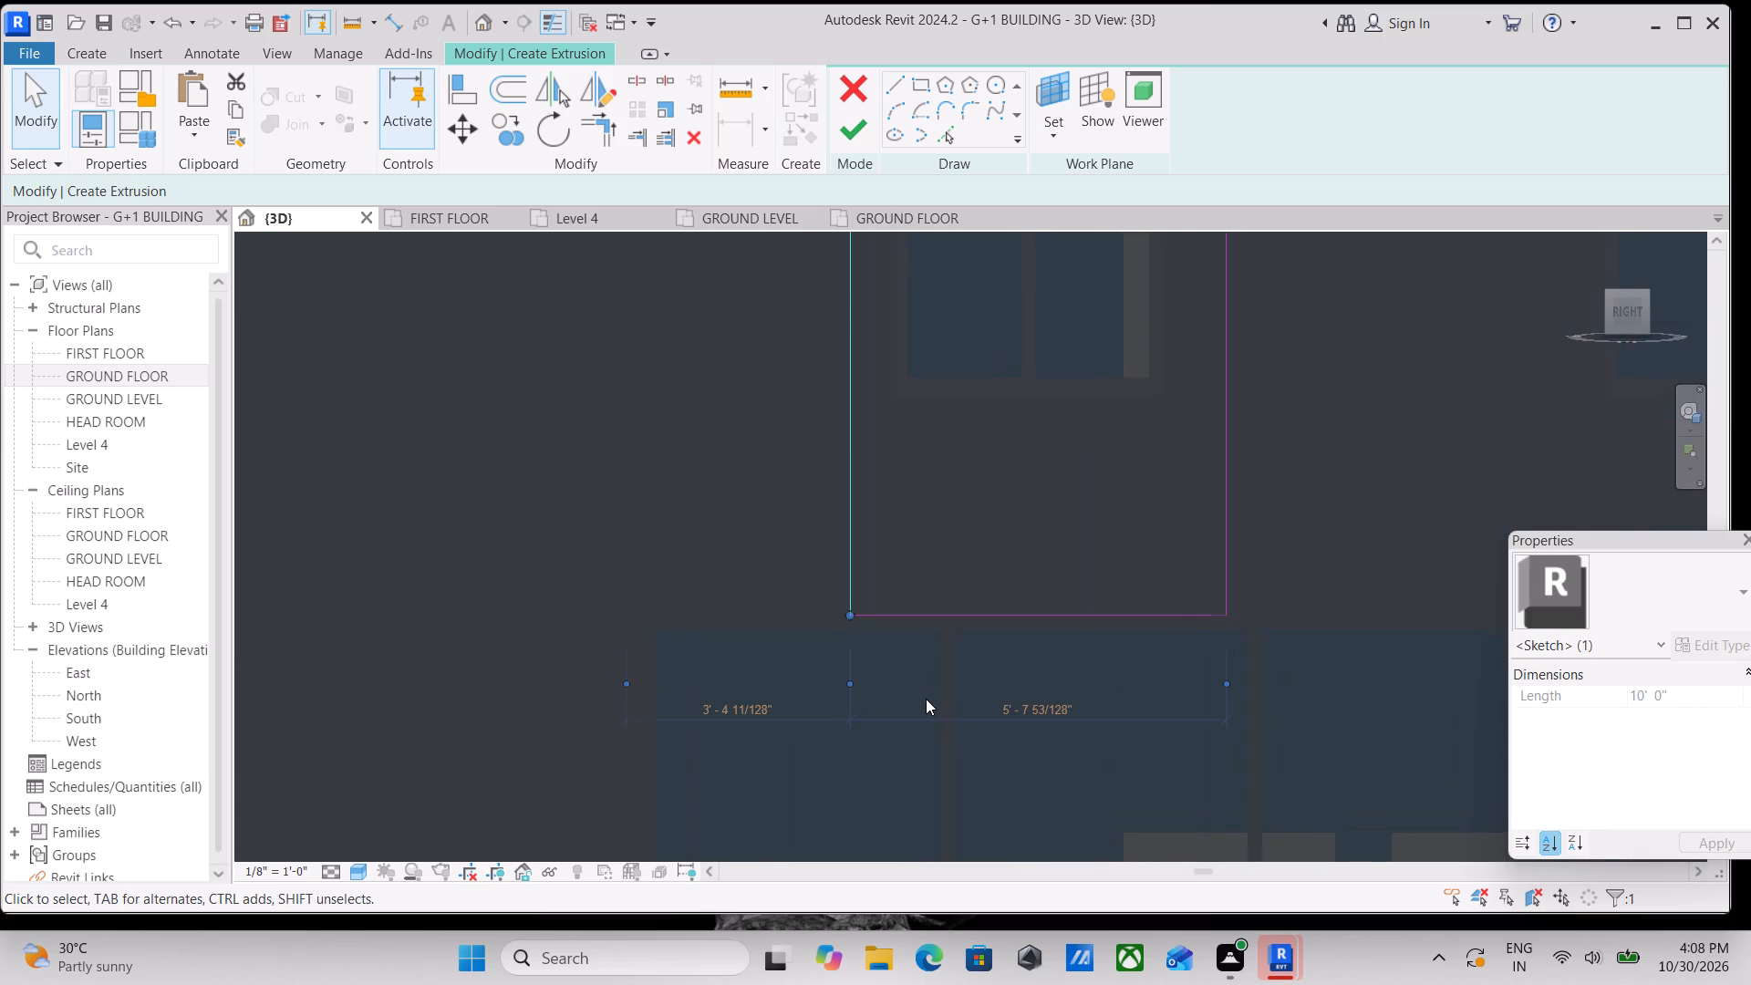
scroll(861, 547, down, 1)
middle_drag(861, 547, 876, 617)
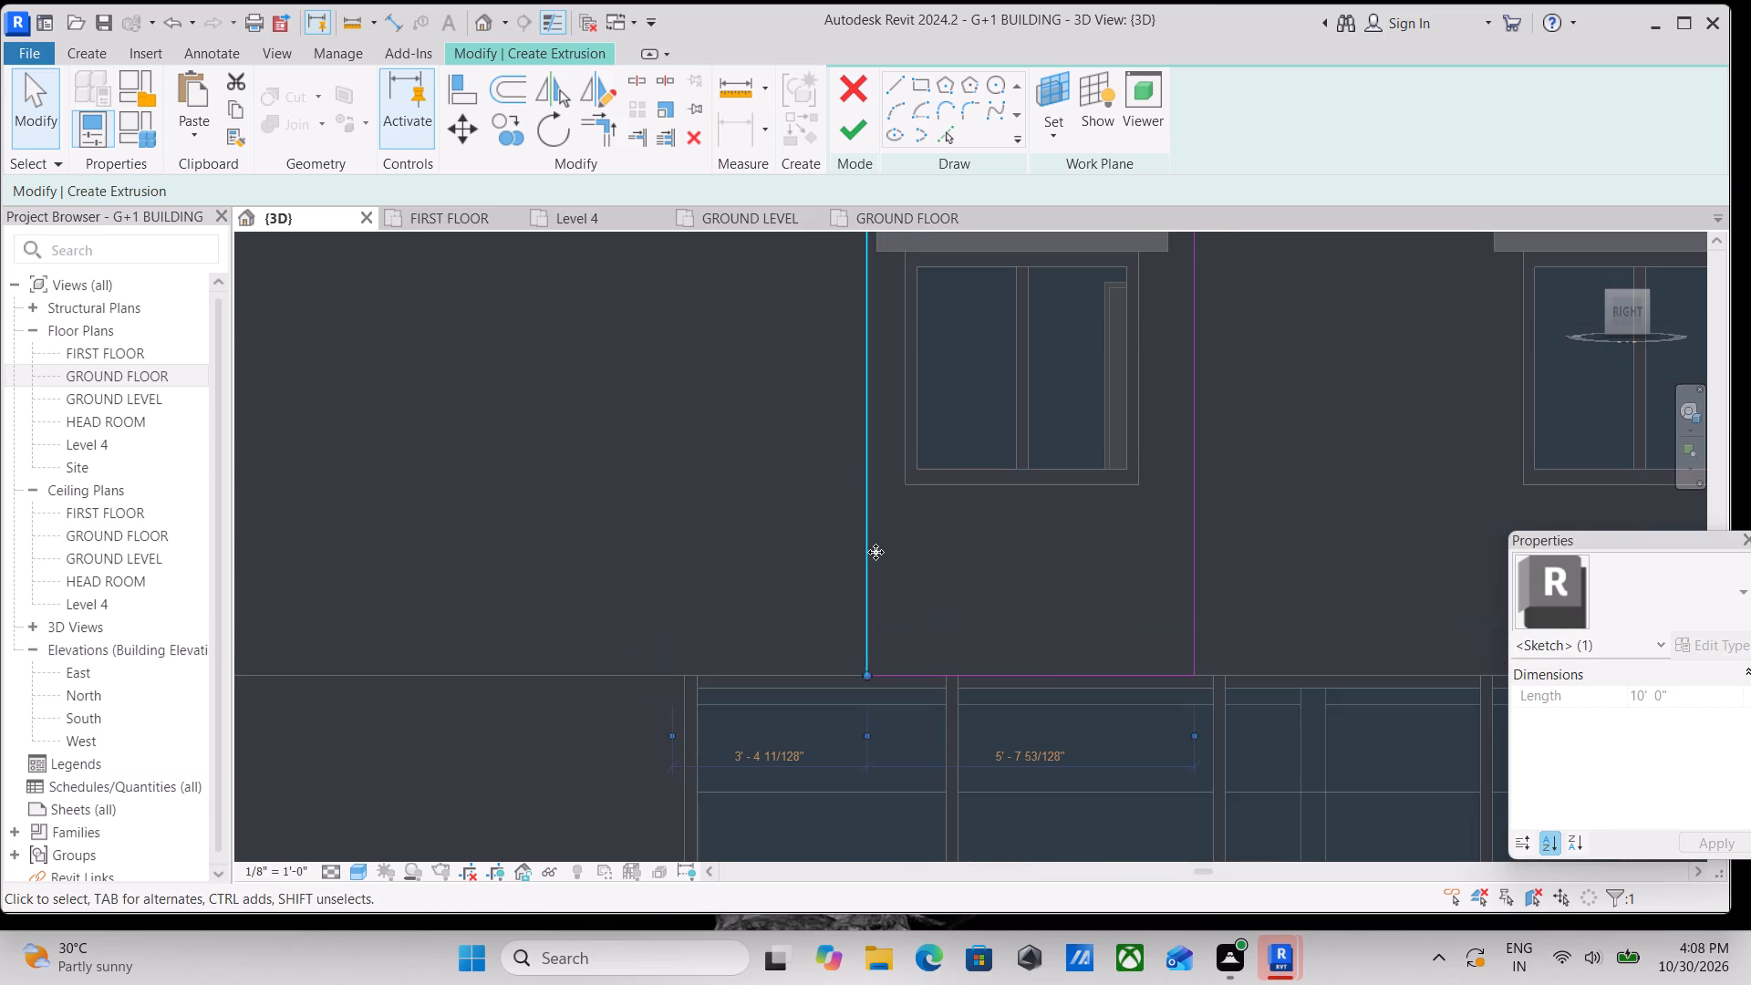
key(Left)
key(Left)
scroll(875, 540, down, 1)
key(Left)
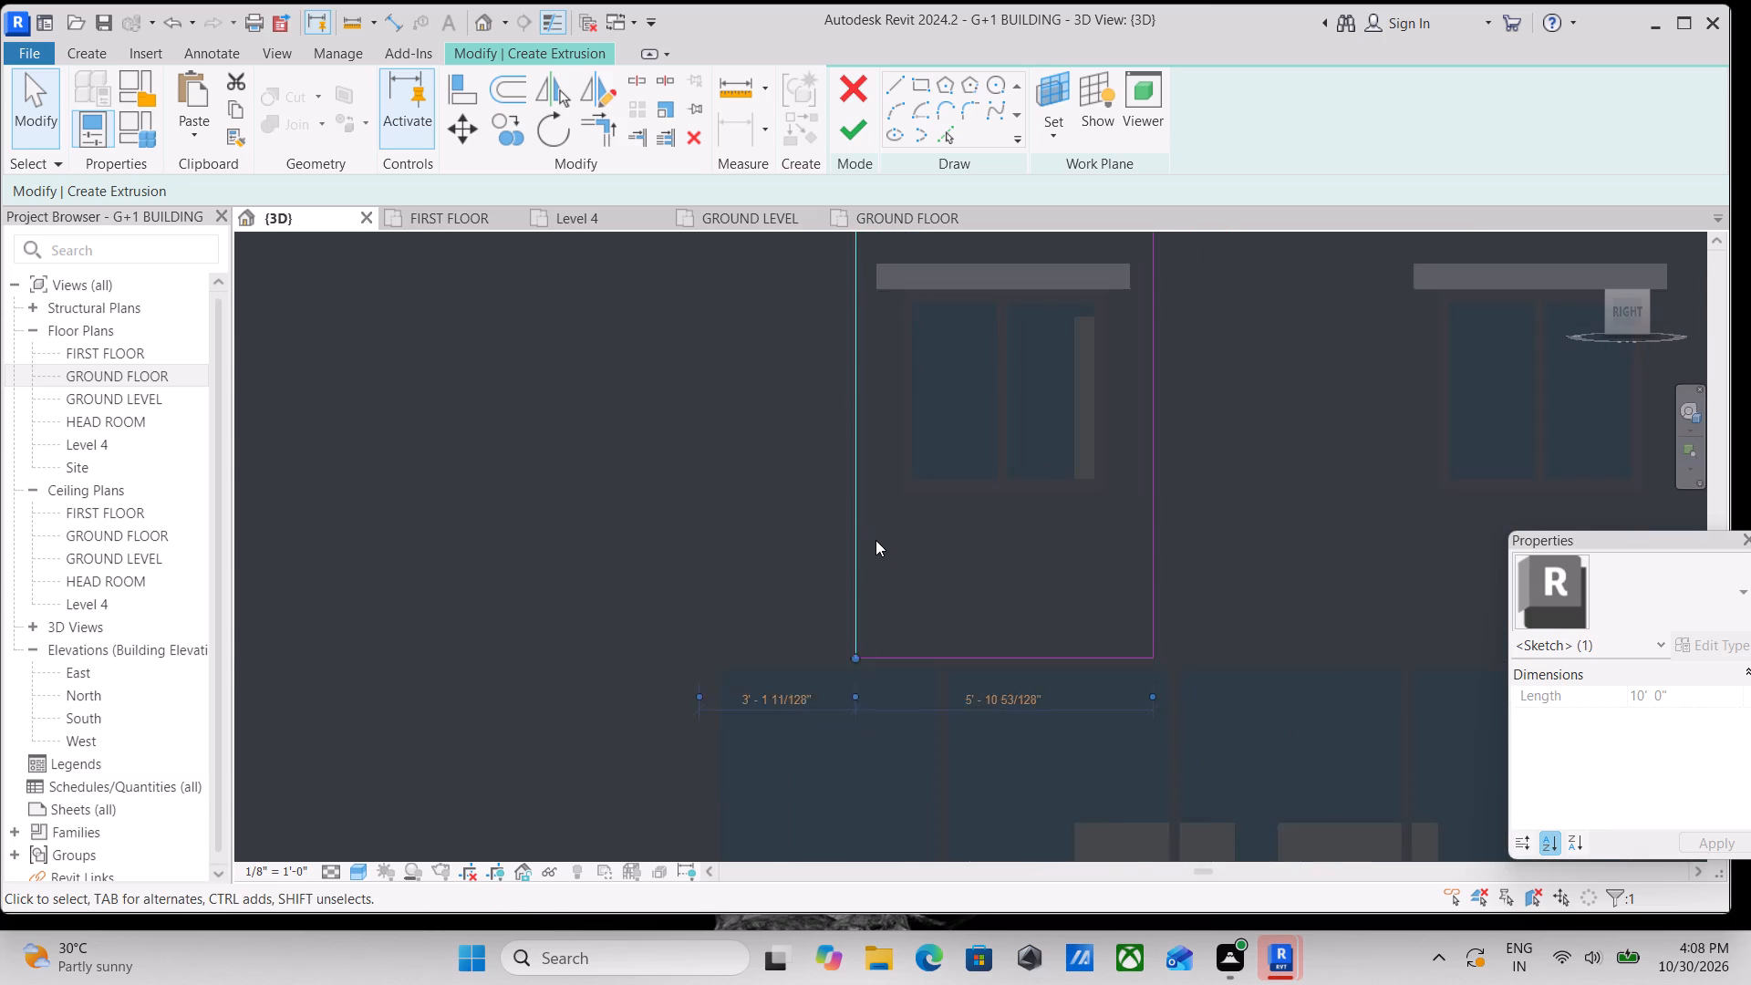
scroll(875, 540, down, 1)
key(Left)
scroll(879, 540, down, 1)
middle_drag(880, 540, 885, 586)
key(Left)
key(Left)
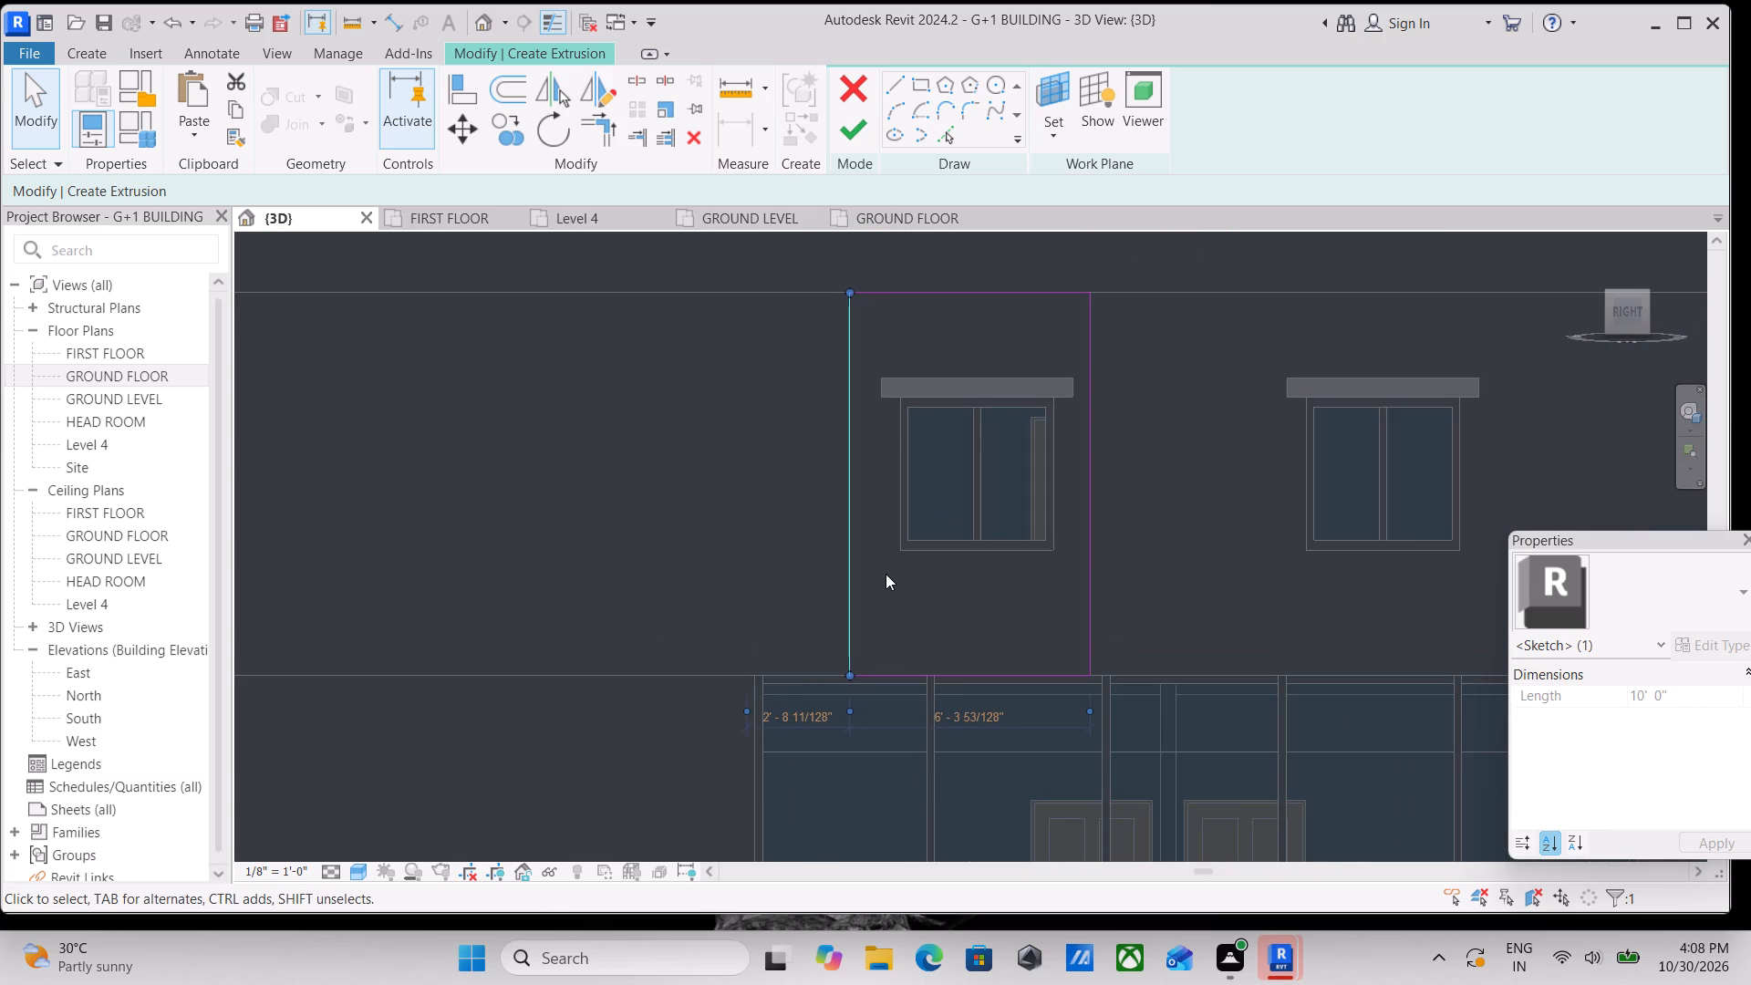
click(1090, 471)
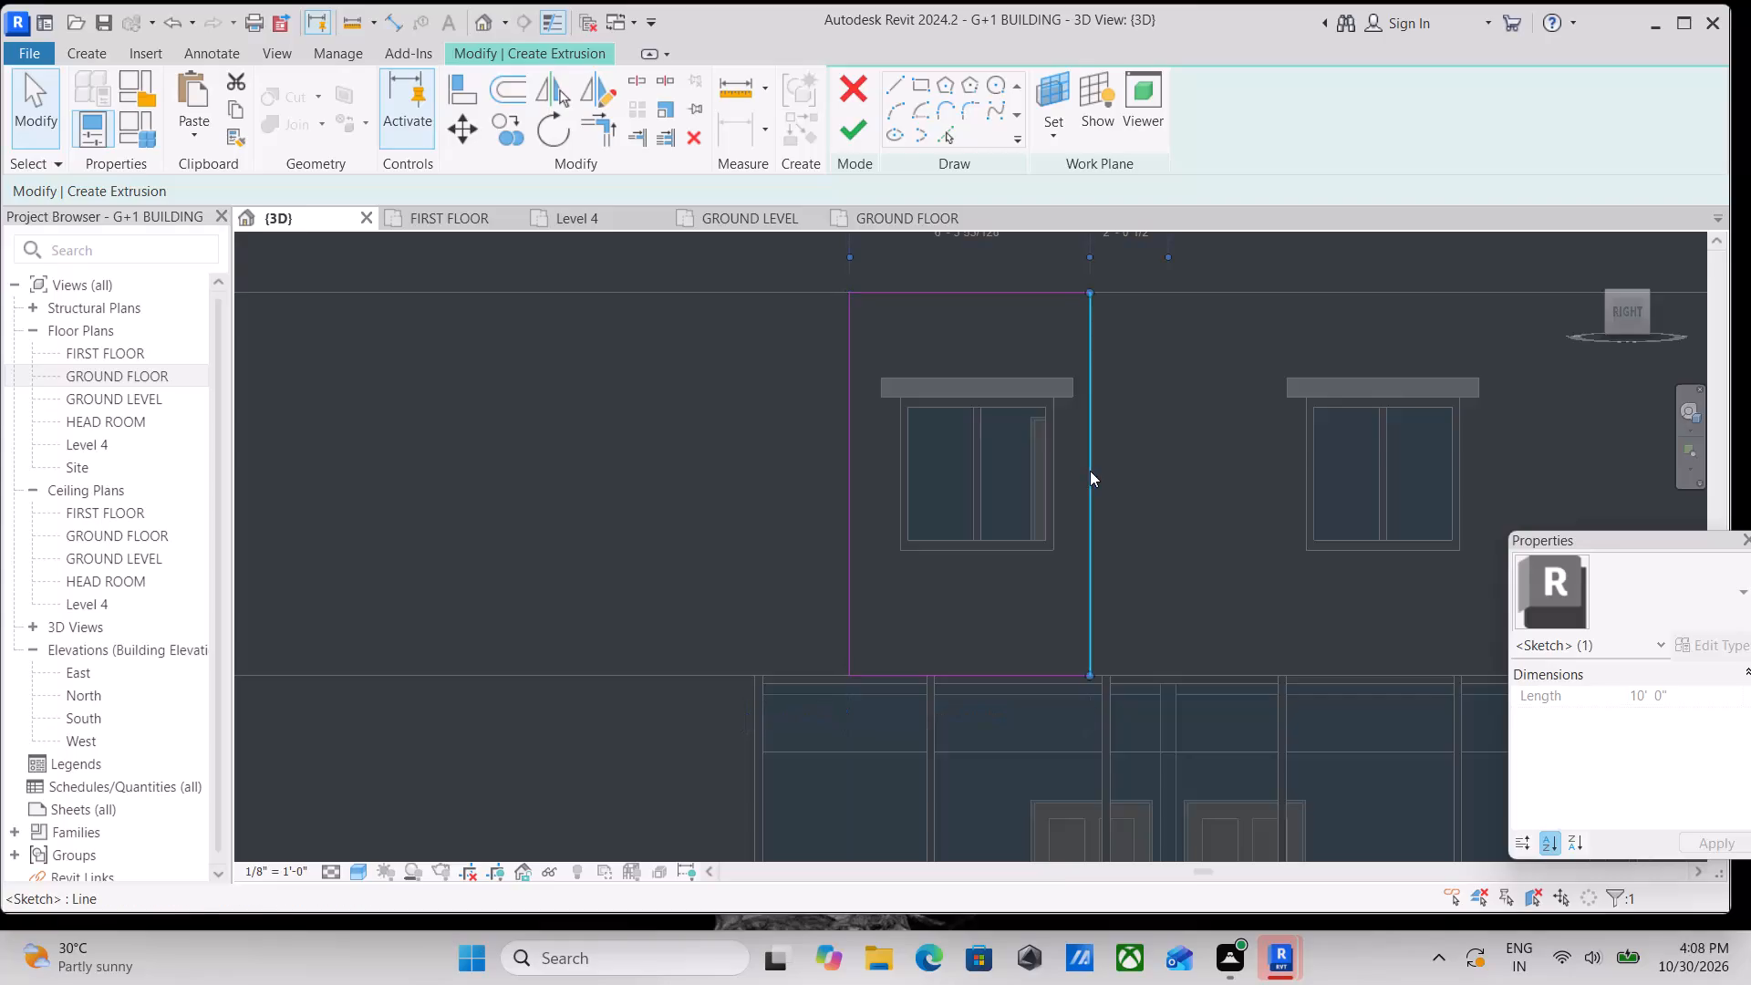
key(Right)
key(Right)
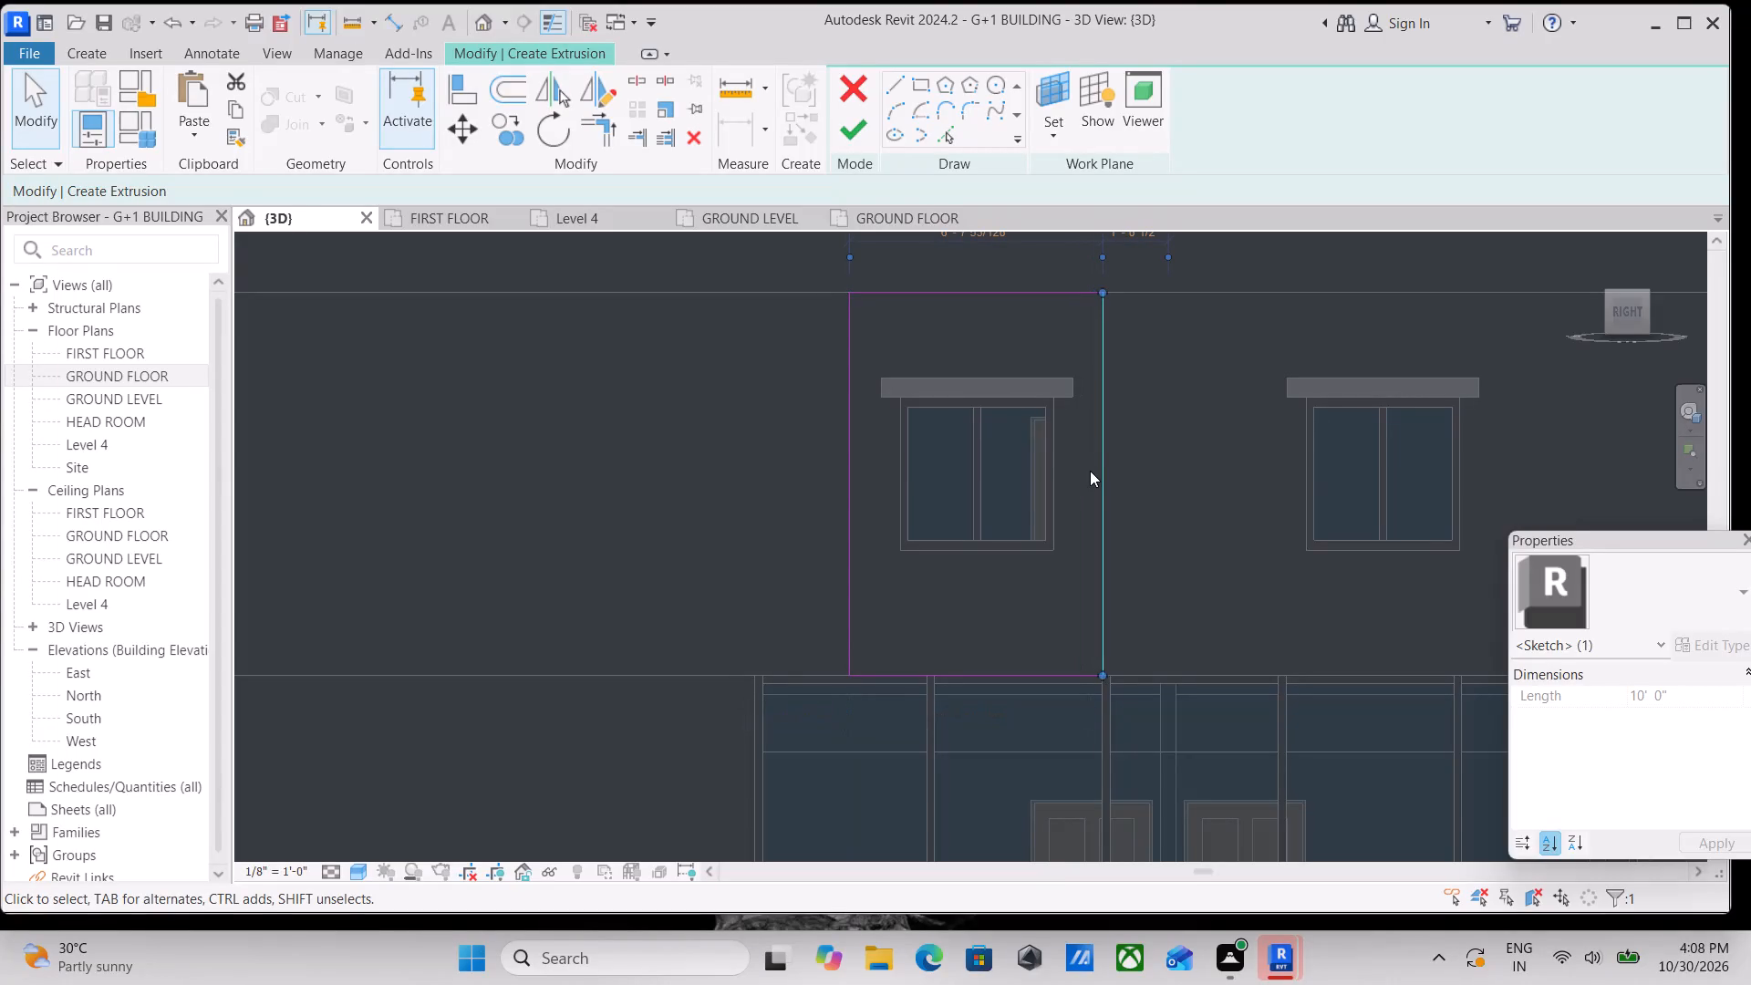
key(Right)
key(Escape)
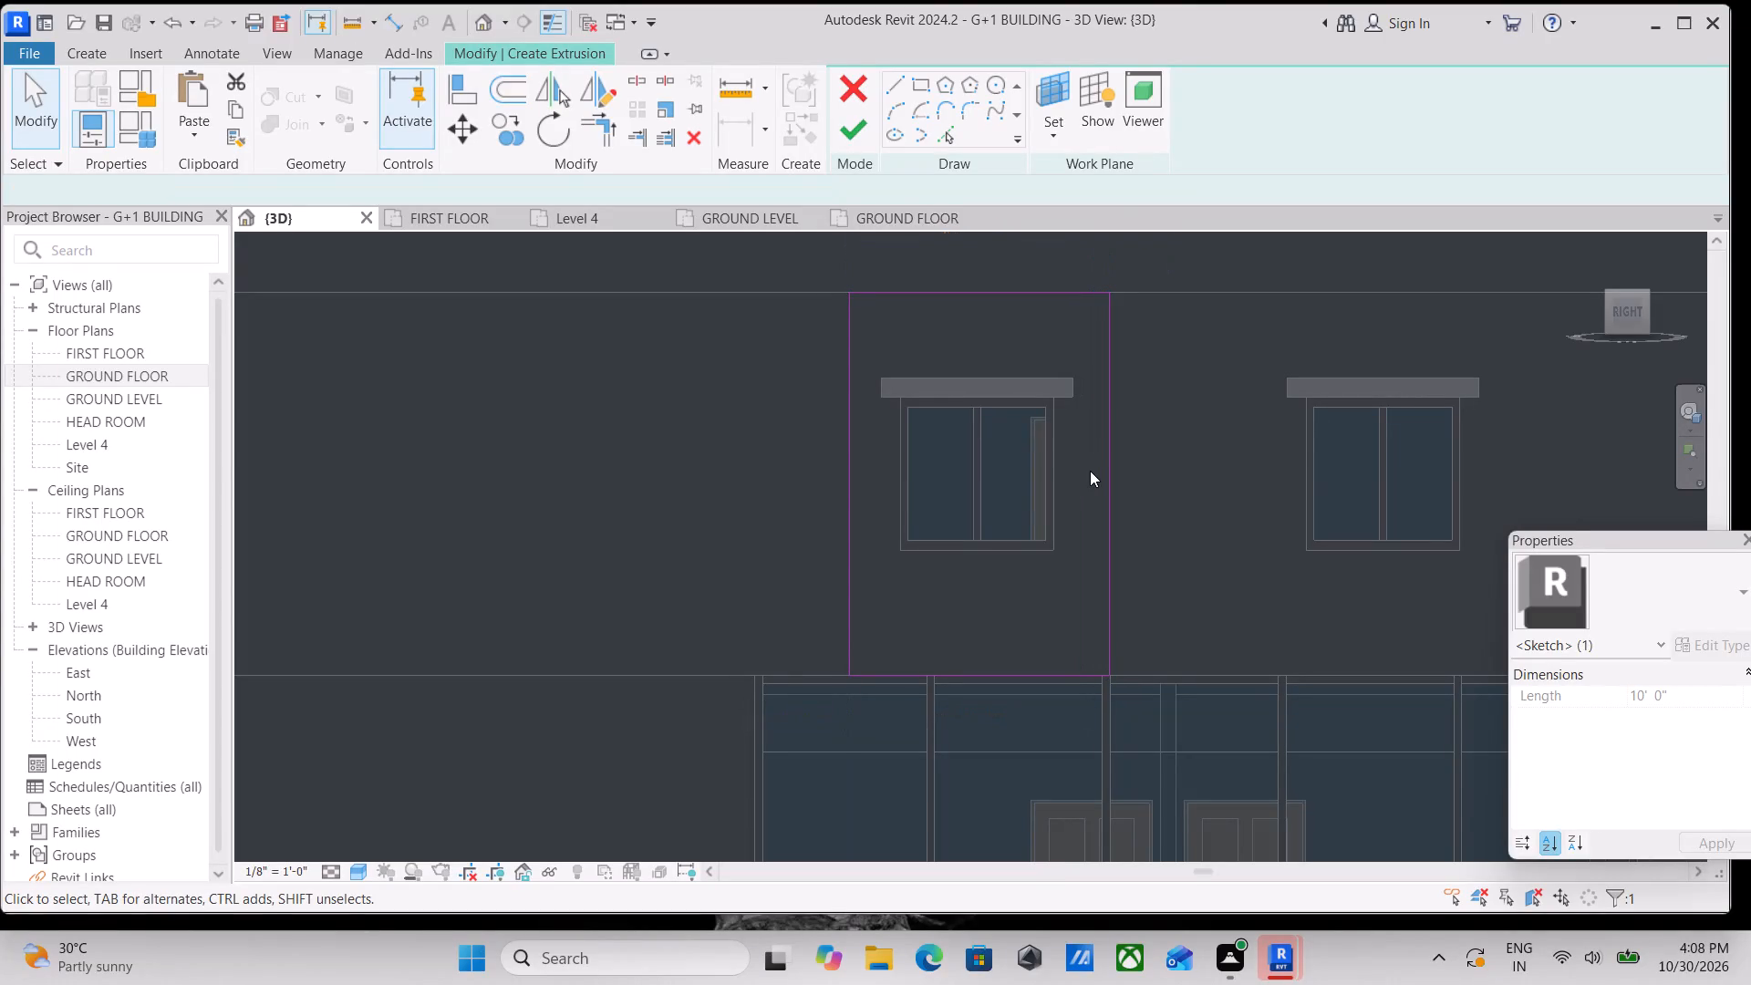
Sketch a closed inner loop tracing the 5'-0" by 6" sunshade and the 4'-0" high window opening below it inside the rectangle.
middle_drag(1090, 464, 1090, 615)
scroll(871, 474, up, 2)
scroll(787, 466, up, 2)
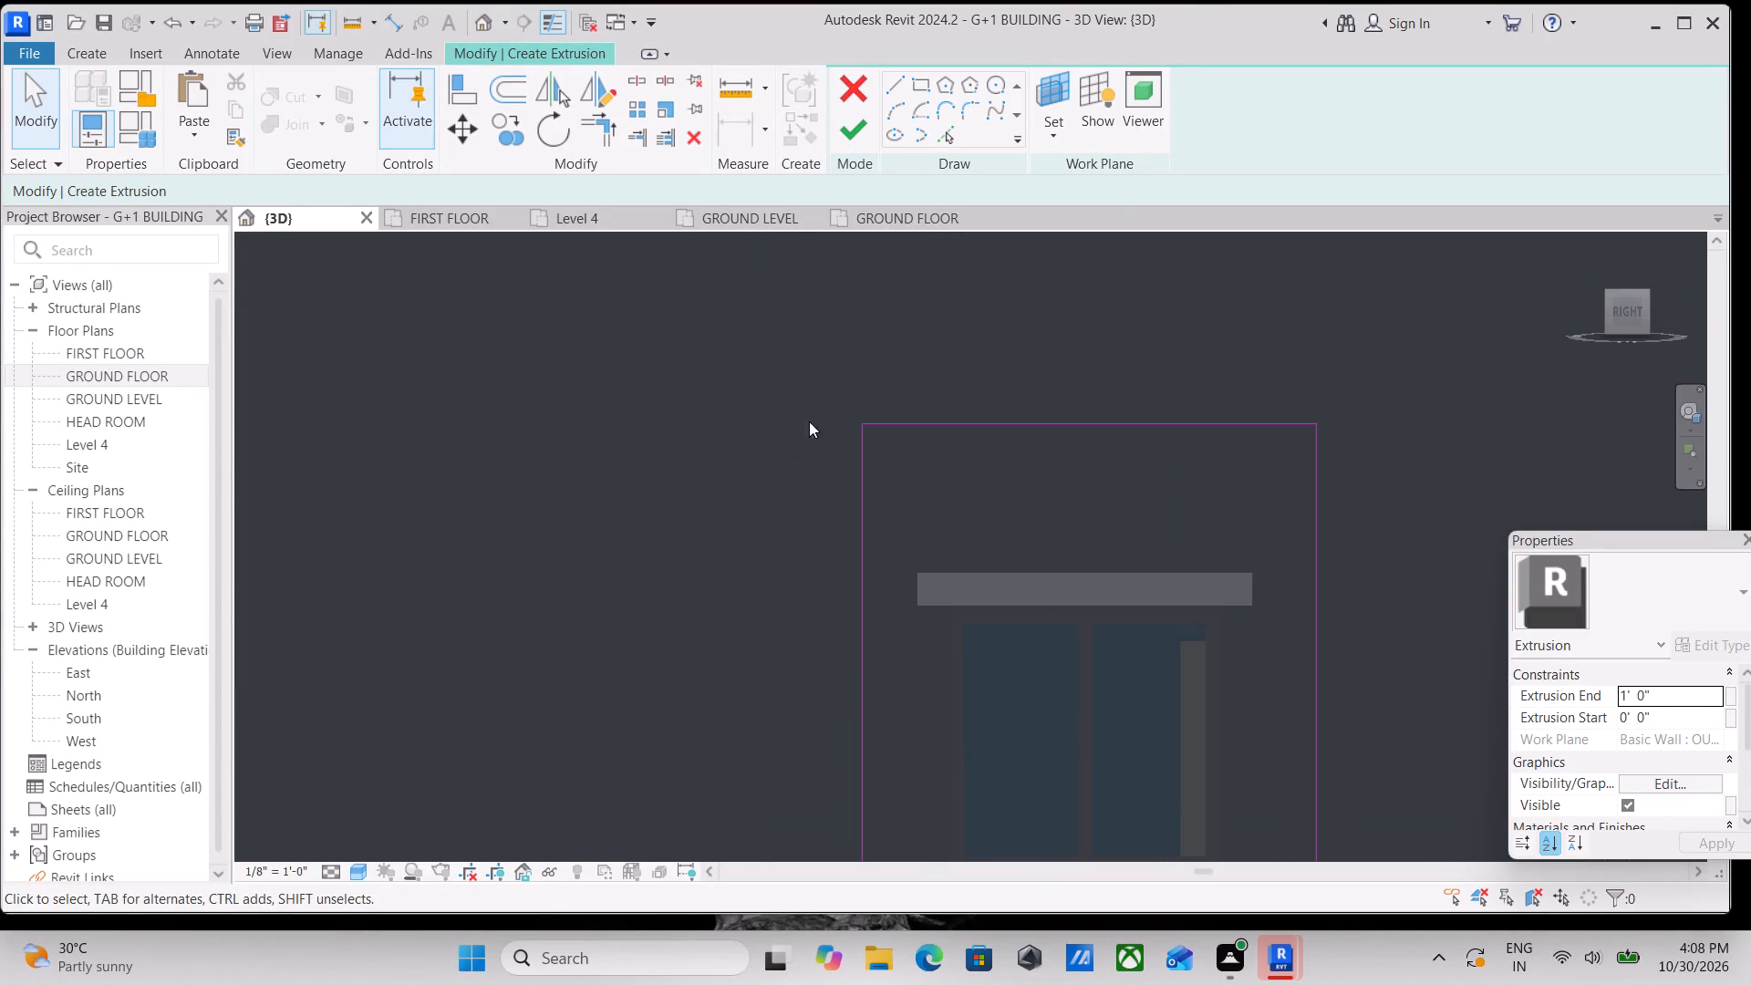
click(896, 88)
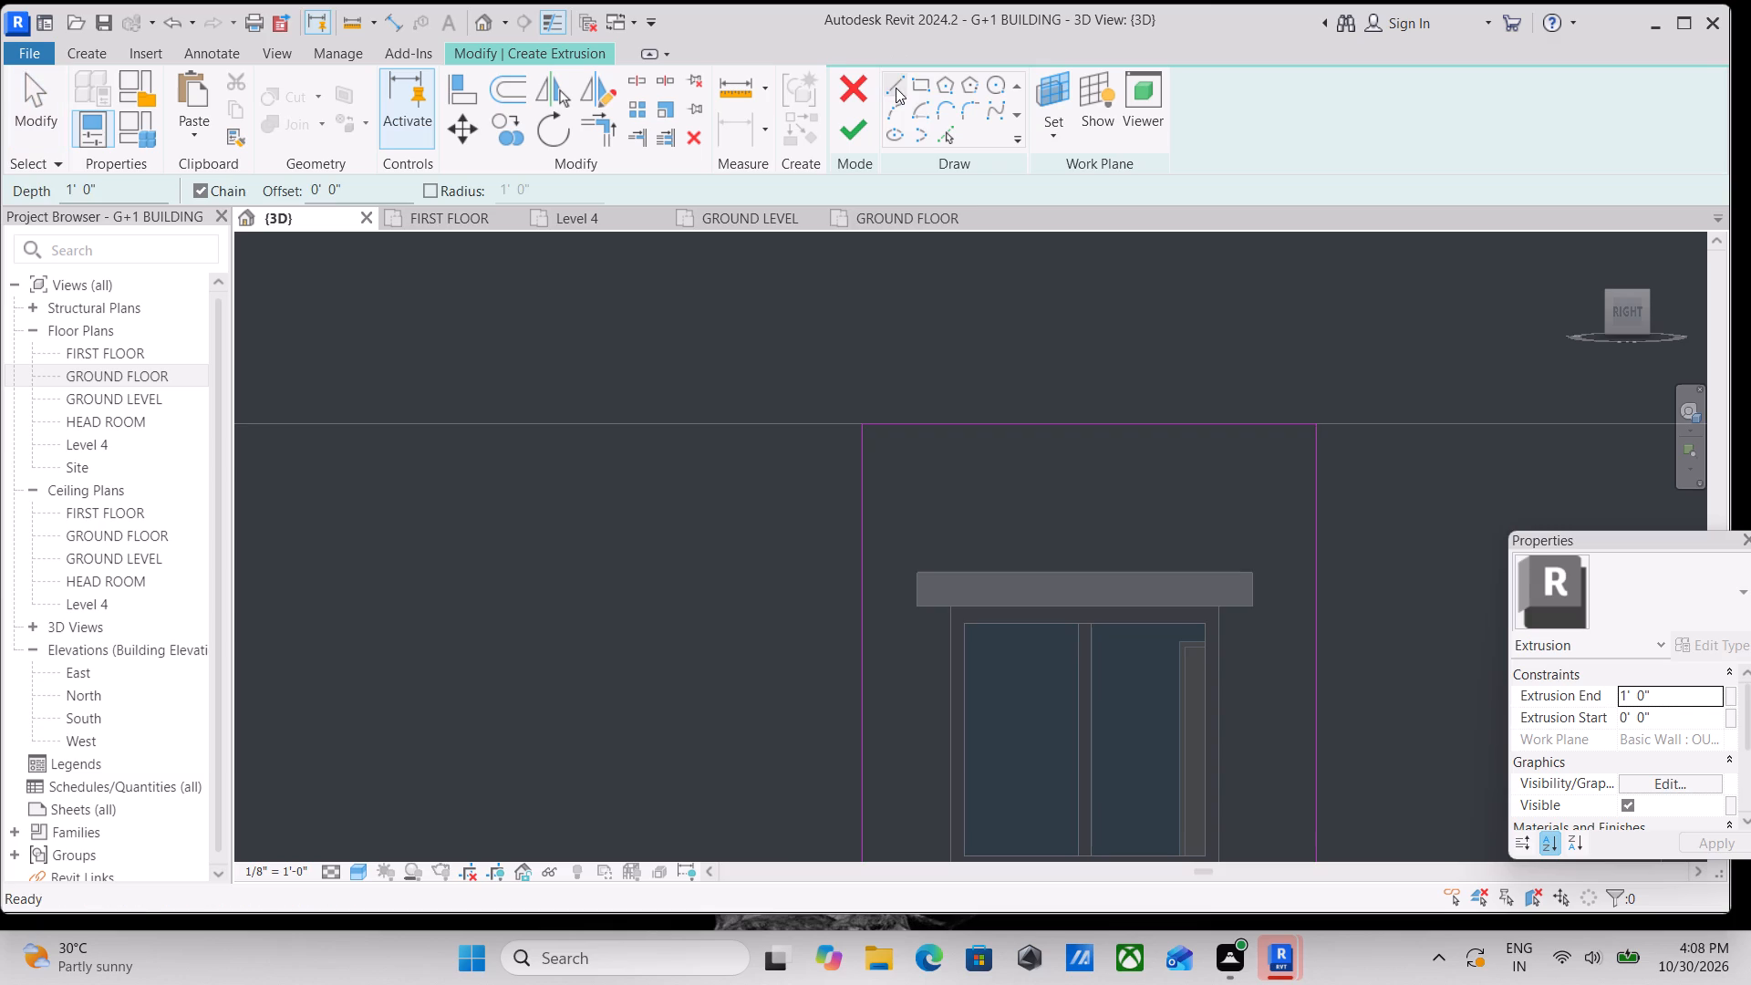
scroll(927, 573, up, 2)
click(914, 574)
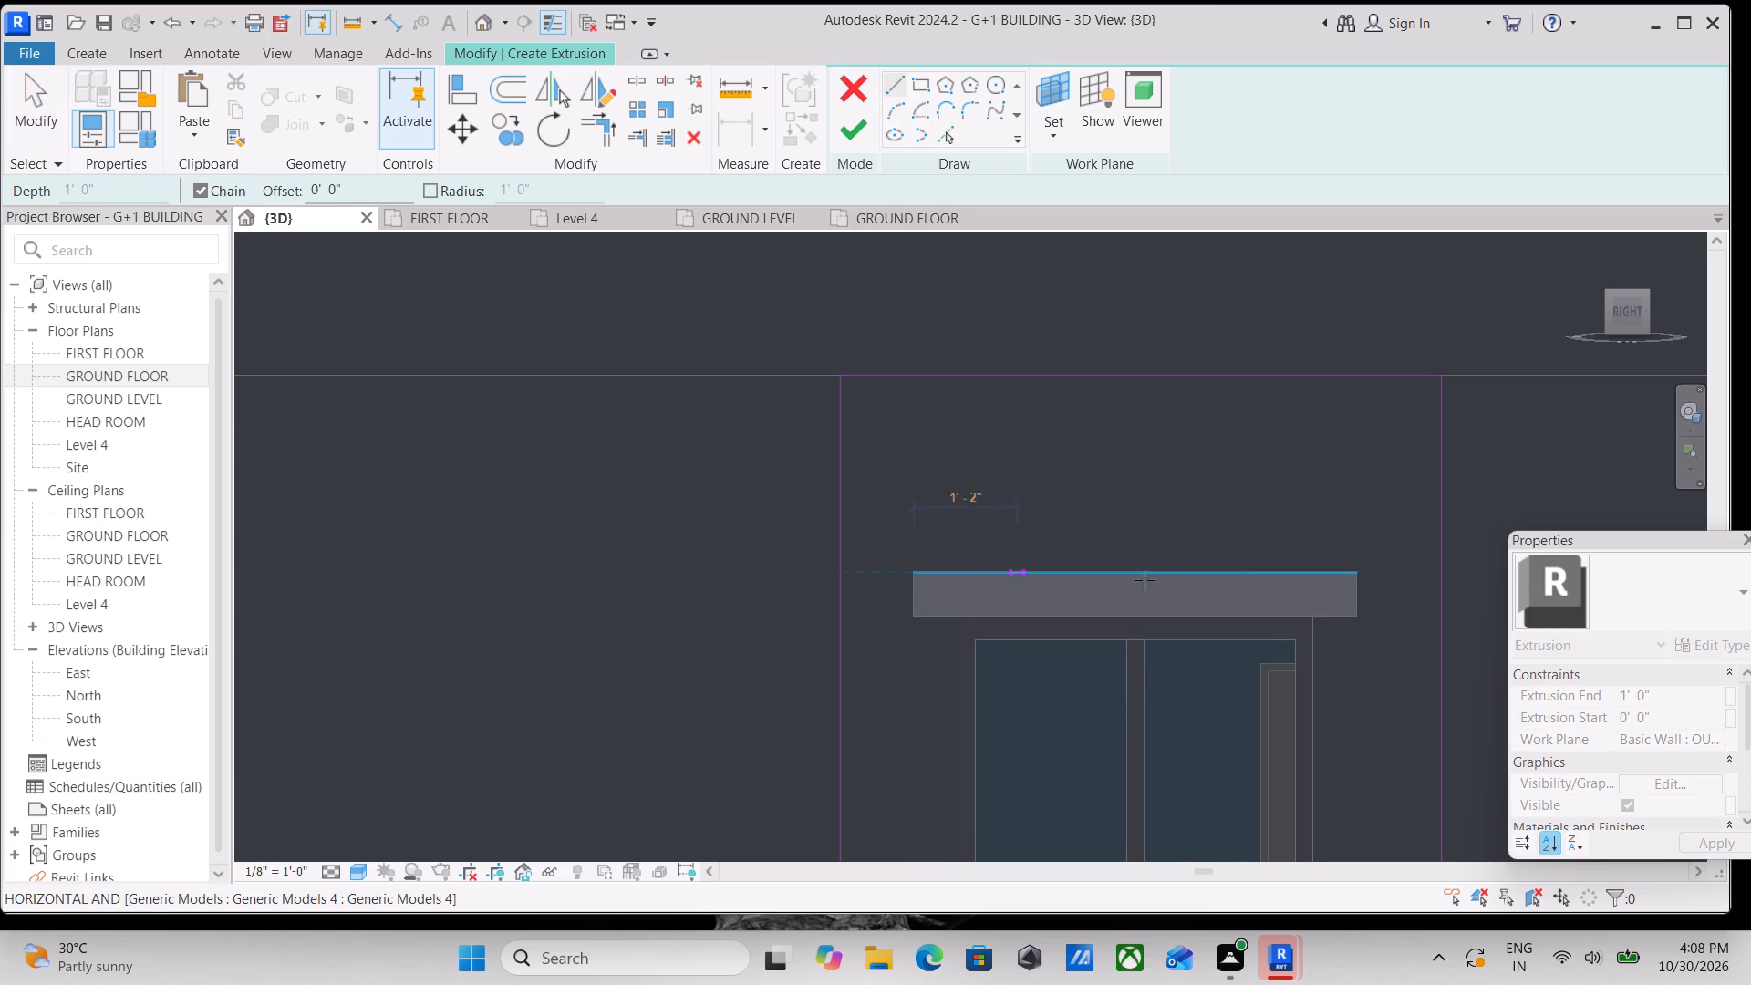
middle_drag(1228, 582, 1000, 497)
click(1132, 489)
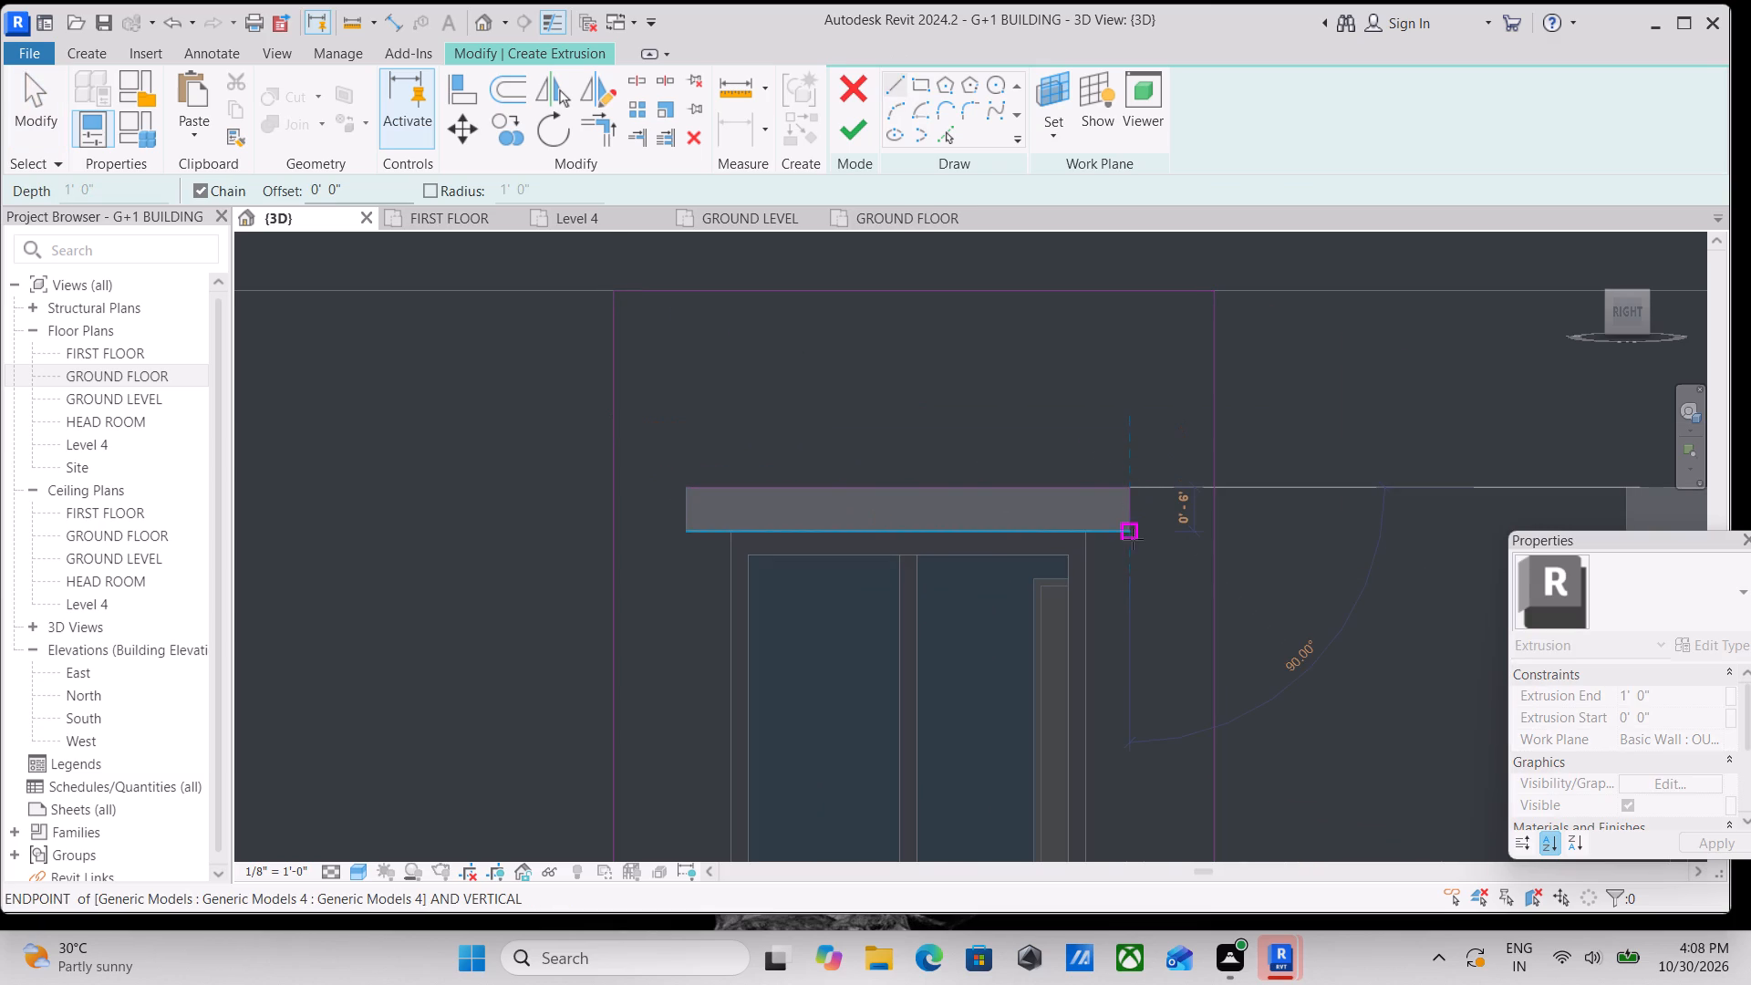
click(1125, 531)
click(1085, 533)
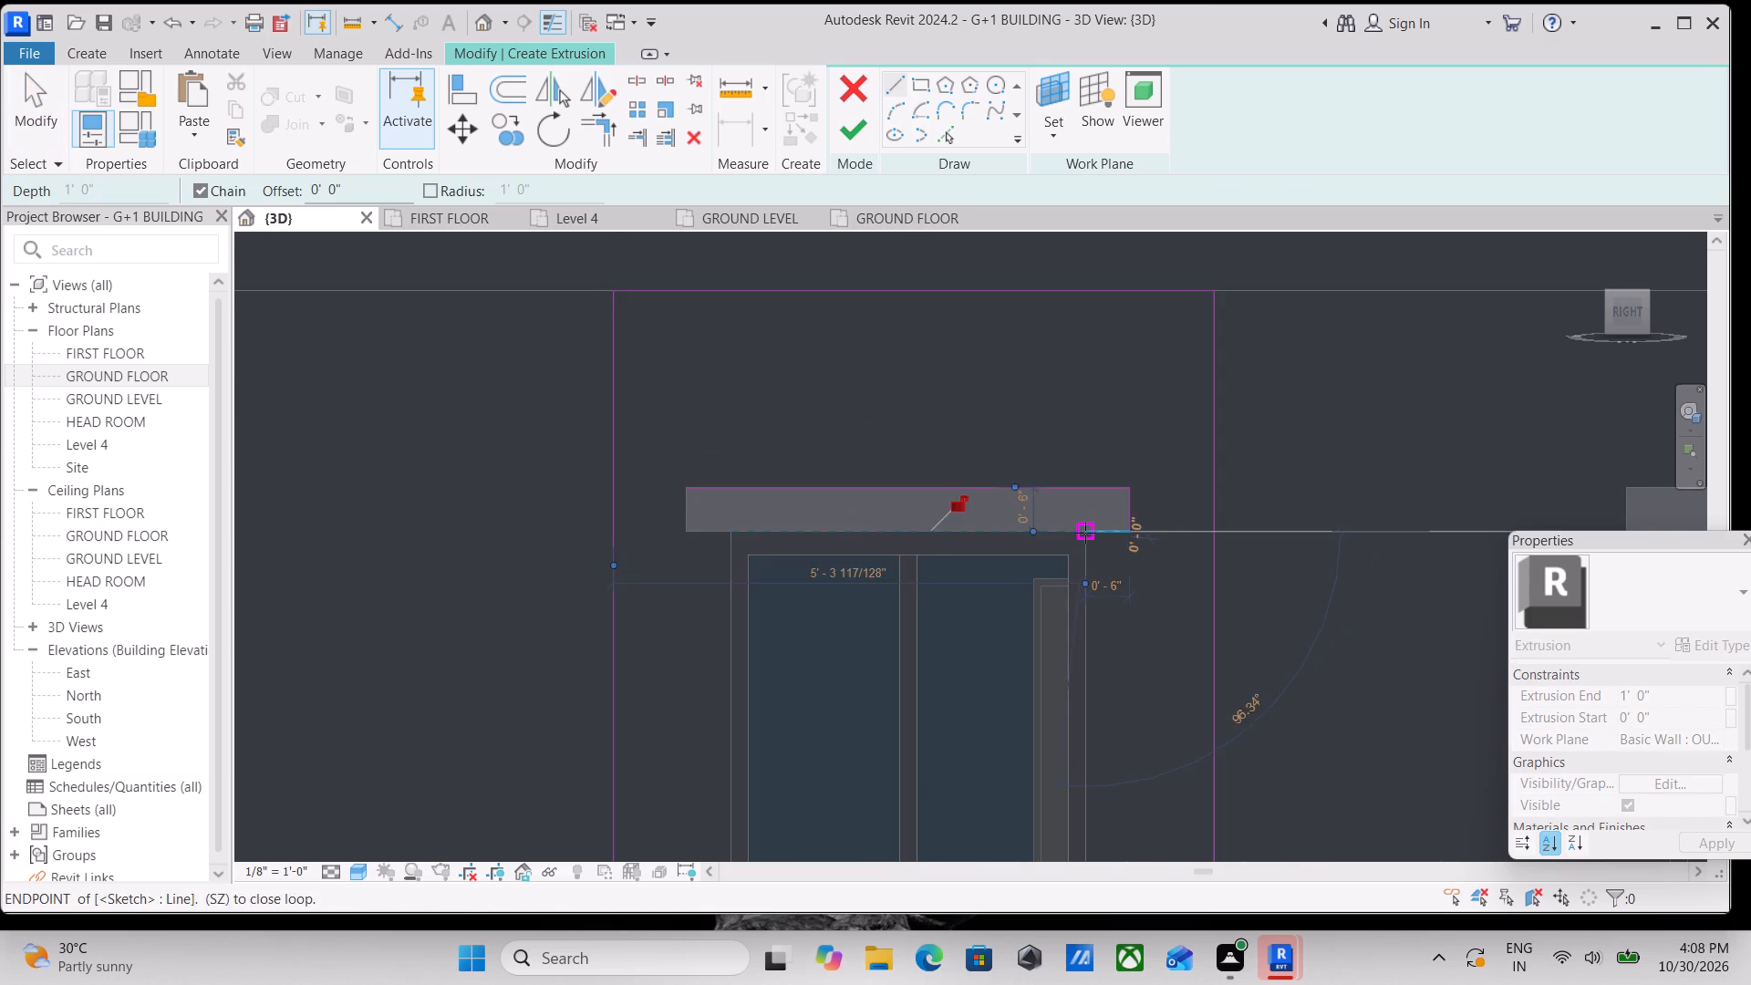
middle_drag(1084, 550, 1060, 335)
middle_drag(1053, 609, 1097, 444)
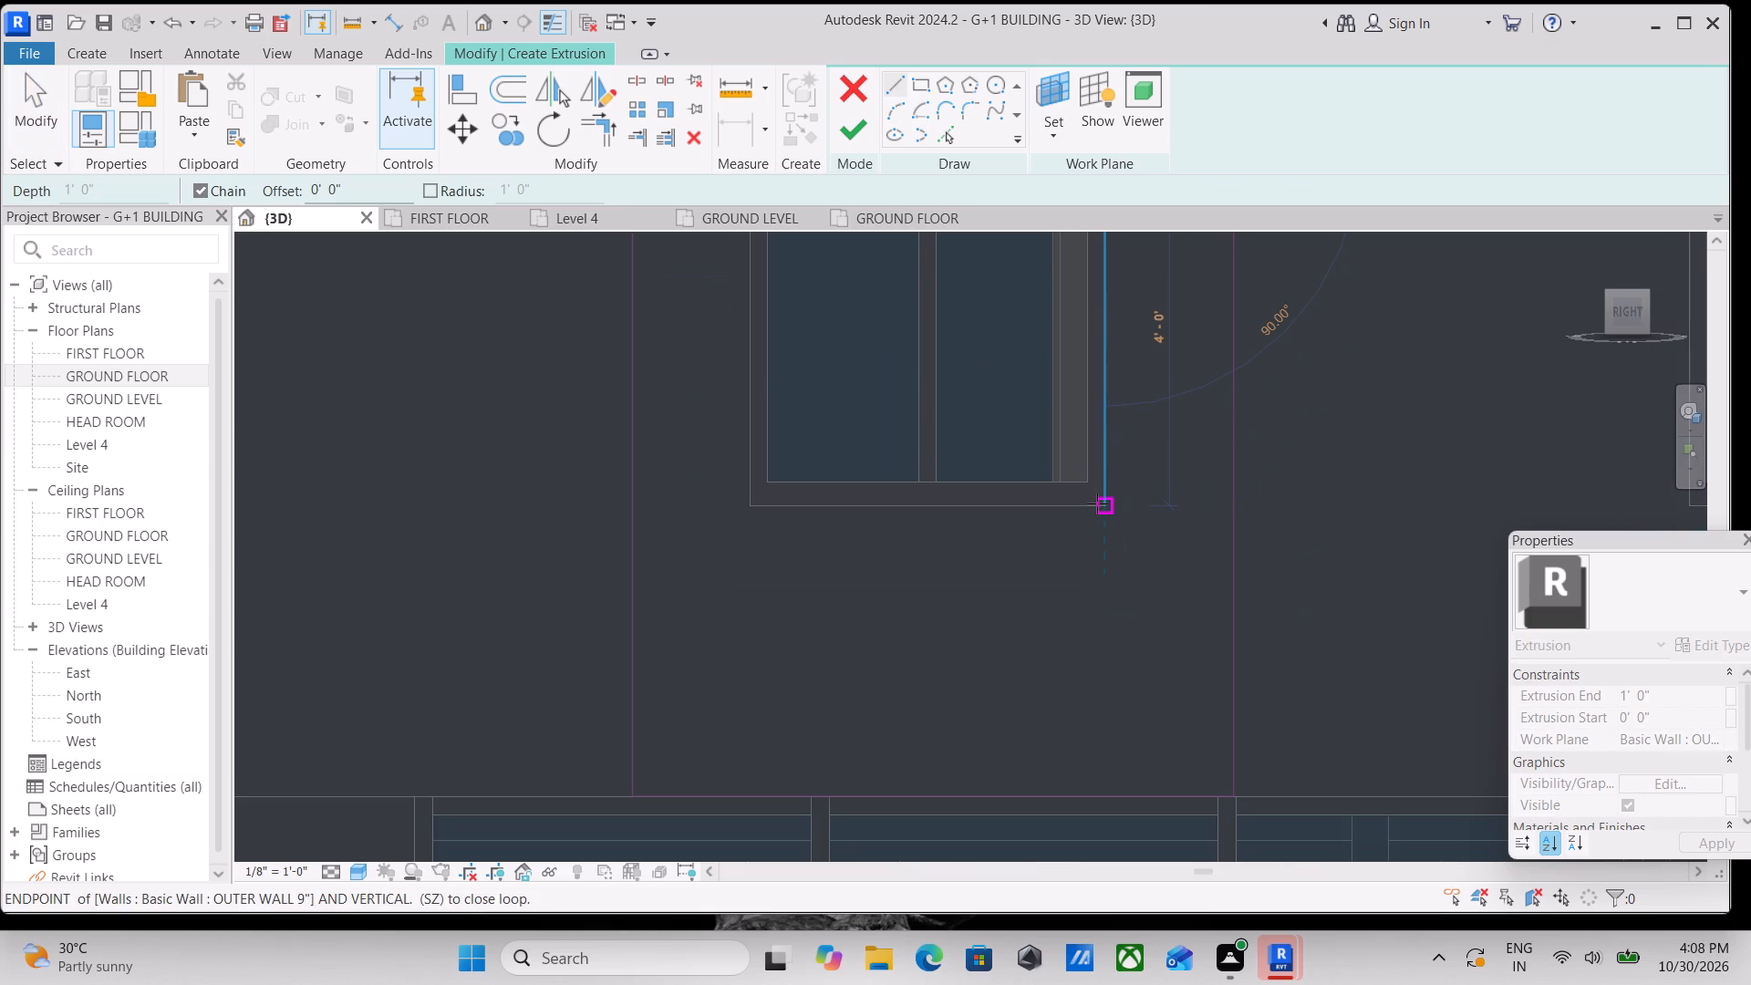
click(1097, 503)
click(741, 507)
middle_drag(708, 285, 773, 569)
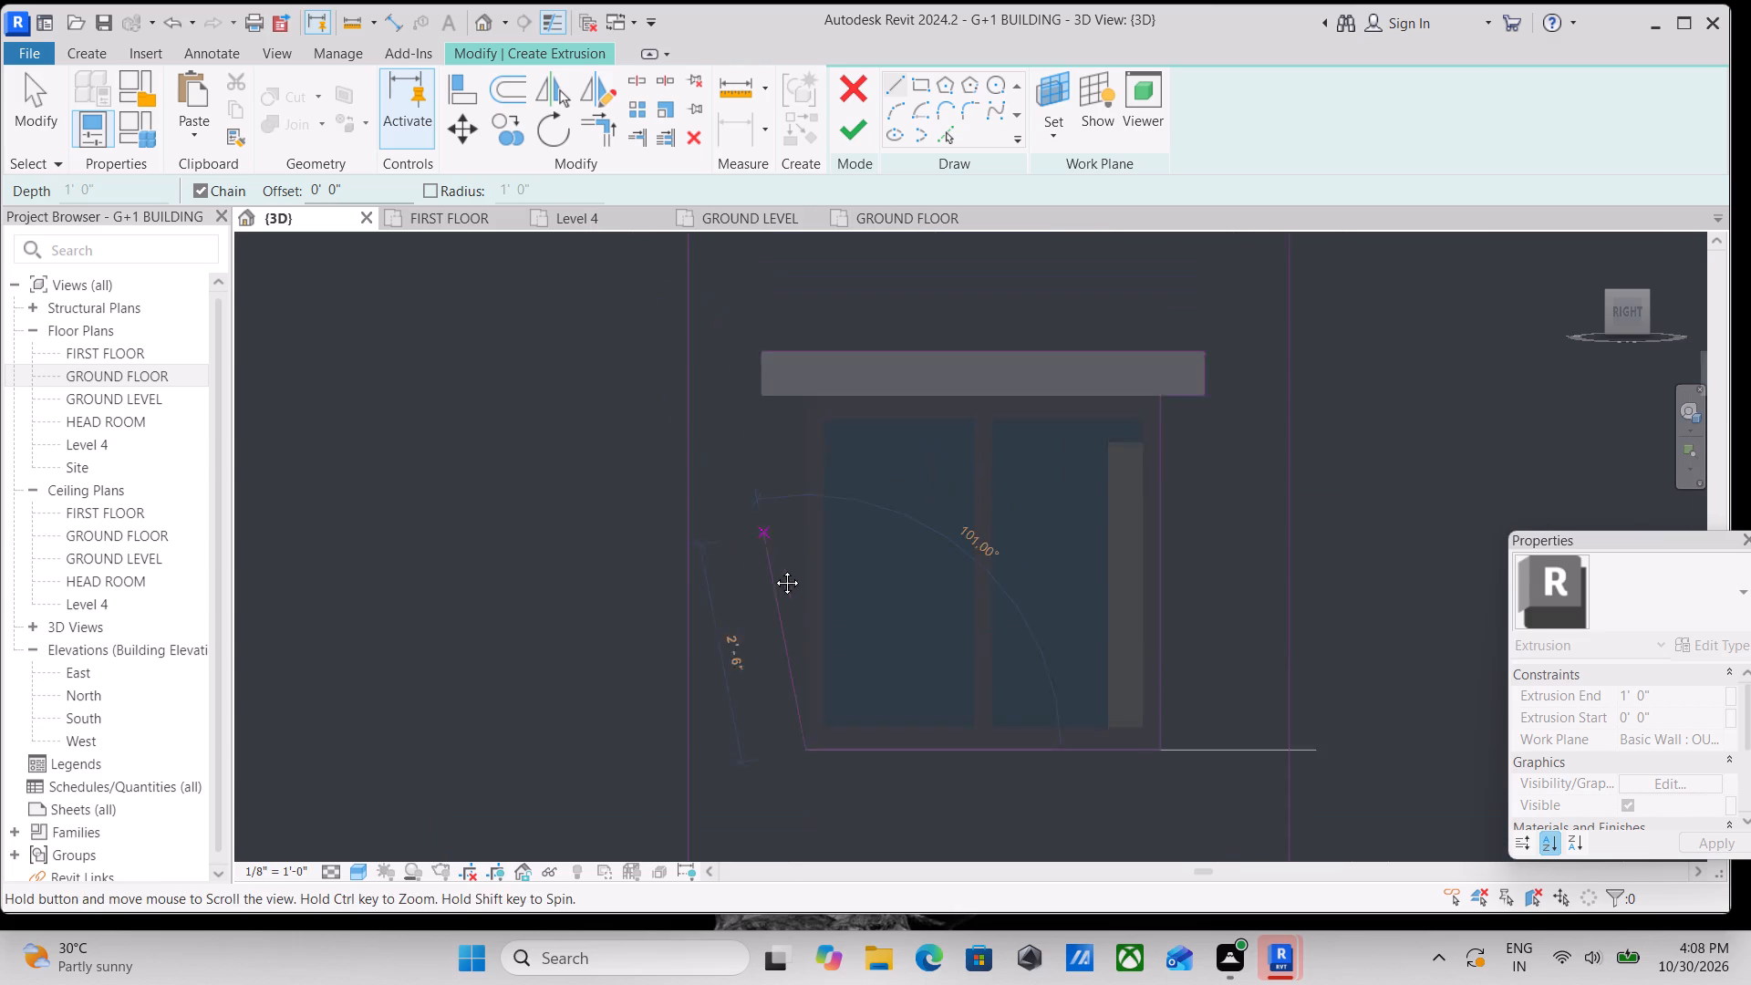
middle_drag(773, 569, 774, 570)
click(821, 439)
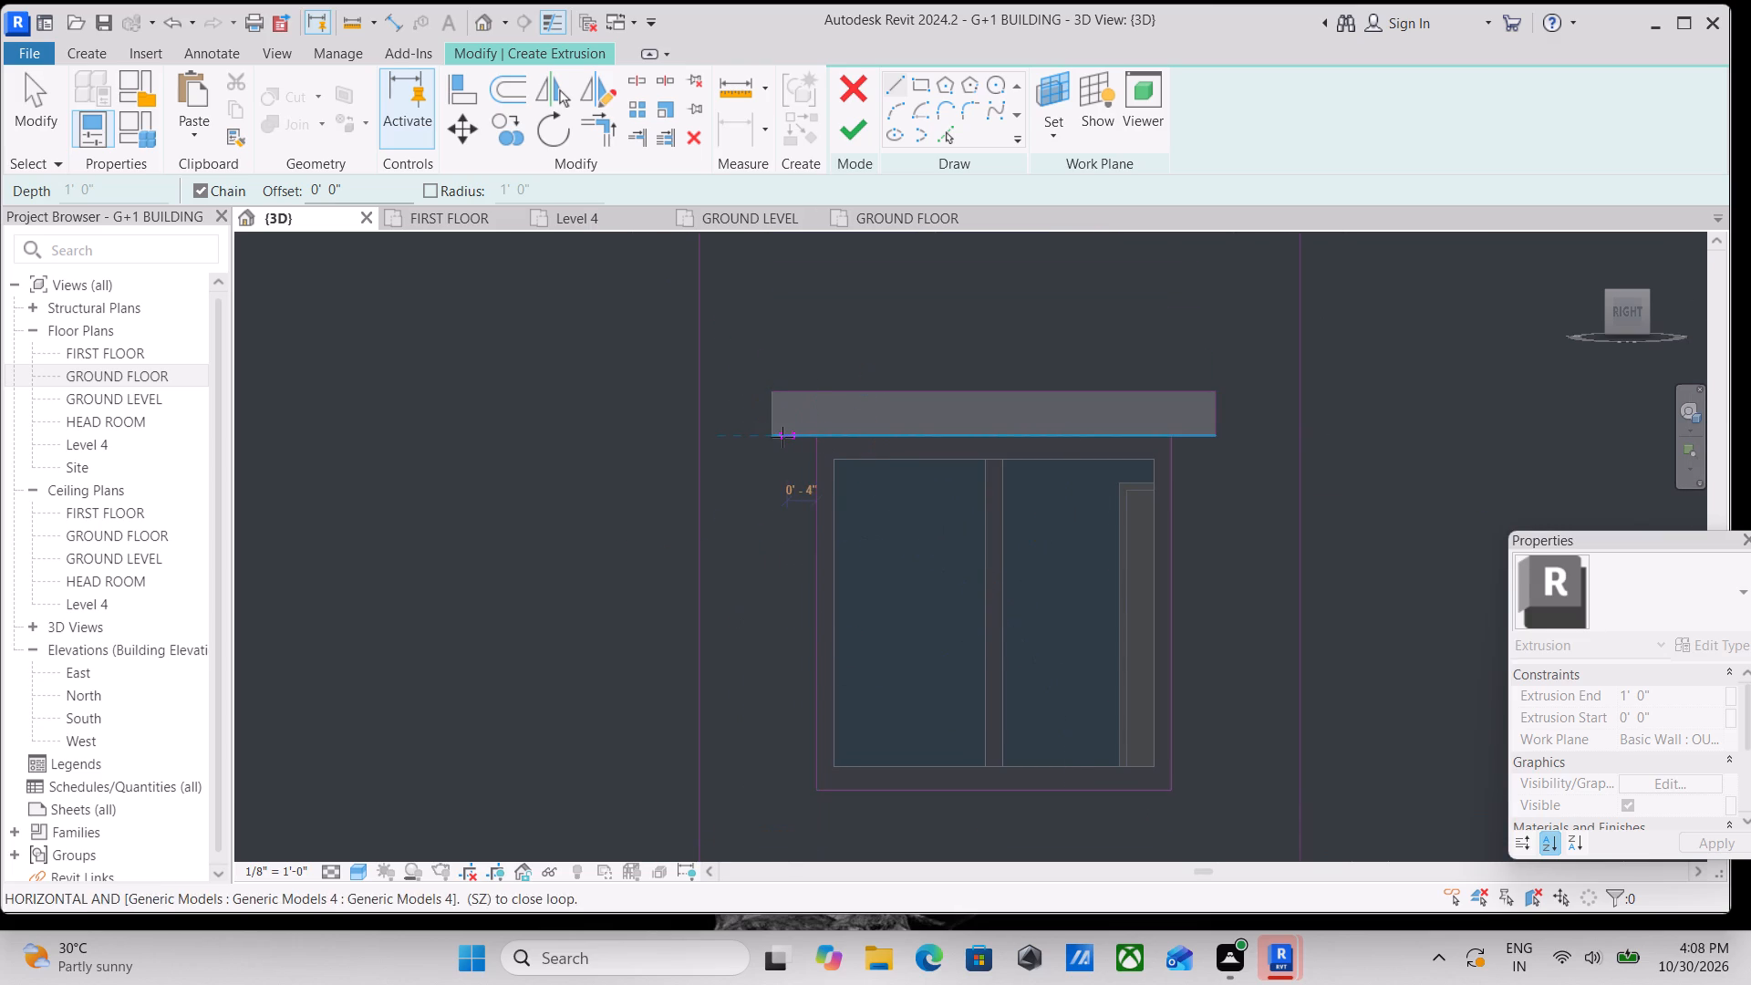
click(773, 436)
click(773, 391)
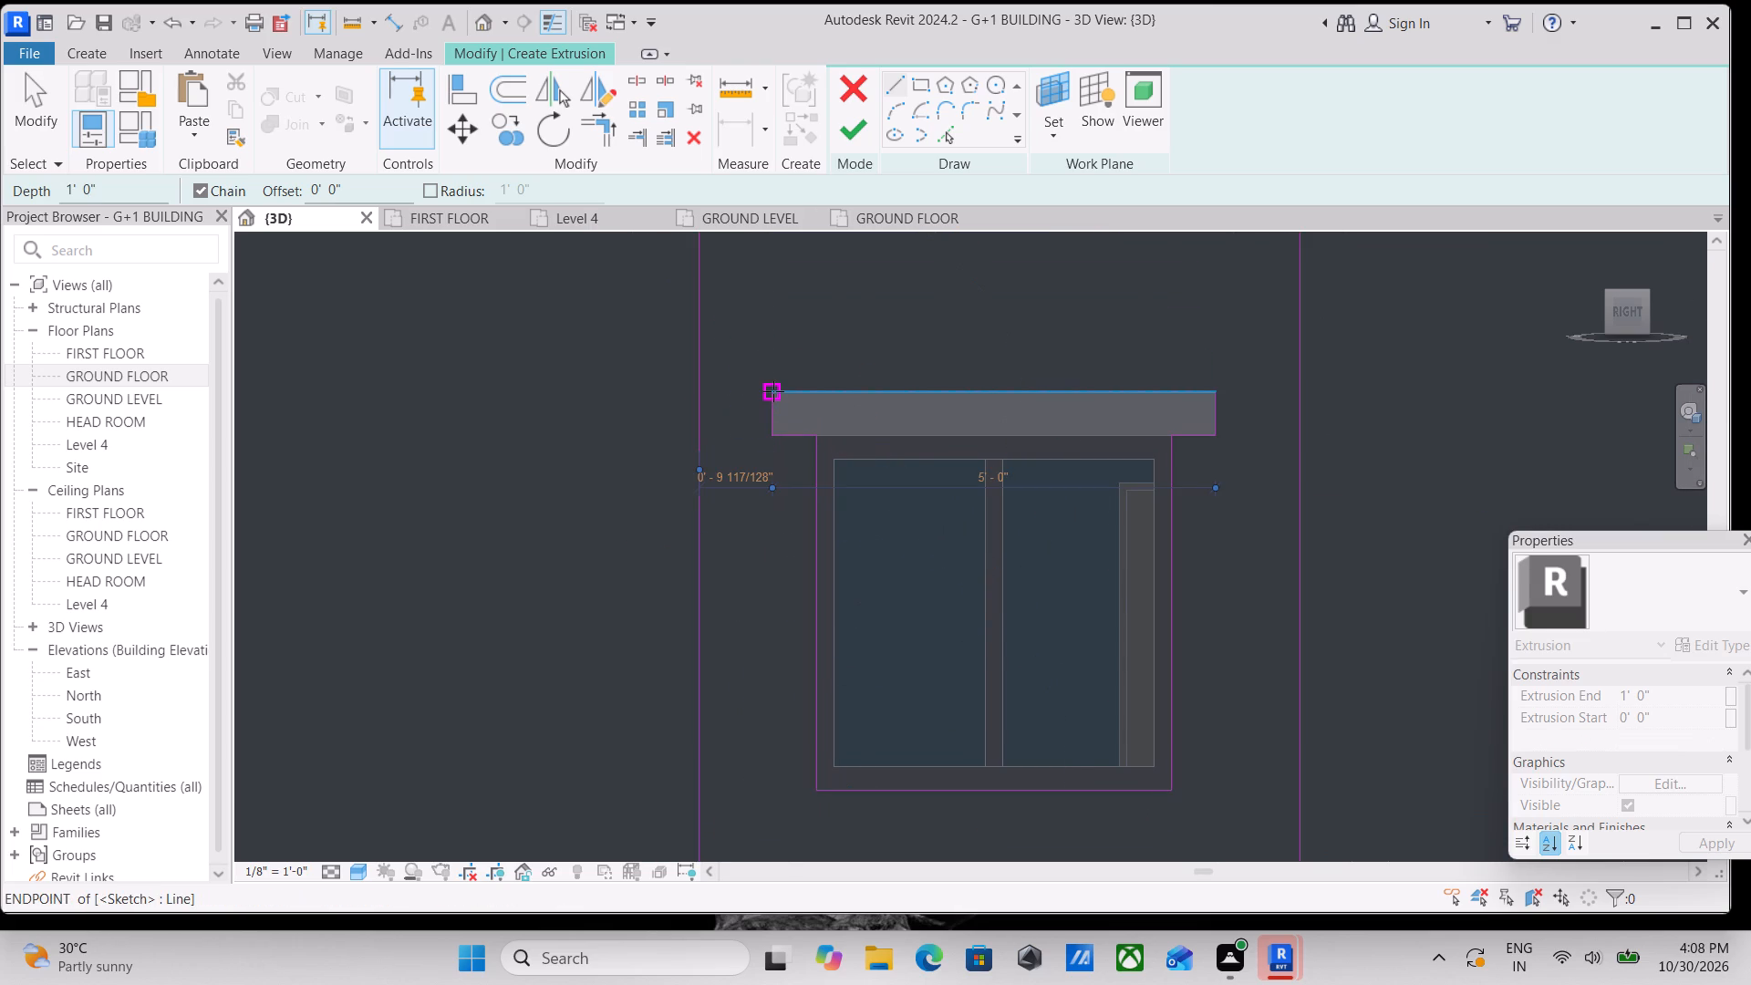
key(Escape)
Examine the finished surround profile against the other upper windows along the side facade.
scroll(1264, 511, up, 3)
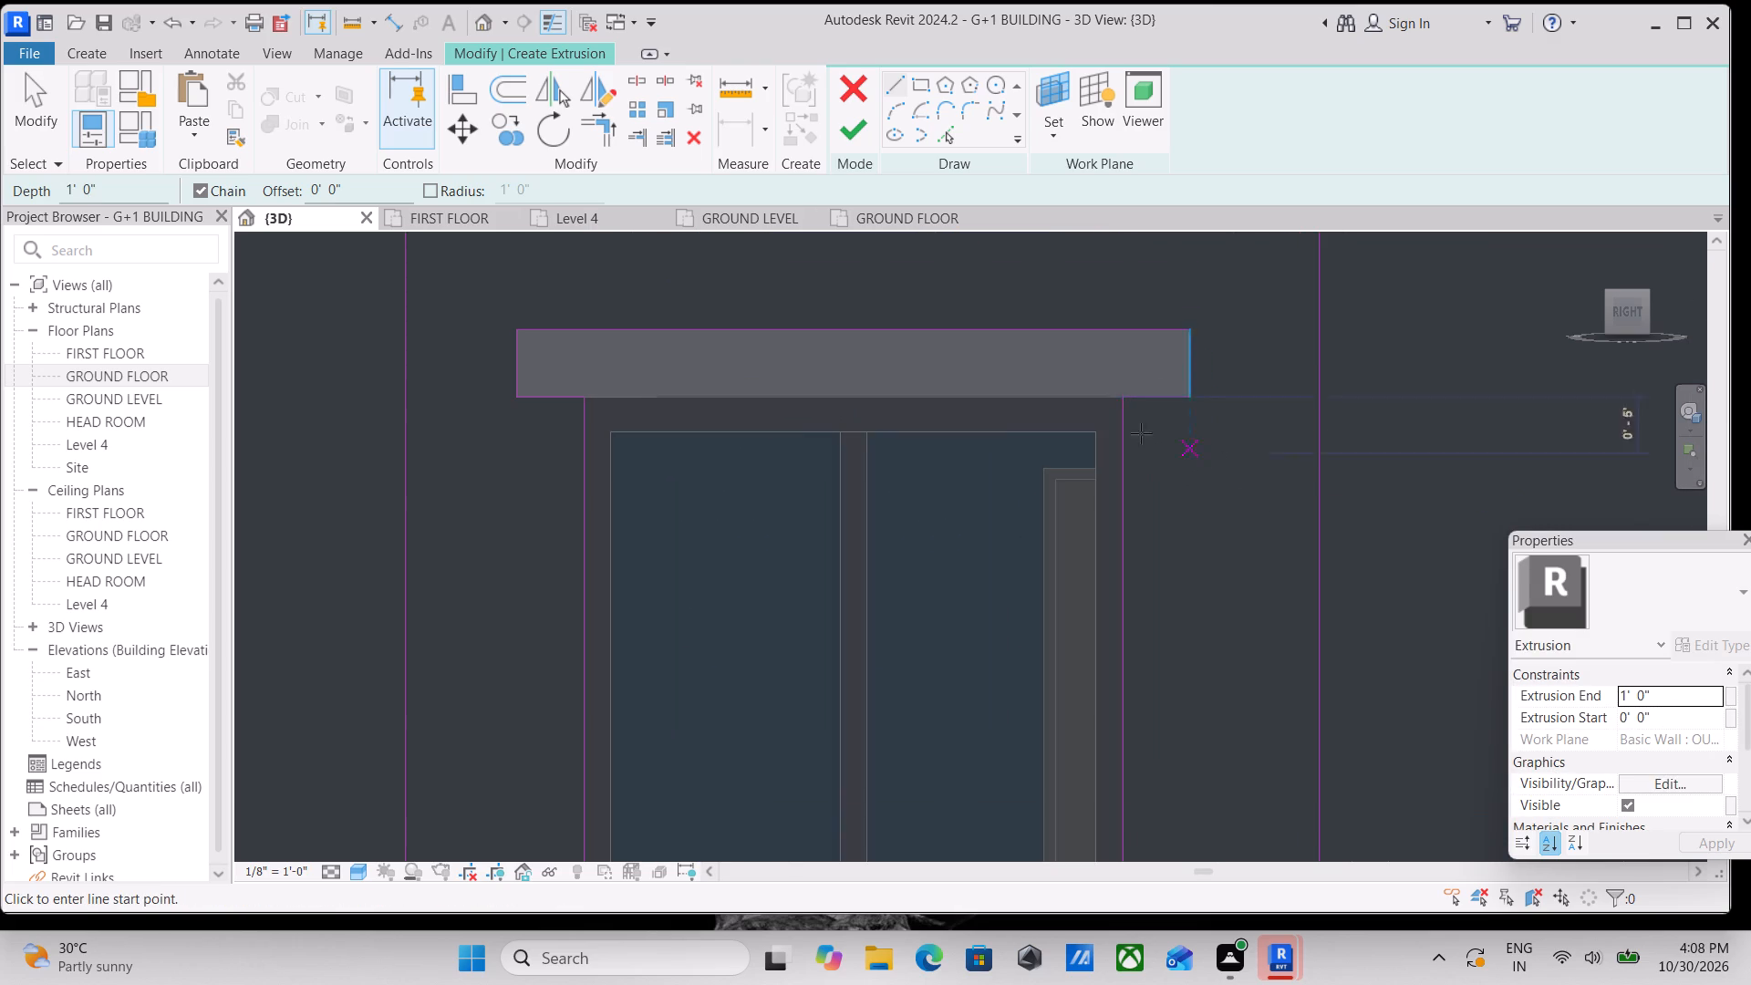
middle_drag(762, 411, 908, 512)
scroll(952, 470, down, 11)
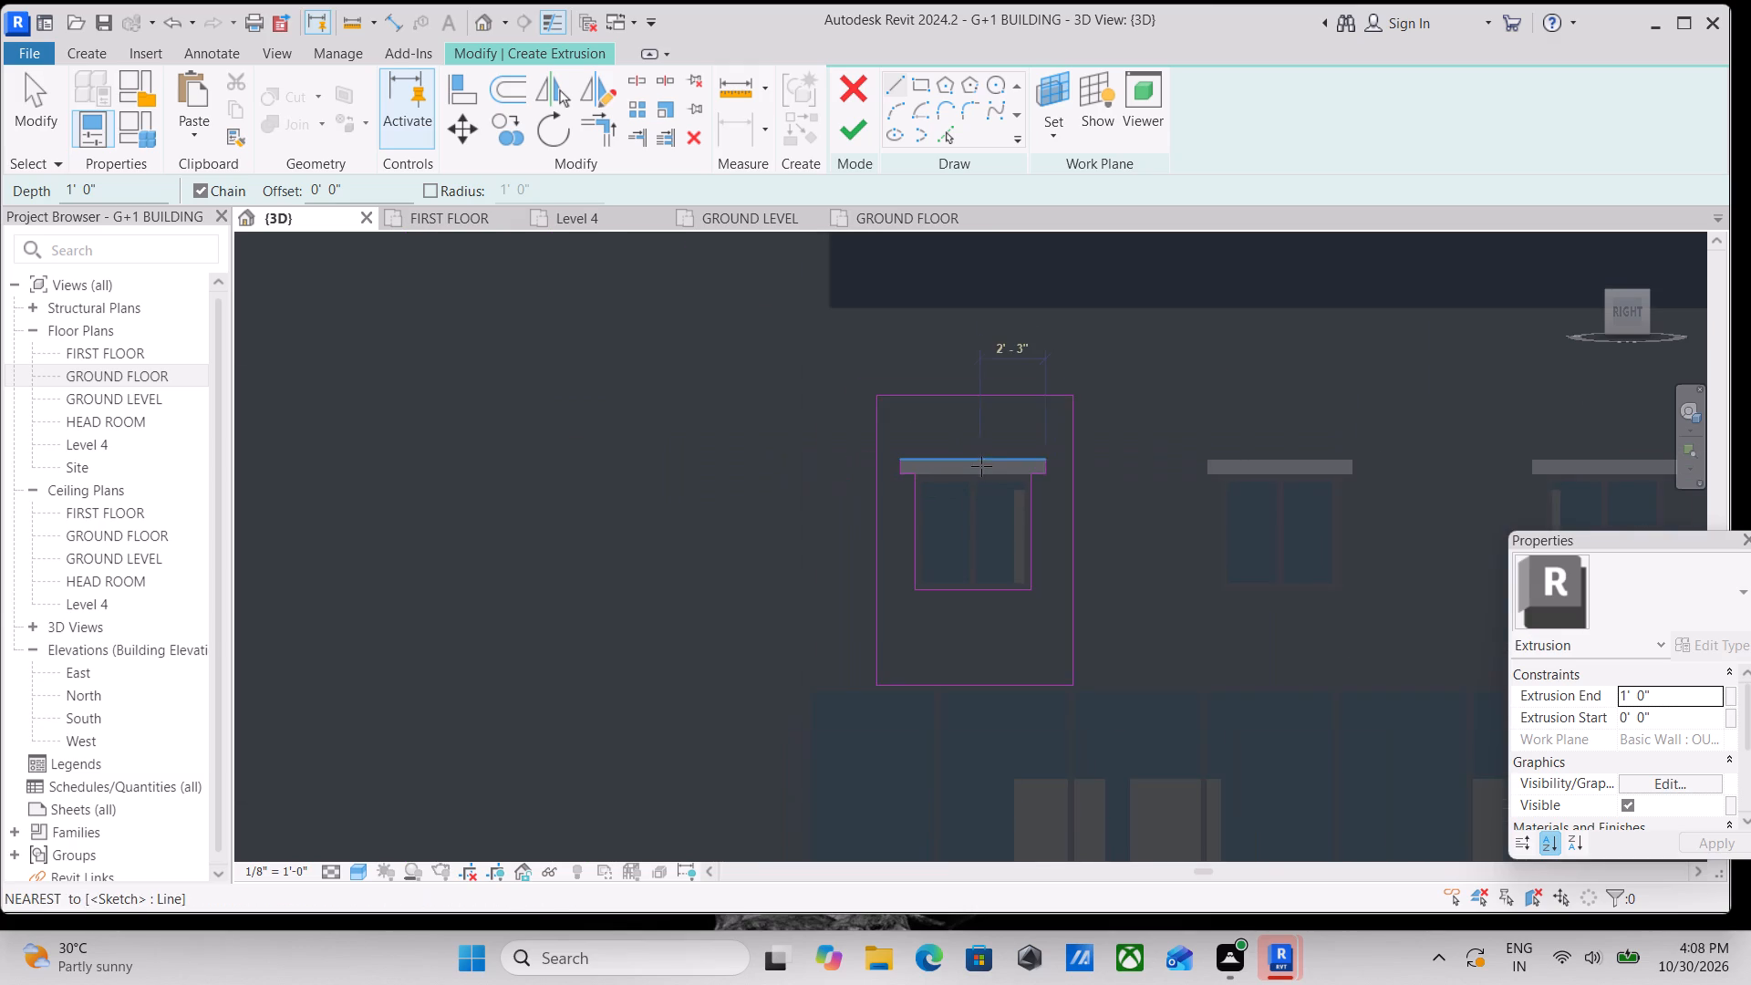
middle_drag(981, 466, 966, 502)
scroll(1051, 428, down, 2)
middle_drag(1239, 420, 992, 416)
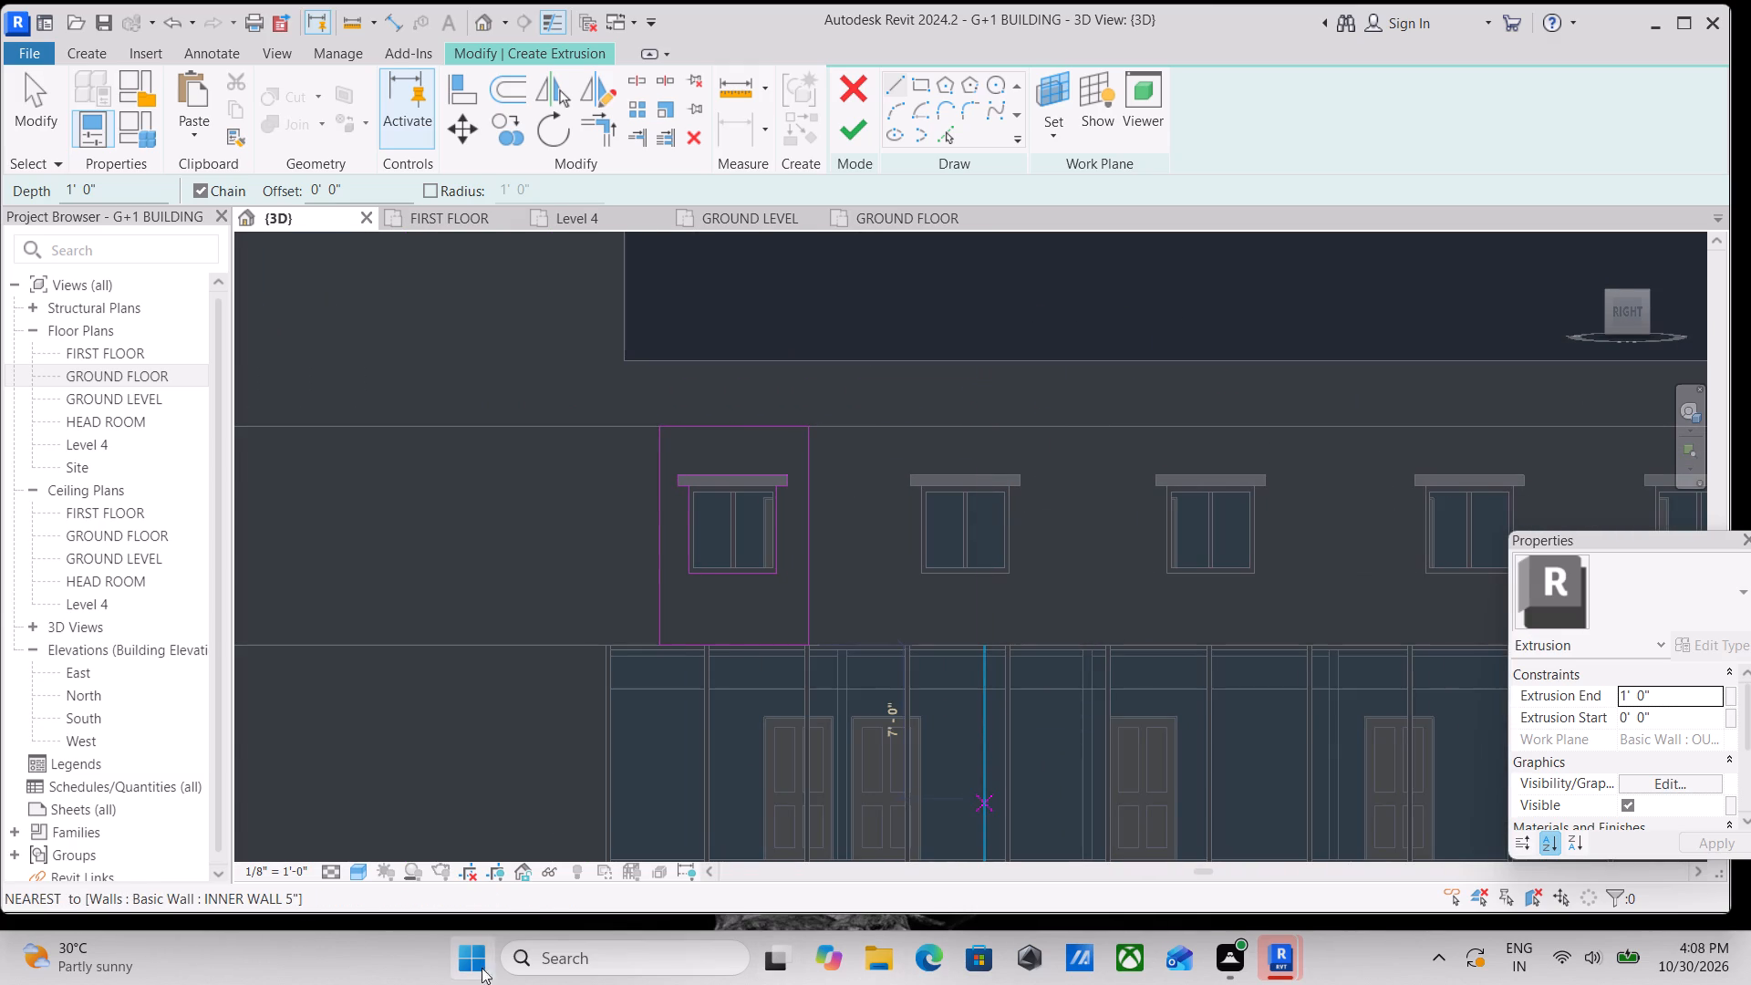
scroll(821, 781, down, 3)
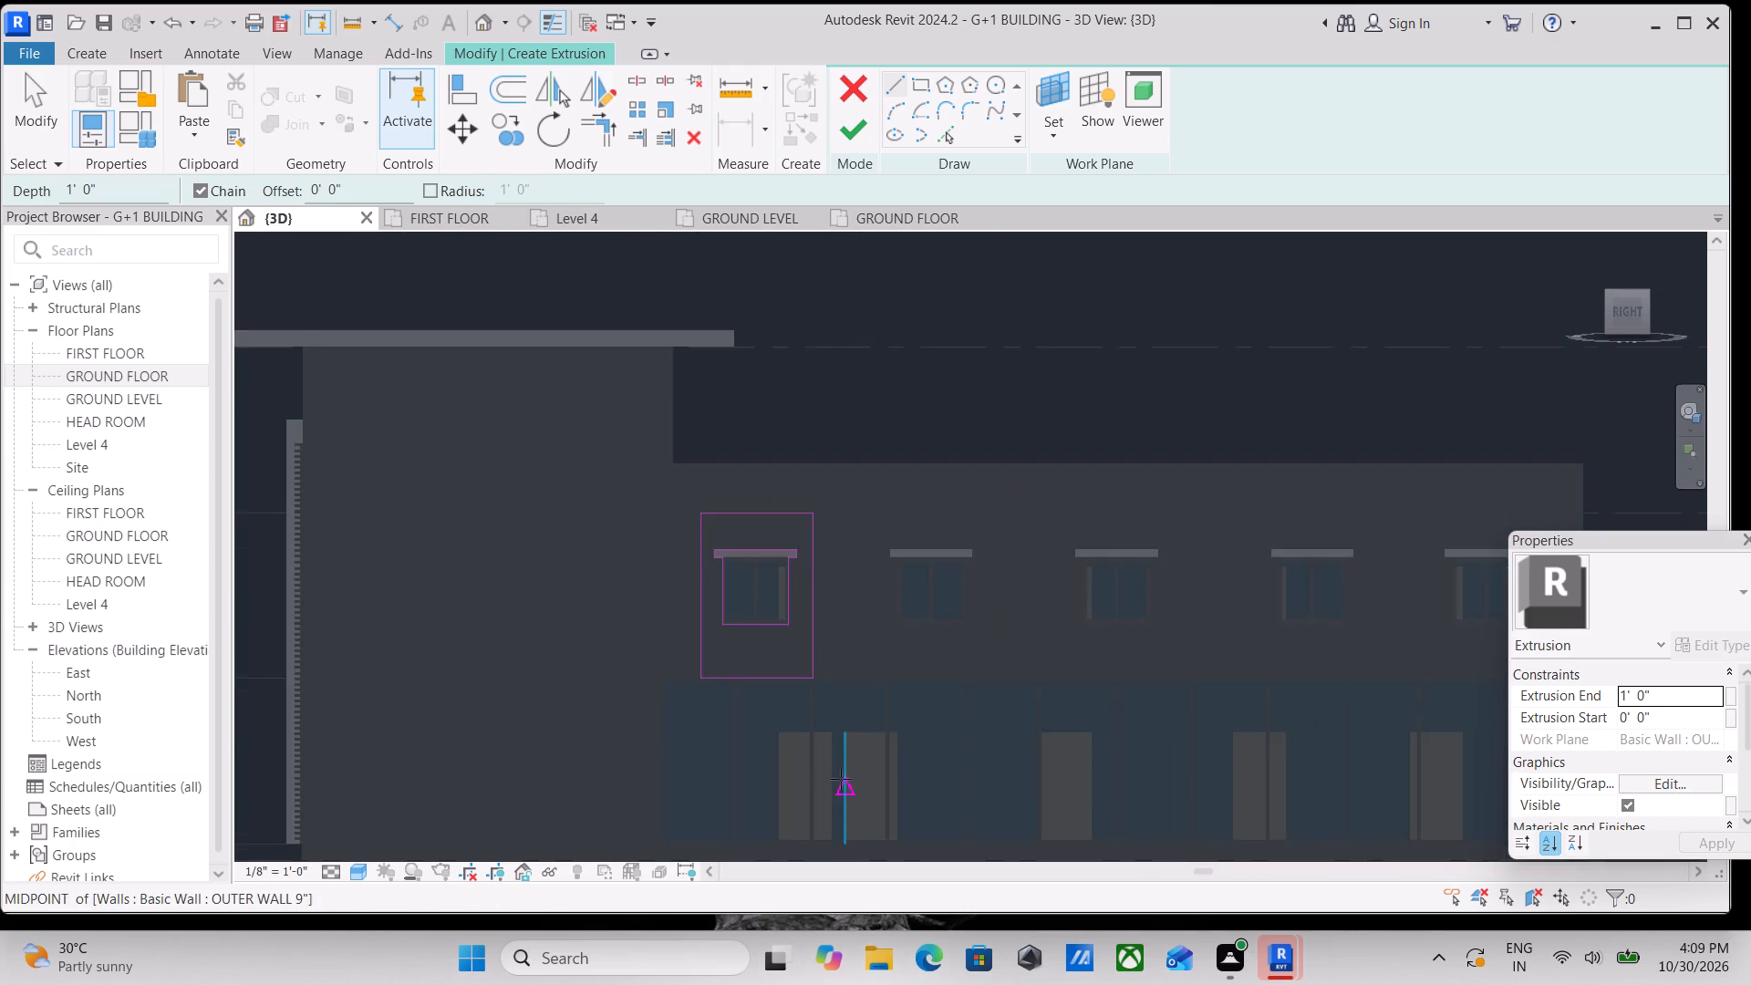
scroll(836, 782, down, 1)
middle_drag(836, 782, 966, 781)
scroll(971, 733, up, 3)
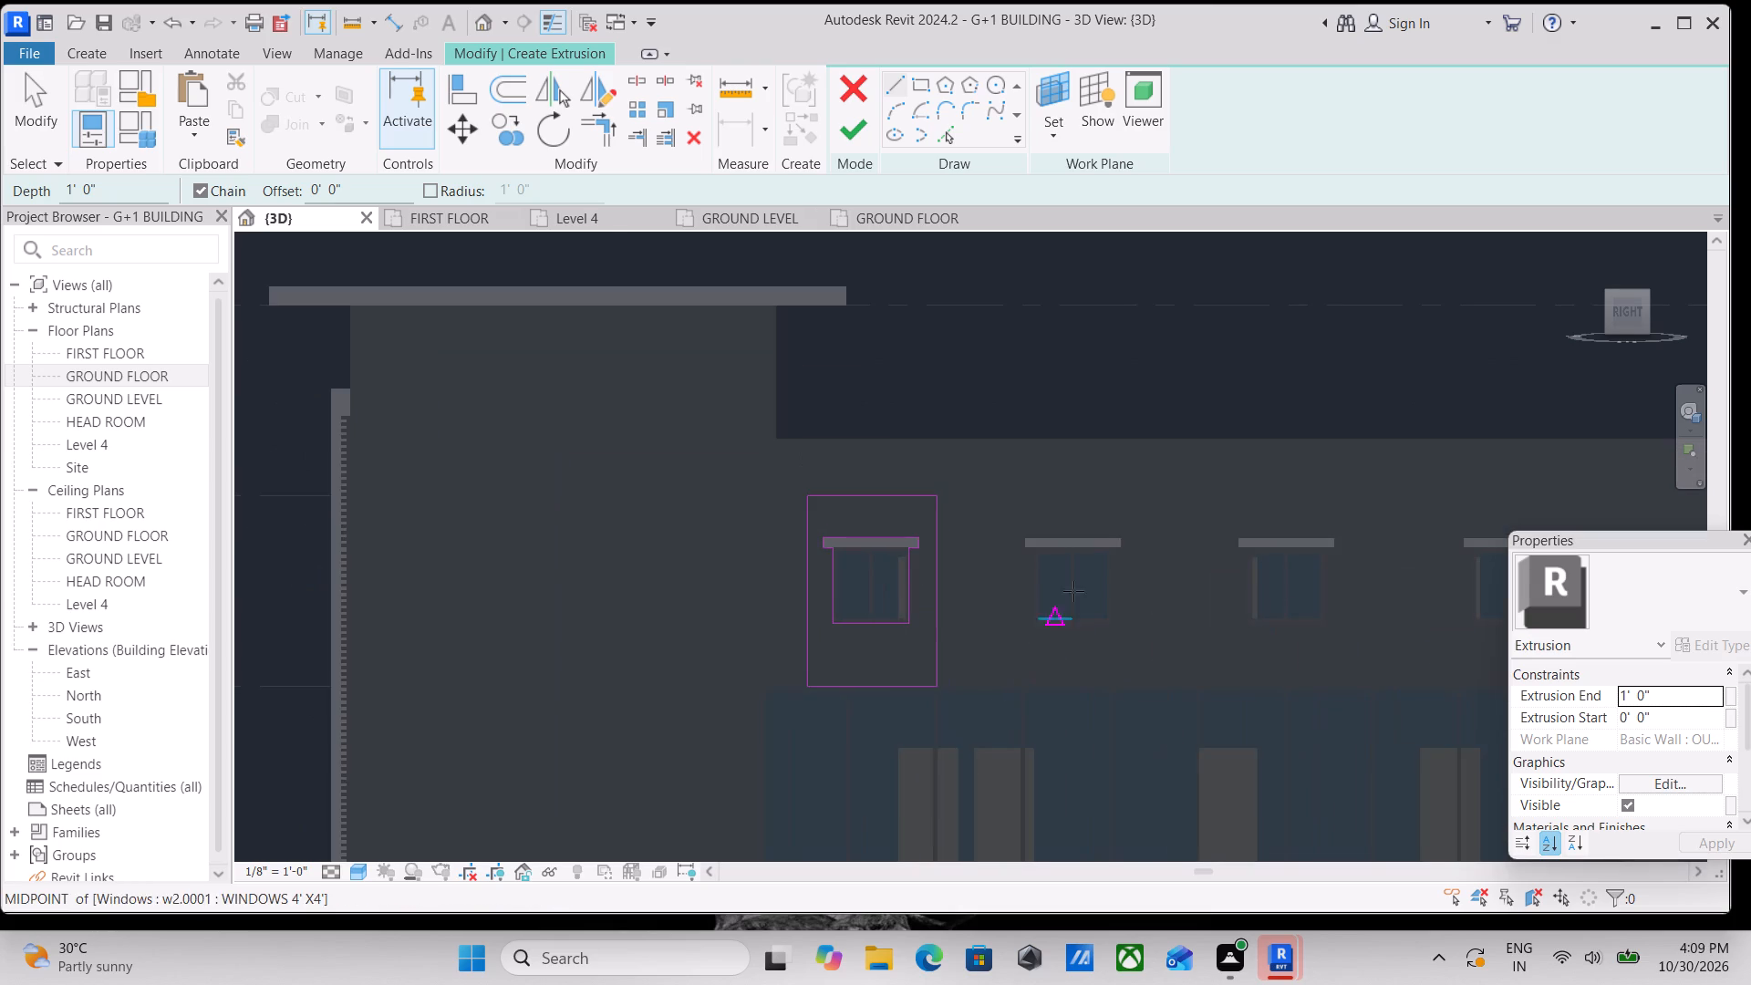
scroll(1093, 527, up, 4)
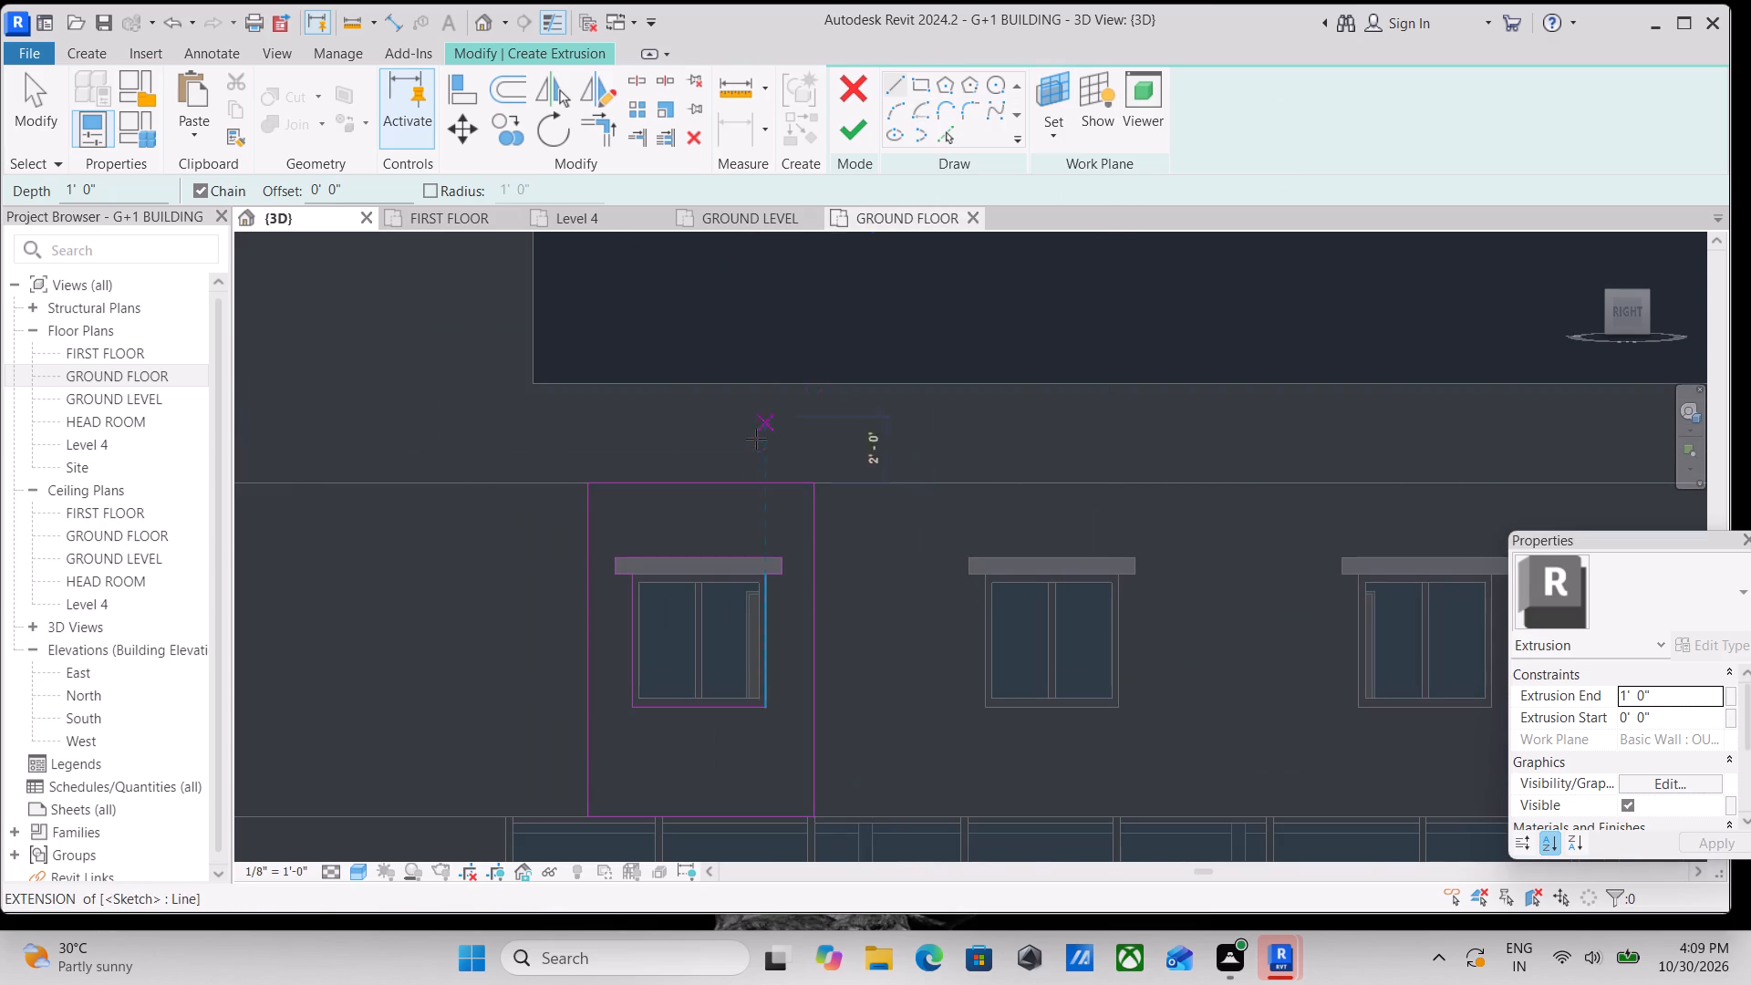
middle_drag(764, 403, 890, 286)
key(Escape)
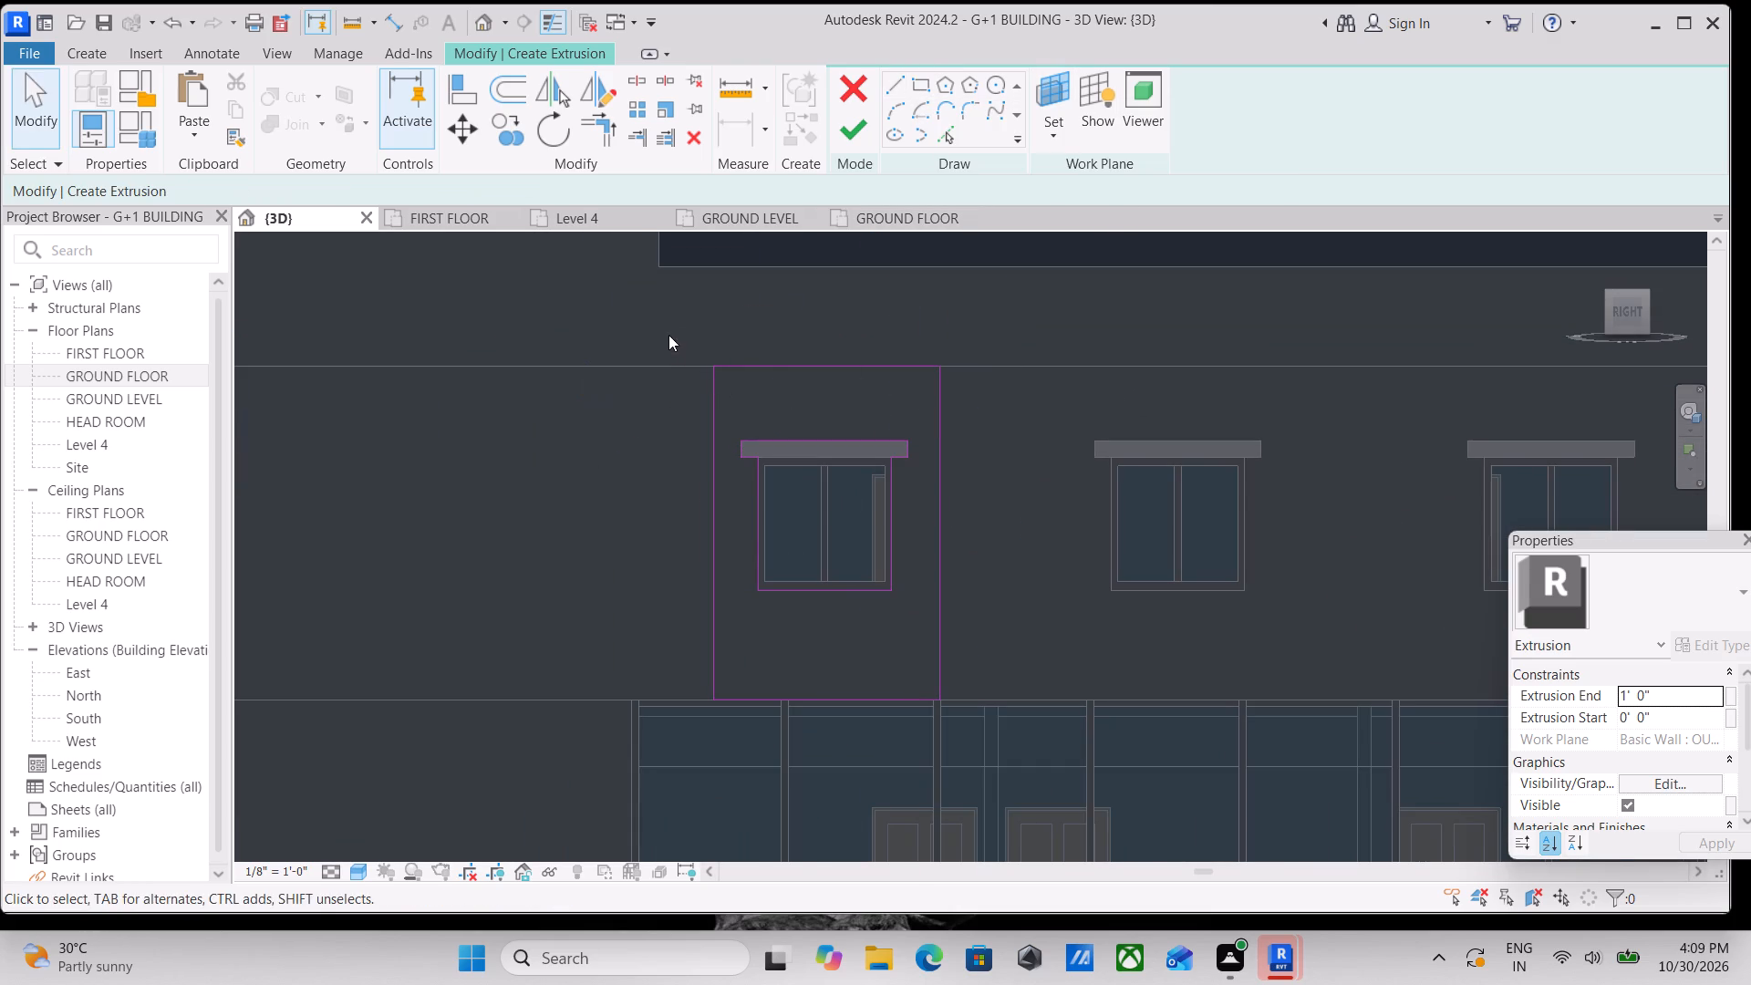
Copy the complete surround profile from the first window to the other four upper windows, aligning it on each sunshade's top midpoint.
drag(676, 335, 1041, 754)
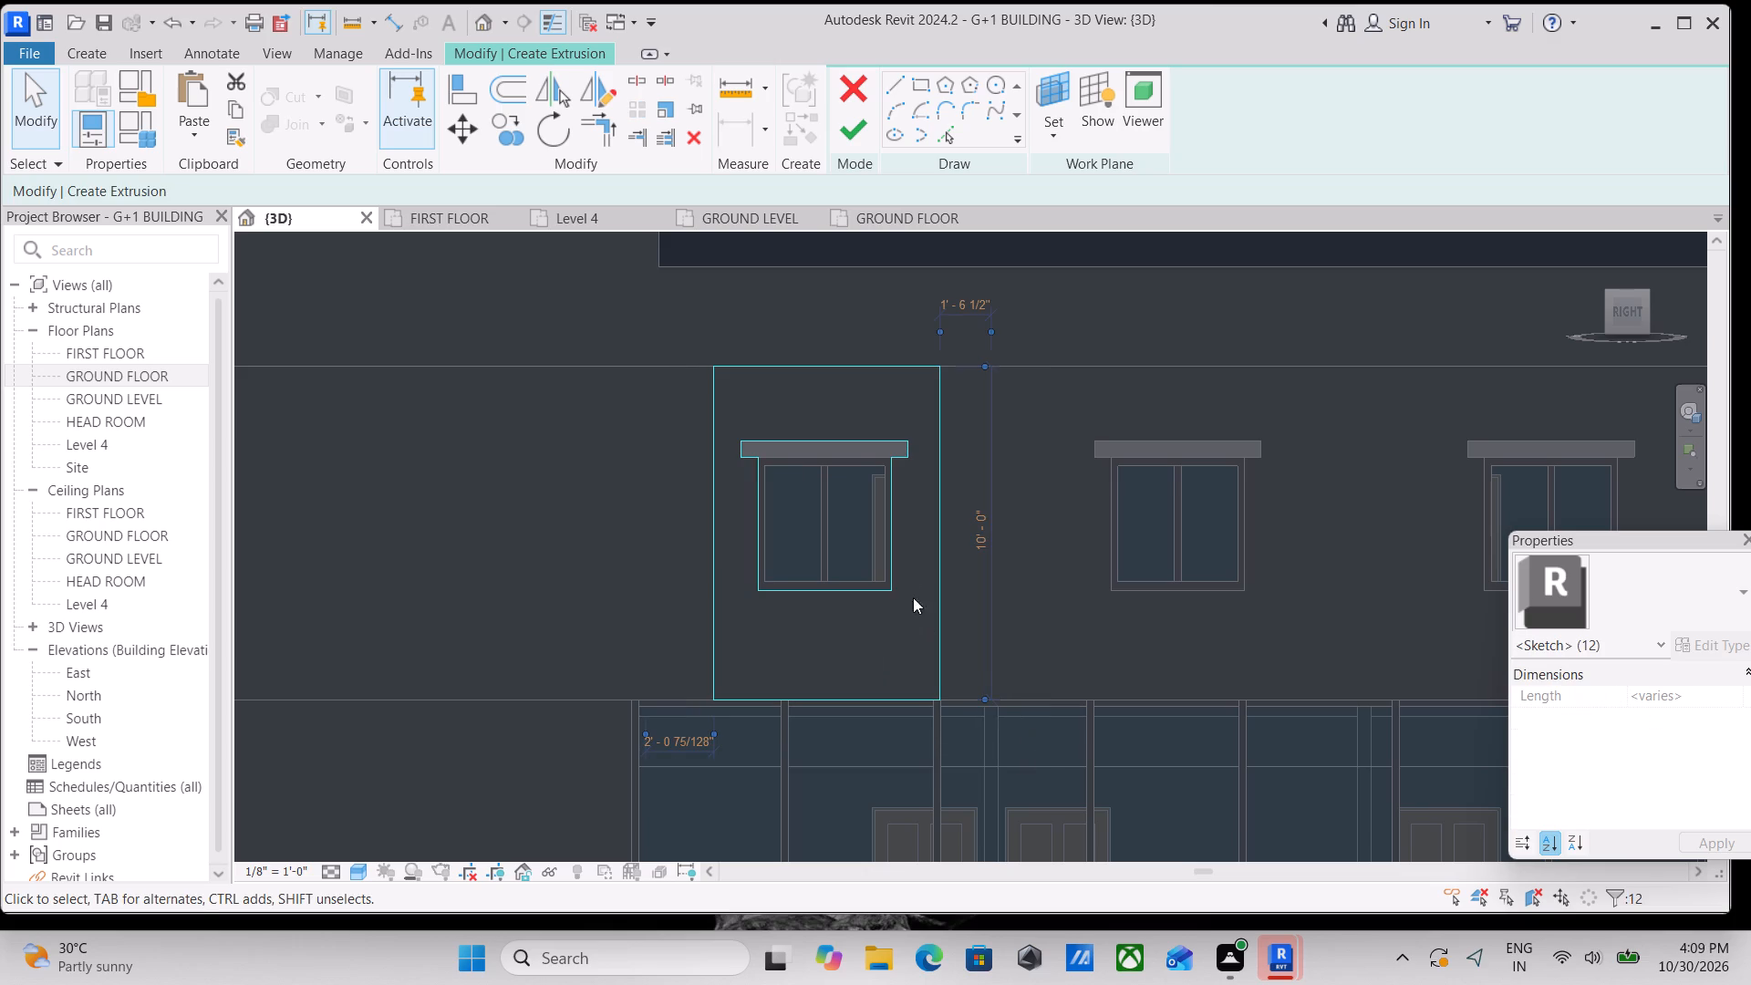
scroll(904, 572, up, 2)
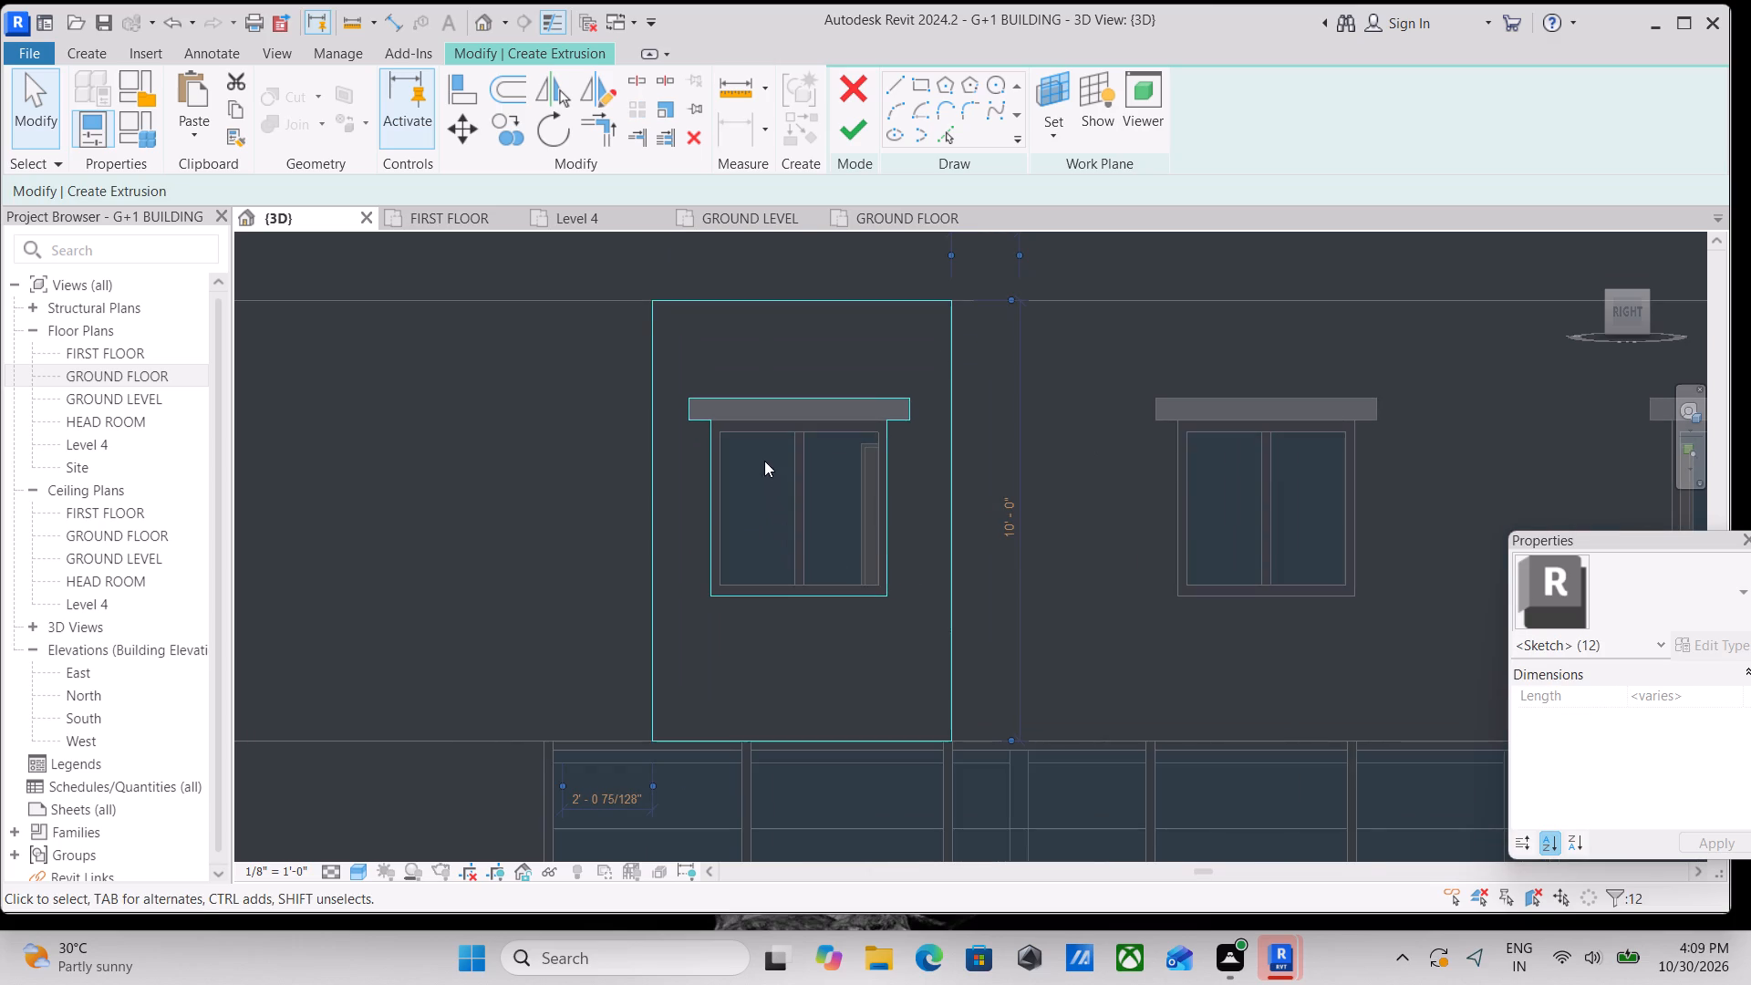
middle_drag(767, 474, 782, 594)
text(co)
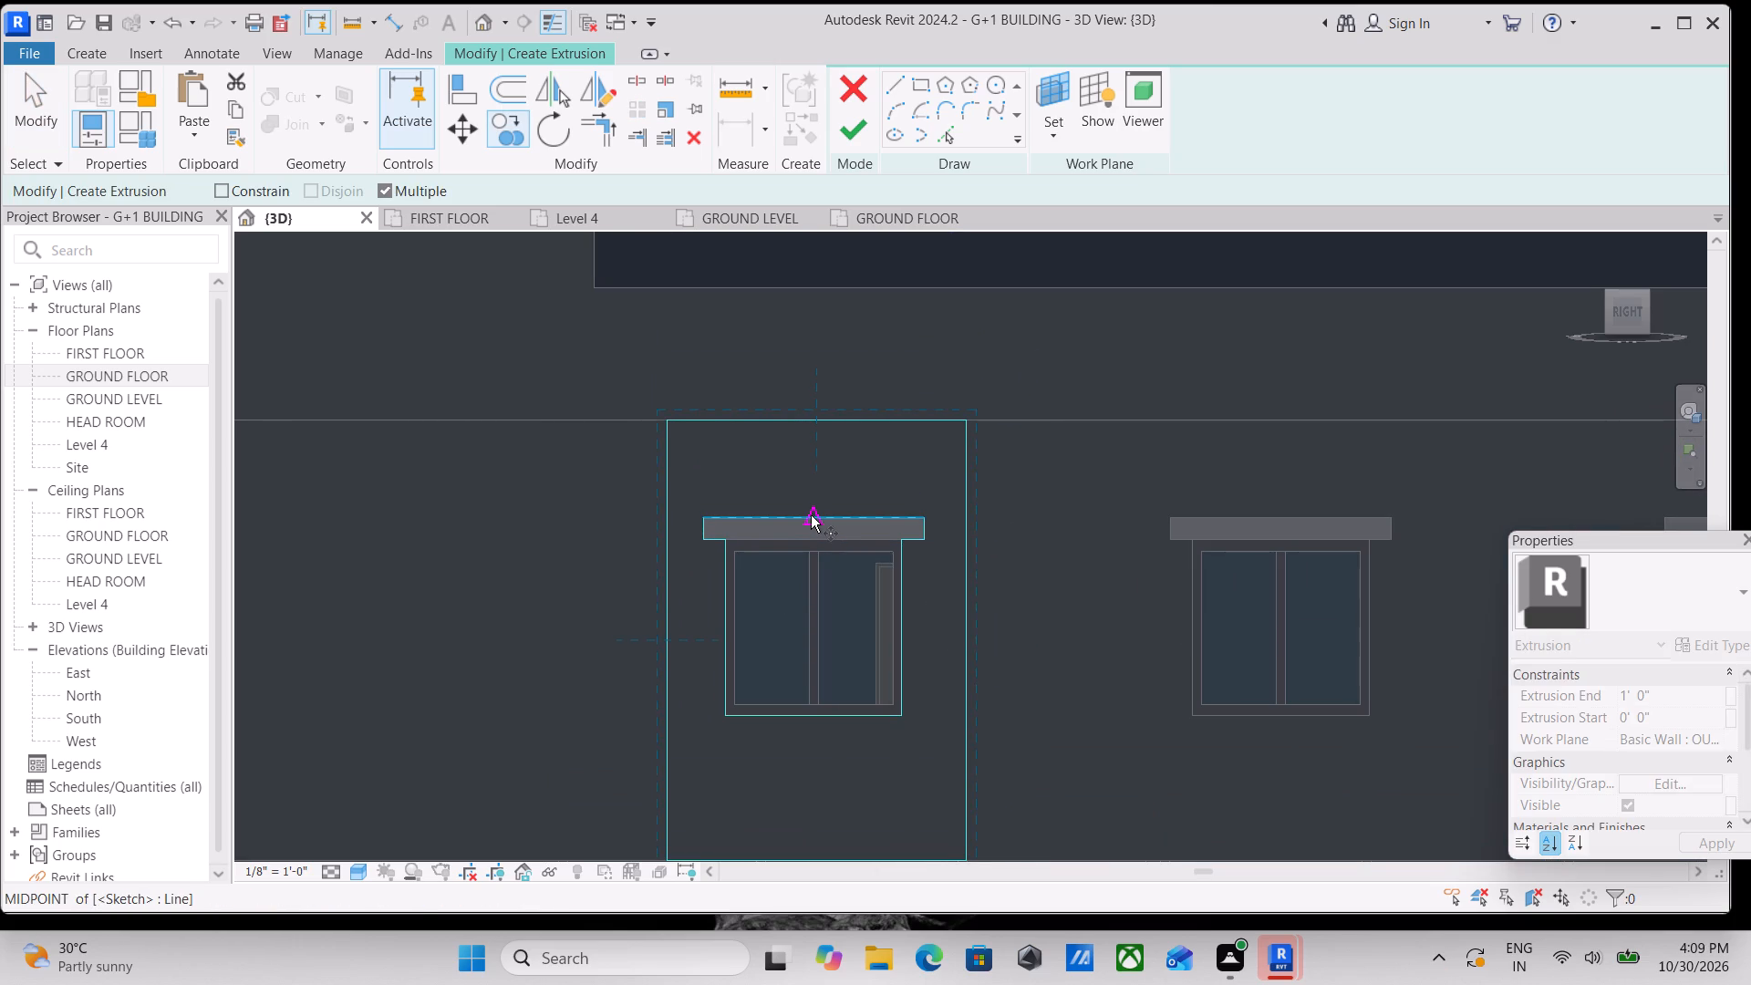
click(811, 515)
middle_drag(955, 520, 791, 543)
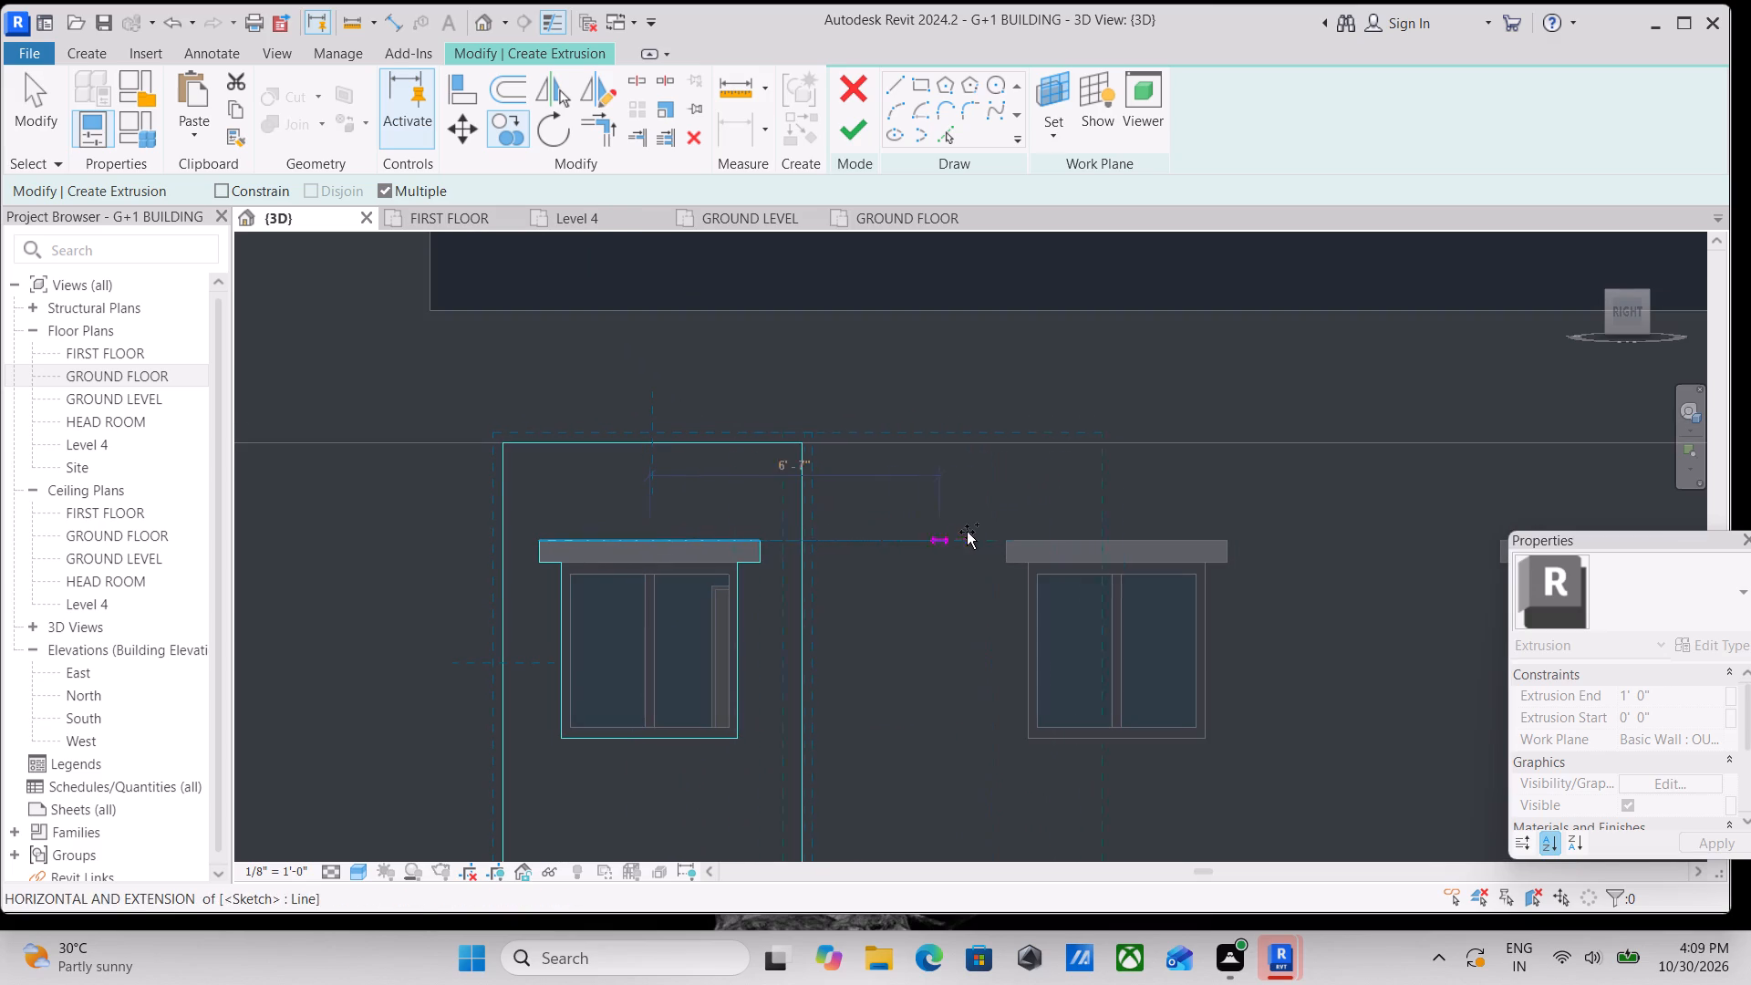
click(1120, 539)
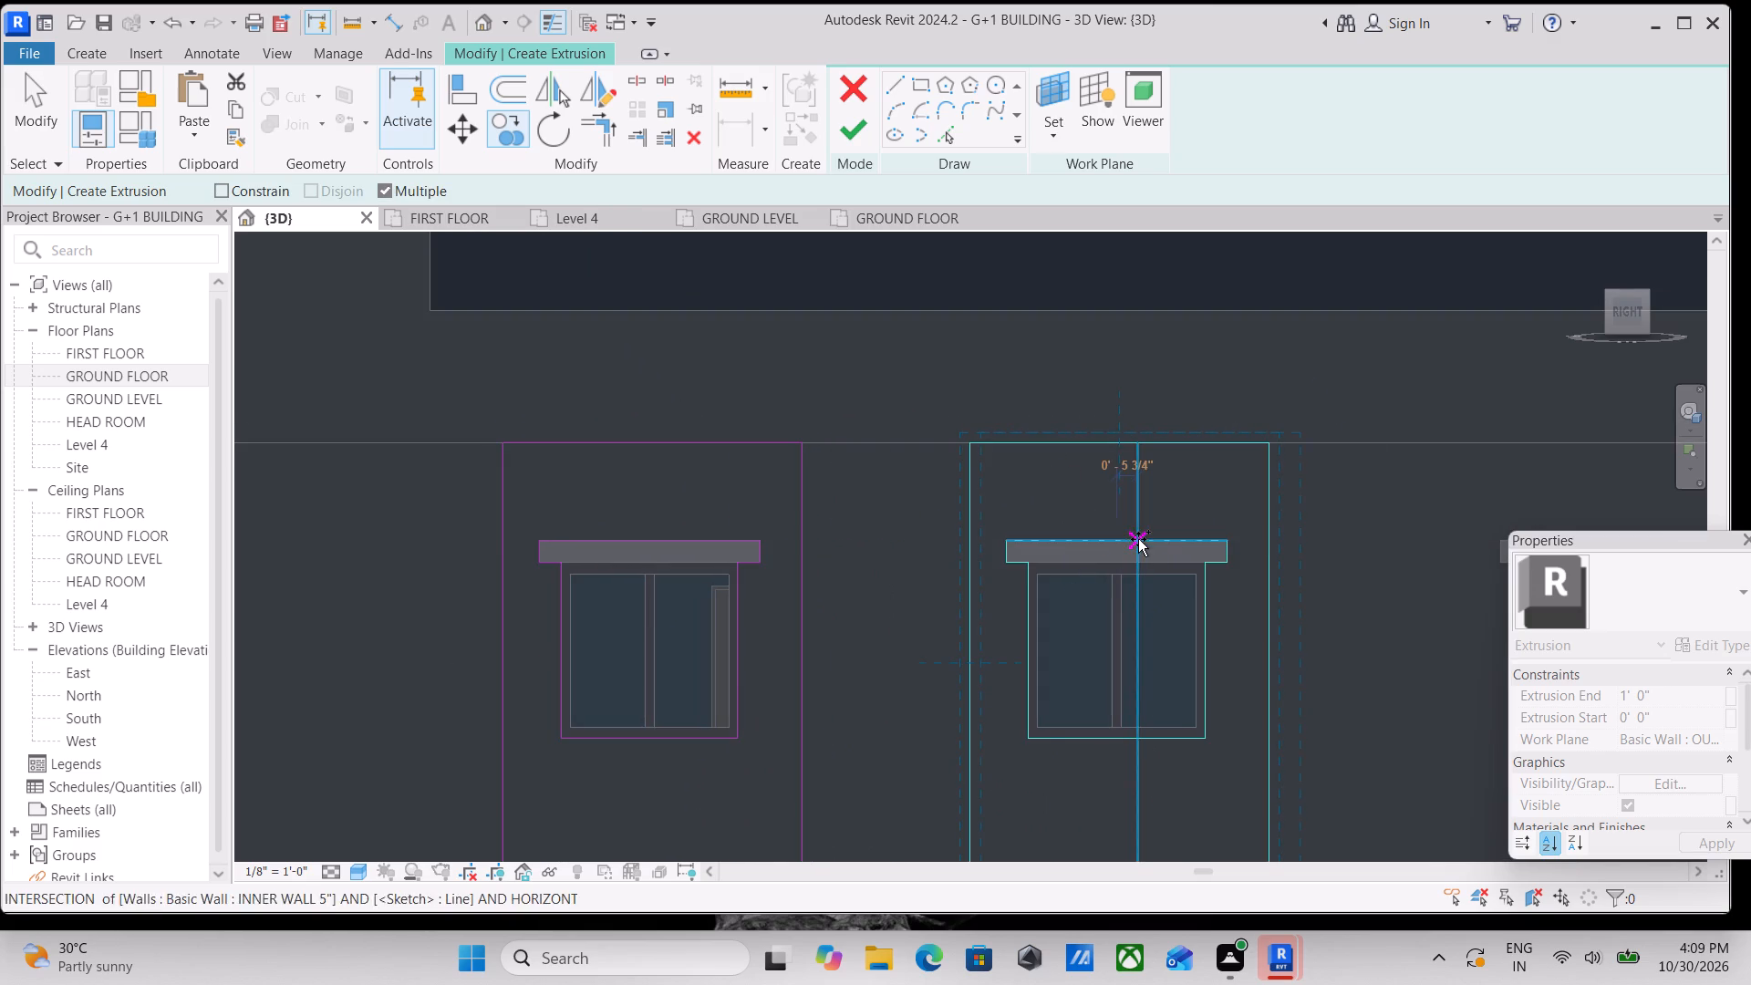
middle_drag(1138, 539, 865, 549)
middle_drag(1020, 544, 805, 566)
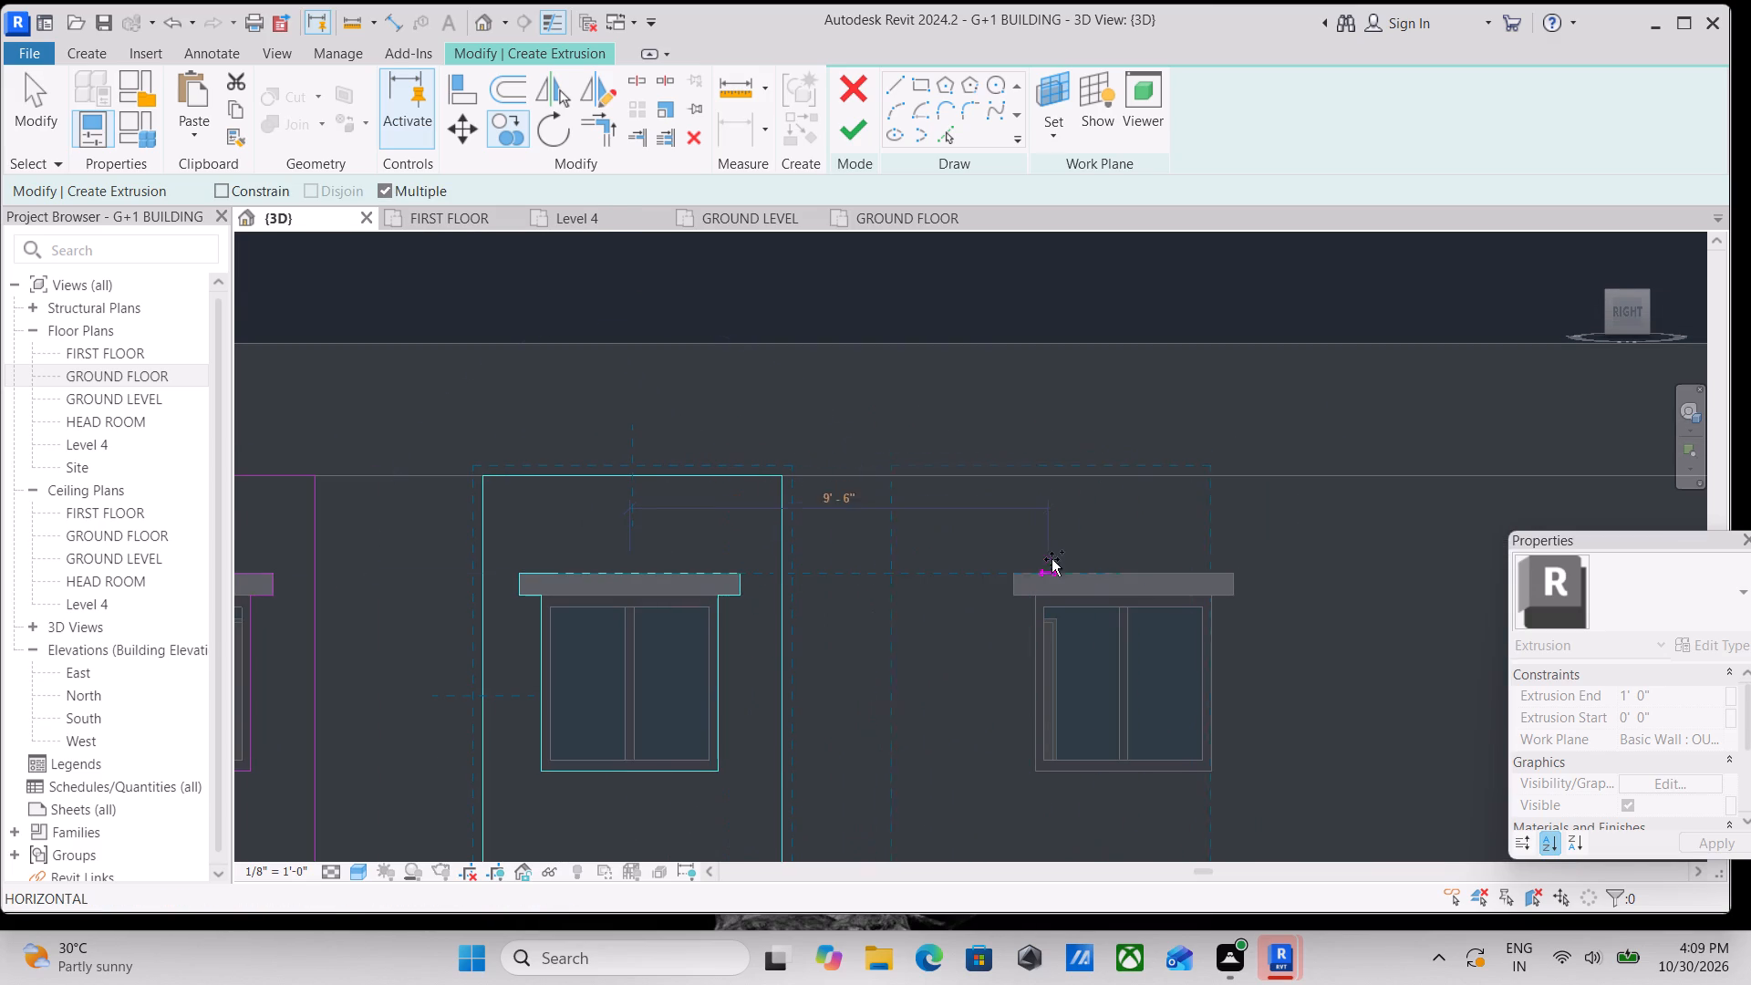
click(1121, 572)
middle_drag(1126, 574, 868, 583)
middle_drag(1072, 603, 780, 609)
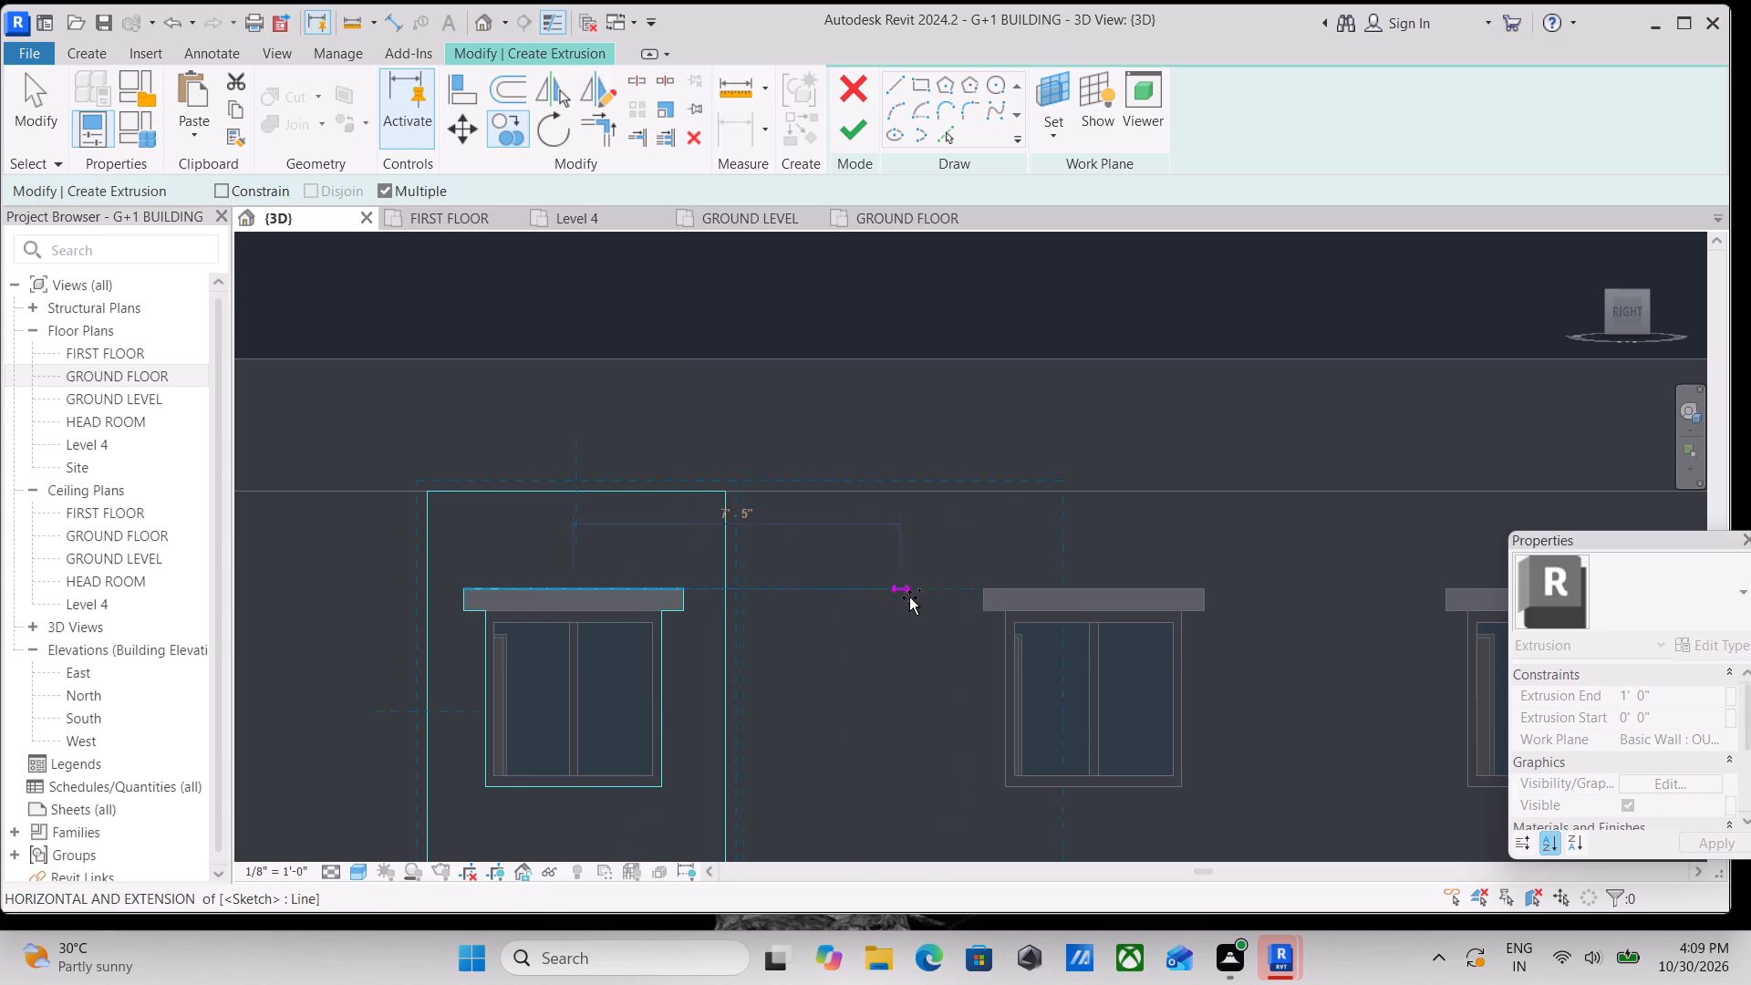
click(1099, 589)
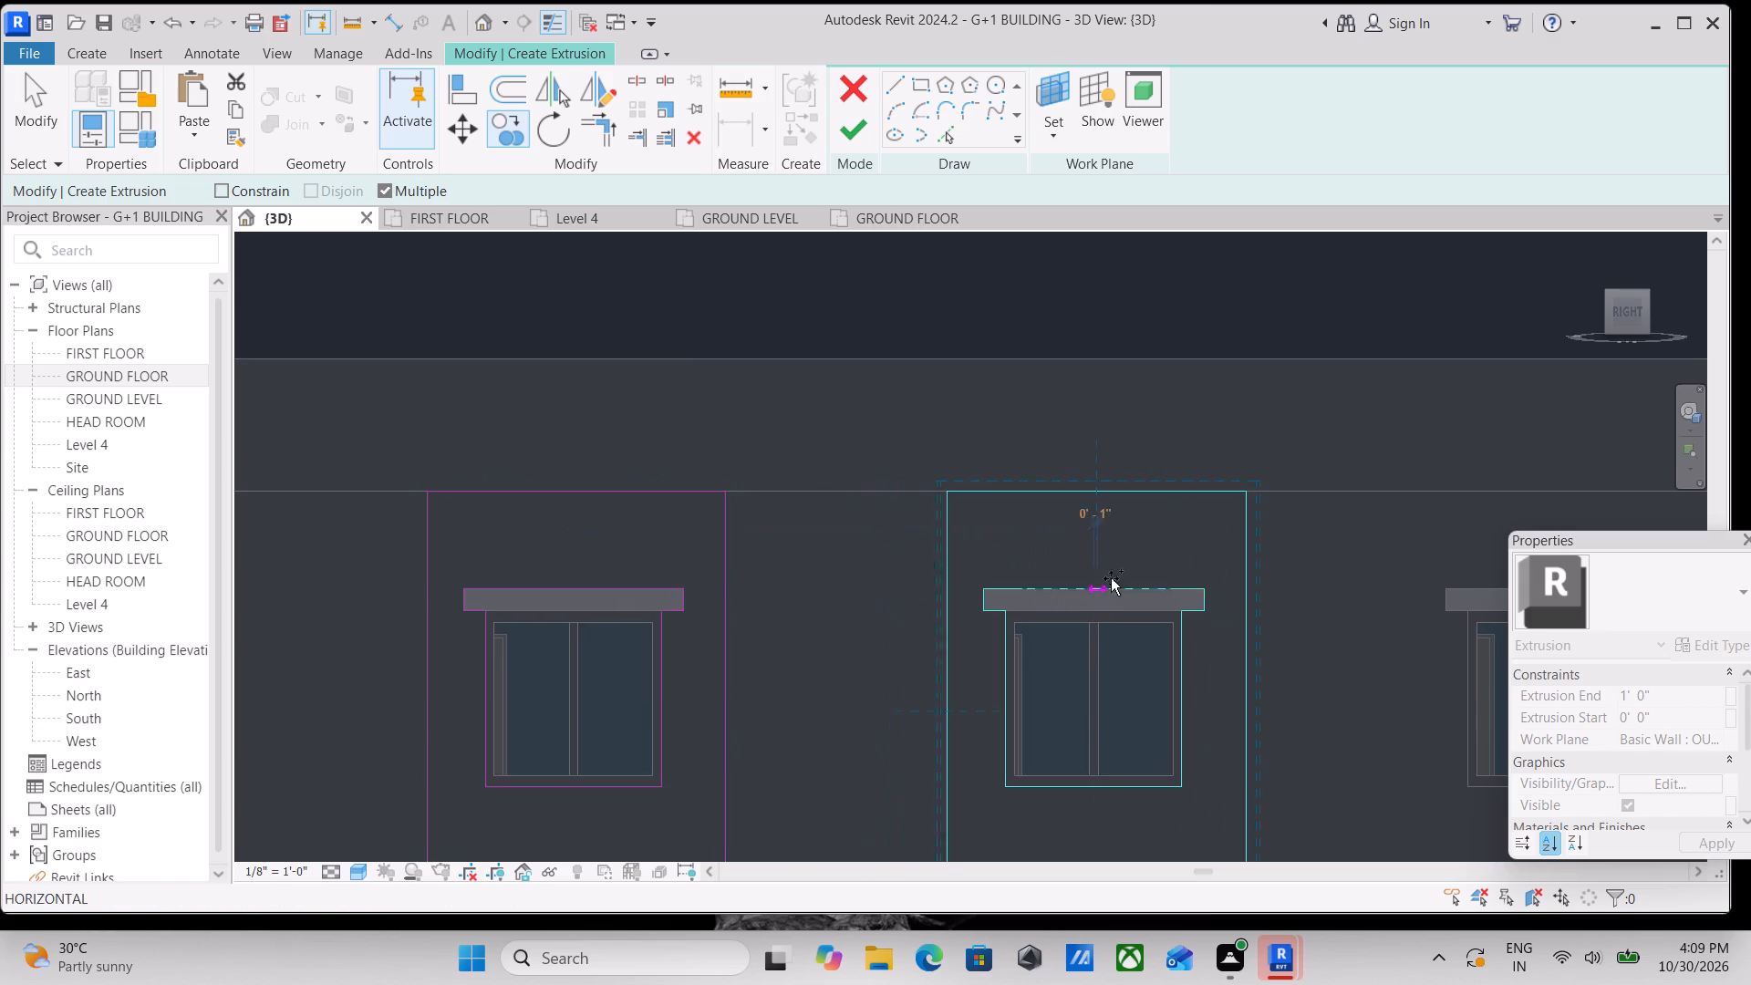
middle_drag(1140, 565, 659, 557)
middle_drag(845, 570, 620, 592)
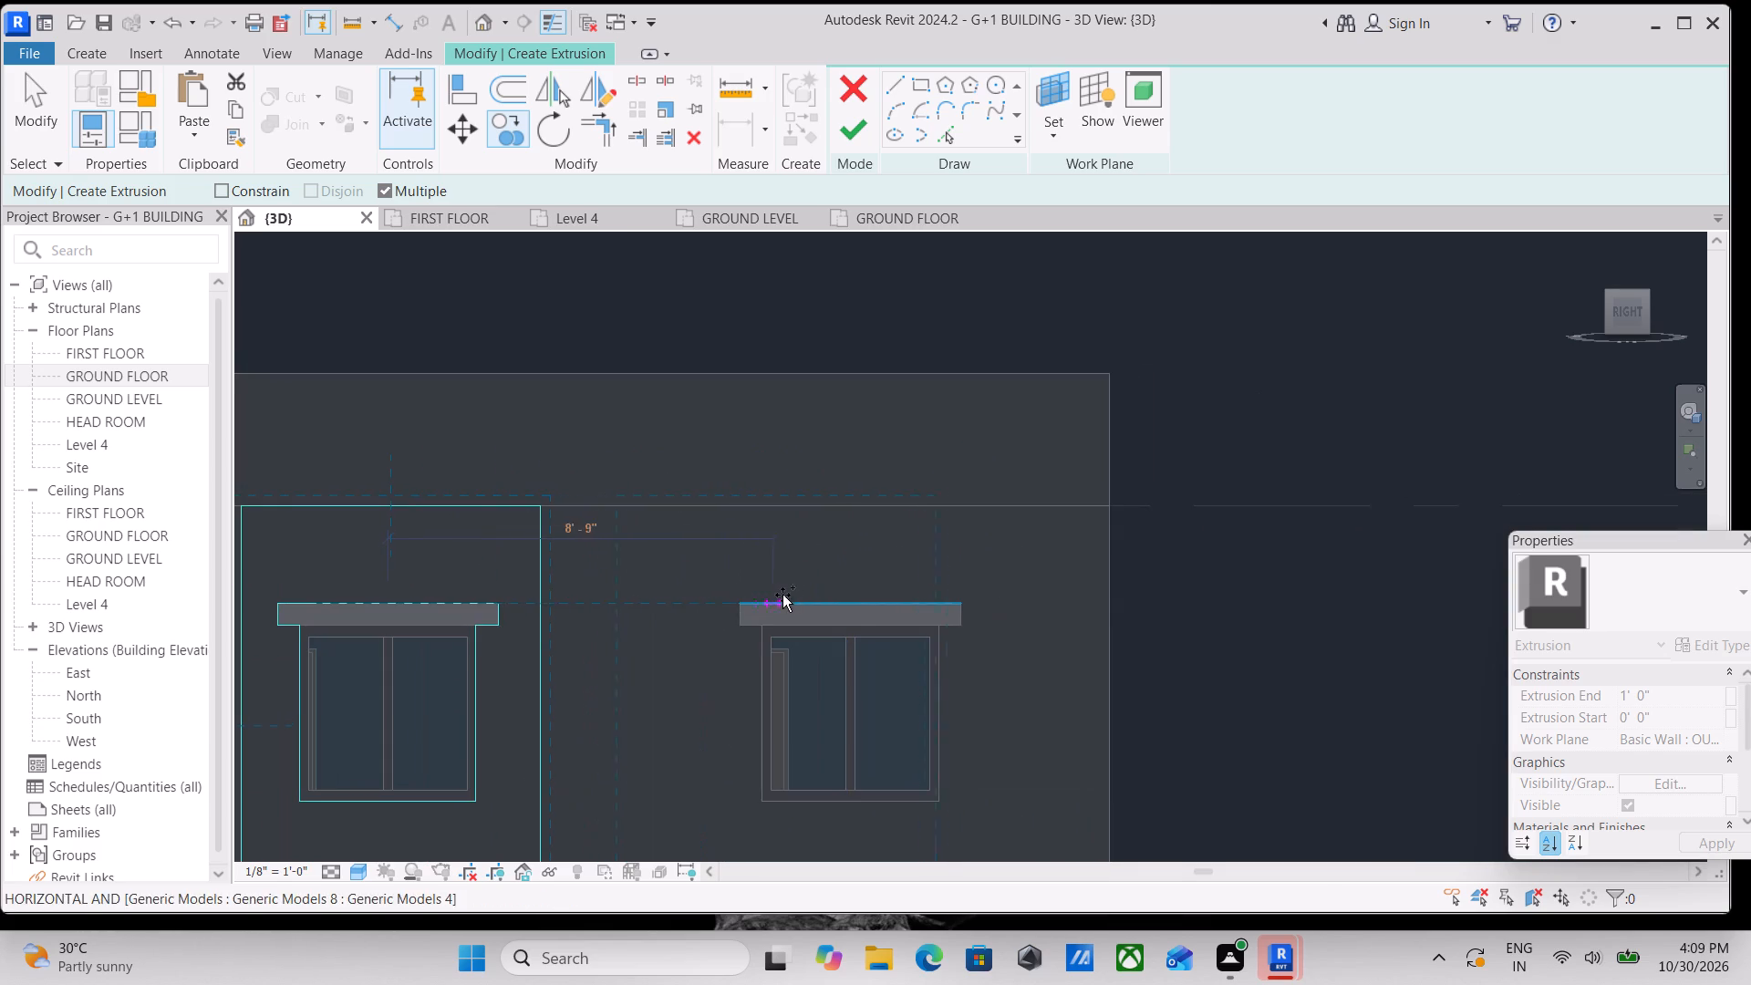
click(850, 601)
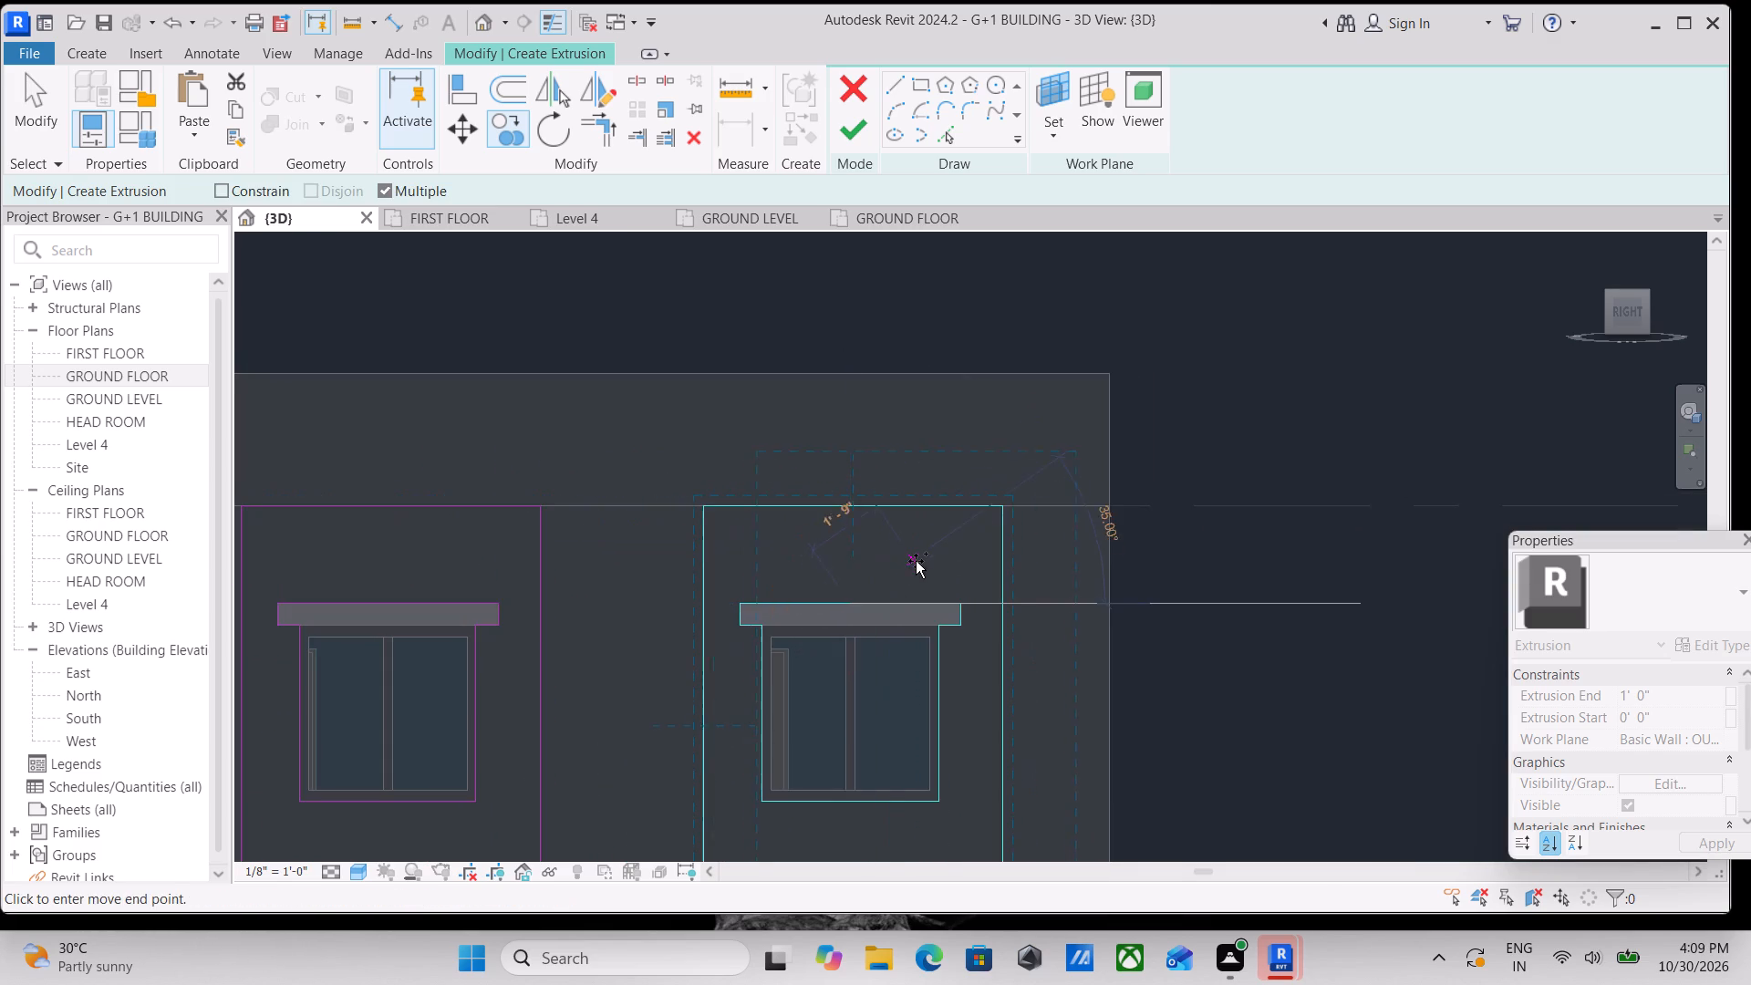
scroll(916, 561, down, 2)
key(Escape)
Finish the sketch so the five window surround profiles form one extrusion.
scroll(584, 601, down, 3)
middle_drag(593, 599, 953, 565)
middle_drag(600, 565, 1018, 552)
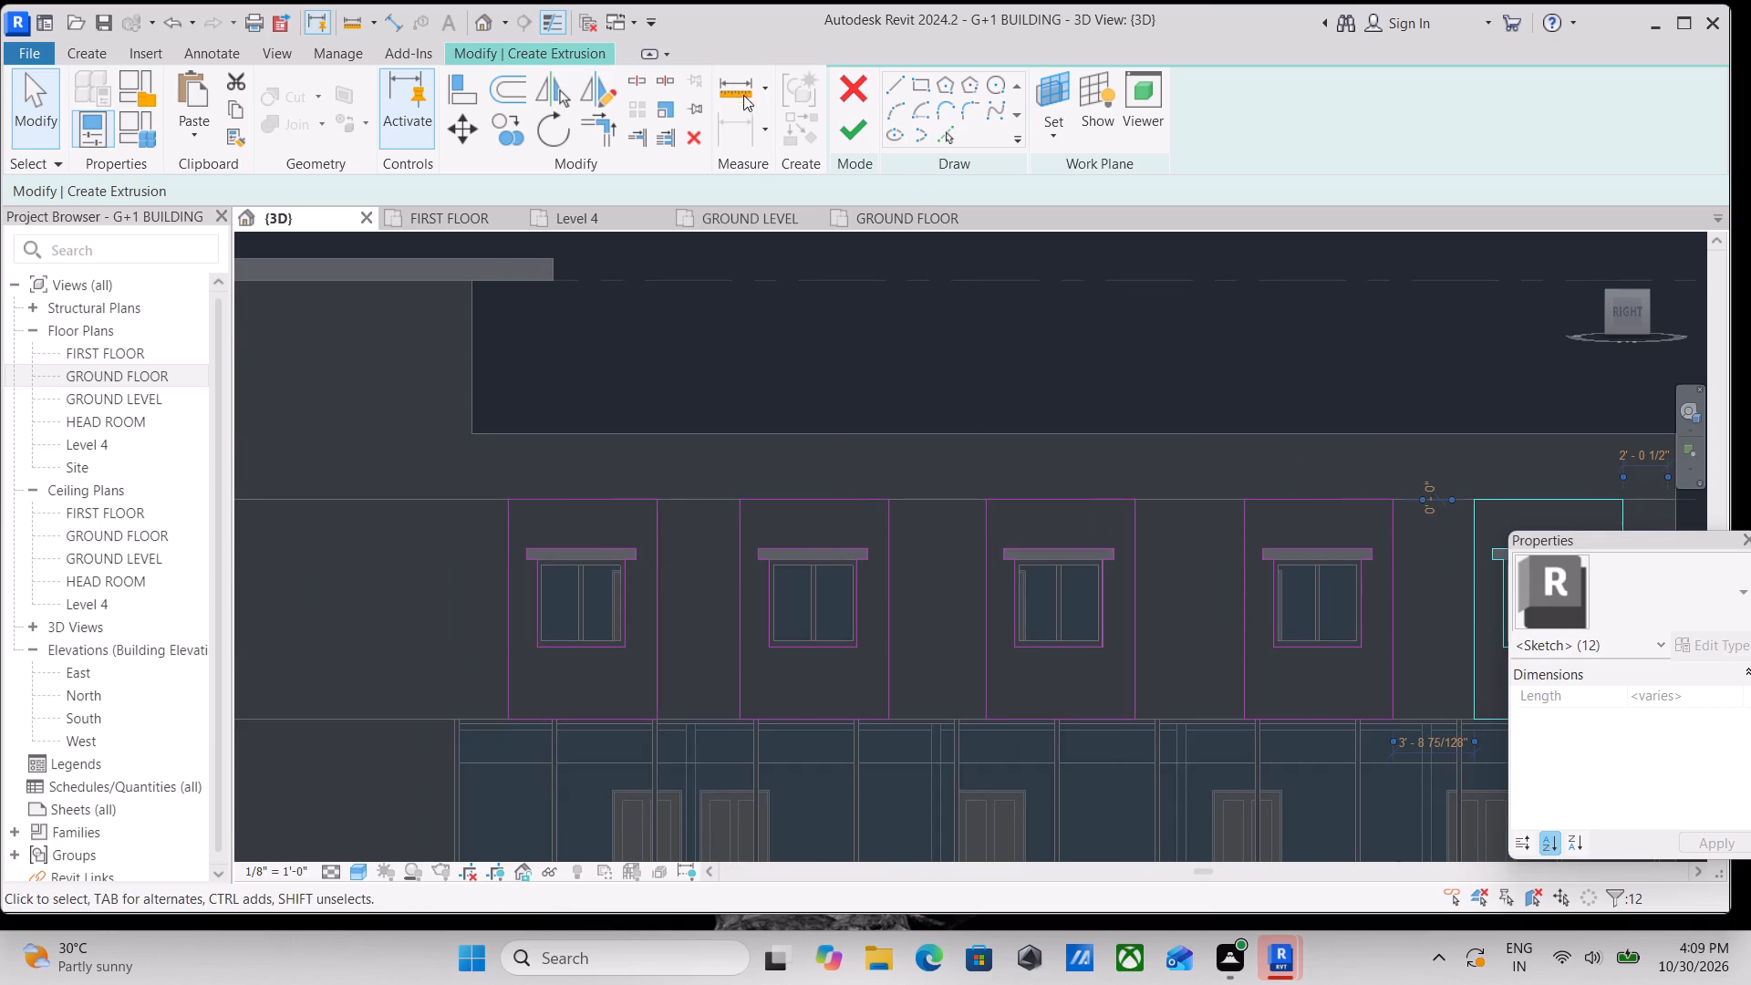
scroll(744, 88, down, 1)
scroll(778, 325, down, 1)
scroll(979, 334, down, 2)
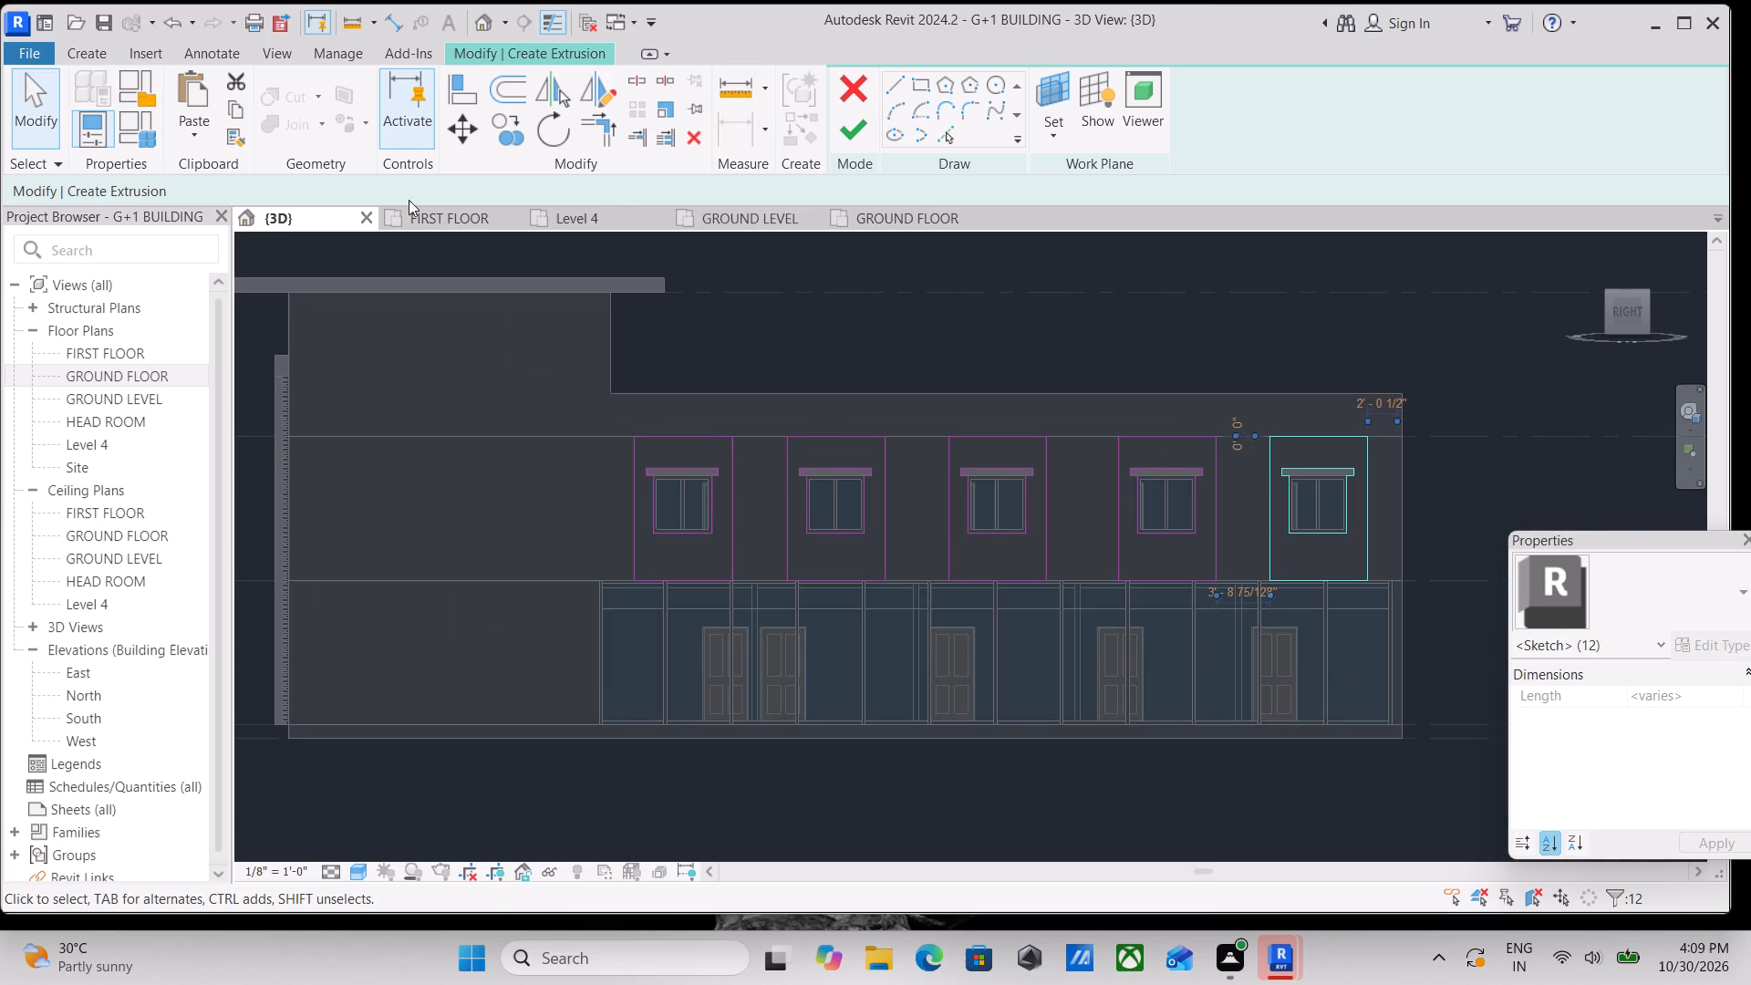
click(856, 130)
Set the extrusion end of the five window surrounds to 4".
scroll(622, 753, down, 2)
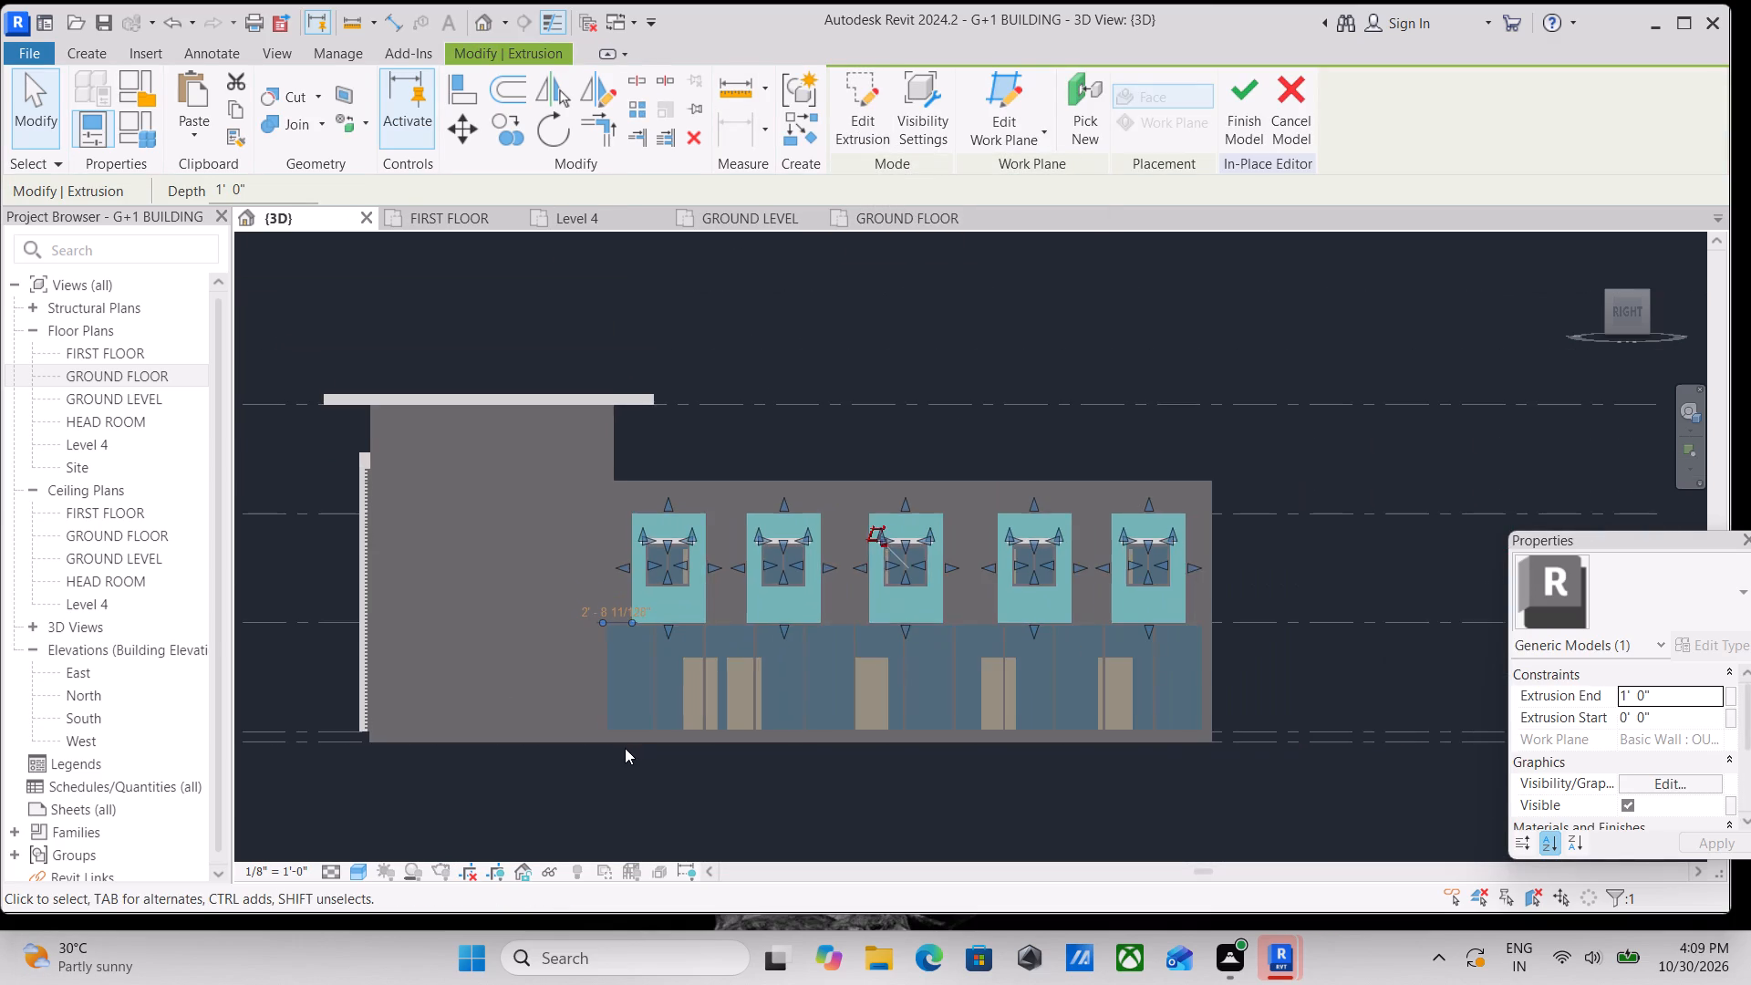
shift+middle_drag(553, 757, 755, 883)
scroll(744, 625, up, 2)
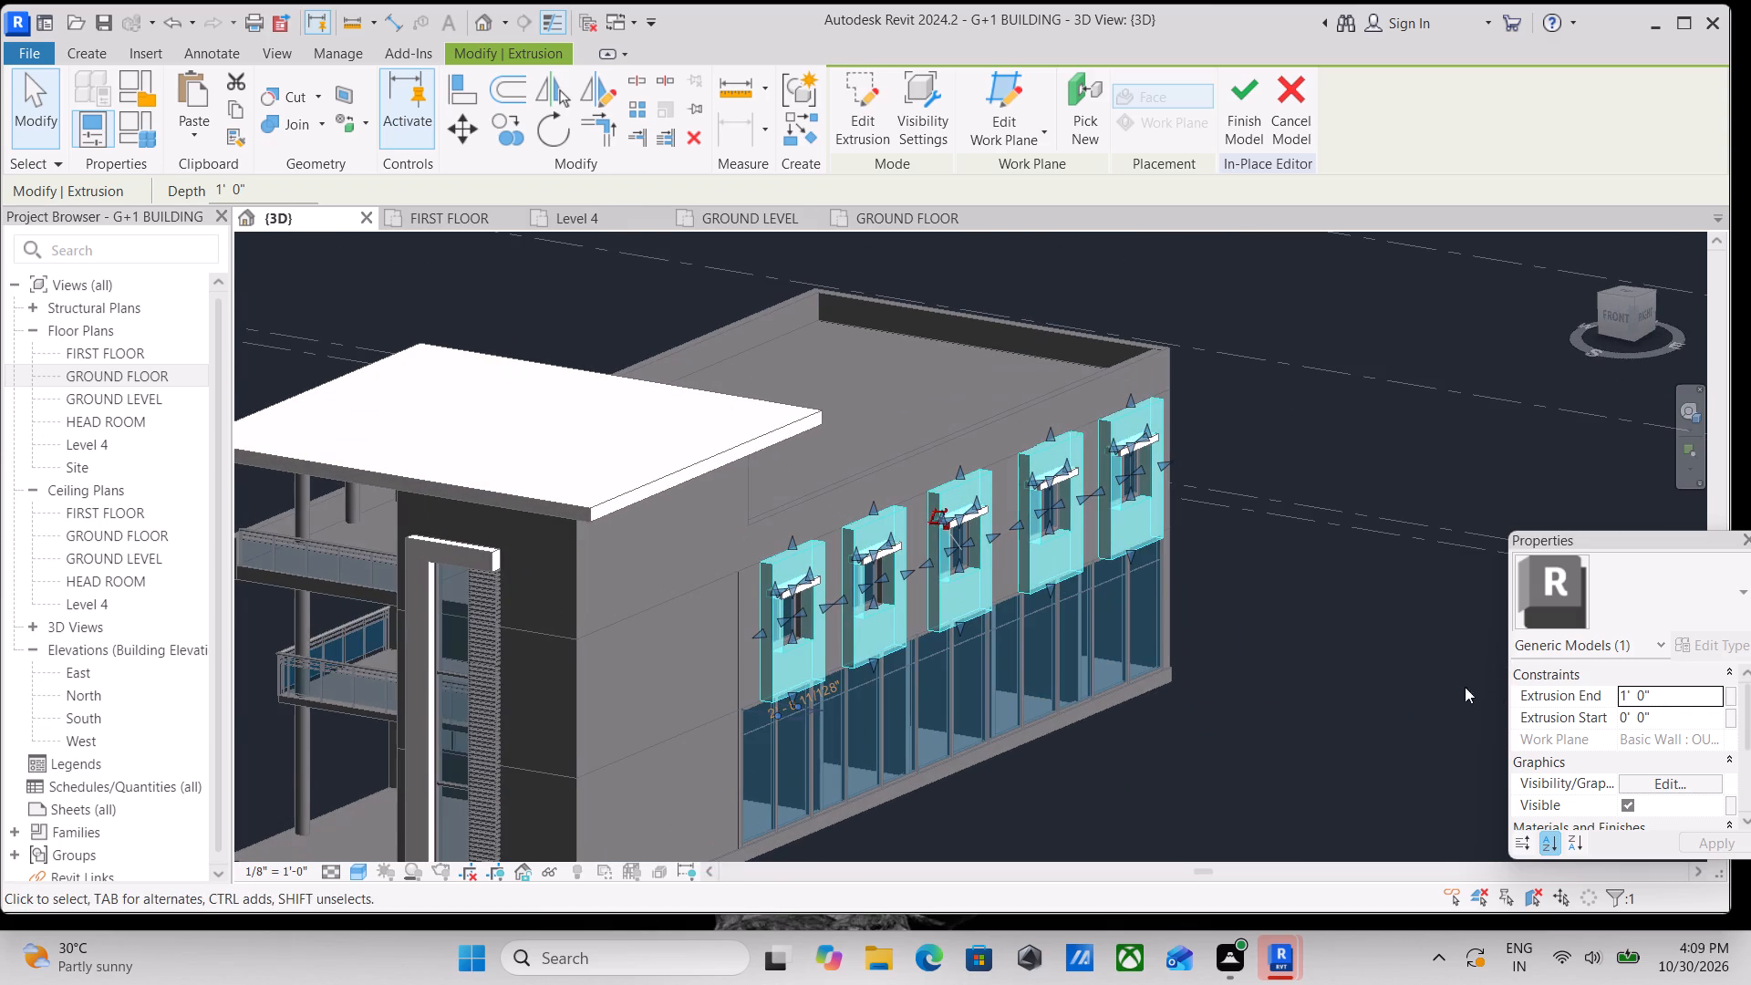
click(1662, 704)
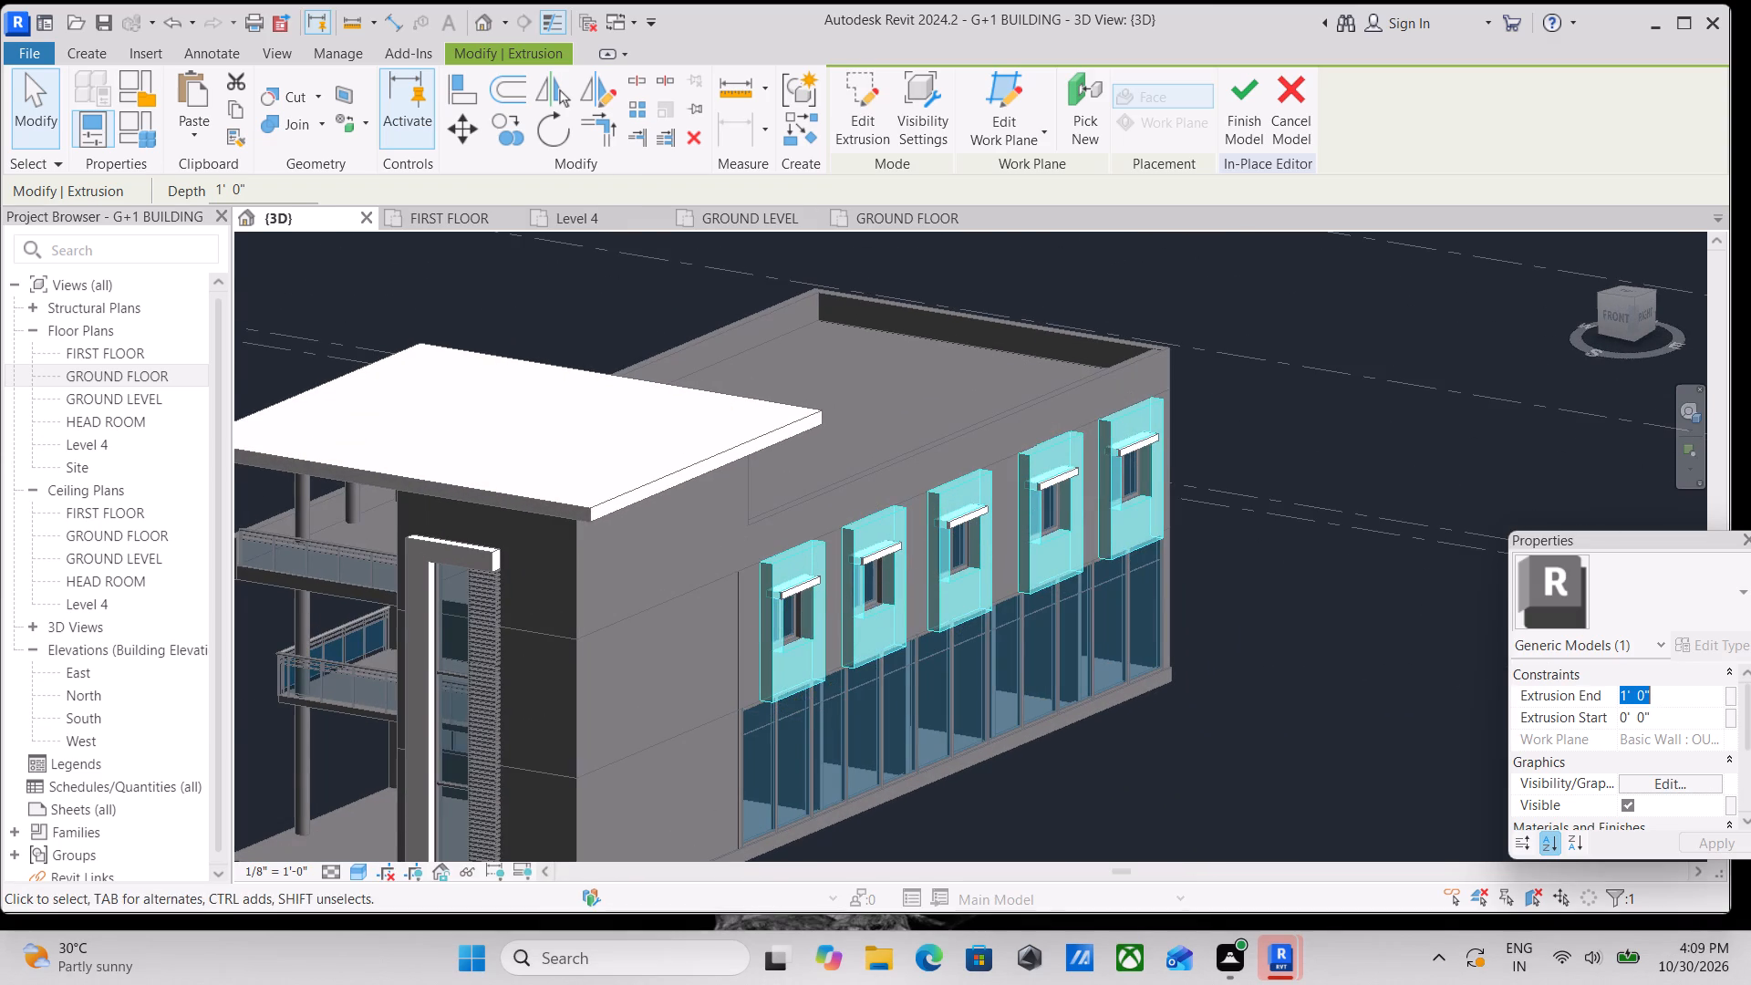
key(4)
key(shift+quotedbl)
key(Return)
Check the surrounds' projection against the sunshades and set their extrusion end to 2".
scroll(750, 475, up, 4)
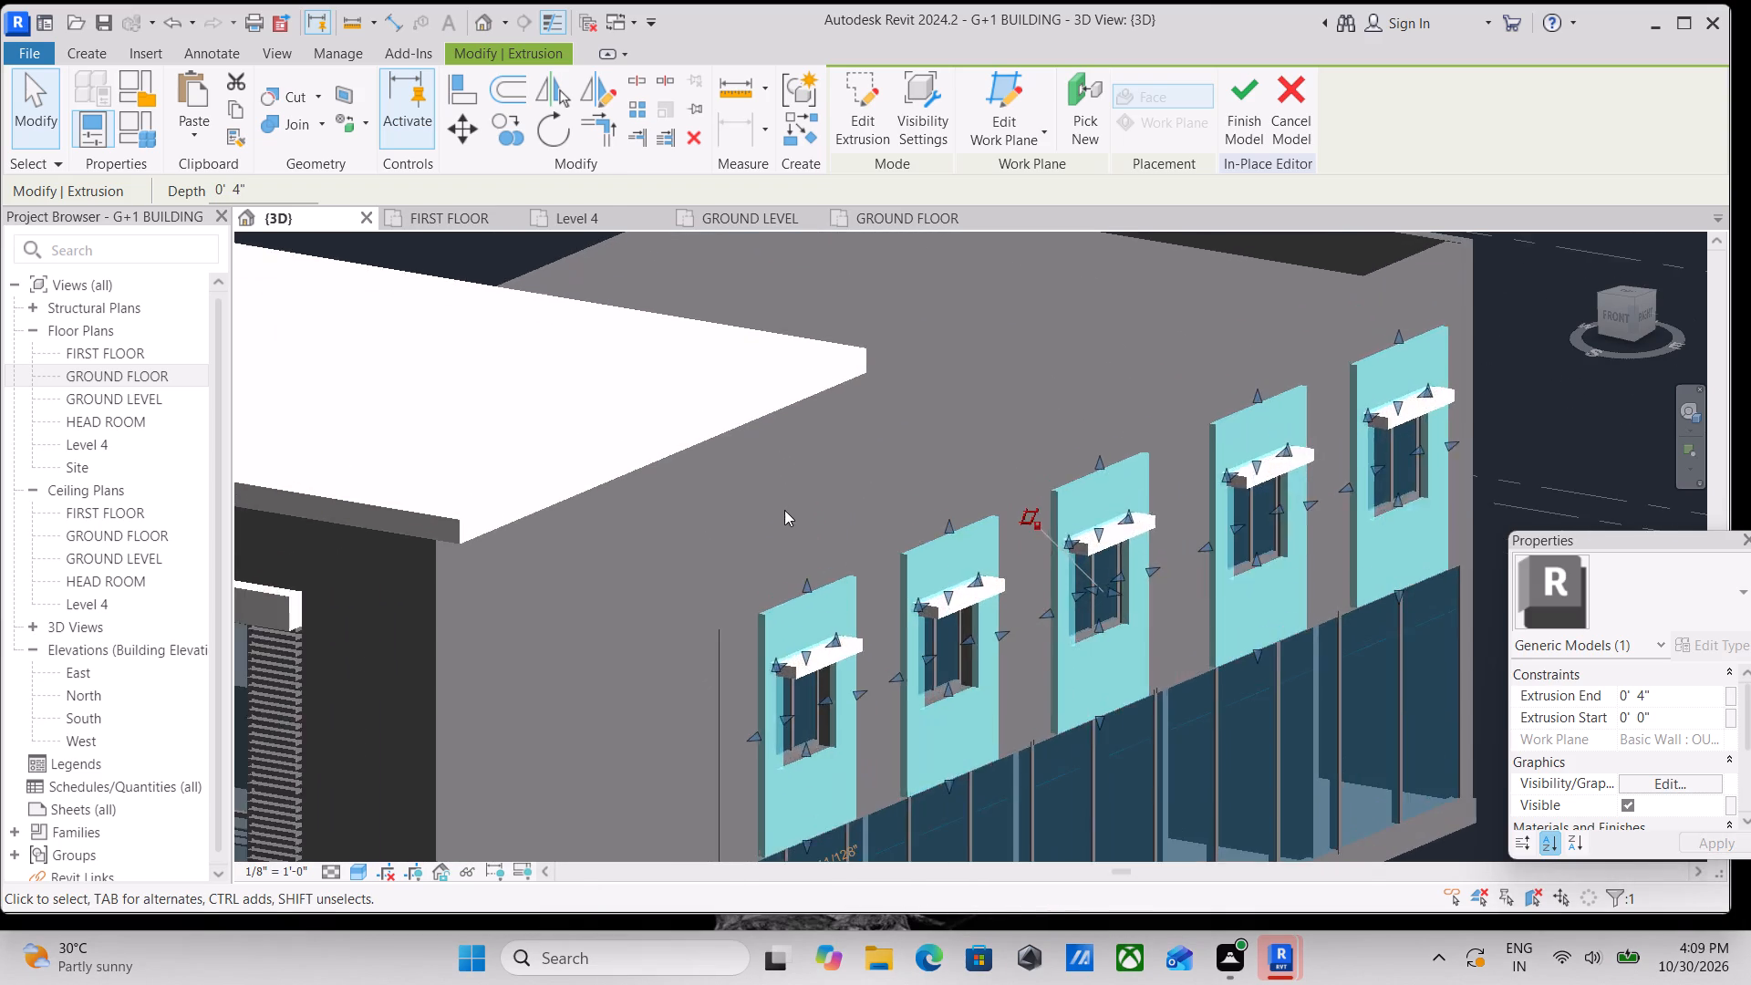
scroll(841, 617, up, 3)
middle_drag(828, 599, 891, 409)
scroll(857, 612, up, 3)
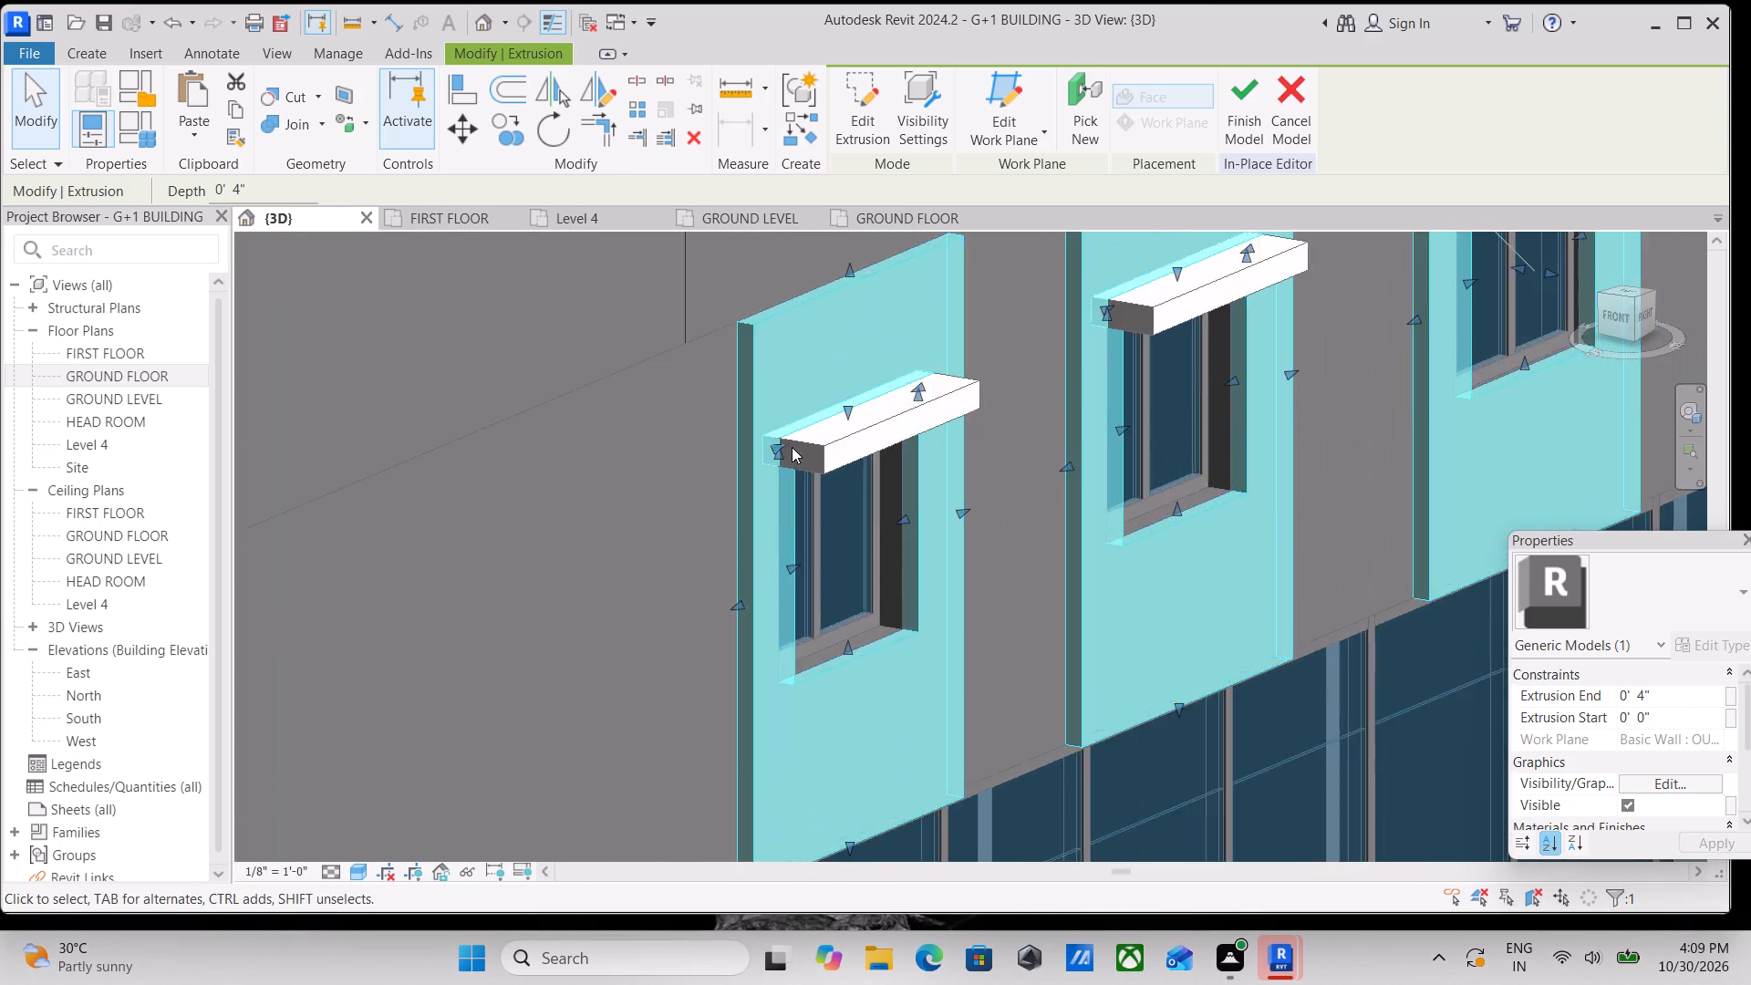
scroll(792, 447, up, 3)
key(Escape)
scroll(793, 407, down, 3)
middle_drag(793, 404, 703, 496)
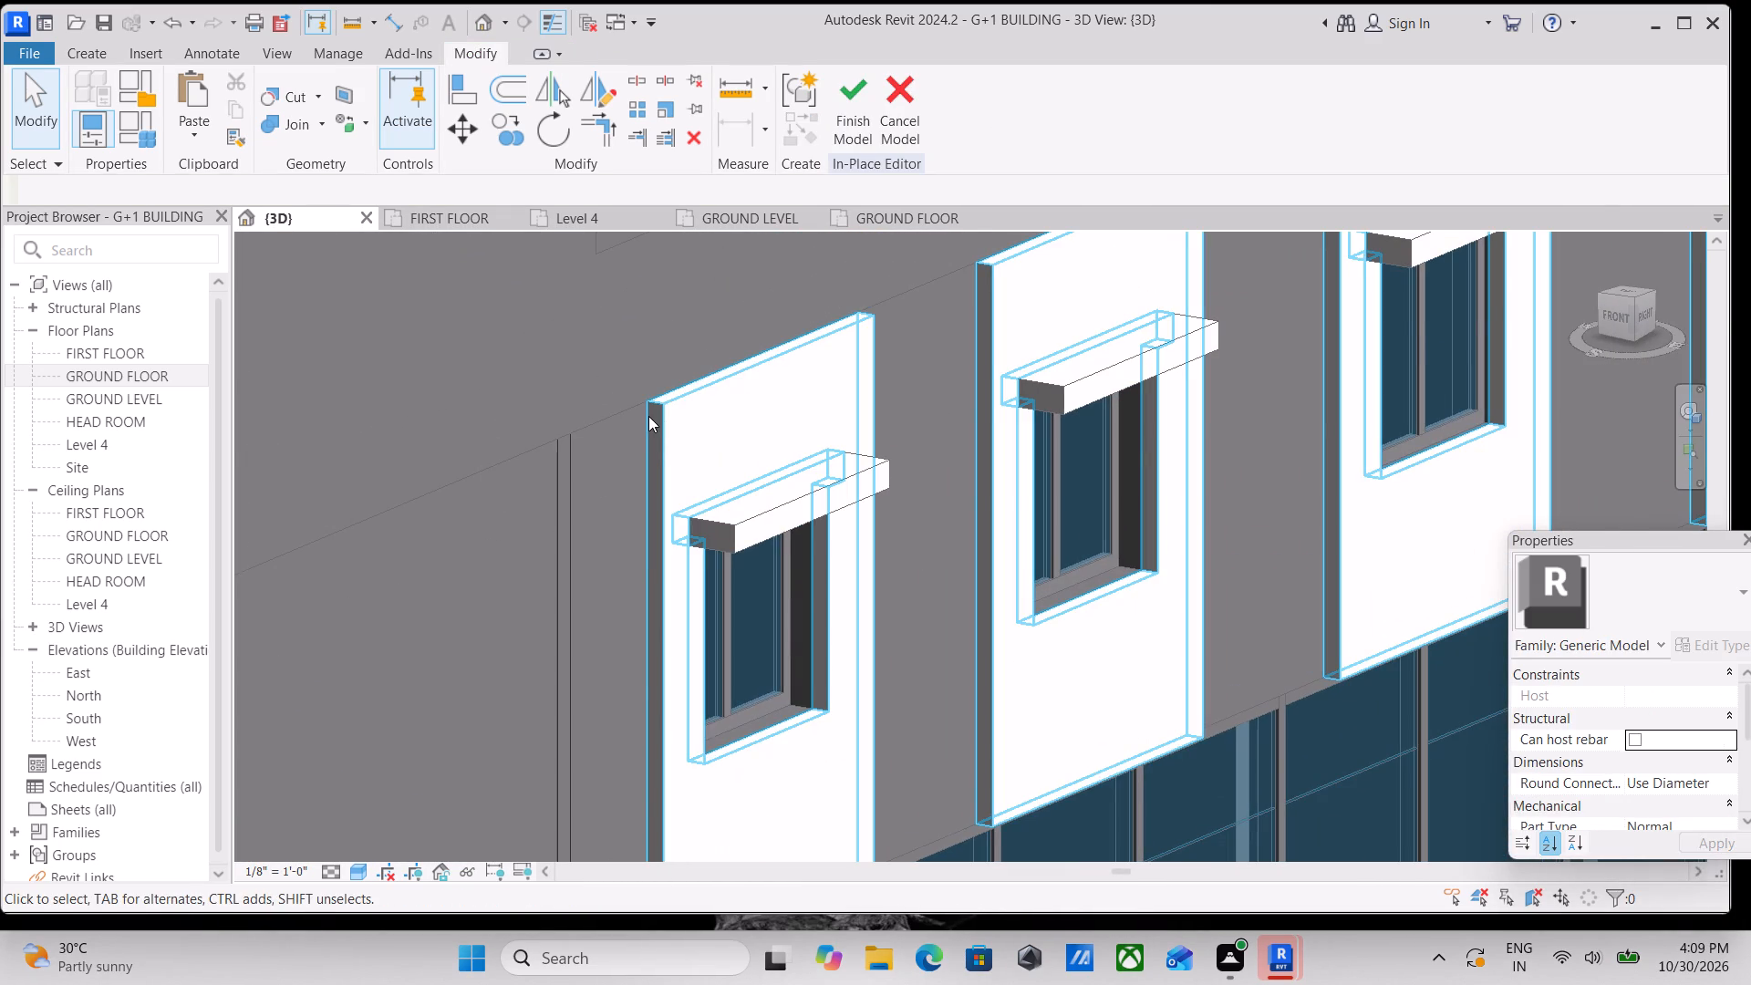
click(648, 413)
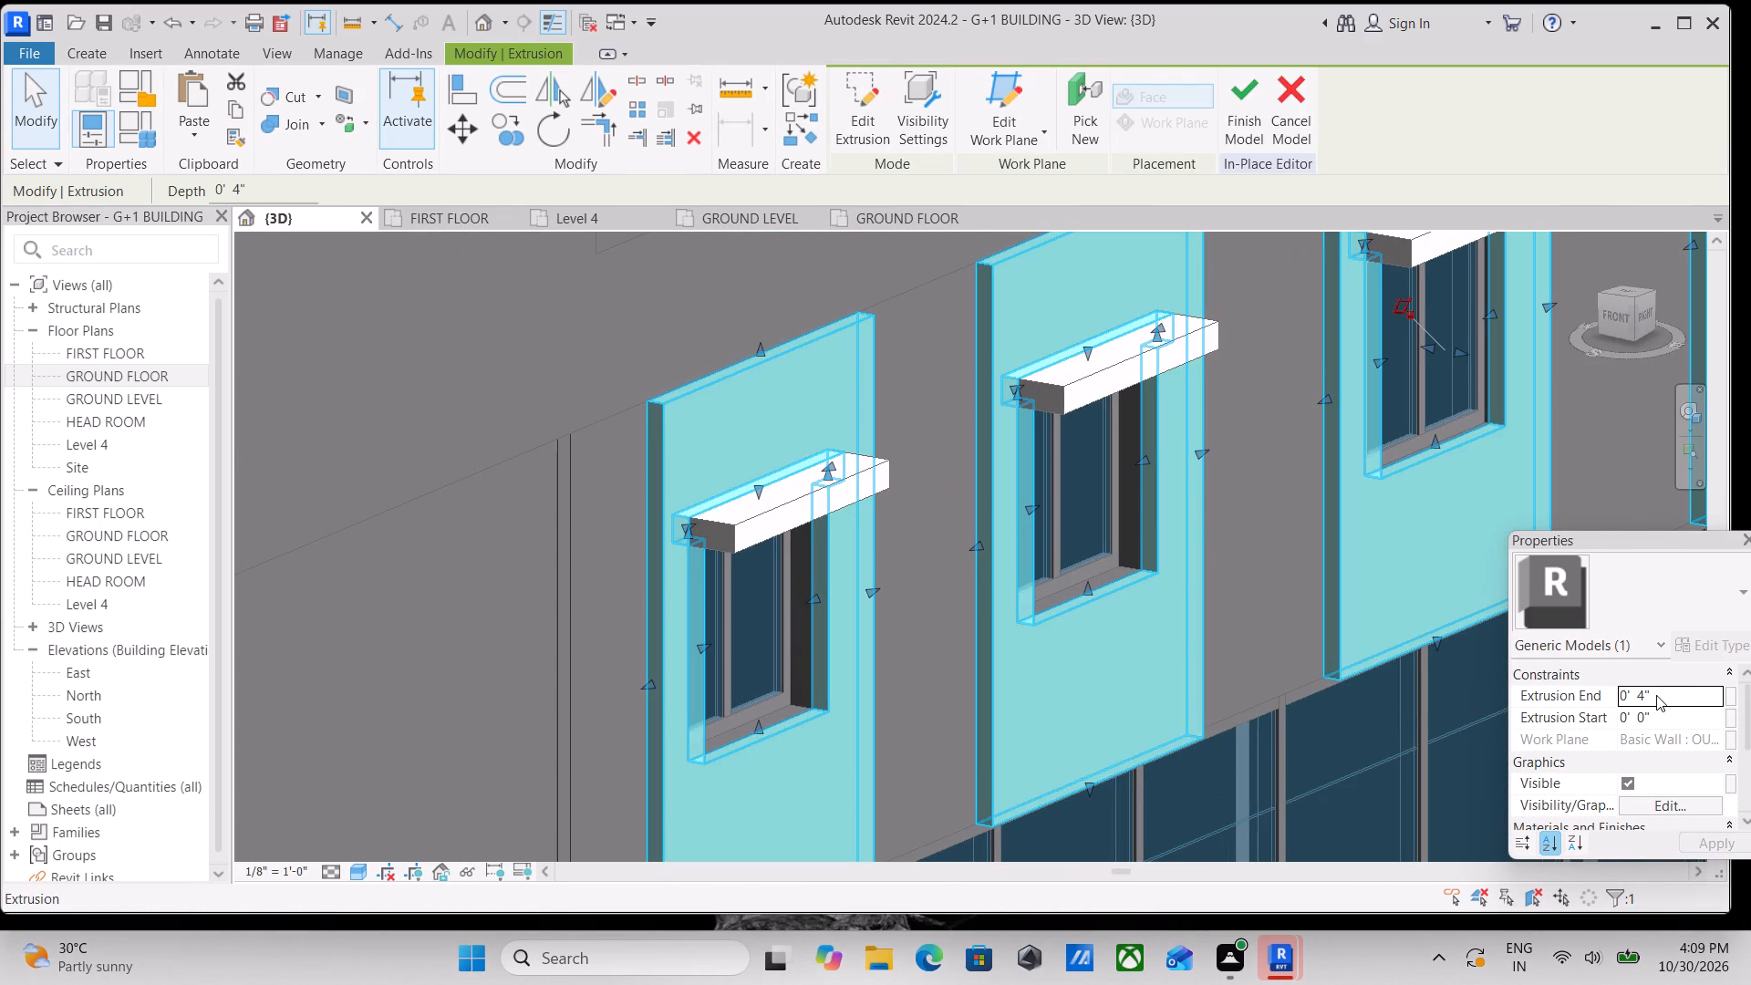
click(1657, 695)
drag(1657, 695, 1603, 701)
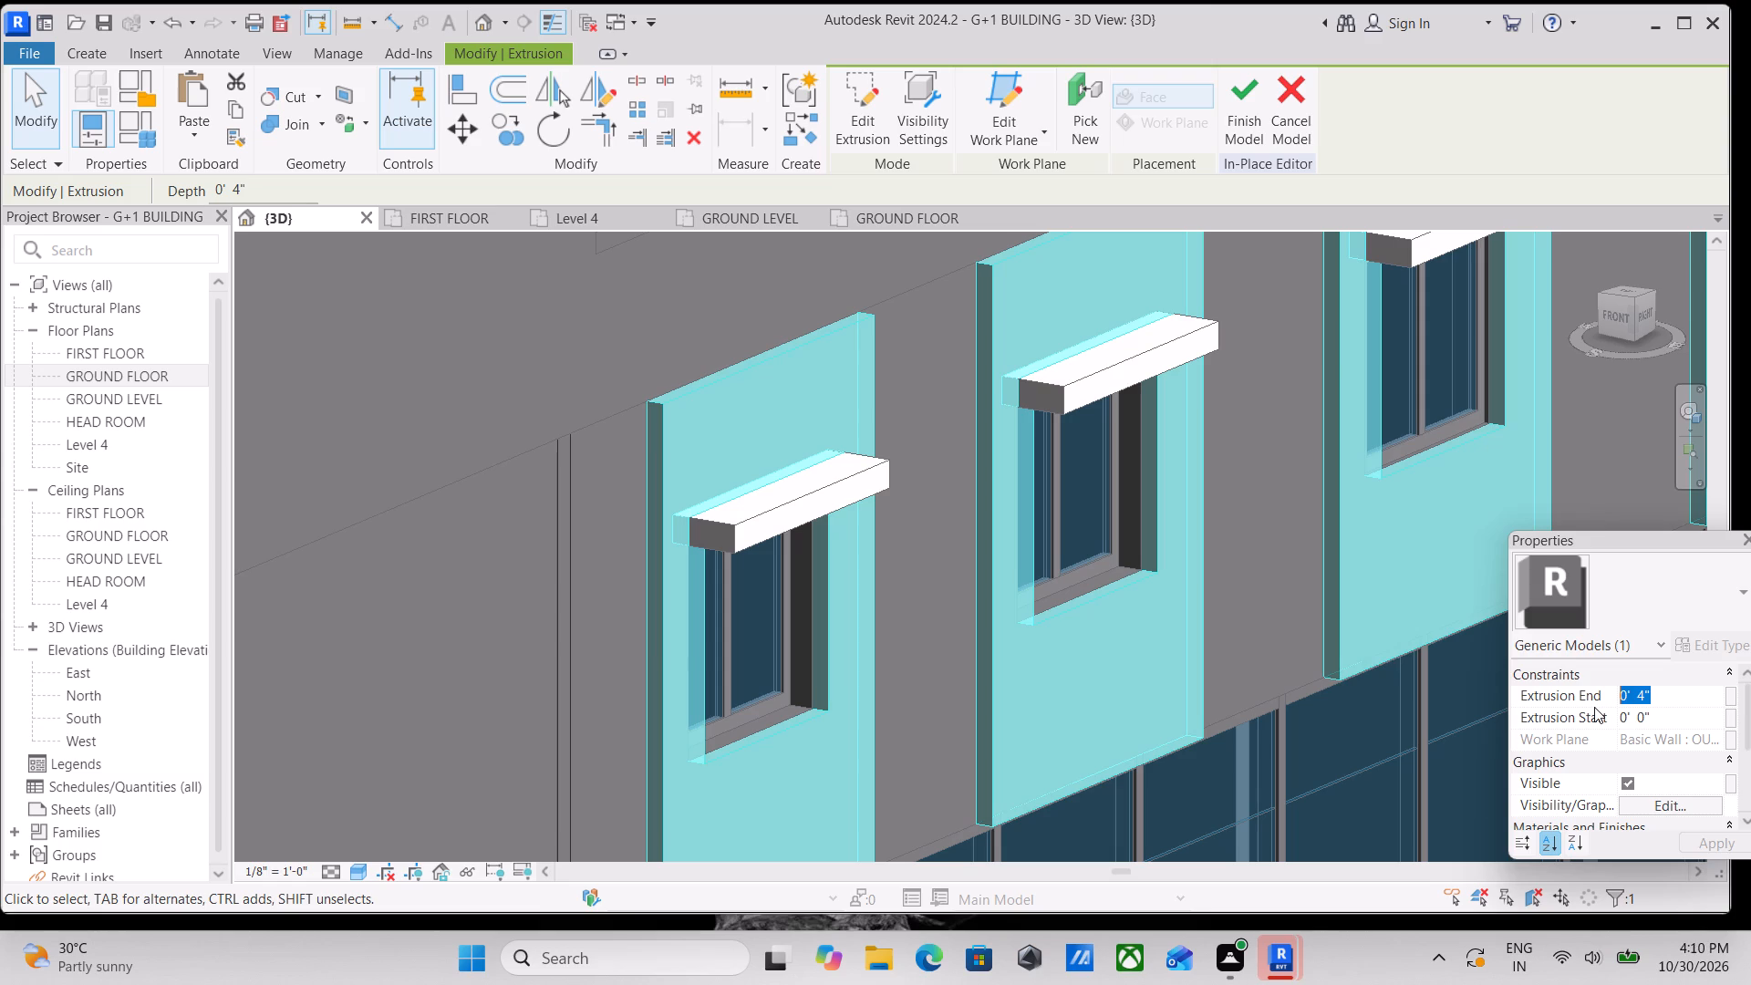
key(2)
key(shift+quotedbl)
key(Return)
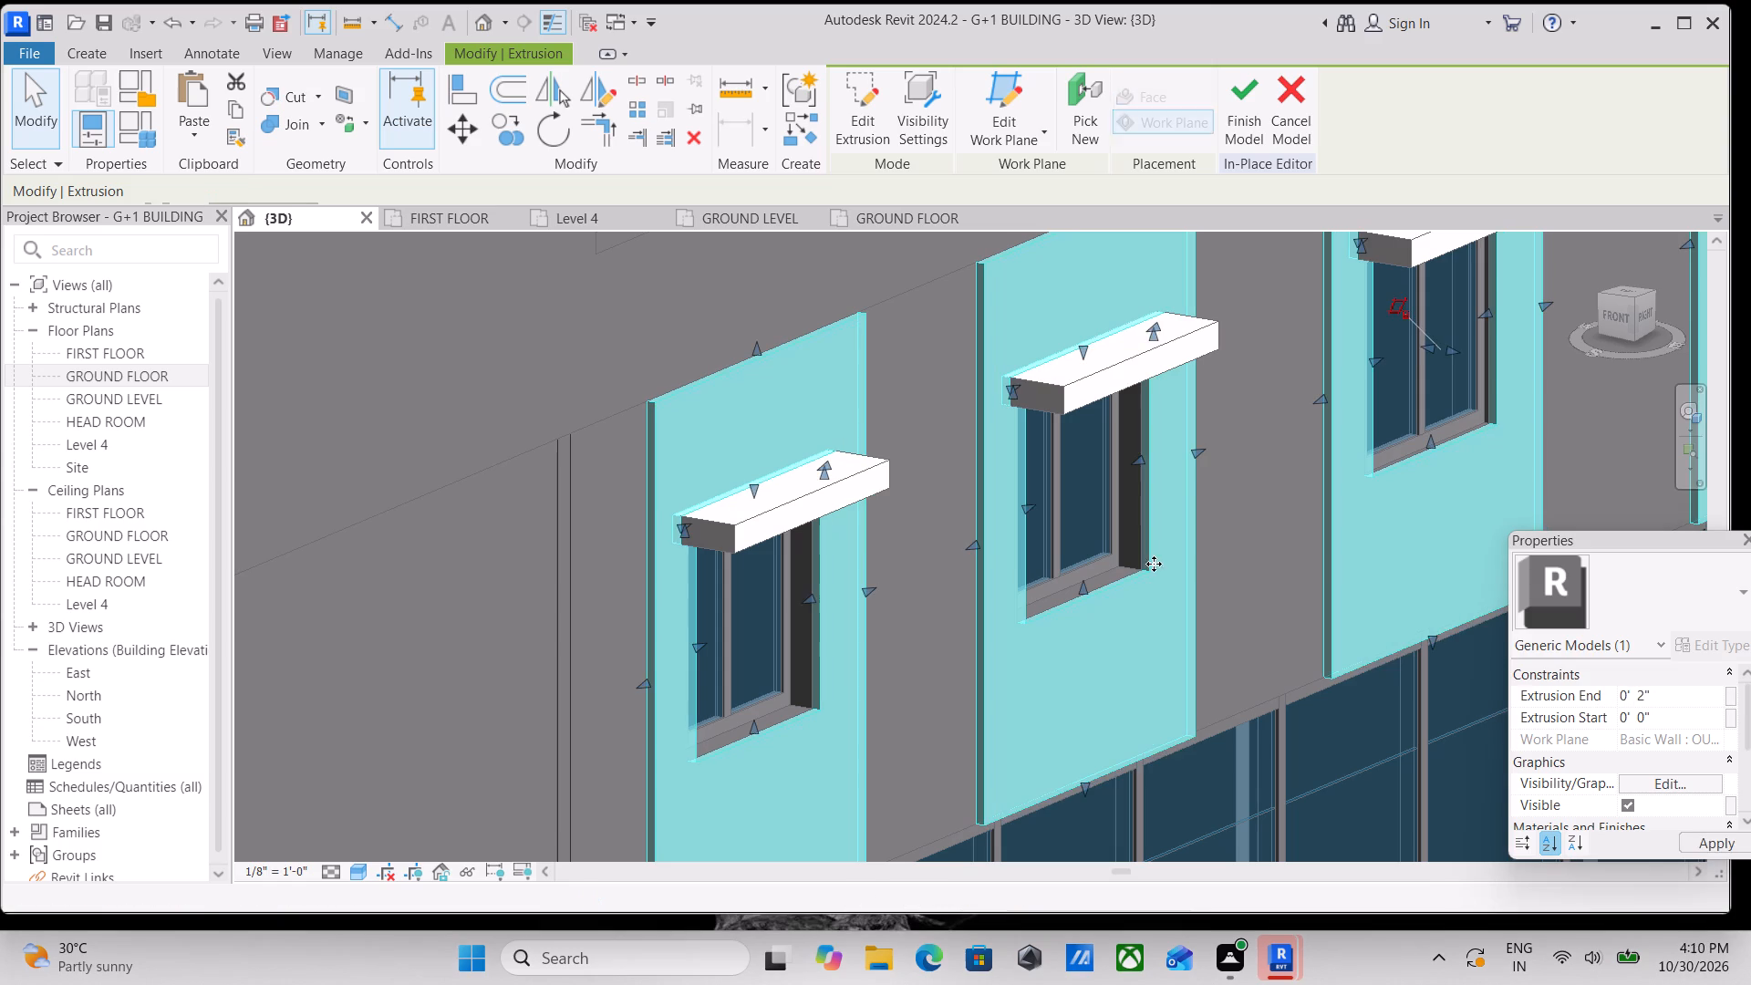
key(Escape)
Finish the in-place model of the upper window surrounds.
scroll(950, 499, down, 2)
middle_drag(957, 548, 933, 558)
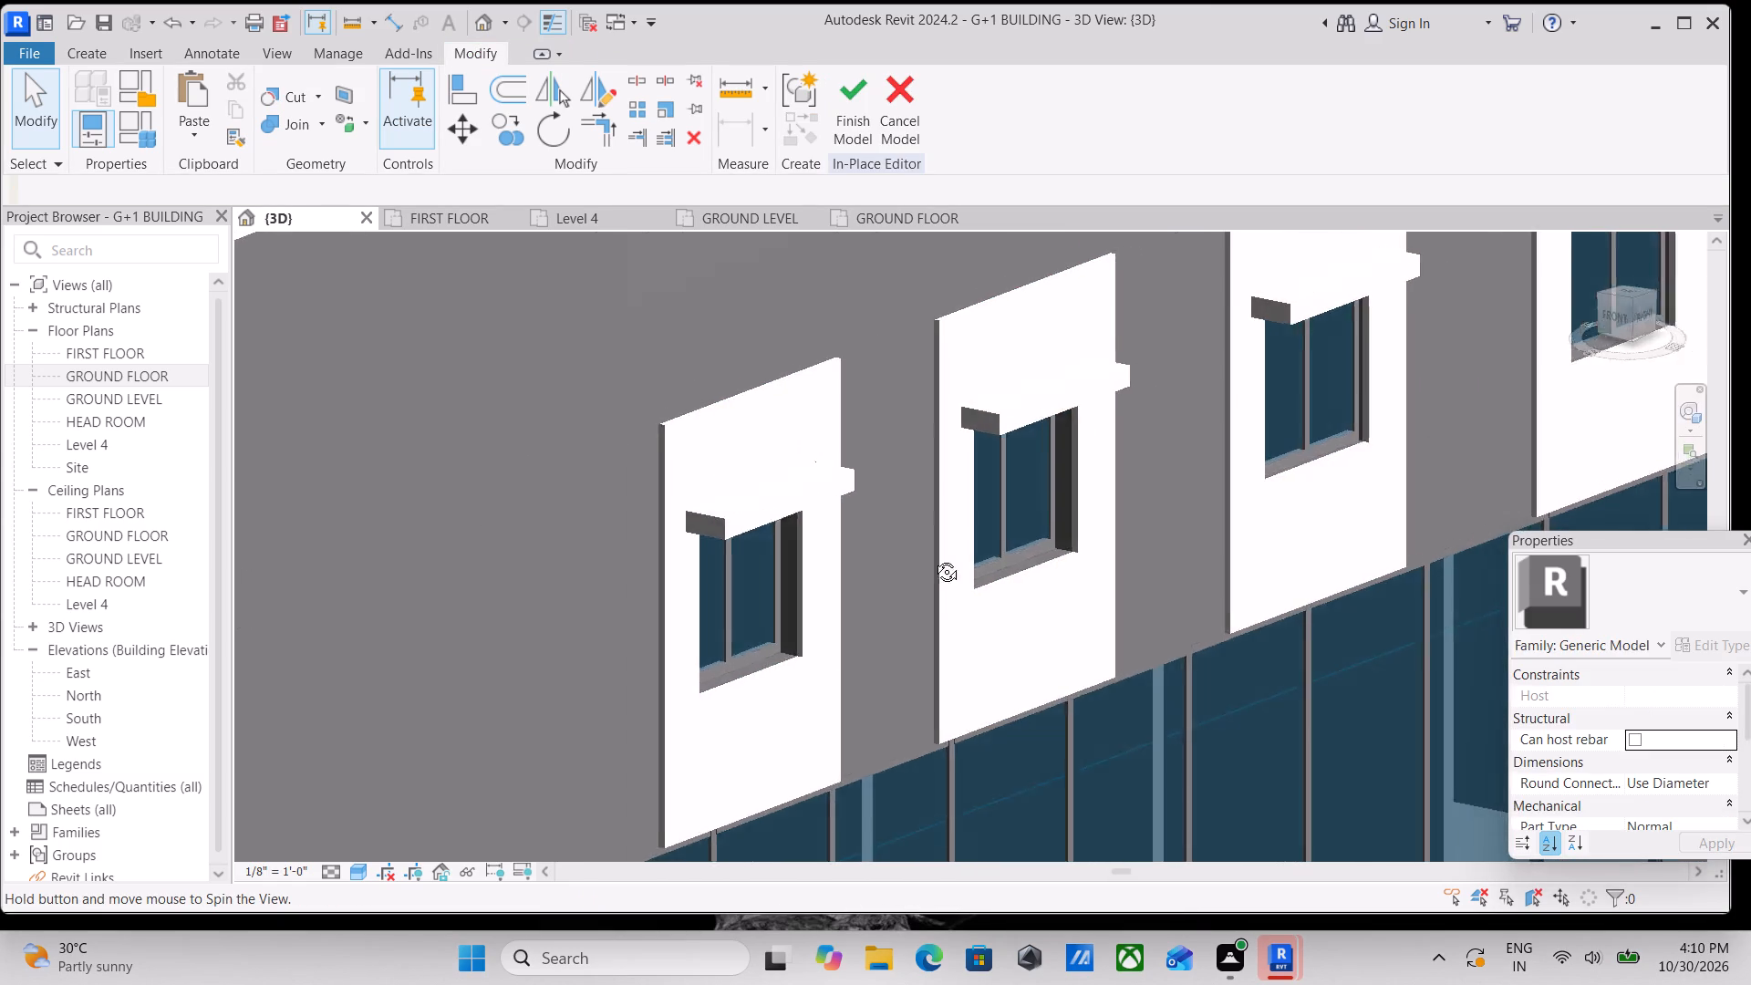
middle_drag(933, 558, 817, 584)
click(832, 111)
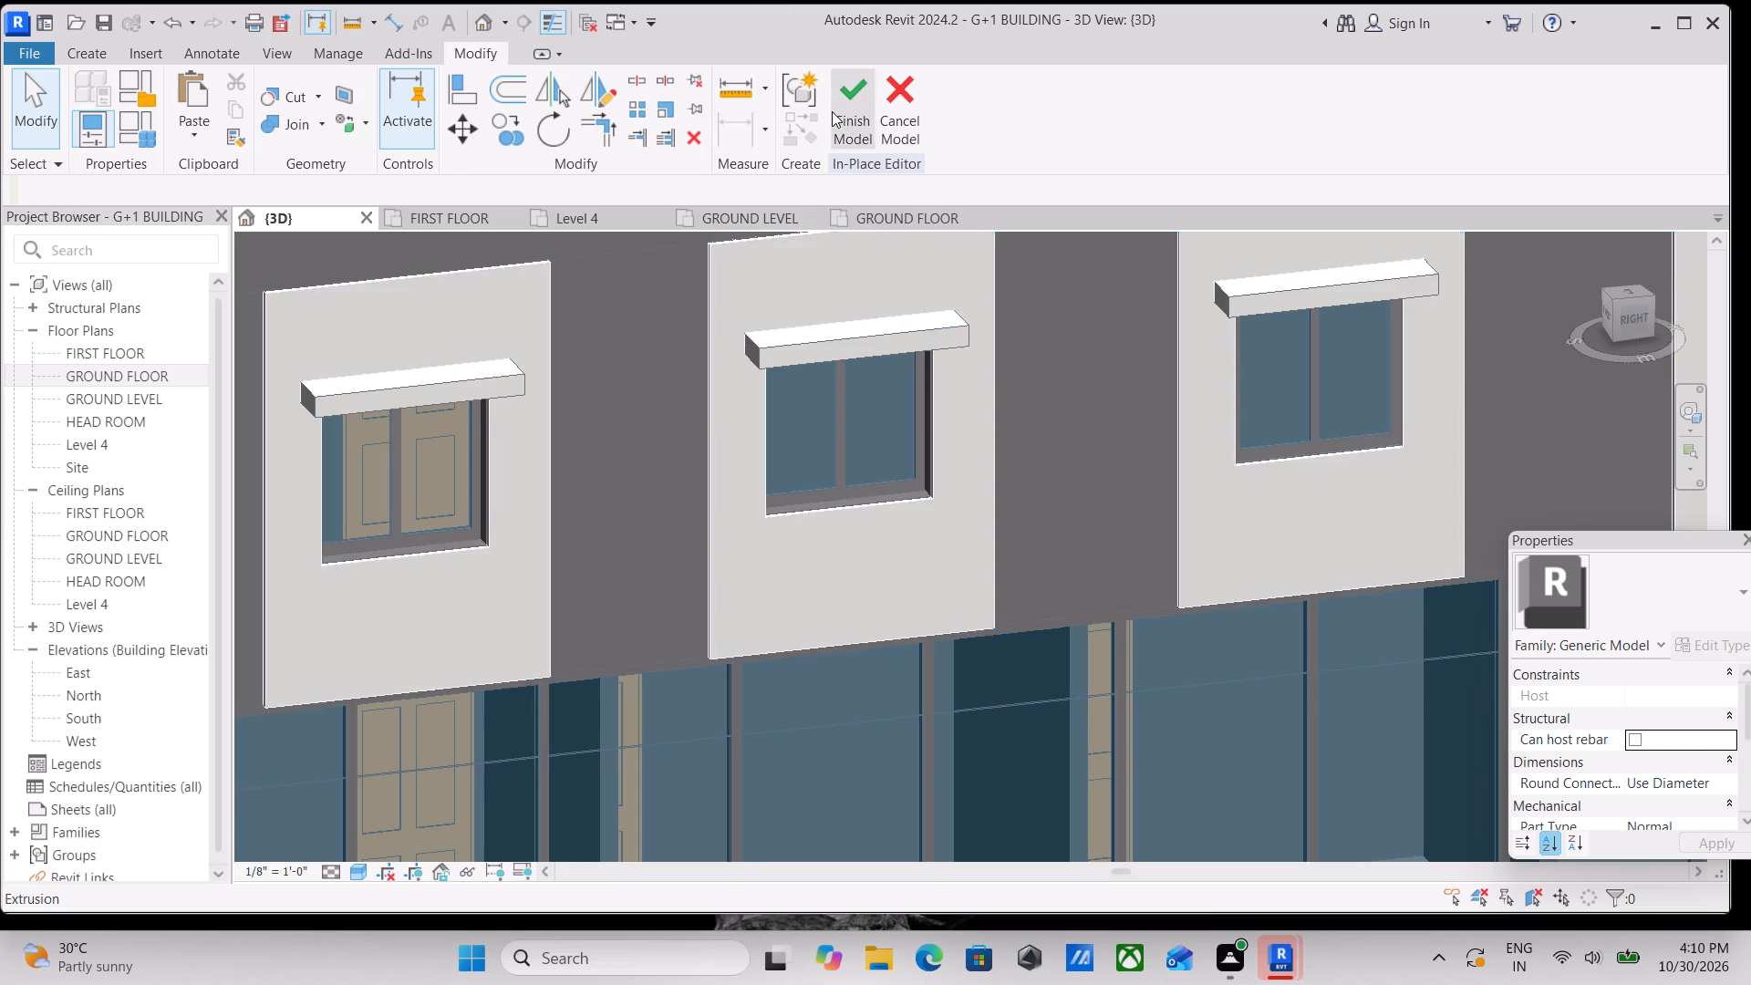
Reopen the upper window surrounds for in-place editing.
middle_drag(679, 311, 910, 412)
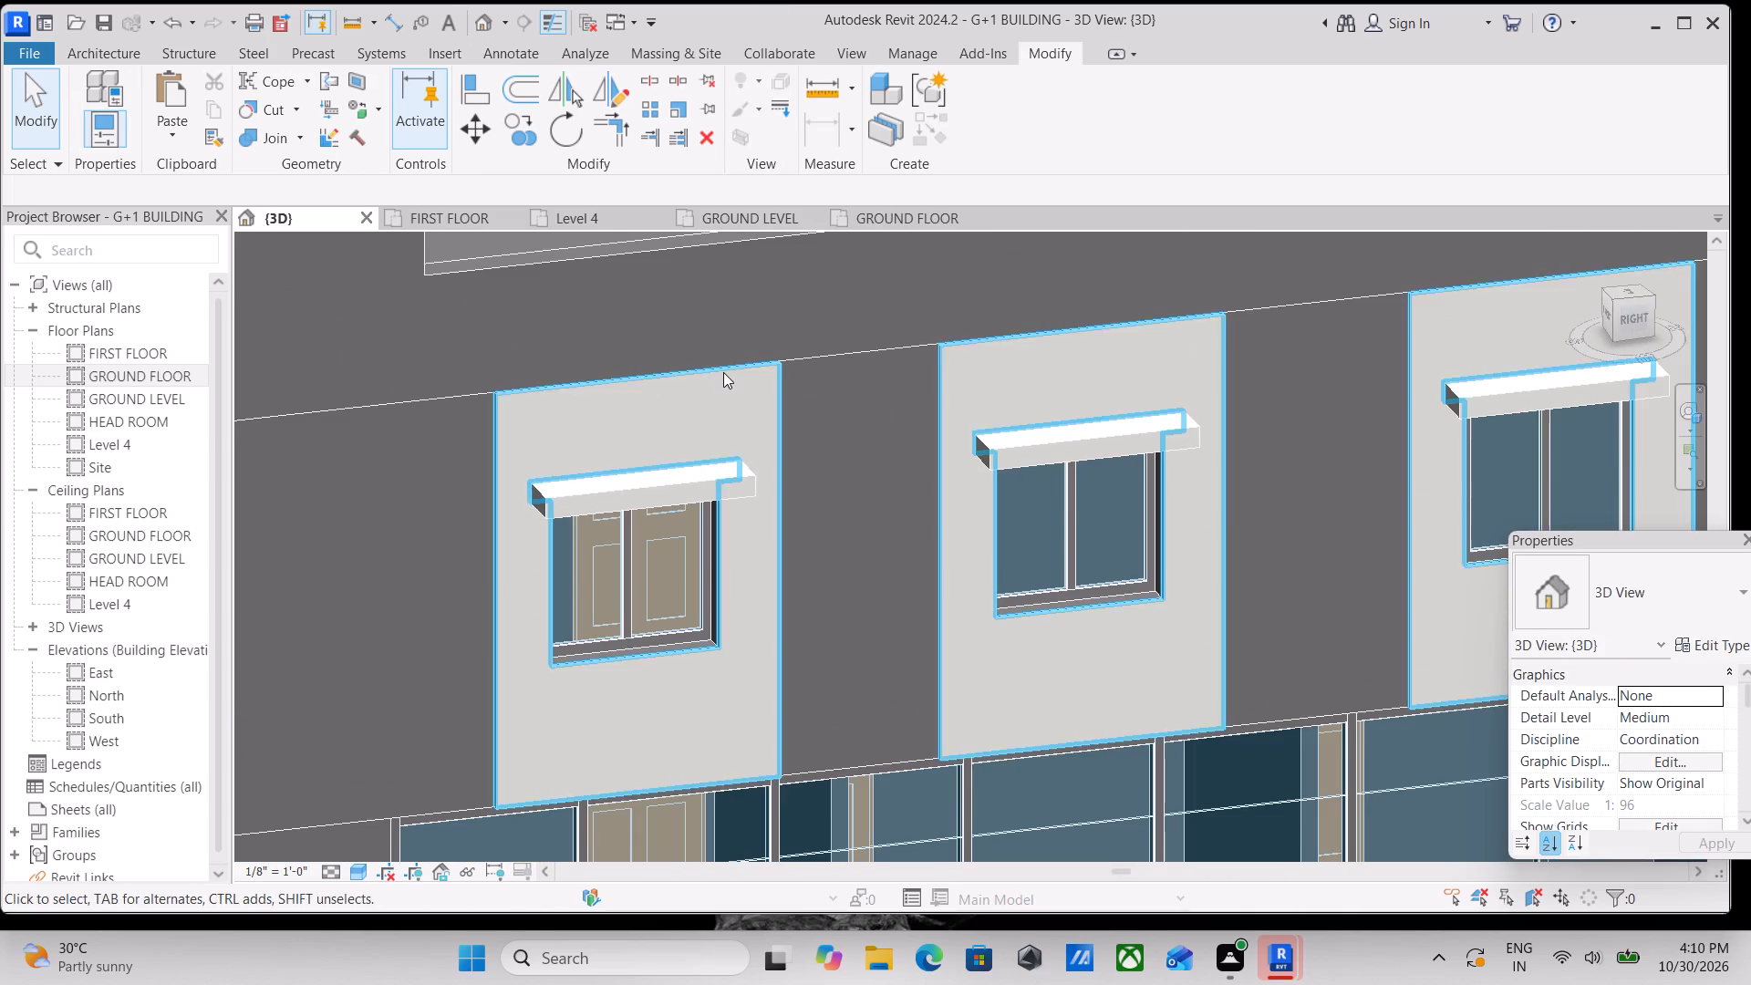
click(723, 372)
scroll(723, 372, down, 3)
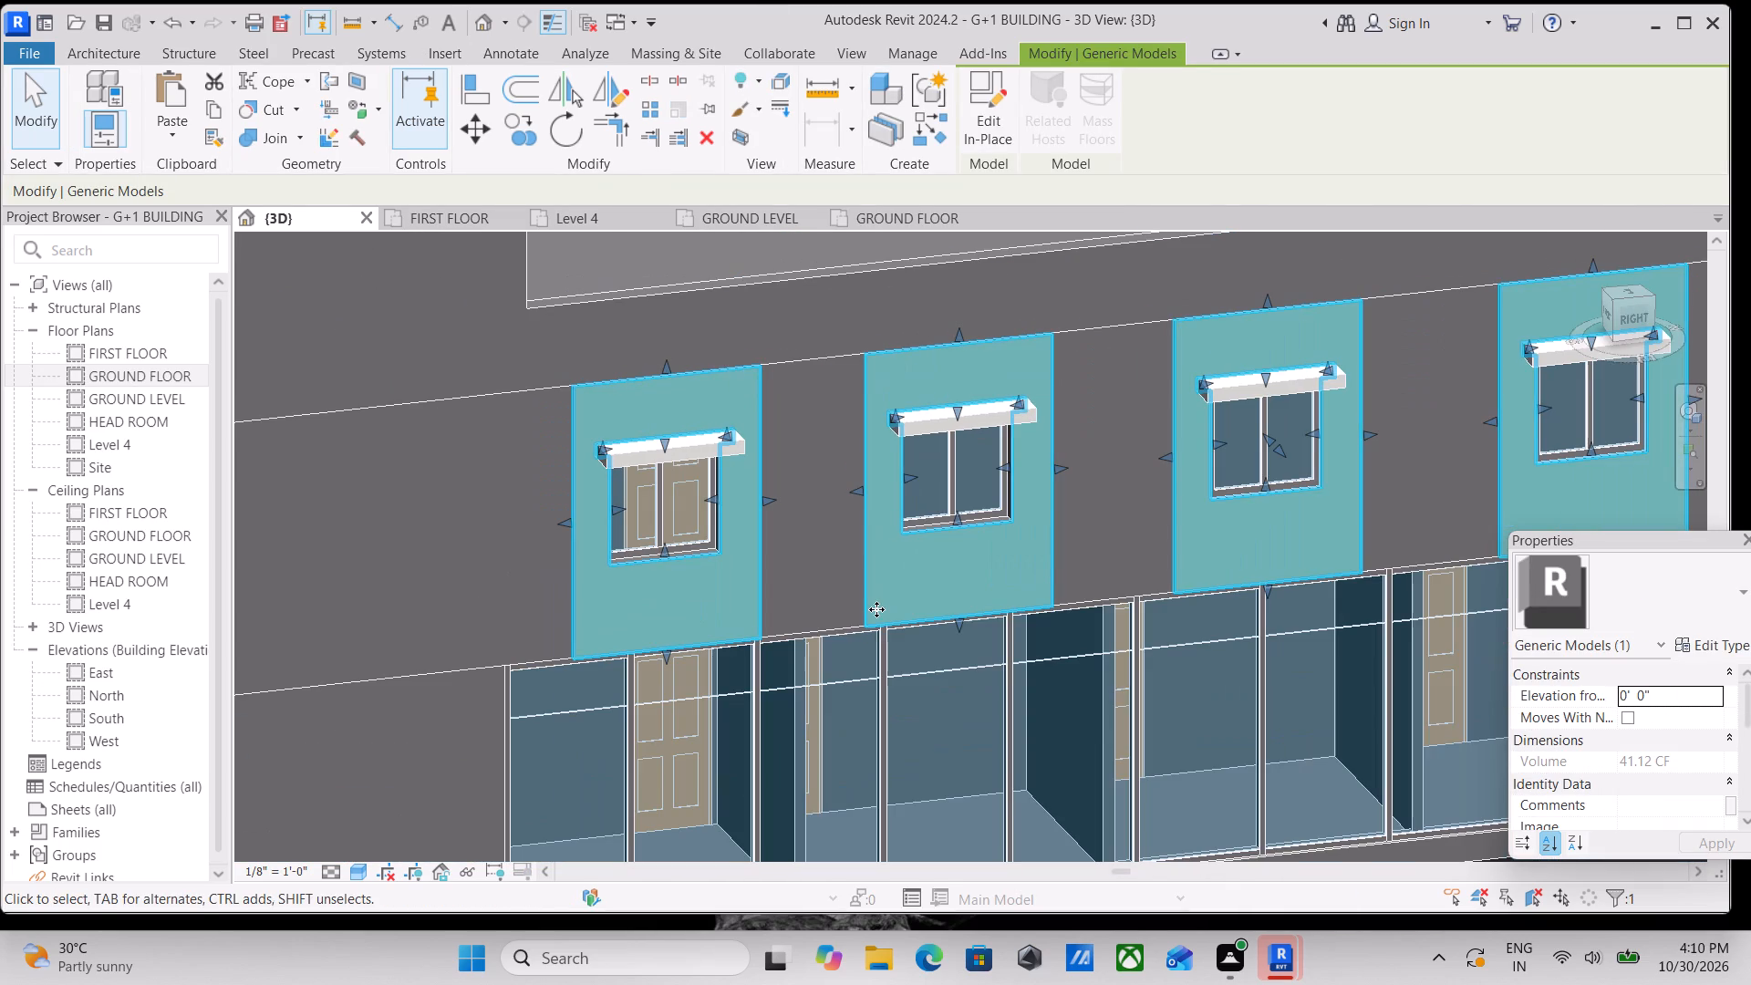
scroll(834, 472, down, 4)
middle_drag(834, 512, 859, 476)
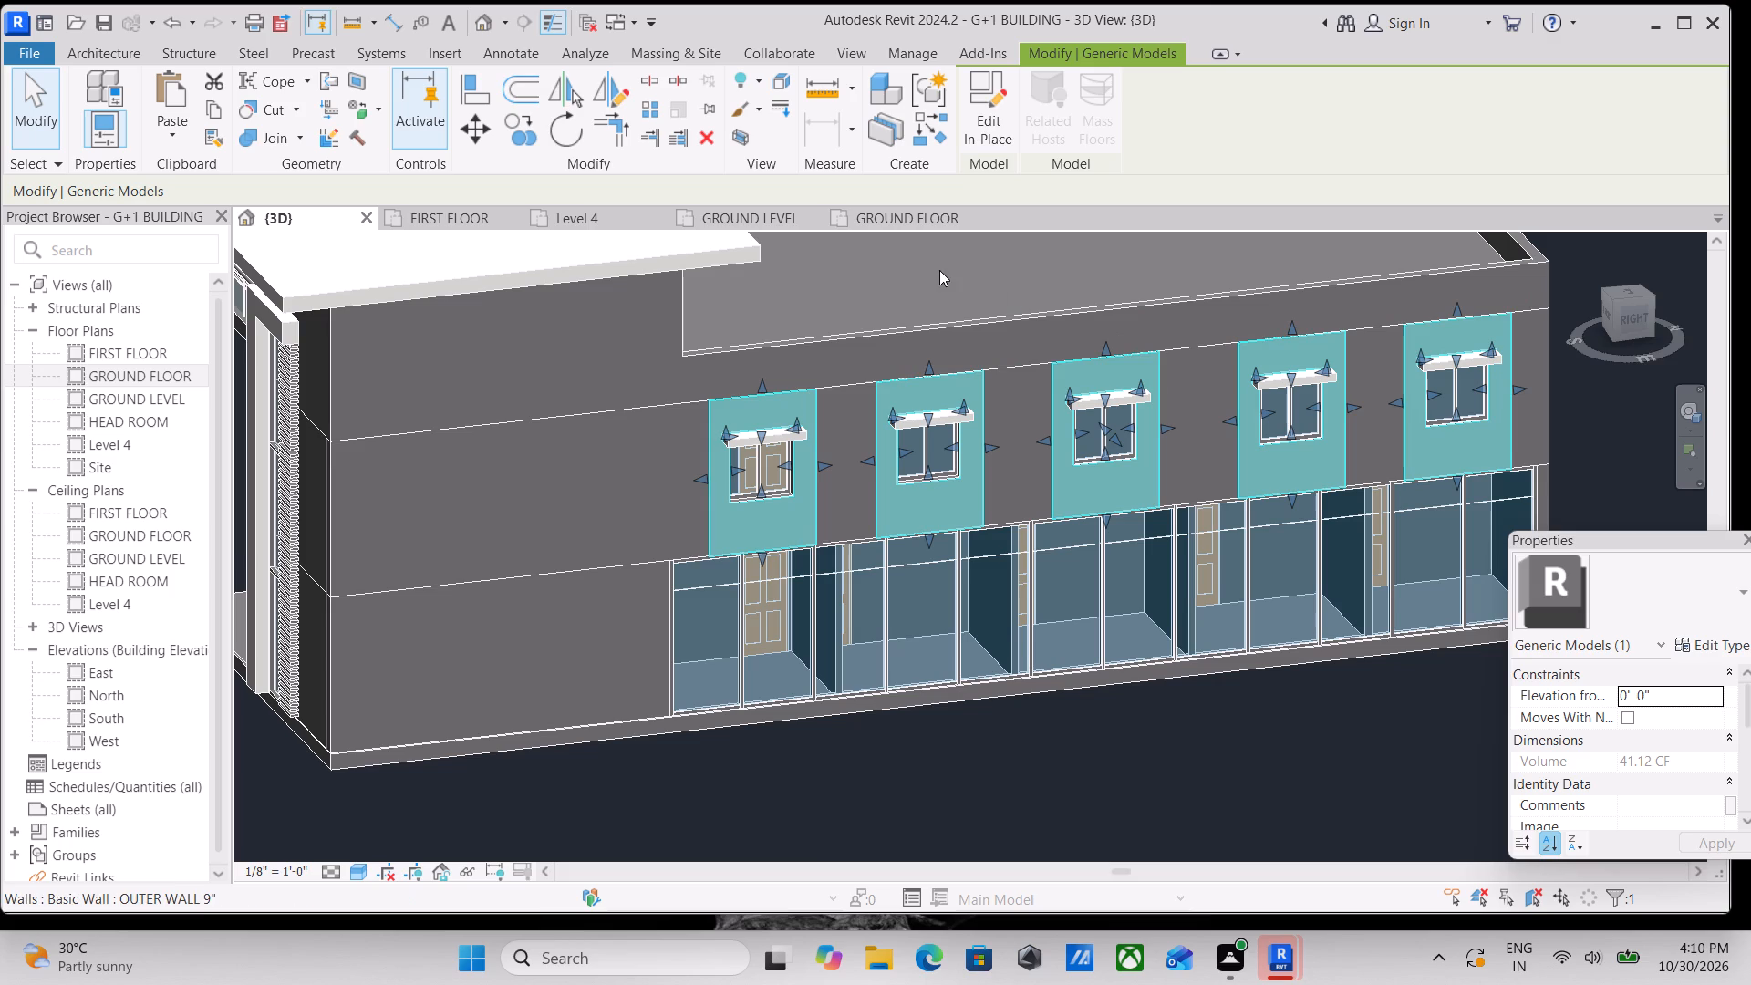
click(987, 115)
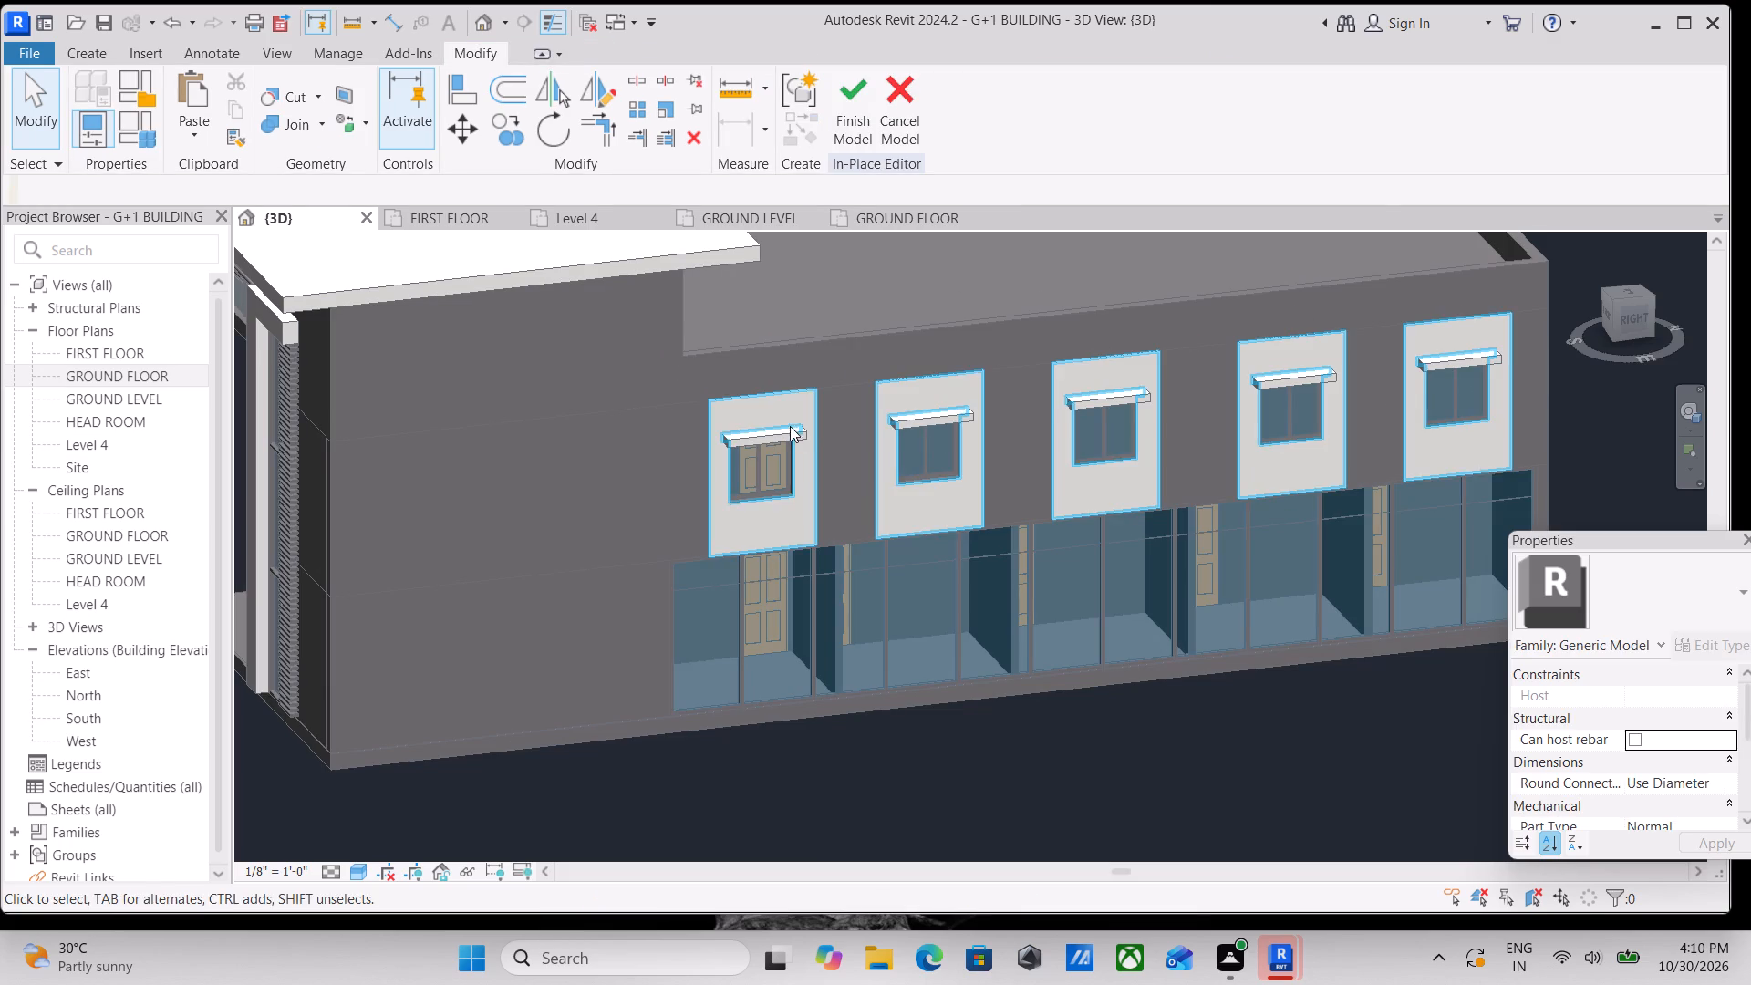
Assign the WOOD MATERIAL 9" material to the five upper window surrounds and finish the in-place model.
click(776, 399)
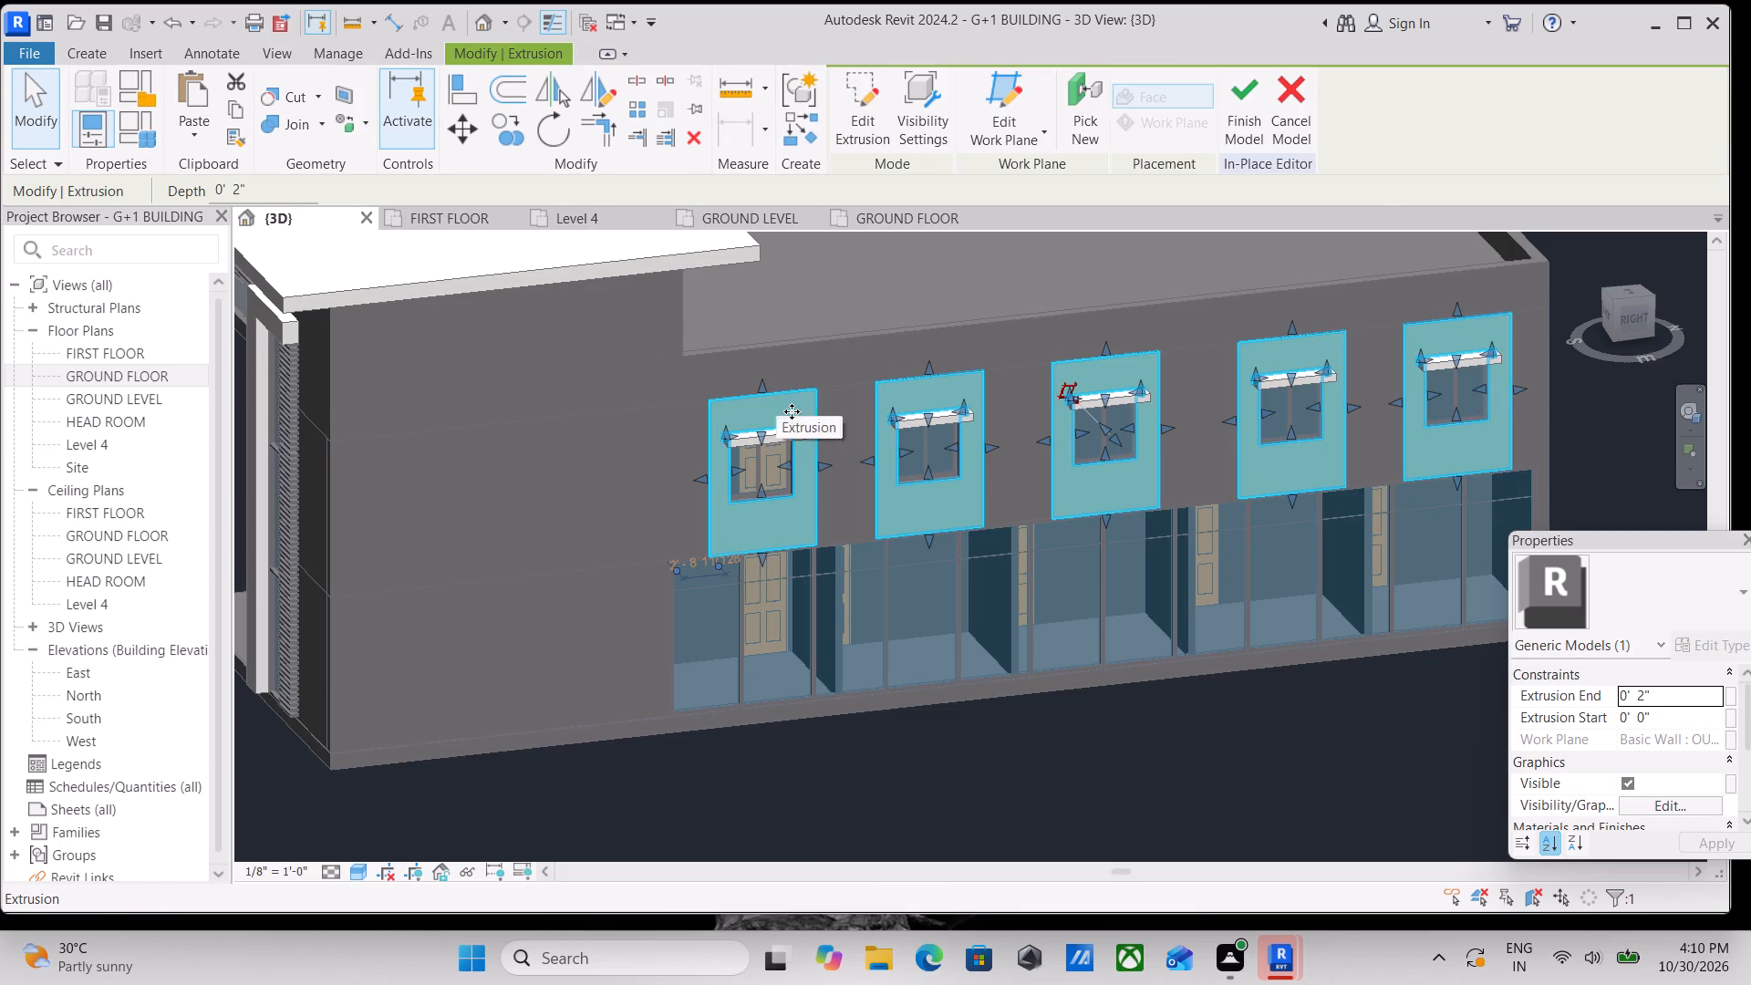
scroll(1613, 702, down, 2)
click(1700, 764)
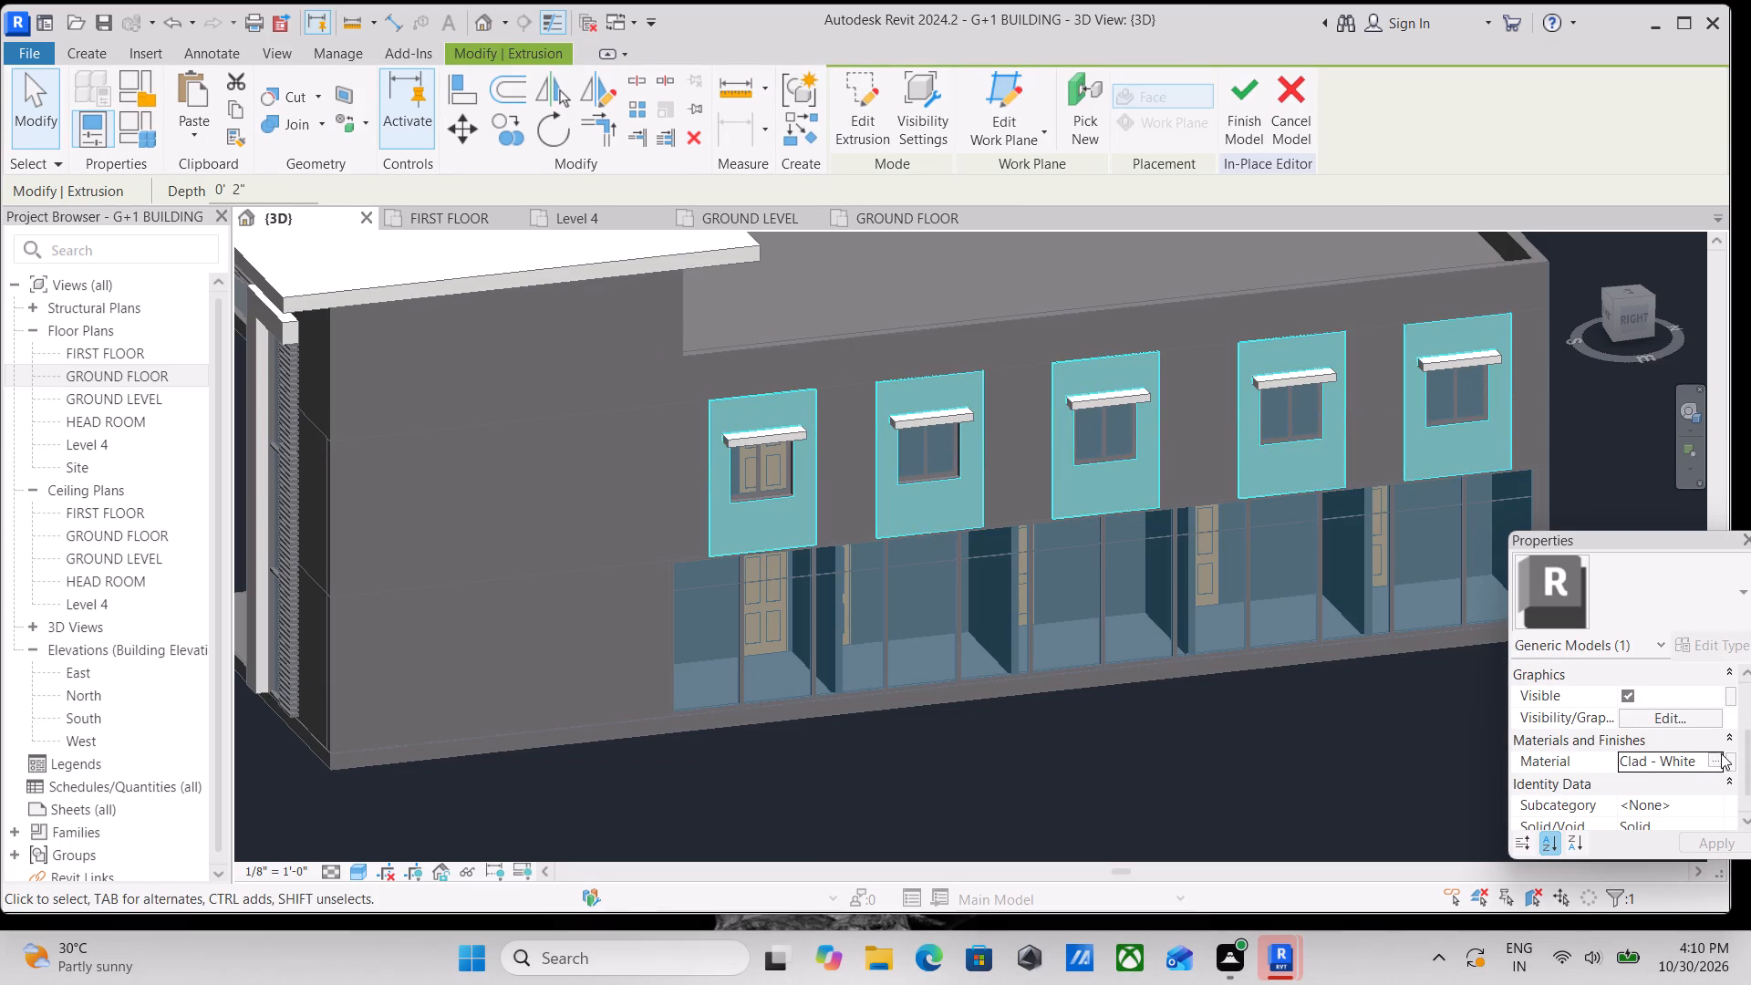
click(1721, 753)
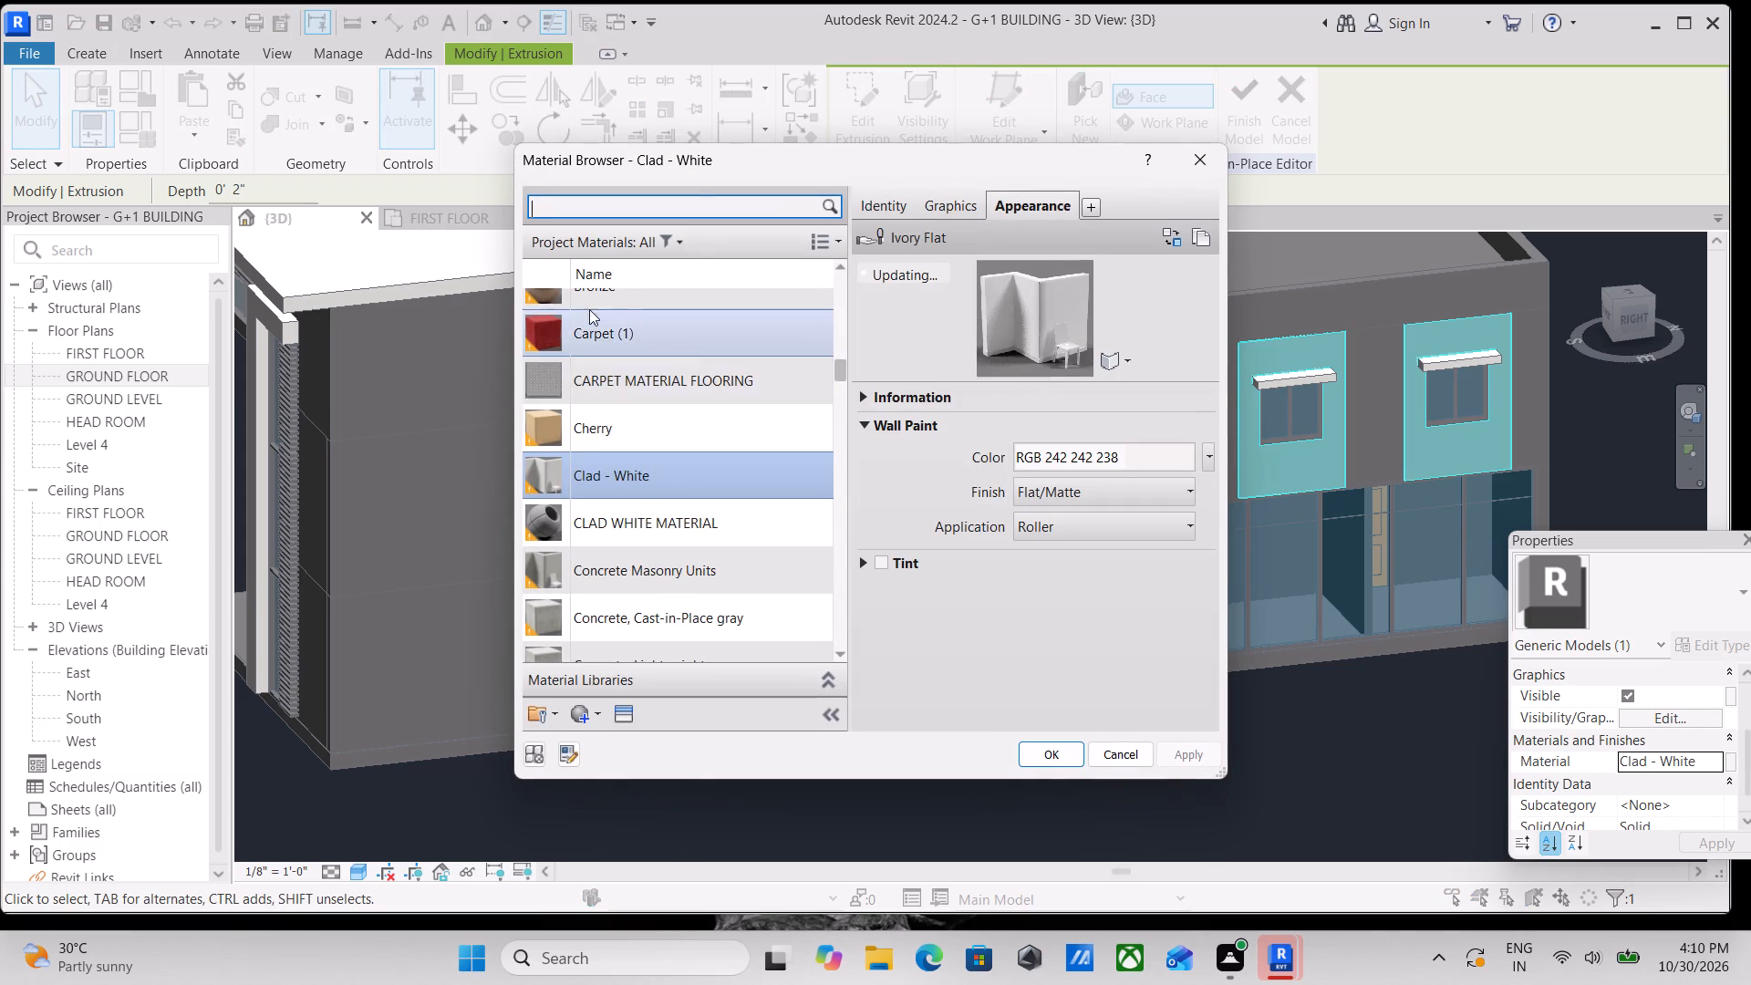
scroll(587, 527, down, 1)
scroll(592, 540, up, 2)
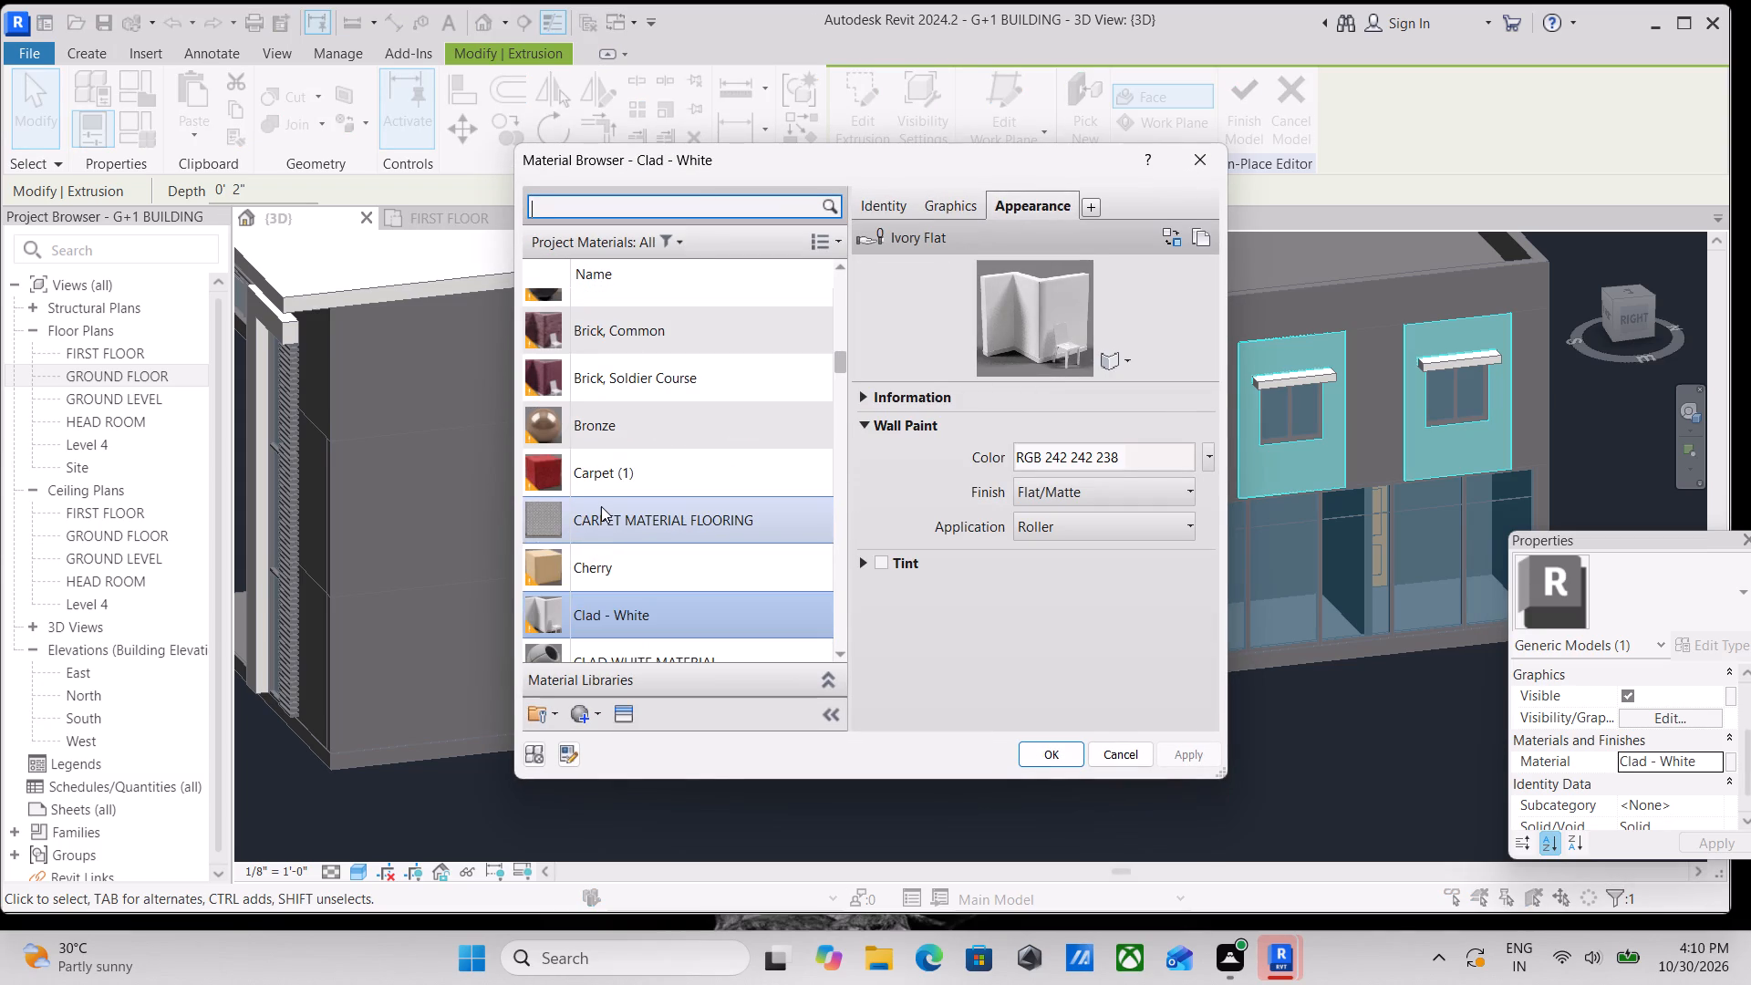
scroll(601, 506, down, 1)
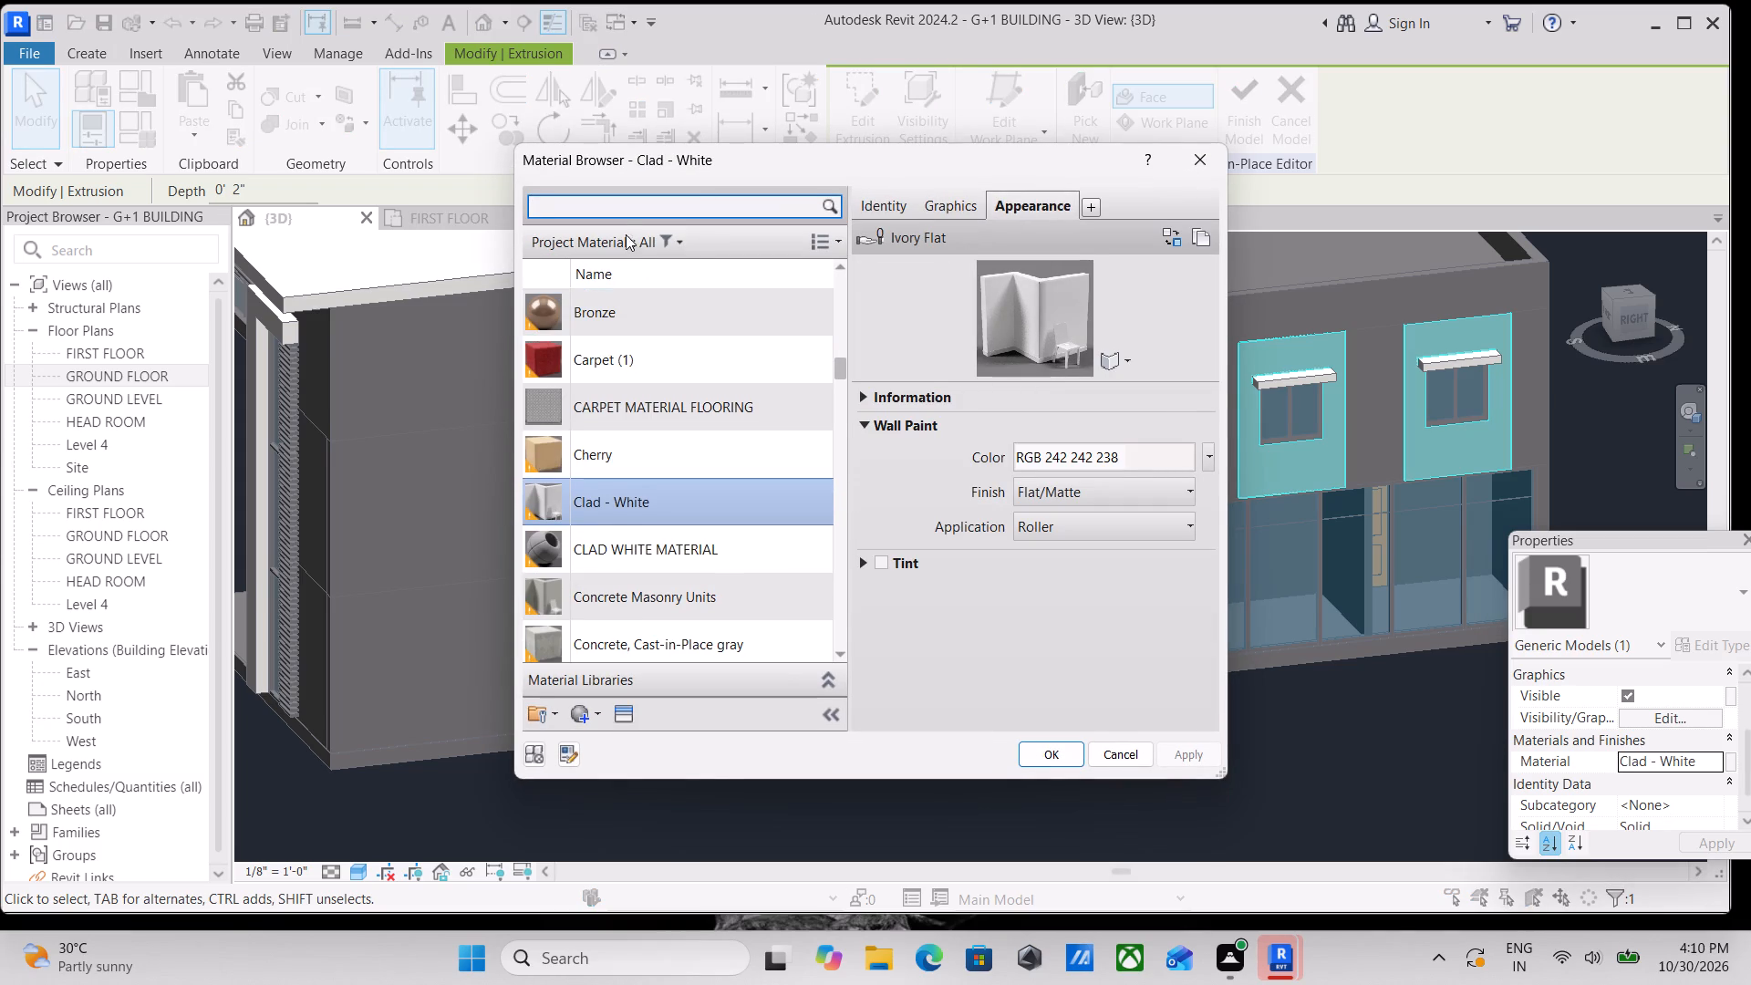
click(610, 201)
text(wood)
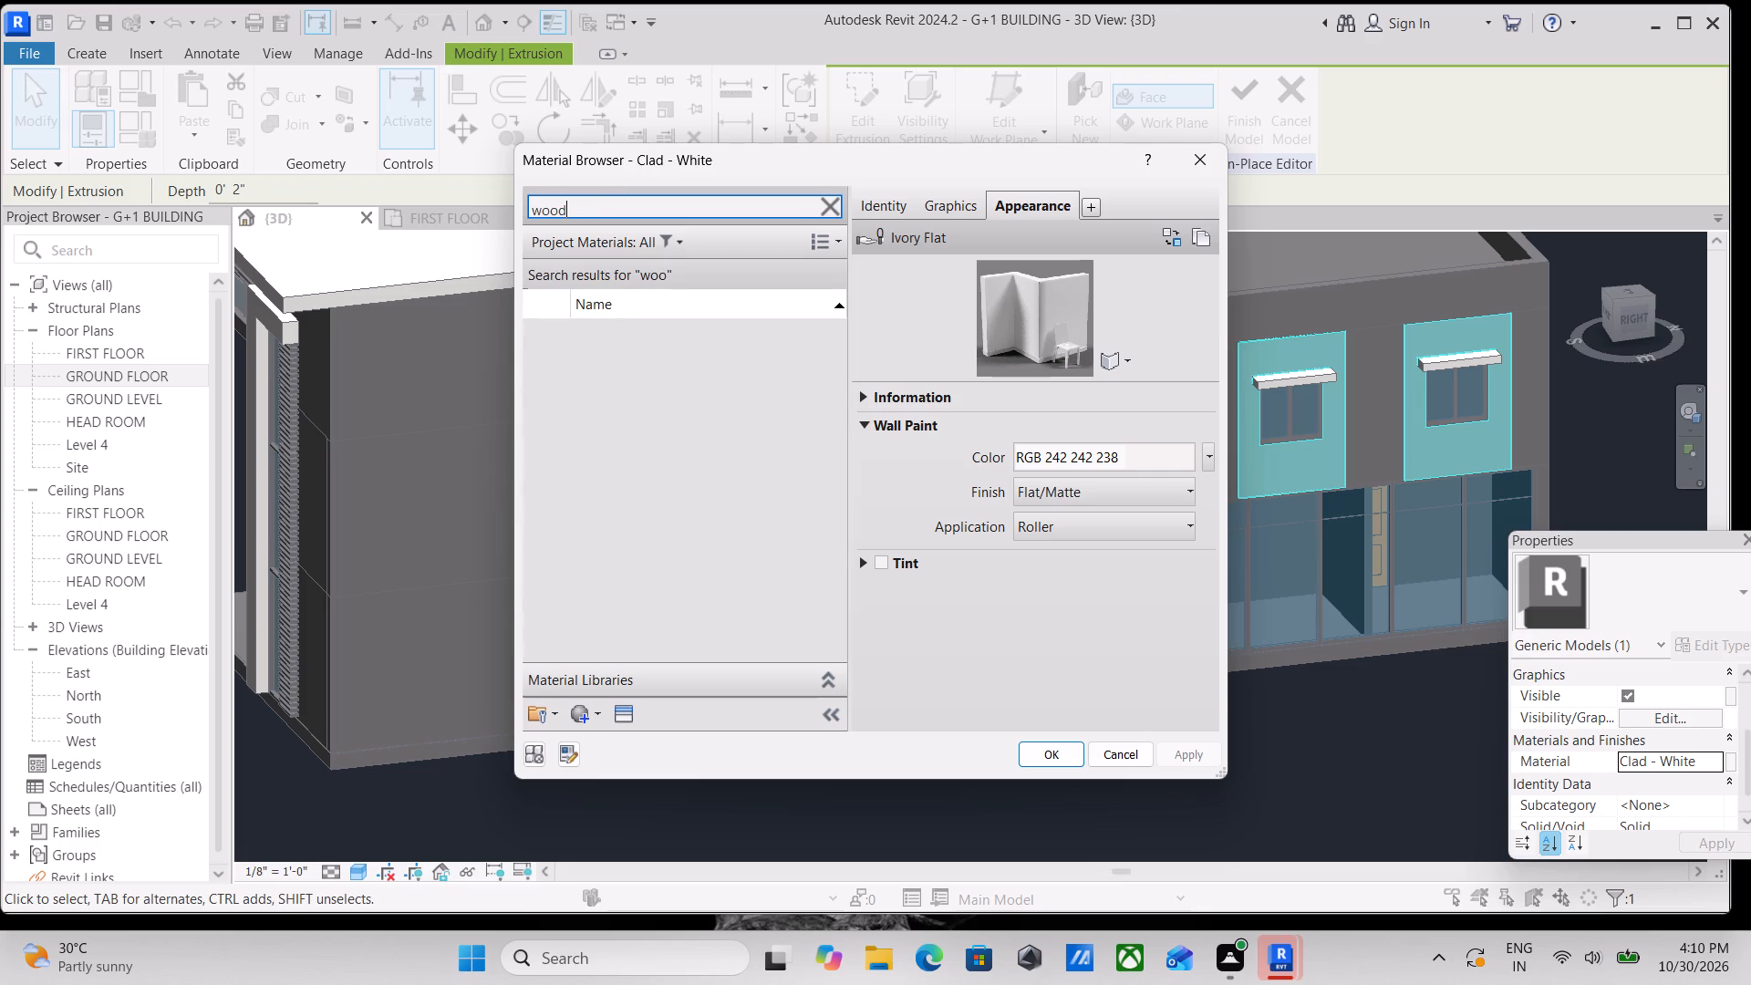
key(space)
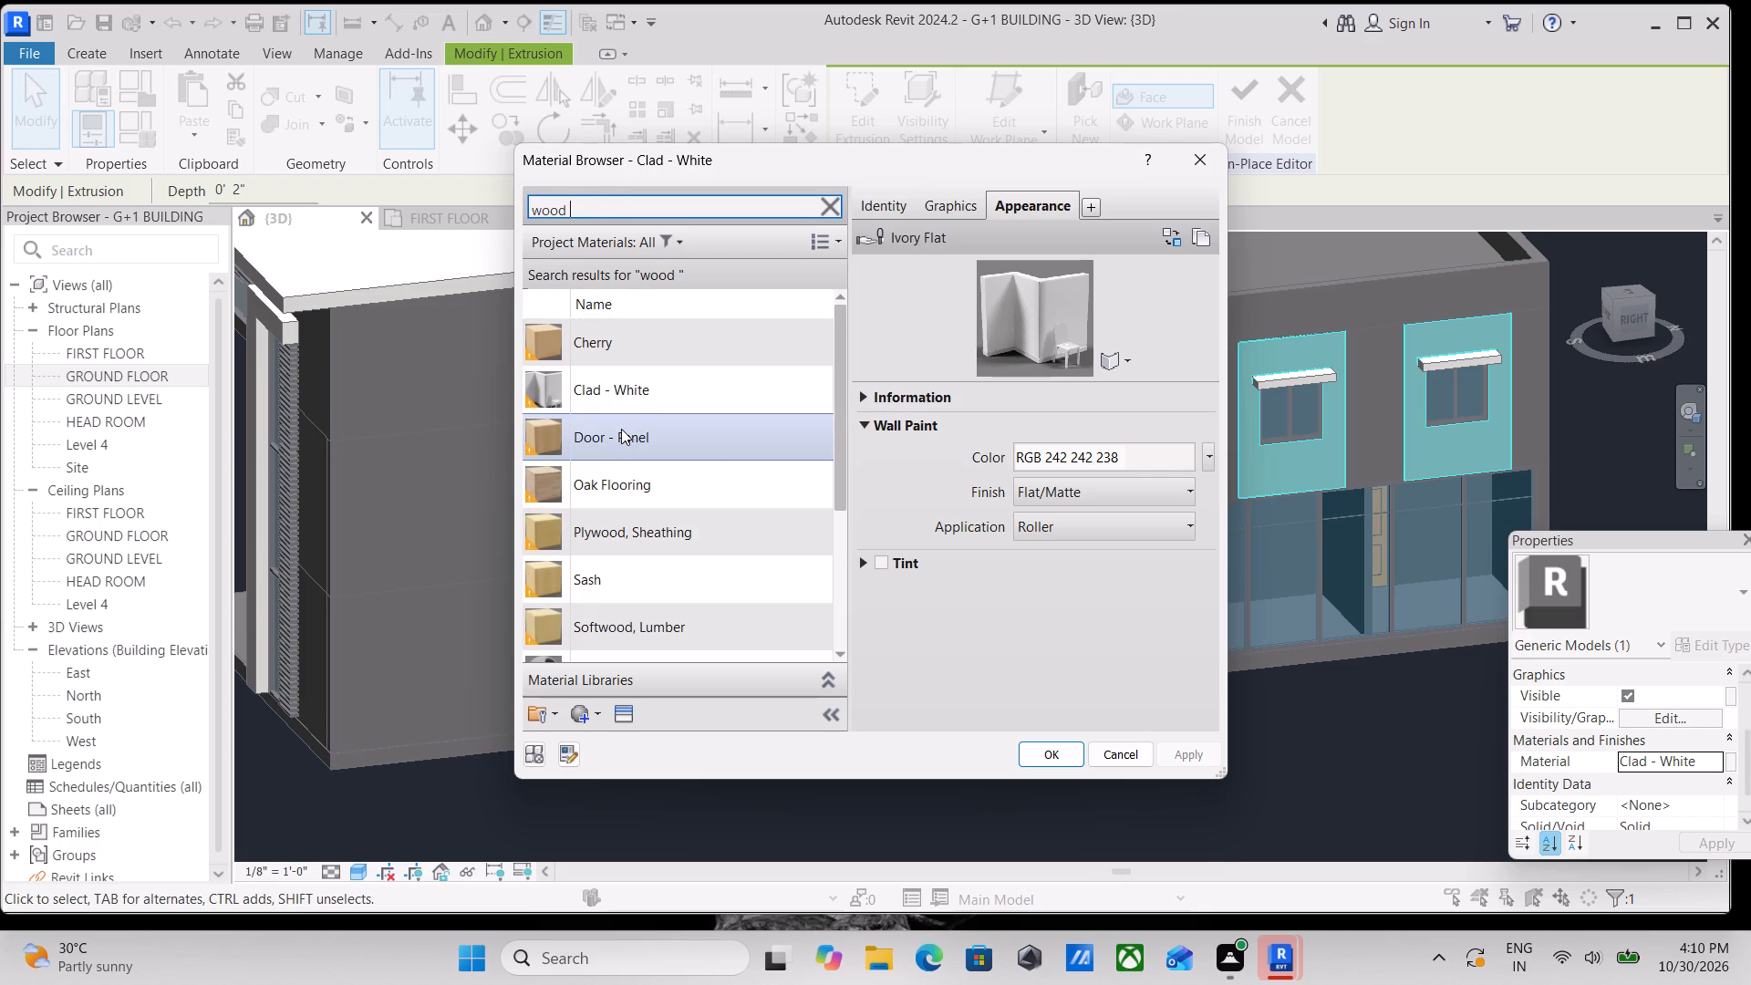
text(mater)
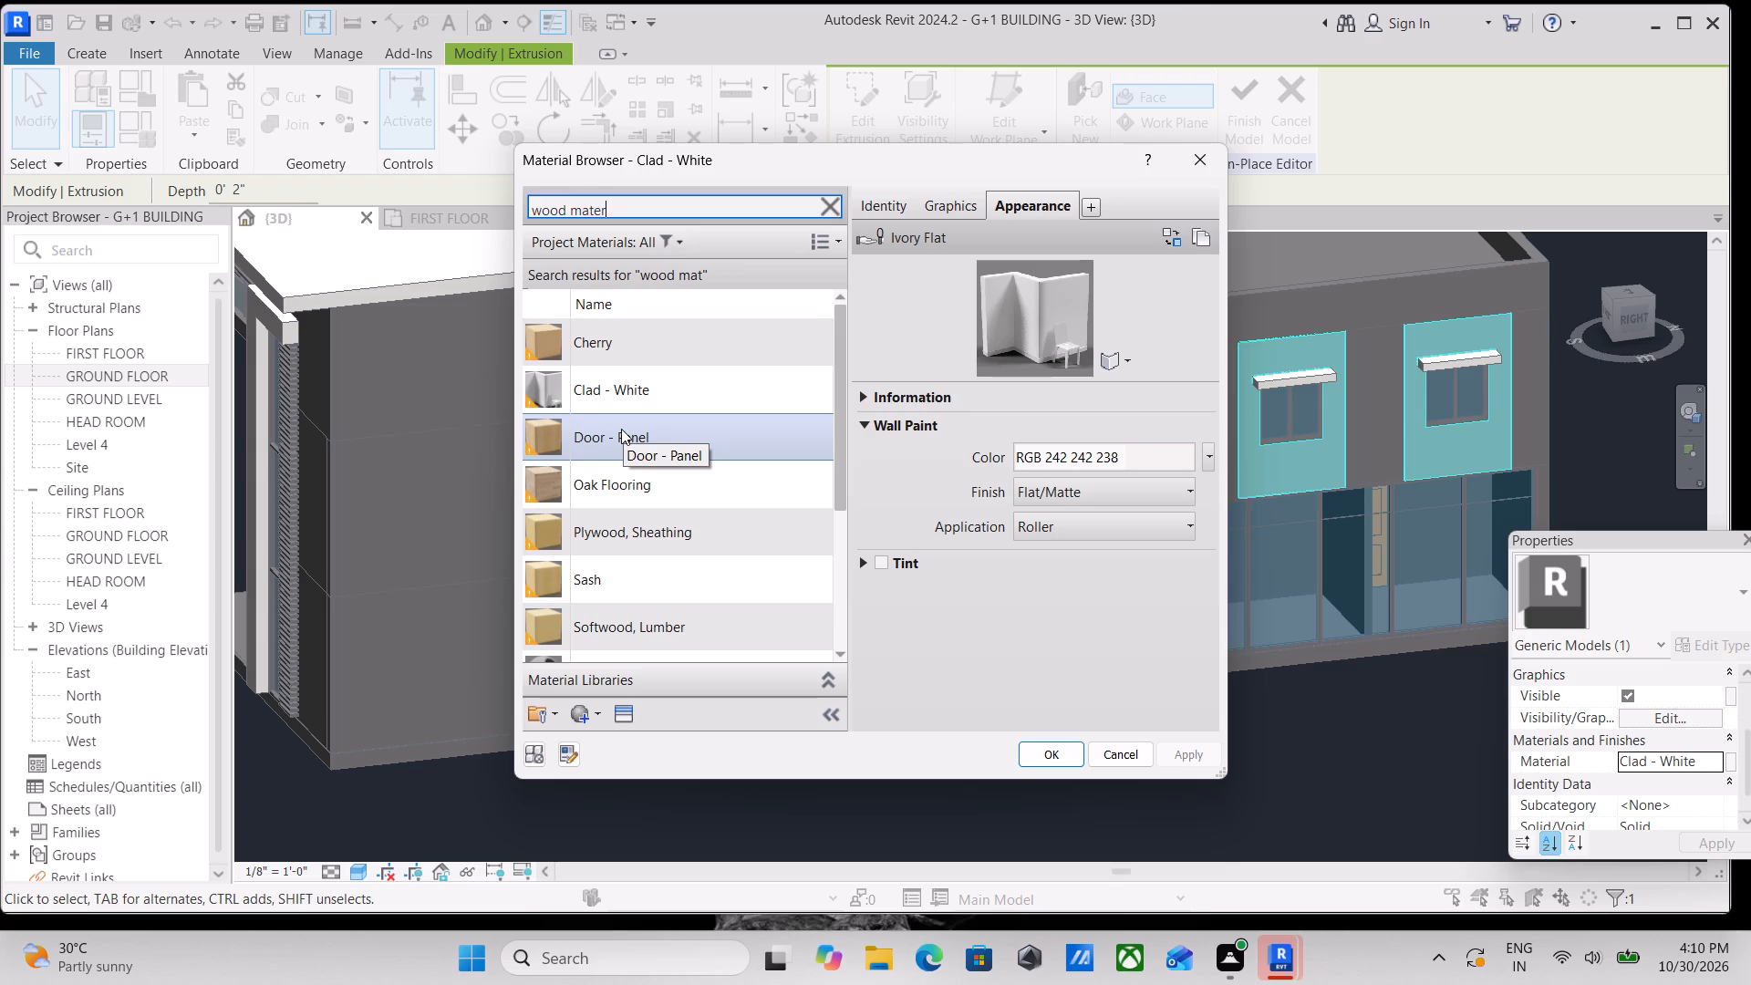
text(ial)
key(s)
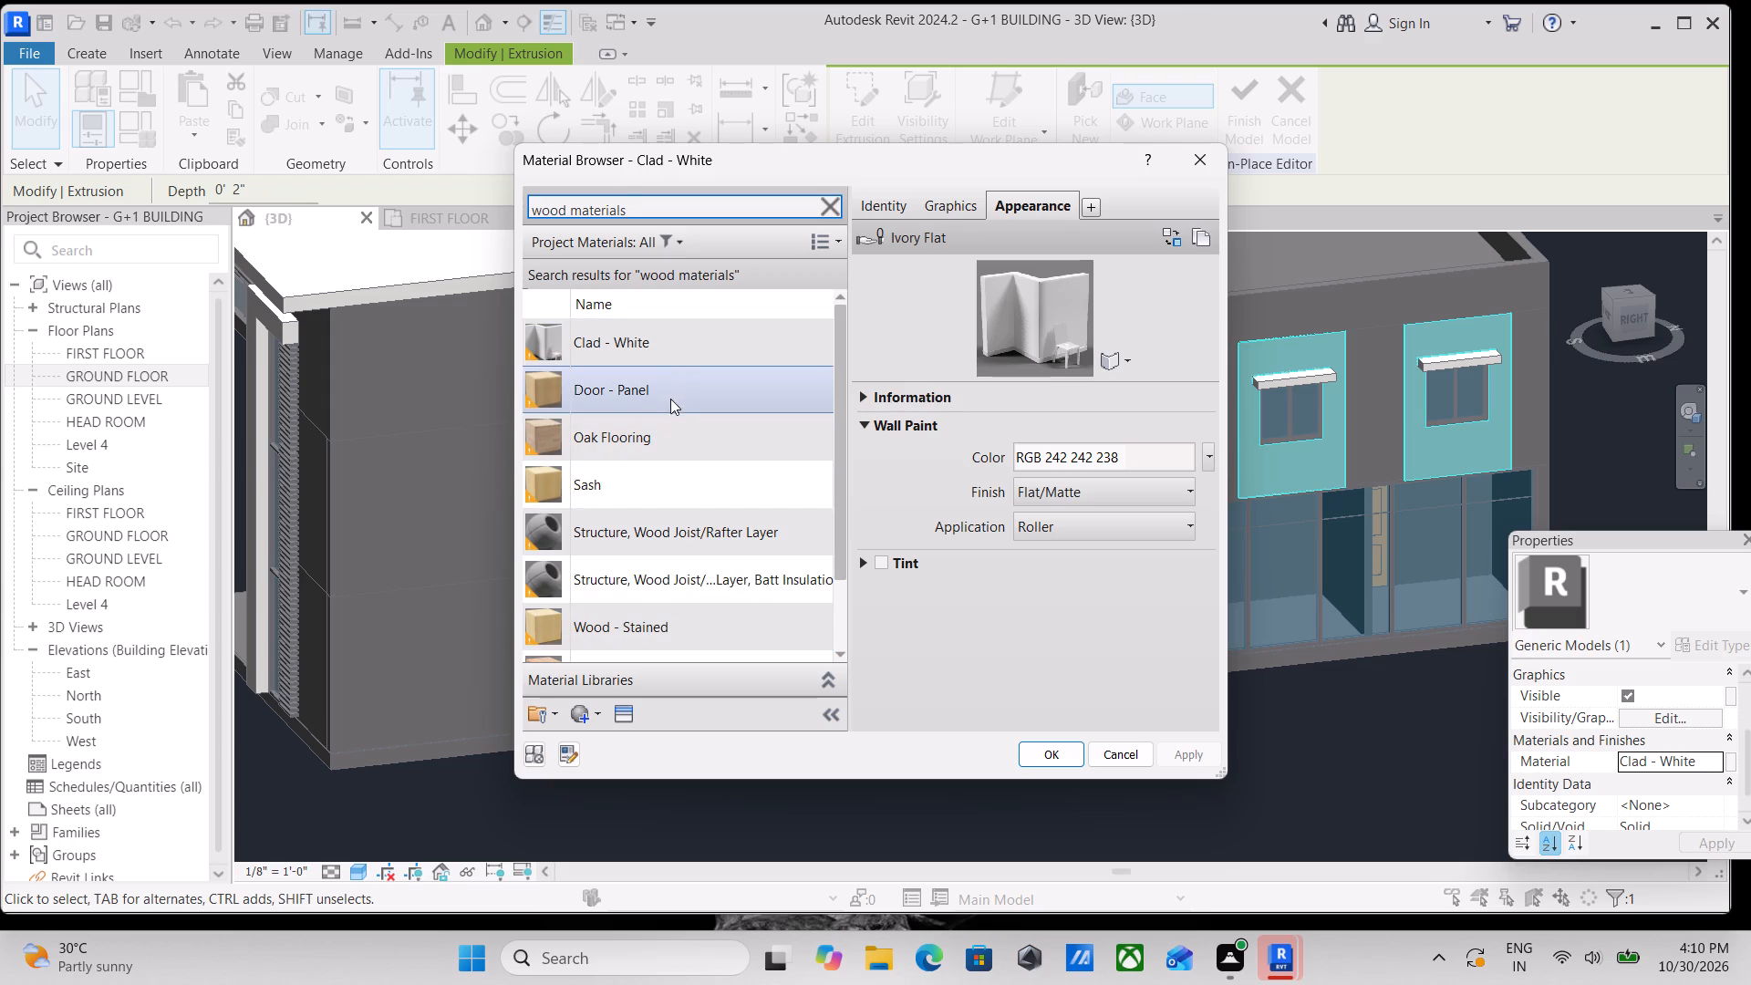
scroll(627, 634, down, 2)
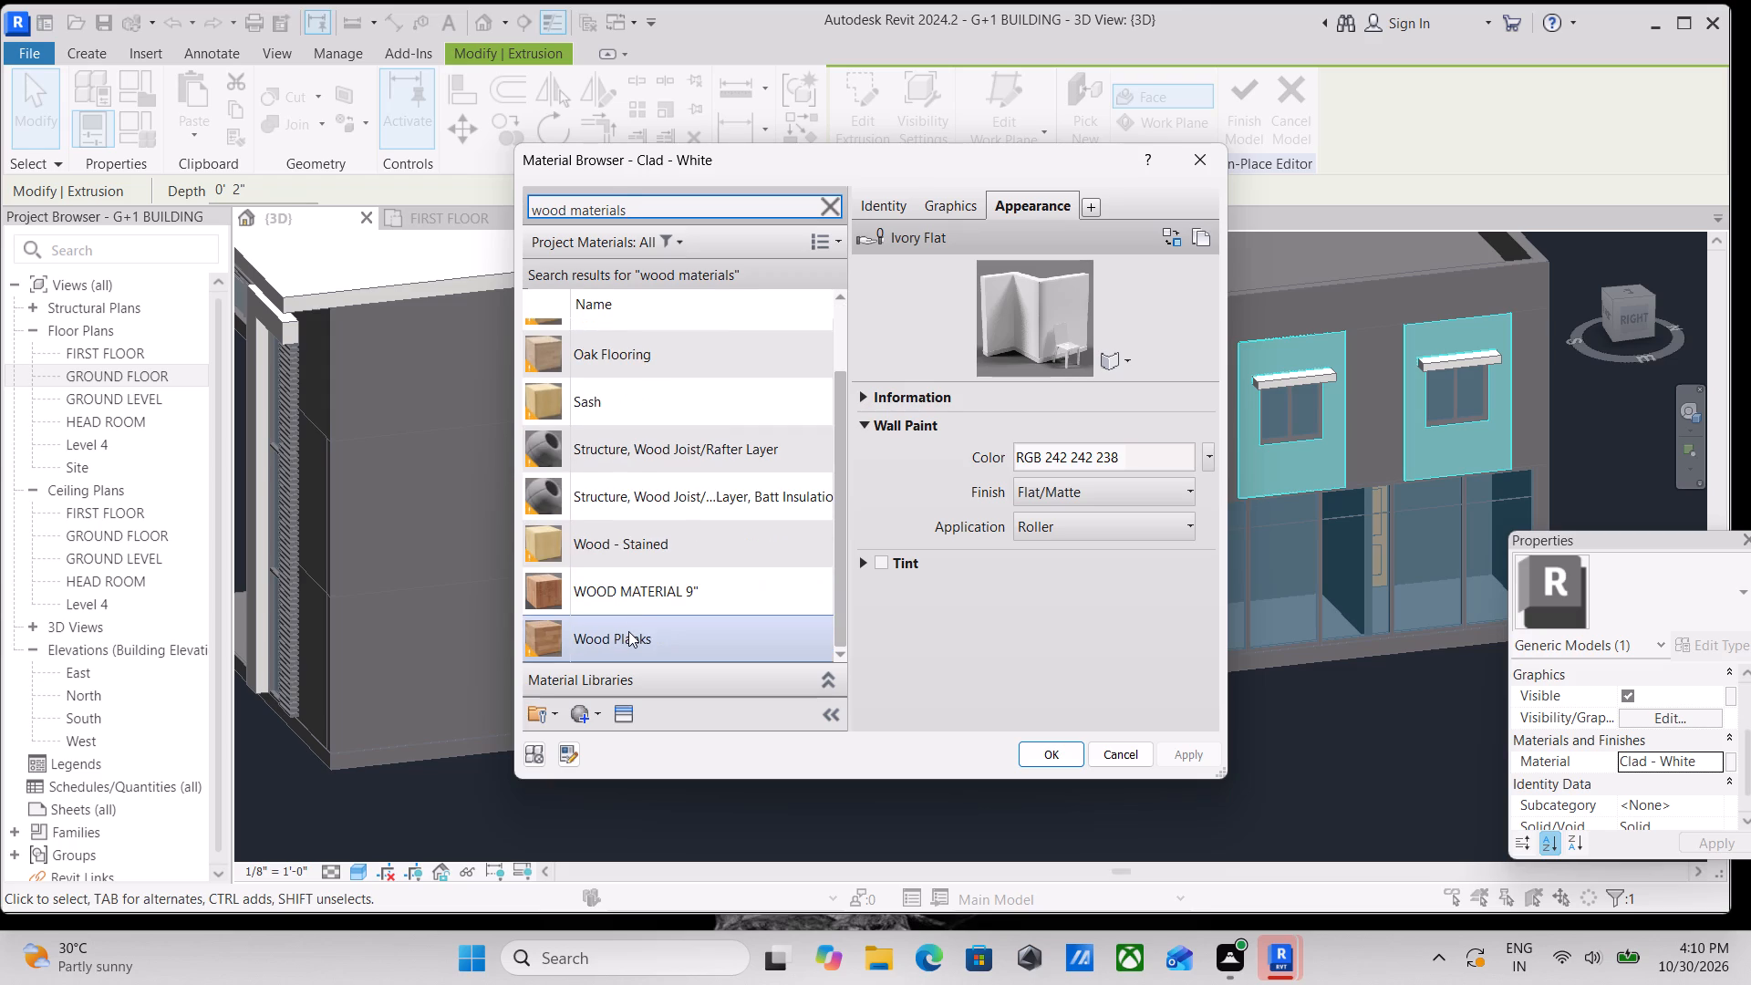
double_click(766, 586)
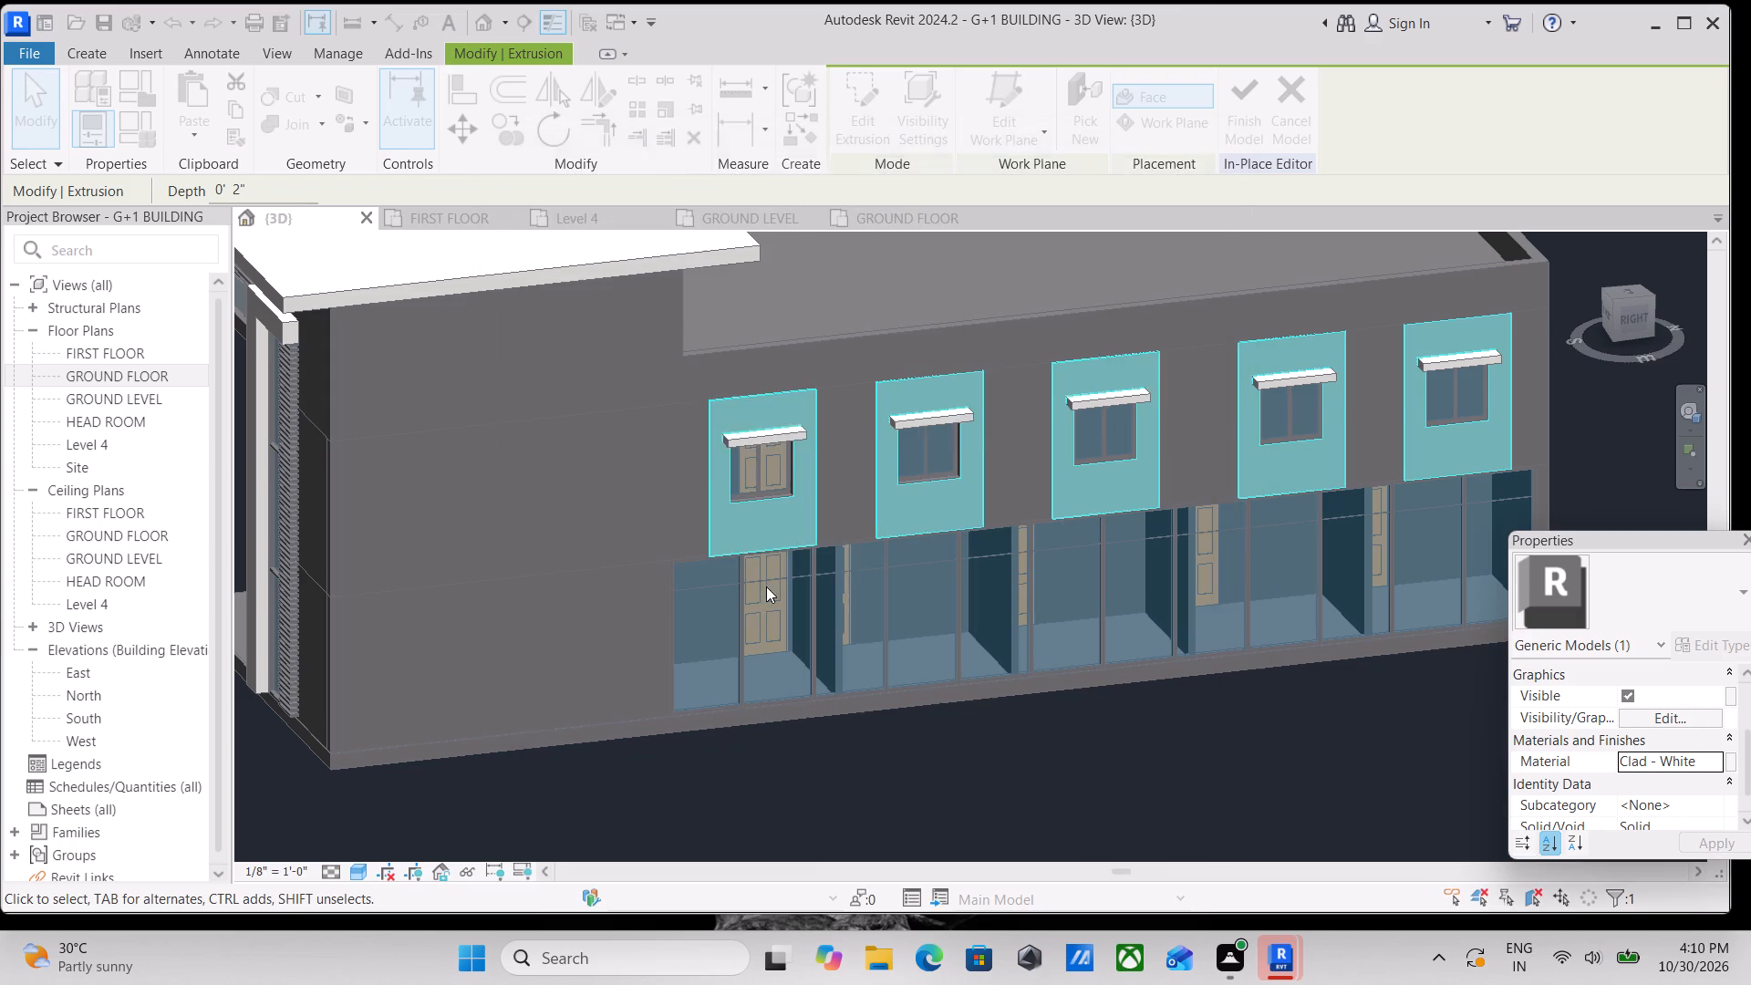
click(1243, 115)
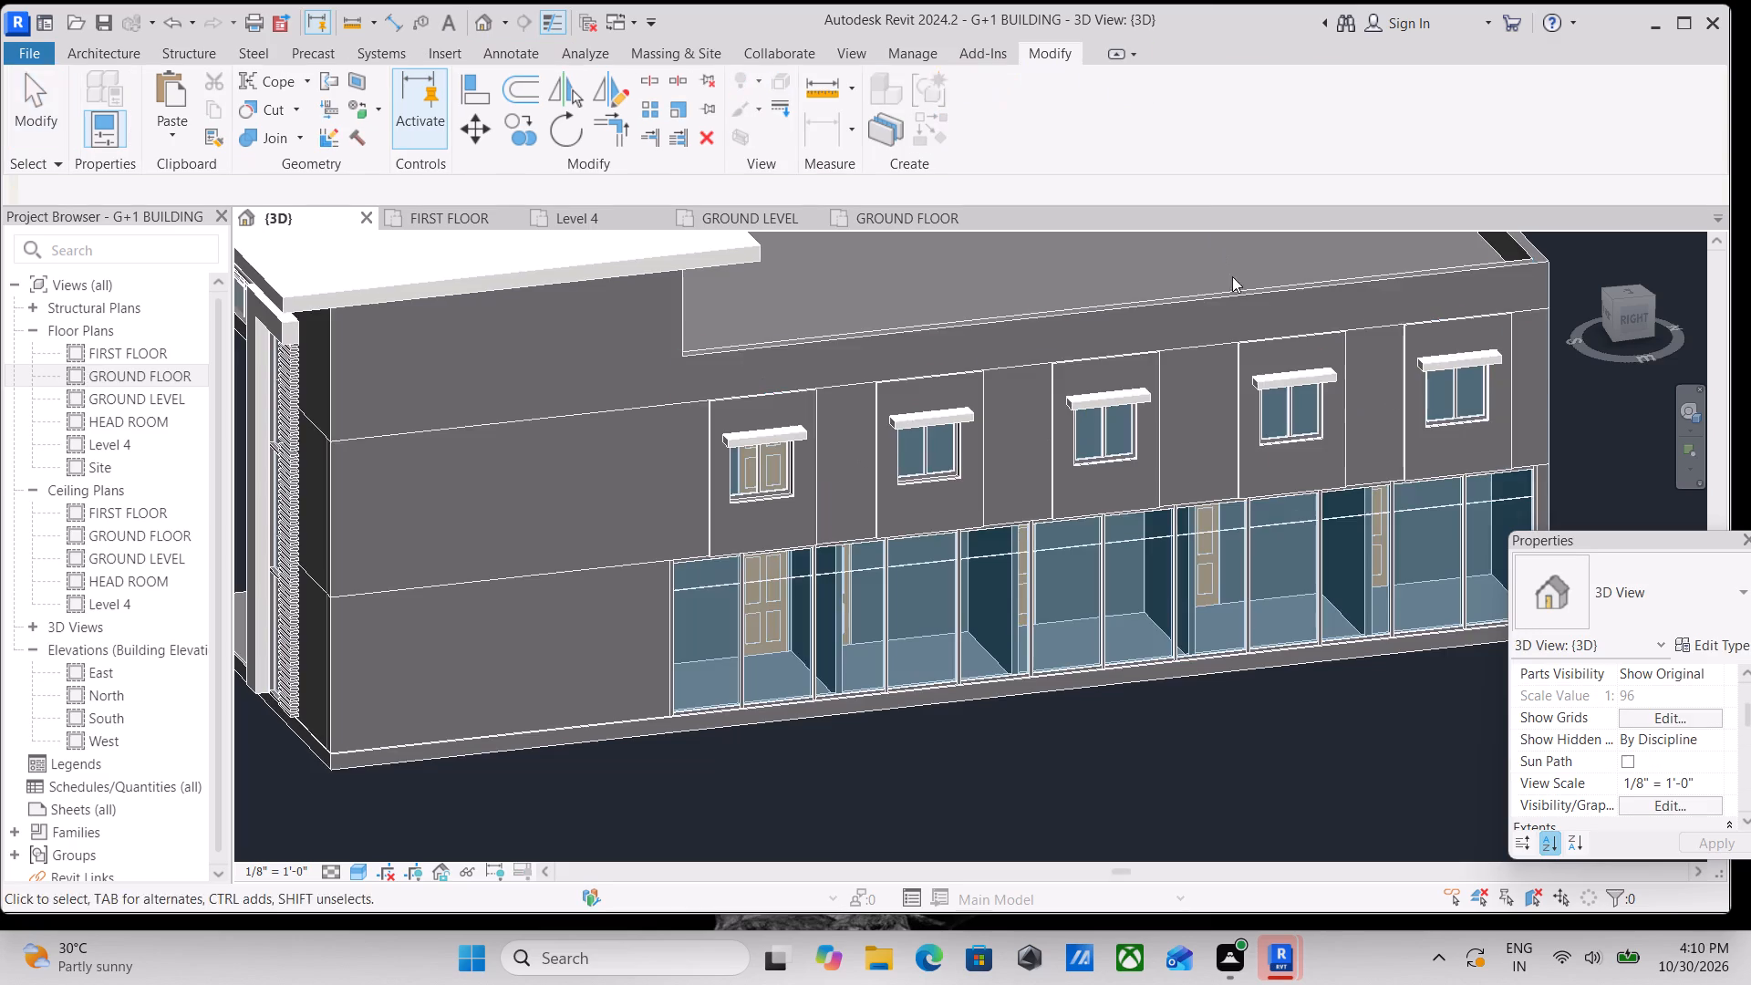
Switch the 3D view to the Realistic visual style to preview the facade materials.
middle_drag(1150, 412, 1273, 355)
scroll(973, 443, down, 1)
shift+middle_drag(923, 440, 954, 433)
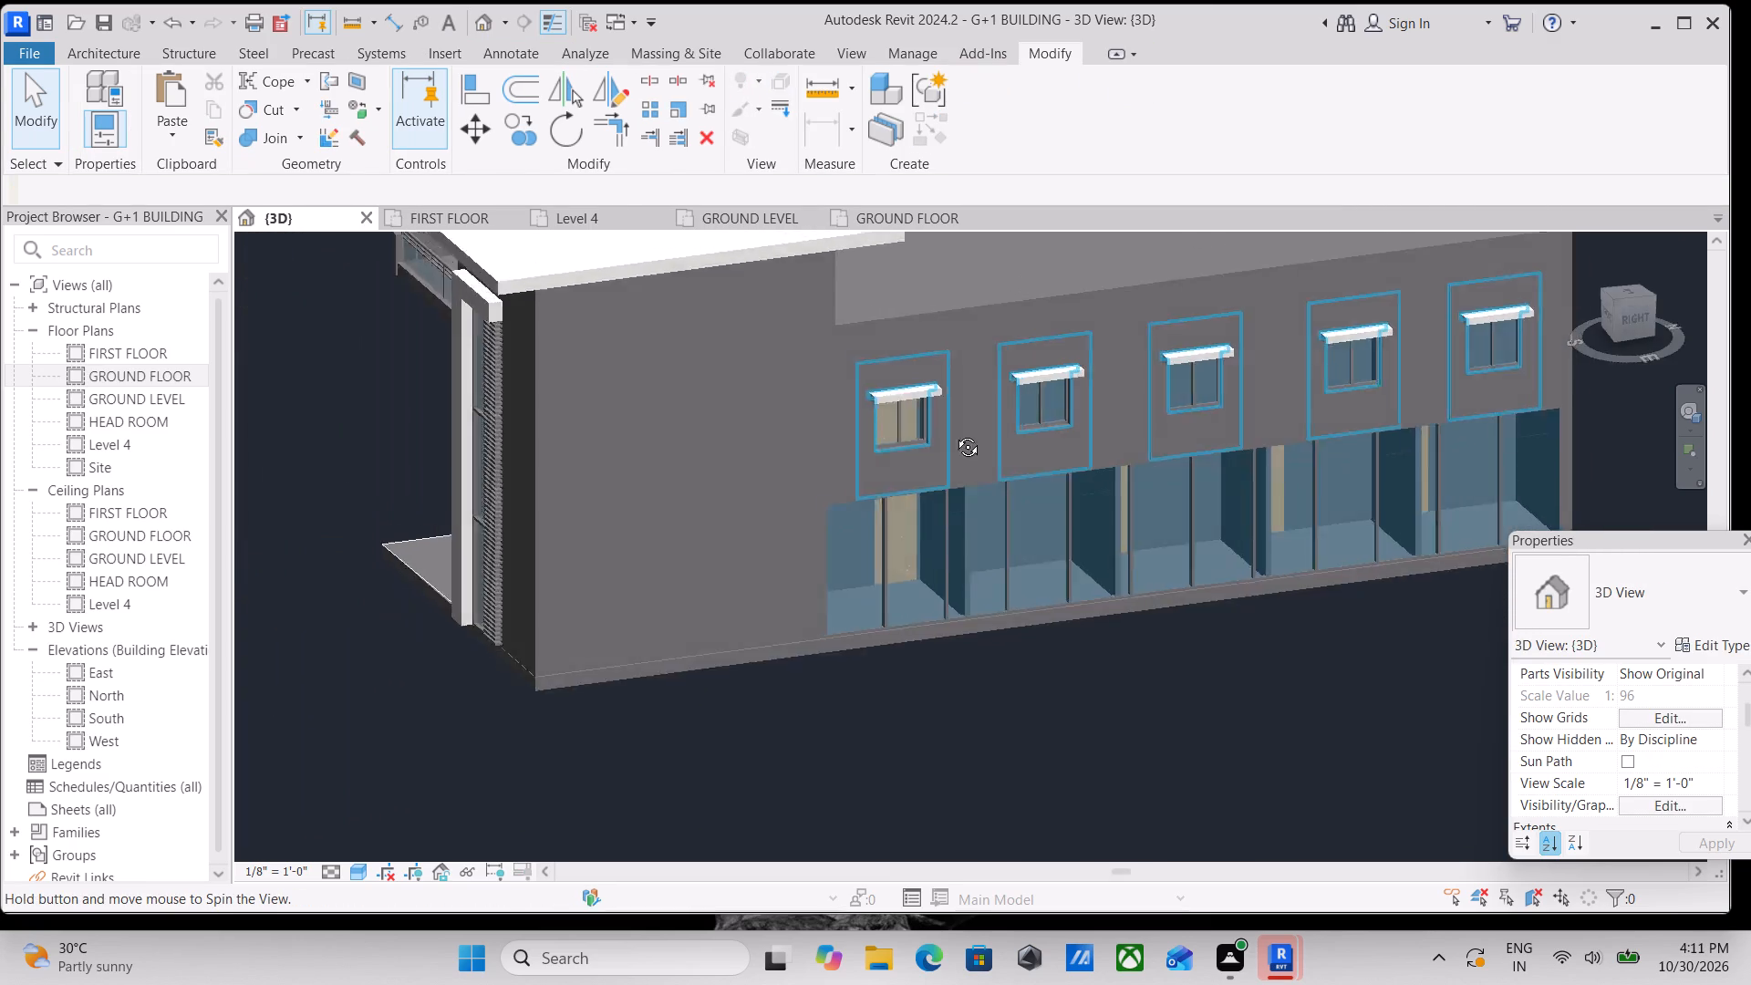
shift+middle_drag(954, 433, 1086, 358)
middle_drag(1072, 478, 958, 435)
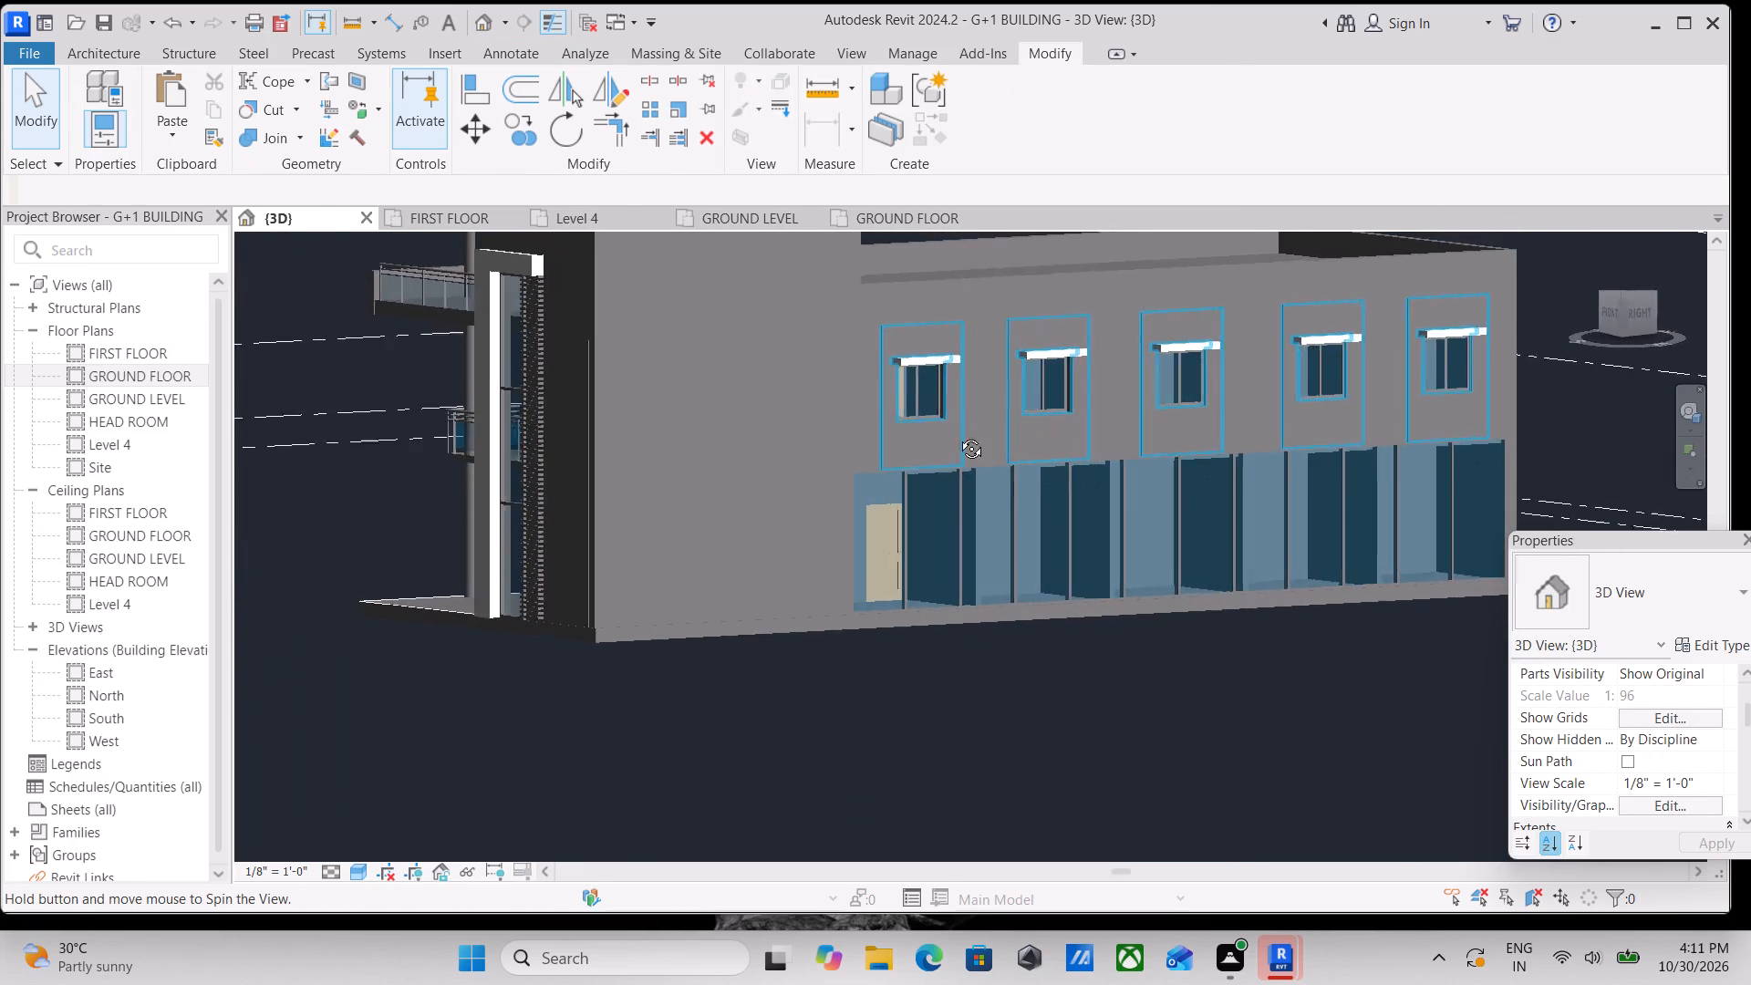
middle_drag(958, 435, 1044, 531)
scroll(1010, 480, up, 2)
middle_drag(1010, 528, 1176, 455)
scroll(1186, 454, up, 1)
scroll(1154, 488, down, 1)
middle_drag(1145, 492, 1381, 448)
scroll(1381, 448, down, 3)
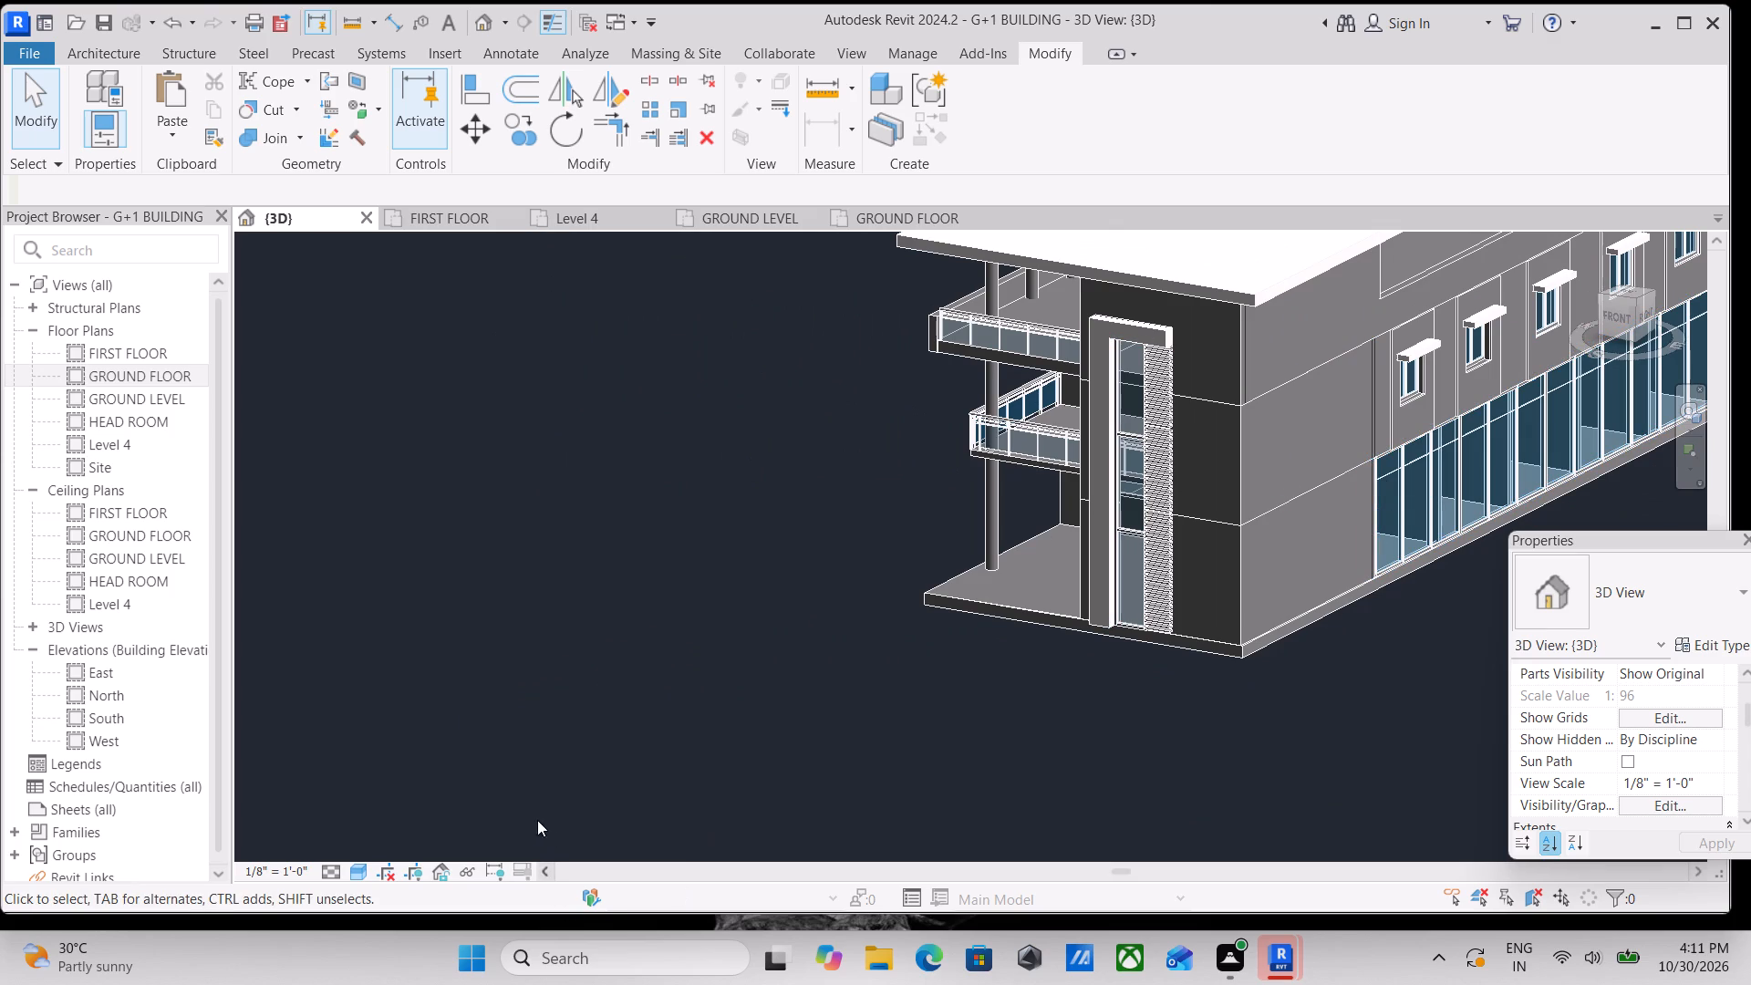
click(361, 873)
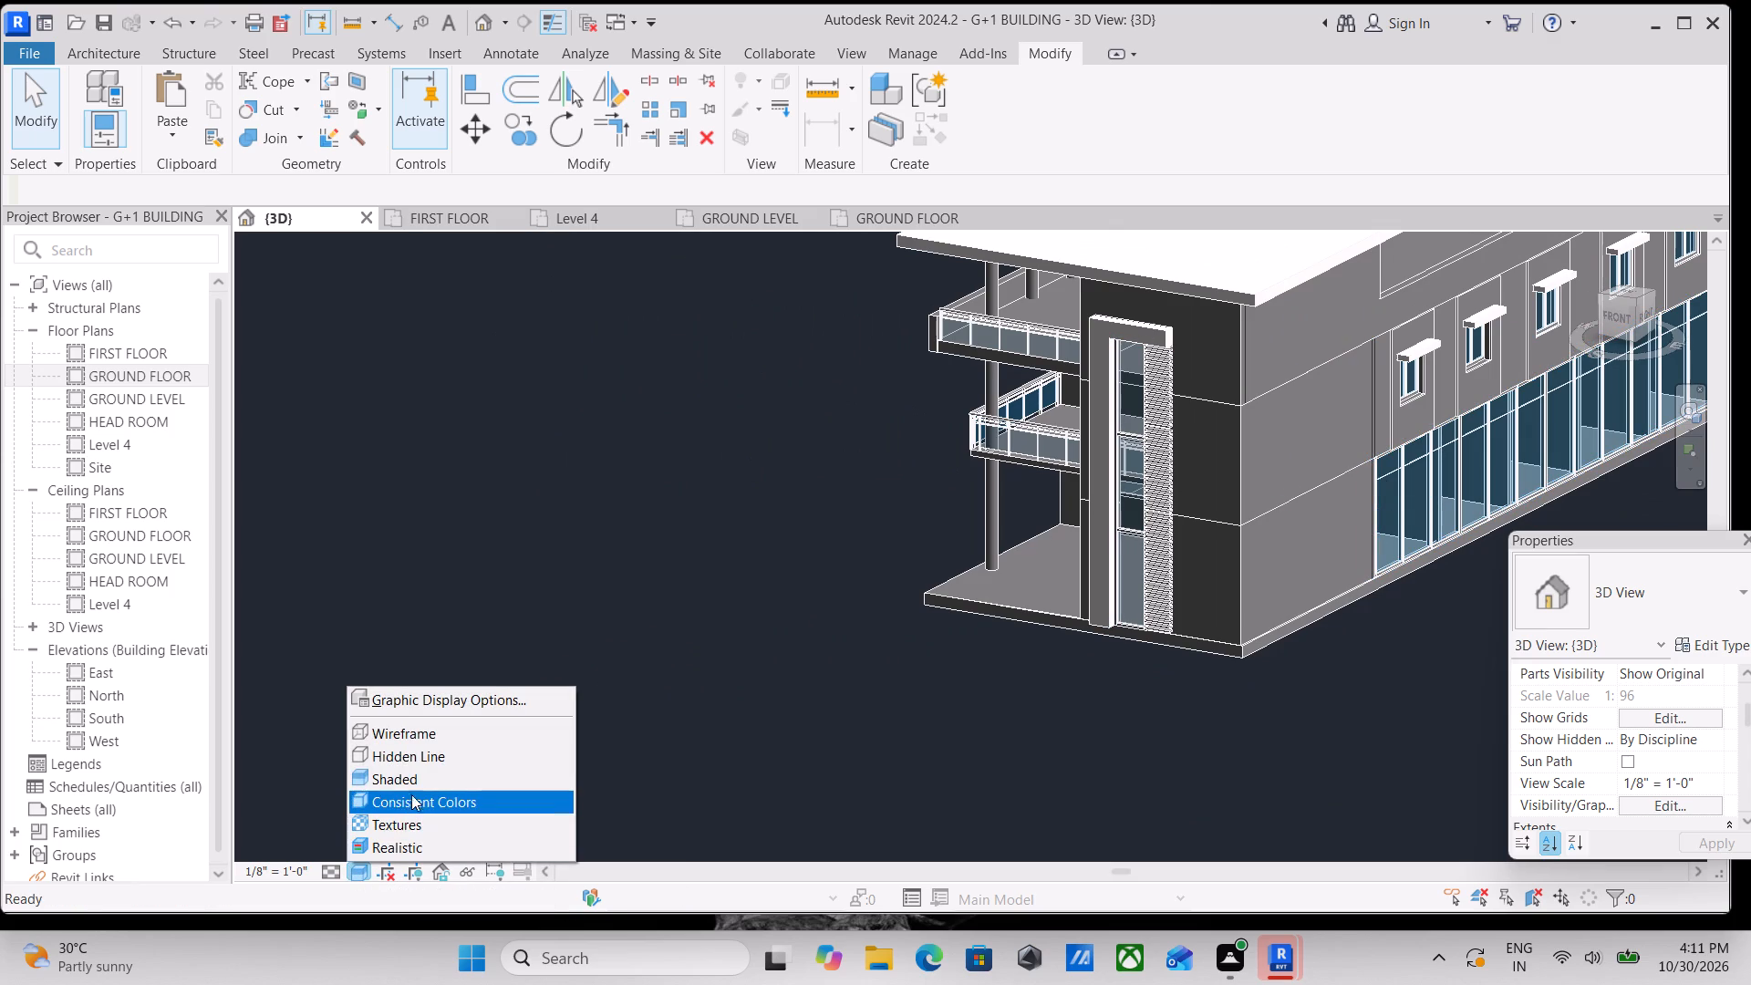
click(399, 845)
Examine the wood finish on the side facade's upper window surrounds and their fit around the windows and sunshades.
scroll(1663, 405, up, 1)
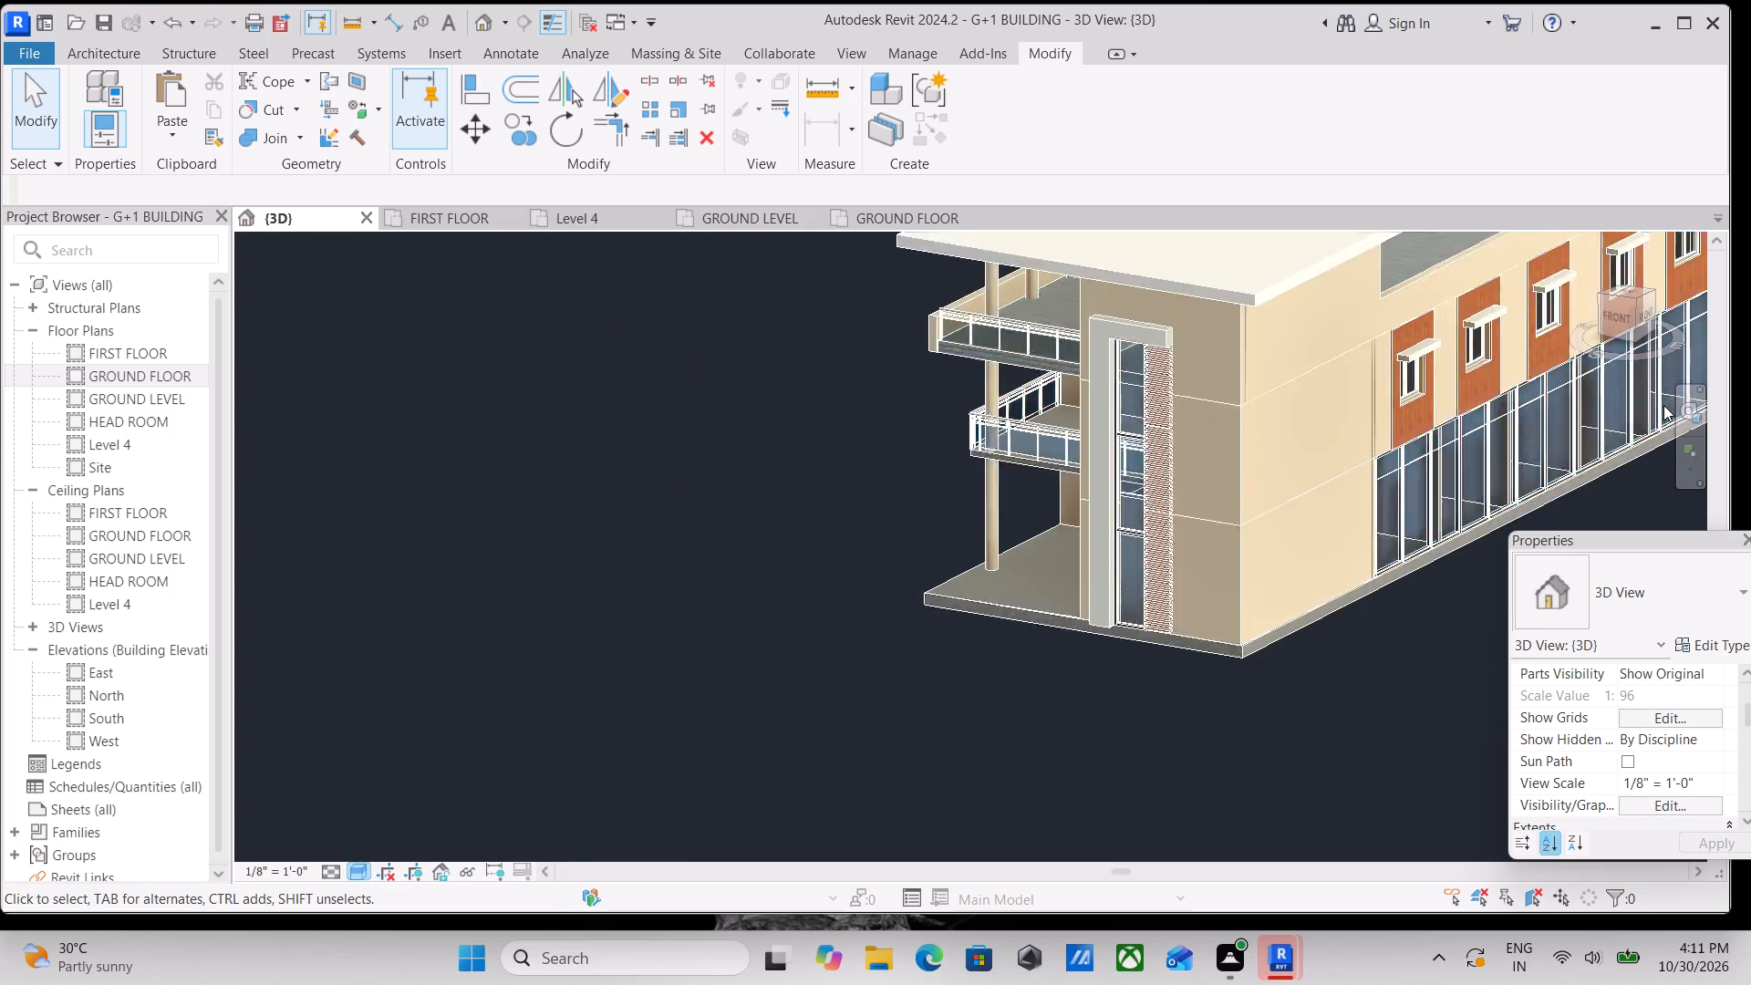
scroll(1663, 405, up, 1)
scroll(1321, 389, up, 2)
middle_drag(1308, 391, 1141, 536)
scroll(1226, 465, up, 6)
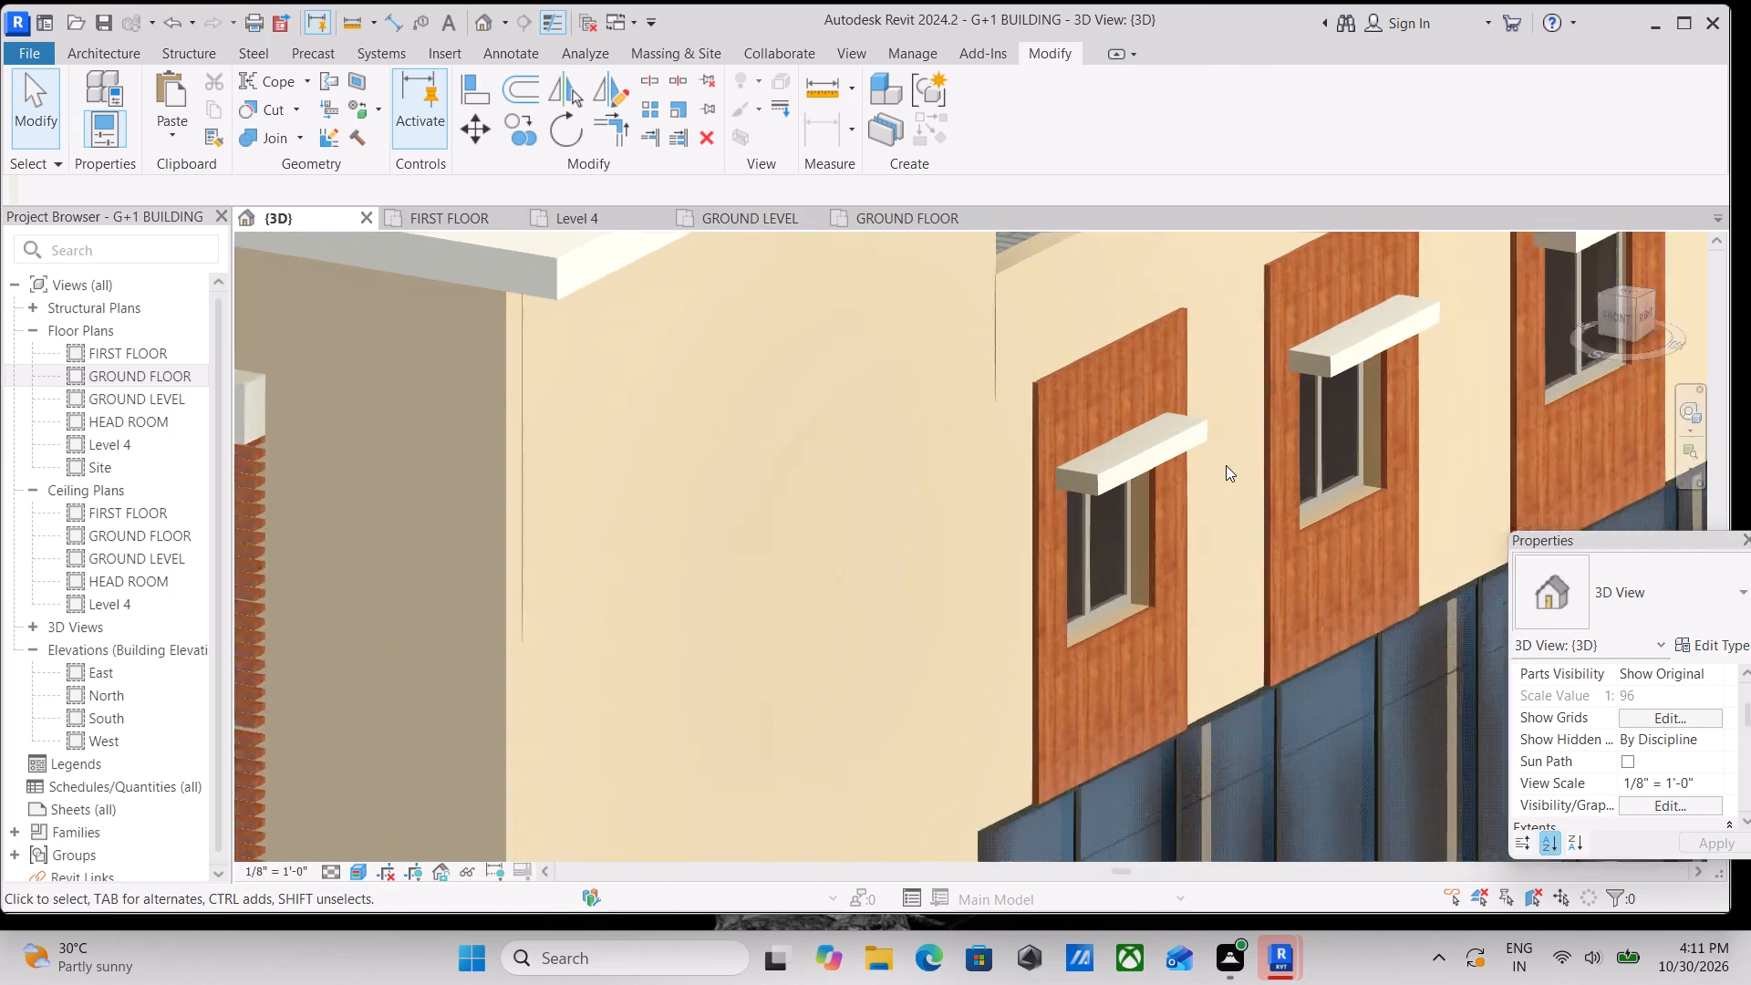
scroll(1226, 465, up, 3)
scroll(1226, 465, down, 4)
scroll(1124, 707, up, 5)
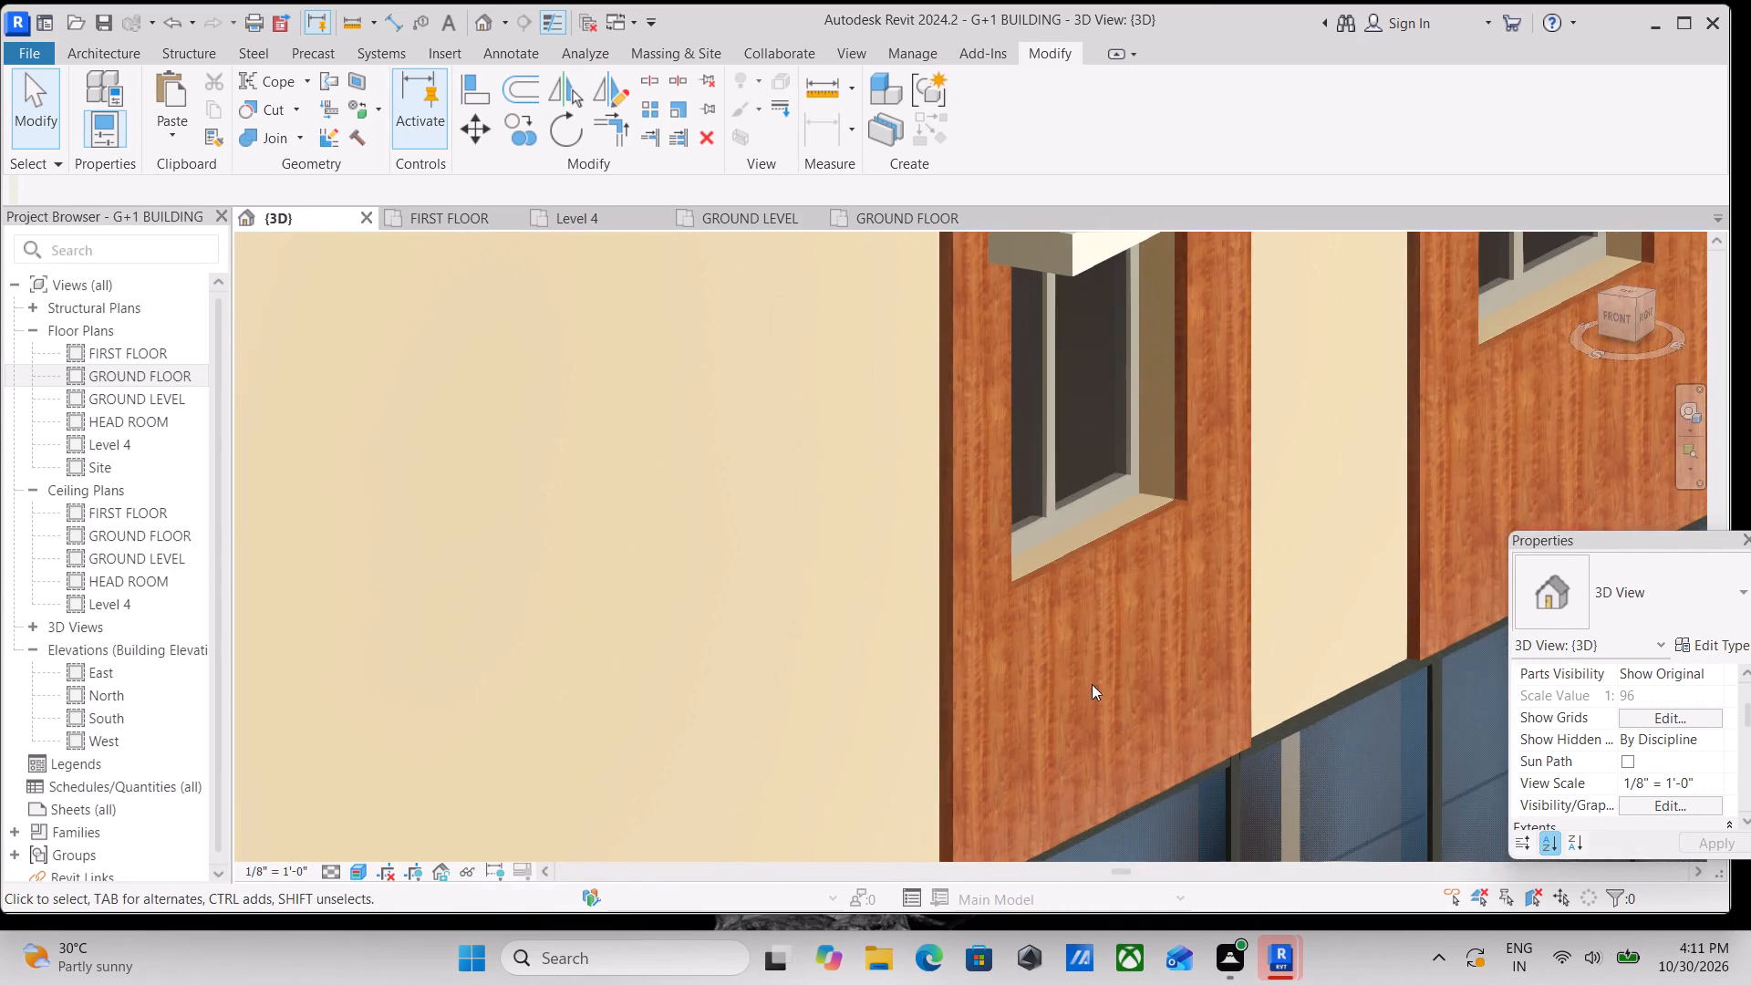
scroll(972, 583, down, 9)
middle_drag(998, 558, 1190, 552)
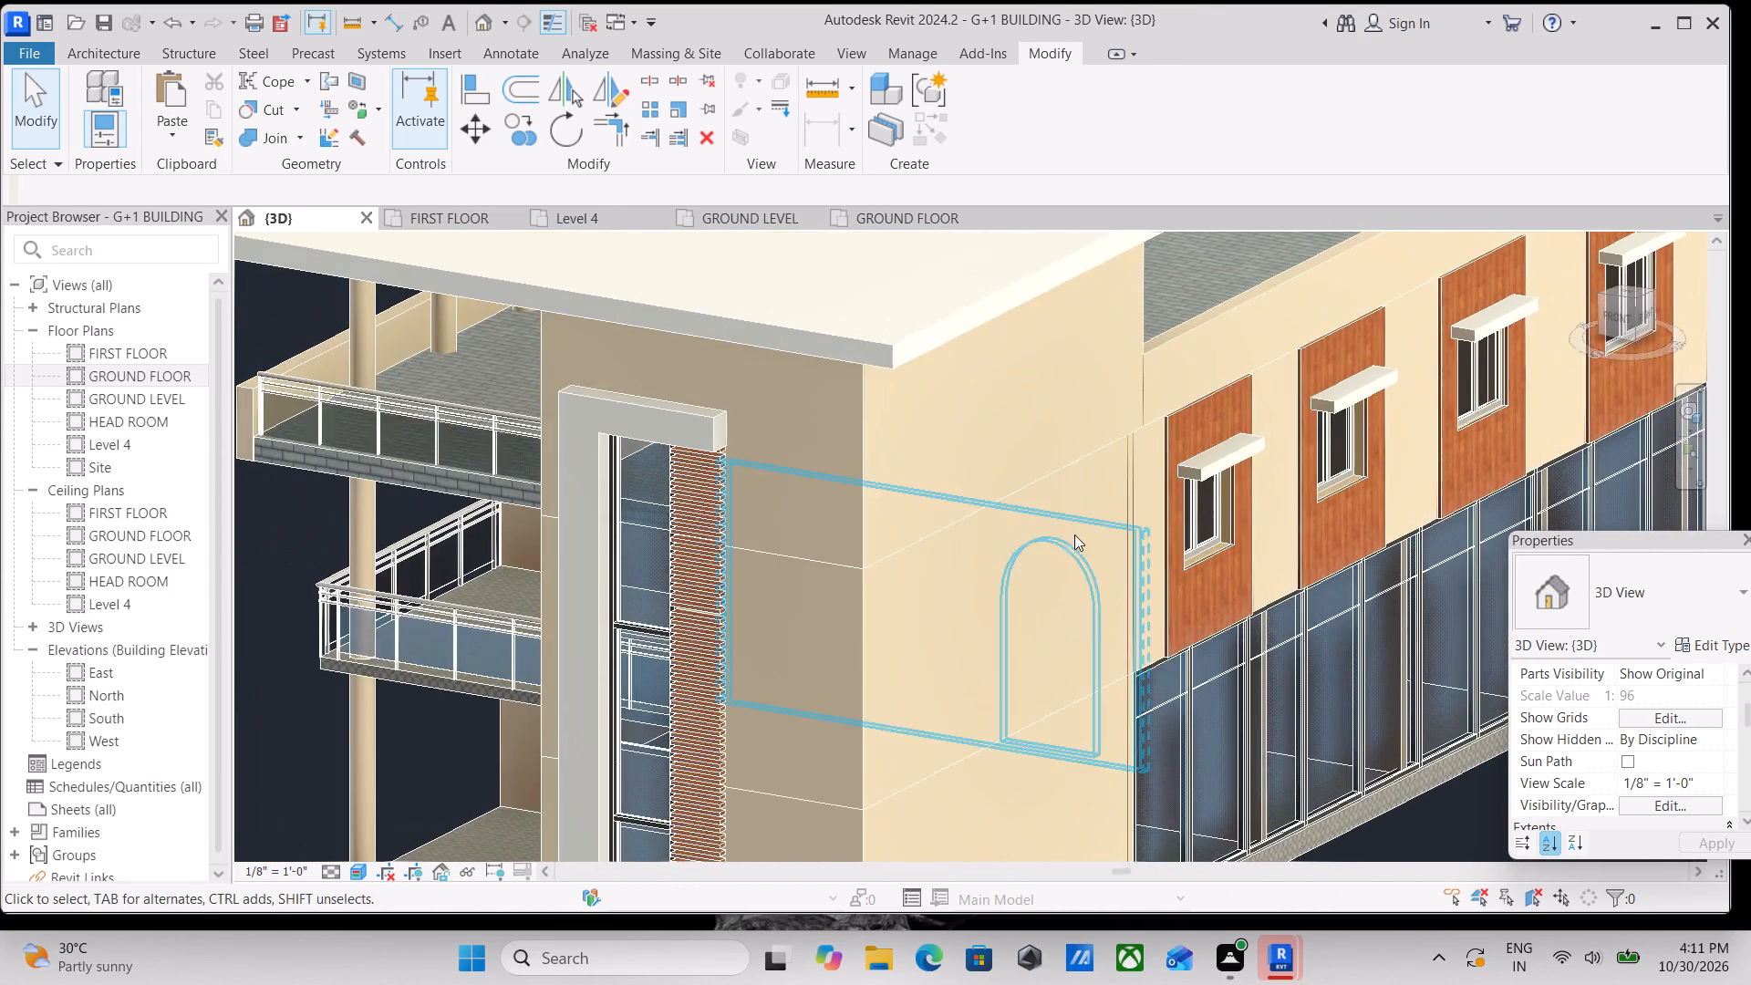
scroll(1064, 534, down, 2)
middle_drag(1064, 534, 969, 580)
scroll(1062, 523, up, 9)
scroll(1067, 528, down, 10)
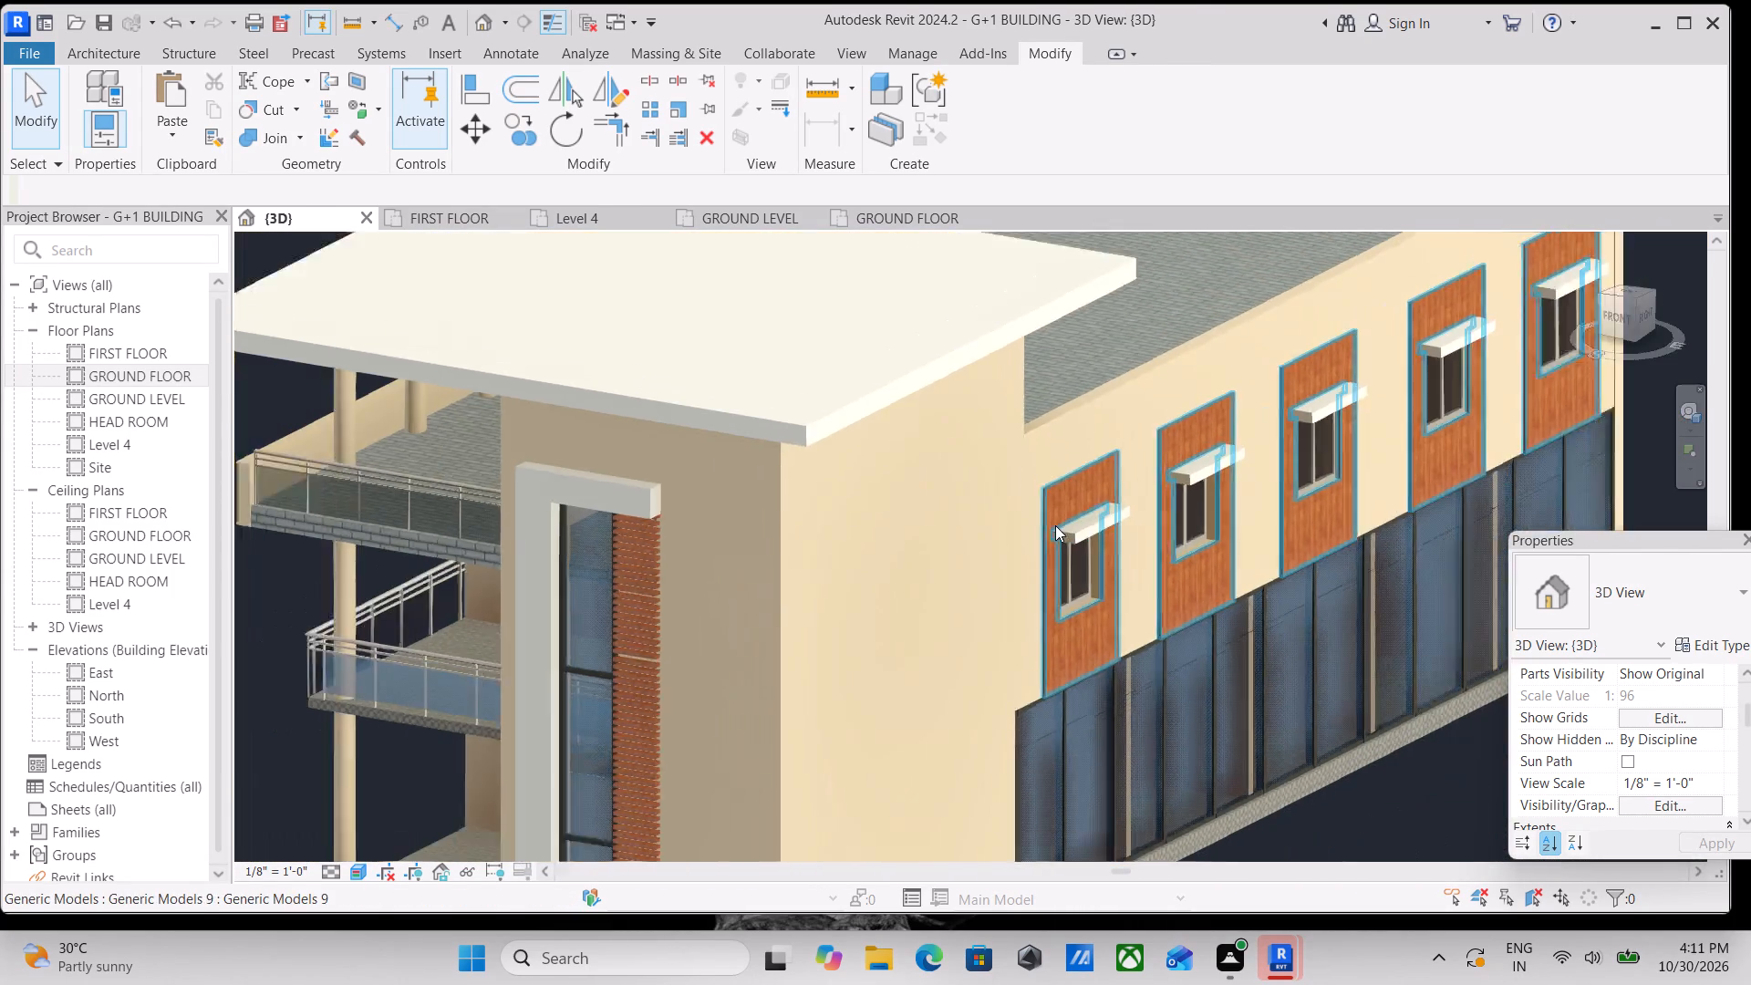
scroll(1055, 525, down, 1)
Examine the wood louvers beside the tall front glazing and where they meet the white frame.
middle_drag(1055, 525, 1247, 466)
scroll(1080, 544, up, 5)
scroll(956, 566, up, 6)
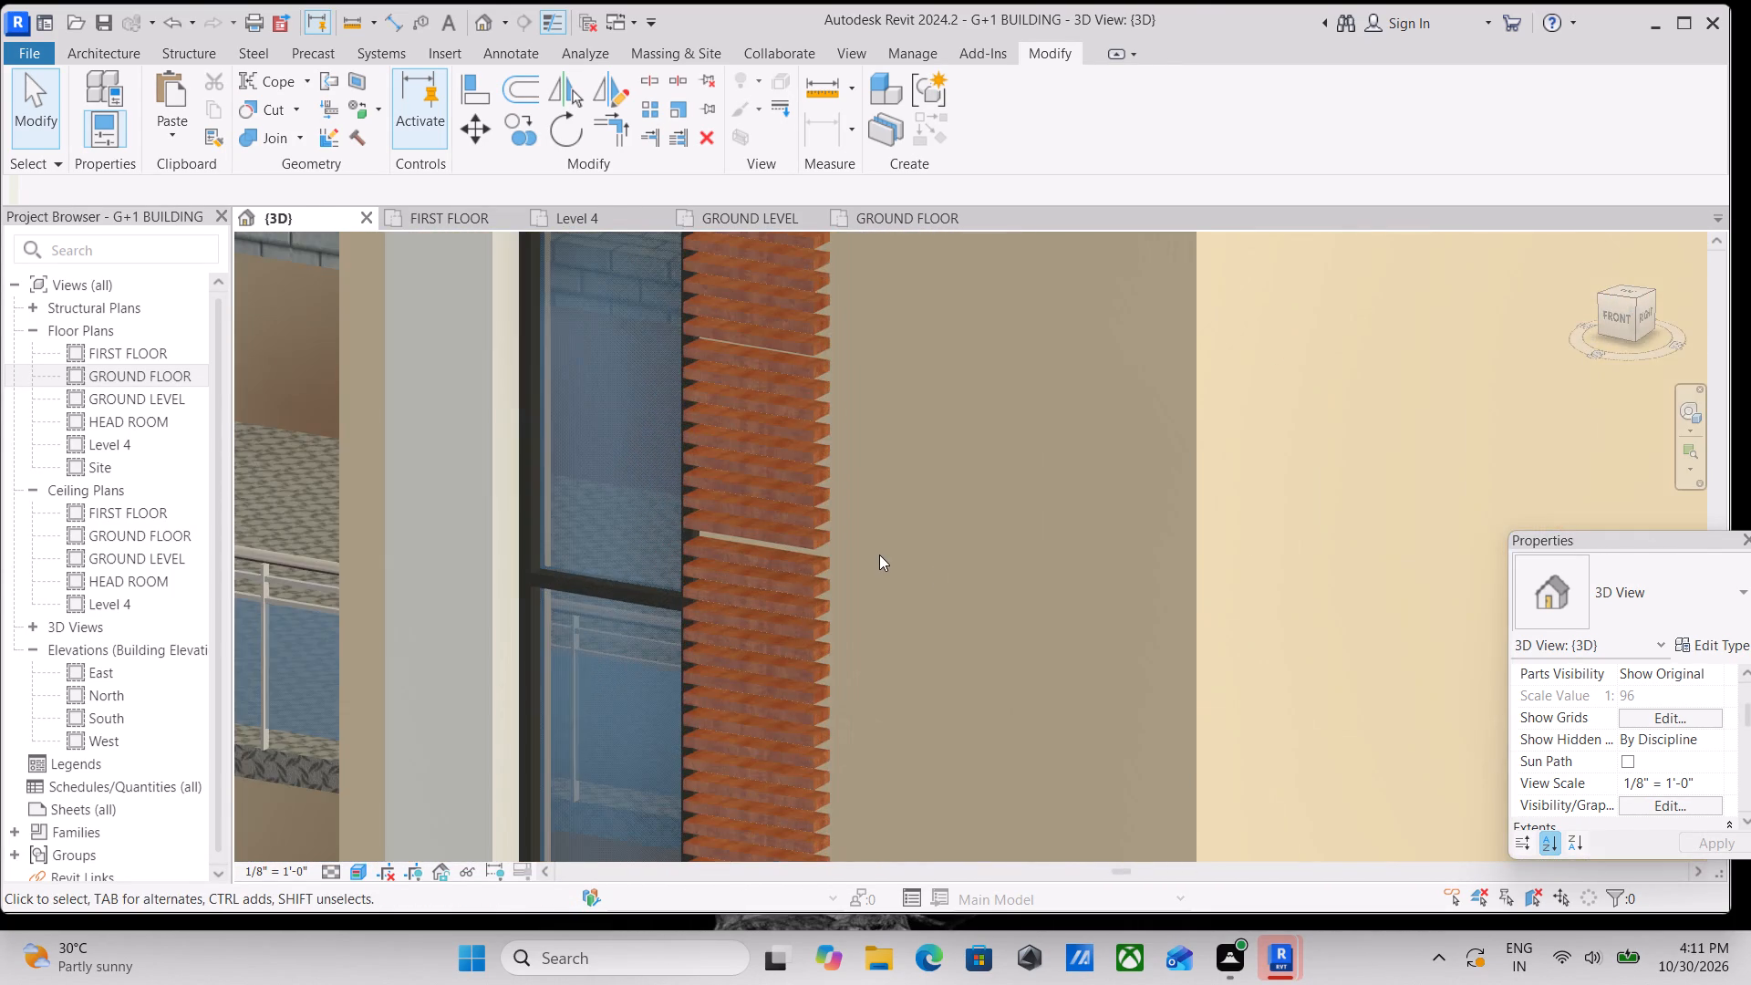
scroll(879, 555, up, 4)
scroll(687, 537, down, 10)
middle_drag(687, 537, 755, 604)
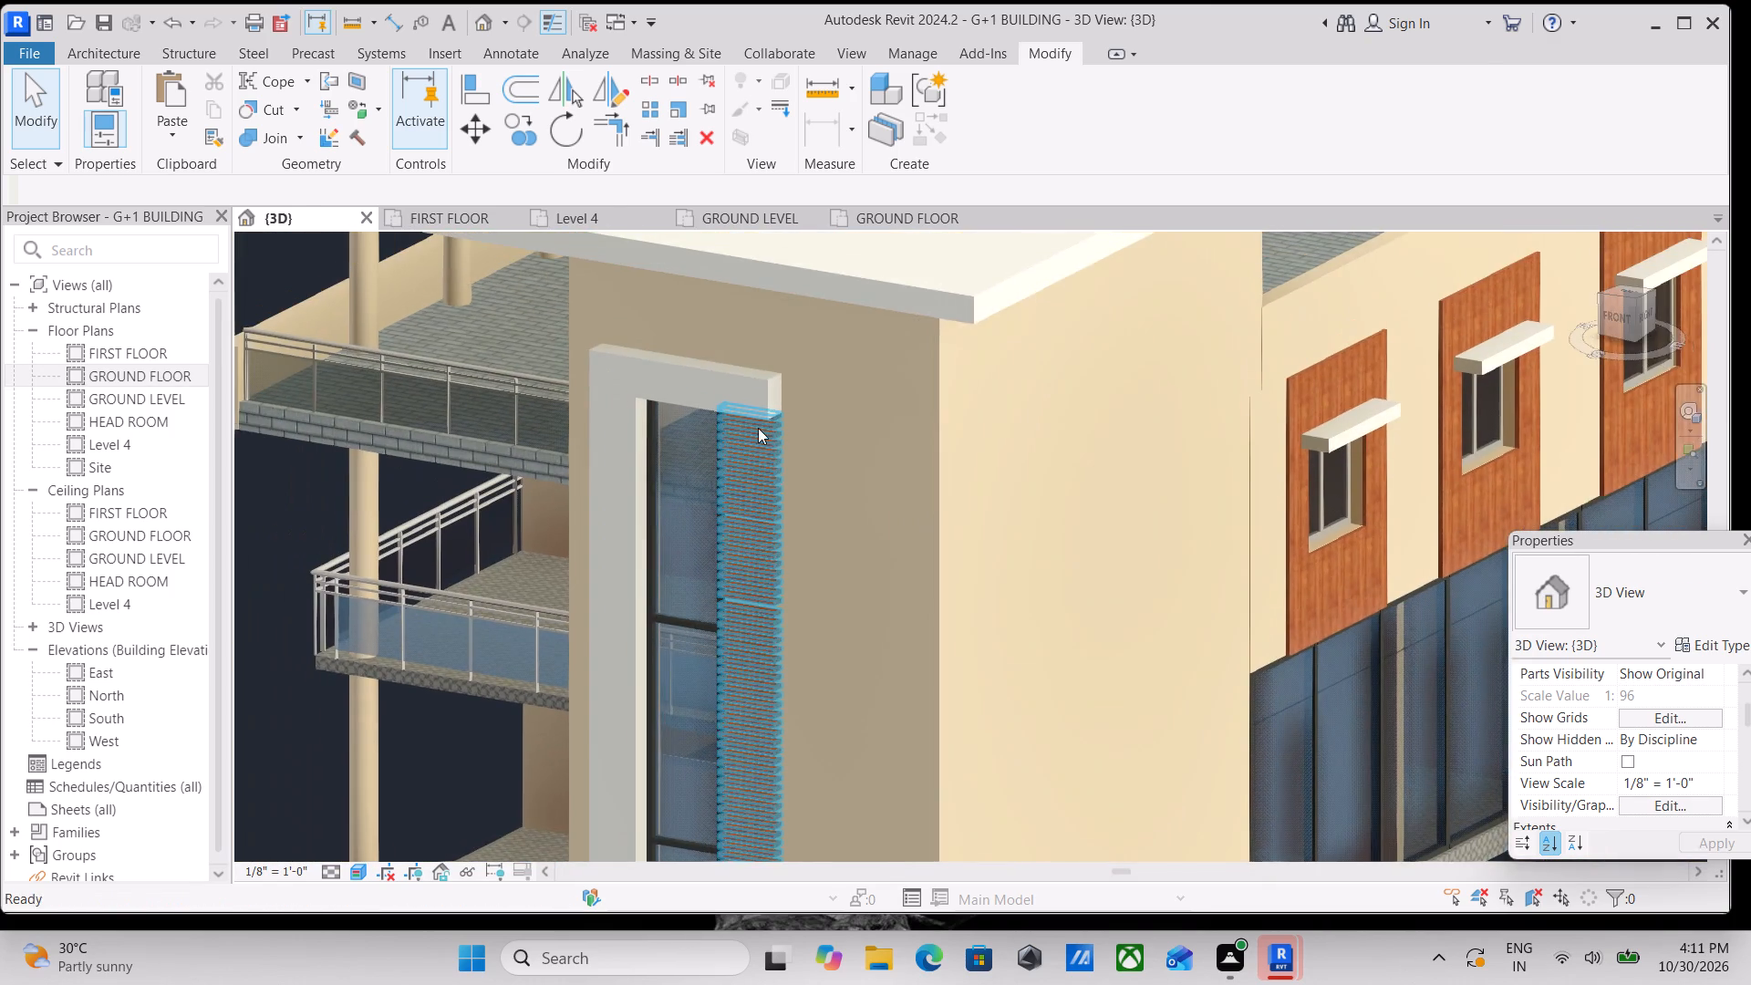
scroll(758, 423, up, 16)
scroll(758, 424, down, 6)
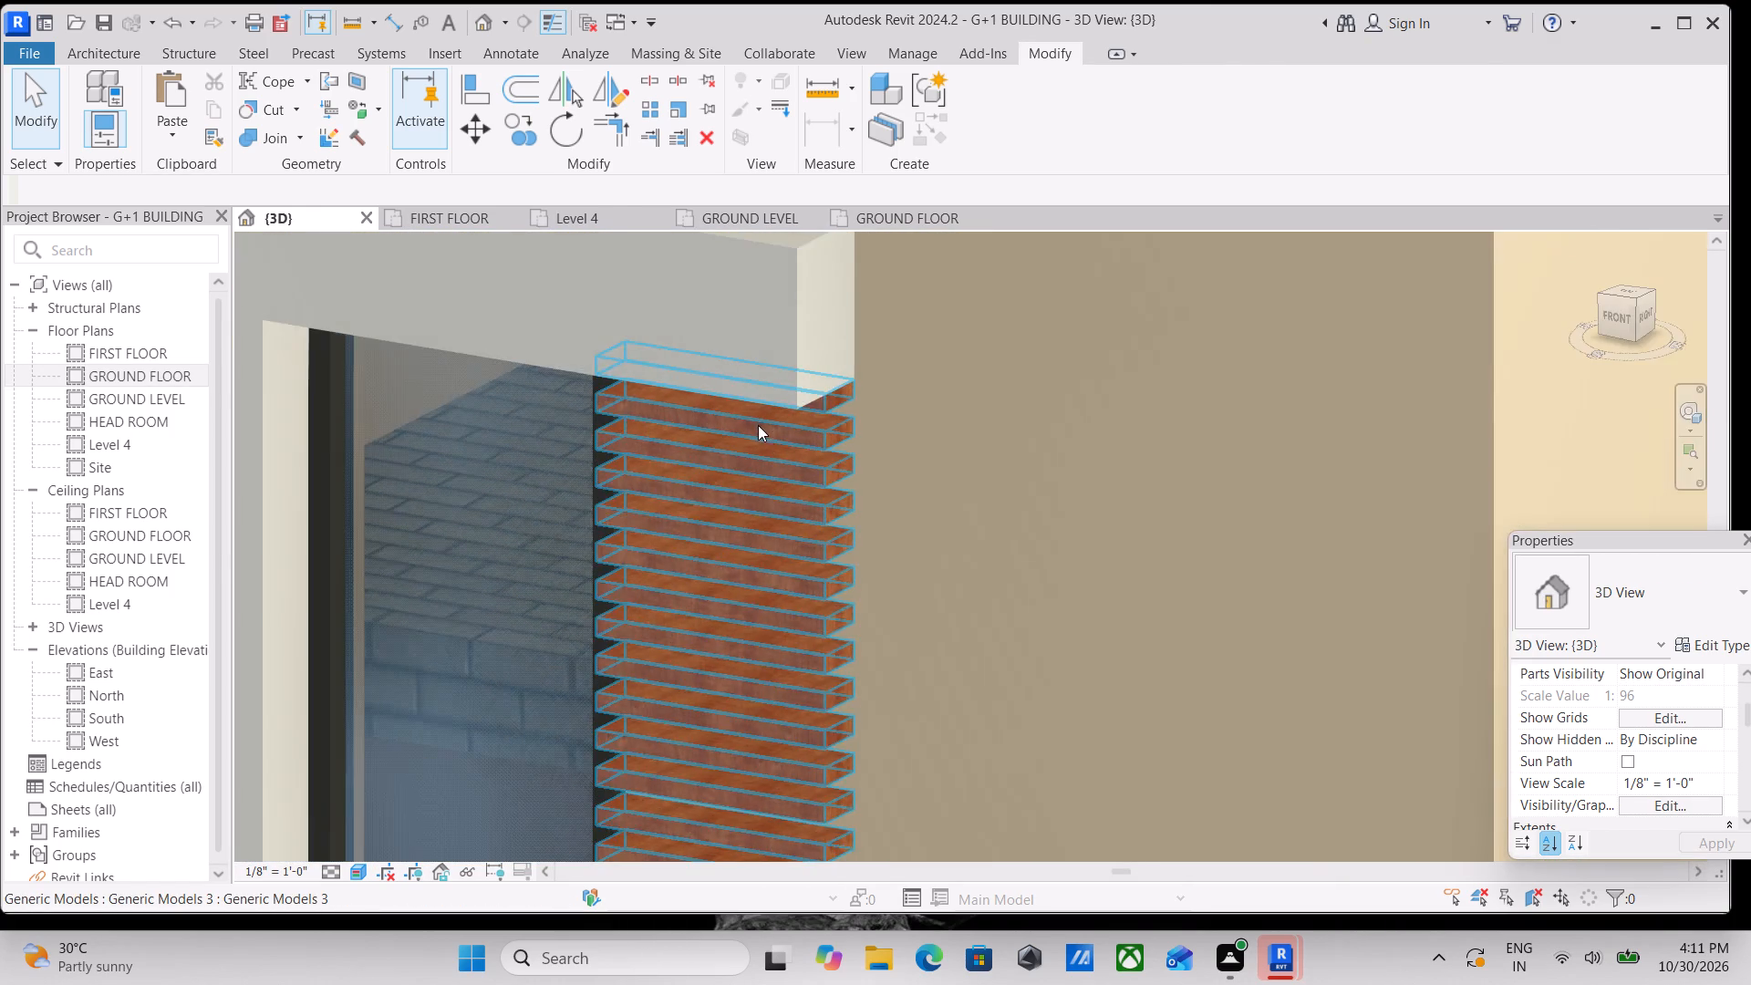
scroll(761, 430, down, 5)
scroll(824, 468, down, 2)
scroll(1008, 528, down, 2)
Inspect the front facade's balconies and tall glazing, and the base where the white frame and louvers meet the plinth.
shift+middle_drag(1022, 513, 1200, 438)
scroll(1199, 439, down, 3)
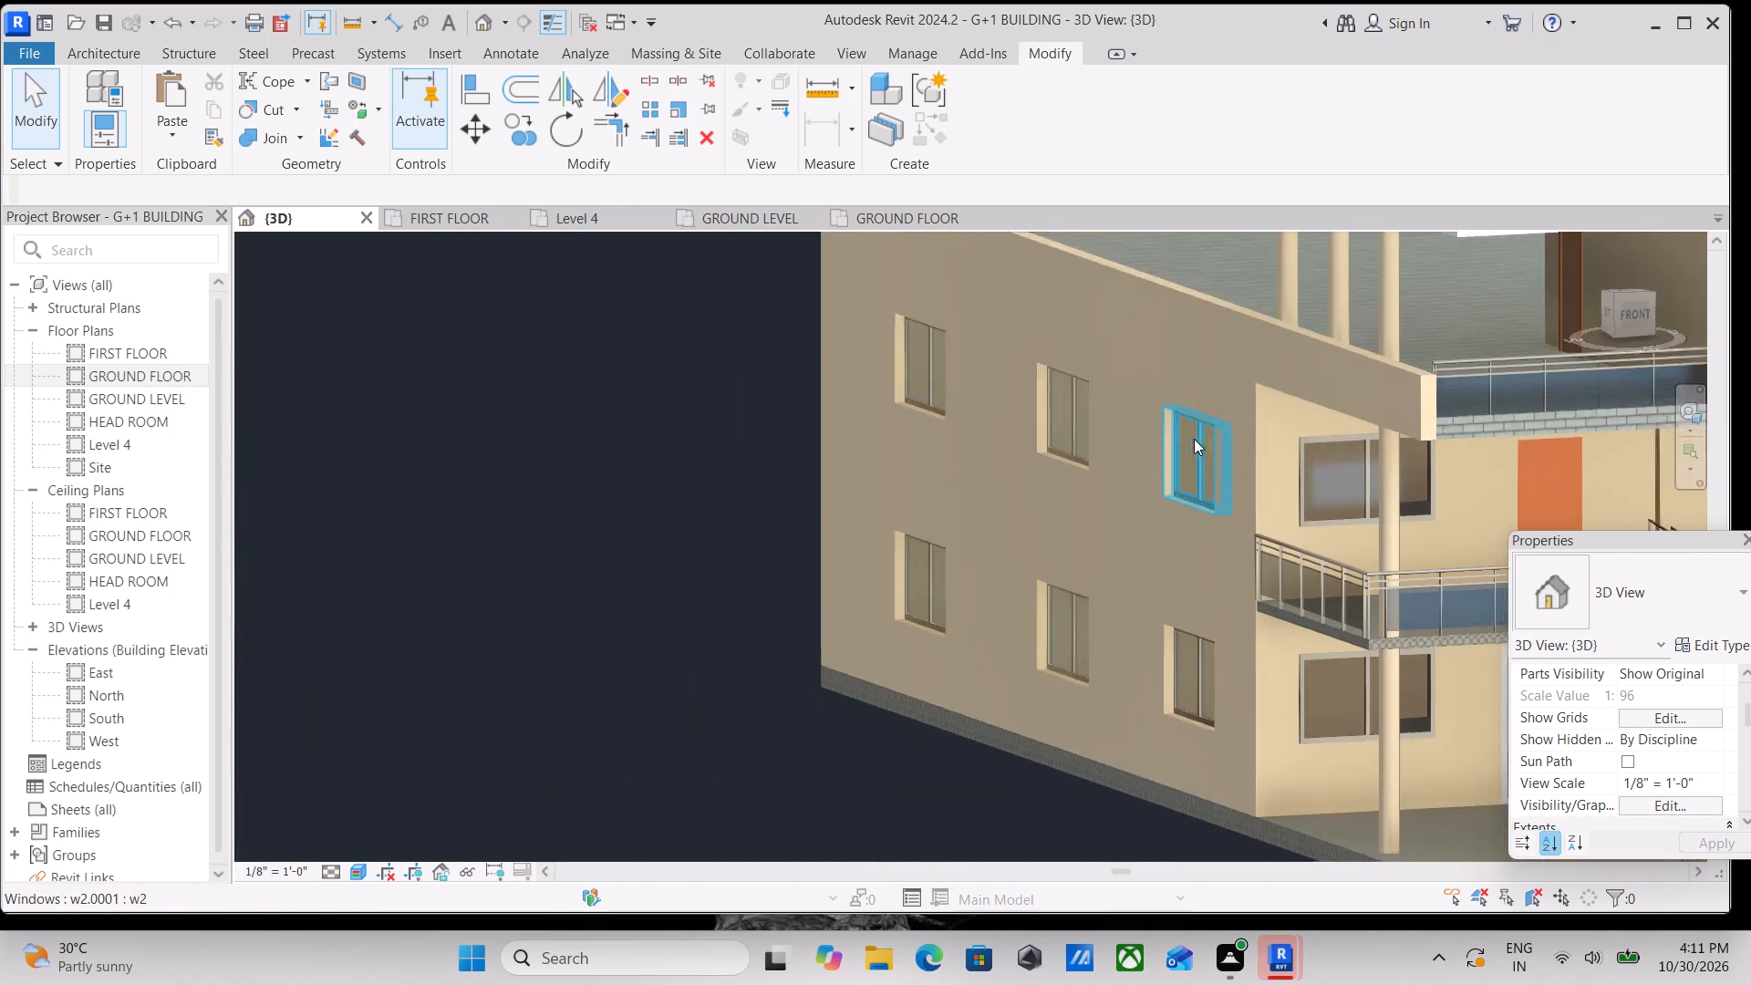
middle_drag(1168, 434, 768, 322)
middle_drag(957, 337, 676, 369)
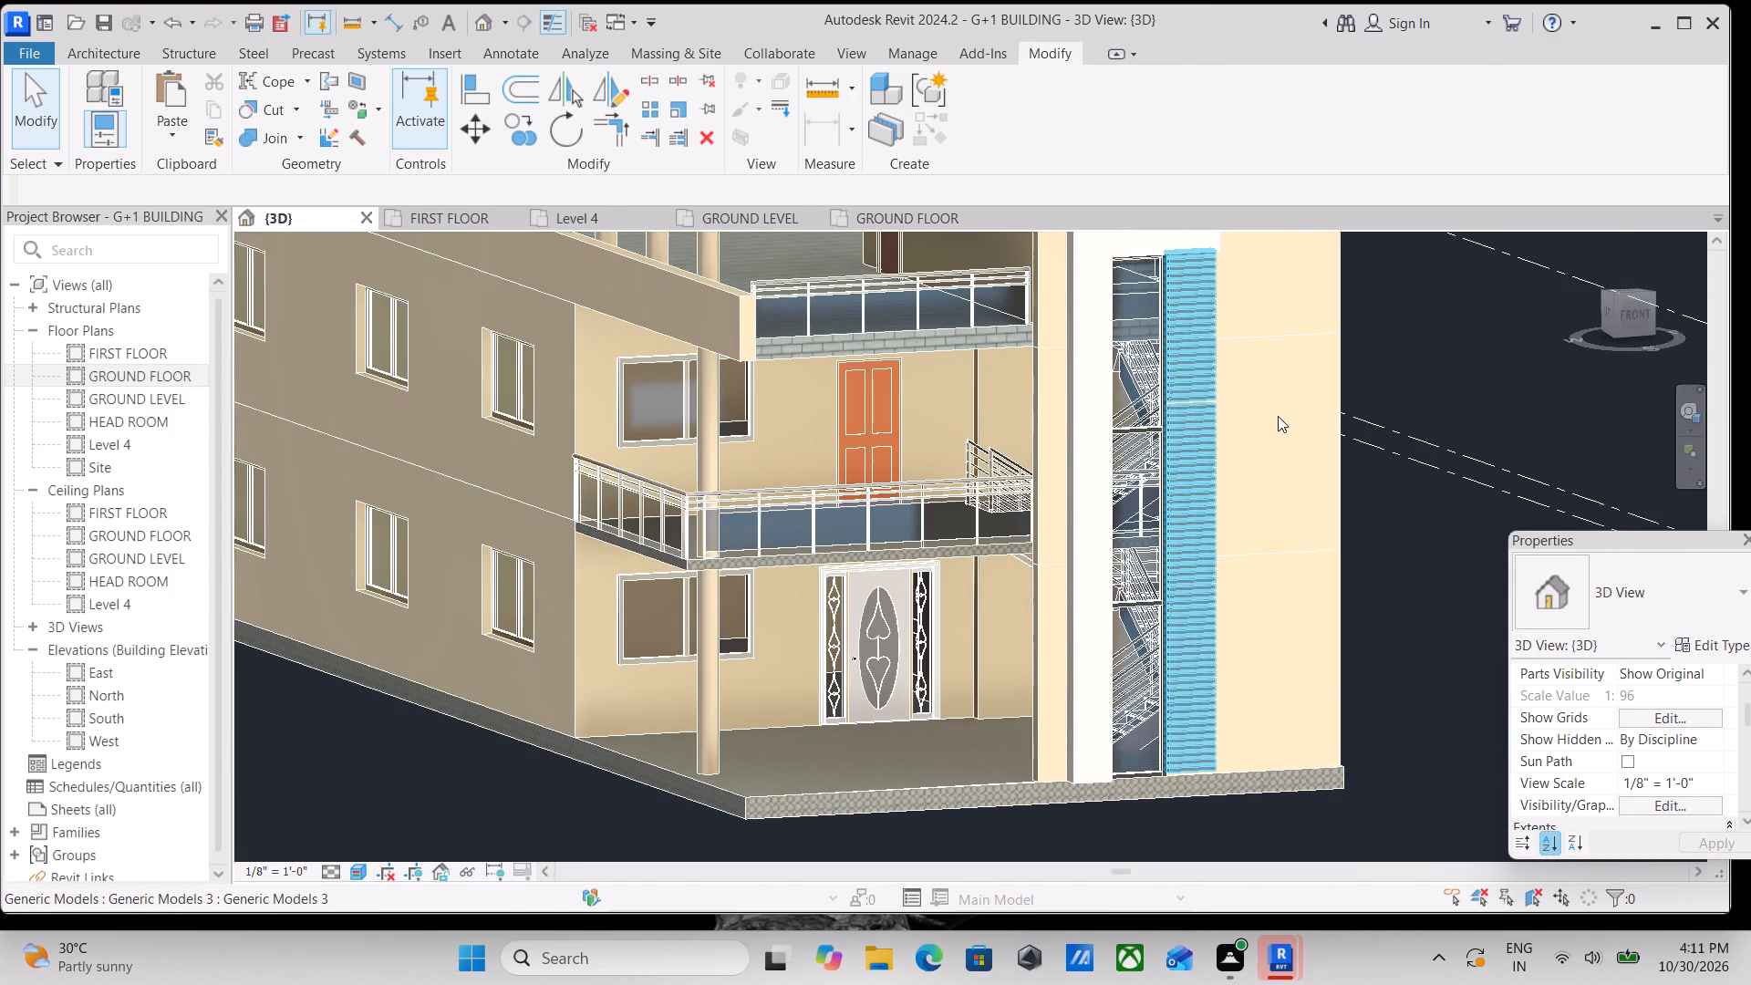
shift+middle_drag(1278, 416, 1217, 444)
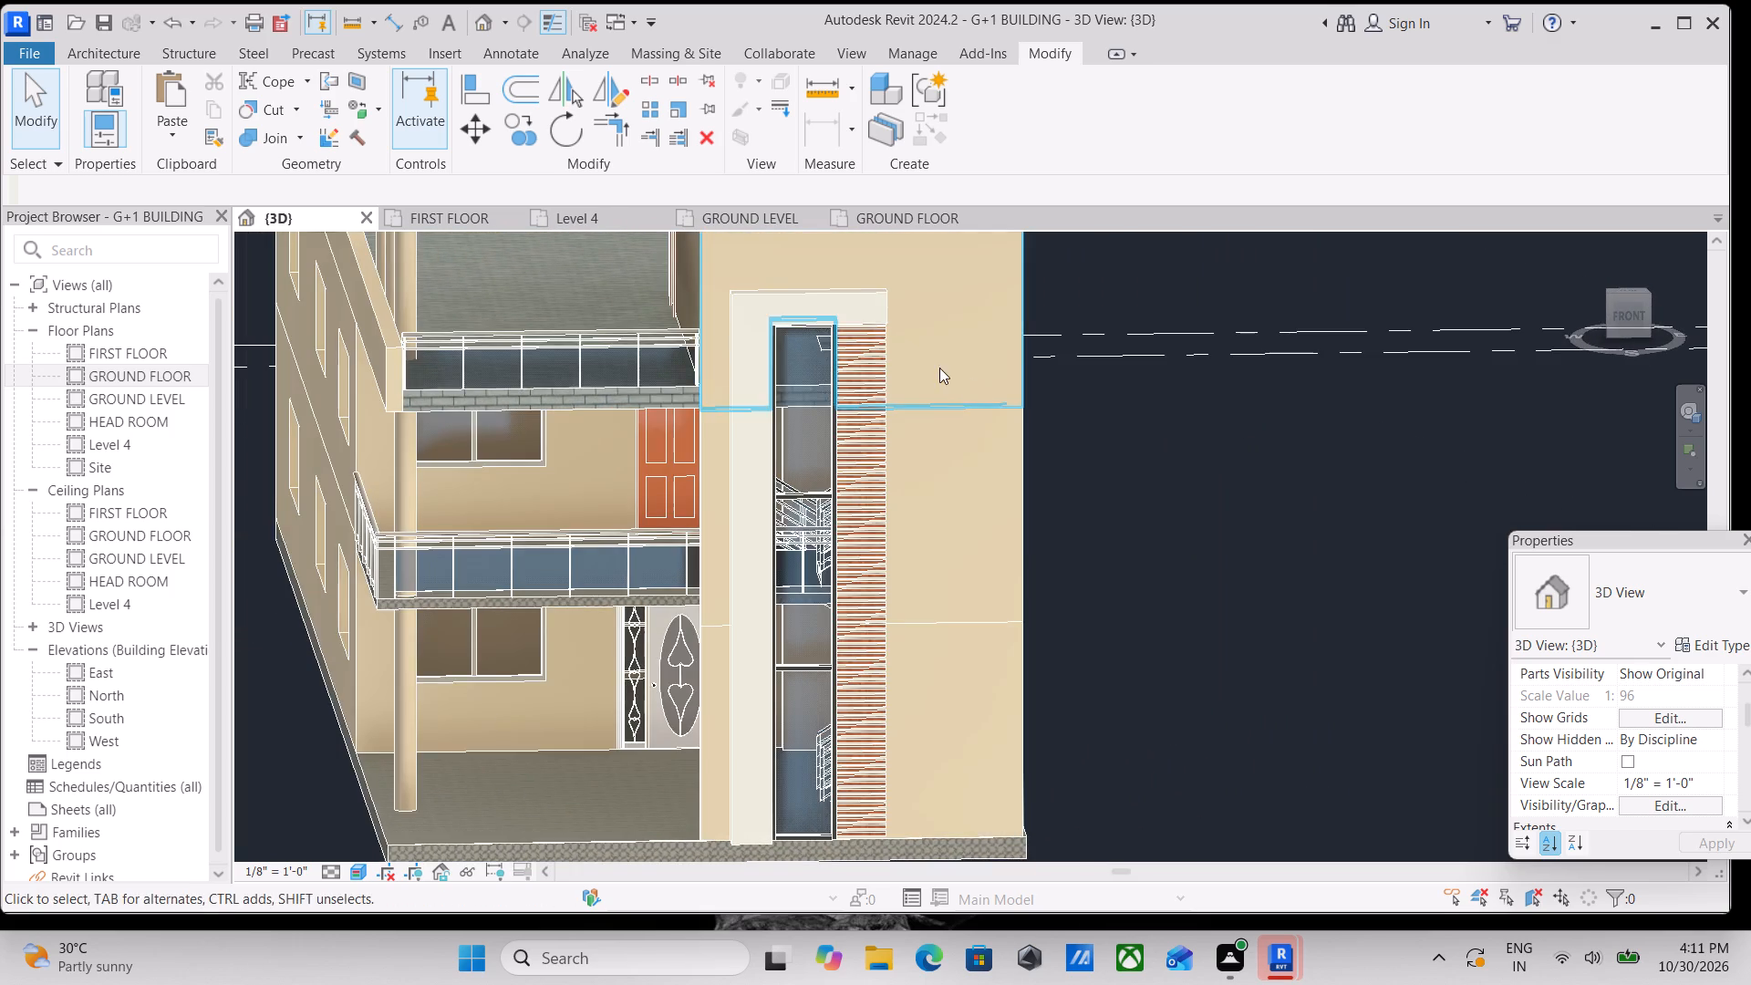
middle_drag(939, 368, 1022, 284)
shift+middle_drag(1026, 365, 1007, 438)
middle_drag(943, 455, 977, 318)
scroll(876, 541, up, 9)
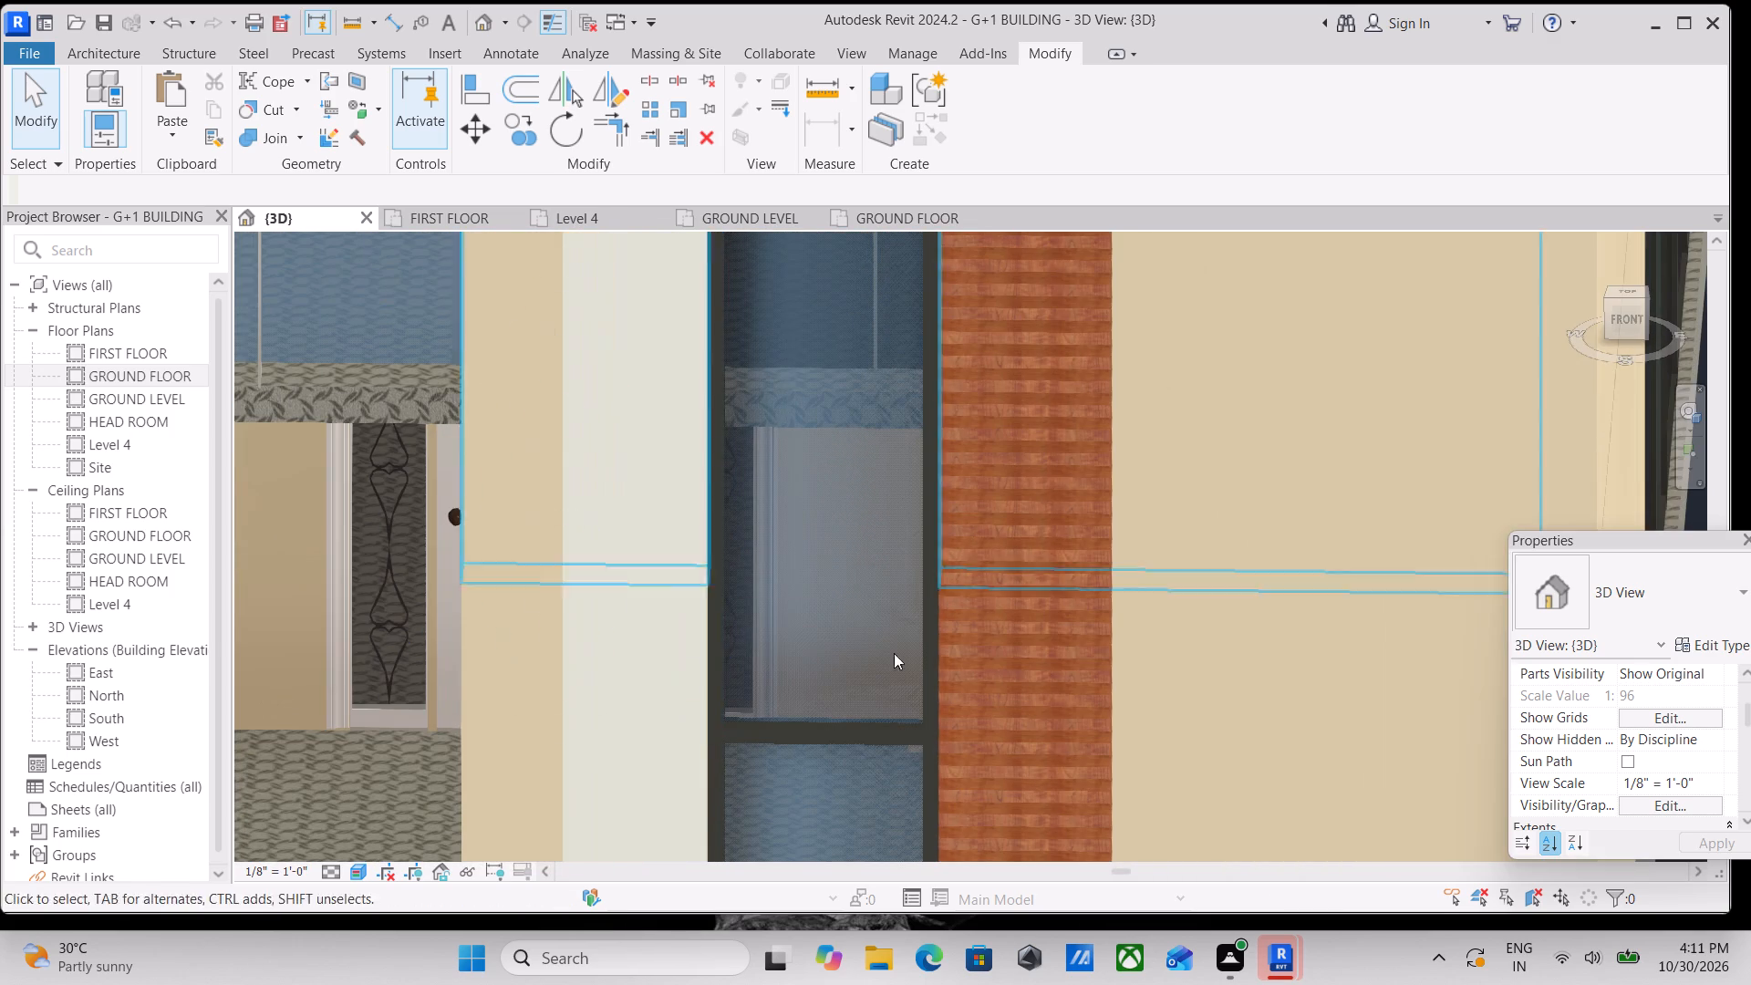
scroll(906, 806, up, 5)
scroll(692, 651, down, 4)
middle_drag(775, 571, 854, 324)
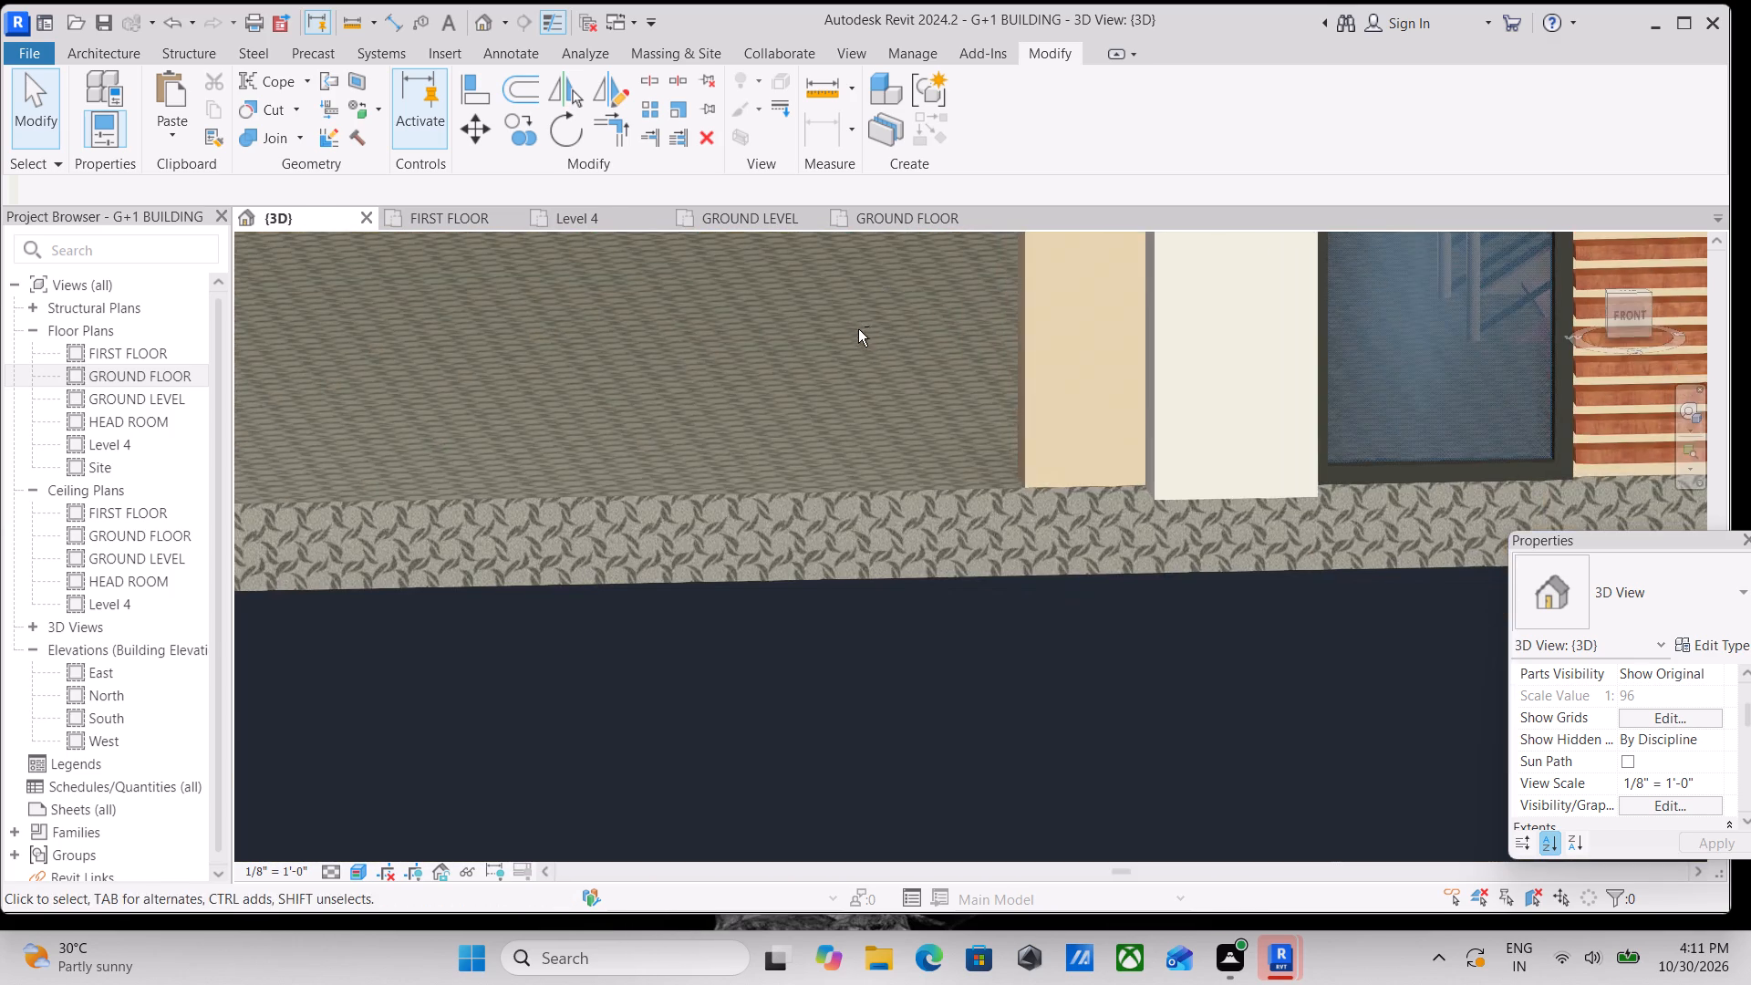
scroll(1139, 435, down, 1)
middle_drag(1123, 444, 848, 634)
scroll(1299, 694, up, 4)
scroll(1149, 633, up, 5)
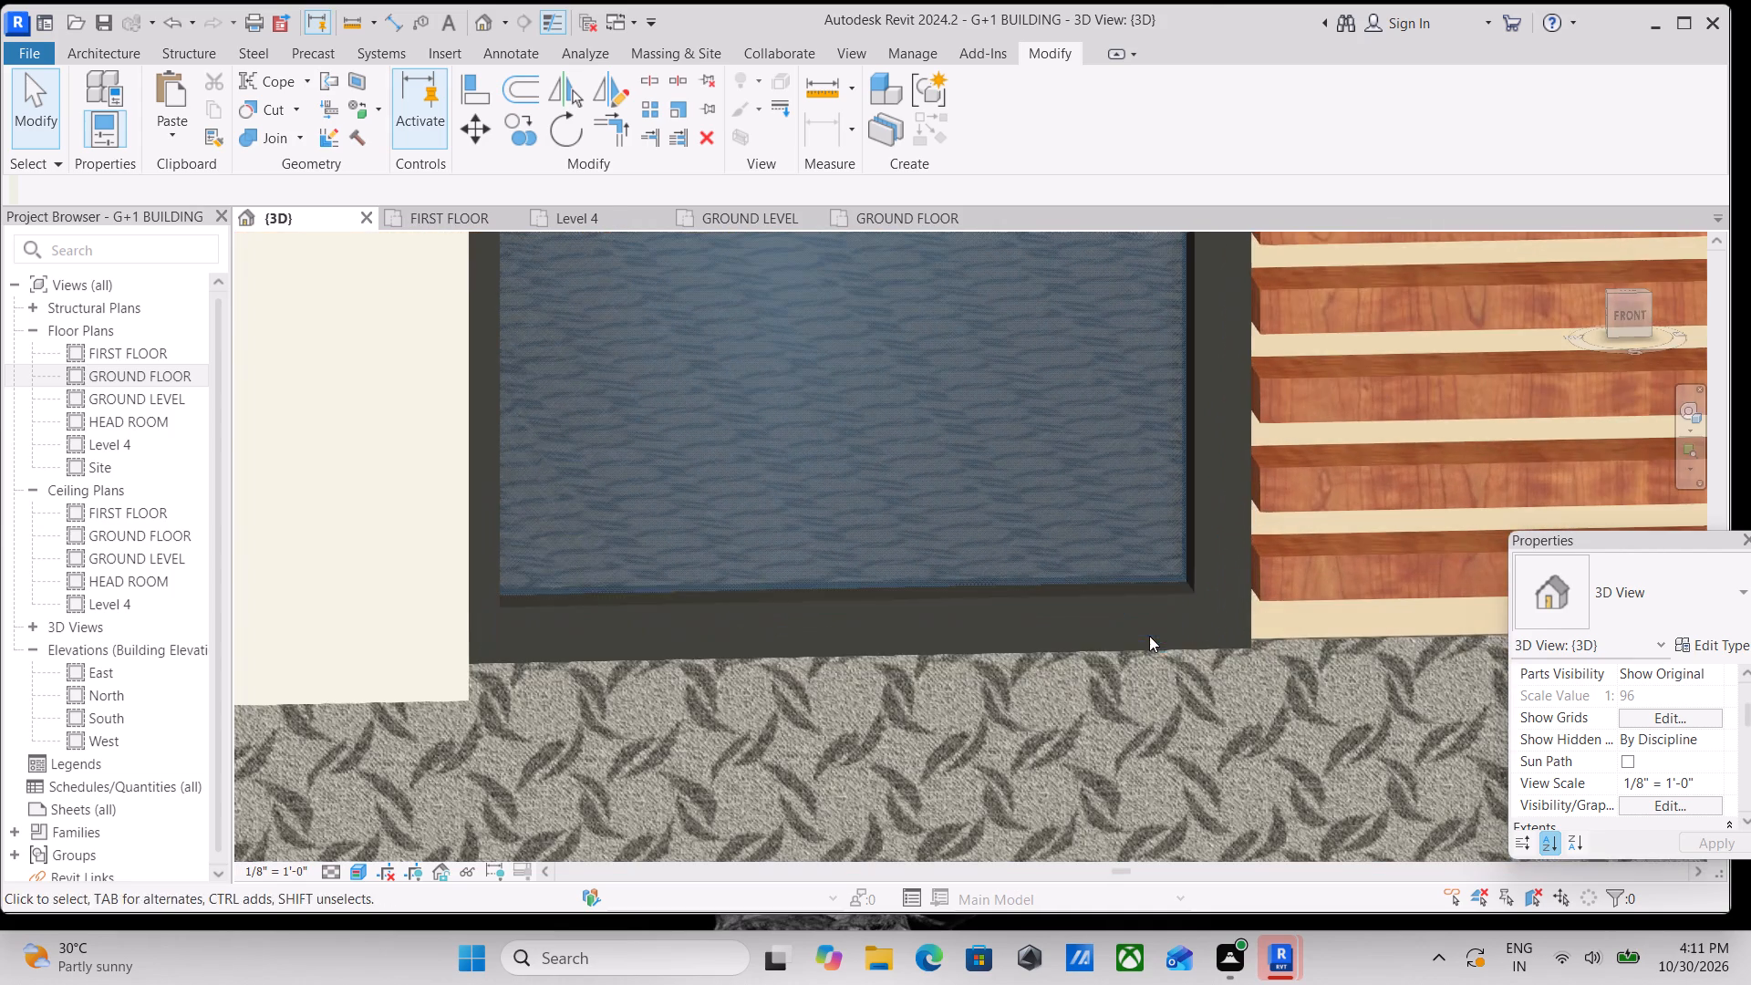
scroll(958, 638, down, 7)
scroll(1072, 563, down, 6)
scroll(1148, 545, down, 1)
shift+middle_drag(1128, 559, 1079, 638)
scroll(987, 563, down, 3)
Review the side facade's curtain wall together with the wood window surrounds from the front corner.
middle_drag(984, 563, 1613, 615)
scroll(1612, 613, down, 5)
scroll(1469, 529, down, 3)
middle_drag(1466, 529, 1184, 575)
middle_drag(1180, 554, 1056, 625)
scroll(1108, 555, up, 3)
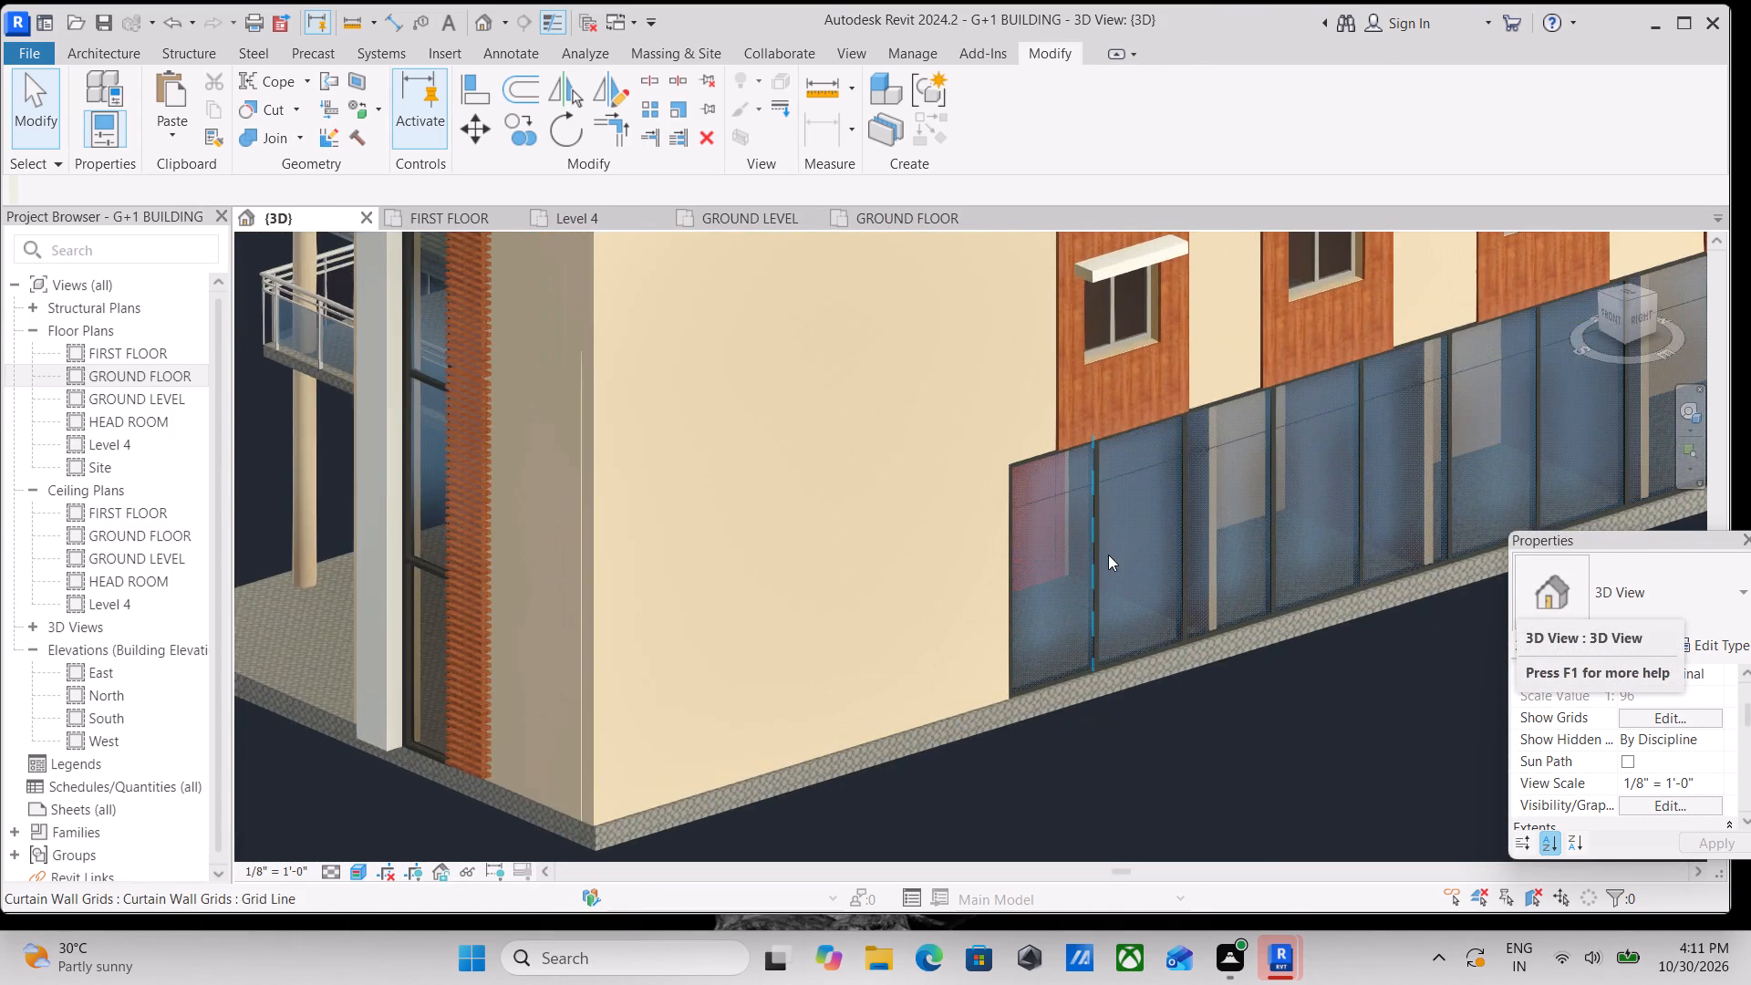
scroll(1108, 555, down, 1)
shift+middle_drag(1108, 555, 1070, 559)
scroll(1070, 559, up, 2)
scroll(1071, 560, down, 3)
middle_drag(1071, 560, 1105, 675)
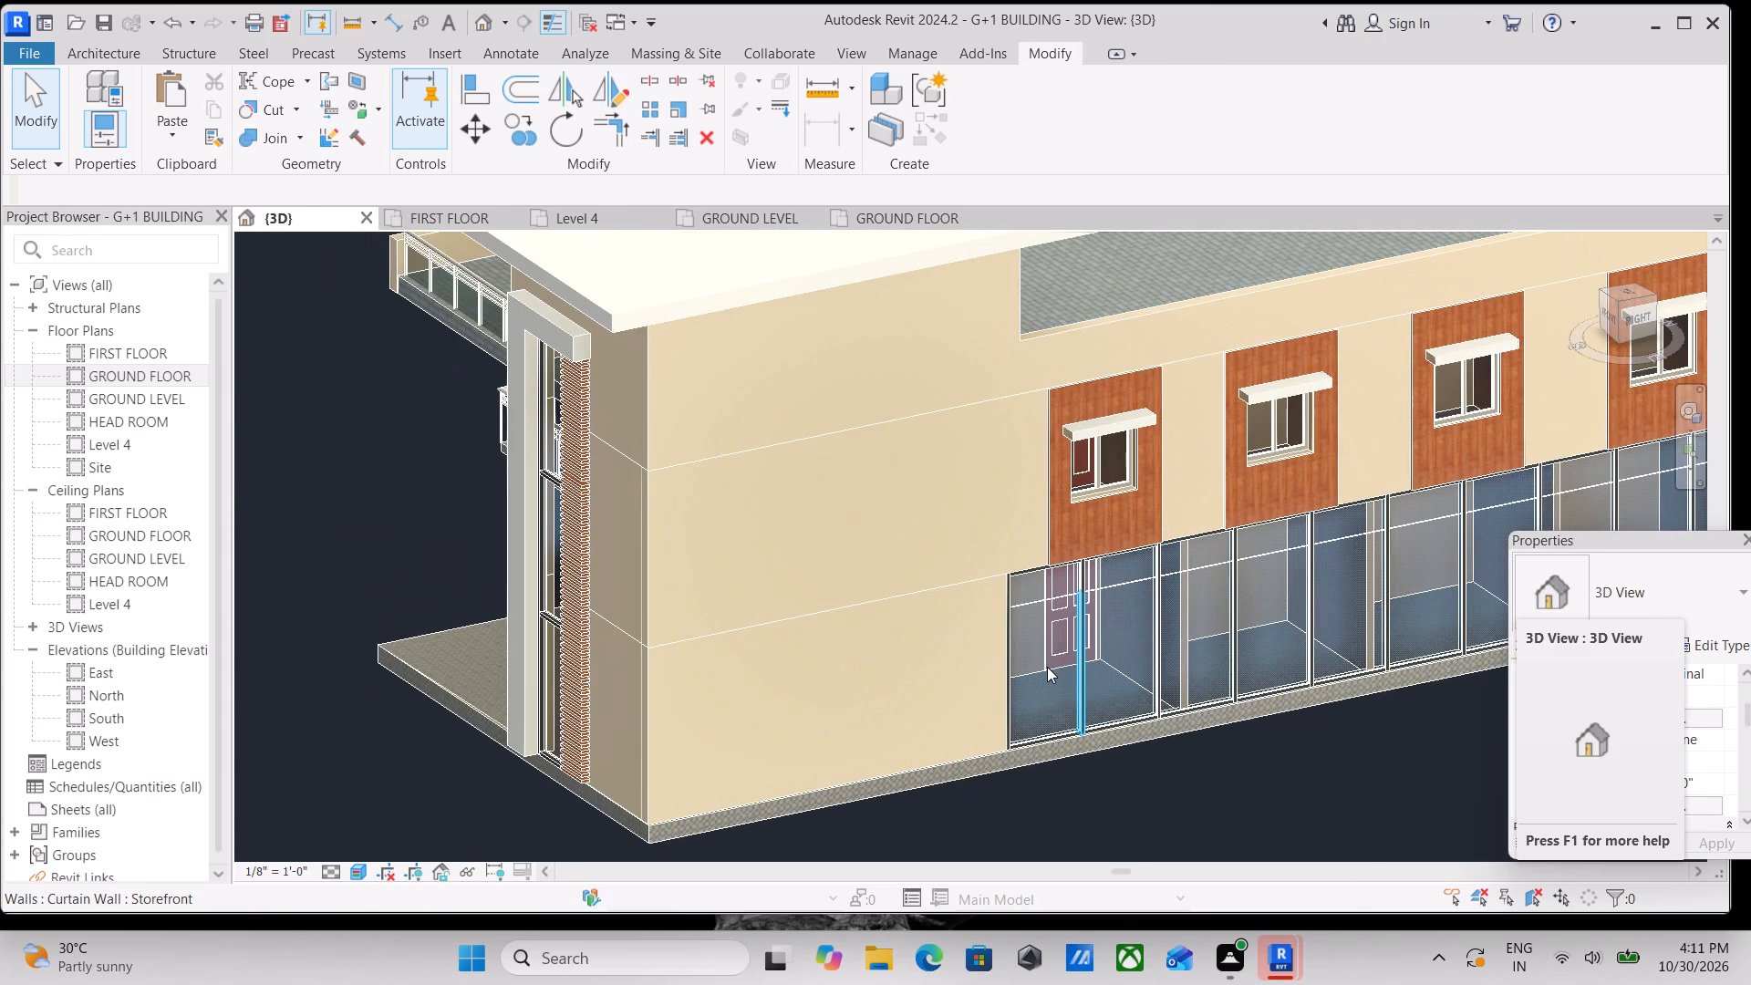
Return the 3D view to the Shaded visual style.
click(351, 876)
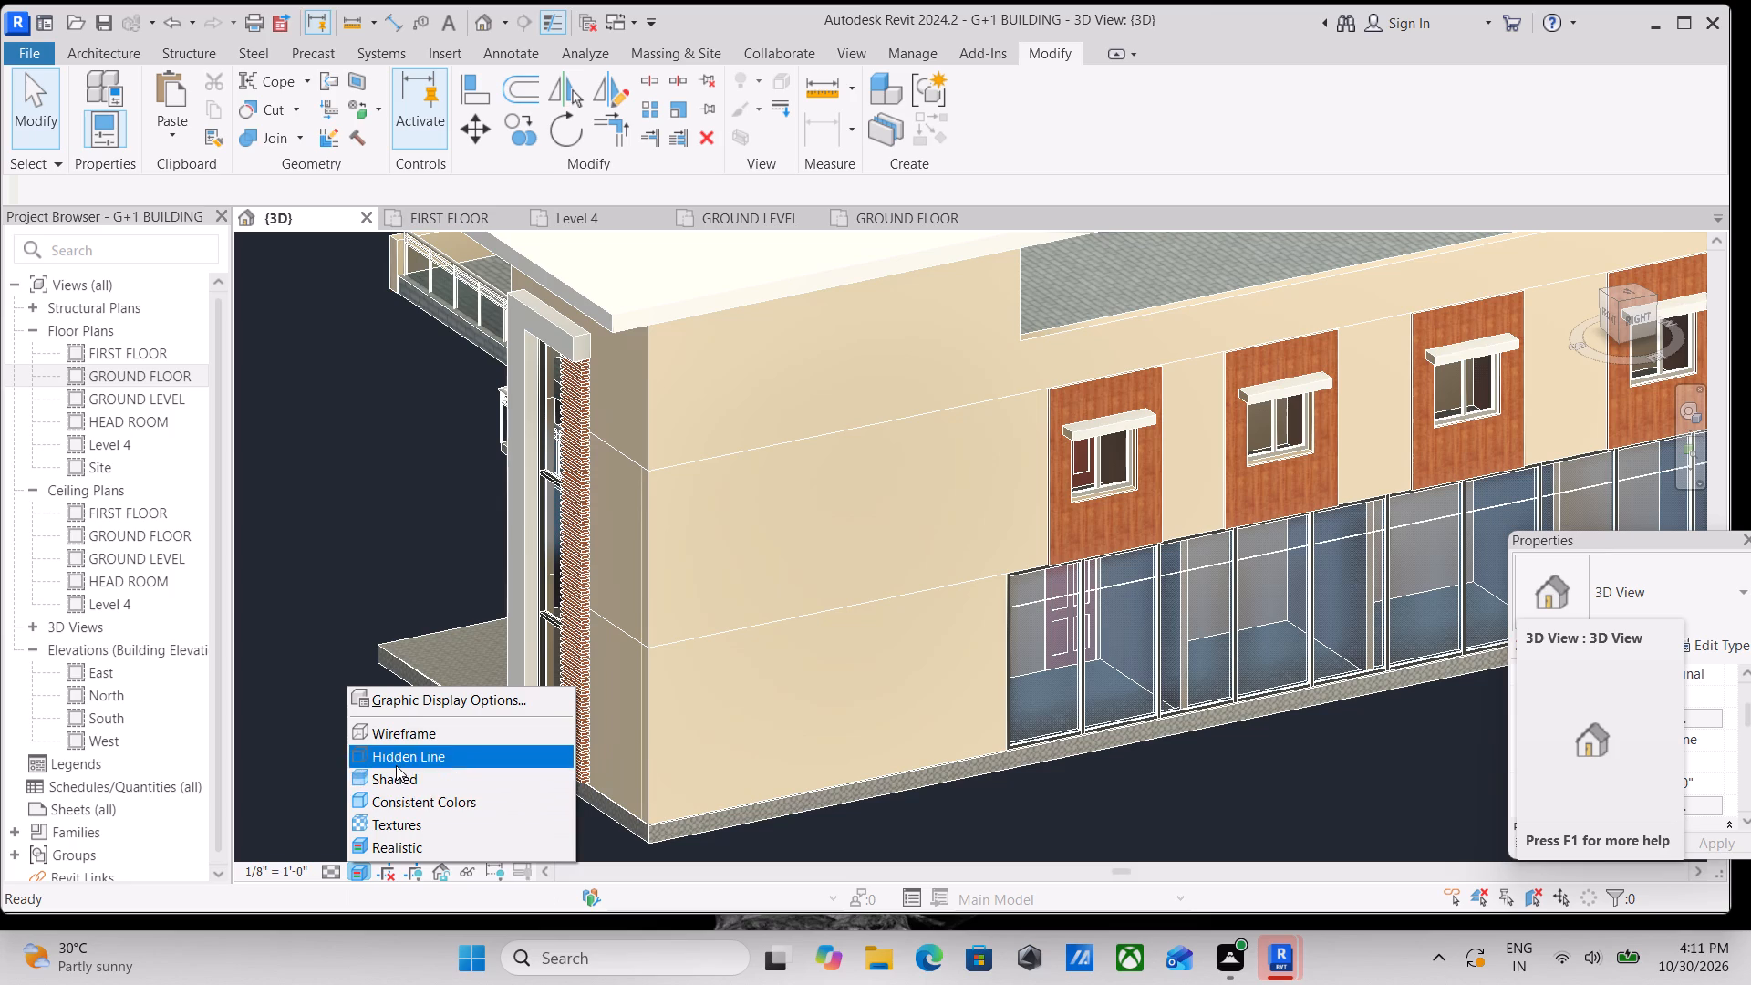
click(408, 781)
scroll(875, 545, up, 2)
scroll(875, 545, down, 1)
middle_drag(875, 545, 1053, 536)
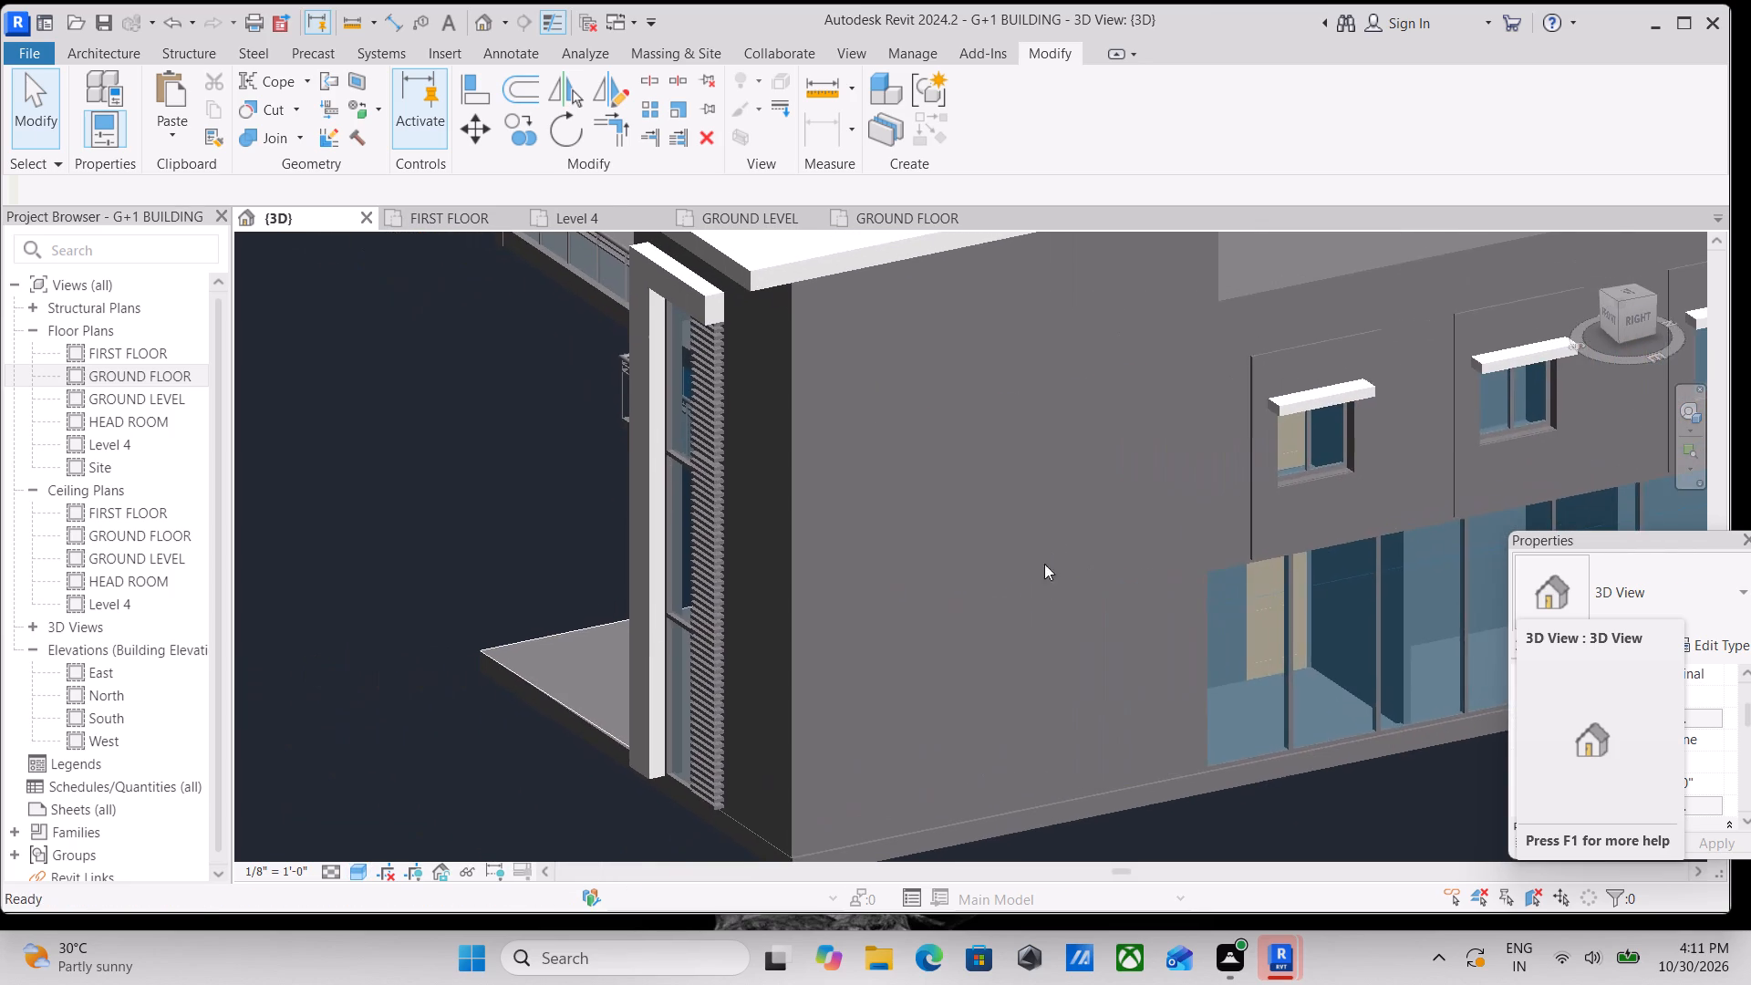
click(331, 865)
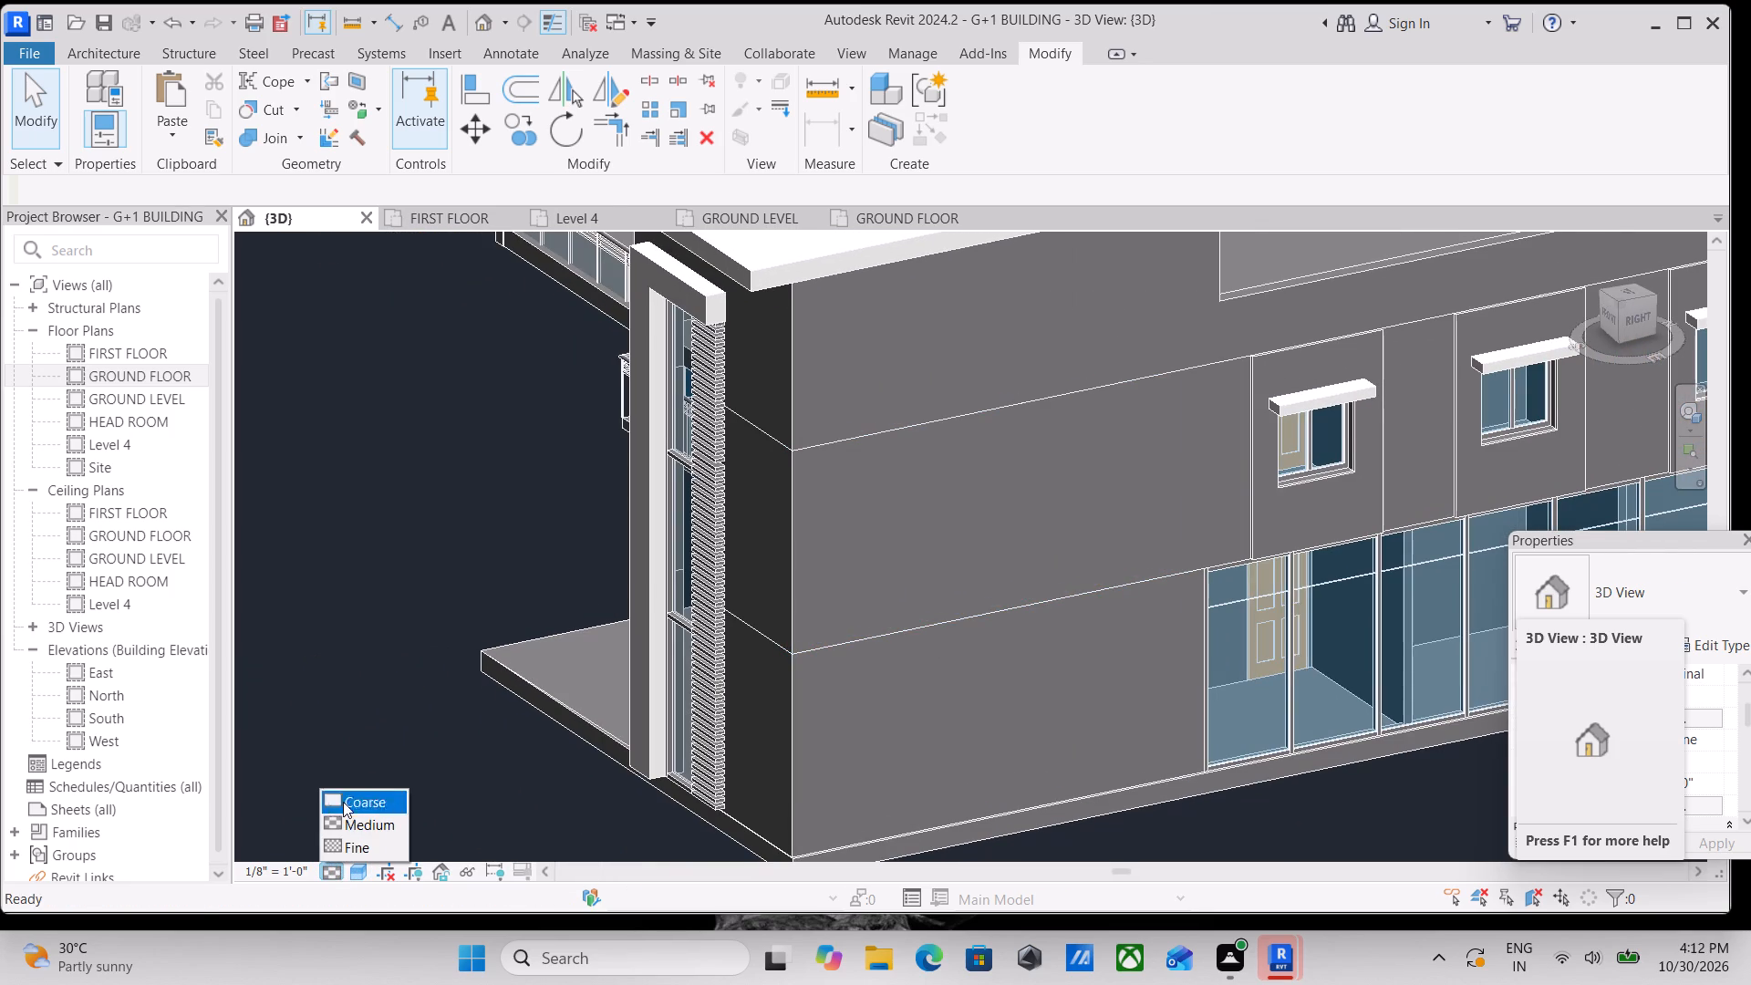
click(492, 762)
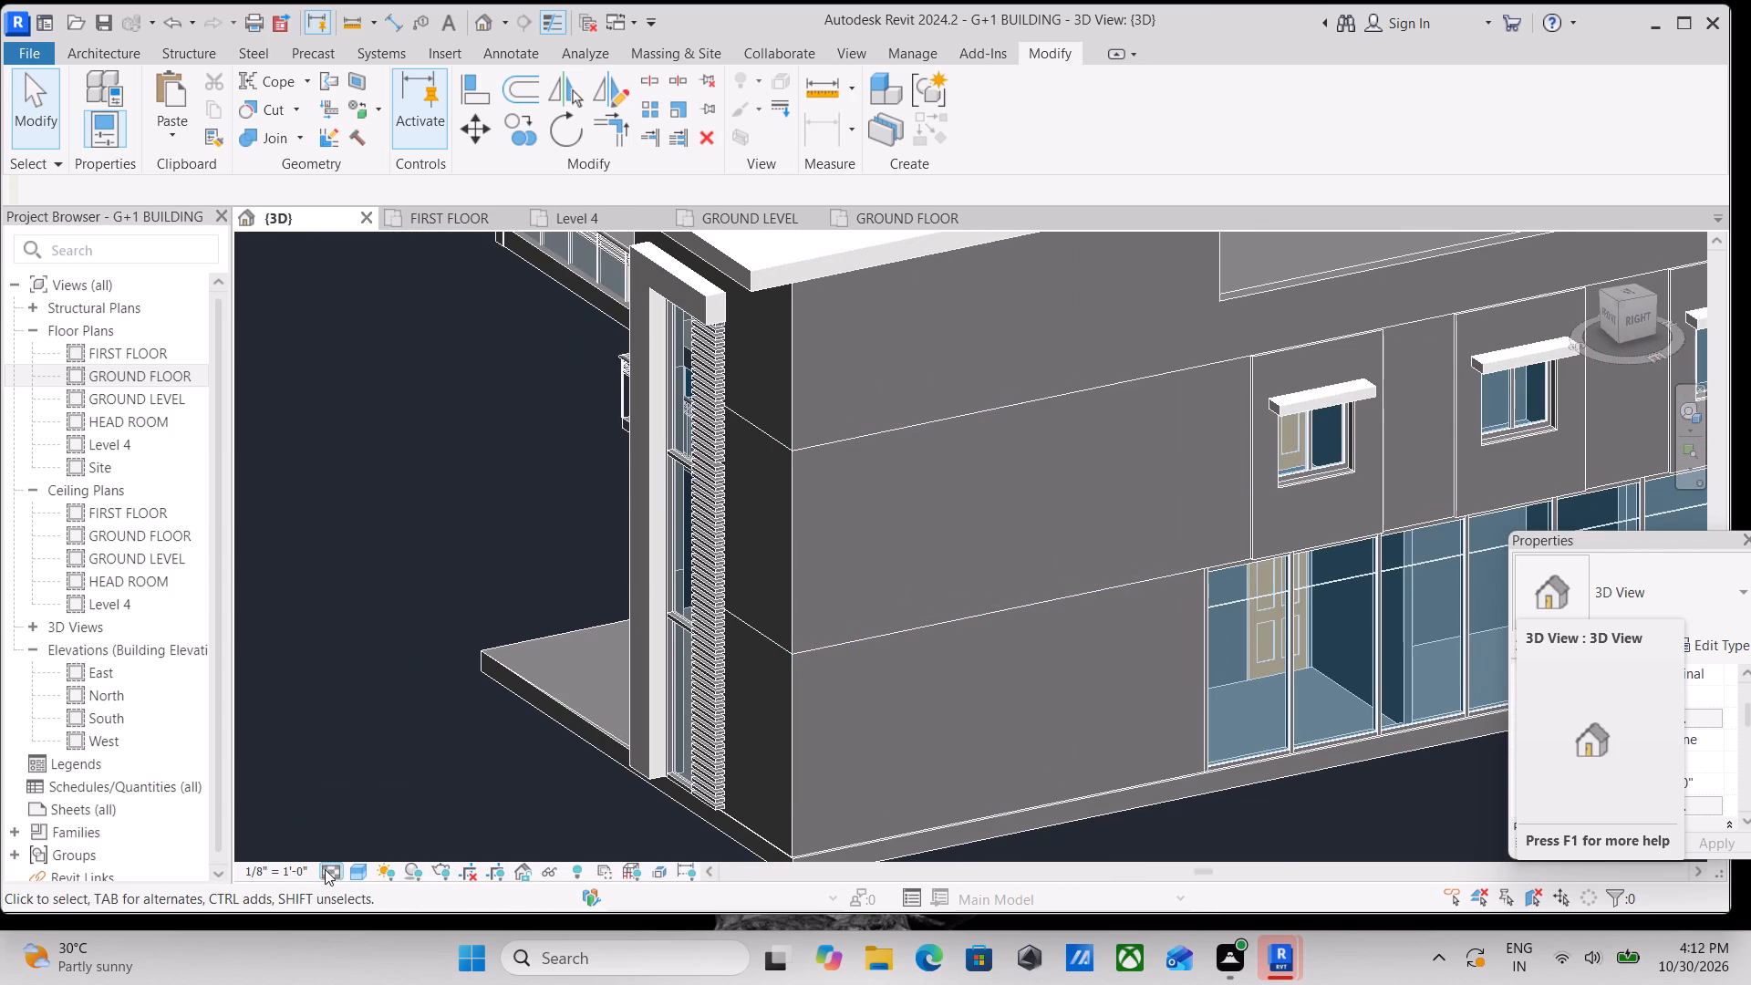
Open the reference image in Photos and examine the front tower's roof slab, wood louvers and white frame.
click(480, 948)
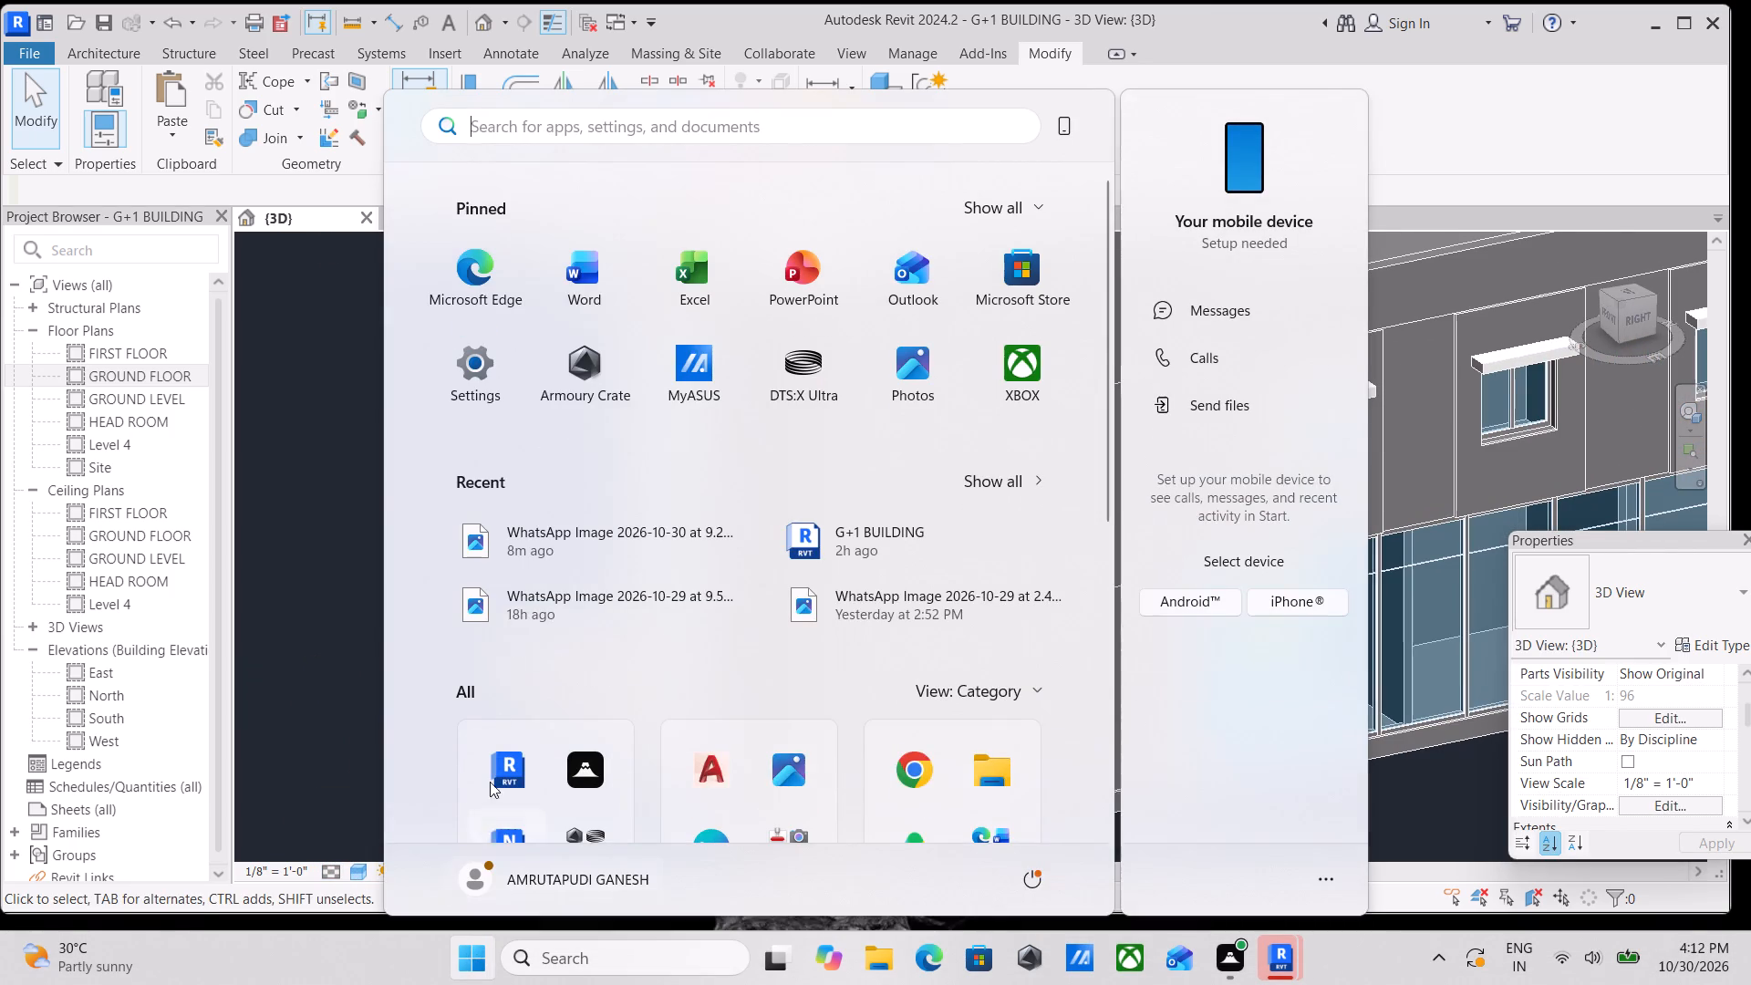
click(624, 555)
scroll(428, 560, up, 5)
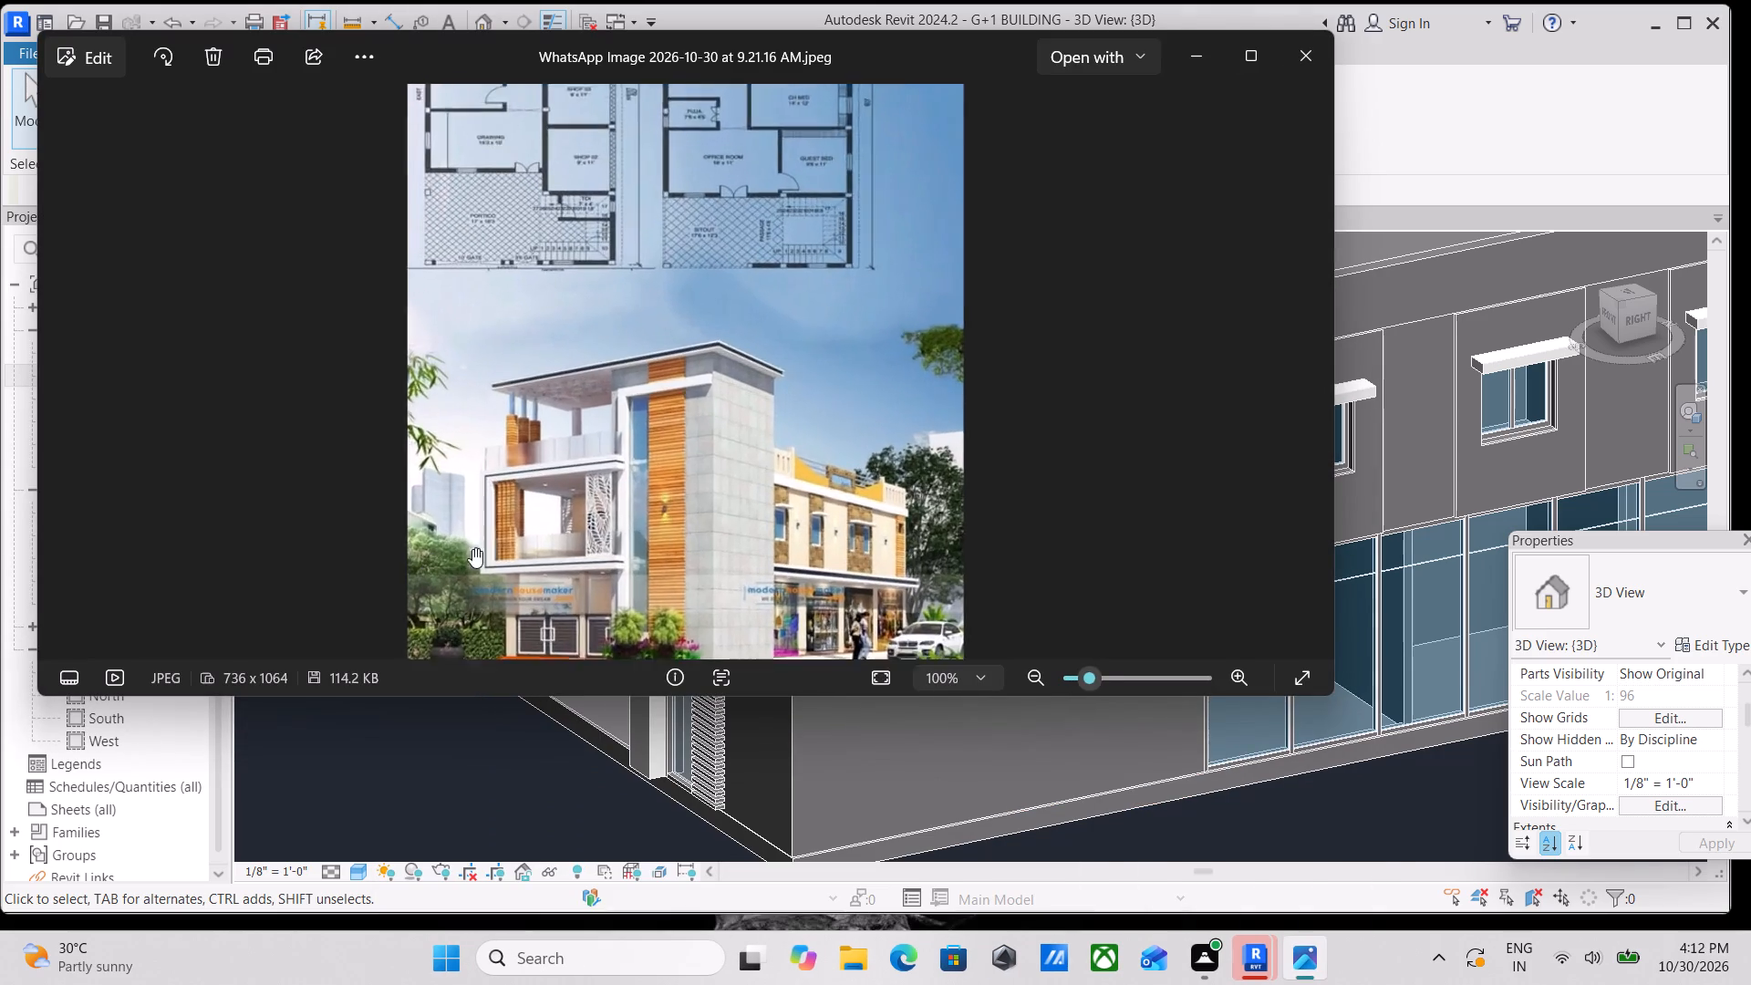
scroll(611, 533, up, 3)
scroll(666, 455, up, 2)
middle_drag(722, 459, 776, 518)
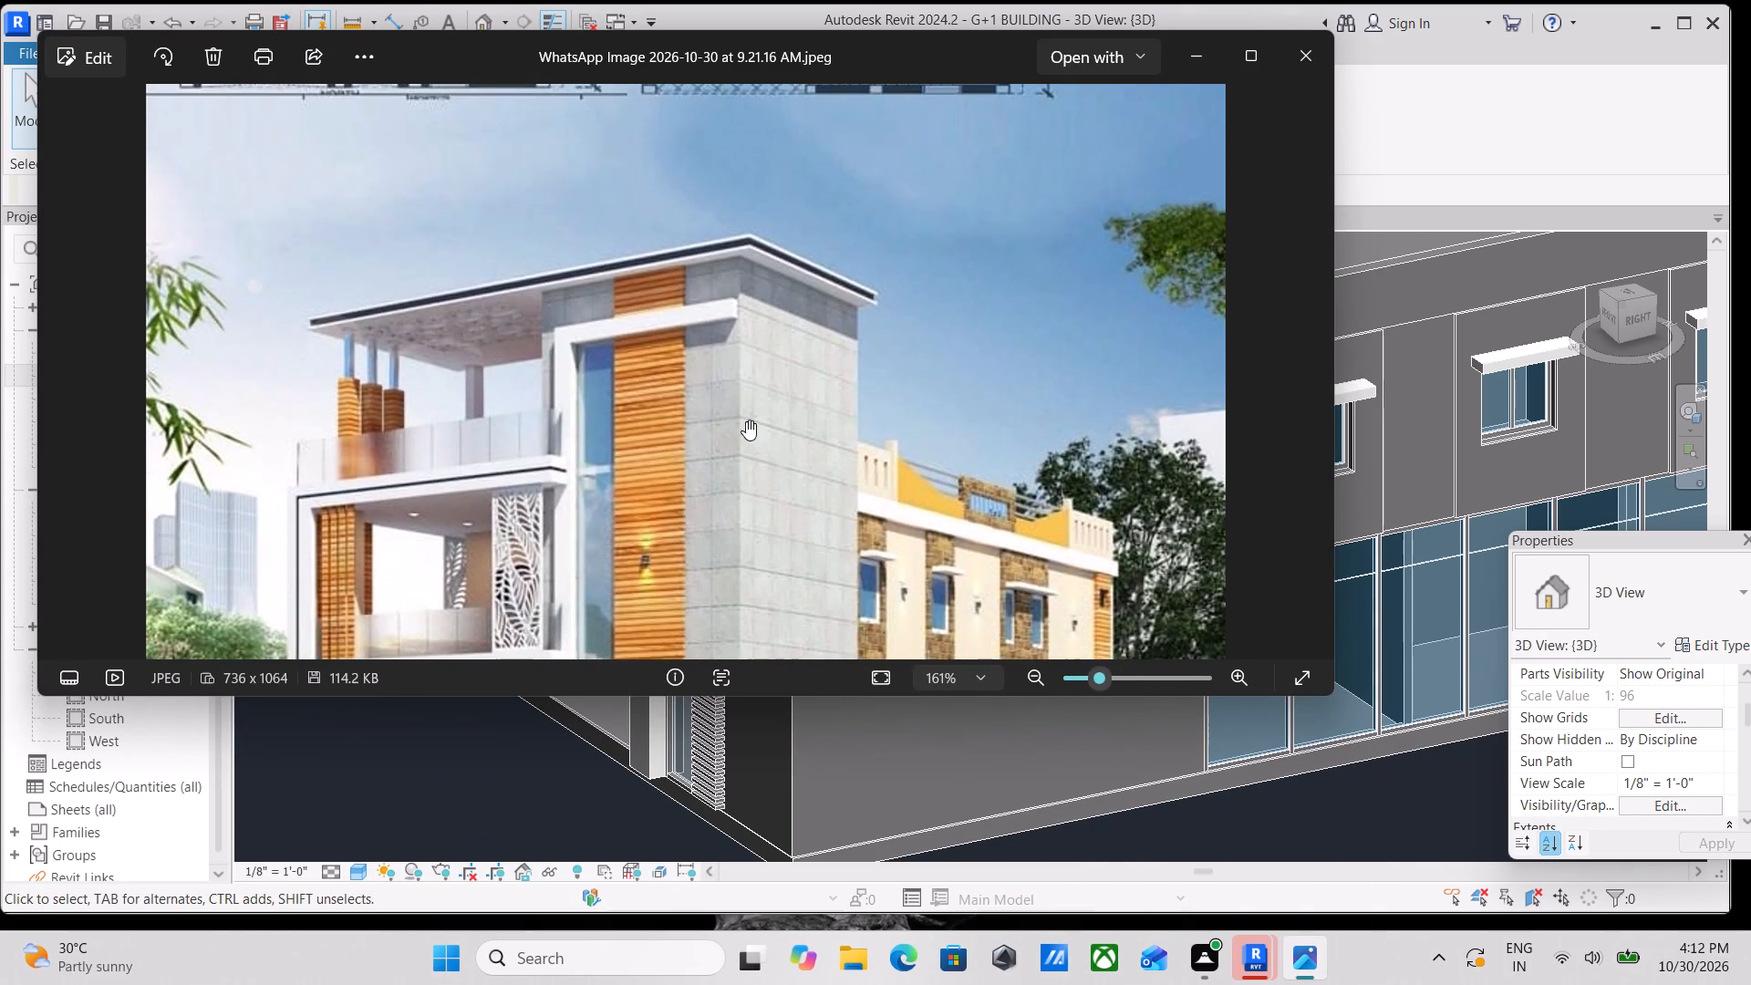
scroll(720, 398, up, 3)
scroll(631, 370, up, 3)
middle_drag(612, 358, 652, 430)
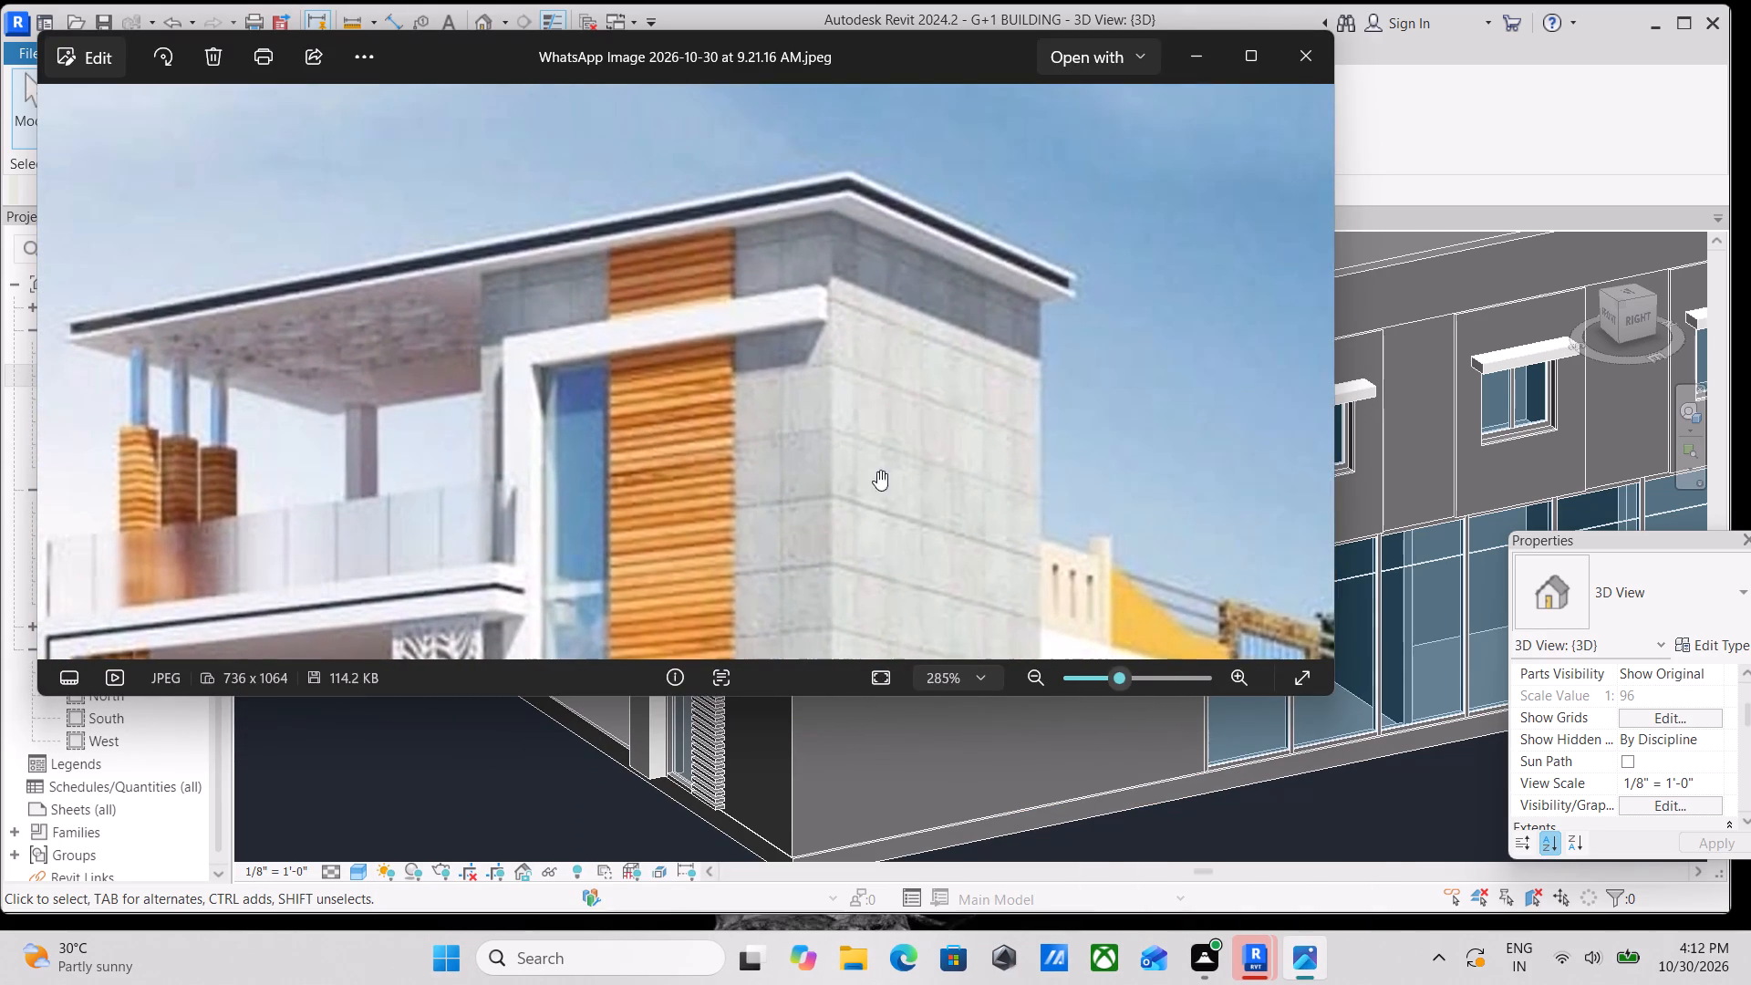
Examine the side facade's upper windows, sunshades and stone-clad strips in the reference image.
scroll(901, 479, down, 6)
middle_drag(970, 495, 790, 429)
scroll(907, 477, down, 3)
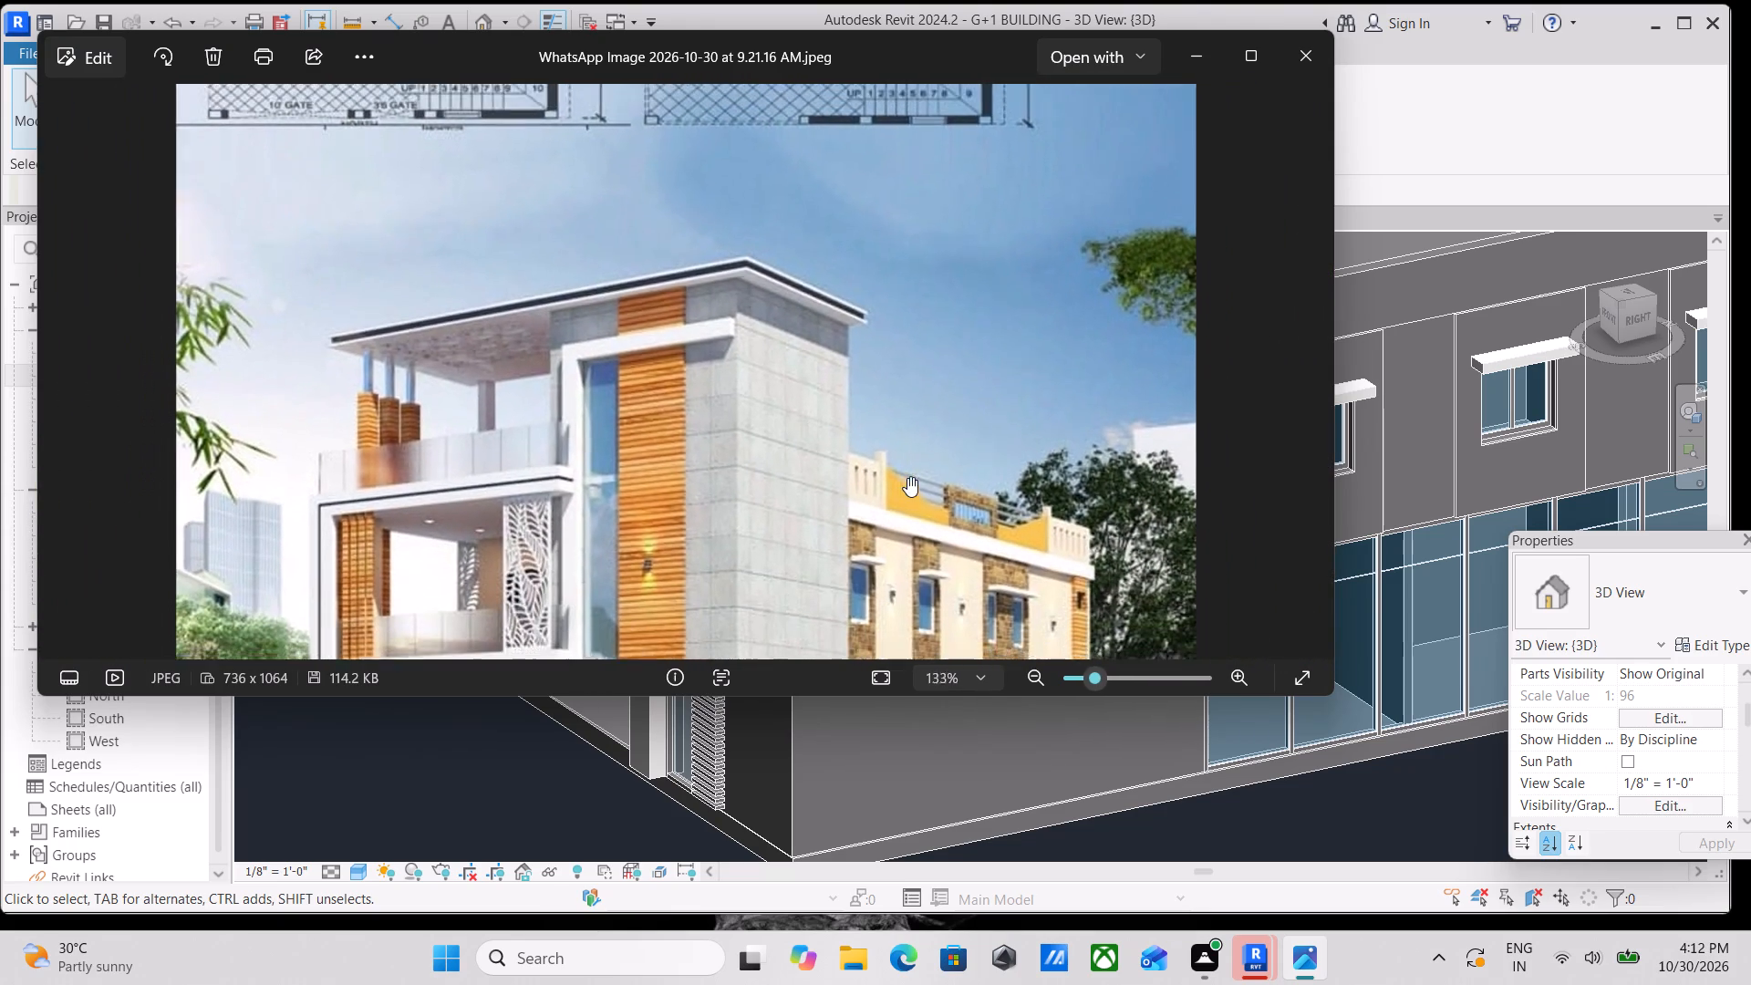
middle_drag(888, 469, 769, 411)
scroll(908, 456, up, 3)
scroll(948, 532, up, 2)
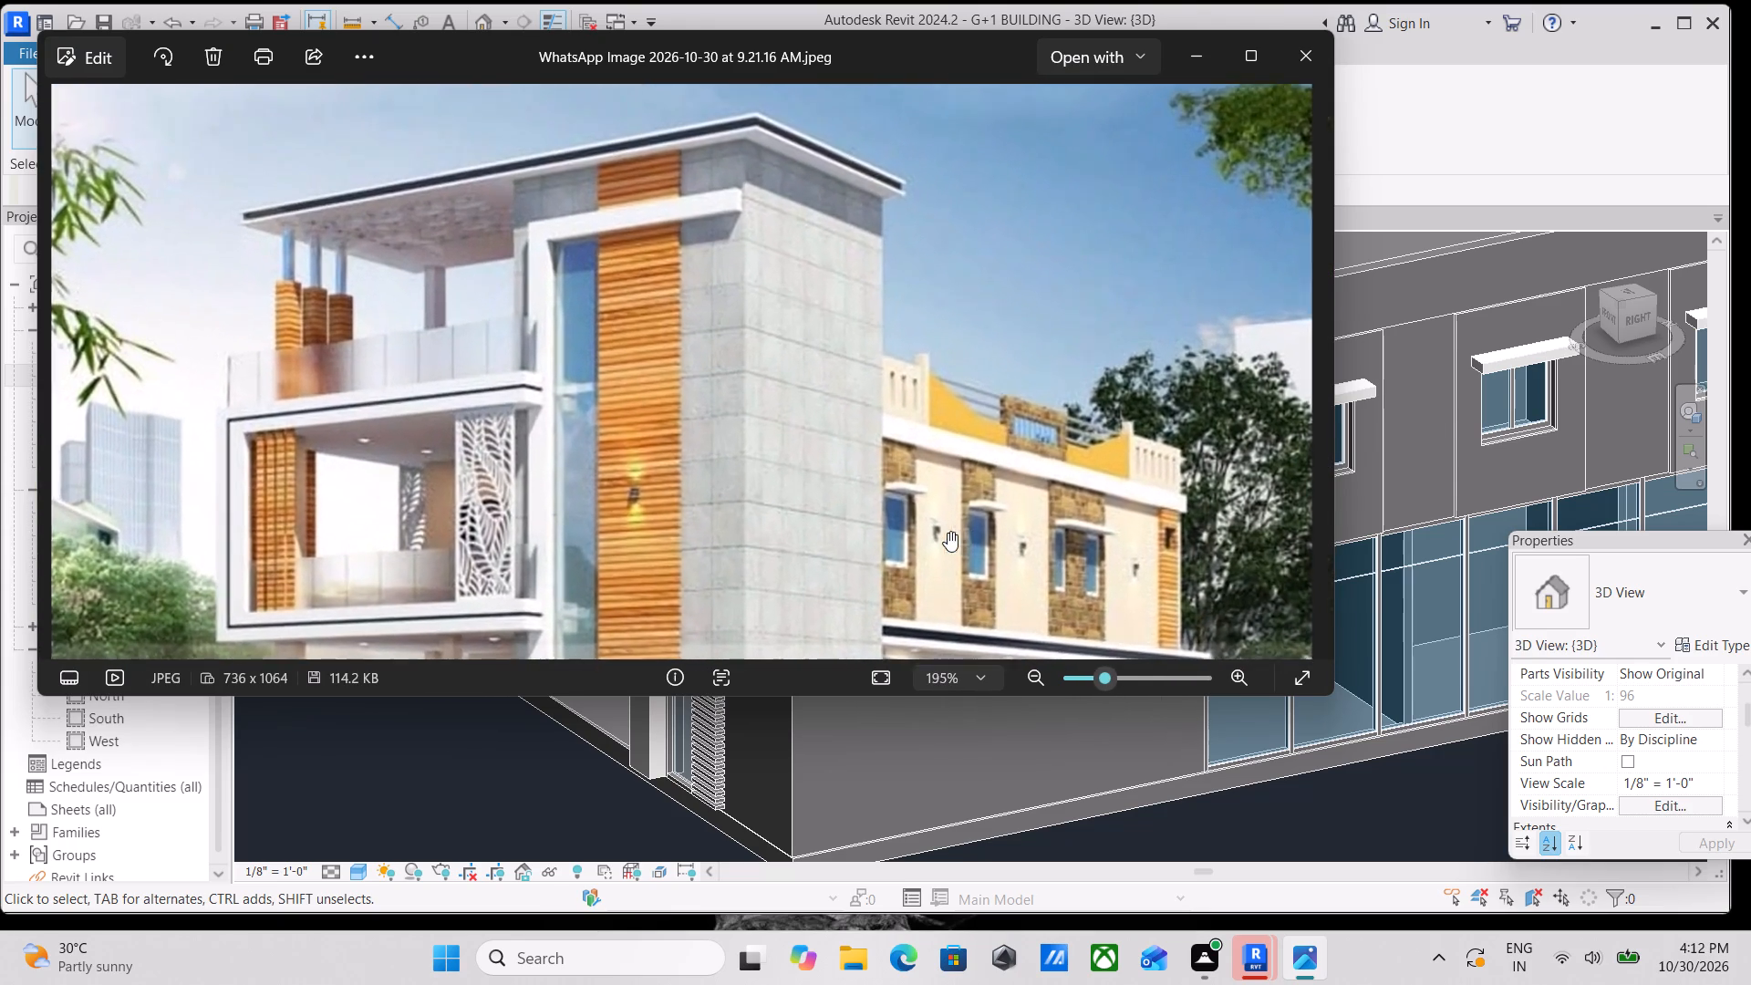
middle_drag(929, 520, 827, 430)
scroll(1024, 485, up, 4)
scroll(1203, 513, up, 4)
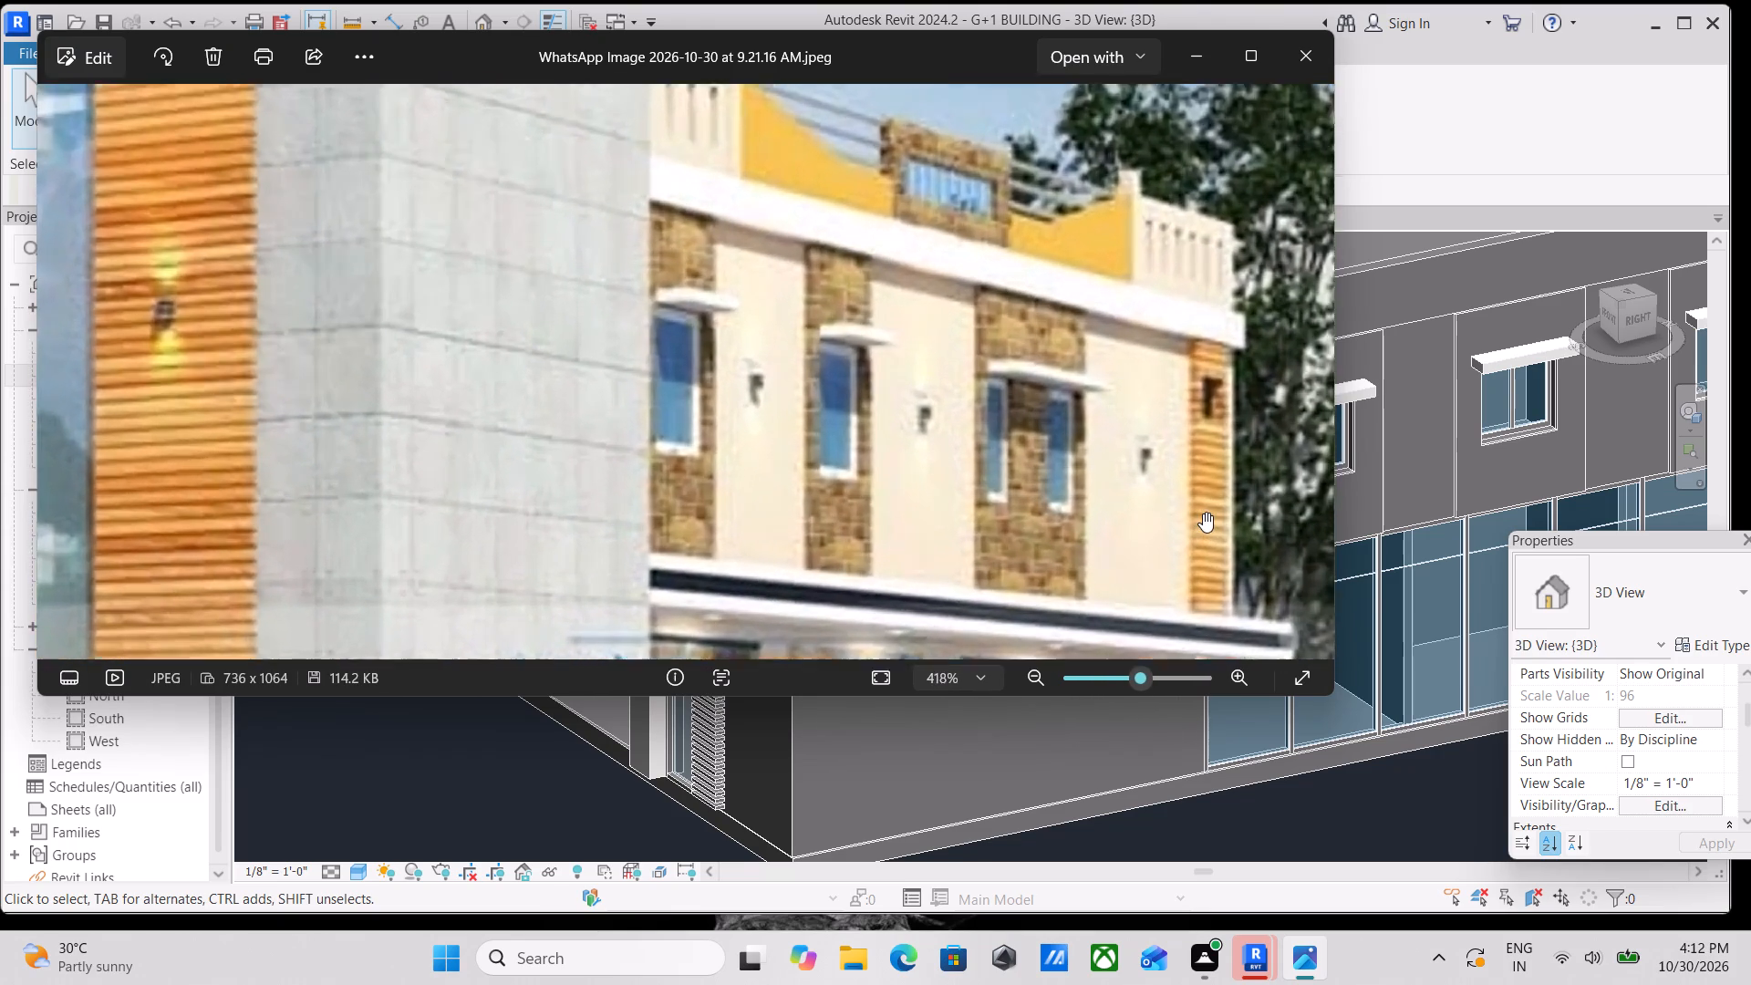
scroll(1203, 513, up, 6)
scroll(1050, 511, down, 4)
scroll(869, 489, down, 3)
middle_drag(867, 489, 865, 489)
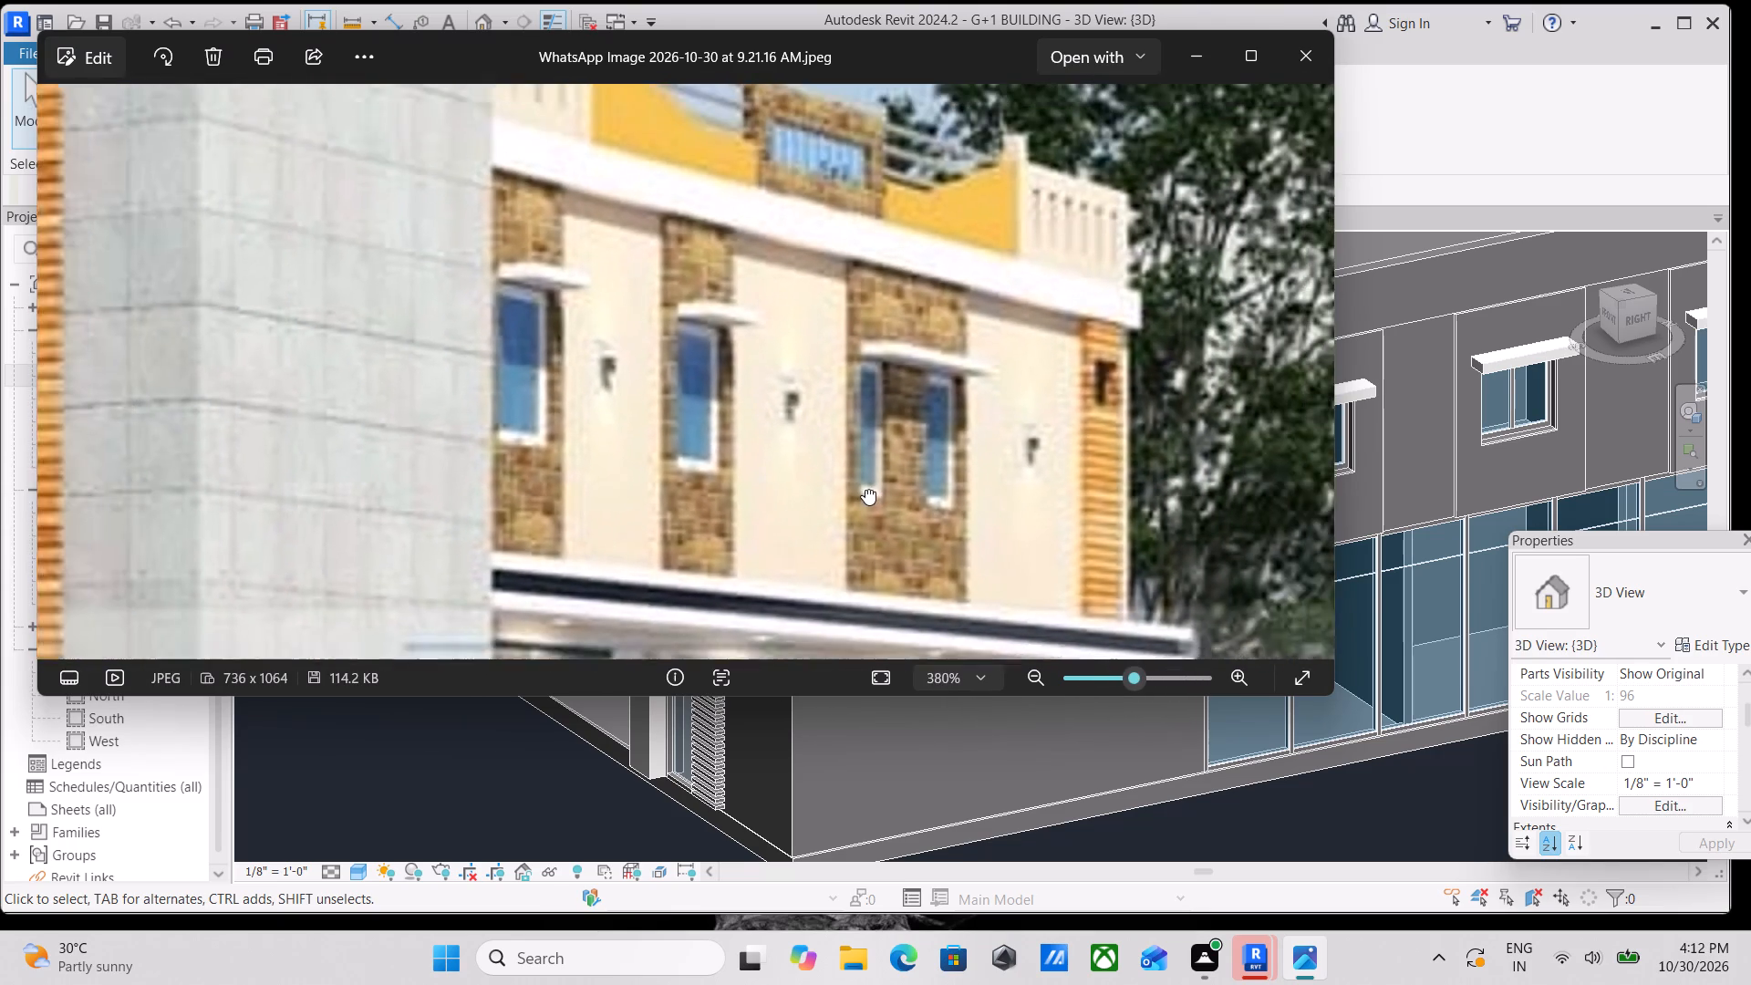
middle_drag(865, 489, 876, 571)
middle_drag(746, 502, 792, 572)
Examine the side facade's rooftop parapet in the reference image, including its slotted end panels, curved walls and railing.
scroll(745, 520, up, 3)
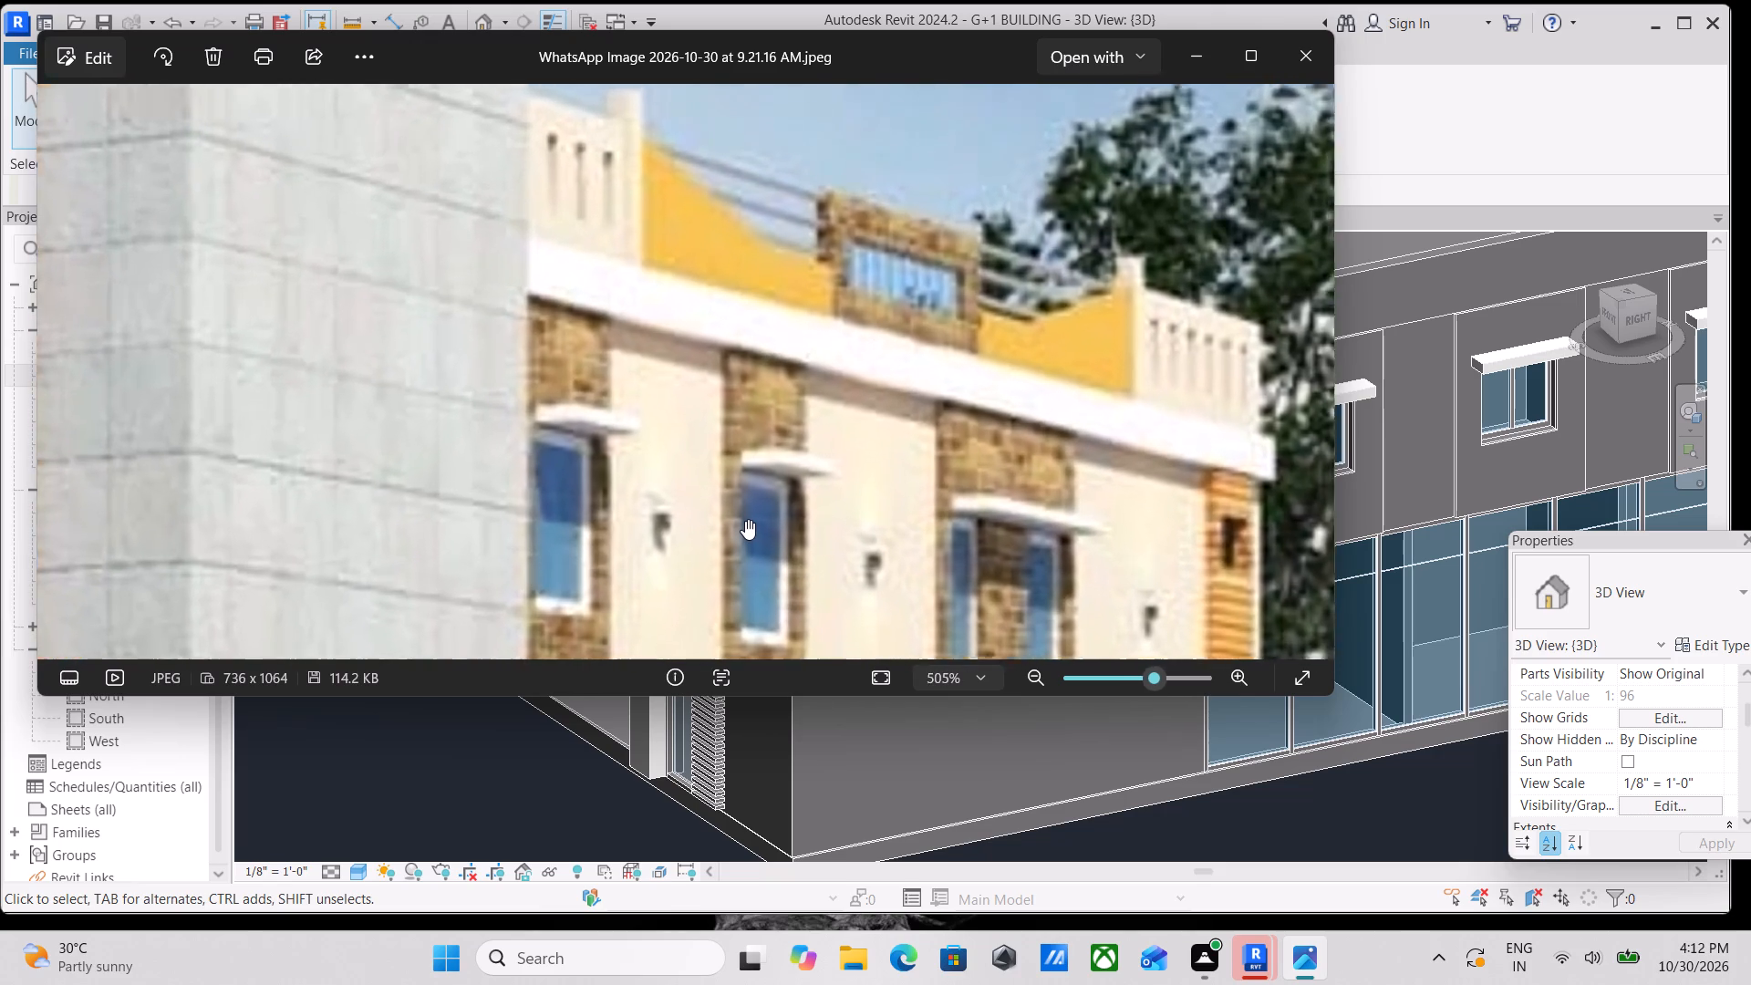
scroll(745, 520, down, 2)
middle_drag(745, 520, 738, 555)
scroll(738, 555, up, 1)
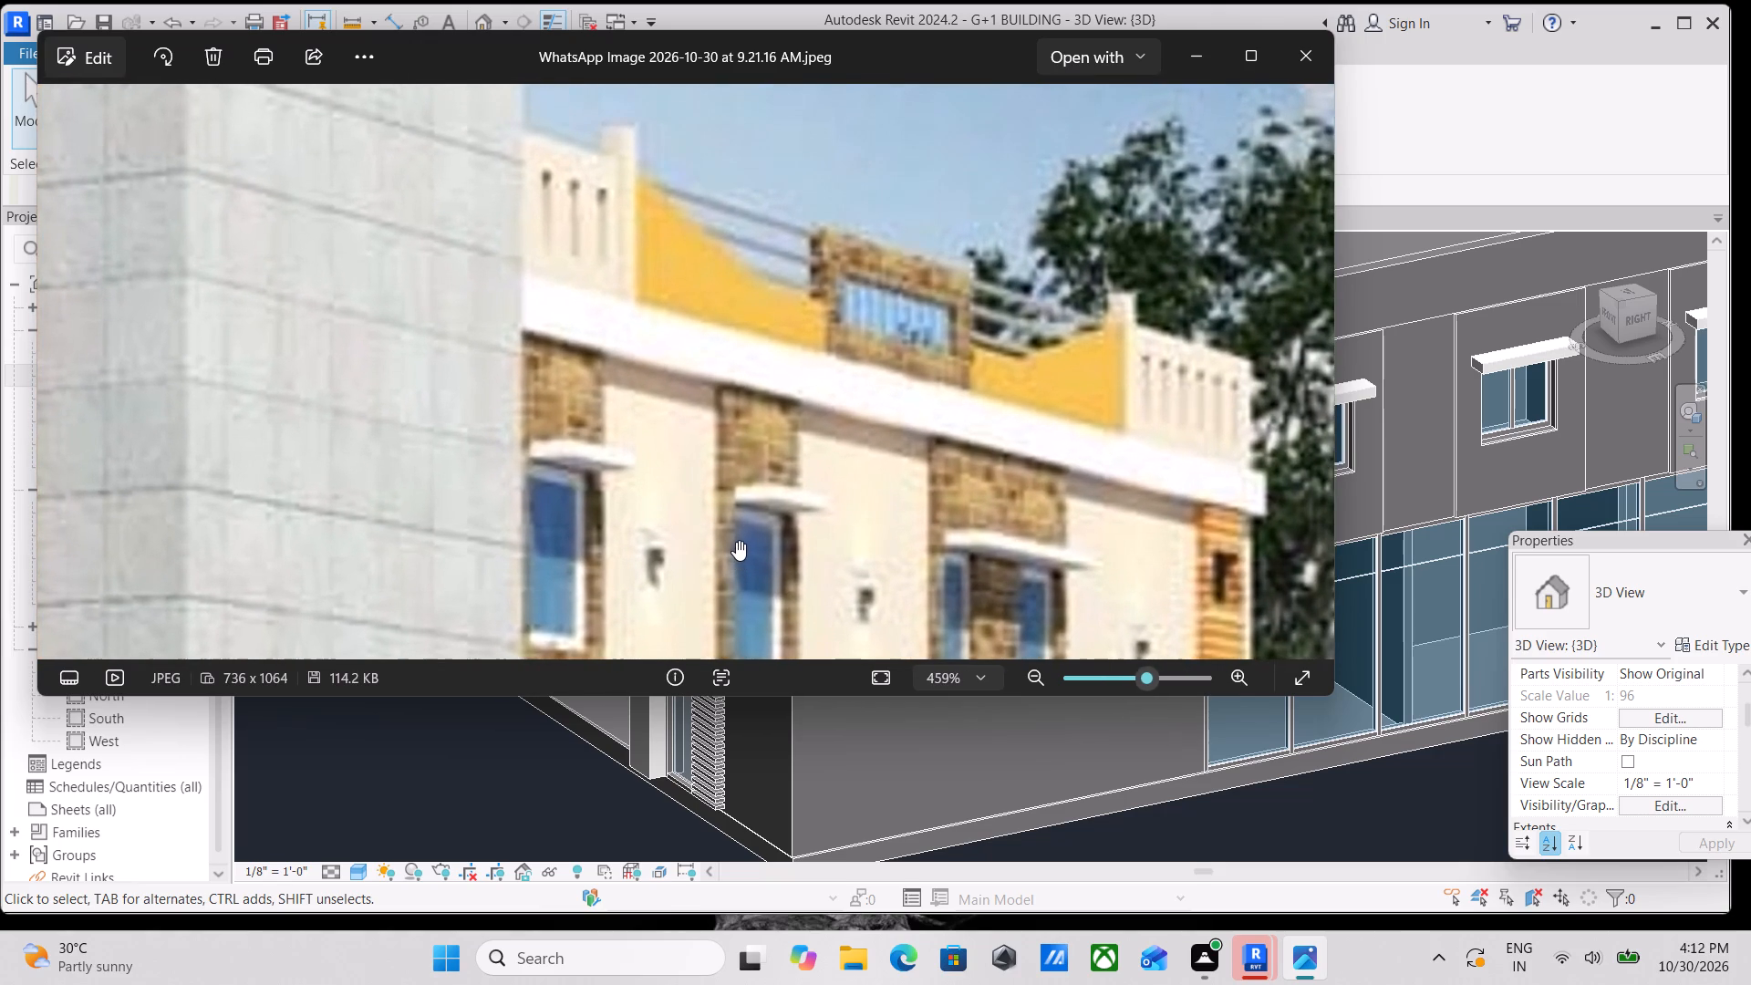
scroll(772, 407, up, 3)
middle_drag(772, 417, 777, 516)
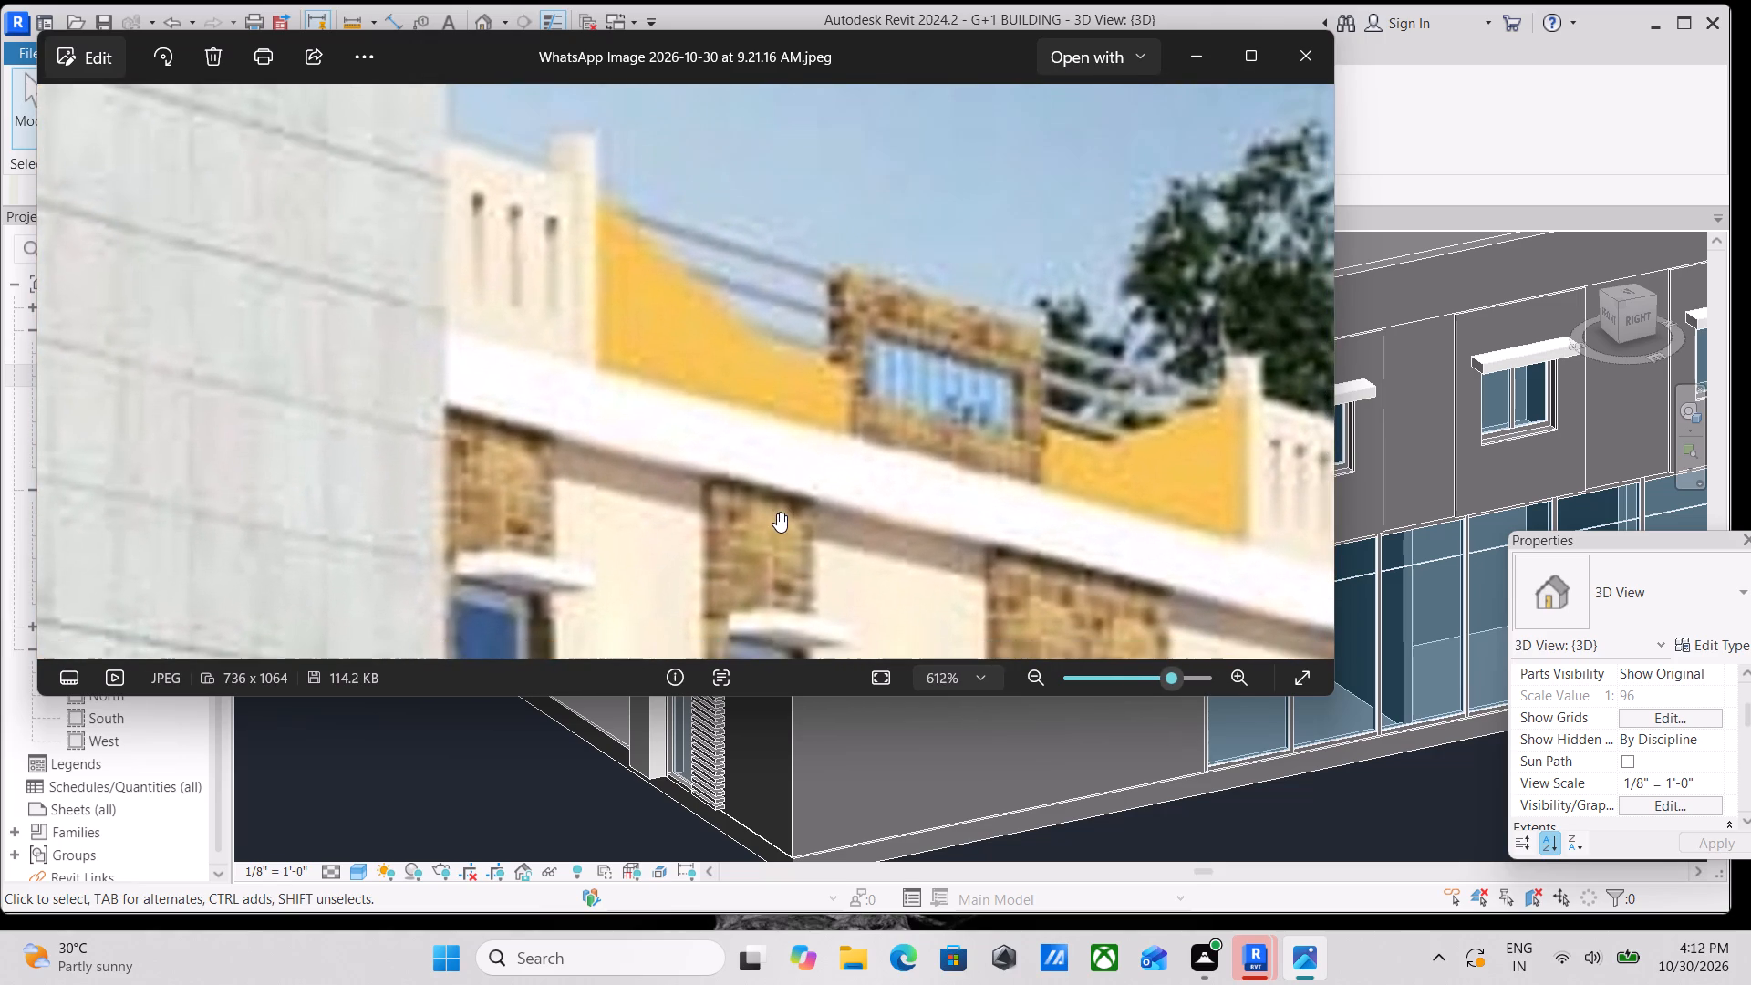
scroll(777, 513, down, 6)
middle_drag(811, 493, 805, 531)
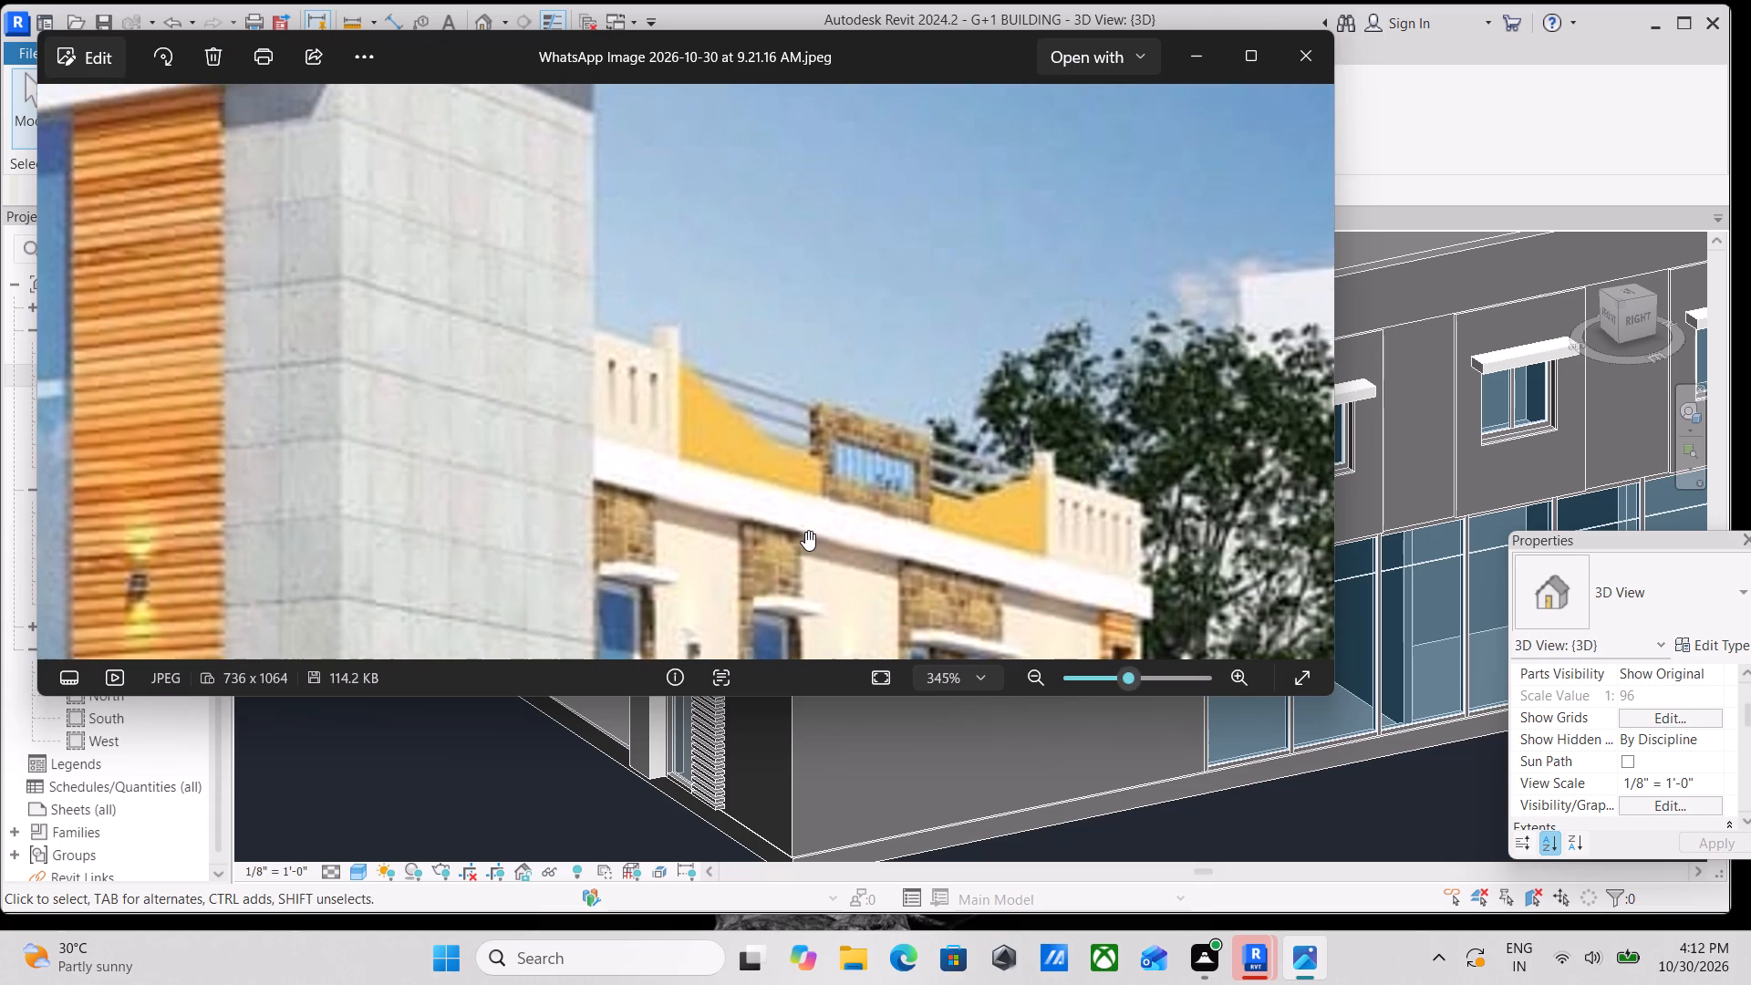
scroll(635, 408, up, 5)
scroll(823, 424, up, 2)
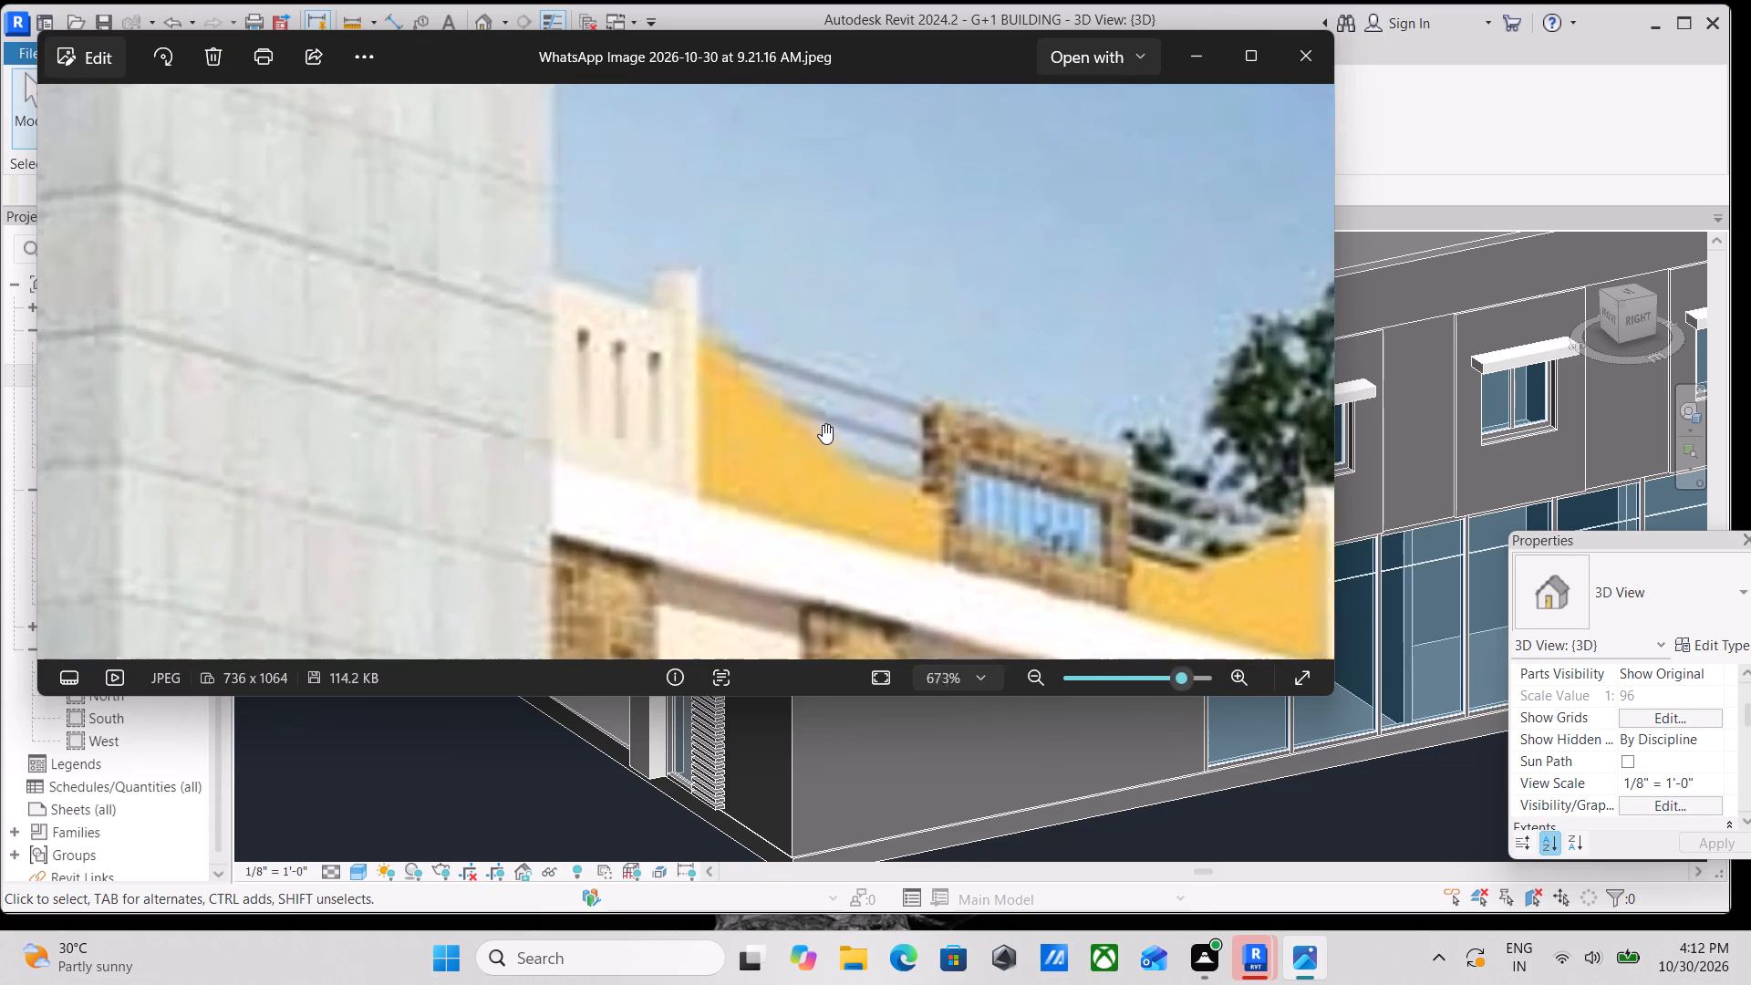
scroll(823, 424, up, 2)
Examine the side facade's shopfront and canopy in the reference image, and compare them with the upper storey and parapet.
scroll(823, 424, down, 14)
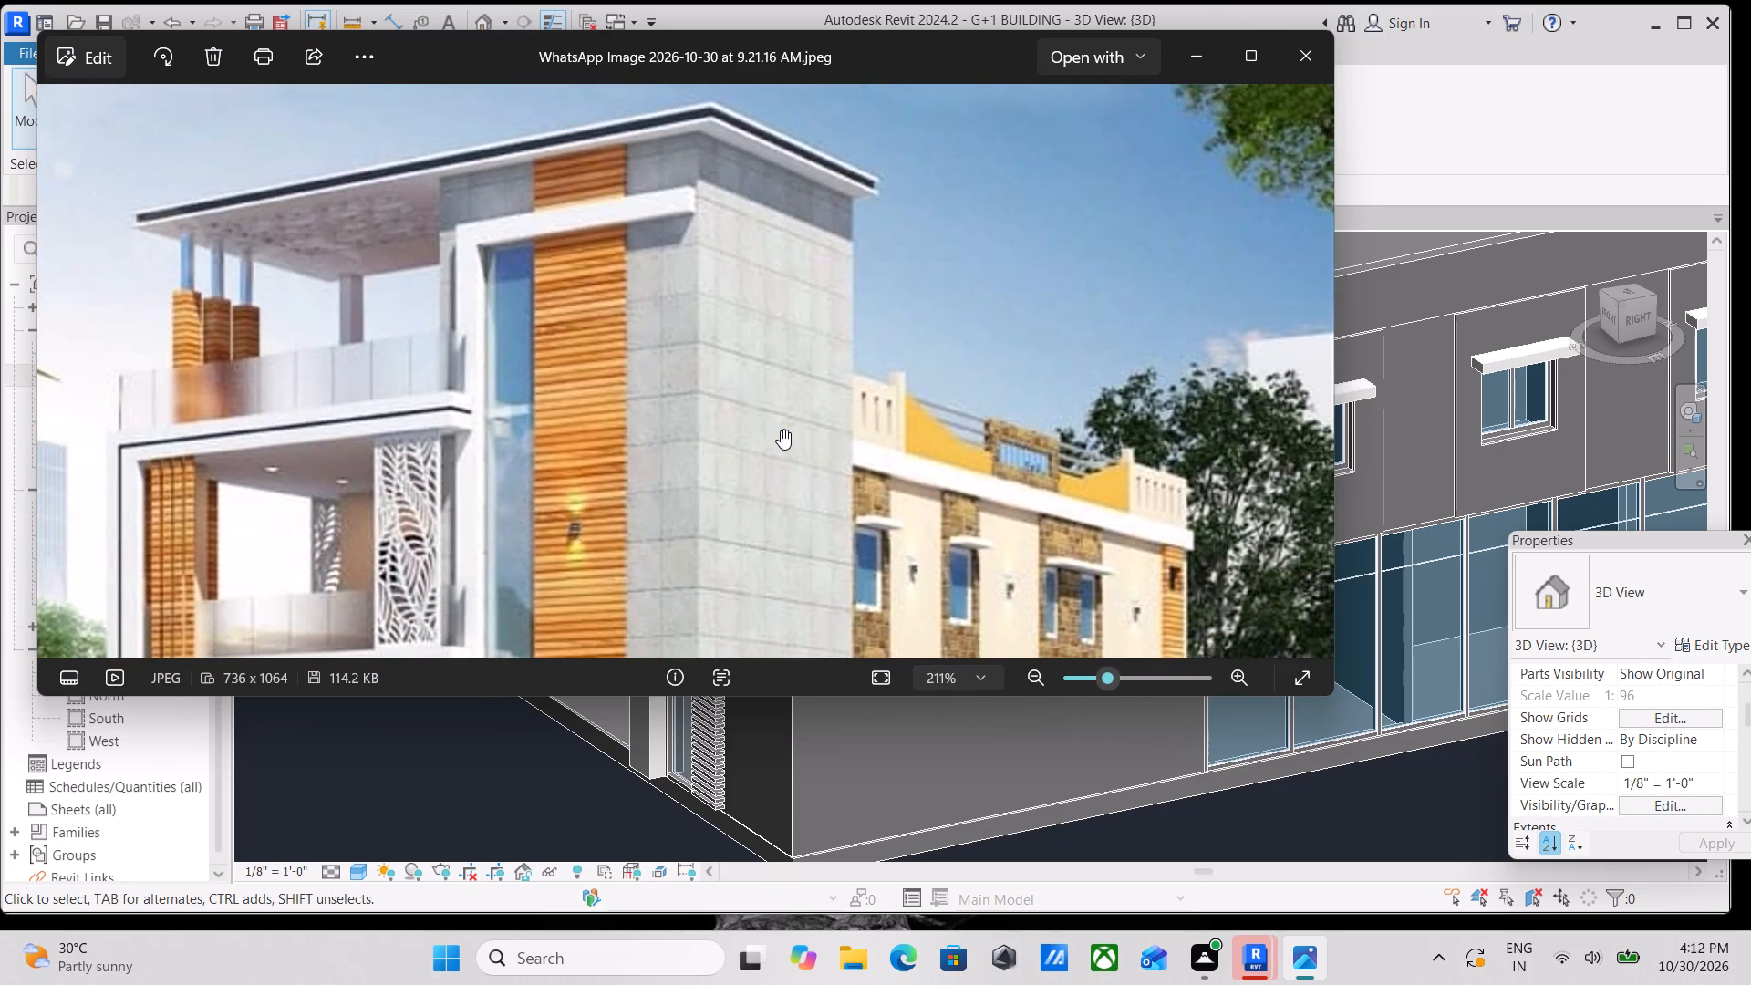
scroll(781, 430, down, 3)
scroll(809, 458, up, 4)
middle_drag(777, 420, 735, 295)
scroll(740, 304, up, 1)
scroll(865, 464, down, 3)
middle_drag(854, 421, 770, 246)
scroll(948, 430, up, 3)
middle_drag(945, 410, 824, 374)
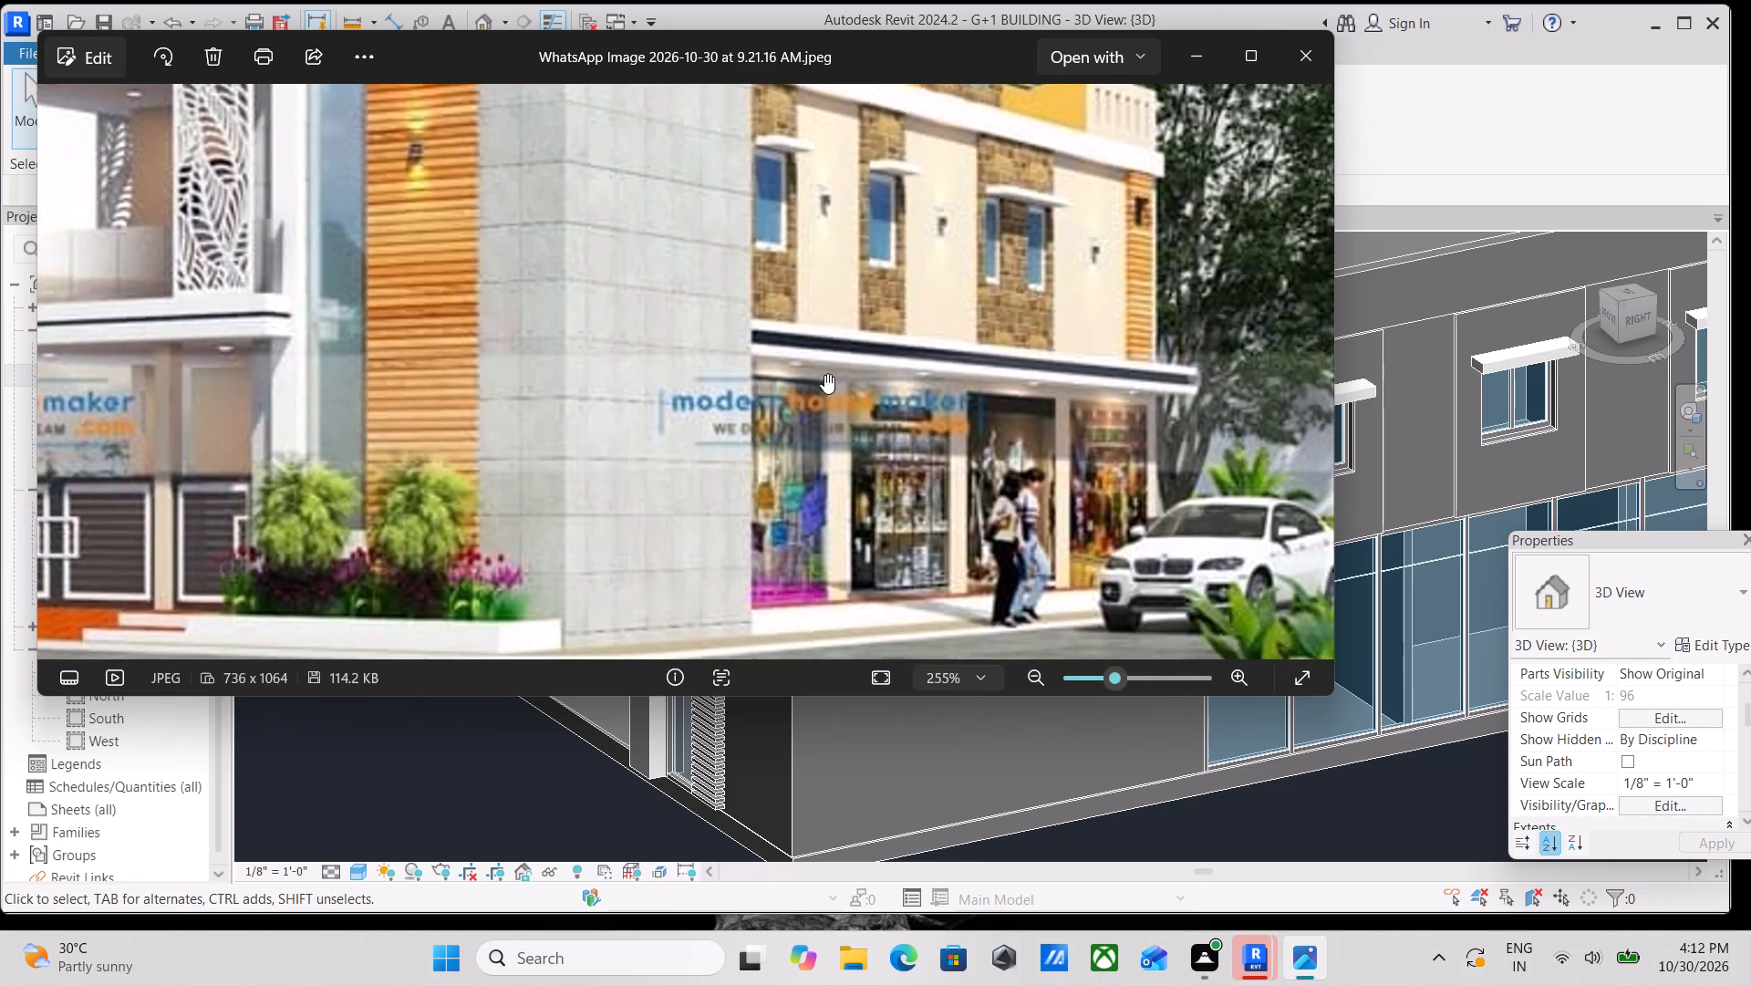
scroll(907, 411, up, 2)
scroll(979, 429, down, 4)
middle_drag(1046, 434, 904, 488)
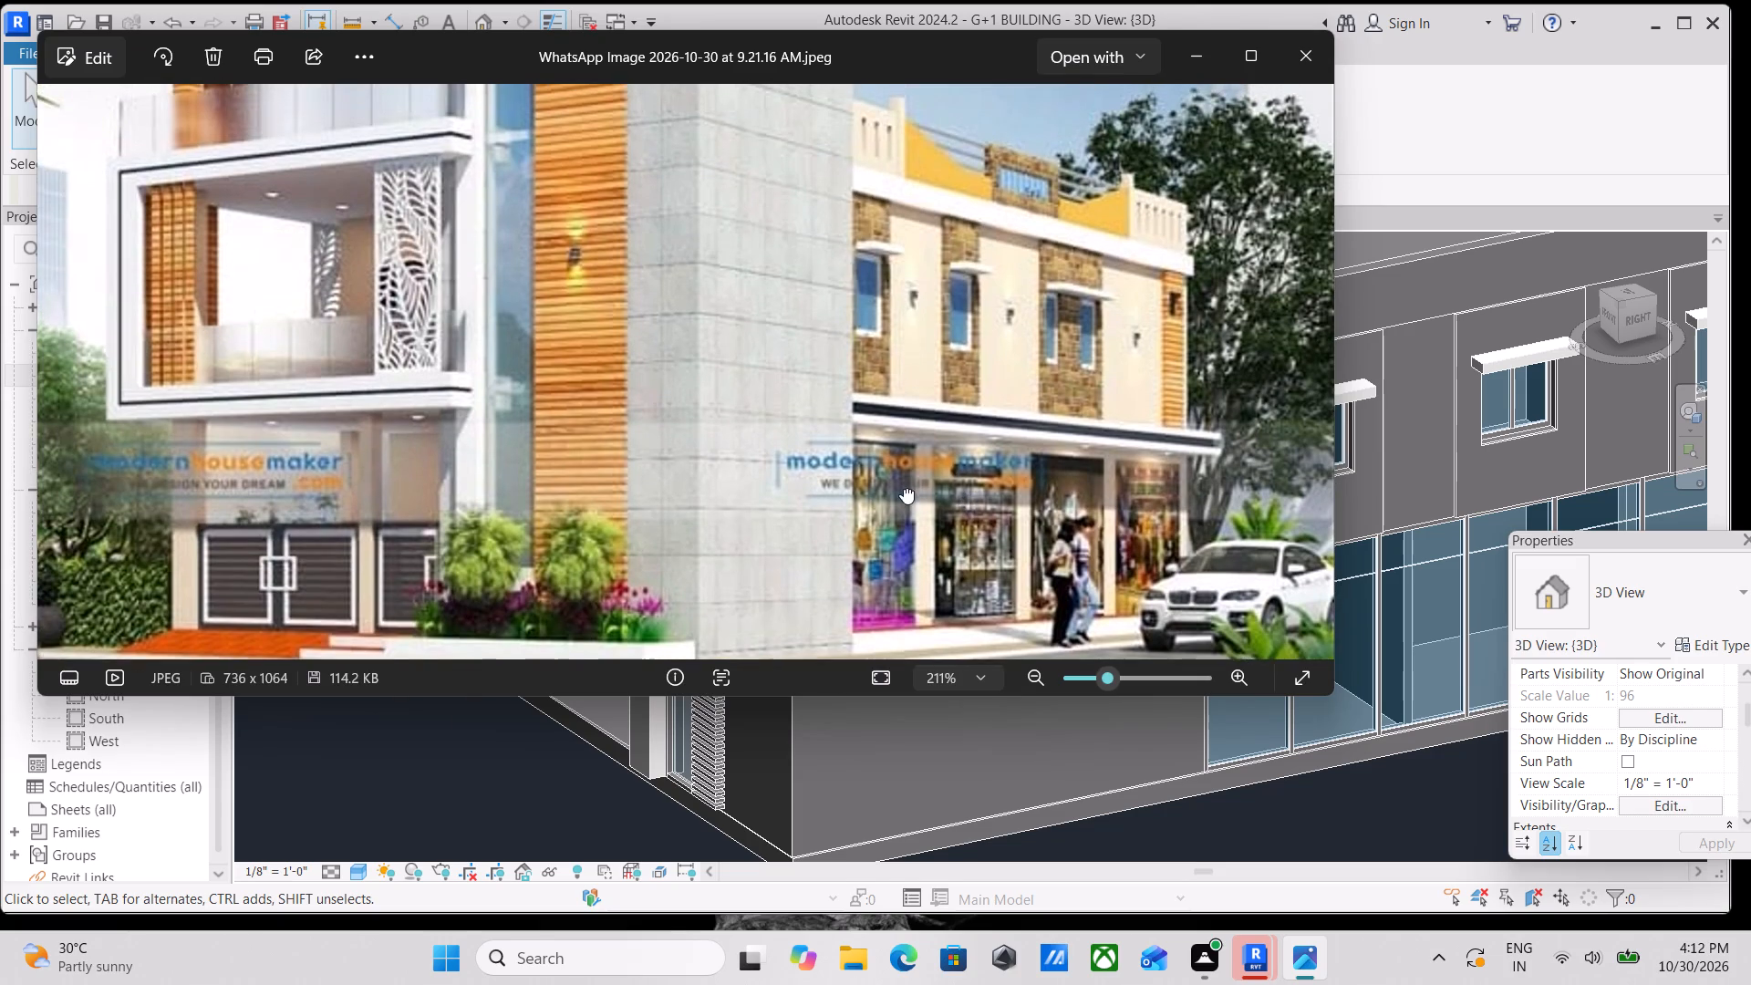
middle_drag(904, 488, 889, 534)
scroll(889, 534, up, 4)
scroll(927, 476, down, 2)
middle_drag(911, 486, 899, 509)
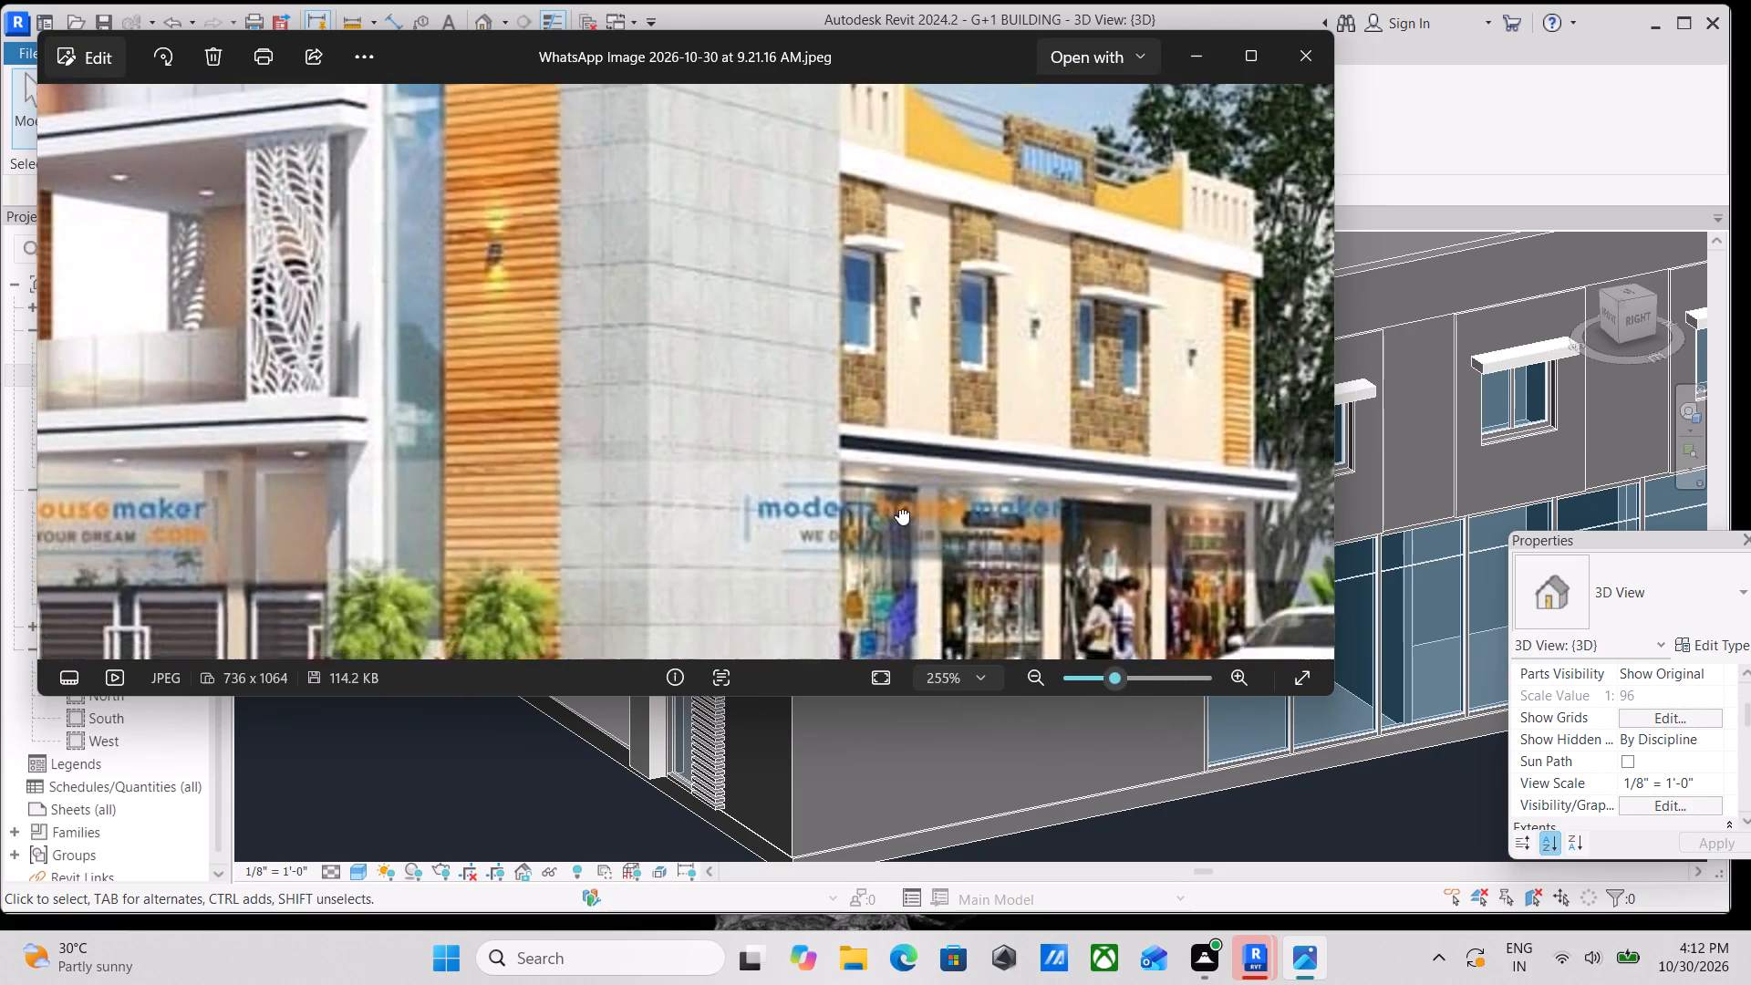
middle_drag(899, 509, 886, 612)
middle_drag(855, 435, 813, 542)
scroll(813, 541, up, 1)
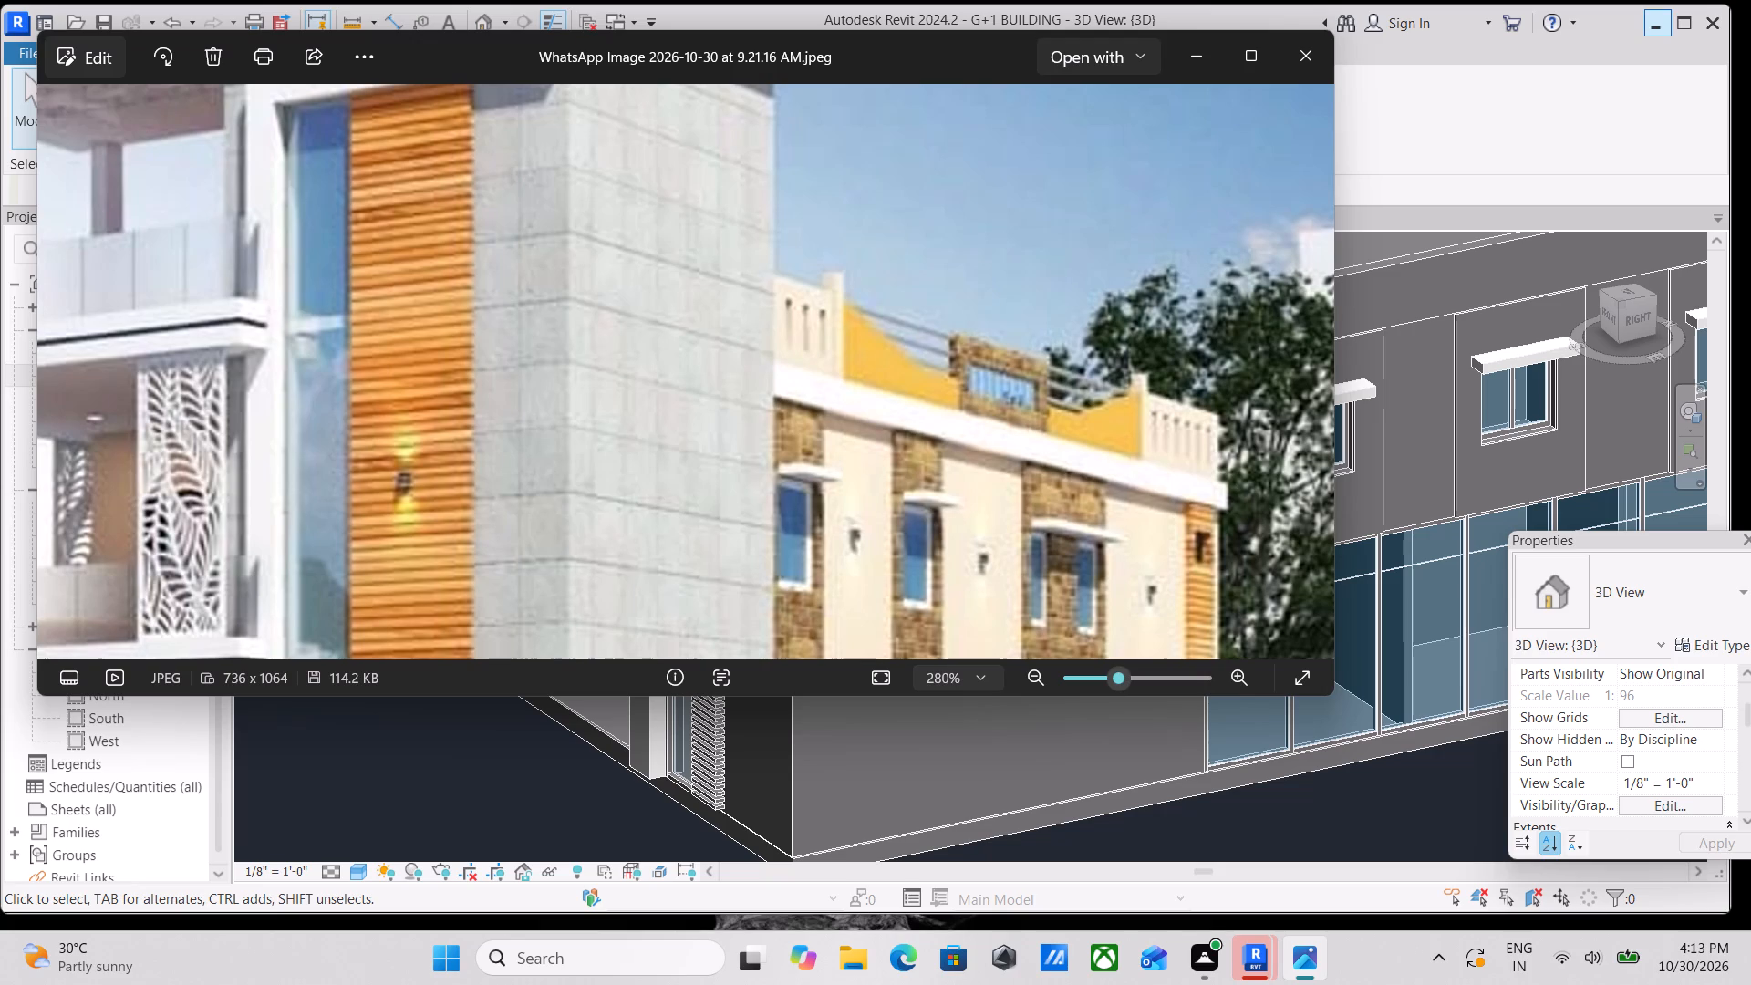
Back in Revit, open the profile of the long roof parapet wall above the side windows for editing.
click(1715, 15)
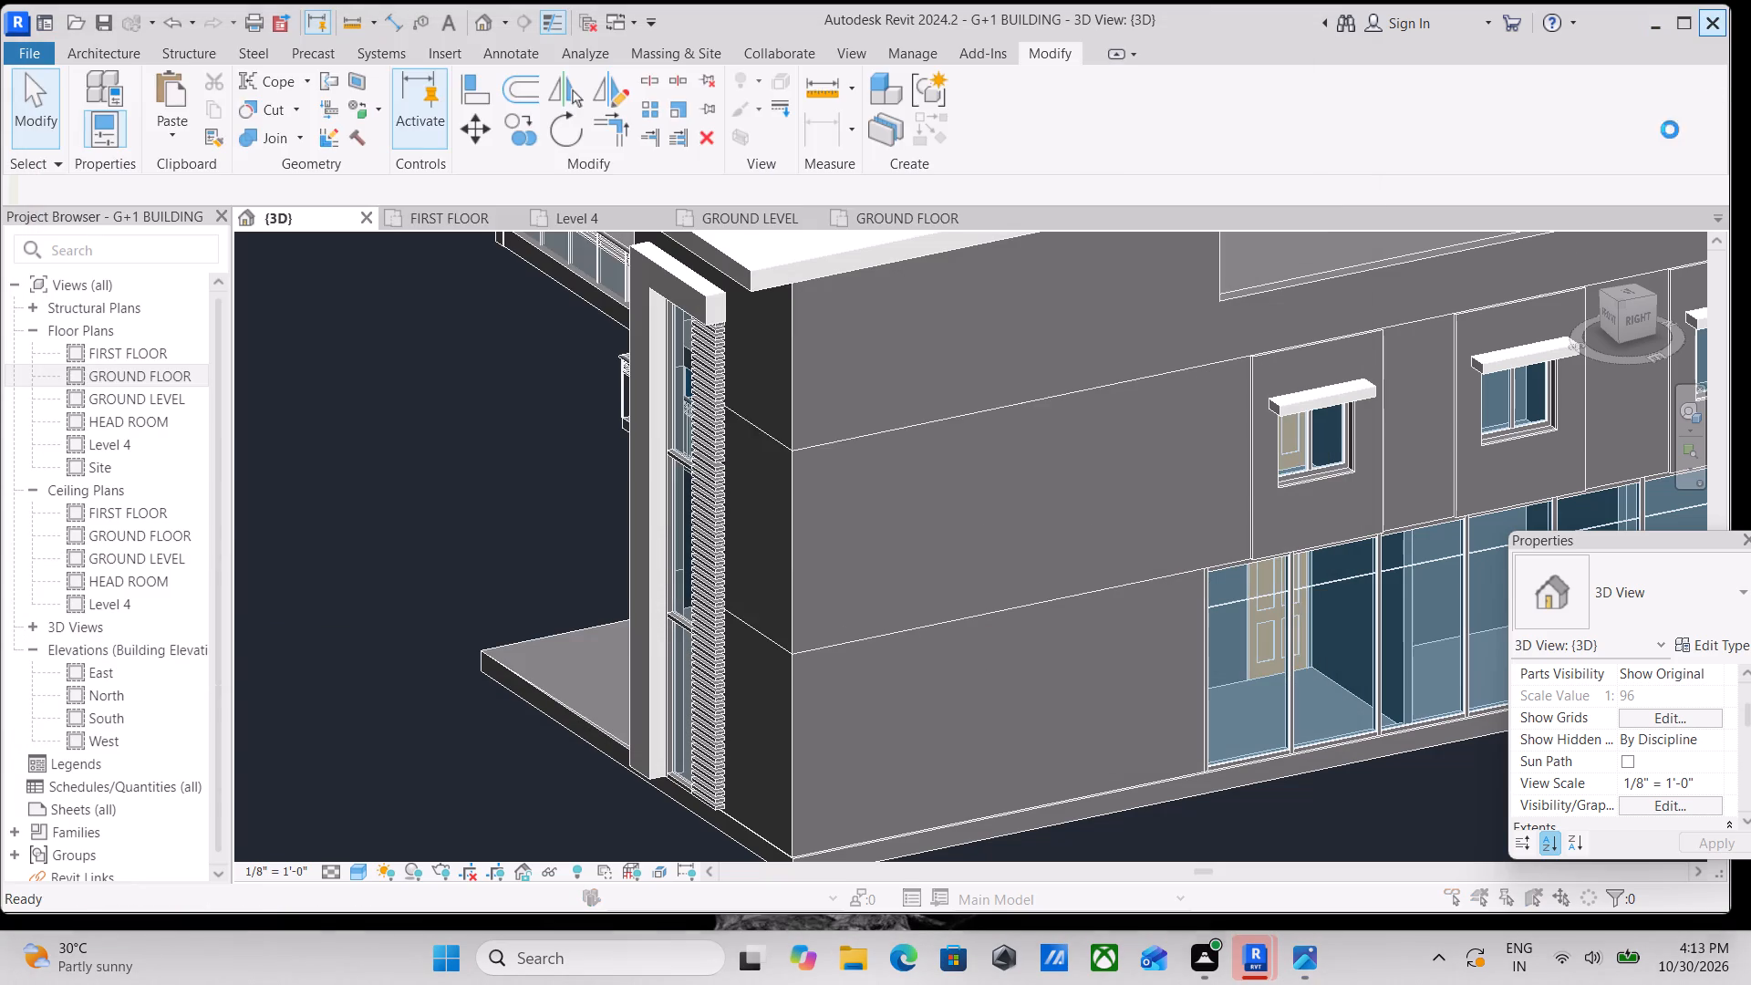
scroll(1368, 335, down, 2)
middle_drag(1348, 337, 1209, 424)
click(1043, 352)
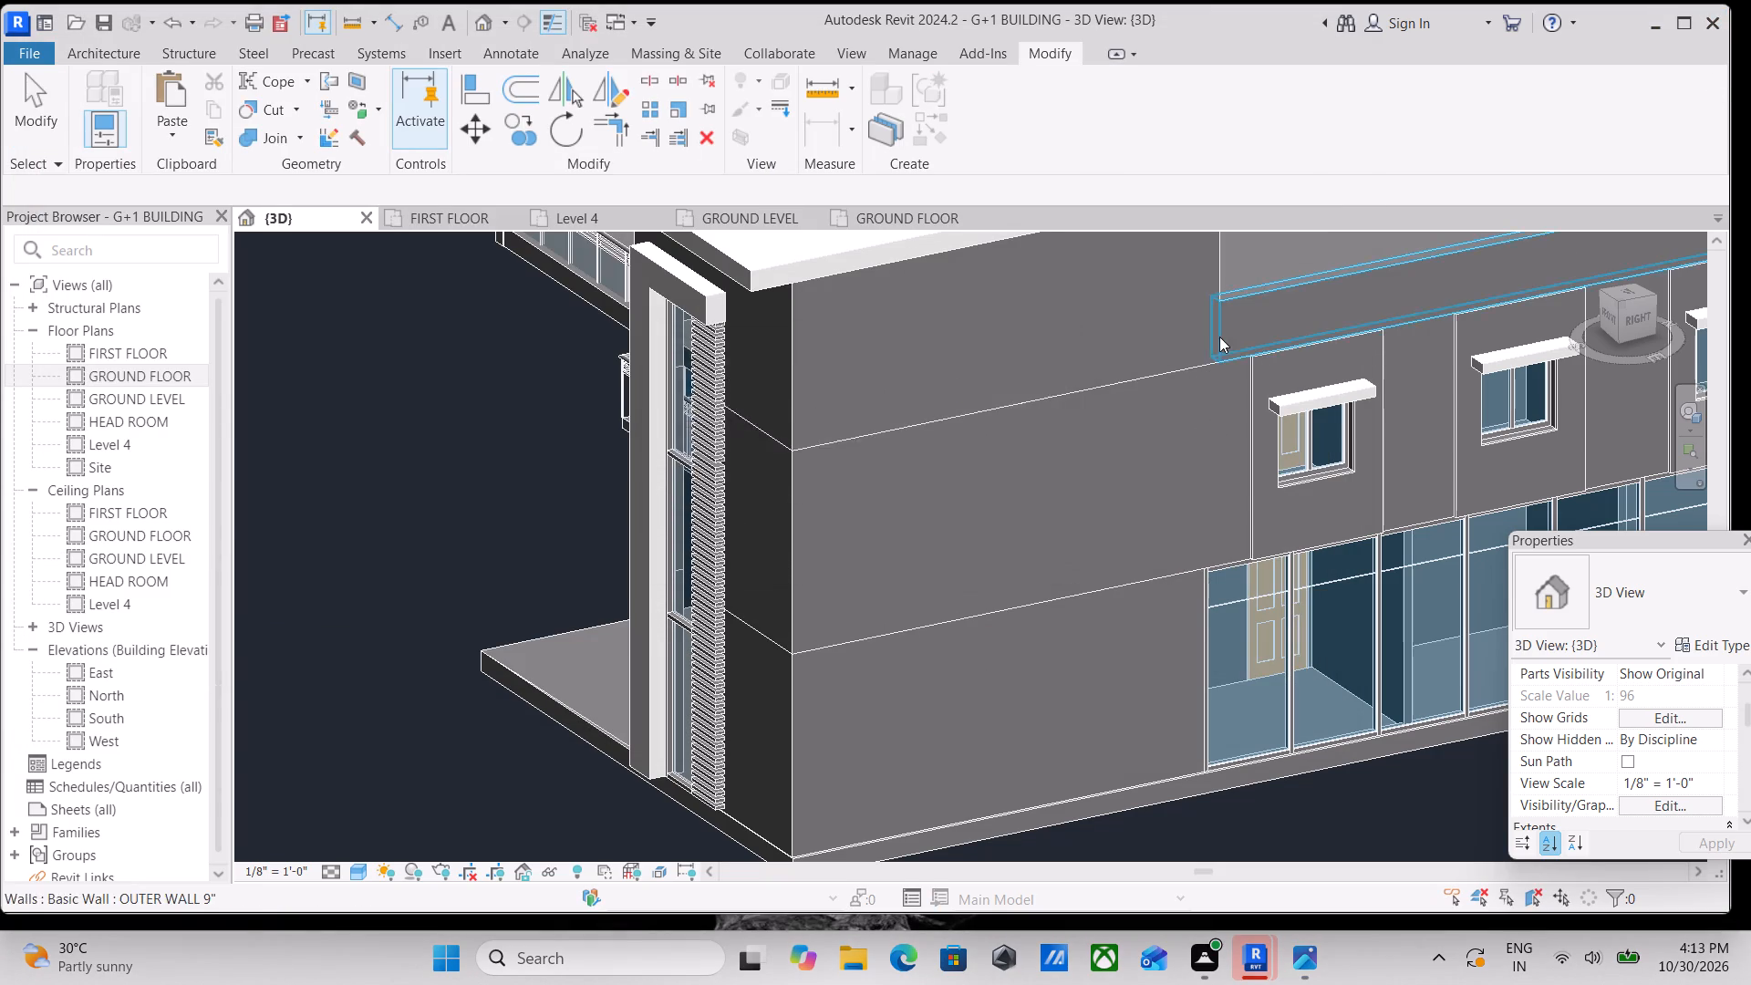
middle_drag(1219, 337, 938, 430)
middle_drag(1272, 337, 952, 418)
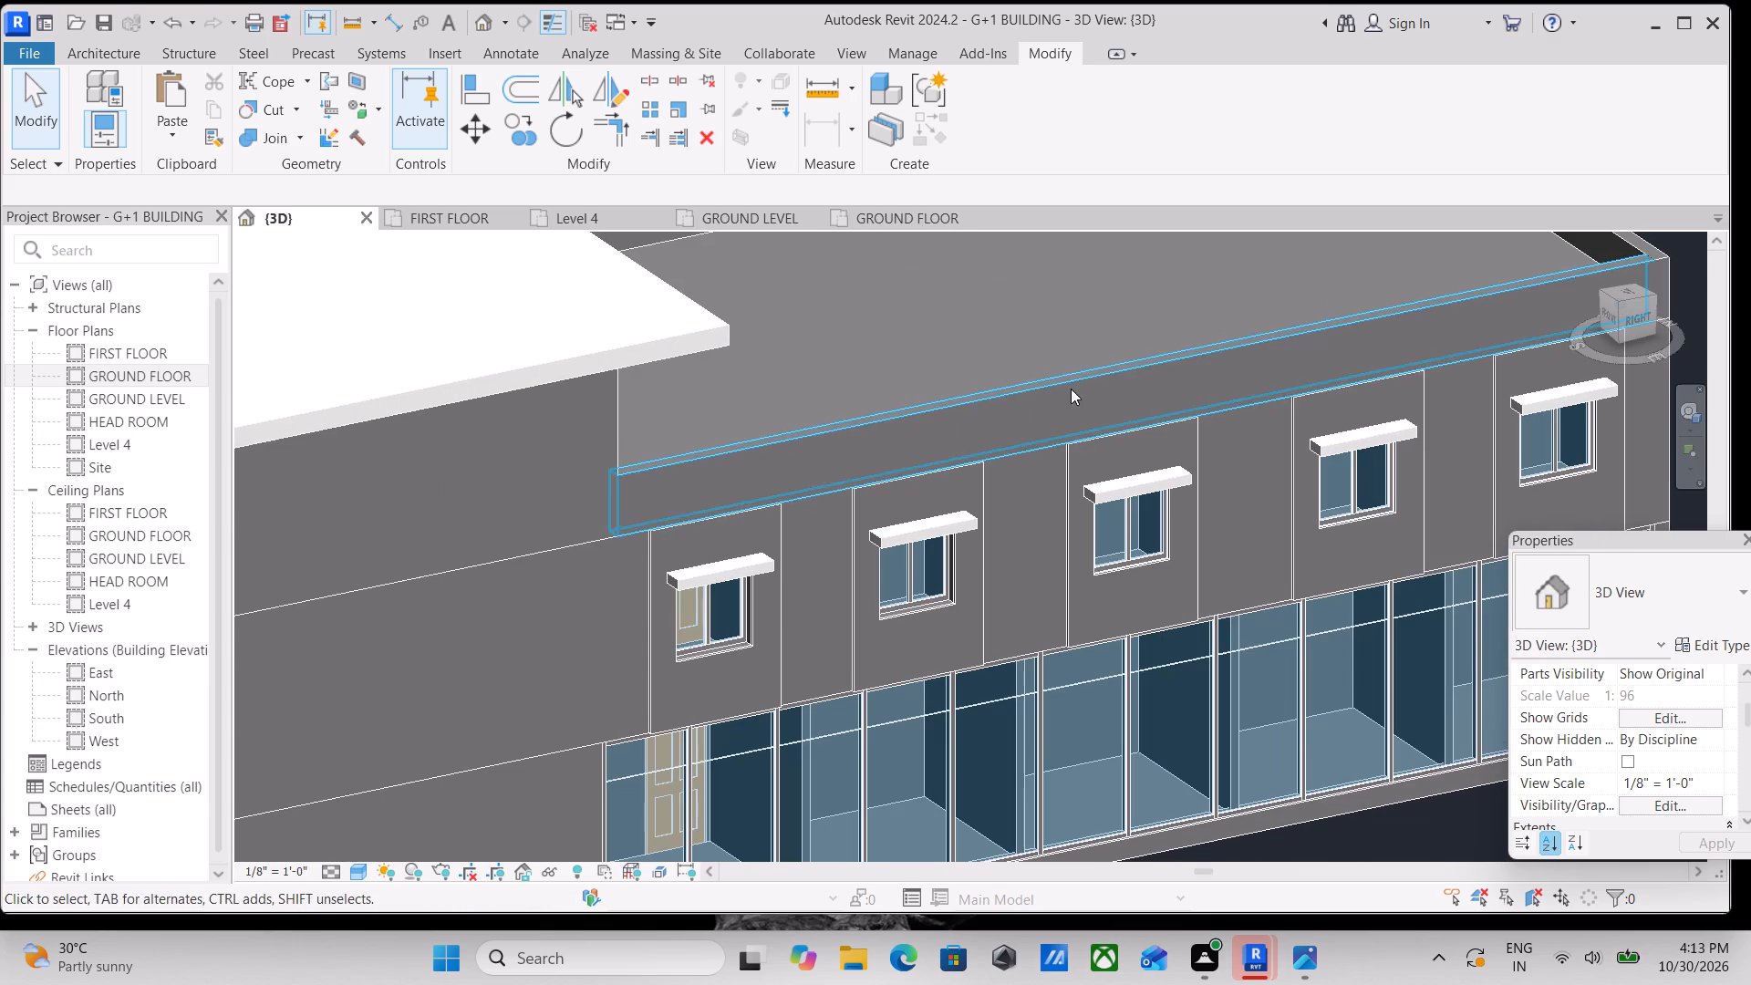
click(1071, 389)
click(1630, 325)
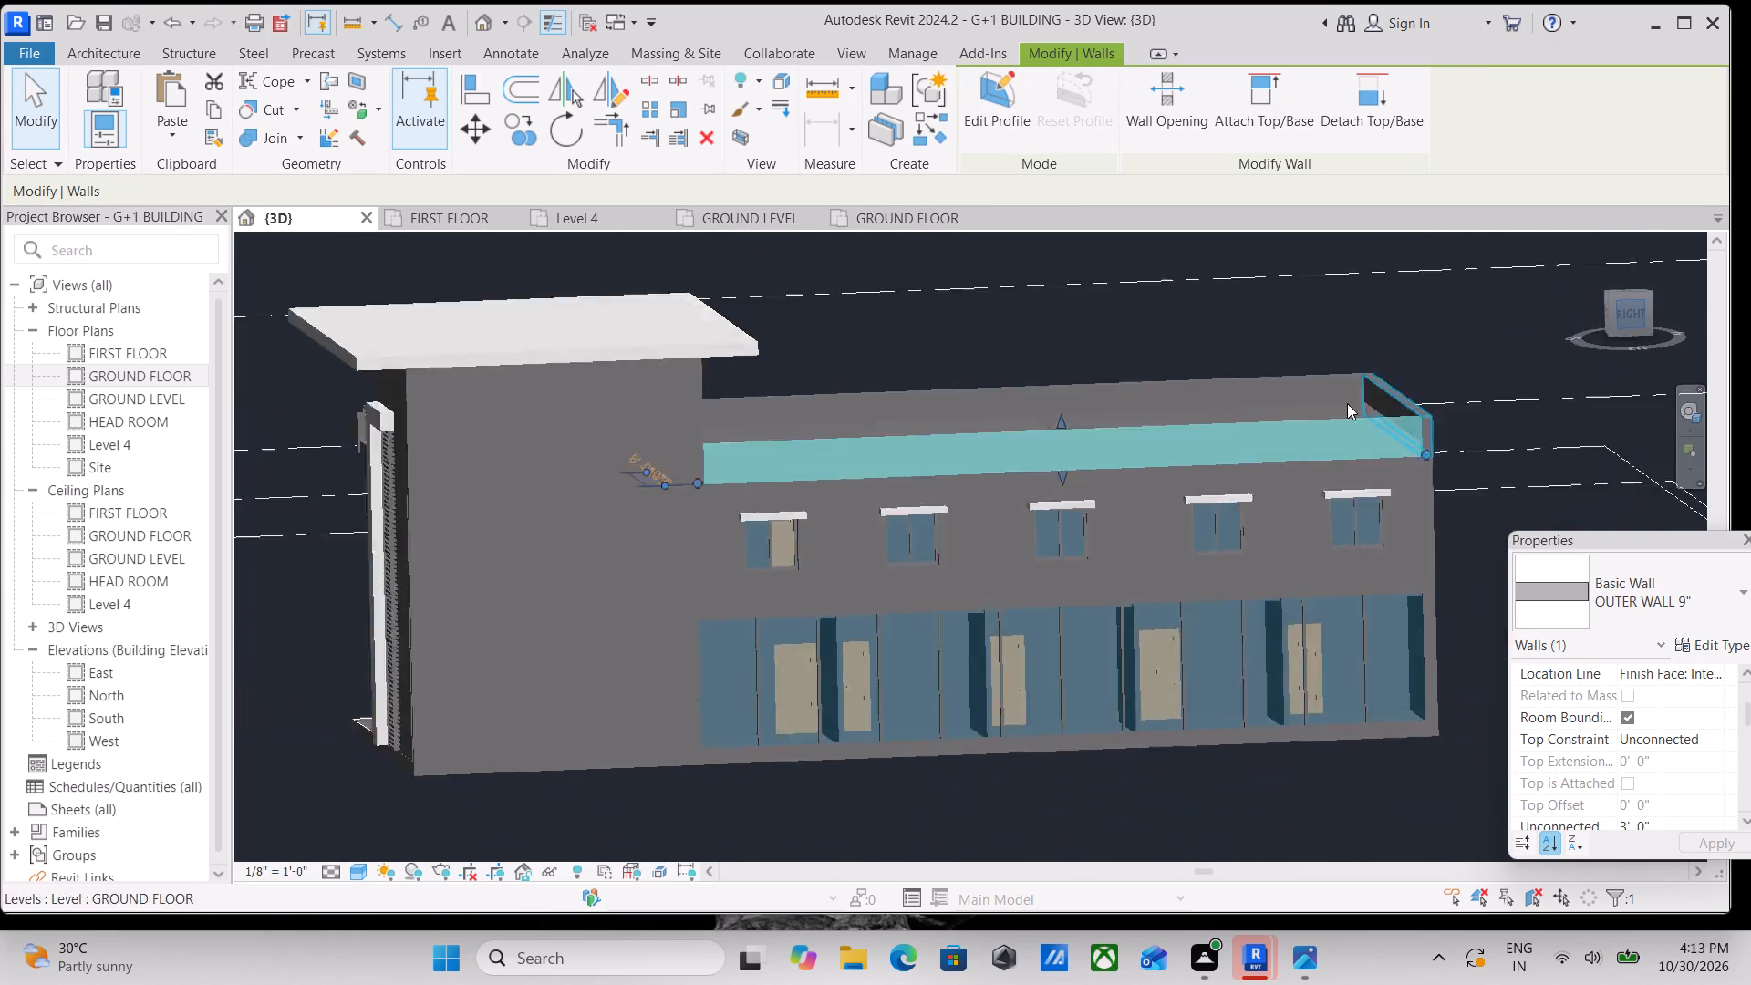
scroll(1264, 527, up, 4)
scroll(998, 568, up, 3)
scroll(990, 555, down, 4)
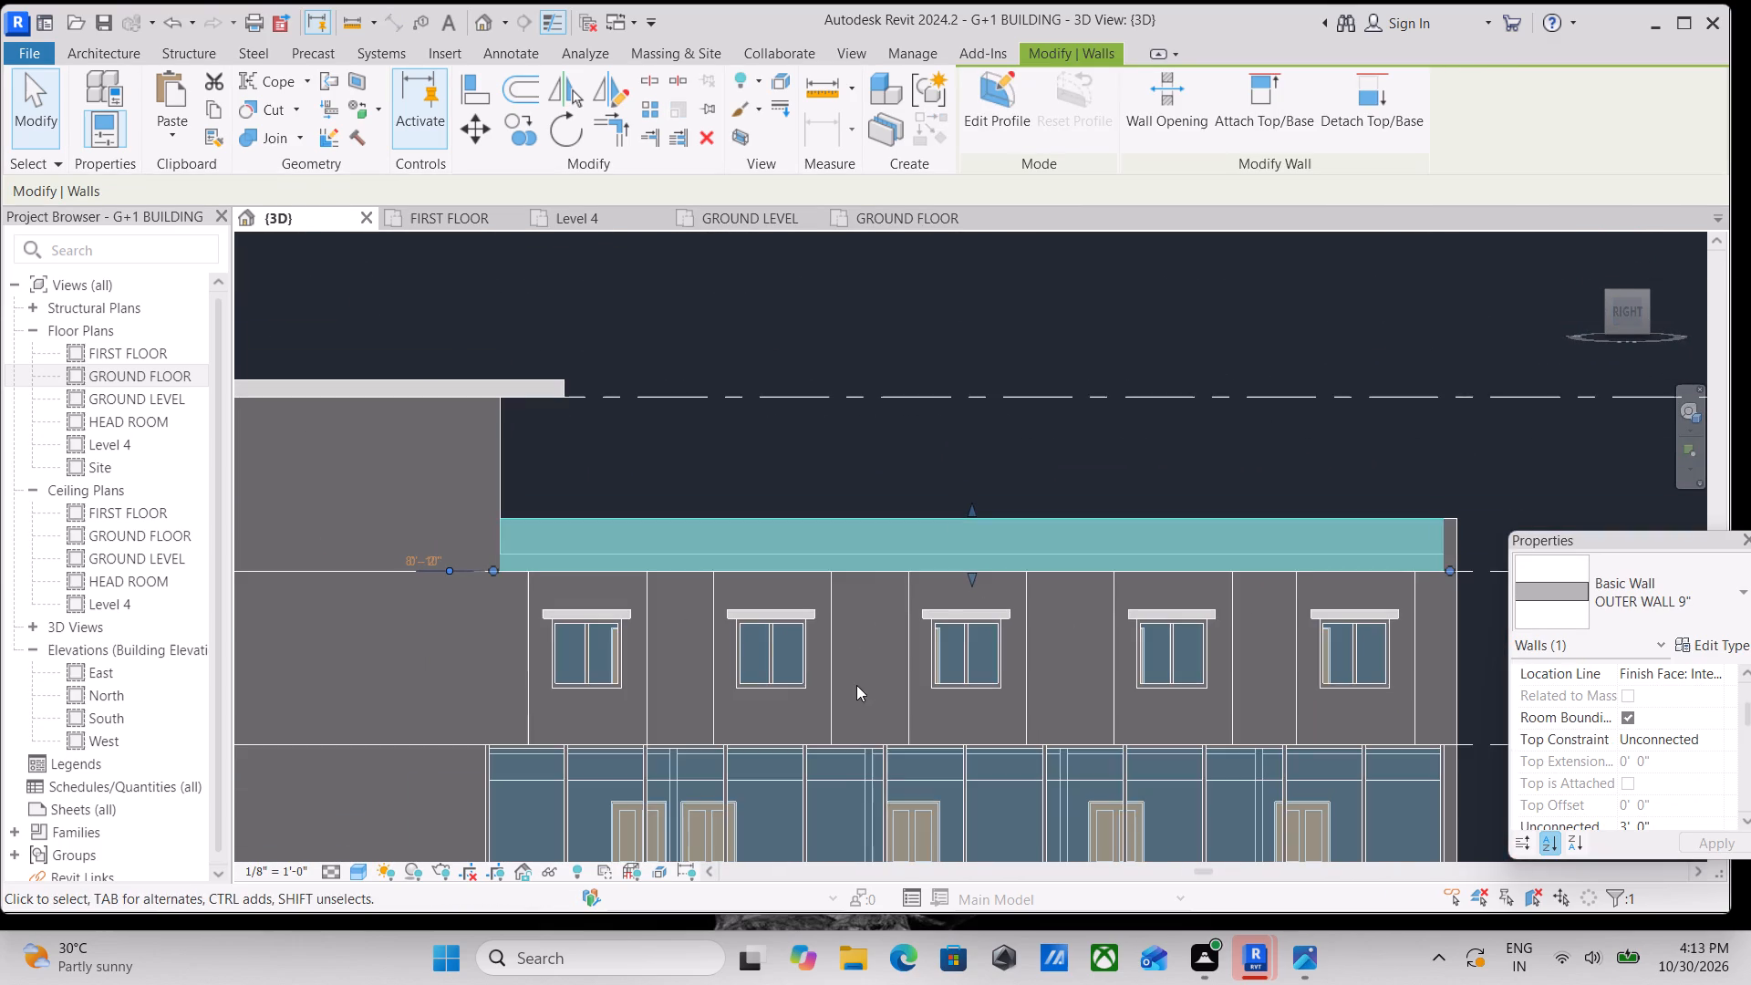
middle_drag(856, 684, 866, 713)
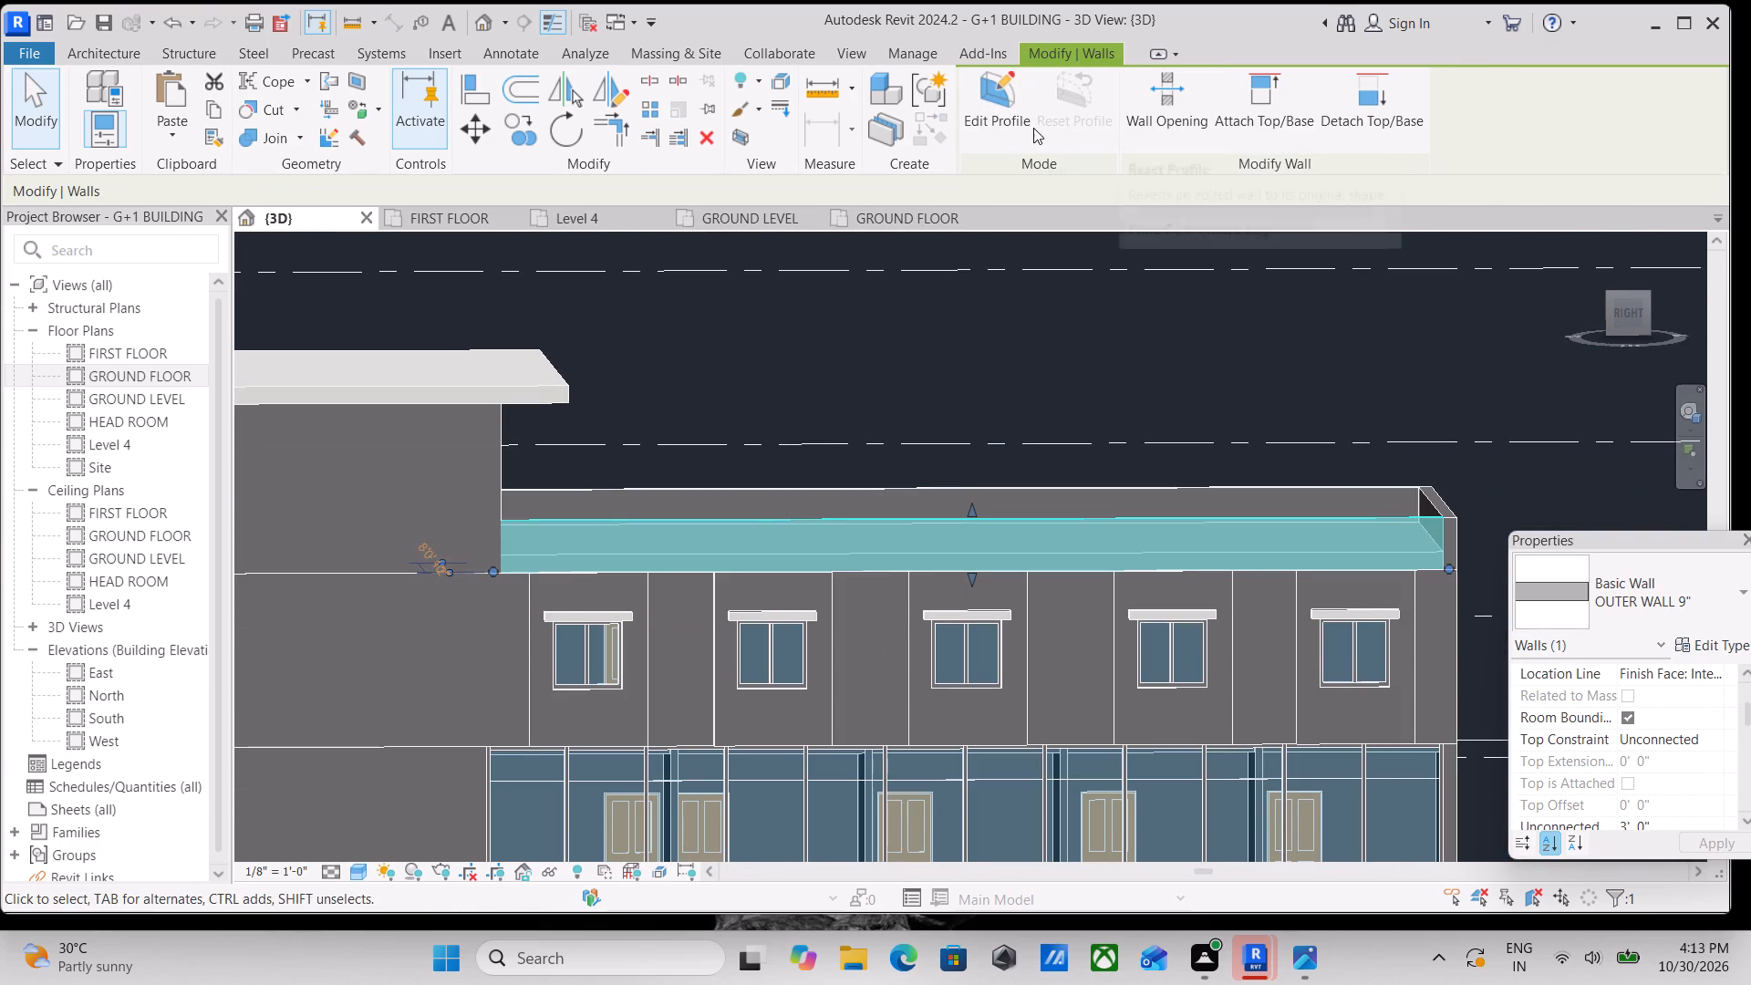
click(1012, 121)
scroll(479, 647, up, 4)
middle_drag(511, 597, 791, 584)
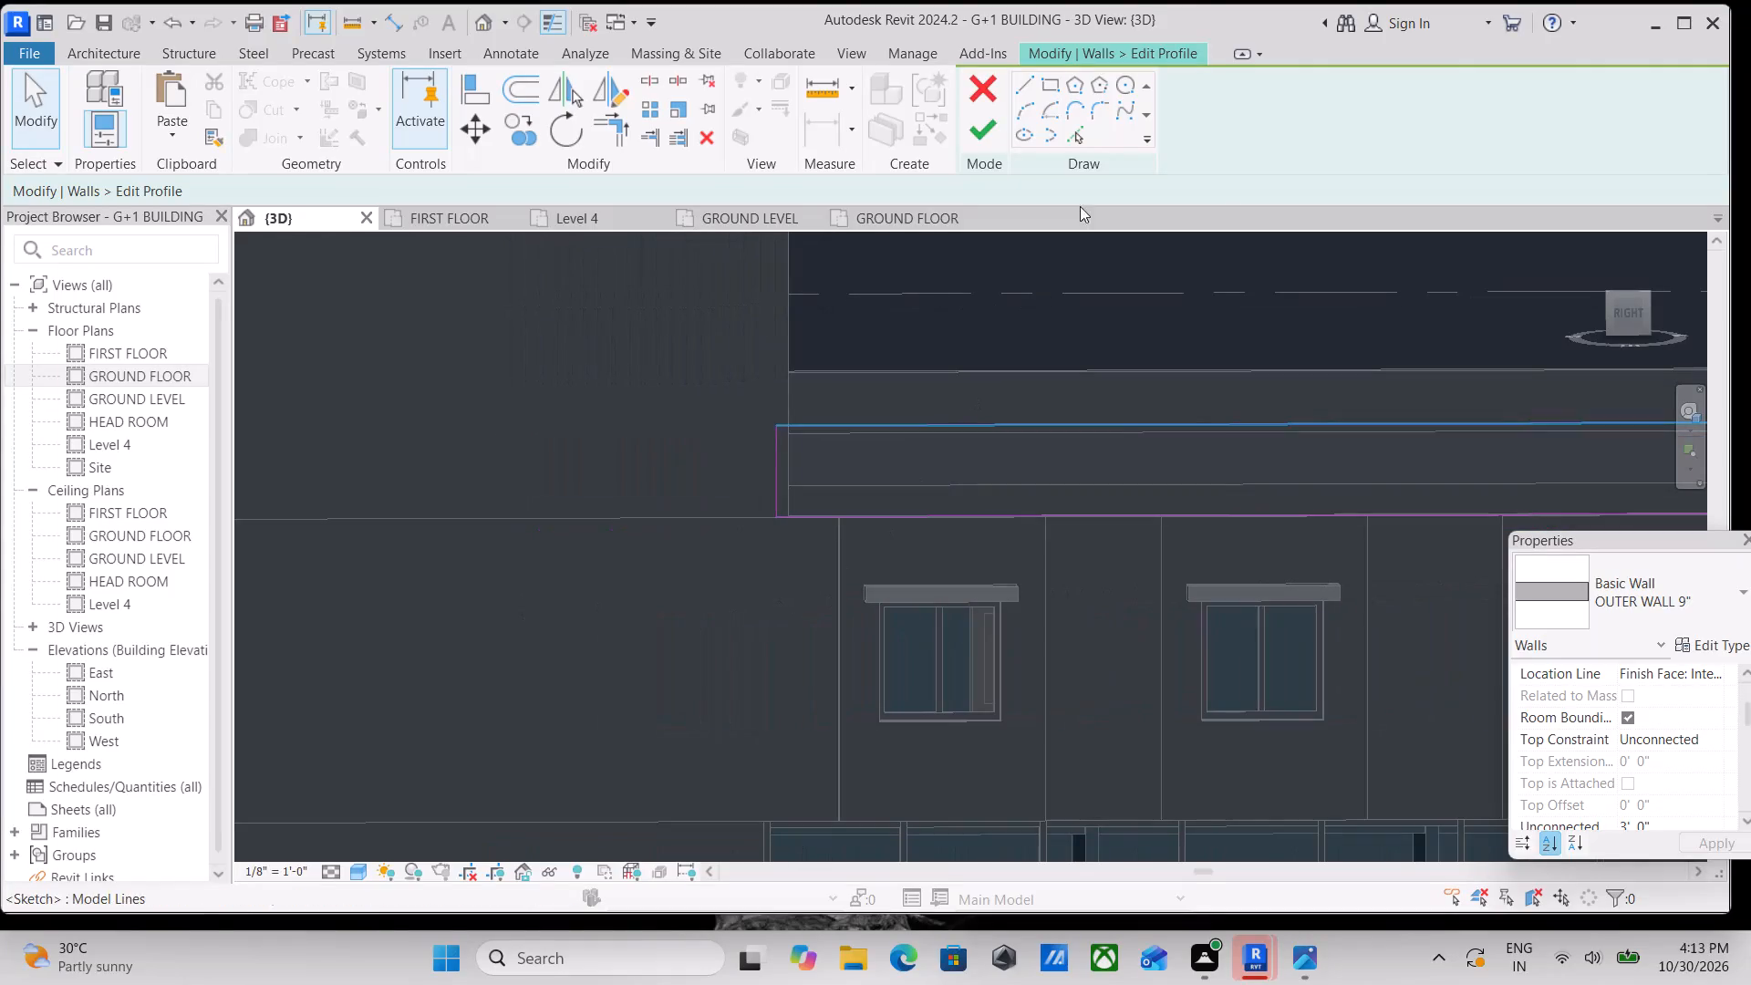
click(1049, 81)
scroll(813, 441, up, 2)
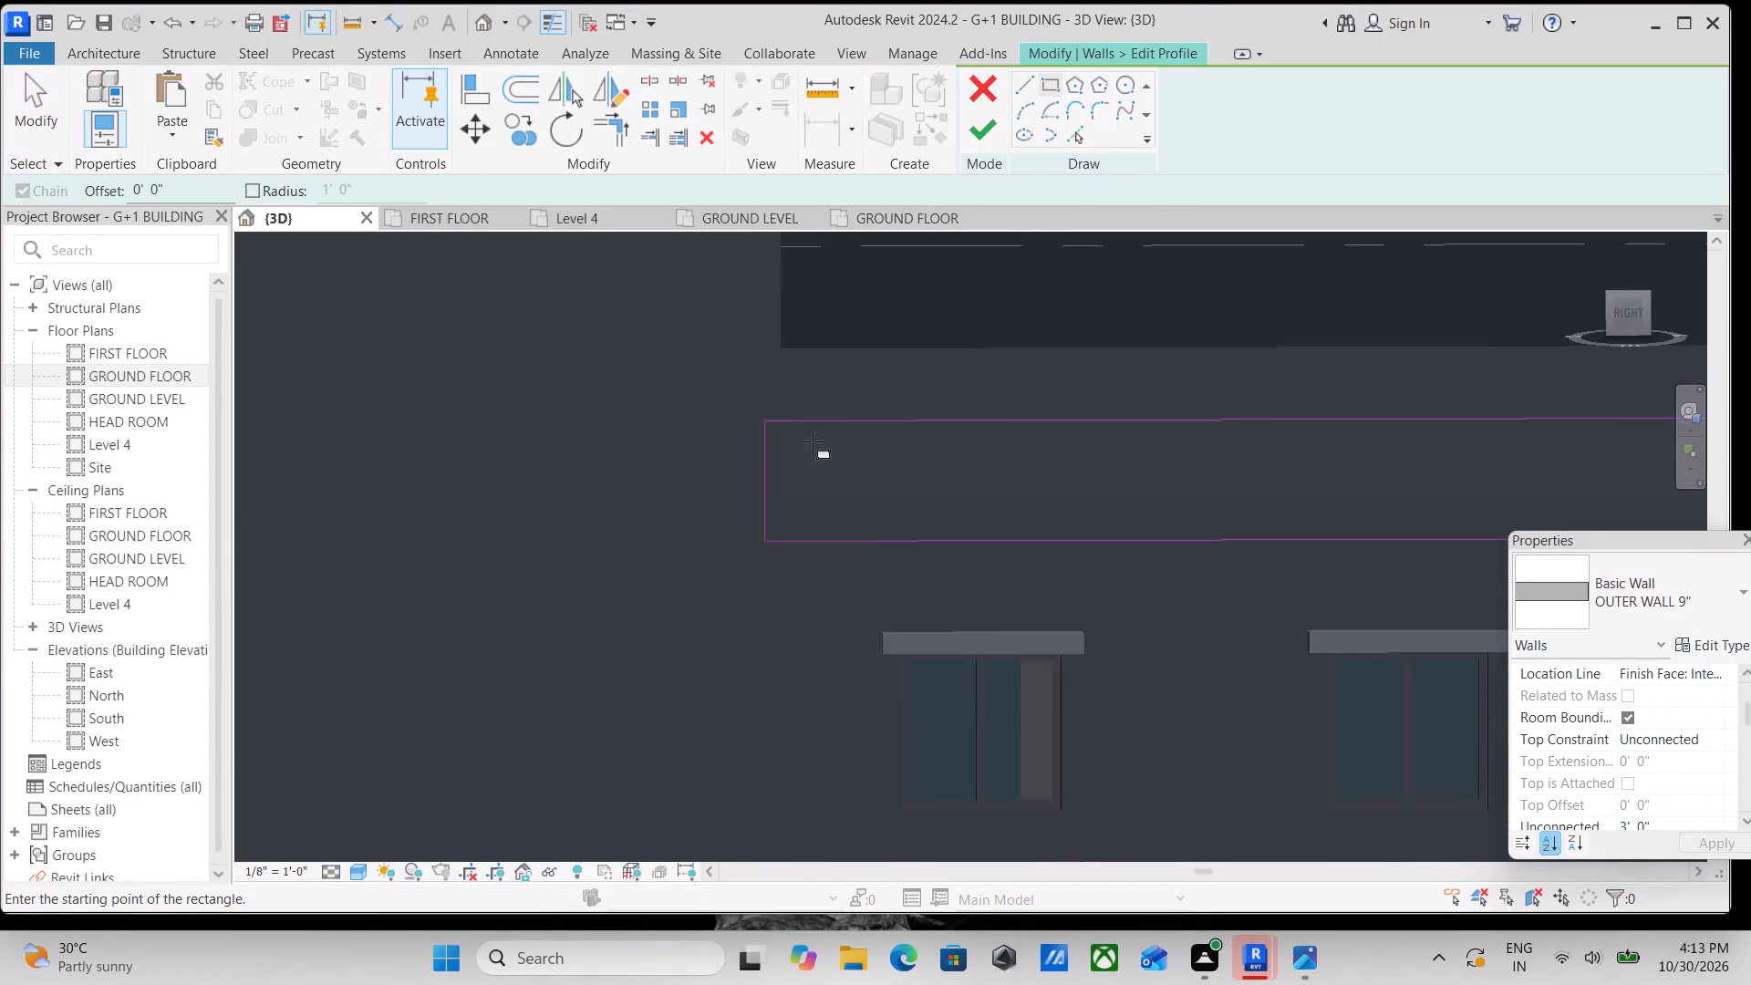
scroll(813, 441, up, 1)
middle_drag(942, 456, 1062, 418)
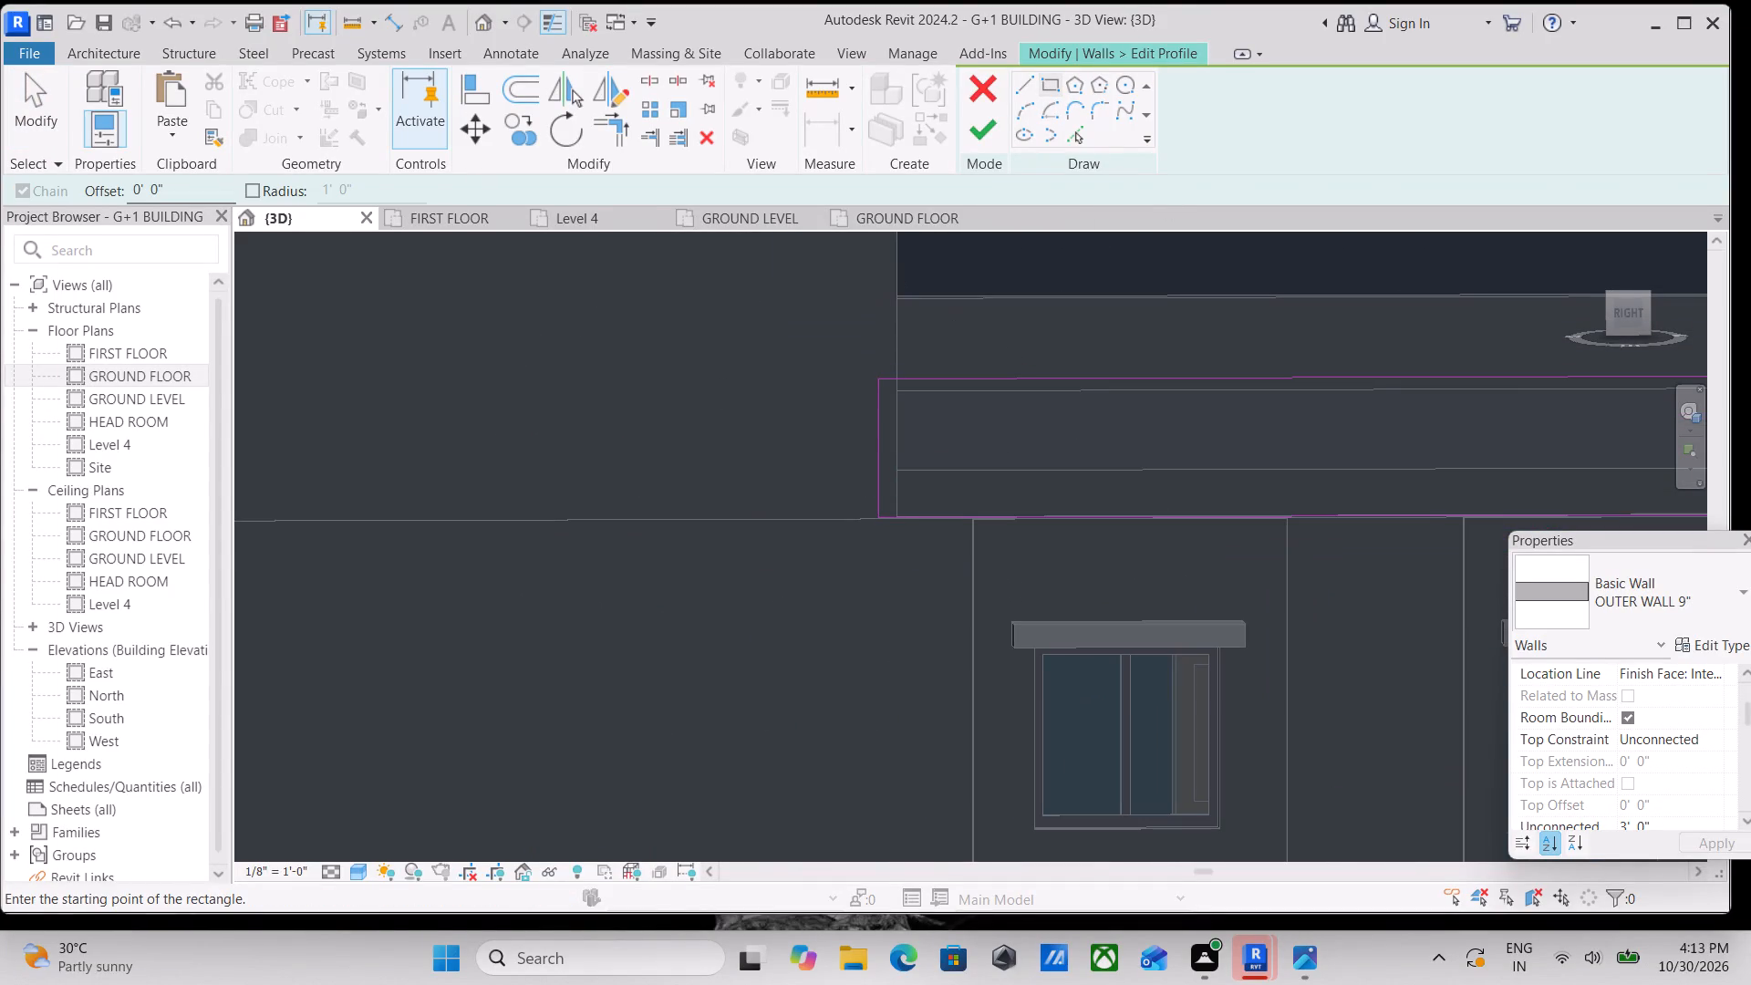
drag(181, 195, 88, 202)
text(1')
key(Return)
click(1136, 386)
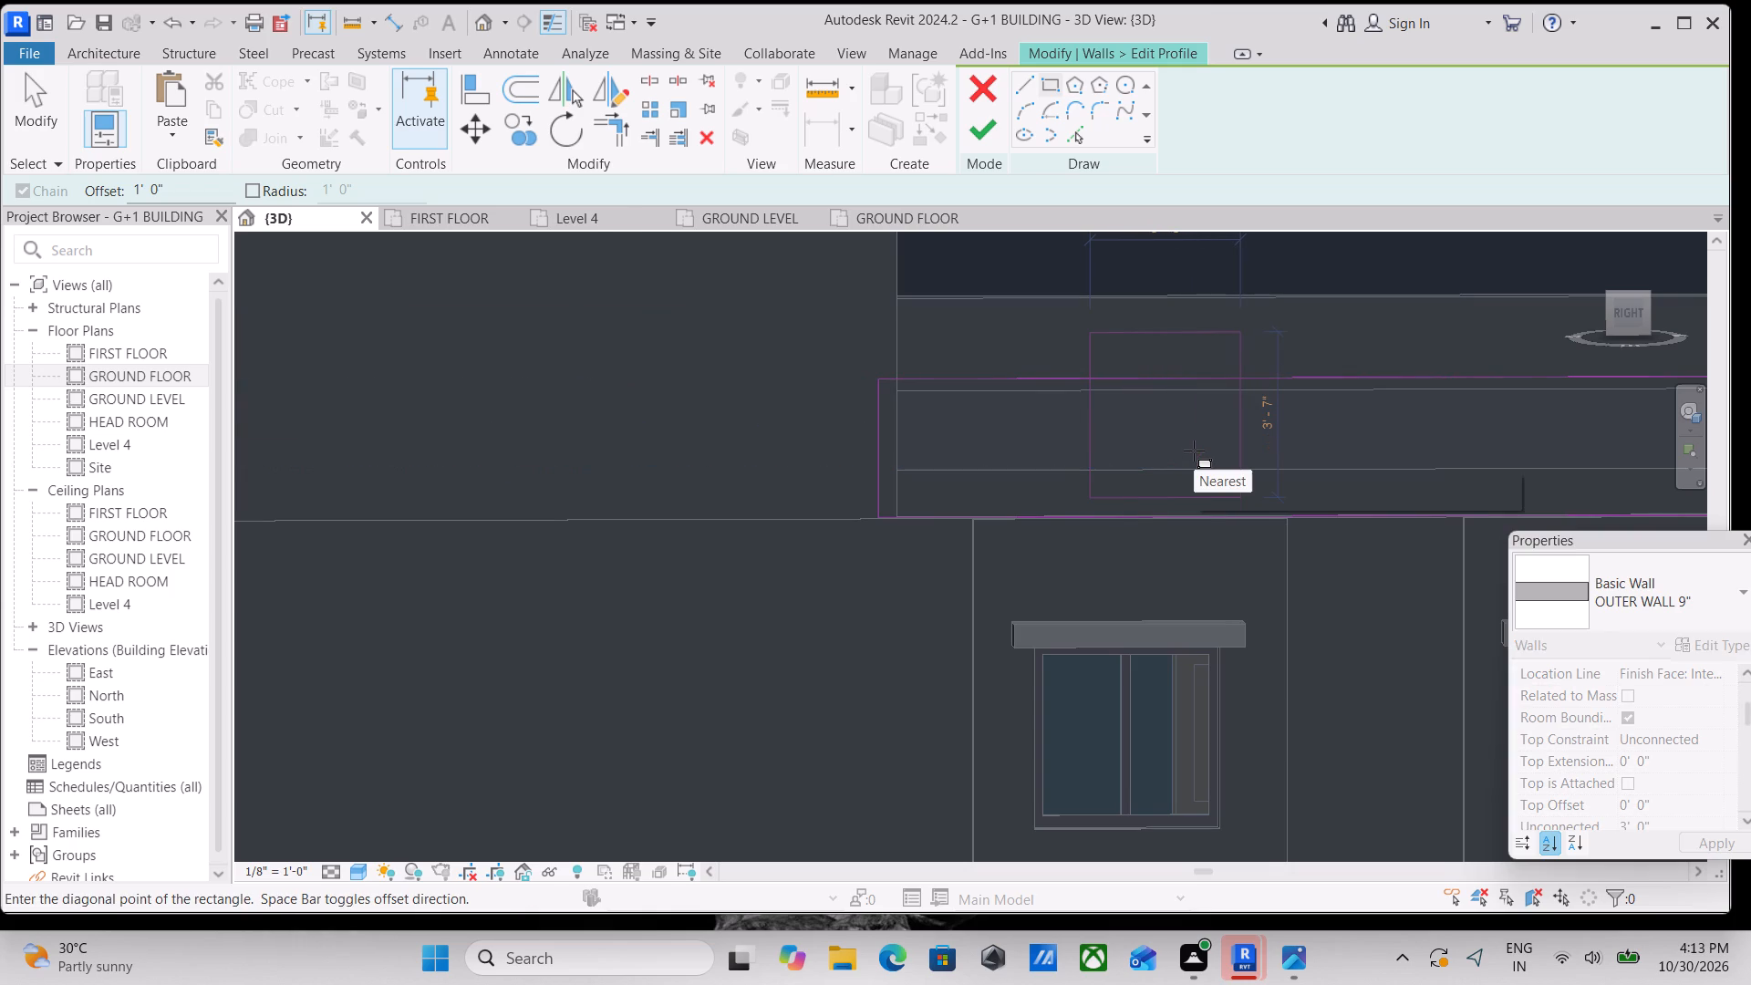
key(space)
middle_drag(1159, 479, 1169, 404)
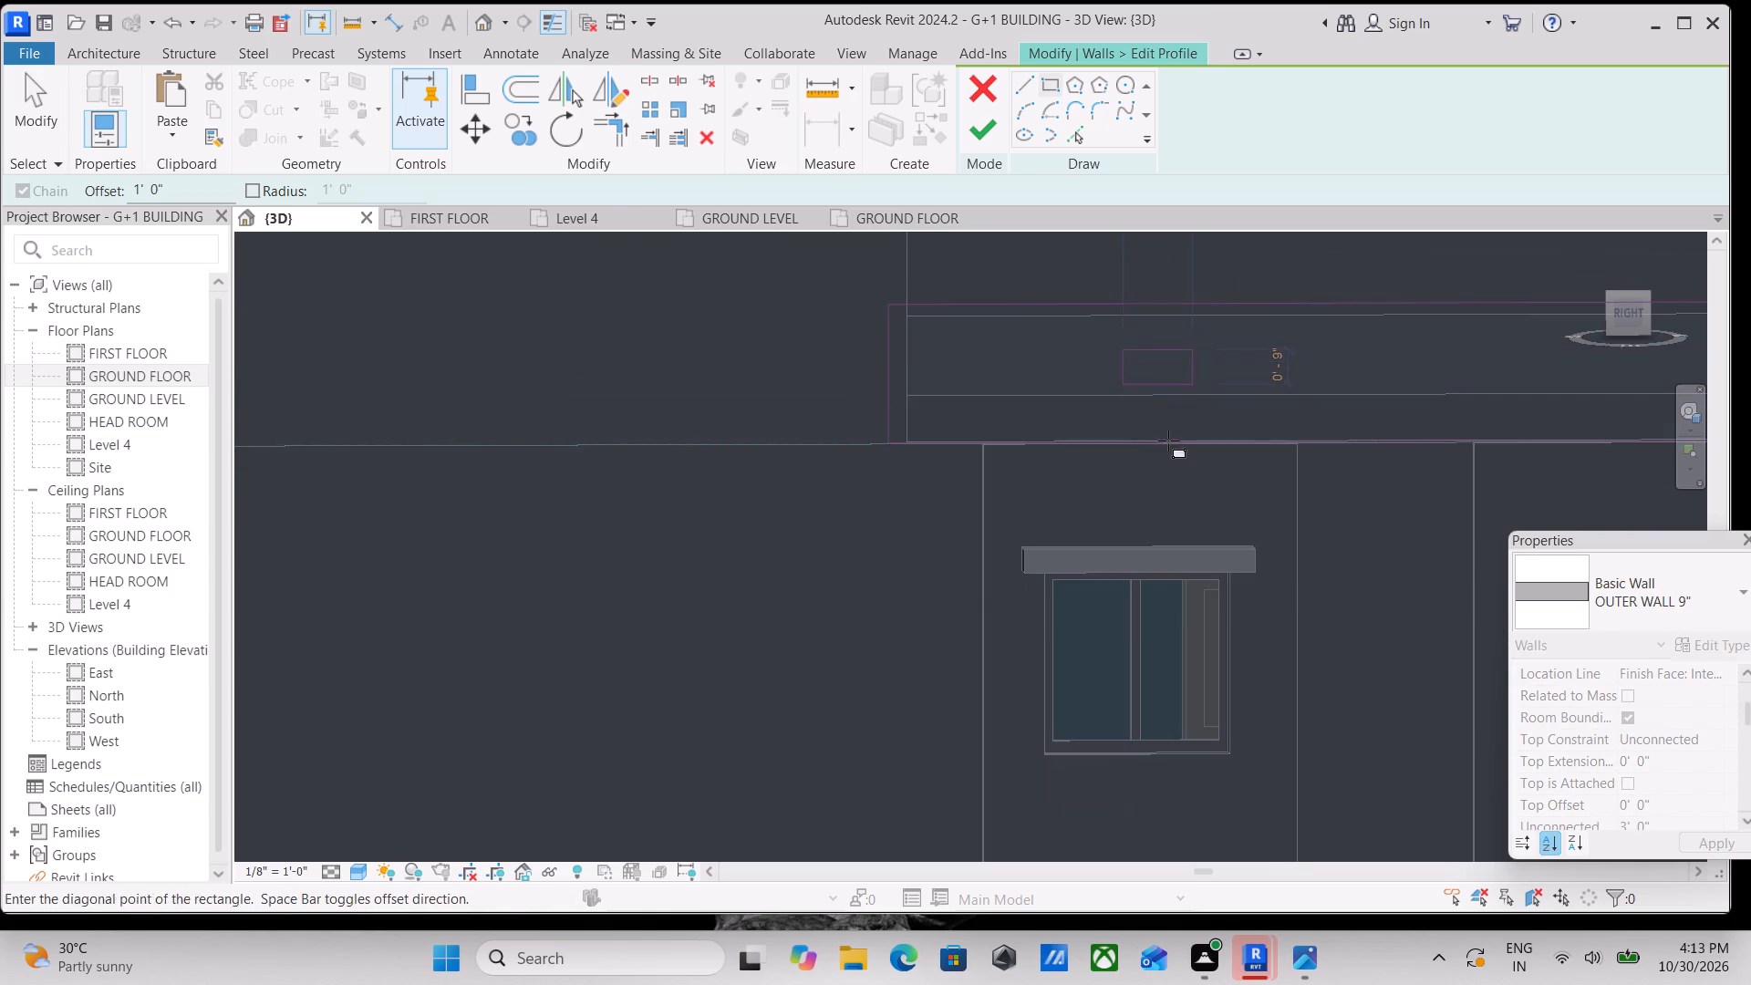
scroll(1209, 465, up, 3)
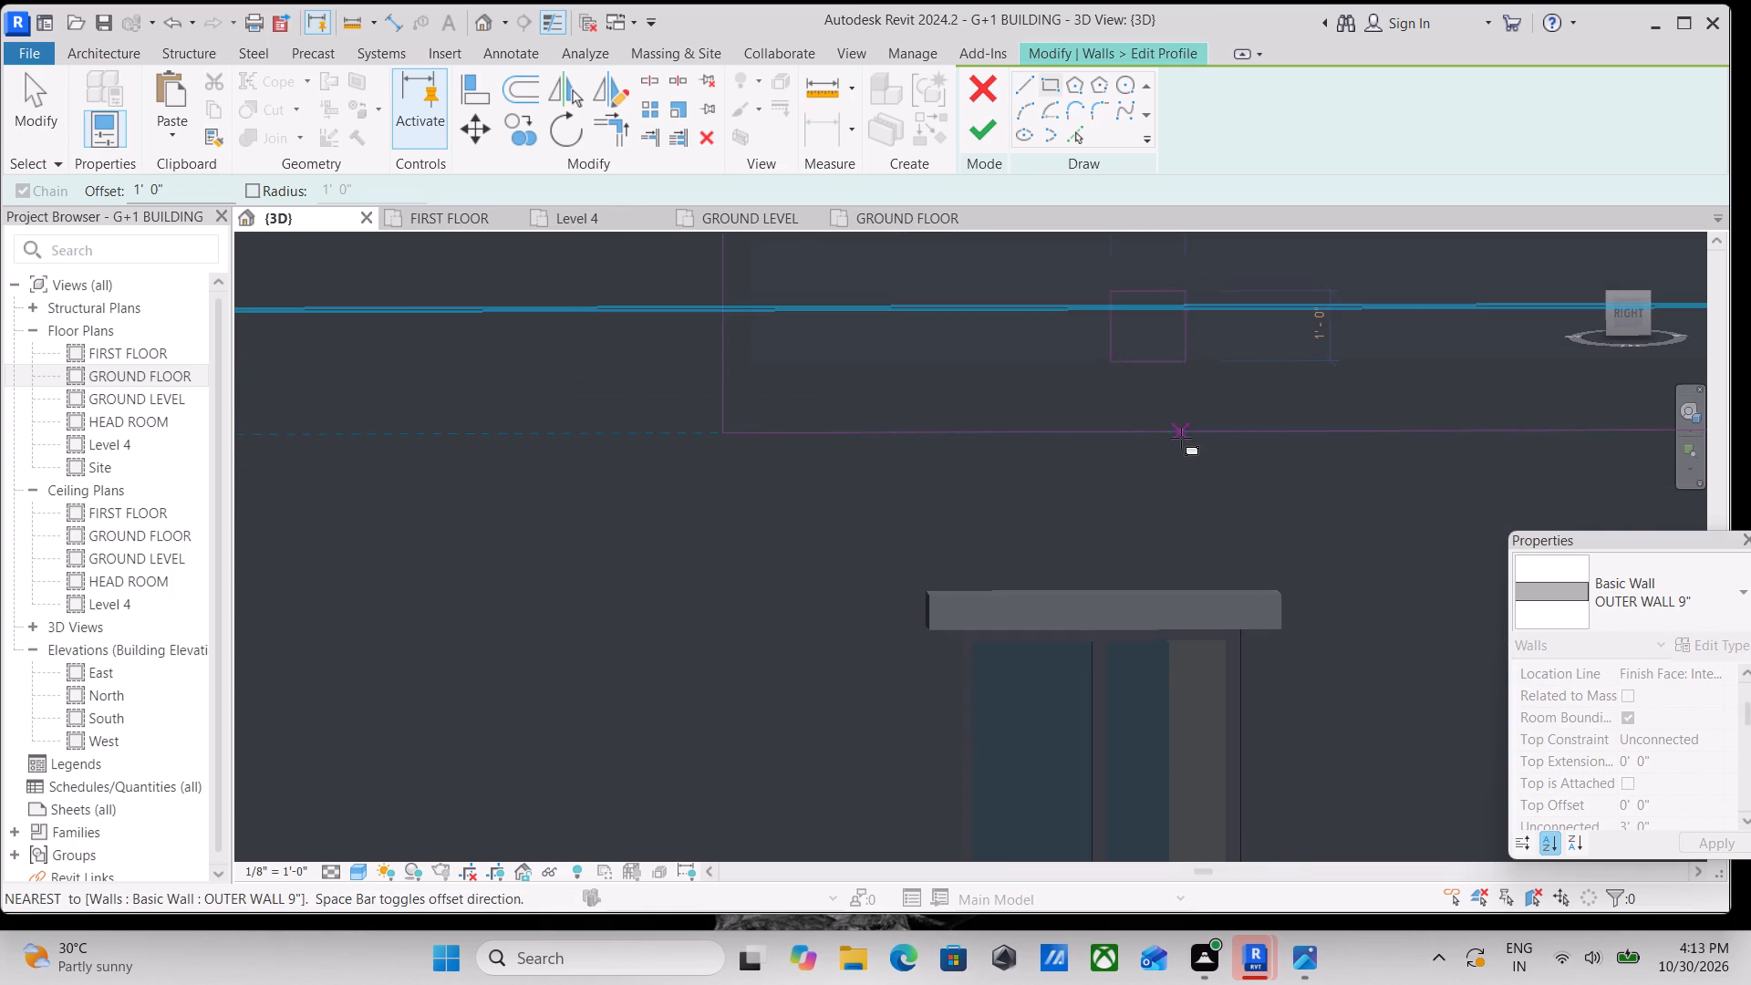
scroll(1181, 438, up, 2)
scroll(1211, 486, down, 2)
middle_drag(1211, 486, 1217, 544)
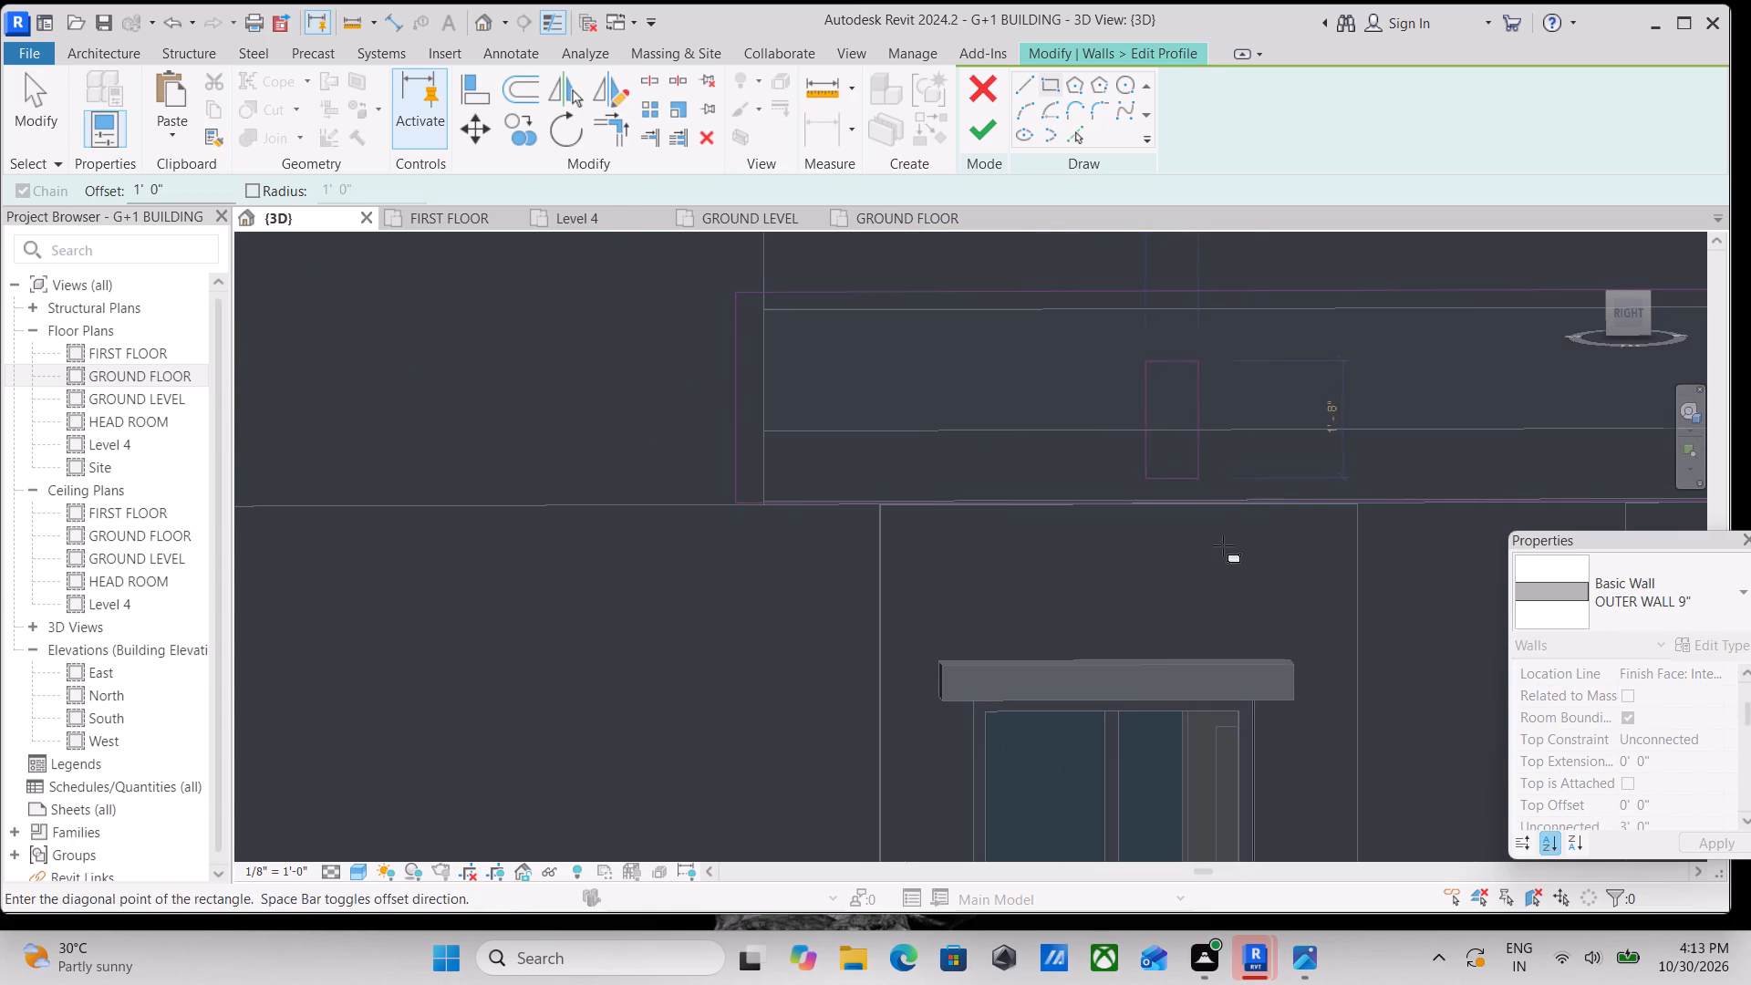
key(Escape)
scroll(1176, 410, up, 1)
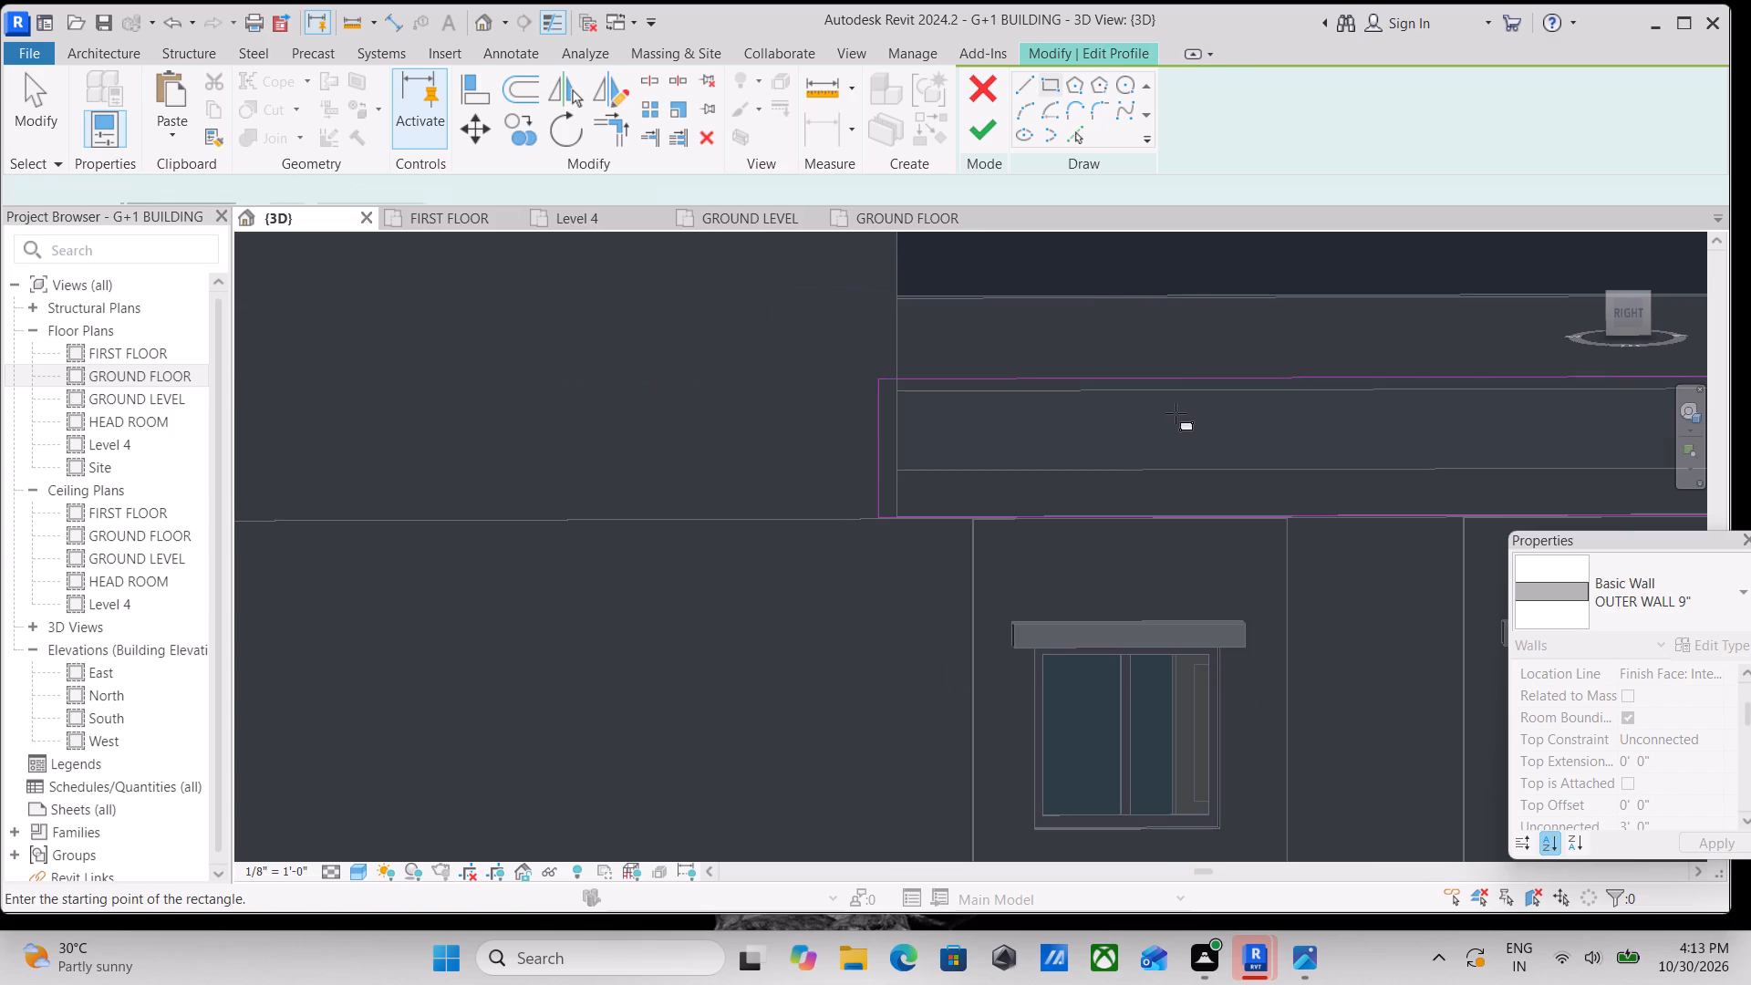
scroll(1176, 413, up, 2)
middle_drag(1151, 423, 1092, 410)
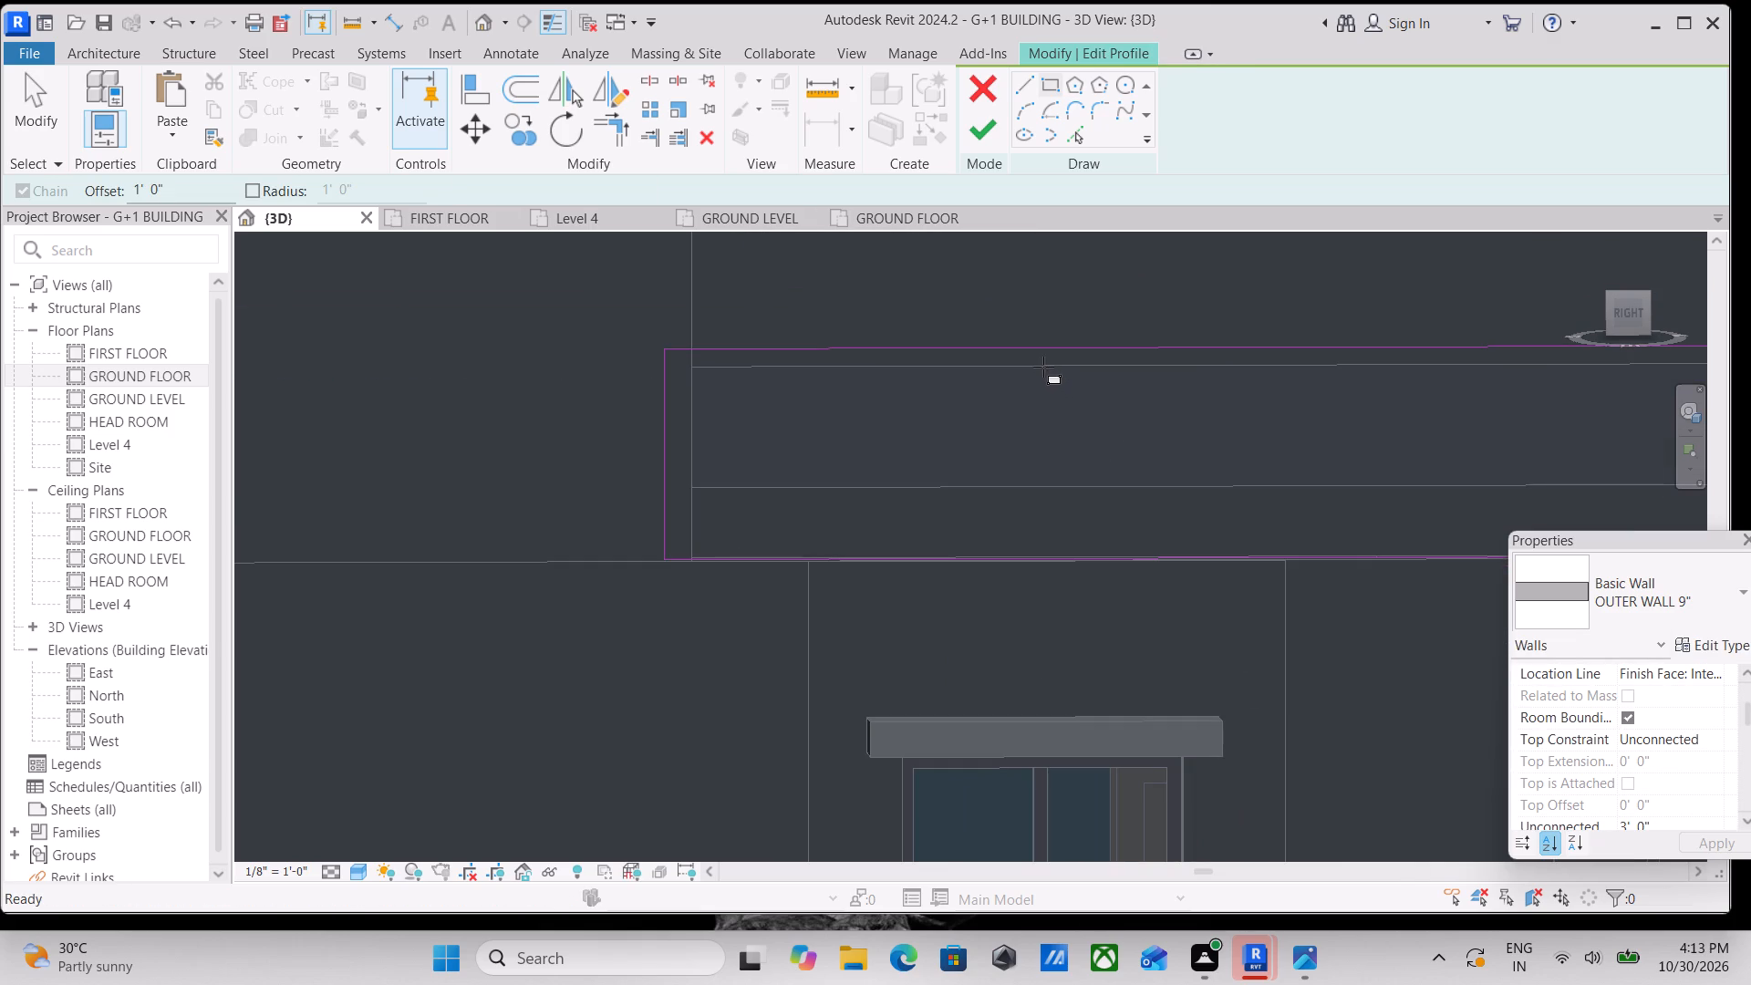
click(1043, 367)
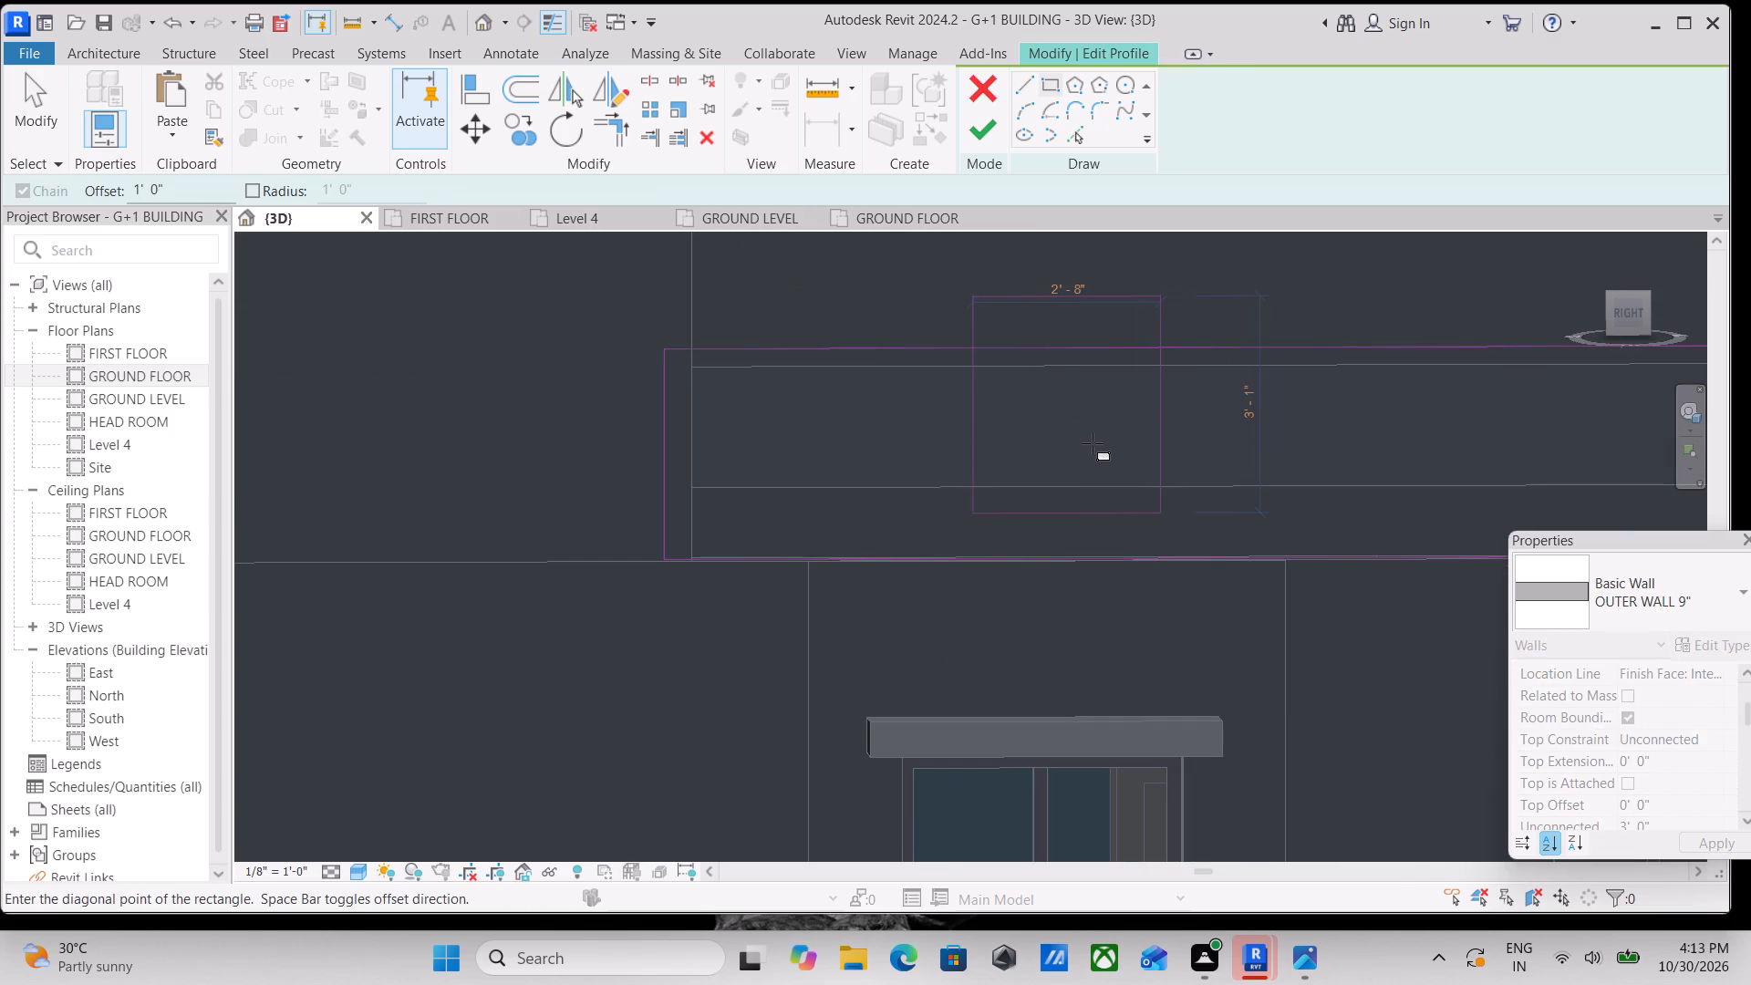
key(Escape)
Sketch a narrow vertical slot rectangle inside the parapet wall profile using a 2" offset, about 4.5" wide and 2'-8" tall.
drag(170, 194, 98, 191)
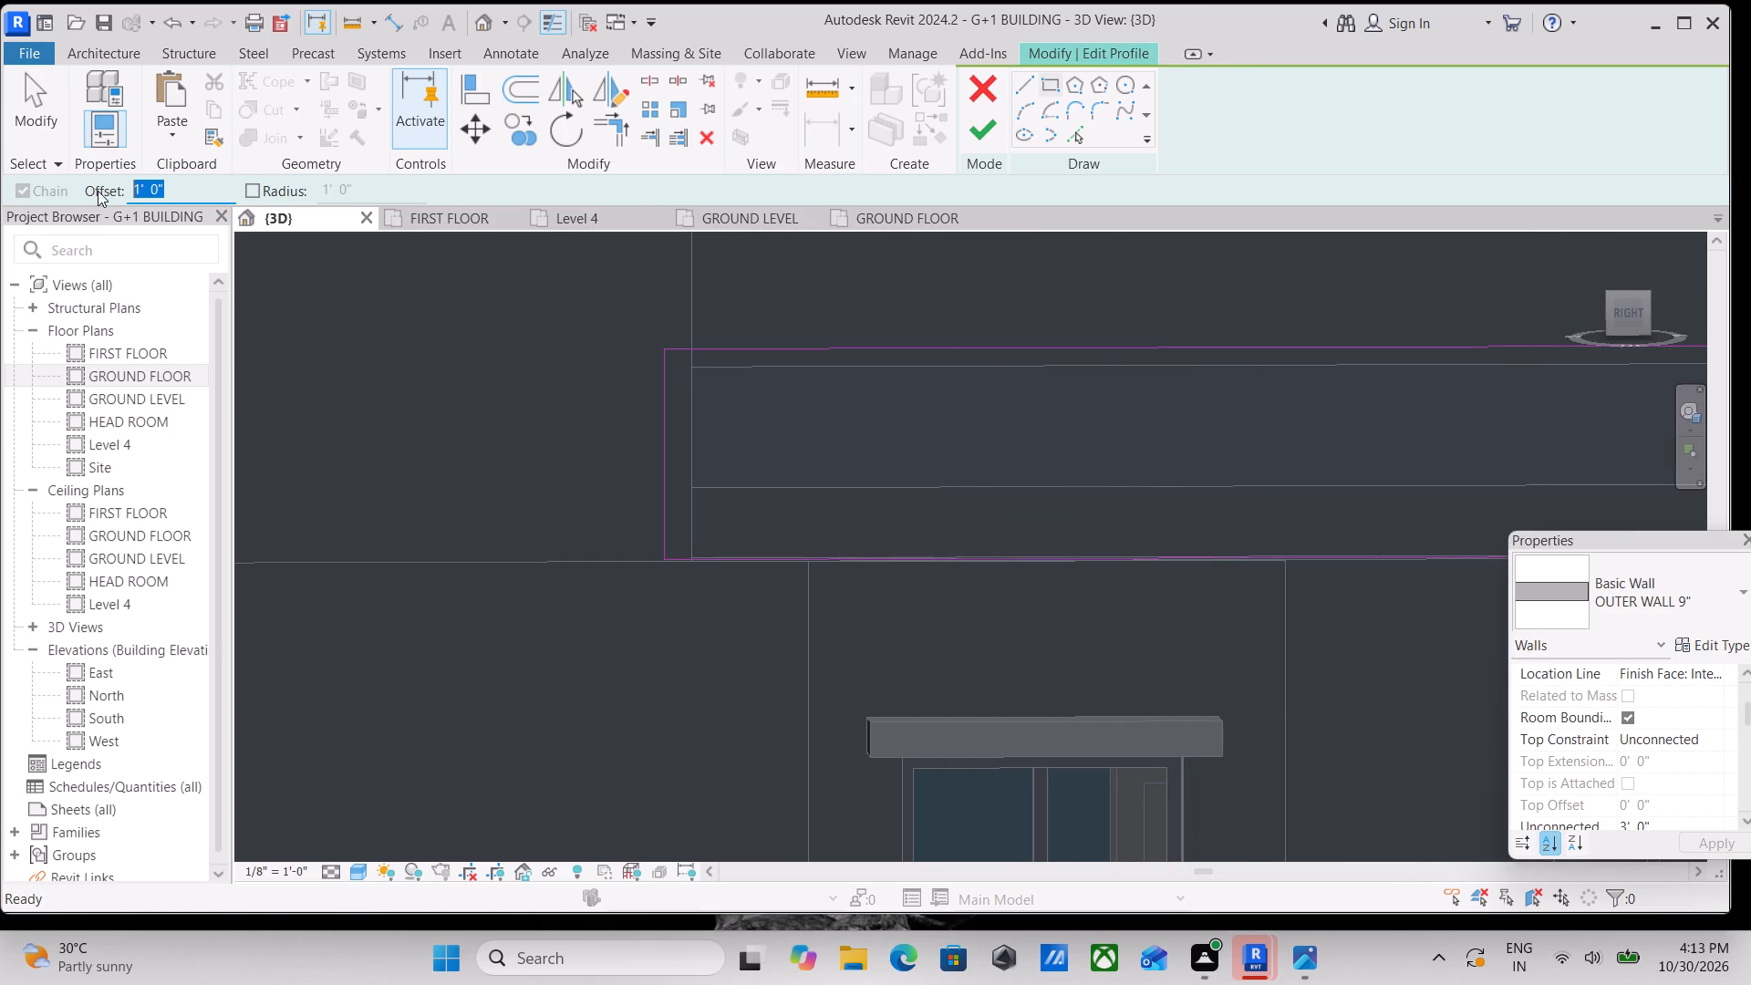
key(2)
key(shift+quotedbl)
key(Return)
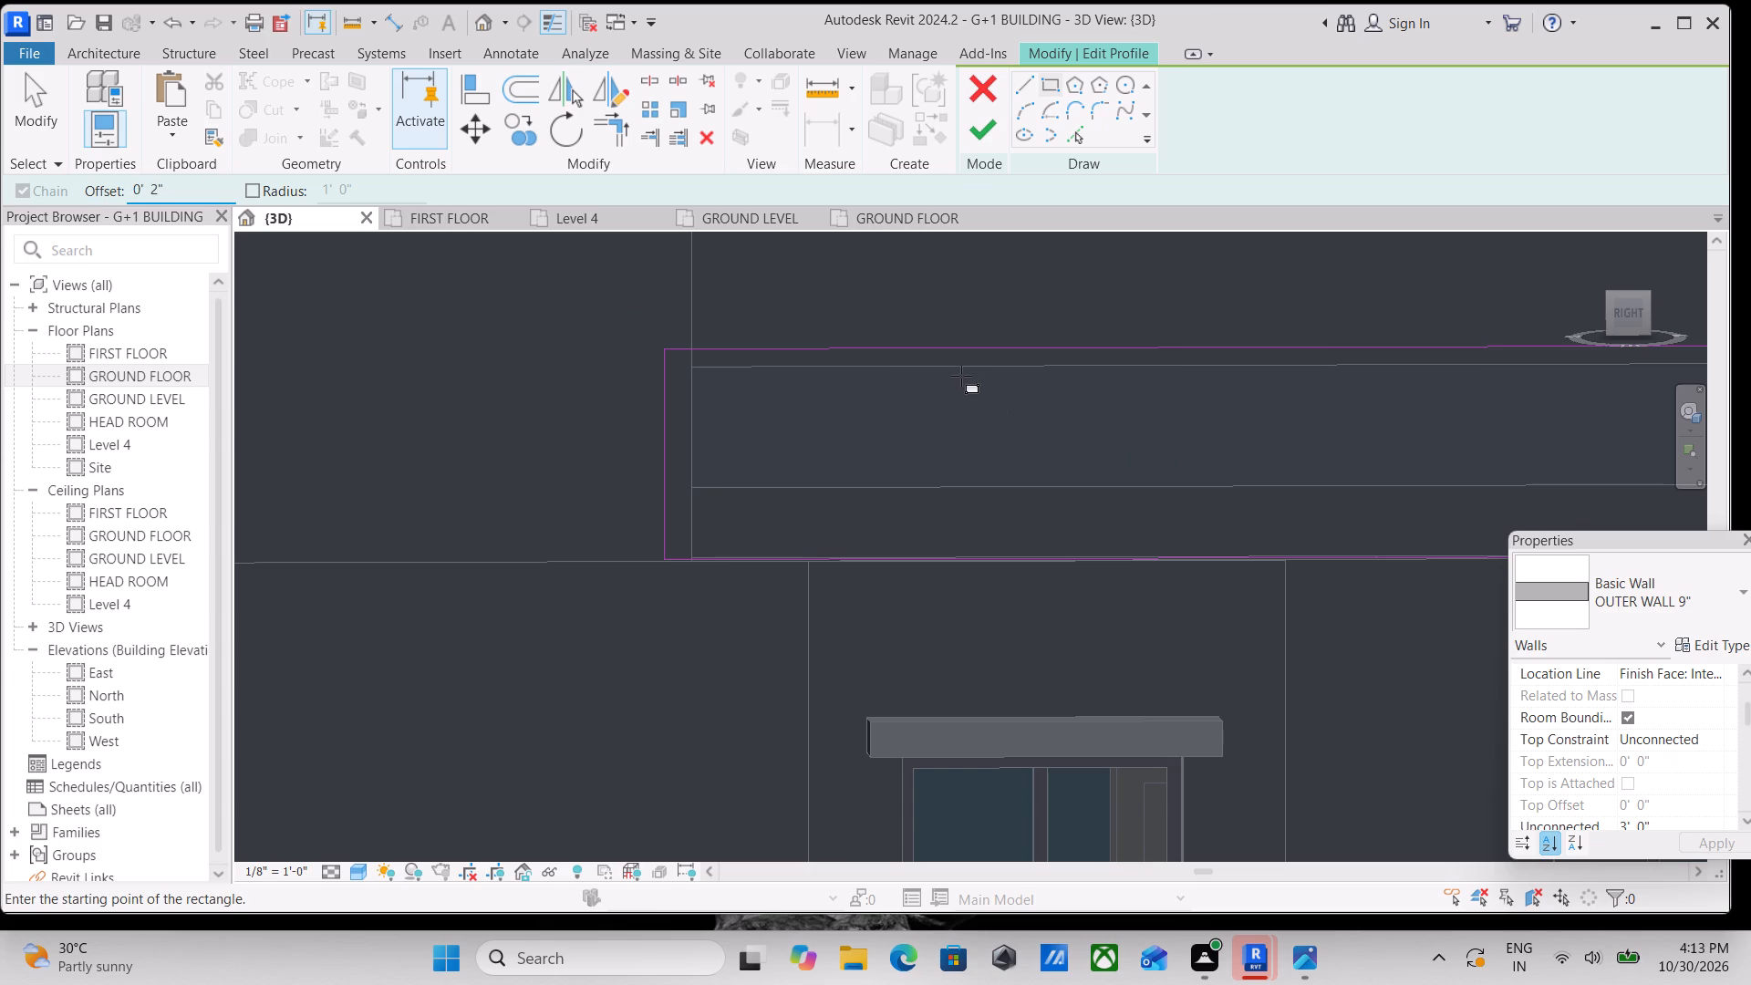
click(956, 354)
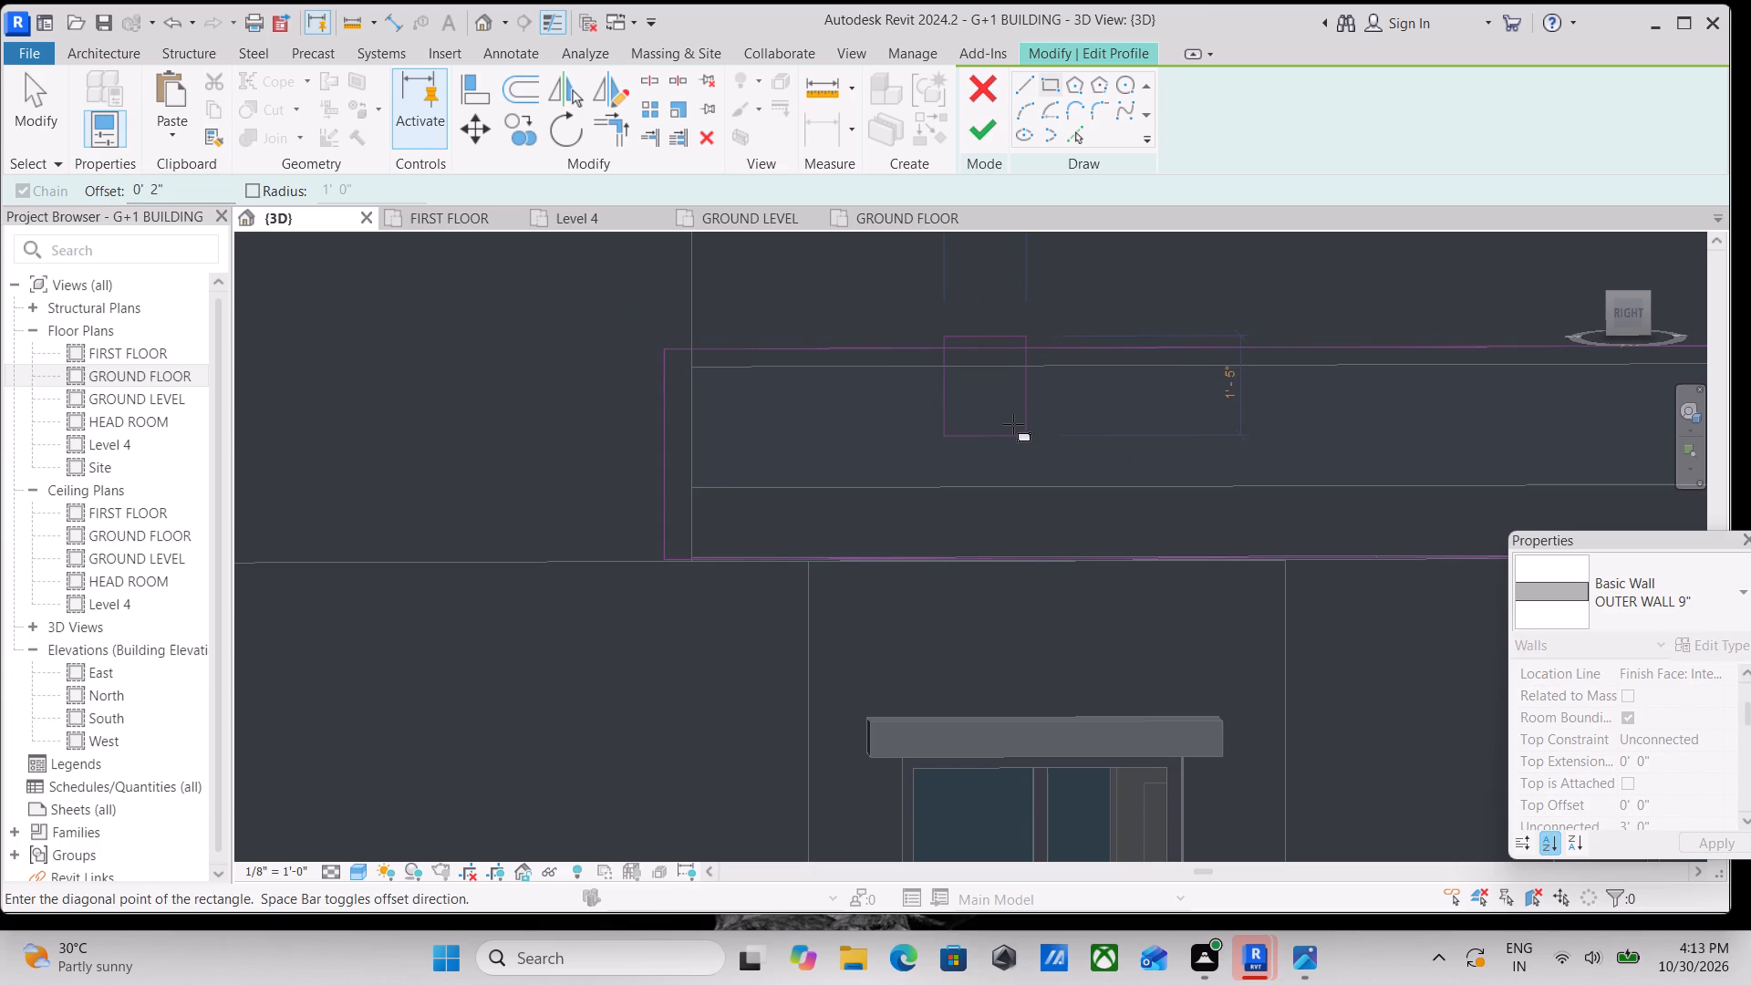
key(space)
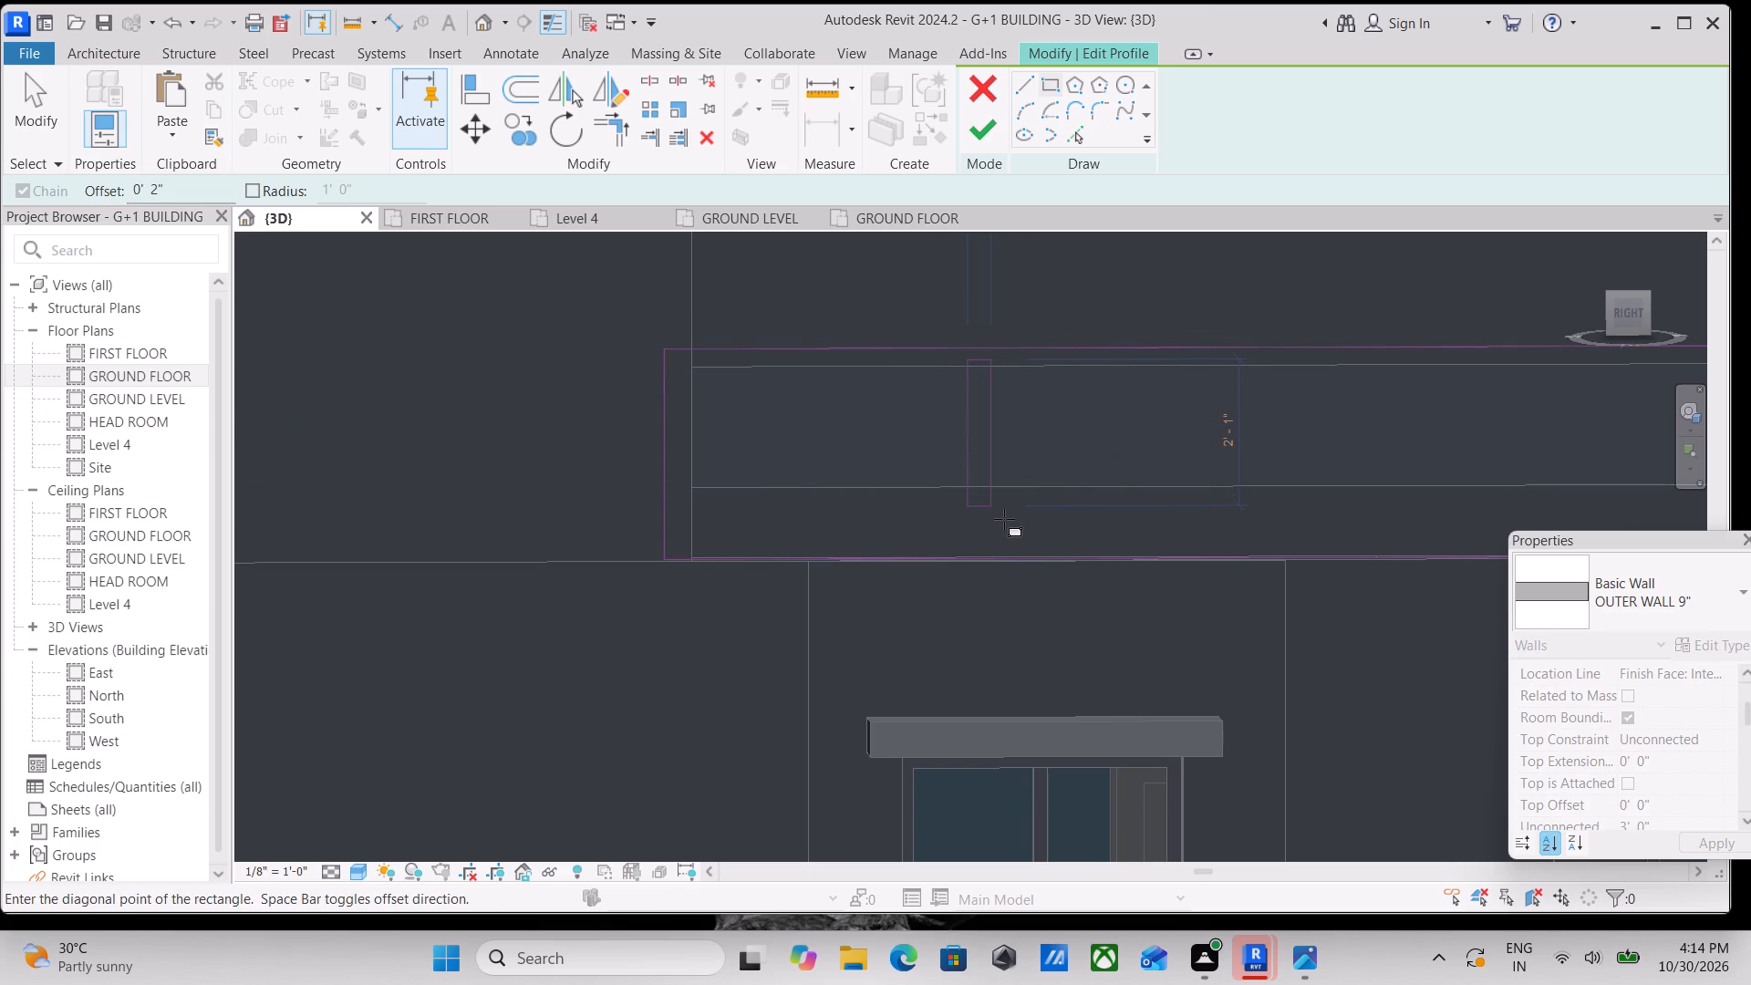
scroll(1004, 519, up, 2)
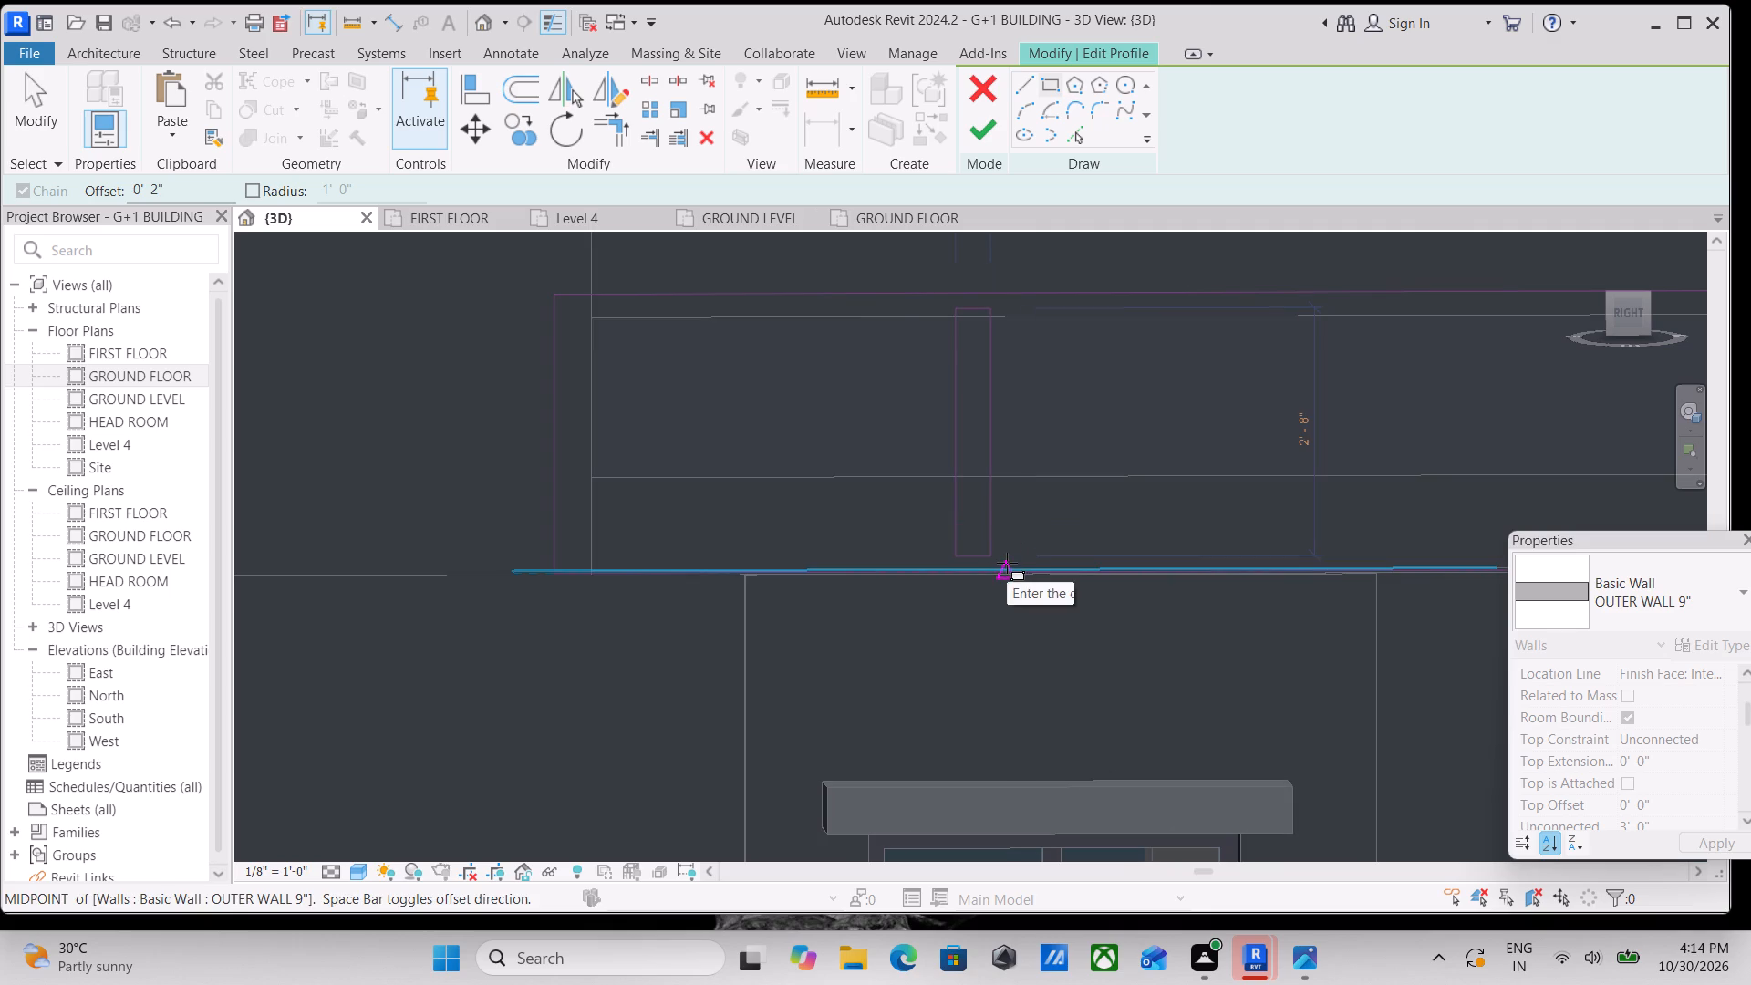
click(1007, 563)
scroll(1021, 469, down, 1)
middle_drag(1021, 469, 1078, 439)
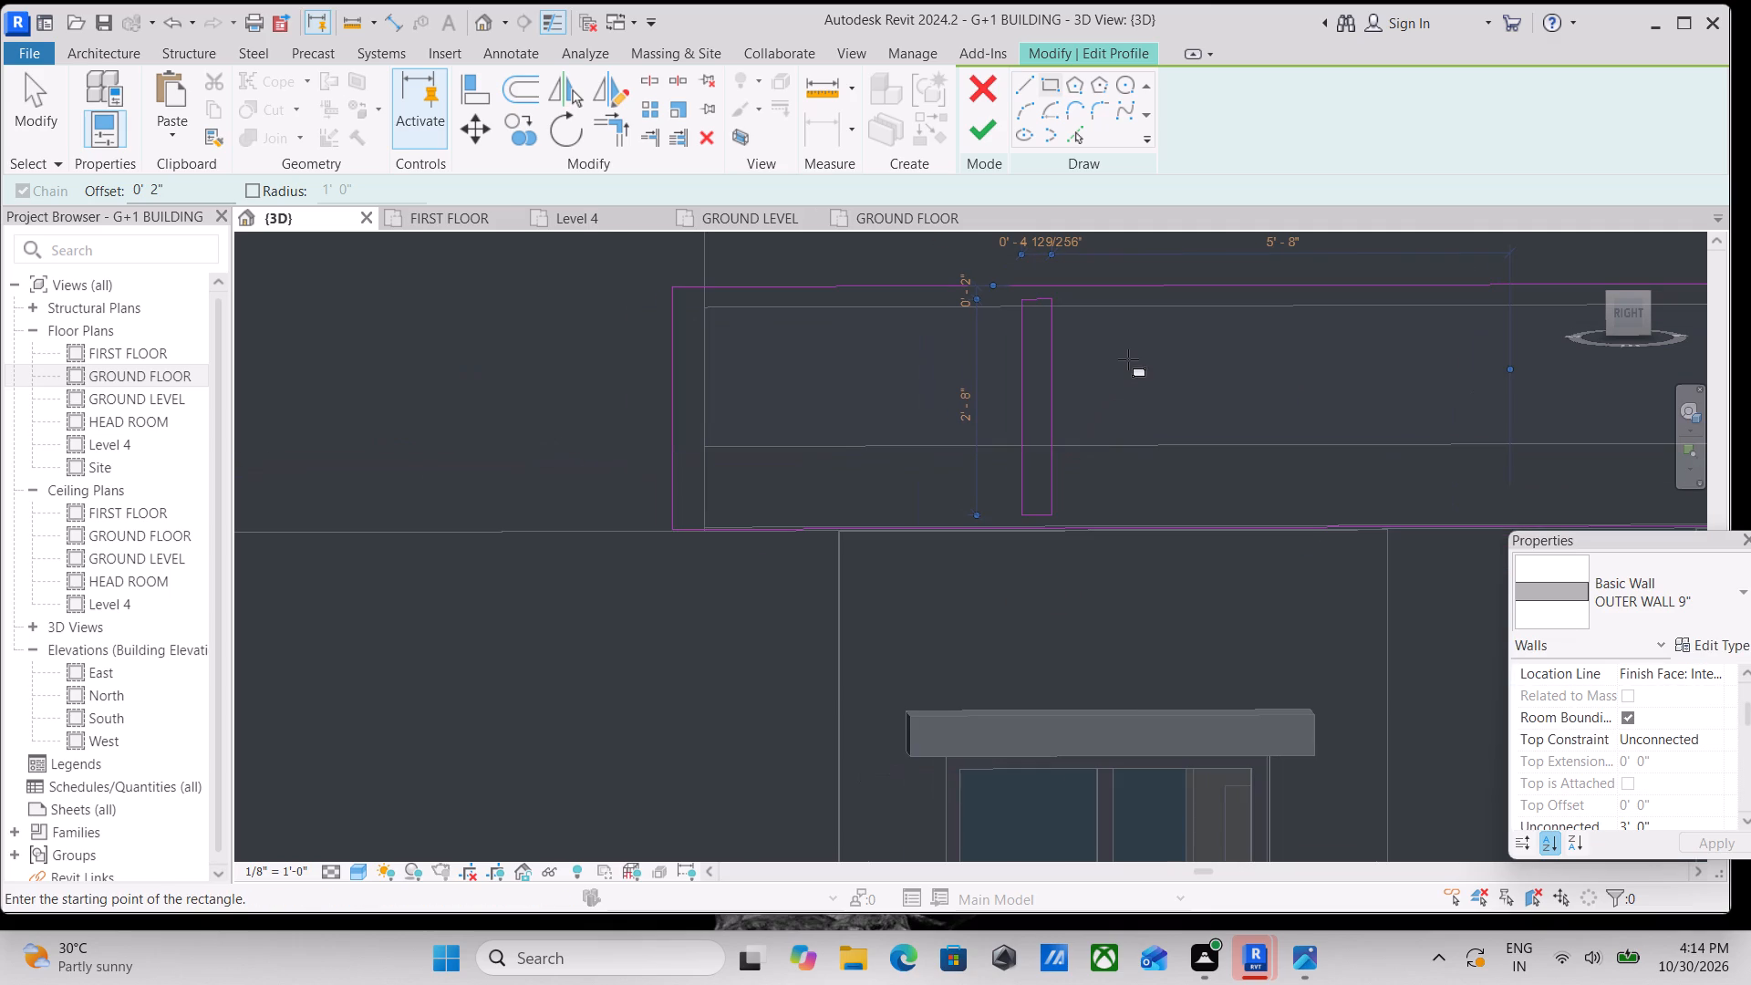
key(Escape)
key(Escape)
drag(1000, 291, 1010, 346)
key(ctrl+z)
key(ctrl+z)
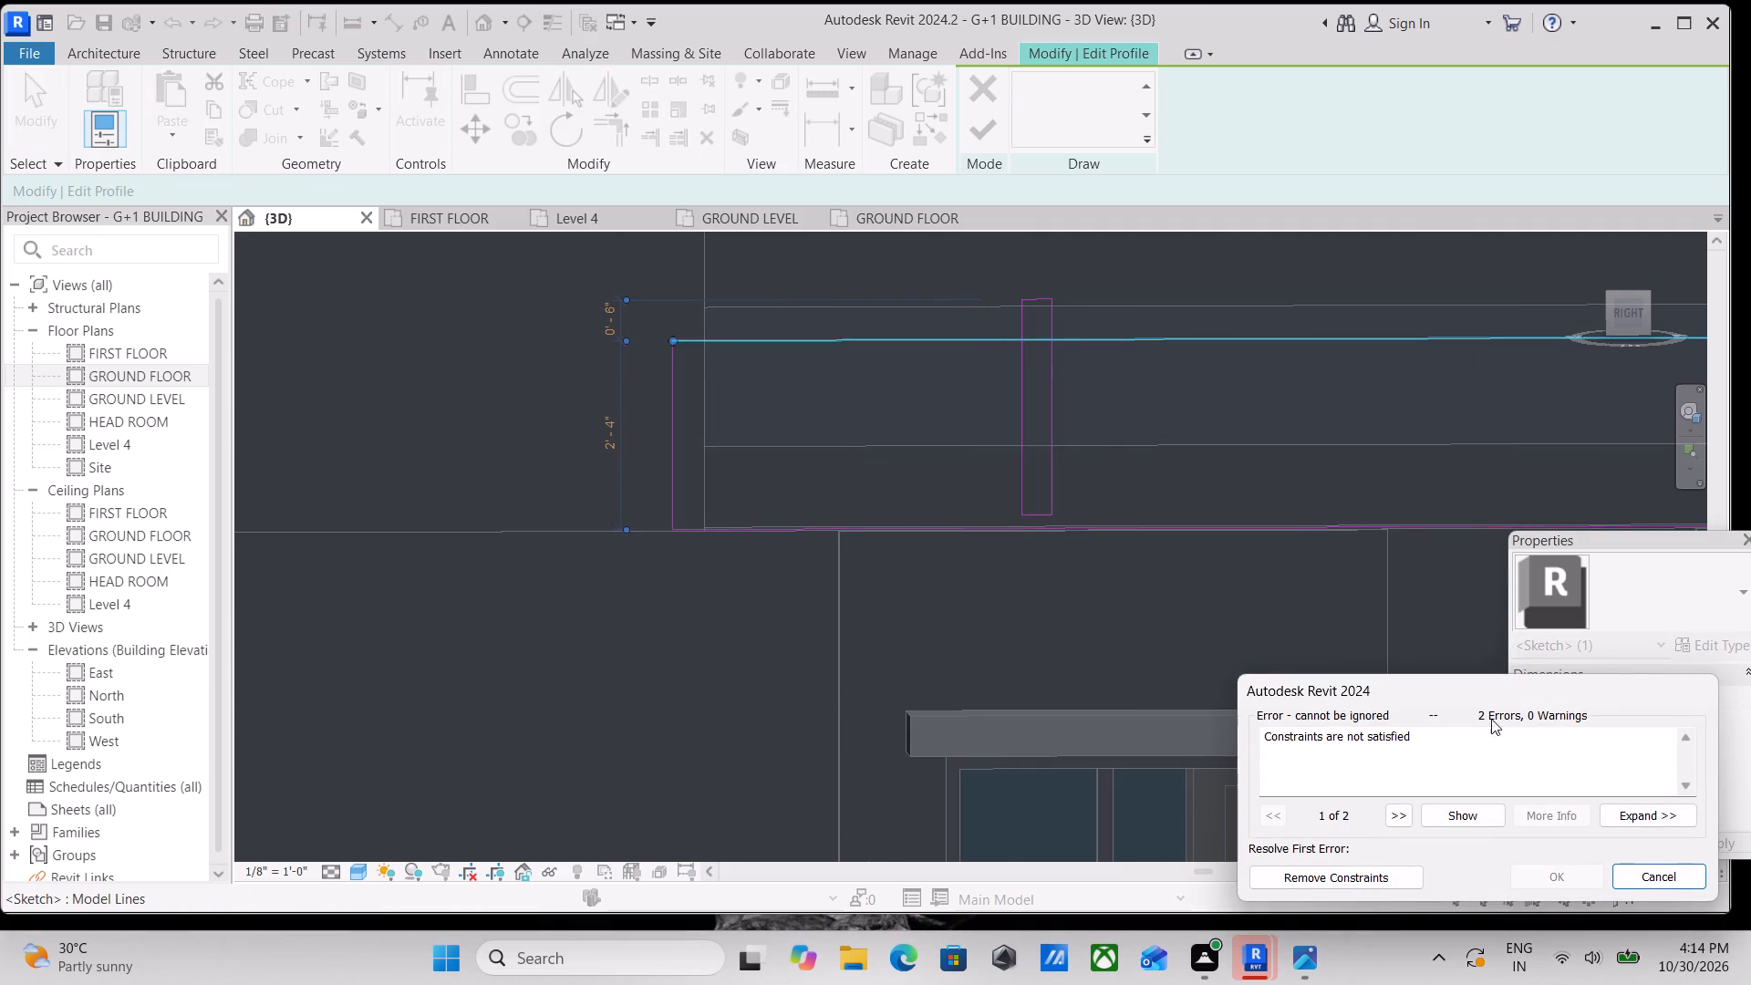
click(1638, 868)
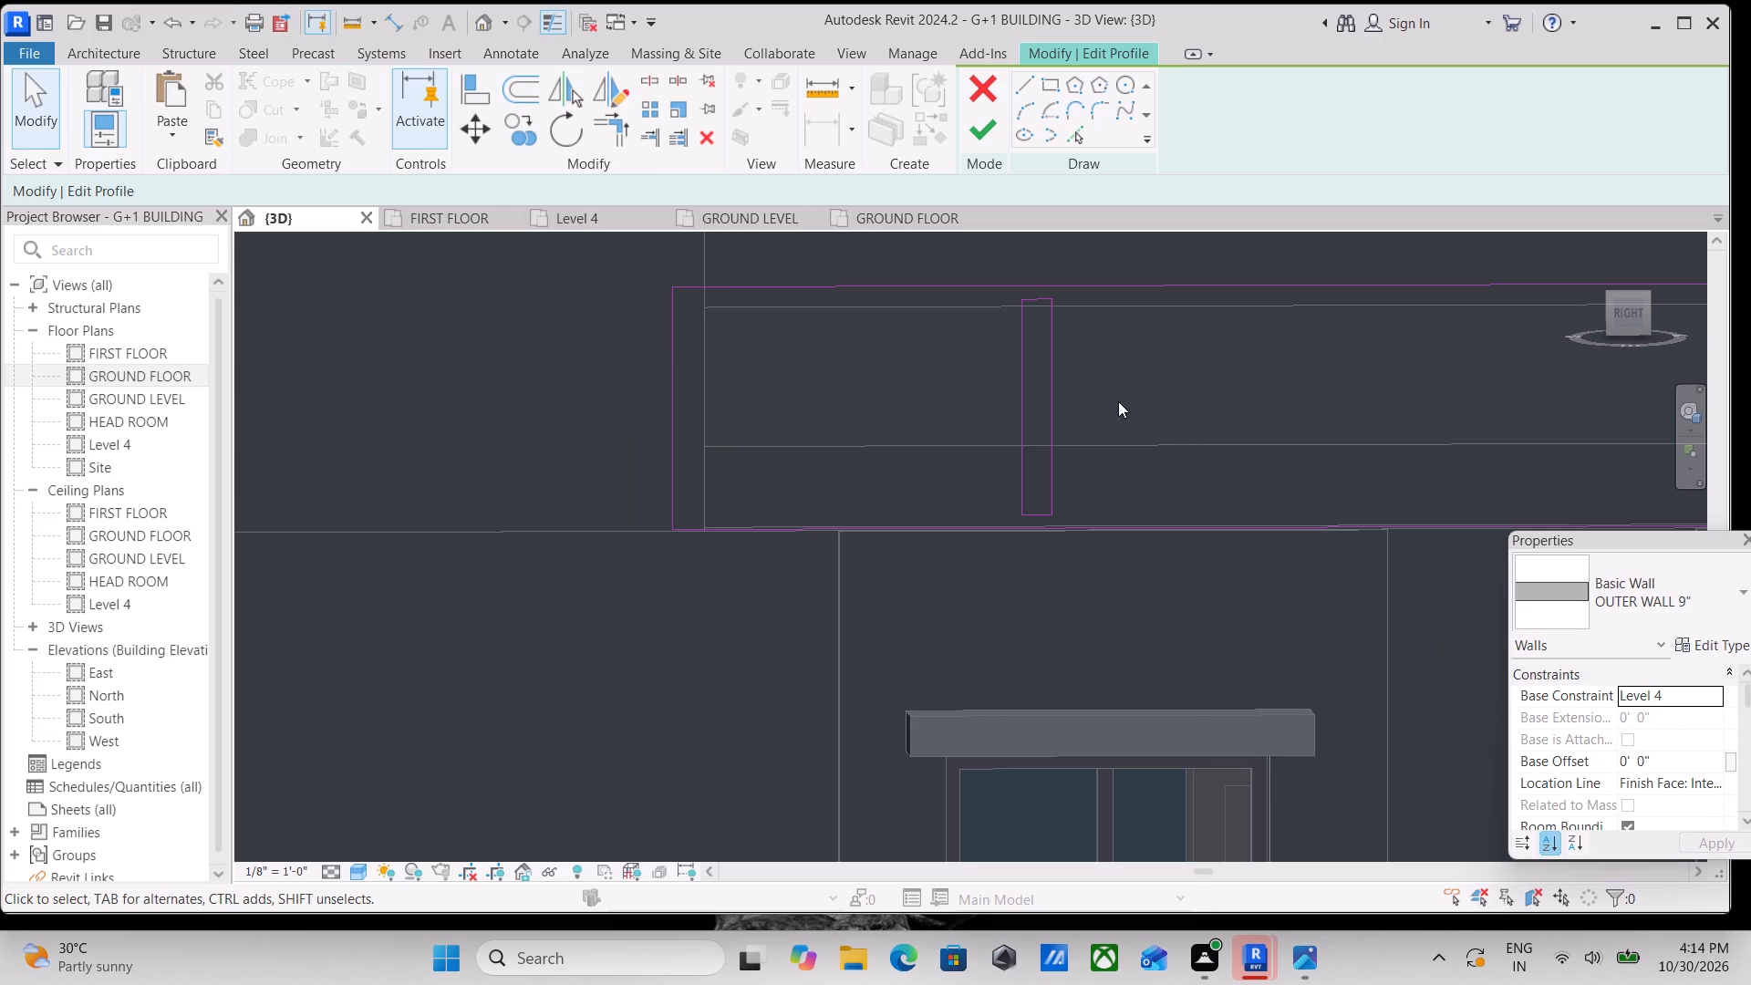
Face the wall squarely in the Right view and set the slot rectangle's width to 6".
click(1640, 306)
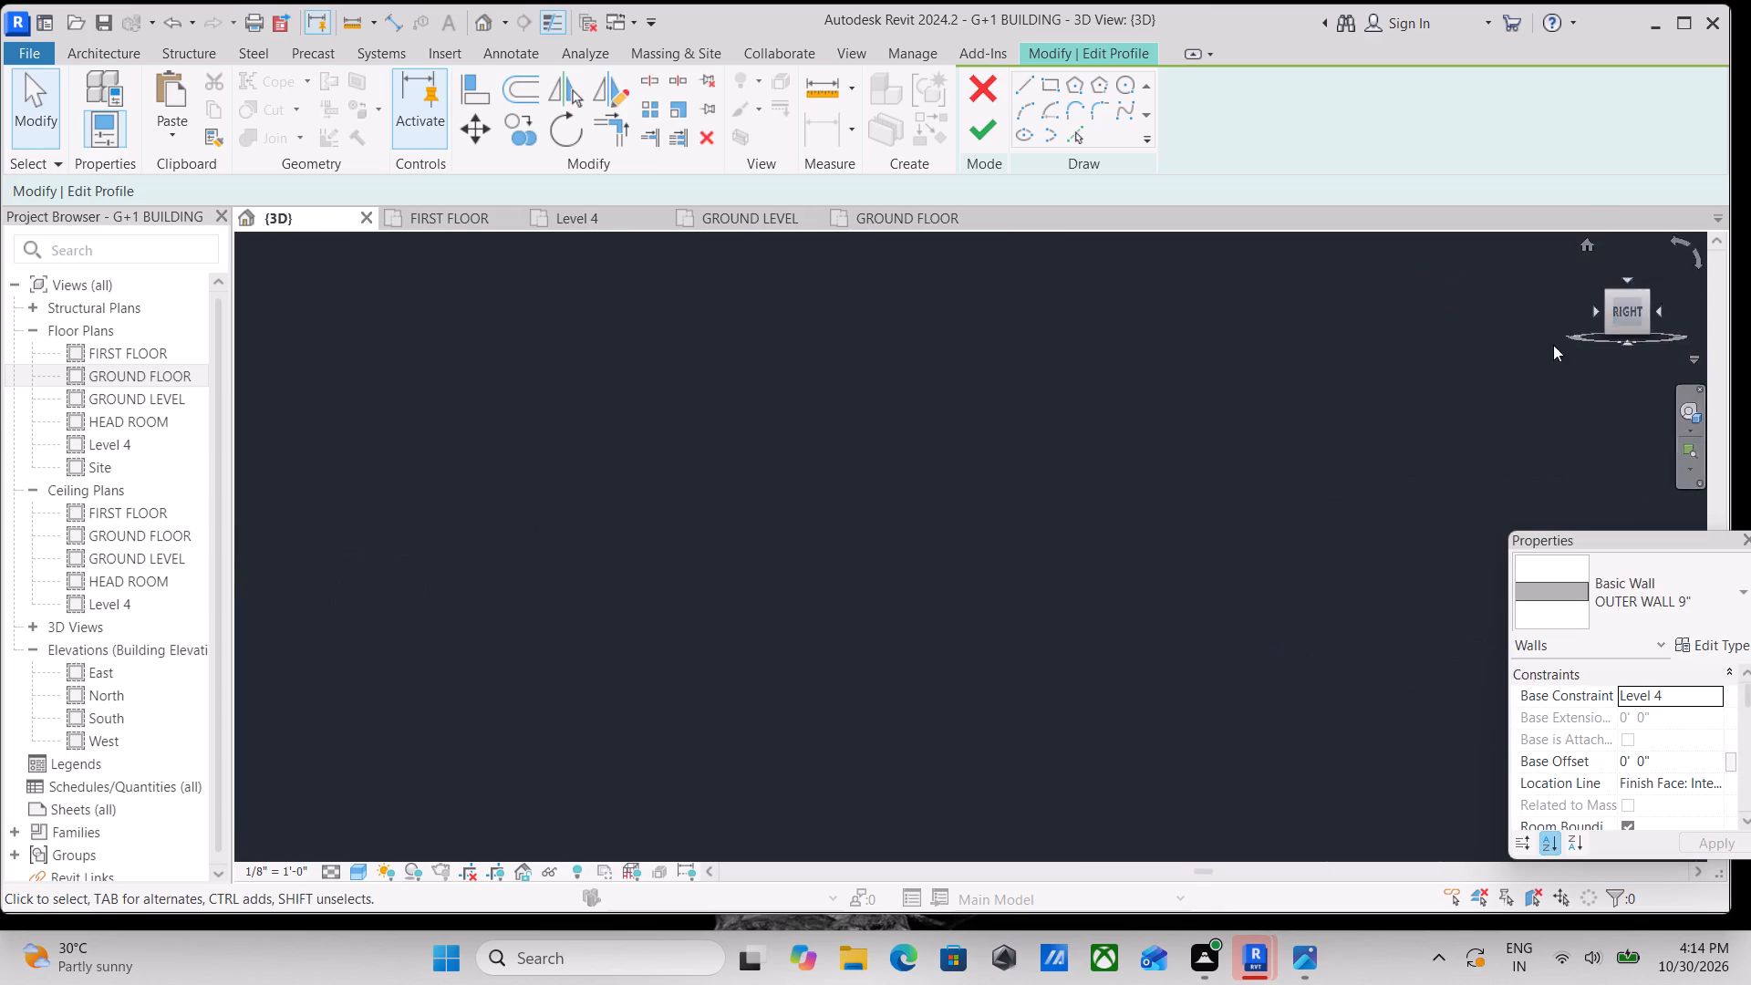
scroll(894, 558, up, 14)
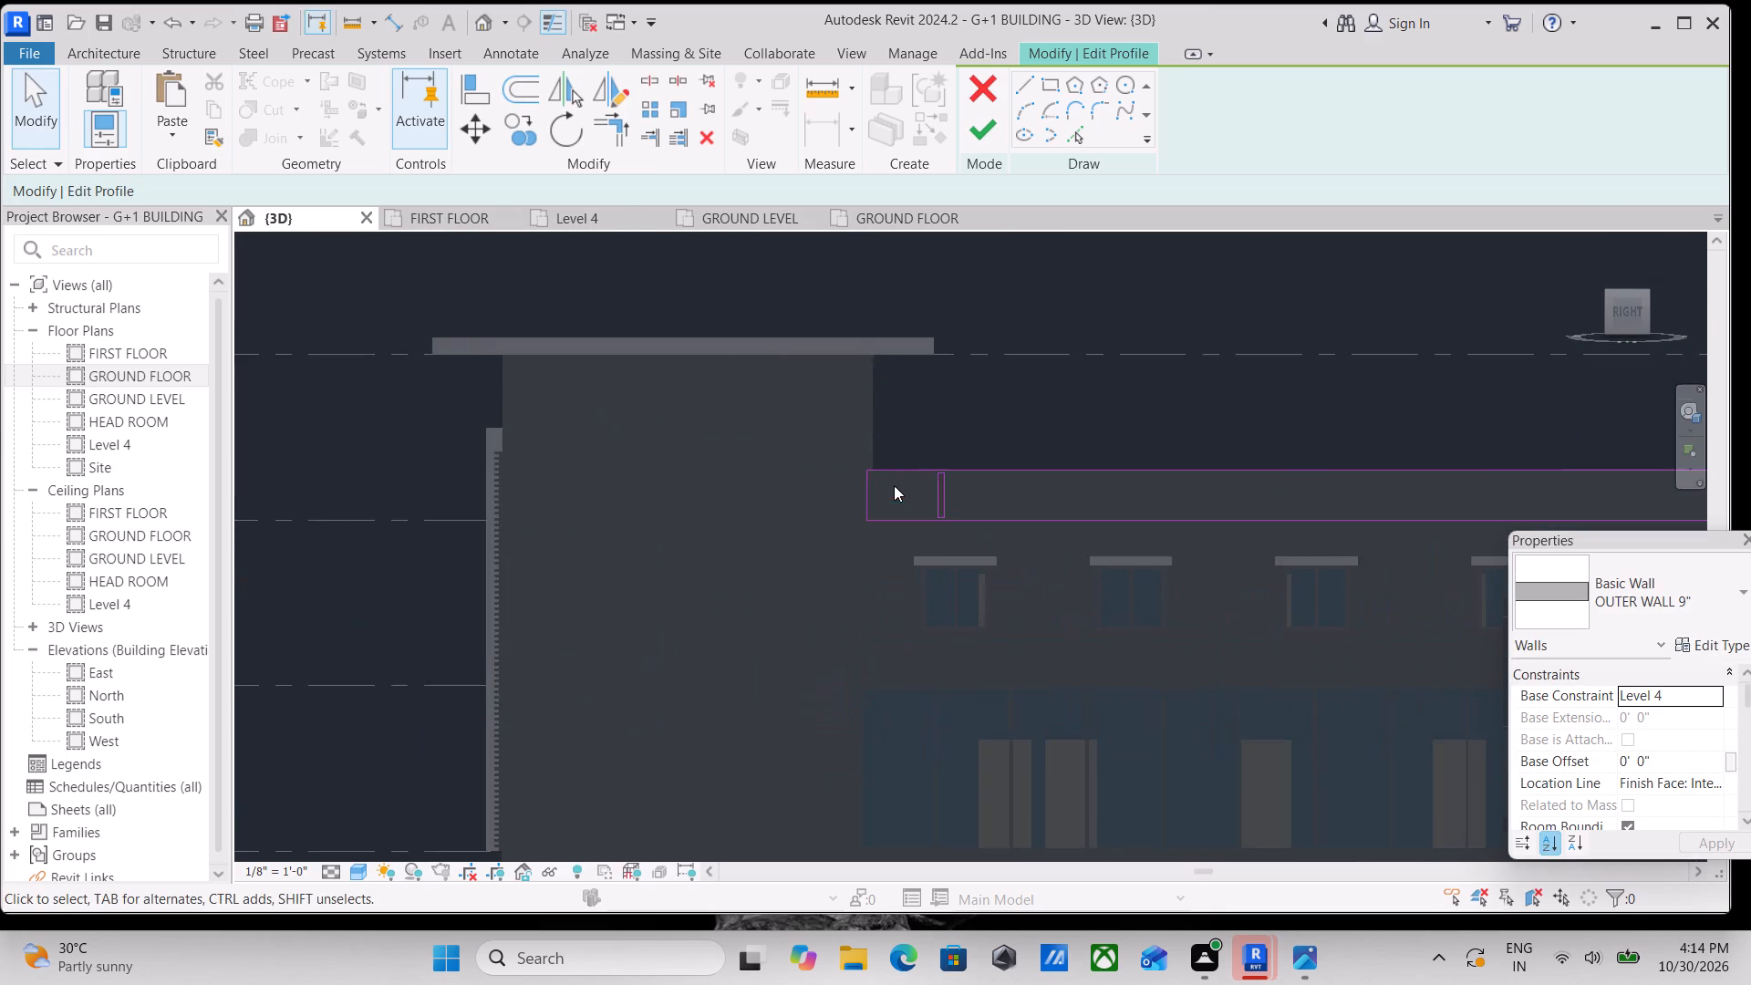
scroll(894, 485, up, 9)
click(950, 491)
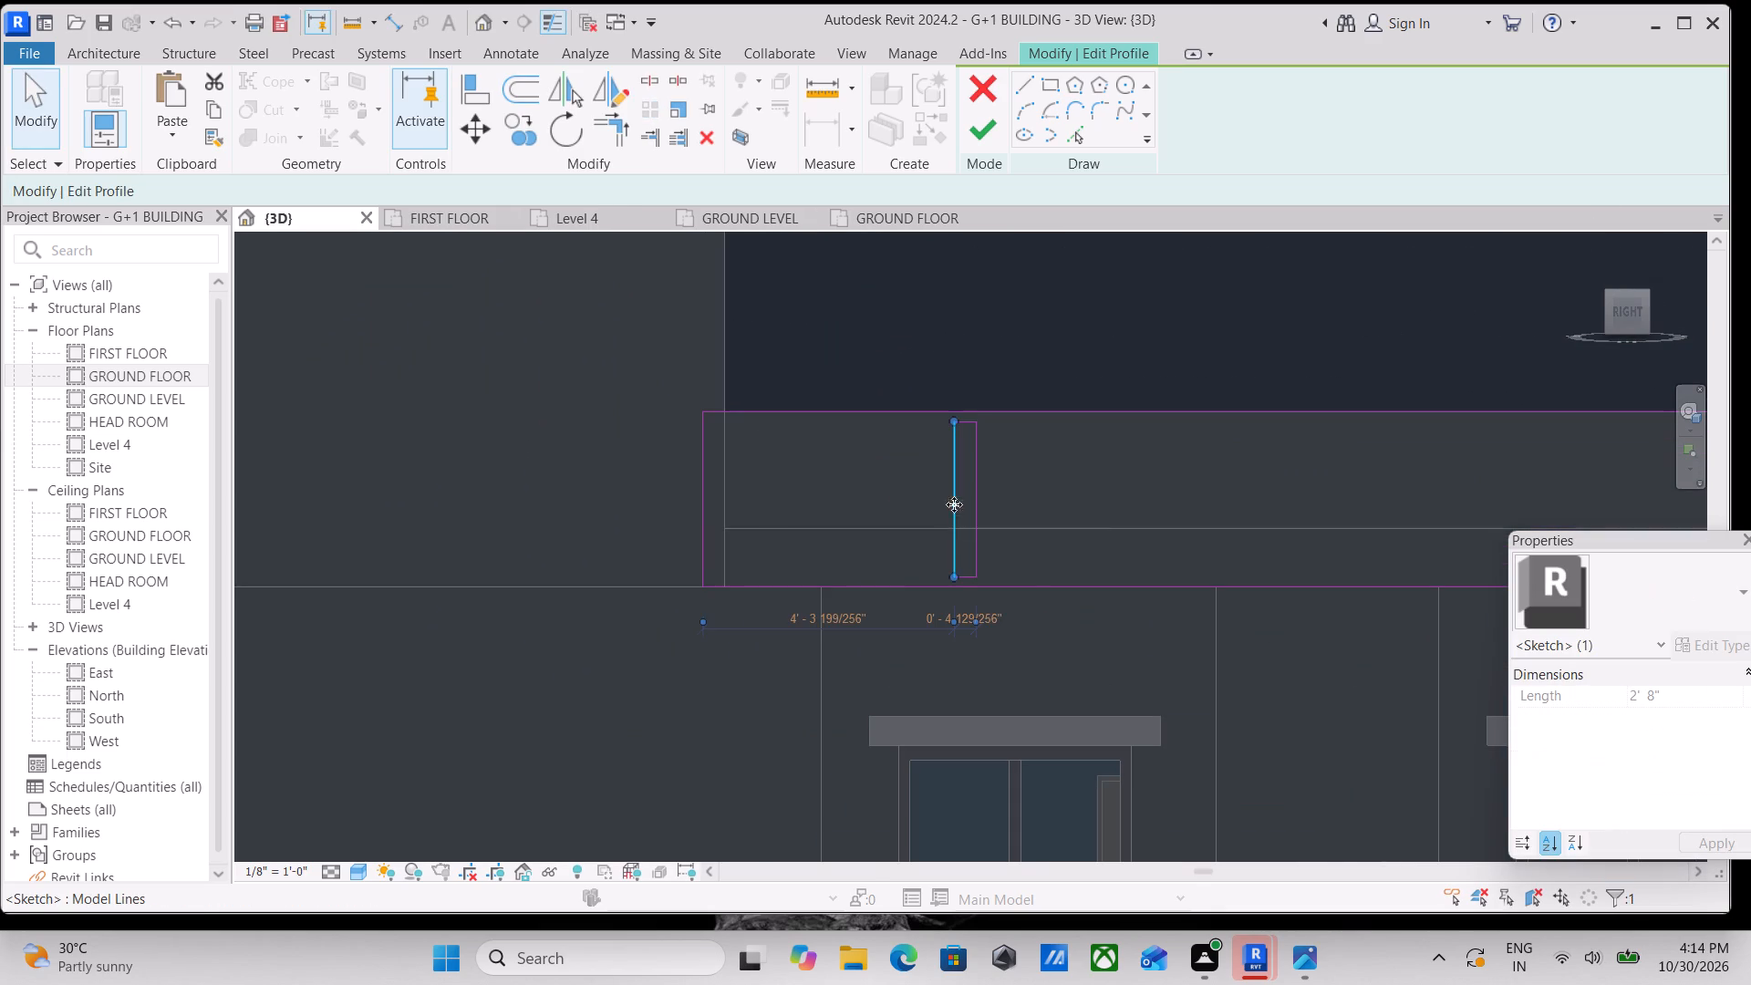
scroll(954, 575, up, 3)
click(993, 546)
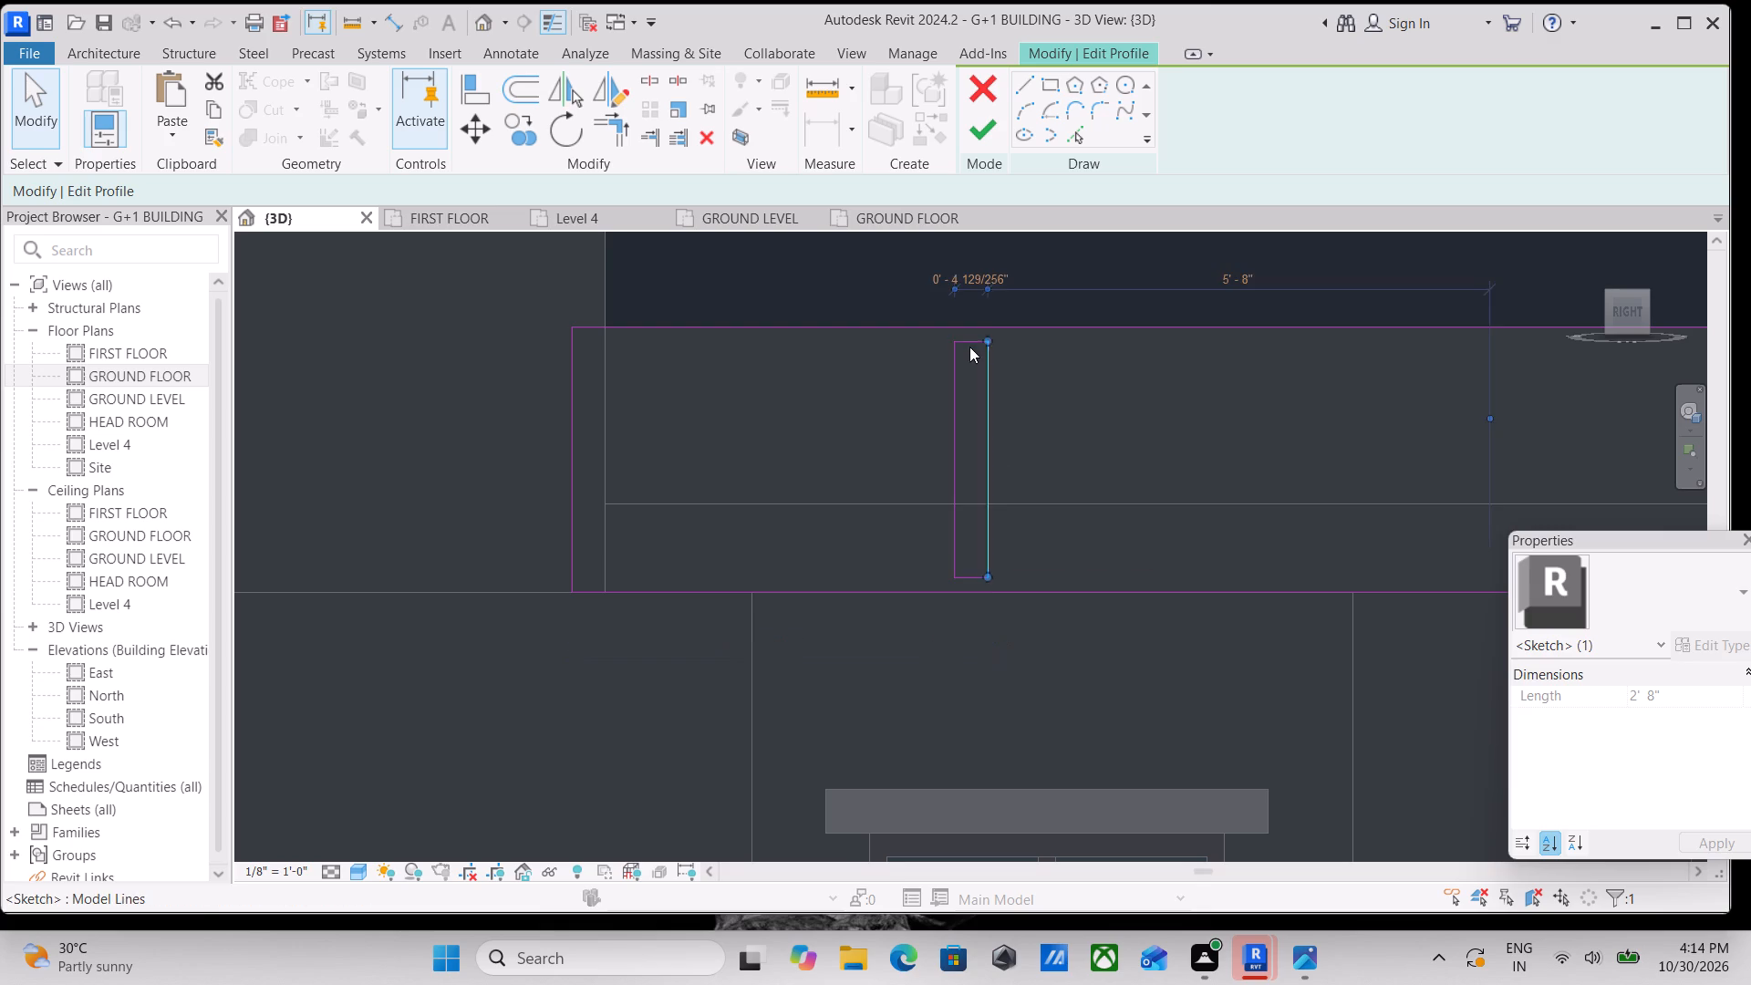
scroll(969, 345, up, 5)
middle_drag(1002, 317, 1000, 326)
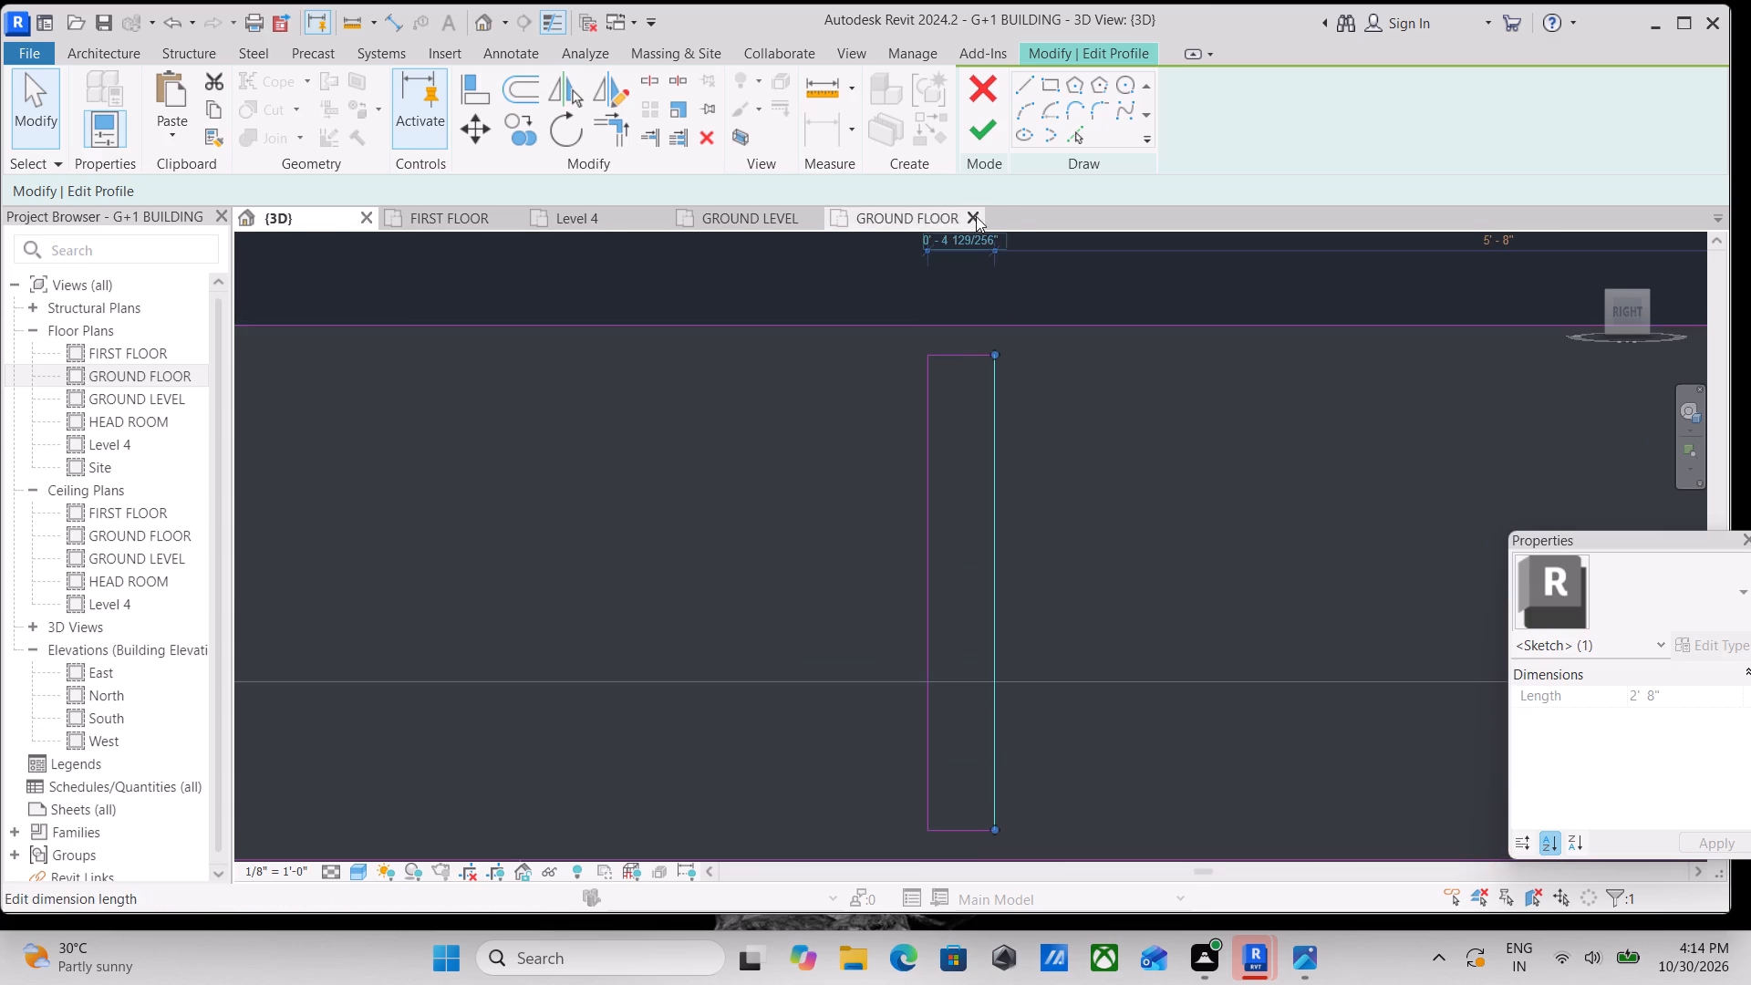
middle_drag(987, 314, 986, 406)
click(953, 321)
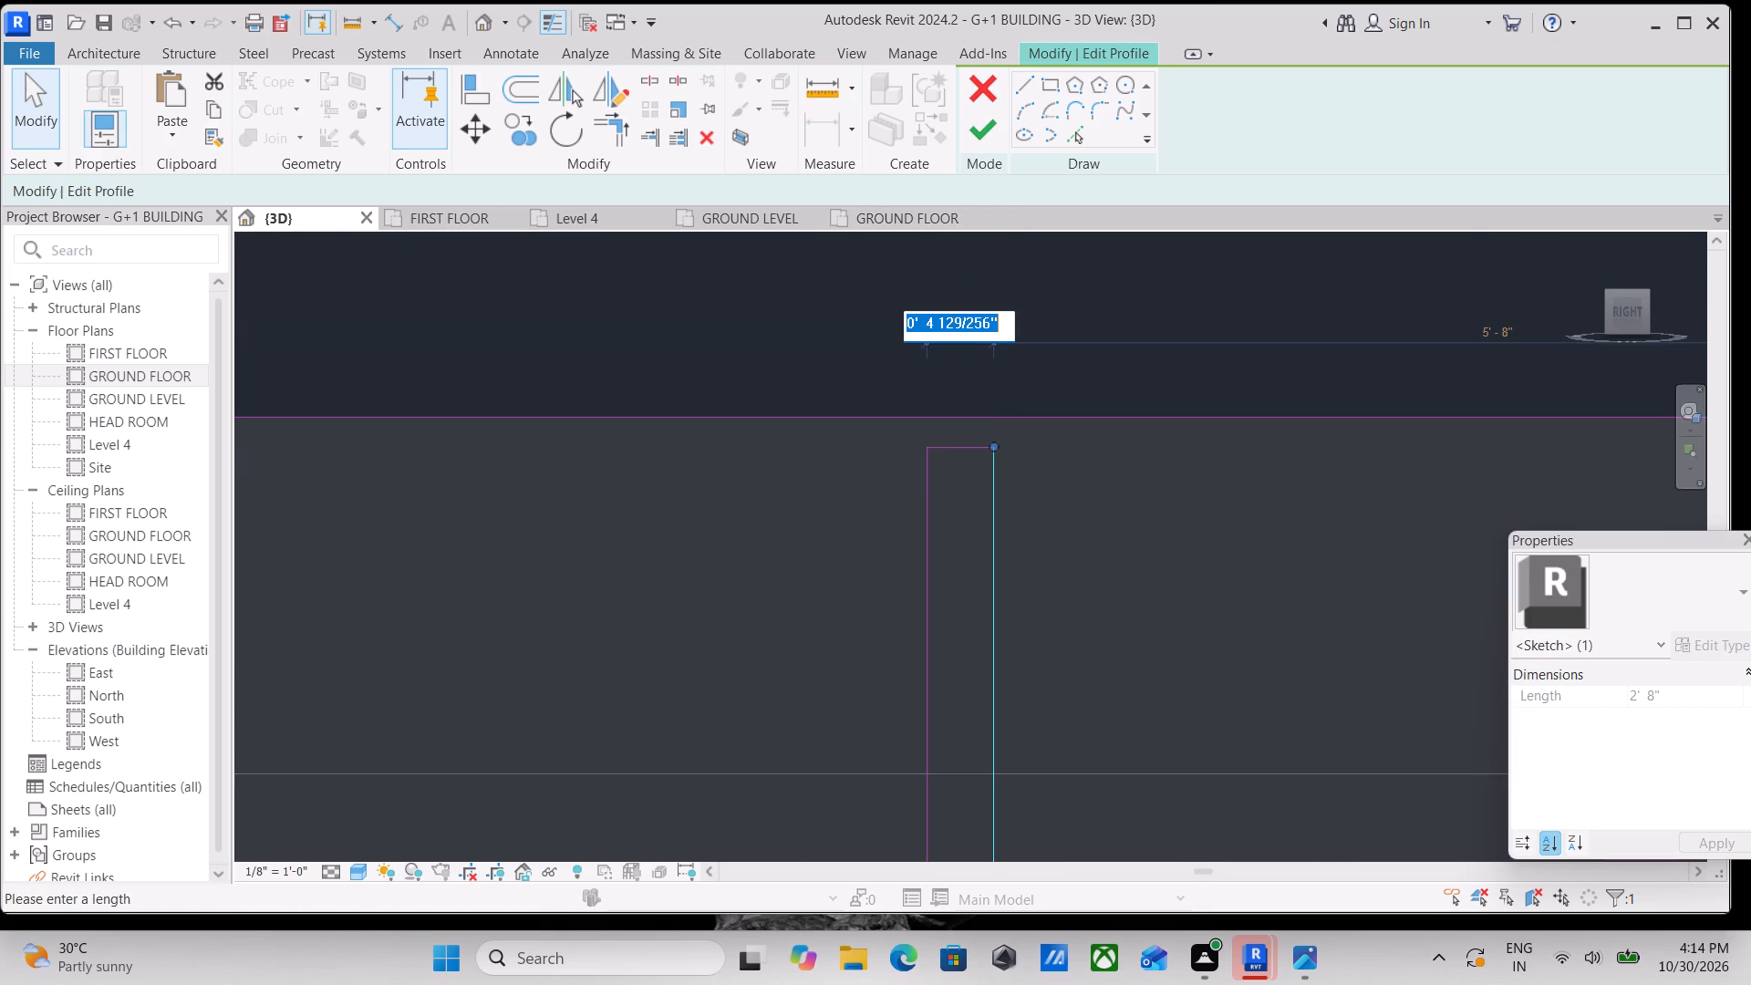
key(6)
key(shift+quotedbl)
key(Return)
key(Escape)
key(Escape)
Copy the 6" slot rectangle three times along the parapet profile at 1'-0" spacing, using multiple copy.
scroll(1010, 311, down, 3)
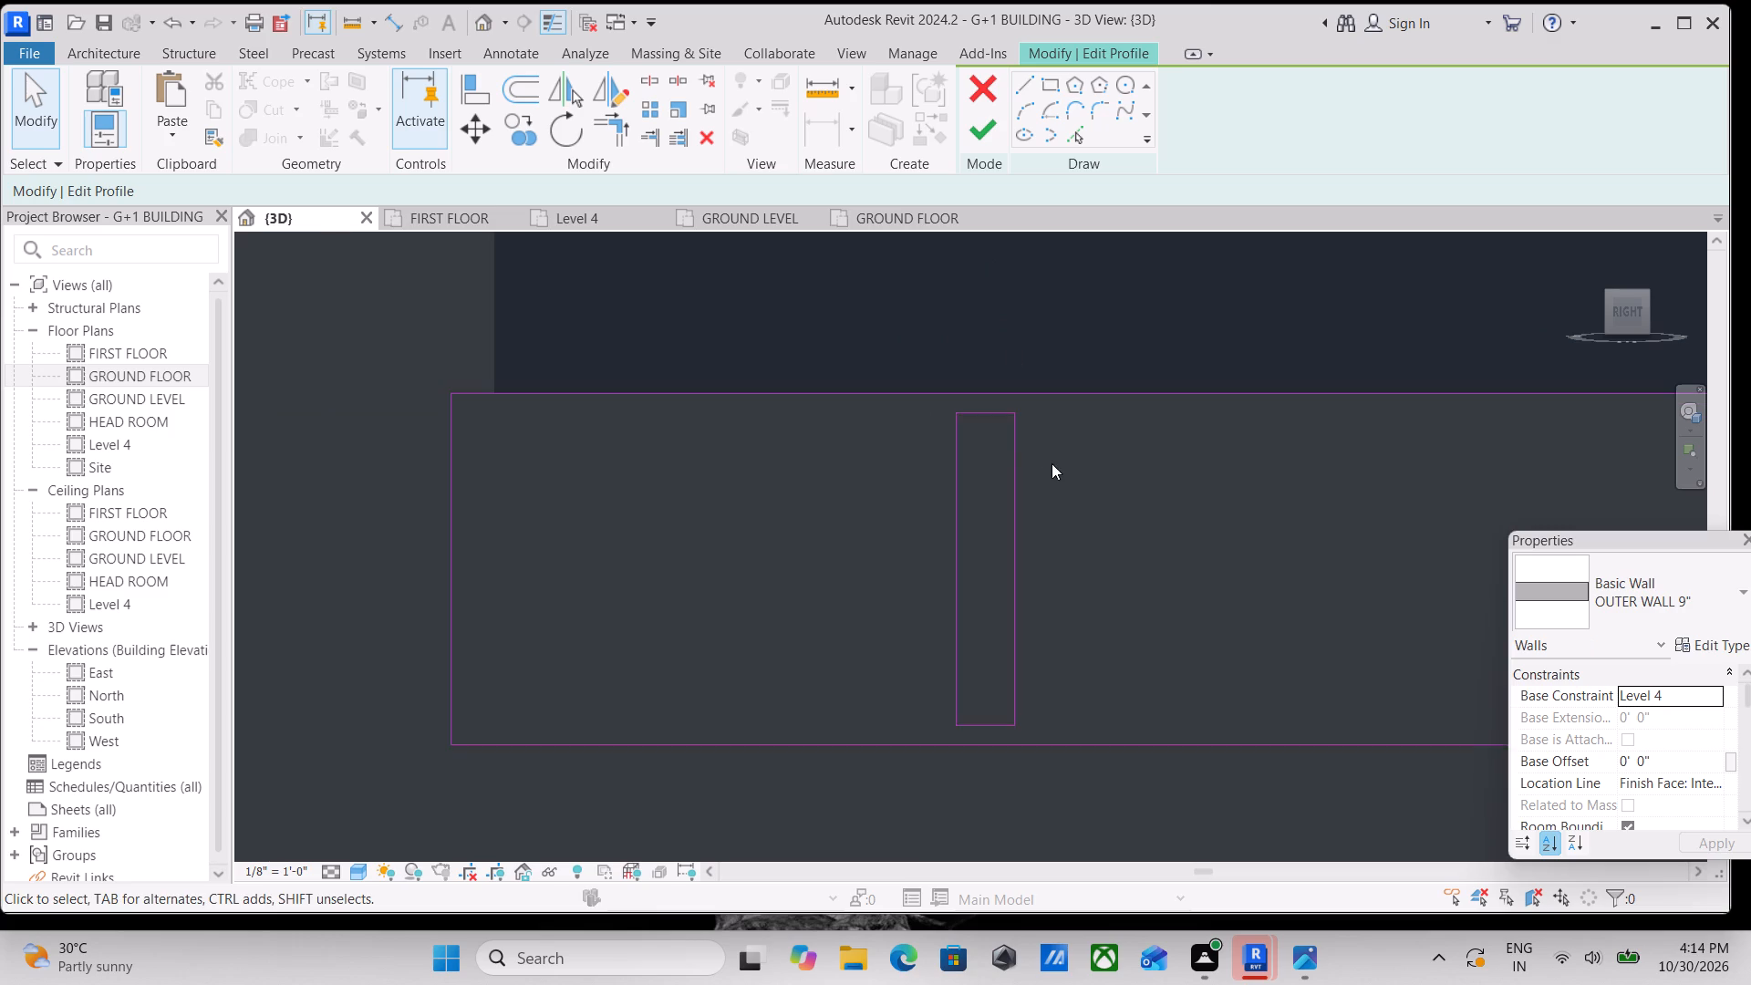
scroll(1051, 451, down, 1)
middle_drag(1049, 431, 1051, 422)
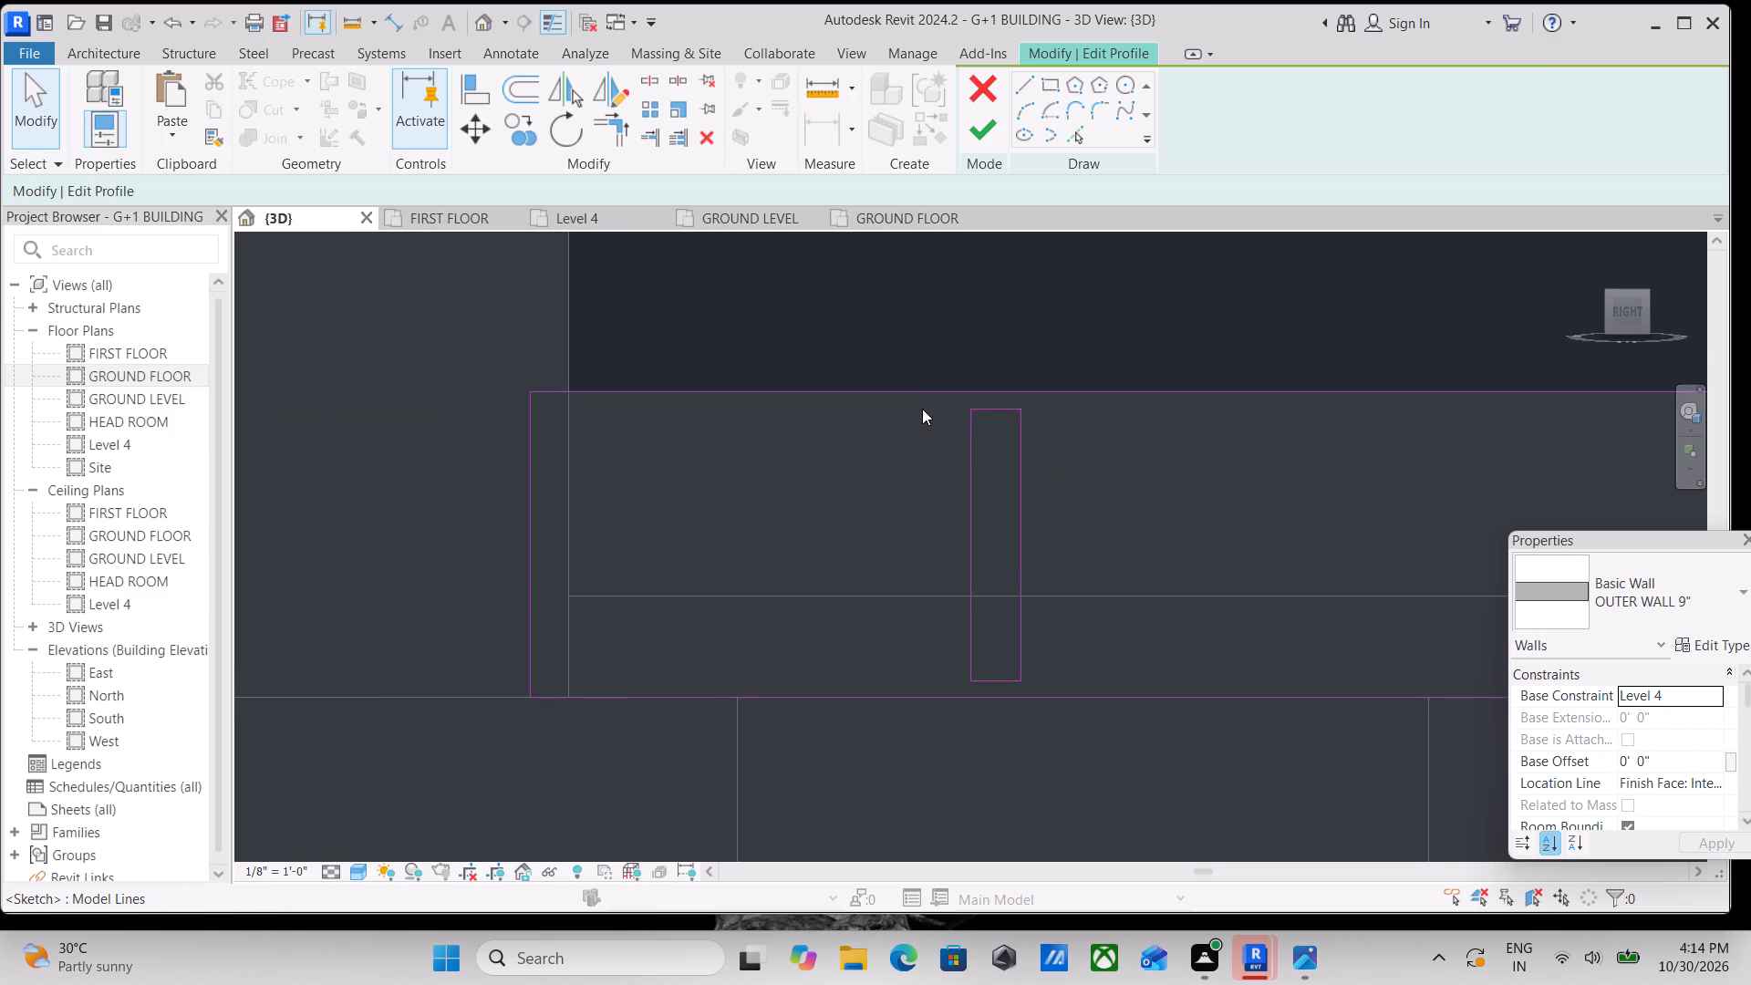
drag(935, 418, 935, 417)
drag(935, 417, 945, 463)
drag(946, 404, 1001, 564)
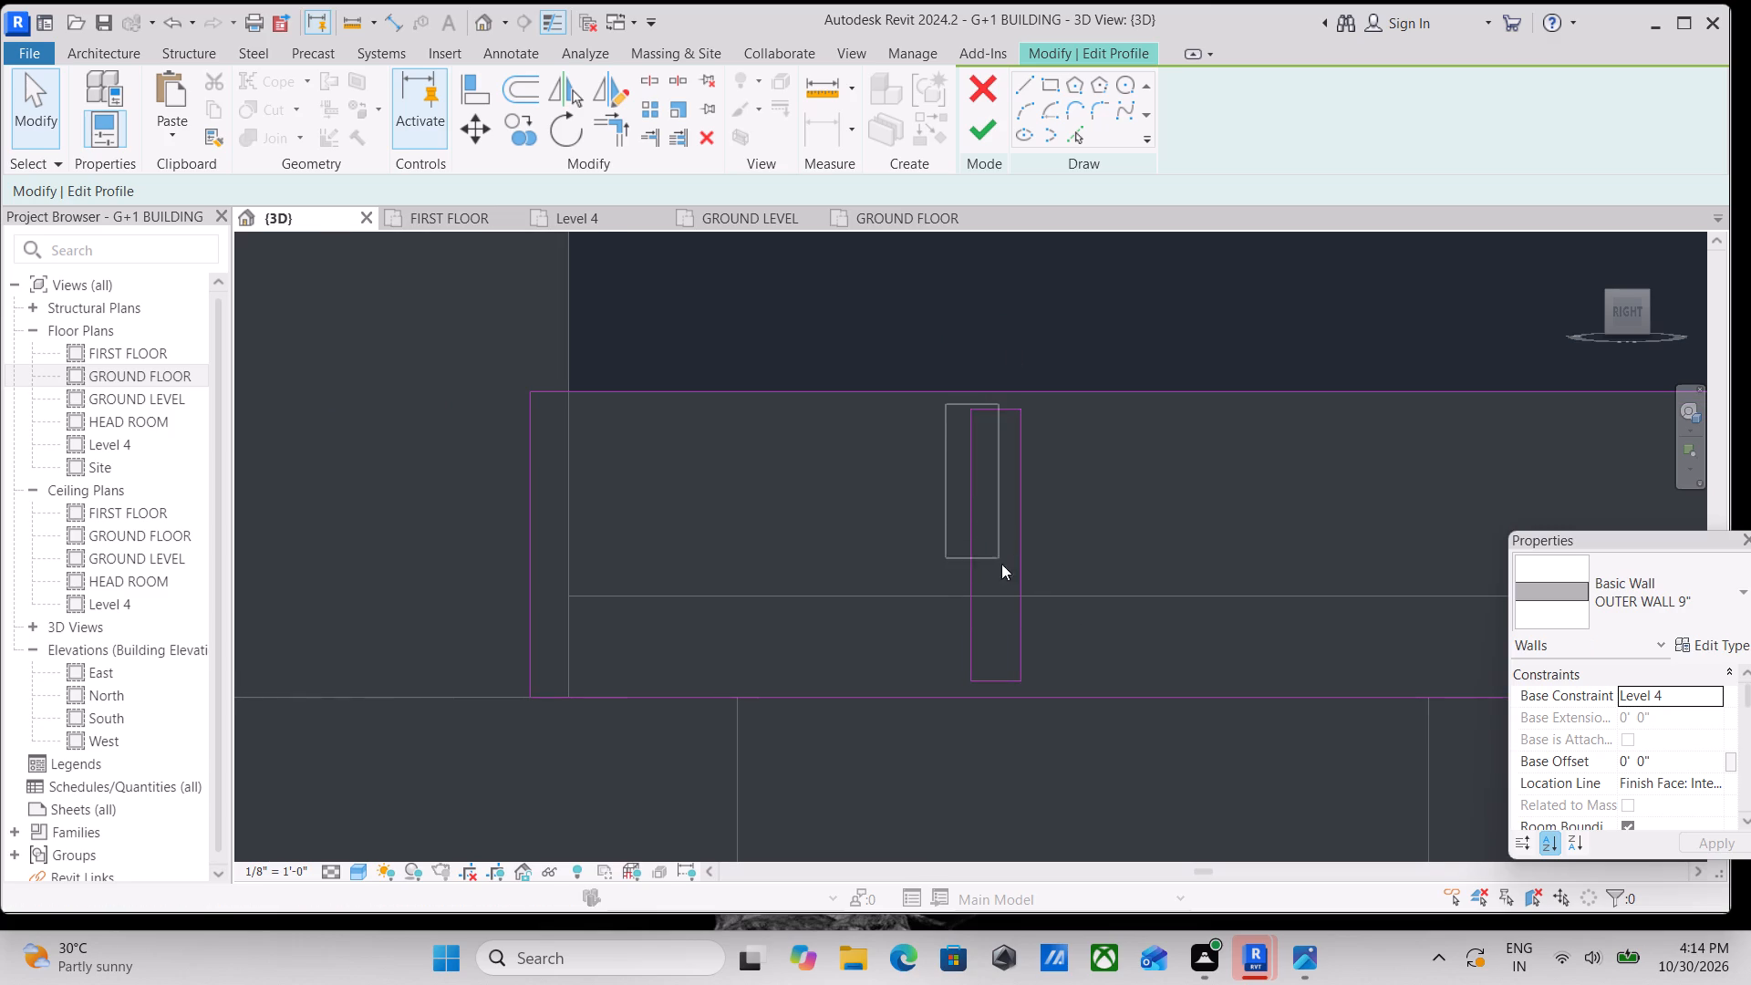
drag(1001, 564, 1038, 685)
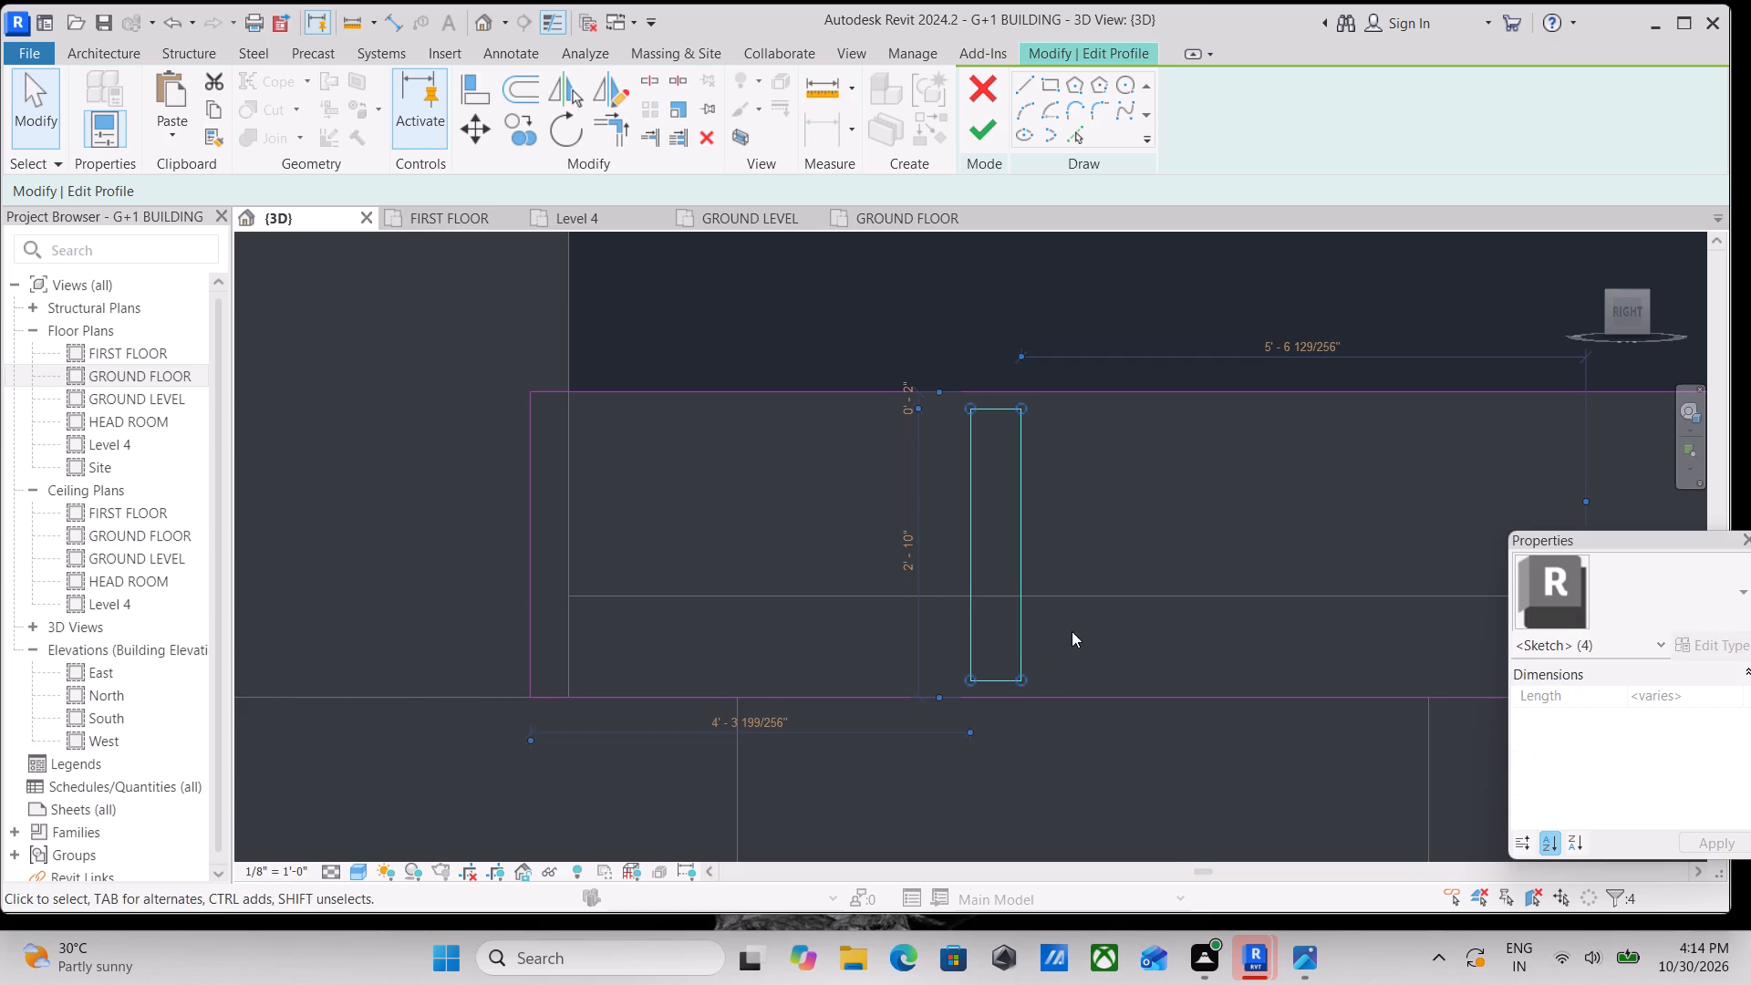
key(c)
key(o)
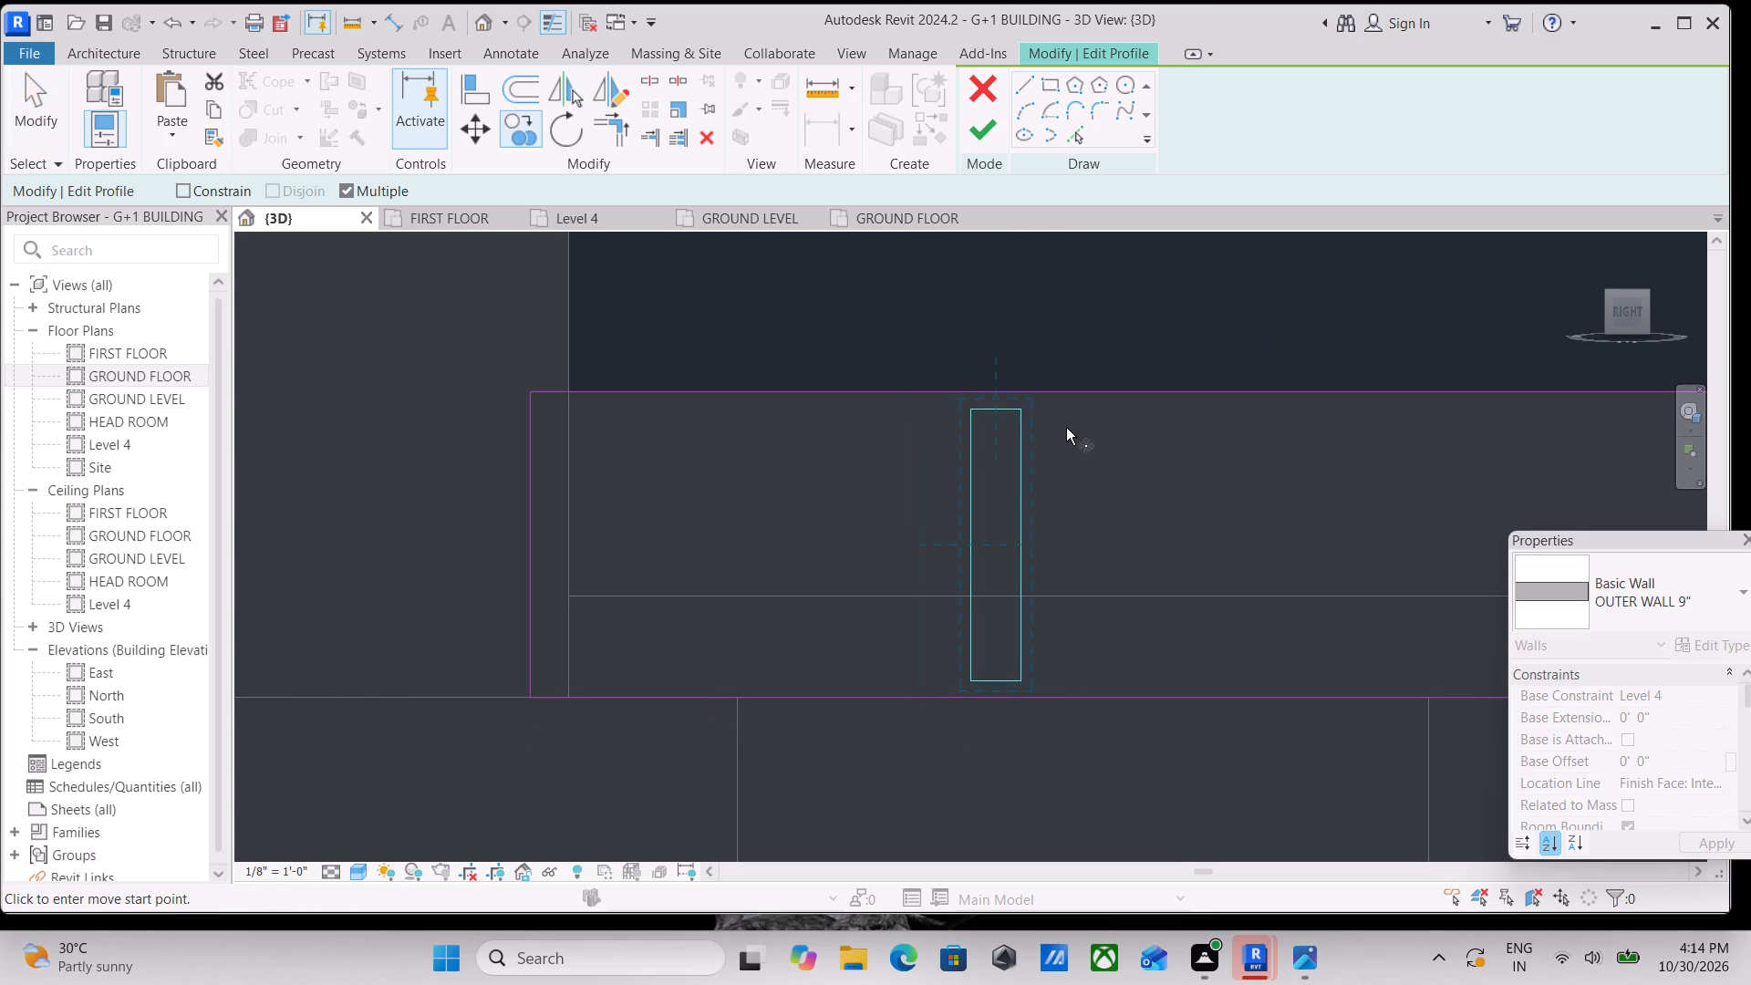
click(991, 406)
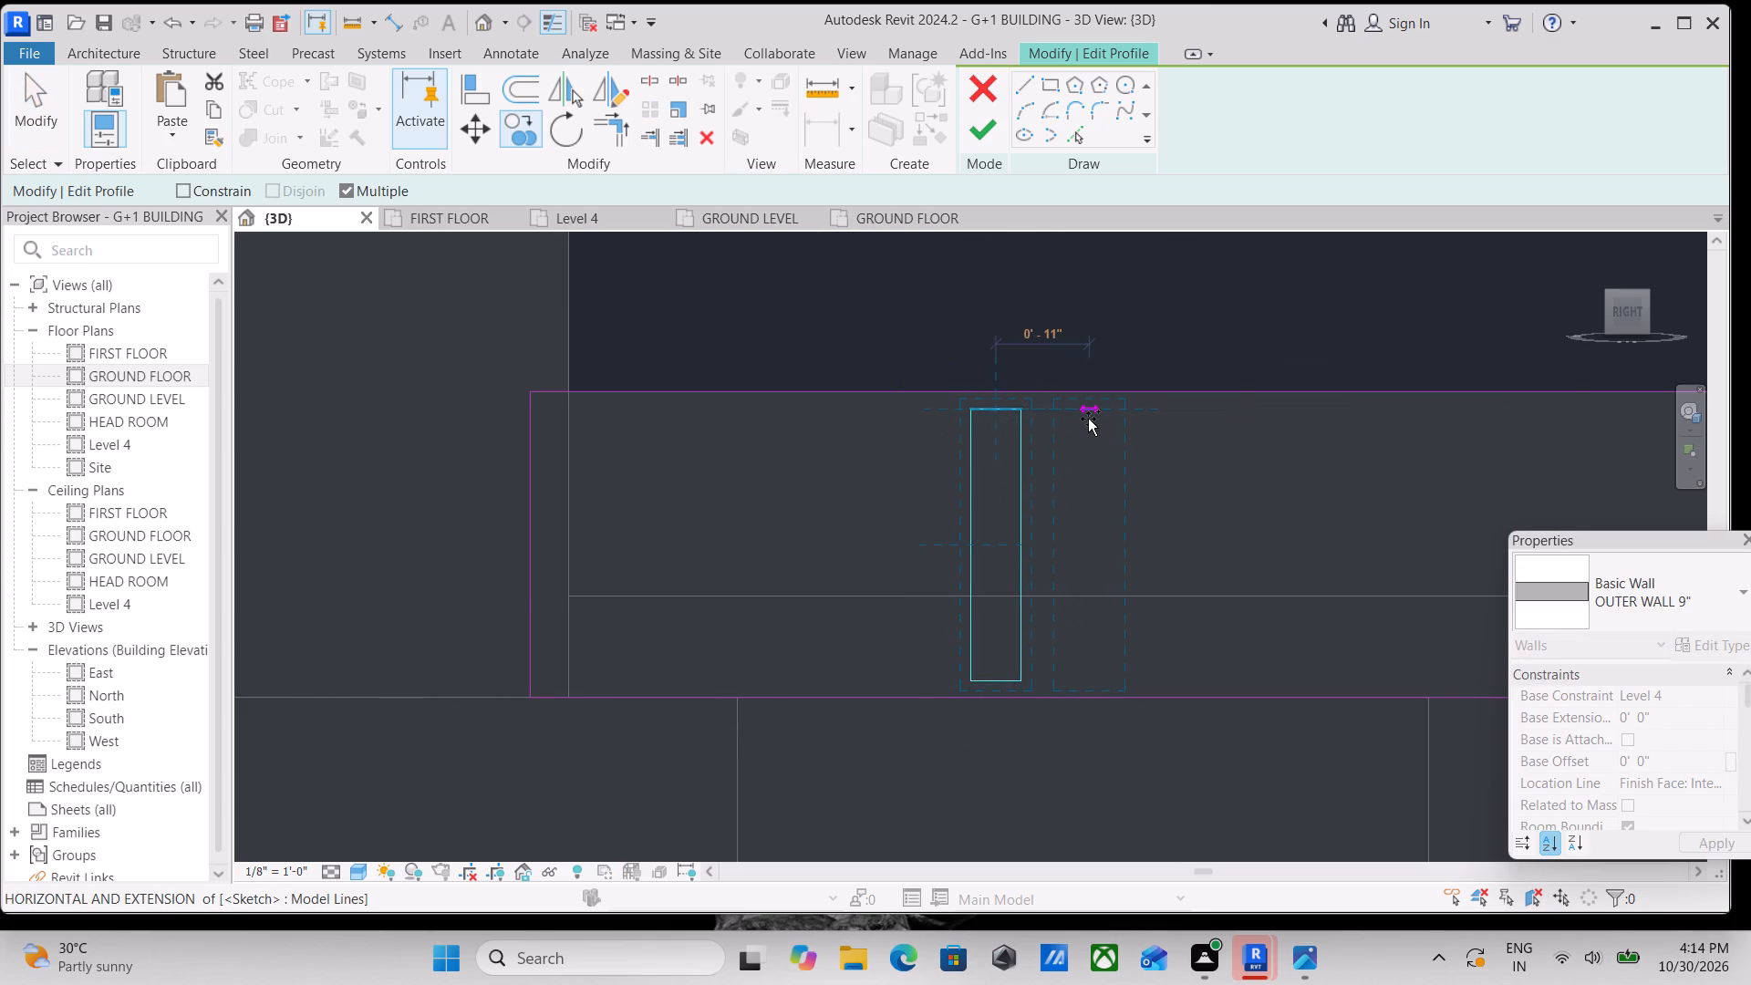
click(1094, 419)
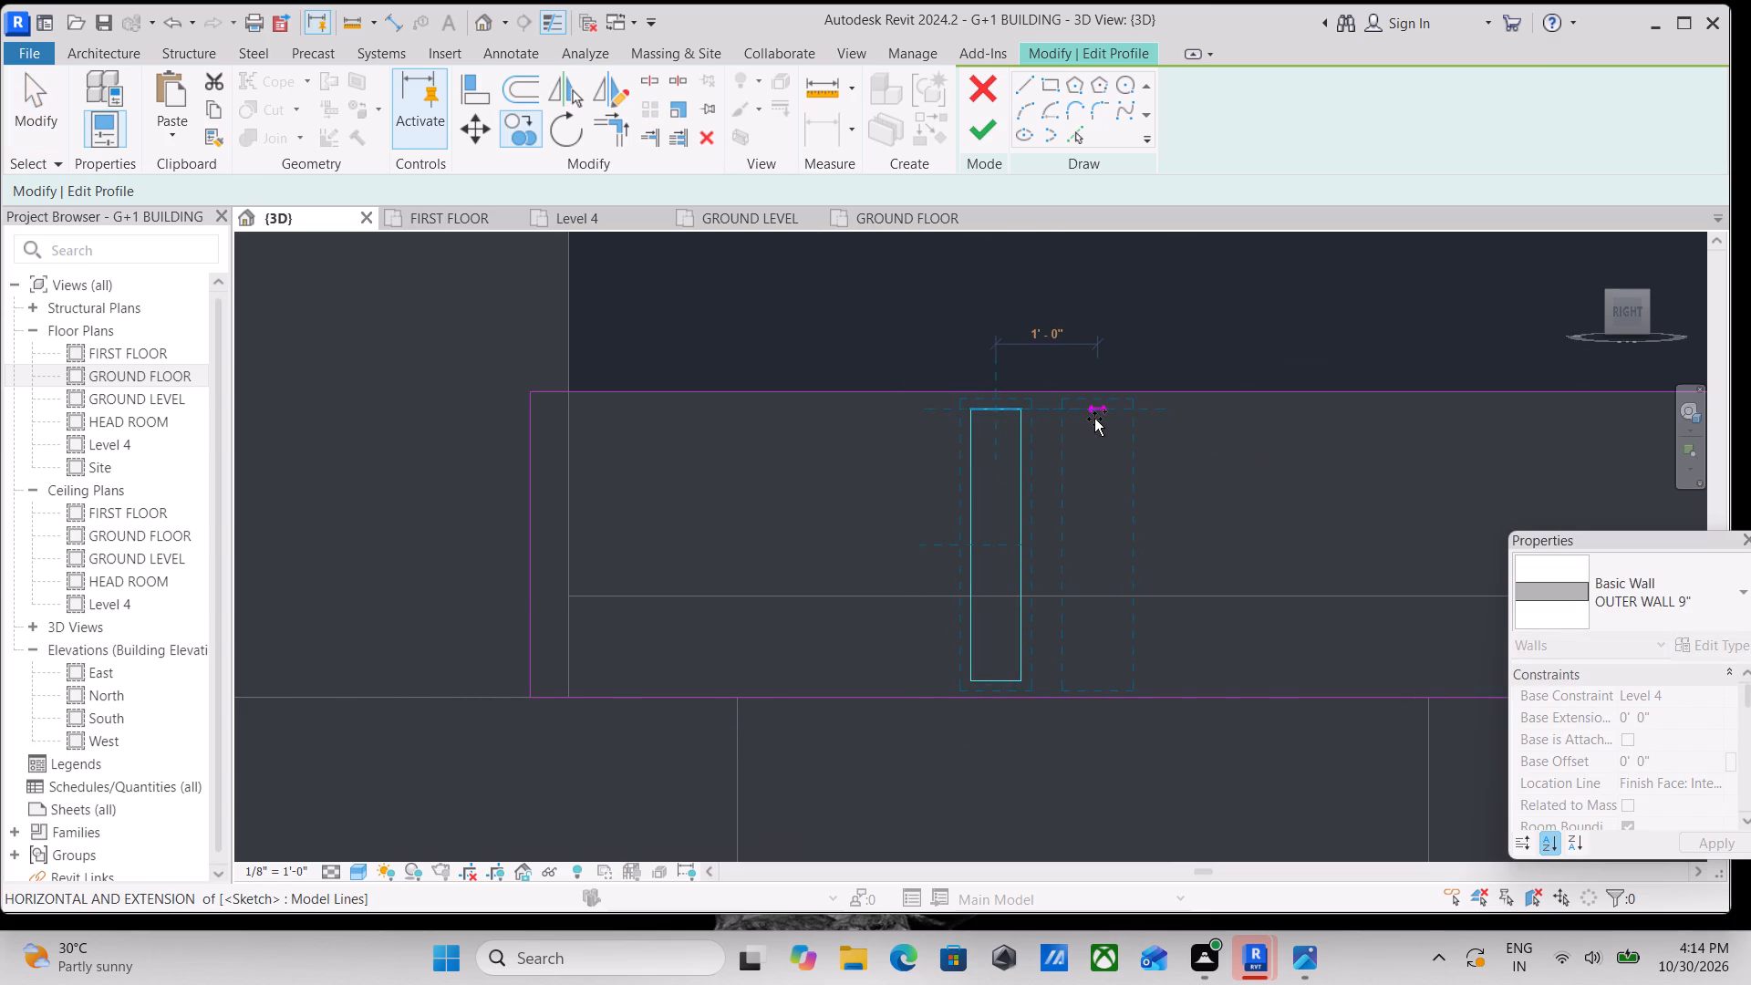
middle_drag(1211, 430, 1135, 427)
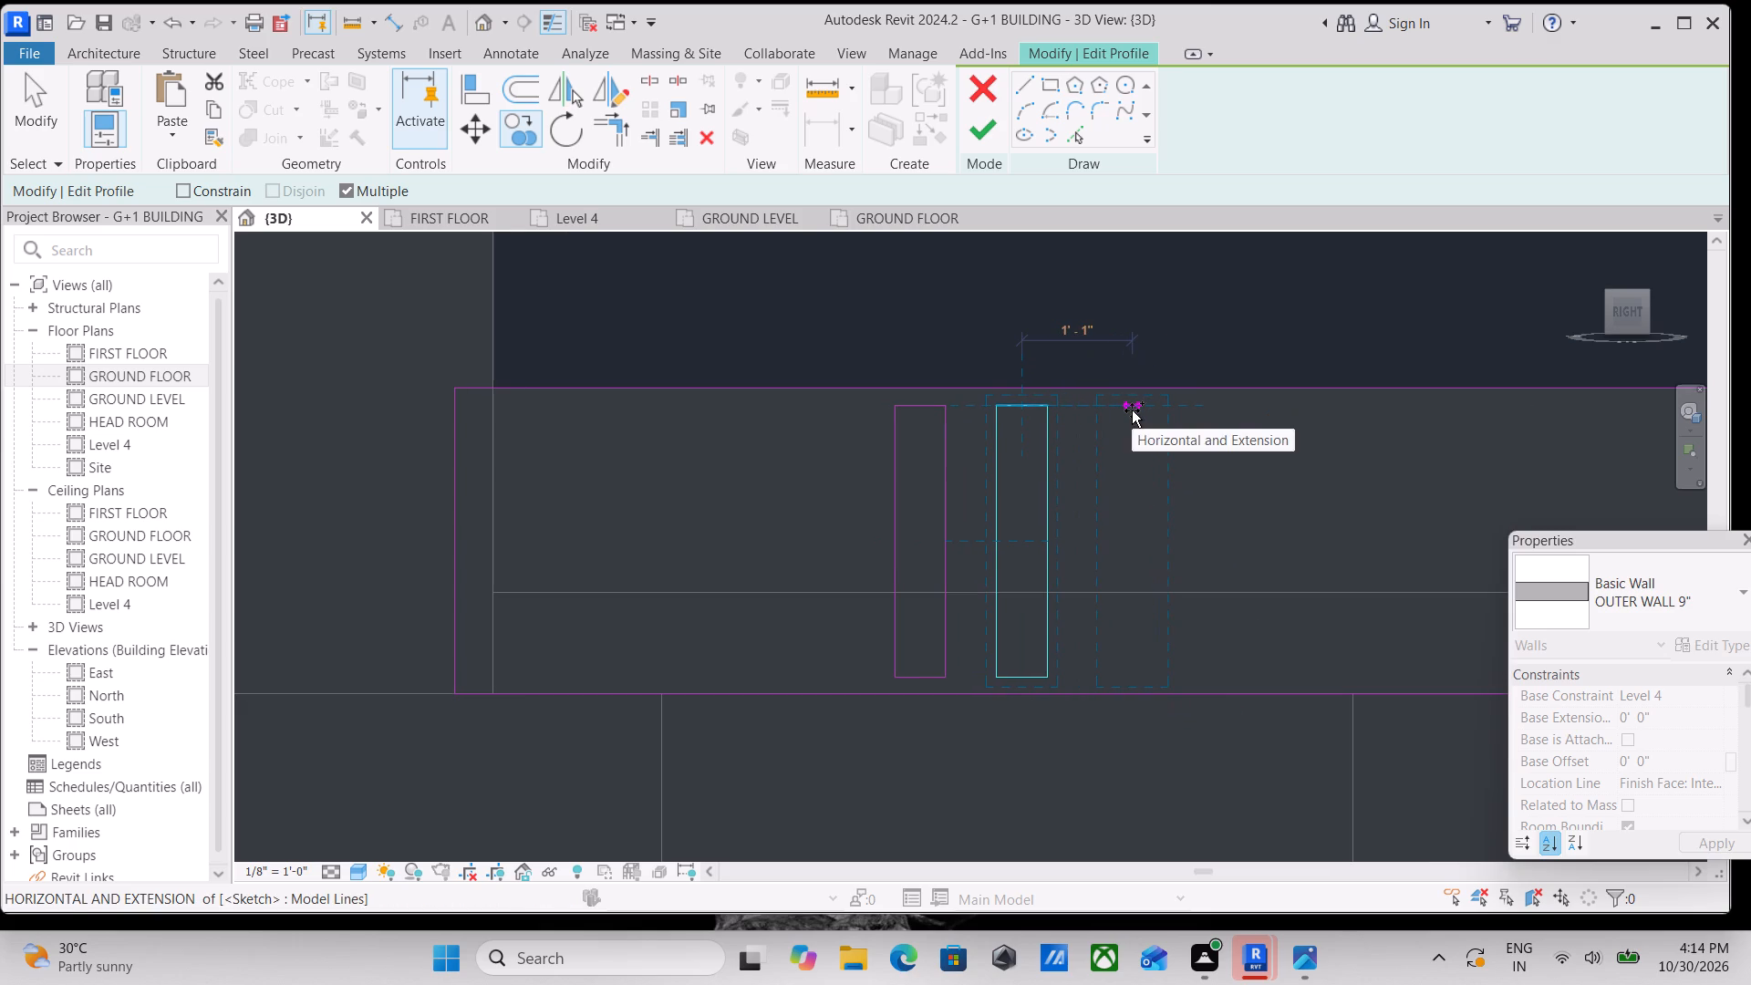
click(1124, 410)
middle_drag(1220, 417, 1092, 414)
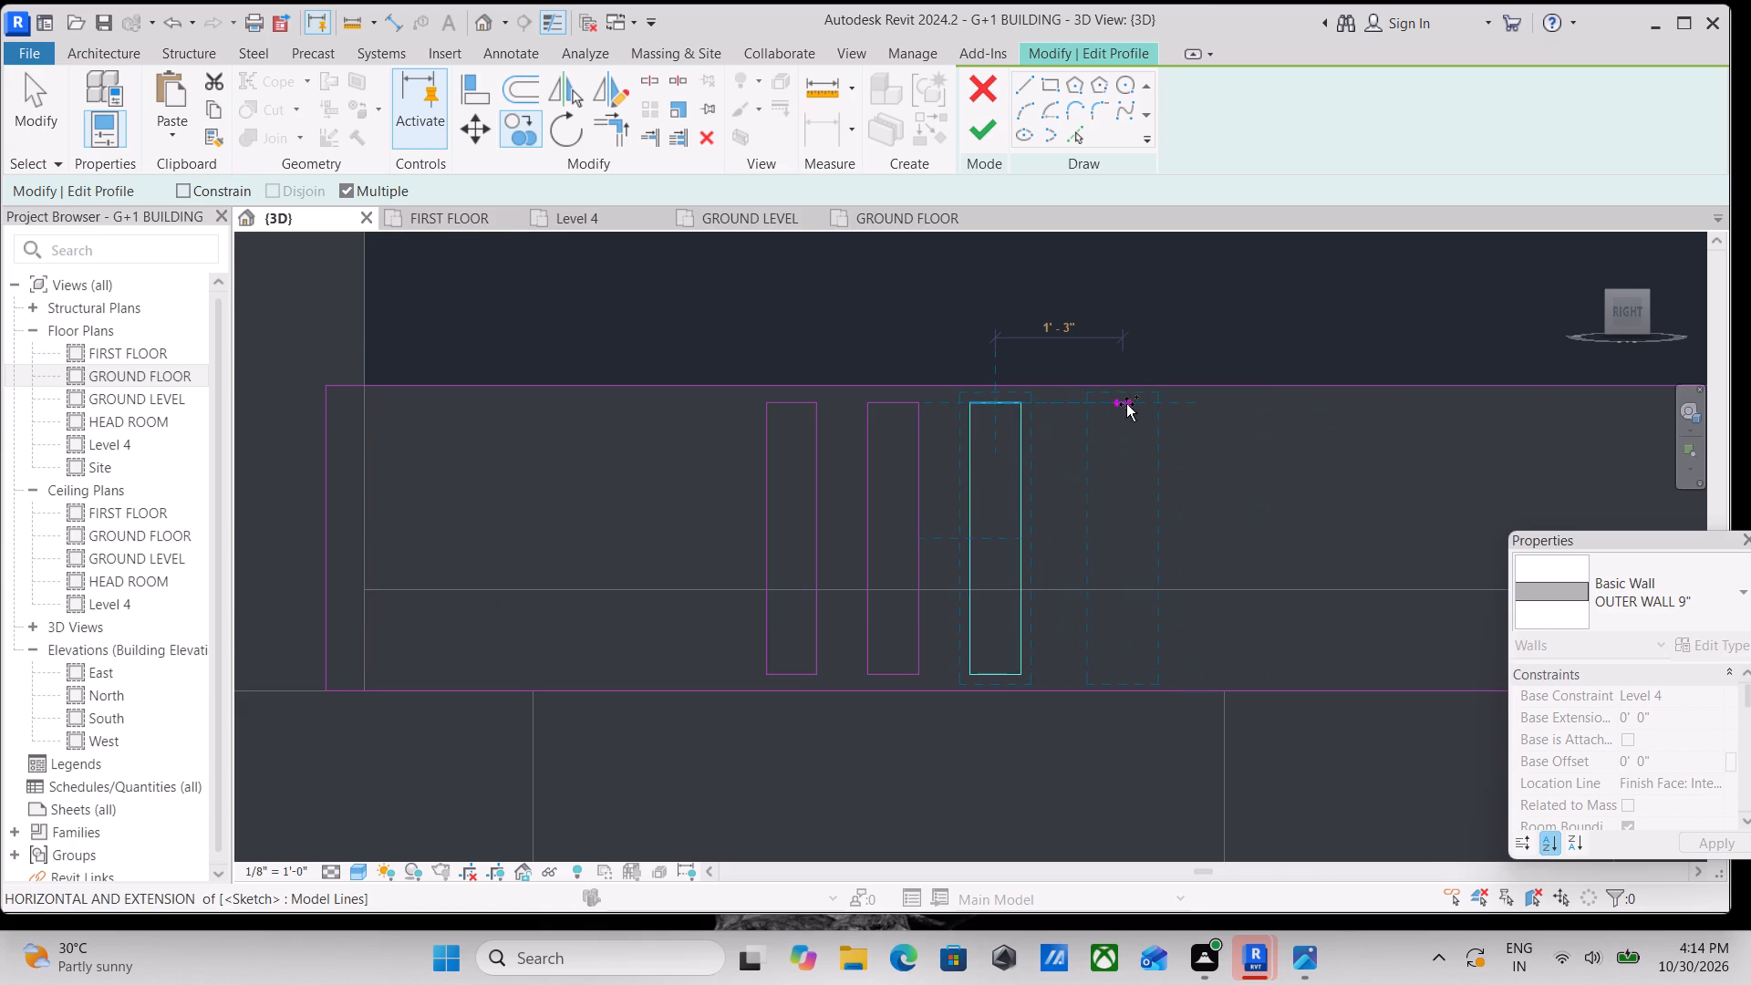
click(1098, 402)
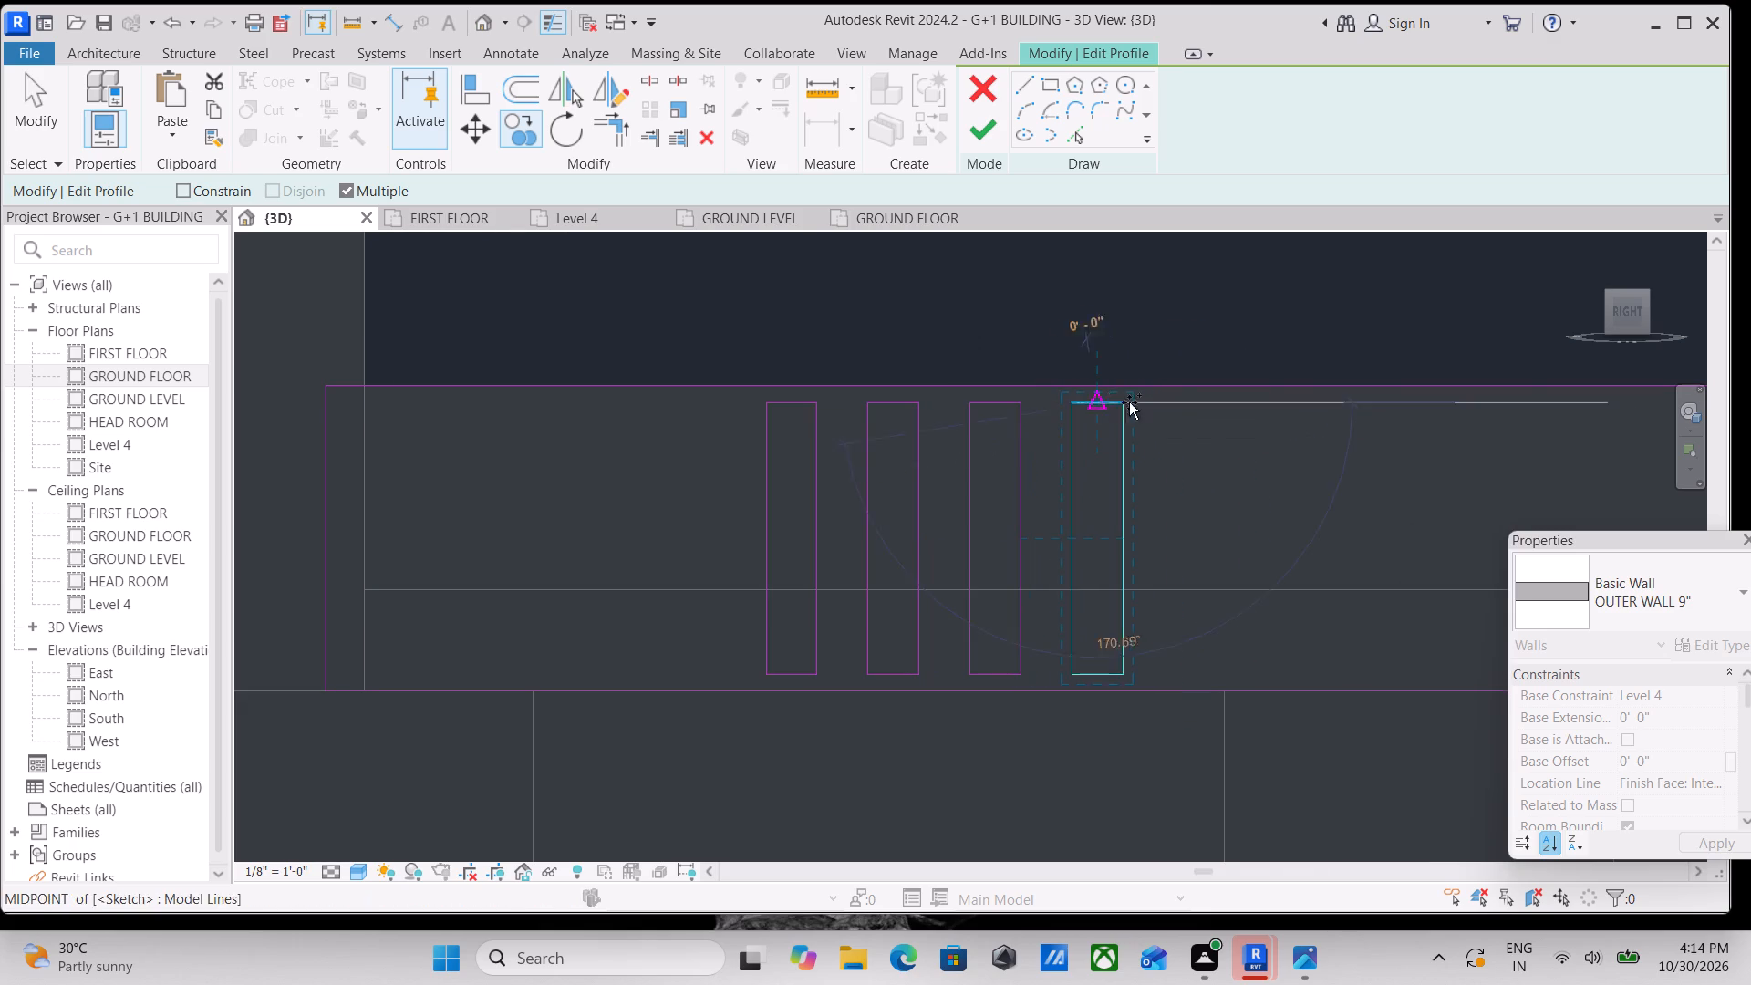
Continue the row with three more slot copies at 1'-0" spacing, completing a group of seven slots.
middle_drag(1181, 406, 1079, 403)
click(1097, 403)
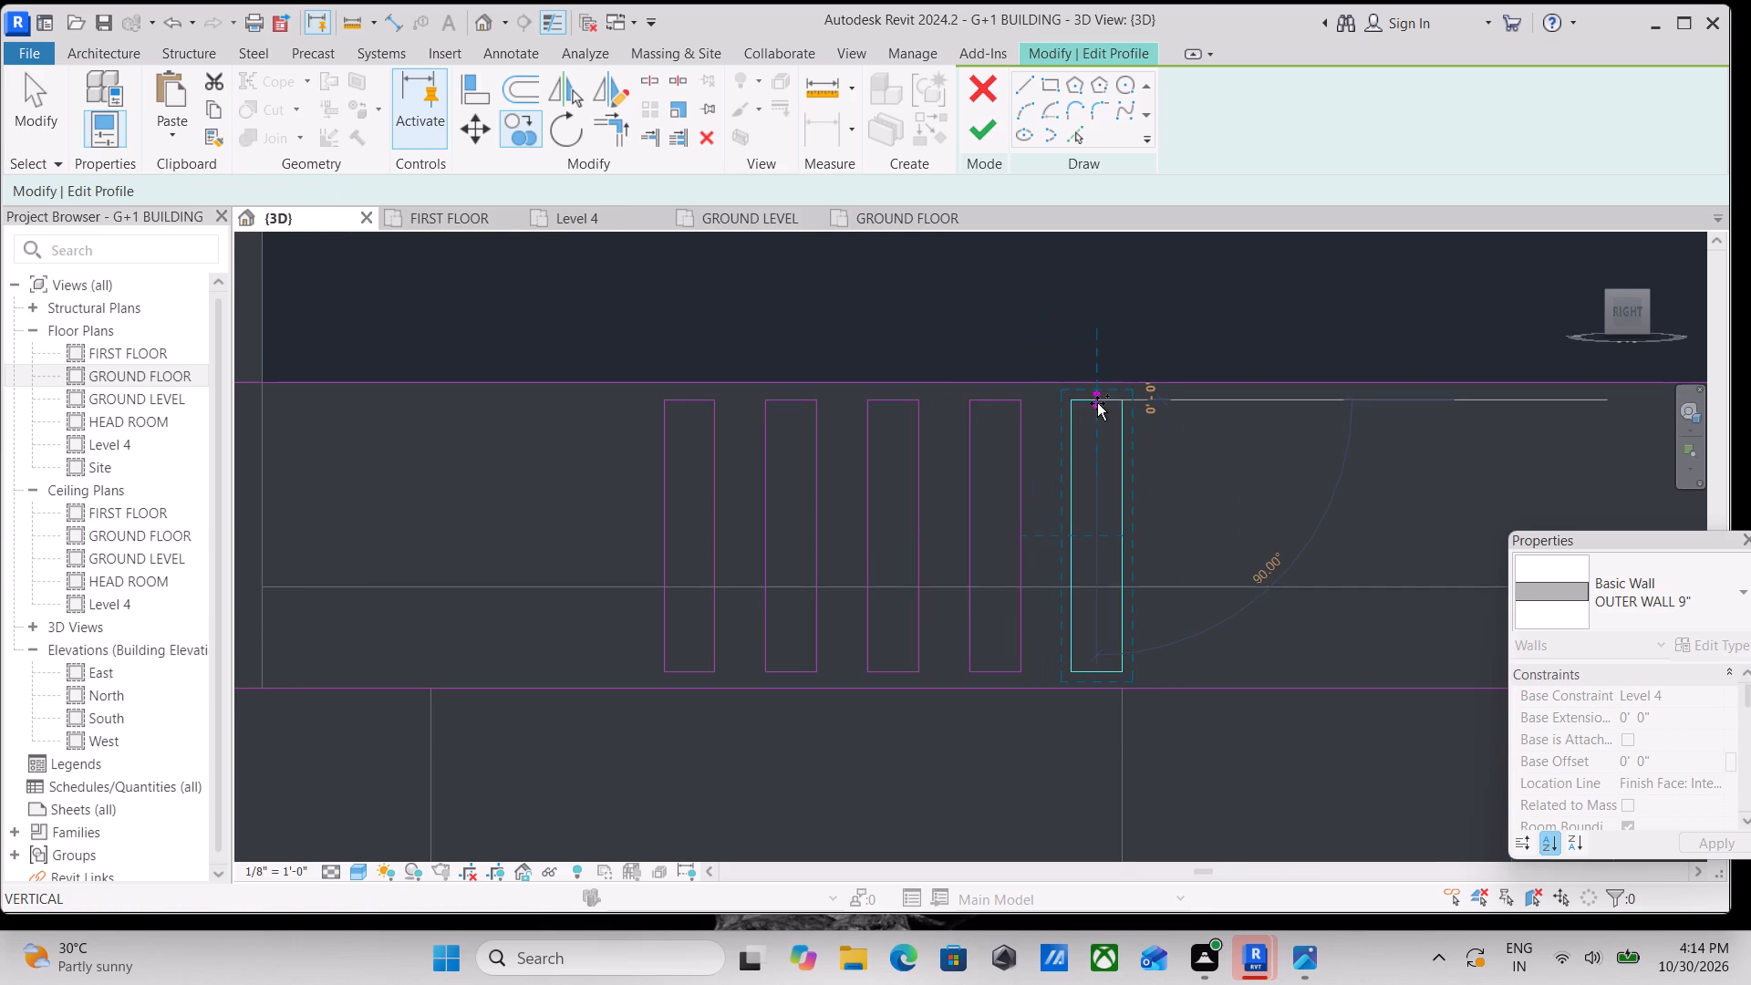
middle_drag(1097, 403, 982, 399)
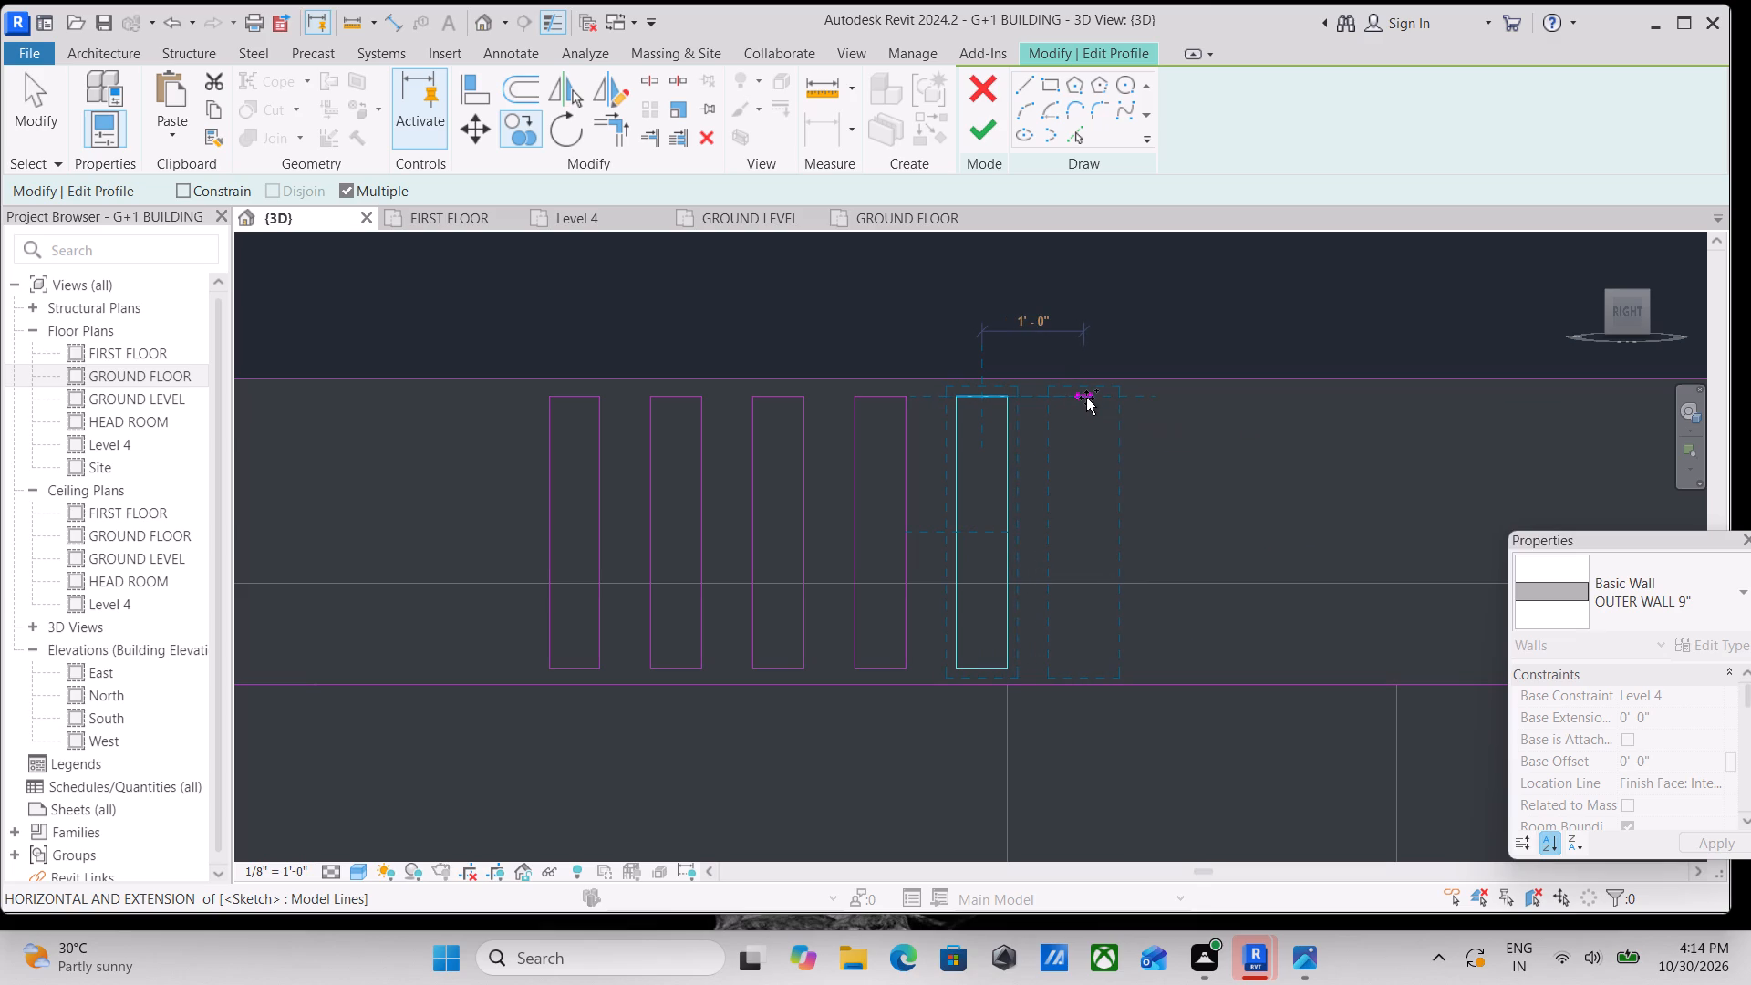
click(1086, 398)
scroll(1086, 398, down, 2)
middle_drag(1086, 398, 945, 393)
scroll(943, 393, down, 5)
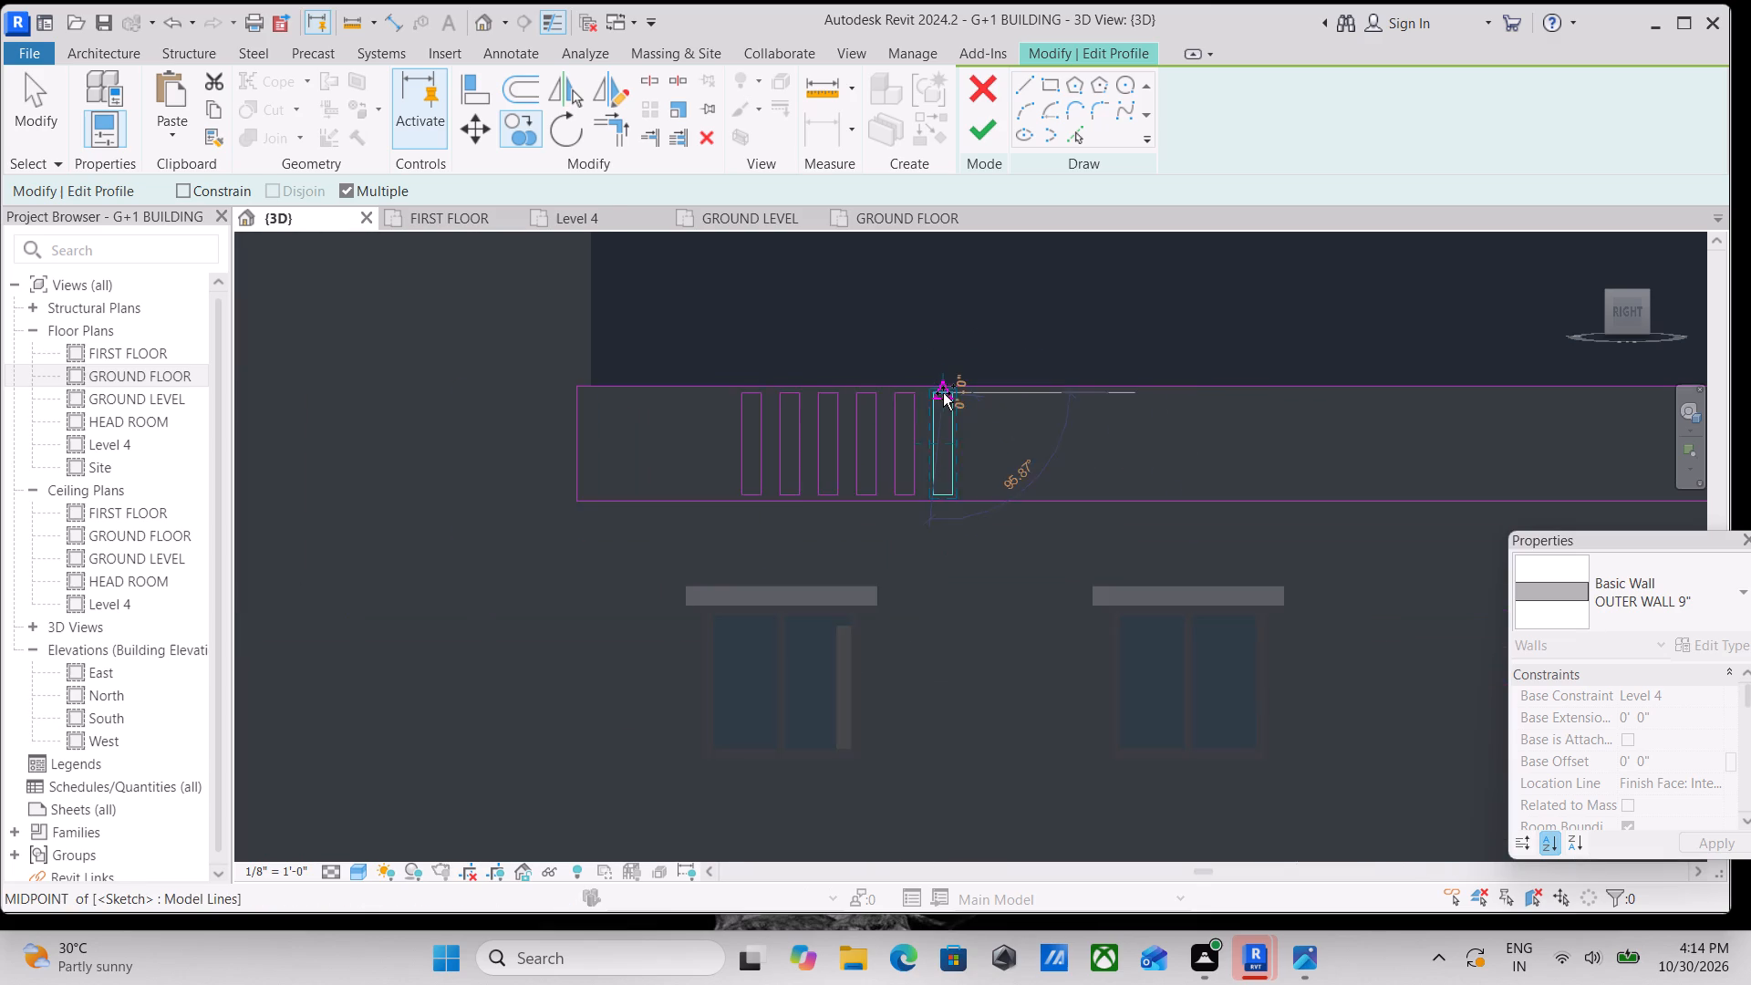
scroll(943, 393, down, 5)
middle_drag(943, 393, 839, 399)
scroll(859, 400, up, 3)
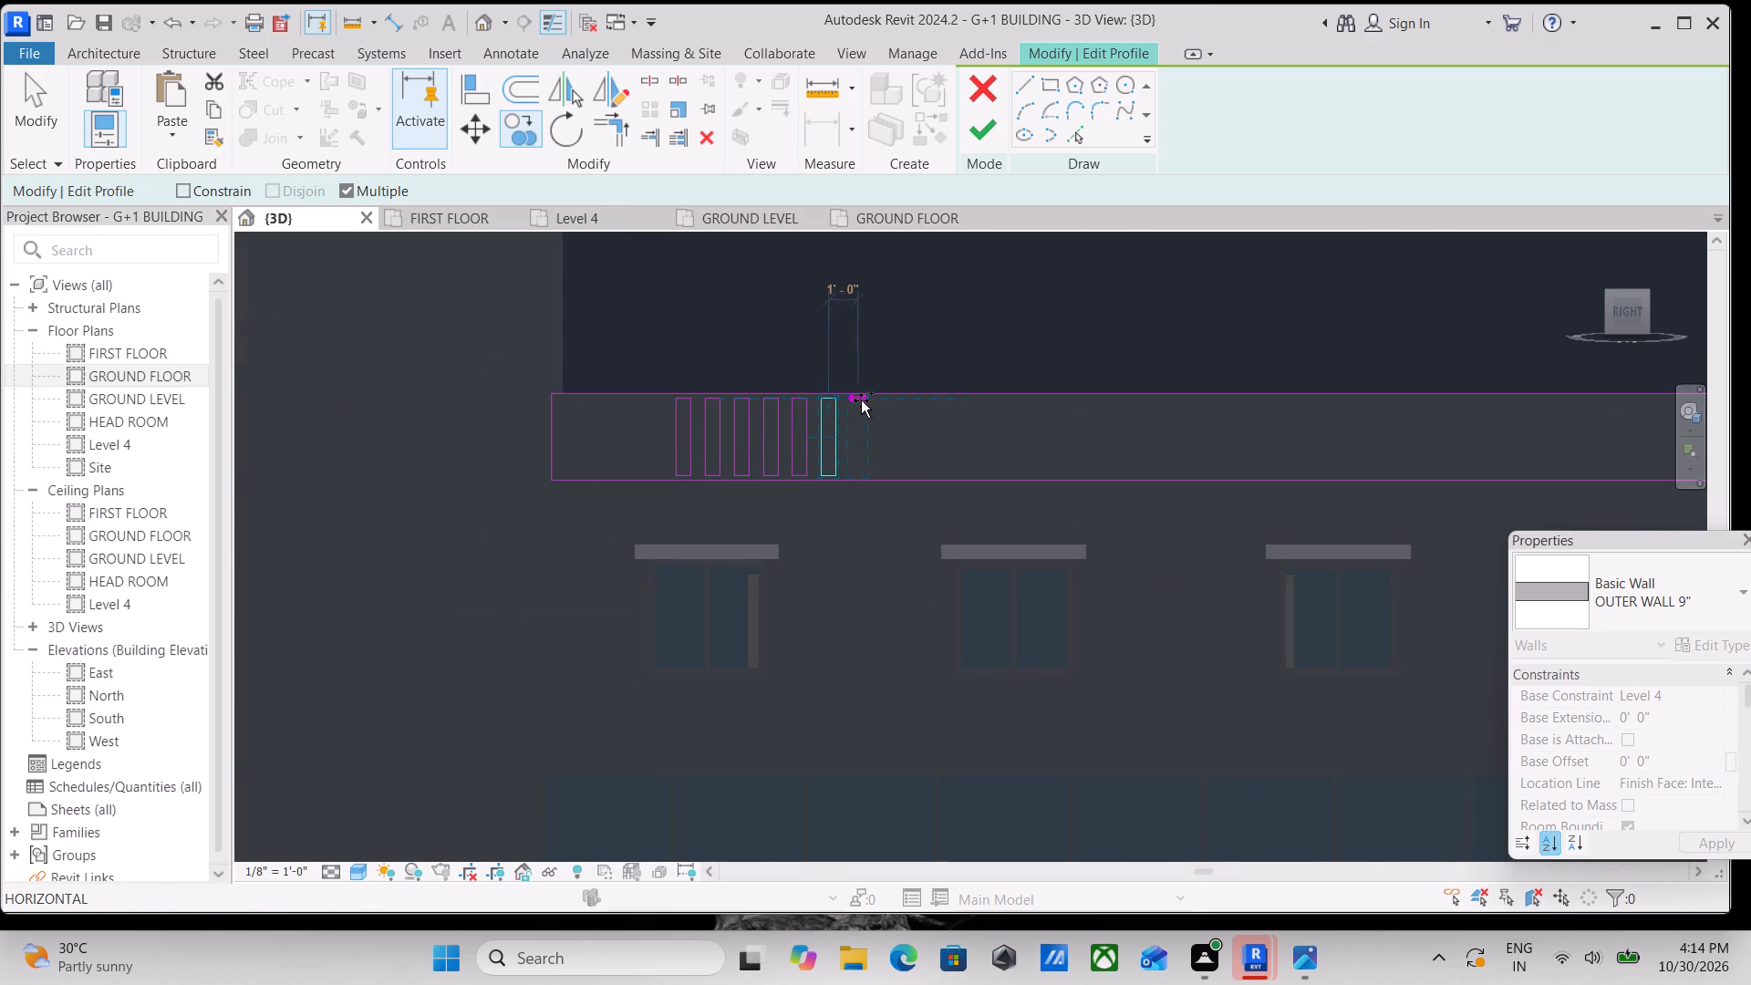
scroll(863, 400, up, 3)
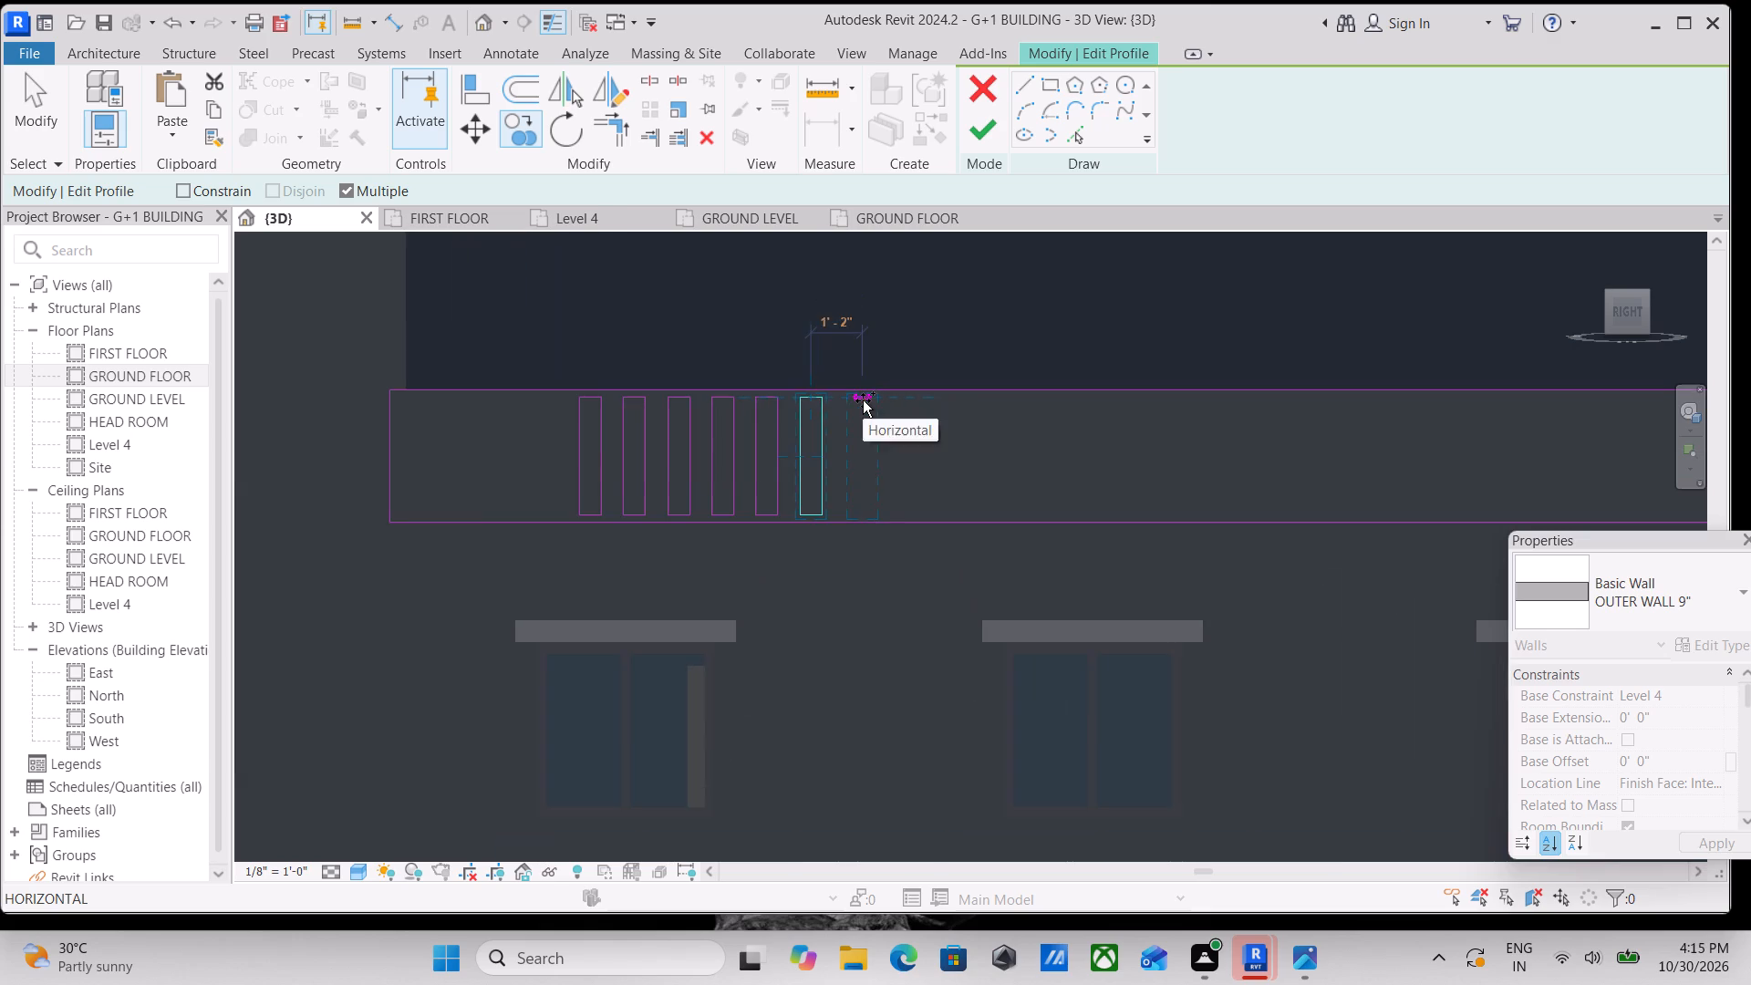
scroll(838, 400, up, 4)
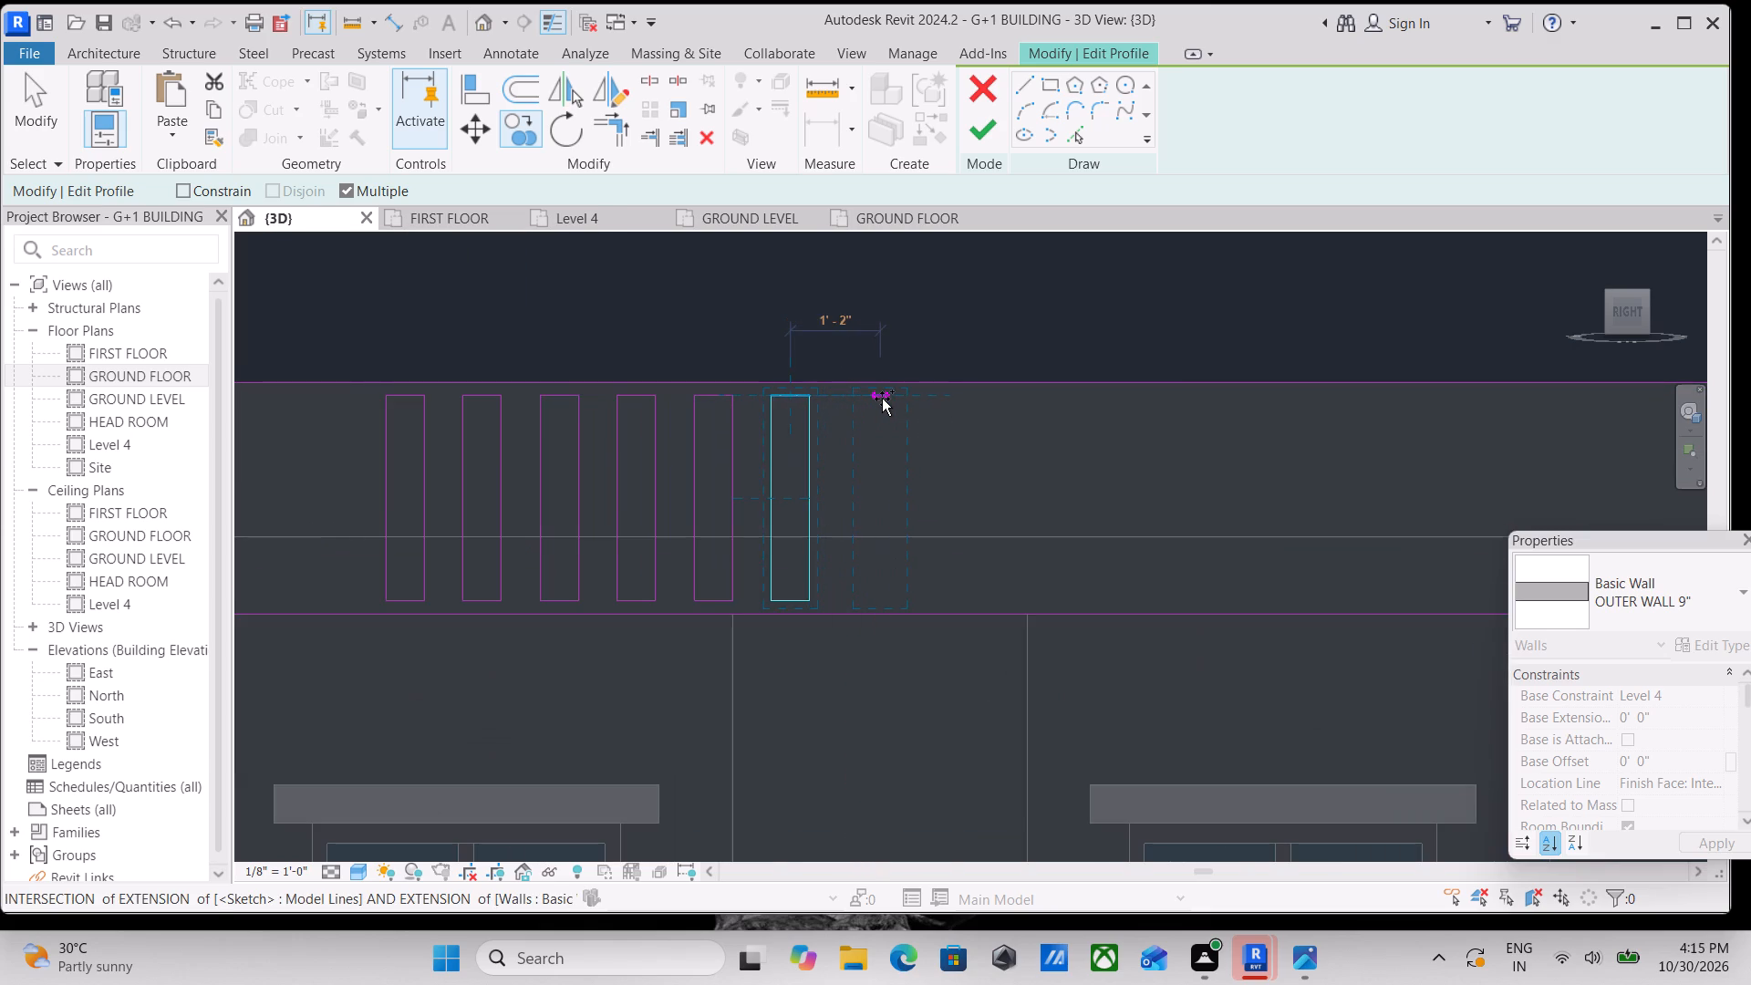
scroll(882, 399, up, 2)
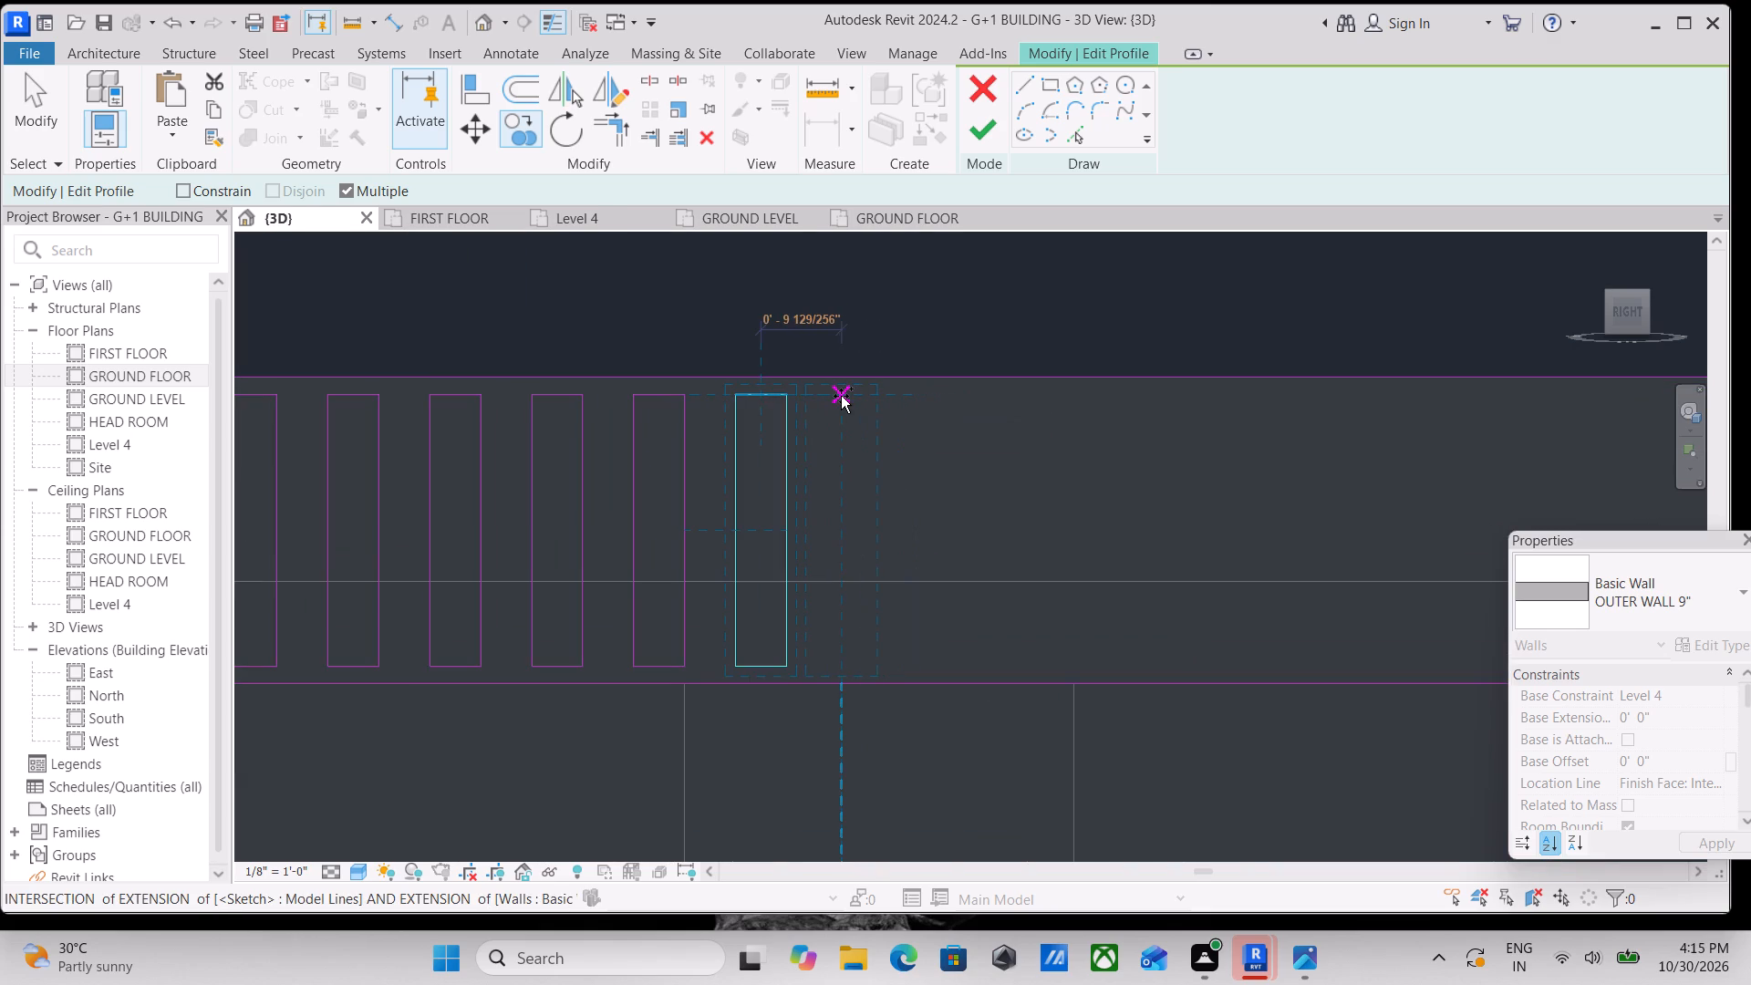
scroll(841, 396, up, 4)
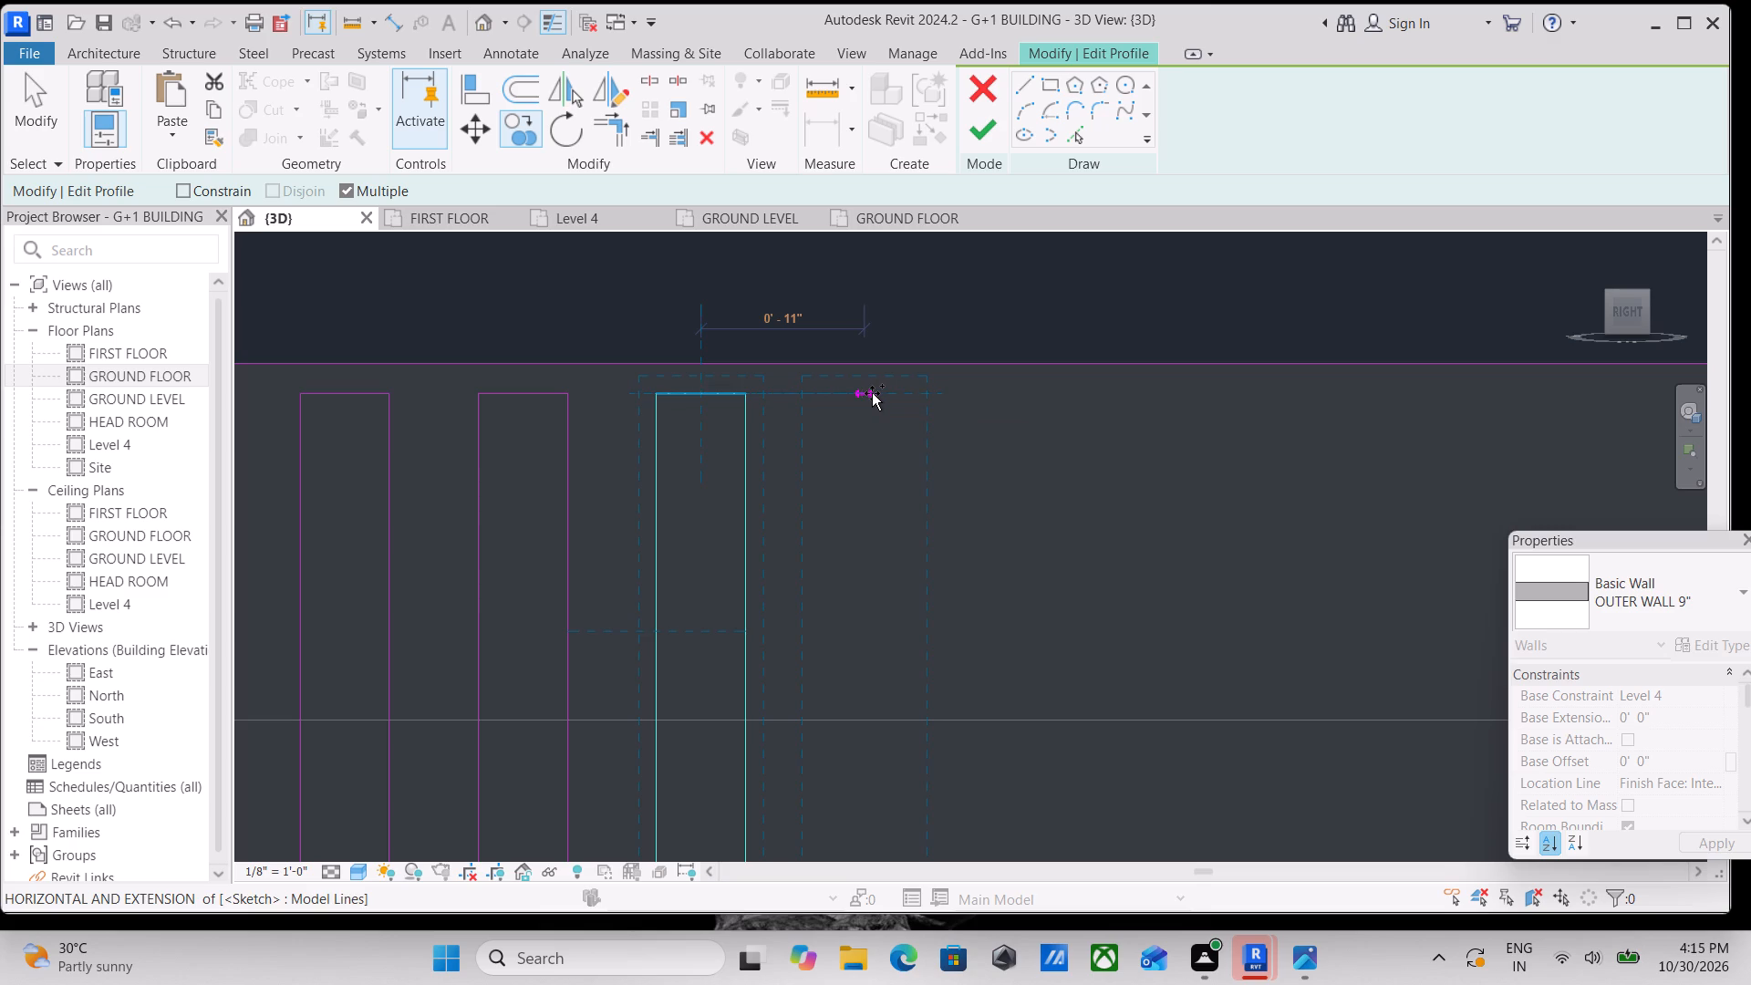
click(872, 393)
scroll(872, 393, down, 4)
key(Escape)
scroll(872, 393, down, 4)
key(Escape)
scroll(1052, 418, down, 3)
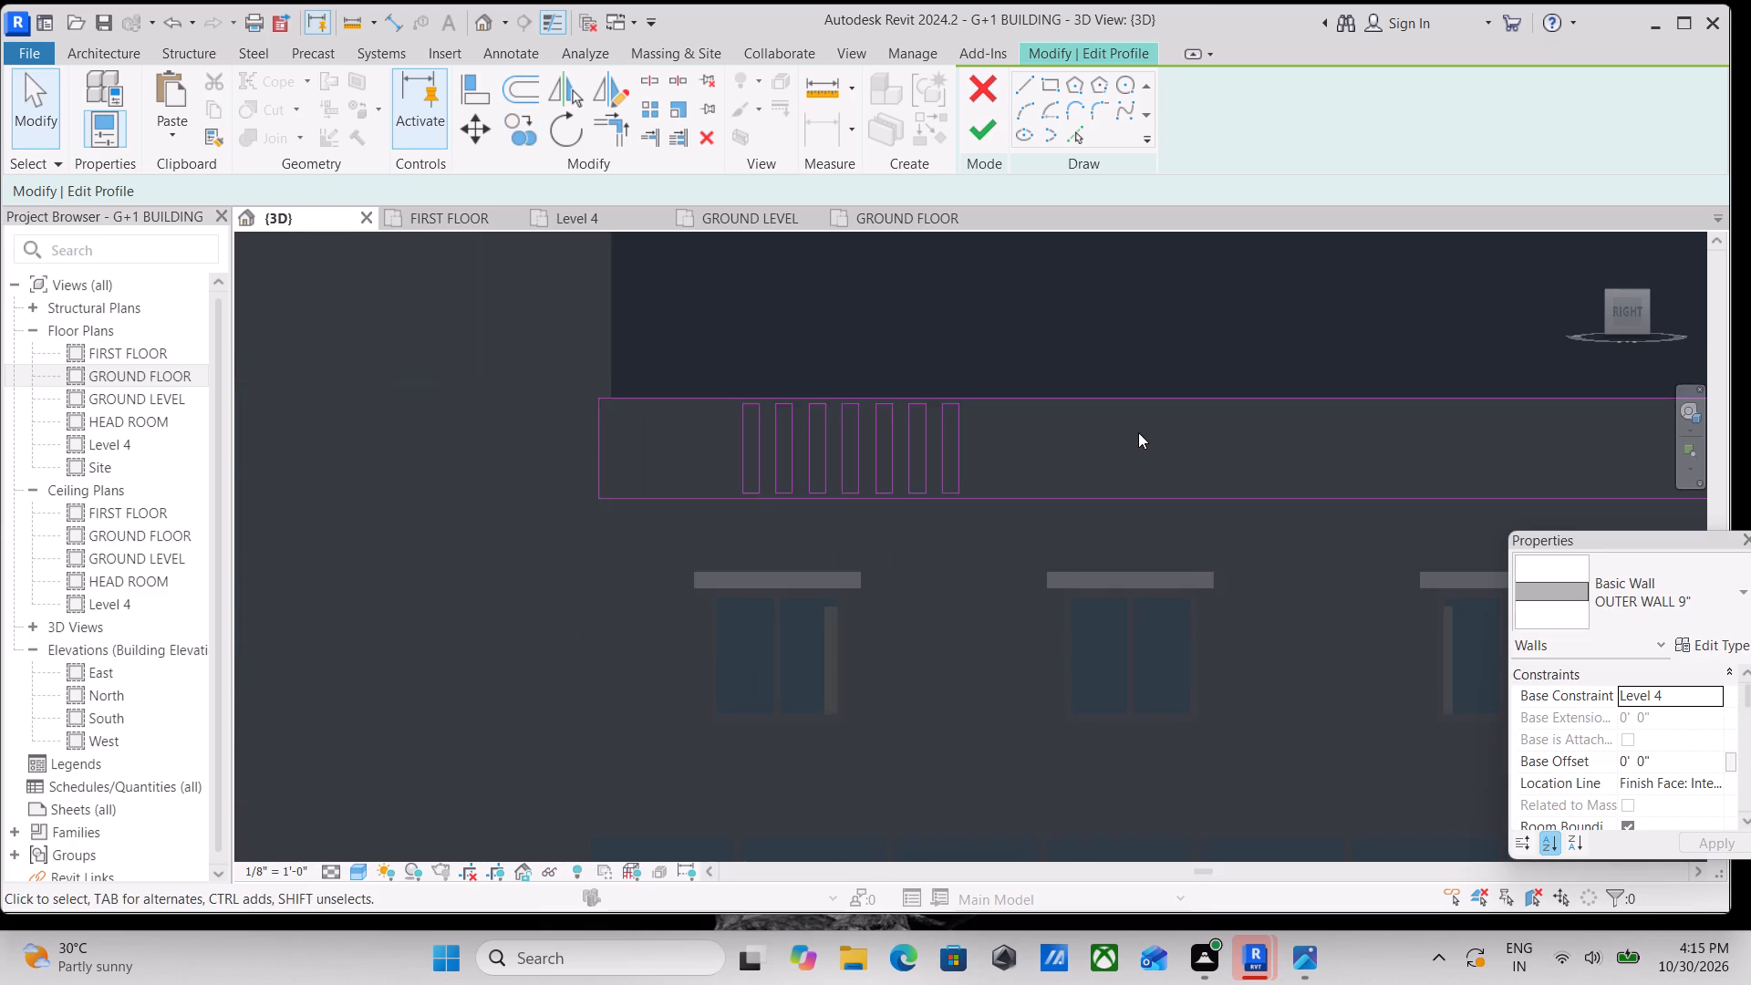
Copy the group of seven slots horizontally along the parapet profile to a position above the third window.
scroll(1138, 432, down, 2)
middle_drag(1139, 432, 817, 347)
scroll(937, 363, down, 2)
middle_drag(937, 363, 679, 420)
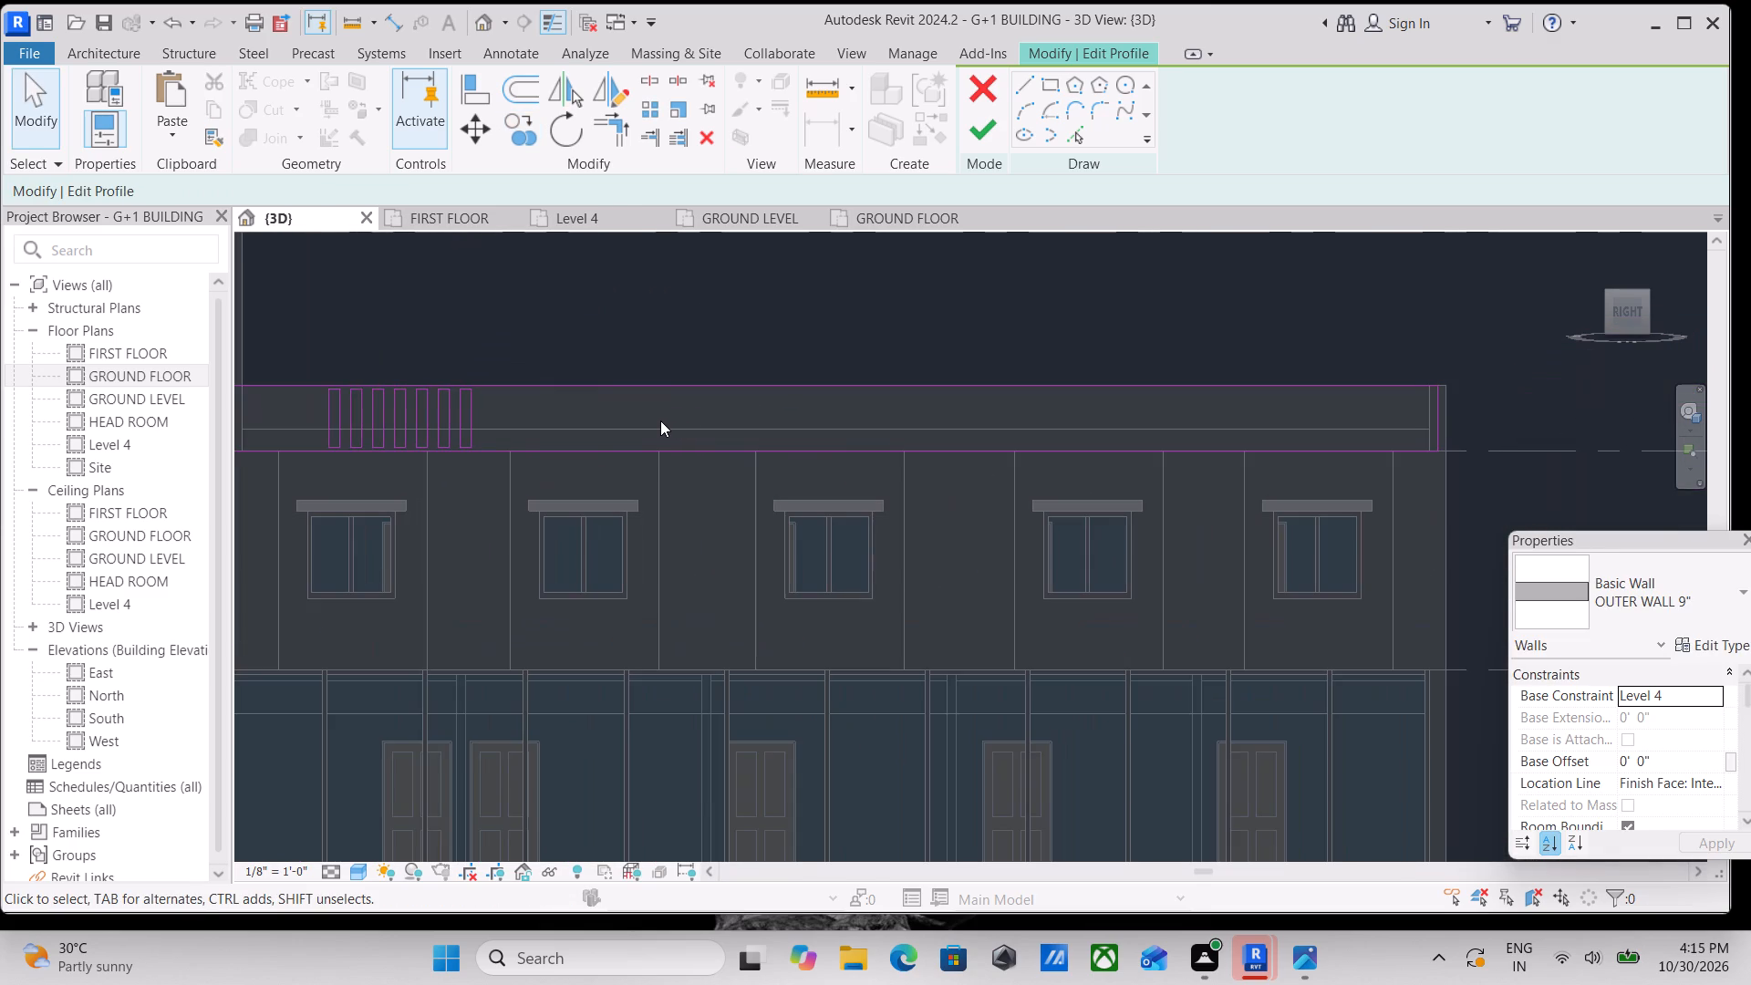
scroll(1389, 441, up, 7)
scroll(976, 407, down, 3)
middle_drag(940, 412, 1750, 358)
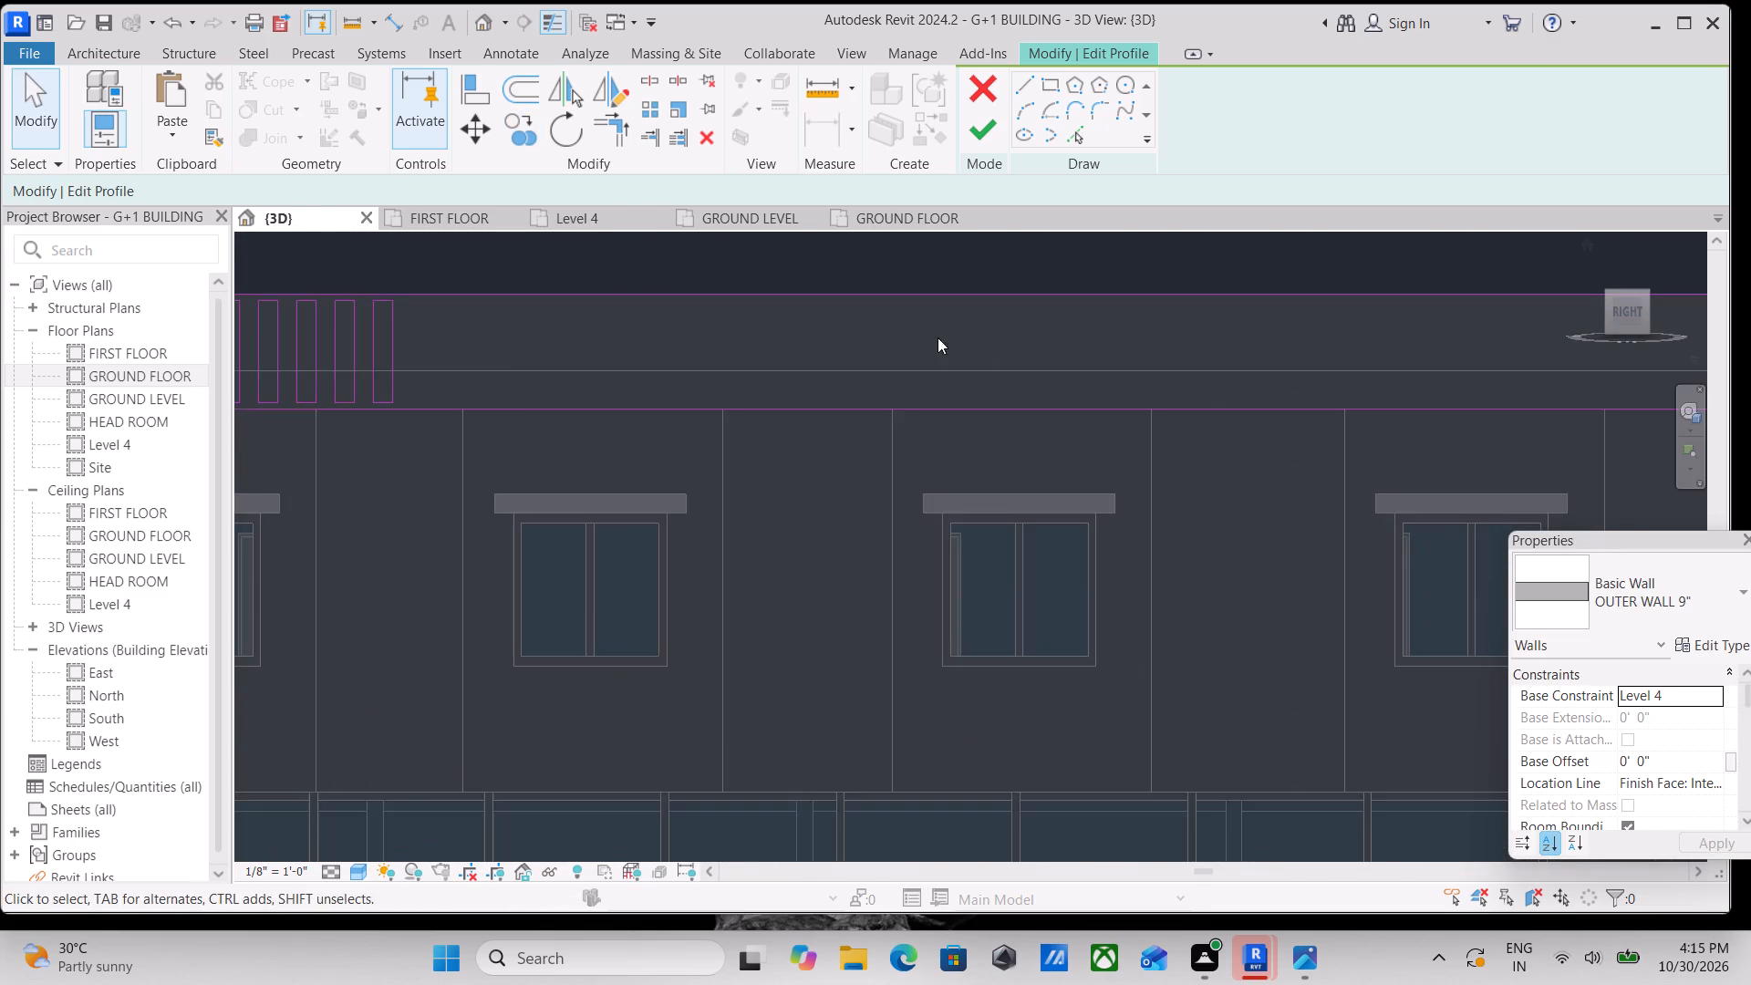
middle_drag(496, 348, 1273, 358)
scroll(839, 308, up, 2)
middle_drag(906, 325, 840, 344)
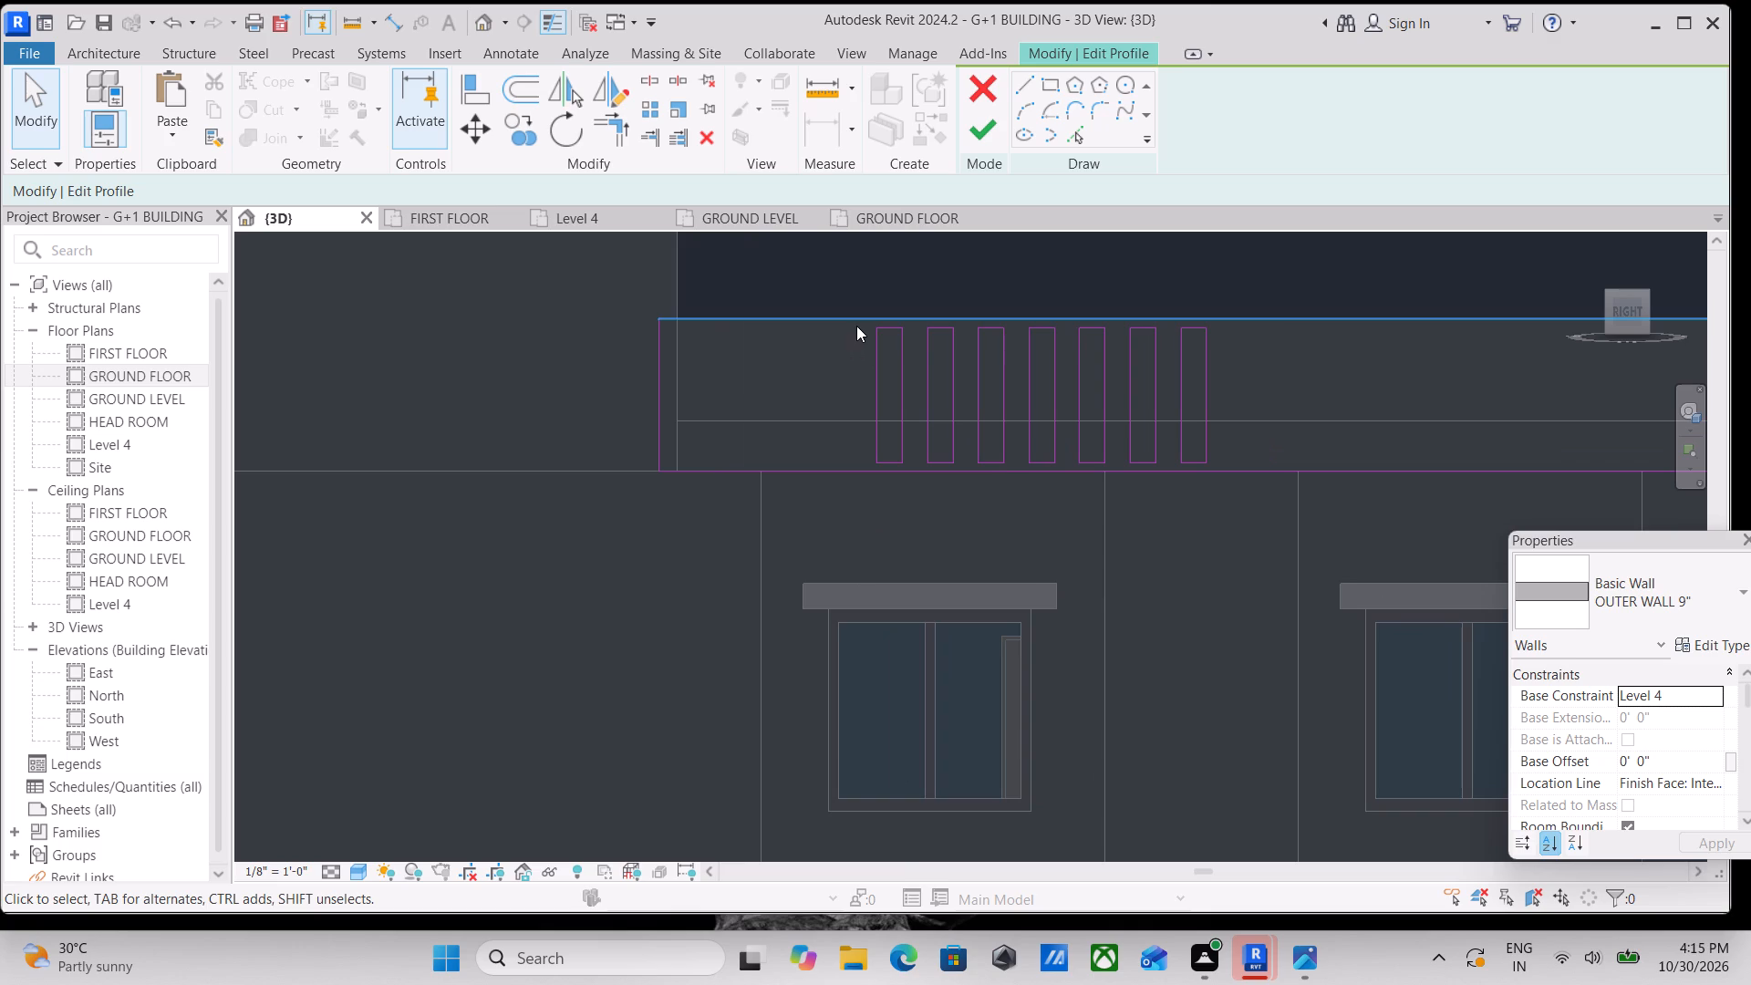
drag(834, 260, 1000, 430)
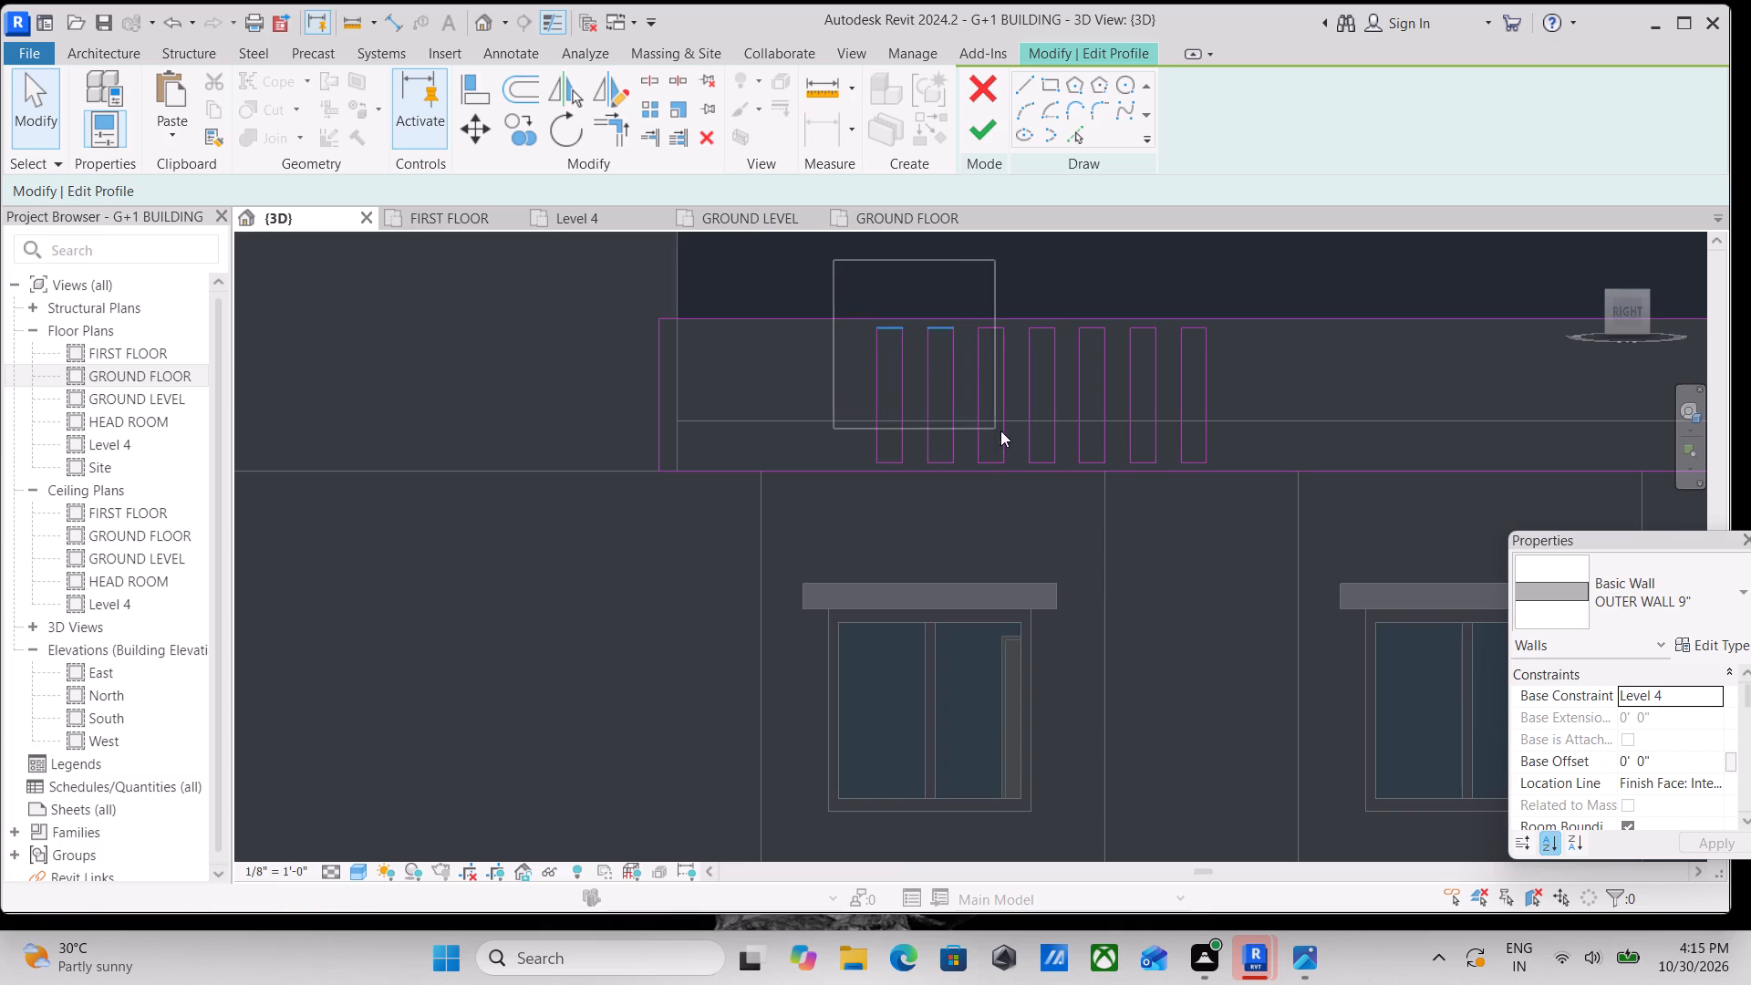
drag(1000, 430, 1244, 478)
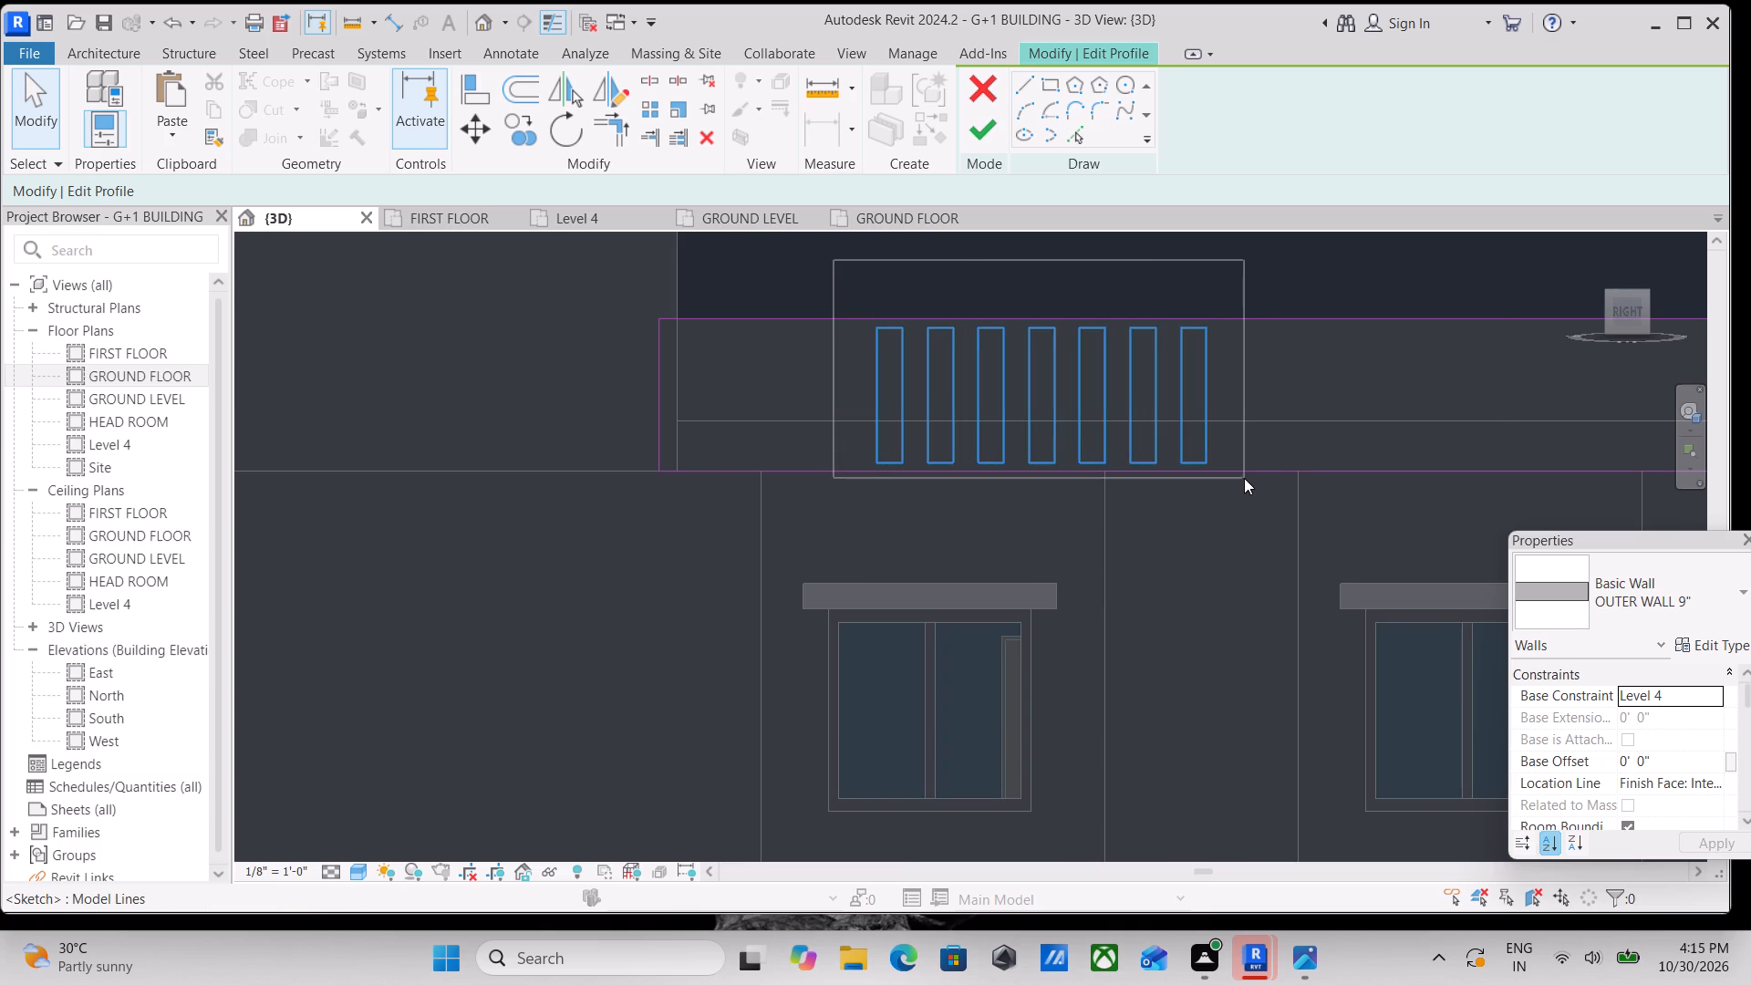
scroll(1124, 437, up, 2)
middle_drag(1106, 438, 979, 354)
text(co)
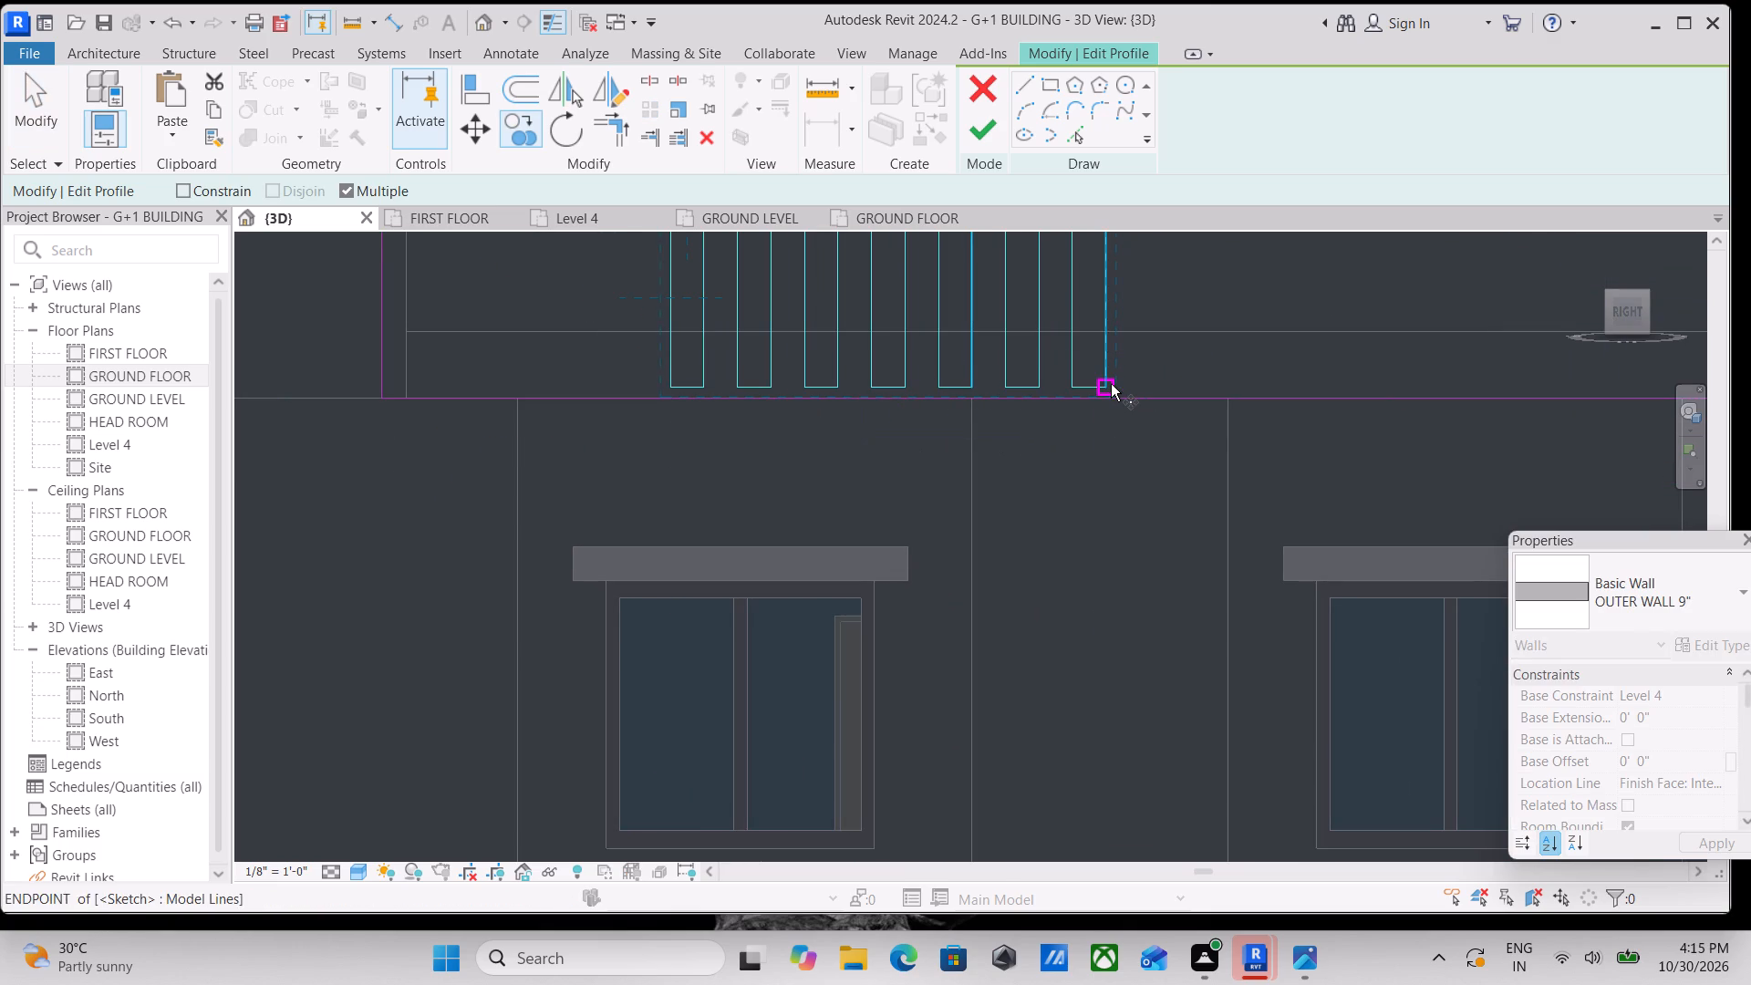
click(1111, 384)
middle_drag(1281, 379, 965, 398)
scroll(1332, 398, down, 1)
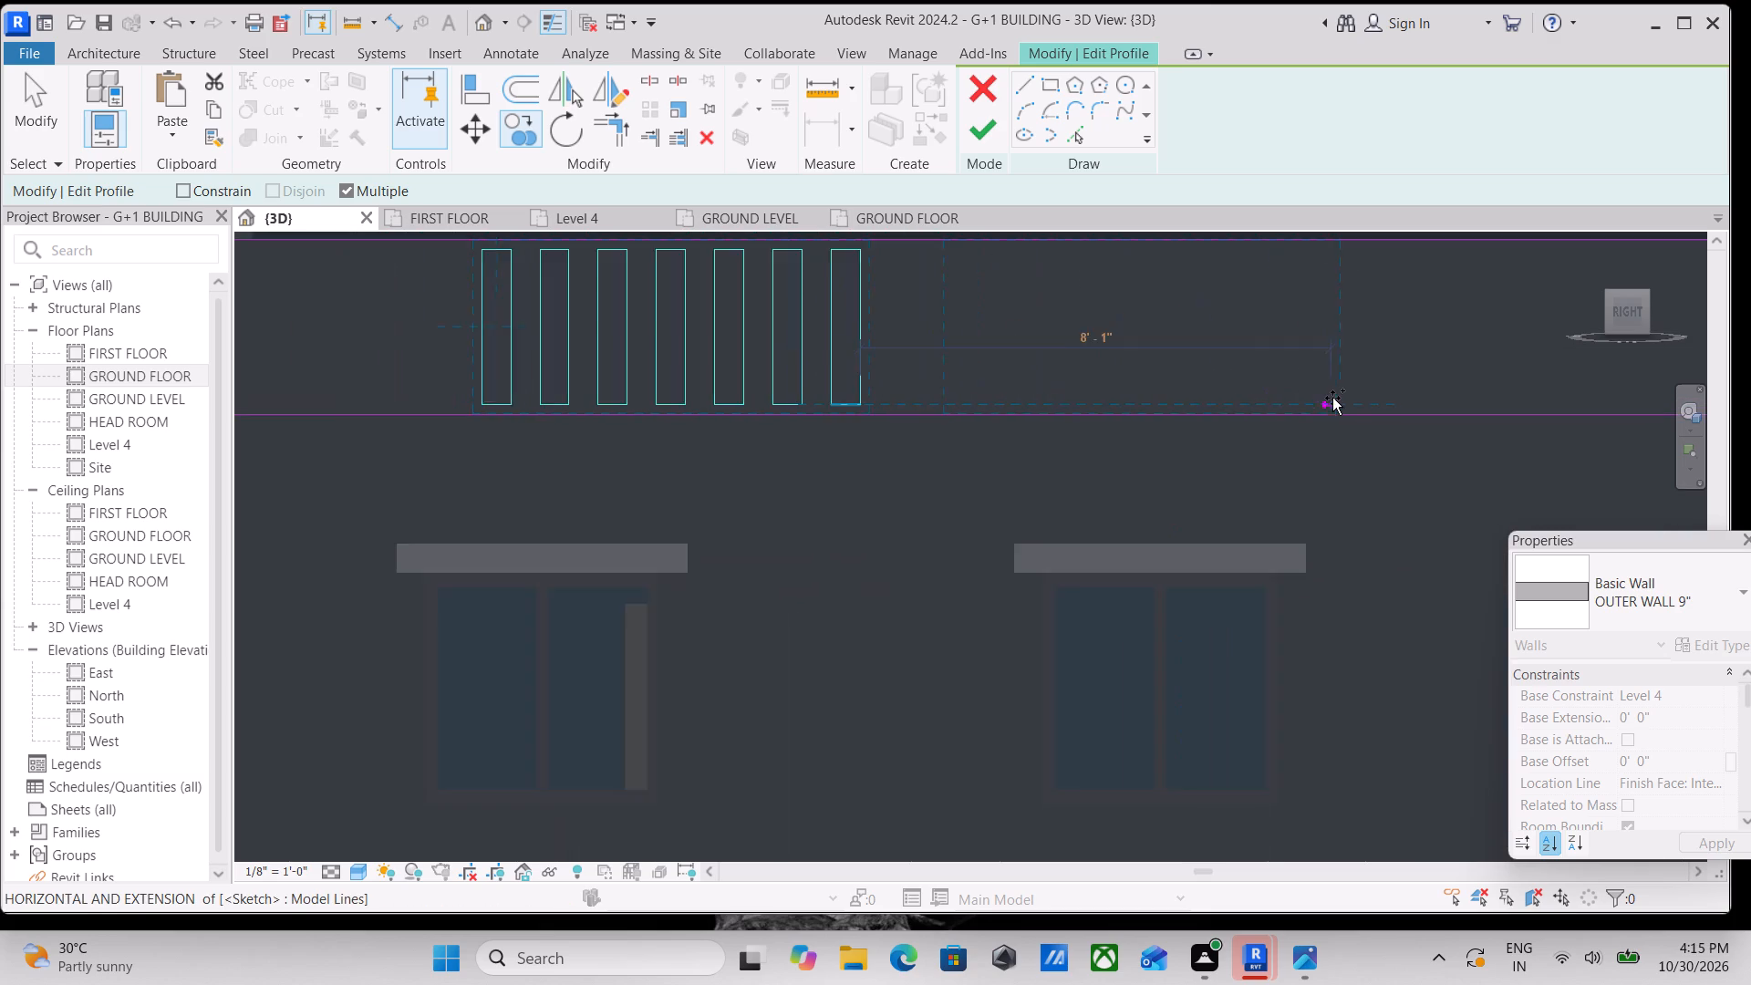
middle_drag(1332, 398, 921, 409)
middle_drag(1143, 407, 1014, 411)
scroll(1143, 407, down, 1)
scroll(1020, 411, down, 3)
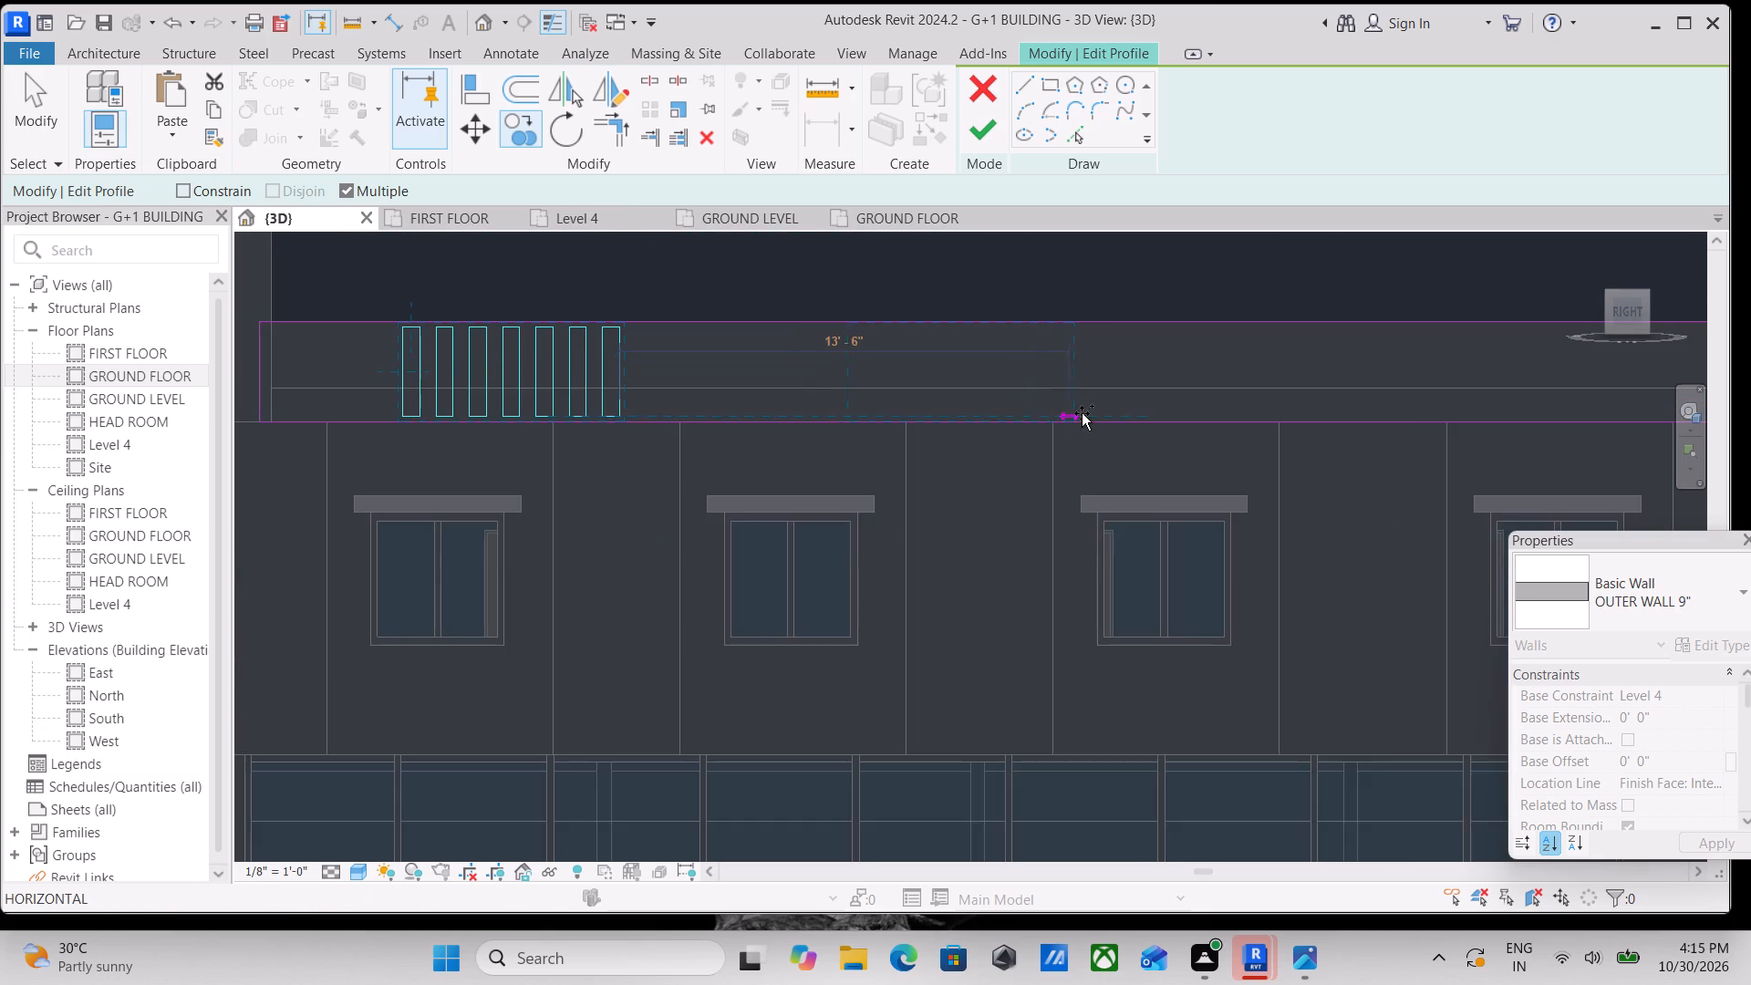
middle_drag(1089, 414, 969, 430)
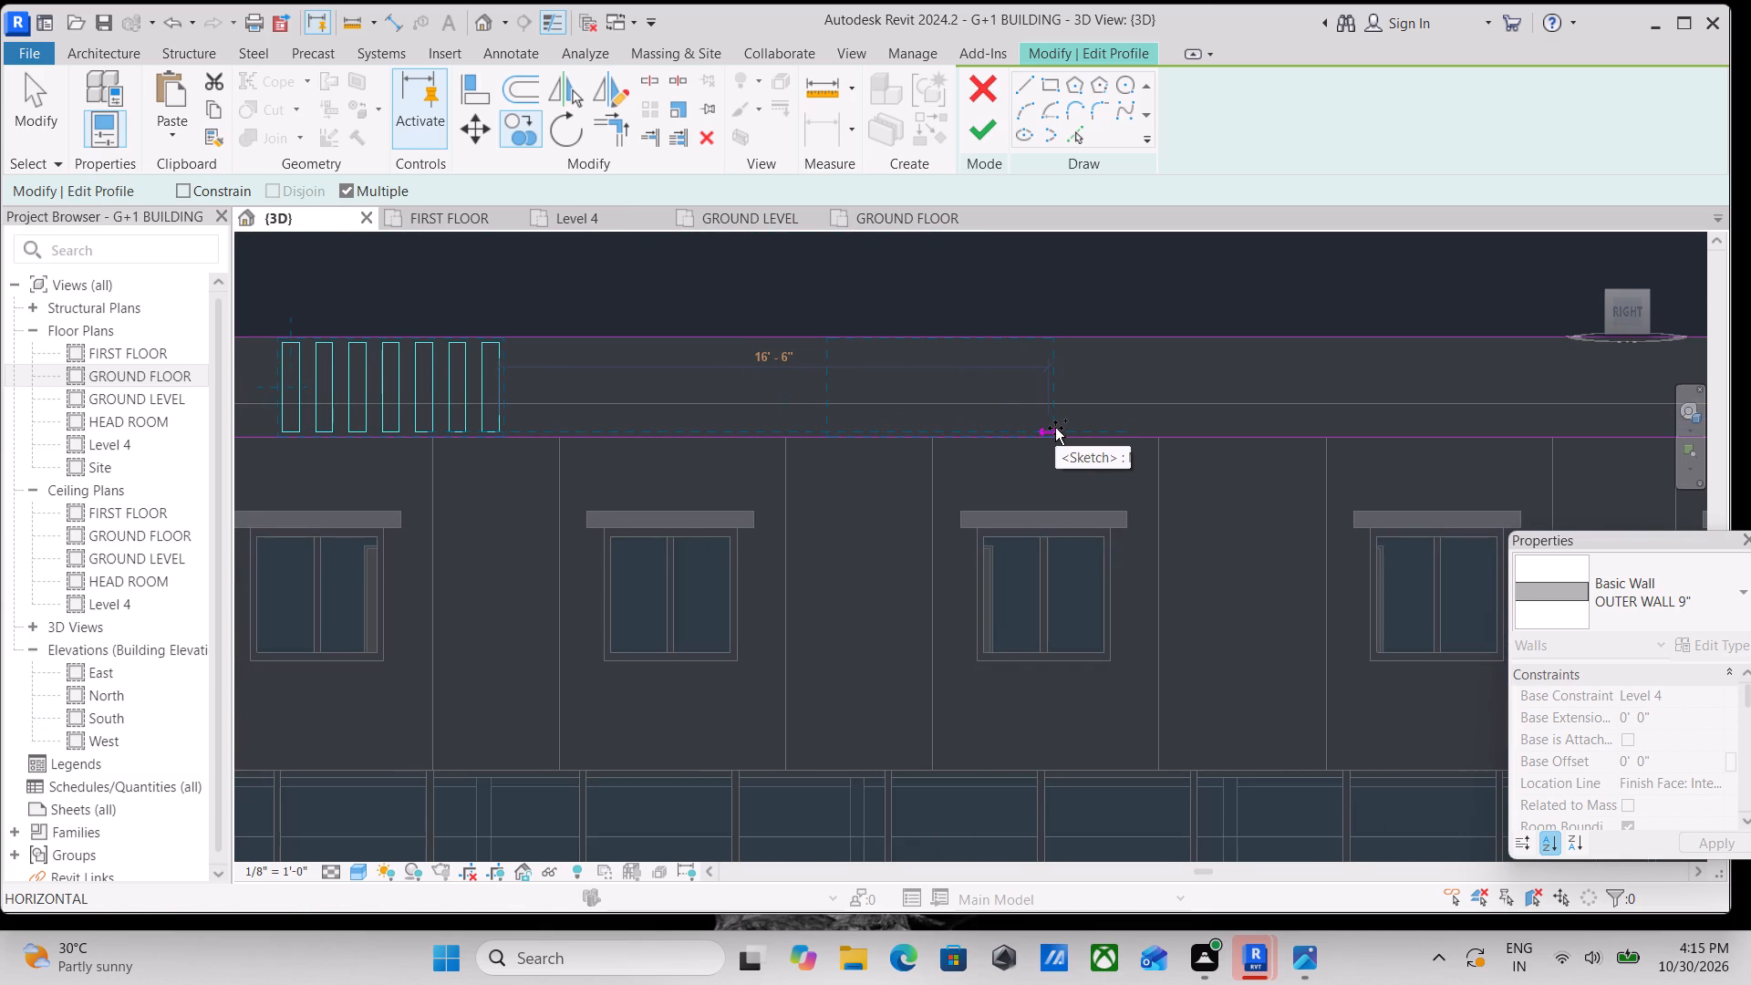
scroll(1055, 428, up, 1)
click(1064, 426)
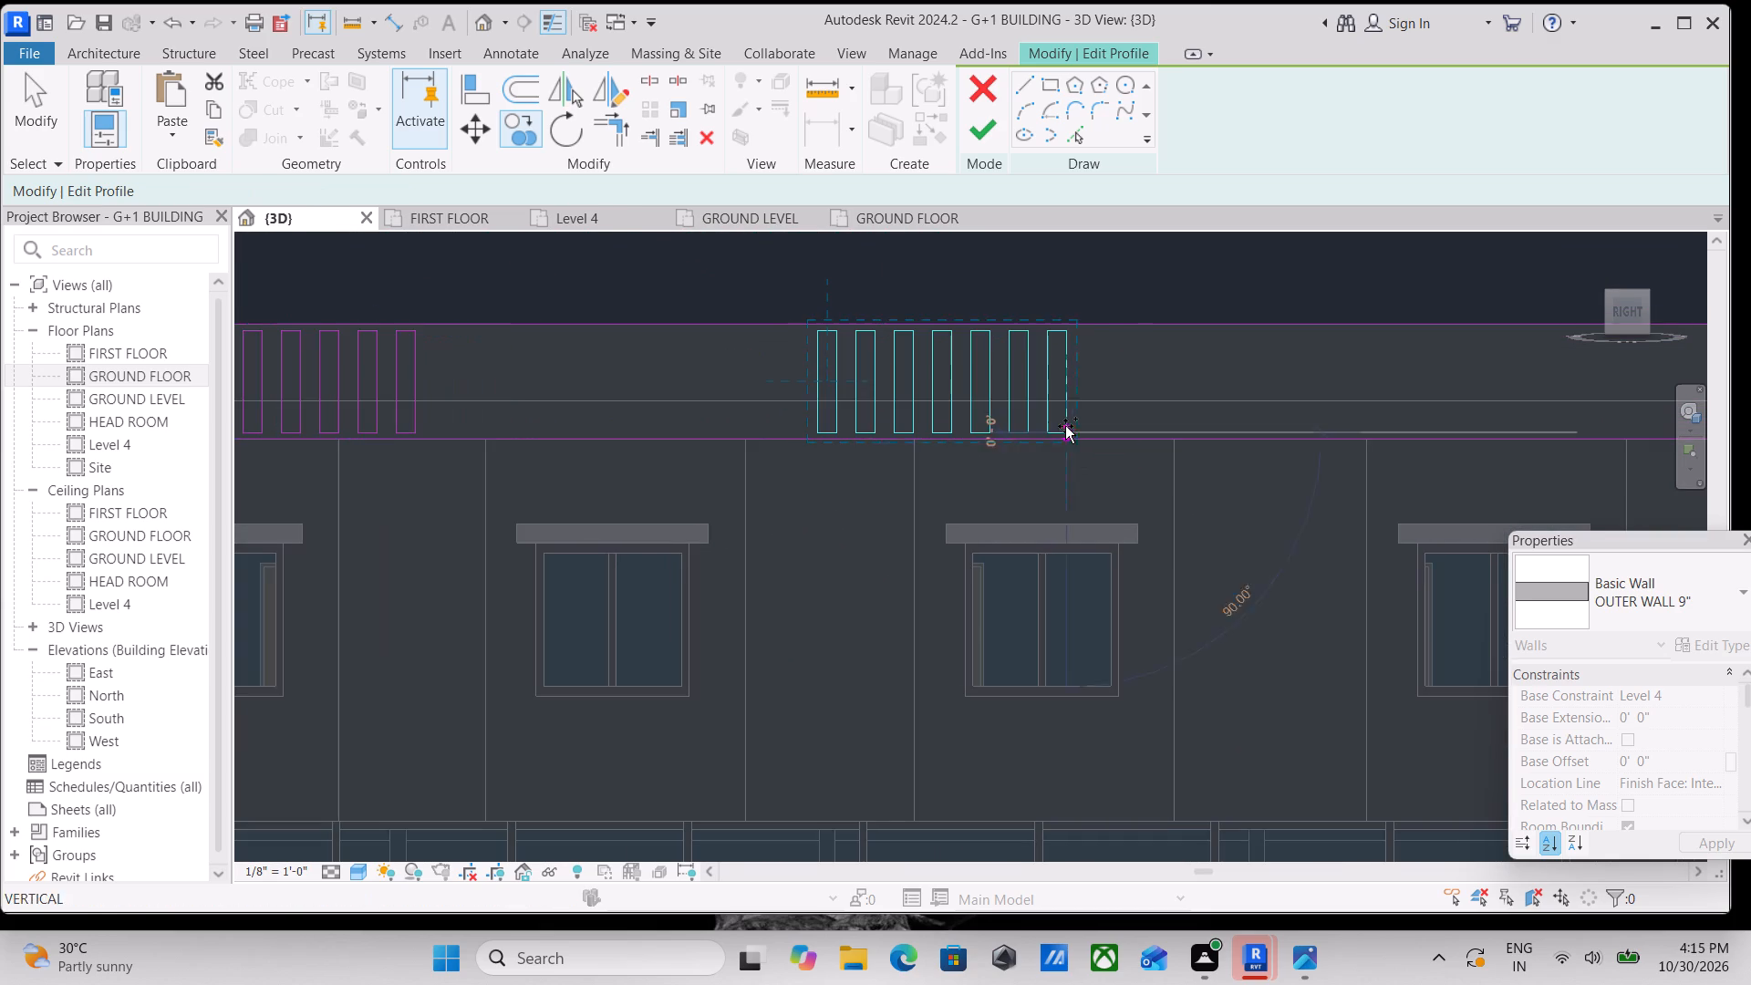
Place two more copies of the seven-slot group along the parapet, above the fourth and fifth windows.
middle_drag(1119, 431, 890, 433)
middle_drag(1069, 409, 865, 421)
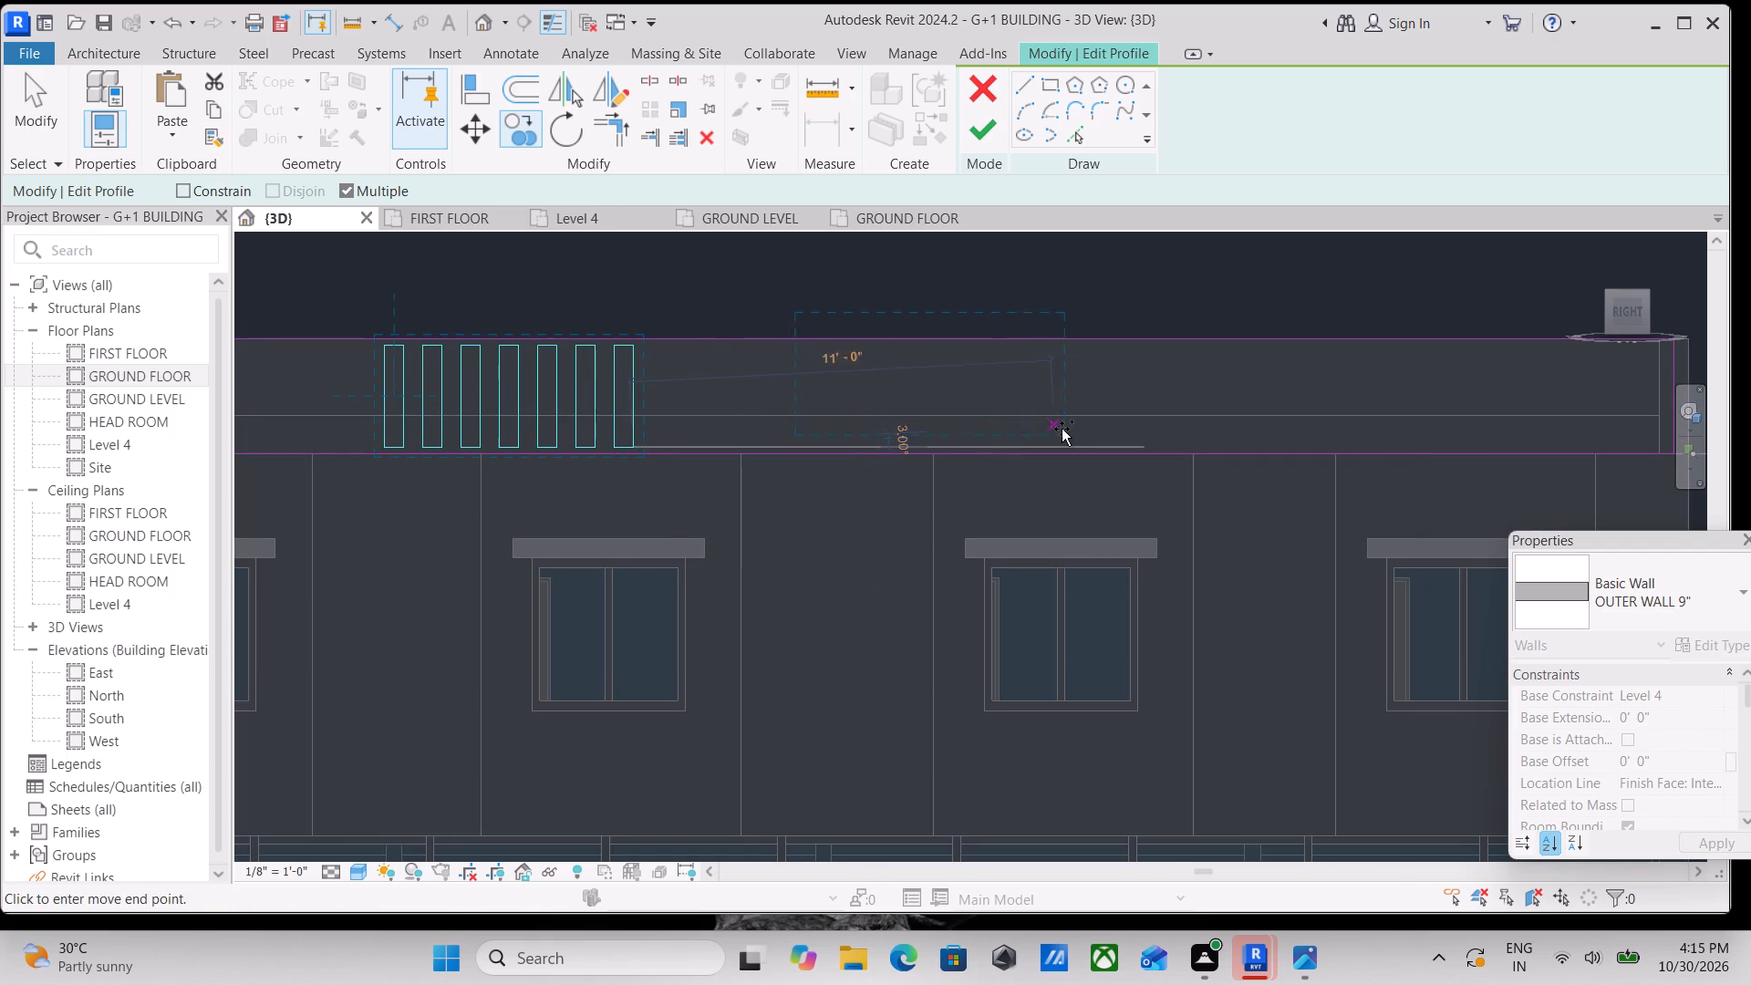
middle_drag(1062, 429, 767, 435)
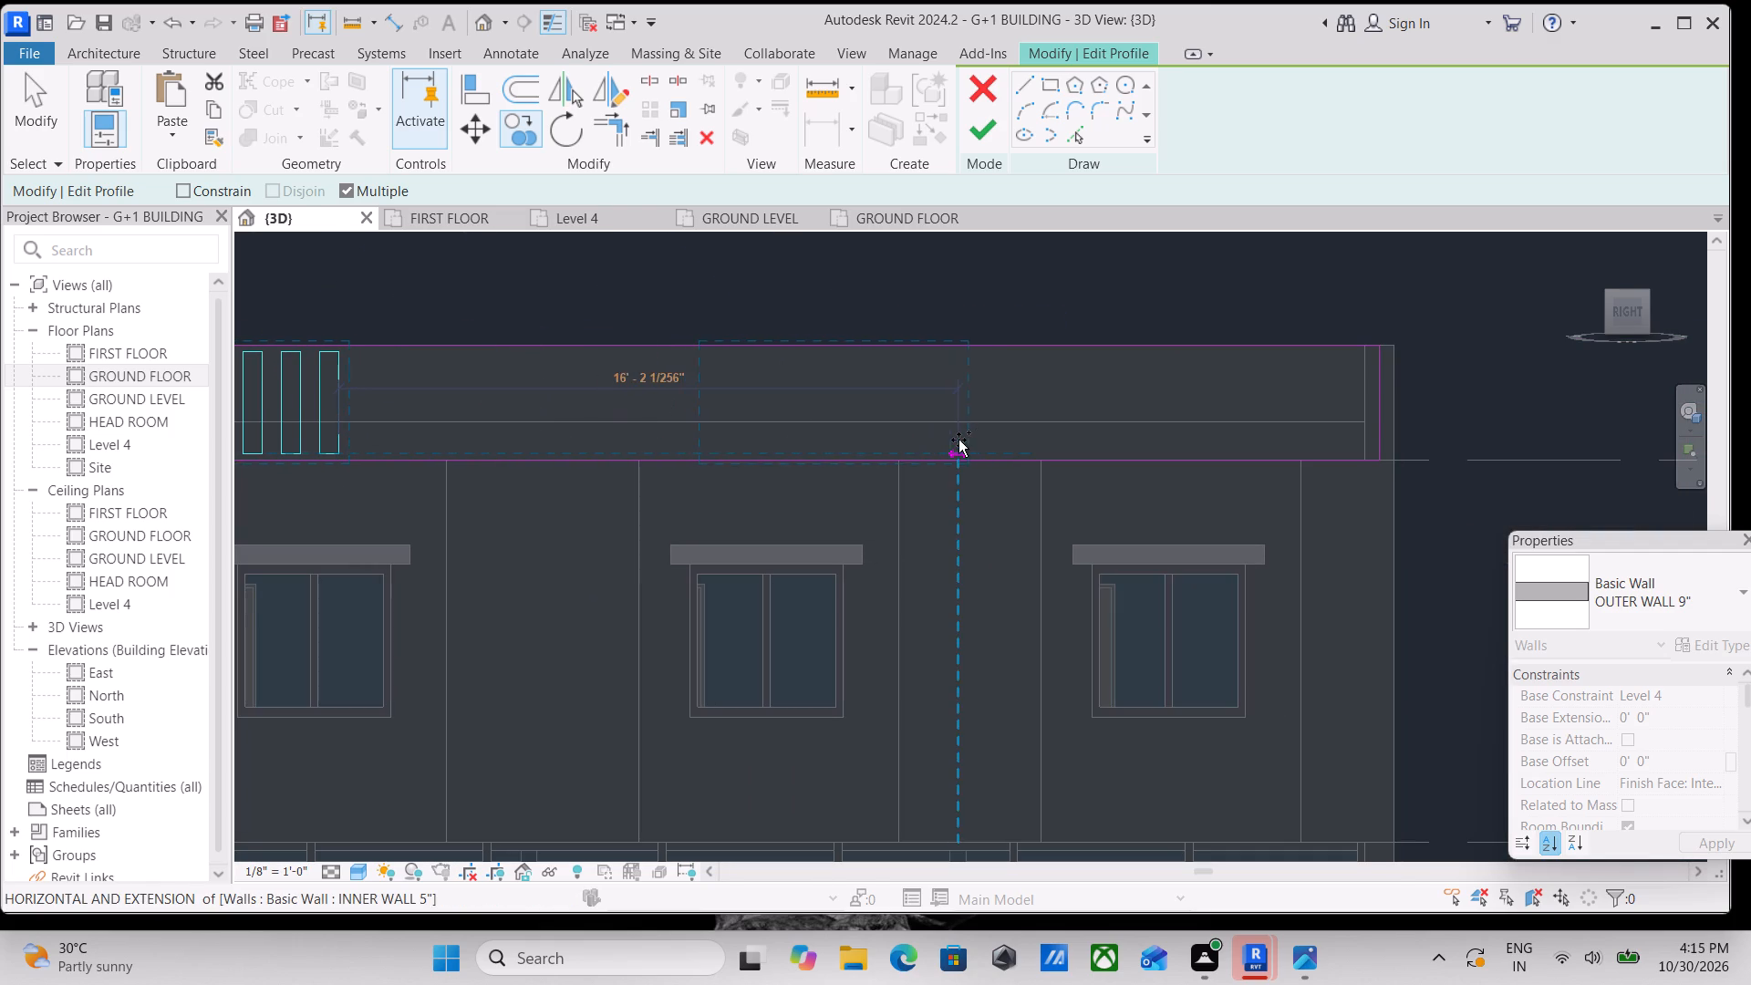
click(969, 442)
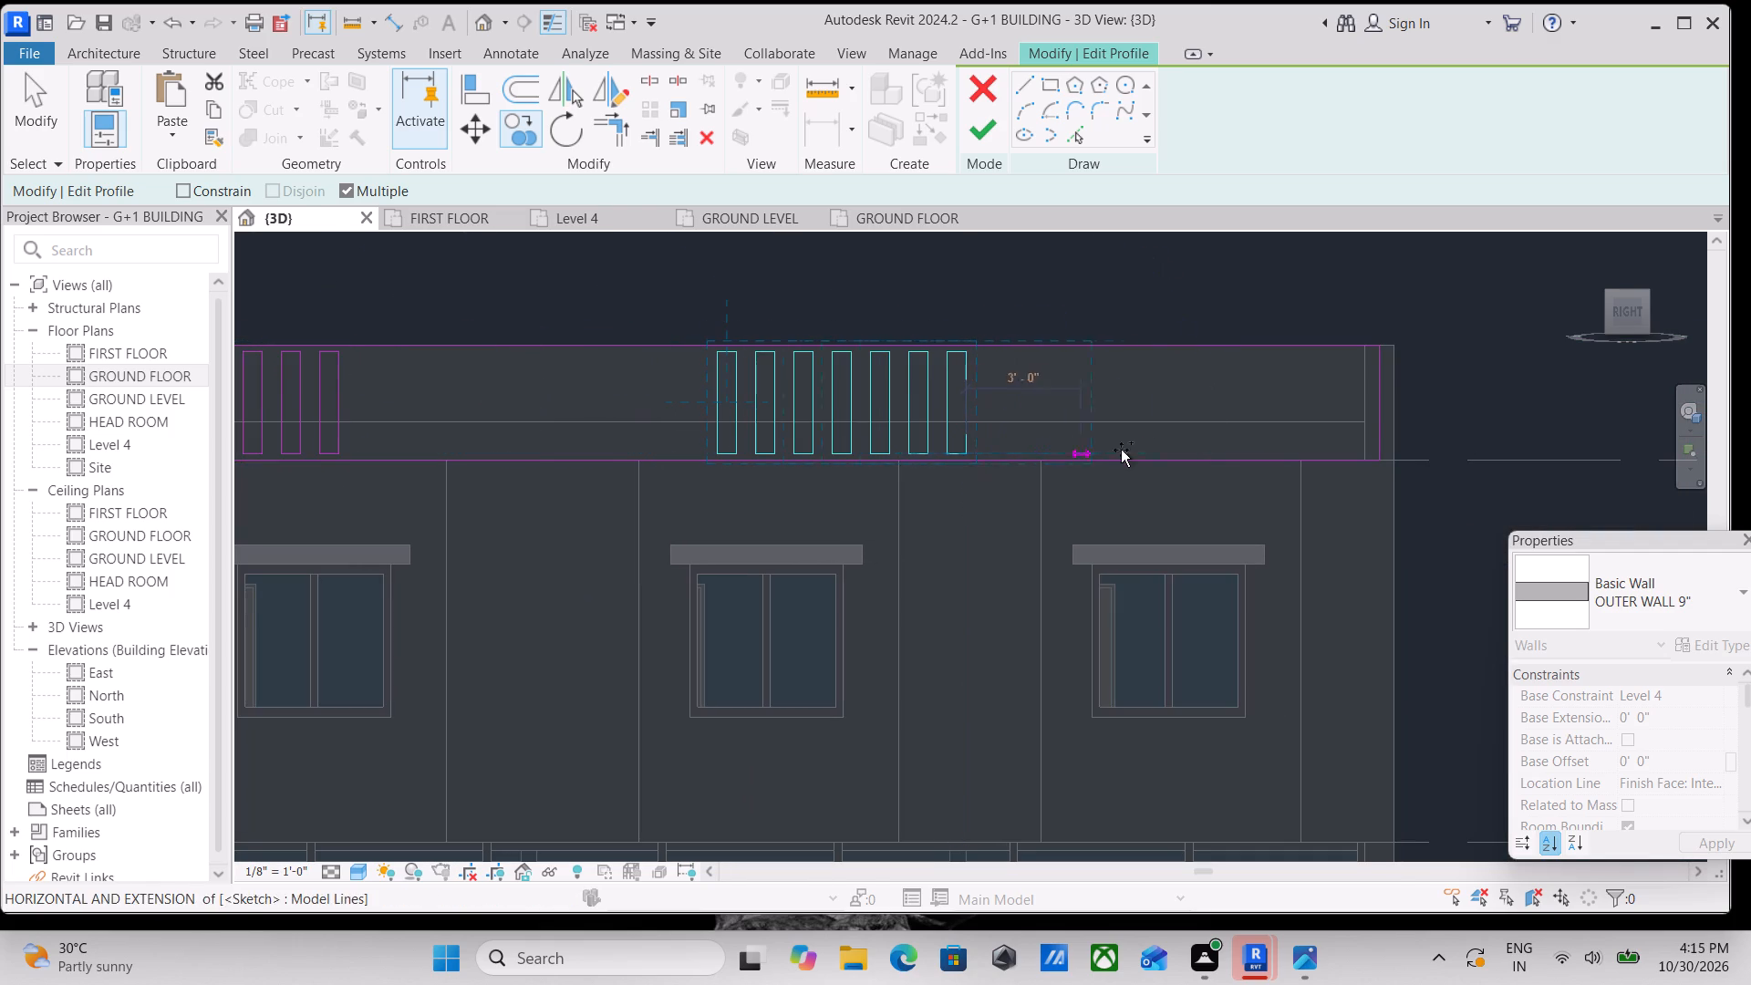
click(1325, 453)
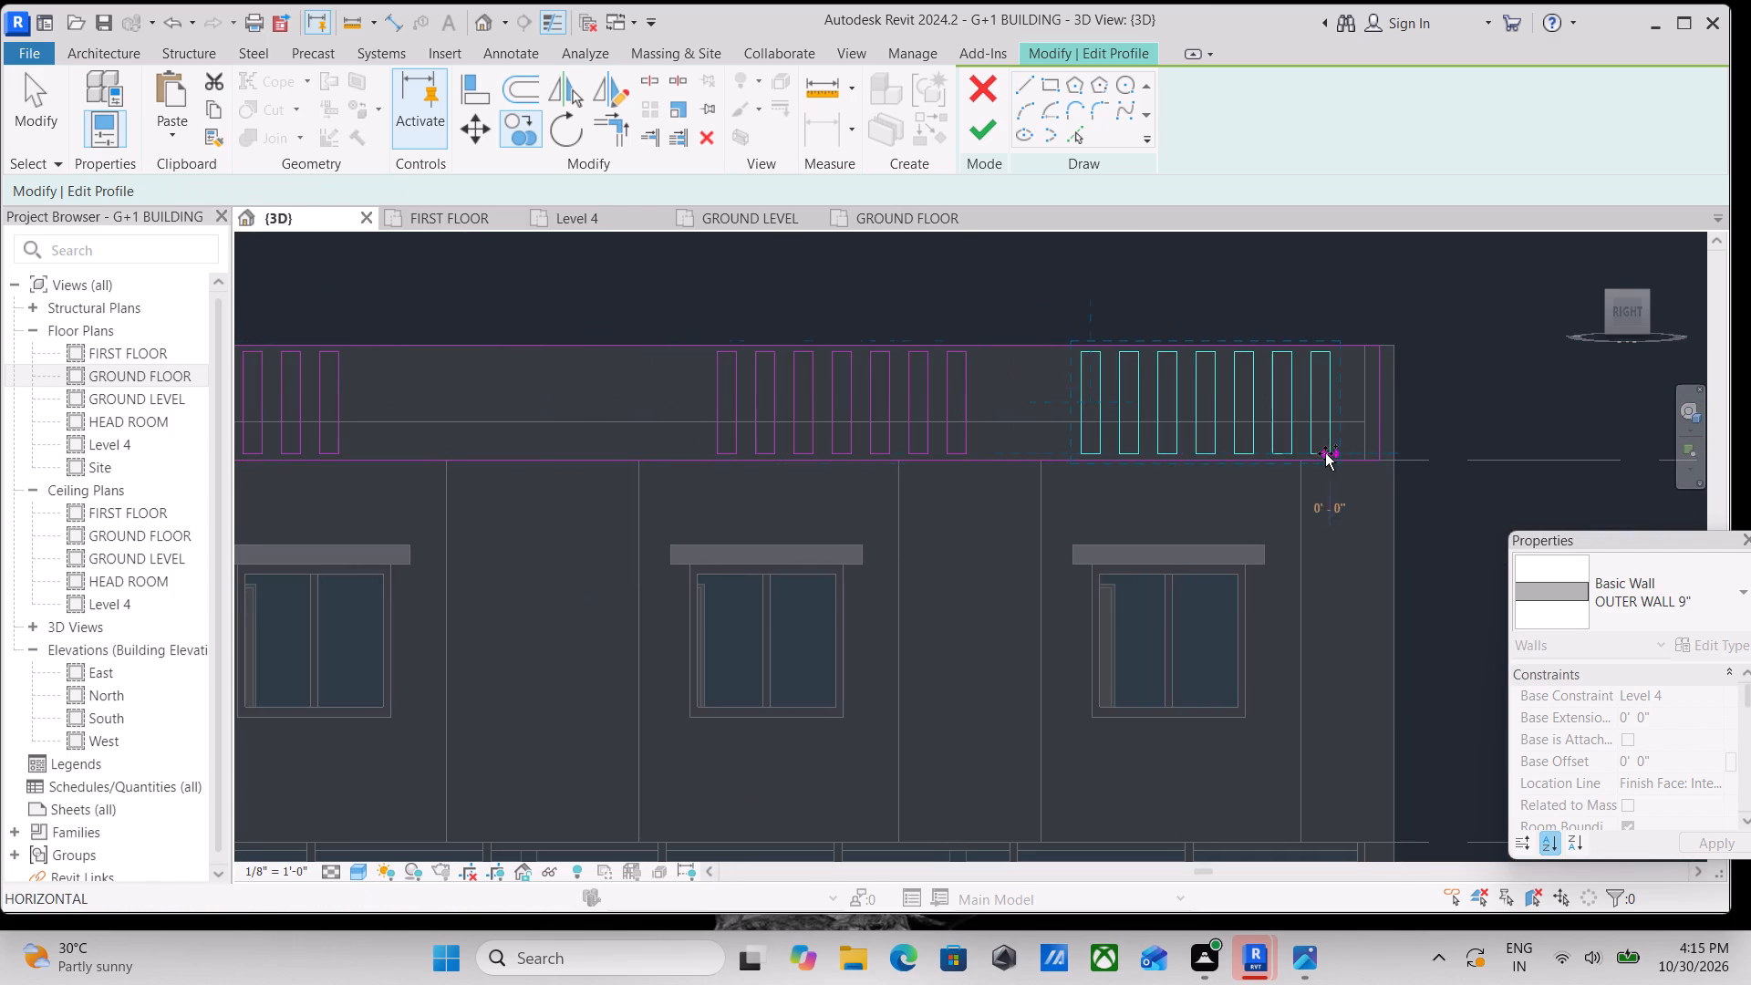
Finish the side parapet's profile edit with the copied slot groups, dismiss the save reminder without saving, and deselect the wall.
scroll(977, 380, down, 3)
key(Escape)
scroll(800, 416, down, 4)
key(Escape)
scroll(577, 472, down, 1)
middle_drag(577, 472, 698, 510)
shift+middle_drag(630, 519, 764, 586)
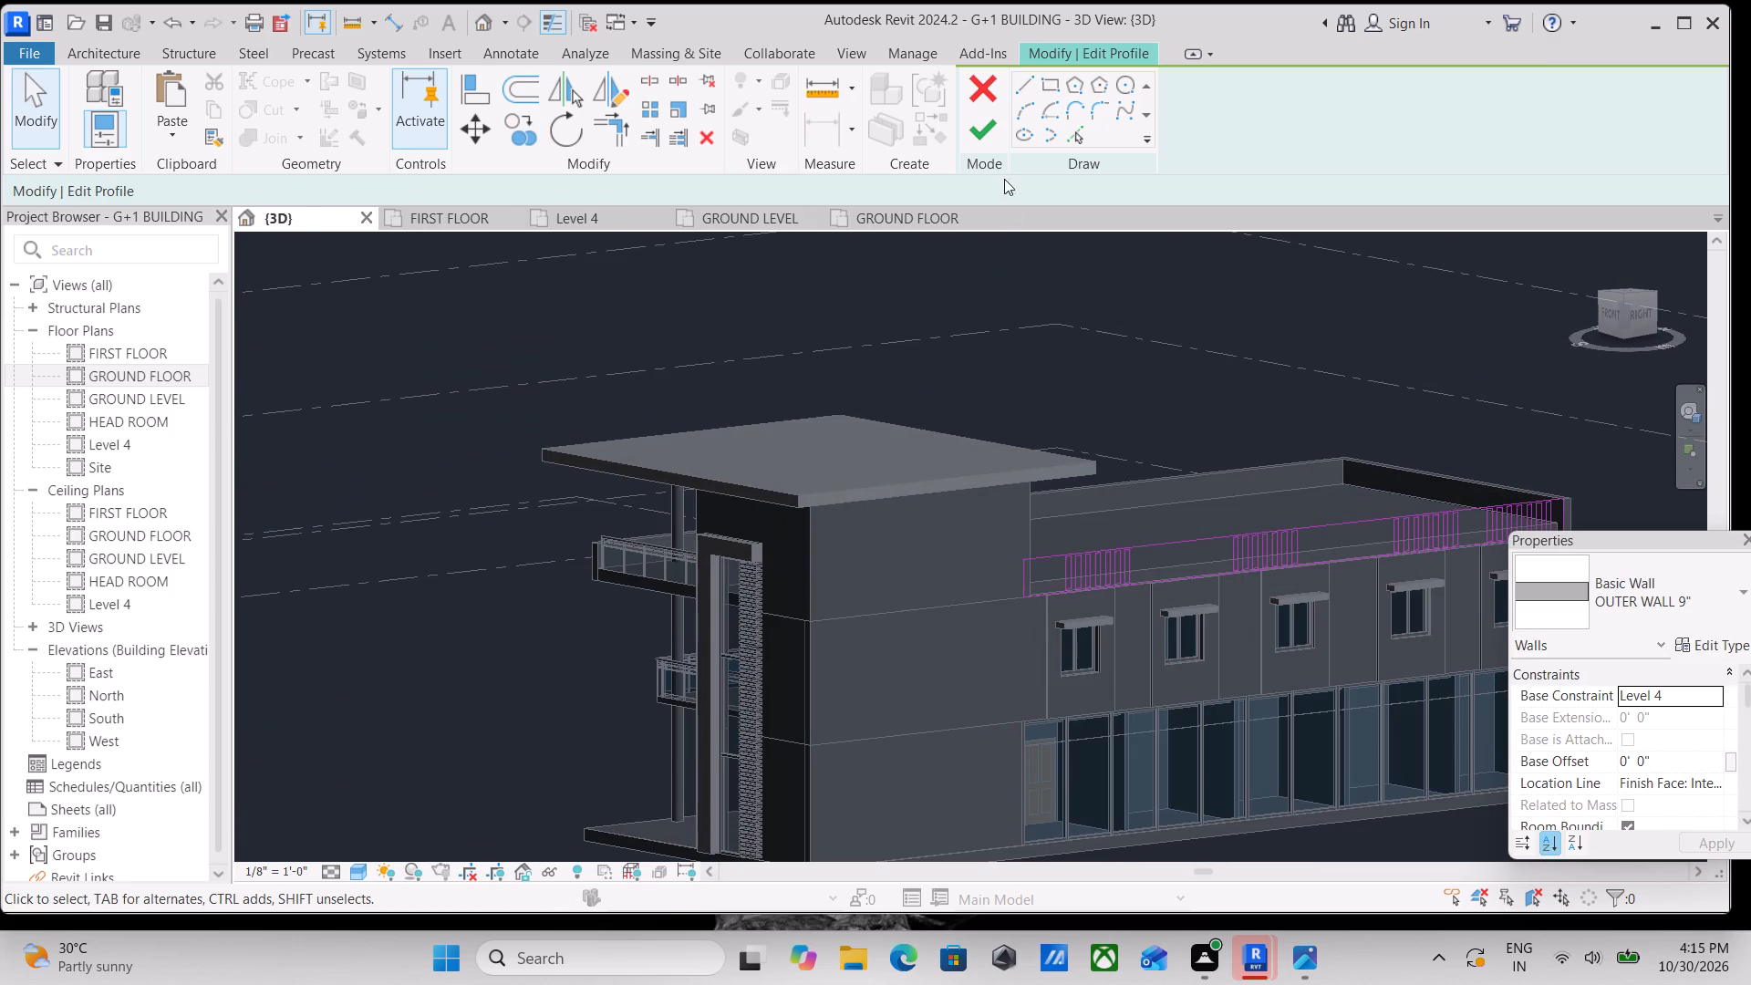
click(989, 131)
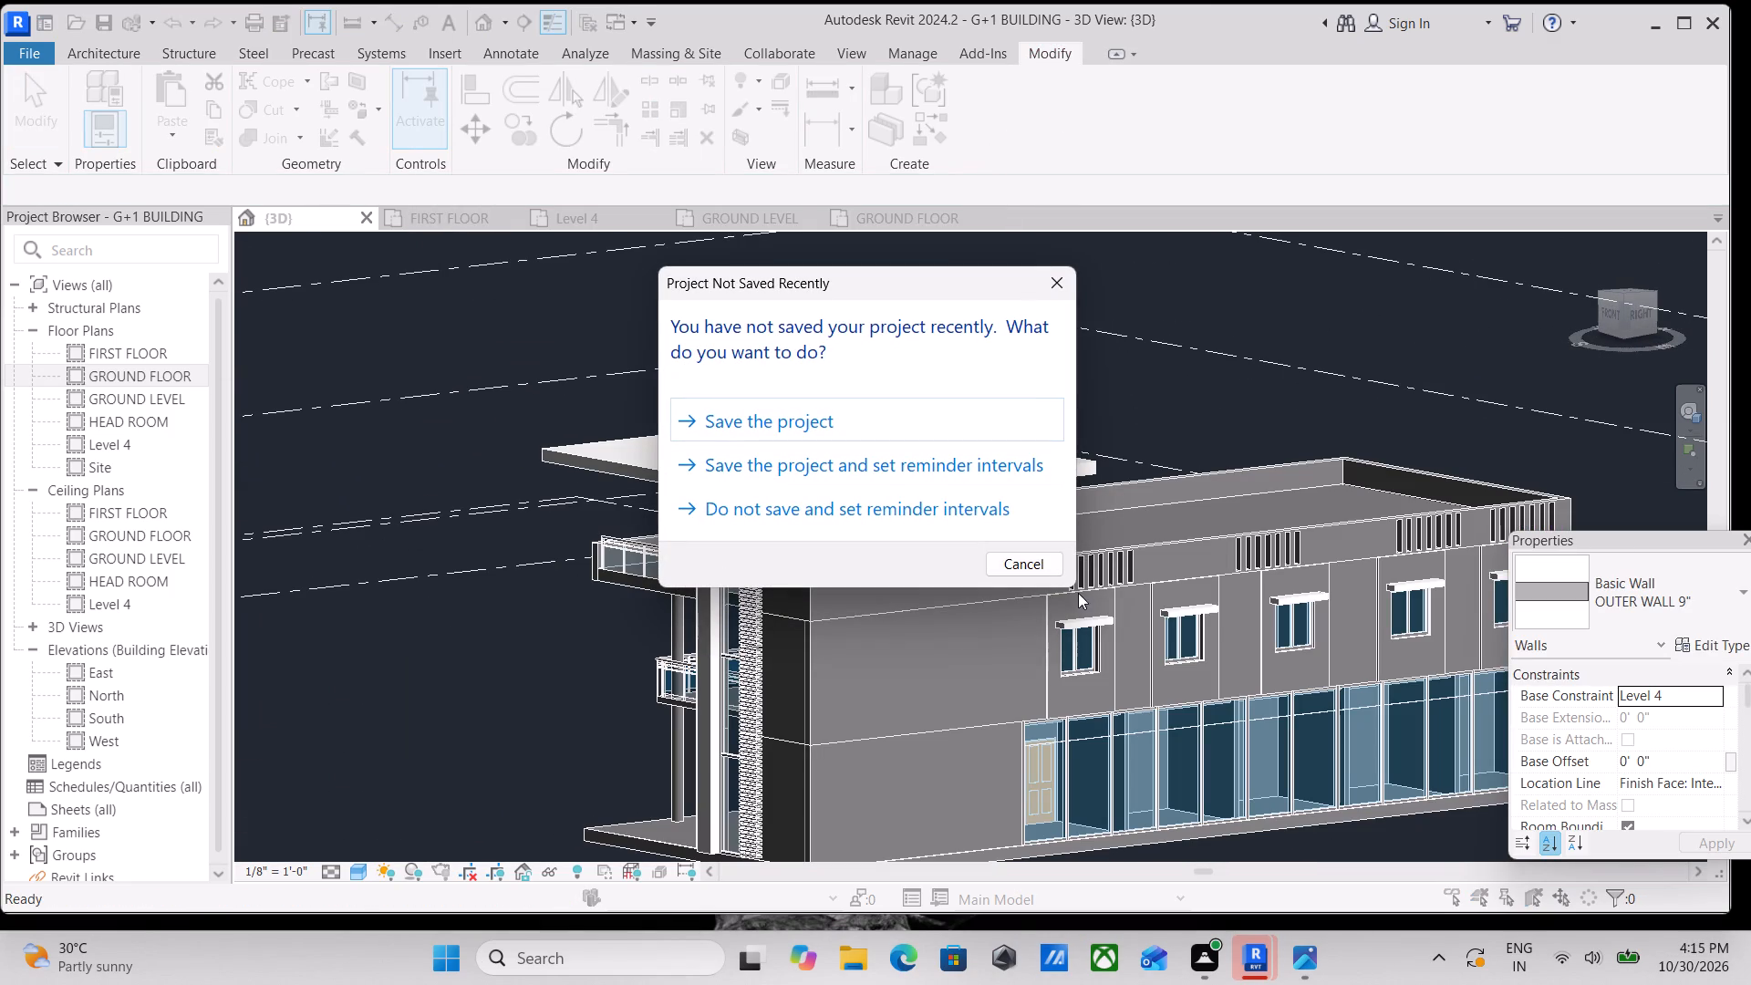
click(1044, 557)
scroll(1333, 665, up, 7)
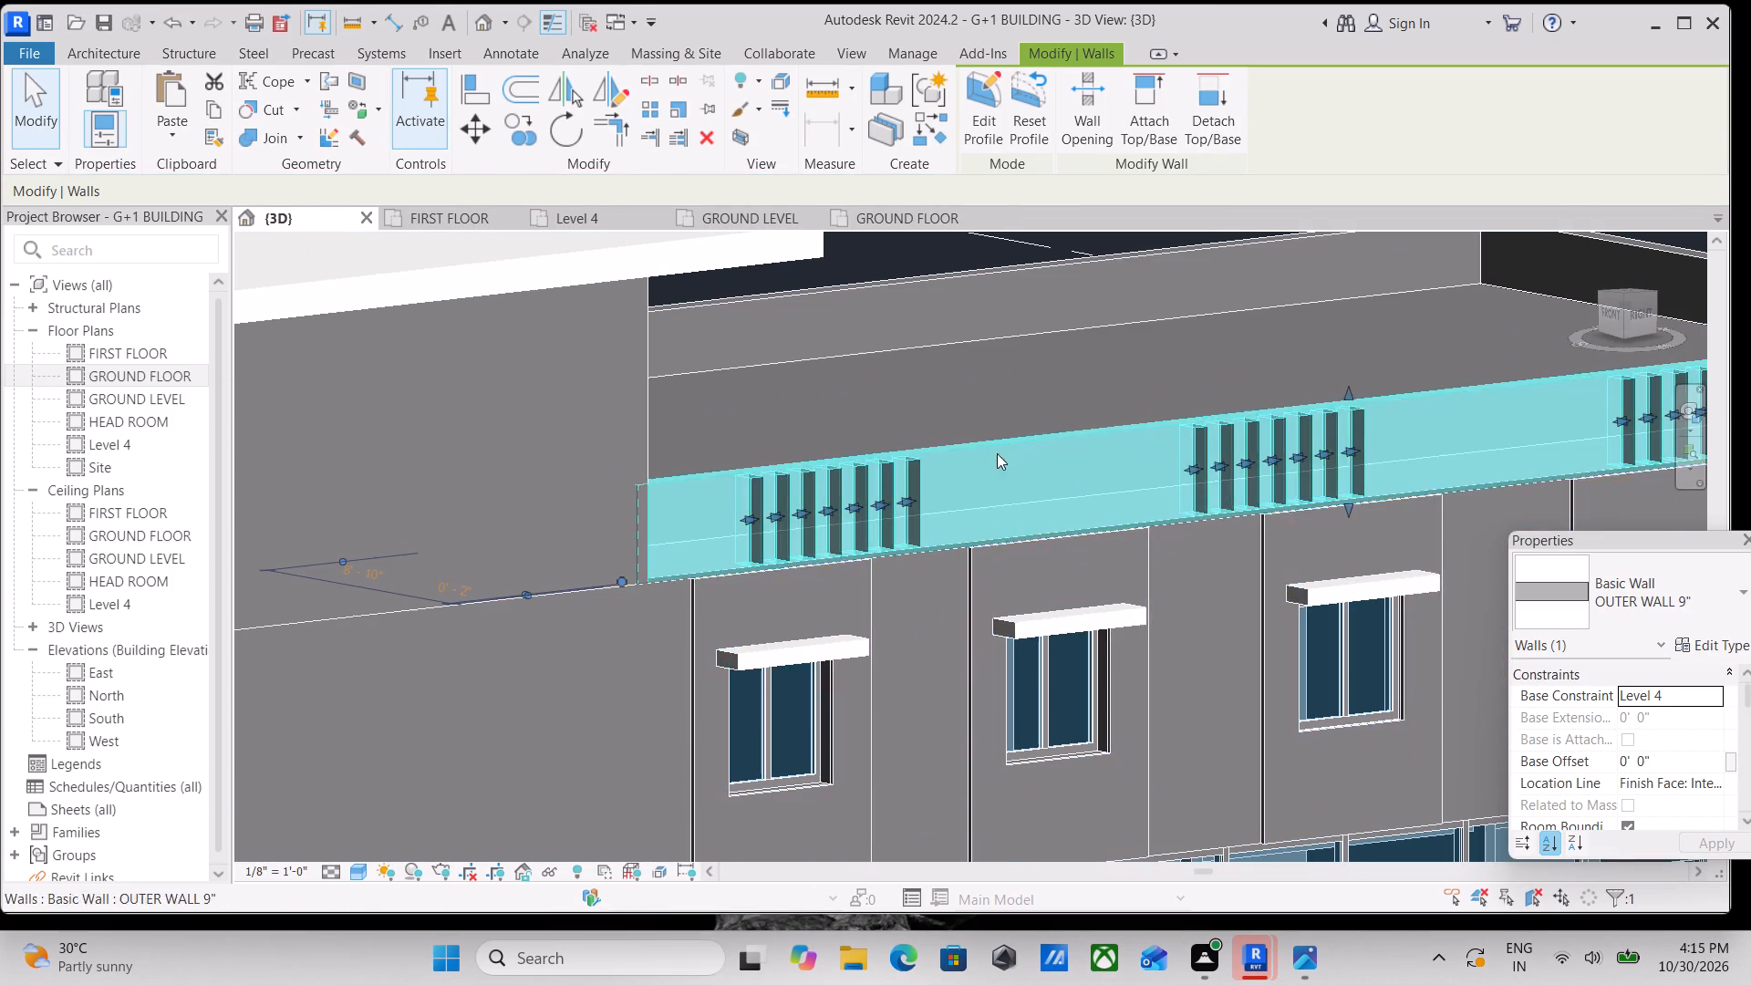
key(Escape)
Examine the slot openings along the side parapet in the 3D view, up close and against the whole side facade.
scroll(1084, 522, up, 3)
scroll(1009, 465, up, 3)
scroll(833, 486, up, 2)
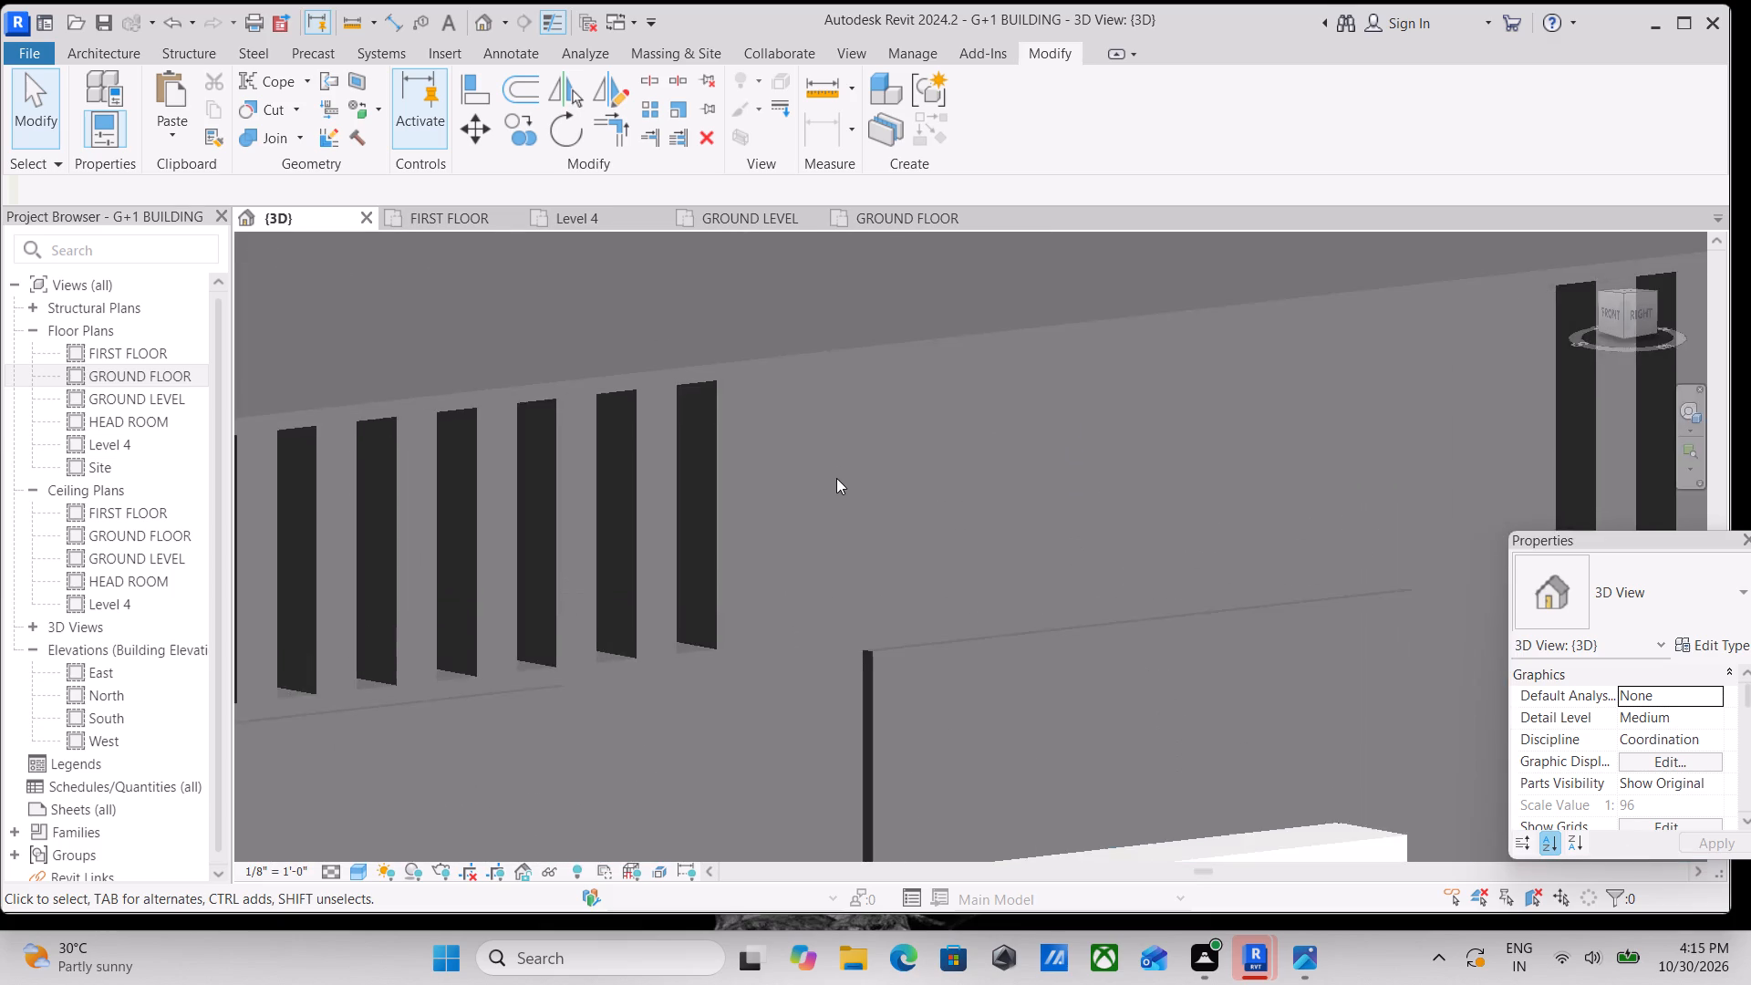
scroll(836, 478, down, 8)
shift+middle_drag(815, 452, 820, 520)
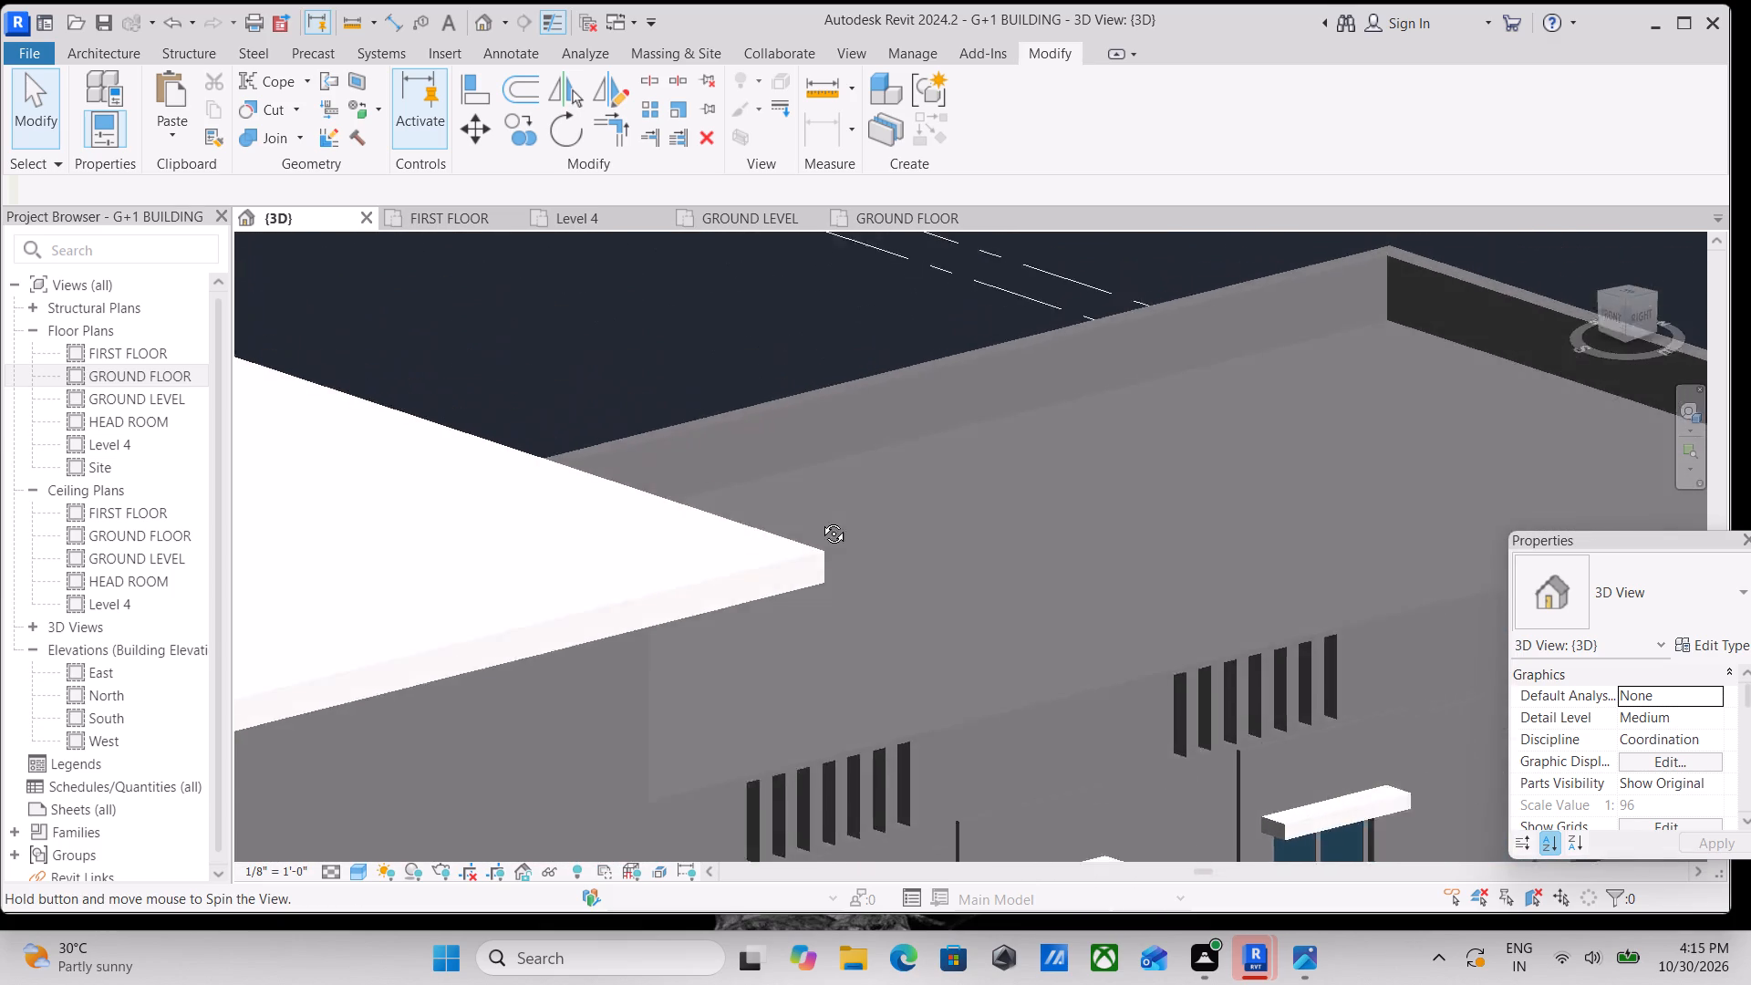
shift+middle_drag(820, 520, 794, 481)
scroll(822, 484, down, 2)
middle_drag(823, 484, 966, 367)
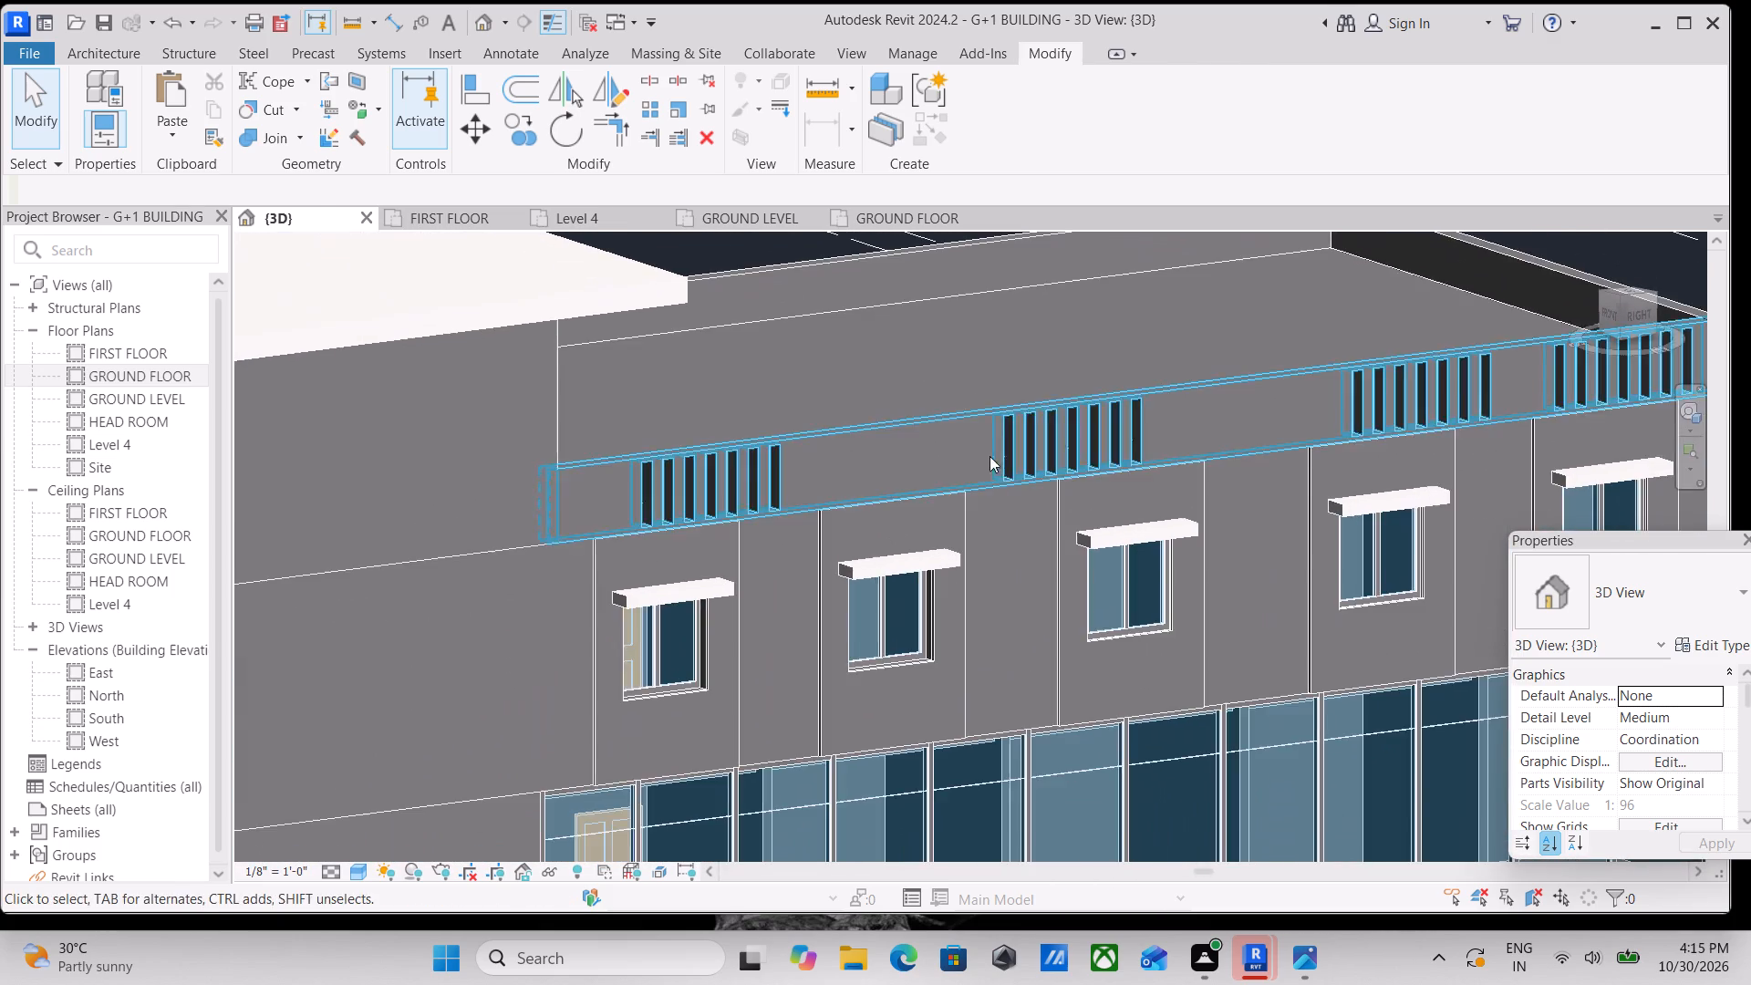
scroll(1005, 492, down, 3)
middle_drag(1005, 492, 1020, 404)
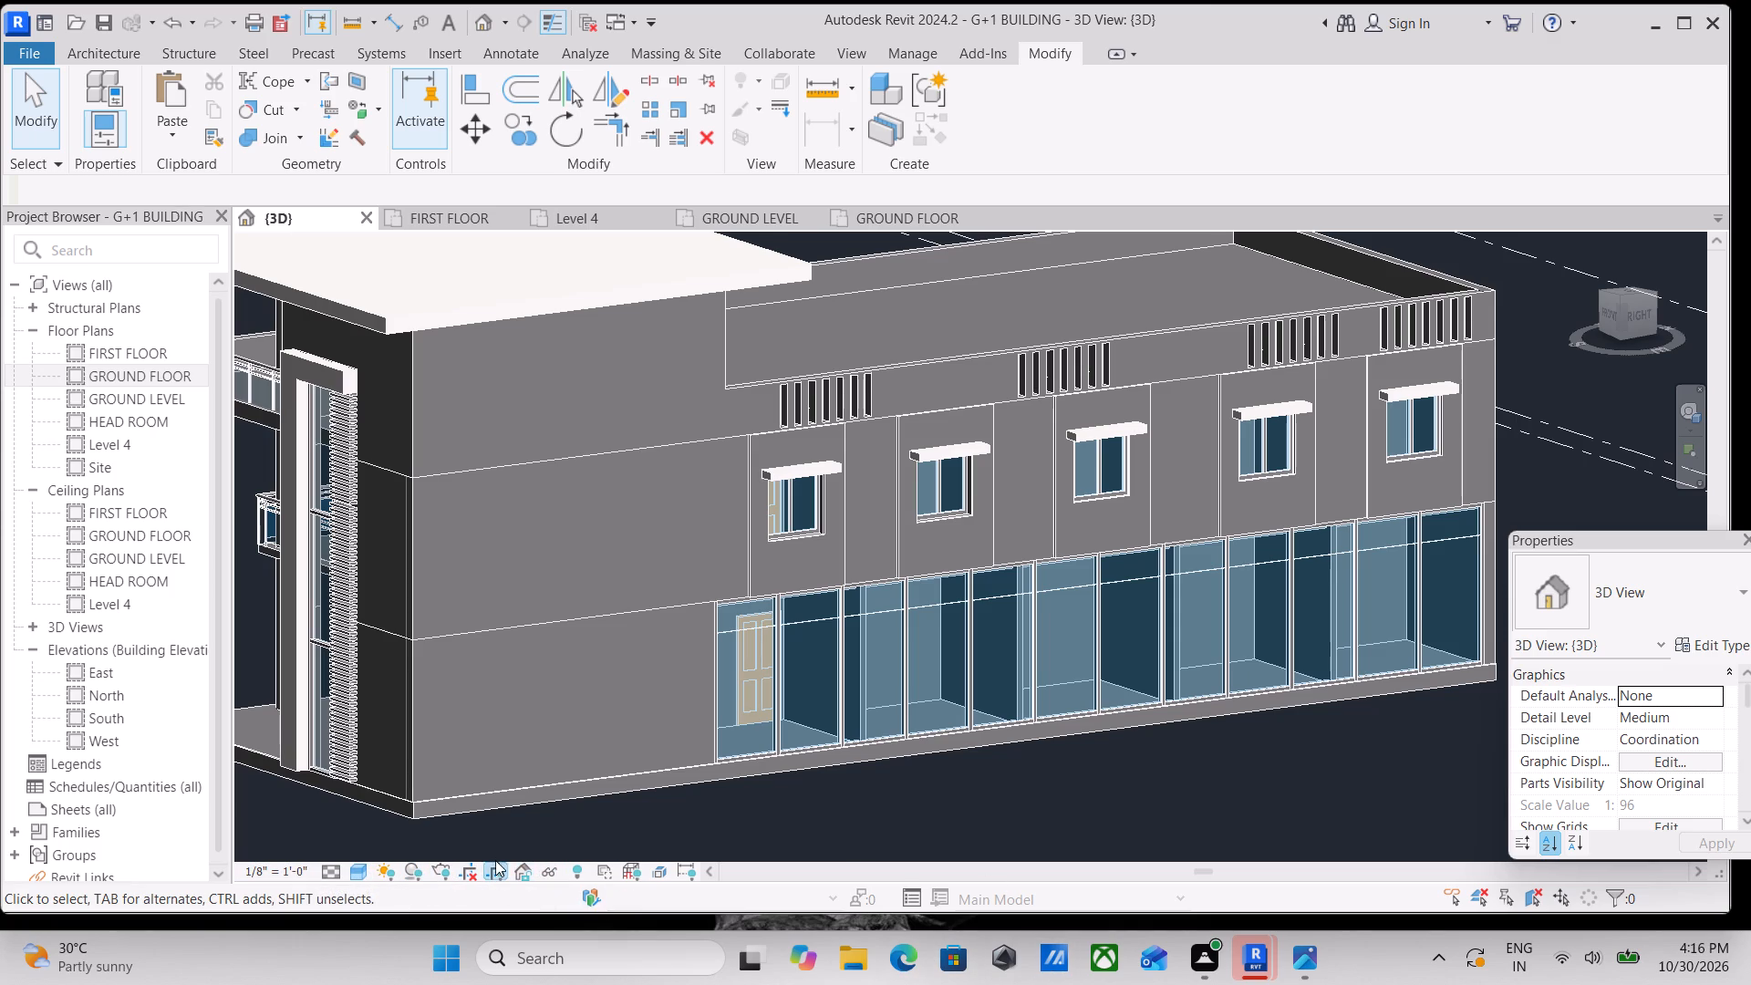
Open the reference image in Photos, study the side parapet's slots, sloped sections and central panel, and close the image.
click(326, 872)
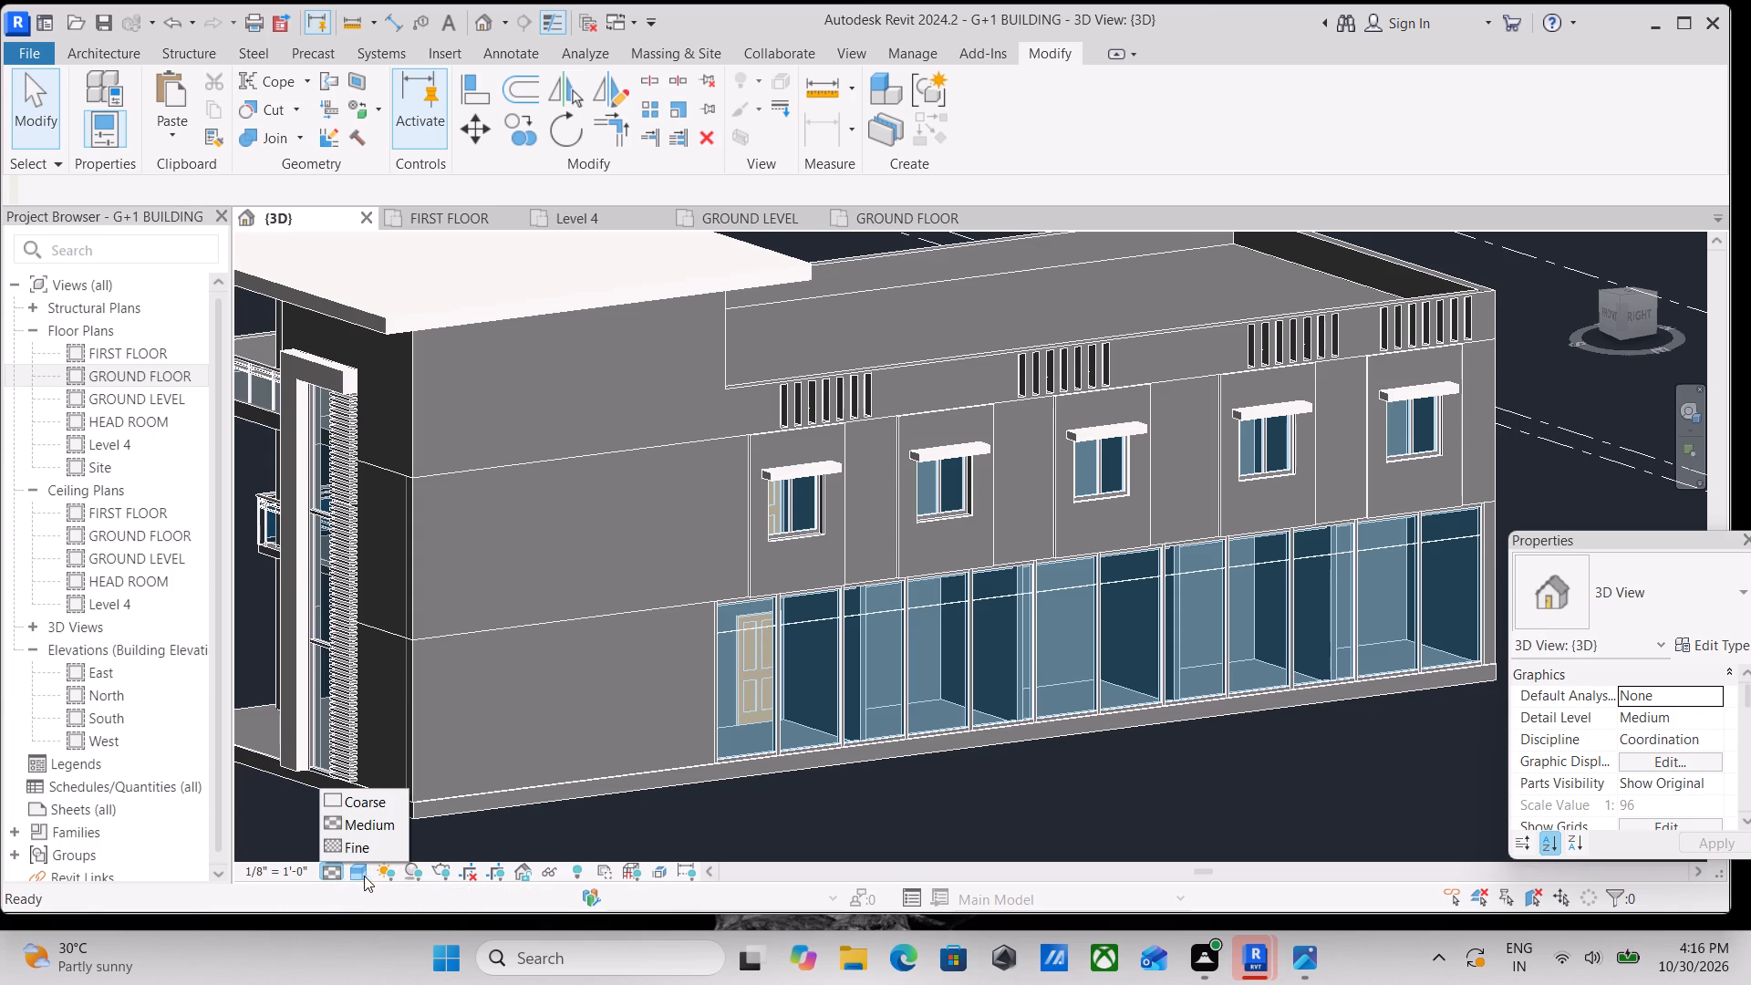
click(447, 958)
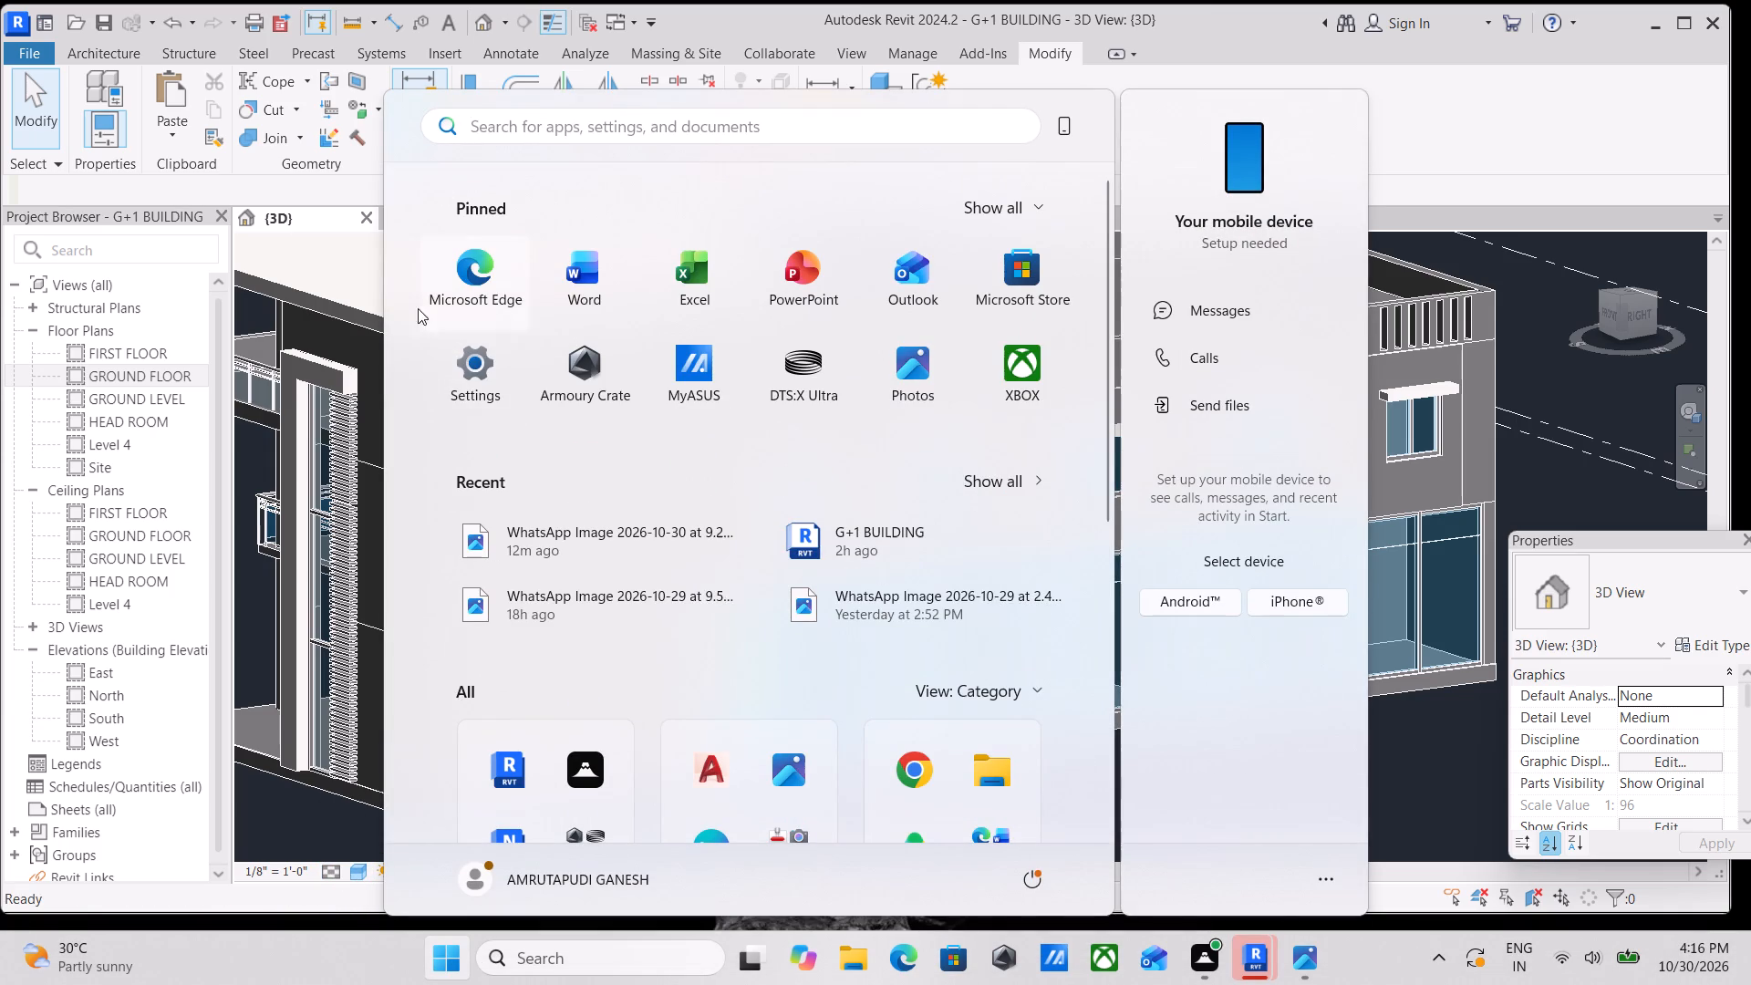
click(504, 536)
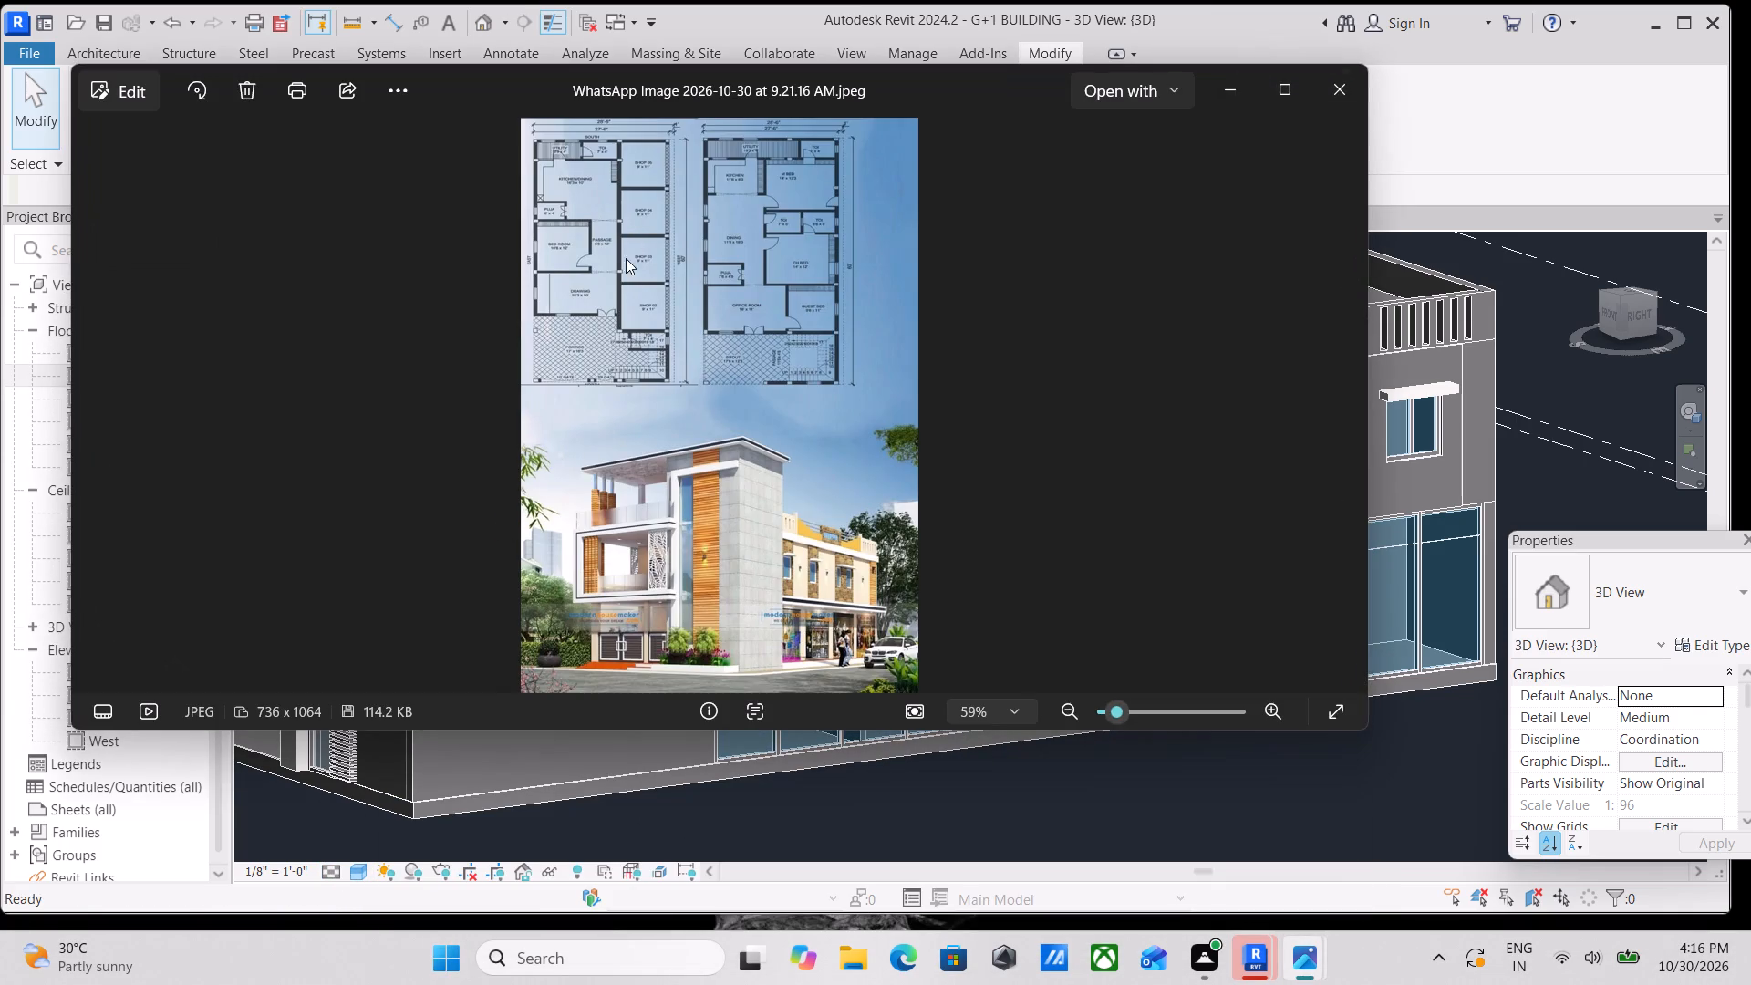
scroll(699, 554, up, 15)
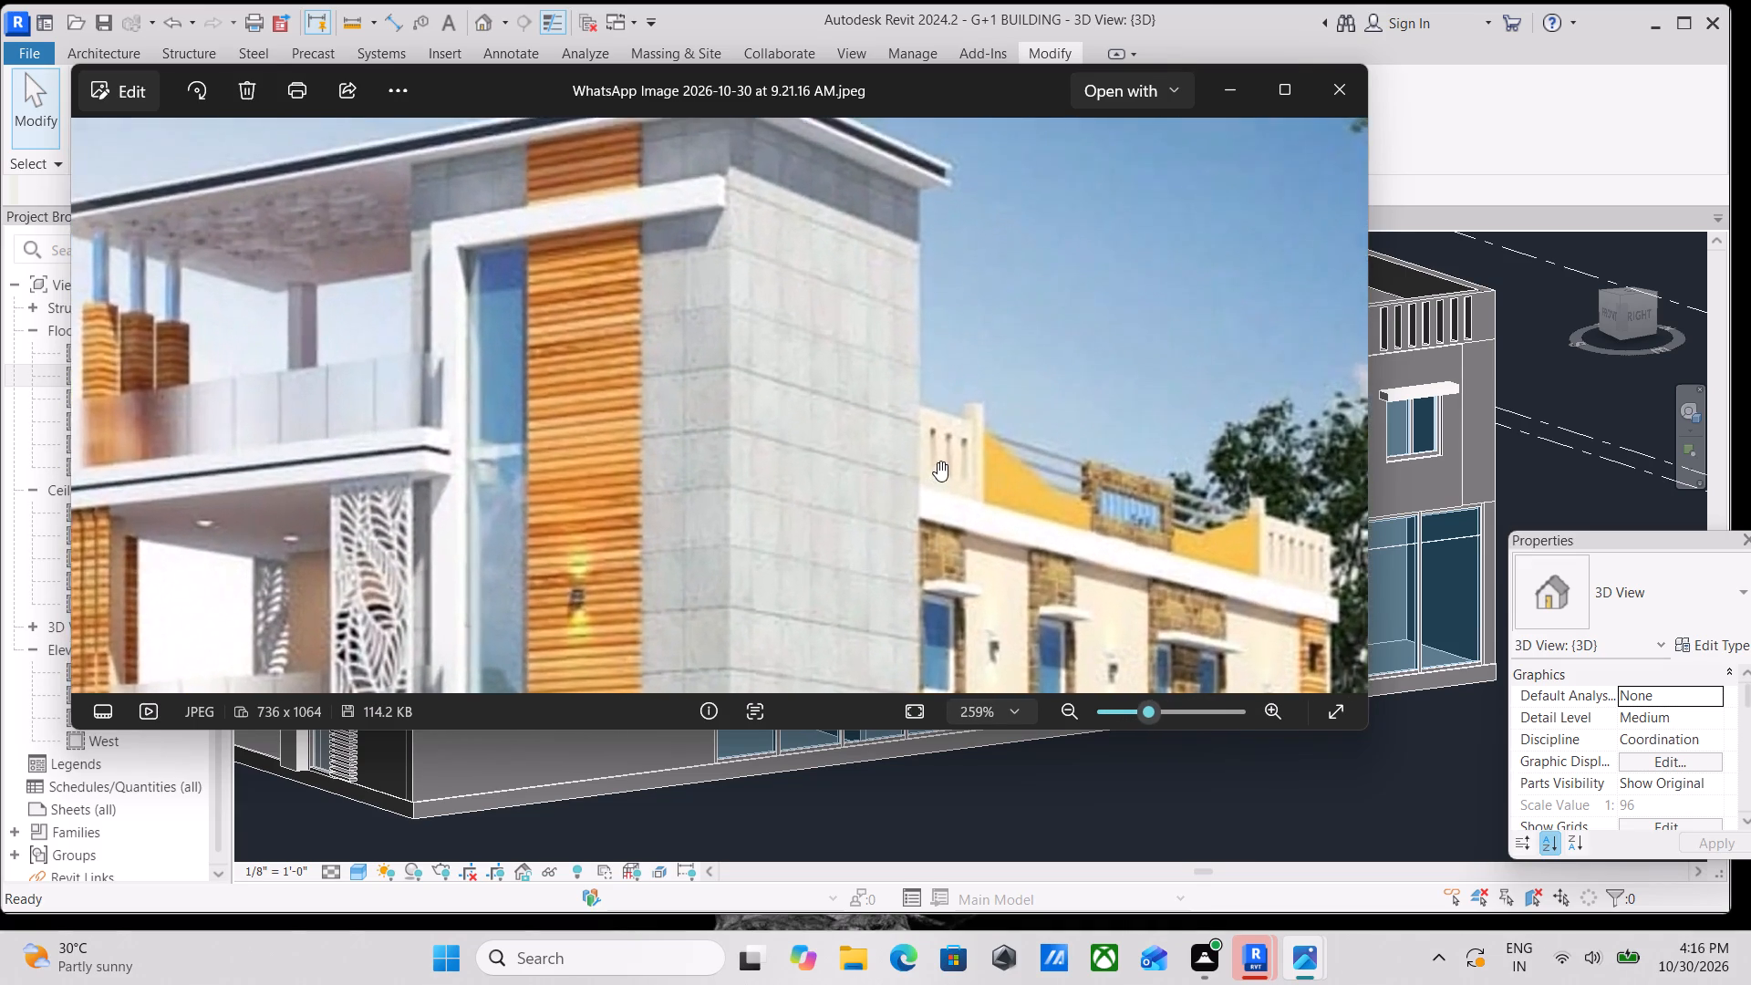
middle_drag(938, 461, 623, 426)
scroll(857, 464, up, 3)
middle_drag(855, 455, 646, 420)
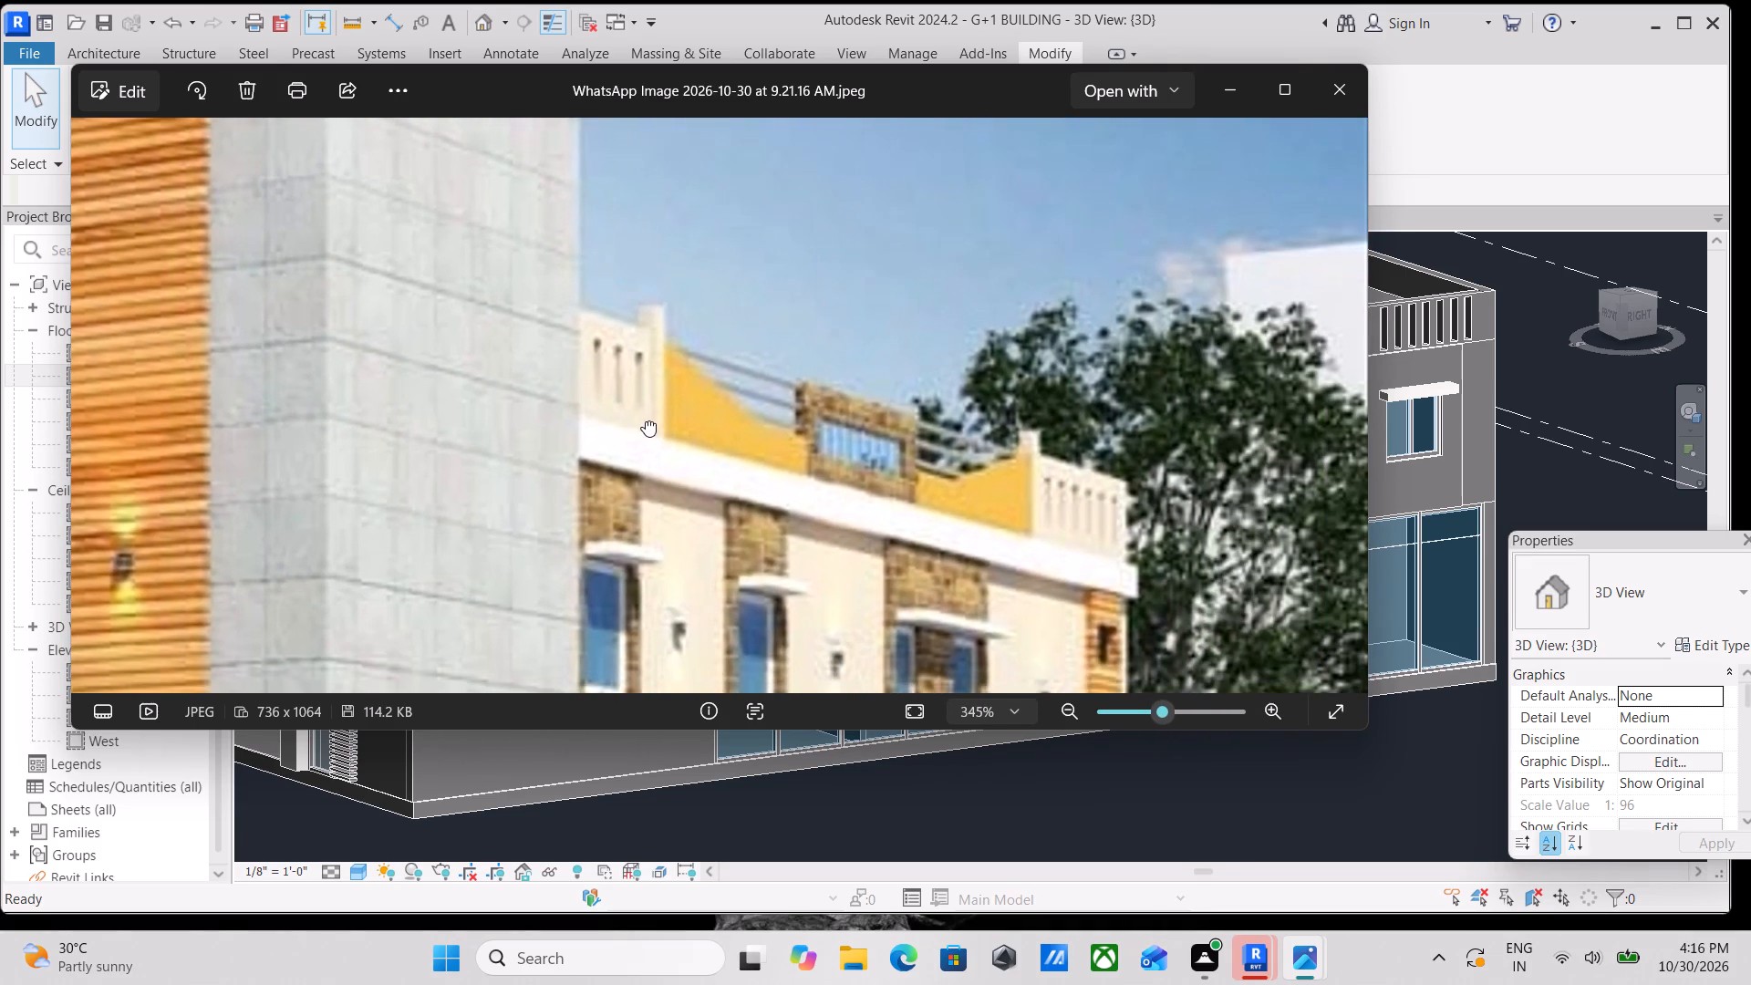
middle_drag(646, 420, 645, 420)
click(1344, 87)
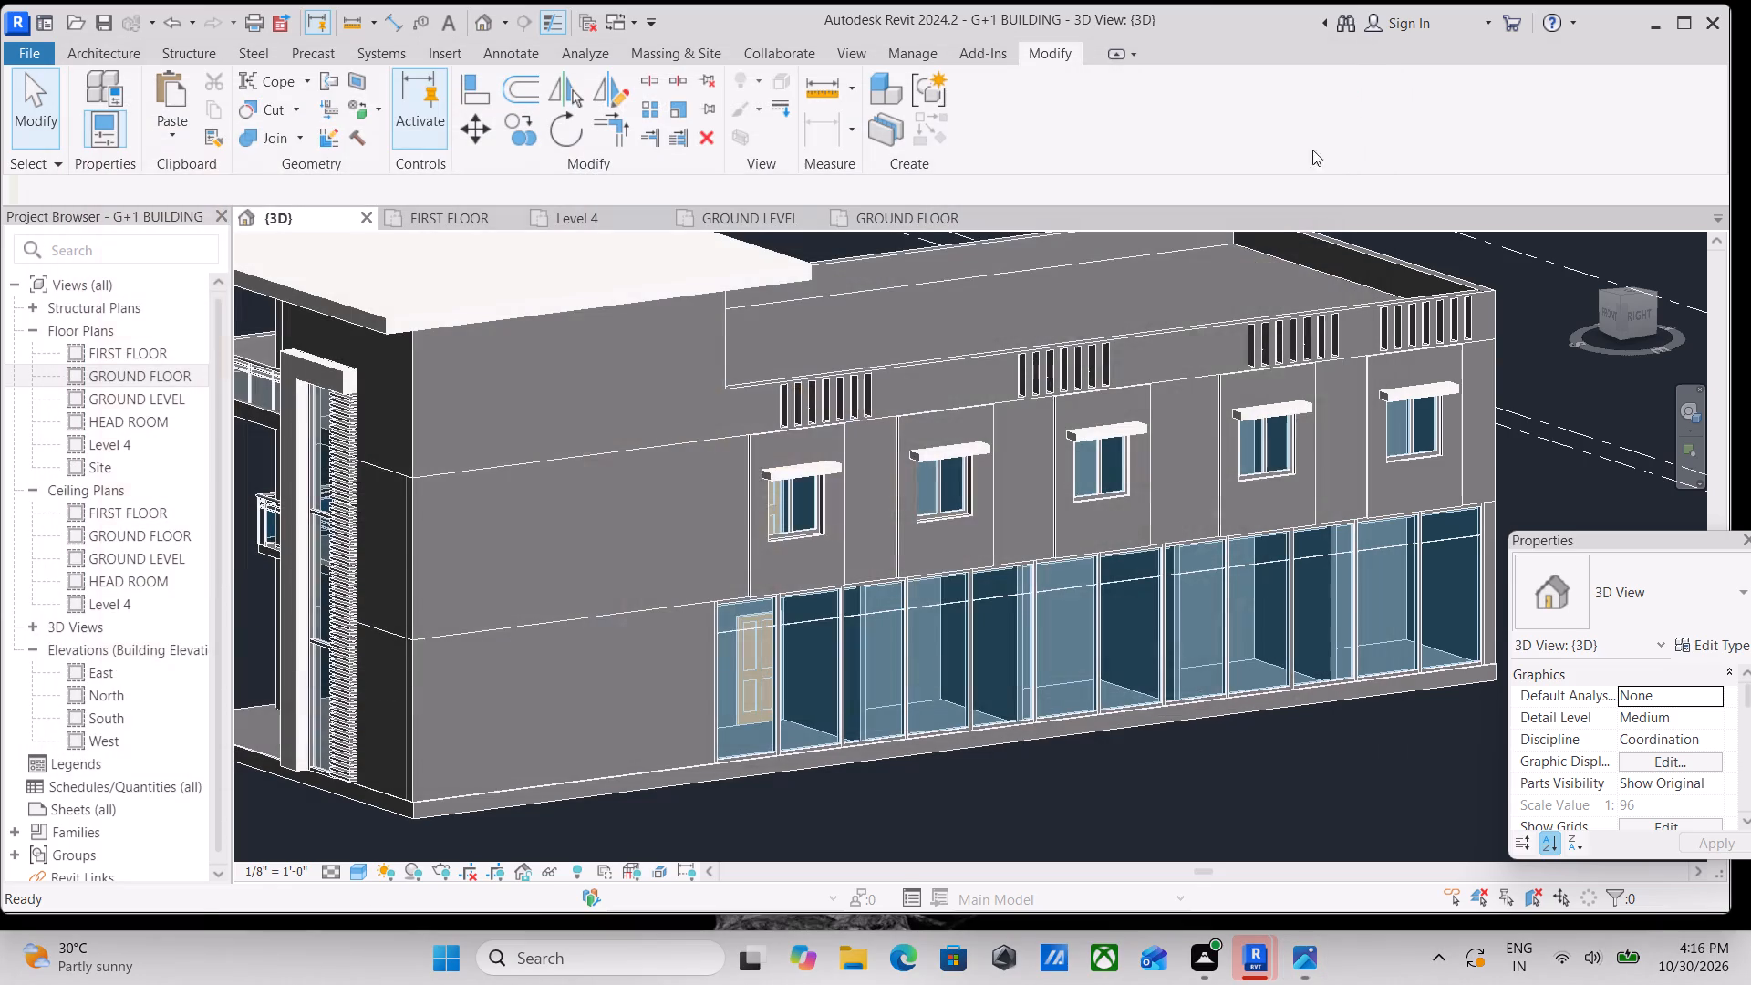
Edit the side parapet's profile and sketch a trapezoidal notch from its top edge between the first two slot groups, base about 4'-6" long.
scroll(933, 410, up, 4)
click(937, 341)
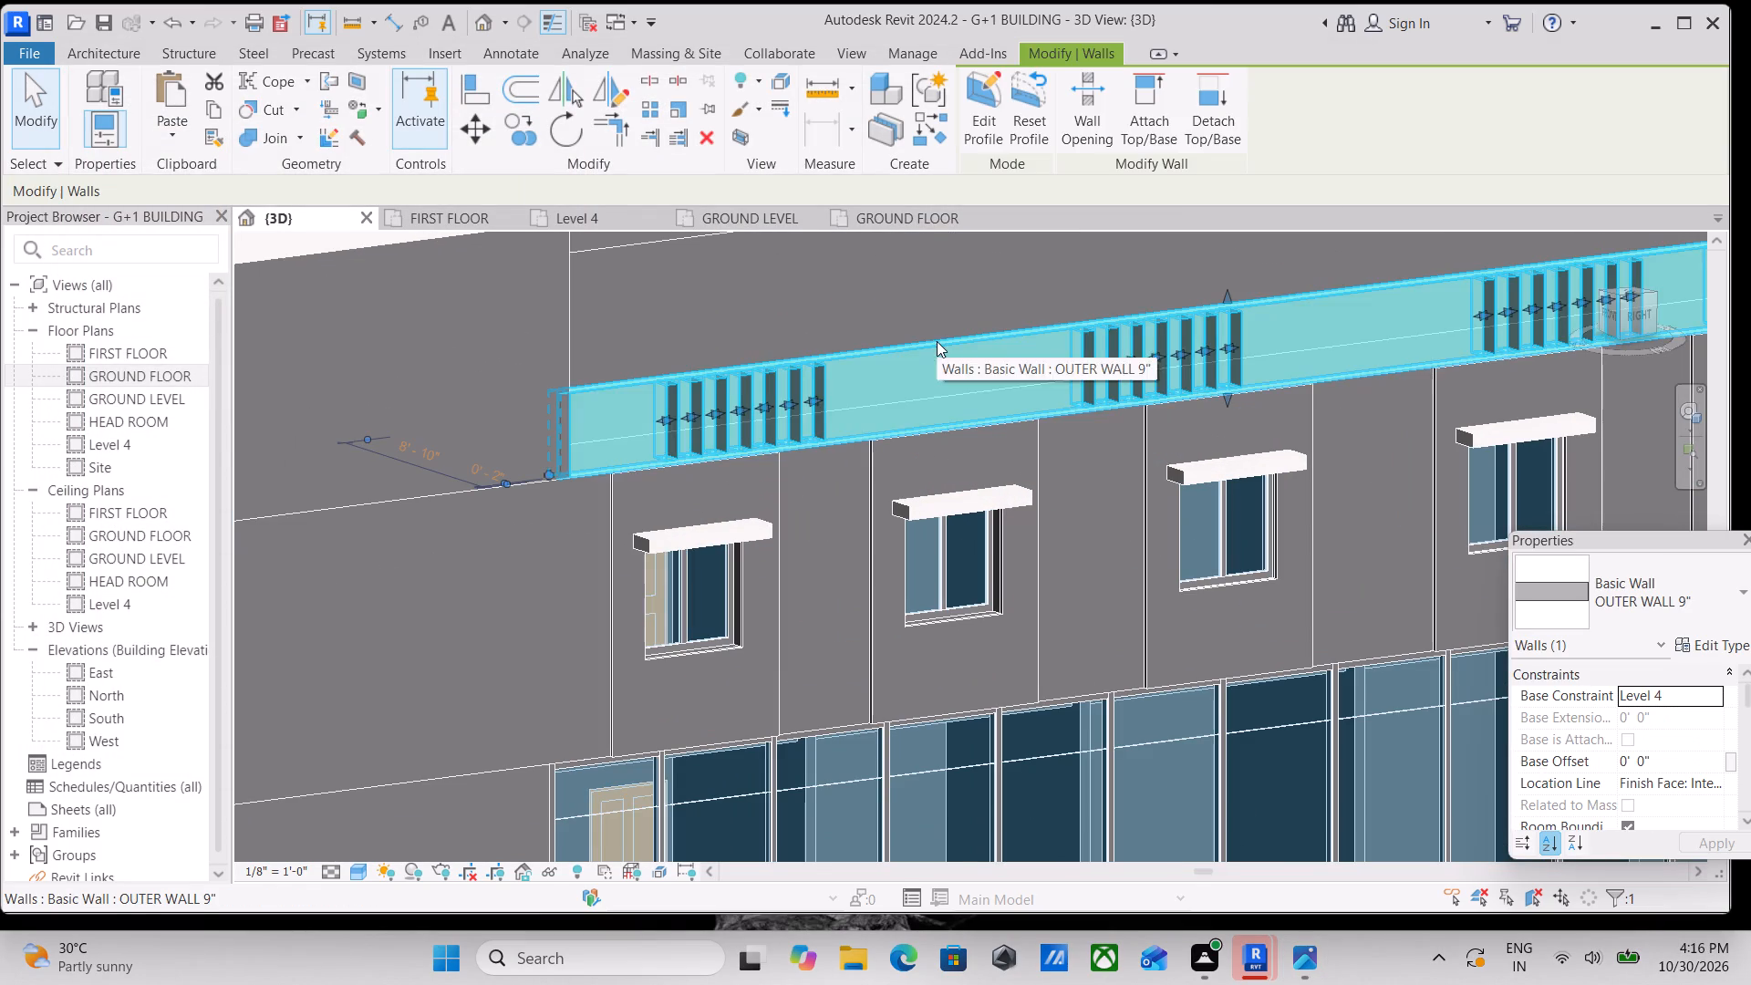
click(992, 118)
scroll(858, 358, up, 2)
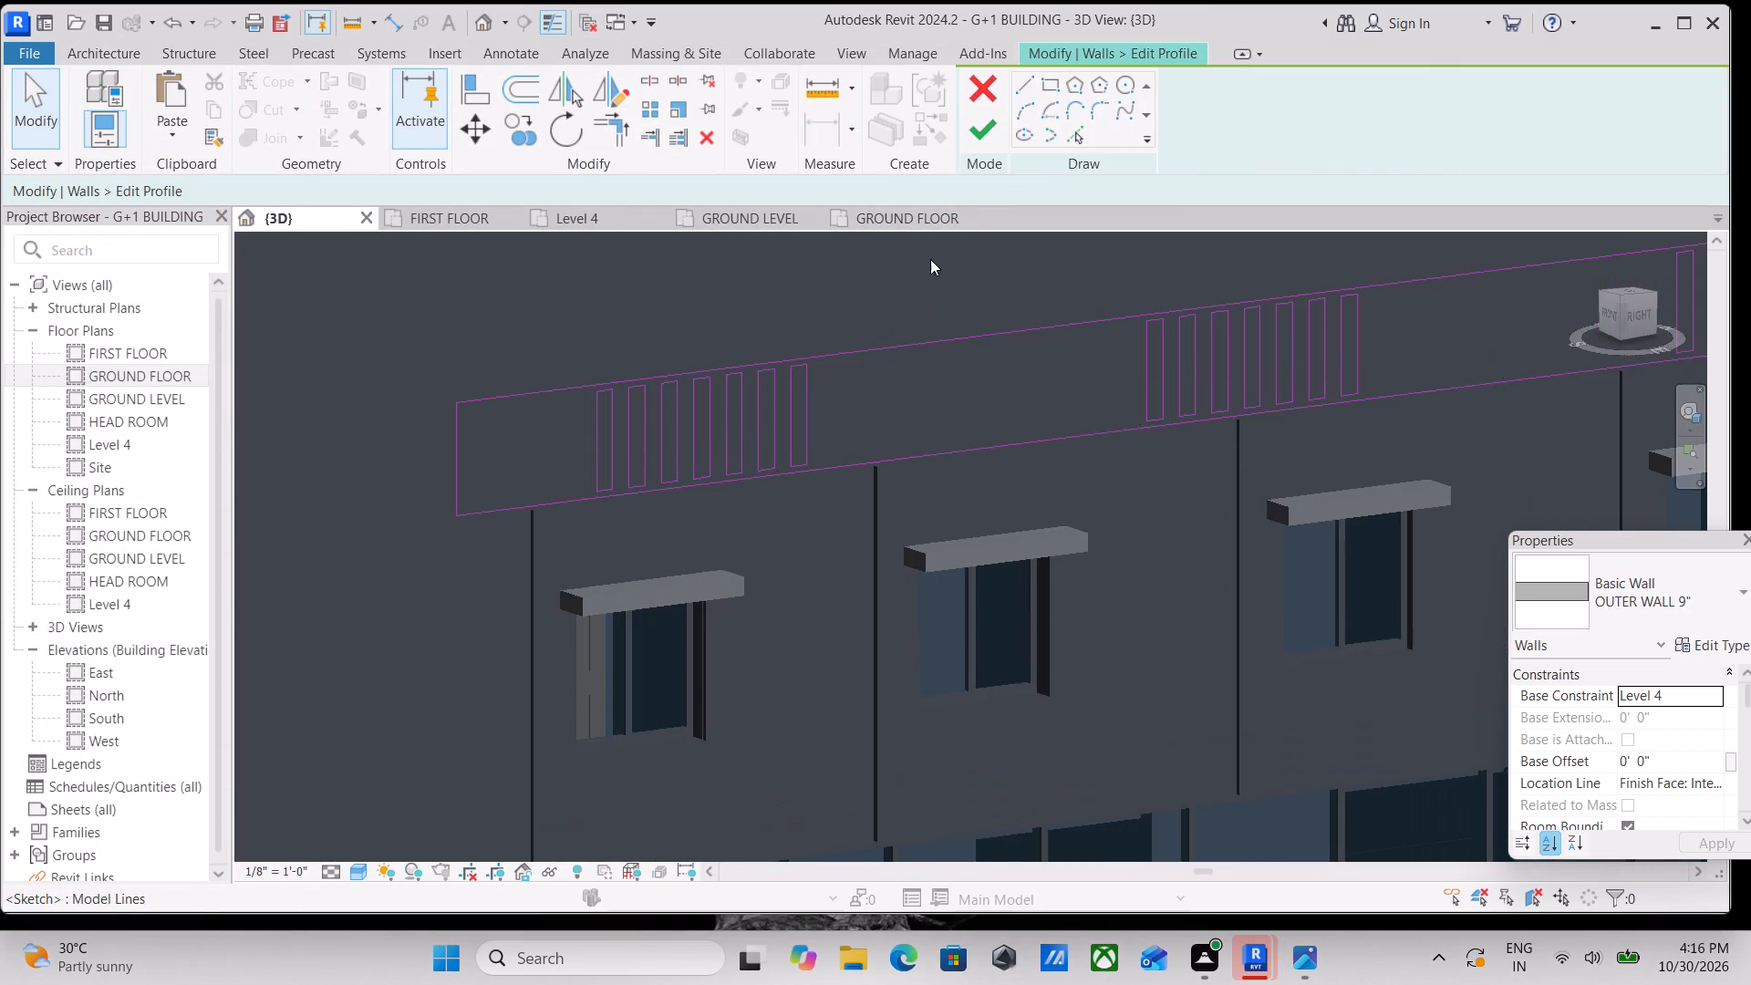
click(1050, 84)
click(1027, 91)
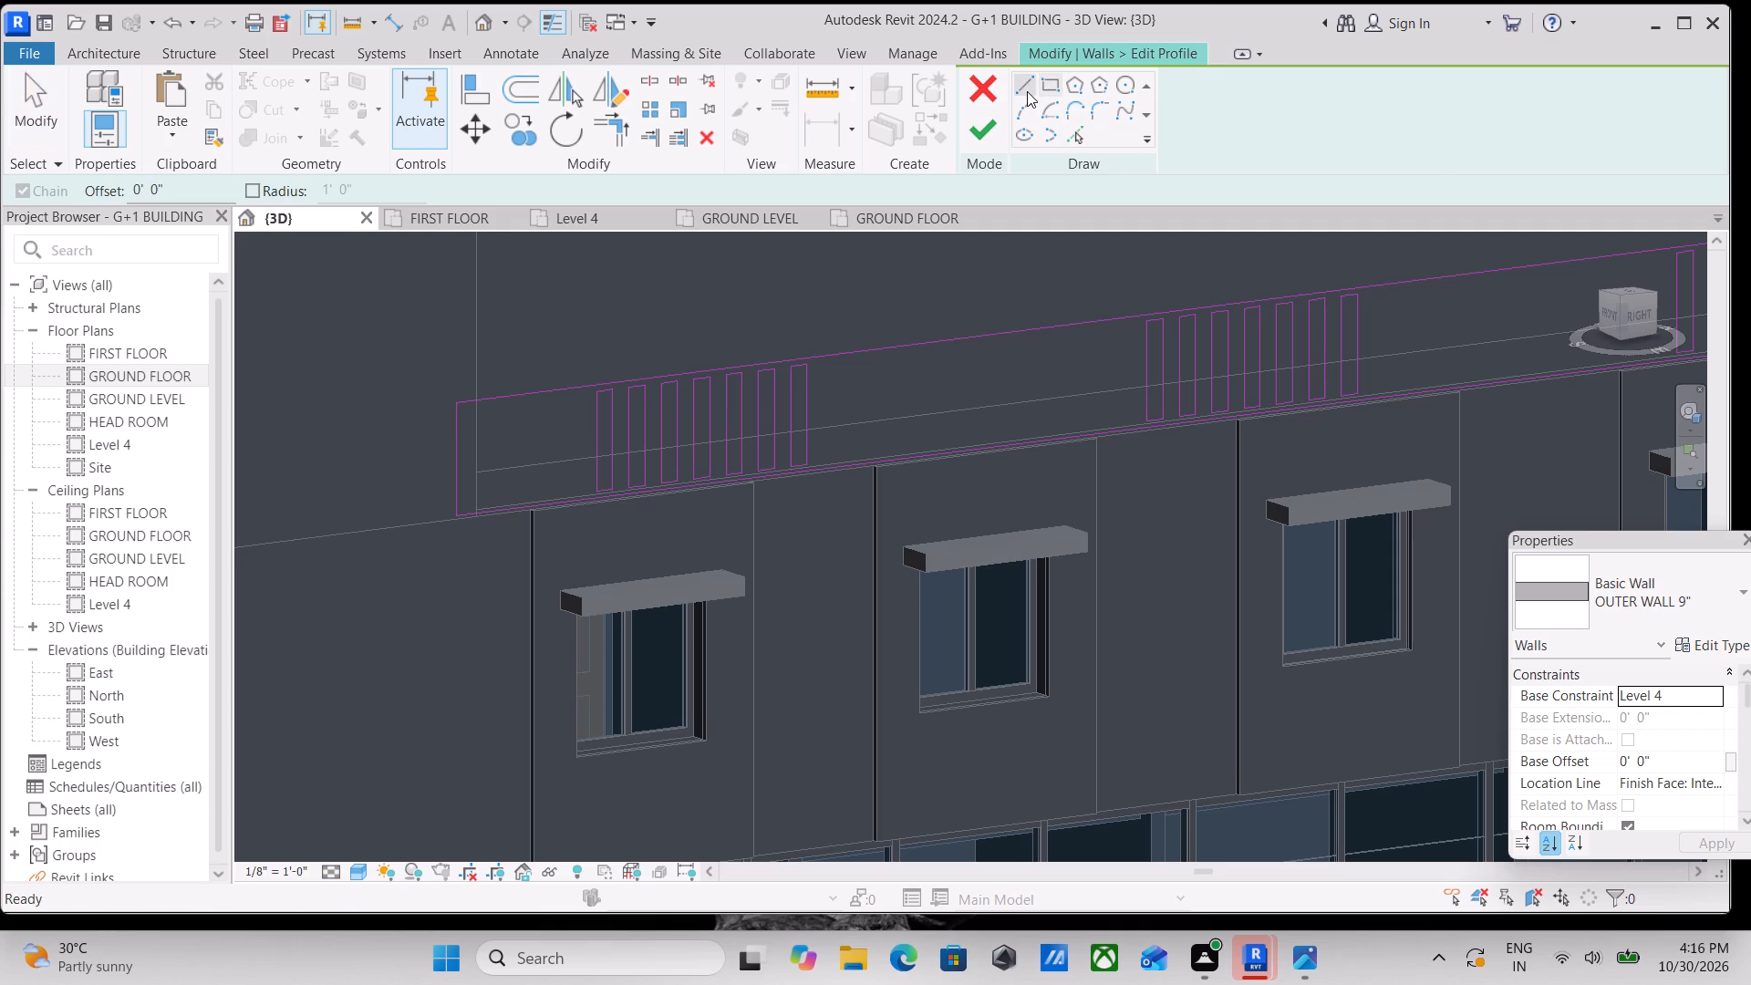
click(856, 358)
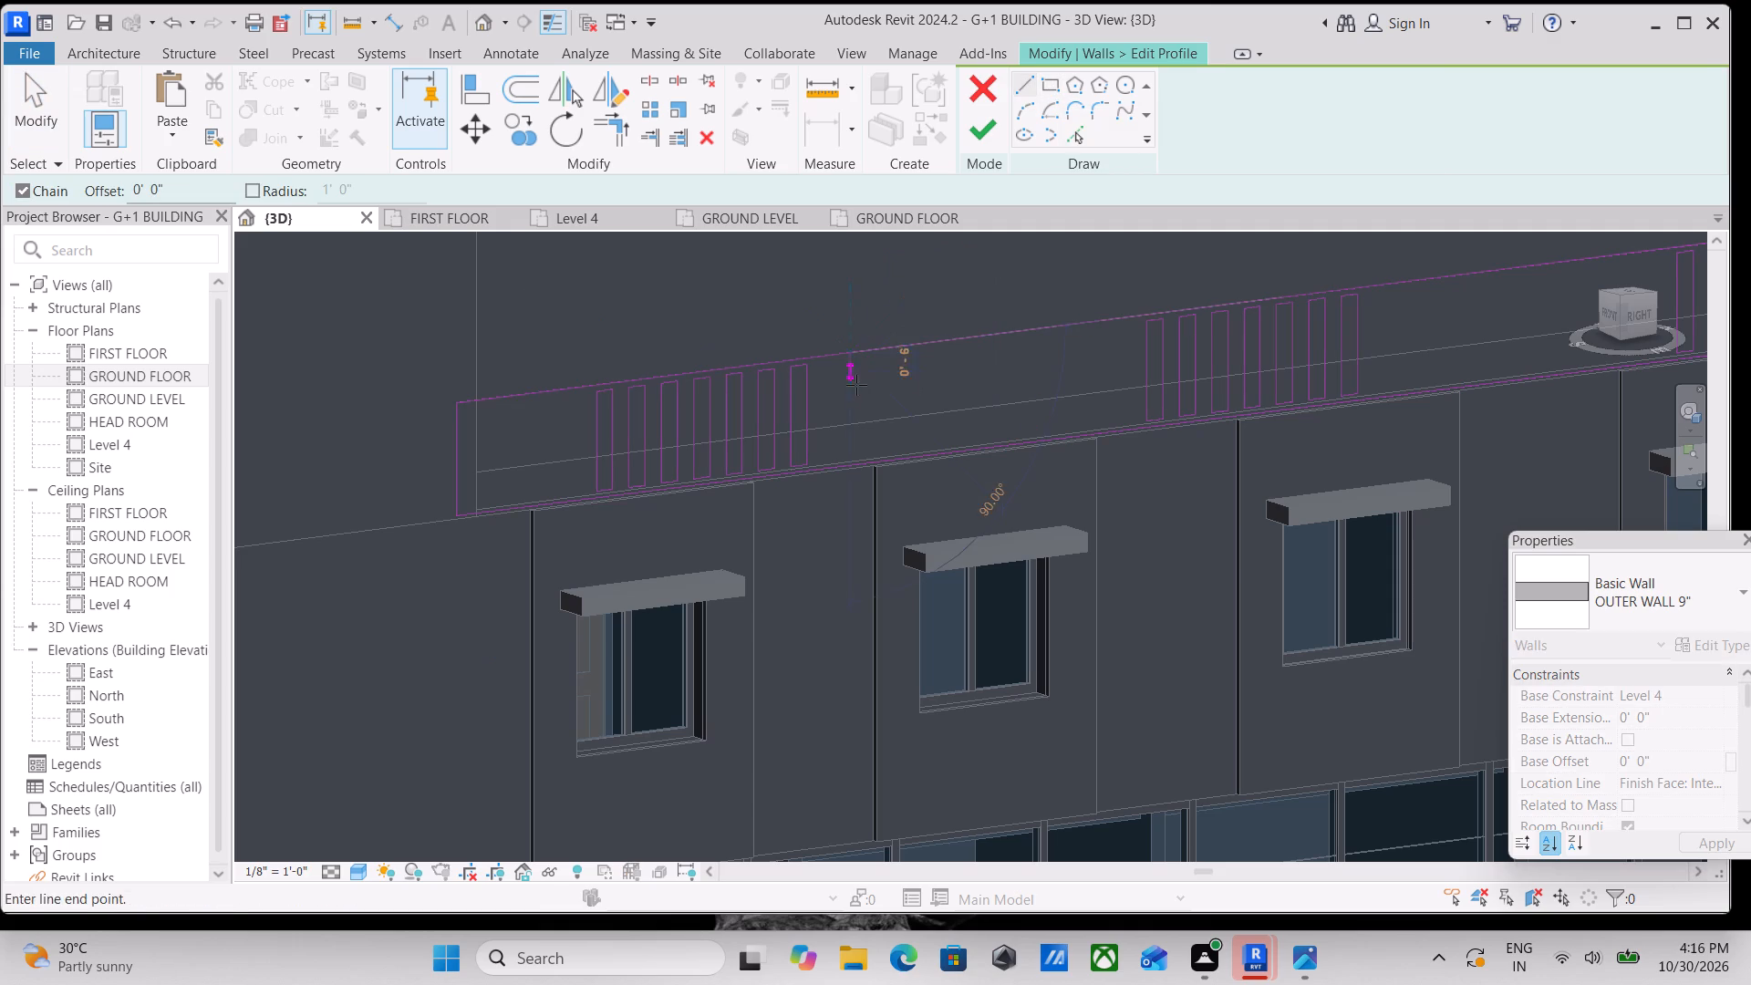
click(917, 413)
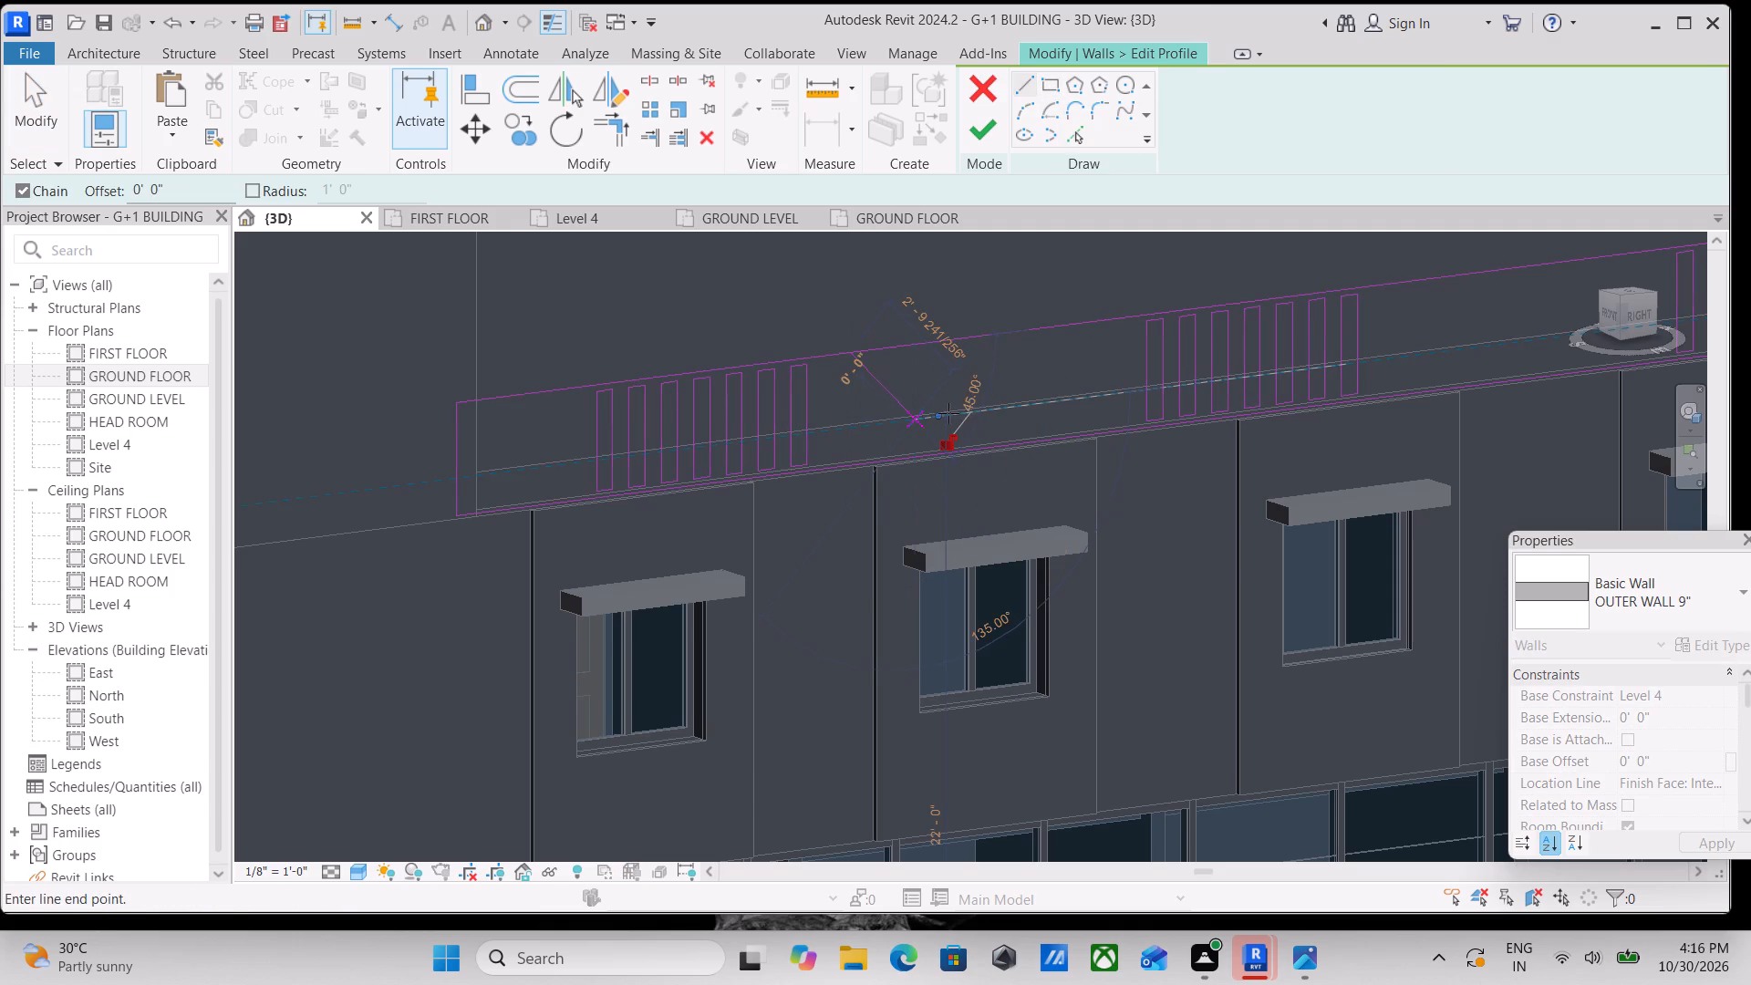
click(1067, 399)
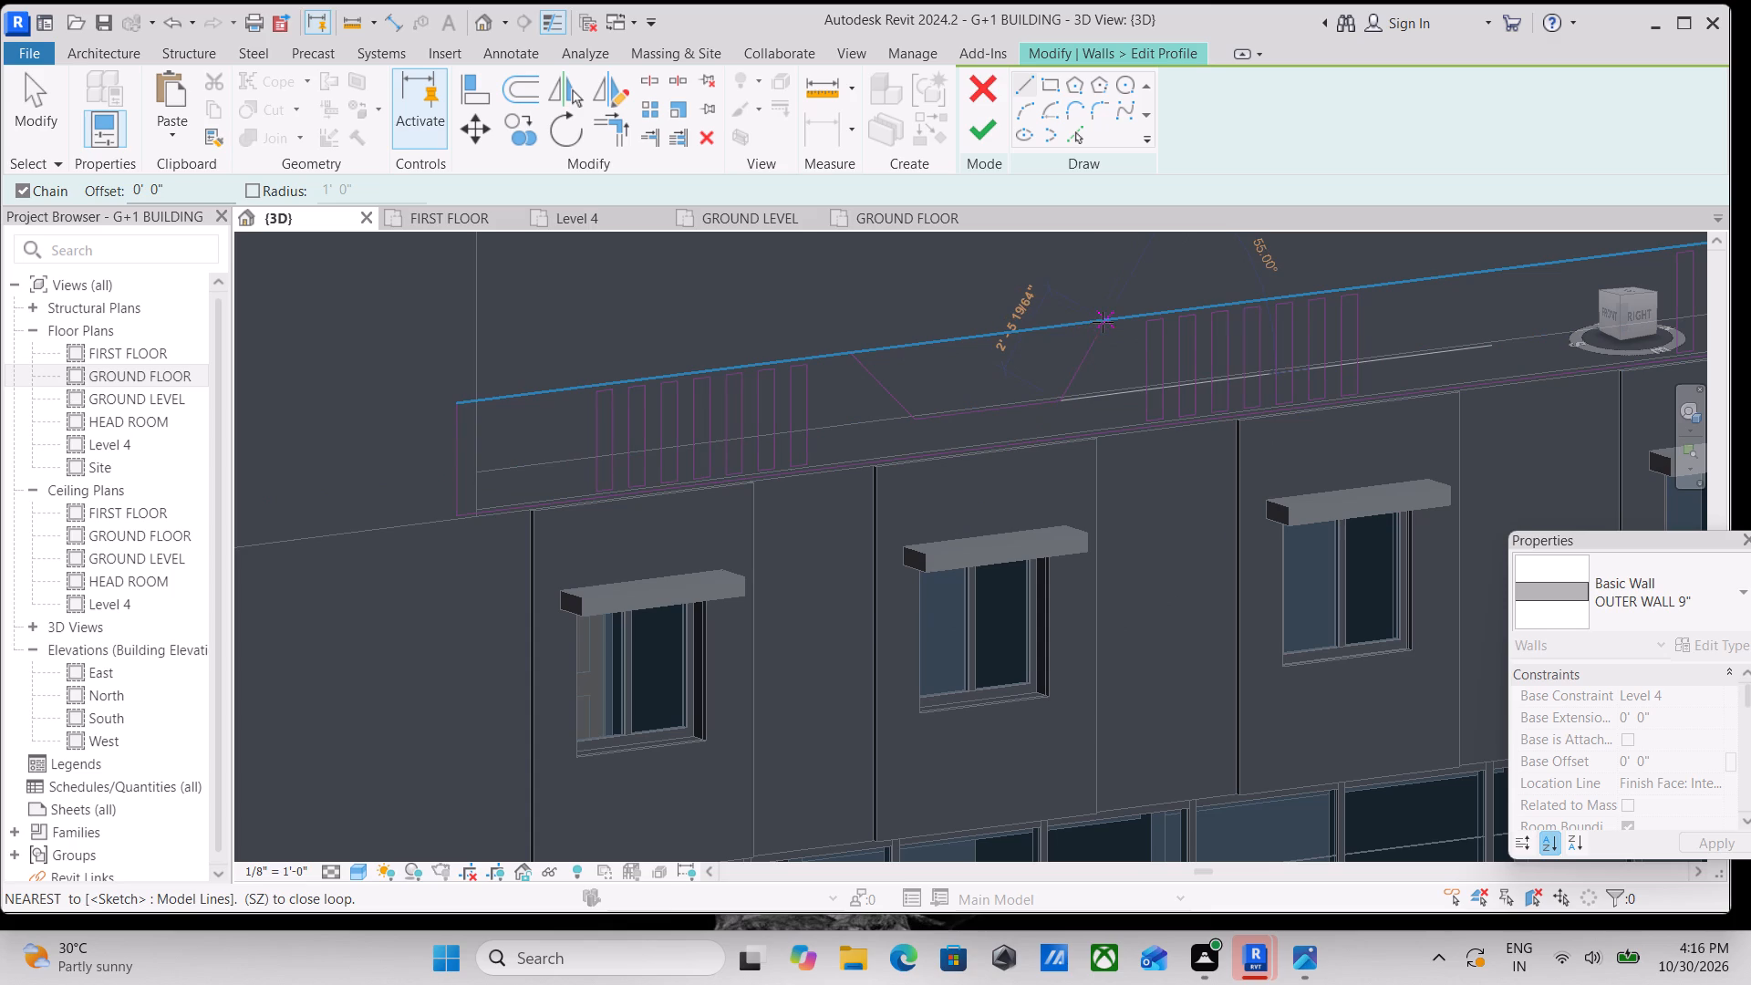
scroll(1103, 322, up, 3)
click(1103, 322)
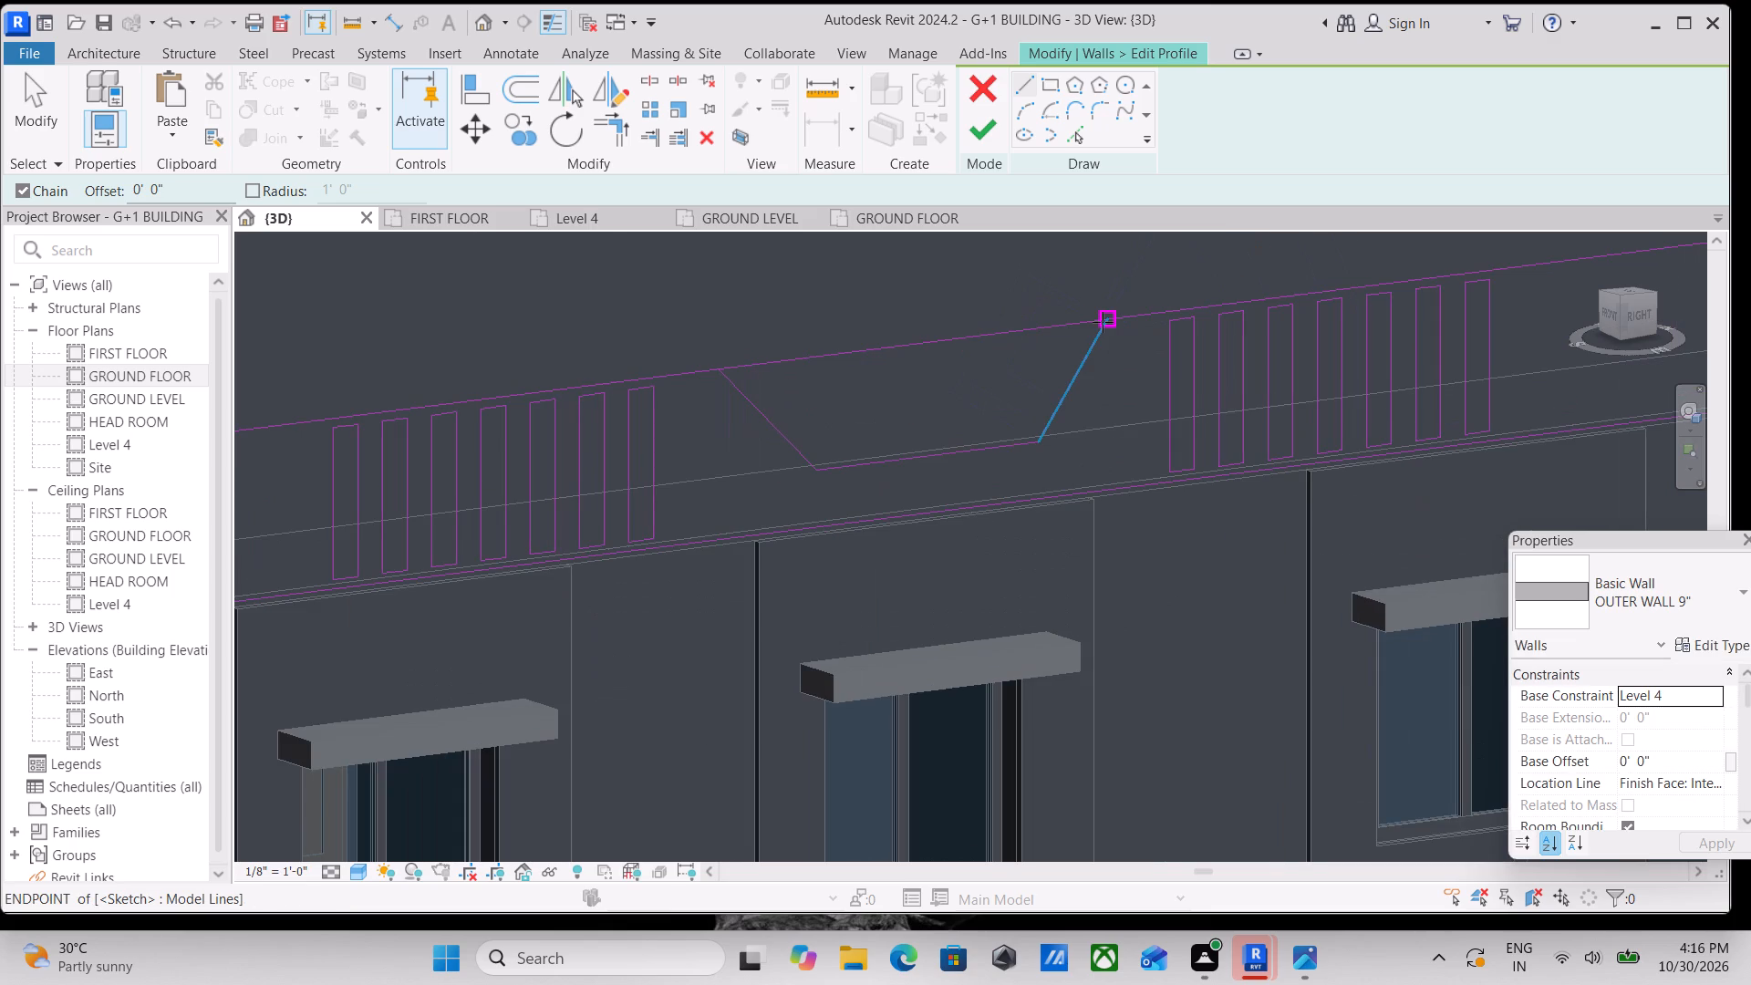
key(Escape)
key(Escape)
Sketch a U-shaped outline around the trapezoid, with verticals from the parapet's top edge and a bottom line about 8'-11" long.
scroll(701, 393, up, 2)
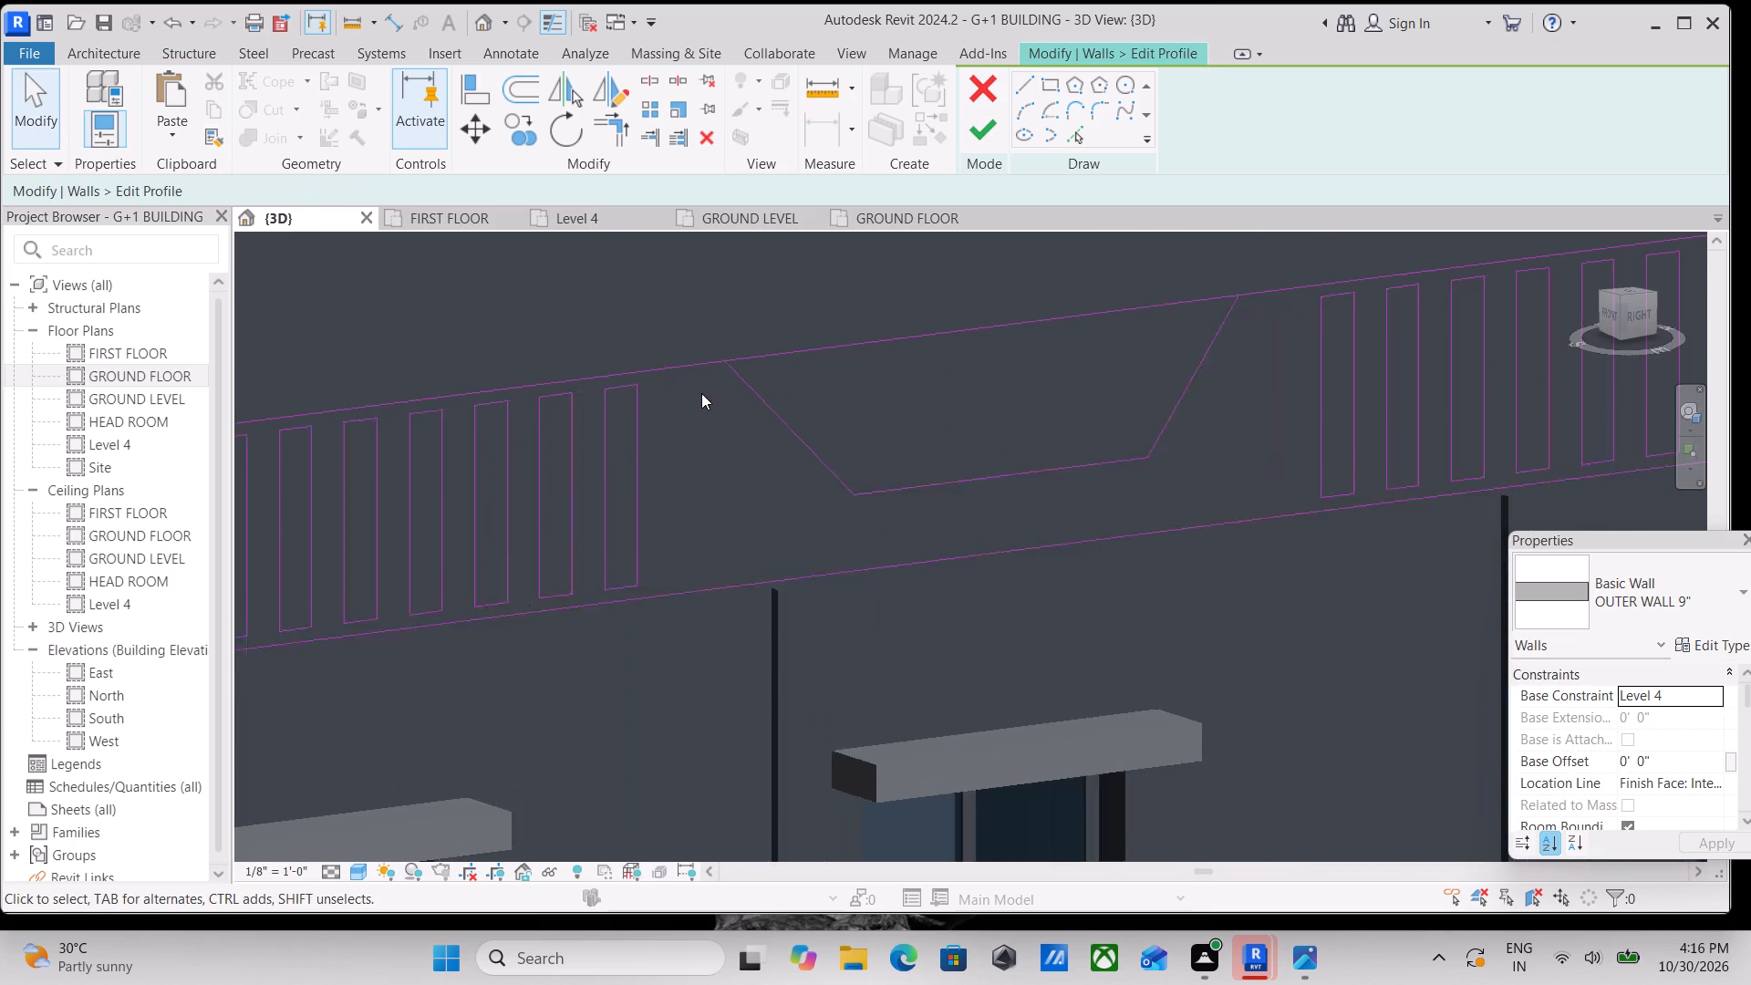
scroll(701, 393, up, 1)
click(1019, 86)
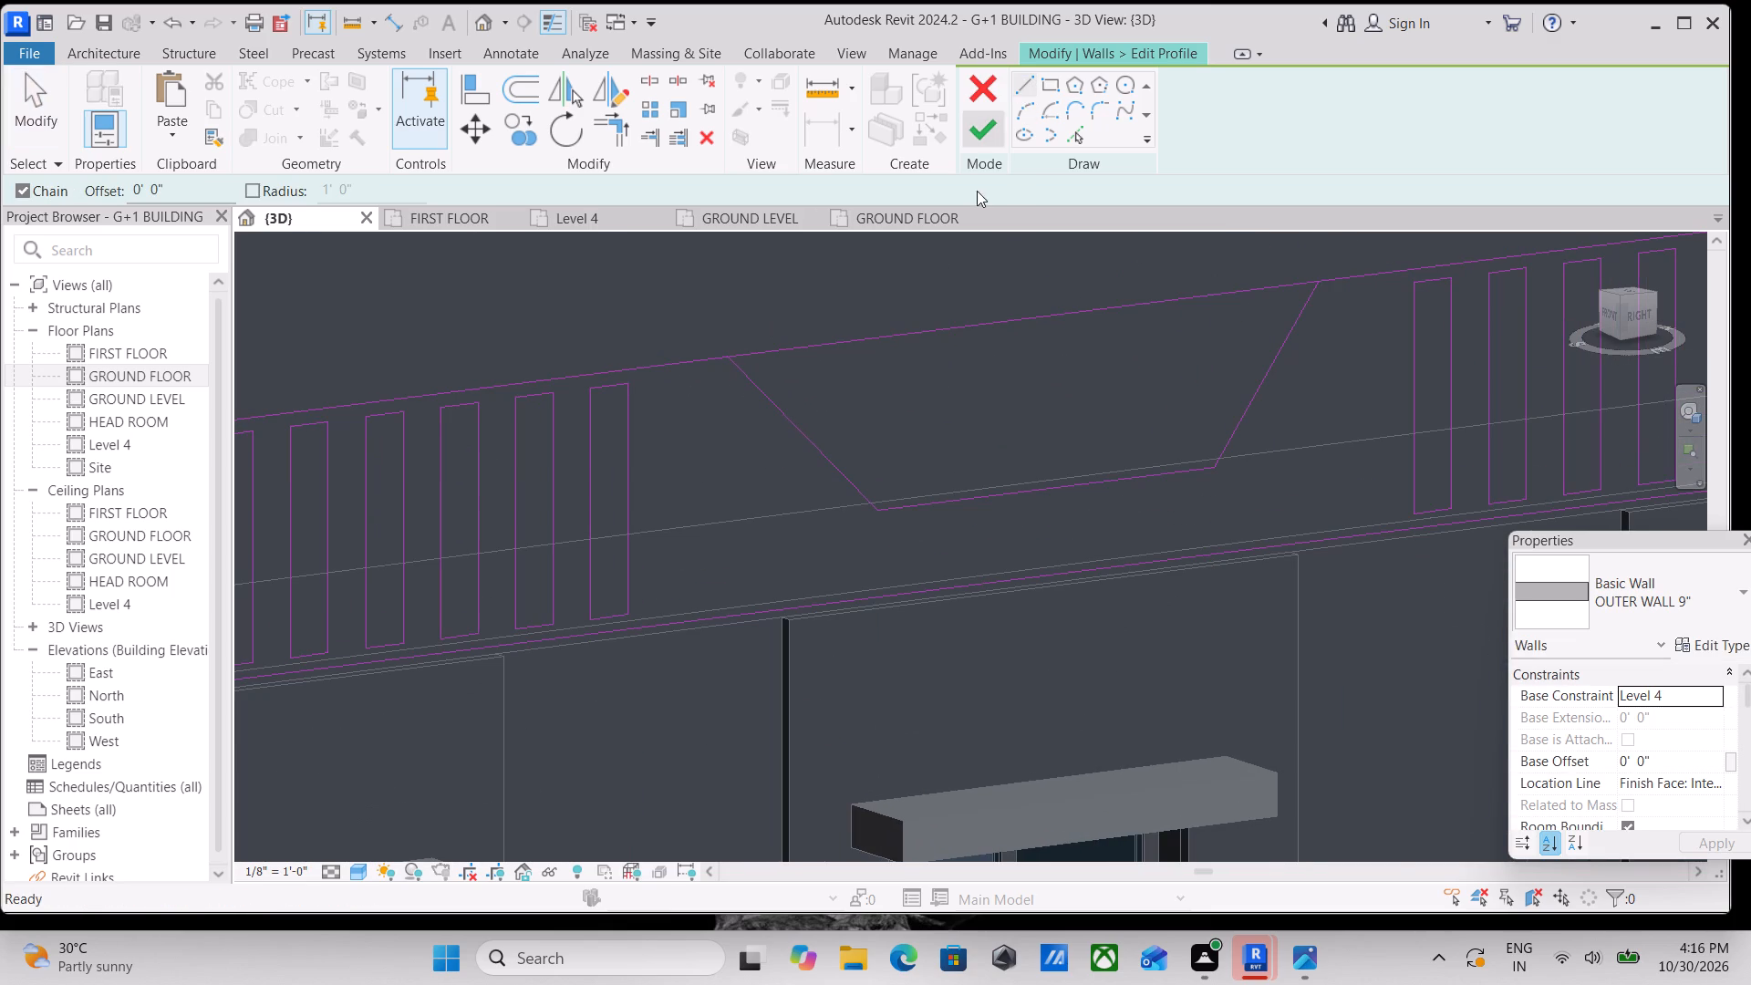
click(698, 360)
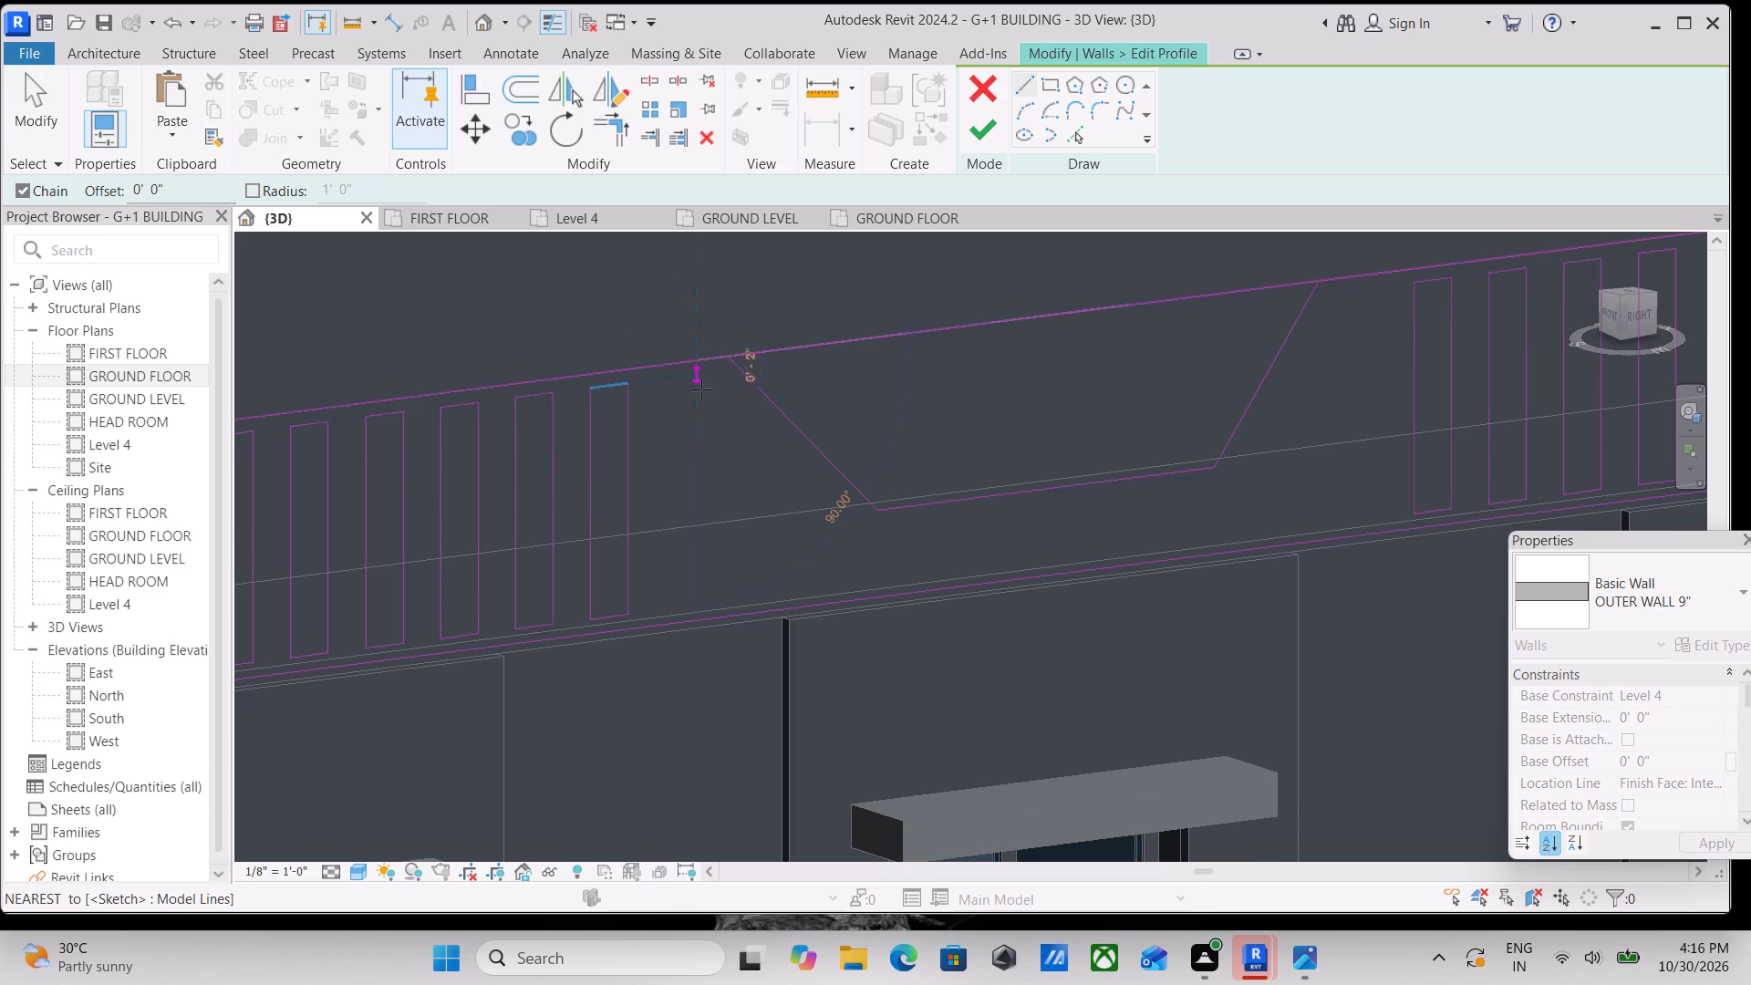
middle_drag(703, 509, 701, 330)
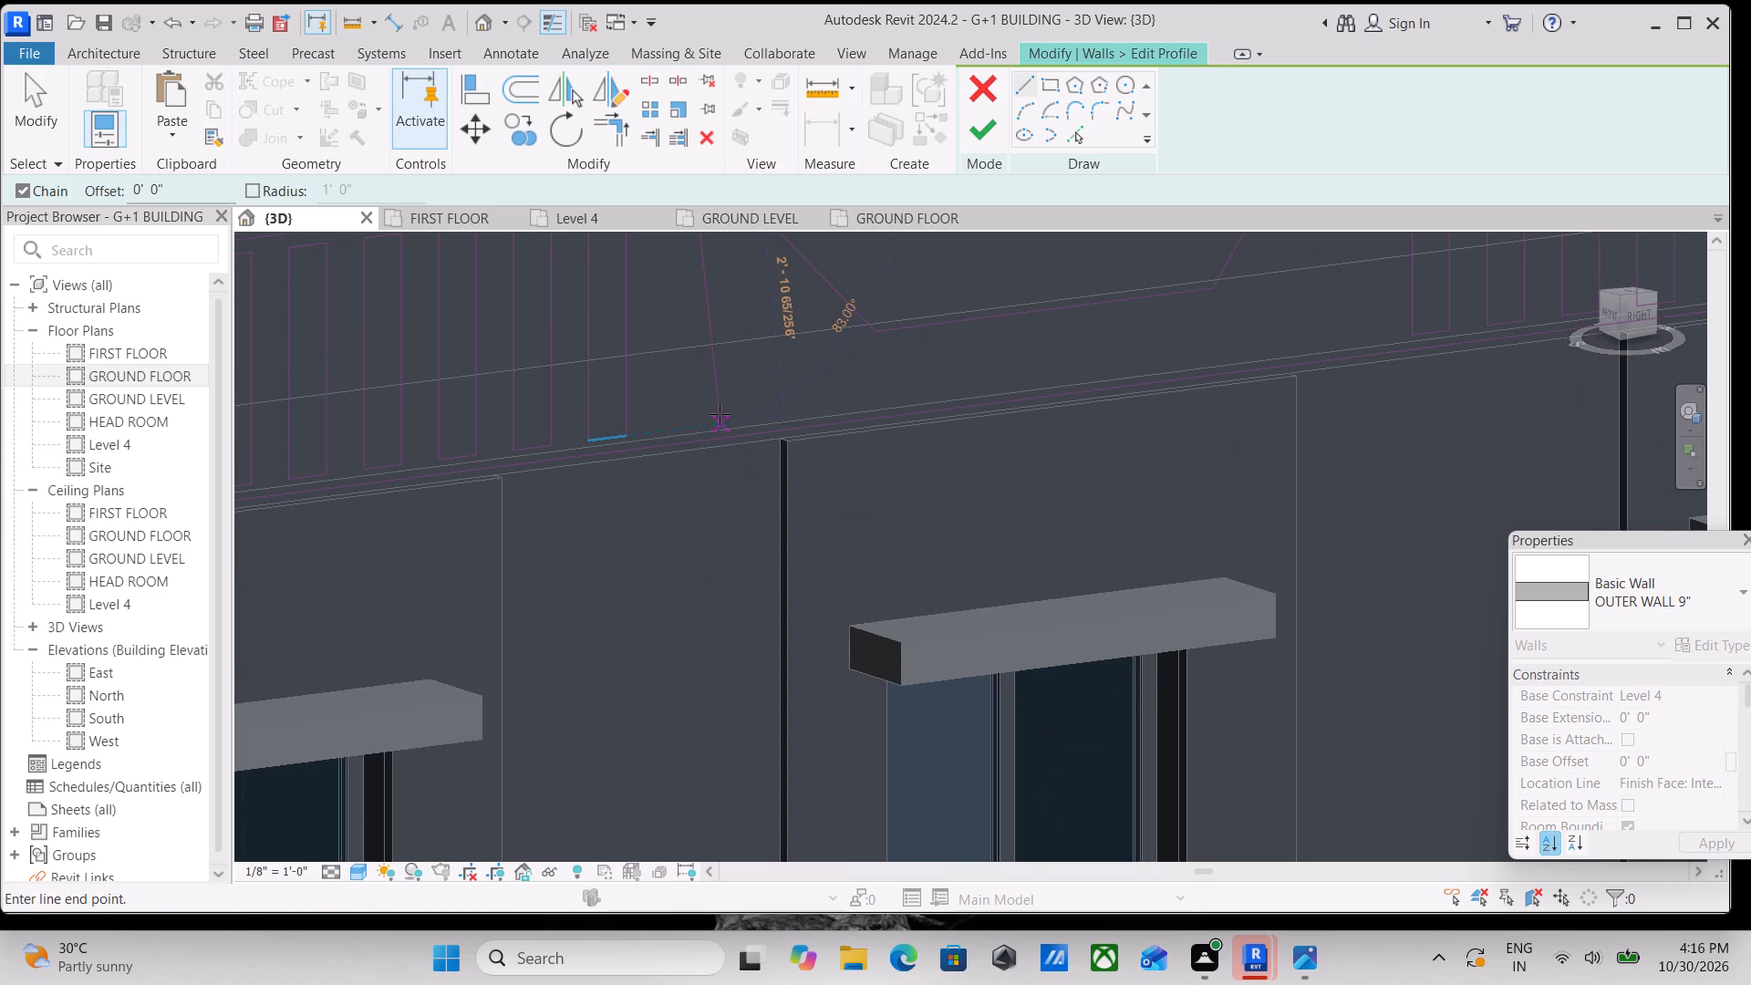
scroll(701, 399, up, 2)
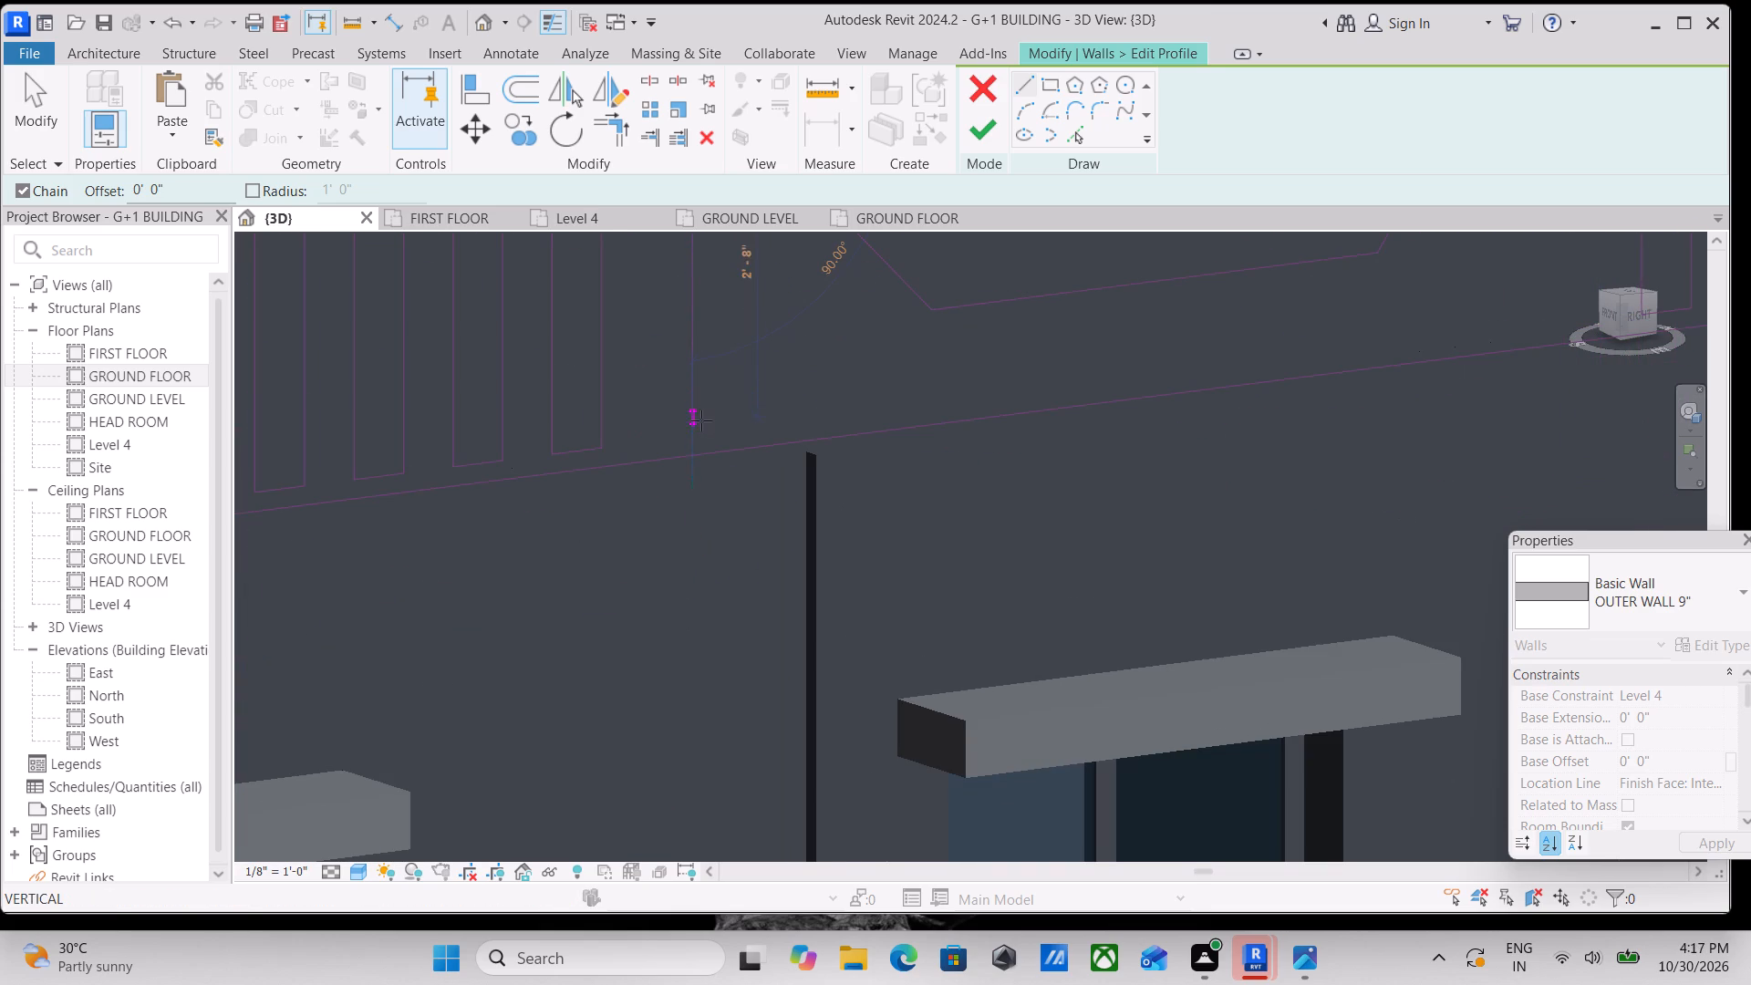
click(699, 435)
middle_drag(867, 430, 575, 491)
middle_drag(905, 450, 645, 504)
scroll(917, 473, down, 3)
middle_drag(917, 473, 718, 525)
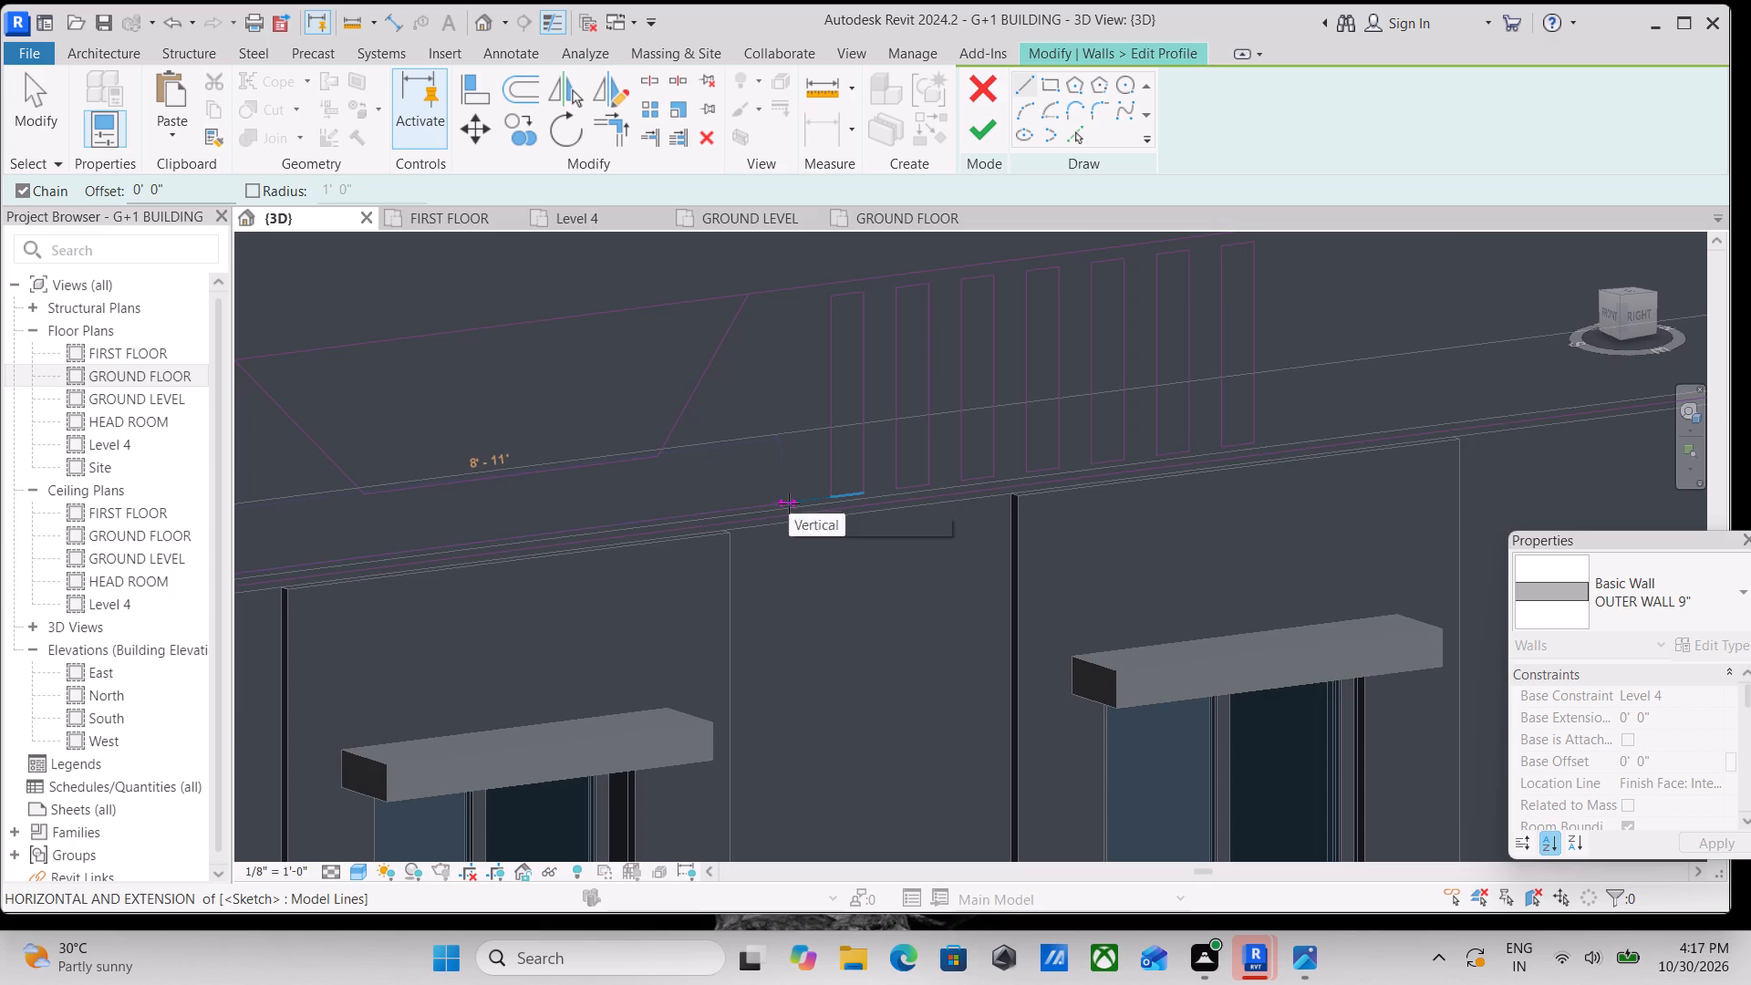
click(789, 503)
click(784, 297)
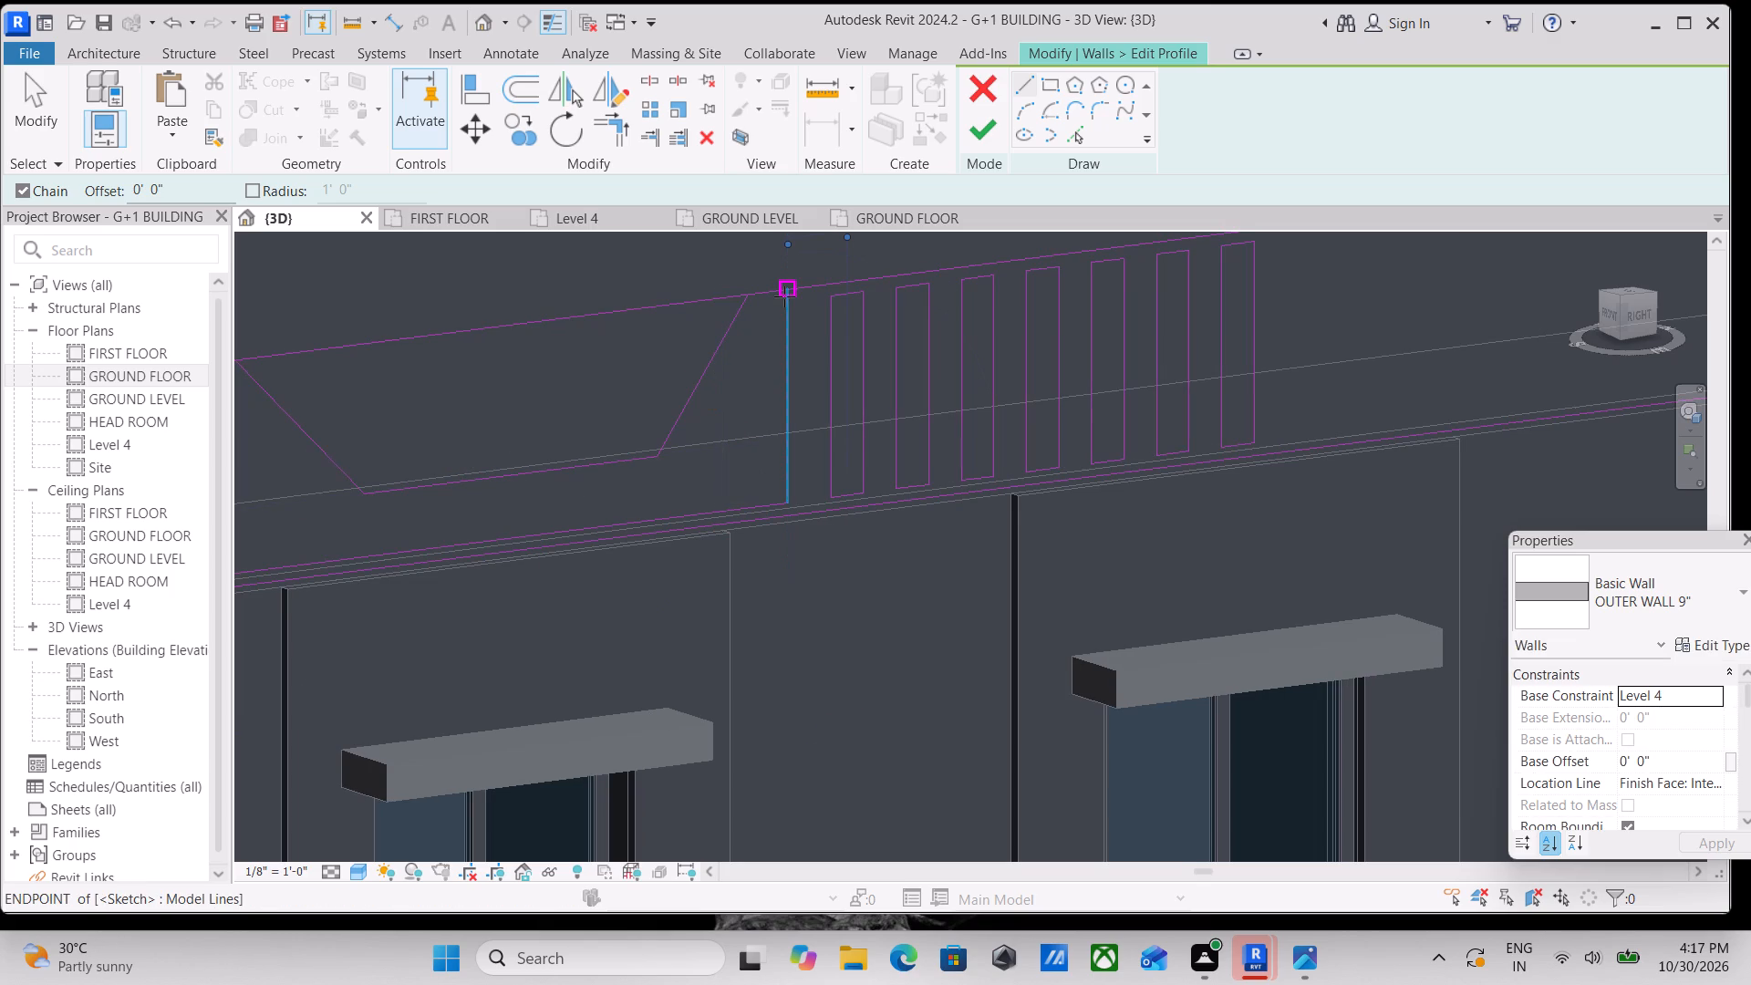
key(Escape)
scroll(674, 450, down, 2)
middle_drag(674, 449, 946, 399)
key(Escape)
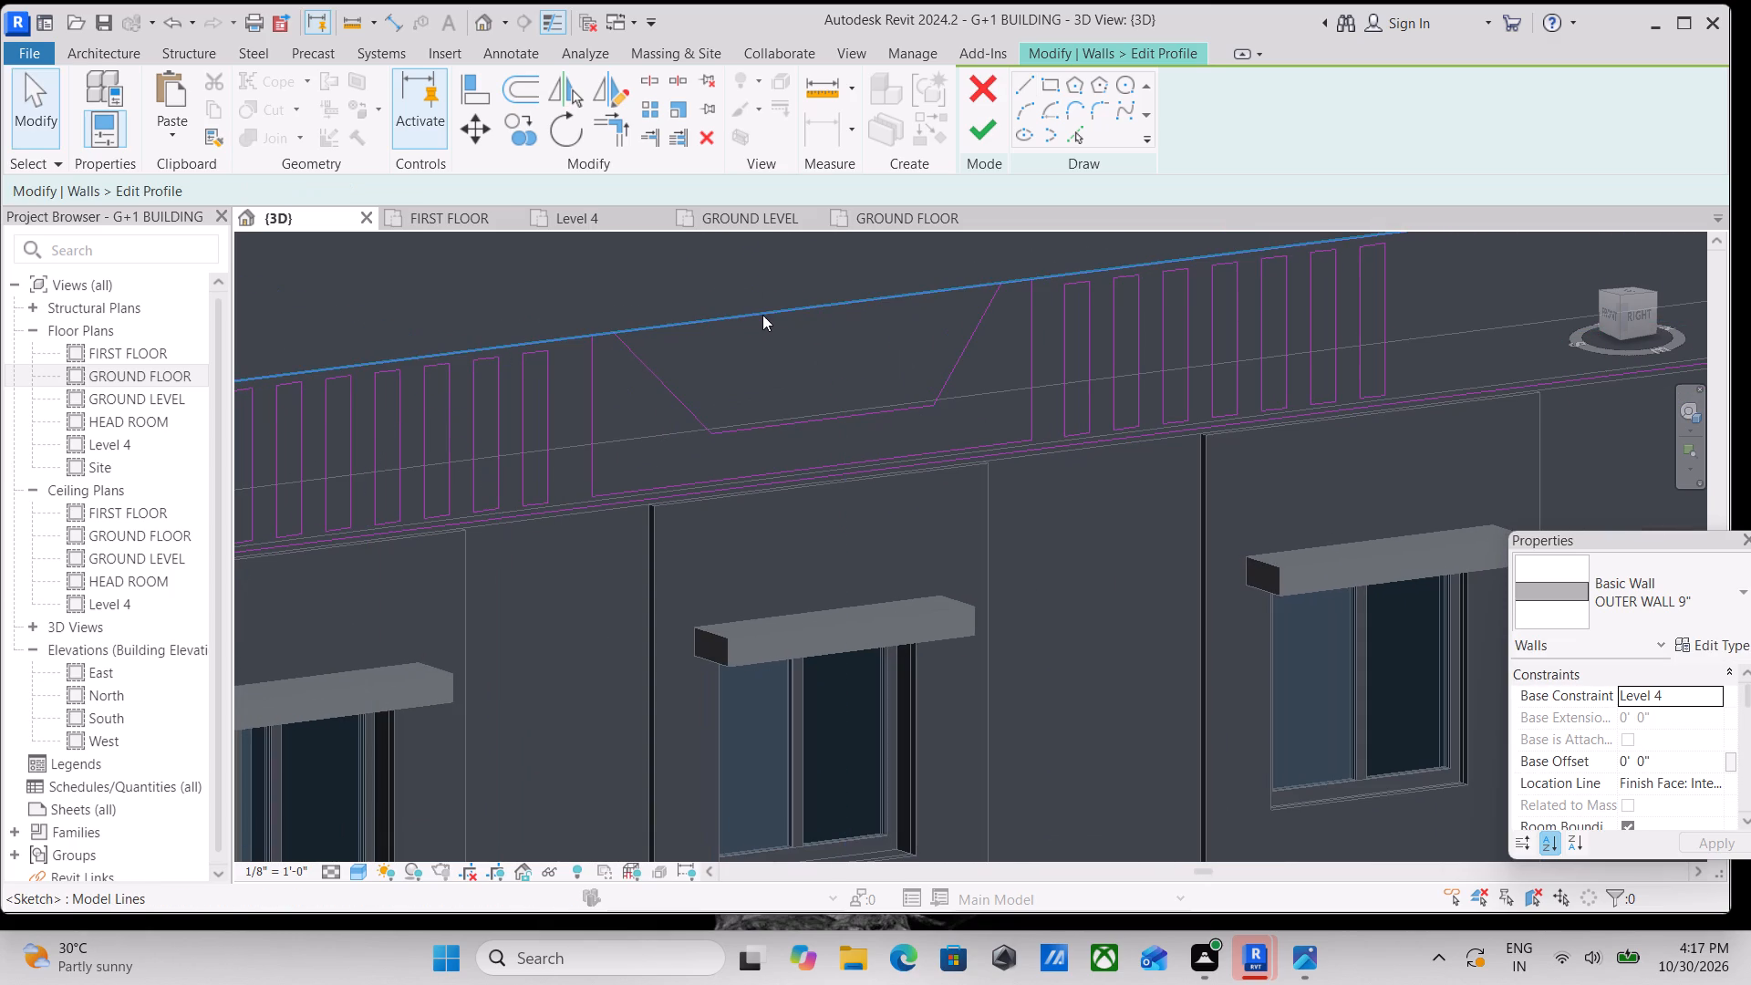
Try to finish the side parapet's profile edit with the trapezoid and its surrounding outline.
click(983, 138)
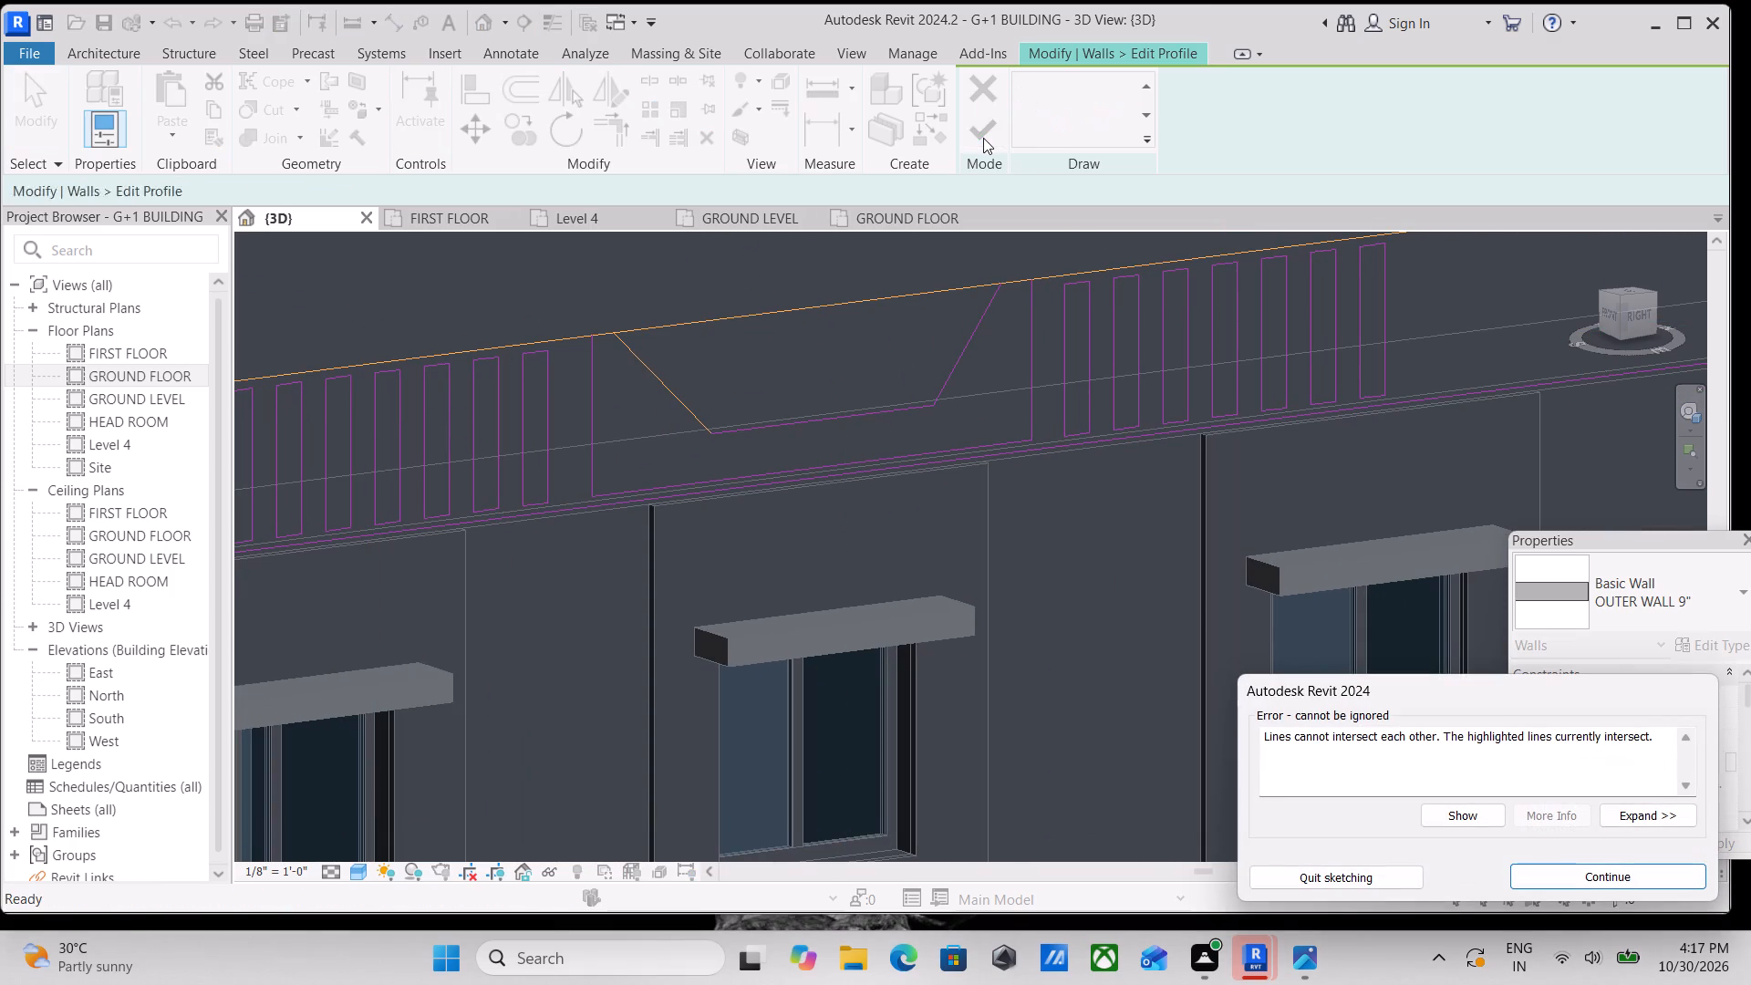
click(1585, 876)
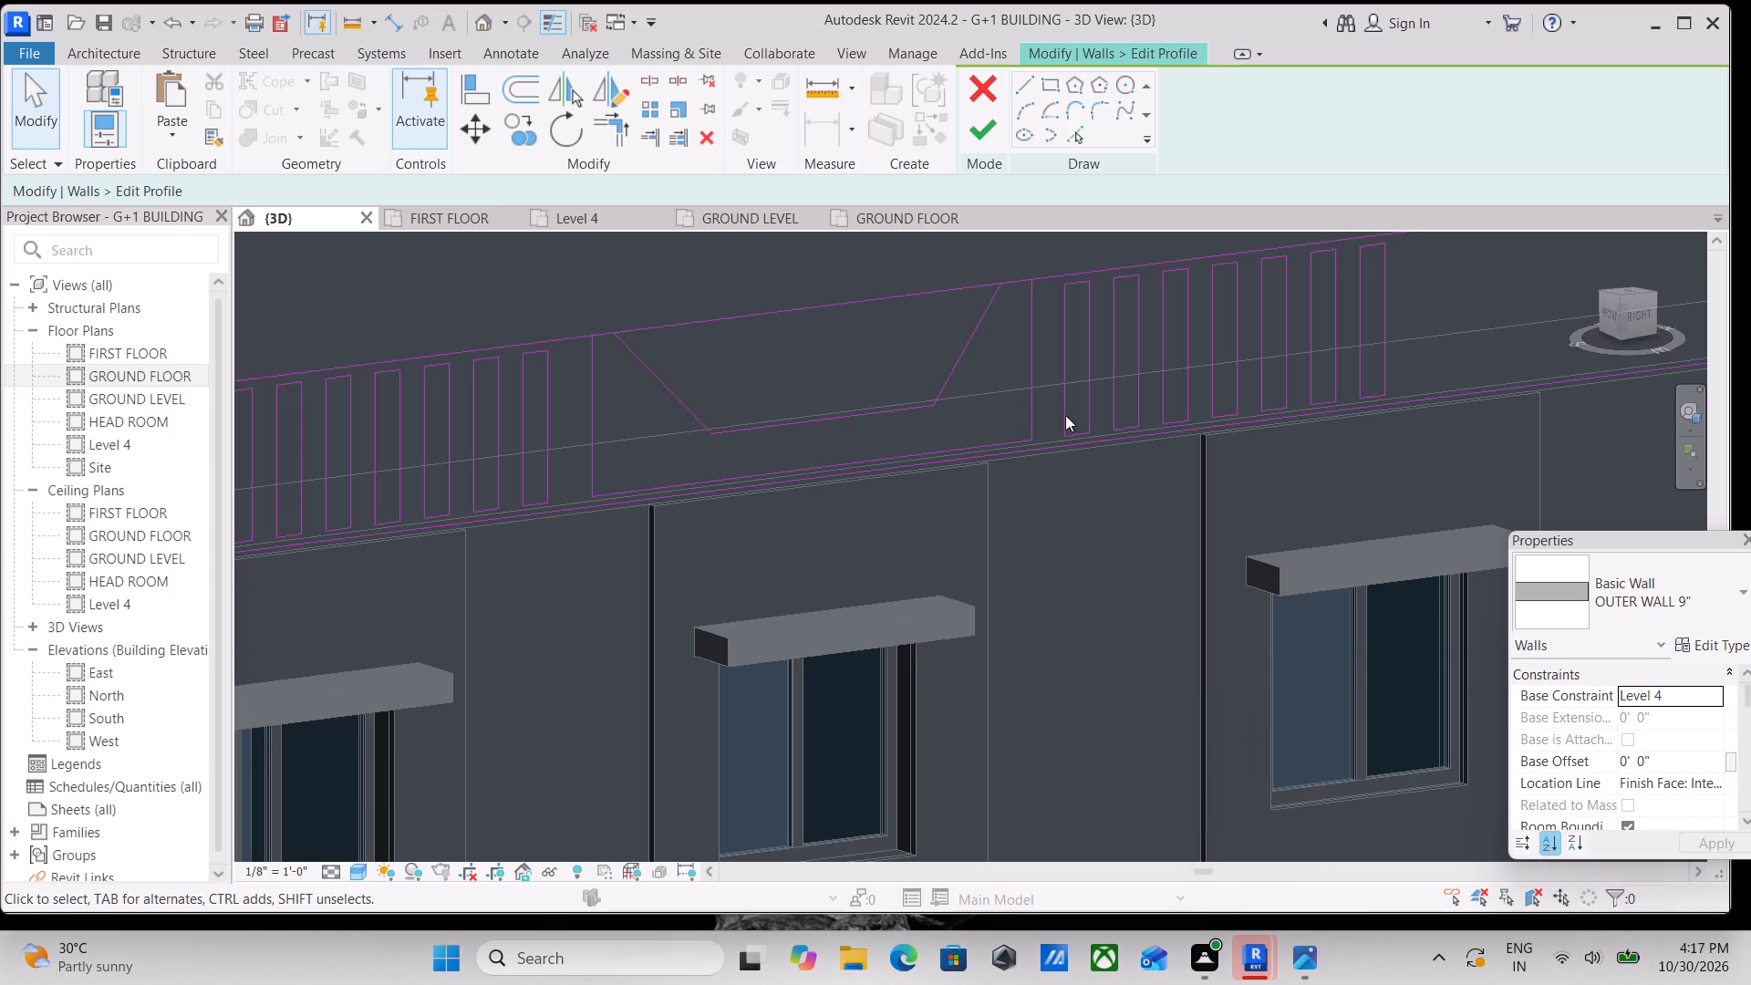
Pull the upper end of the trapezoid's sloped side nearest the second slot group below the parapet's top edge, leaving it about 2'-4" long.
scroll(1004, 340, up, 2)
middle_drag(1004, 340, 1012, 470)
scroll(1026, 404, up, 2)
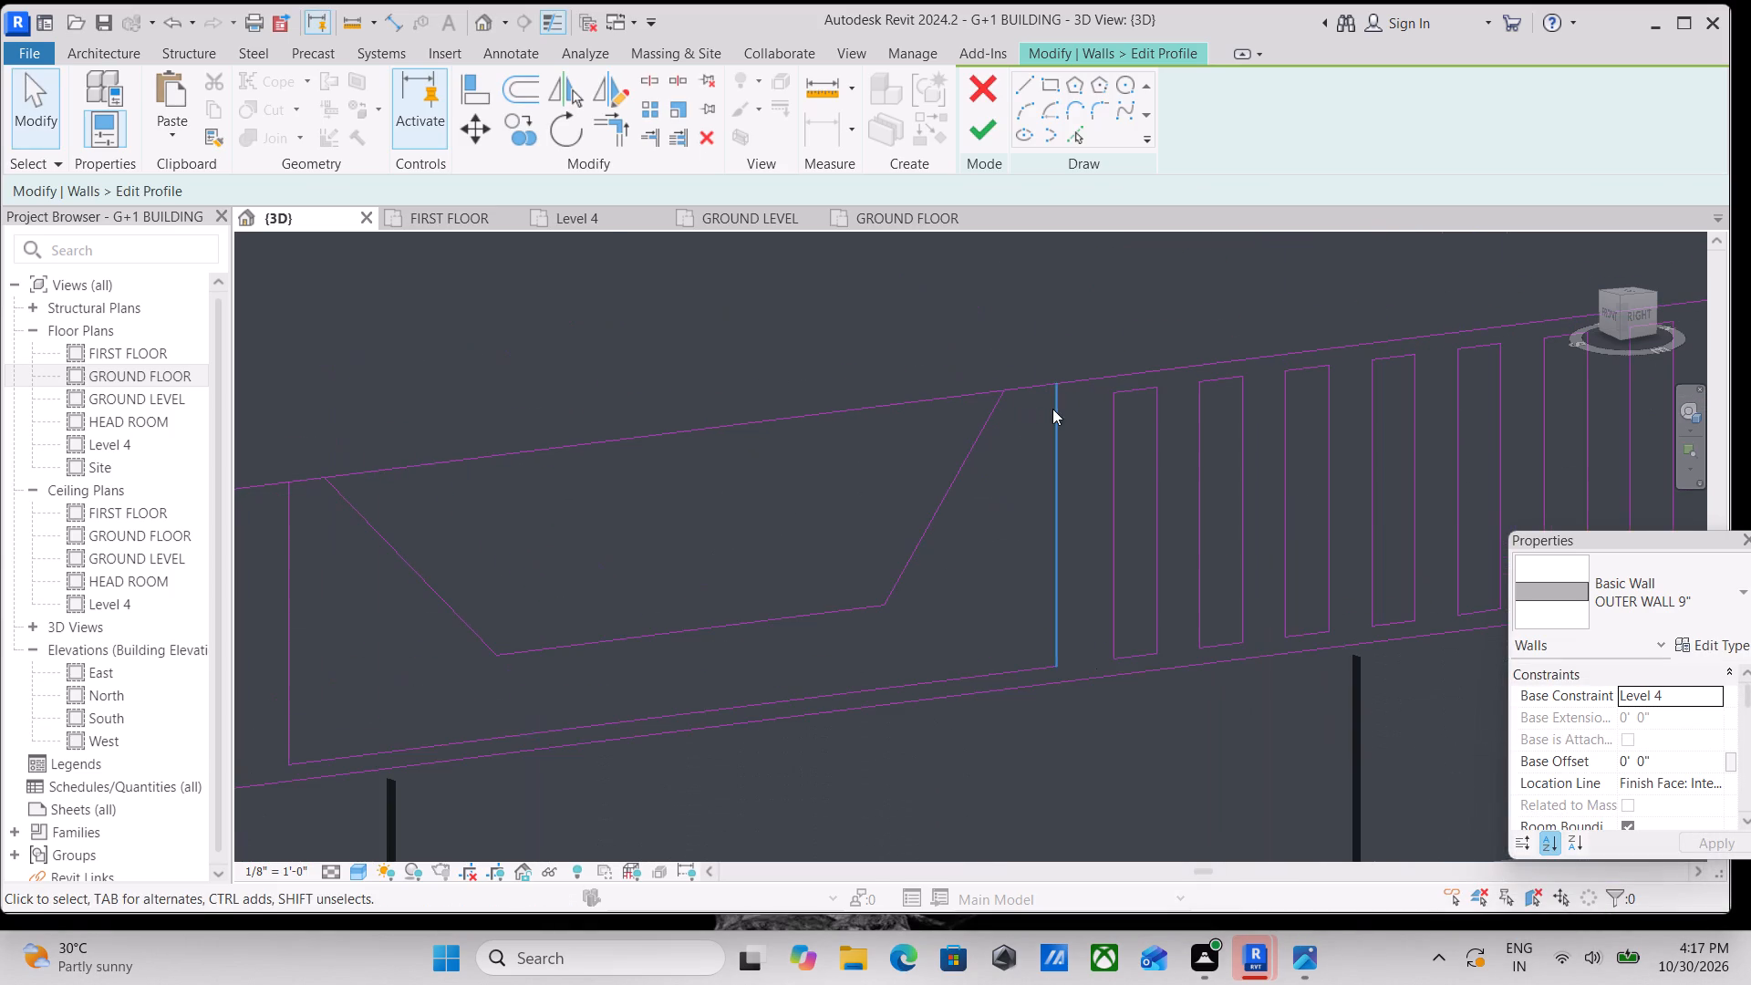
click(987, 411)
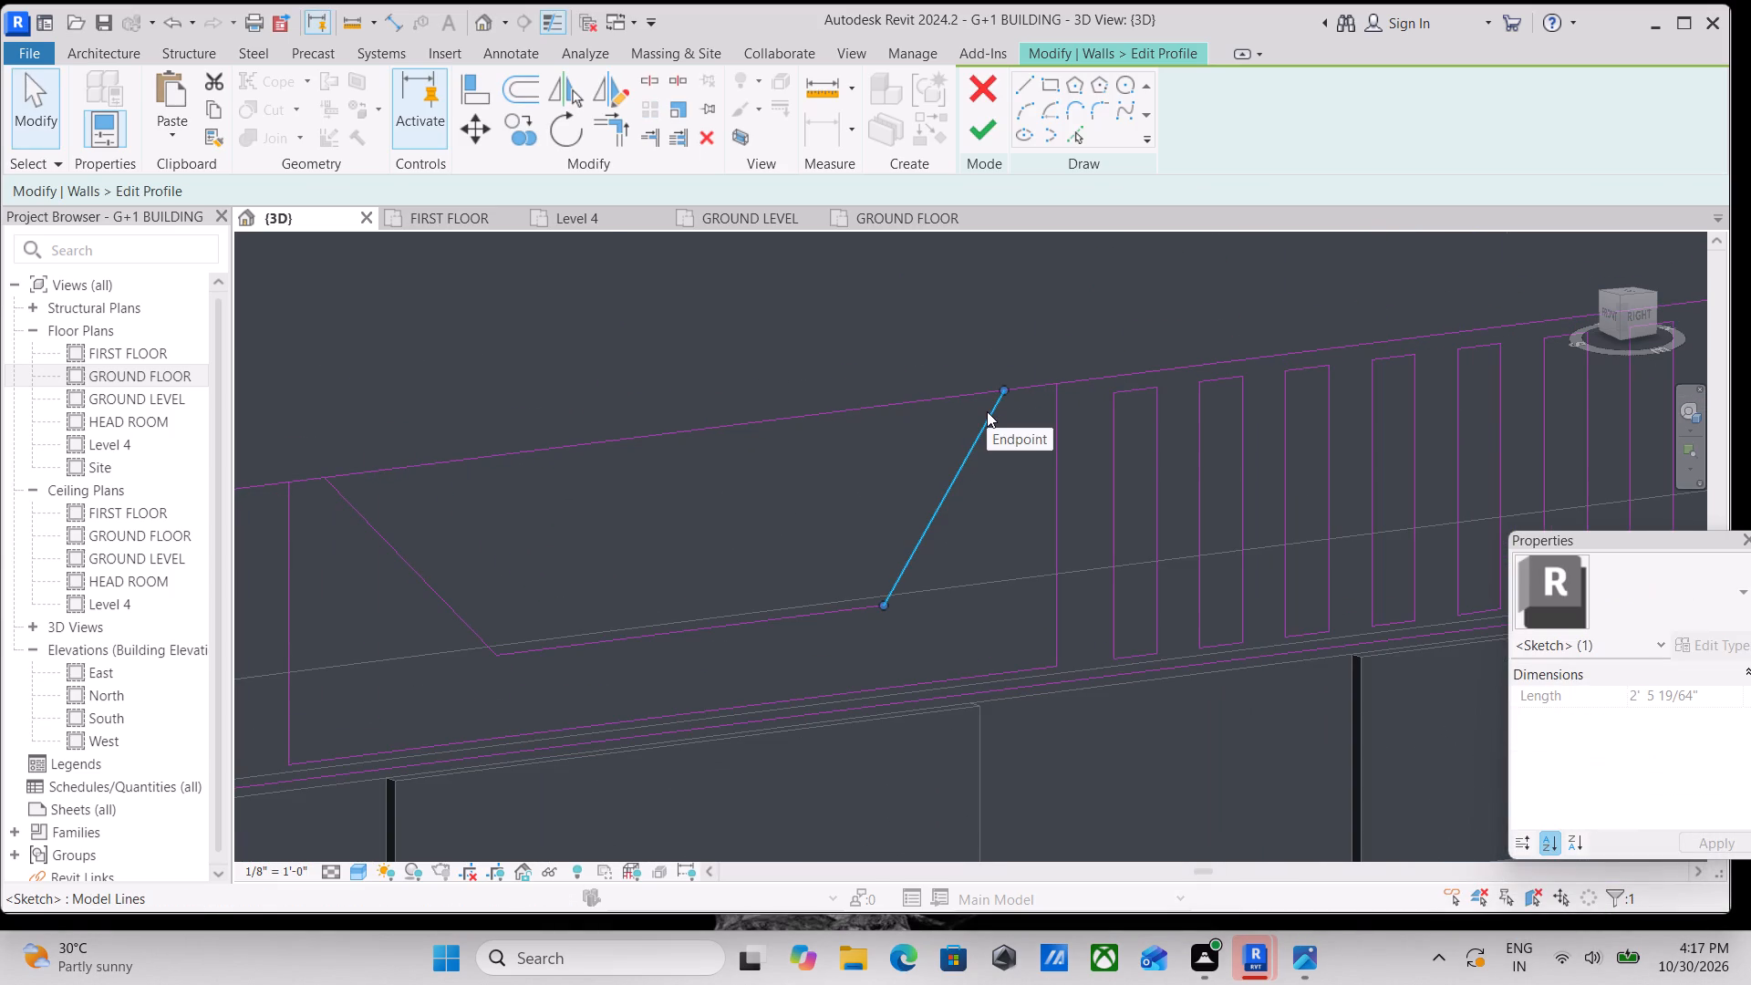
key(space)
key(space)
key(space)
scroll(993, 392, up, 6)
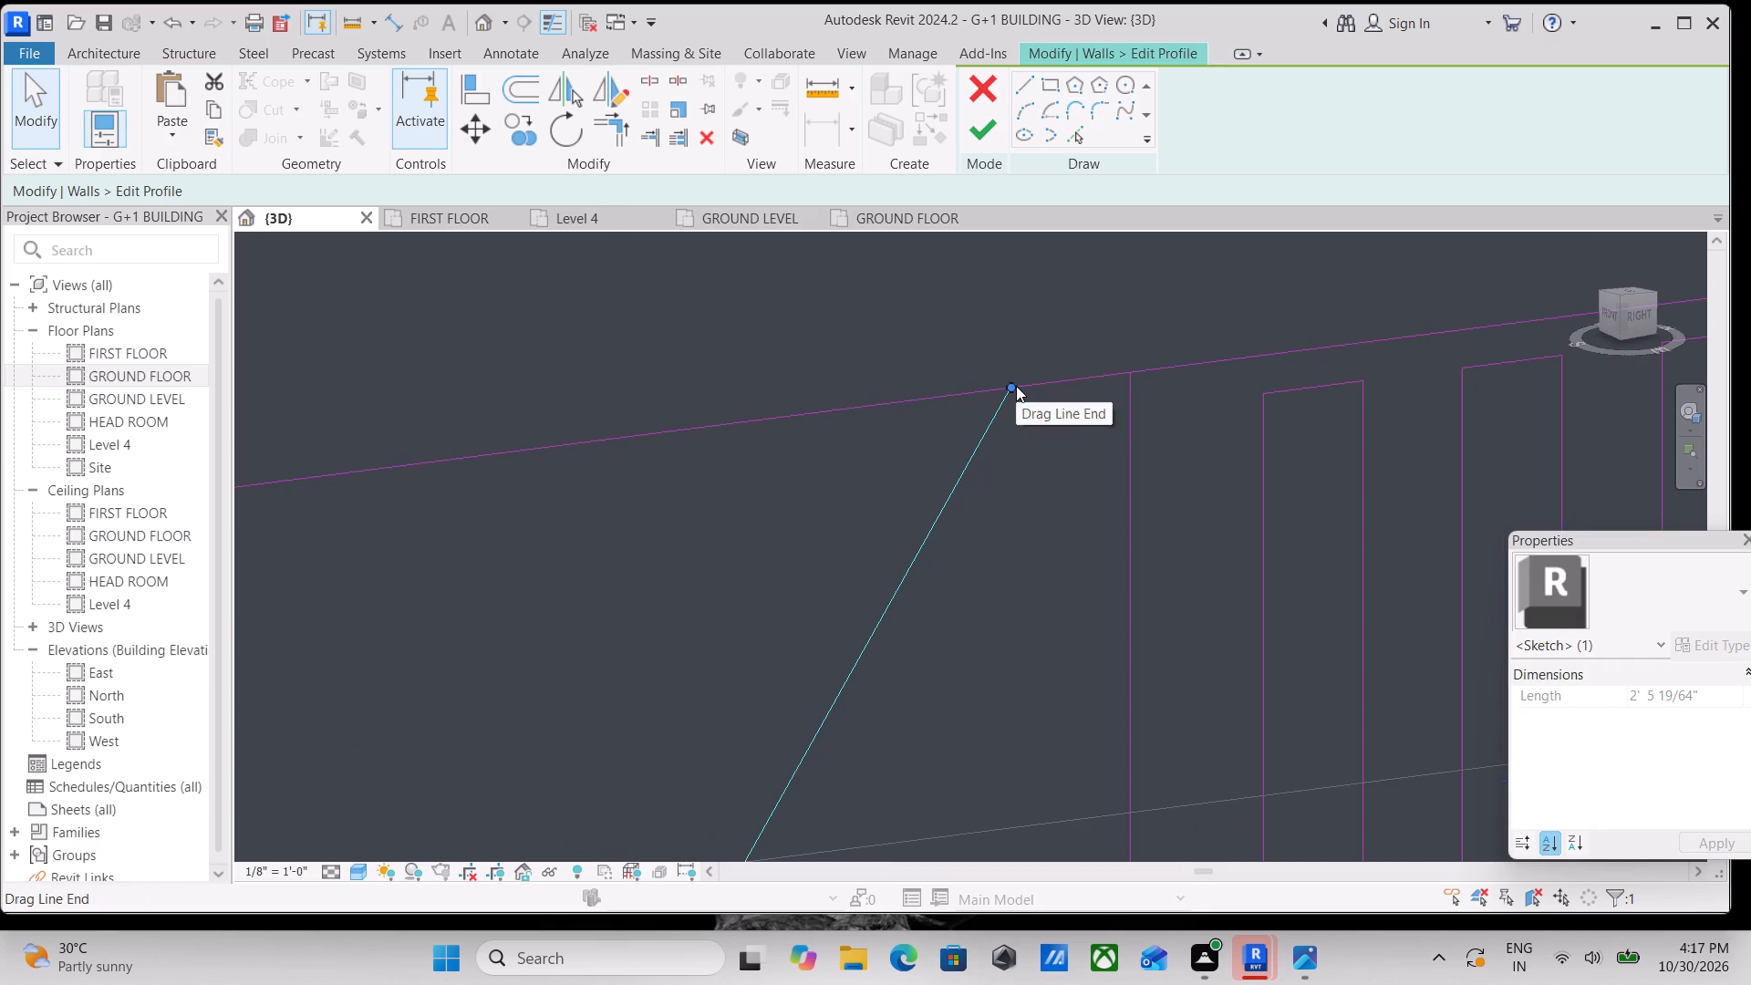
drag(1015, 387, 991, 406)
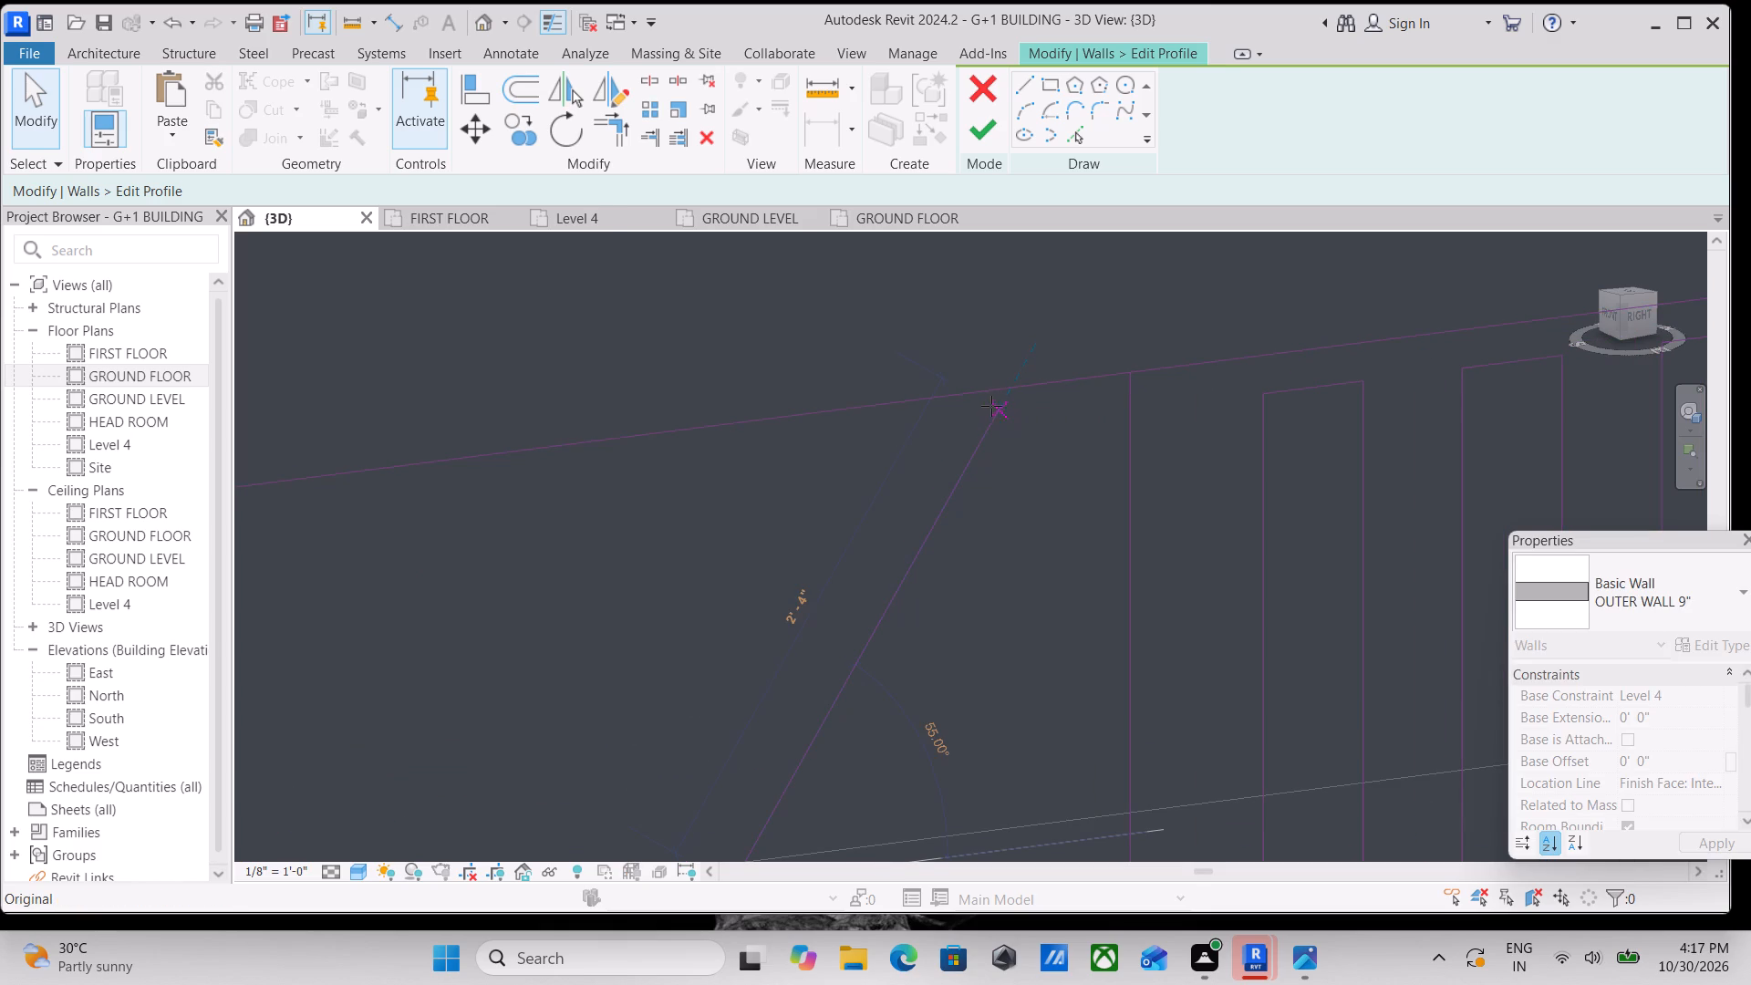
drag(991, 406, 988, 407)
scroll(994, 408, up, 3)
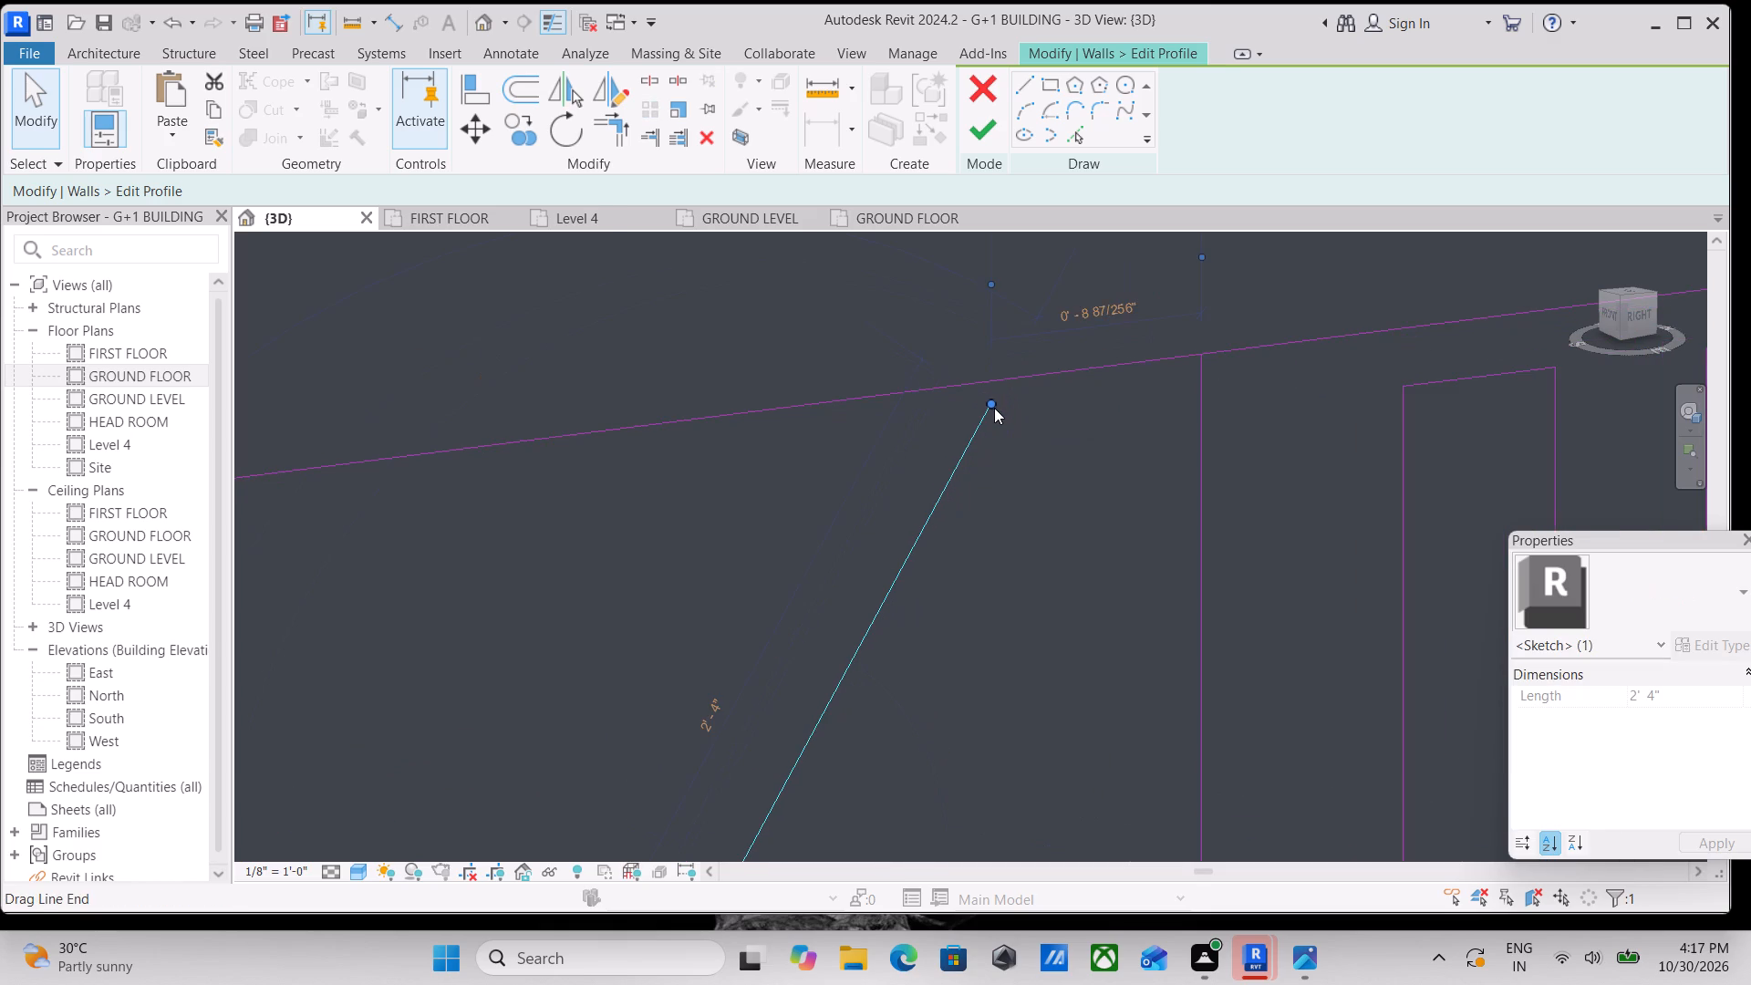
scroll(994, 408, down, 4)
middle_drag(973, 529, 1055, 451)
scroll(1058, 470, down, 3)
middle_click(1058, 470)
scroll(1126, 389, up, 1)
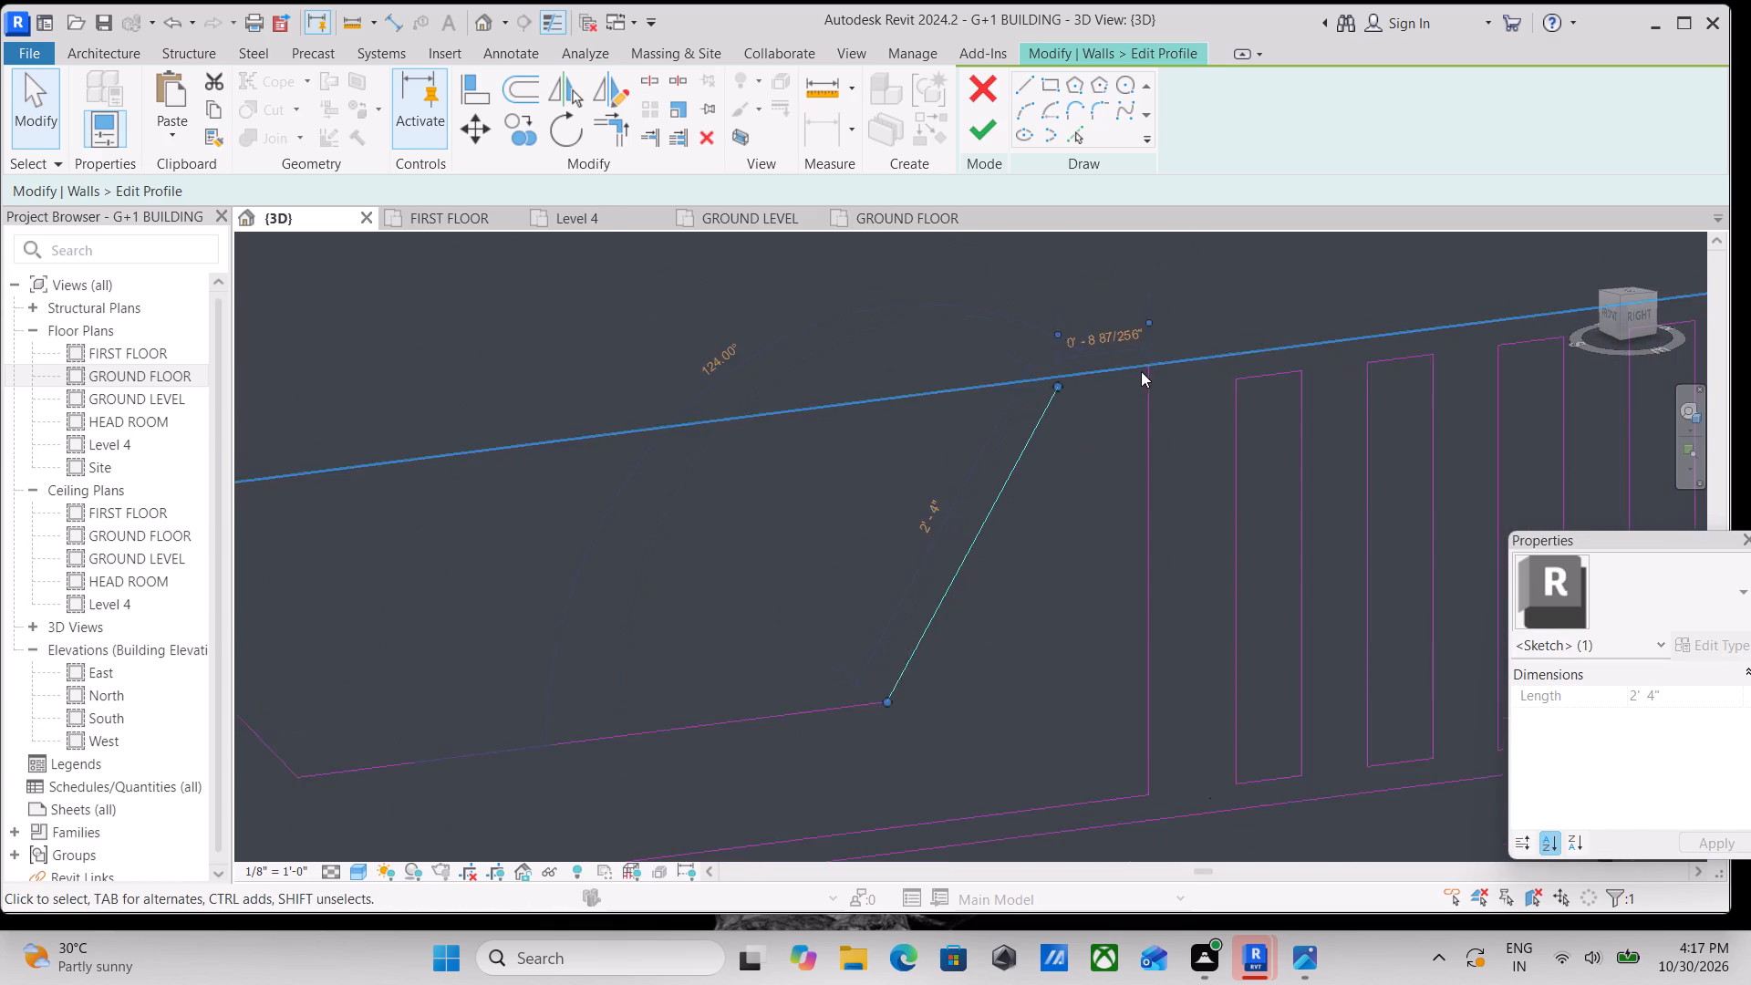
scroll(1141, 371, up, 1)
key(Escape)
Shorten both verticals of the outline around the trapezoid to 2'-8", ending 2" below the parapet's top edge.
click(1149, 399)
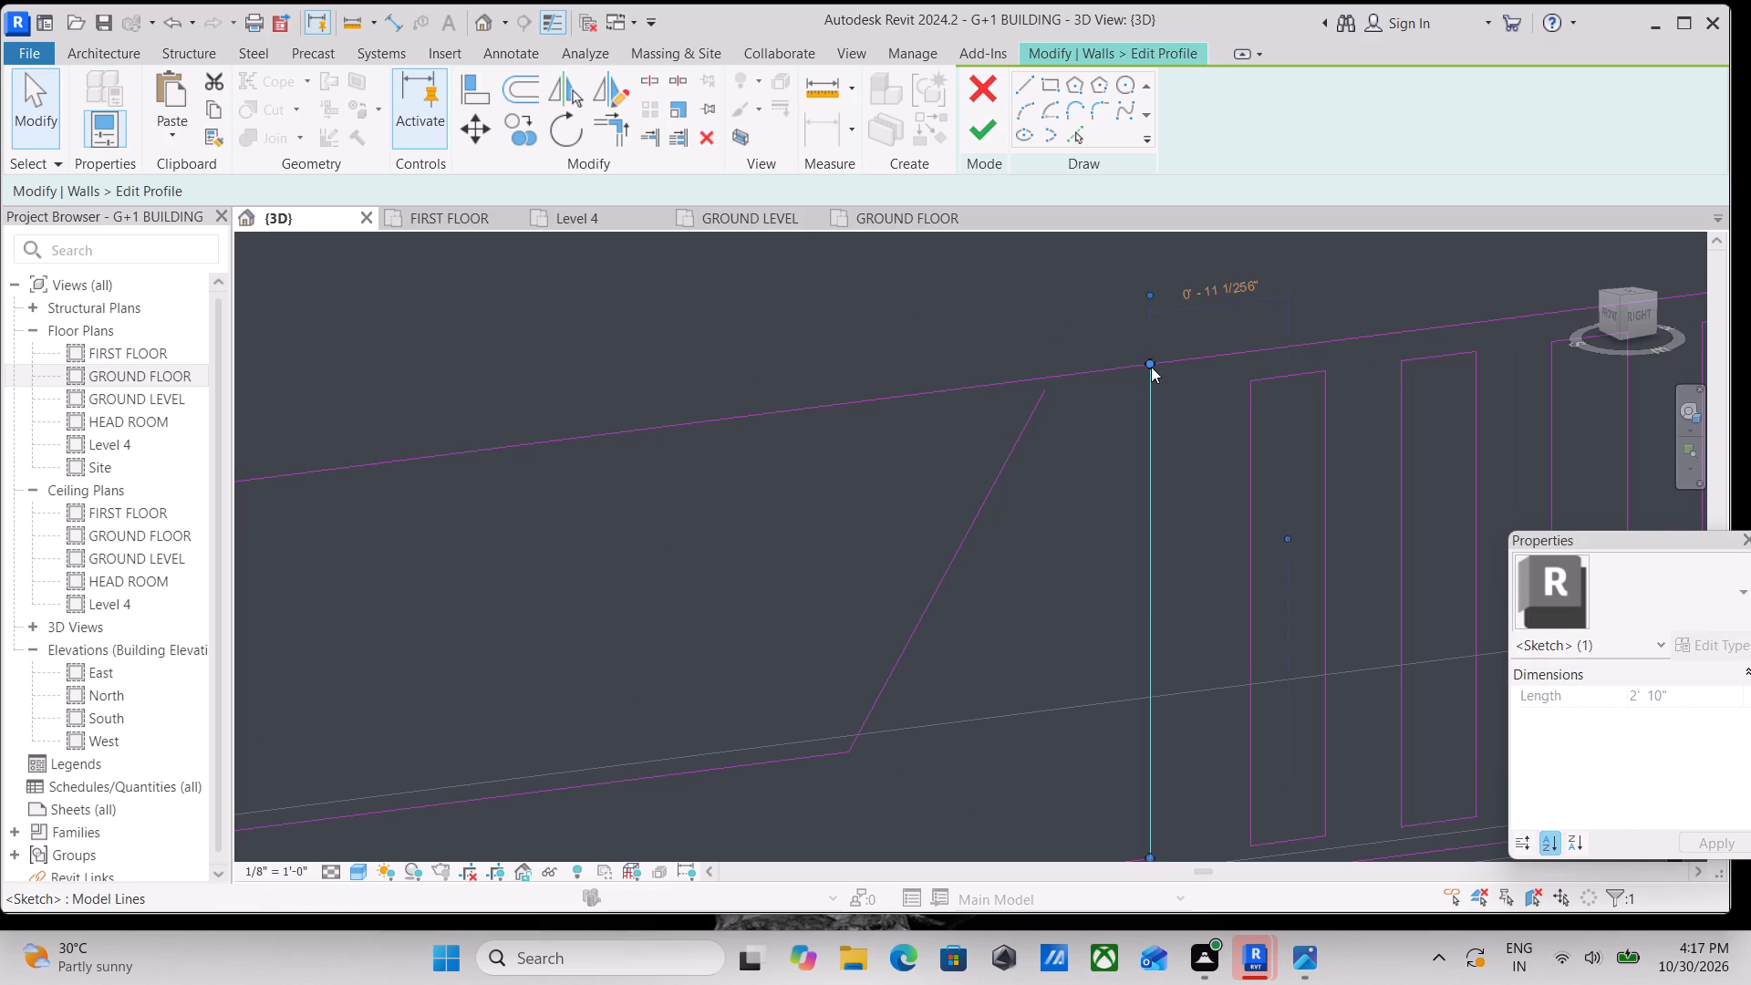
drag(1151, 367, 1150, 385)
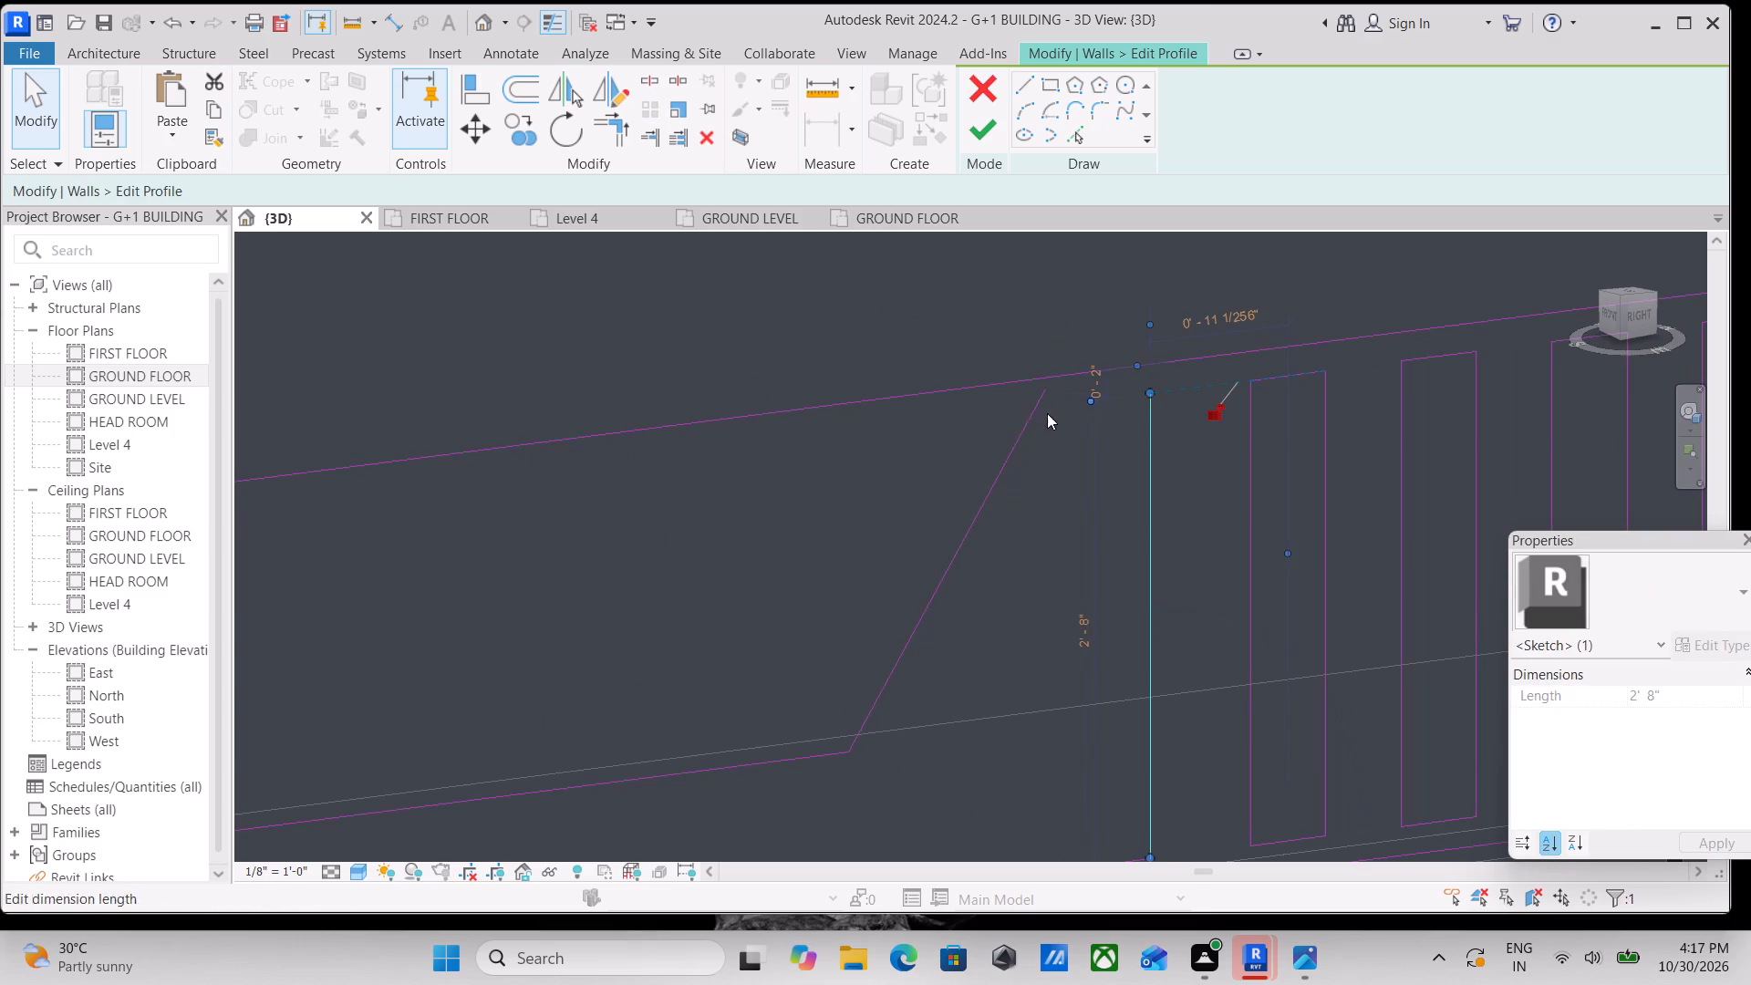
key(Escape)
scroll(948, 461, down, 3)
middle_drag(855, 472, 1131, 353)
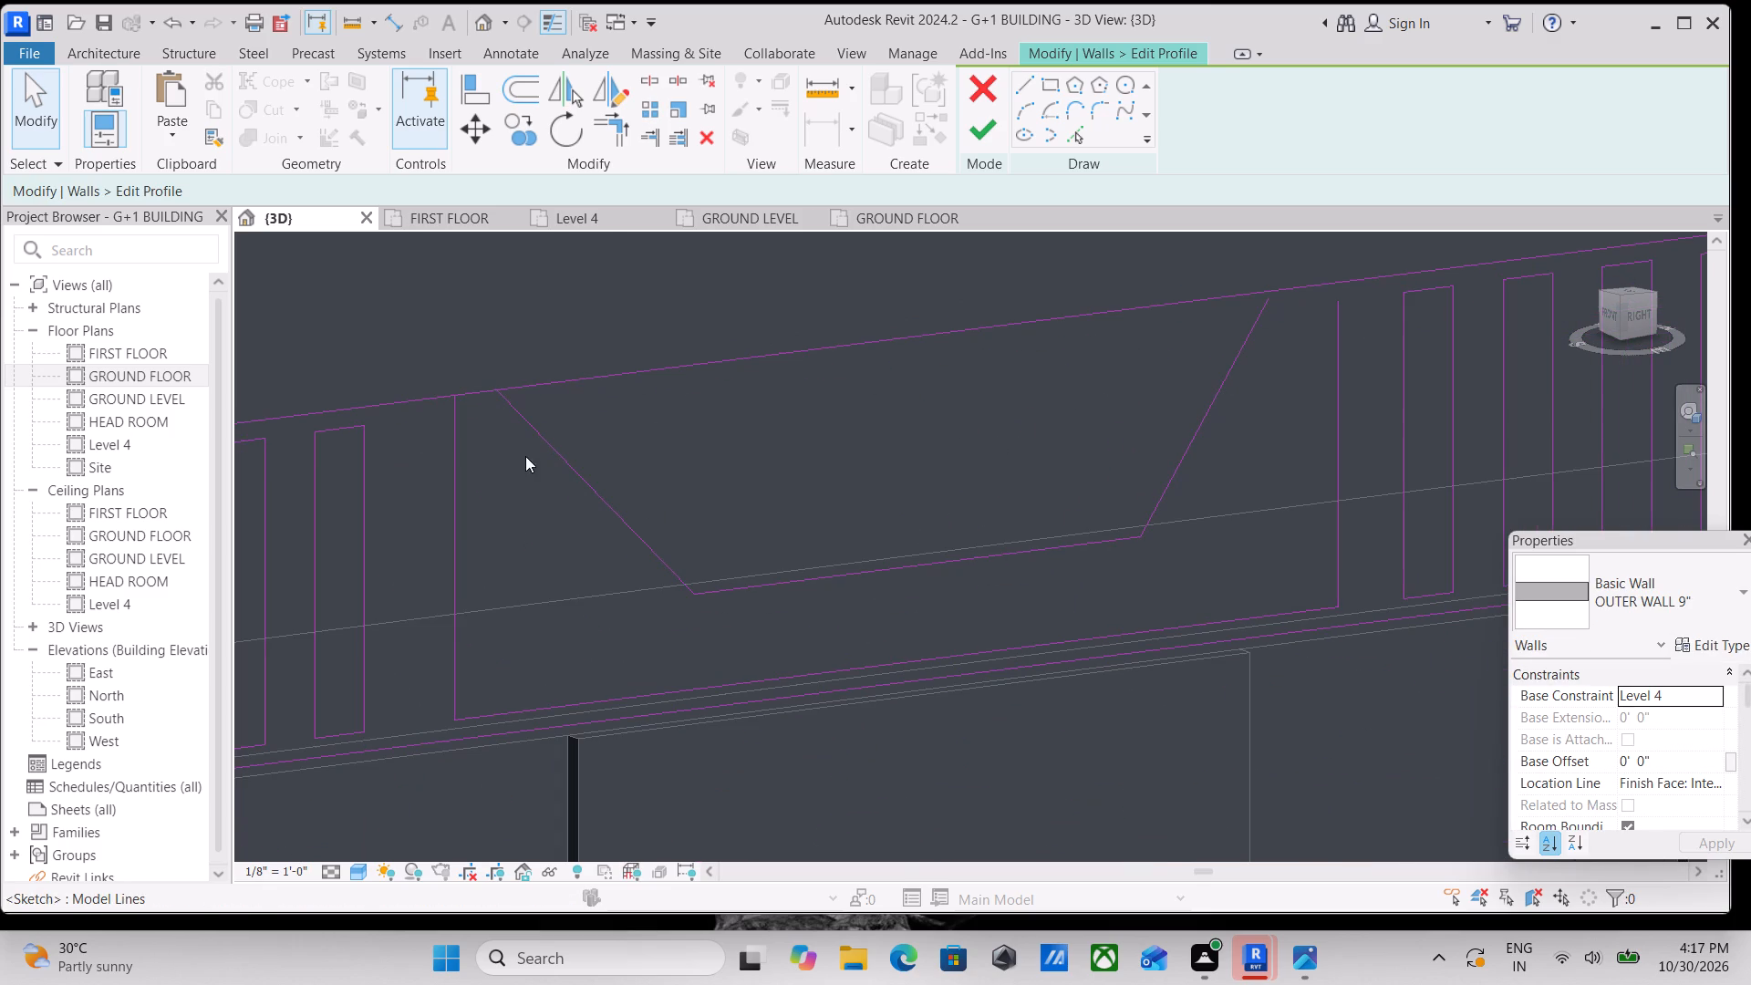
click(455, 455)
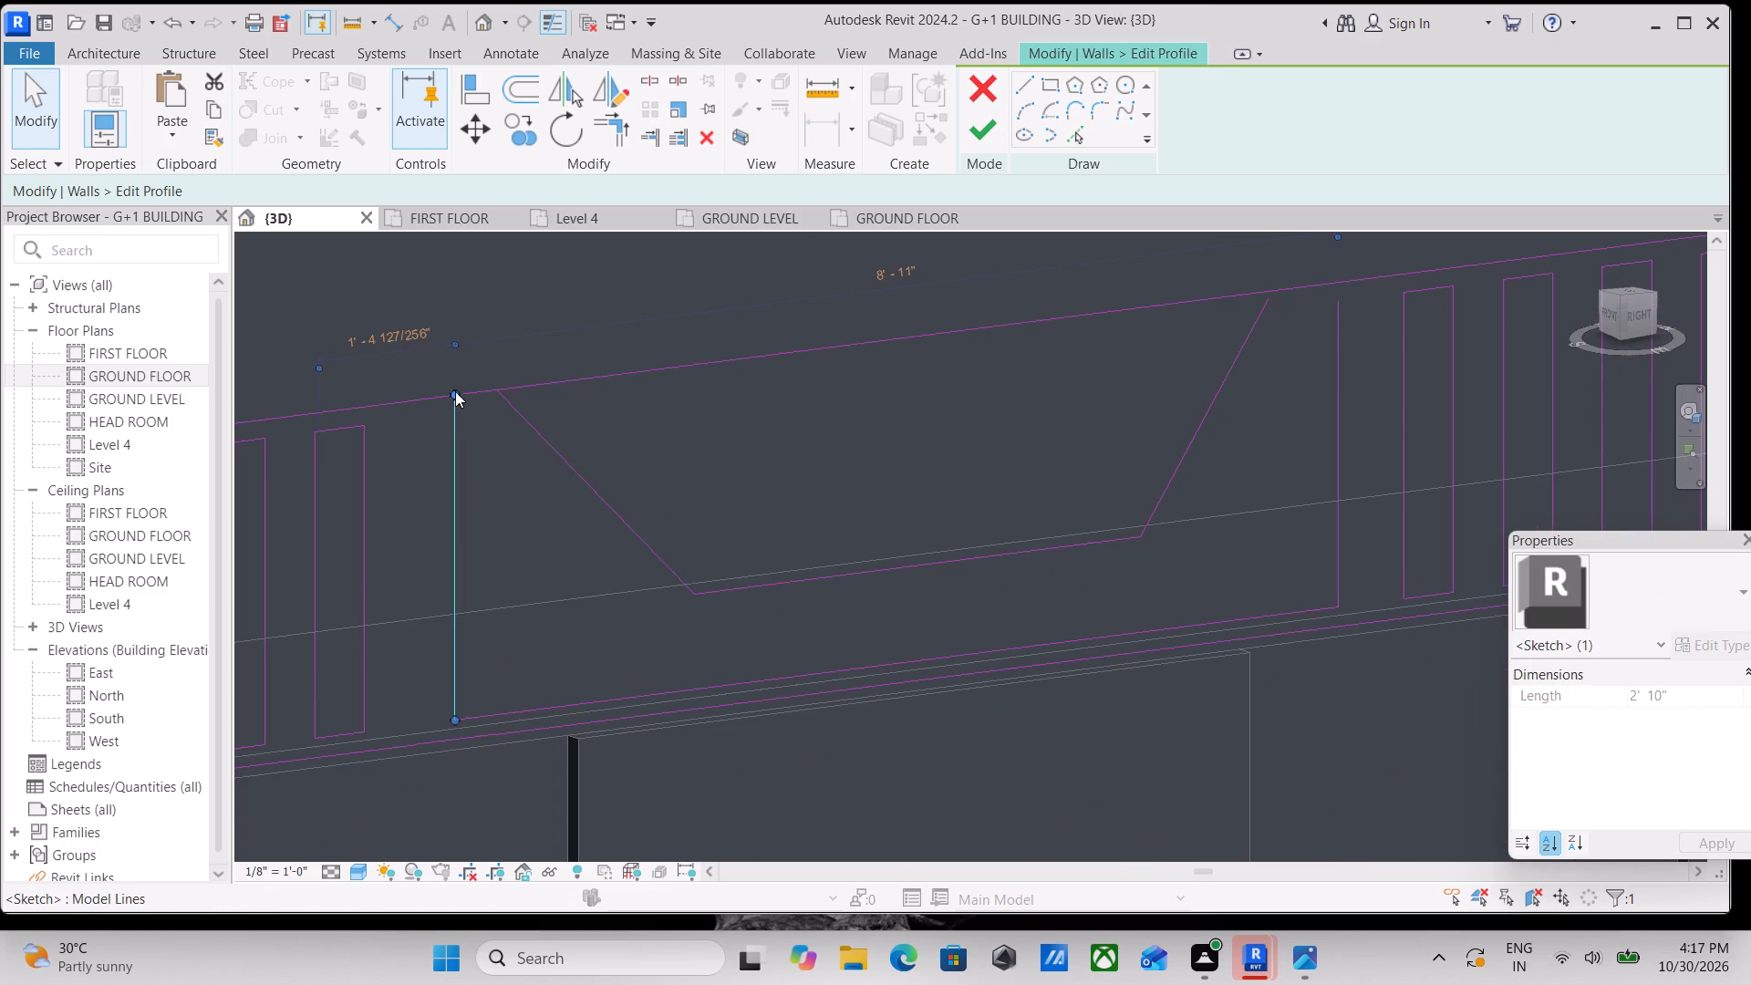
drag(455, 390, 452, 410)
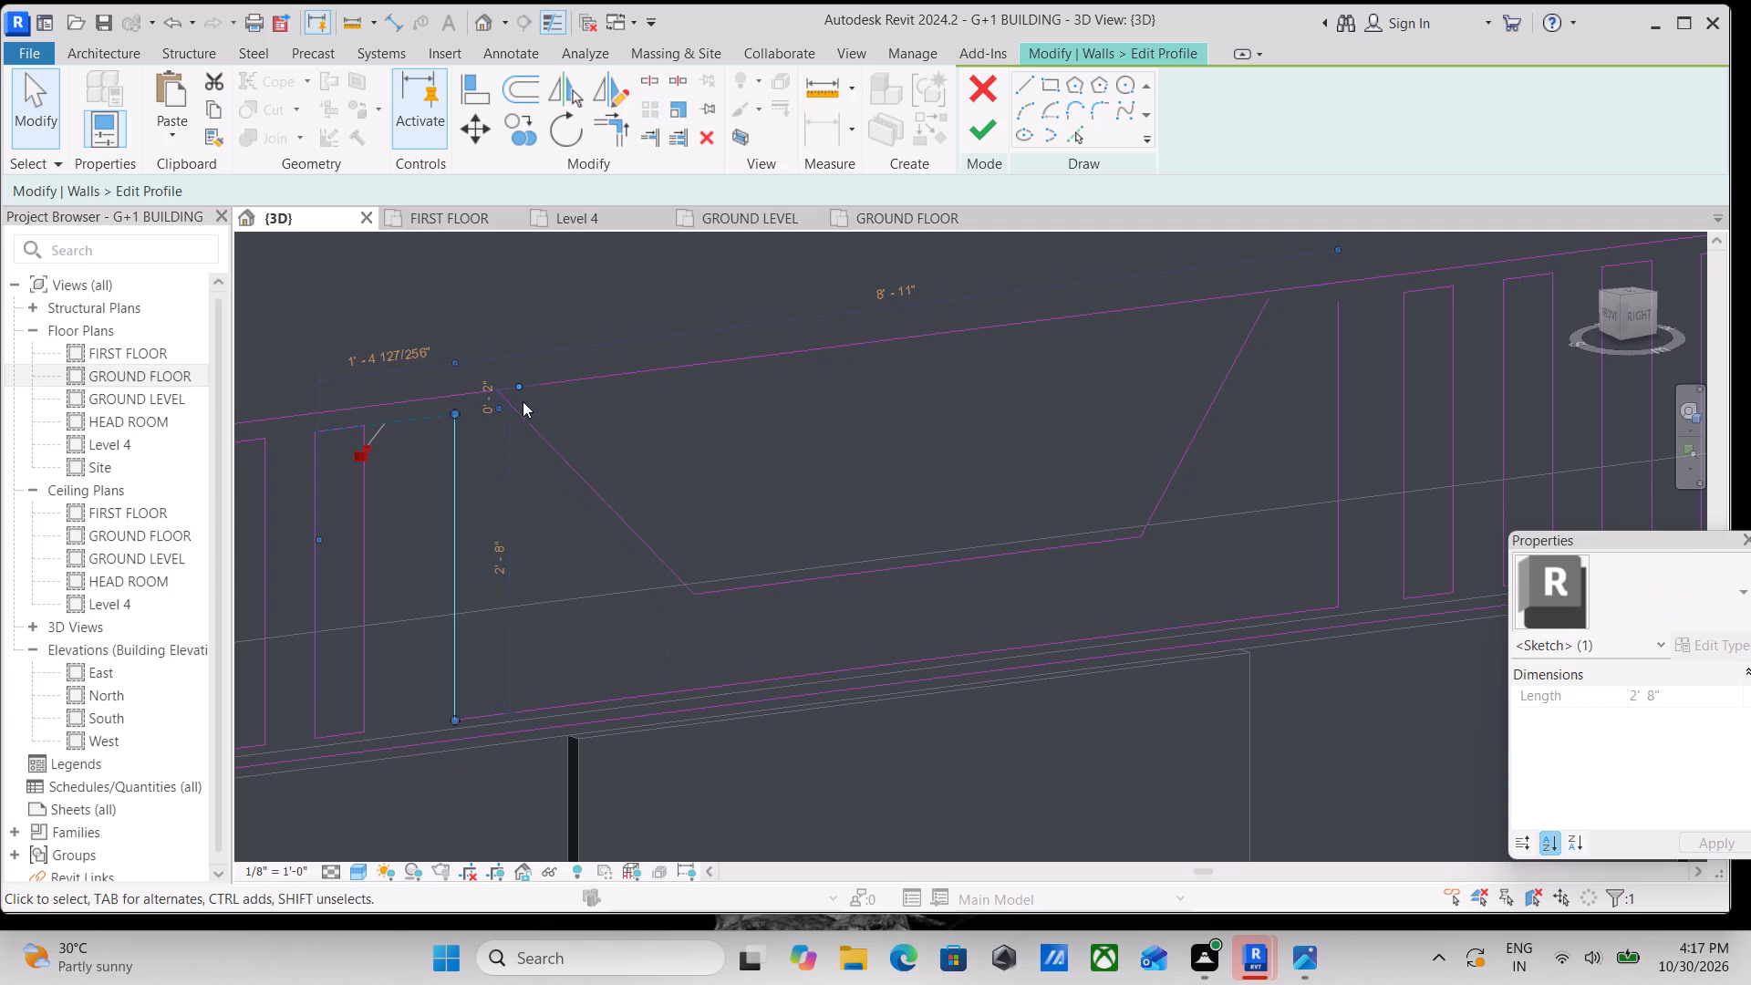
Lower the upper ends of the trapezoid's two sloped sides to the verticals' top level, leaving them about 2'-7" and 2'-2" long.
click(517, 409)
drag(497, 385, 513, 409)
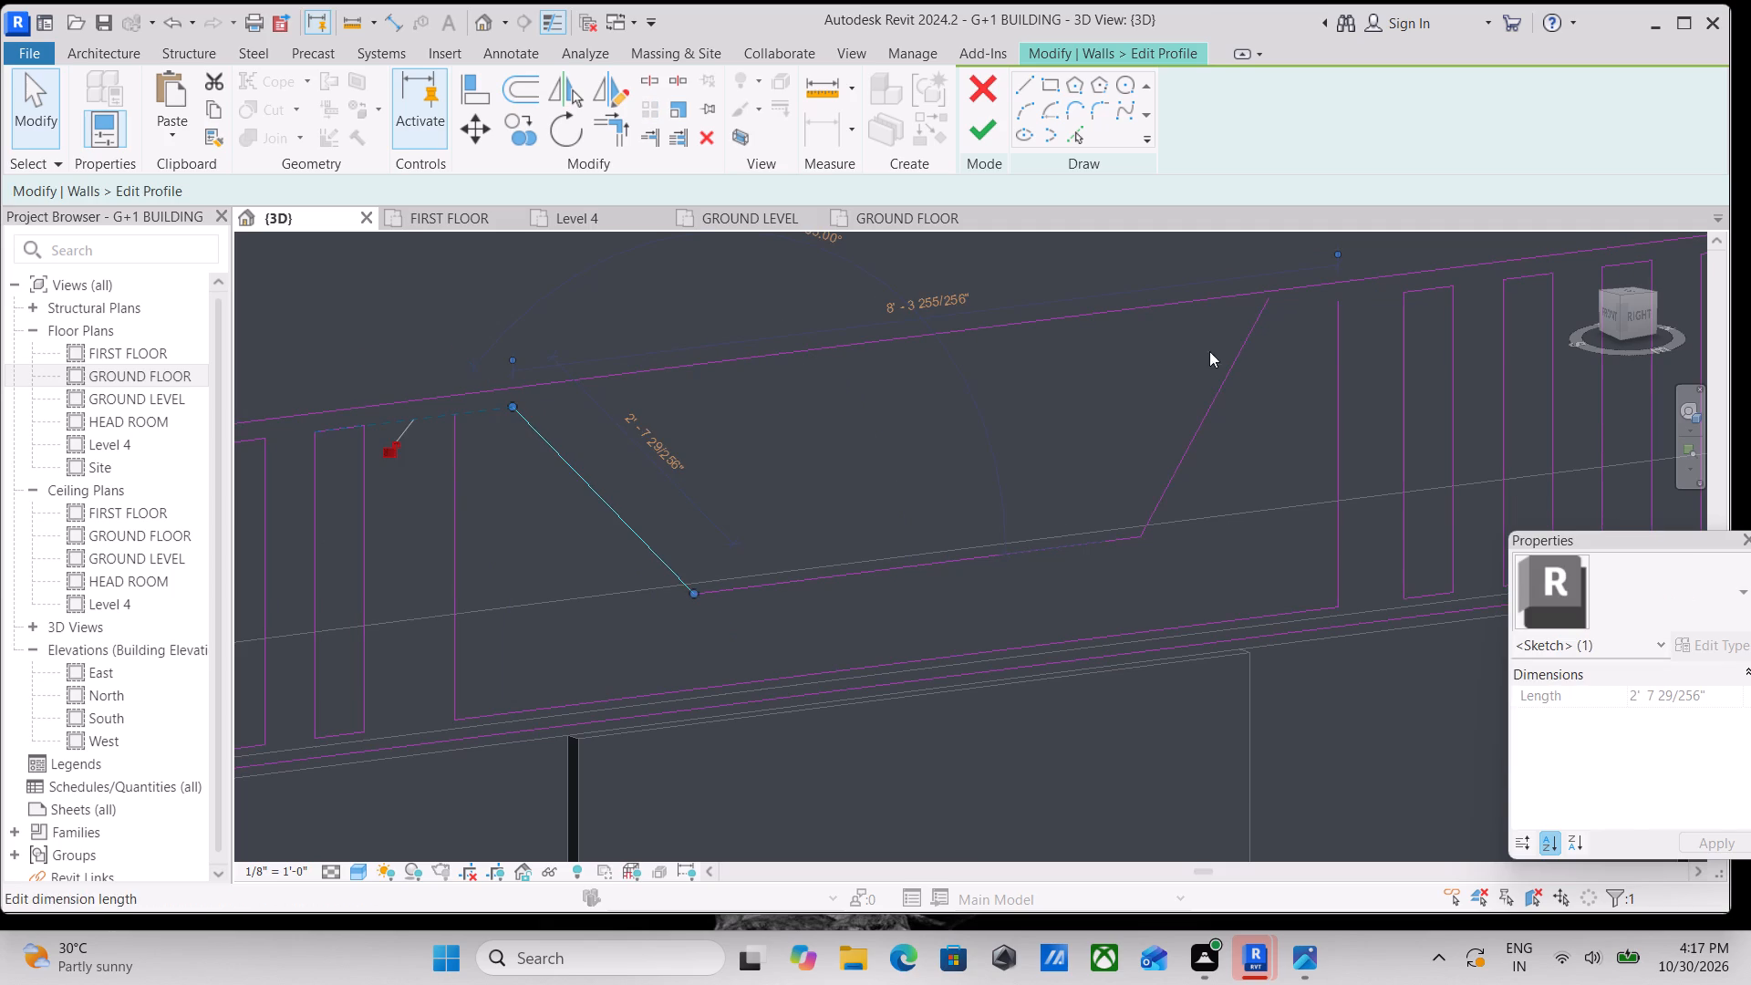
key(Escape)
click(1244, 329)
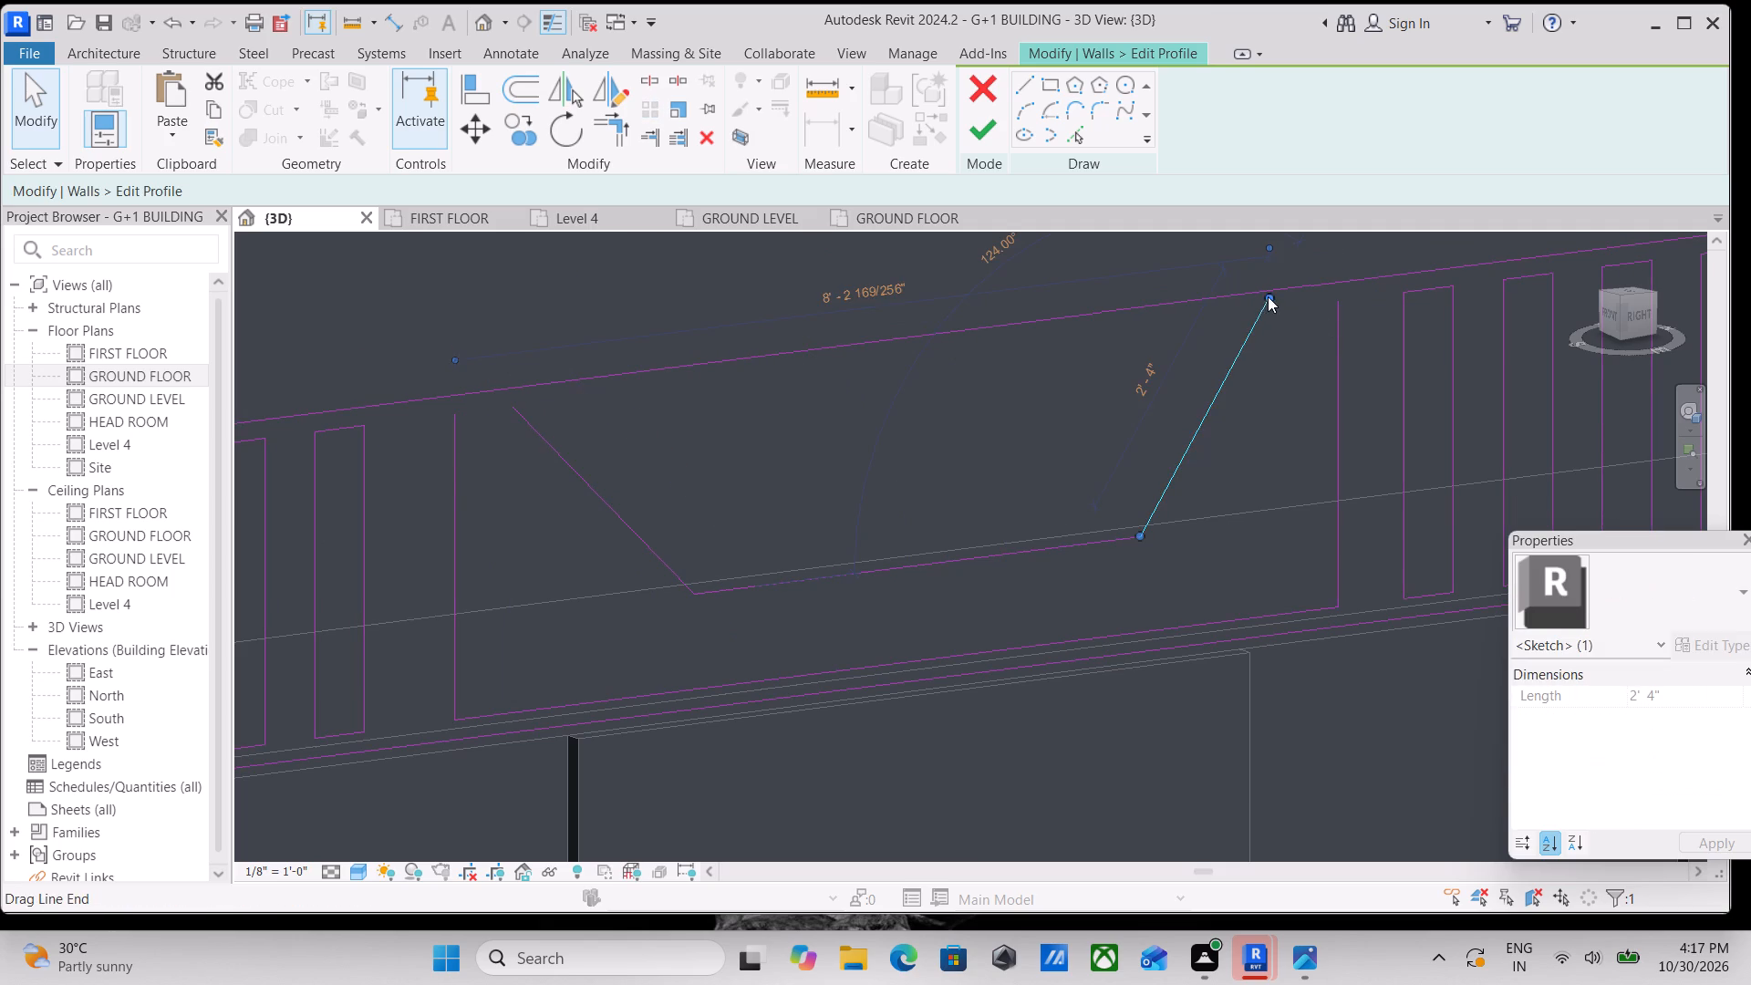
drag(1268, 296, 1245, 322)
middle_drag(972, 481, 1016, 503)
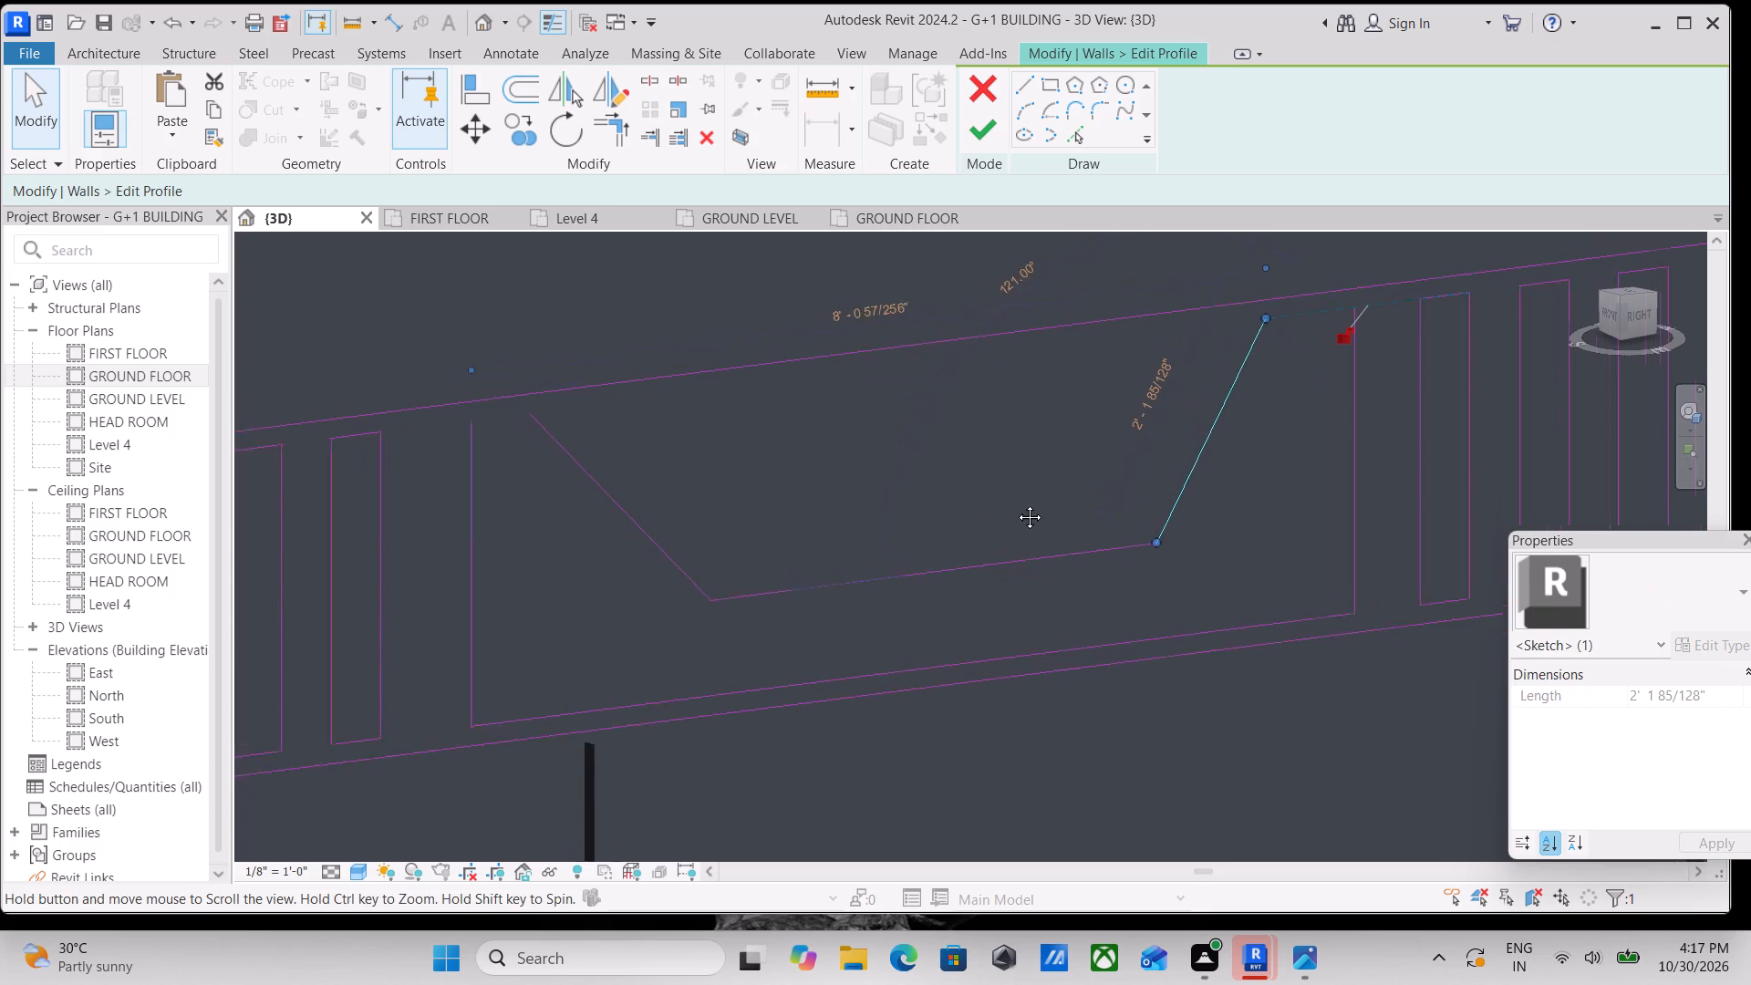
middle_drag(1016, 503, 1038, 518)
key(Escape)
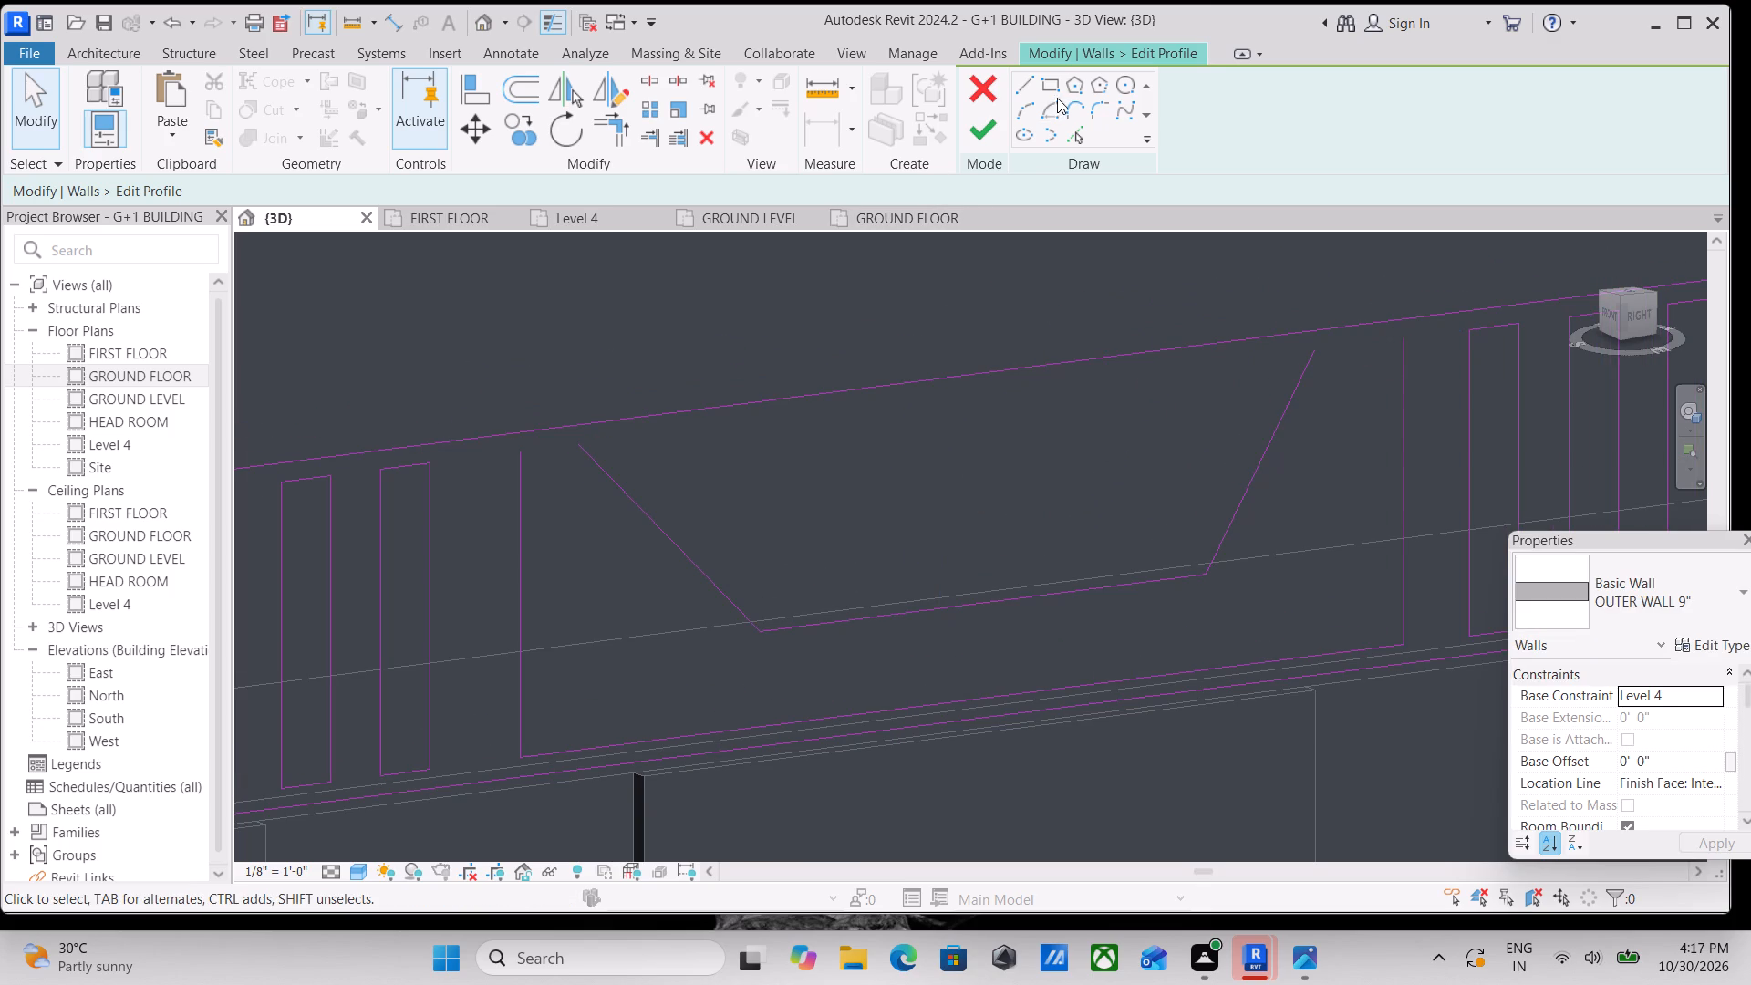
Close the outline with short horizontal lines joining each sloped side's upper end to the adjacent vertical, and finish the profile edit.
click(1030, 86)
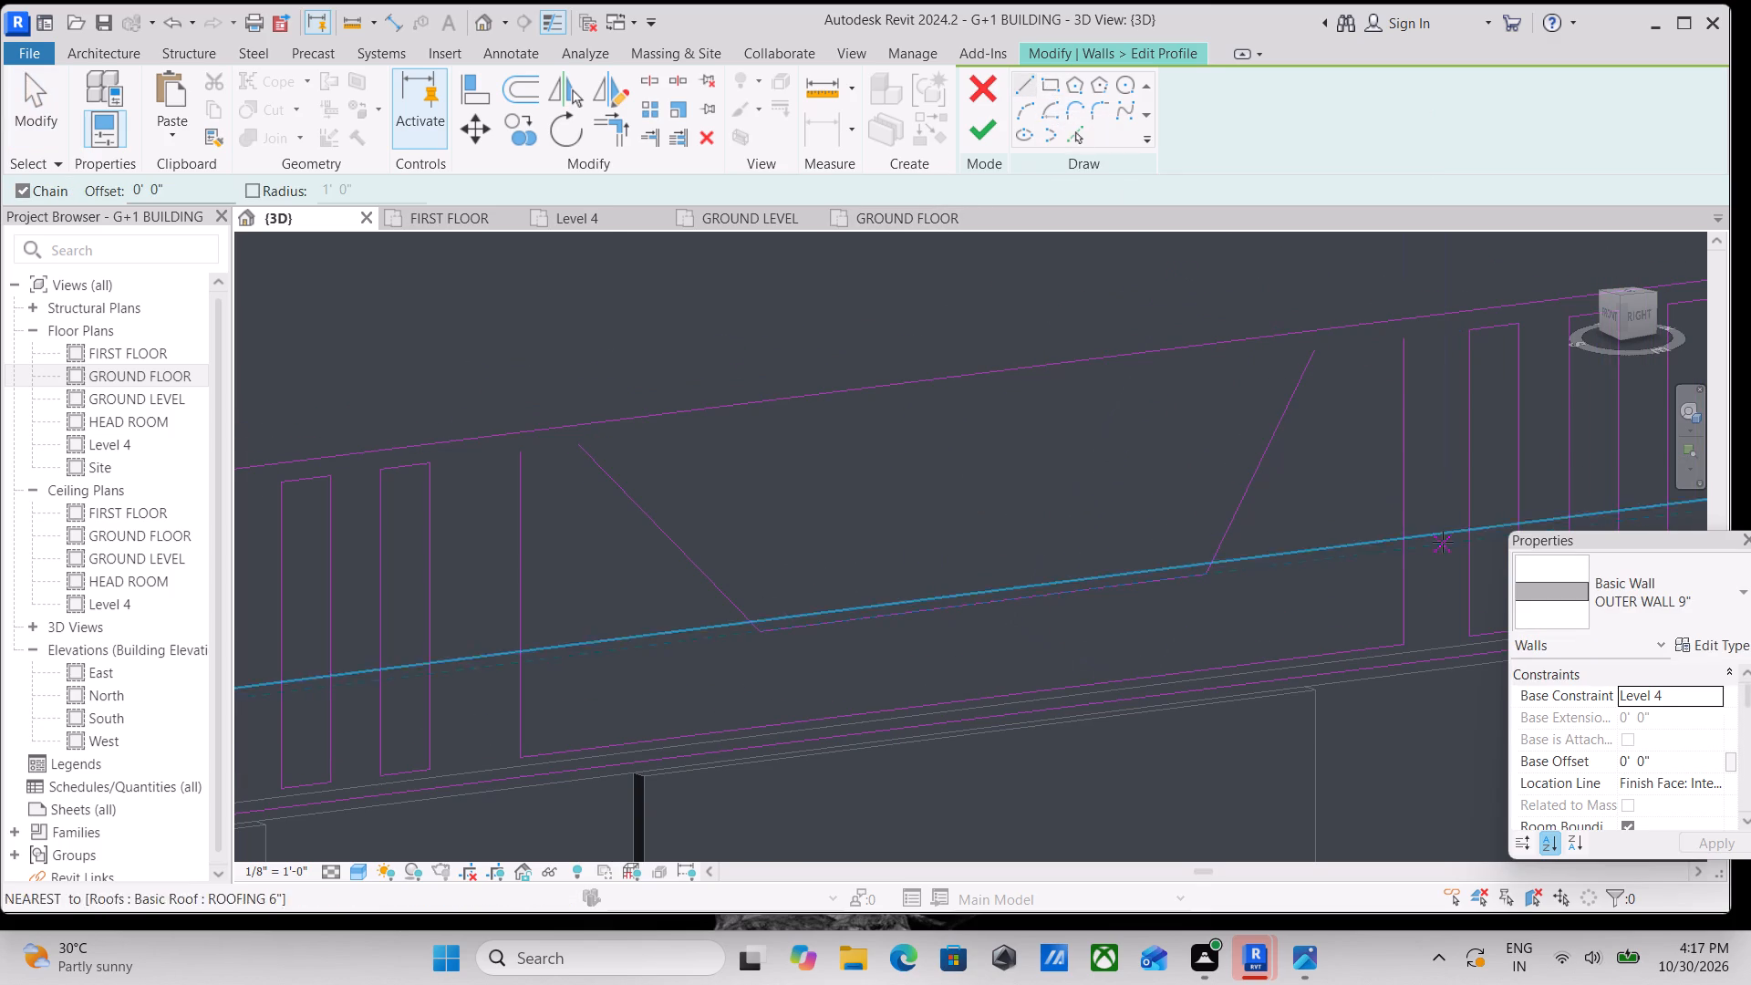
click(1318, 354)
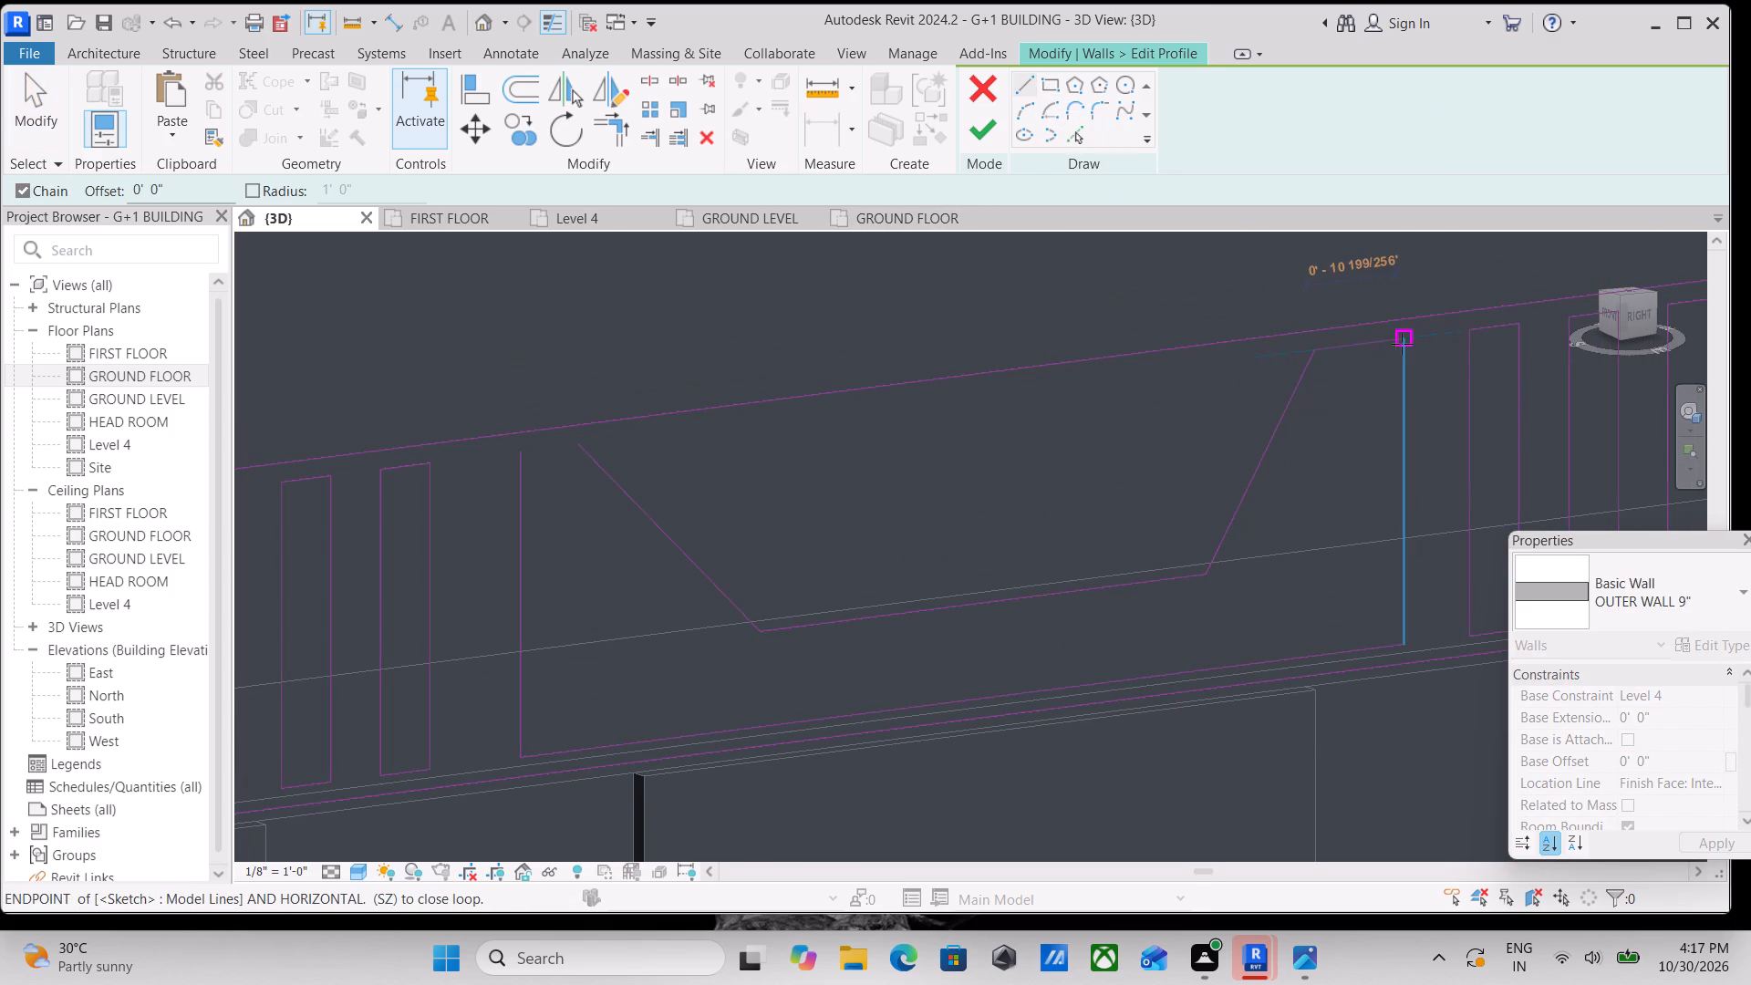
click(1402, 343)
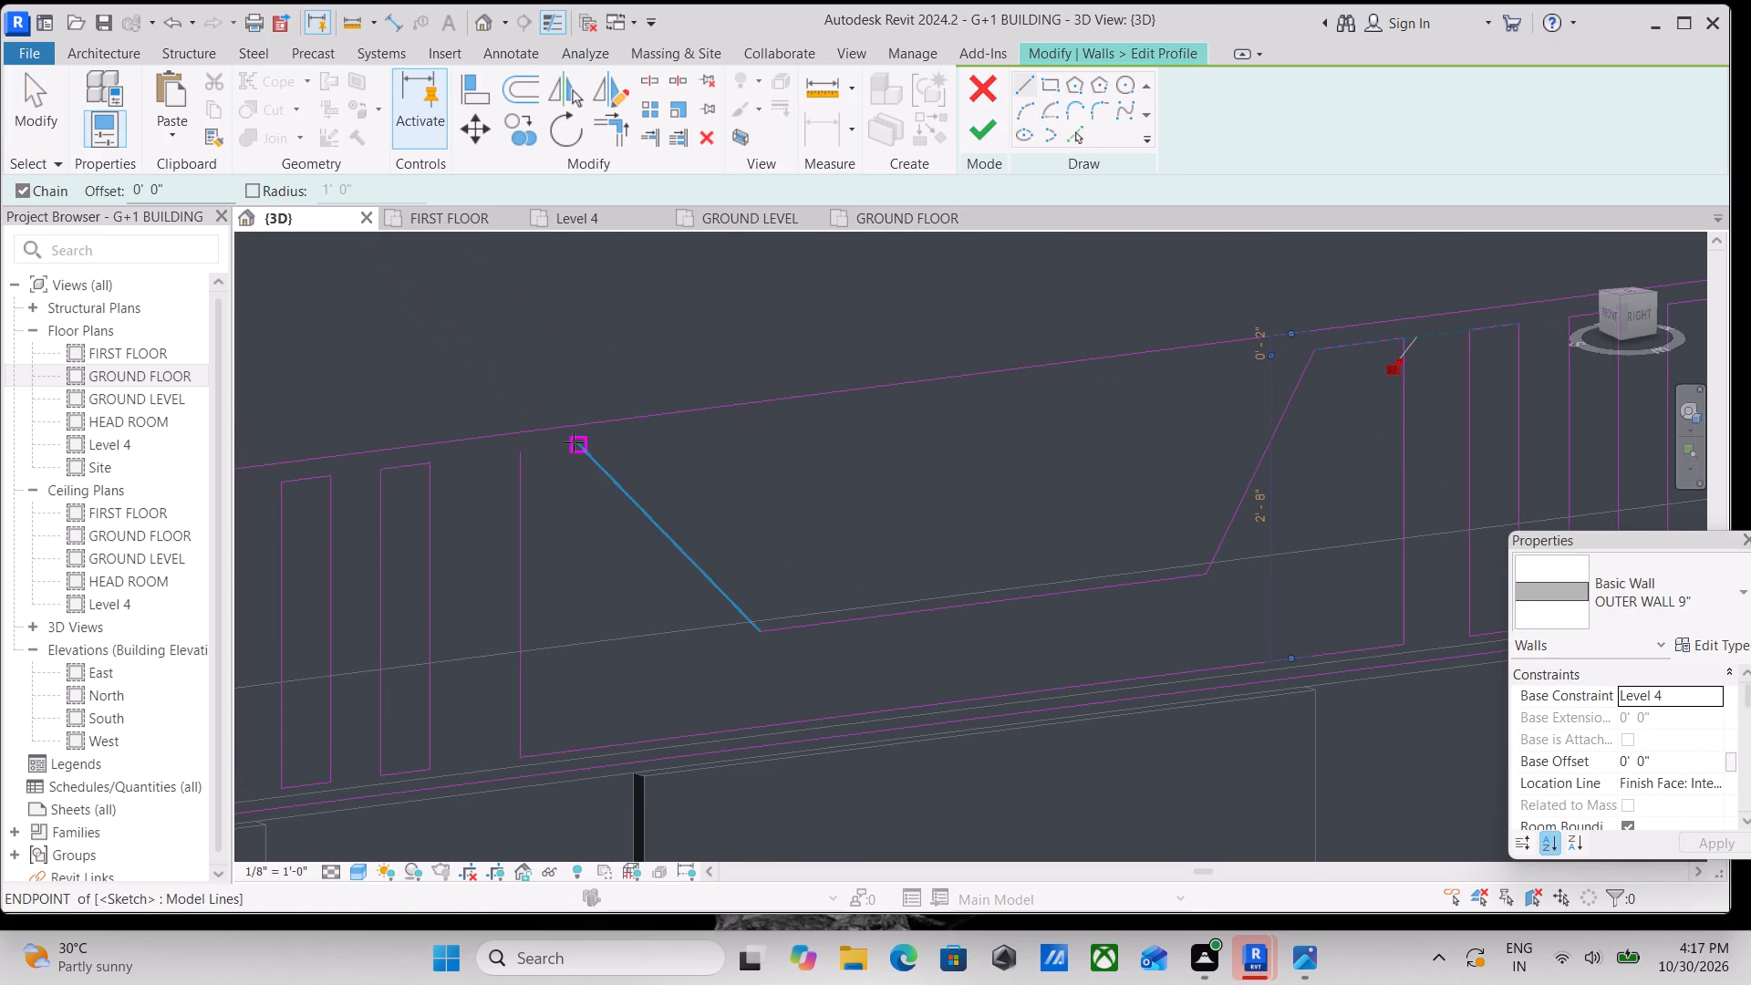
click(574, 442)
click(518, 448)
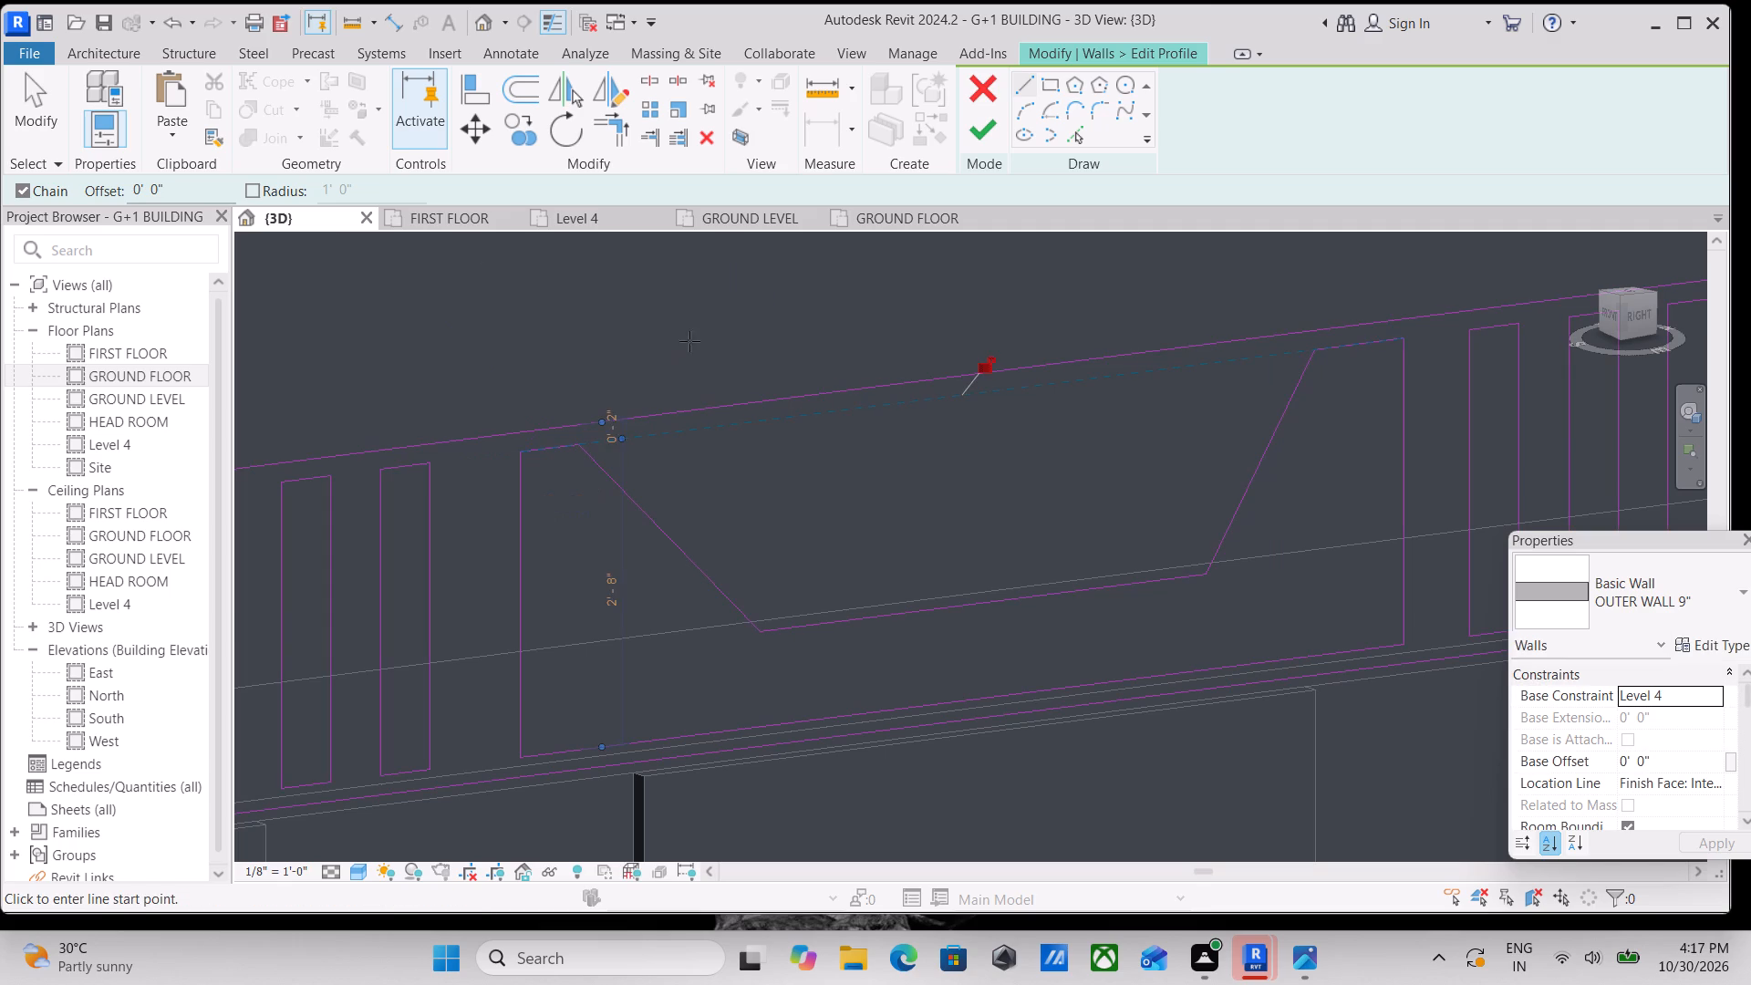
key(Escape)
click(980, 133)
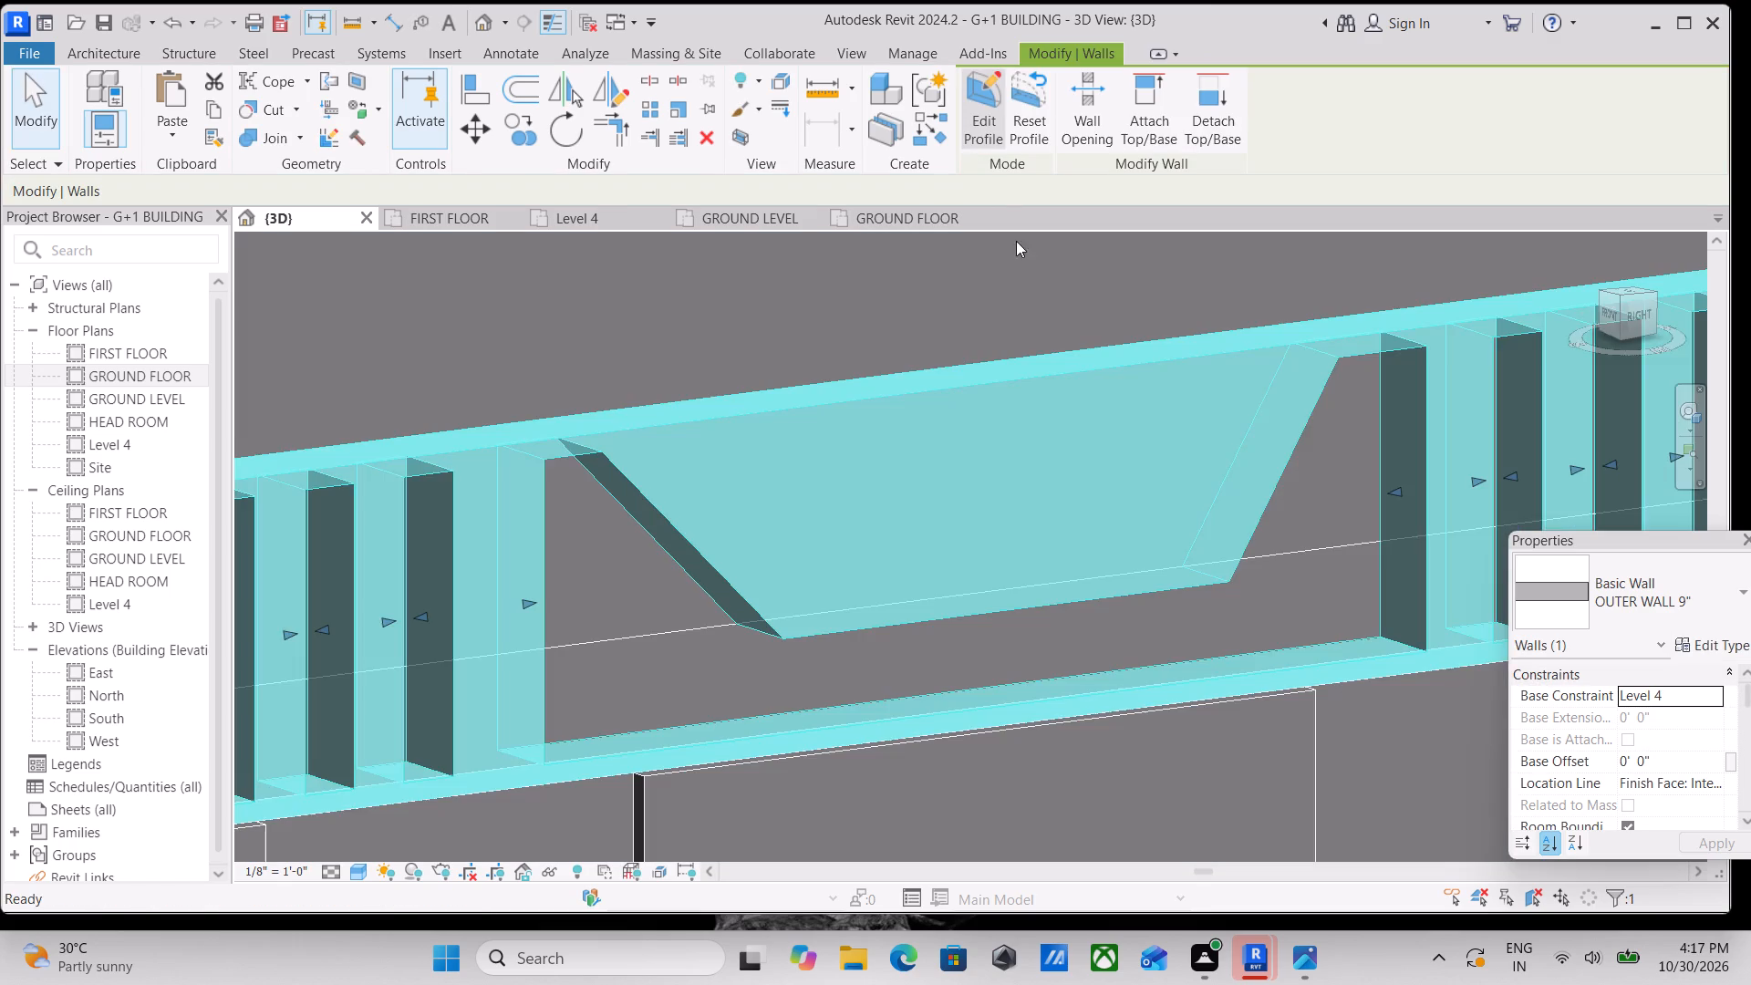
Examine the side parapet's trapezoidal opening and its neighbouring slot groups from several angles along the facade.
scroll(1067, 346, down, 4)
key(Escape)
scroll(1136, 381, down, 5)
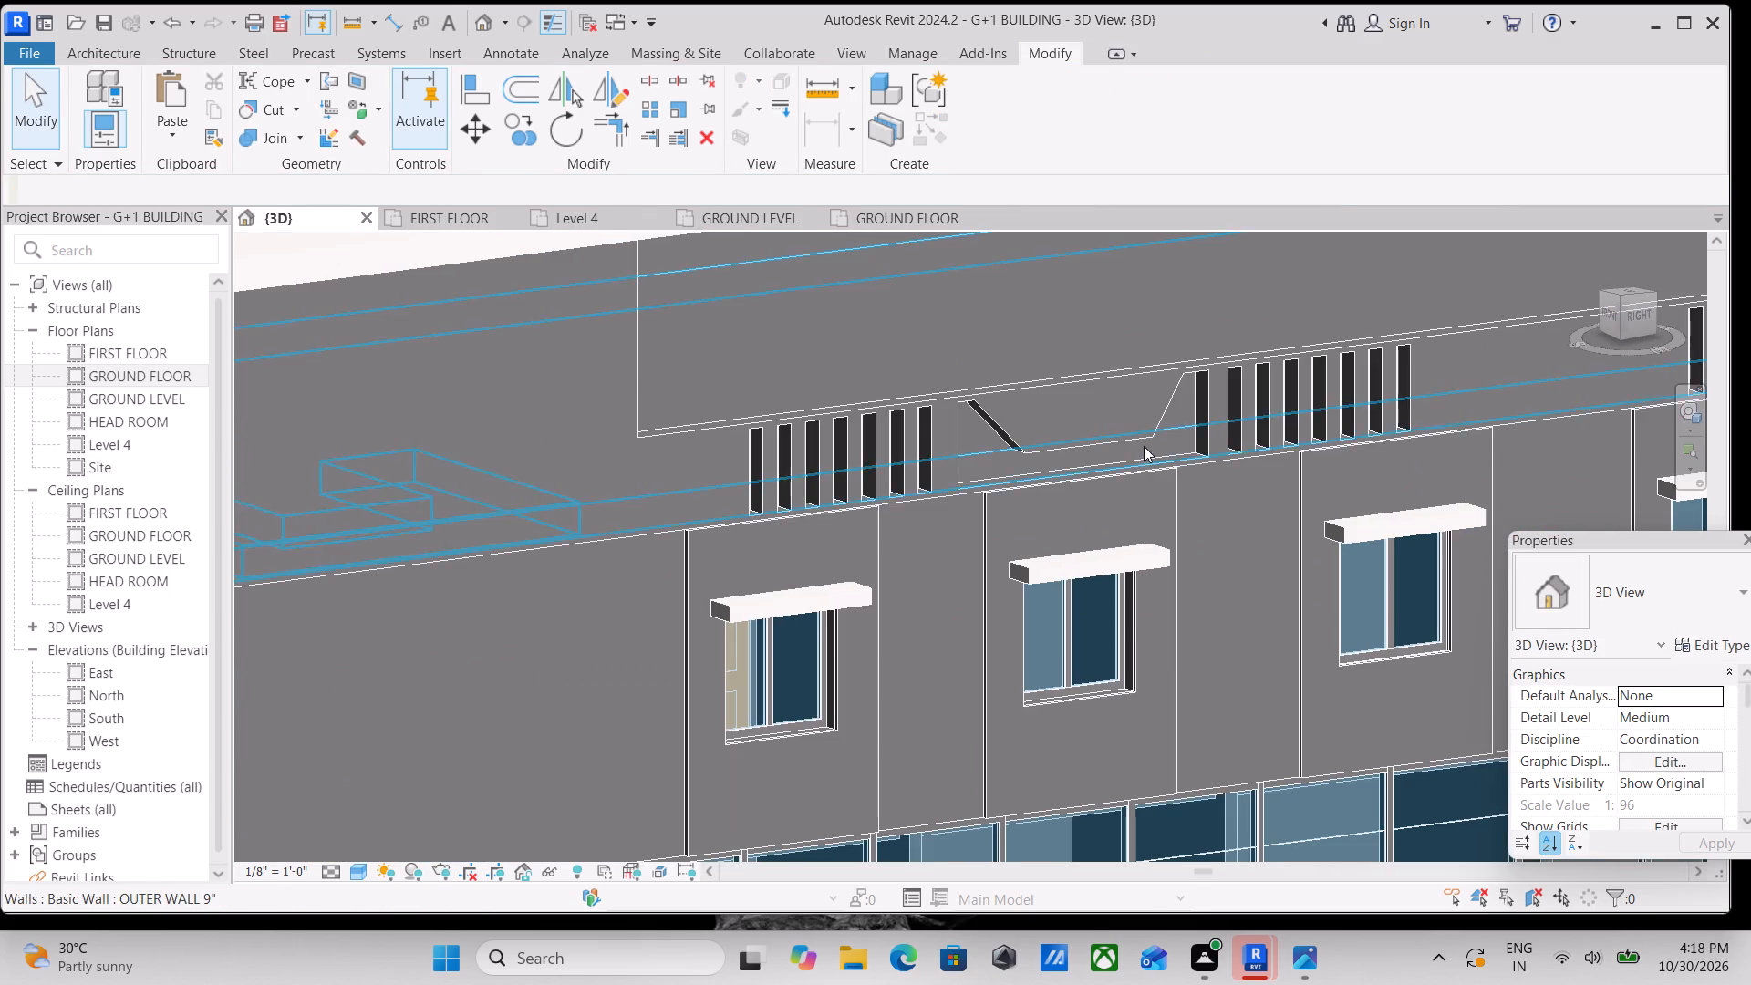
shift+middle_drag(1144, 443, 1026, 398)
scroll(833, 392, down, 1)
middle_drag(834, 394, 1177, 471)
middle_drag(634, 350, 689, 387)
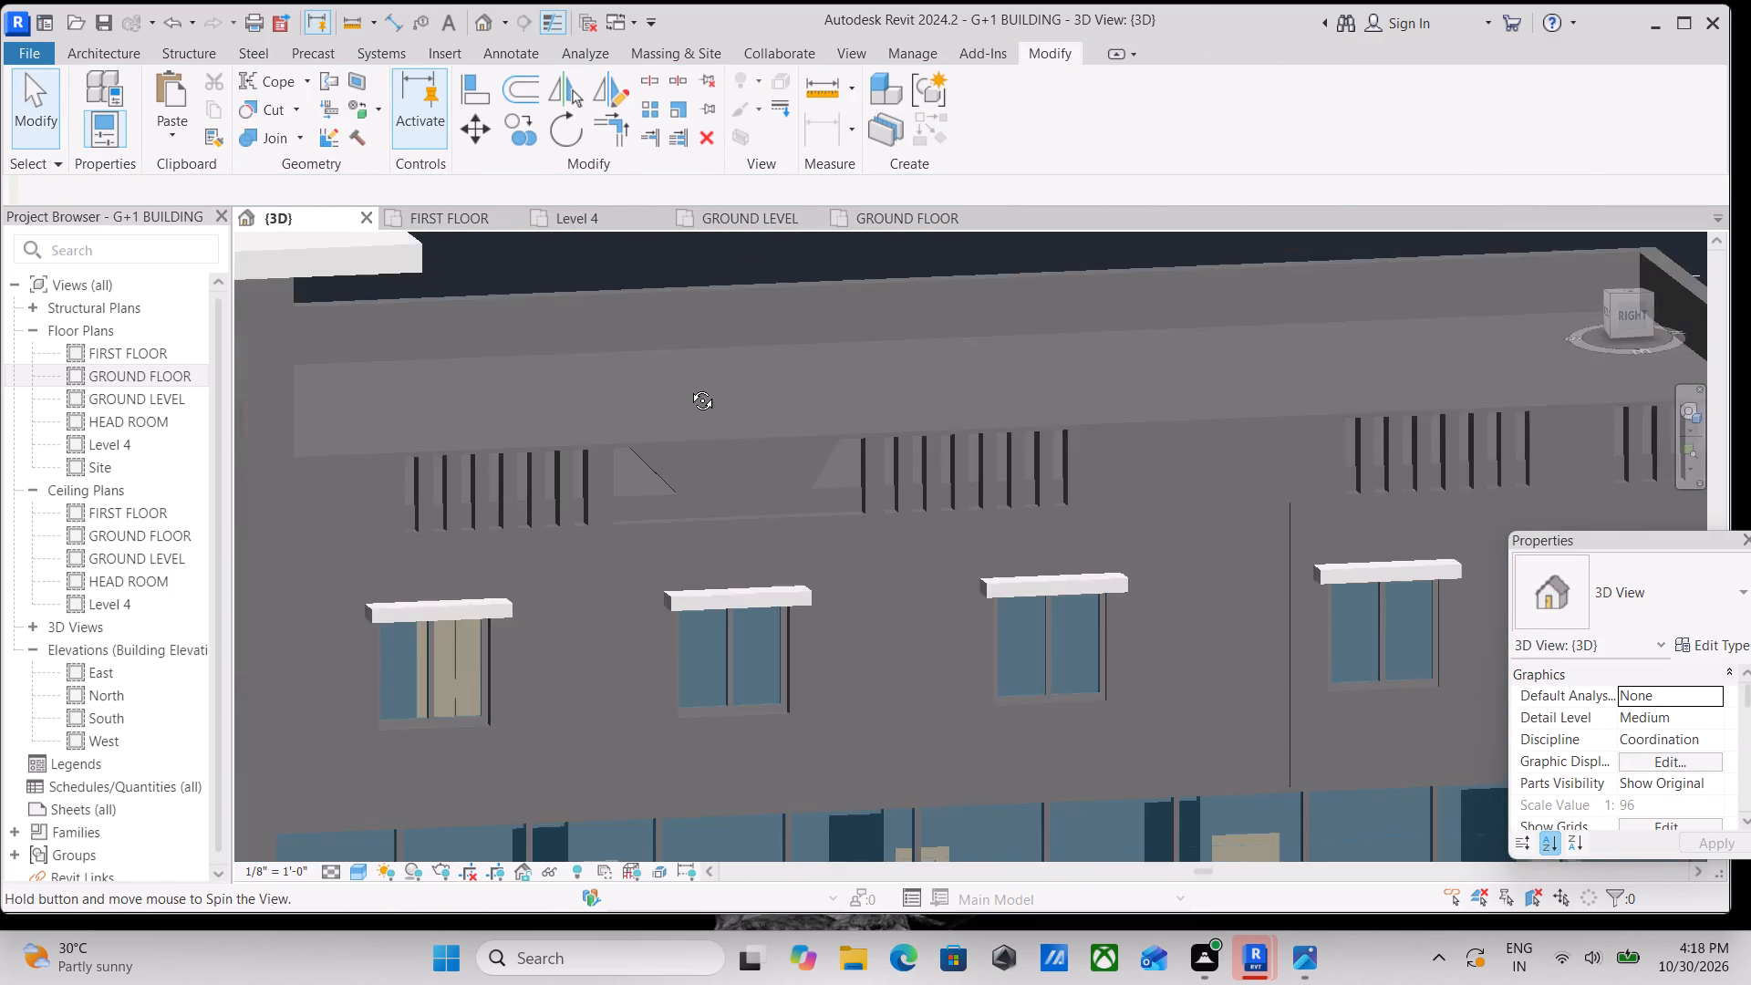
middle_drag(689, 387, 689, 399)
middle_drag(751, 498, 721, 515)
middle_drag(722, 516, 818, 362)
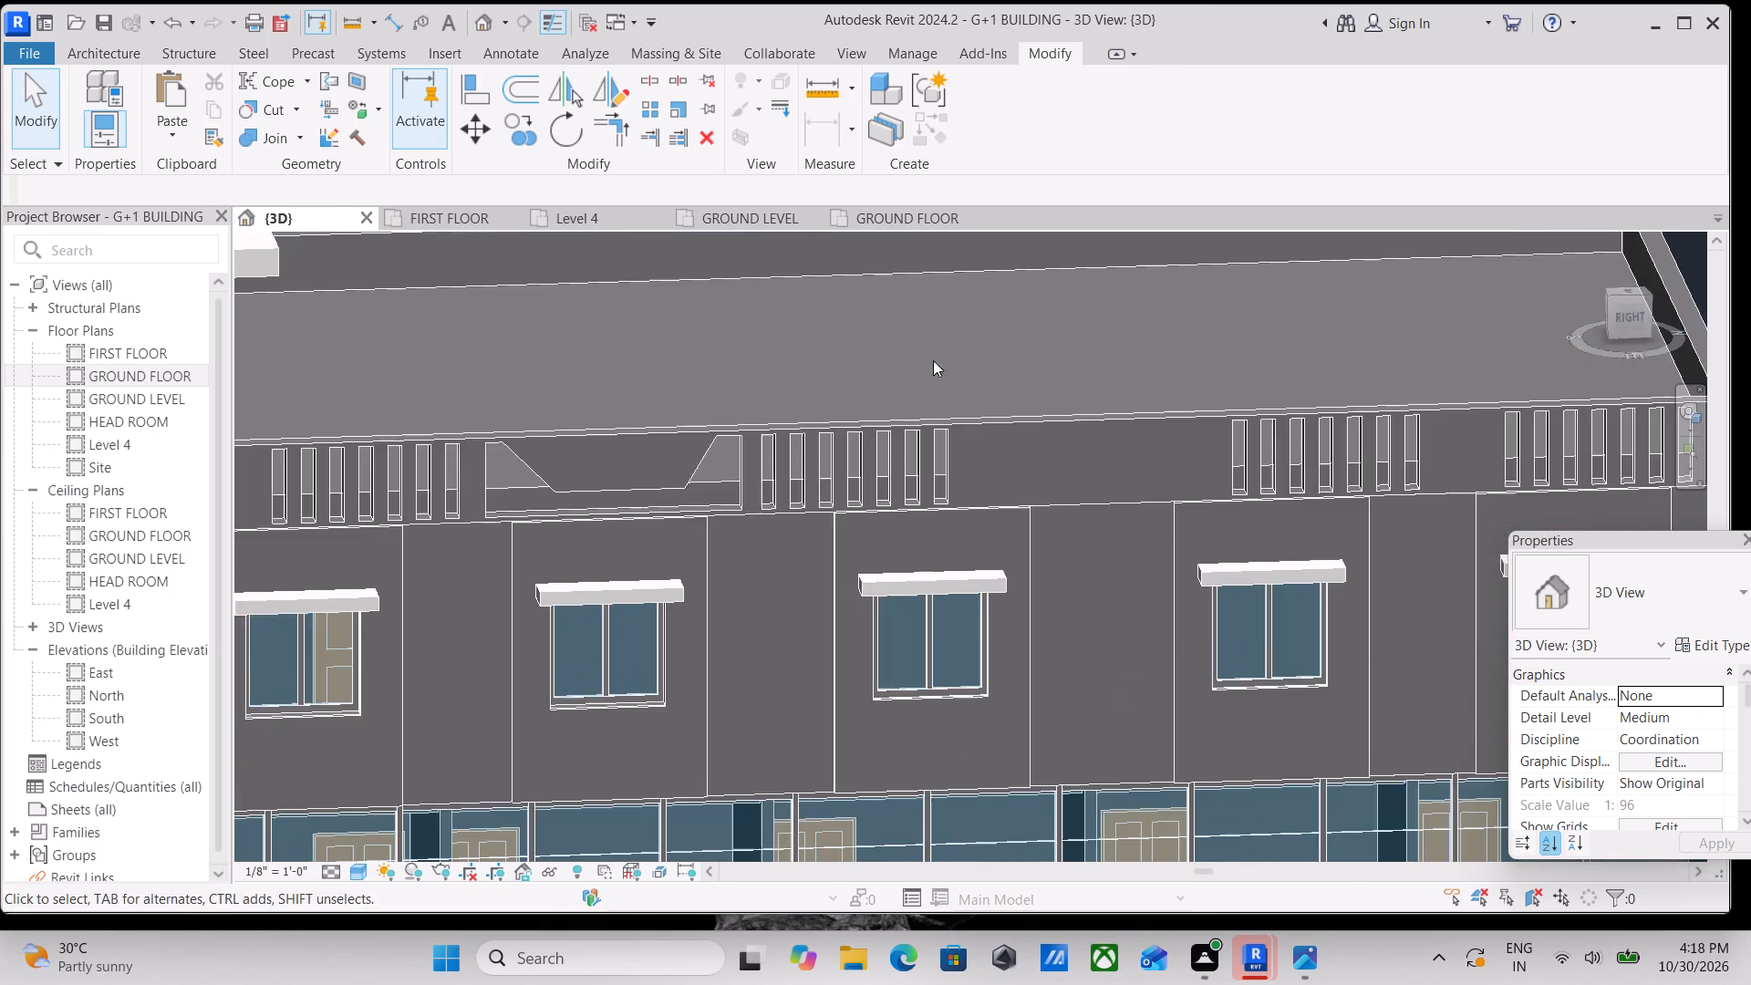
scroll(1010, 399, down, 1)
middle_drag(1007, 405, 1156, 399)
scroll(769, 431, up, 3)
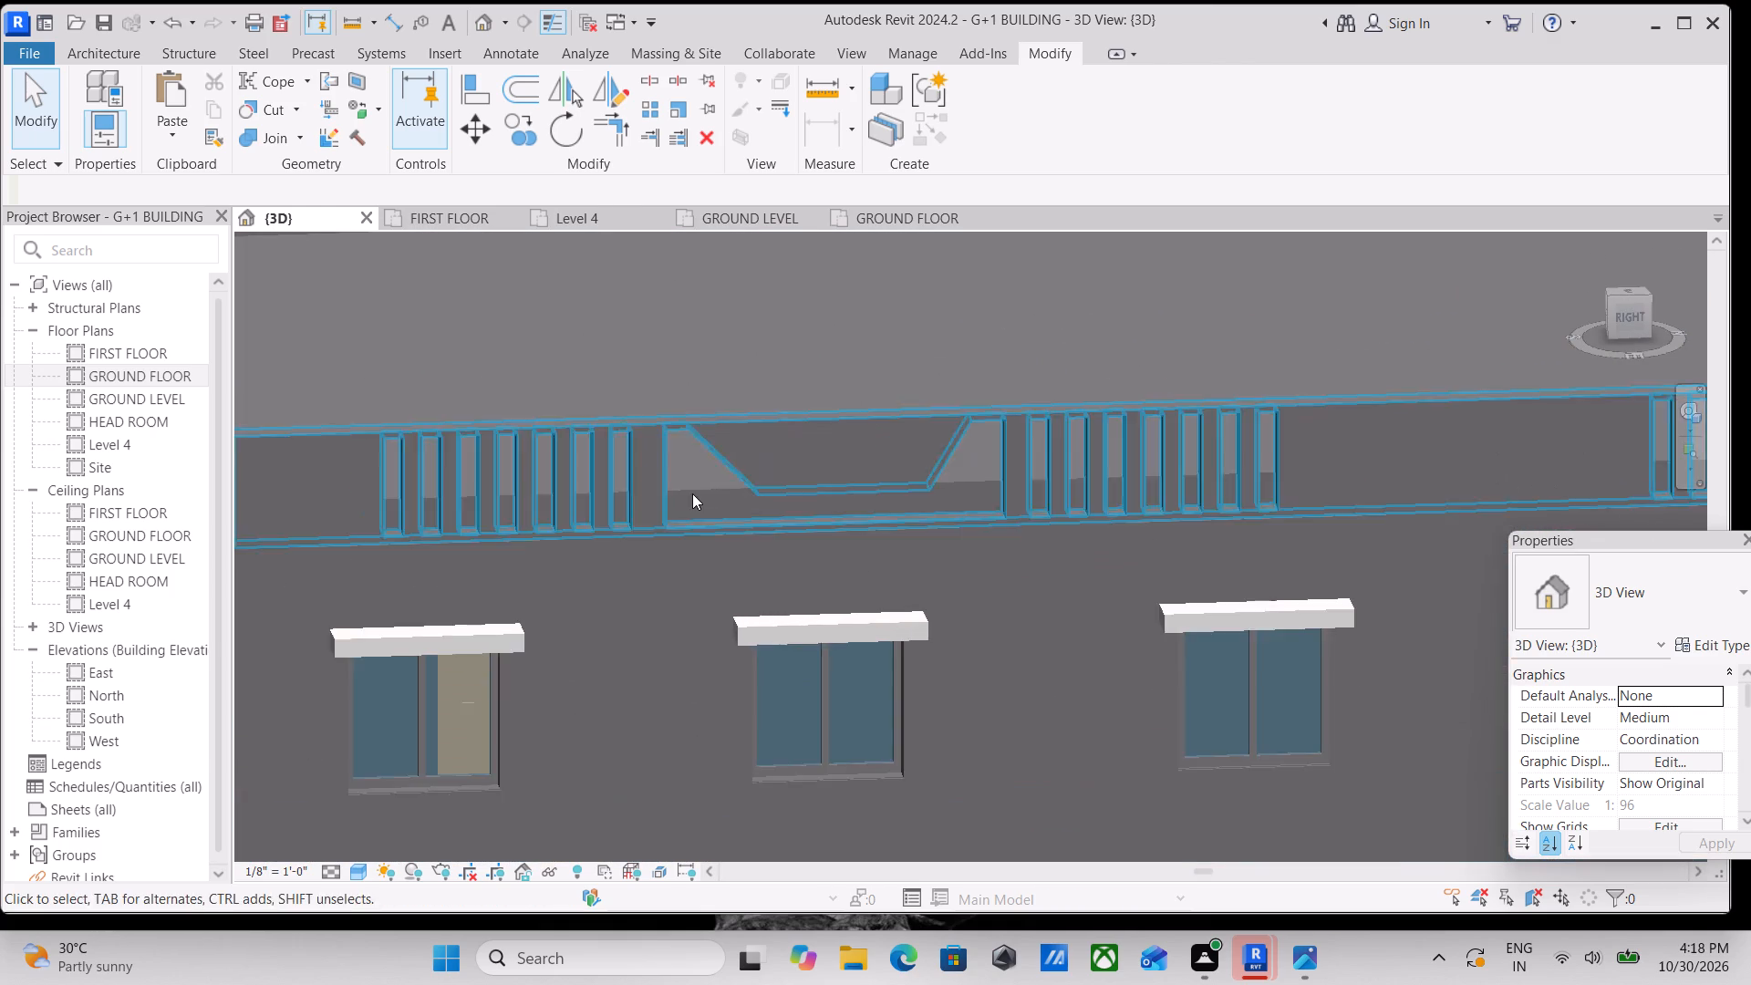
scroll(692, 493, up, 5)
scroll(845, 563, up, 1)
middle_drag(850, 558, 1058, 500)
scroll(1074, 478, up, 1)
scroll(1078, 473, down, 9)
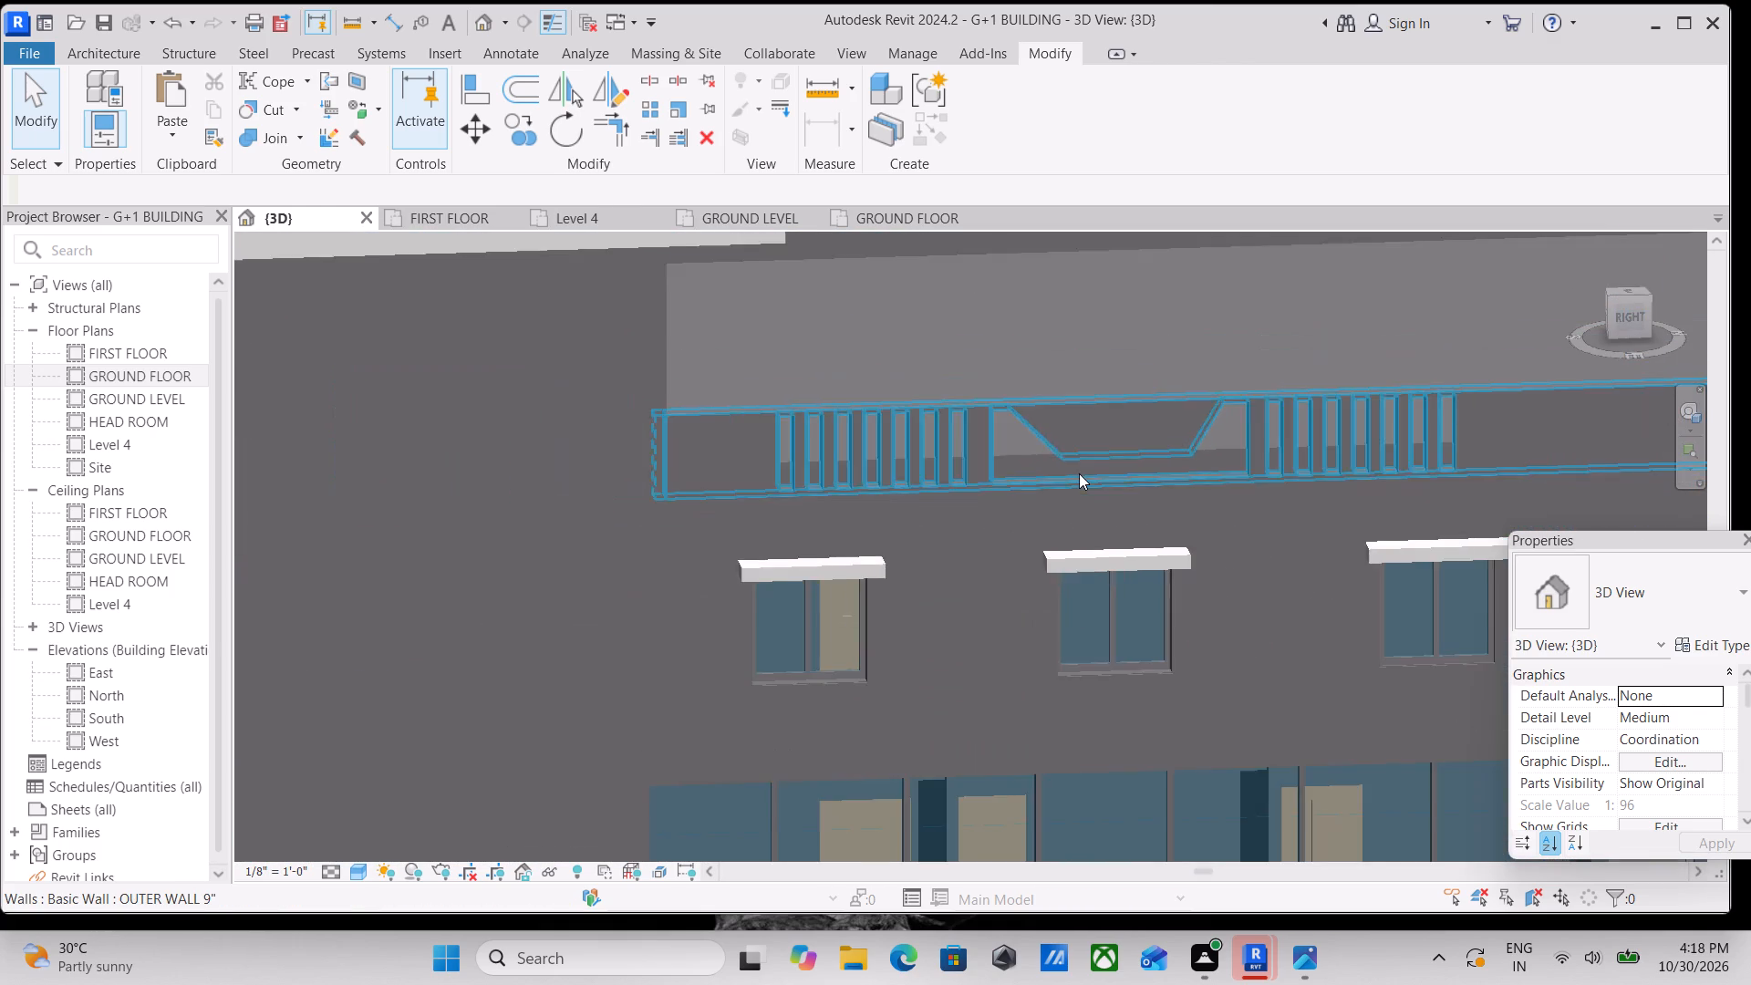
scroll(1124, 477, down, 4)
middle_drag(1138, 475, 1117, 470)
scroll(856, 454, up, 3)
middle_drag(1068, 507, 730, 425)
scroll(1025, 426, up, 8)
scroll(1217, 355, down, 10)
middle_drag(1061, 347, 975, 404)
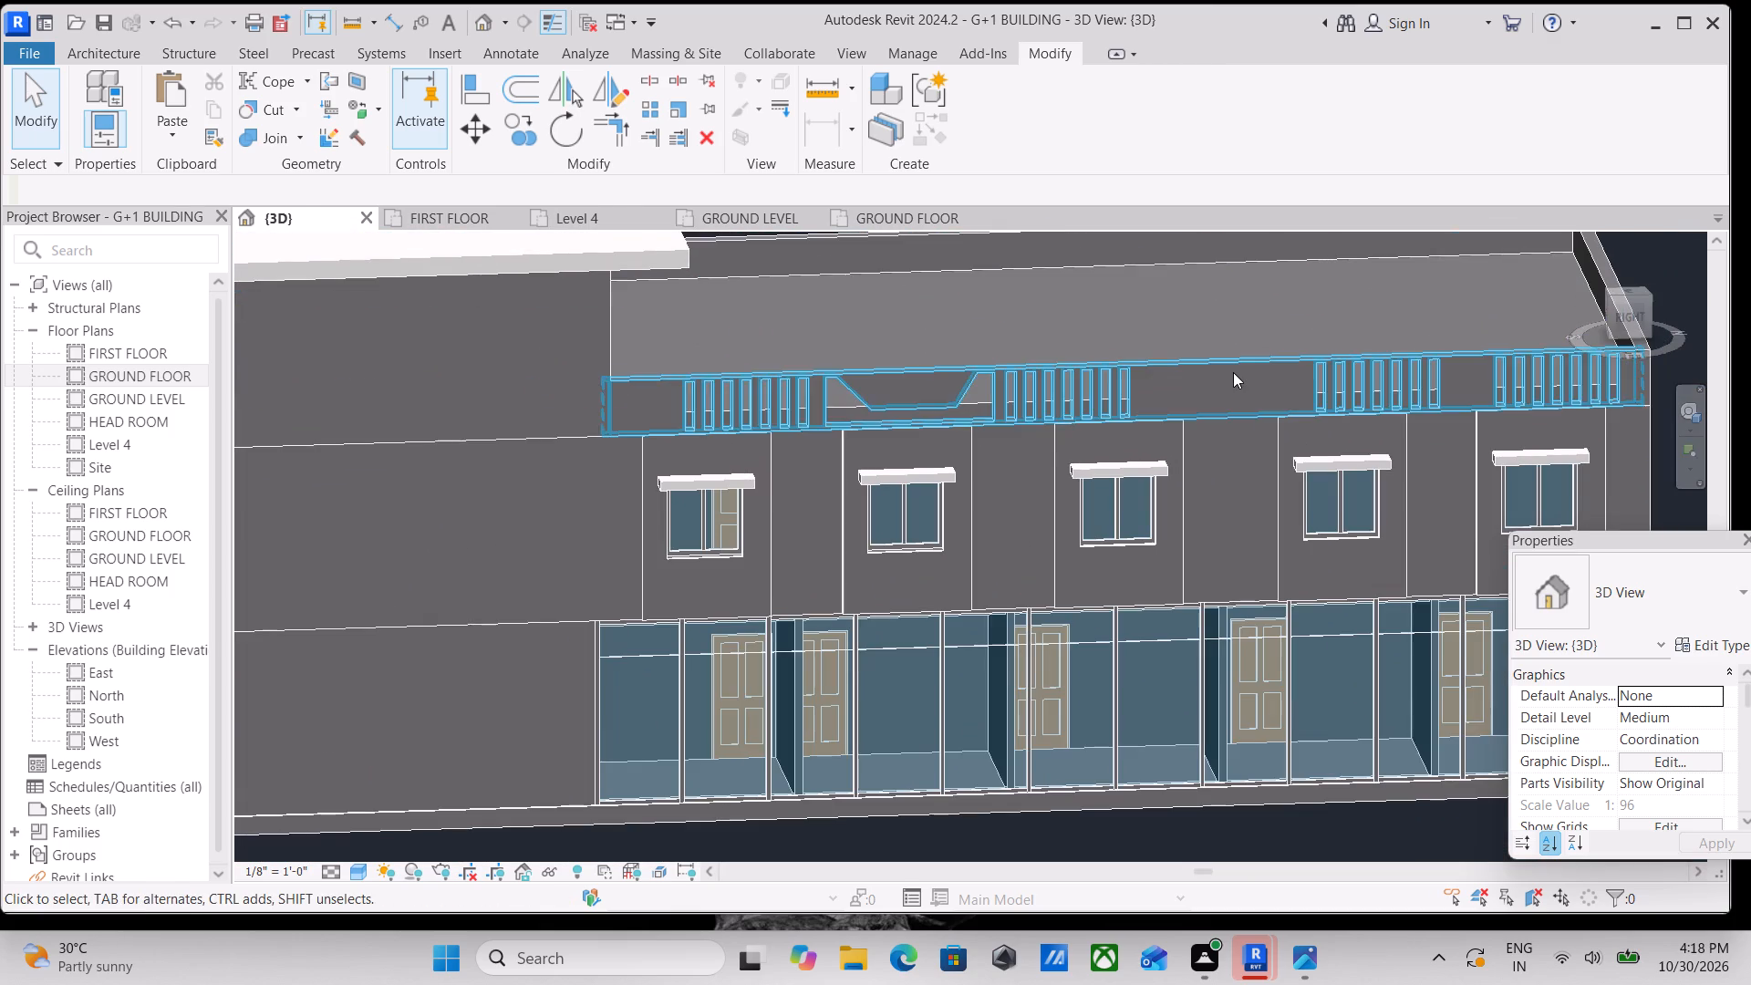
scroll(1234, 372, up, 2)
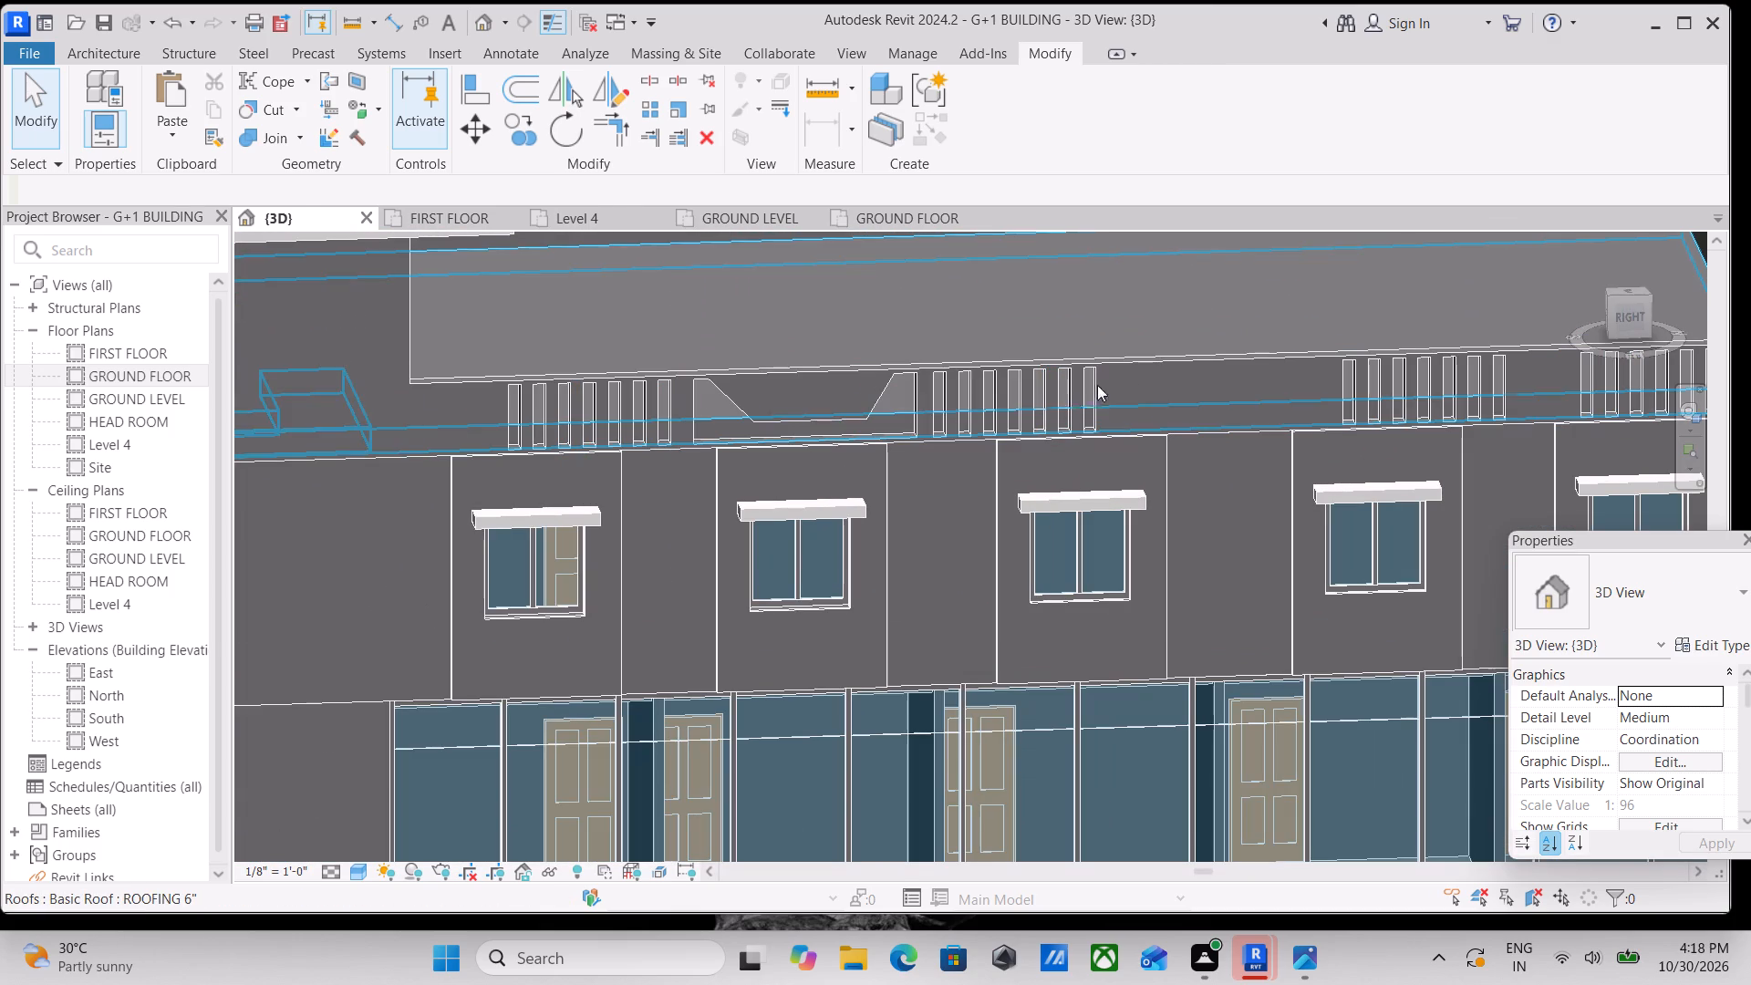
Open the slotted side parapet wall's profile for editing, seen square-on from the right side of the building.
click(1156, 358)
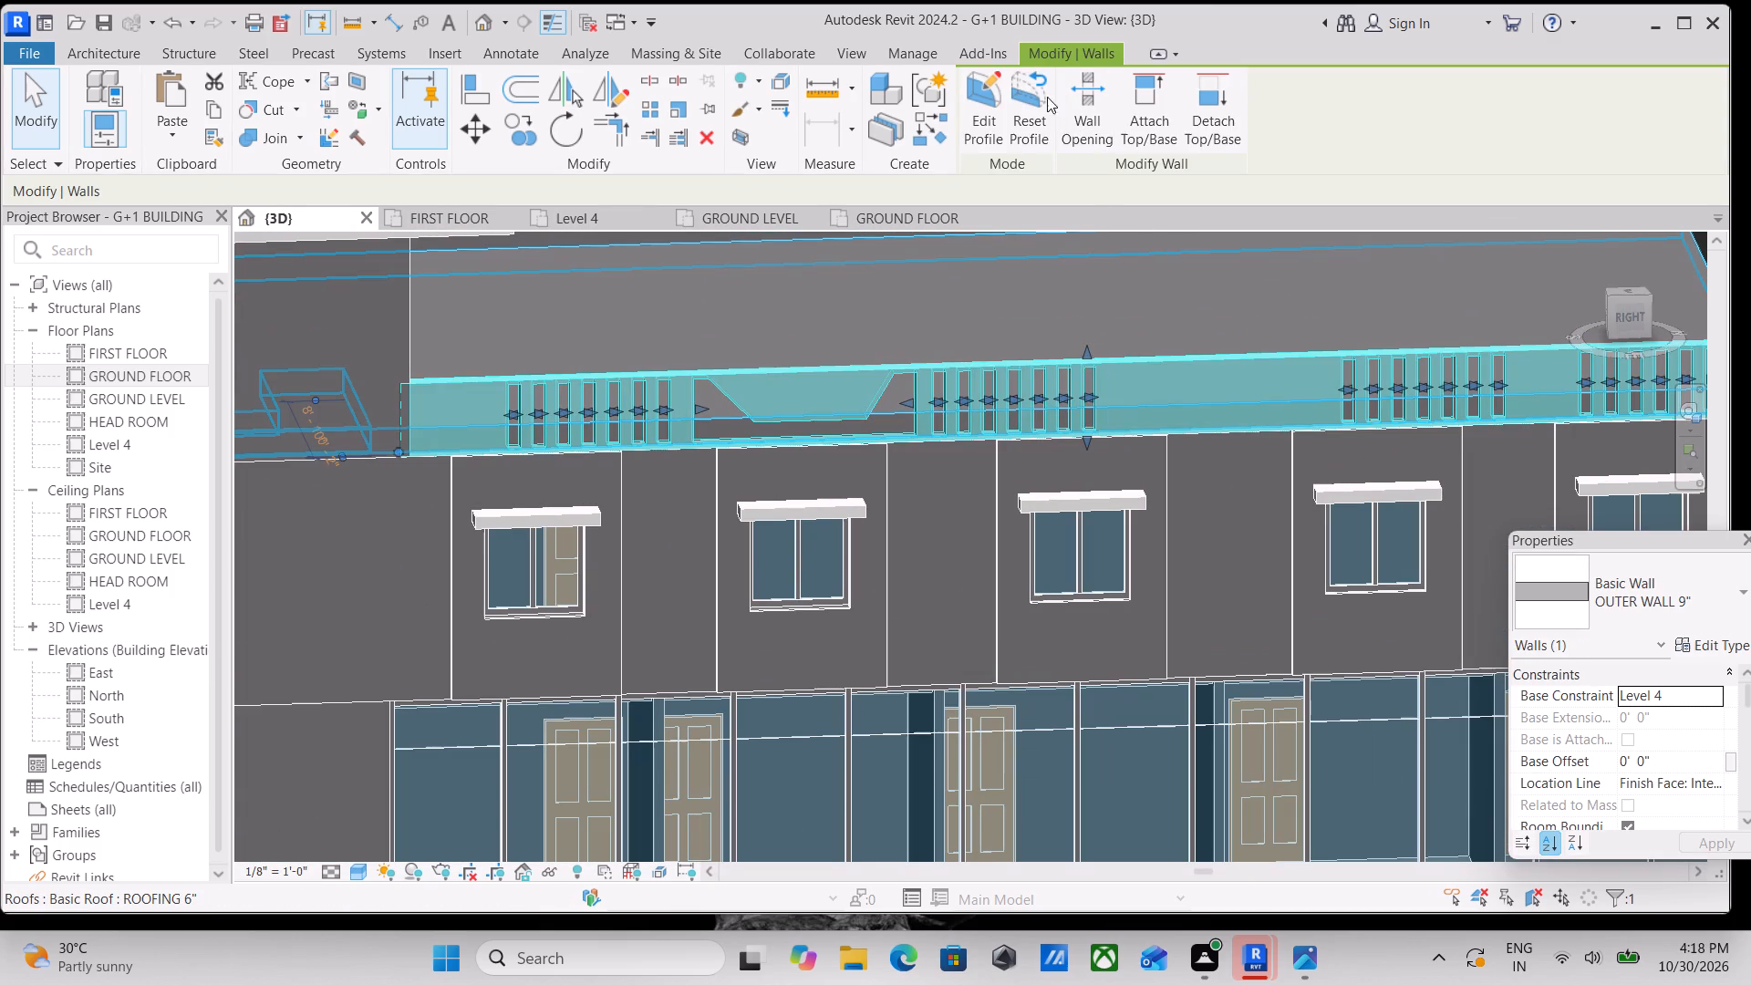
click(988, 109)
scroll(1126, 453, up, 2)
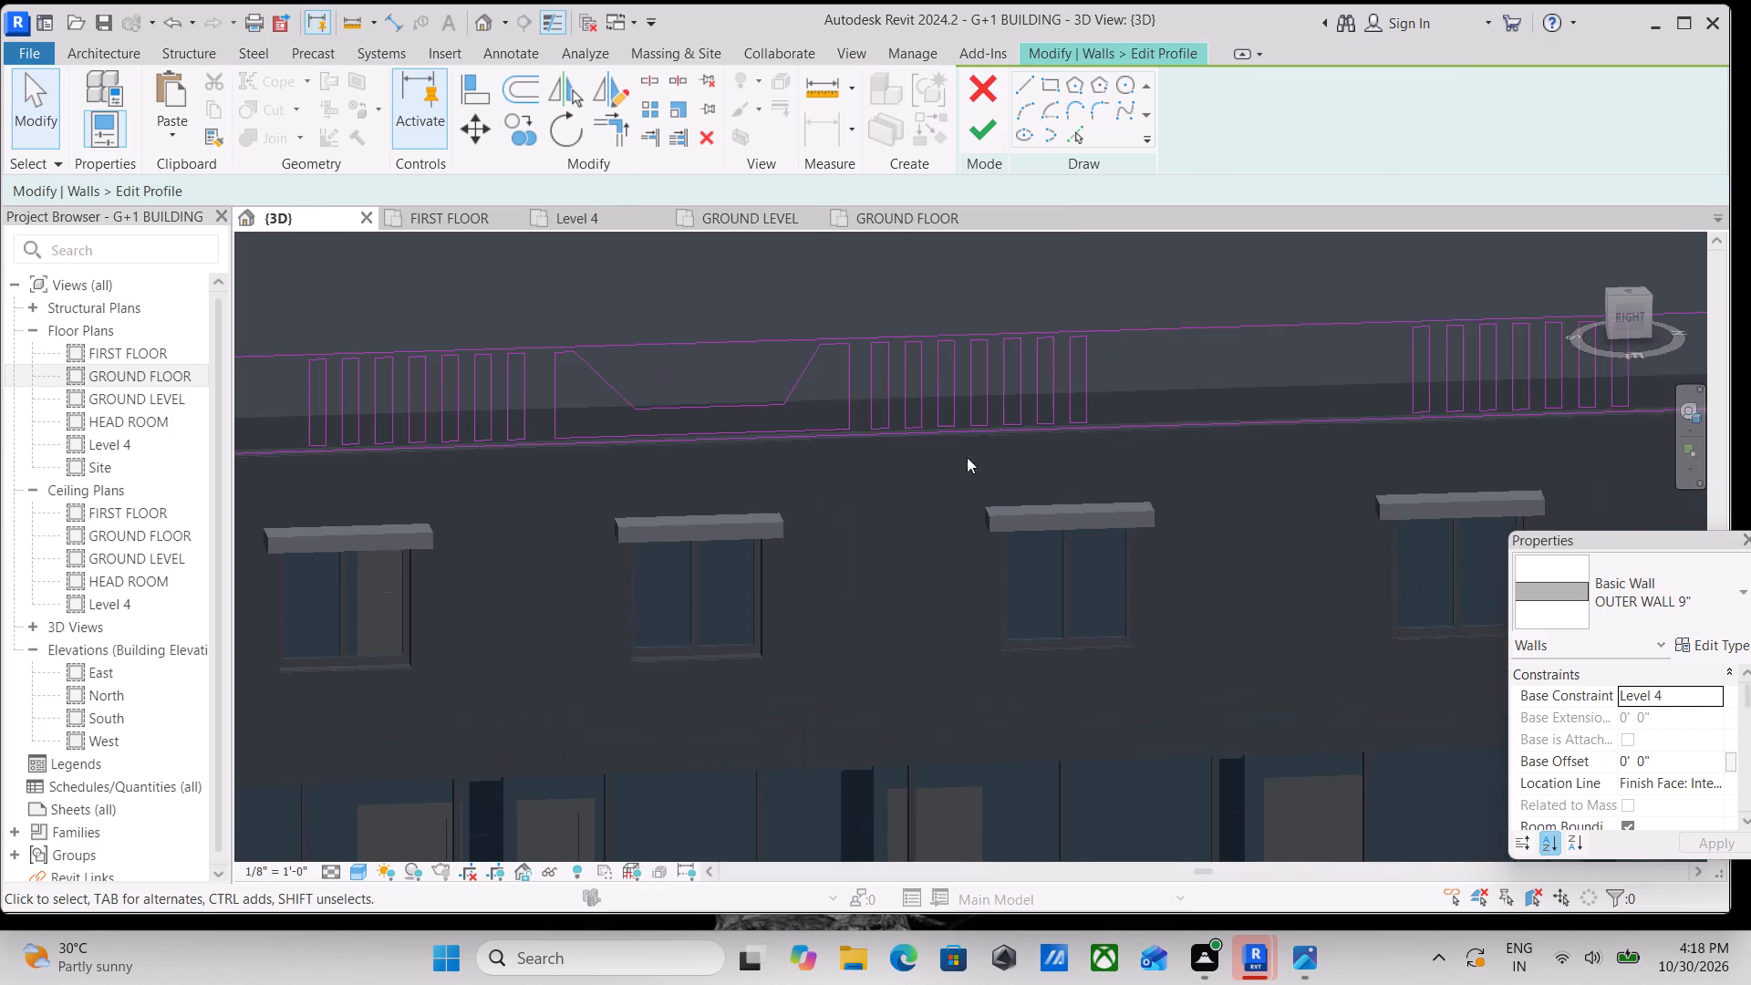
scroll(484, 381, up, 6)
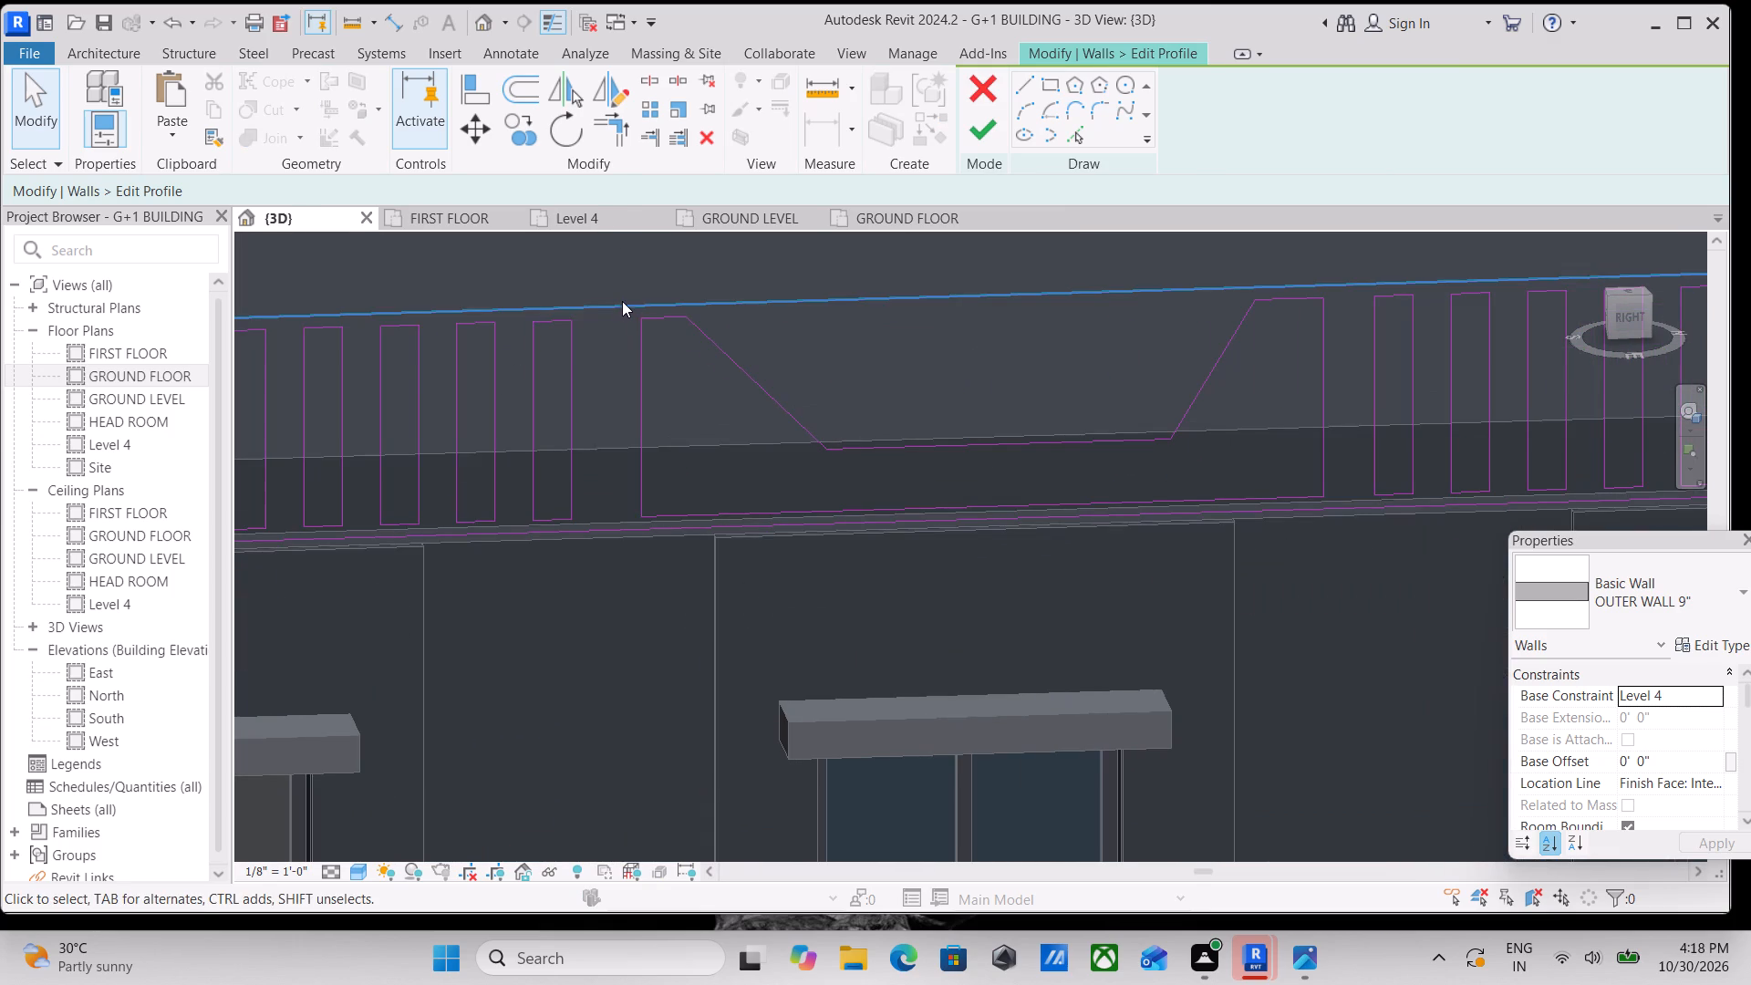
drag(617, 314, 627, 340)
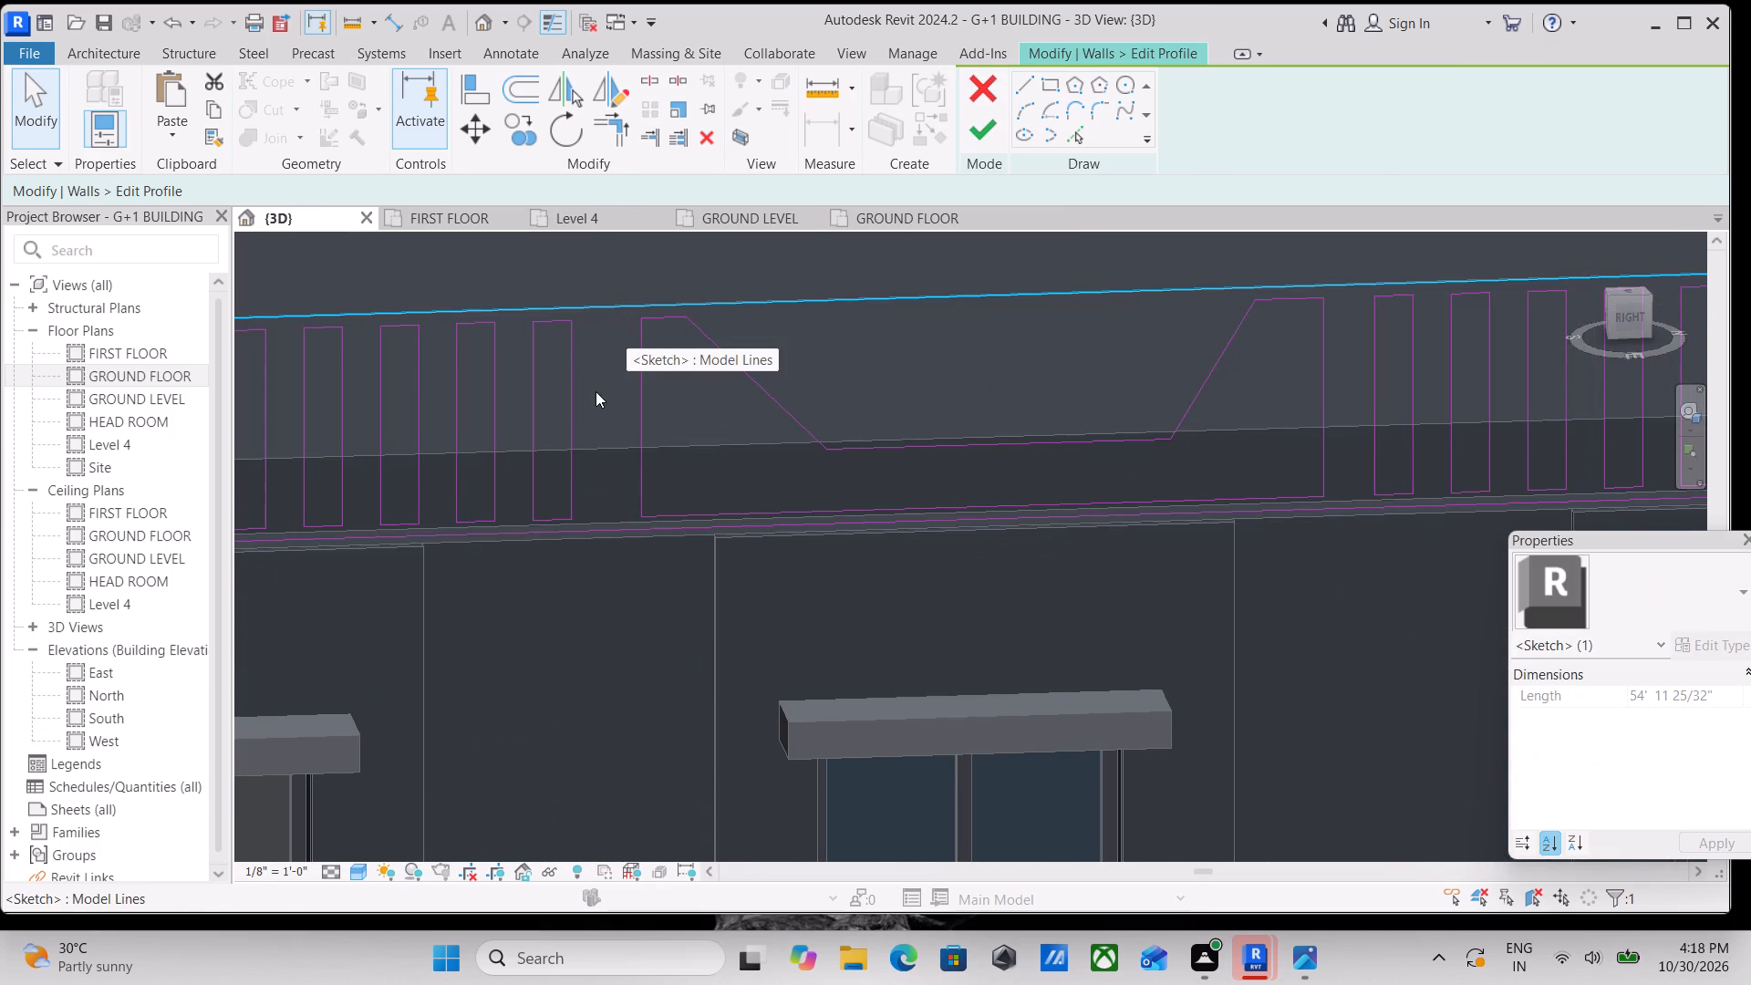
scroll(599, 381, down, 9)
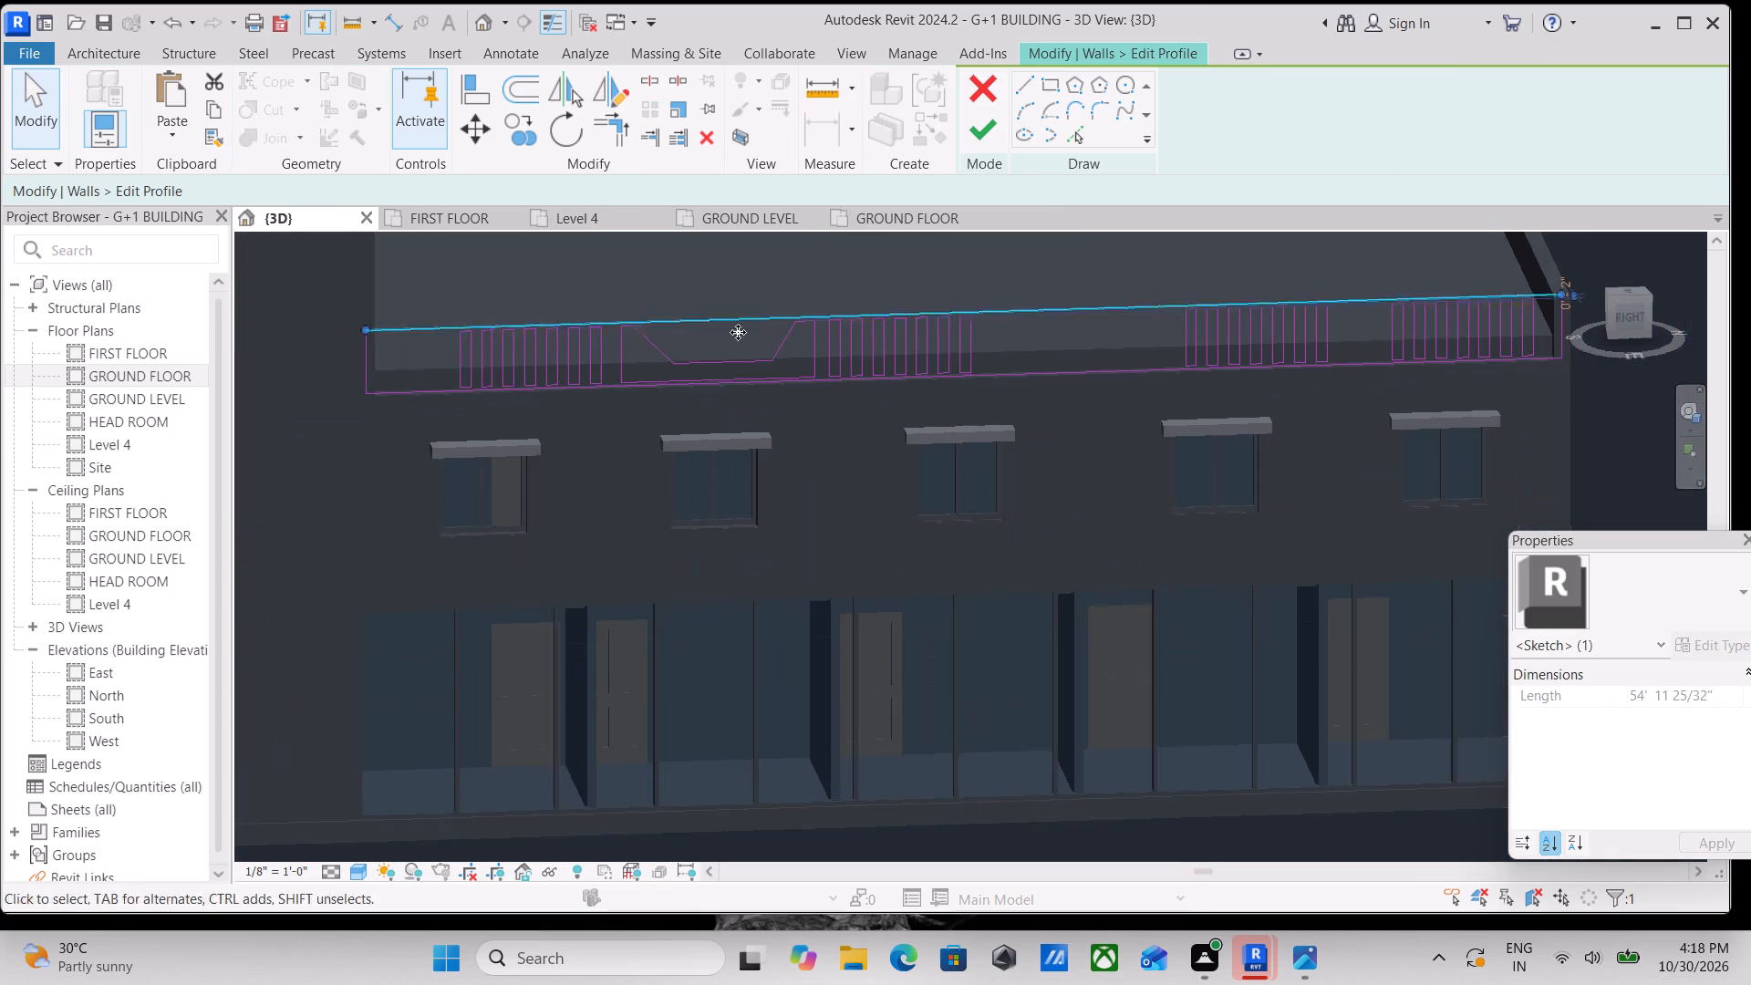
click(1621, 309)
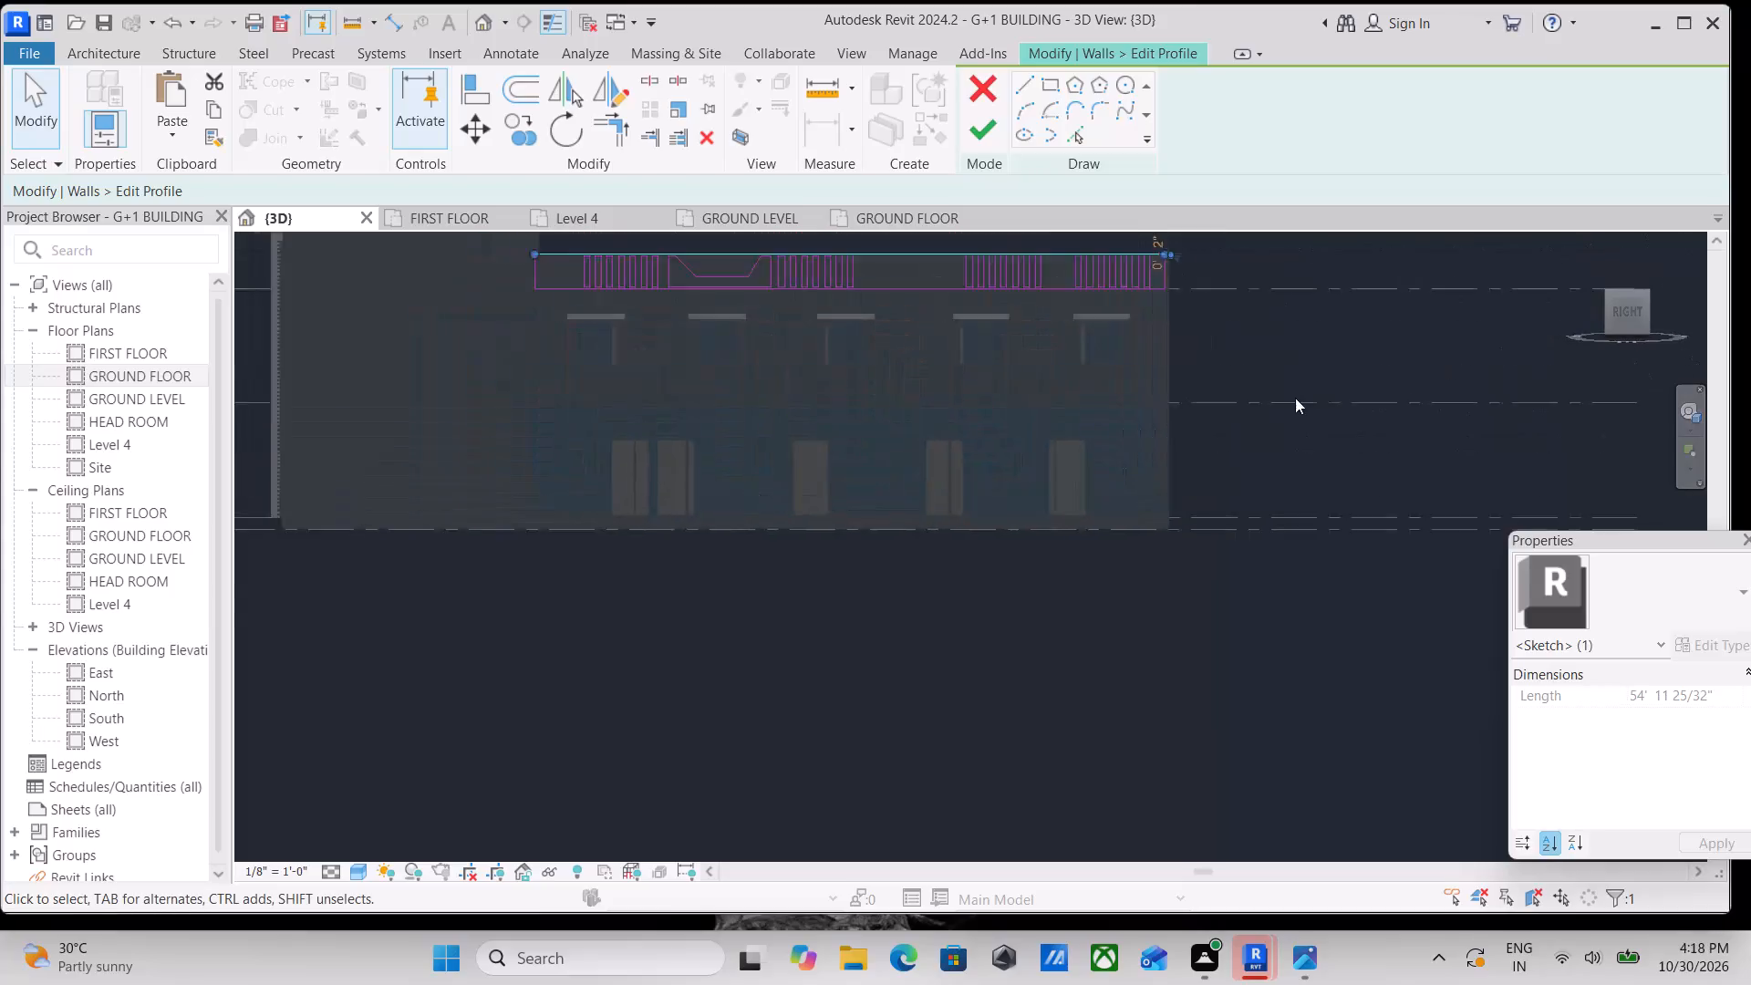
scroll(1004, 572, up, 3)
key(Escape)
Copy the trapezoid and its surrounding outline into the gap between the second and third slot groups, and finish the profile edit.
scroll(951, 586, up, 3)
scroll(610, 523, up, 2)
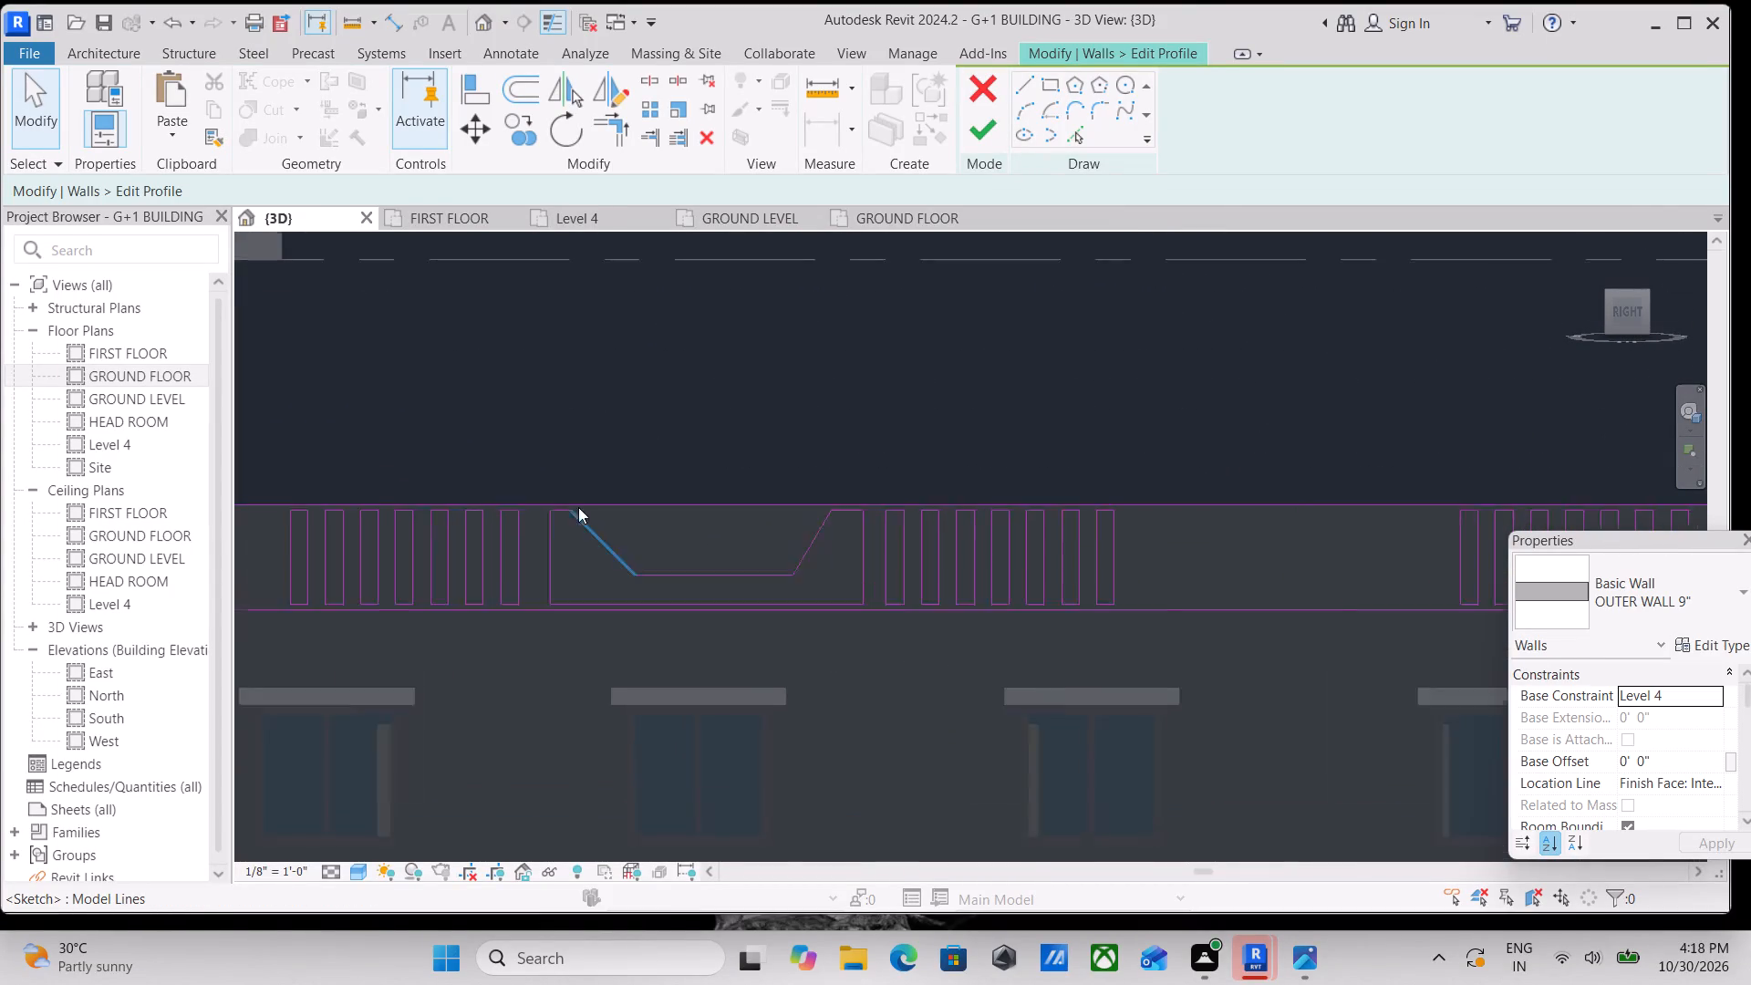
scroll(578, 507, up, 1)
drag(516, 465, 597, 596)
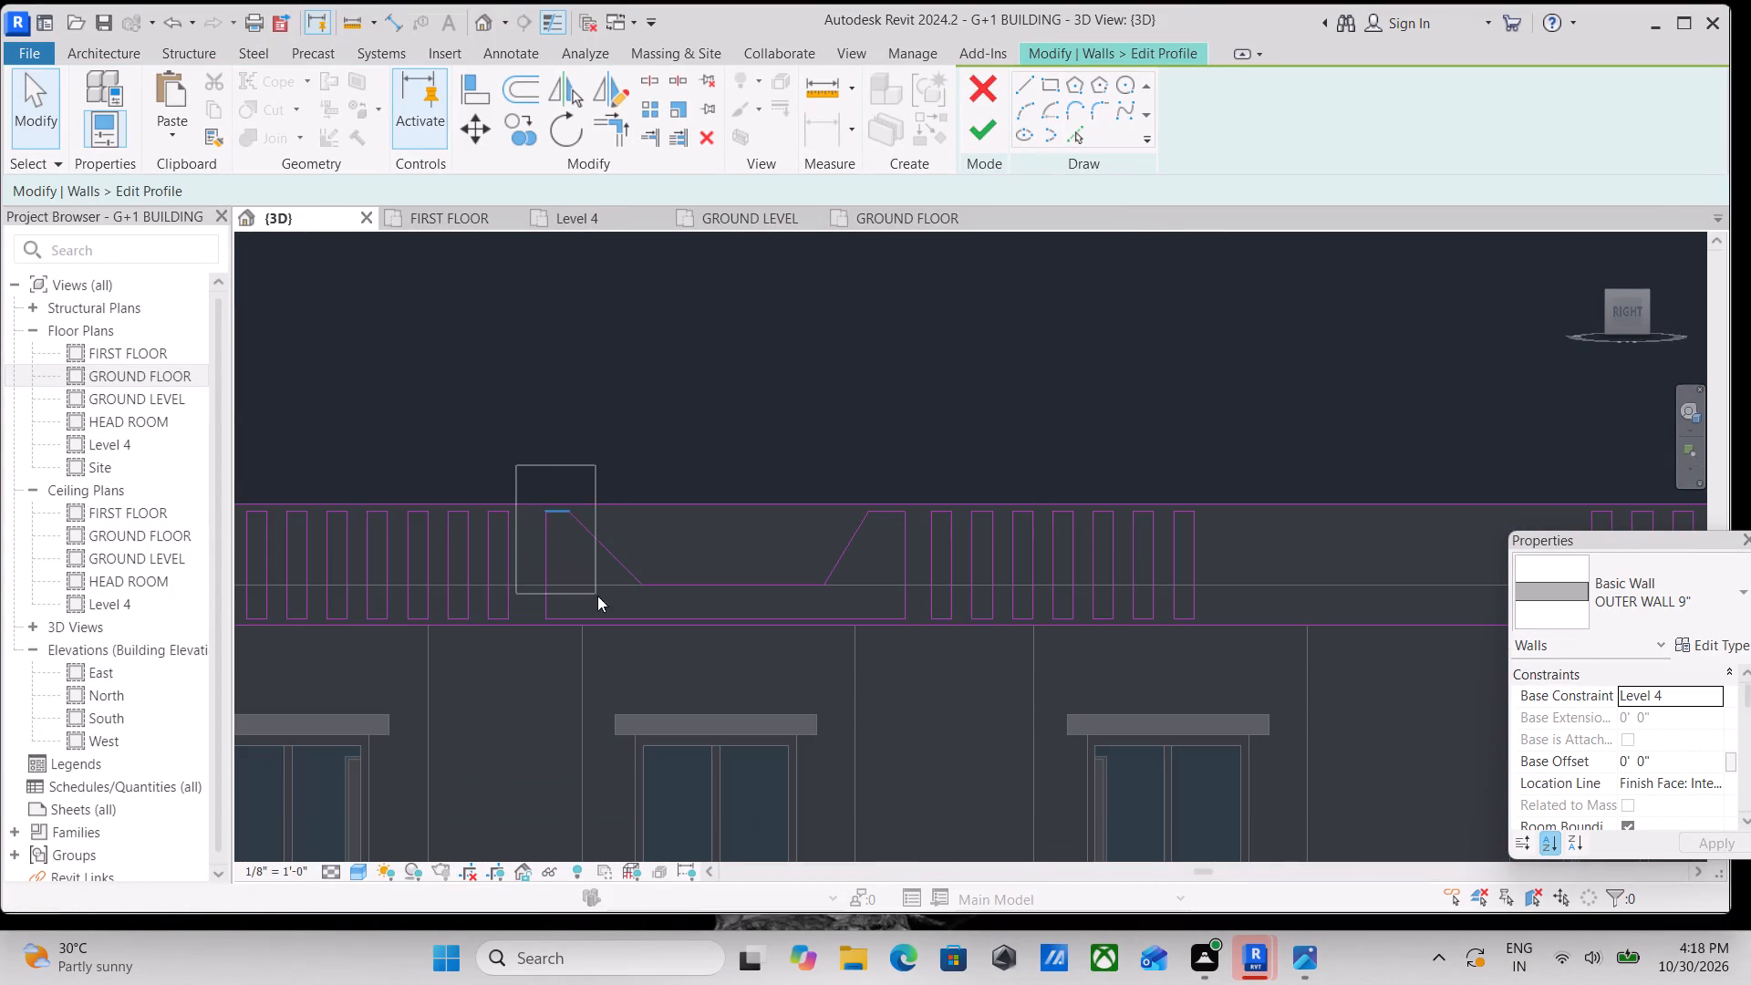
drag(597, 596, 928, 644)
scroll(640, 409, up, 2)
middle_drag(640, 409, 730, 406)
text(co)
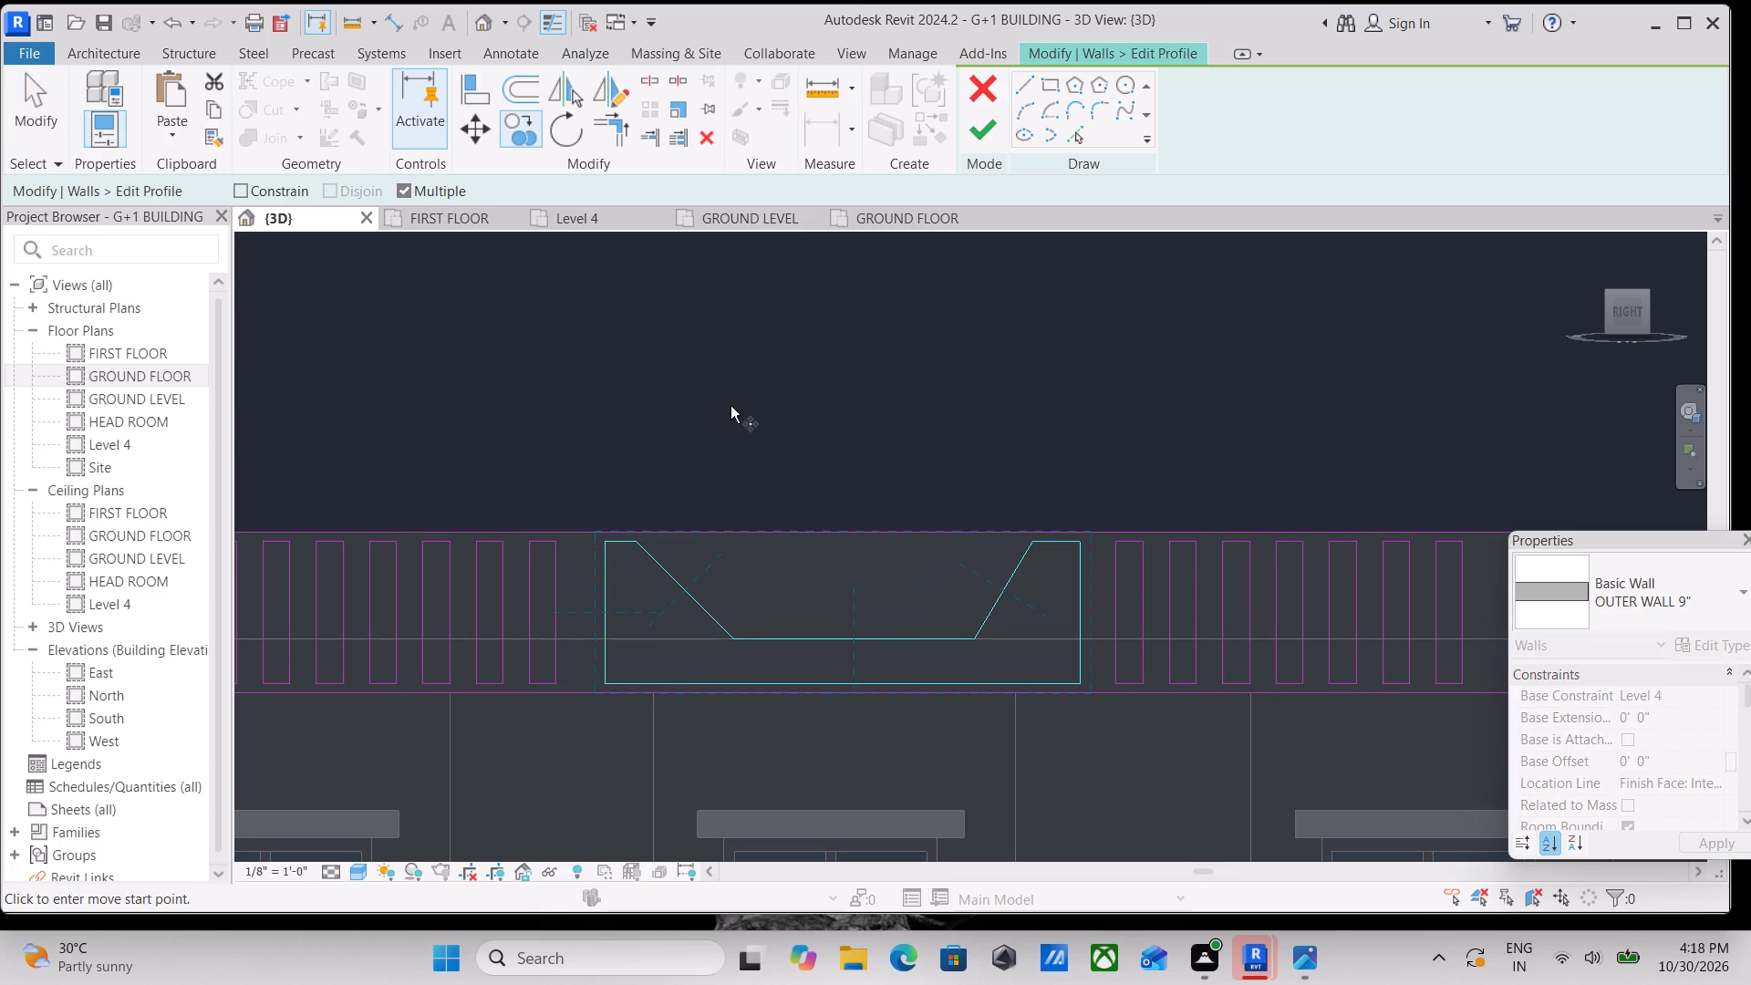
click(605, 679)
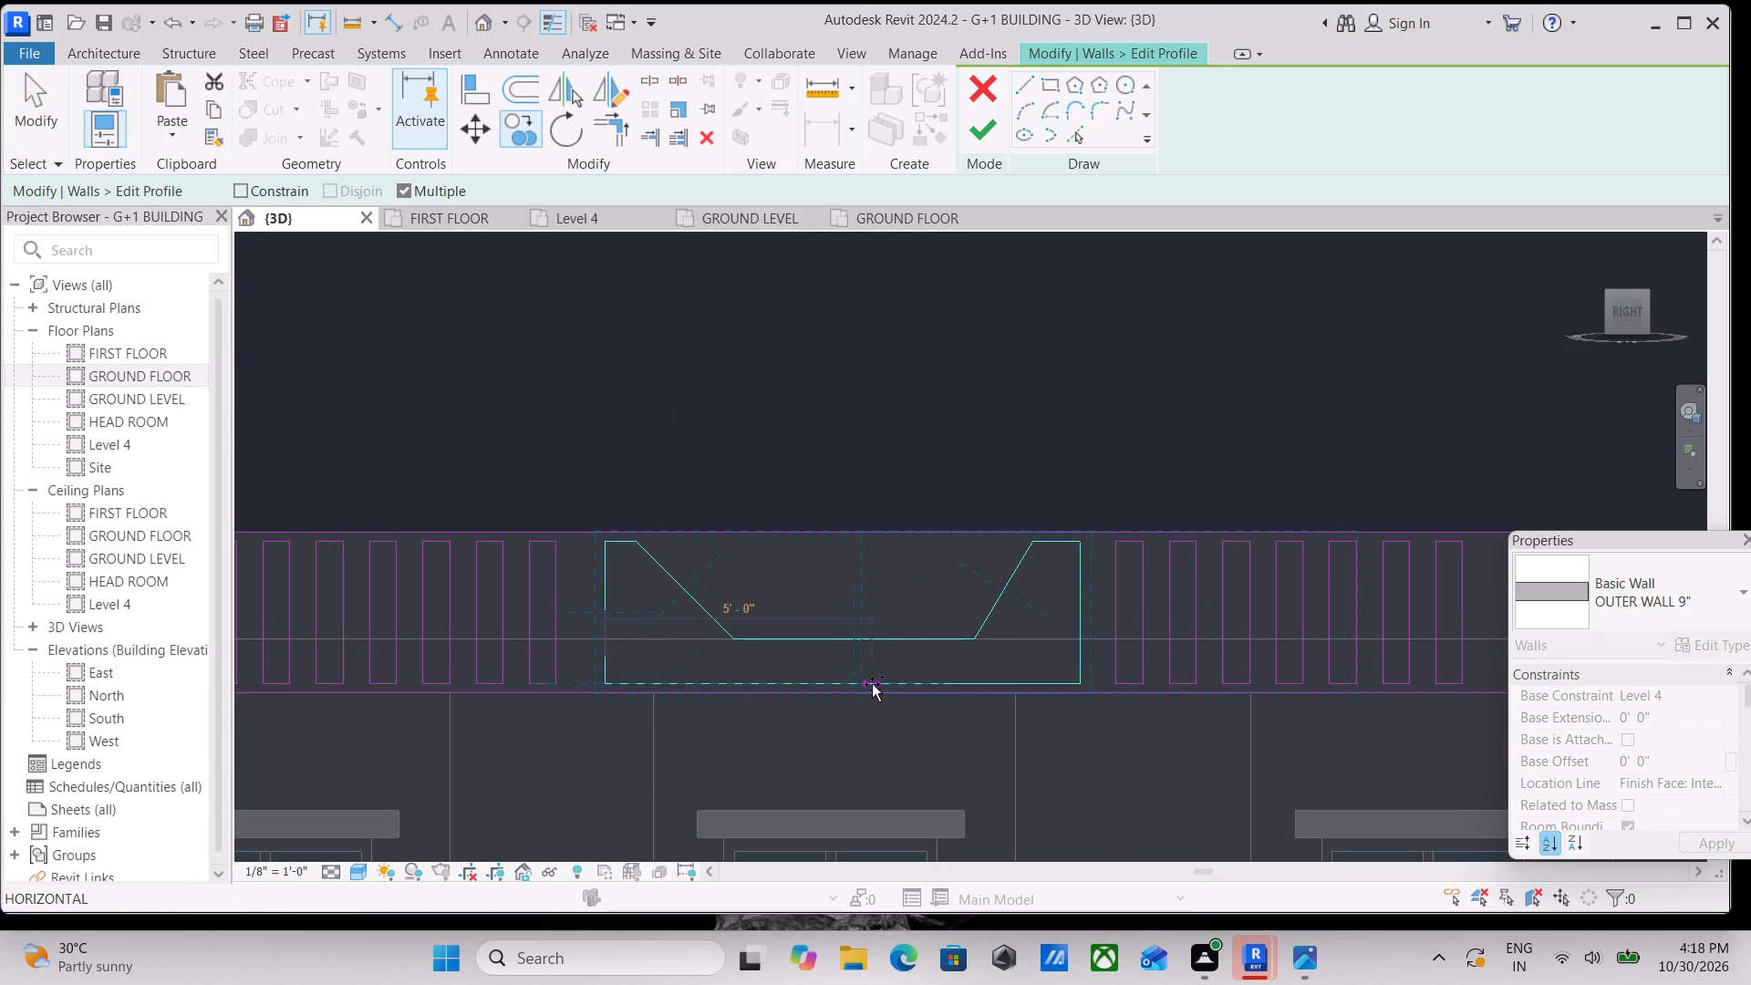
middle_drag(872, 684, 538, 510)
middle_drag(813, 503, 591, 532)
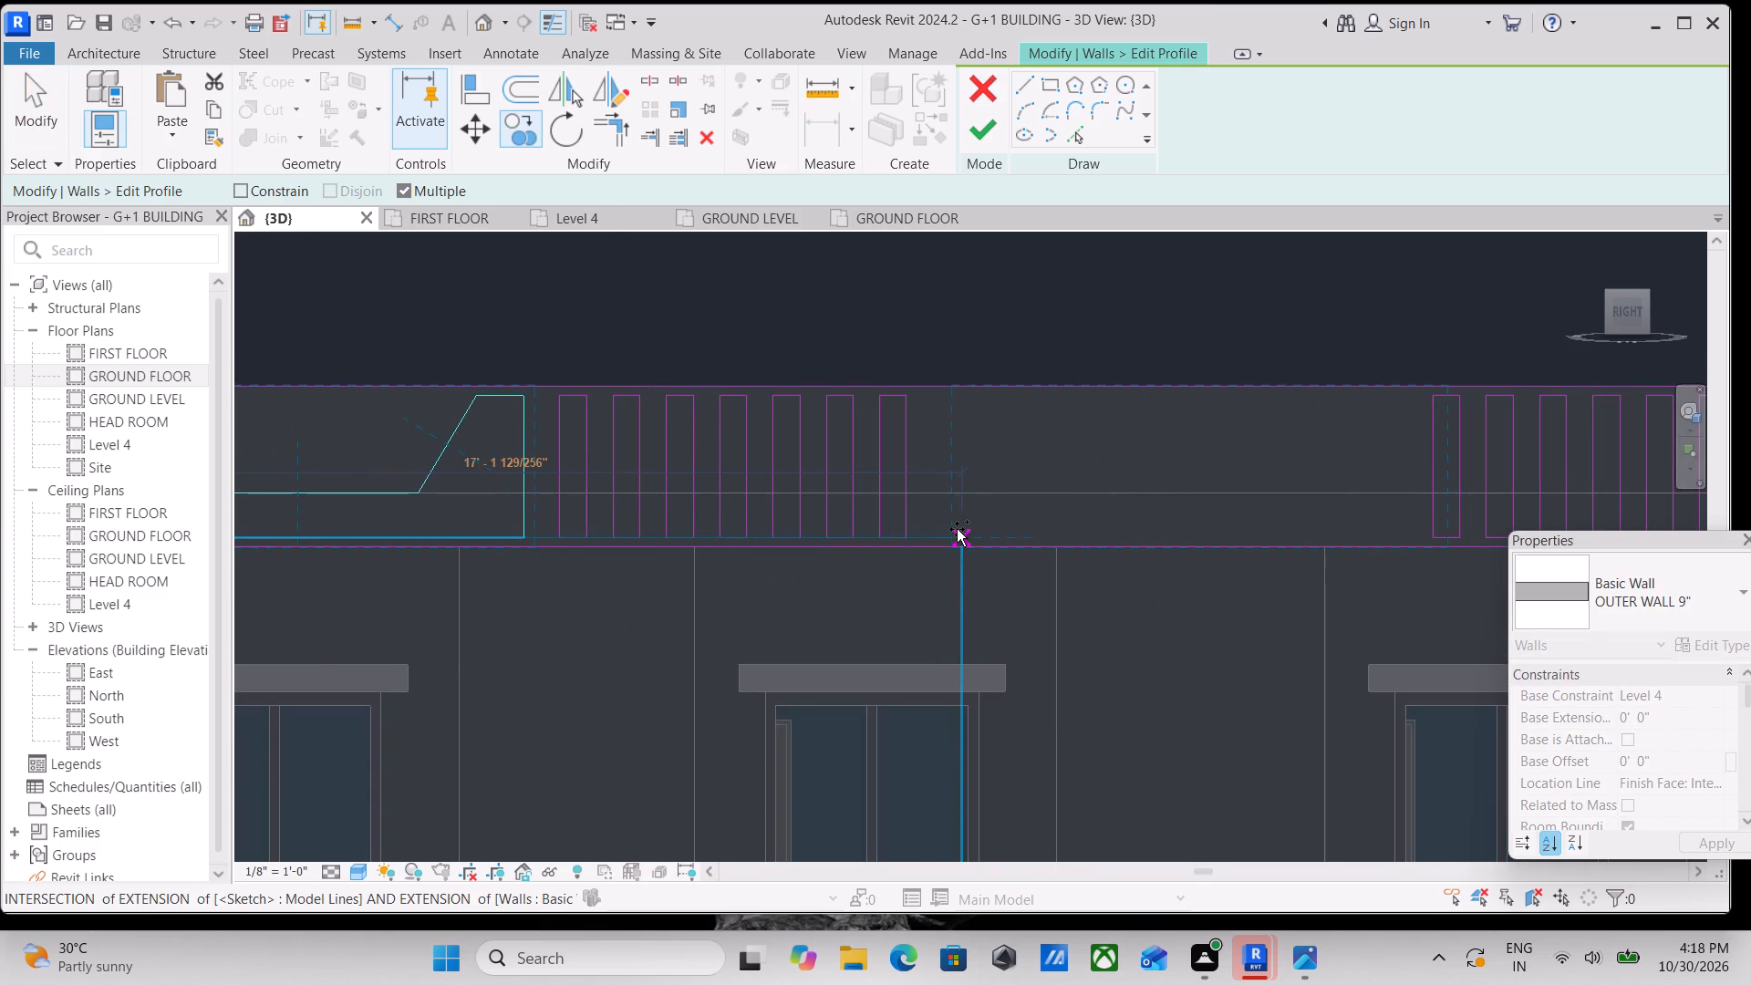
click(937, 528)
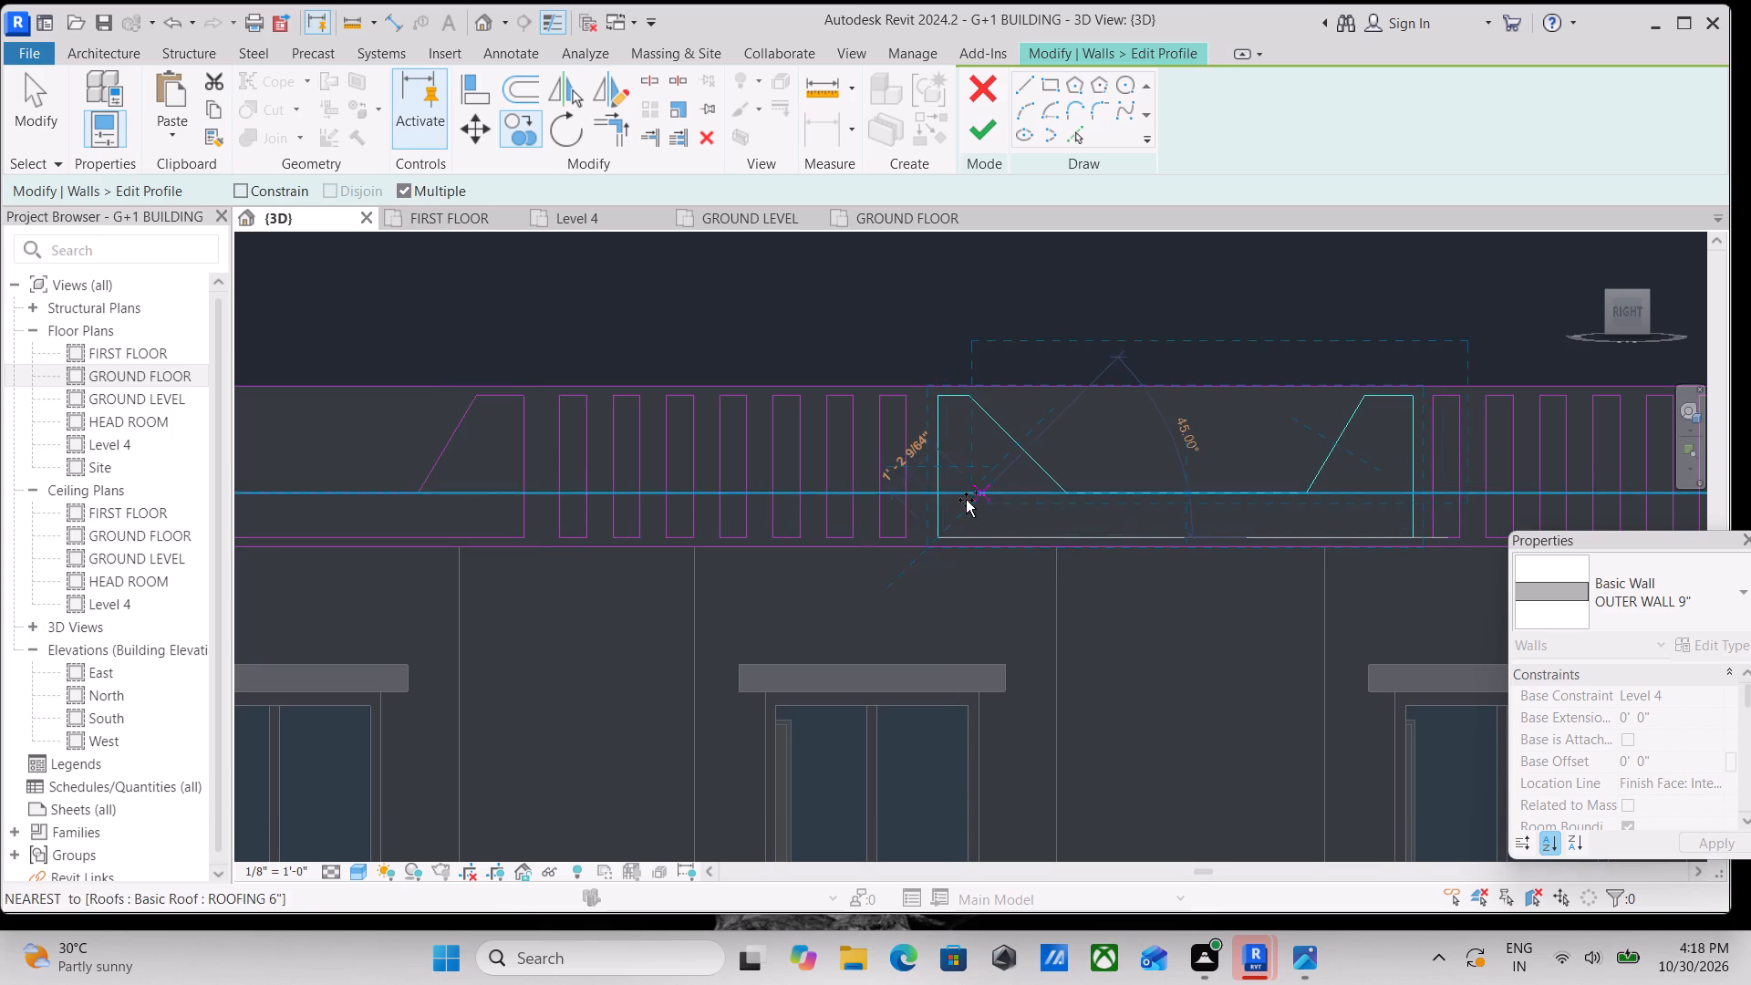
key(Escape)
key(Escape)
scroll(1139, 419, down, 2)
click(971, 130)
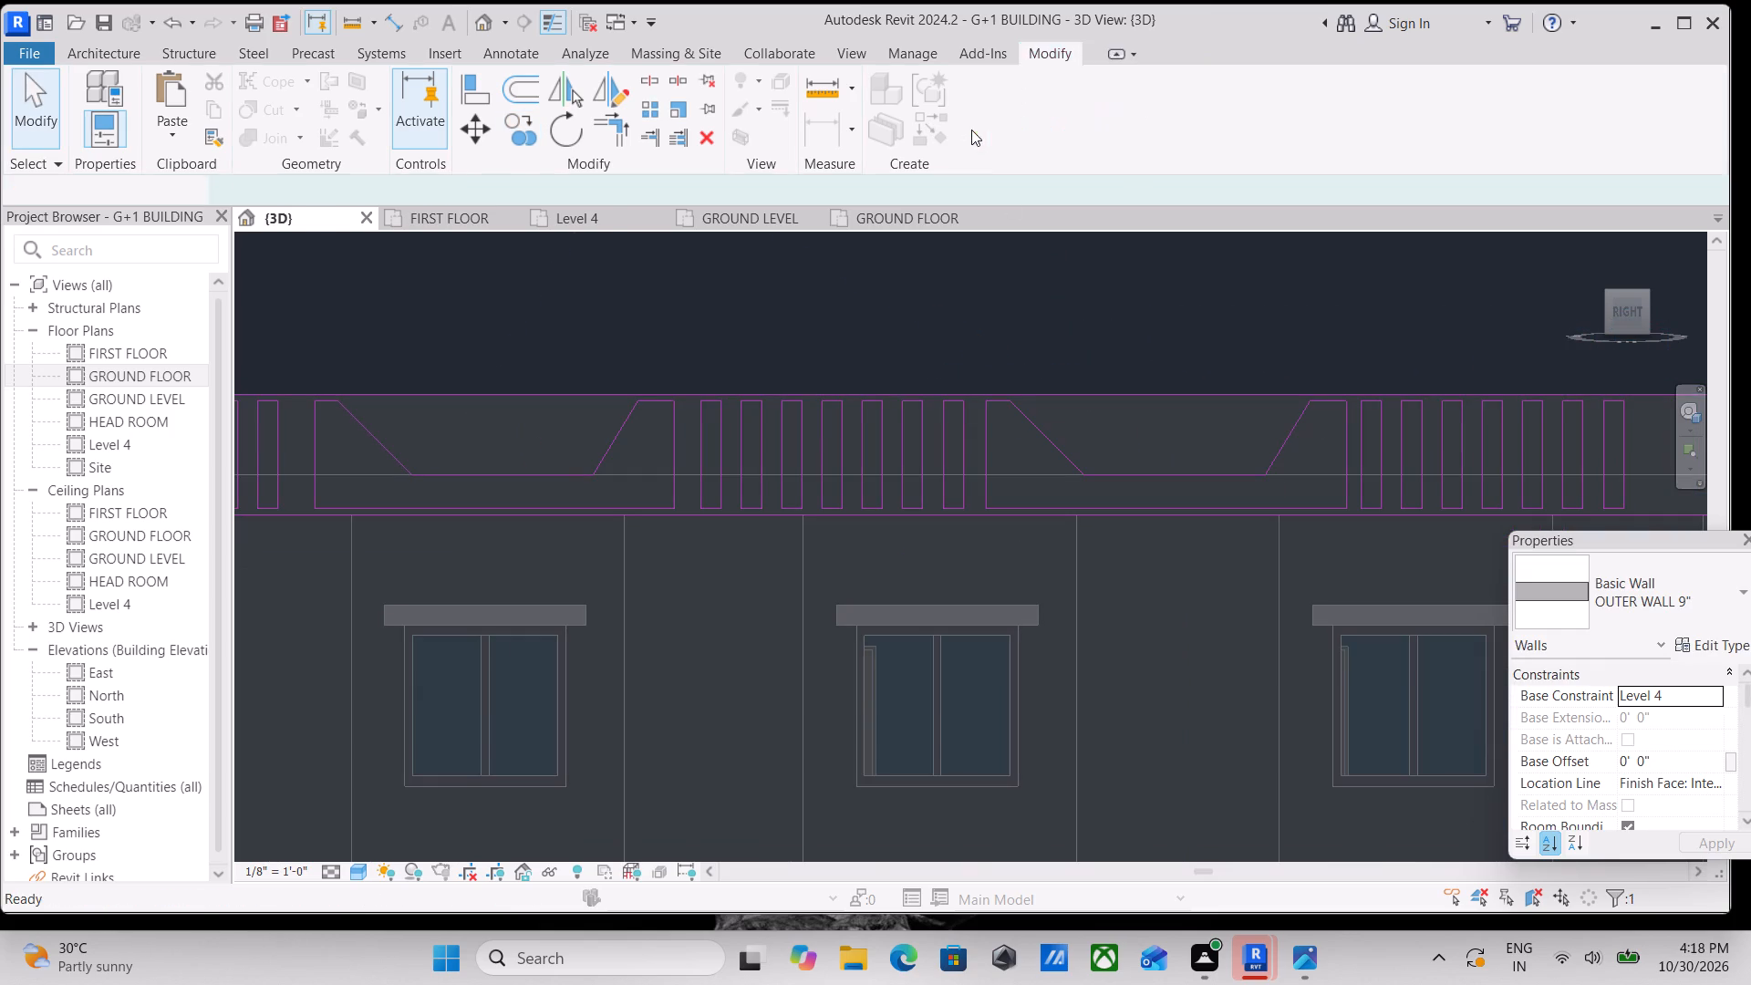
Examine the side parapet's two trapezoidal openings and the slot groups beside them from angled views.
scroll(1083, 427, down, 3)
key(Escape)
scroll(1083, 431, down, 3)
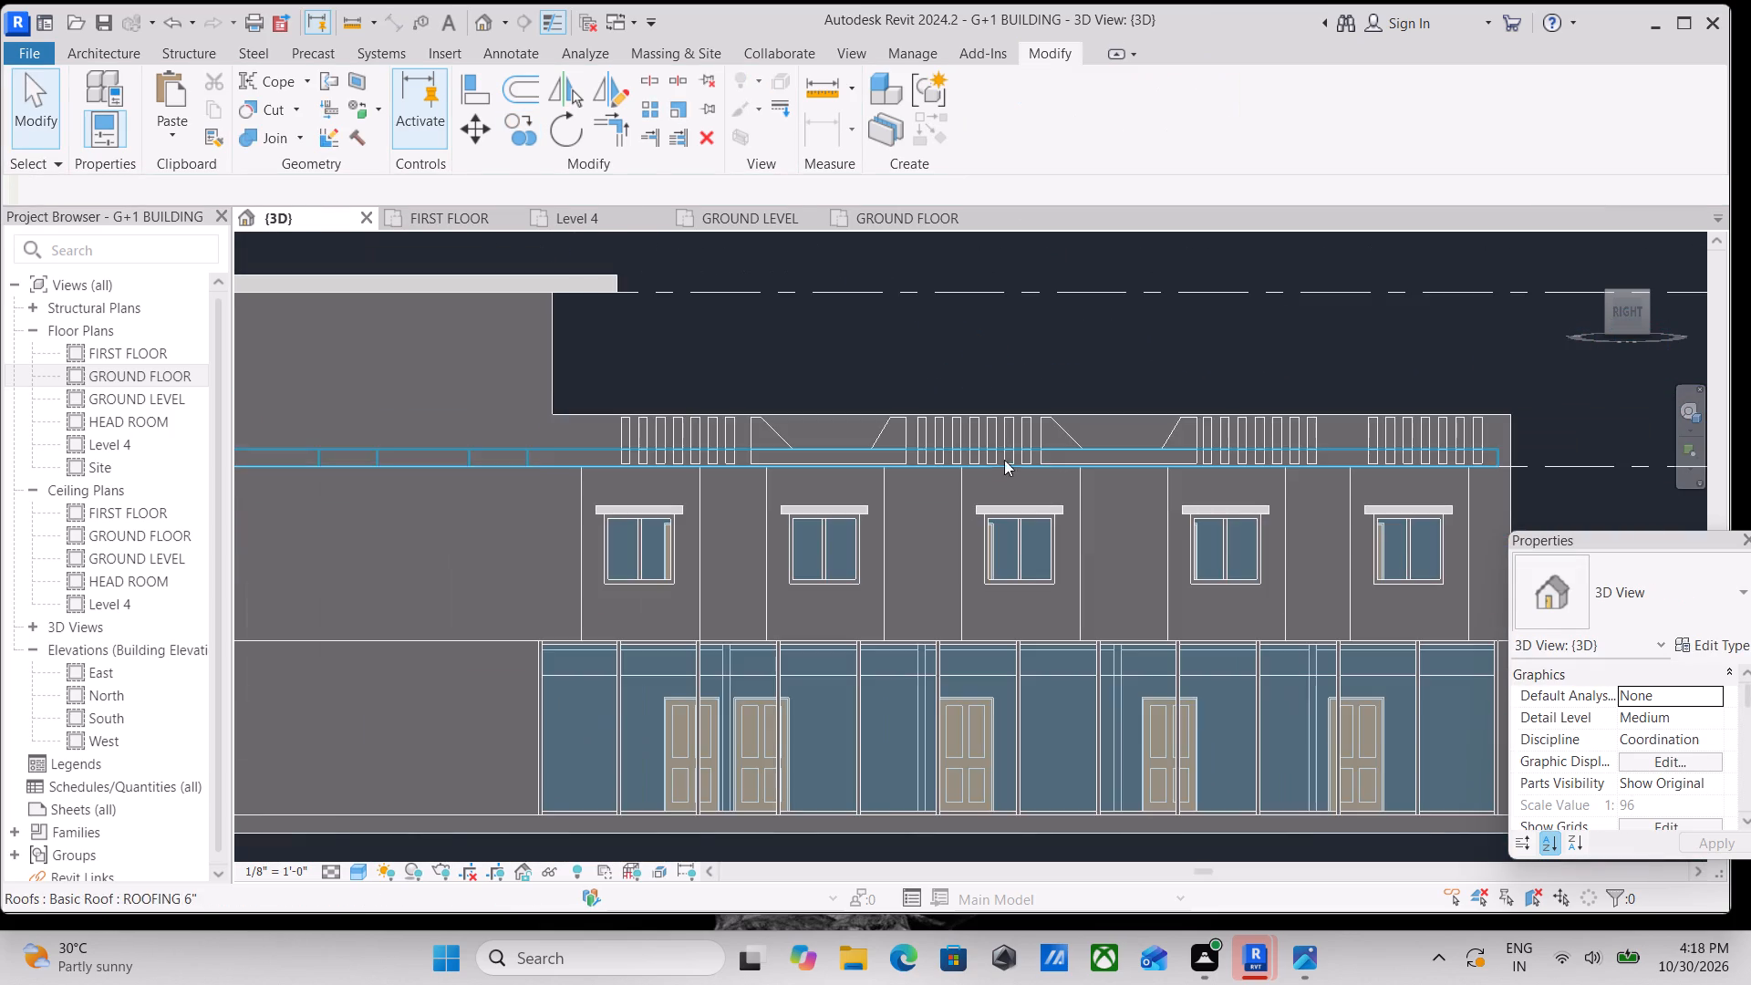
shift+middle_drag(923, 448, 1067, 627)
scroll(1090, 485, up, 3)
key(Escape)
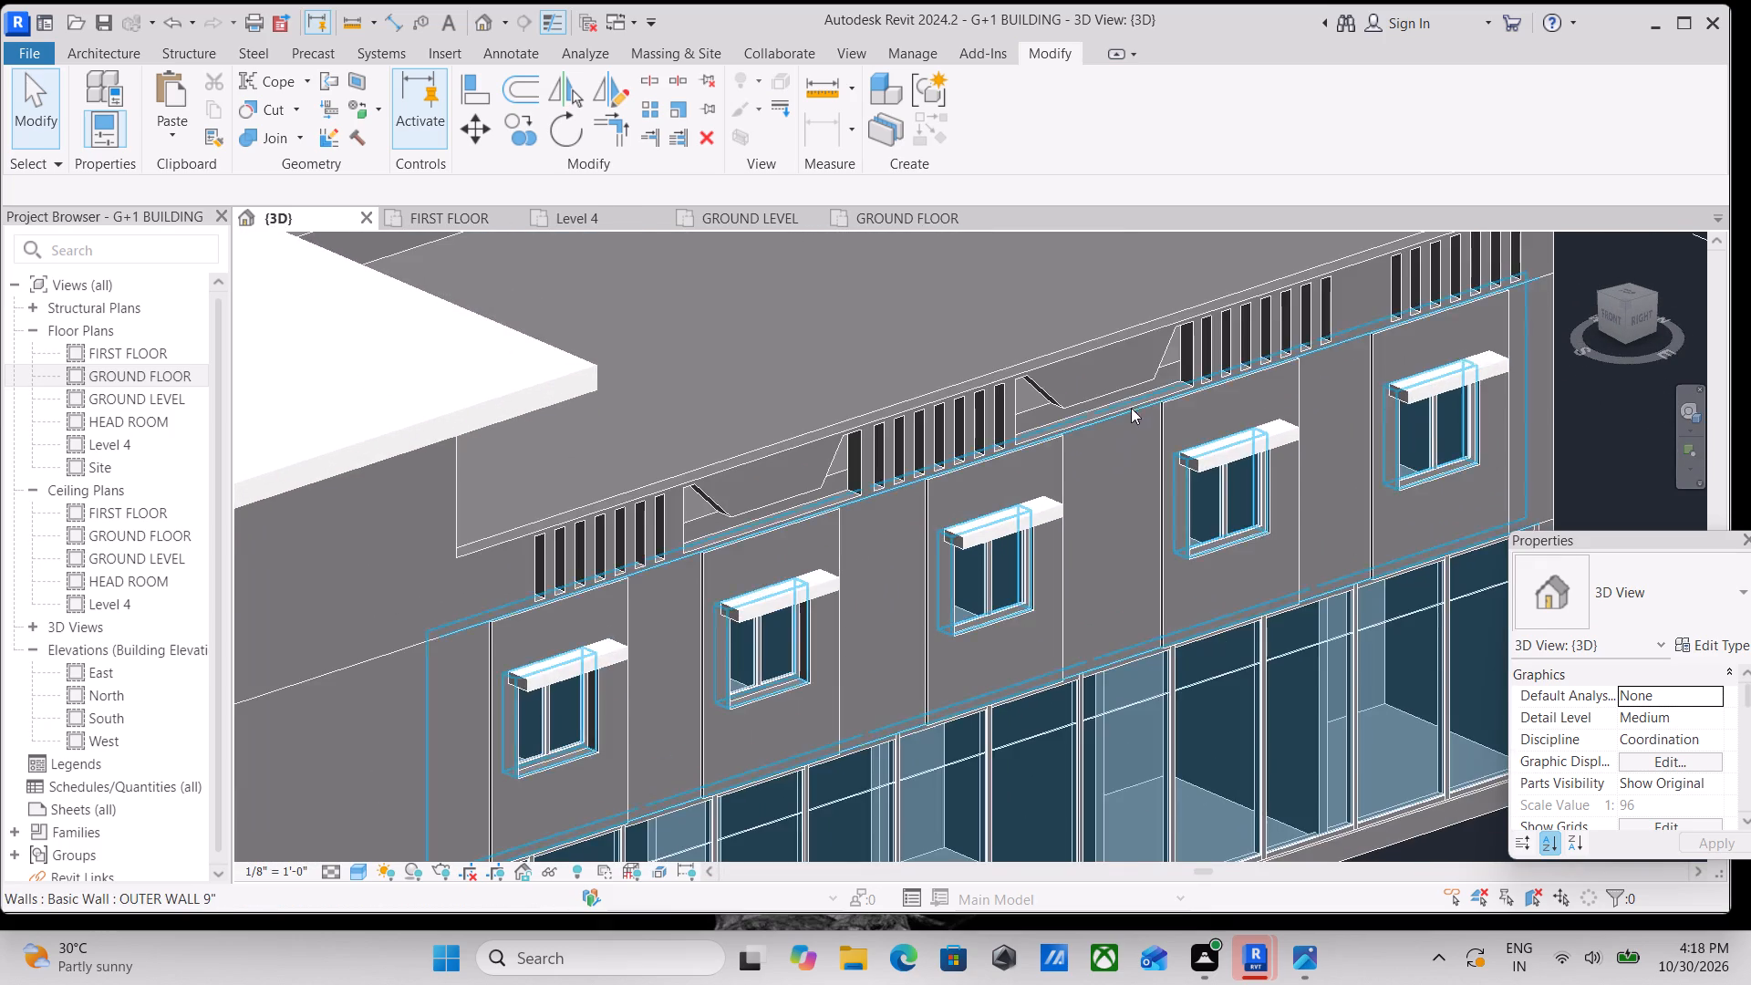
scroll(1133, 402, down, 2)
middle_drag(1133, 402, 1148, 494)
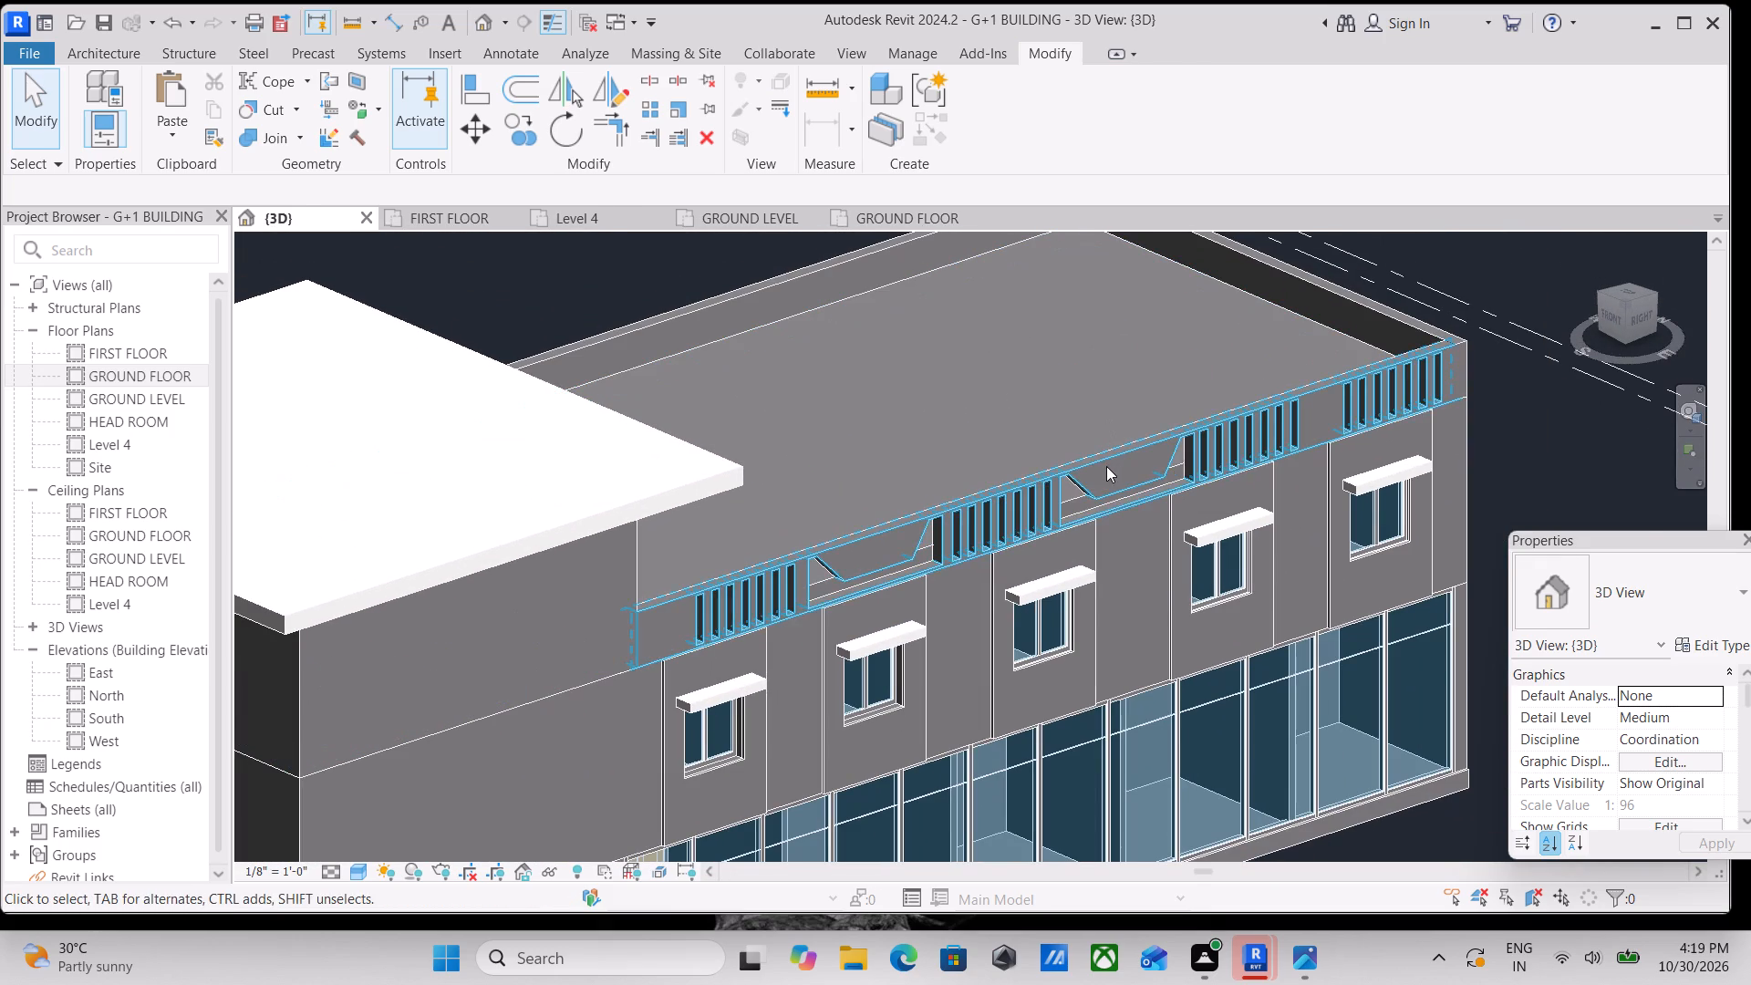
scroll(1106, 466, up, 3)
scroll(1030, 572, up, 3)
scroll(726, 585, down, 2)
middle_drag(726, 585, 891, 474)
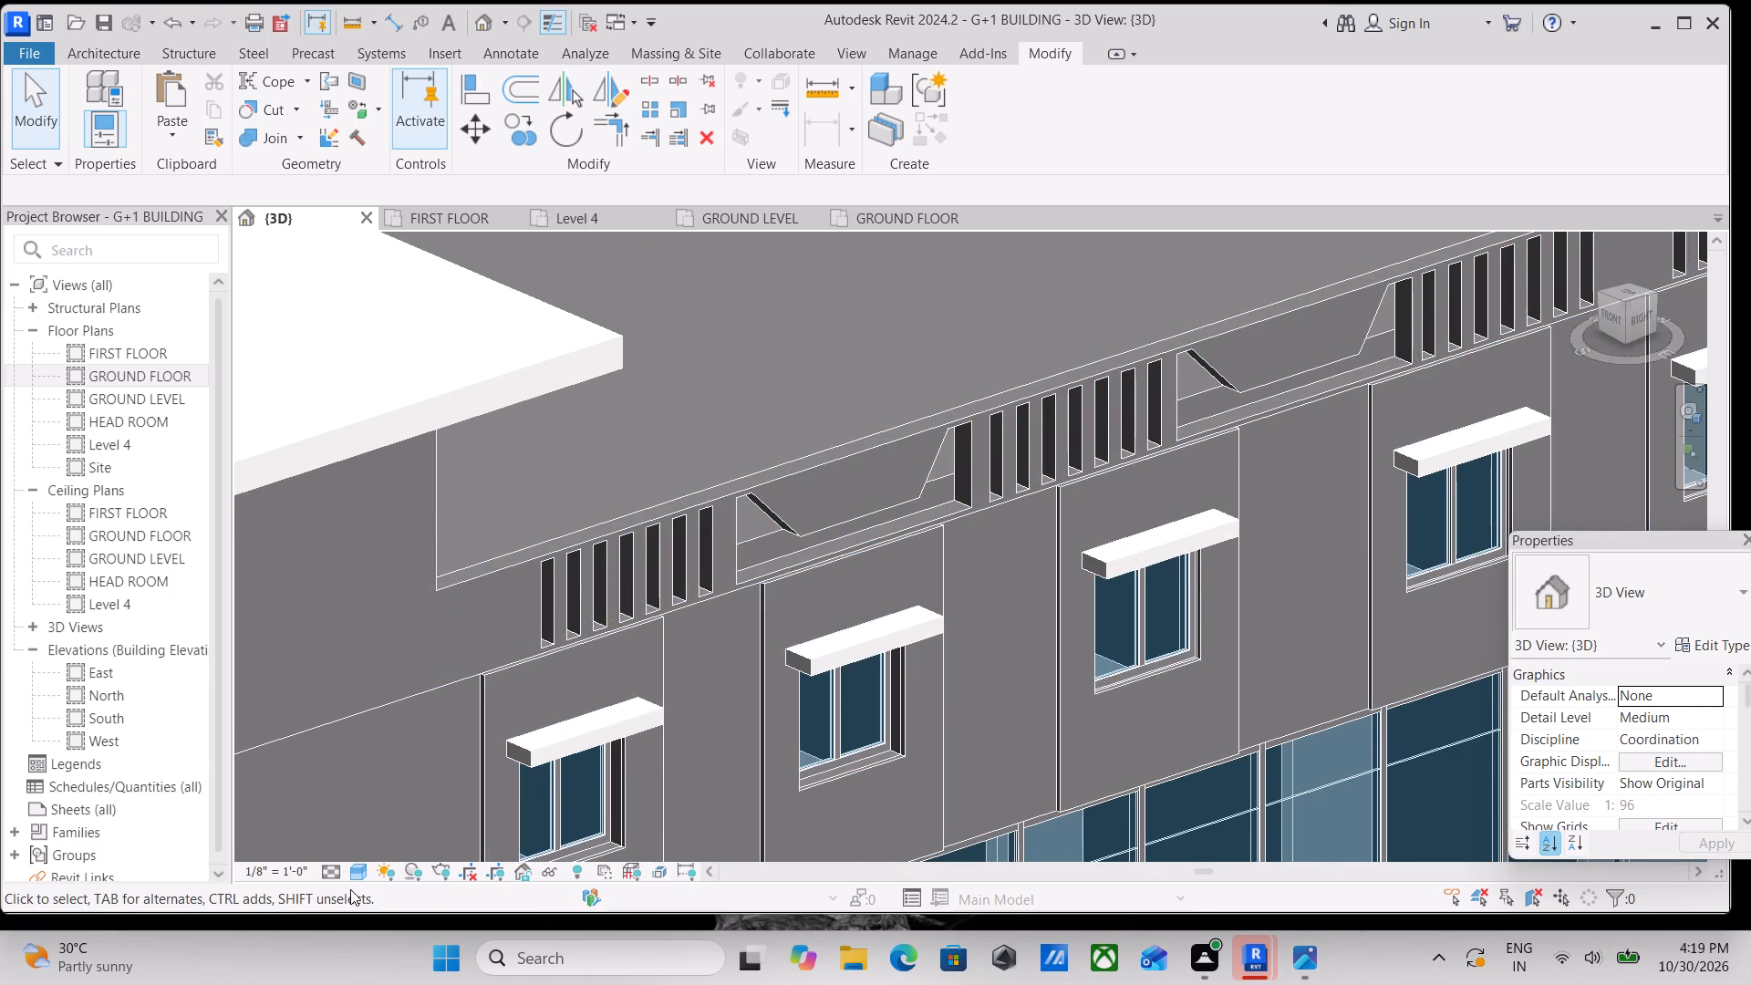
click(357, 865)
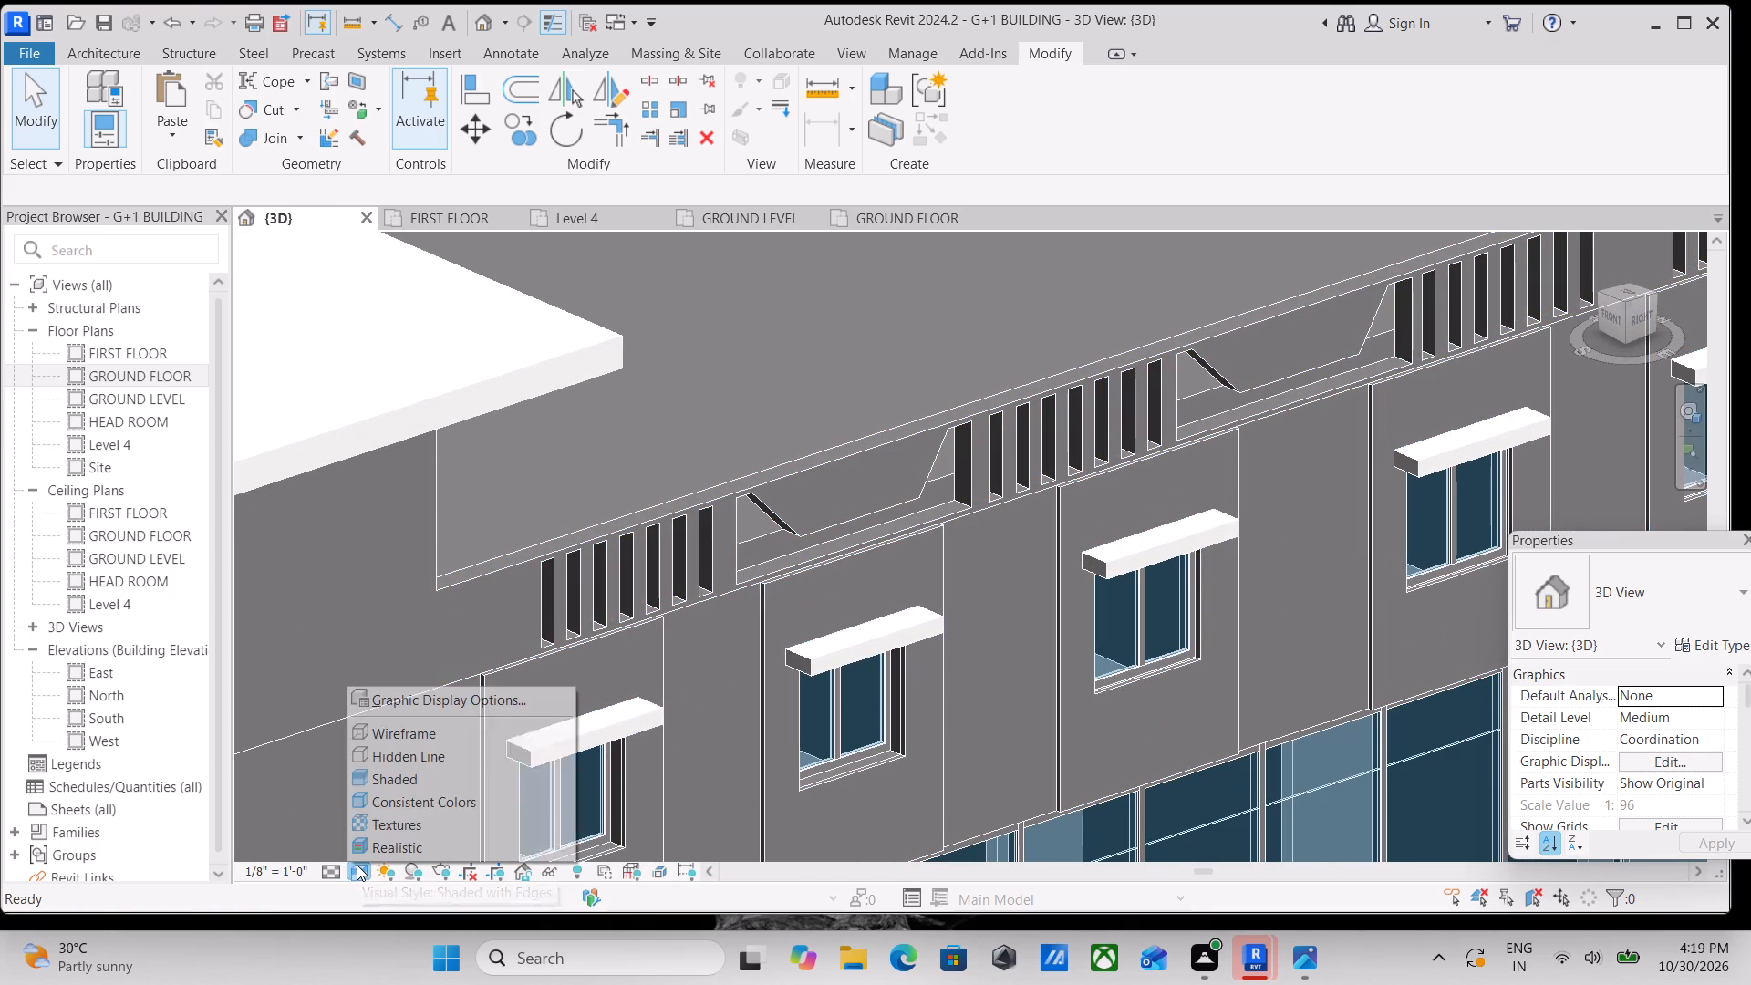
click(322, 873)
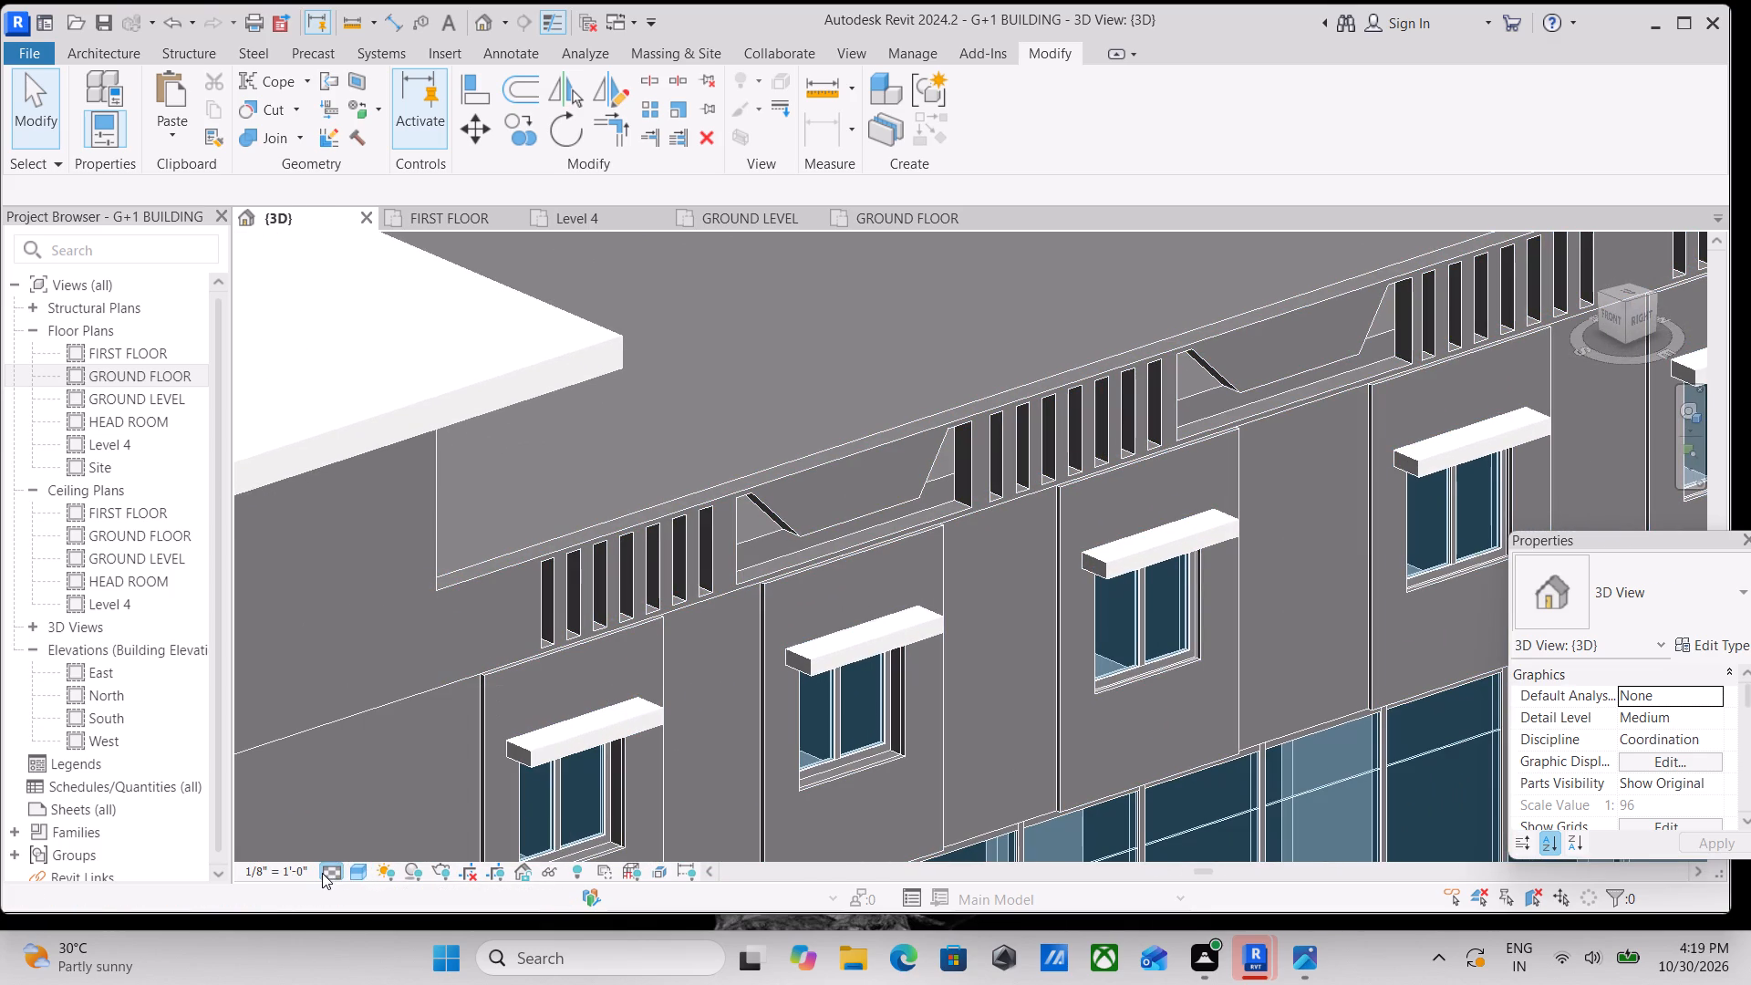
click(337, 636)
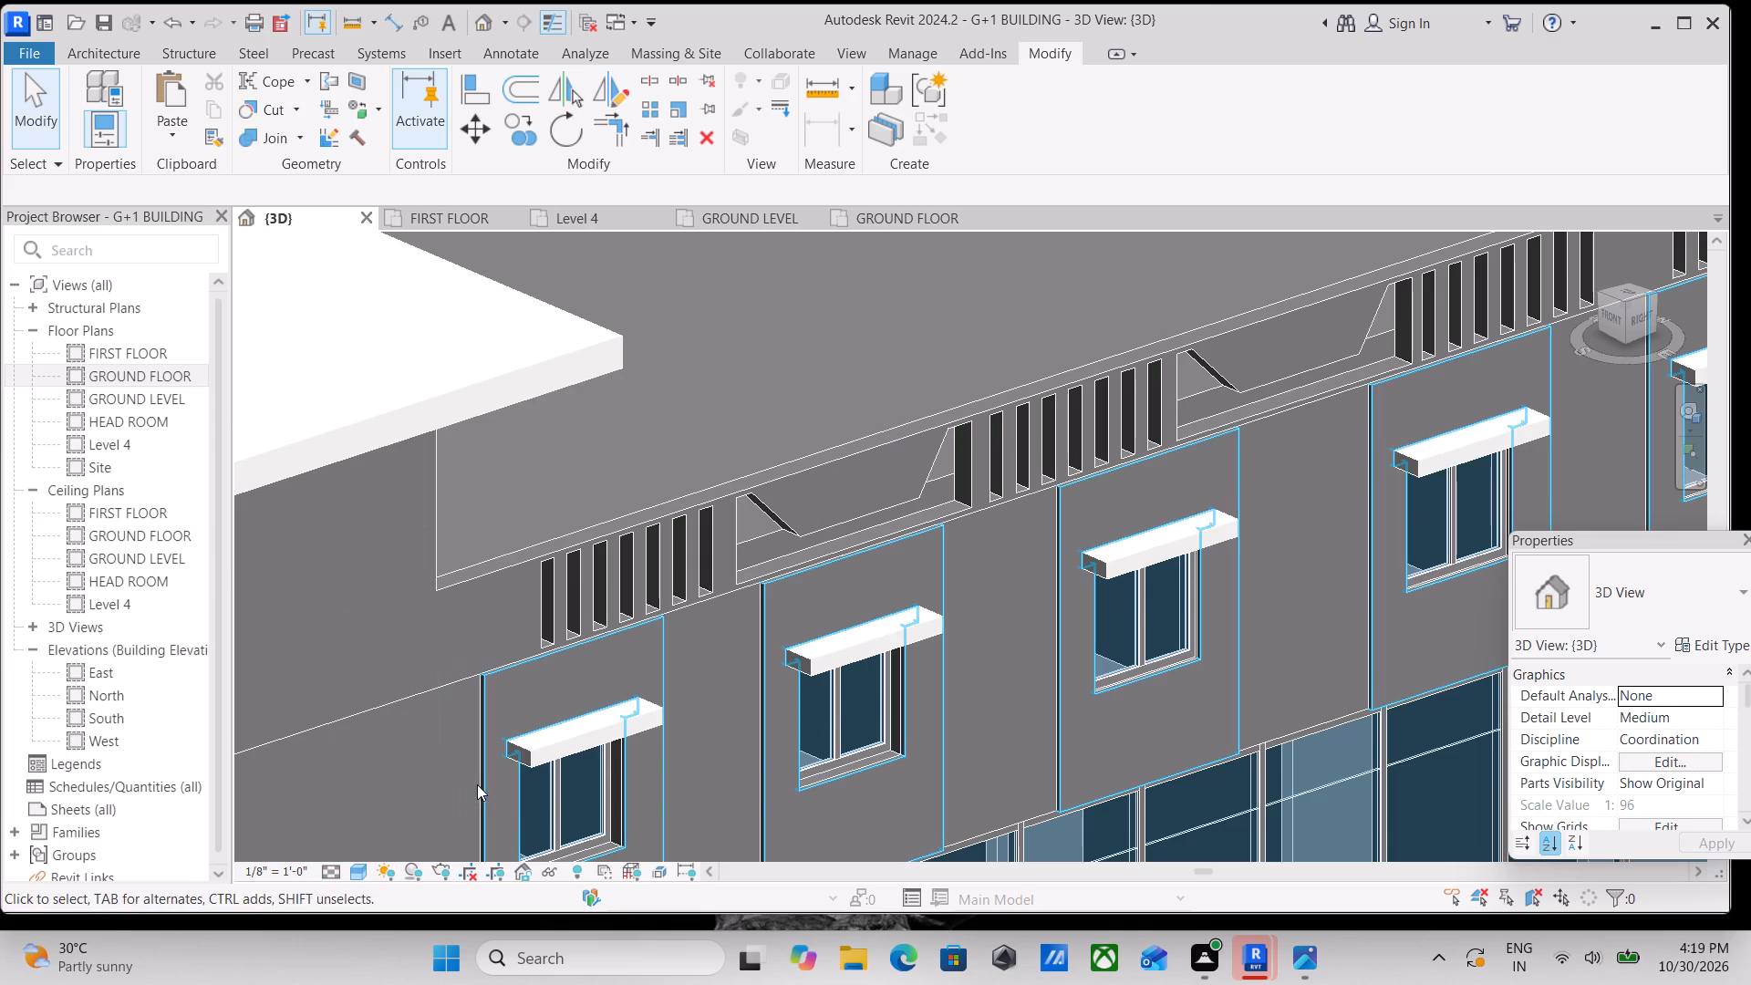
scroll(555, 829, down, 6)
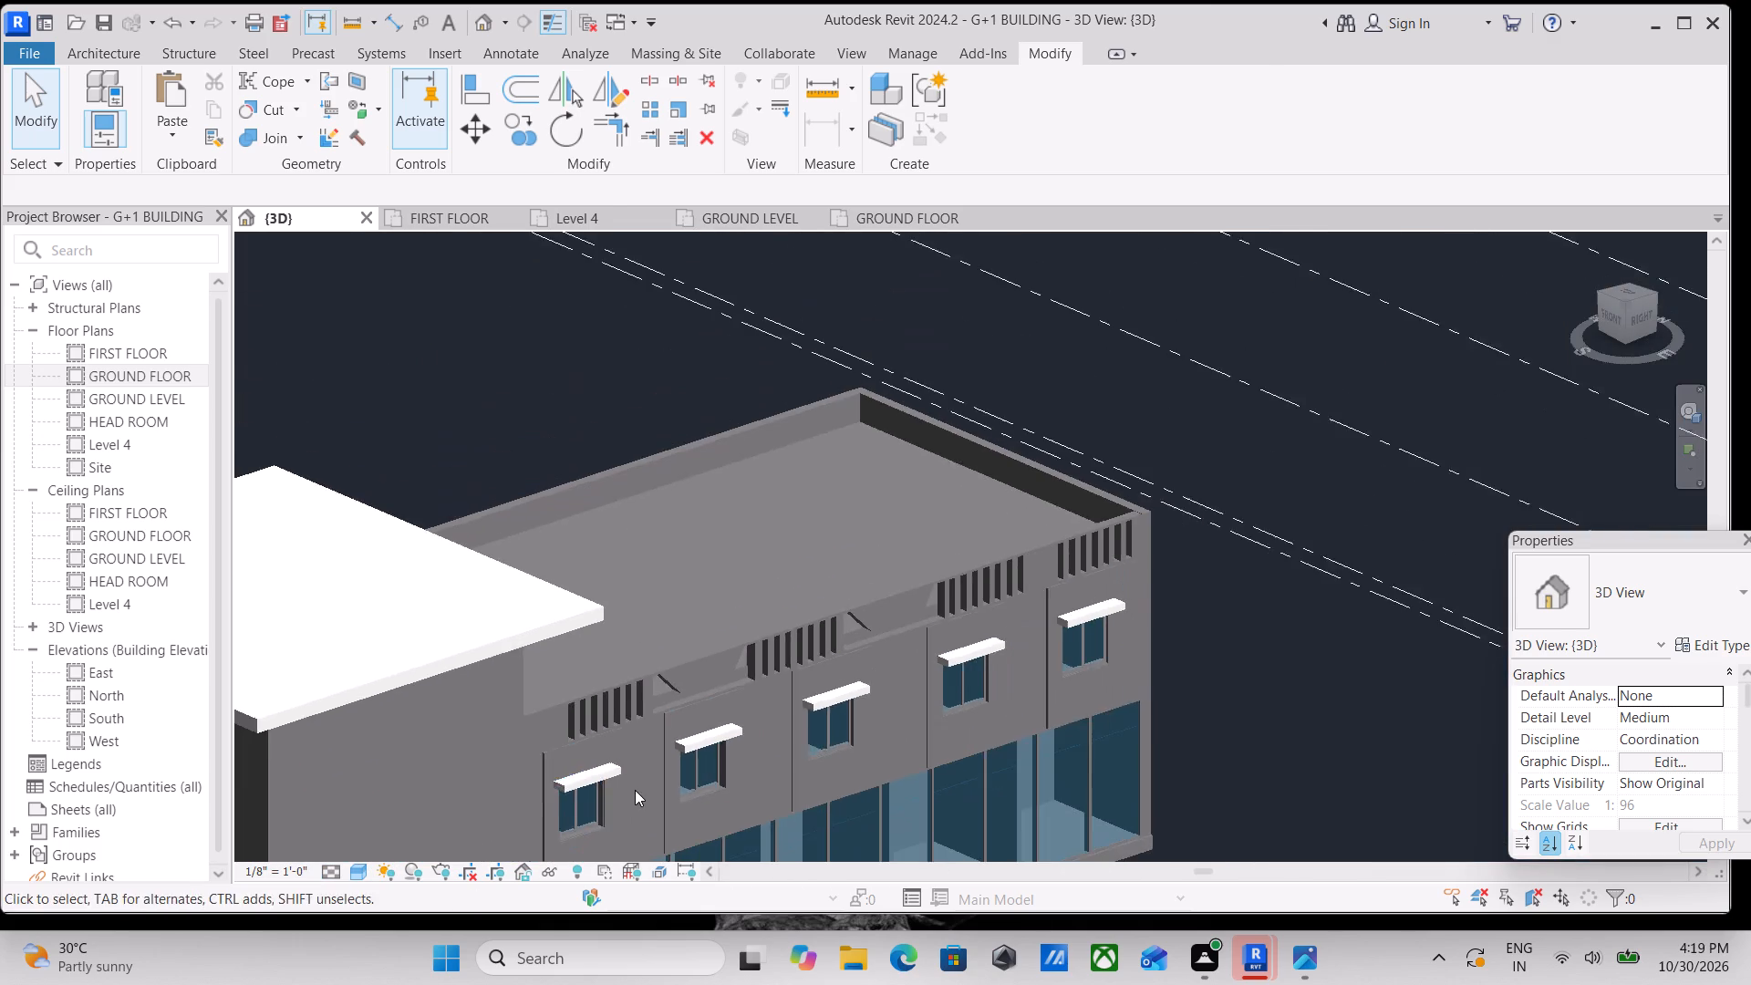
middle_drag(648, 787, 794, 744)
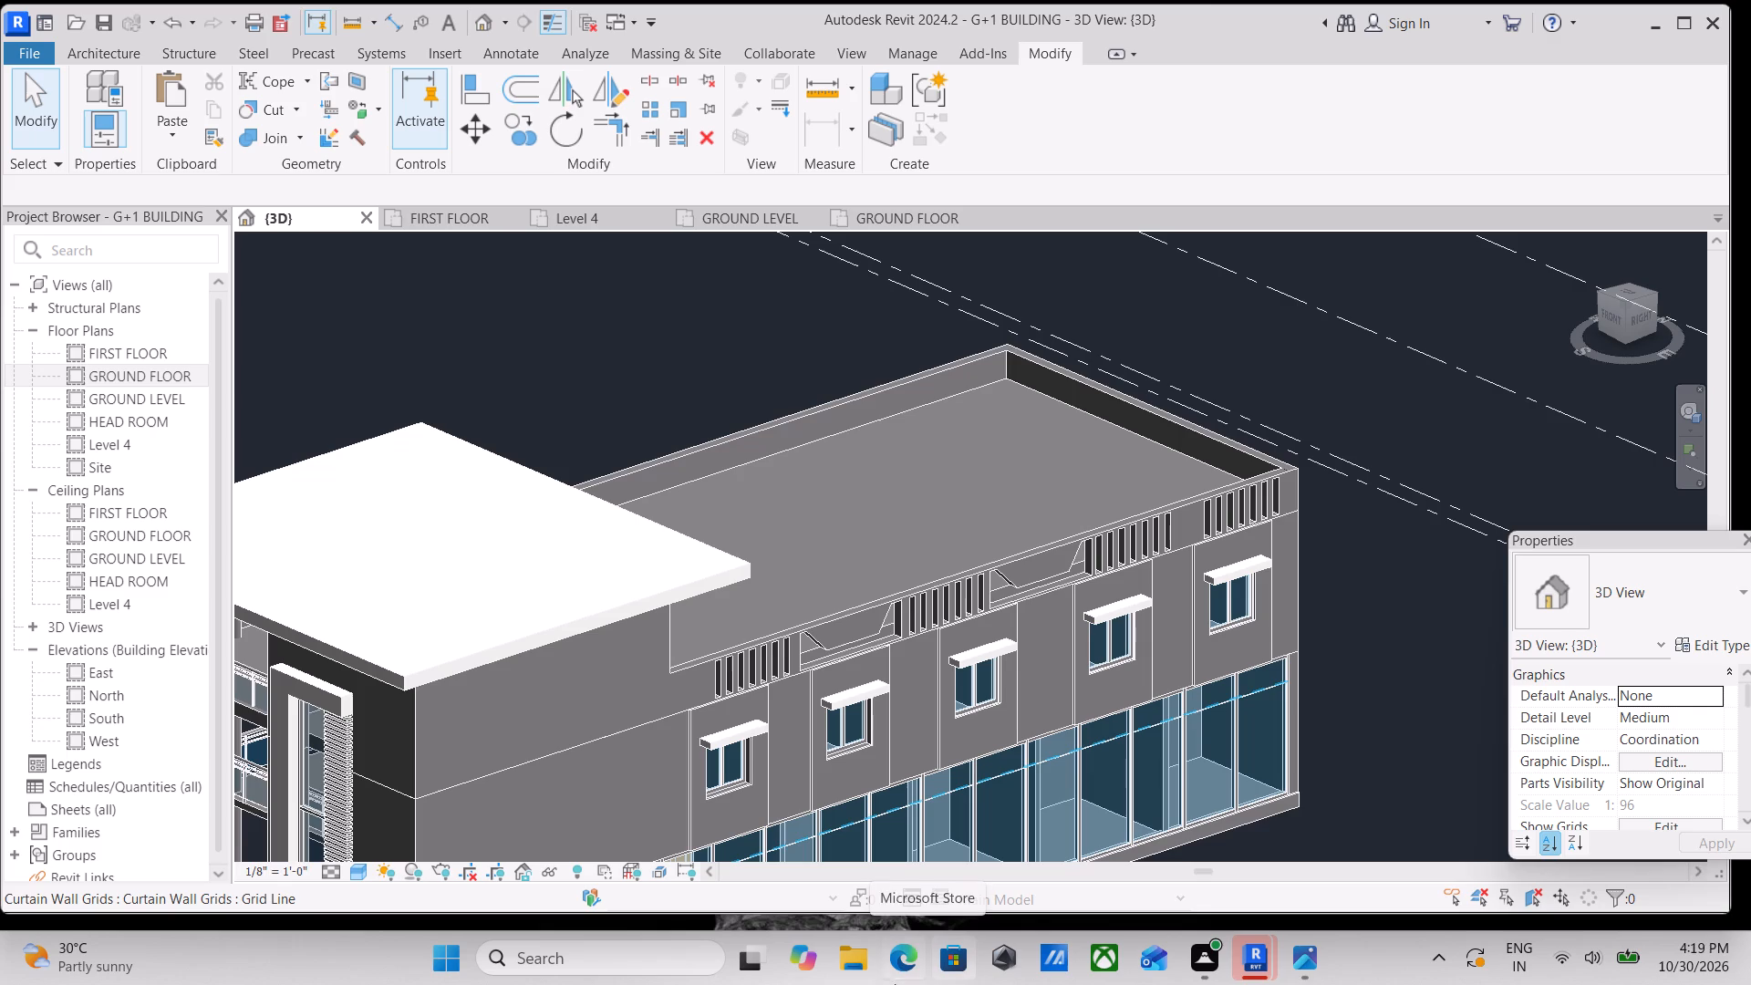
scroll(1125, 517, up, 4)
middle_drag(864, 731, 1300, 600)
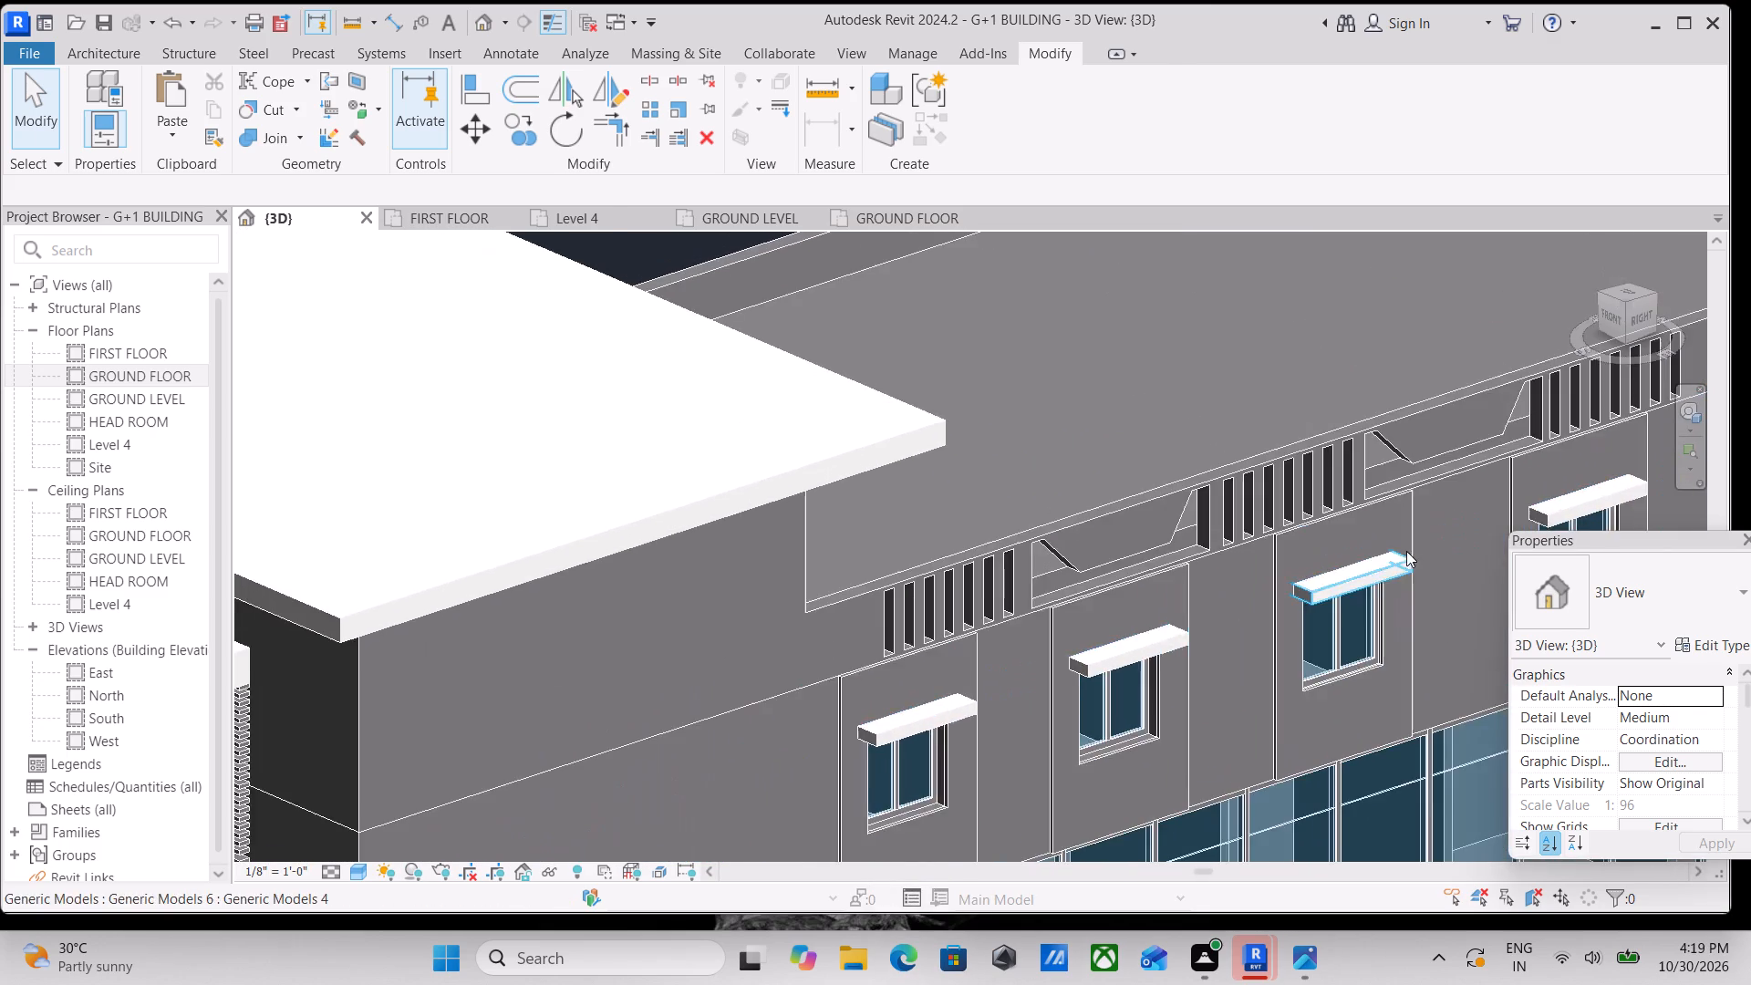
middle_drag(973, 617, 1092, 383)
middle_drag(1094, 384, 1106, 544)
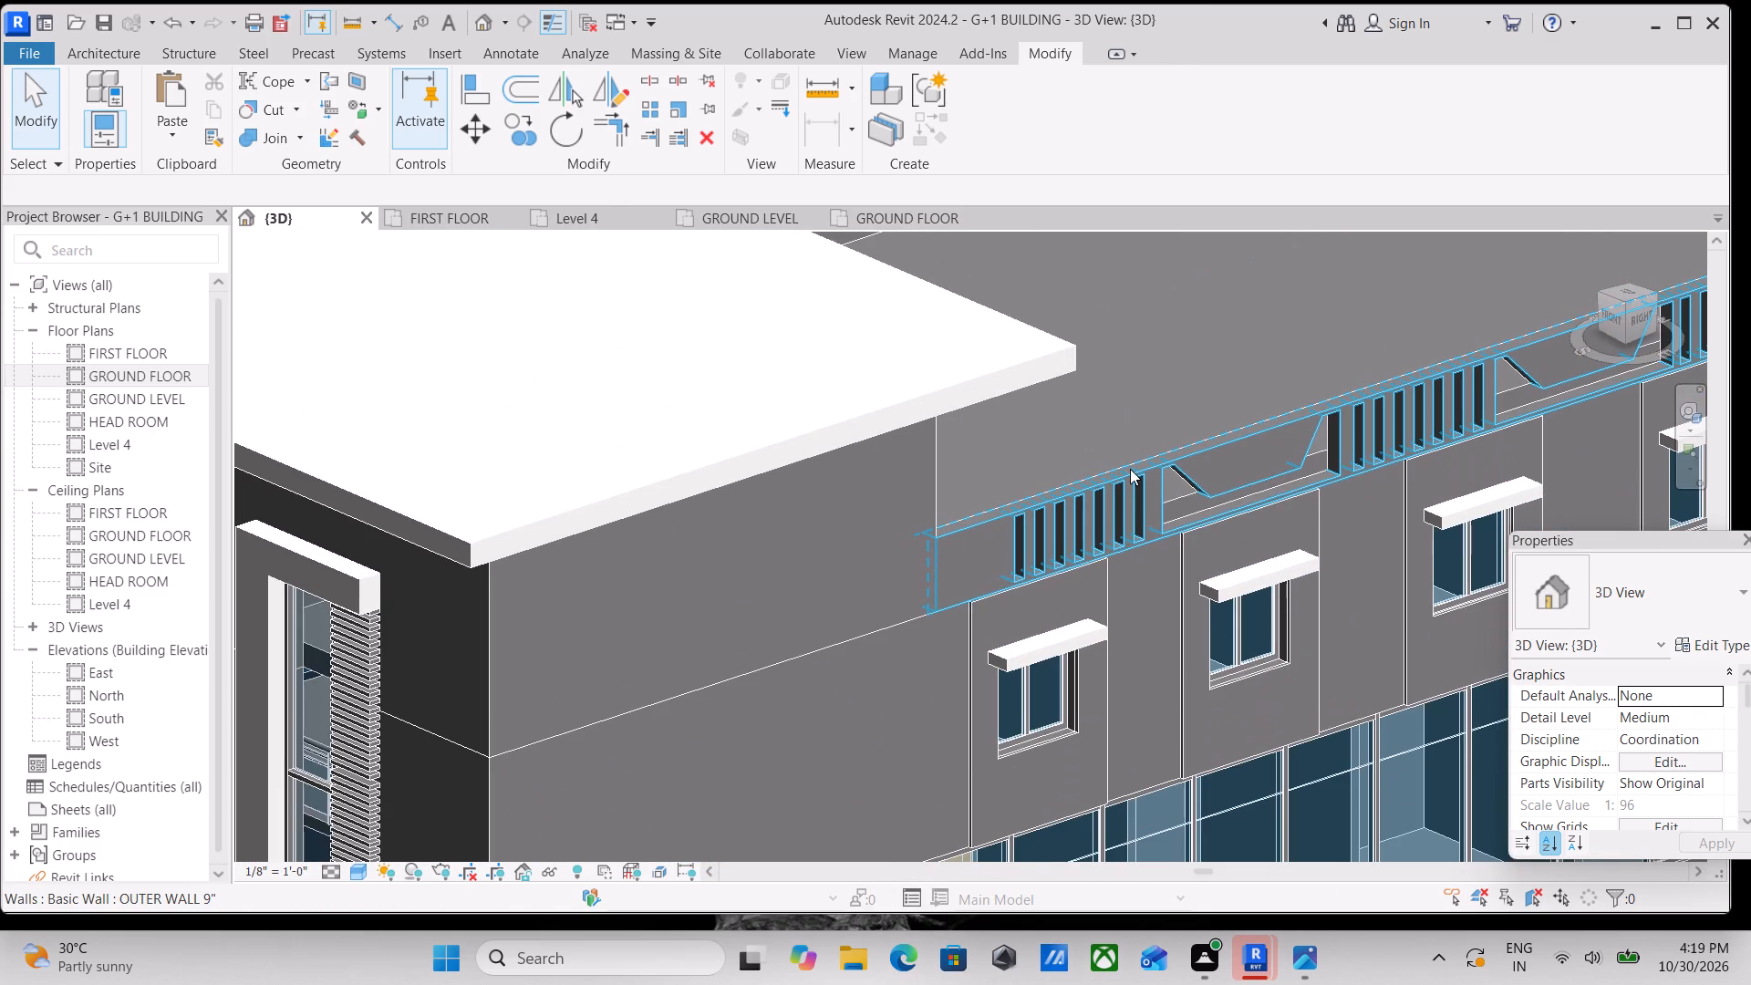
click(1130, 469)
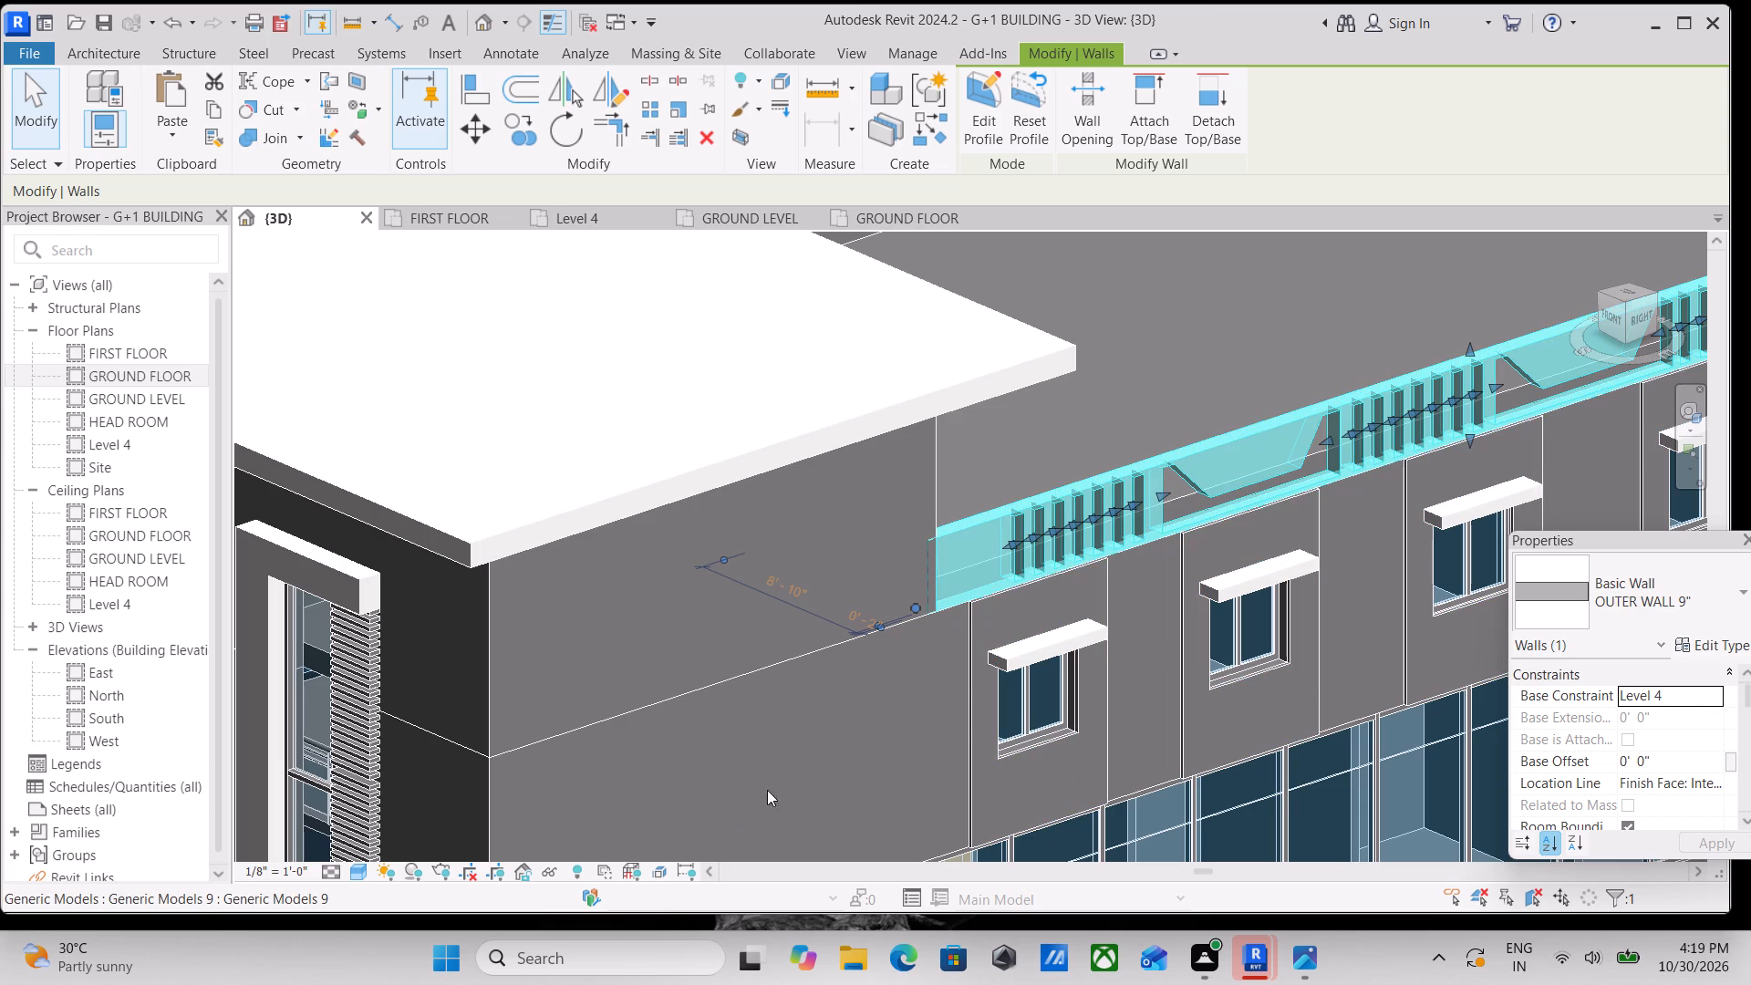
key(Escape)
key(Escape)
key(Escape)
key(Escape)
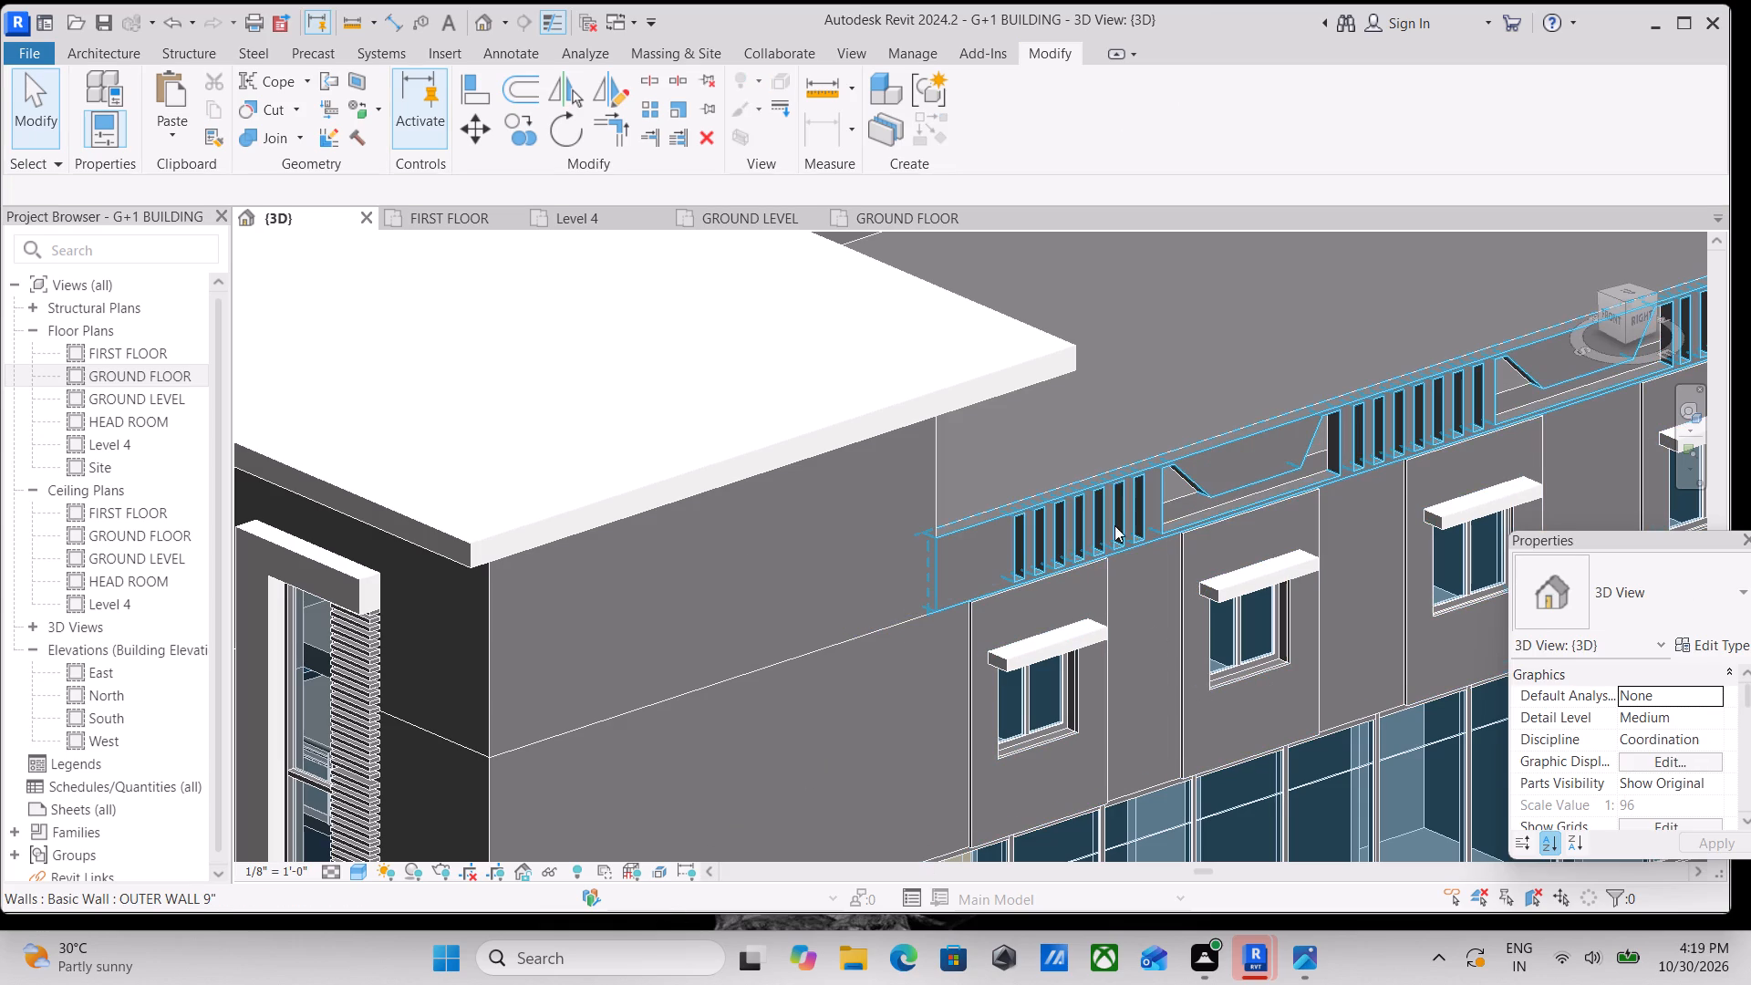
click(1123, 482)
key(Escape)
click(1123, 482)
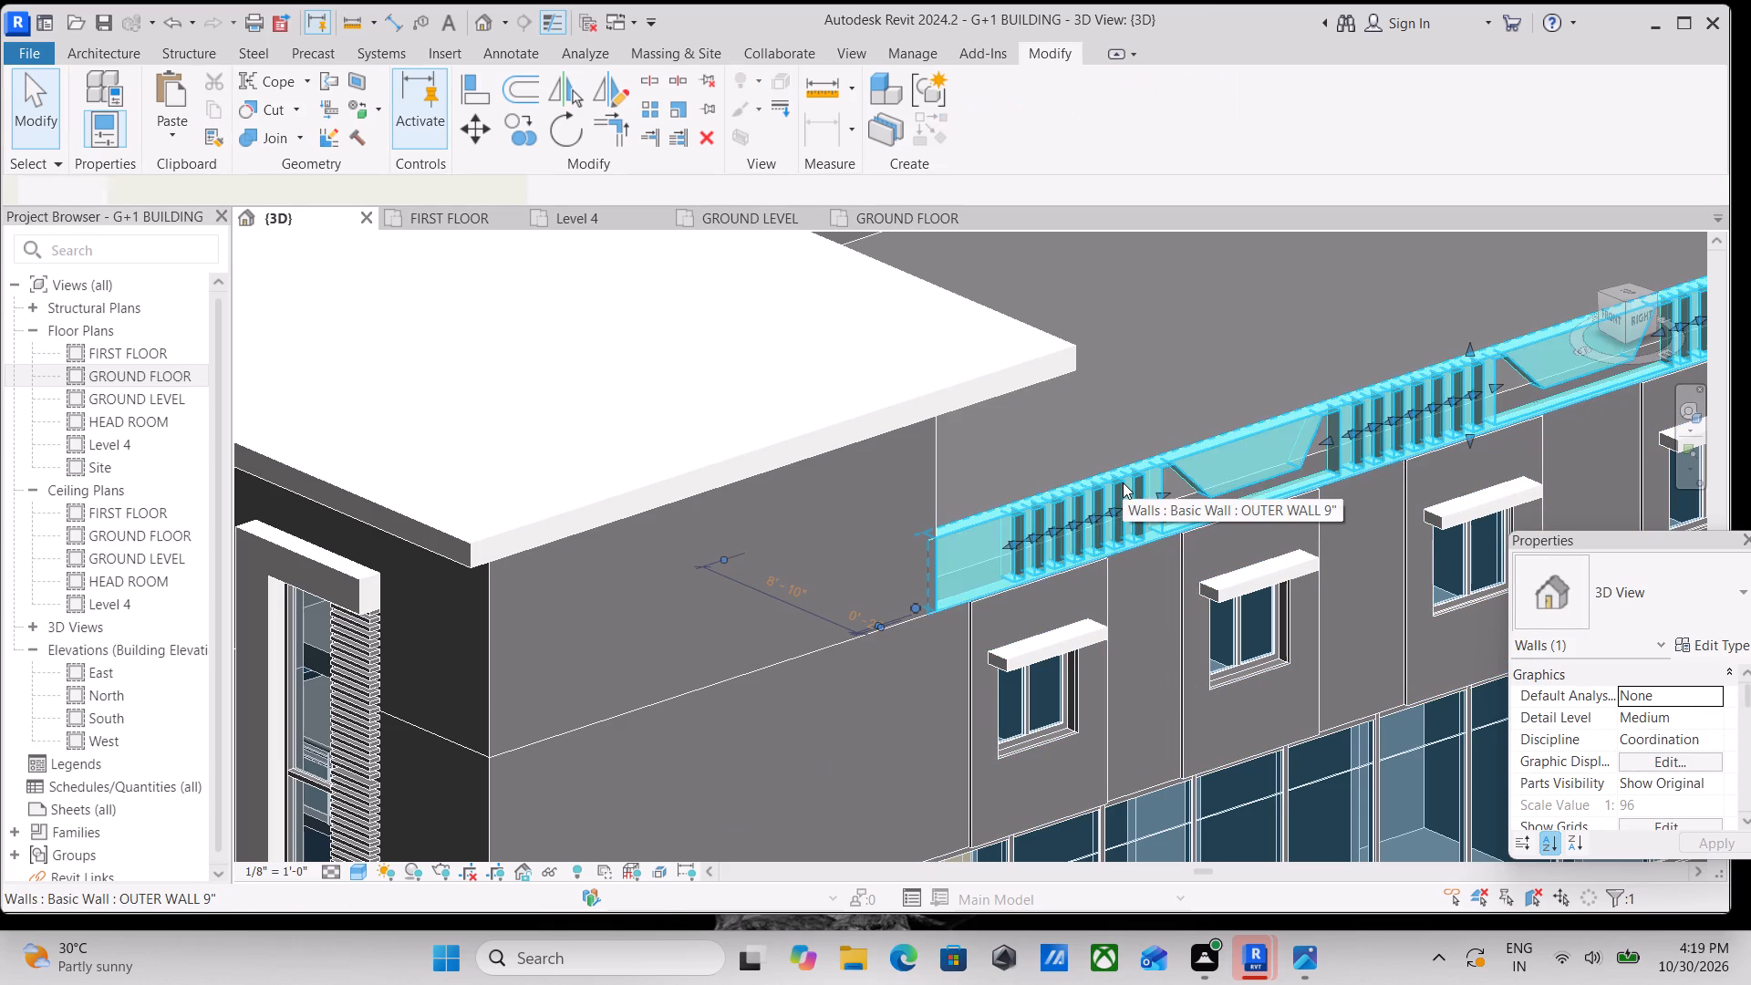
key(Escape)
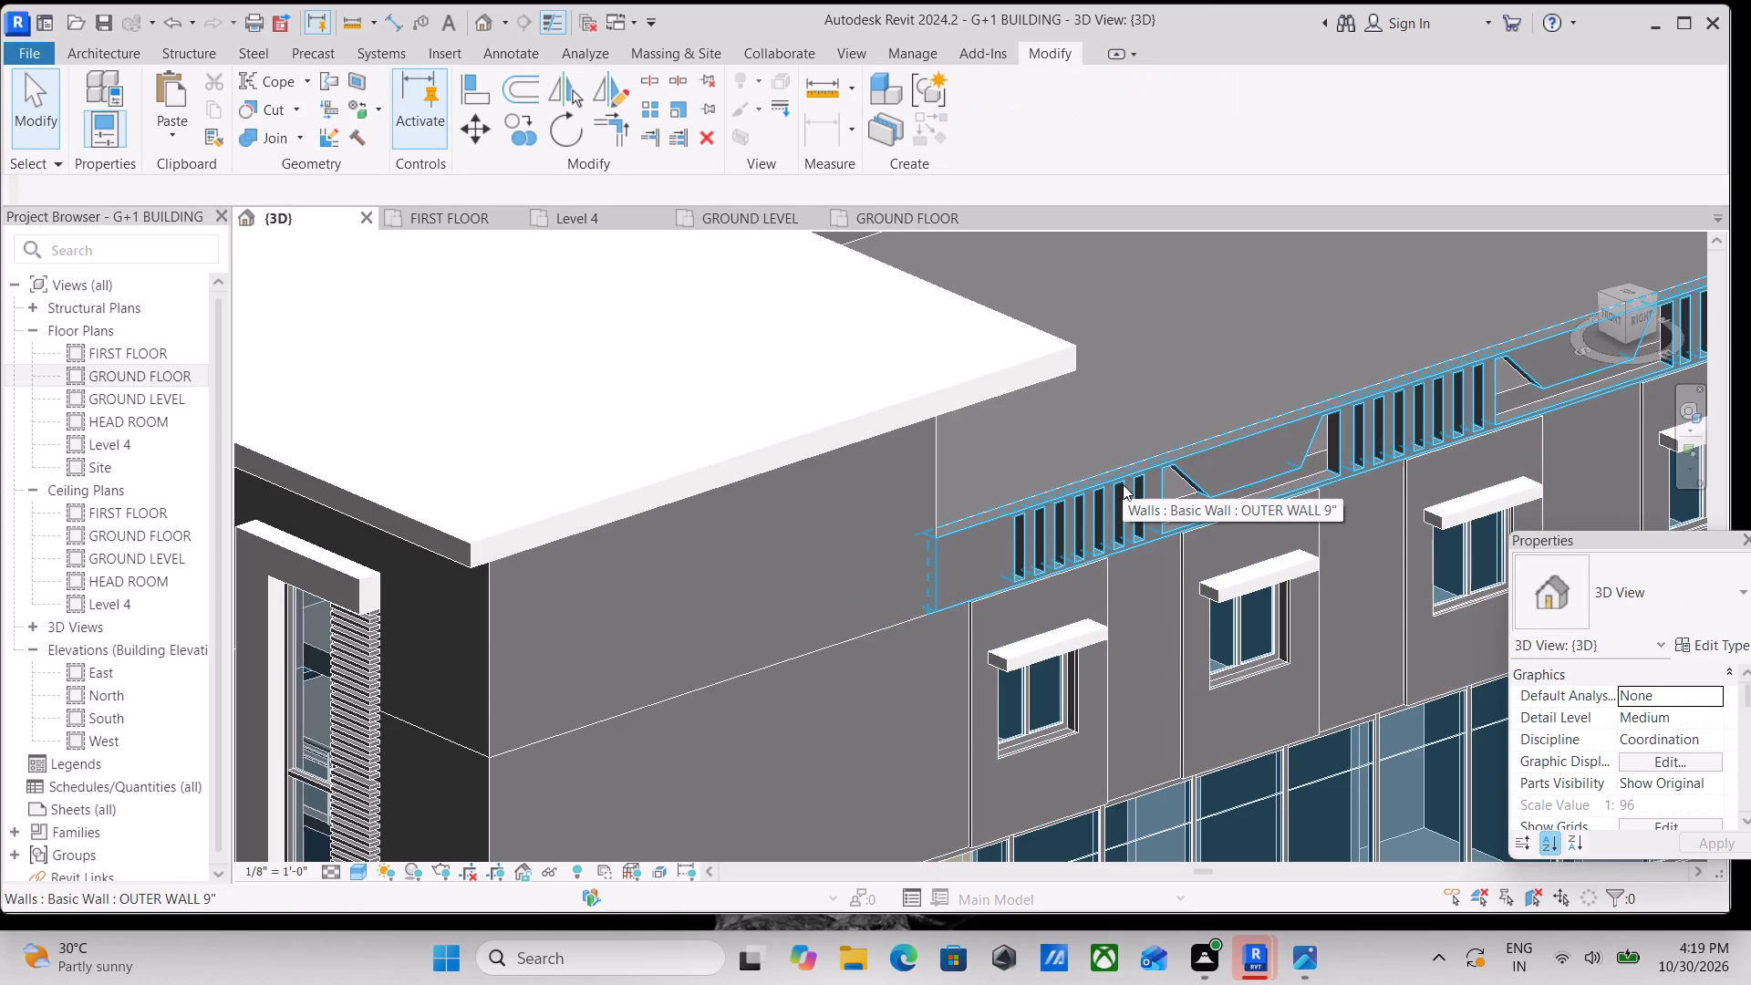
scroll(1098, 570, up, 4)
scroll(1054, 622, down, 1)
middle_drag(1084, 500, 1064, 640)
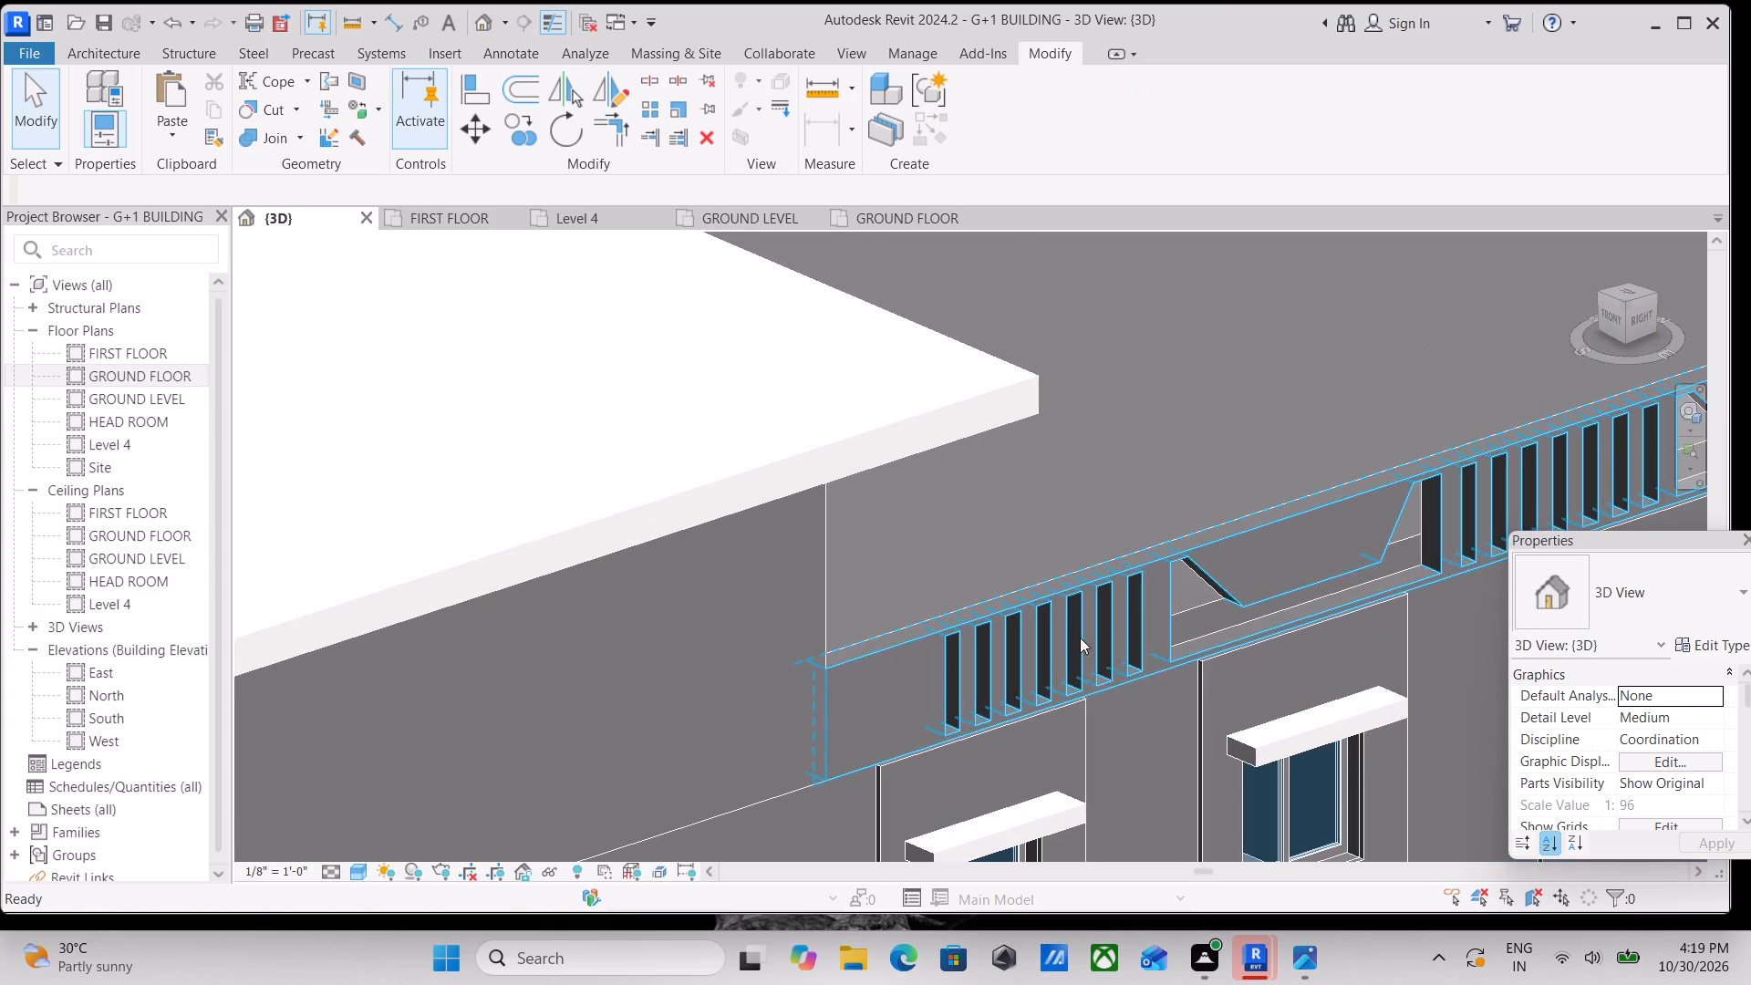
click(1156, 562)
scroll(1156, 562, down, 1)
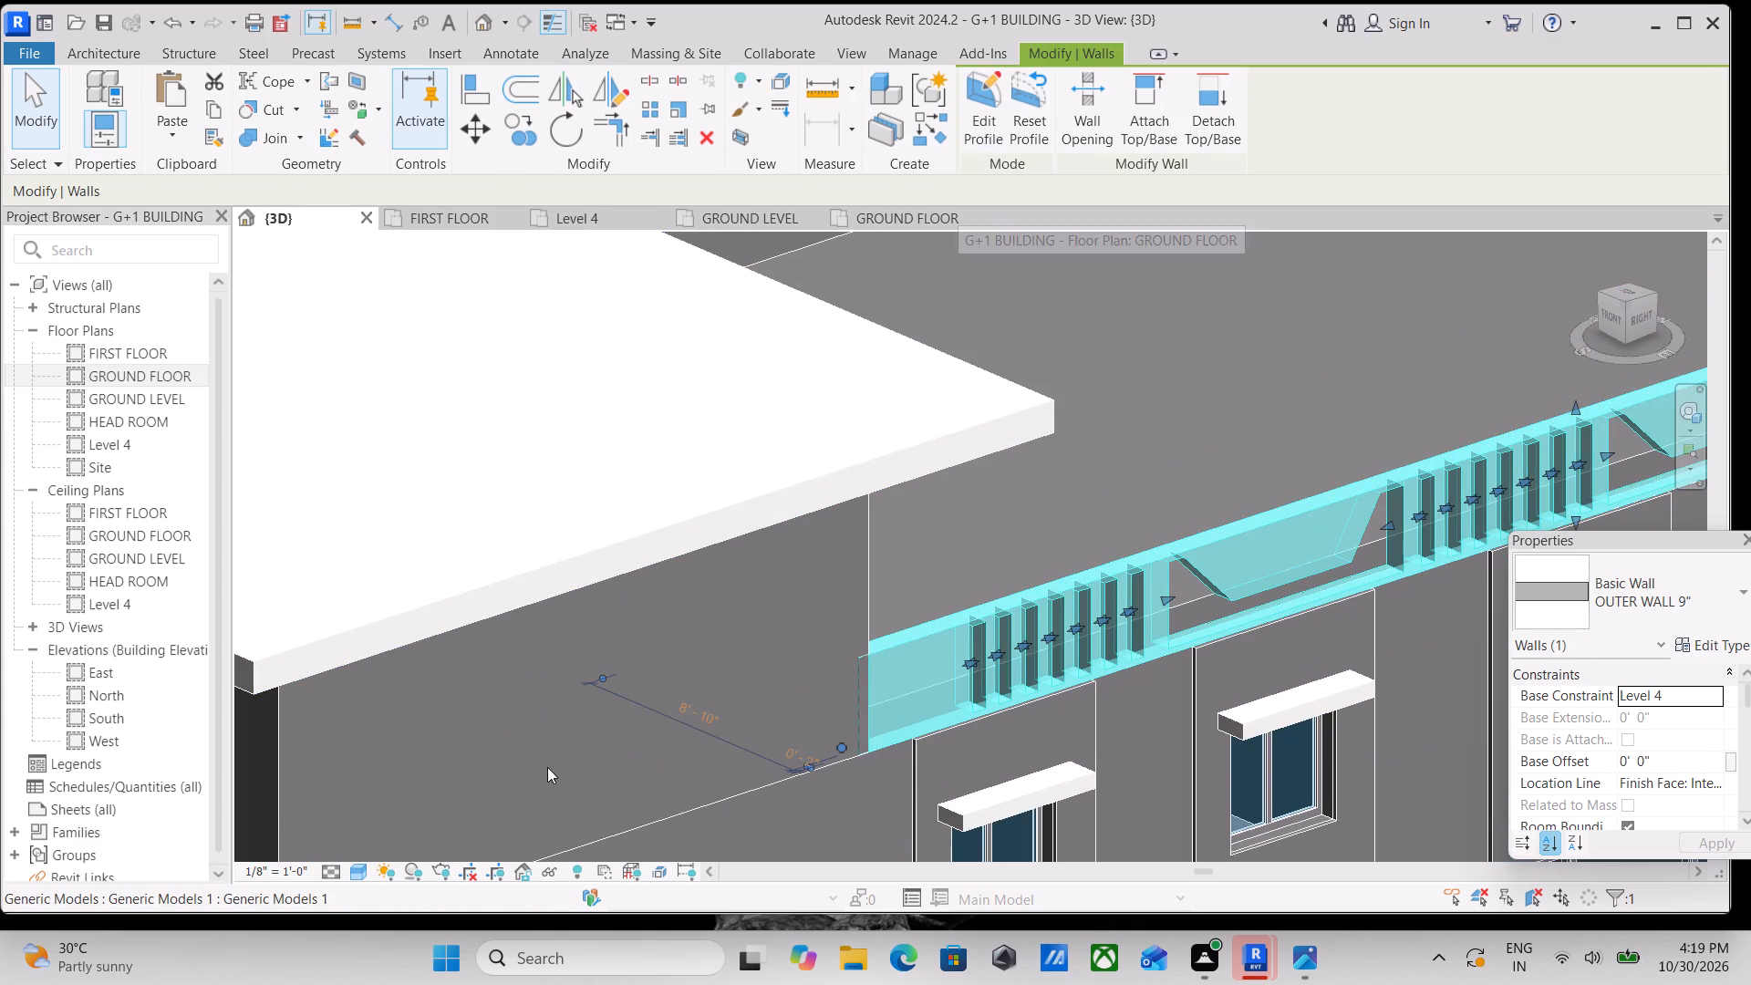
Open the WhatsApp reference image in Photos, examine the side parapet's design up close, and return to the Revit model.
click(430, 965)
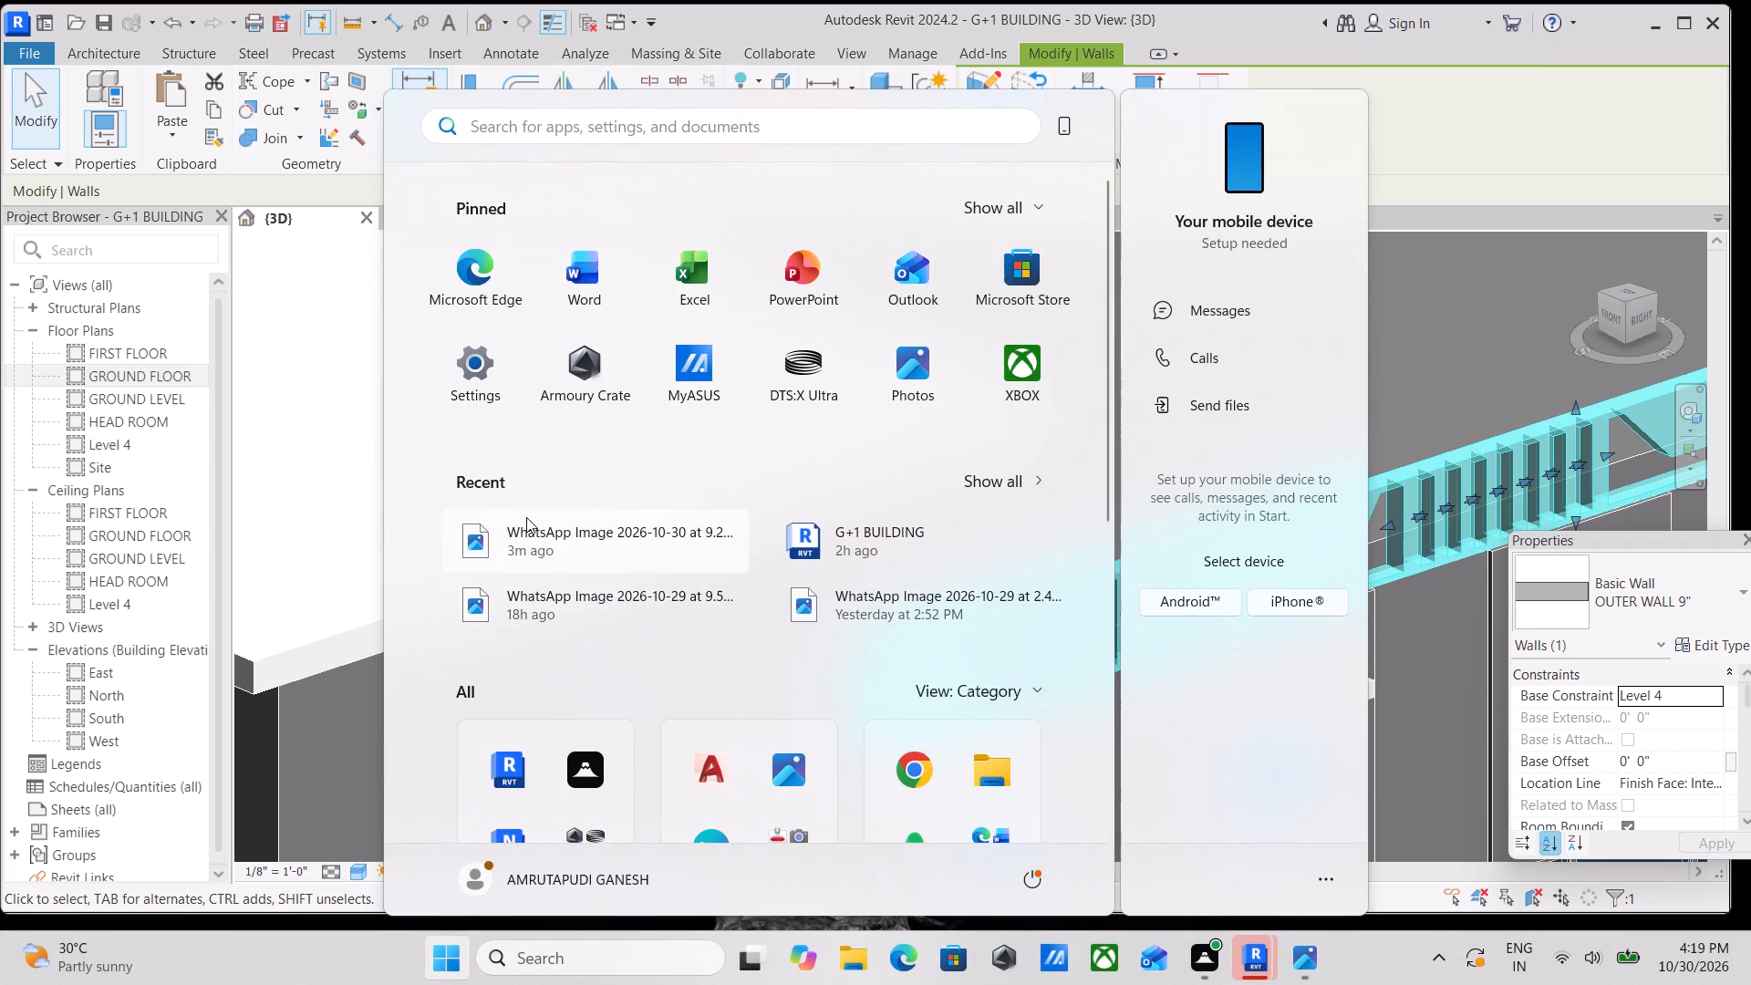
click(519, 531)
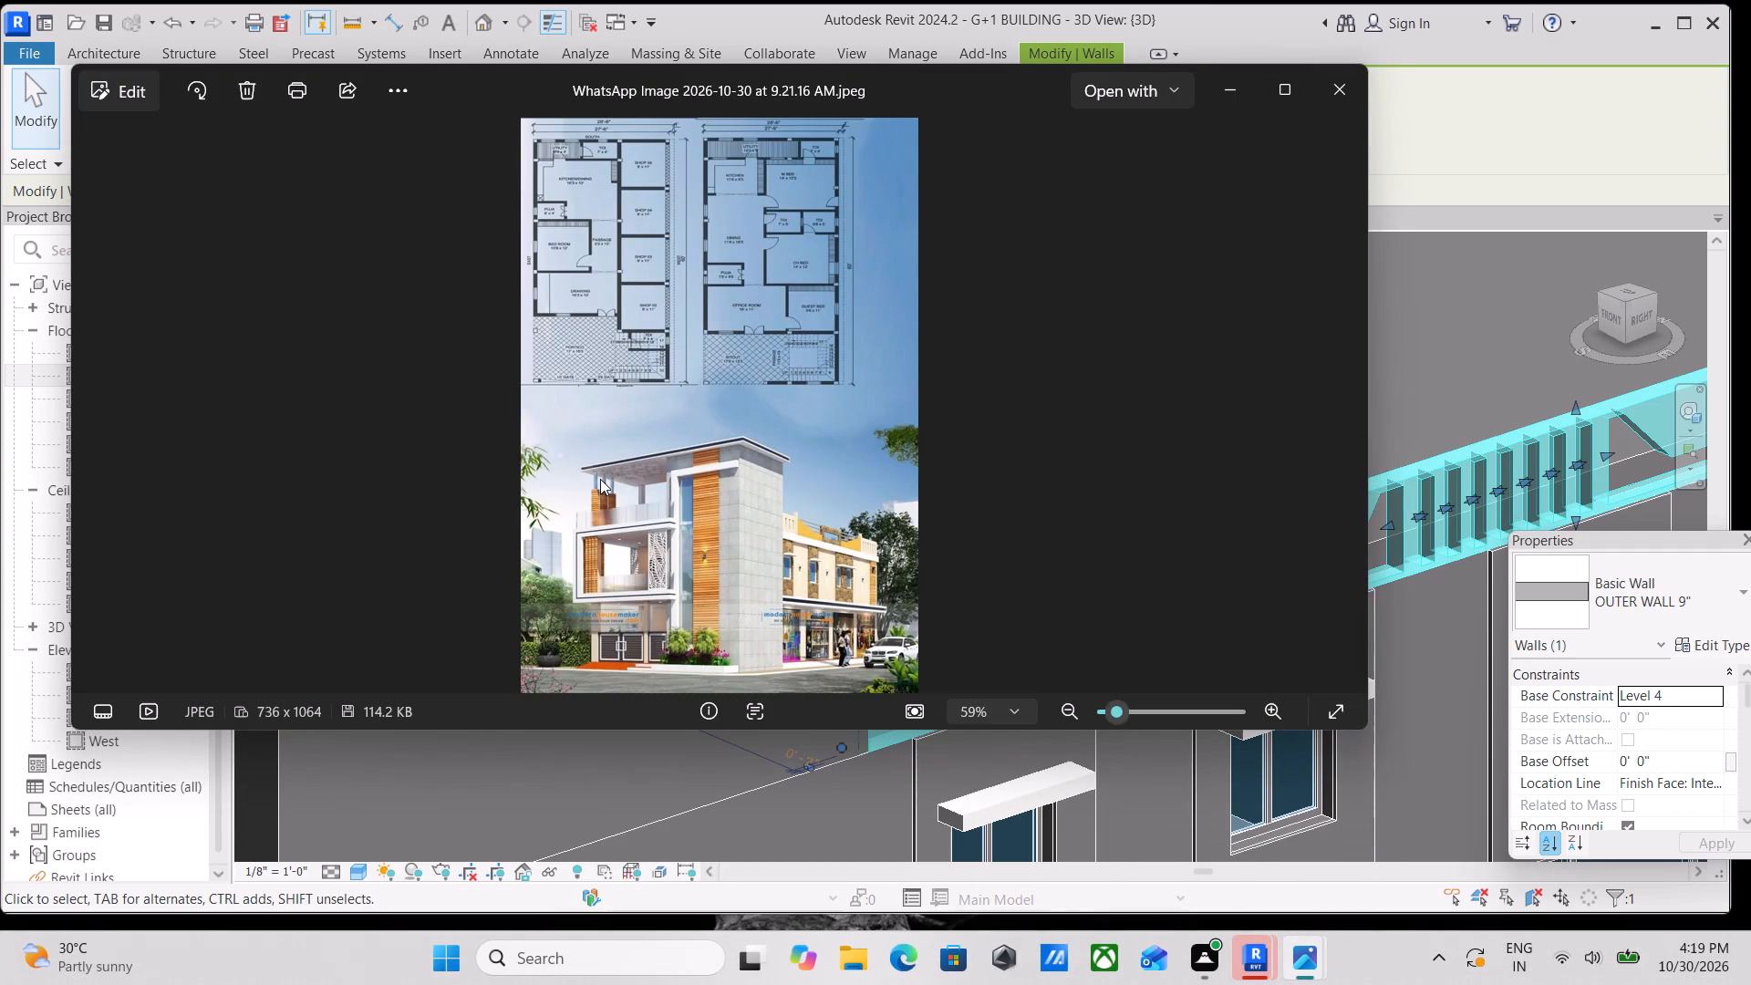
scroll(832, 518, up, 4)
scroll(748, 597, up, 4)
scroll(924, 530, up, 1)
middle_drag(913, 519, 816, 406)
scroll(989, 404, up, 4)
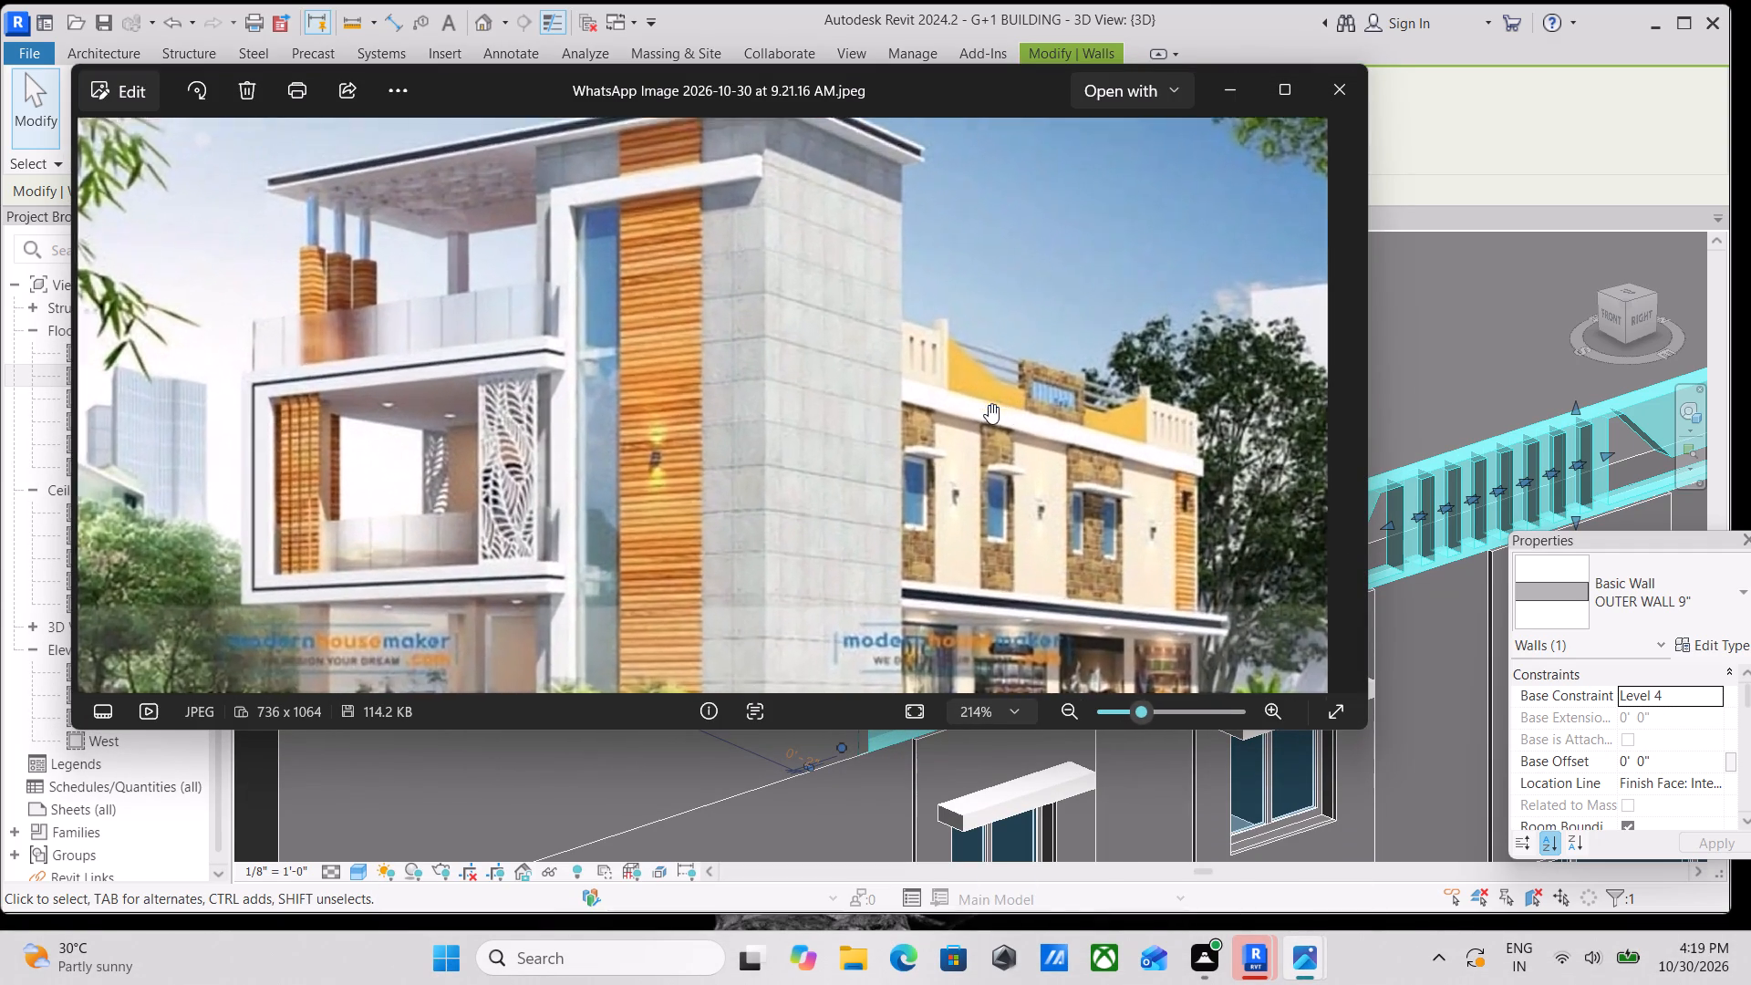
scroll(1068, 400, up, 3)
middle_drag(1096, 399, 928, 443)
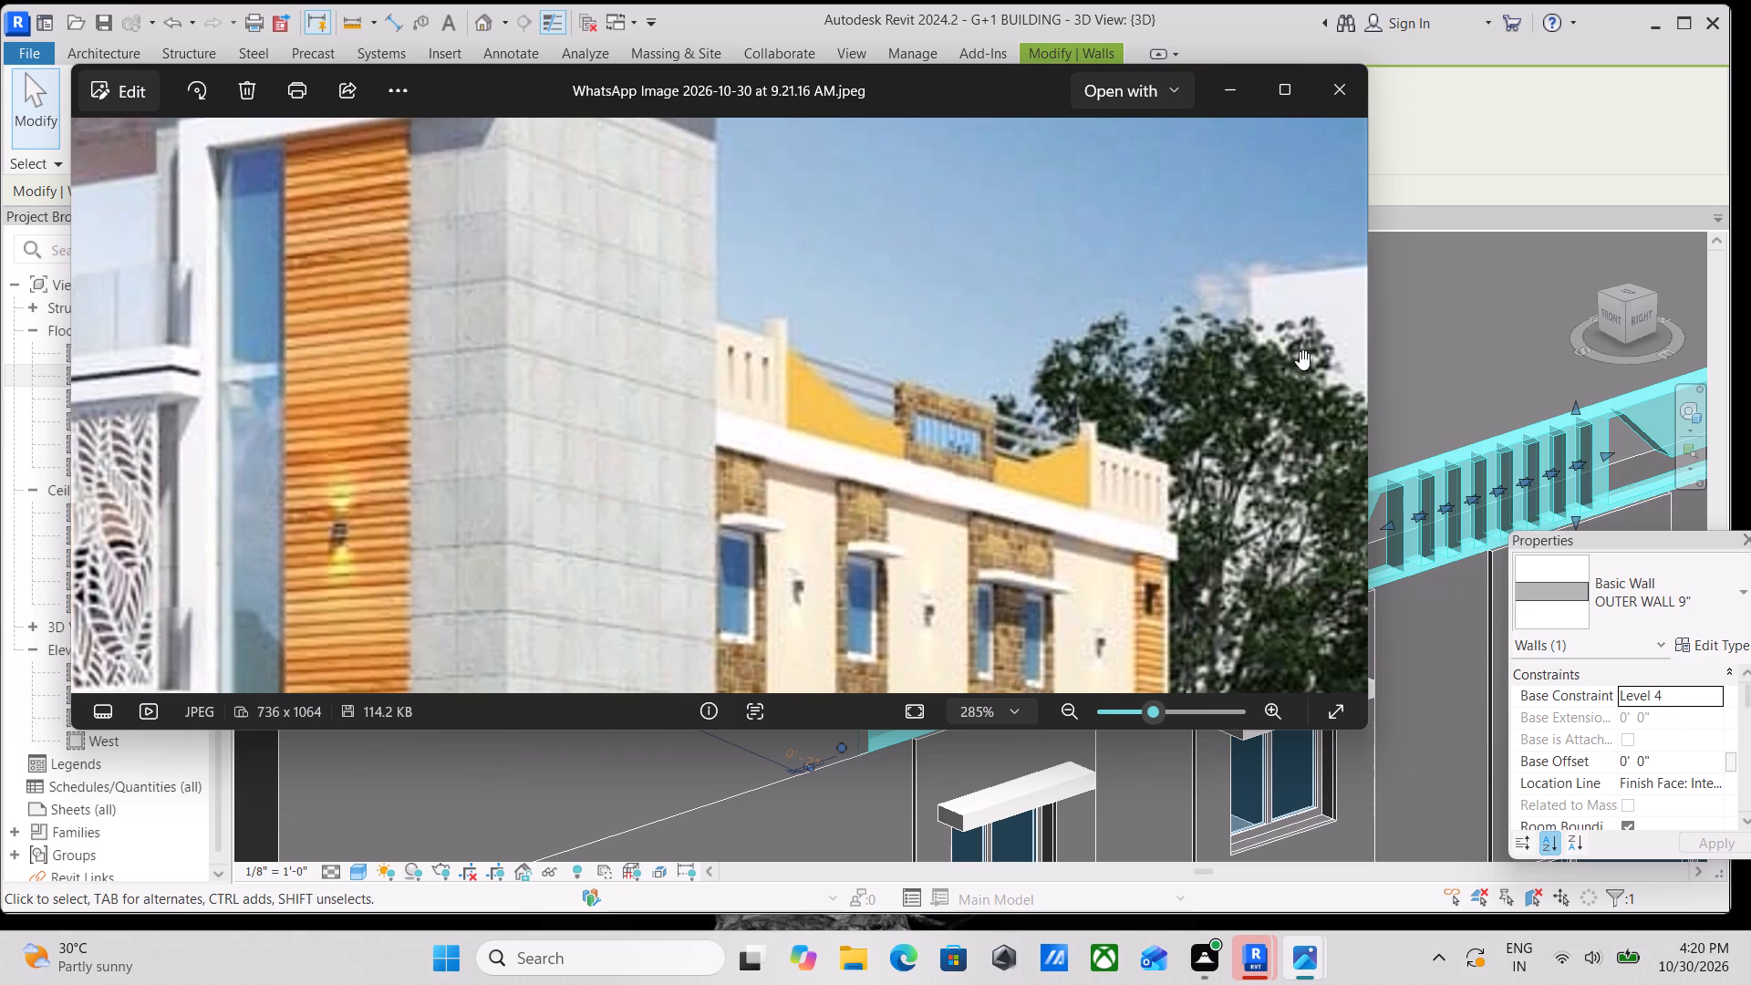
click(1397, 229)
scroll(1304, 475, down, 2)
middle_drag(1293, 456, 1290, 411)
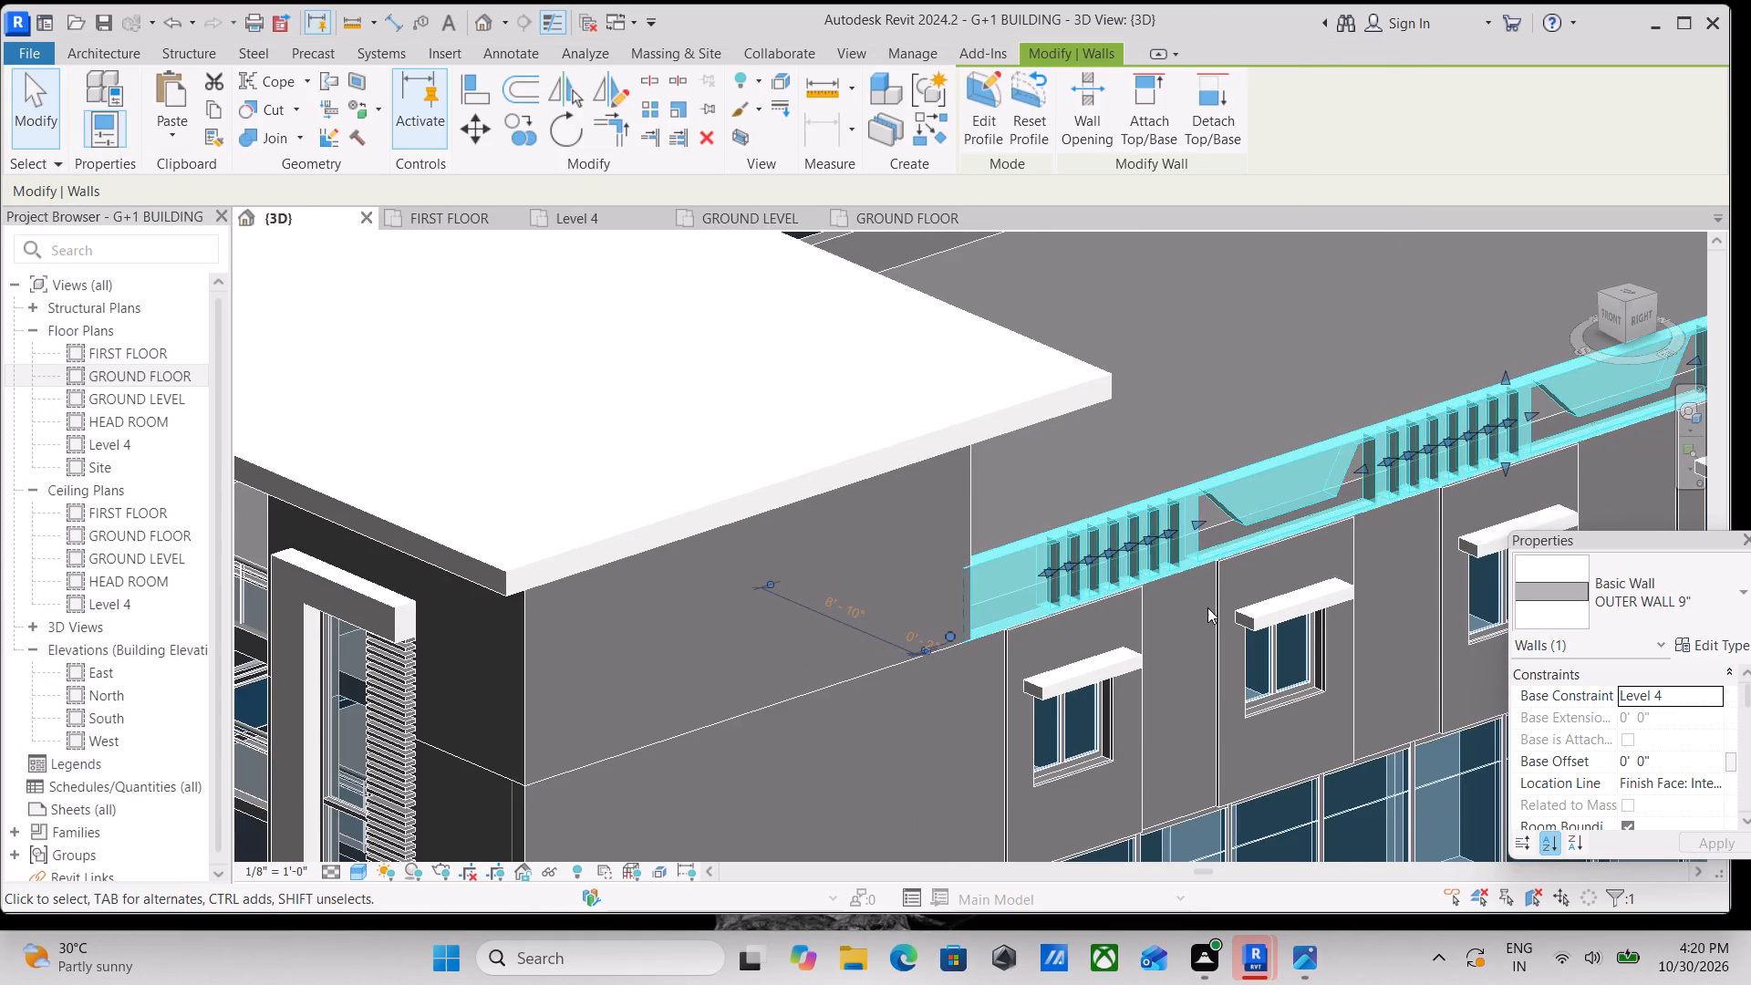
Examine the side parapet's slot groups and the wall junction beneath them, up close and from several angles.
scroll(1207, 607, up, 3)
key(Escape)
scroll(1202, 607, up, 1)
scroll(1244, 531, down, 2)
middle_drag(1236, 524, 1251, 450)
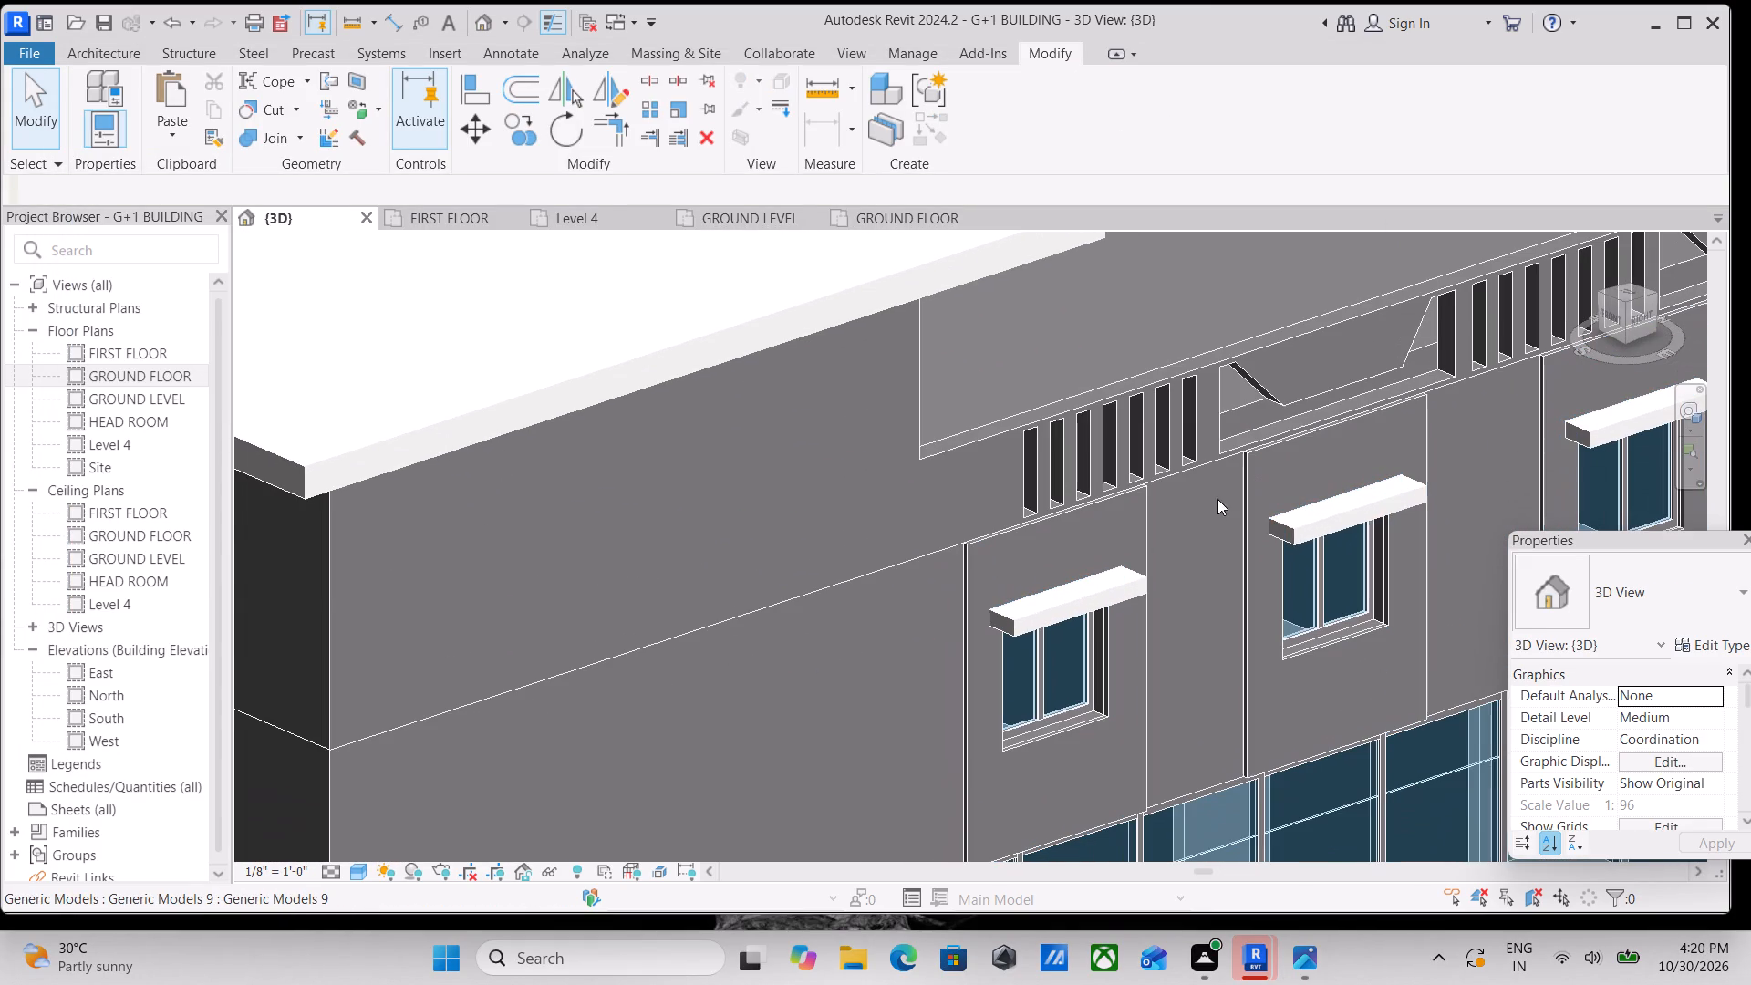
shift+middle_drag(1186, 503, 973, 410)
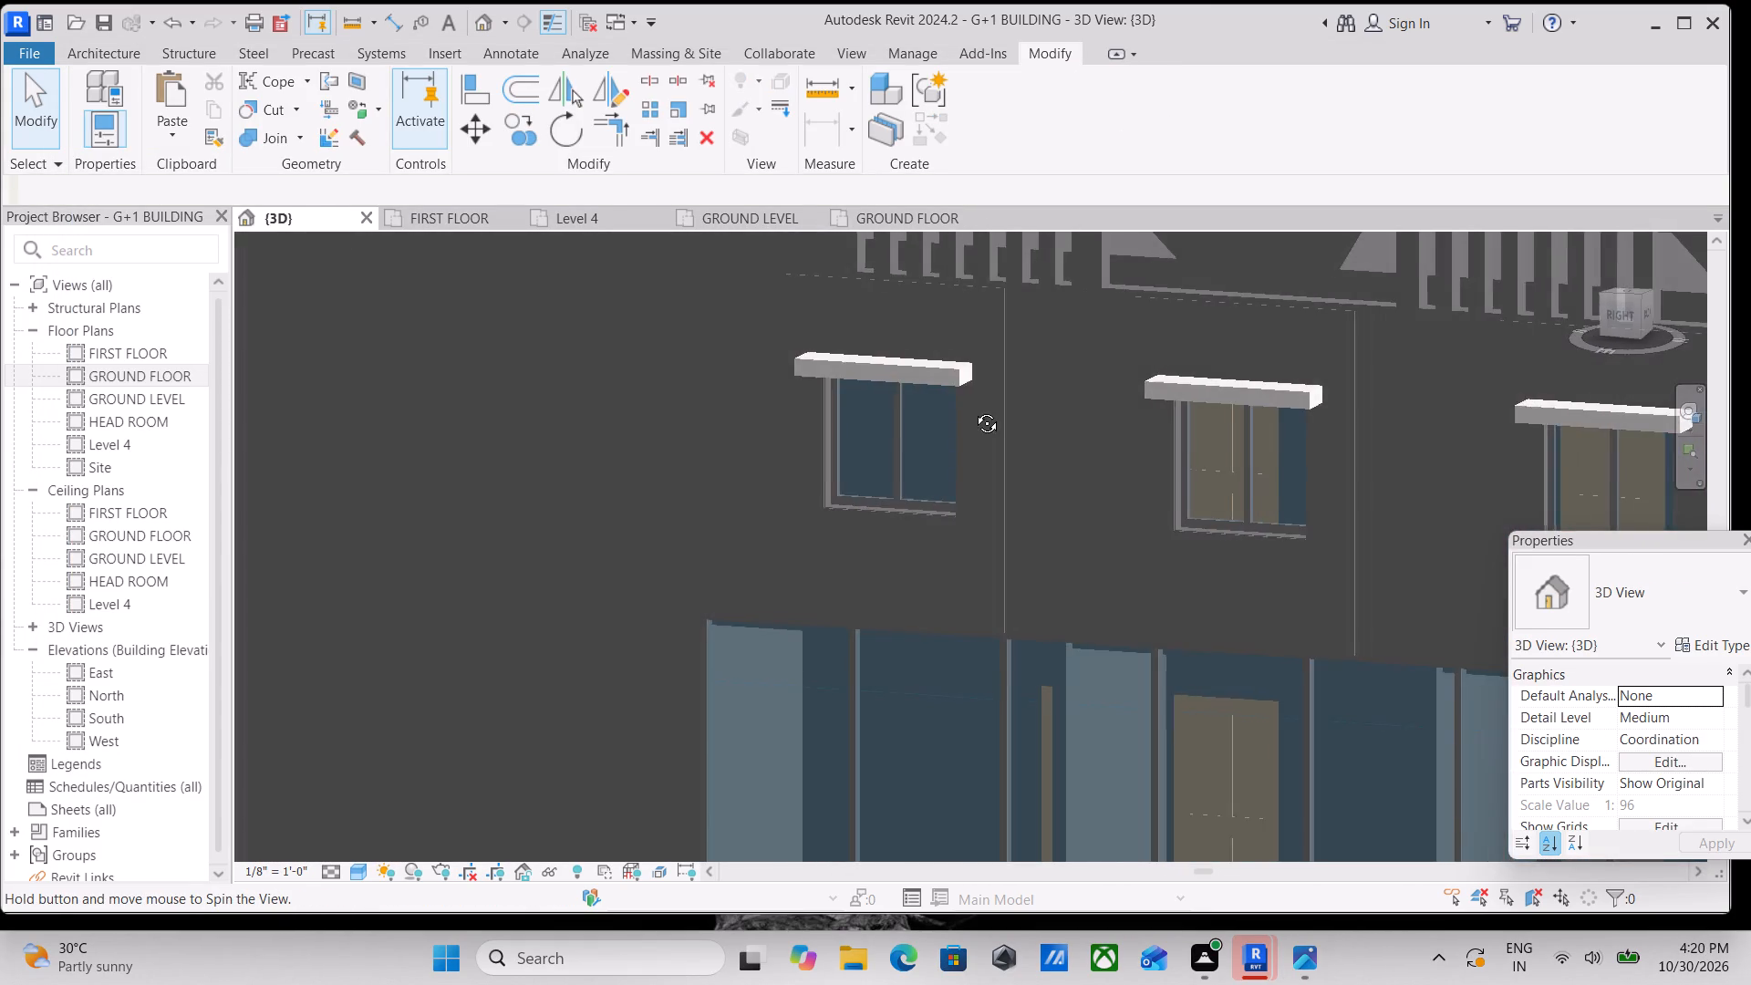
shift+middle_drag(973, 410, 1058, 529)
scroll(1052, 450, down, 1)
shift+middle_drag(1052, 450, 1081, 482)
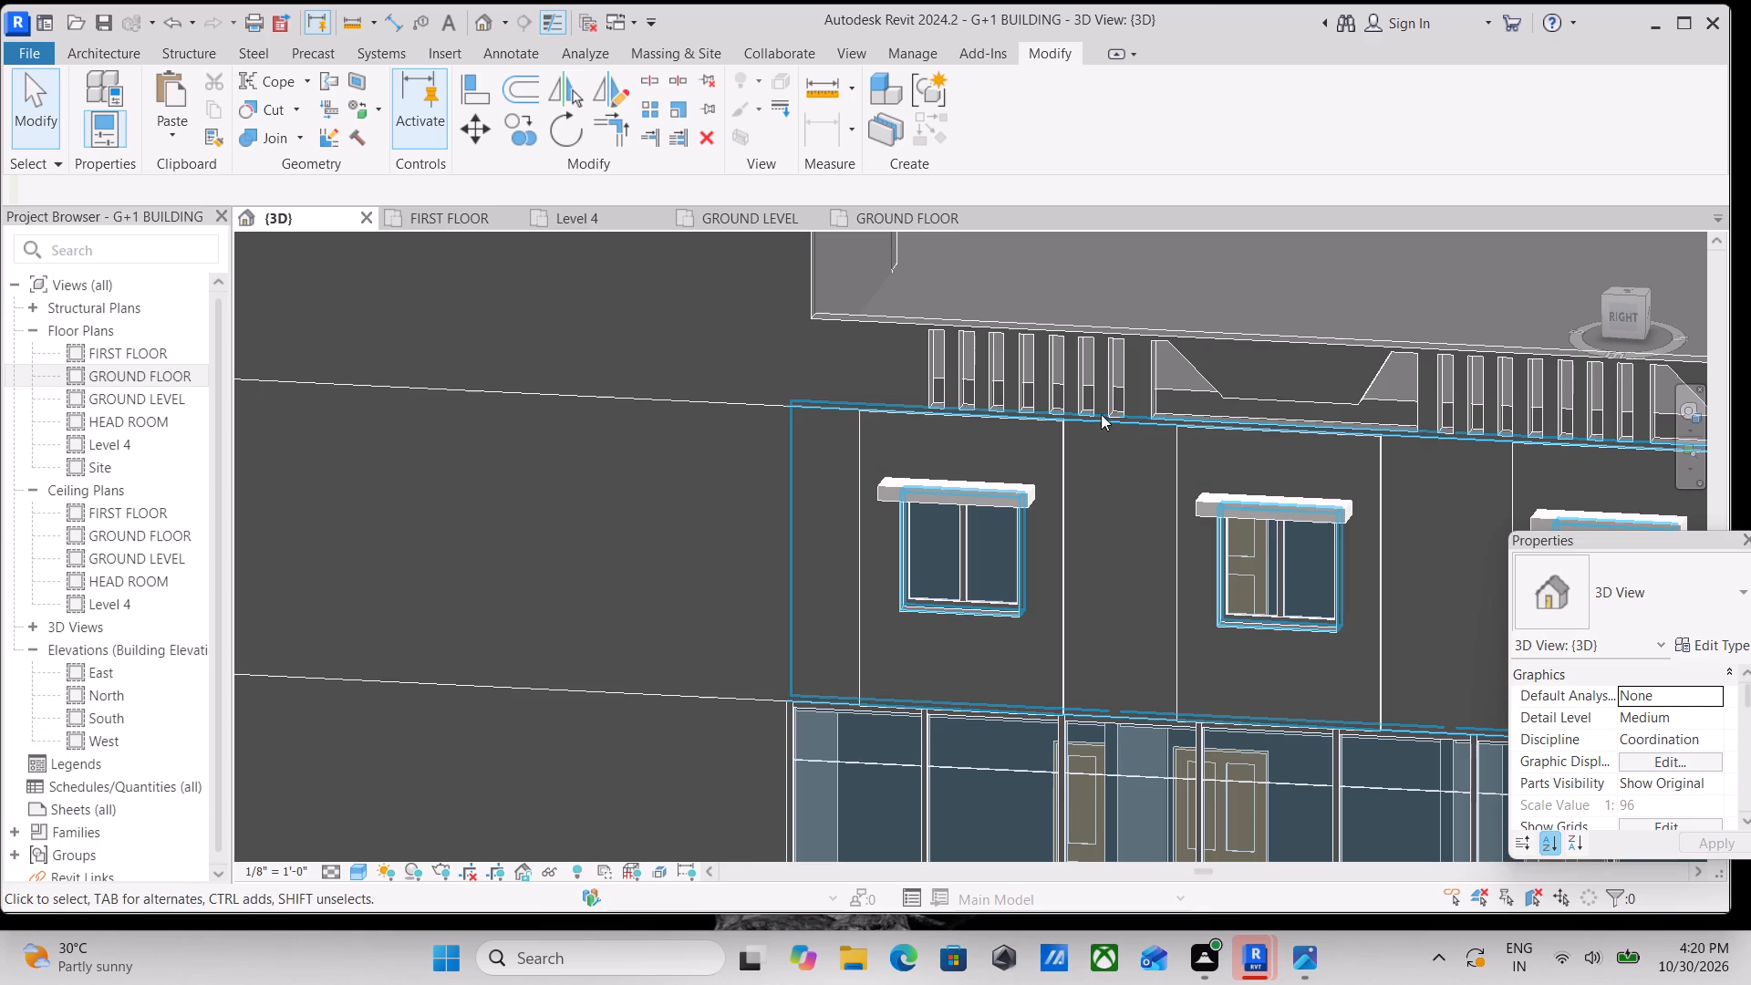
scroll(921, 438, up, 3)
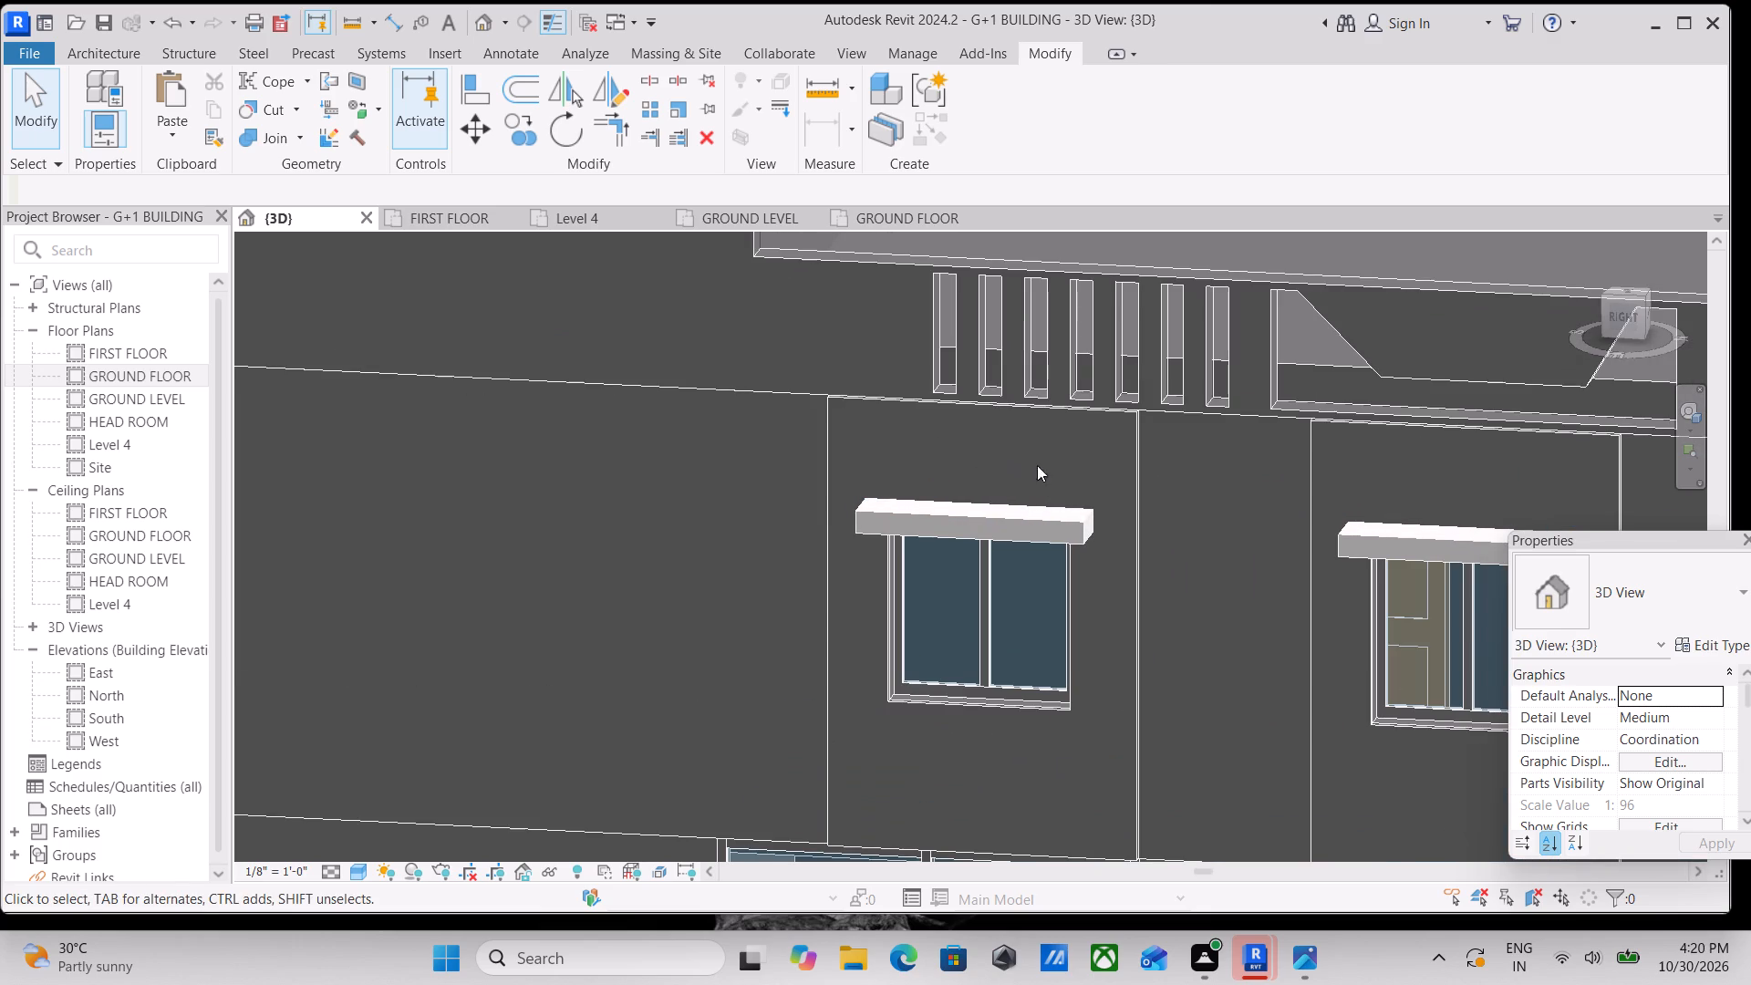
shift+scroll(1152, 488, up, 2)
scroll(1194, 441, up, 3)
middle_drag(1207, 458, 1272, 505)
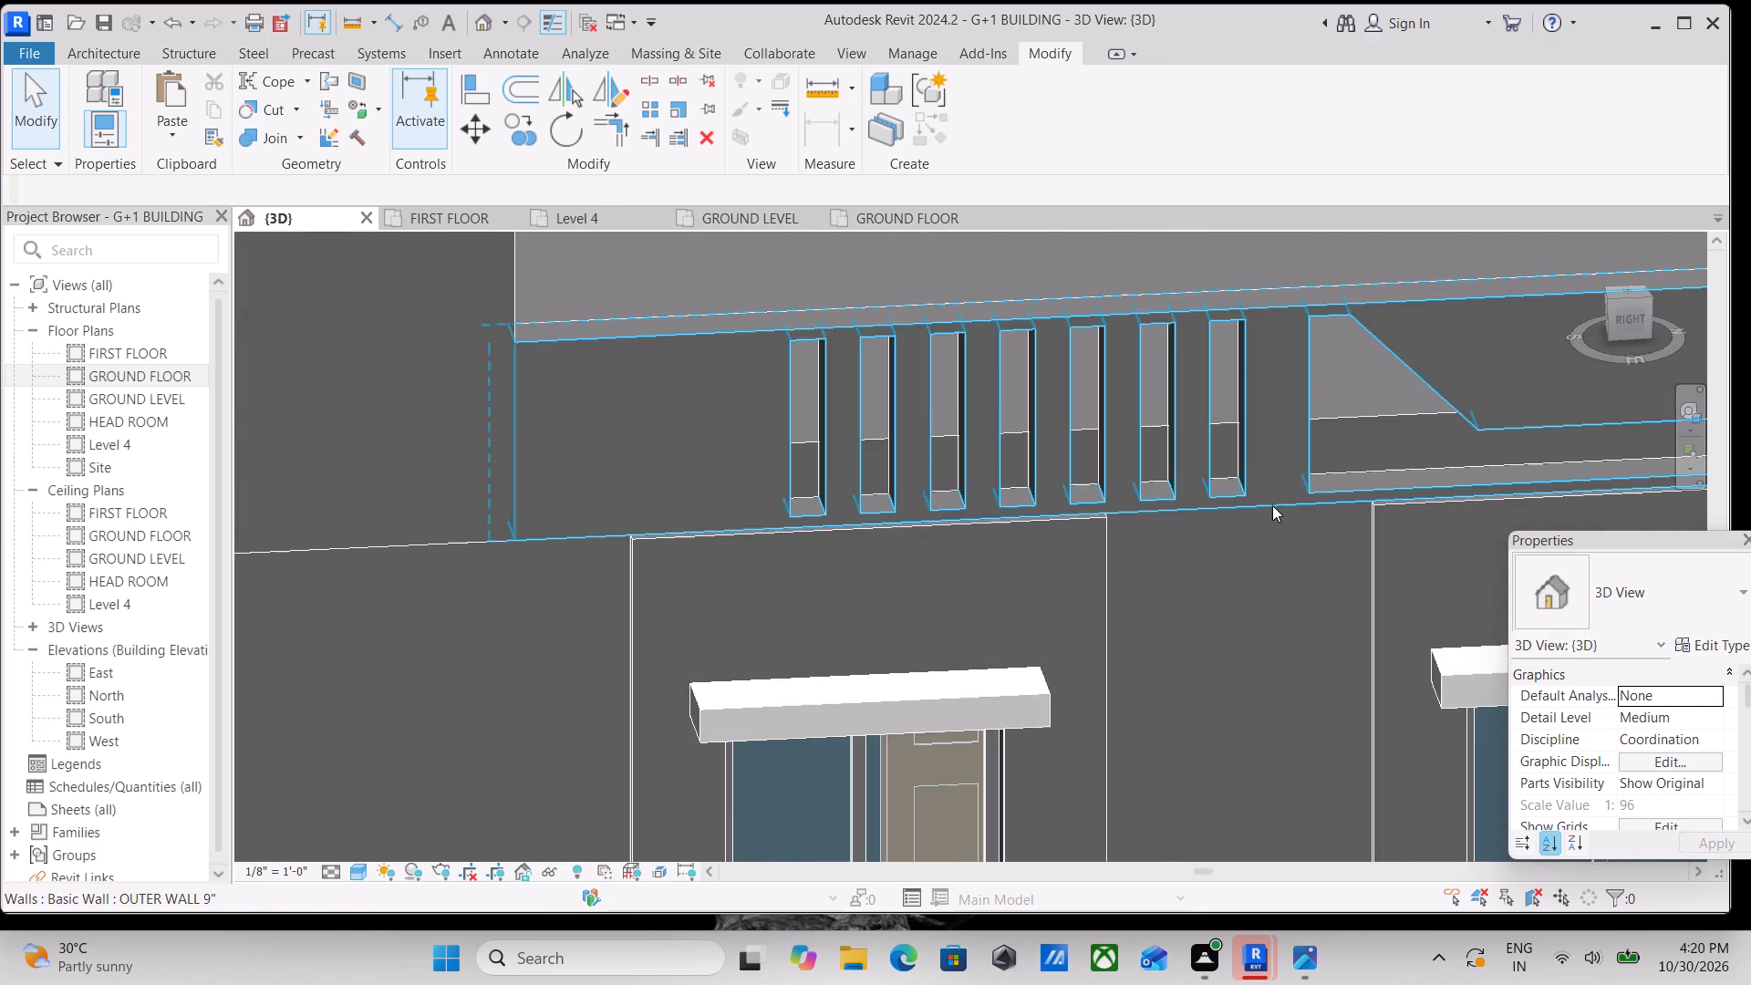
middle_drag(852, 482, 979, 453)
scroll(585, 480, up, 2)
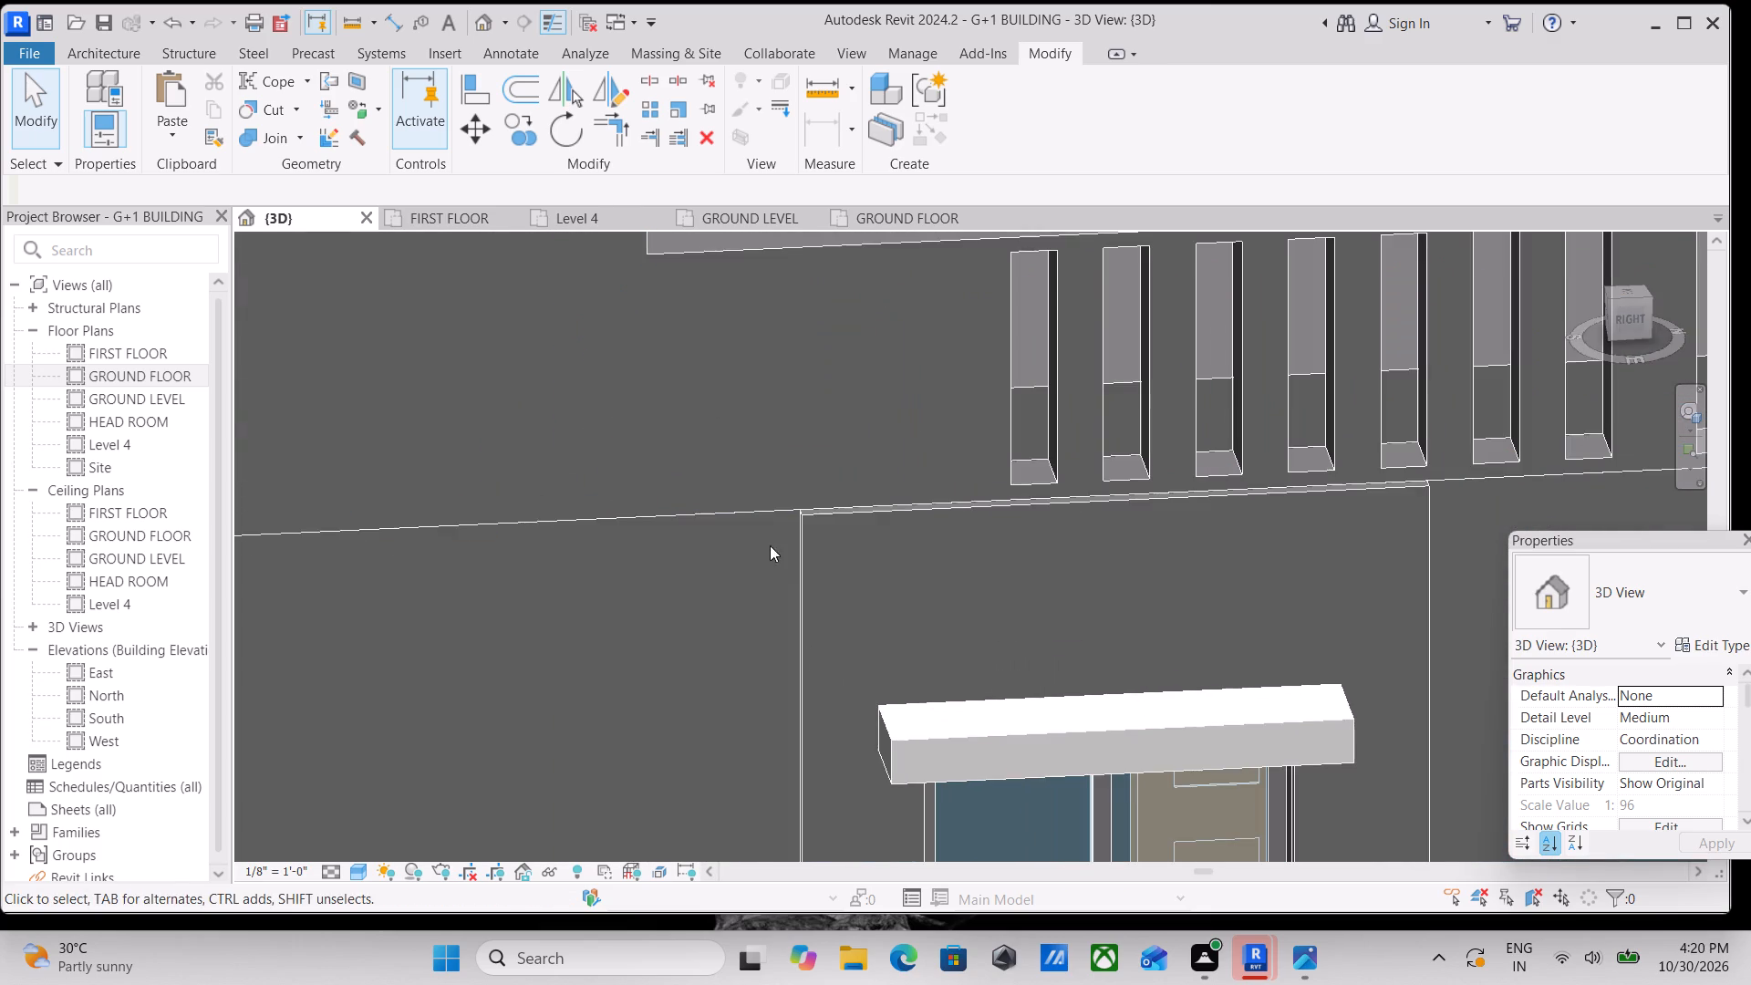
middle_drag(741, 524, 783, 502)
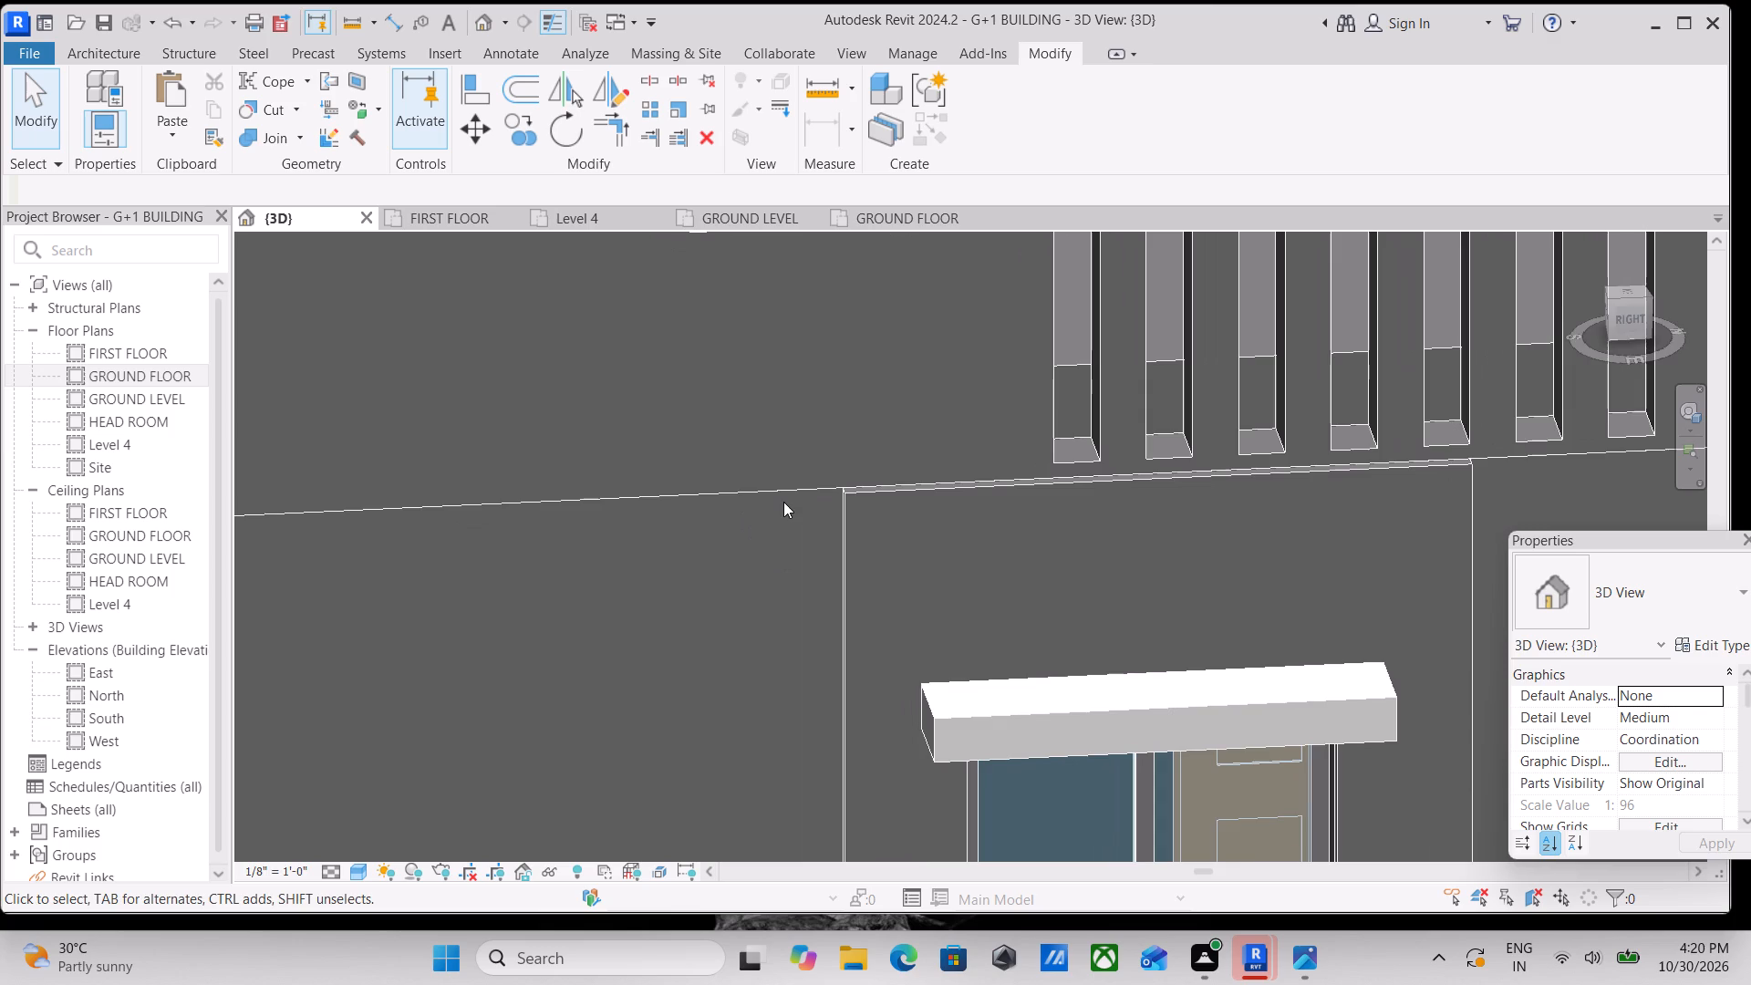
scroll(783, 499, down, 1)
middle_drag(788, 501, 881, 500)
middle_drag(881, 500, 933, 506)
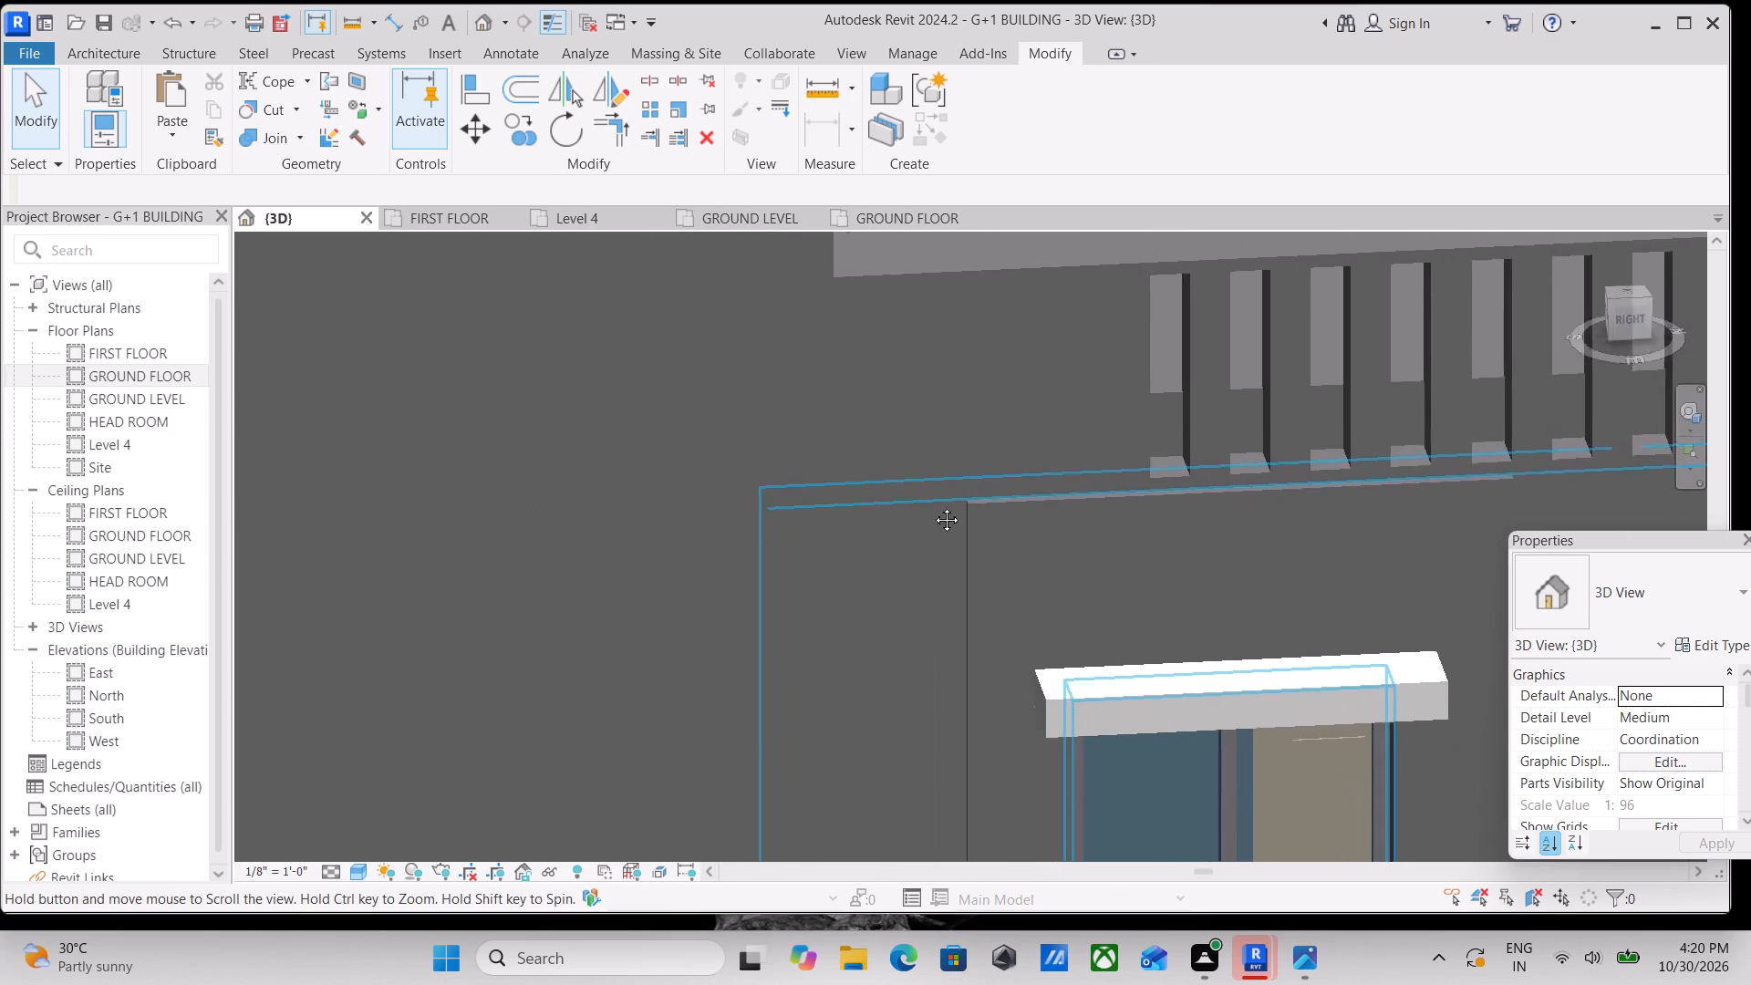
middle_drag(933, 506, 1016, 484)
scroll(1014, 484, down, 2)
middle_drag(1014, 484, 1005, 487)
scroll(1005, 487, down, 1)
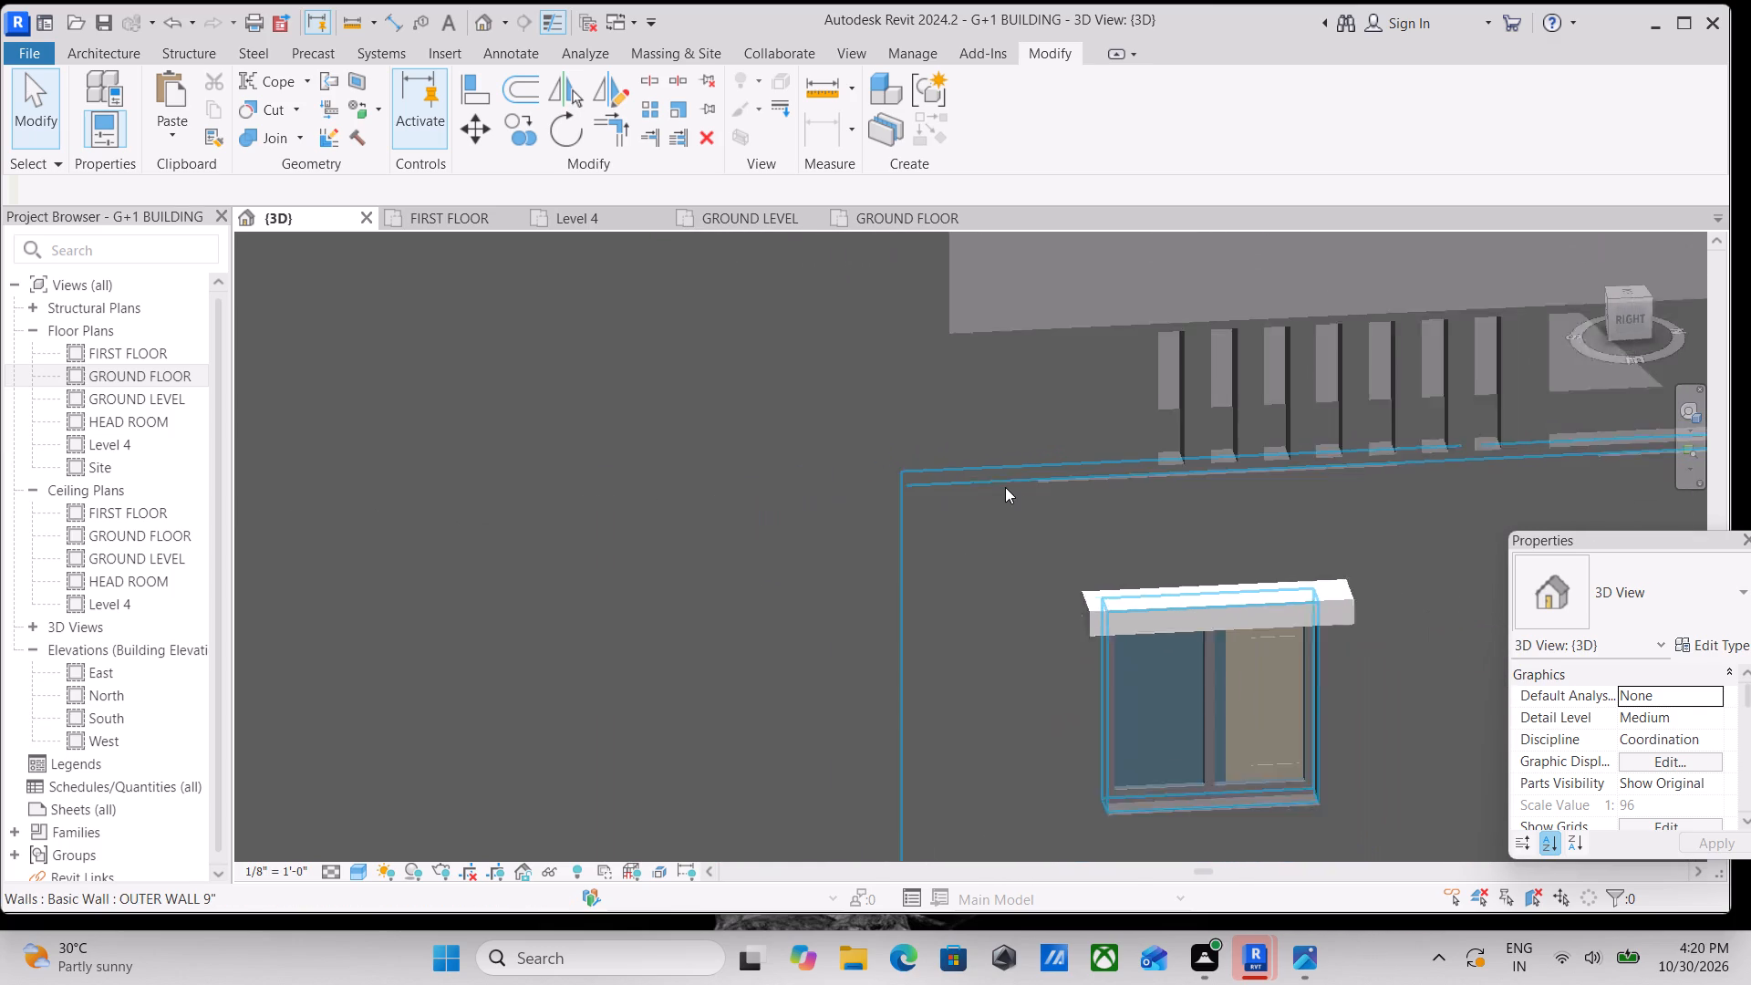
scroll(1005, 487, down, 1)
middle_drag(1005, 487, 1008, 544)
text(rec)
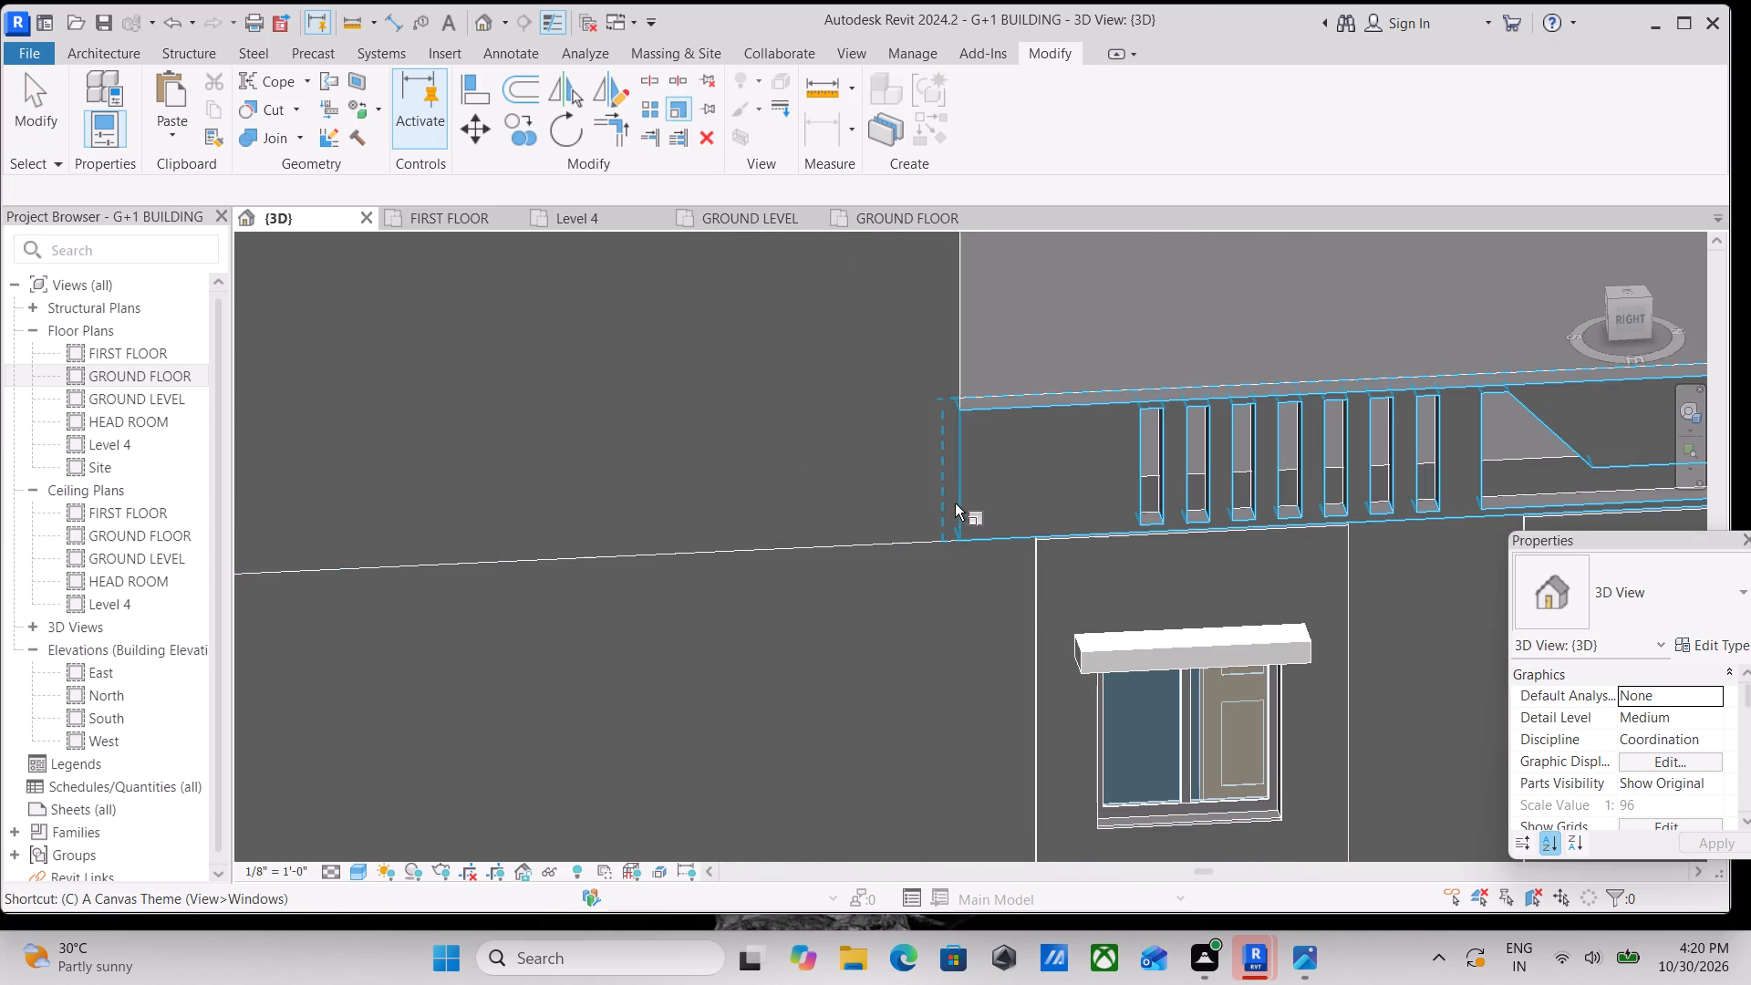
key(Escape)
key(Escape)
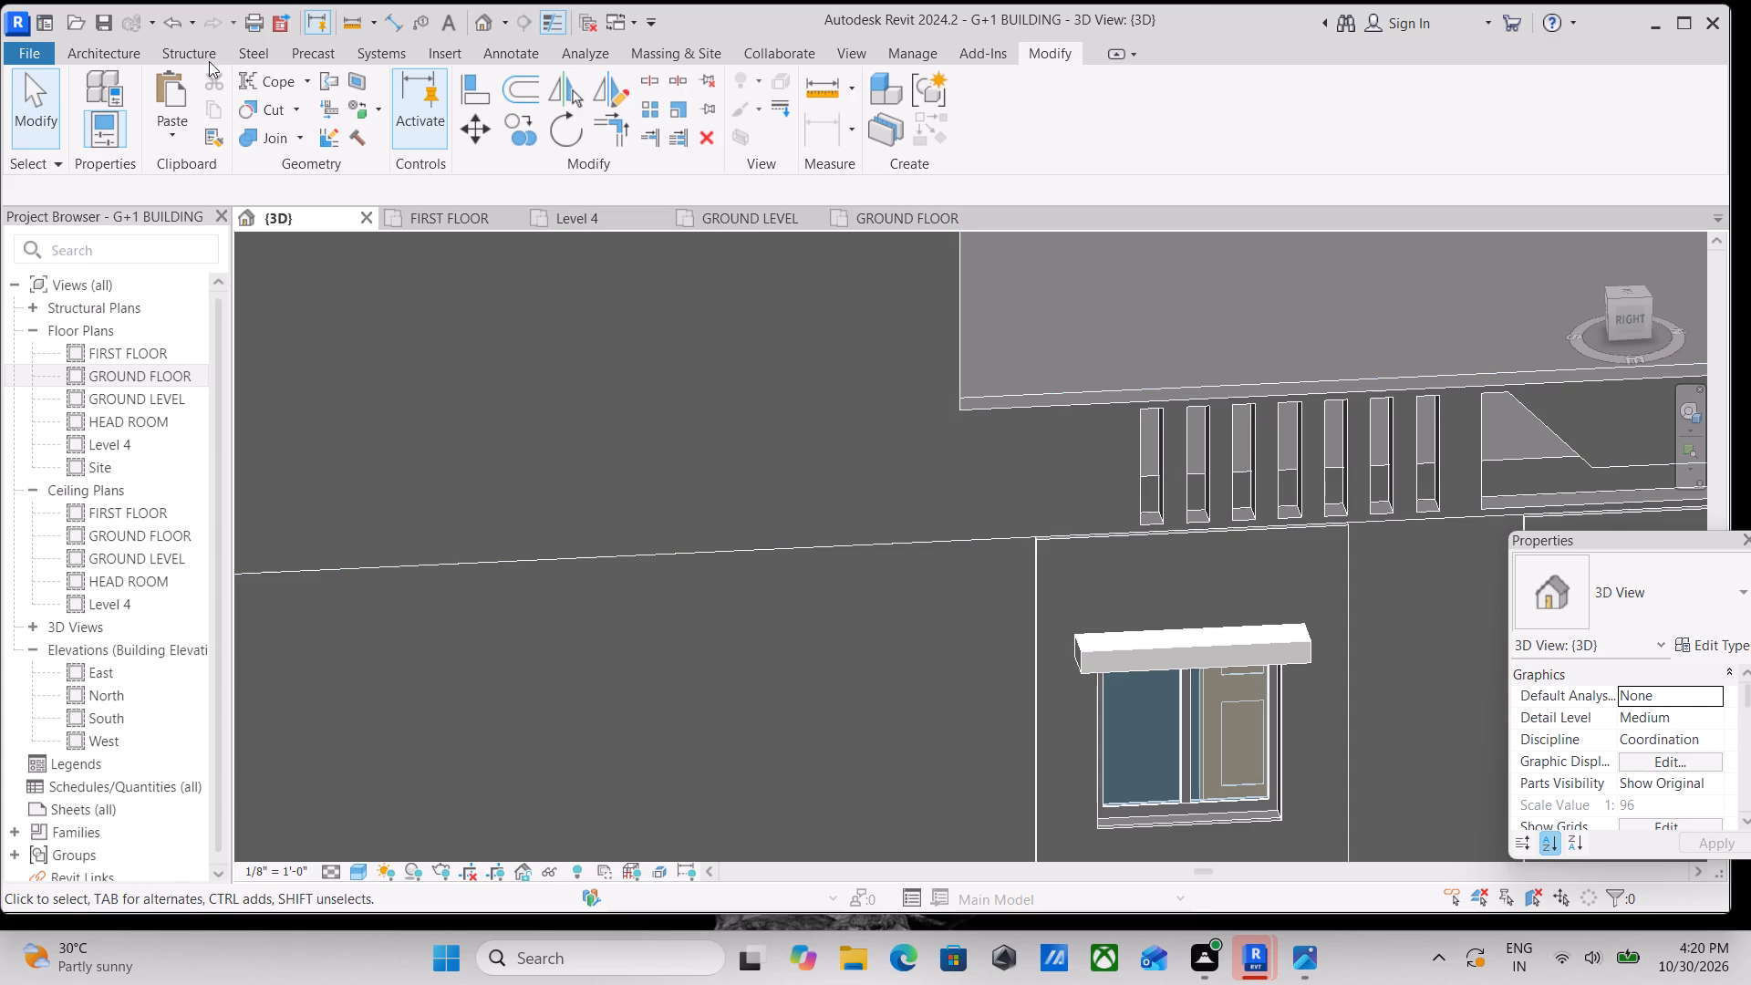
Start a new in-place component in the Generic Models category, keeping the suggested name.
click(84, 56)
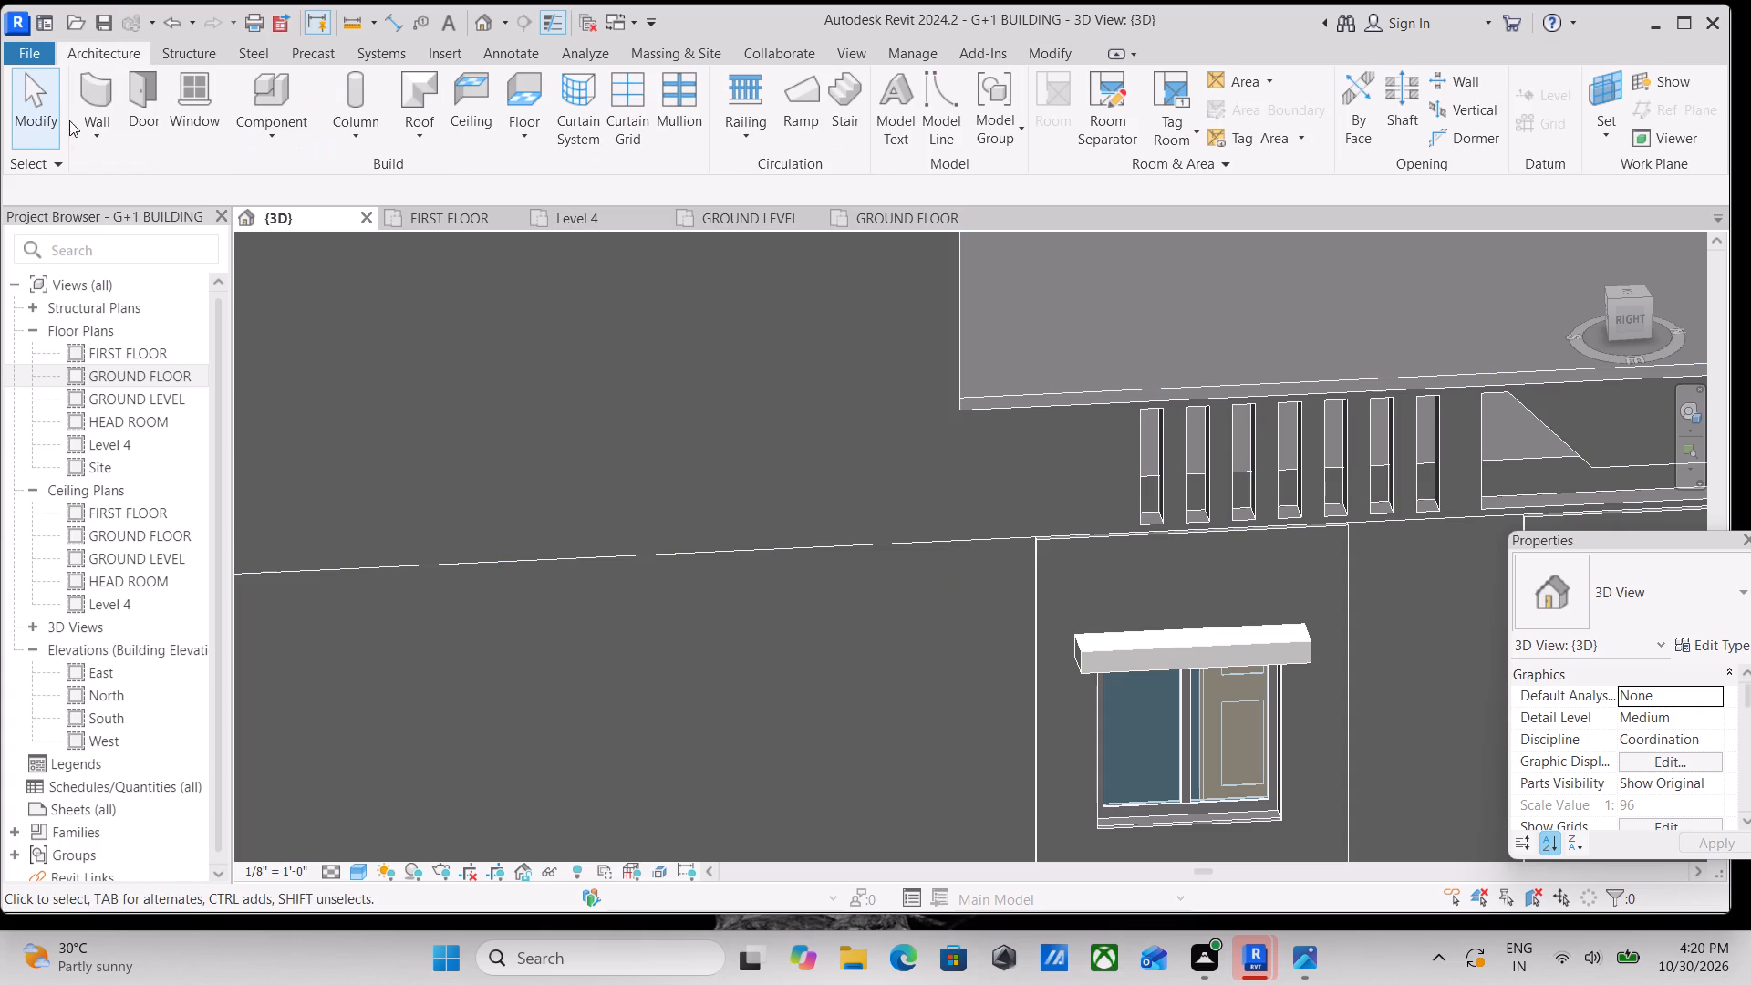
click(255, 134)
click(239, 241)
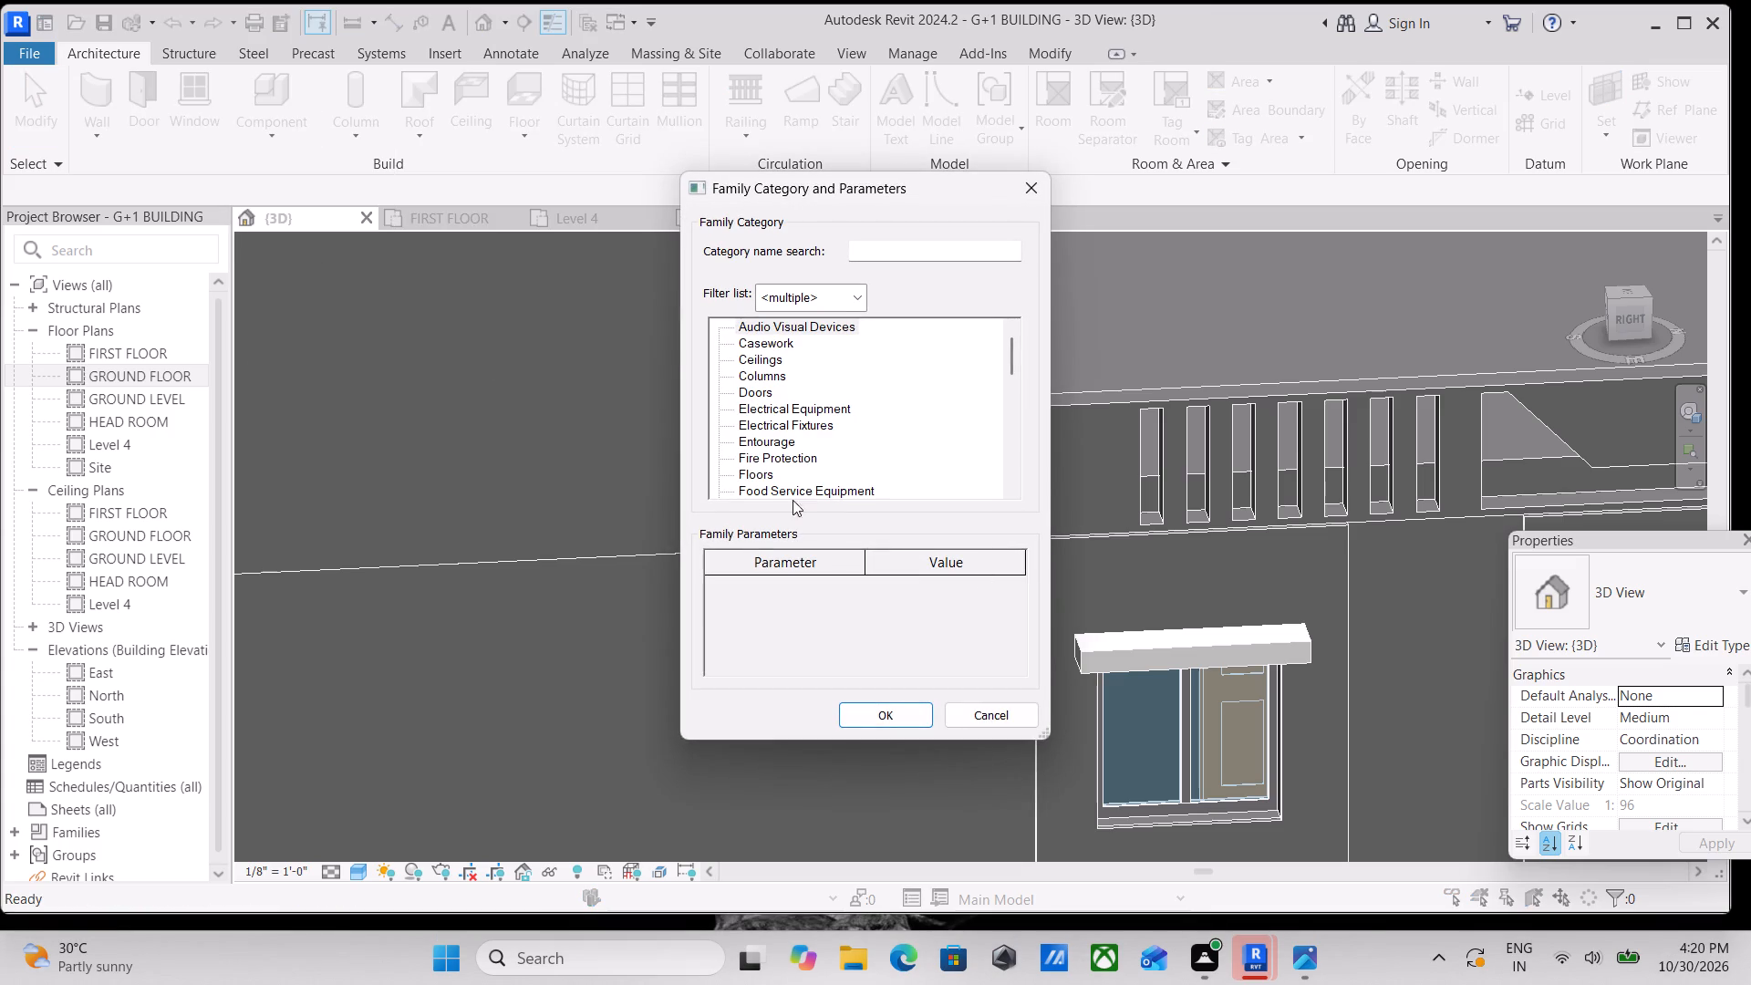
scroll(766, 433, down, 5)
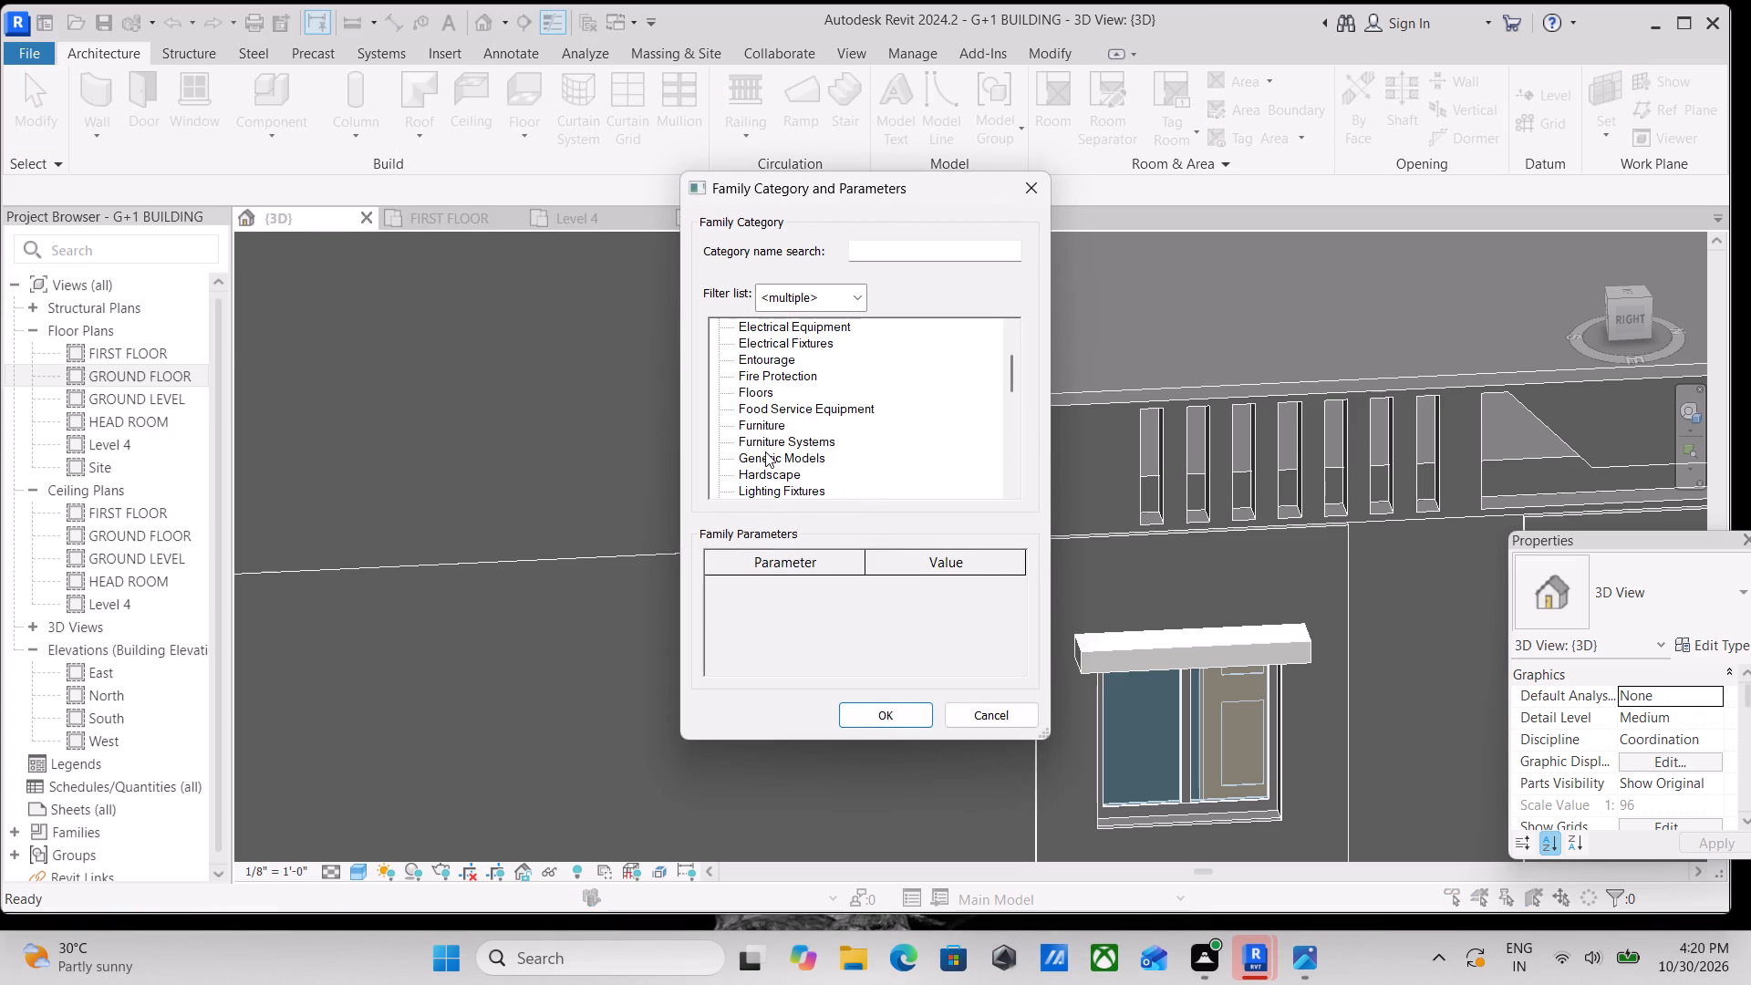
click(765, 451)
click(841, 718)
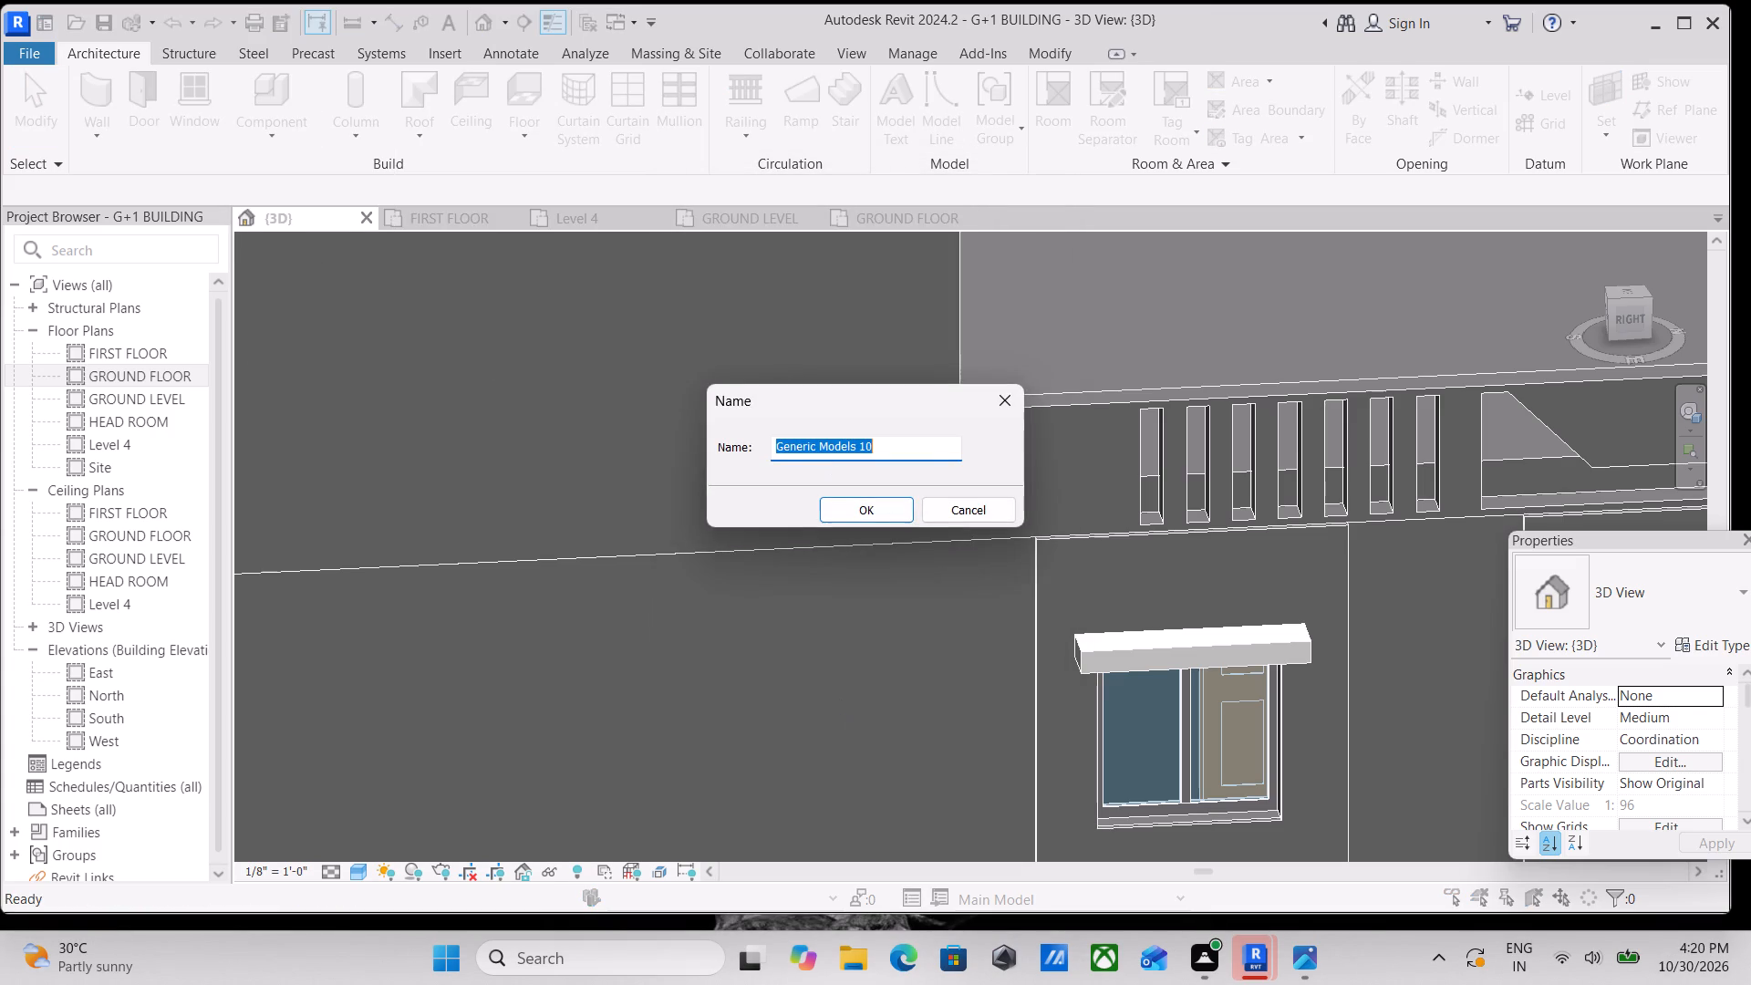
click(844, 504)
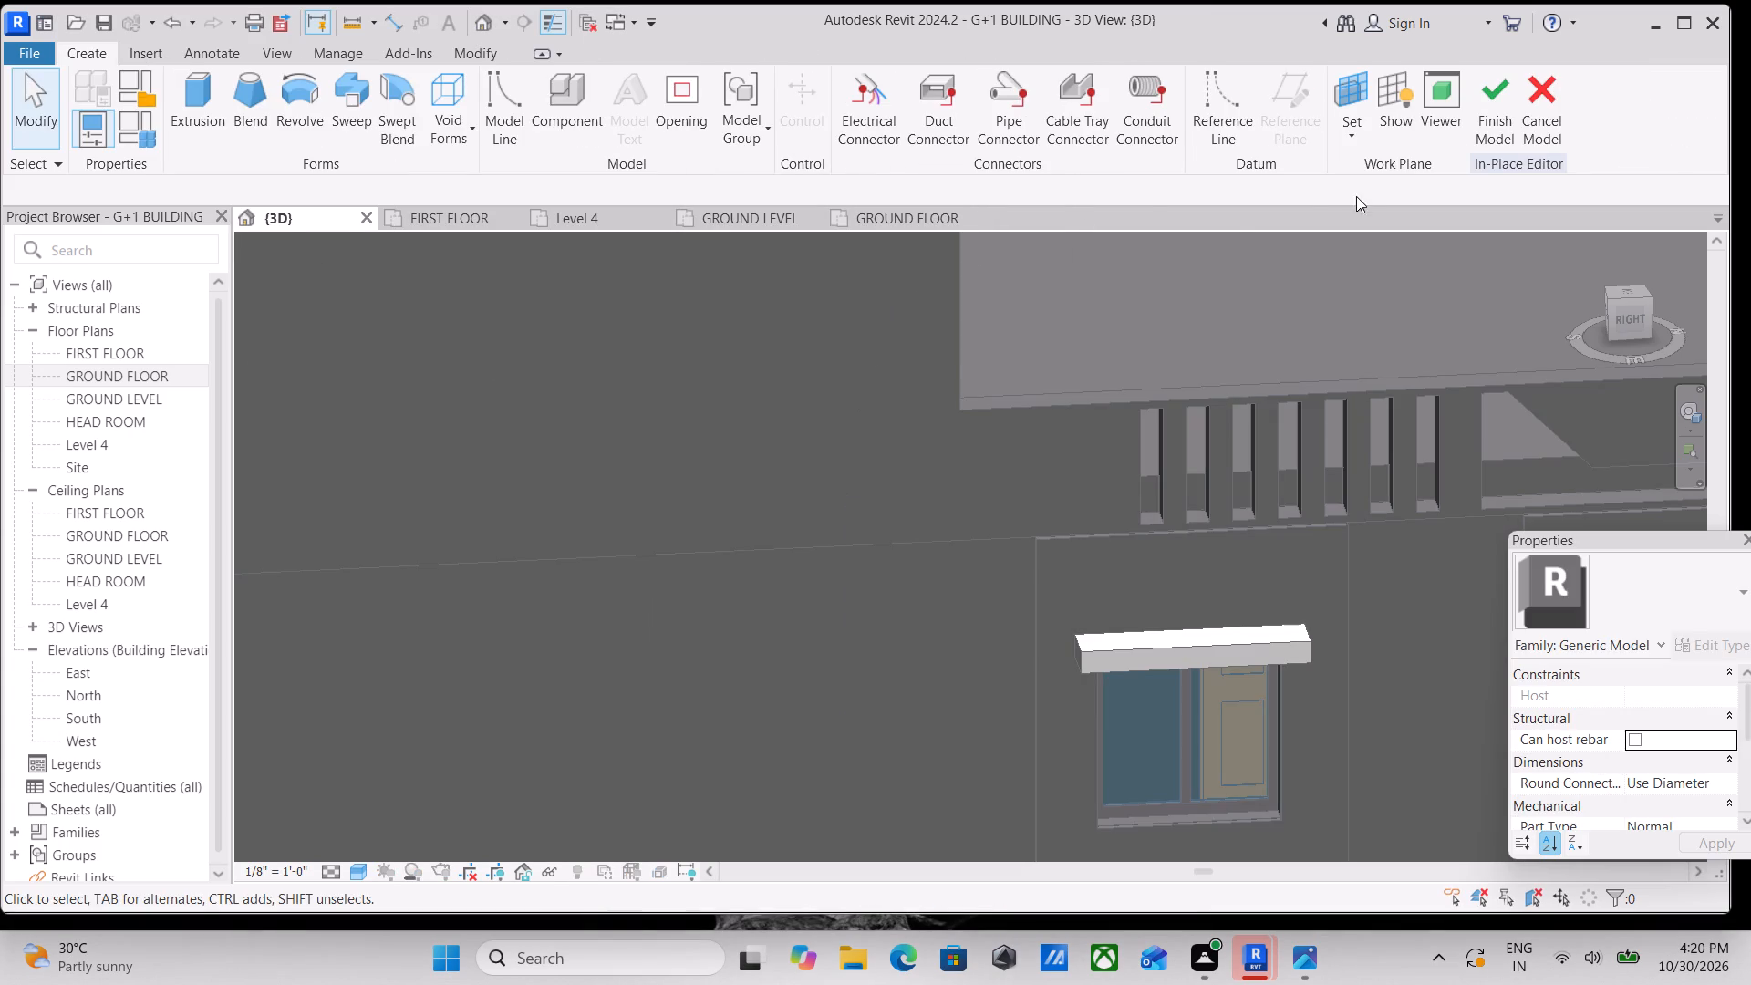
Set the work plane to the outer face of the slotted side parapet wall.
click(1344, 133)
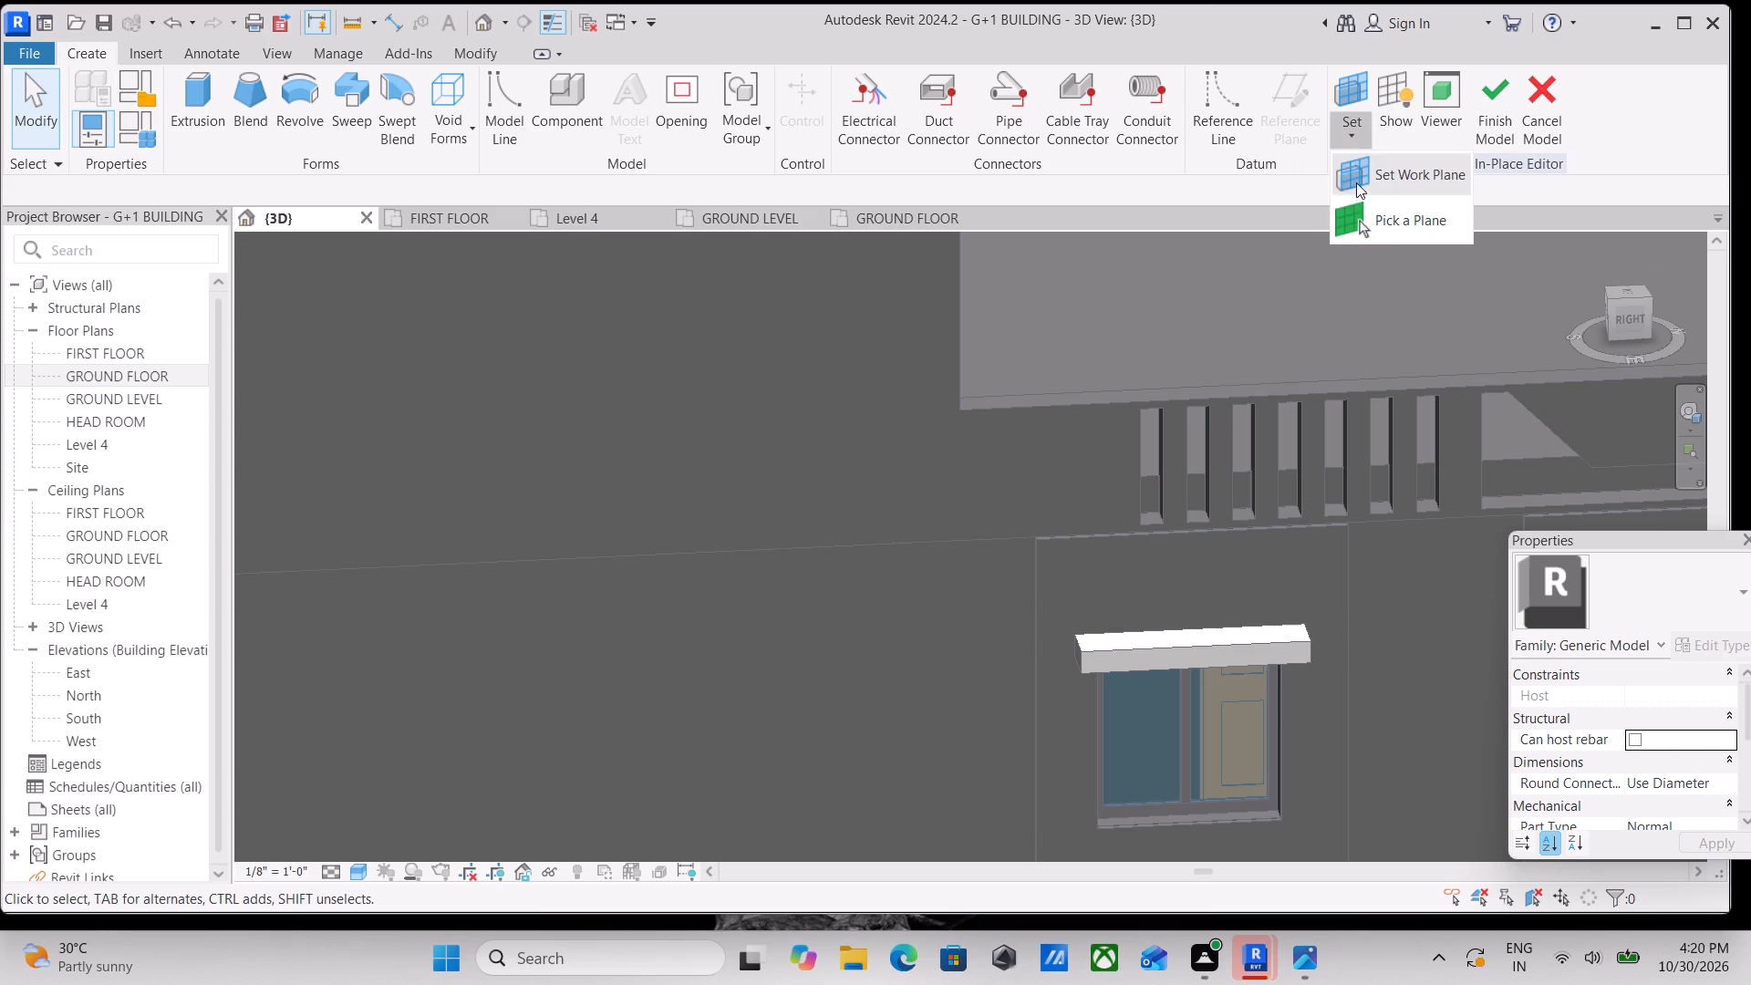
click(1363, 216)
scroll(1544, 594, up, 2)
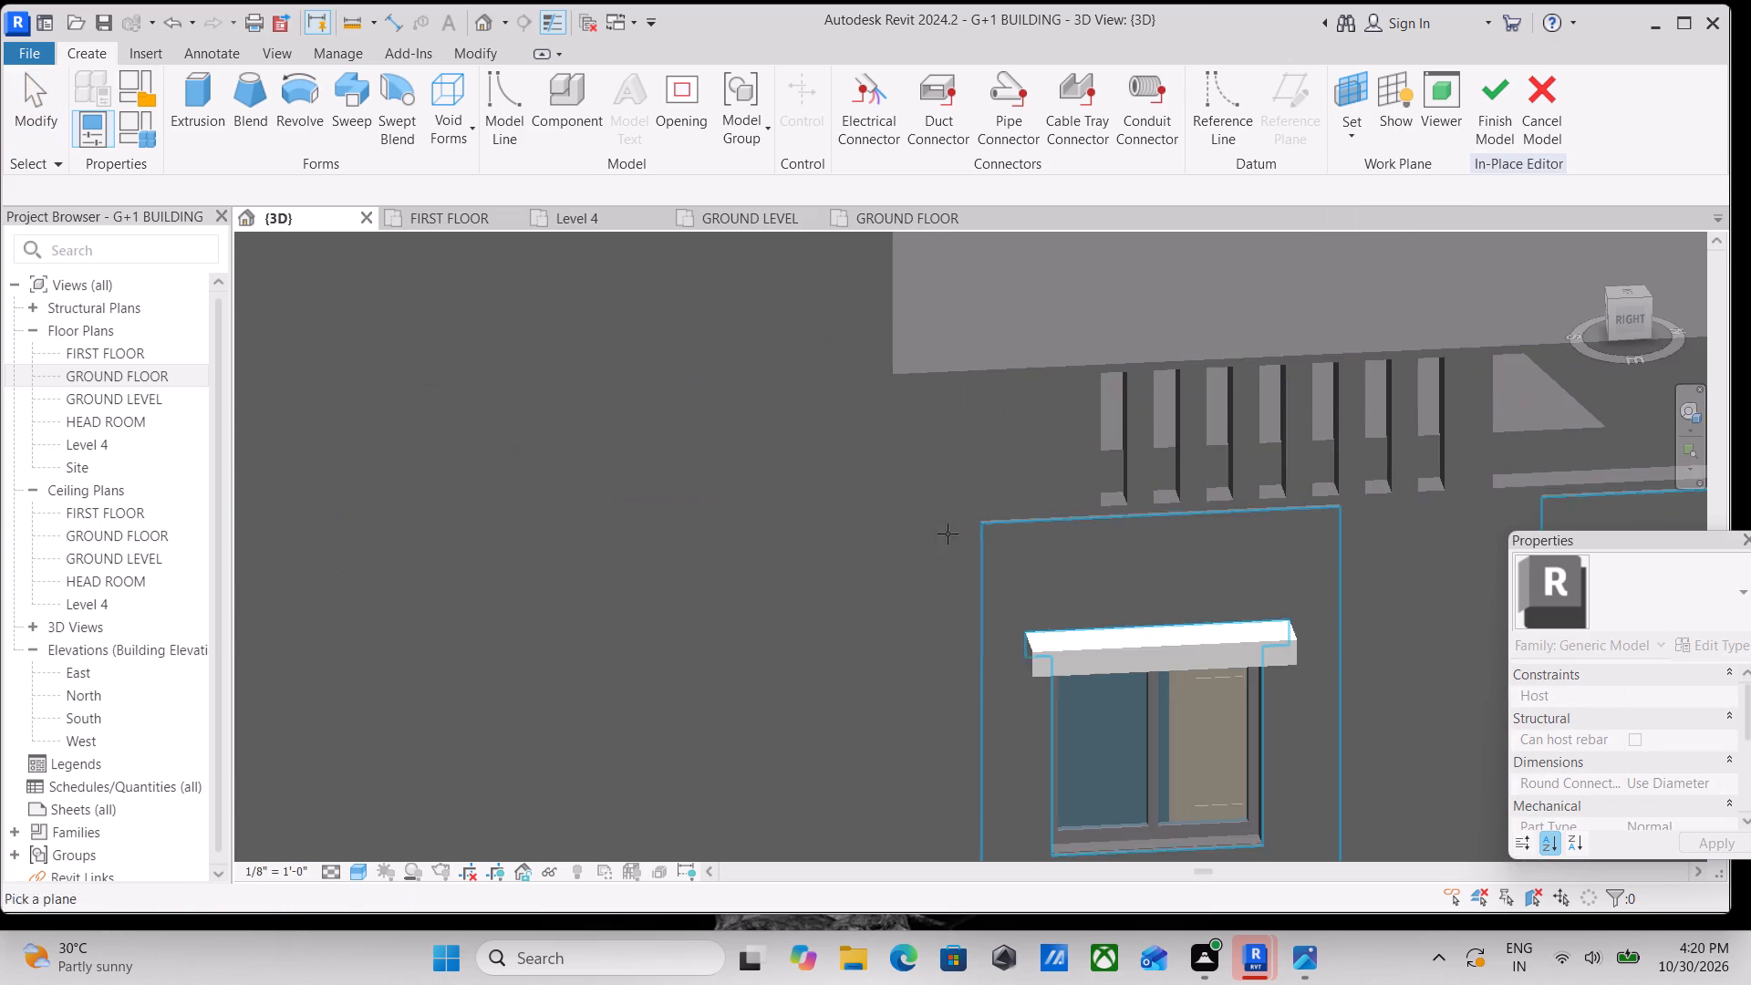
scroll(762, 458, up, 1)
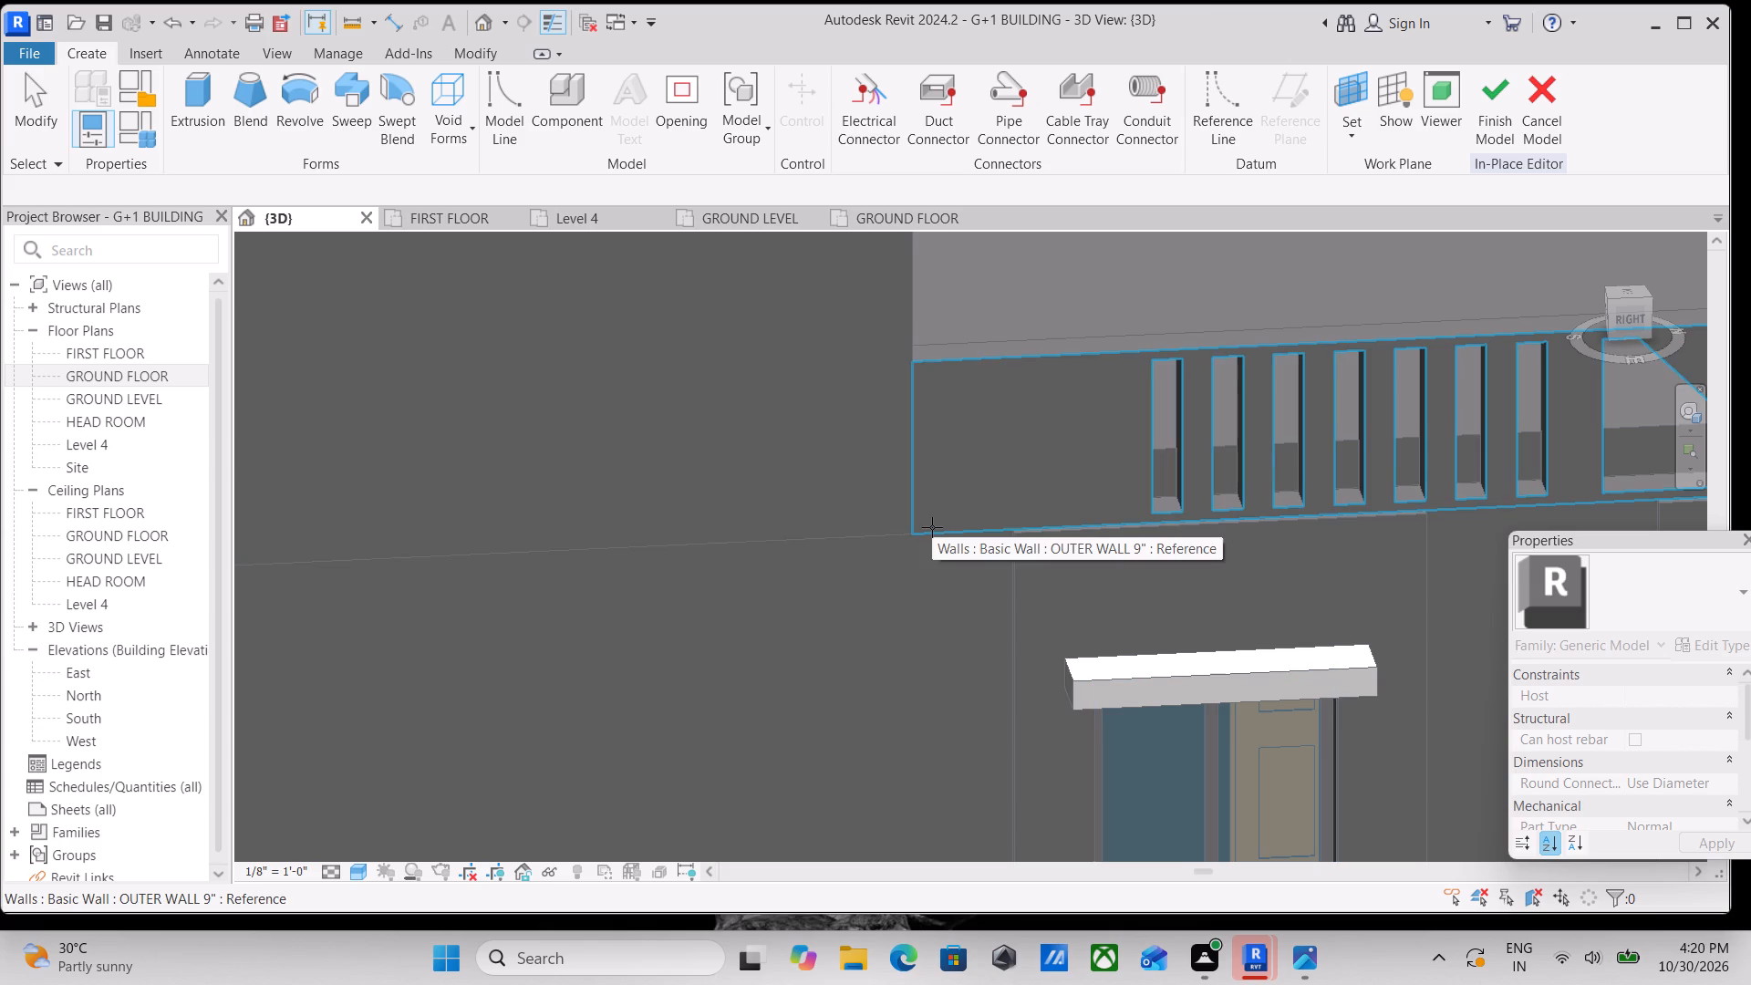
click(932, 527)
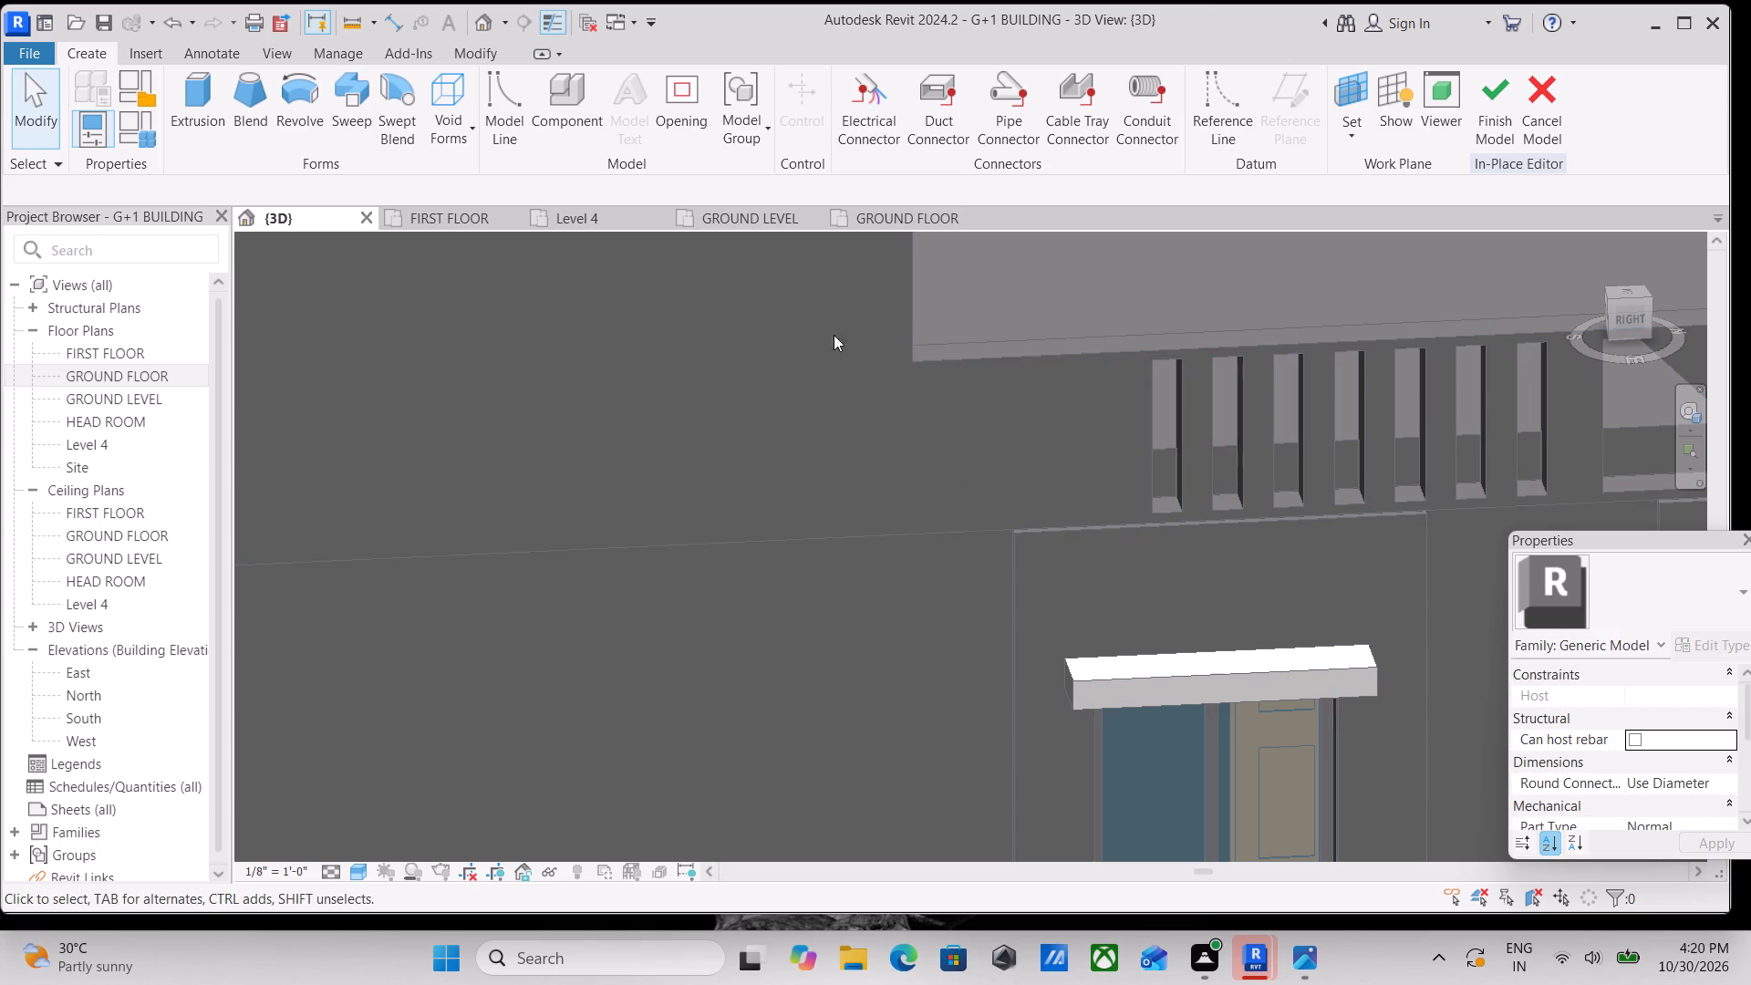
Start an extrusion and sketch a rectangle about 8" high along the slotted parapet's full base, from its front corner to the far building corner.
click(199, 106)
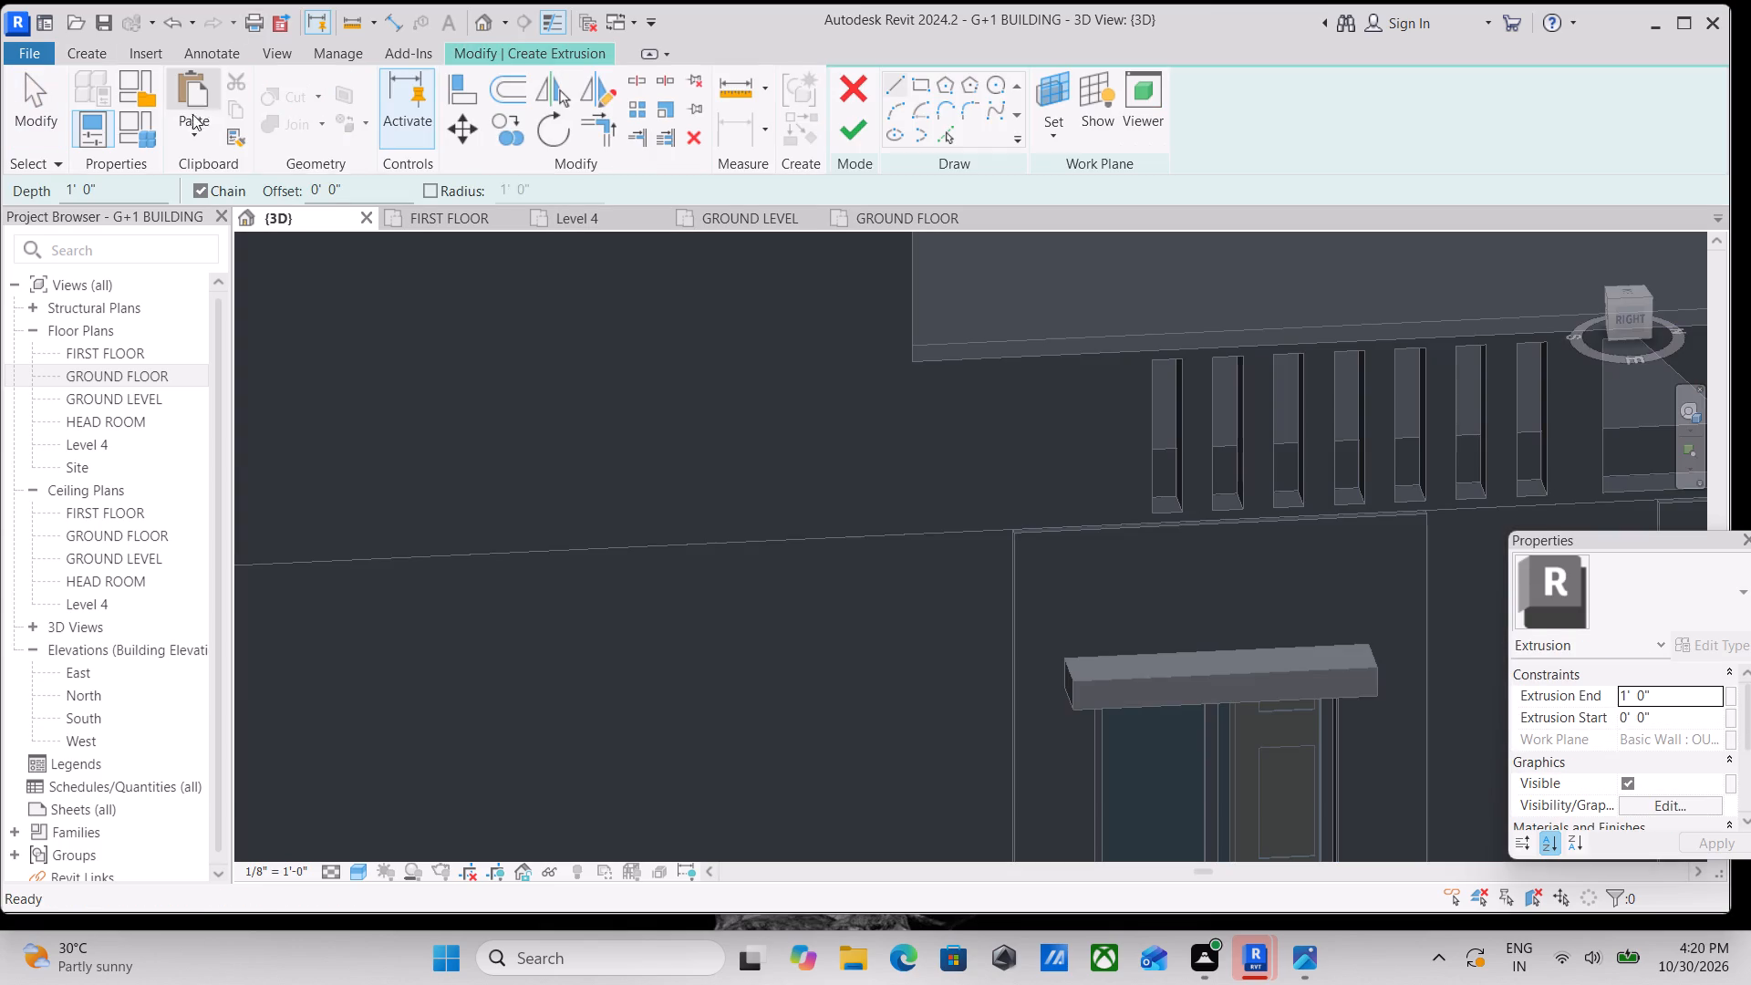
click(925, 90)
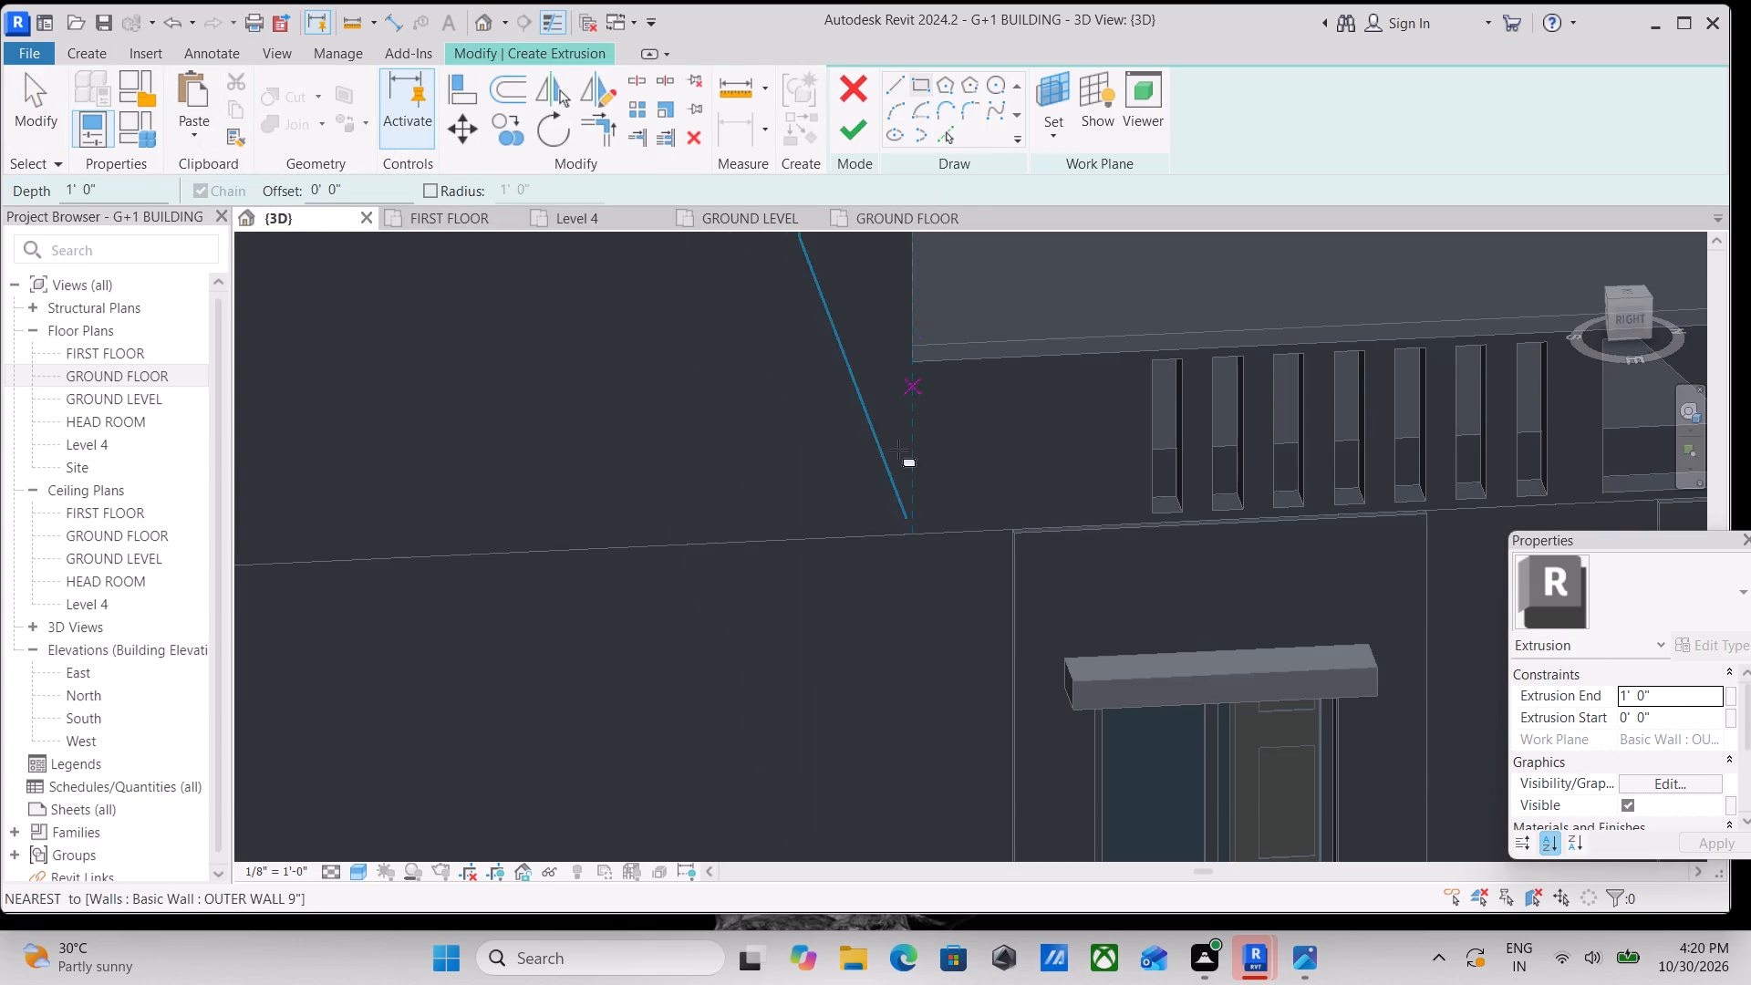
click(912, 534)
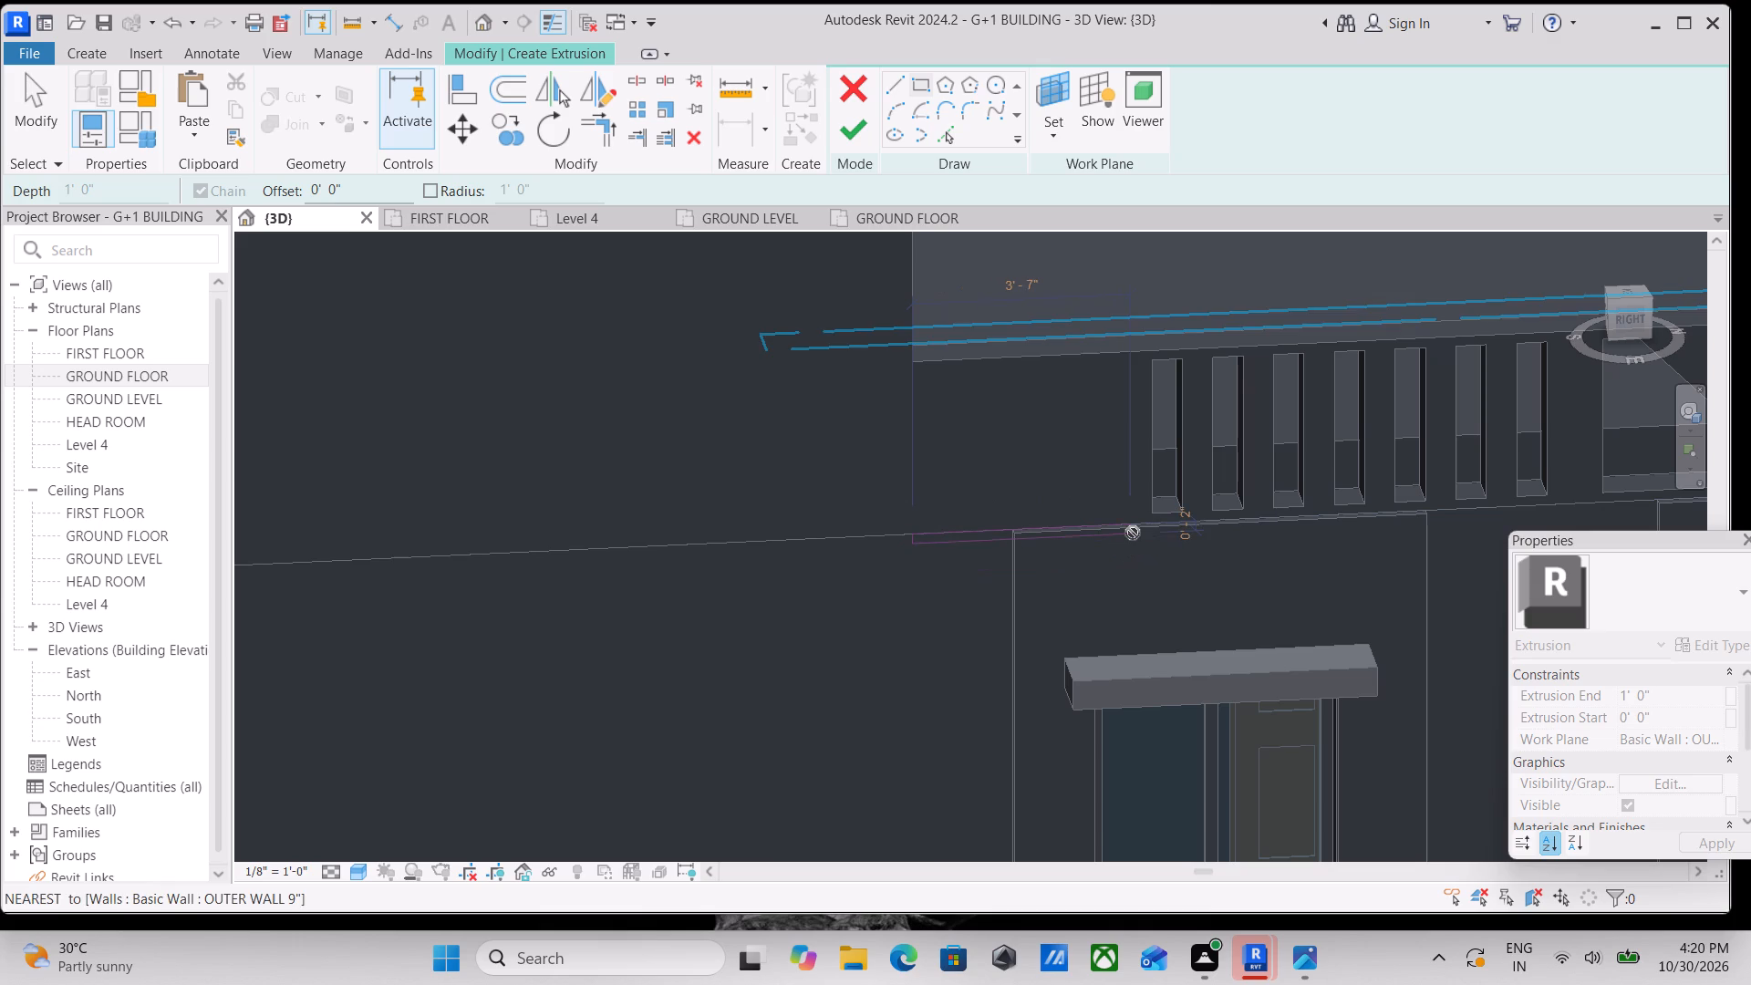
middle_drag(1405, 478, 812, 314)
middle_drag(1214, 355, 636, 472)
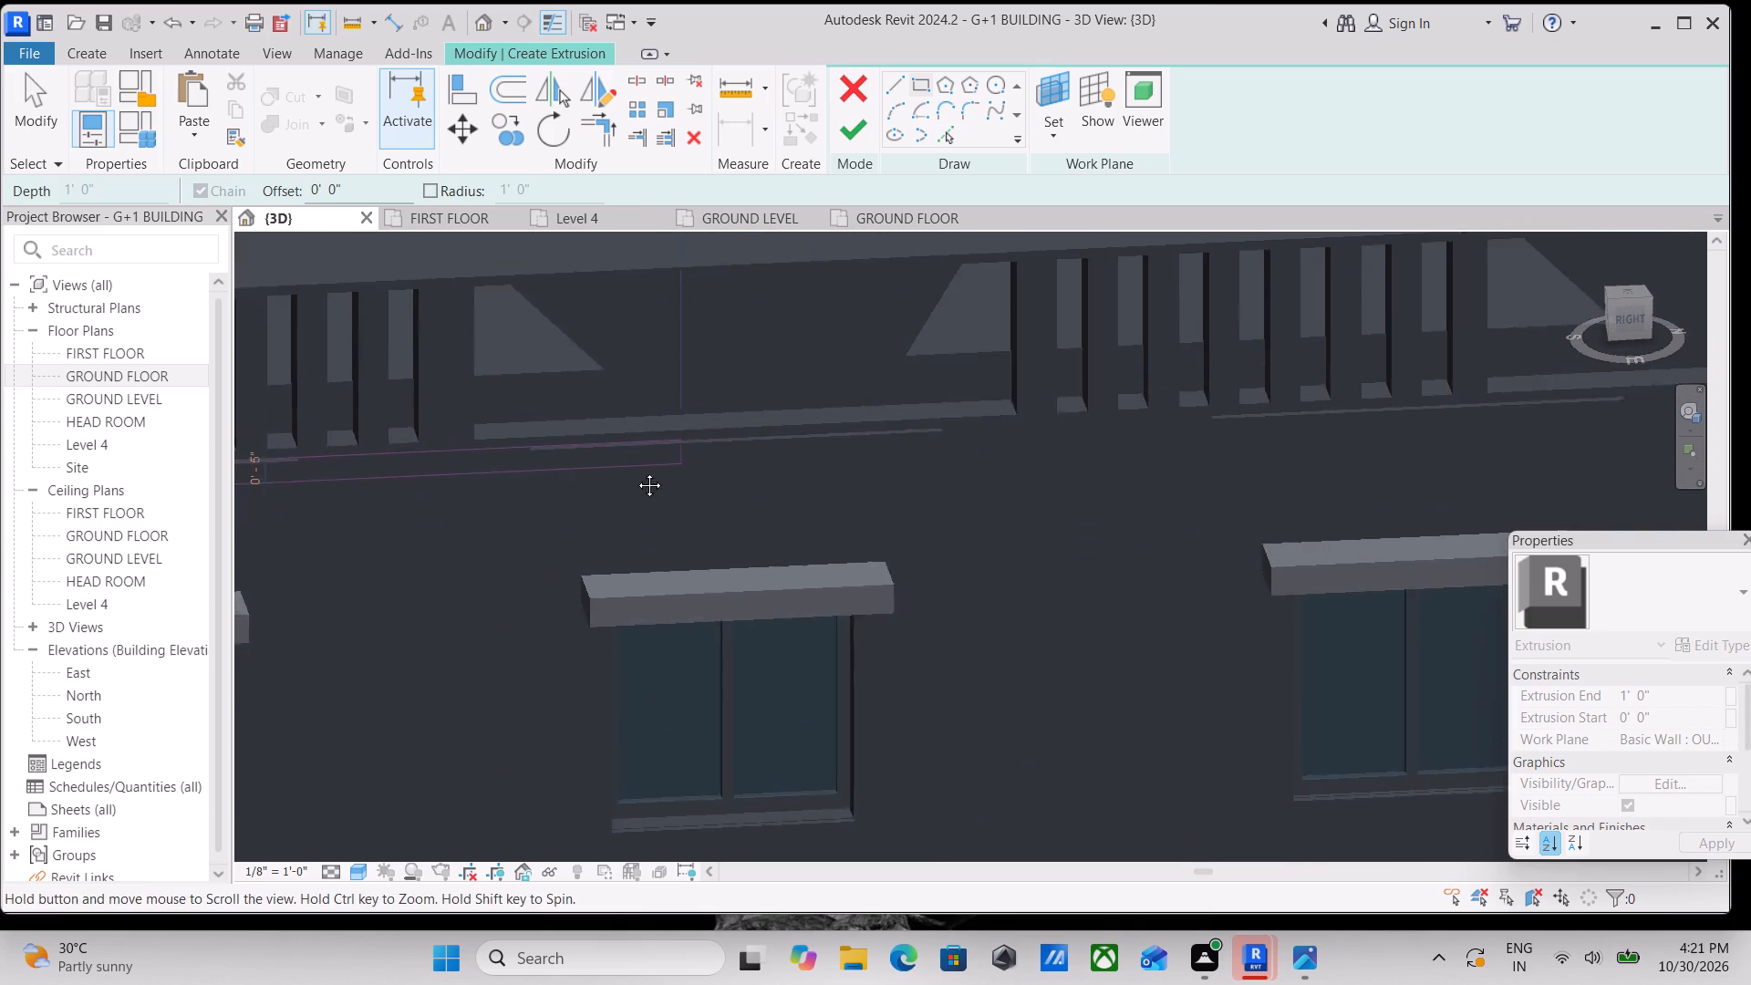
middle_drag(636, 472, 646, 473)
middle_drag(1135, 445, 423, 434)
middle_drag(1120, 451, 1069, 733)
middle_drag(1376, 700, 493, 541)
middle_drag(992, 491, 1260, 601)
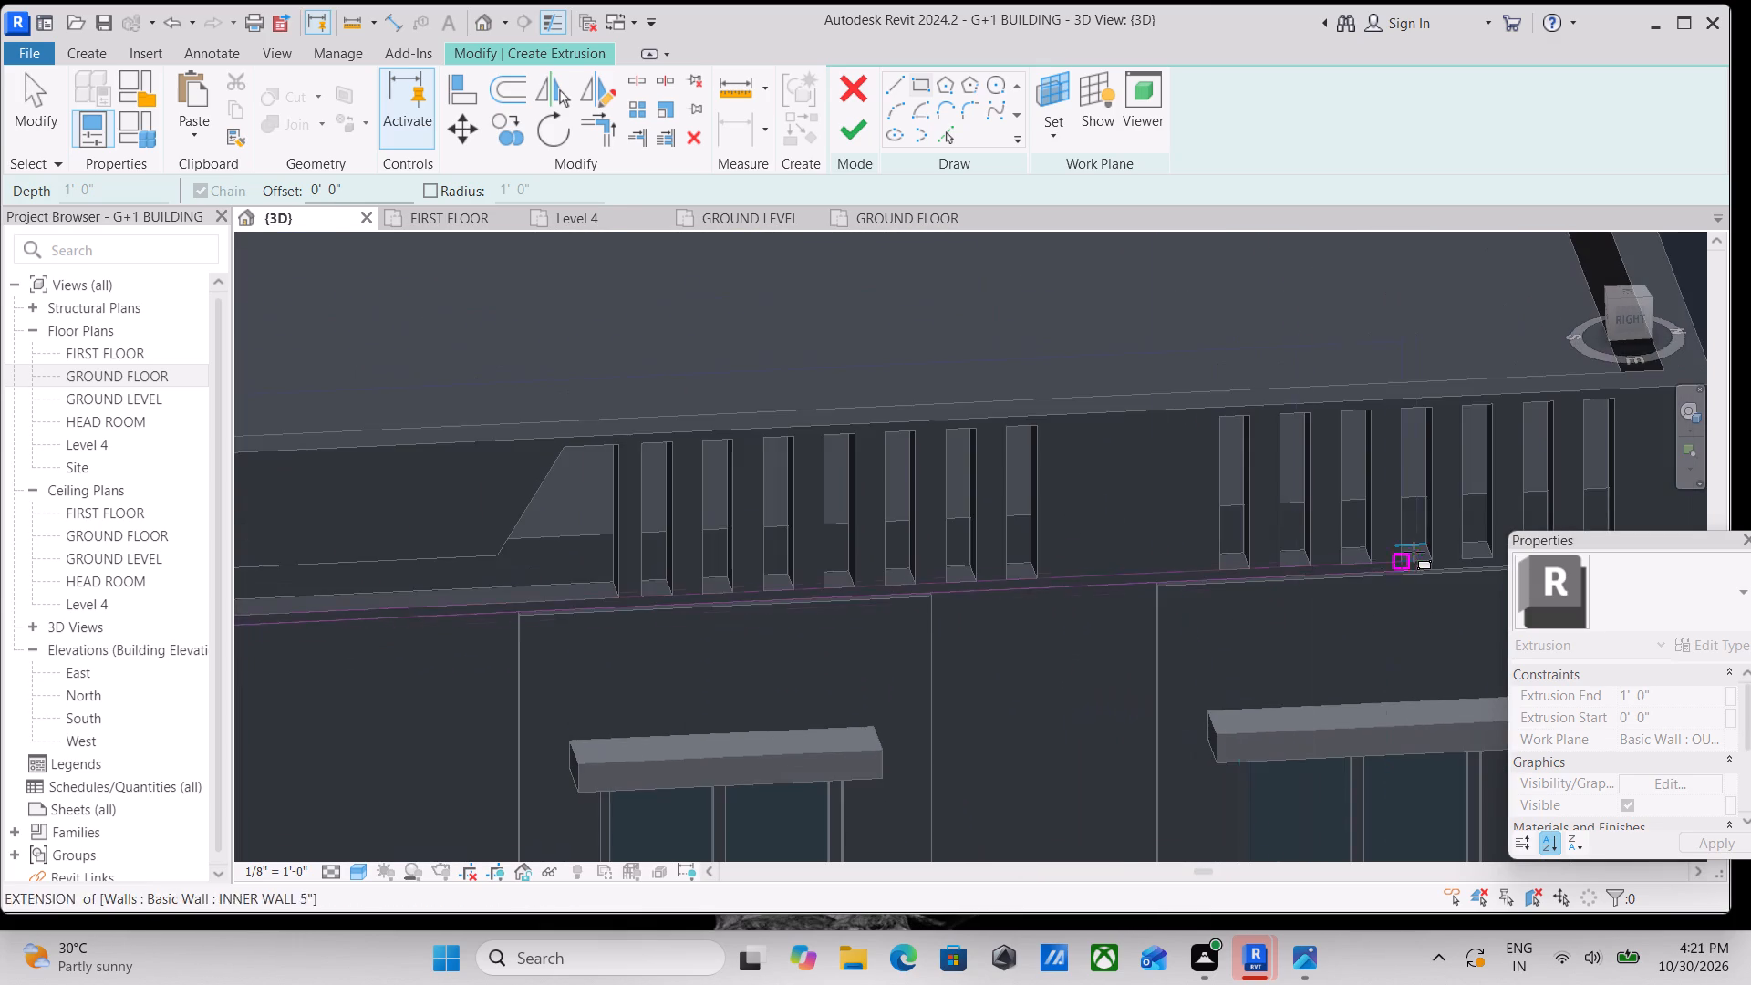
scroll(1414, 552, down, 1)
middle_drag(1369, 546, 874, 480)
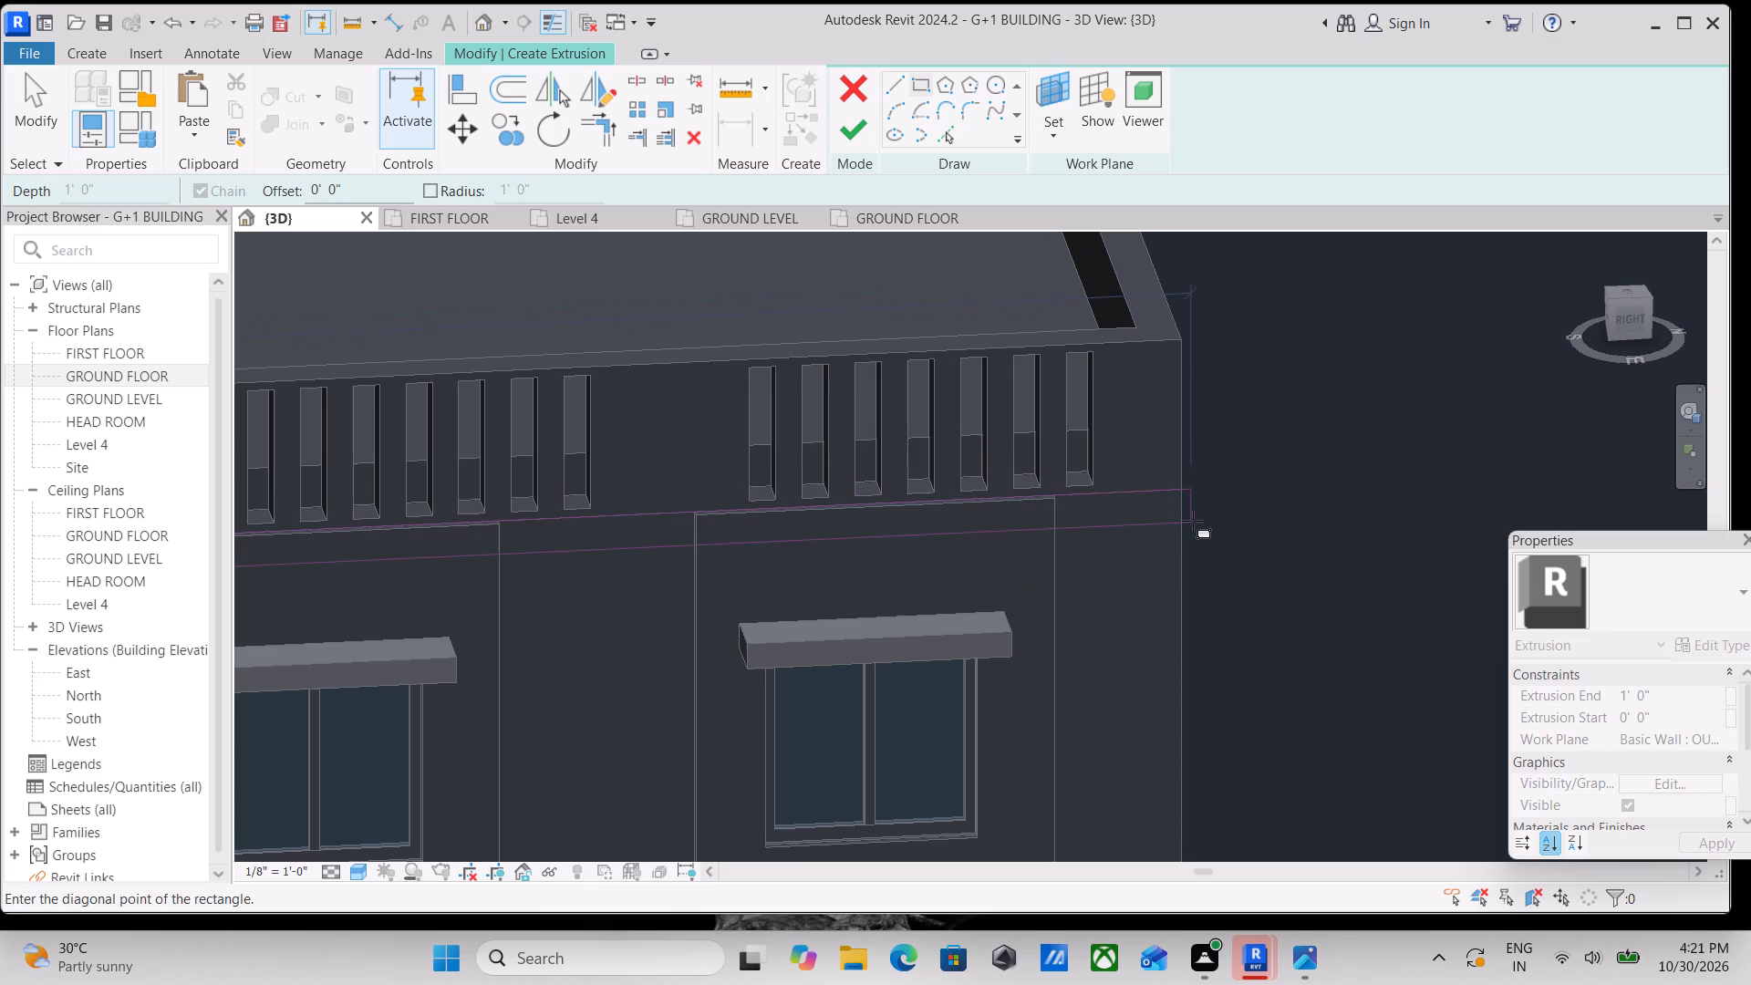
click(1179, 523)
scroll(1053, 488, down, 2)
middle_drag(936, 440, 1060, 457)
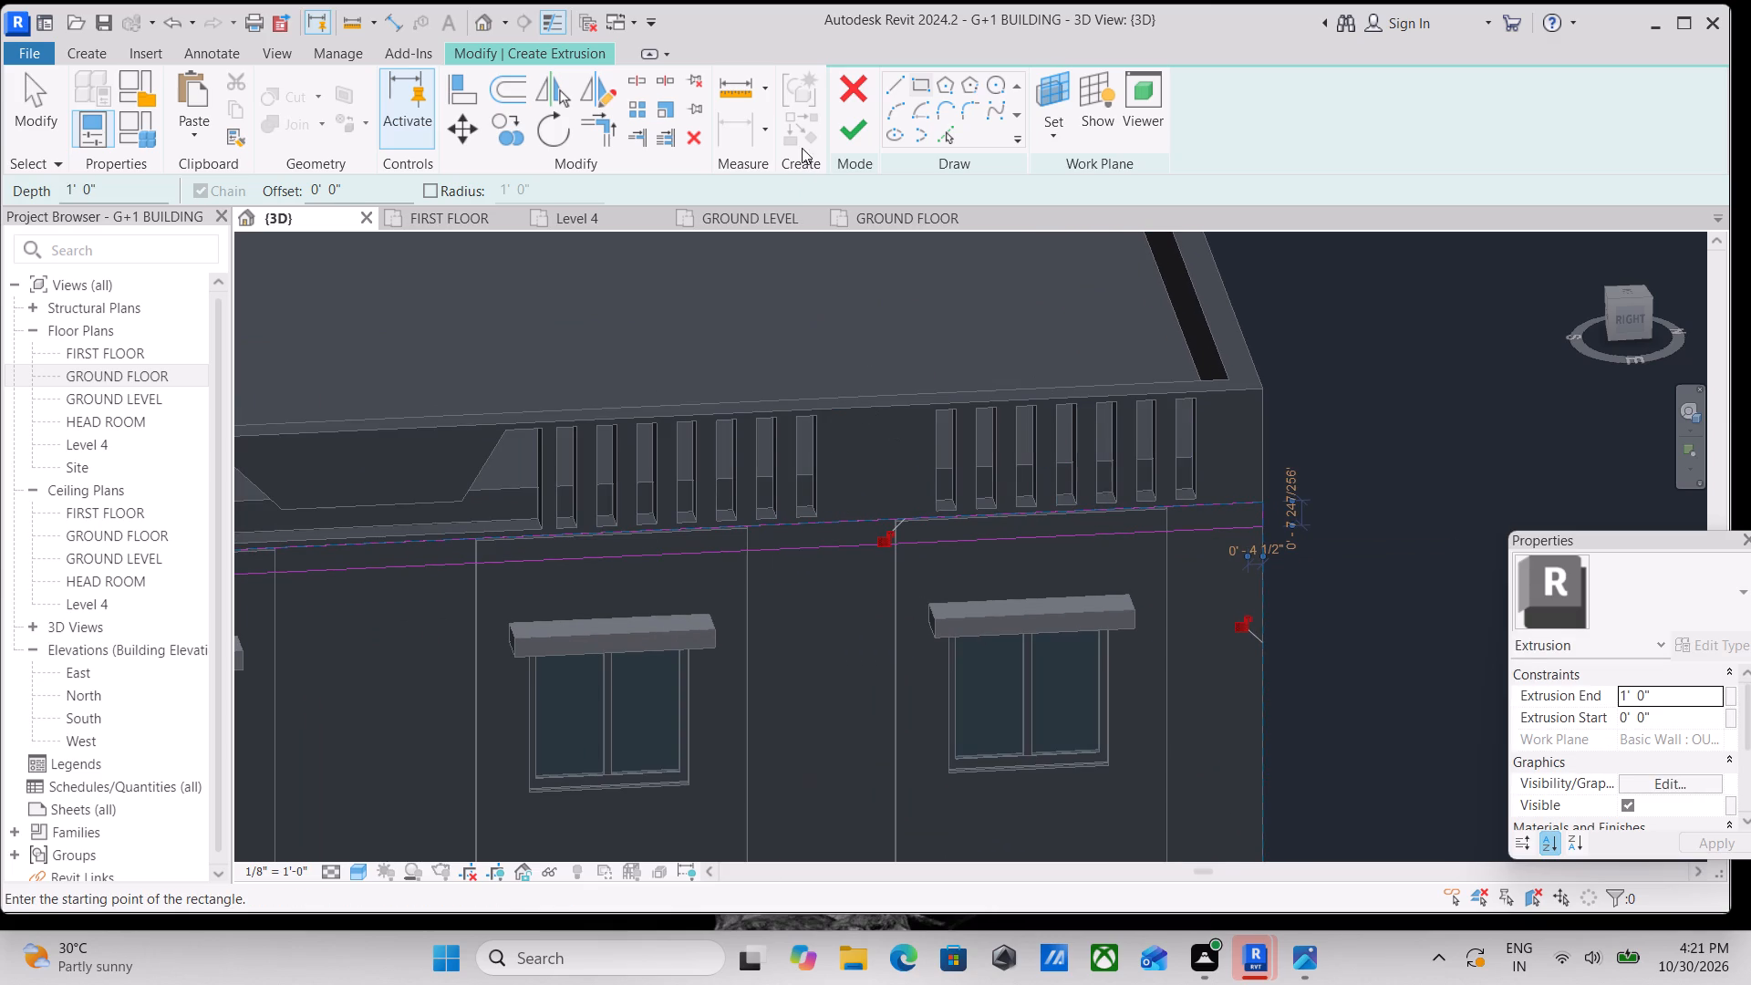
Set the band's Extrusion End to 6".
click(1673, 697)
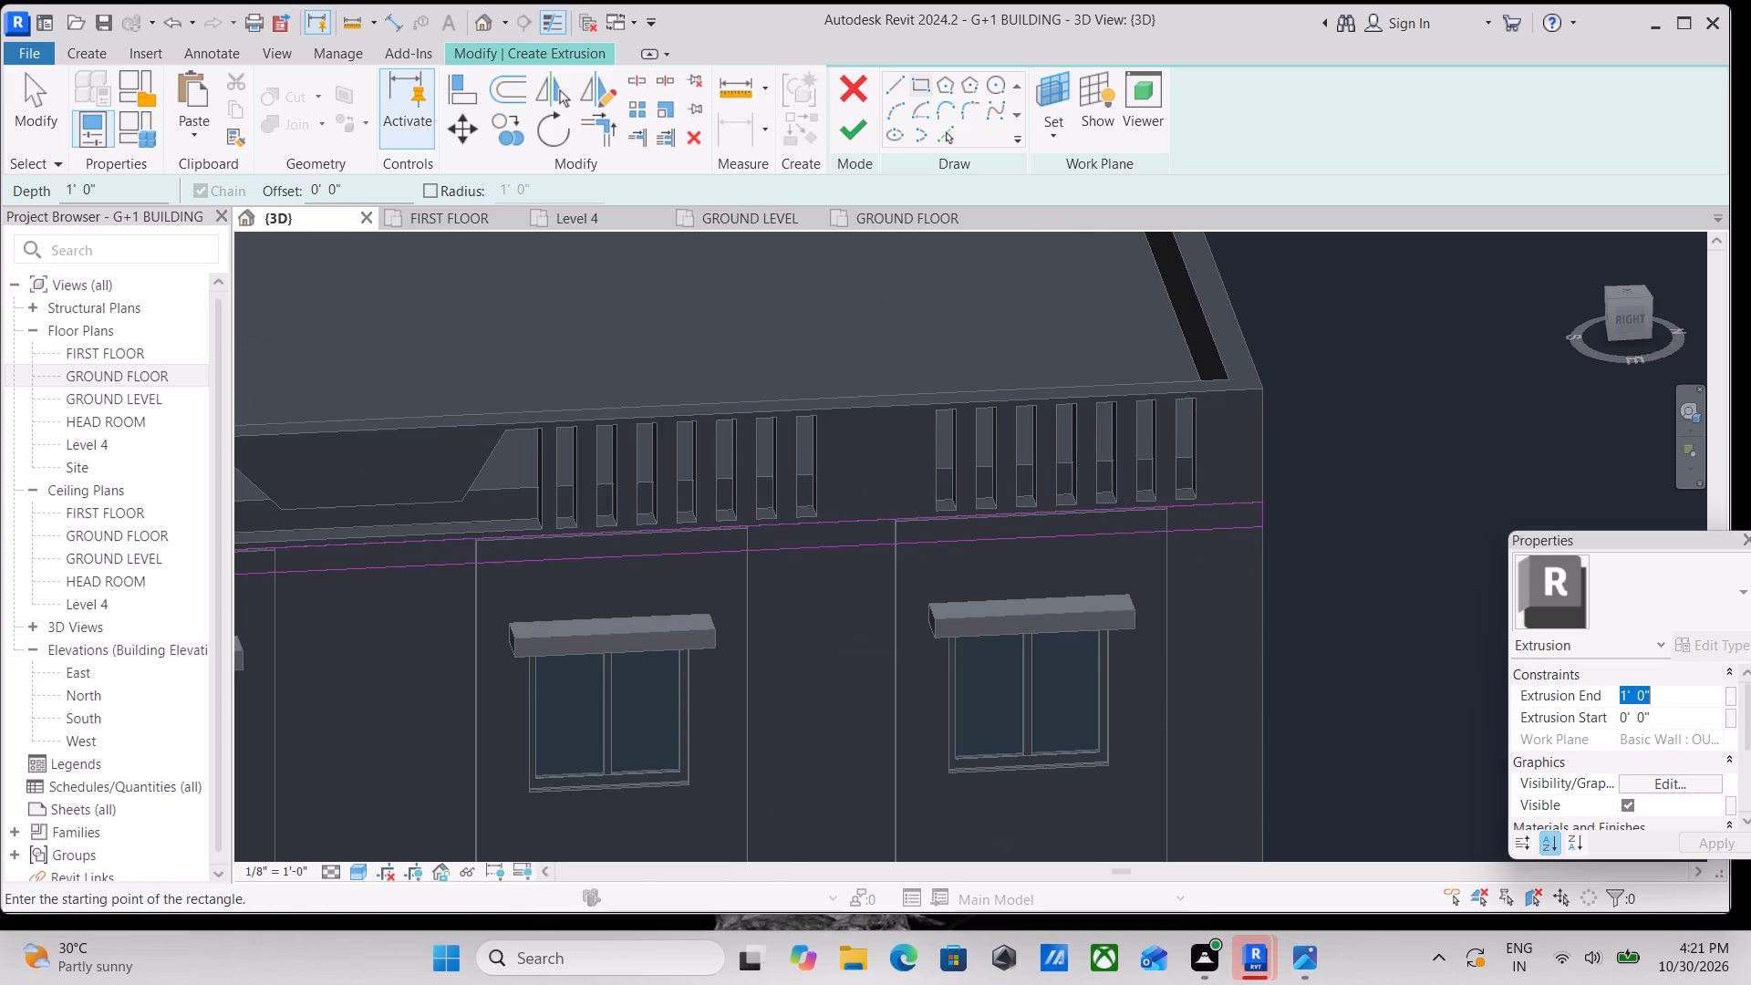
key(6)
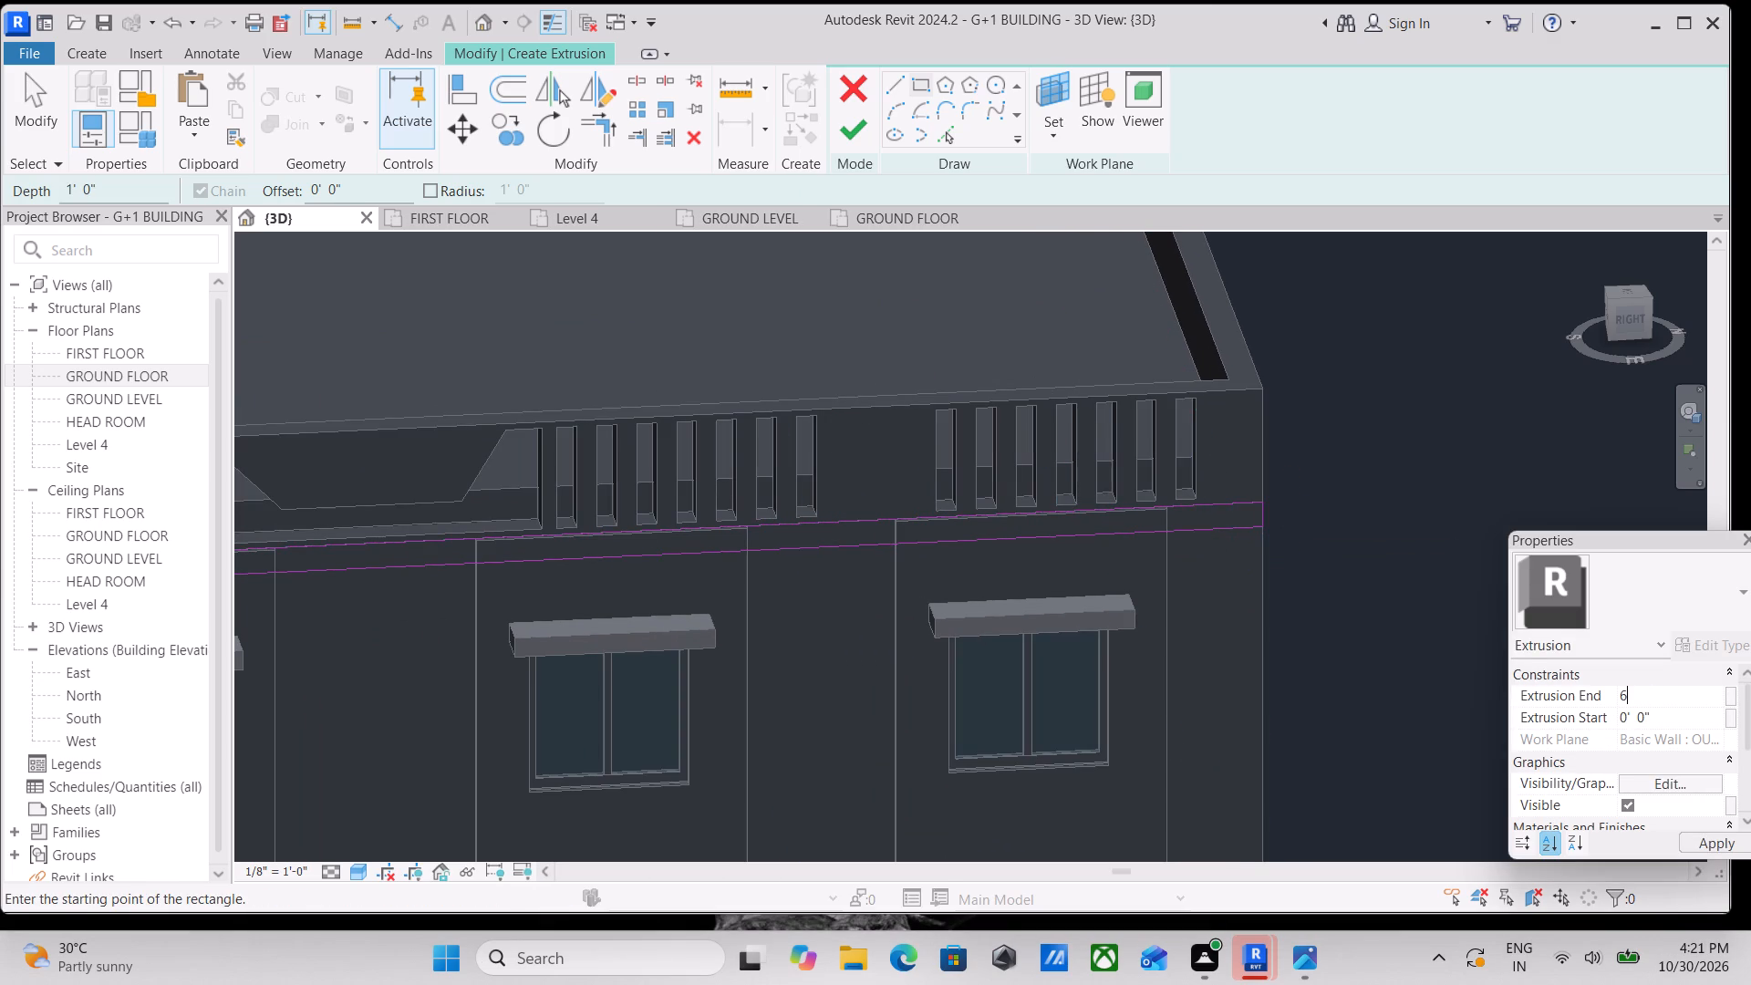
key(shift+quotedbl)
key(Return)
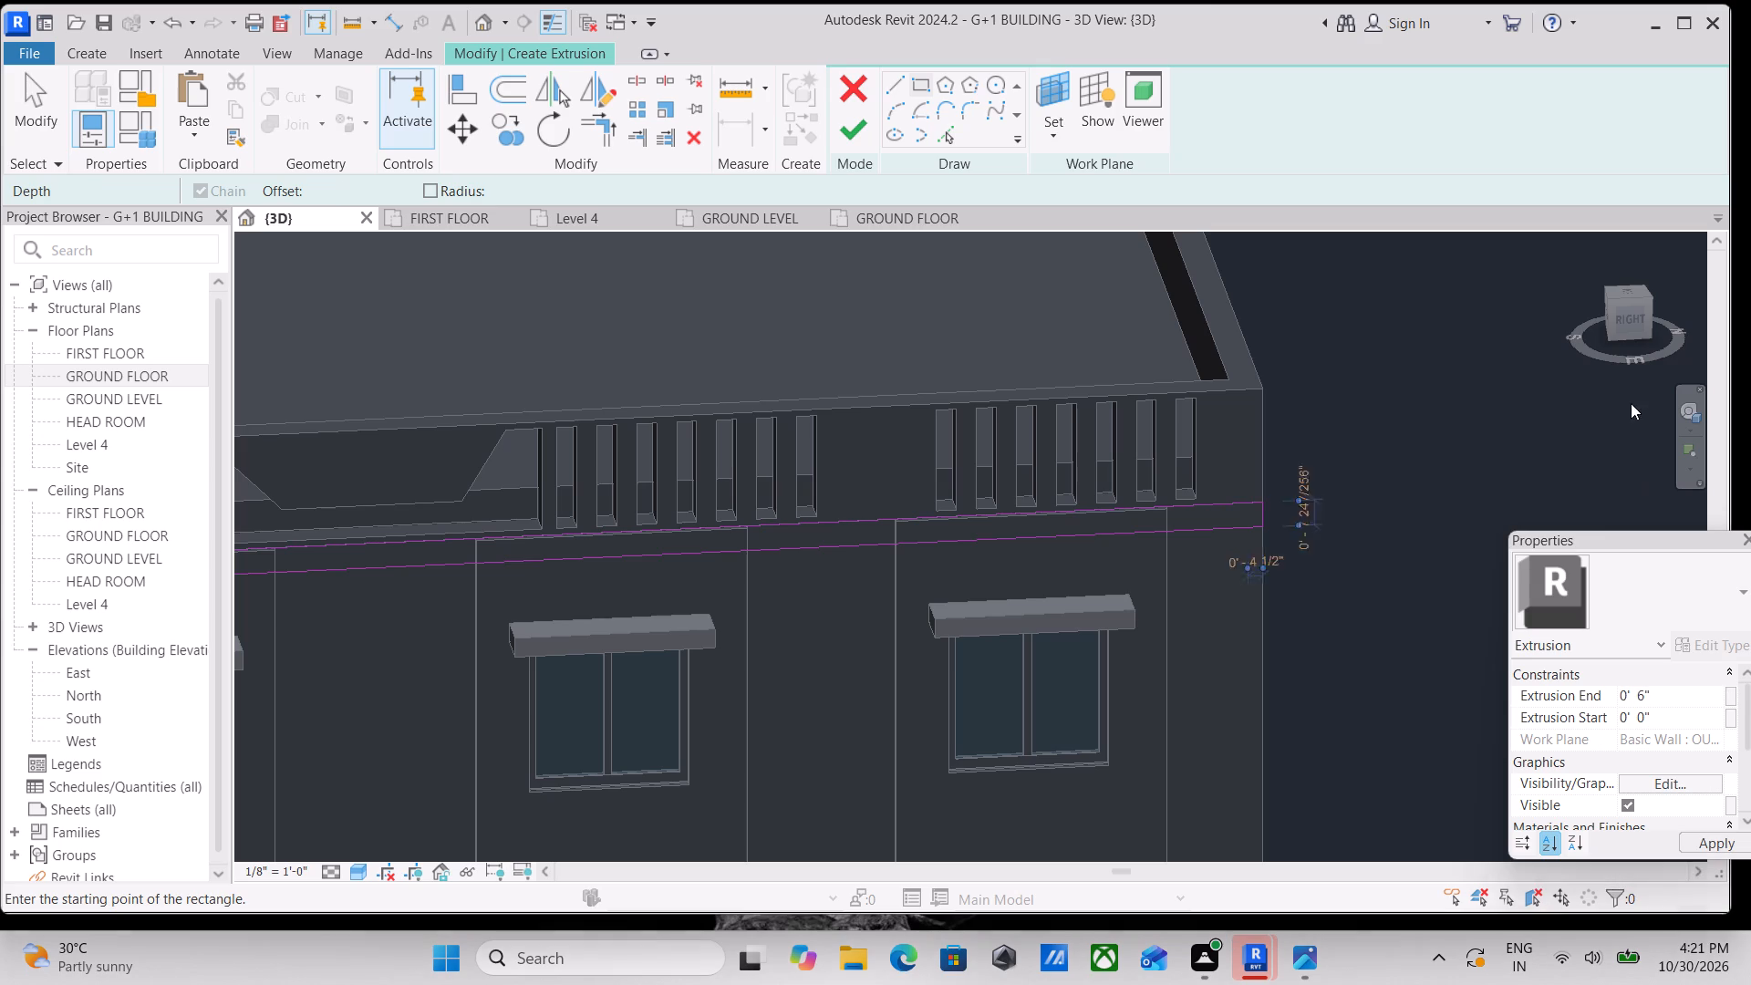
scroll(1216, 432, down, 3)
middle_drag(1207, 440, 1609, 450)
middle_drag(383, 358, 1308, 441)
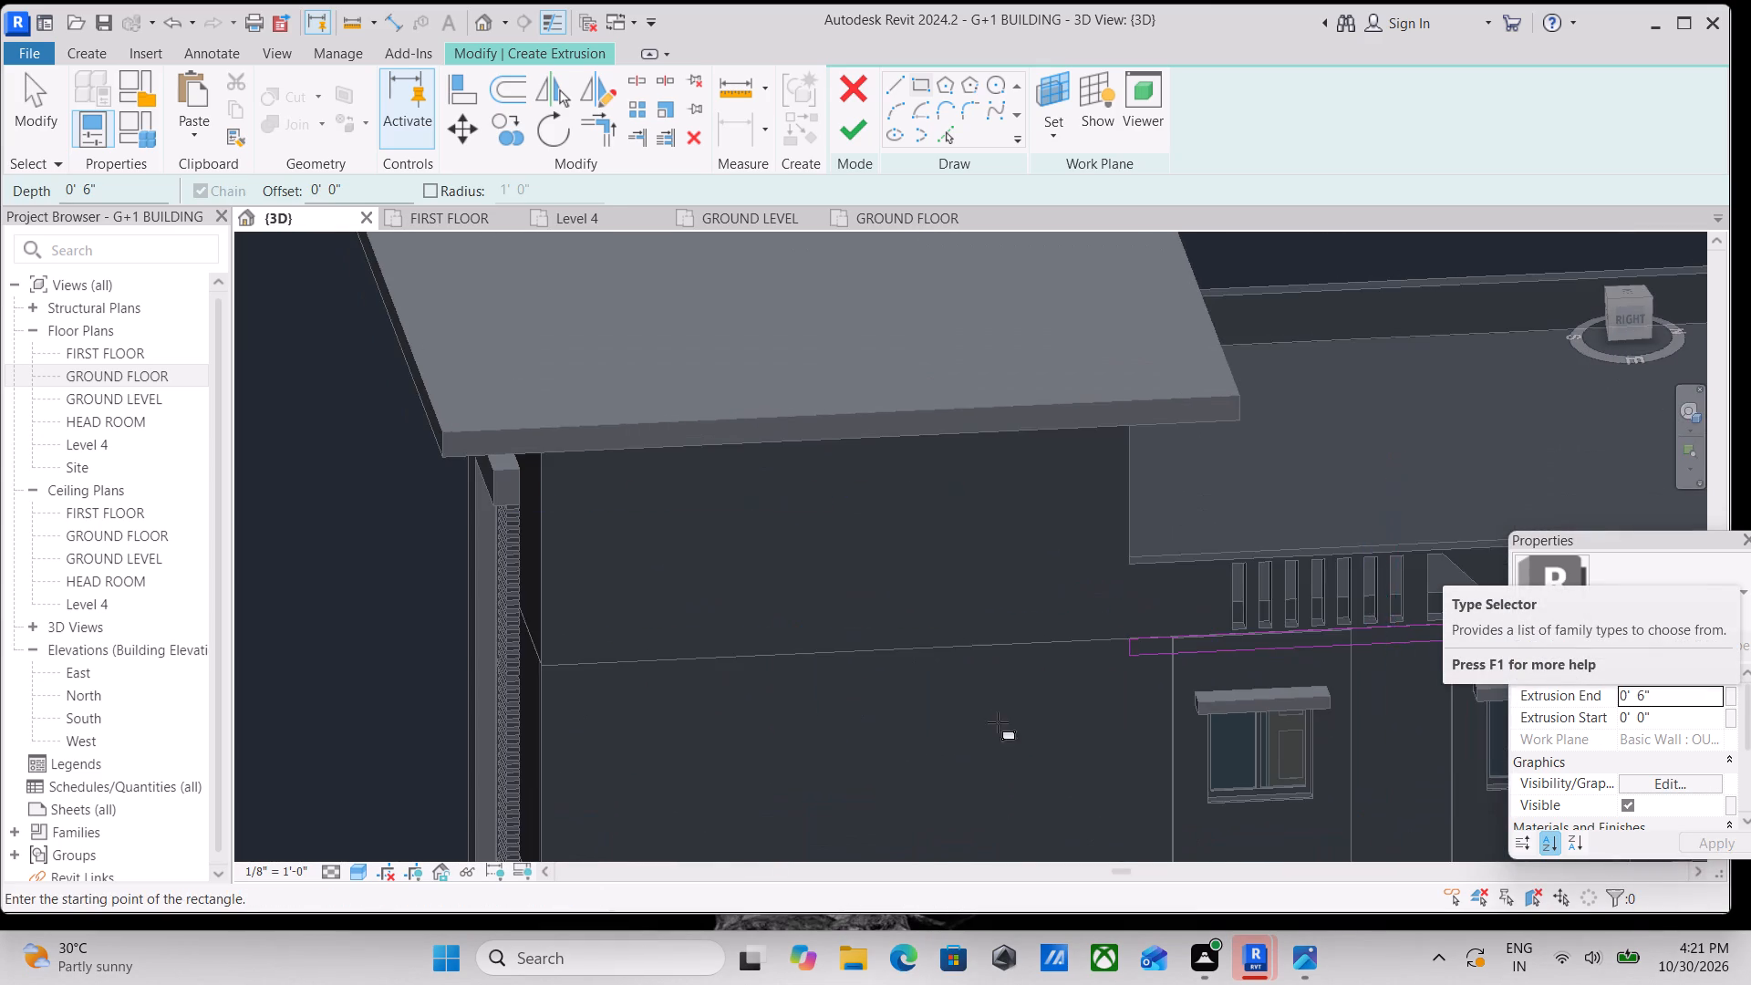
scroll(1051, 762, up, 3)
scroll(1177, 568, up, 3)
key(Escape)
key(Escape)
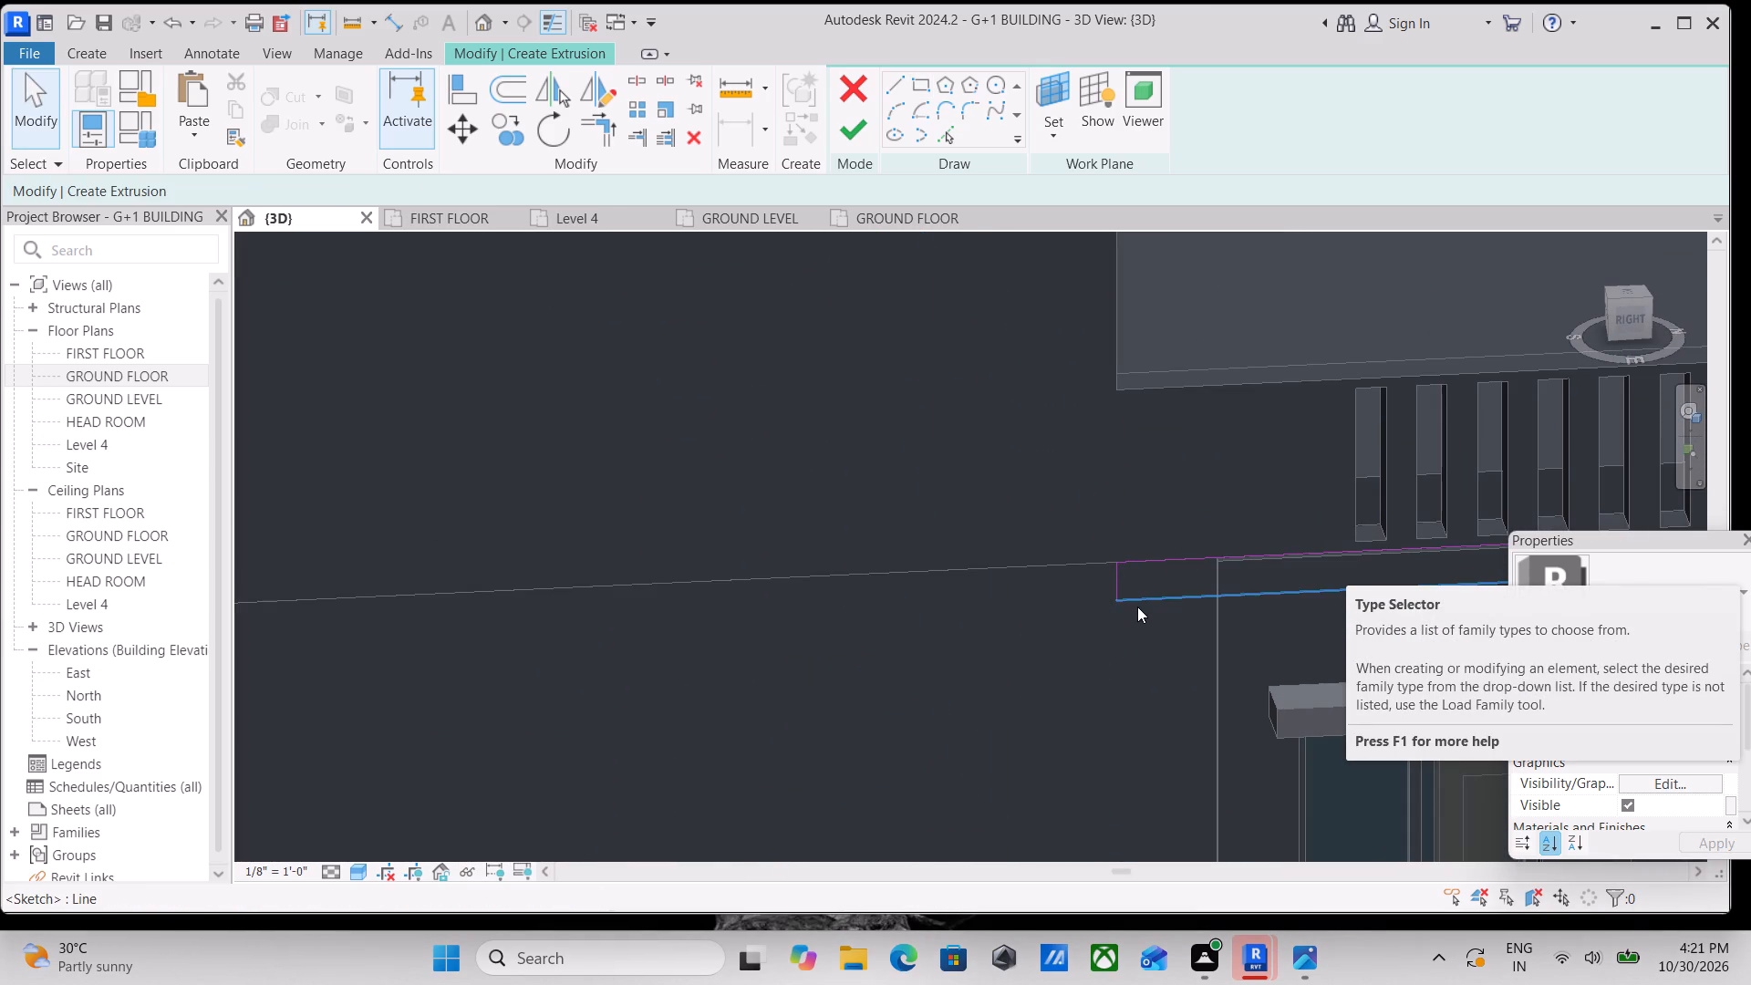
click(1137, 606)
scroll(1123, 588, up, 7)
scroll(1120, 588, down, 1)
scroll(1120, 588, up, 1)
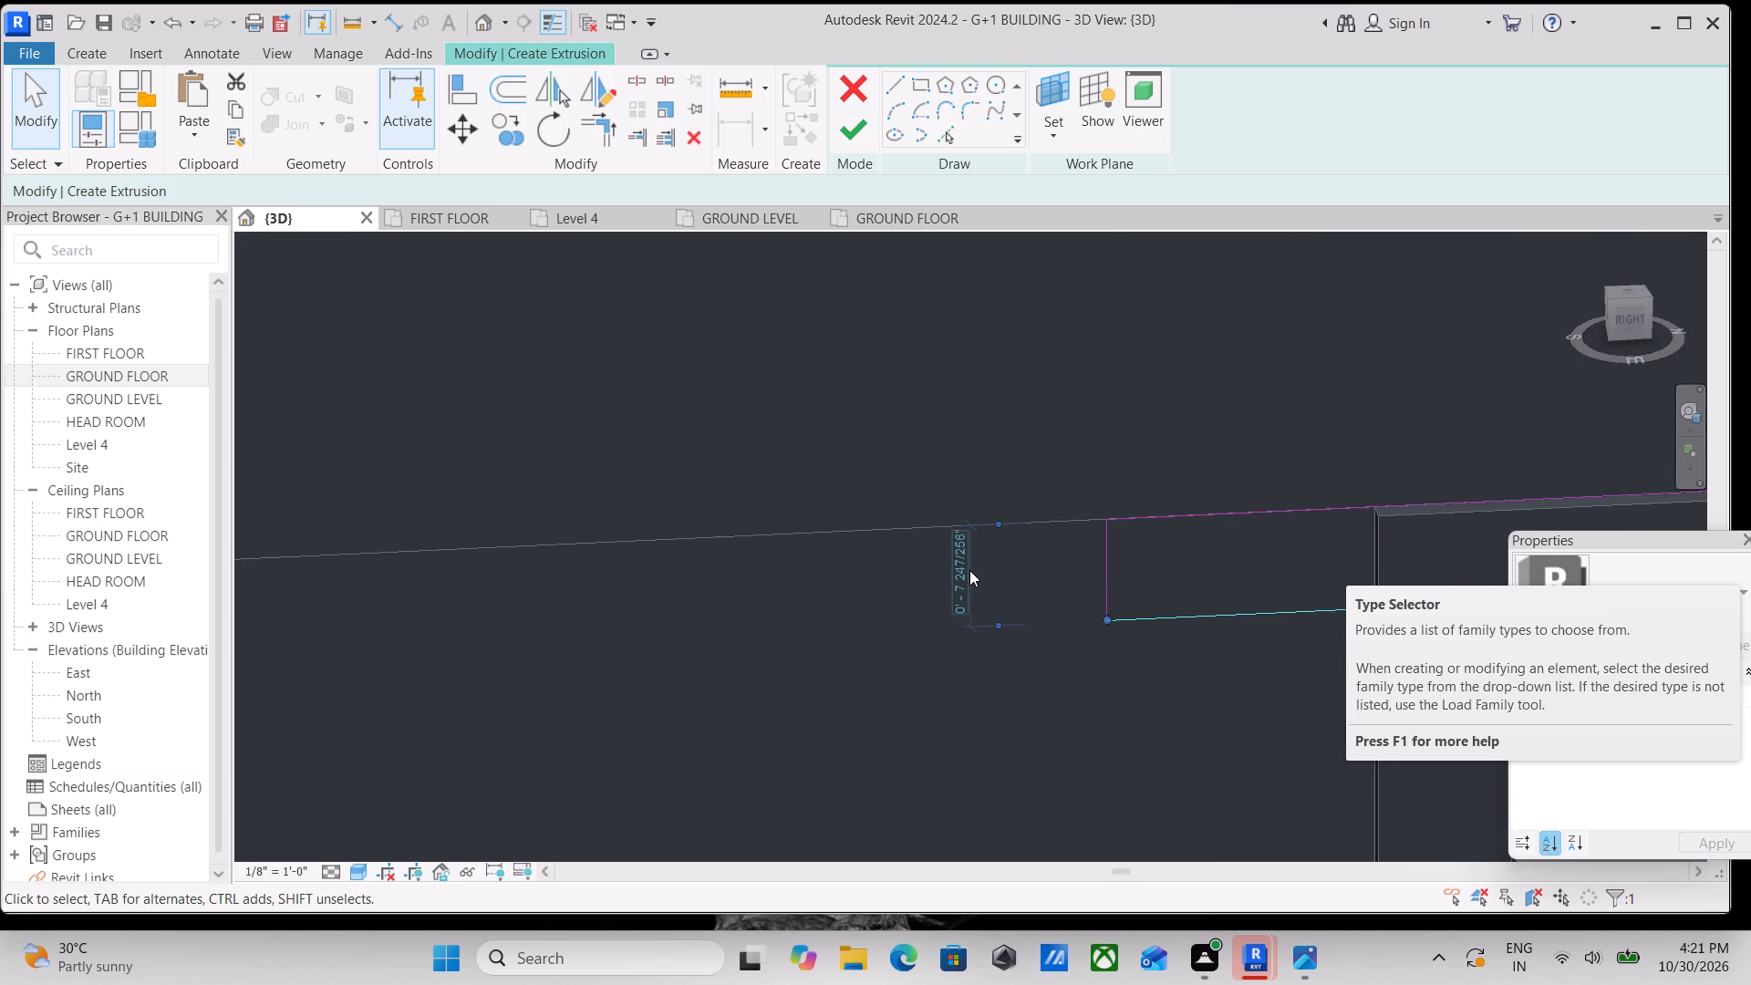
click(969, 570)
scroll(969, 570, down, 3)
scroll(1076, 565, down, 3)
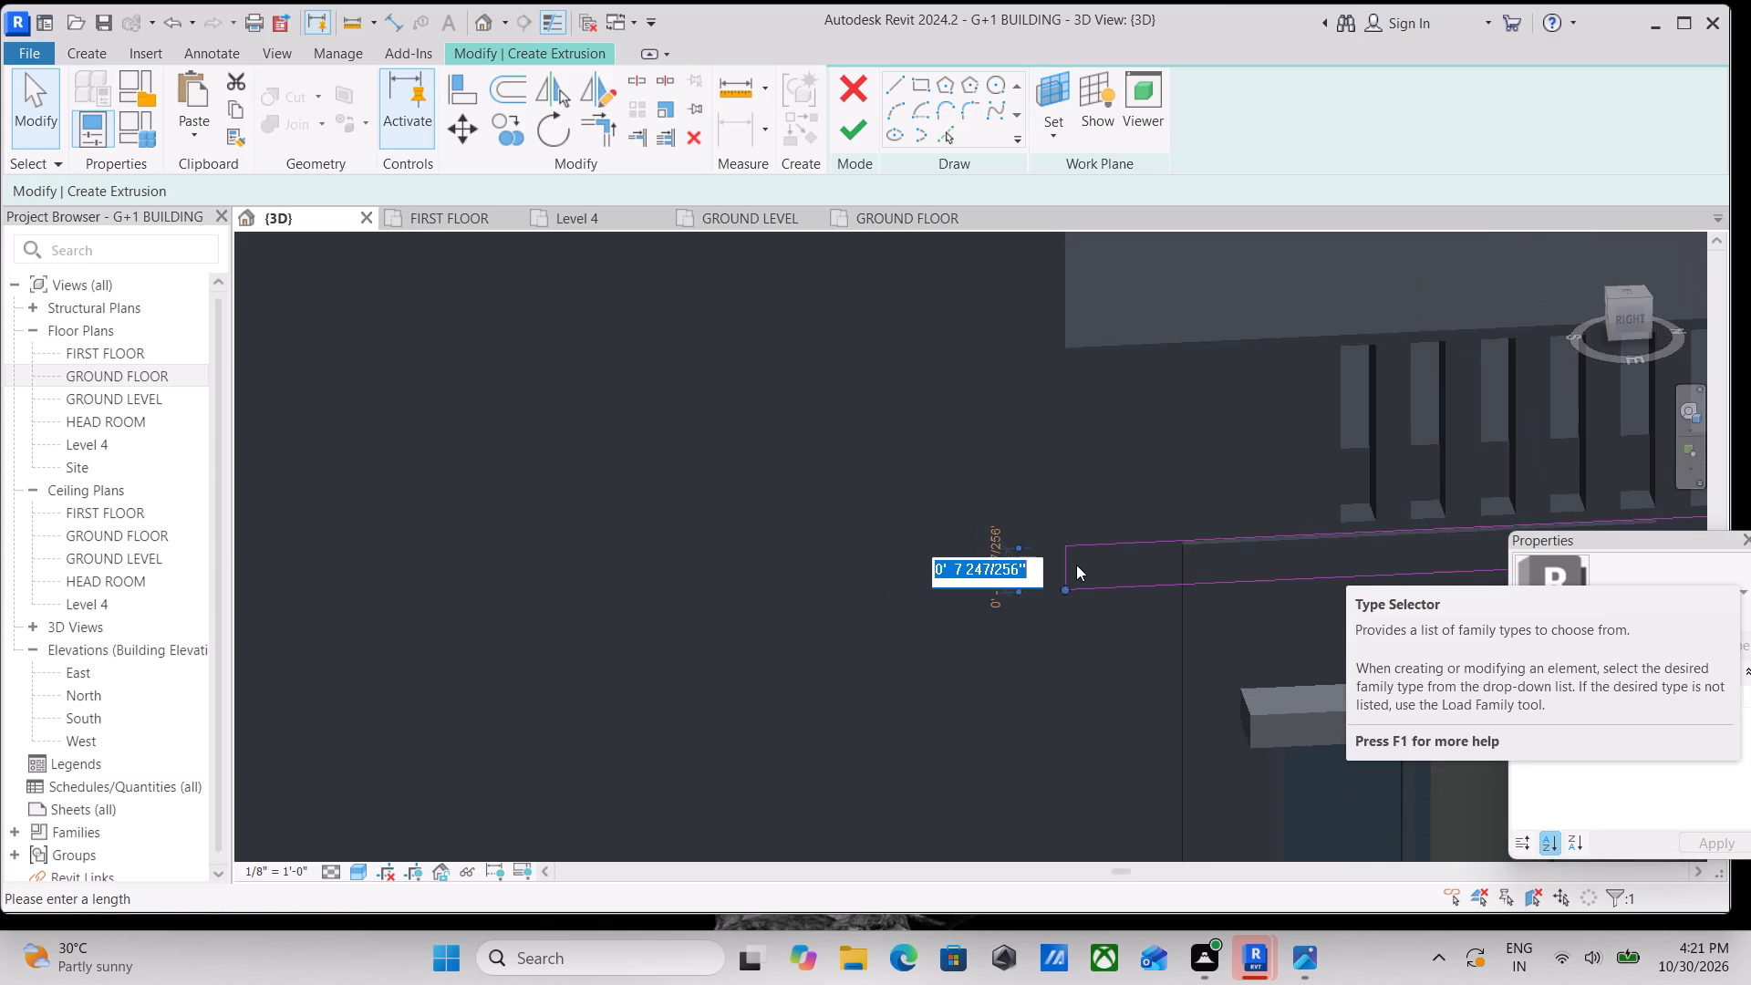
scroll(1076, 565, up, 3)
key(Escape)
Finish the projecting band's extrusion sketch and complete the in-place model.
scroll(1081, 564, down, 3)
middle_drag(1081, 564, 950, 587)
scroll(950, 587, up, 1)
click(847, 136)
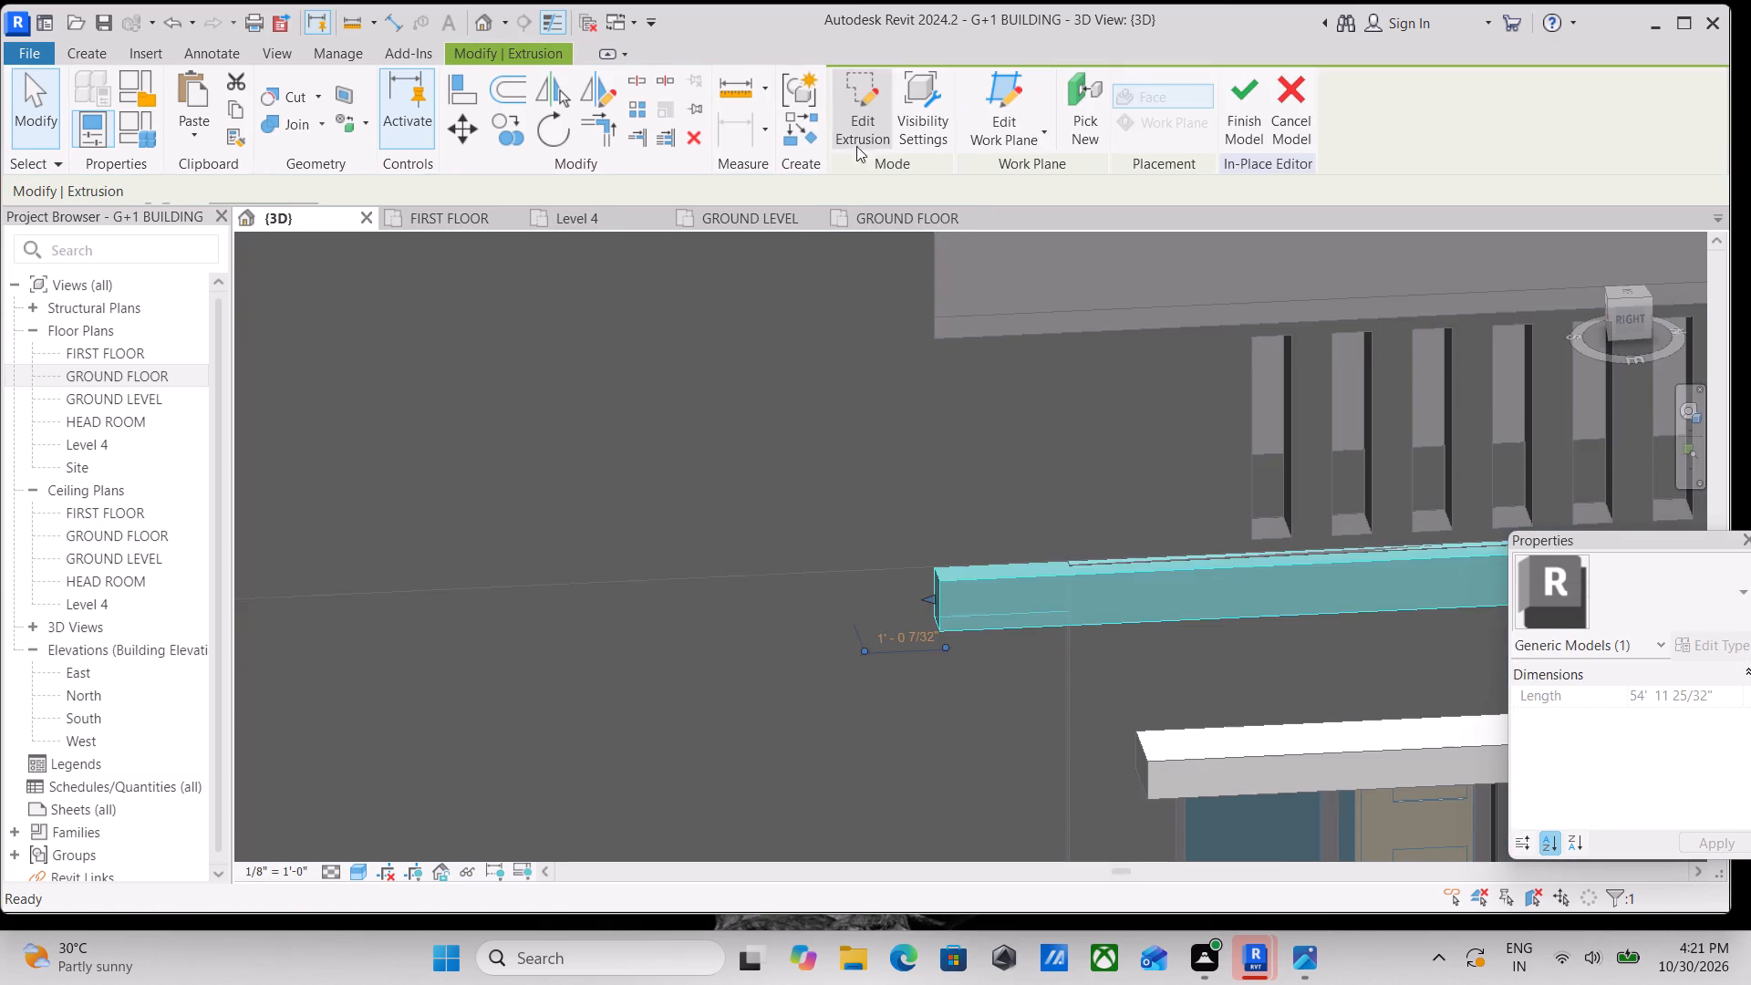
scroll(1126, 605, down, 3)
middle_drag(1111, 594, 855, 502)
scroll(1084, 549, down, 2)
middle_drag(1084, 549, 1061, 586)
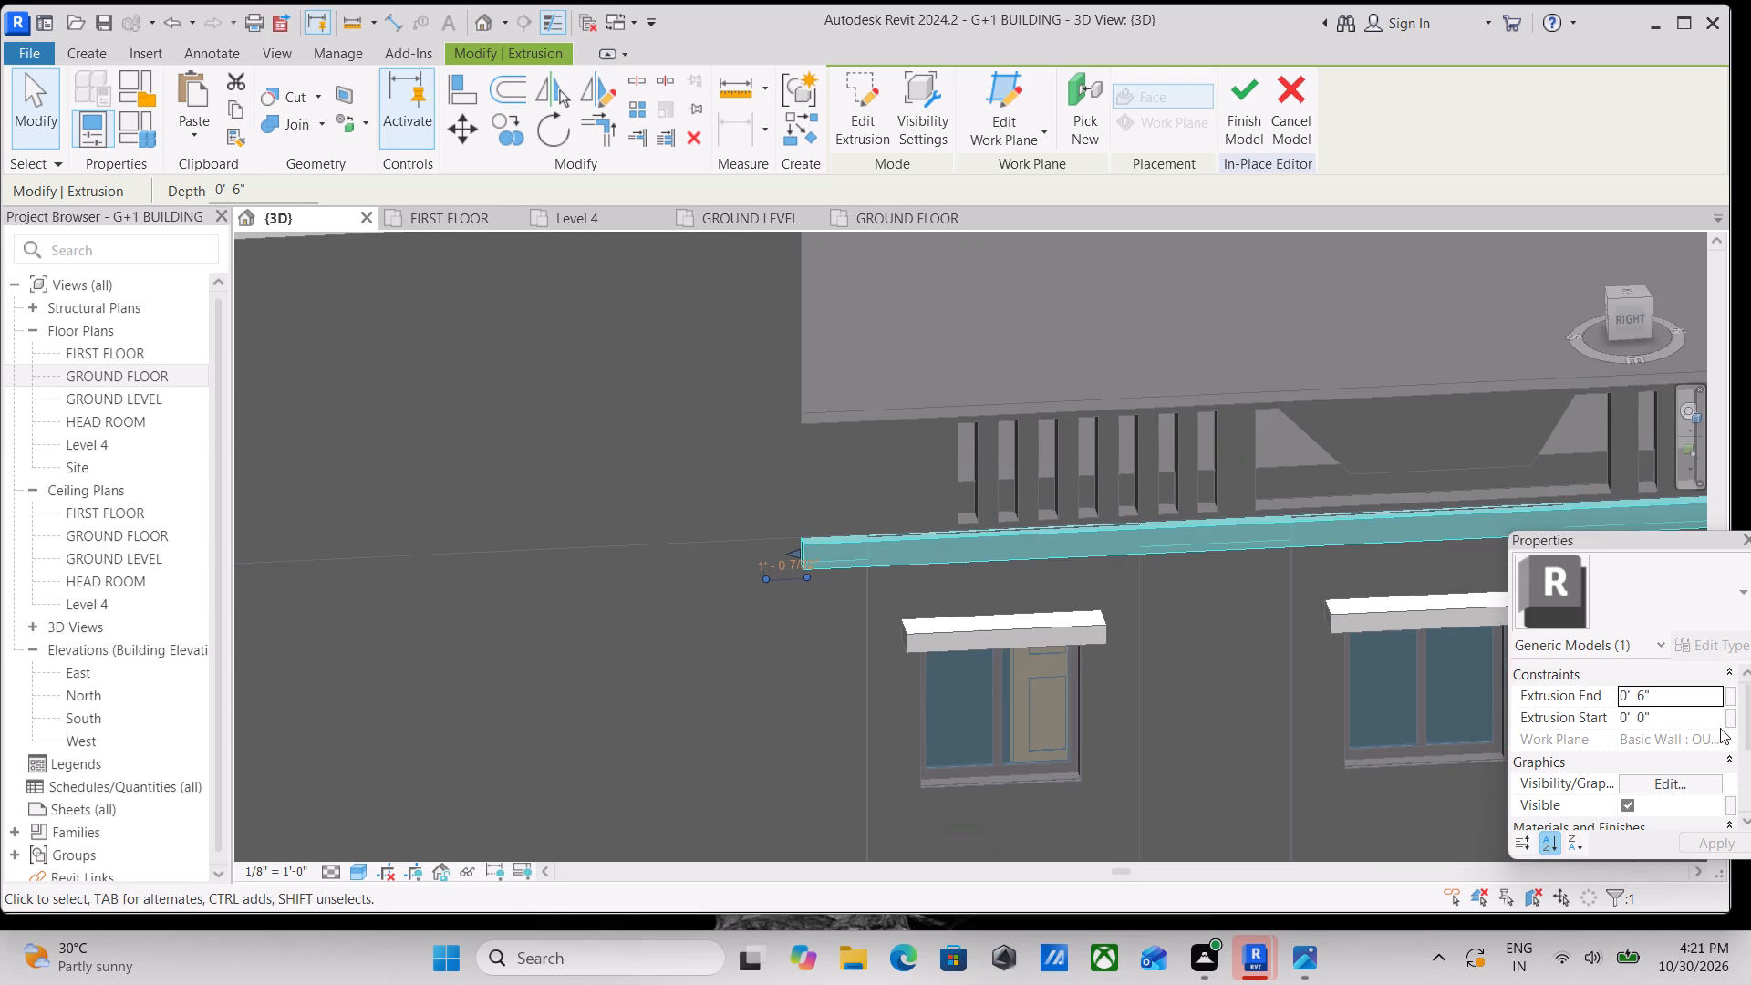
scroll(1720, 723, down, 3)
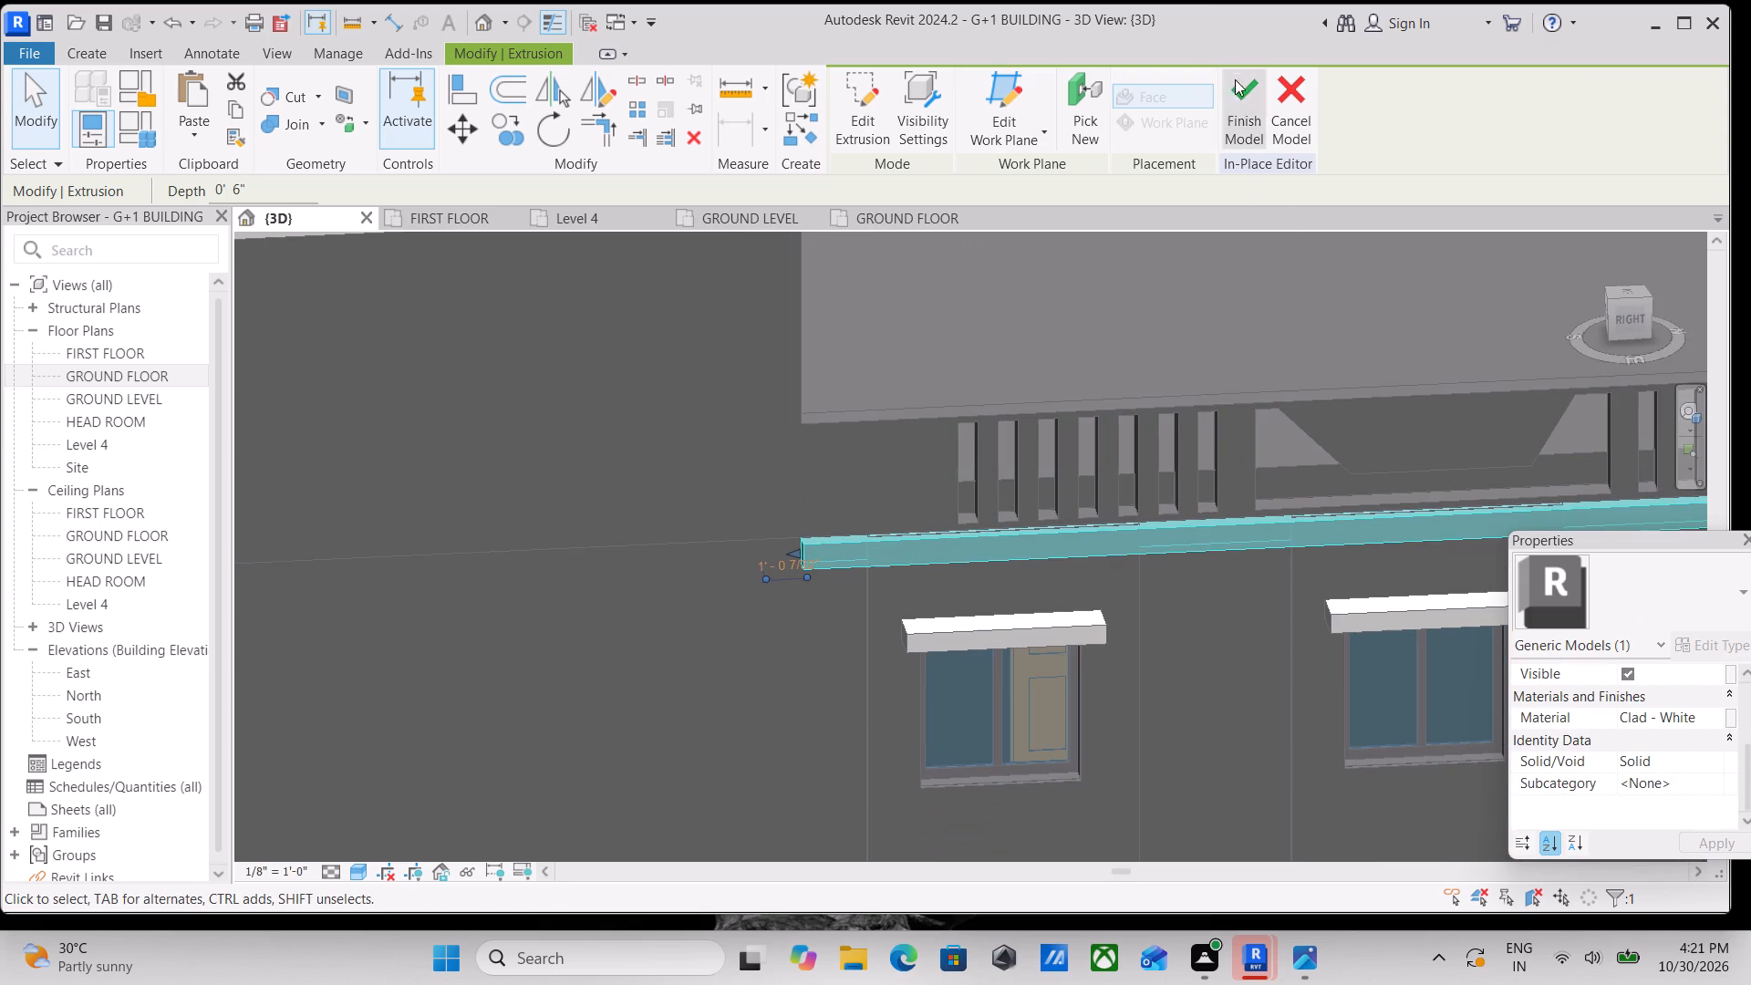
click(1239, 92)
Lower the top edge of the raised surround at the front-most first-floor side window to just below the new band.
scroll(1206, 606, down, 3)
scroll(1108, 739, down, 3)
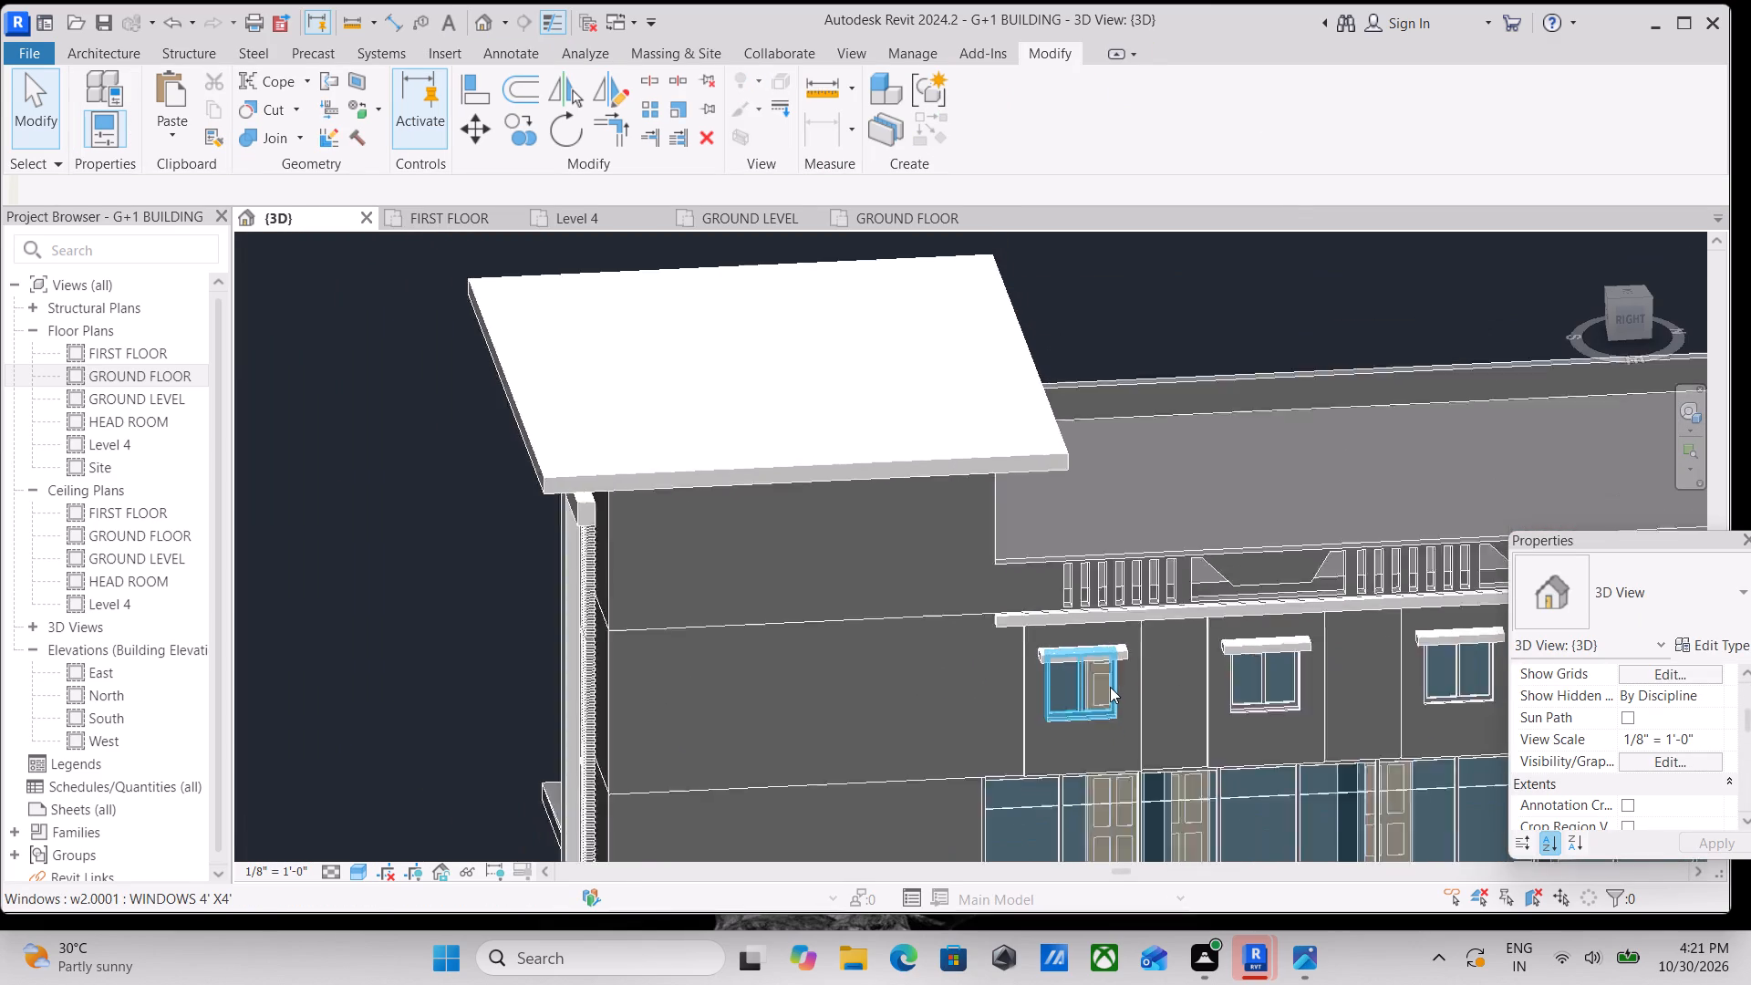
scroll(1110, 687, down, 1)
middle_drag(1103, 686, 708, 562)
shift+middle_drag(911, 602, 1103, 585)
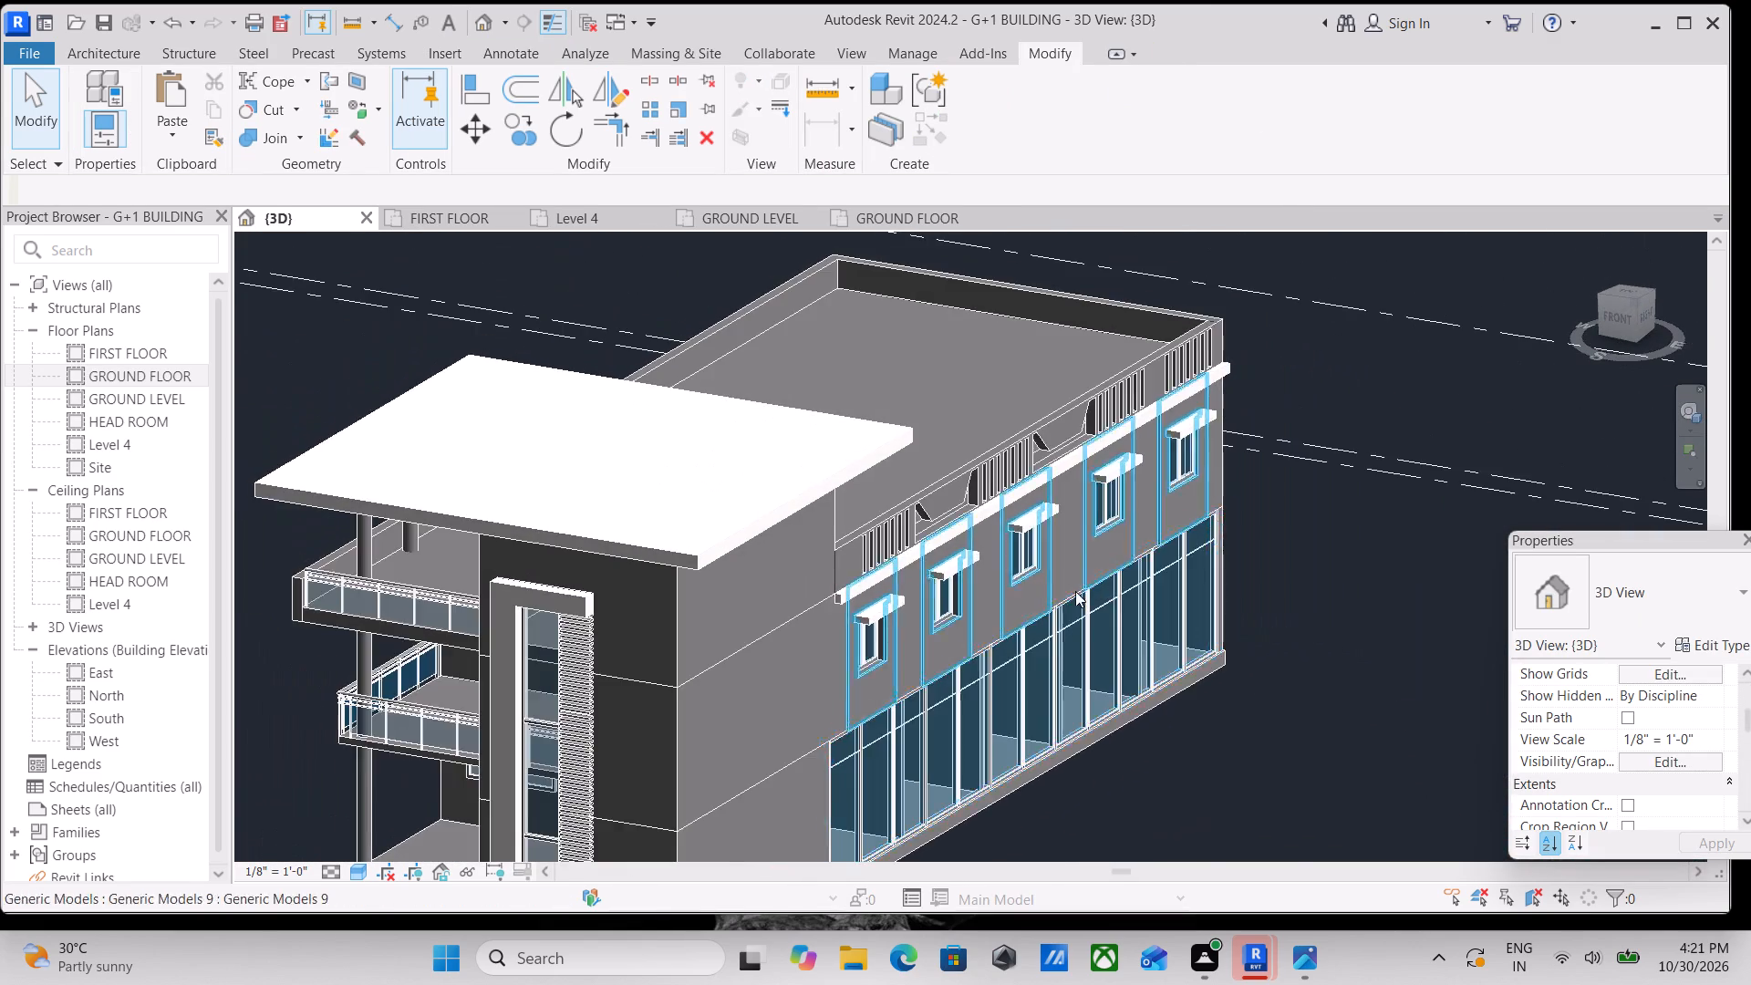
scroll(929, 532, up, 7)
scroll(685, 678, up, 3)
scroll(753, 622, up, 1)
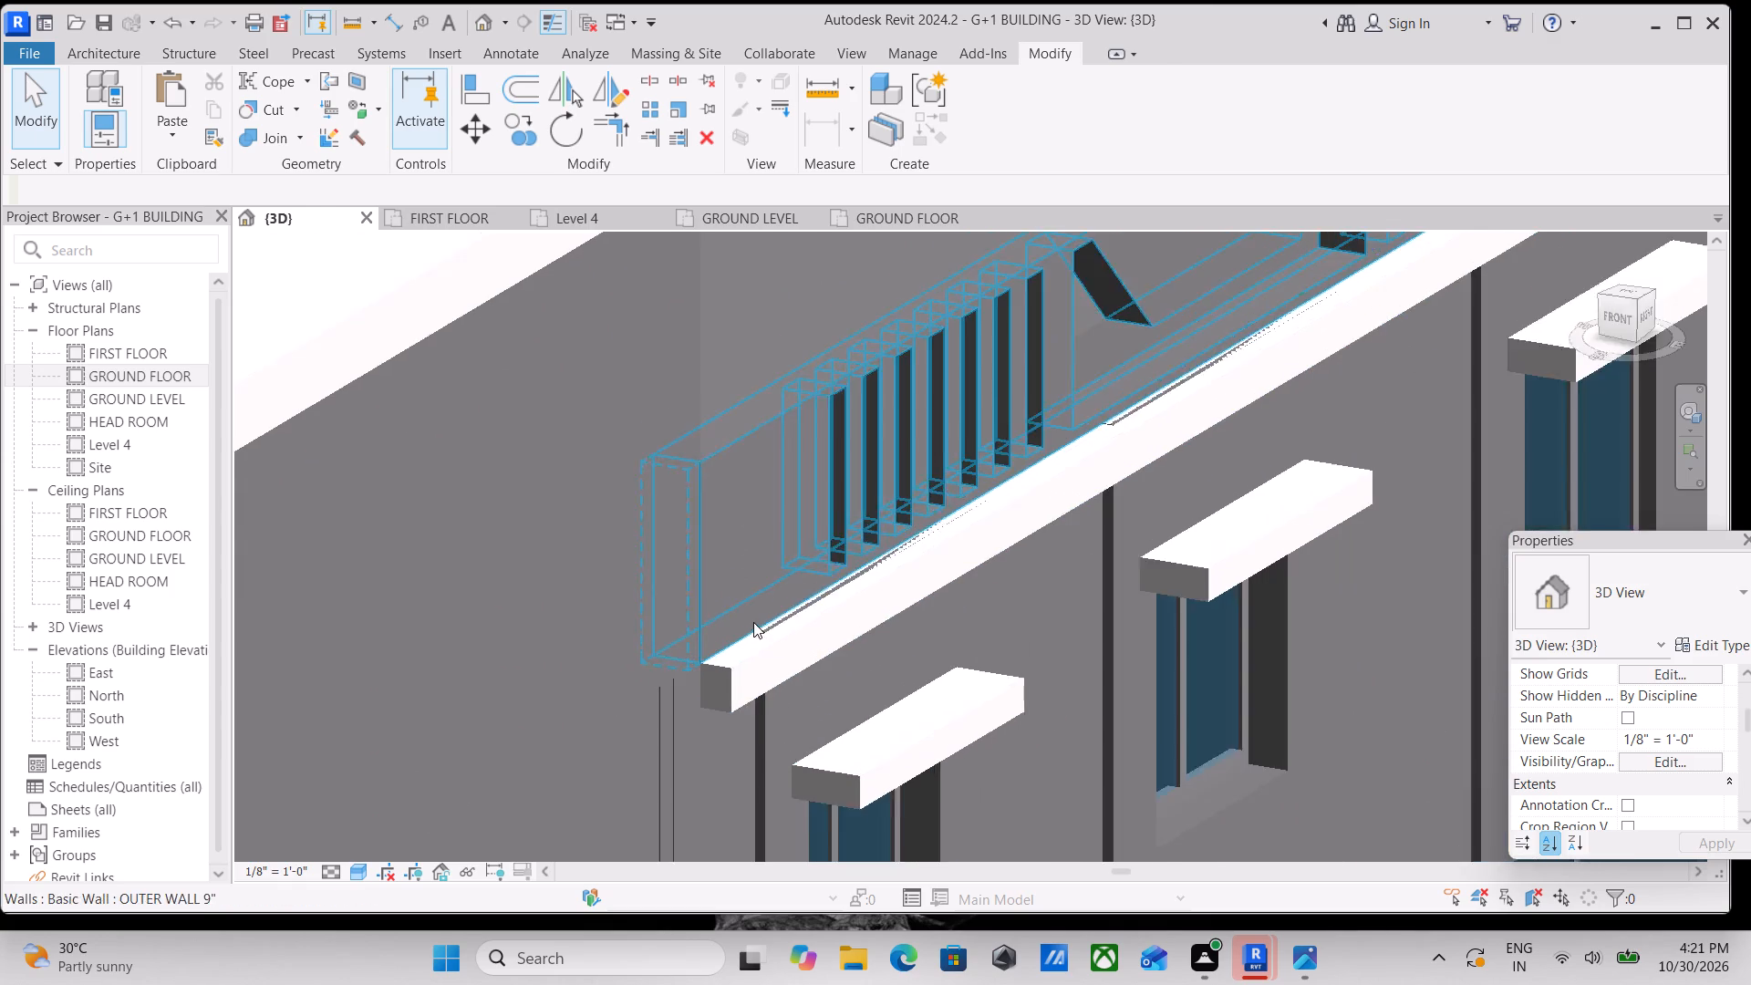
scroll(753, 622, up, 2)
middle_drag(784, 658, 803, 537)
scroll(708, 658, up, 4)
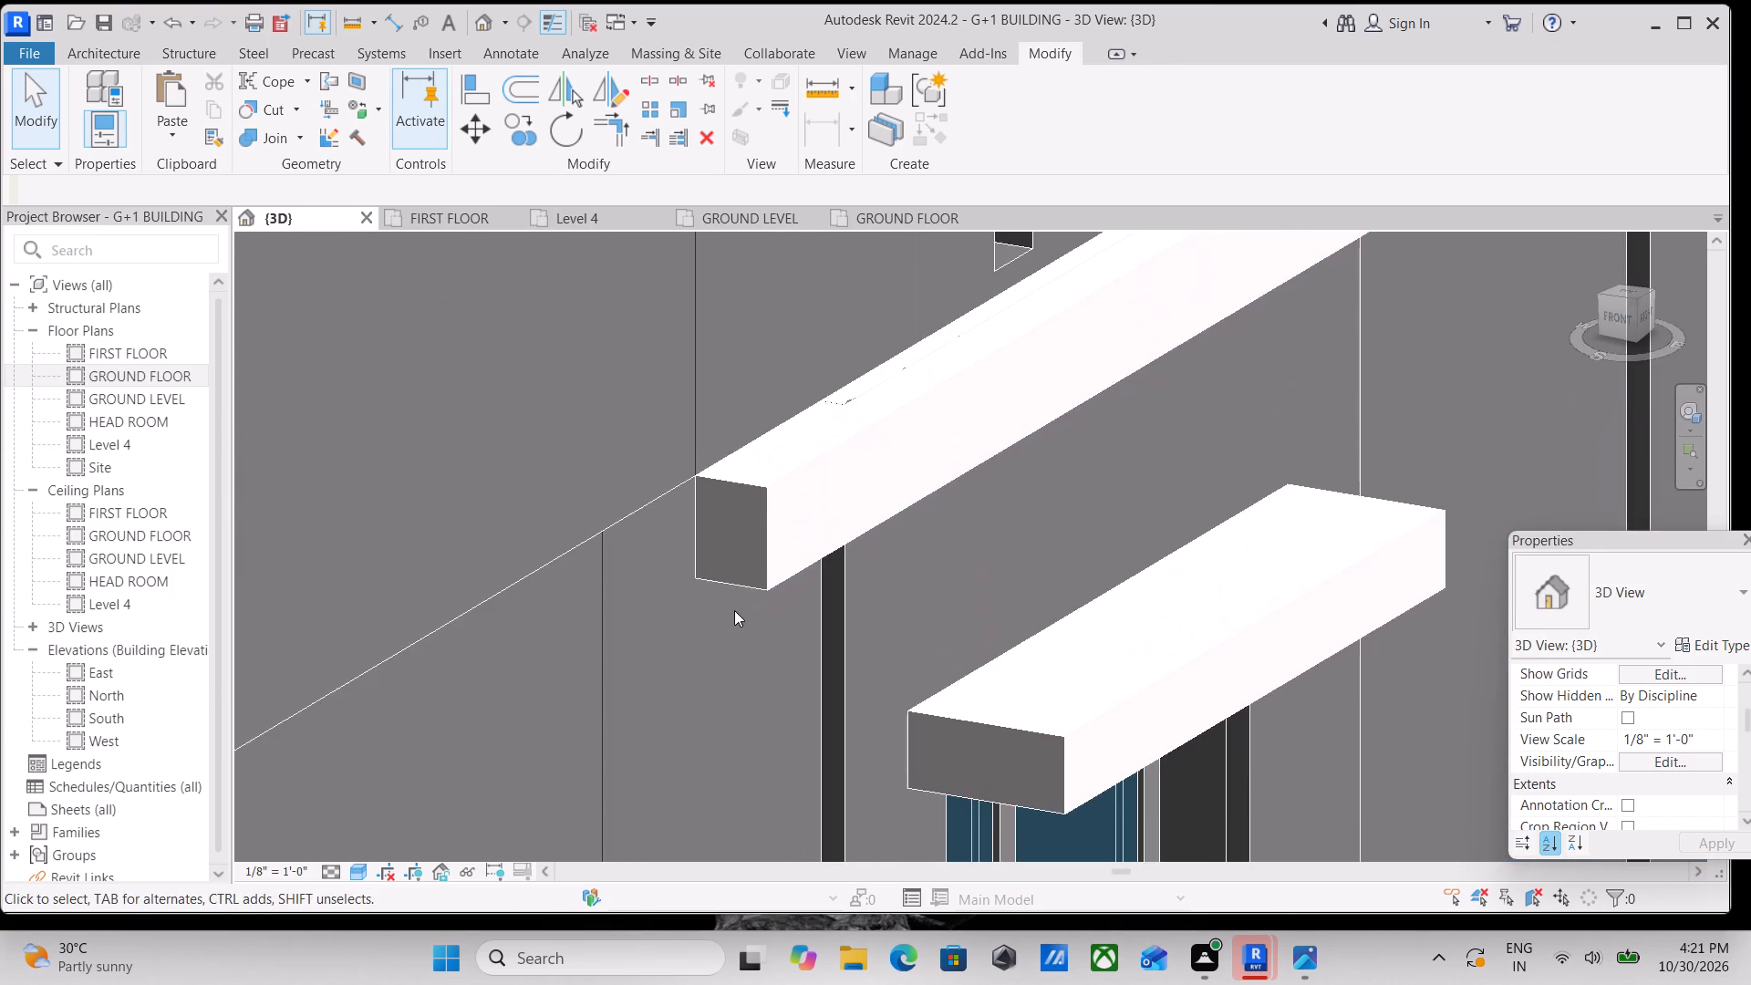
scroll(734, 610, up, 2)
middle_drag(774, 583, 751, 638)
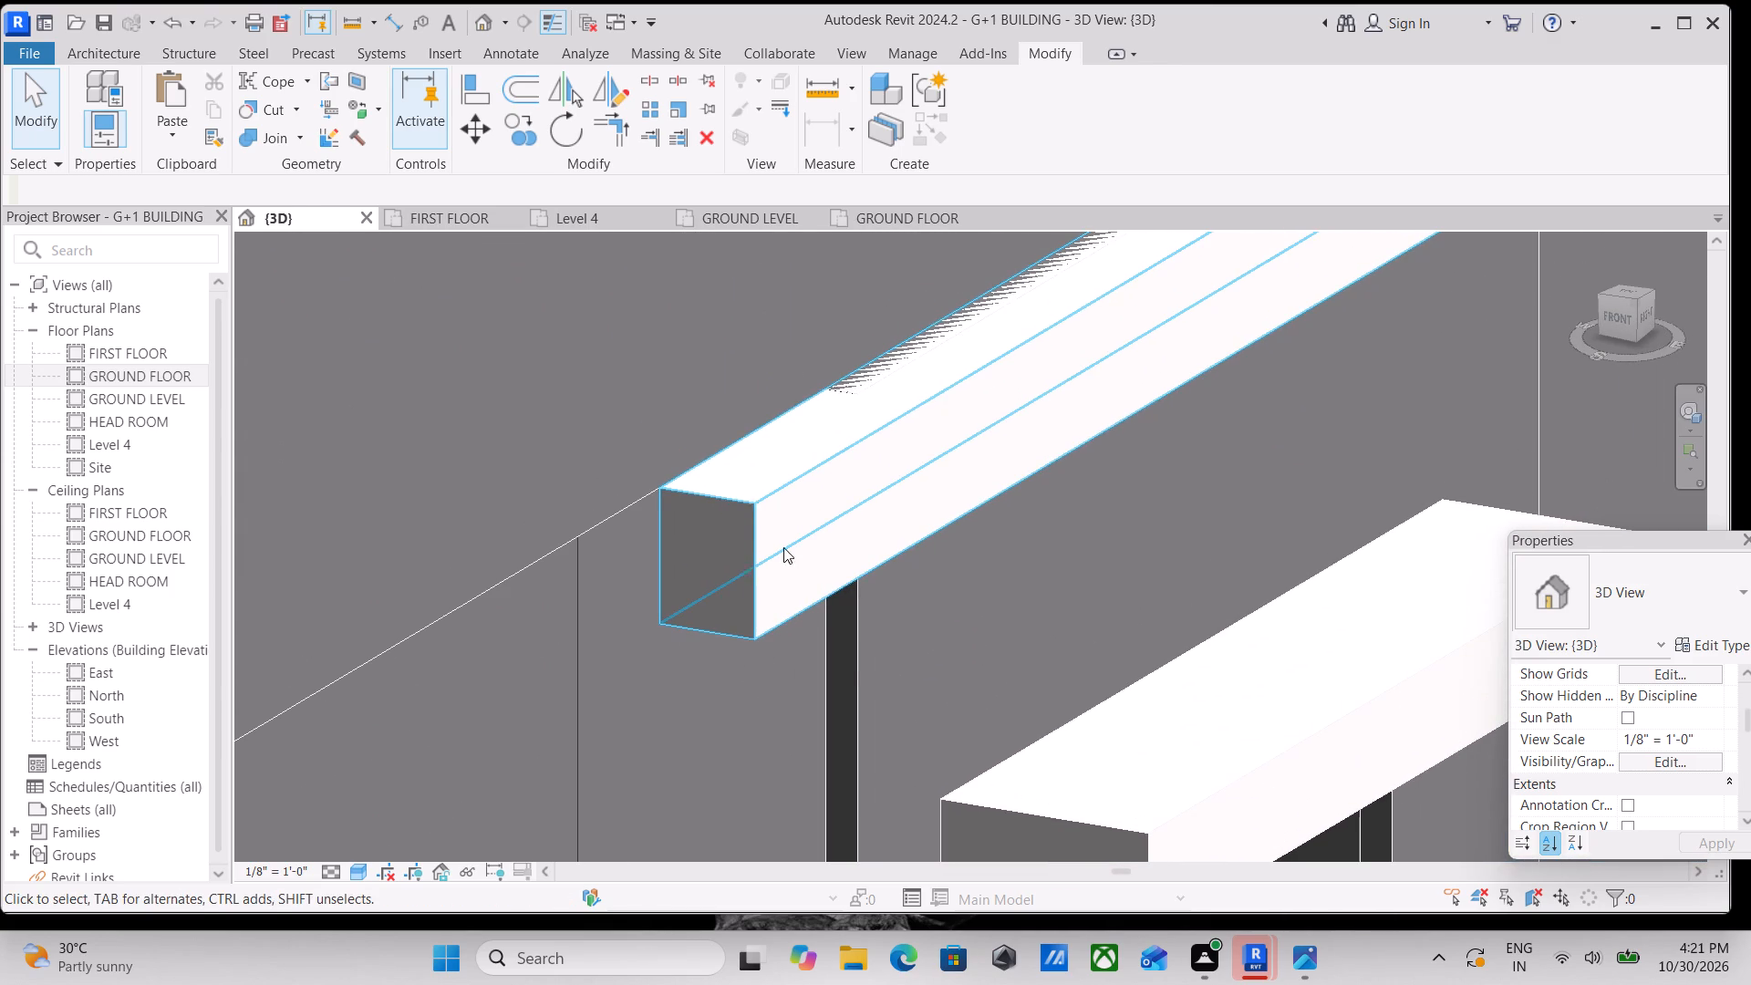
click(864, 659)
scroll(903, 491, down, 2)
middle_drag(901, 516, 858, 643)
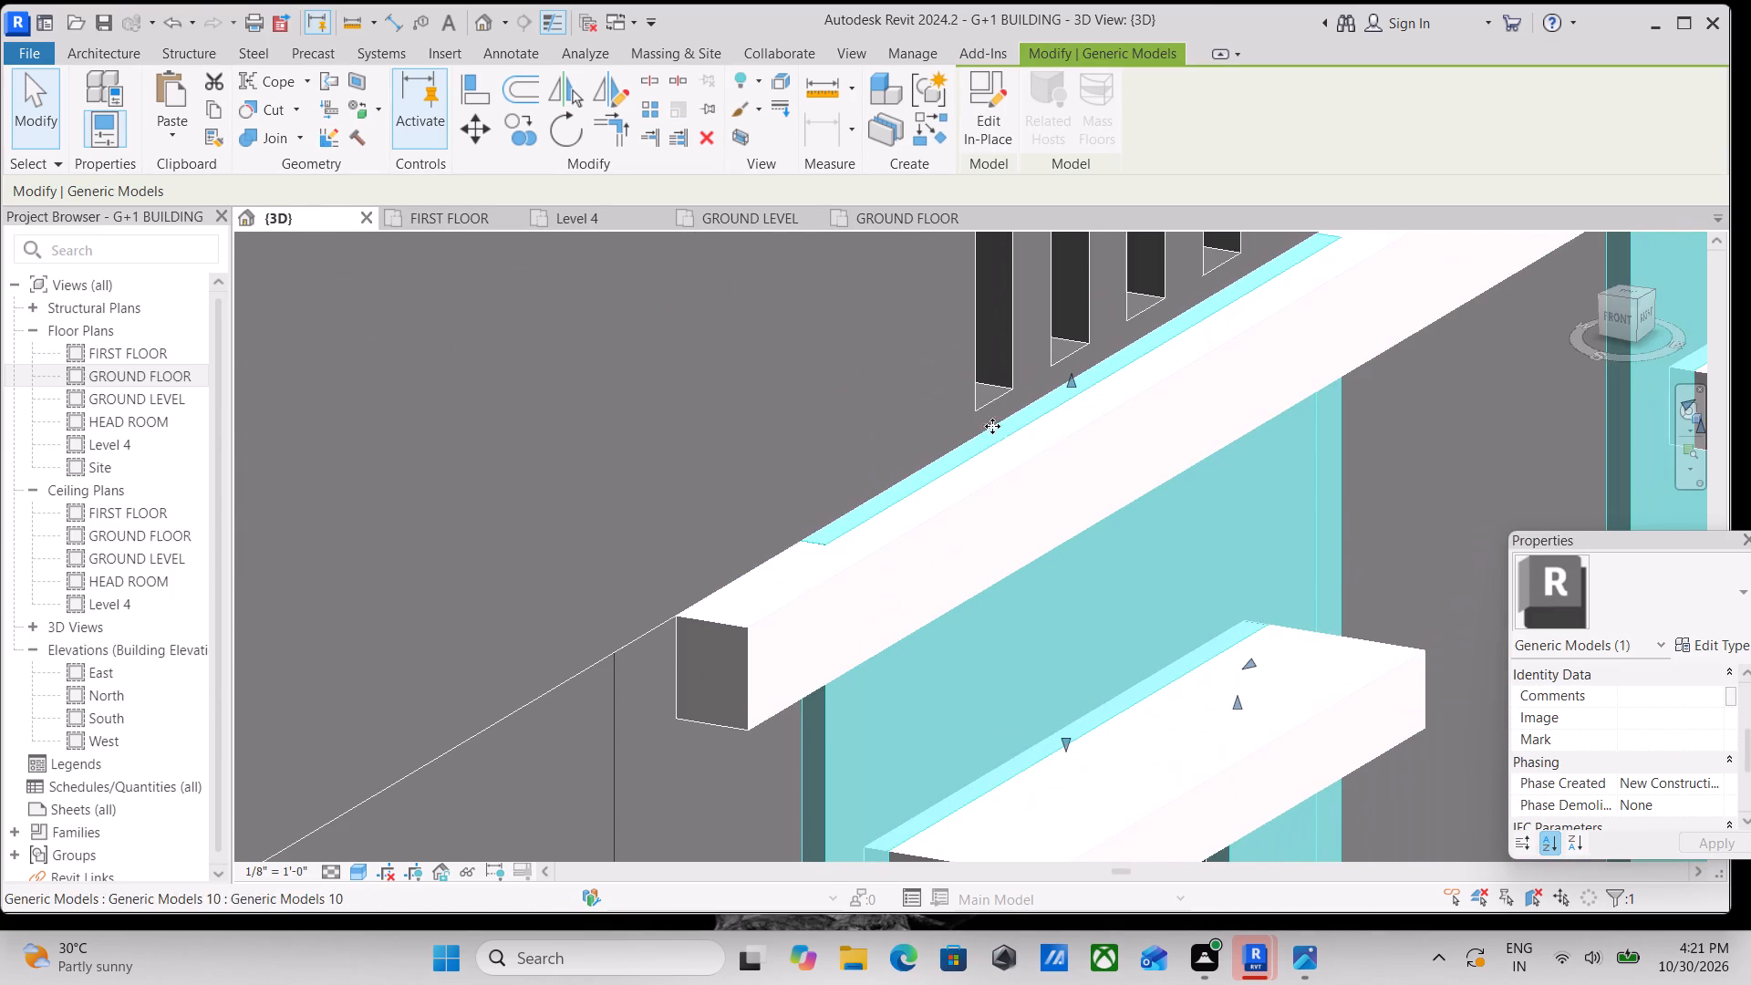
drag(1070, 384, 1095, 459)
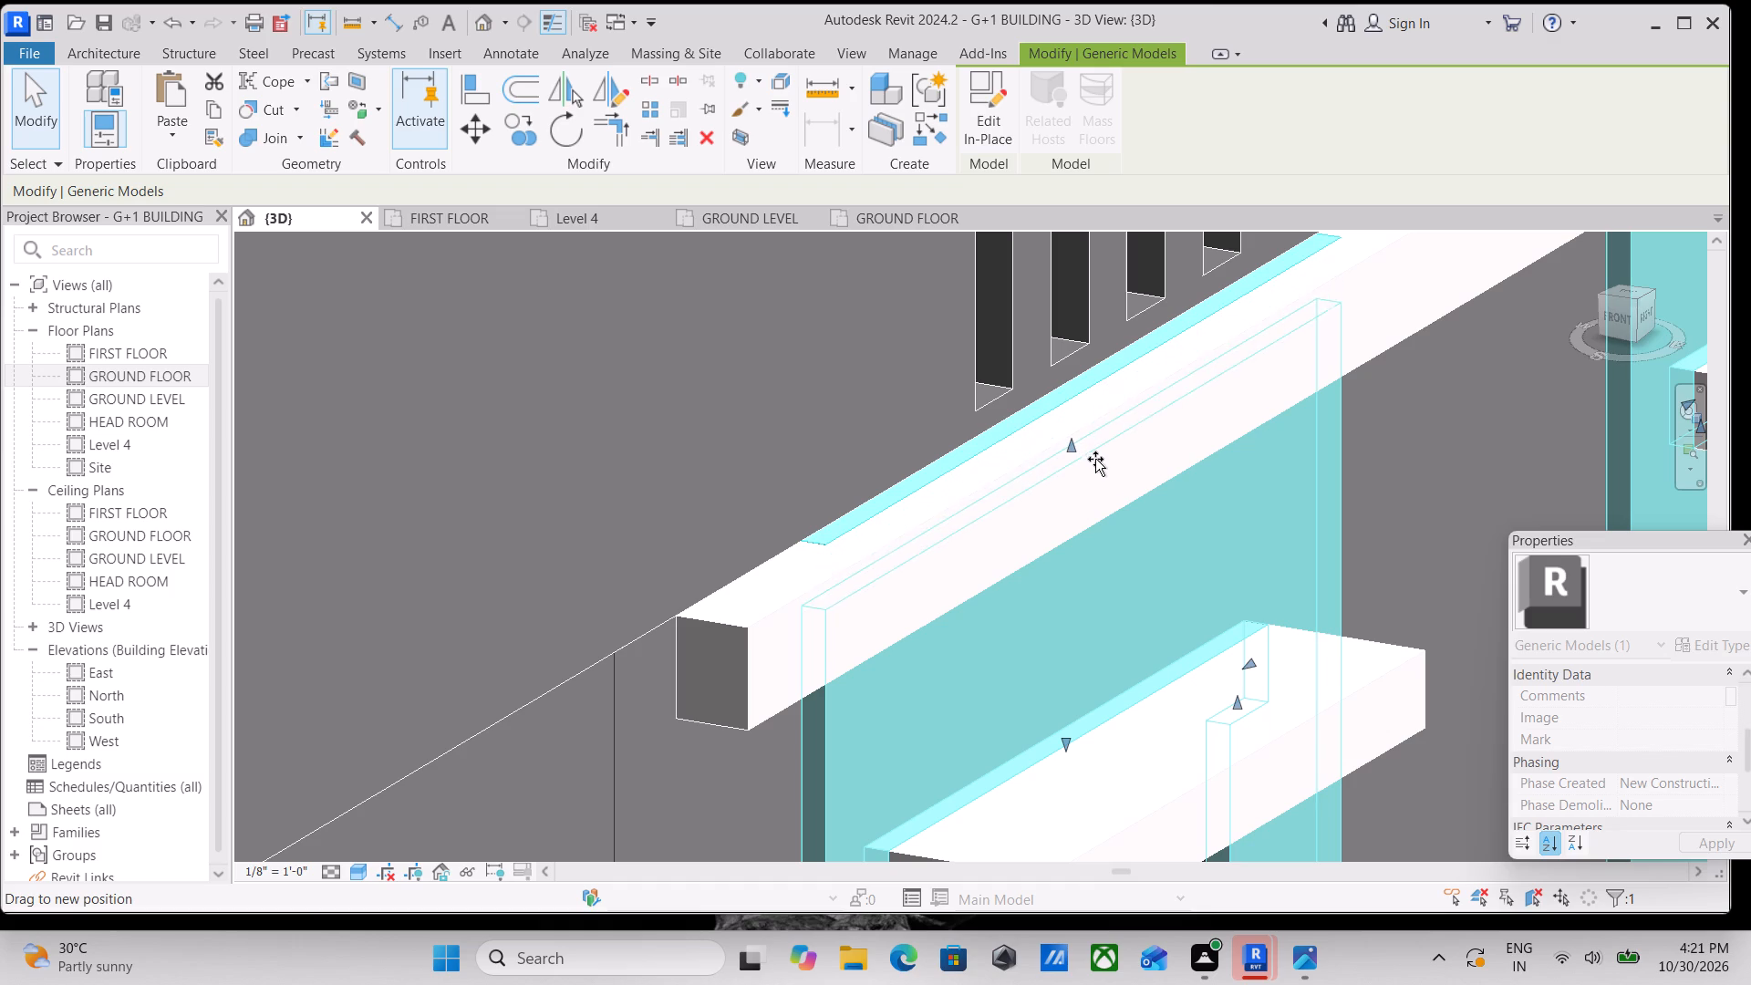
drag(1095, 459, 1122, 524)
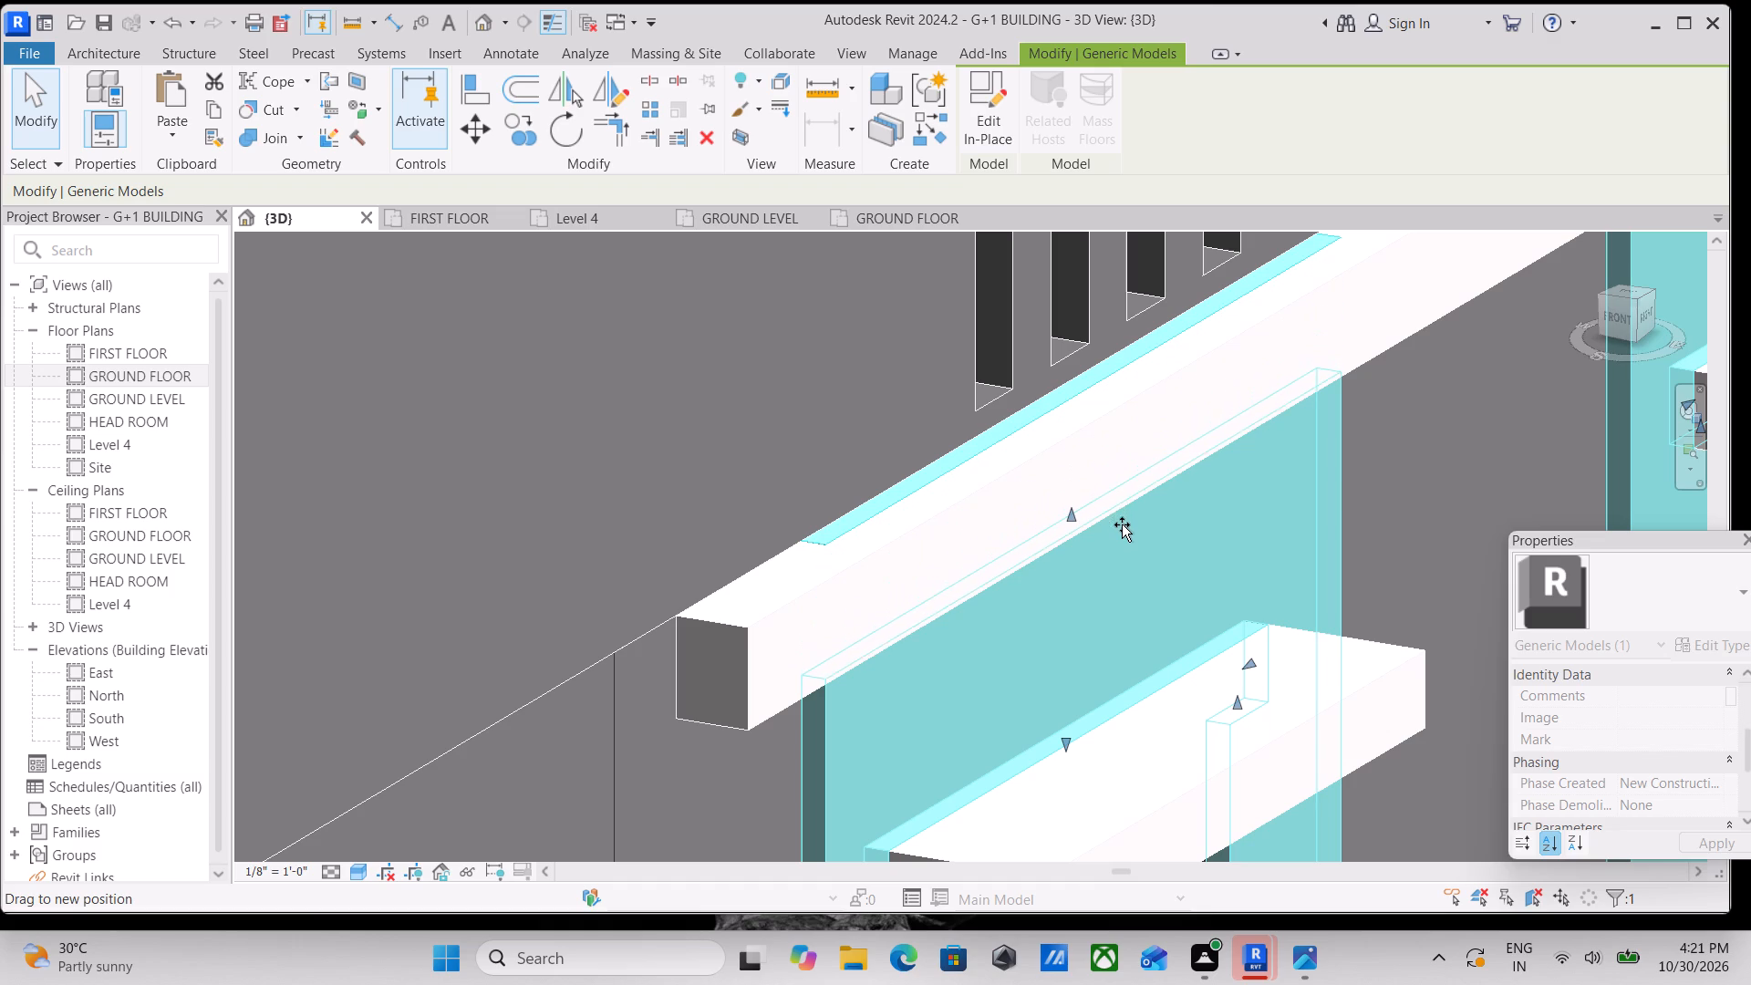
drag(1122, 524, 1129, 543)
scroll(1244, 399, down, 3)
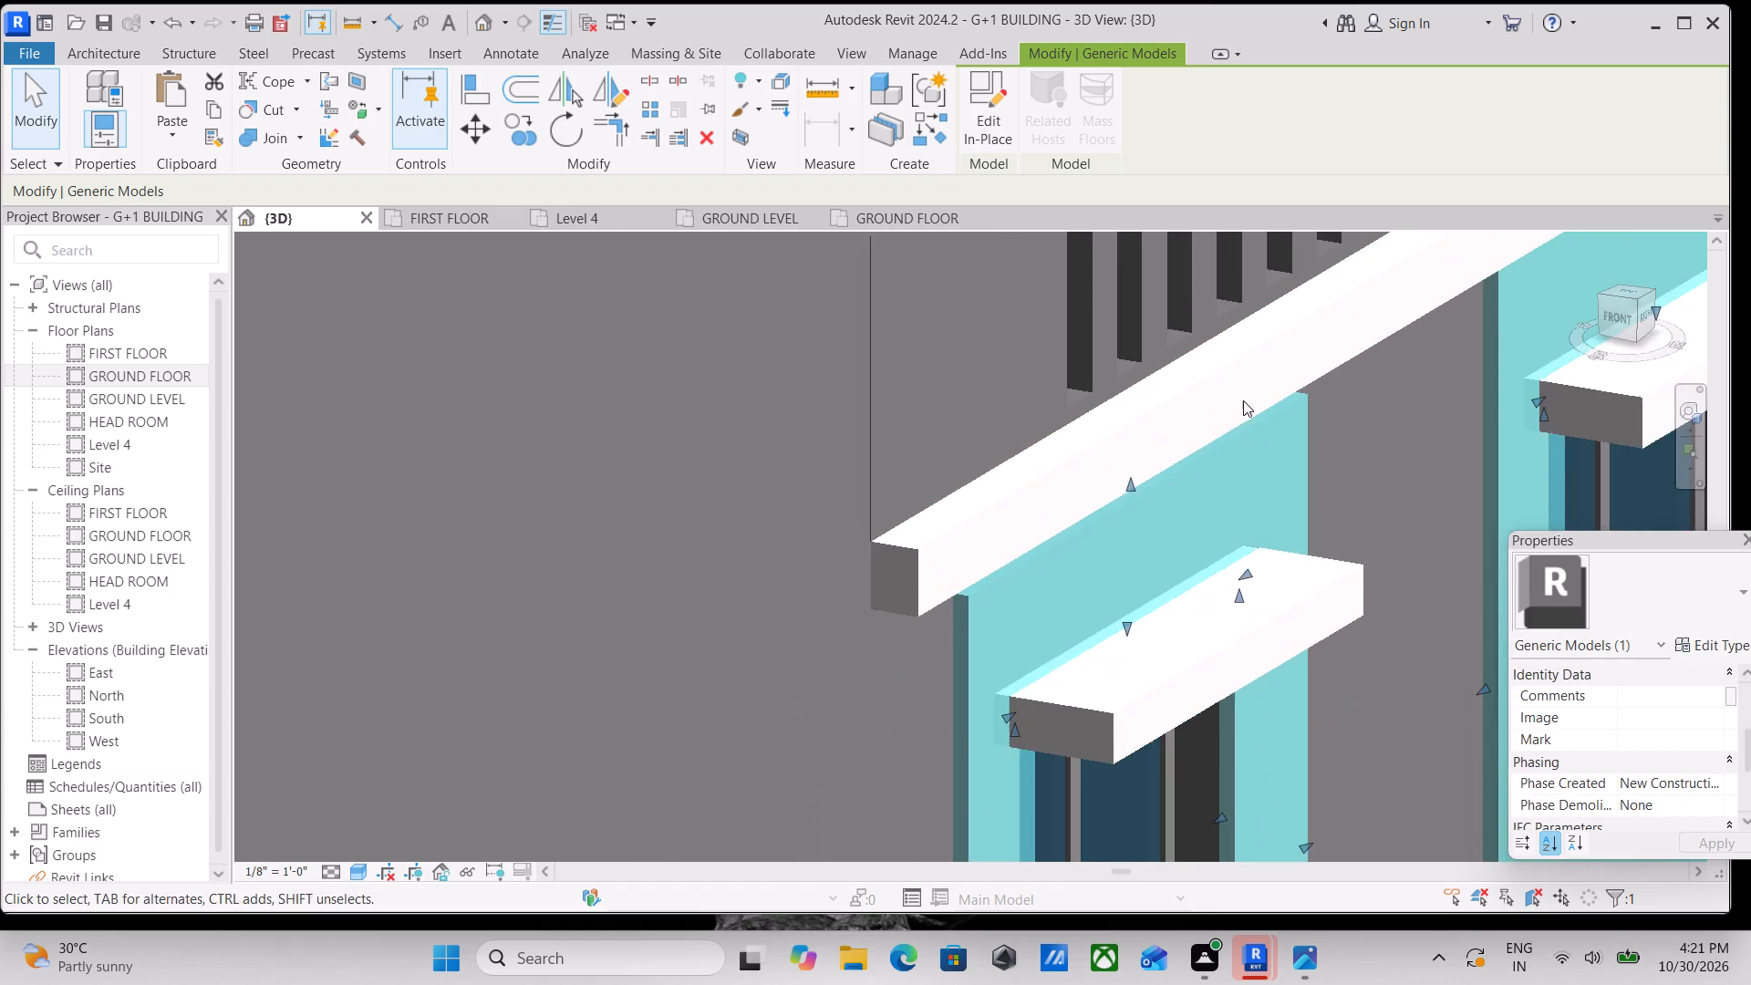
key(Escape)
Lower the top edge of the second window's raised surround, counting from the building's front, to near the band's underside.
scroll(1254, 433, down, 3)
middle_drag(1310, 489, 1117, 601)
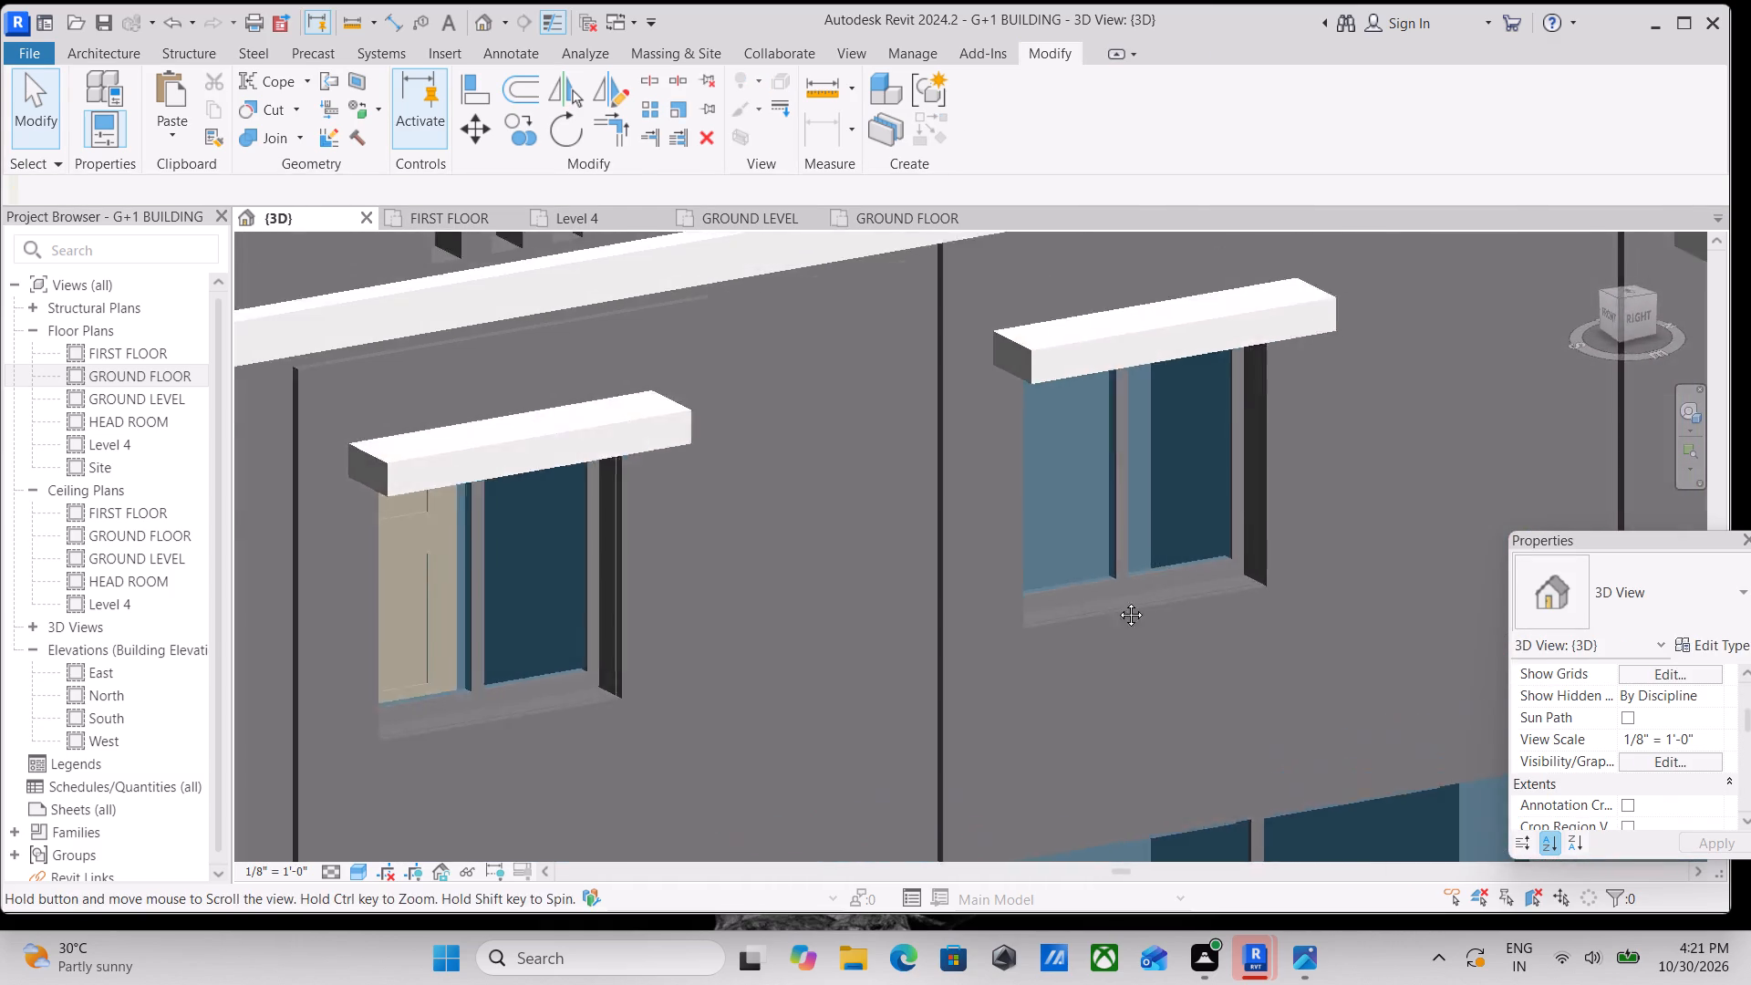
middle_drag(1117, 601, 1067, 698)
middle_drag(1042, 487, 875, 576)
middle_drag(967, 441, 970, 672)
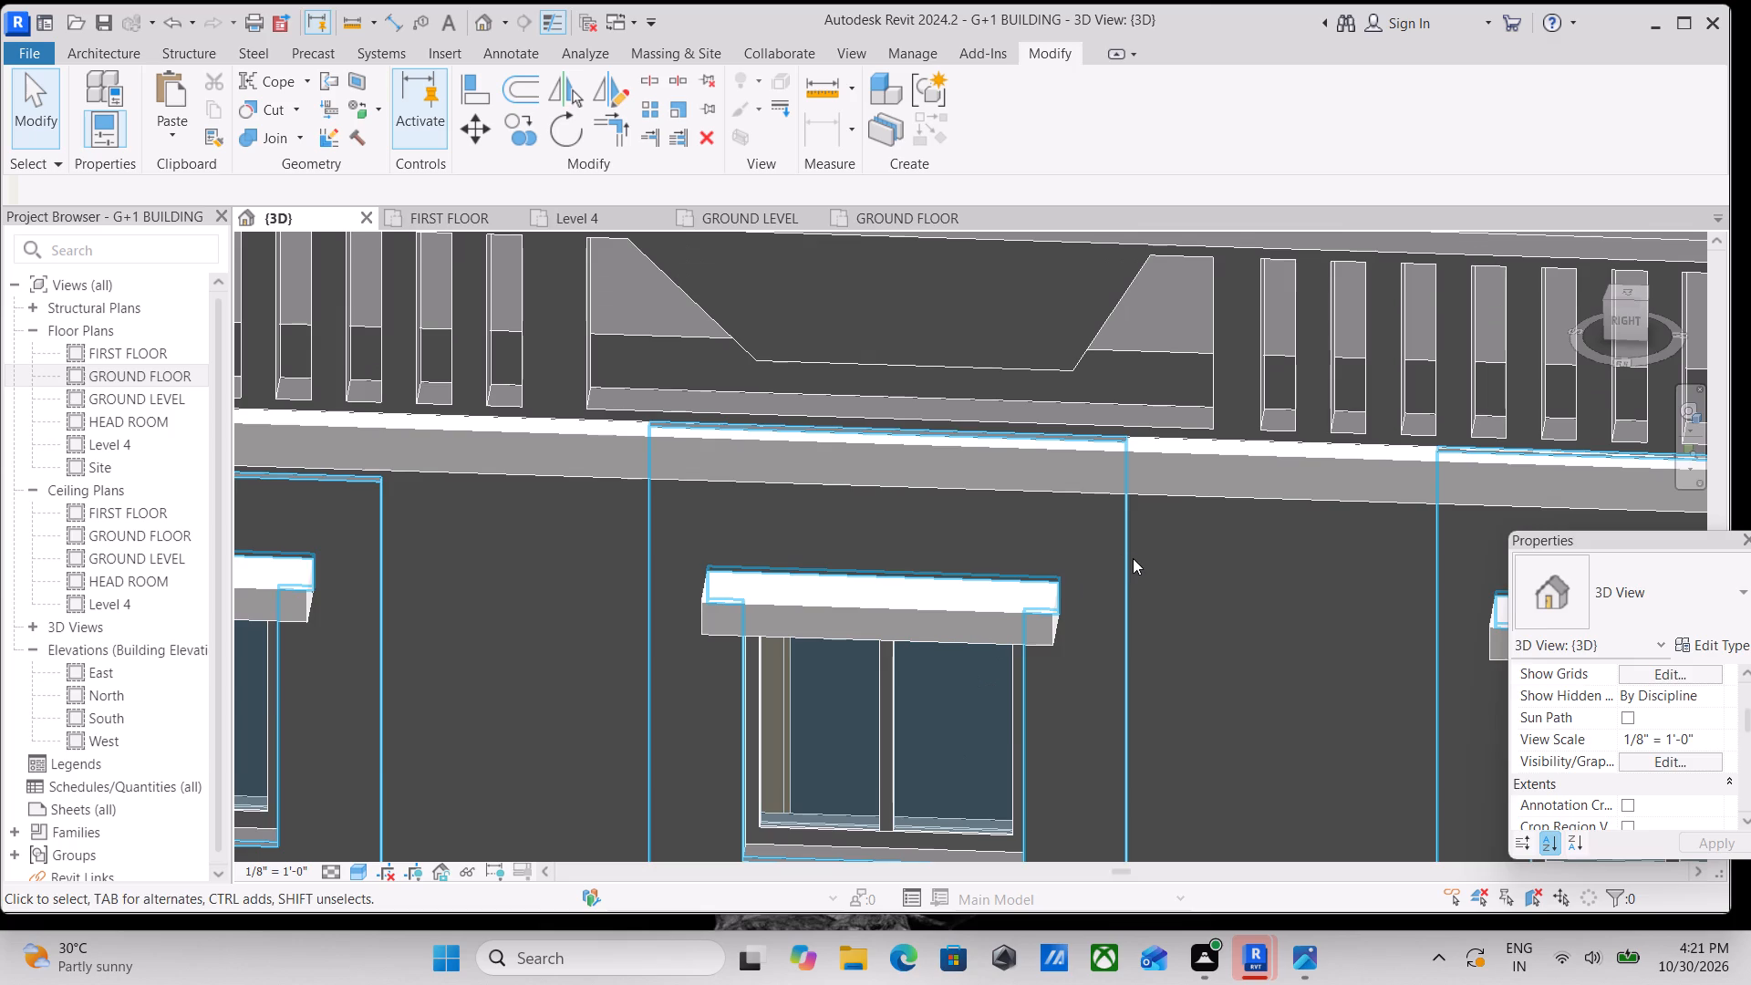
click(1126, 554)
scroll(963, 492, up, 3)
scroll(881, 431, up, 2)
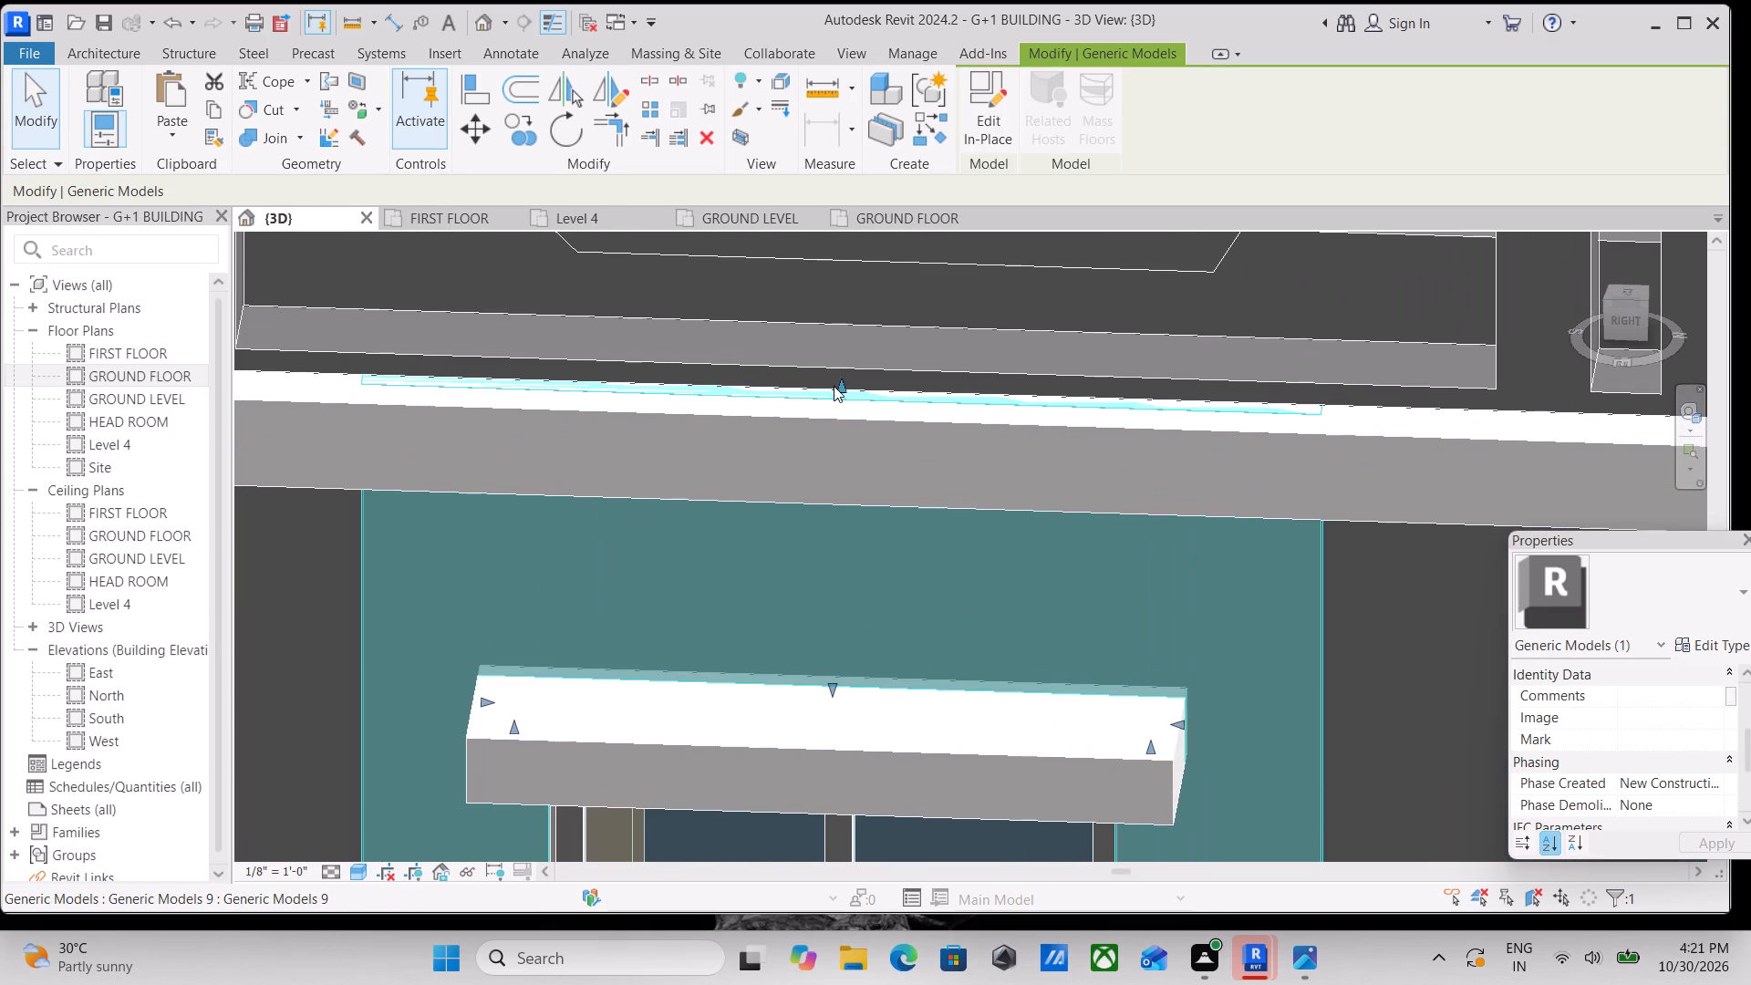
drag(834, 386, 834, 482)
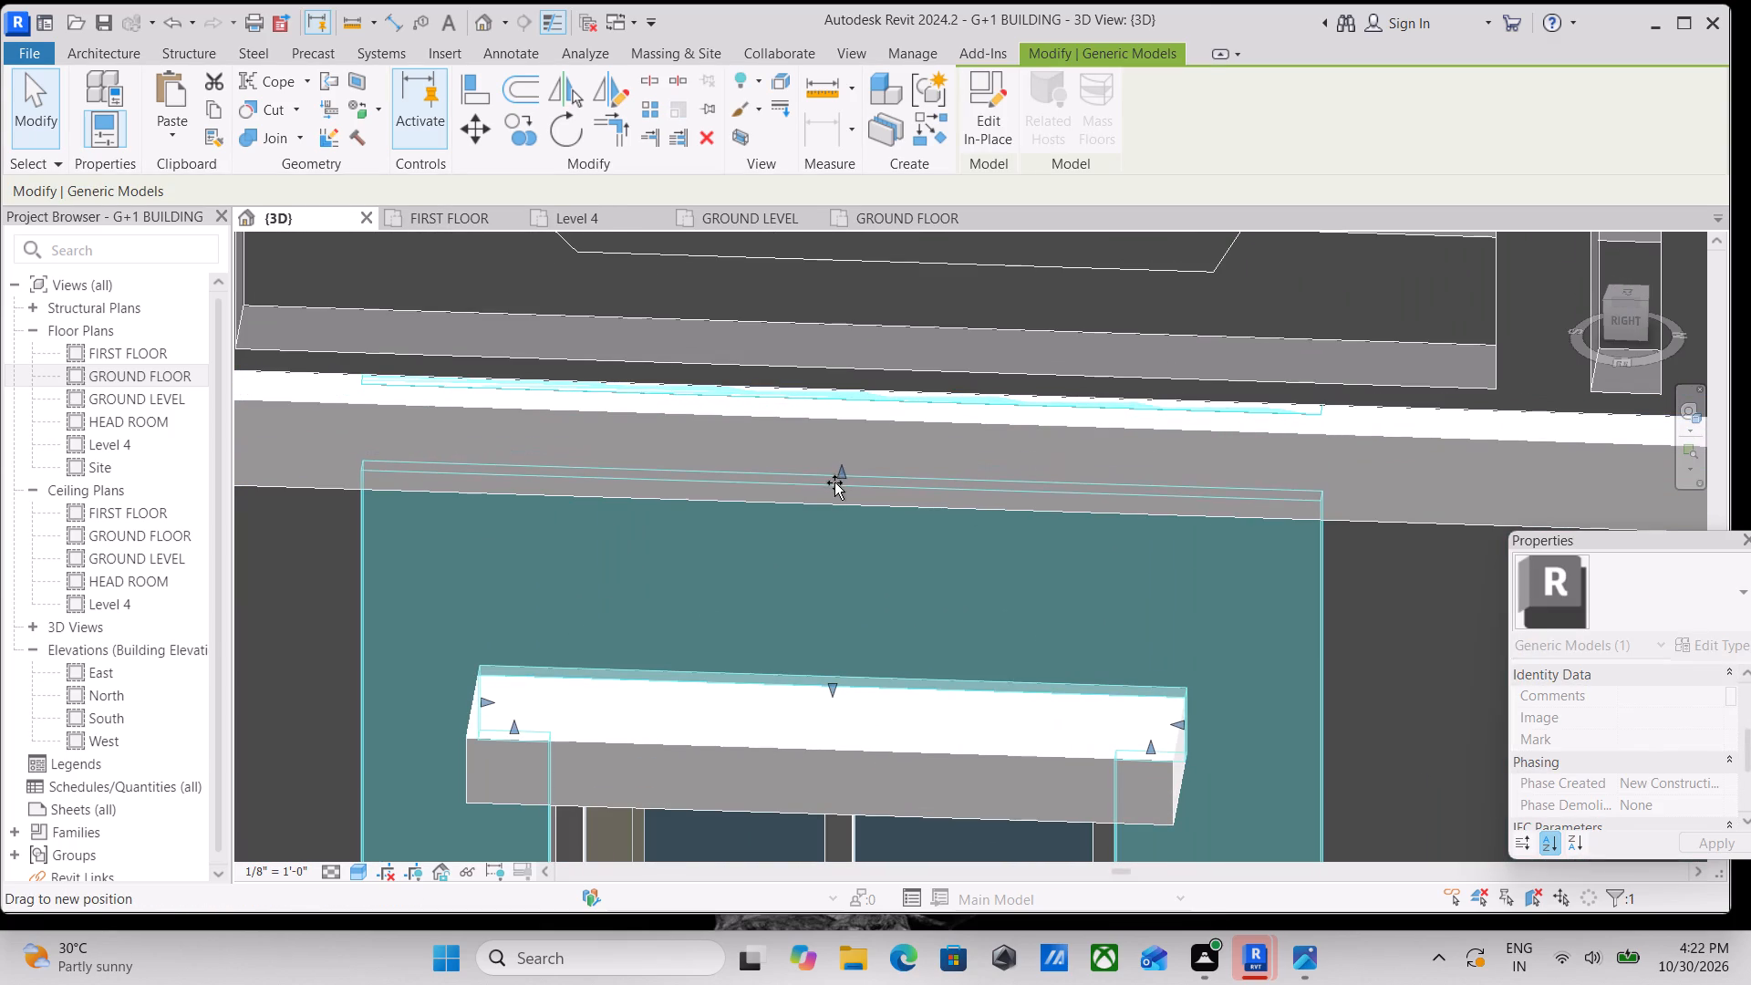
drag(834, 482, 835, 500)
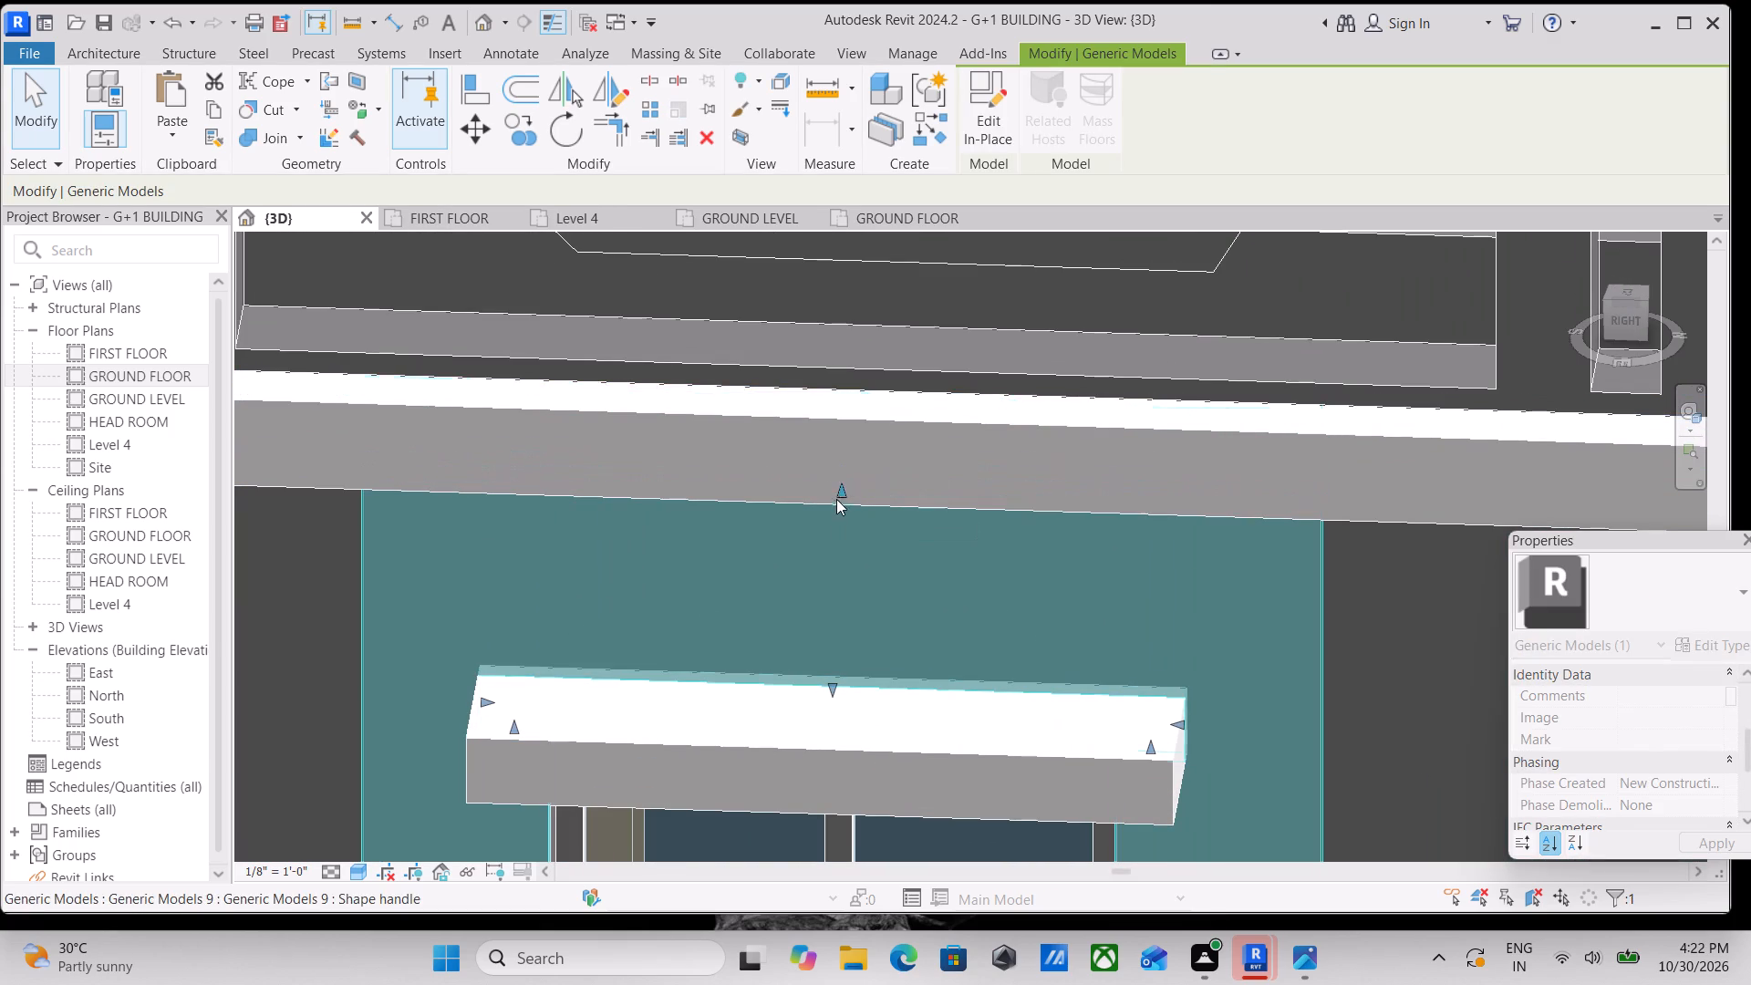
In the Right view, fine-adjust the second window surround's top edge so it meets the band's bottom edge.
click(1640, 312)
scroll(1037, 569, up, 4)
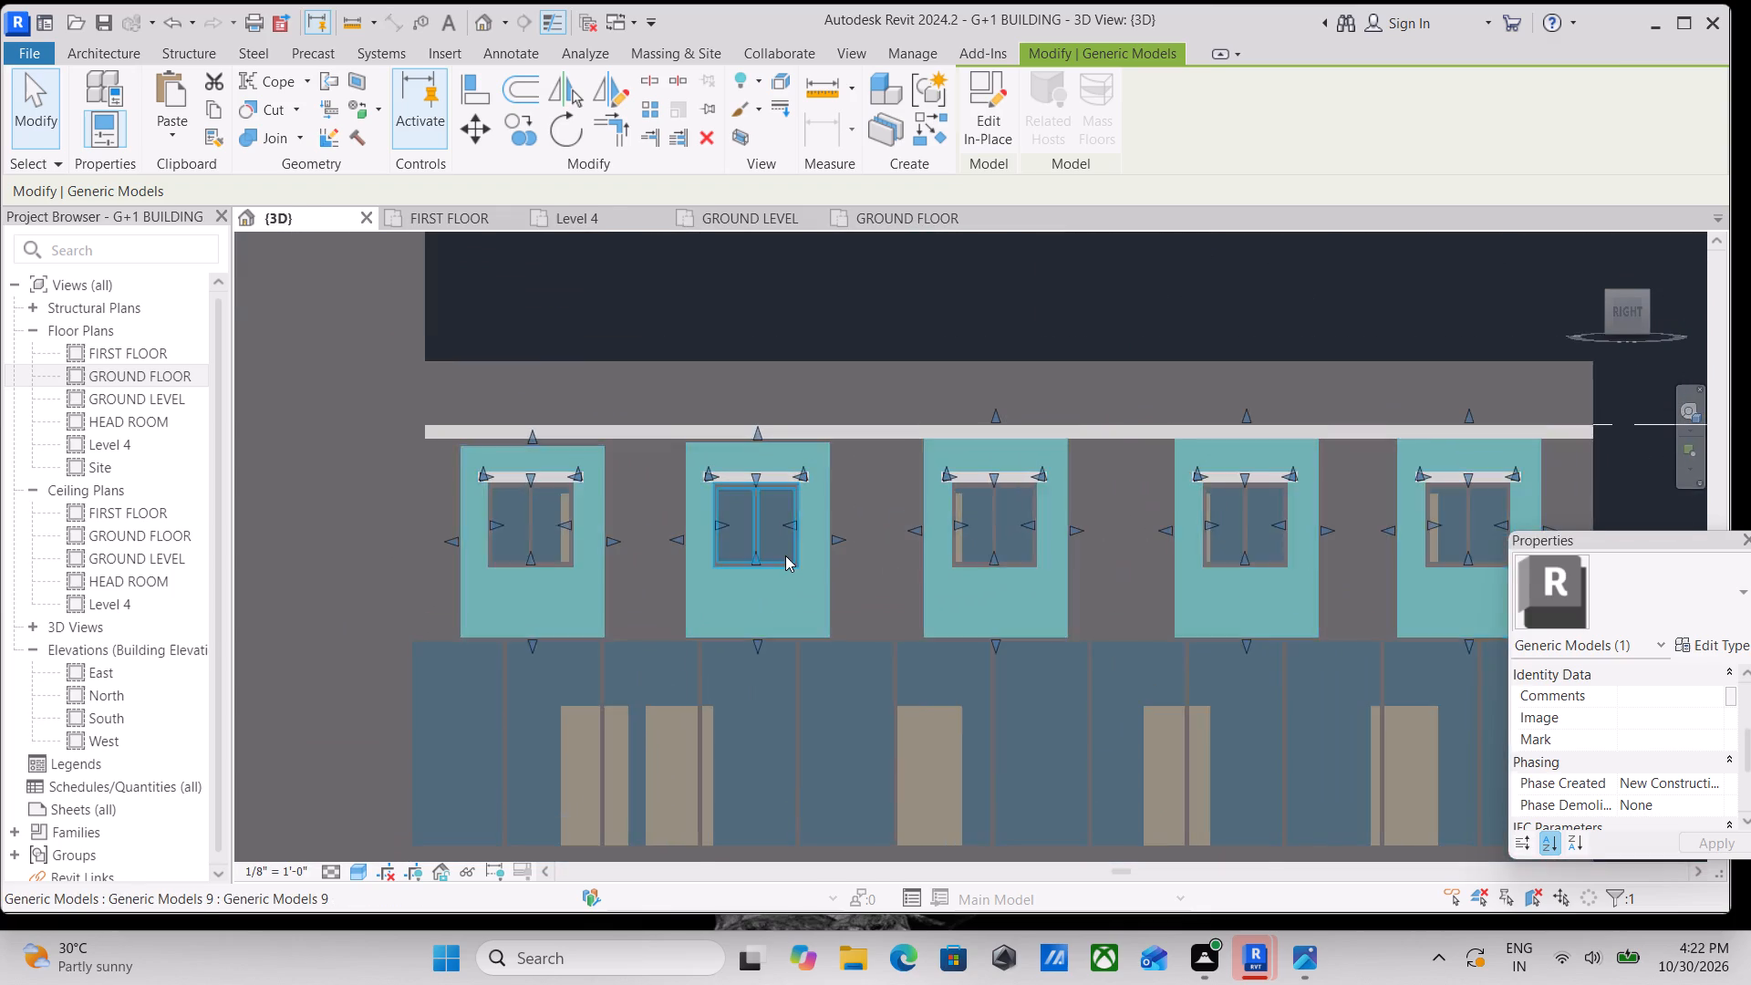
scroll(785, 554, up, 2)
scroll(678, 403, up, 4)
key(Escape)
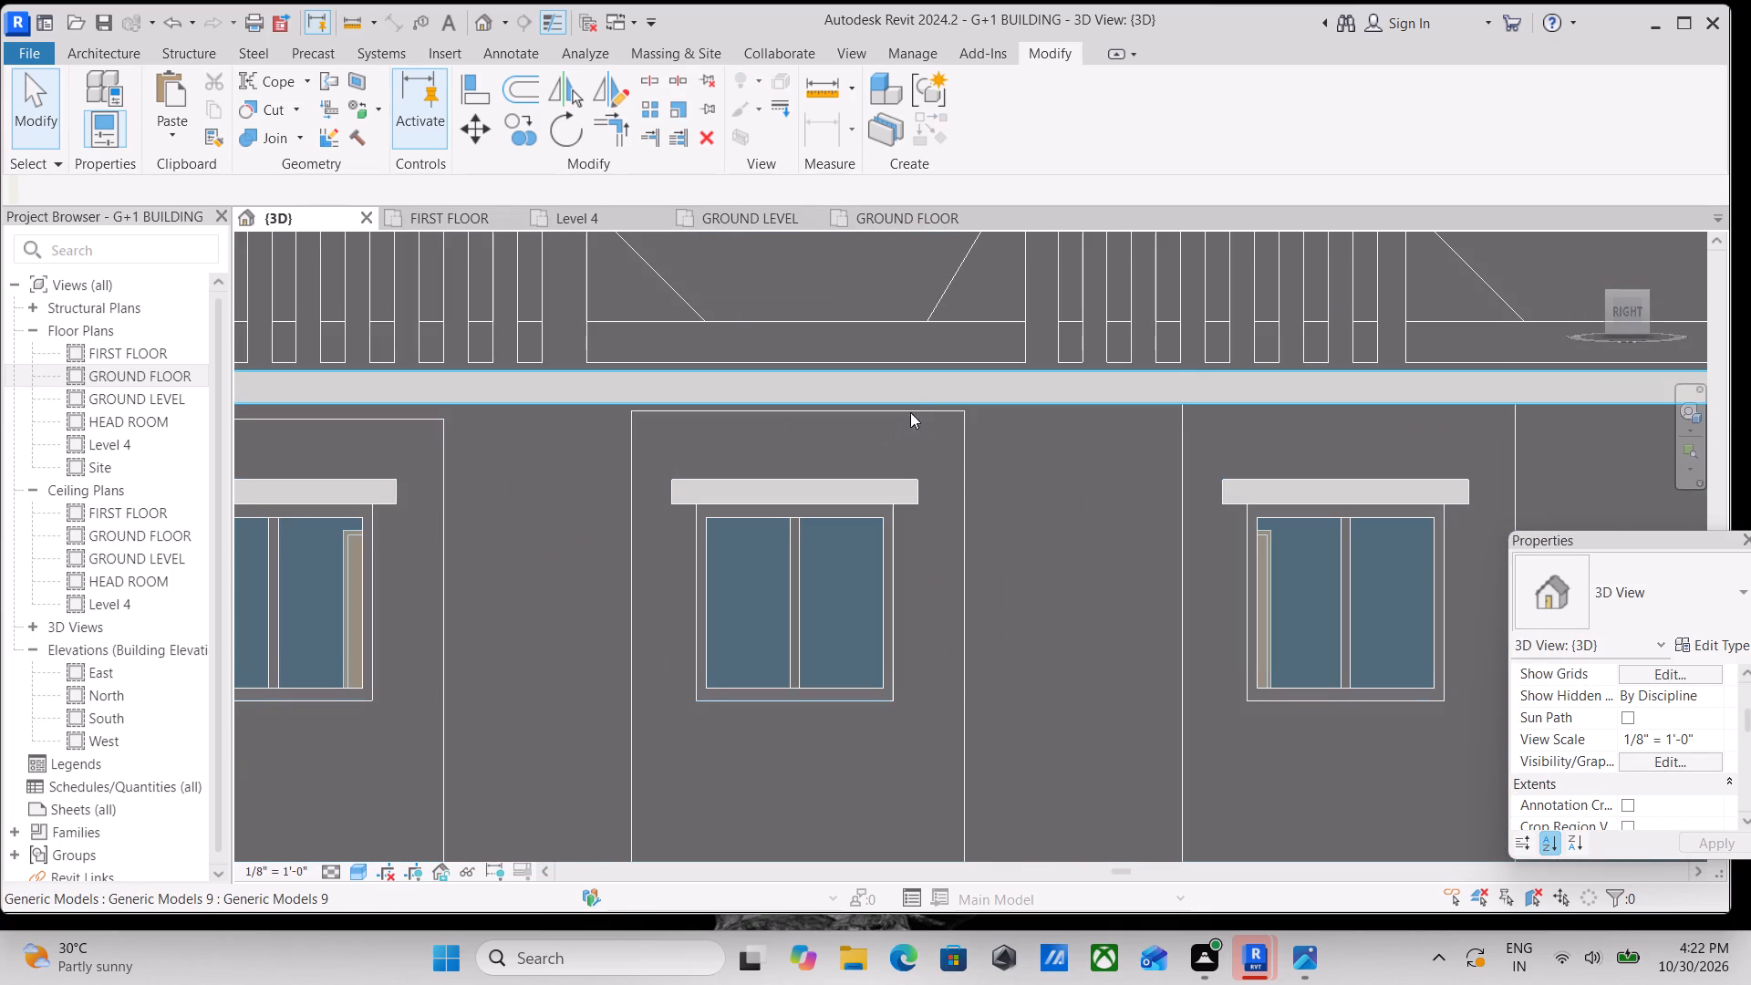
click(958, 430)
scroll(804, 409, up, 2)
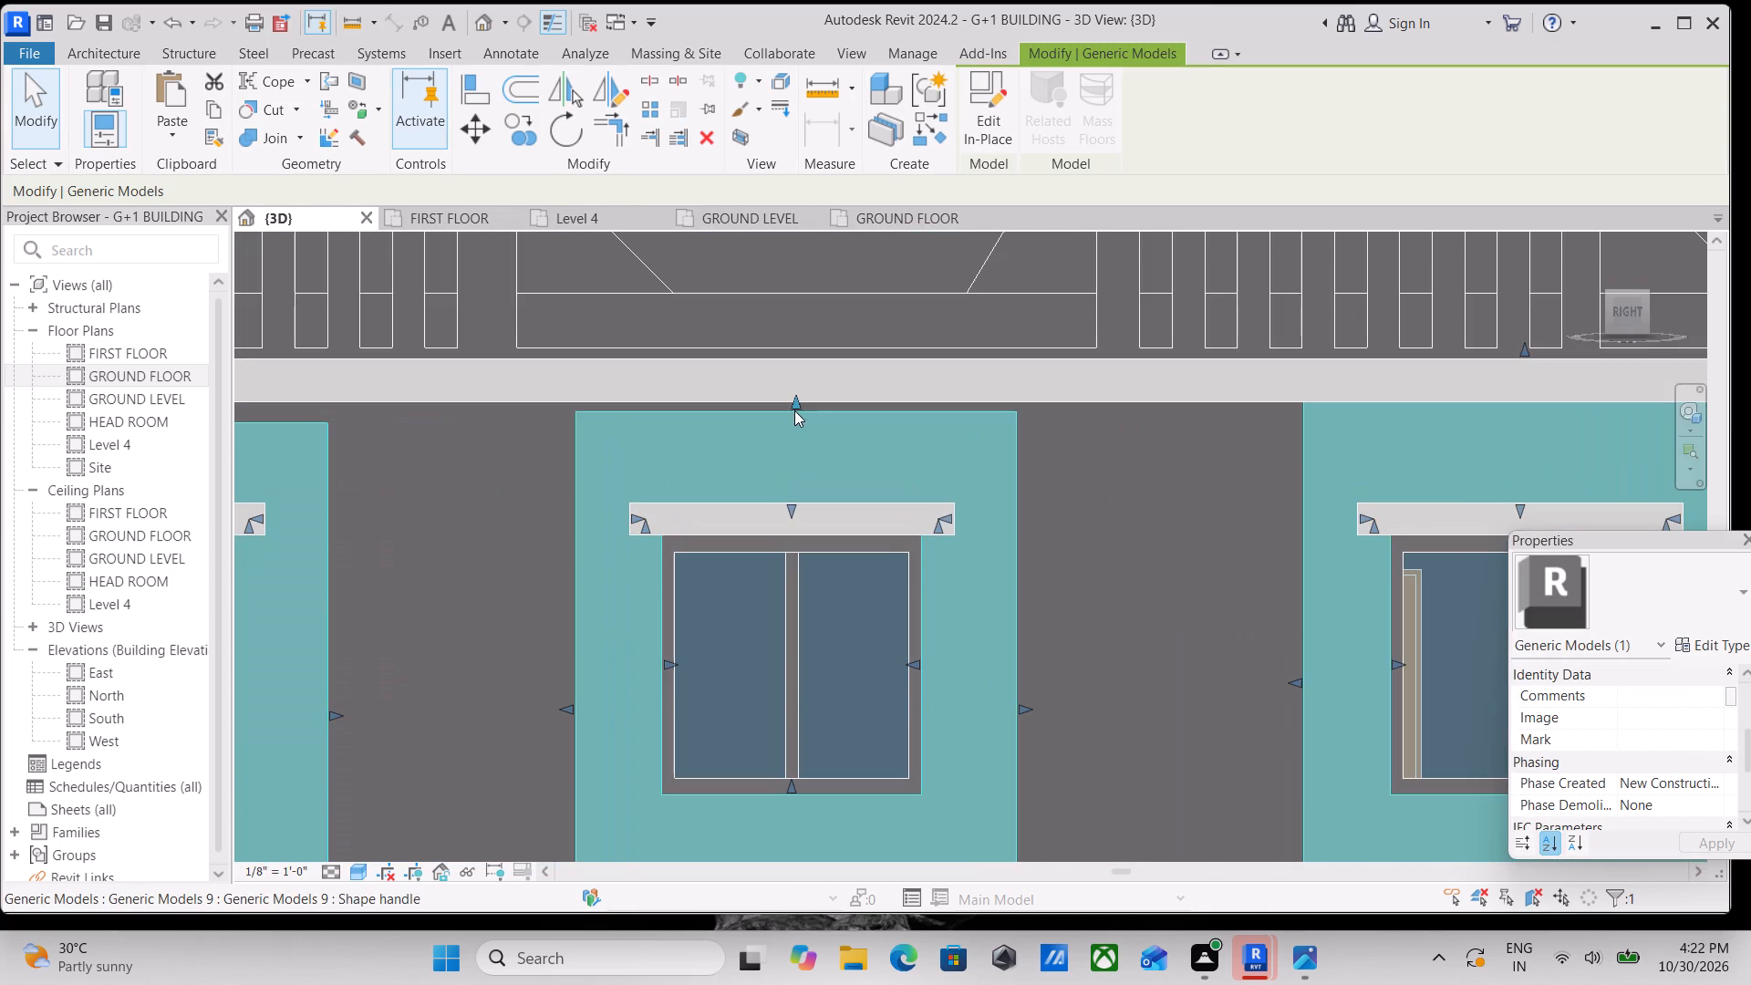
click(793, 410)
key(Escape)
Fine-adjust the front-most window surround's top edge so it meets the band's bottom edge.
scroll(793, 406, down, 3)
middle_drag(726, 431, 879, 416)
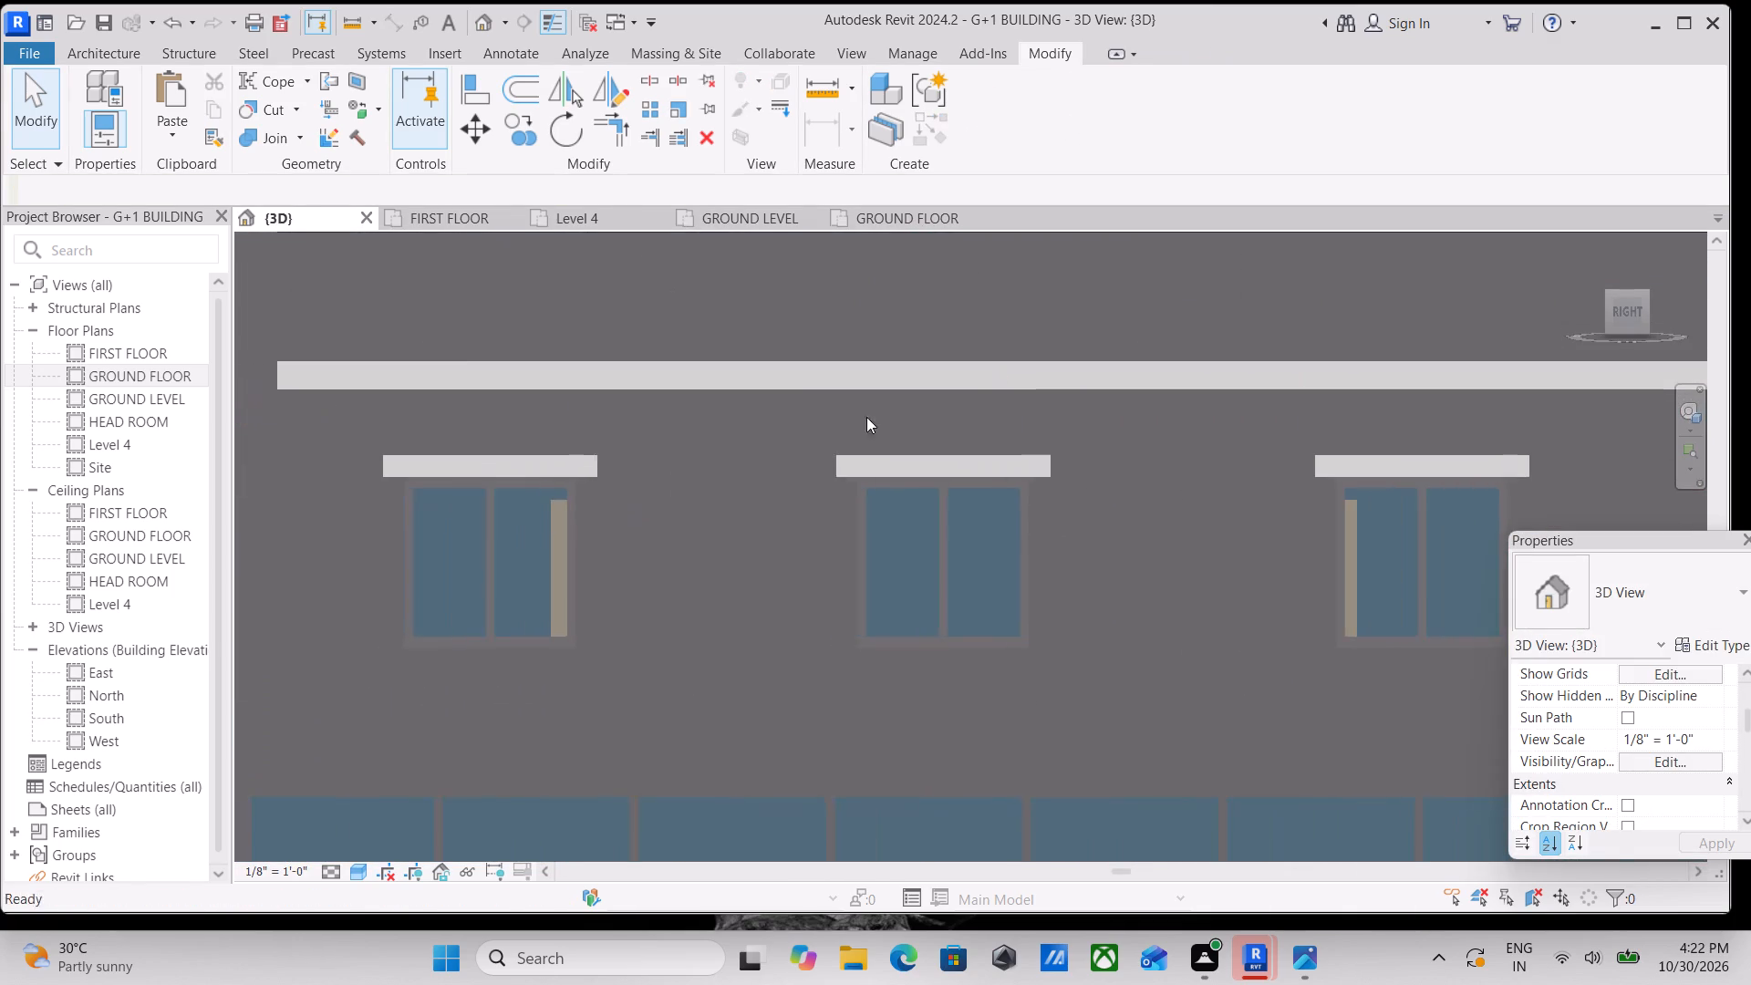
click(636, 405)
scroll(506, 381, up, 2)
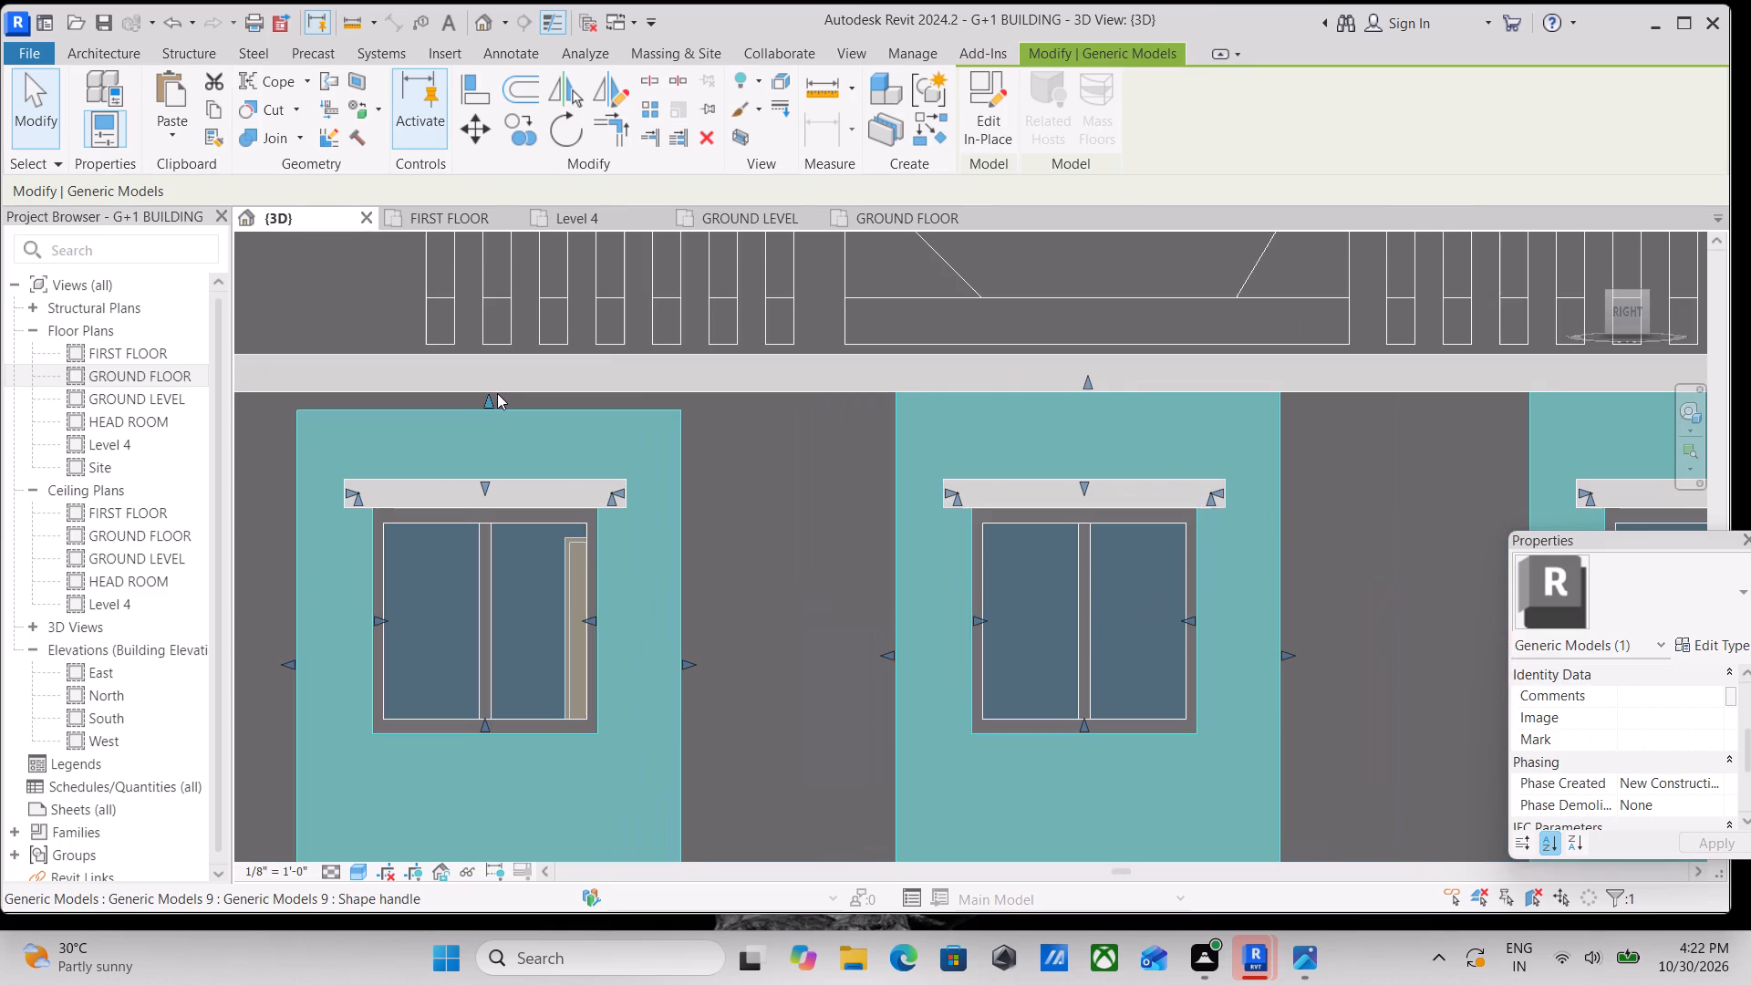
click(490, 394)
key(Escape)
Lower the third window surround's top edge to line up with the band's bottom edge.
scroll(567, 399, down, 3)
middle_drag(608, 410, 336, 392)
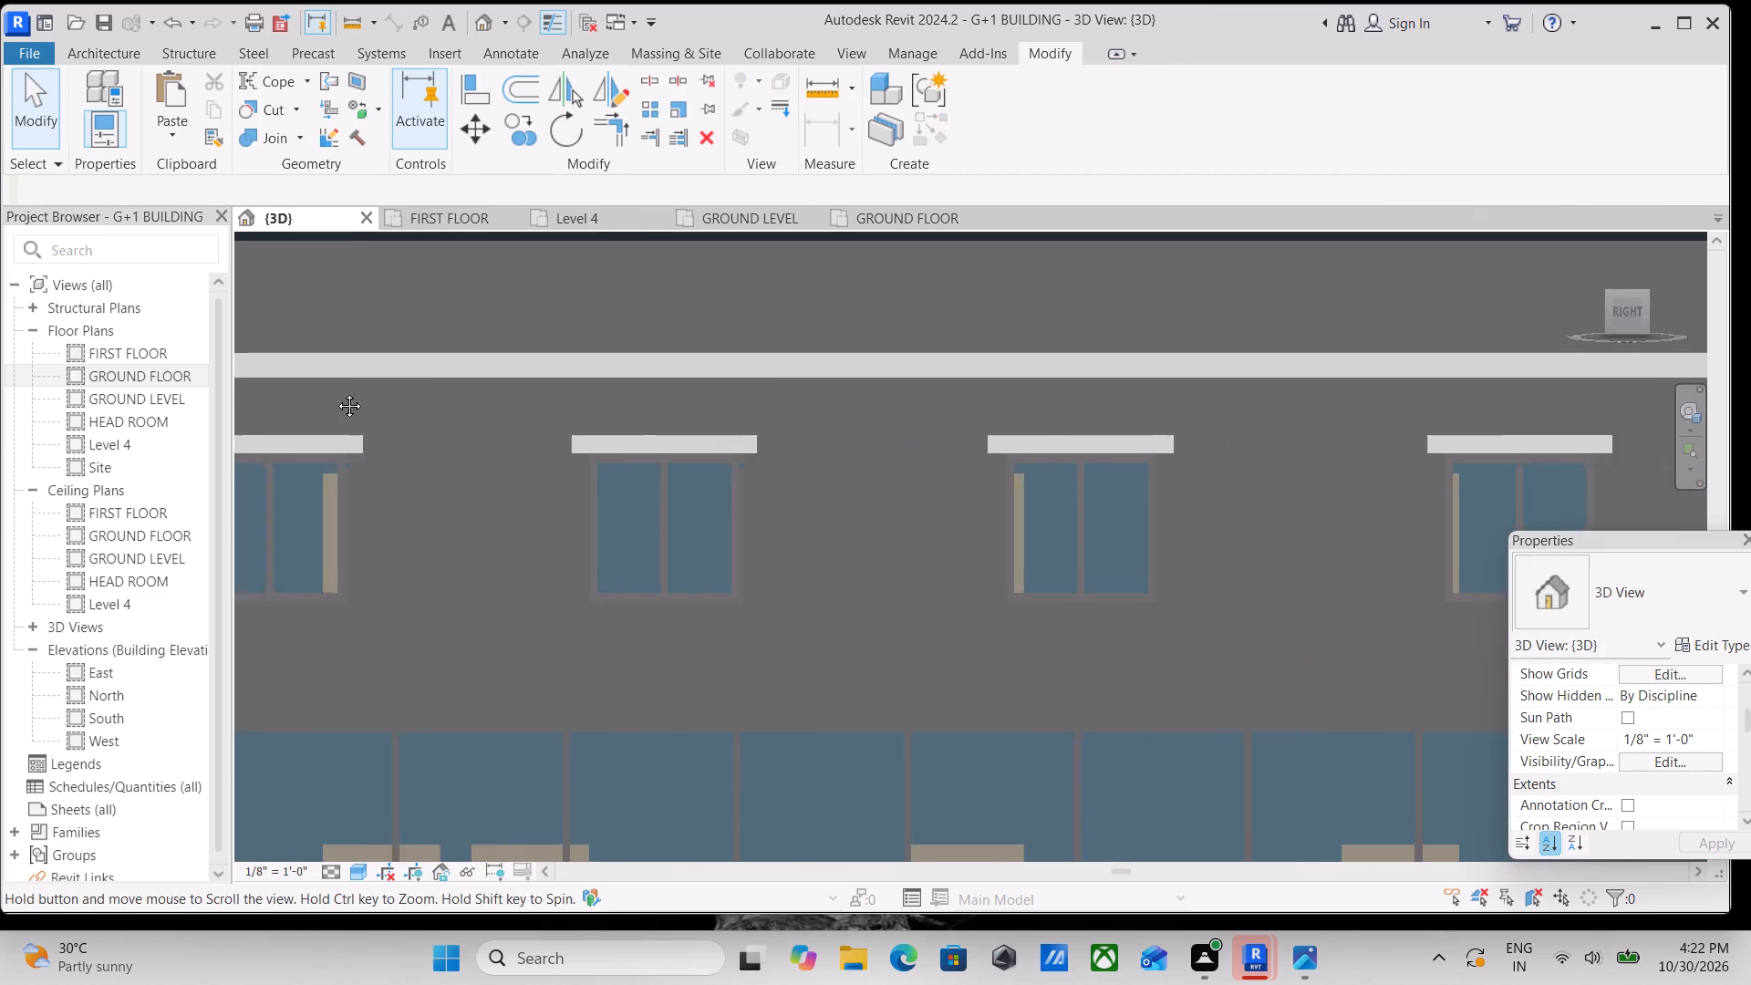
middle_drag(336, 392, 334, 393)
click(939, 397)
scroll(1029, 352, up, 1)
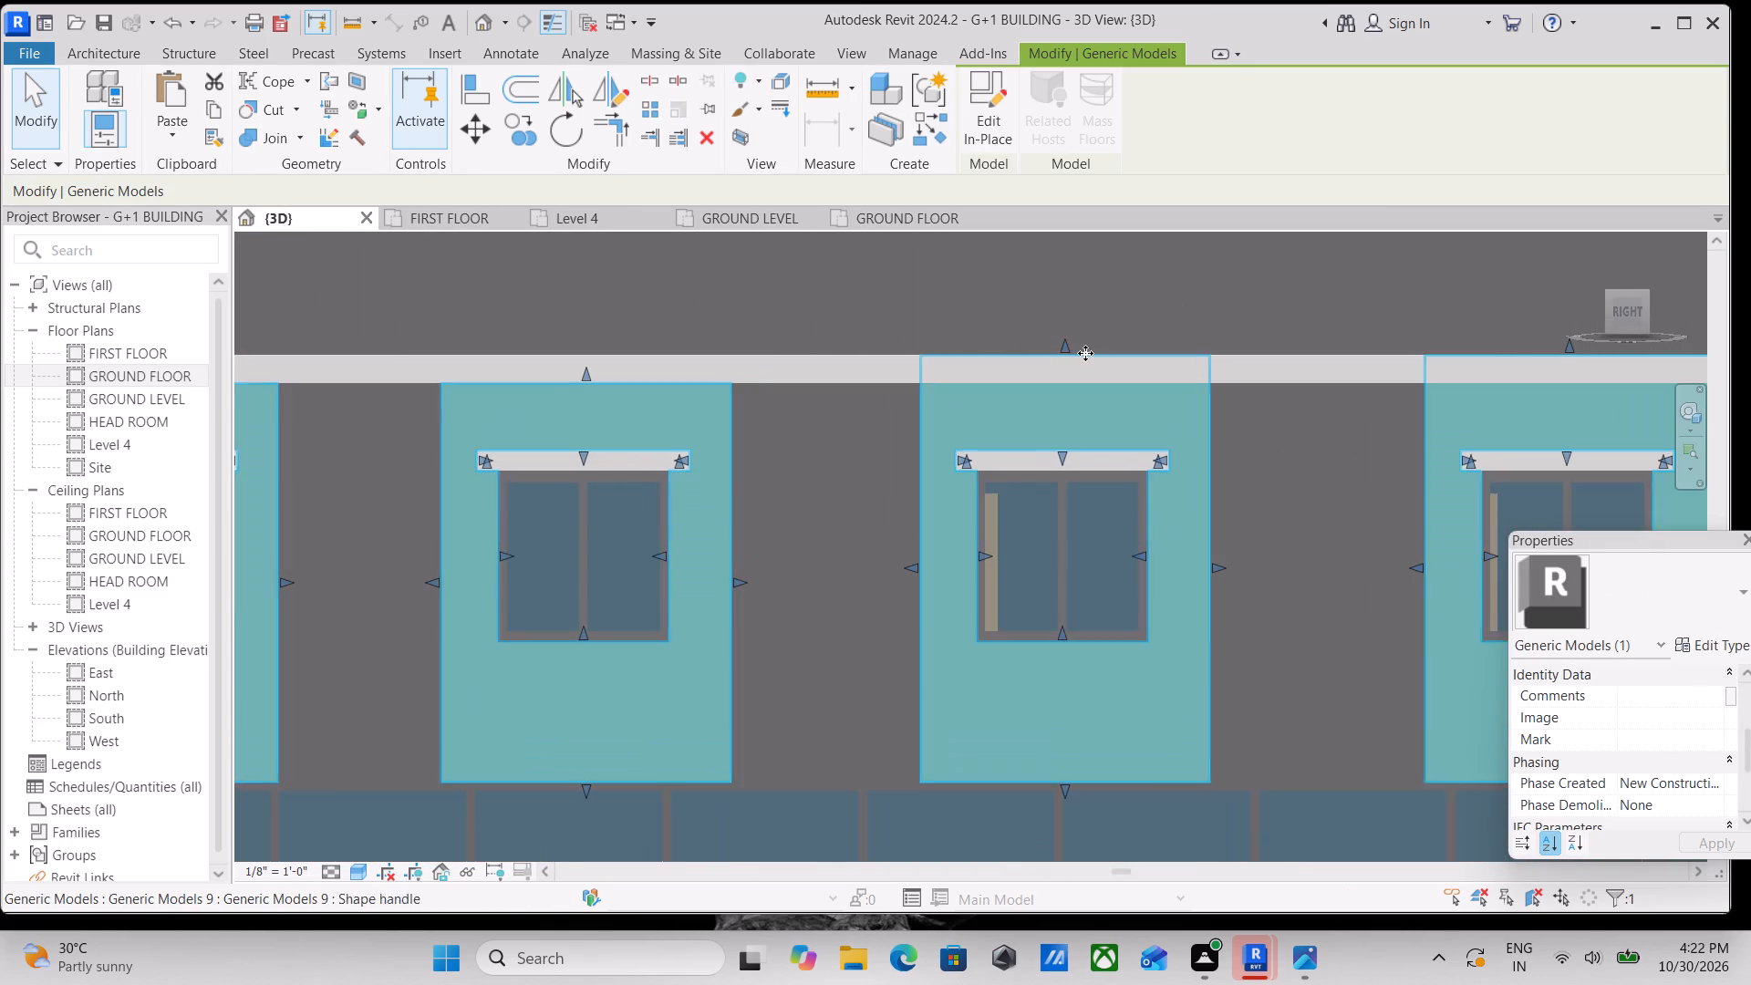
drag(1064, 347, 1067, 385)
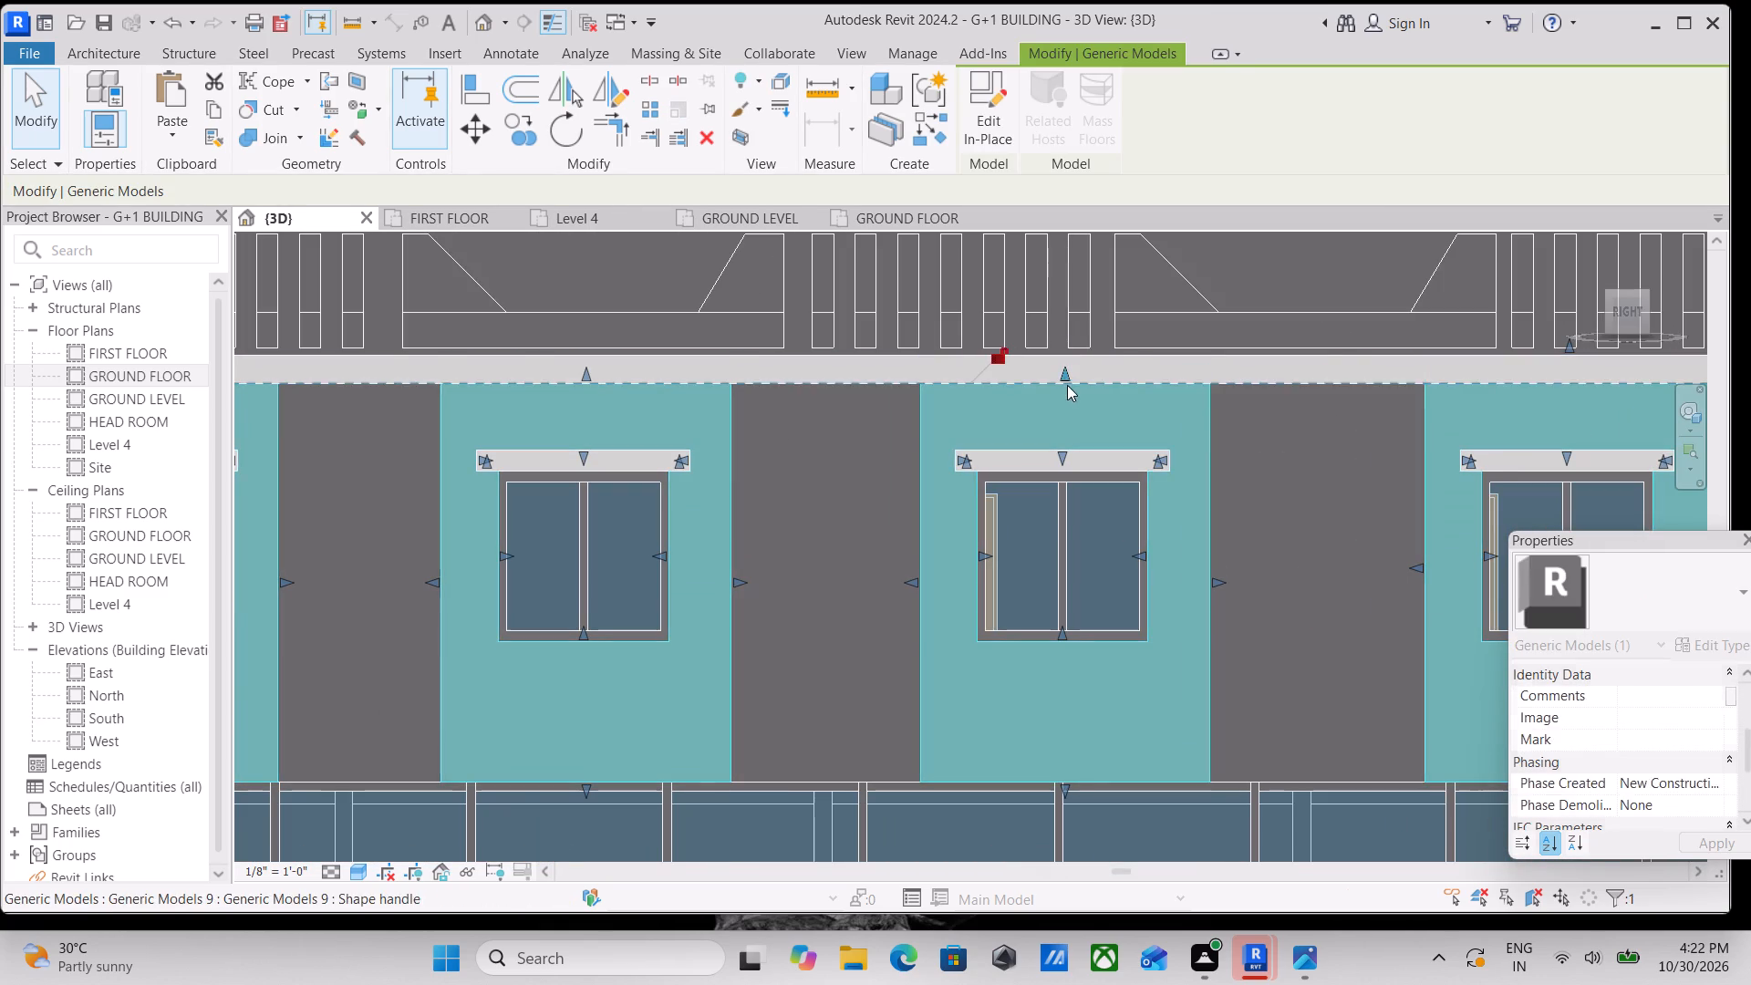
key(Escape)
Lower the fourth window surround's top edge to line up with the band's bottom edge.
scroll(1140, 396, down, 2)
middle_drag(1140, 396, 781, 391)
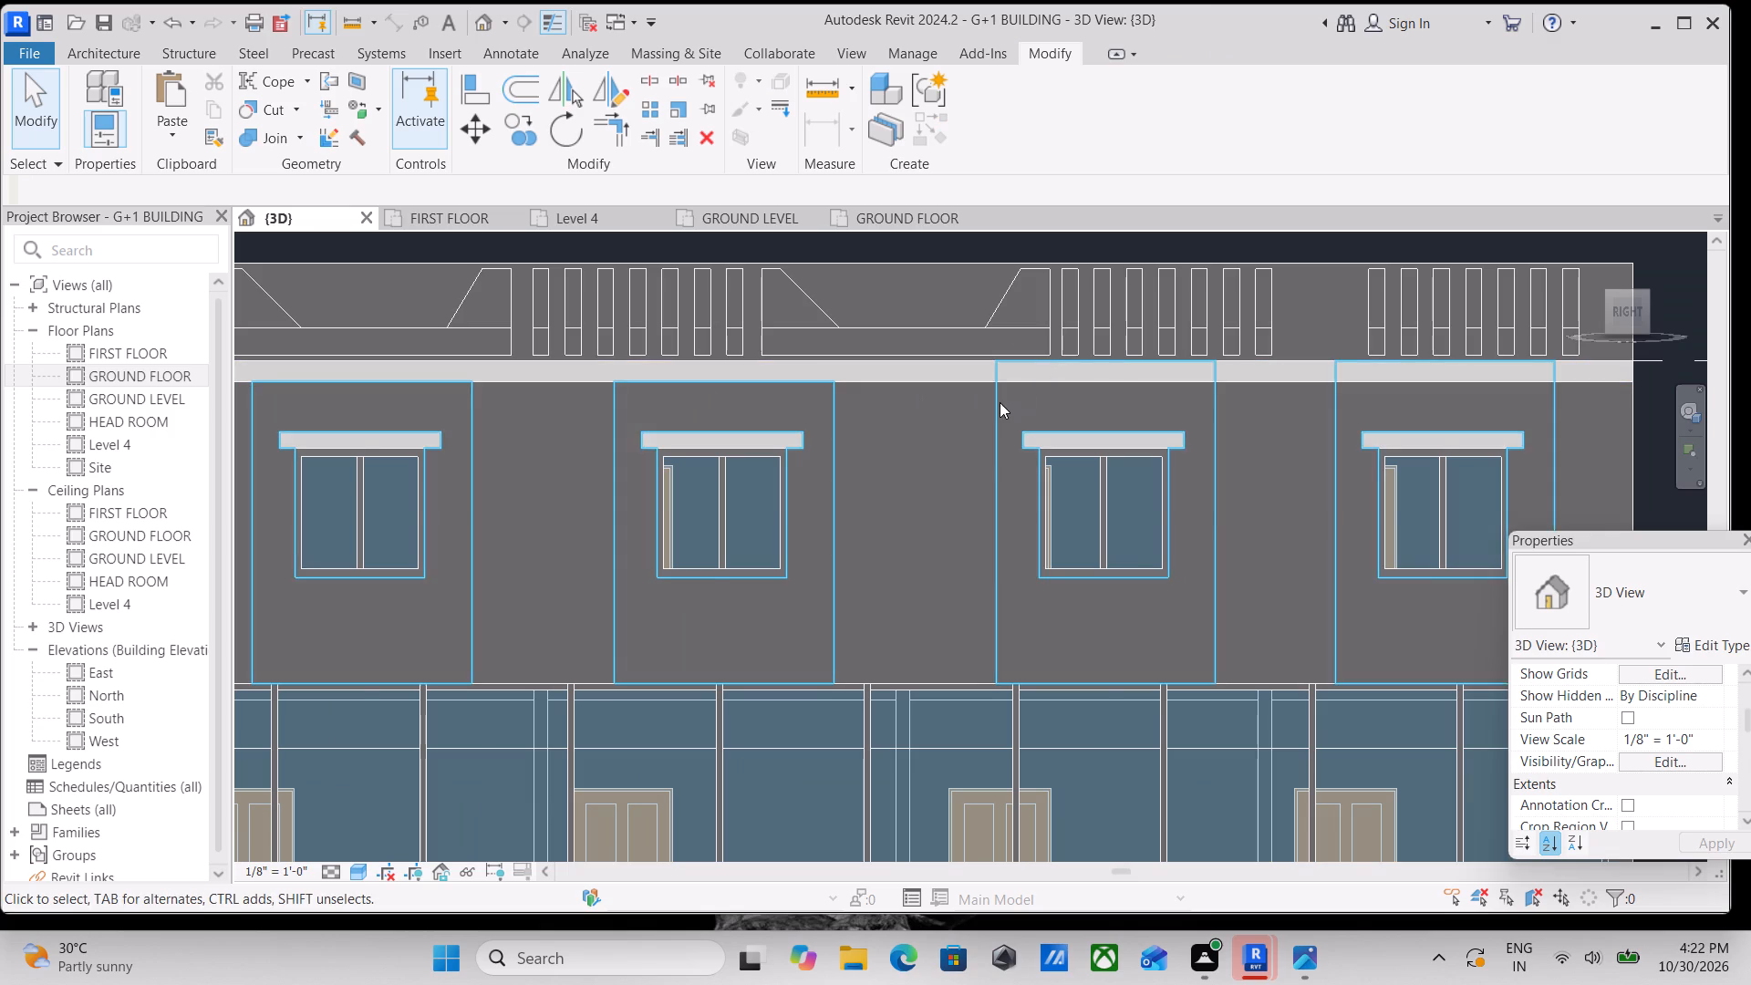
click(1000, 402)
drag(1104, 351, 1110, 378)
key(Escape)
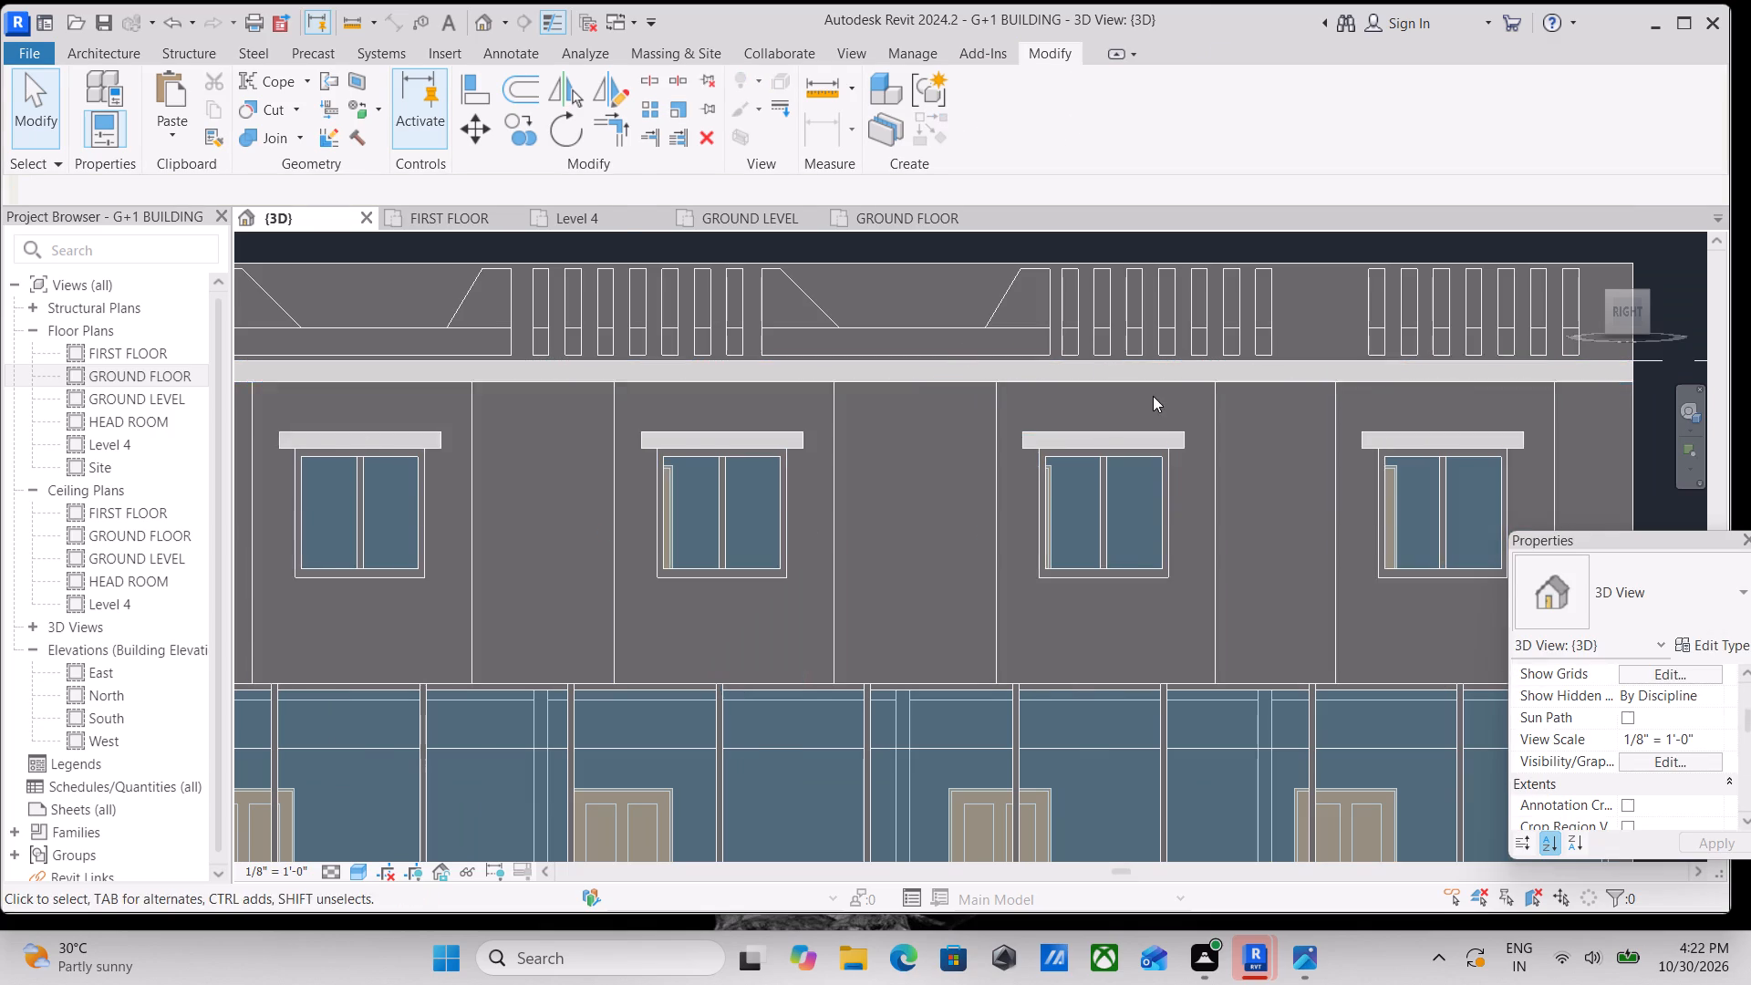
Lower the top edge of the fifth window surround, nearest the building's rear, to the band's bottom edge.
scroll(1155, 396, down, 2)
middle_drag(1155, 395, 896, 420)
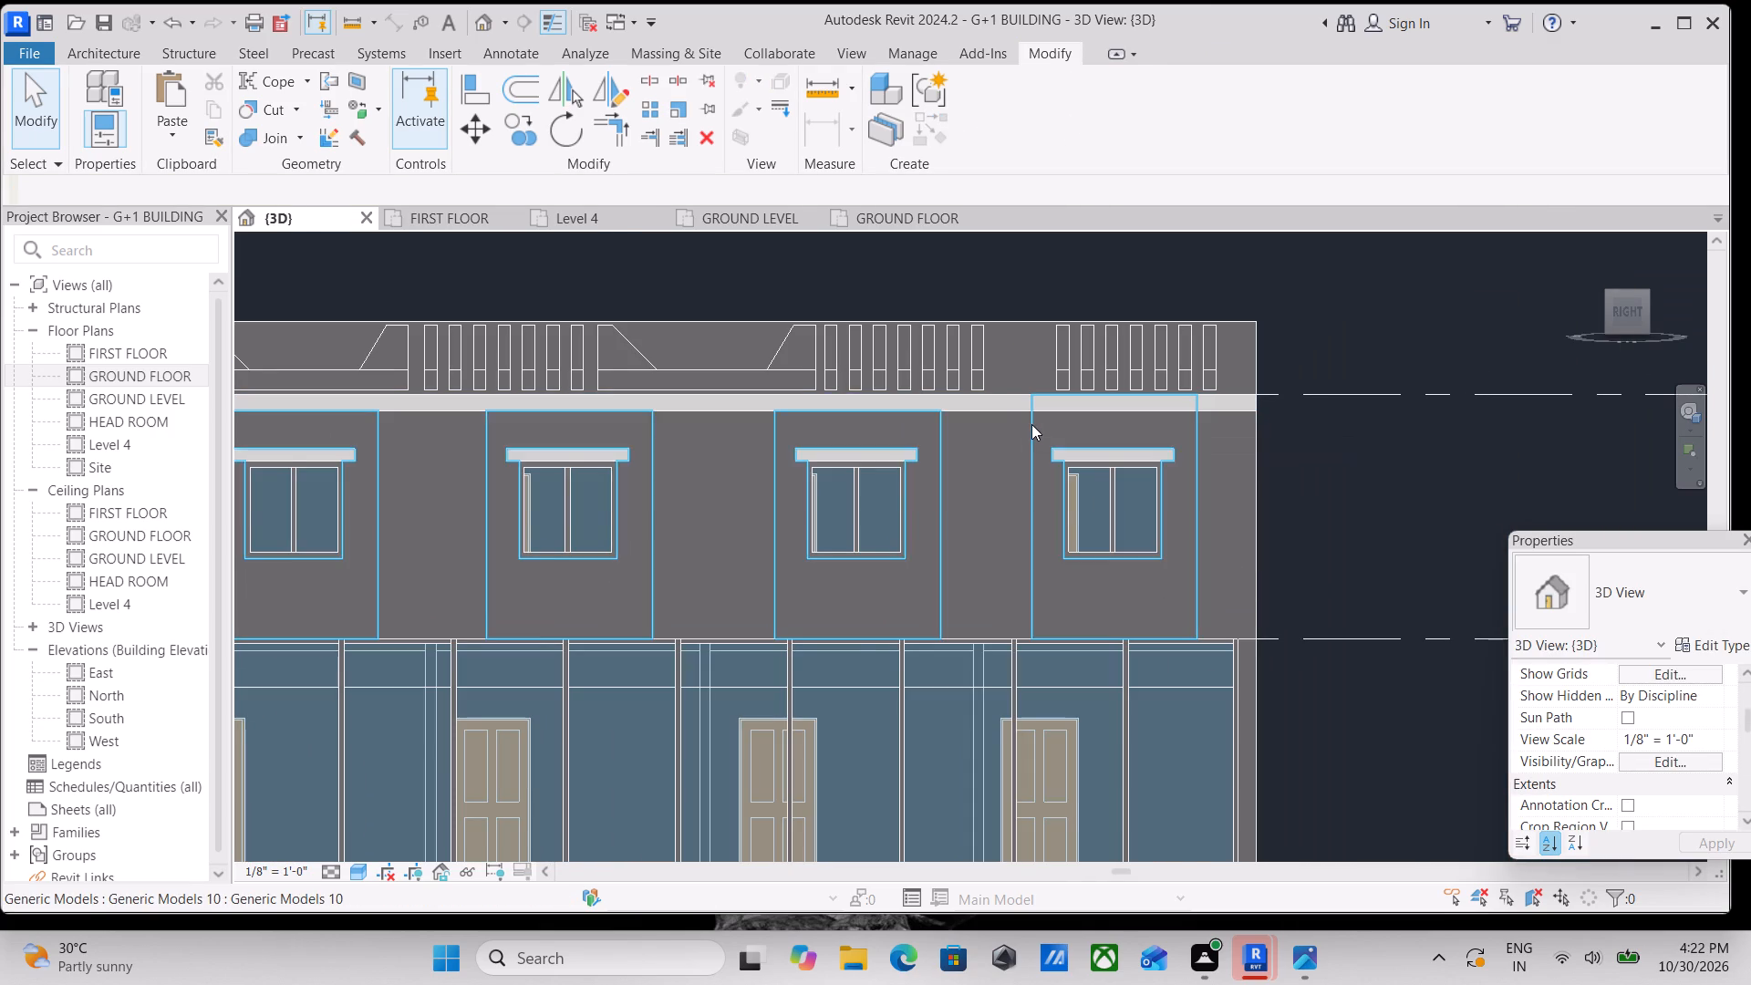
click(1031, 424)
scroll(1146, 386, up, 3)
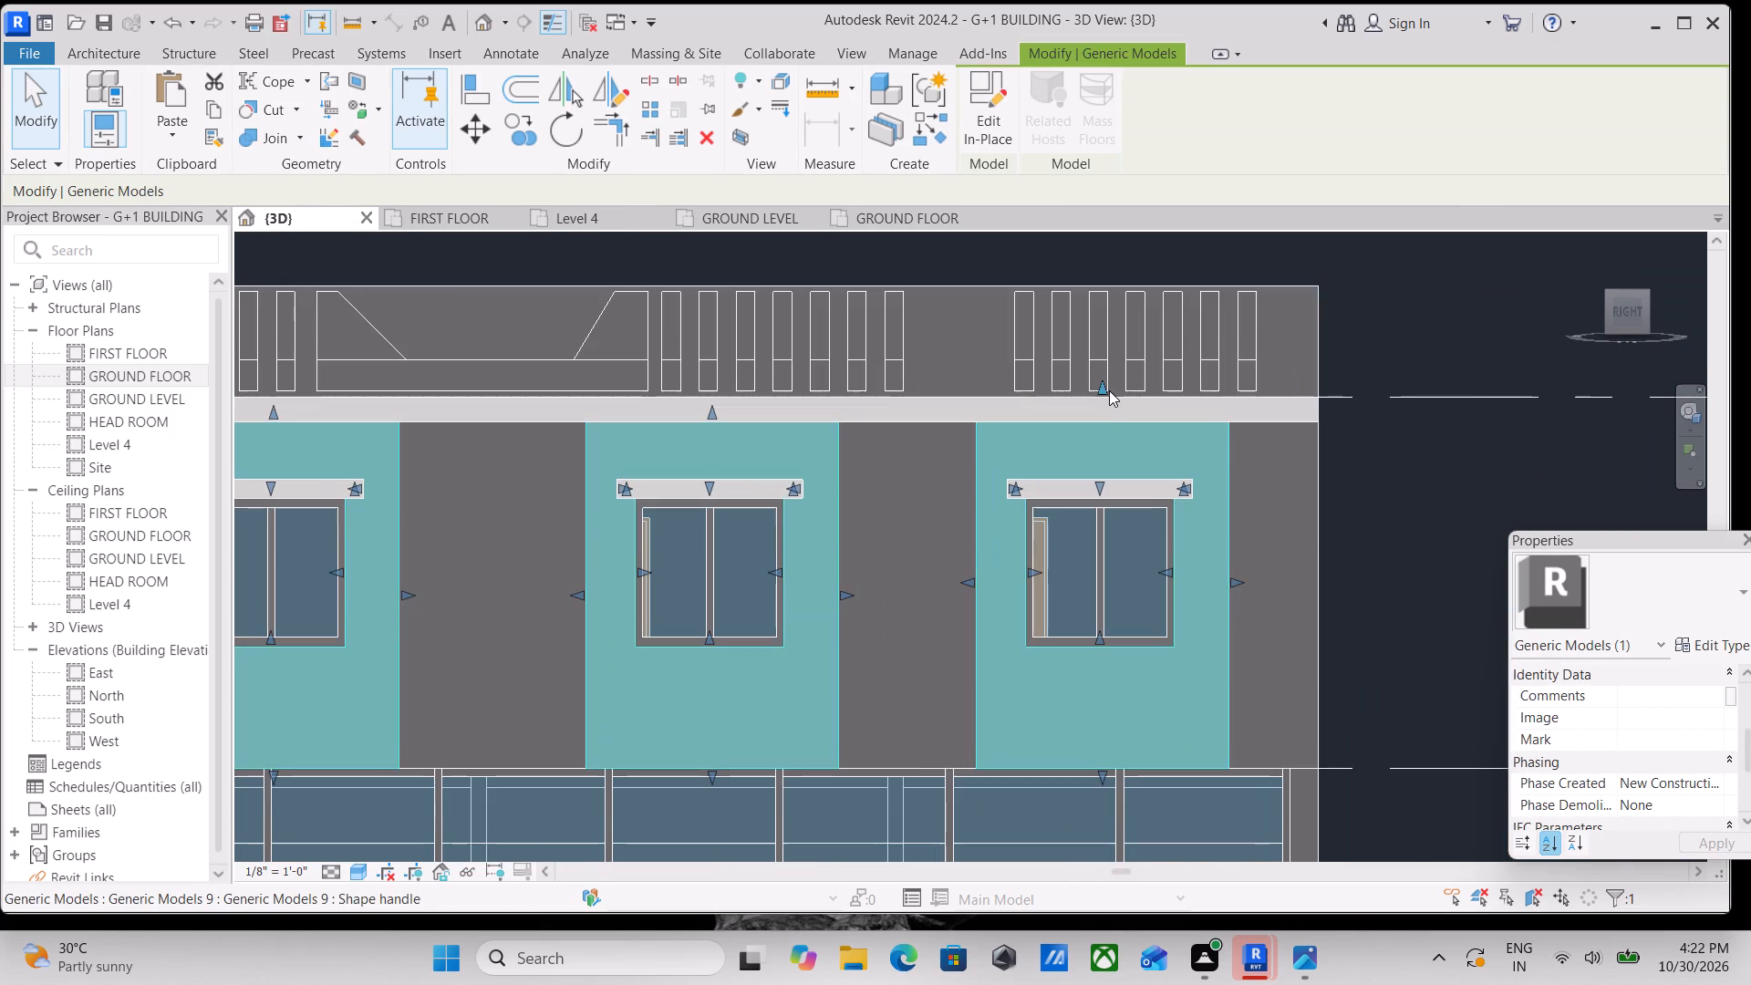
drag(1109, 390, 1105, 420)
key(Escape)
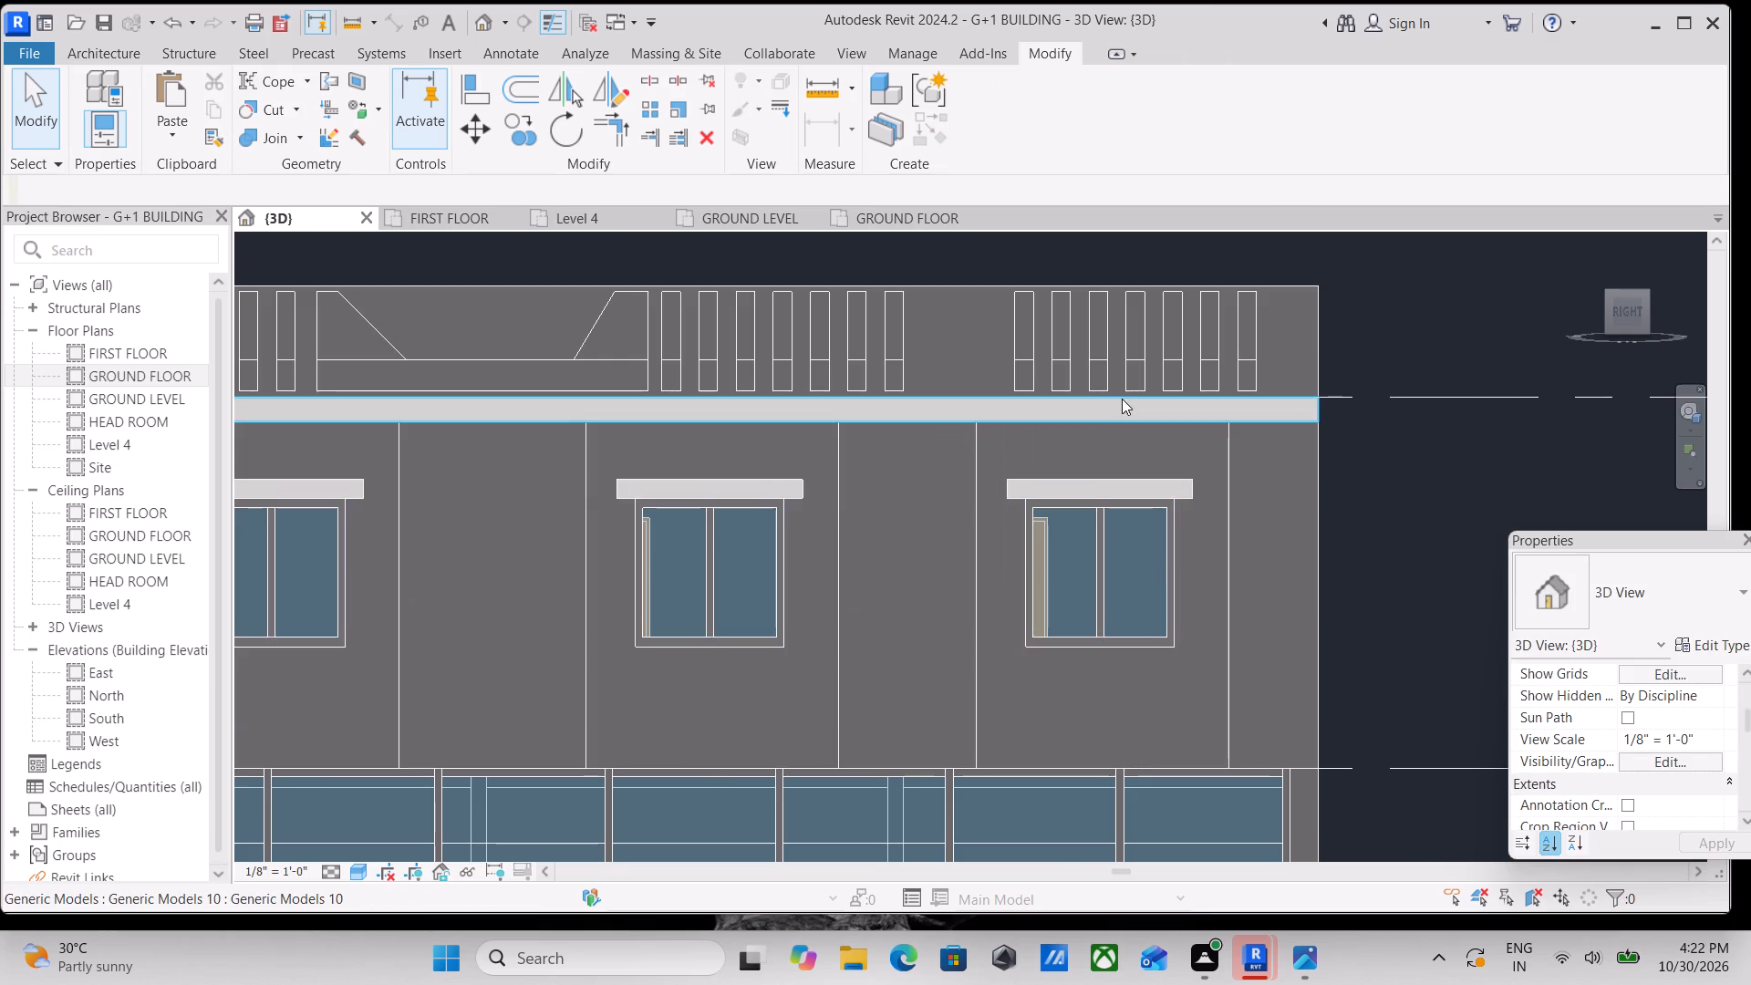
scroll(1123, 399, down, 4)
scroll(1008, 421, down, 2)
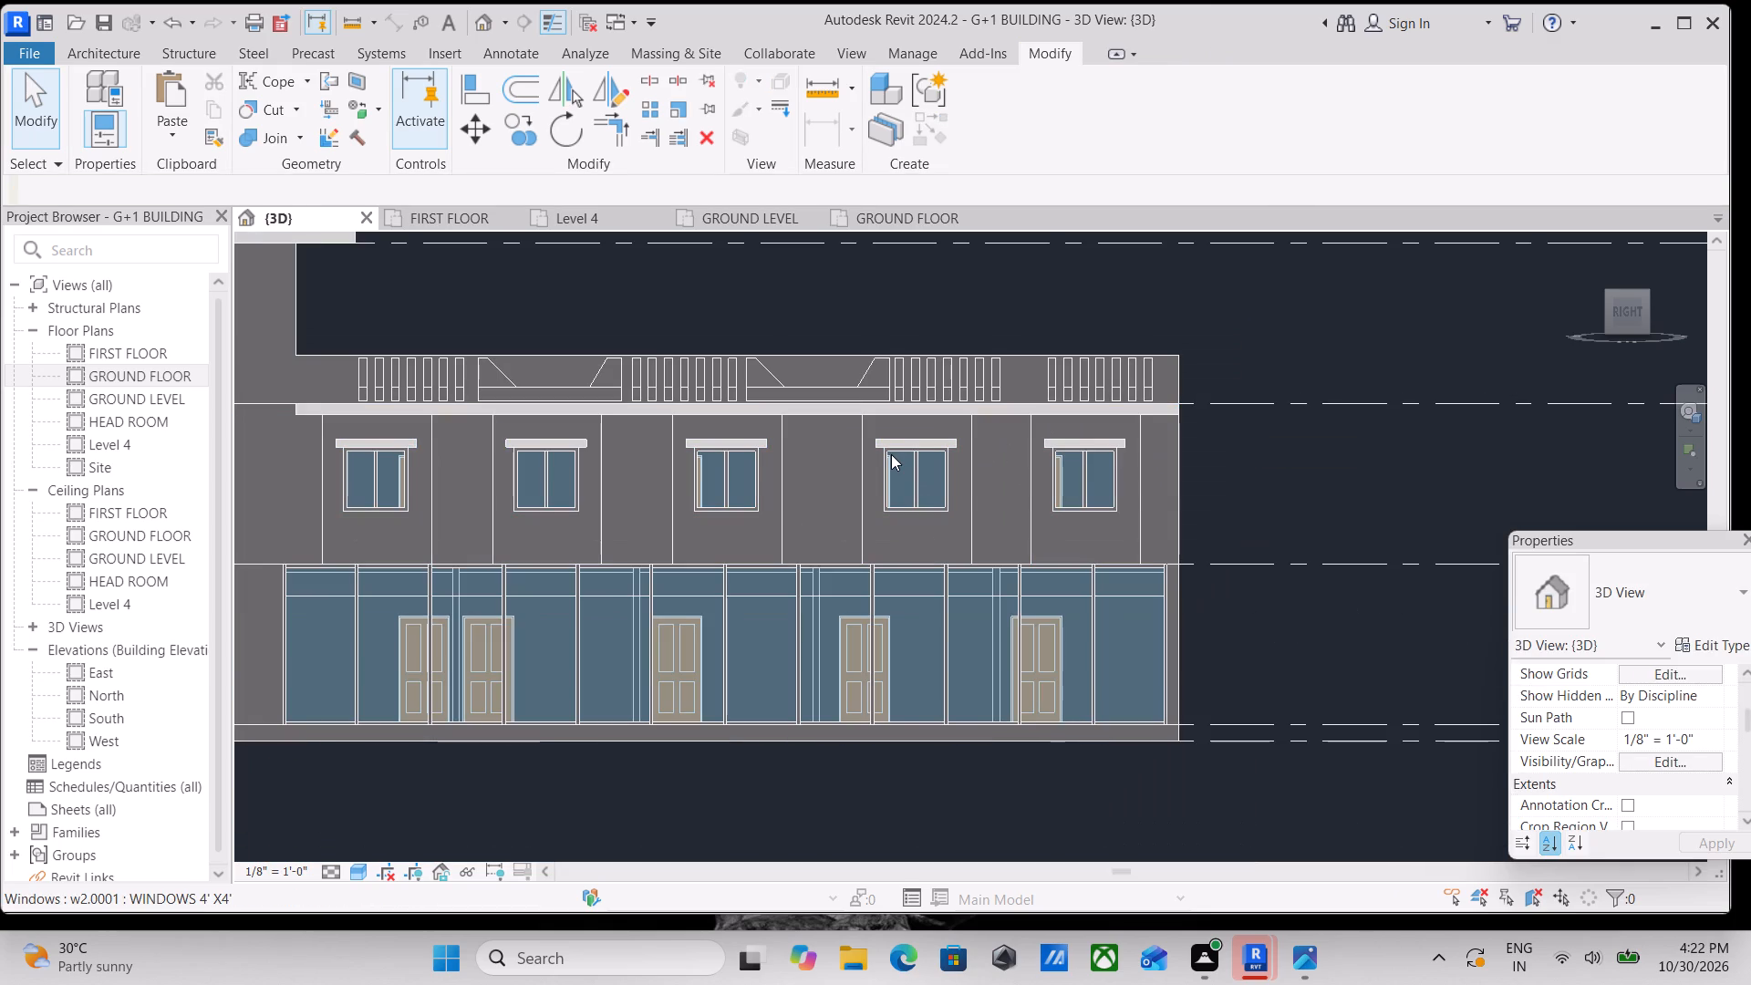
Reduce the projection of the side facade's parapet band by moving its outer face in toward the wall, leaving a slim overhang.
scroll(890, 454, down, 1)
shift+middle_drag(807, 471, 920, 561)
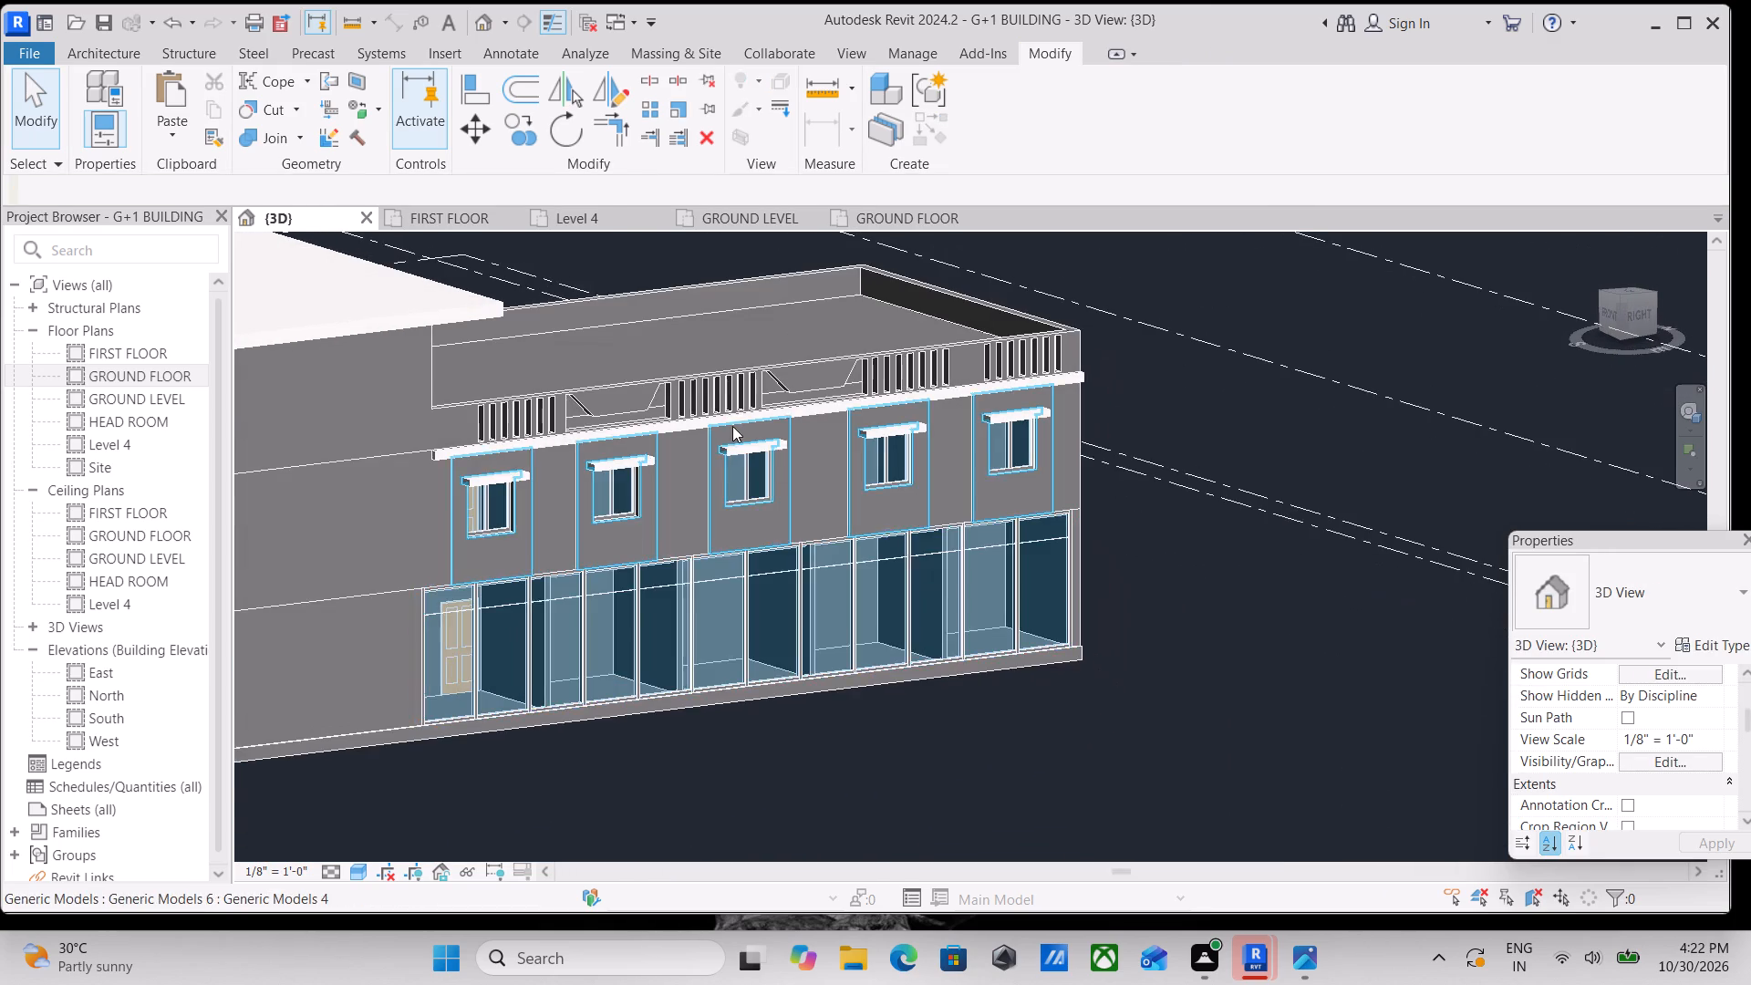
scroll(732, 426, up, 3)
middle_drag(688, 416, 834, 386)
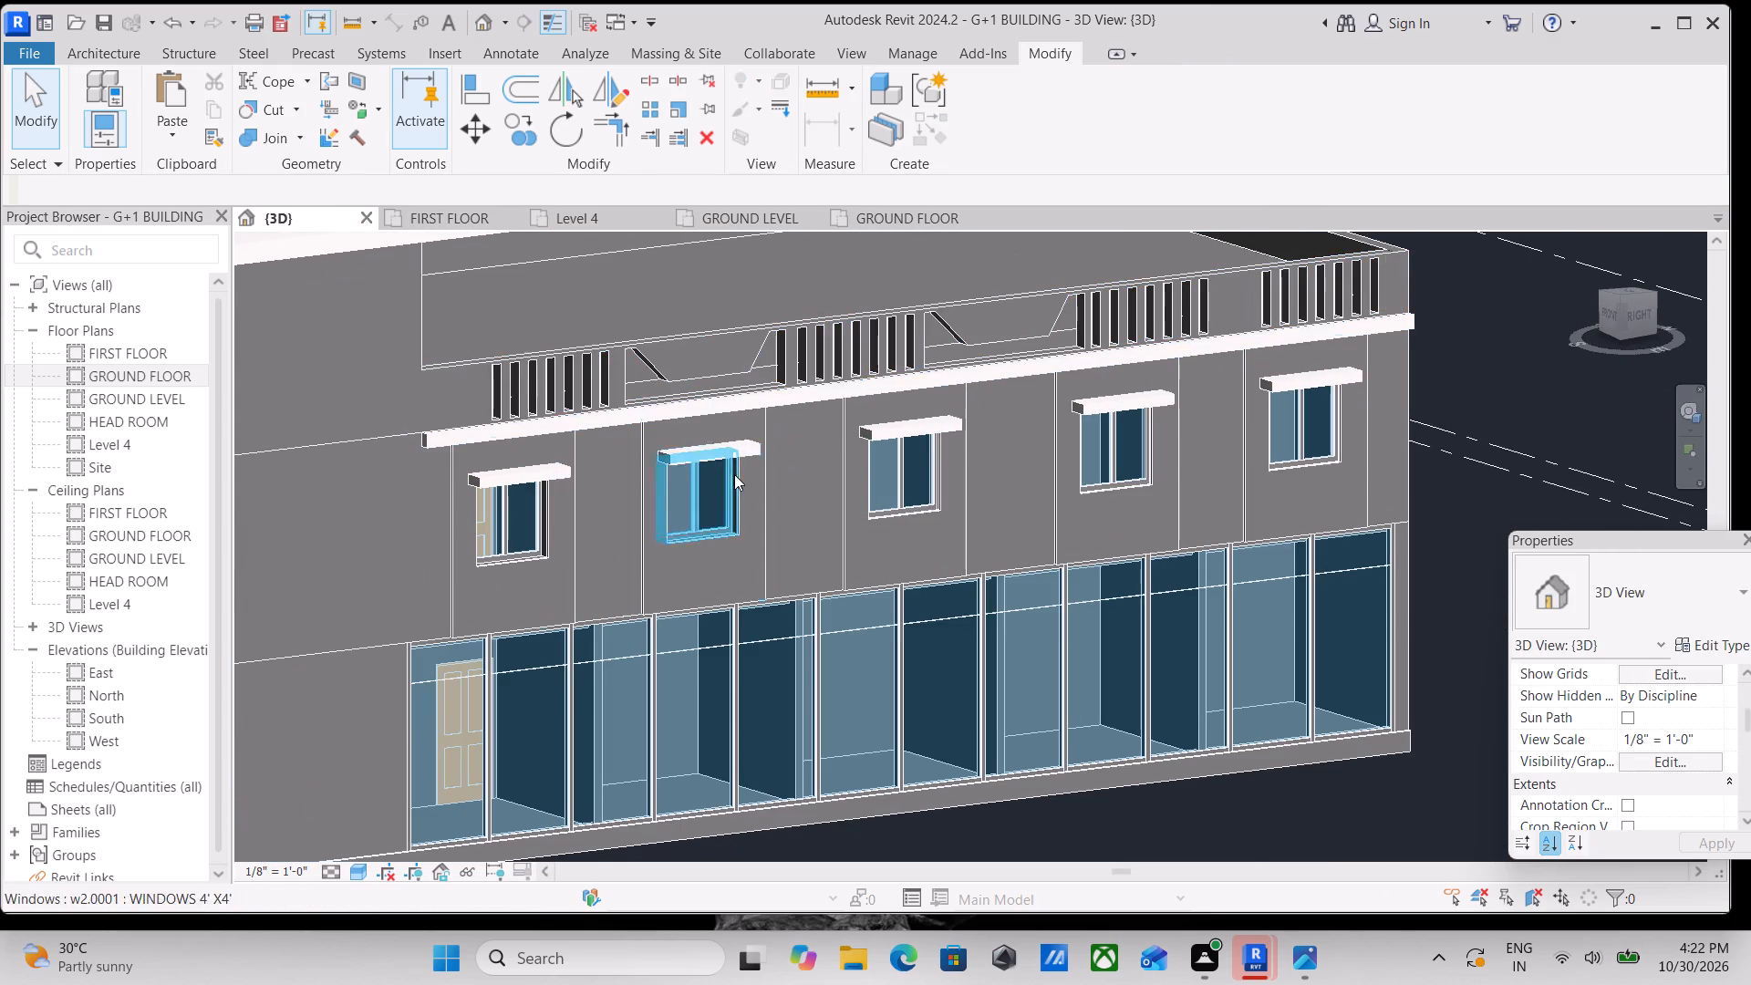
scroll(722, 442, up, 2)
middle_drag(509, 524, 869, 437)
scroll(898, 447, down, 2)
middle_click(898, 447)
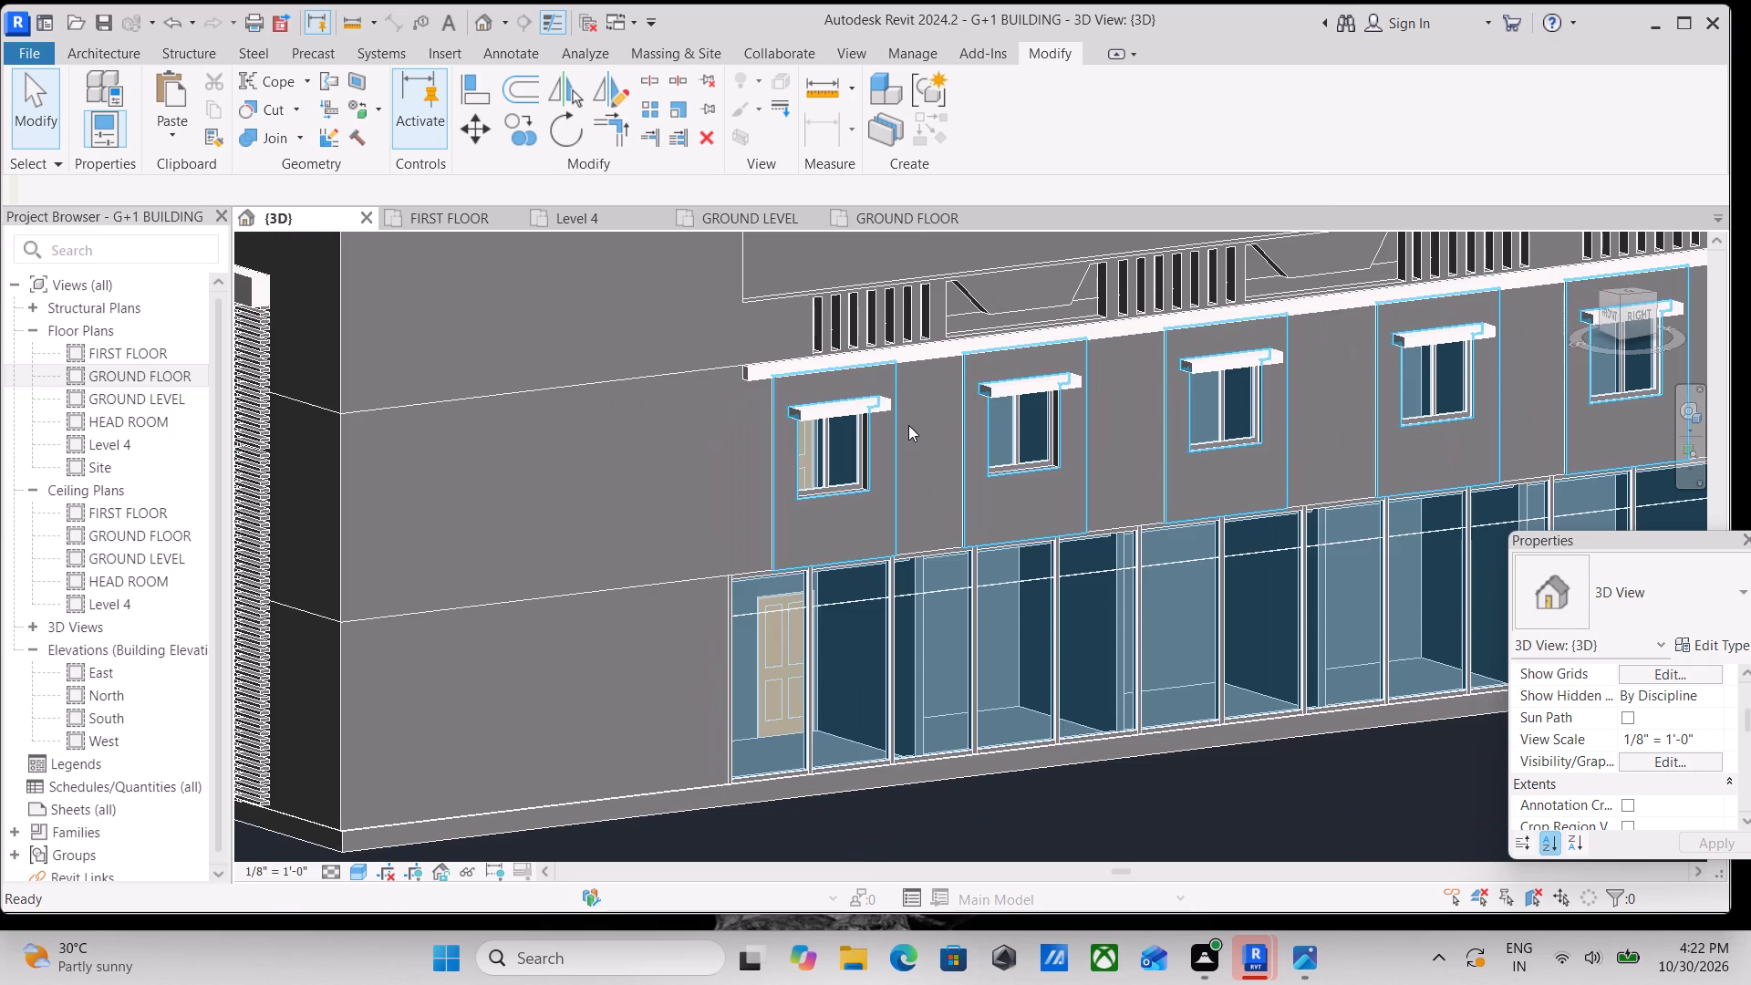
scroll(817, 371, up, 2)
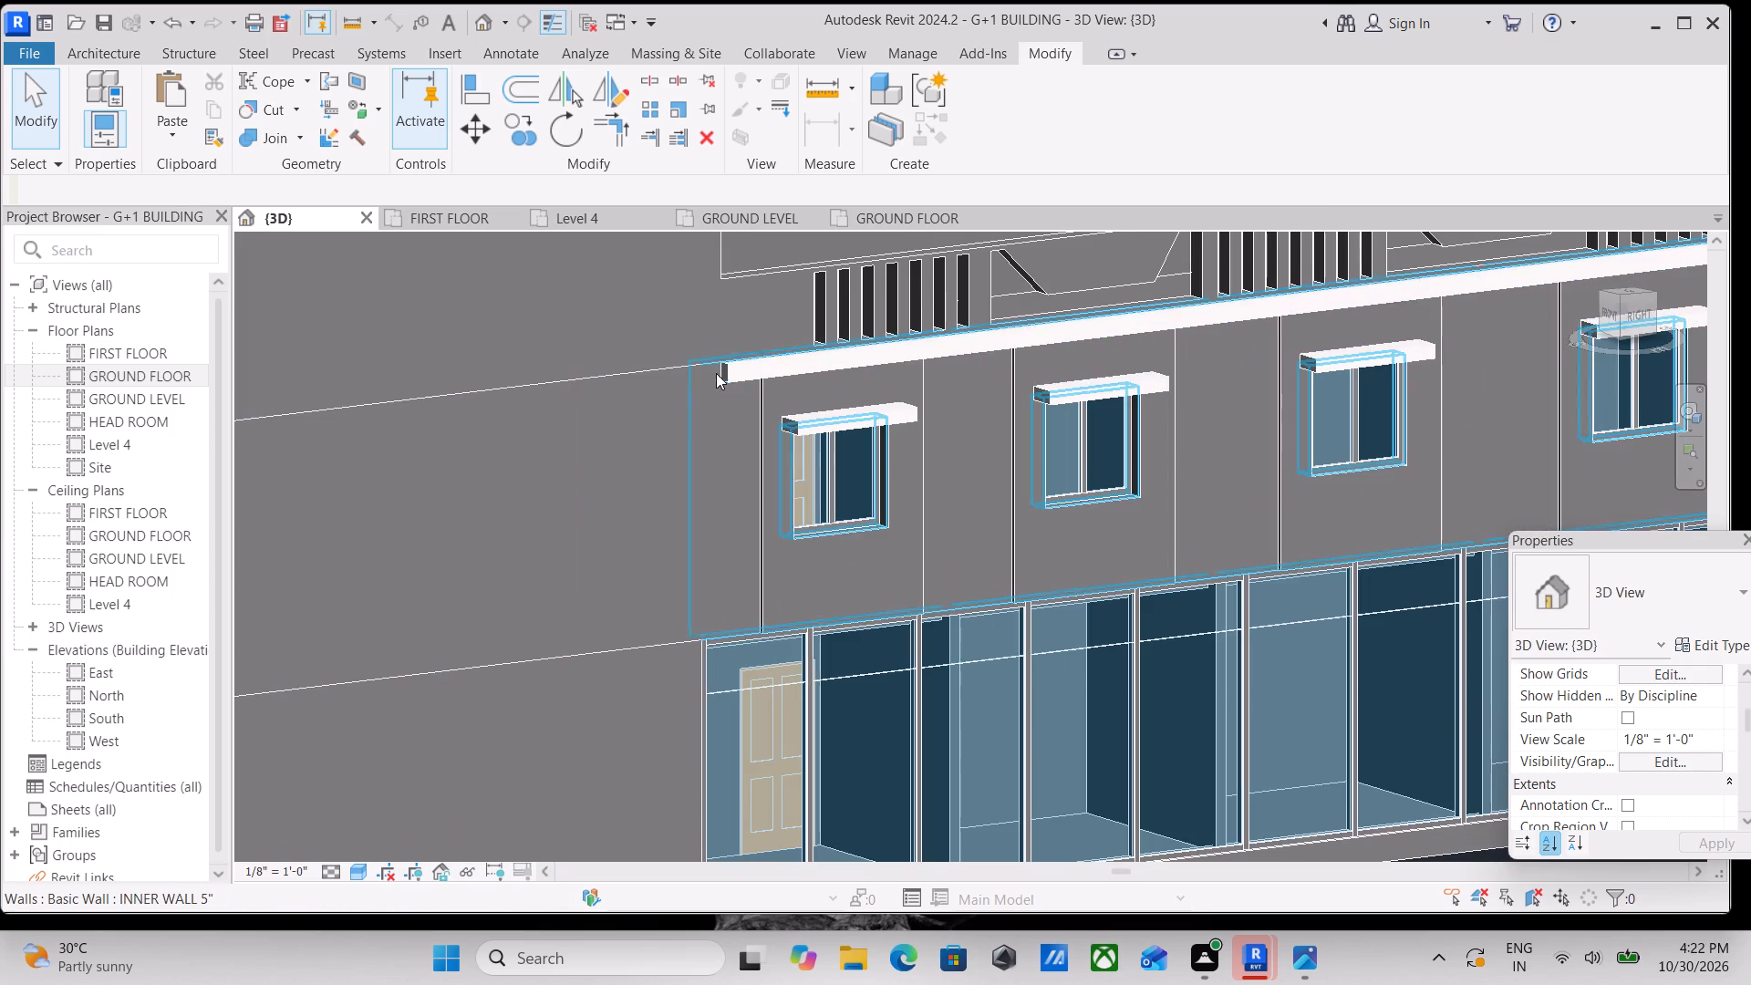
click(727, 371)
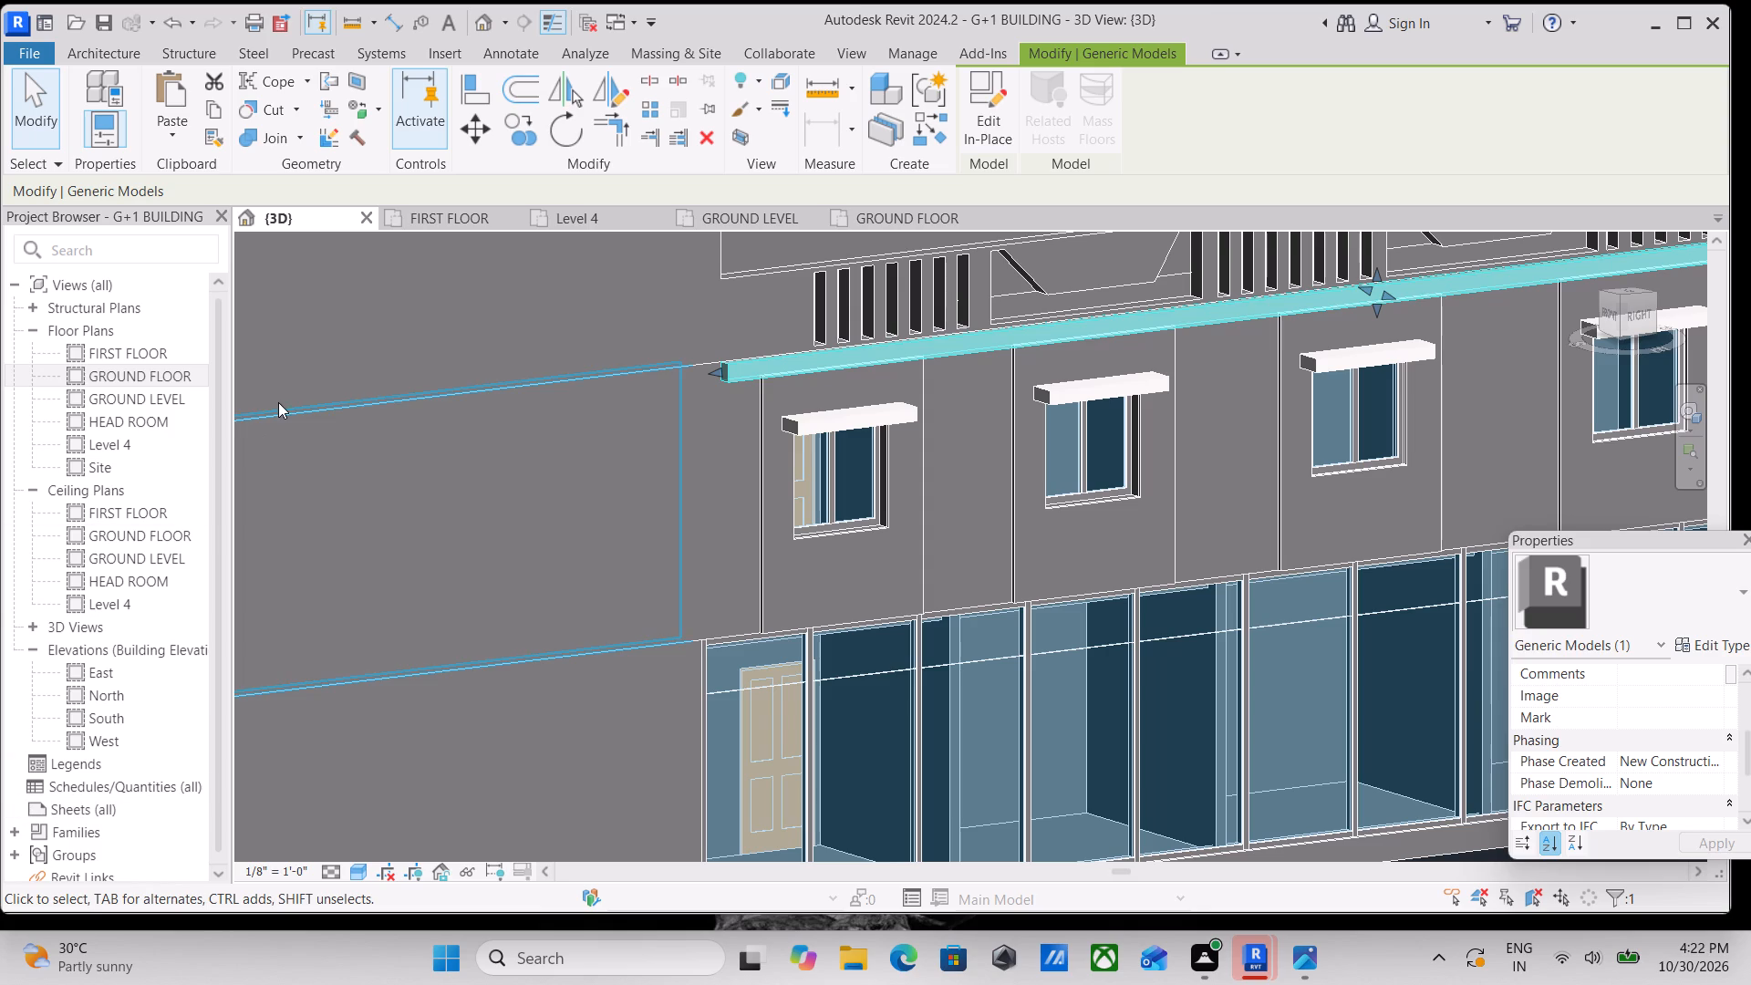
scroll(581, 420, up, 3)
middle_drag(554, 413, 26, 464)
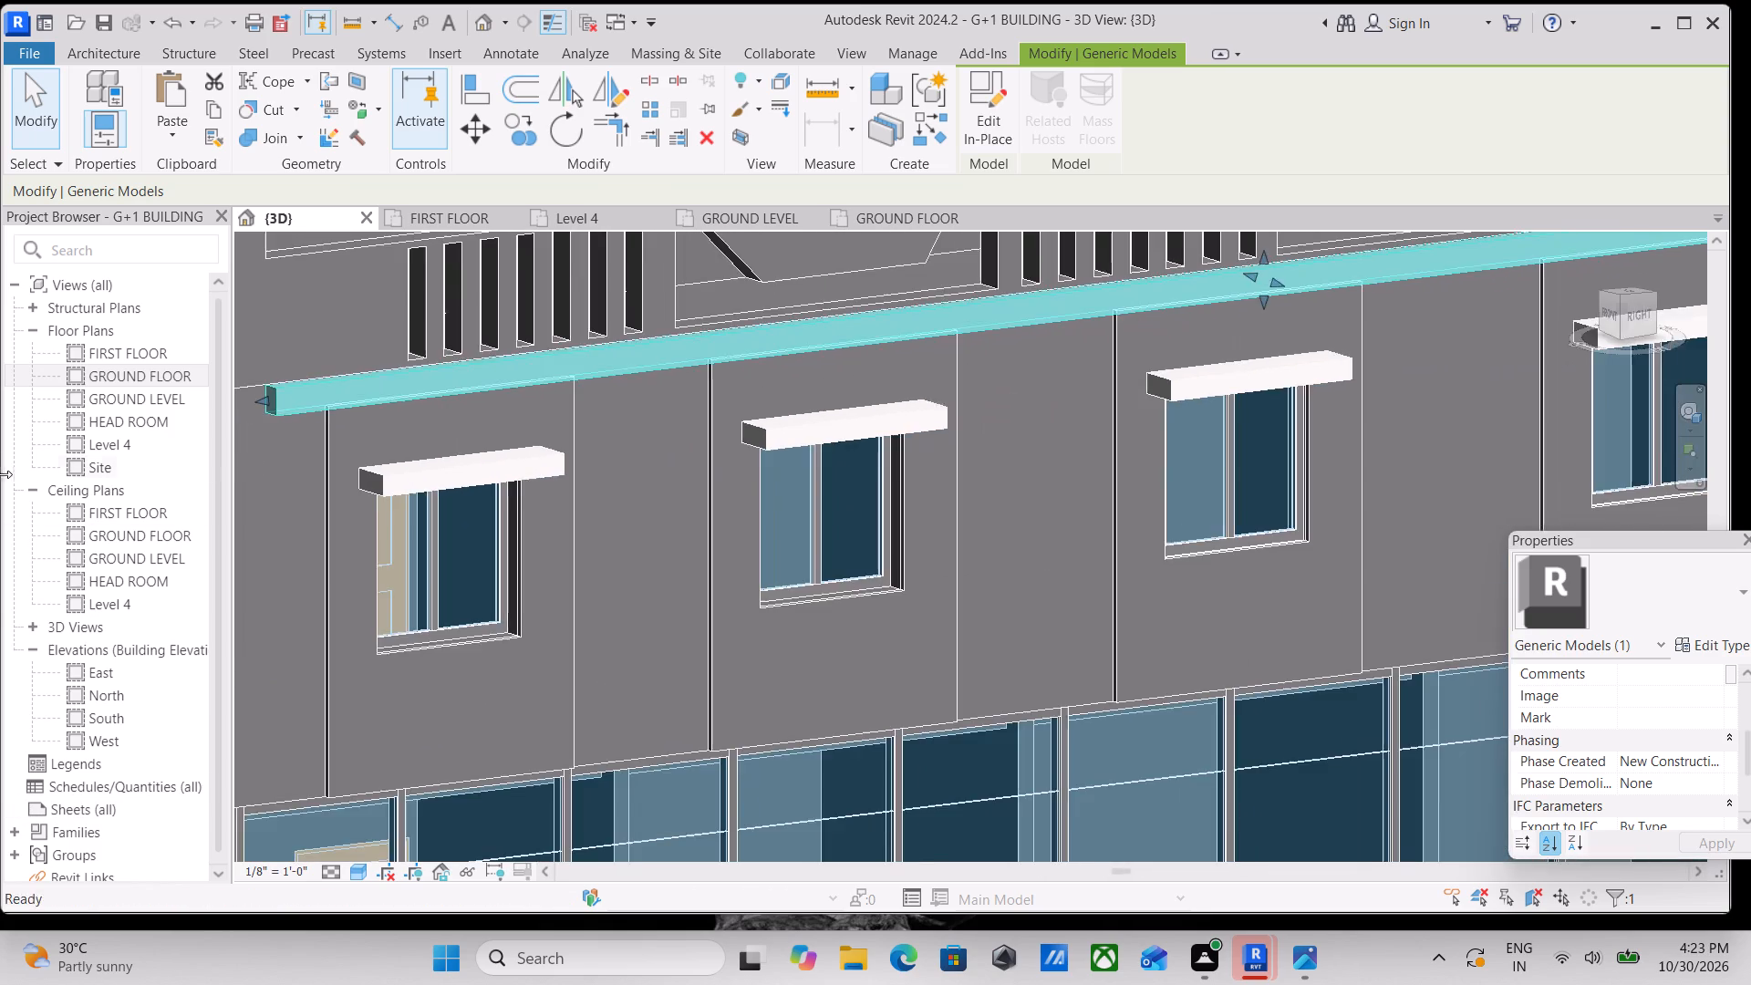
scroll(290, 410, down, 2)
middle_drag(290, 410, 334, 430)
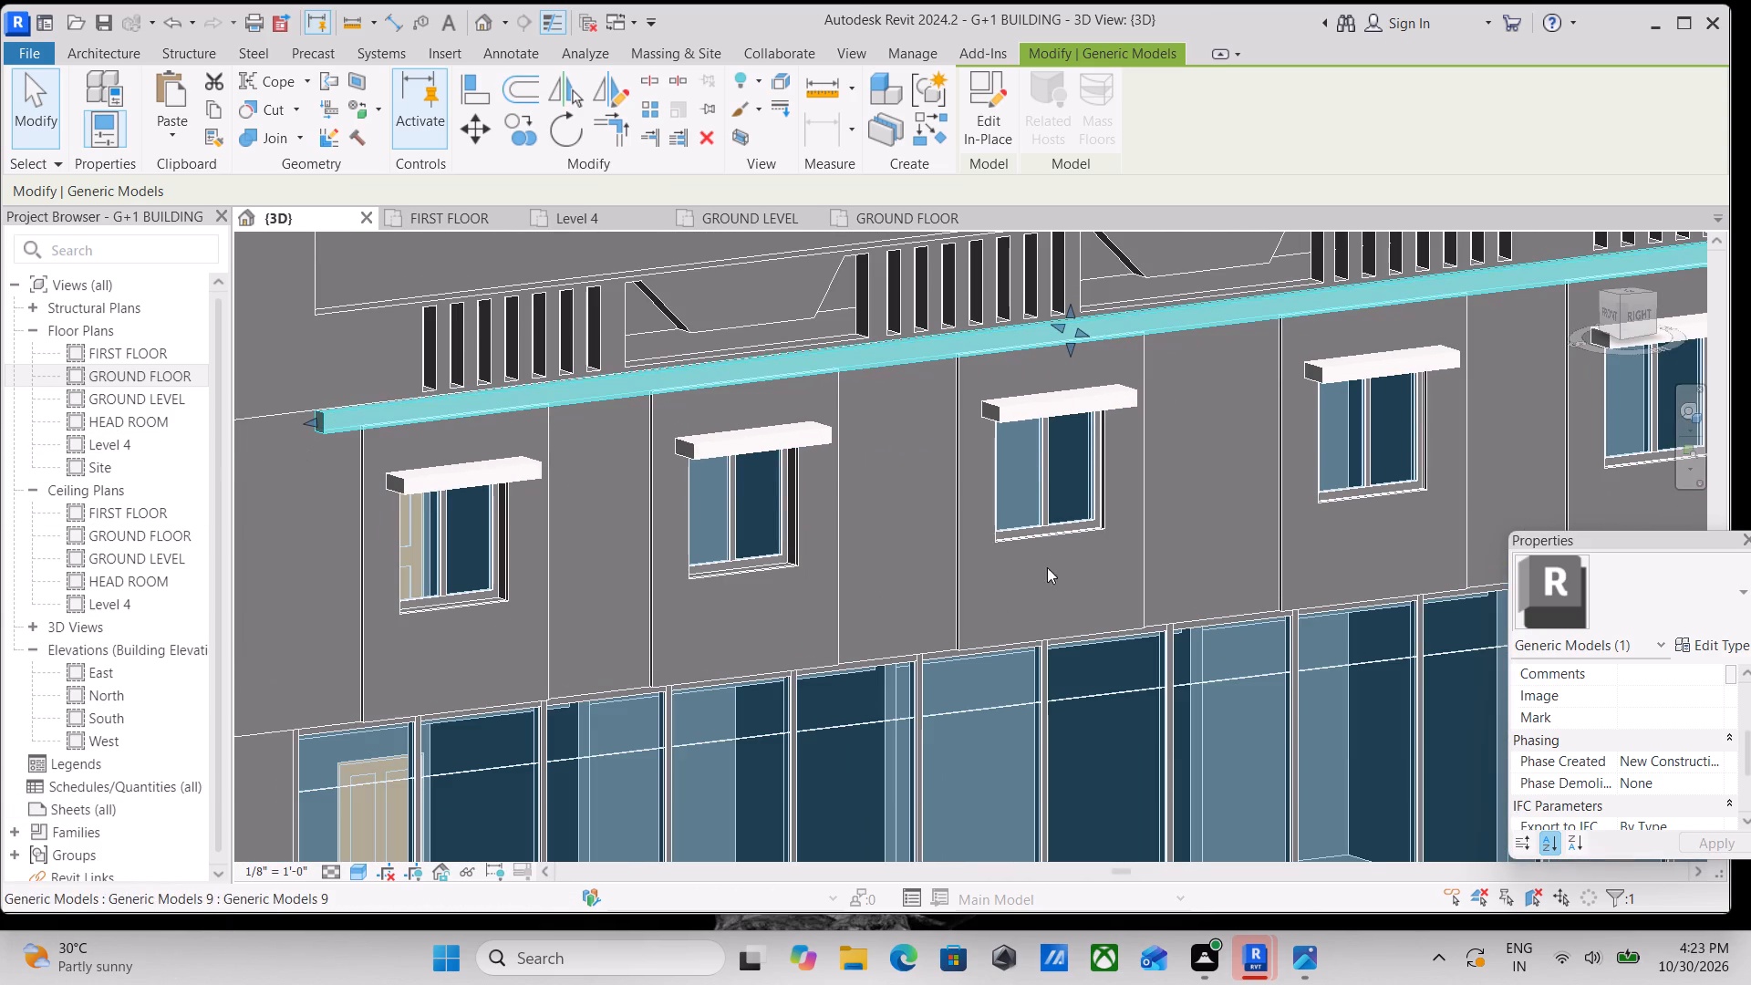
scroll(1036, 354, down, 3)
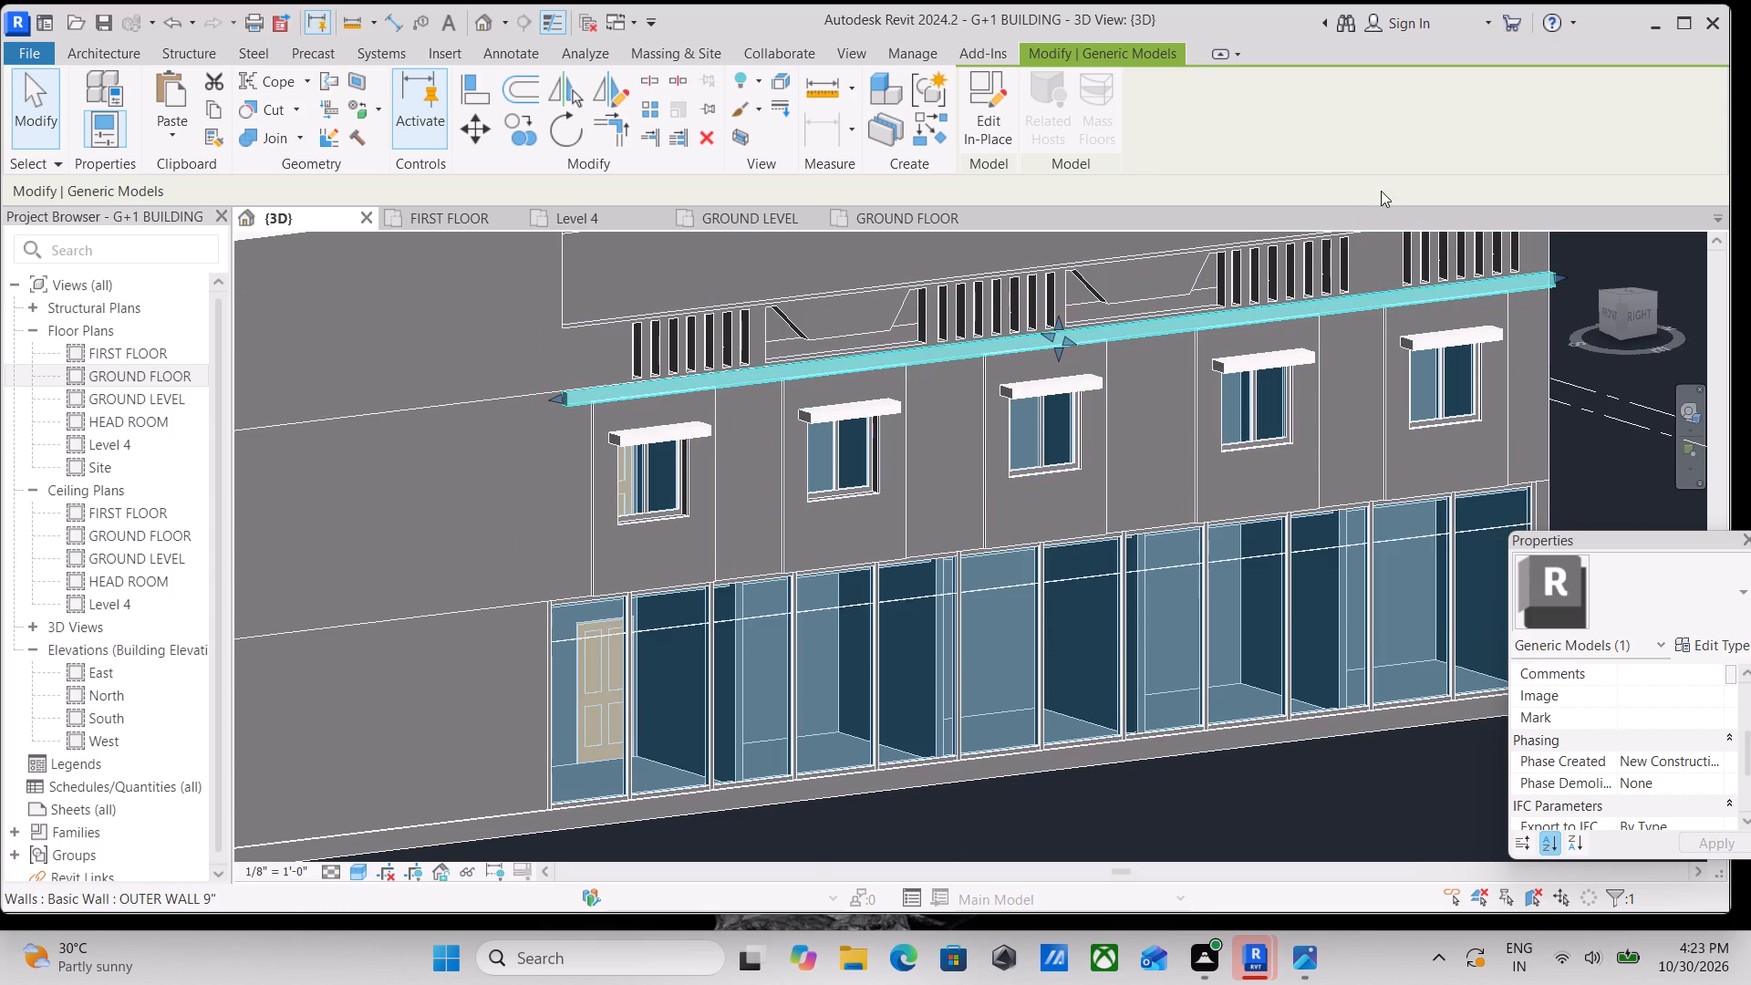
click(1659, 314)
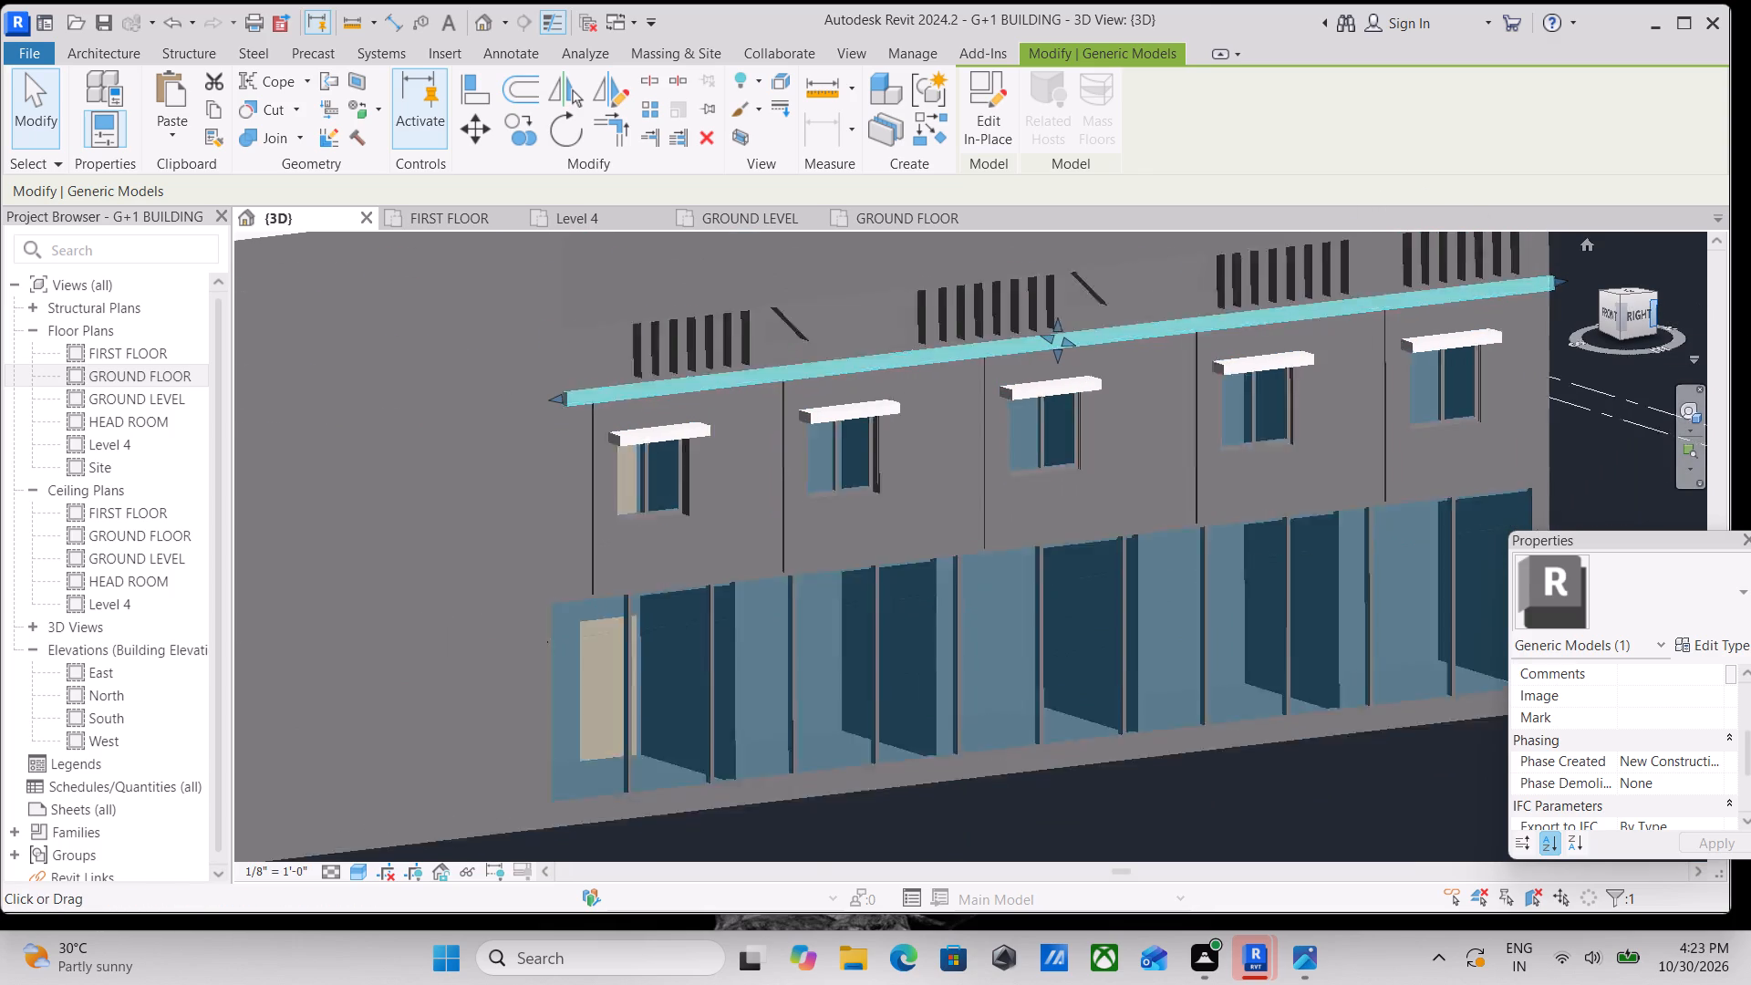
scroll(1106, 595, up, 4)
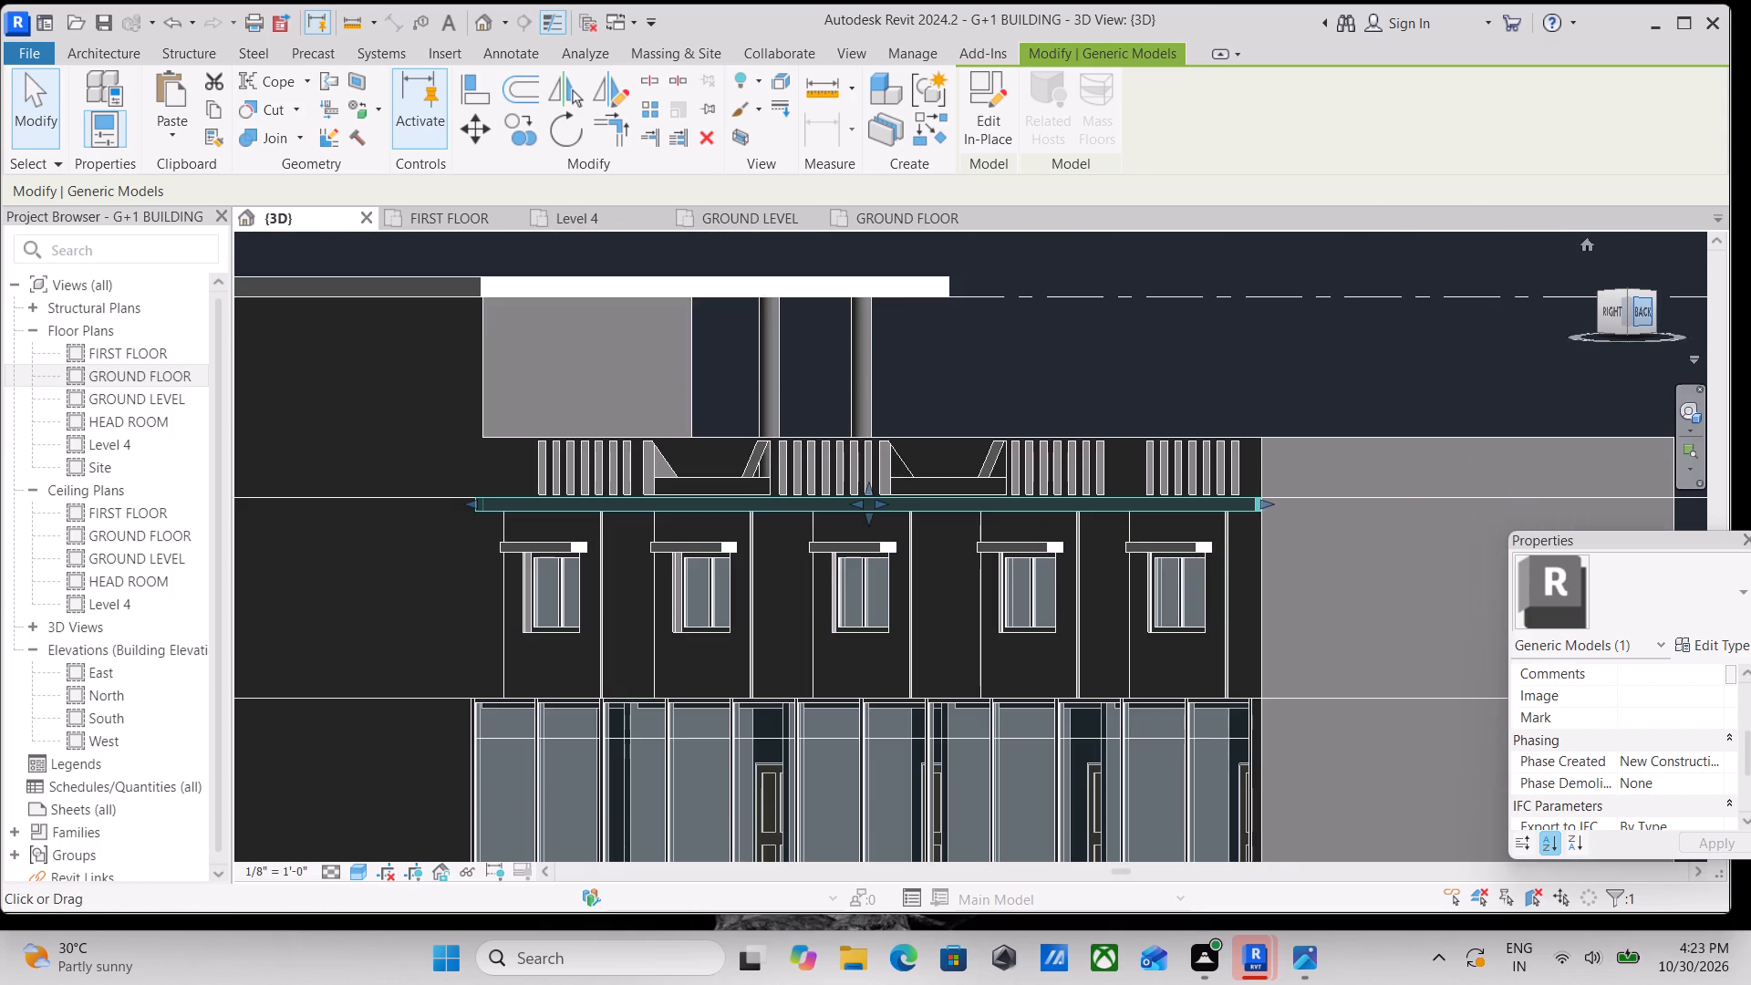
click(1651, 313)
scroll(1021, 554, up, 7)
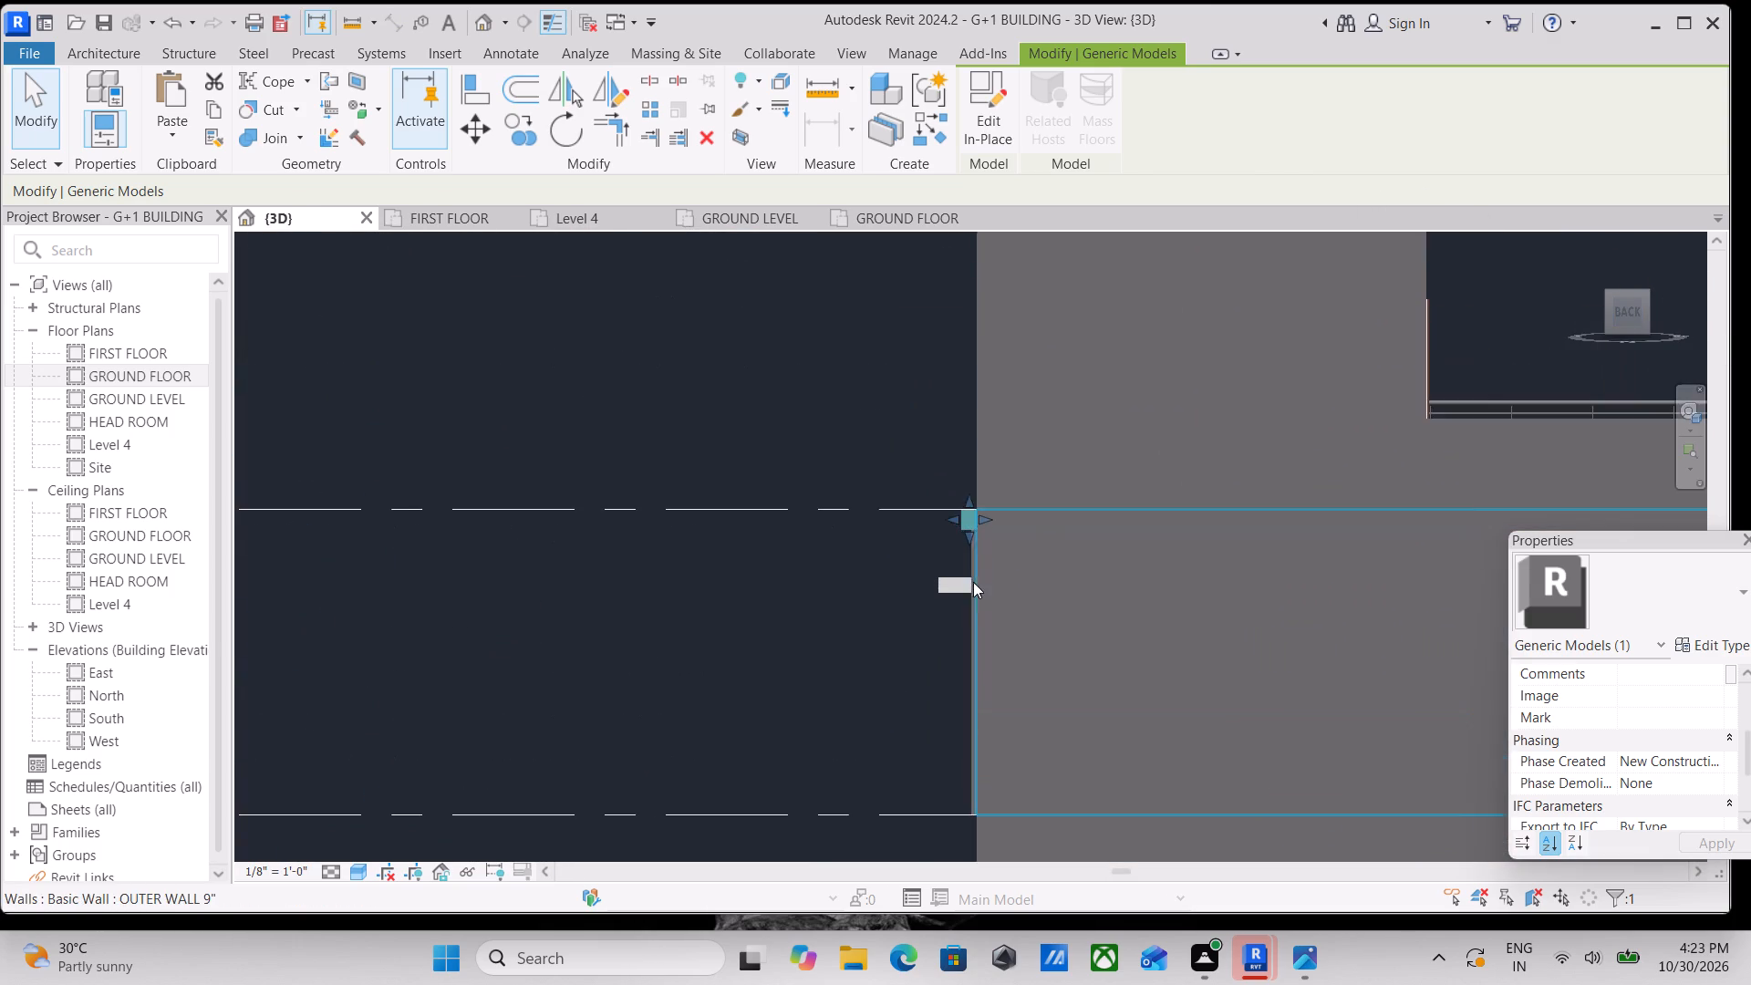
scroll(980, 544, up, 11)
scroll(909, 495, up, 4)
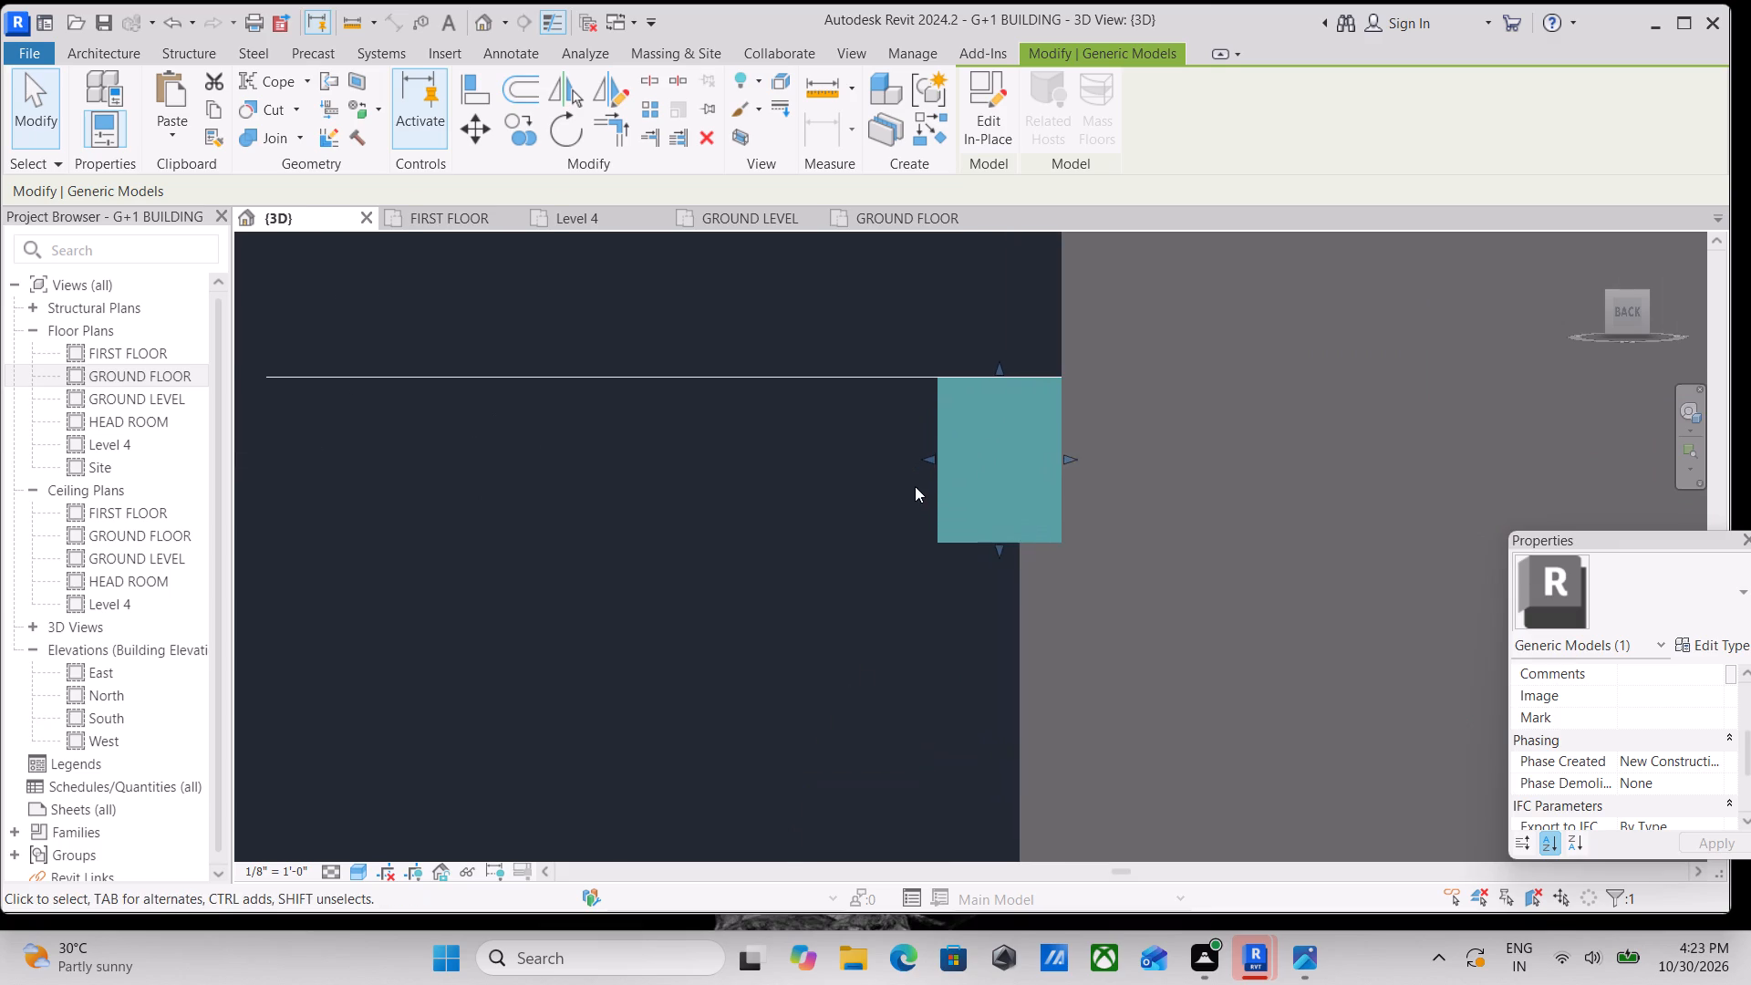
scroll(920, 467, up, 3)
drag(929, 452, 959, 452)
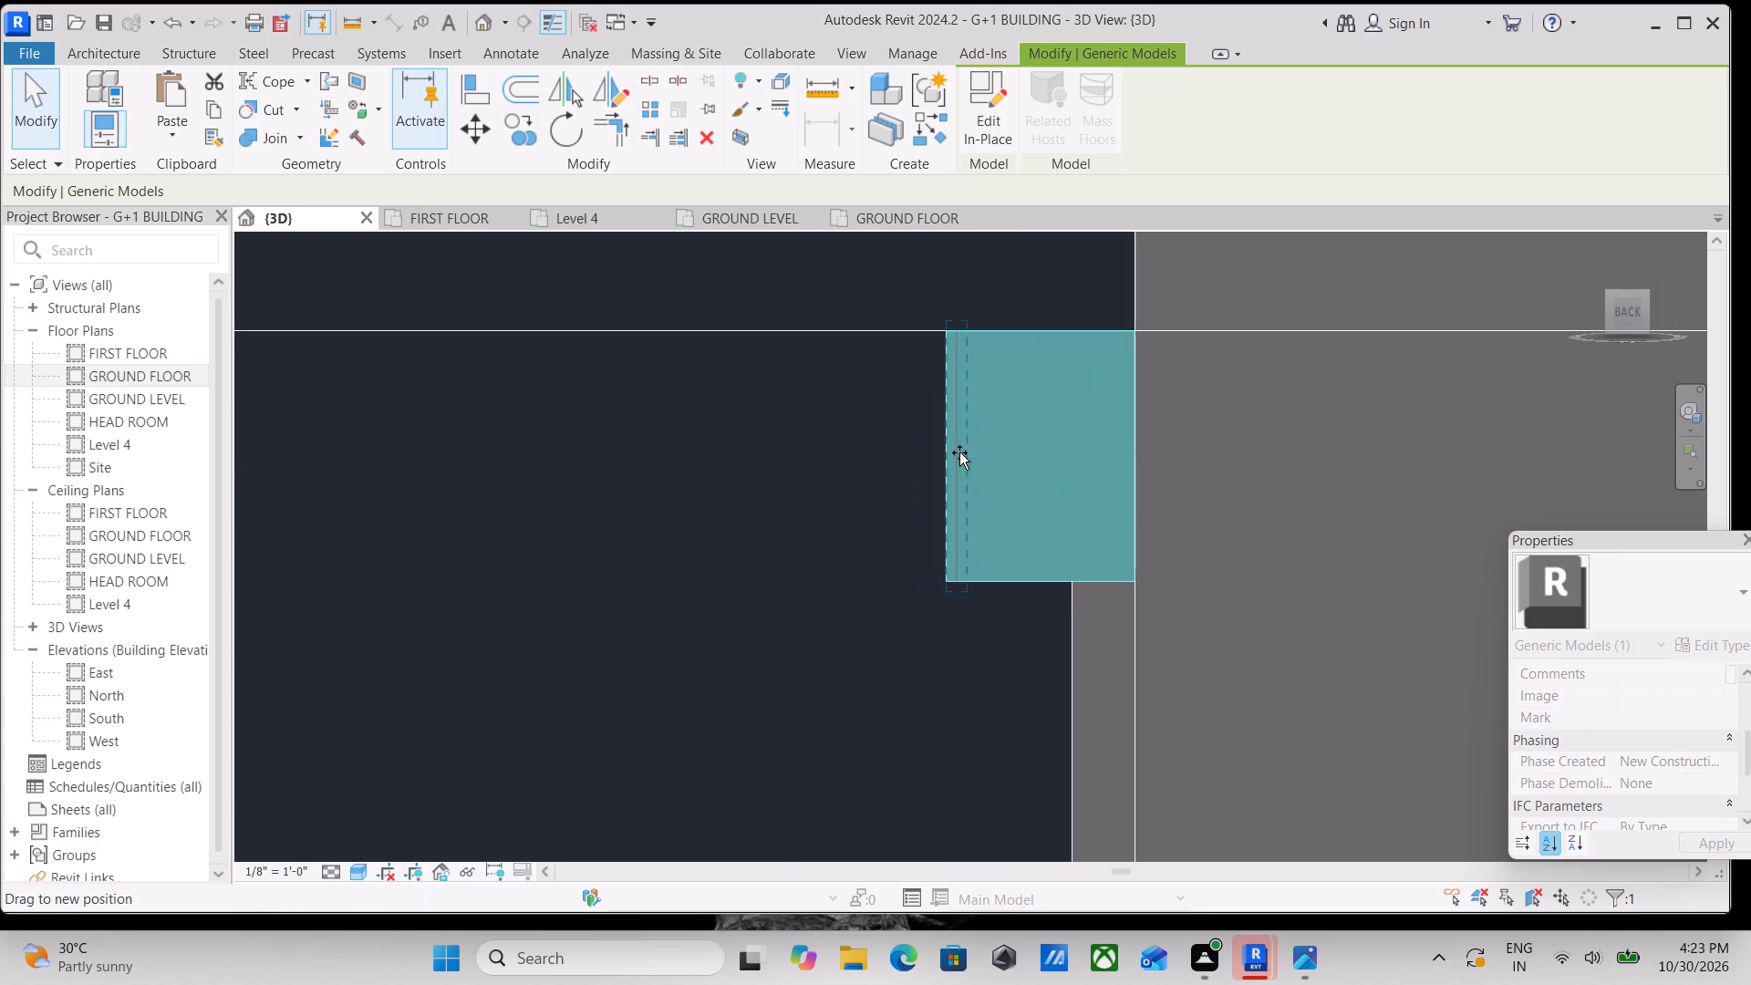
drag(959, 452, 1041, 453)
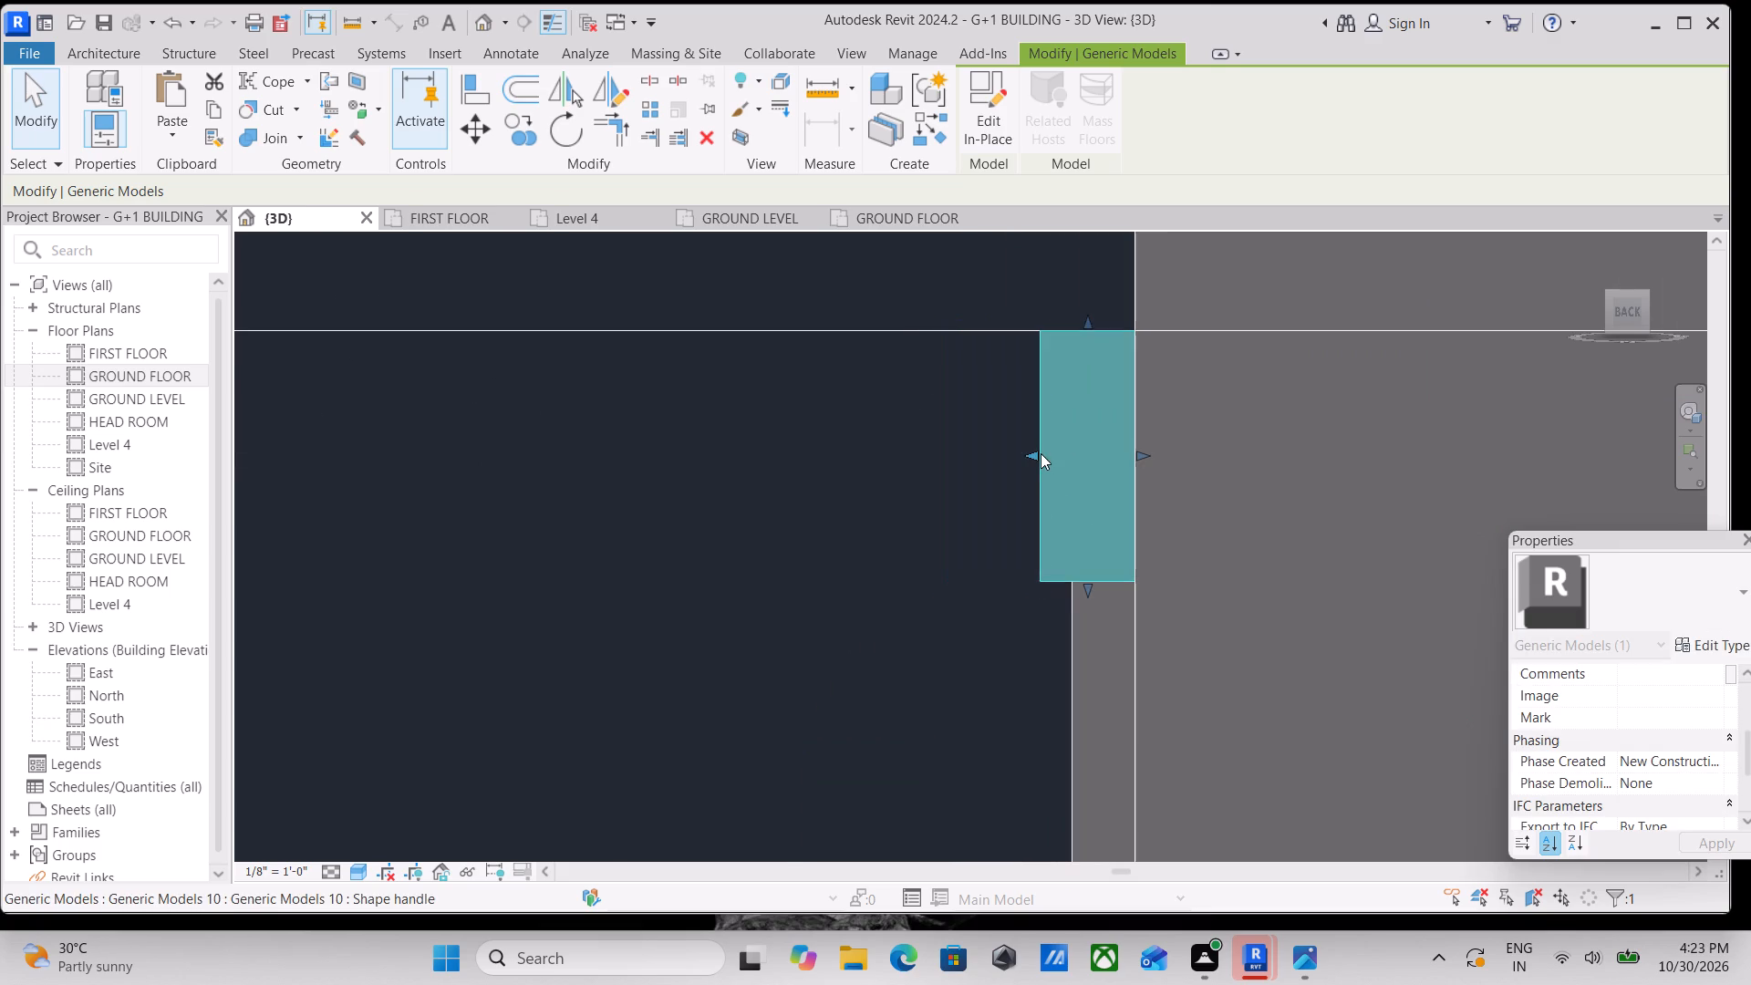
scroll(1041, 453, down, 7)
scroll(924, 493, down, 4)
key(Escape)
scroll(898, 506, down, 2)
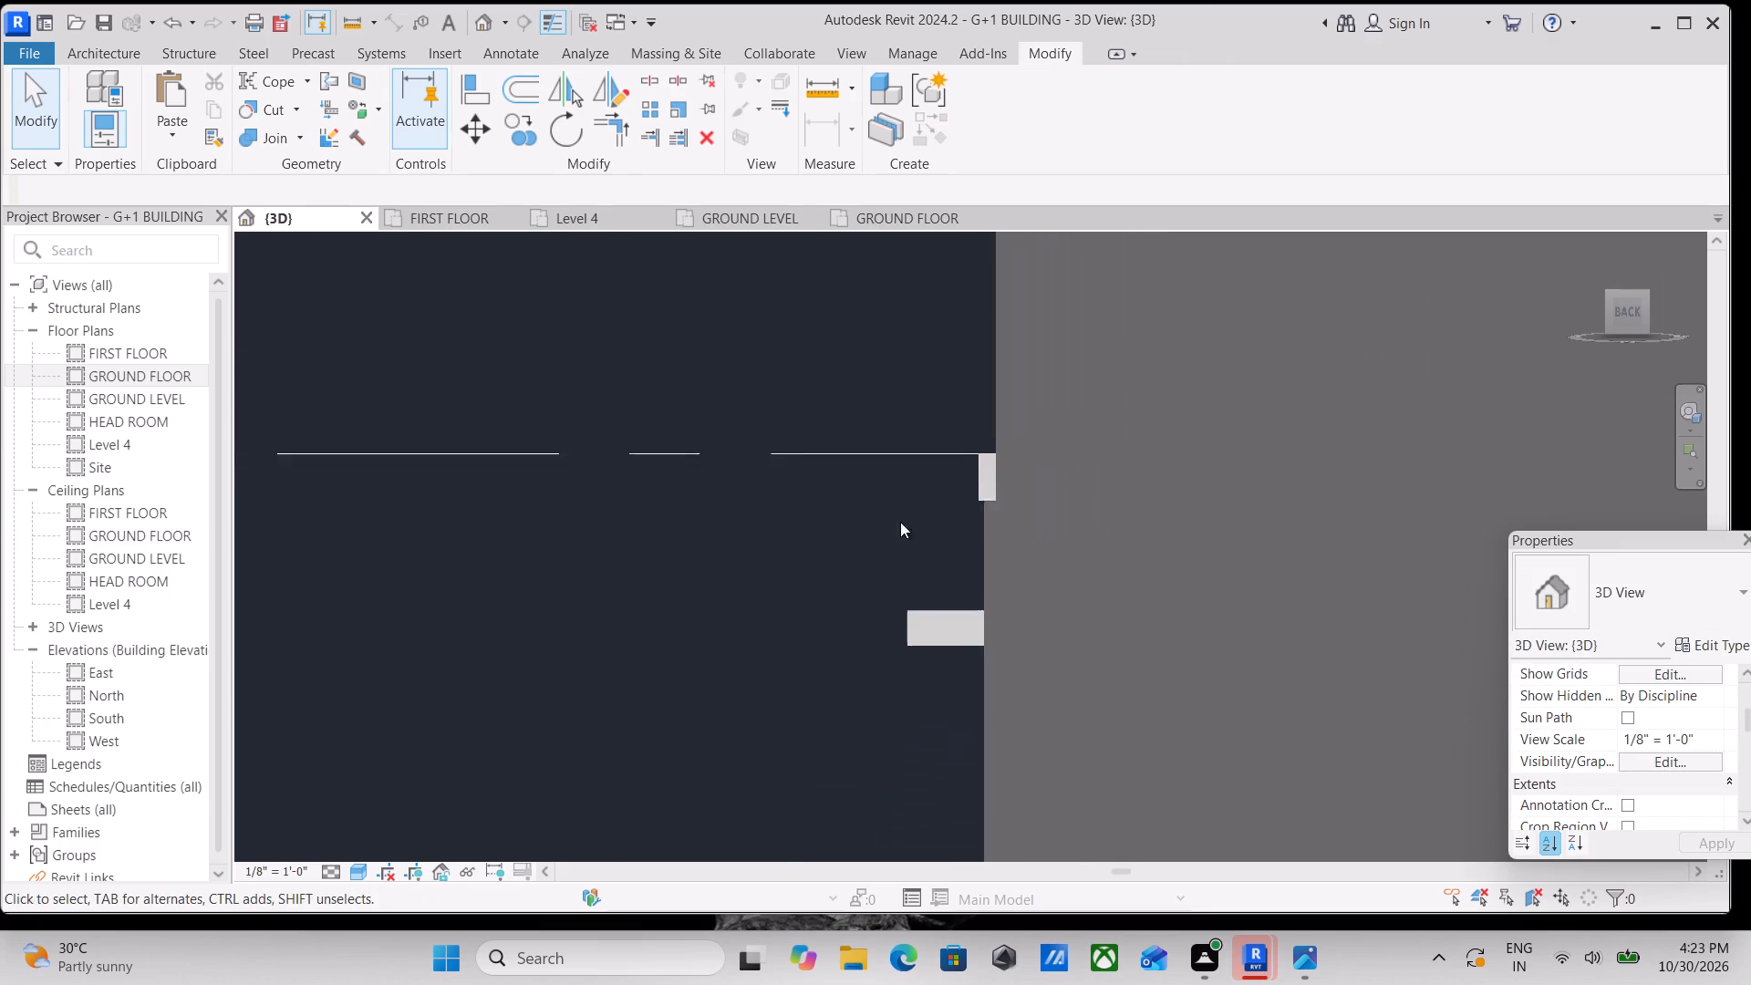
Extend the parapet band's front end toward the building's front, up to the vertical wall joint near the storefront's end.
scroll(900, 522, down, 1)
scroll(752, 559, down, 1)
shift+middle_drag(751, 564, 1067, 714)
middle_drag(544, 595, 678, 472)
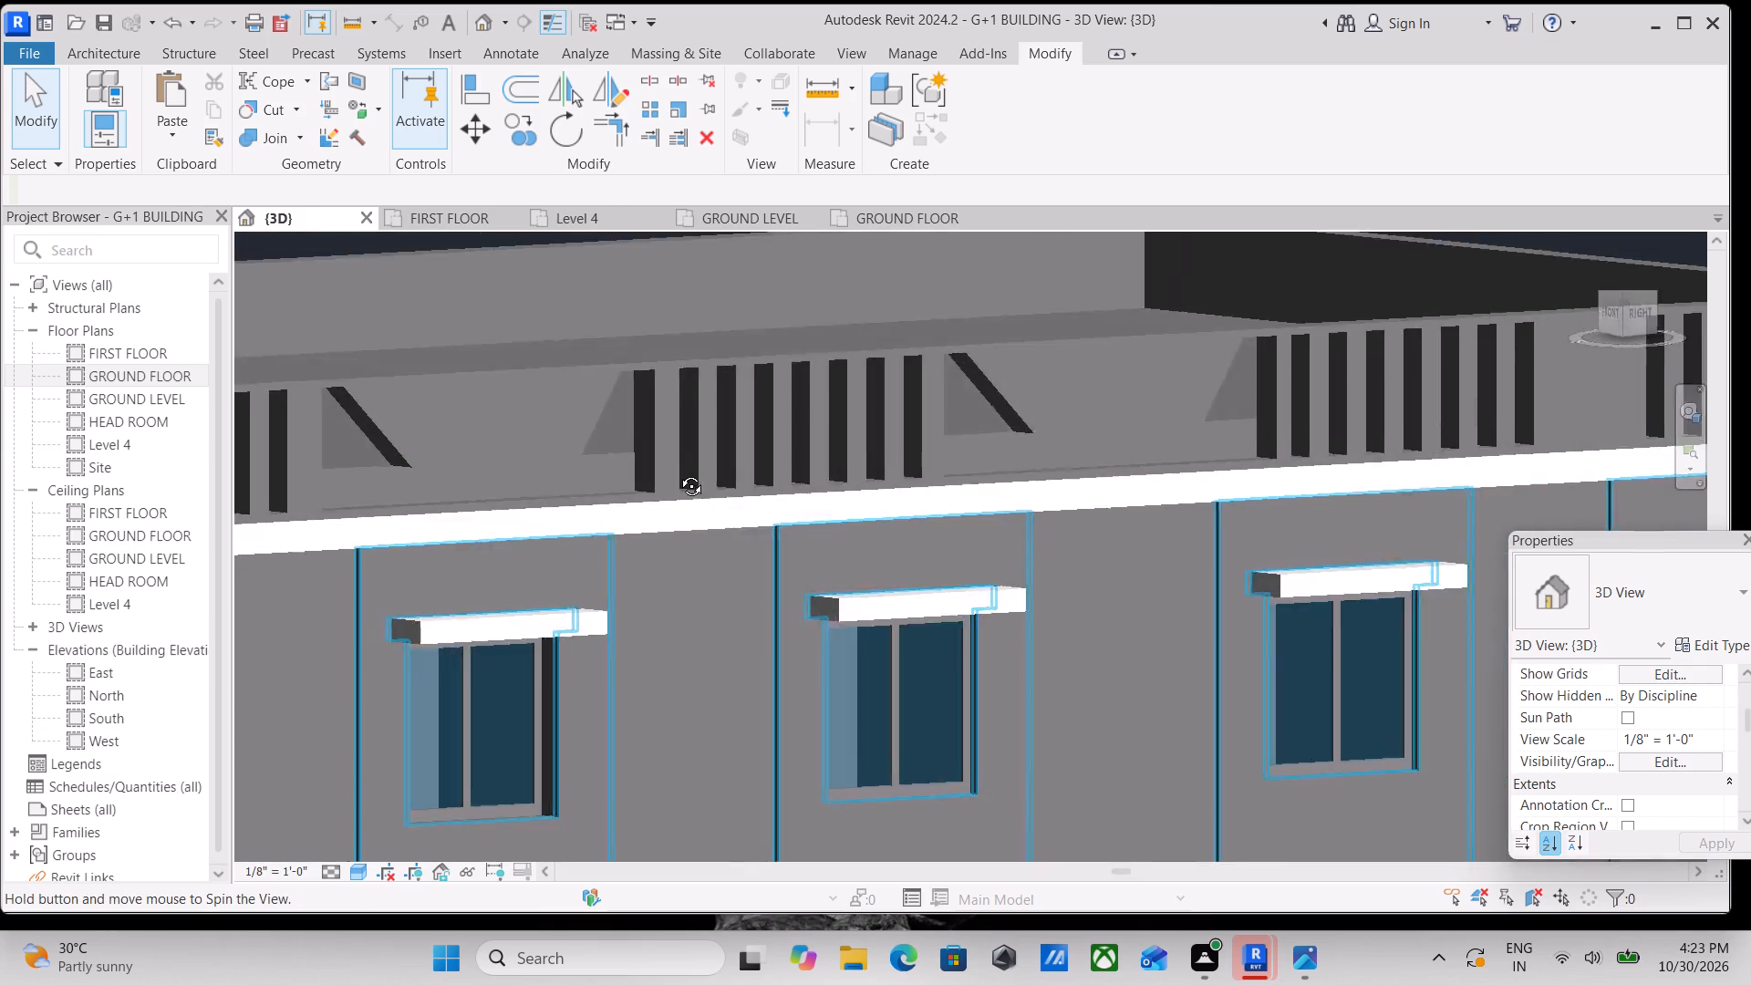
middle_drag(678, 472, 577, 532)
shift+middle_drag(580, 533, 507, 528)
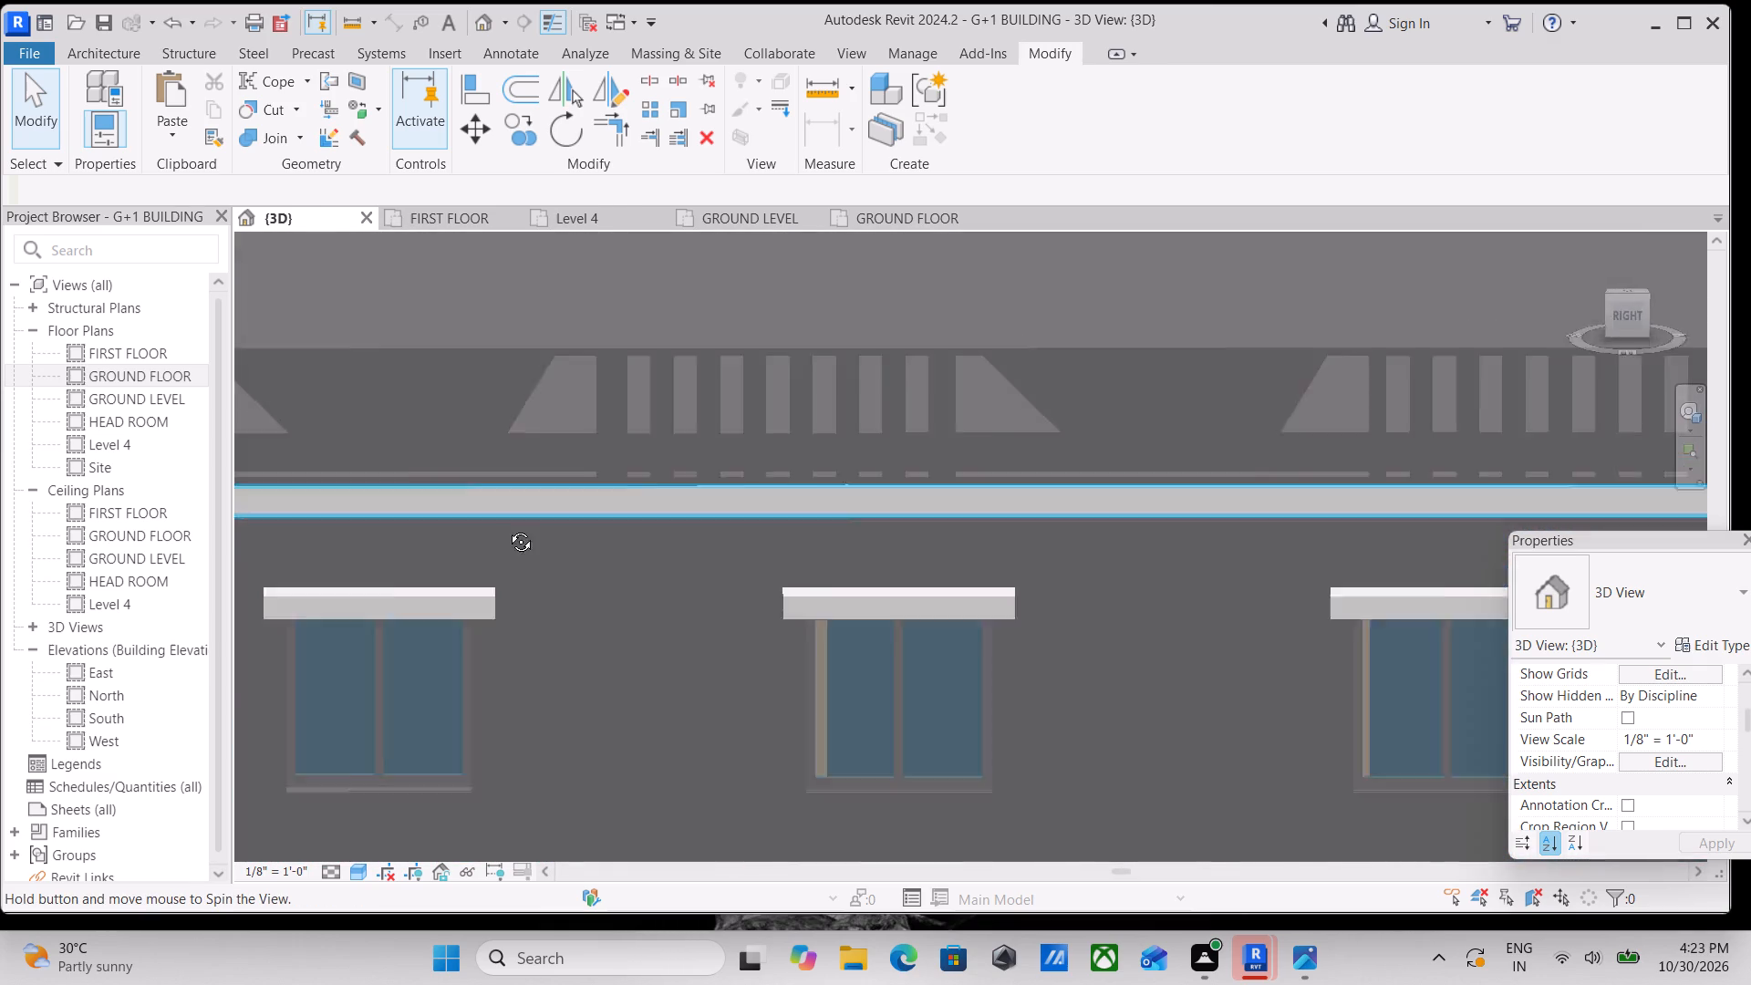
shift+middle_drag(507, 528, 592, 525)
scroll(660, 556, down, 3)
middle_drag(660, 556, 823, 341)
shift+middle_drag(604, 456, 730, 482)
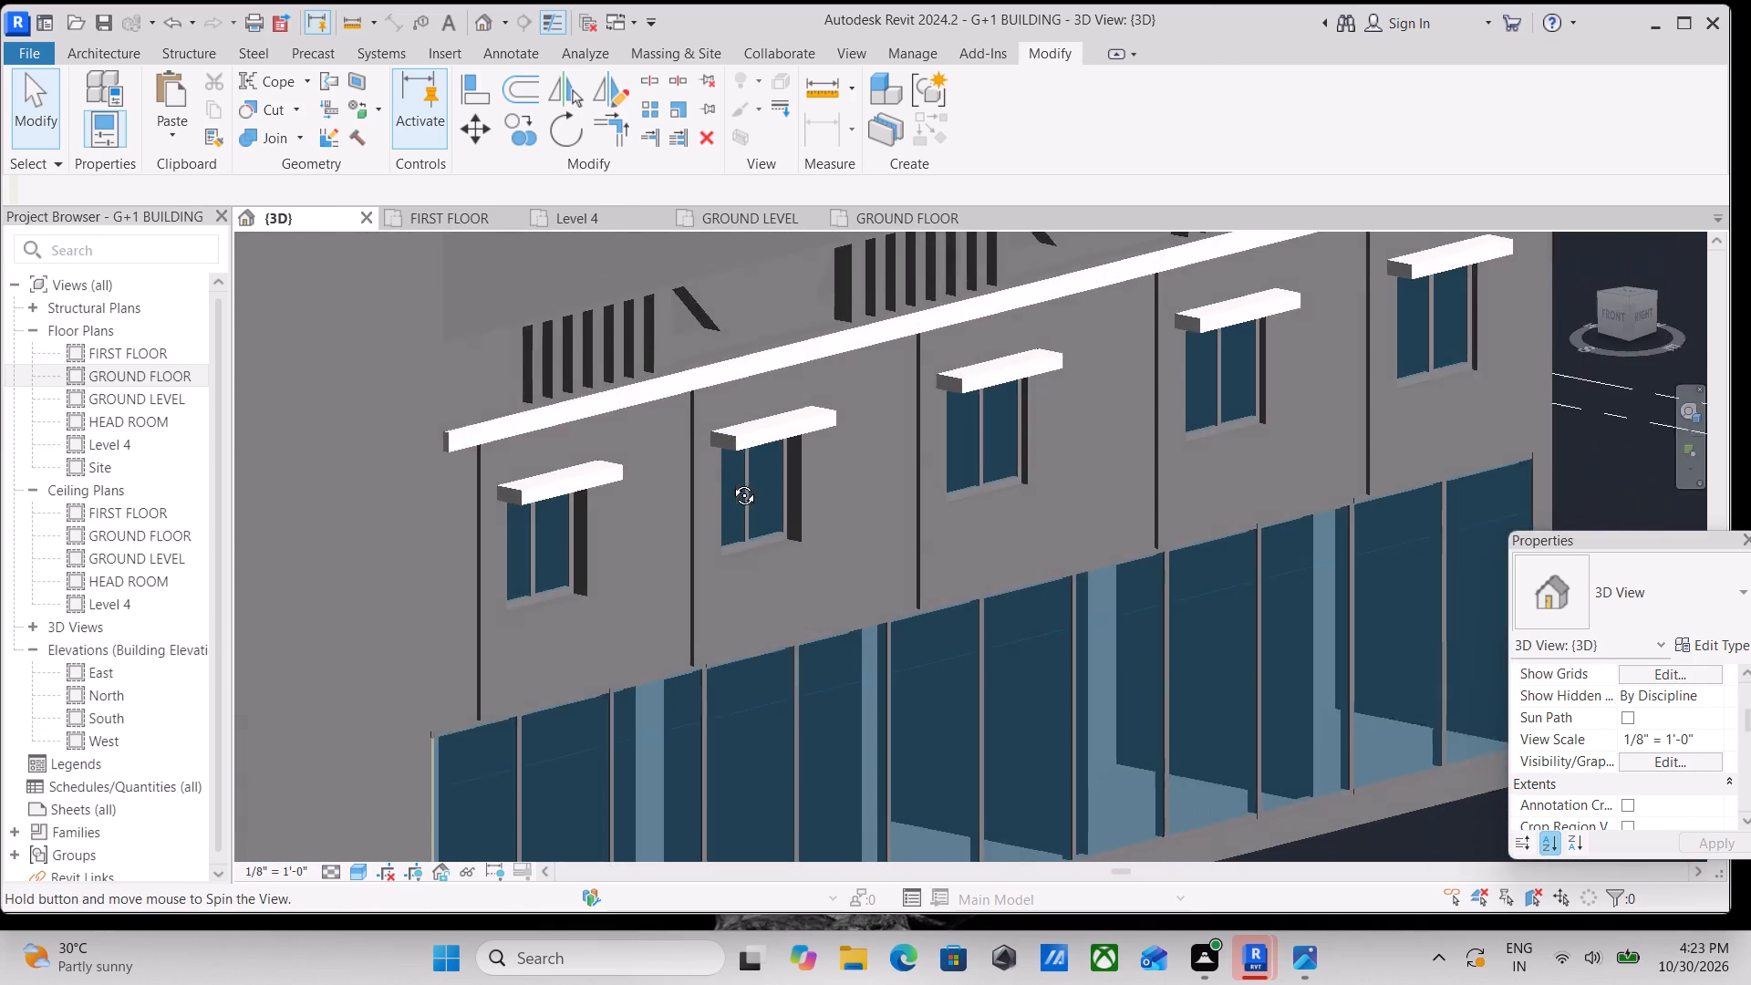
shift+middle_drag(730, 482, 752, 480)
scroll(751, 480, down, 1)
middle_drag(751, 480, 792, 410)
scroll(518, 417, up, 2)
scroll(667, 388, up, 8)
click(555, 359)
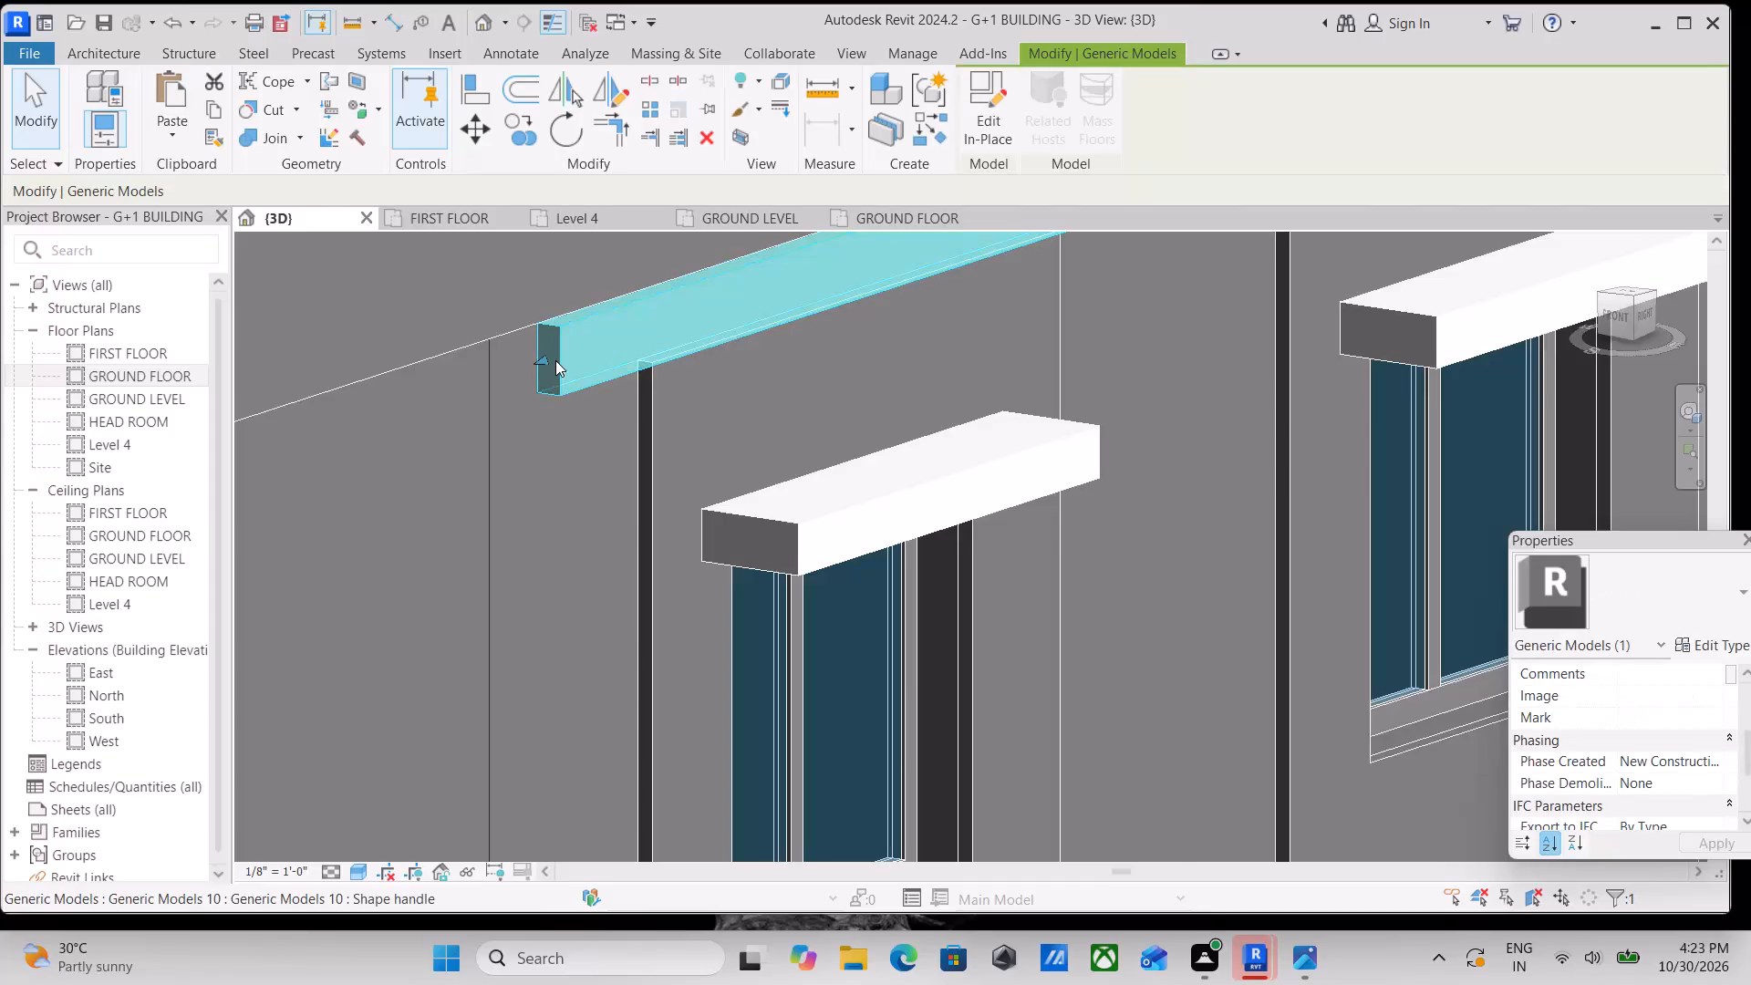
scroll(555, 362, down, 1)
drag(544, 366, 521, 368)
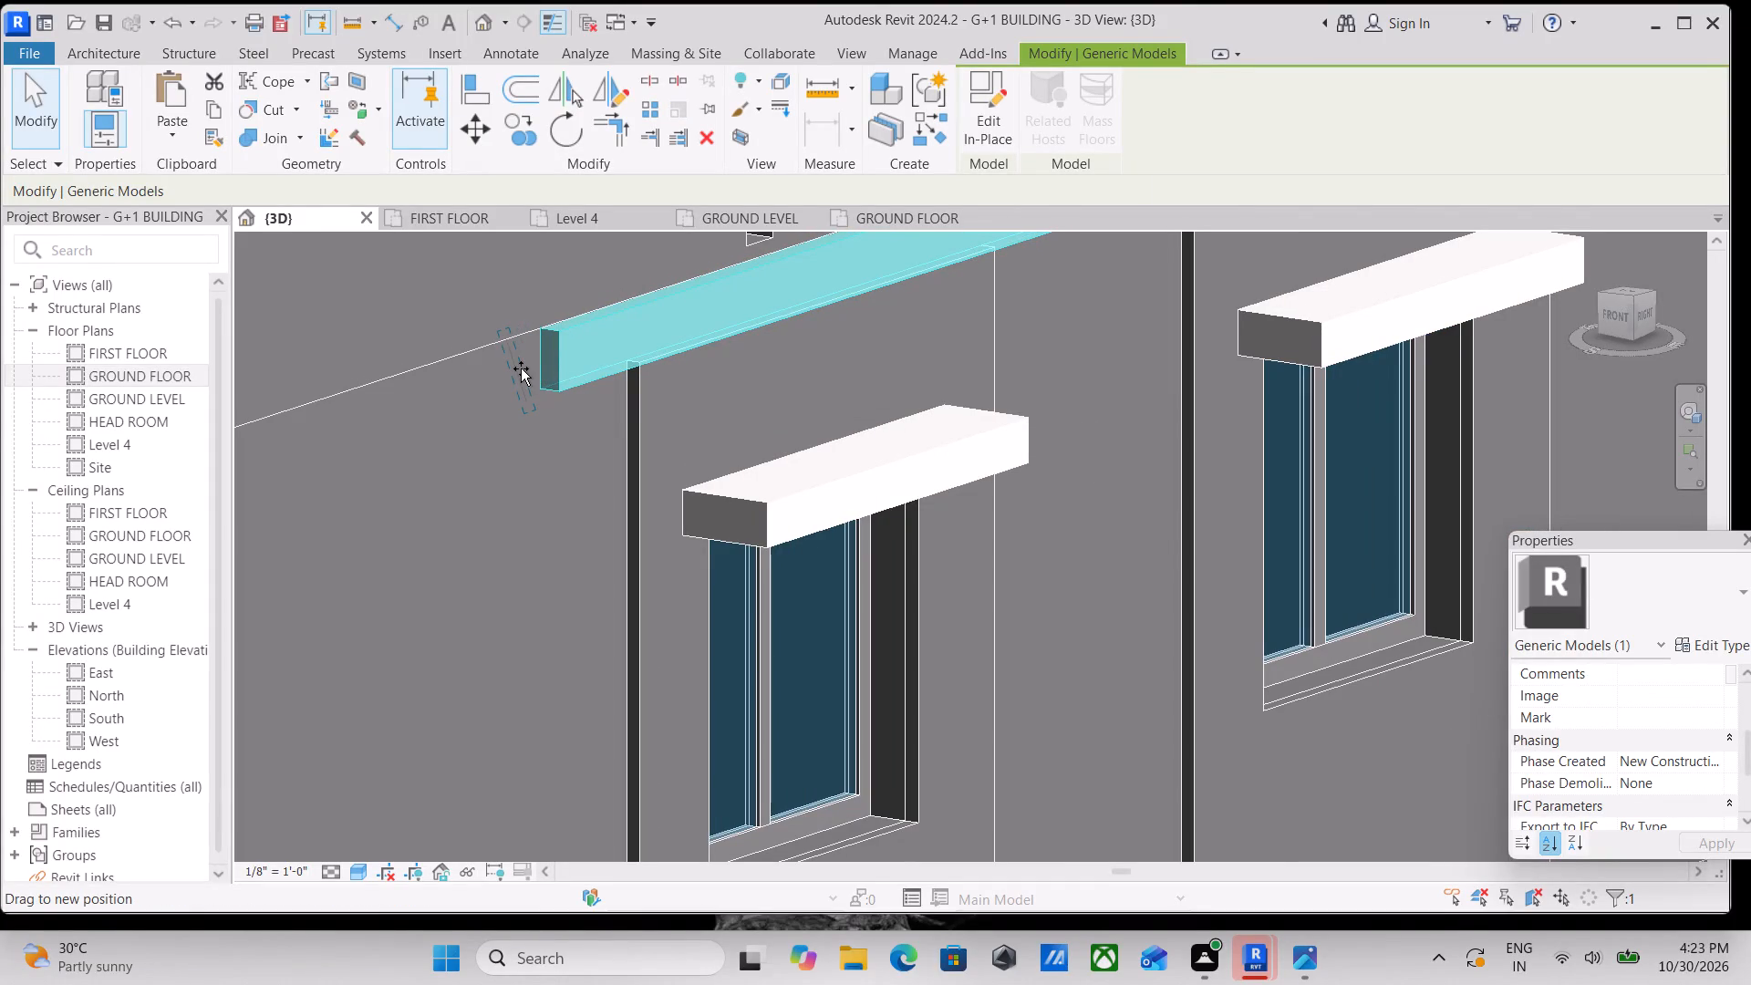
drag(521, 368, 496, 375)
scroll(520, 378, down, 9)
middle_drag(524, 378, 578, 396)
scroll(602, 400, up, 1)
scroll(636, 383, down, 4)
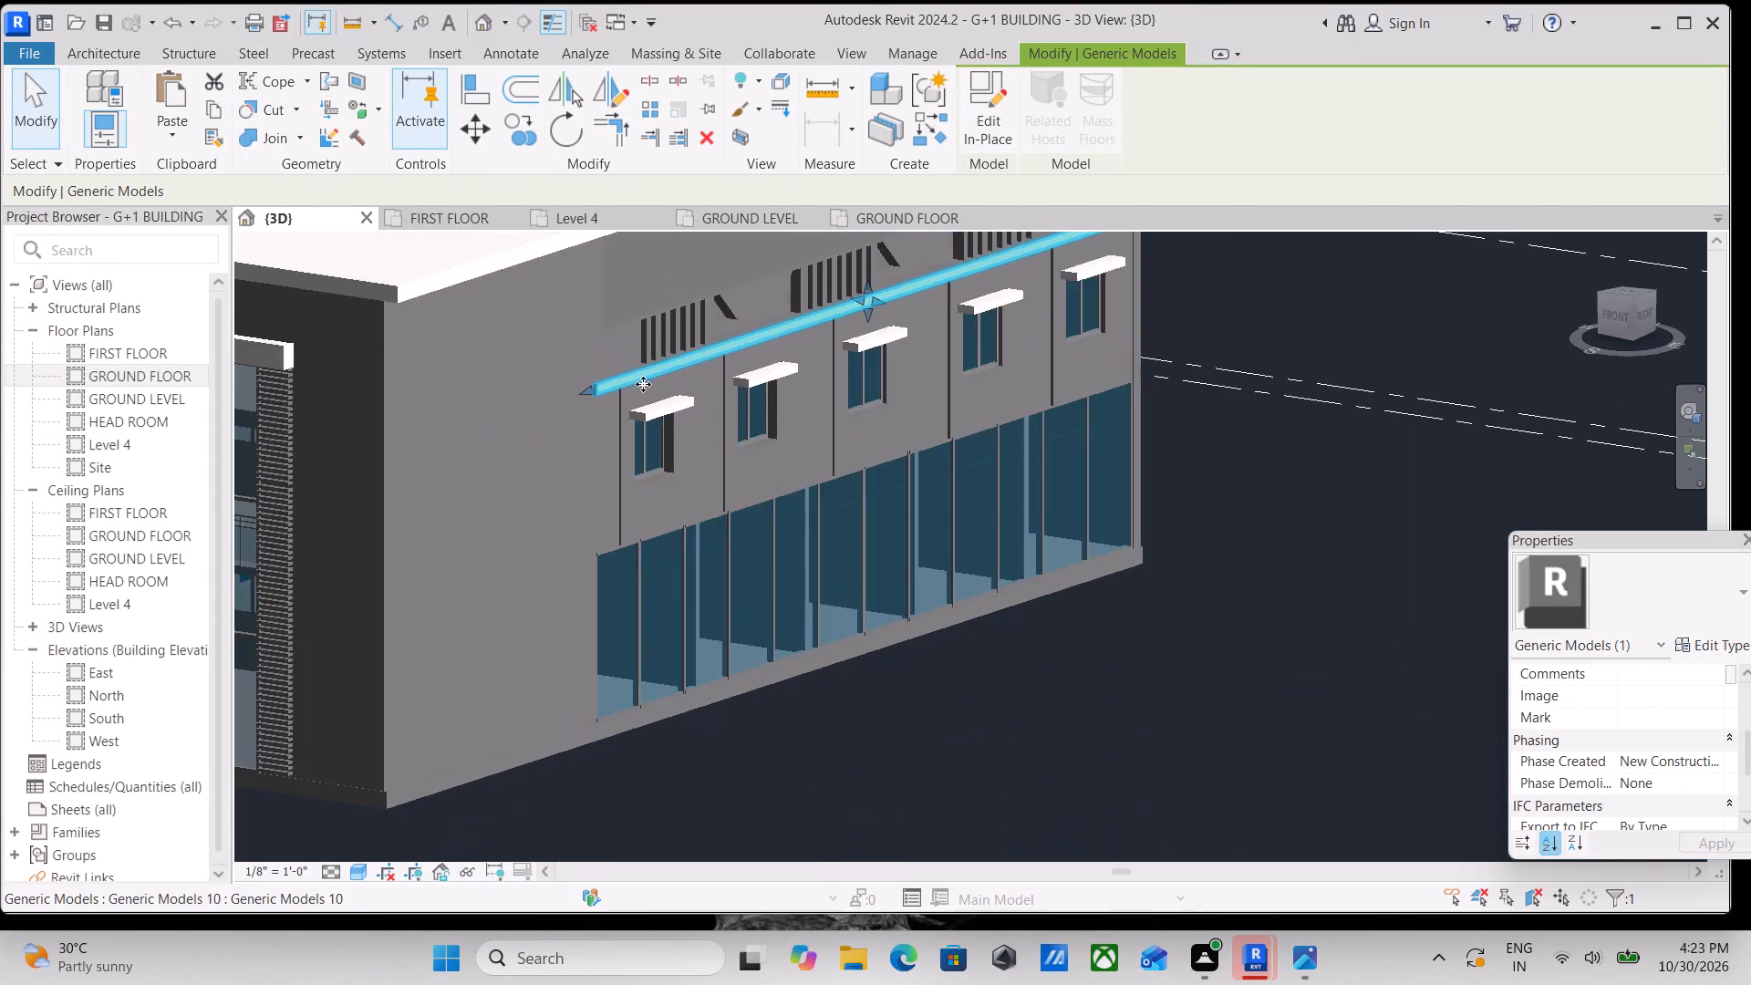
scroll(688, 384, down, 2)
key(Escape)
Examine the side facade's parapet band, window surrounds and storefront alignment from close up and from farther away.
scroll(736, 420, down, 2)
middle_drag(736, 420, 810, 390)
scroll(657, 500, up, 2)
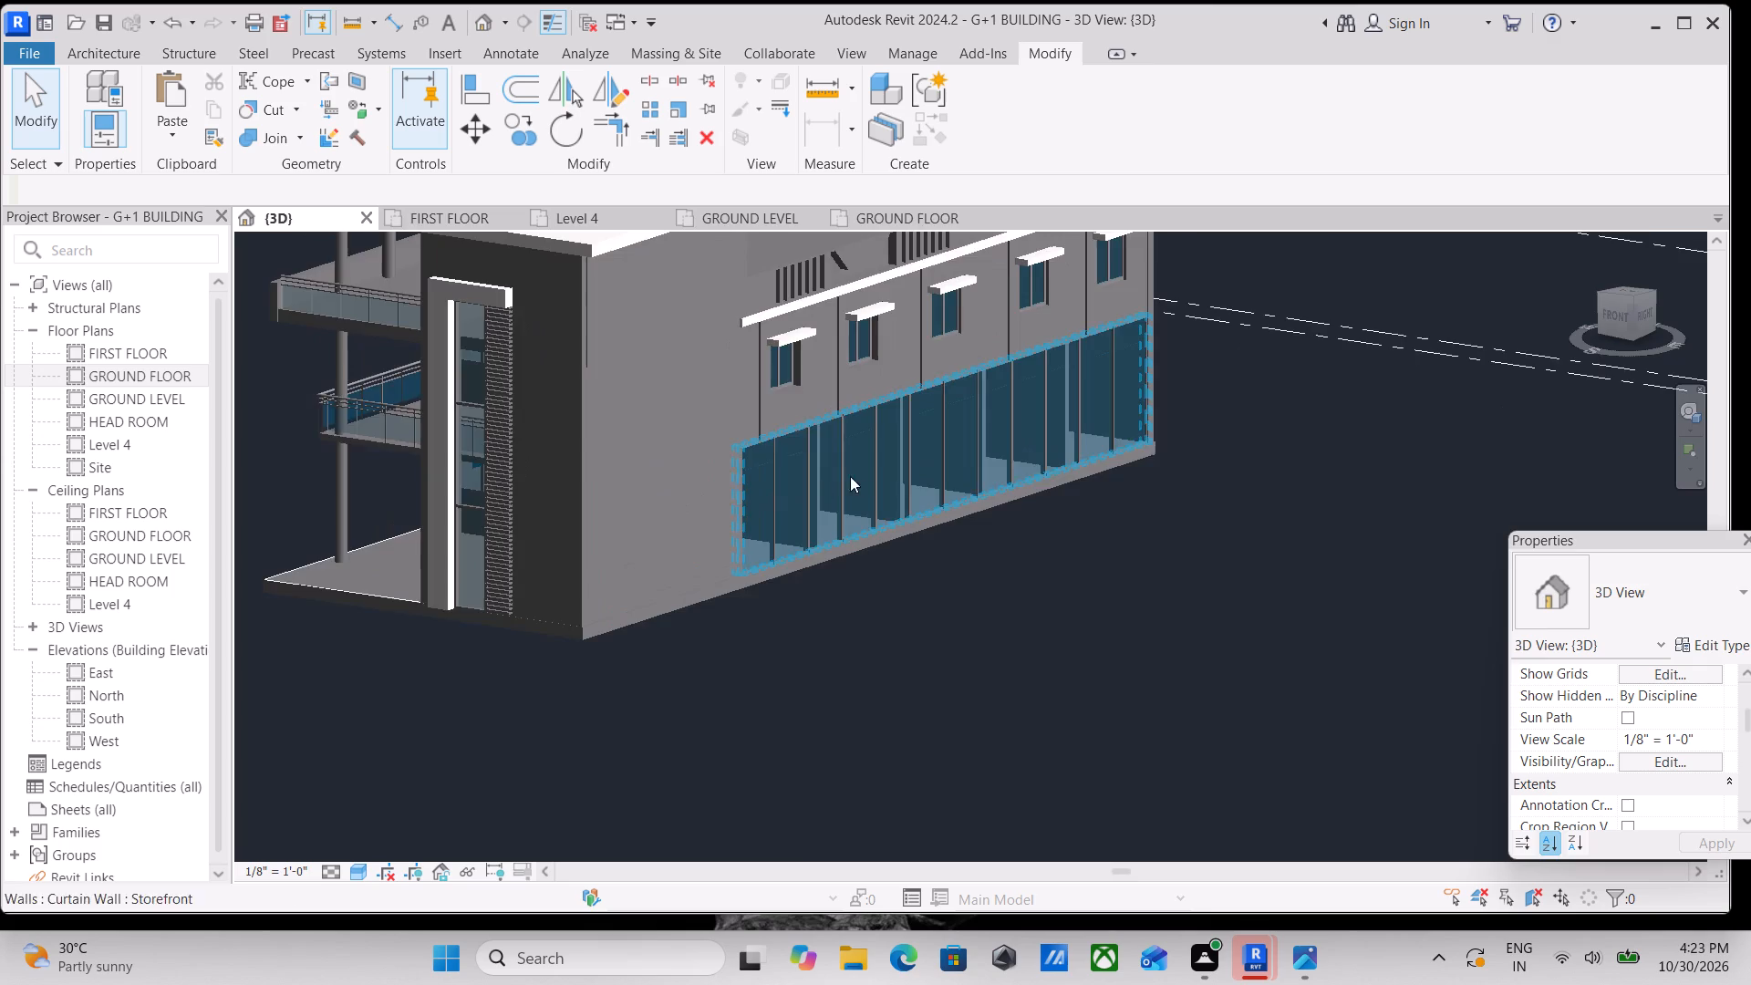
scroll(859, 477, down, 2)
middle_drag(861, 482, 886, 427)
key(Escape)
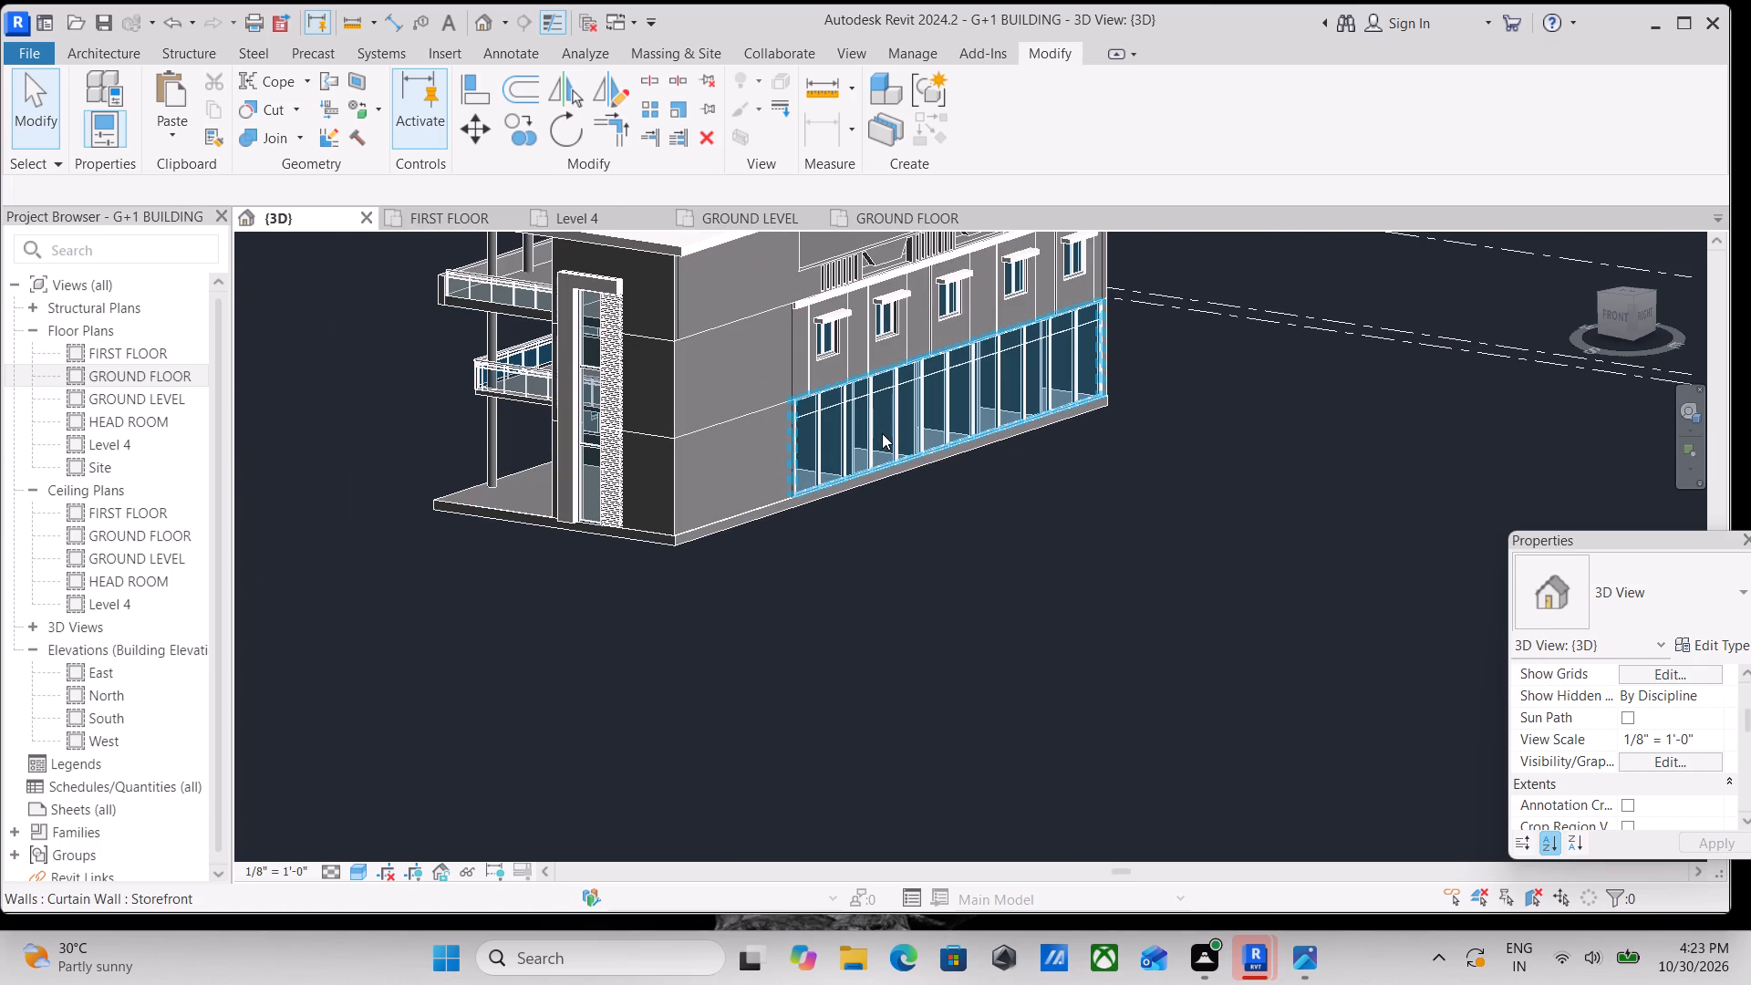
scroll(882, 433, down, 3)
middle_drag(882, 433, 864, 576)
scroll(867, 556, up, 3)
scroll(939, 475, up, 8)
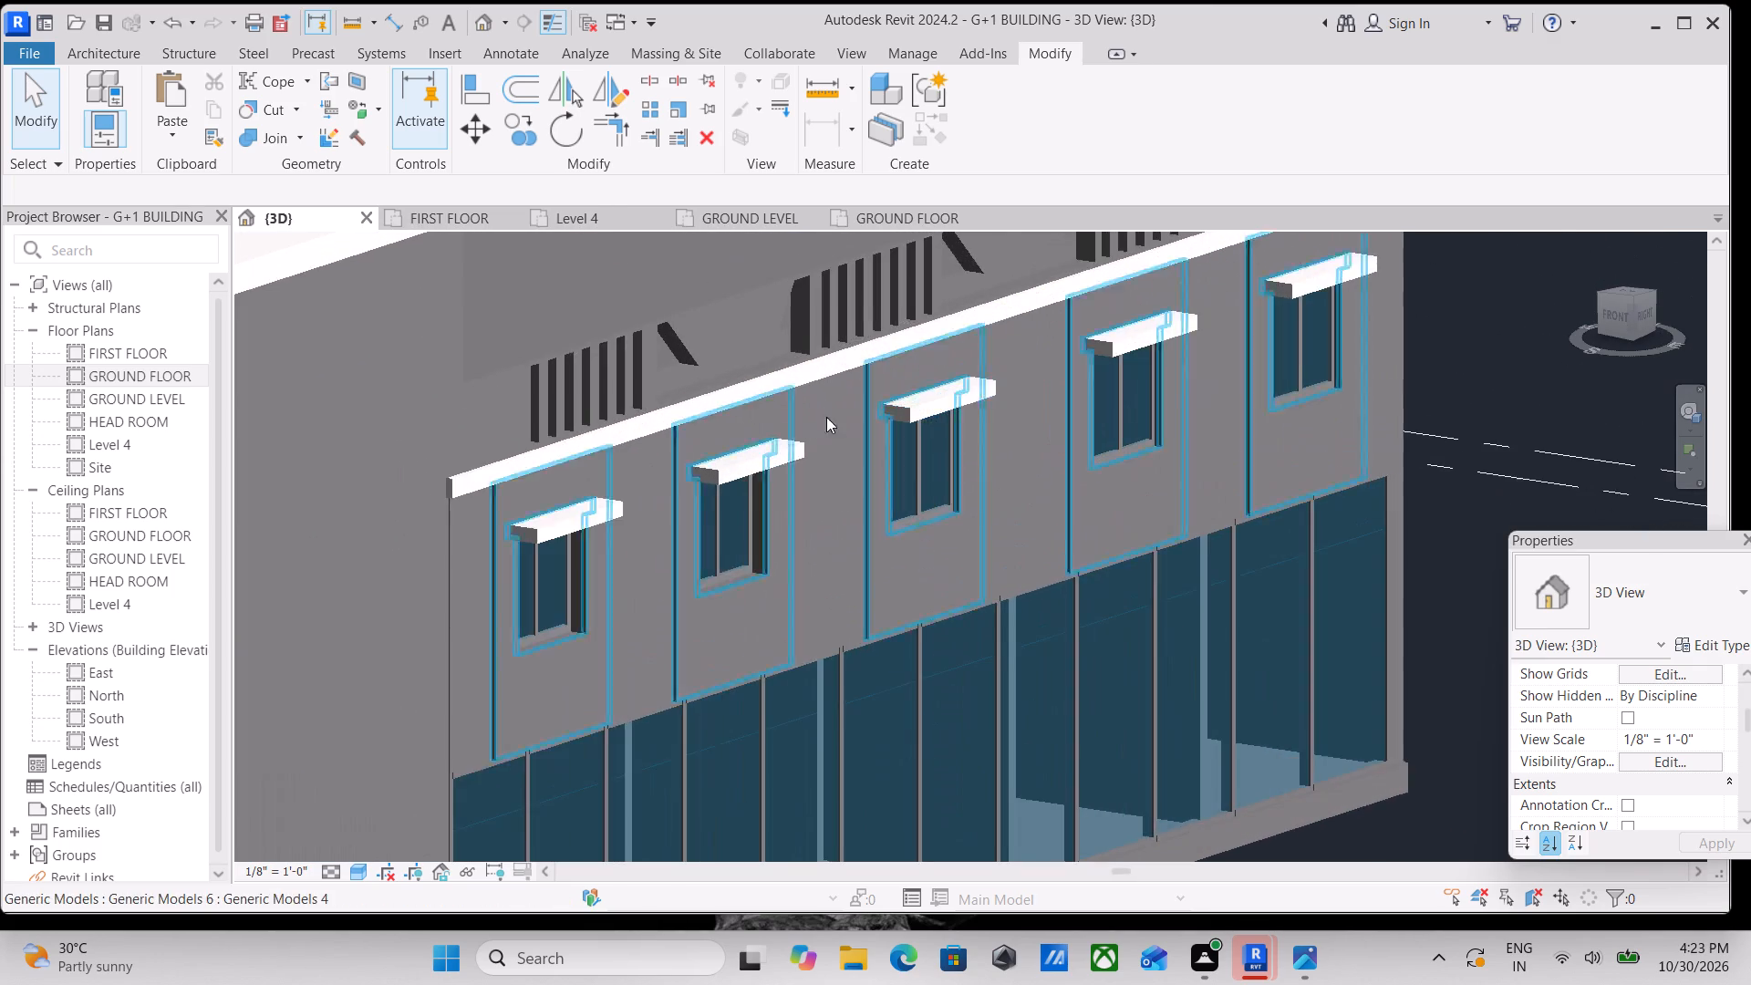
scroll(785, 423, up, 4)
scroll(577, 366, down, 1)
middle_drag(577, 365, 567, 414)
scroll(295, 435, down, 2)
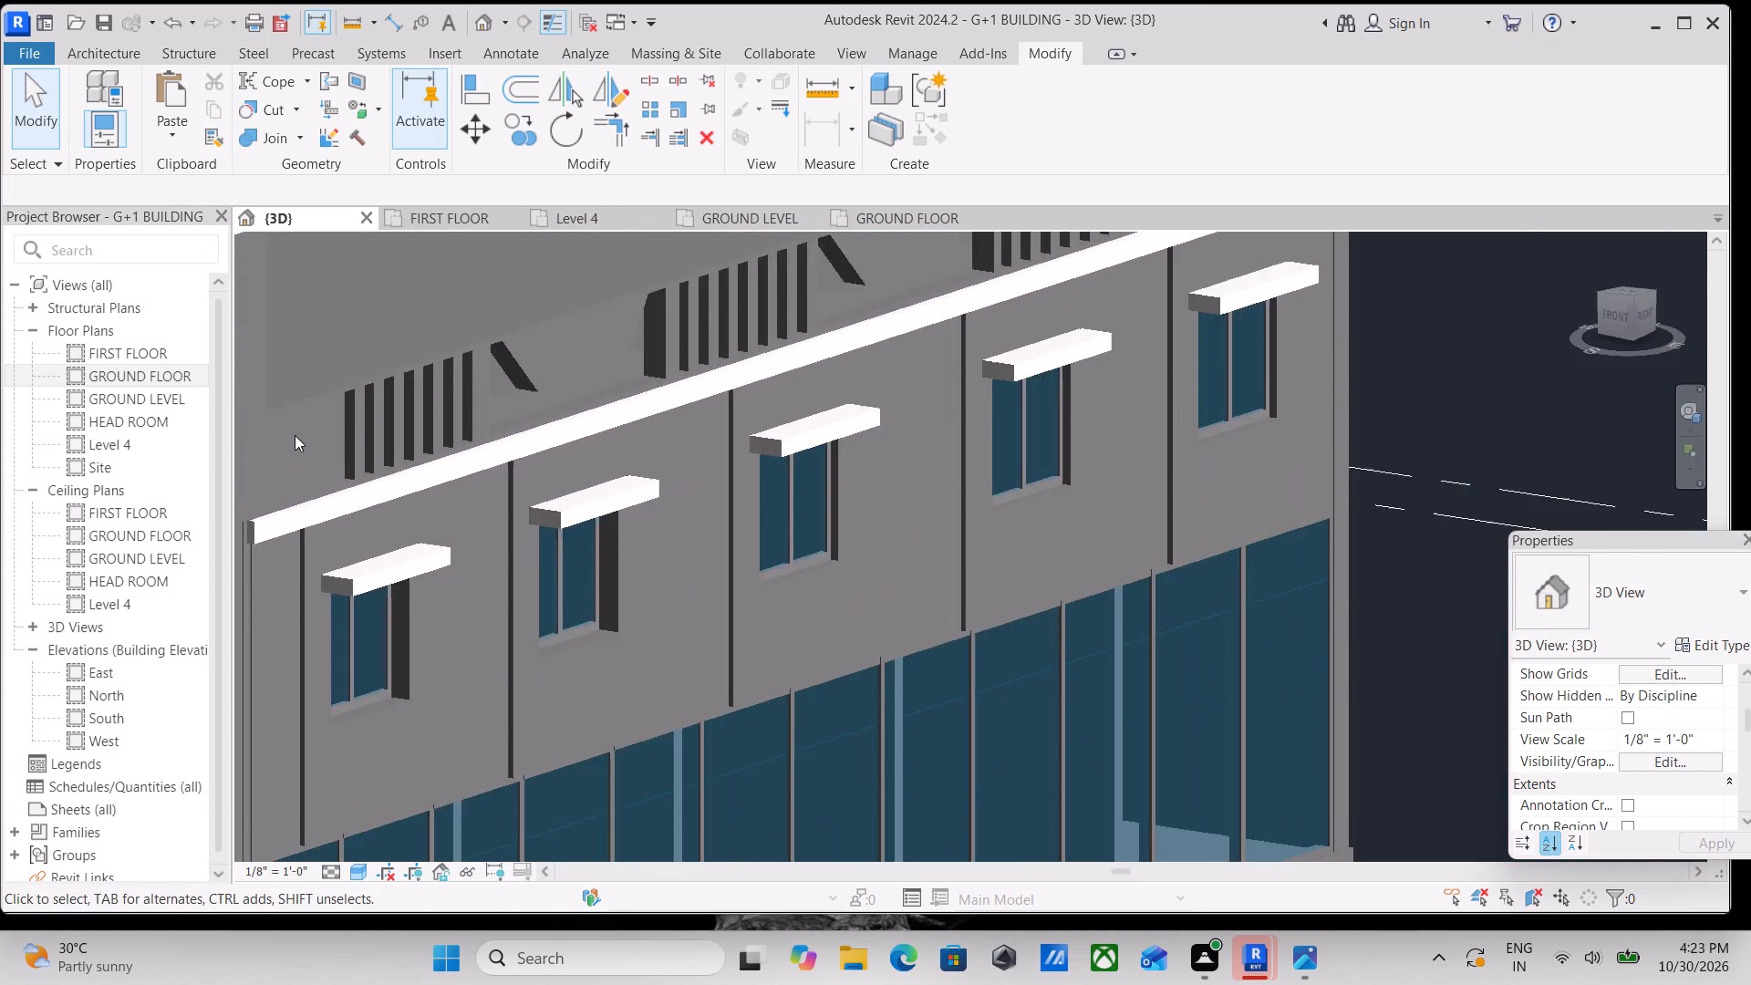
middle_drag(295, 435, 292, 536)
scroll(295, 435, down, 1)
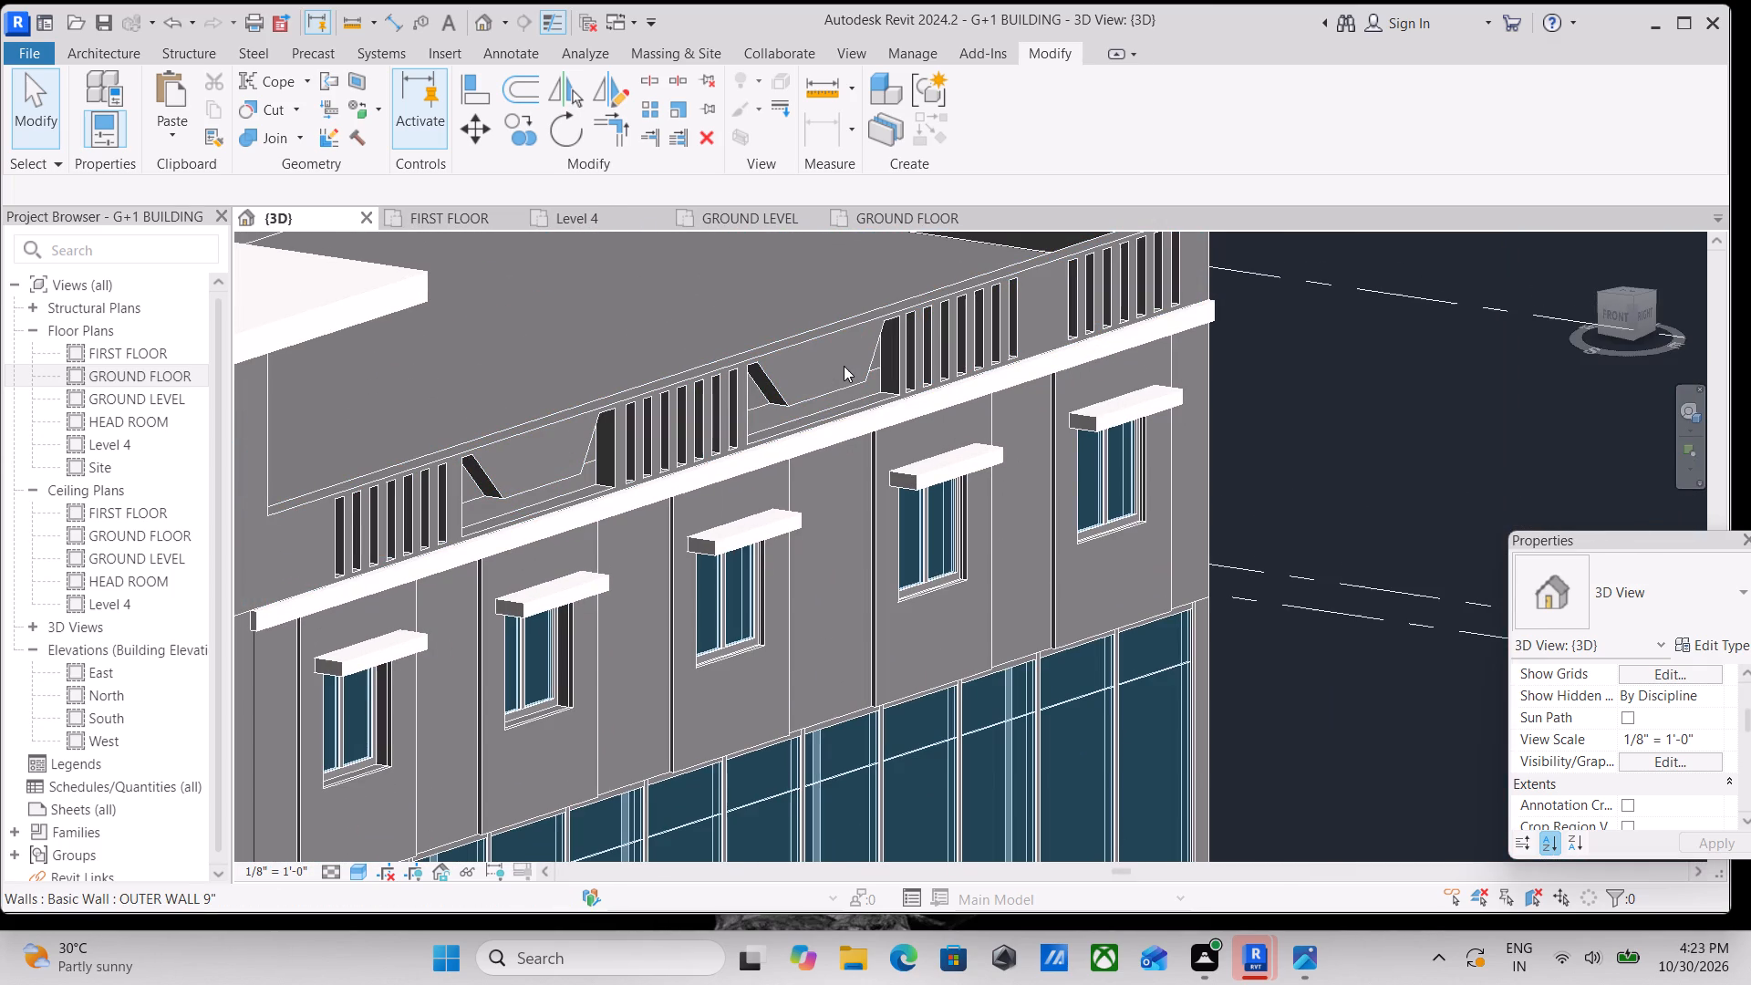
scroll(839, 378, down, 2)
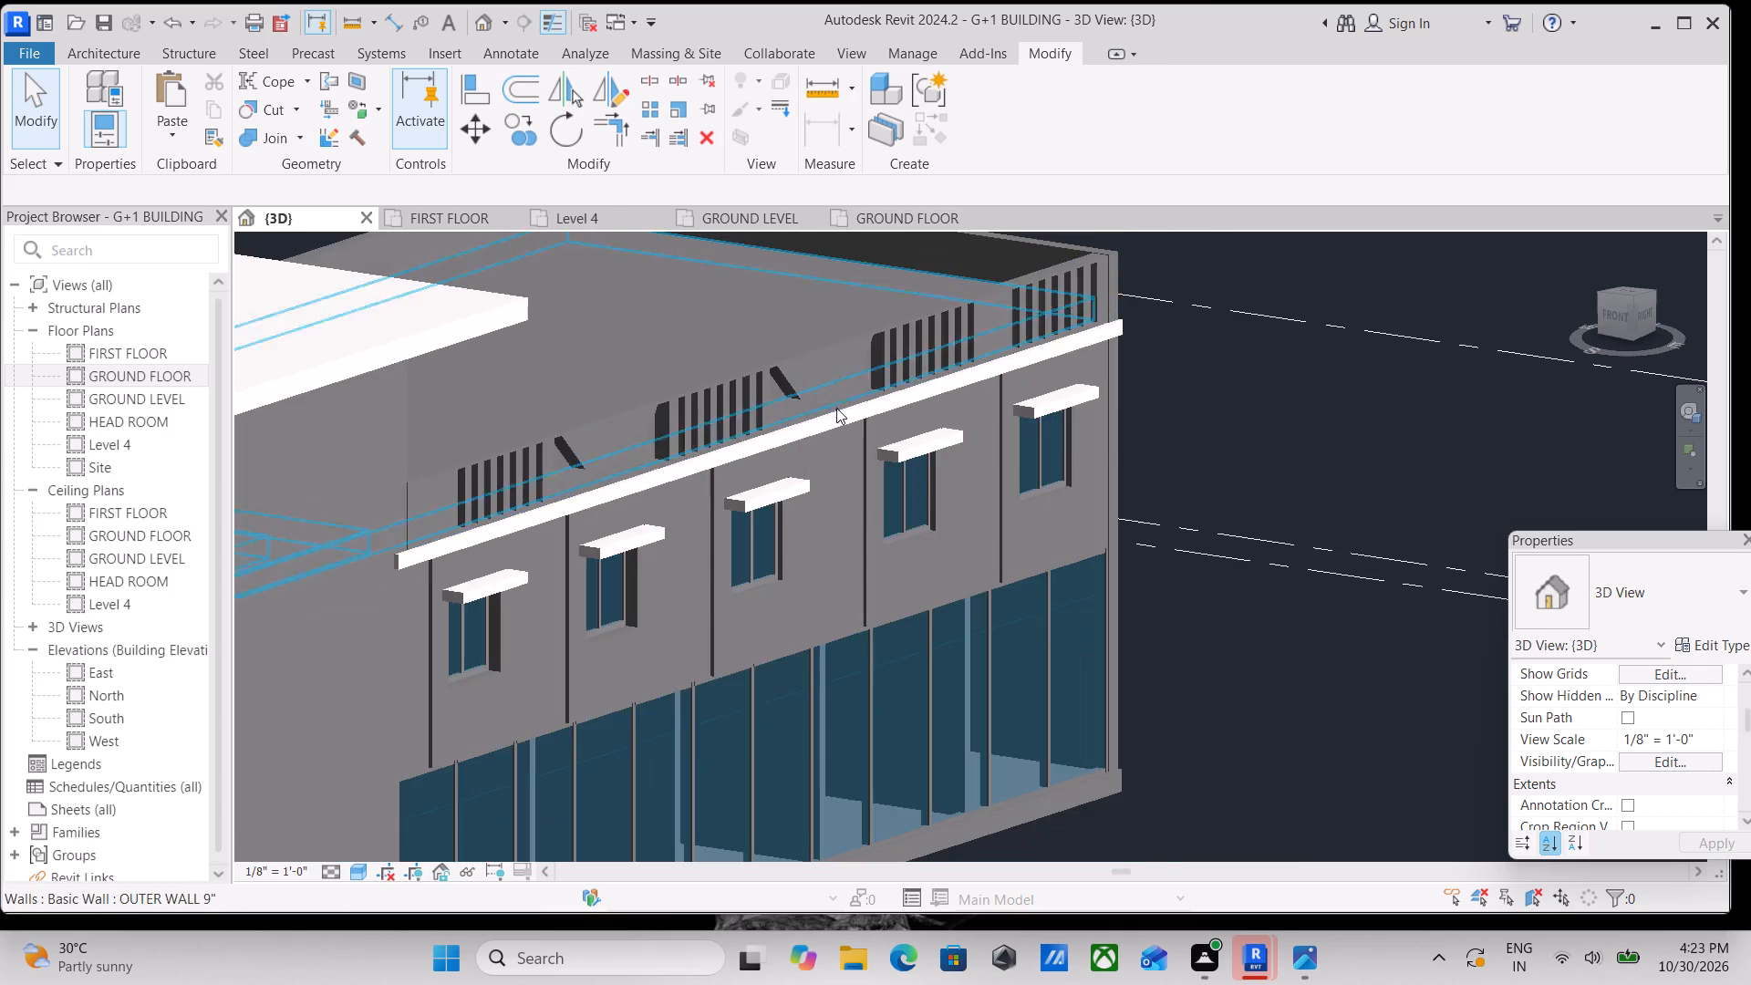
middle_drag(681, 487, 875, 381)
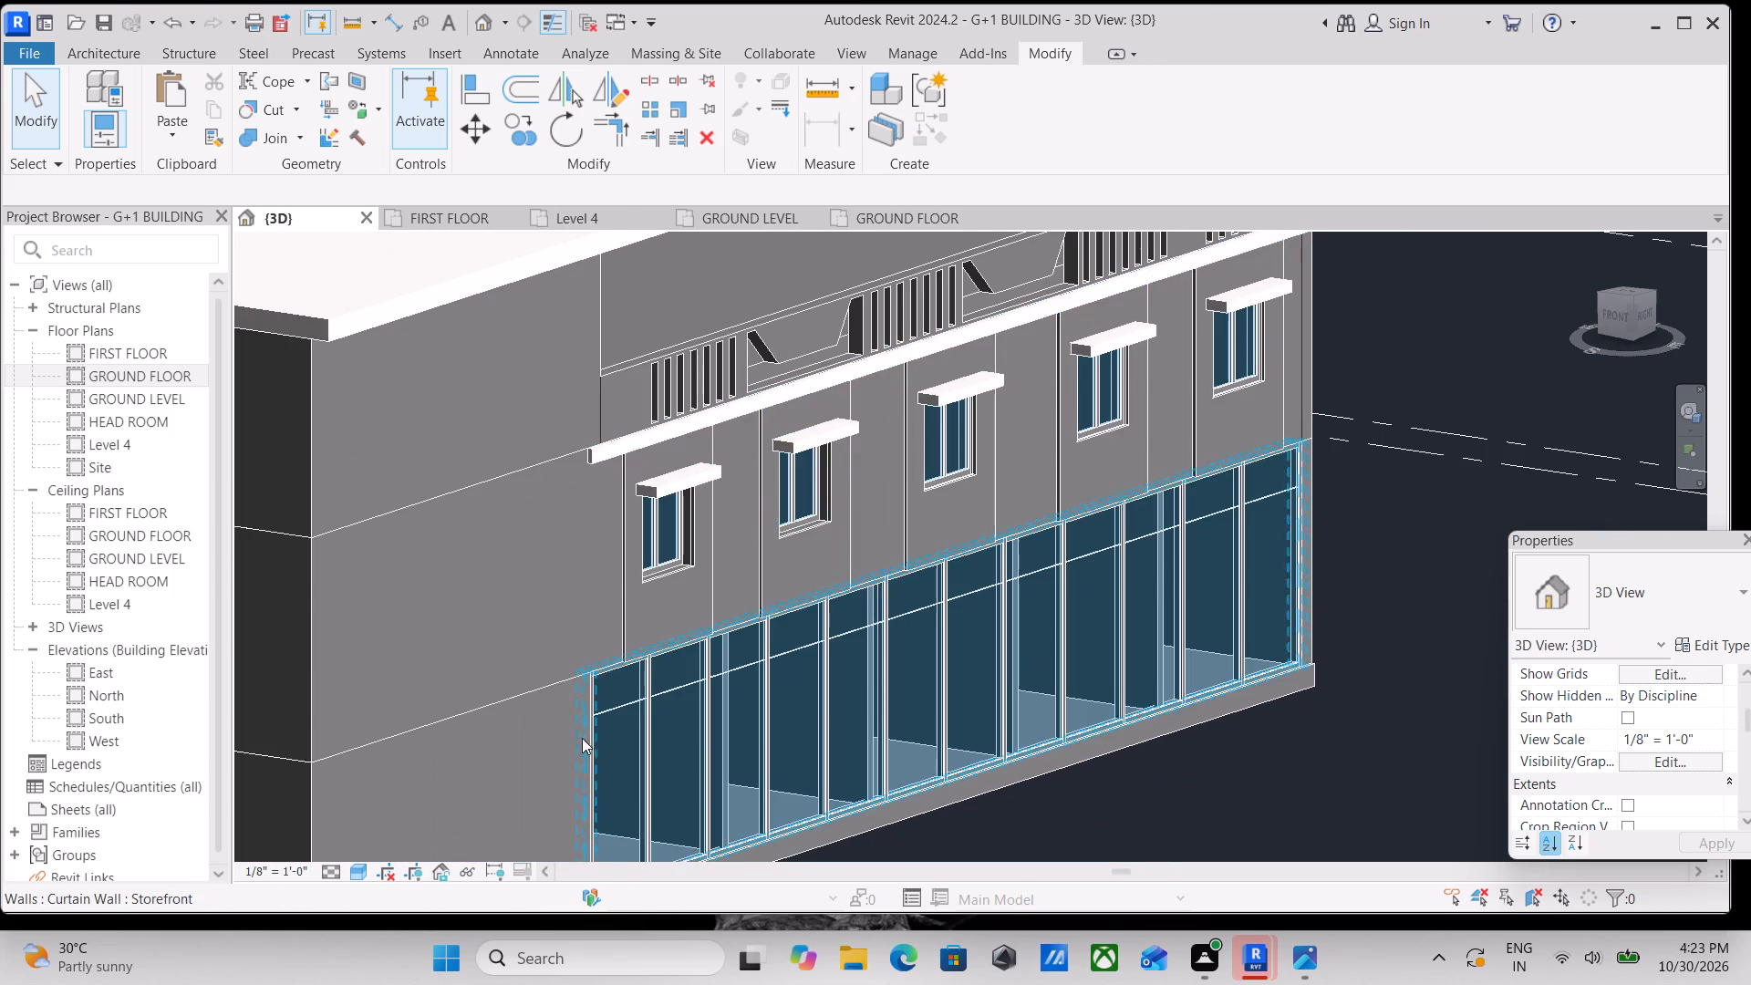
scroll(575, 742, down, 2)
middle_drag(587, 733, 652, 699)
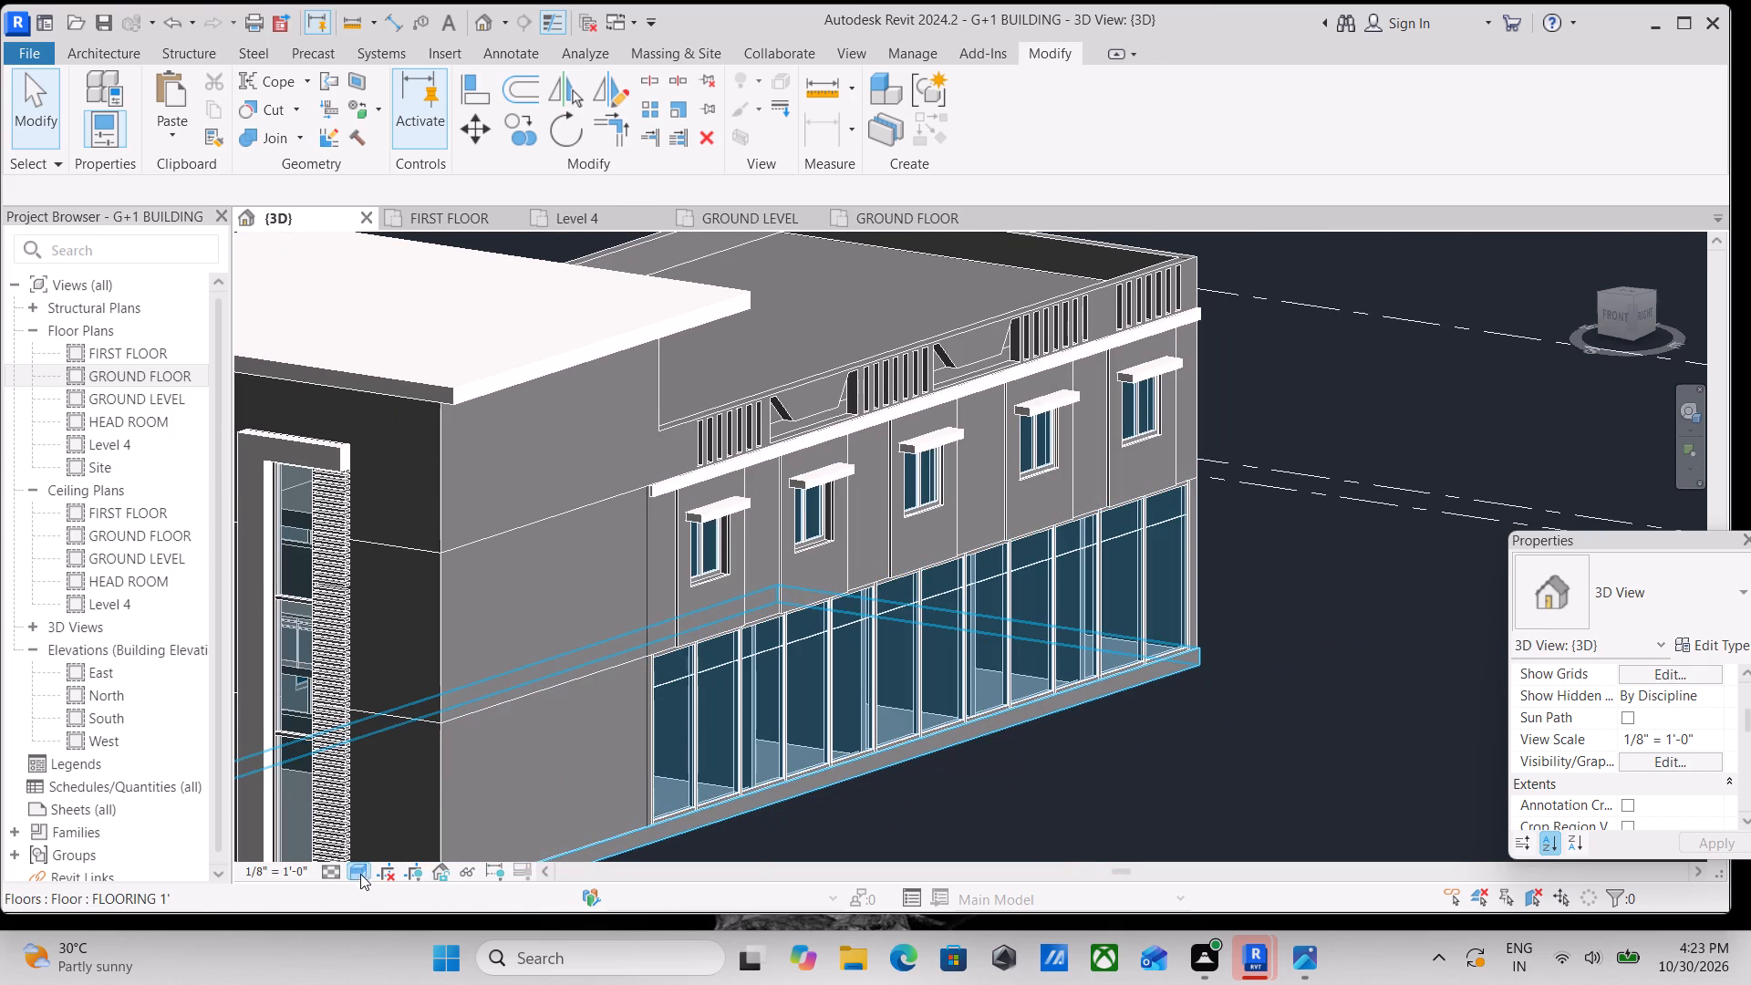
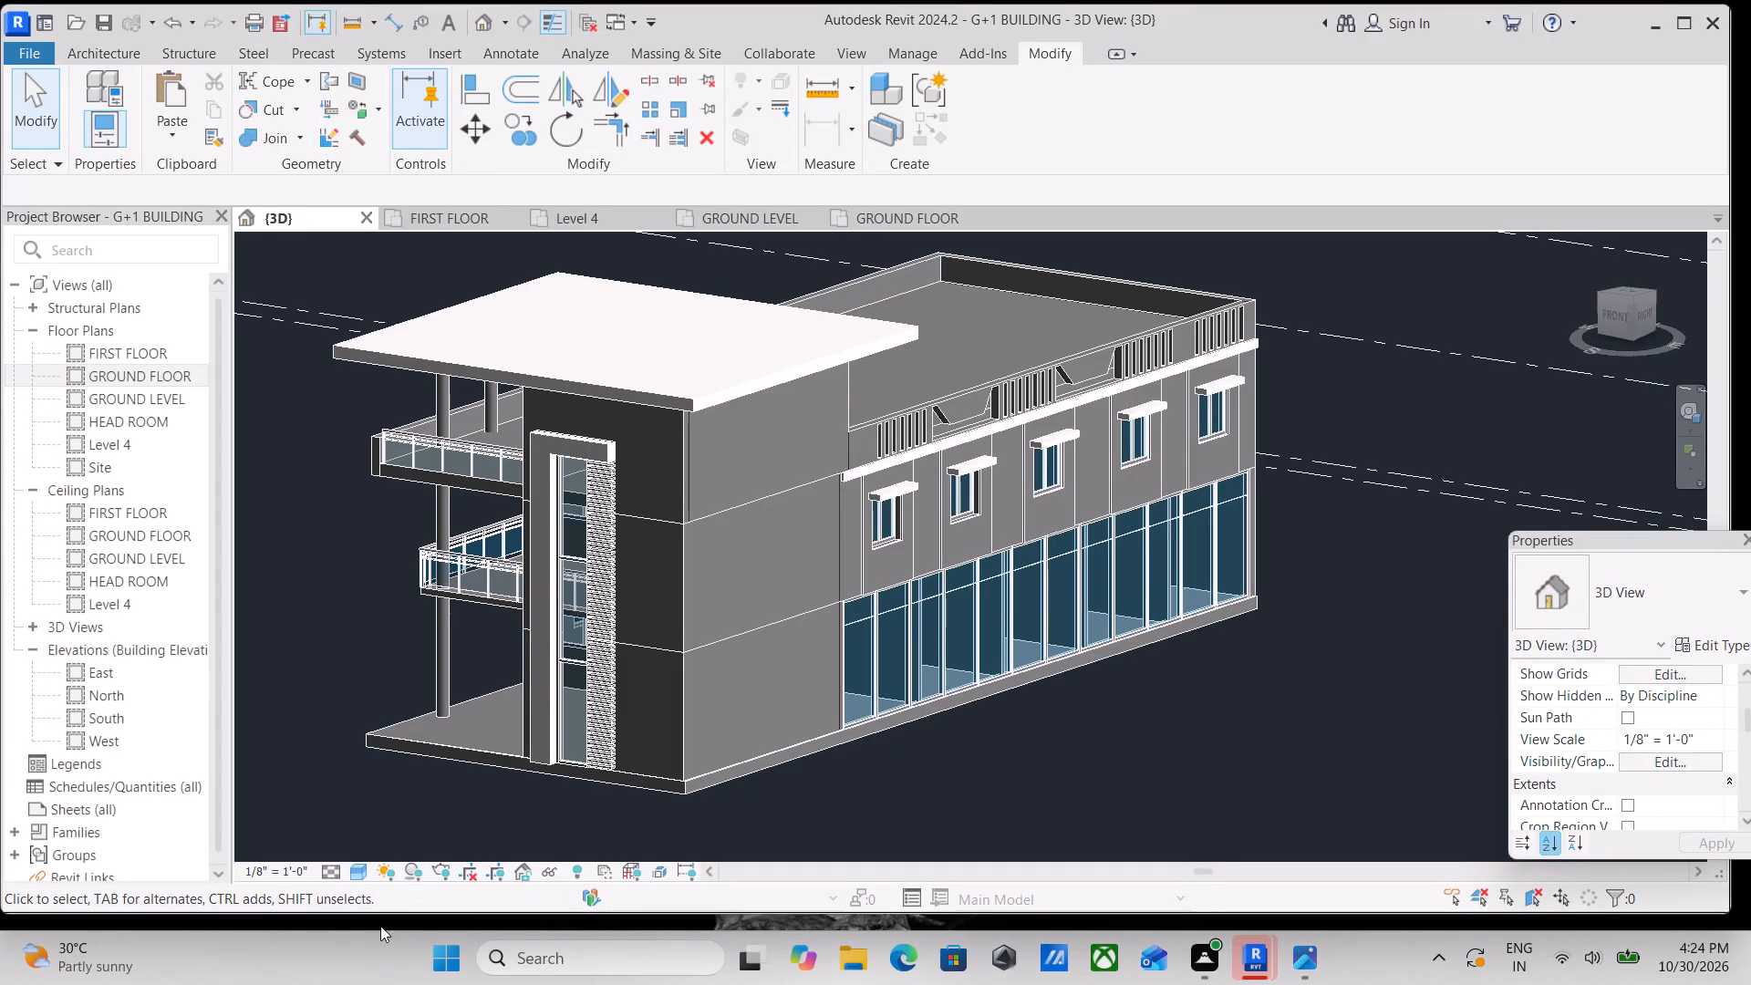
Open the recent reference image of the house elevation in Photos and examine the front balcony, entrance and facade details.
click(460, 971)
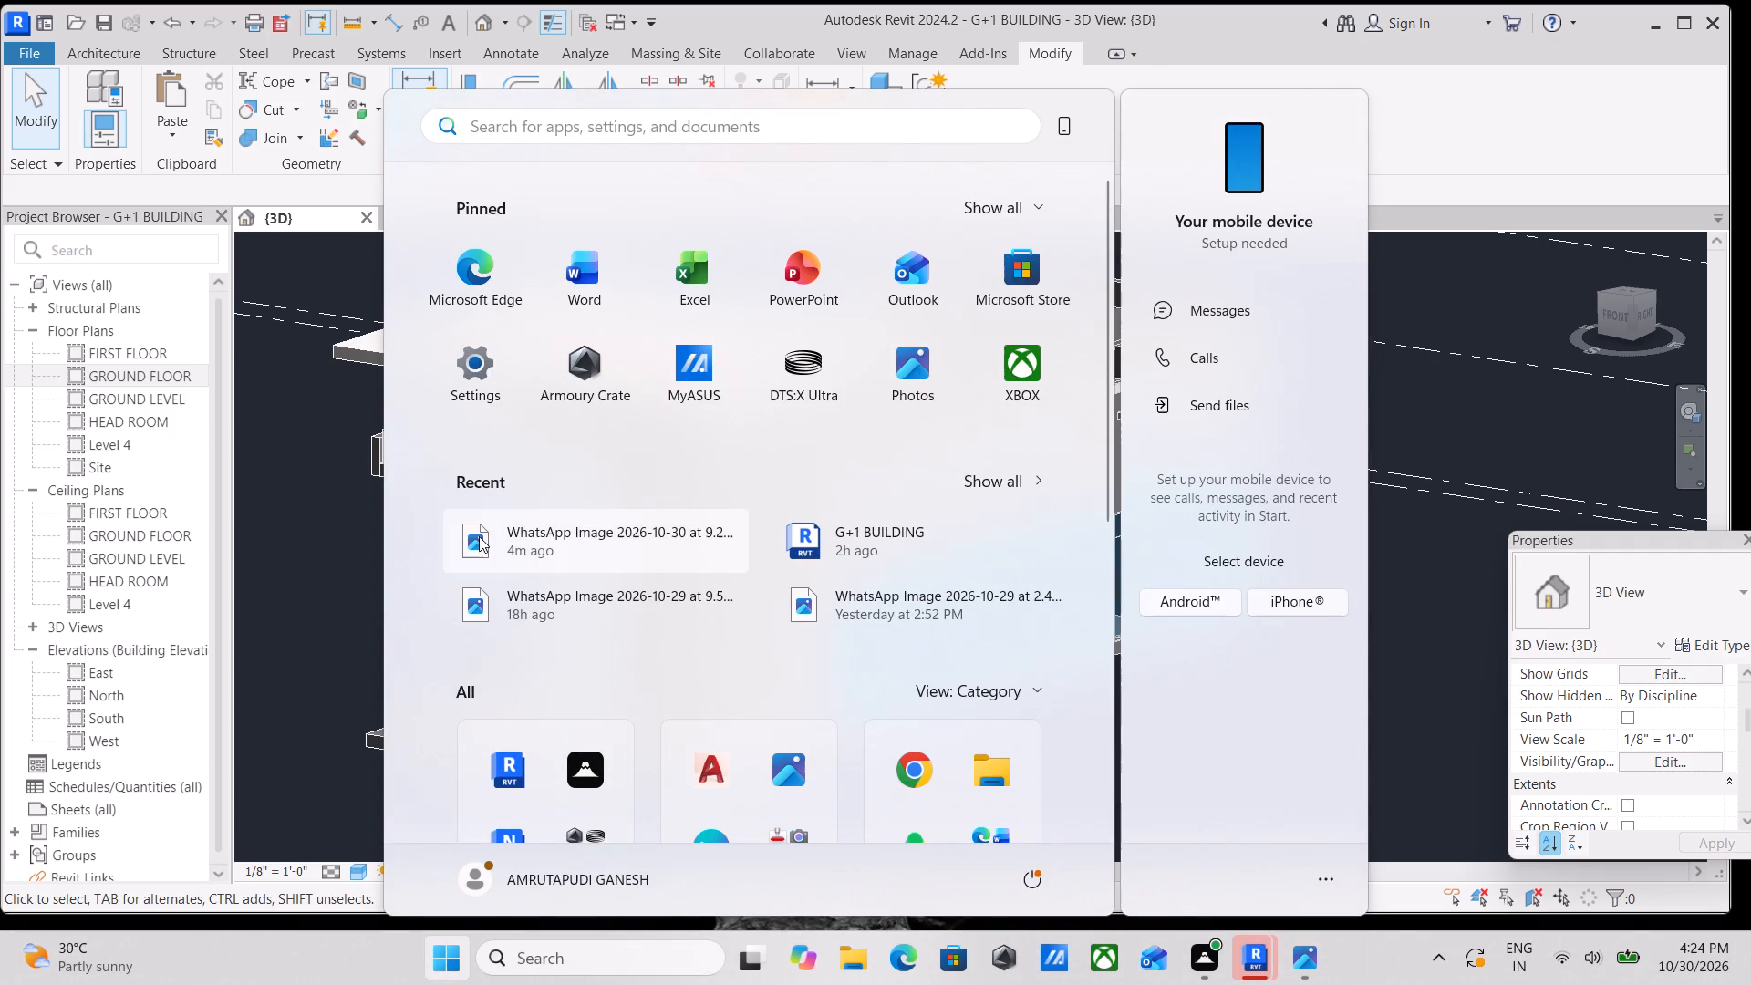
click(487, 534)
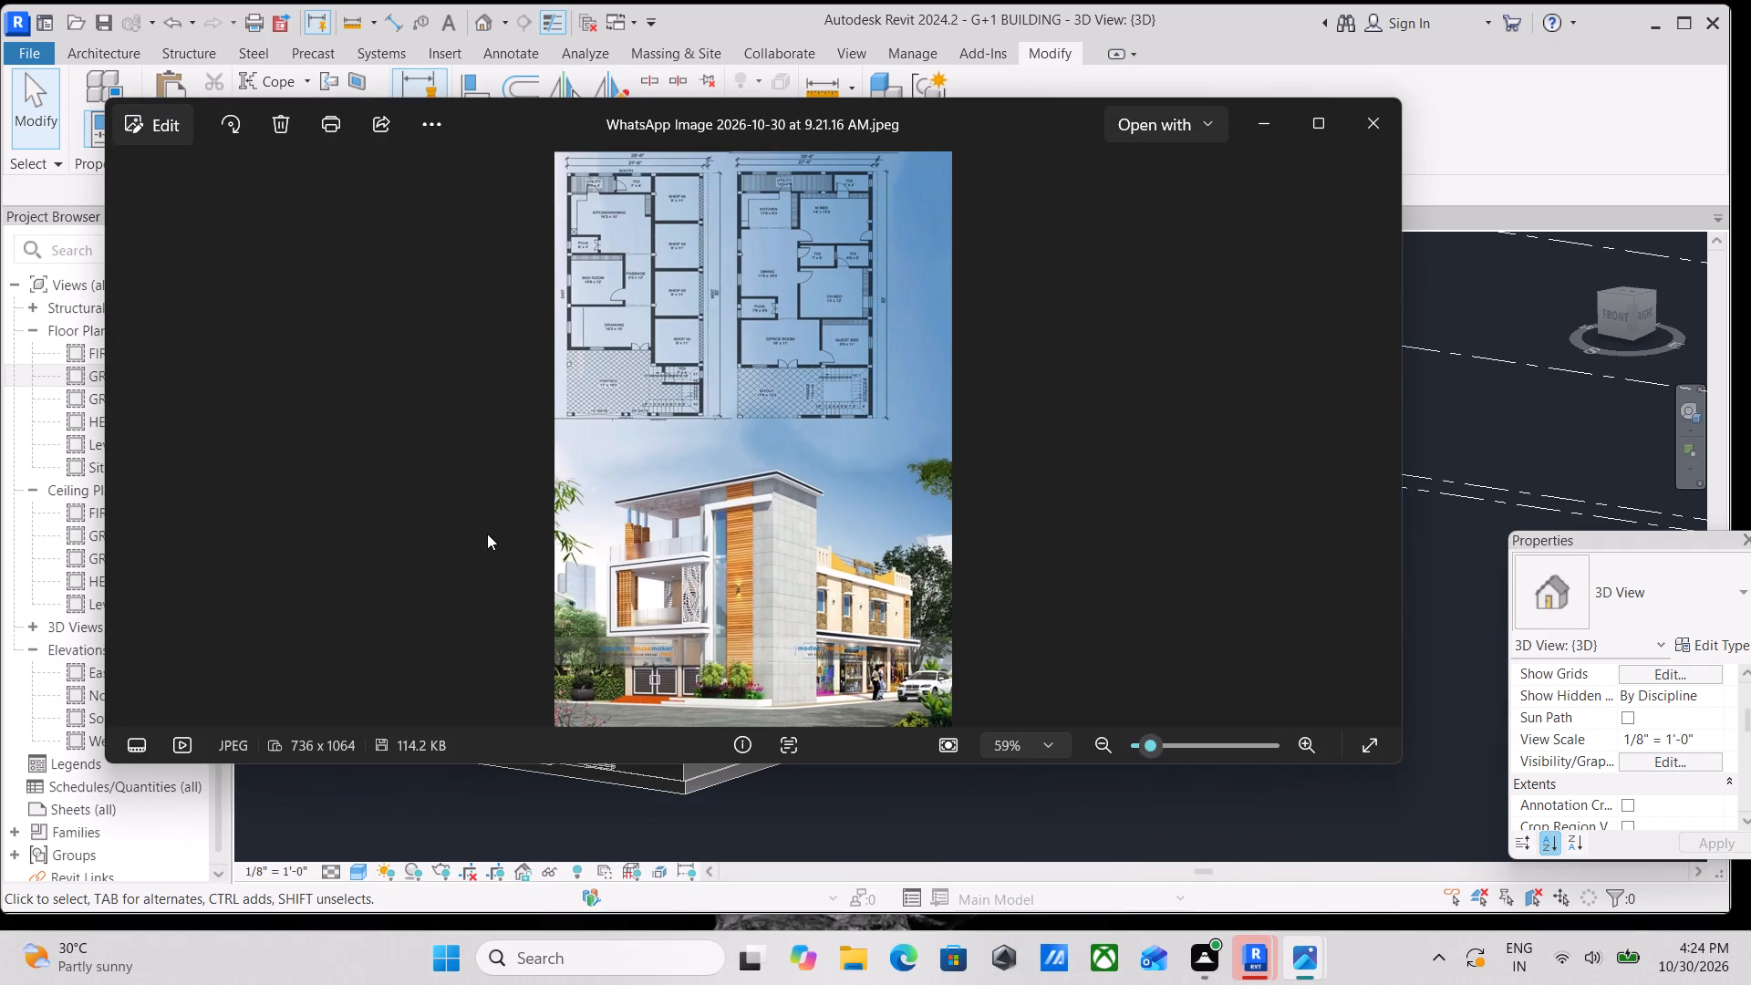
scroll(637, 581, up, 6)
middle_drag(647, 589, 726, 441)
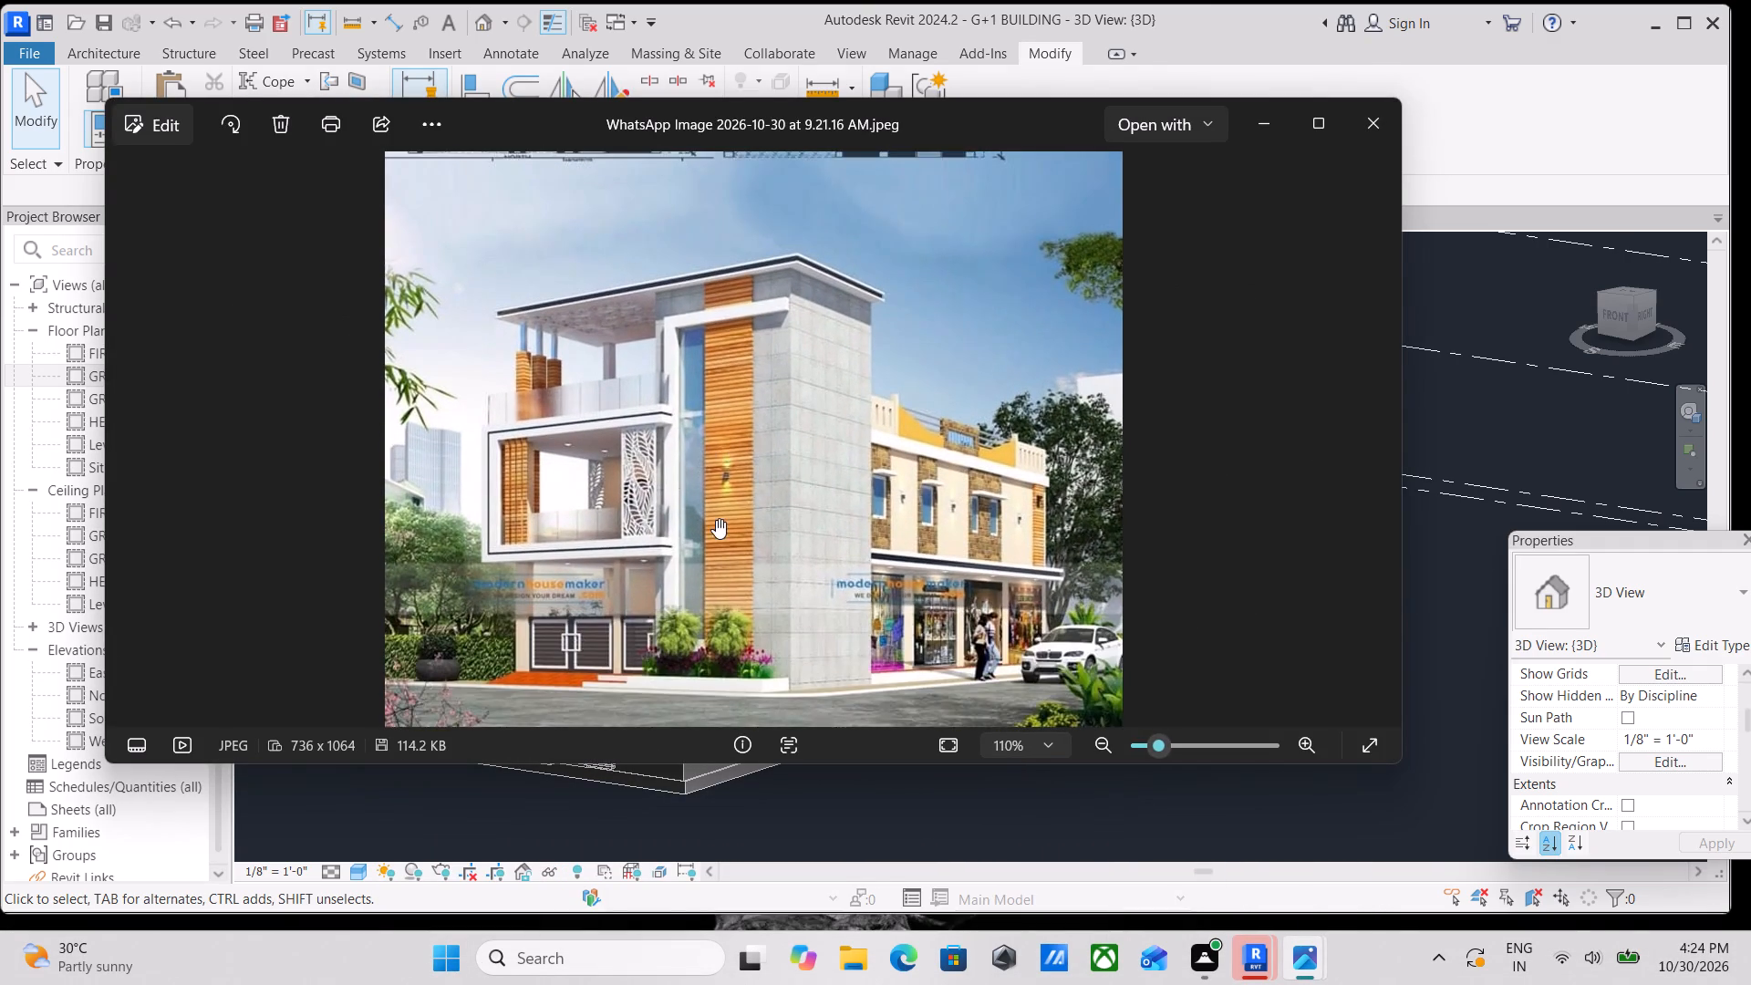
scroll(716, 519, up, 3)
middle_drag(575, 562, 630, 461)
scroll(627, 529, up, 4)
middle_drag(566, 595, 617, 418)
scroll(661, 468, up, 5)
middle_drag(661, 468, 709, 516)
scroll(709, 516, down, 4)
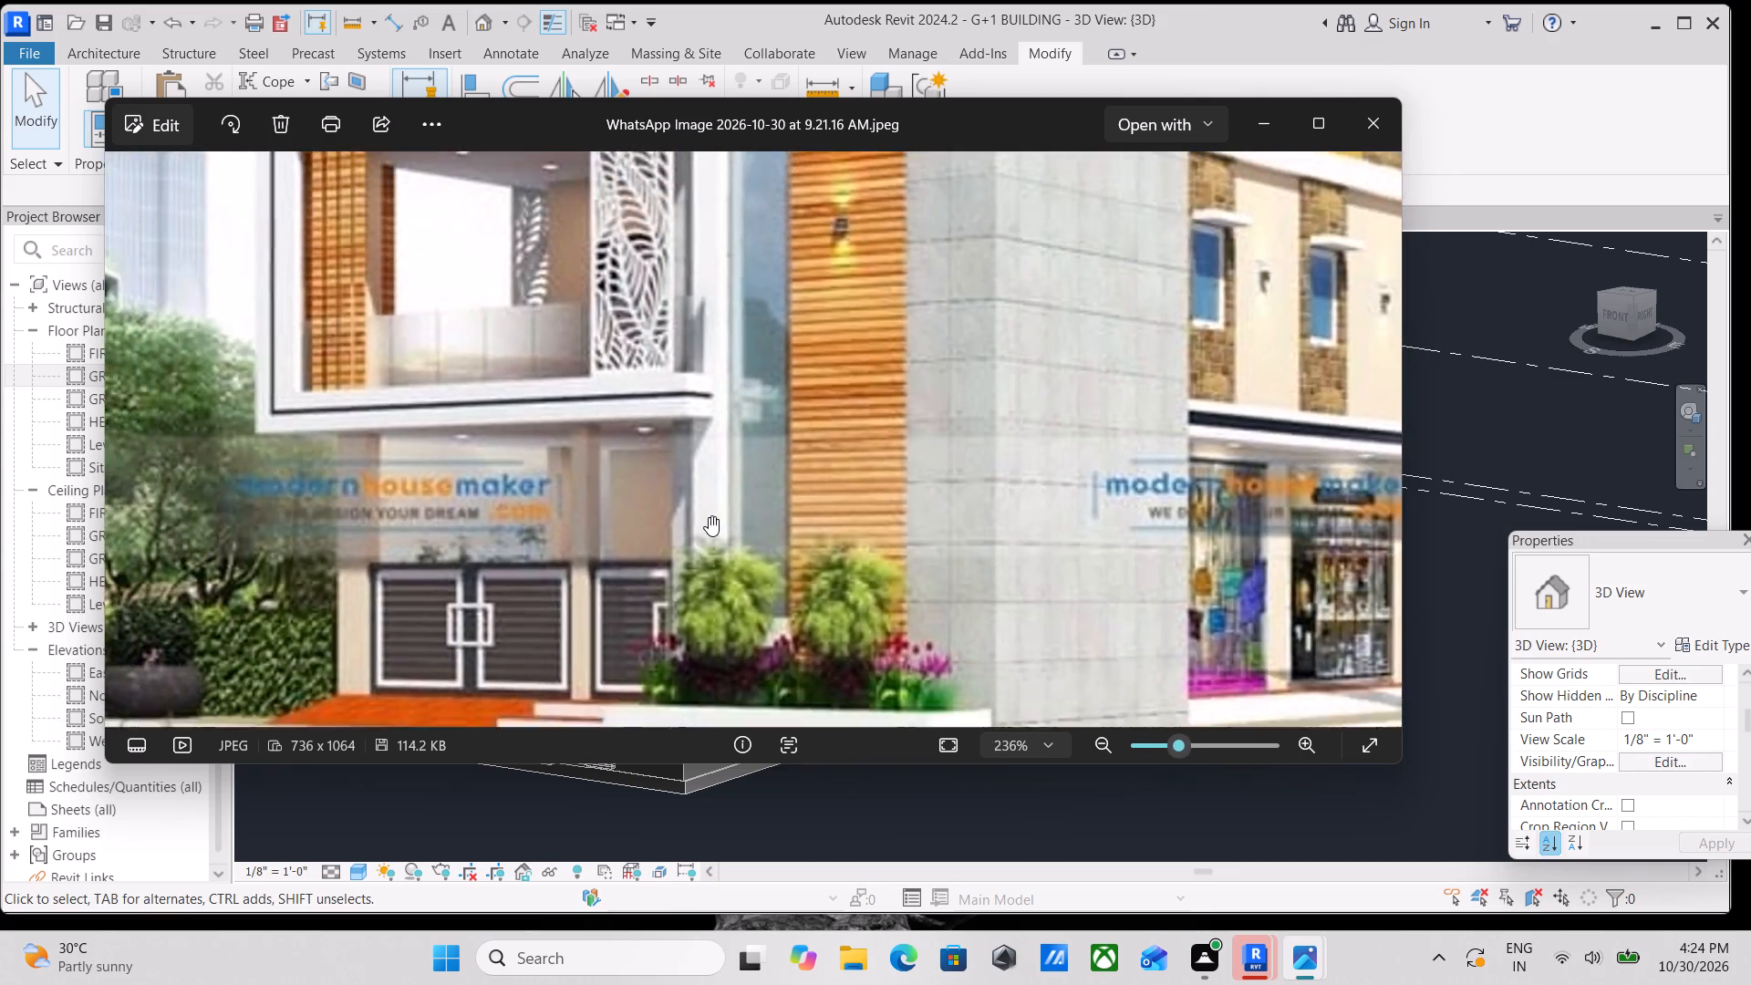
scroll(709, 516, down, 4)
scroll(709, 516, up, 1)
scroll(709, 516, down, 2)
middle_drag(709, 516, 665, 505)
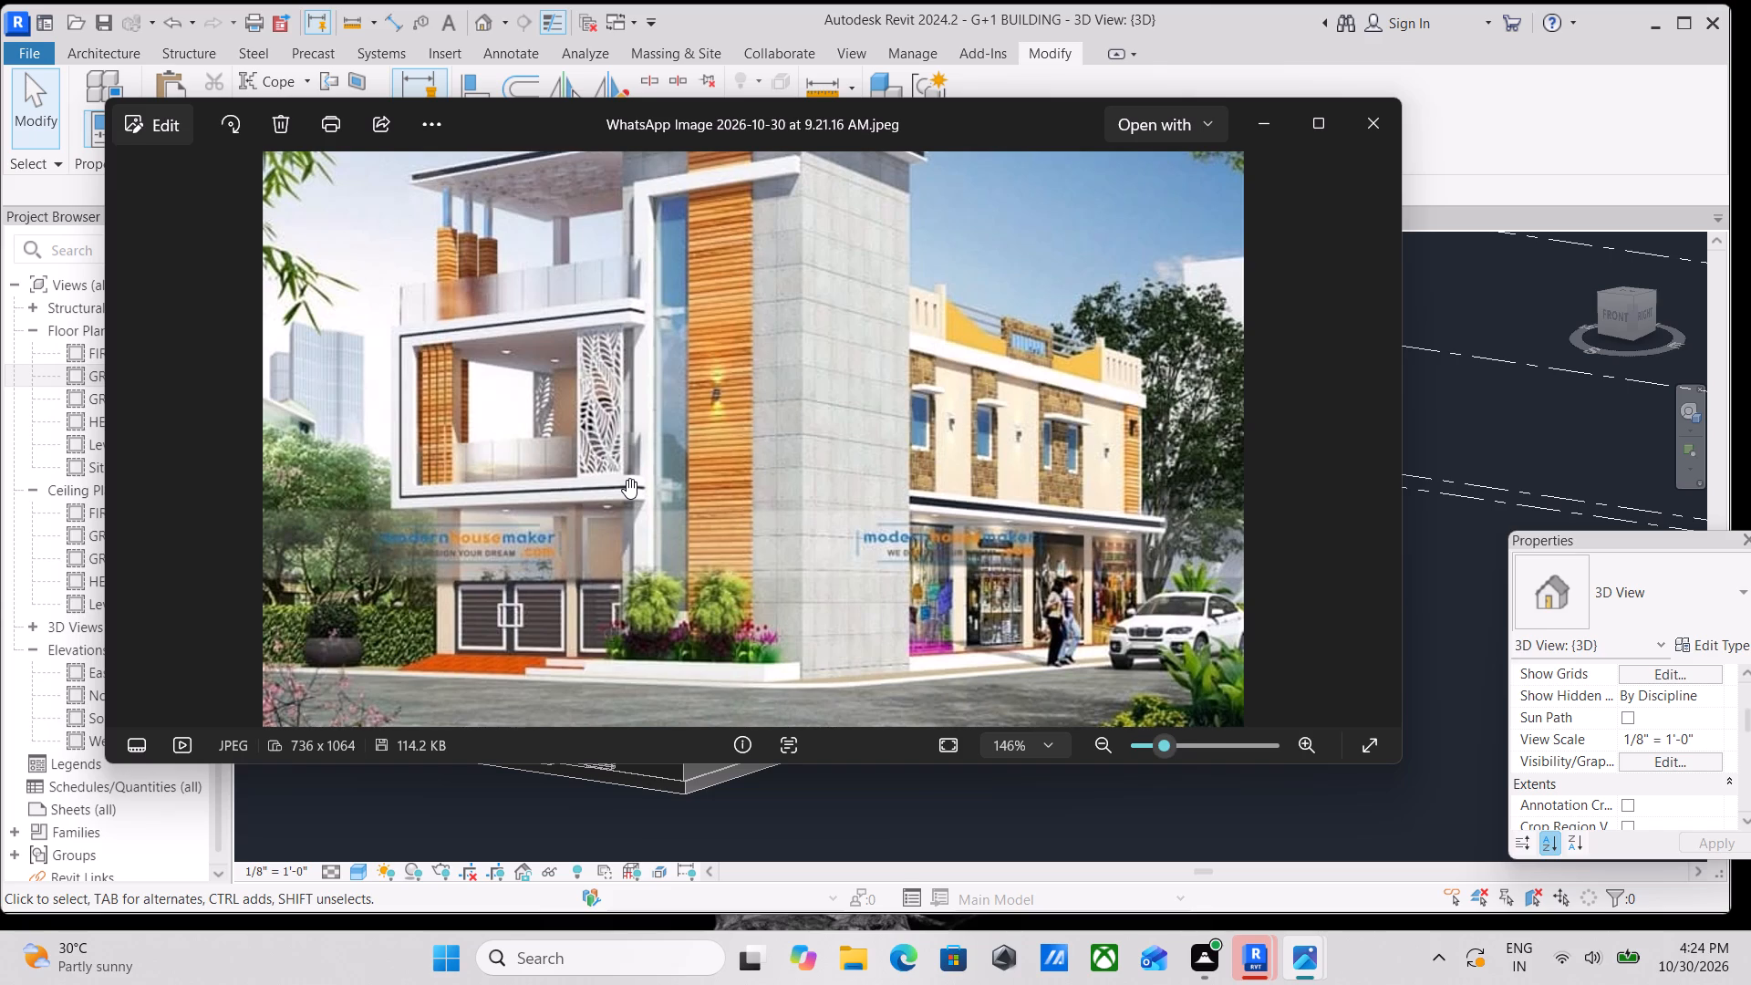
click(1386, 118)
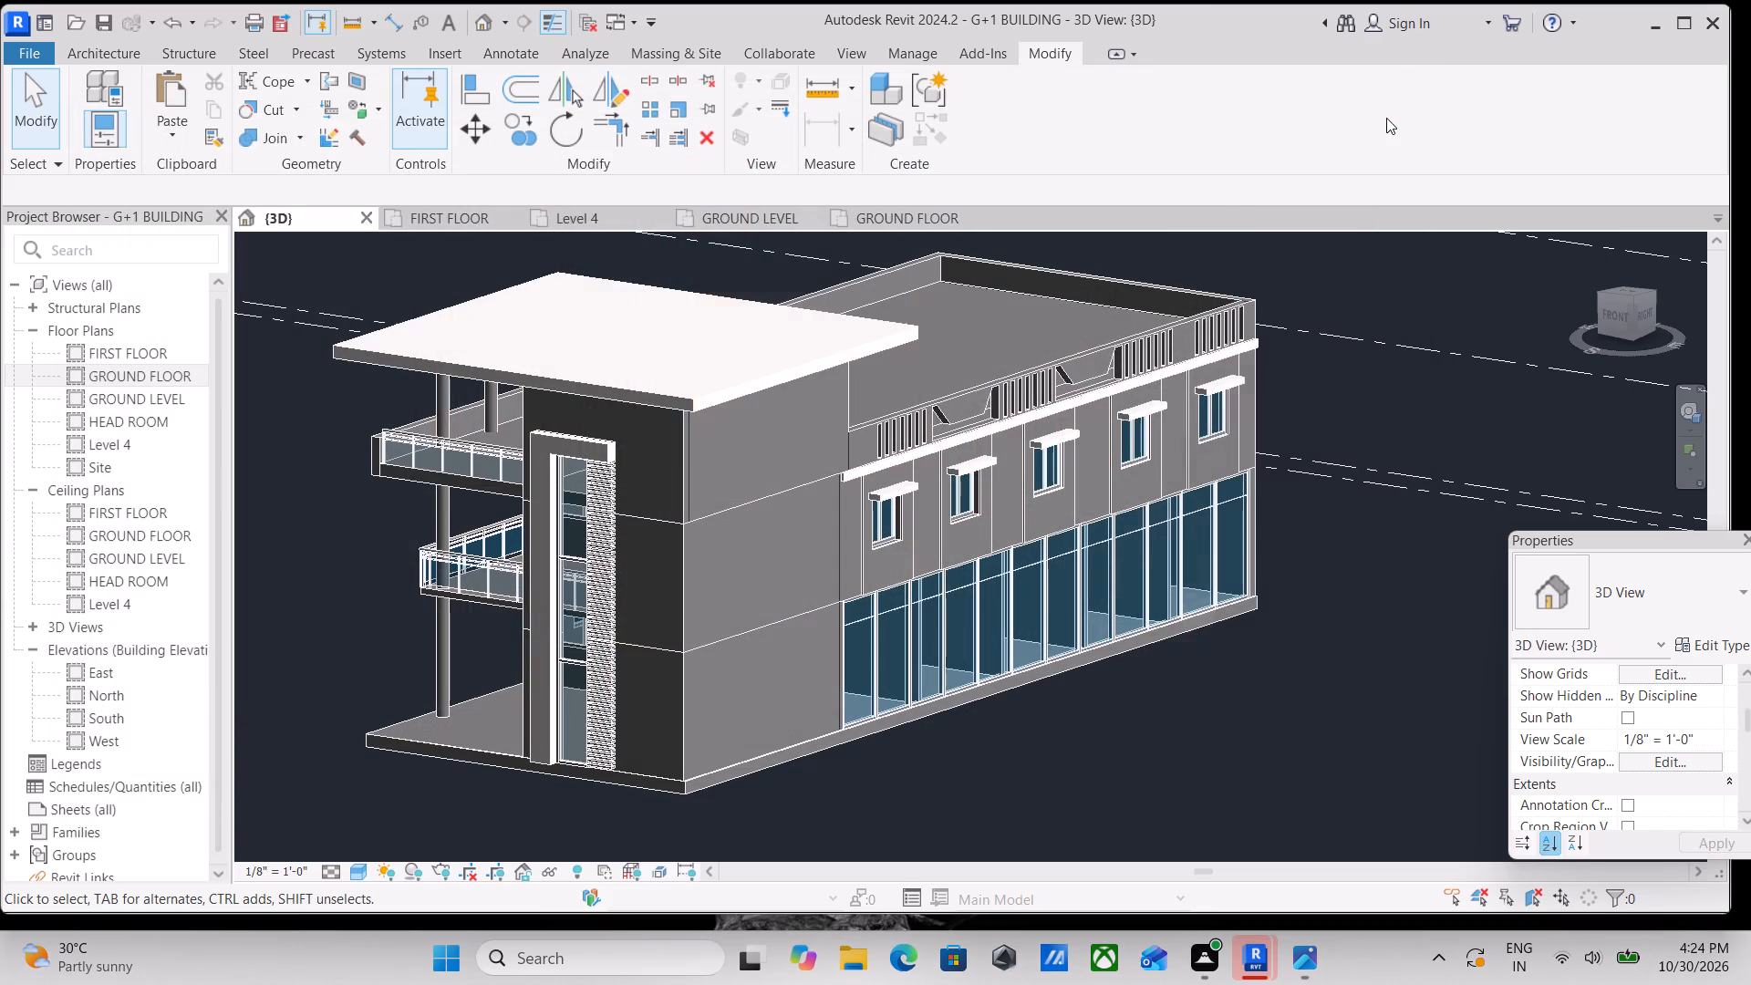
Examine the front facade of the Revit 3D model around the balconies, corner column and ground-floor slab.
scroll(1220, 209, down, 2)
middle_drag(1219, 210, 1444, 142)
scroll(922, 355, down, 1)
middle_drag(798, 400, 1220, 324)
scroll(896, 506, up, 8)
shift+middle_drag(865, 507, 868, 511)
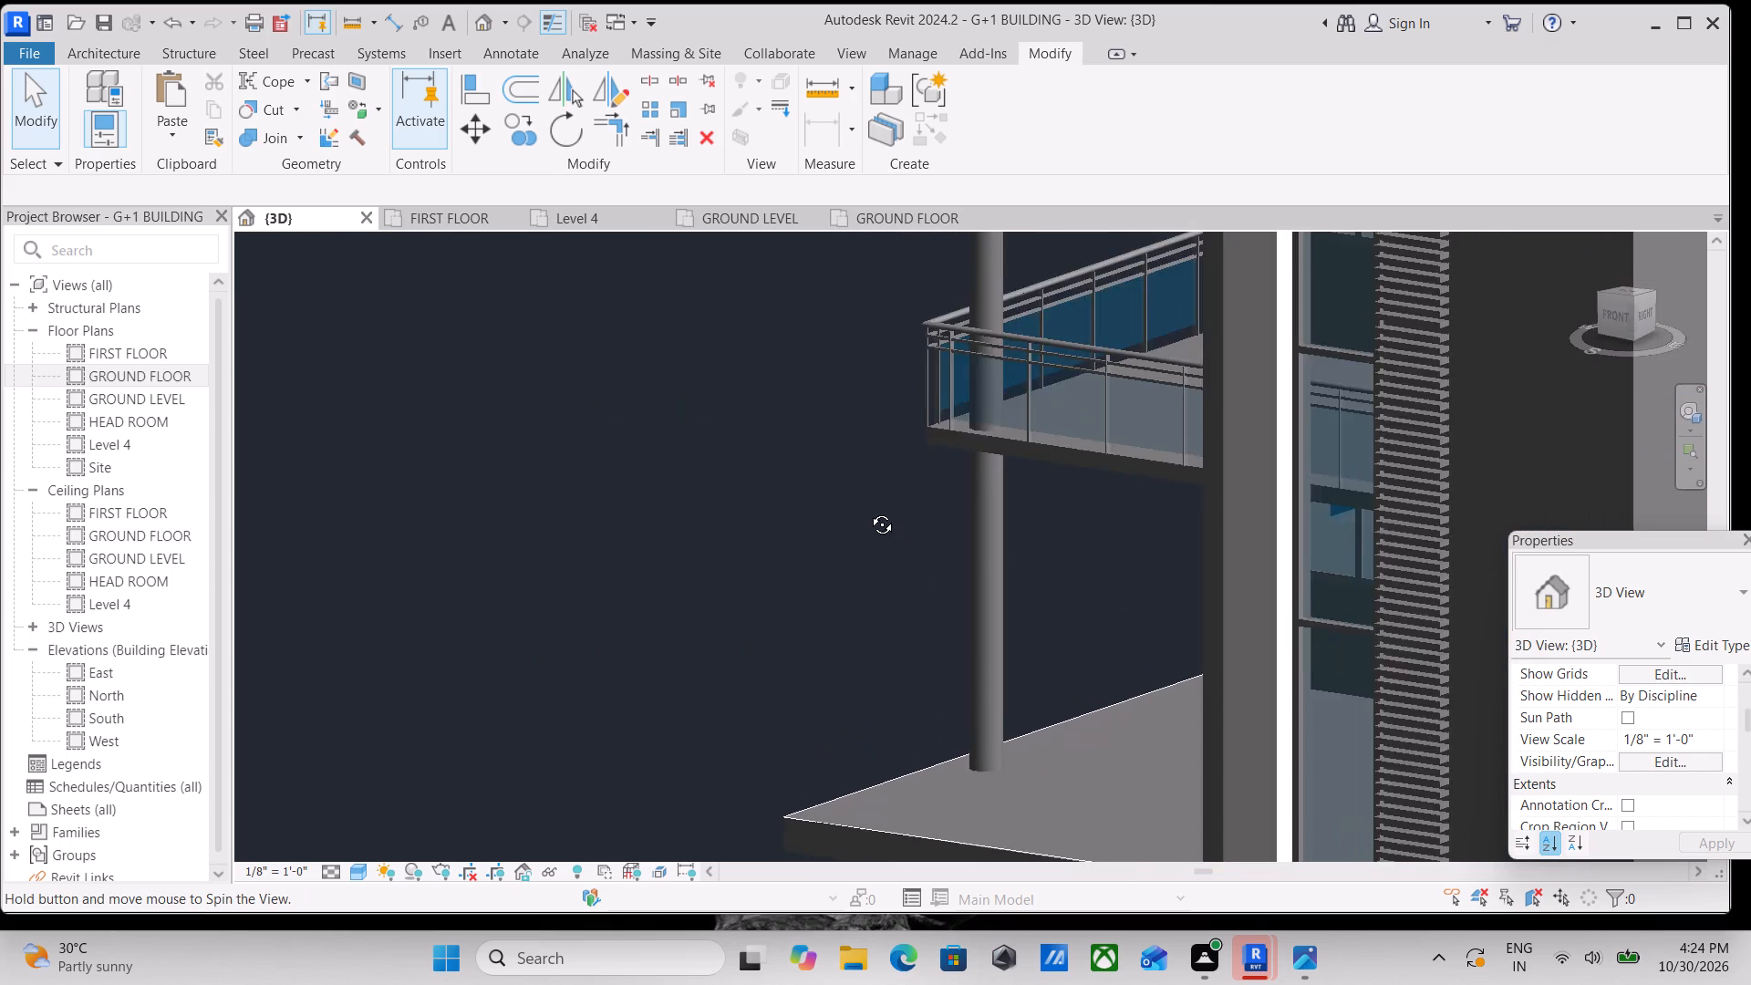
shift+middle_drag(868, 511, 655, 499)
middle_drag(778, 510, 513, 454)
middle_drag(754, 523, 753, 523)
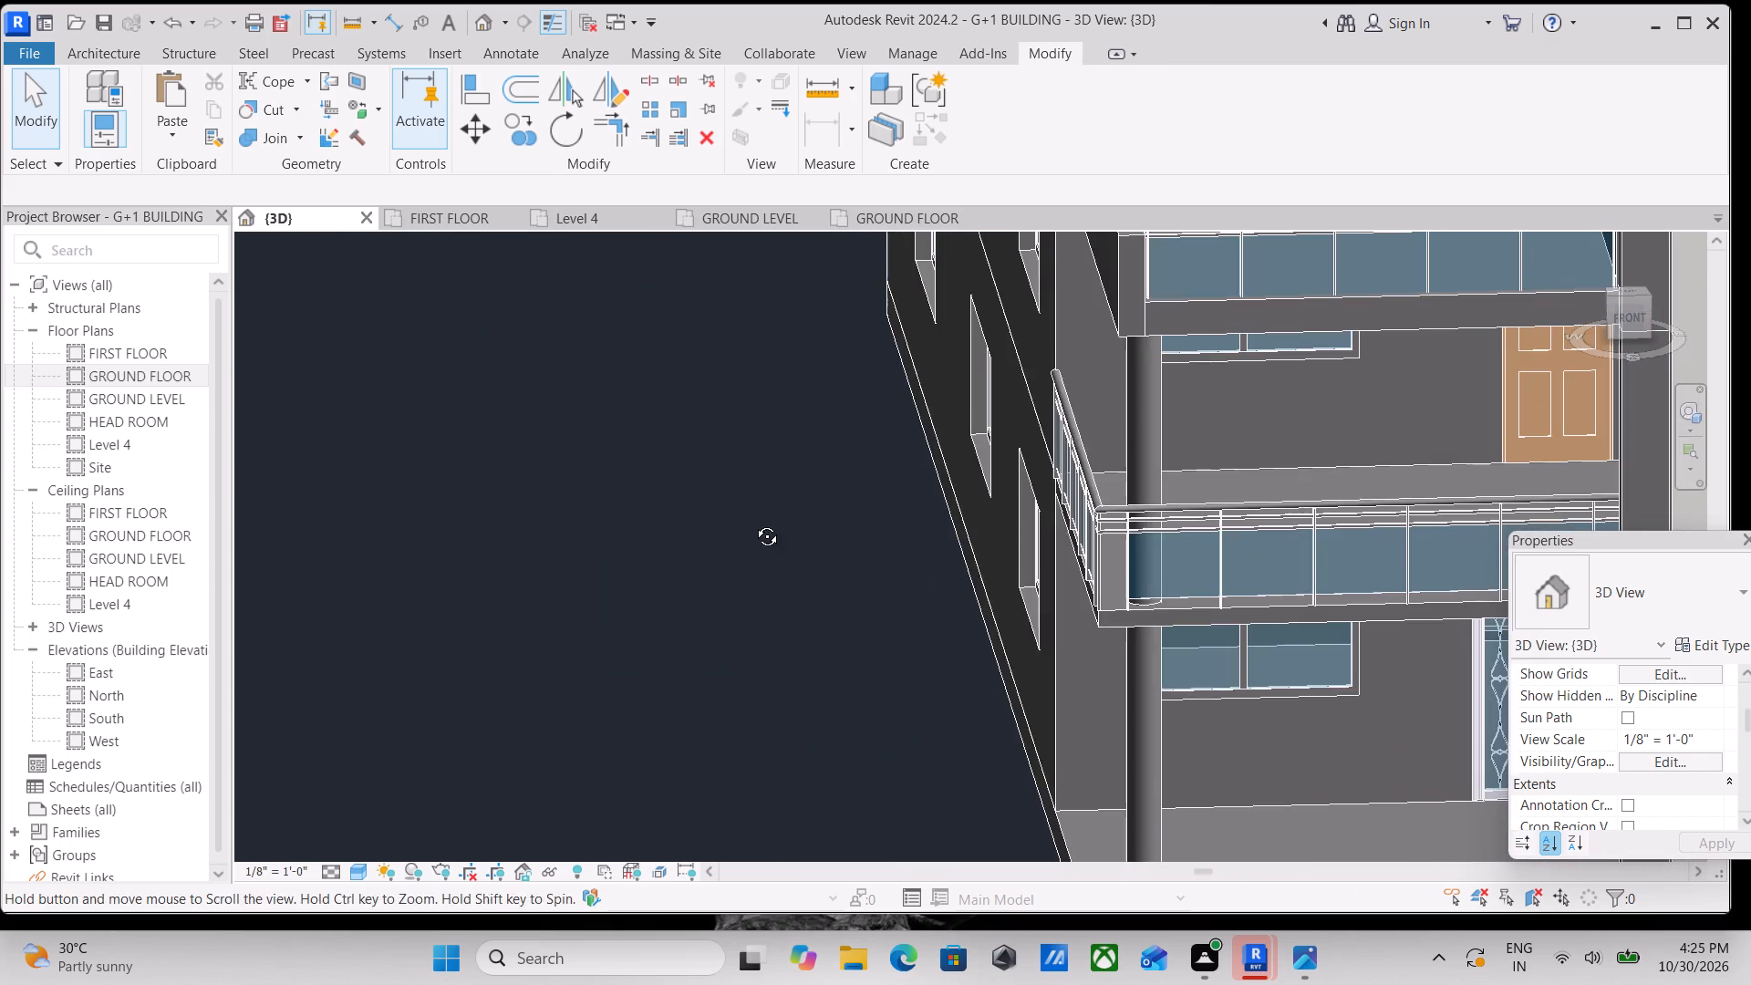
middle_drag(753, 523, 714, 480)
middle_drag(824, 518, 894, 615)
scroll(920, 615, down, 2)
middle_drag(922, 625, 954, 732)
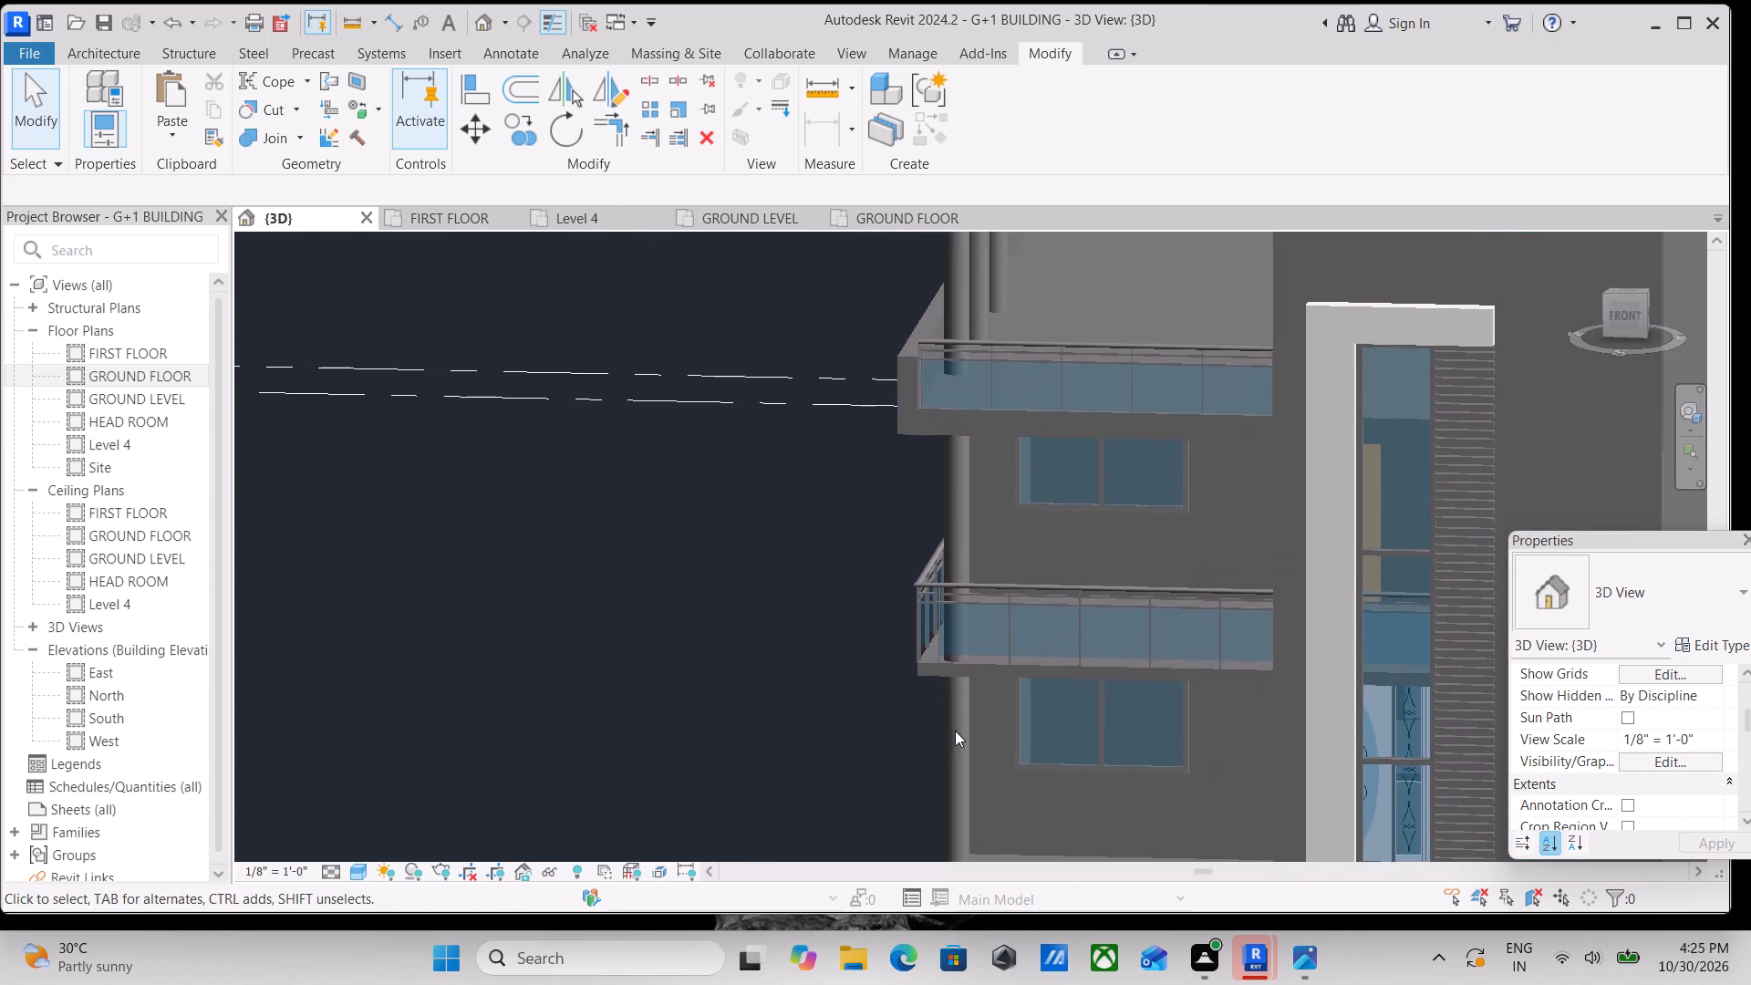
scroll(842, 809, down, 1)
middle_drag(842, 809, 864, 781)
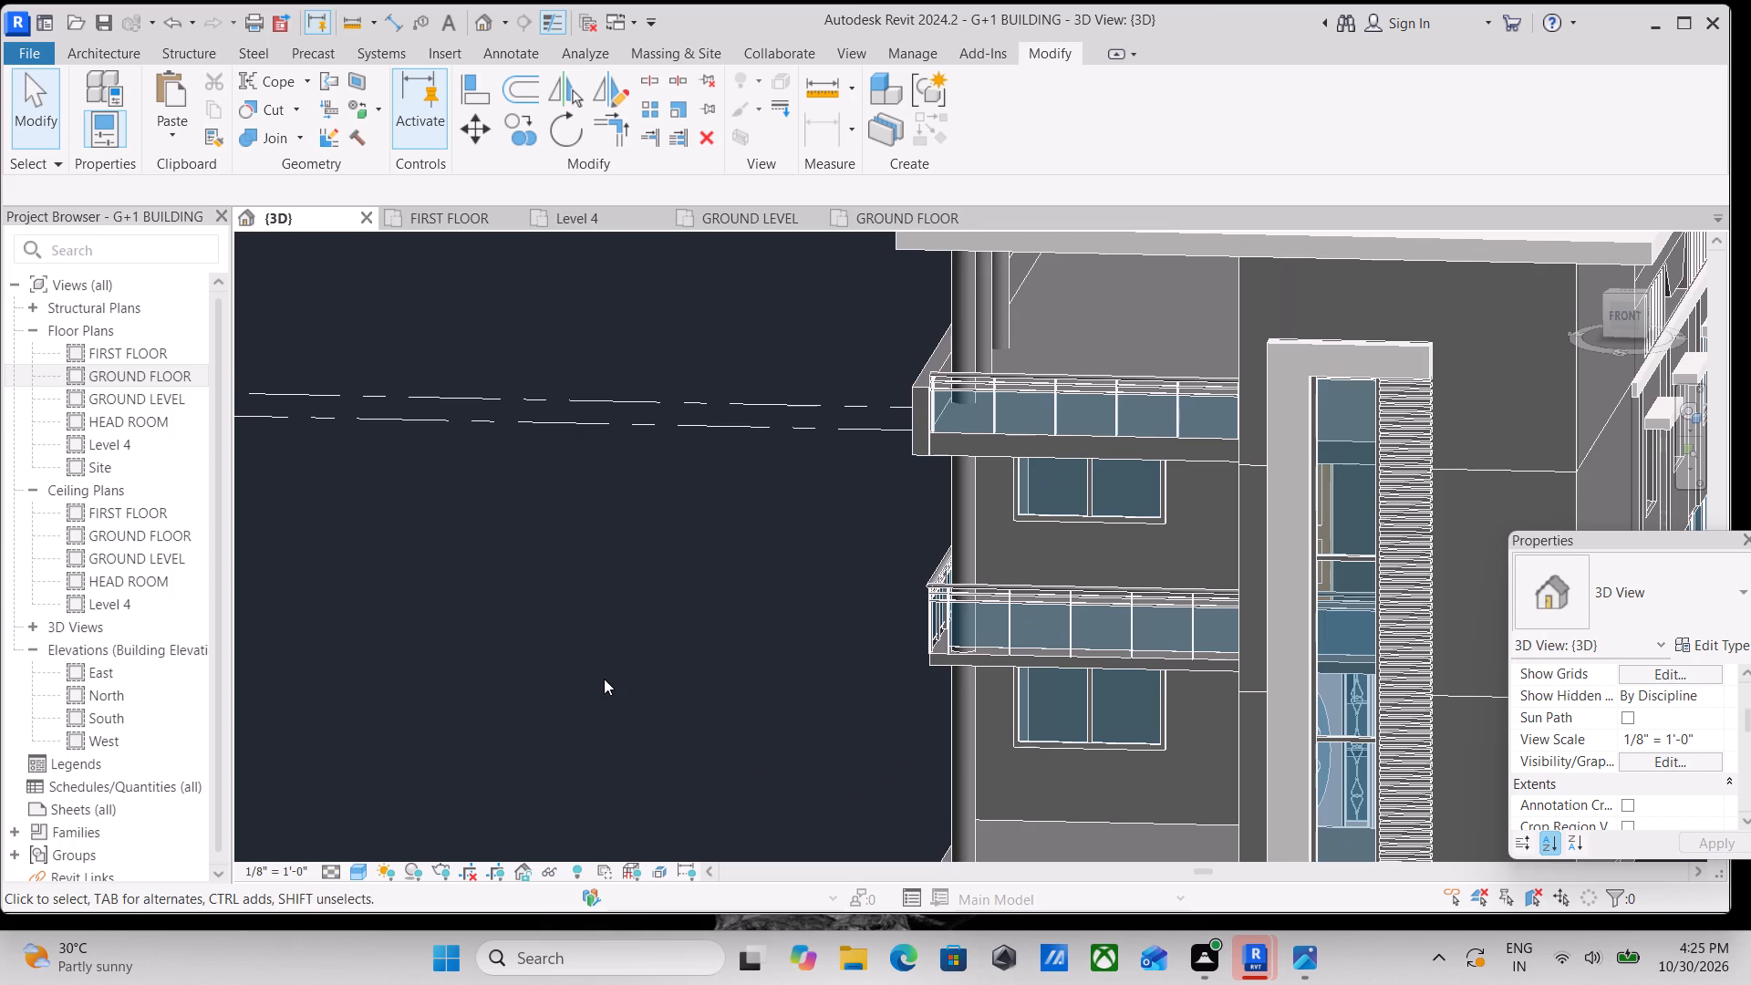
scroll(776, 546, up, 2)
middle_drag(772, 543, 340, 329)
scroll(334, 330, down, 2)
middle_drag(335, 330, 346, 358)
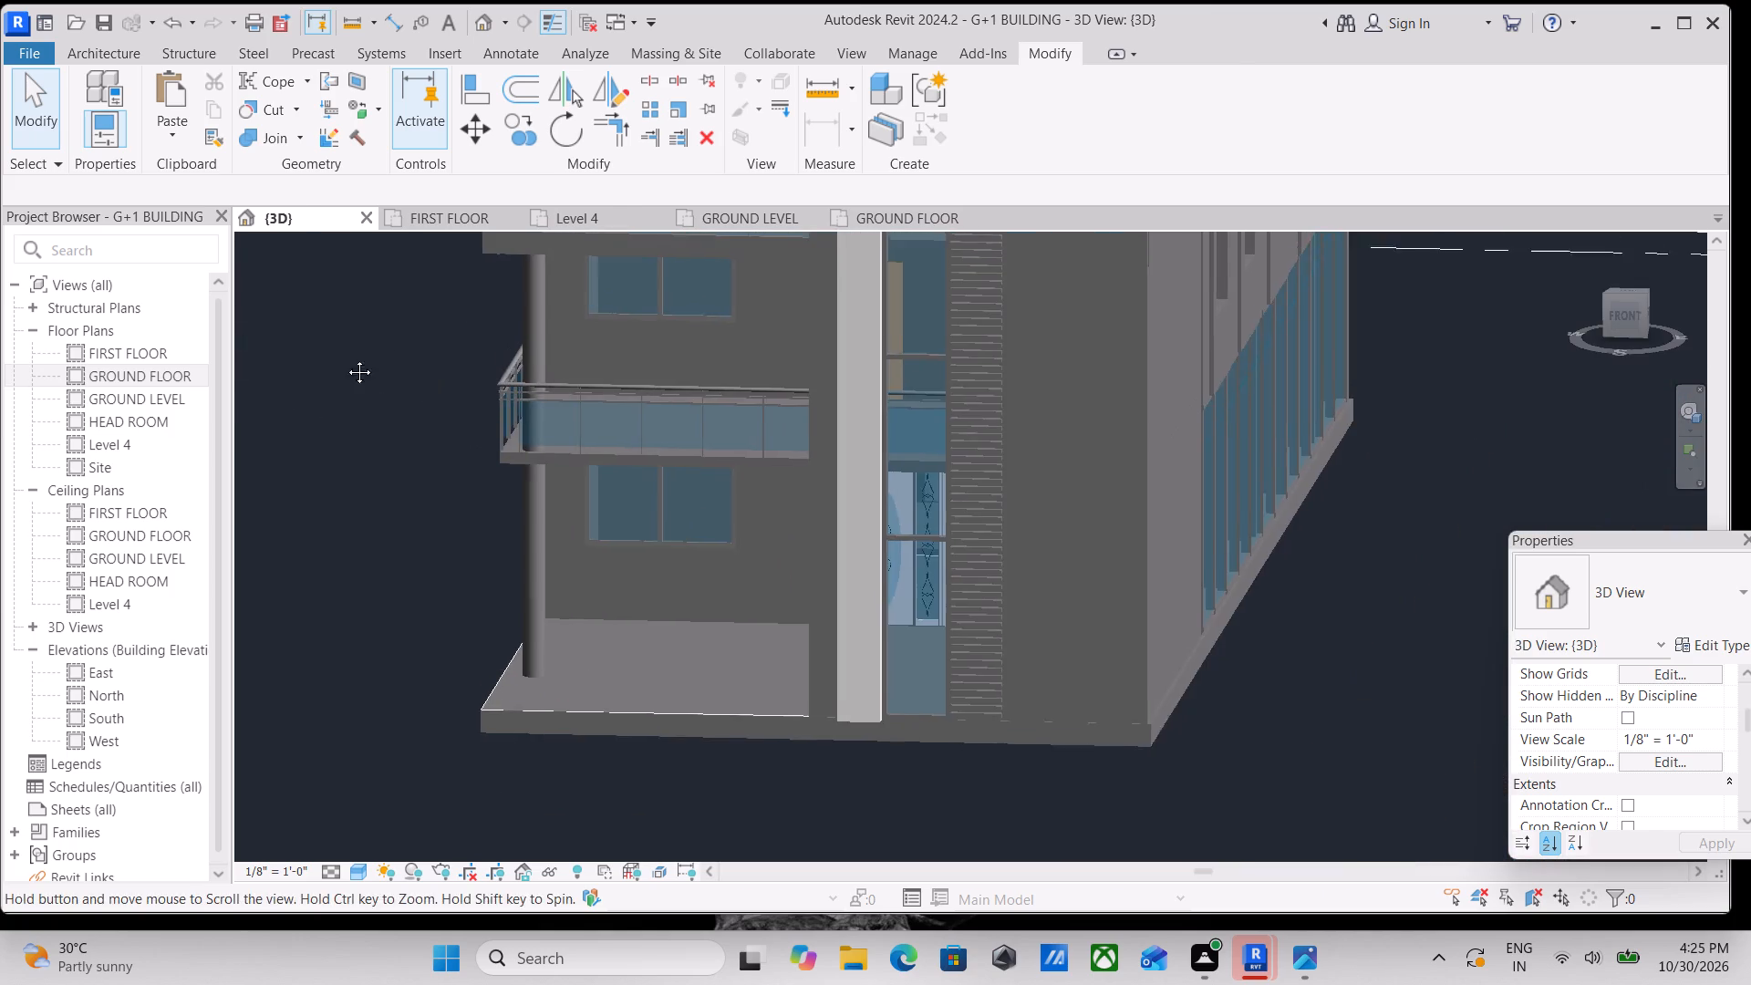
middle_drag(346, 358, 357, 377)
Create an in-place model component in the Generic Models category, accepting the suggested name.
click(73, 51)
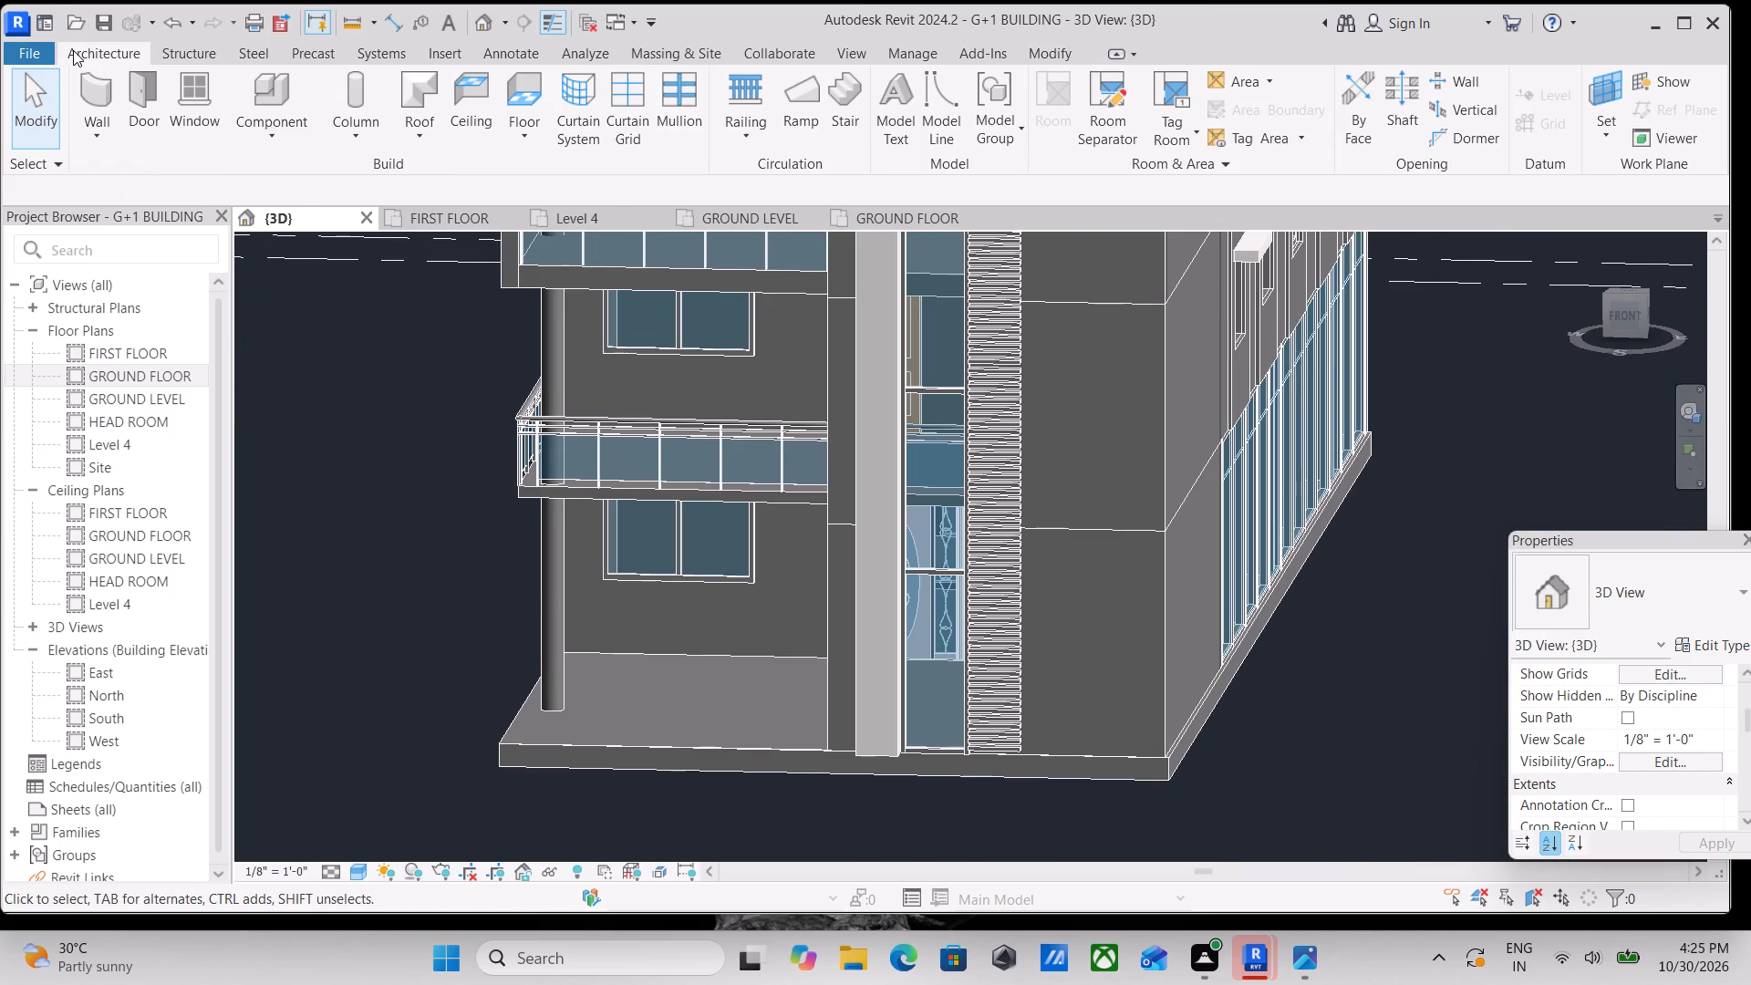
click(248, 139)
click(272, 212)
scroll(762, 473, down, 2)
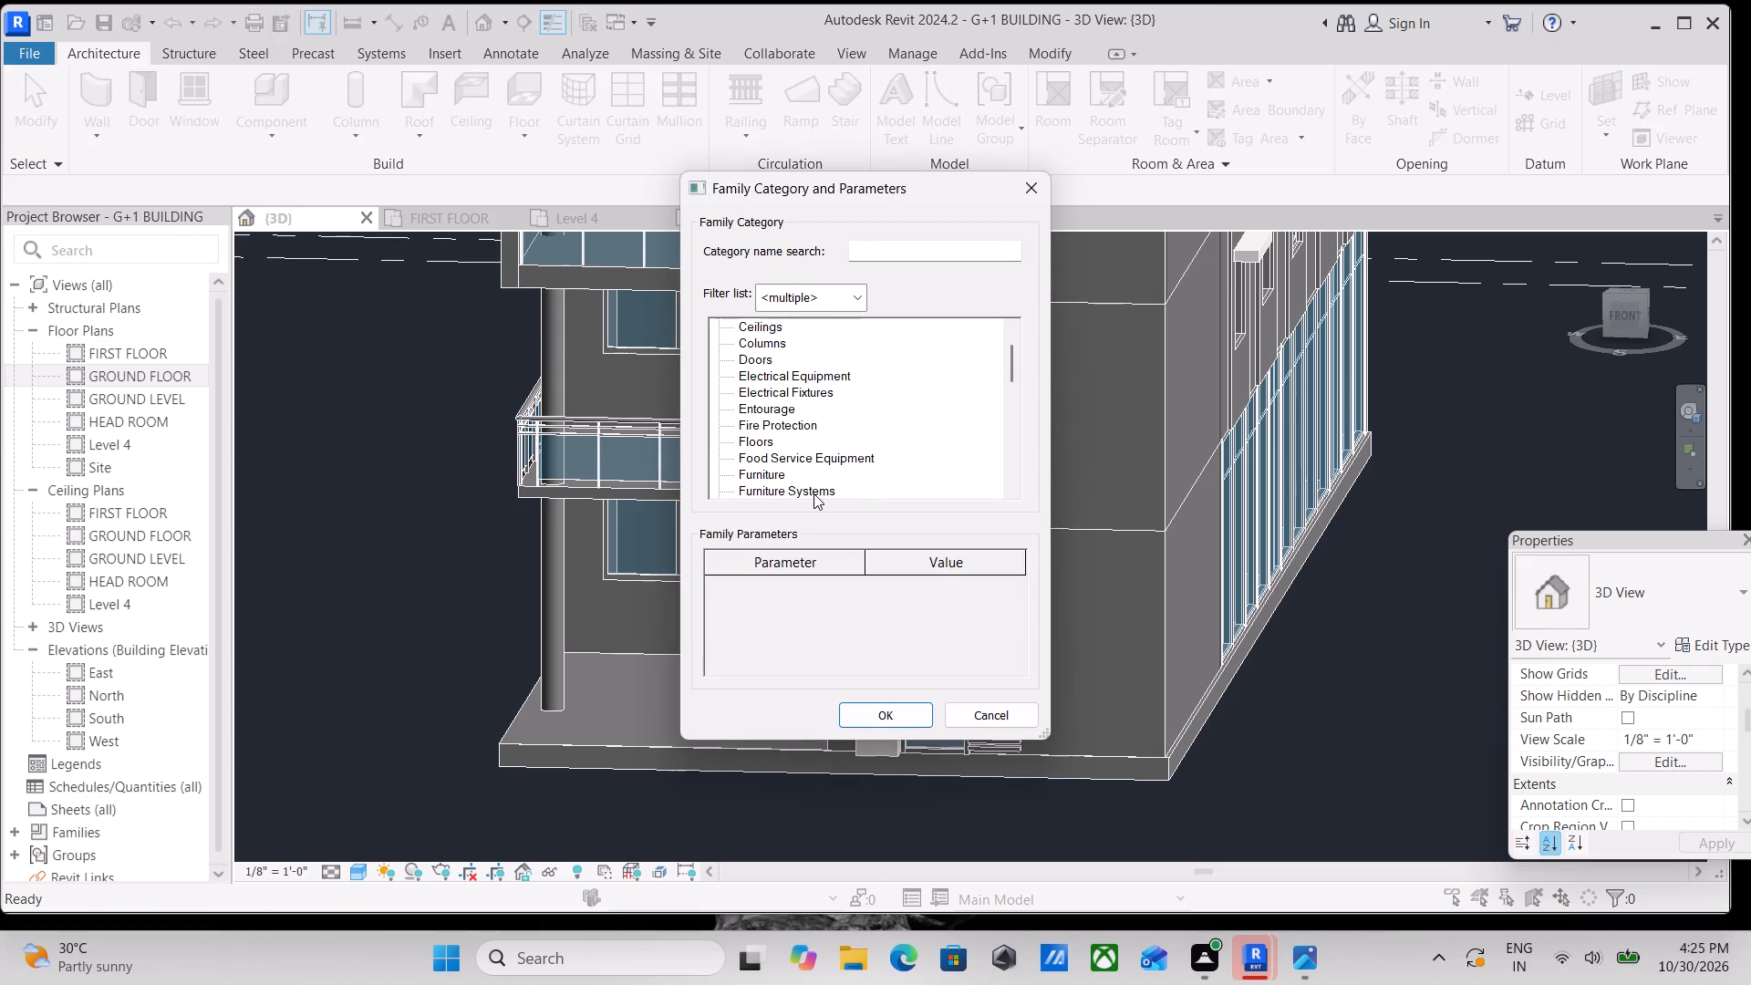
scroll(813, 493, down, 2)
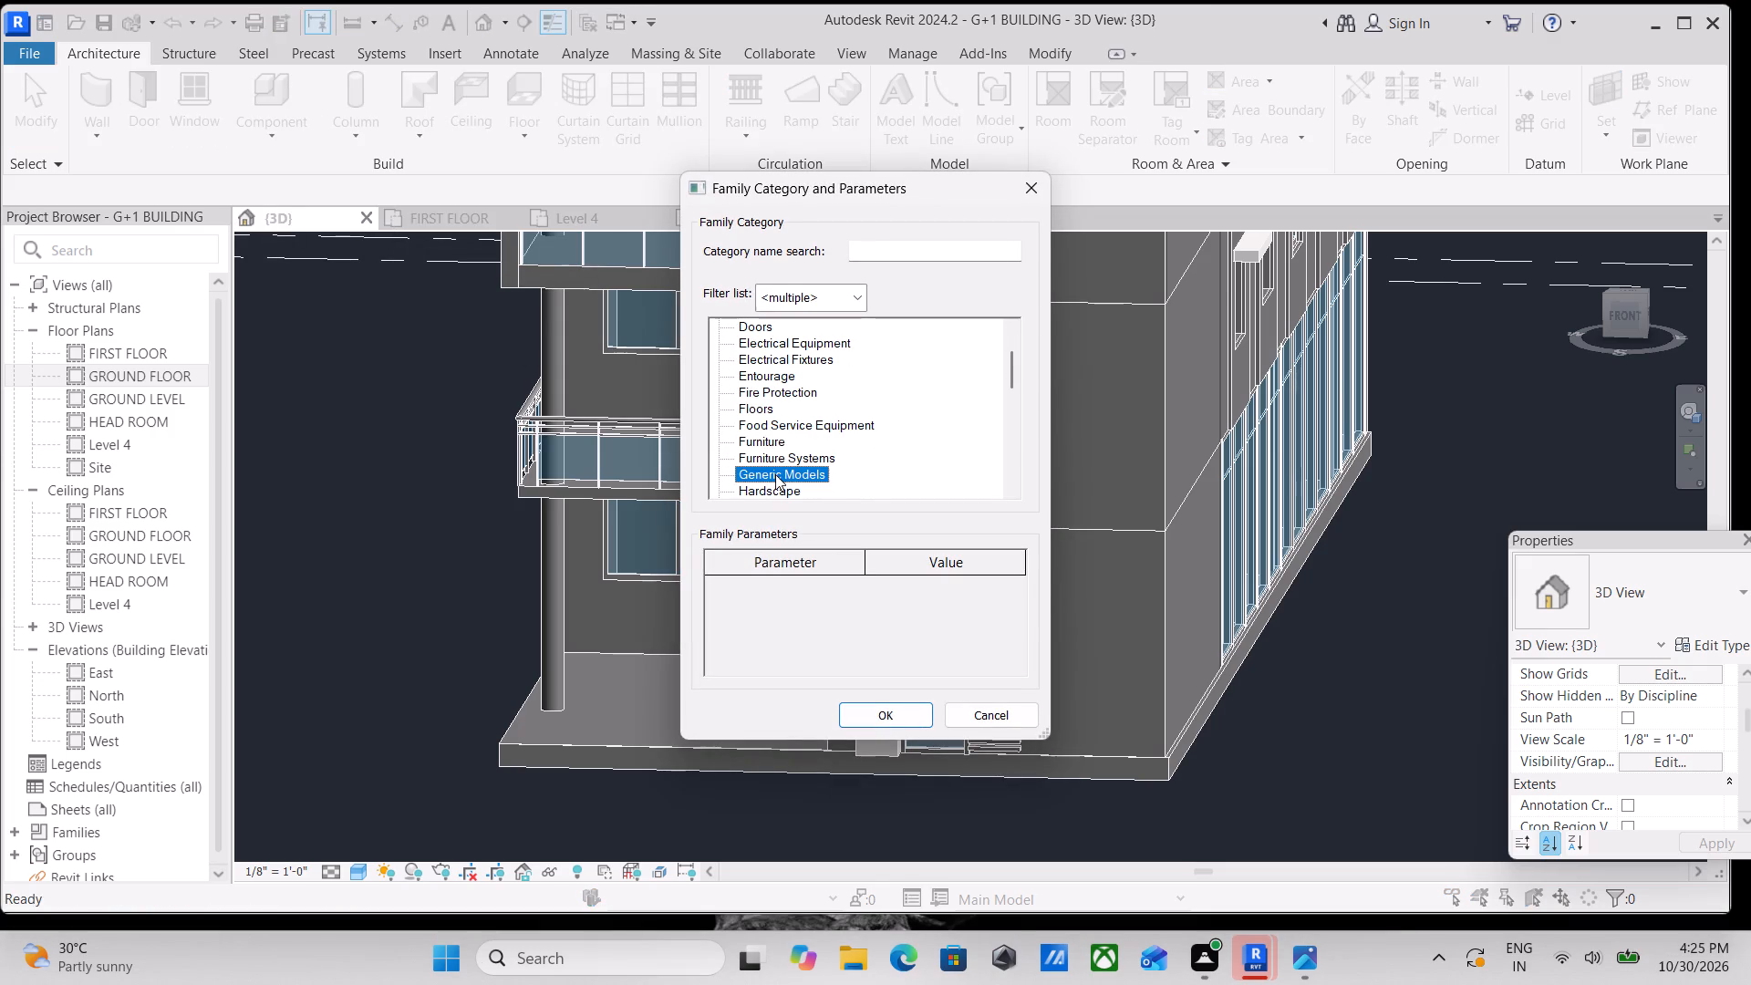
click(775, 475)
click(881, 727)
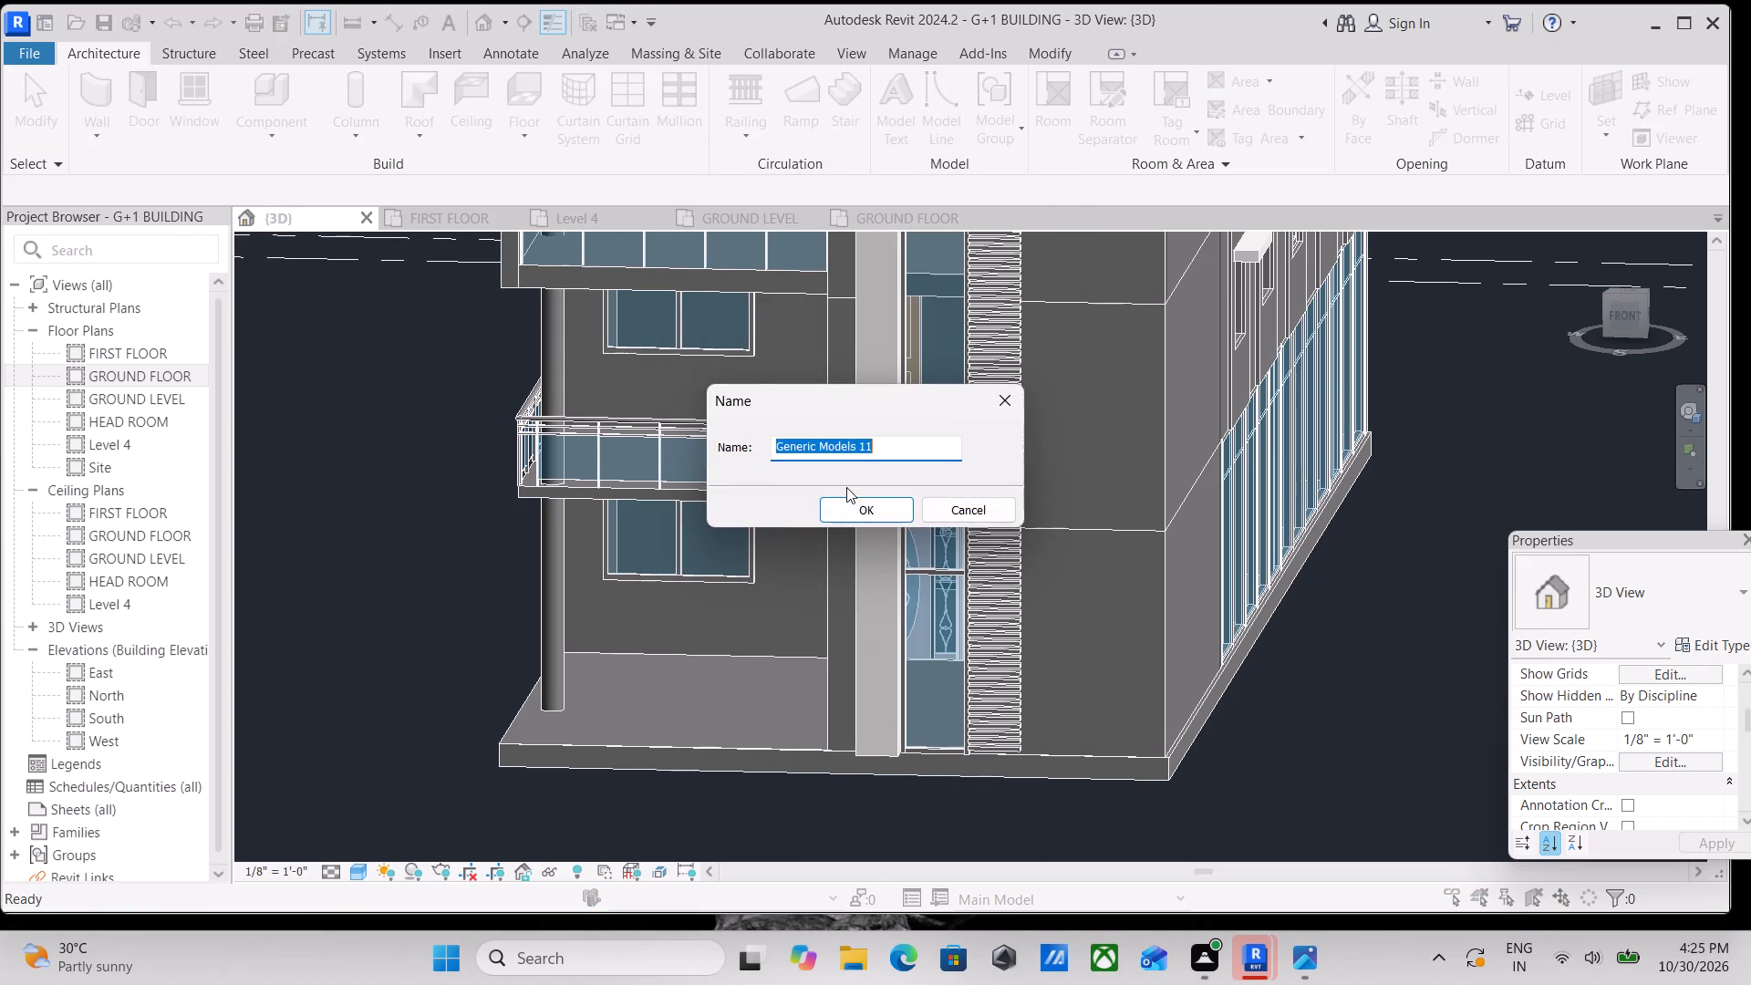
click(845, 505)
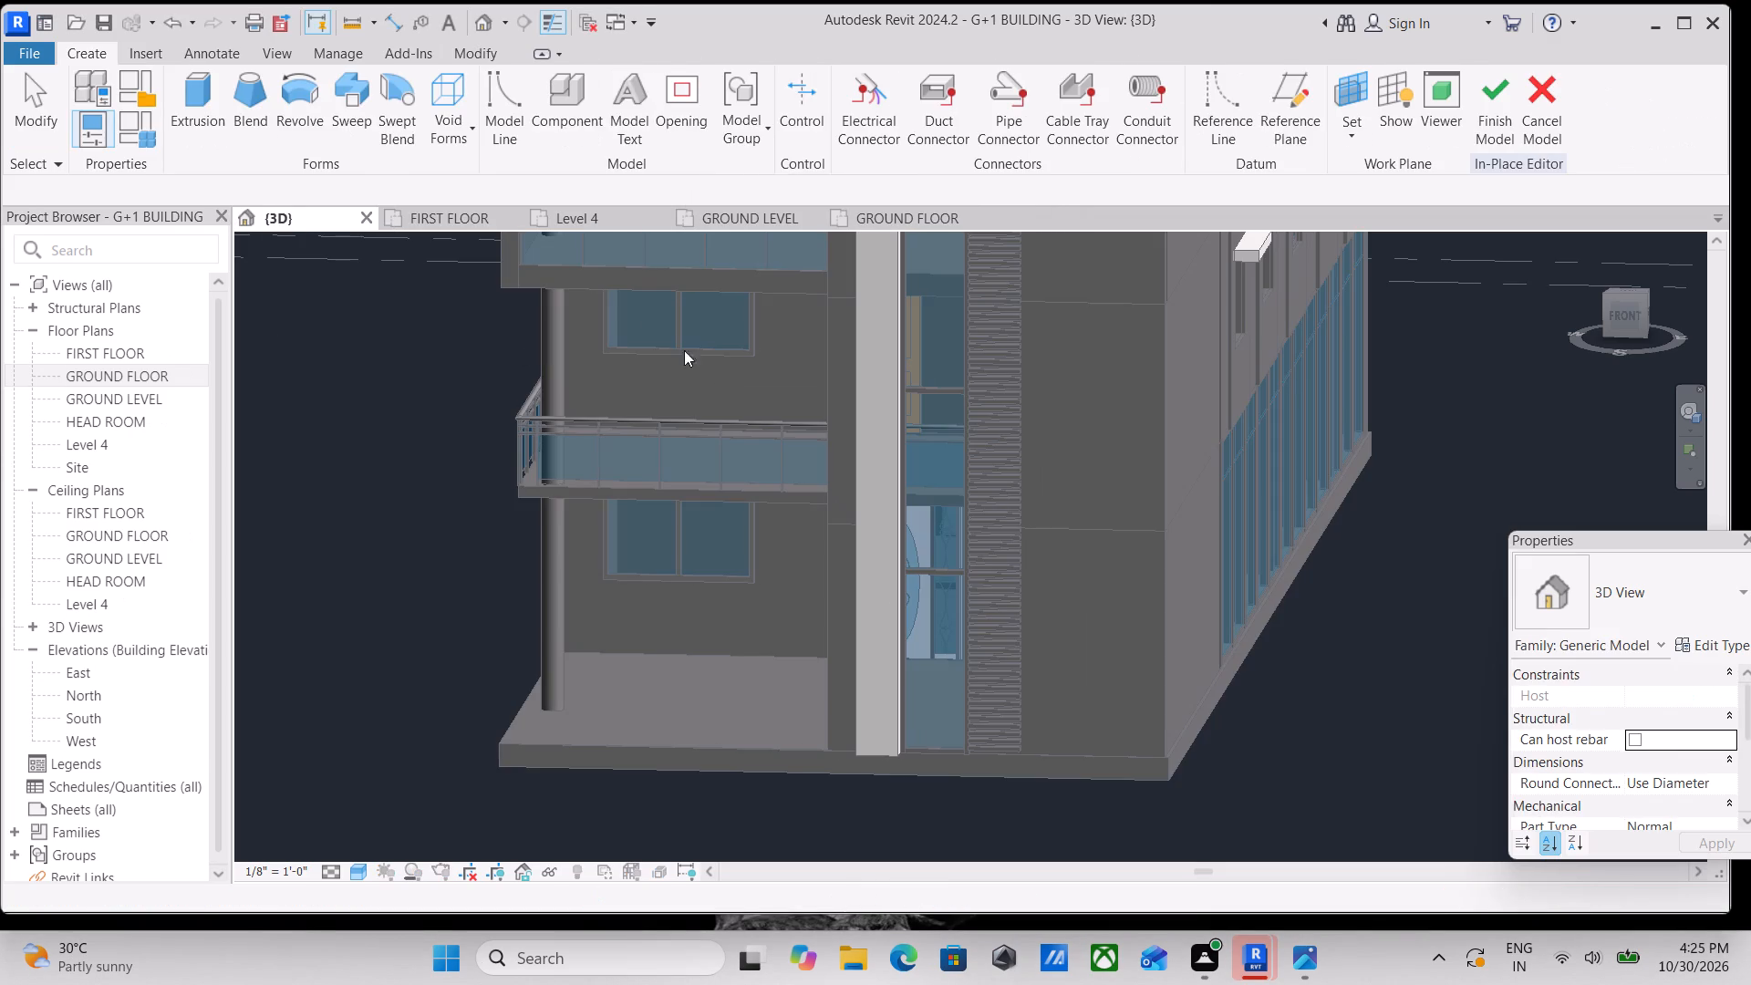
Set the work plane by picking the front face of the lower balcony's floor slab.
click(1349, 132)
click(1355, 214)
scroll(517, 657, up, 3)
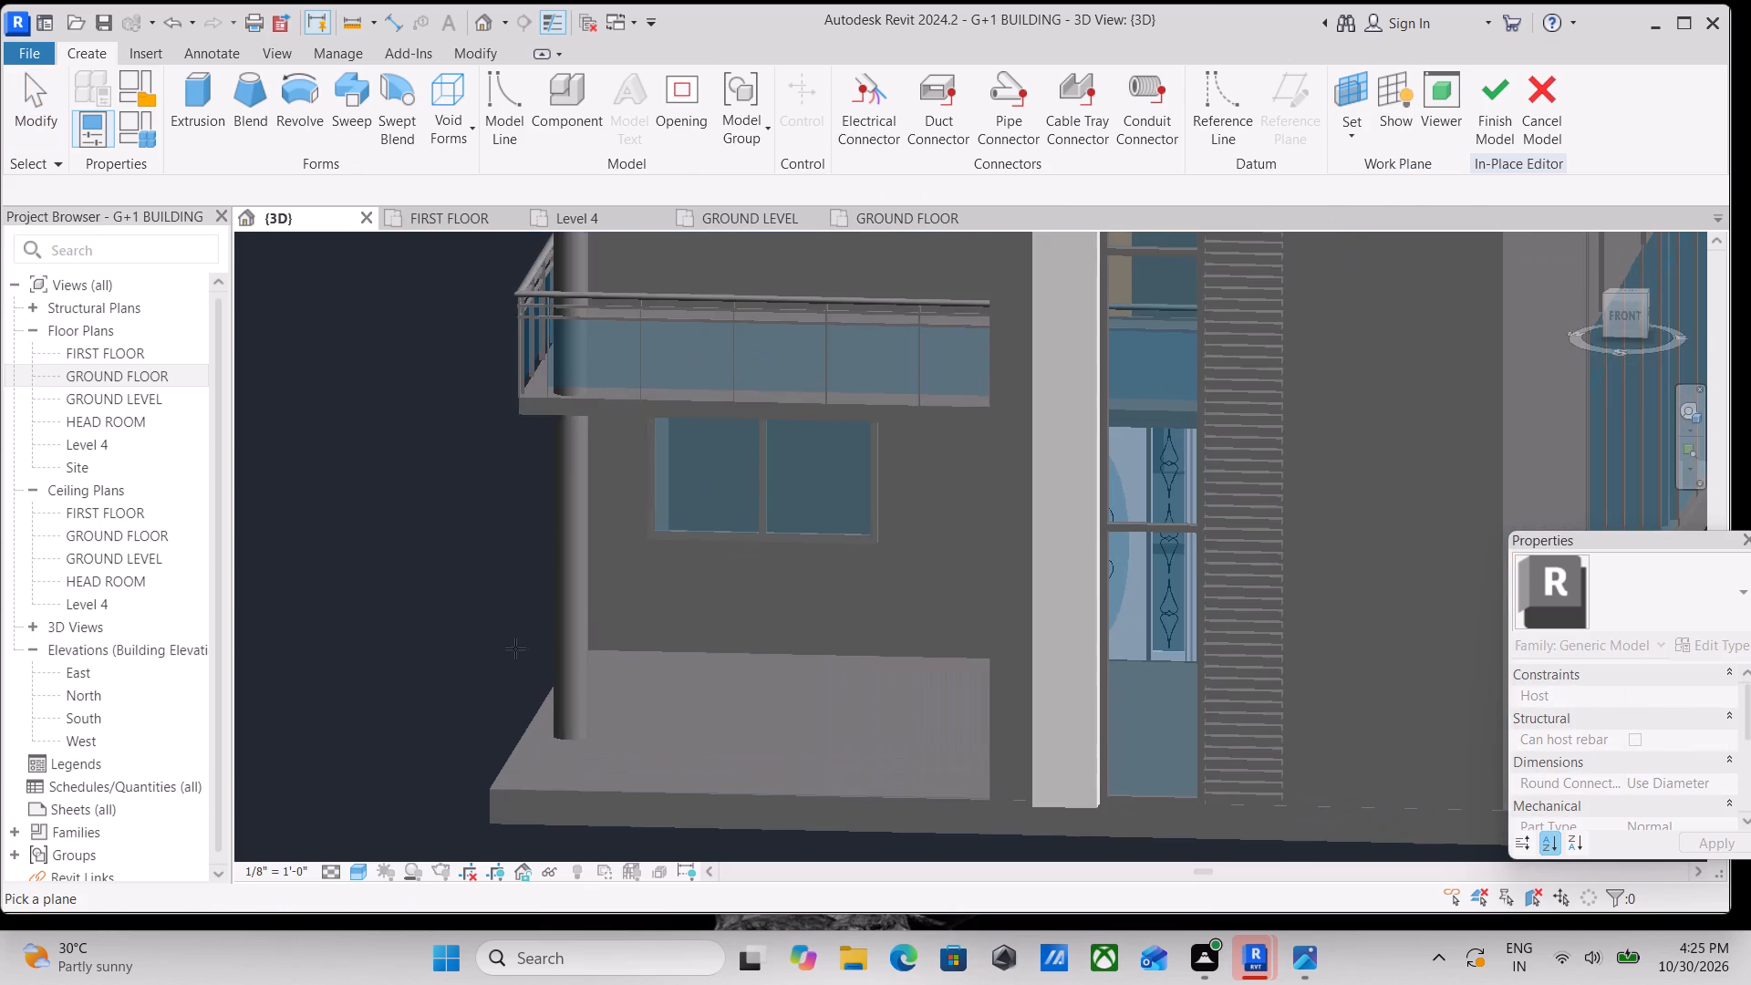
scroll(565, 527, up, 3)
scroll(558, 401, up, 3)
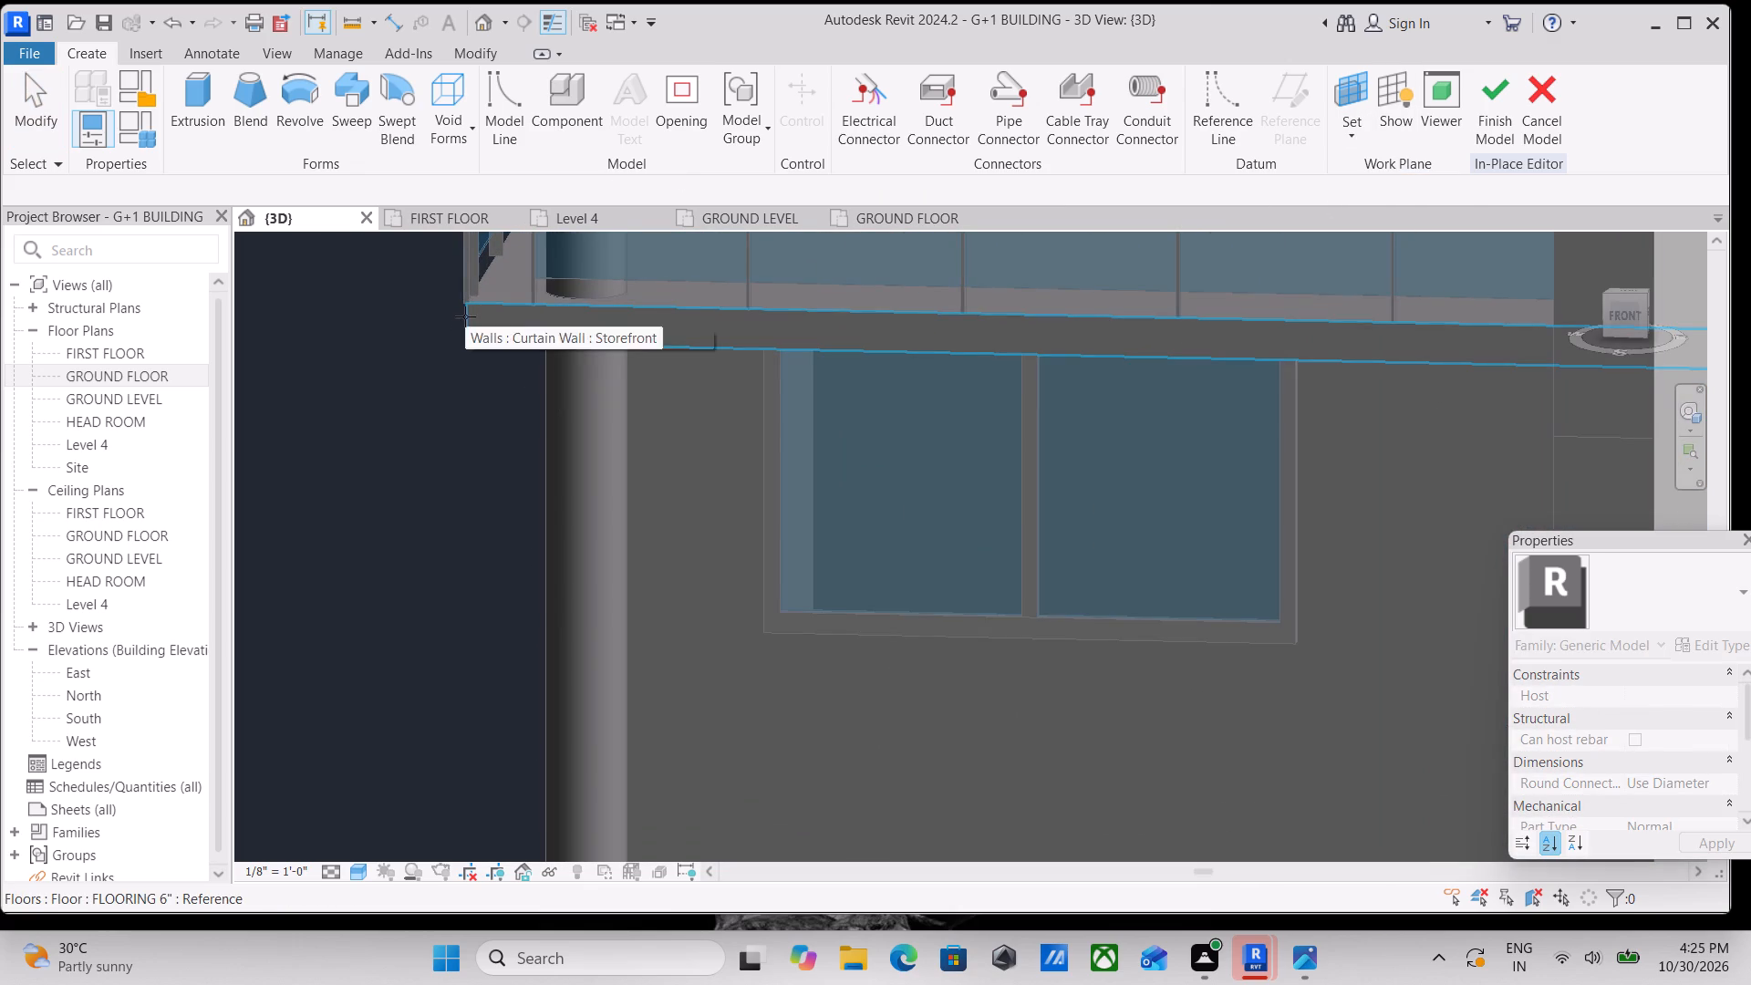
middle_drag(482, 322, 496, 432)
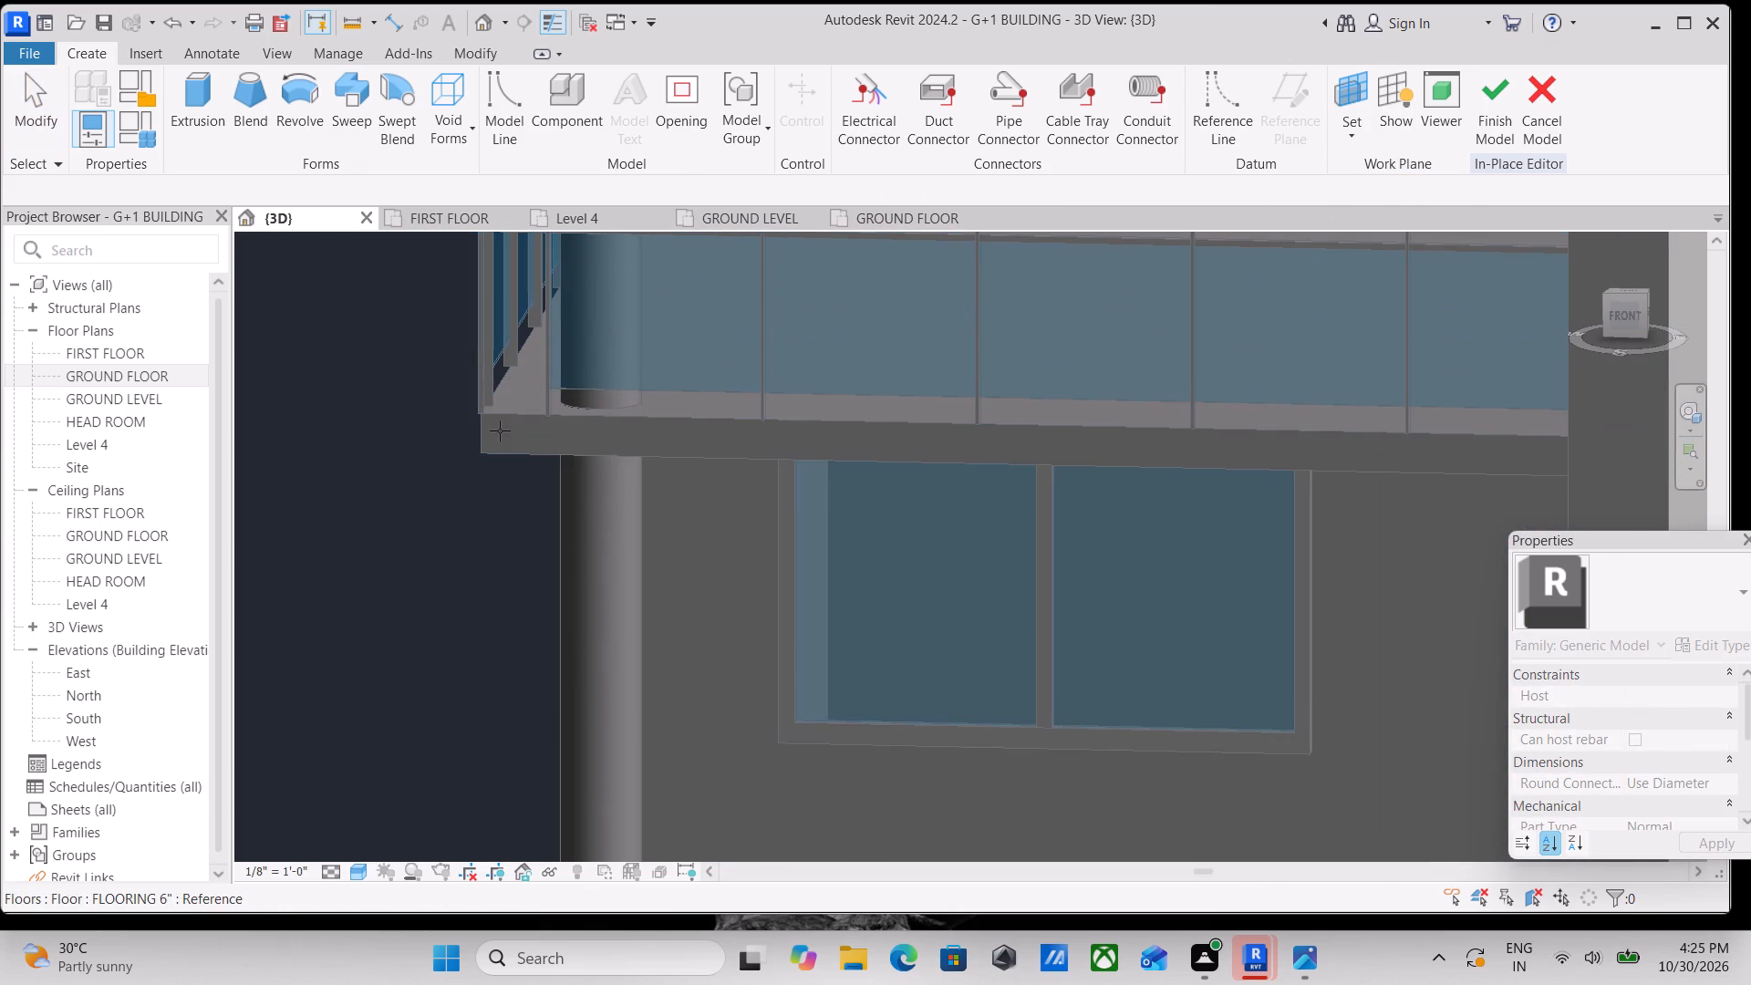
click(502, 416)
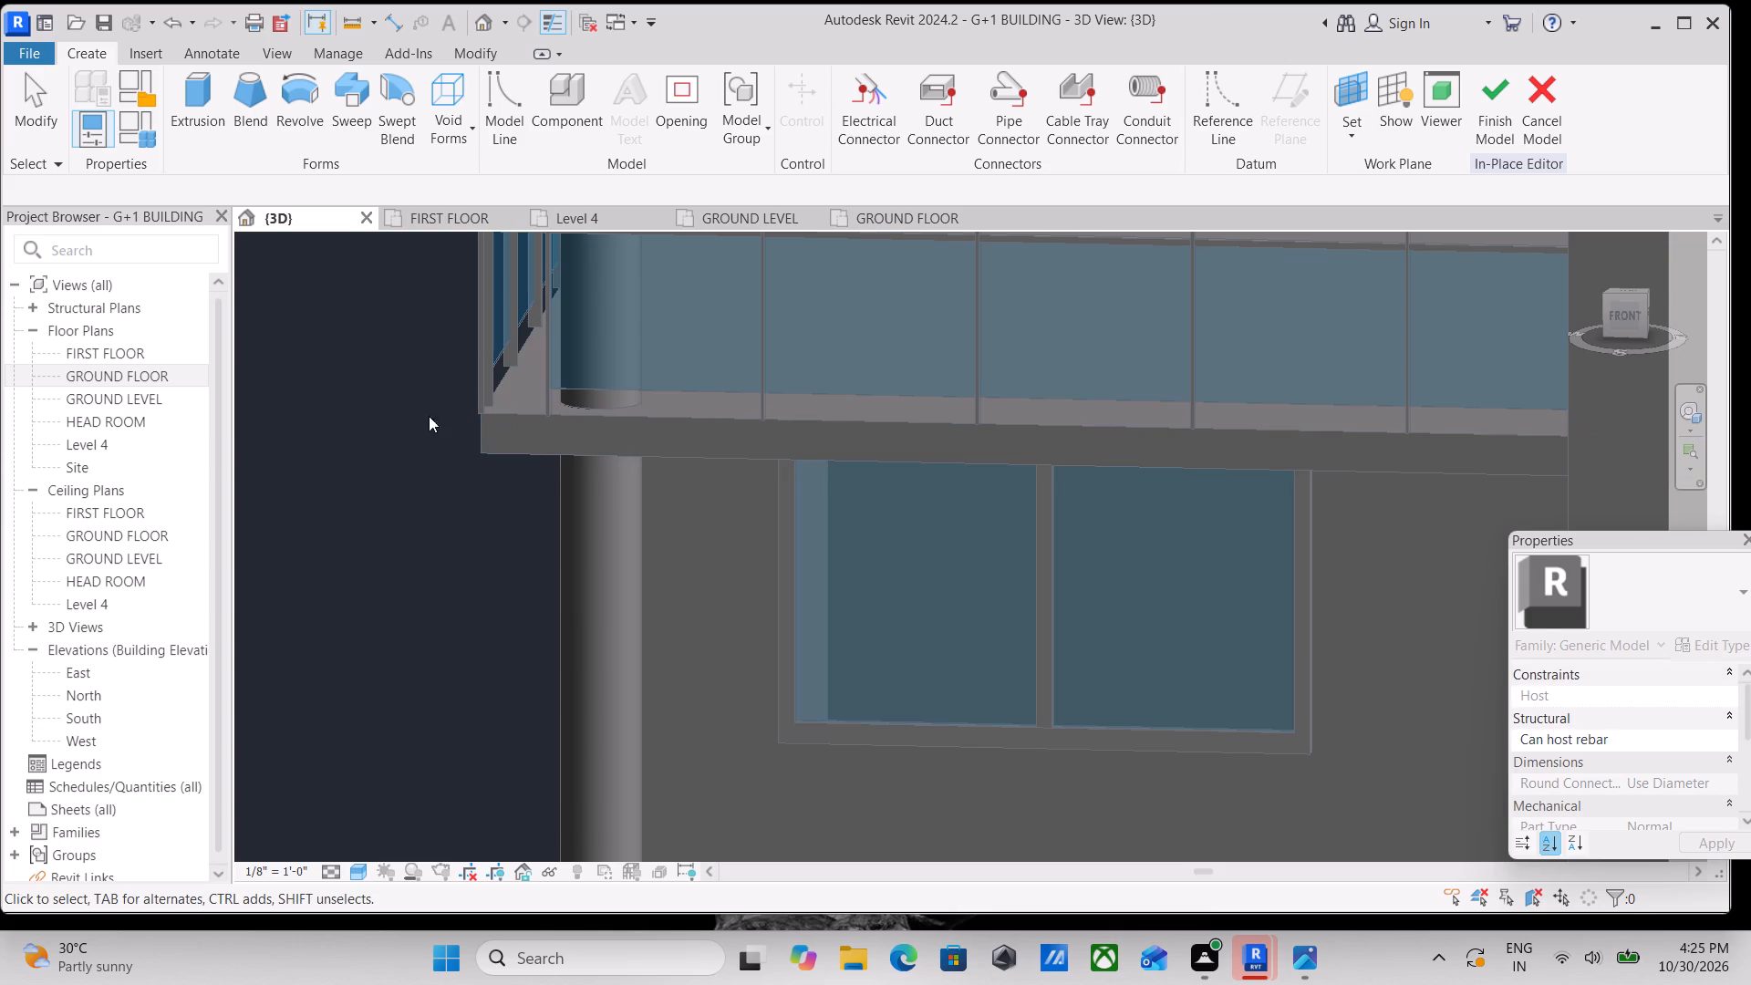
Start a solid extrusion and sketch a rectangle about 13'-5 1/2" by 6" over the lower balcony slab's front edge, ending at the wall.
scroll(382, 414, down, 1)
middle_drag(382, 414, 404, 640)
scroll(568, 671, down, 2)
middle_drag(568, 671, 565, 705)
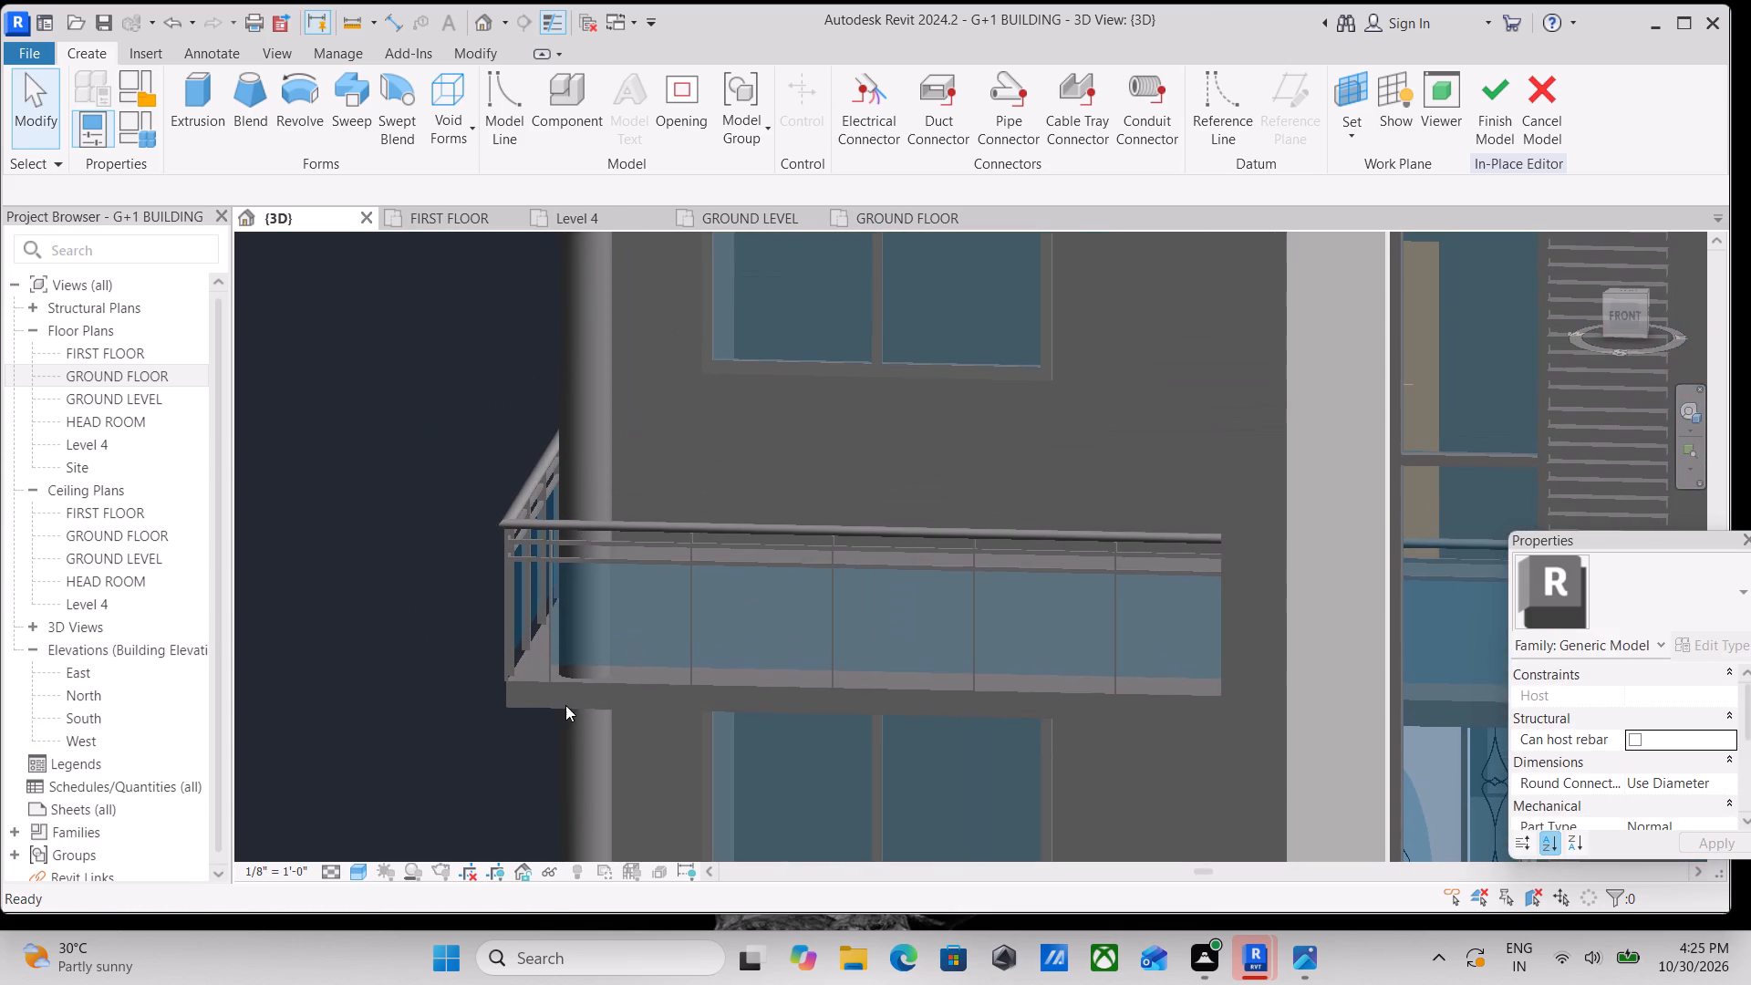
click(188, 119)
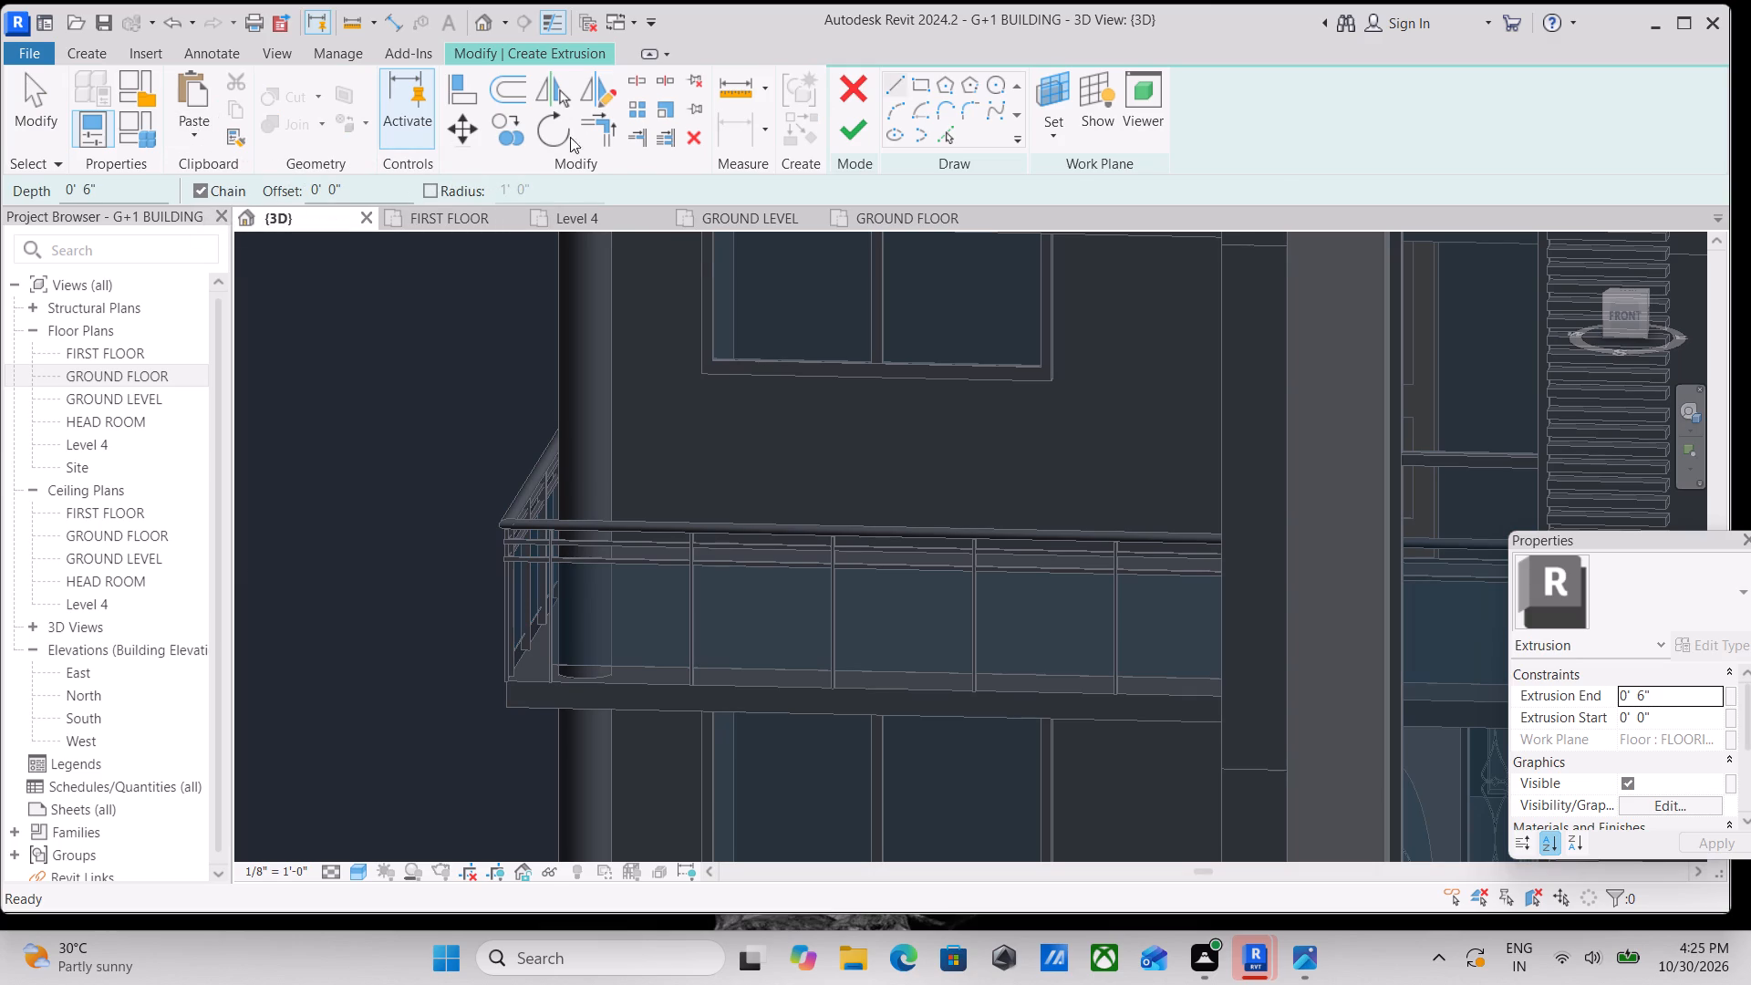
click(925, 91)
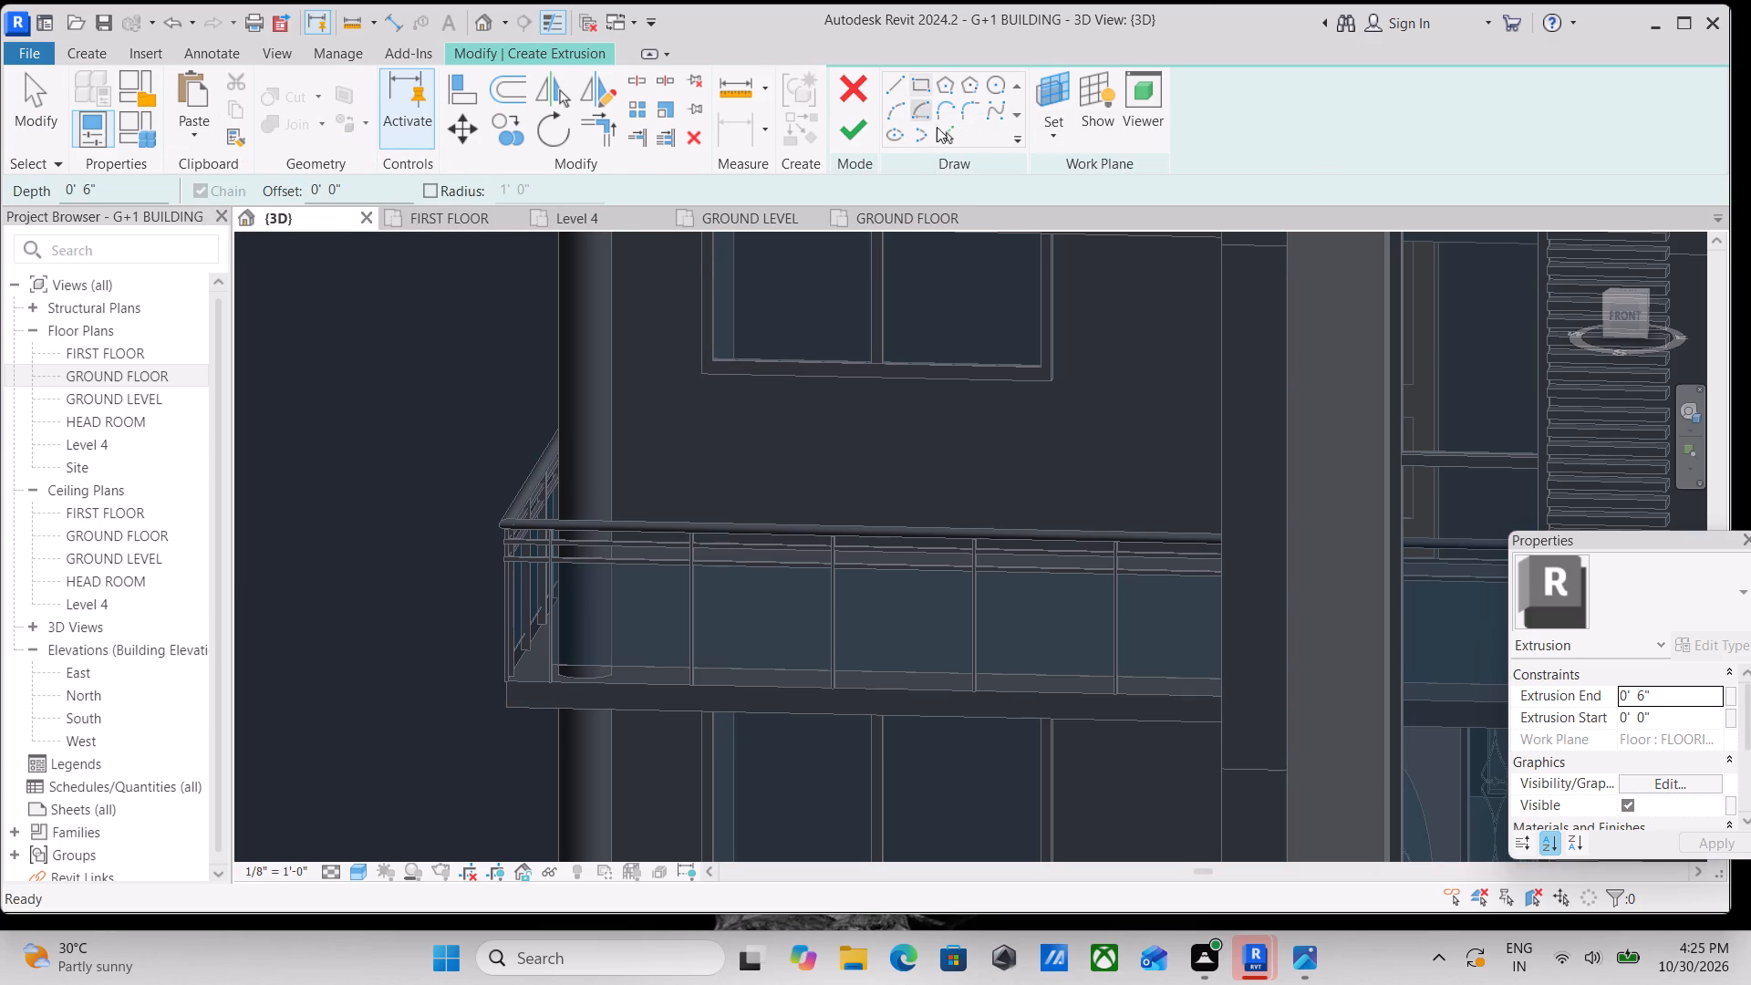
middle_drag(901, 291, 746, 140)
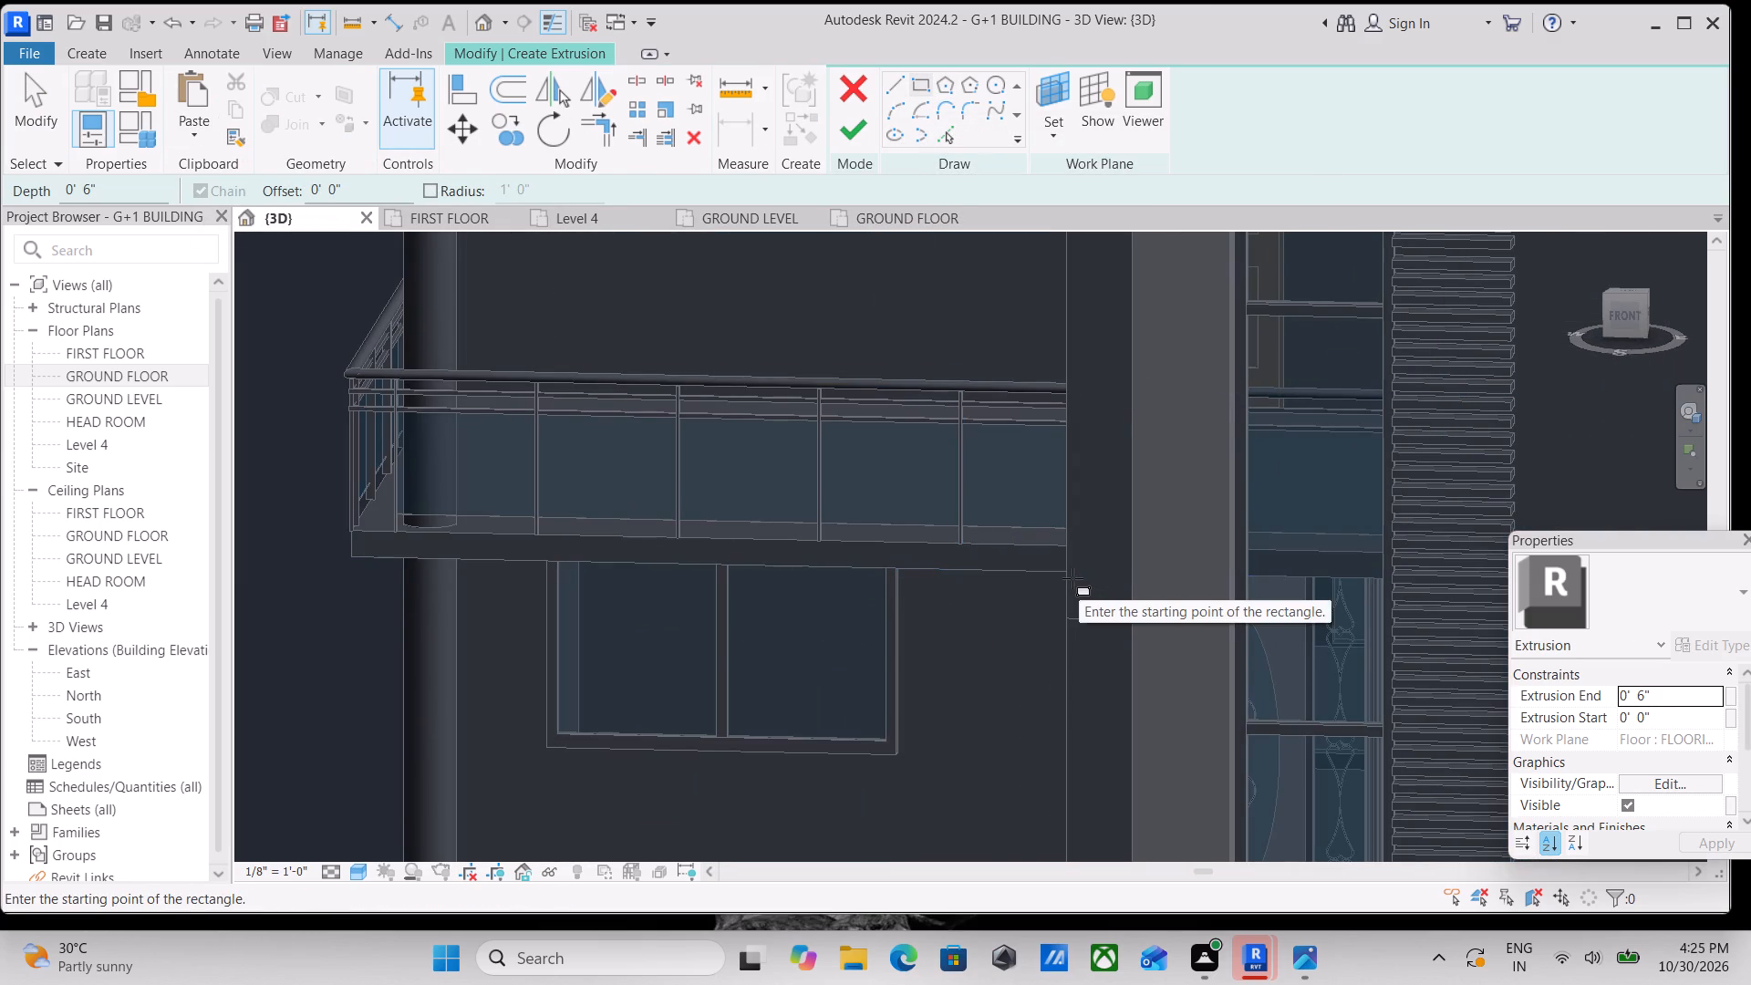
click(349, 551)
middle_drag(635, 559, 512, 485)
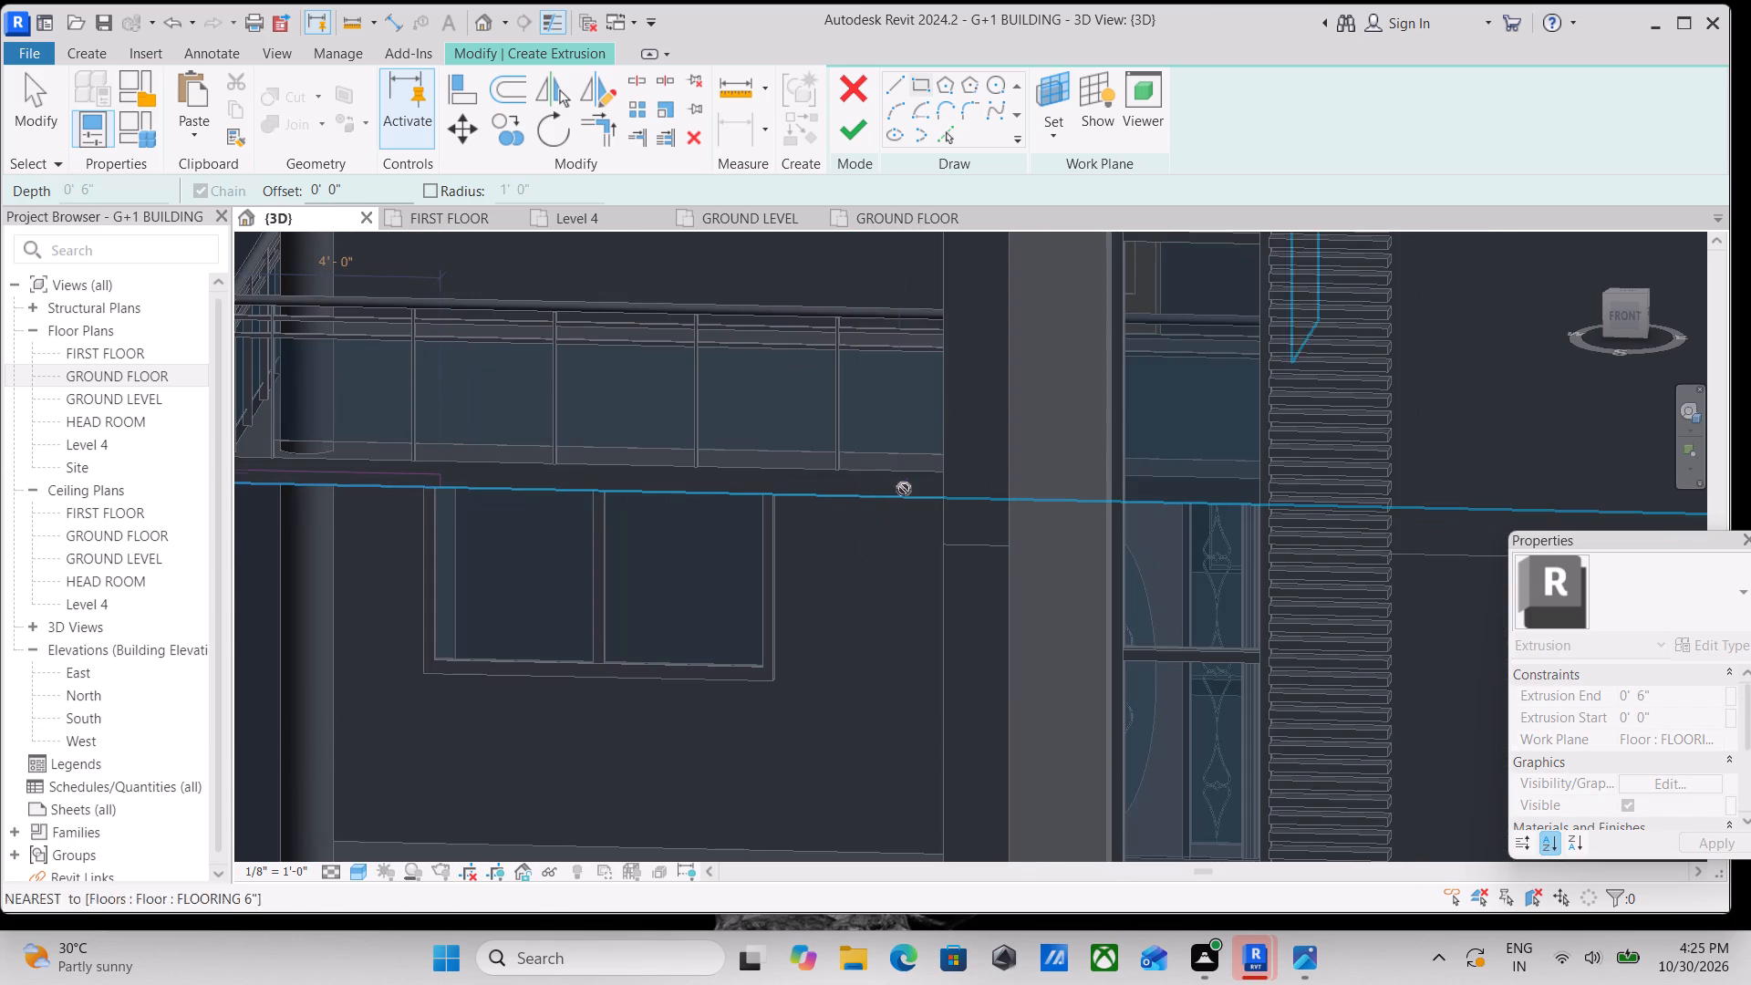
scroll(945, 482, up, 5)
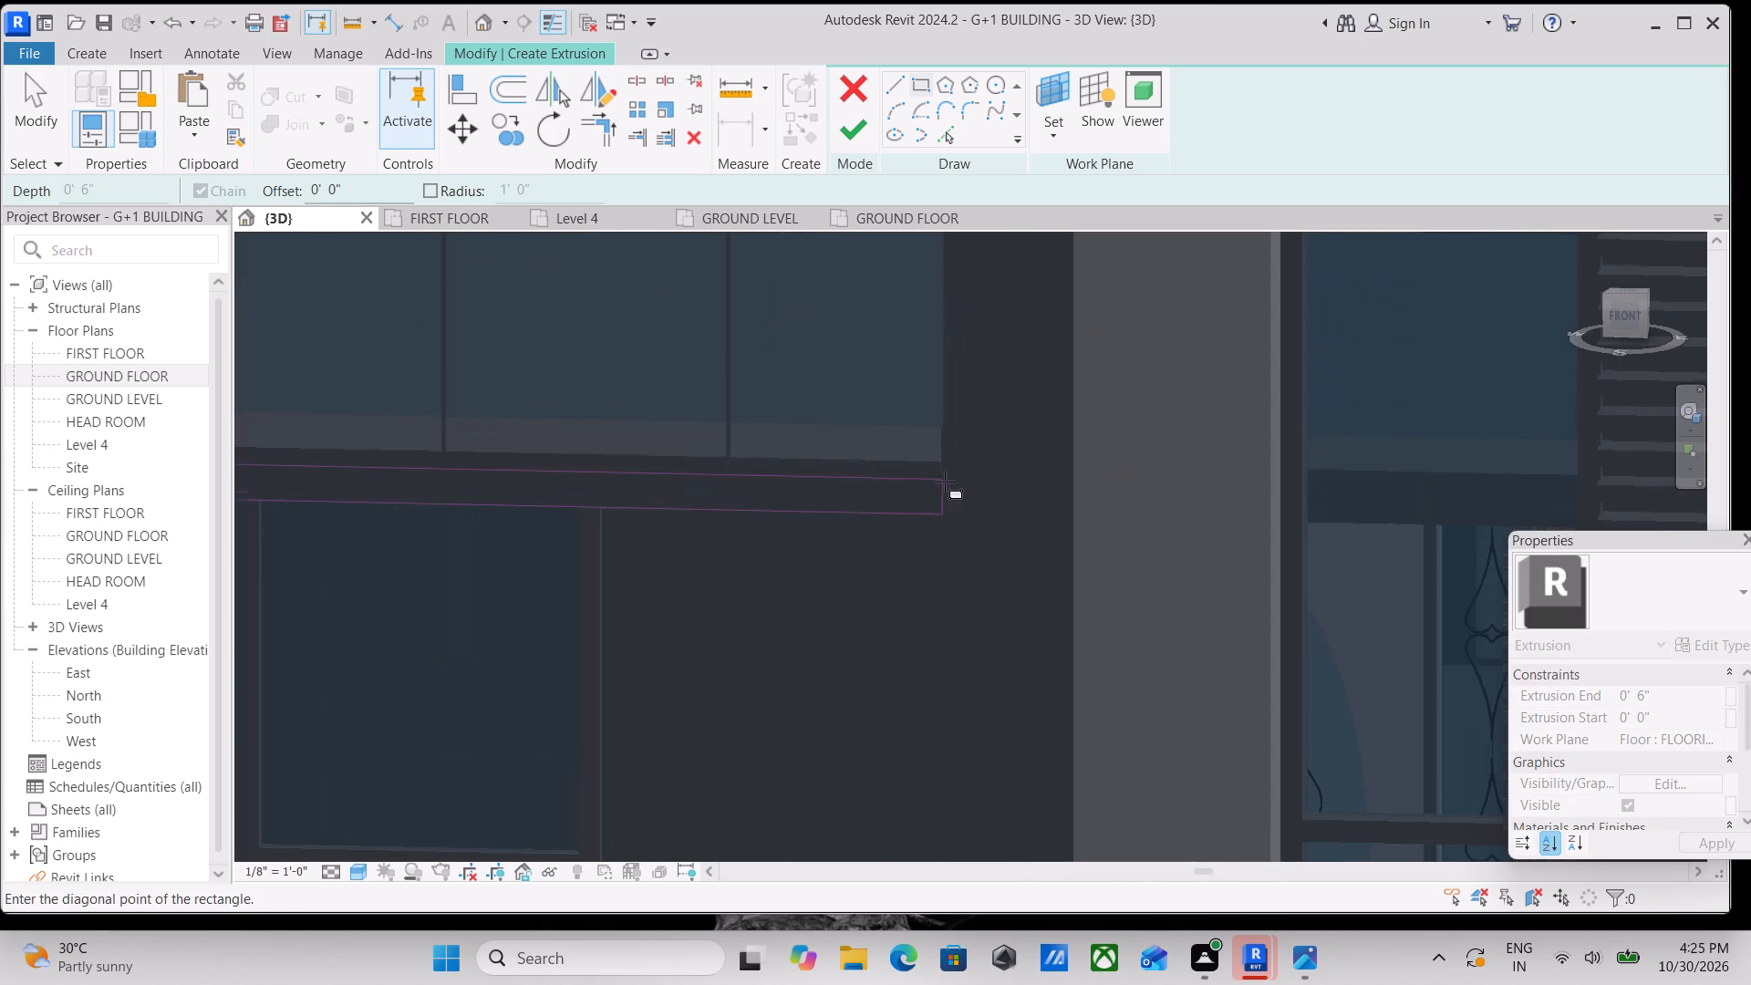
click(938, 467)
Set the Extrusion End to 1' 0" and finish the balcony edge extrusion.
scroll(614, 456, down, 2)
middle_drag(614, 456, 957, 496)
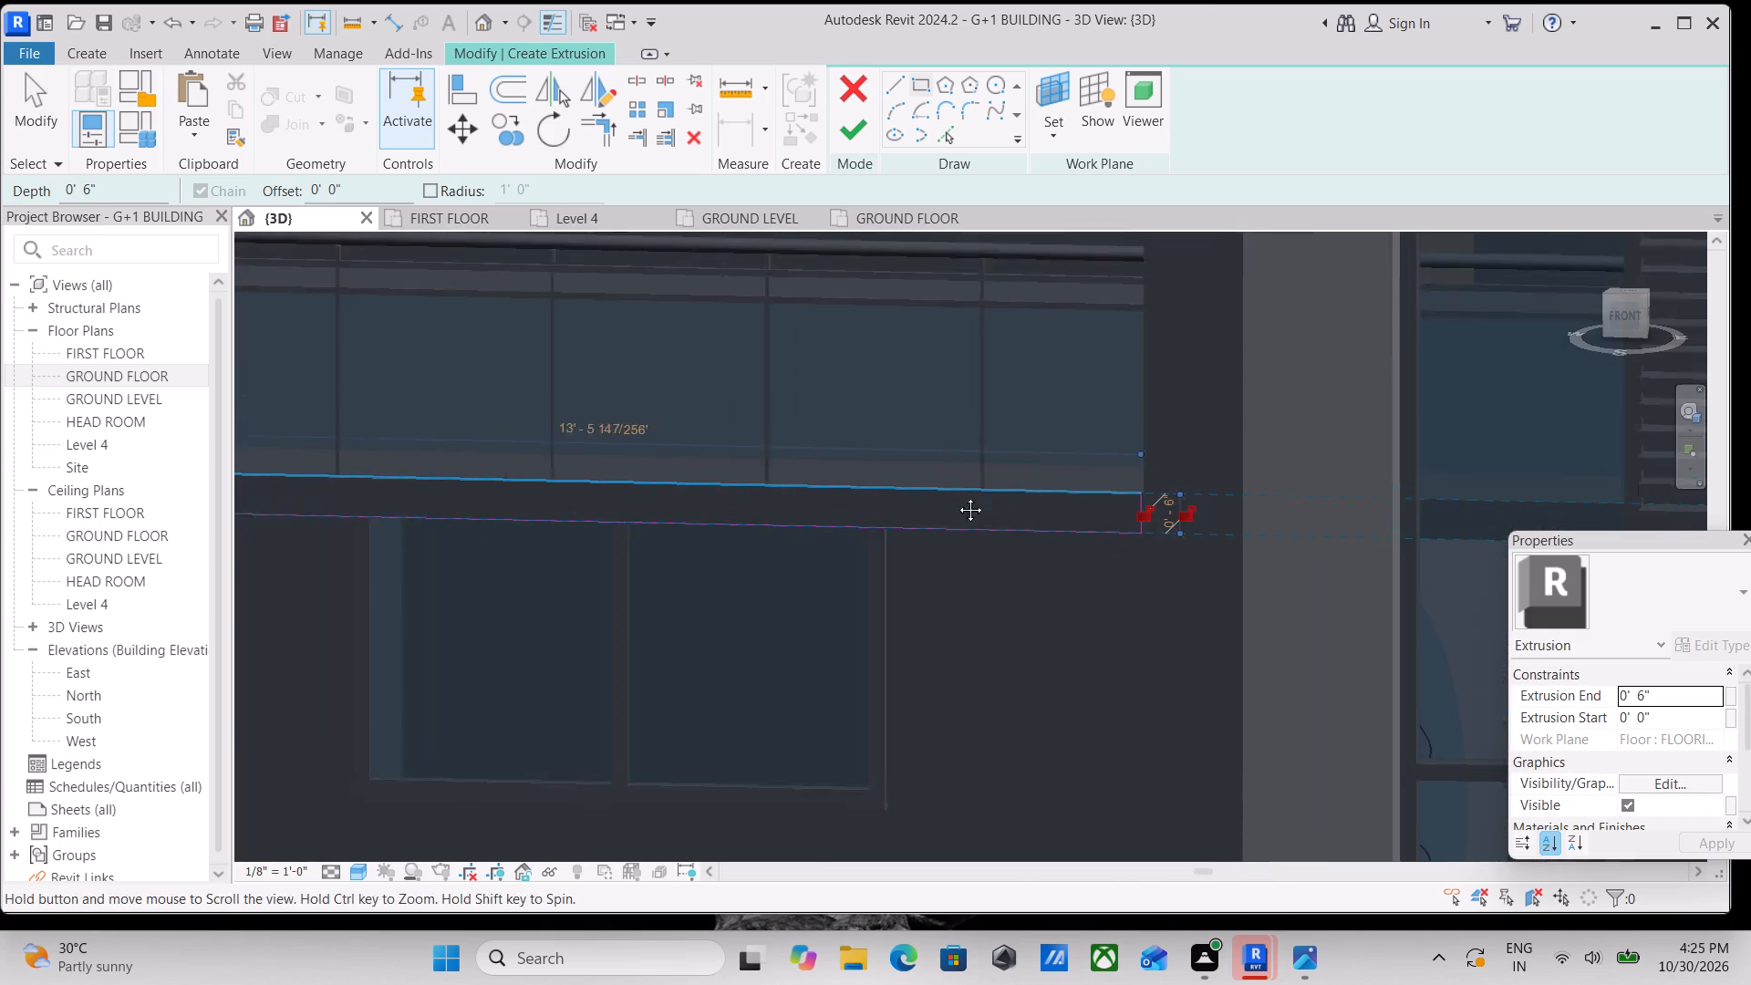
middle_drag(957, 496, 962, 496)
scroll(409, 438, down, 4)
middle_drag(409, 438, 841, 506)
scroll(689, 490, down, 3)
middle_drag(694, 493, 742, 524)
scroll(742, 524, up, 1)
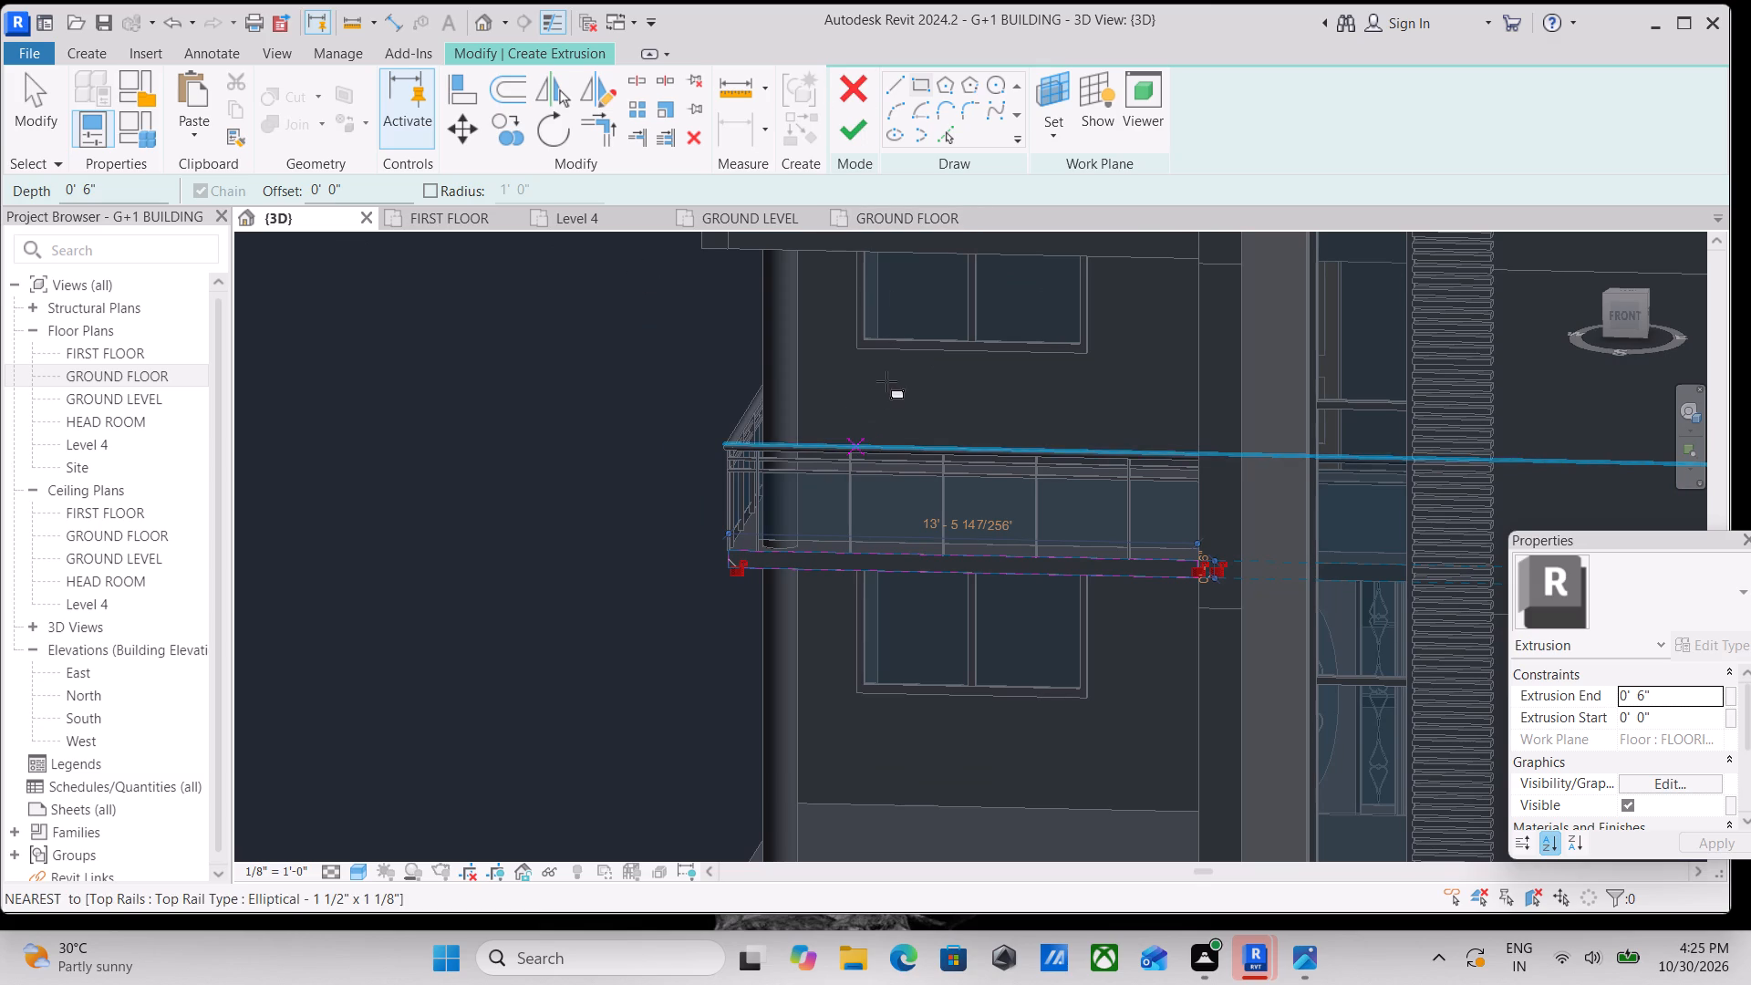
scroll(420, 281, down, 1)
scroll(512, 387, down, 1)
middle_drag(446, 378, 202, 345)
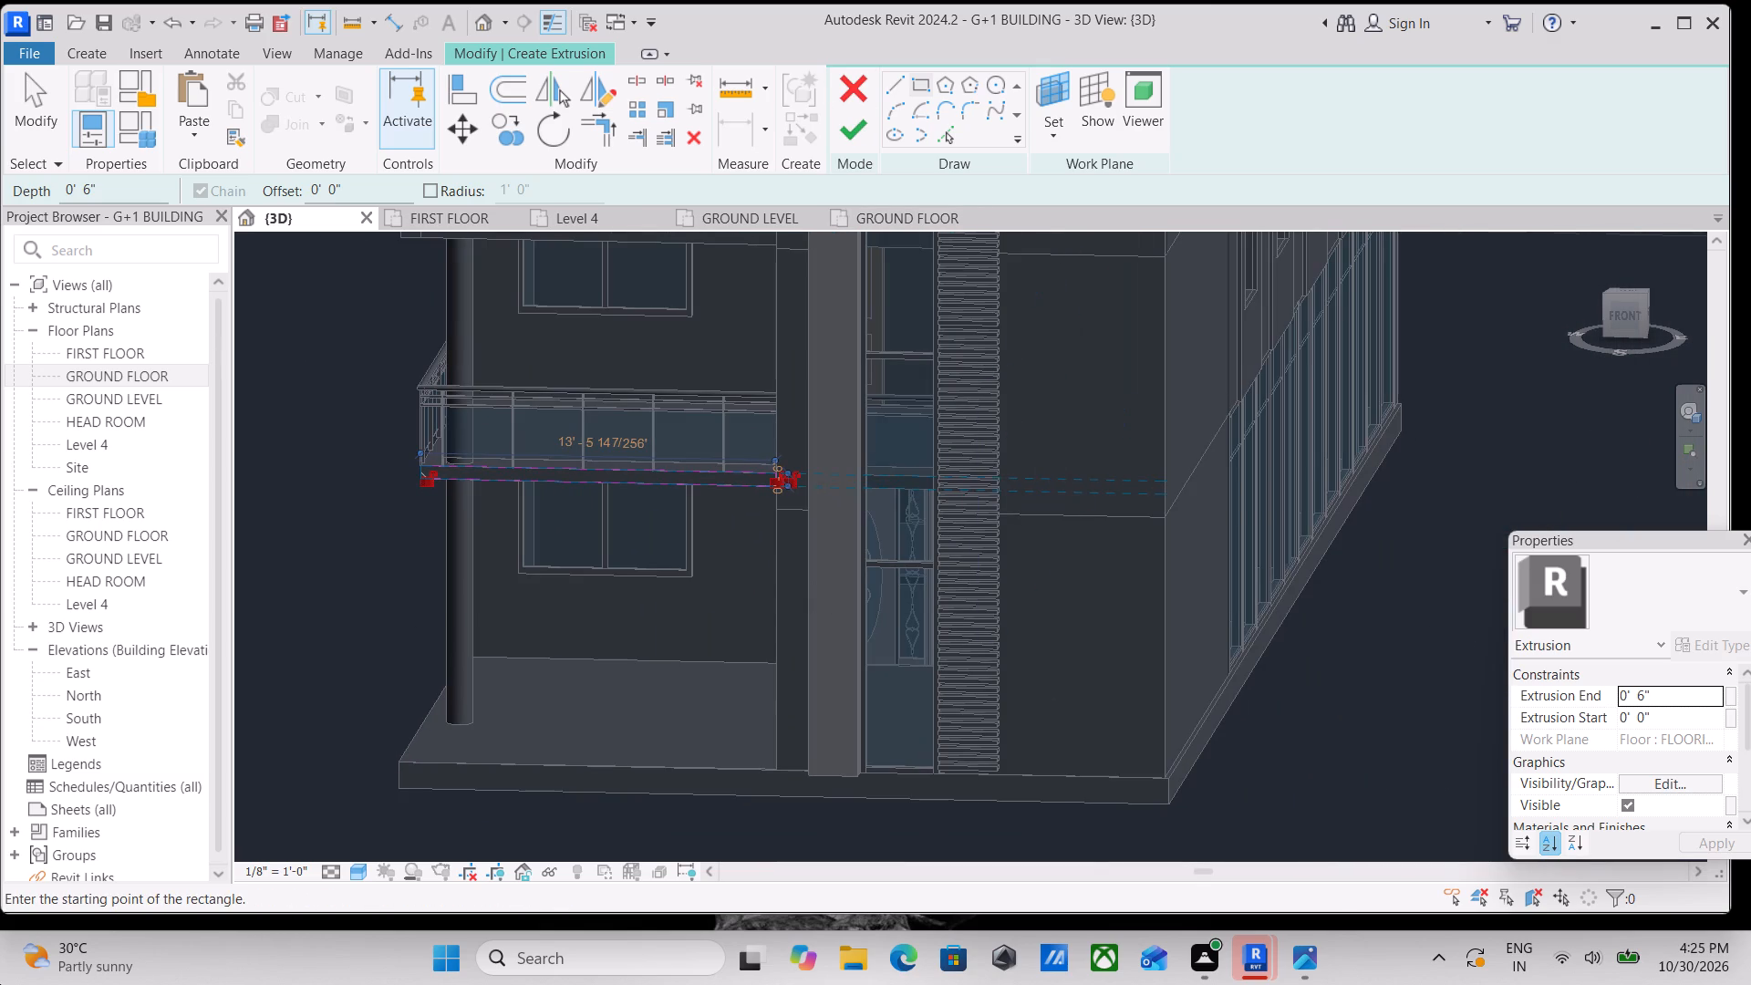
click(1682, 699)
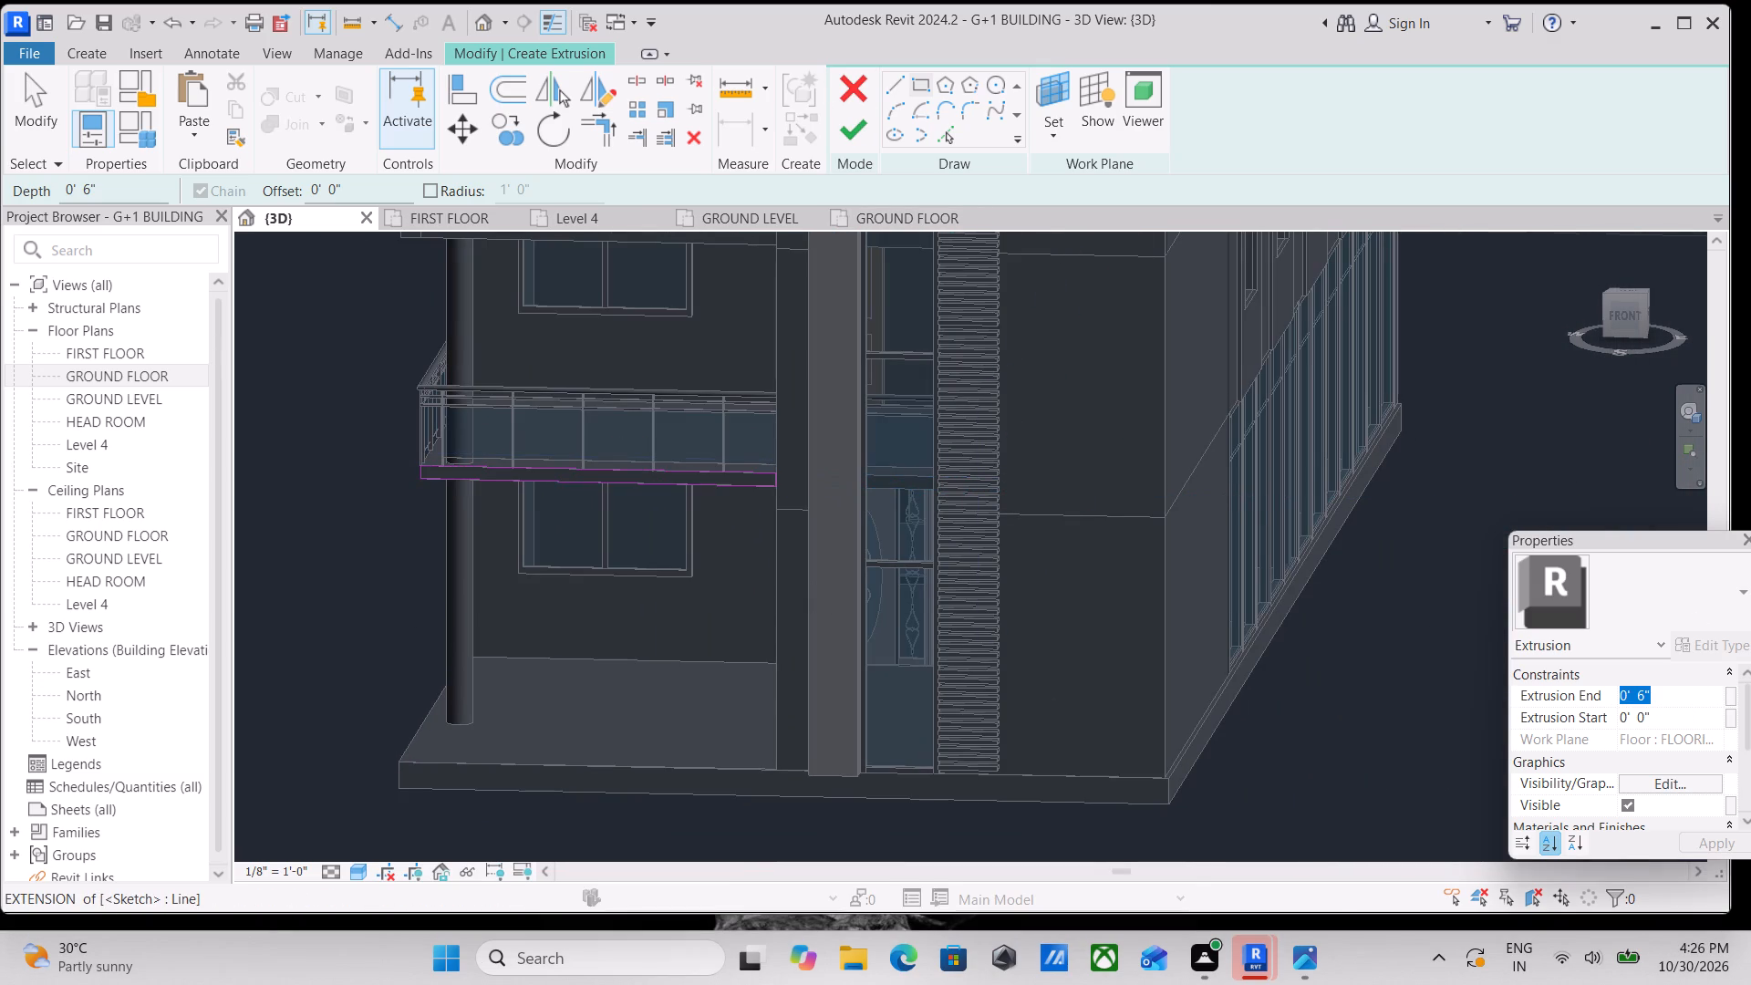
text(1')
key(Return)
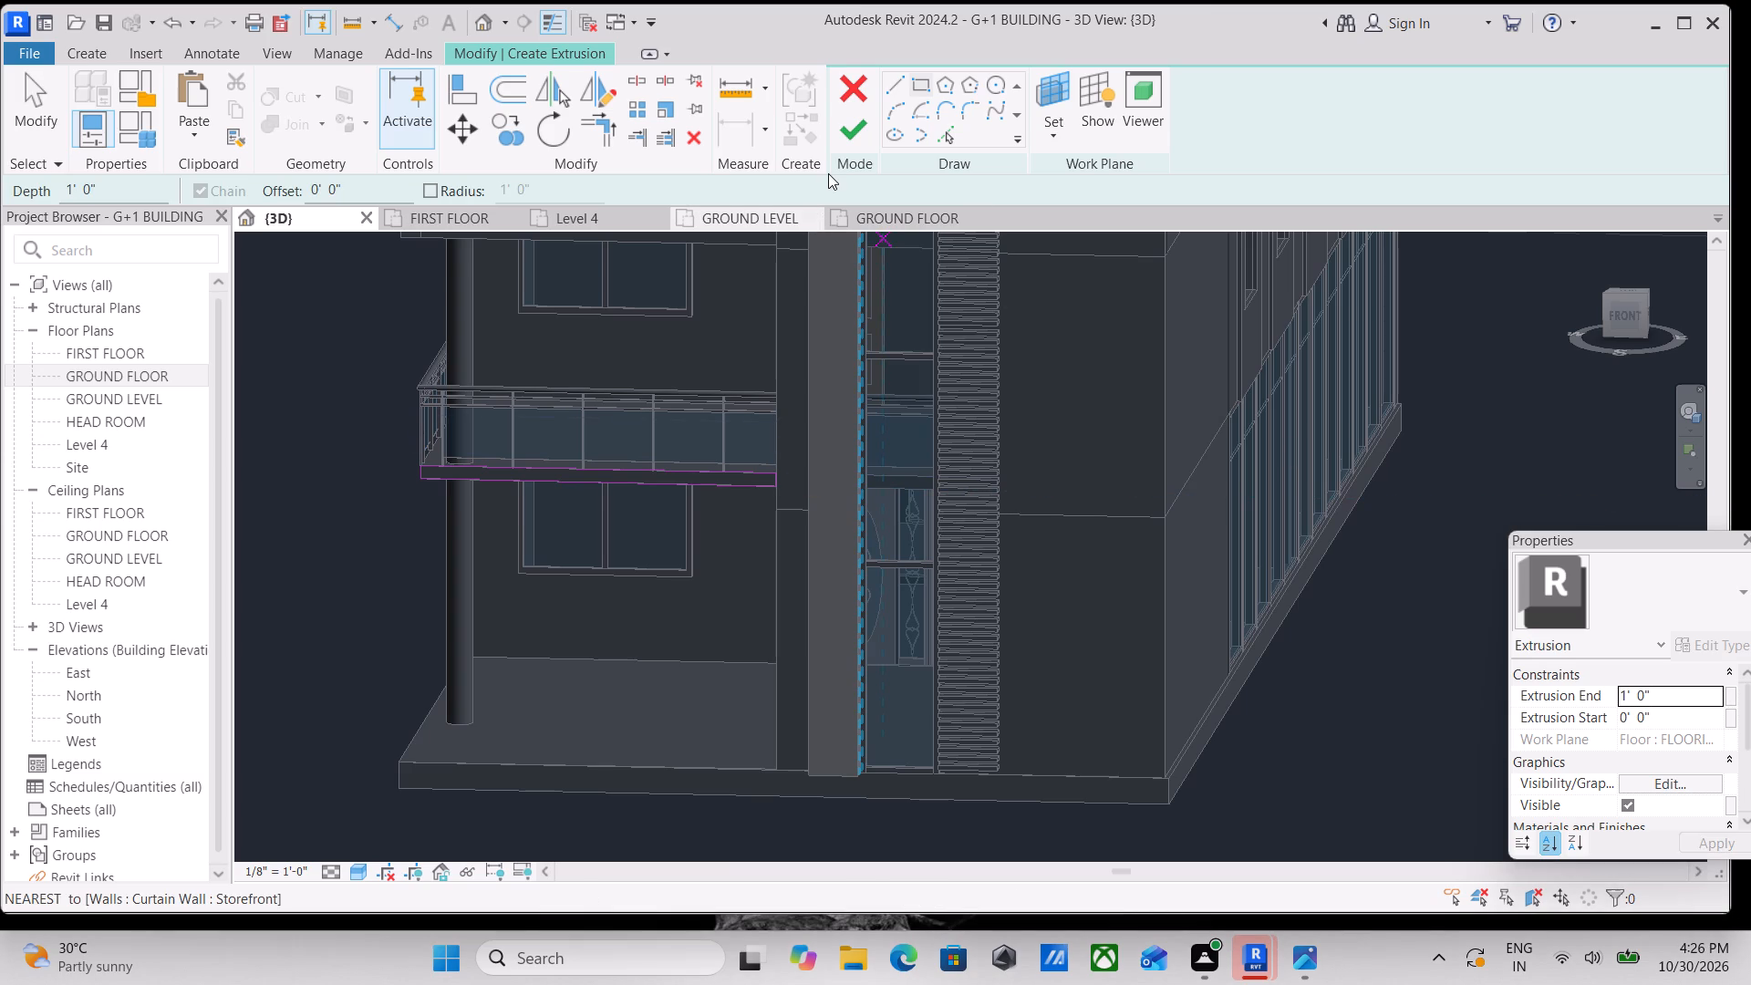
click(848, 143)
Examine the new extrusion along the lower balcony's front edge from the front and the side.
scroll(719, 335, down, 1)
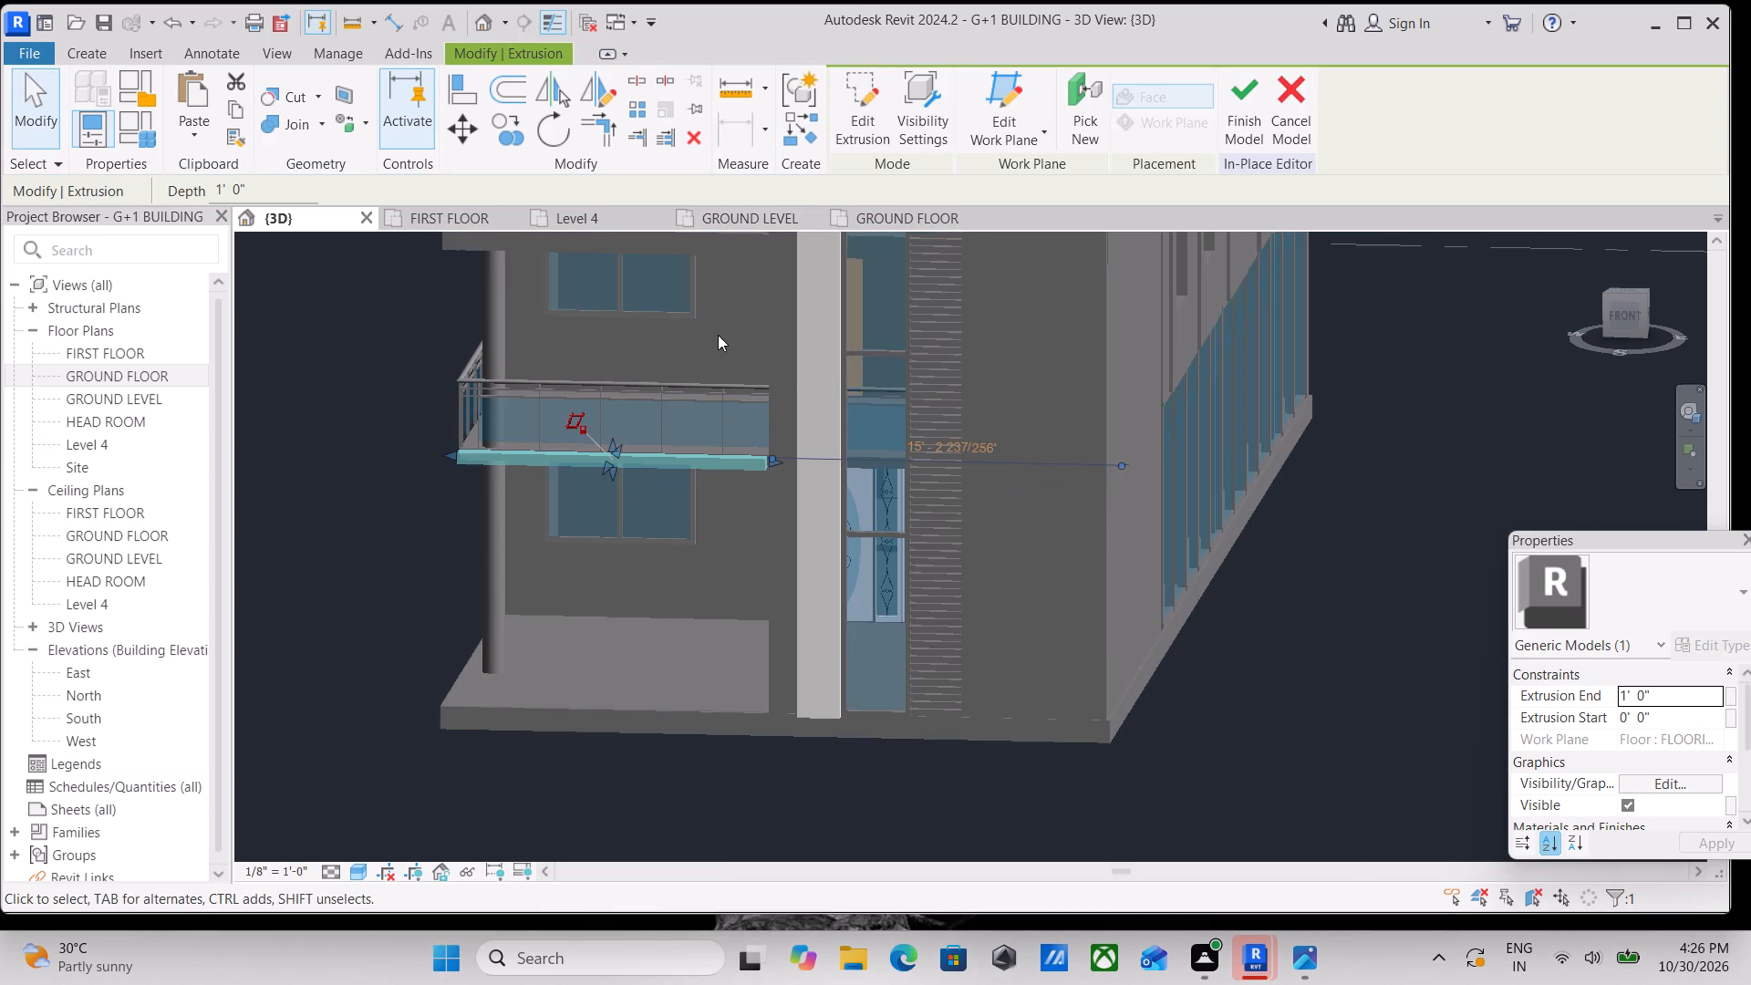
middle_drag(716, 335, 886, 375)
scroll(864, 480, down, 1)
shift+middle_drag(704, 461, 756, 460)
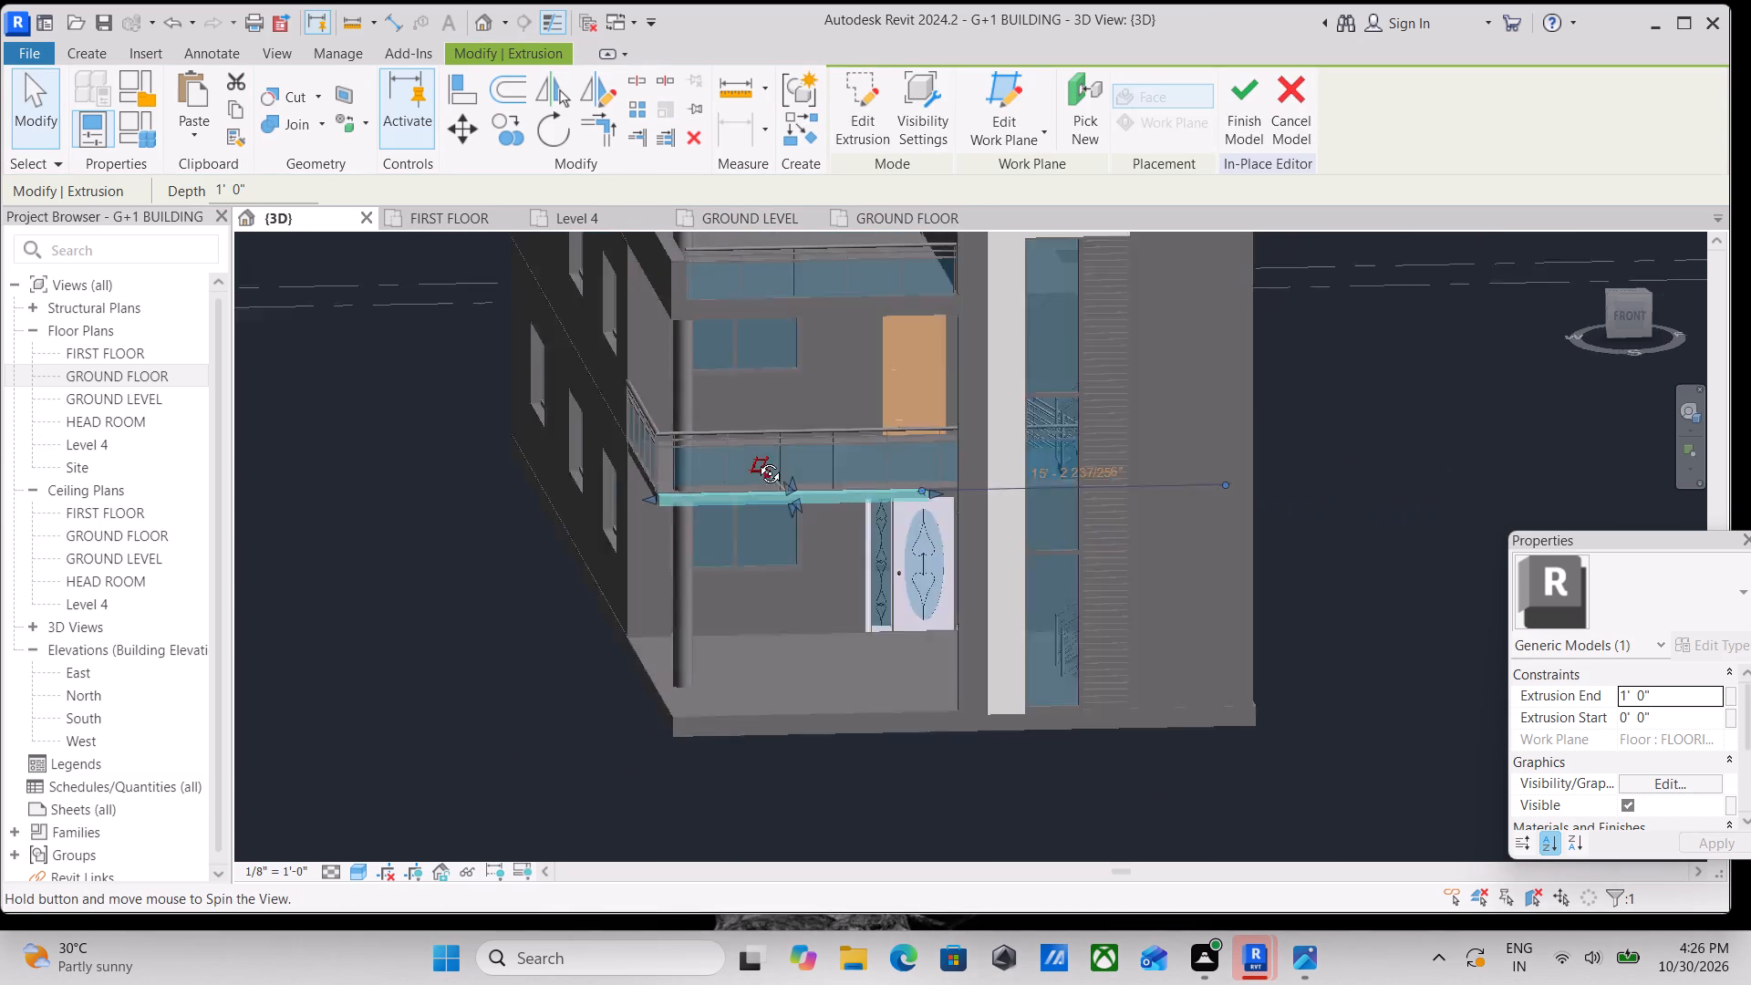
shift+middle_drag(756, 460, 1000, 522)
shift+middle_drag(956, 506, 849, 456)
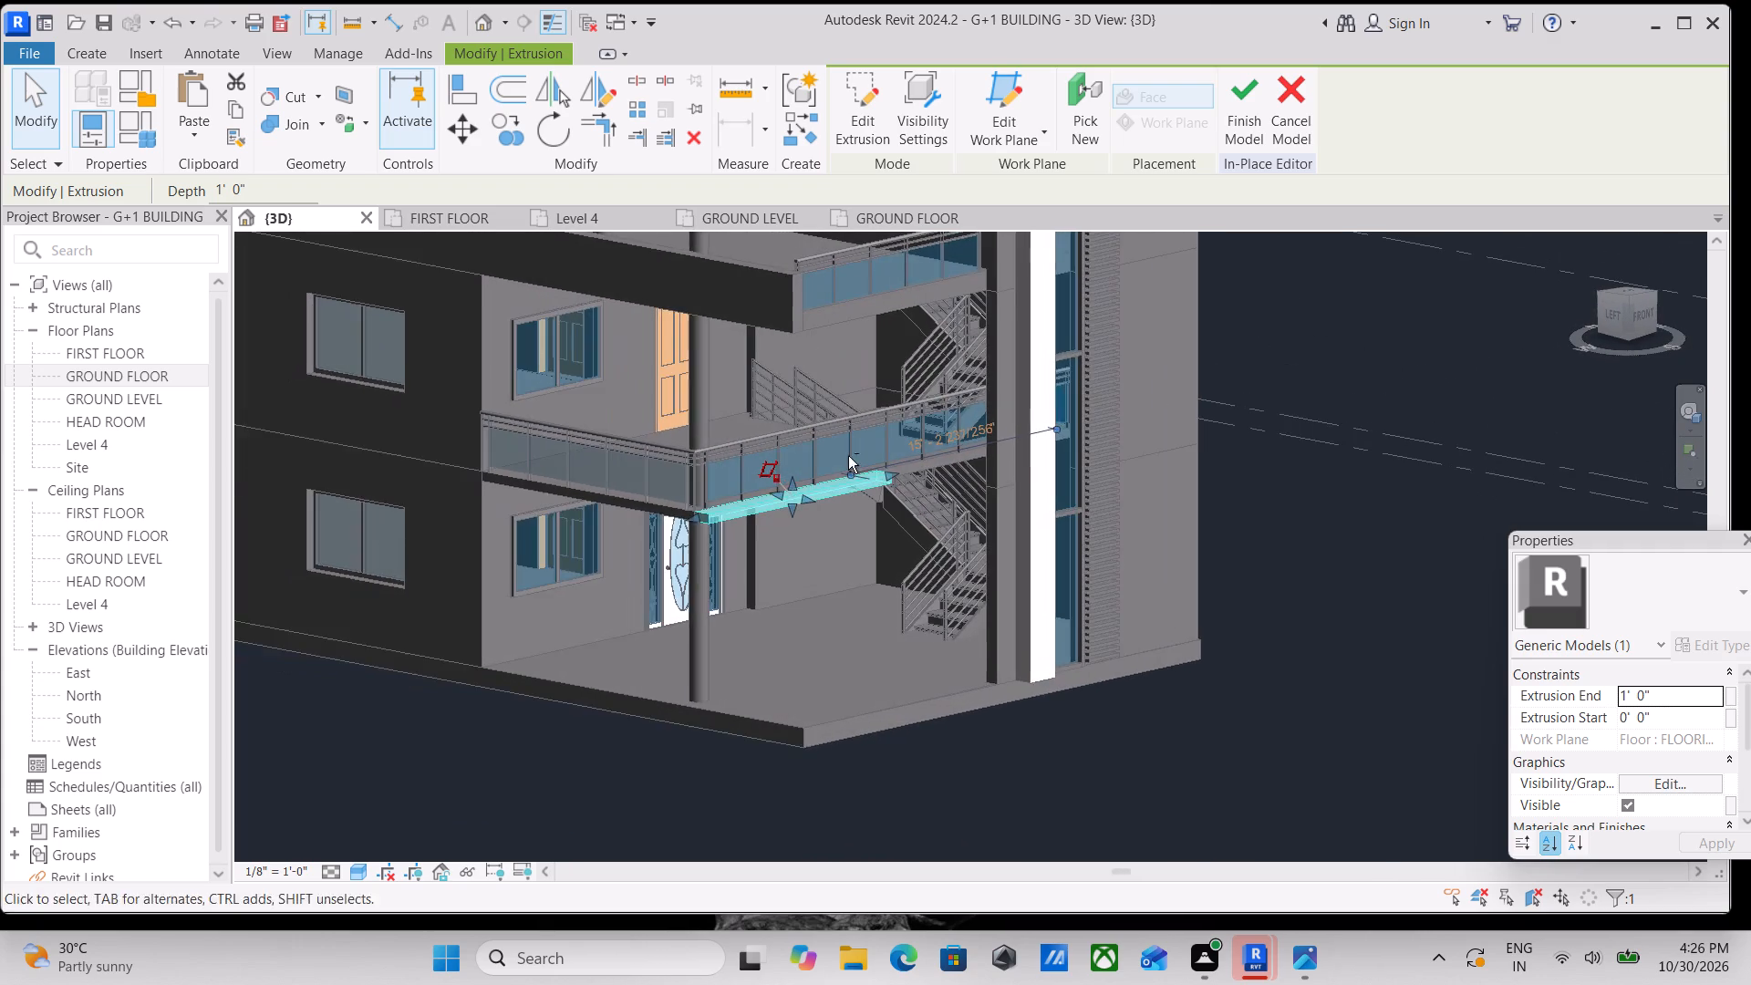
scroll(802, 502, up, 10)
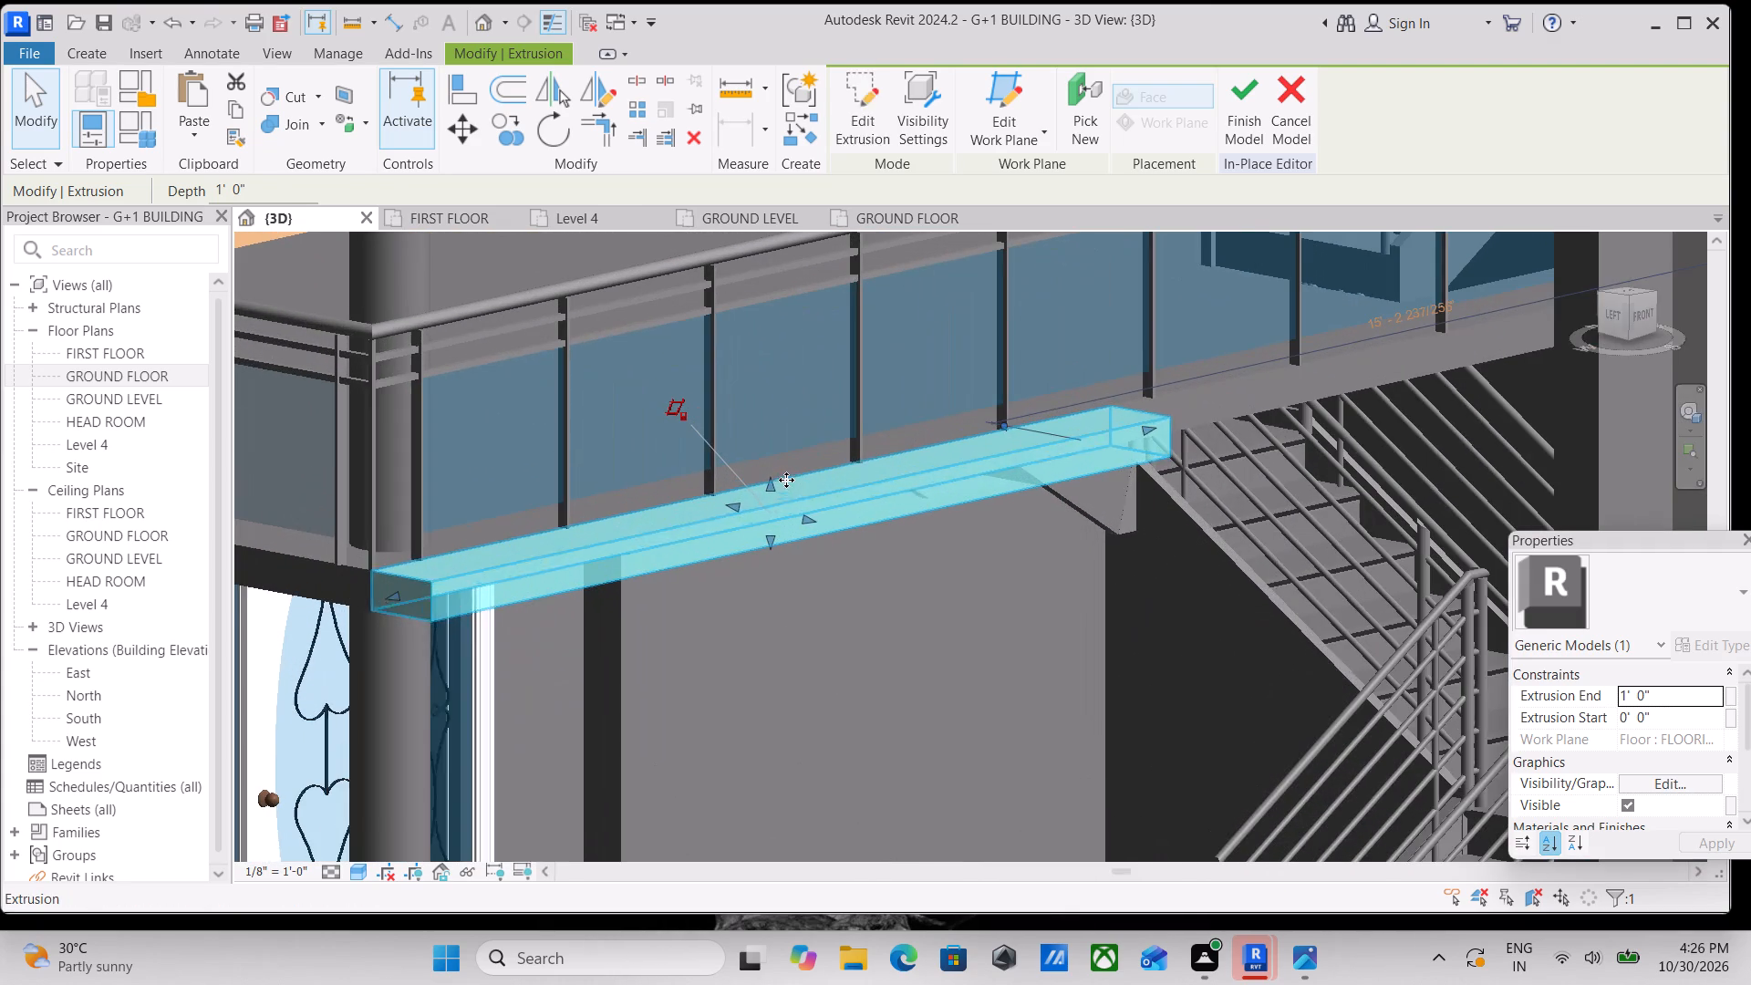
Stretch the top face of the lower balcony's edge extrusion upward over the base of the glass railing.
drag(777, 478, 744, 454)
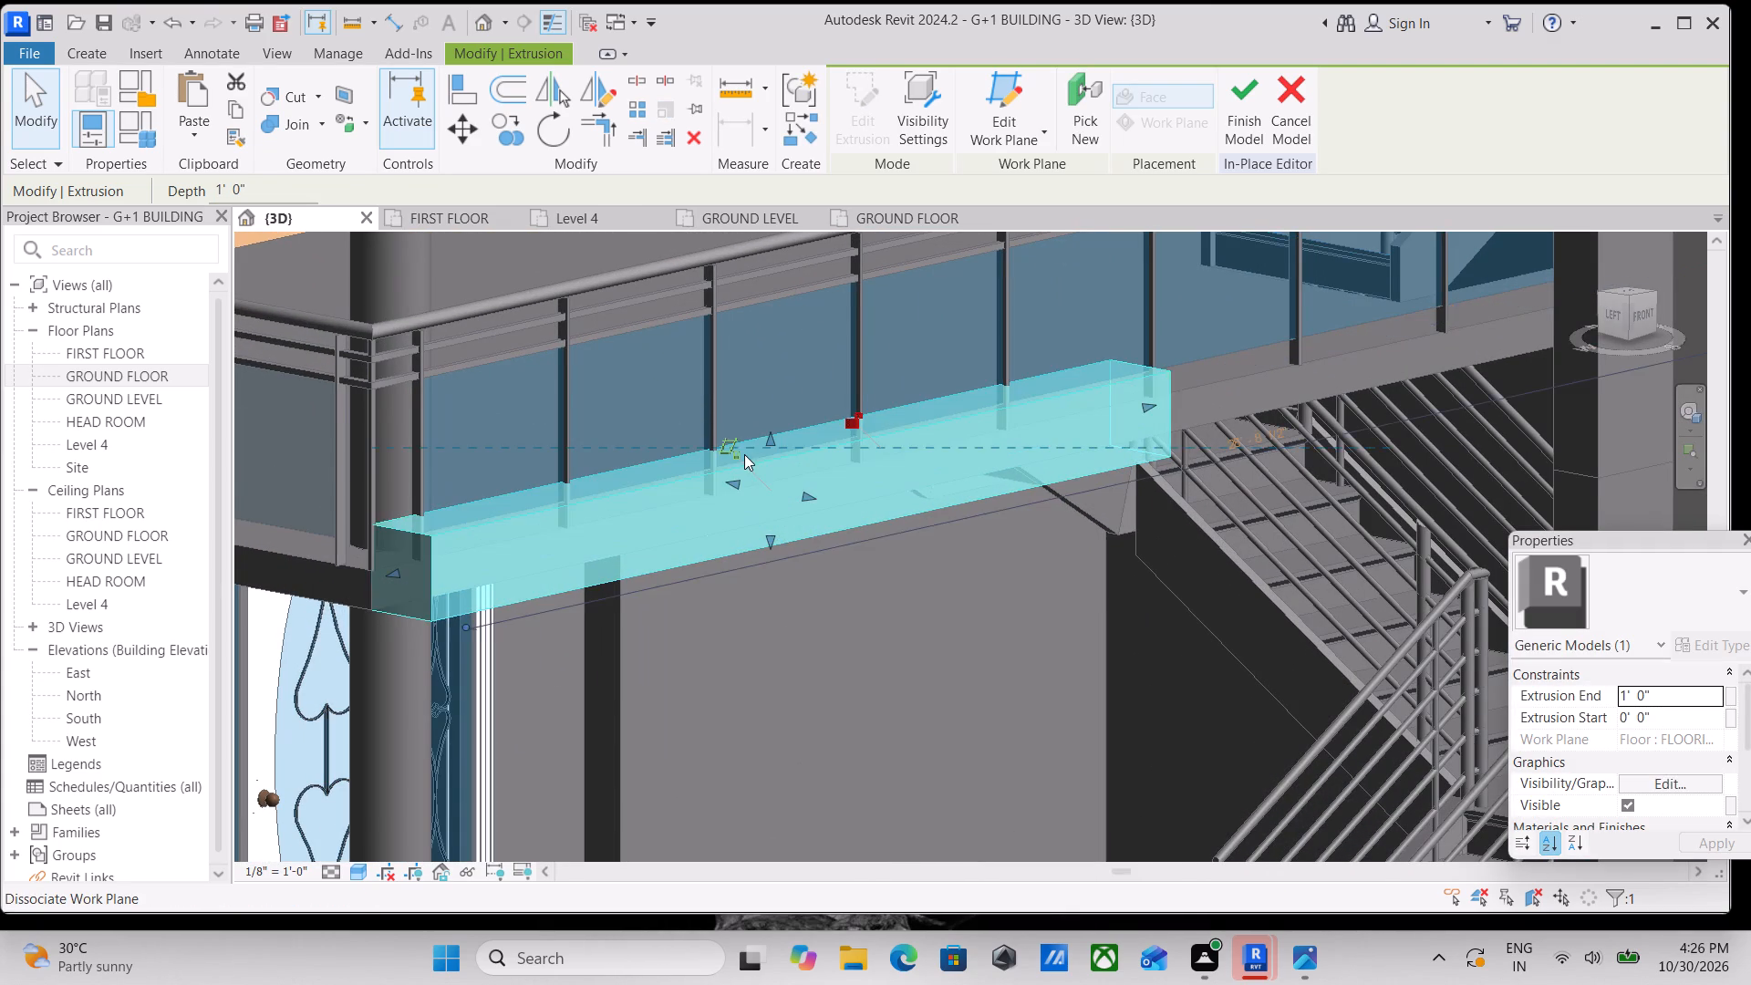
scroll(745, 454, down, 3)
scroll(844, 501, down, 3)
key(Escape)
scroll(868, 514, down, 2)
middle_drag(927, 567, 938, 580)
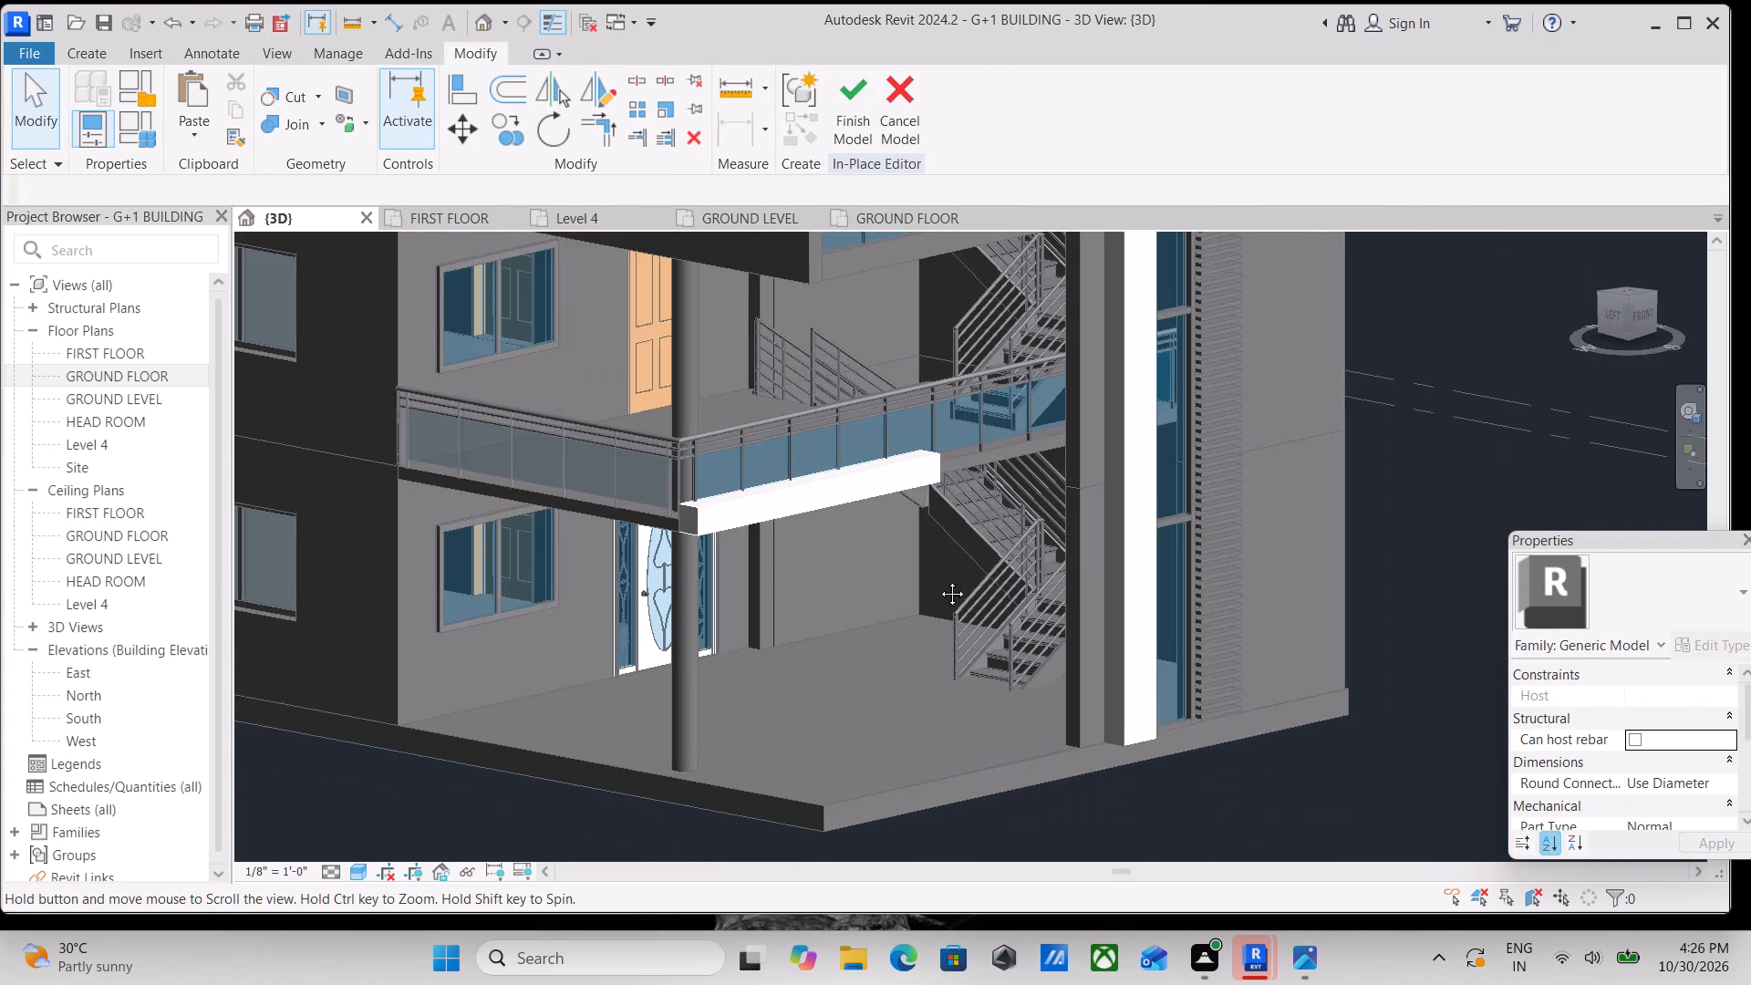
middle_drag(938, 580, 989, 645)
shift+middle_drag(975, 627, 1038, 661)
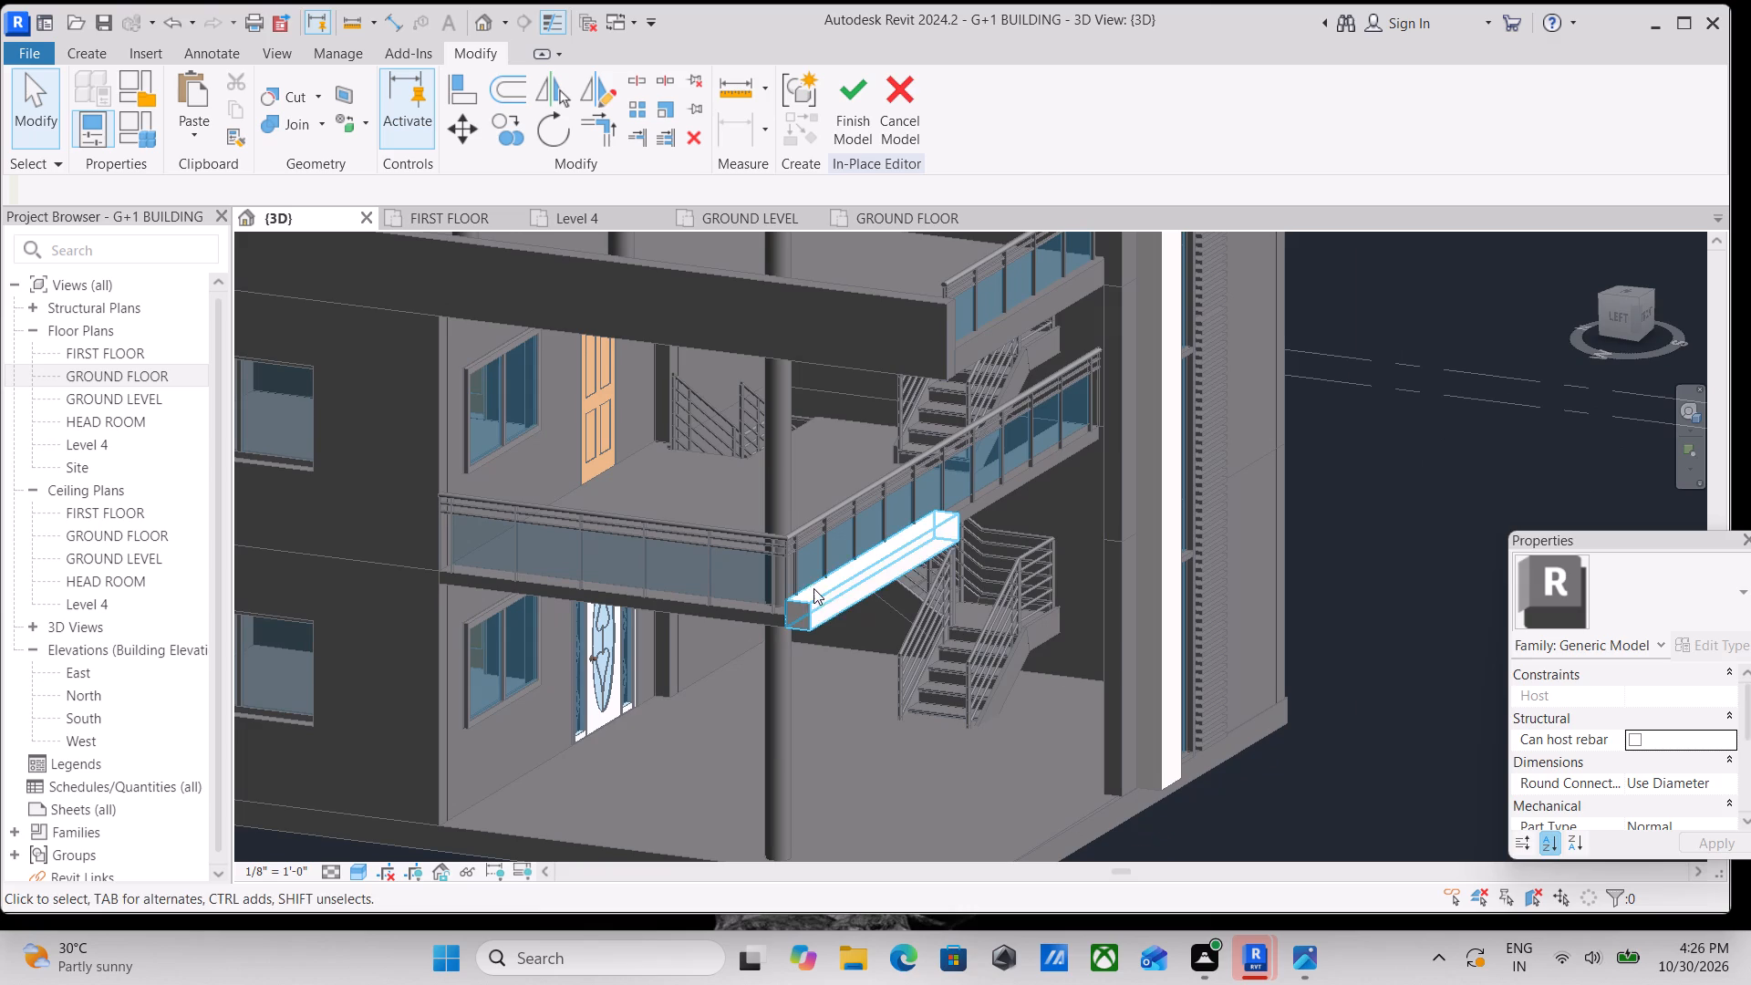
Pull the front face of the lower balcony's edge extrusion outward to a depth of about 5' 7 5/8".
click(826, 604)
scroll(882, 601, up, 3)
drag(898, 566, 910, 570)
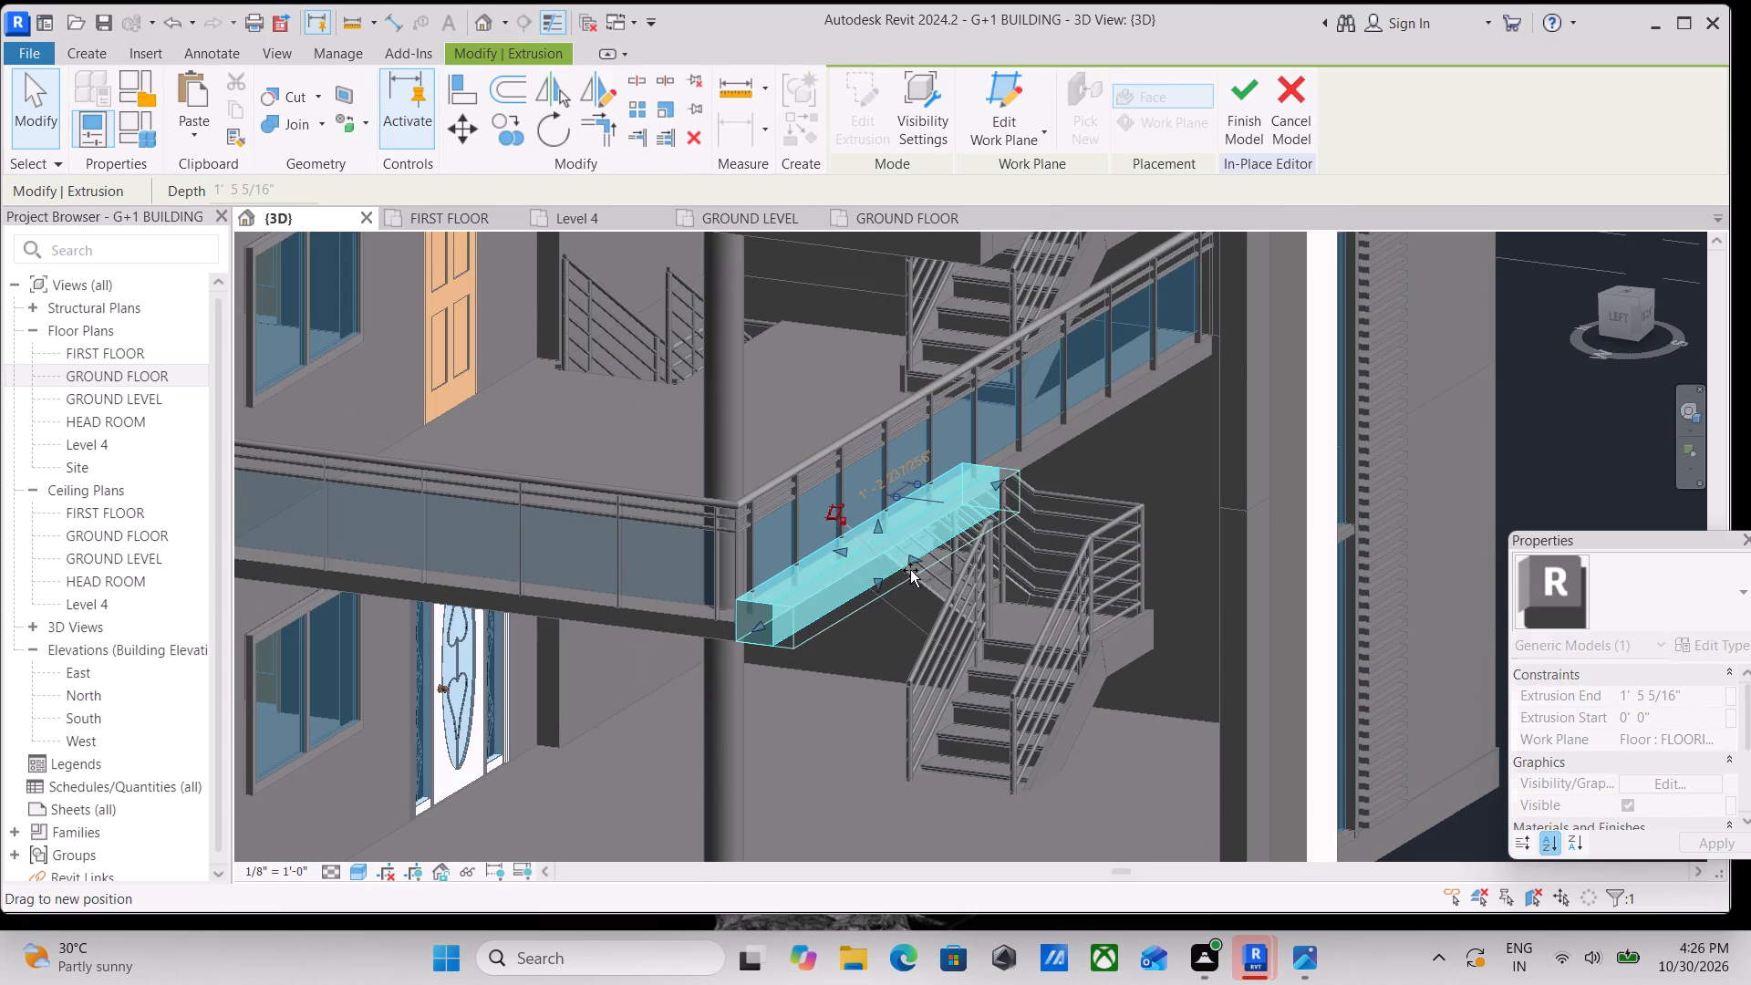
drag(910, 570, 1051, 619)
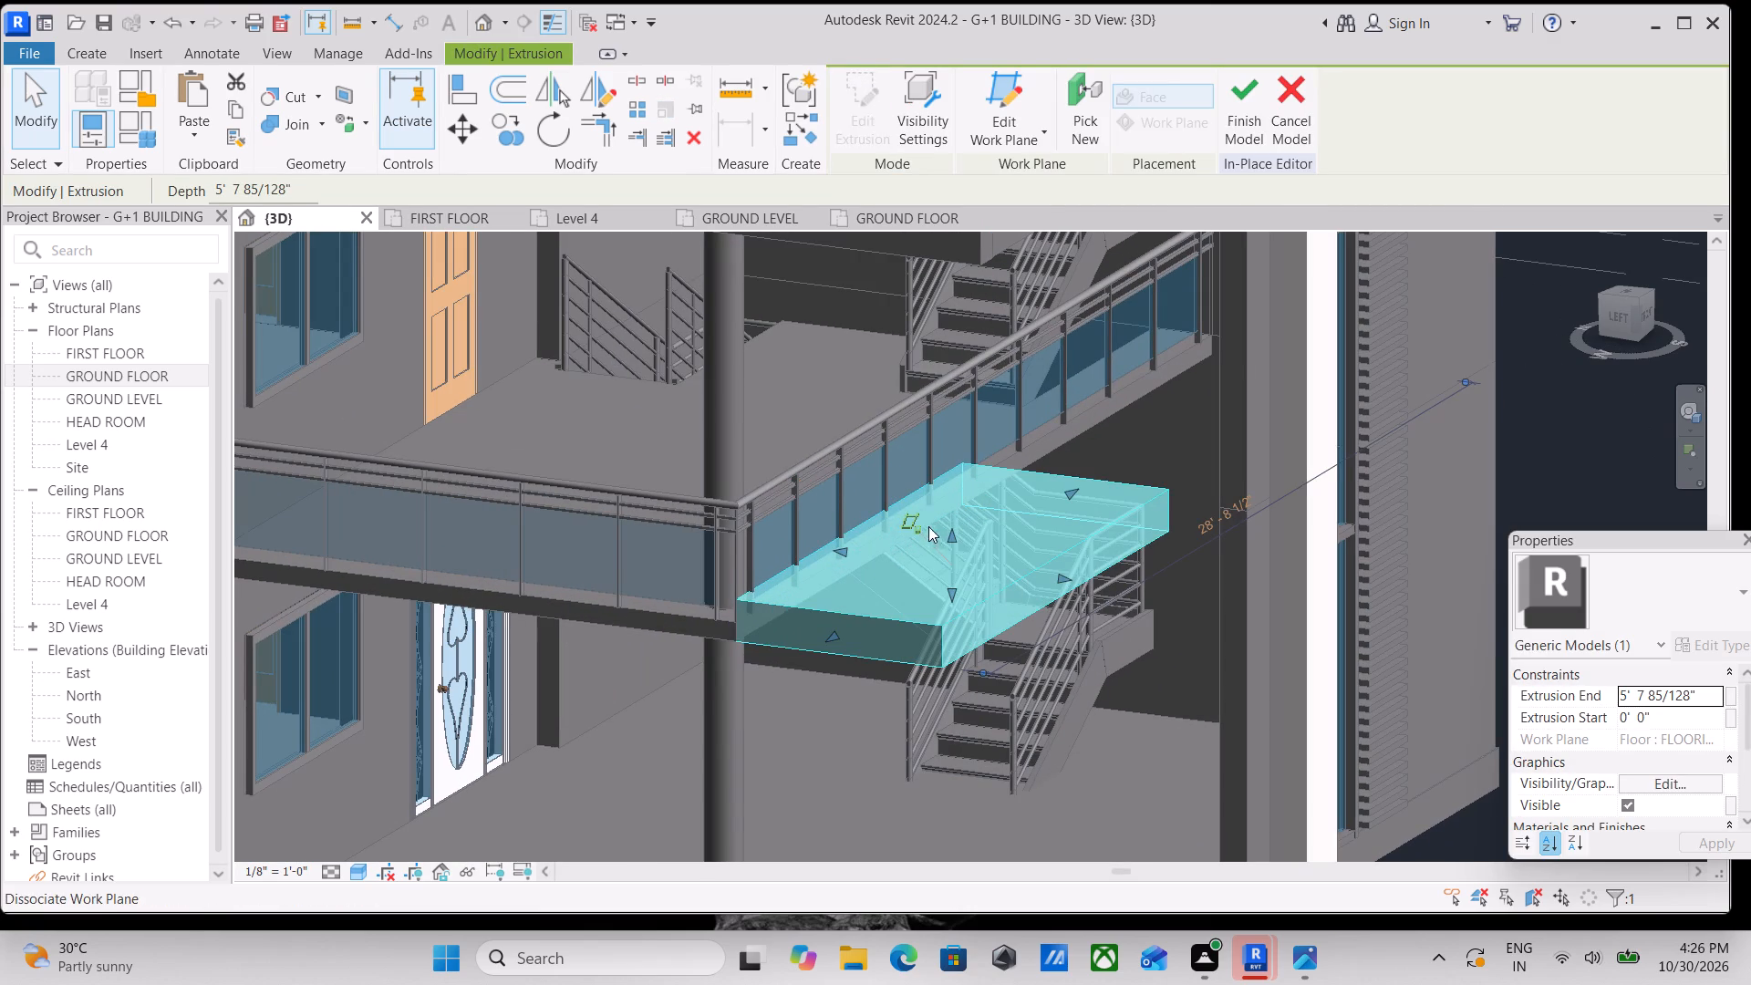
Adjust the height of the lower balcony's projecting extrusion by its top face and finish the in-place model.
drag(957, 538, 941, 503)
scroll(948, 490, down, 1)
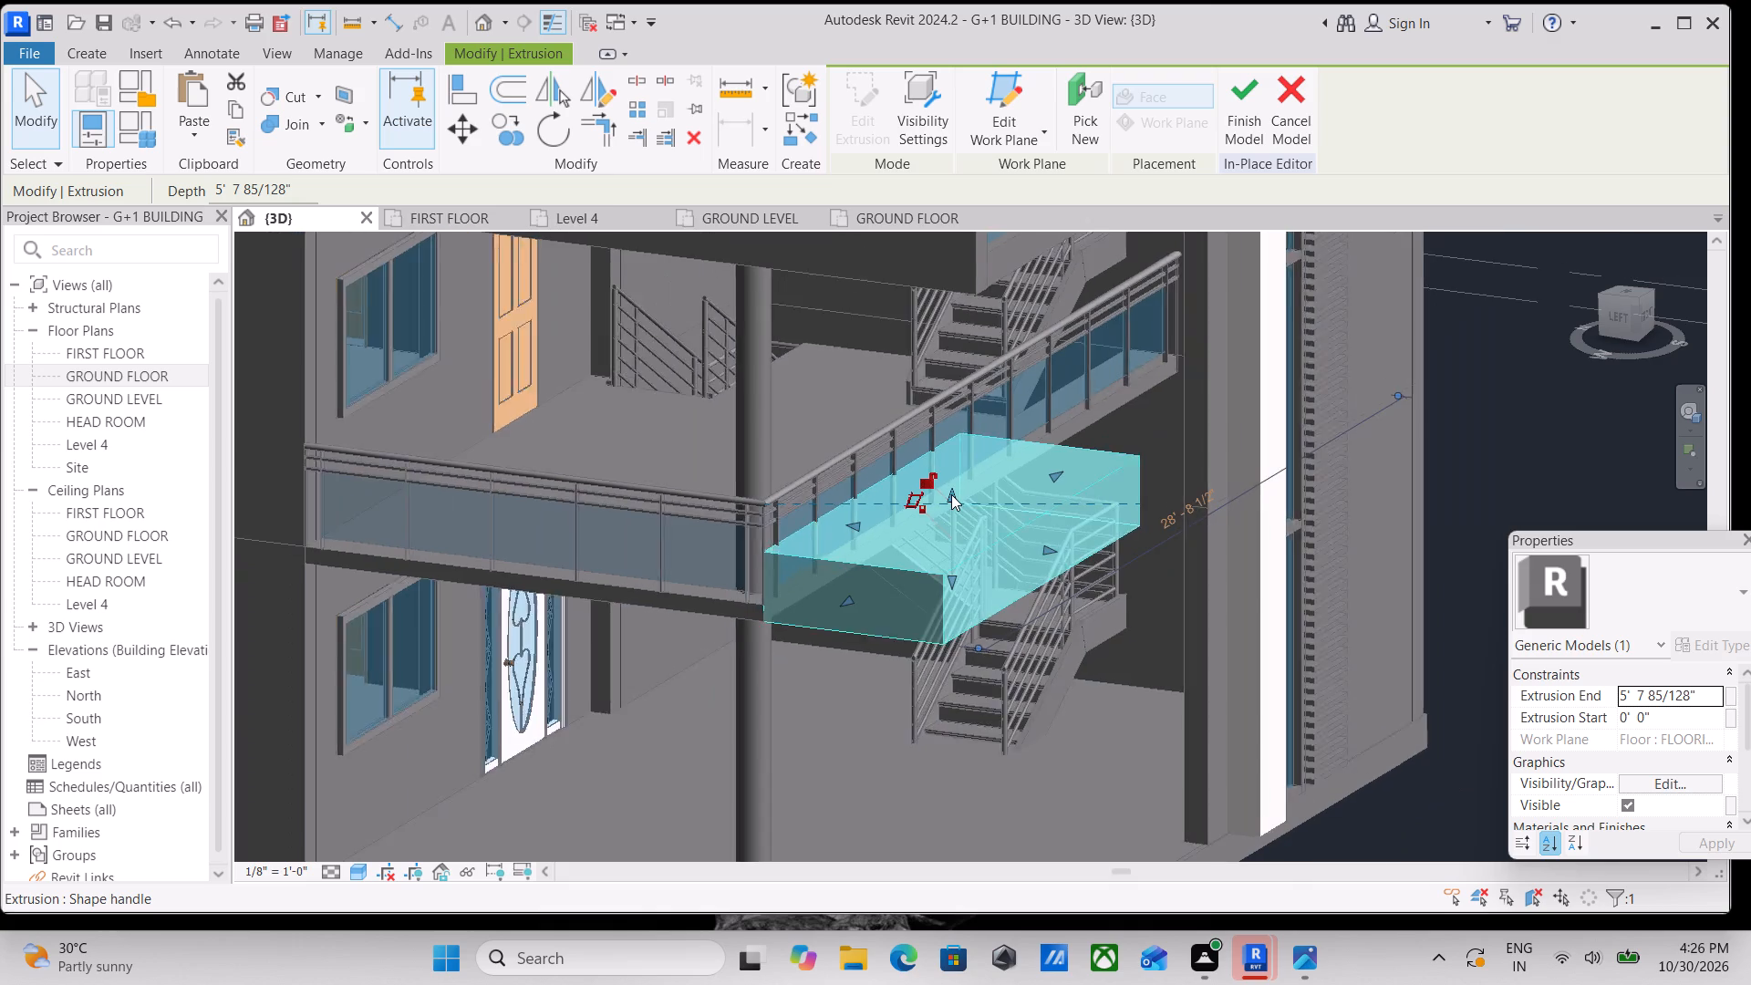
scroll(951, 494, down, 2)
drag(951, 493, 950, 512)
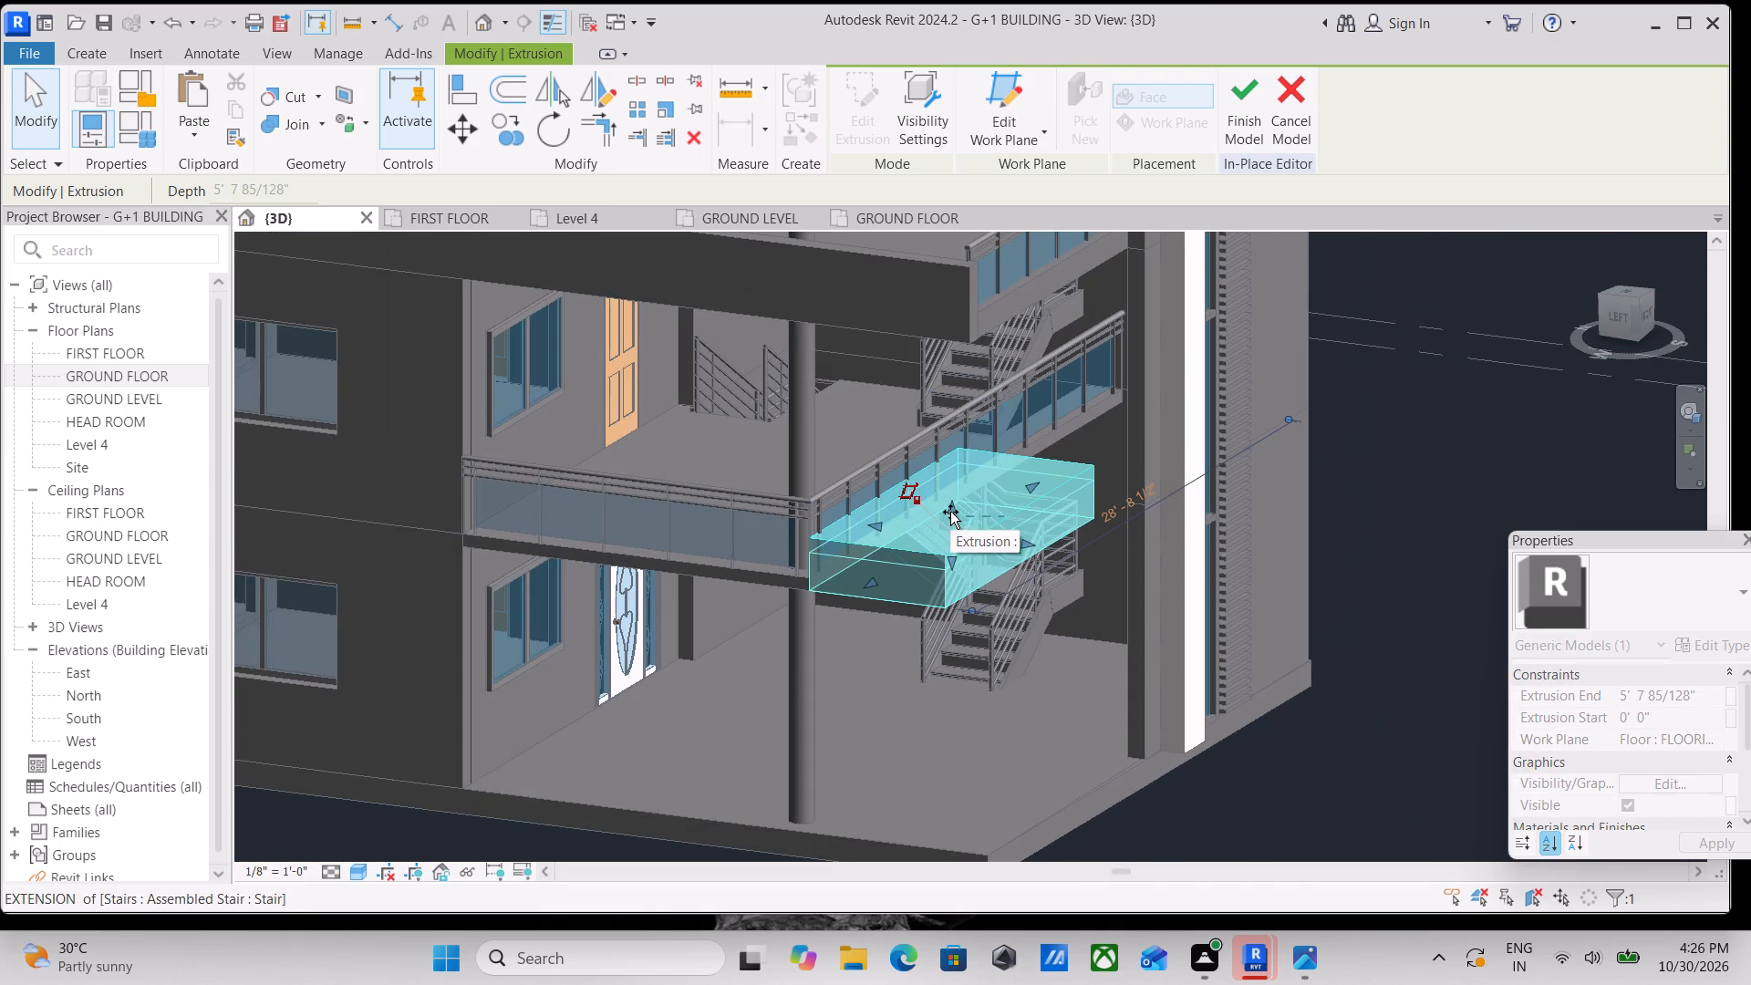
drag(950, 512, 948, 519)
scroll(948, 519, down, 3)
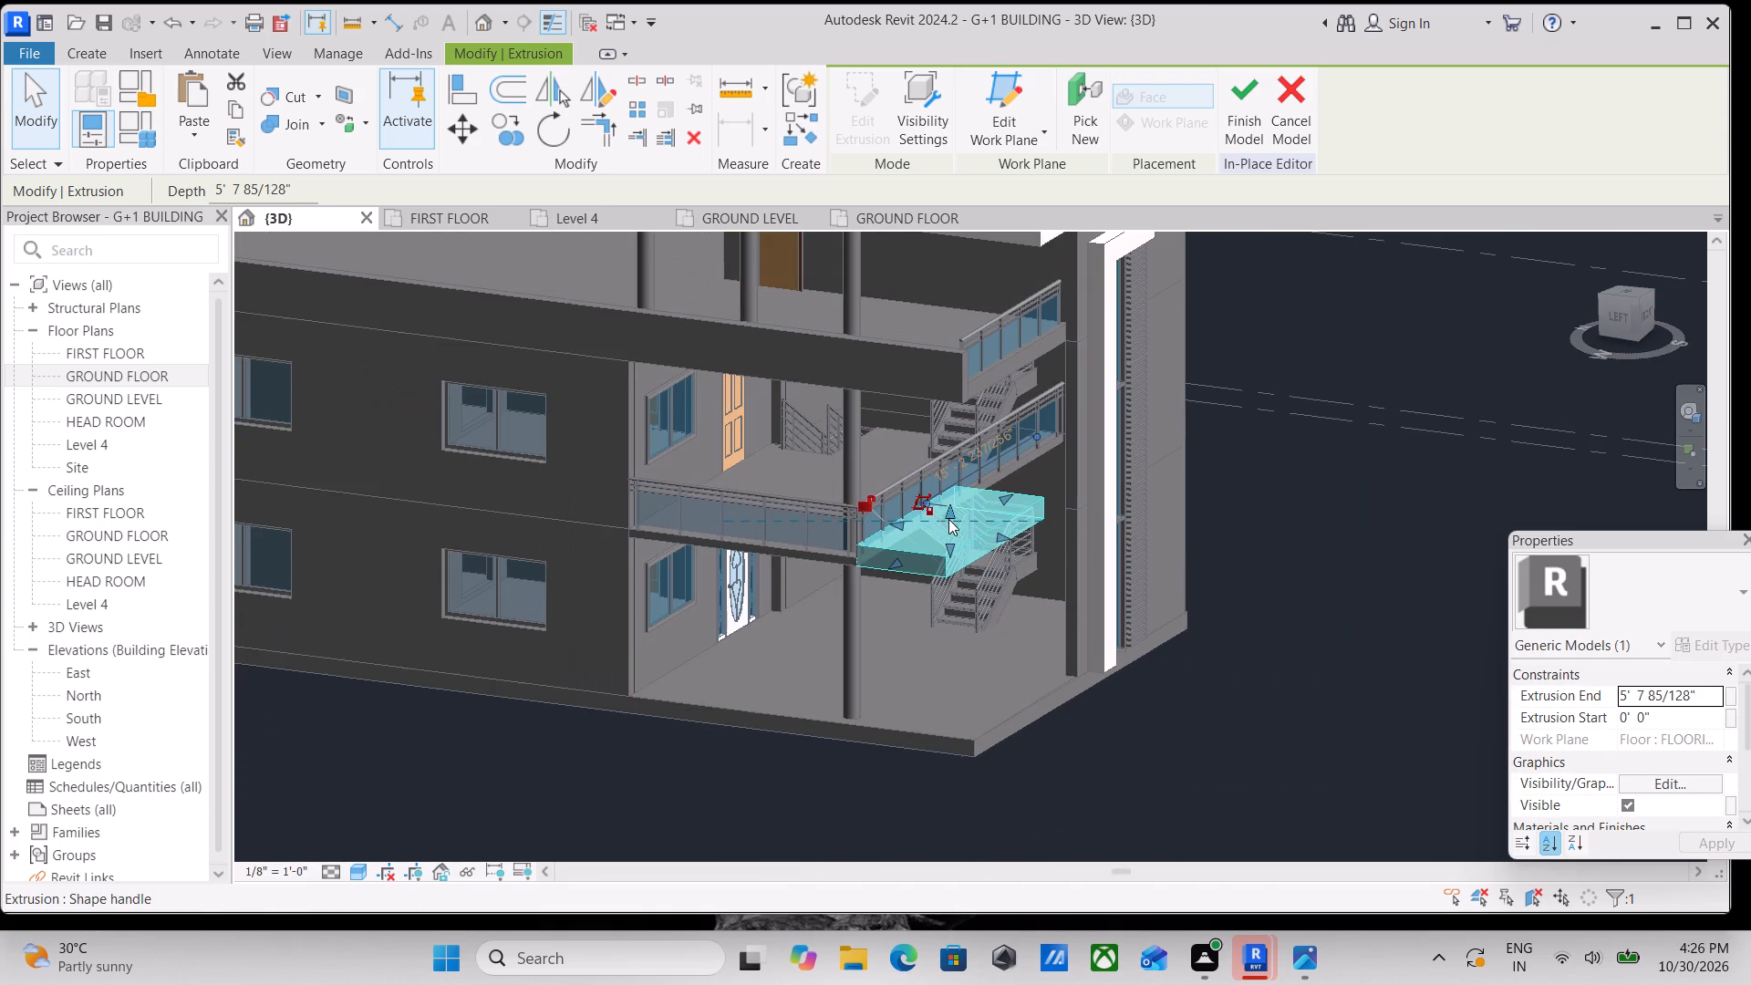
click(1238, 91)
Examine the lower balcony's projecting block against the building and the upper balcony from the side and front.
scroll(1062, 394, down, 3)
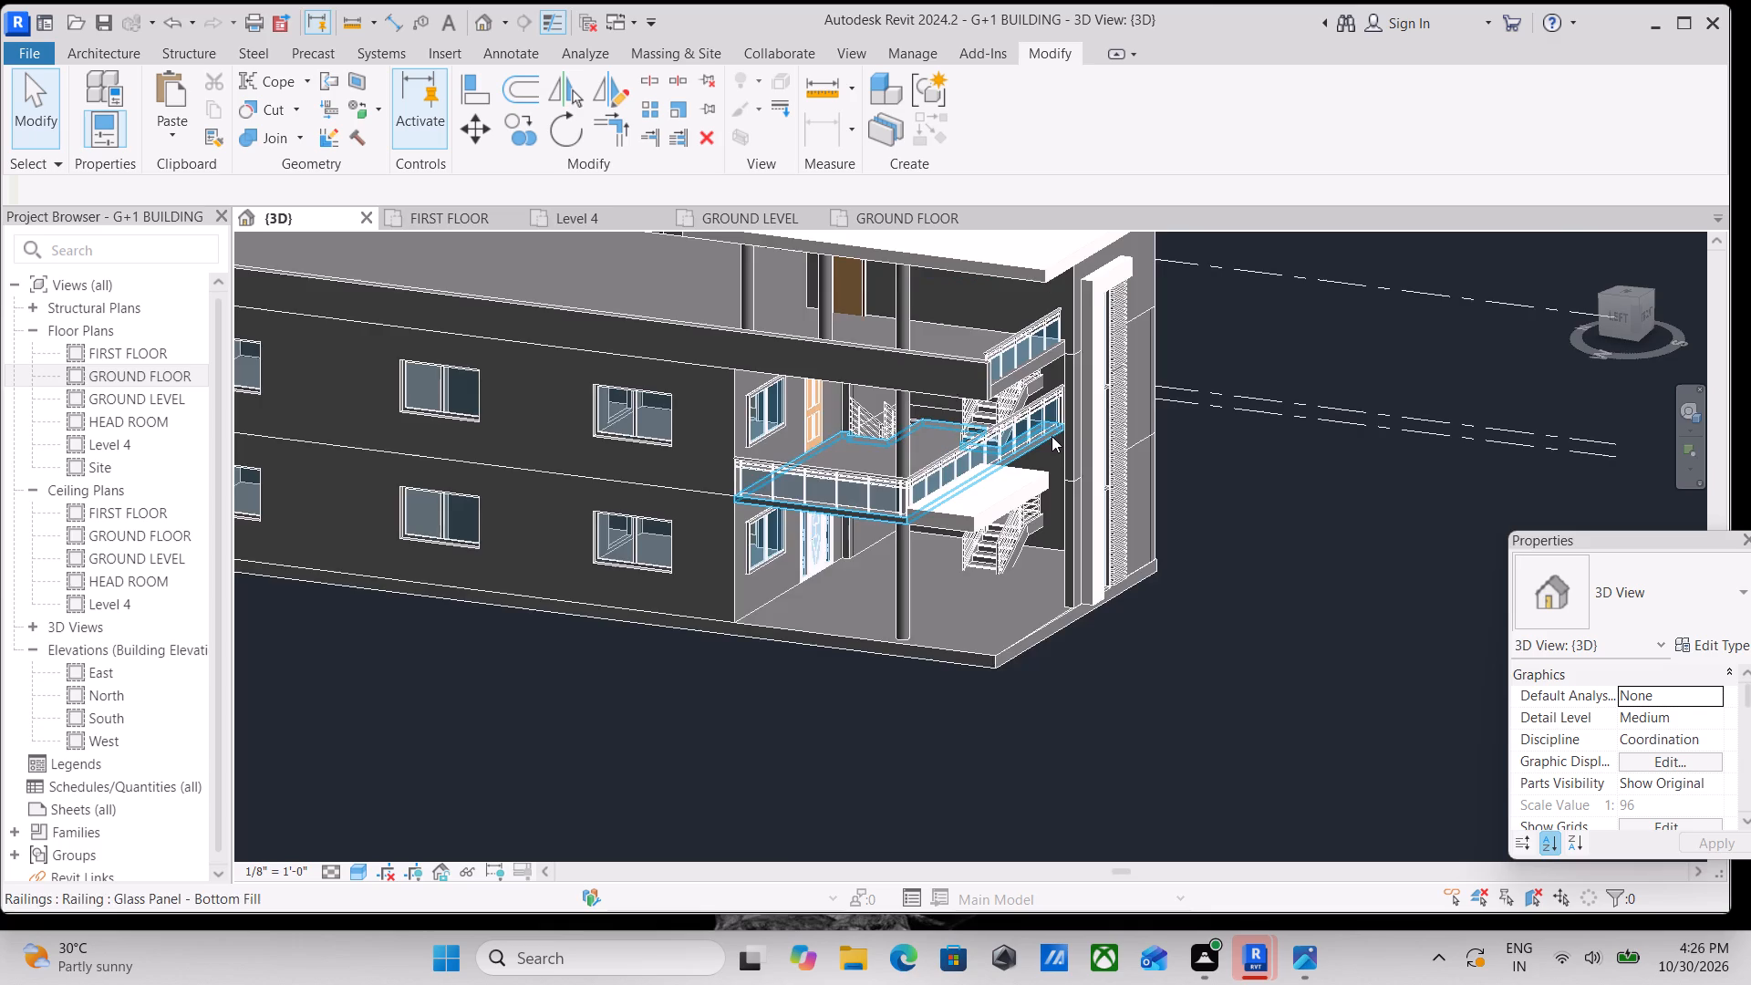
middle_drag(1052, 436, 1103, 468)
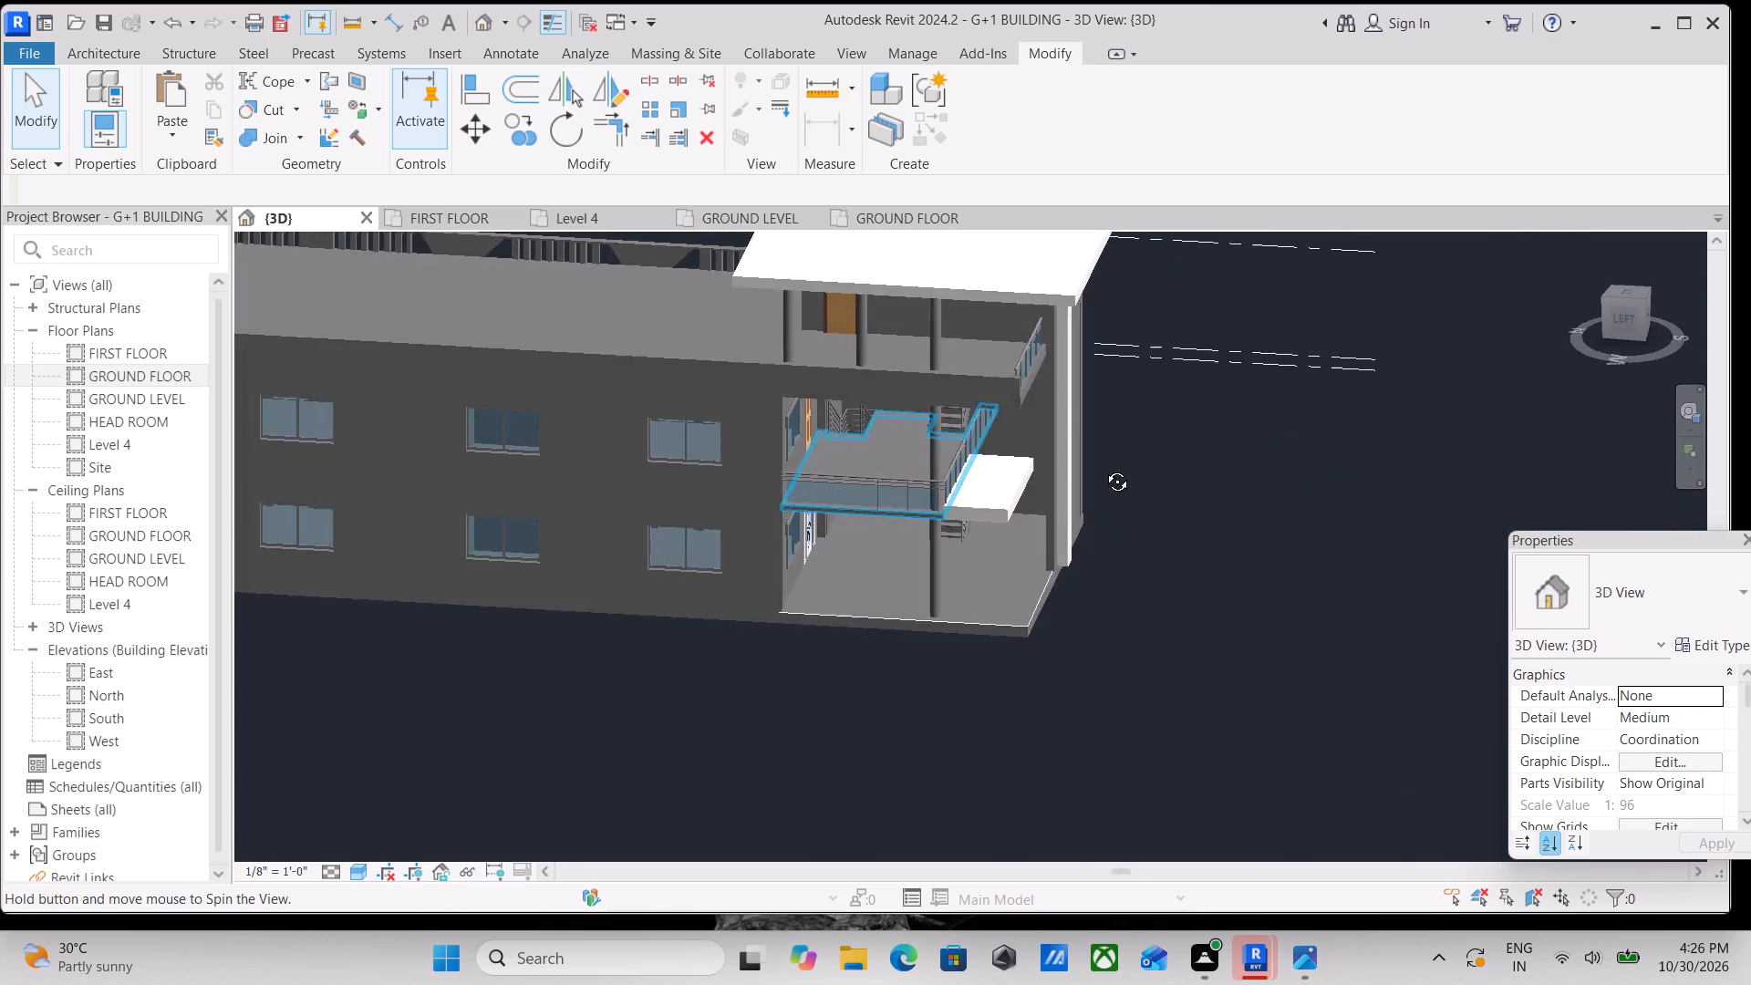
middle_drag(1103, 468, 784, 320)
scroll(908, 420, up, 3)
middle_drag(898, 430, 943, 478)
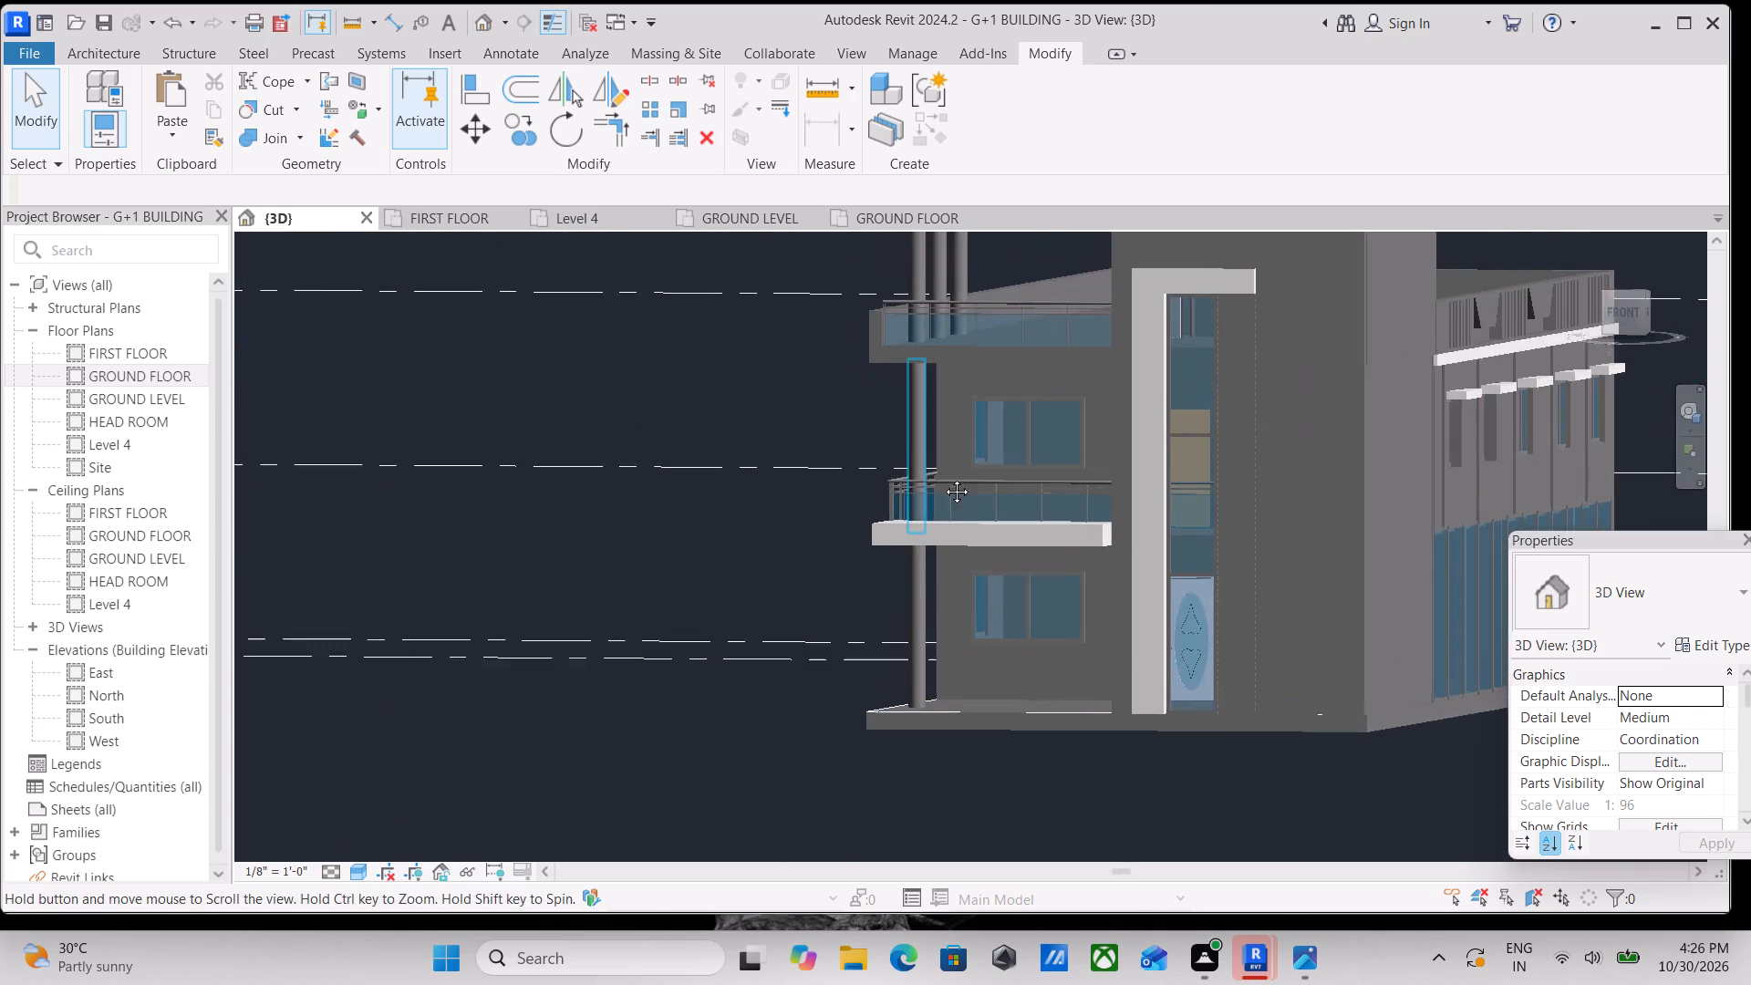
middle_drag(943, 478, 1001, 538)
scroll(998, 536, up, 3)
middle_drag(998, 543, 981, 541)
scroll(981, 541, up, 1)
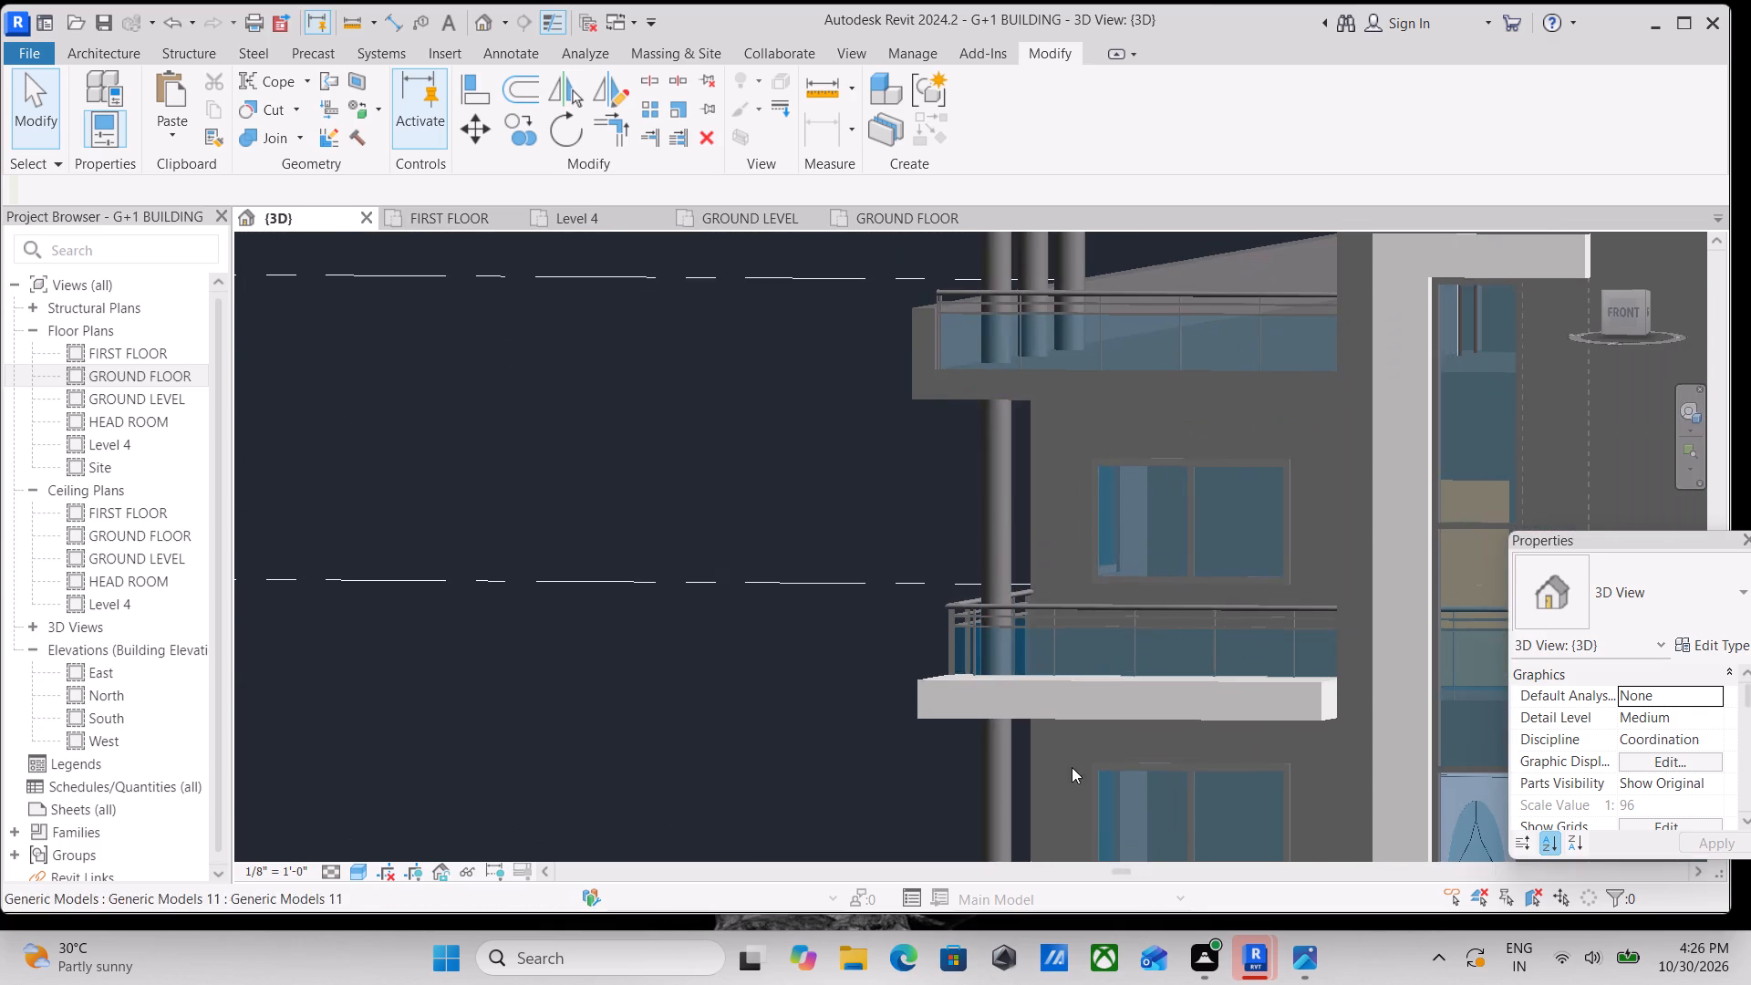
scroll(977, 486, down, 1)
middle_drag(988, 534, 998, 591)
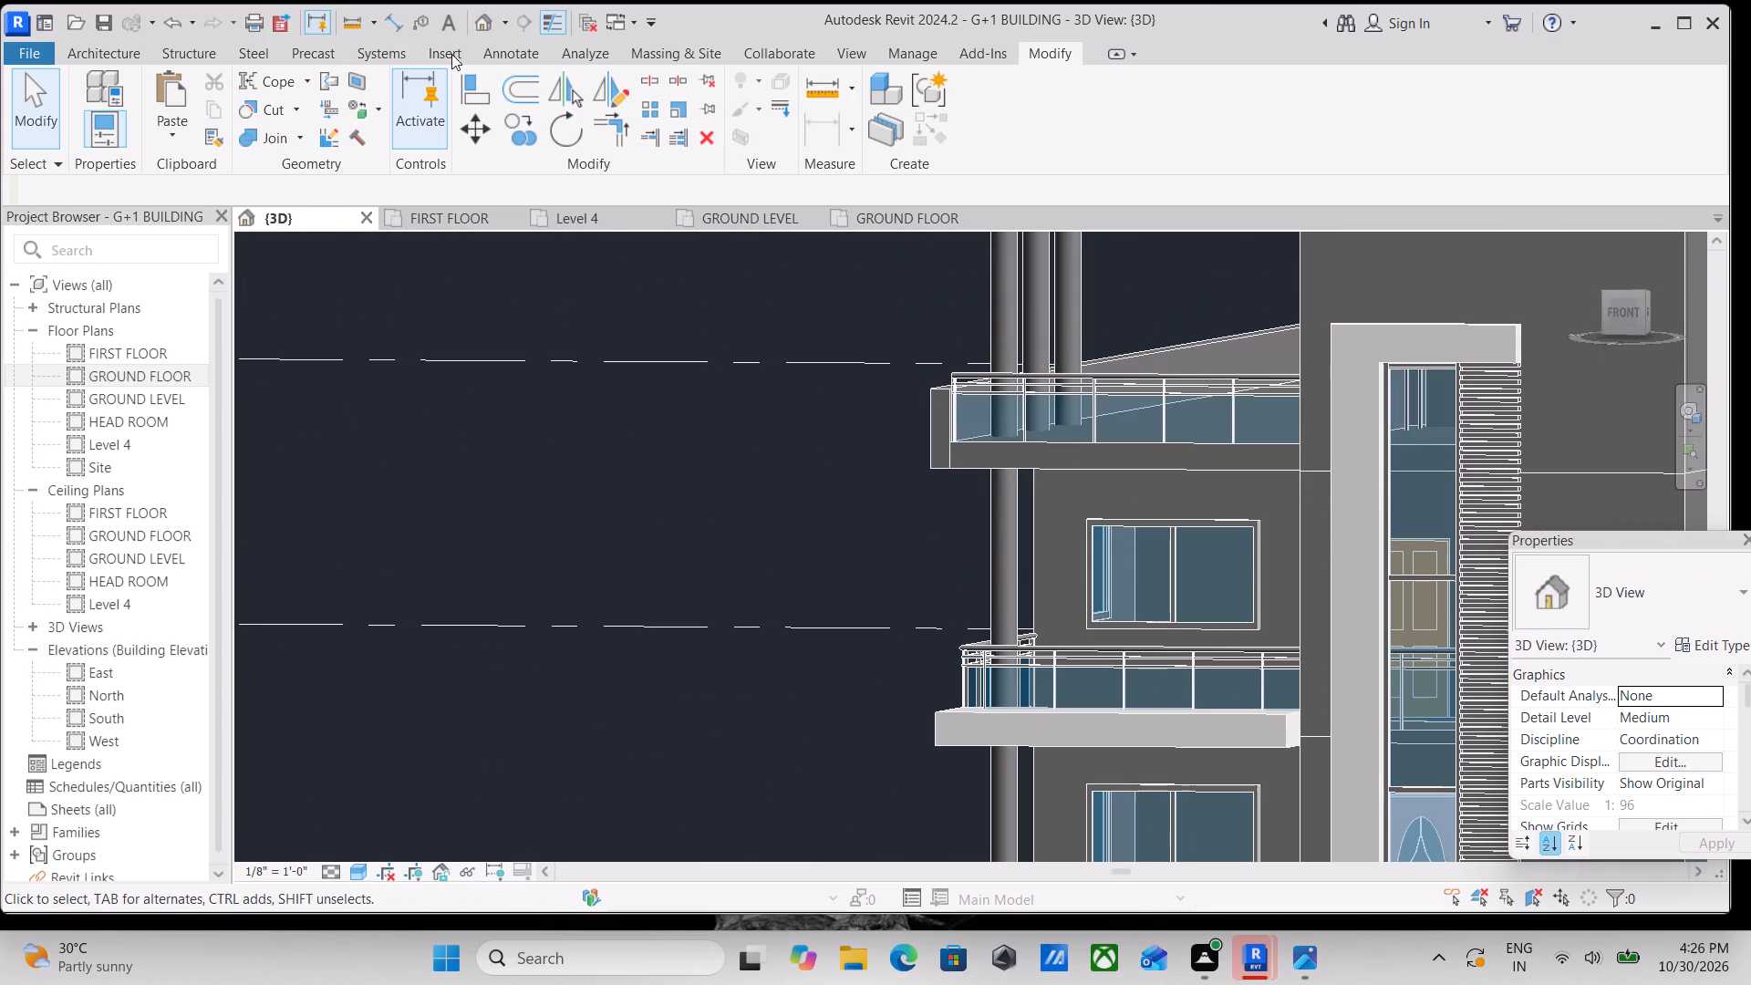
Start a new in-place component in the Generic Models category, accepting the default name.
click(99, 51)
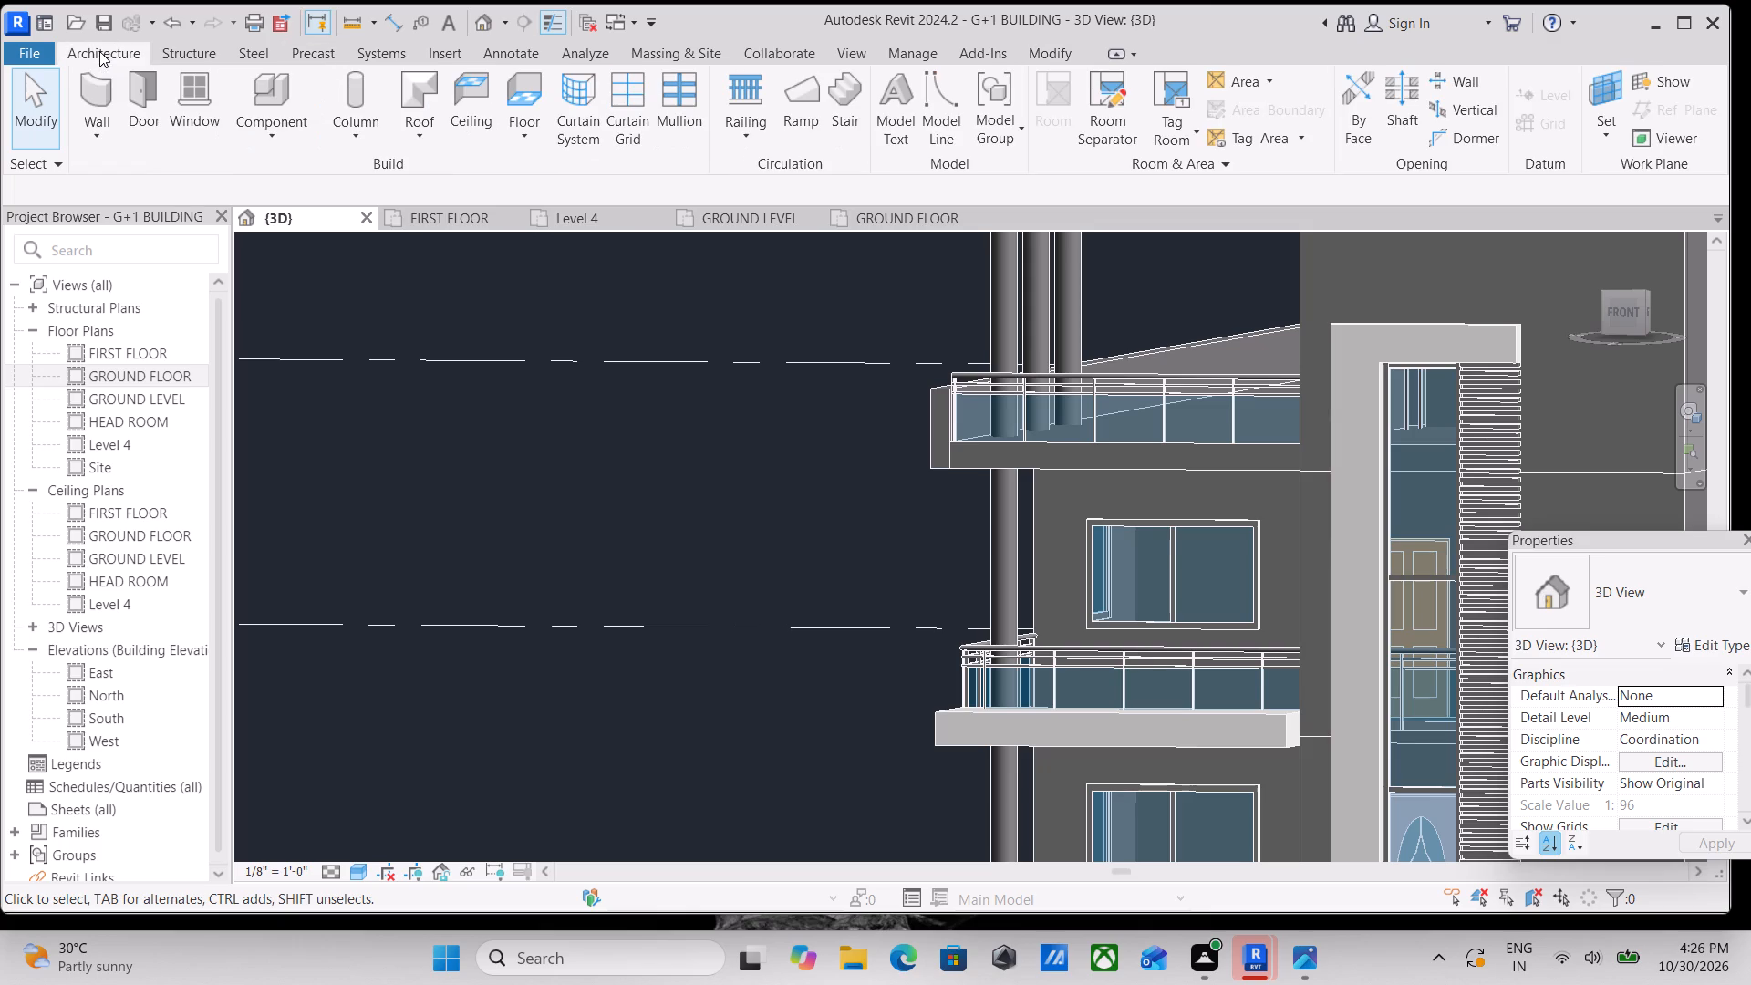
click(285, 130)
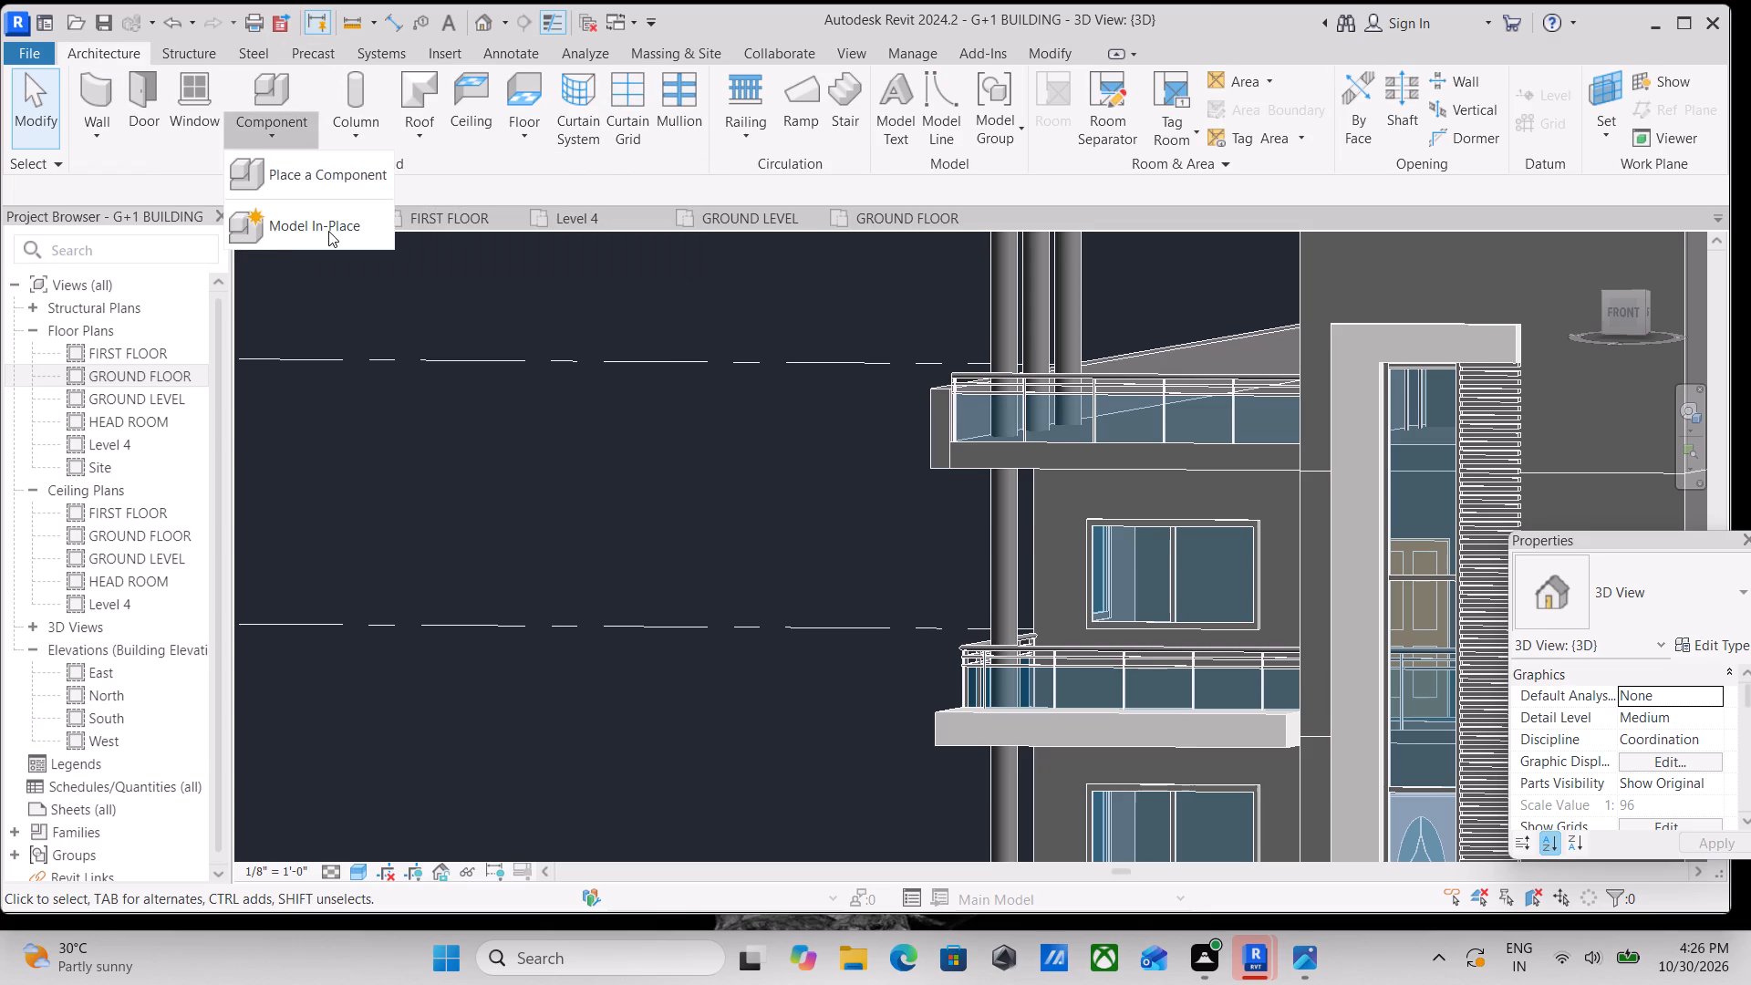
click(323, 225)
scroll(978, 582, down, 4)
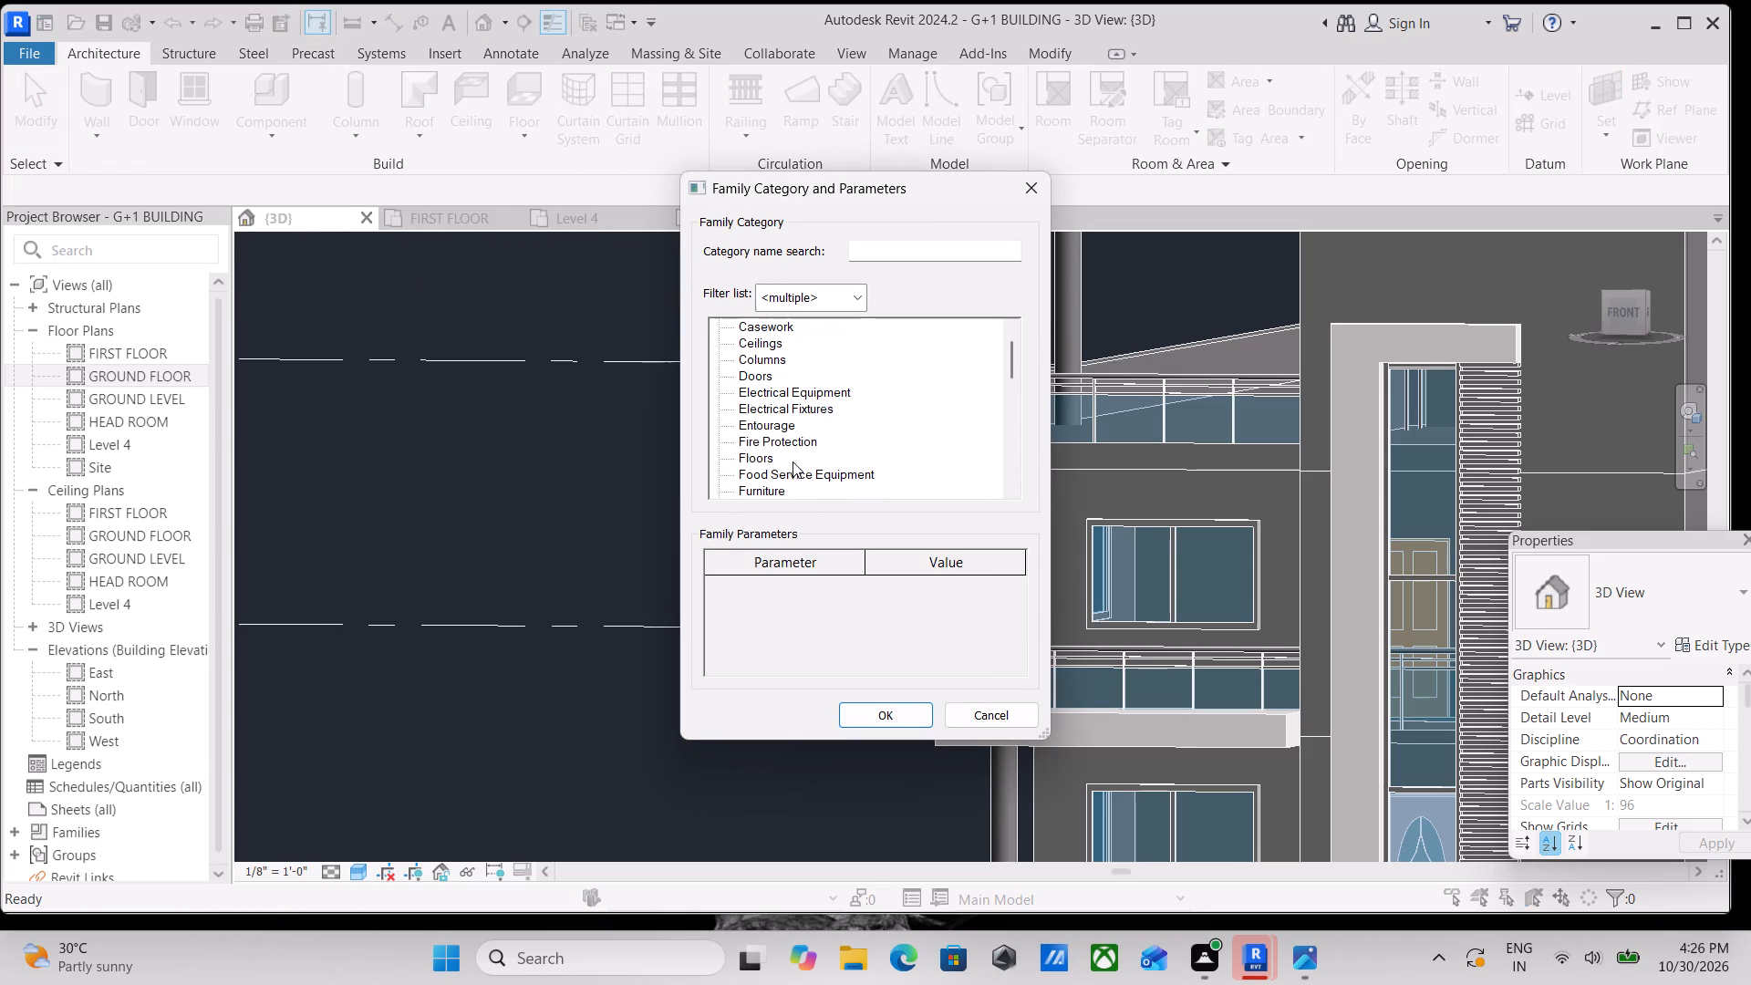
scroll(763, 427, down, 4)
scroll(763, 427, up, 3)
scroll(763, 427, down, 3)
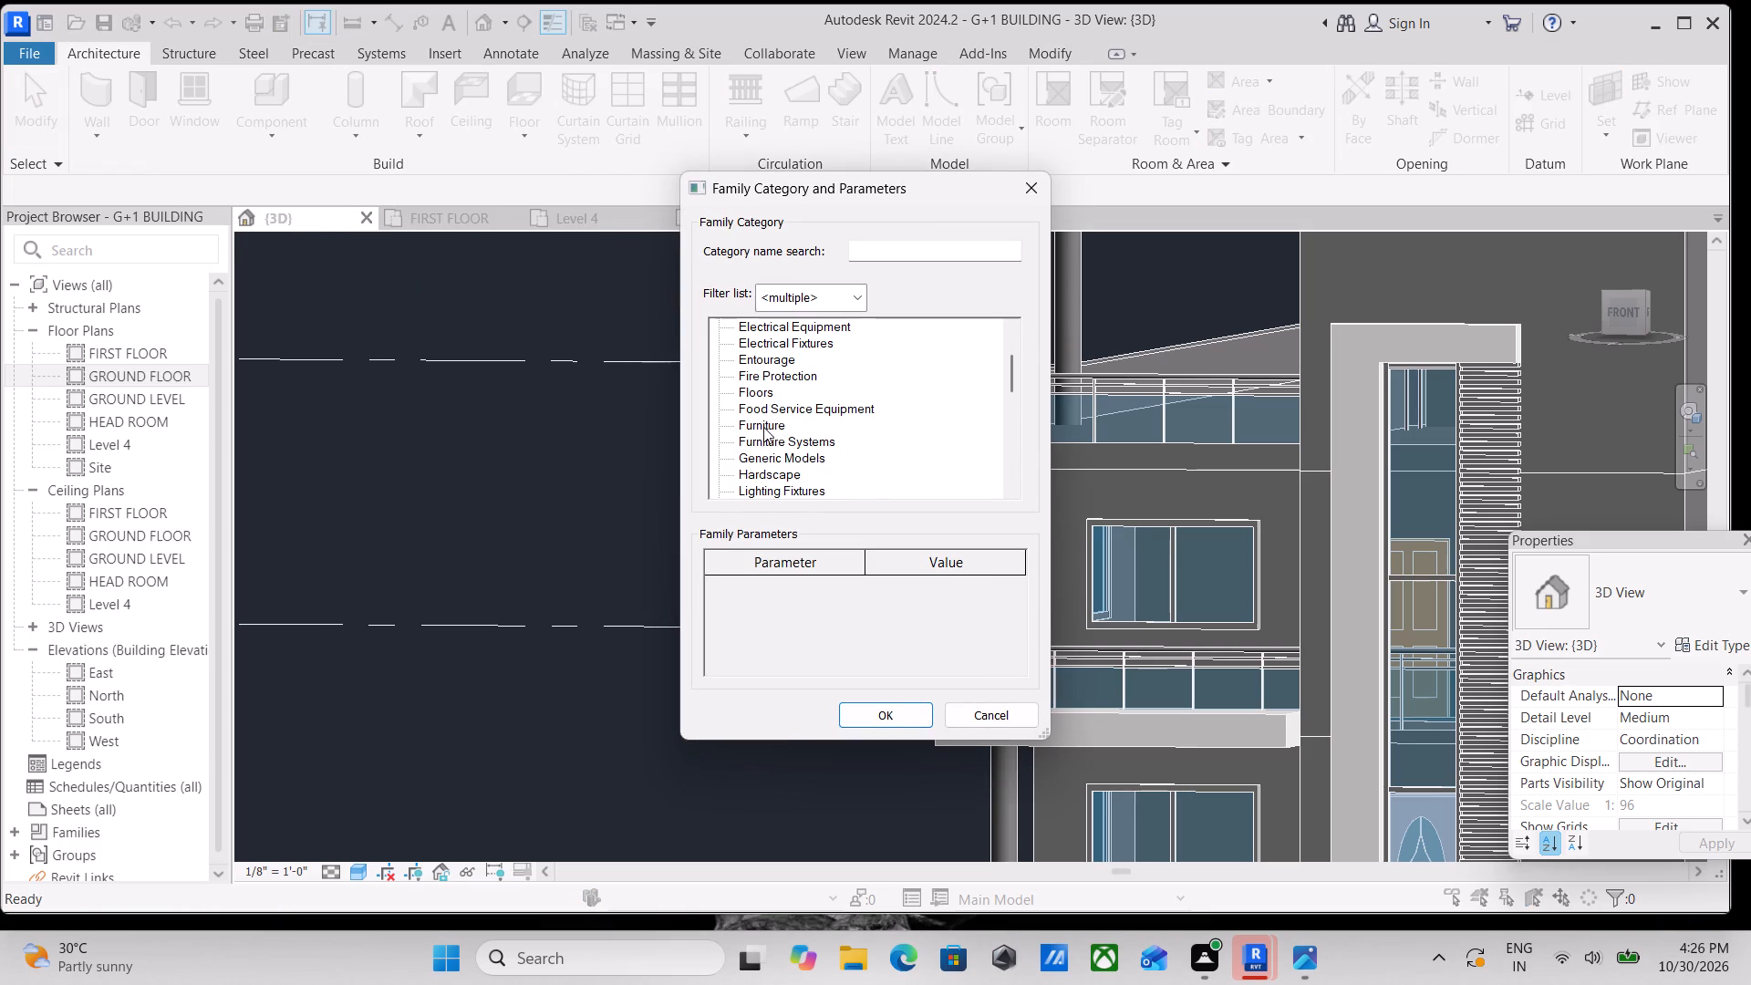
click(782, 455)
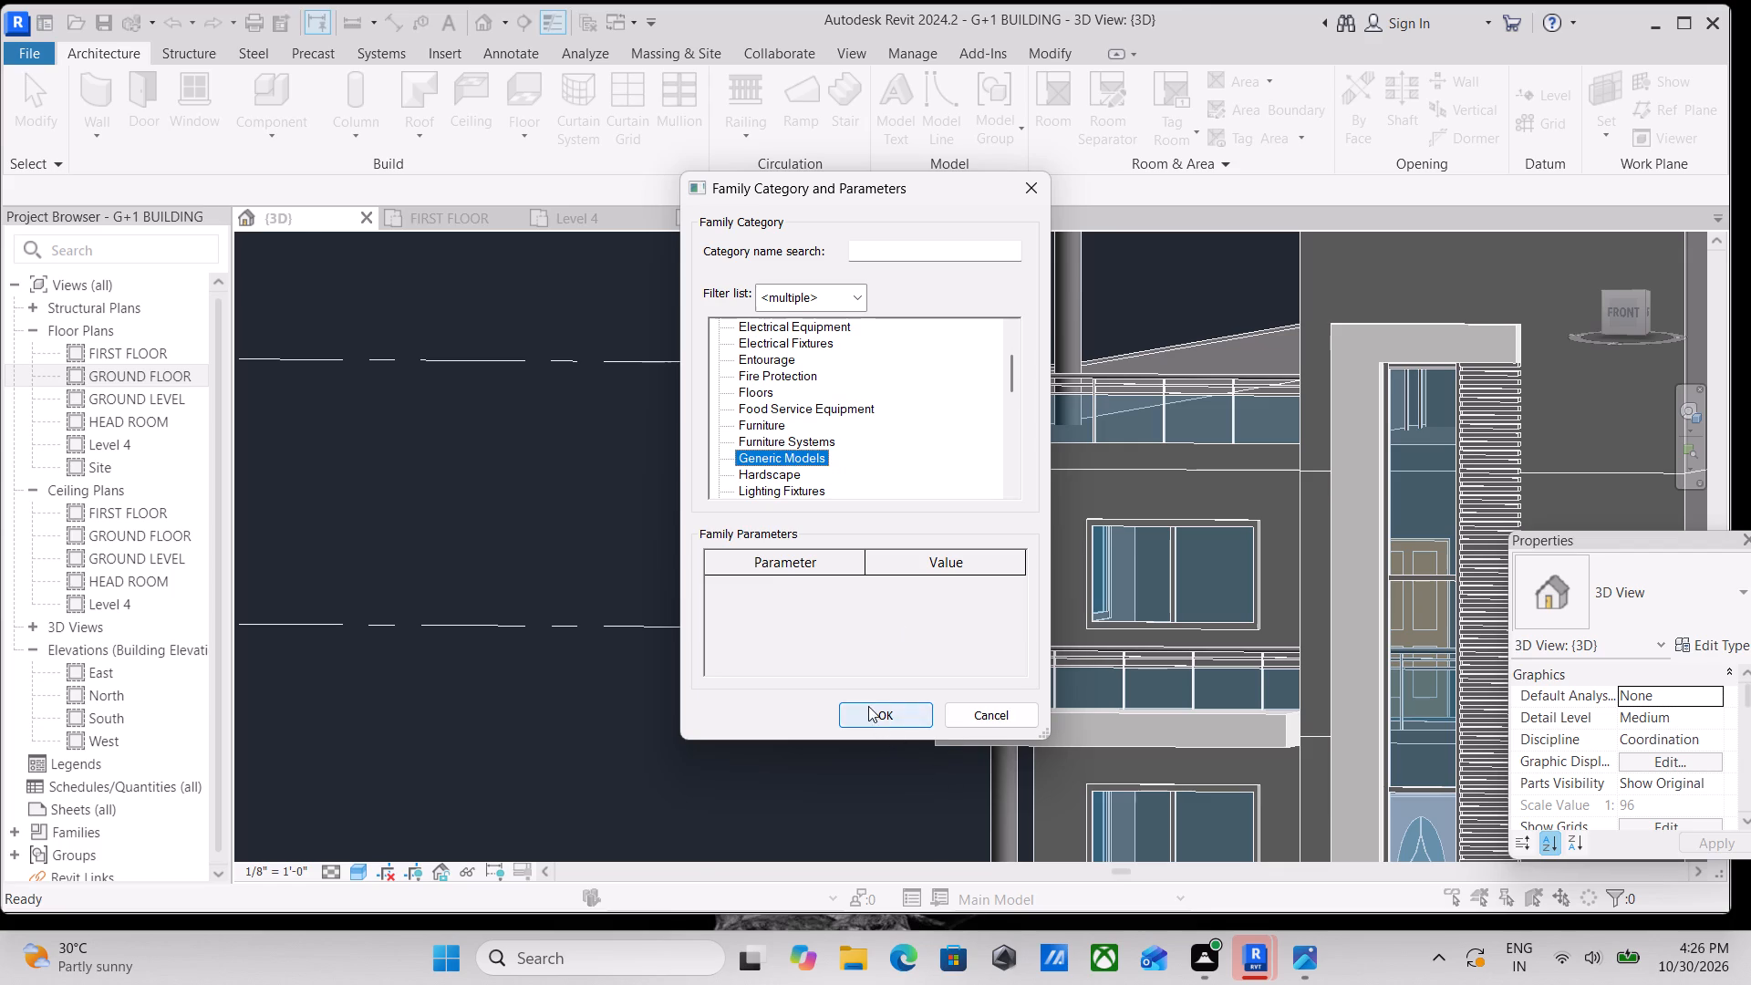
click(868, 706)
click(854, 512)
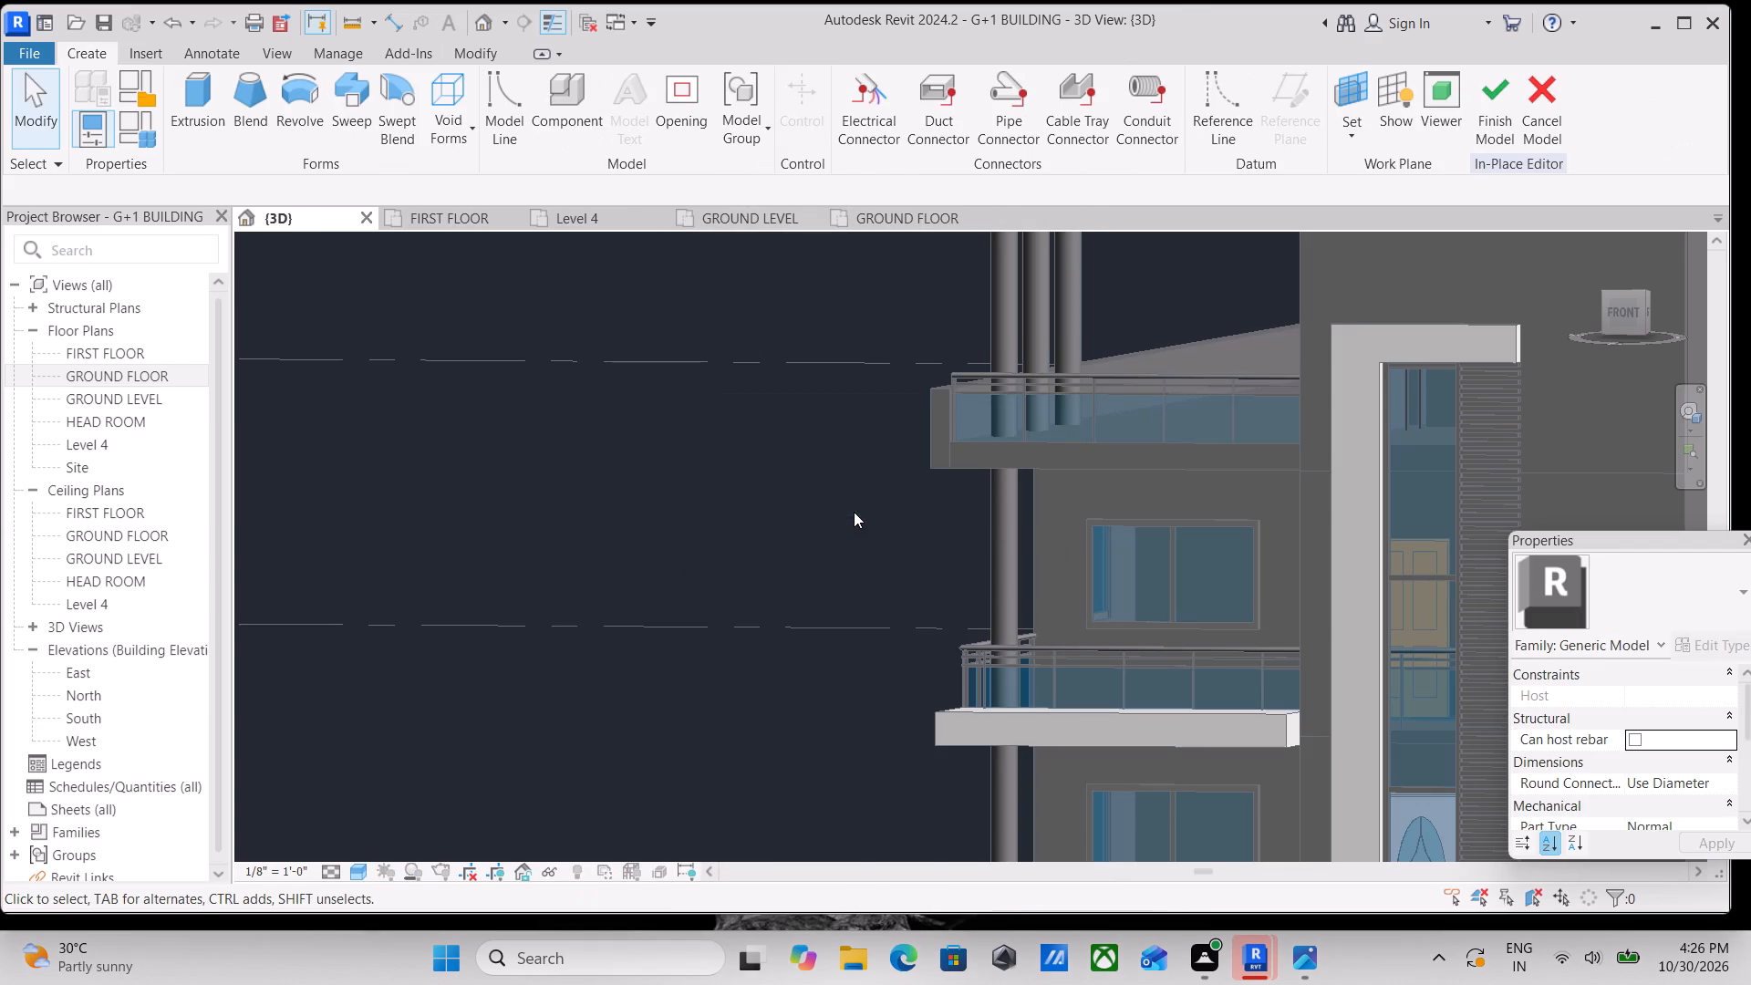
Set the work plane by picking the front face of the upper balcony's slab edge.
click(1362, 126)
click(1379, 220)
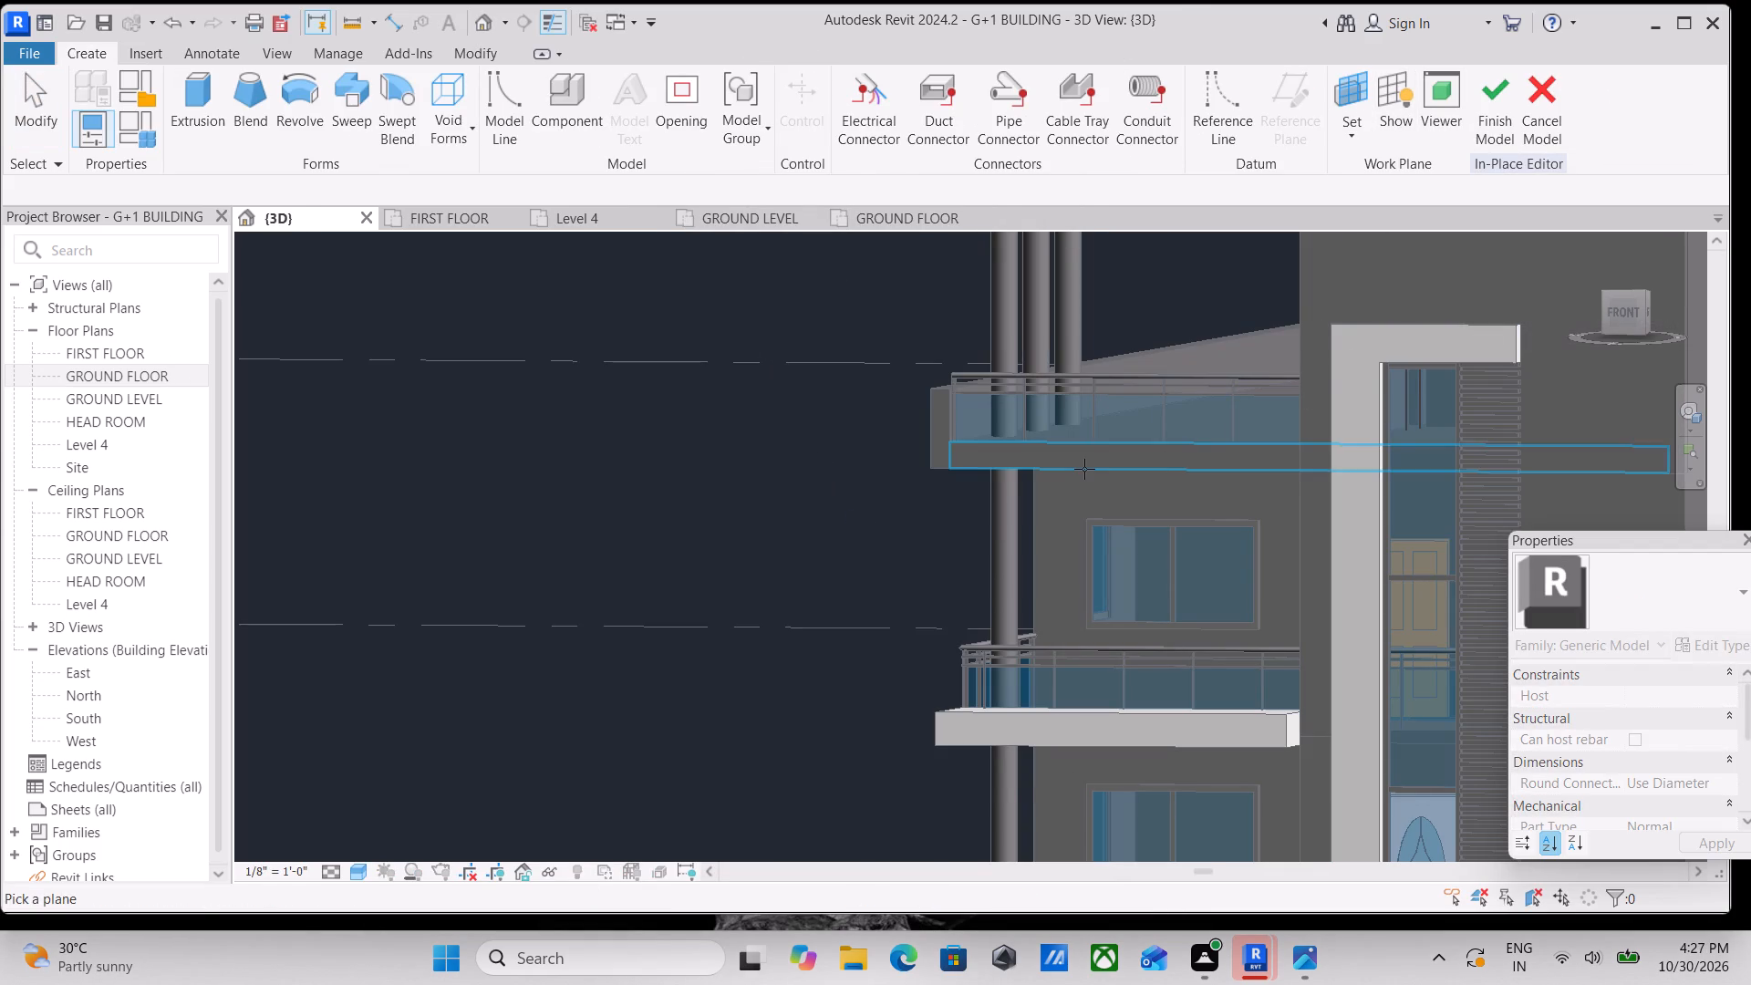
scroll(1084, 469, up, 3)
click(1084, 469)
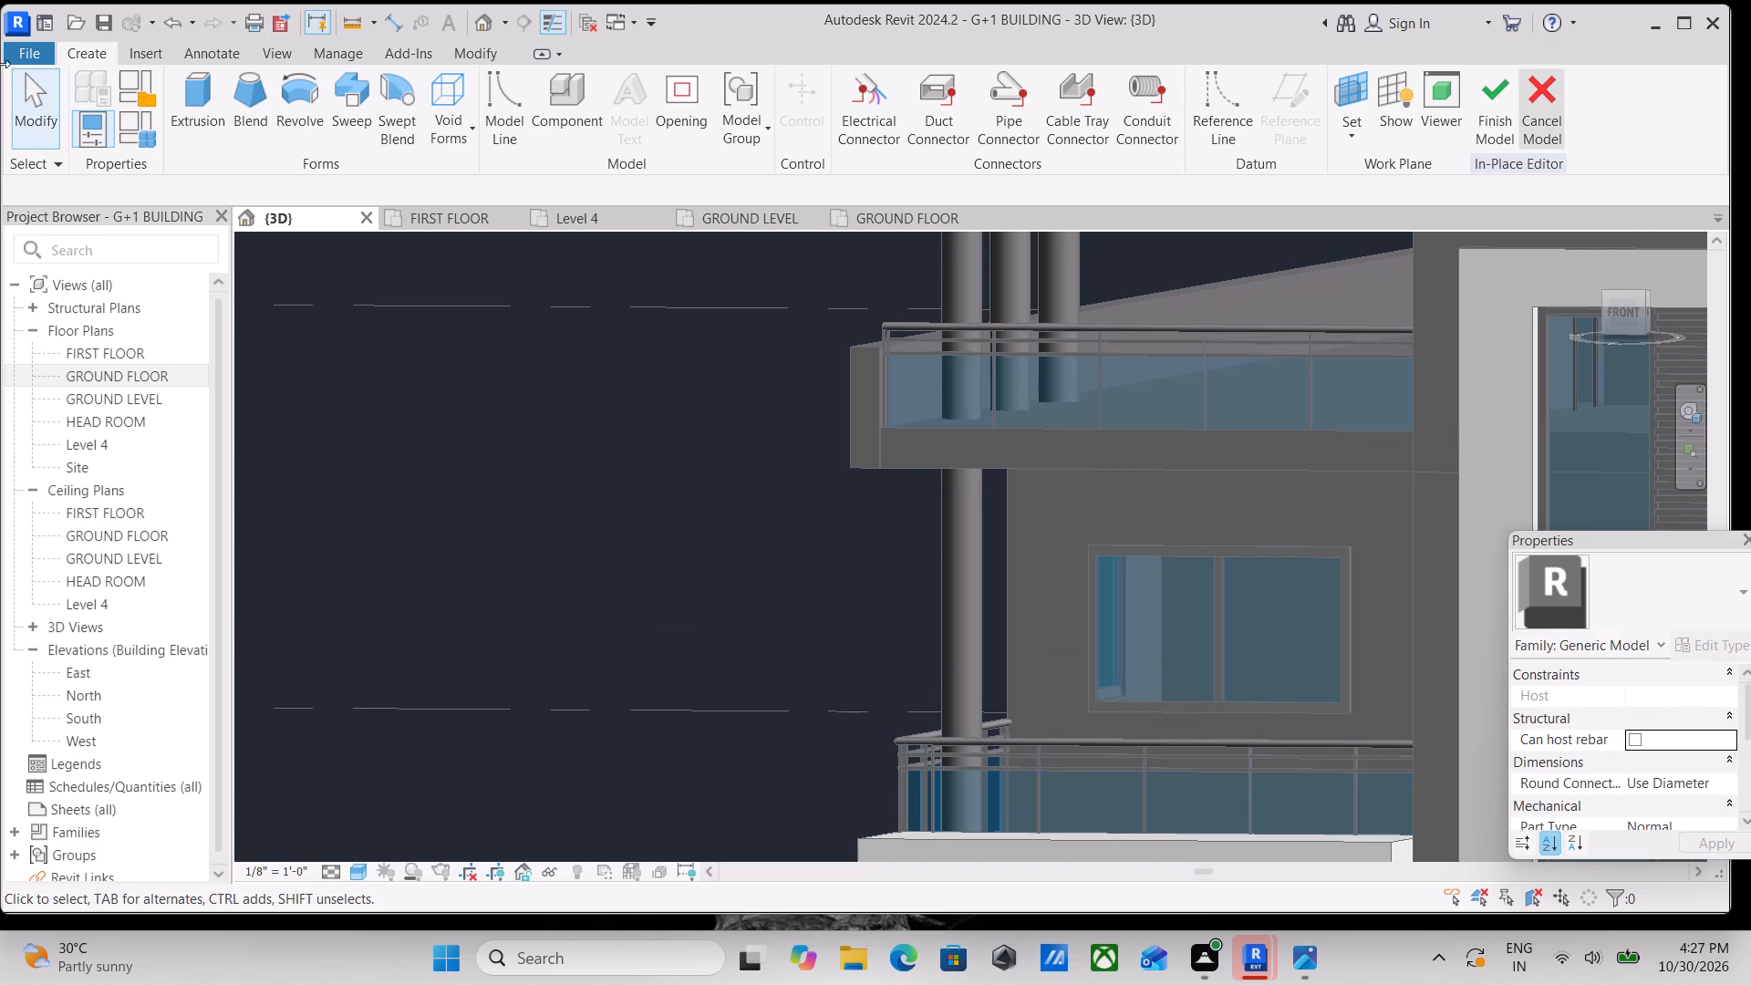
Start a solid extrusion and sketch a rectangle about 13'-9 3/4" by 1'-0" over the upper balcony's front edge, ending at the wall.
click(186, 129)
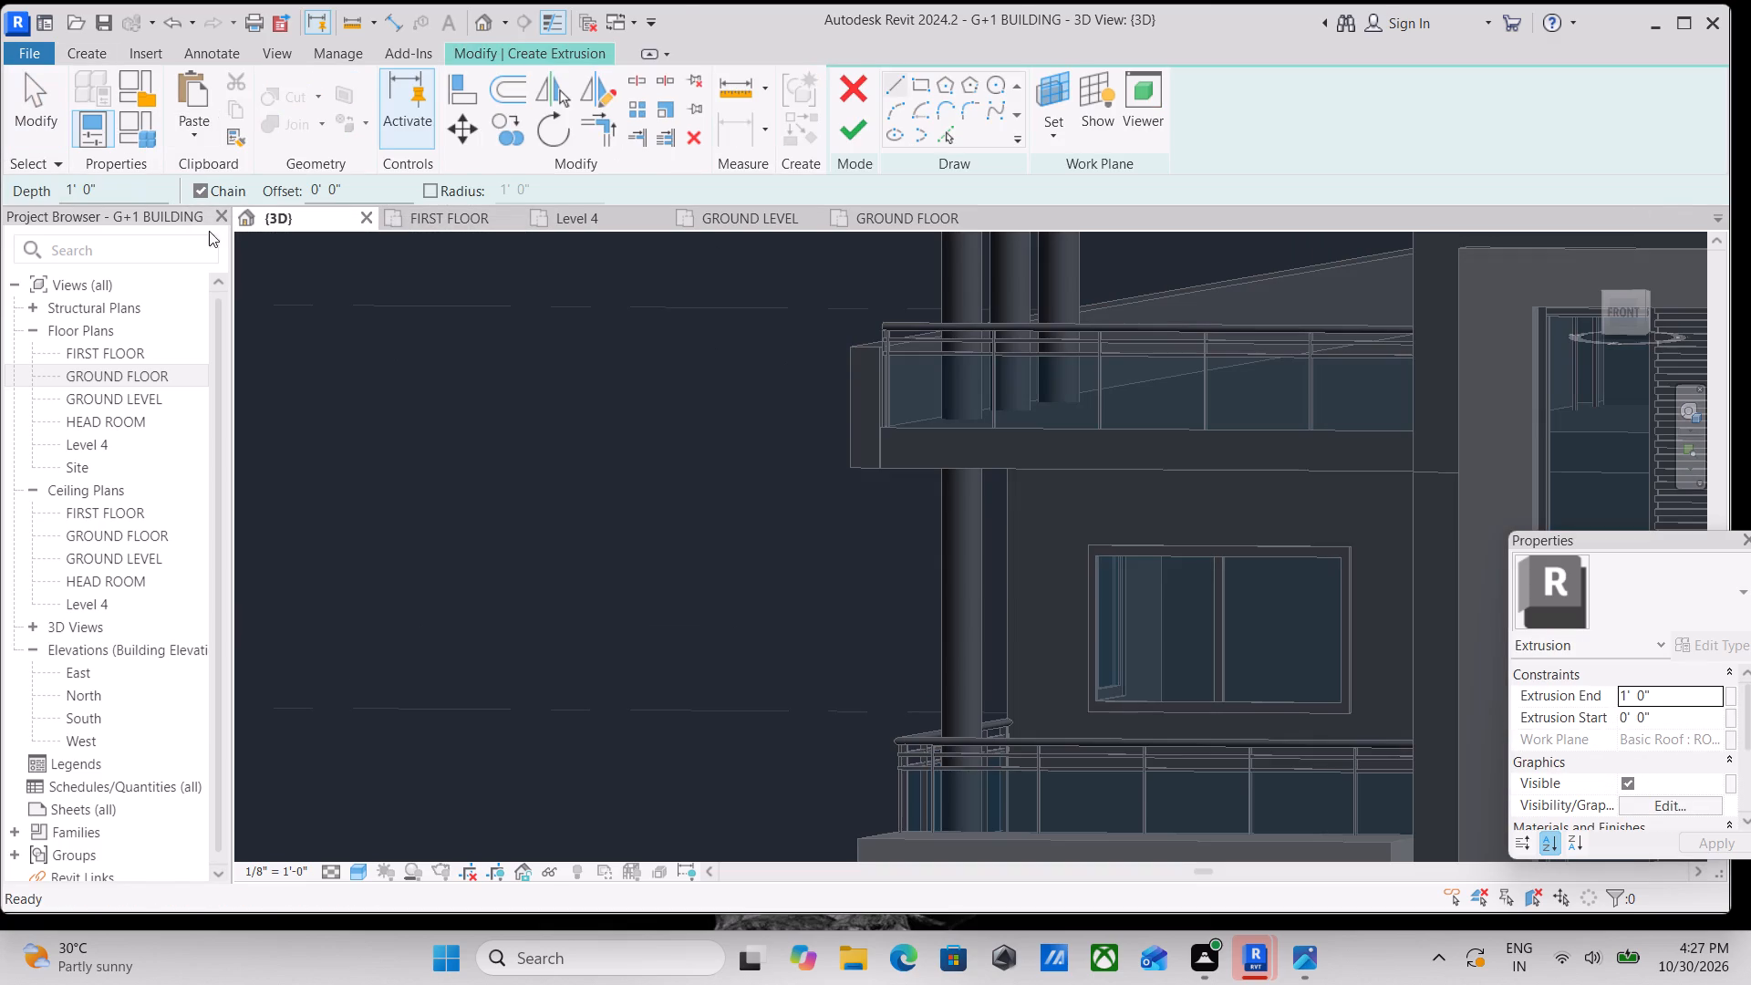
click(913, 84)
scroll(891, 482, up, 6)
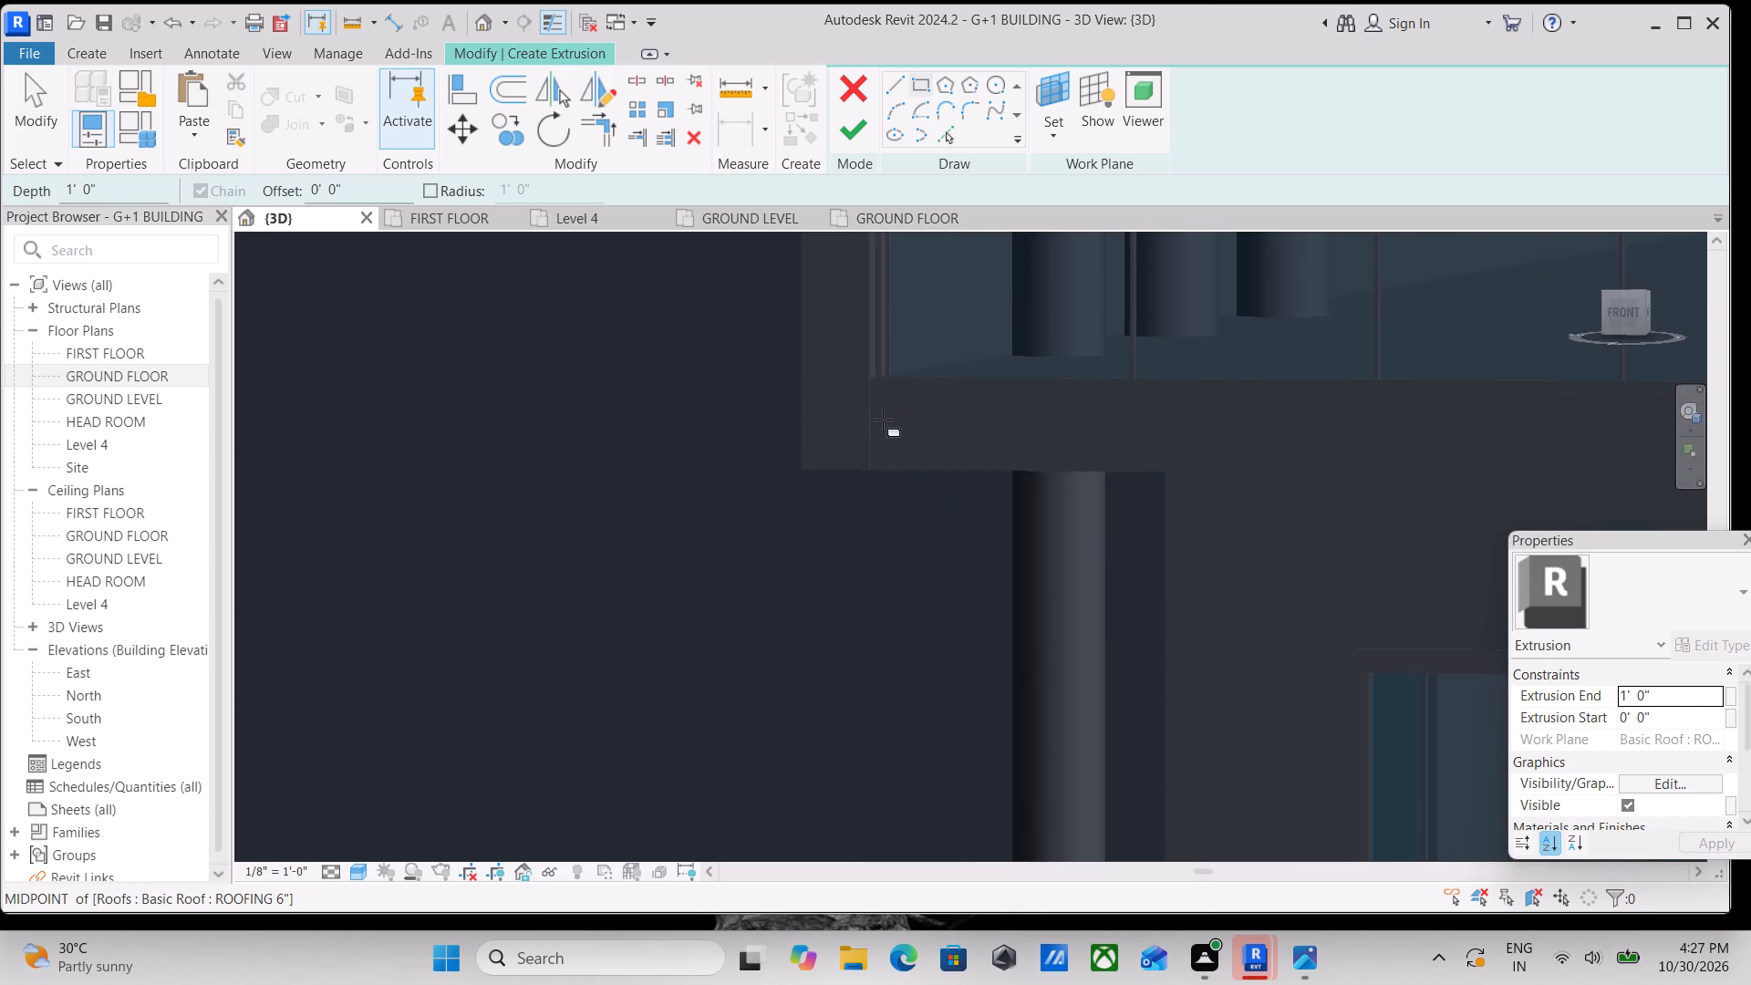
click(875, 376)
middle_drag(1088, 455, 887, 431)
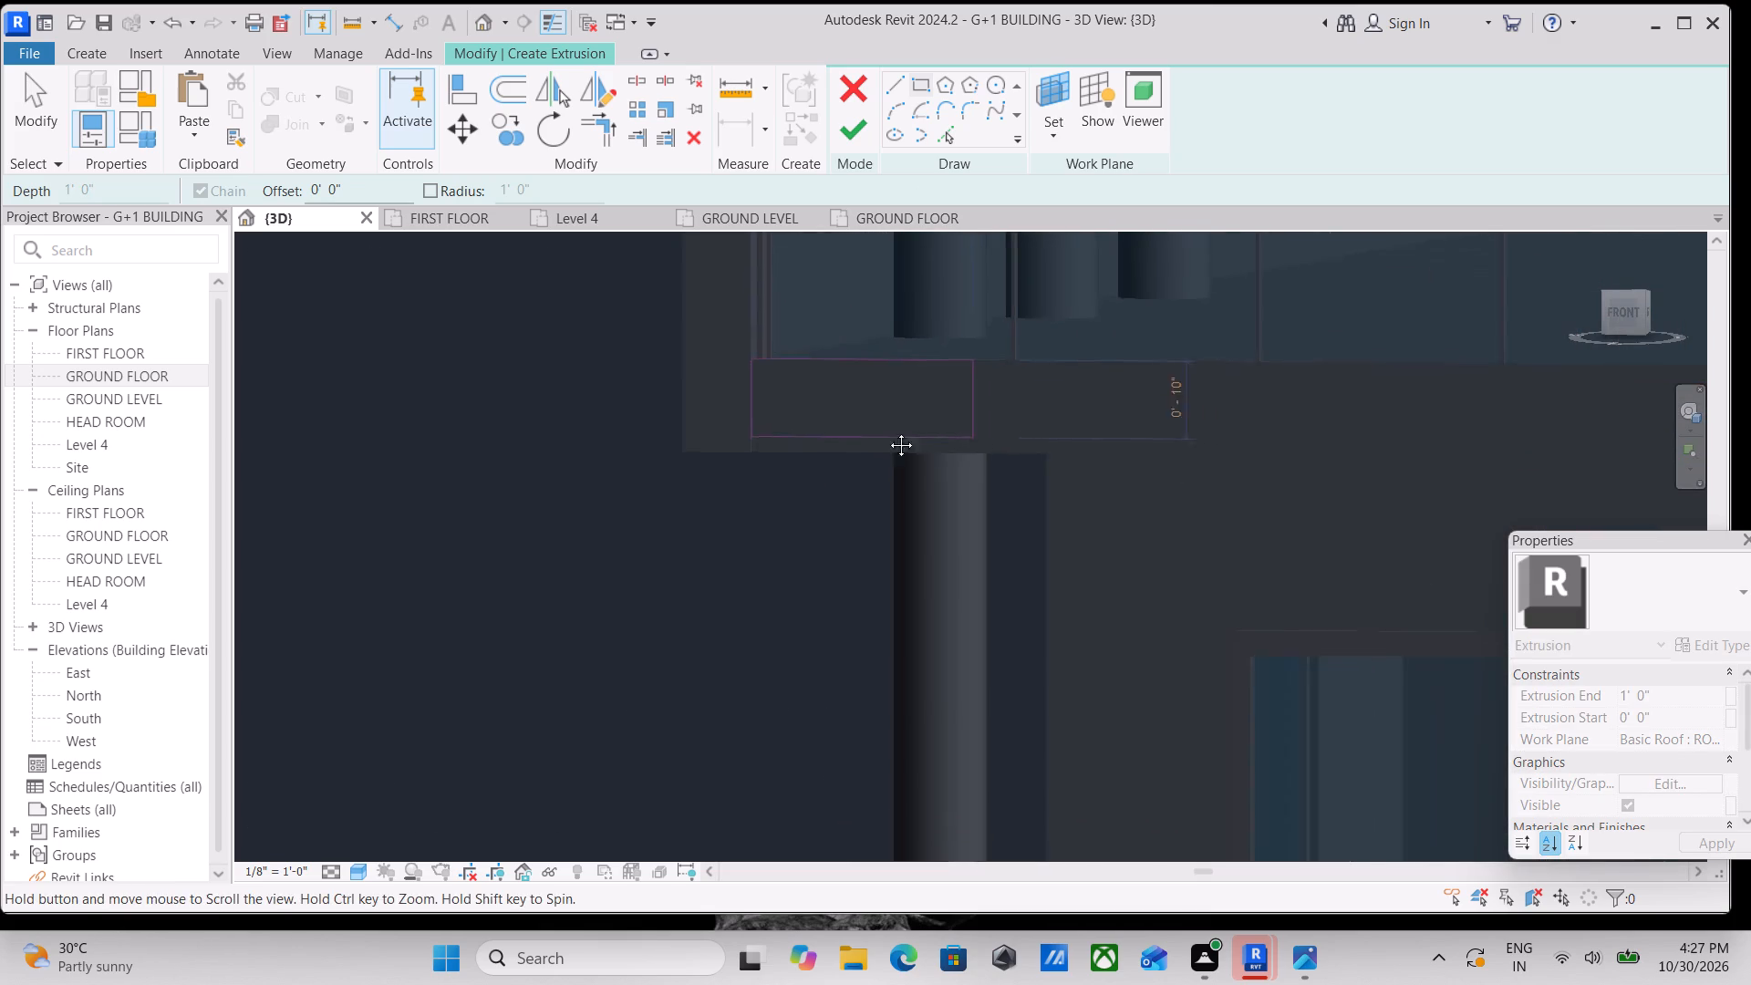
middle_drag(887, 431, 800, 424)
middle_drag(1067, 432, 652, 432)
middle_drag(1390, 490, 1276, 499)
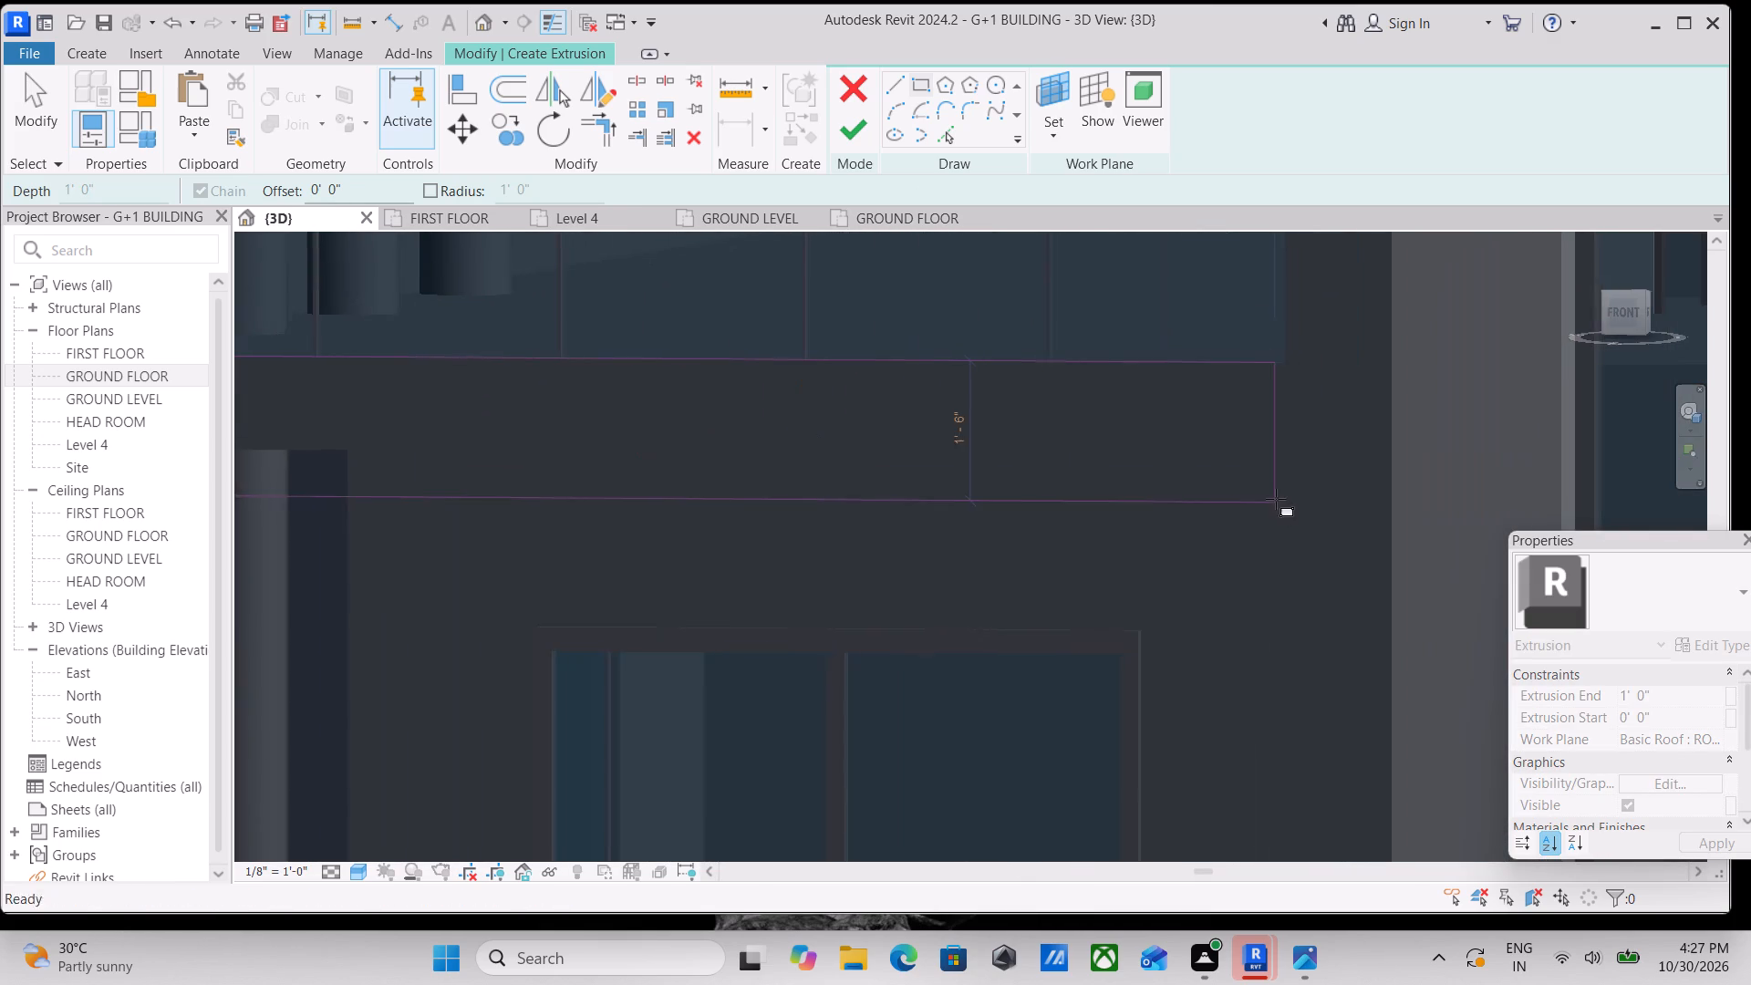
click(1284, 457)
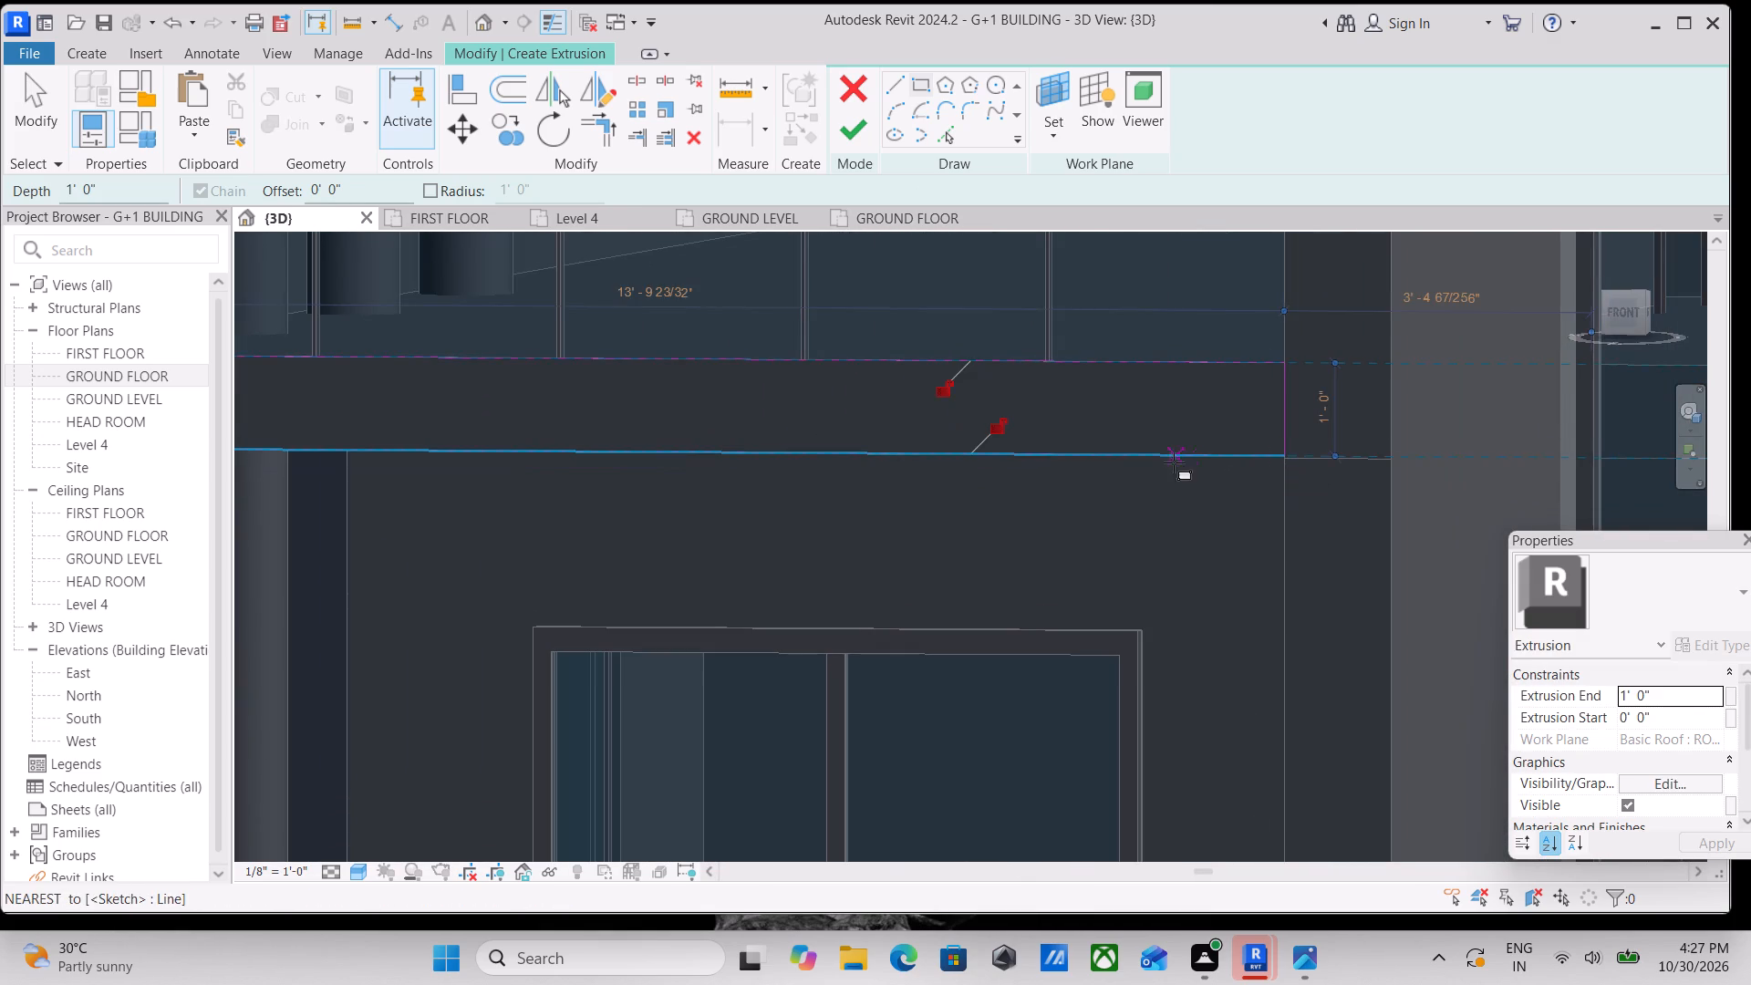
Set the Extrusion End to 2" and finish both the upper balcony band's extrusion and the in-place model.
scroll(1174, 462, down, 1)
click(1691, 692)
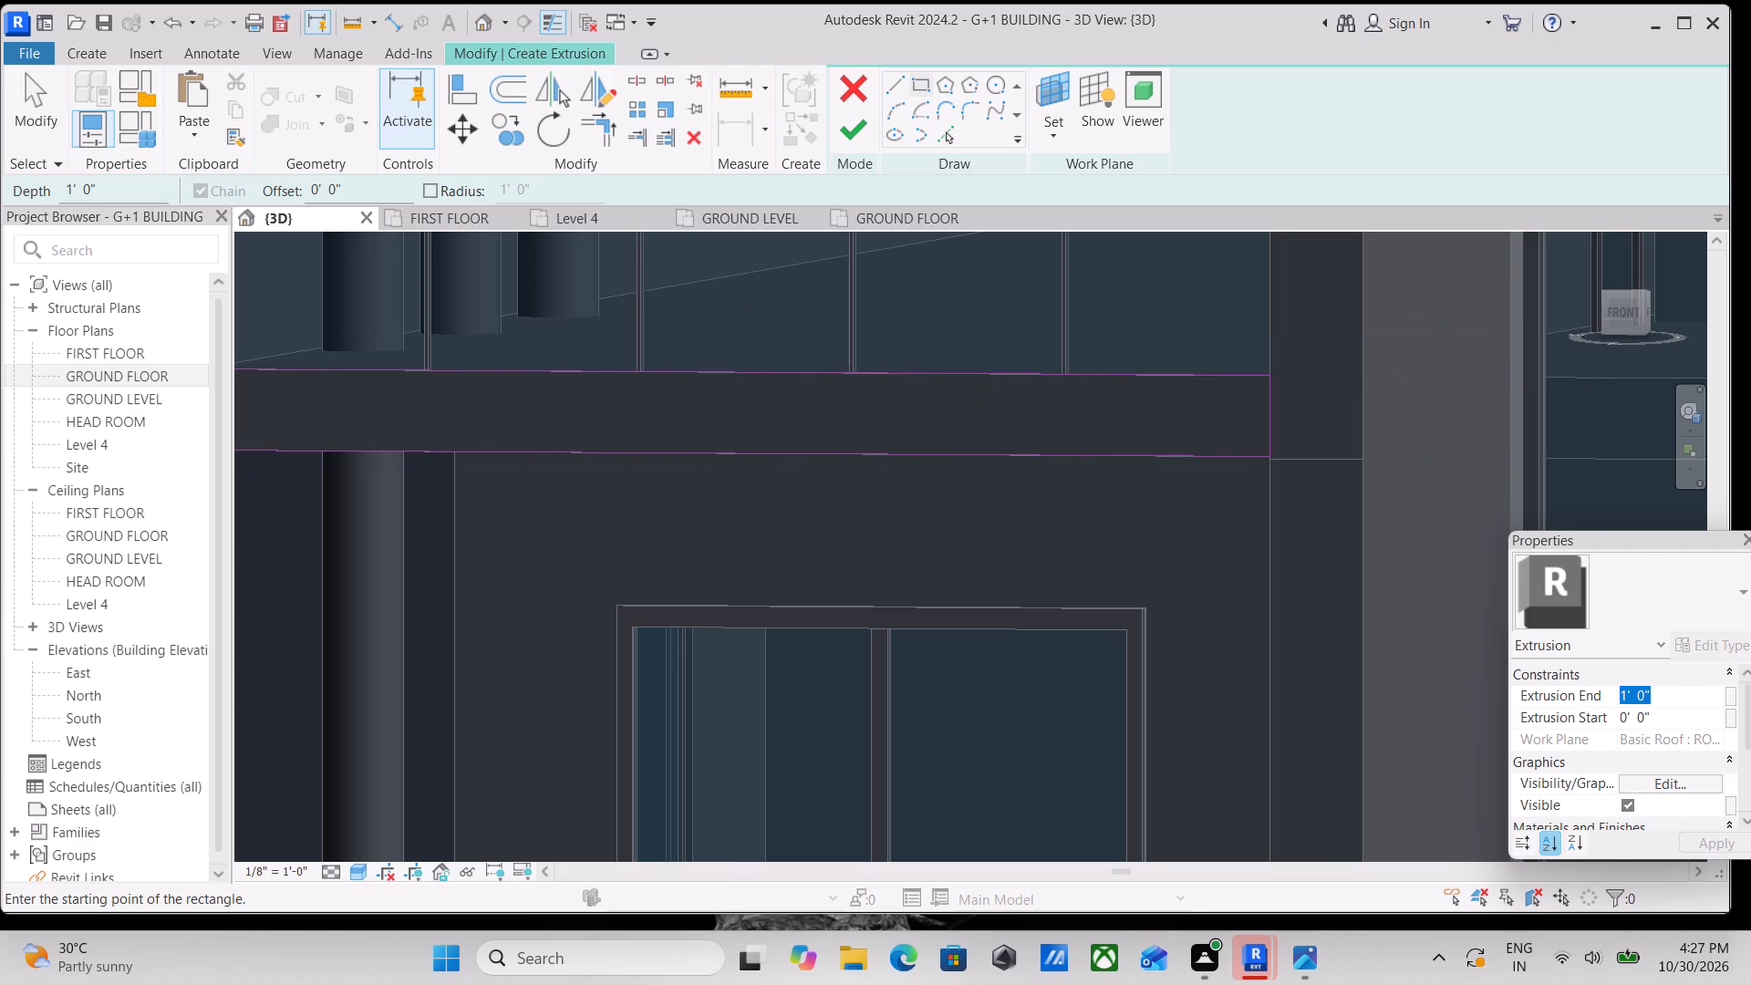
key(2)
key(shift+quotedbl)
key(Return)
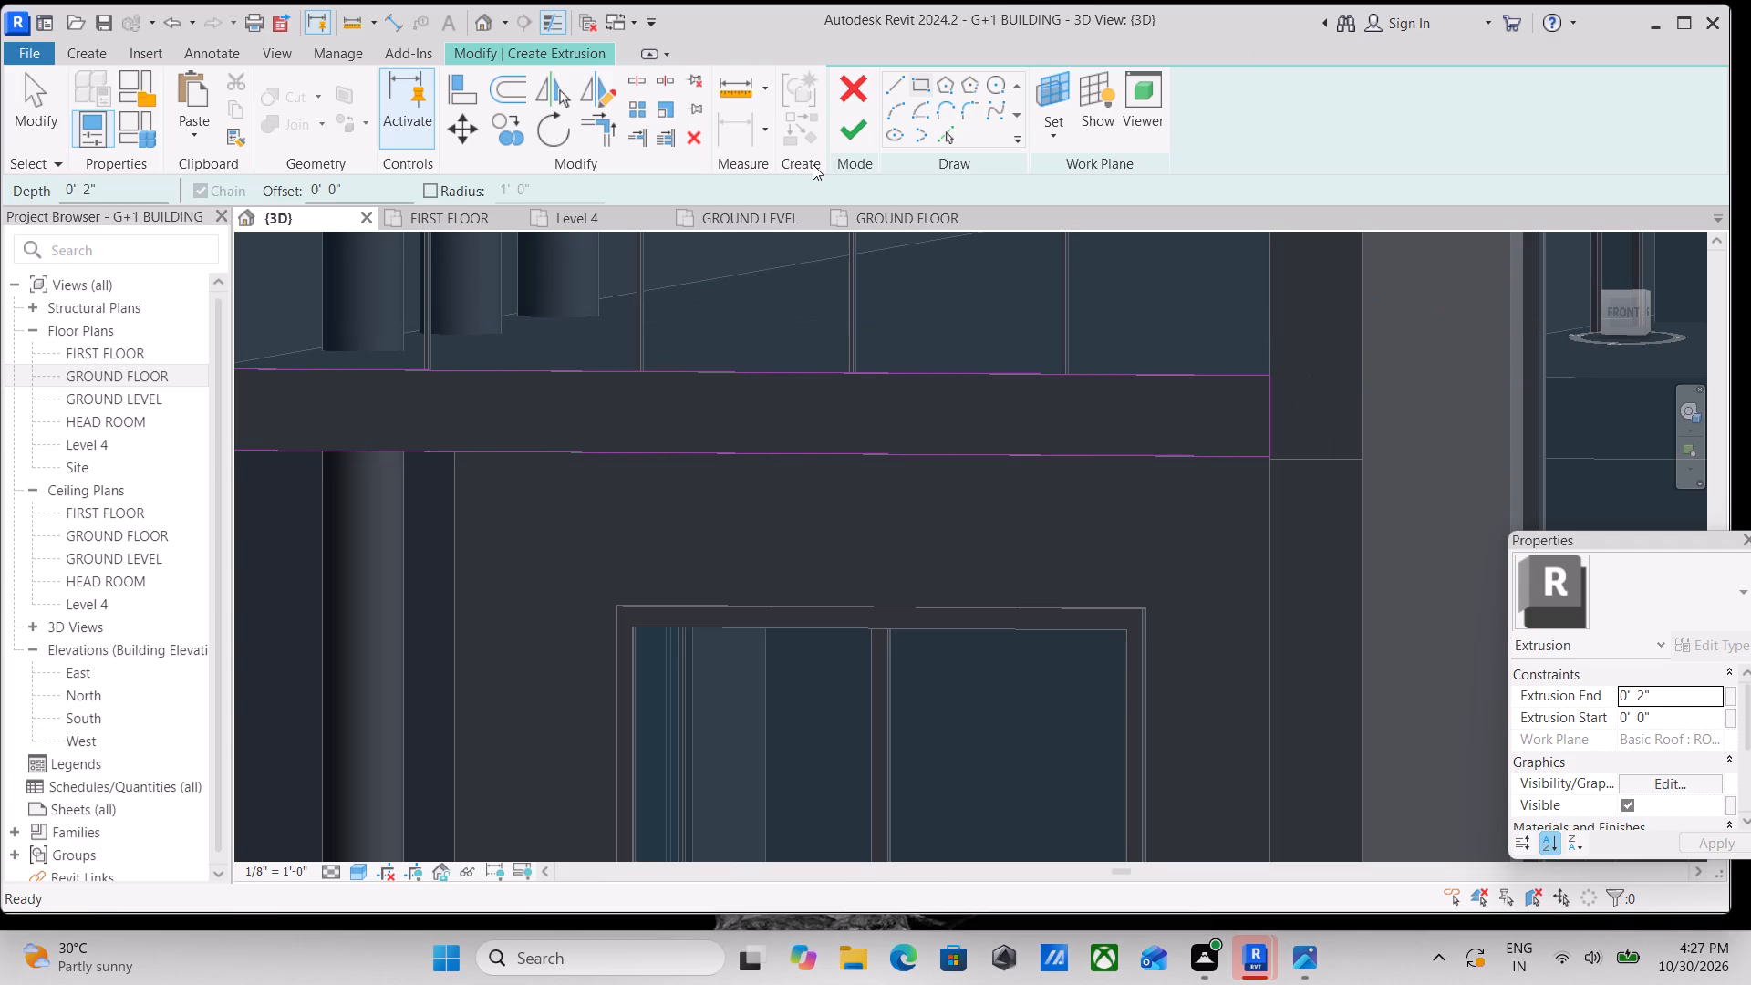
click(847, 140)
scroll(874, 349, down, 8)
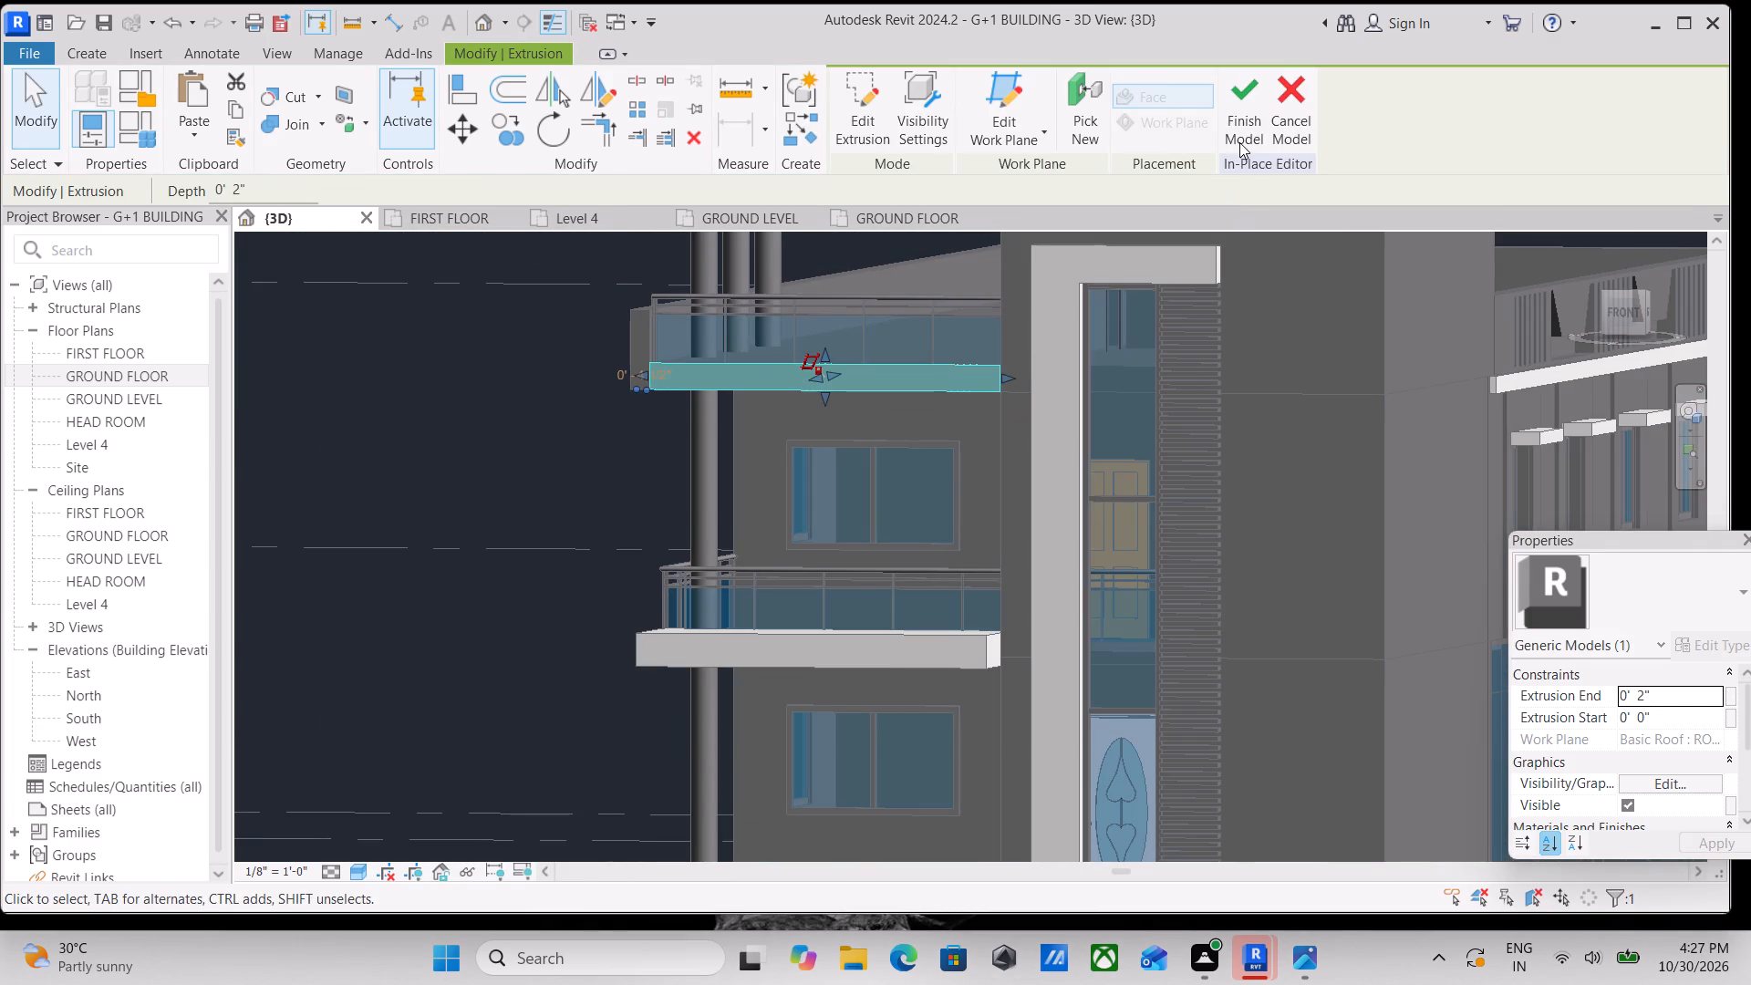
scroll(1653, 707, down, 4)
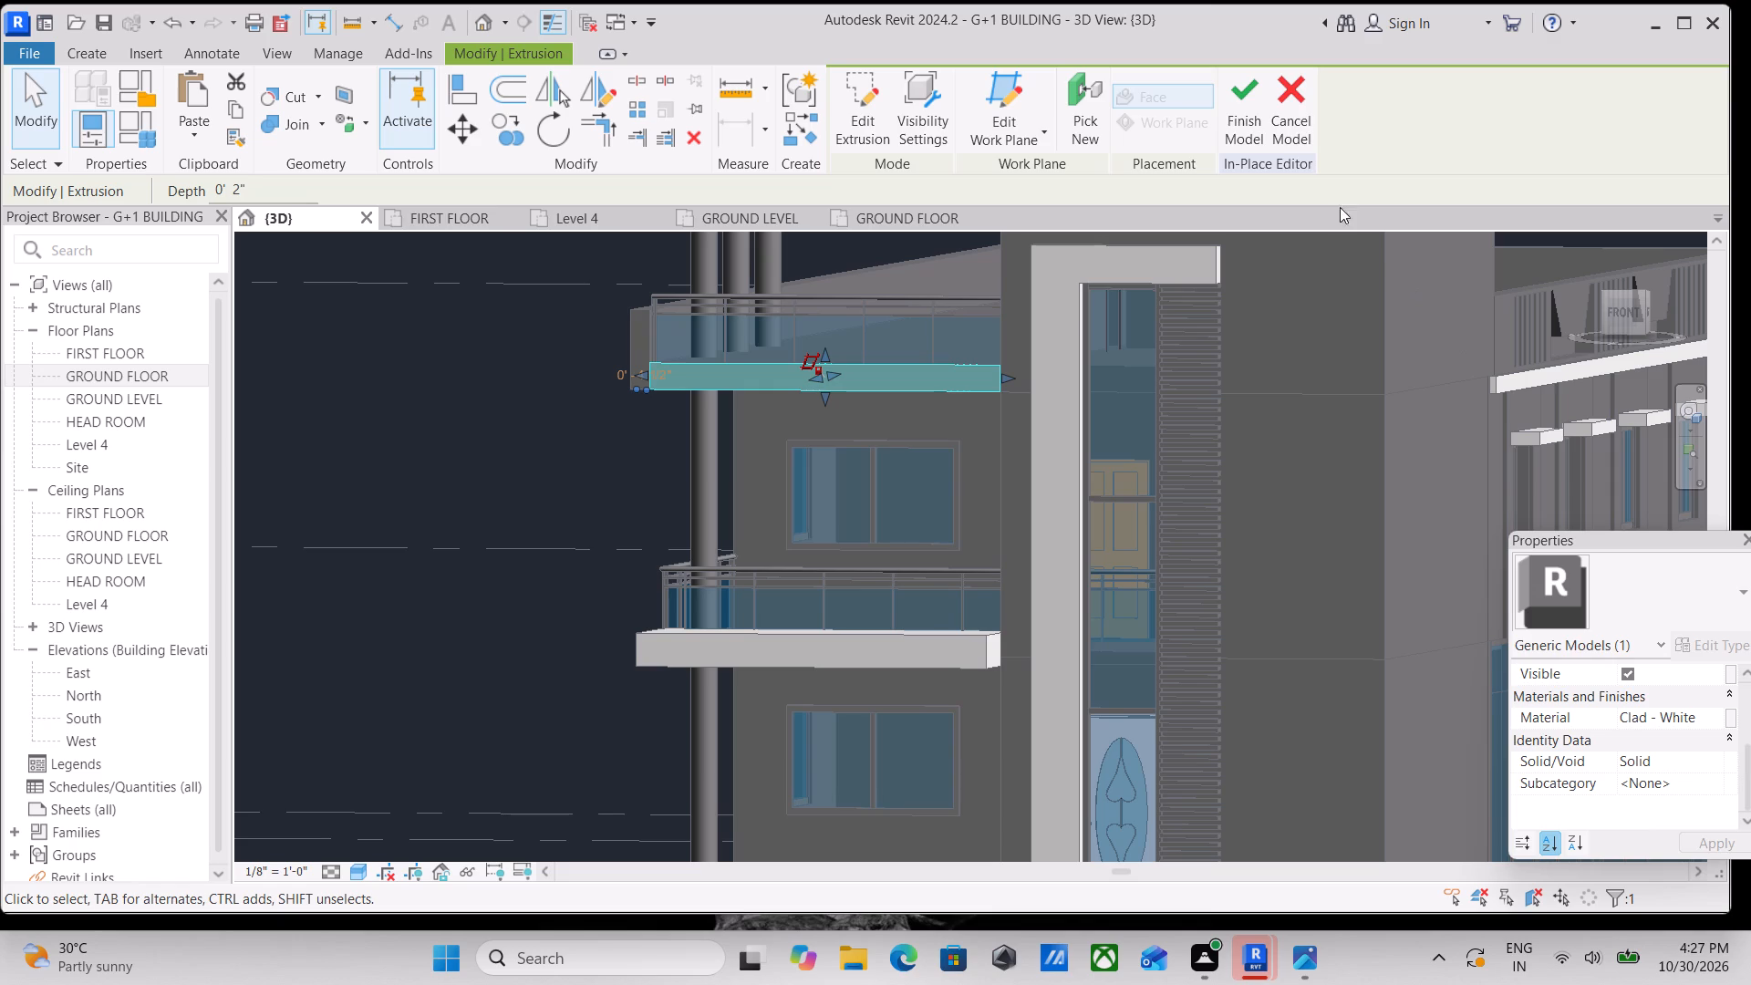
click(1249, 105)
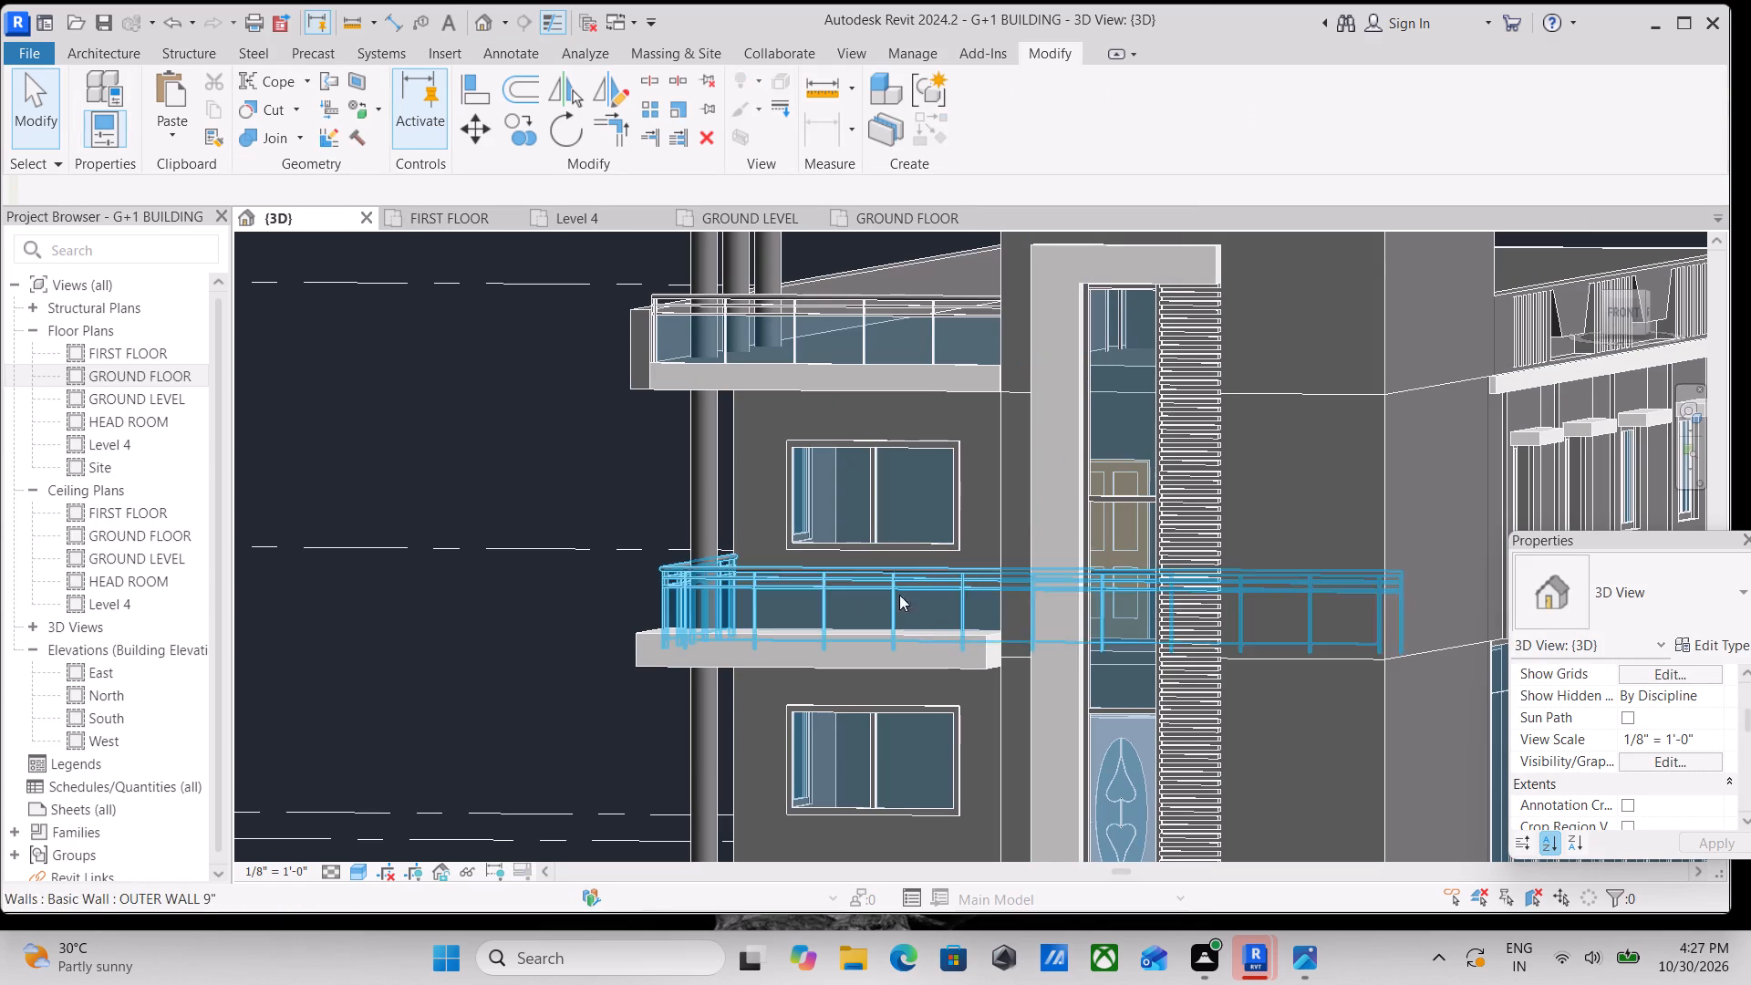
Inspect the upper balcony band and the lower balcony's projecting block from the side and front.
middle_drag(780, 557, 1080, 720)
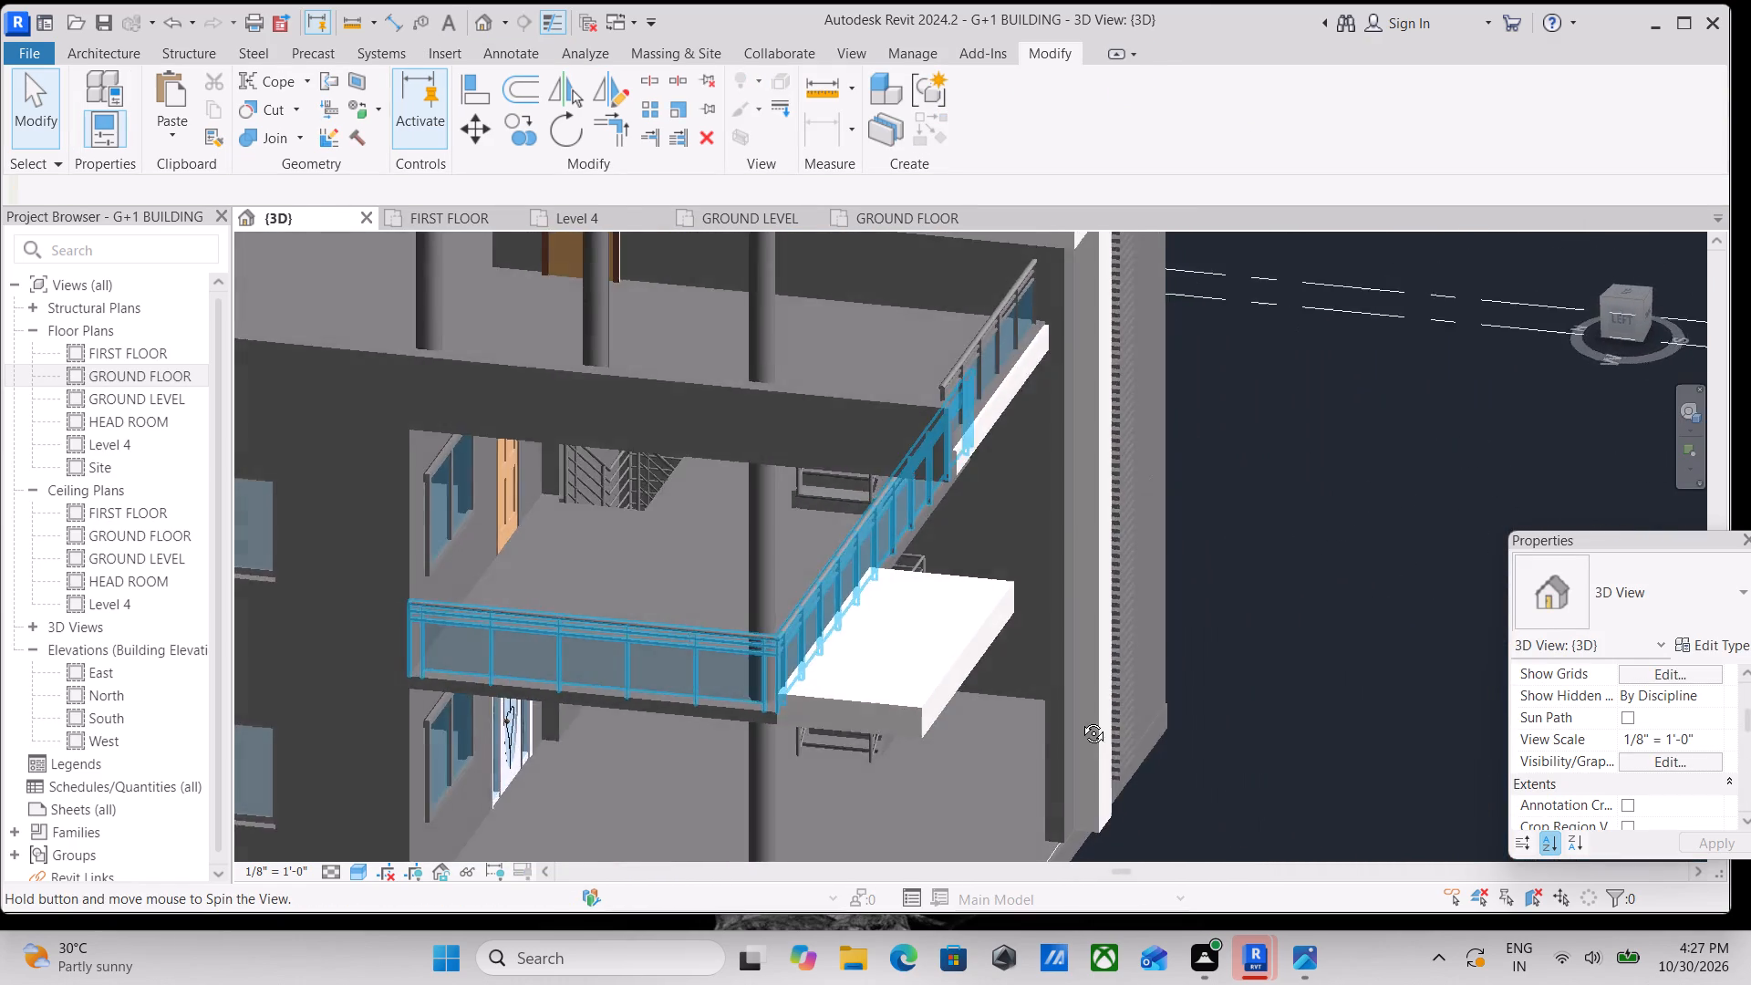
middle_drag(1080, 720, 858, 527)
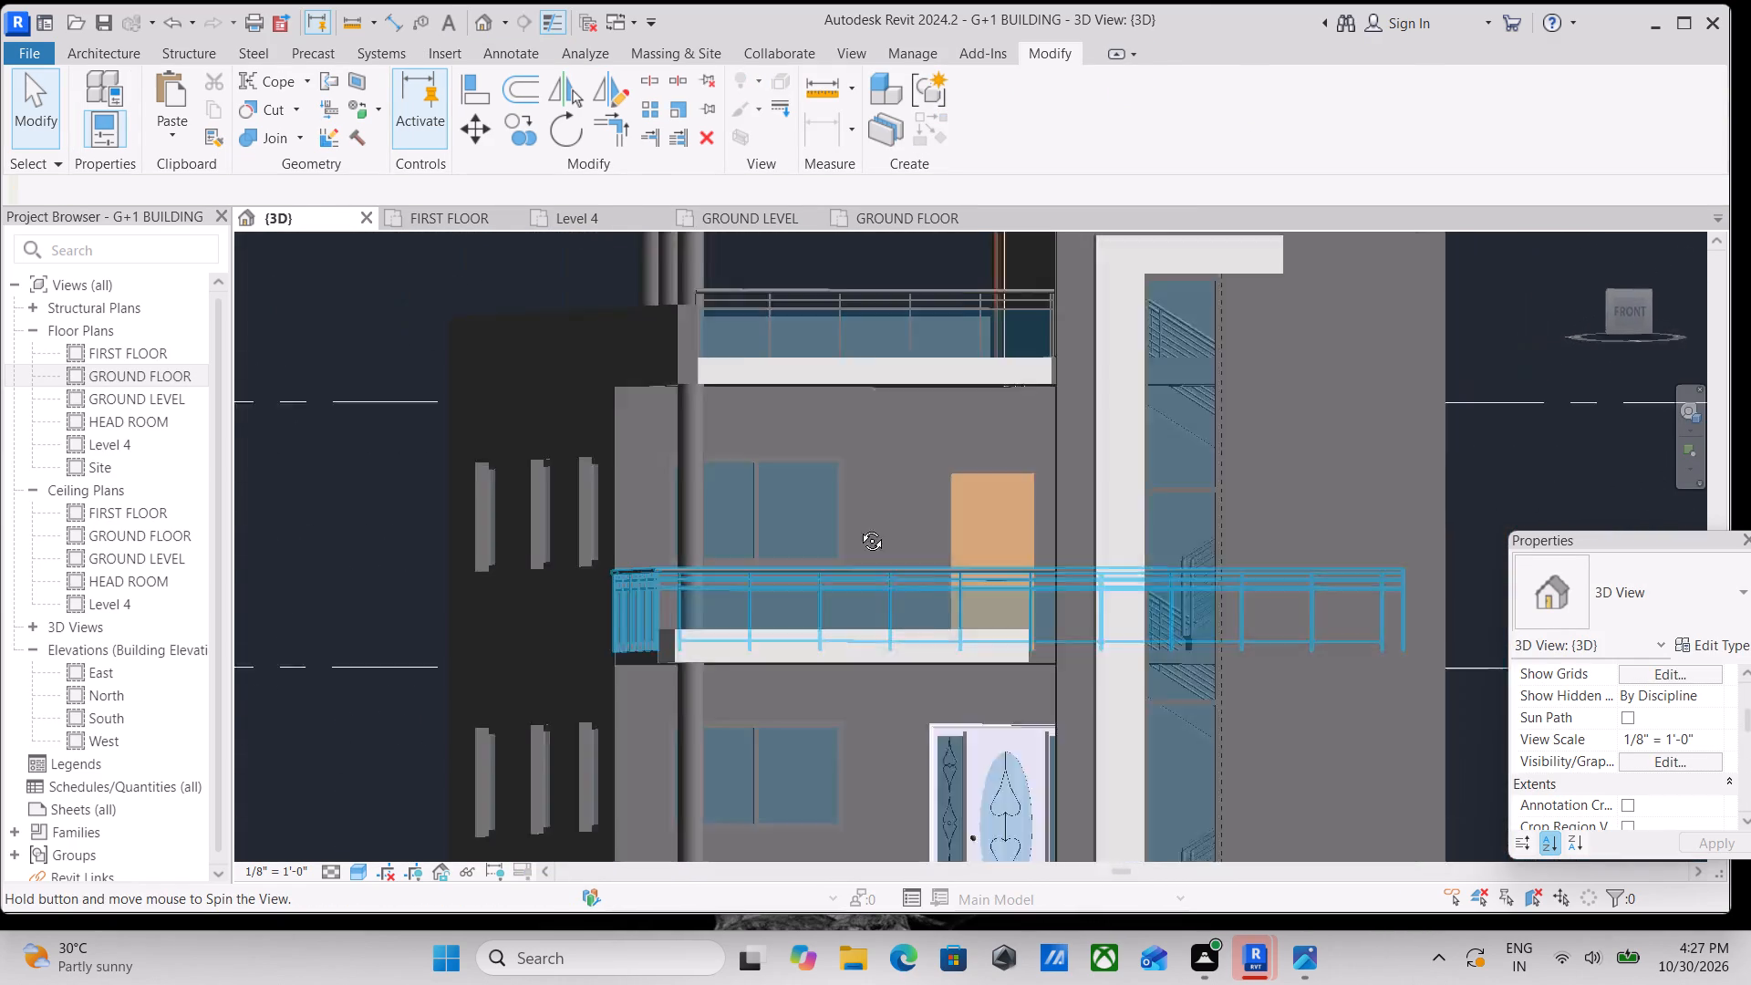
middle_drag(858, 527, 1026, 591)
shift+scroll(930, 495, down, 1)
scroll(979, 698, up, 2)
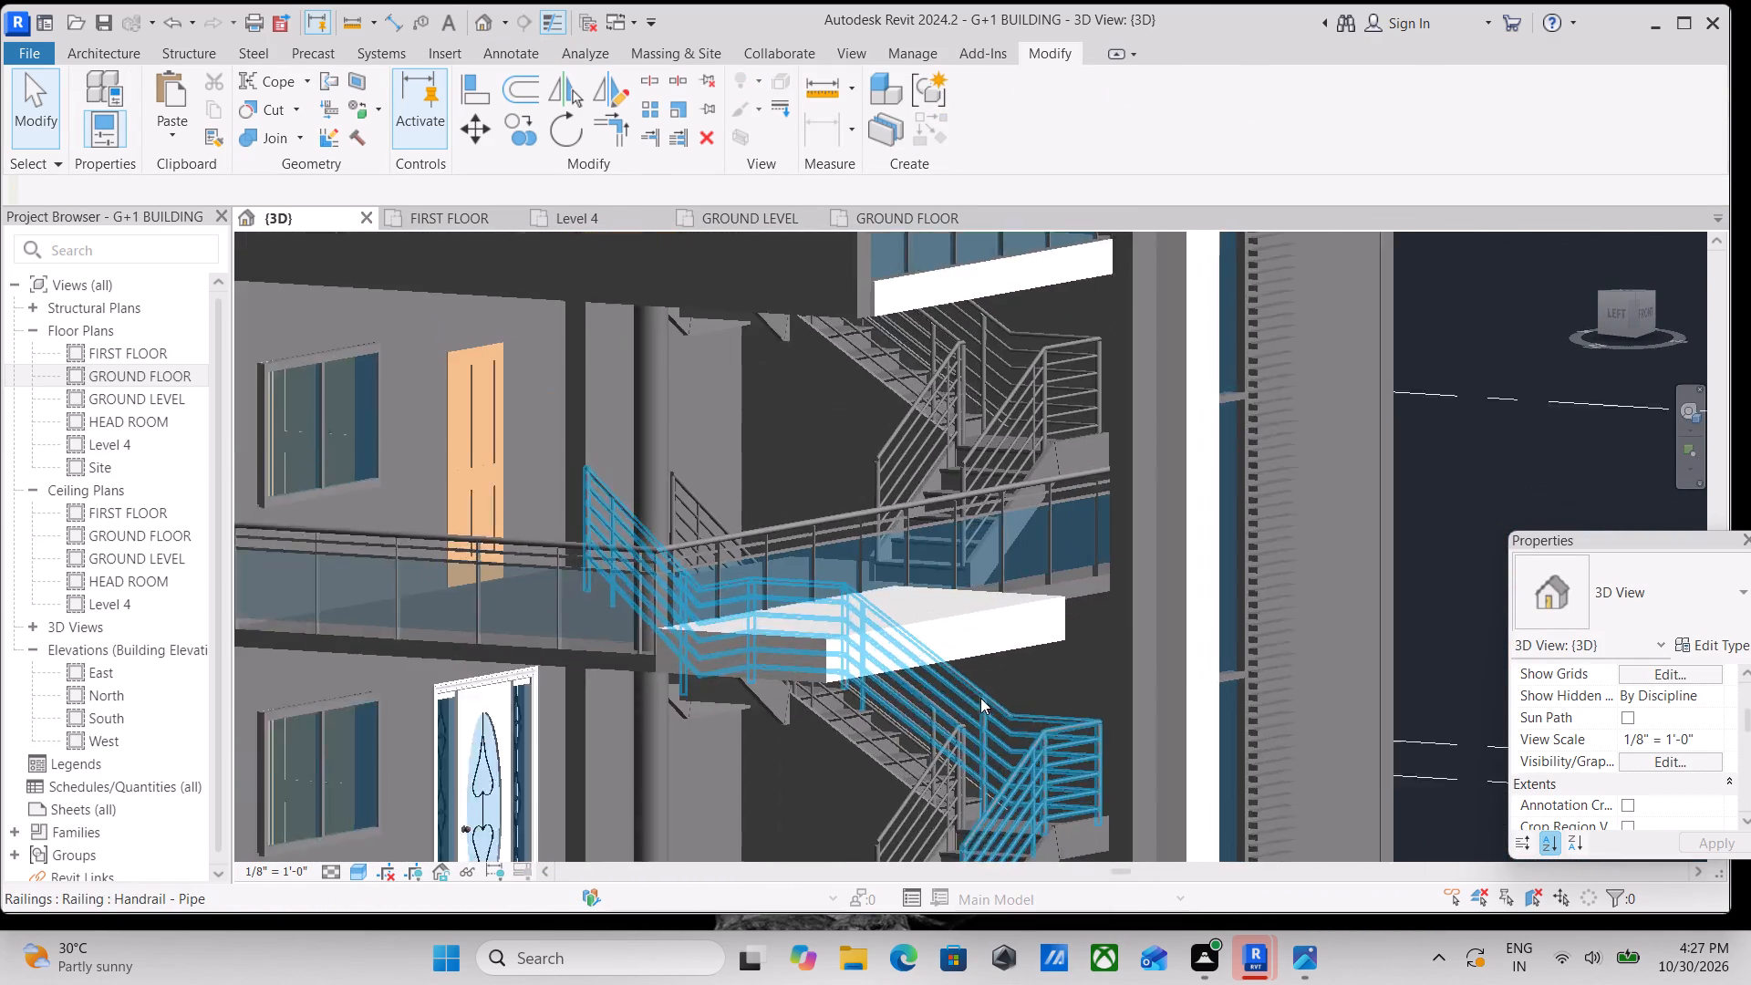
scroll(980, 698, up, 1)
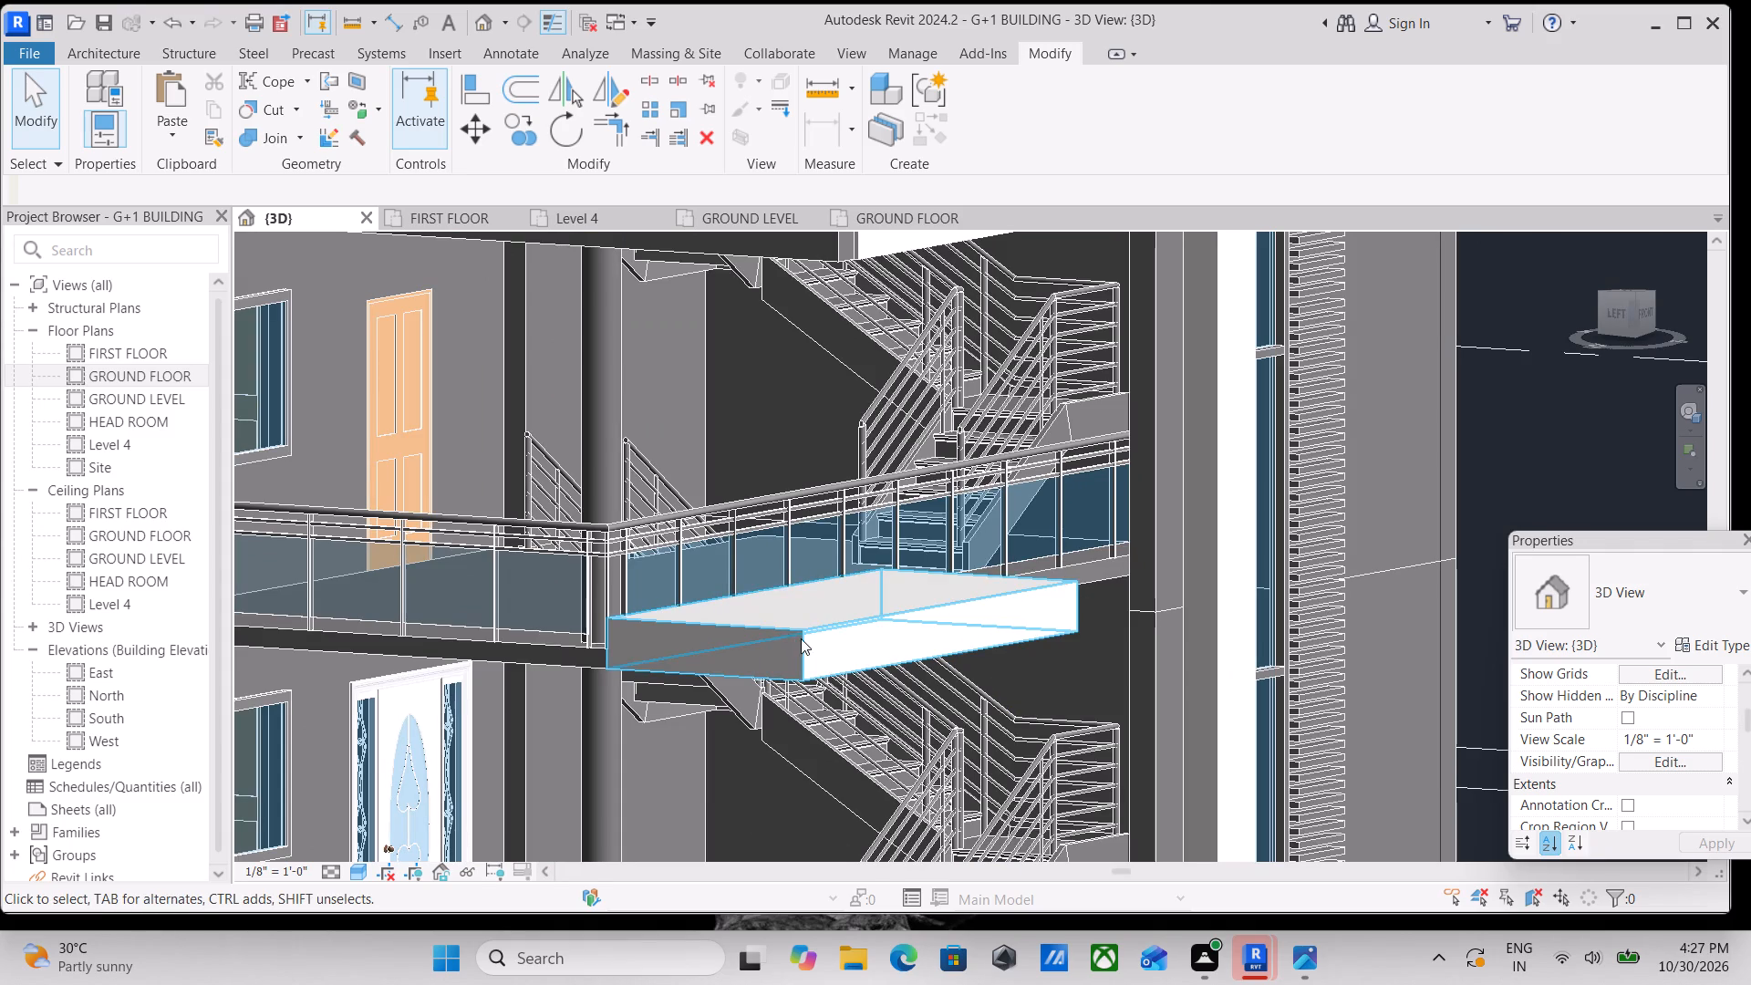
Stretch the lower balcony's projecting block at its stair-side end so it reaches the adjoining wall.
click(801, 637)
scroll(1018, 688, down, 2)
shift+middle_drag(1018, 685, 937, 694)
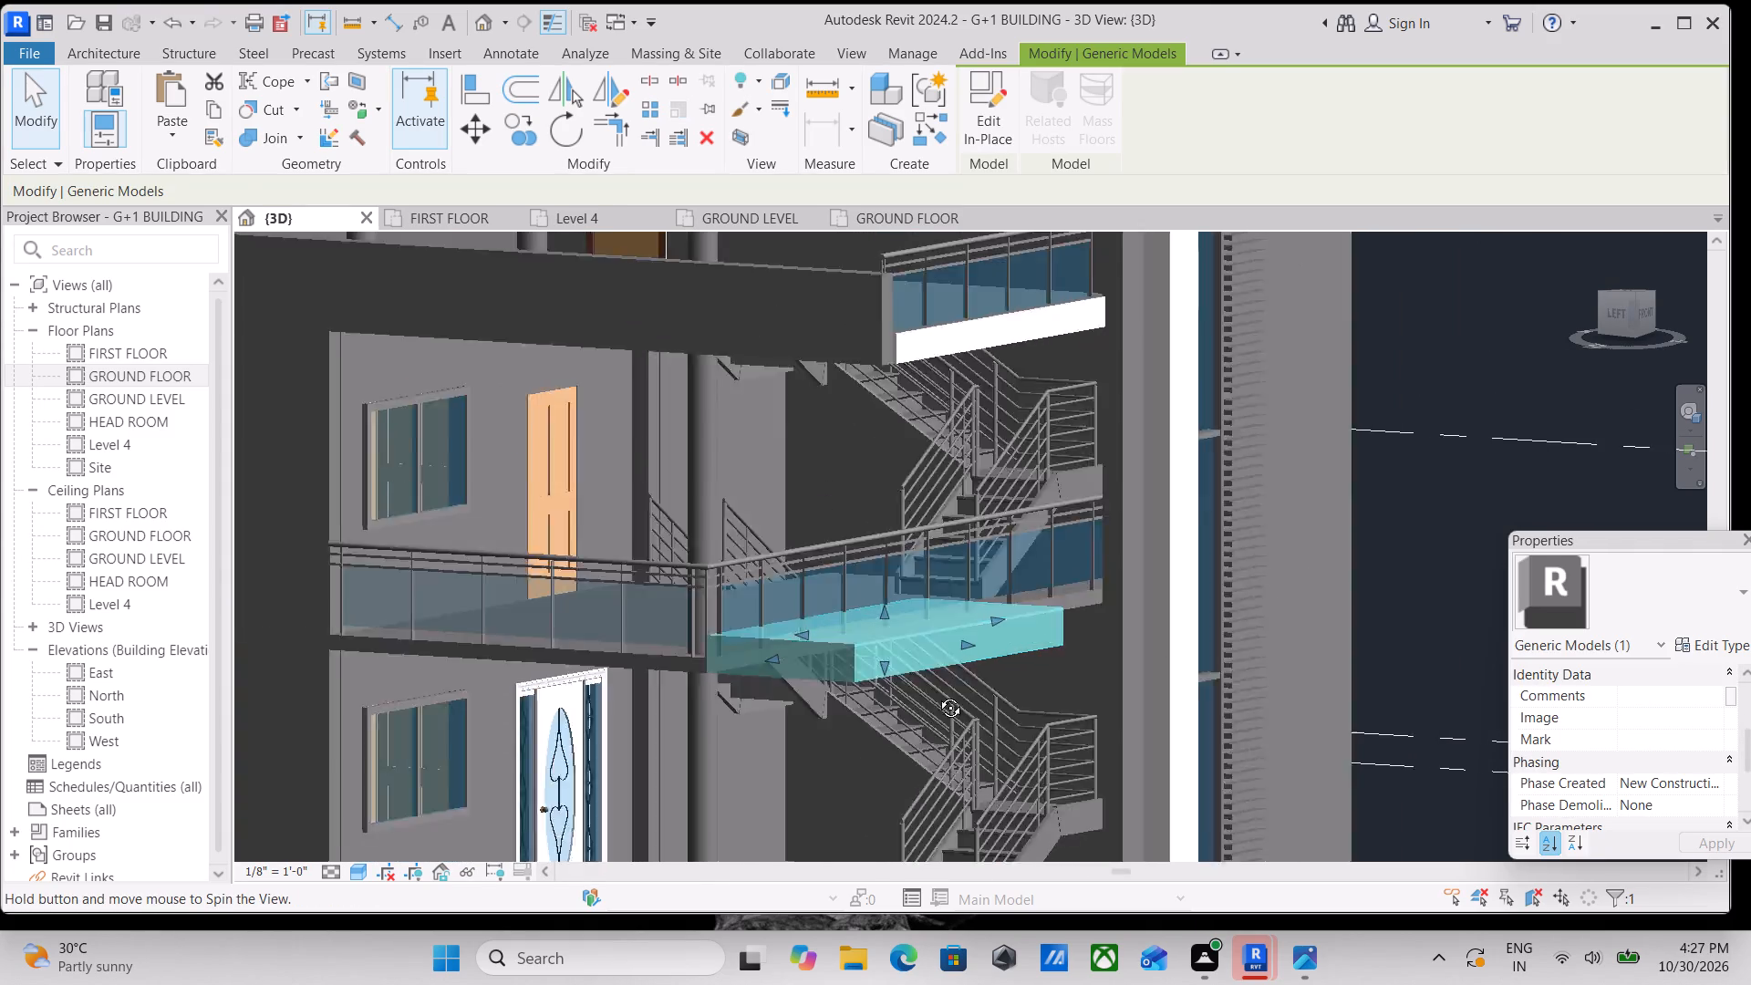
shift+middle_drag(937, 694, 986, 857)
scroll(1034, 577, up, 2)
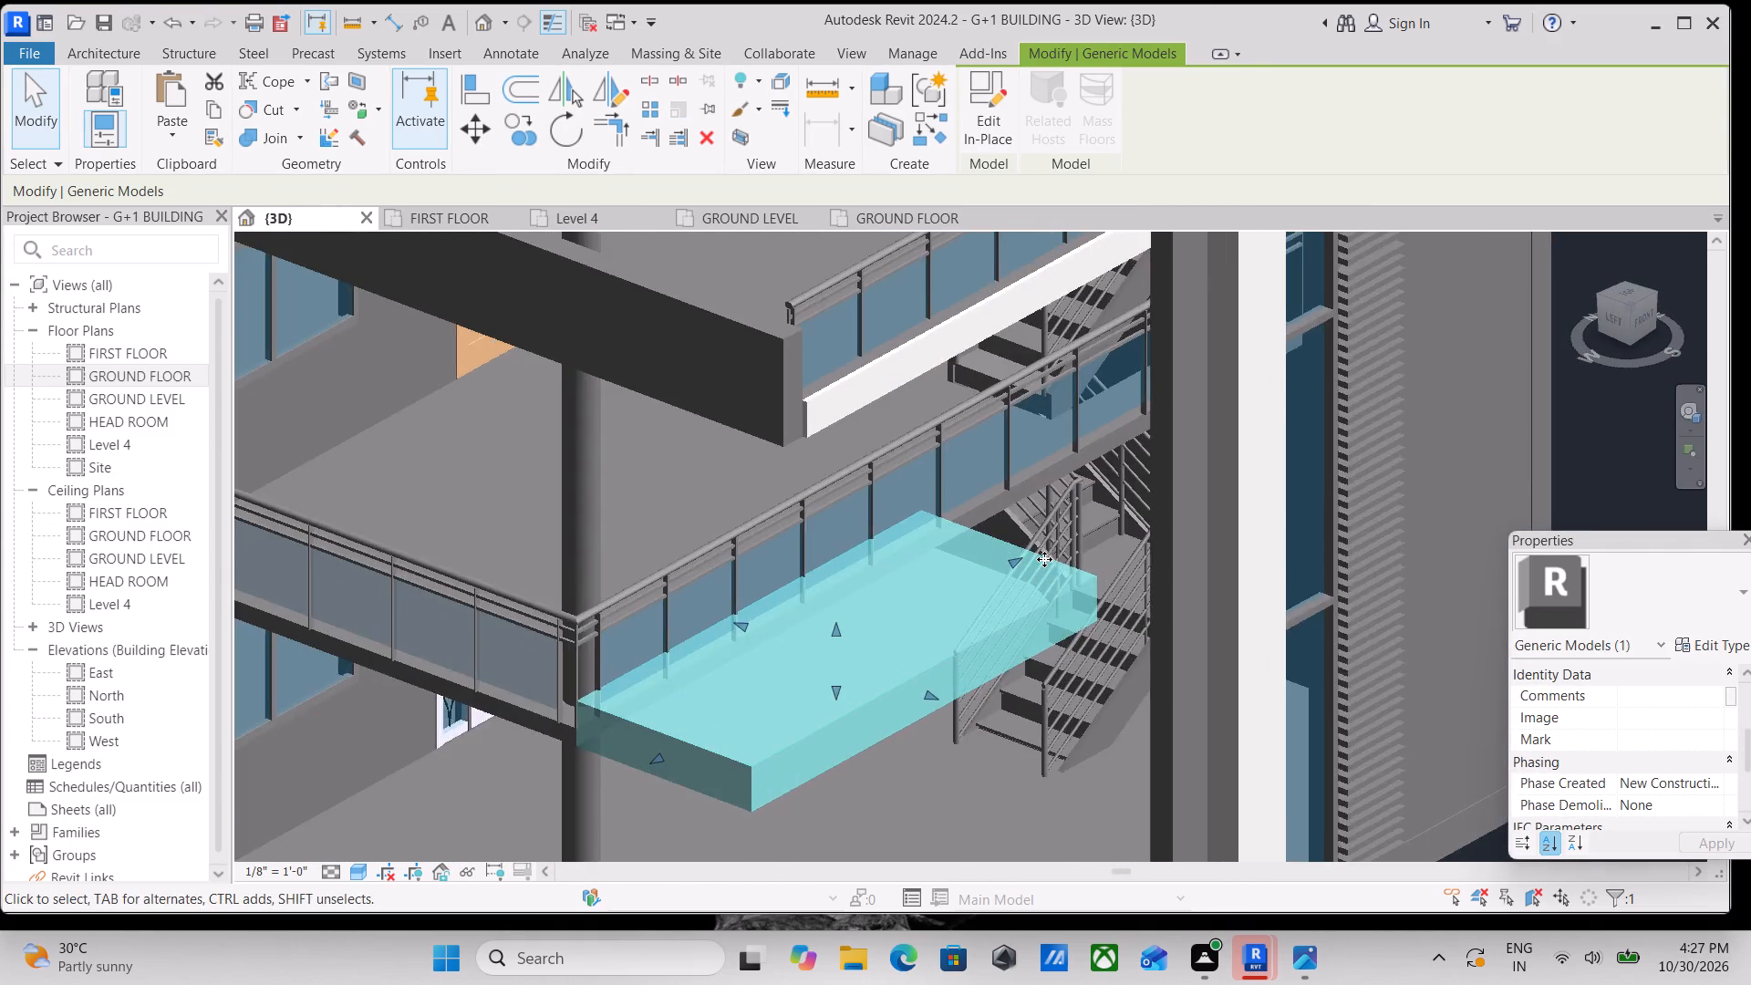
scroll(1044, 559, up, 3)
drag(1002, 565, 1046, 521)
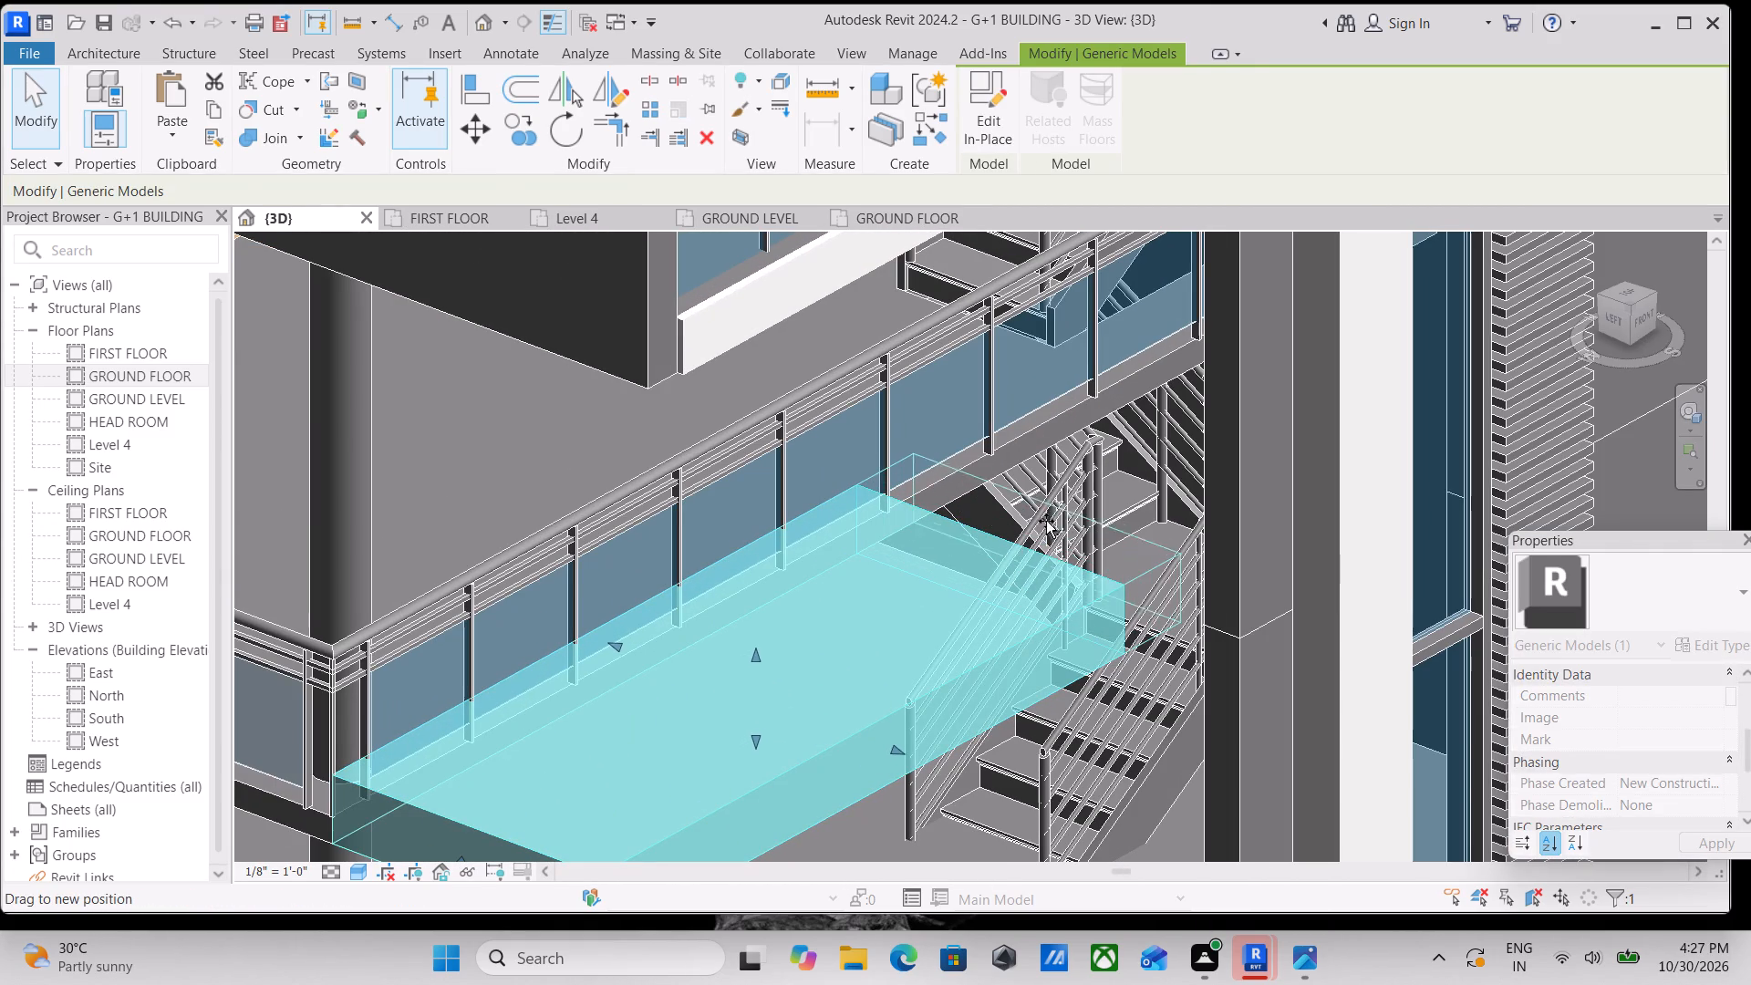
drag(1046, 521, 1101, 480)
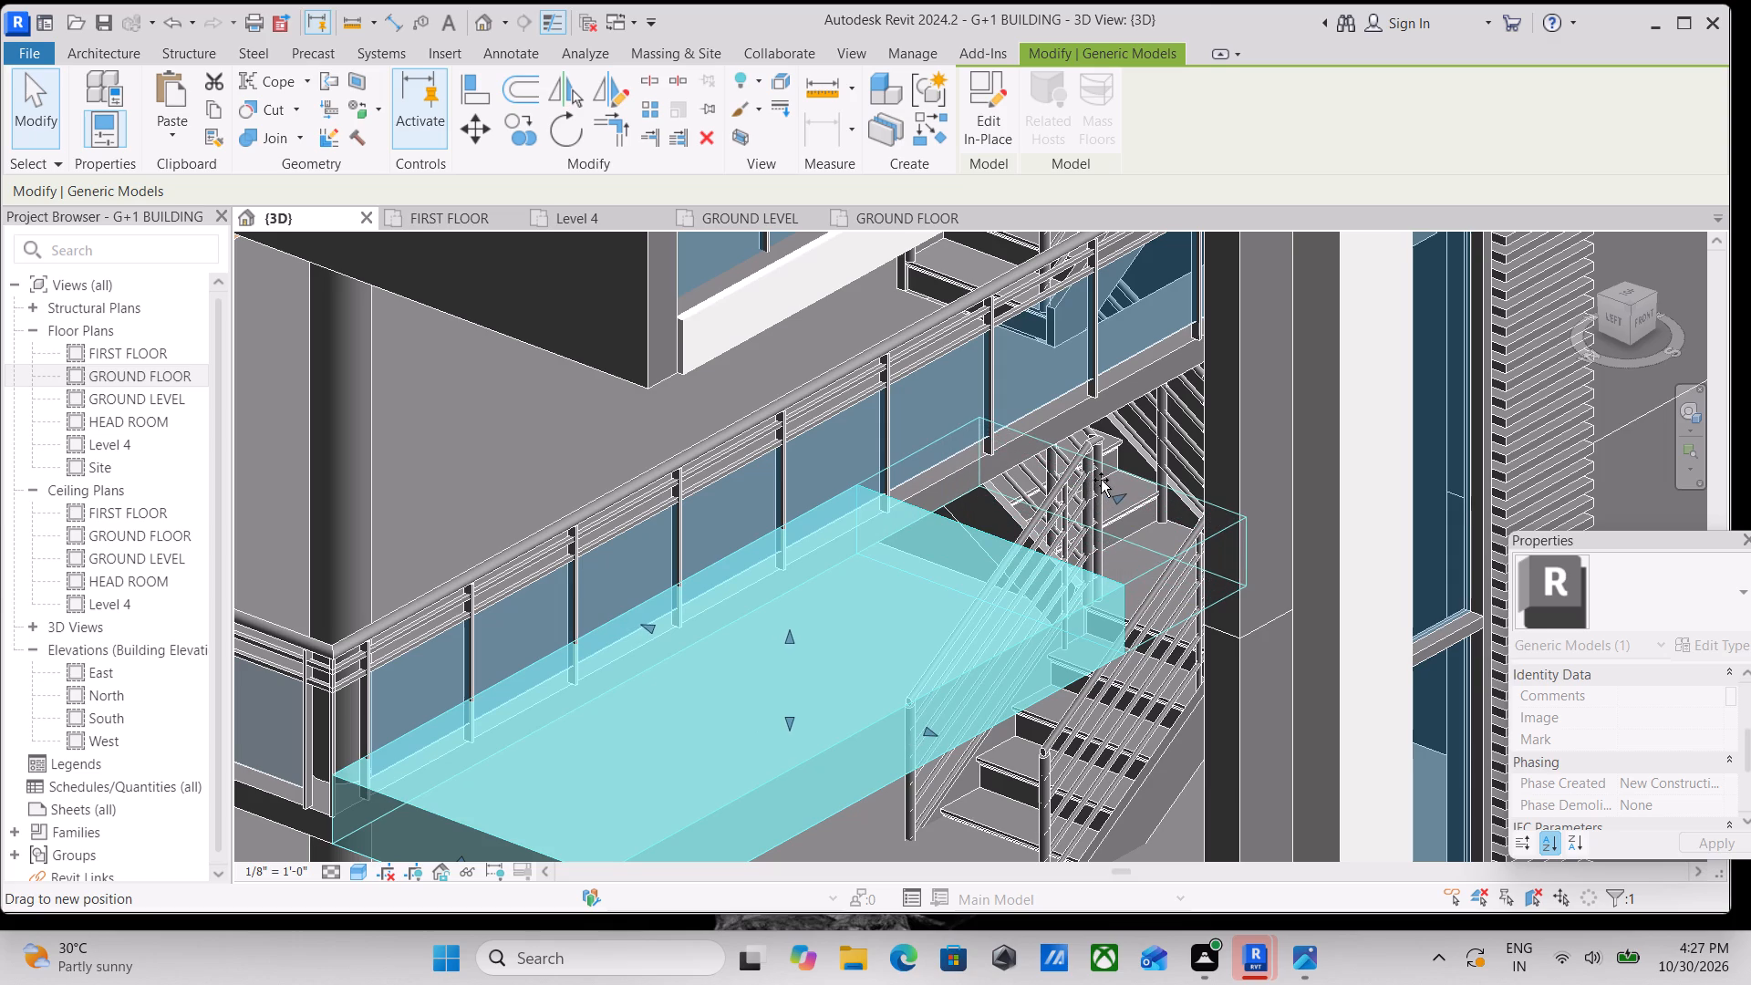
drag(1101, 480, 1100, 480)
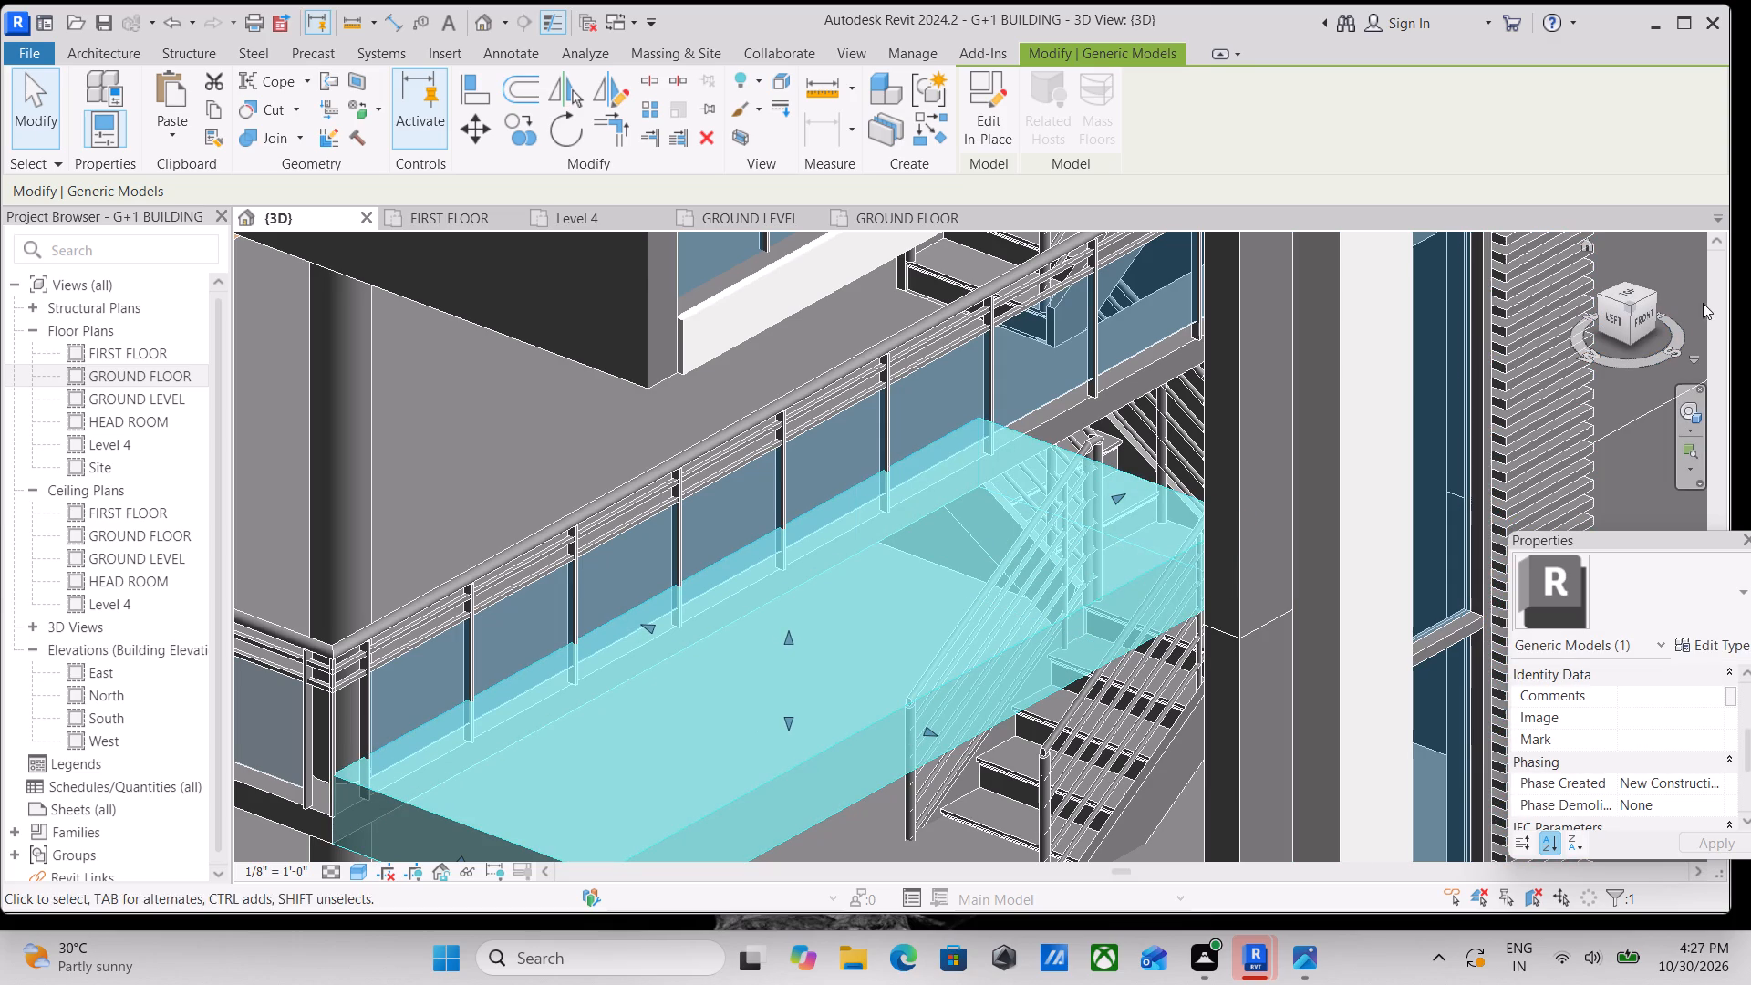
click(1642, 315)
scroll(1230, 550, down, 3)
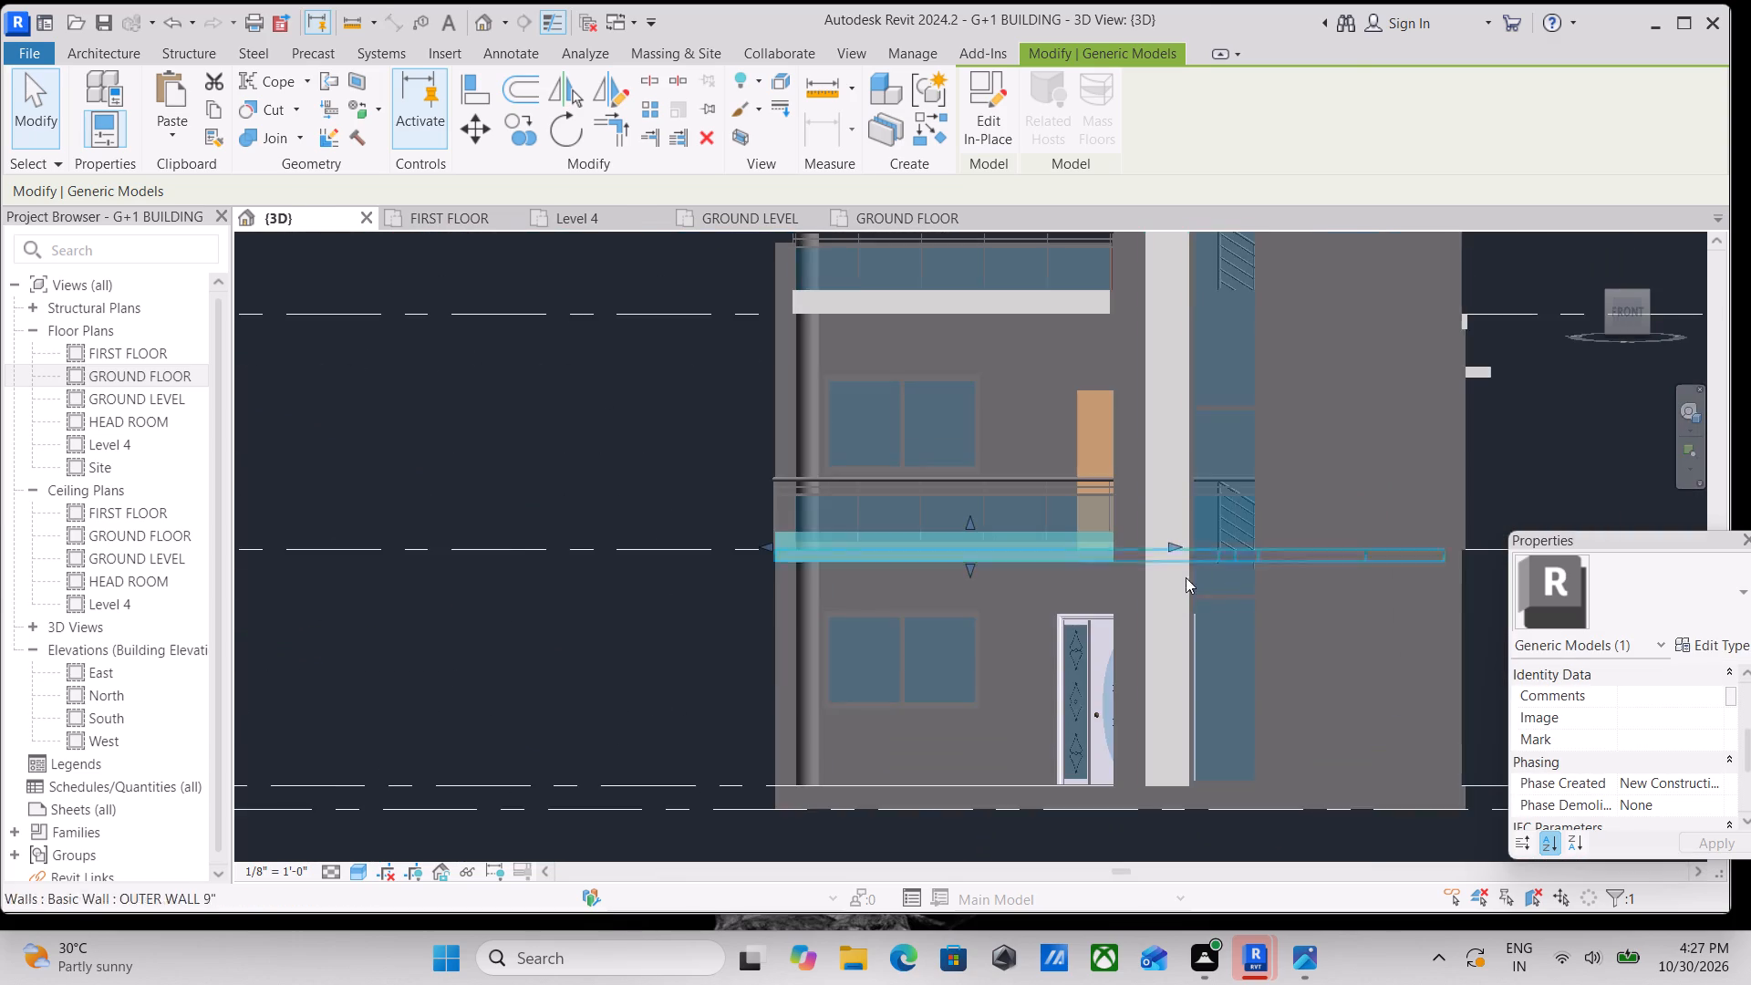
scroll(1124, 600, down, 1)
key(Escape)
Stretch the free end of the upper balcony's edge band to the outer corner of the side parapet.
middle_drag(875, 563, 1084, 688)
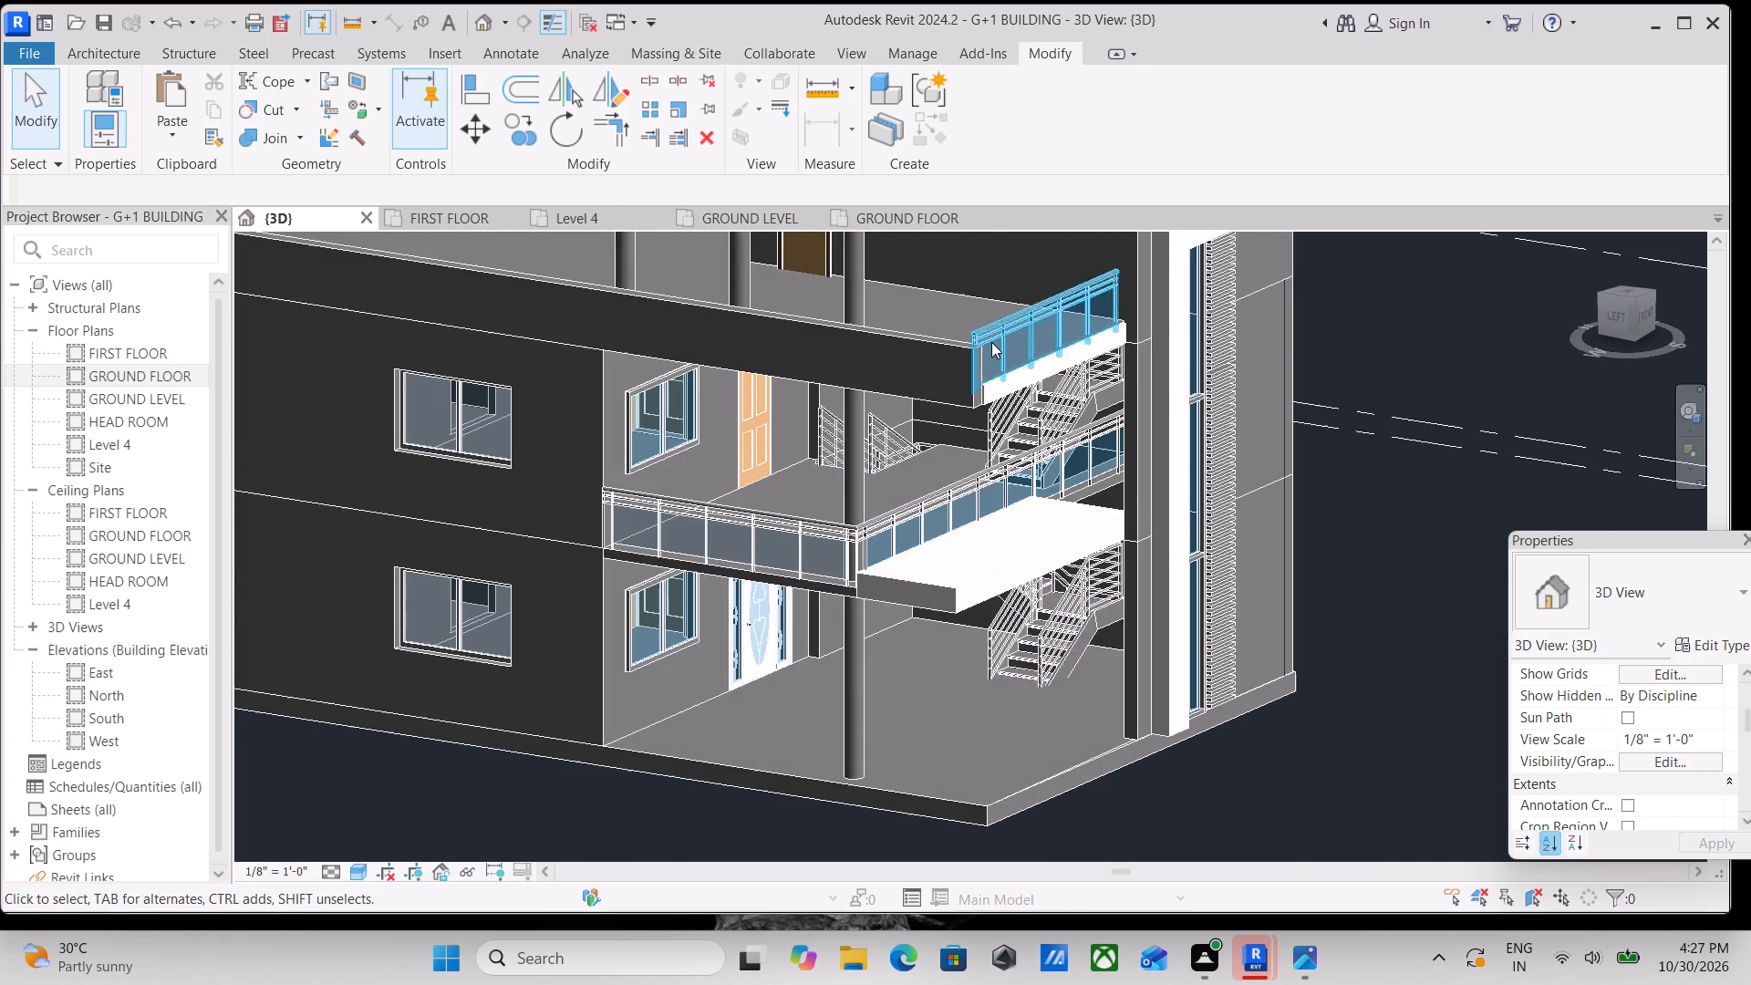
scroll(1020, 412, up, 7)
click(963, 381)
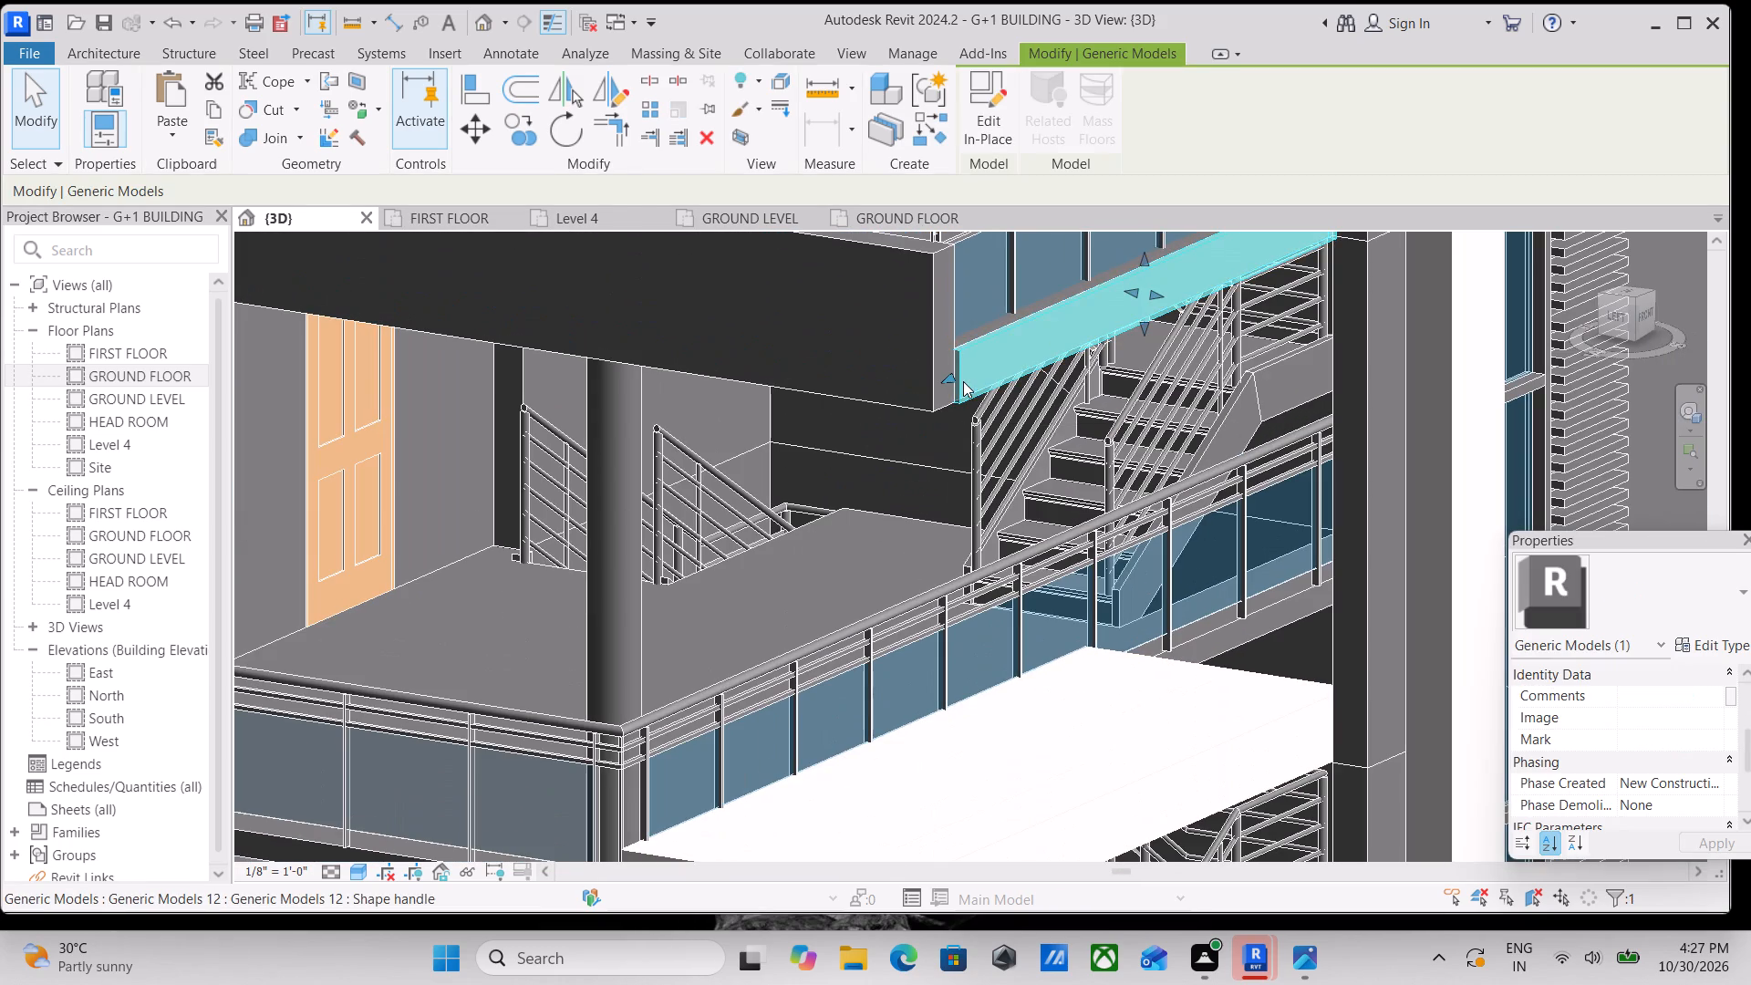
drag(950, 381, 935, 387)
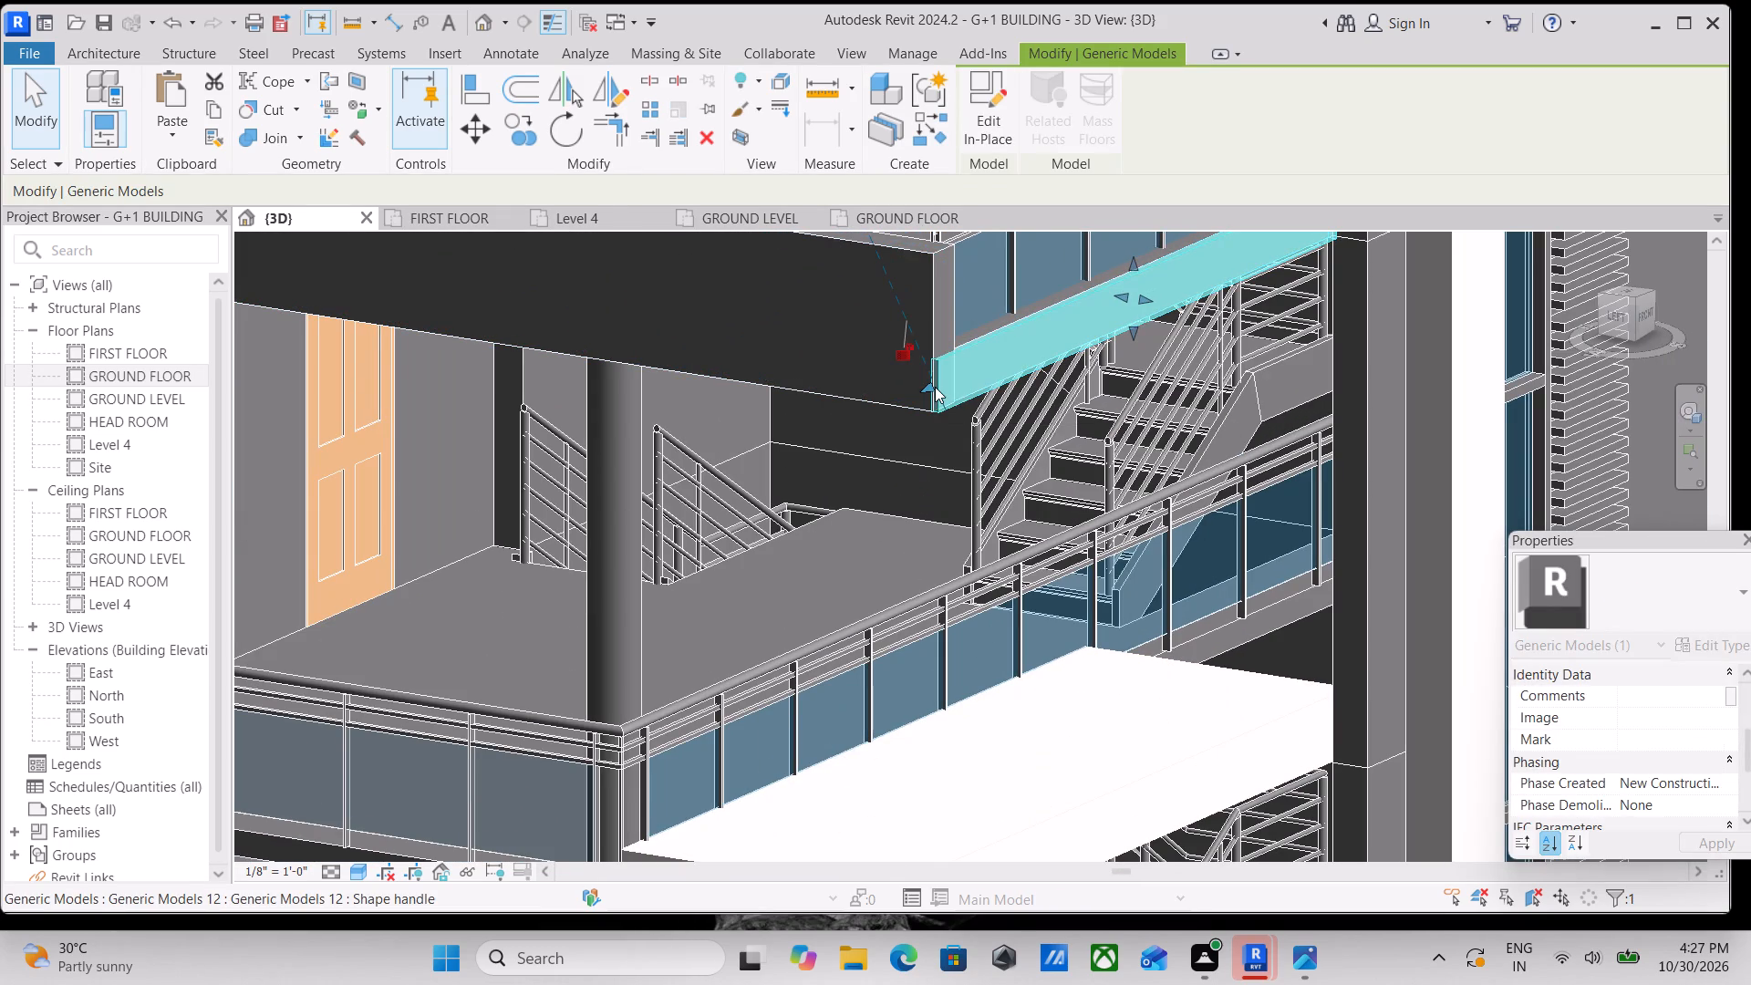
scroll(935, 387, down, 2)
key(Escape)
scroll(974, 459, down, 4)
Examine the ends of the upper and lower balcony bands from the side and the front.
shift+middle_drag(925, 523, 1046, 474)
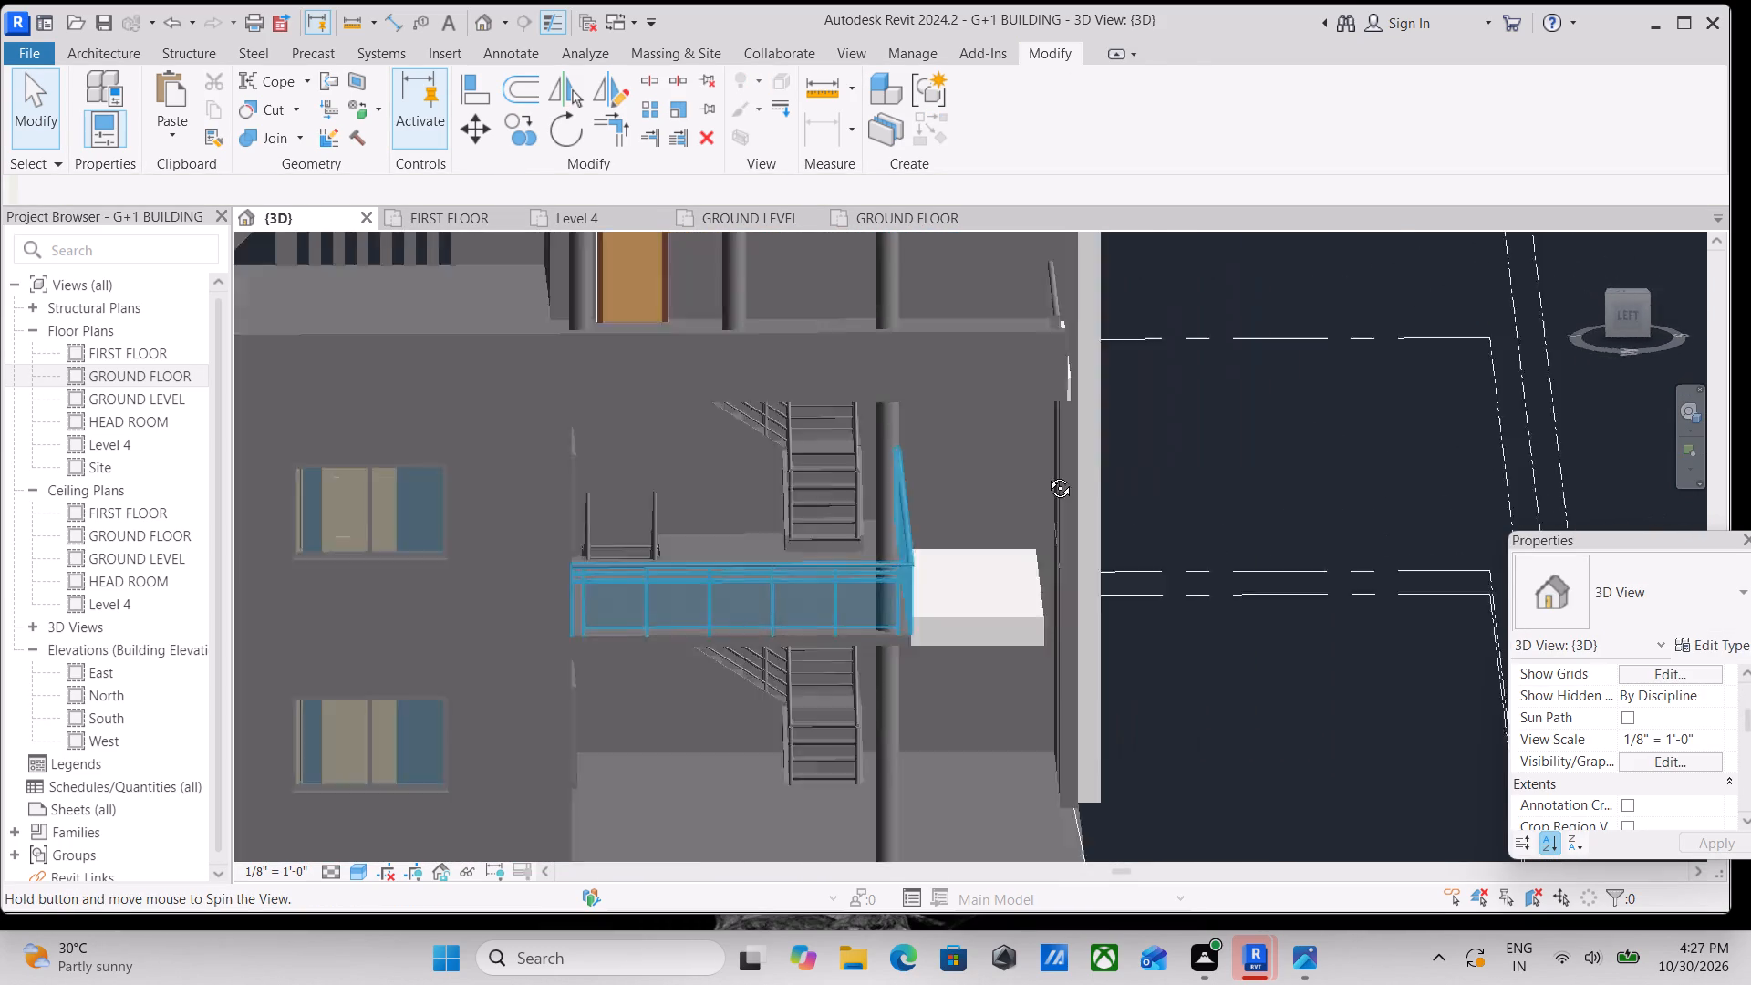
shift+middle_drag(1046, 474, 714, 429)
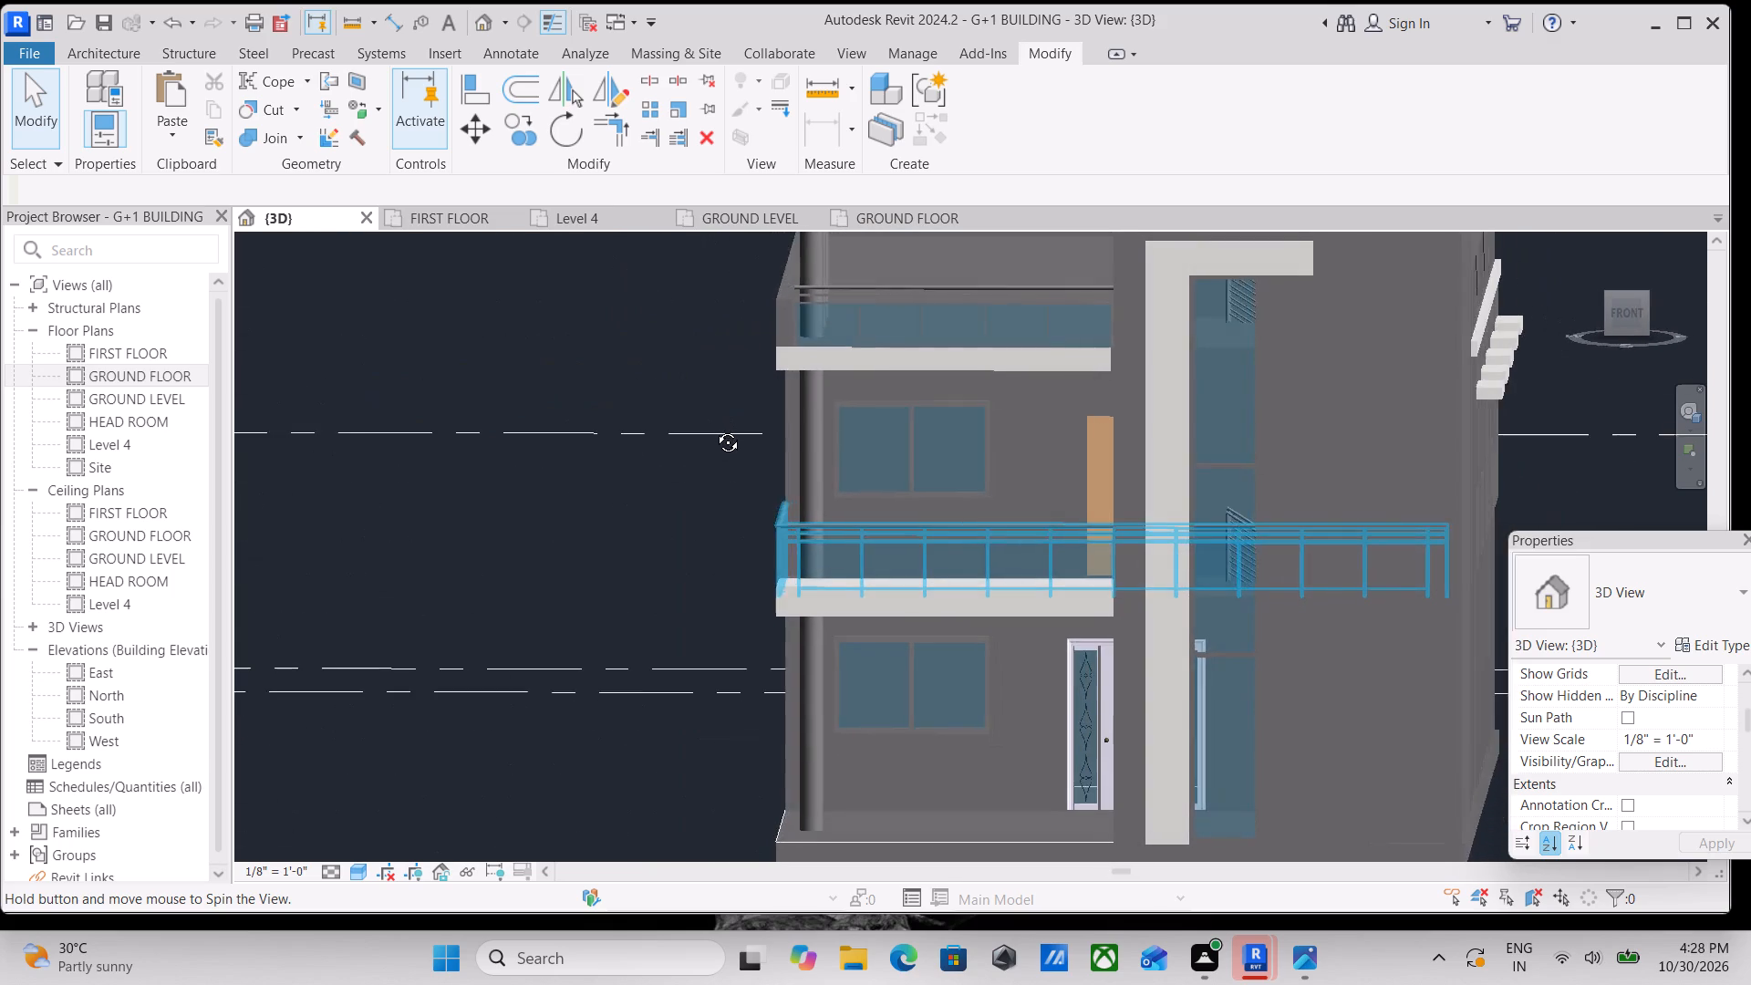
shift+middle_drag(714, 429, 730, 427)
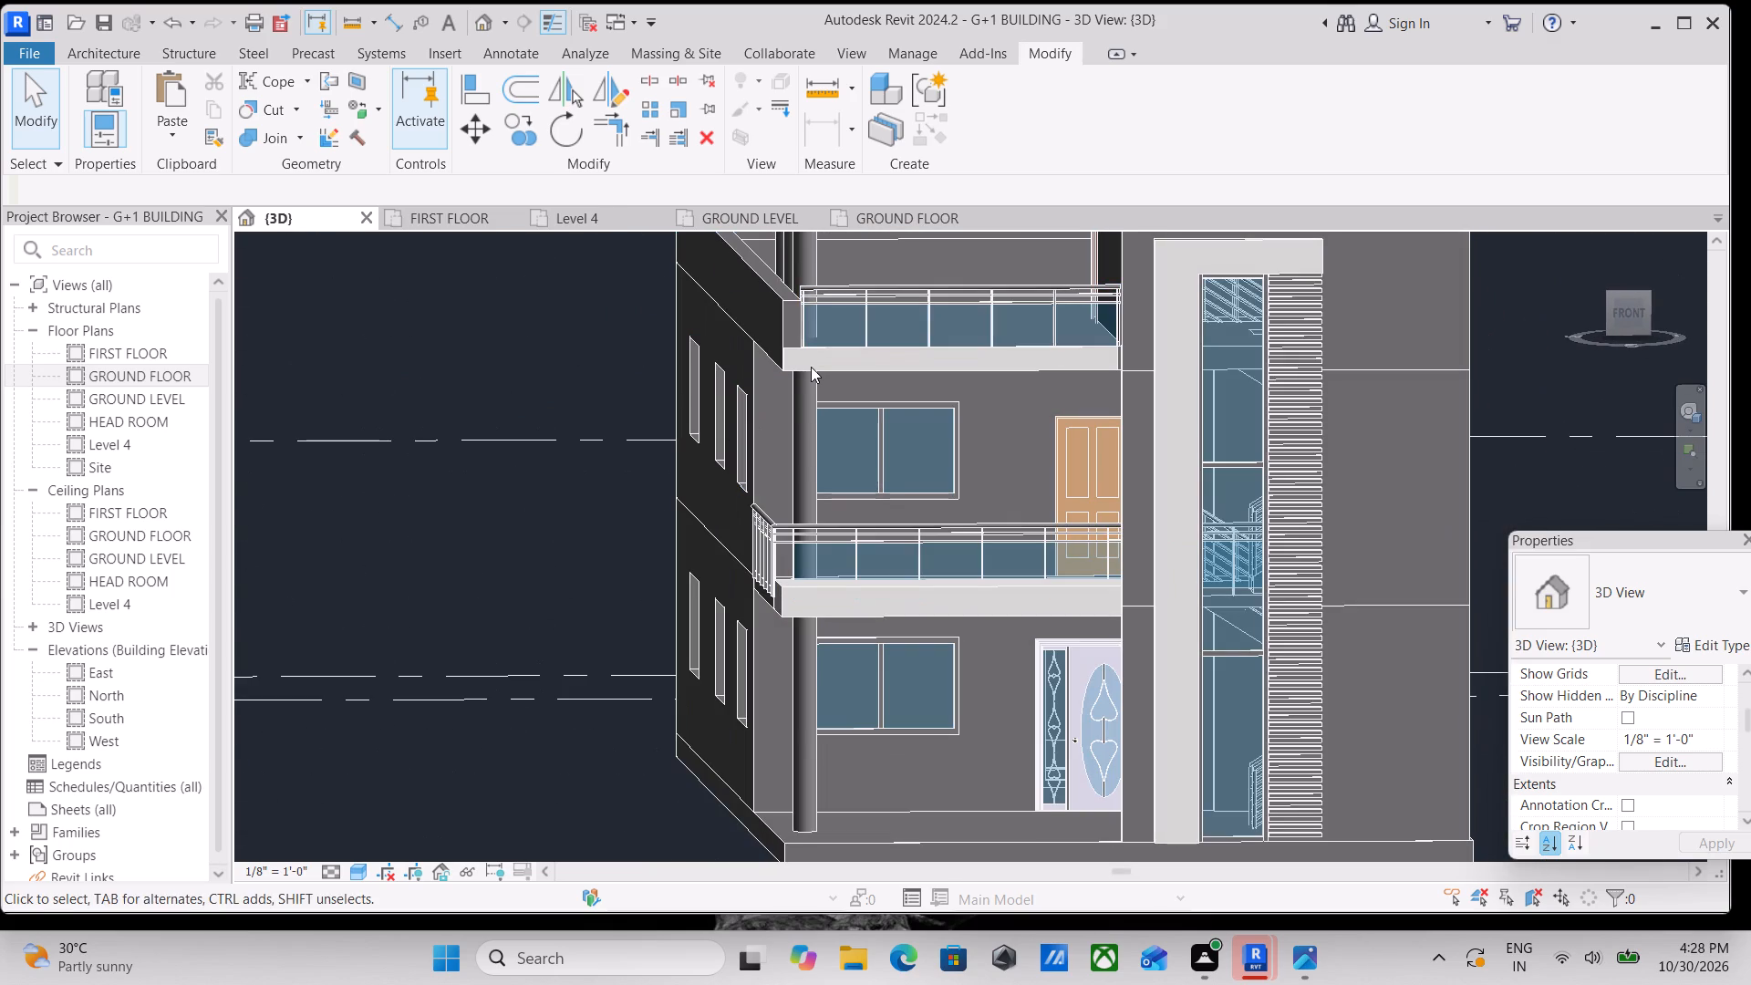
click(811, 367)
scroll(1375, 590, down, 2)
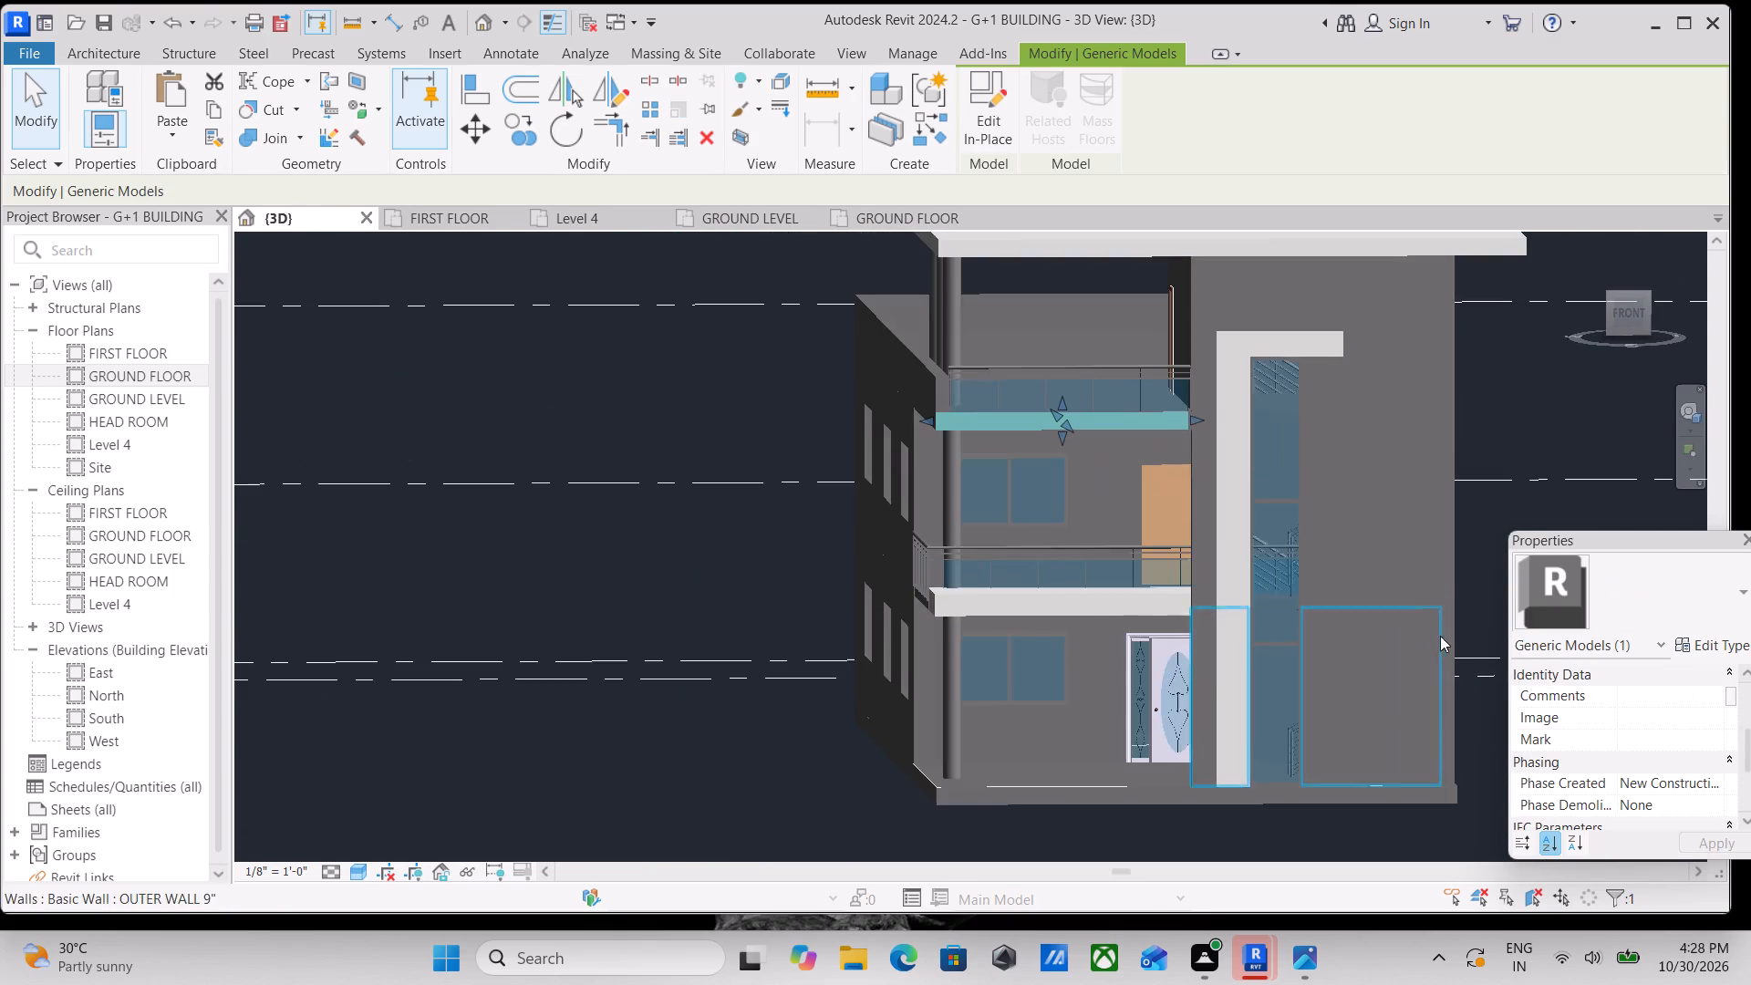
scroll(1700, 795, down, 2)
scroll(1598, 791, down, 2)
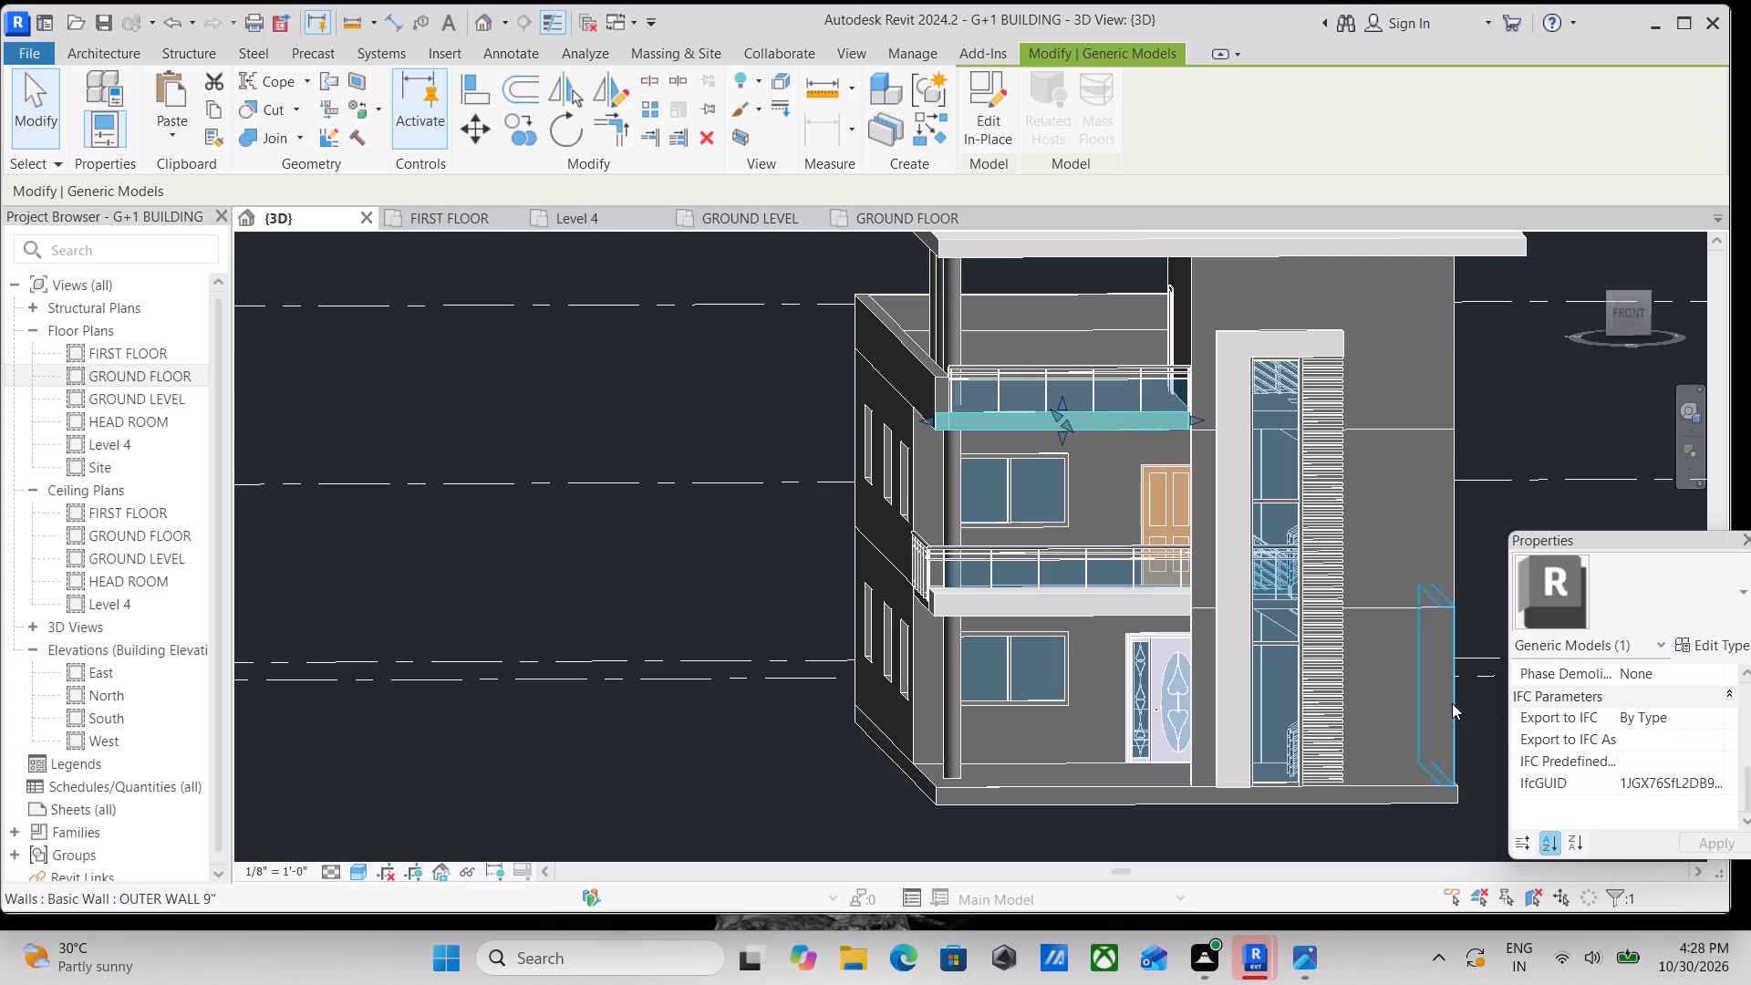
key(Escape)
scroll(1391, 897, down, 1)
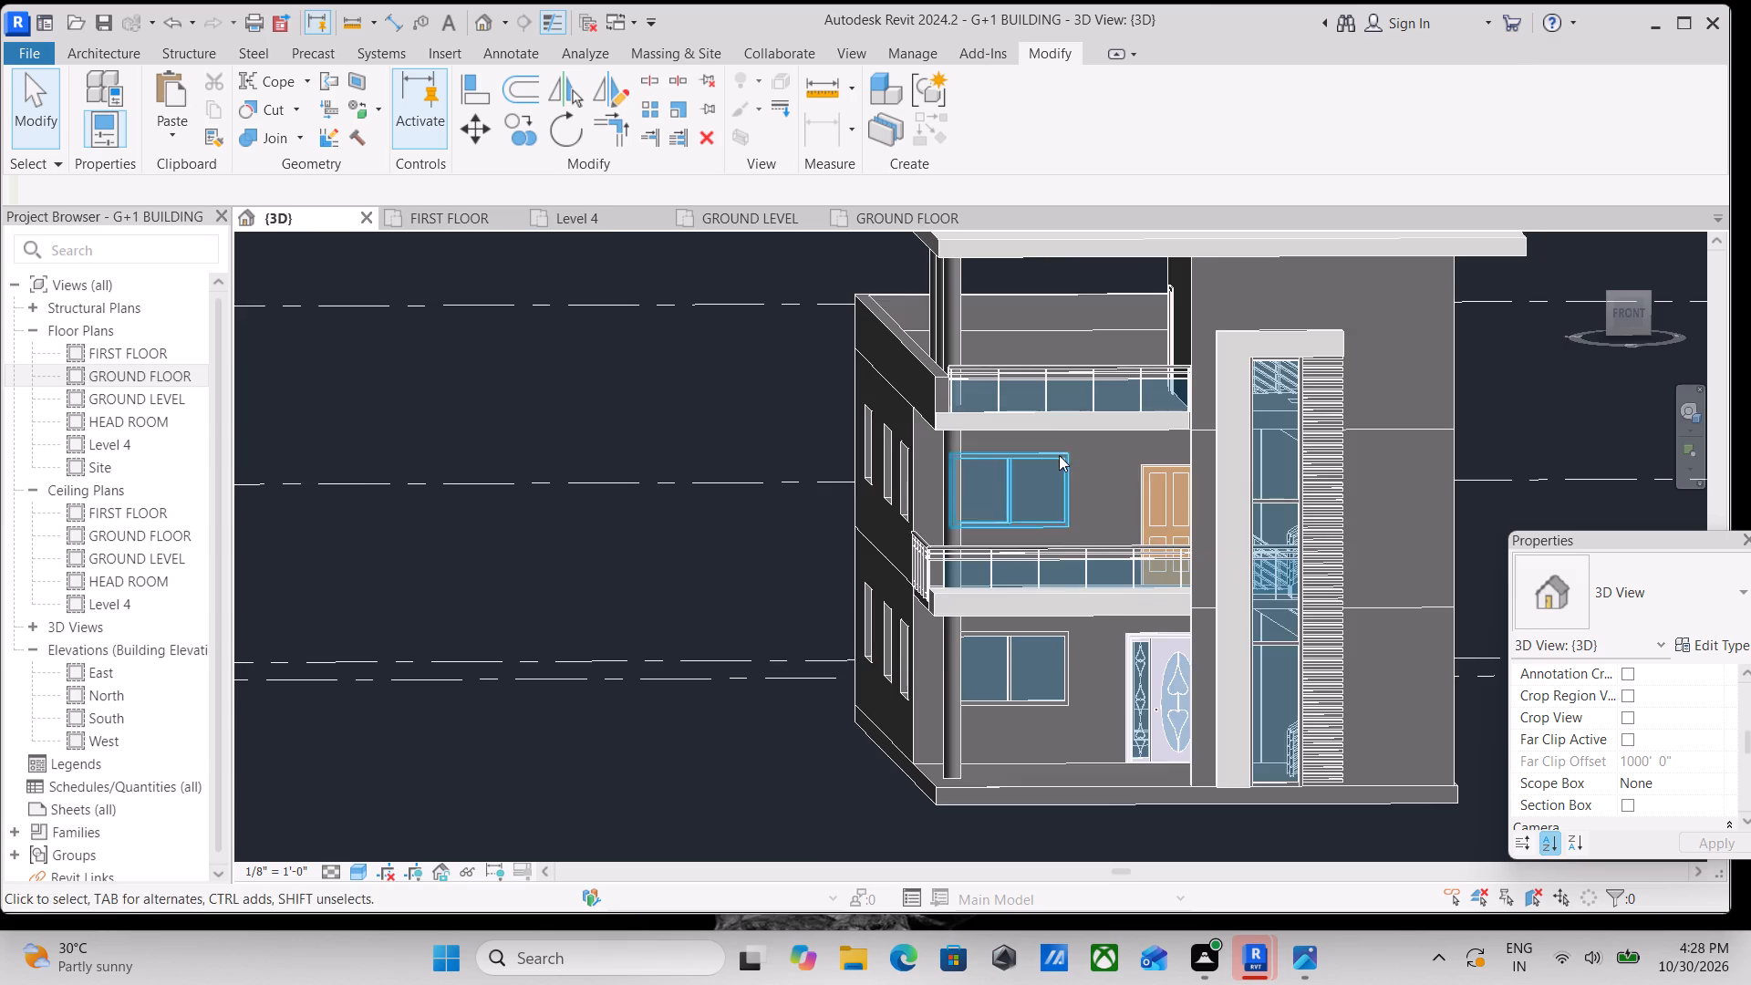
scroll(1058, 460, down, 2)
Examine the corner where the lower balcony's projecting block meets the side edge of the floor slab.
shift+middle_drag(1015, 492, 1232, 641)
shift+middle_drag(1004, 560, 917, 483)
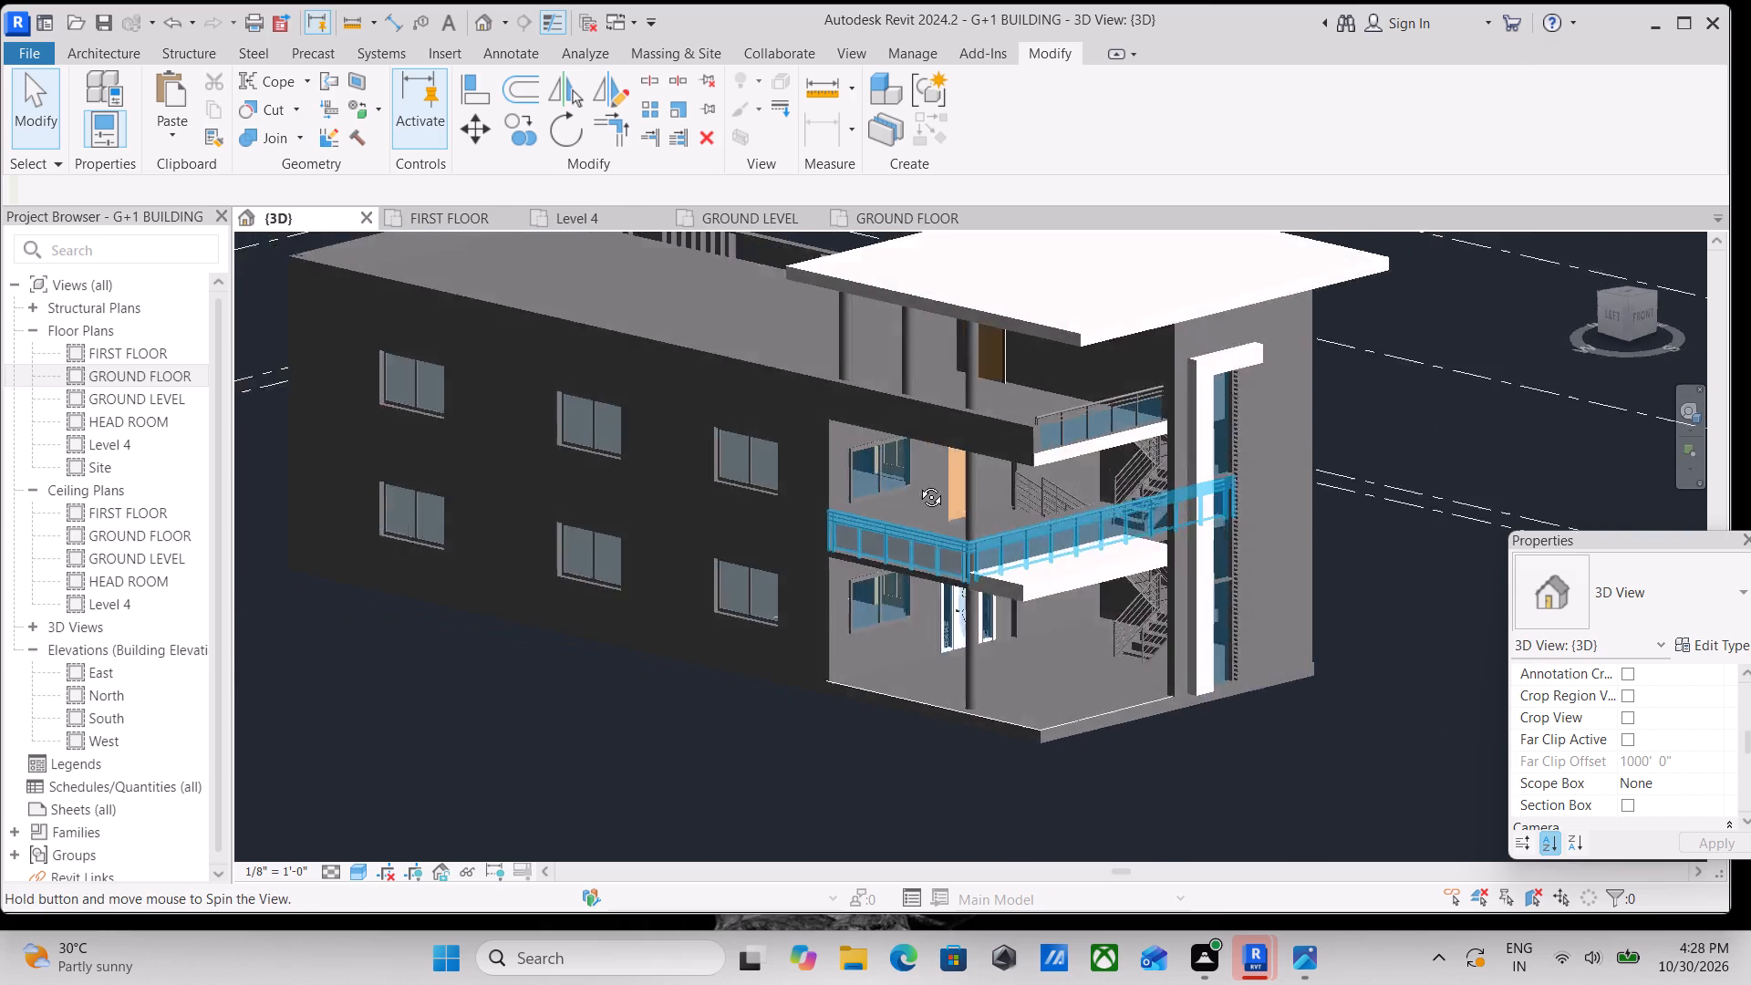
shift+middle_drag(917, 483, 1117, 512)
scroll(1116, 545, up, 6)
shift+middle_drag(1118, 539, 1031, 520)
middle_drag(994, 548, 1057, 568)
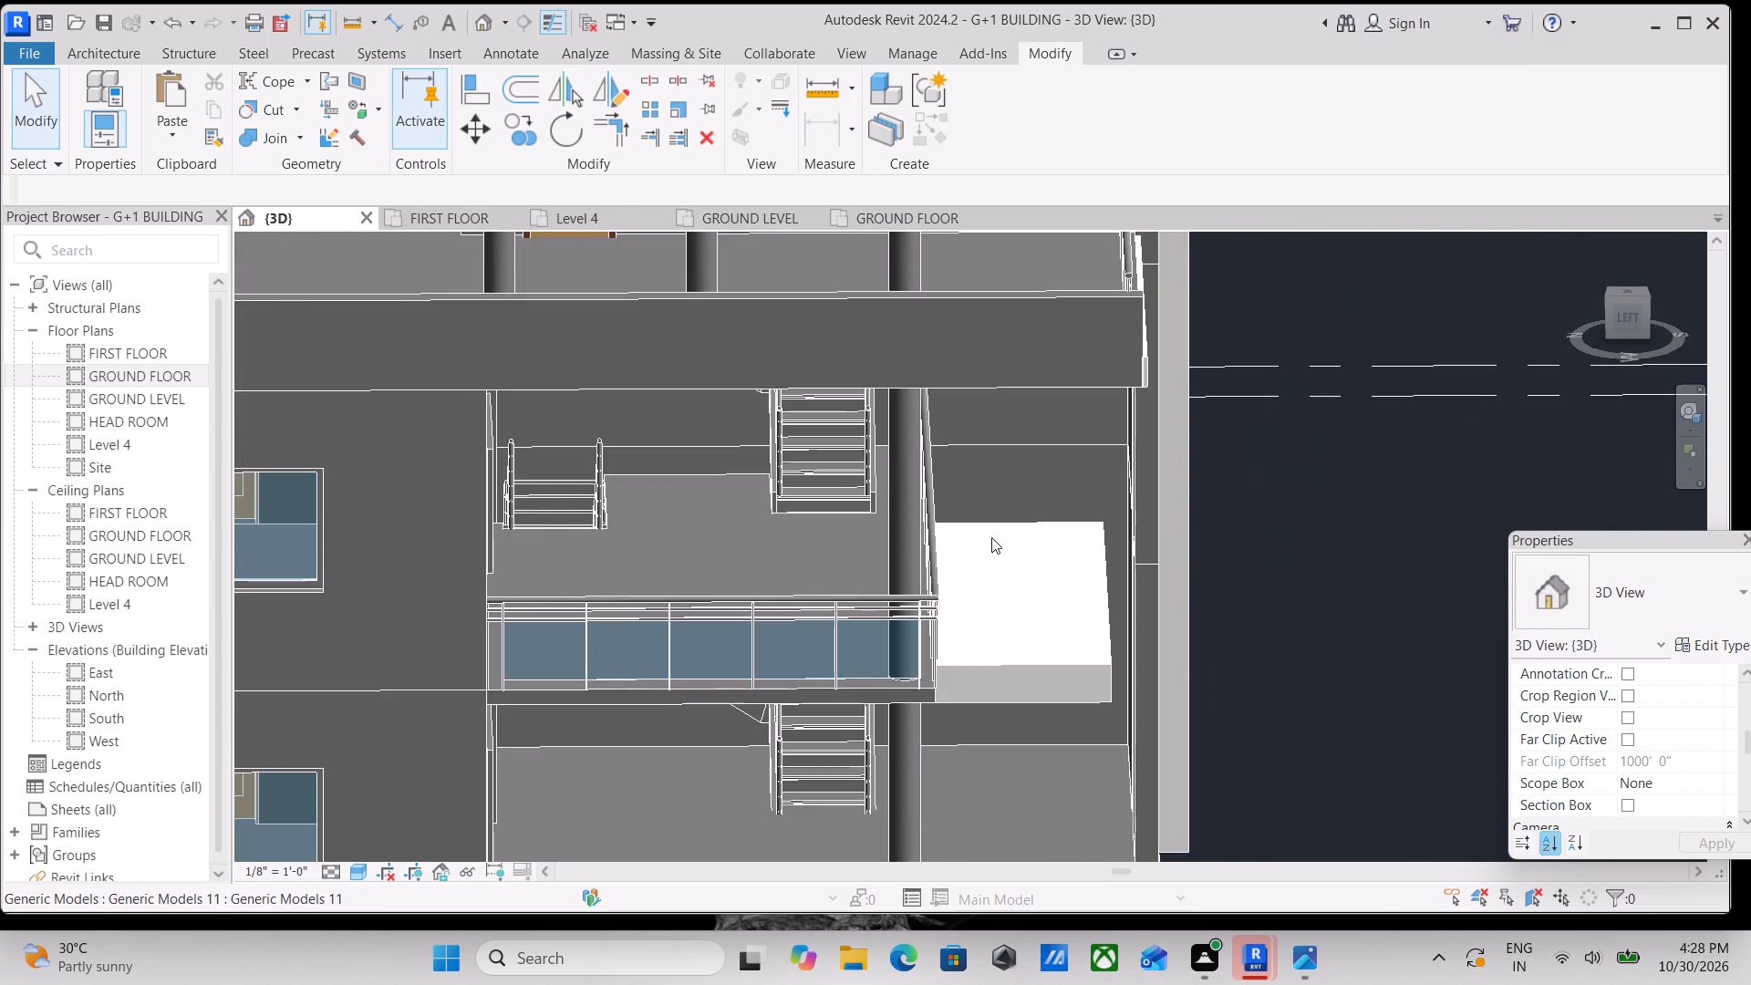
scroll(963, 752, up, 2)
shift+middle_drag(937, 662, 958, 514)
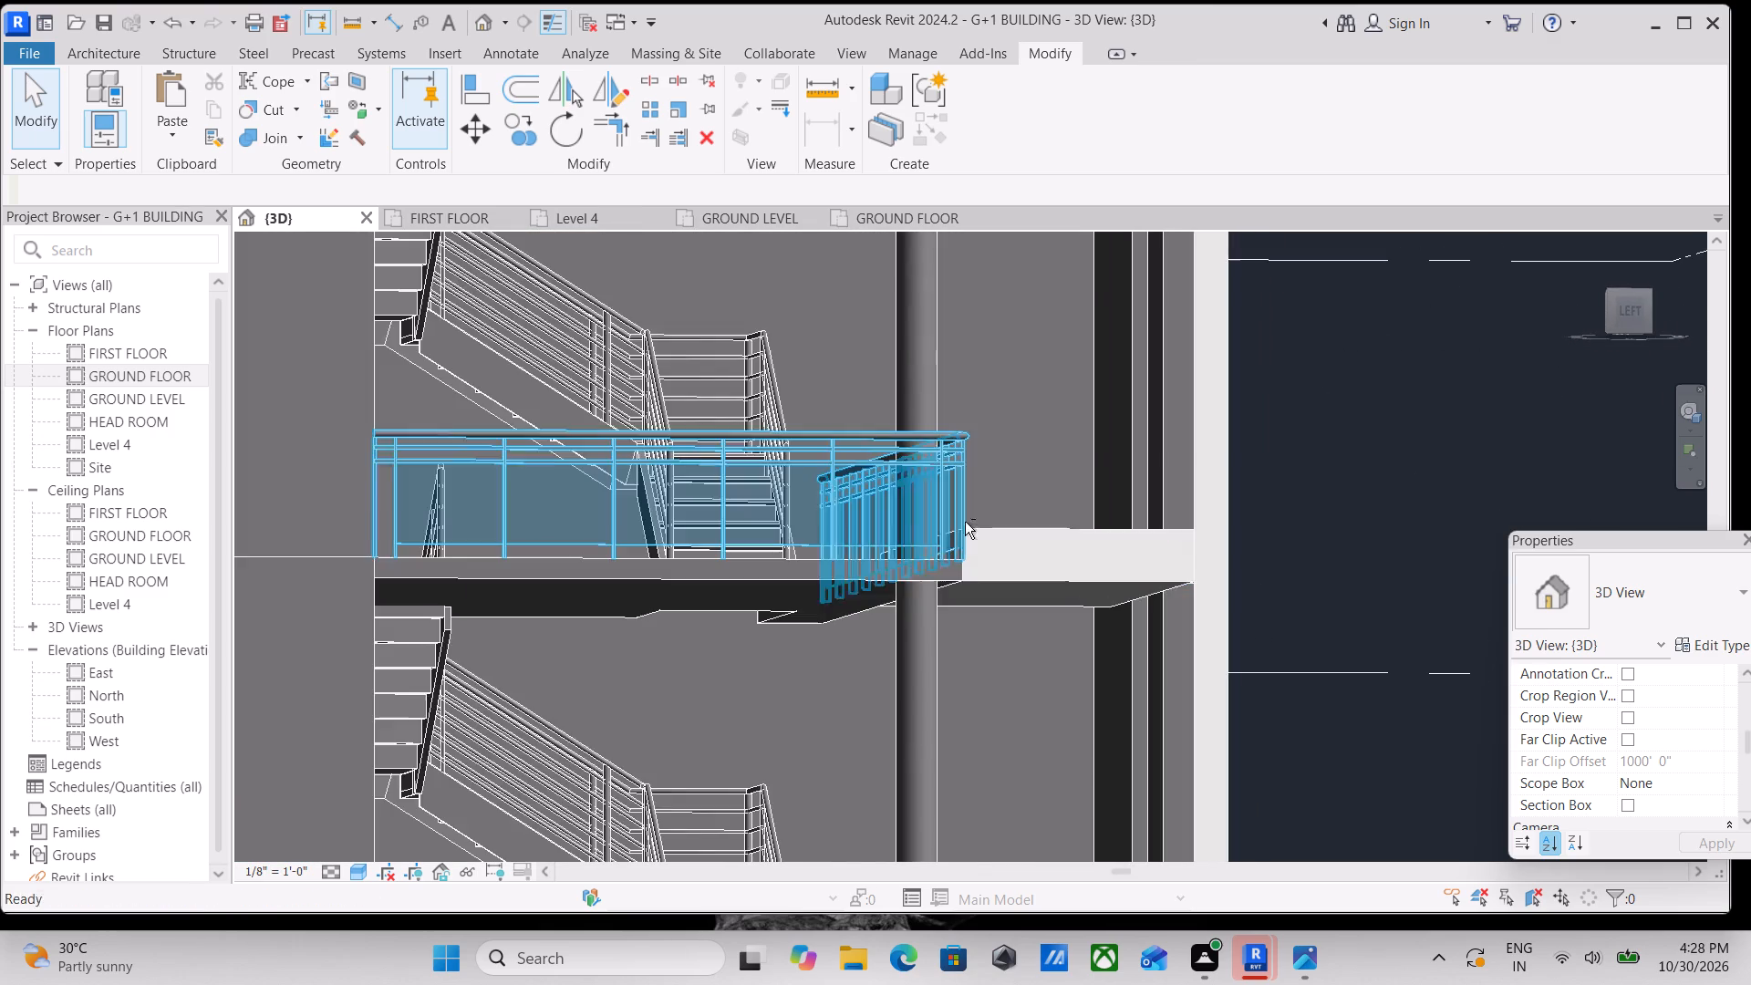
shift+middle_drag(1035, 588, 794, 675)
scroll(740, 681, up, 7)
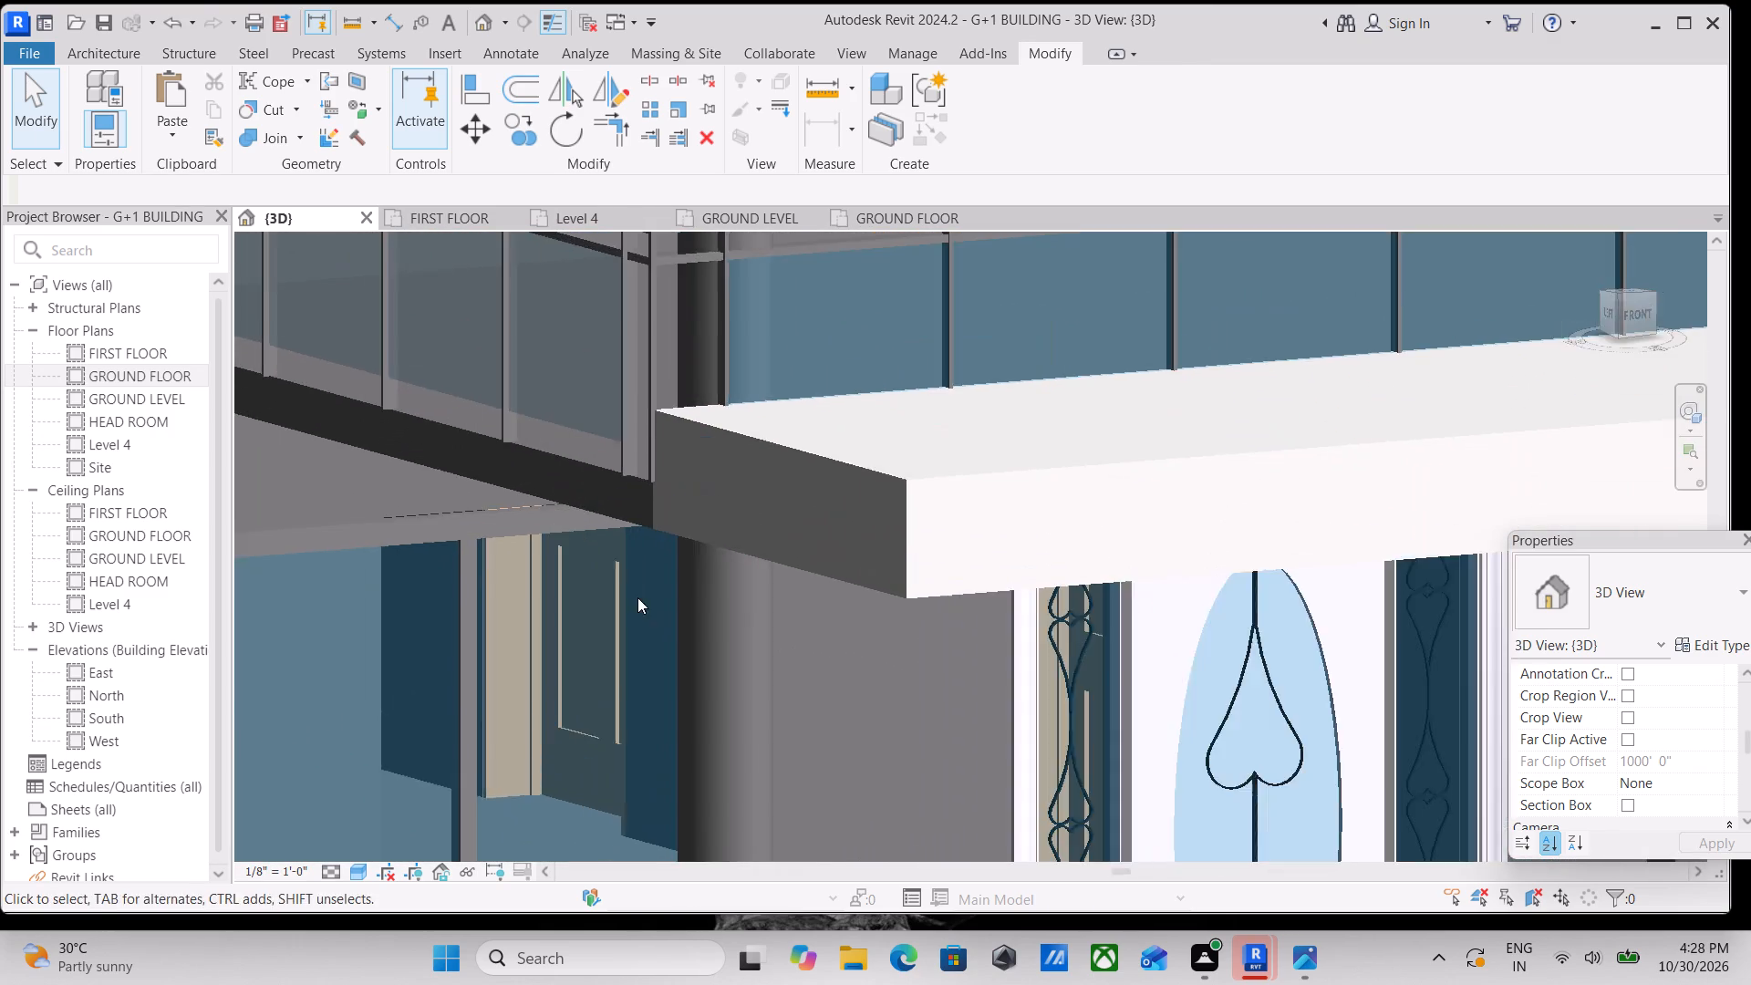
scroll(637, 597, up, 10)
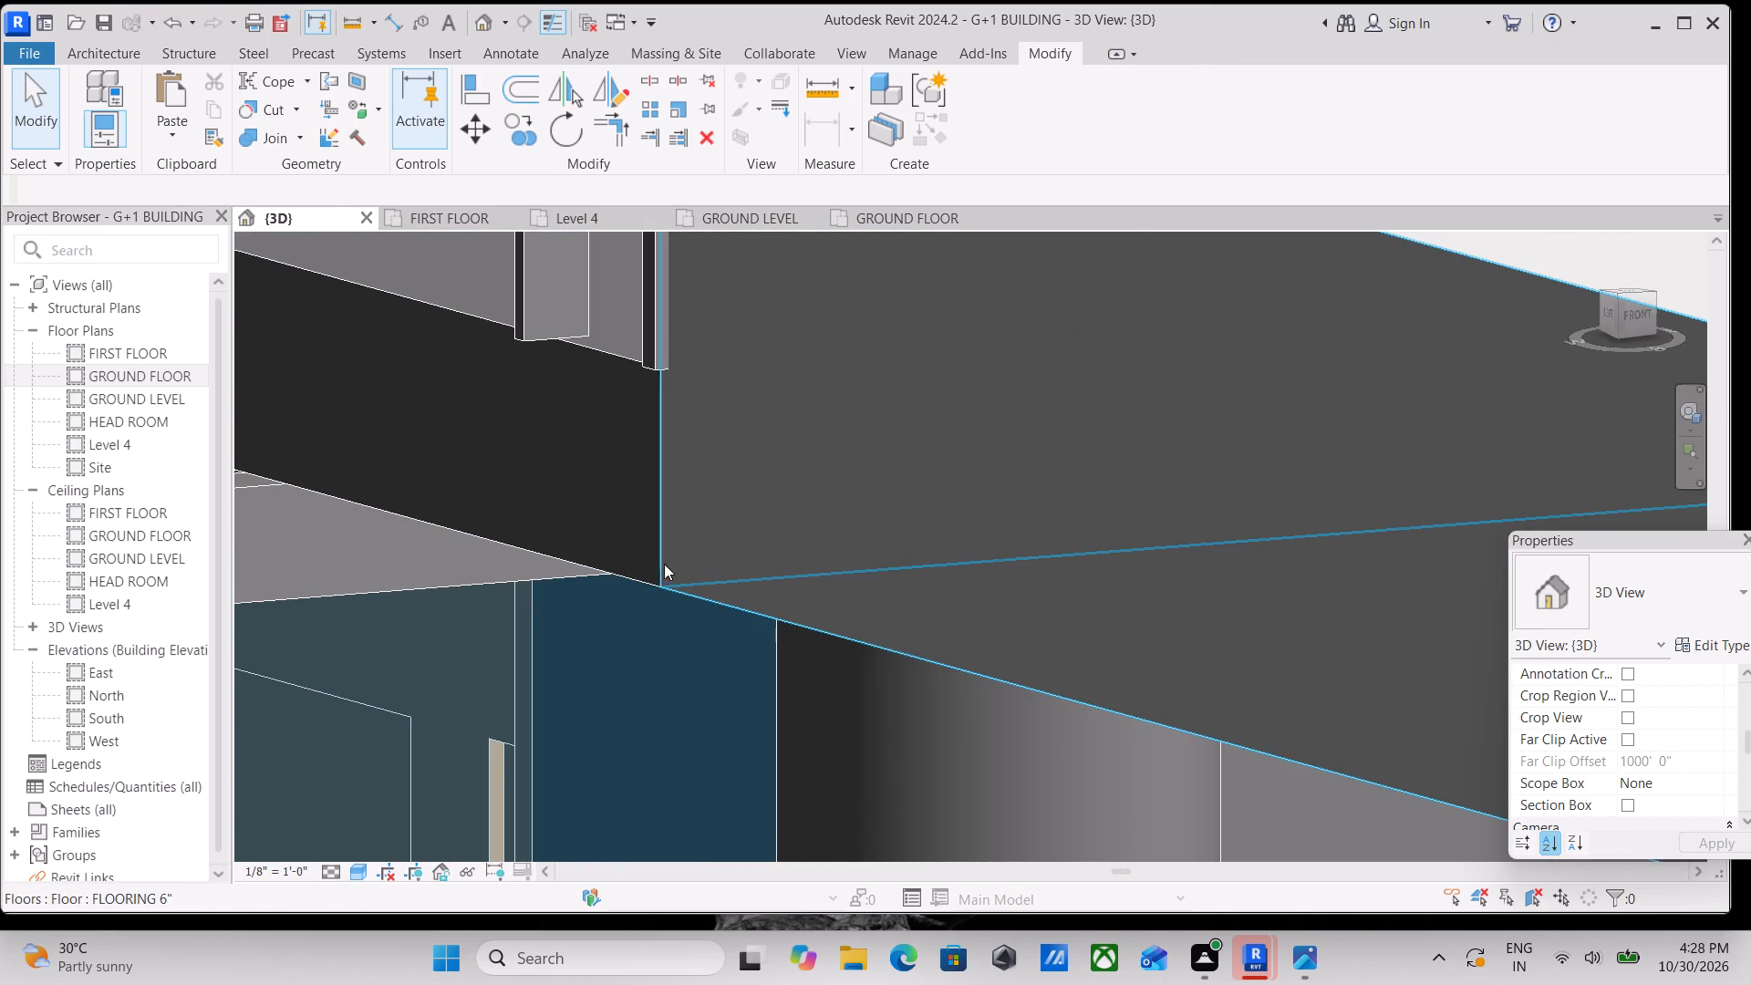
scroll(751, 485, down, 3)
middle_drag(753, 499, 785, 655)
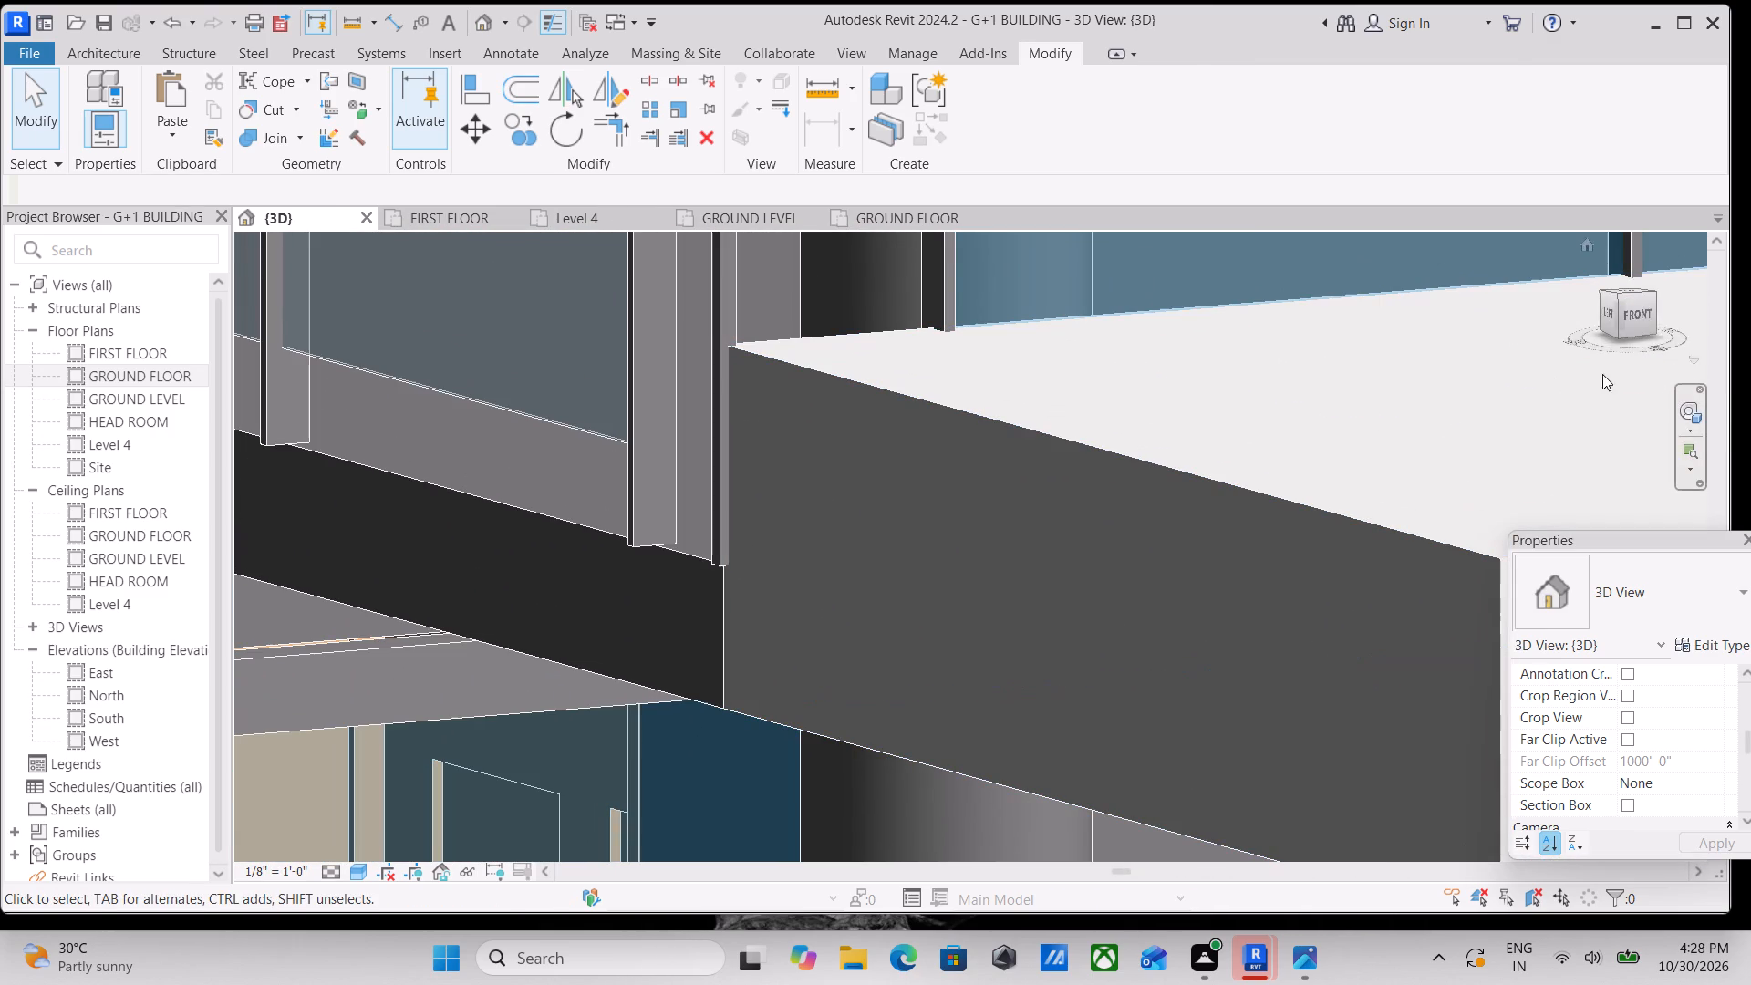
click(1617, 336)
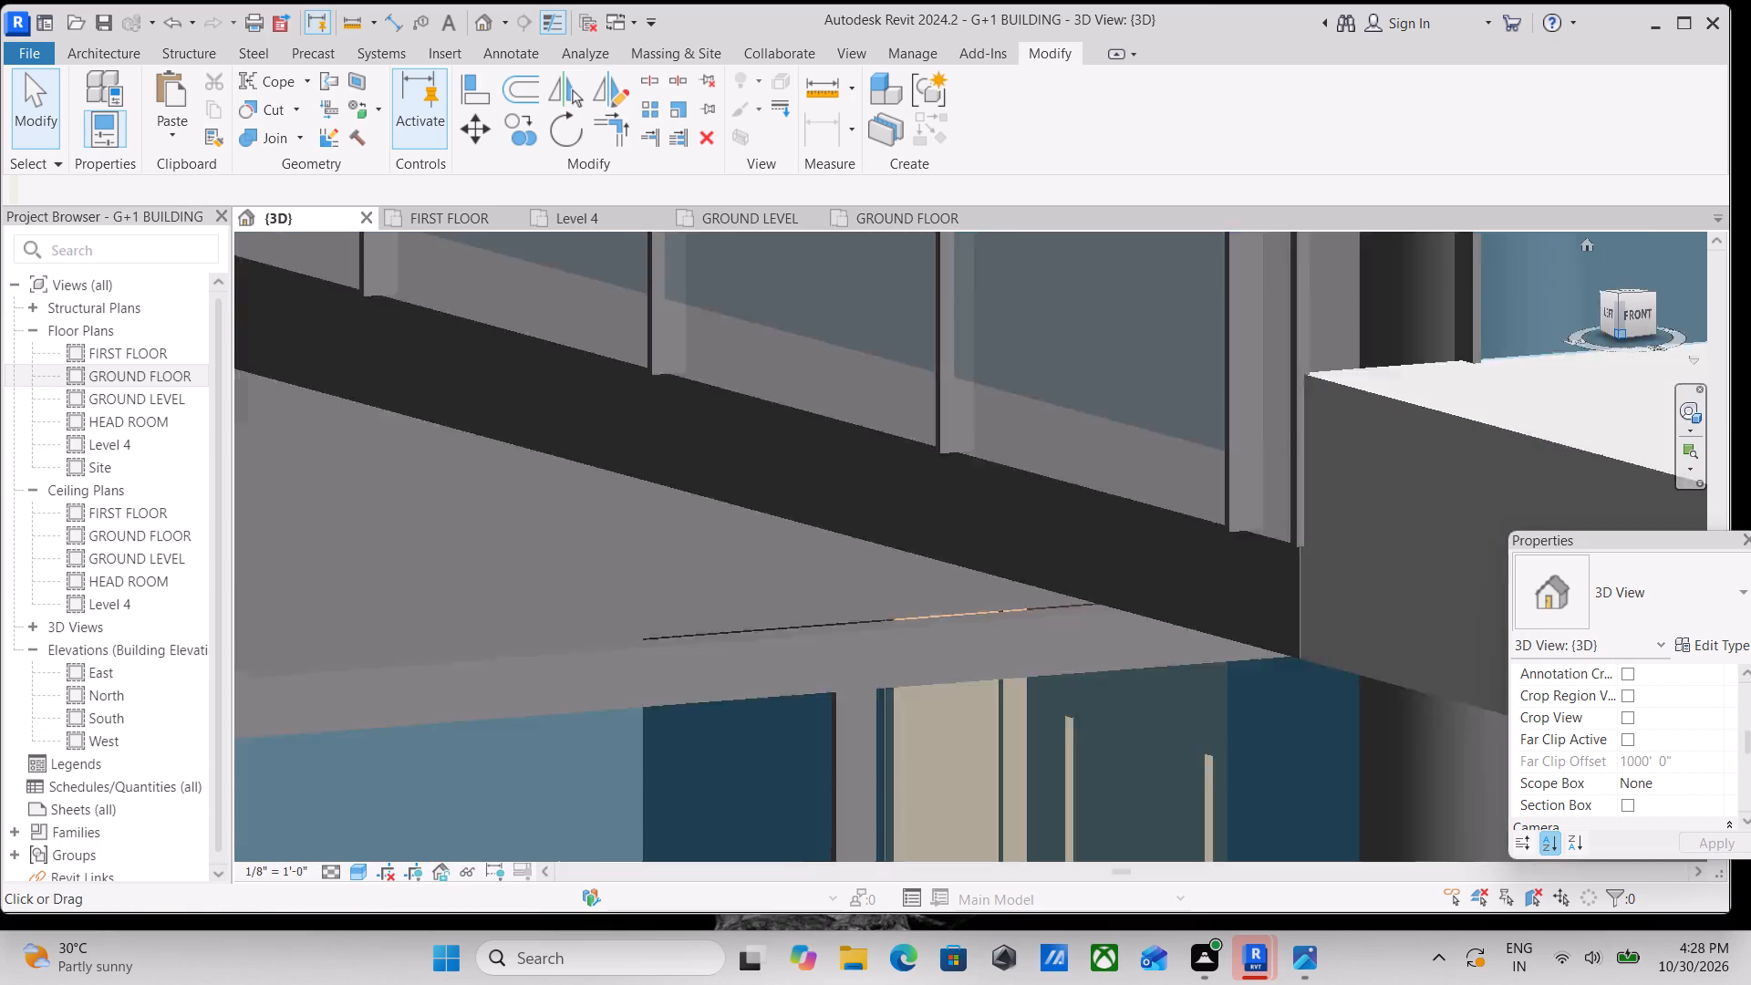
scroll(1158, 612, up, 3)
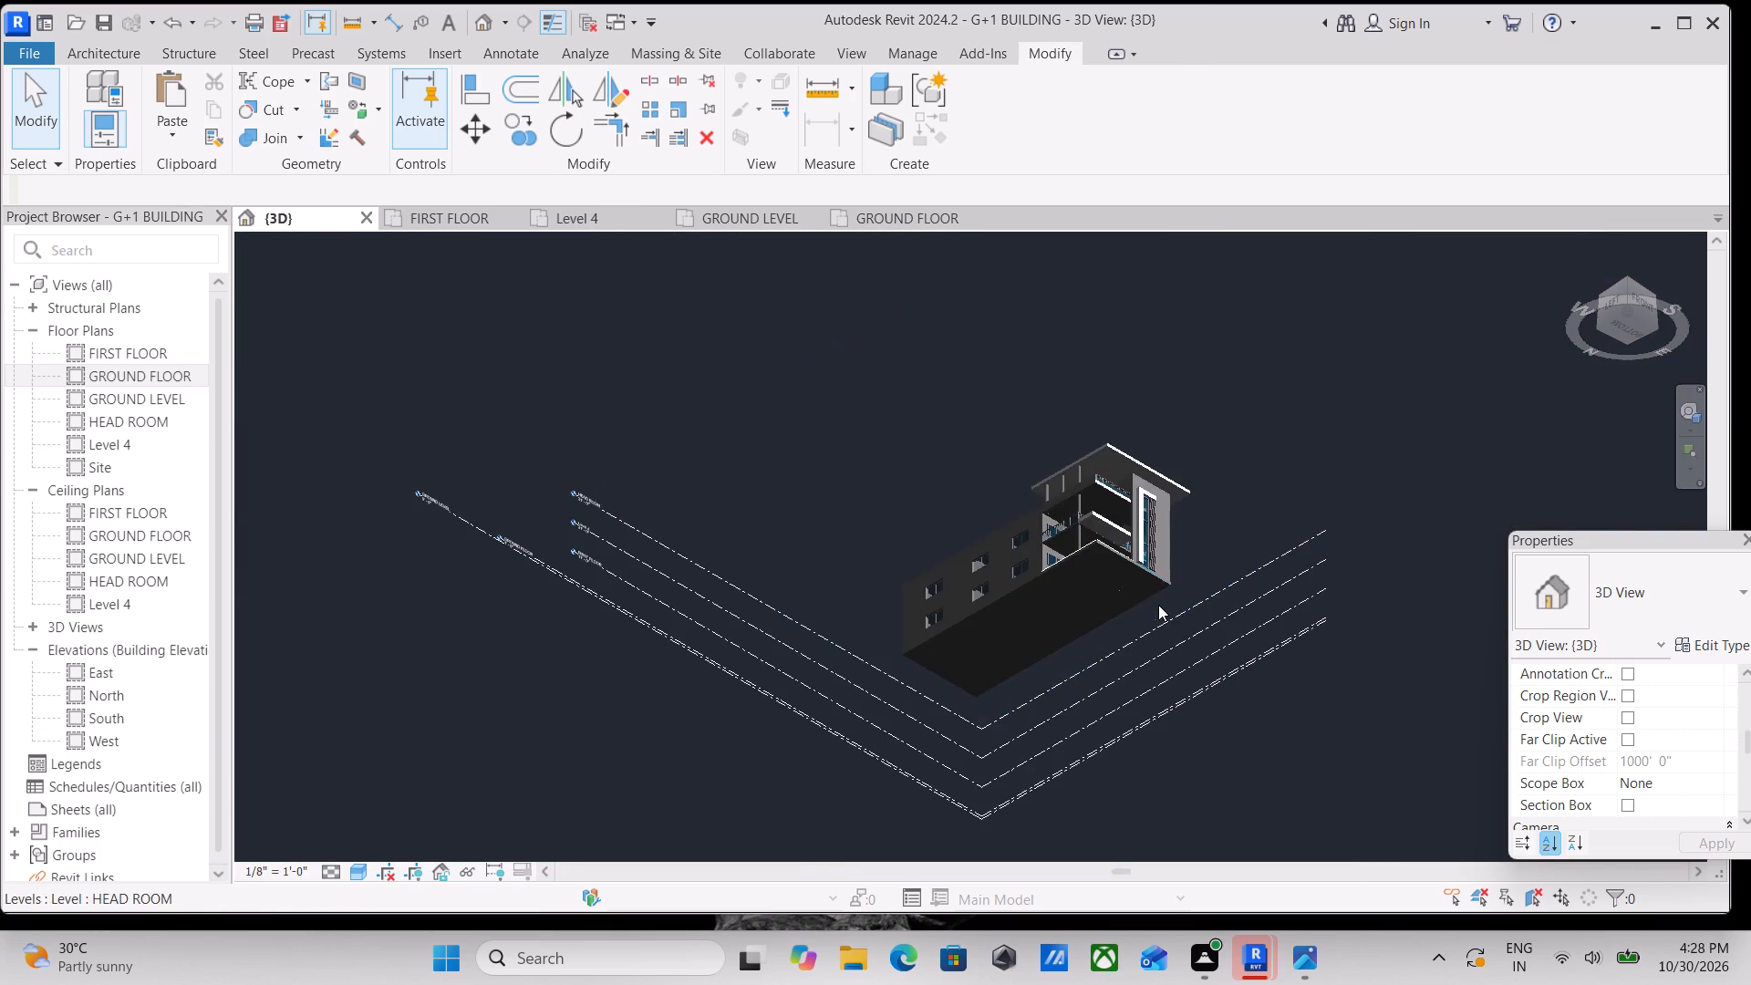
scroll(1155, 550, up, 2)
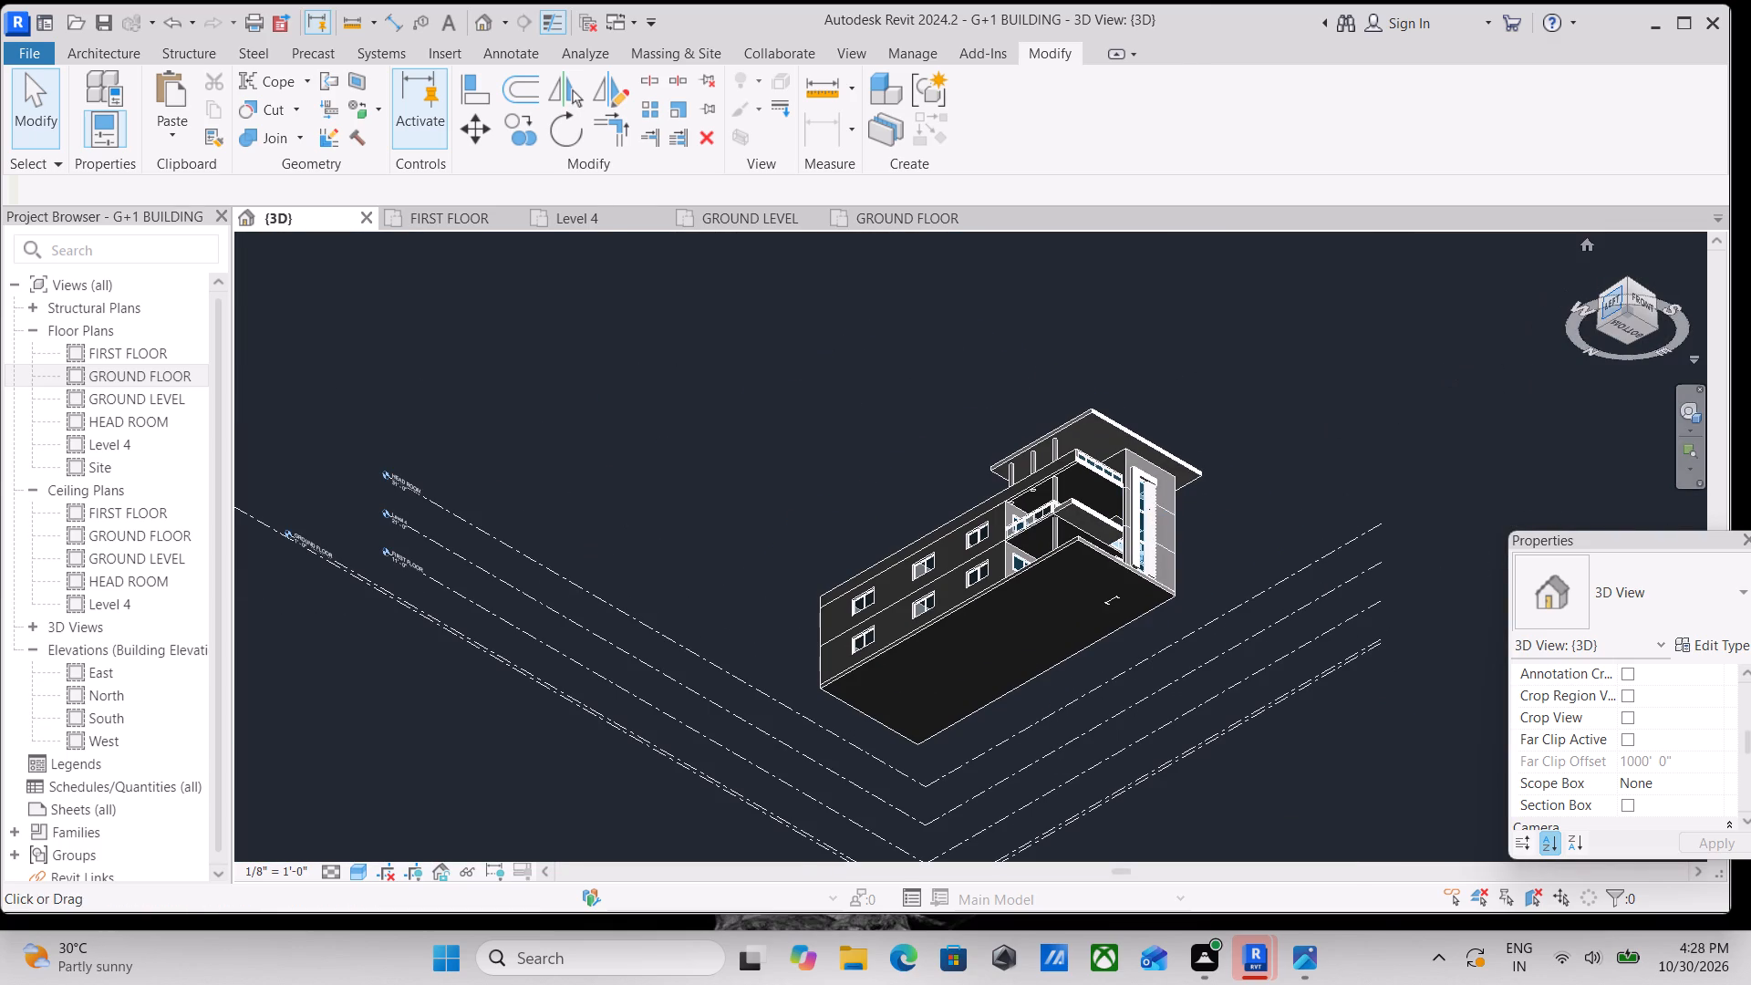
click(1630, 282)
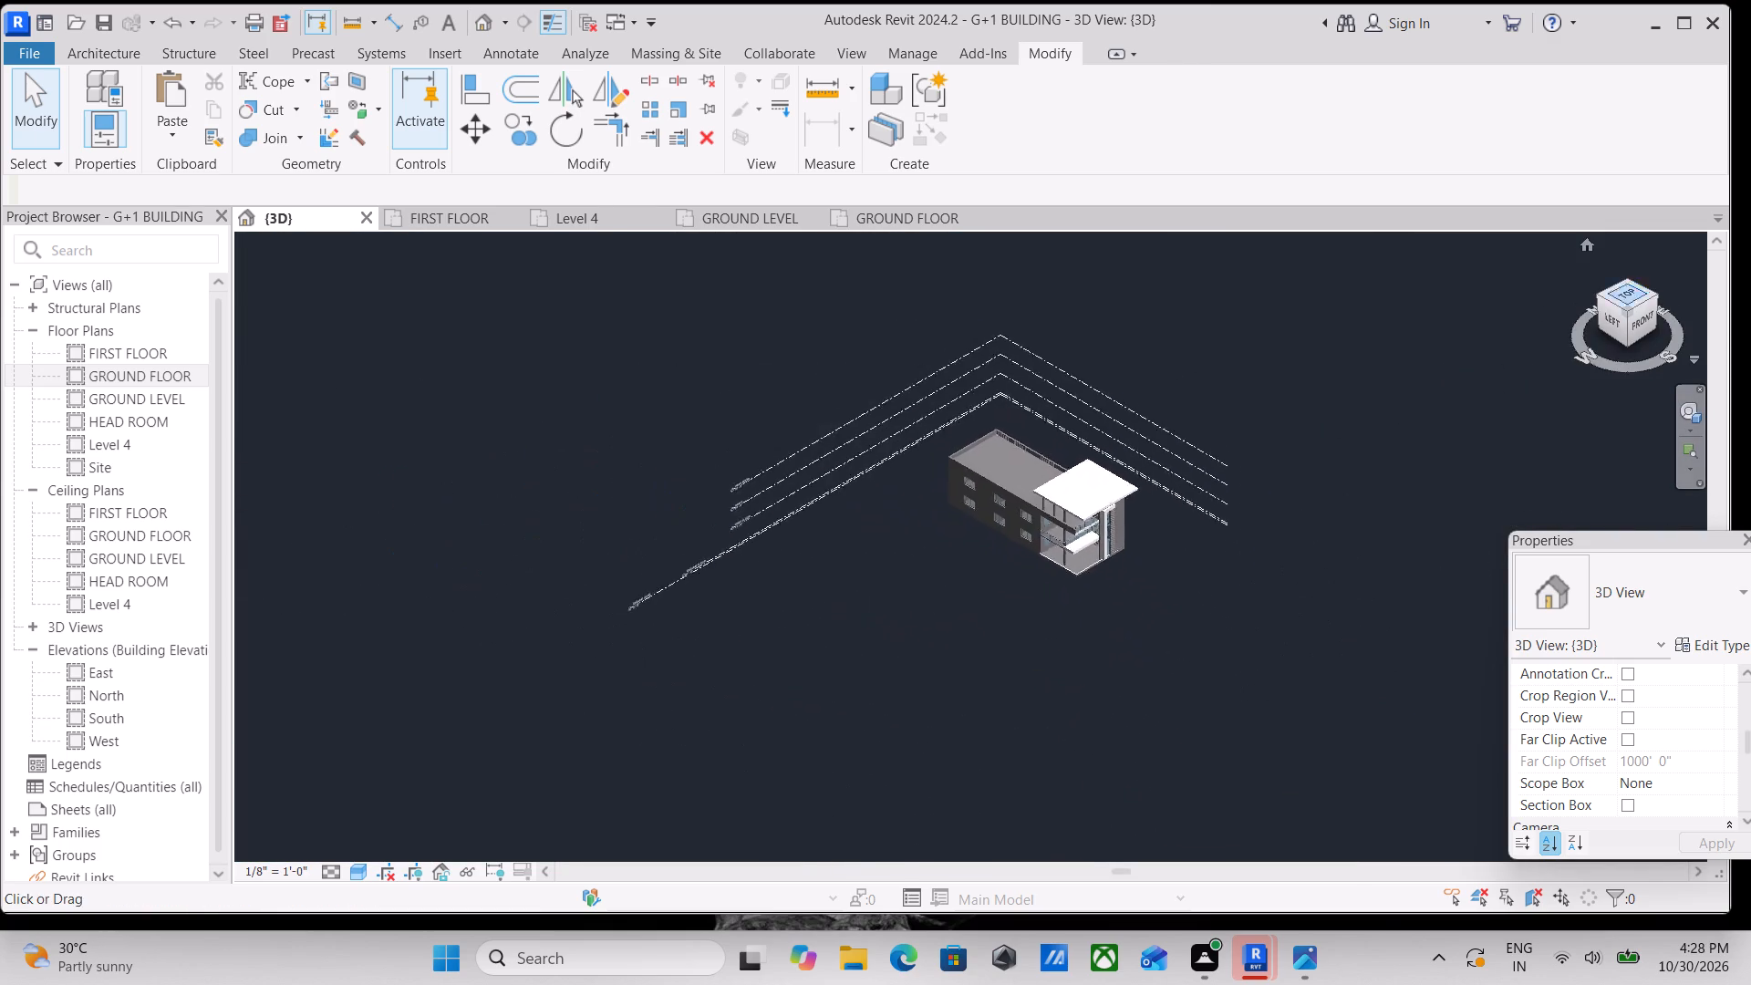
scroll(1136, 585, up, 19)
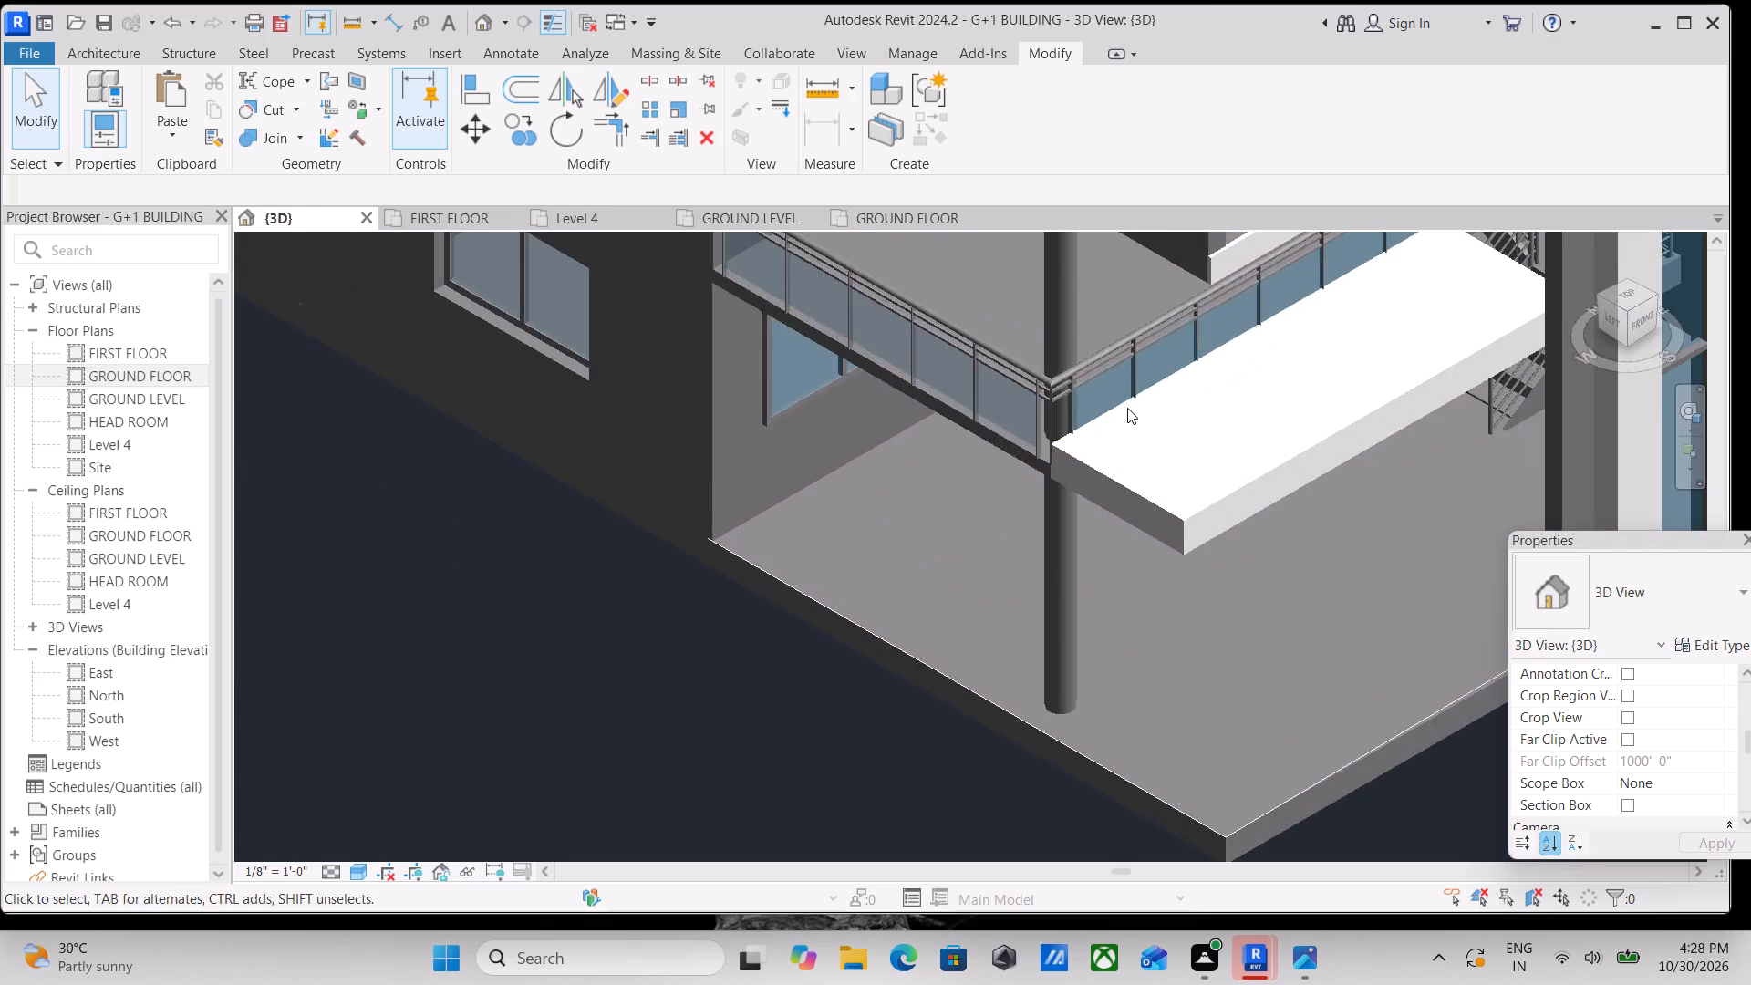
scroll(1073, 412, up, 3)
scroll(818, 593, up, 8)
scroll(1233, 437, up, 1)
middle_drag(1233, 437, 1164, 536)
scroll(1168, 493, up, 3)
scroll(1176, 441, down, 7)
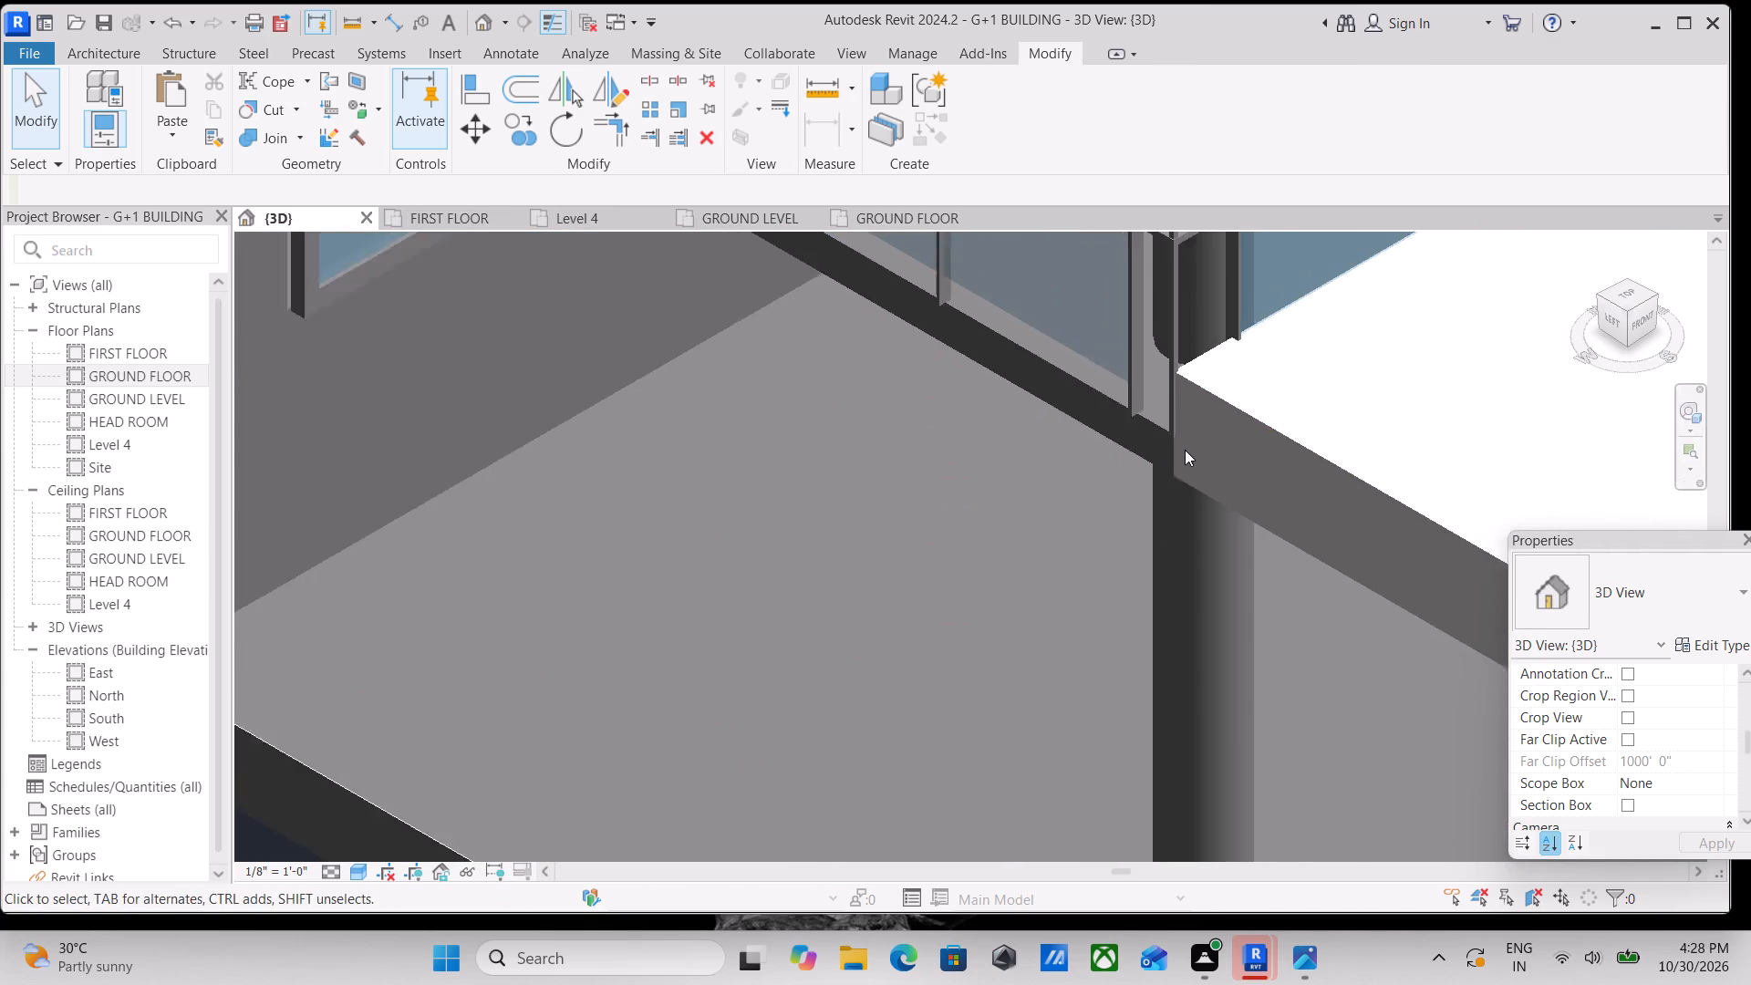
scroll(1185, 450, down, 14)
middle_drag(1192, 457, 1167, 496)
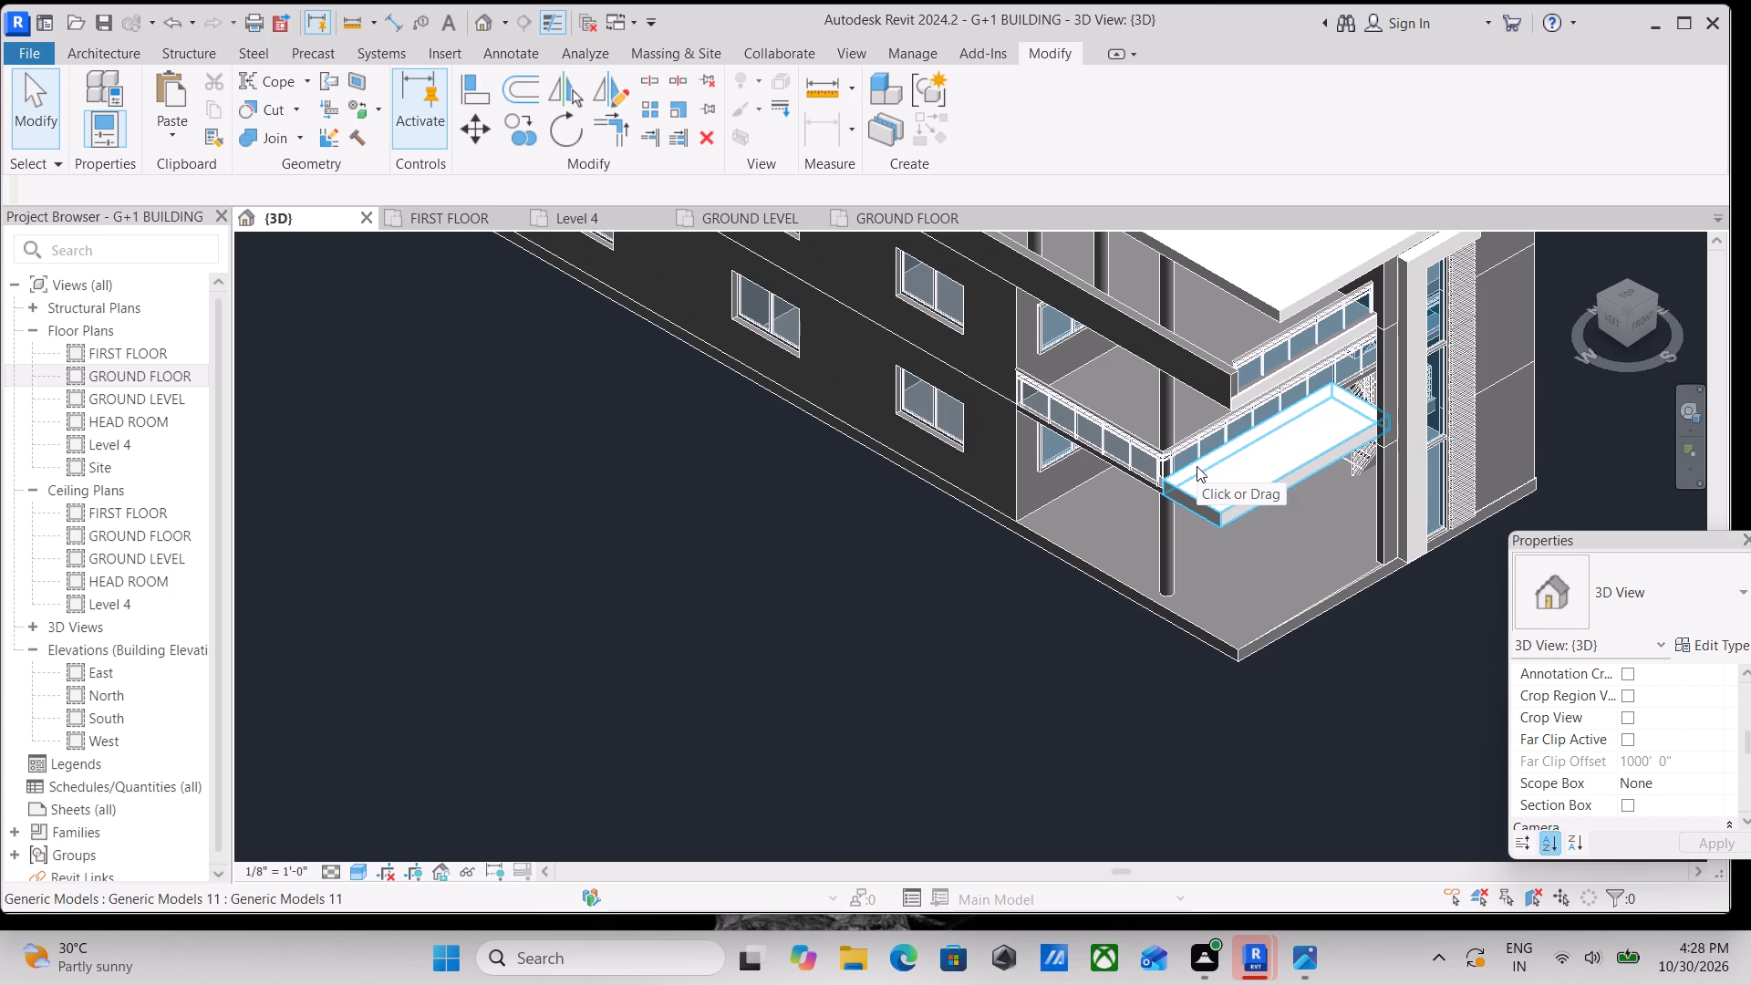
Start a new in-place model in the Generic Models category and accept the default name.
click(101, 47)
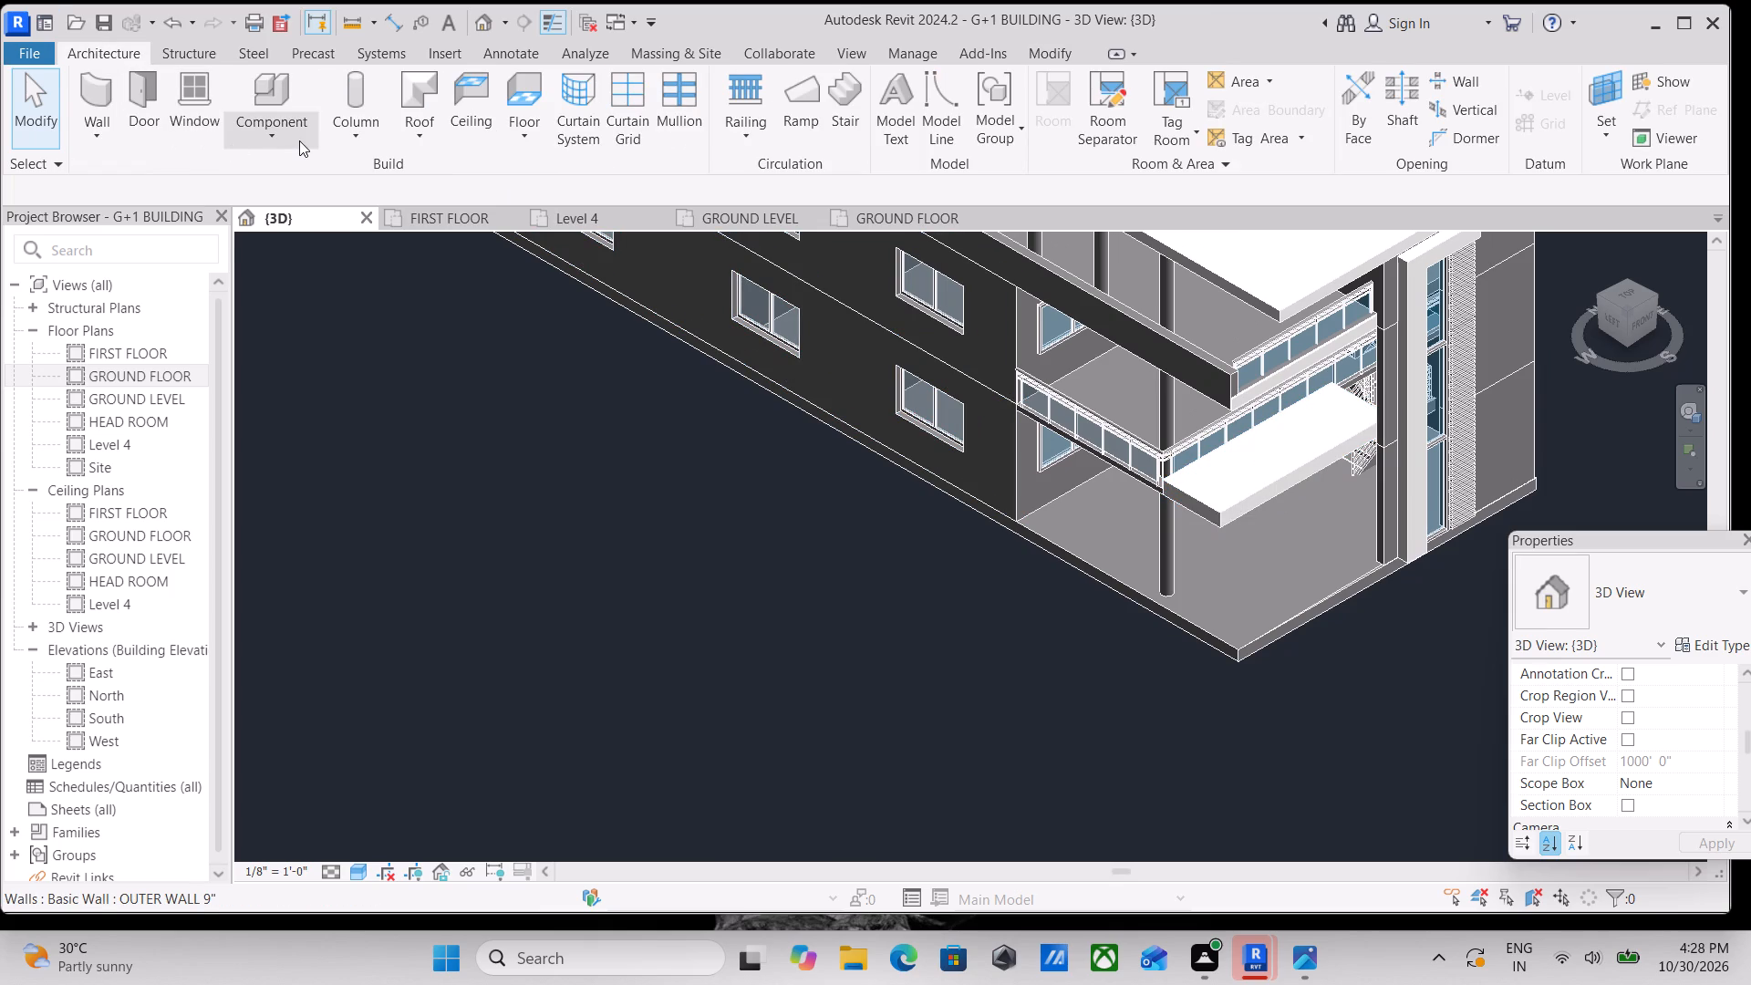
click(299, 140)
click(307, 232)
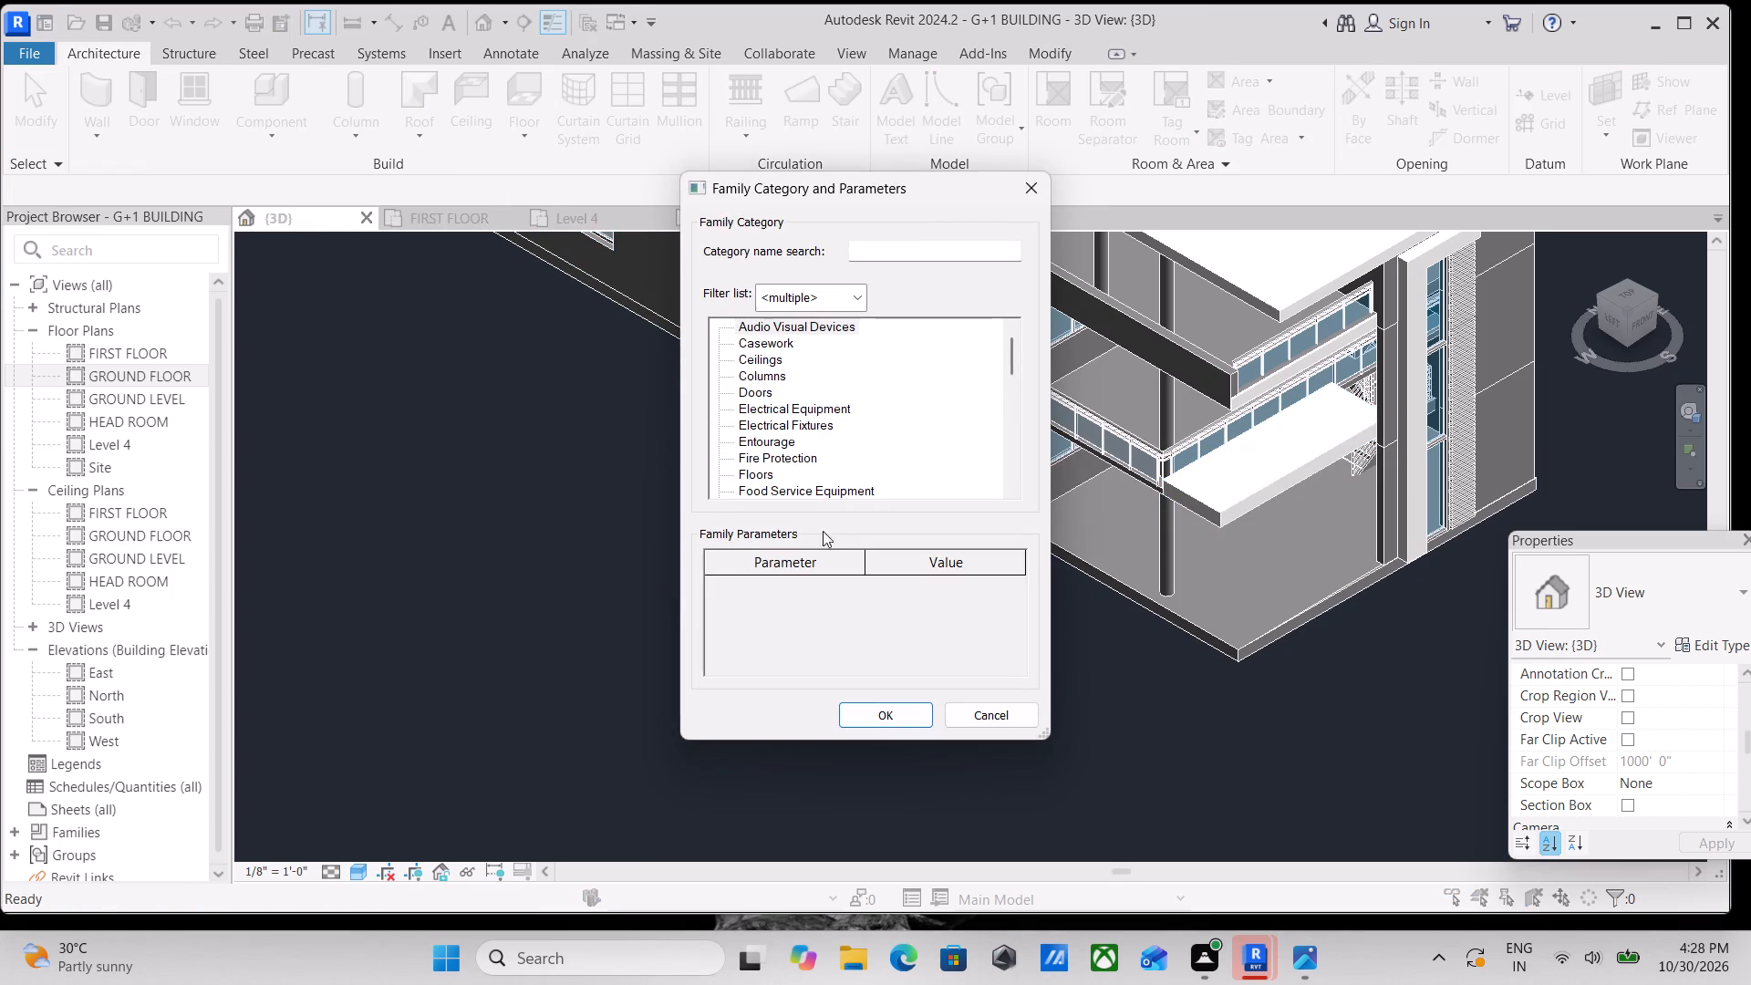
scroll(800, 500, down, 4)
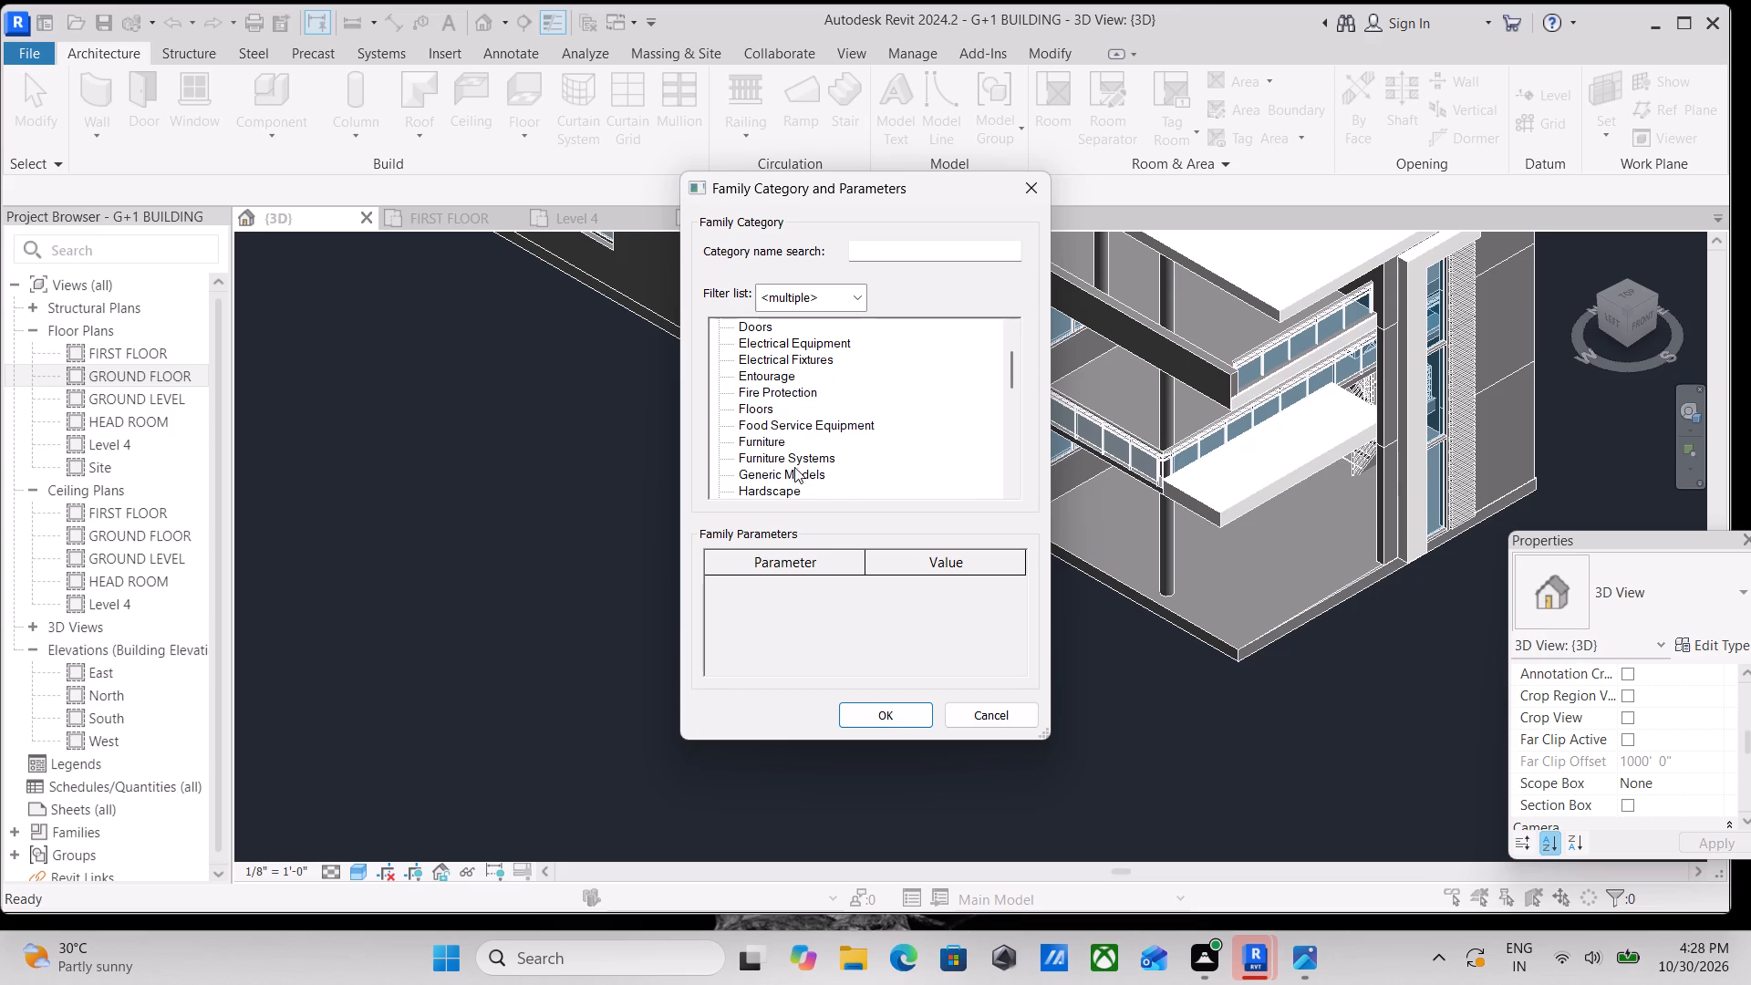
click(794, 467)
click(872, 711)
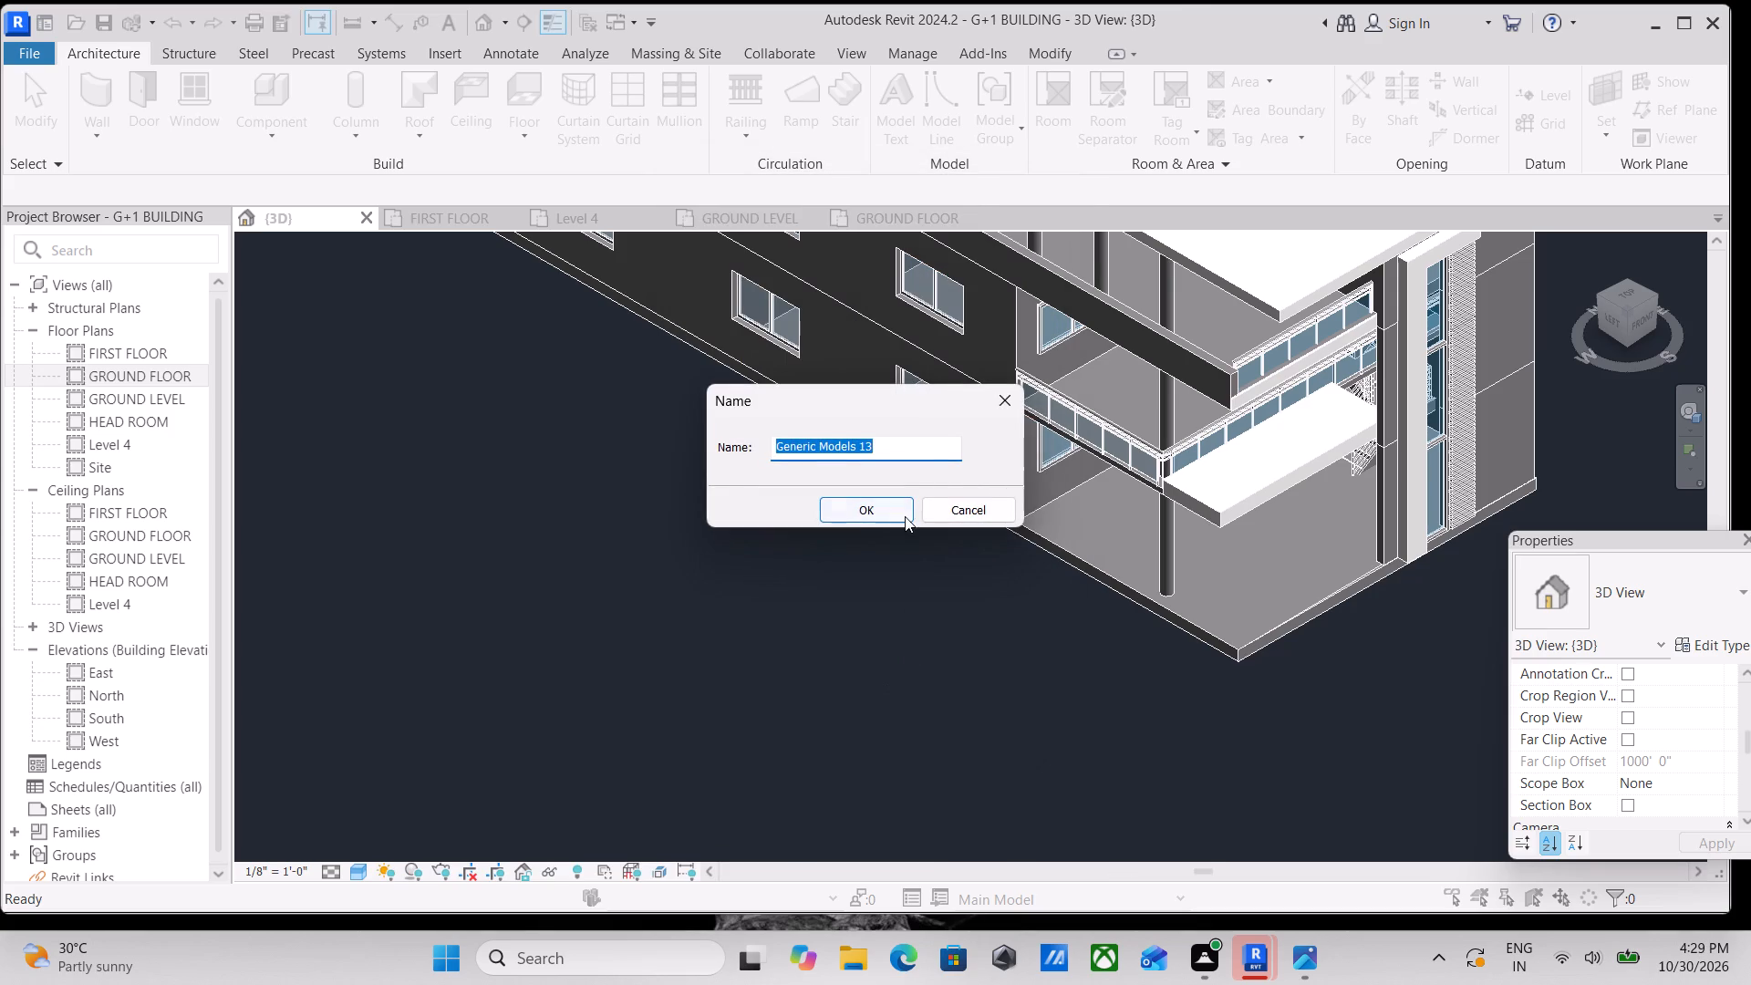
click(849, 515)
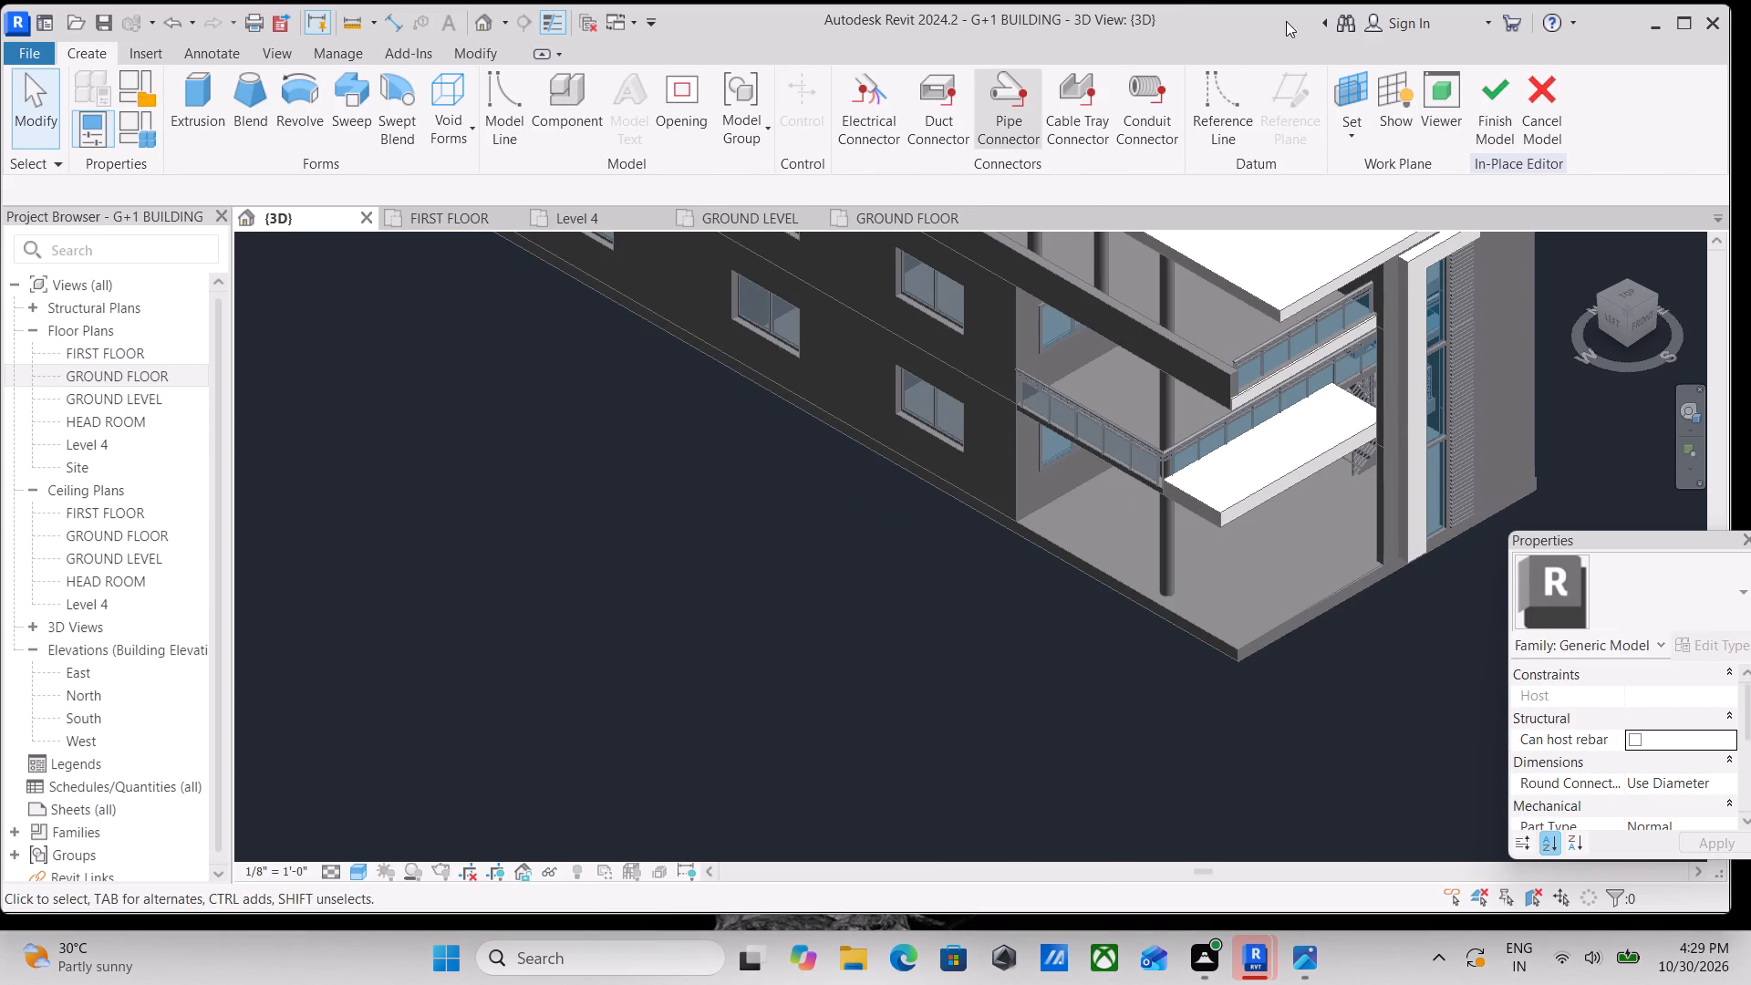
Set the work plane to the outer side face of the lower balcony's projecting block.
click(1336, 122)
click(1377, 218)
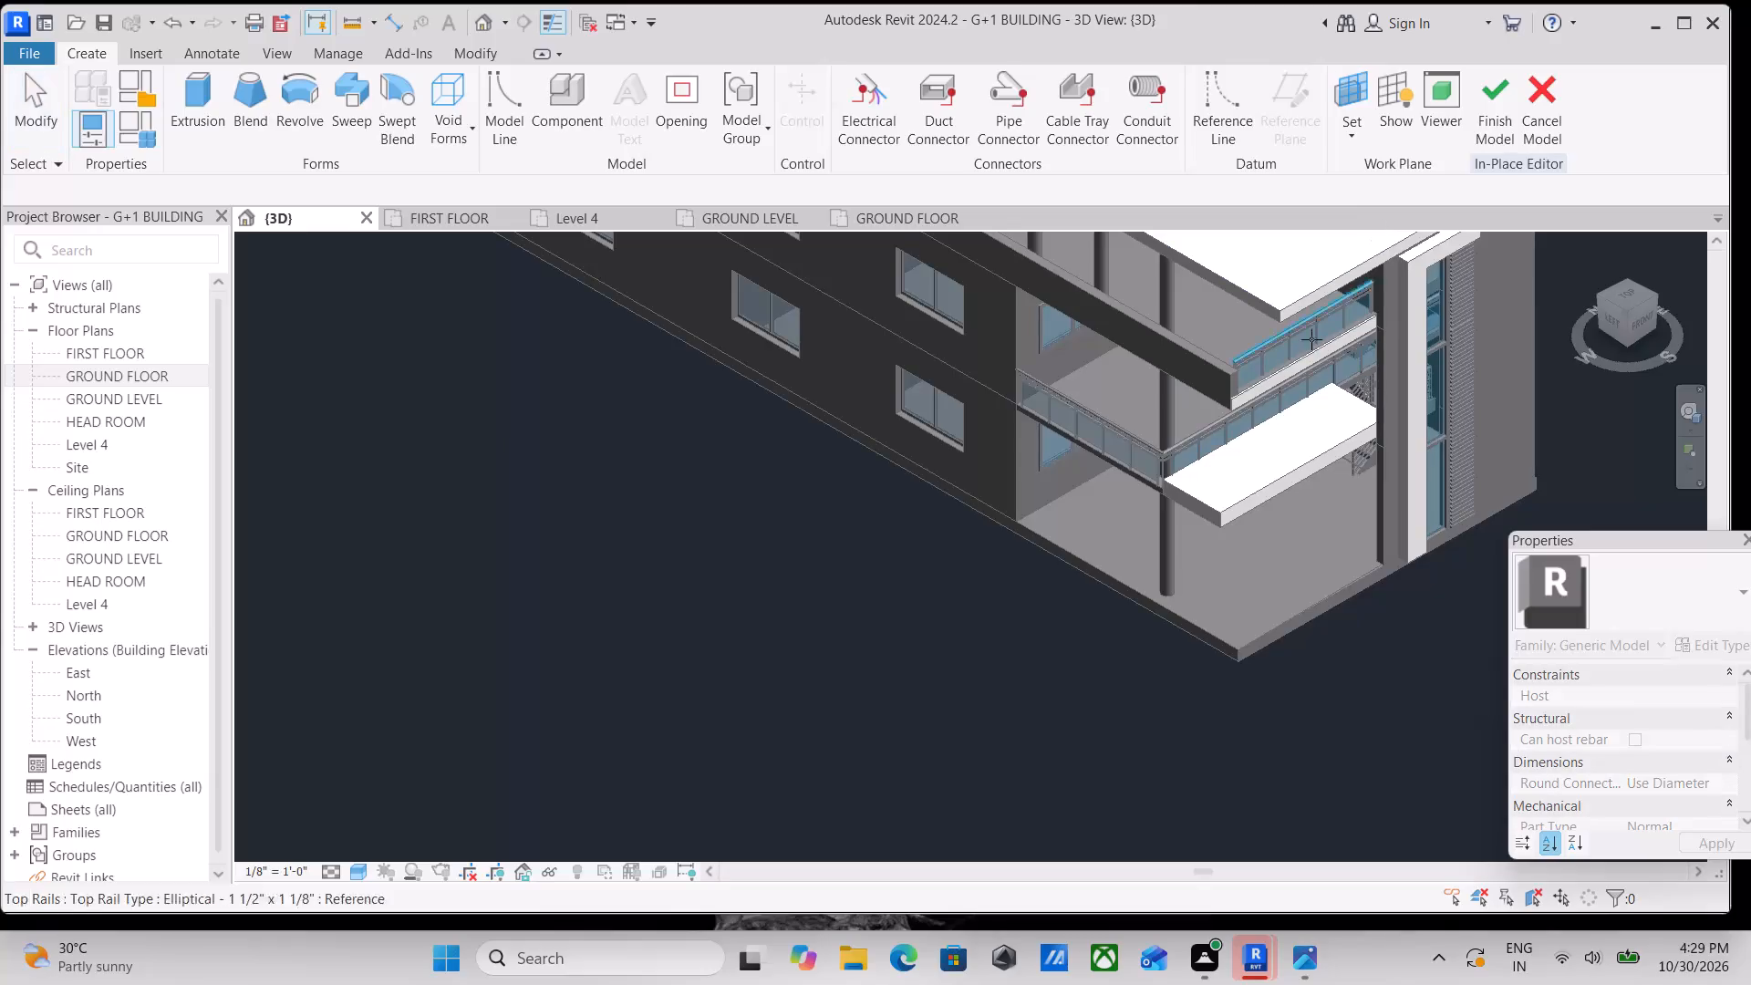
scroll(1153, 493, up, 9)
scroll(1186, 511, down, 1)
scroll(1186, 511, up, 4)
scroll(1169, 408, up, 3)
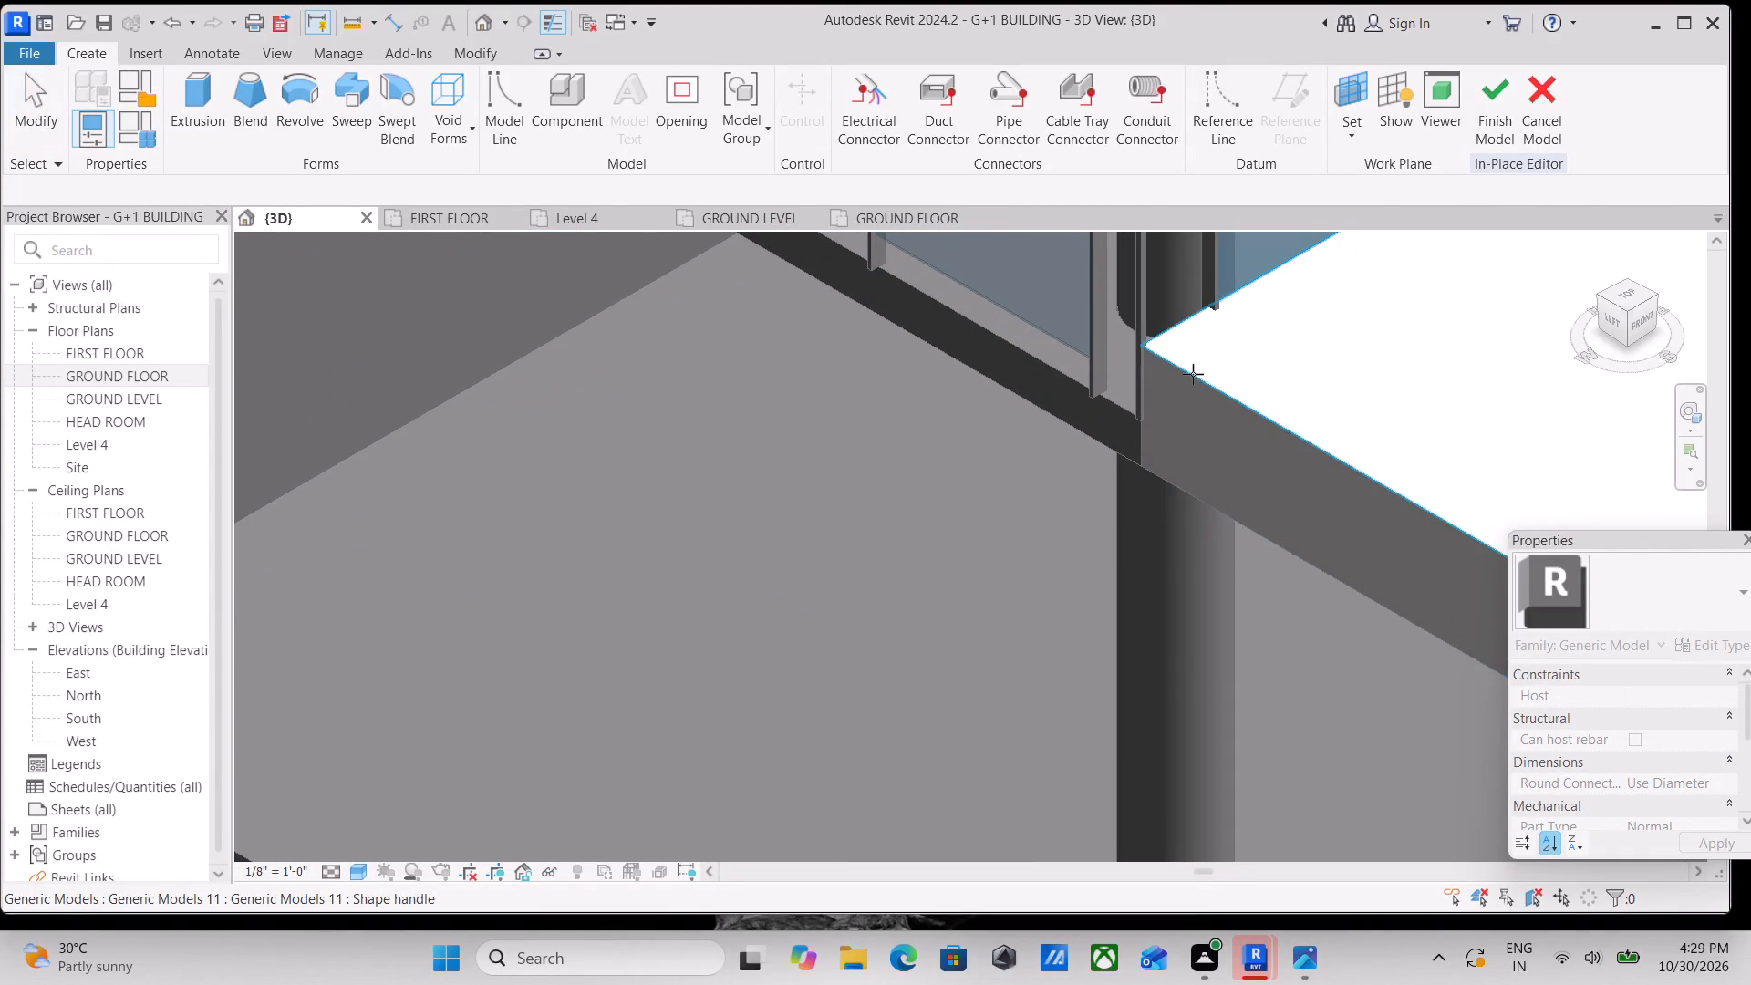
middle_drag(1211, 385, 944, 285)
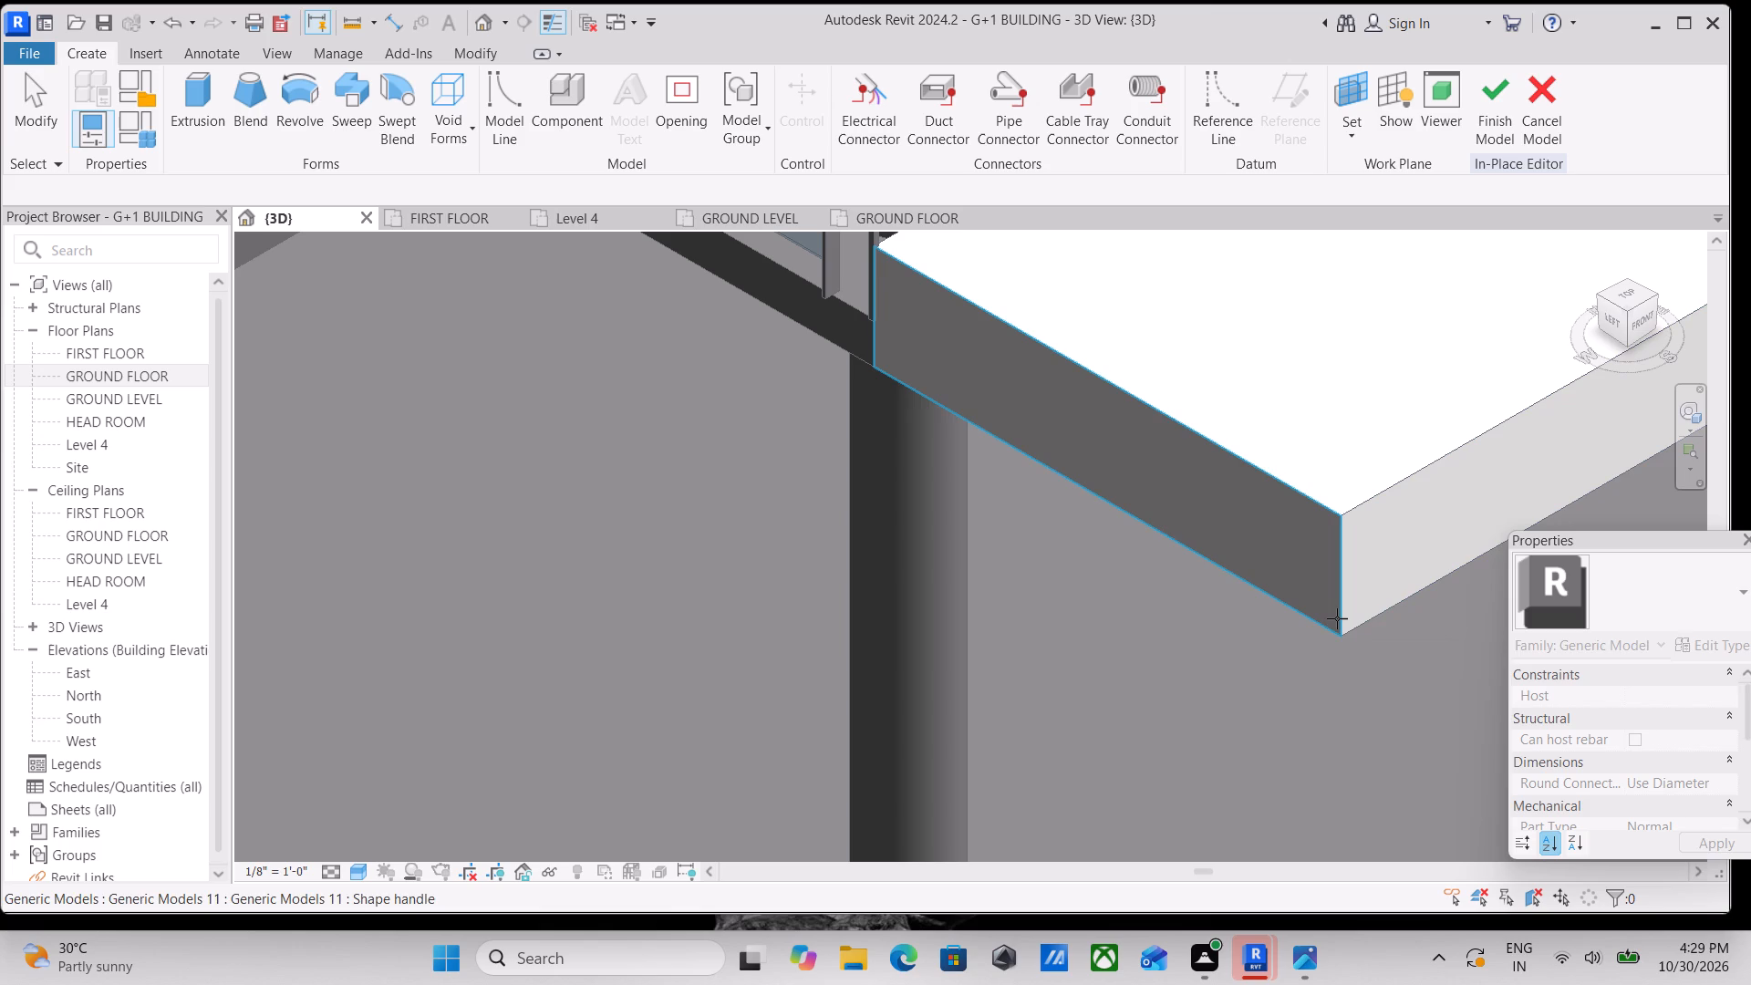
click(1337, 618)
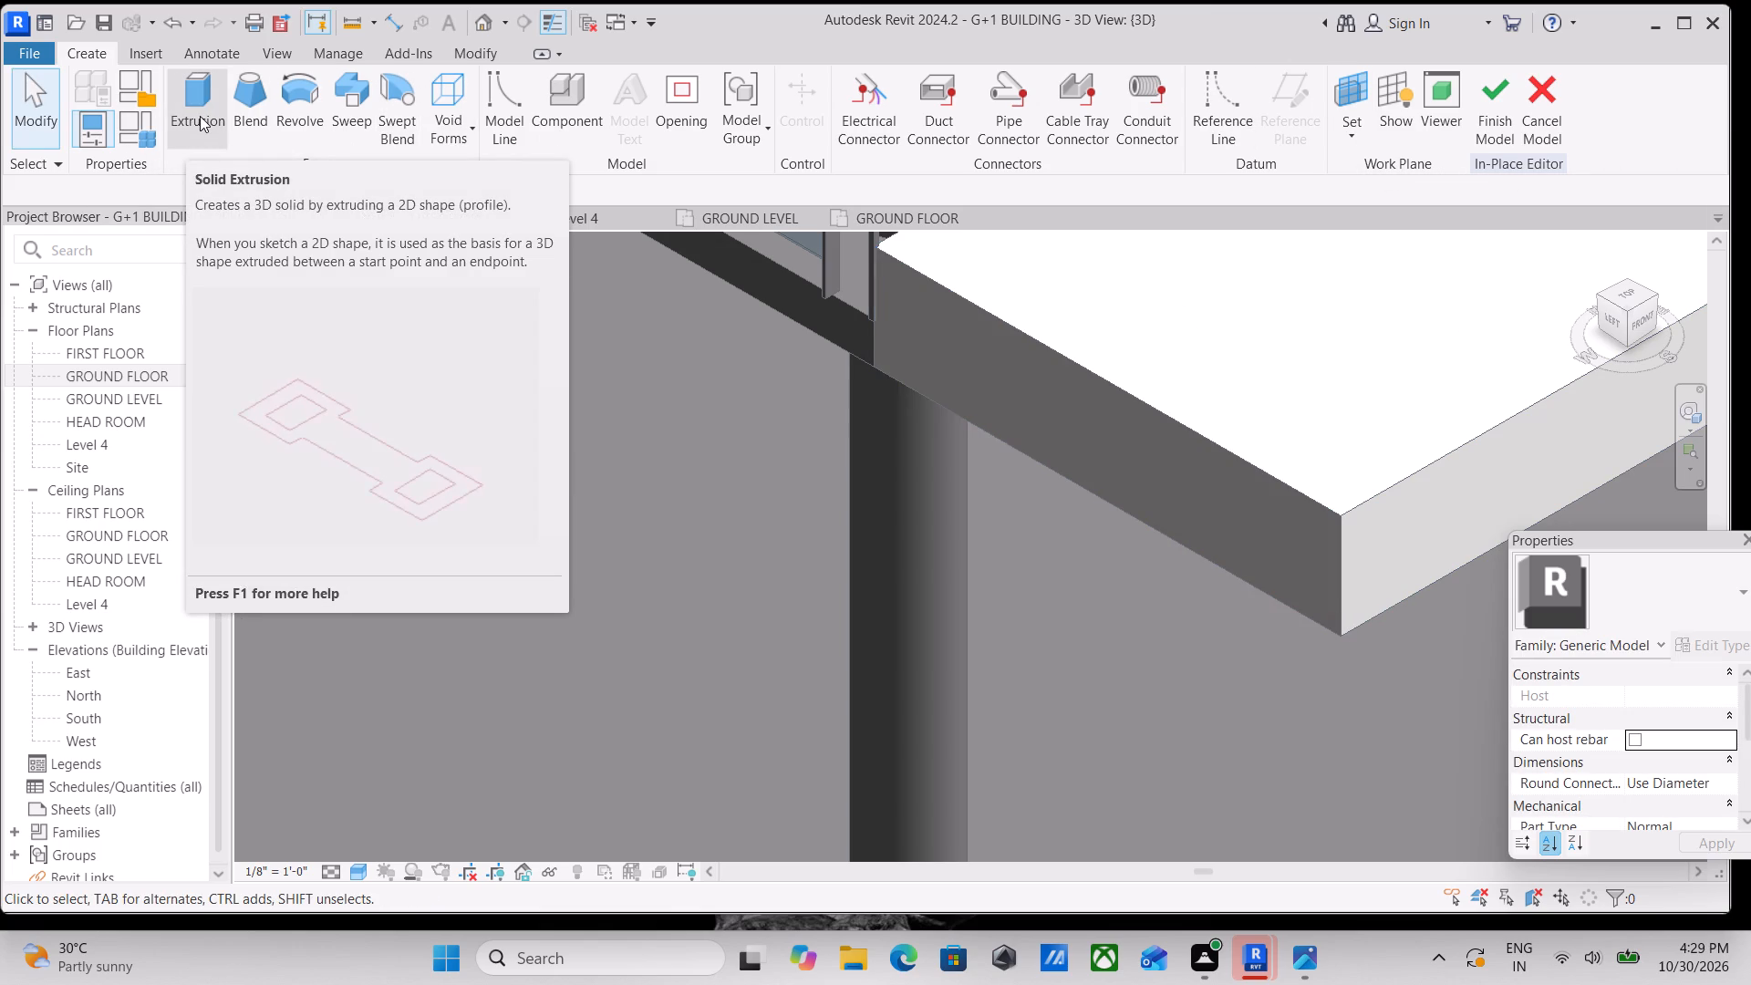
Extrude a 2" deep rectangle, about 6'-8" by 13'-6", from the floor slab corner to the upper side parapet's top corner, and finish the in-place model.
click(200, 116)
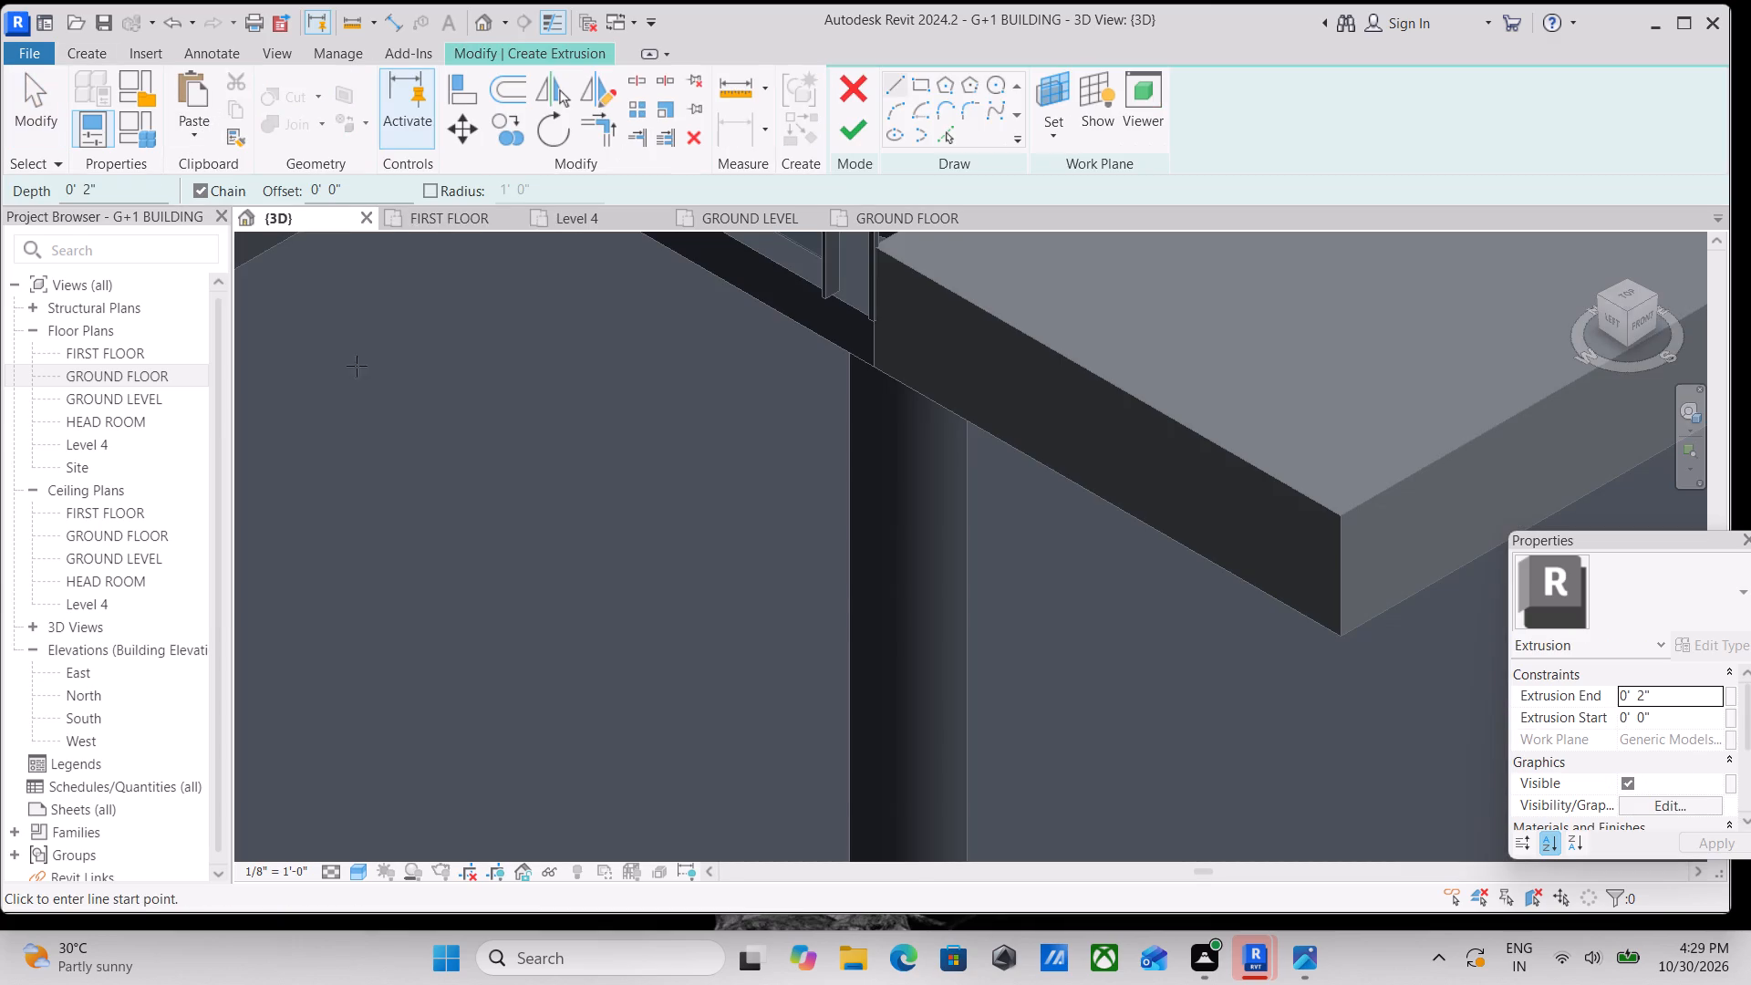
scroll(834, 488, down, 4)
middle_drag(844, 484, 809, 602)
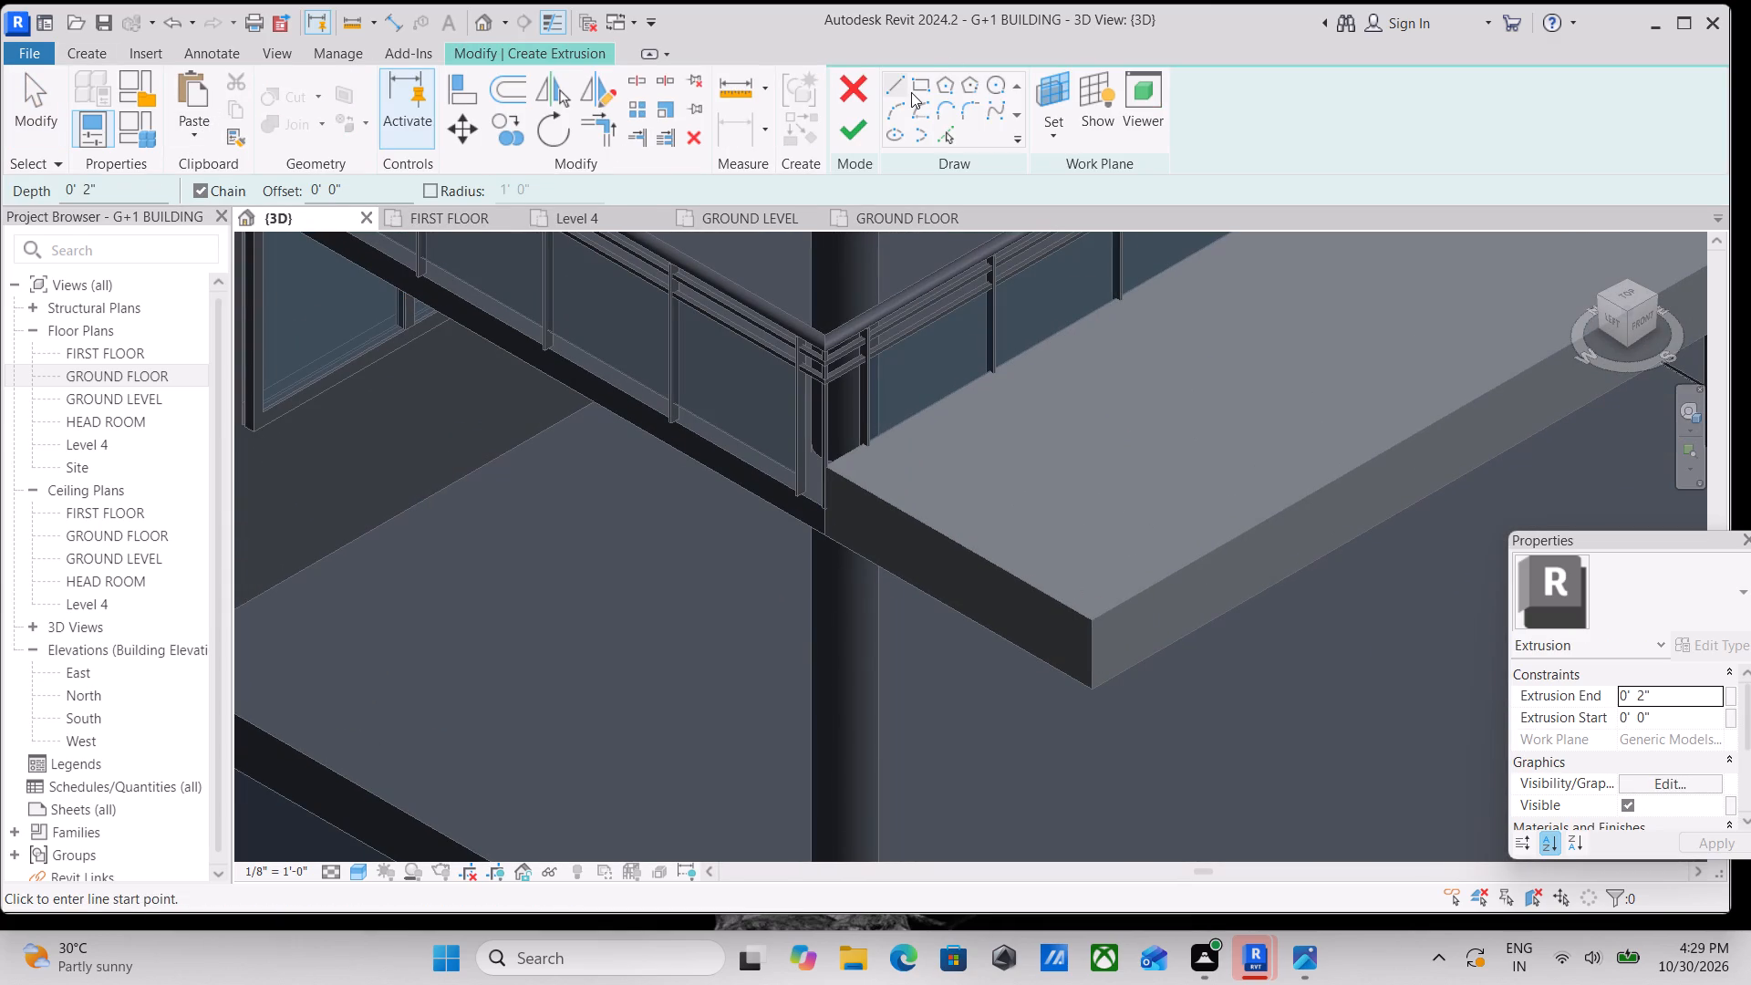
click(912, 92)
click(831, 541)
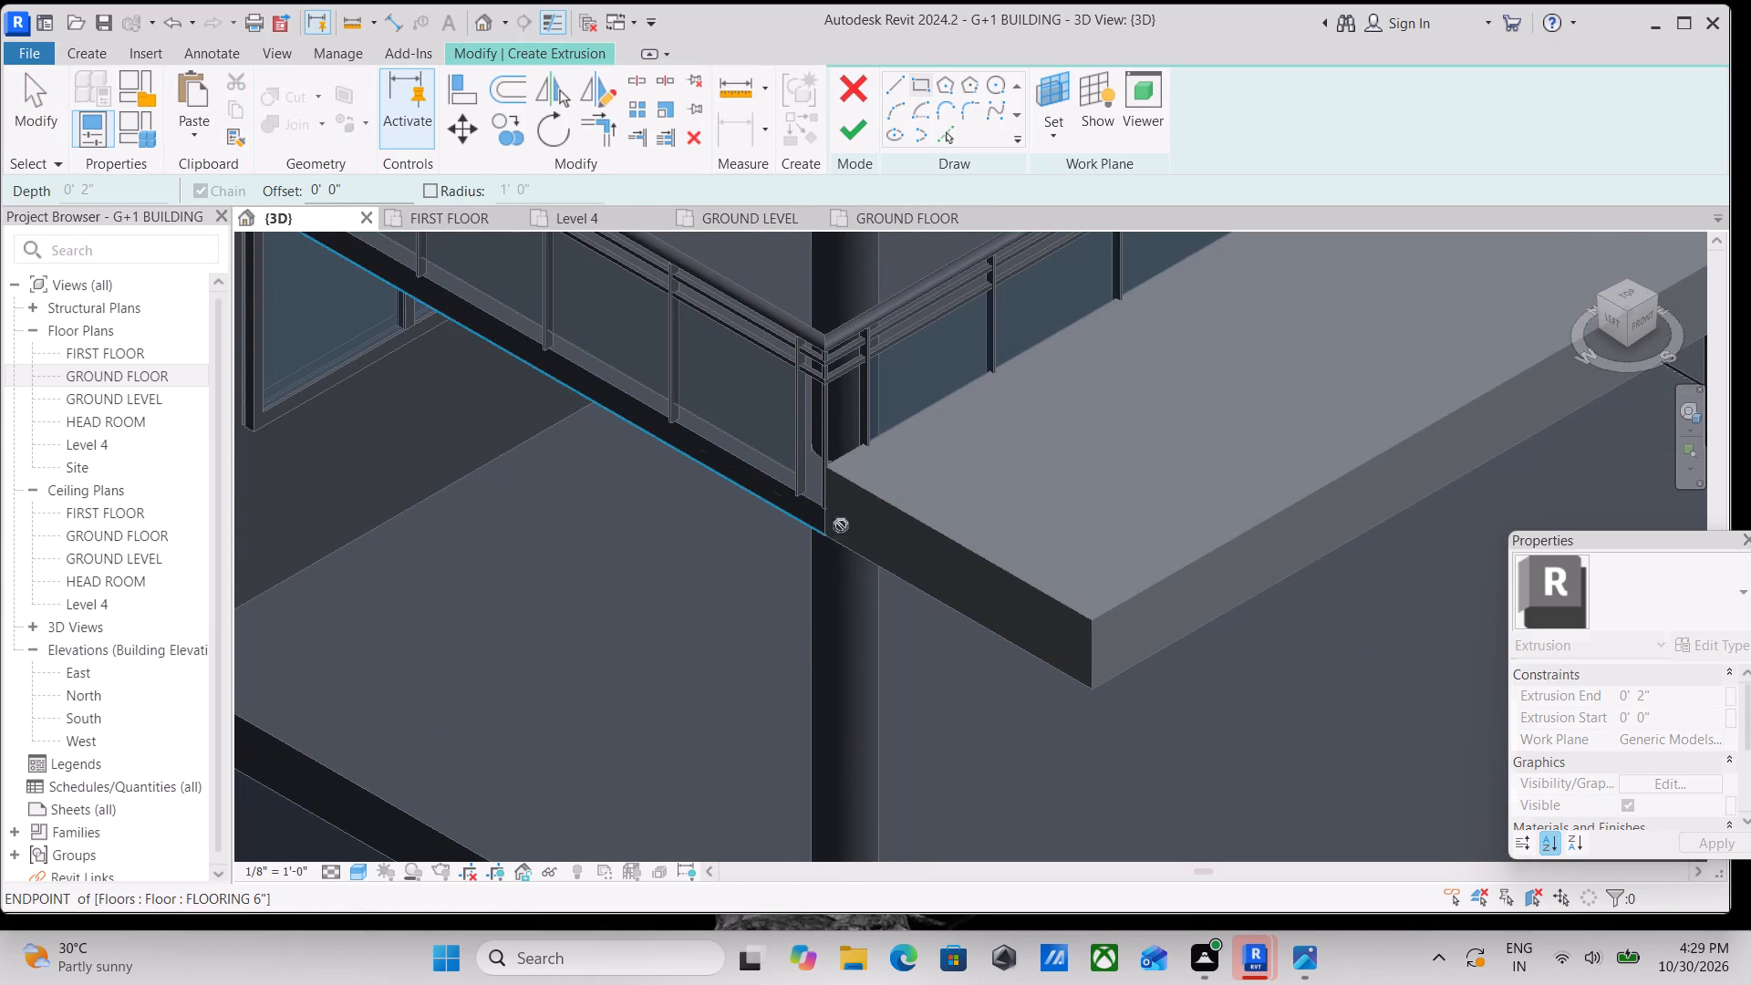
scroll(984, 370, down, 2)
middle_drag(984, 370, 1101, 546)
scroll(1101, 546, up, 1)
scroll(1179, 358, down, 2)
middle_drag(1179, 358, 1216, 472)
scroll(1225, 327, down, 1)
middle_drag(1245, 413, 1247, 465)
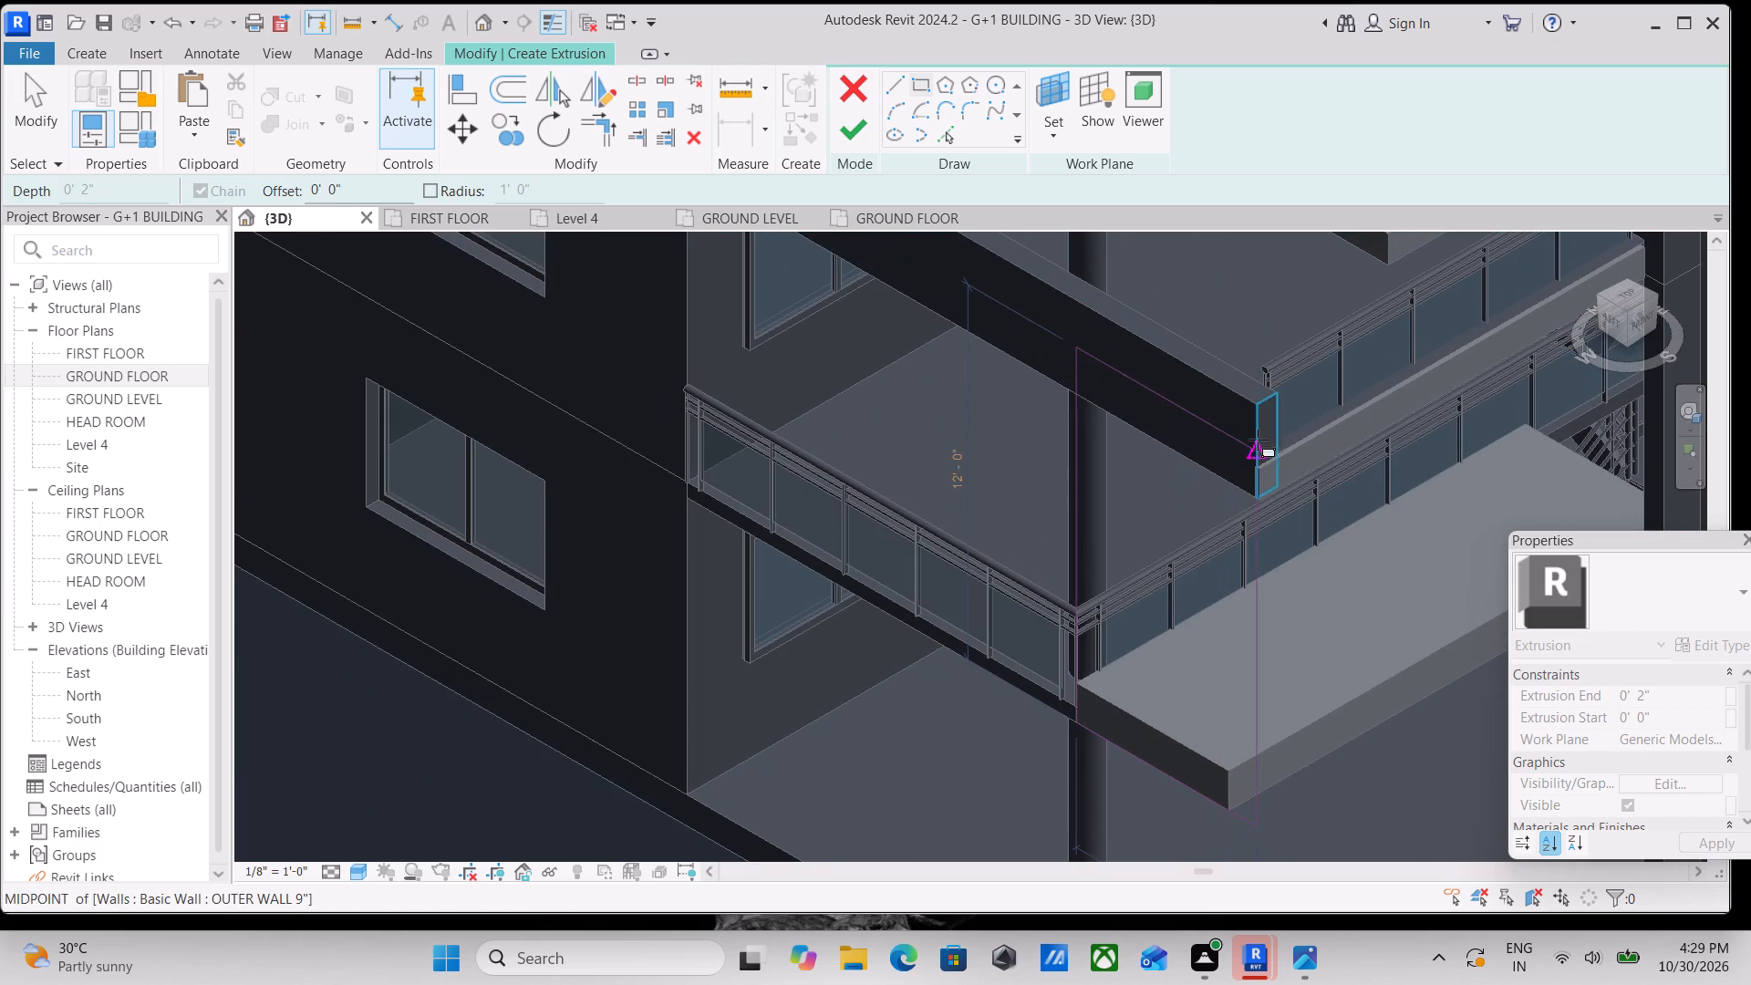
click(1257, 409)
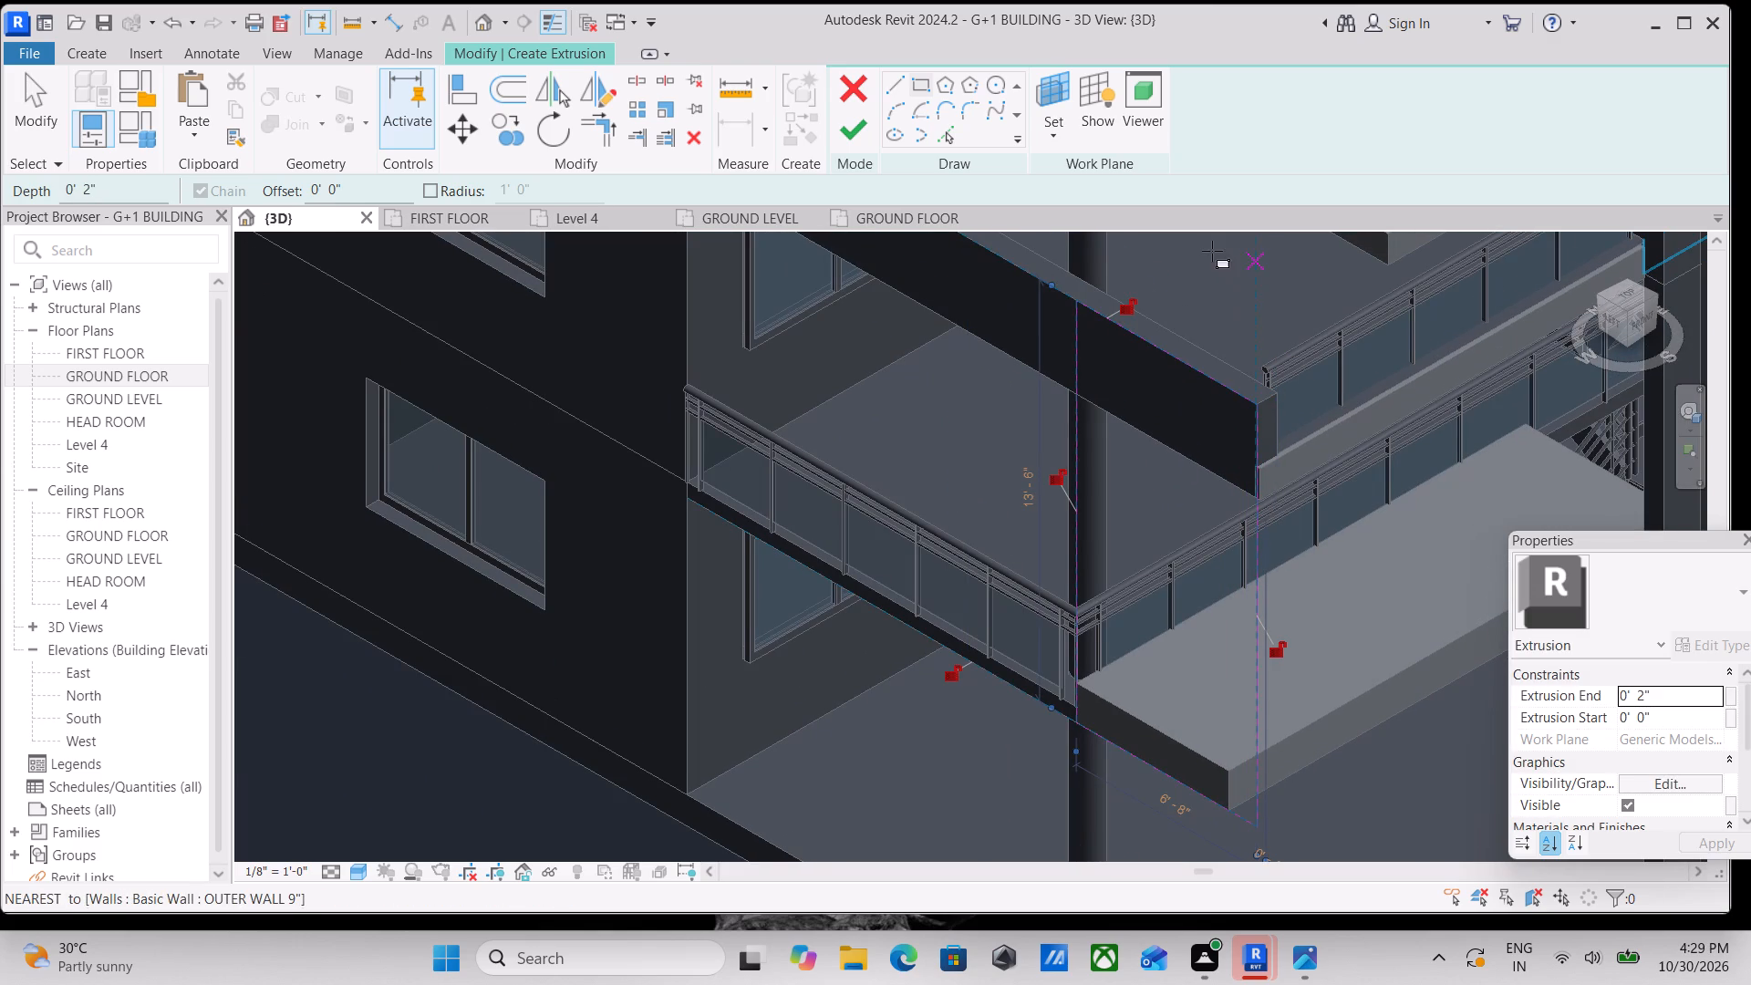
click(860, 132)
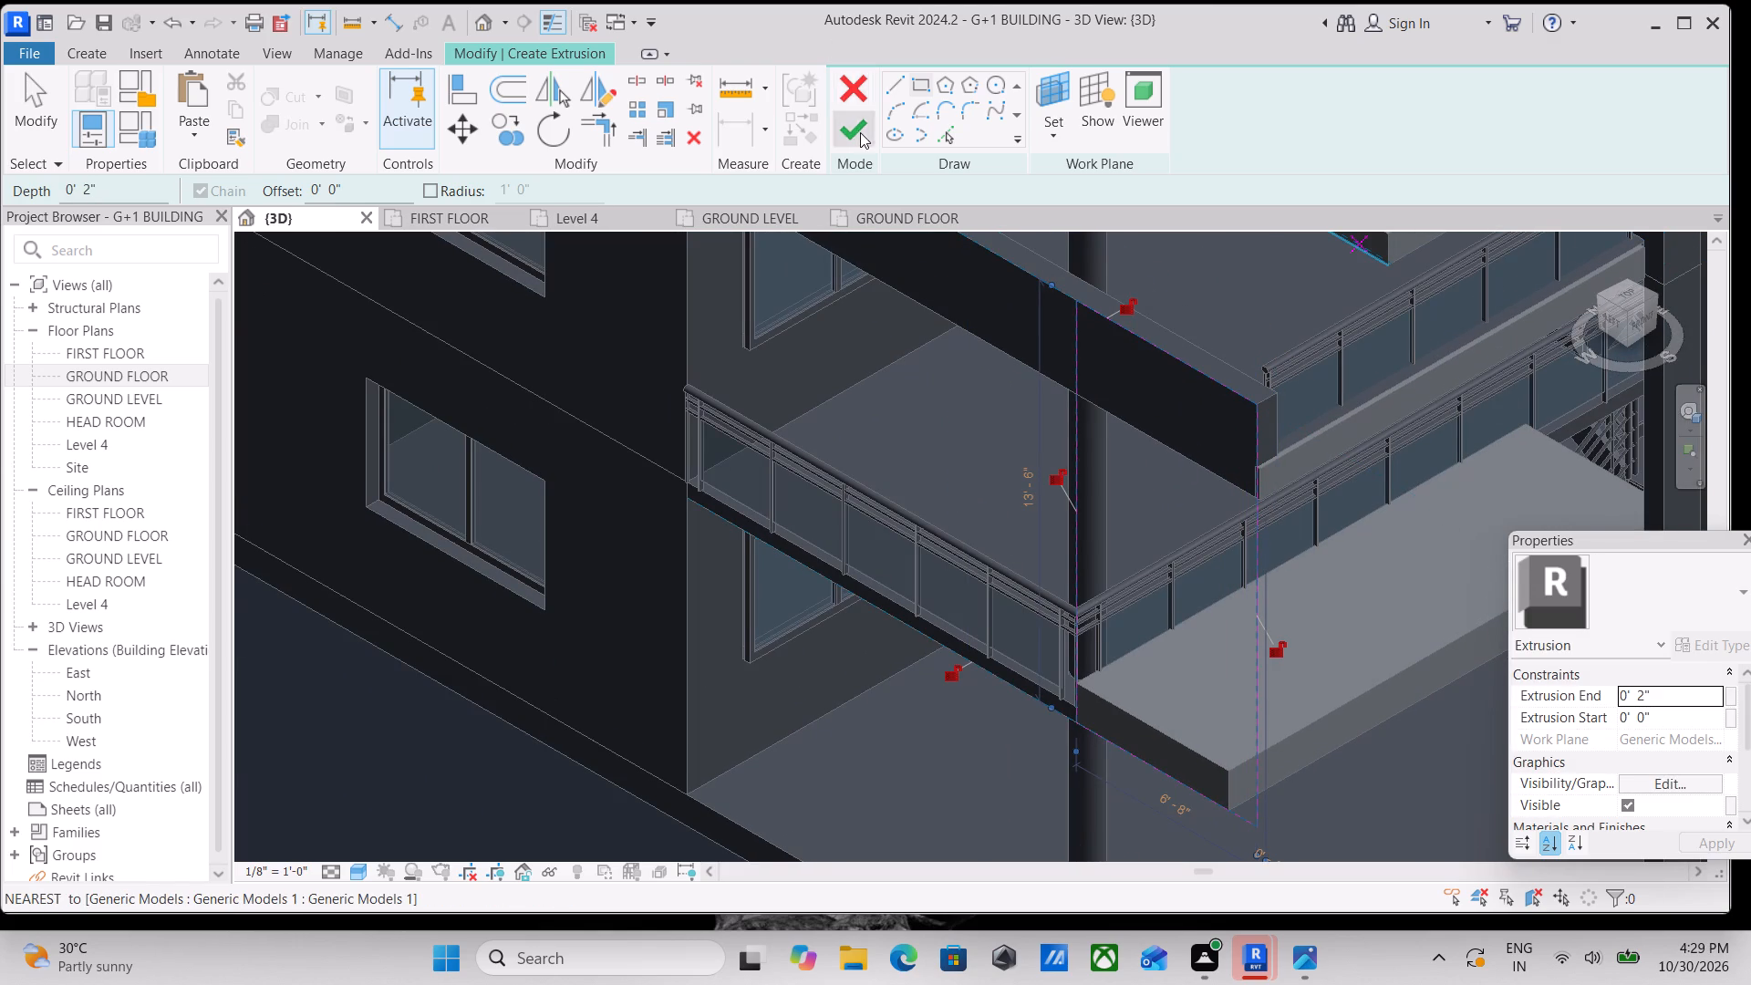
scroll(1074, 355, down, 2)
middle_drag(1068, 352, 1010, 326)
middle_drag(1081, 382, 969, 358)
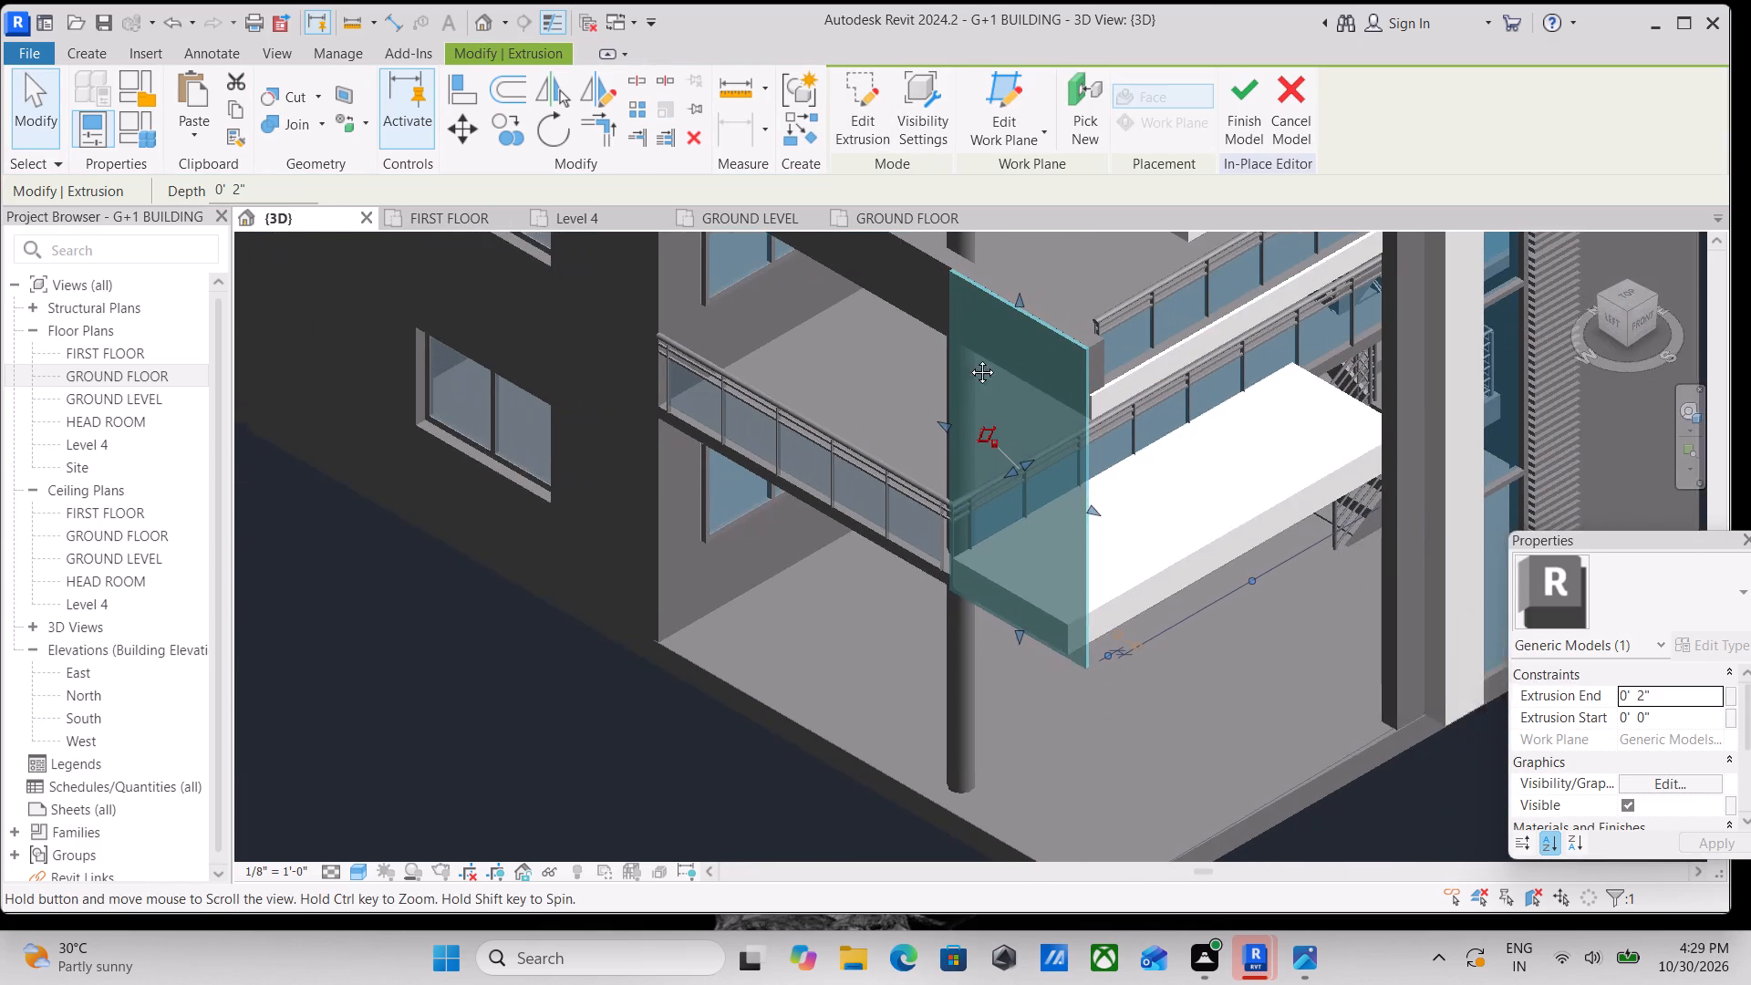
middle_drag(969, 358, 929, 356)
scroll(929, 356, up, 1)
click(1255, 93)
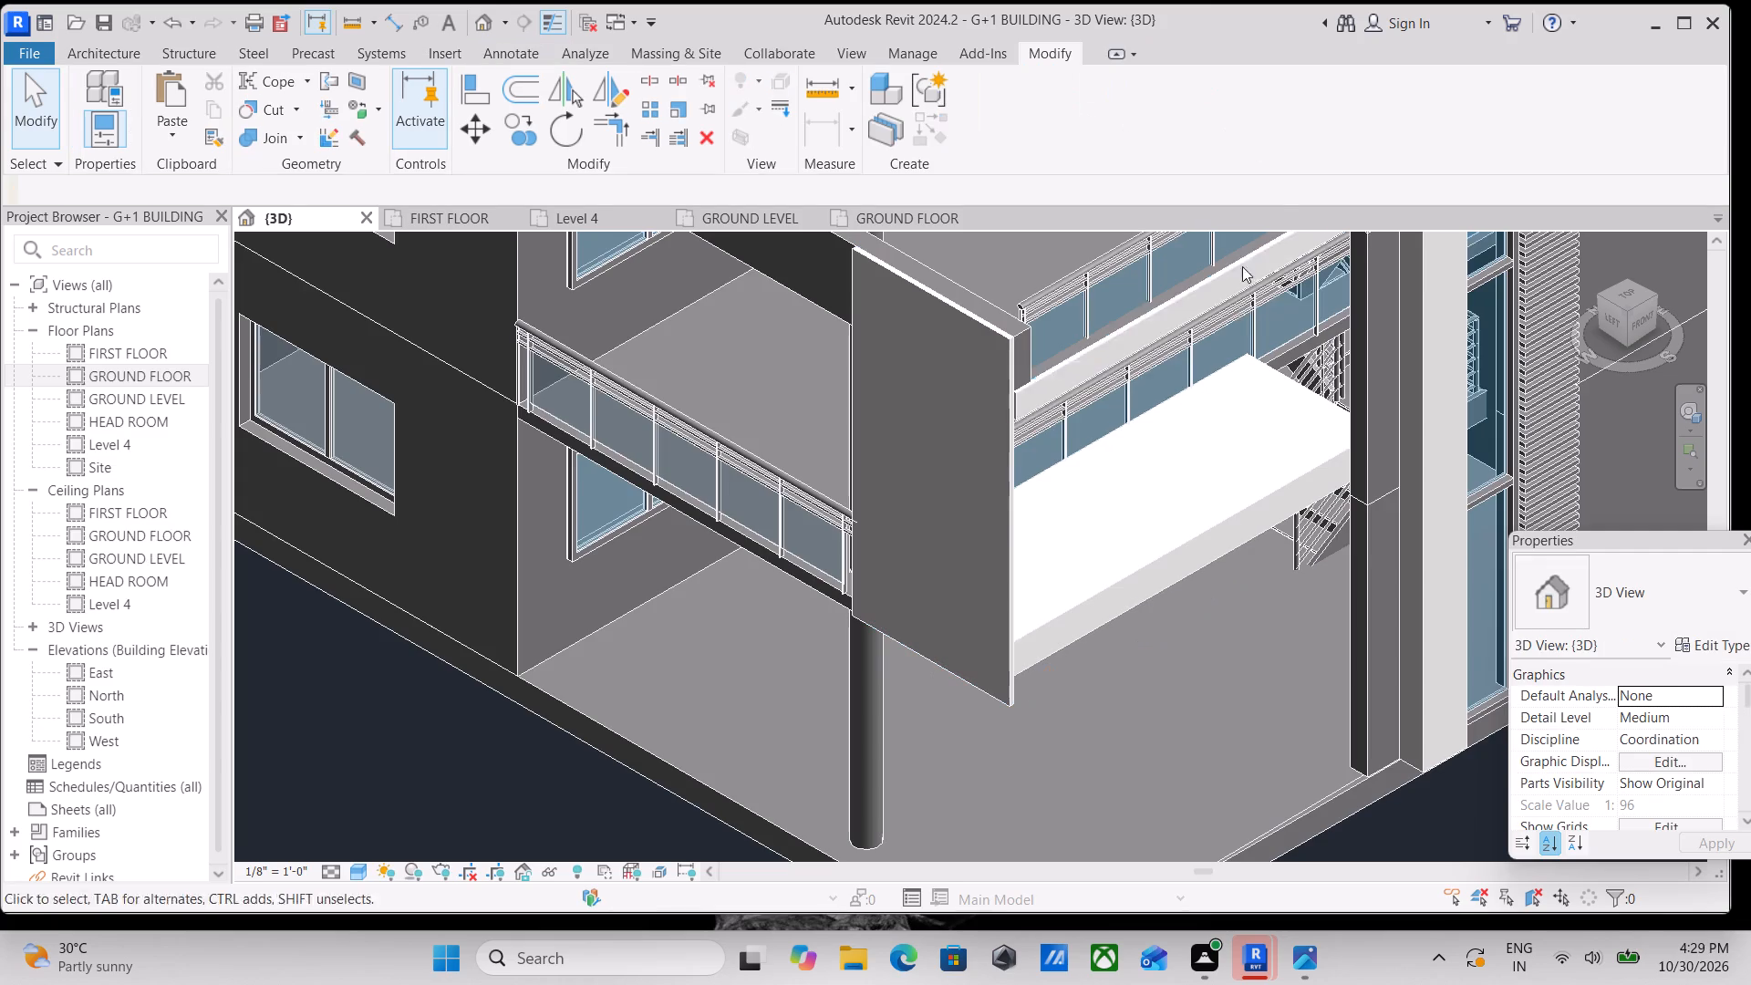
In the front view, lower the top edge of the new side panel to the top of the upper balcony's edge band.
click(1645, 327)
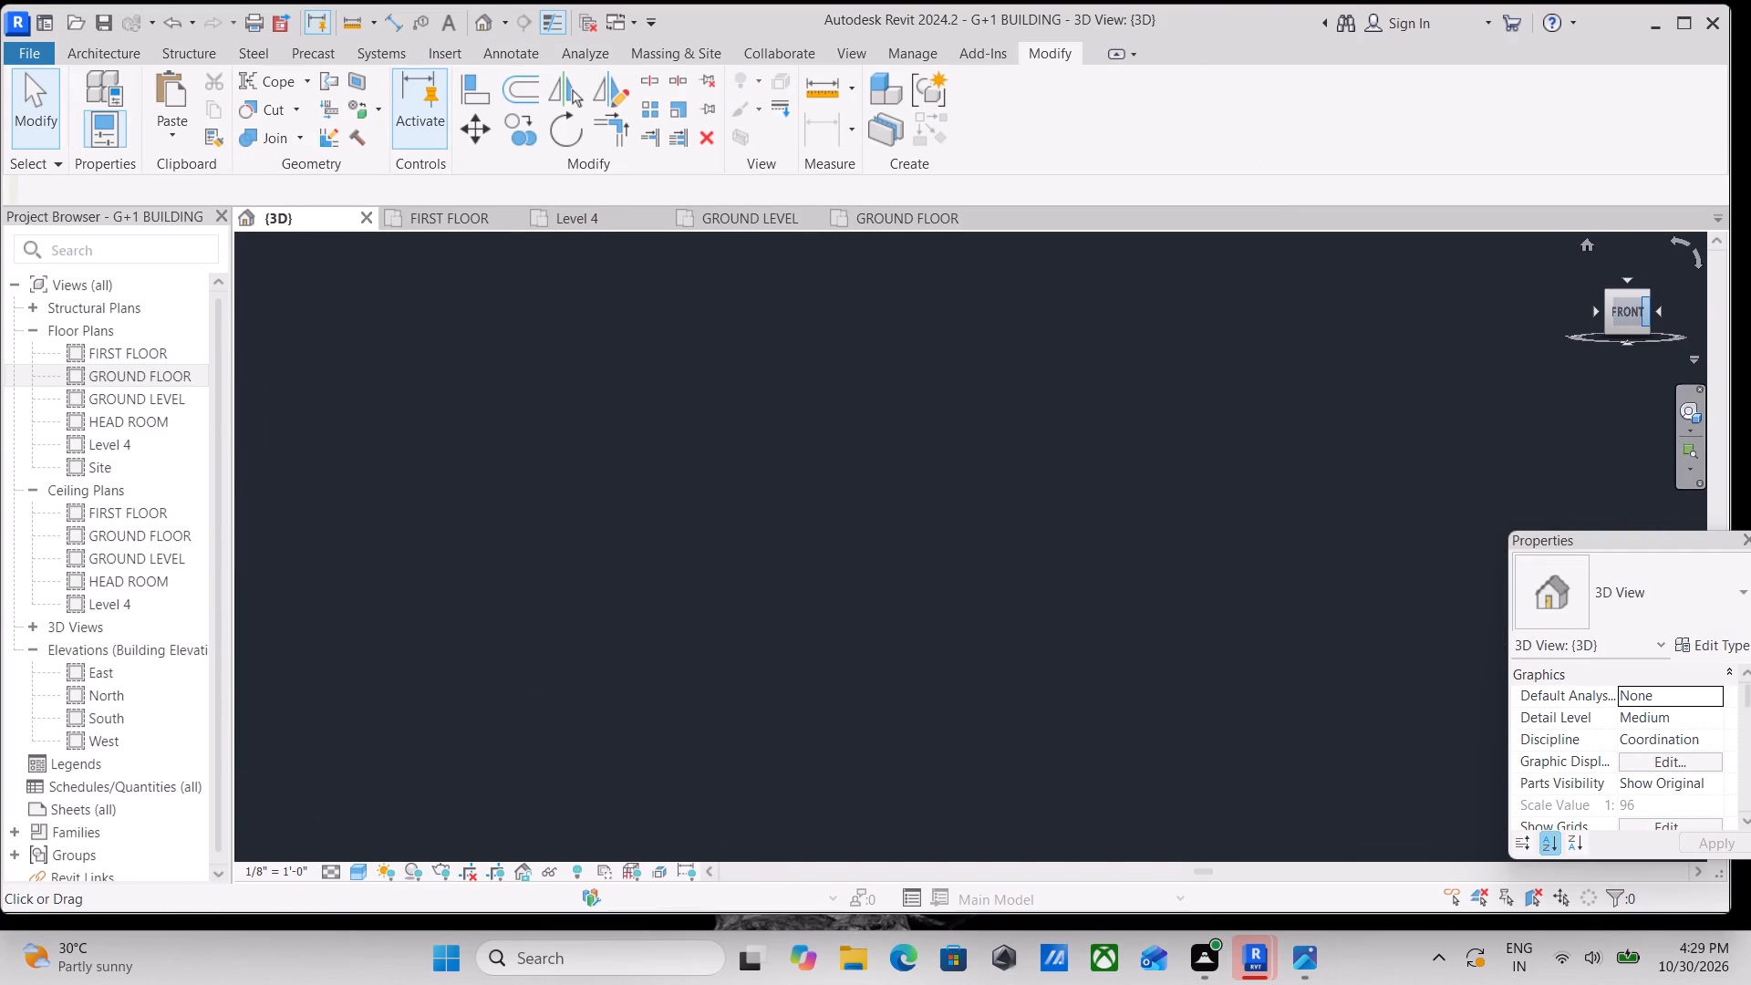
scroll(1121, 566, up, 3)
scroll(1046, 511, up, 4)
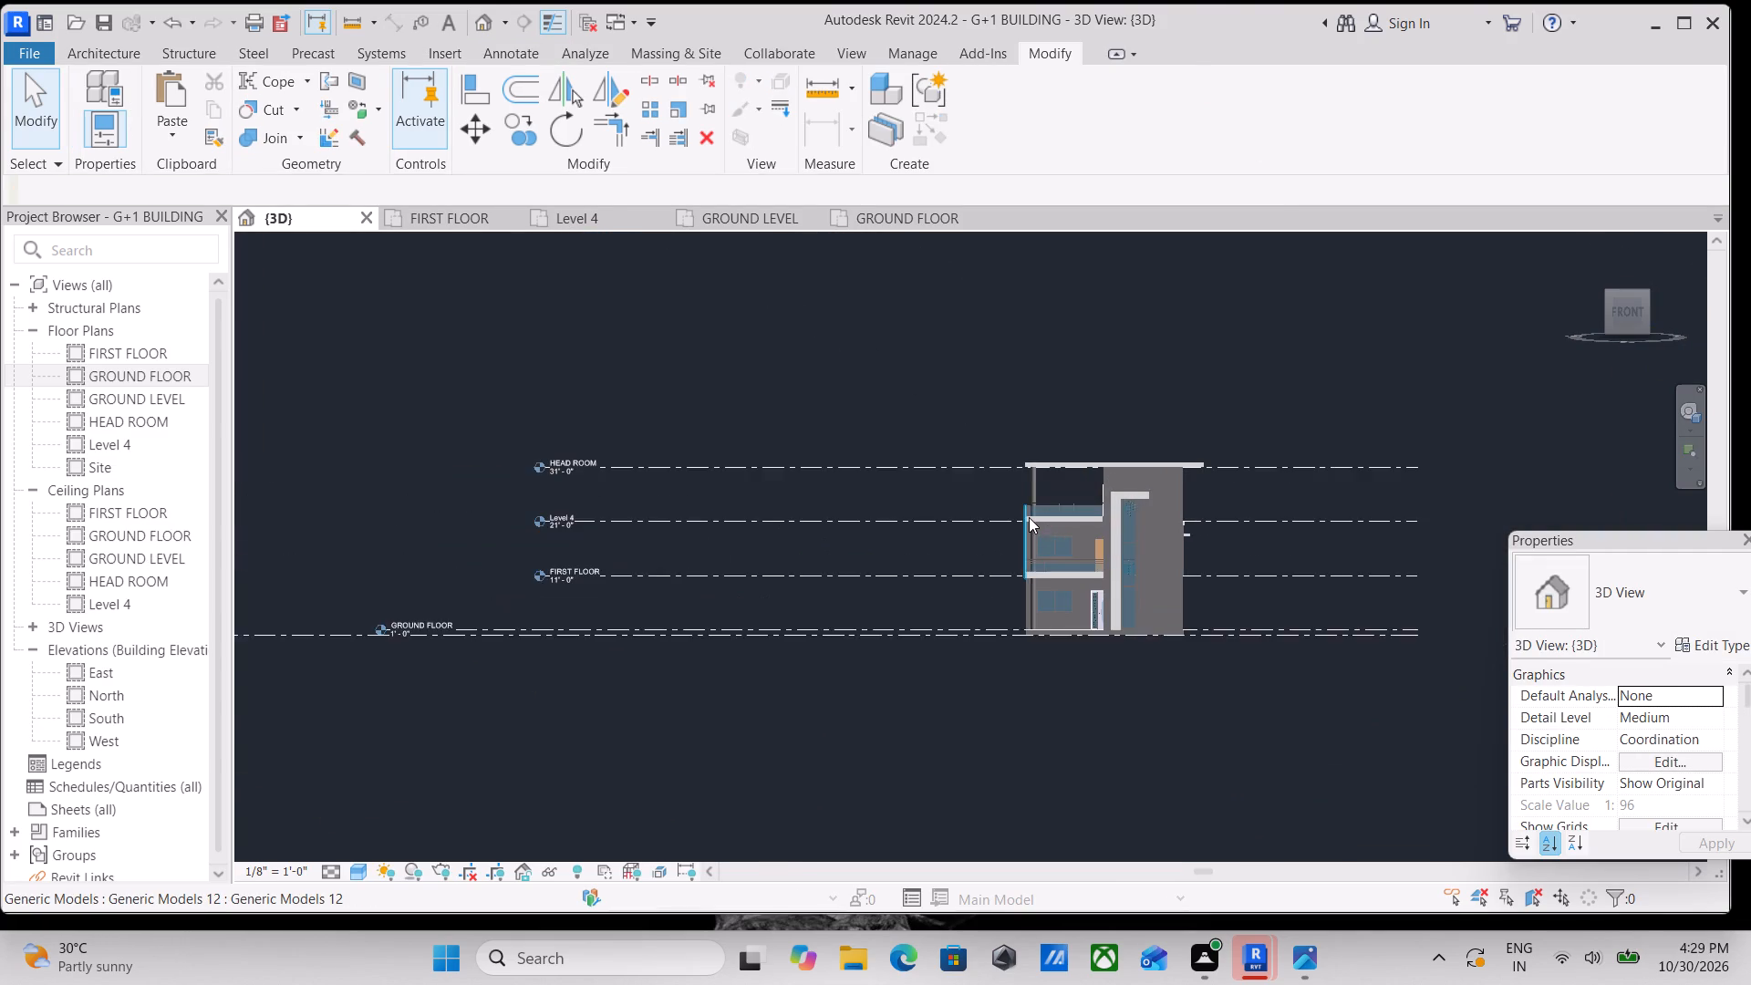
scroll(1029, 517, up, 15)
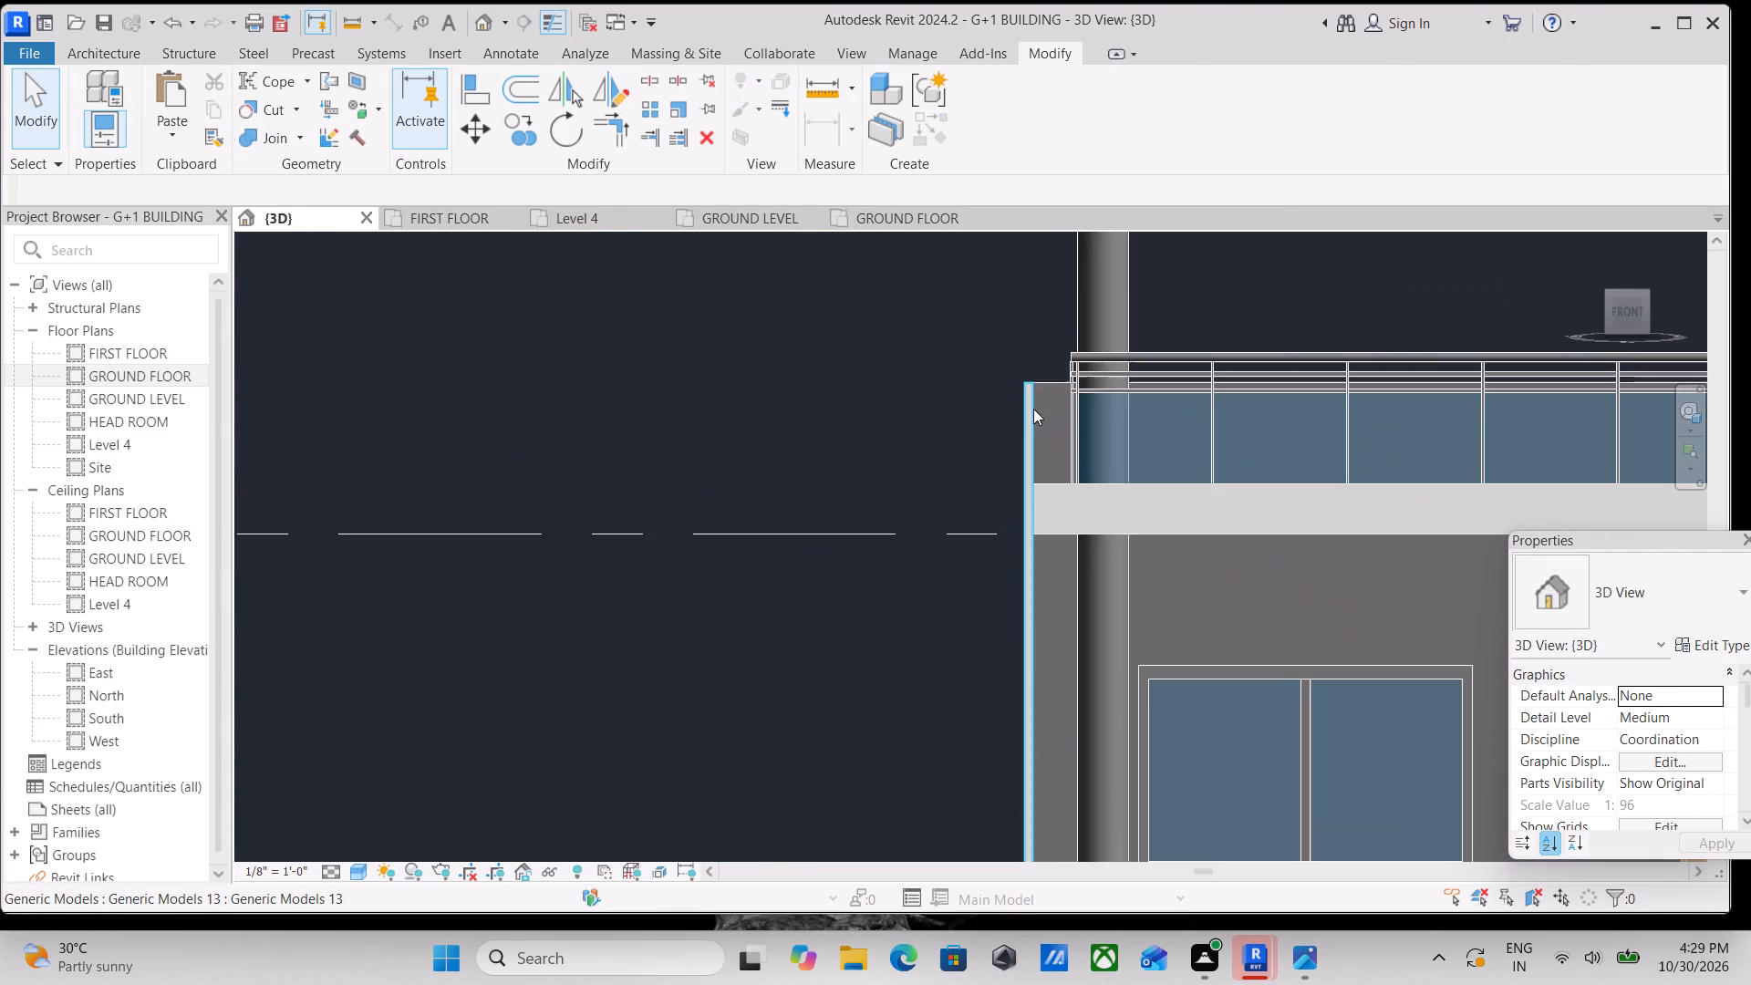
scroll(1020, 391, up, 2)
click(1024, 385)
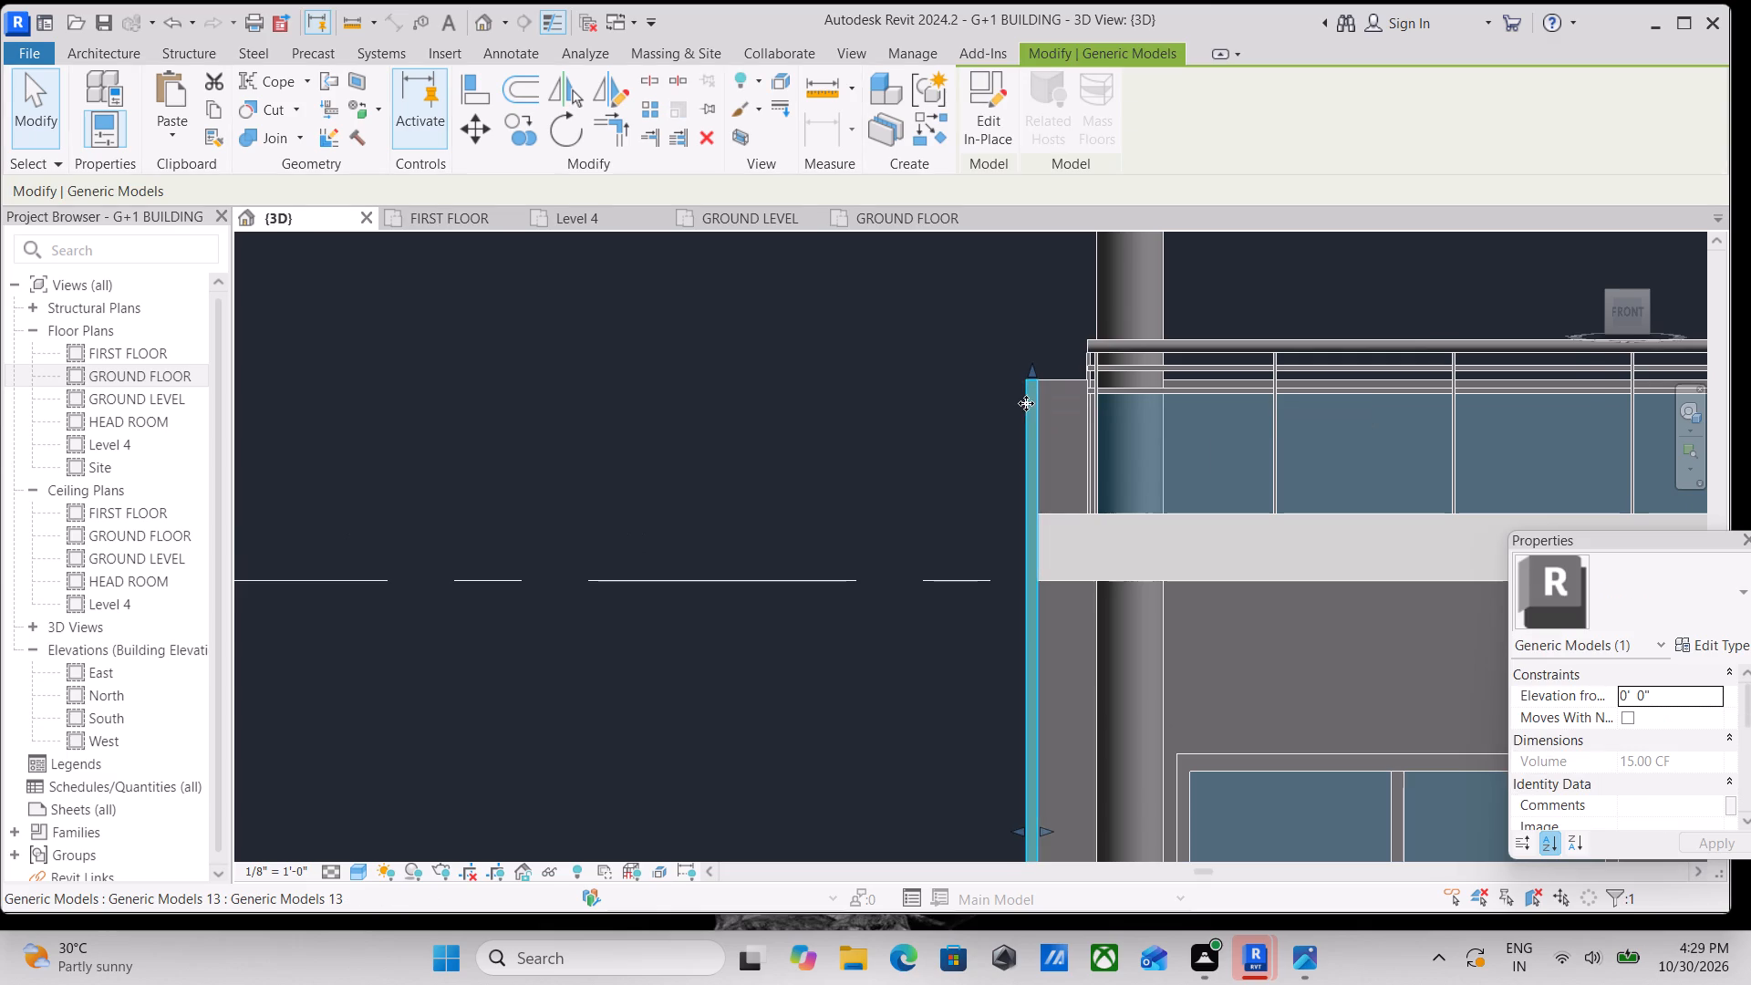
scroll(1031, 387, up, 2)
drag(1031, 369, 1041, 529)
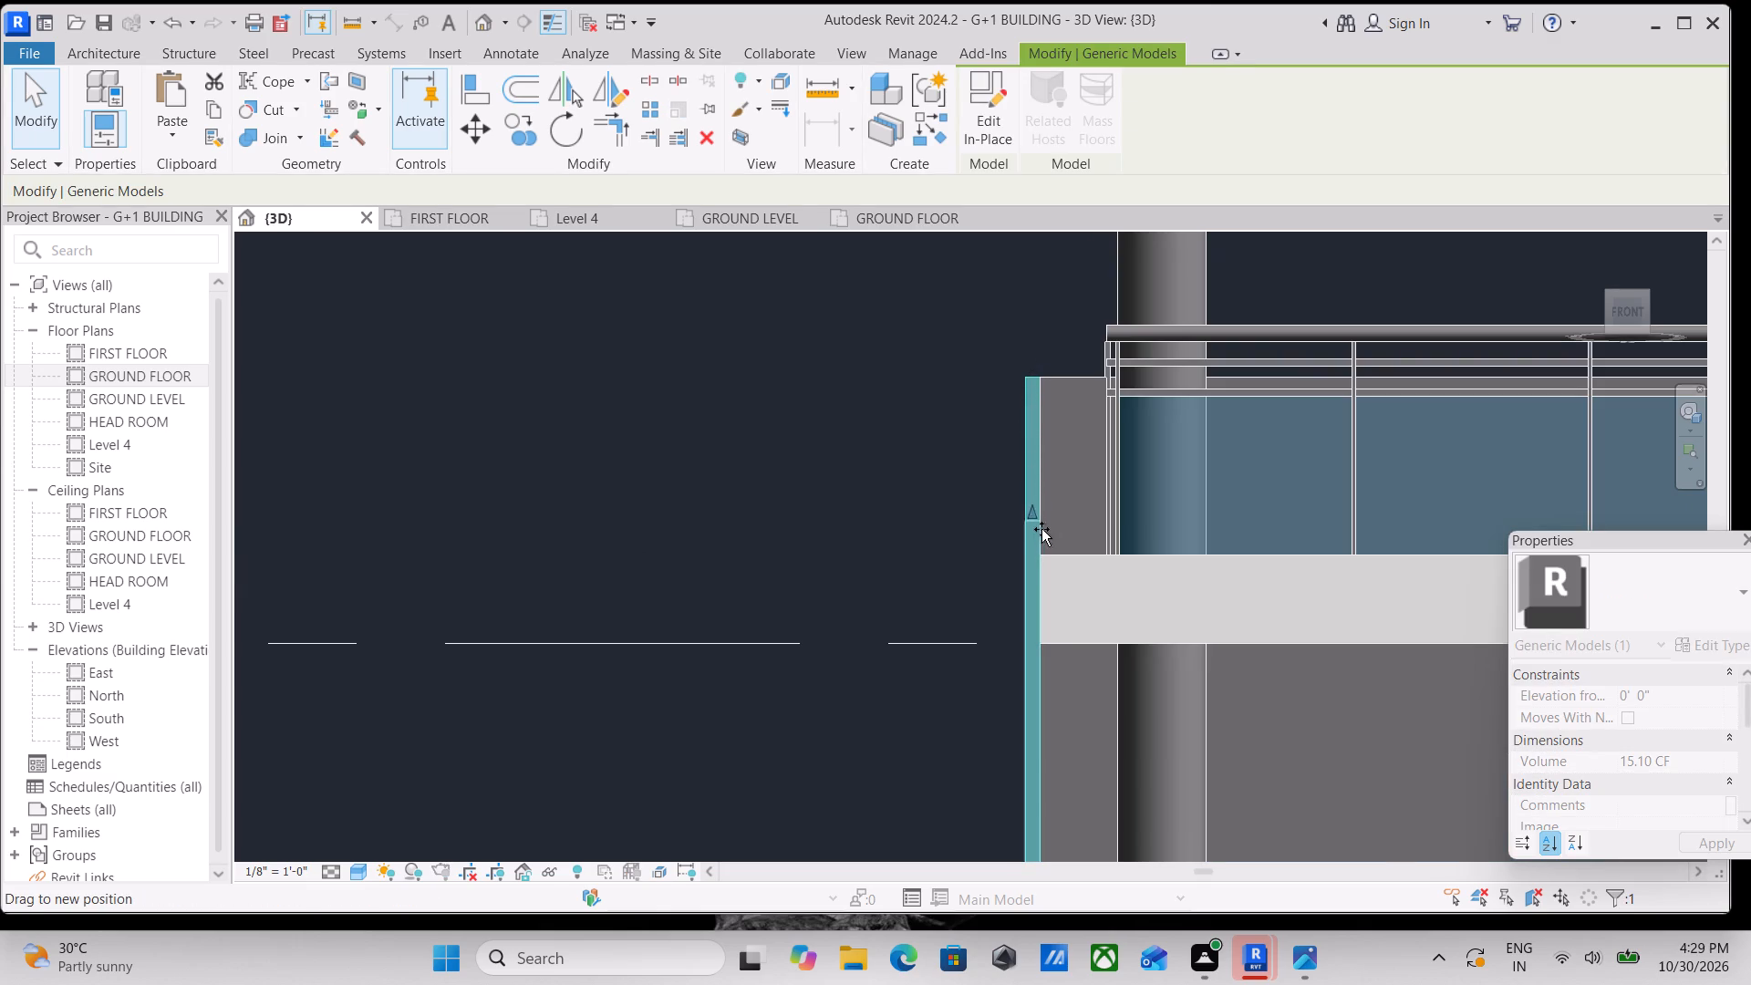
drag(1041, 529, 1045, 557)
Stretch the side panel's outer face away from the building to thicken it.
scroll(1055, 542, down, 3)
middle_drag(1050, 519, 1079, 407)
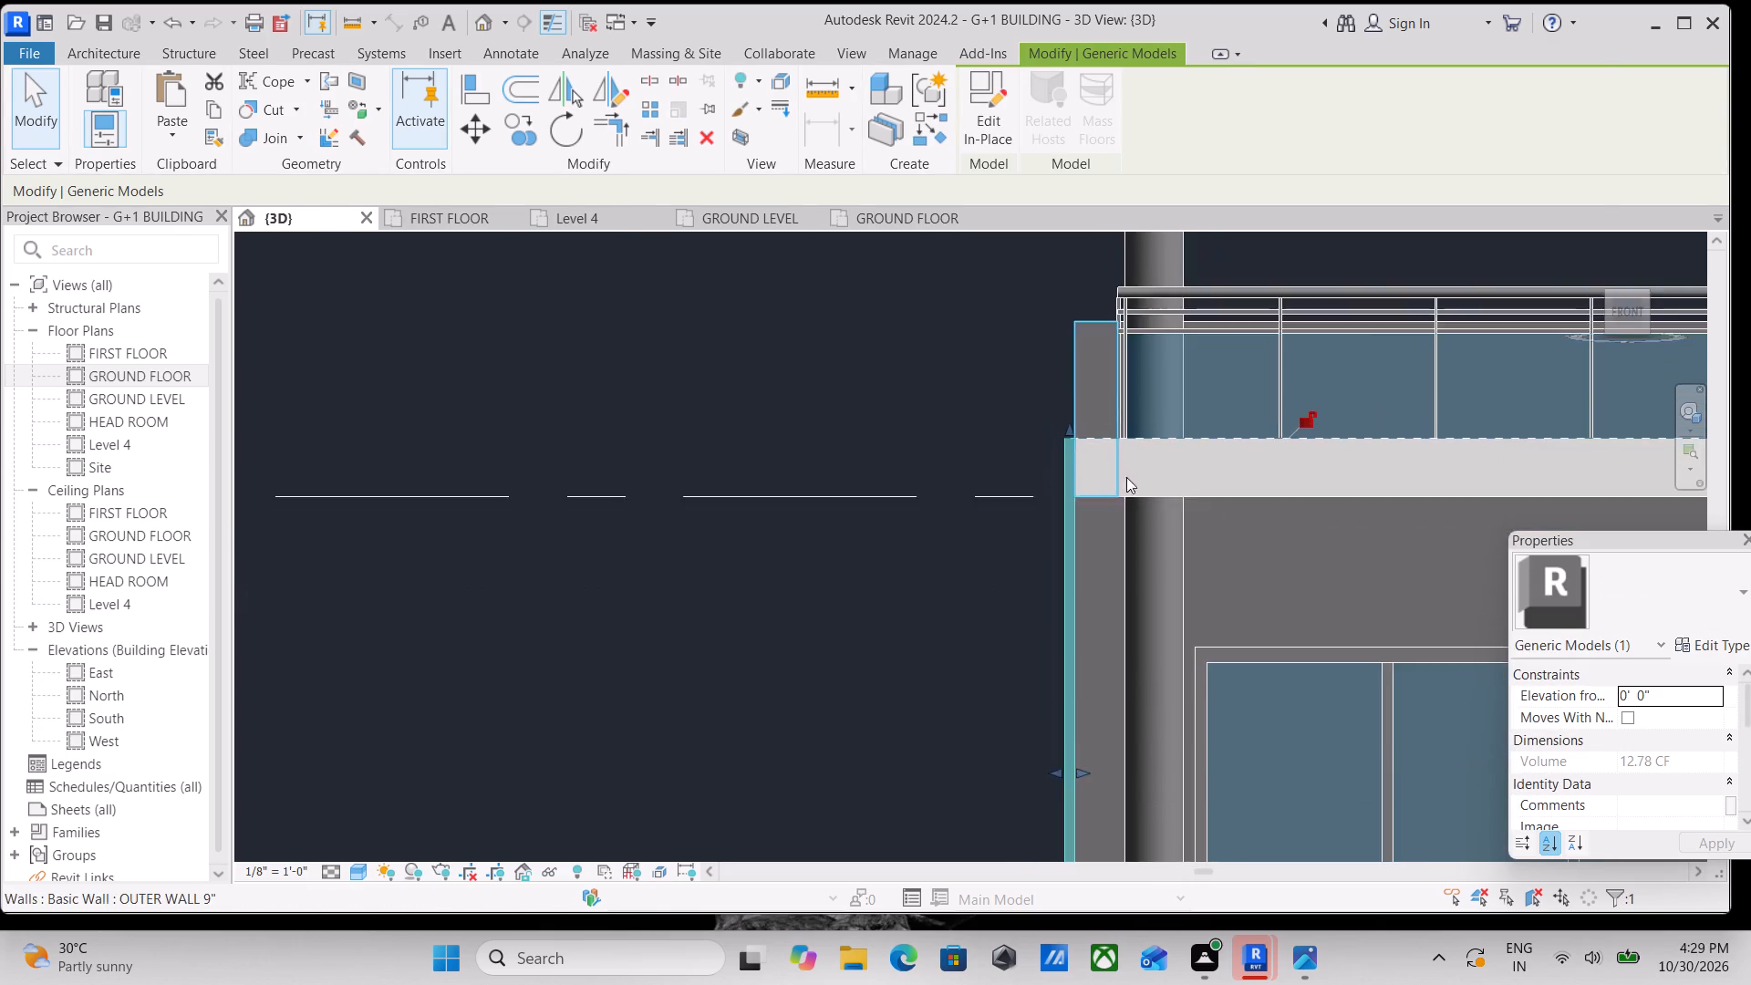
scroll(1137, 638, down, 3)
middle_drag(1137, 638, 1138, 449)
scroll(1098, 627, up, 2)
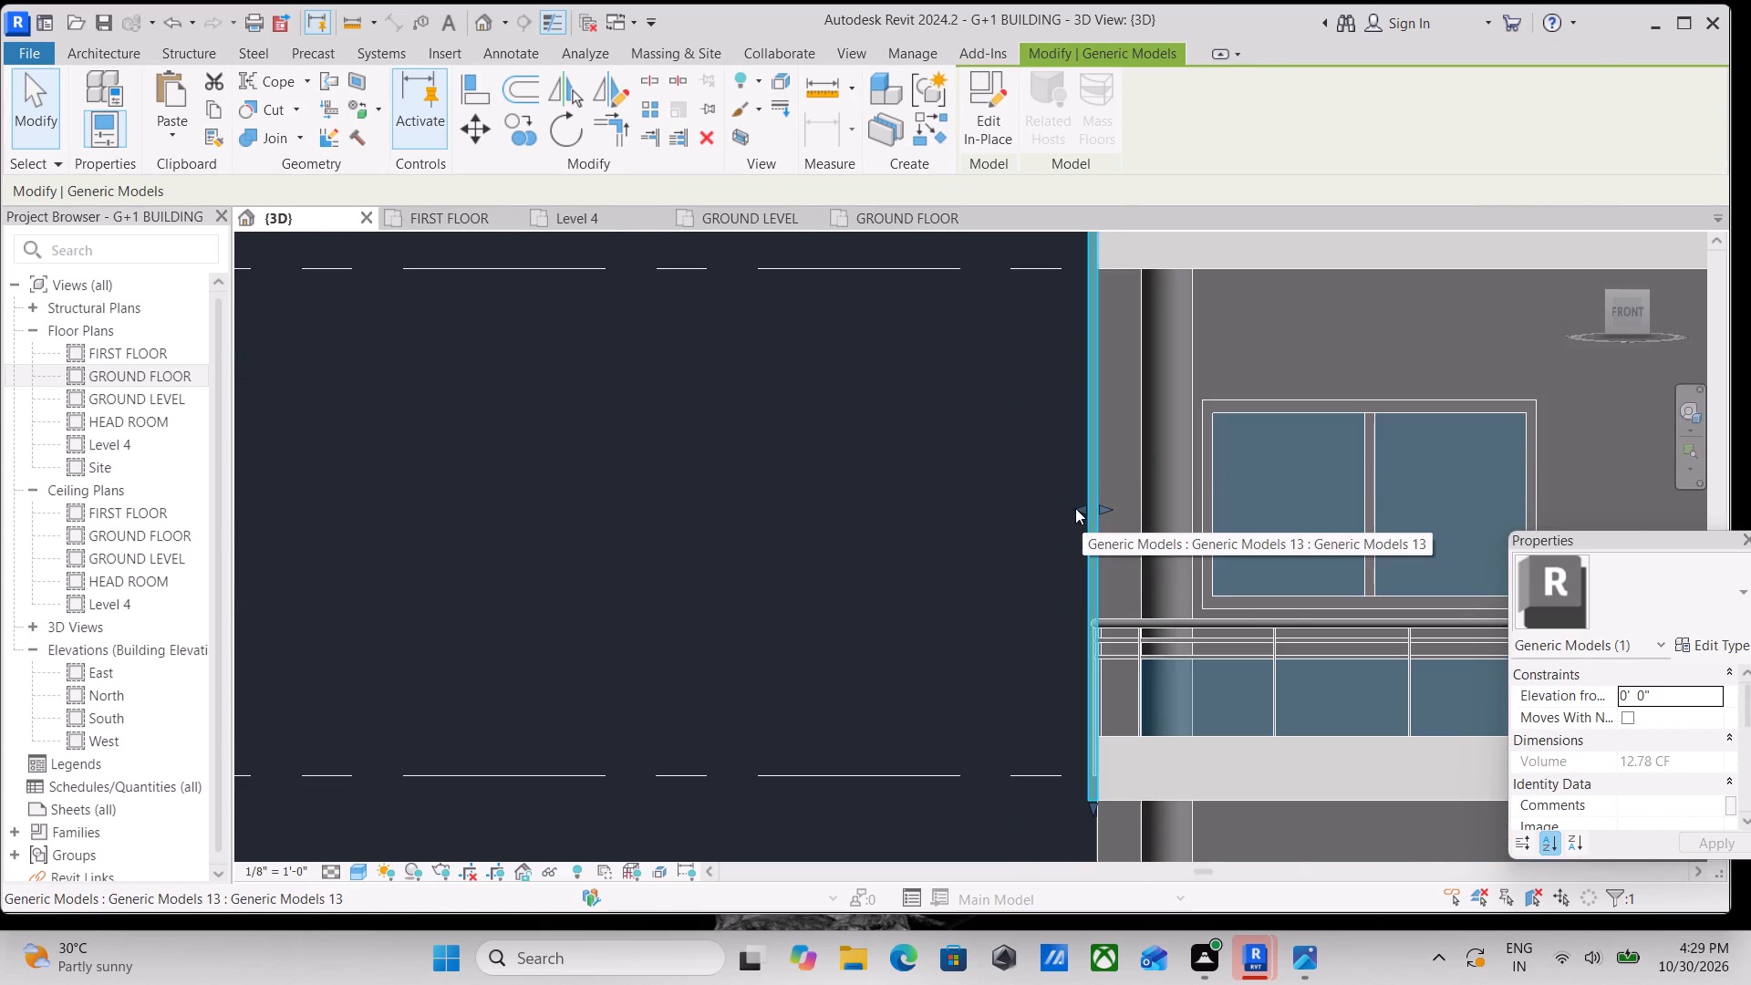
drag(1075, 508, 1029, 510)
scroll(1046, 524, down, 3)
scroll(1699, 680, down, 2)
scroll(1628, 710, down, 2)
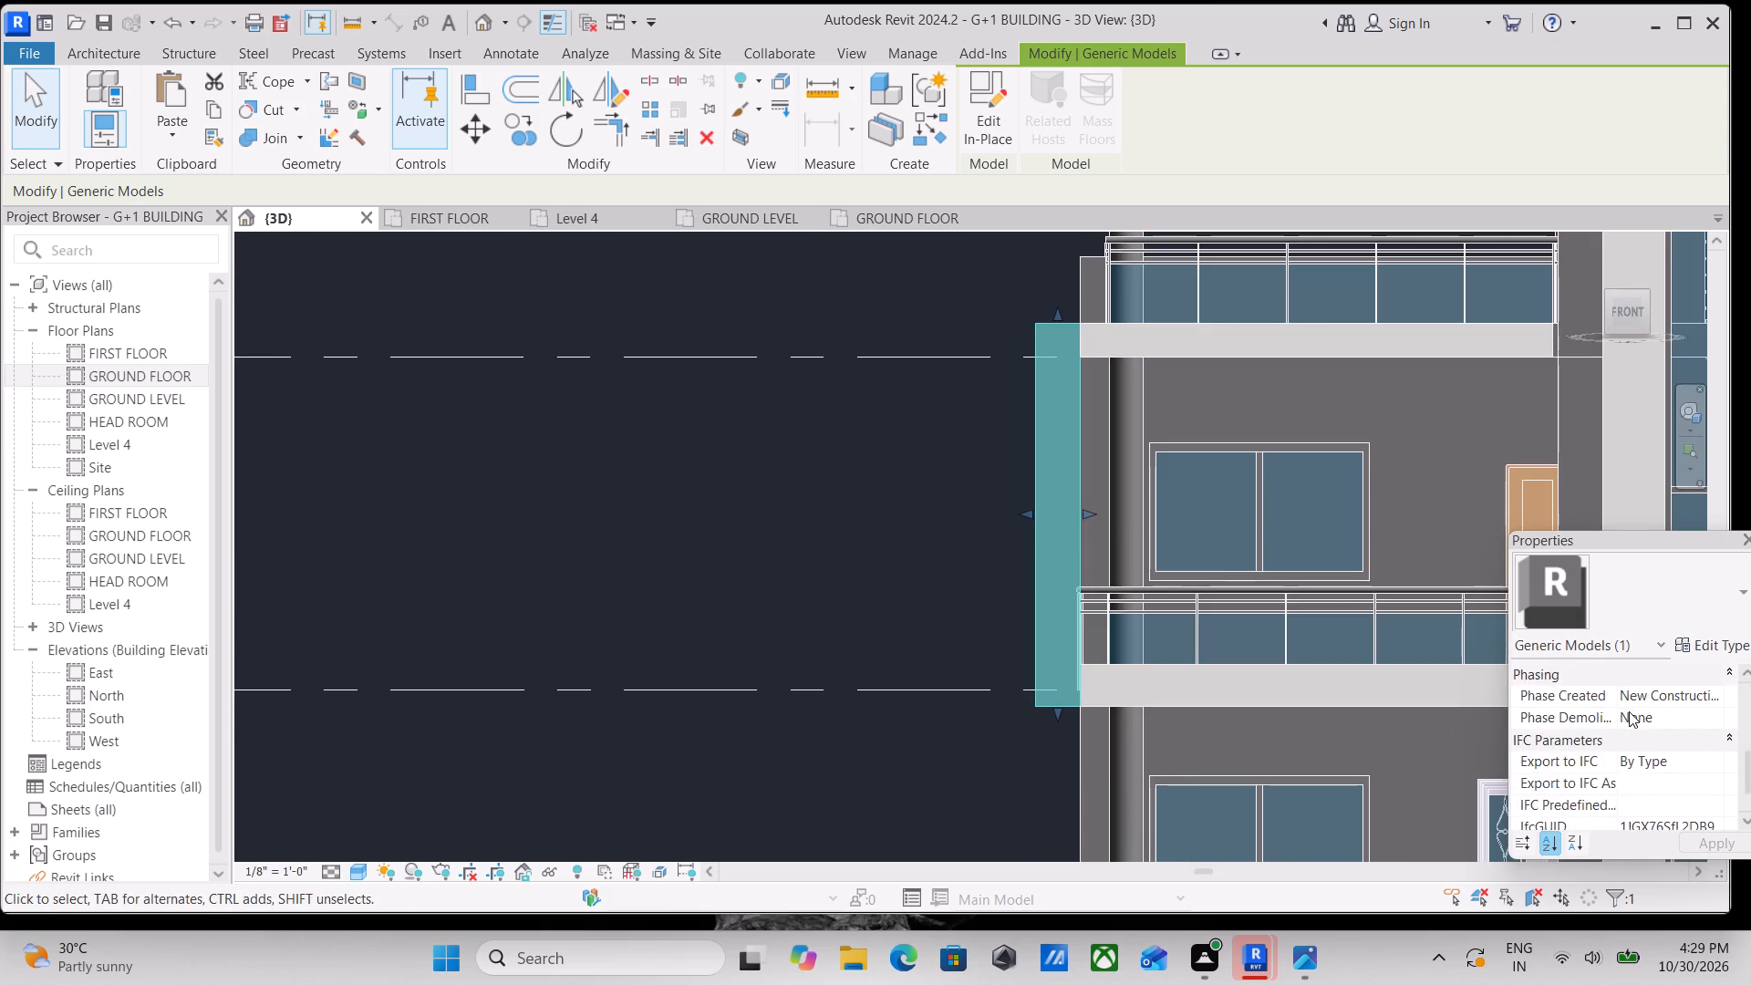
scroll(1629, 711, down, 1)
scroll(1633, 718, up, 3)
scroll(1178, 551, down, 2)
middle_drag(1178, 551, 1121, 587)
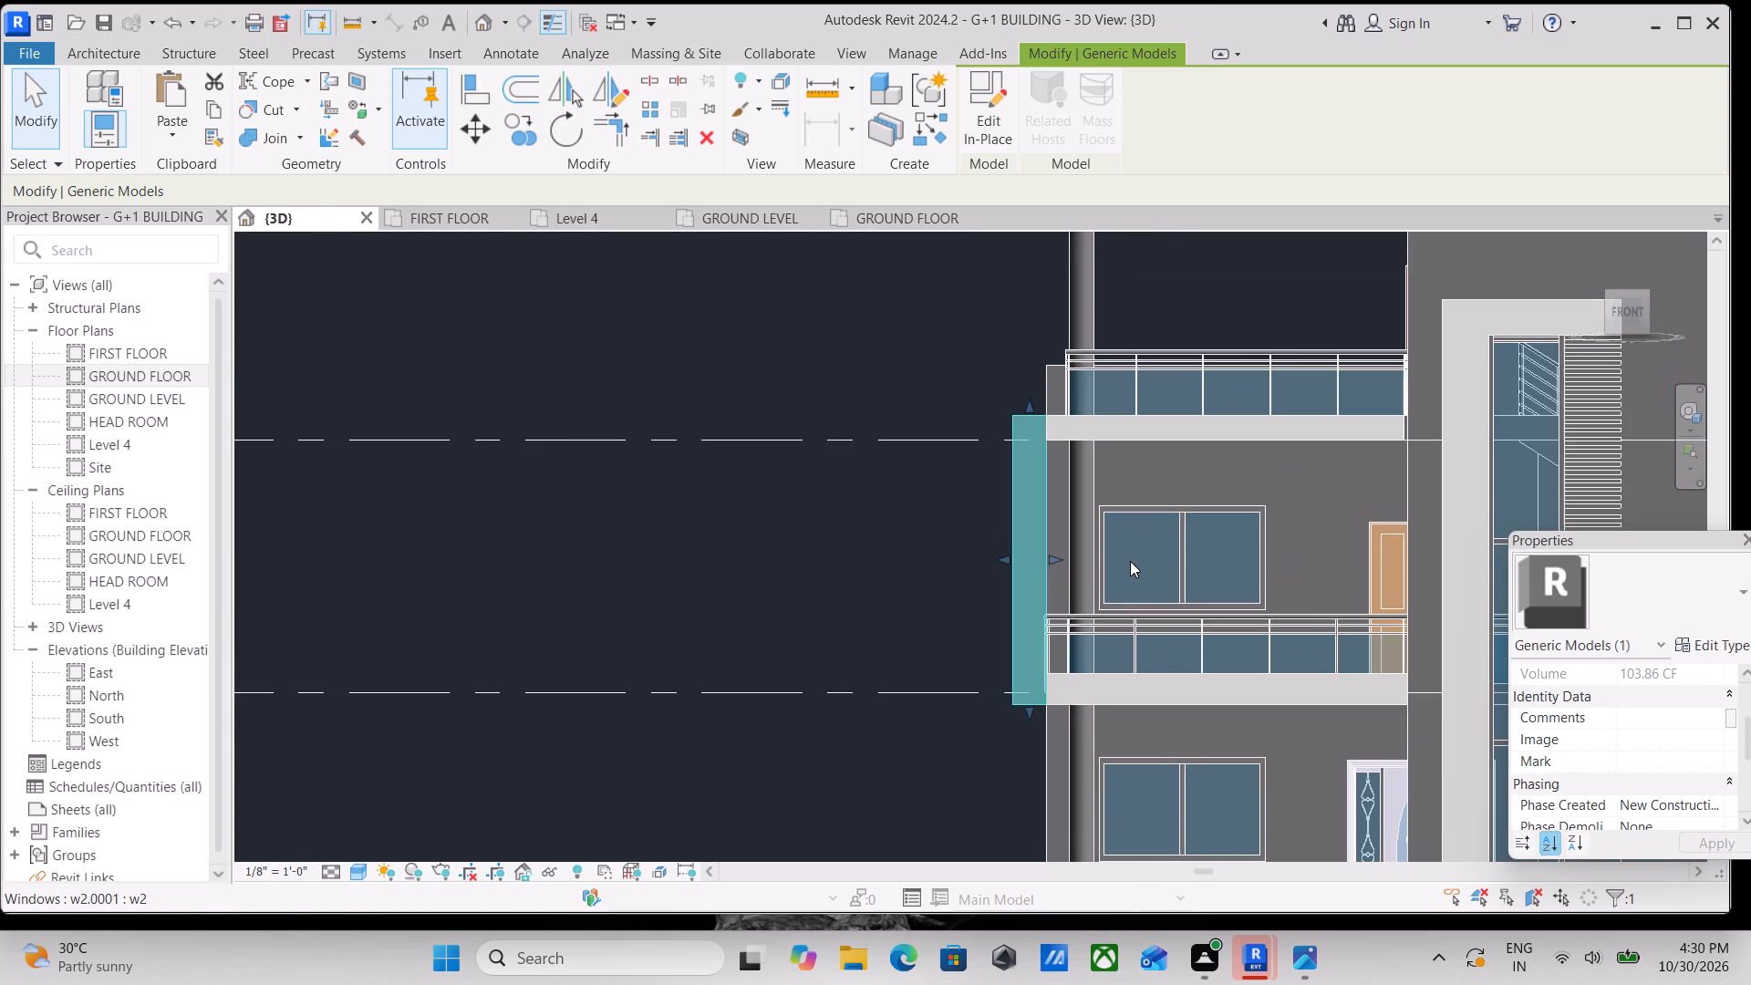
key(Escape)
Examine the thickened side panel and its connection to both balcony bands from several sides of the building.
scroll(1142, 563, down, 3)
shift+middle_drag(1118, 642, 1302, 797)
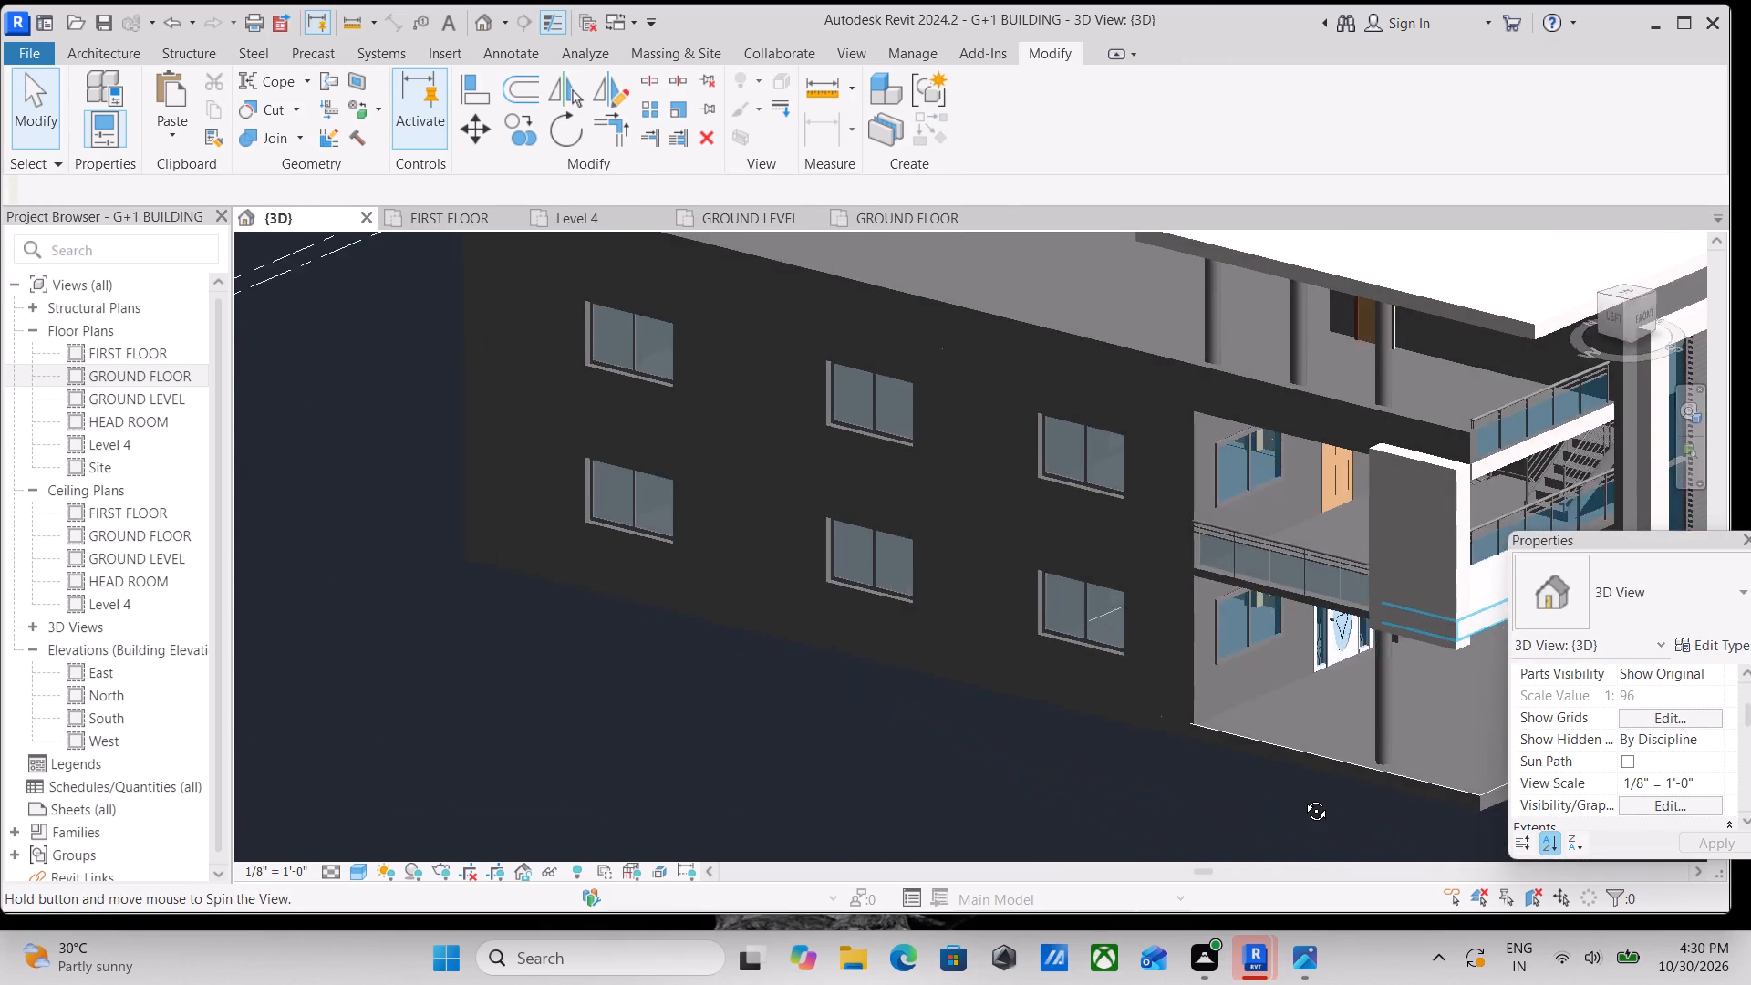
shift+middle_drag(1302, 797, 1319, 750)
middle_drag(1328, 596, 1171, 576)
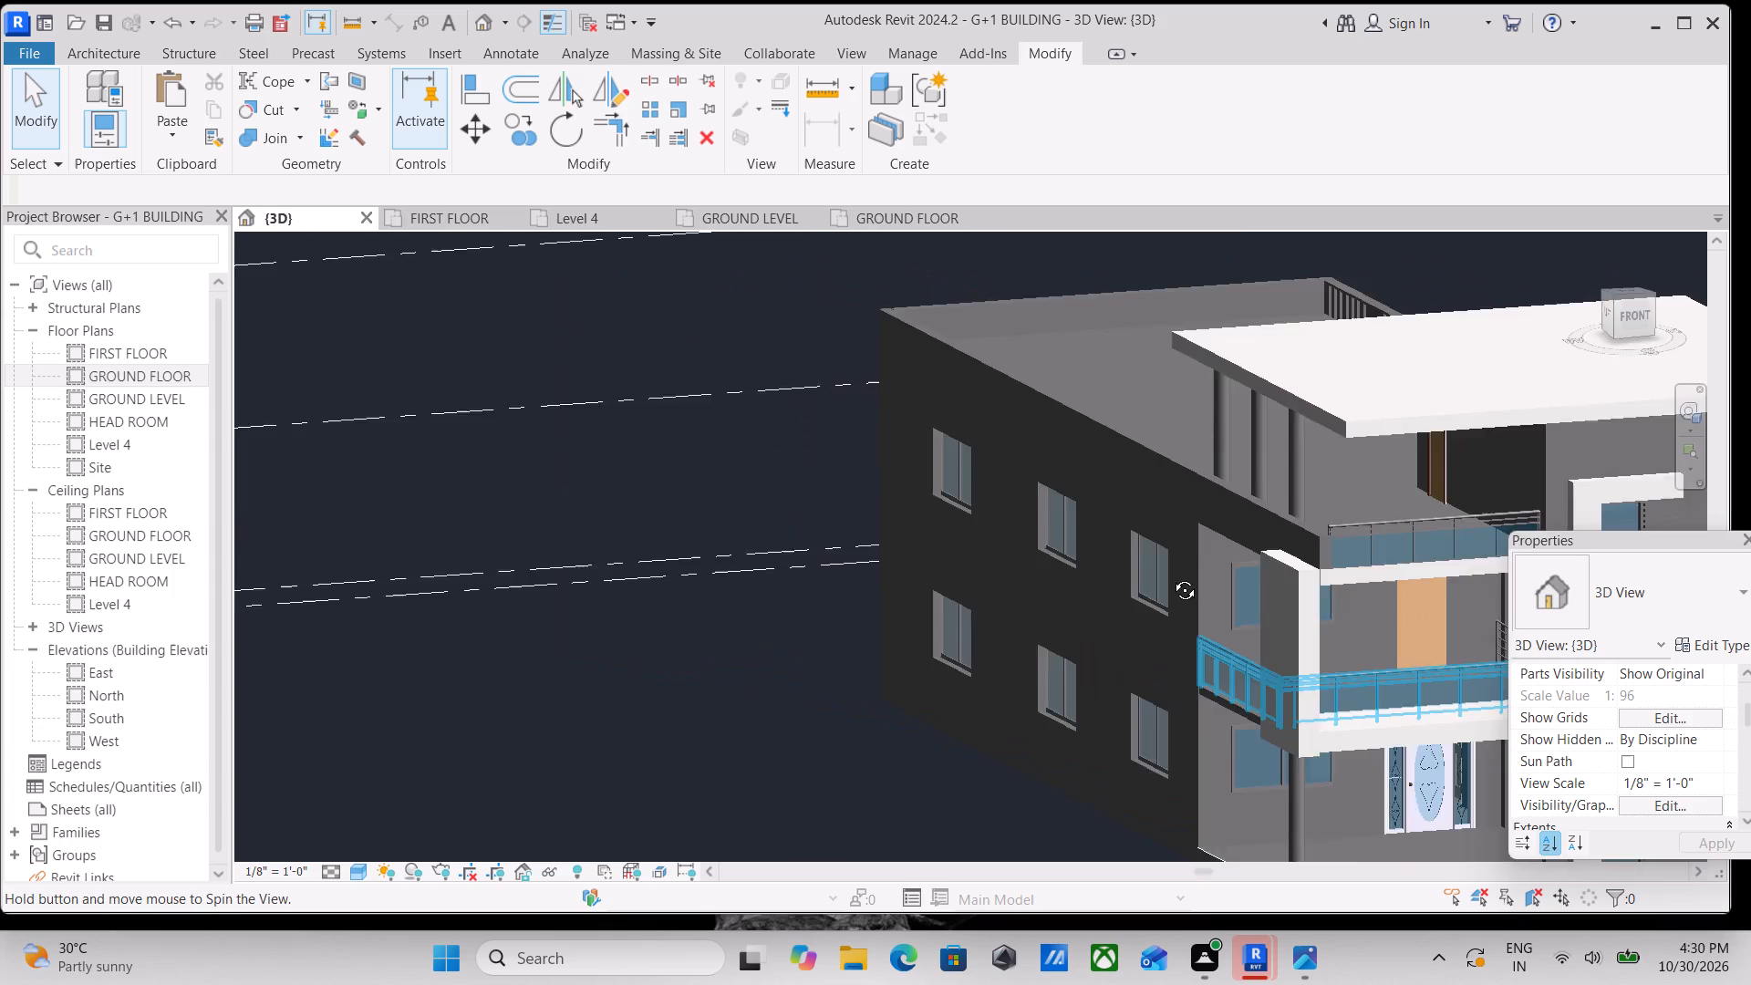
middle_drag(1171, 576, 1059, 593)
middle_drag(903, 743, 956, 571)
shift+middle_drag(928, 721, 928, 603)
shift+middle_drag(925, 594, 780, 684)
middle_drag(772, 663, 1109, 633)
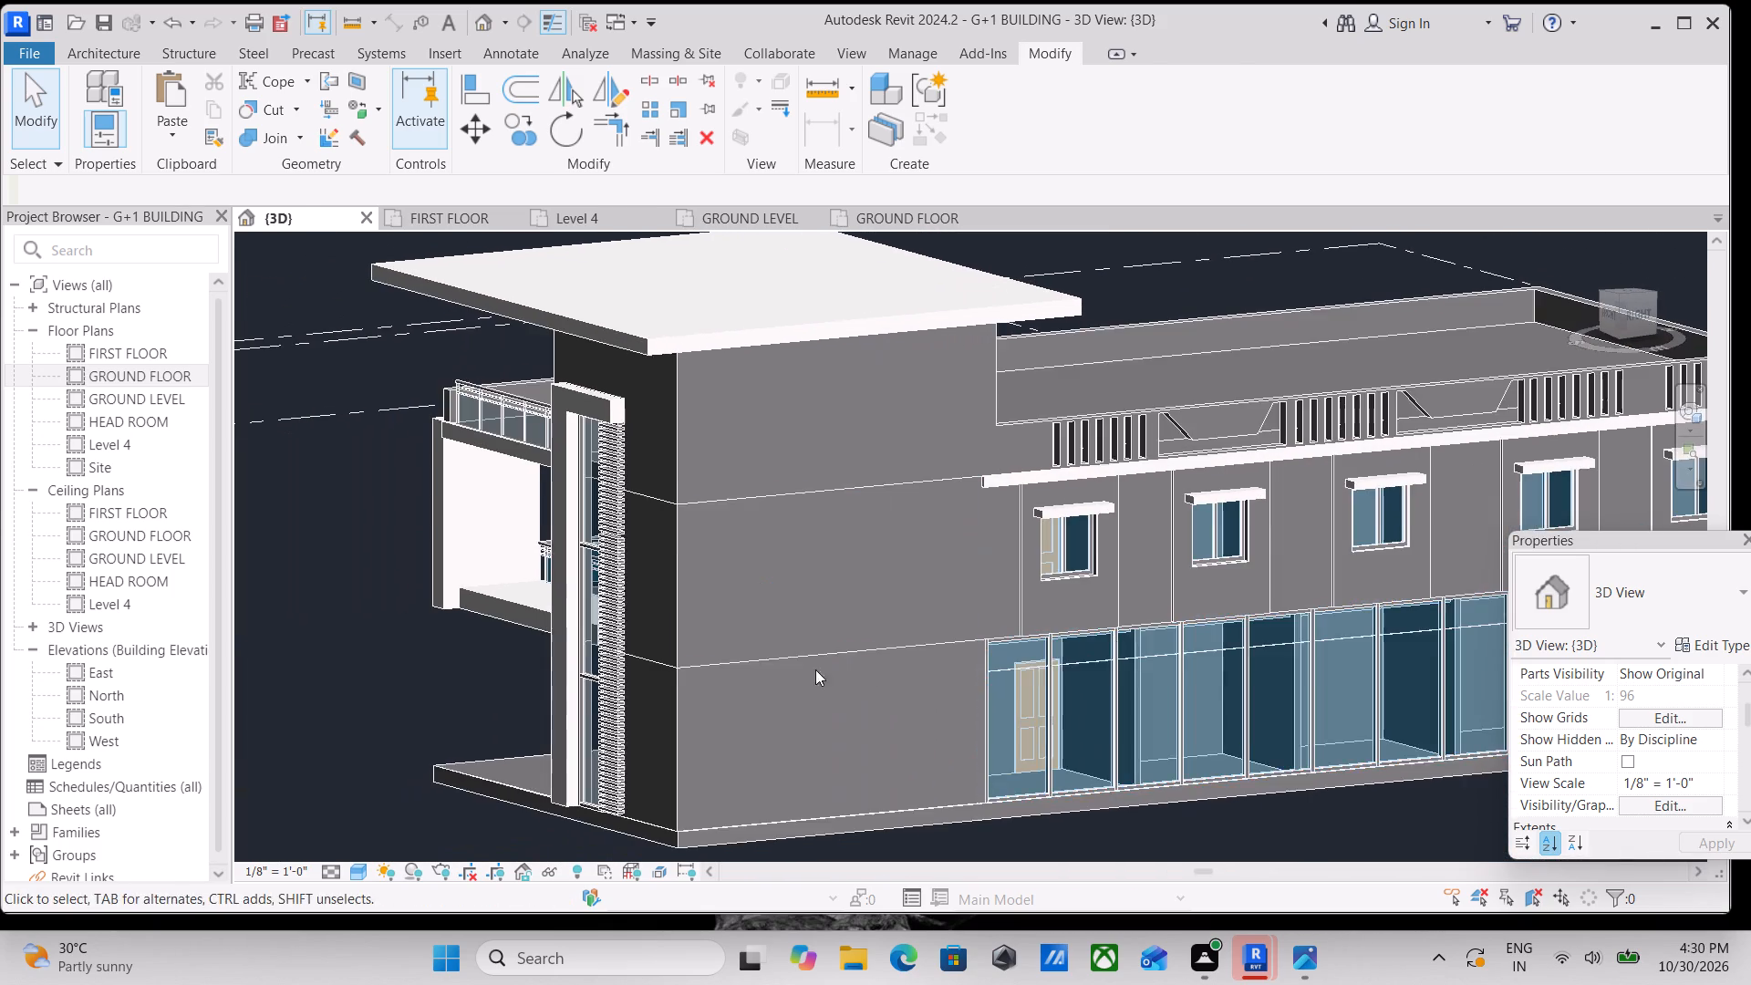
scroll(675, 664, up, 2)
scroll(404, 613, up, 1)
middle_drag(404, 613, 710, 694)
scroll(713, 678, up, 2)
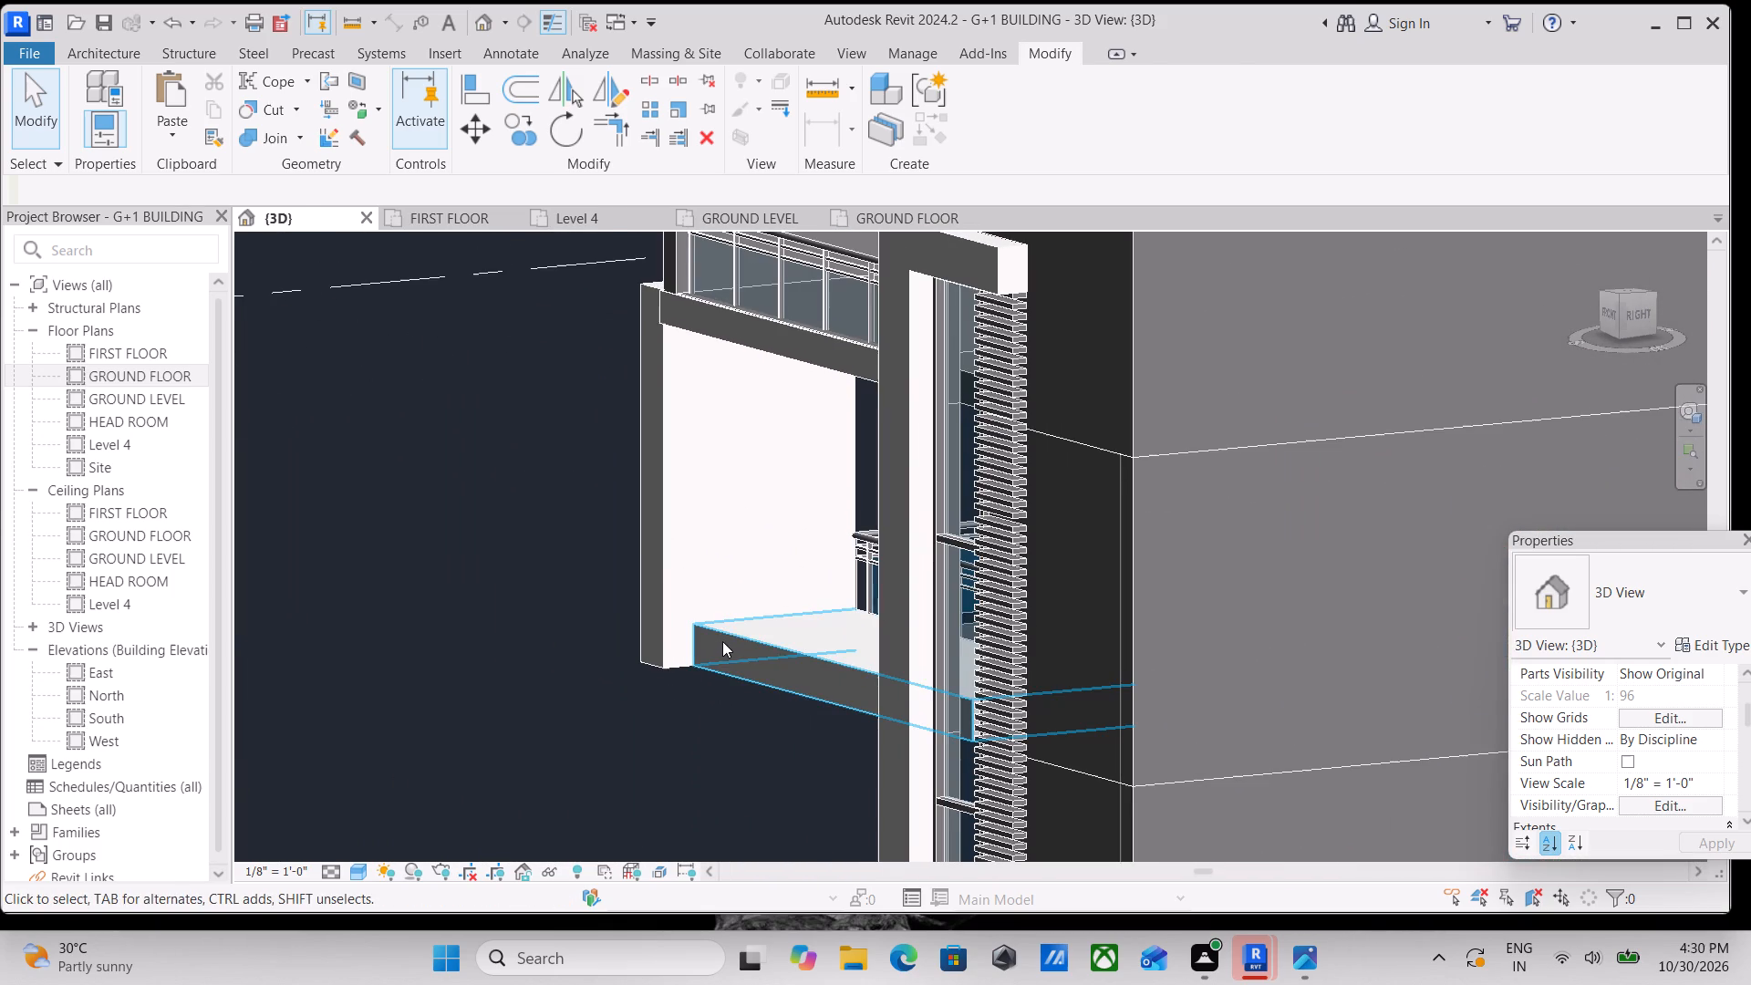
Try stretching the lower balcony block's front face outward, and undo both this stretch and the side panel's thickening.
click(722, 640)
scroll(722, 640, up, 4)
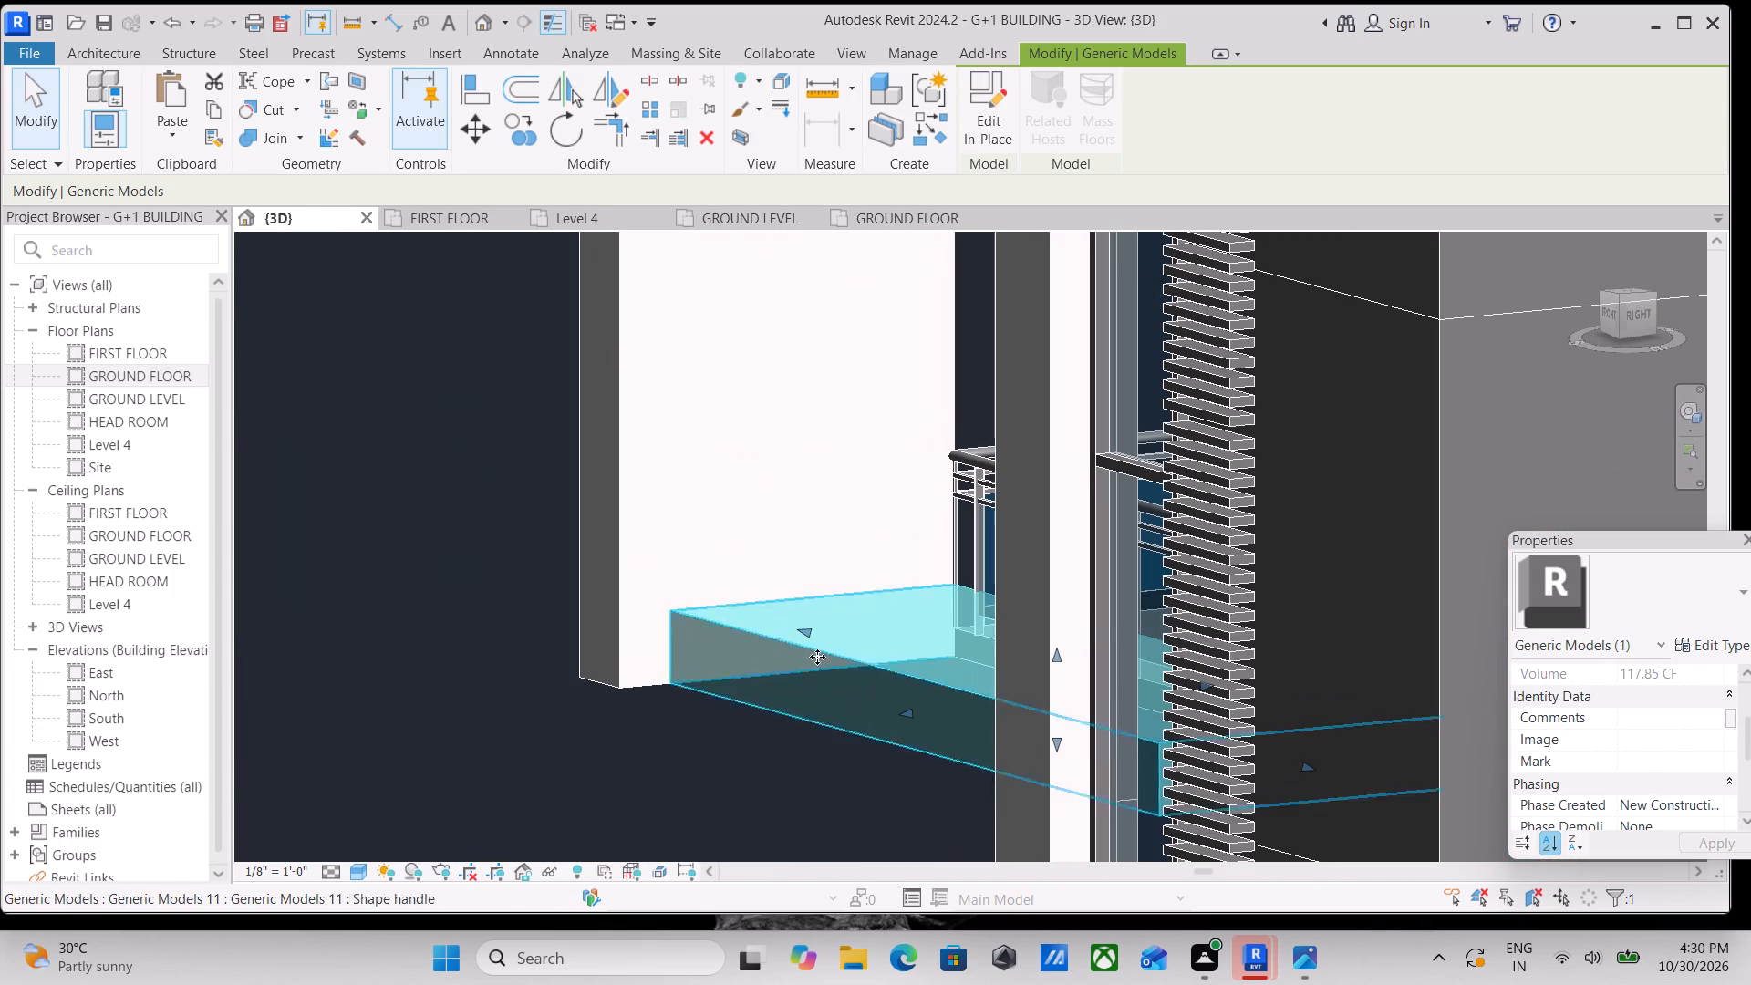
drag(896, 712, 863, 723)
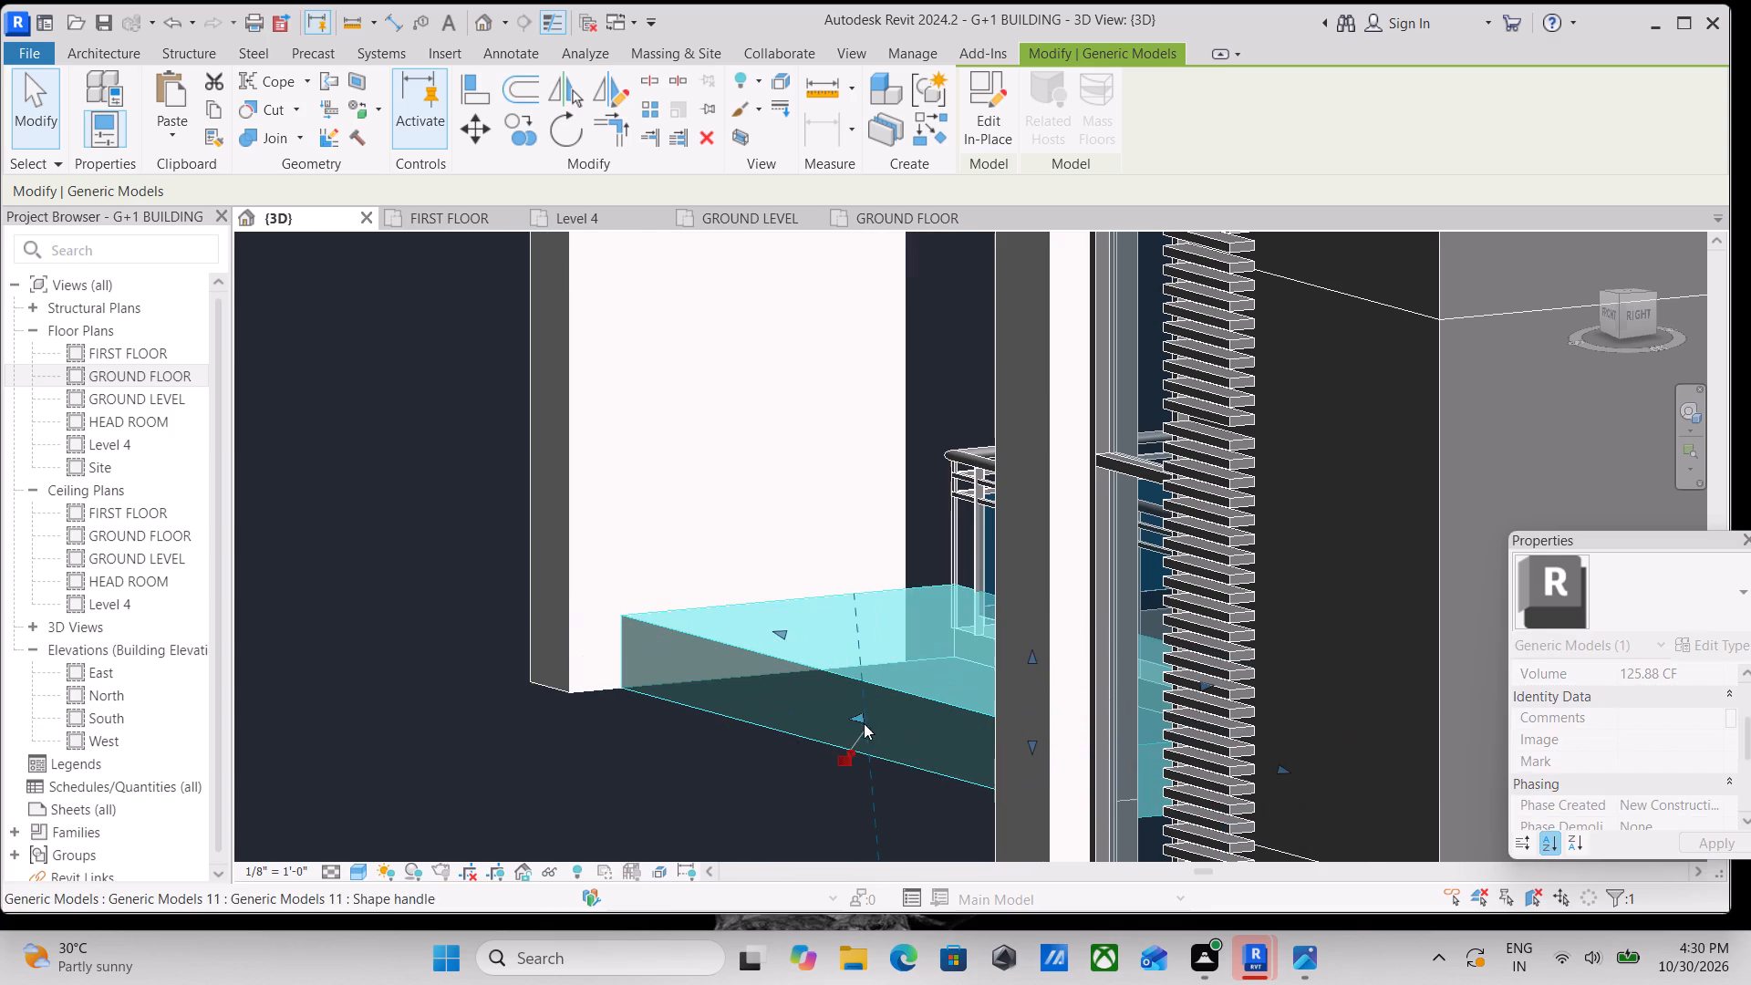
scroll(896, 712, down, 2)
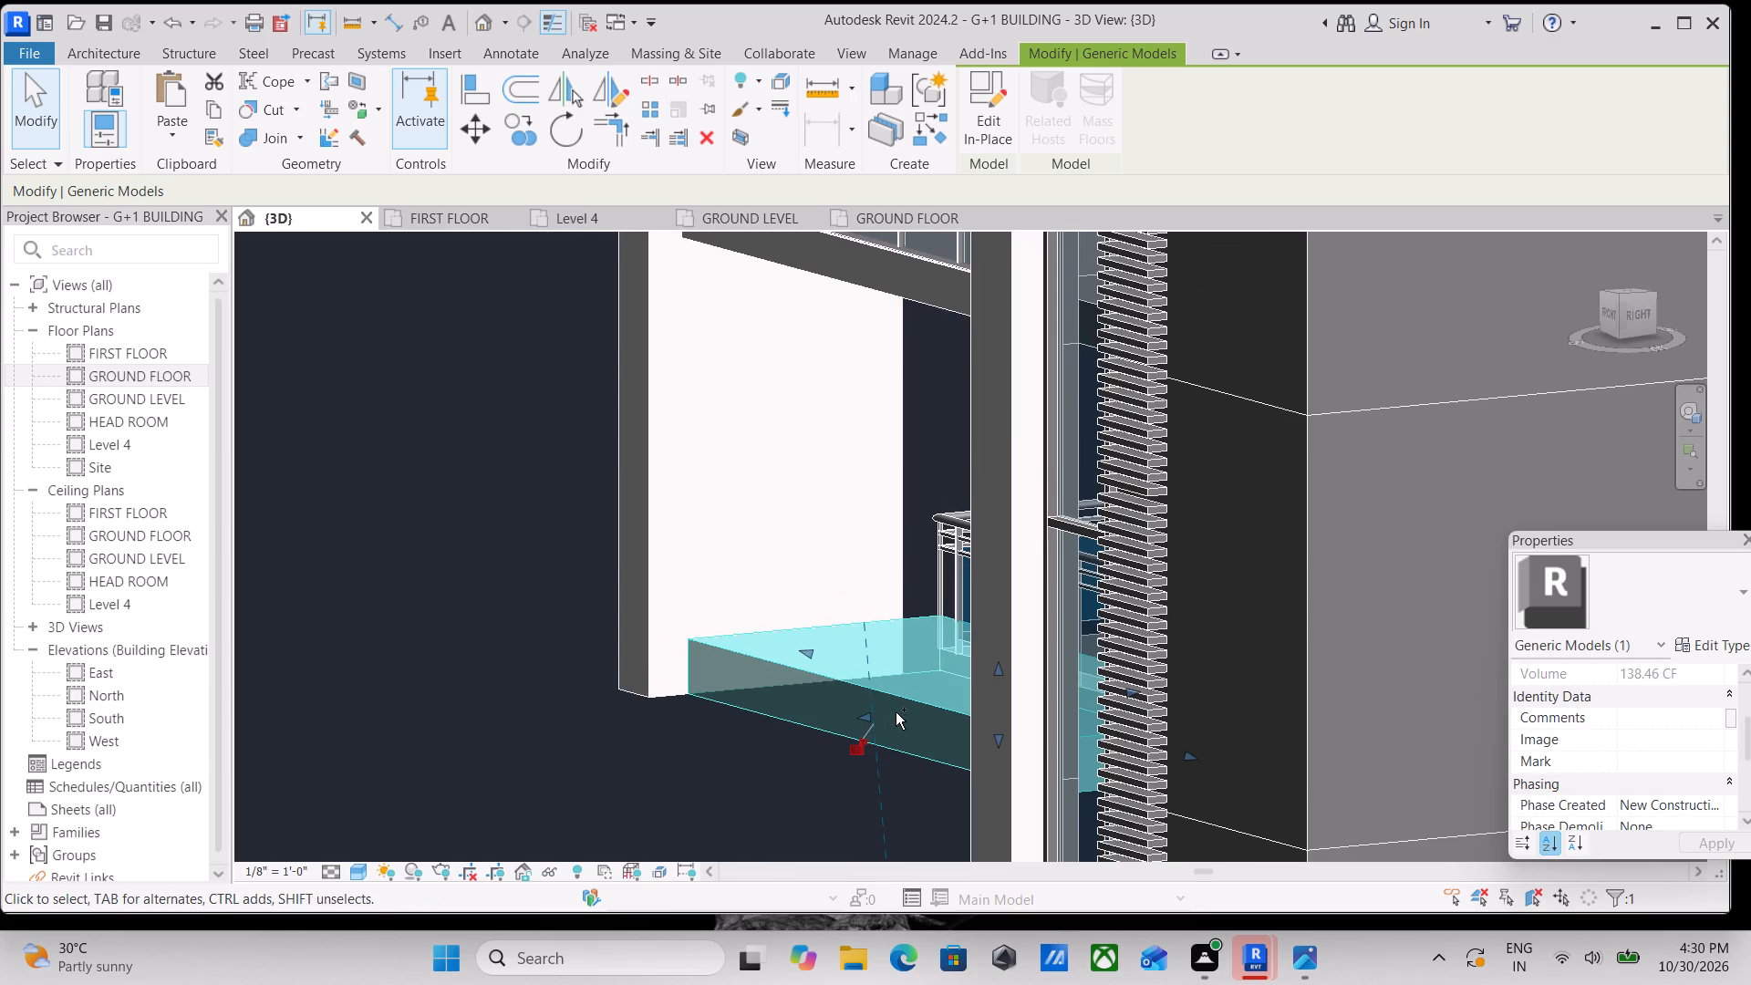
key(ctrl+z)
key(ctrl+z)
Examine how the side panel meets the upper and lower balcony bands at the building's front corner.
scroll(896, 712, down, 12)
middle_drag(665, 726, 684, 715)
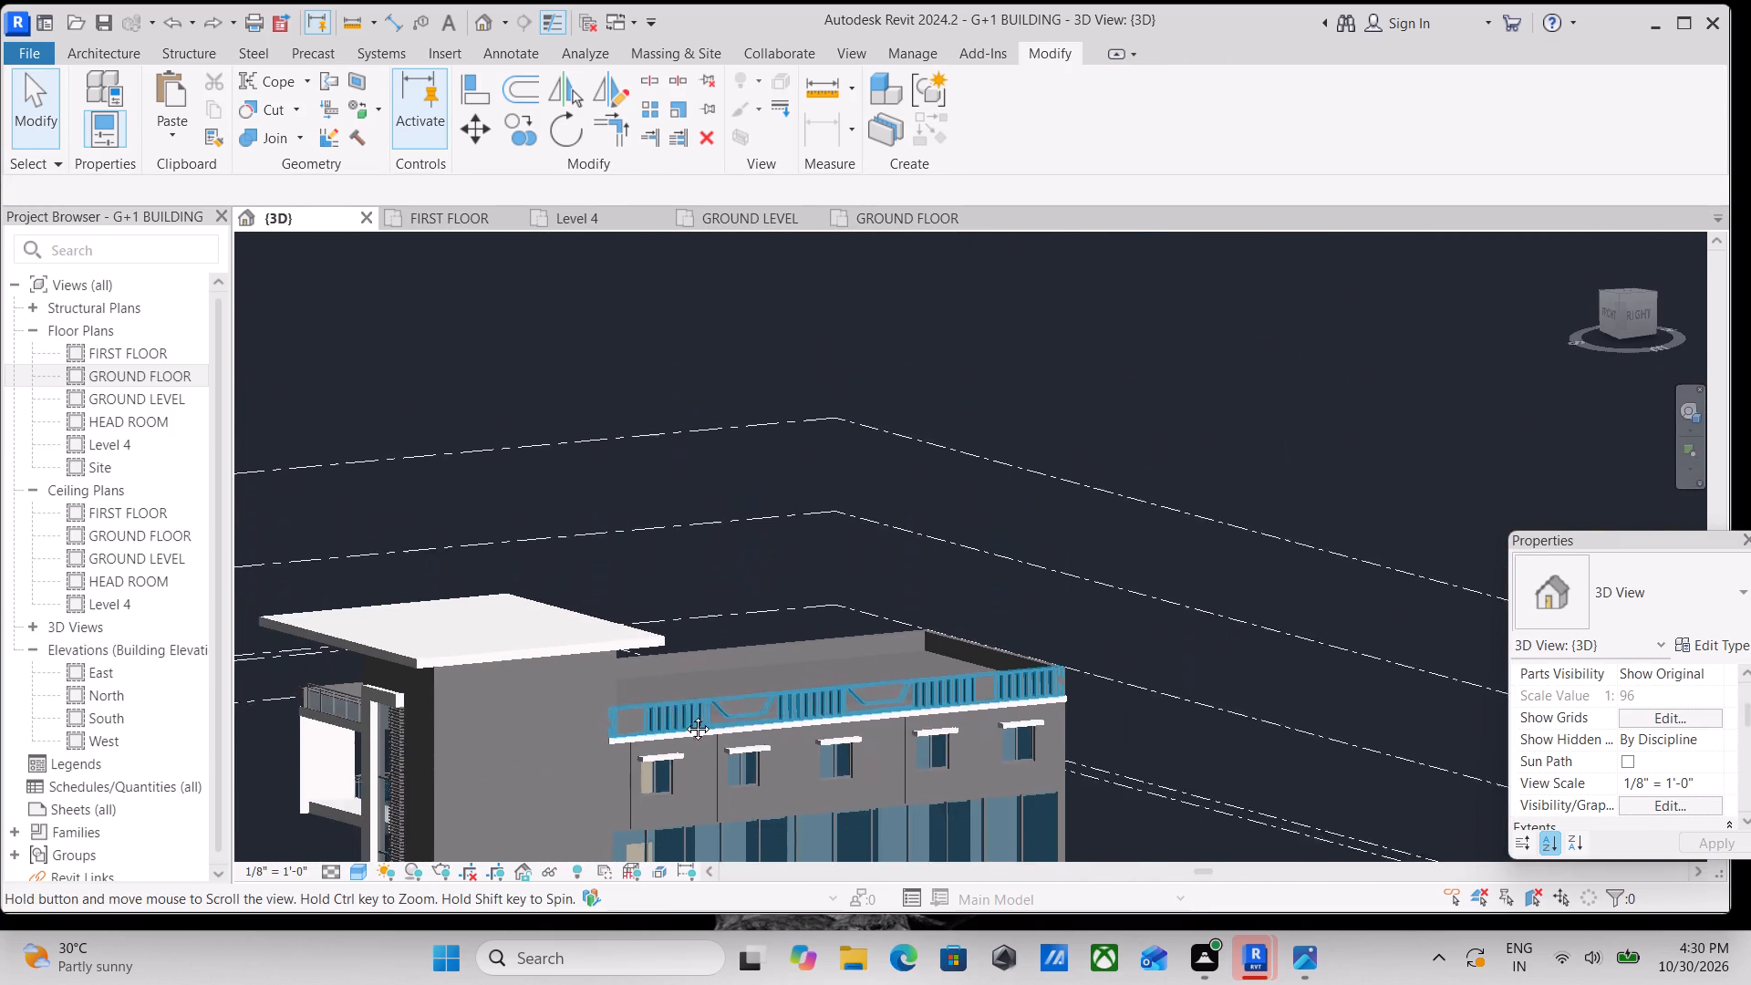
middle_drag(684, 715, 898, 571)
middle_click(633, 708)
scroll(635, 707, up, 7)
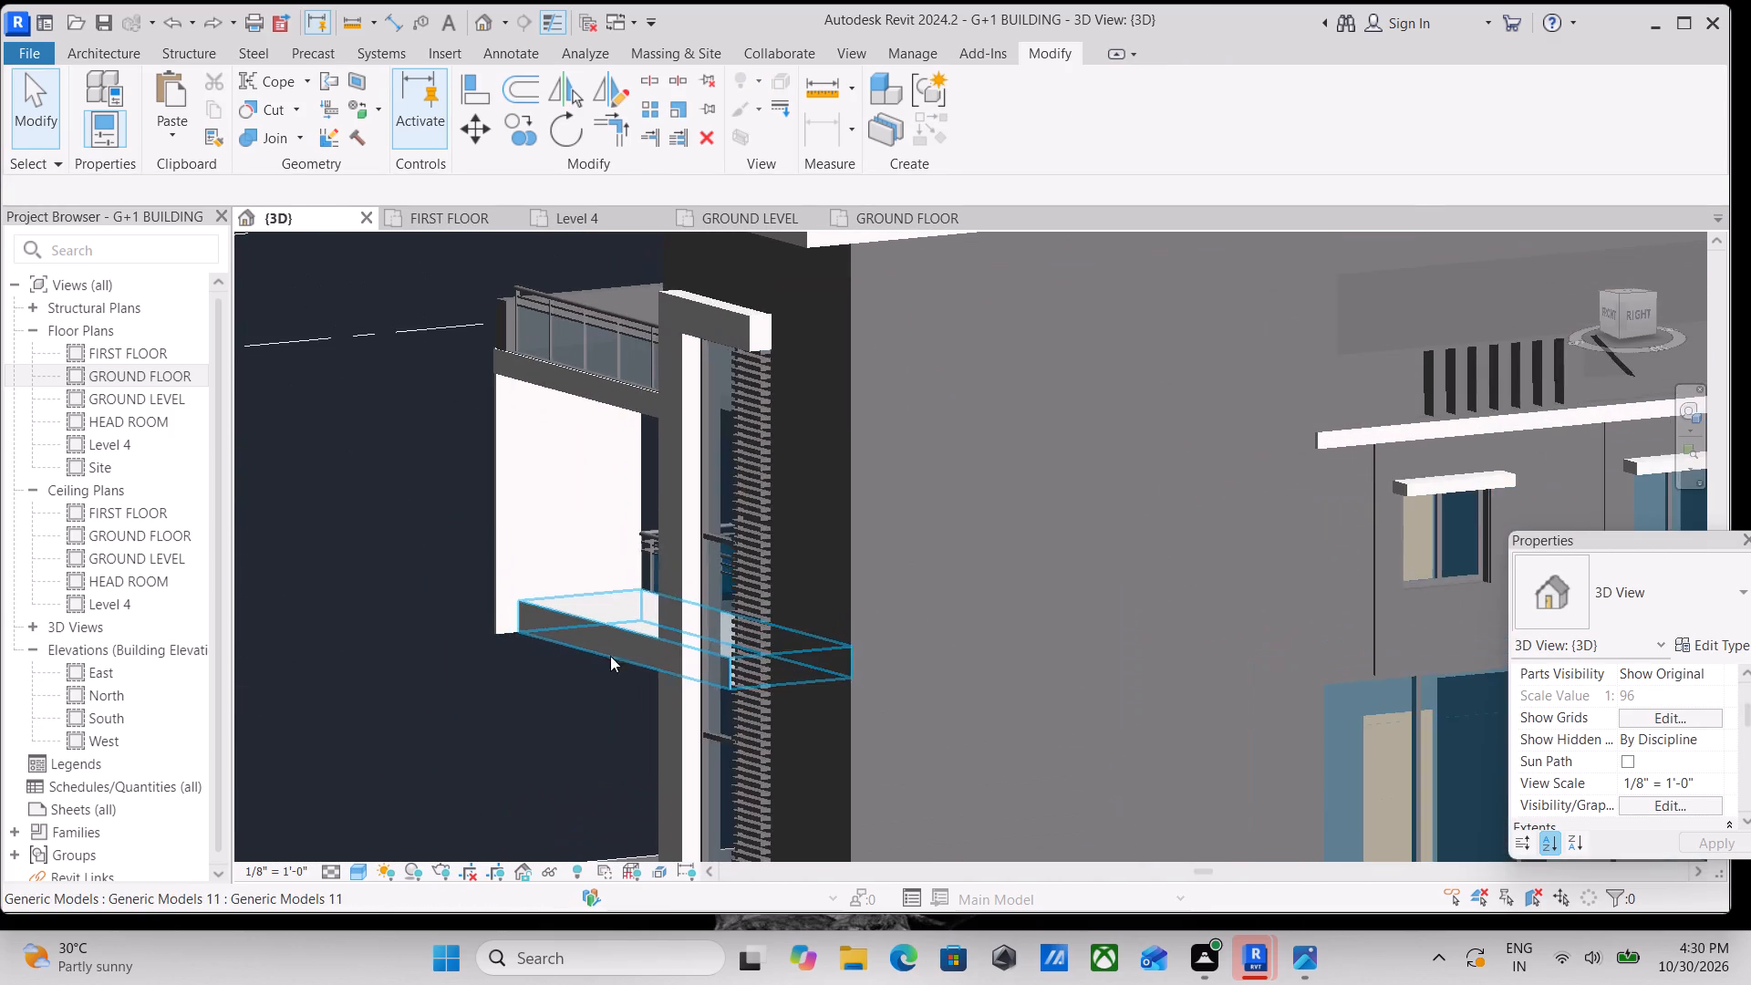
shift+middle_drag(661, 675, 787, 710)
middle_drag(909, 699, 78, 522)
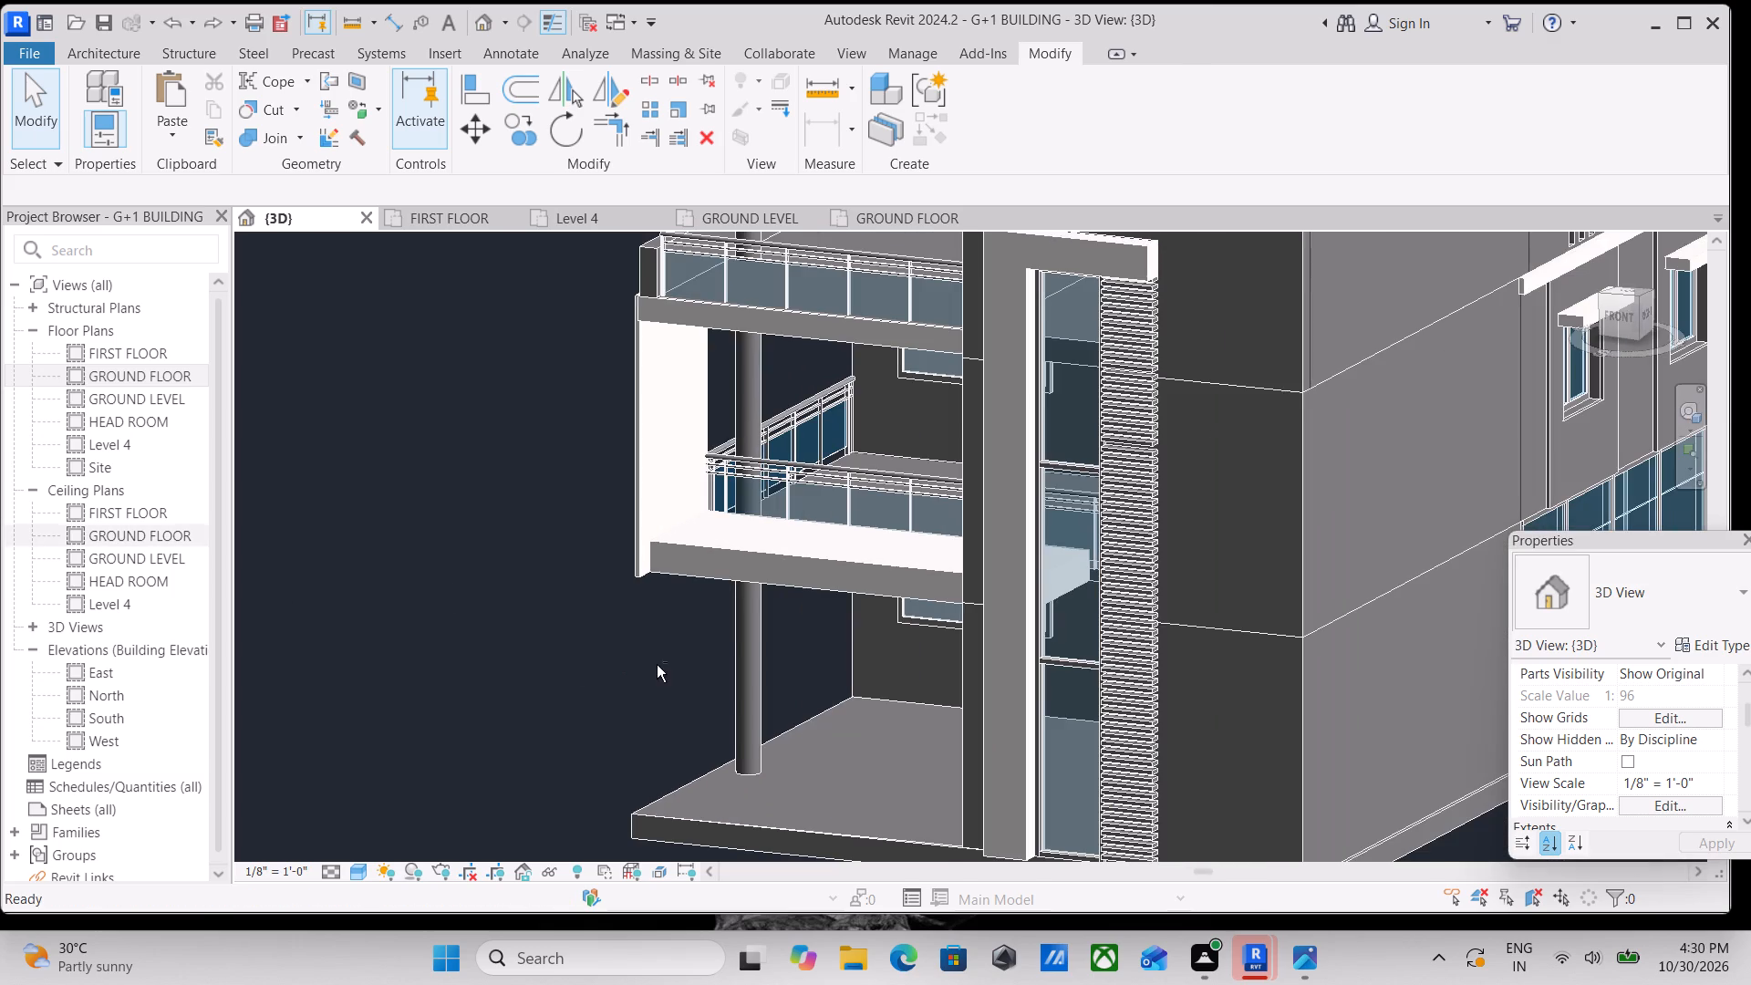
shift+middle_drag(657, 665, 751, 670)
In the front view, stretch the balcony side panel's outer face away from the building to thicken it.
scroll(1196, 631, up, 2)
scroll(1406, 399, up, 2)
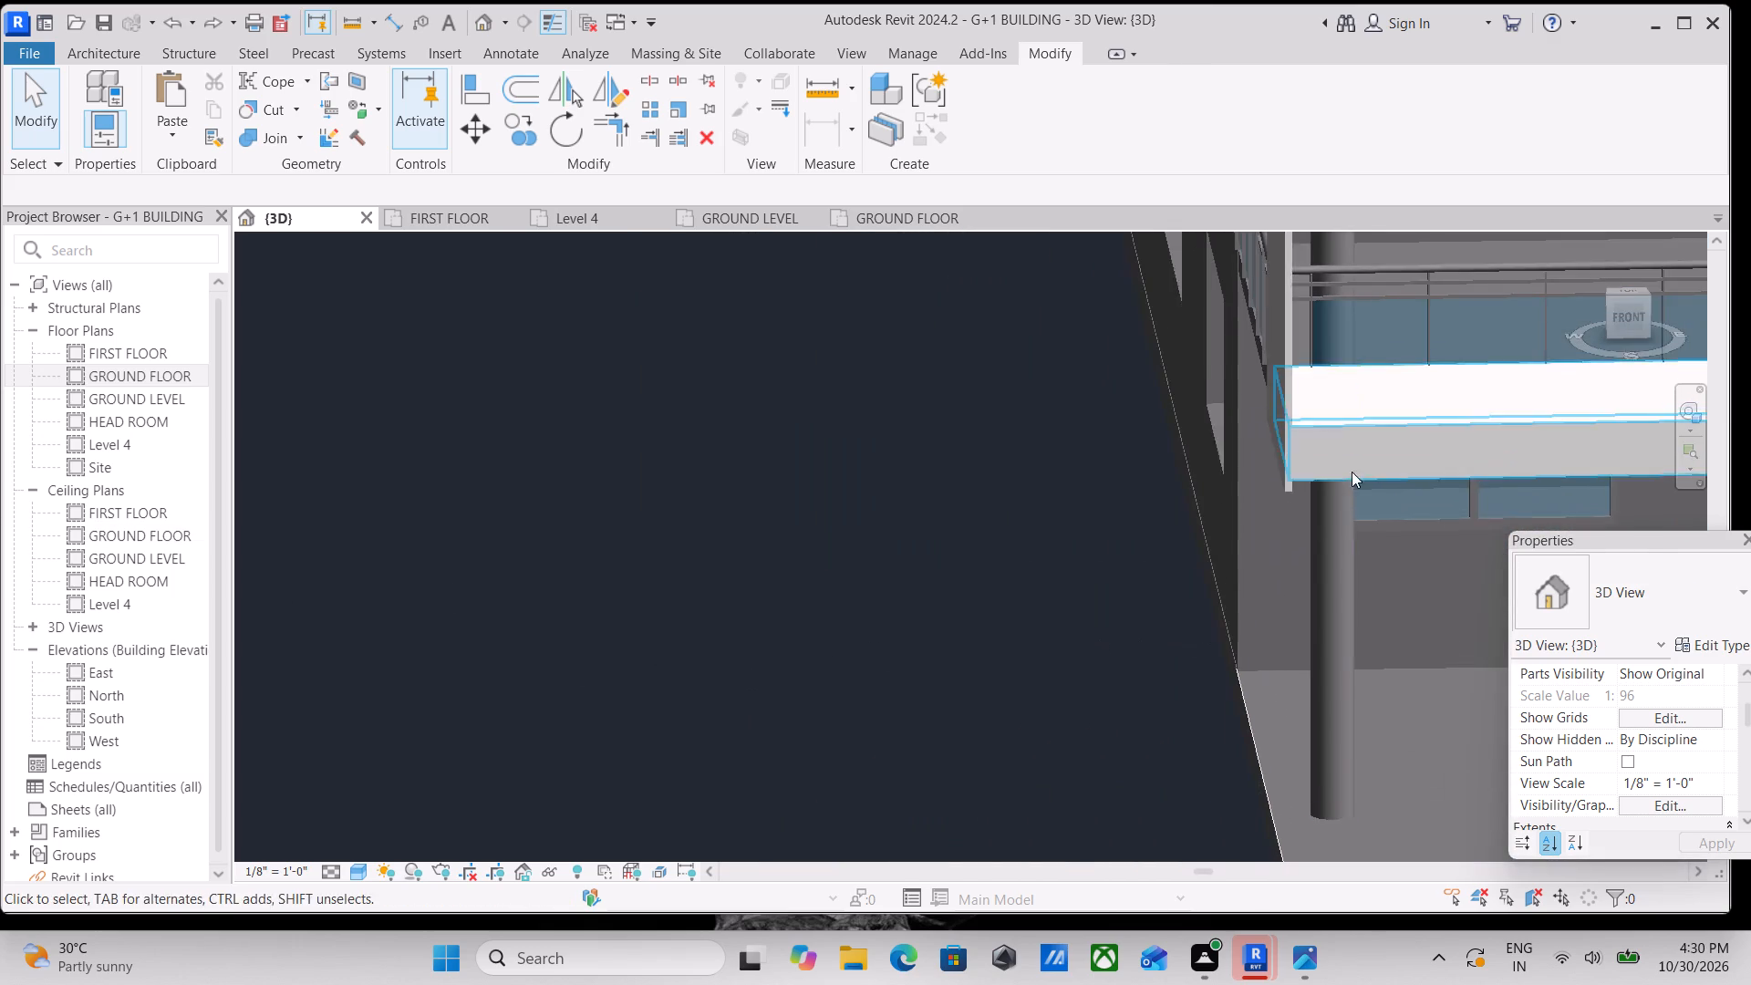
scroll(1250, 530, up, 3)
click(1306, 451)
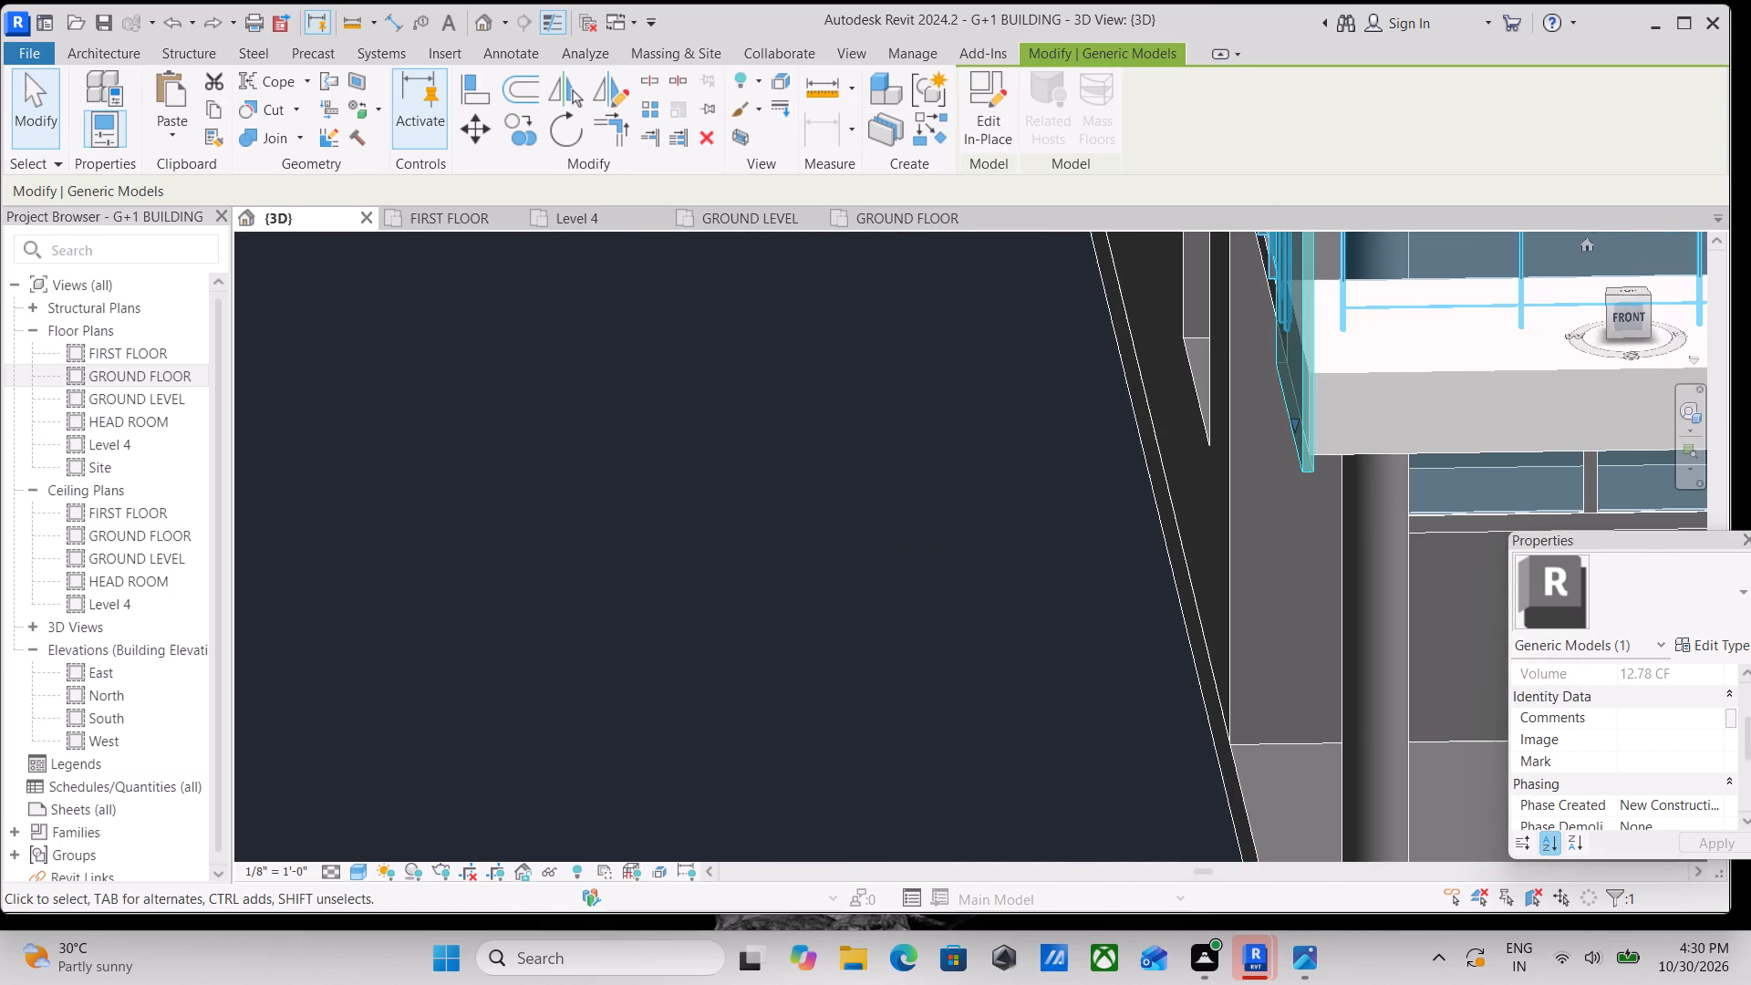
click(1635, 327)
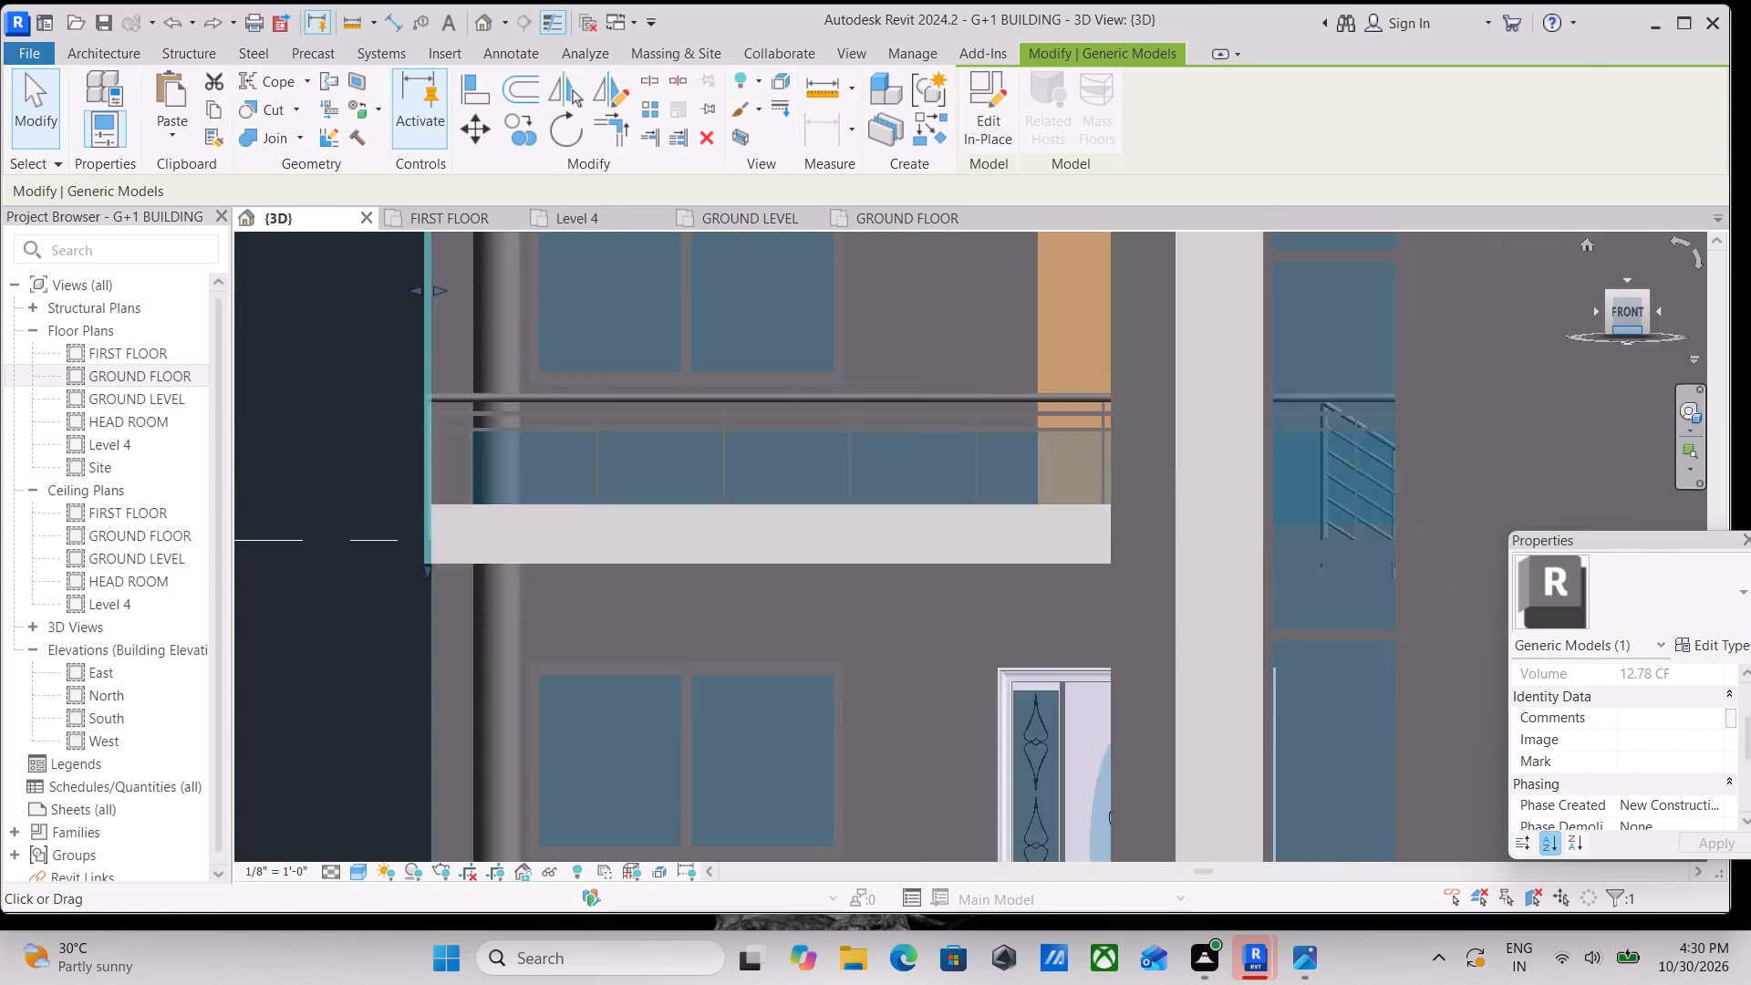
middle_drag(991, 824, 1040, 721)
scroll(1017, 733, up, 5)
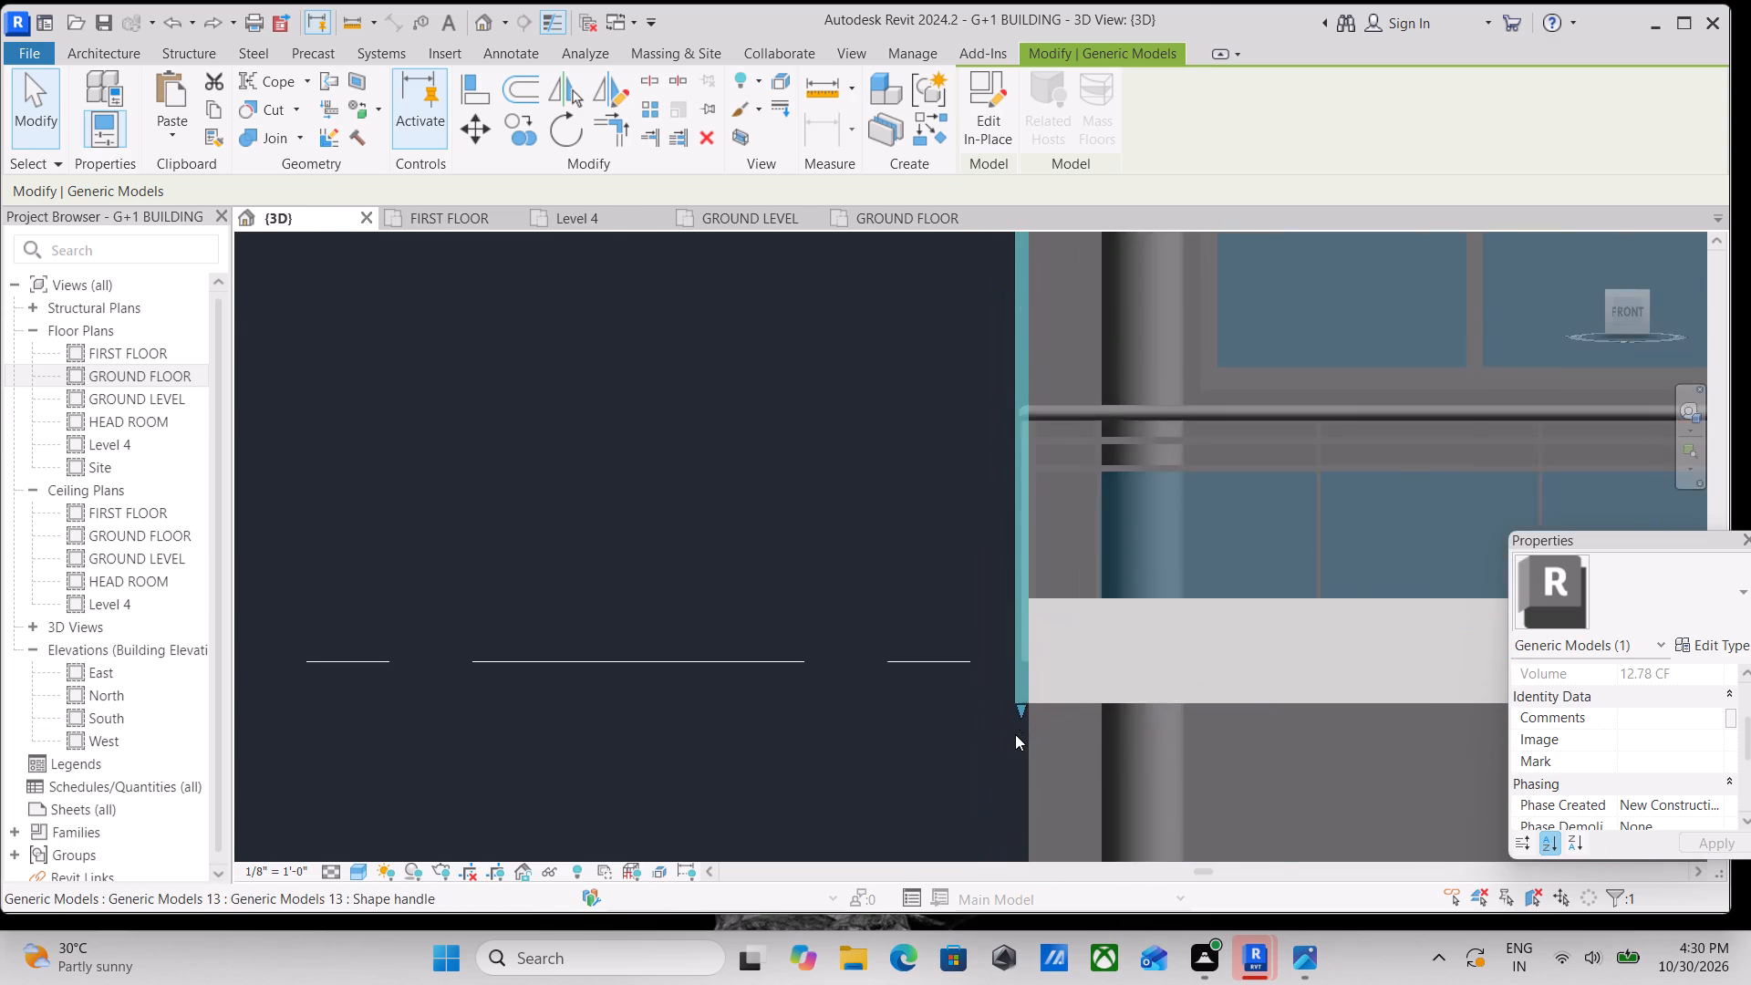
scroll(1015, 734, up, 8)
scroll(1015, 733, down, 18)
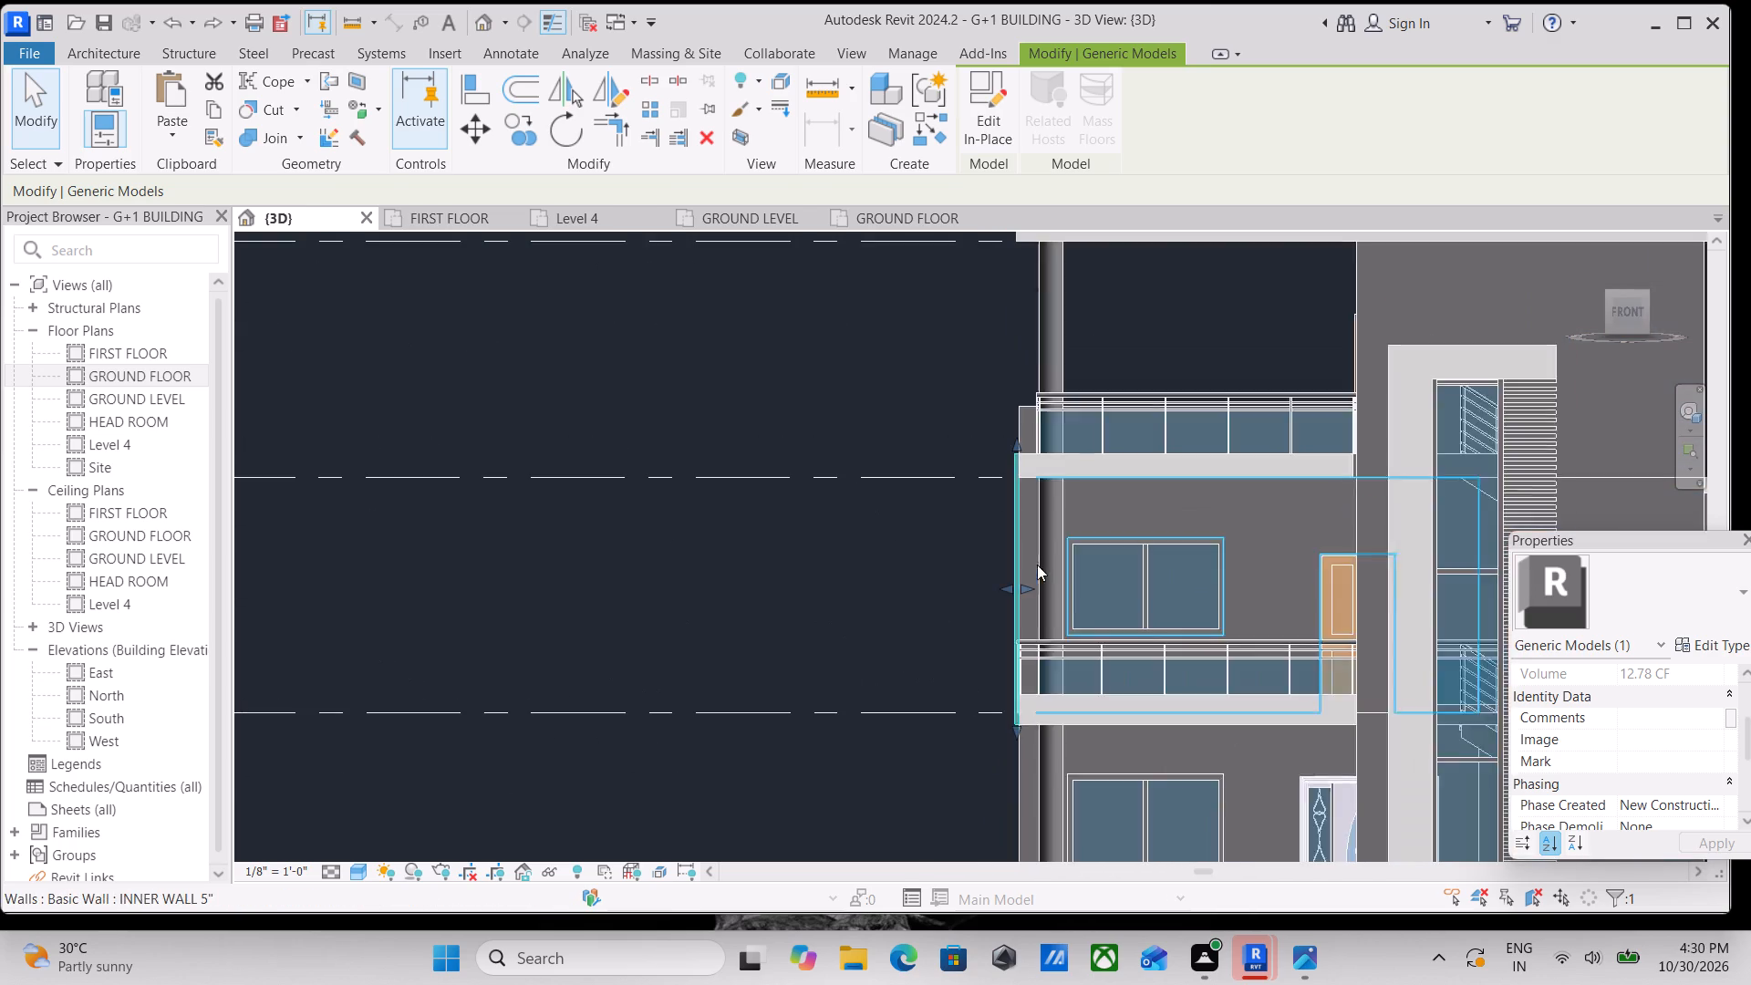
middle_drag(1041, 581, 1072, 656)
scroll(1029, 684, up, 3)
drag(1042, 649, 1041, 648)
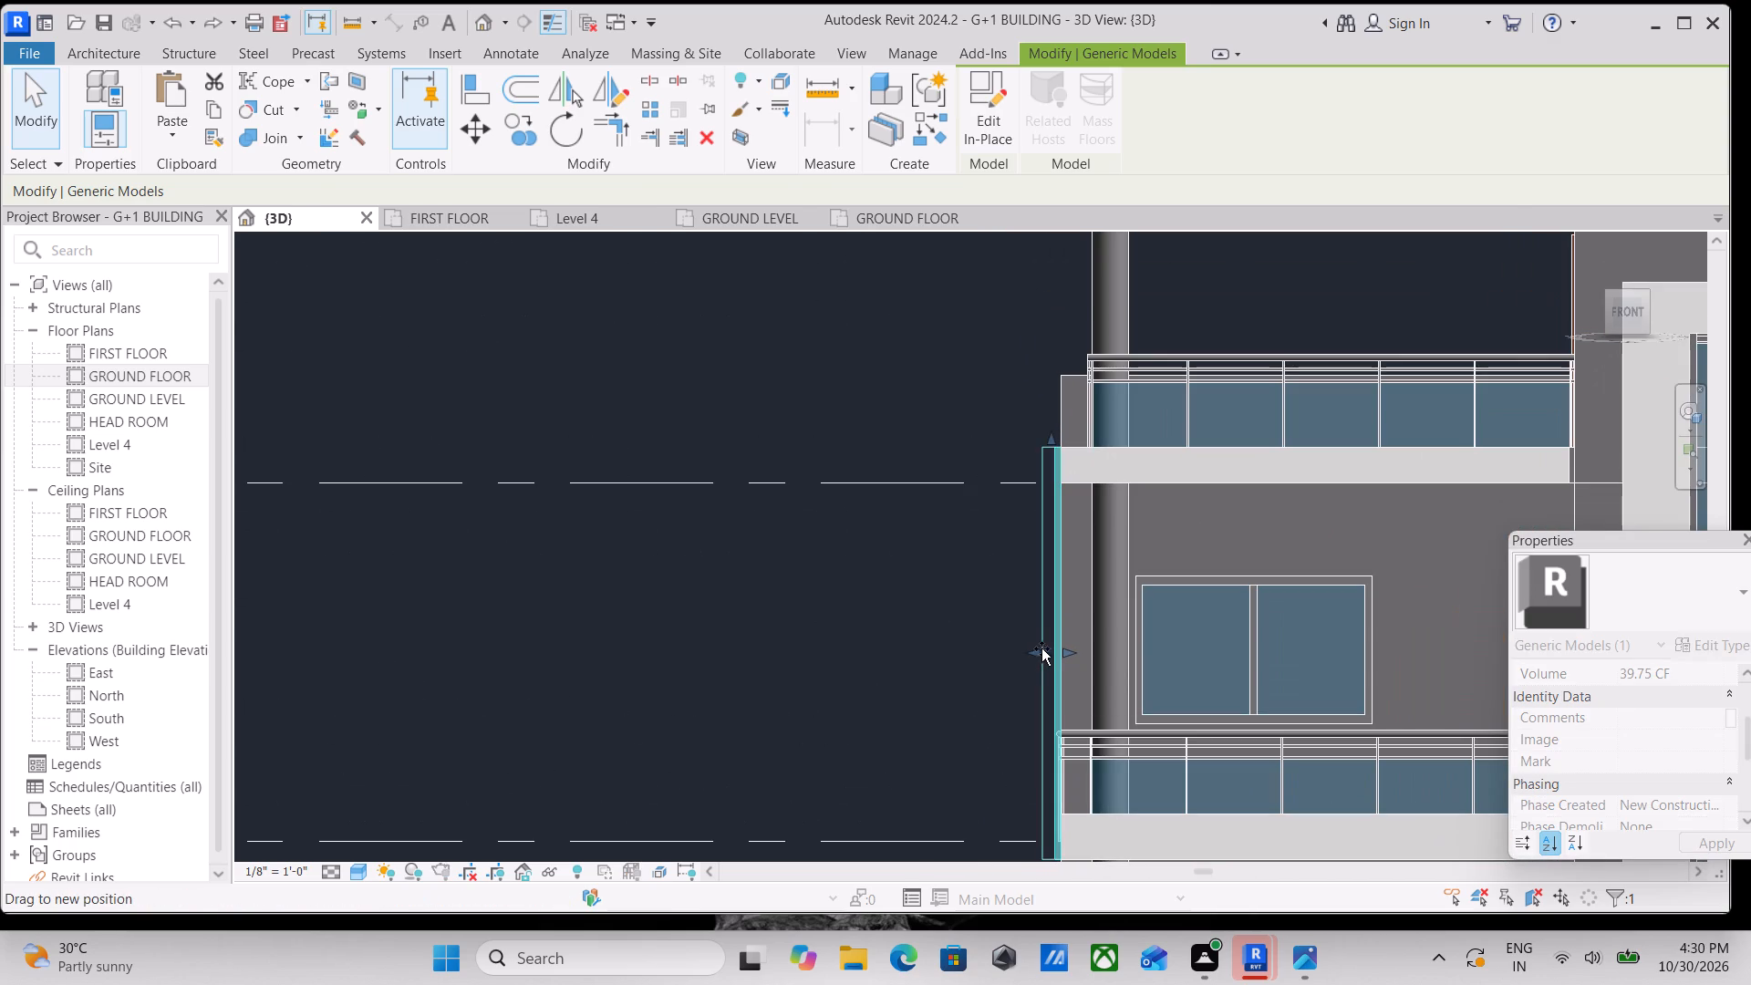
drag(1041, 648, 1019, 649)
scroll(1531, 731, down, 2)
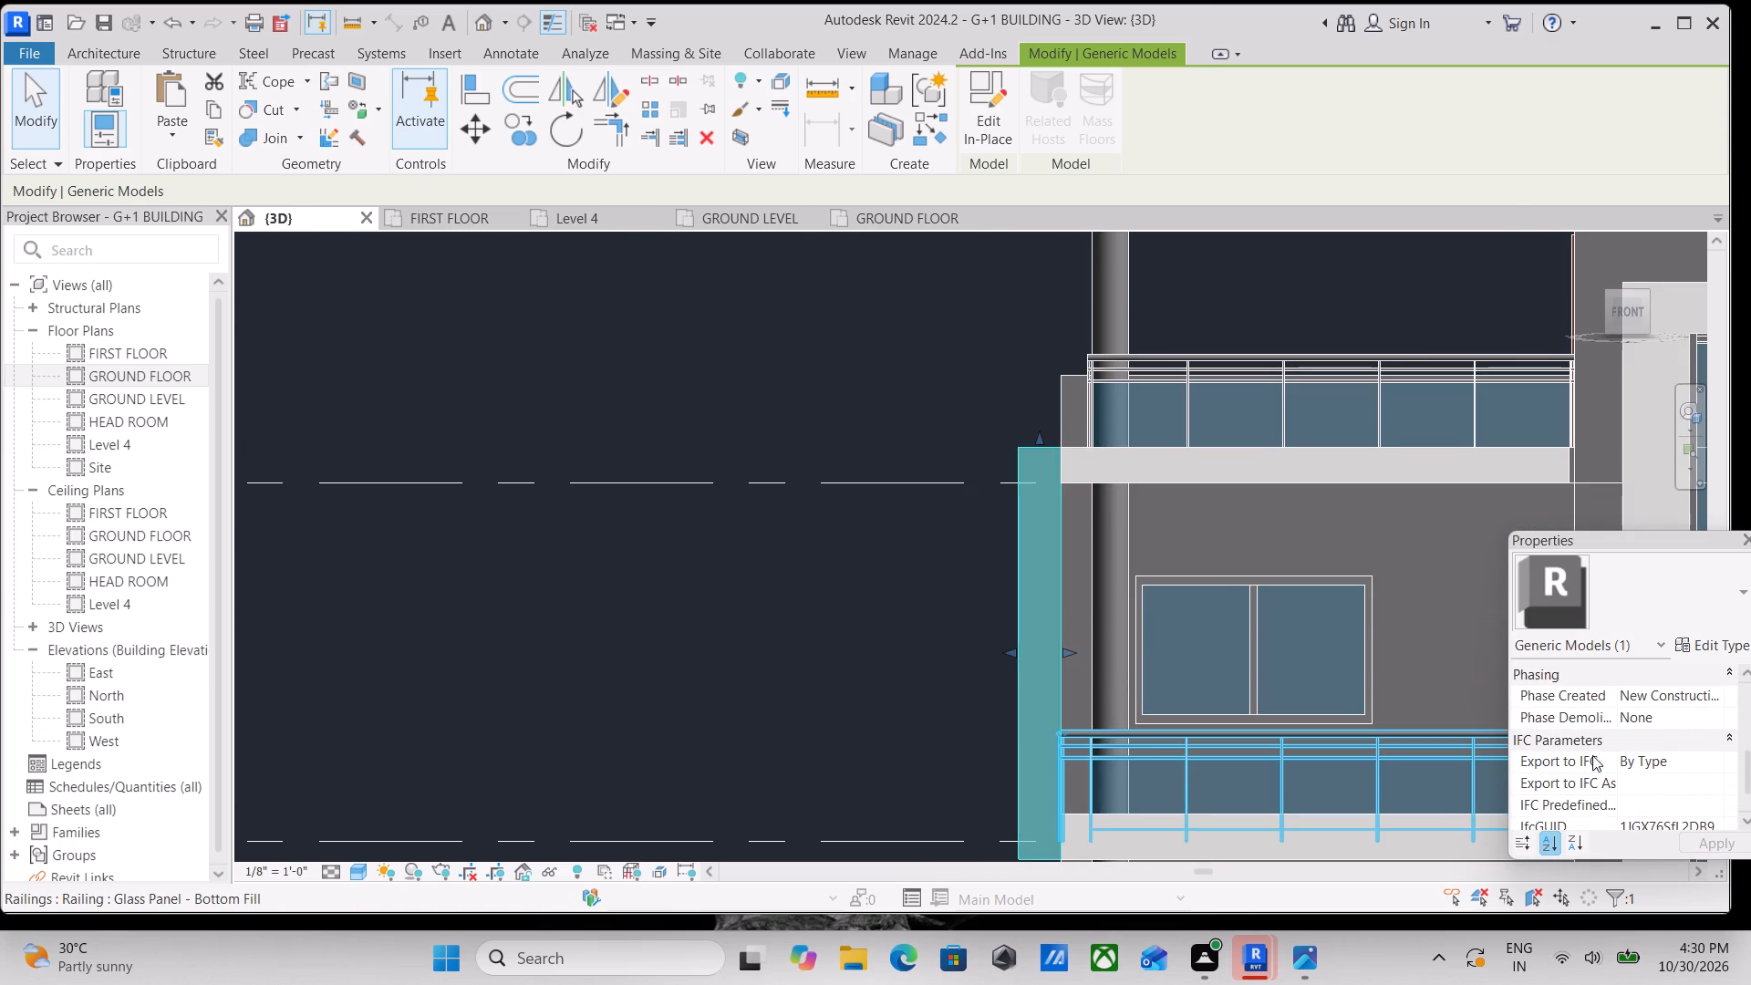
scroll(1664, 784, down, 3)
scroll(1661, 782, up, 3)
scroll(1263, 698, down, 2)
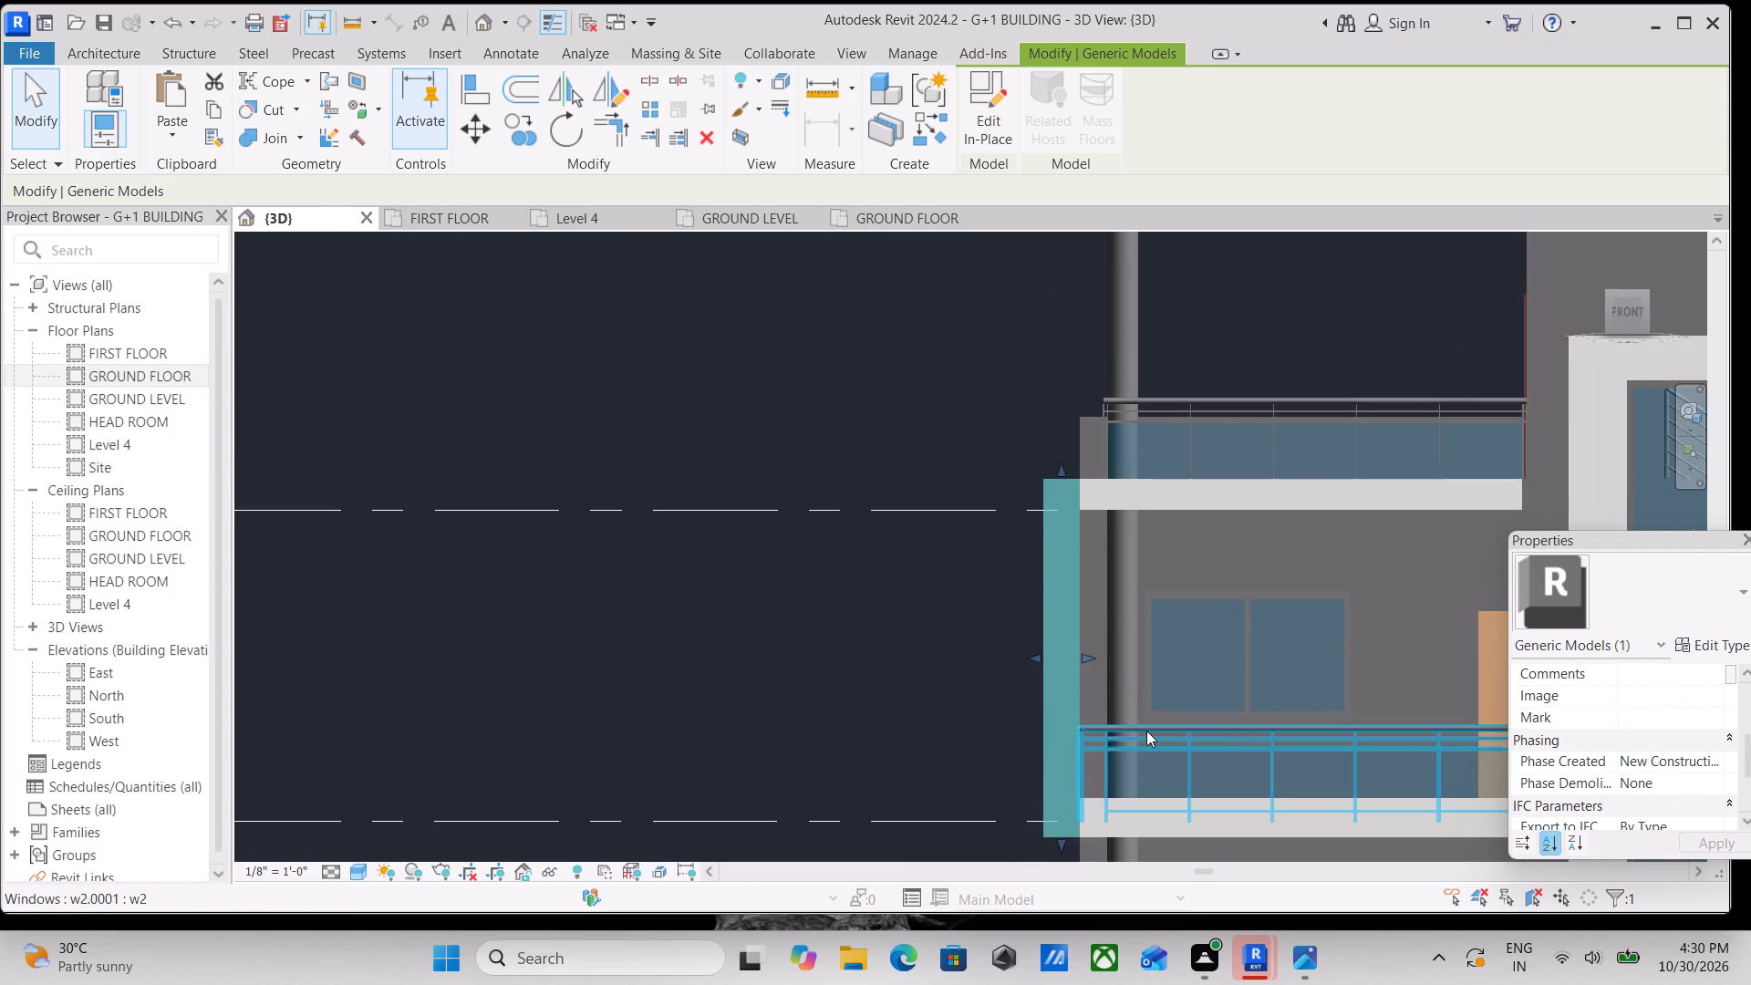
middle_drag(1148, 707, 1193, 617)
key(Escape)
Examine the thickened side panel from the side and front, including its upper corner with the upper balcony band.
scroll(1189, 634, down, 3)
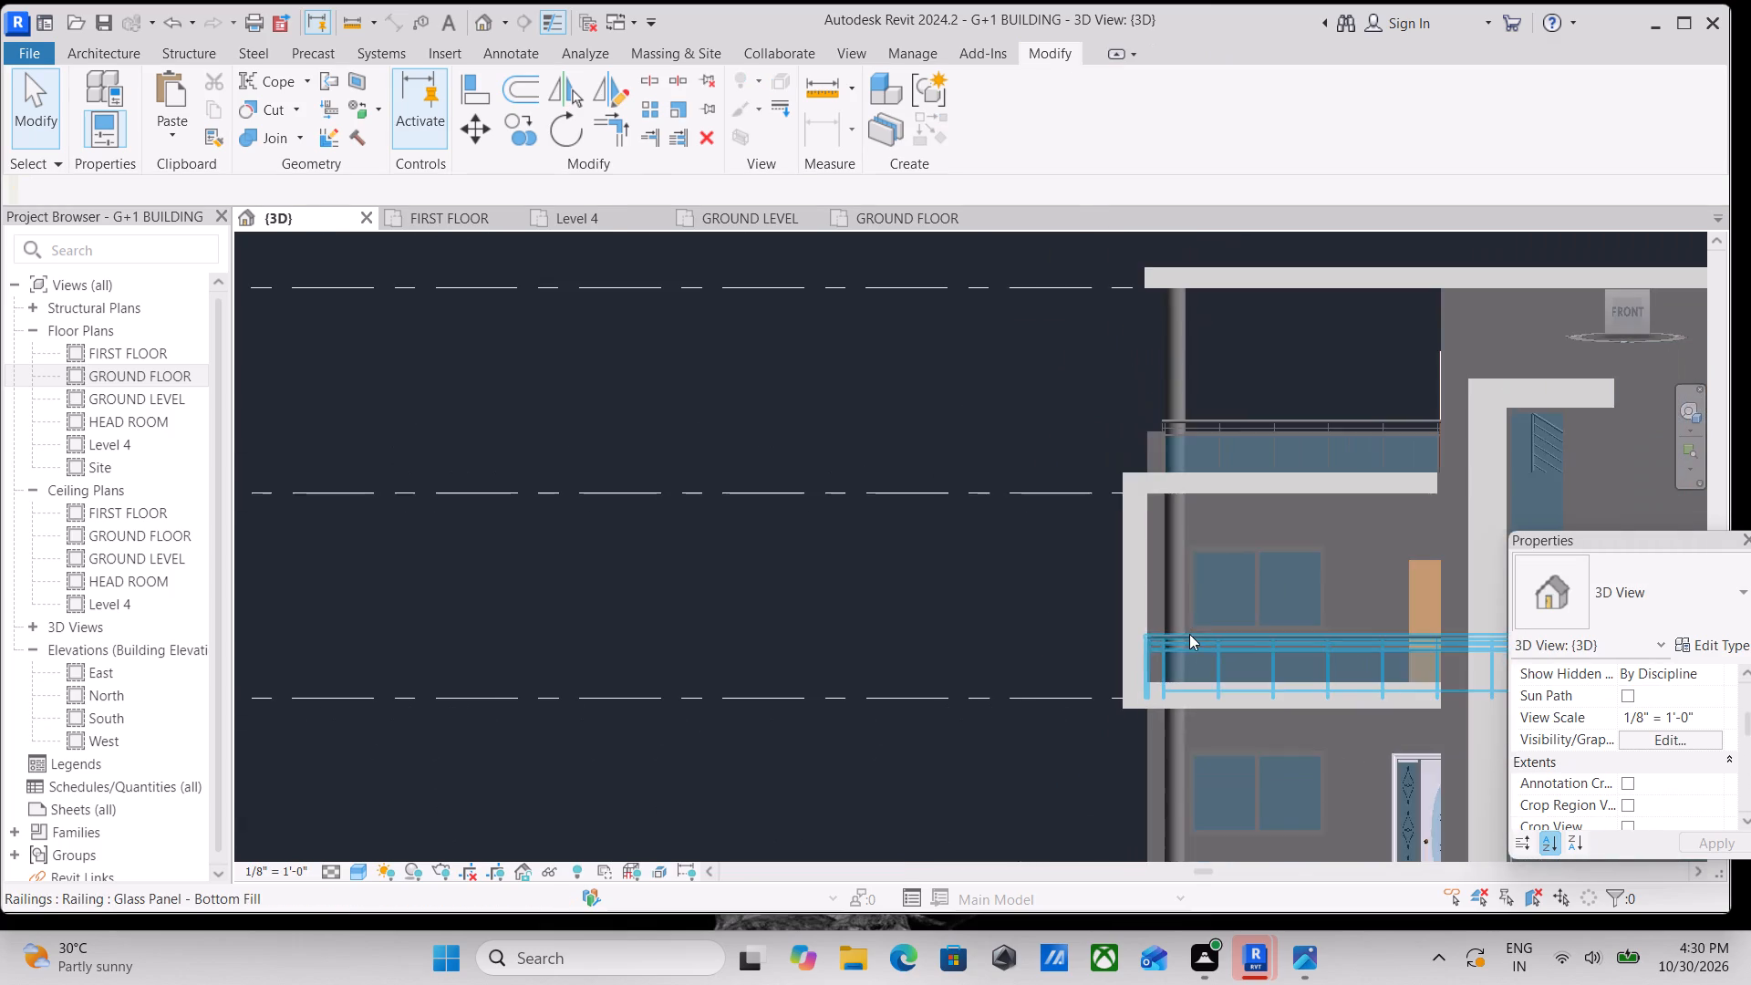
scroll(1189, 643, down, 2)
middle_drag(1155, 678, 1469, 775)
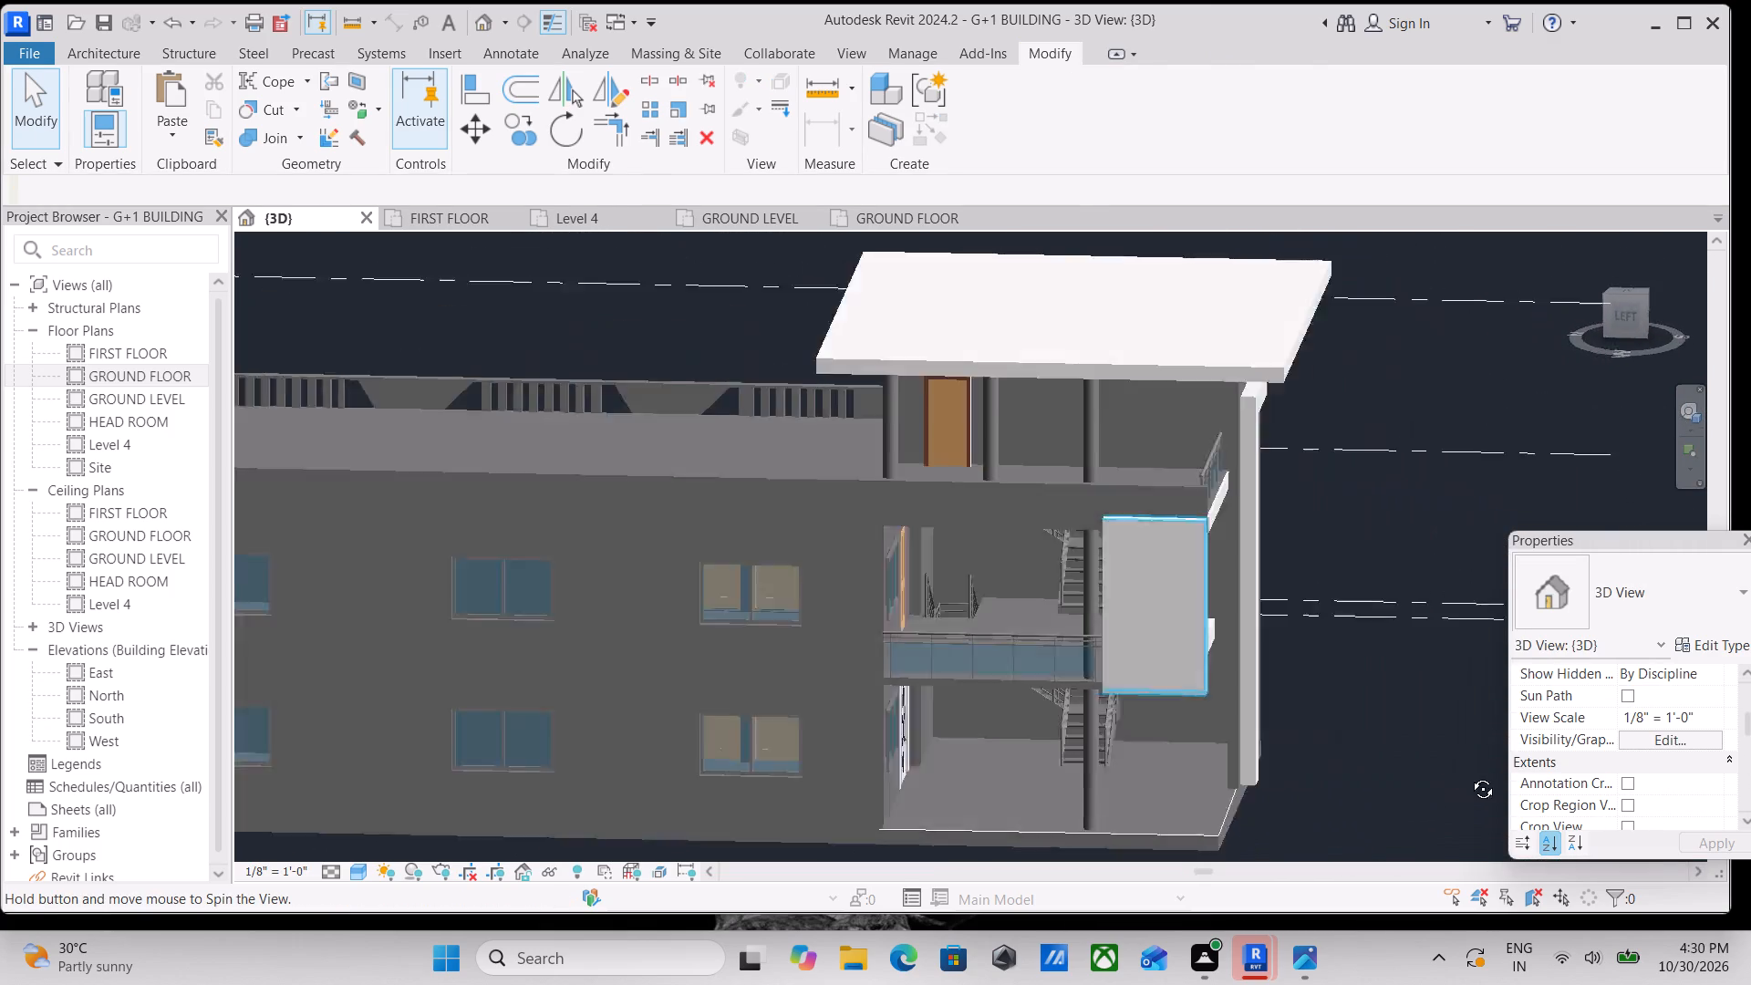
middle_drag(1469, 775, 1574, 746)
shift+middle_drag(1264, 712, 938, 751)
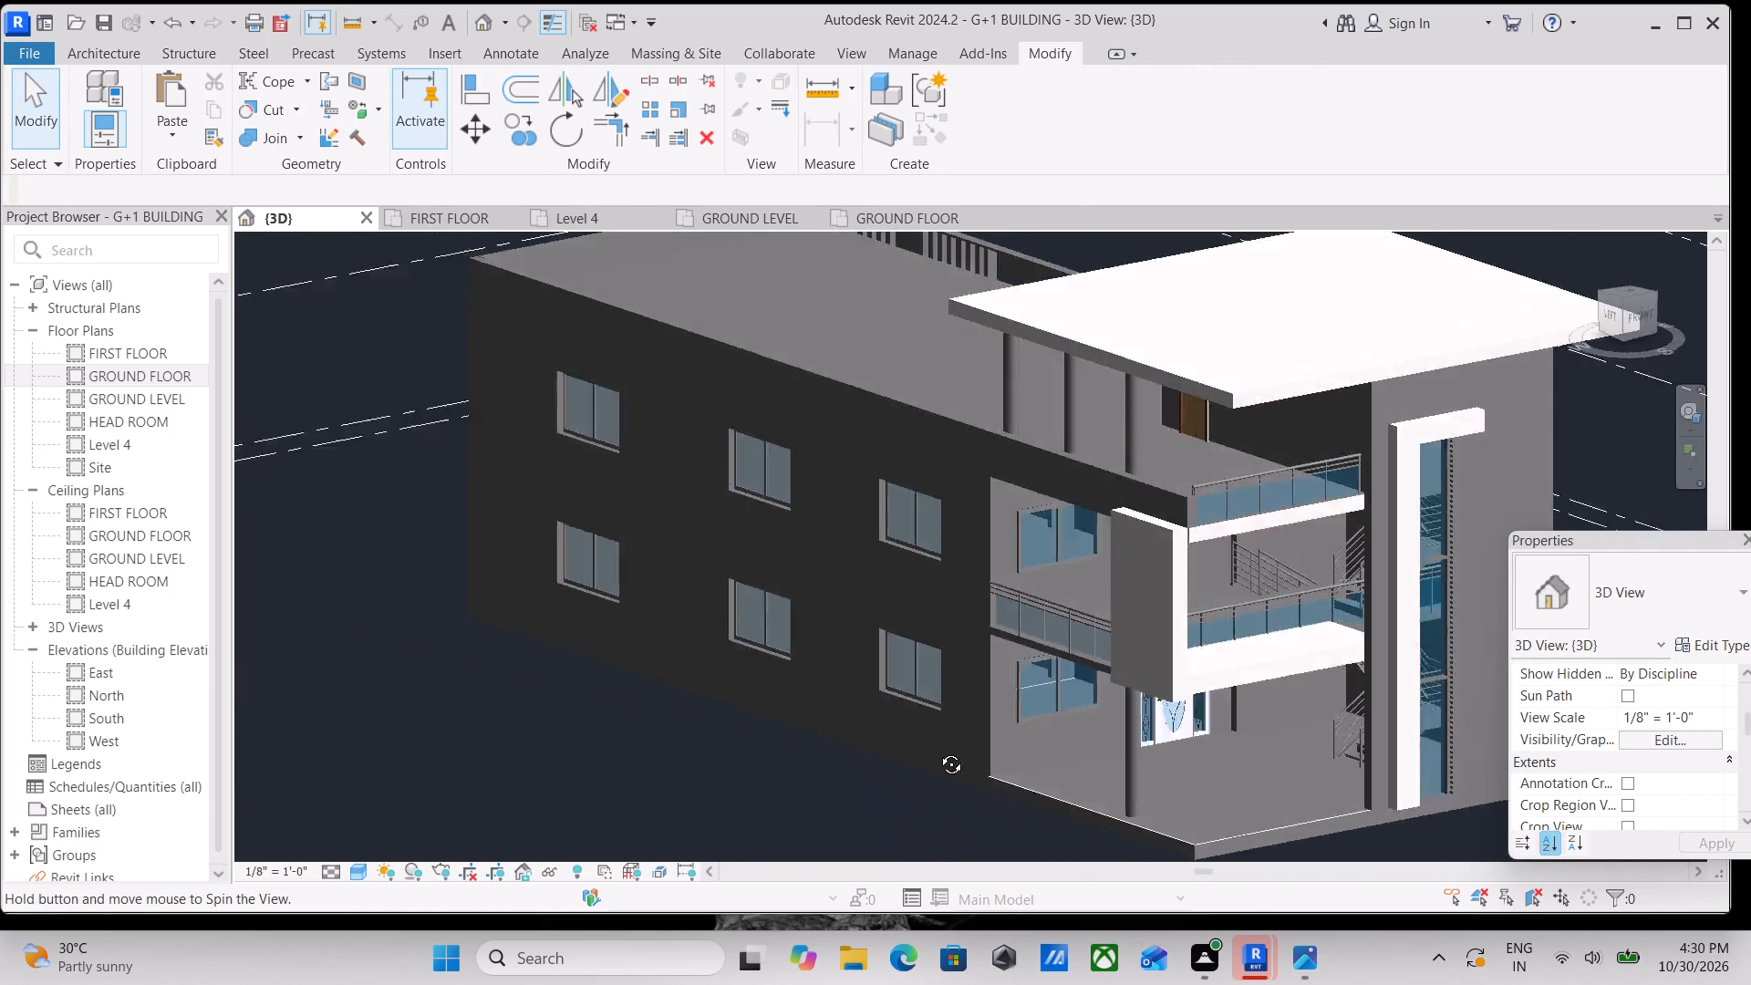
shift+middle_drag(938, 751, 844, 664)
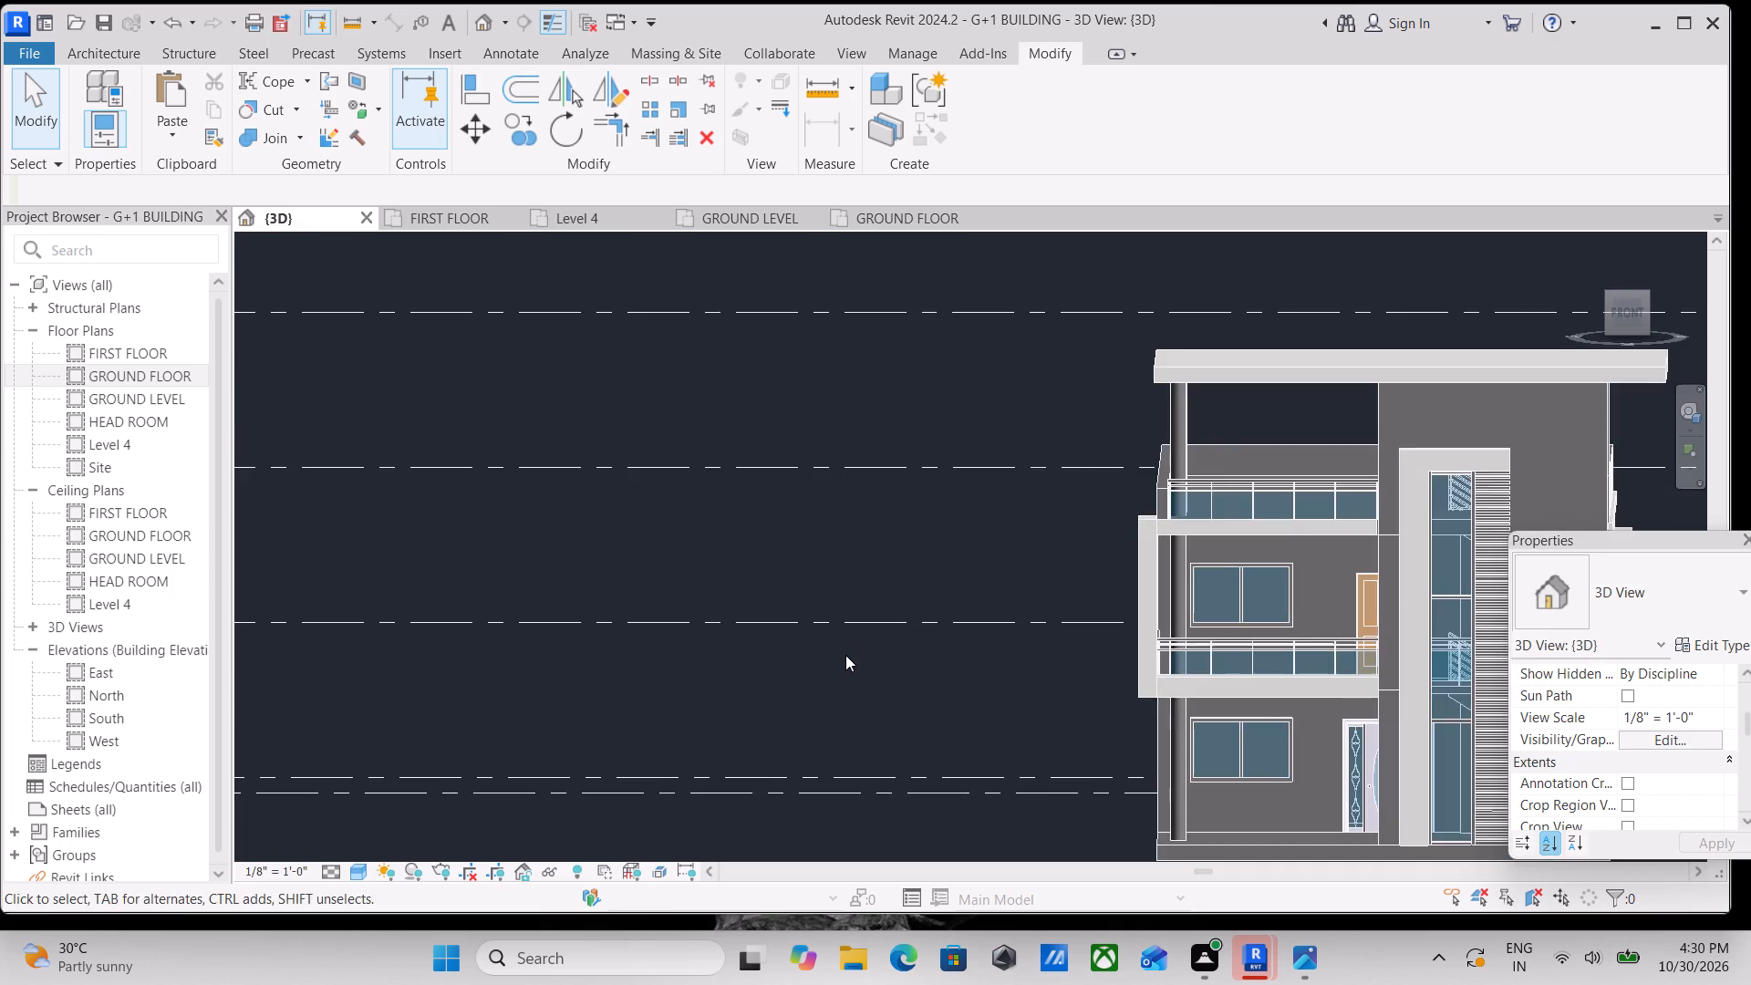
scroll(849, 644, down, 2)
middle_drag(849, 644, 799, 561)
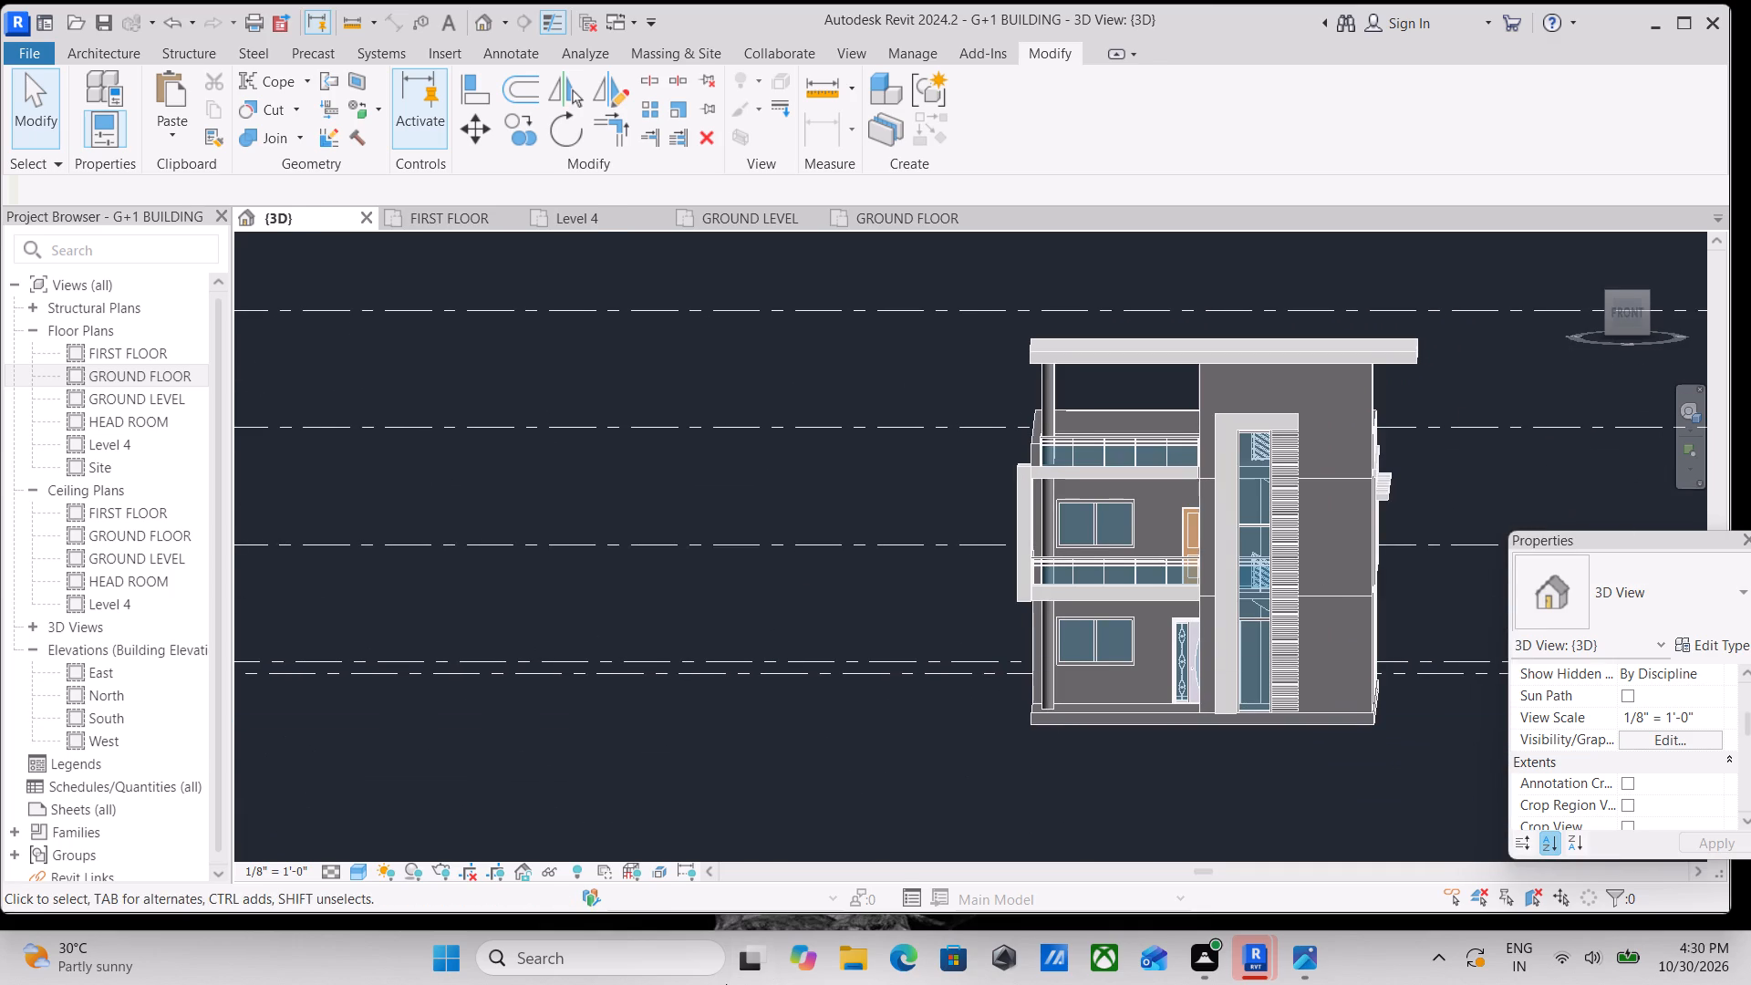
scroll(988, 980, up, 3)
scroll(1146, 682, up, 5)
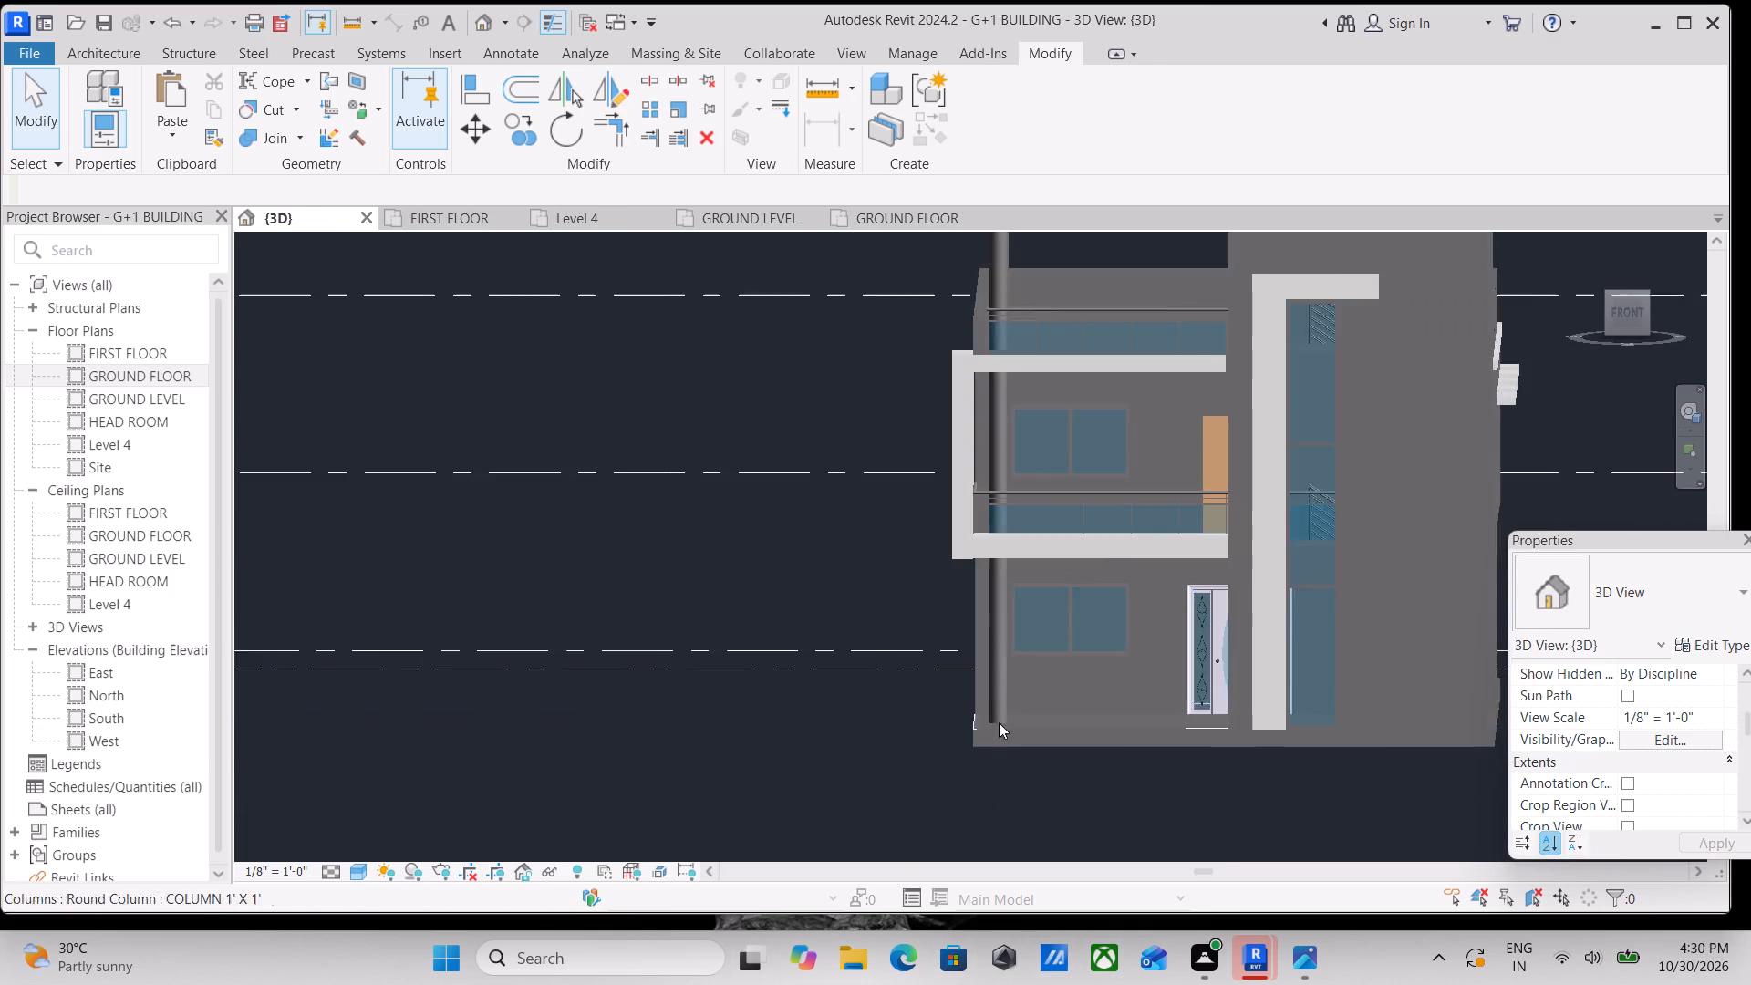
scroll(999, 722, up, 6)
scroll(985, 734, down, 10)
middle_drag(982, 784, 963, 835)
scroll(998, 482, up, 6)
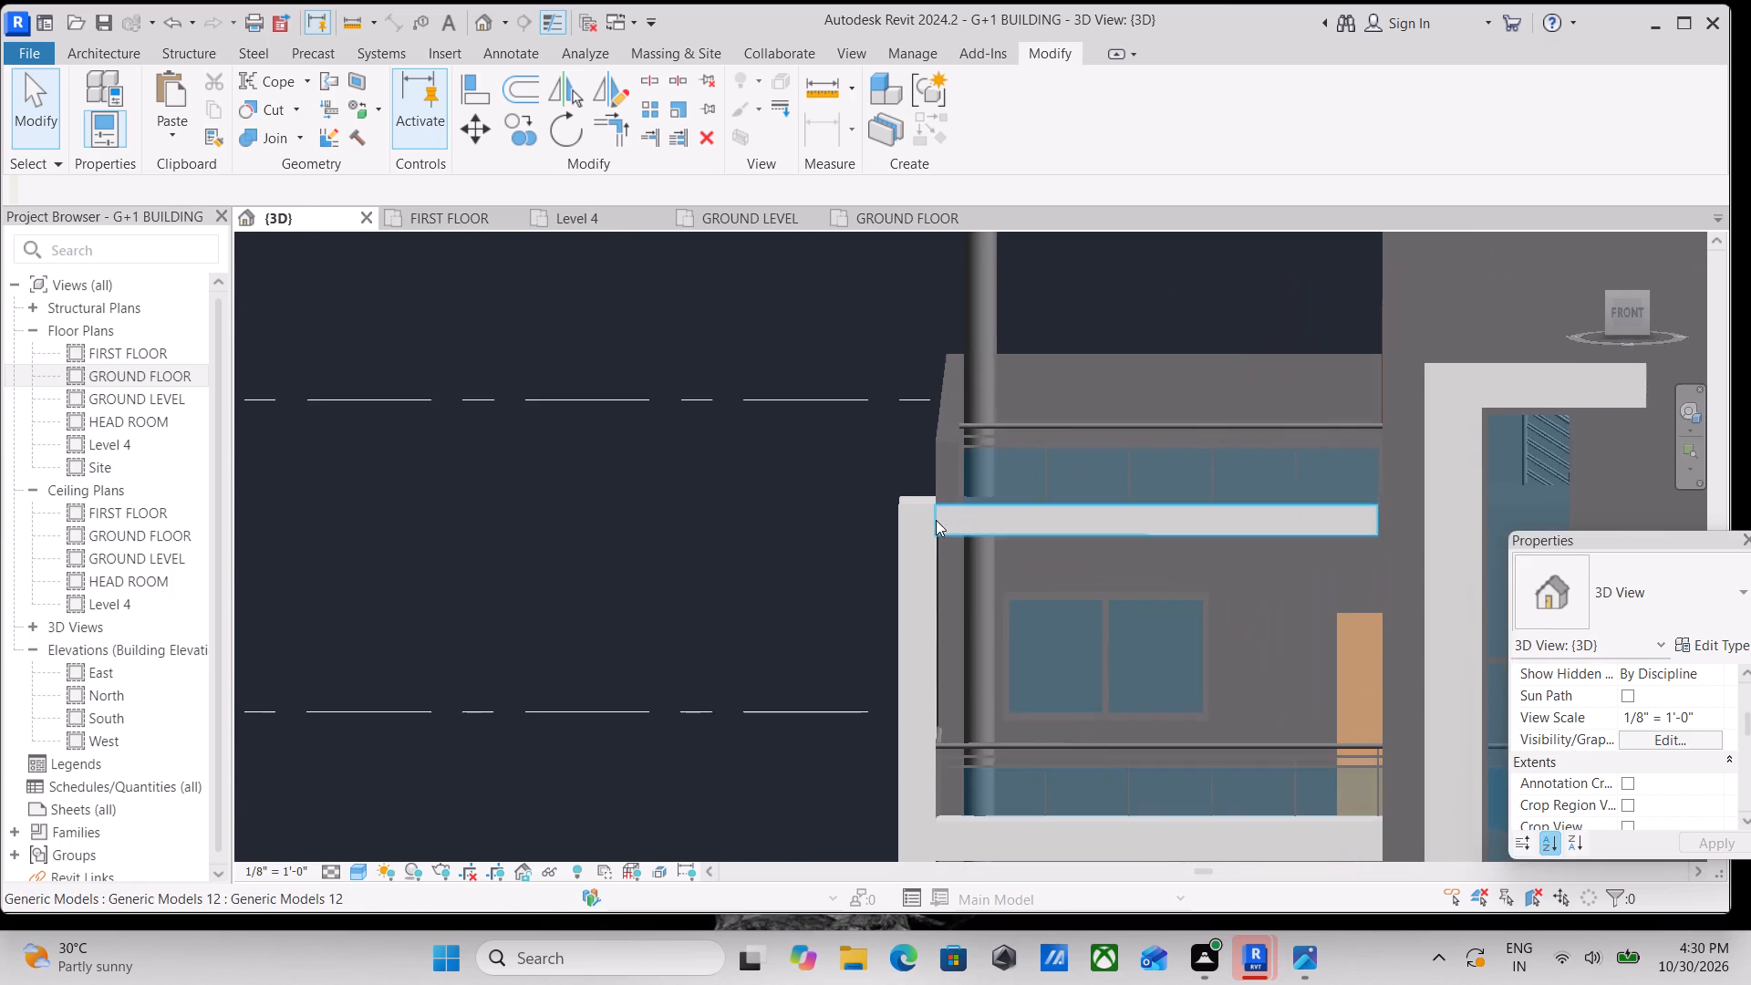
scroll(936, 520, up, 2)
click(950, 511)
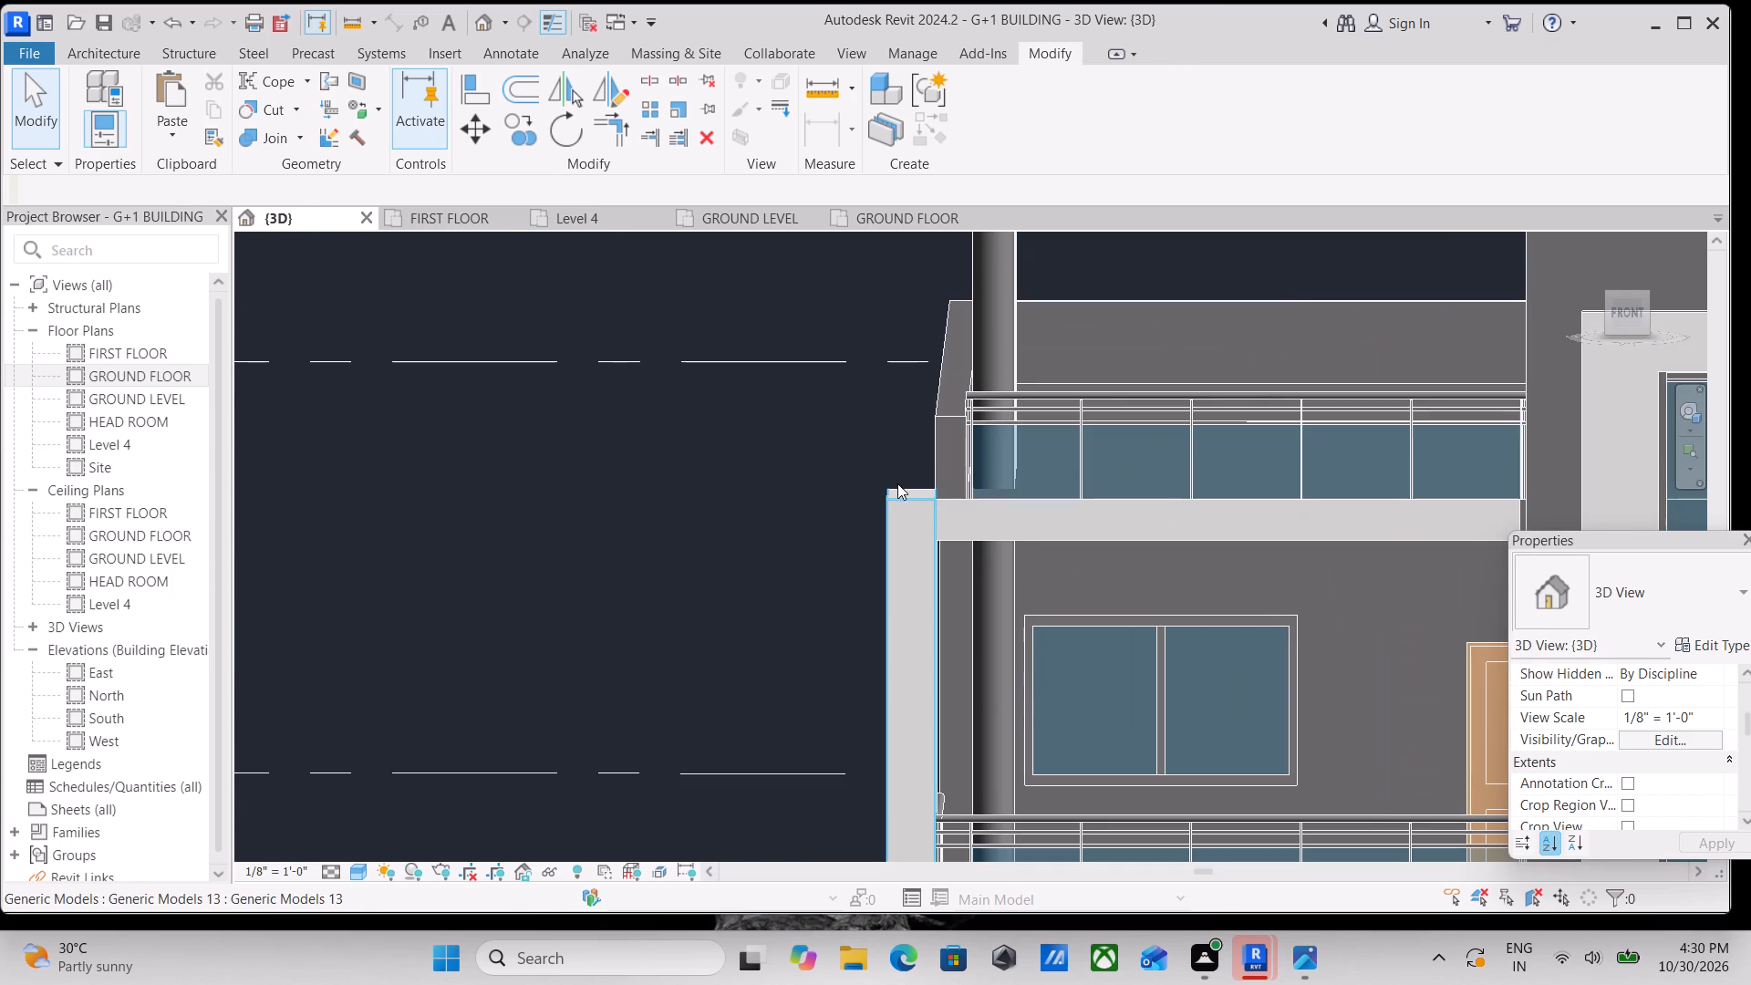
scroll(894, 482, up, 10)
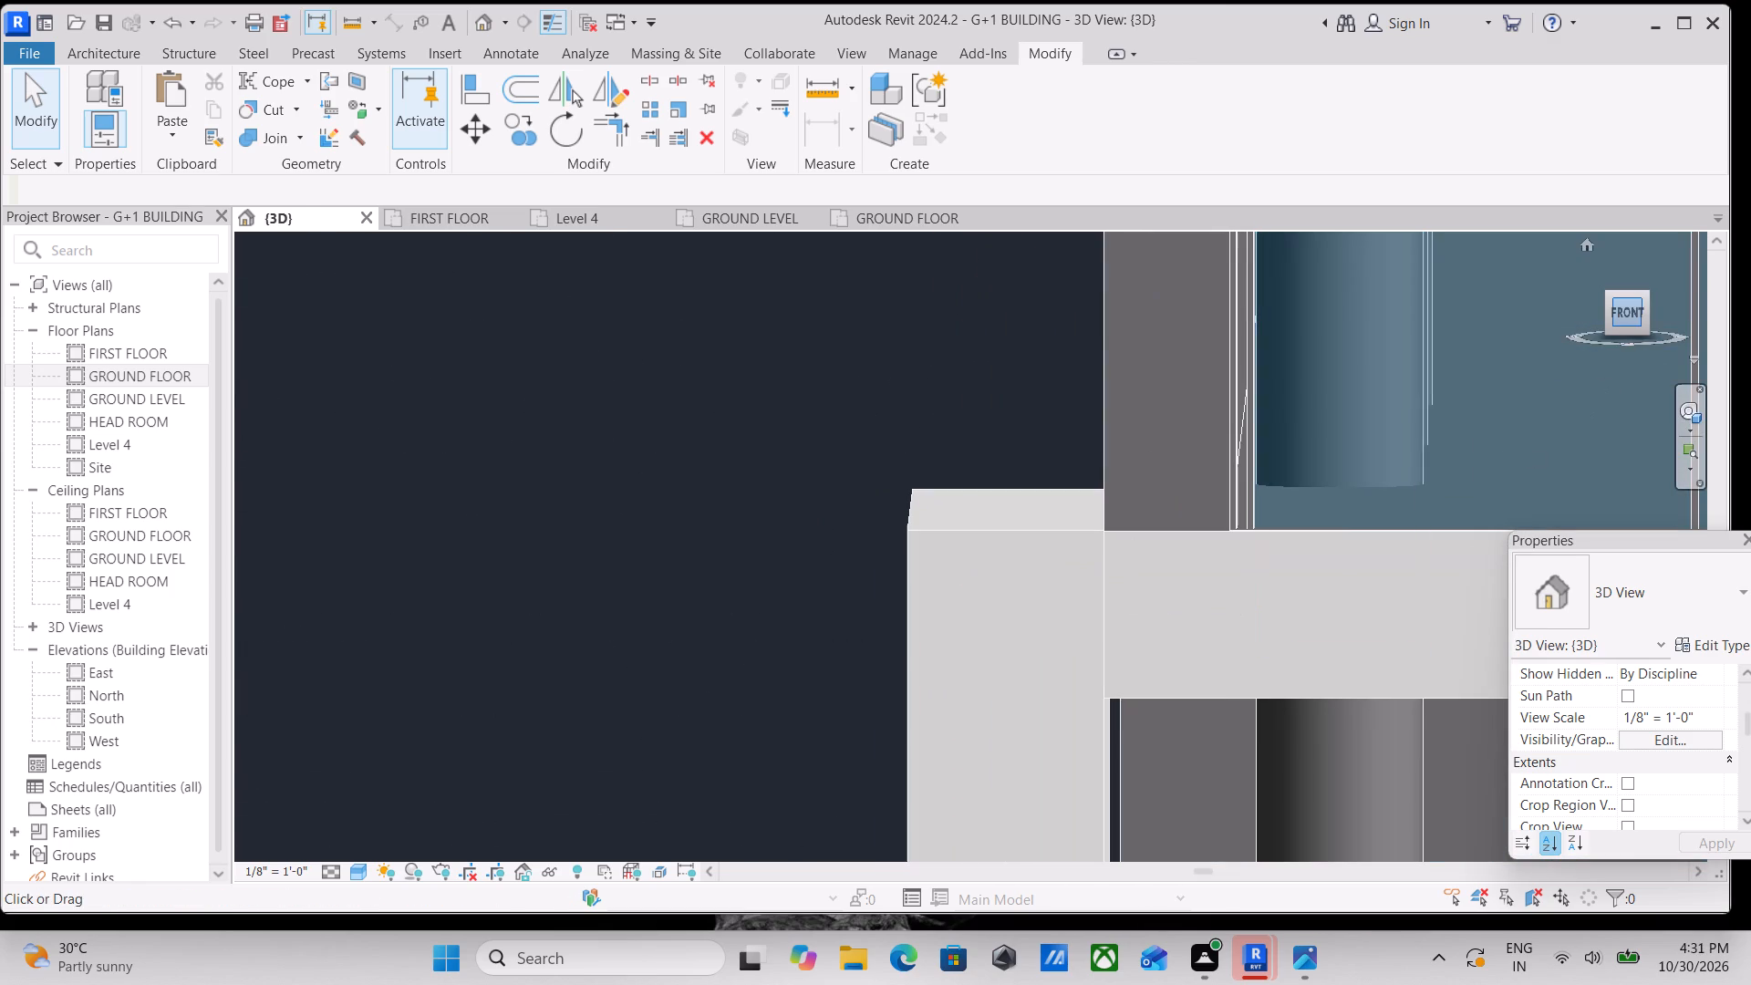
In the front view, stretch the upper balcony band's inner end past the adjoining wall edge to the white vertical frame.
click(1617, 312)
scroll(913, 544, up, 3)
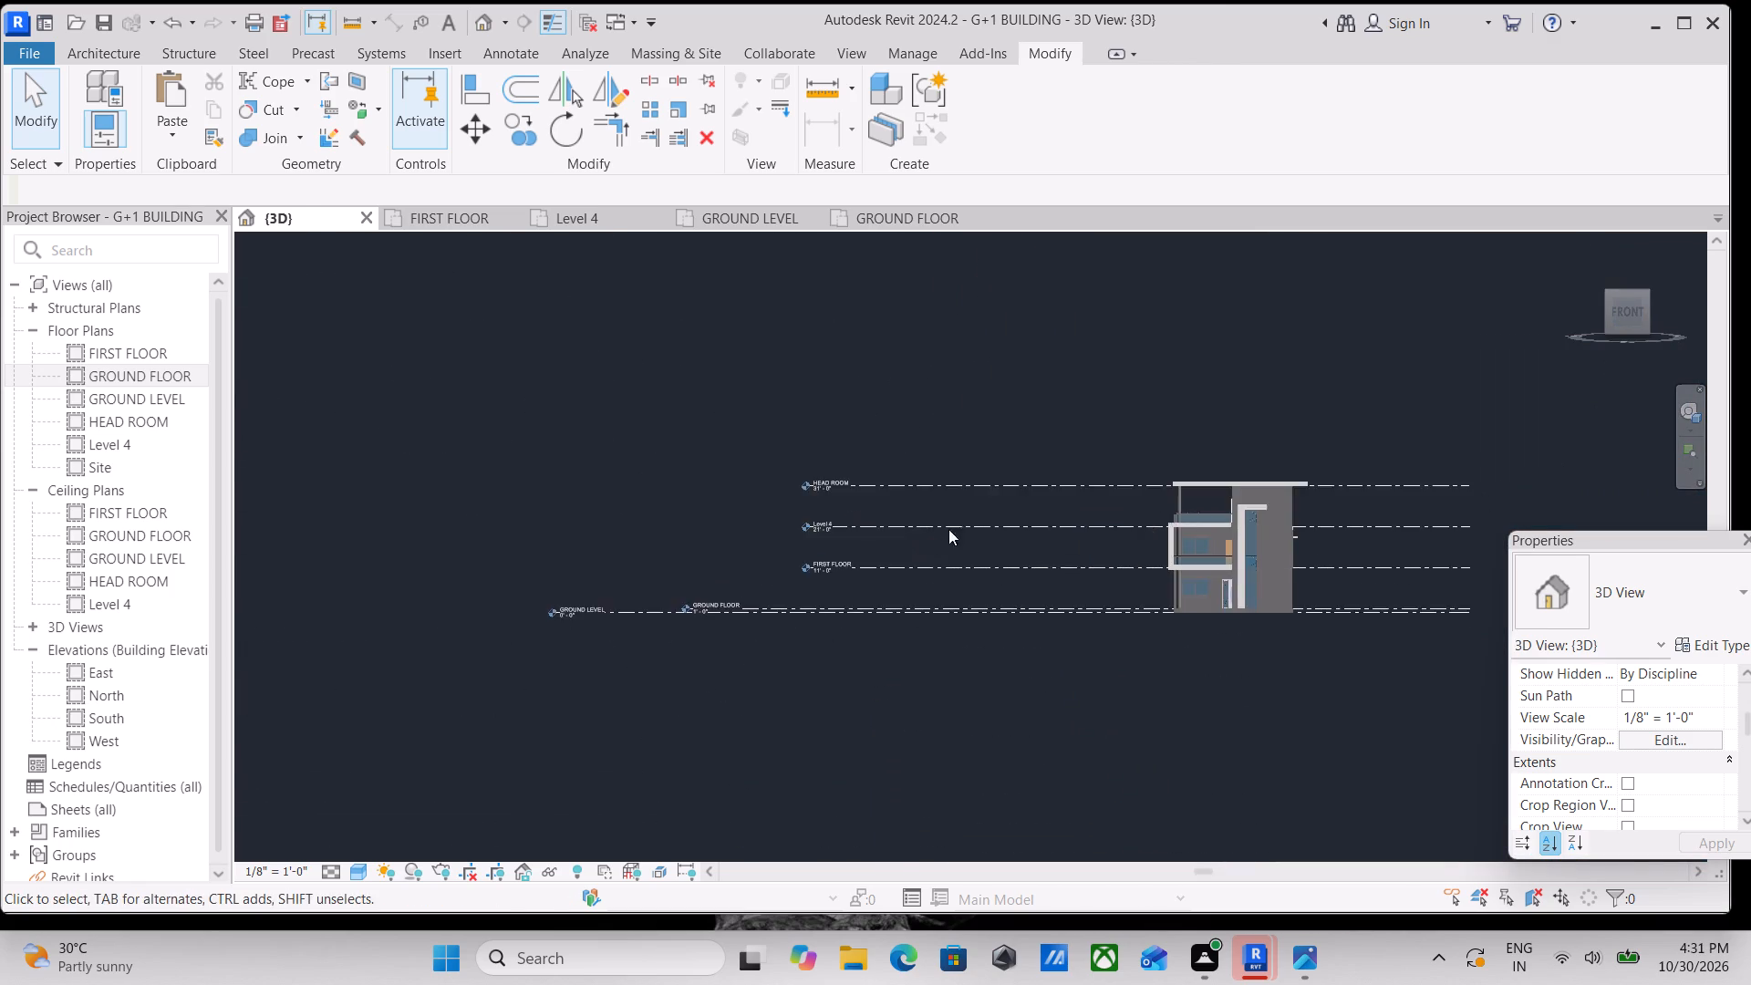
scroll(948, 529, up, 11)
scroll(1468, 533, up, 3)
scroll(1404, 461, up, 3)
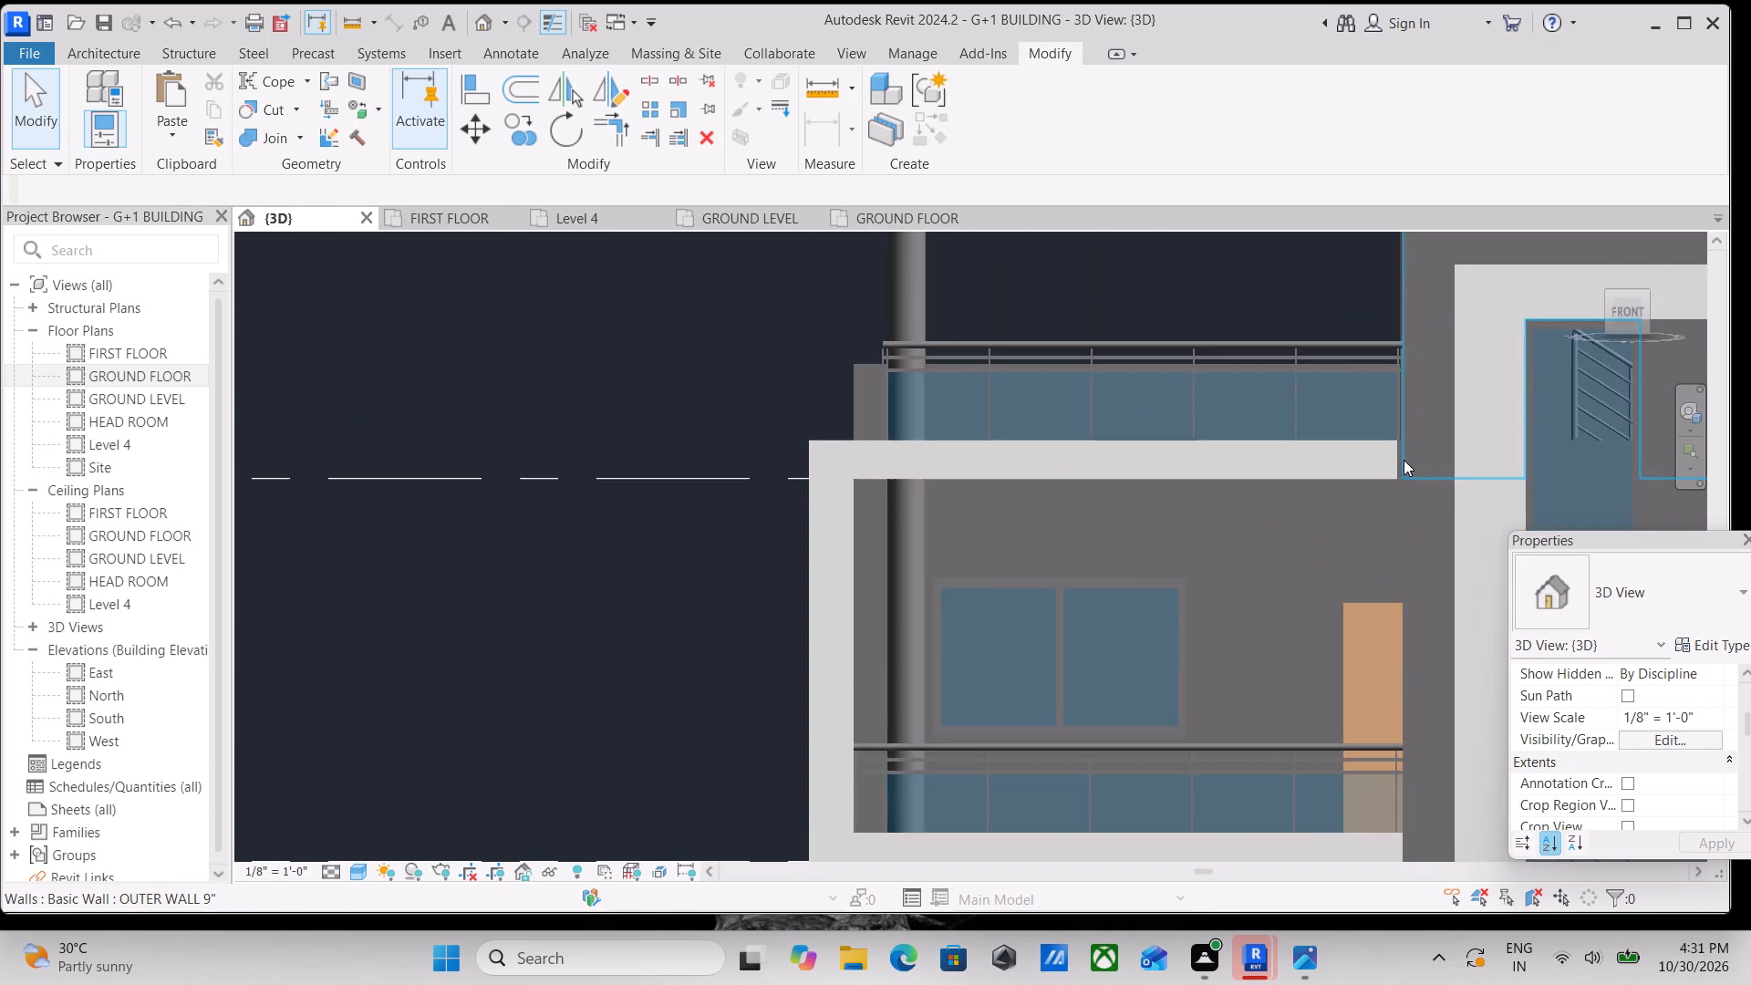
scroll(1404, 460, up, 3)
click(1385, 433)
scroll(1394, 444, up, 4)
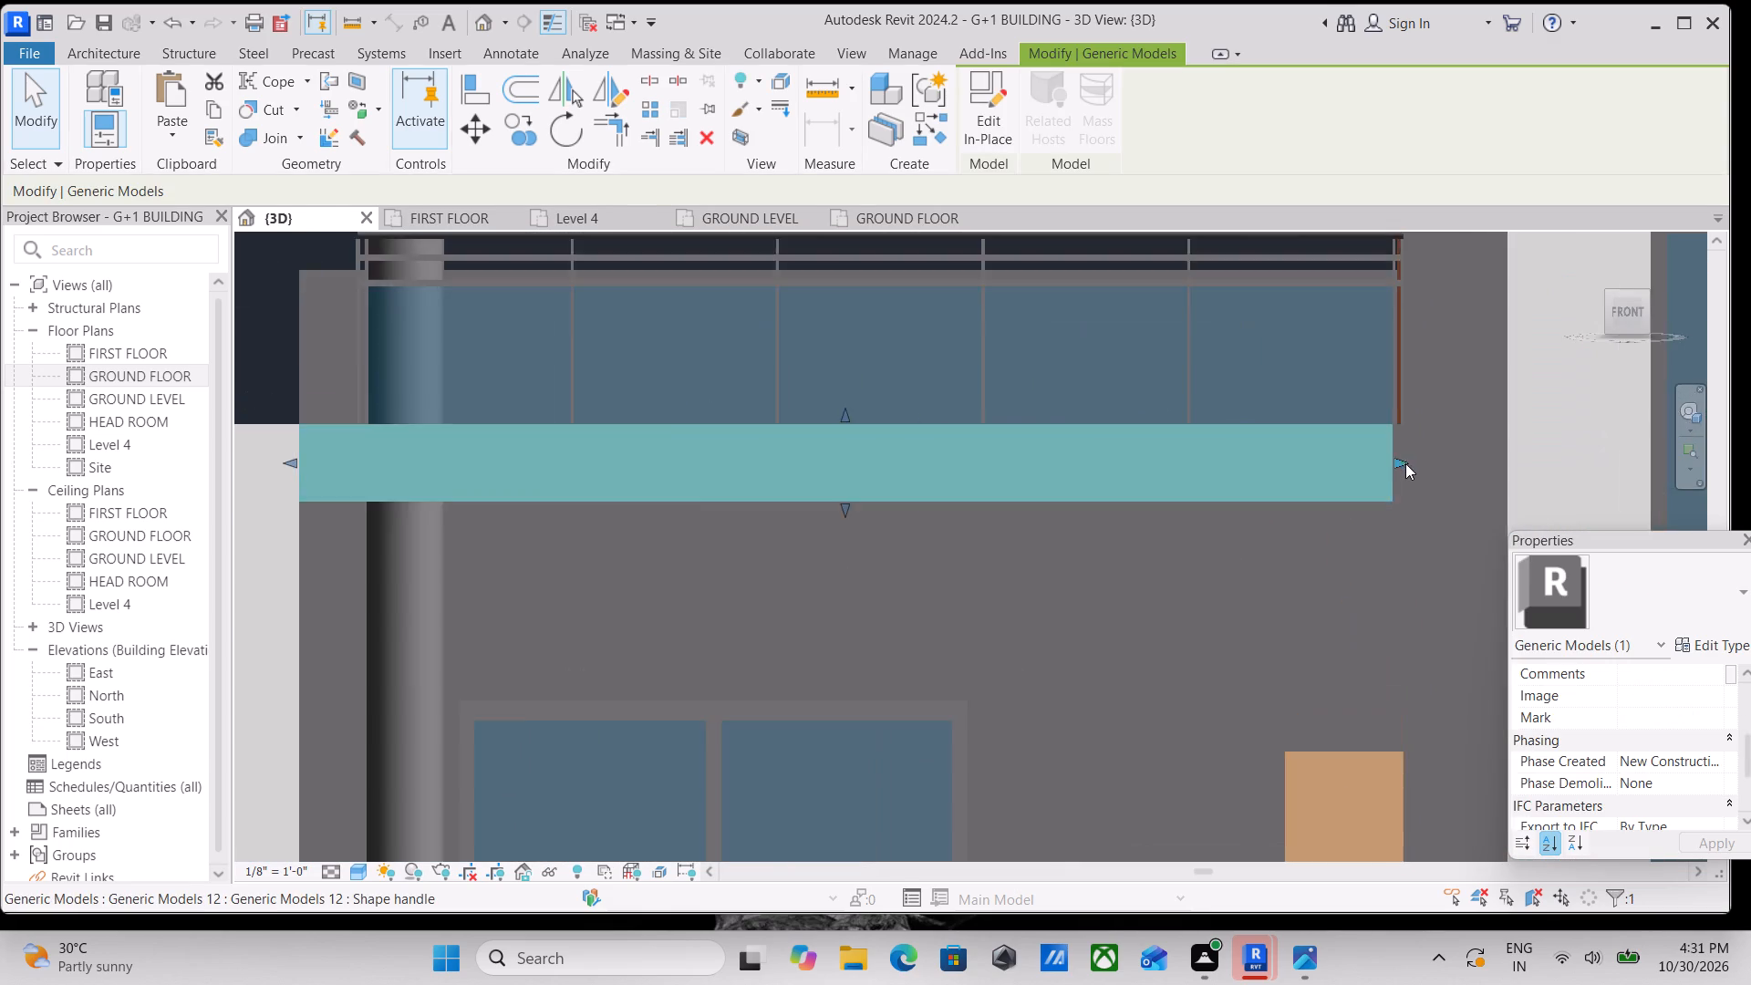
scroll(1405, 463, up, 2)
click(1403, 460)
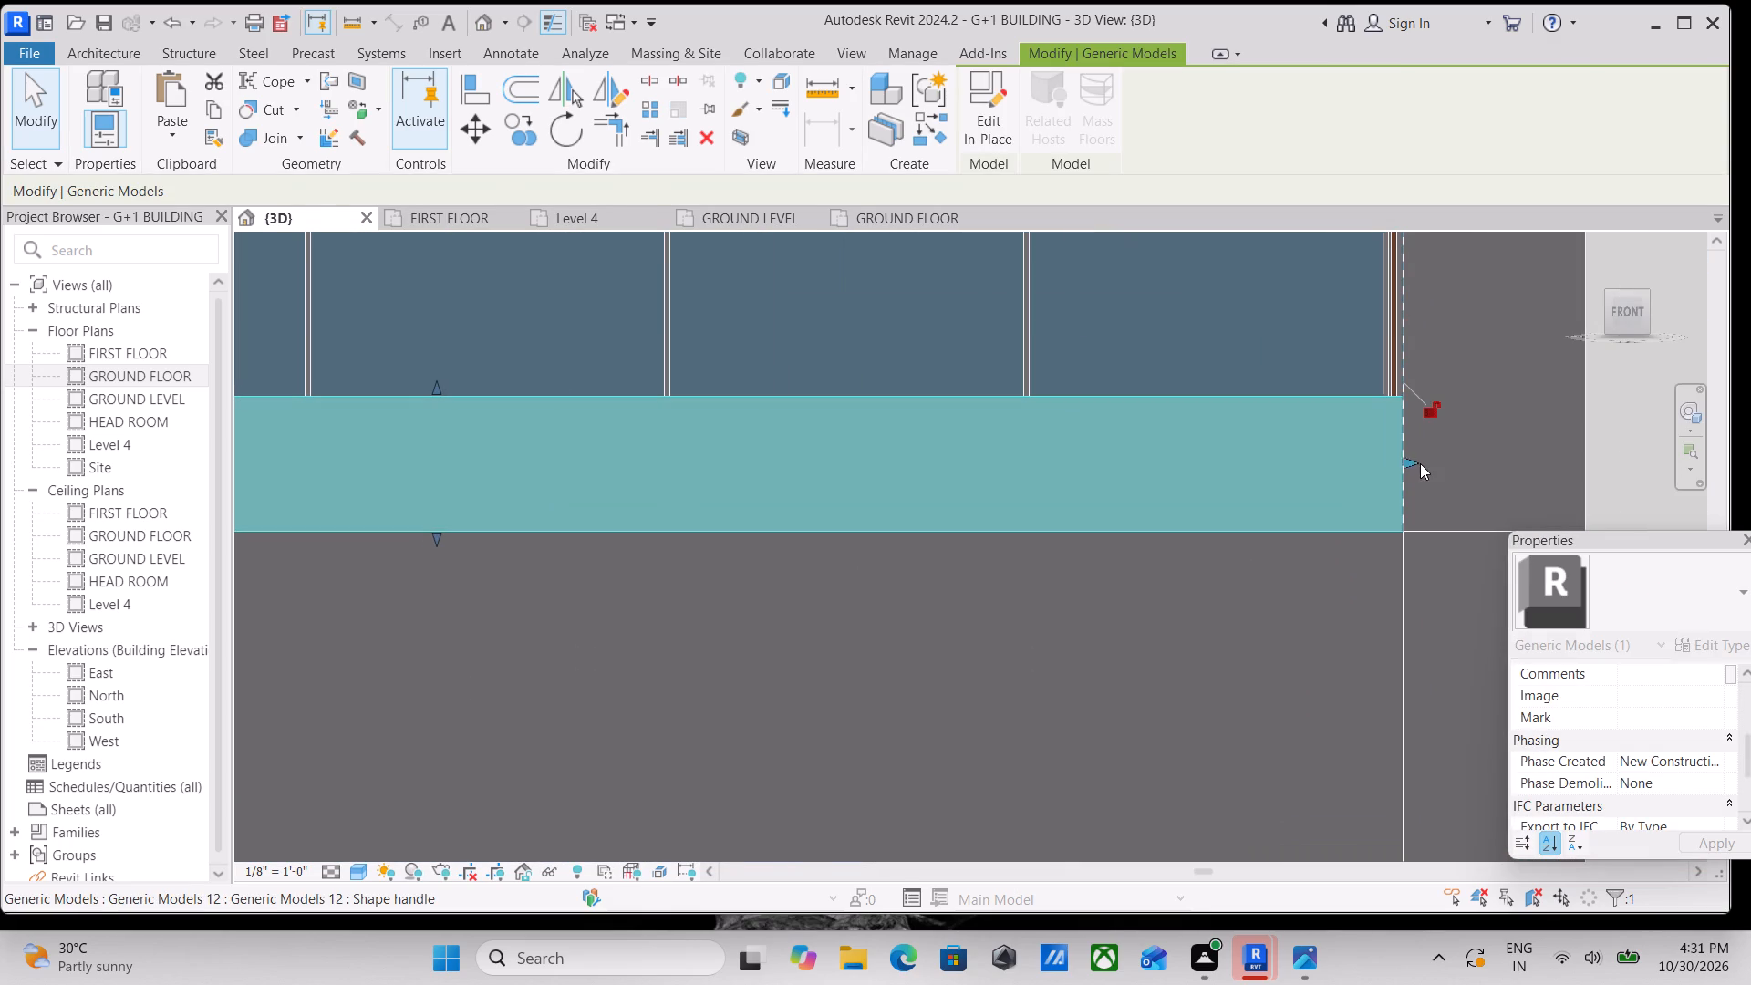
scroll(1420, 463, down, 3)
drag(1426, 455, 1516, 458)
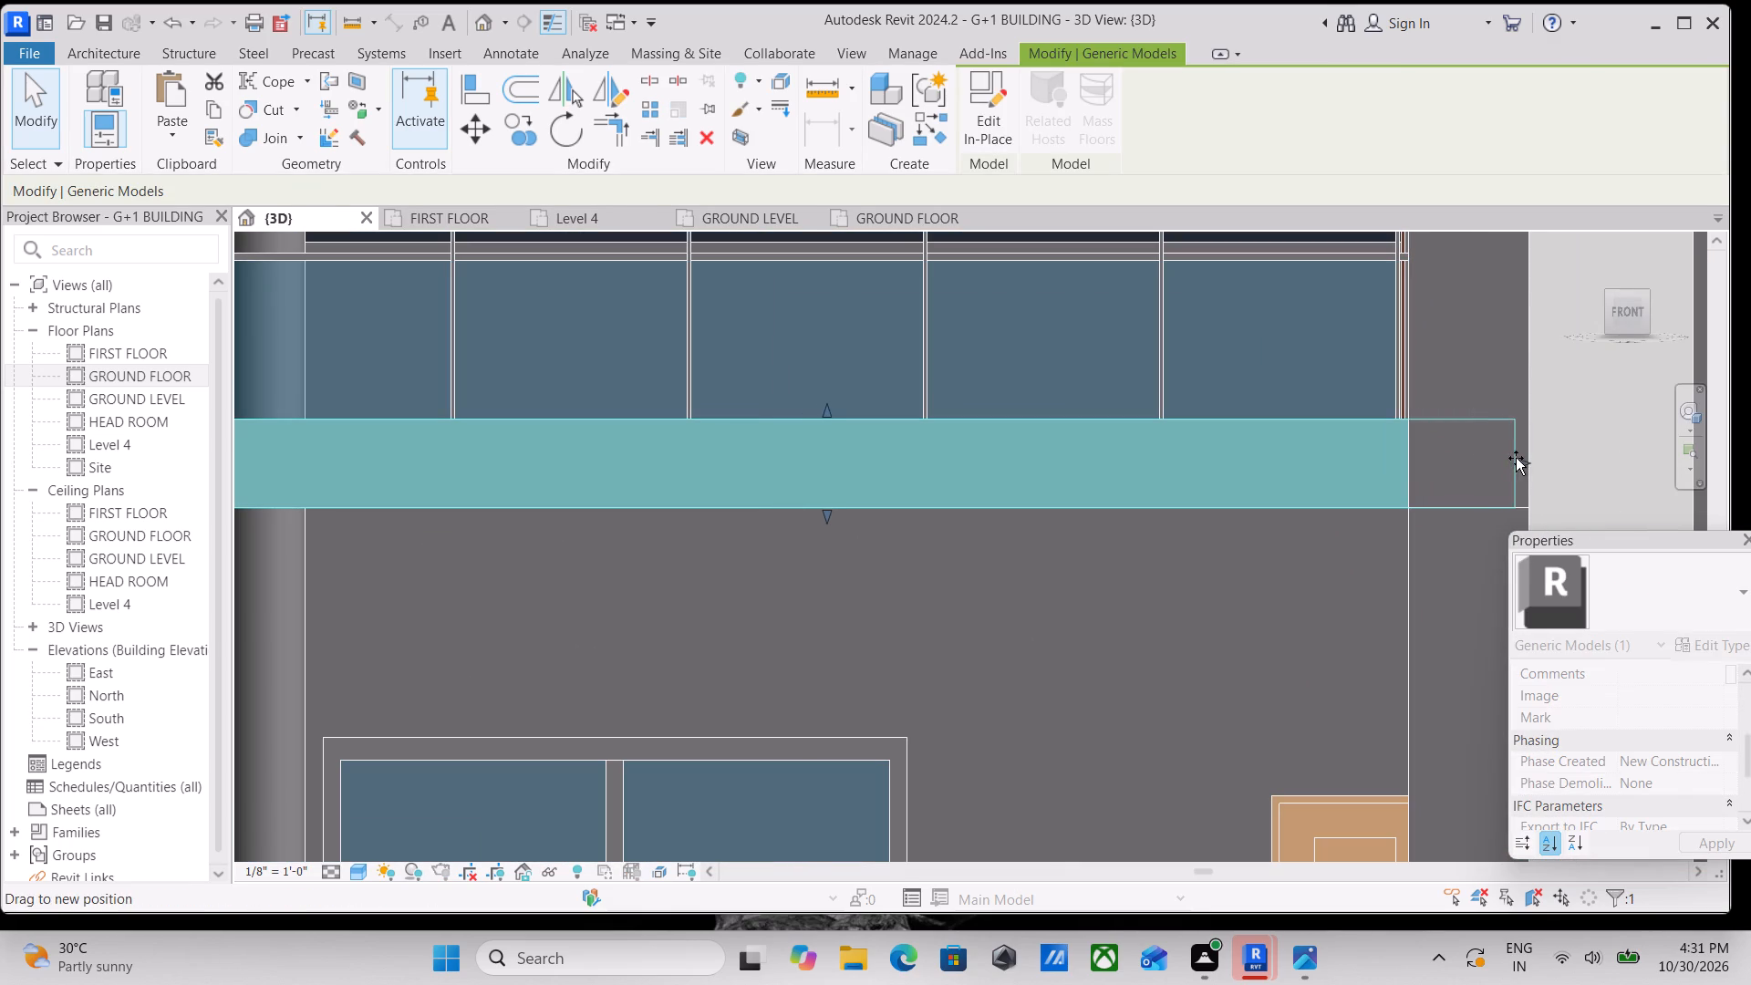
drag(1516, 458, 1525, 458)
scroll(1525, 458, down, 3)
scroll(1409, 476, down, 2)
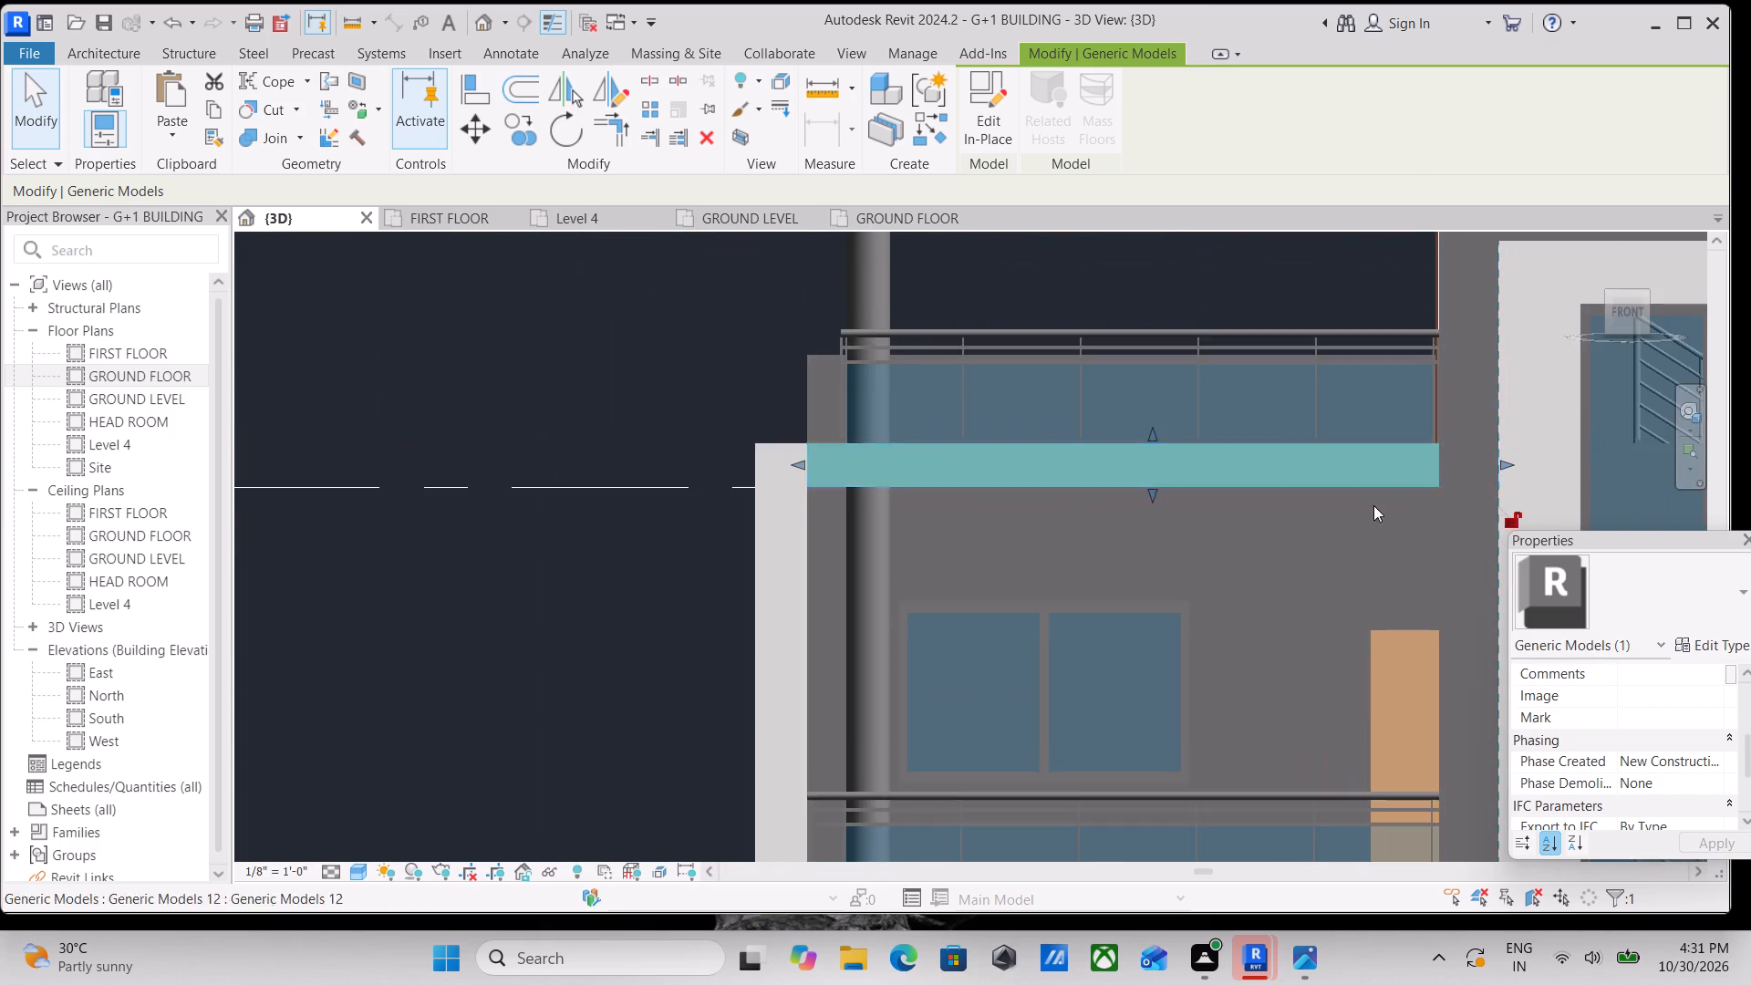
scroll(1357, 538, down, 1)
Pull the upper balcony band's inner end back from the vertical frame so it stops within the adjoining wall.
shift+middle_drag(1244, 566, 1450, 771)
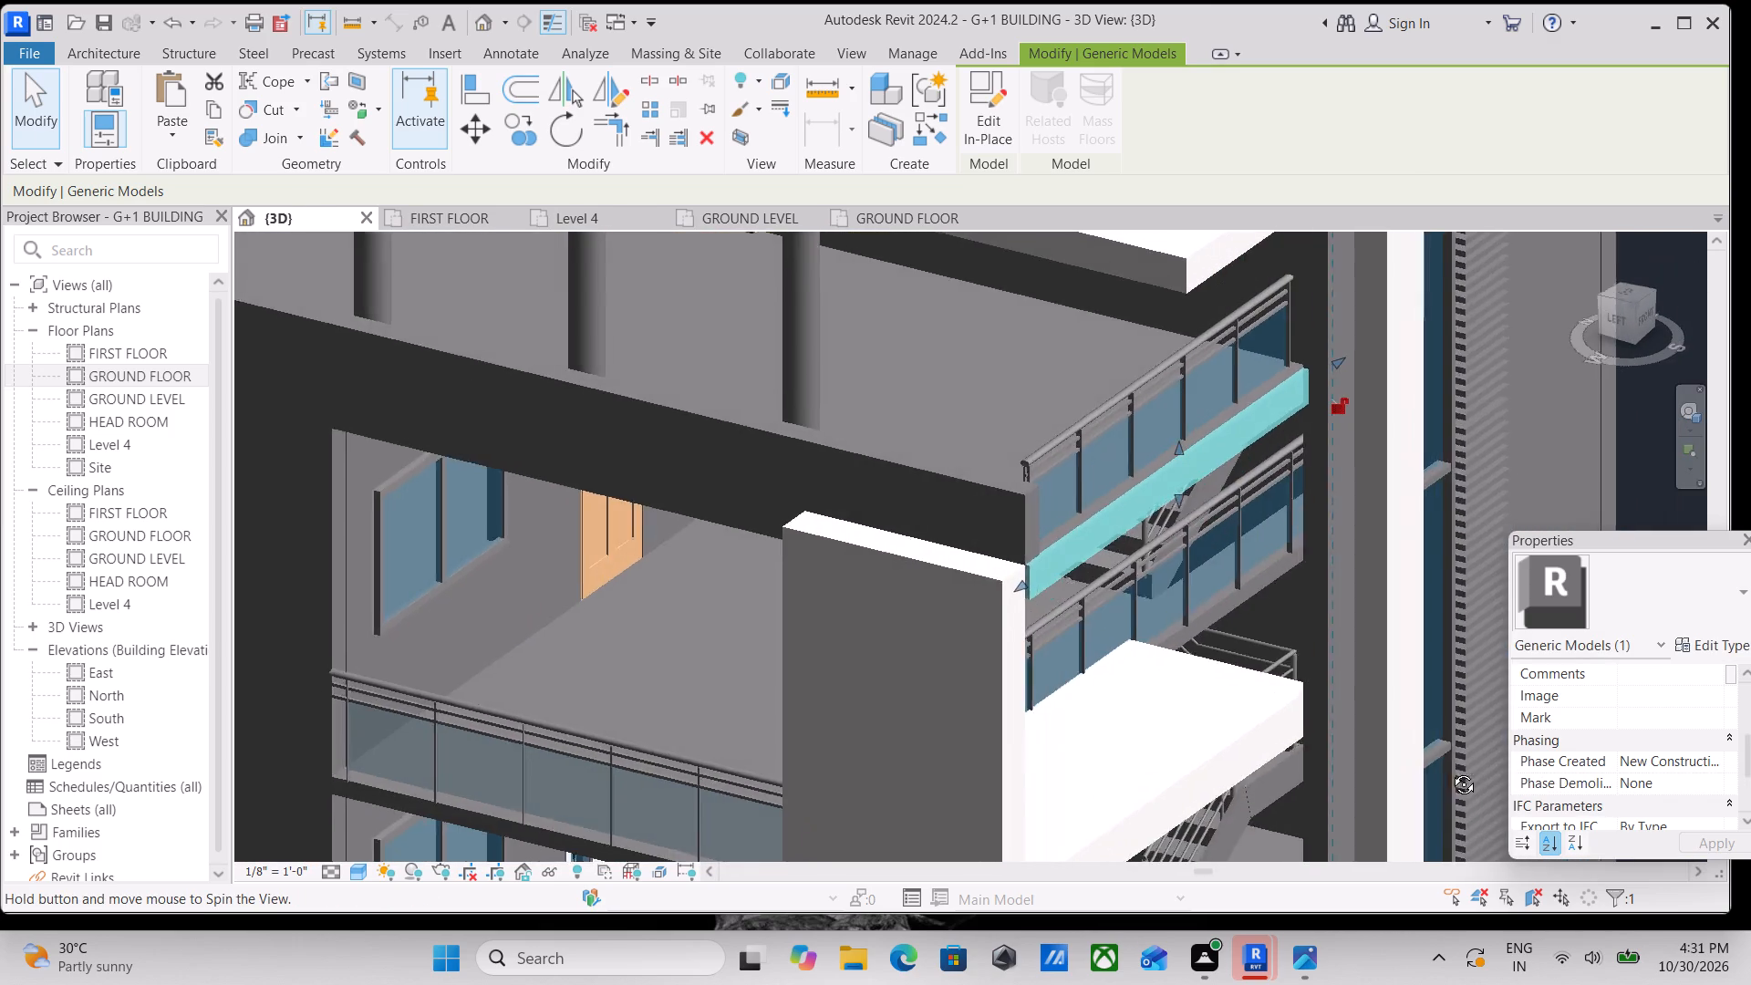
shift+middle_drag(1450, 771, 1449, 772)
scroll(1346, 337, up, 9)
scroll(1330, 411, up, 2)
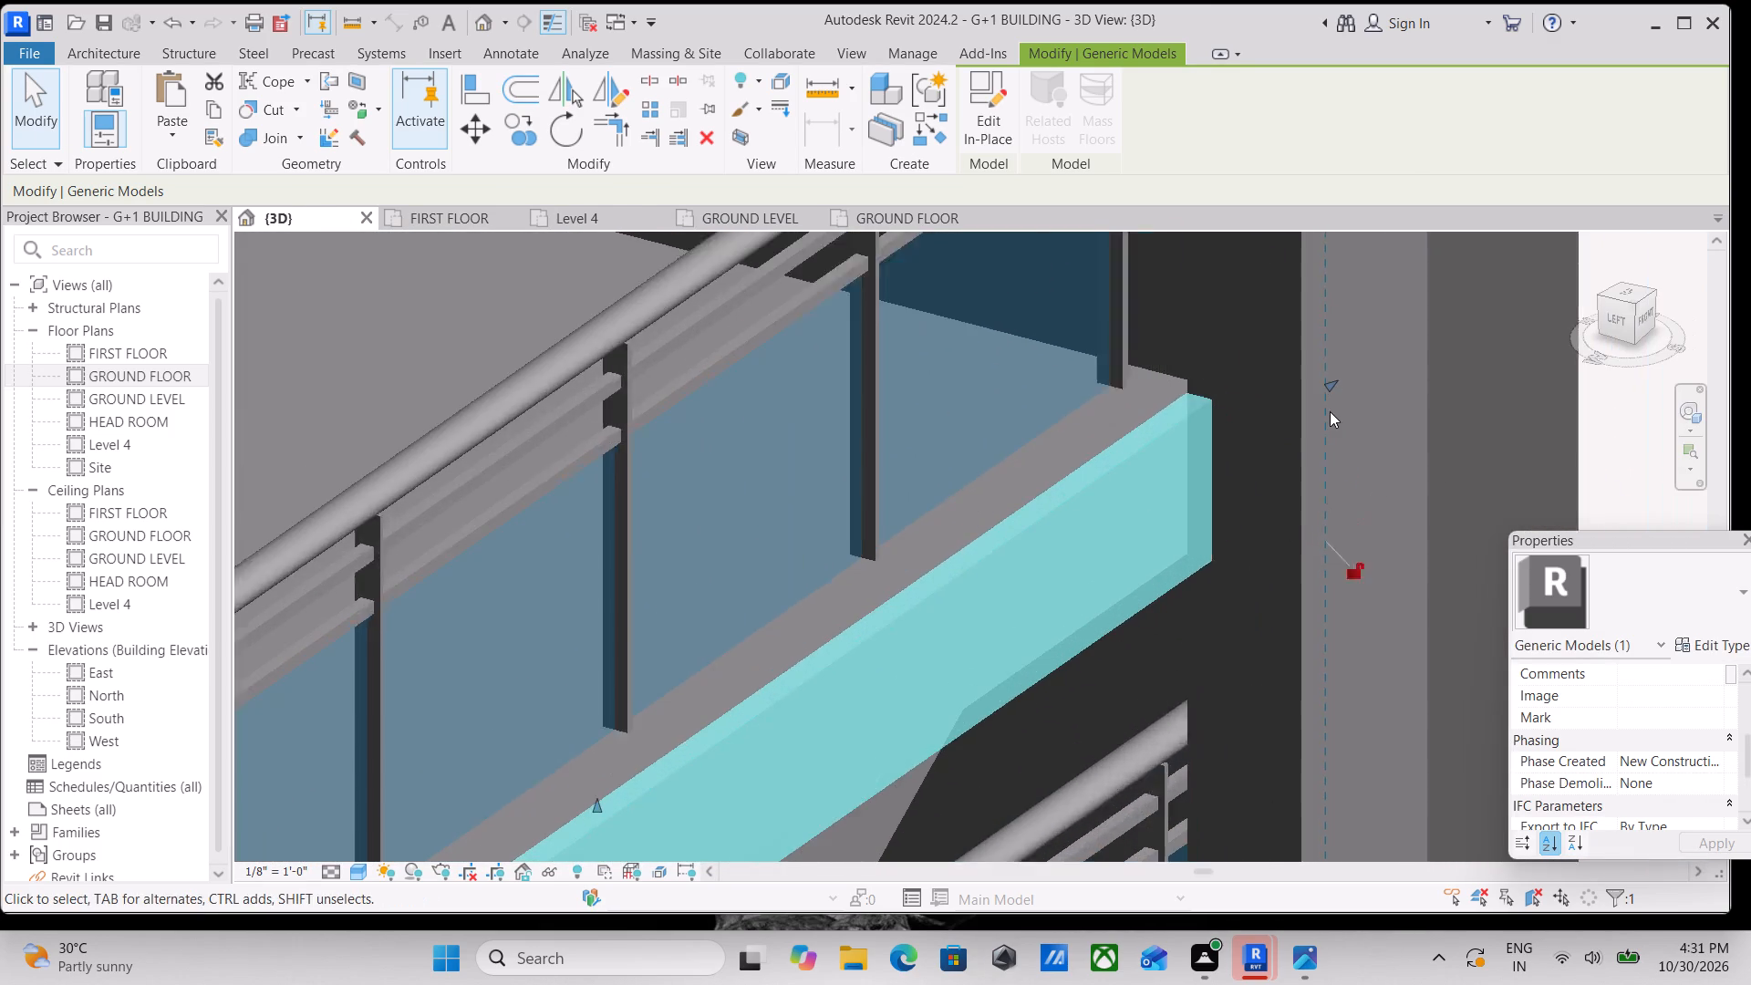
scroll(1330, 411, up, 1)
drag(1332, 385, 1264, 430)
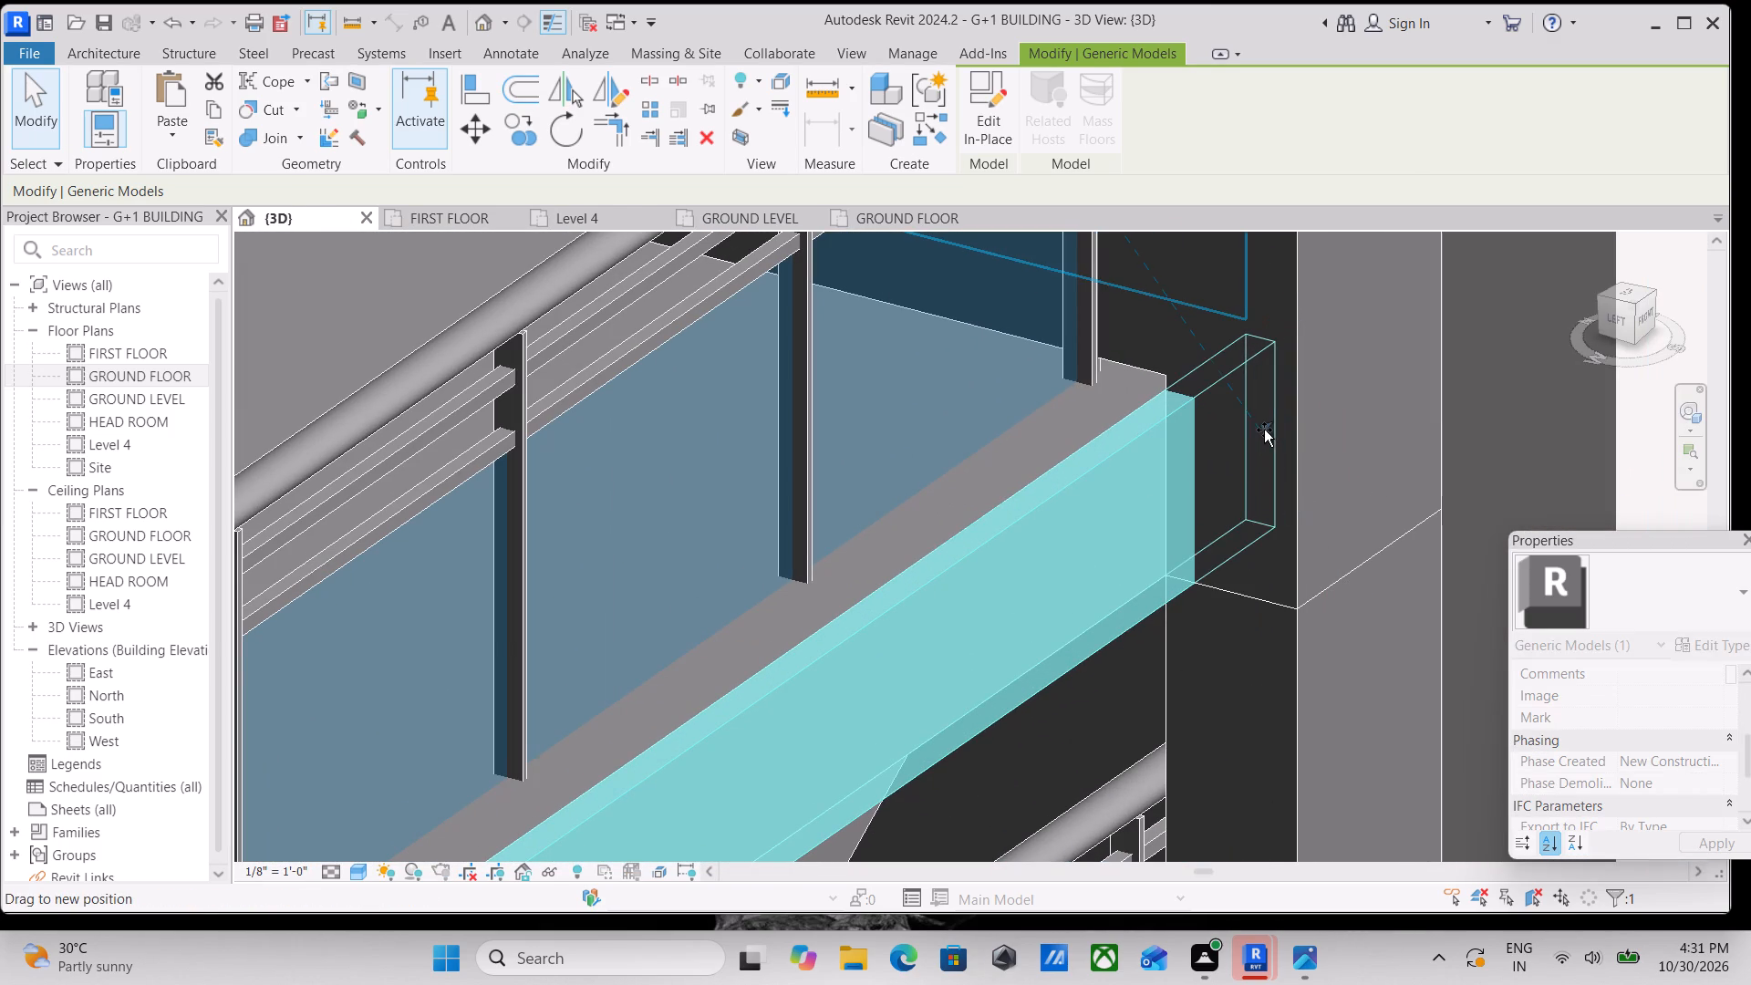
drag(1264, 430, 1264, 431)
scroll(1269, 423, down, 4)
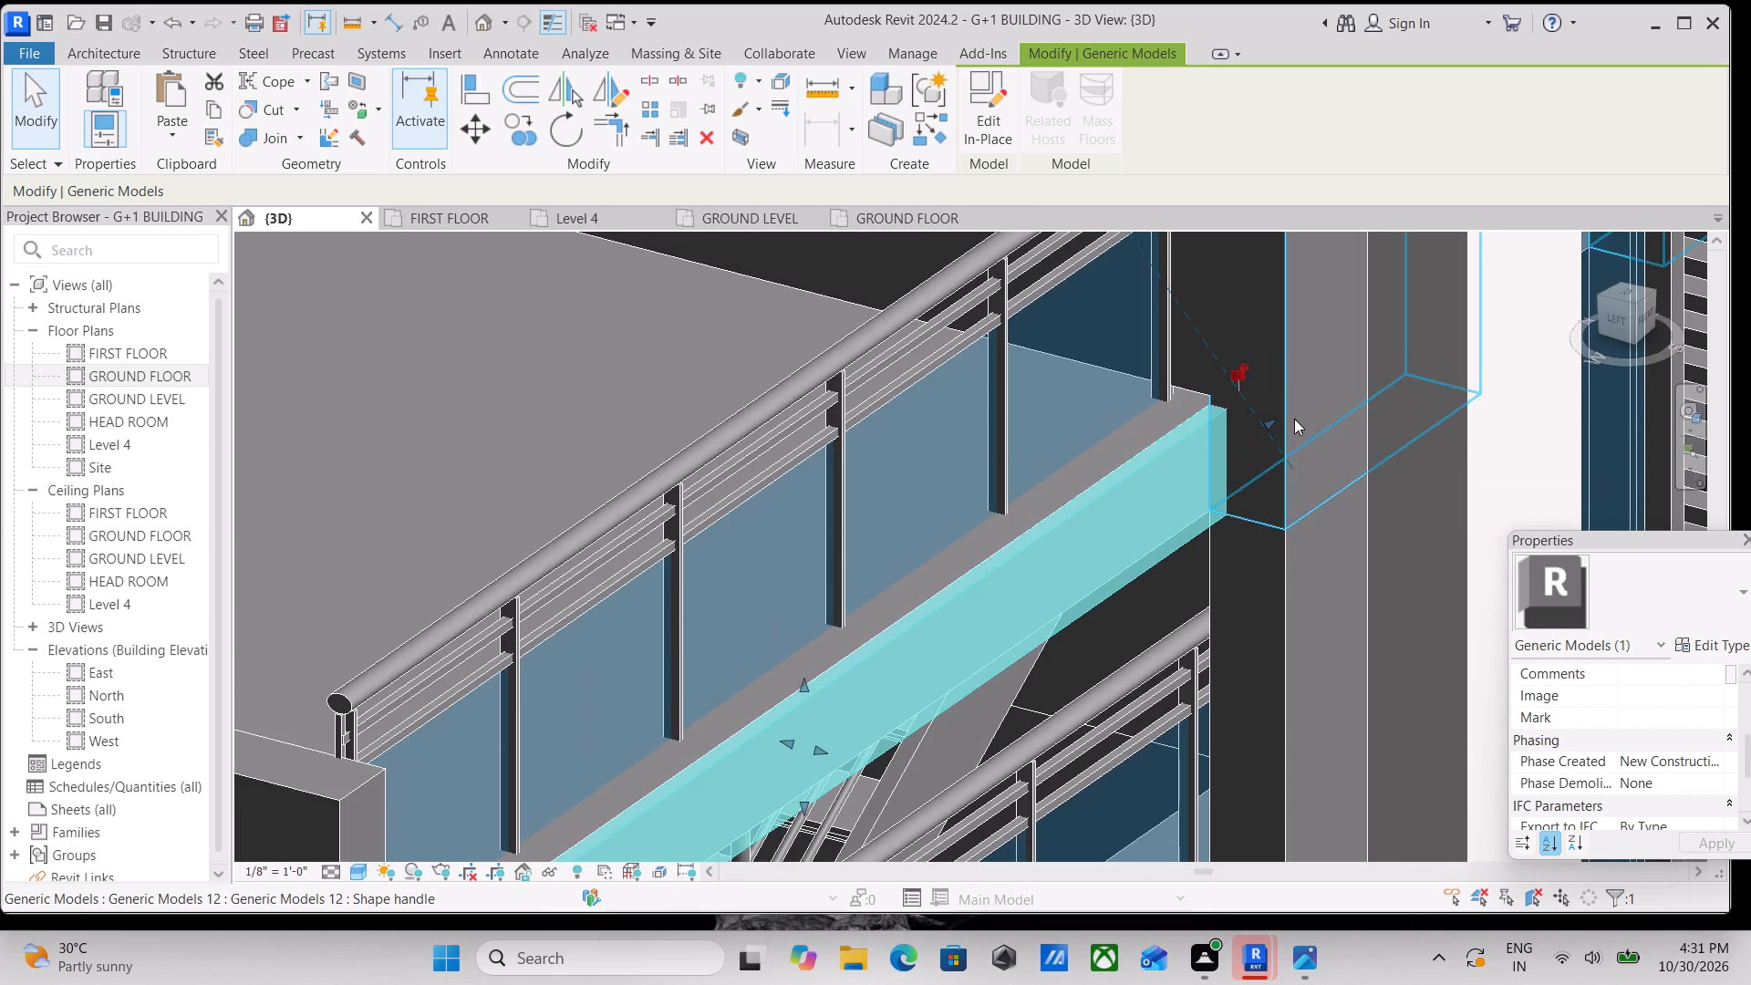
scroll(1294, 419, down, 3)
key(Escape)
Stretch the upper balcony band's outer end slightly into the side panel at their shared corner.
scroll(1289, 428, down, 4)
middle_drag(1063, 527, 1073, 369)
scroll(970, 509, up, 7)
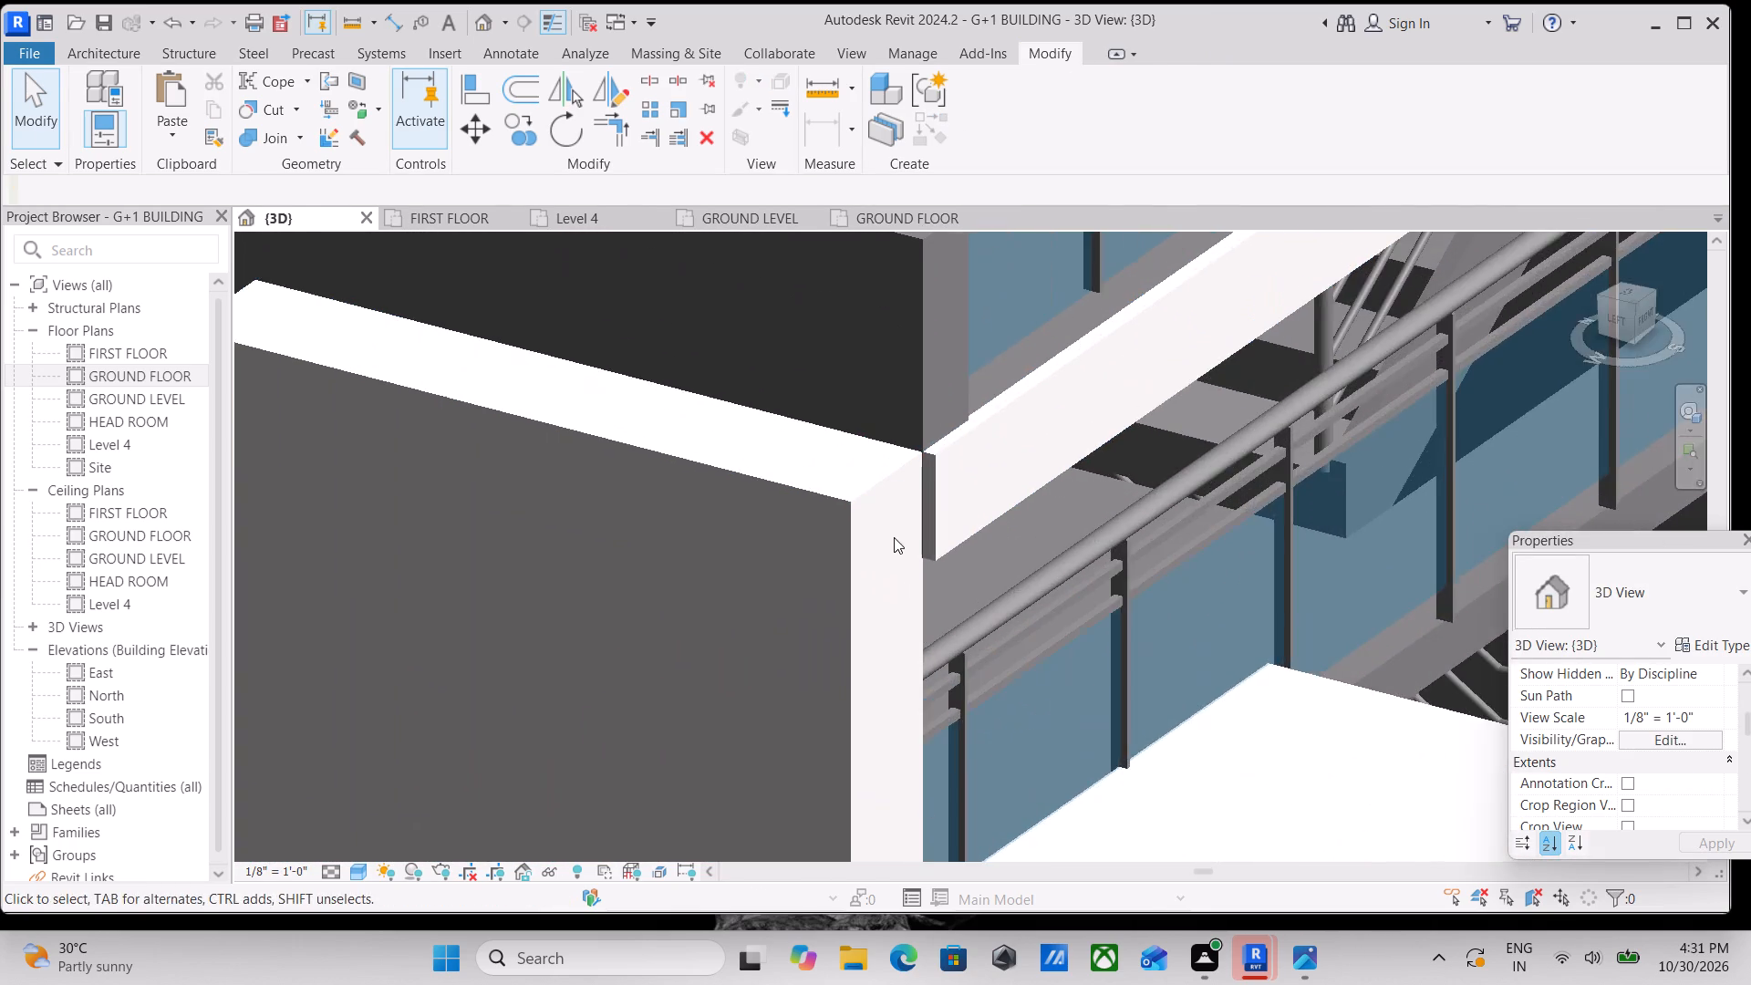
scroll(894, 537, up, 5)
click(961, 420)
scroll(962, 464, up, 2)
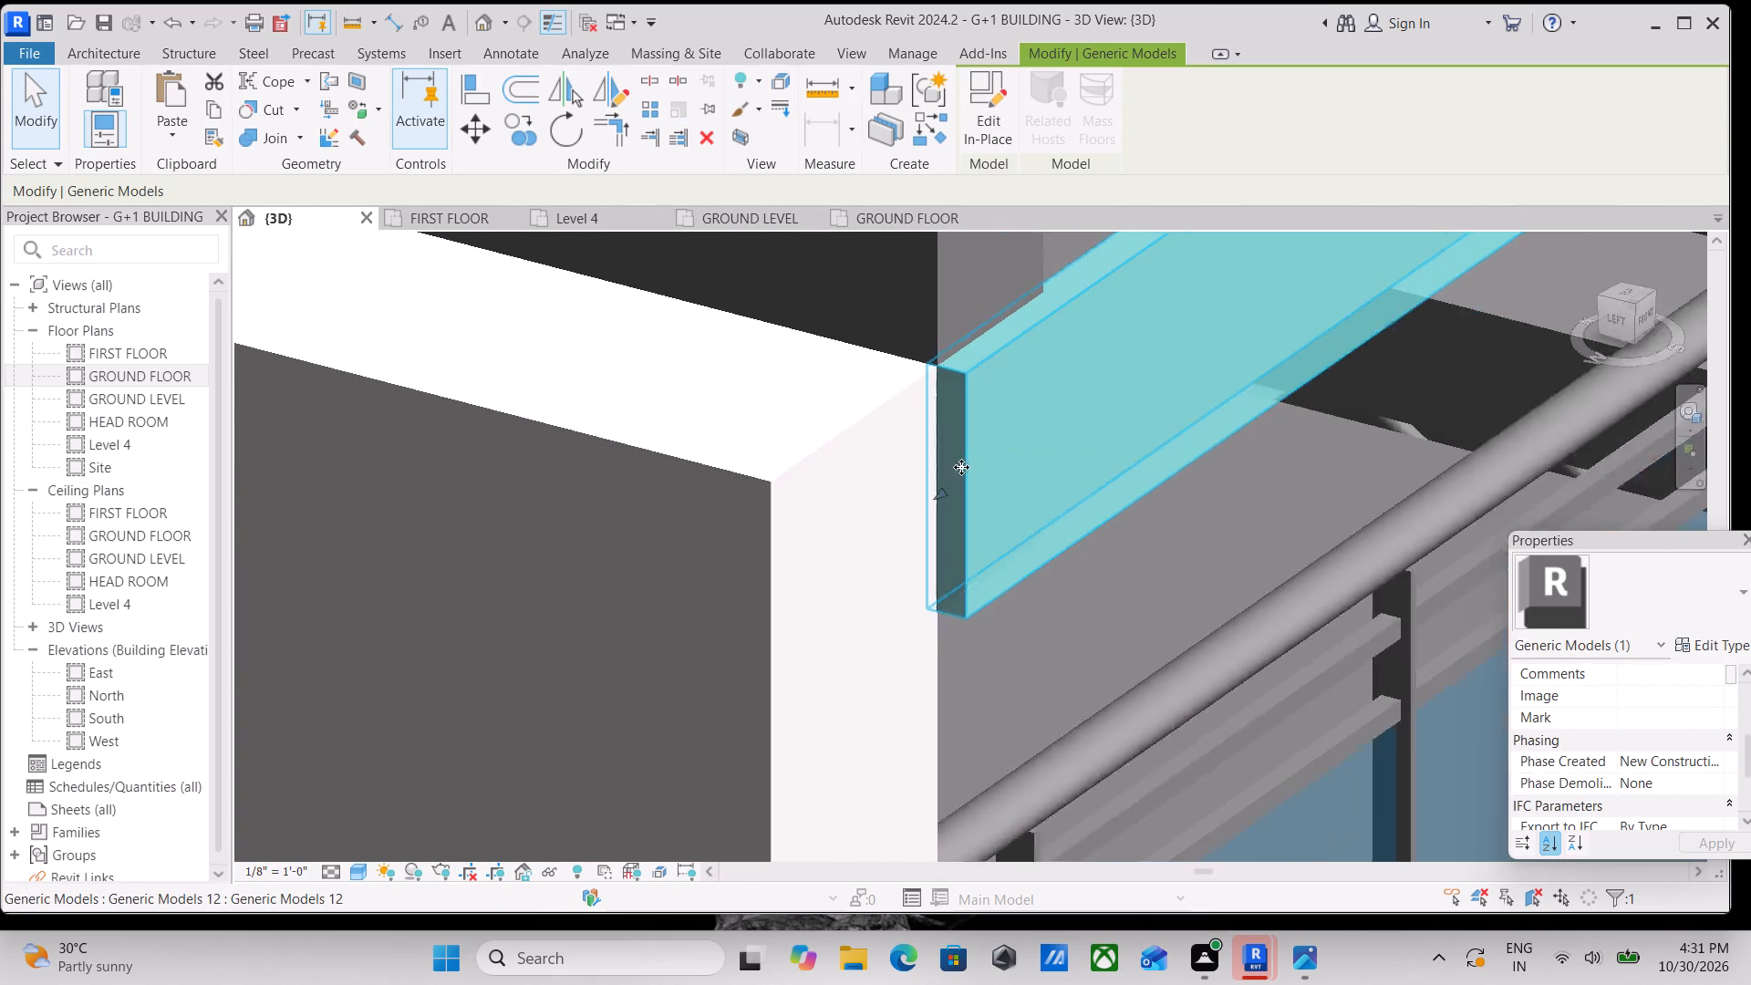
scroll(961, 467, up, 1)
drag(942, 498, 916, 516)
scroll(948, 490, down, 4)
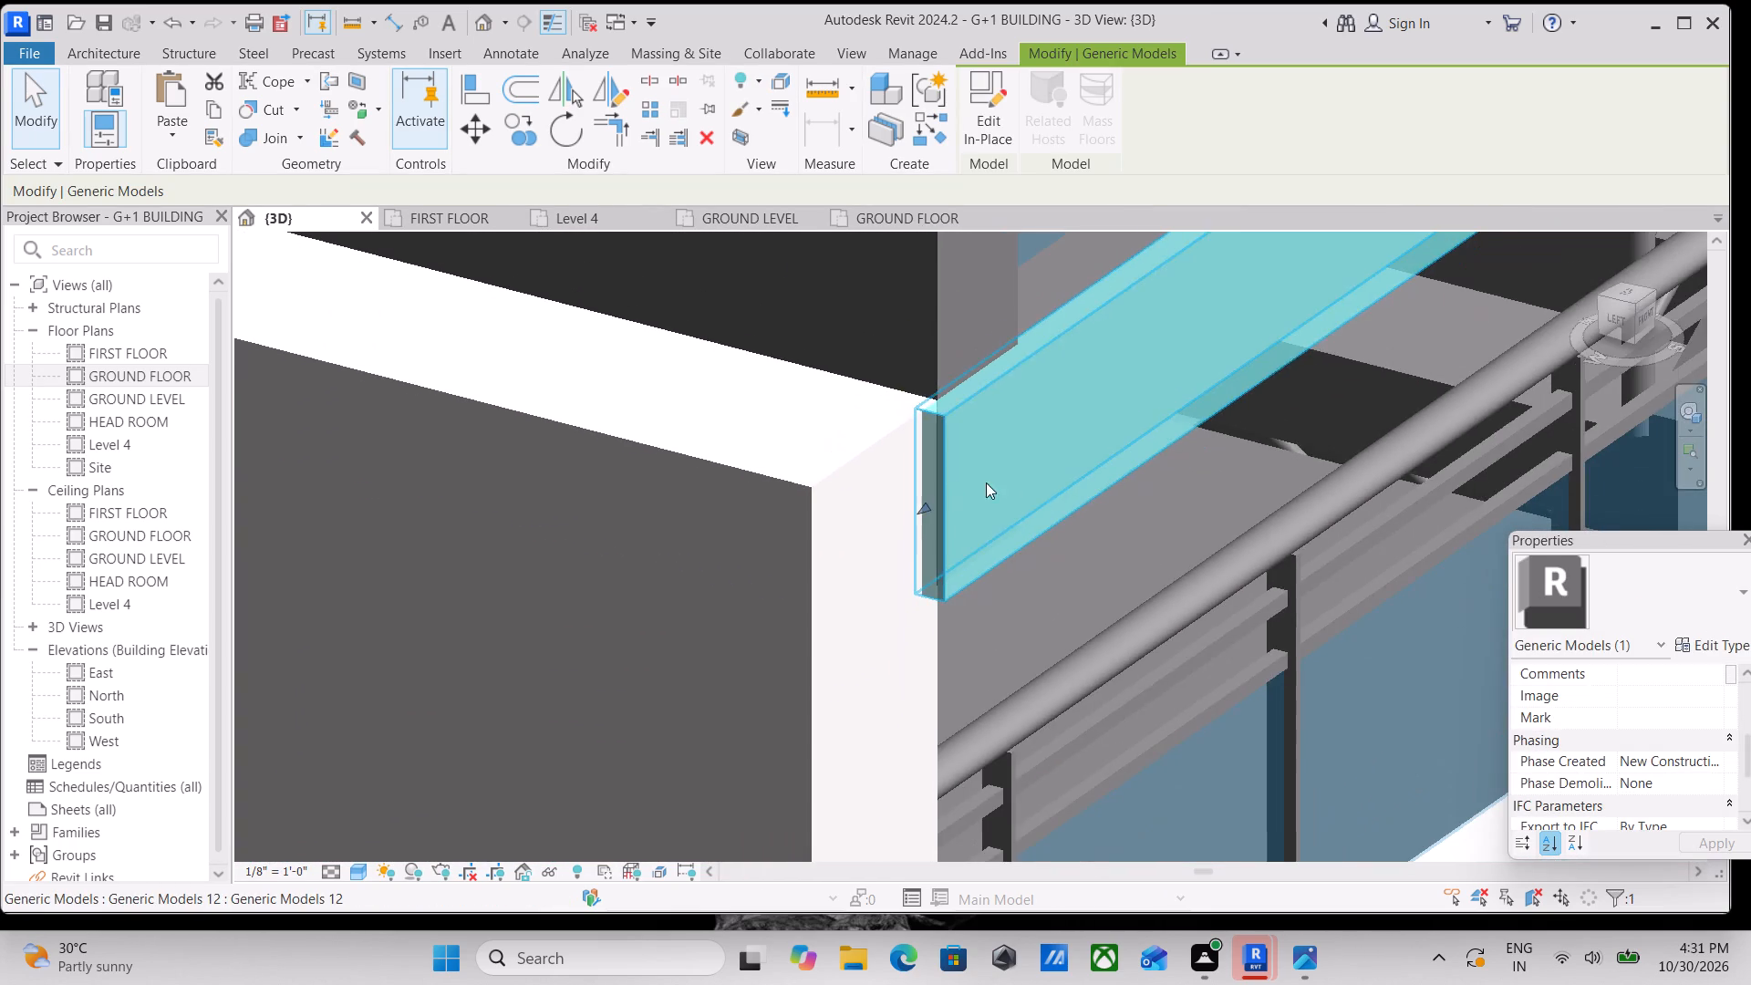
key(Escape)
Pull the upper balcony band's outer end back in line with the side panel's inner face.
scroll(1065, 461, down, 3)
shift+middle_drag(1073, 517, 1069, 511)
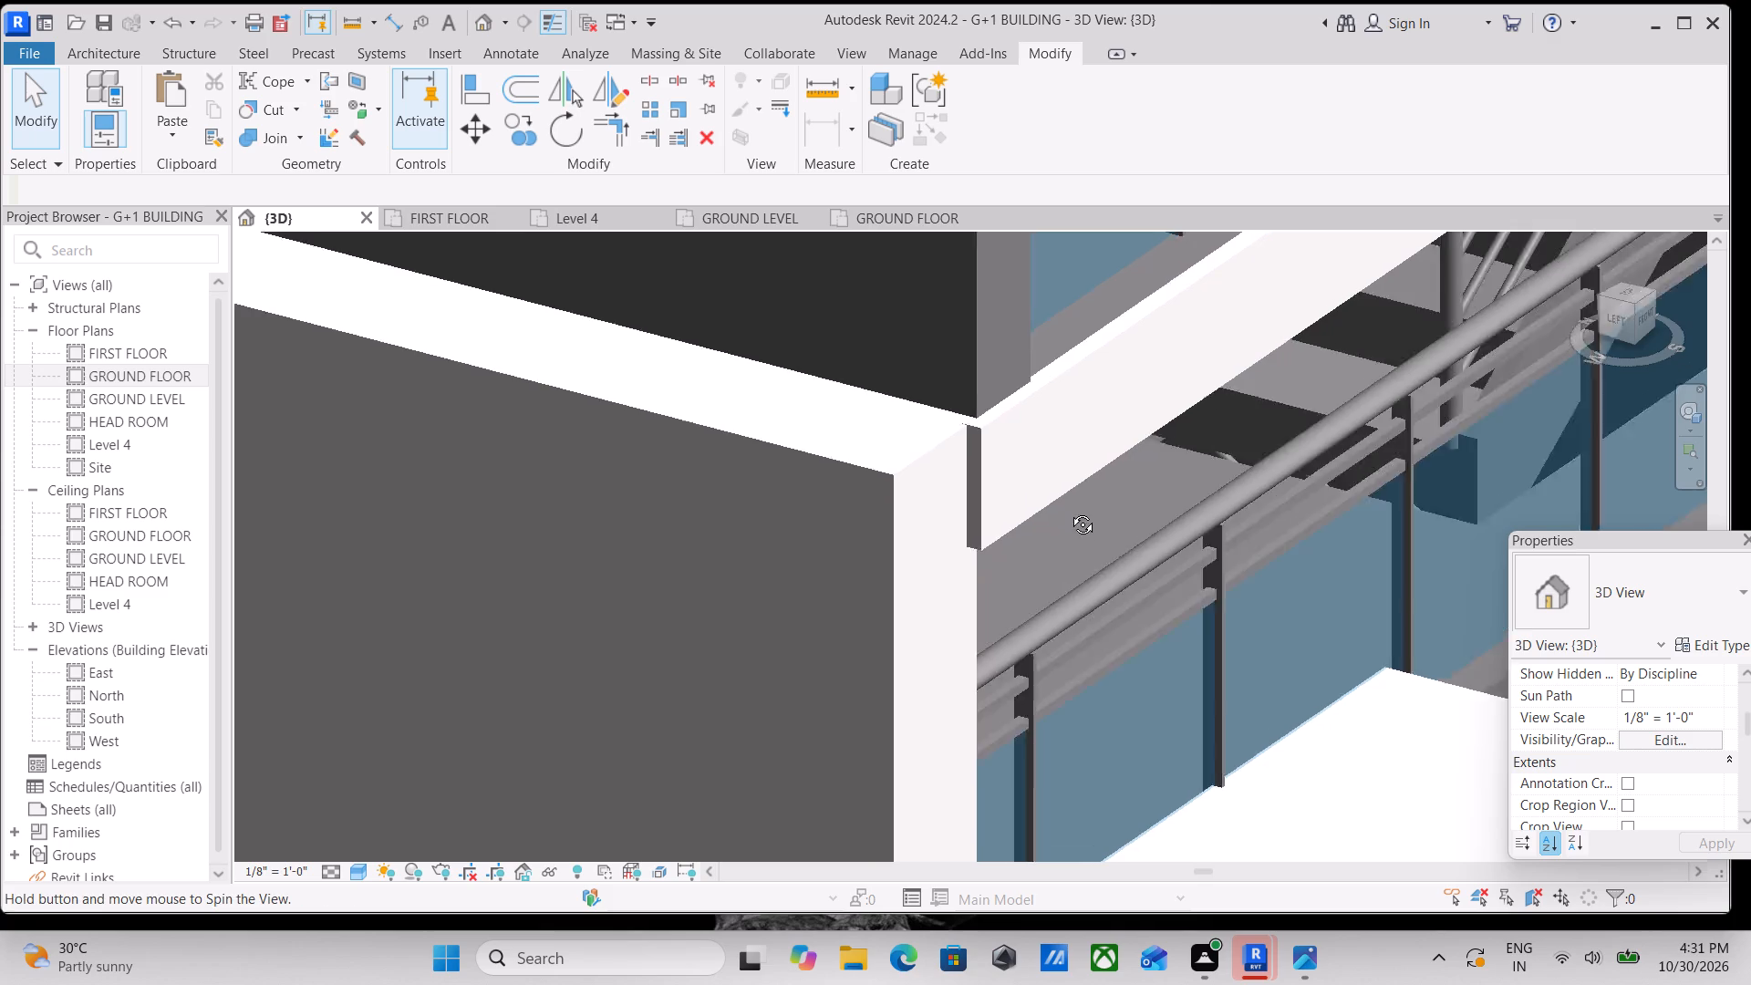
shift+middle_drag(1069, 511, 864, 496)
scroll(864, 493, down, 3)
middle_drag(864, 493, 869, 649)
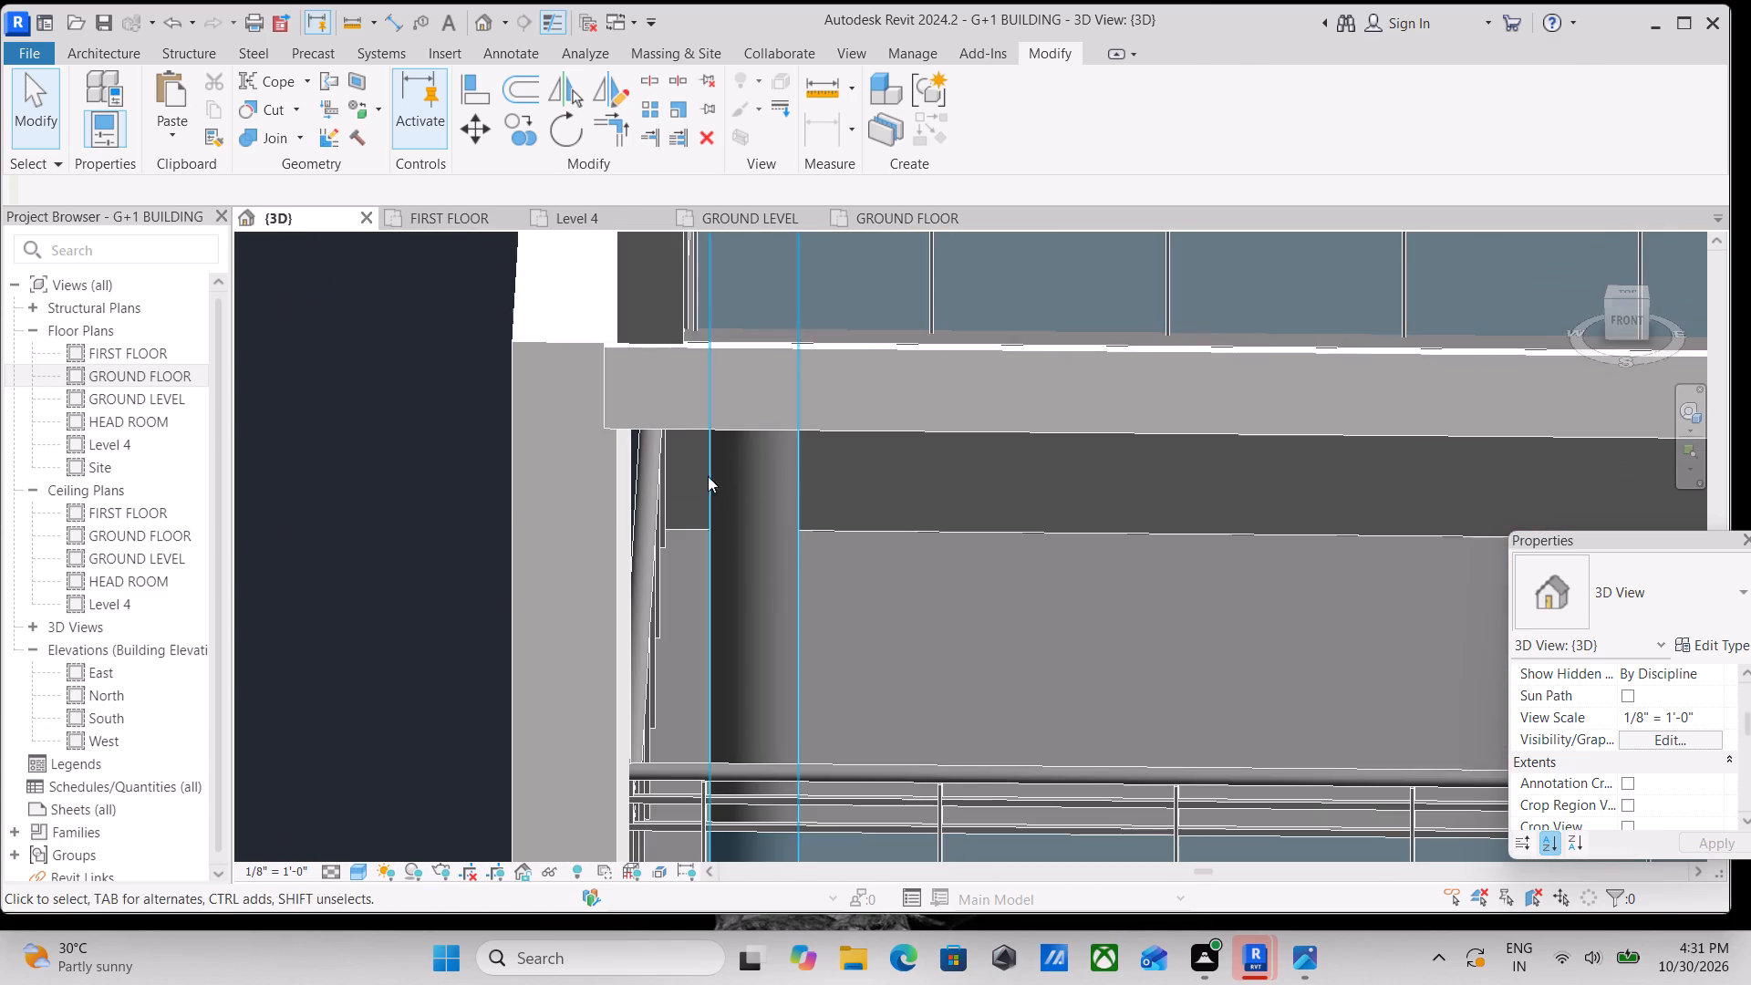
click(637, 345)
scroll(616, 413, up, 7)
drag(588, 353, 626, 367)
scroll(627, 365, down, 3)
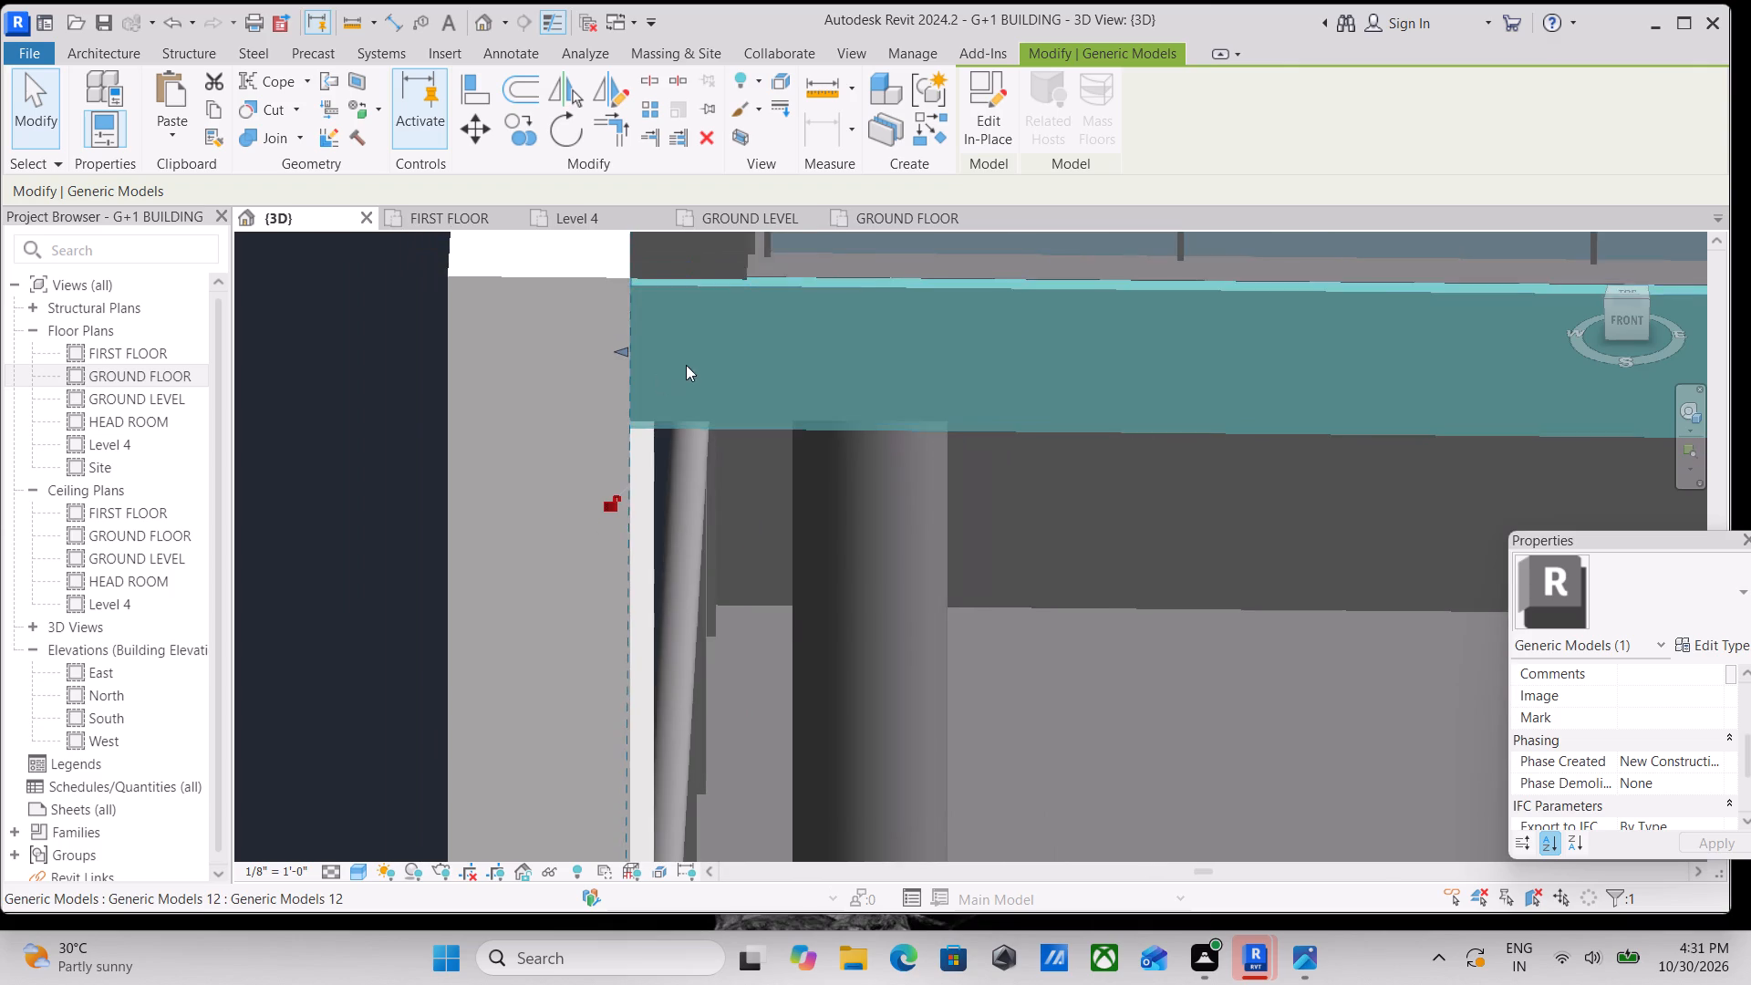
scroll(689, 362, down, 3)
key(Escape)
Examine the whole balcony surround from the front and the building's front corner.
scroll(770, 353, down, 8)
scroll(824, 336, up, 1)
scroll(866, 360, down, 3)
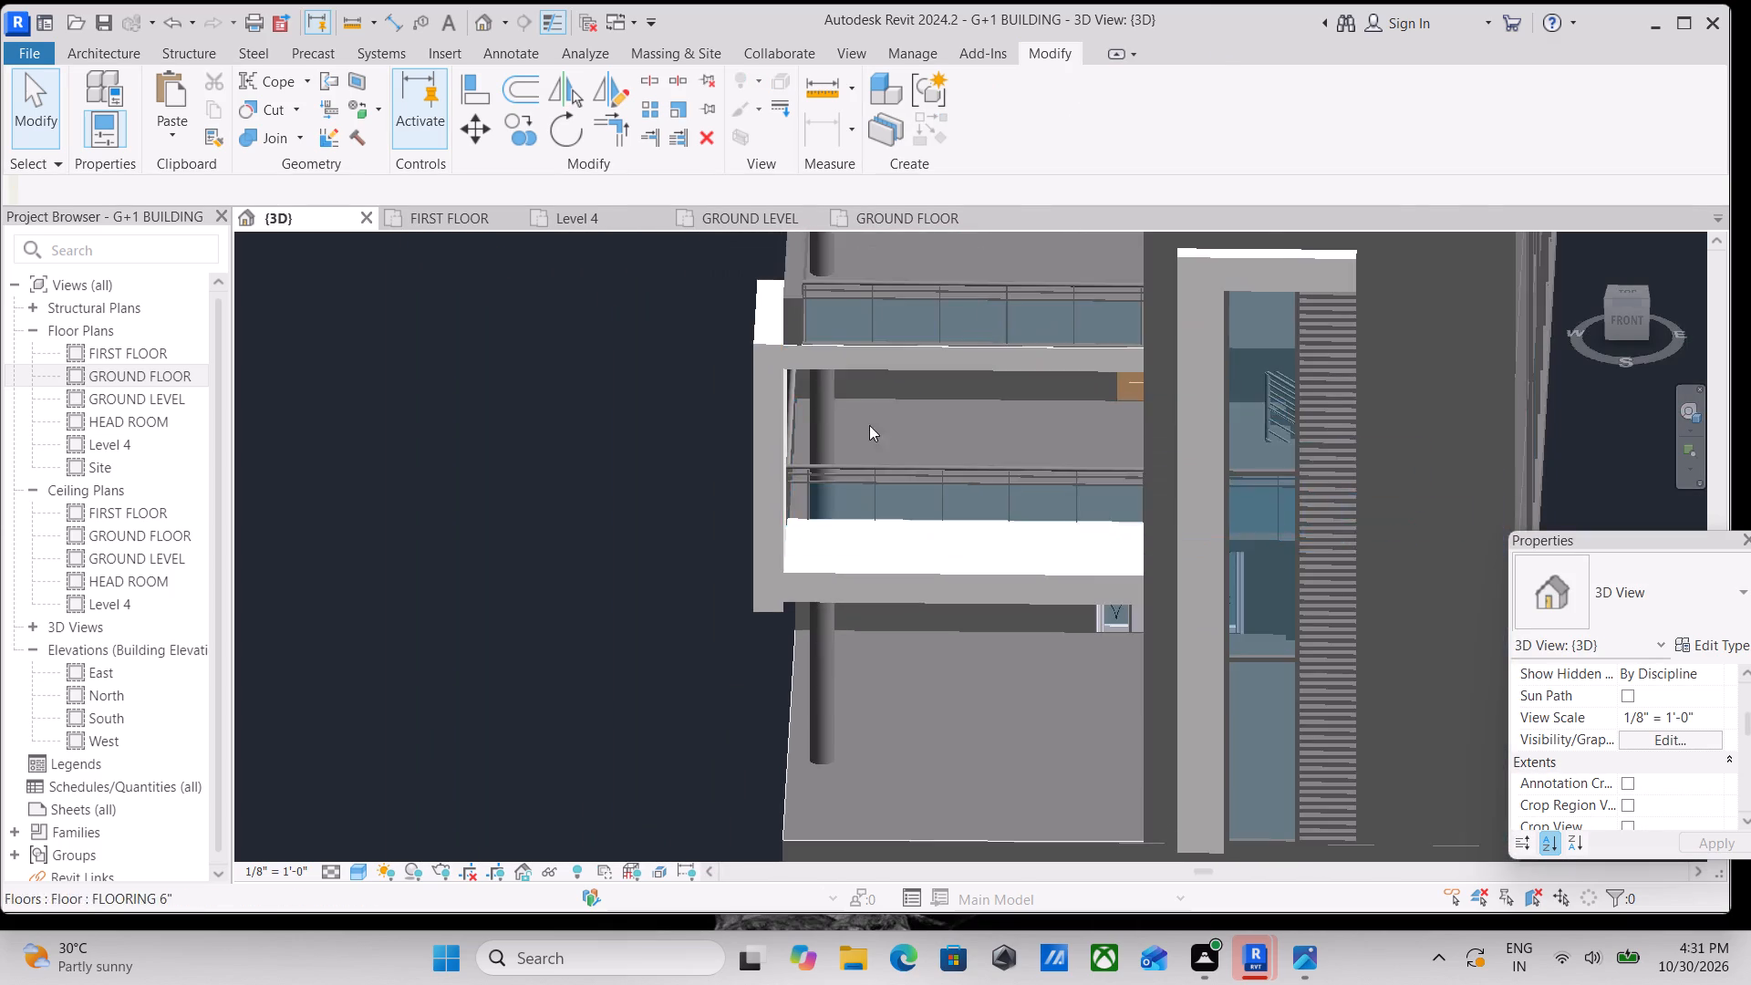
scroll(855, 504, down, 2)
shift+middle_drag(854, 508, 900, 378)
scroll(877, 685, down, 2)
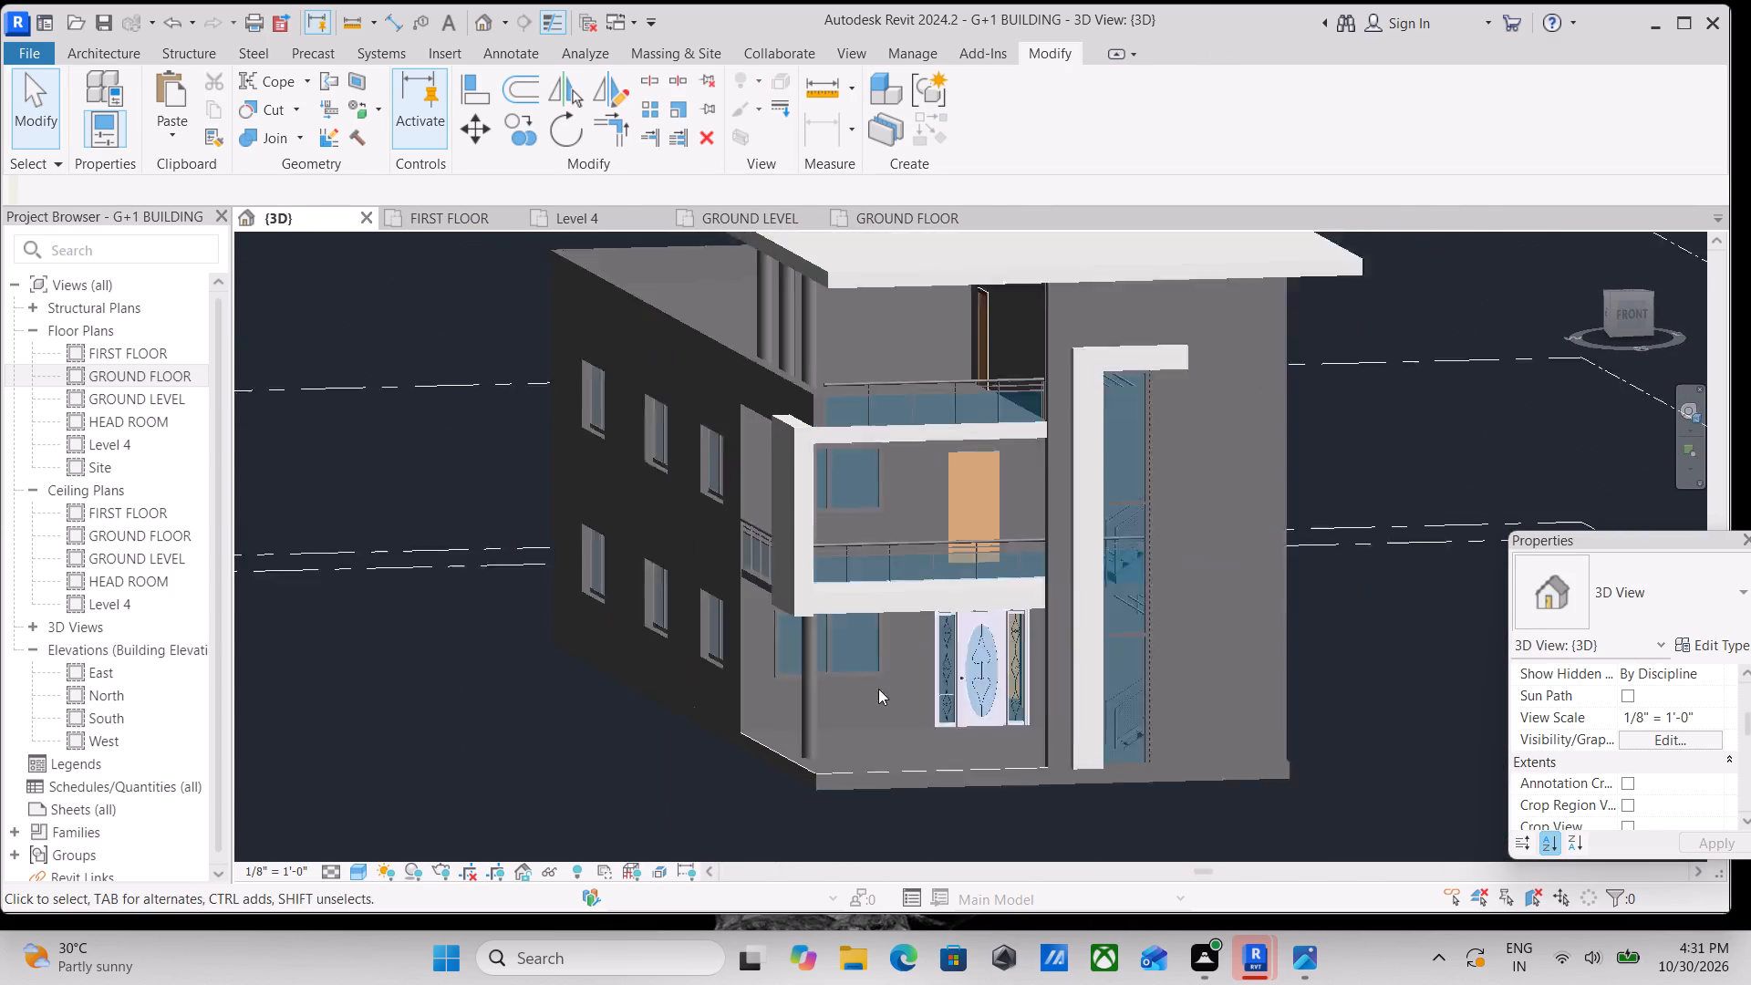
Open the recent WhatsApp reference image in Photos and examine the rendered facade, especially the balcony surround, its dark trim lines and screens.
scroll(878, 689, down, 2)
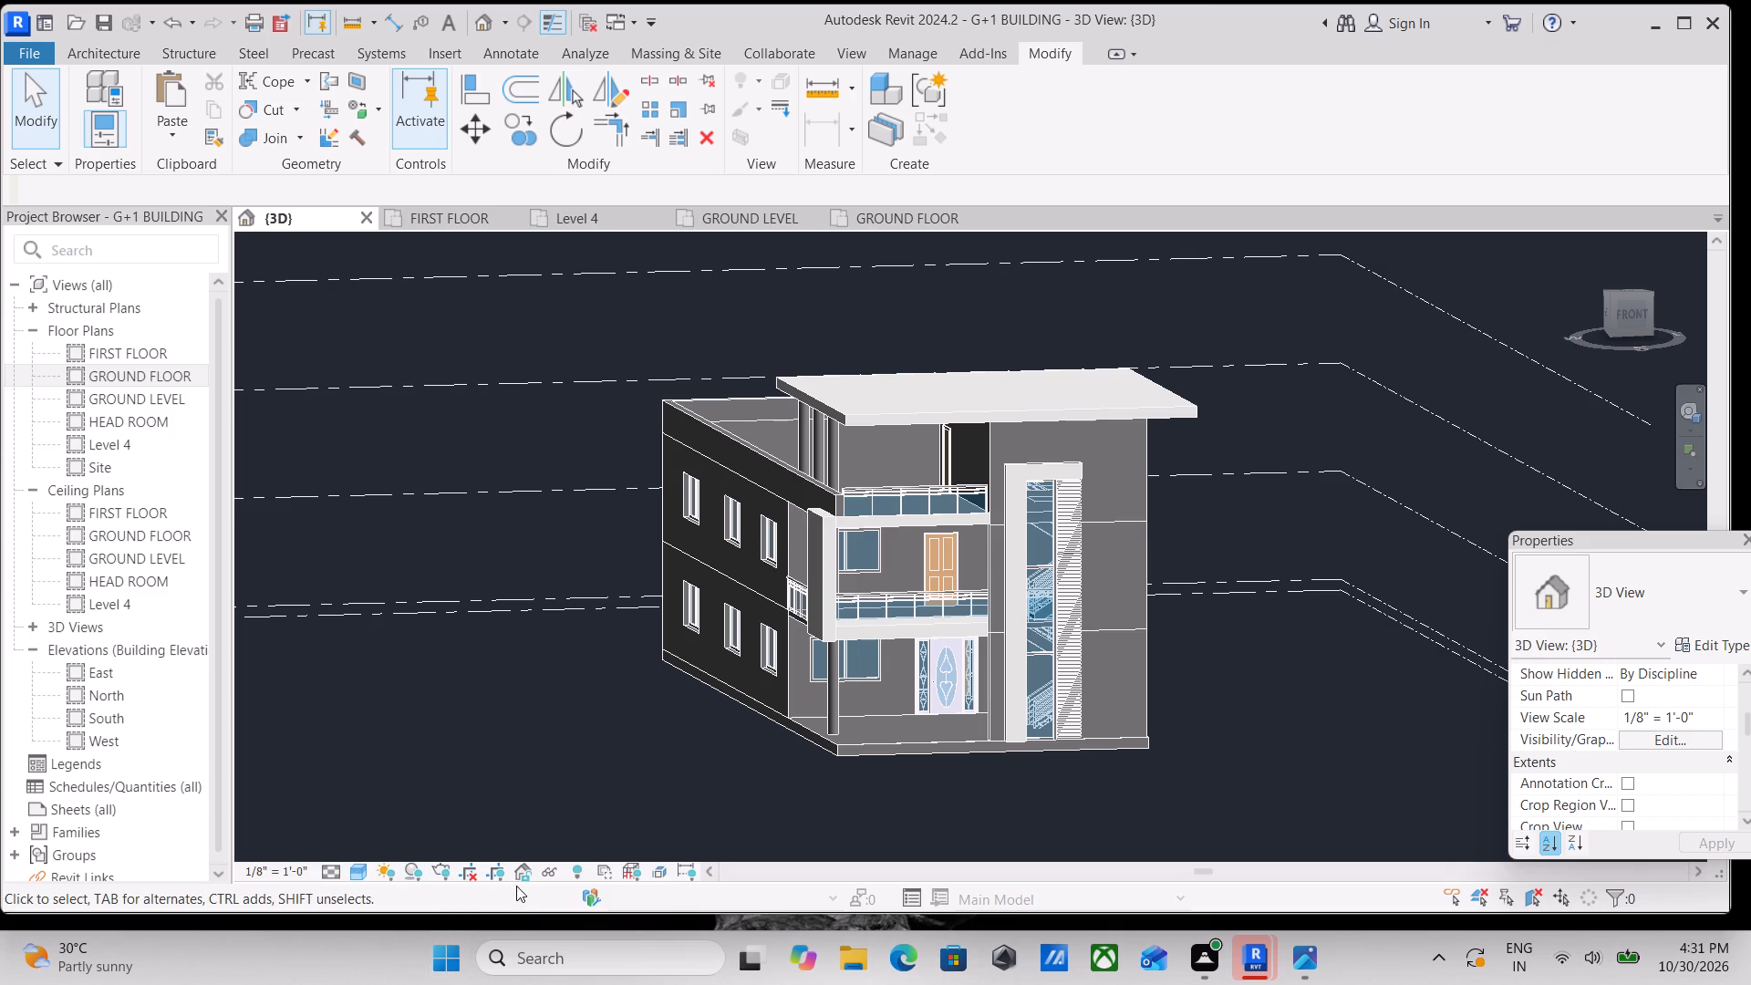
click(432, 952)
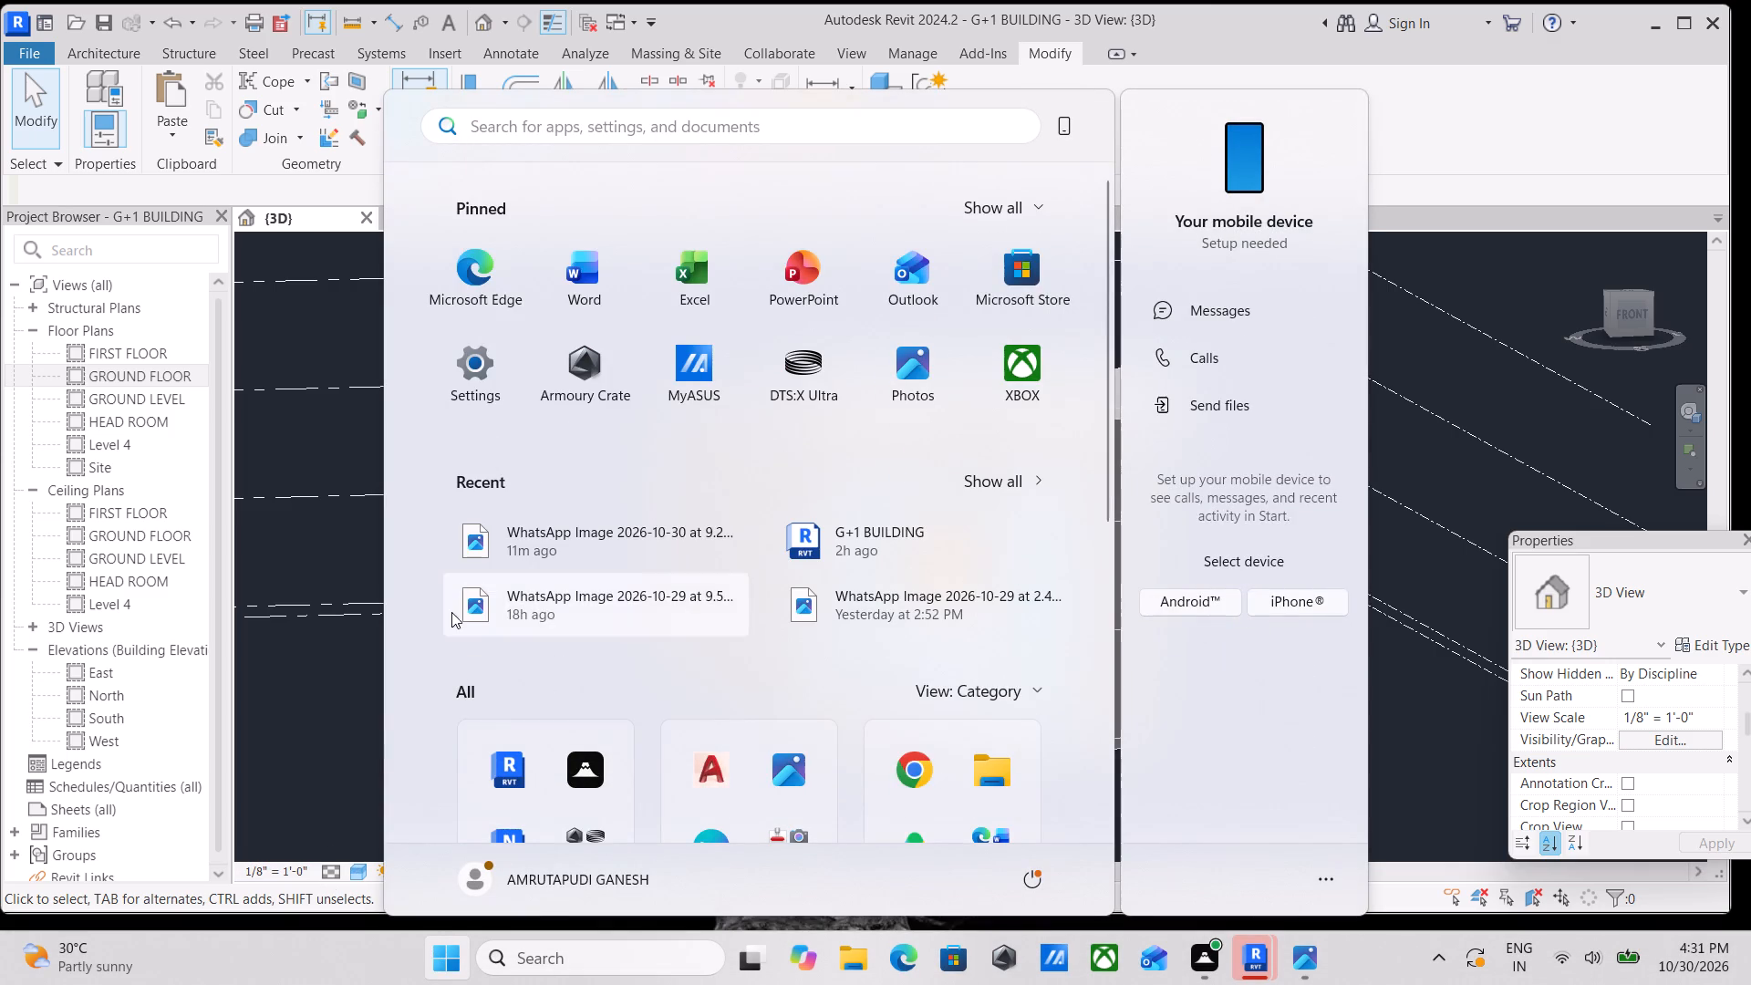
click(656, 548)
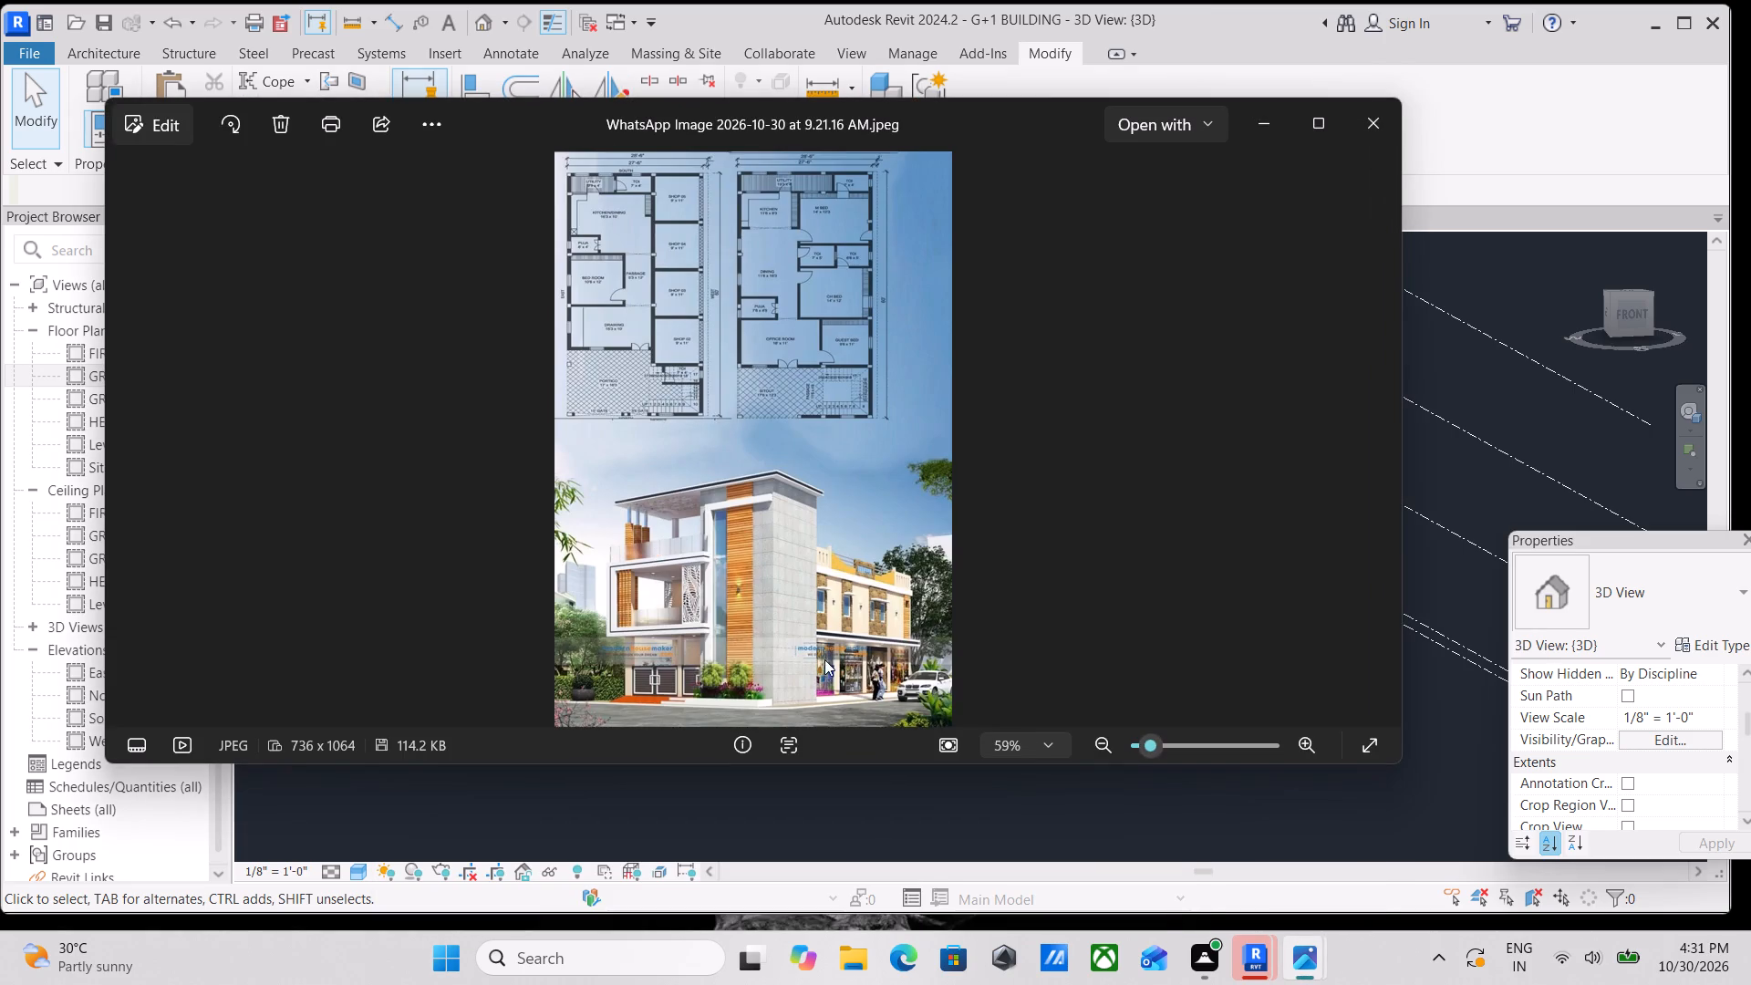
scroll(824, 659, up, 3)
scroll(555, 658, up, 5)
middle_drag(596, 619, 750, 549)
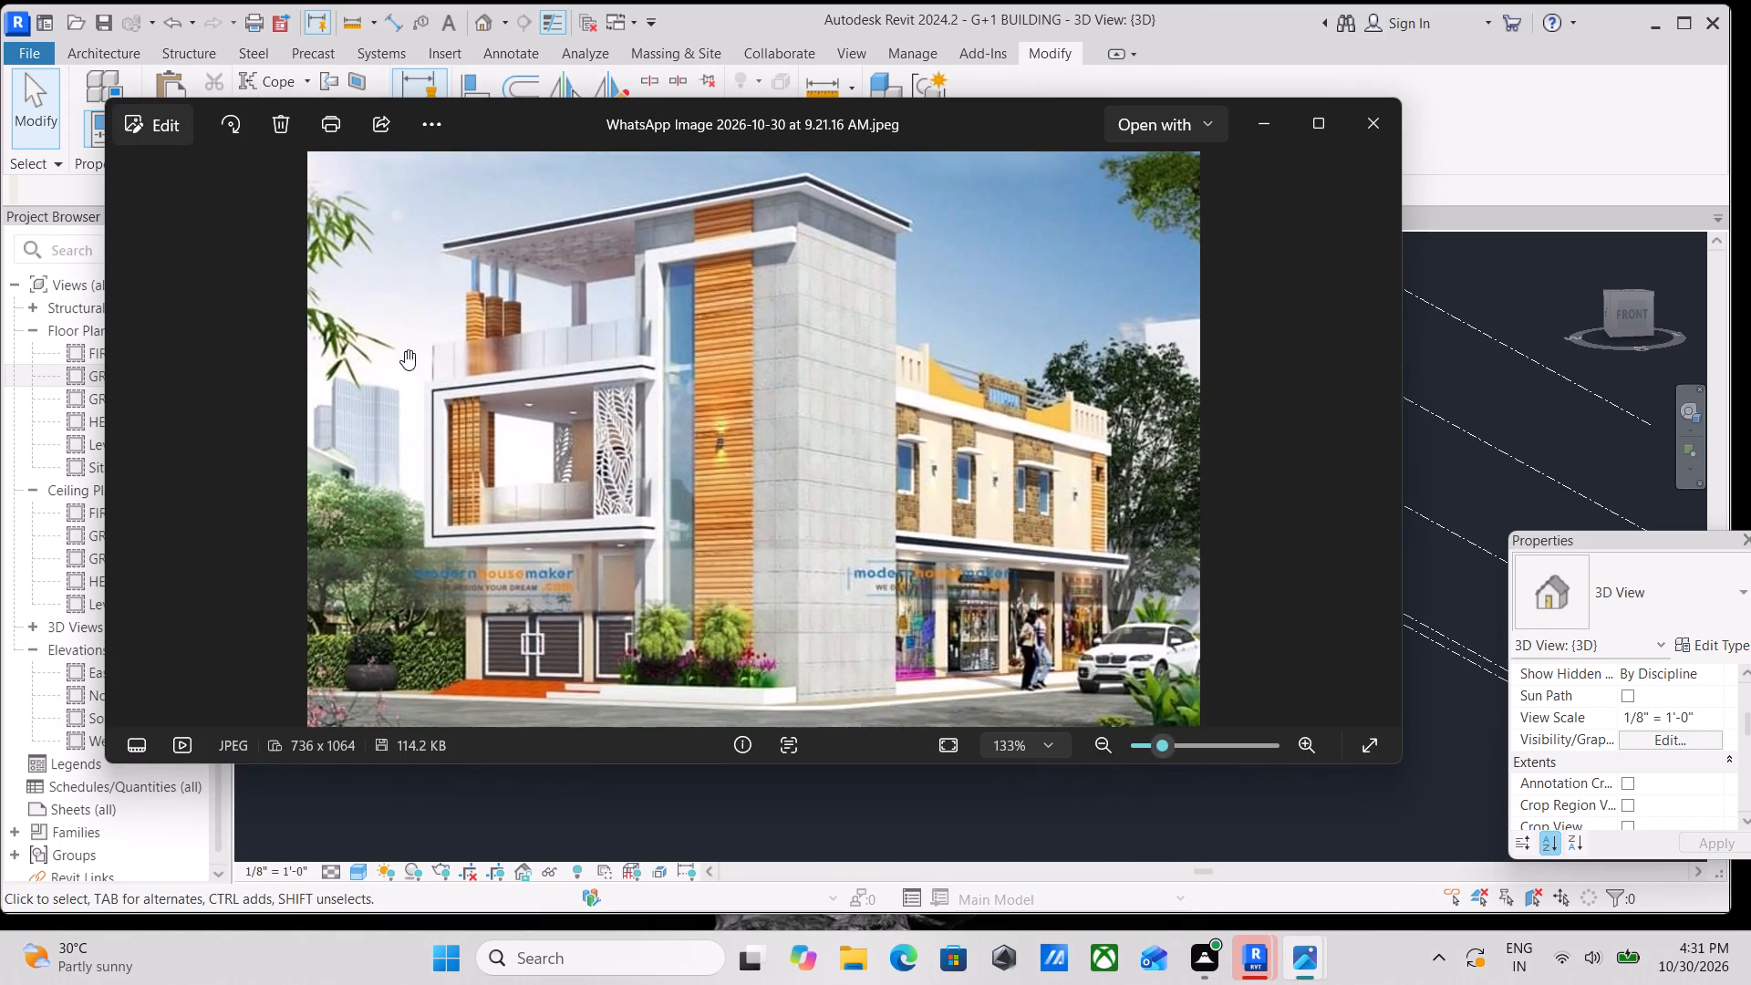
scroll(388, 339, up, 3)
scroll(538, 405, up, 4)
middle_drag(524, 397, 560, 436)
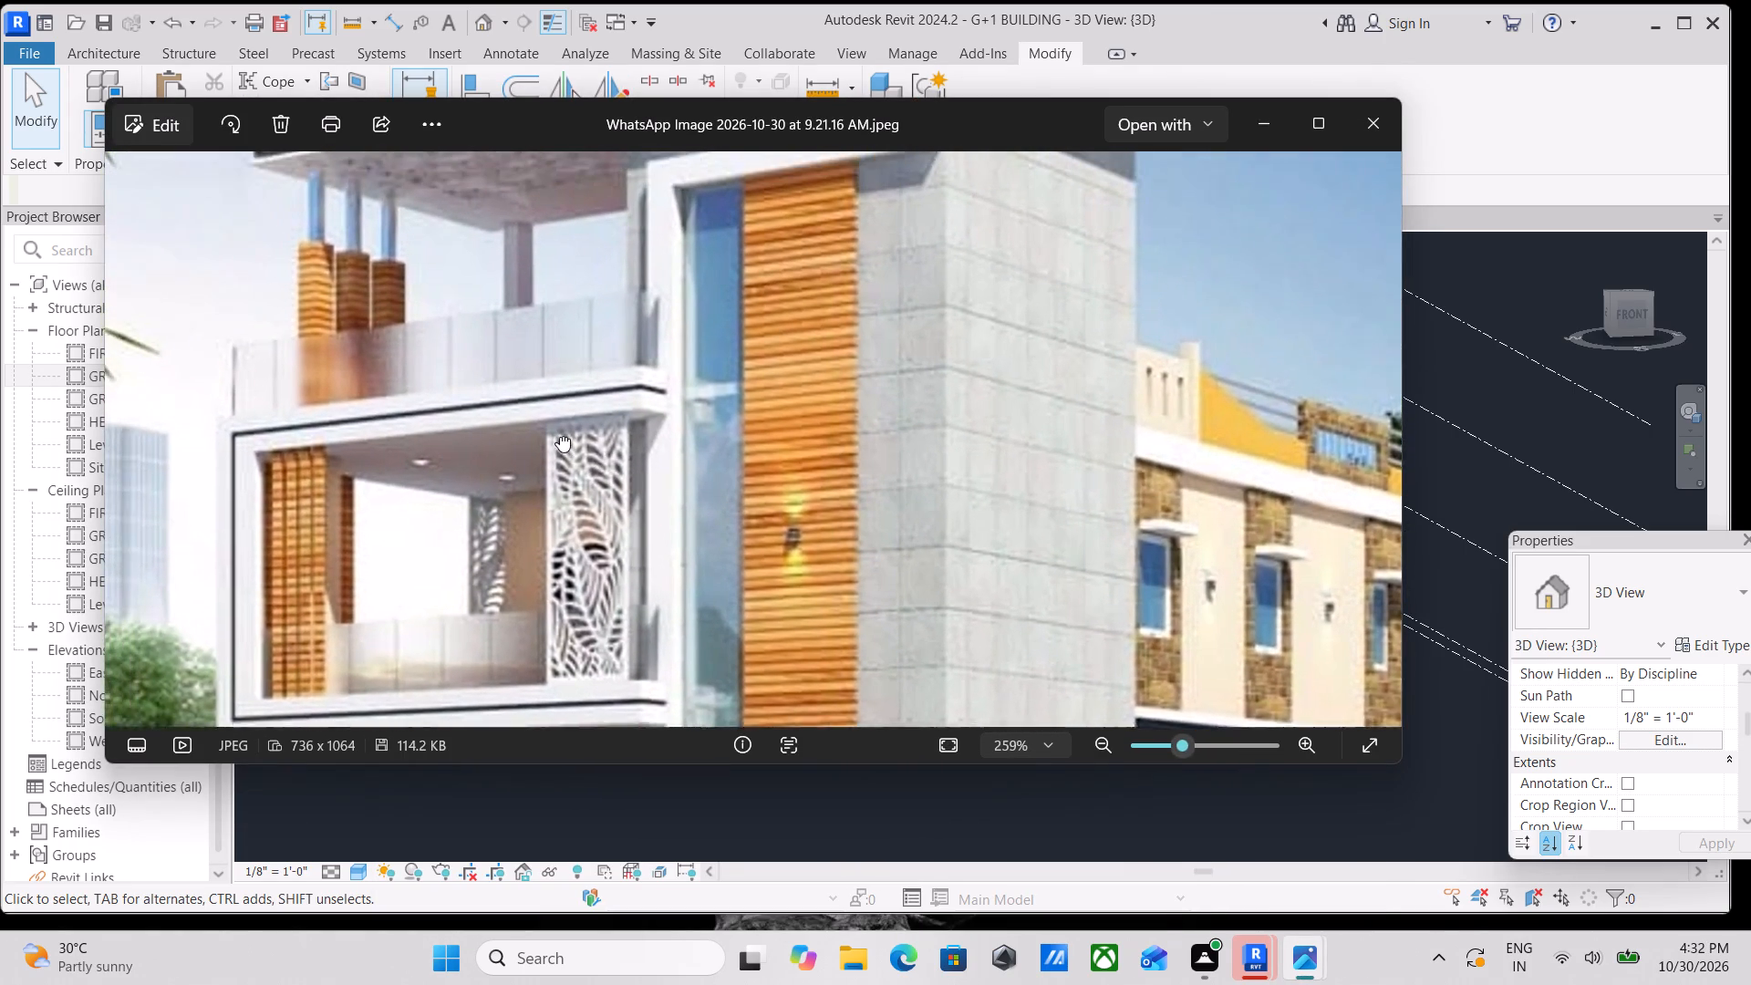
middle_drag(560, 436, 568, 449)
scroll(665, 488, down, 3)
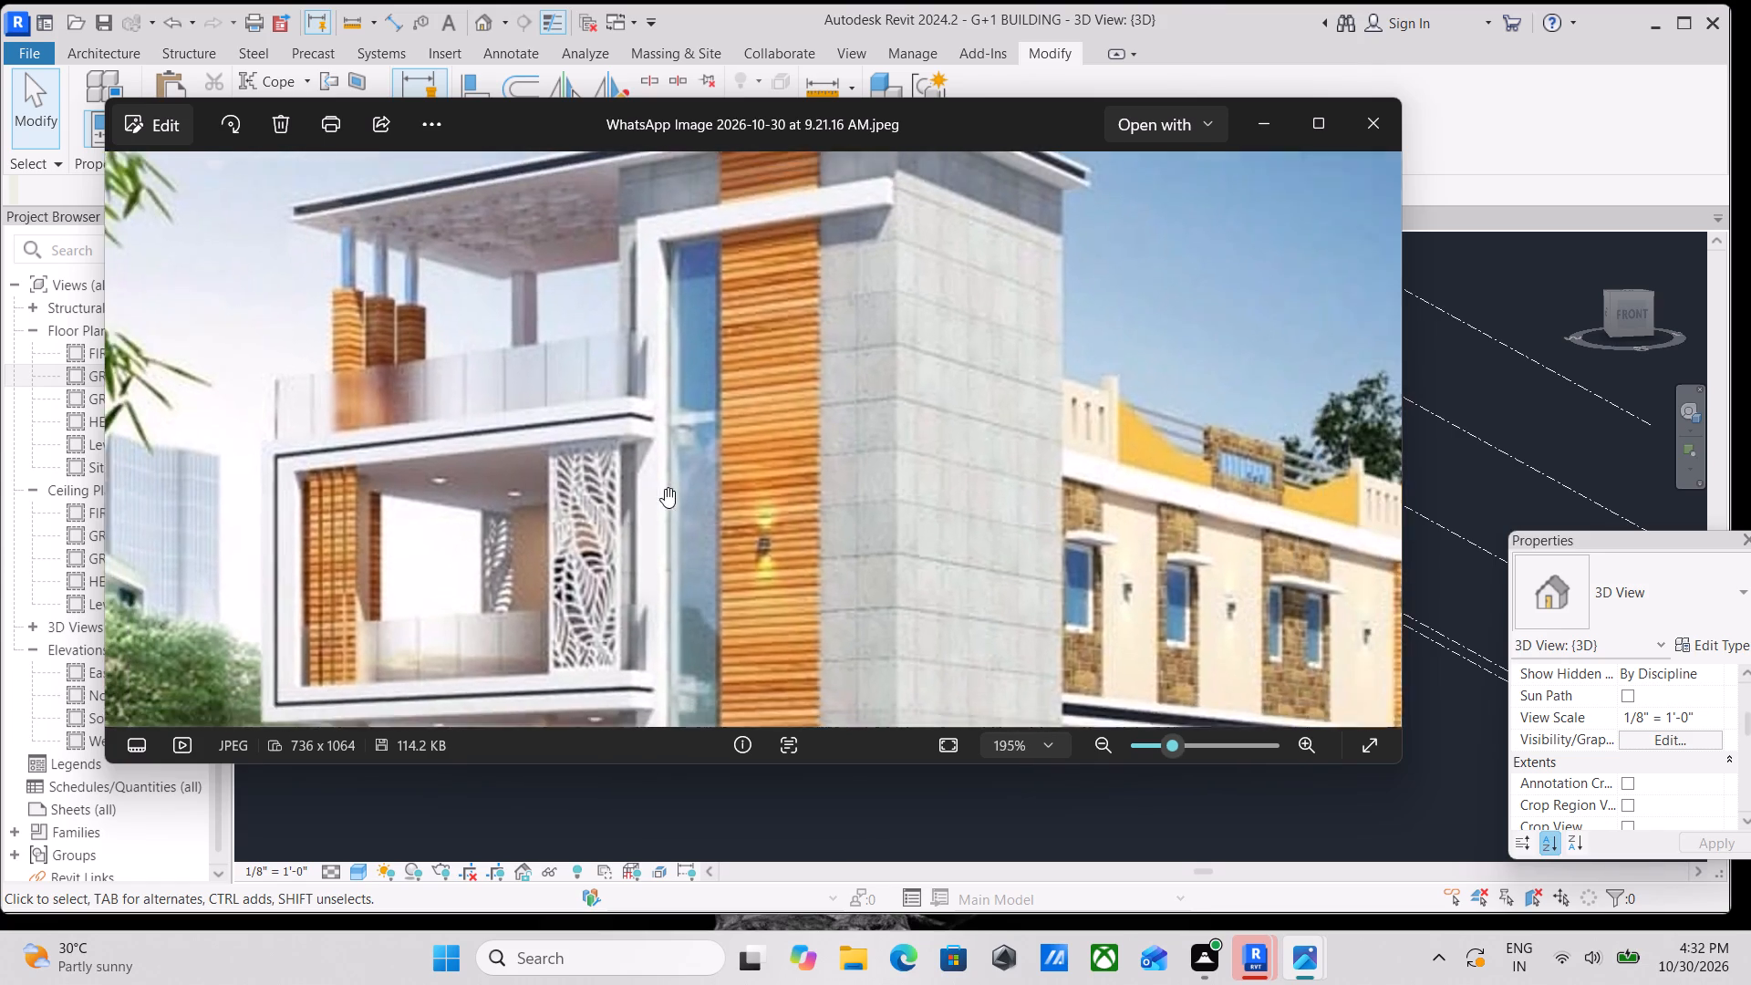
scroll(554, 580, down, 1)
middle_drag(554, 580, 561, 539)
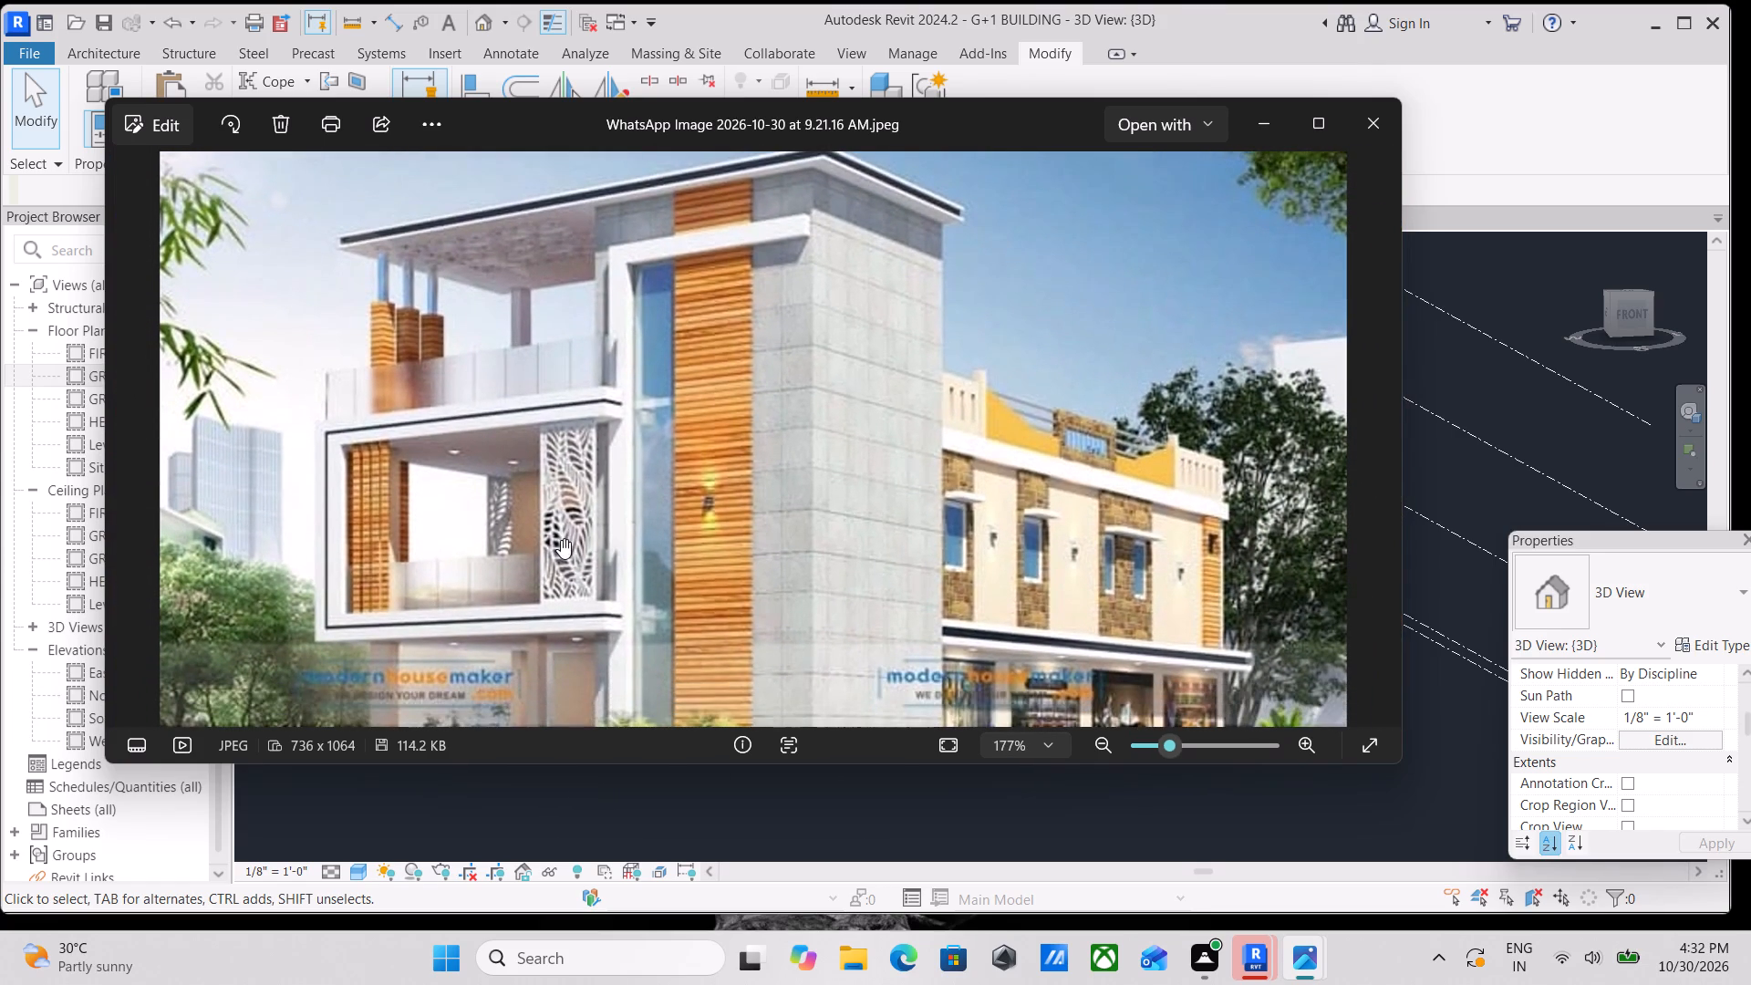
scroll(336, 599, up, 2)
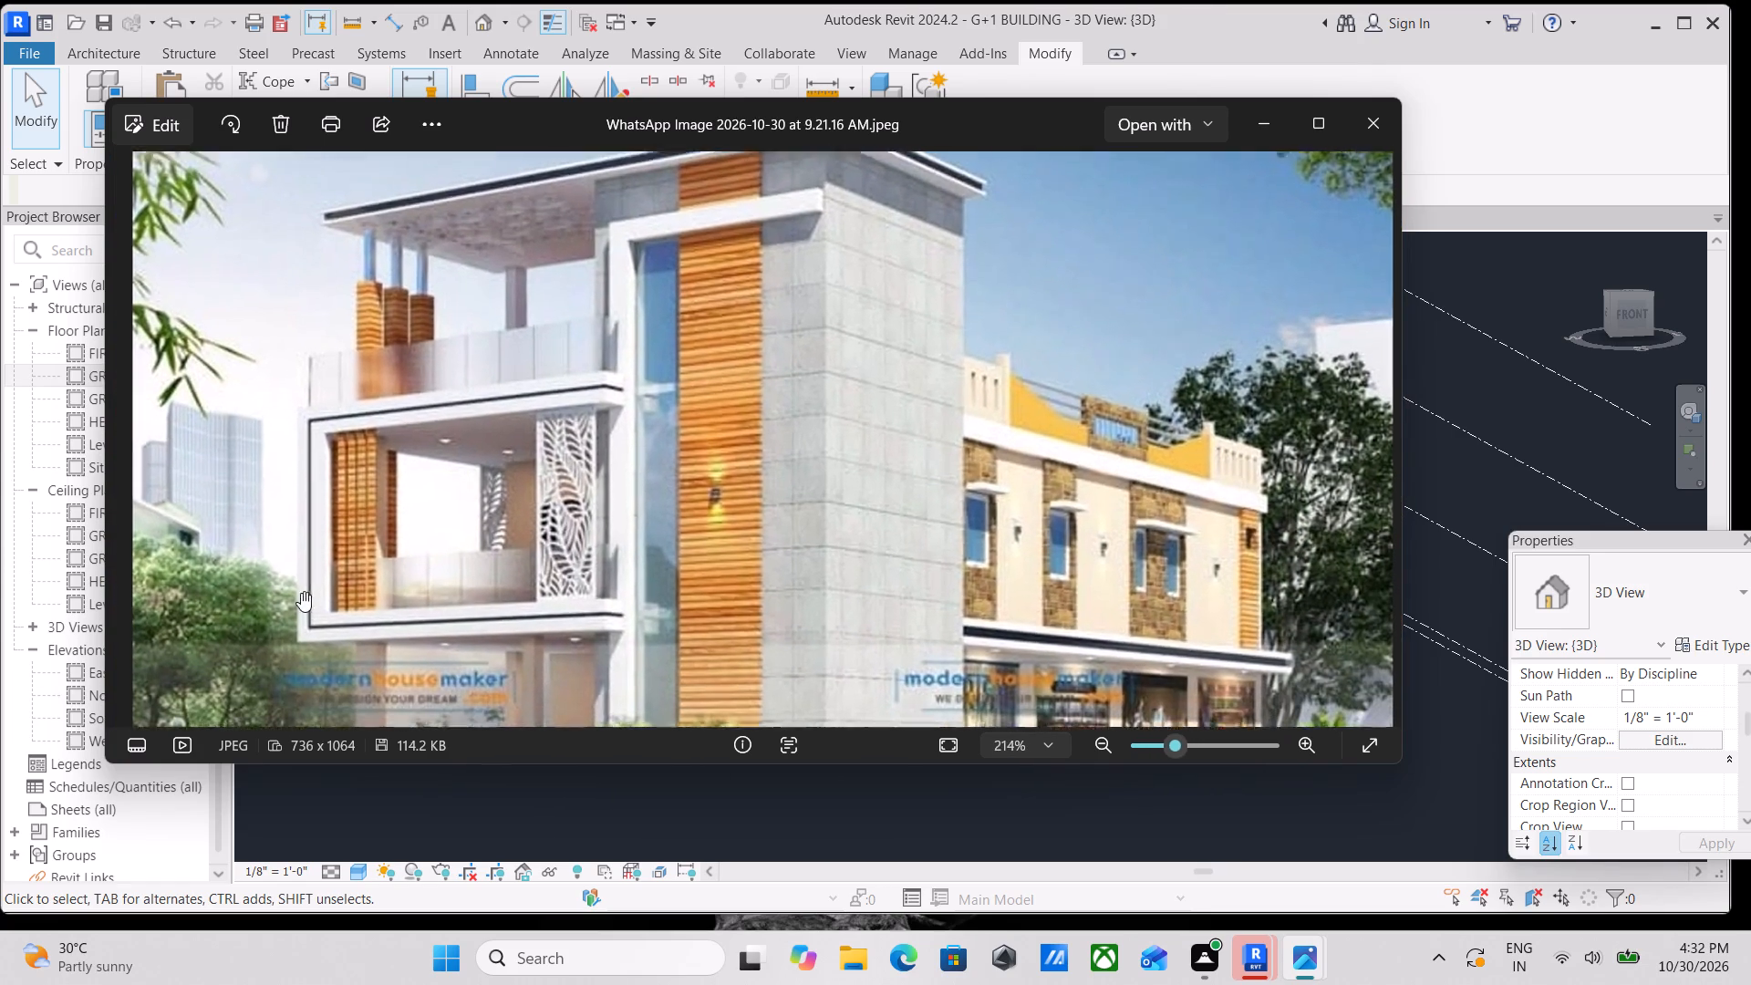
scroll(301, 592, up, 9)
scroll(297, 544, down, 1)
middle_drag(297, 544, 364, 547)
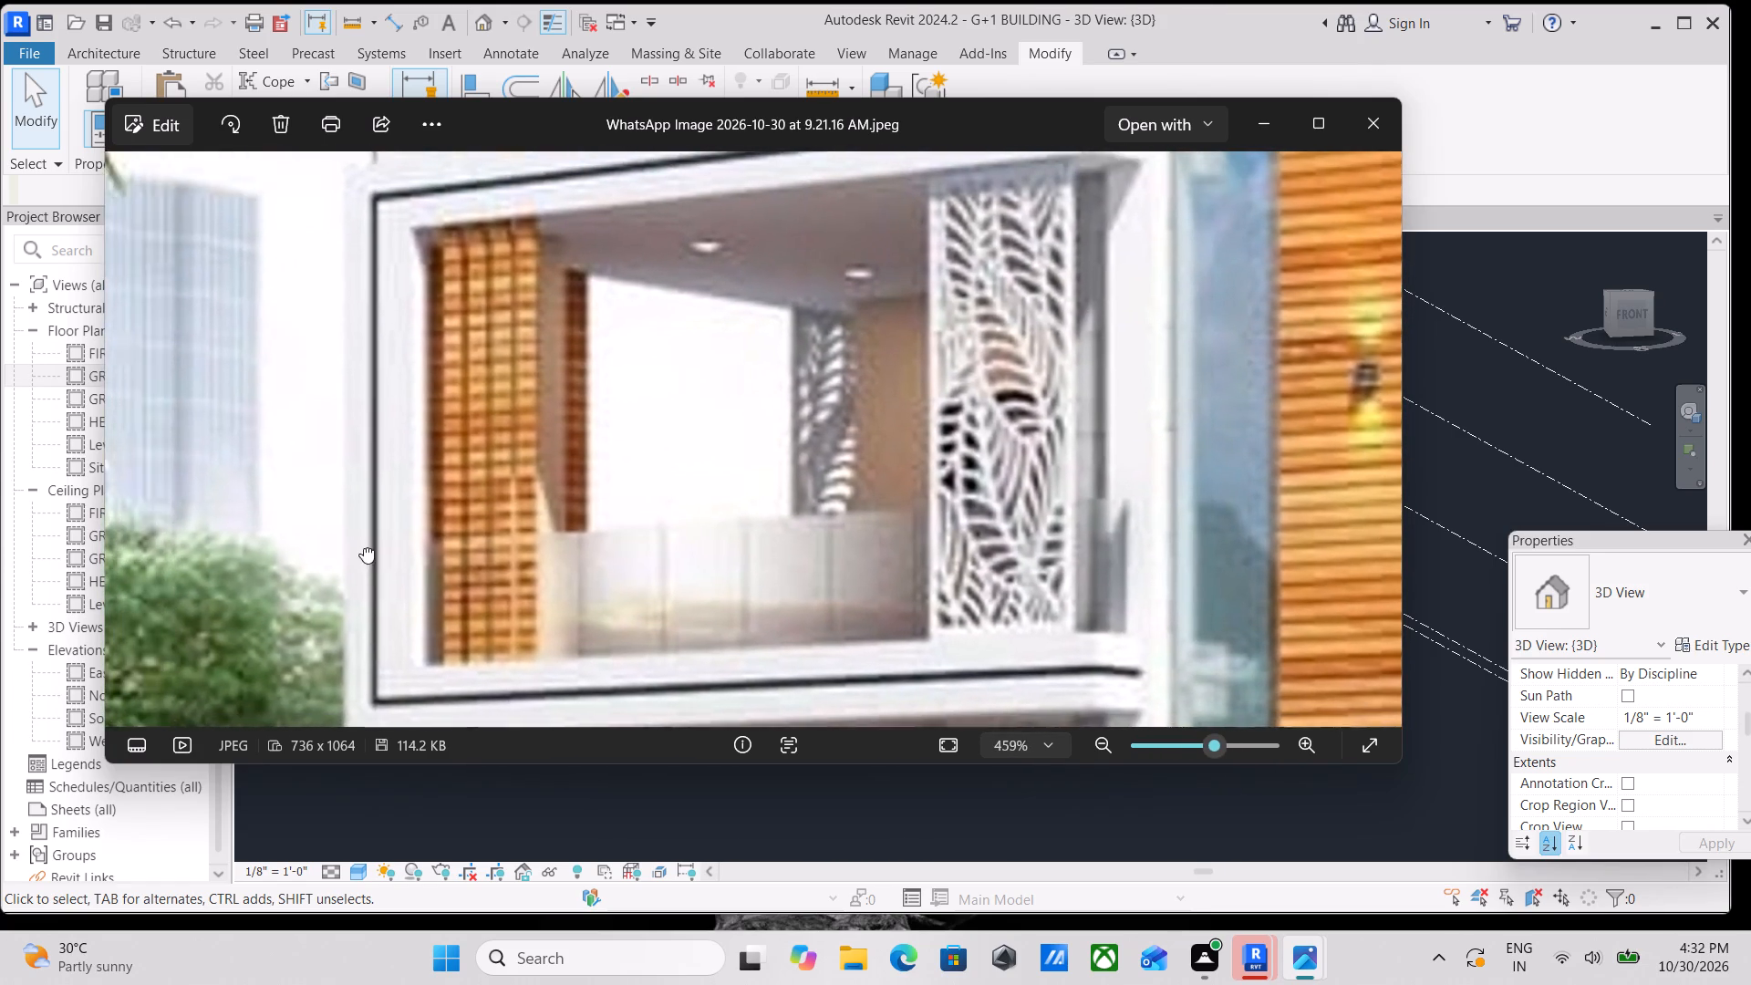
middle_drag(364, 547, 369, 547)
scroll(365, 547, down, 3)
middle_drag(420, 570, 458, 630)
scroll(485, 636, down, 6)
middle_drag(485, 636, 483, 645)
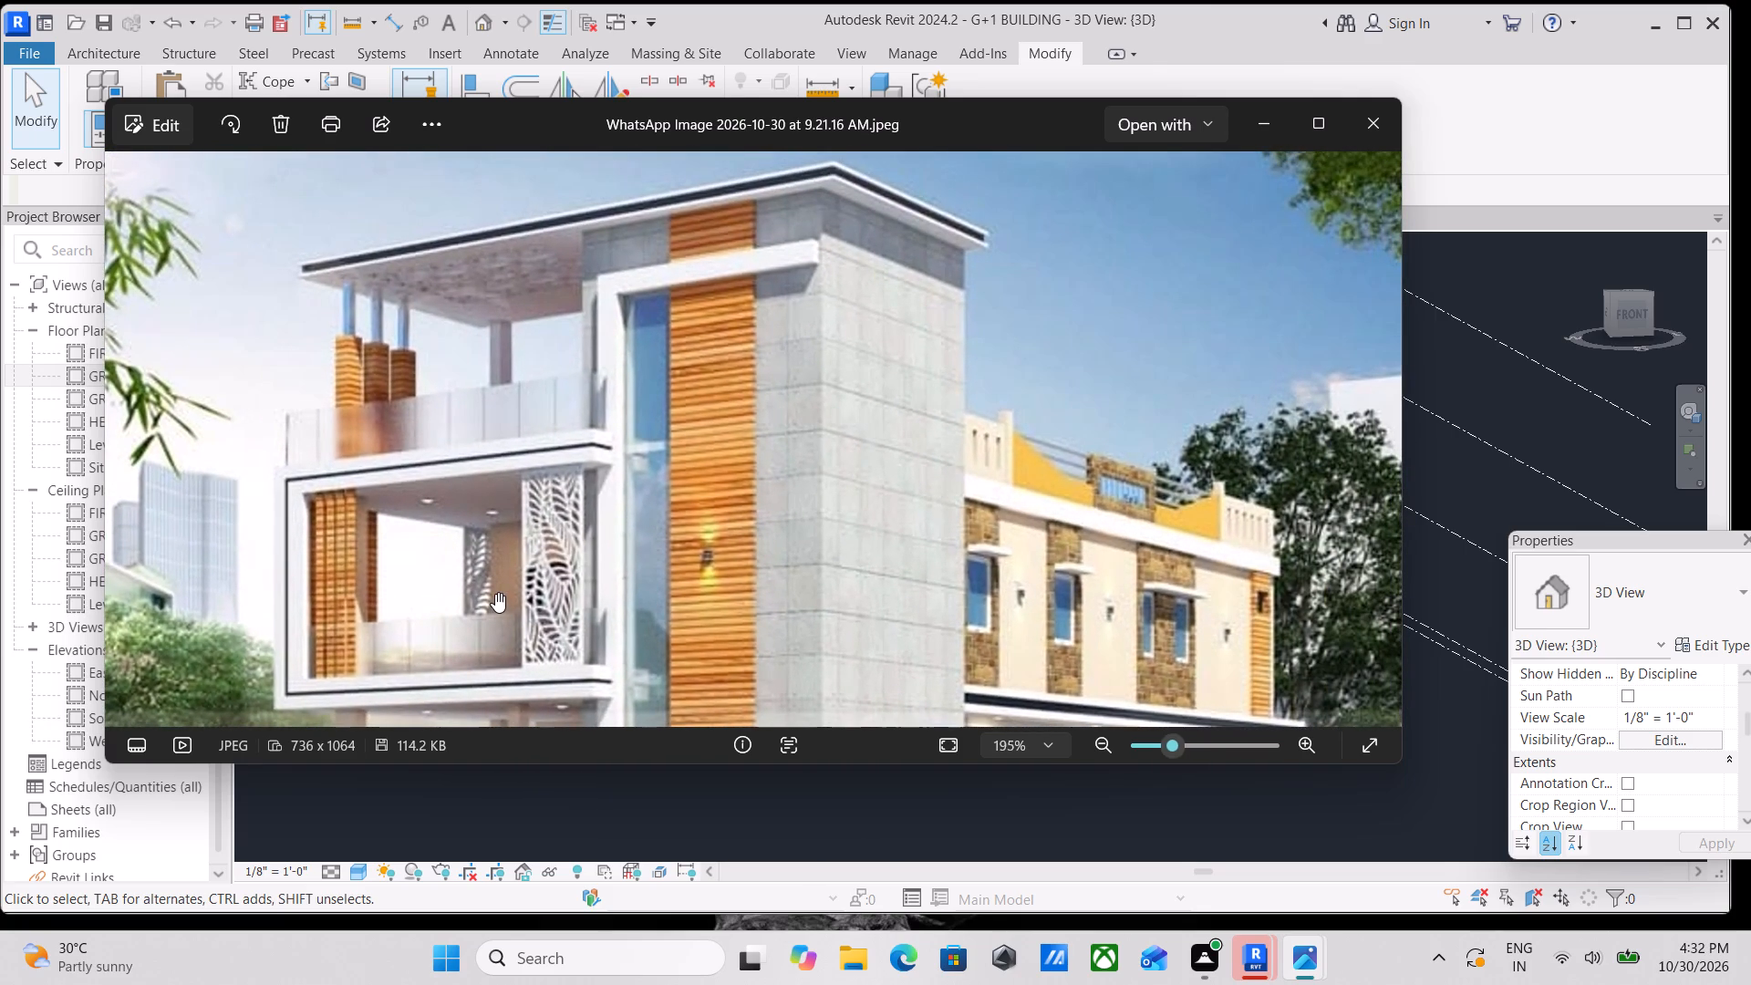
scroll(468, 599, down, 6)
middle_drag(474, 596, 565, 468)
scroll(620, 677, up, 5)
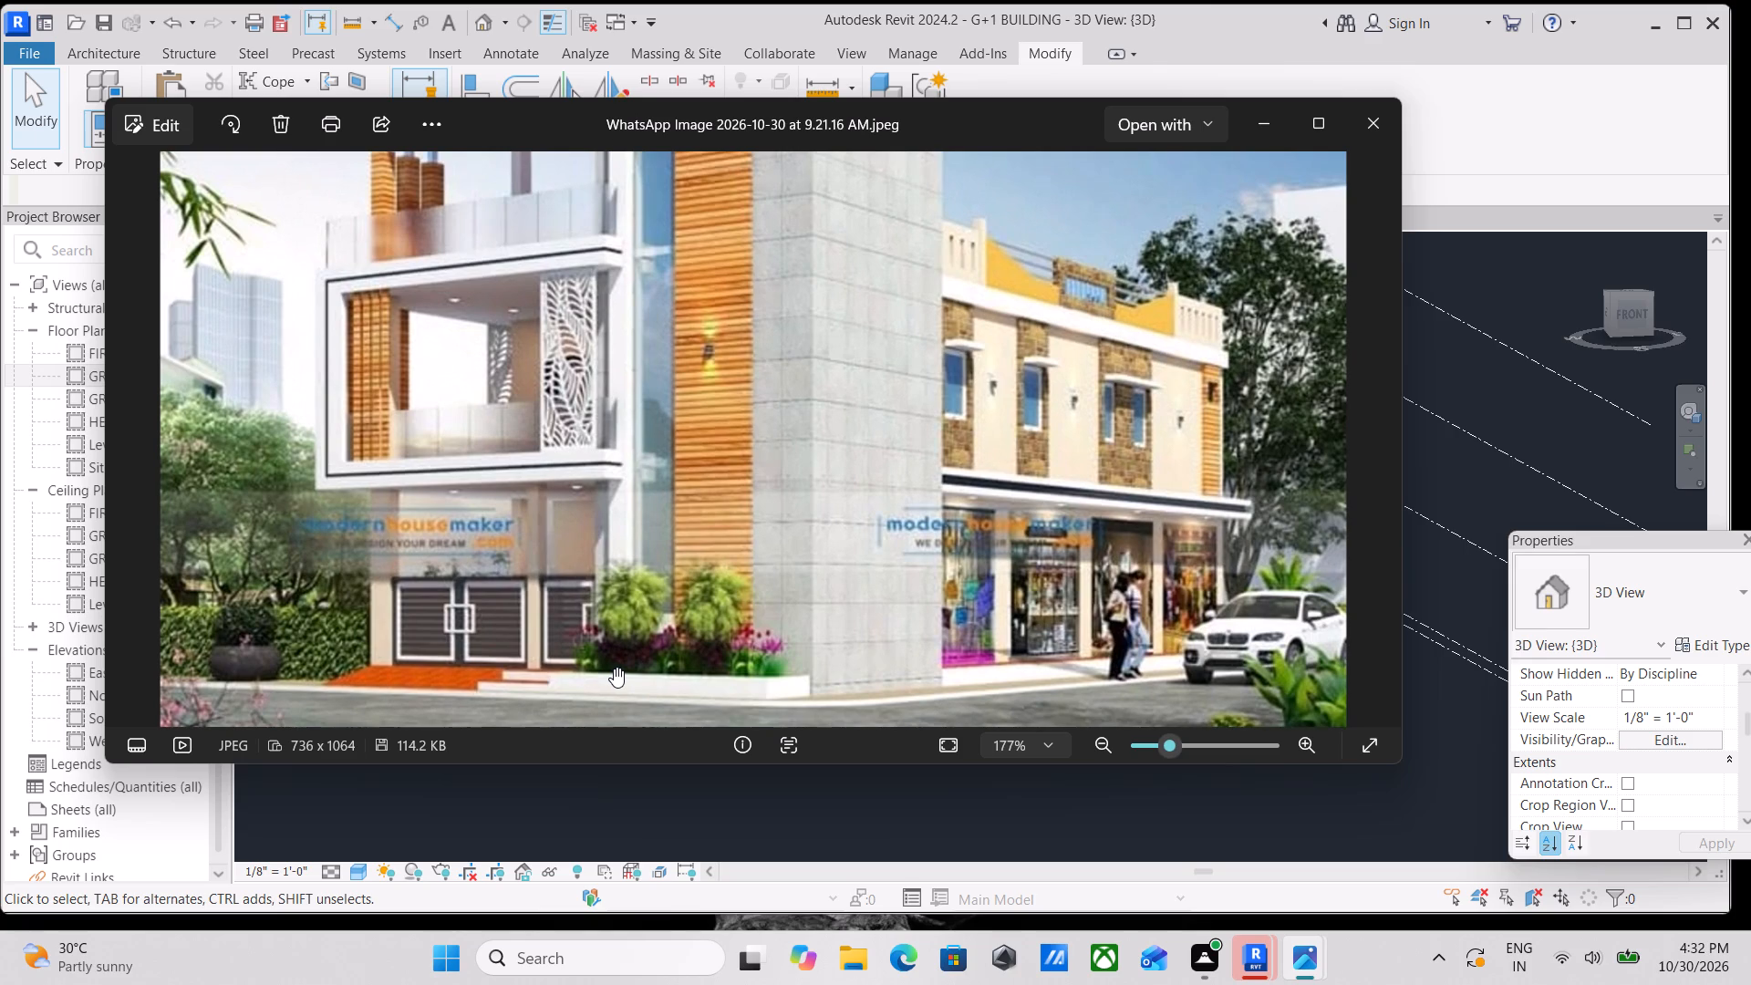
scroll(614, 668, down, 4)
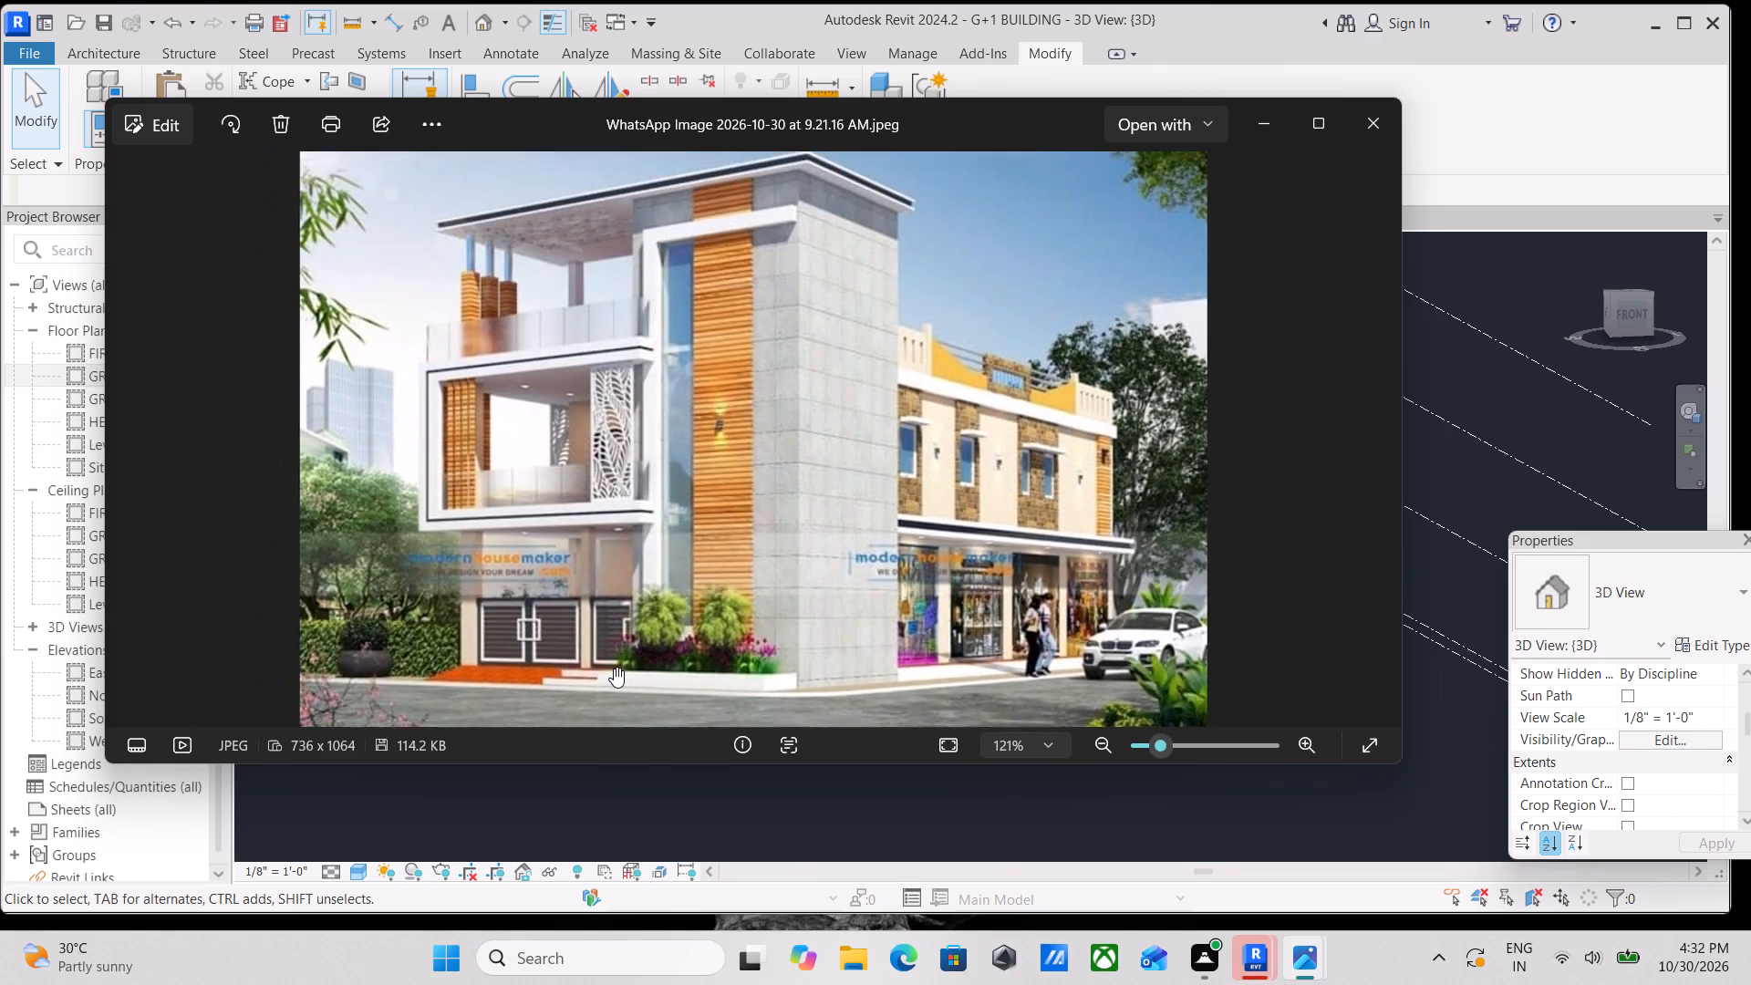
middle_click(614, 668)
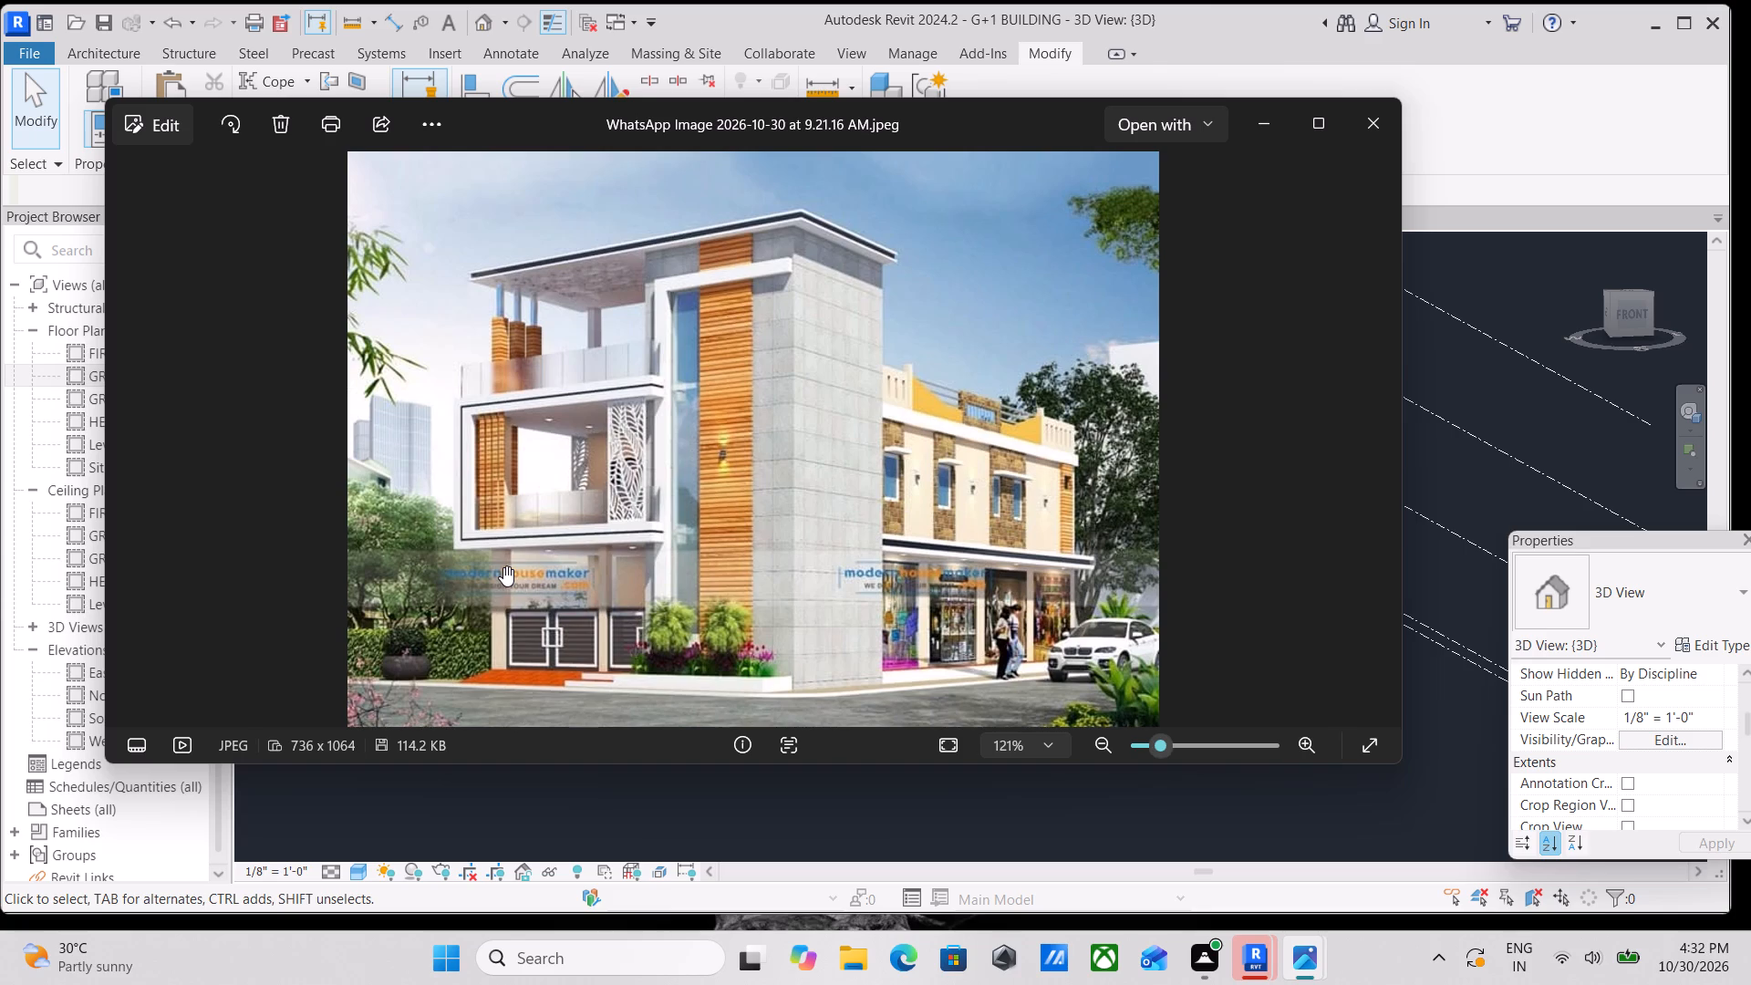
click(1376, 121)
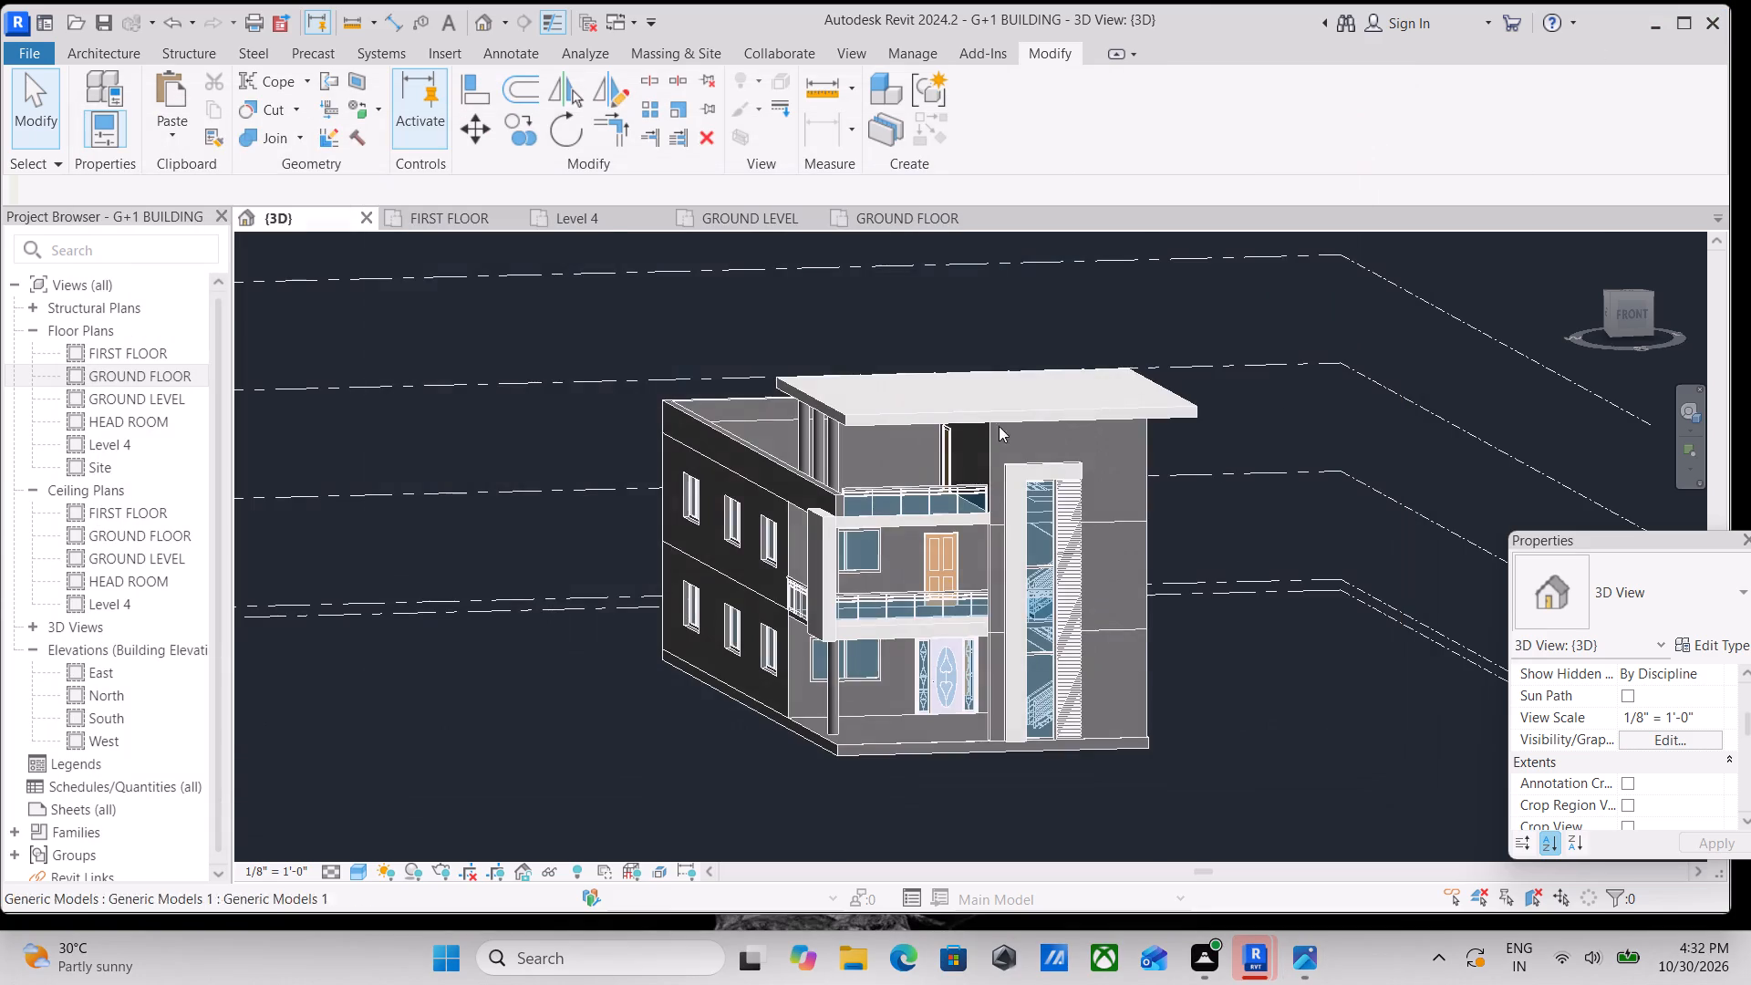
Examine the modelled balcony surround in Revit from the front, above and below, including the corner of the side panel and lower band.
scroll(809, 479, up, 2)
scroll(922, 628, up, 4)
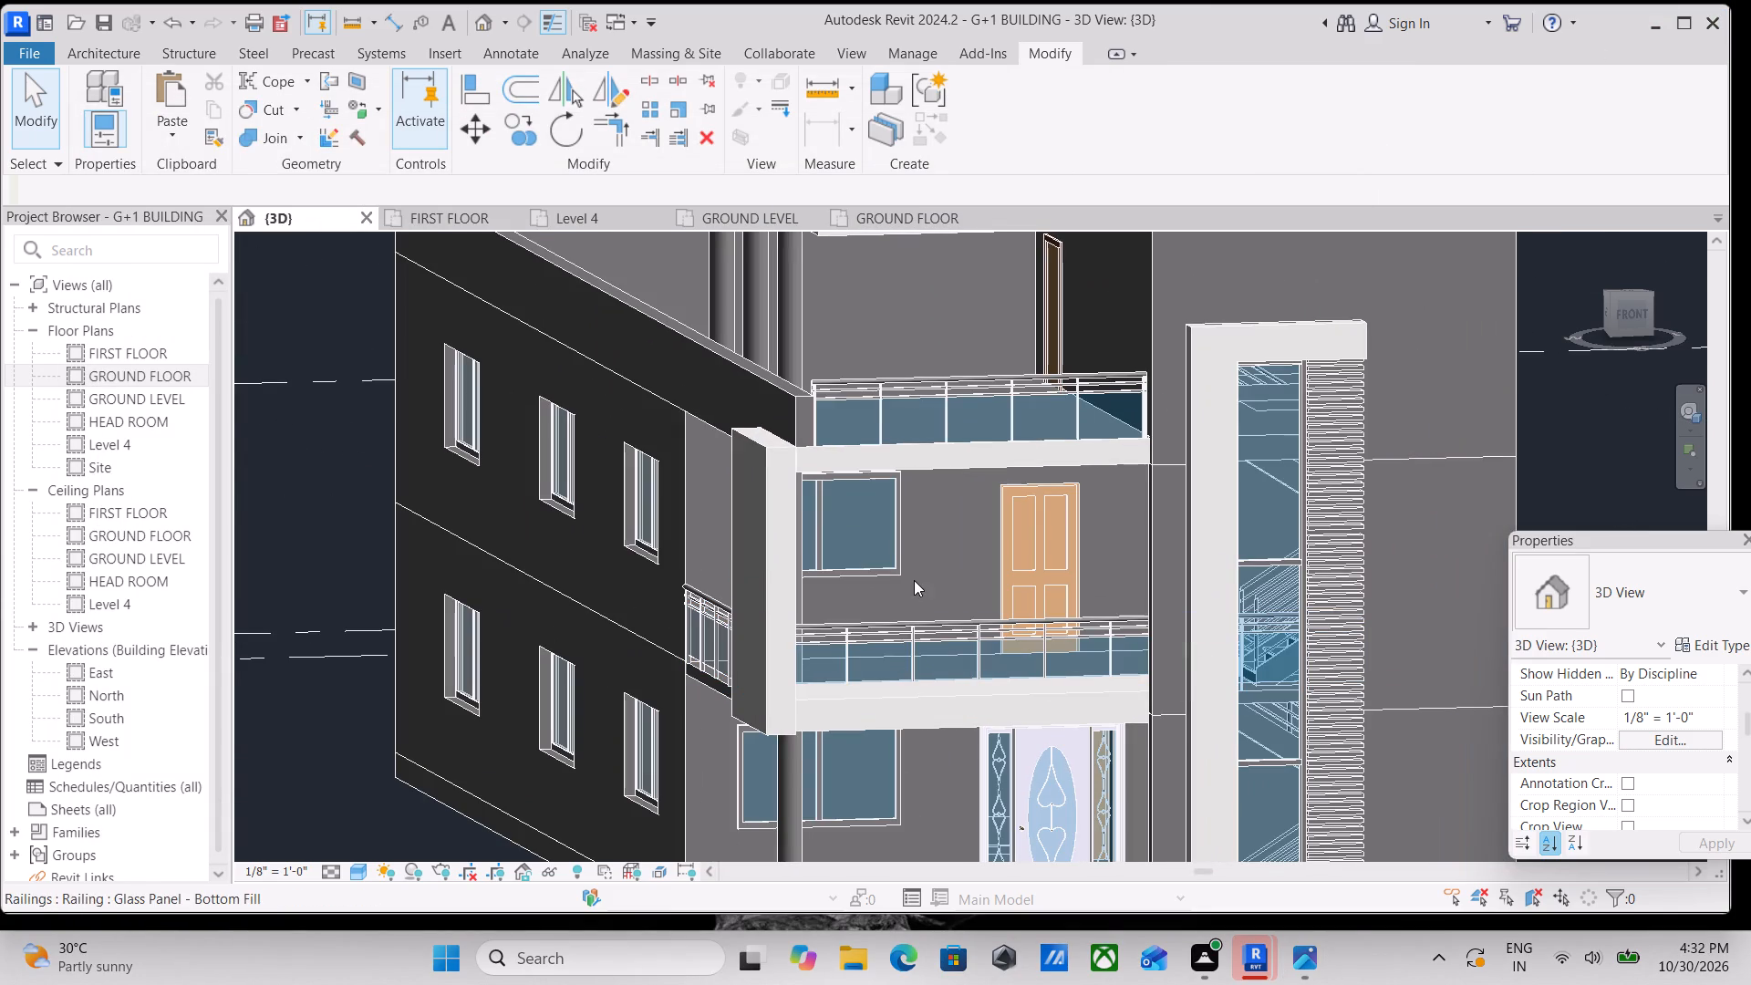
shift+middle_drag(916, 581, 848, 590)
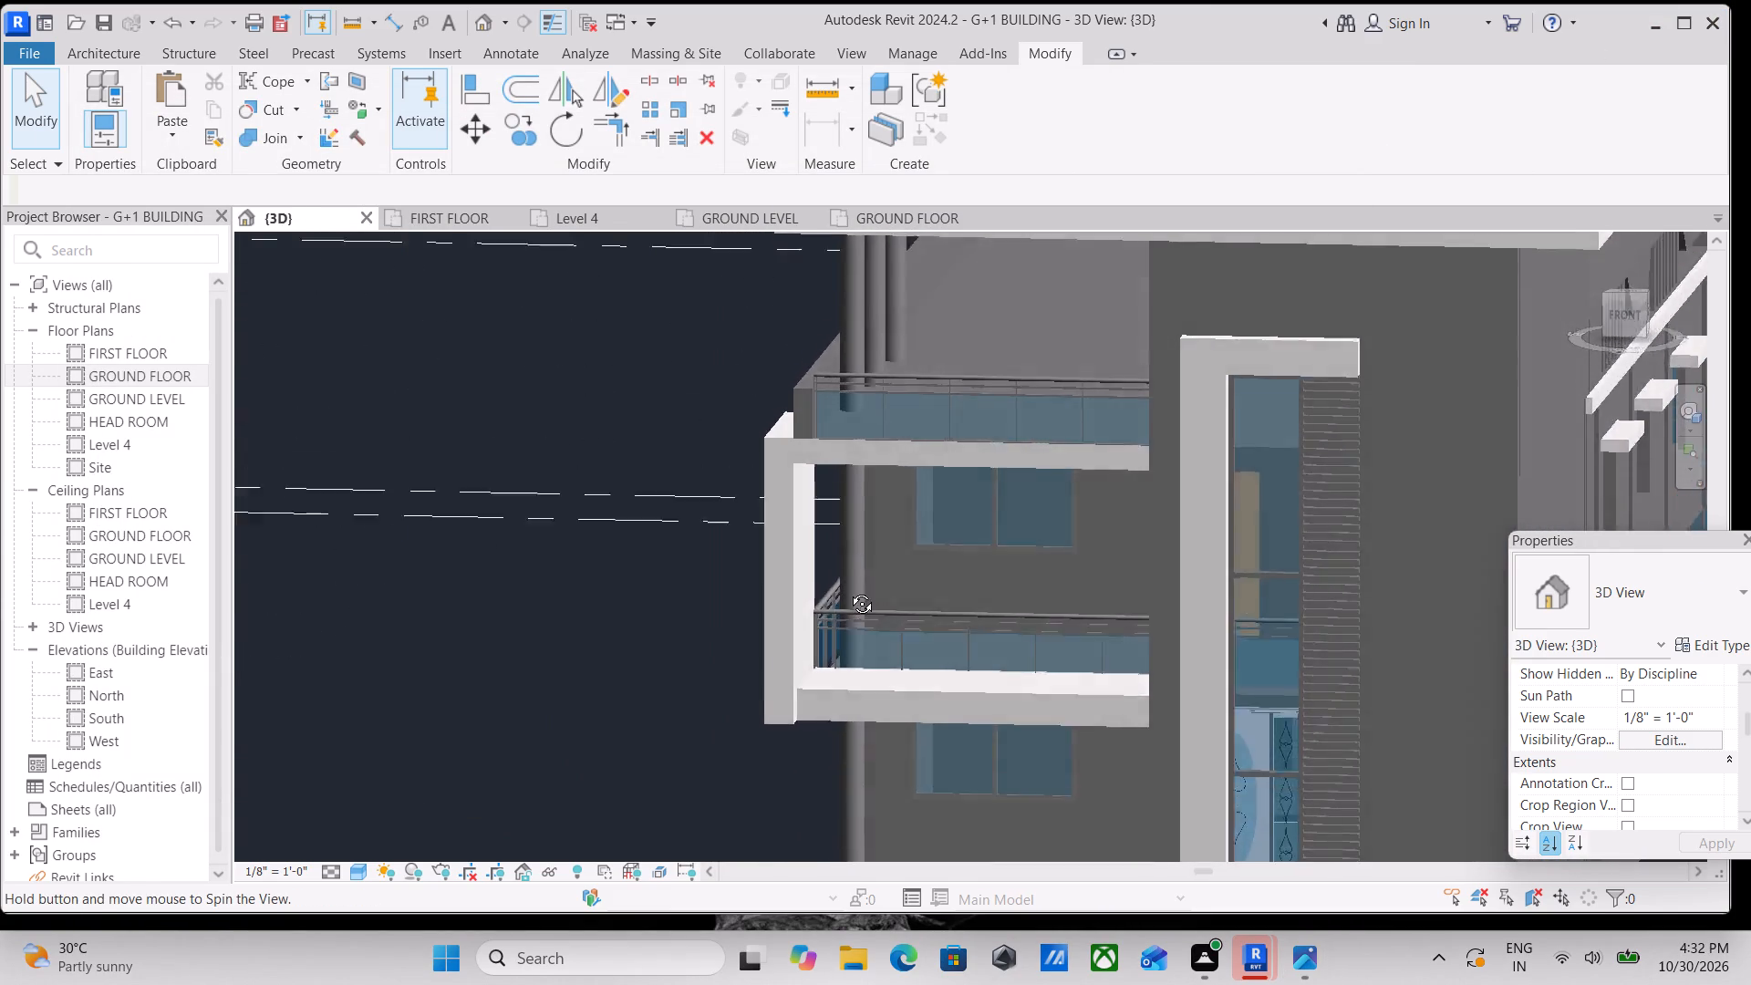
shift+middle_drag(848, 590, 880, 699)
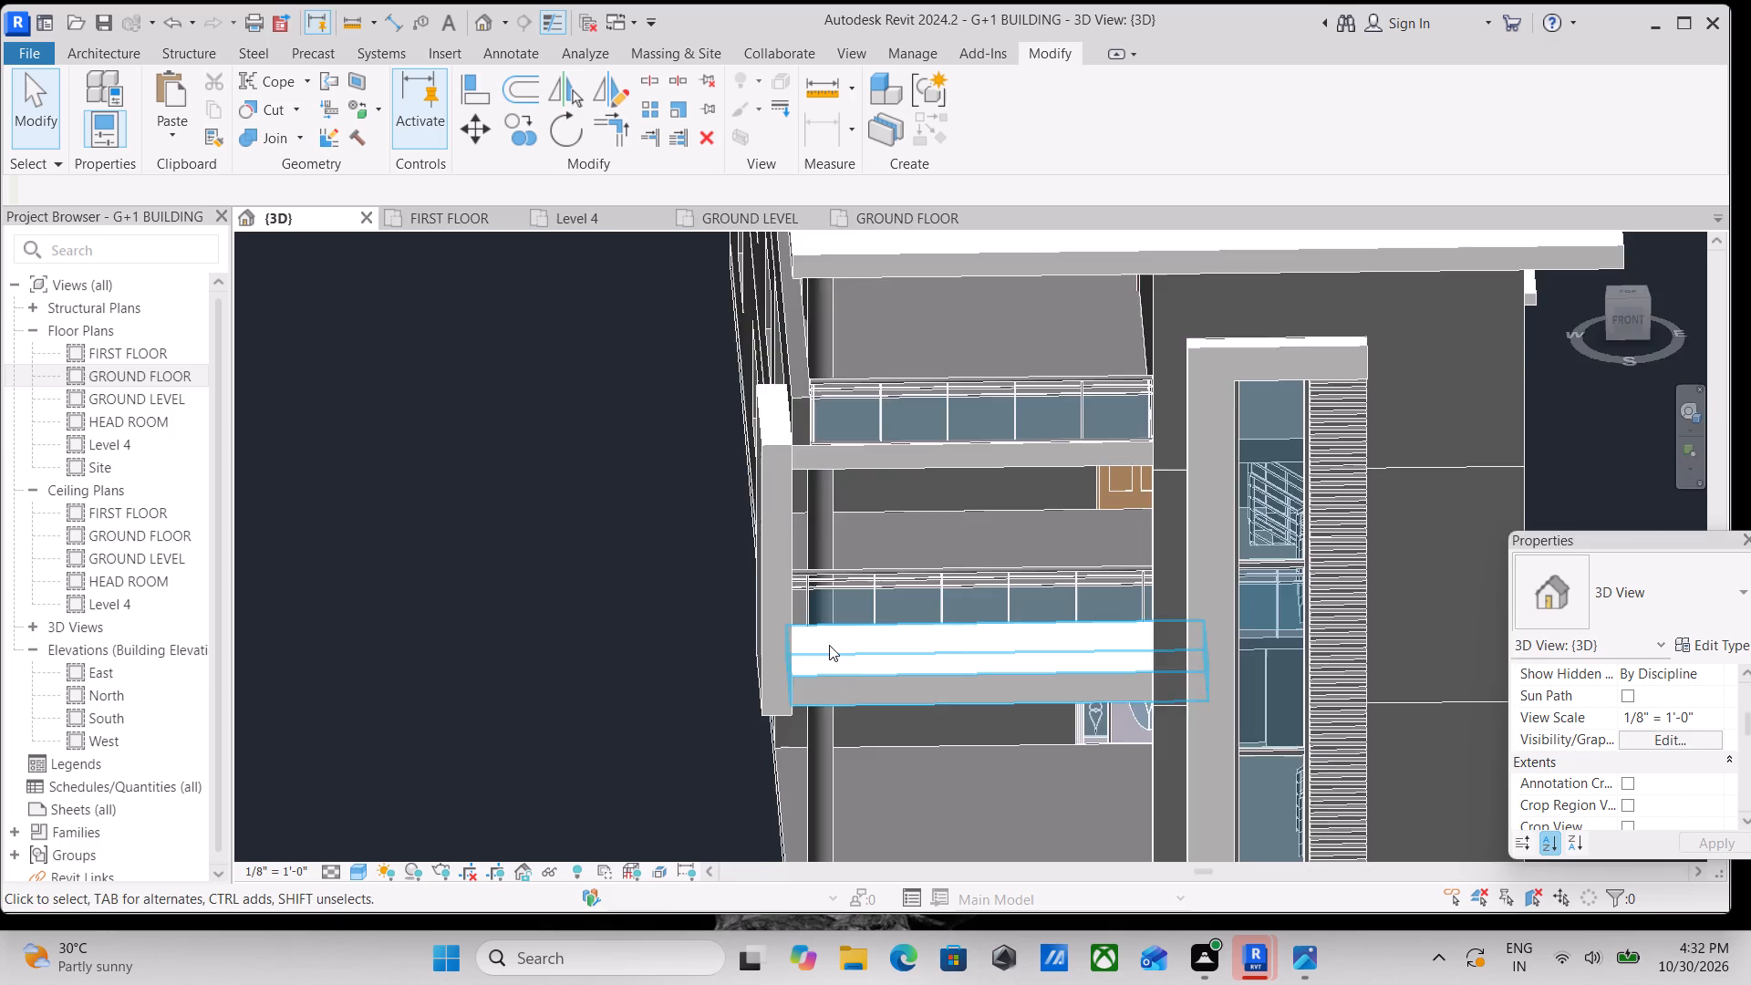
scroll(829, 645, up, 6)
scroll(836, 614, down, 5)
shift+middle_drag(890, 623, 889, 619)
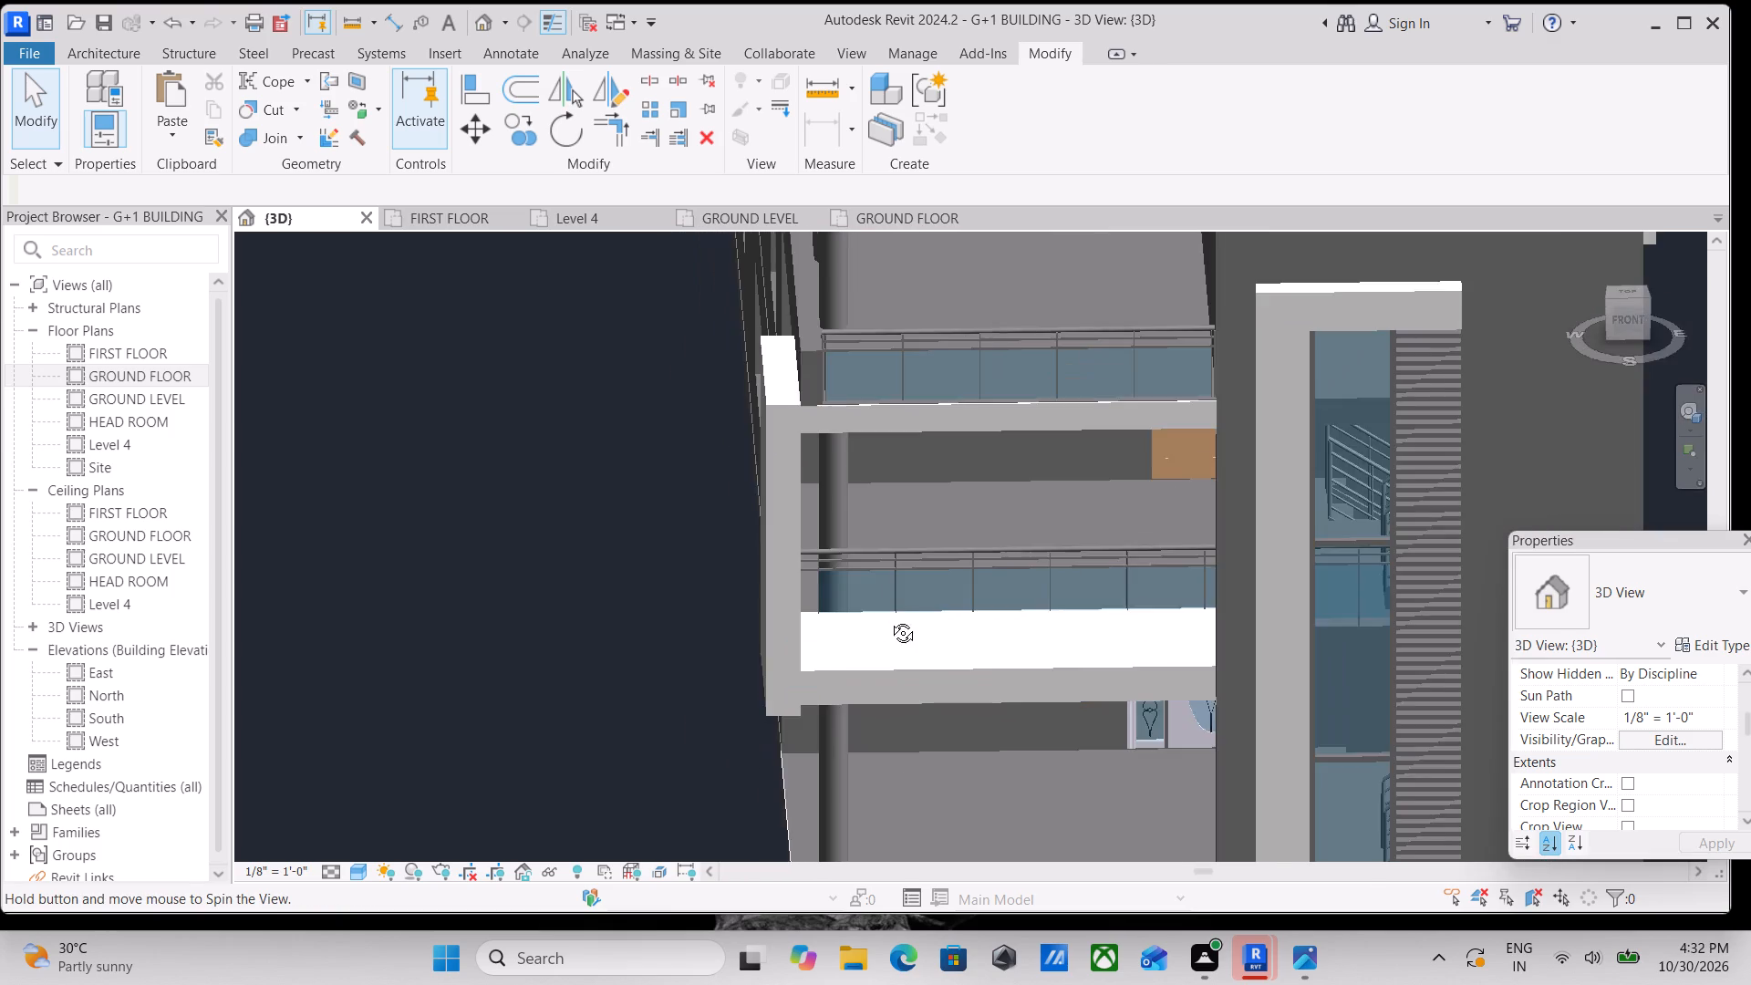
shift+middle_drag(889, 619, 909, 381)
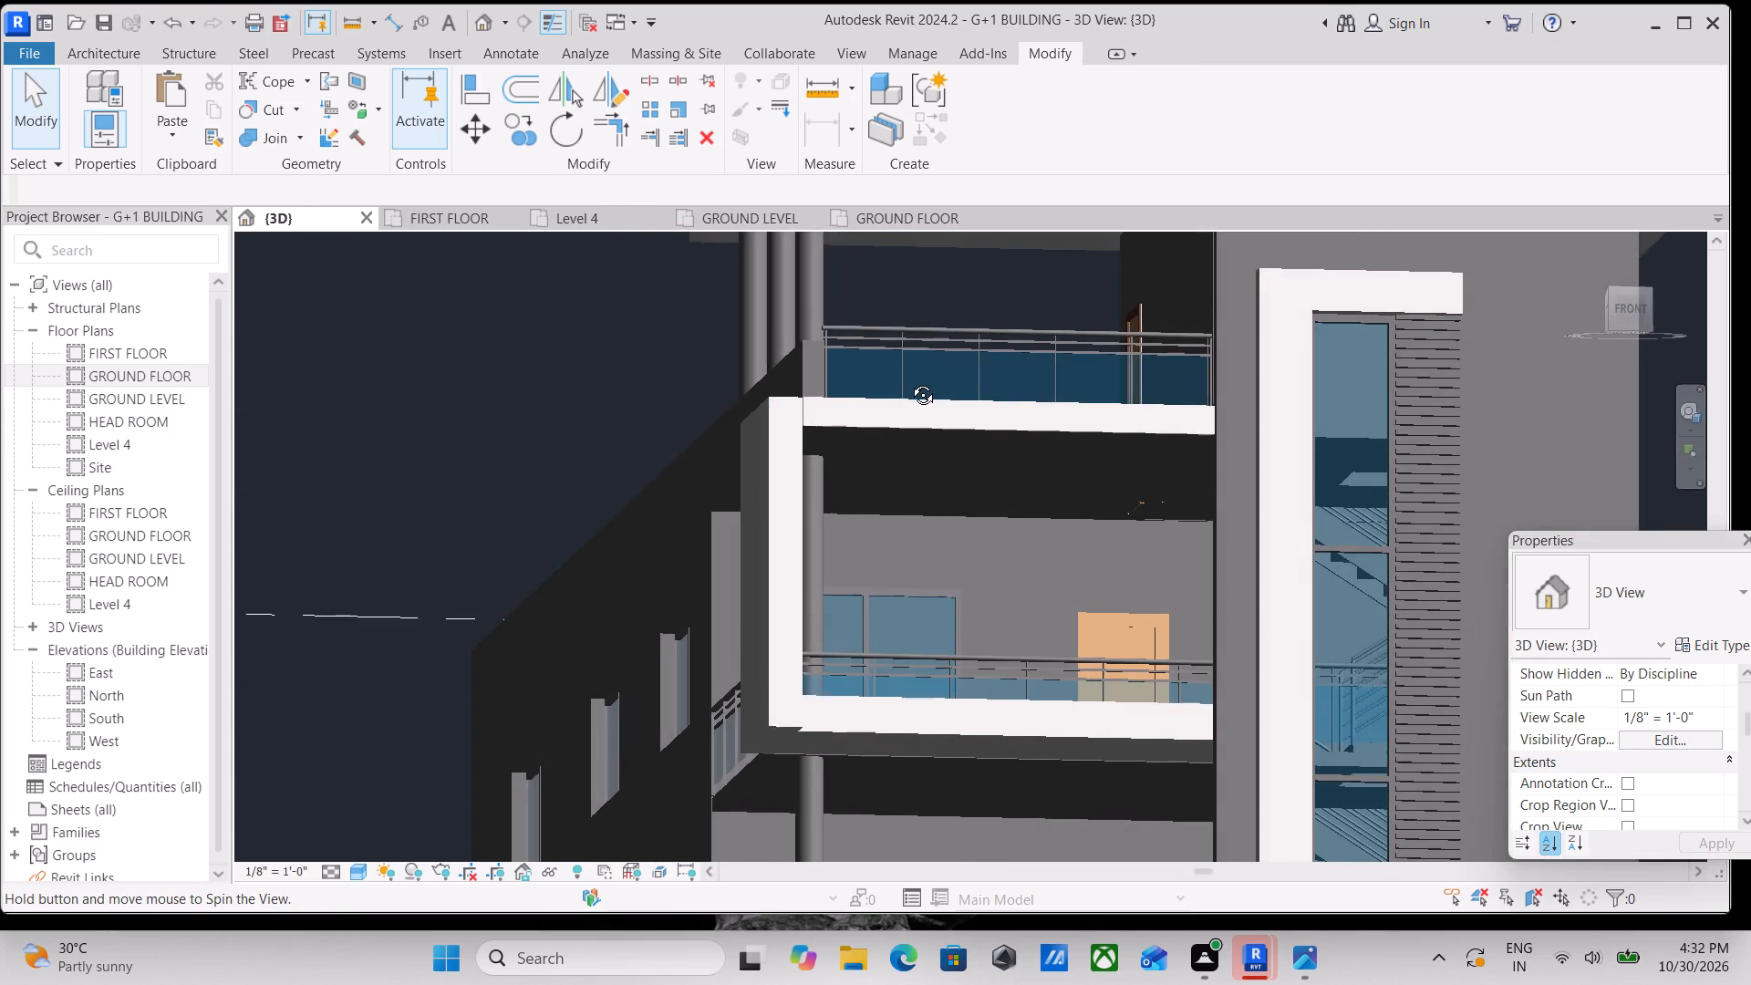
shift+middle_drag(909, 381, 861, 634)
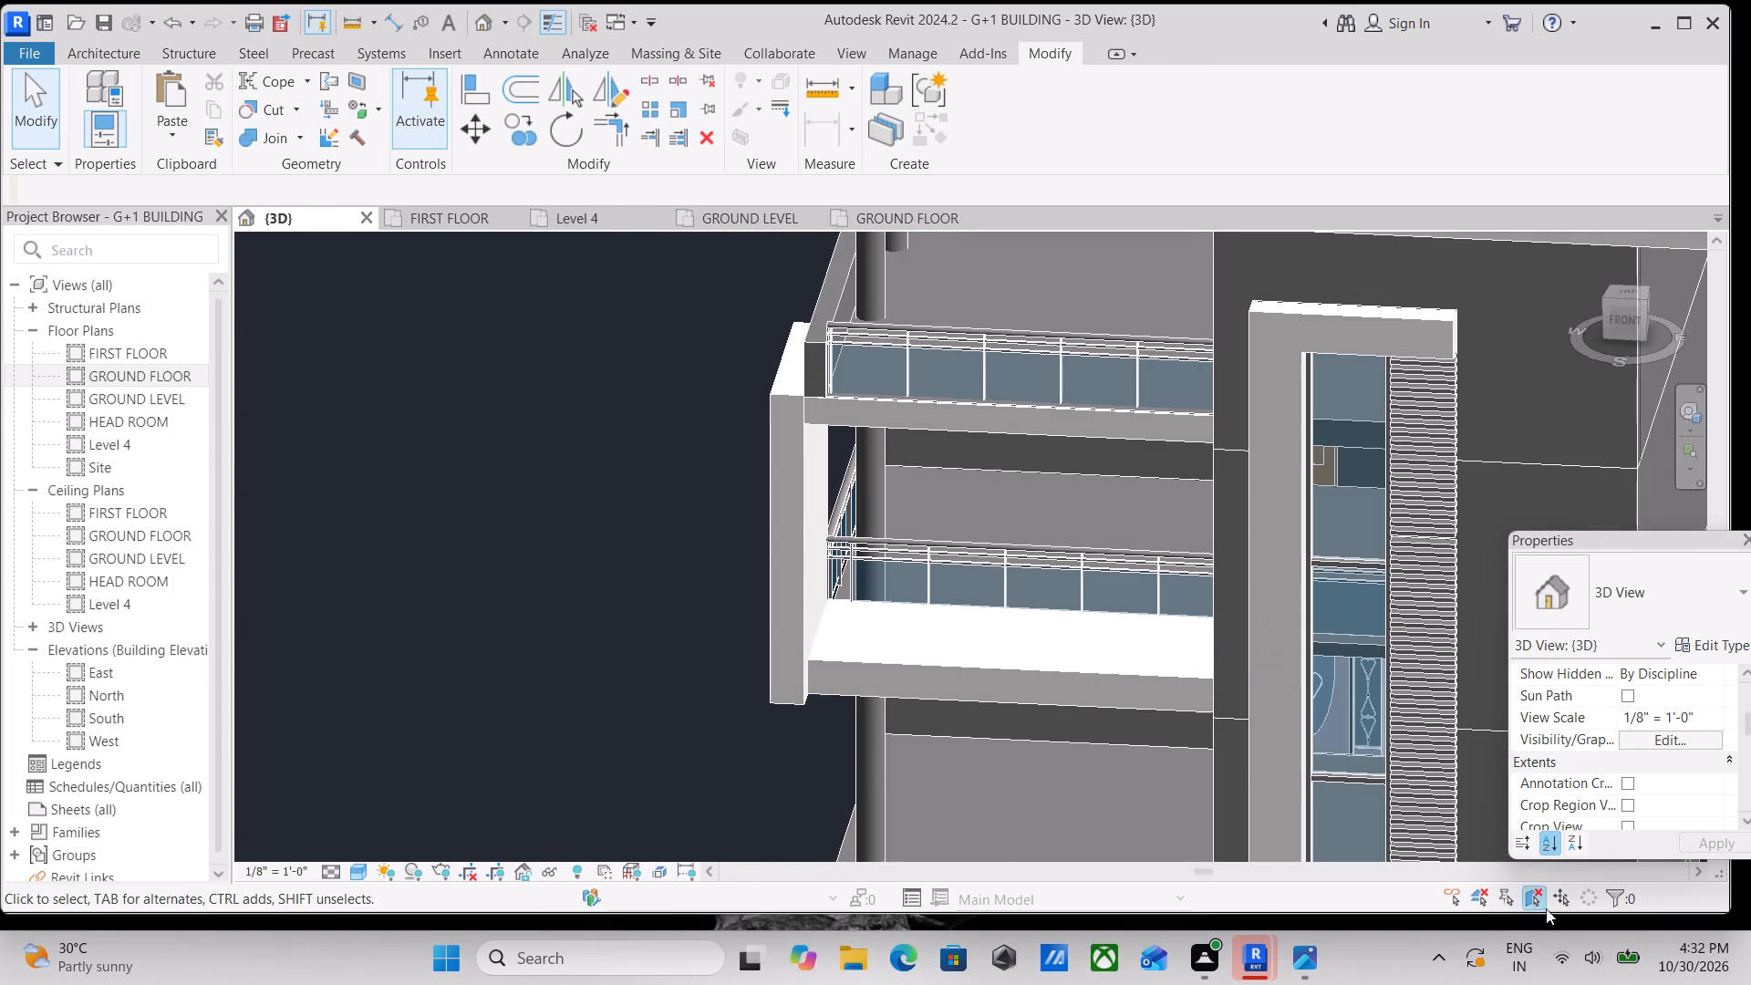
scroll(943, 646, up, 3)
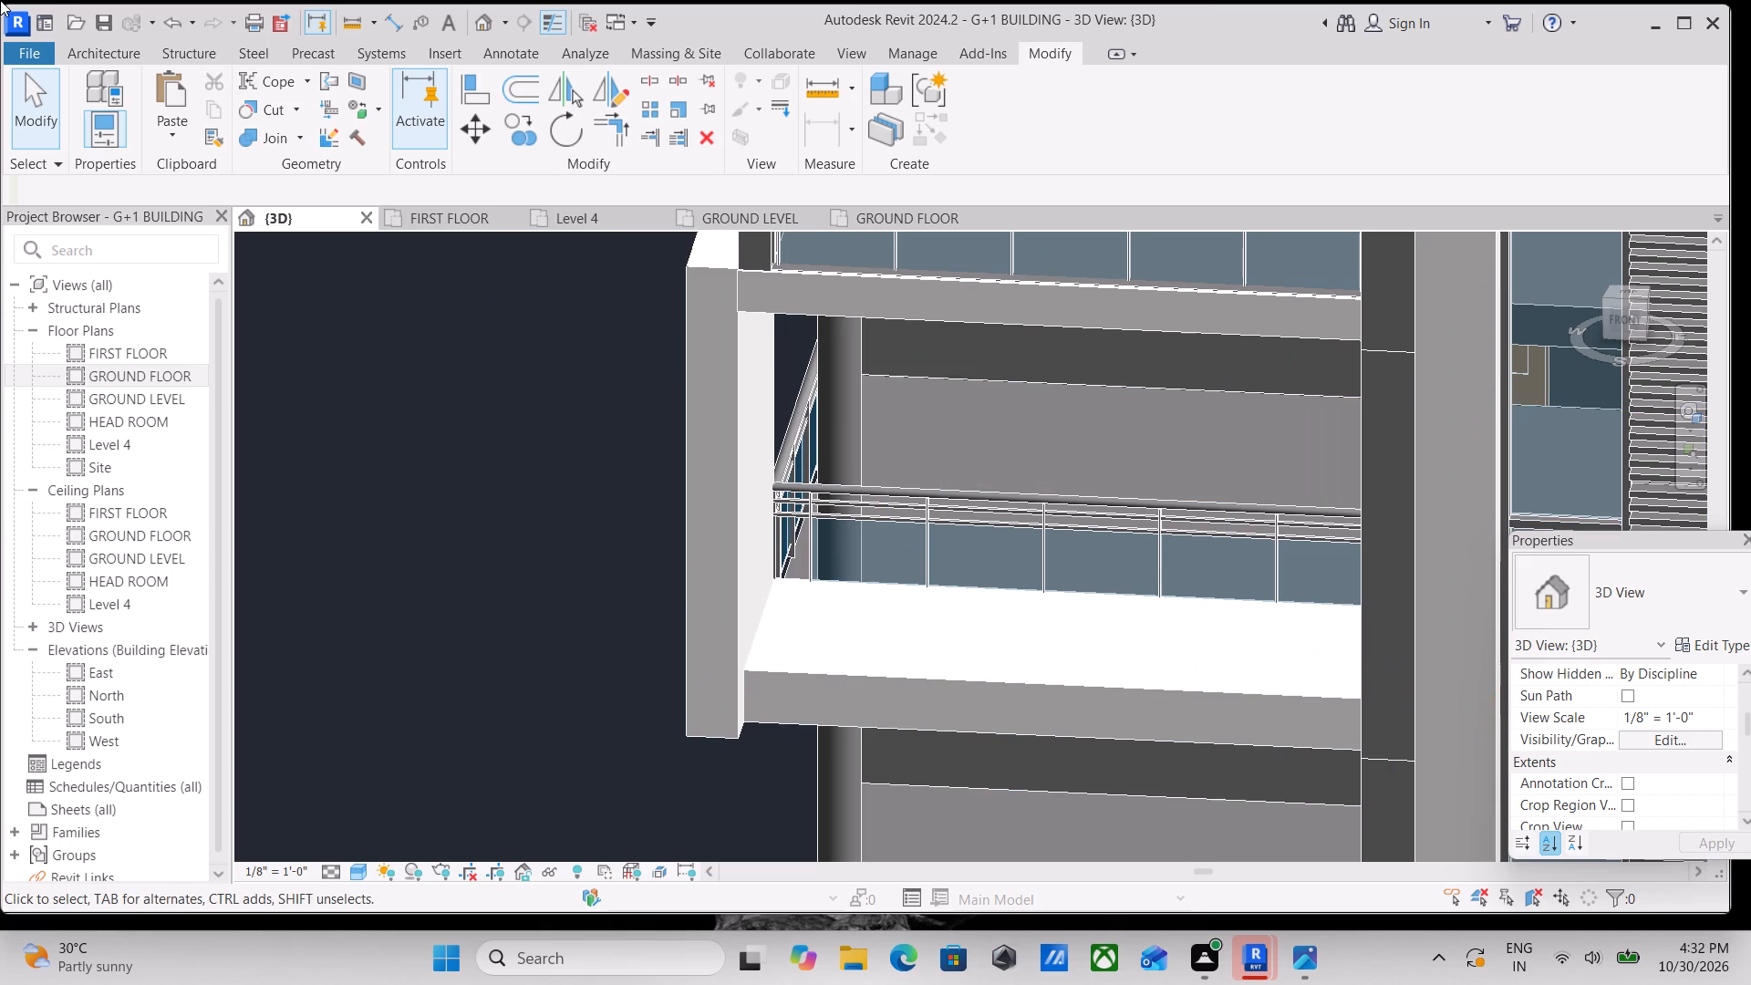
Create a new in-place component in the Generic Models category, accepting the default name.
click(89, 51)
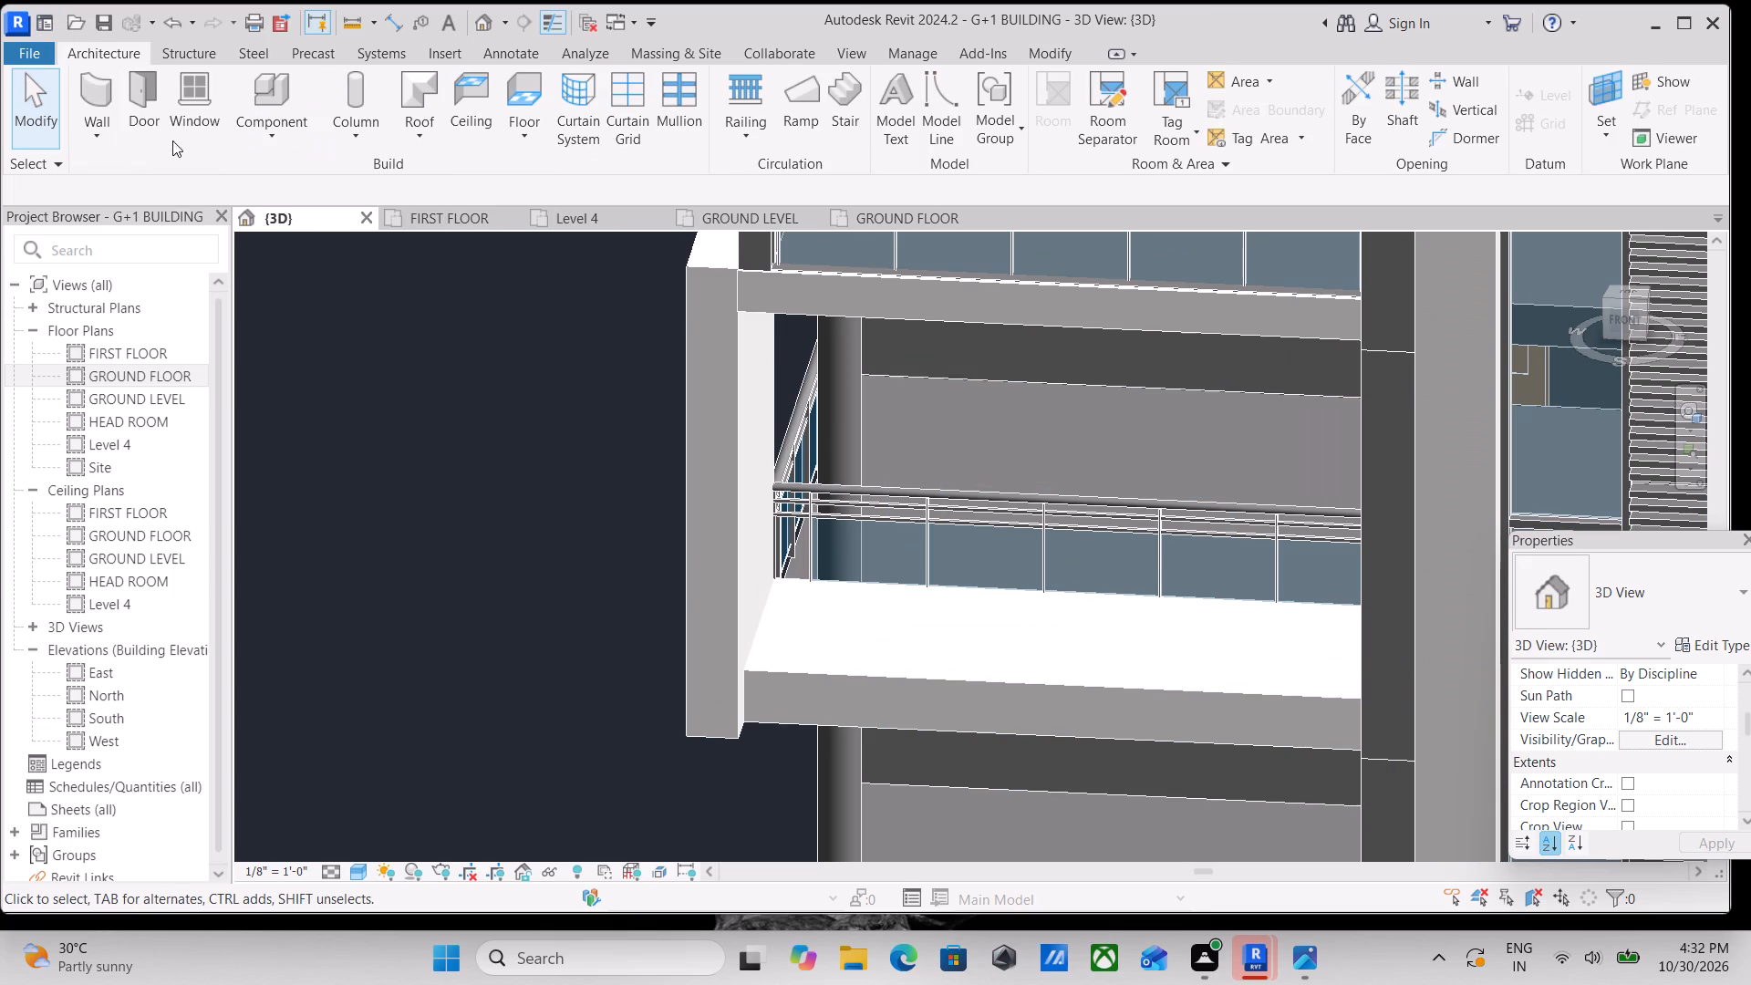
click(264, 138)
click(247, 224)
scroll(851, 430, down, 3)
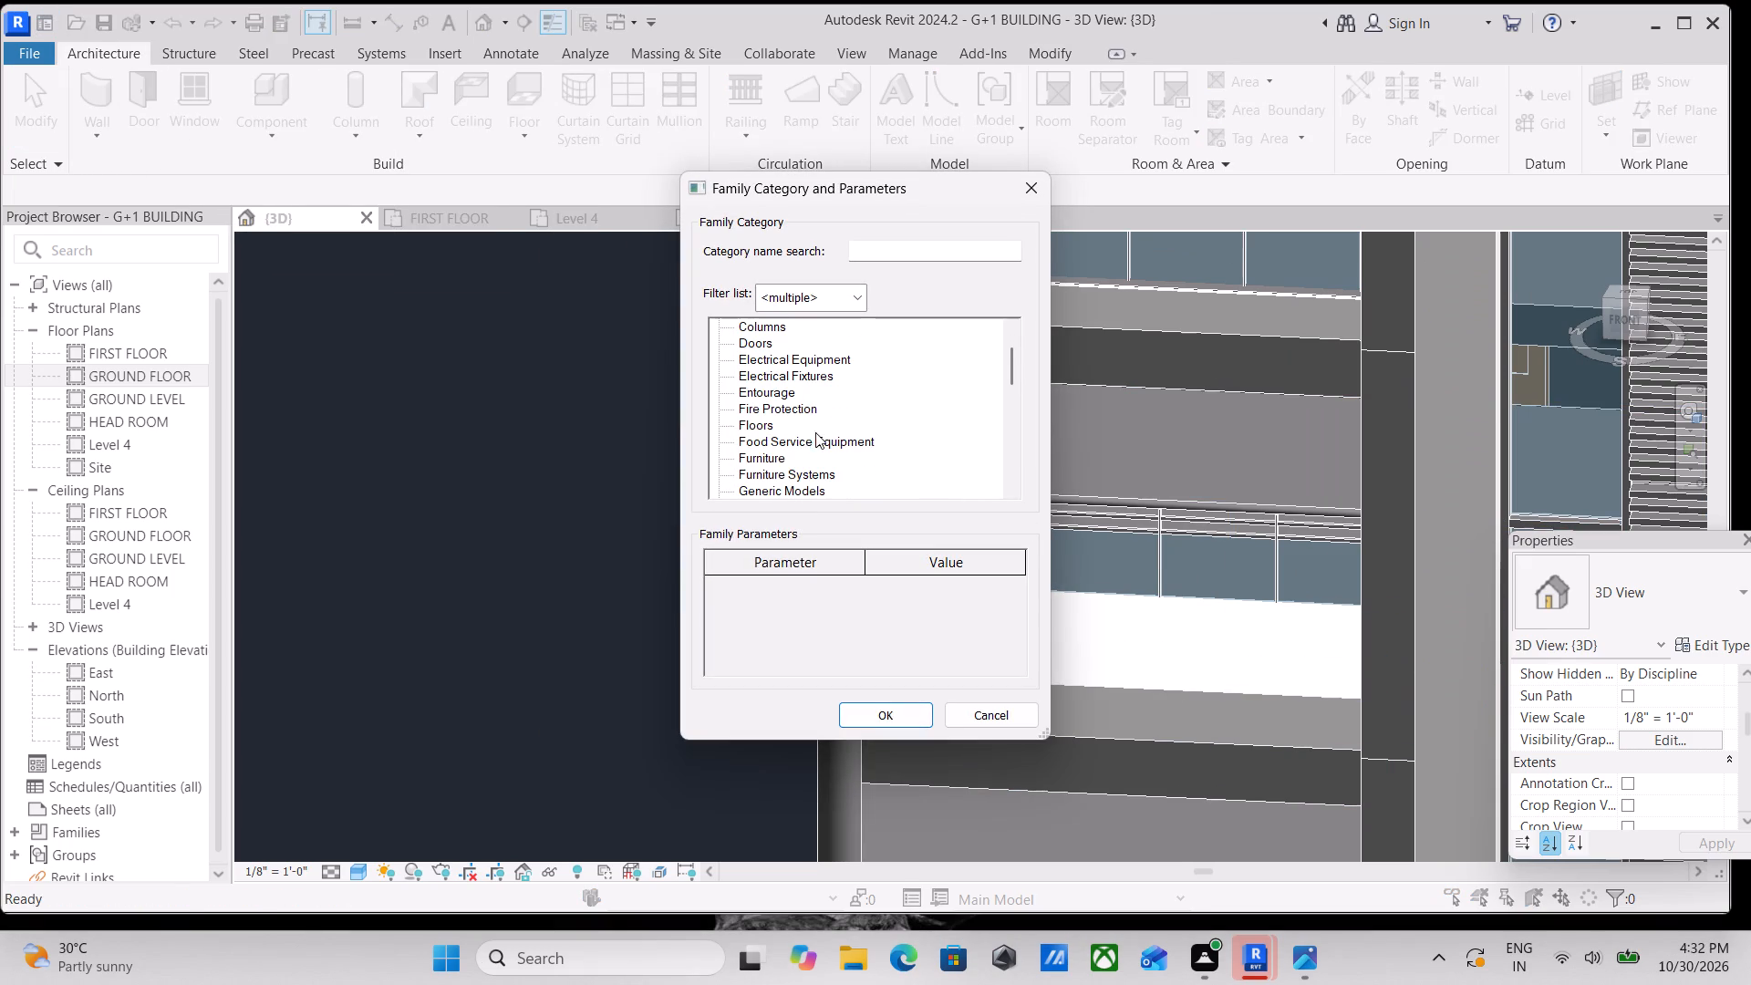
scroll(808, 453, down, 2)
click(808, 456)
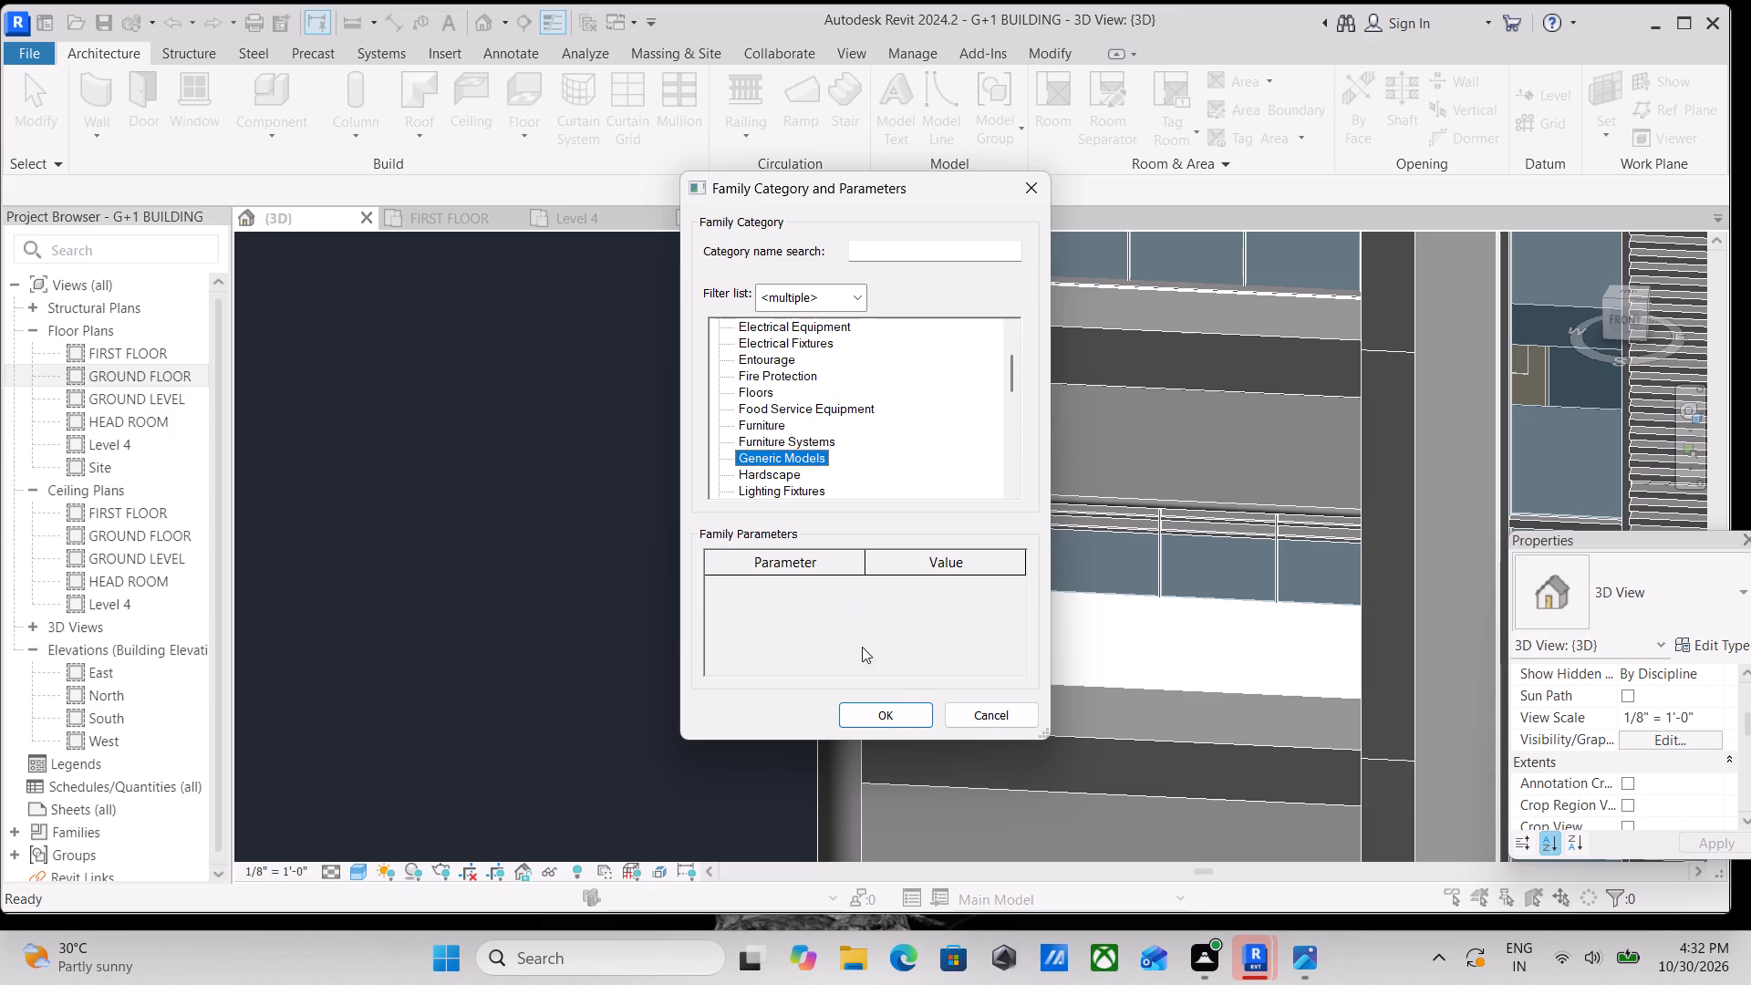
click(886, 708)
click(886, 503)
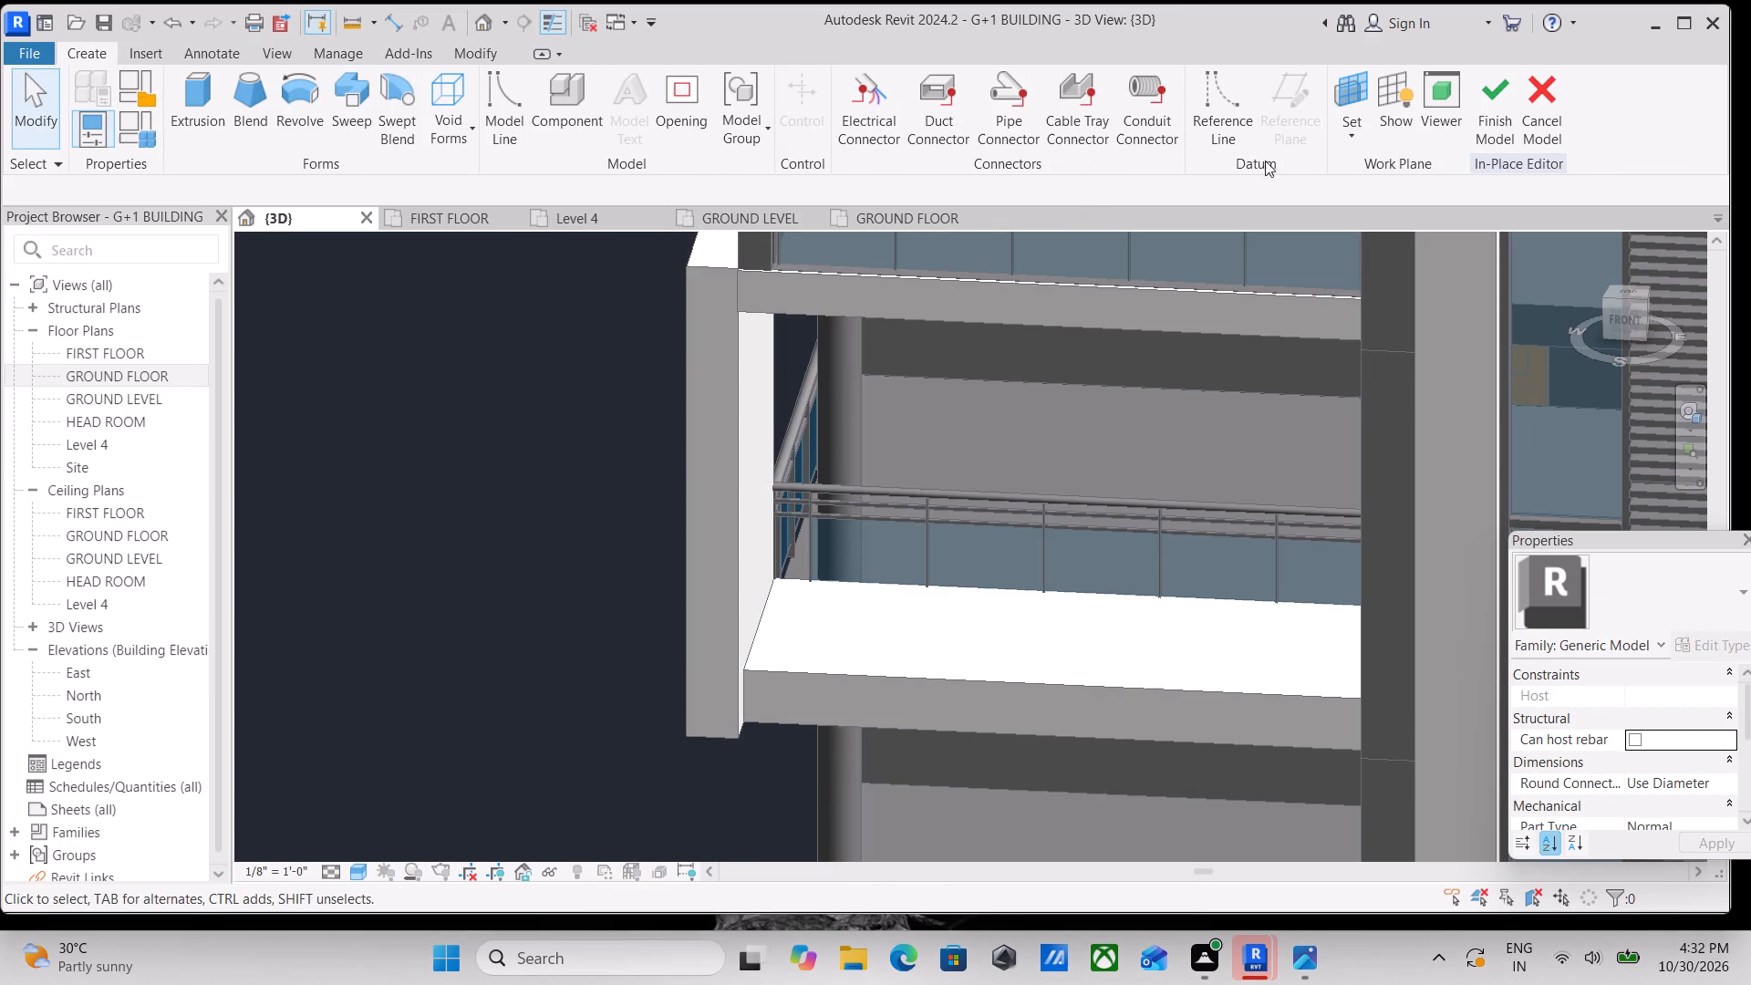
Set the work plane by picking the lower balcony band's top face at the corner beside the side panel.
click(1352, 130)
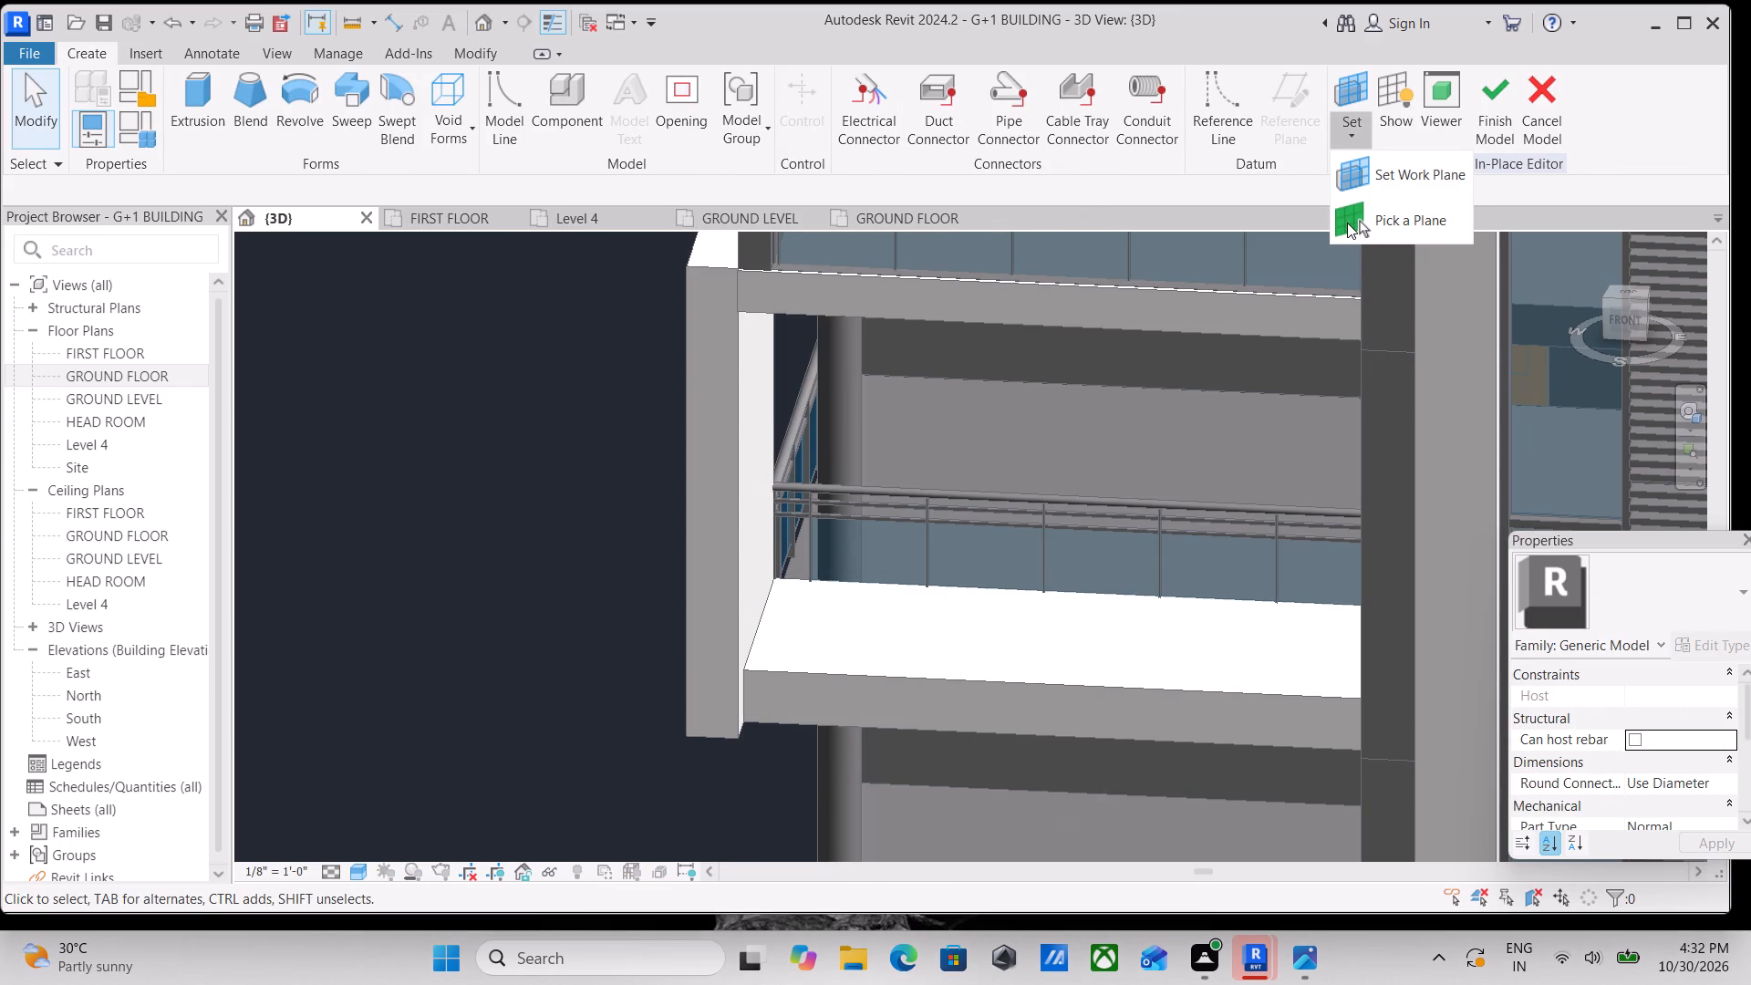
click(1347, 223)
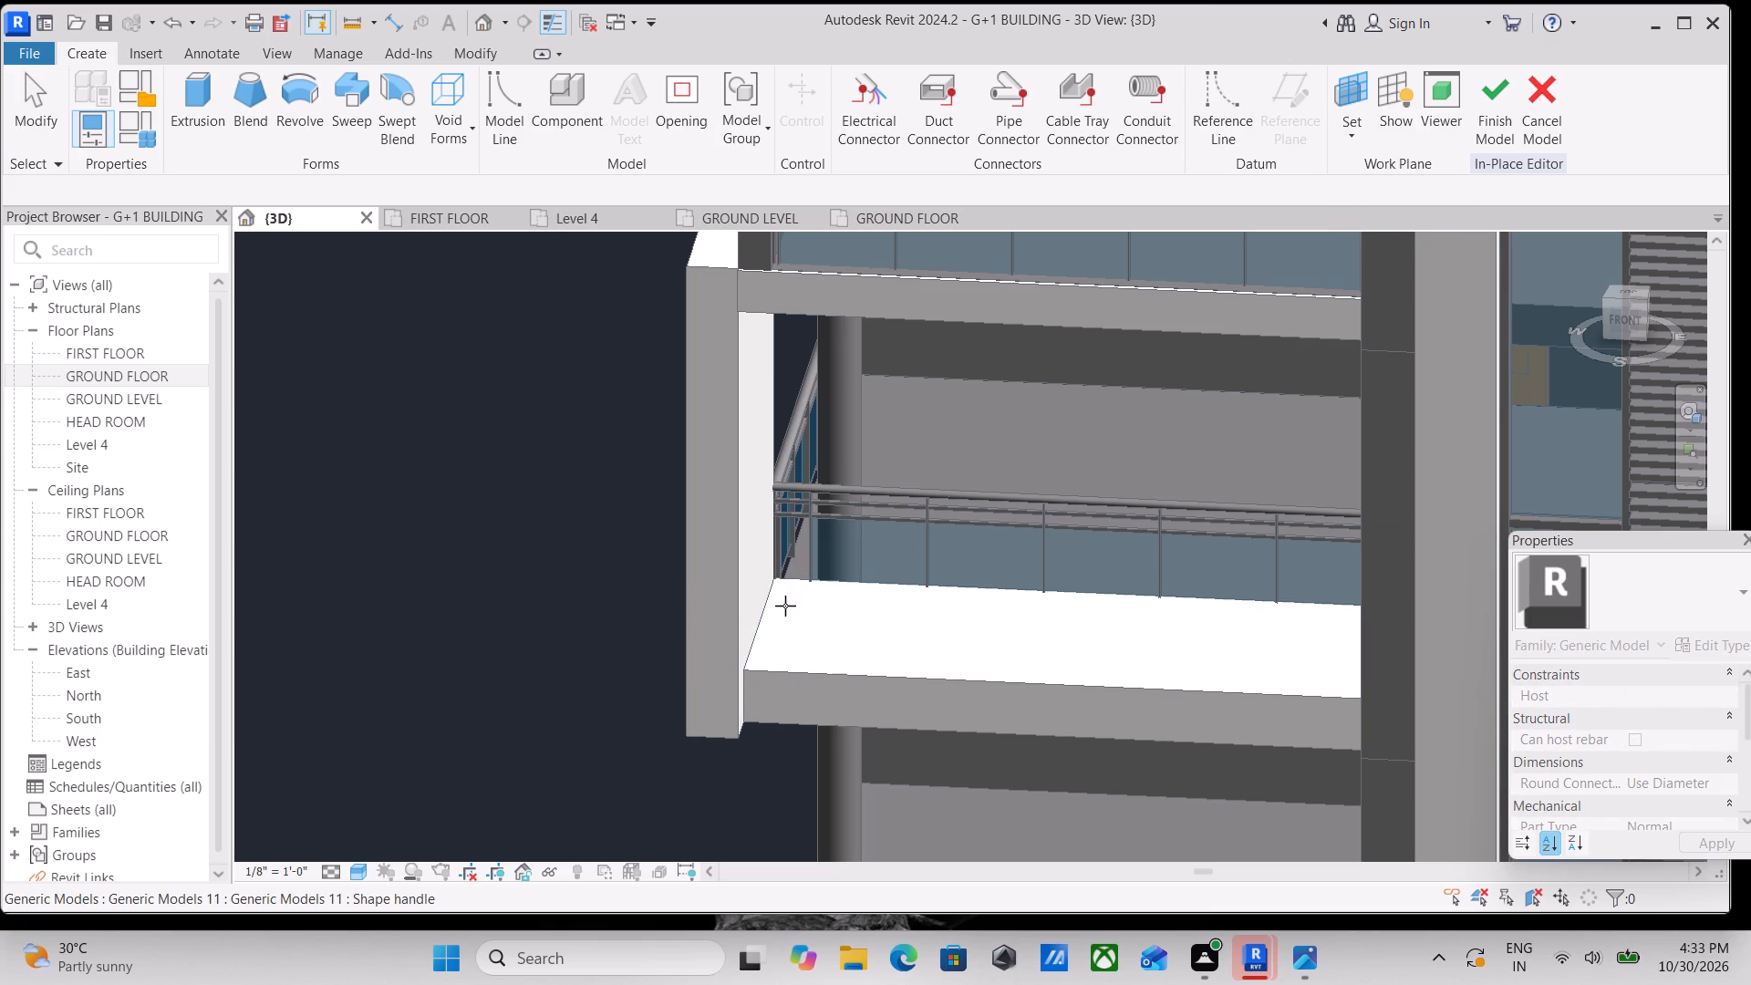
scroll(803, 626, up, 1)
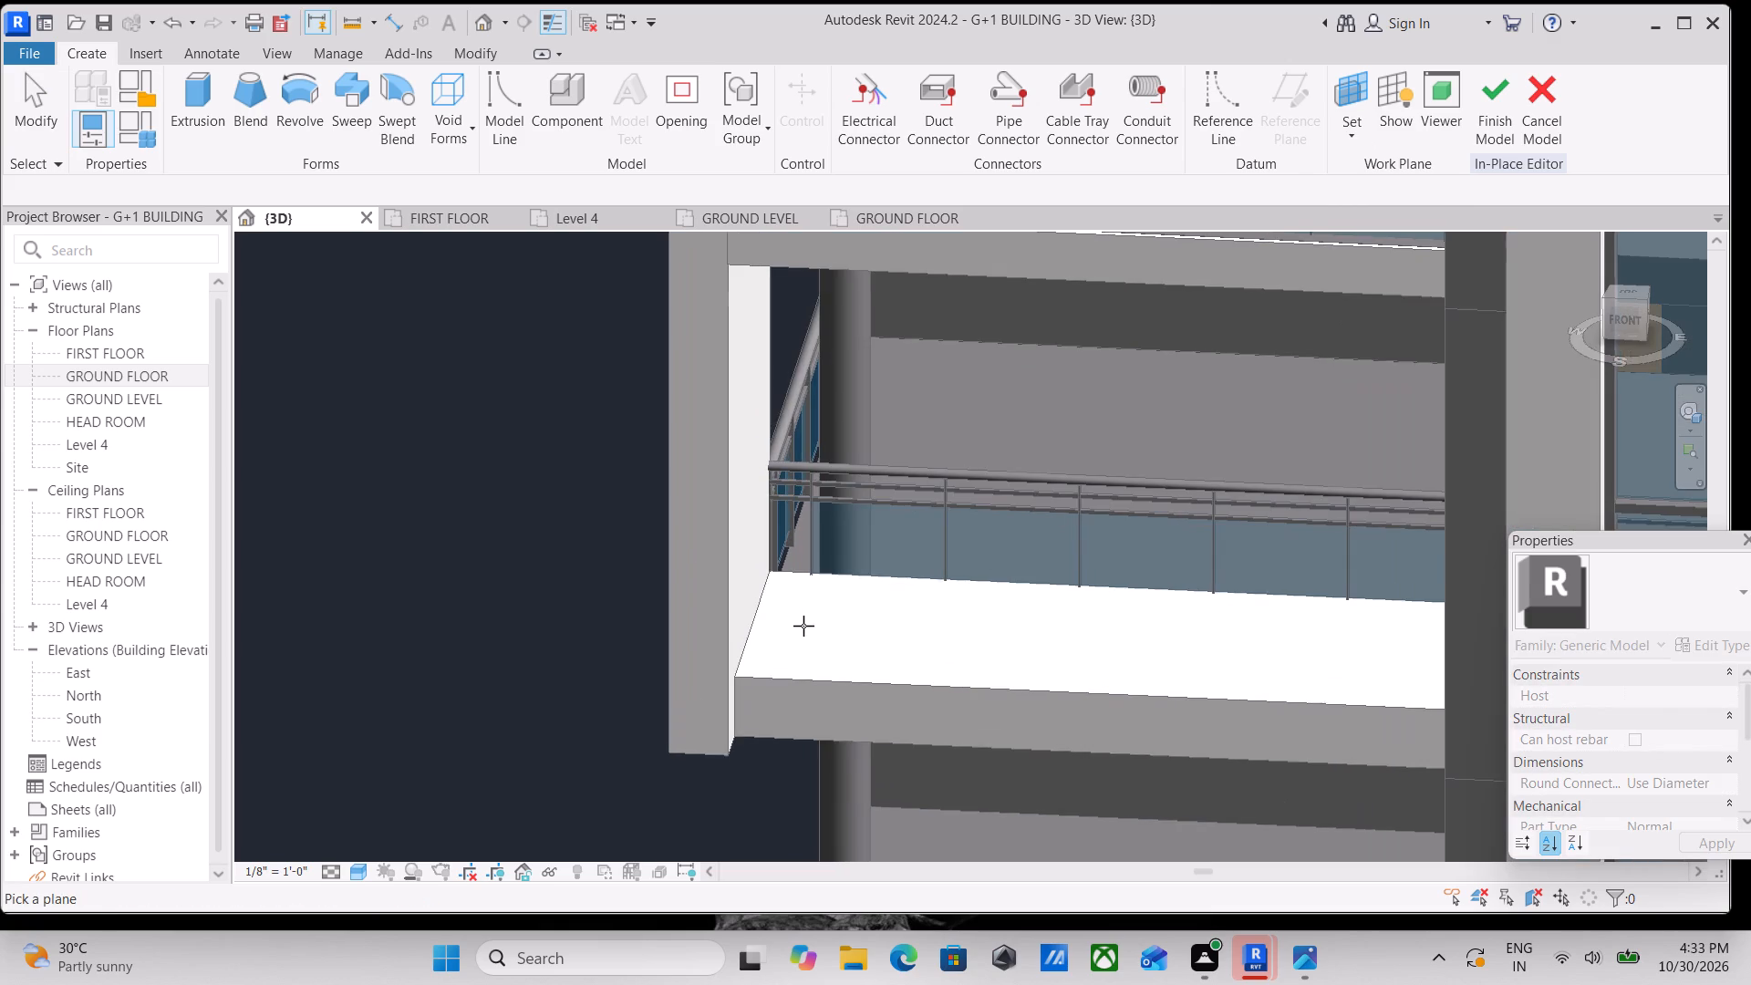
shift+middle_drag(796, 622, 801, 766)
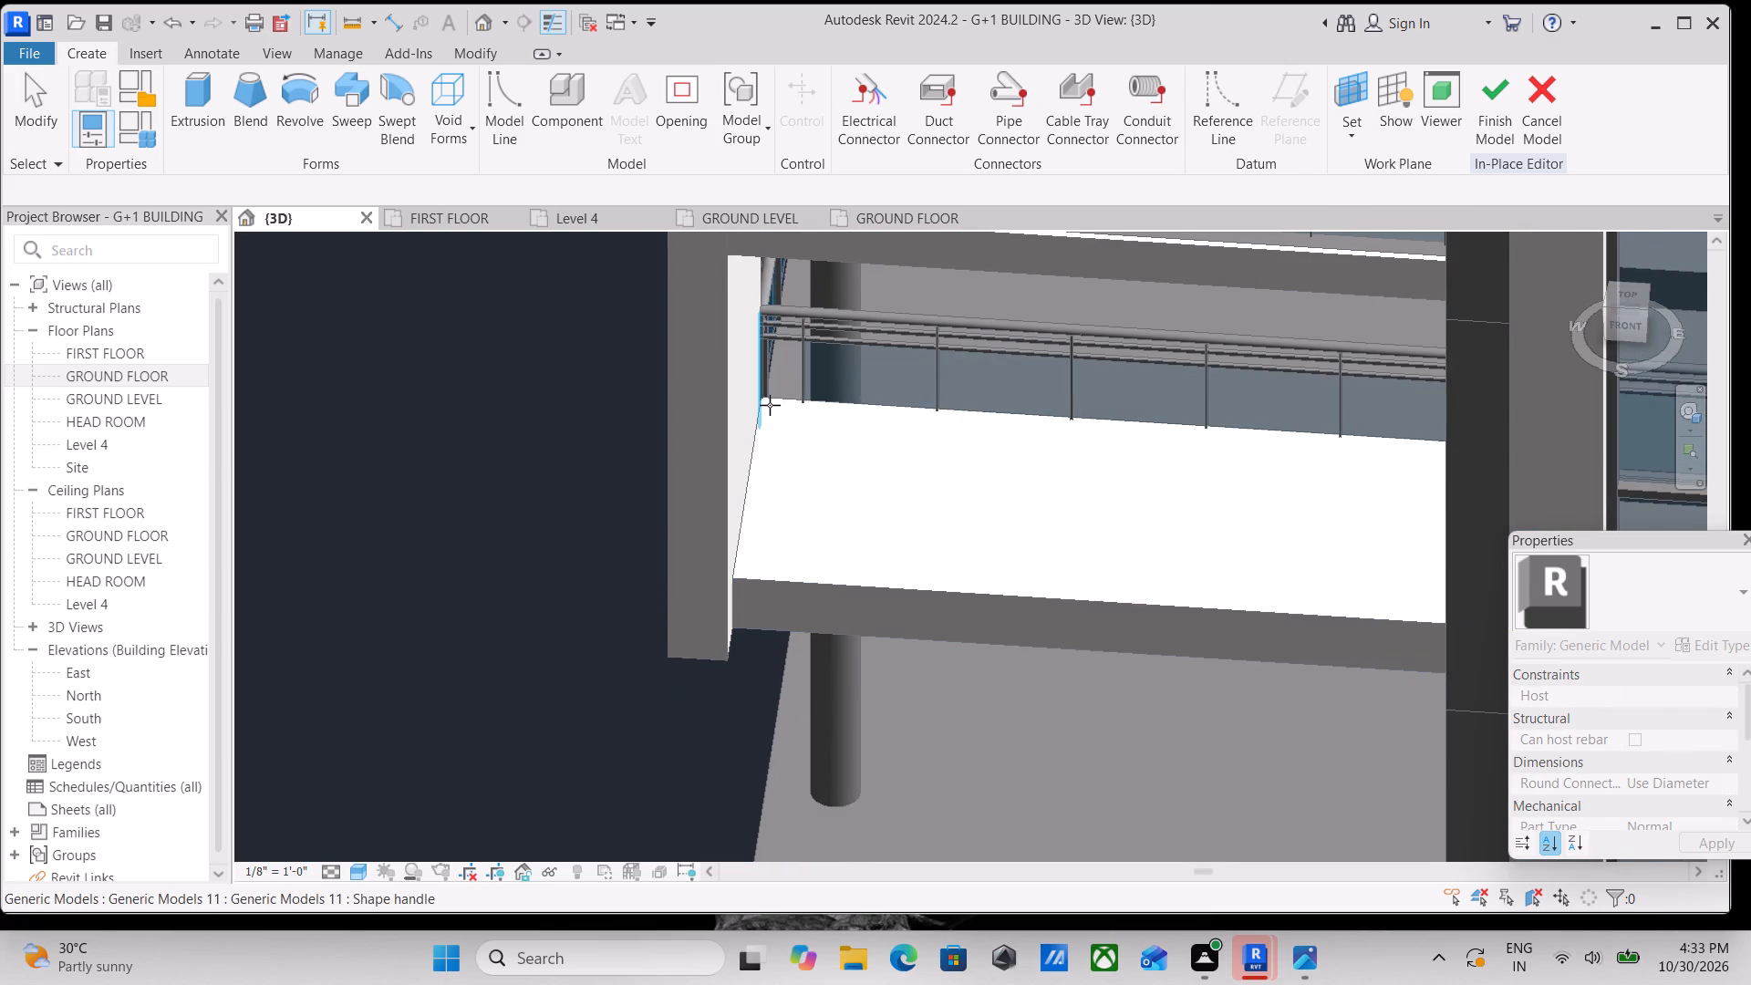
middle_drag(813, 524, 785, 604)
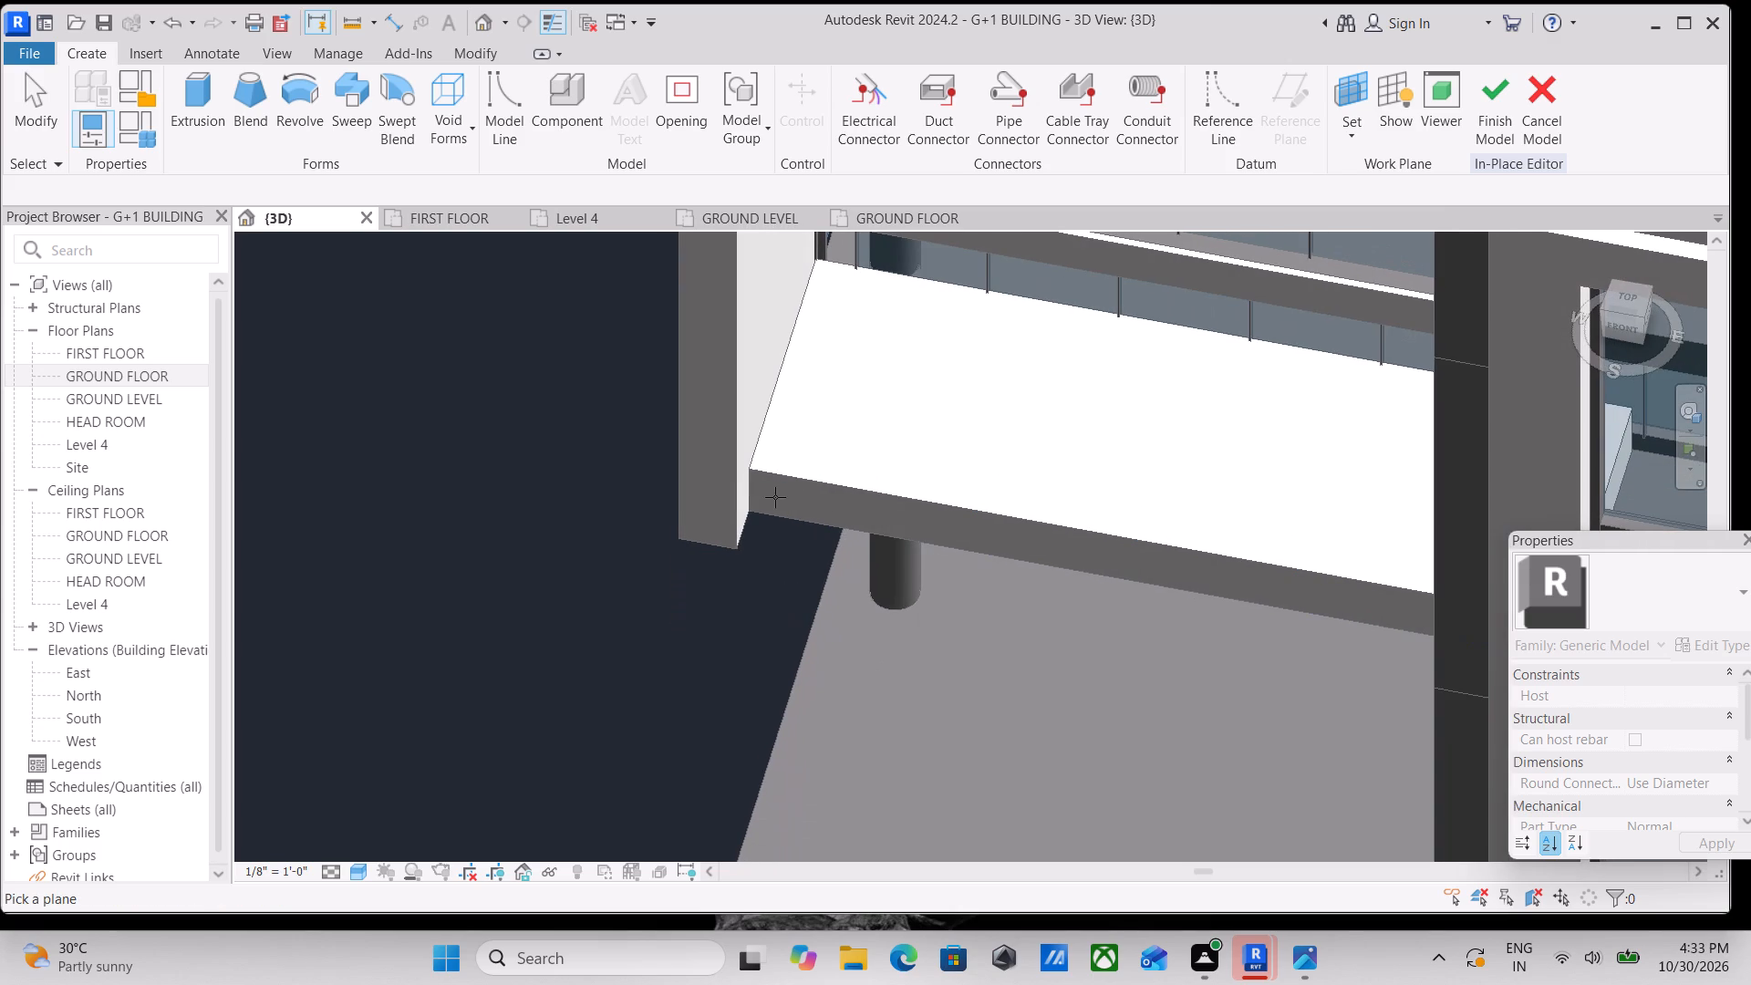
click(757, 466)
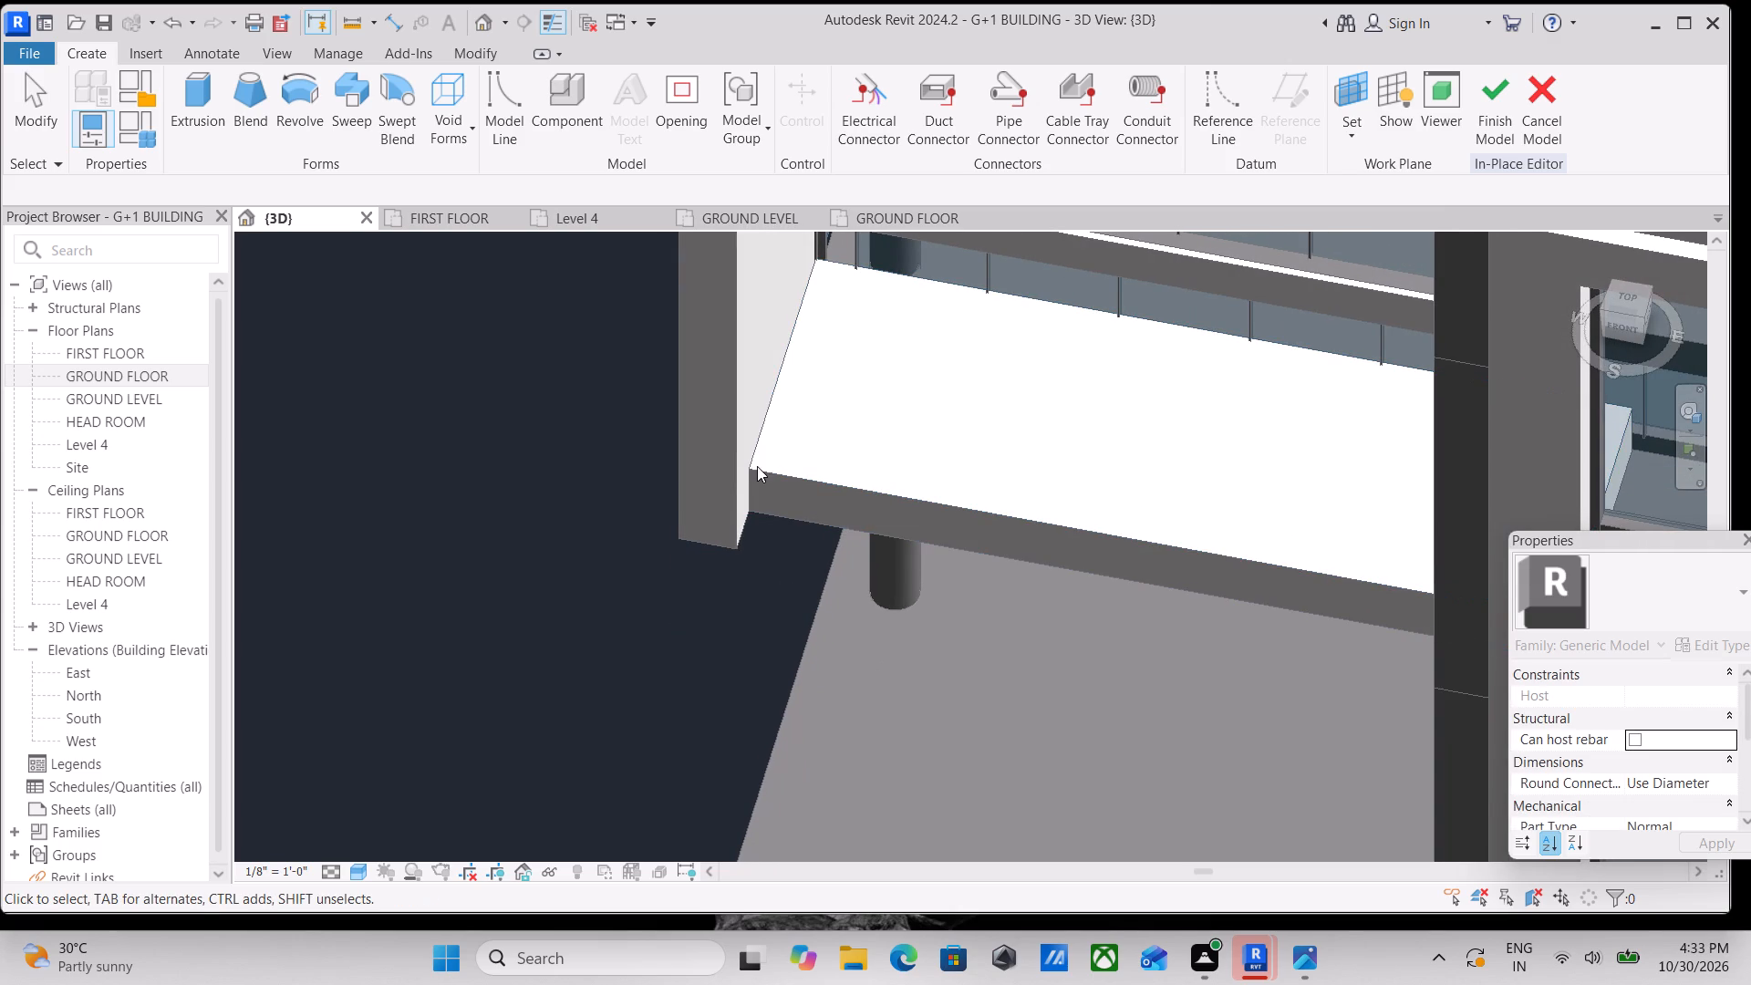
Start an extrusion and sketch a rectangle about 2'-11" by 4" on the lower band's top face, from the rear corner beside the side panel.
middle_drag(830, 400, 789, 612)
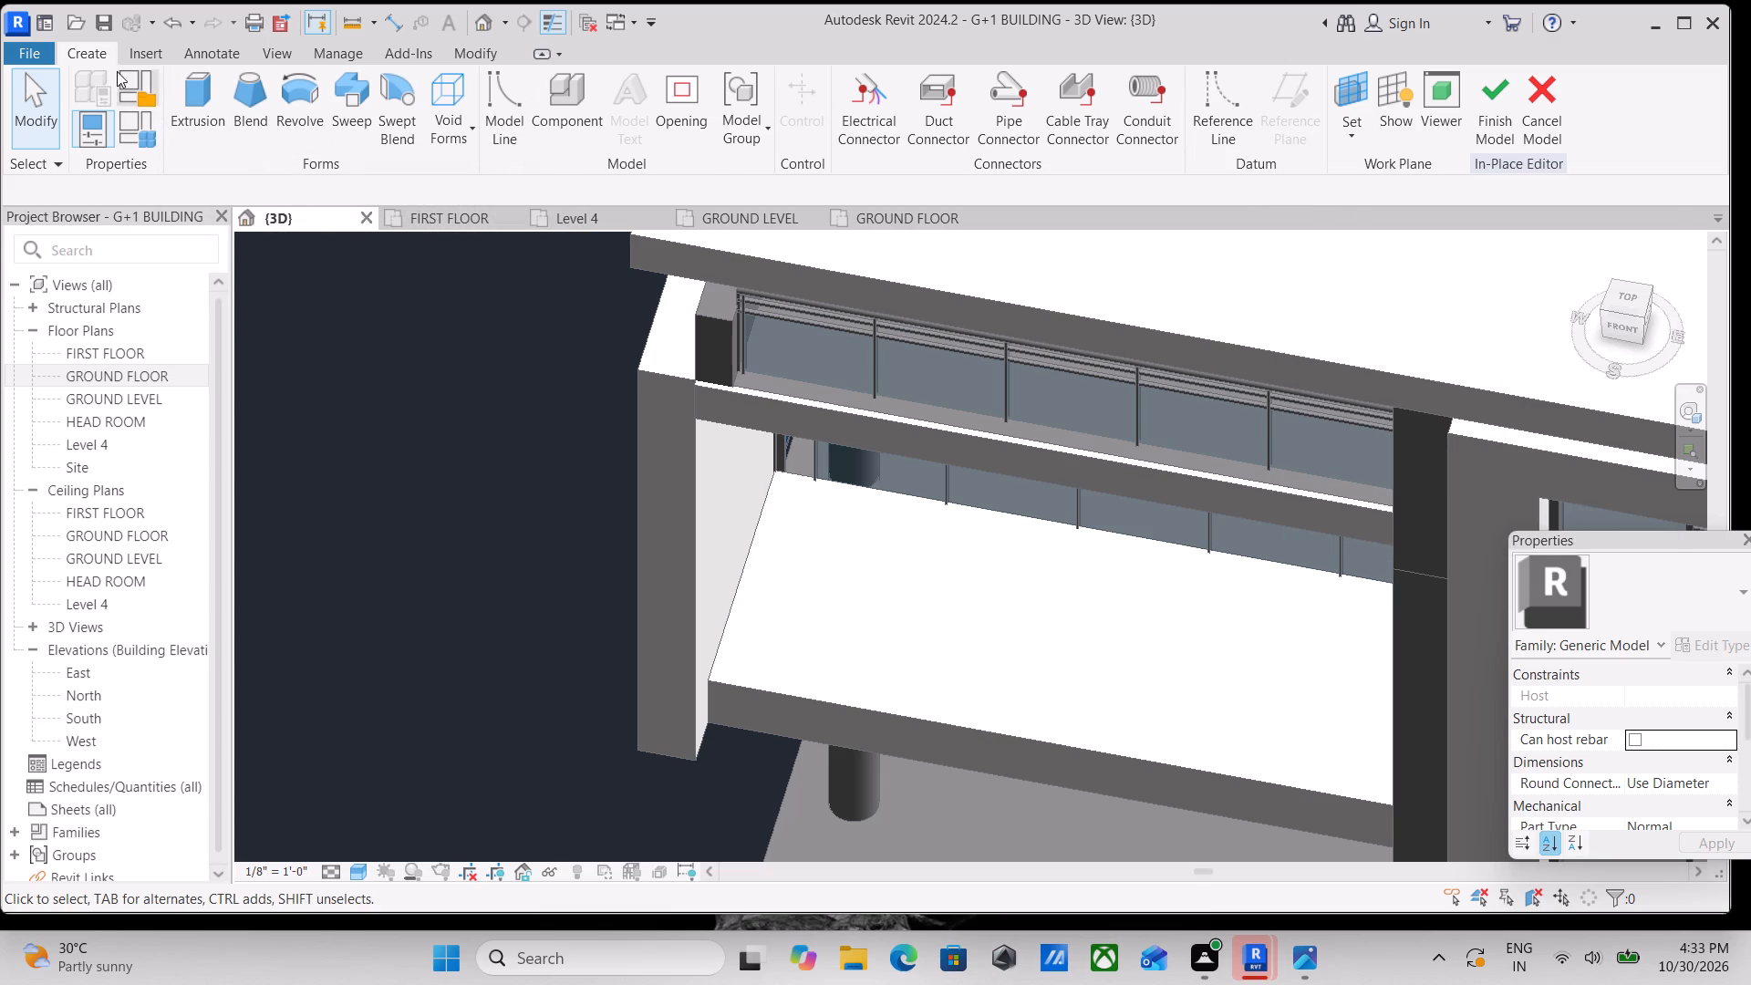
click(192, 108)
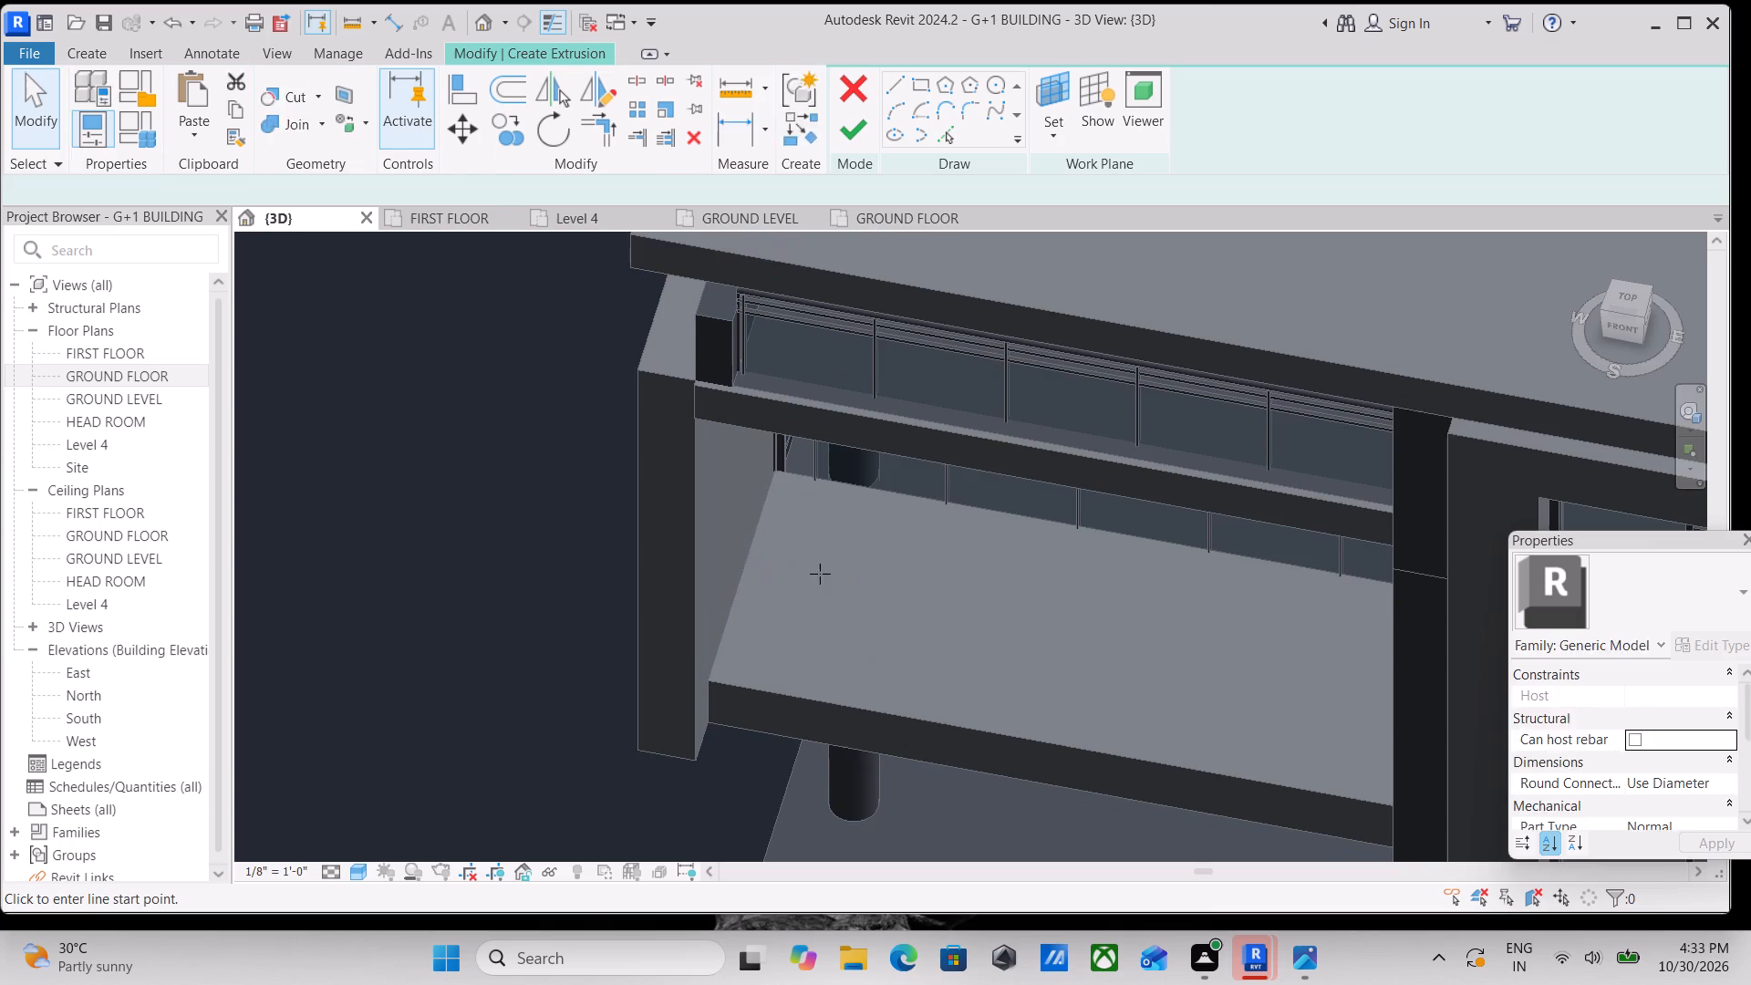
scroll(816, 529, up, 7)
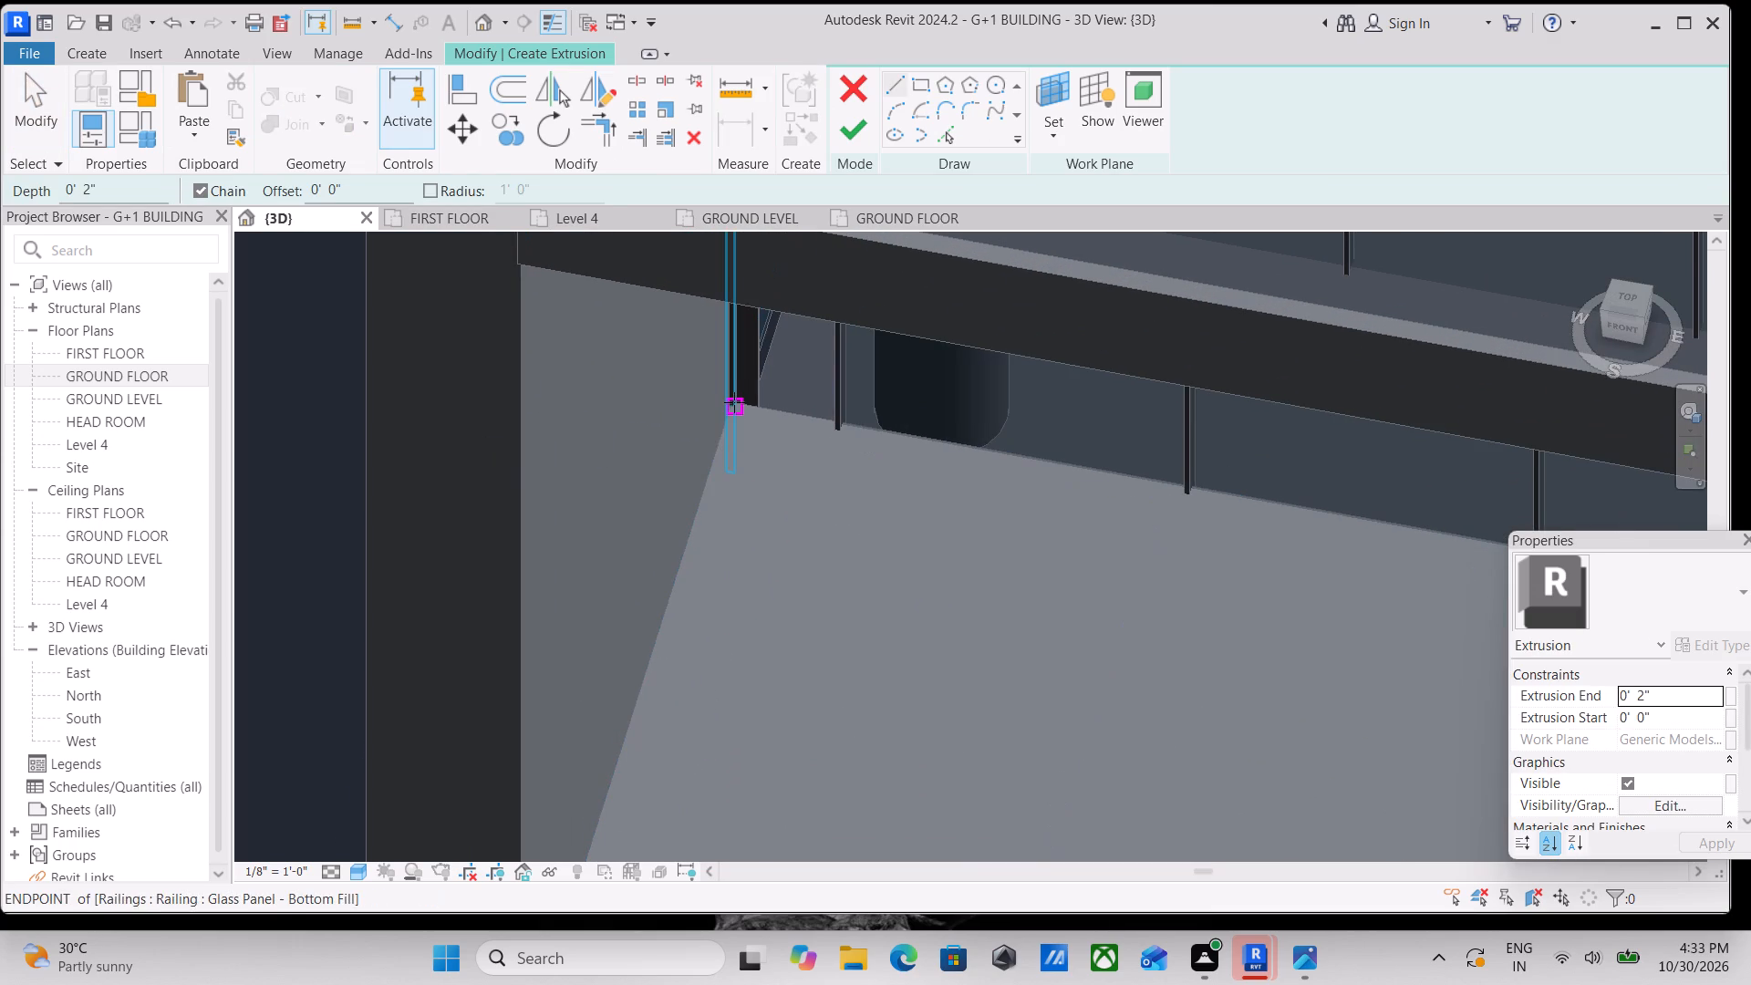
click(734, 409)
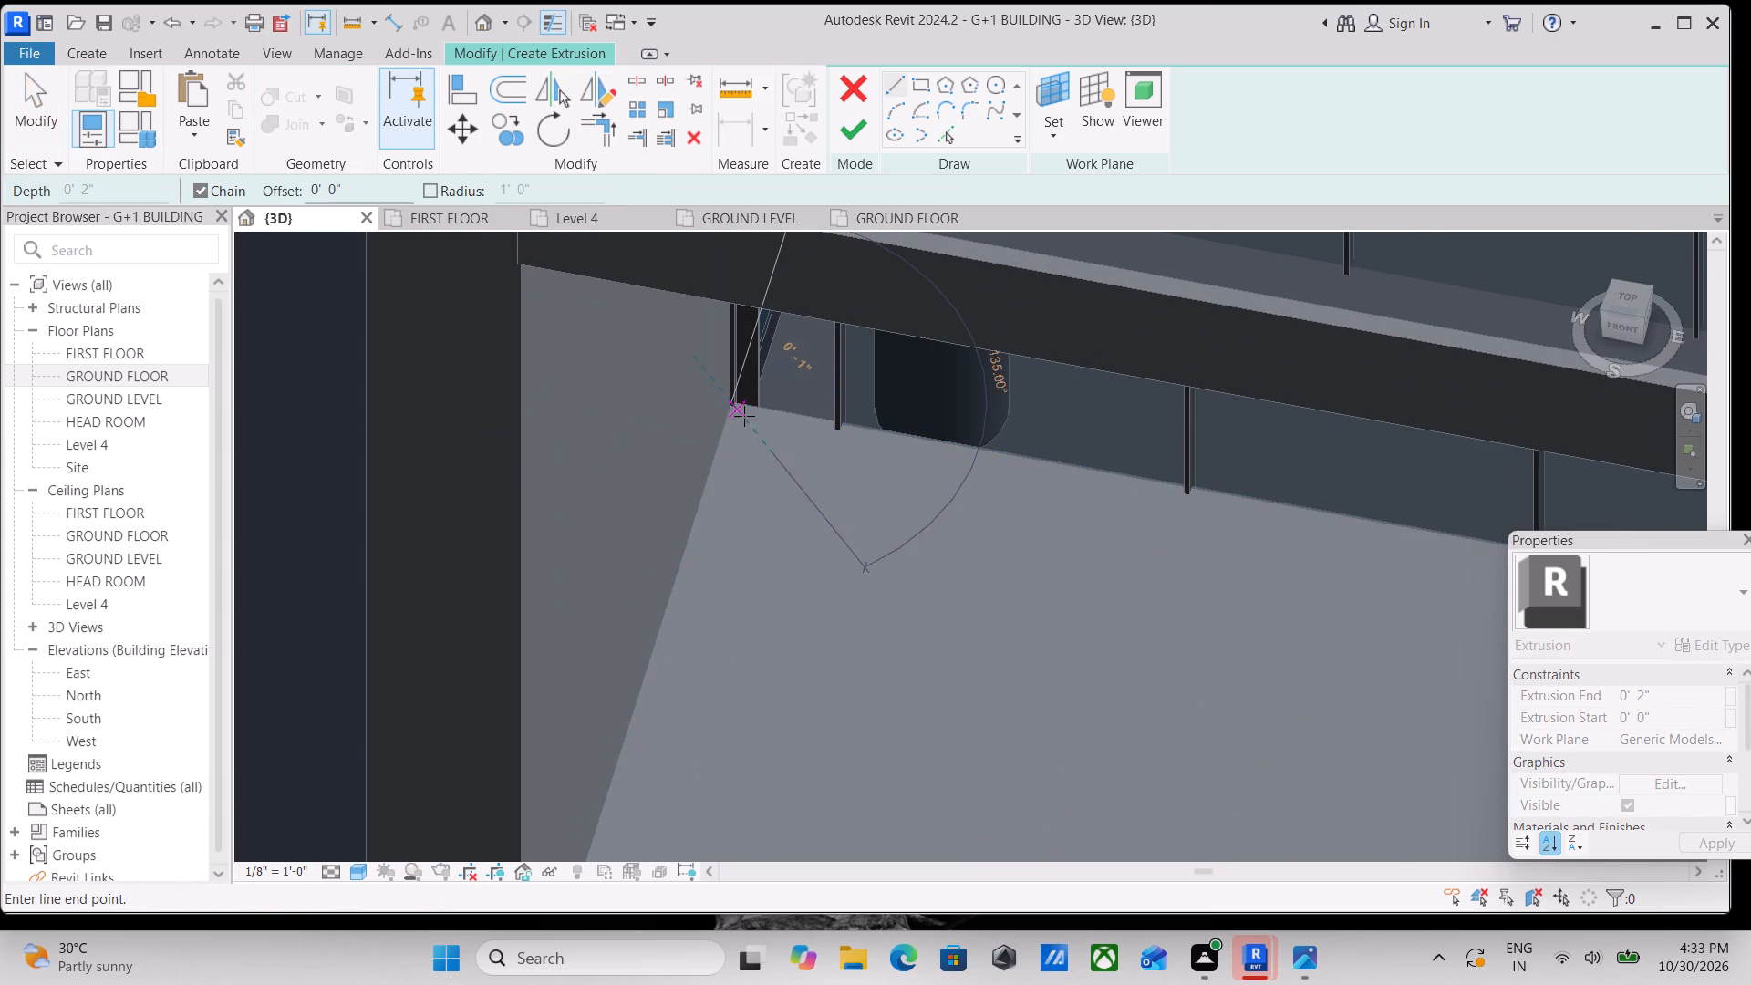
key(Escape)
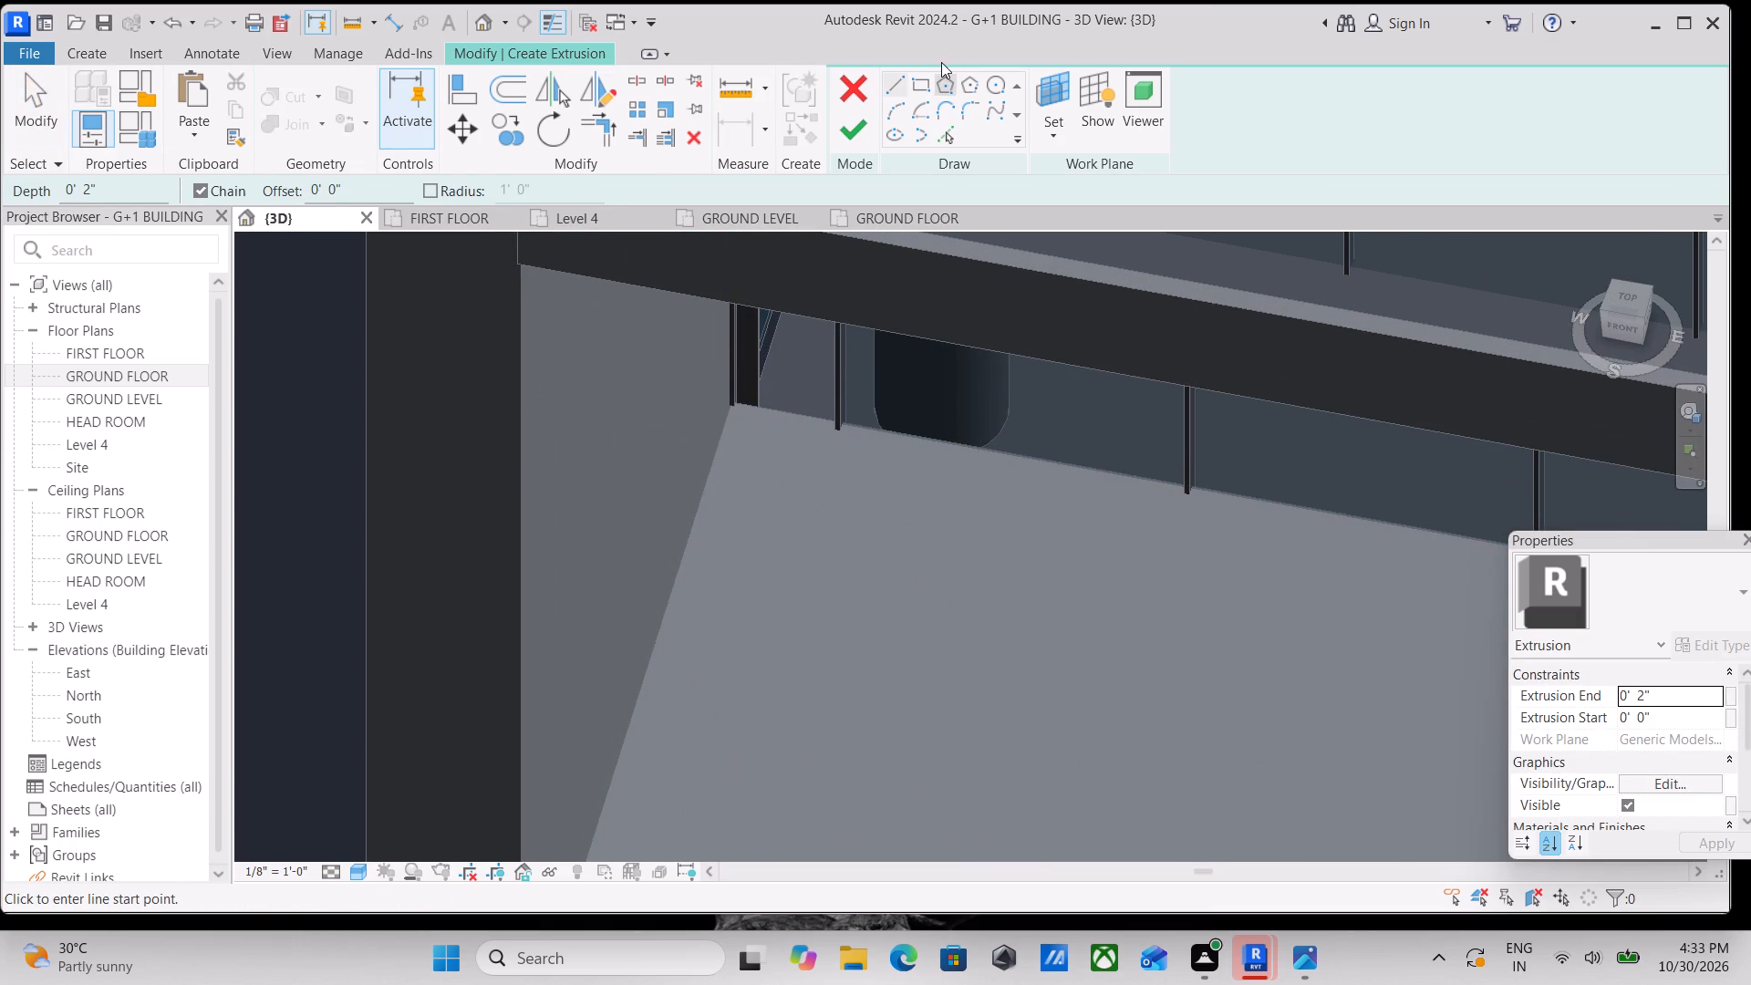
click(927, 81)
scroll(722, 441, up, 3)
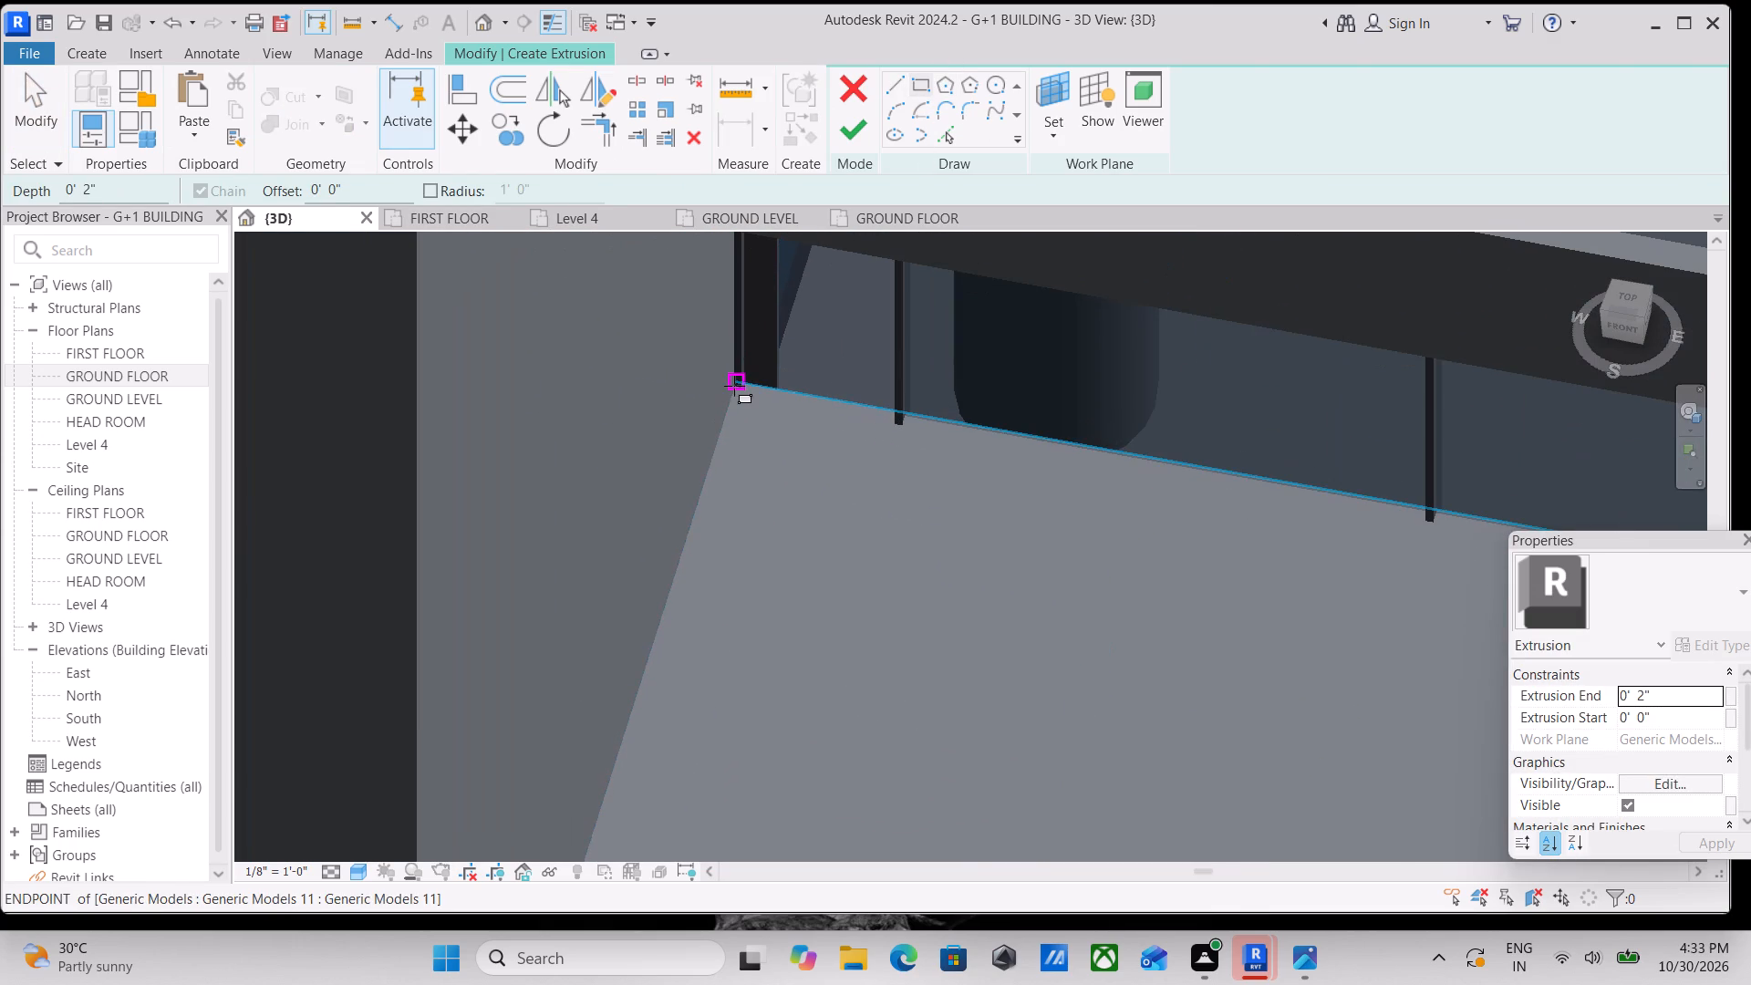
click(742, 385)
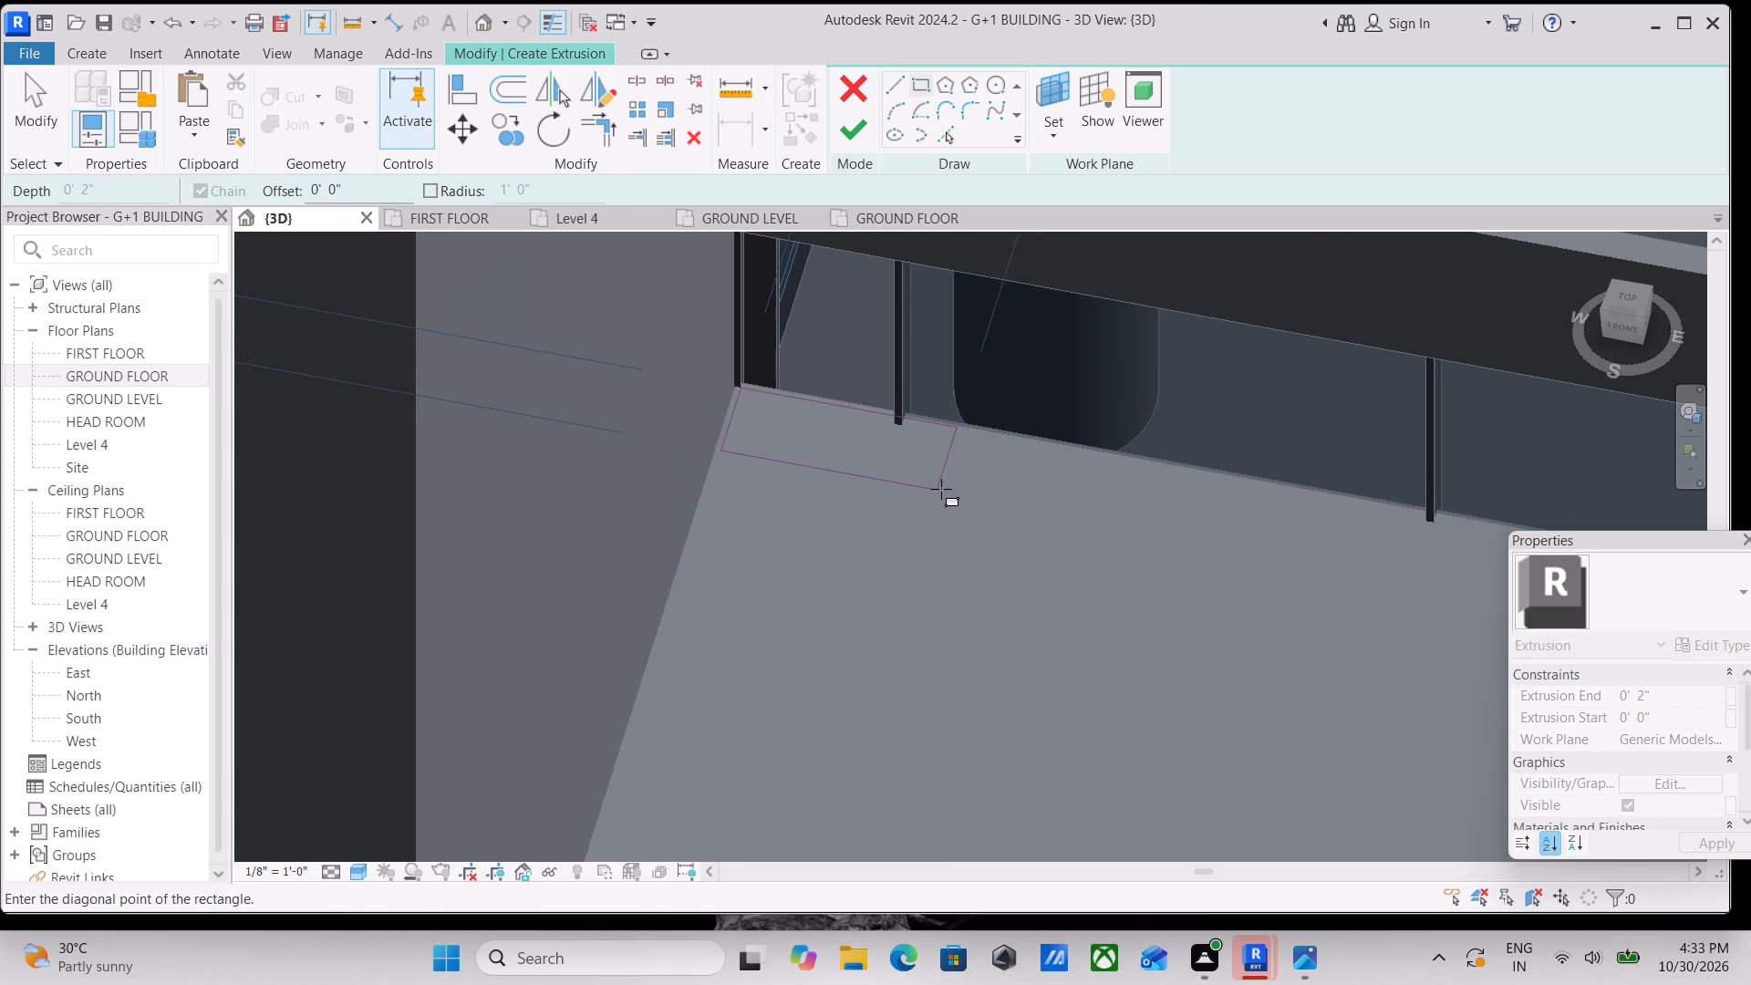
key(Escape)
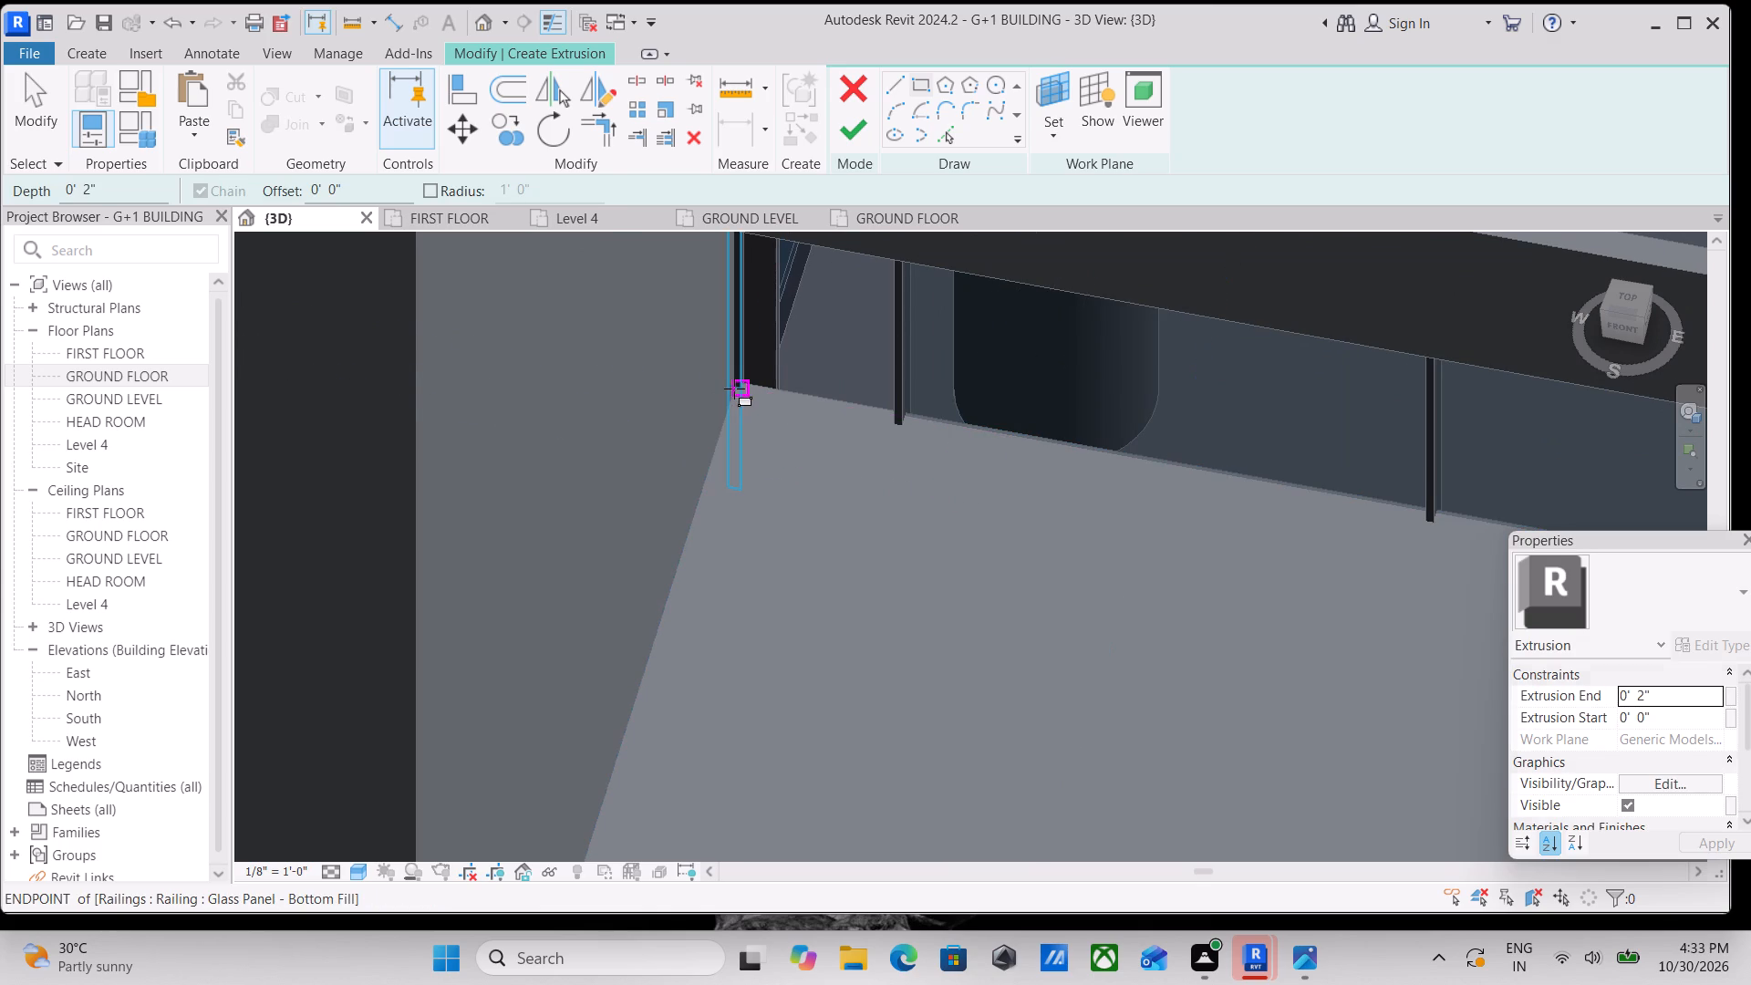
click(734, 389)
scroll(1197, 526, down, 2)
middle_drag(1146, 518, 961, 494)
click(1100, 517)
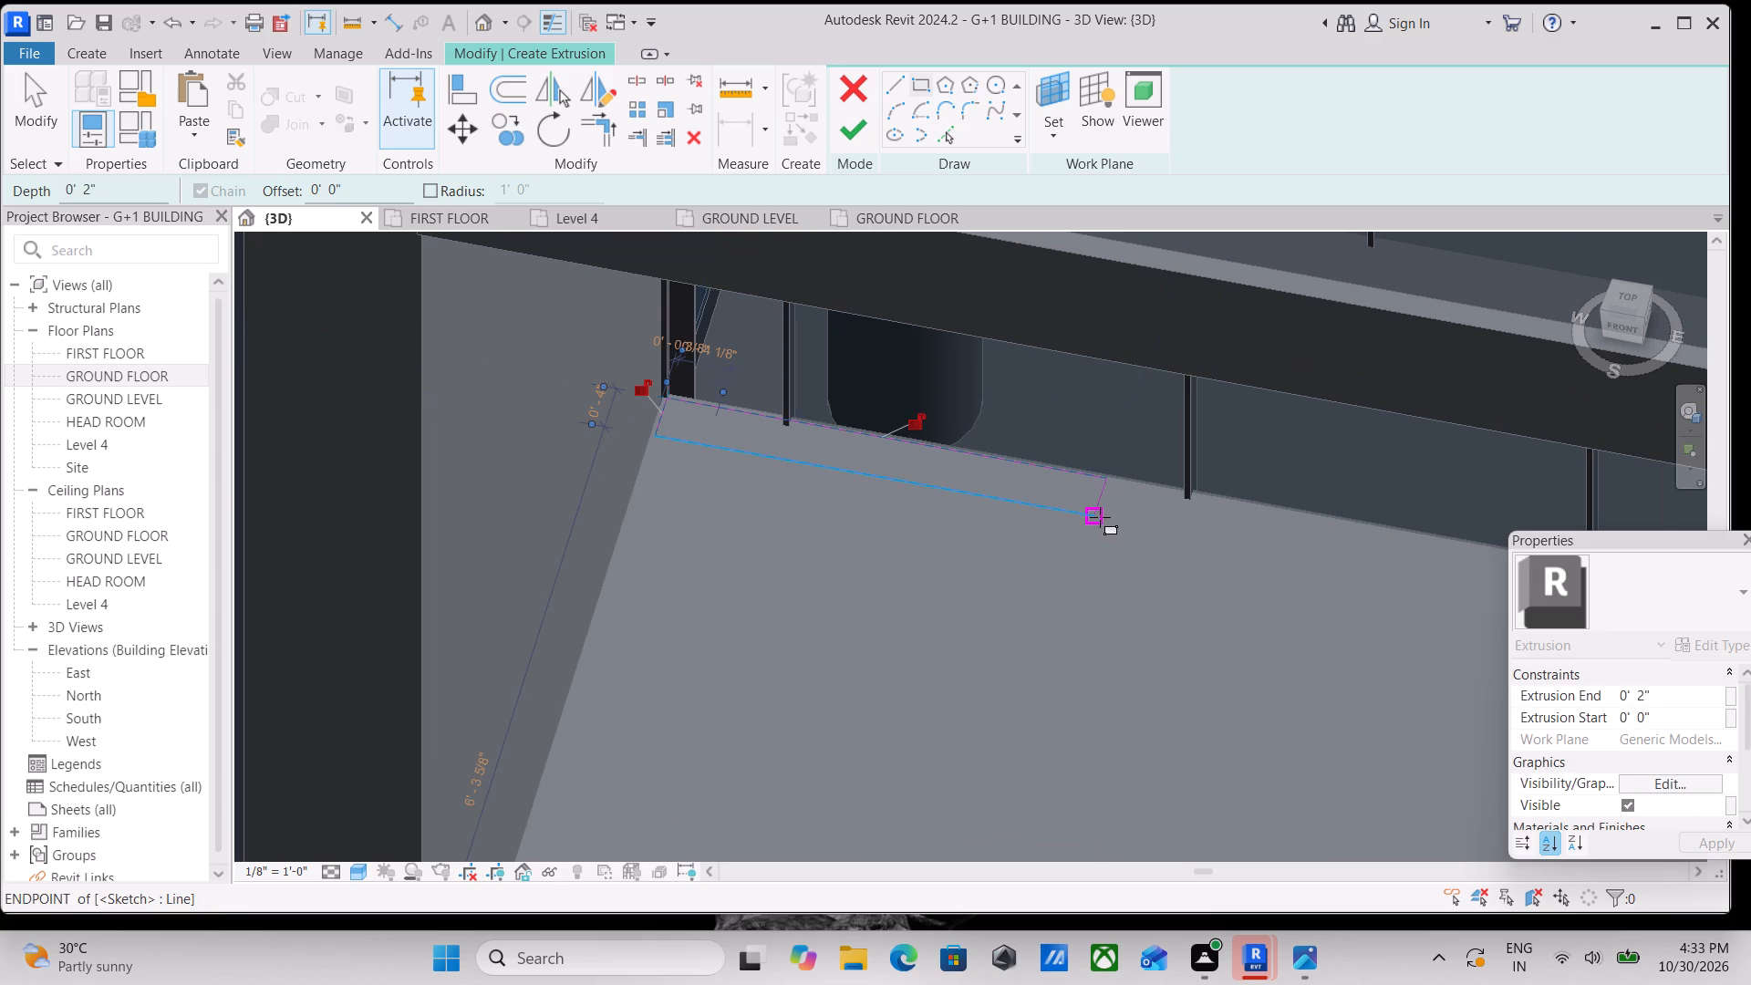
key(Escape)
key(Escape)
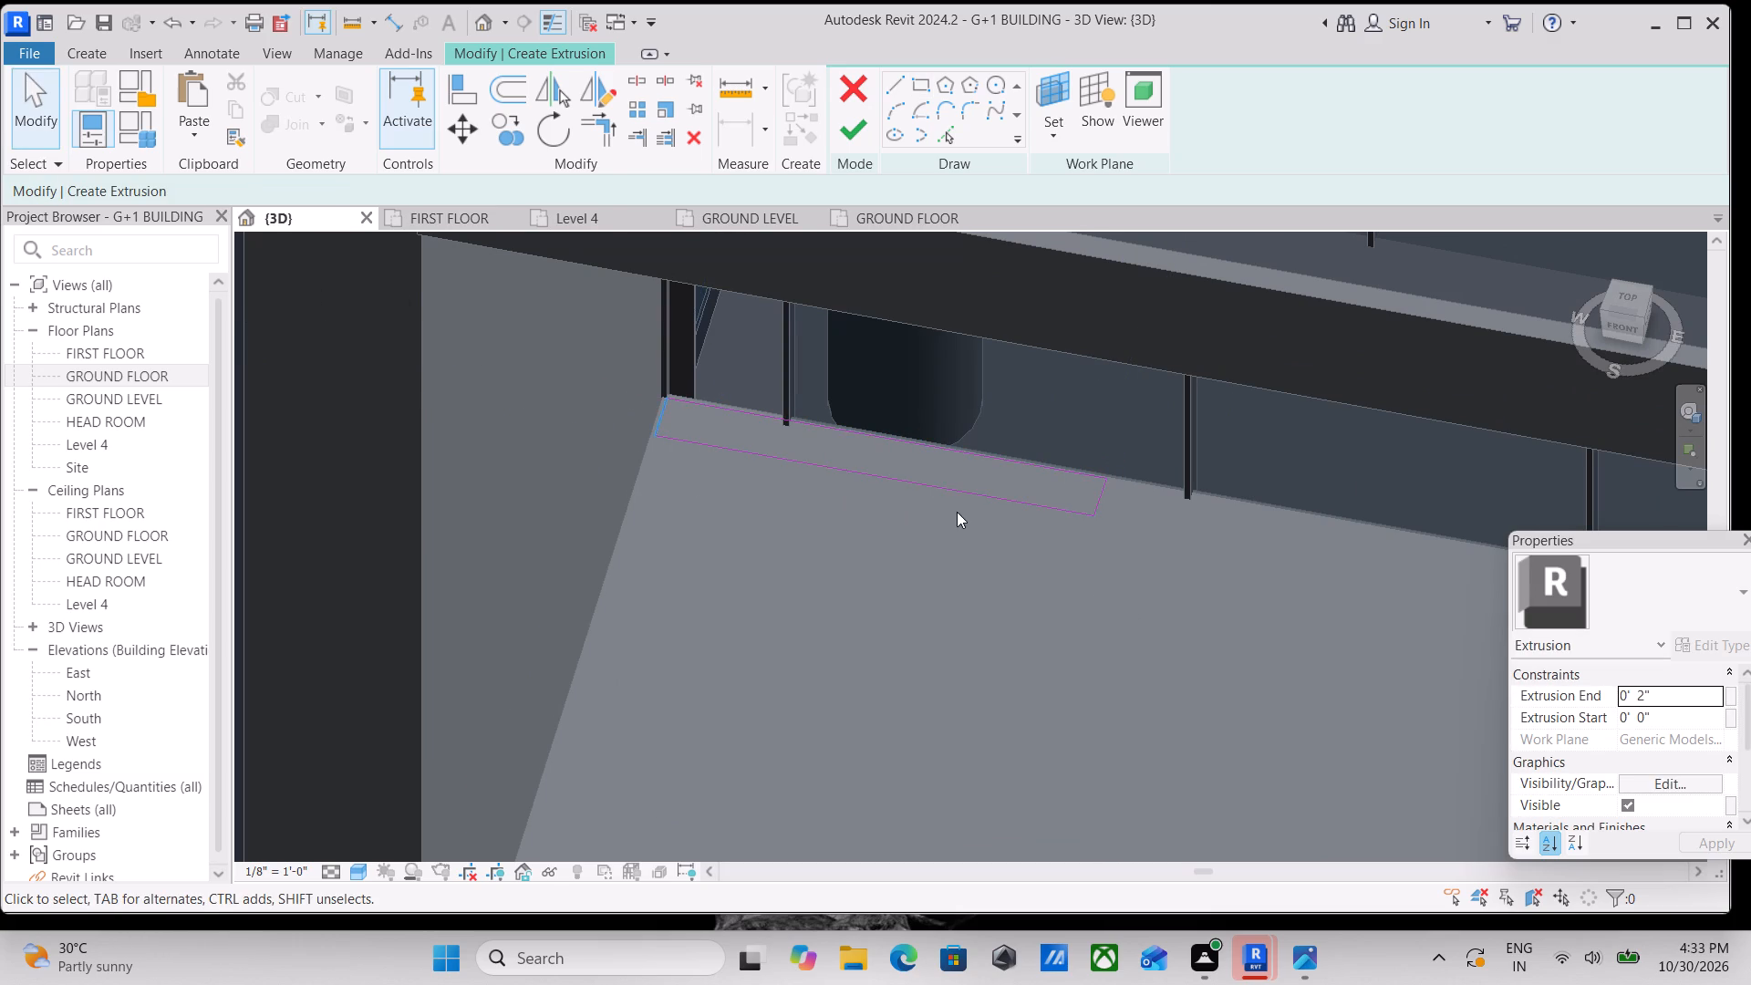
Set the extrusion end of the new rectangular profile to 1'.
scroll(957, 512, down, 3)
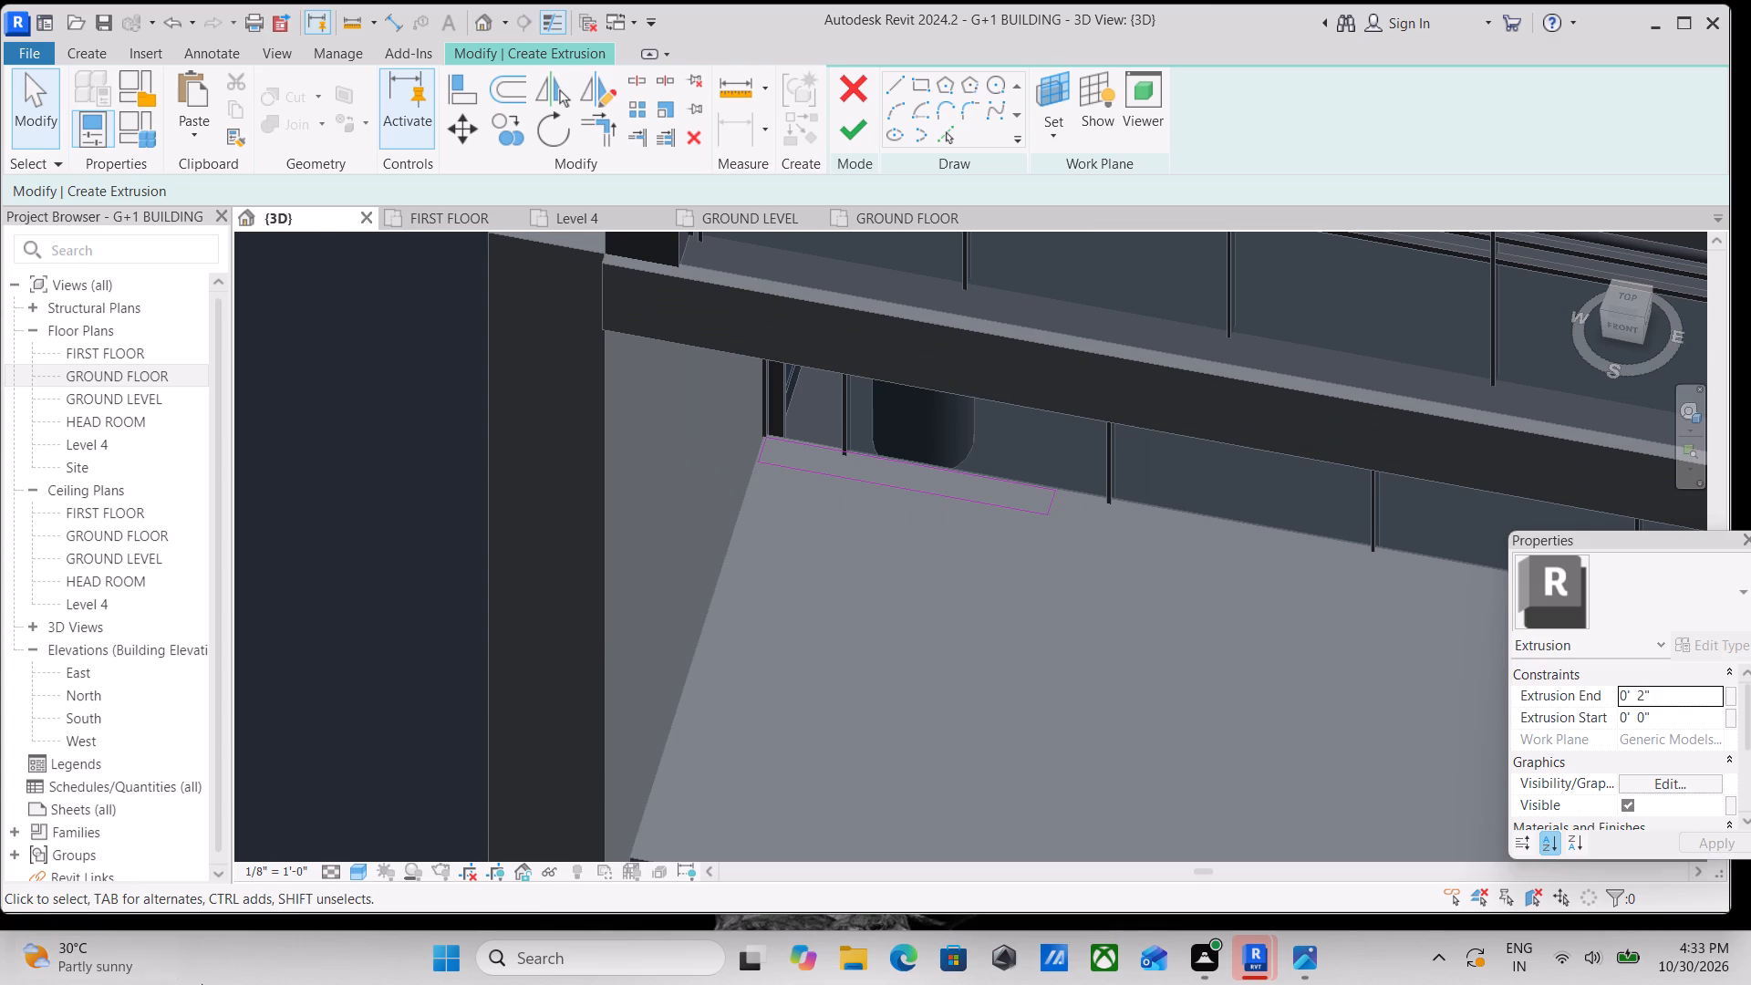
scroll(1723, 20, down, 1)
scroll(1364, 470, down, 1)
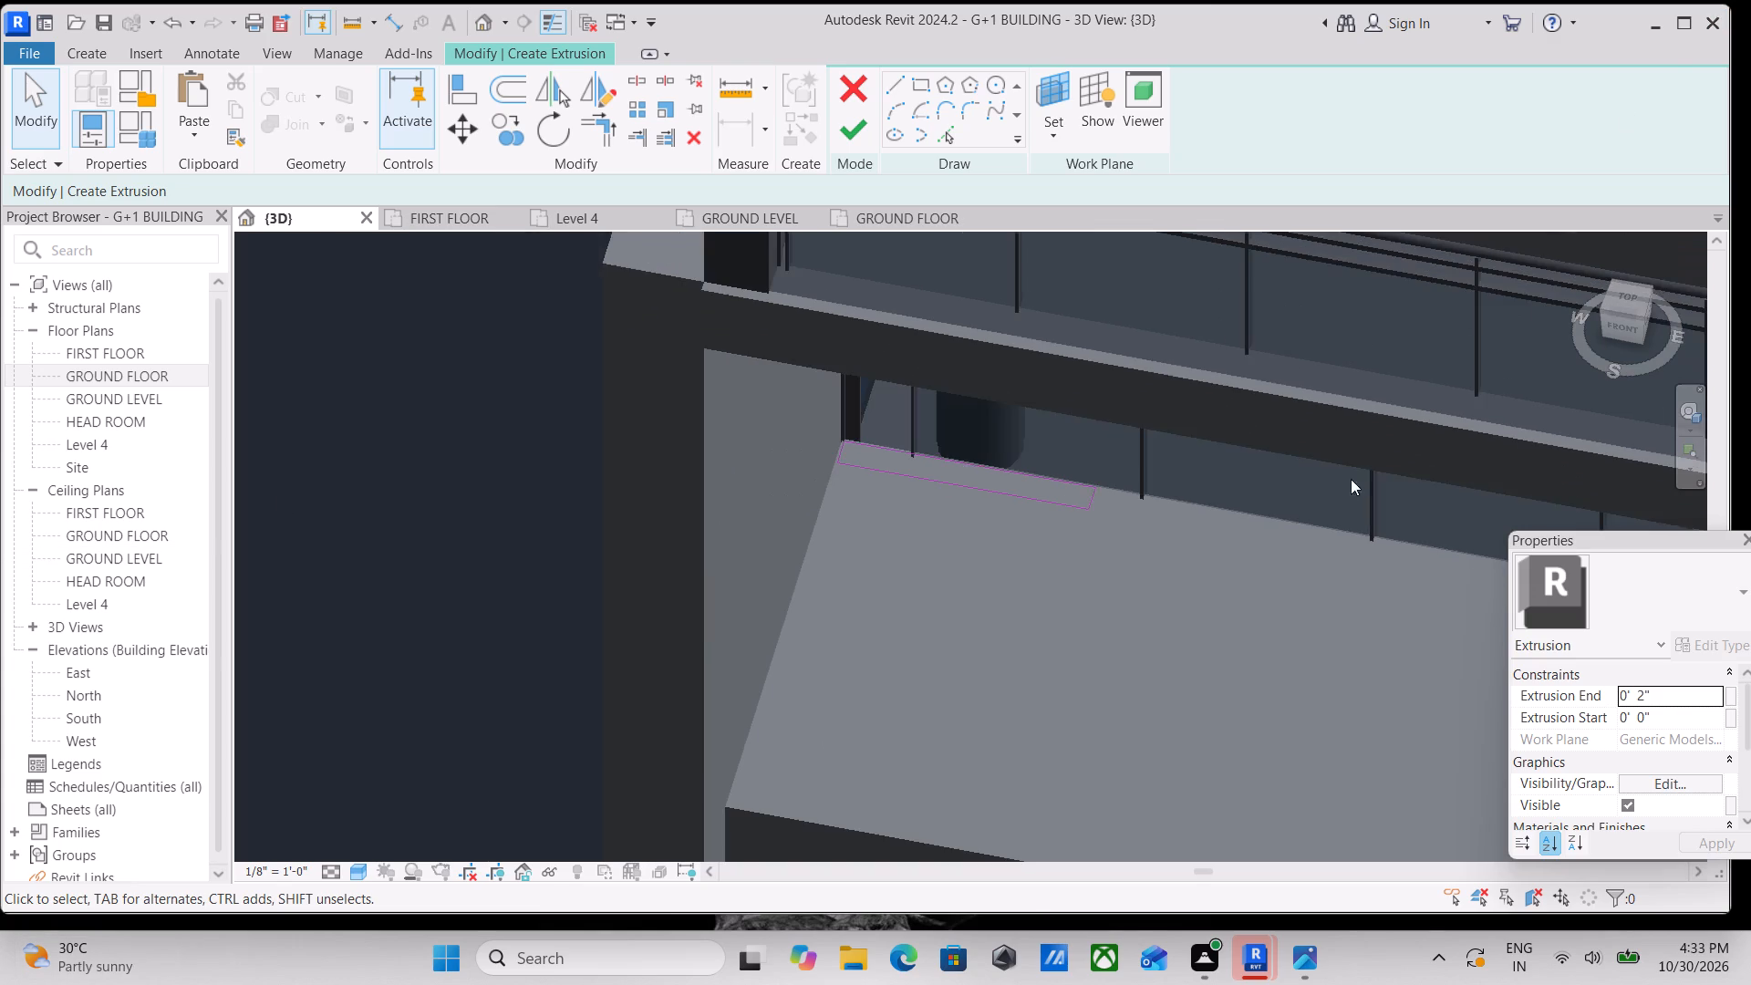
middle_drag(1340, 485, 1093, 409)
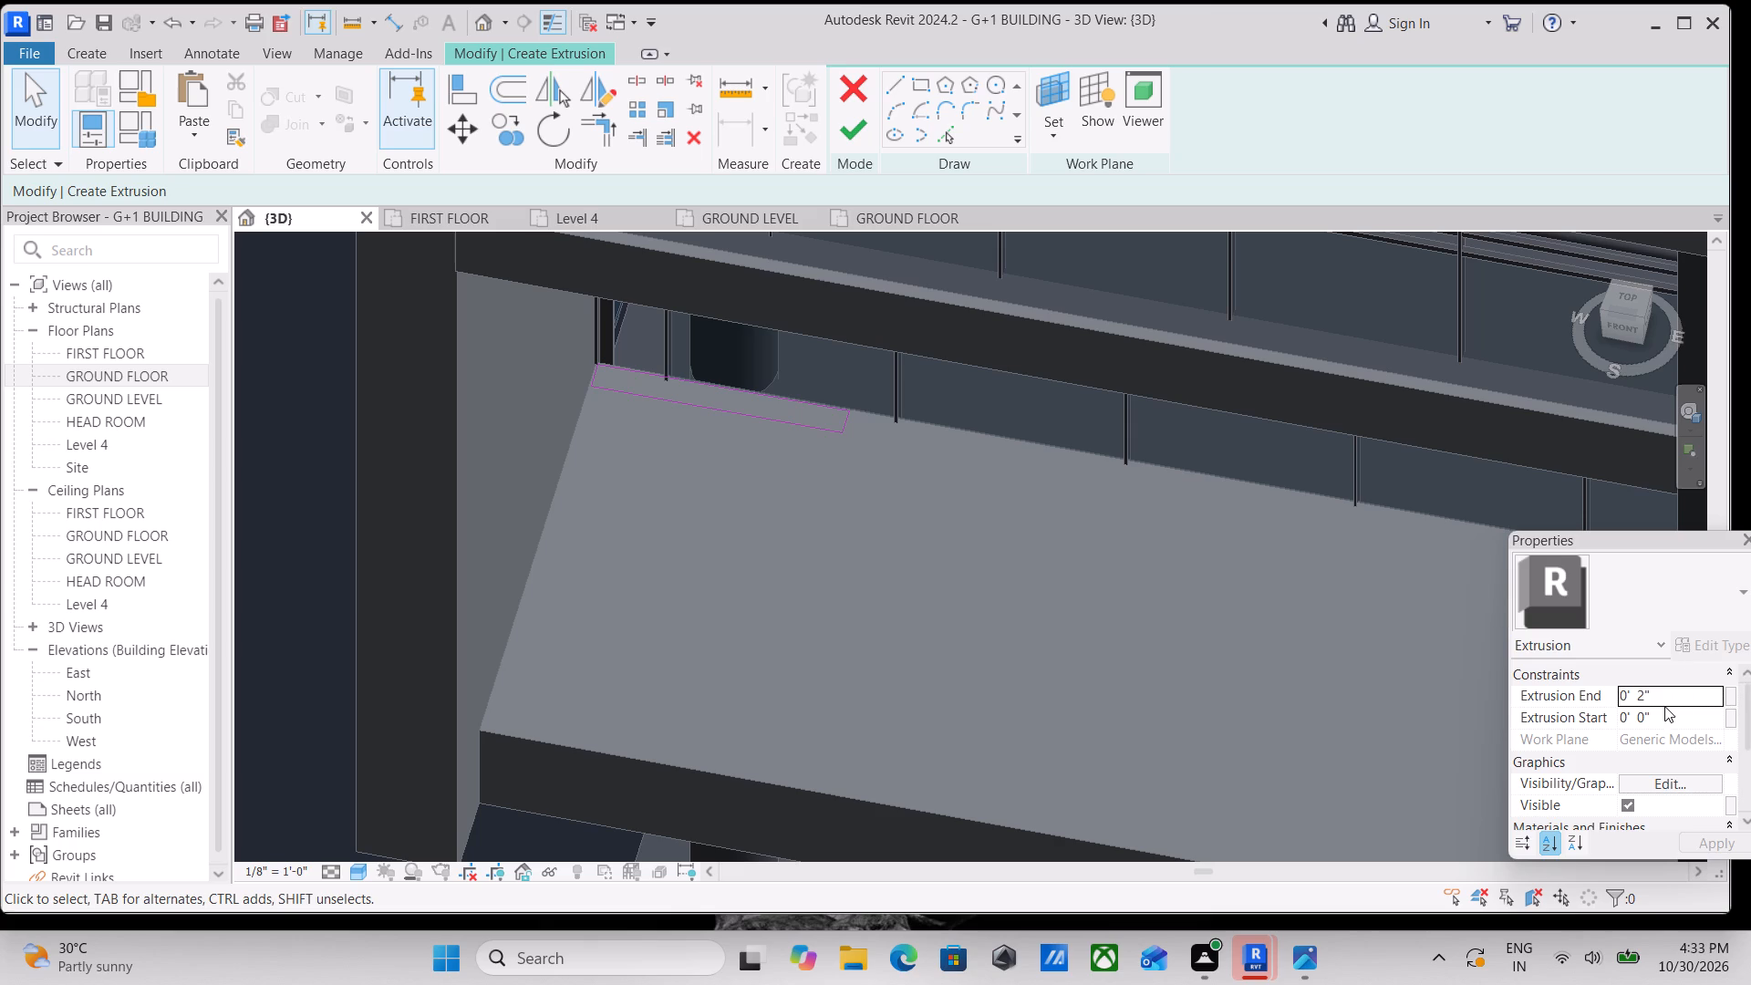
click(1677, 697)
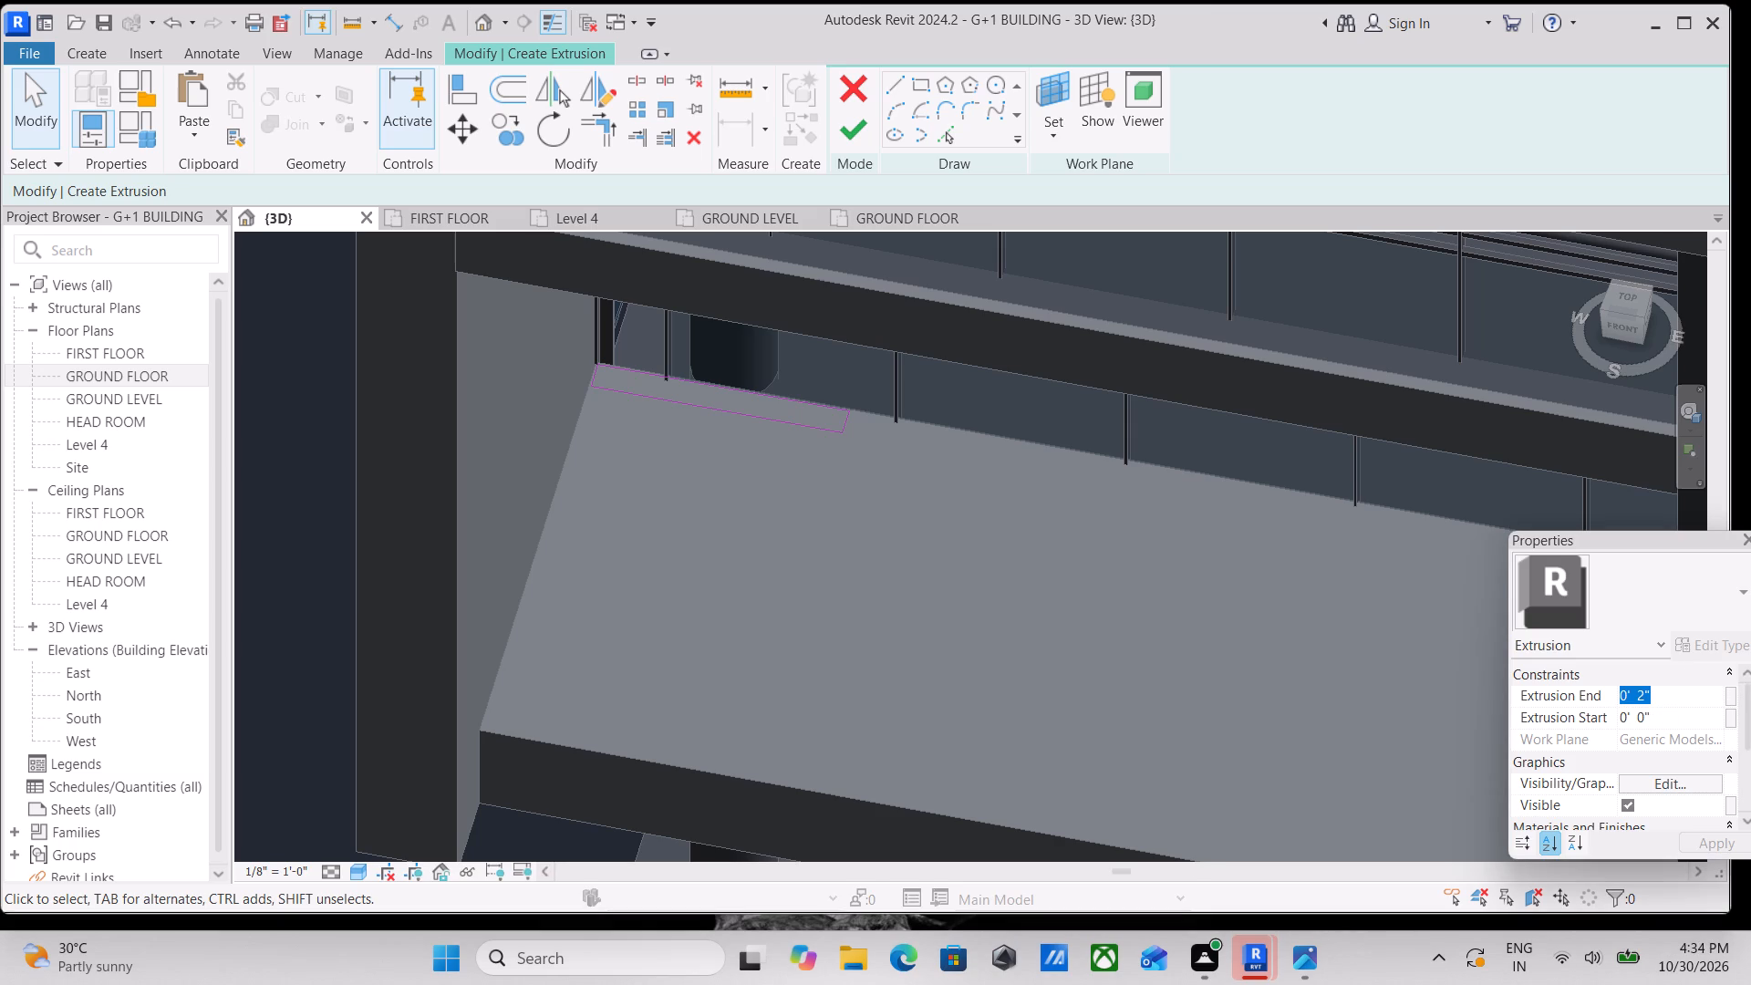
key(1)
key(apostrophe)
key(Return)
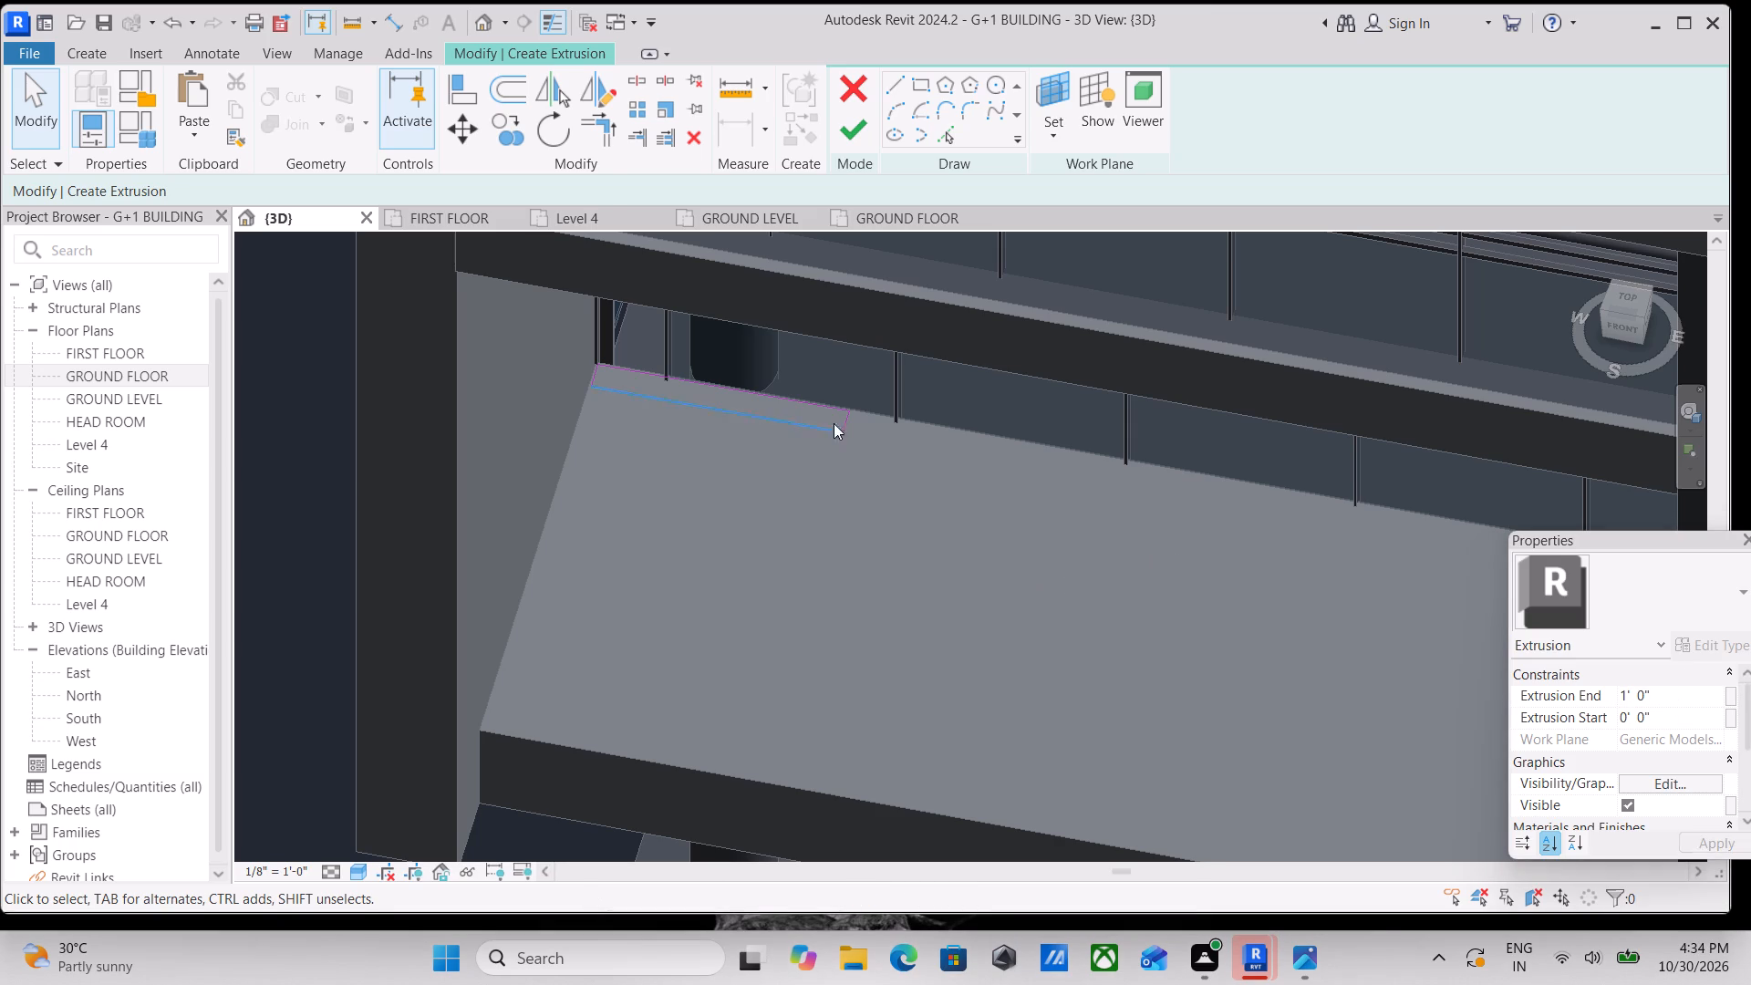
Assign the Cherry material to the new extrusion.
scroll(837, 416, up, 2)
scroll(671, 491, up, 3)
middle_drag(826, 430, 890, 473)
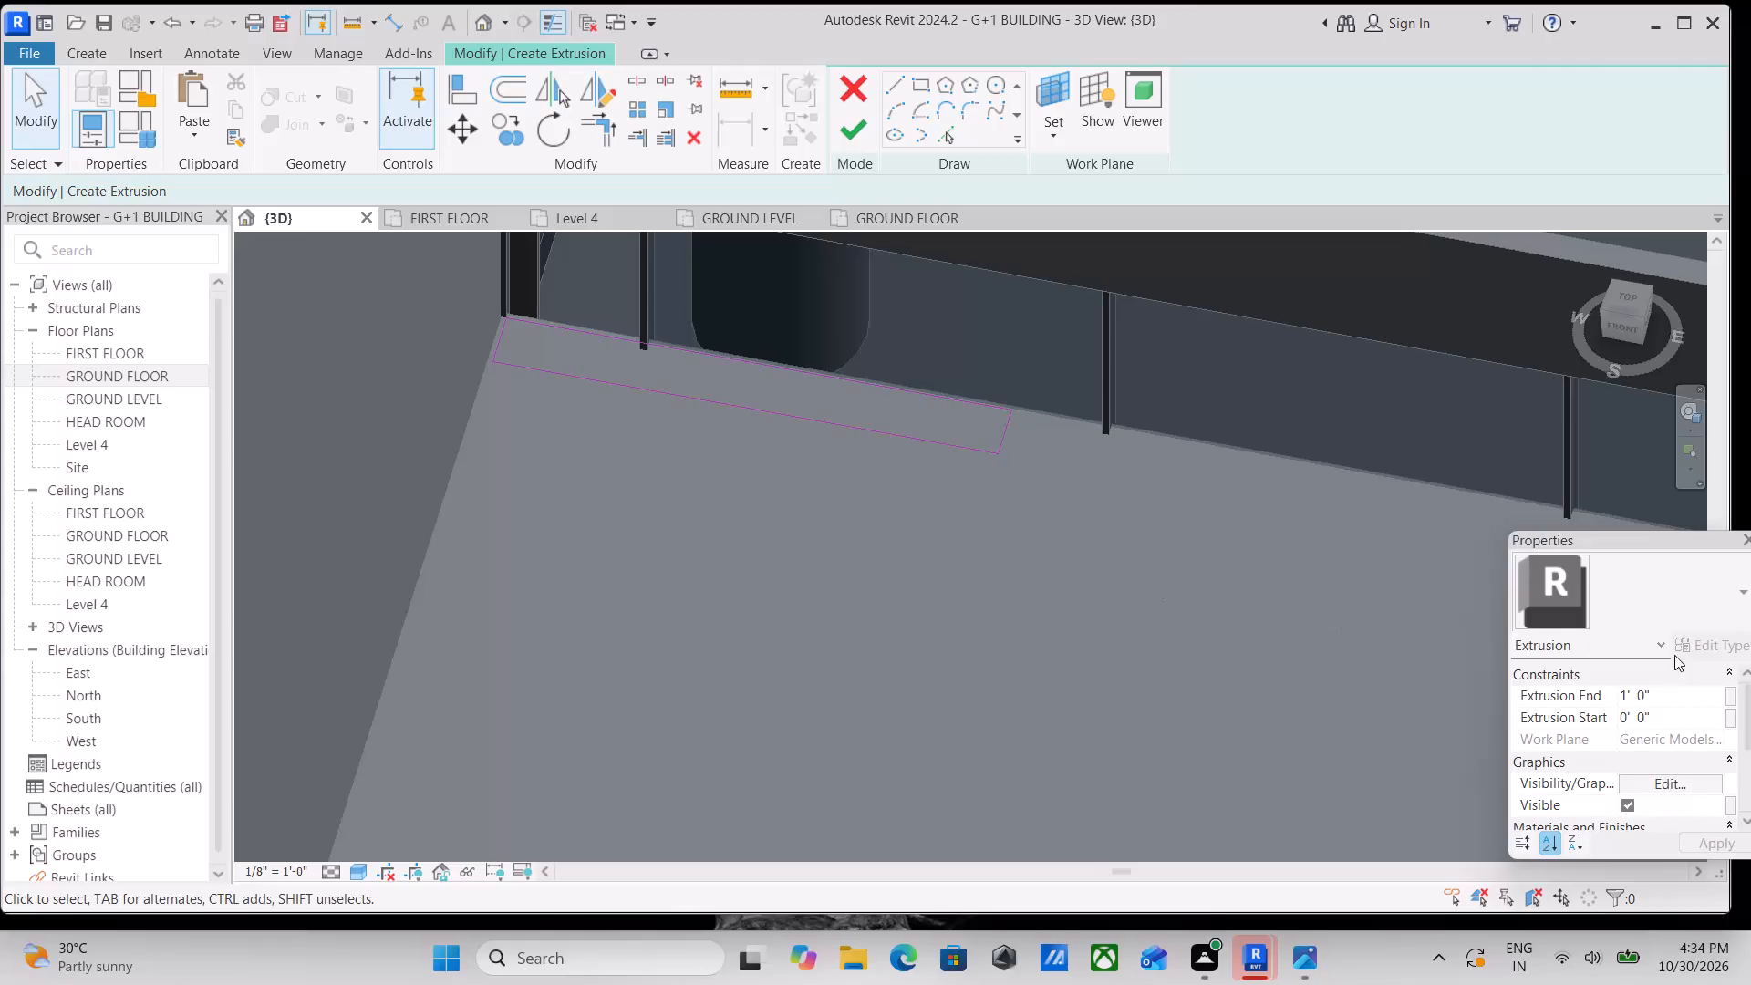
scroll(1693, 848, down, 1)
scroll(1592, 720, down, 2)
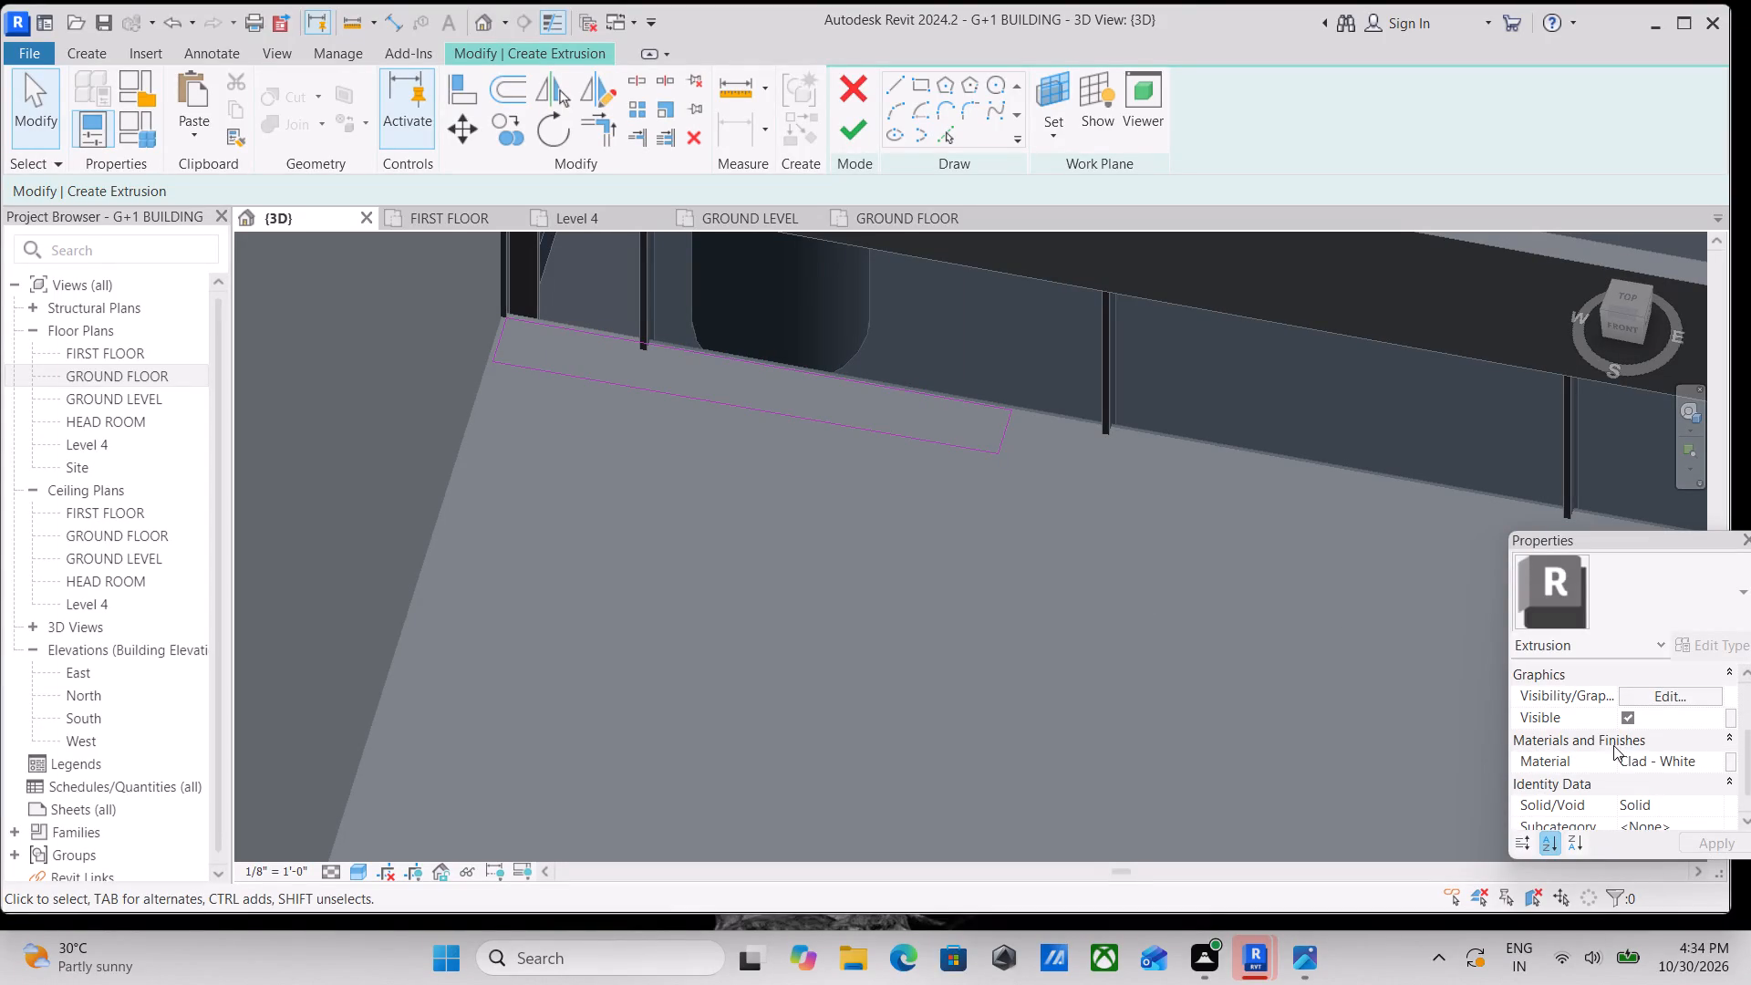
click(1721, 760)
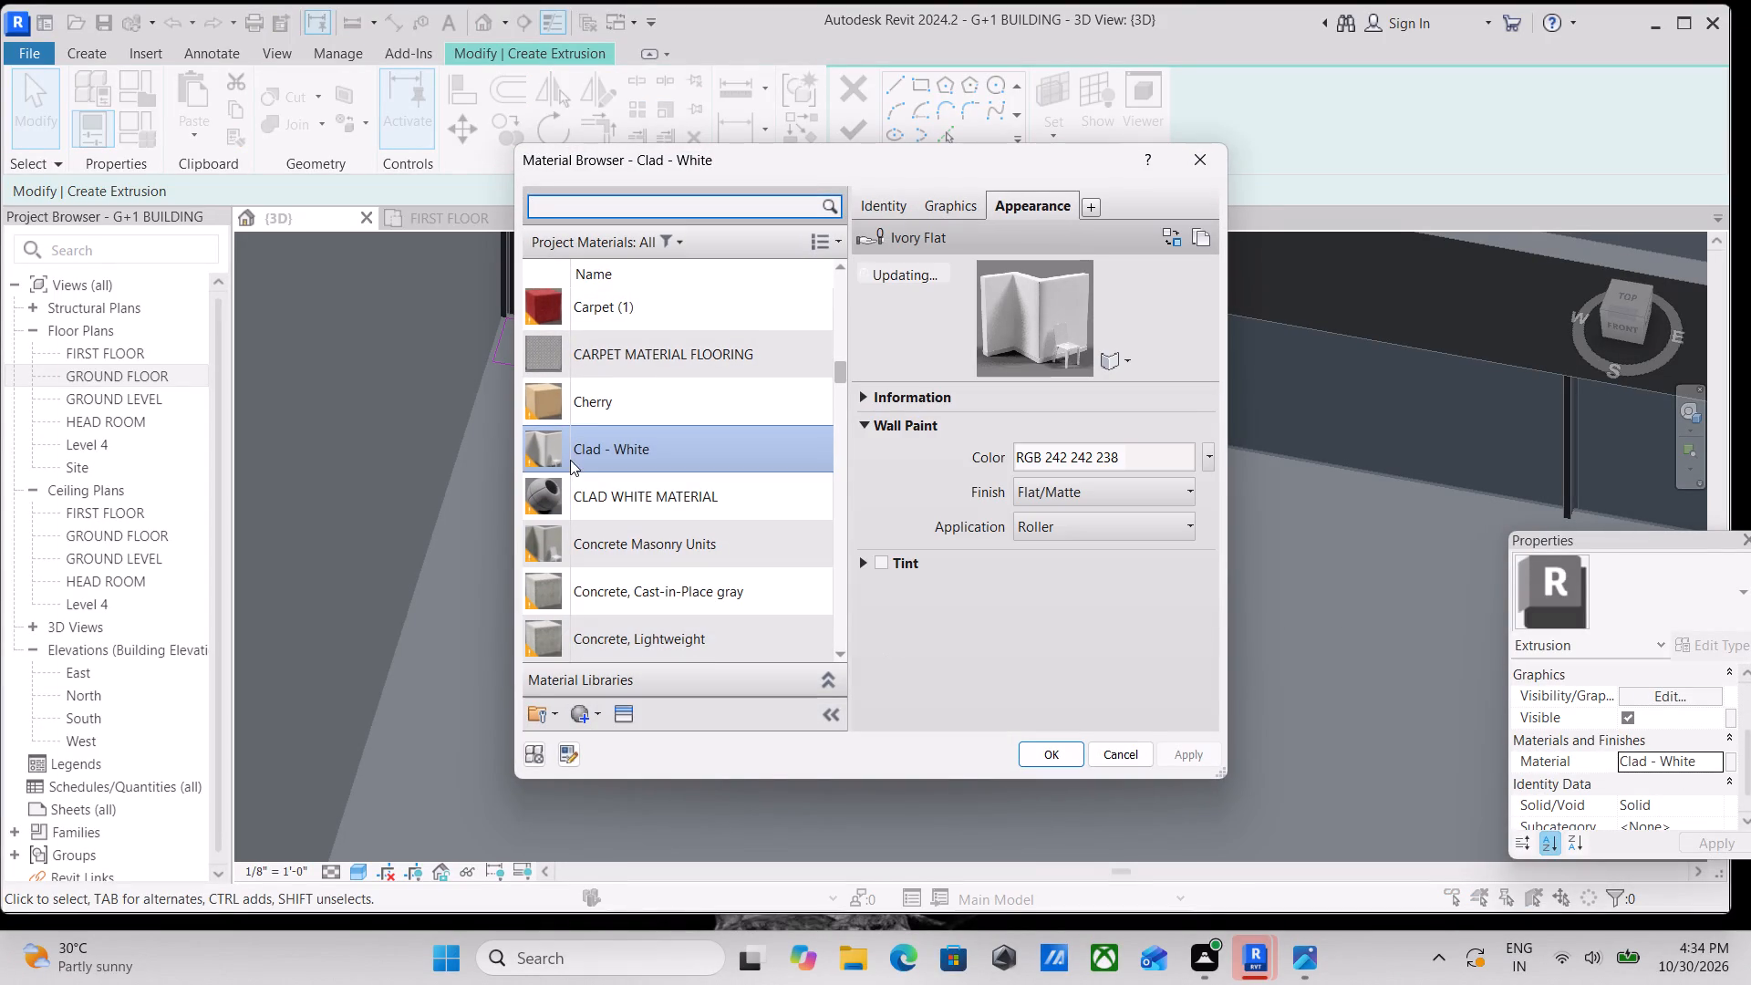
double_click(625, 401)
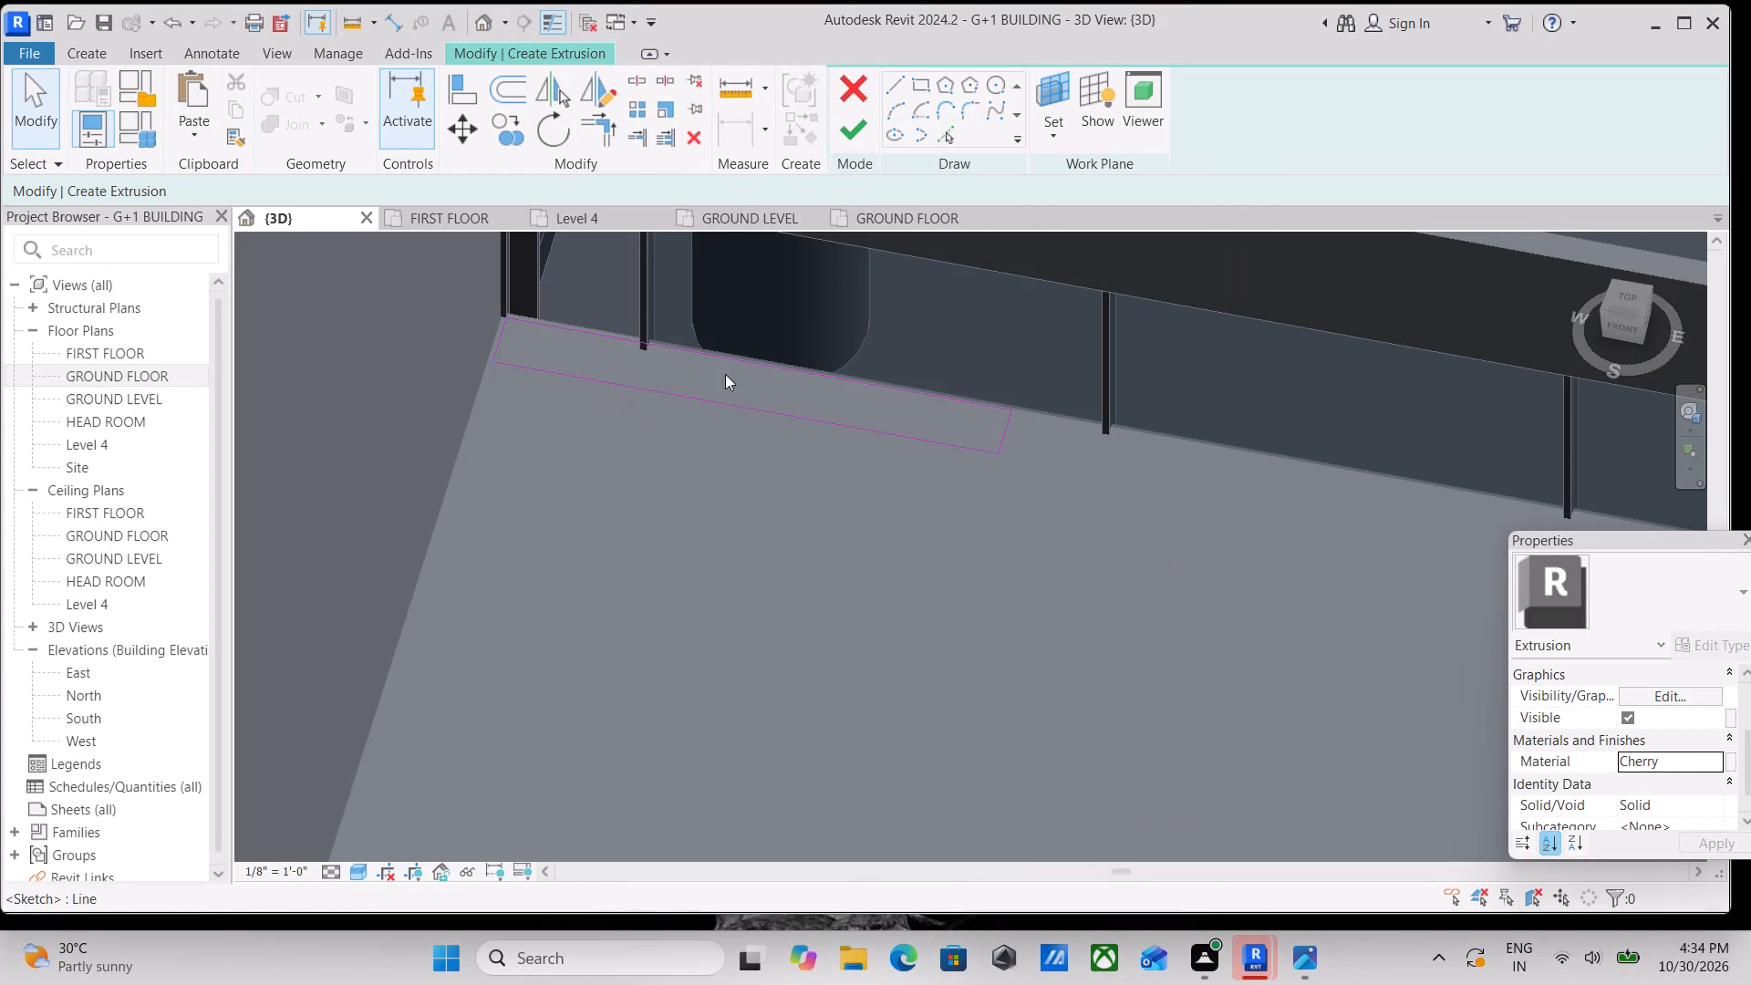
Finish the extrusion sketch and complete the in-place model.
click(840, 136)
scroll(907, 410, down, 2)
middle_drag(906, 422, 896, 557)
click(1232, 104)
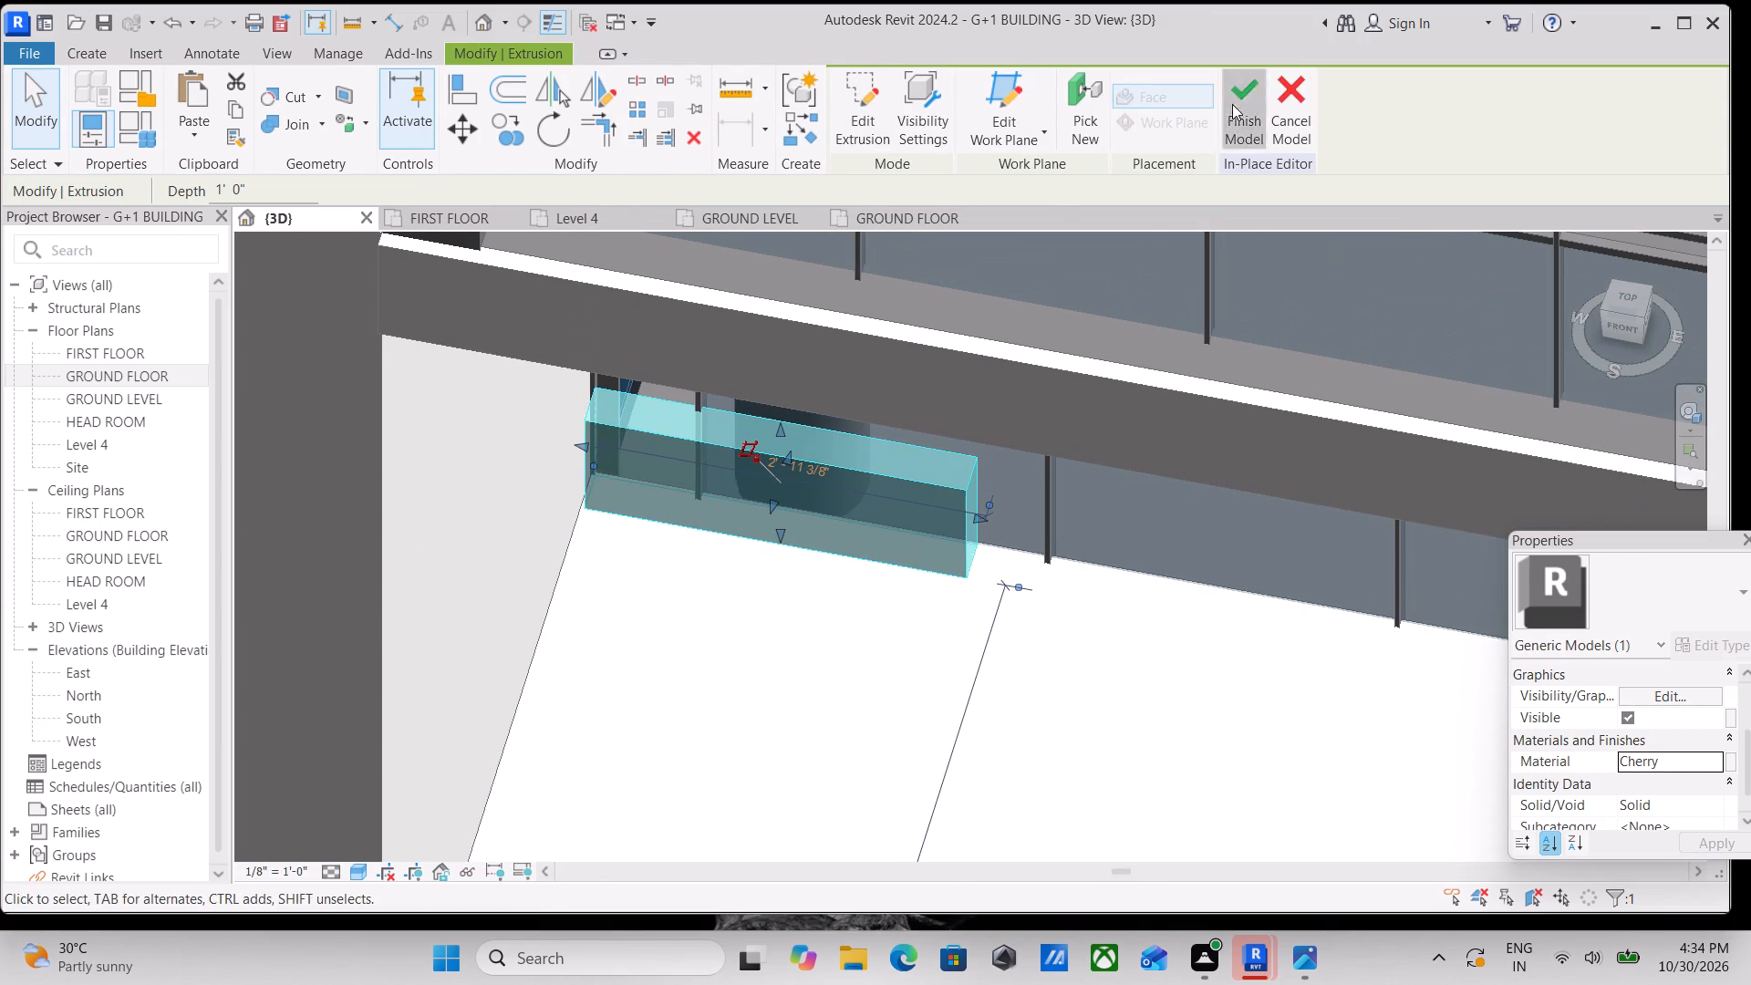
From the front, stretch the Cherry block's top up to the underside of the balcony surround's upper band.
click(1622, 327)
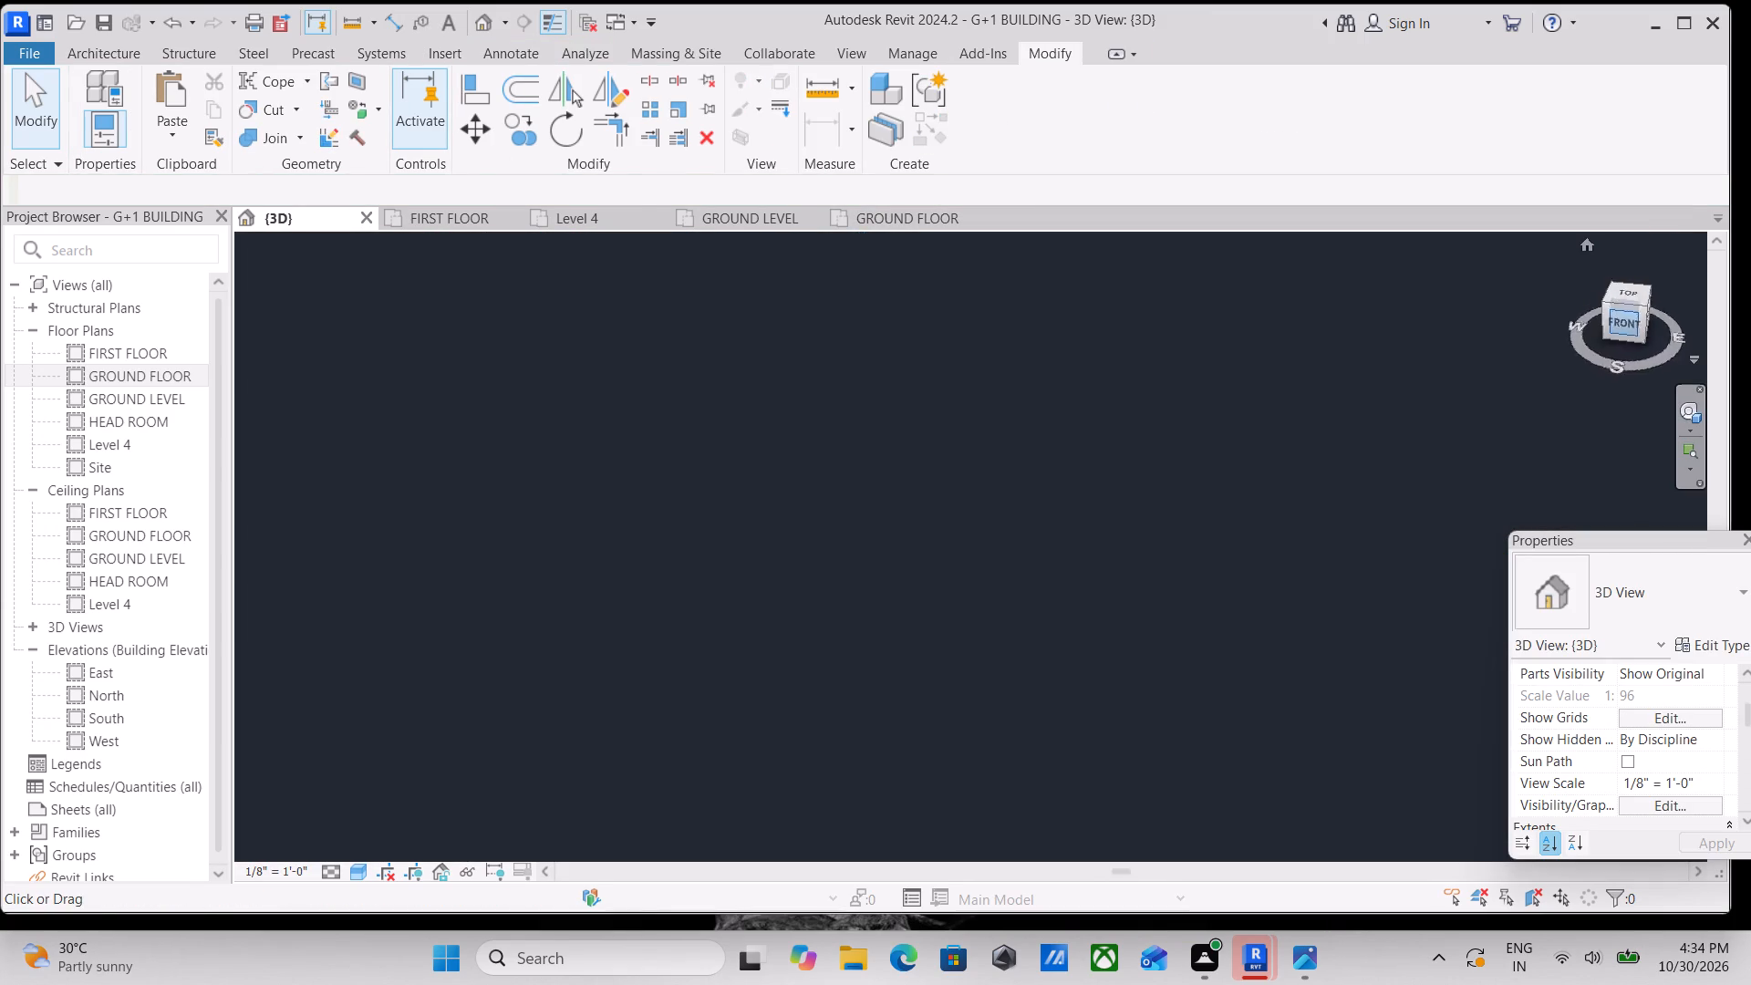
scroll(958, 596, up, 3)
scroll(1174, 512, up, 3)
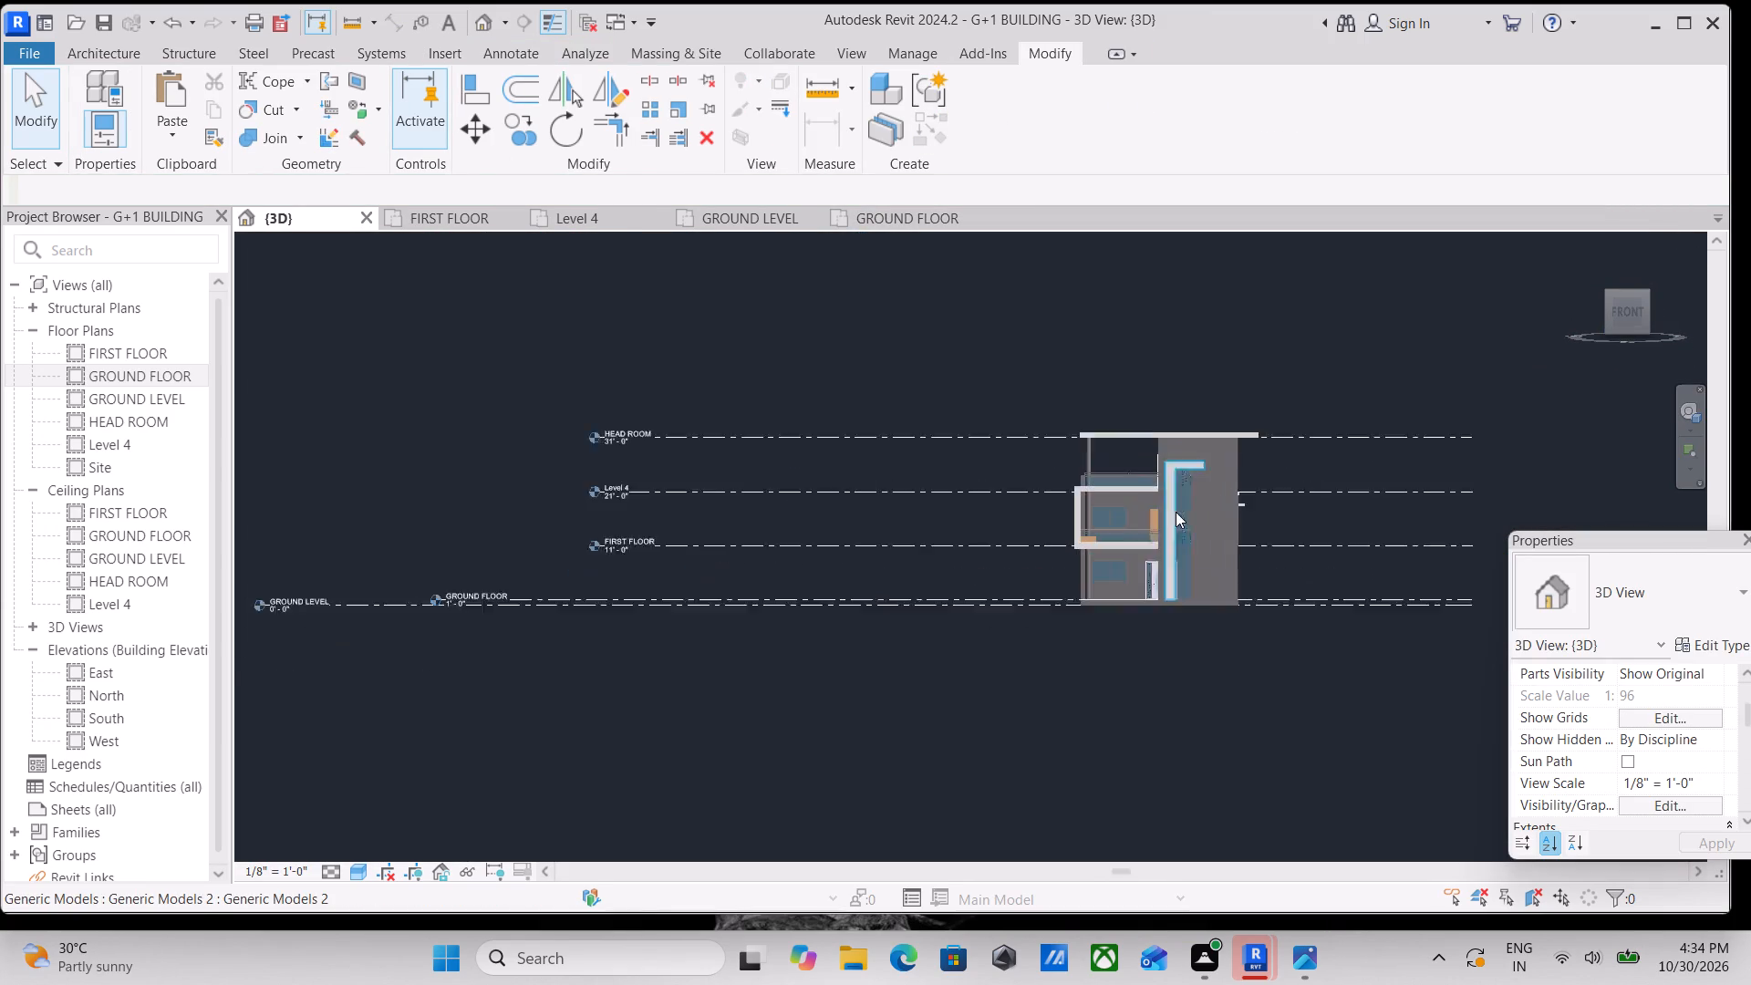
scroll(1176, 512, up, 14)
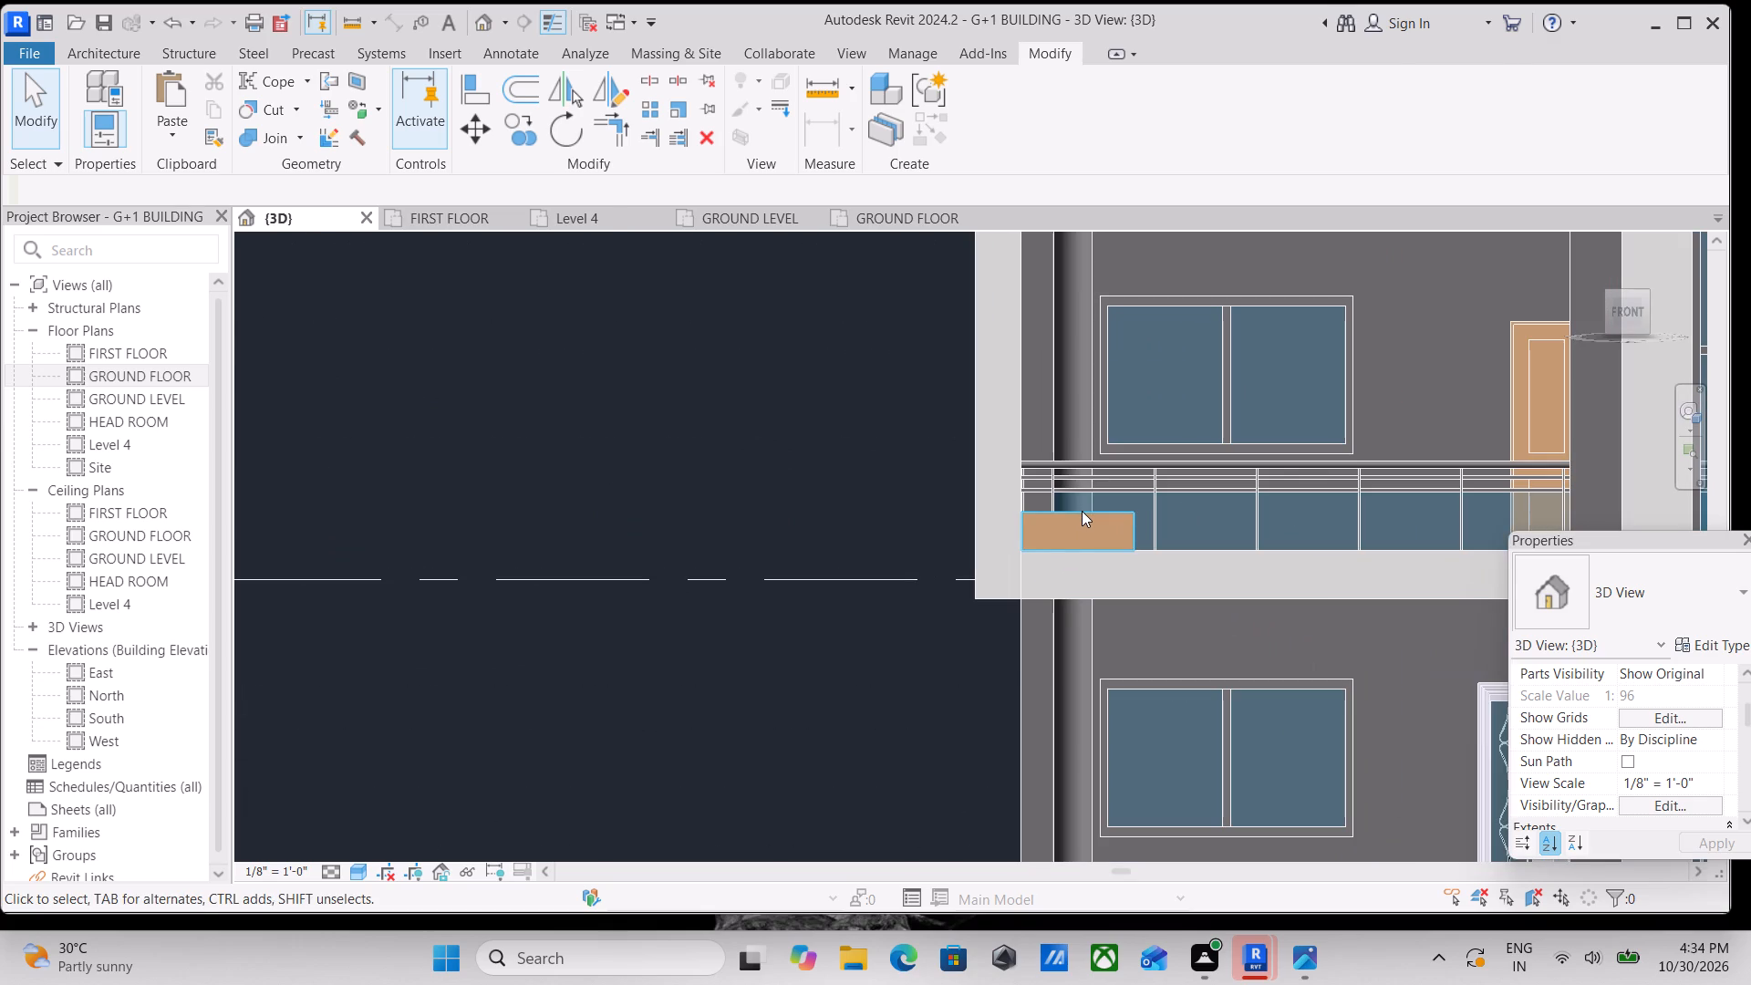
click(1082, 511)
scroll(1082, 511, up, 4)
drag(1073, 498, 1064, 314)
scroll(1066, 307, down, 3)
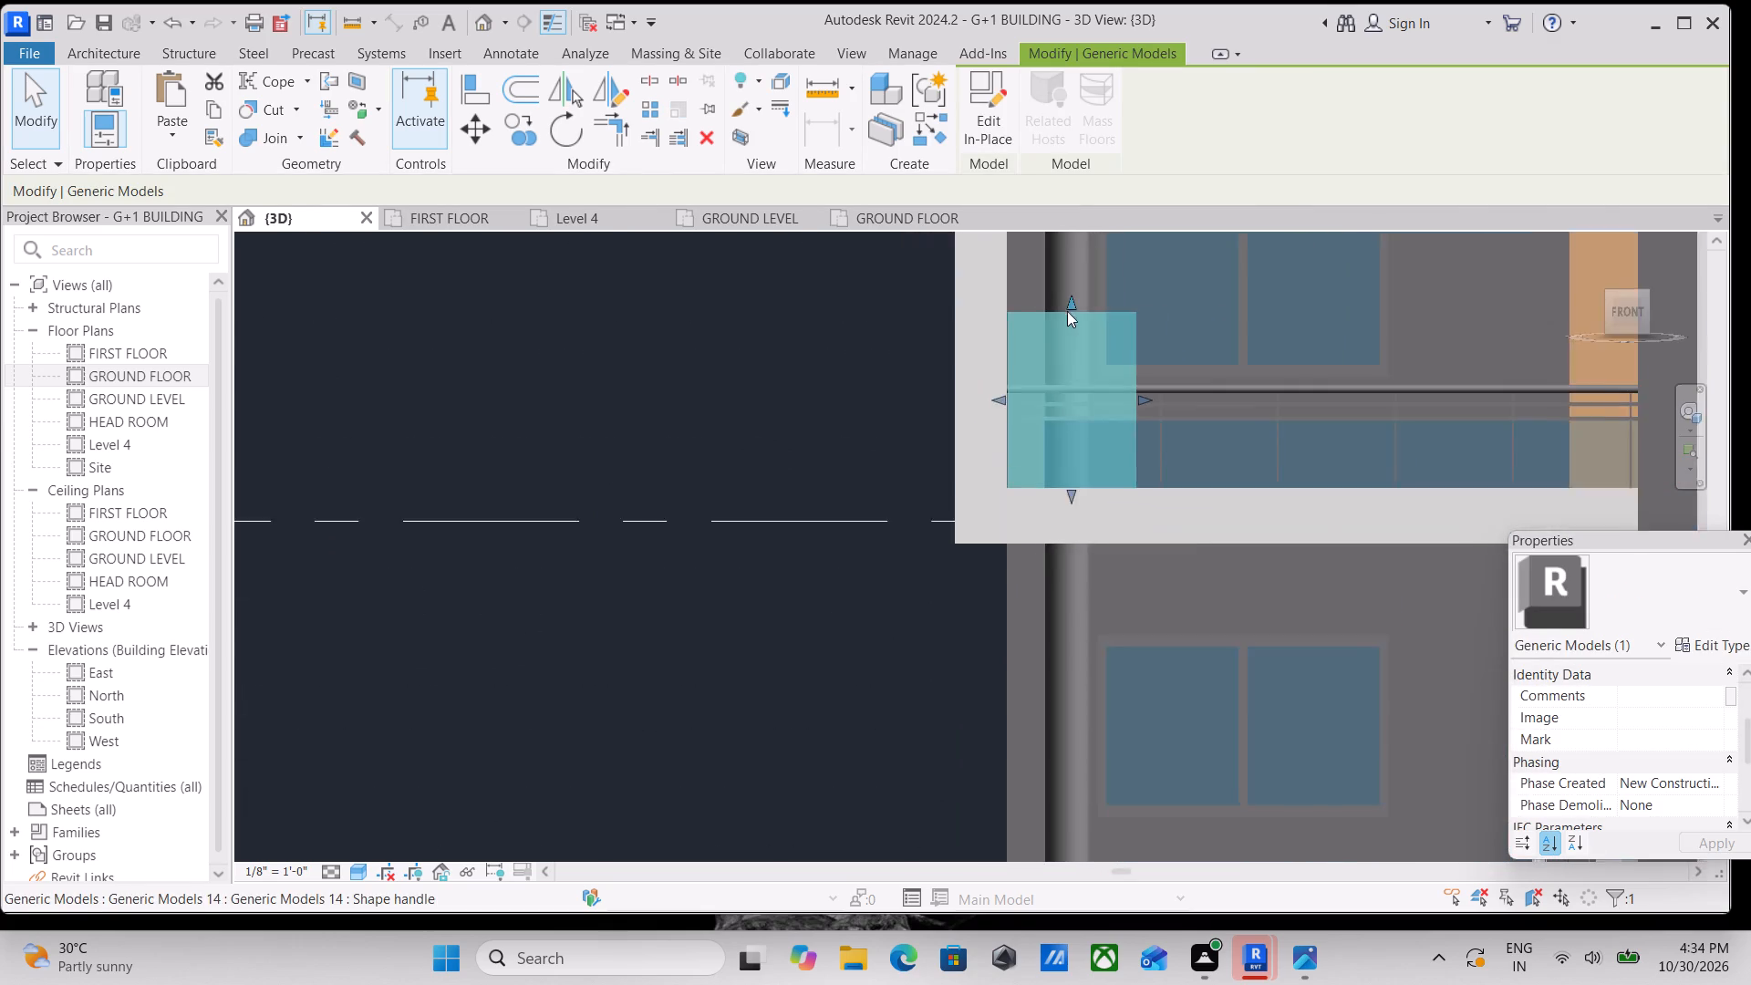
middle_drag(1067, 312, 1108, 621)
scroll(1108, 623, up, 1)
drag(1112, 606, 1096, 466)
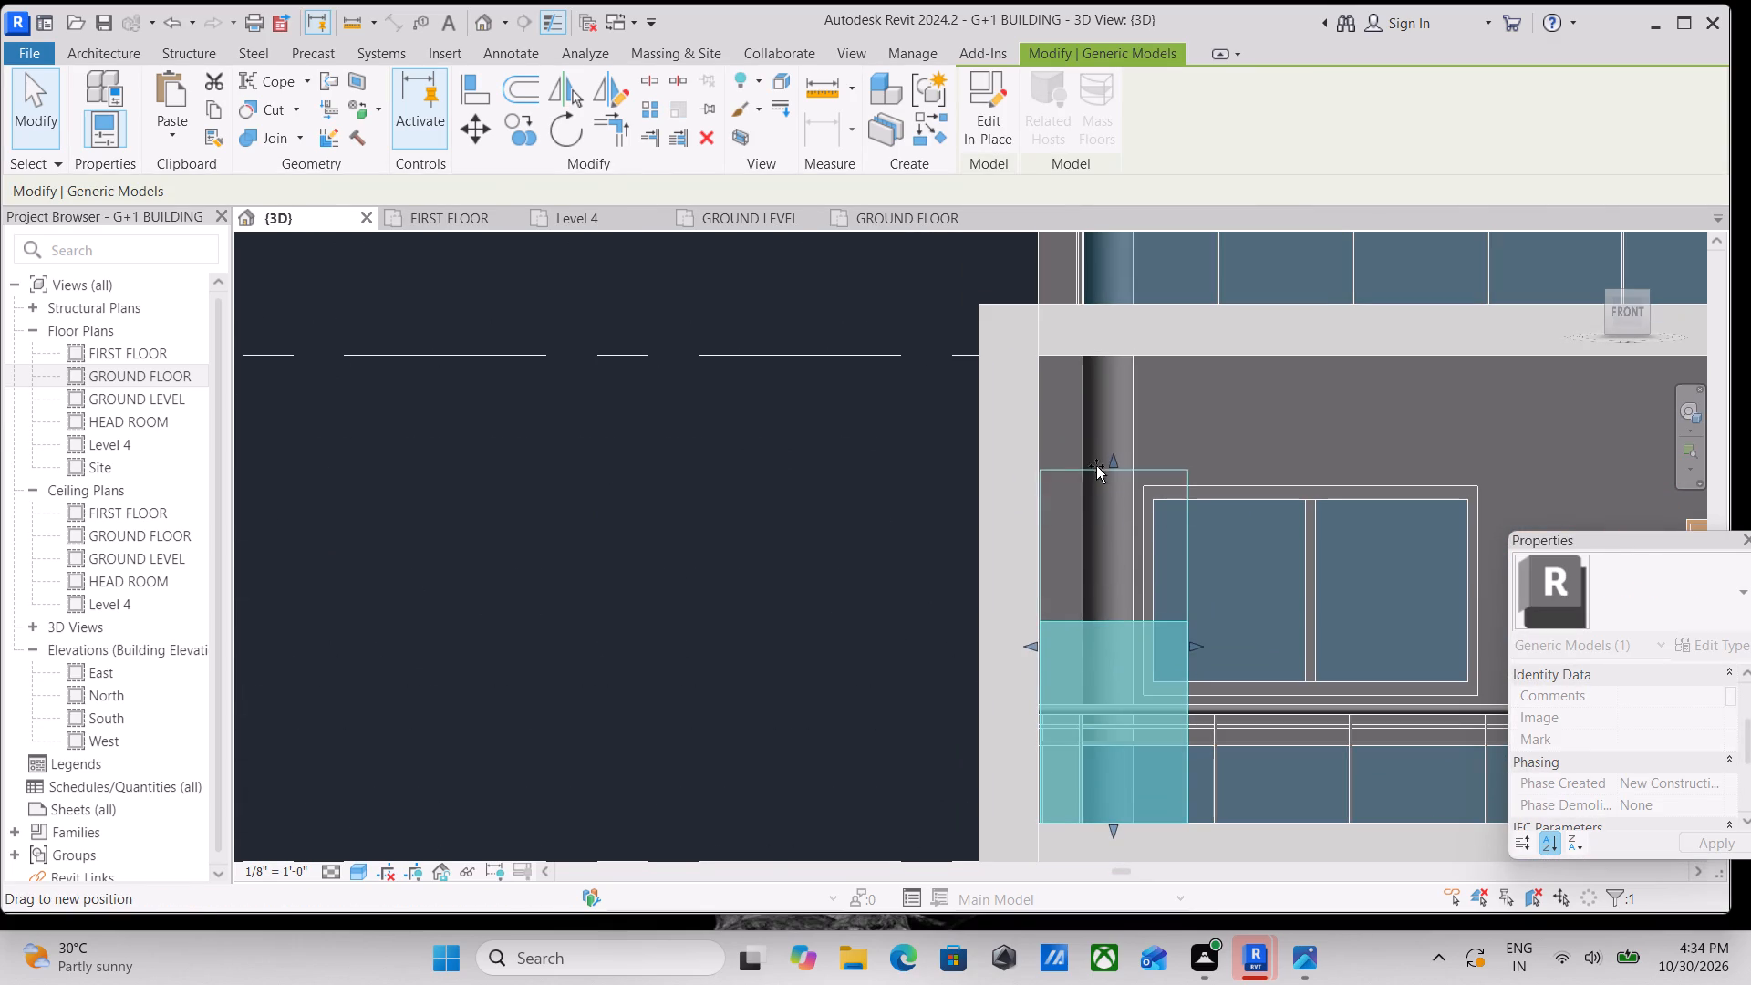
drag(1096, 466, 1088, 357)
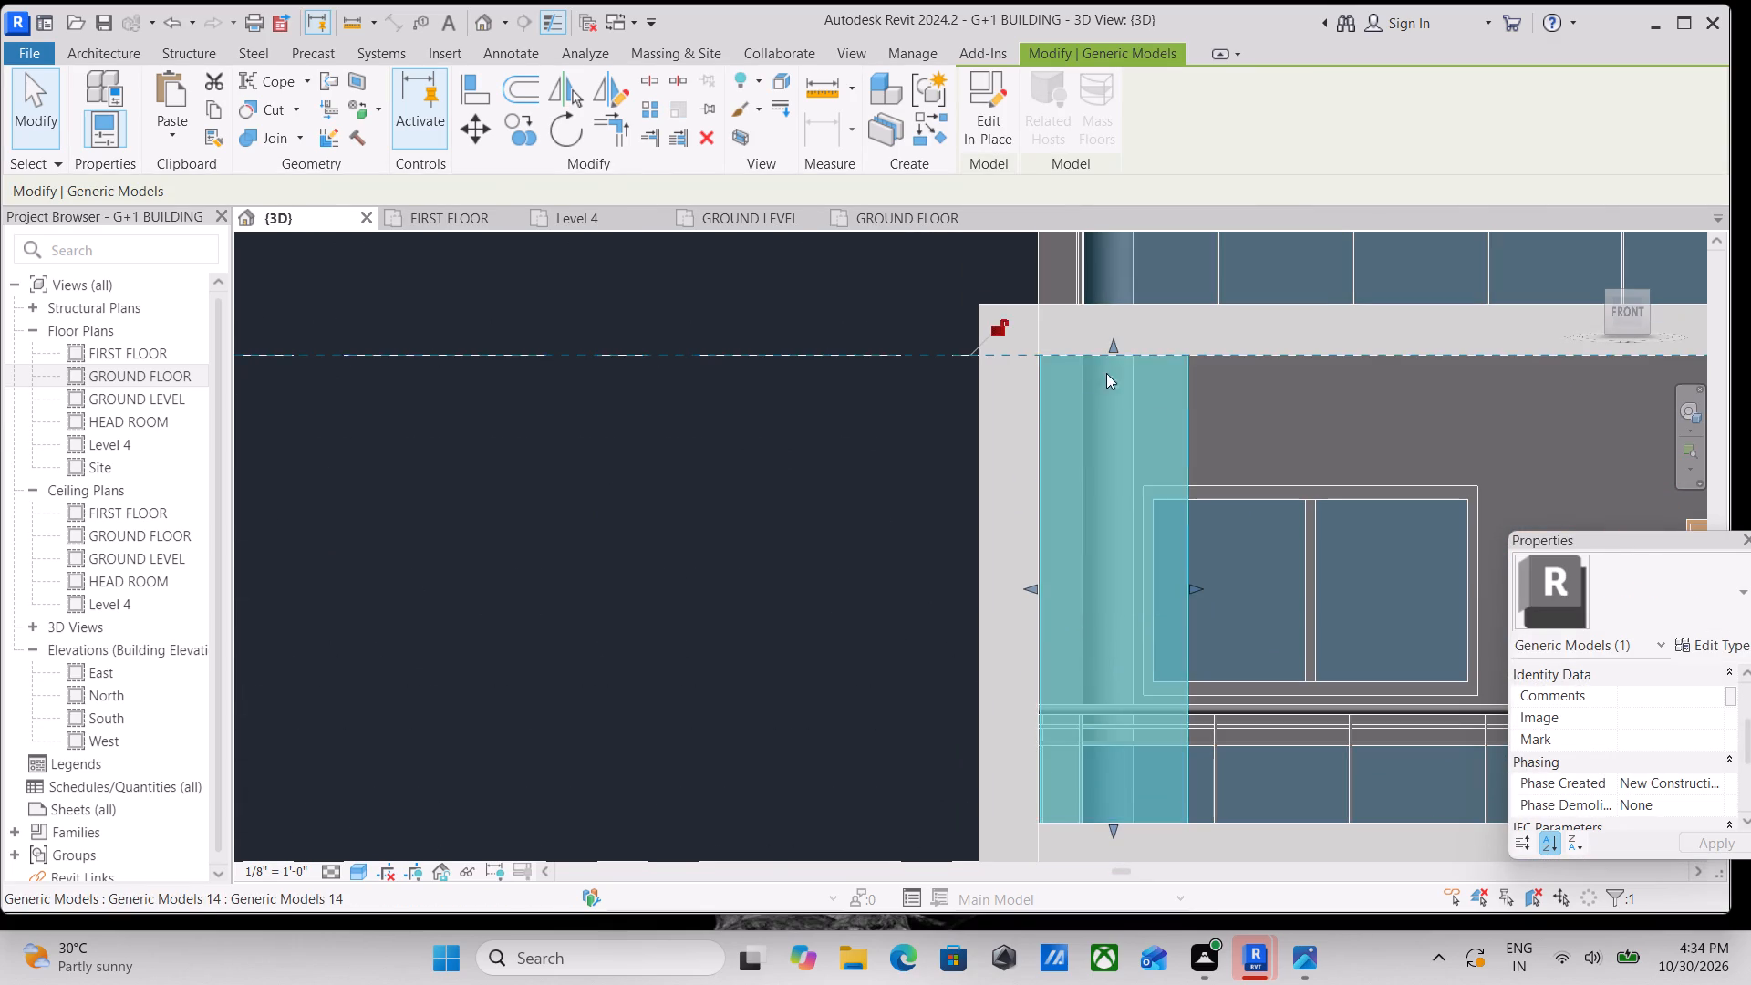
scroll(1170, 427, down, 7)
key(Escape)
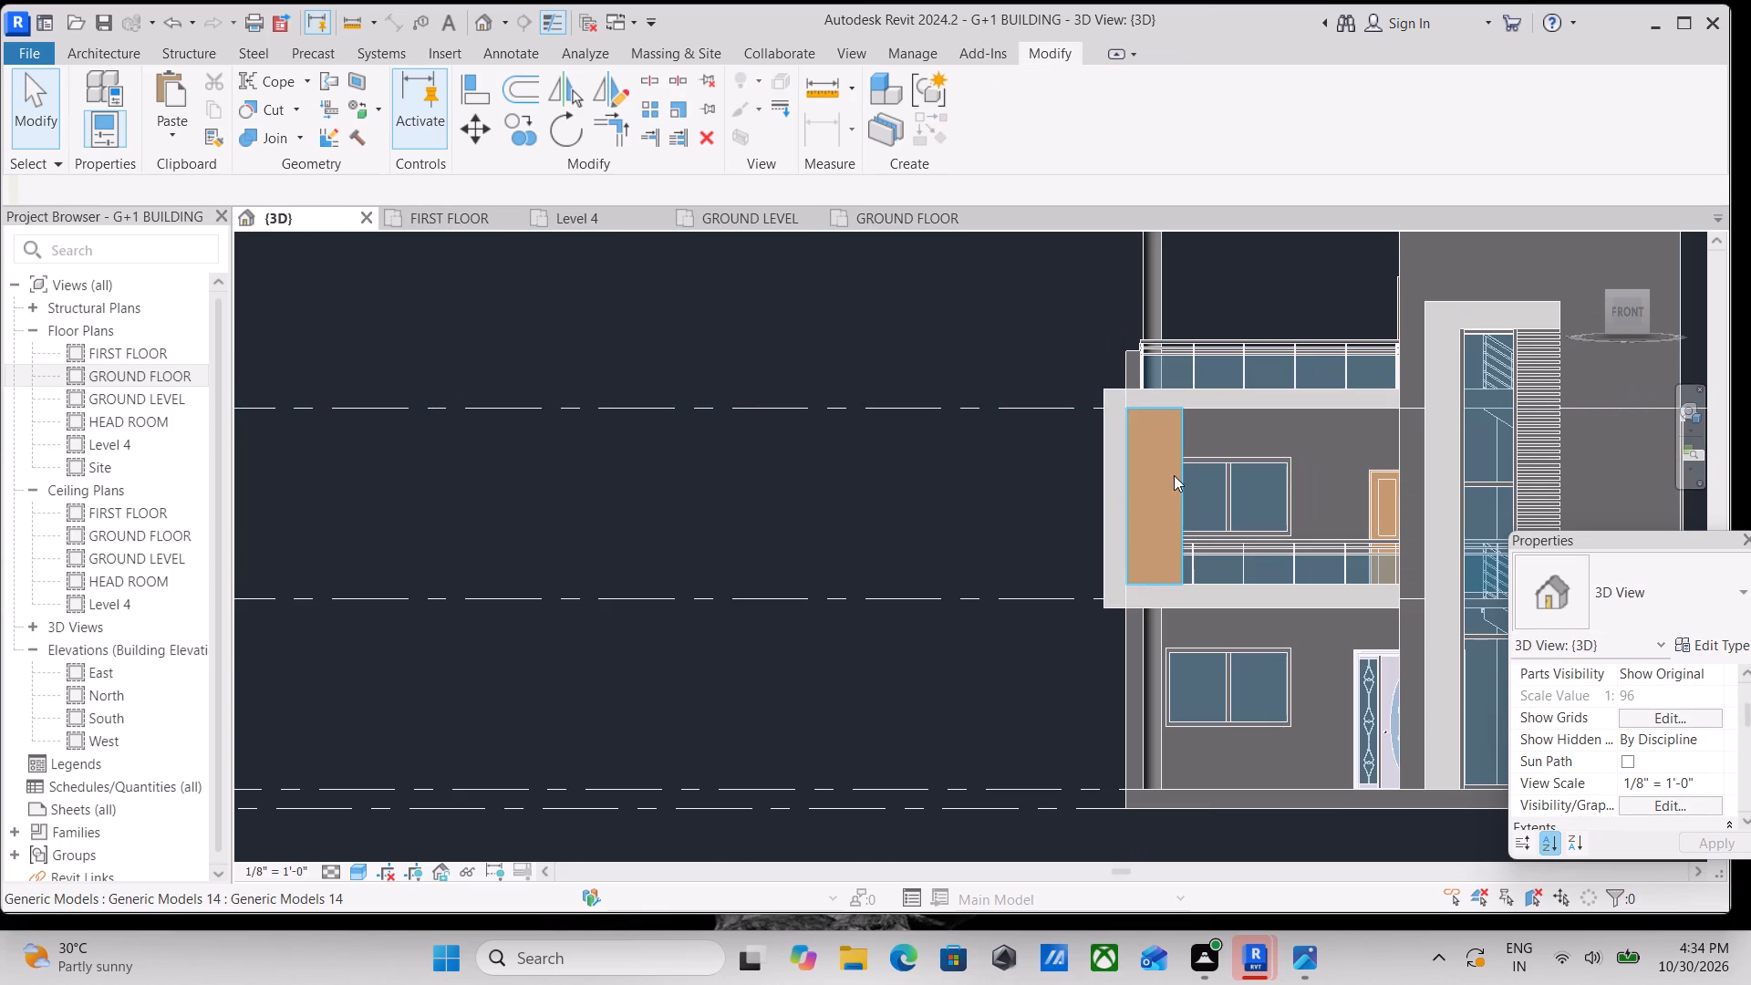
Nudge the Cherry block in small increments to adjust its position on the balcony surround's lower band.
shift+middle_drag(1176, 489, 1069, 615)
middle_drag(1069, 613, 1114, 453)
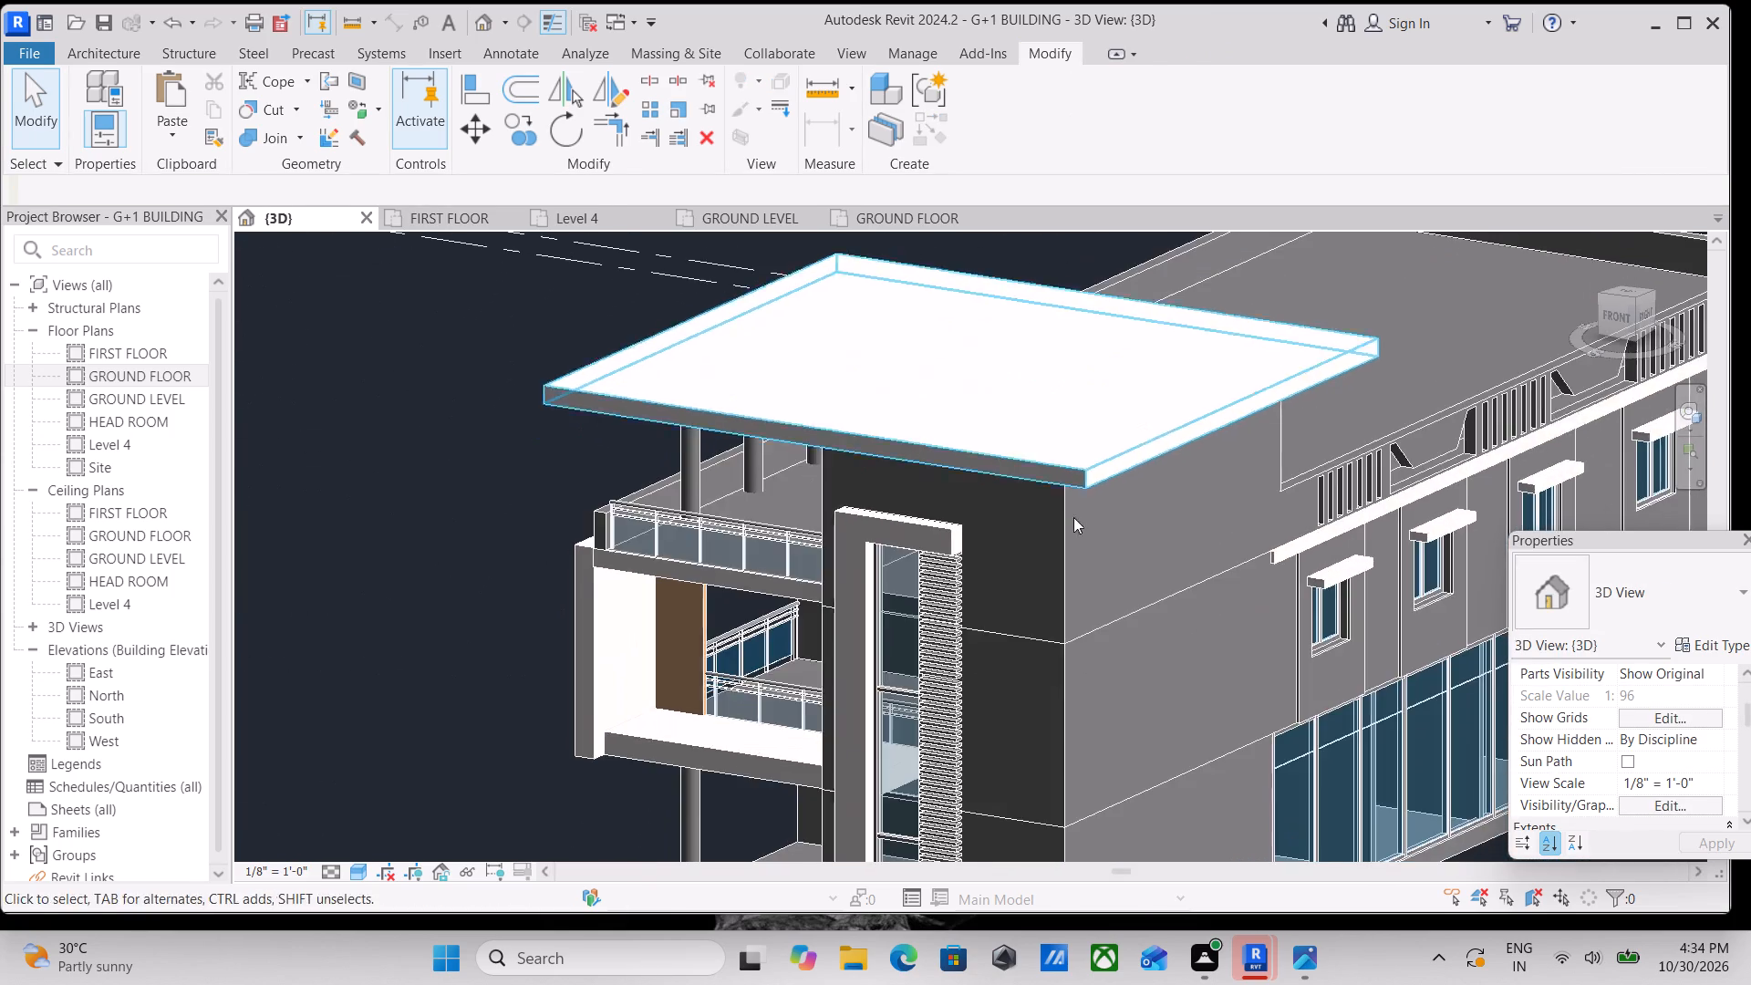
scroll(761, 690, up, 4)
middle_drag(763, 679, 1070, 480)
scroll(1047, 476, up, 4)
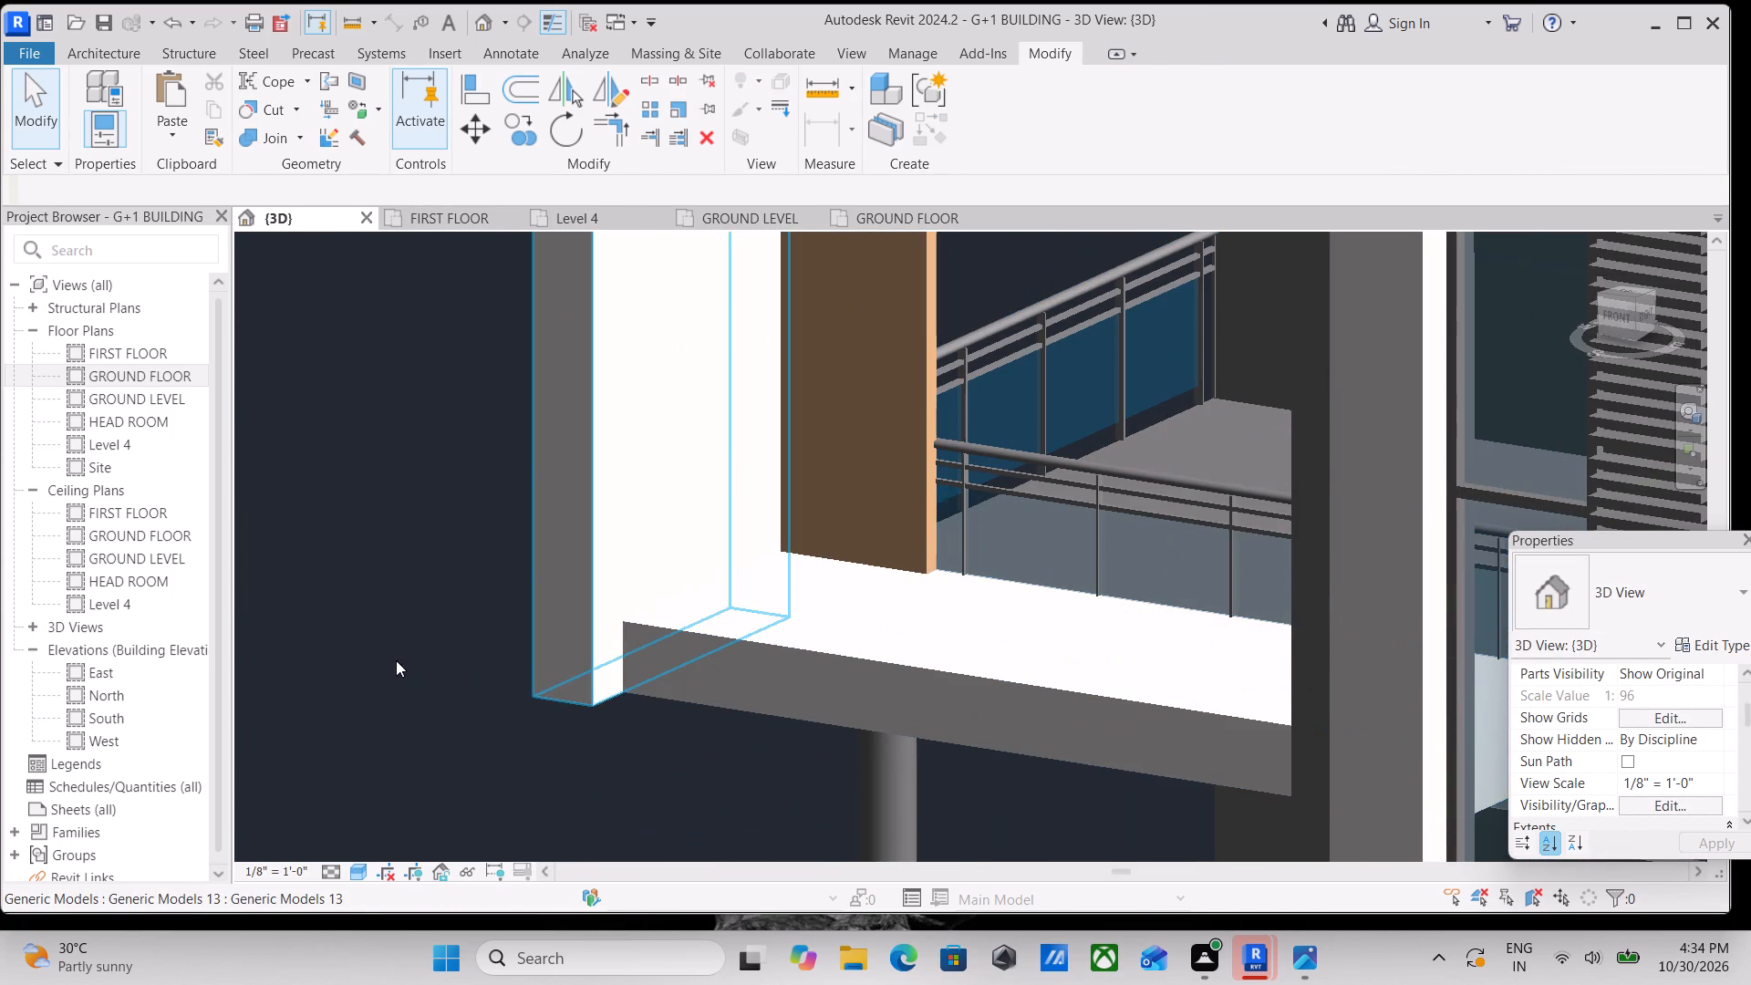
scroll(866, 495, up, 3)
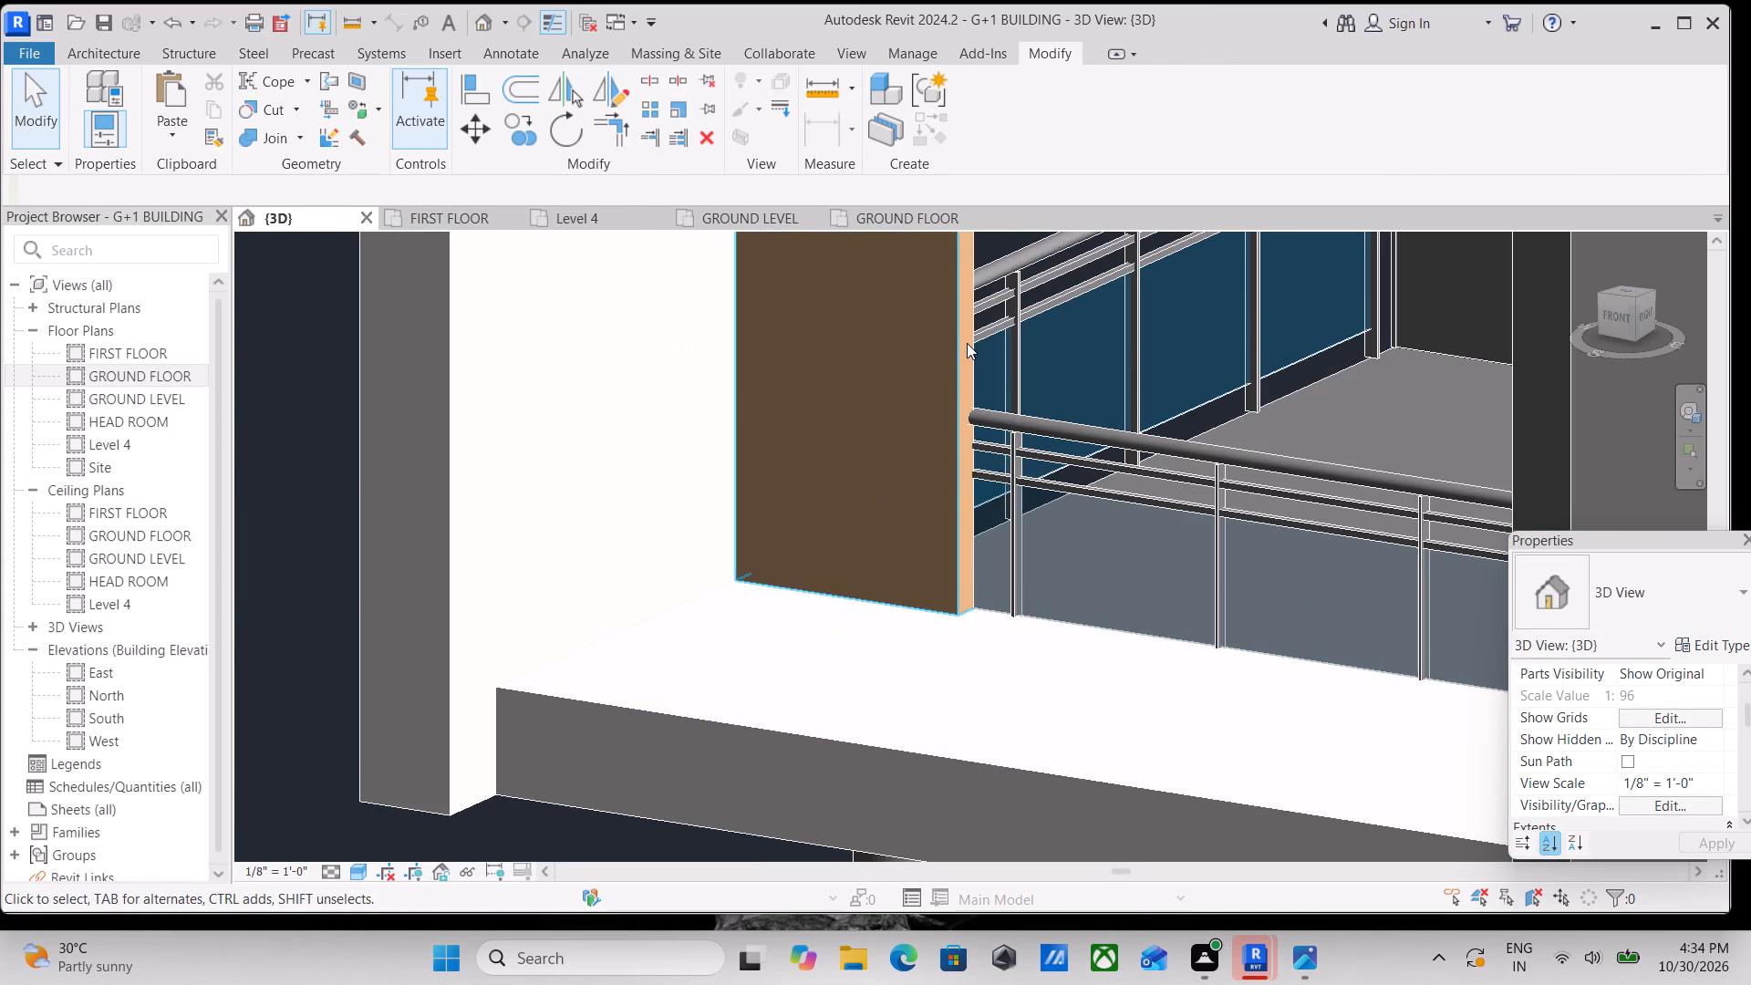
click(971, 339)
scroll(971, 339, down, 2)
middle_drag(971, 339, 967, 422)
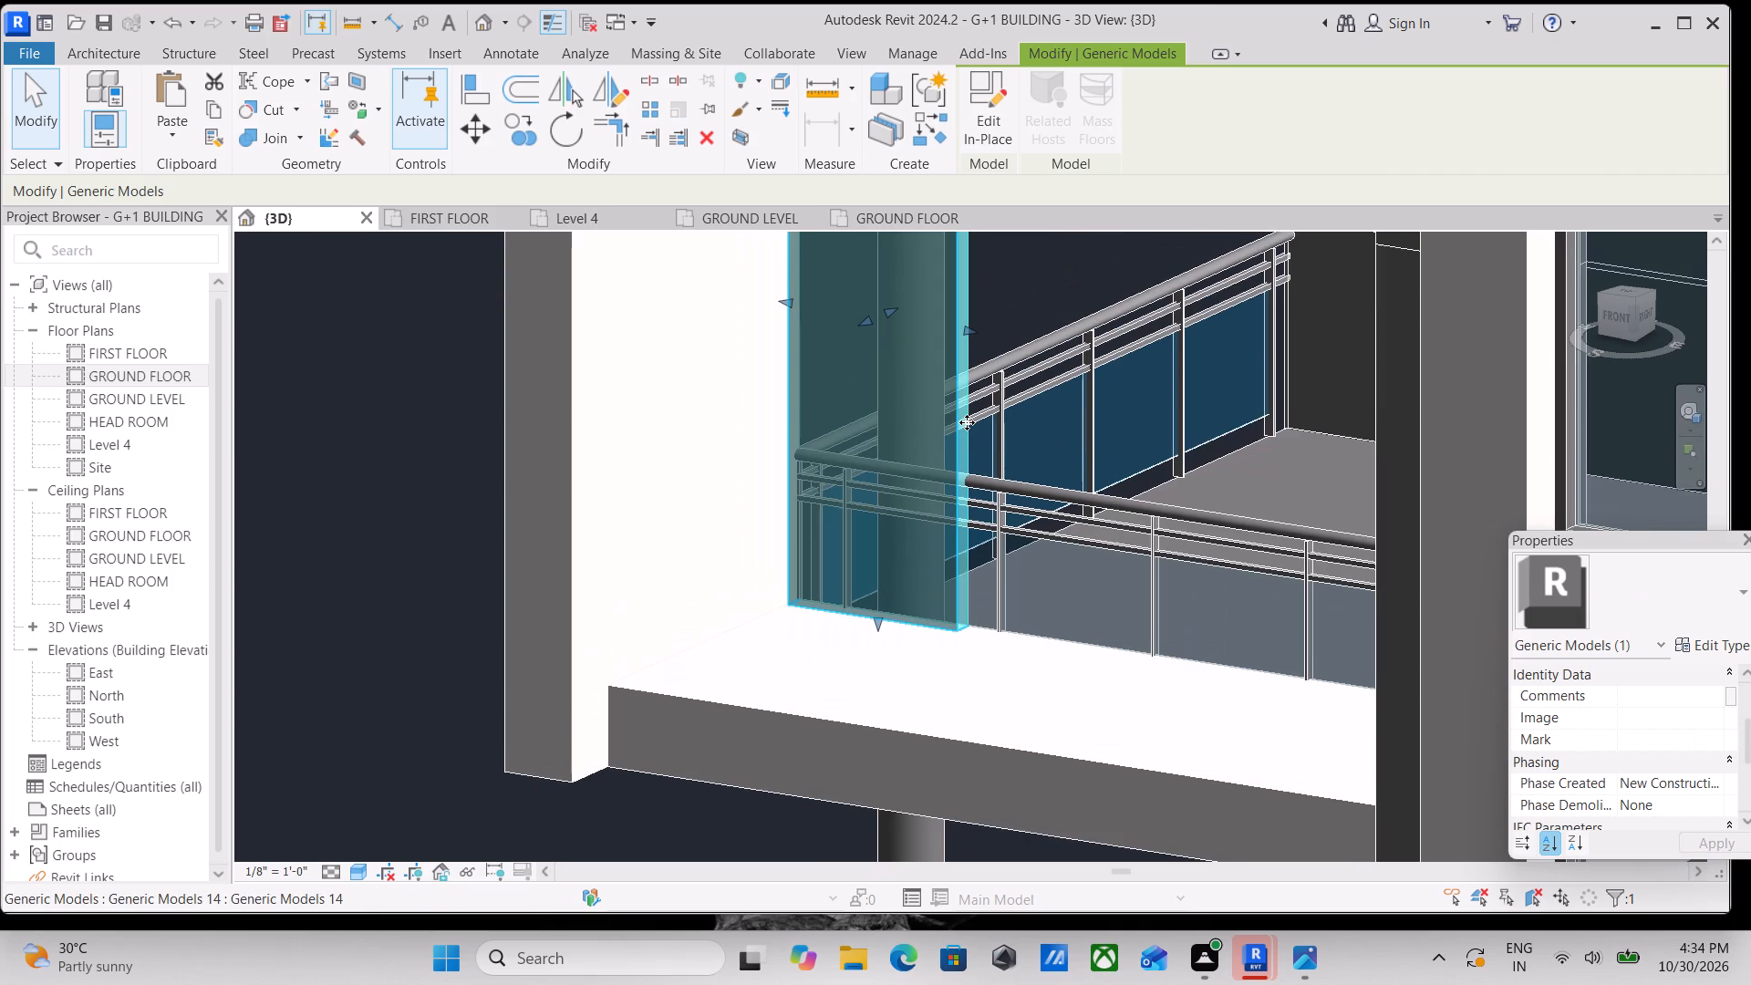
key(Left)
key(Down)
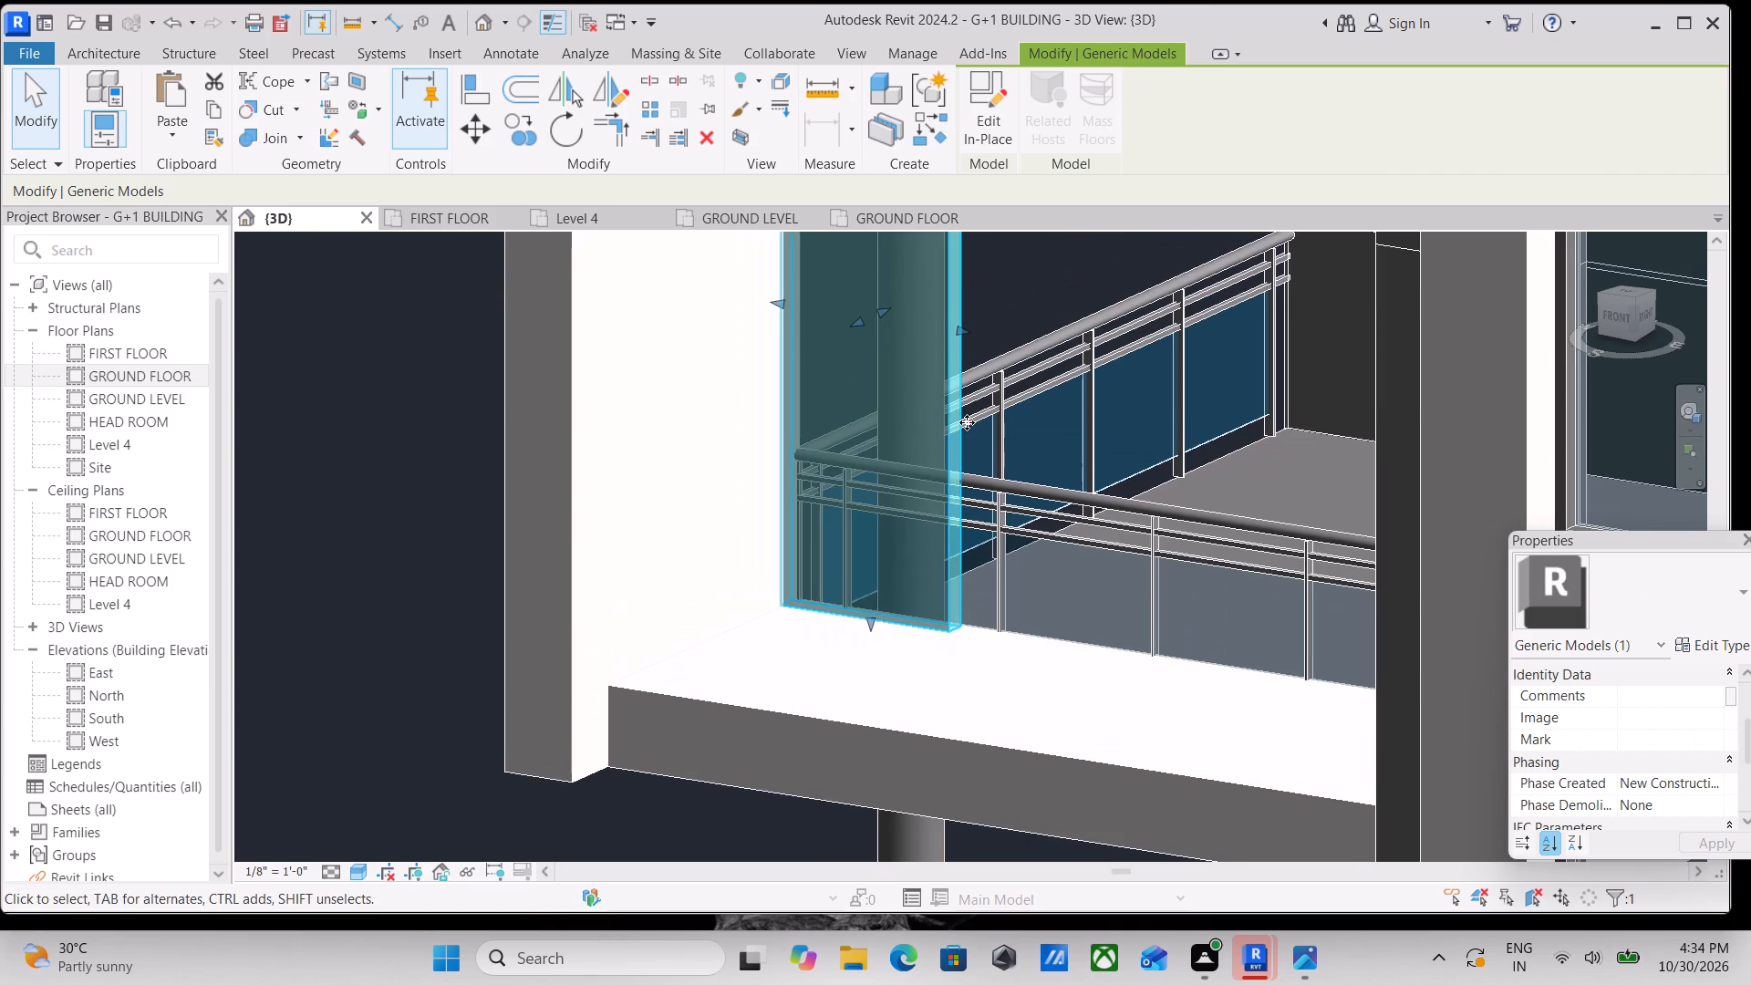
key(Down)
key(Right)
key(Right)
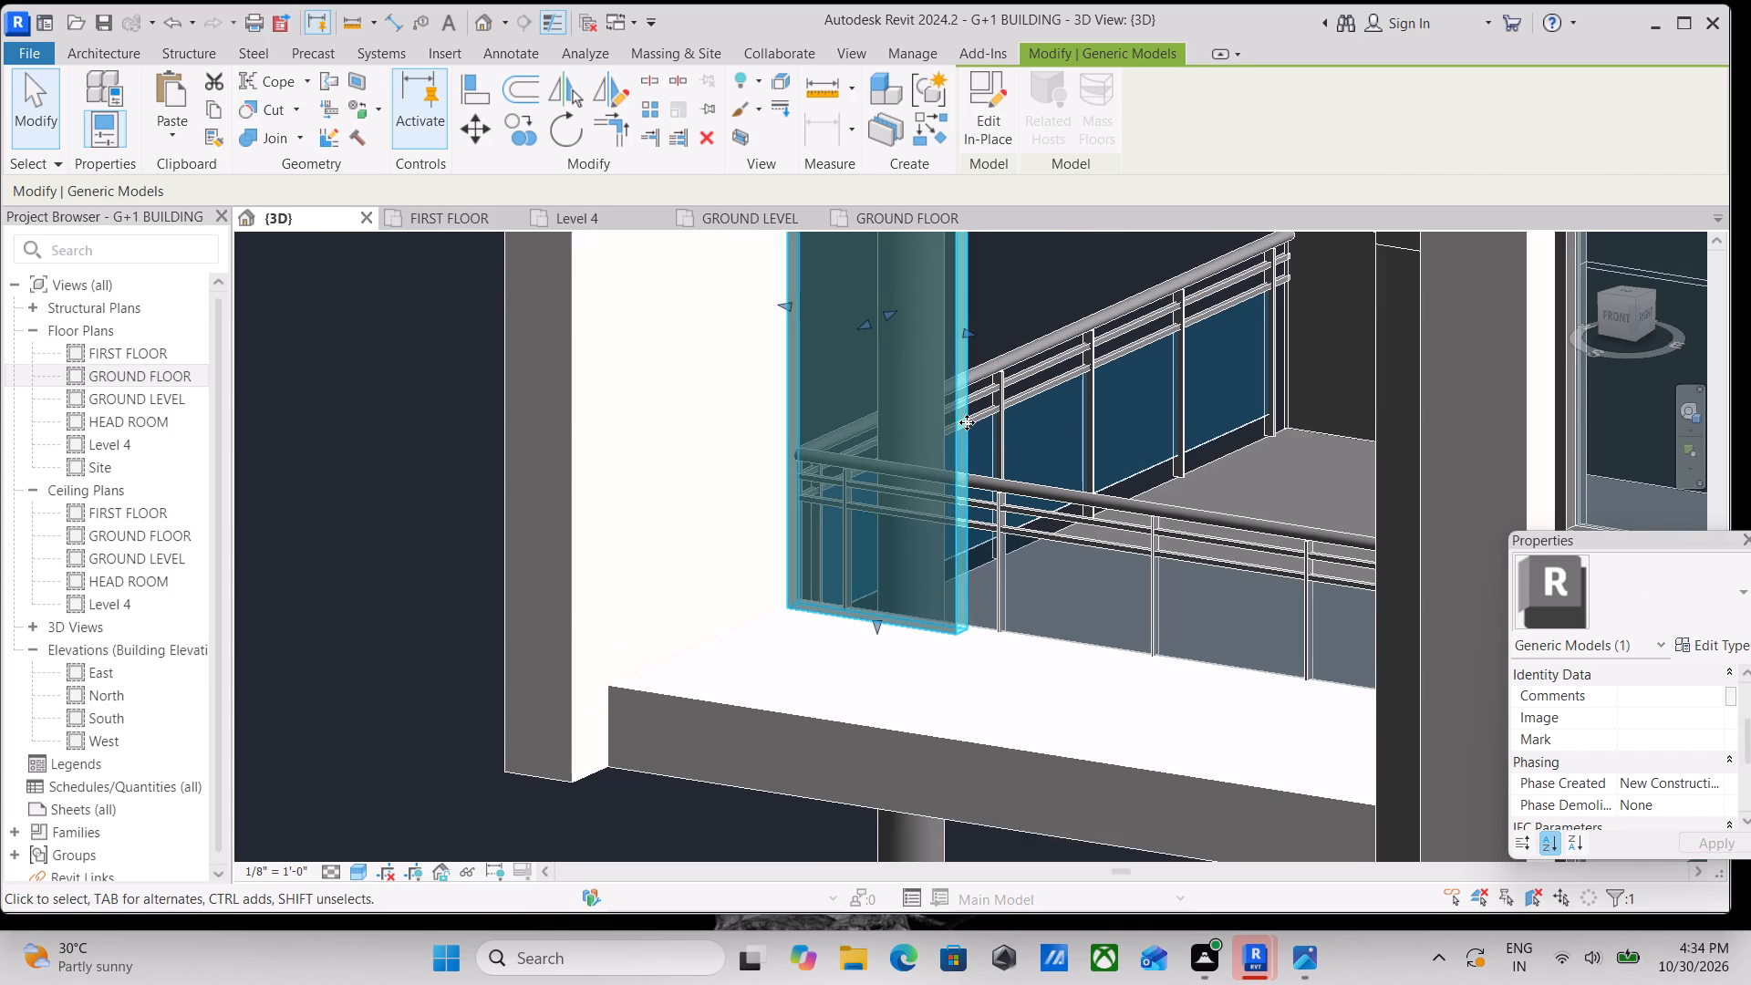
key(Right)
key(Right)
key(Left)
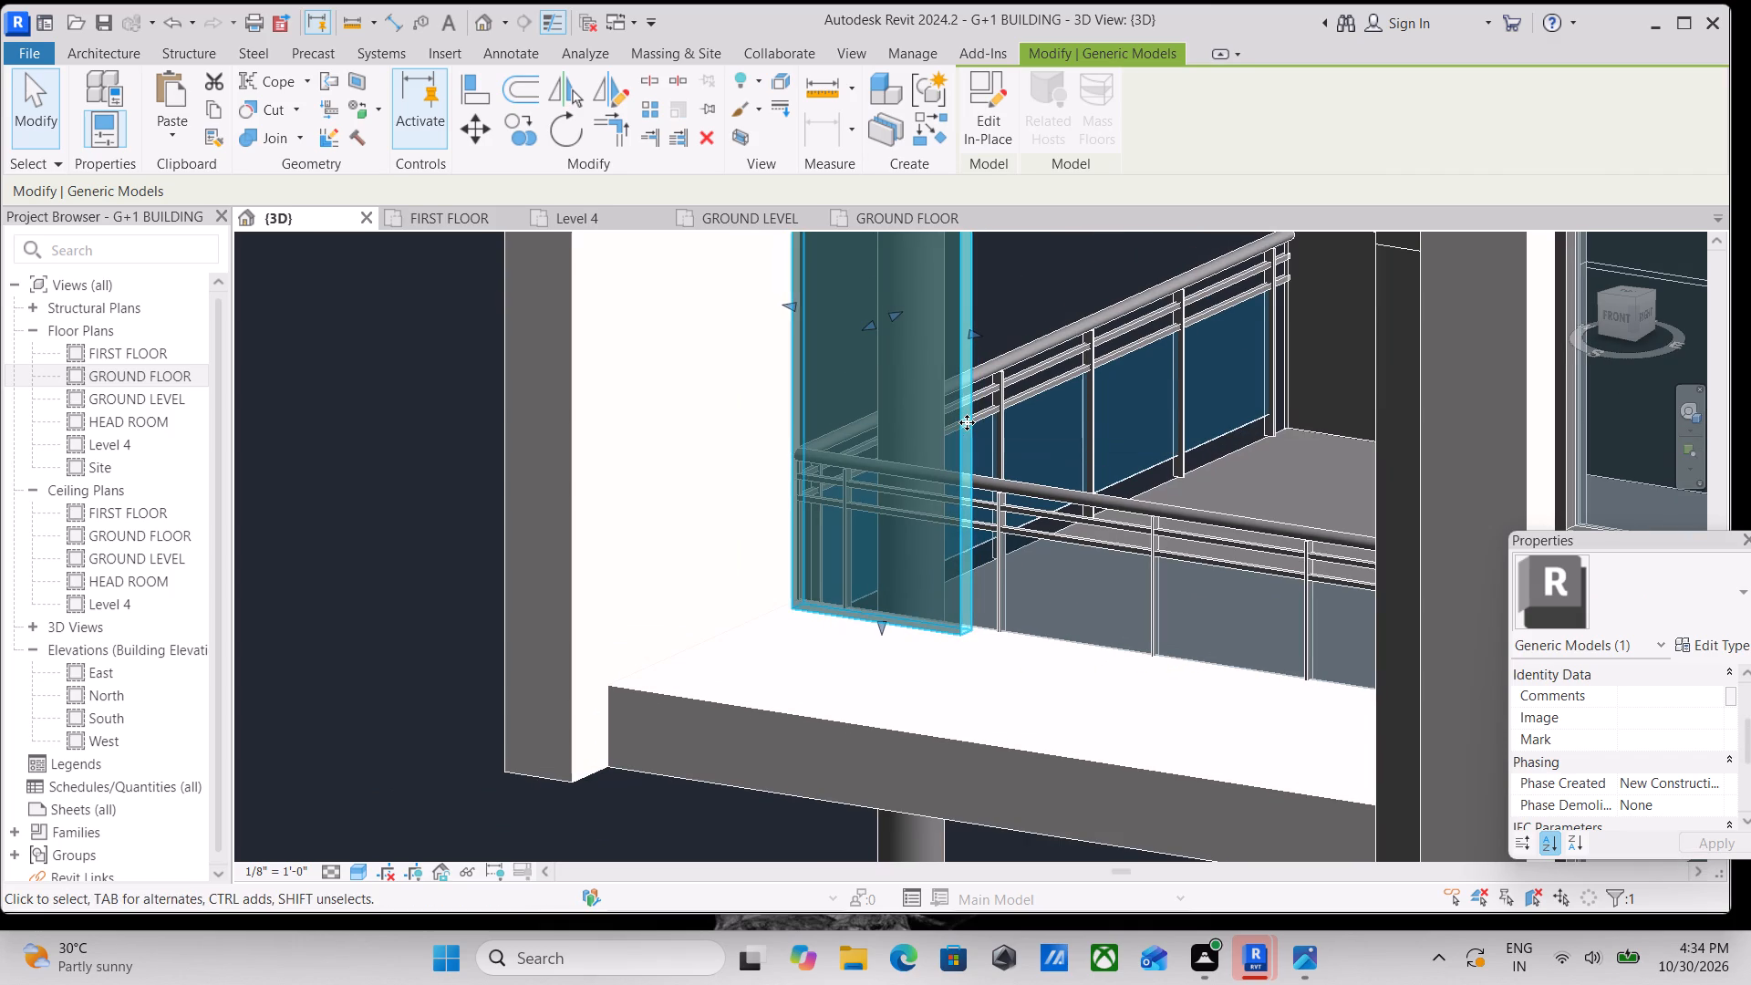
From the front, nudge the Cherry block sideways until it sits flush against the balcony surround's side upright.
click(1621, 320)
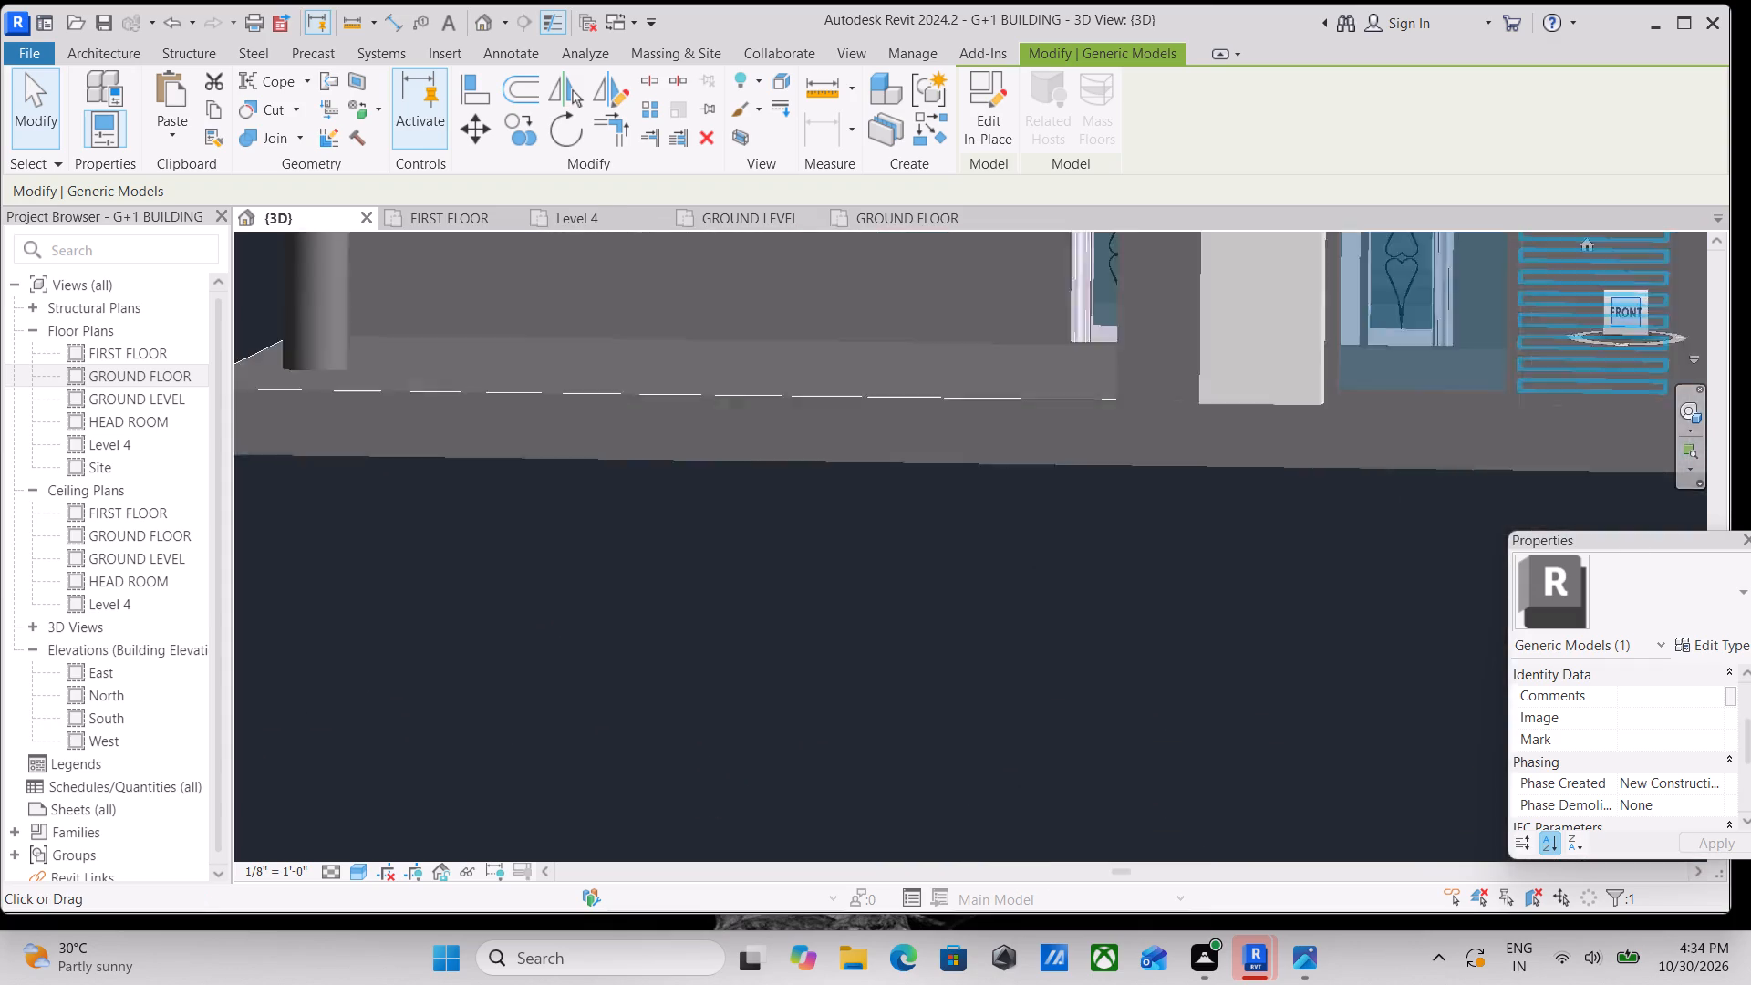
scroll(1308, 417, down, 5)
scroll(1080, 512, down, 1)
scroll(929, 673, up, 3)
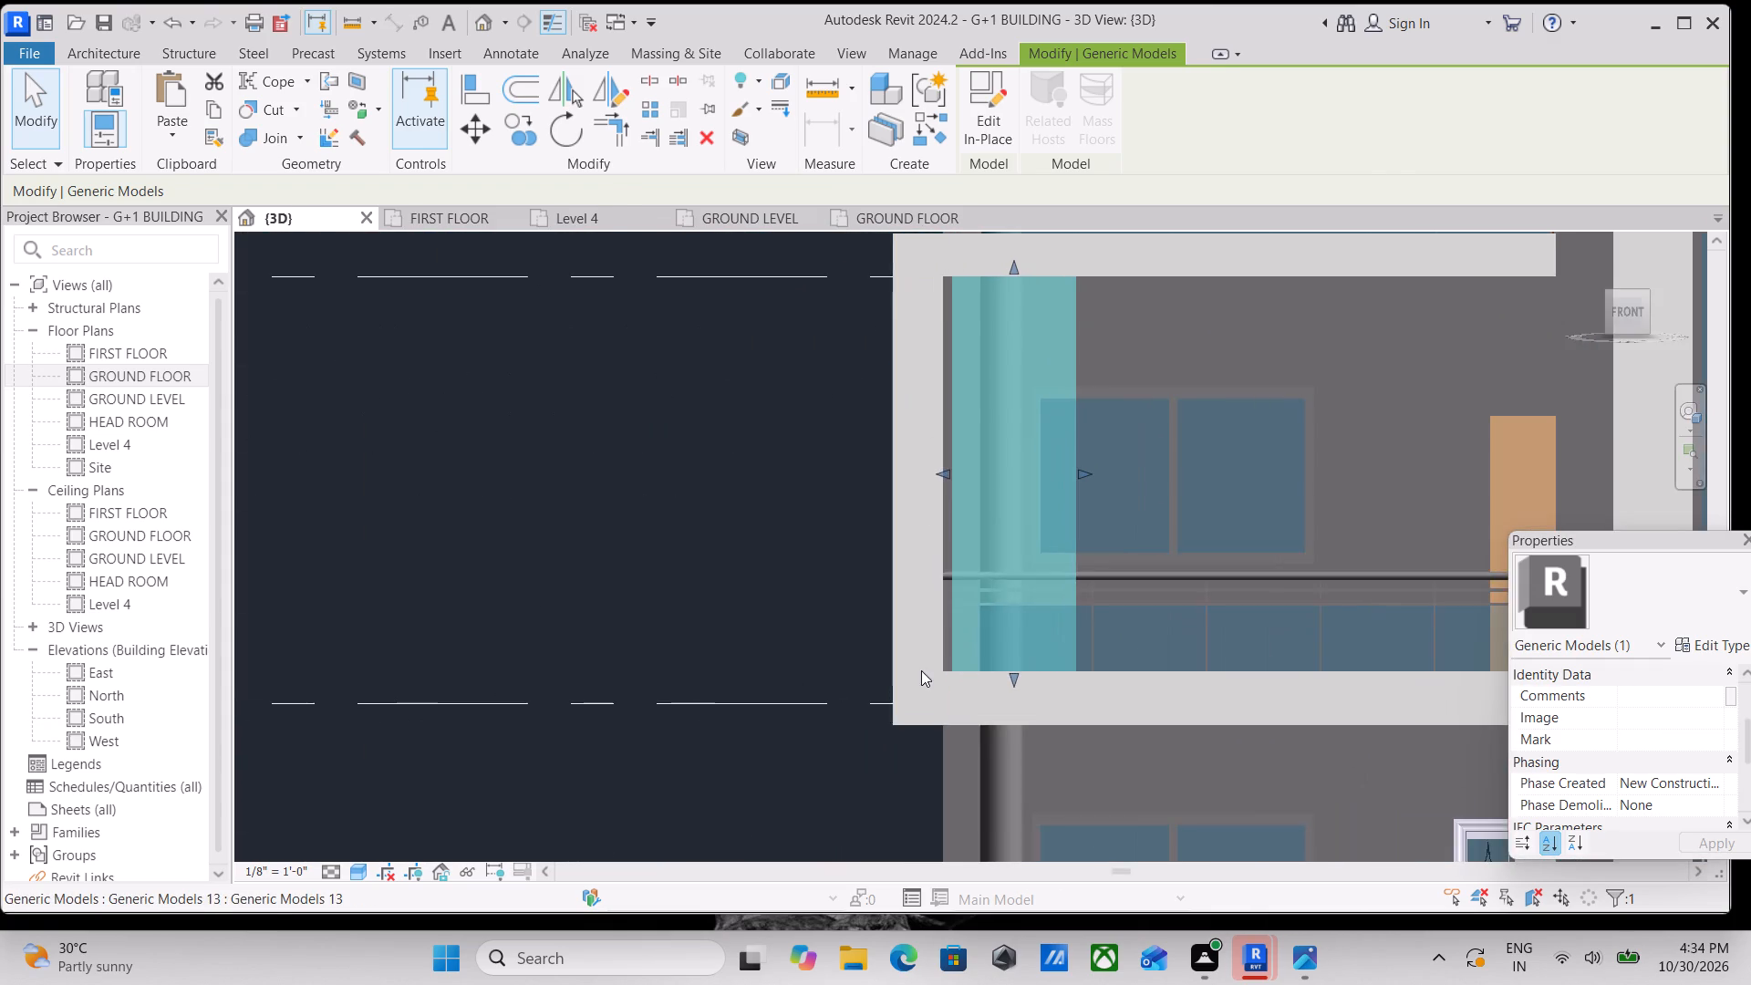
scroll(960, 678, up, 3)
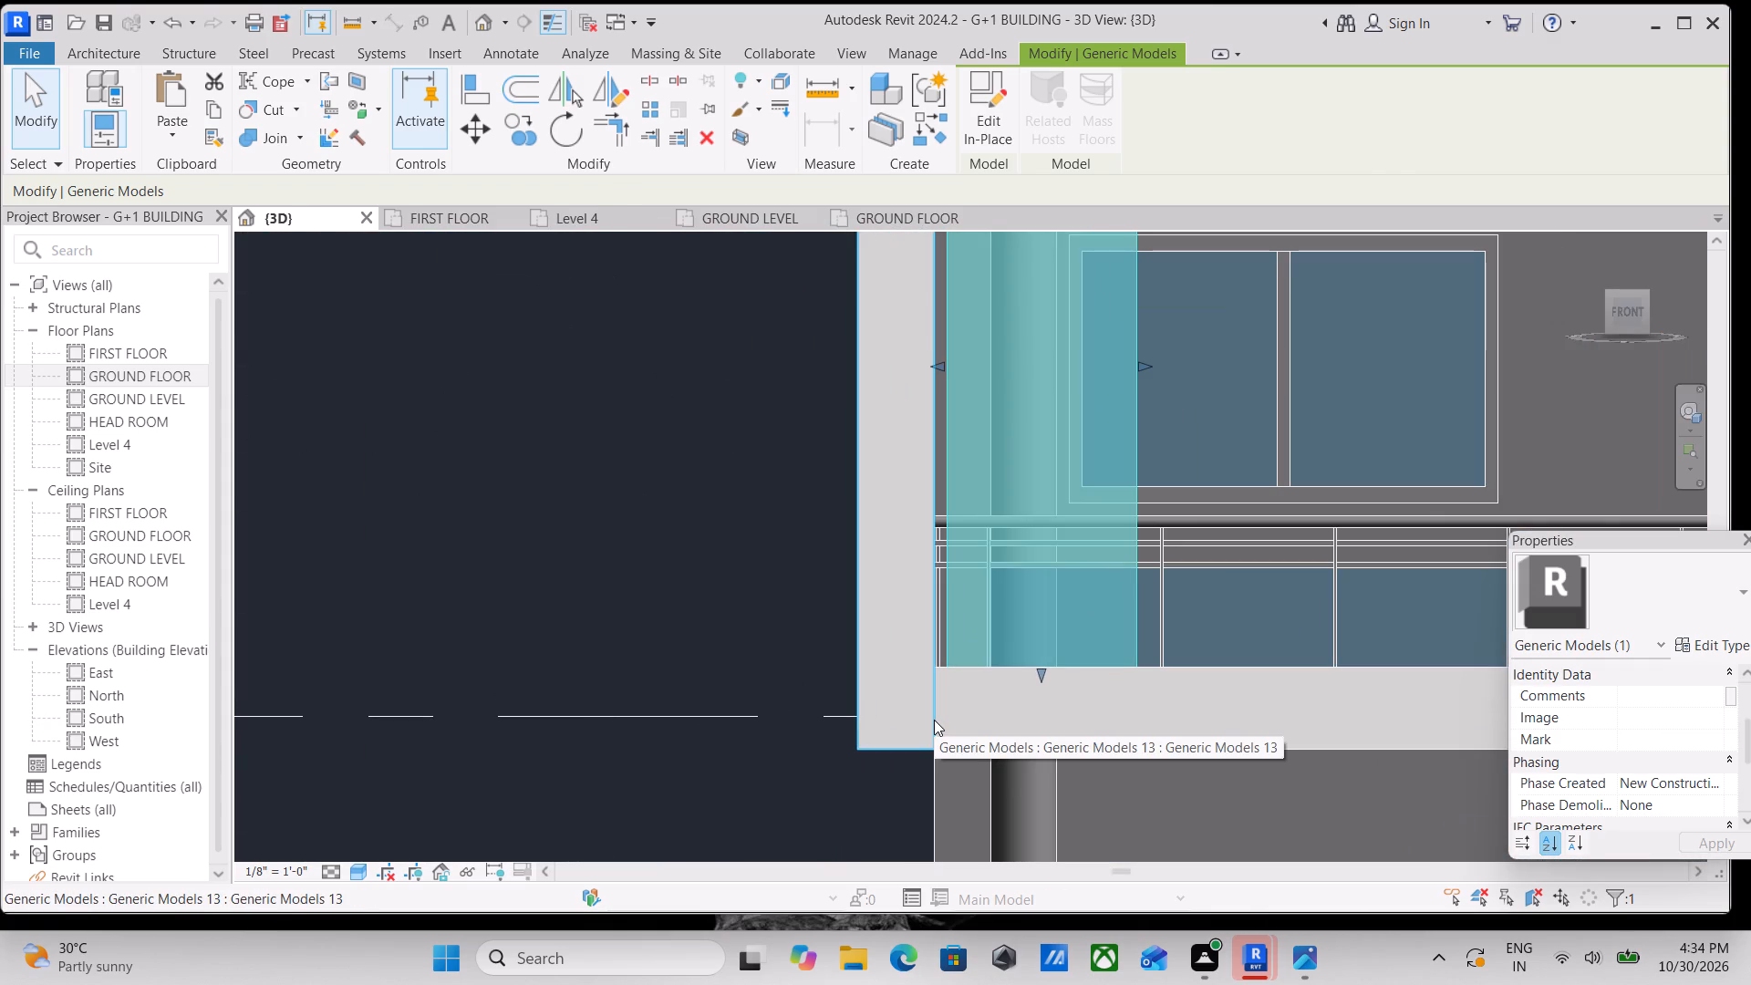
key(Left)
key(Left)
scroll(1059, 497, down, 4)
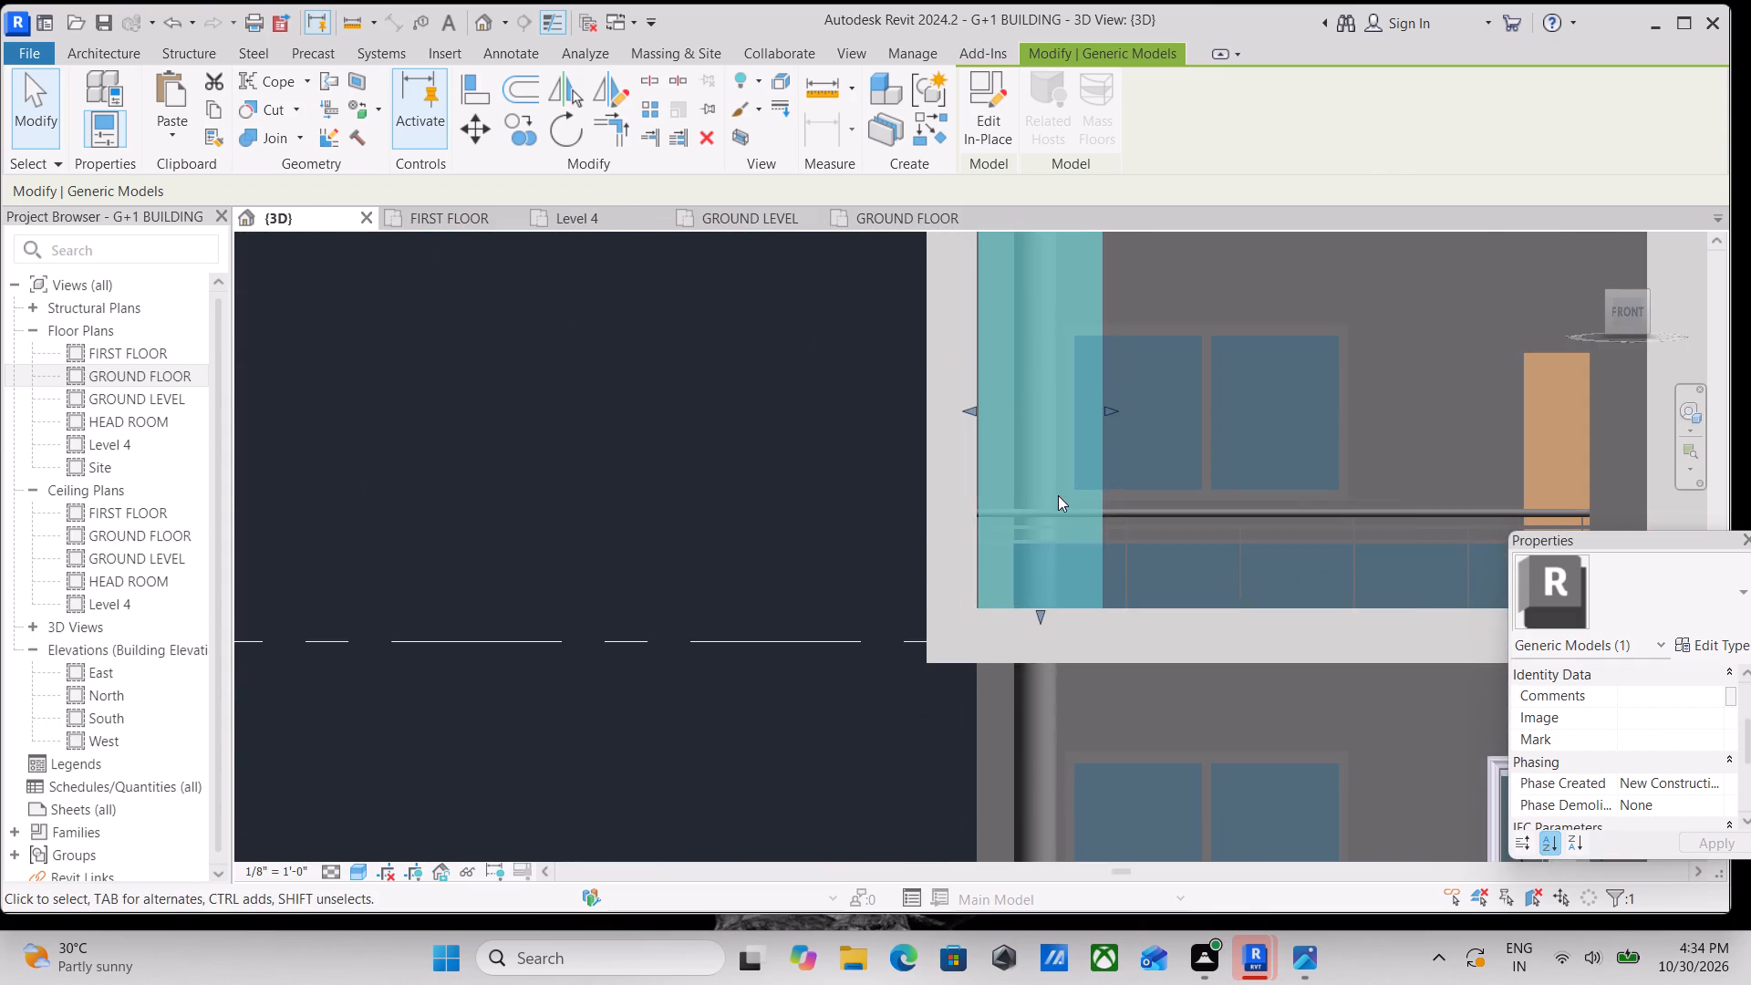
key(Escape)
Open the Cherry block for in-place editing.
scroll(1090, 465, down, 2)
shift+middle_drag(1083, 433, 1121, 531)
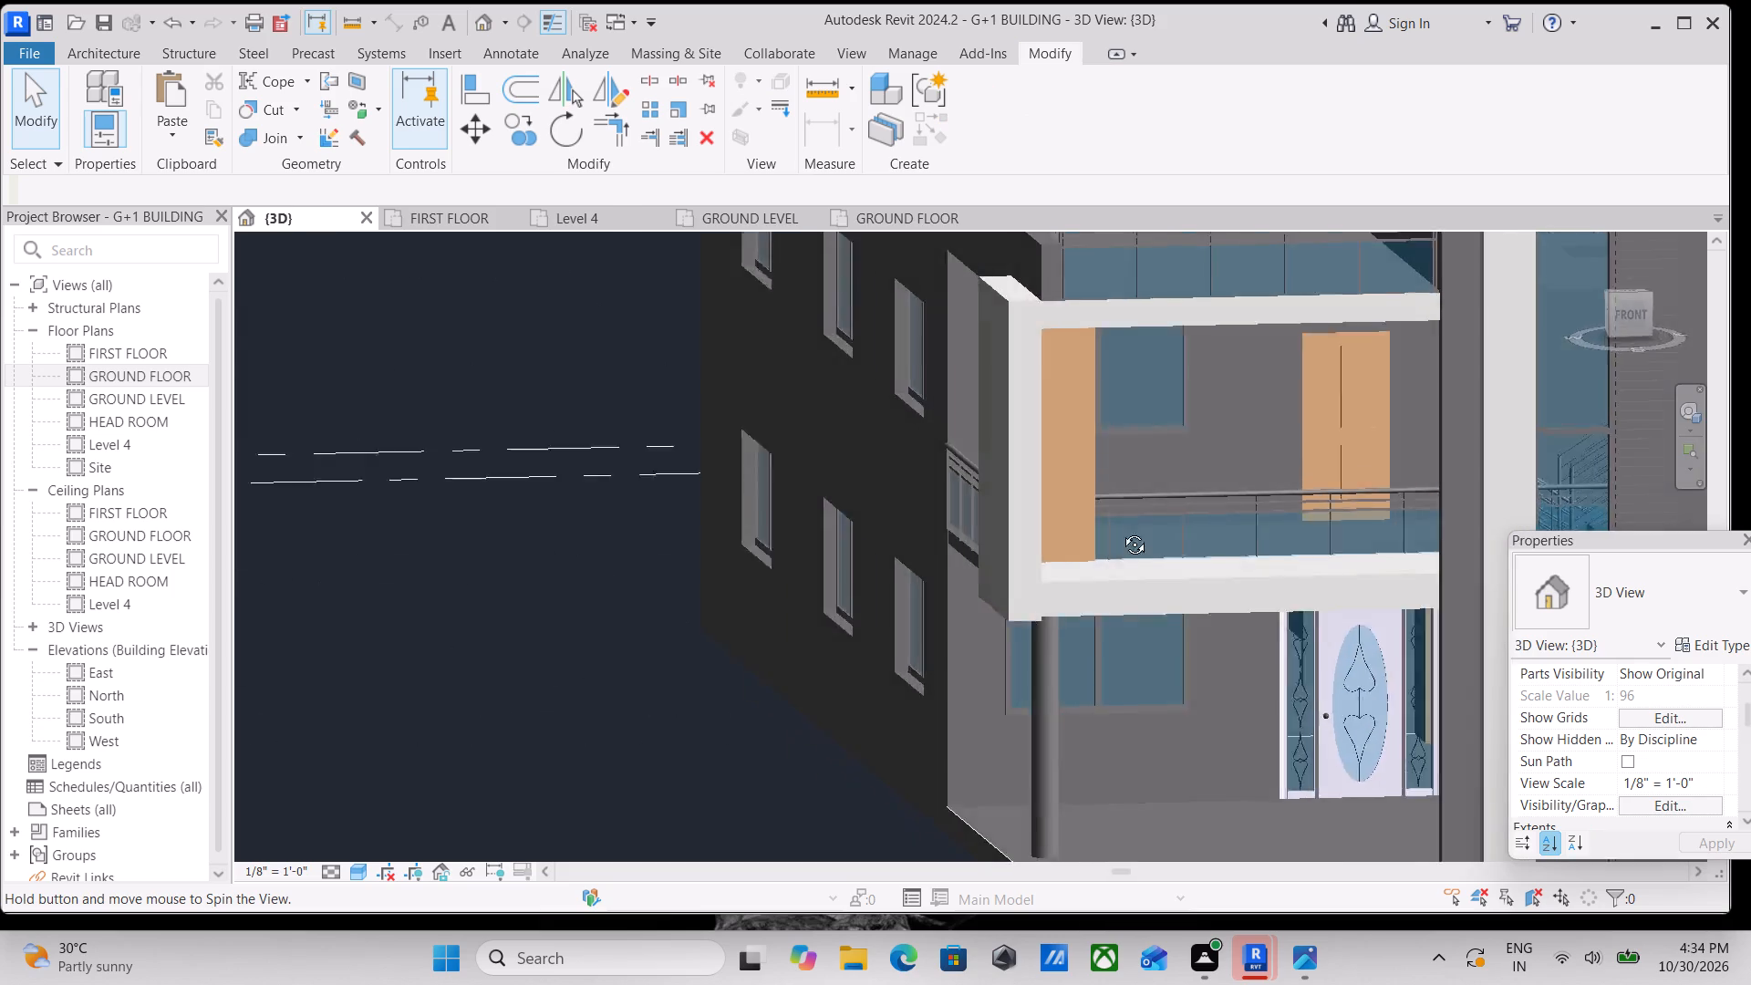
shift+middle_drag(1121, 531, 1525, 487)
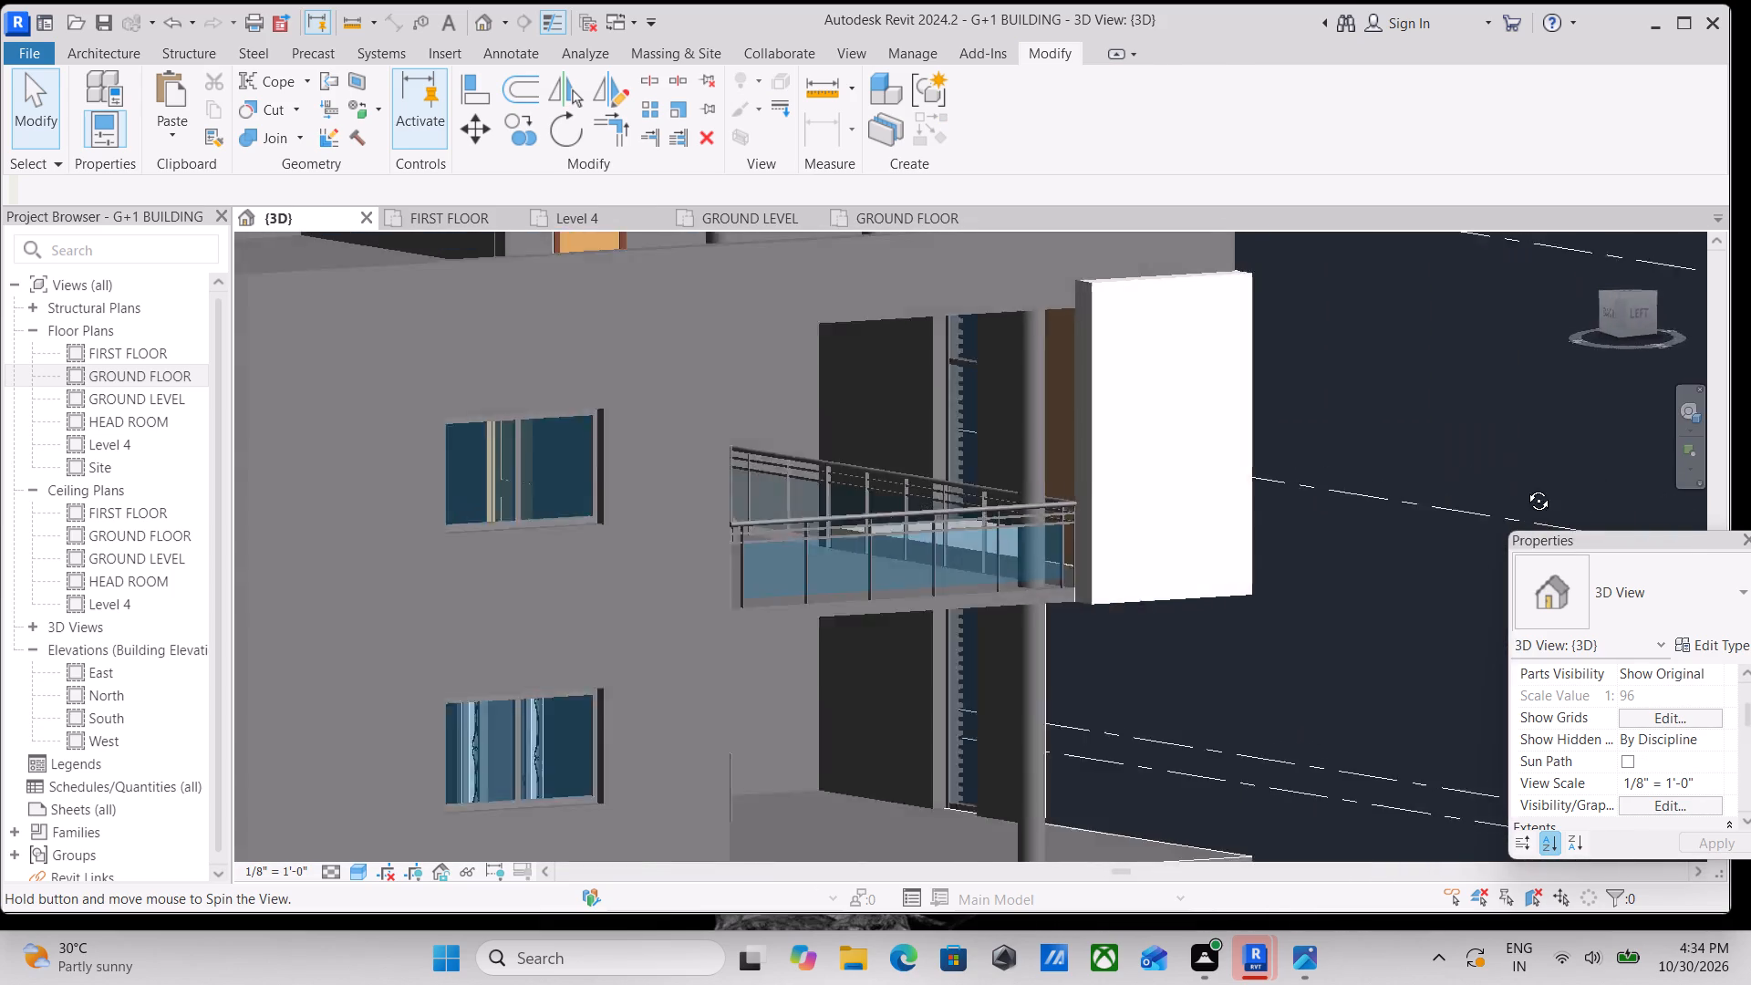
shift+middle_drag(1525, 487, 991, 574)
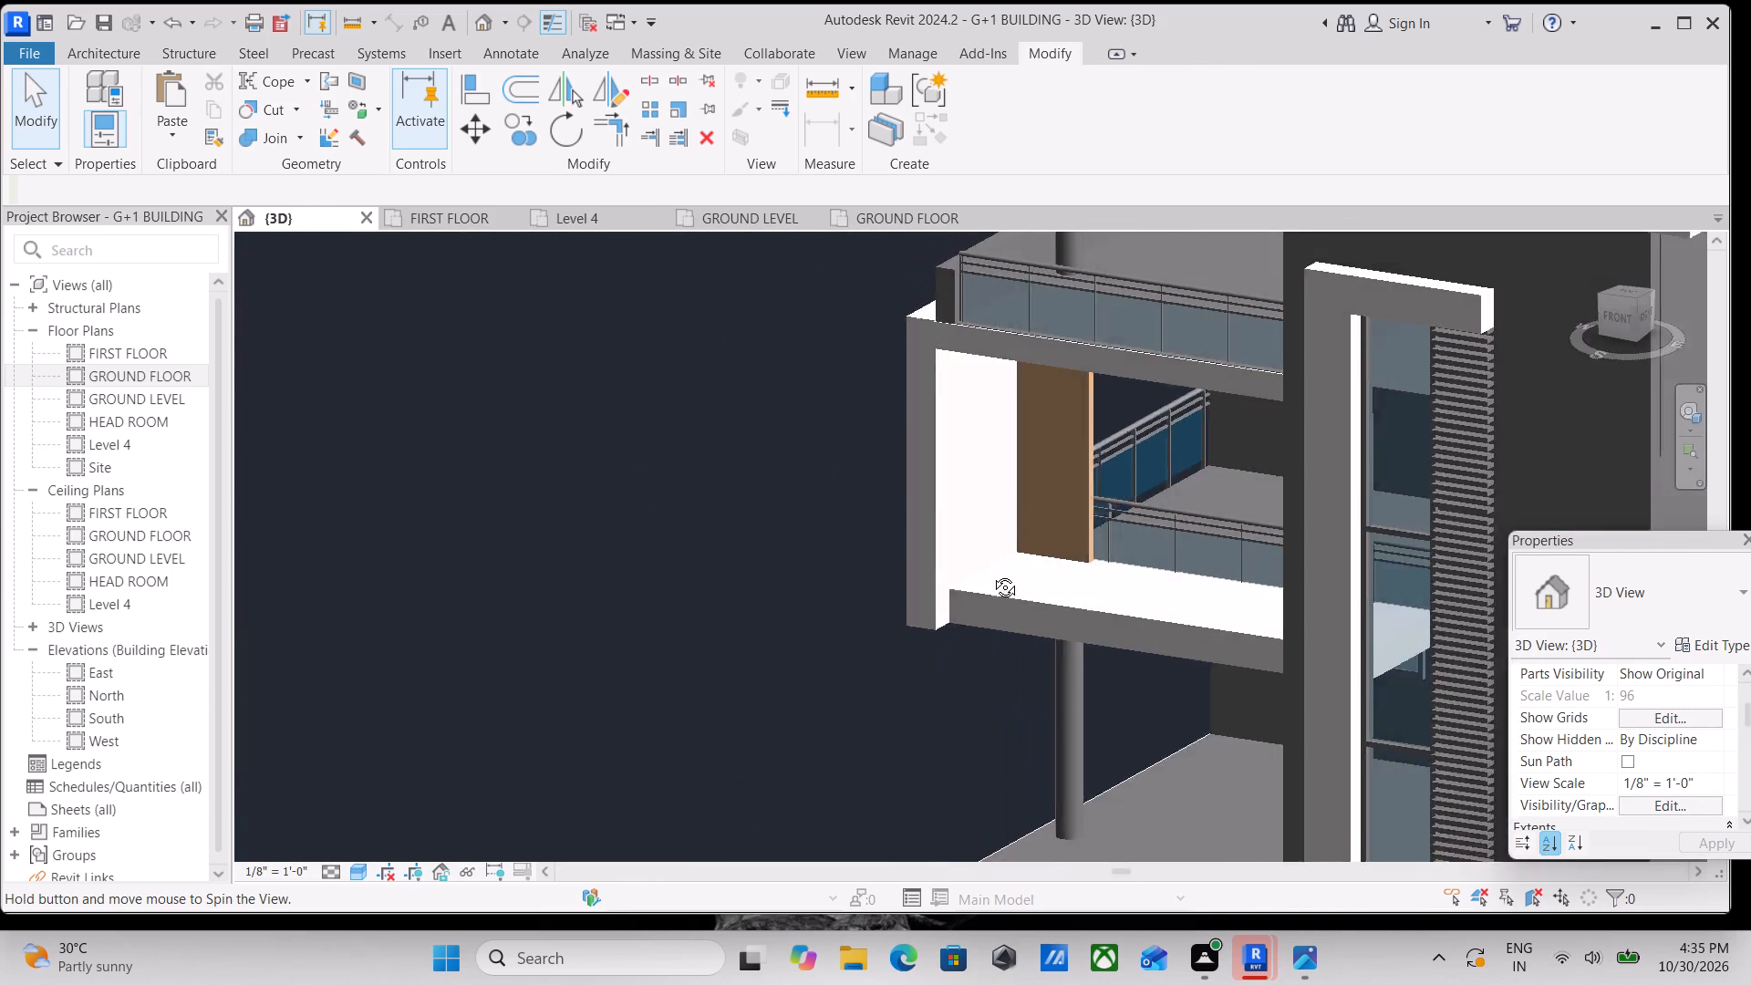
shift+middle_drag(991, 574, 1033, 600)
scroll(1054, 546, up, 2)
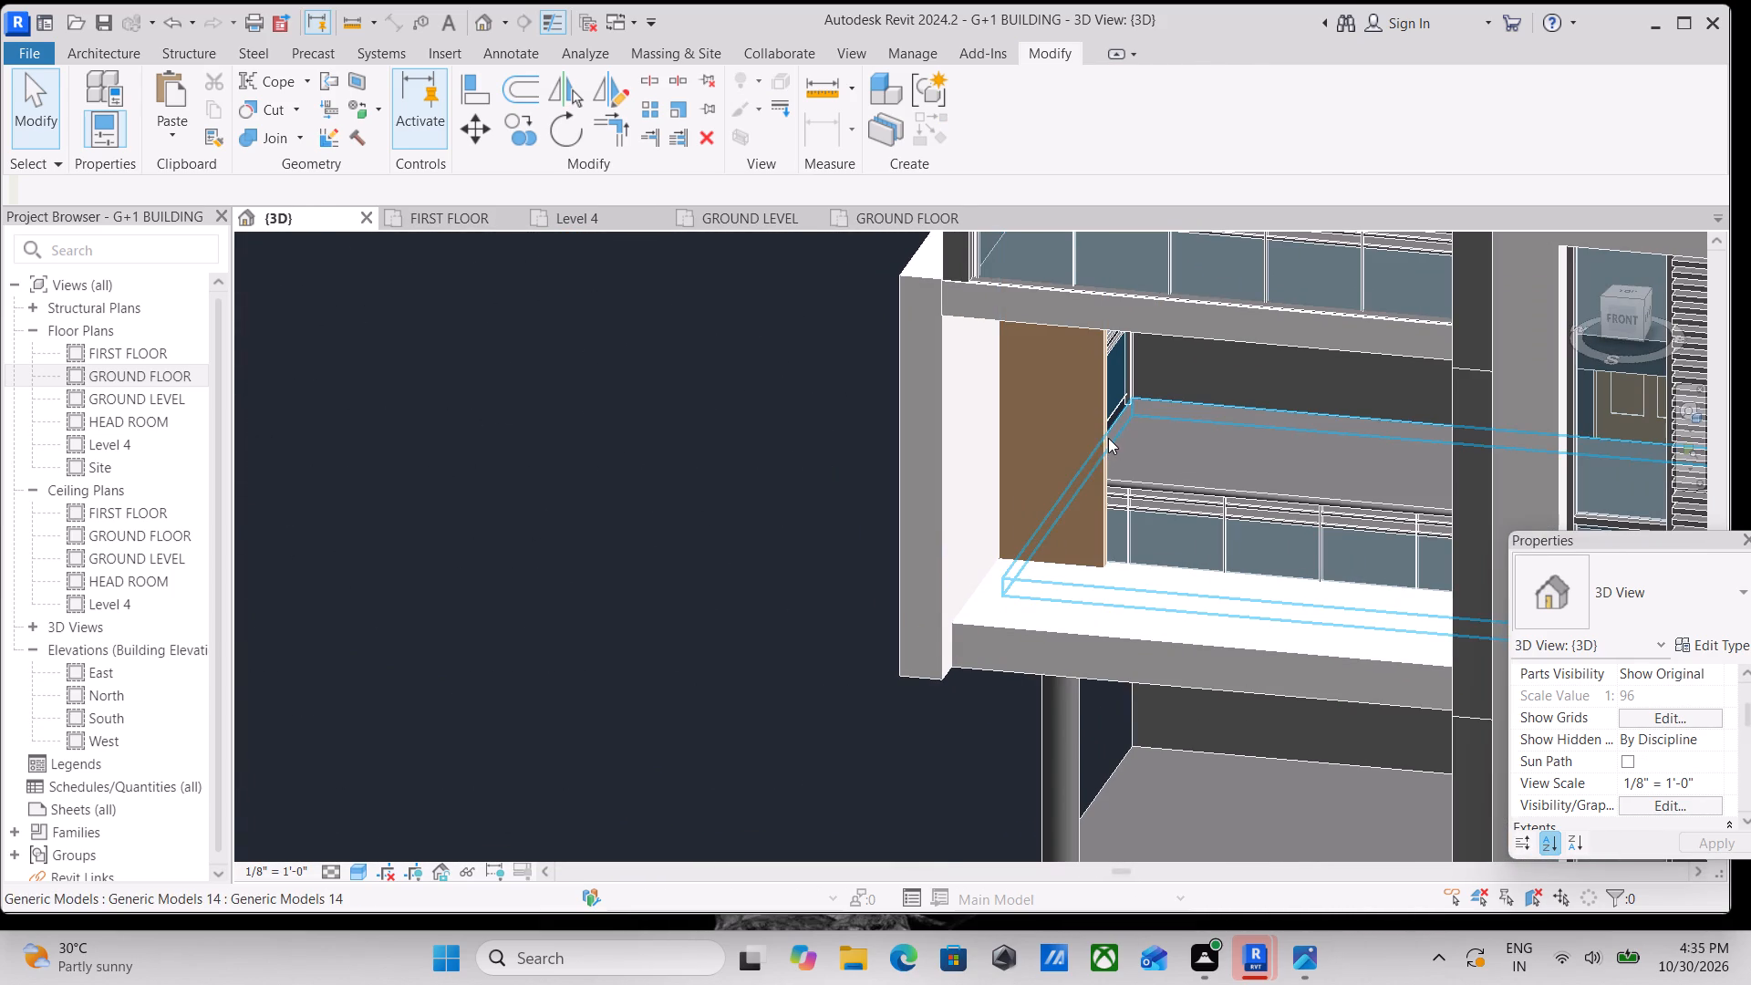
click(1099, 460)
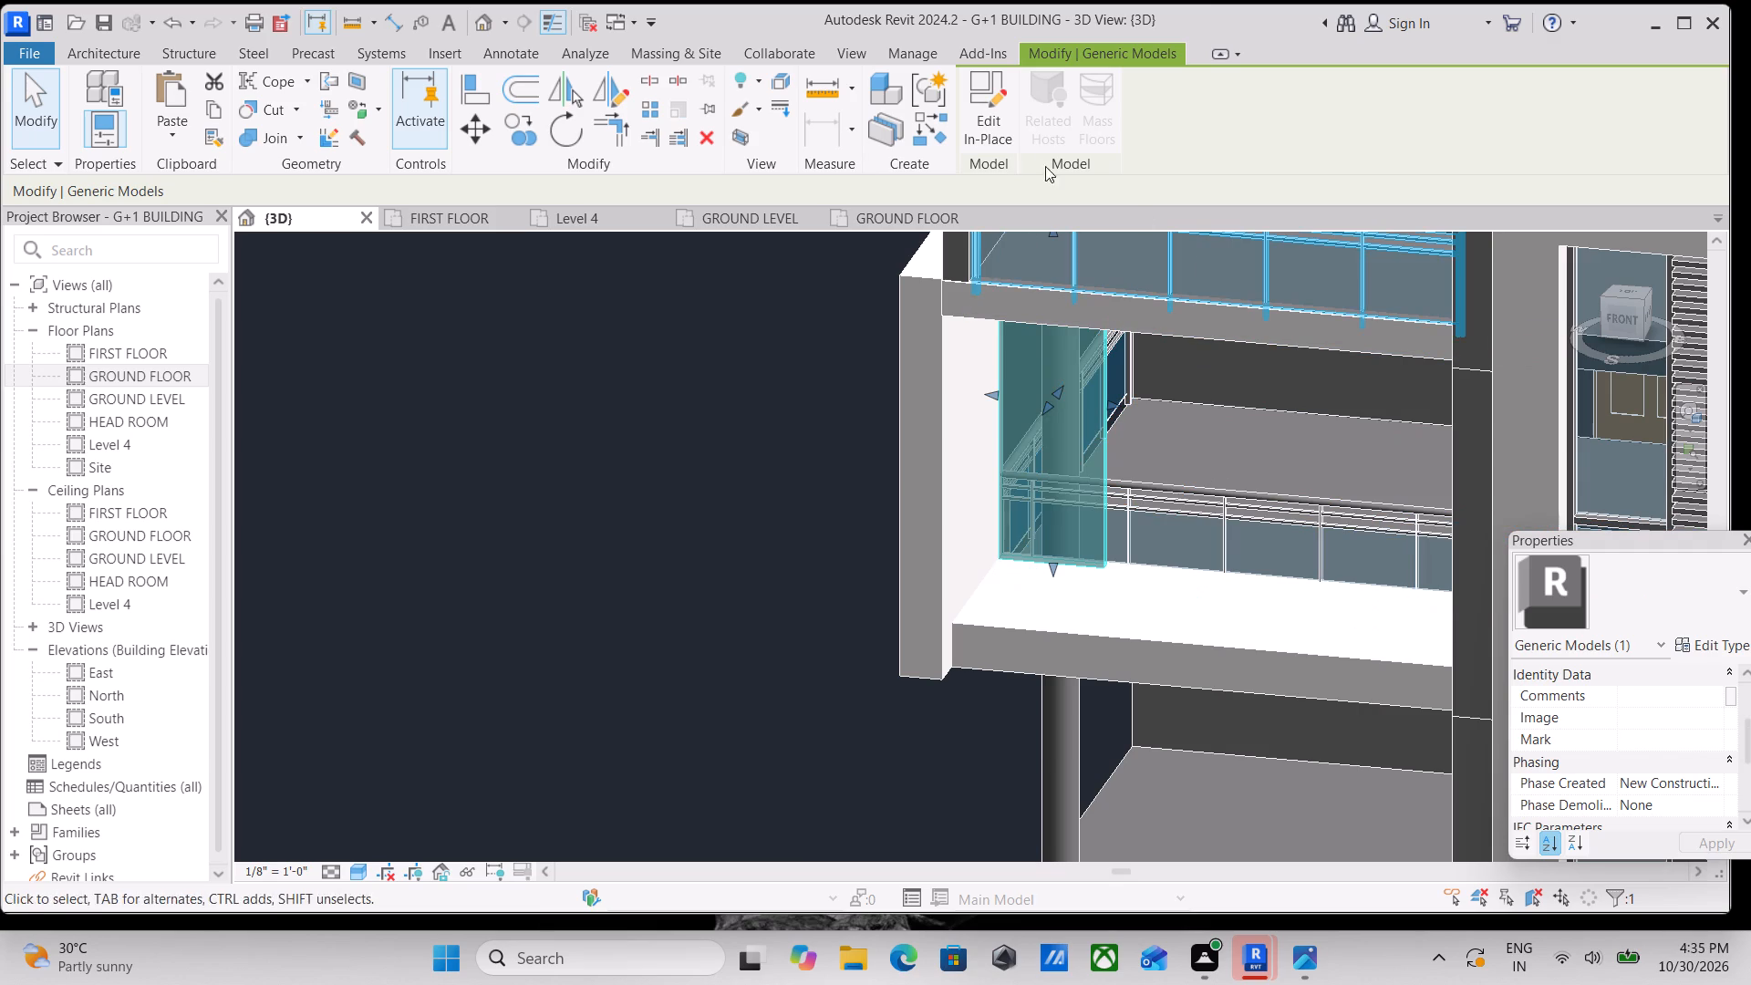
click(970, 125)
From the block extrusion's material setting, create a new material and name it slauter.
click(1111, 507)
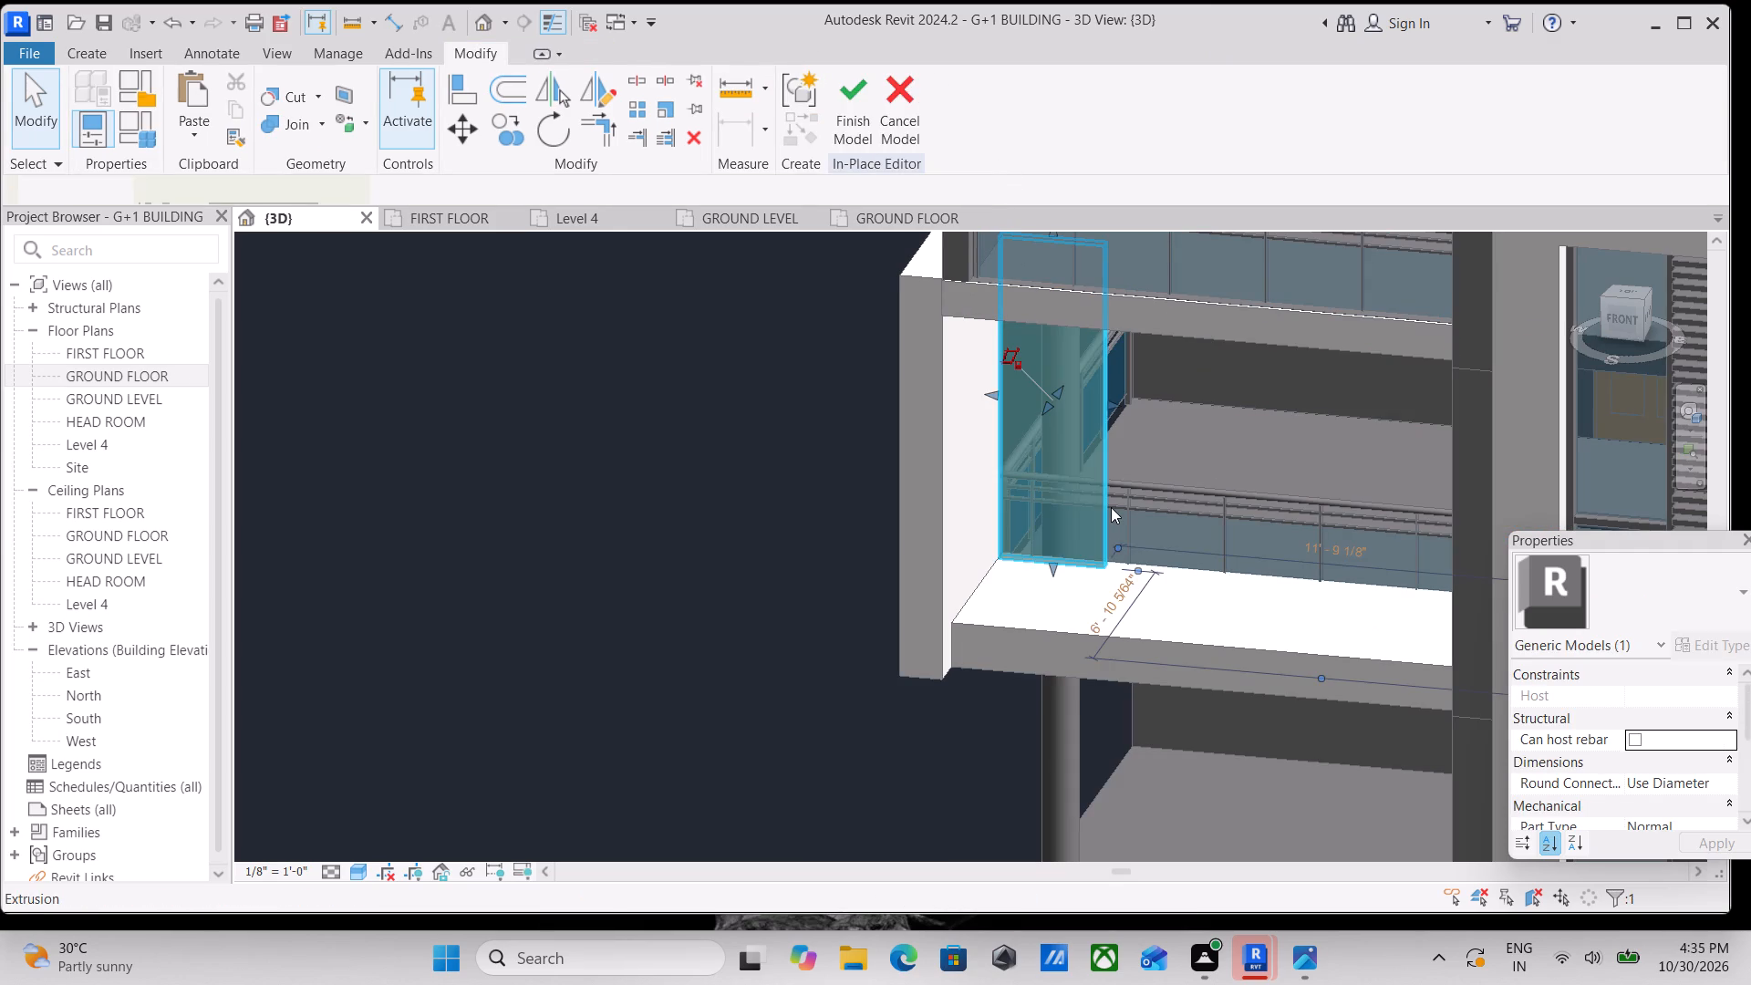
scroll(1670, 804, down, 3)
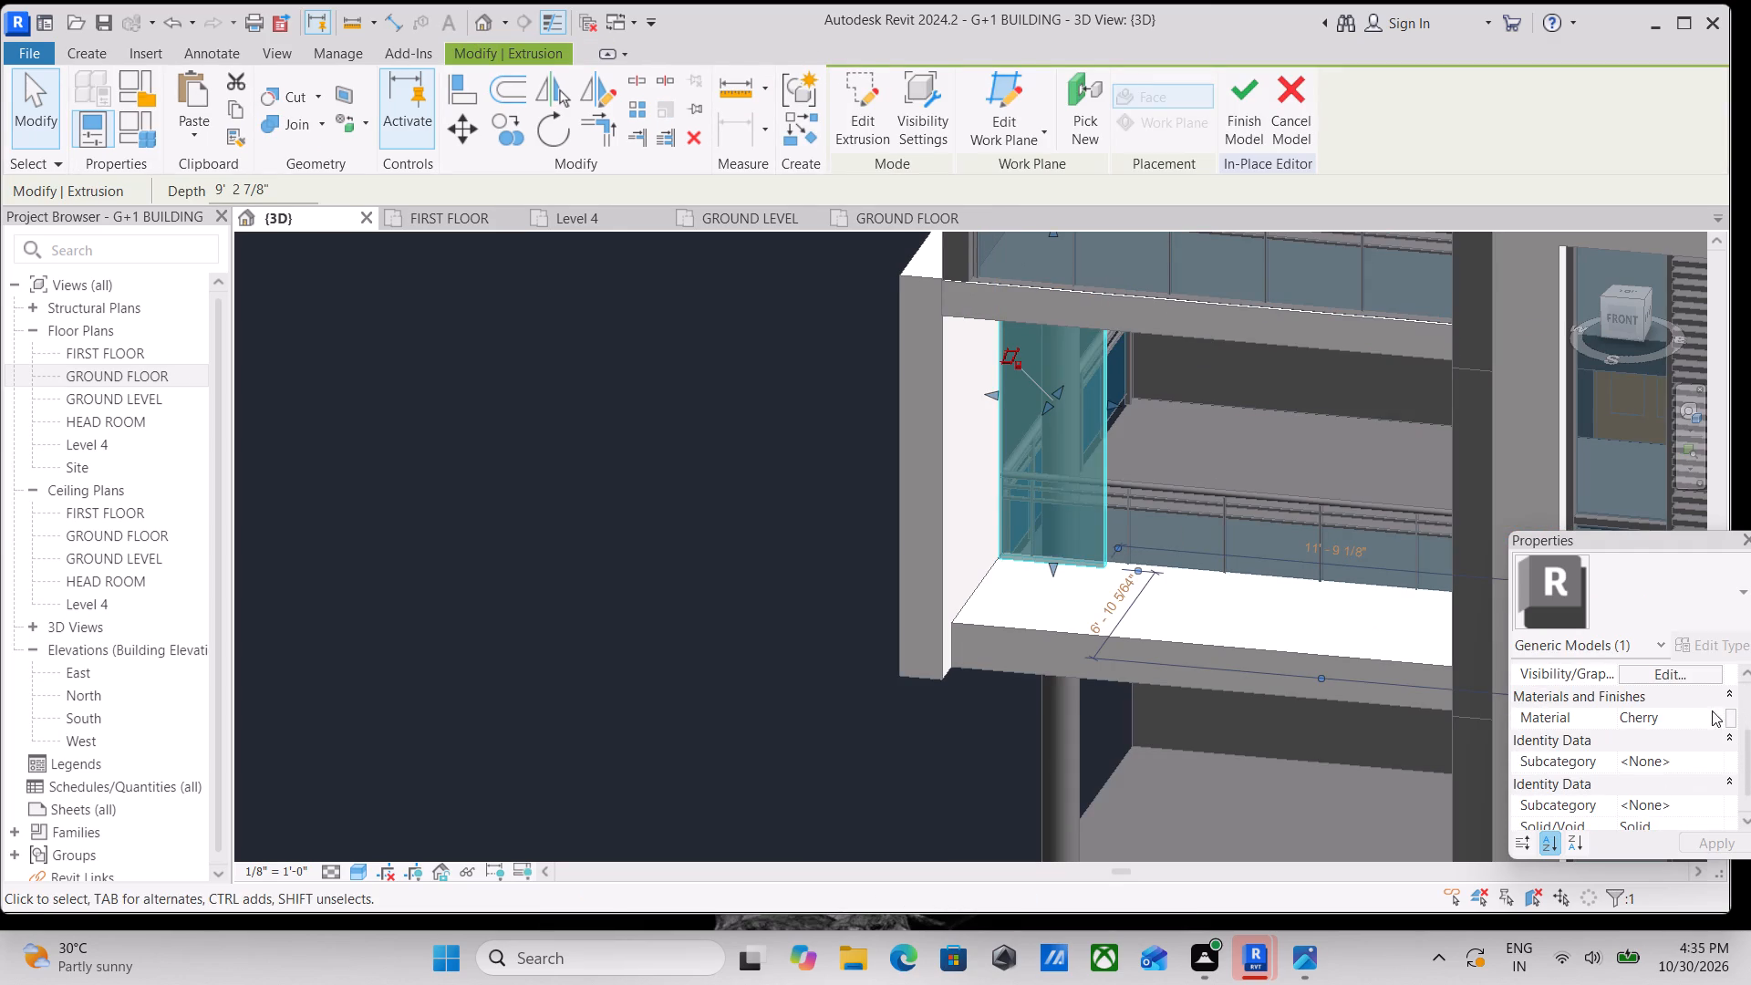
click(1709, 717)
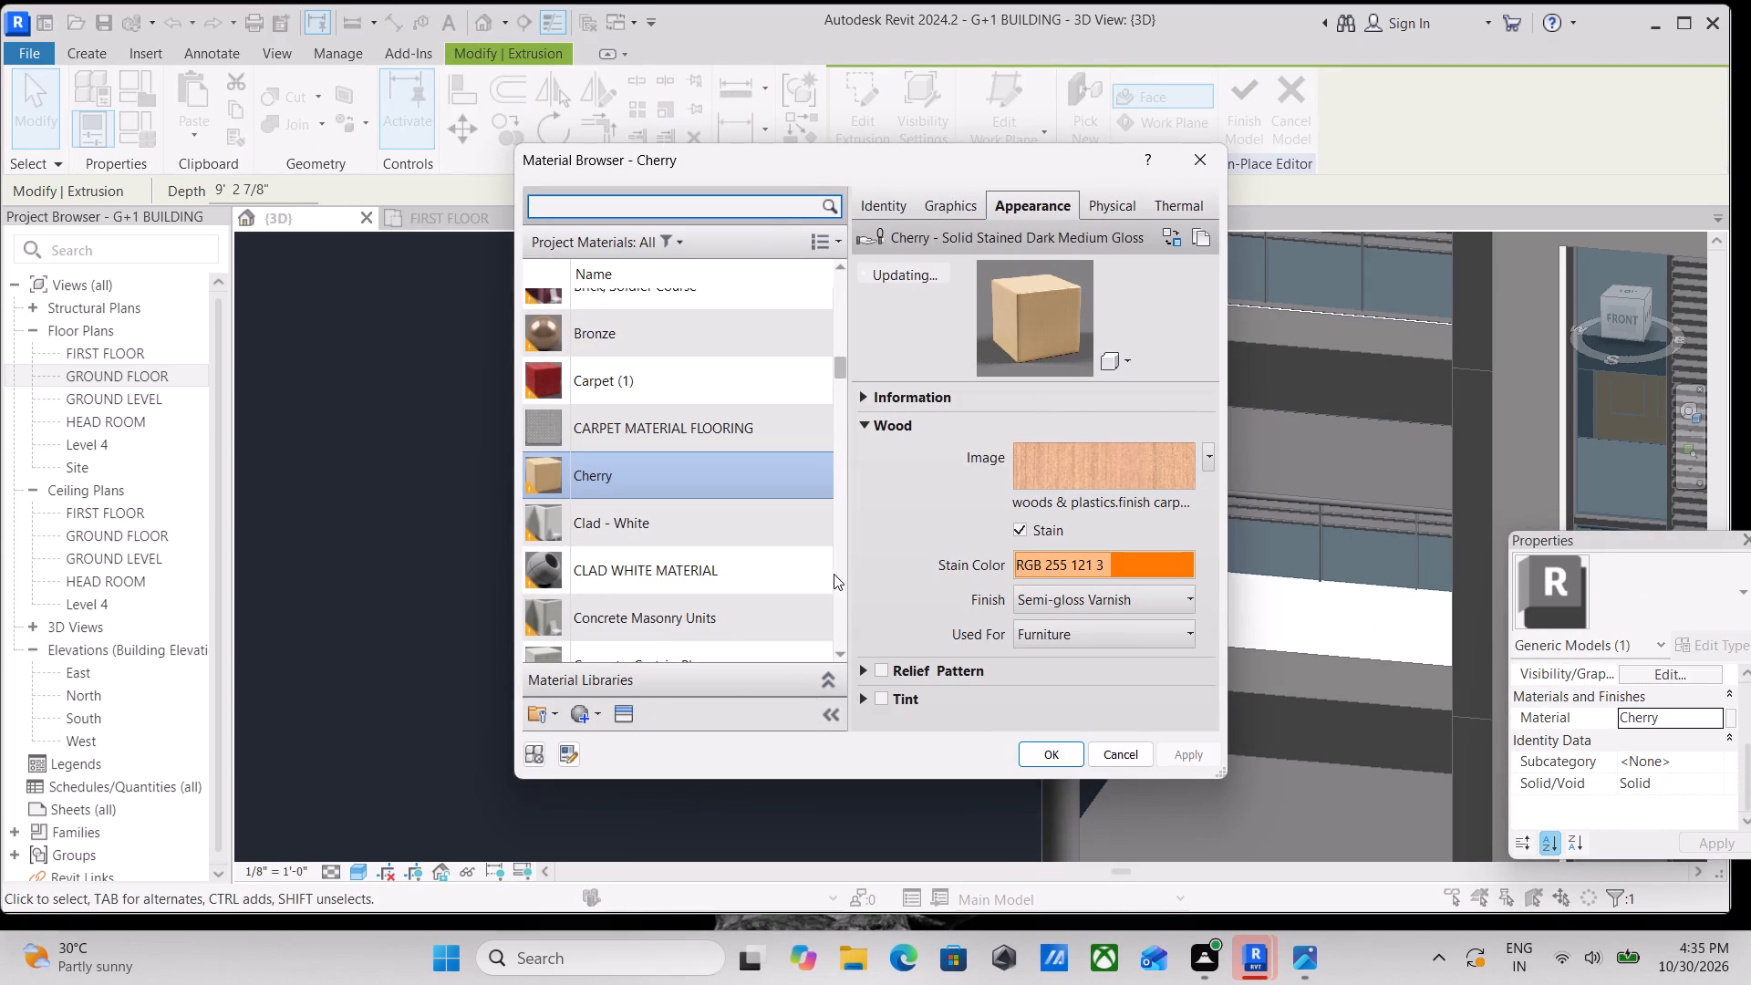
scroll(632, 522, down, 2)
click(591, 707)
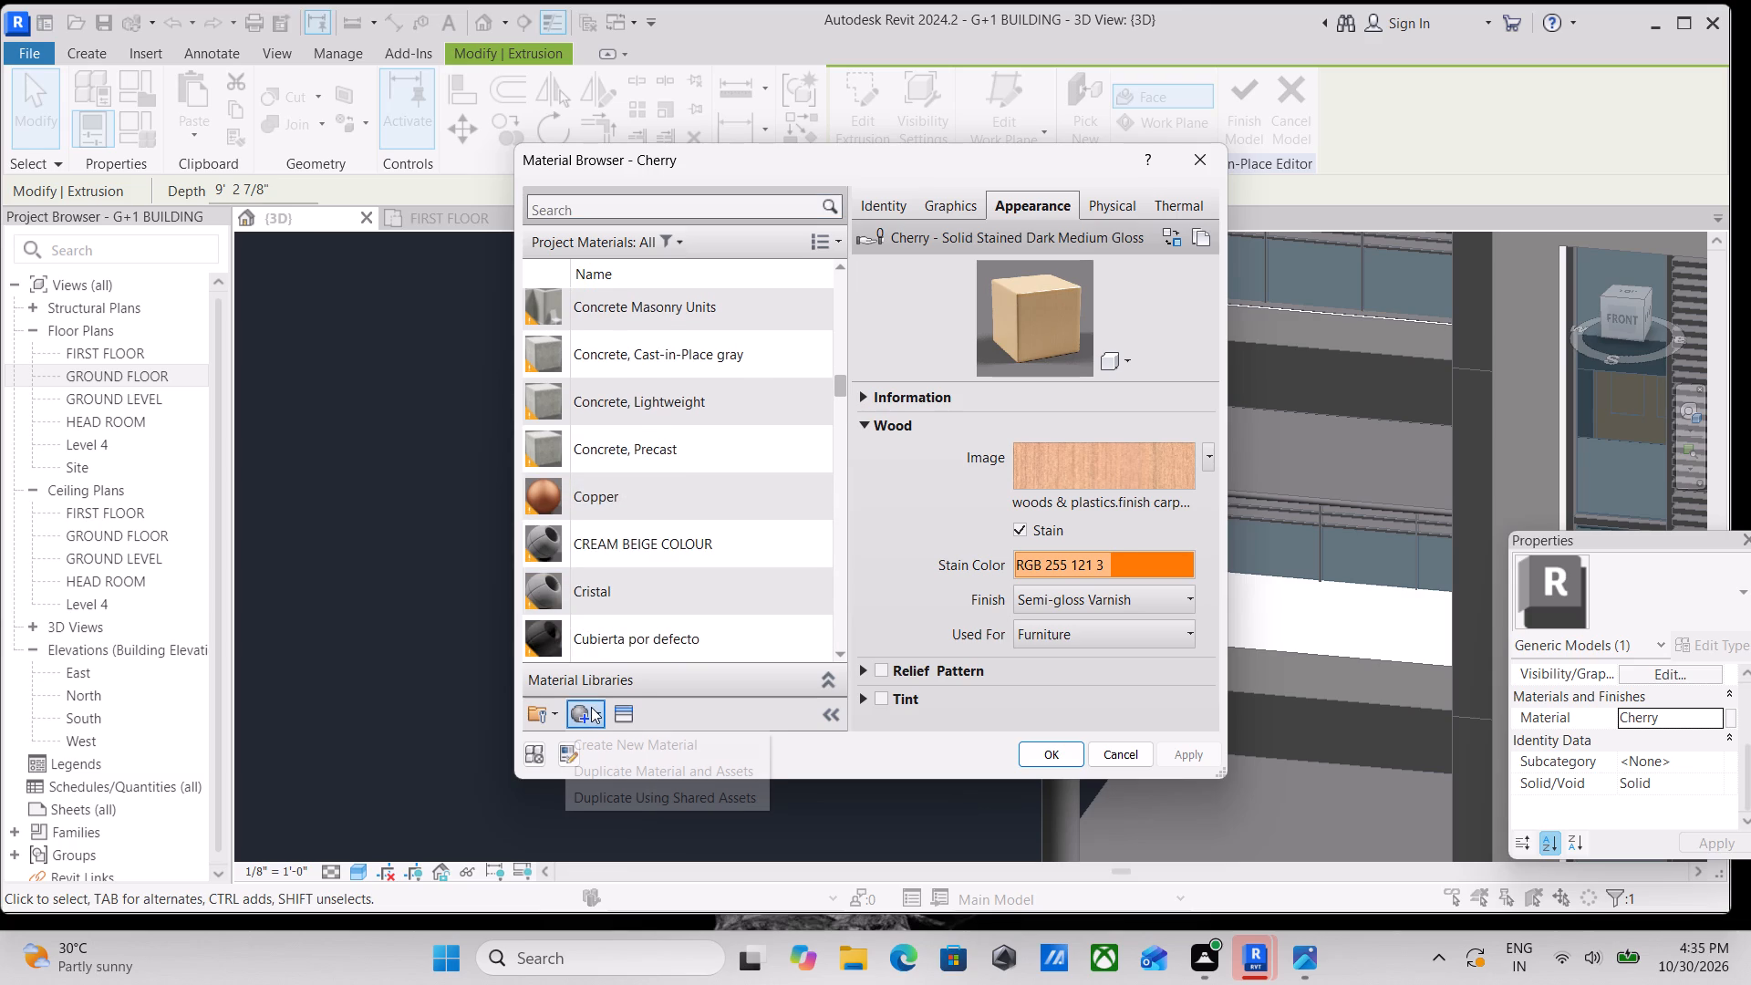
click(632, 752)
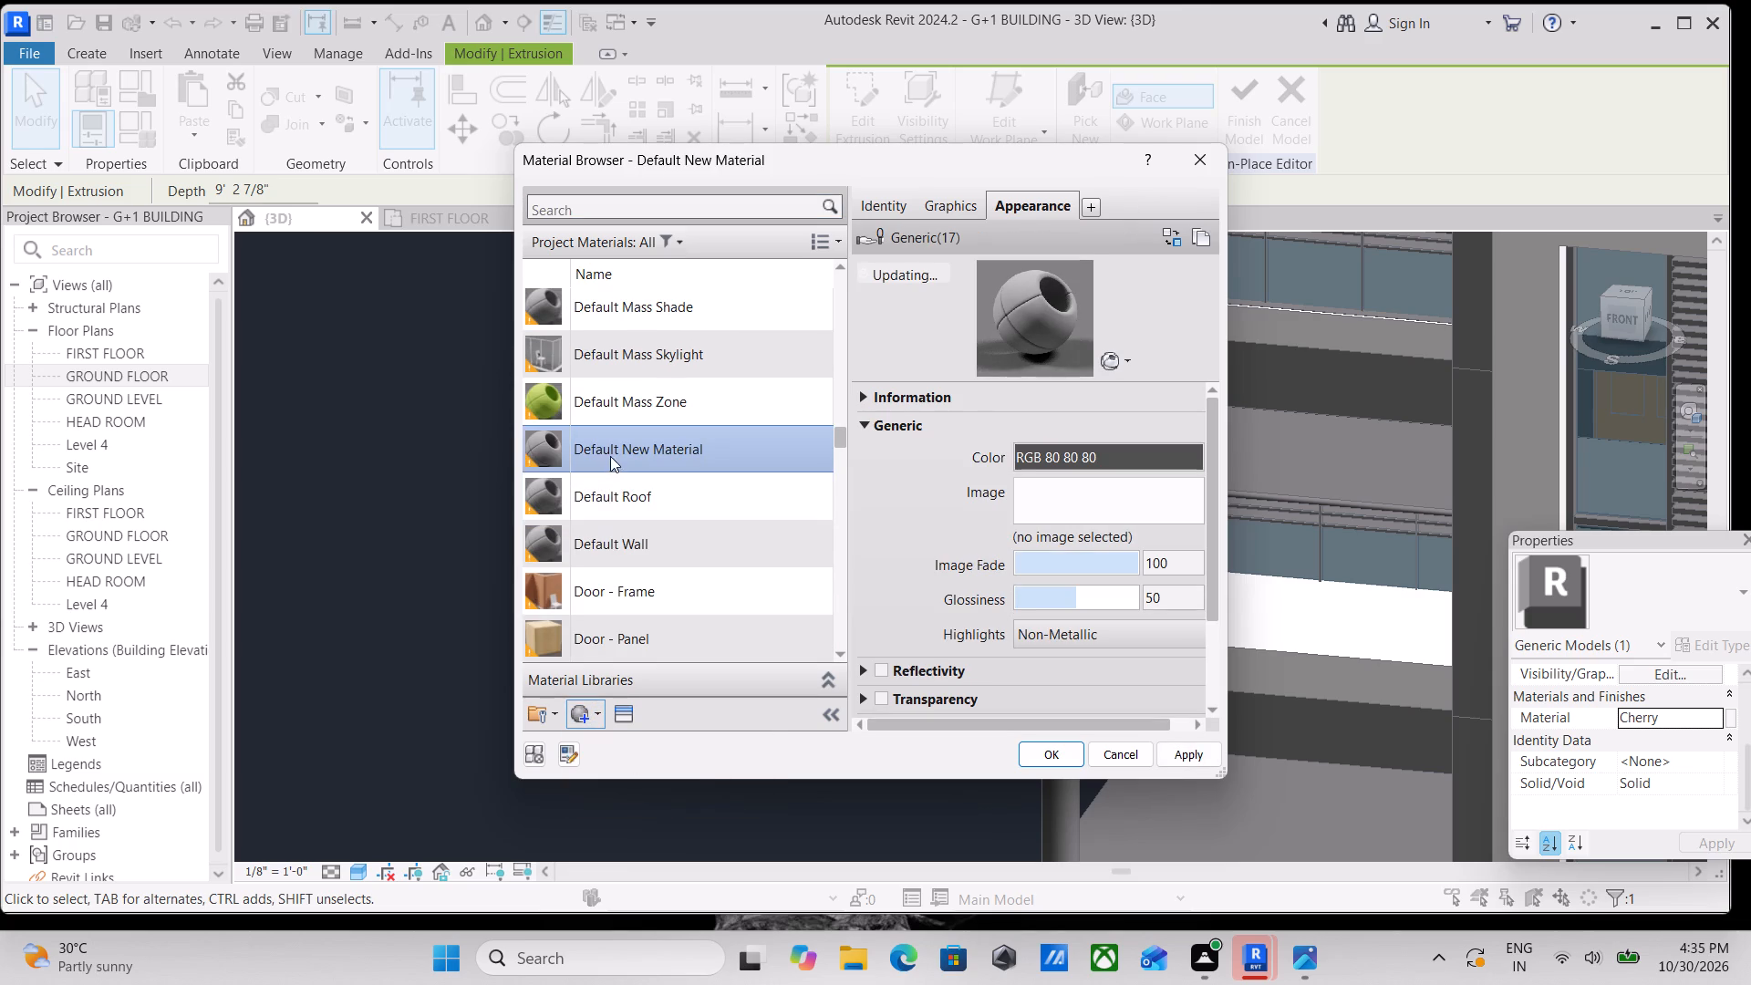
right_click(609, 454)
click(656, 538)
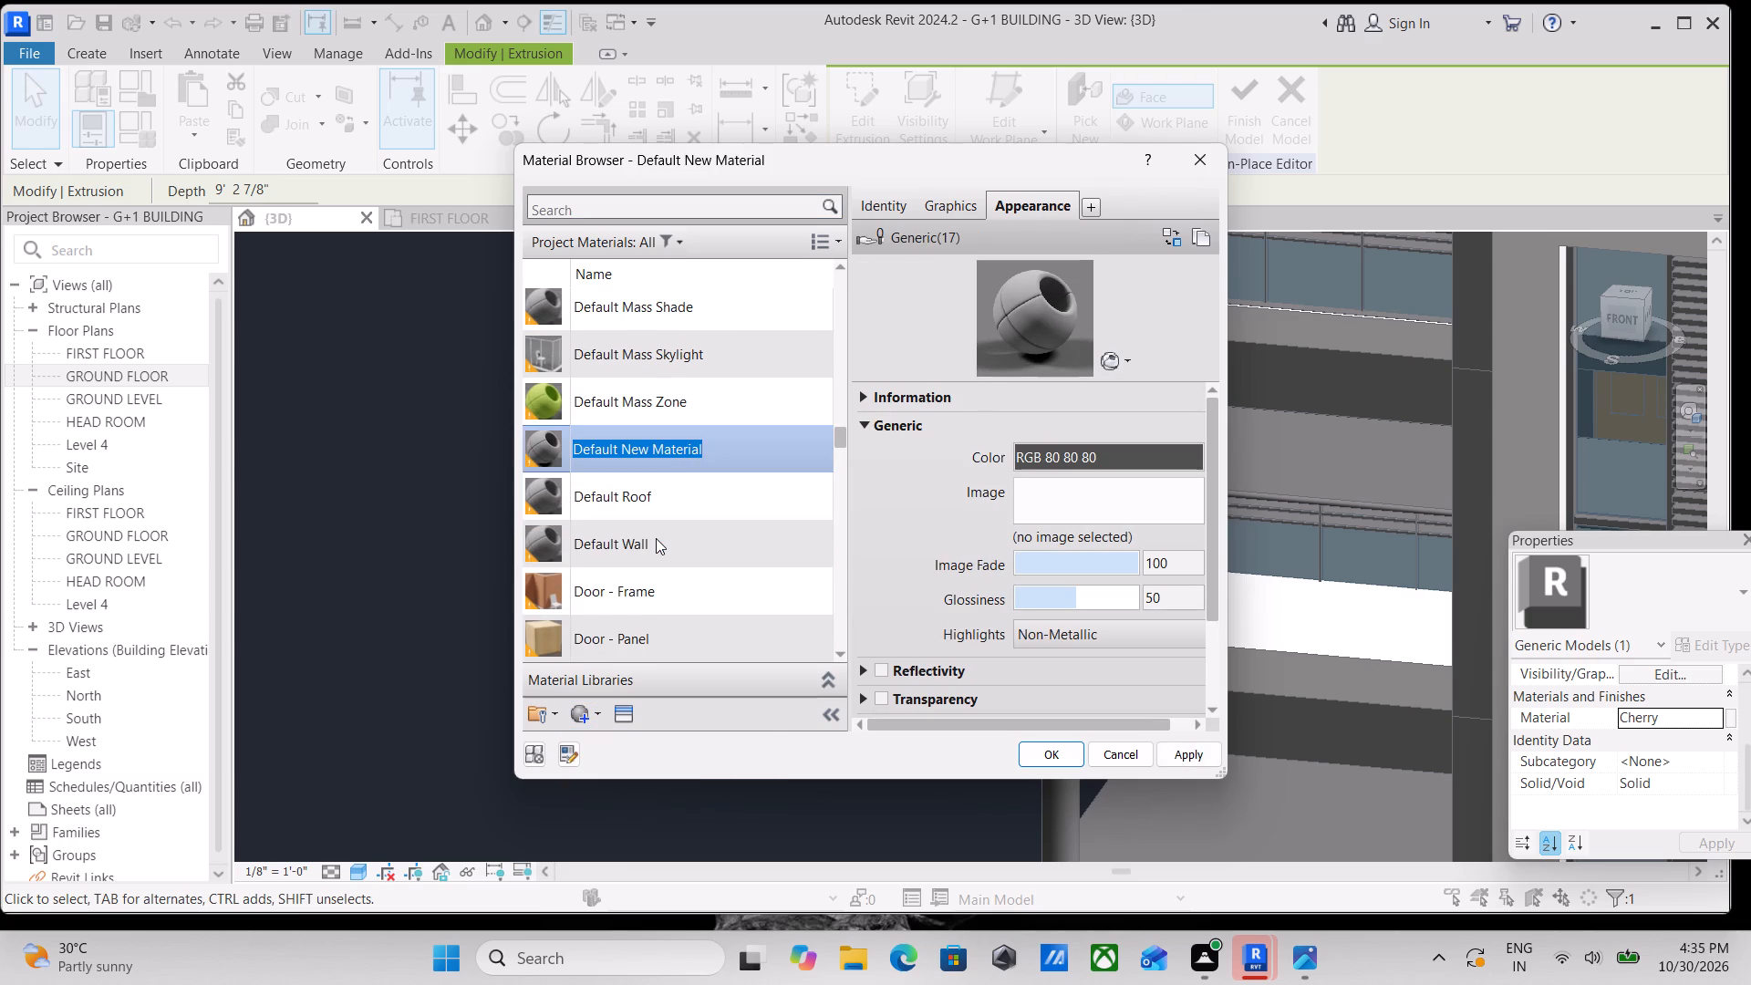
text(sl)
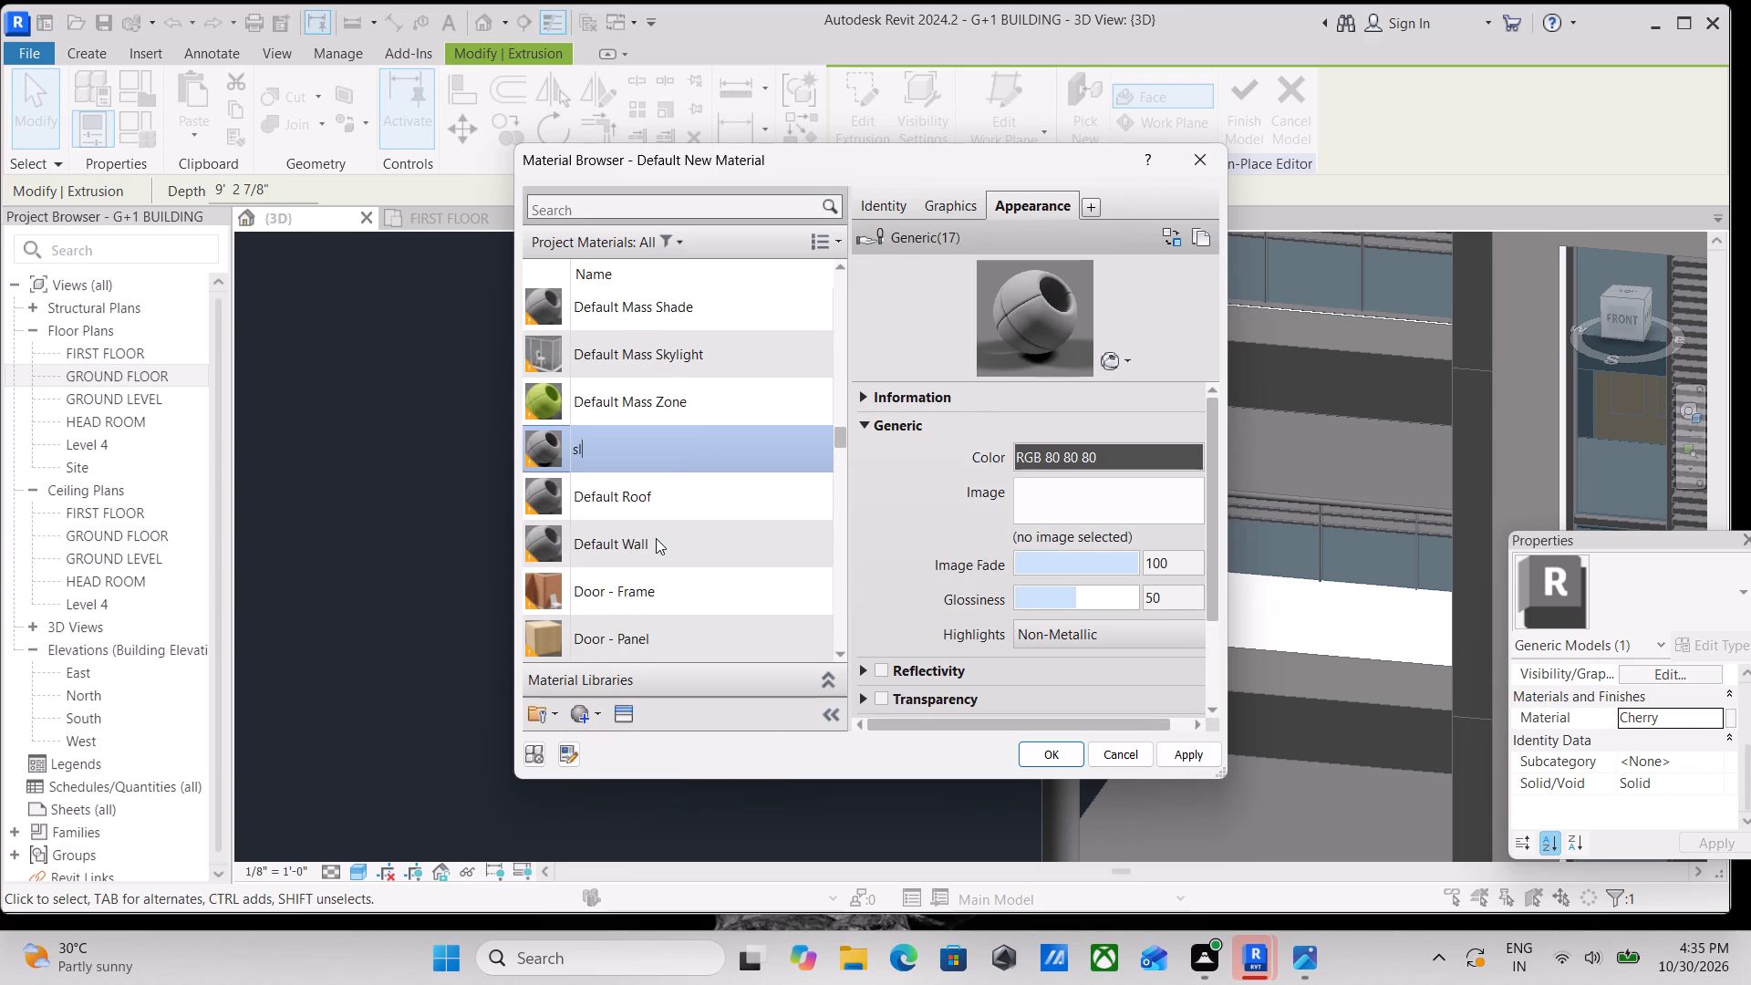
key(a)
key(u)
text(ter)
Open the asset browser for the slauter material and browse the Appearance Library to the Wood Panels category.
click(616, 710)
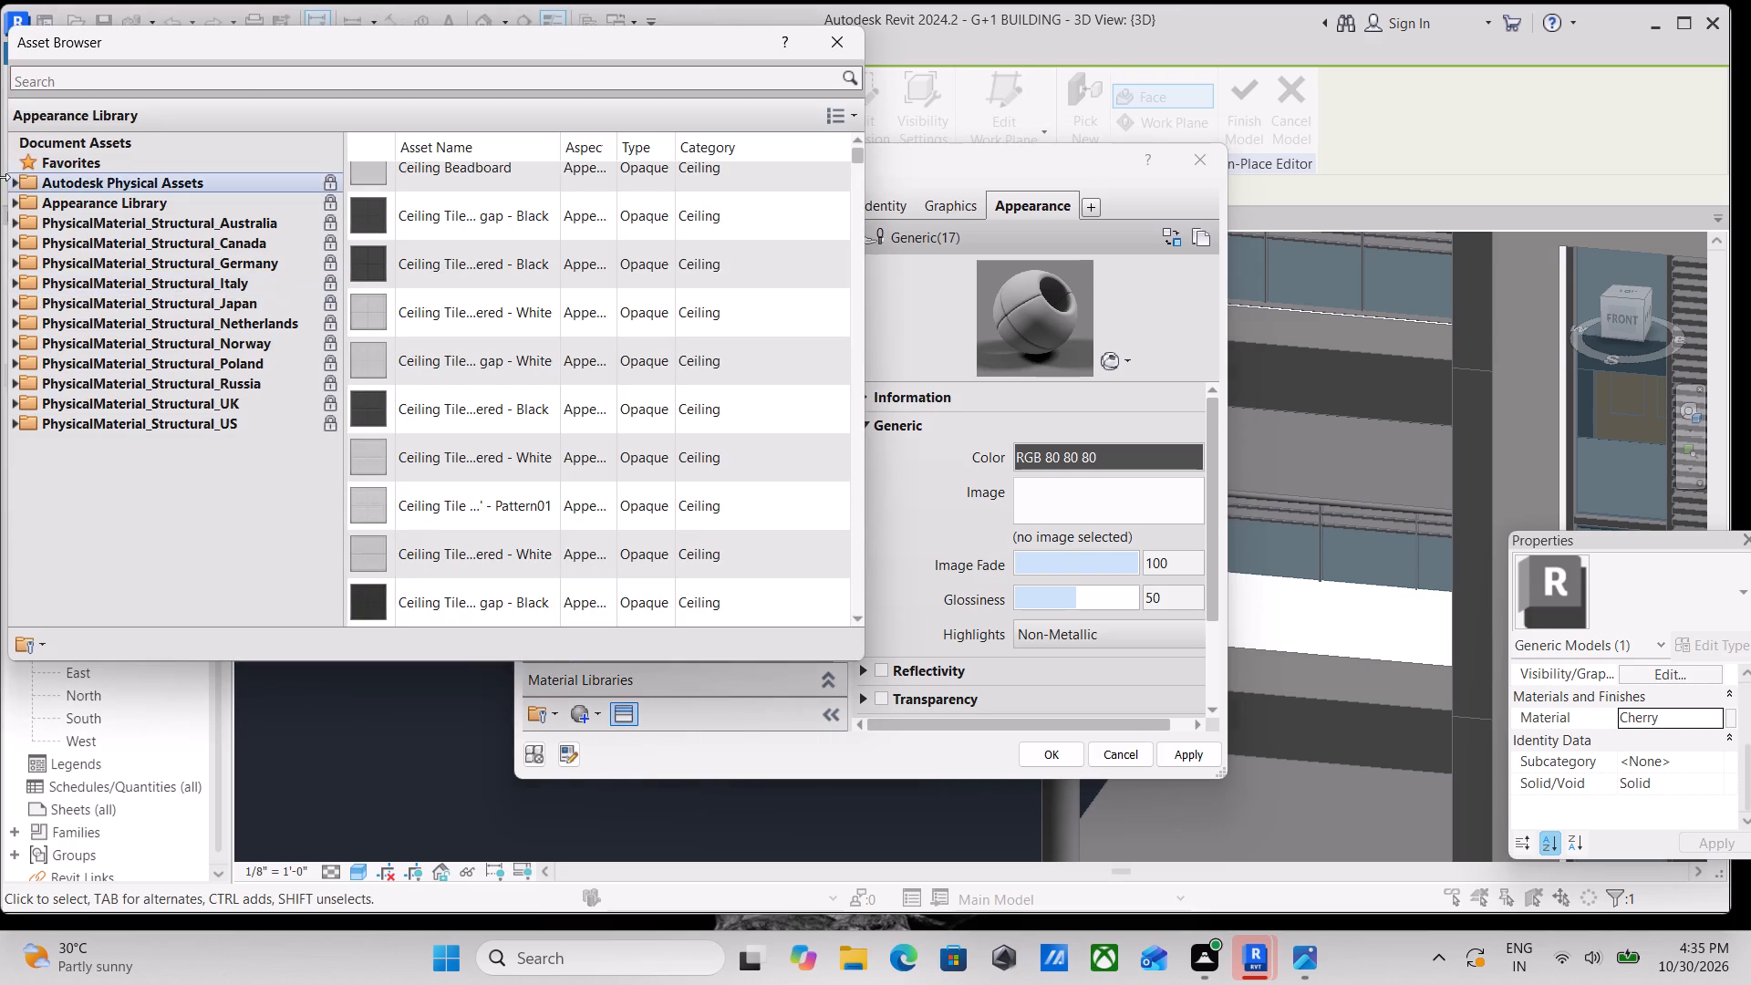
click(12, 204)
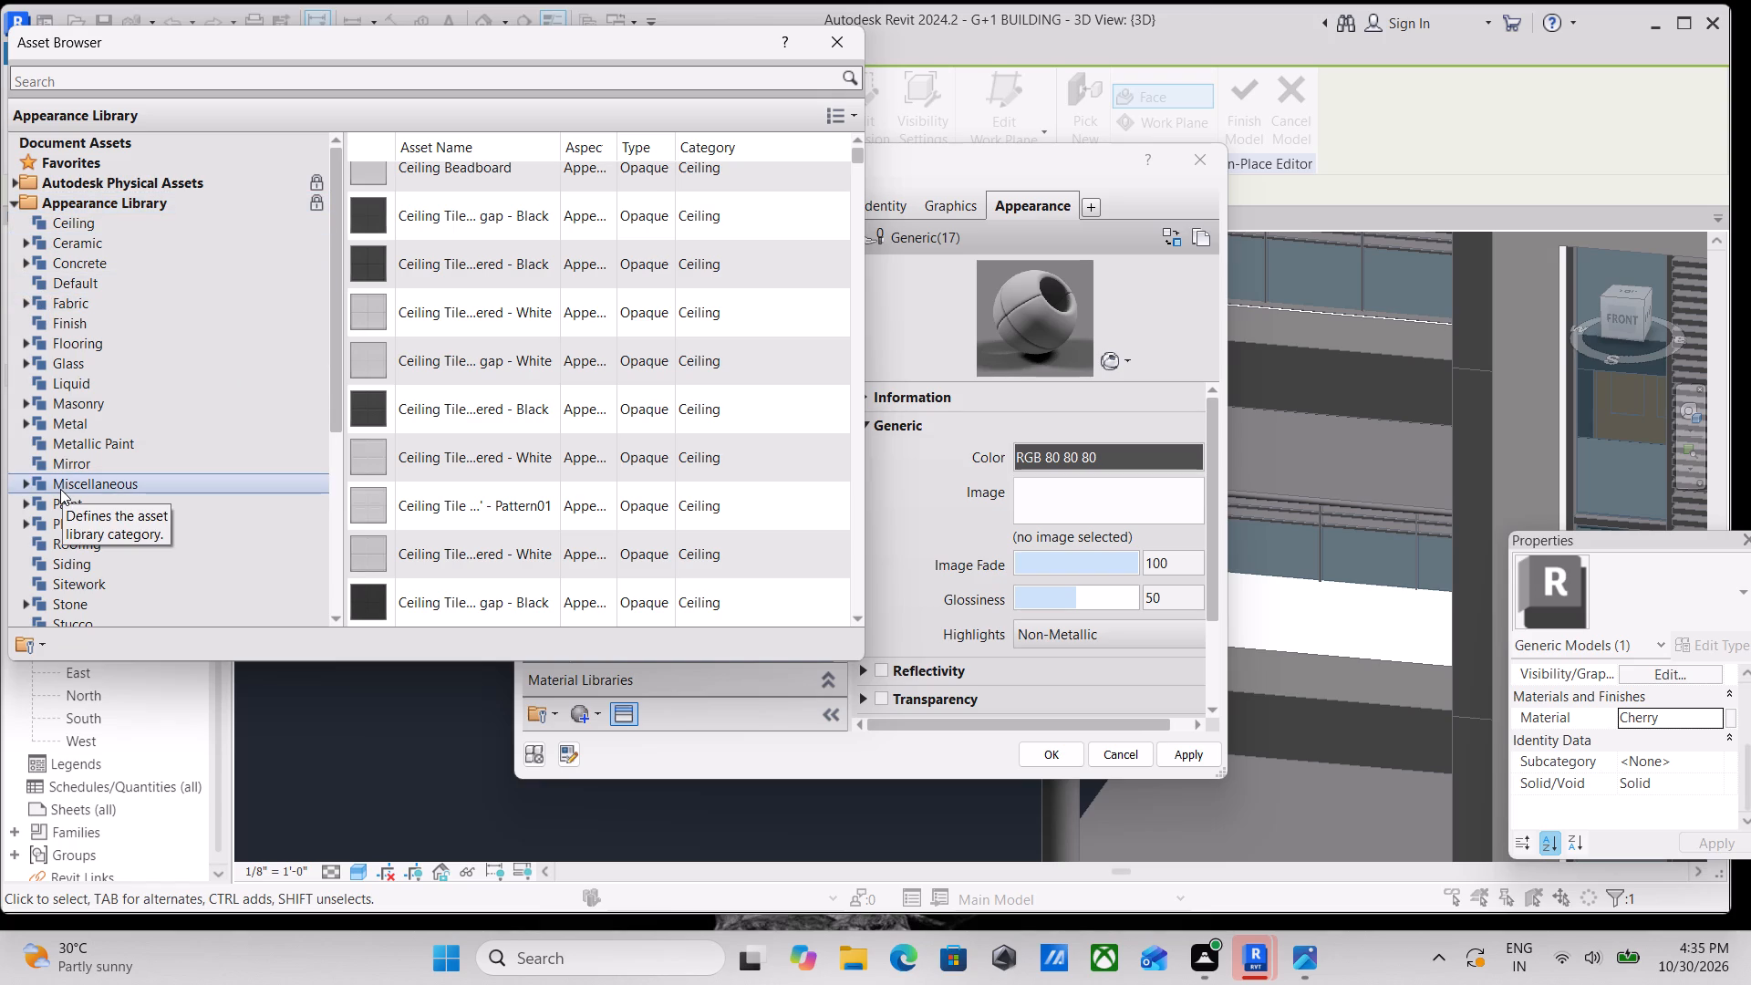
scroll(0, 529, down, 1)
scroll(109, 596, down, 1)
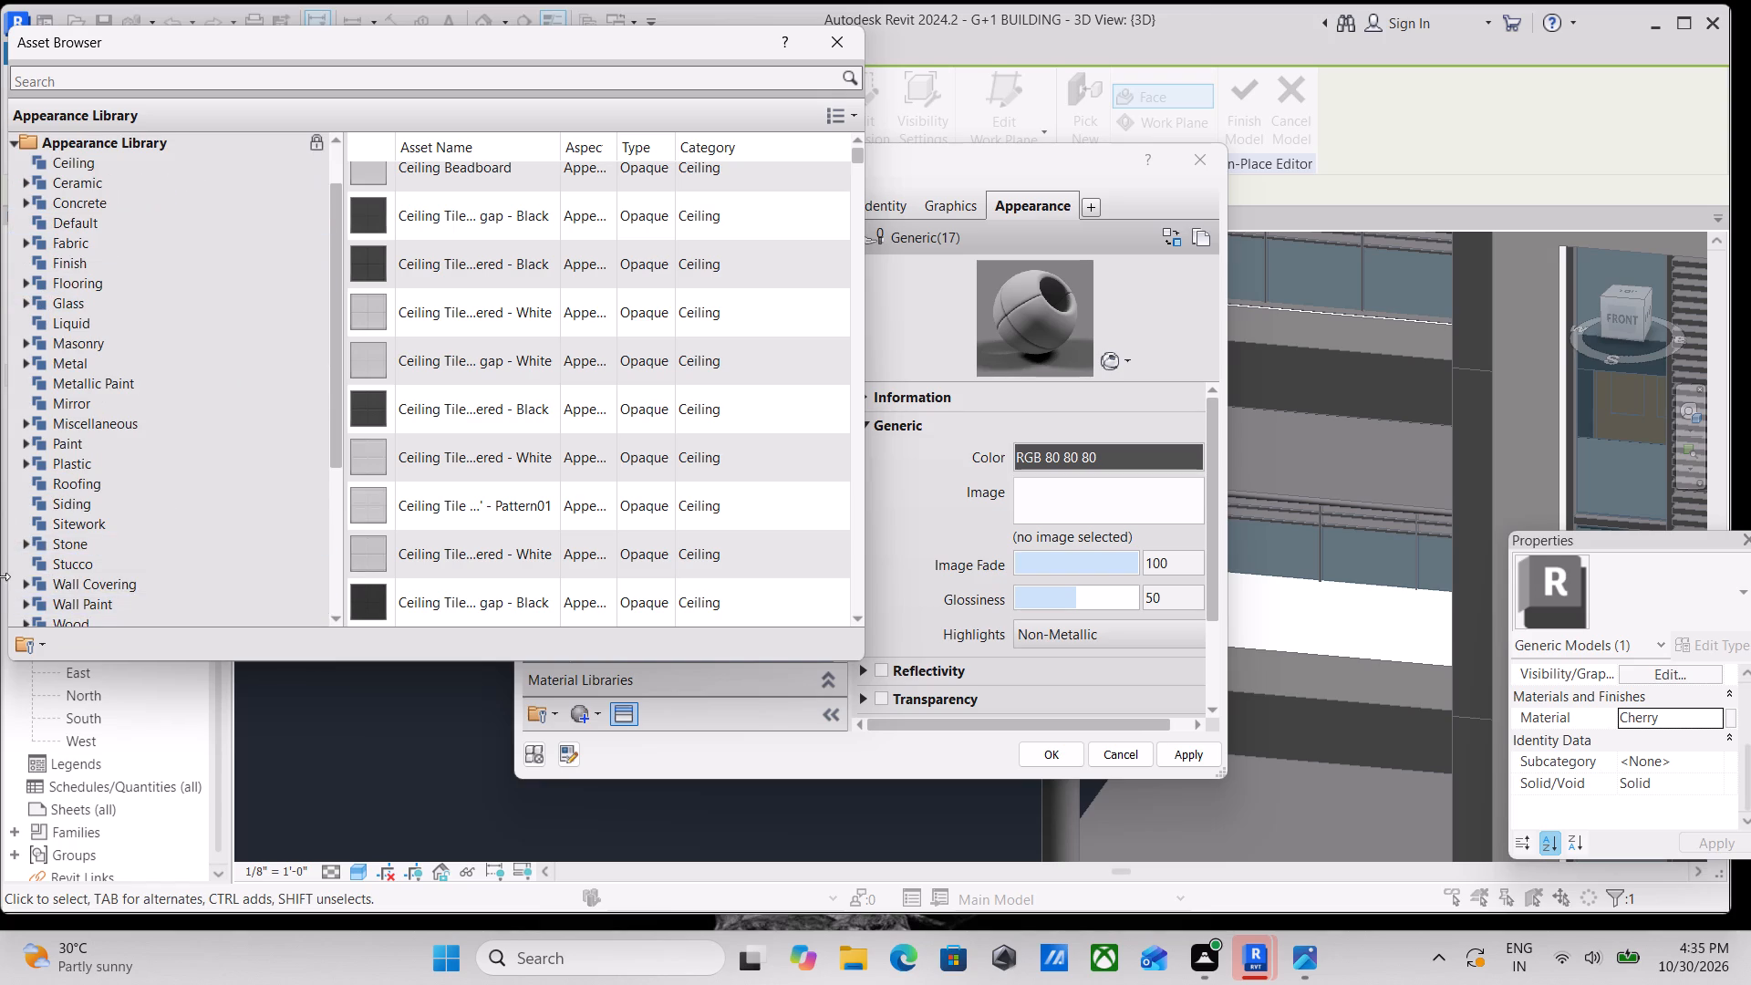
click(26, 544)
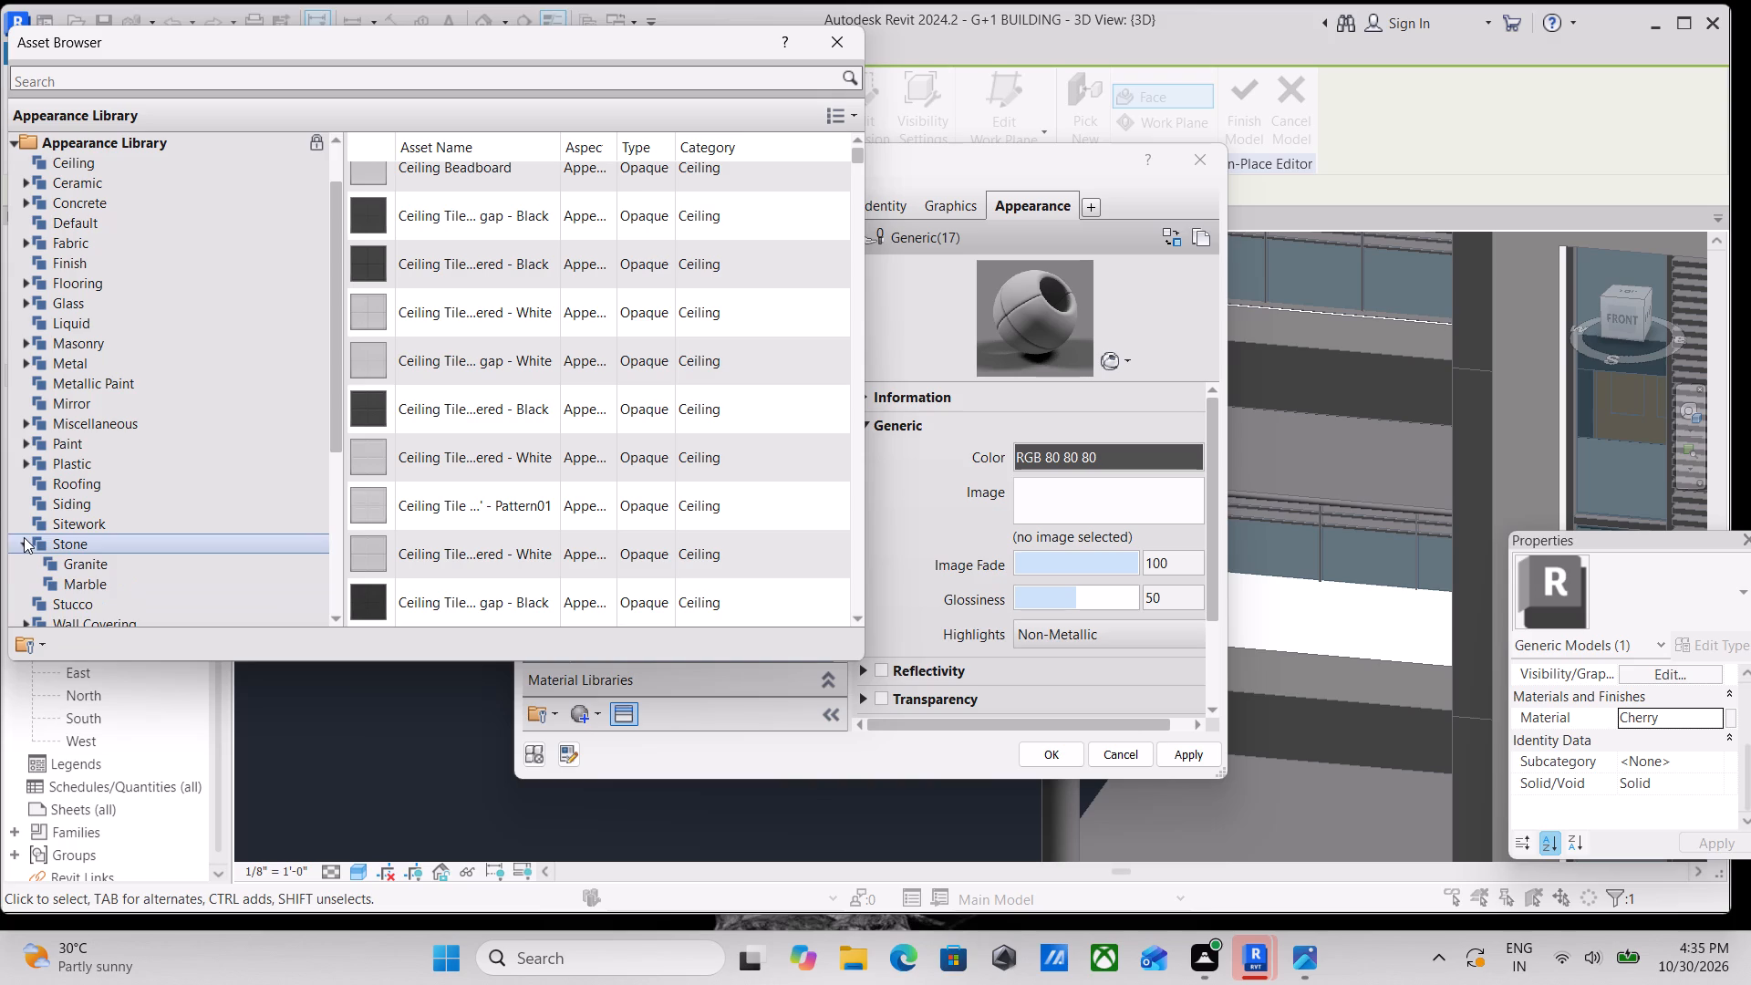
double_click(83, 589)
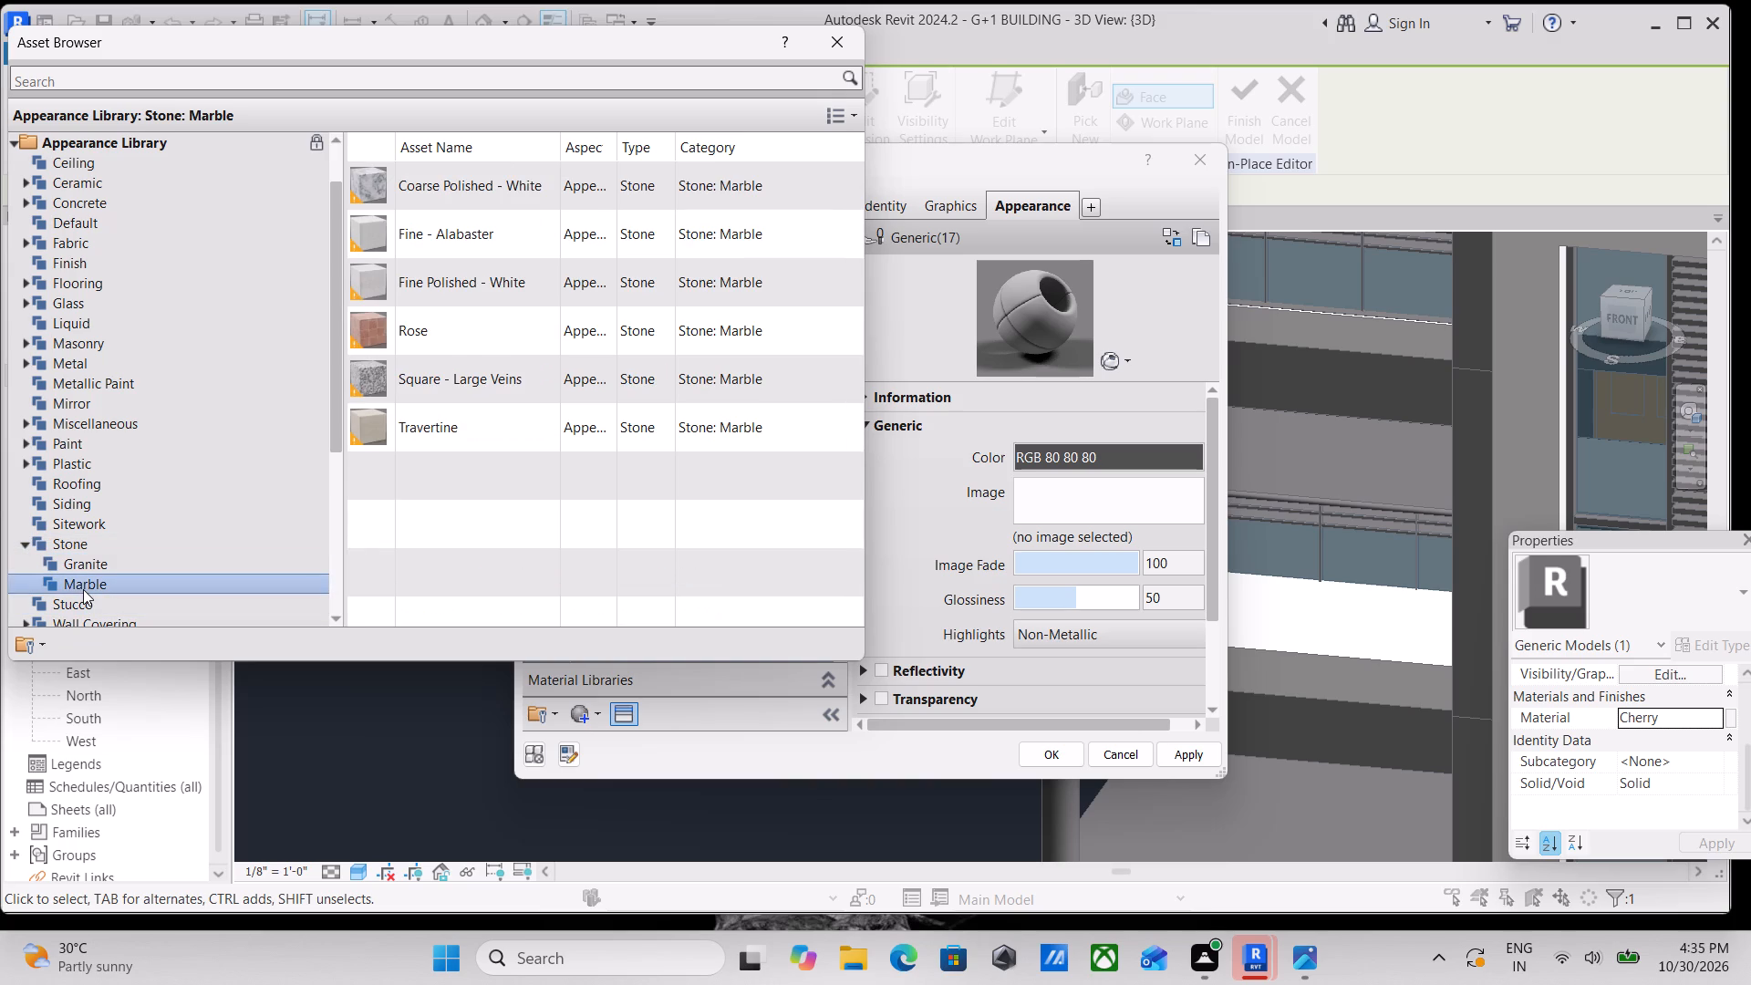
double_click(78, 565)
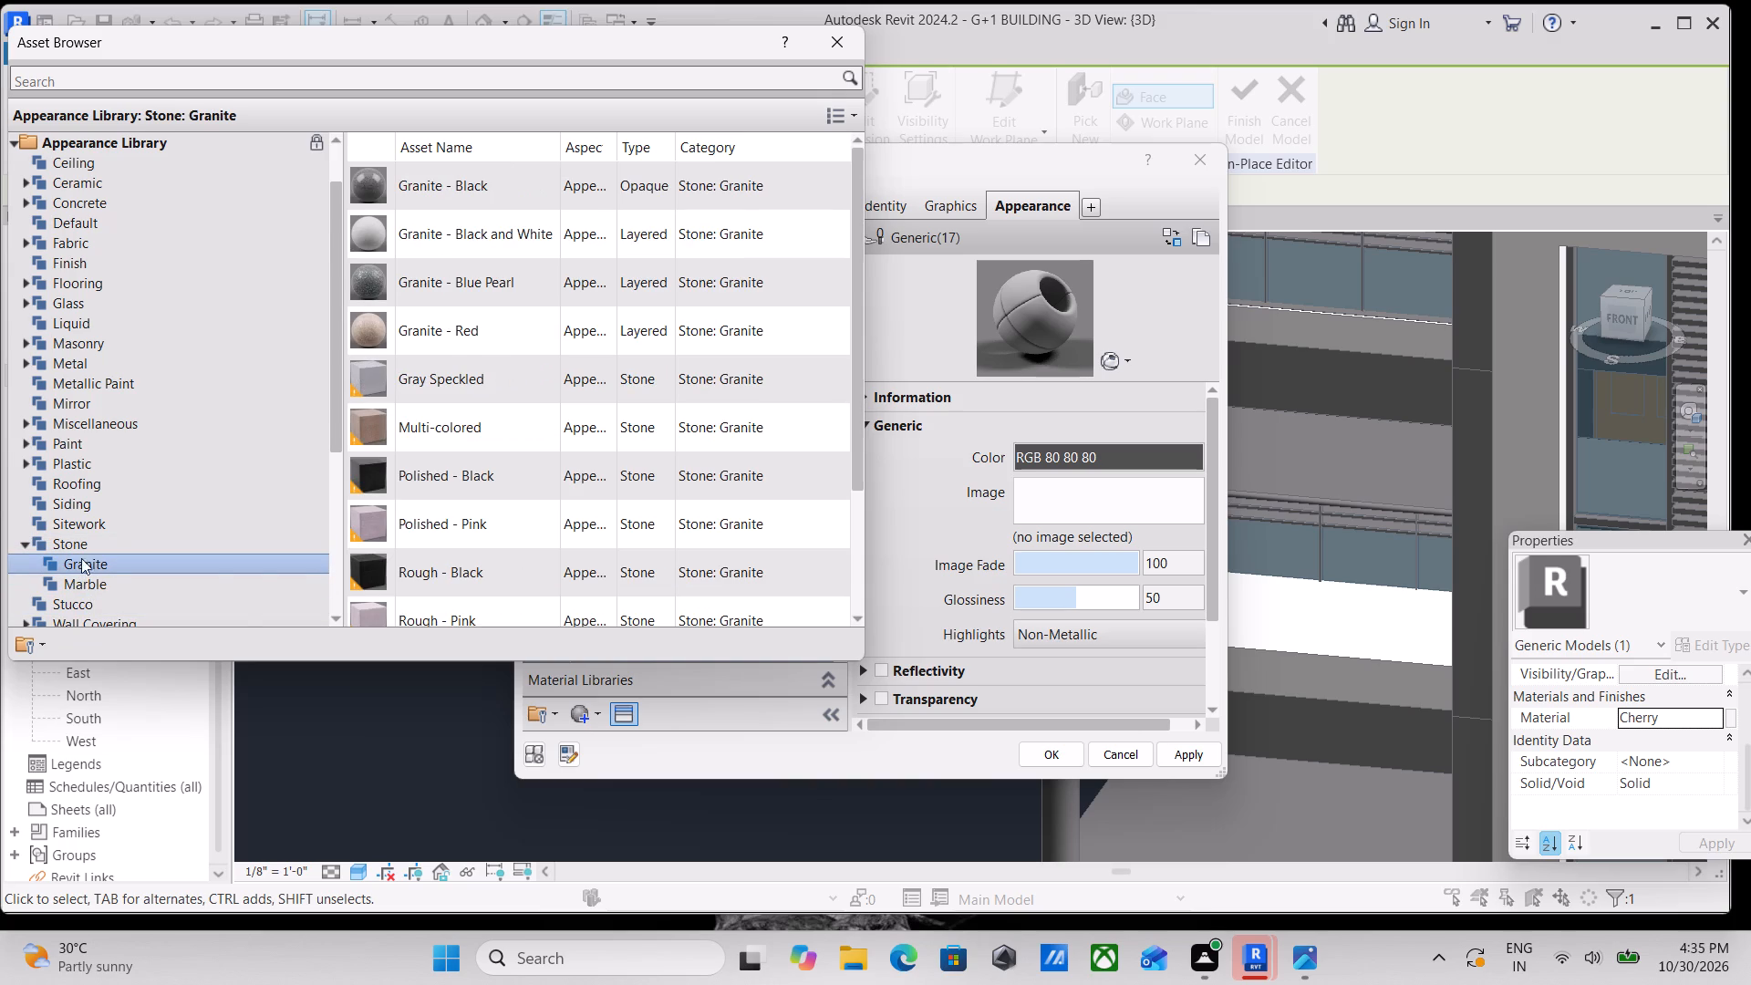
scroll(113, 539, down, 2)
click(98, 549)
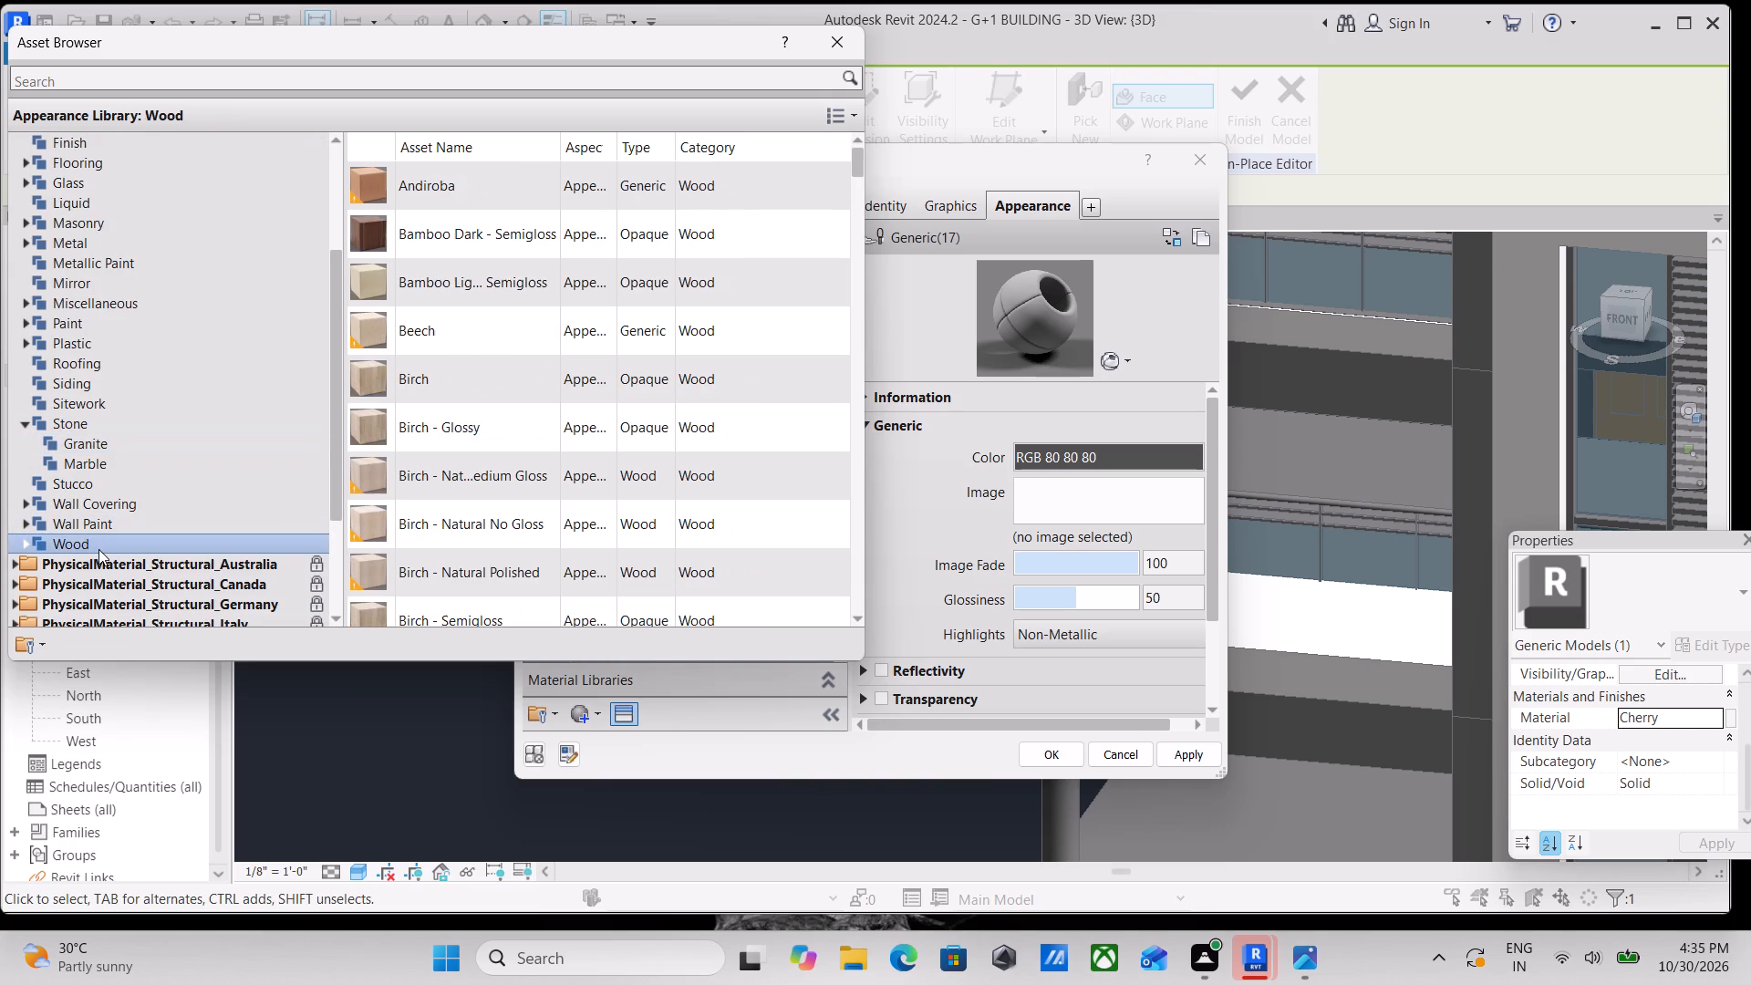
click(98, 549)
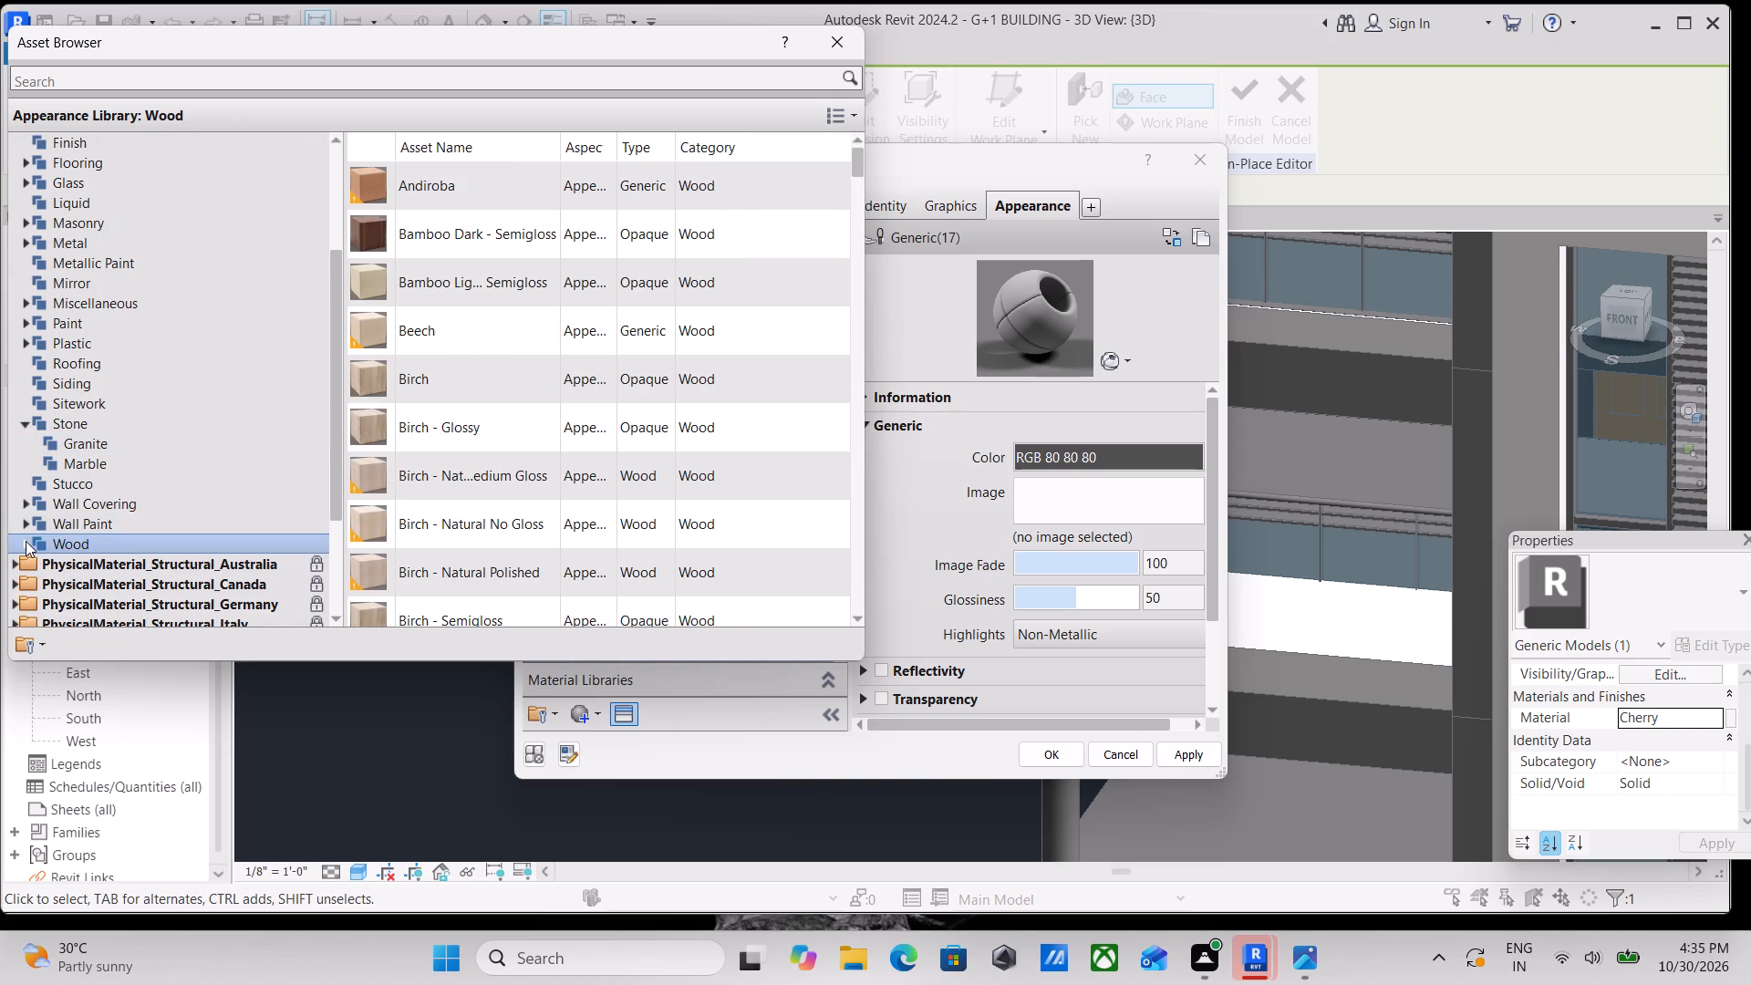
click(26, 541)
double_click(57, 561)
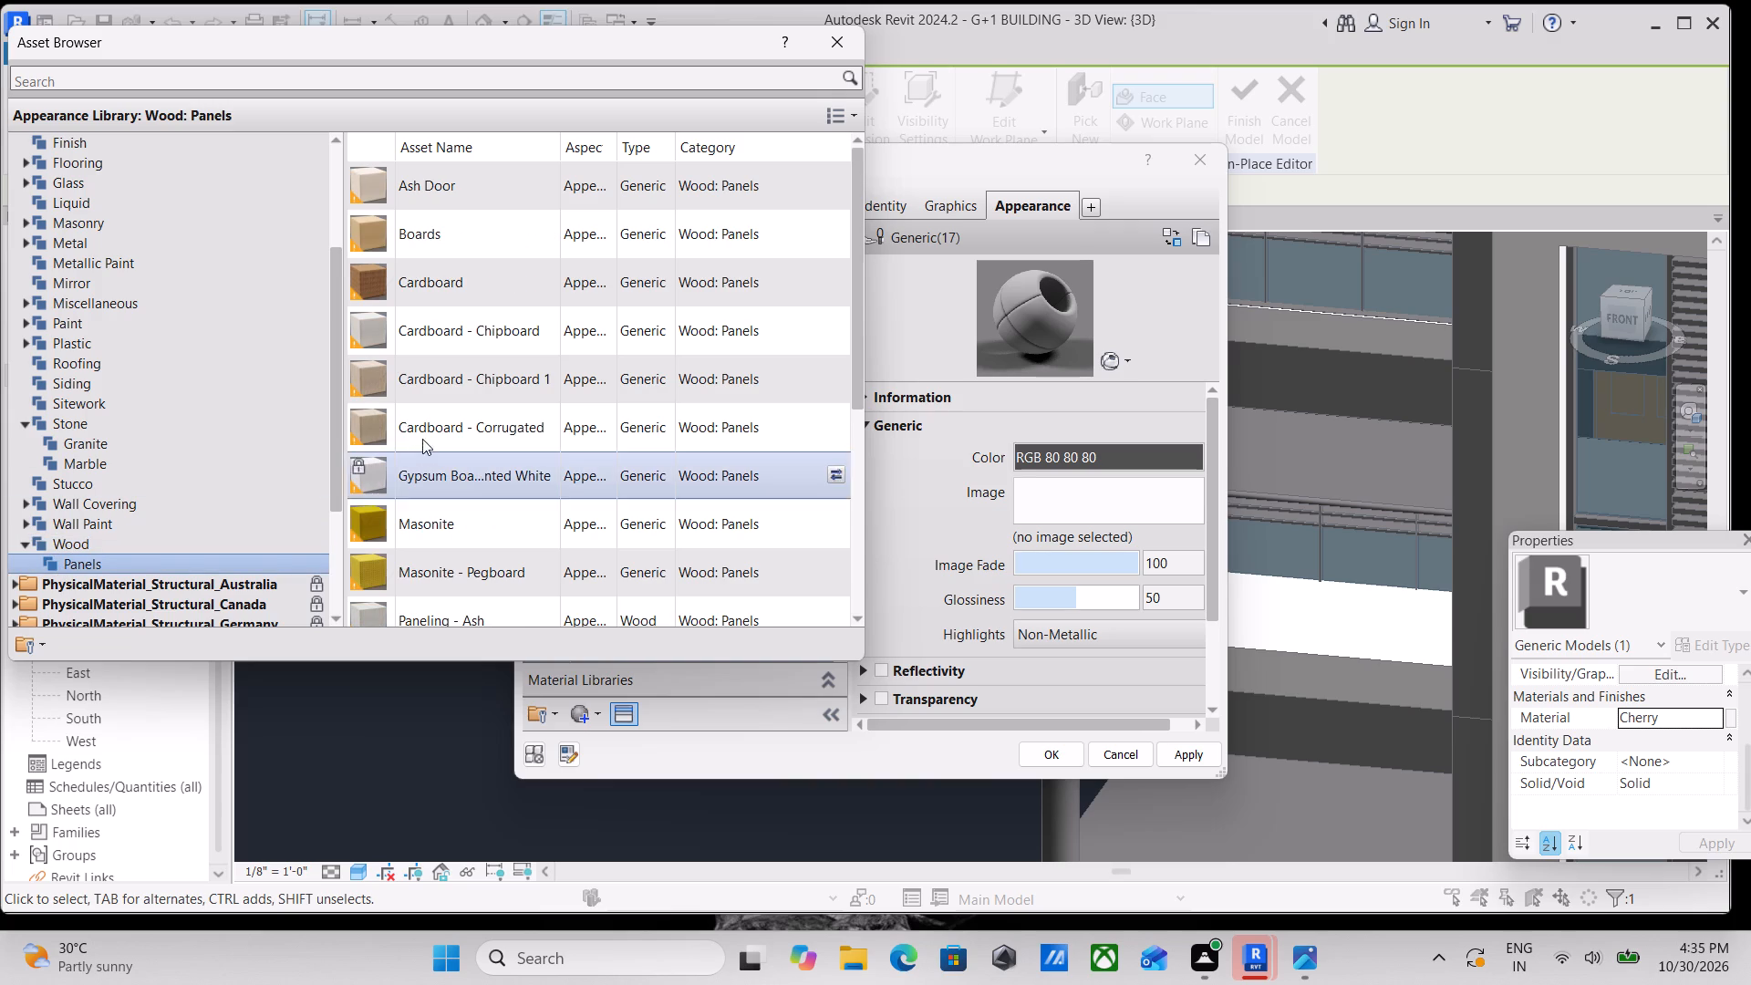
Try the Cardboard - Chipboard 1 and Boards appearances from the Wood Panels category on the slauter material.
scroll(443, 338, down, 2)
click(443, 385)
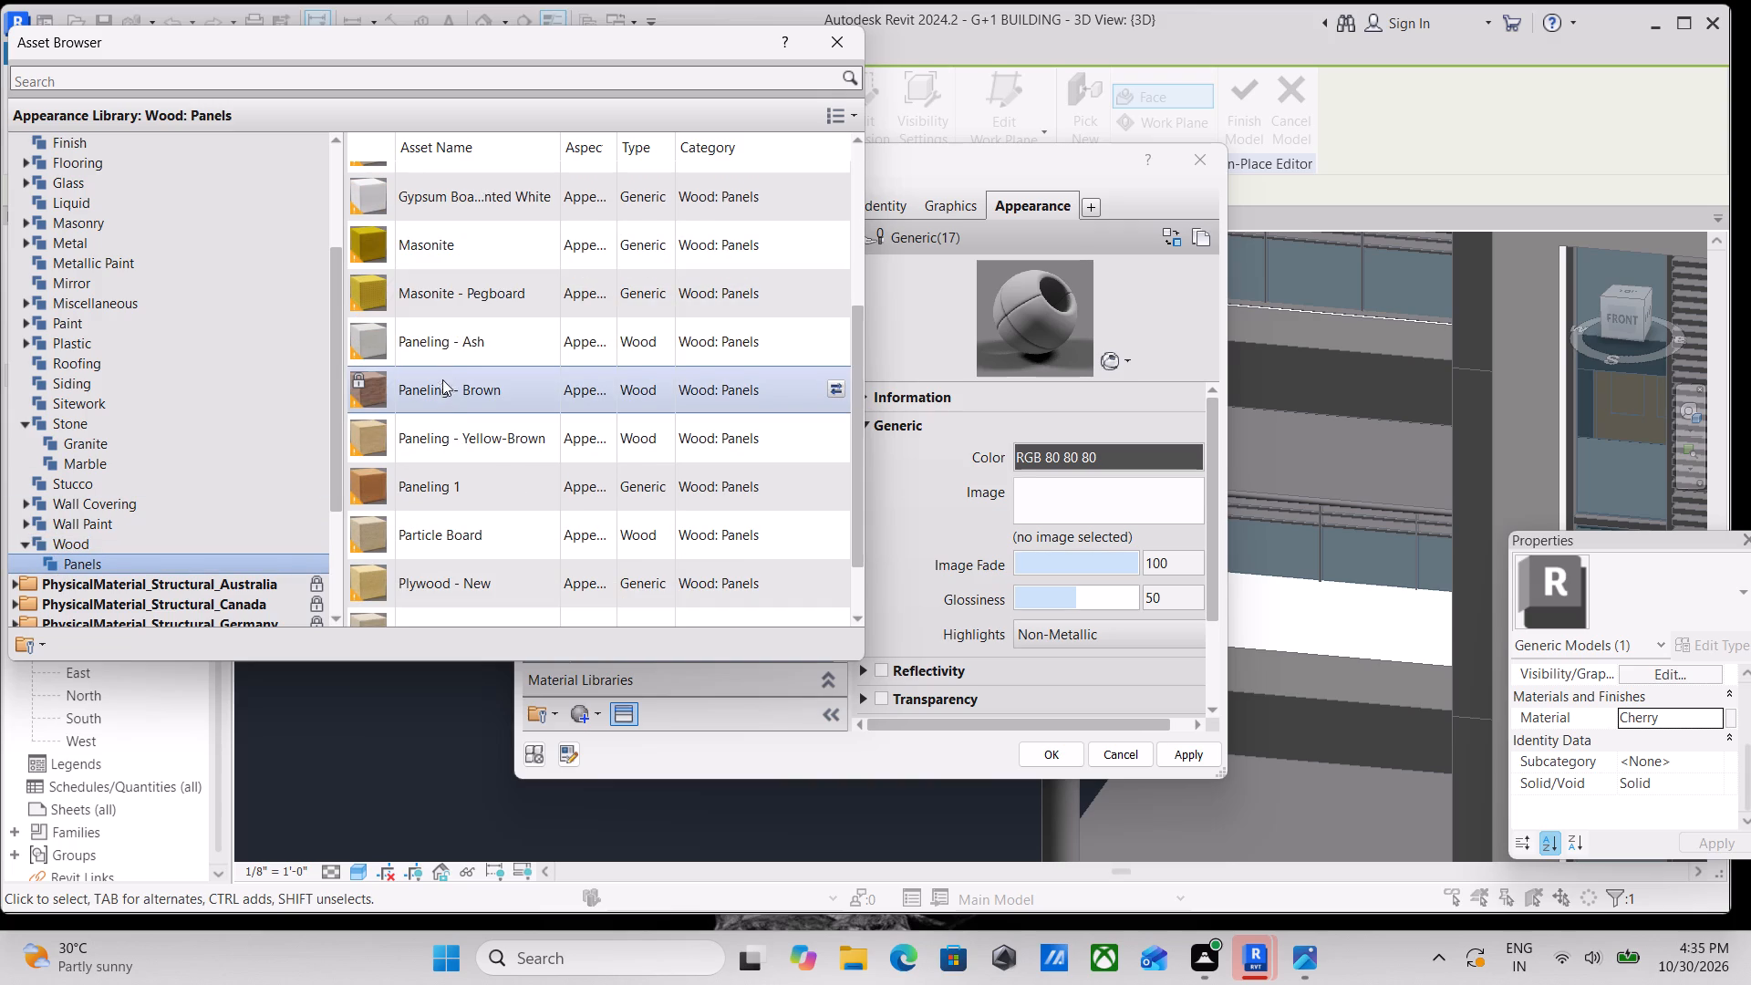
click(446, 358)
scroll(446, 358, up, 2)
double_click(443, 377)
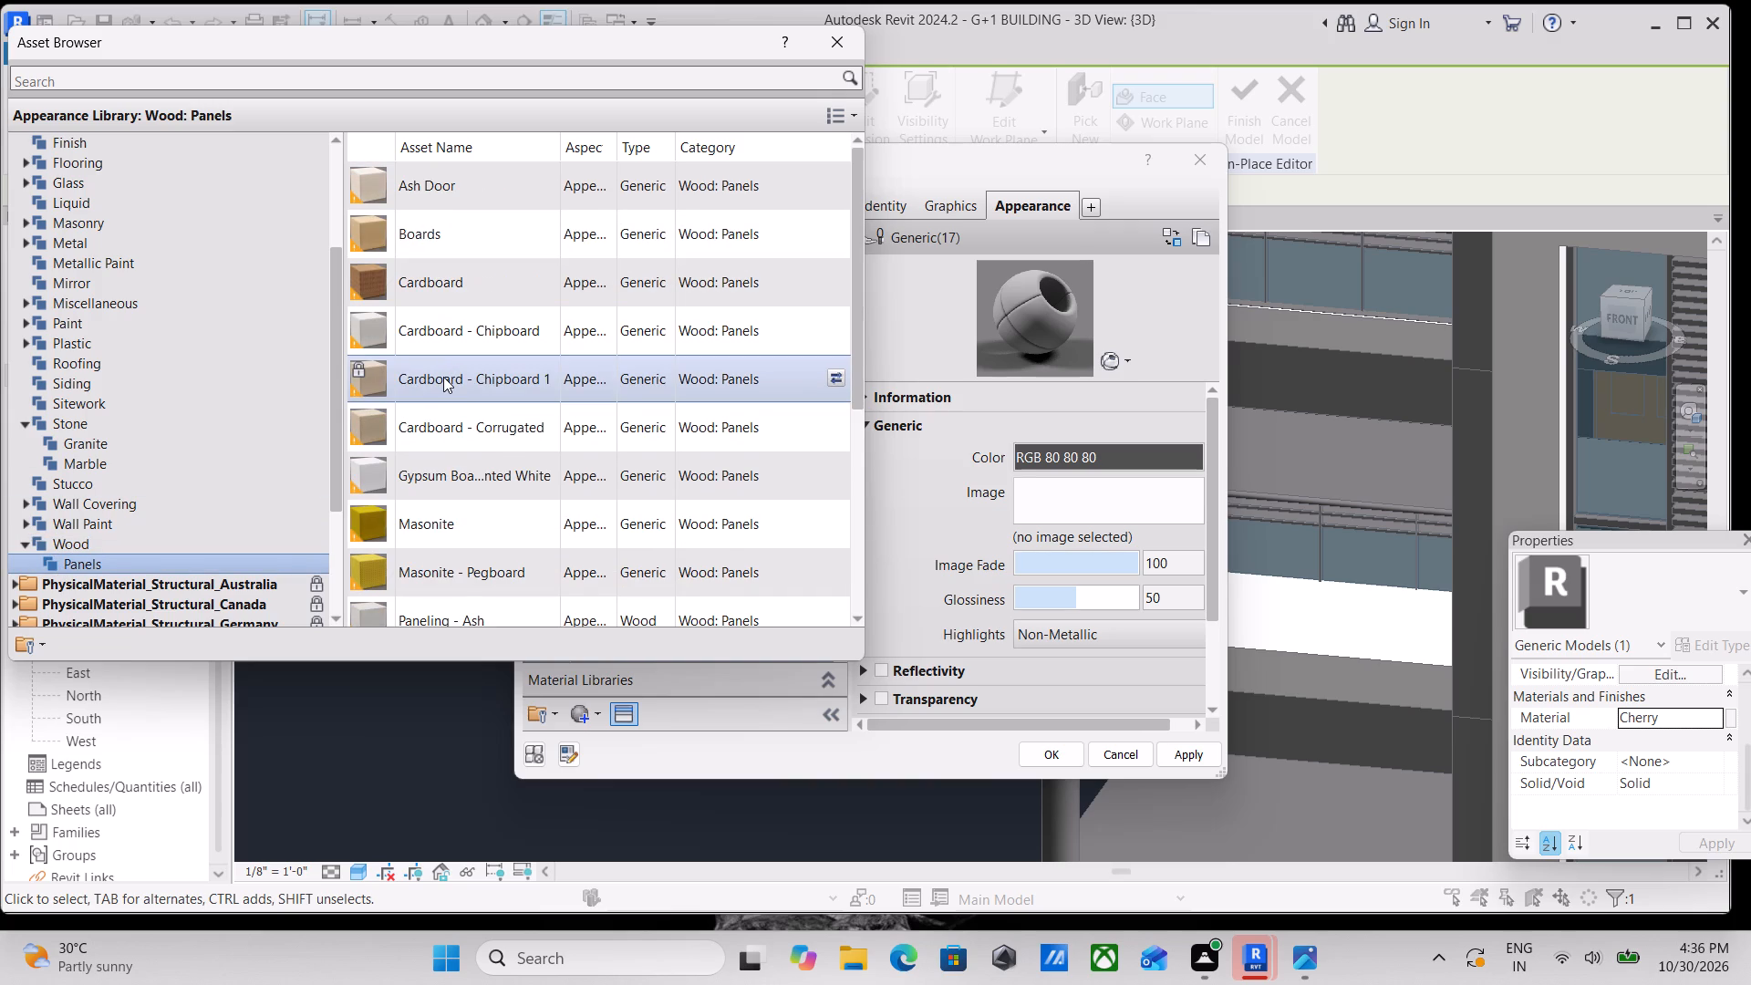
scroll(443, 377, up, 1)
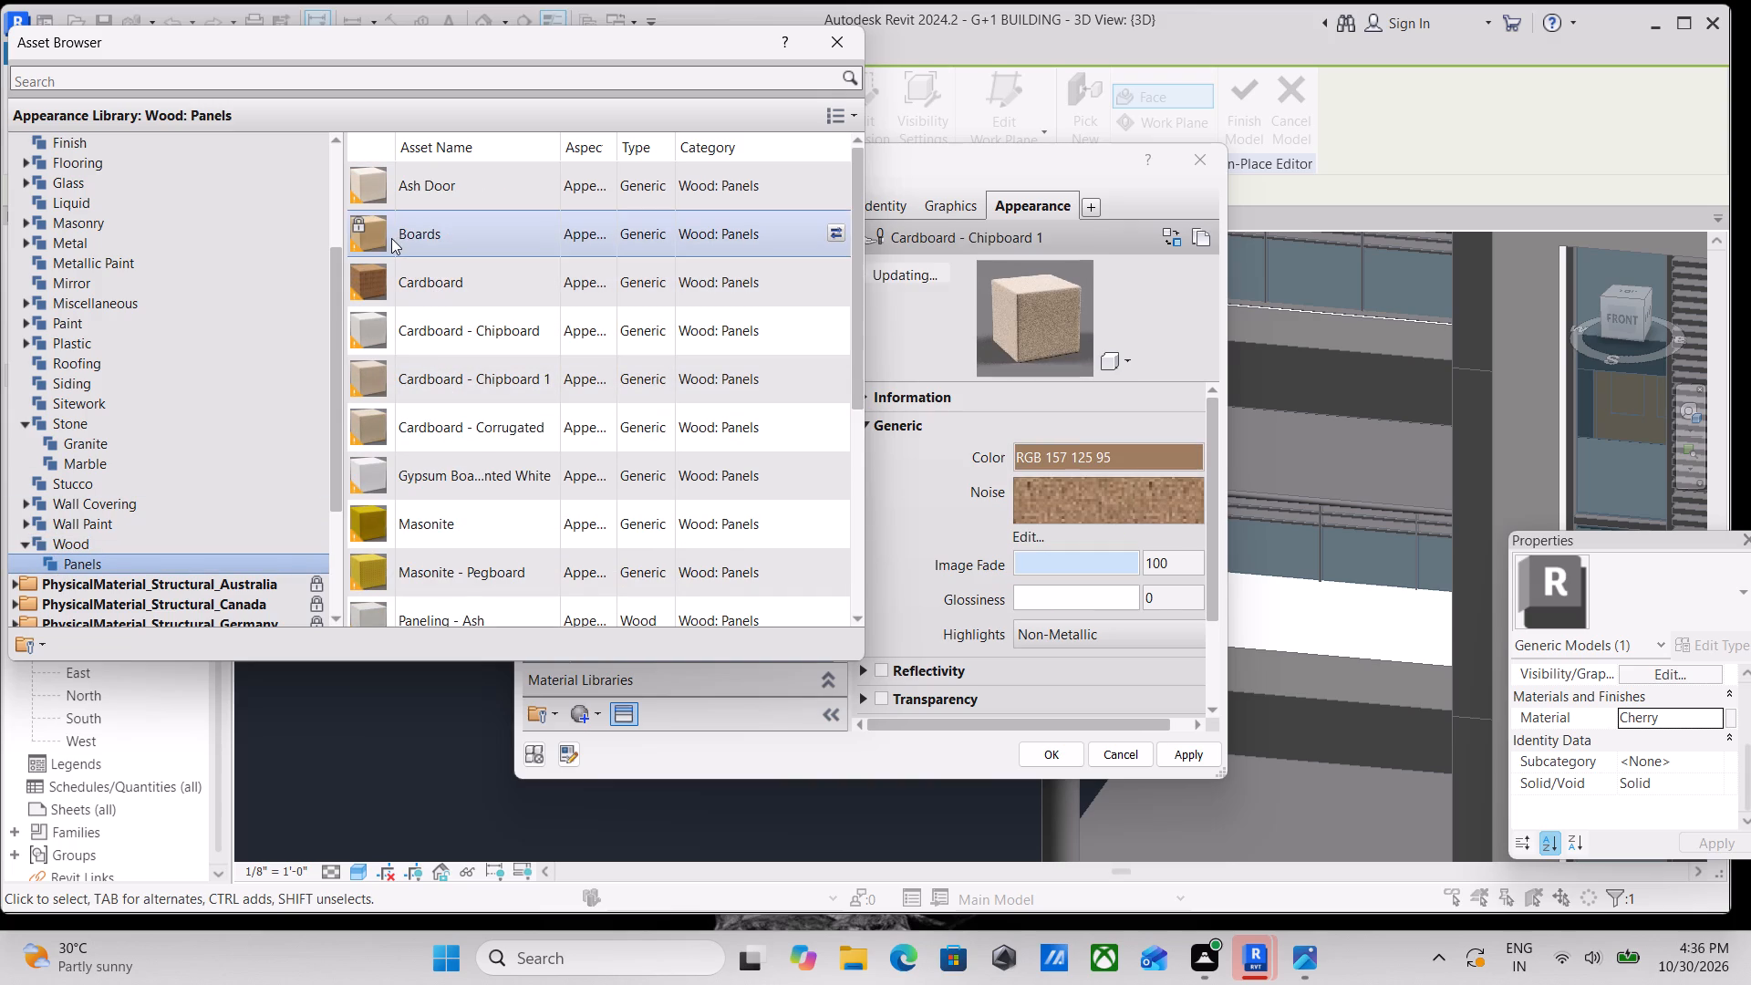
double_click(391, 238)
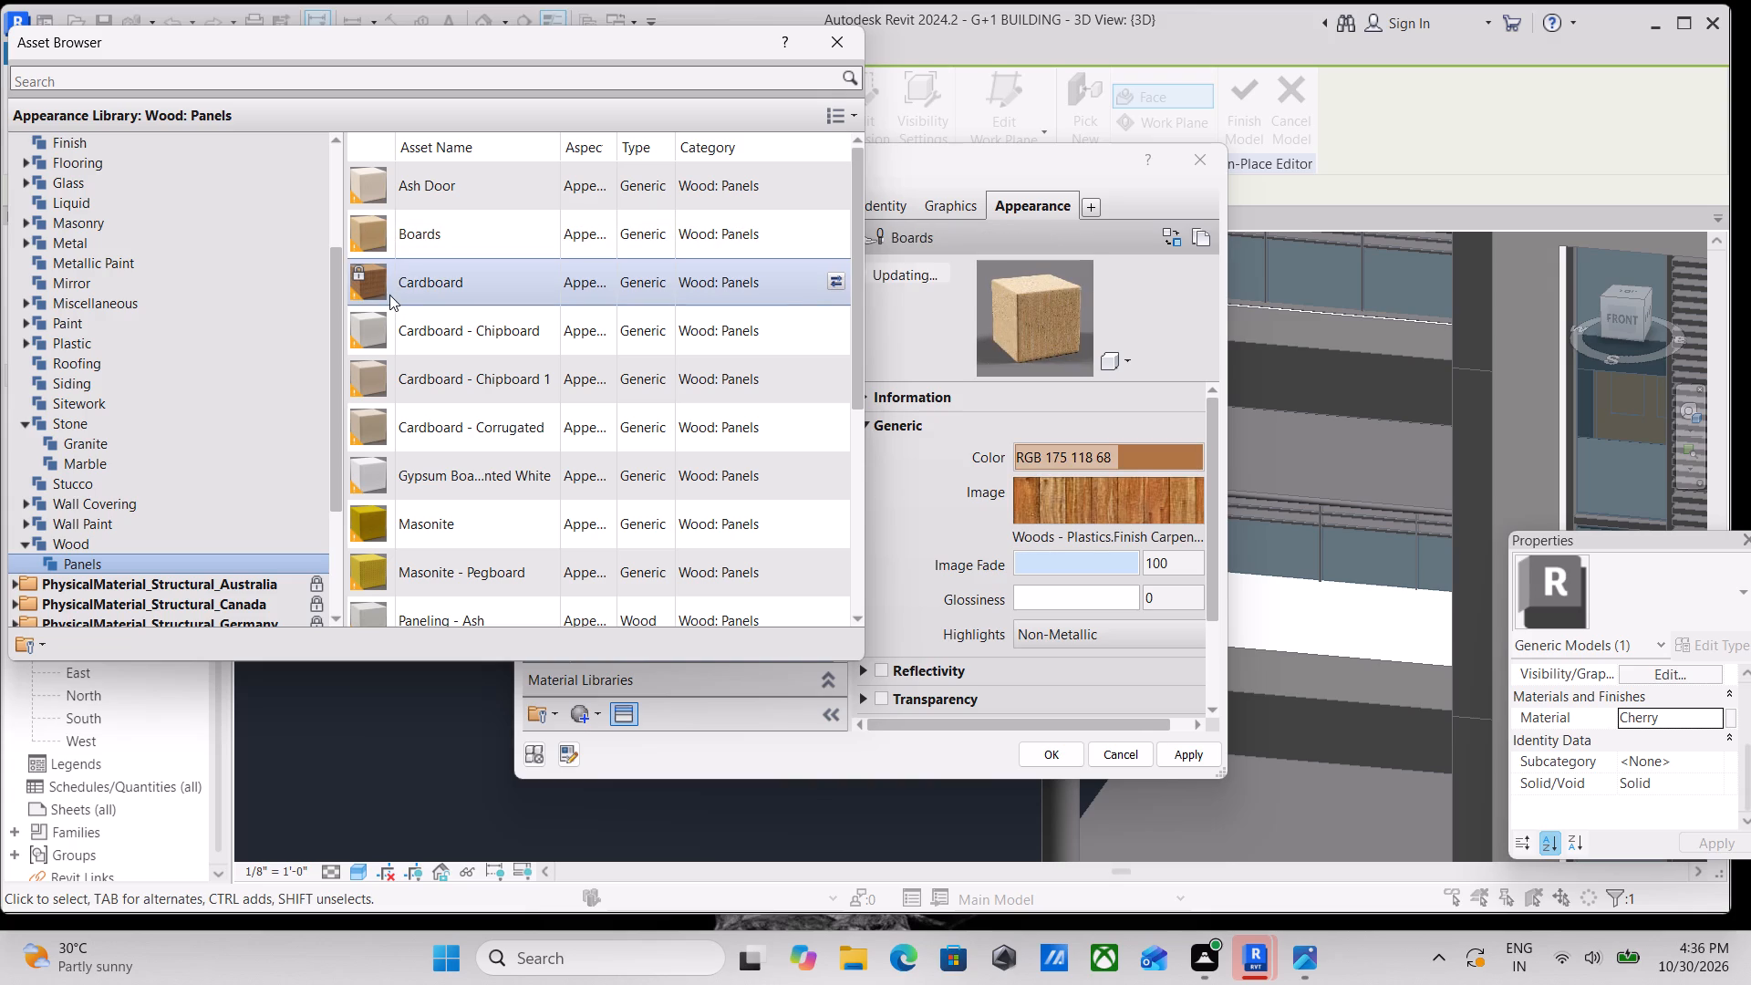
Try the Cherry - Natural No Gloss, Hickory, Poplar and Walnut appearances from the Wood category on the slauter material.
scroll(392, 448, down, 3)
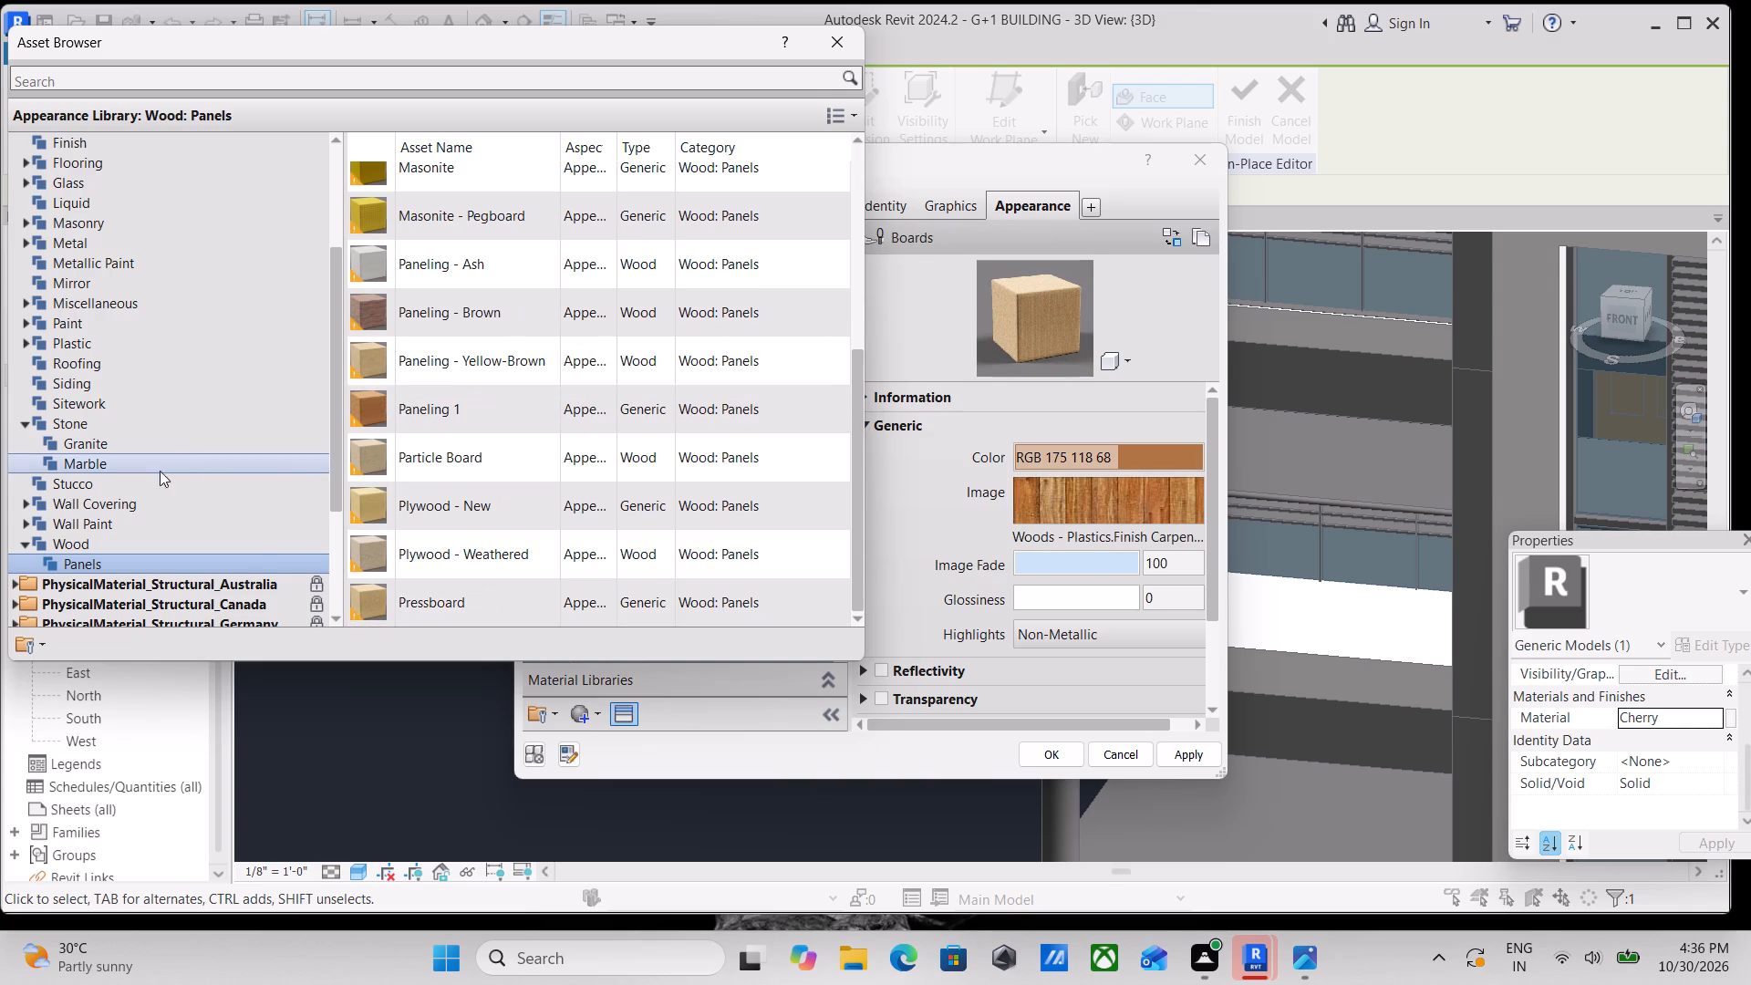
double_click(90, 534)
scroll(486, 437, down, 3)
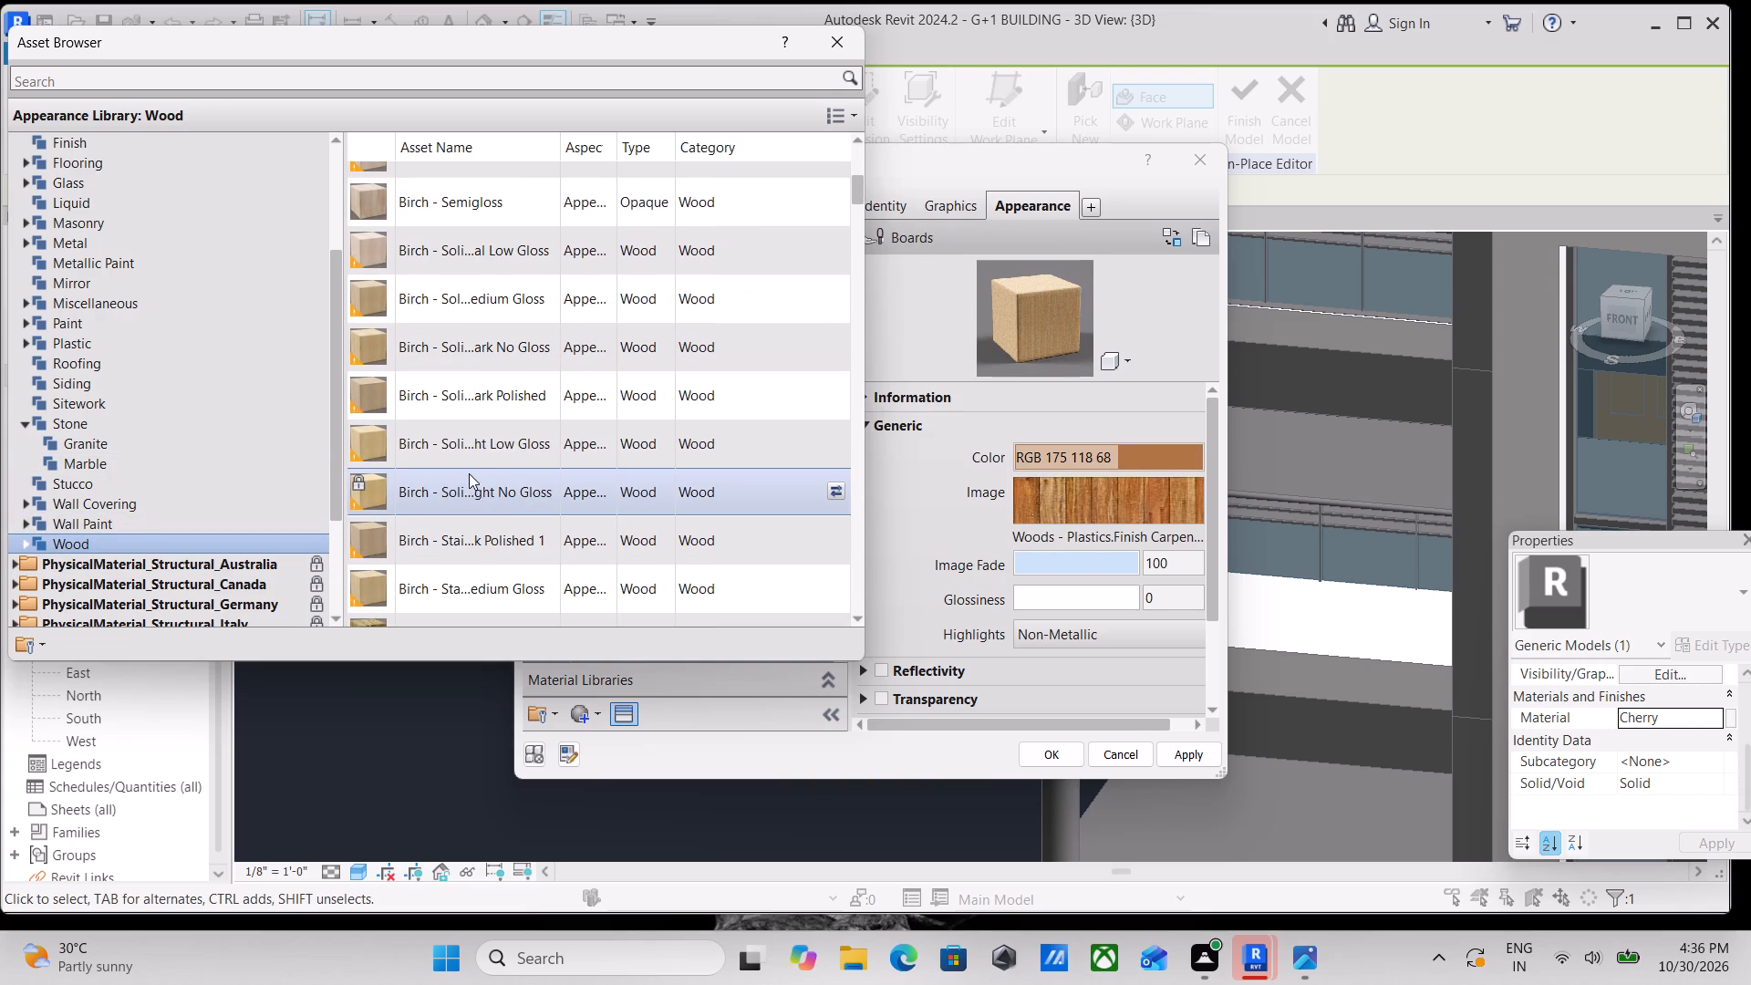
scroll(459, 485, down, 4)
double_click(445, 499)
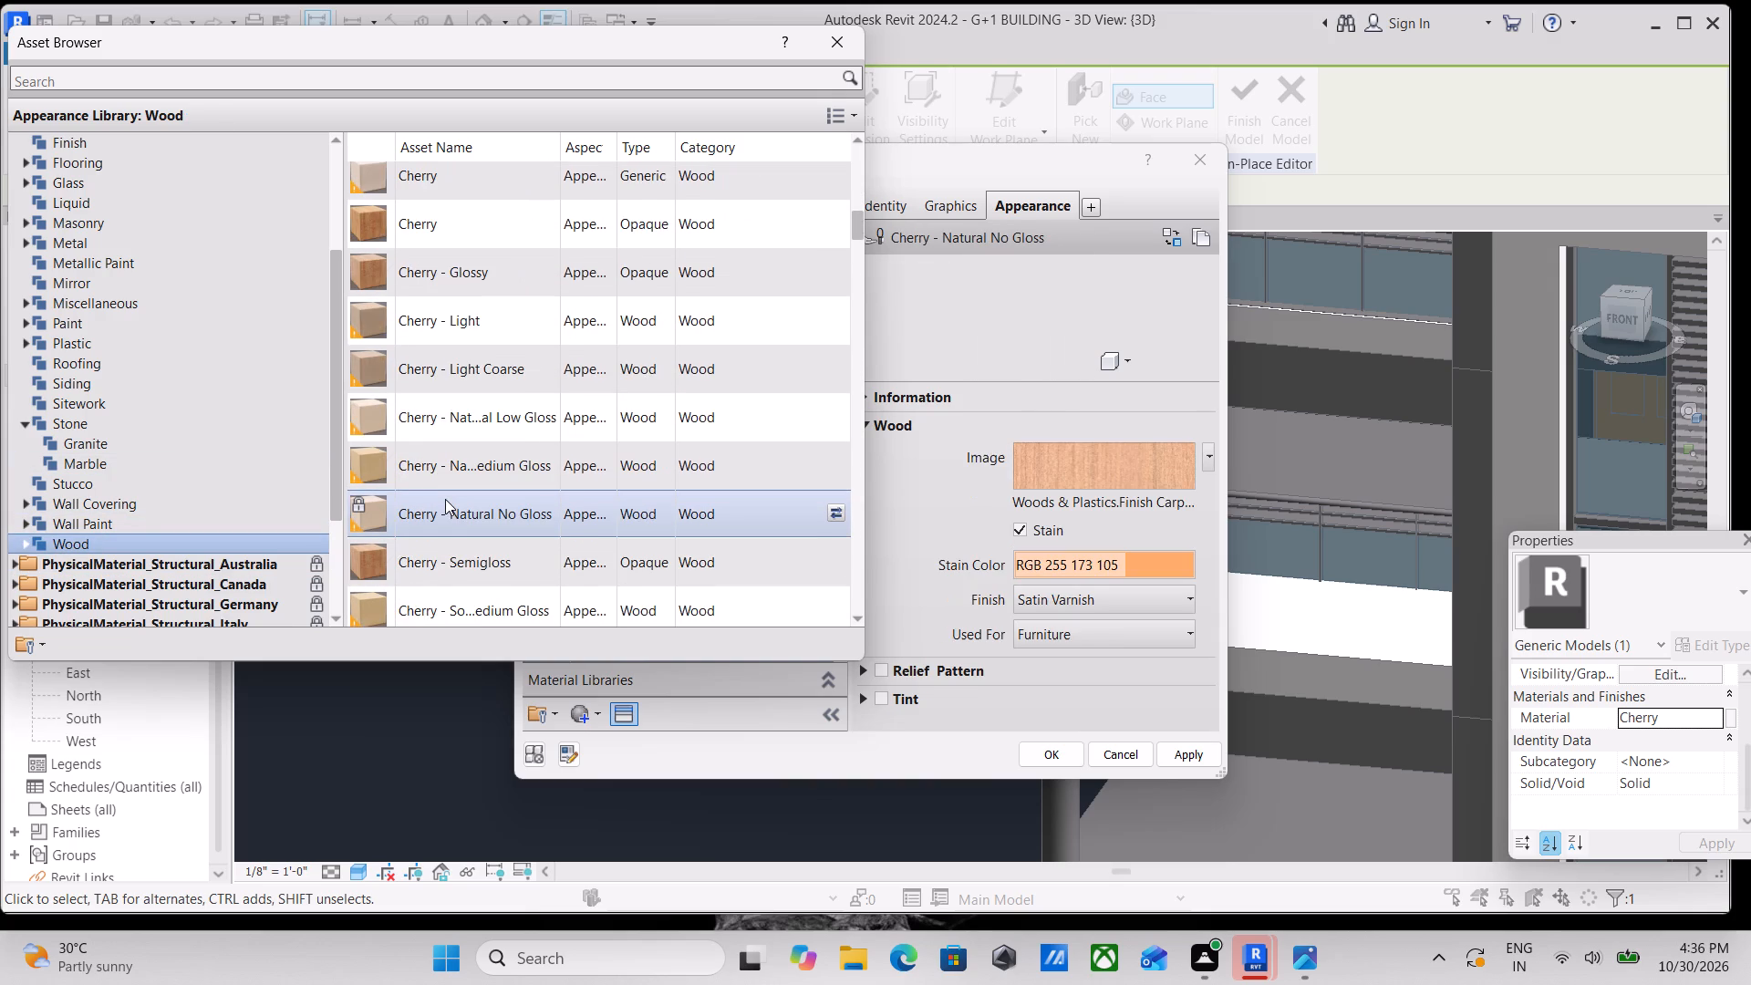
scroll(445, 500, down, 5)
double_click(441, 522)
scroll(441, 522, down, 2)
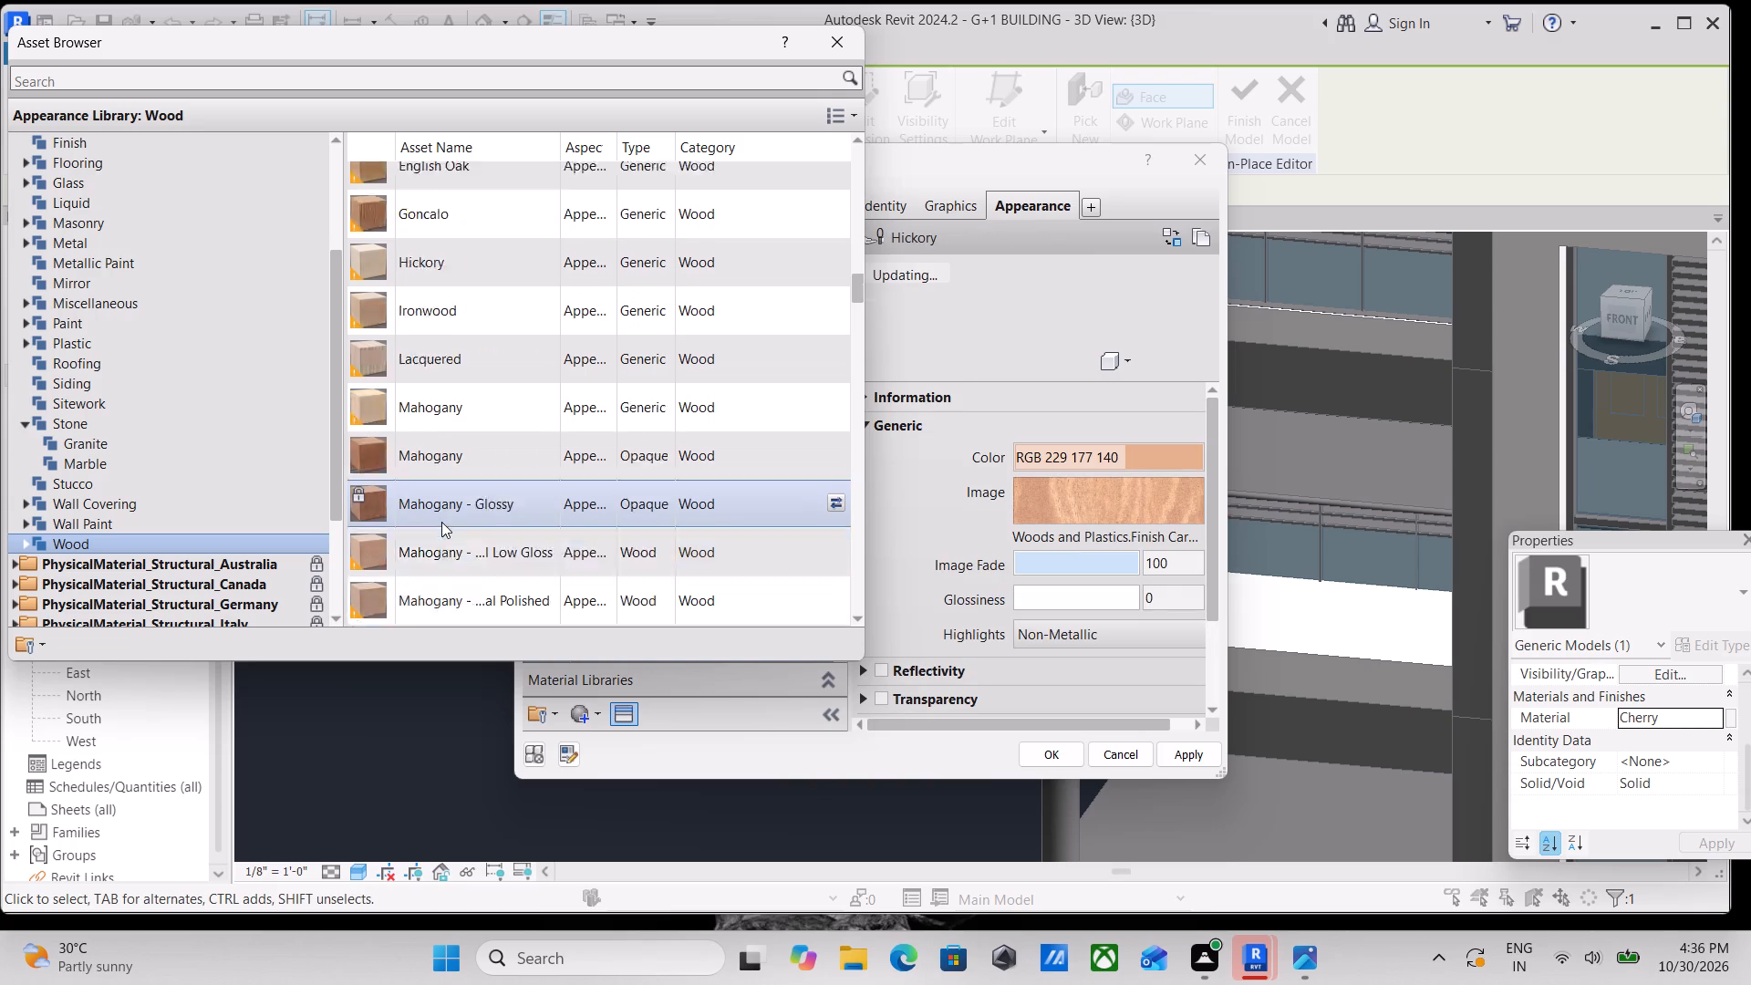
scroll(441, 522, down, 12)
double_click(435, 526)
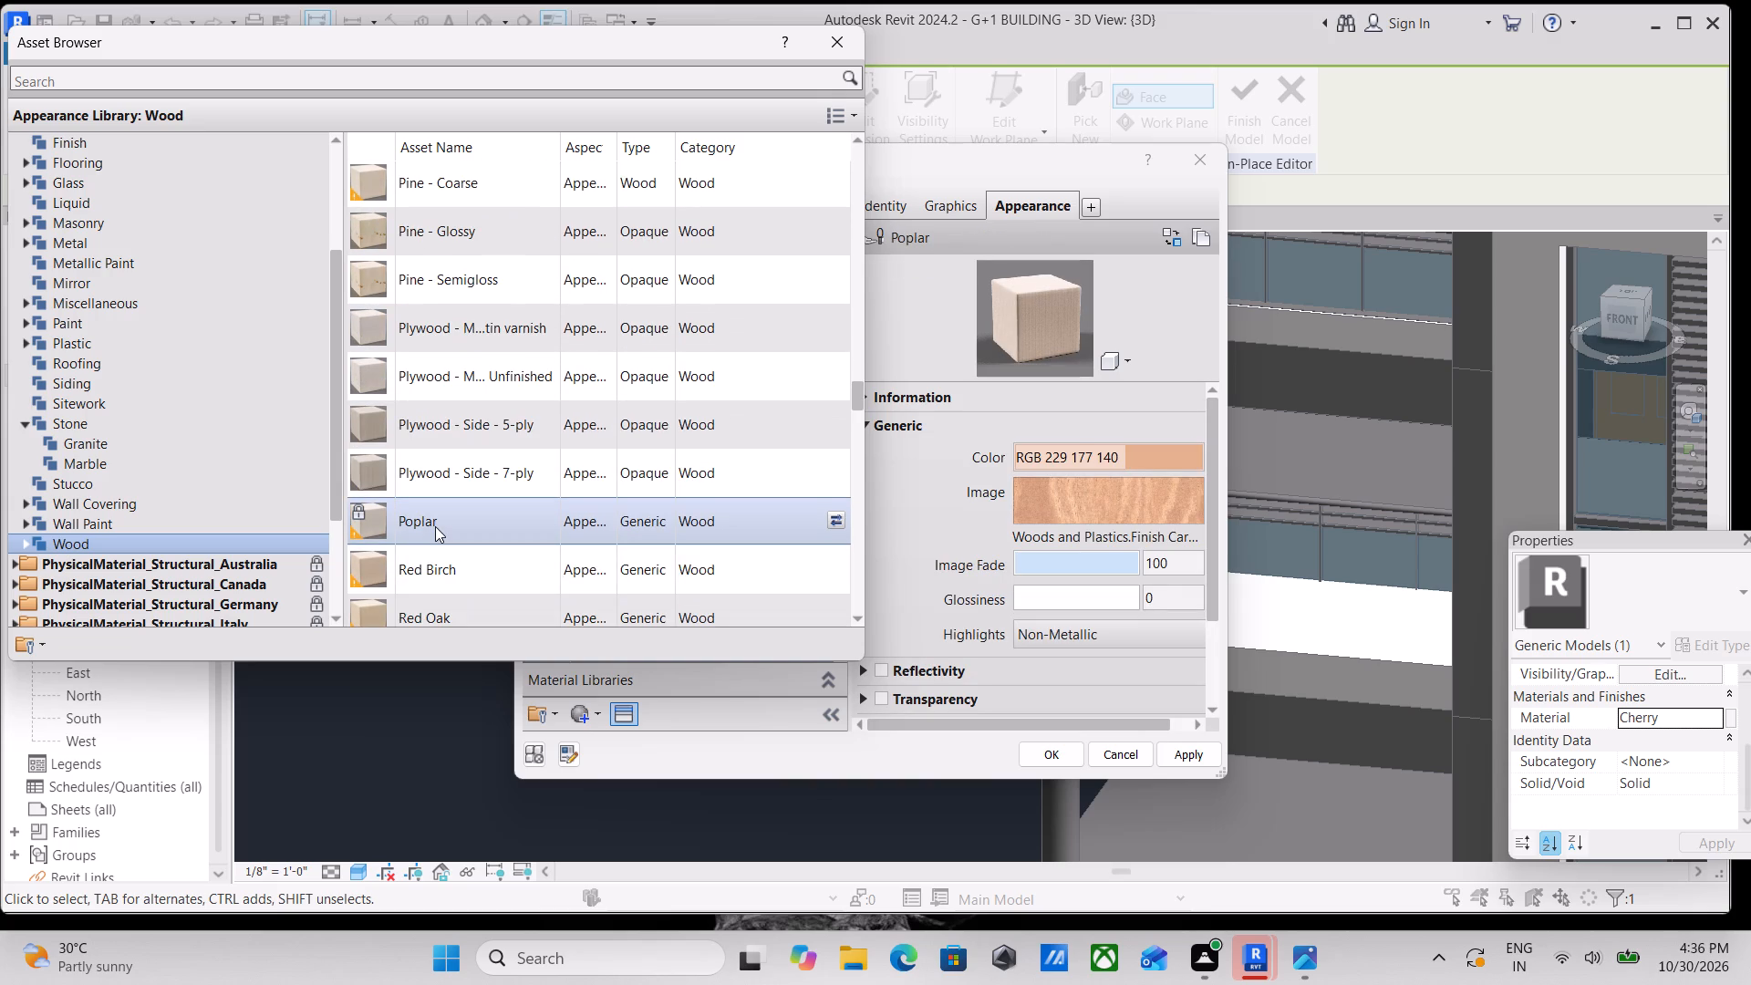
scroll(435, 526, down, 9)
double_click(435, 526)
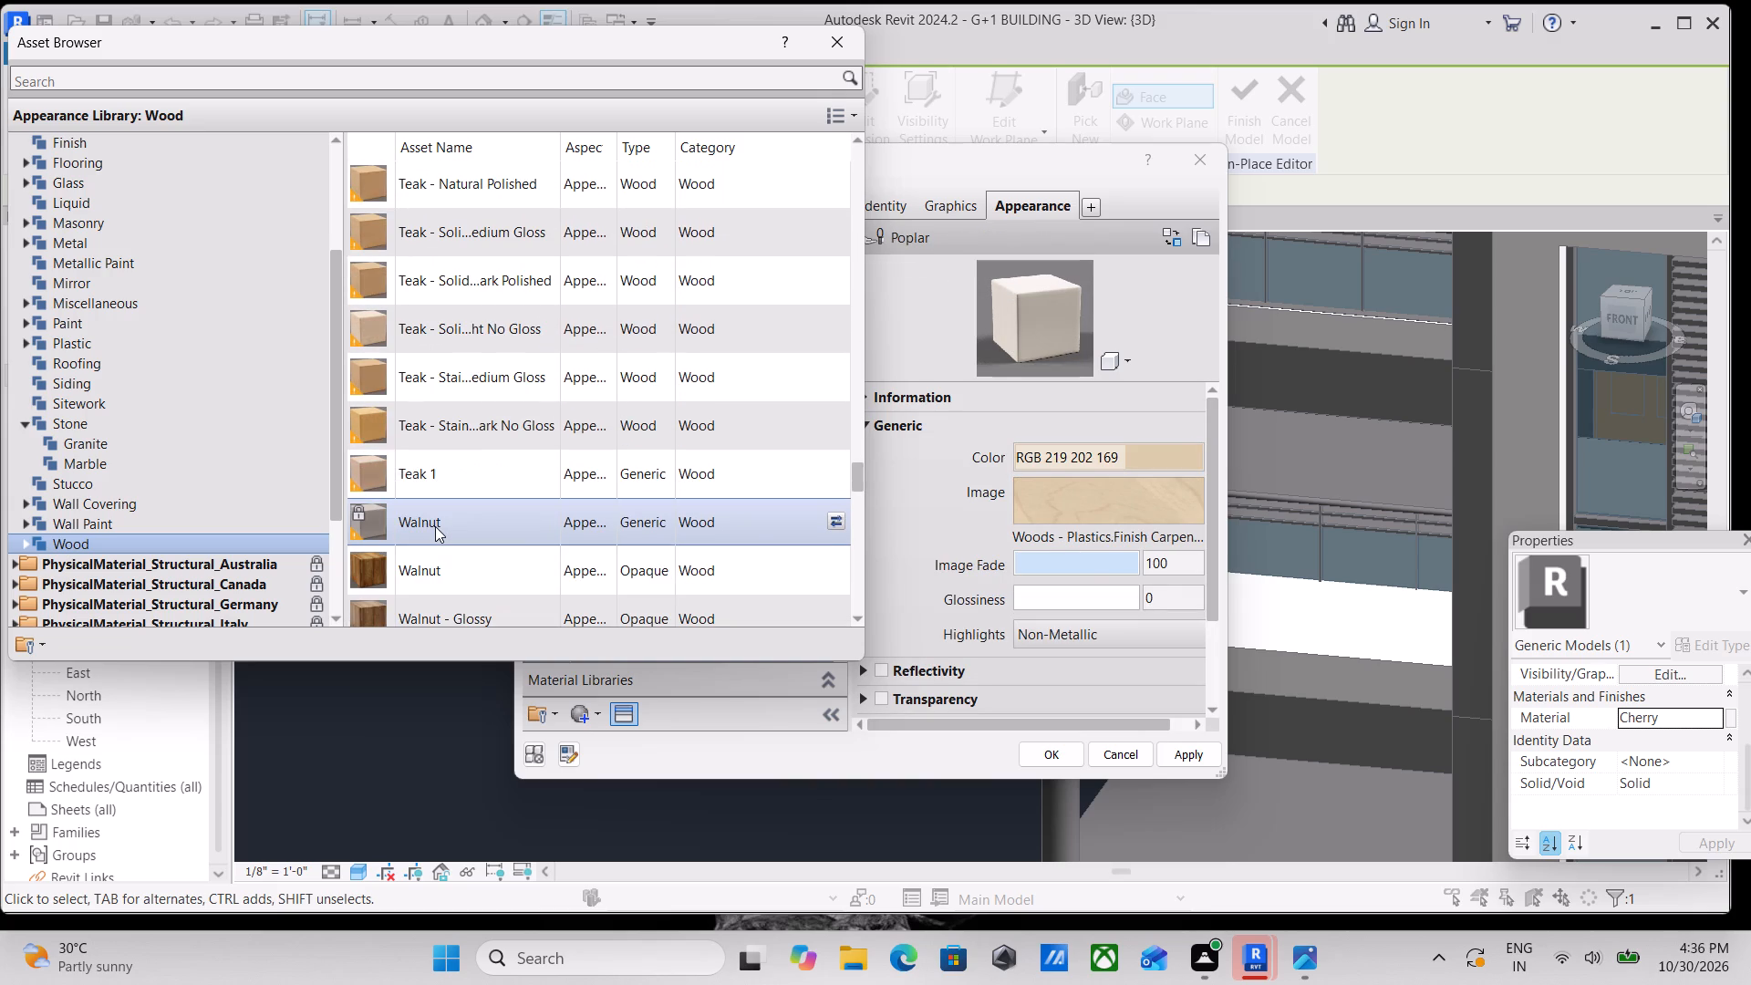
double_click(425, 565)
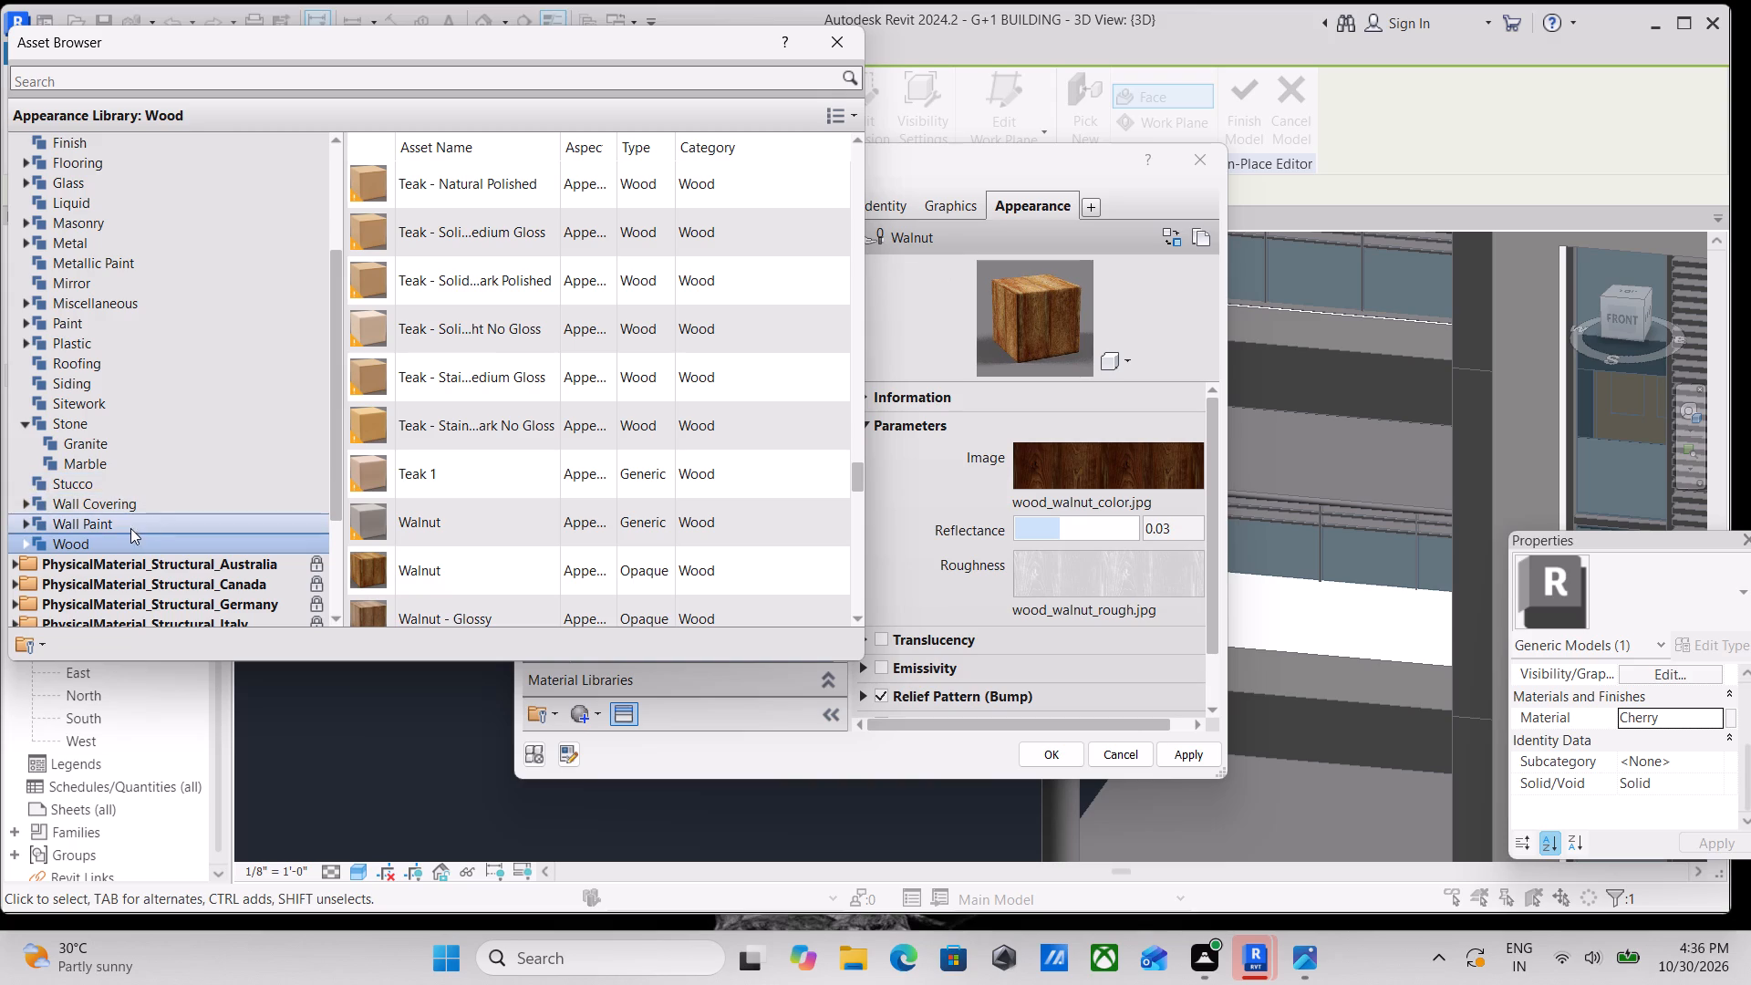
From the Wood Panels category, try Plywood - New and settle on the Cardboard appearance for the slauter material.
click(69, 515)
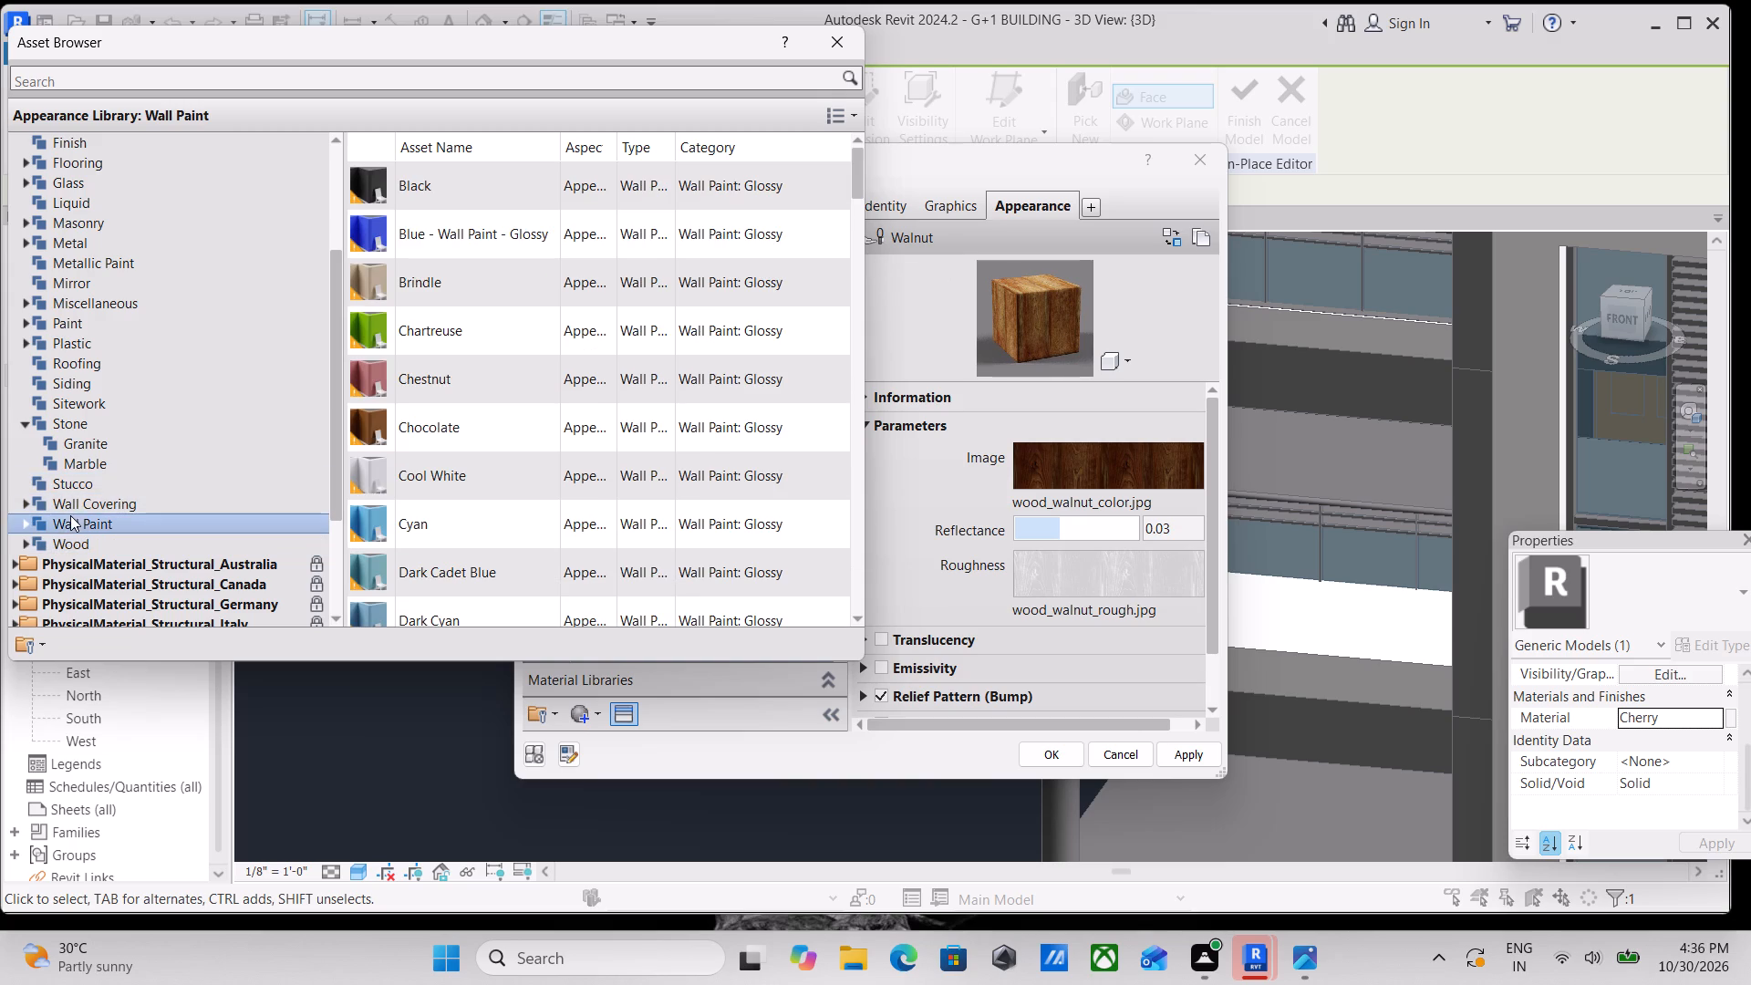
double_click(75, 552)
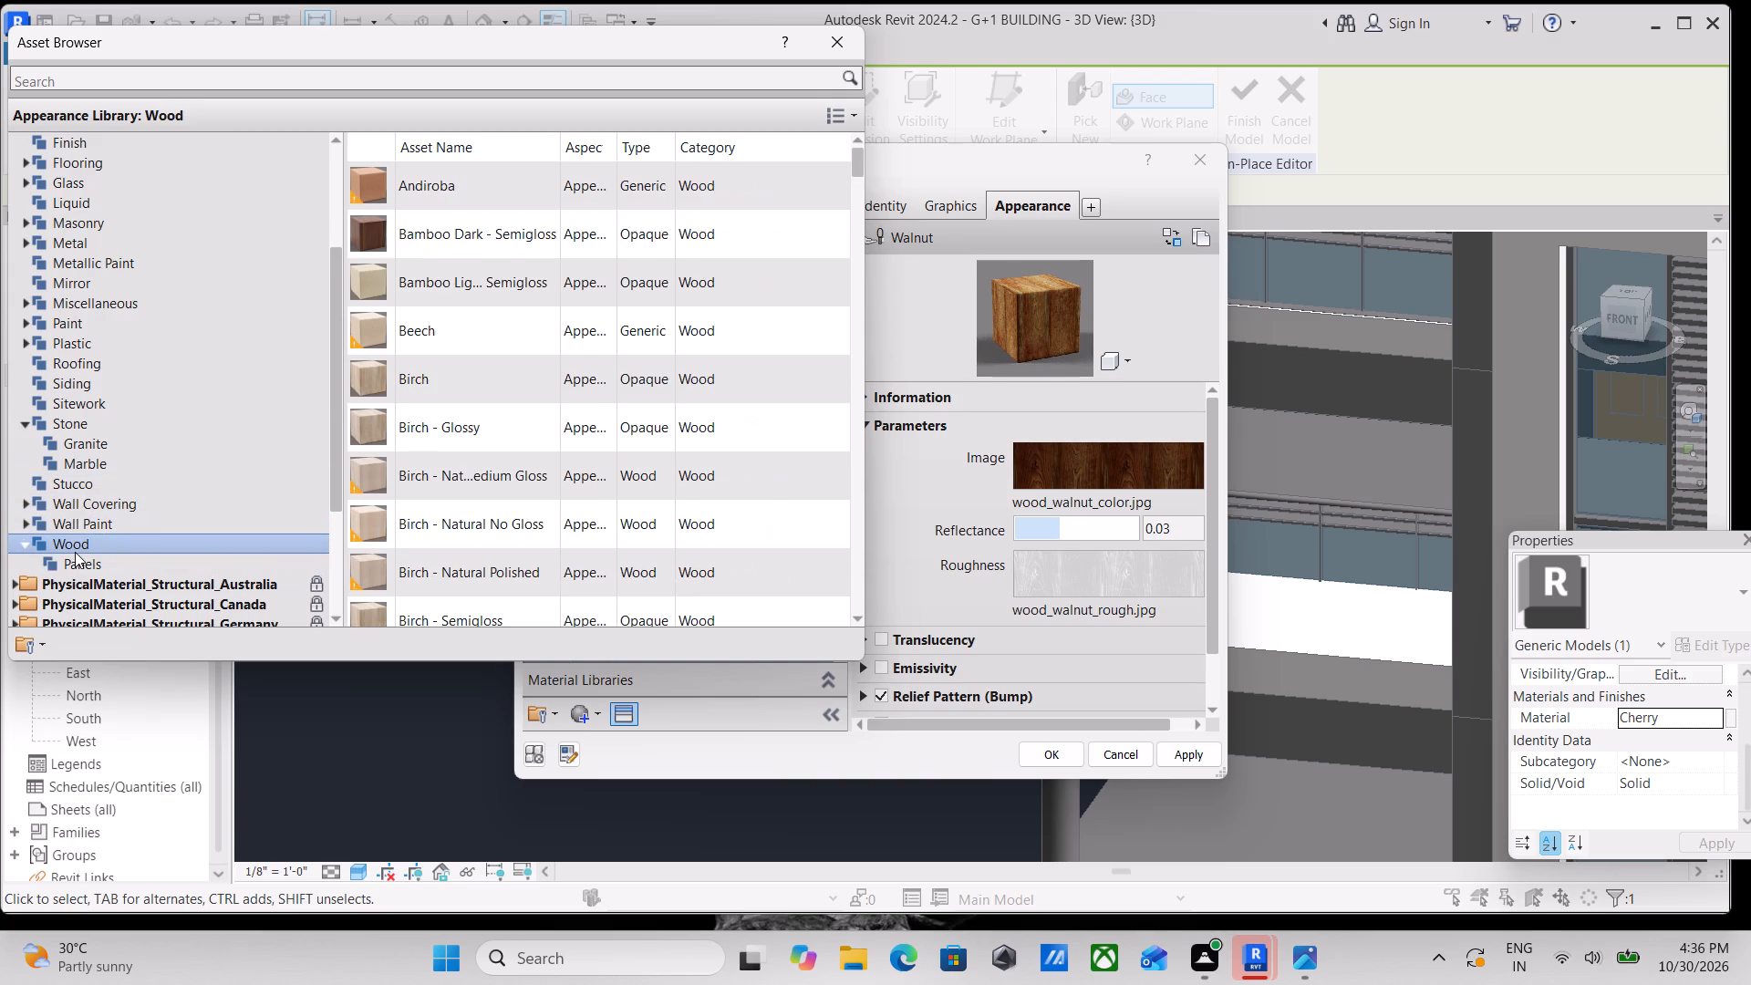
double_click(78, 567)
scroll(479, 497, down, 4)
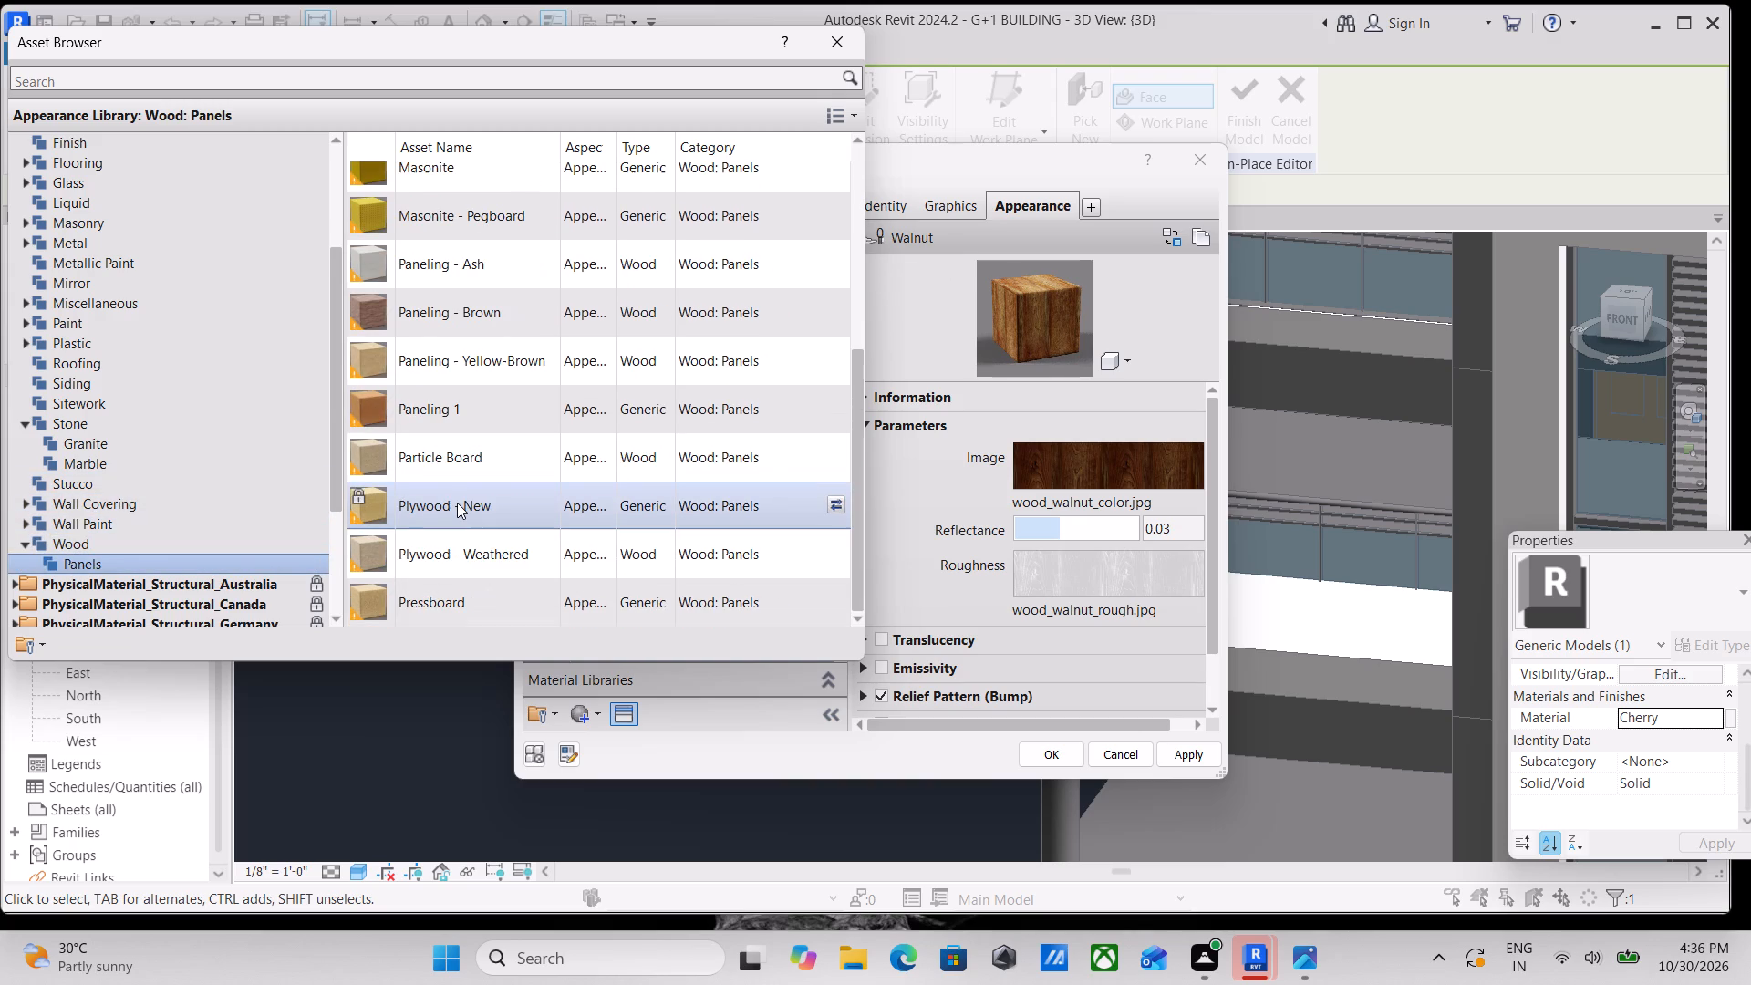
double_click(457, 503)
scroll(454, 353, up, 1)
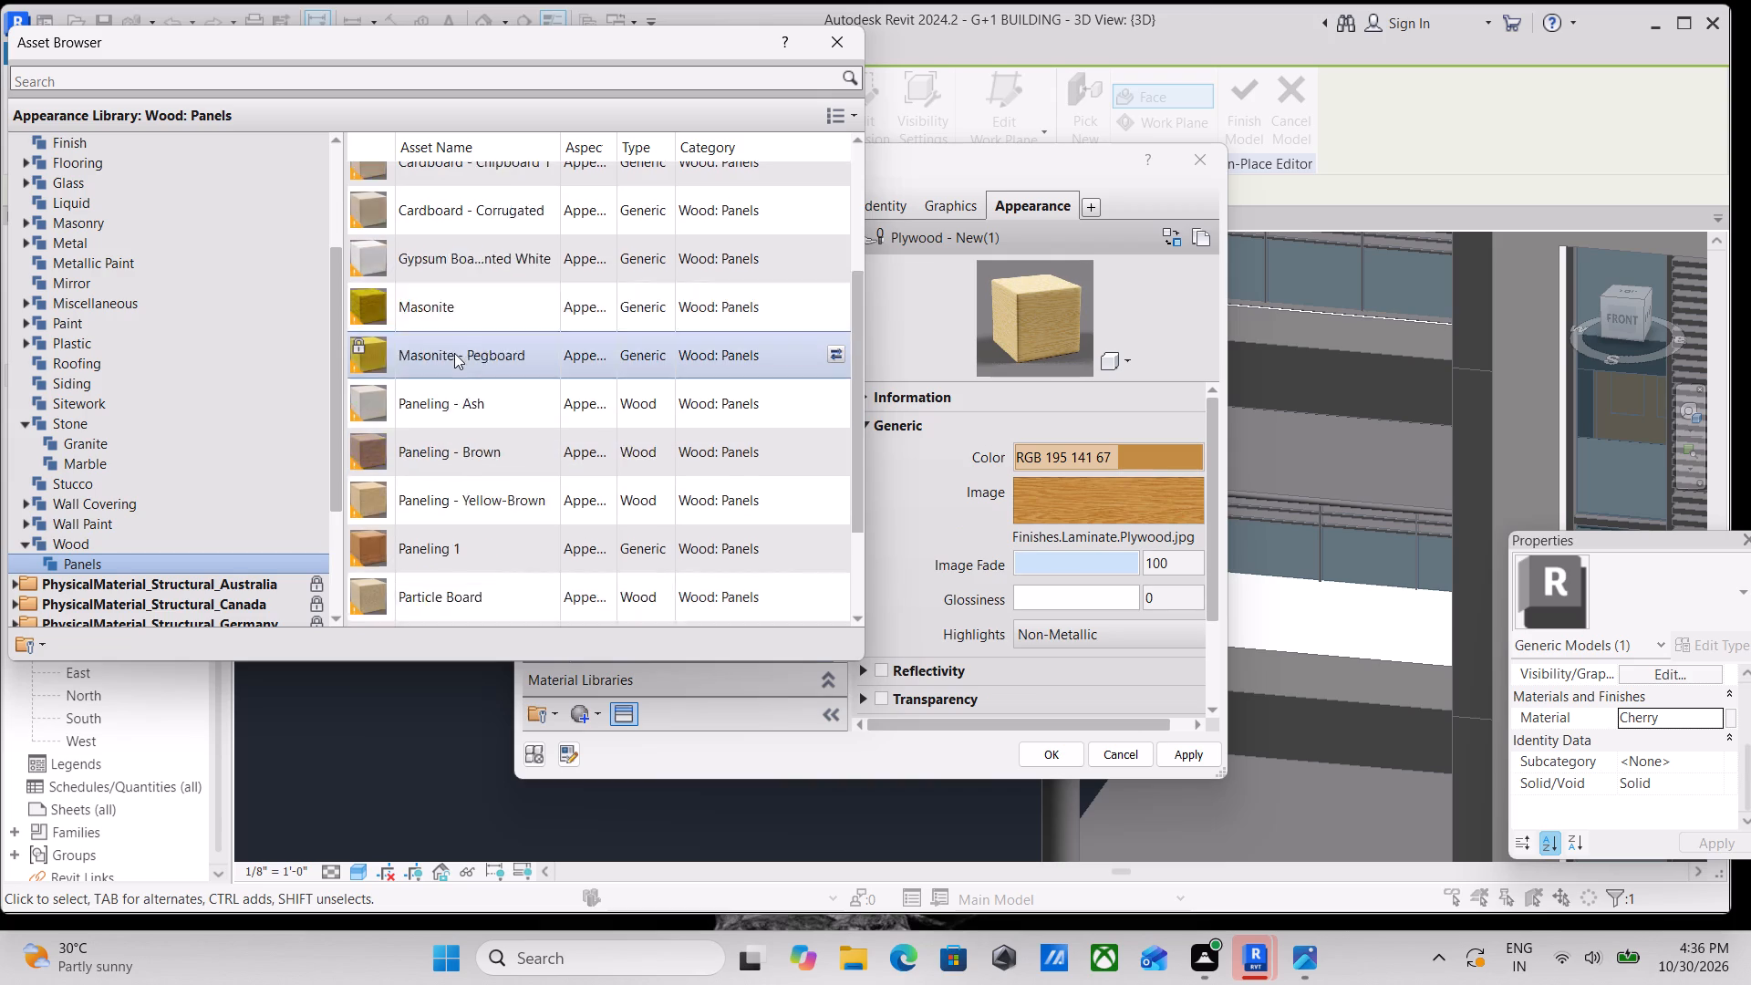
scroll(454, 353, up, 1)
double_click(473, 223)
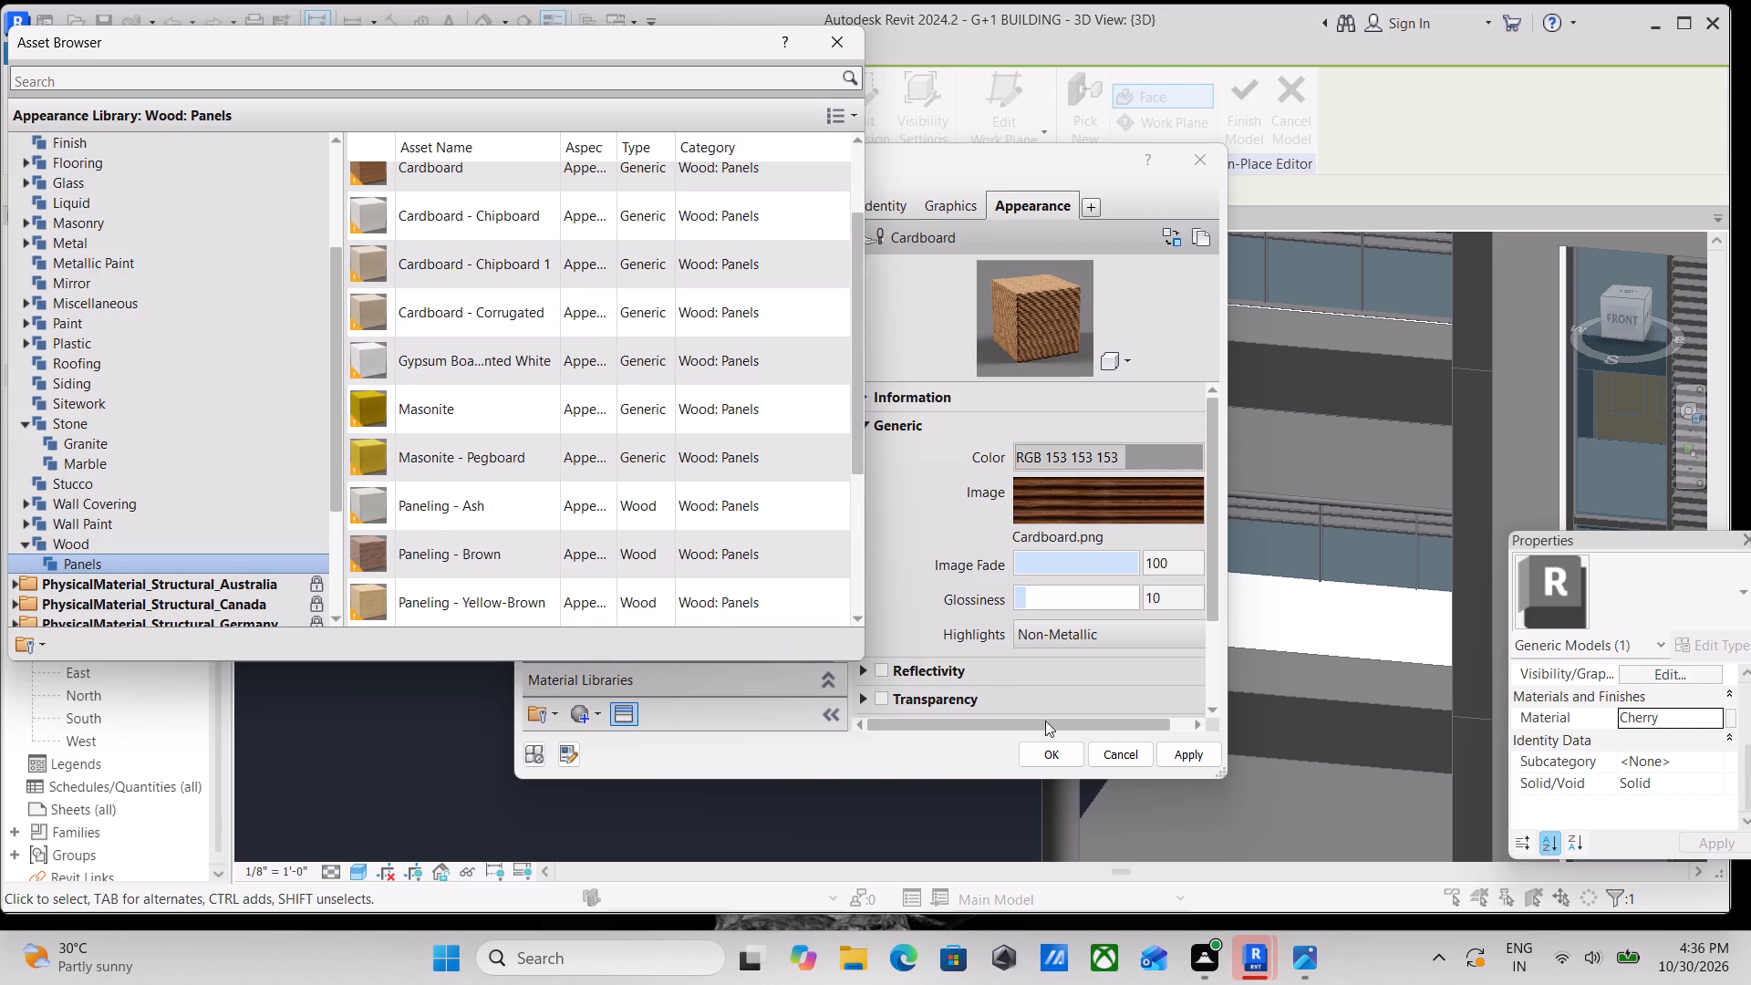
Apply the slauter material to the block extrusion and finish the in-place model.
click(1186, 756)
drag(1065, 765, 1053, 762)
click(1236, 85)
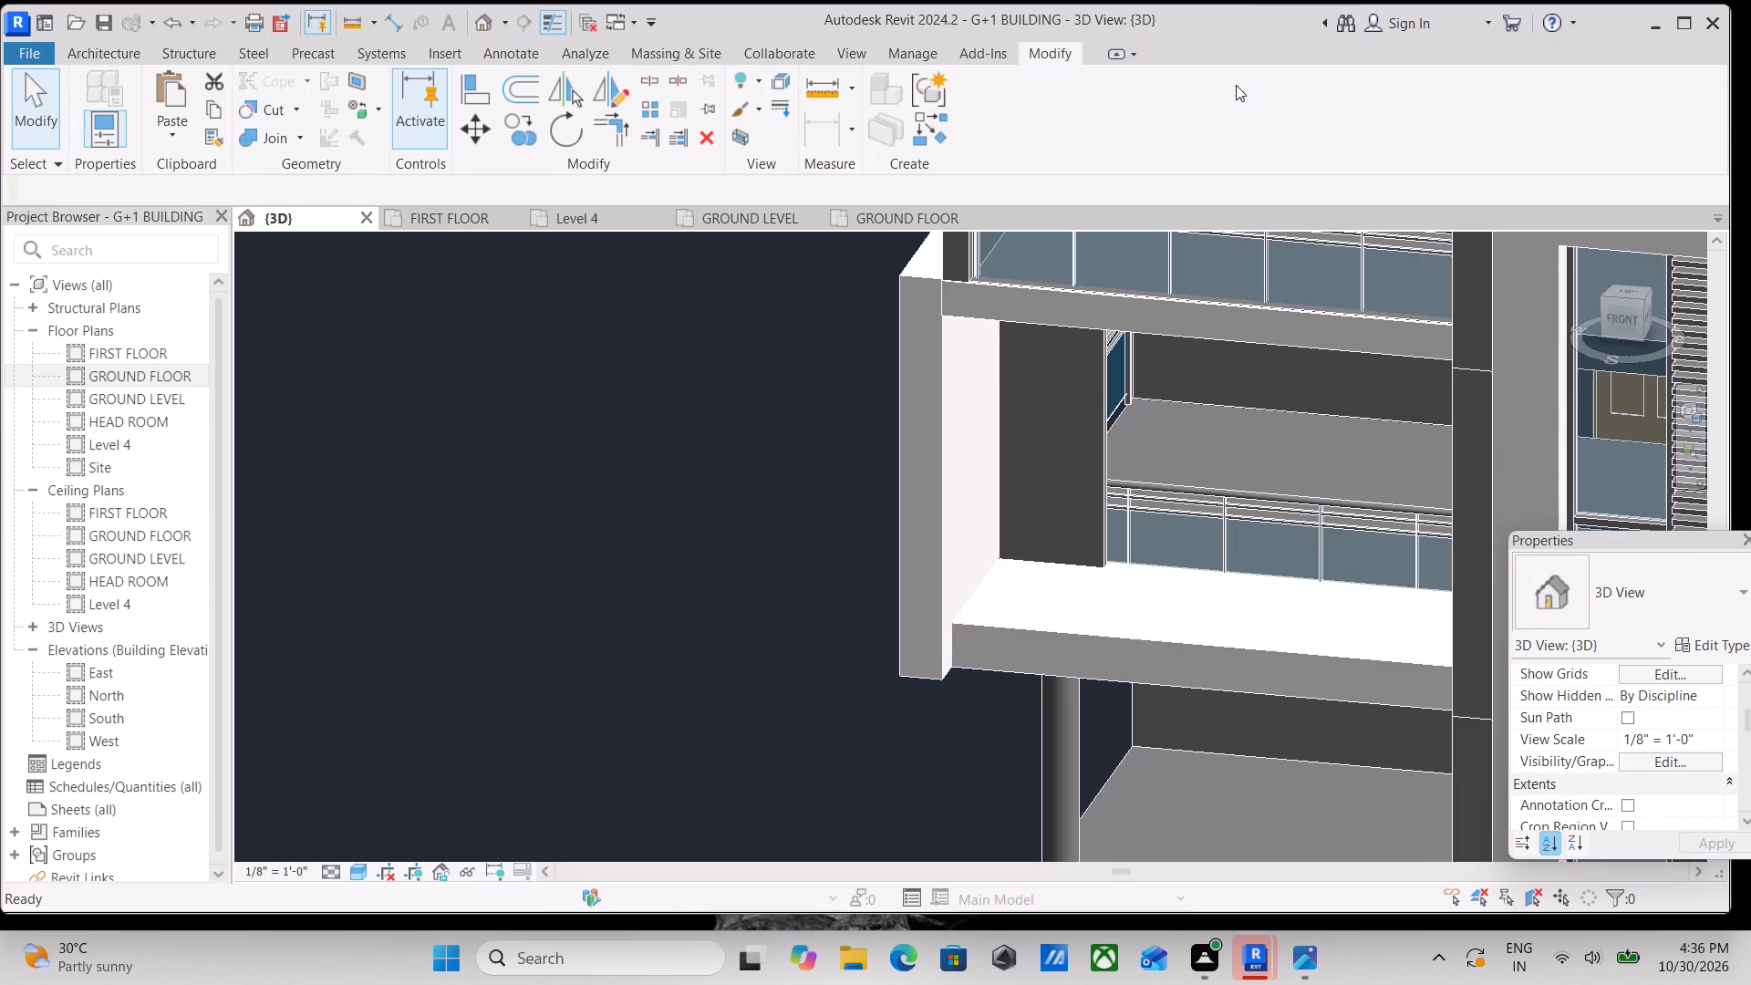
Examine the finished block within the balcony surround up close and in the context of the whole building.
scroll(1153, 342, down, 3)
scroll(1135, 423, up, 3)
key(Escape)
middle_drag(1135, 417, 1135, 416)
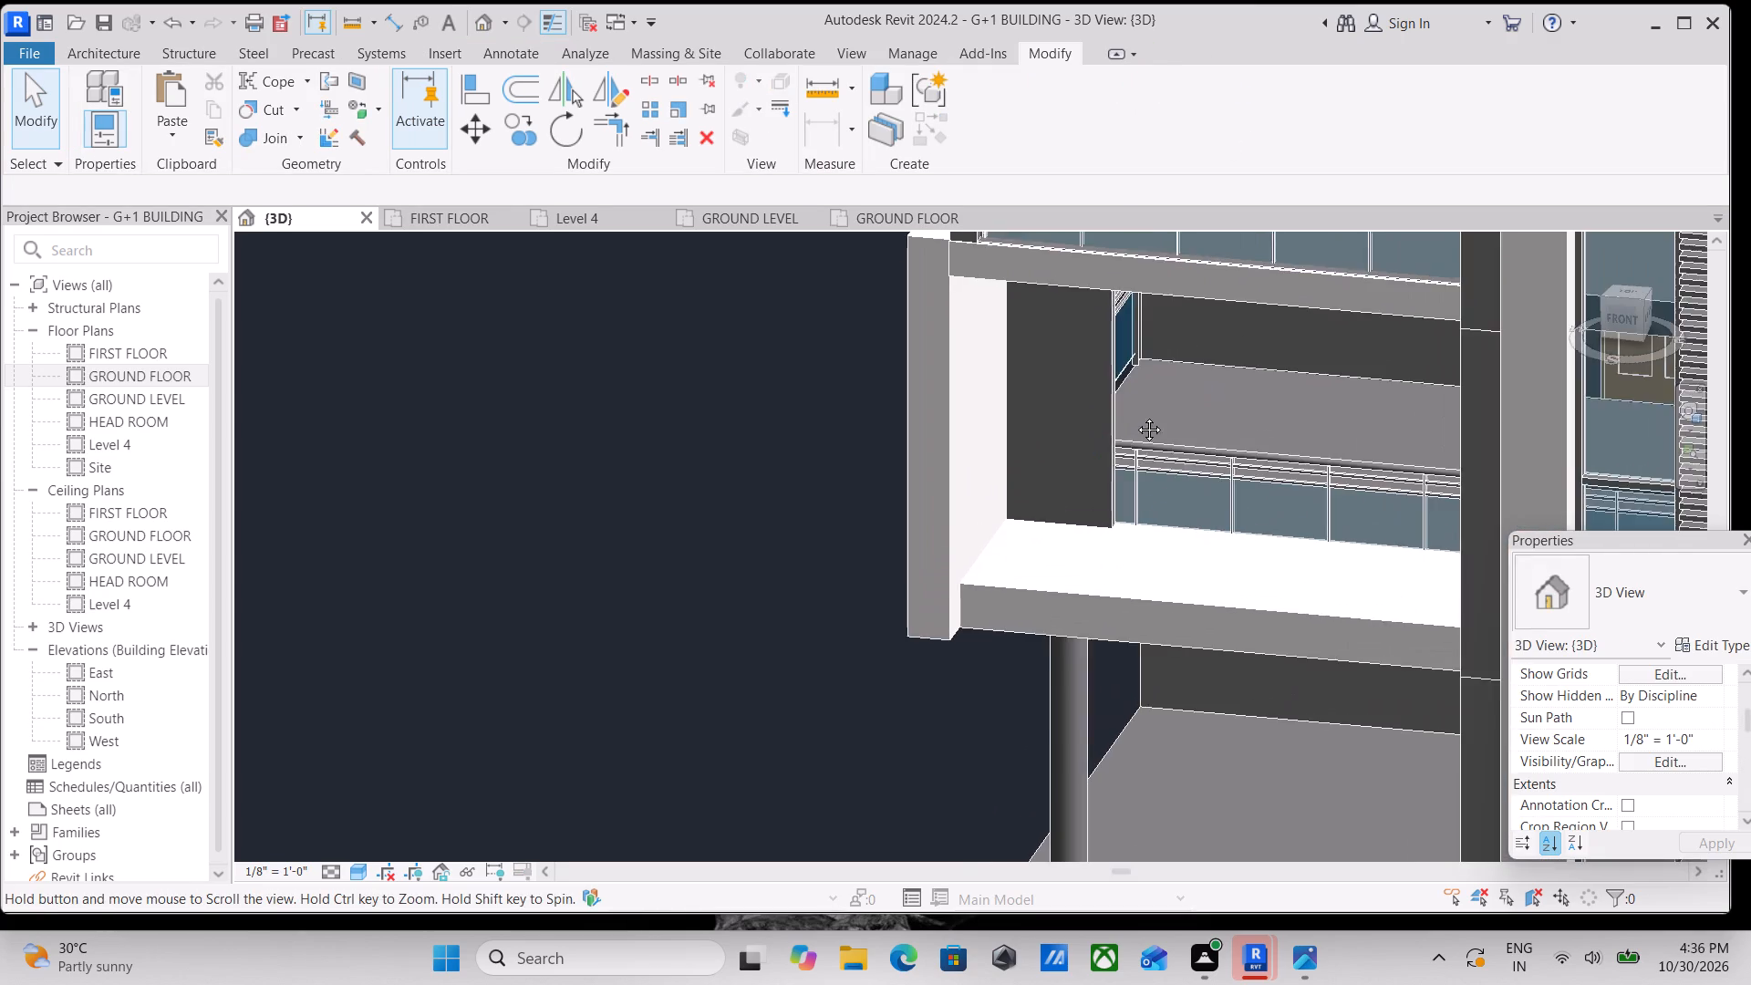
middle_drag(1135, 416, 971, 383)
scroll(971, 385, up, 13)
scroll(941, 384, down, 7)
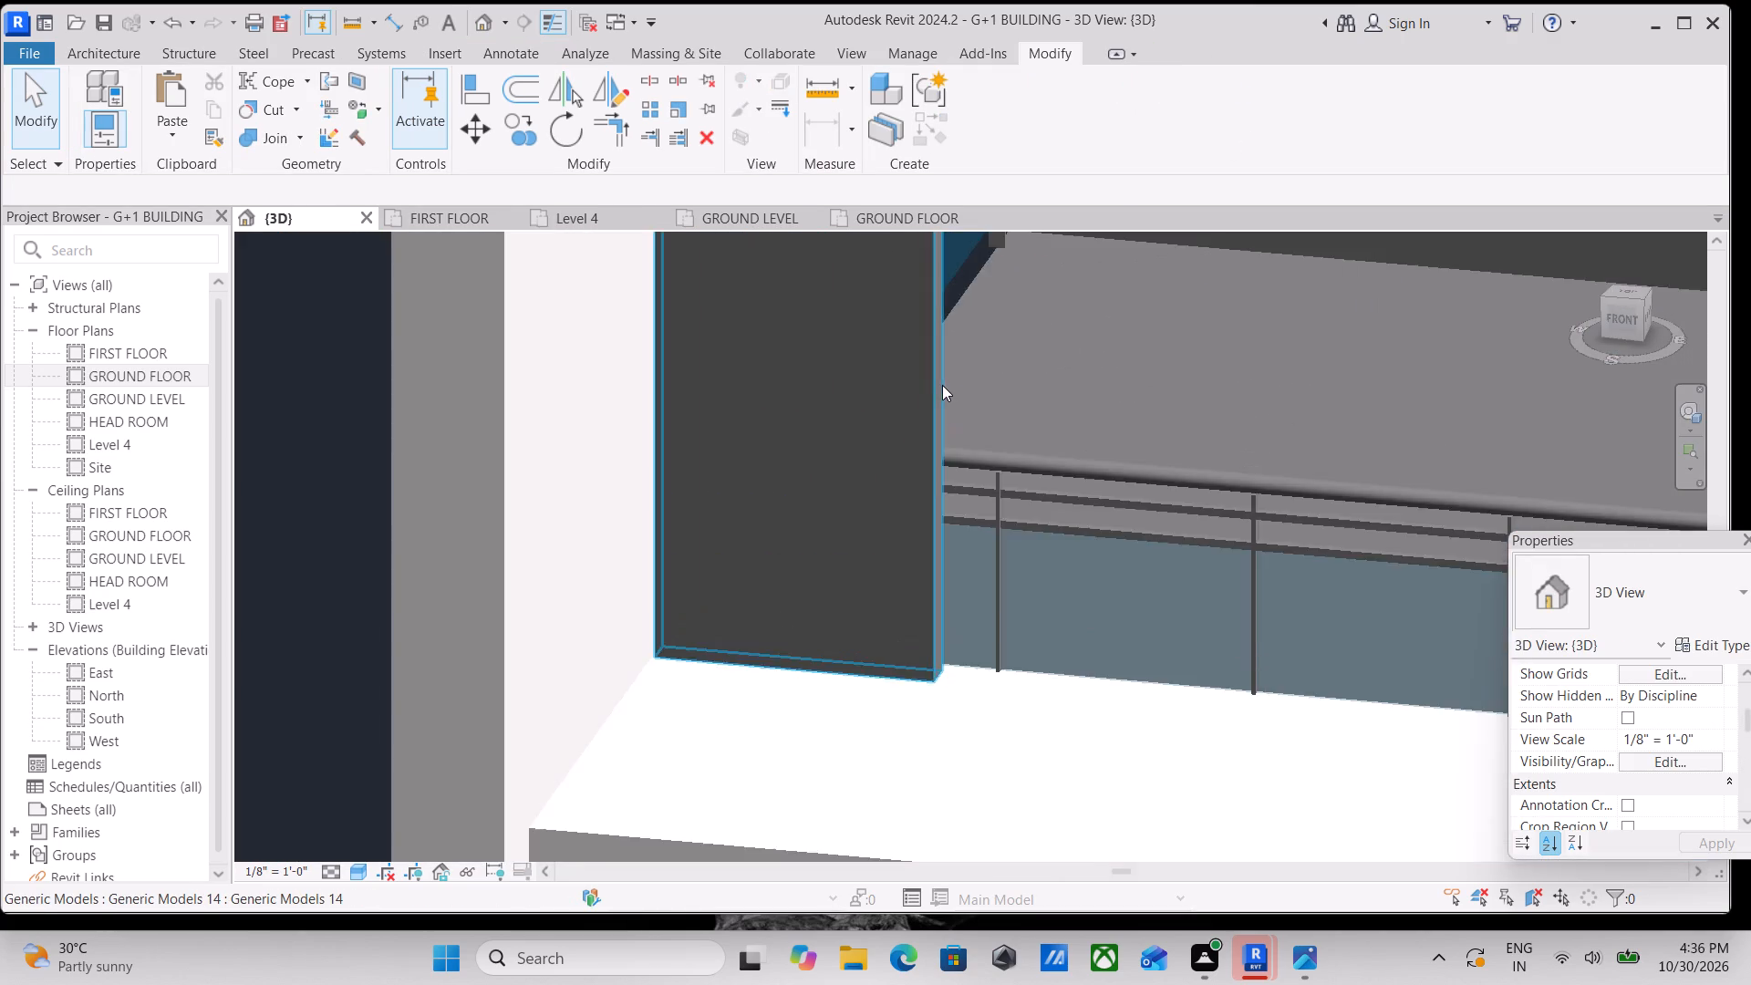
scroll(942, 385, down, 3)
scroll(1081, 471, down, 2)
middle_drag(1108, 485, 1343, 371)
middle_drag(1312, 357, 1052, 467)
scroll(1057, 472, down, 1)
middle_drag(1057, 472, 1217, 304)
scroll(1235, 290, down, 6)
middle_drag(1180, 331, 1280, 317)
scroll(1290, 316, up, 1)
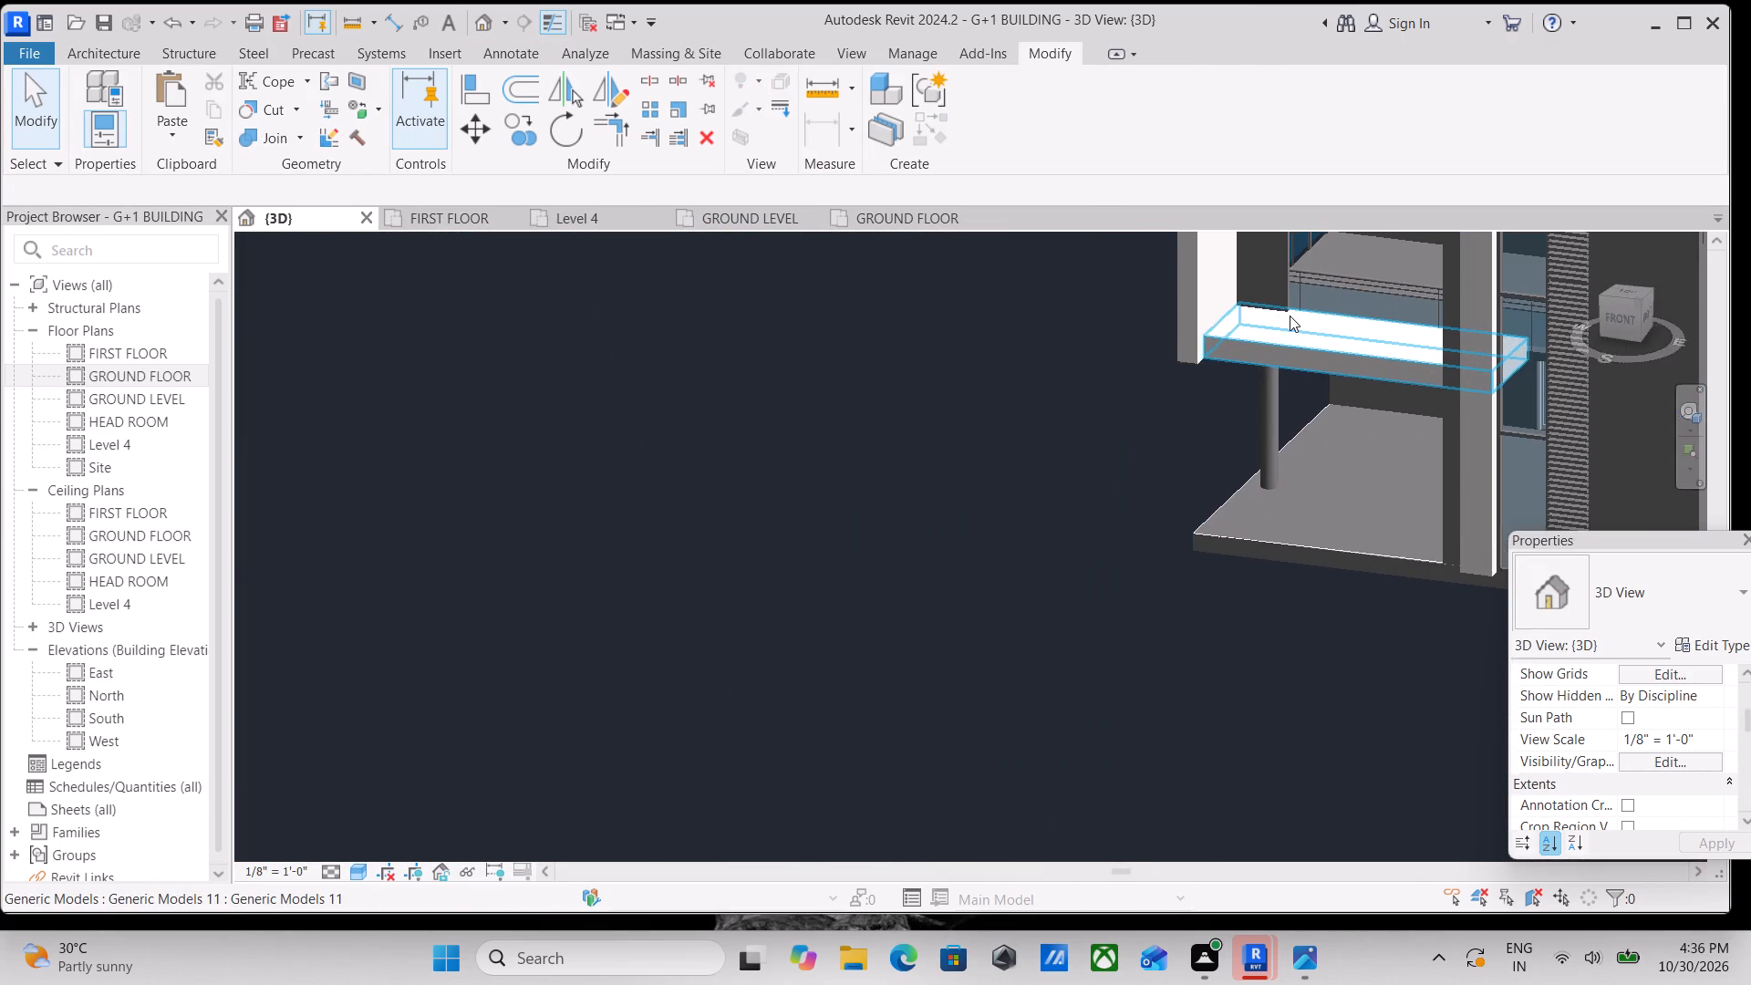
scroll(1290, 316, down, 2)
middle_drag(1290, 316, 979, 512)
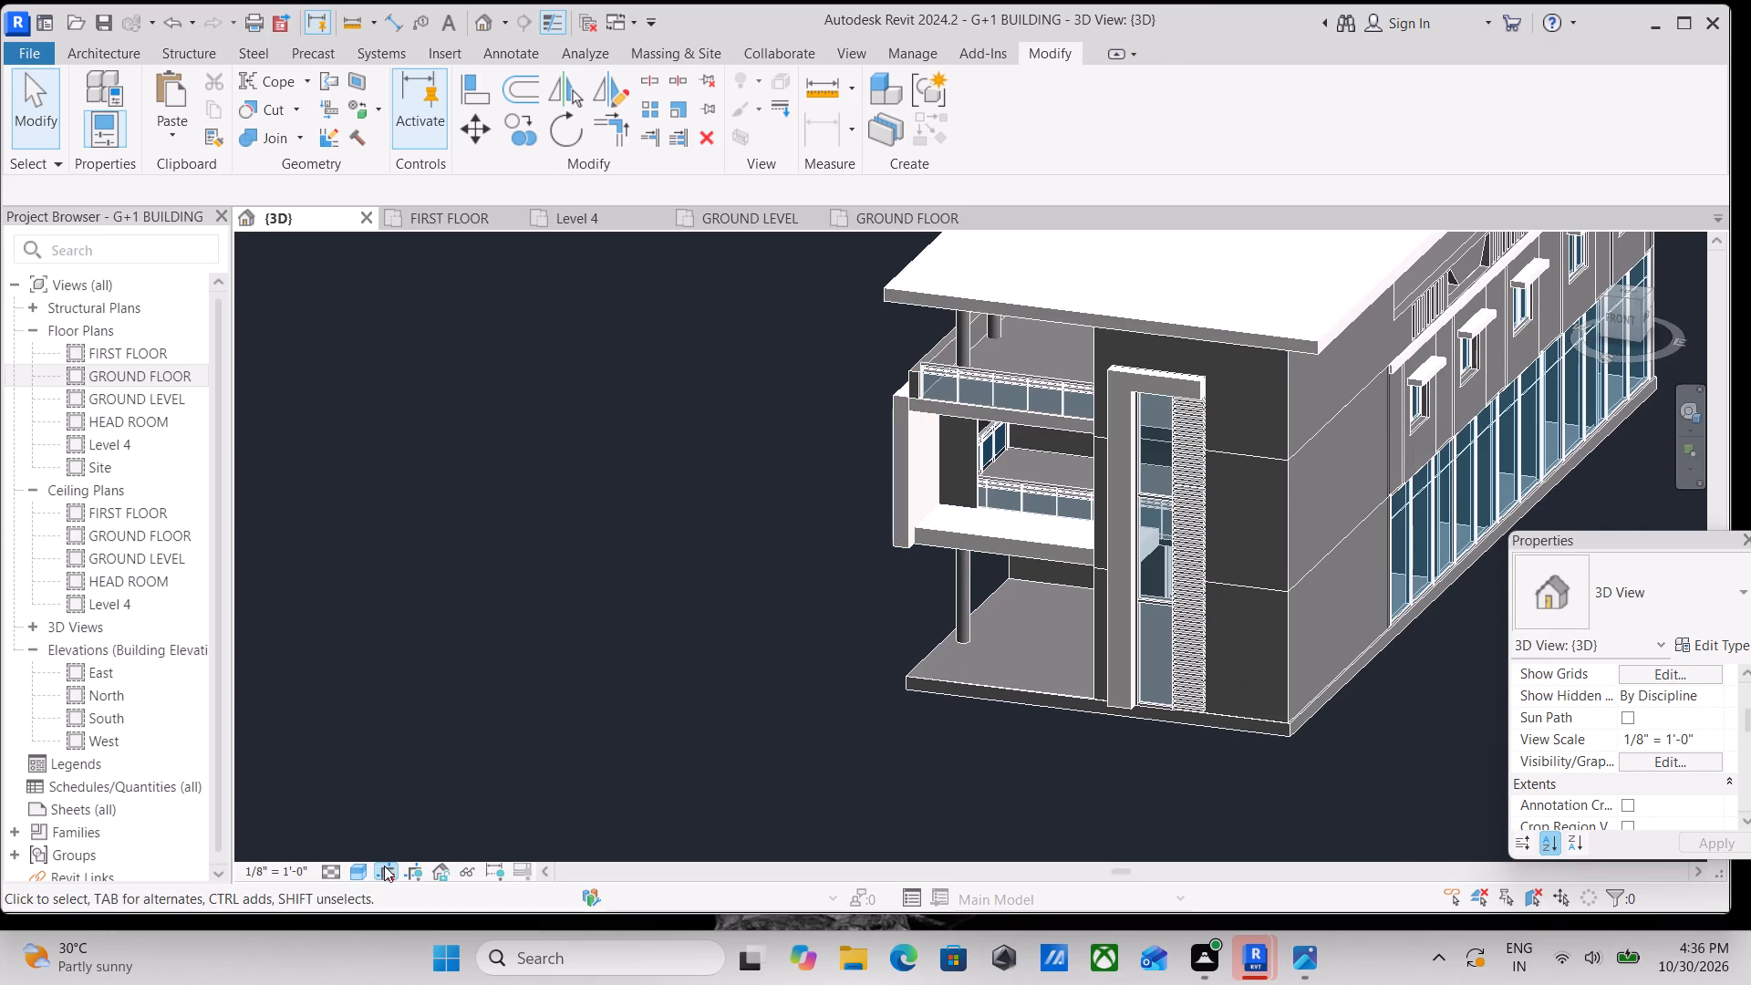
Set the 3D view's visual style to Realistic.
click(359, 876)
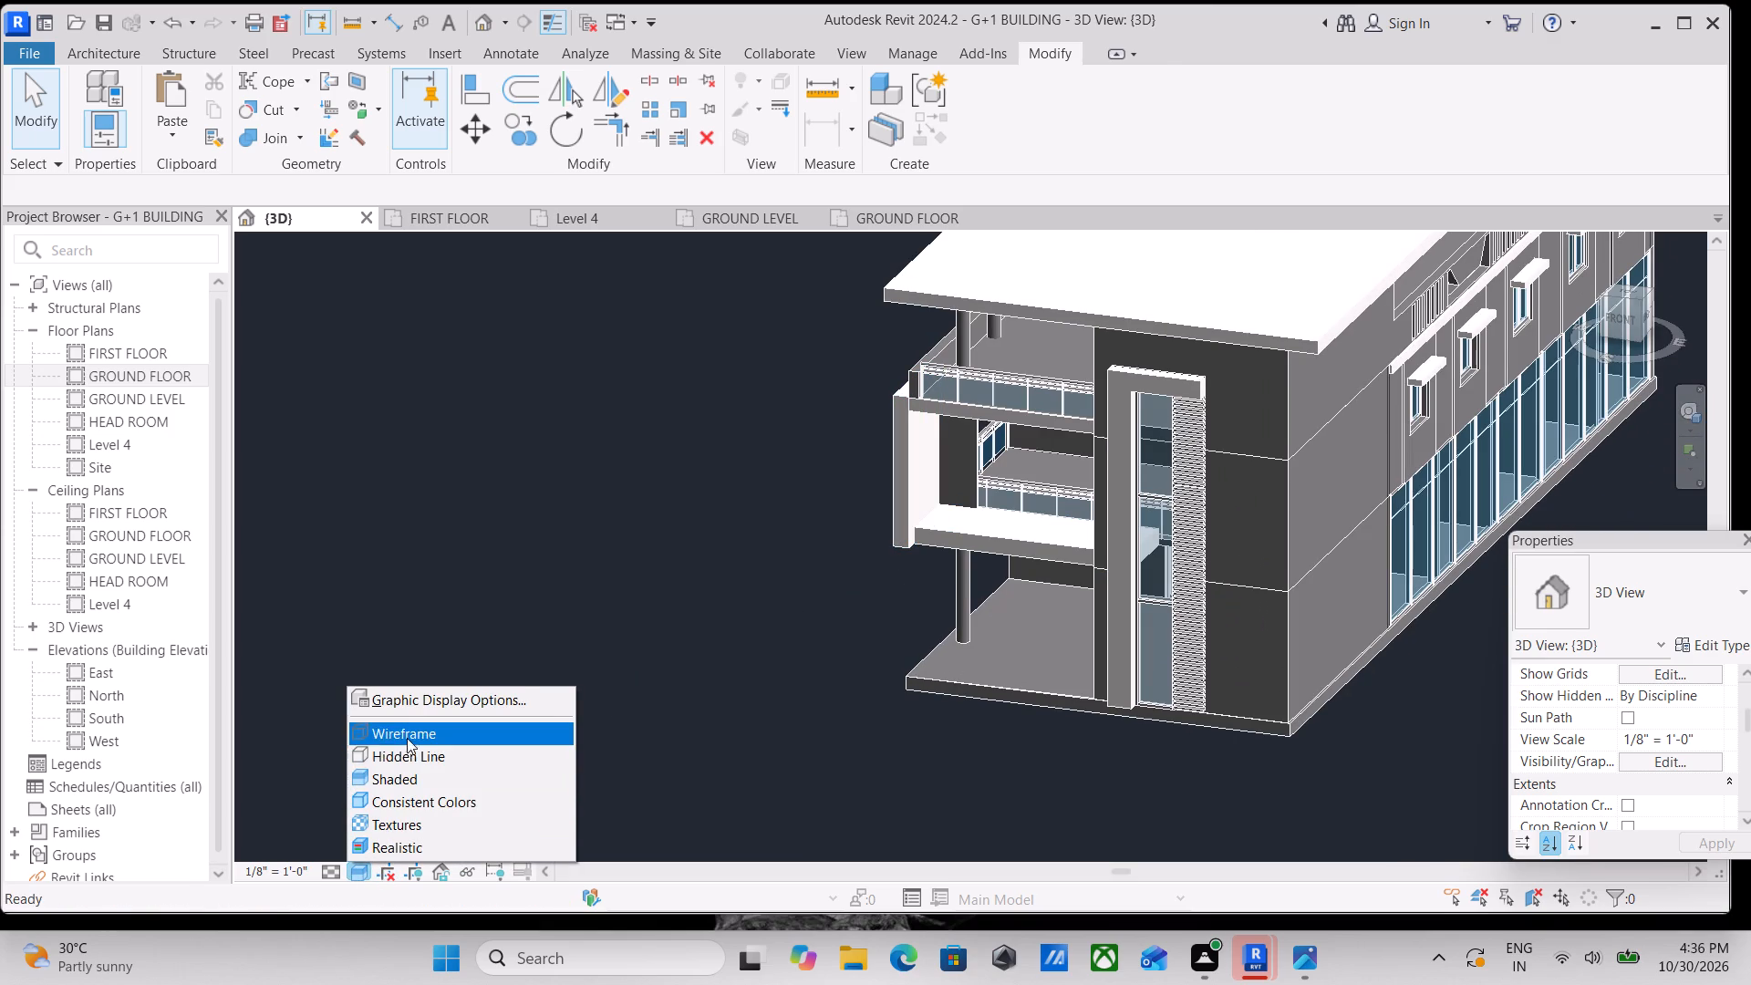
click(409, 840)
Inspect the balcony block's new slatted wood finish up close and against the rest of the facade.
scroll(988, 402, up, 4)
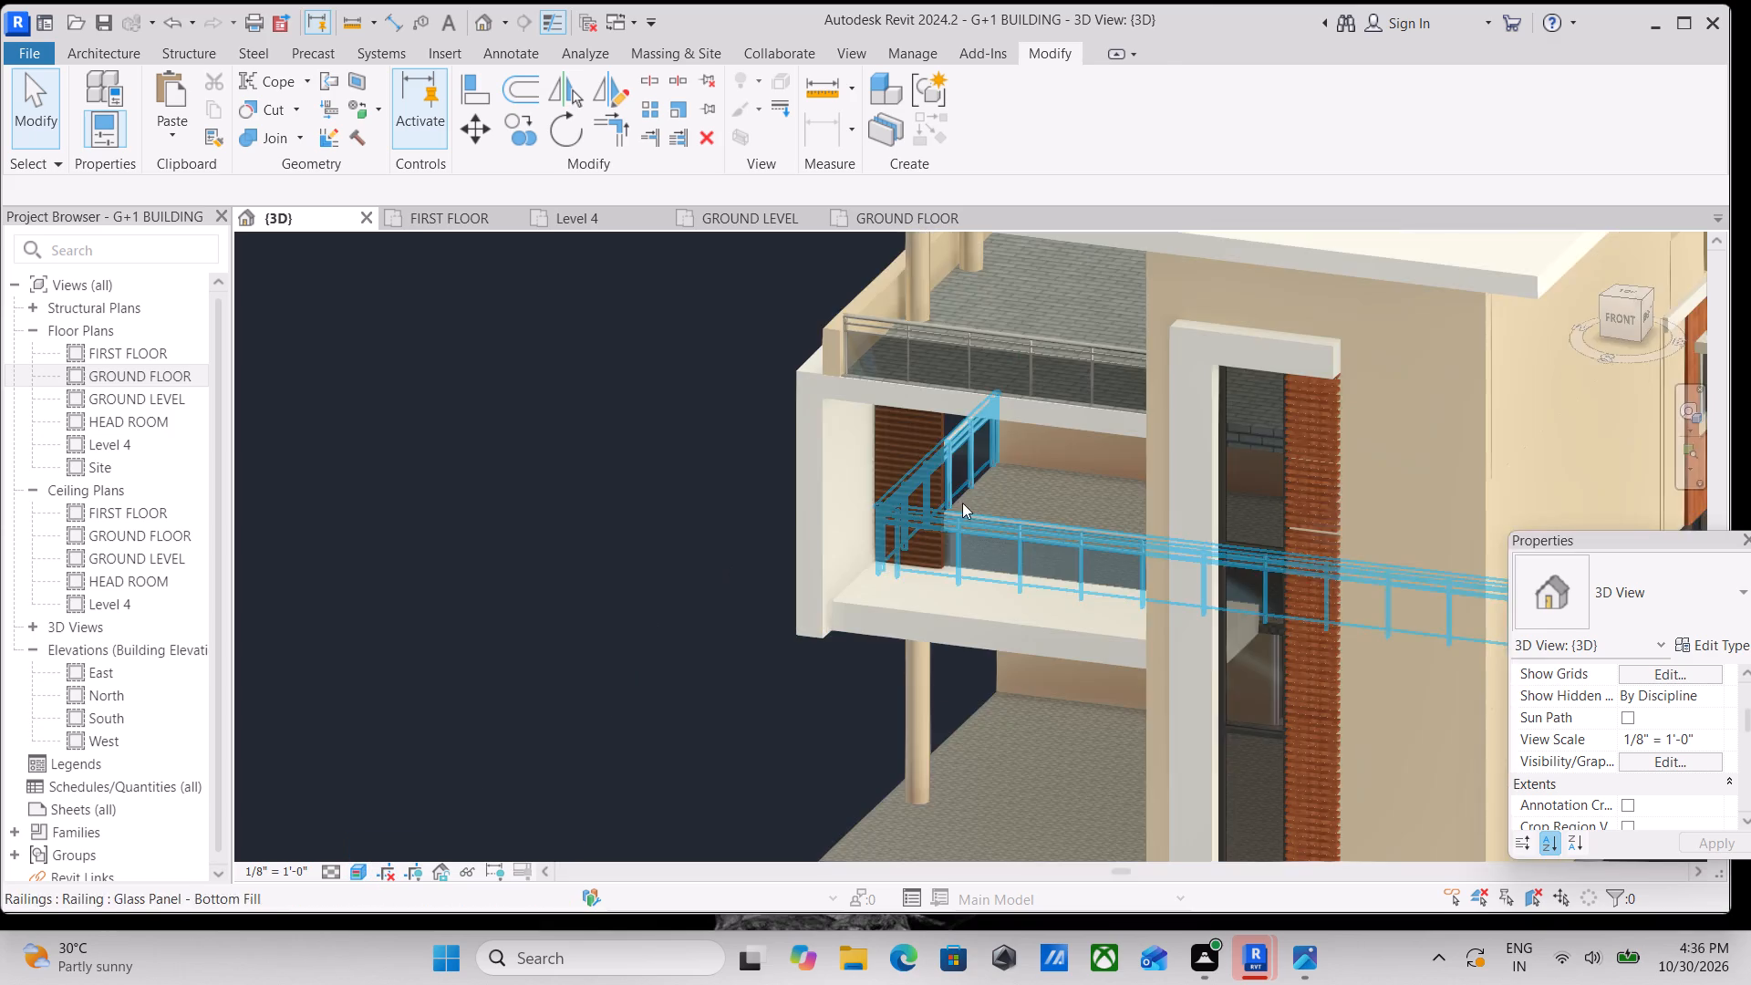
scroll(944, 503, up, 3)
scroll(848, 509, up, 5)
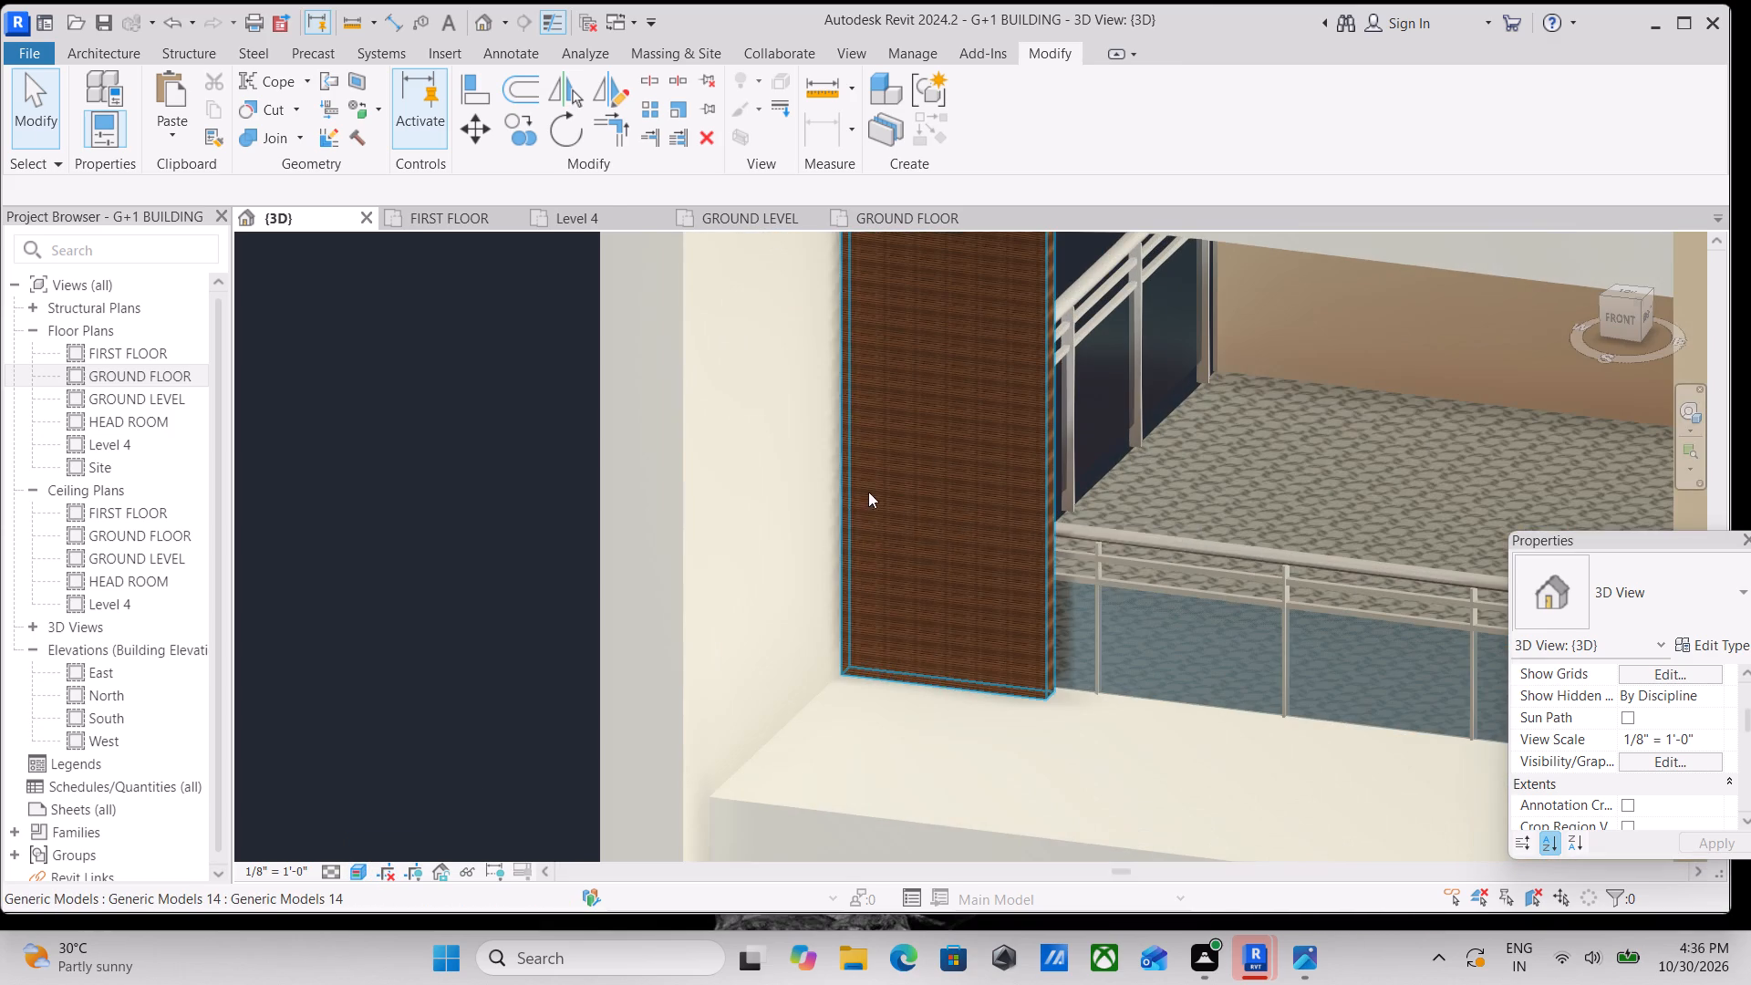
scroll(958, 450, up, 4)
scroll(958, 450, down, 15)
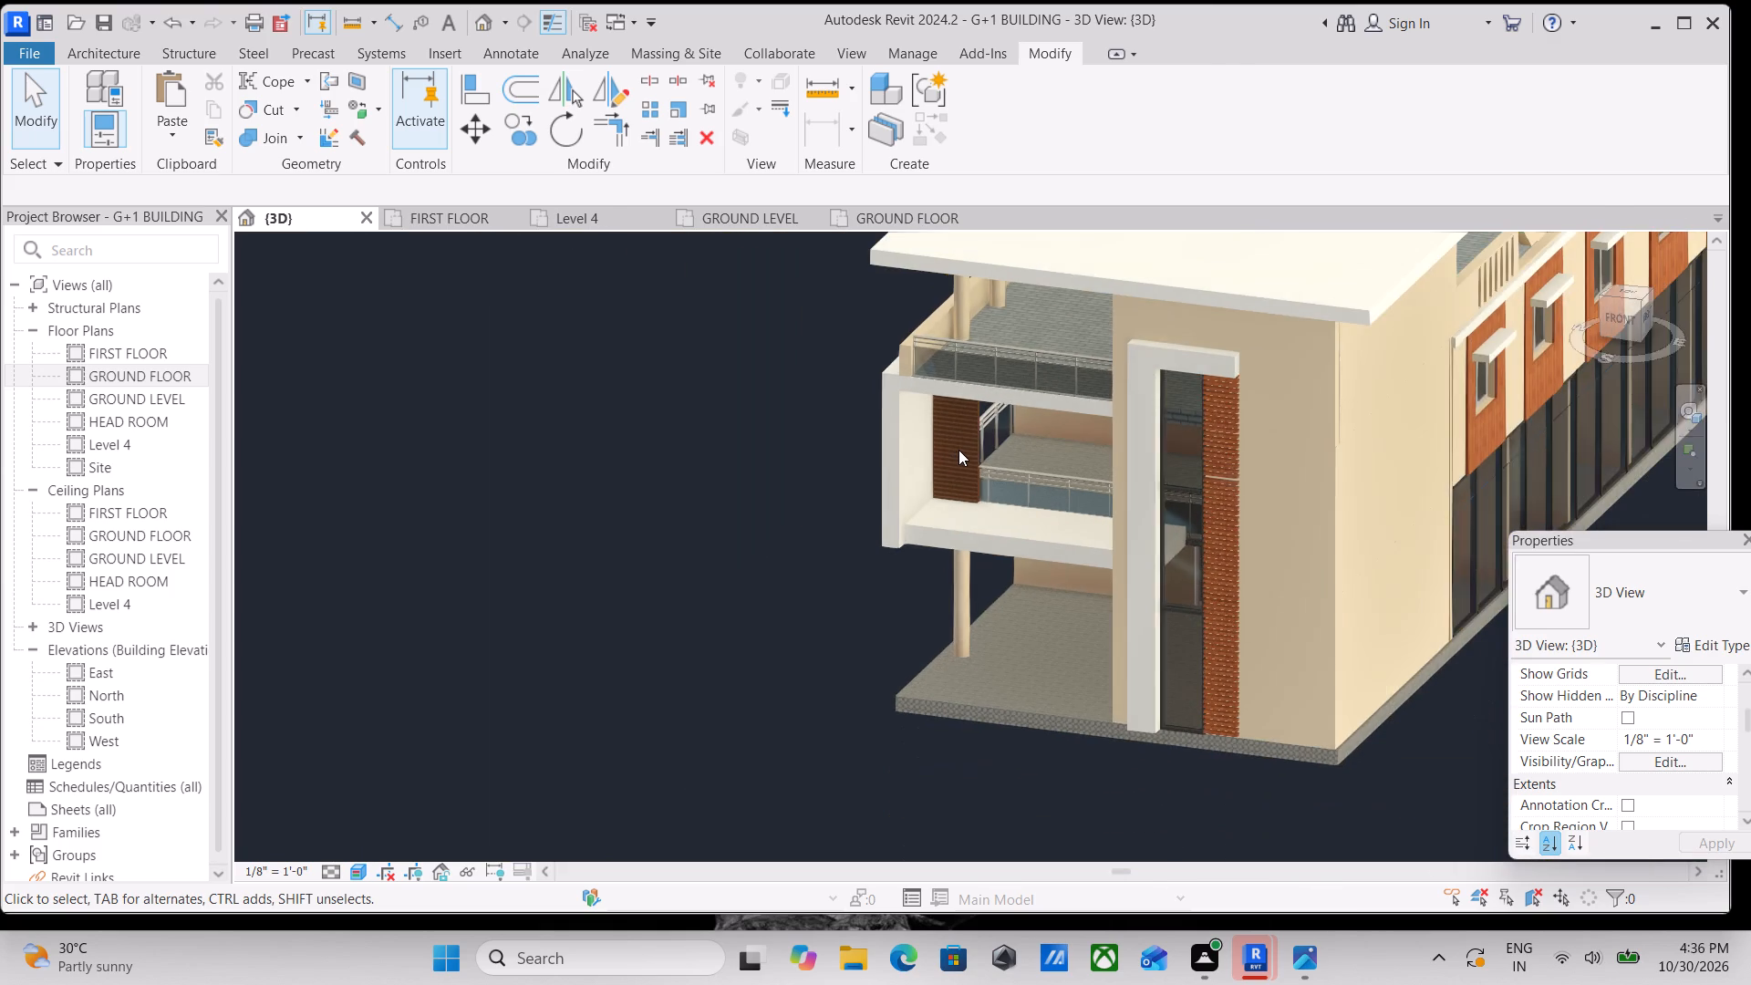
scroll(958, 450, down, 3)
scroll(1208, 526, up, 8)
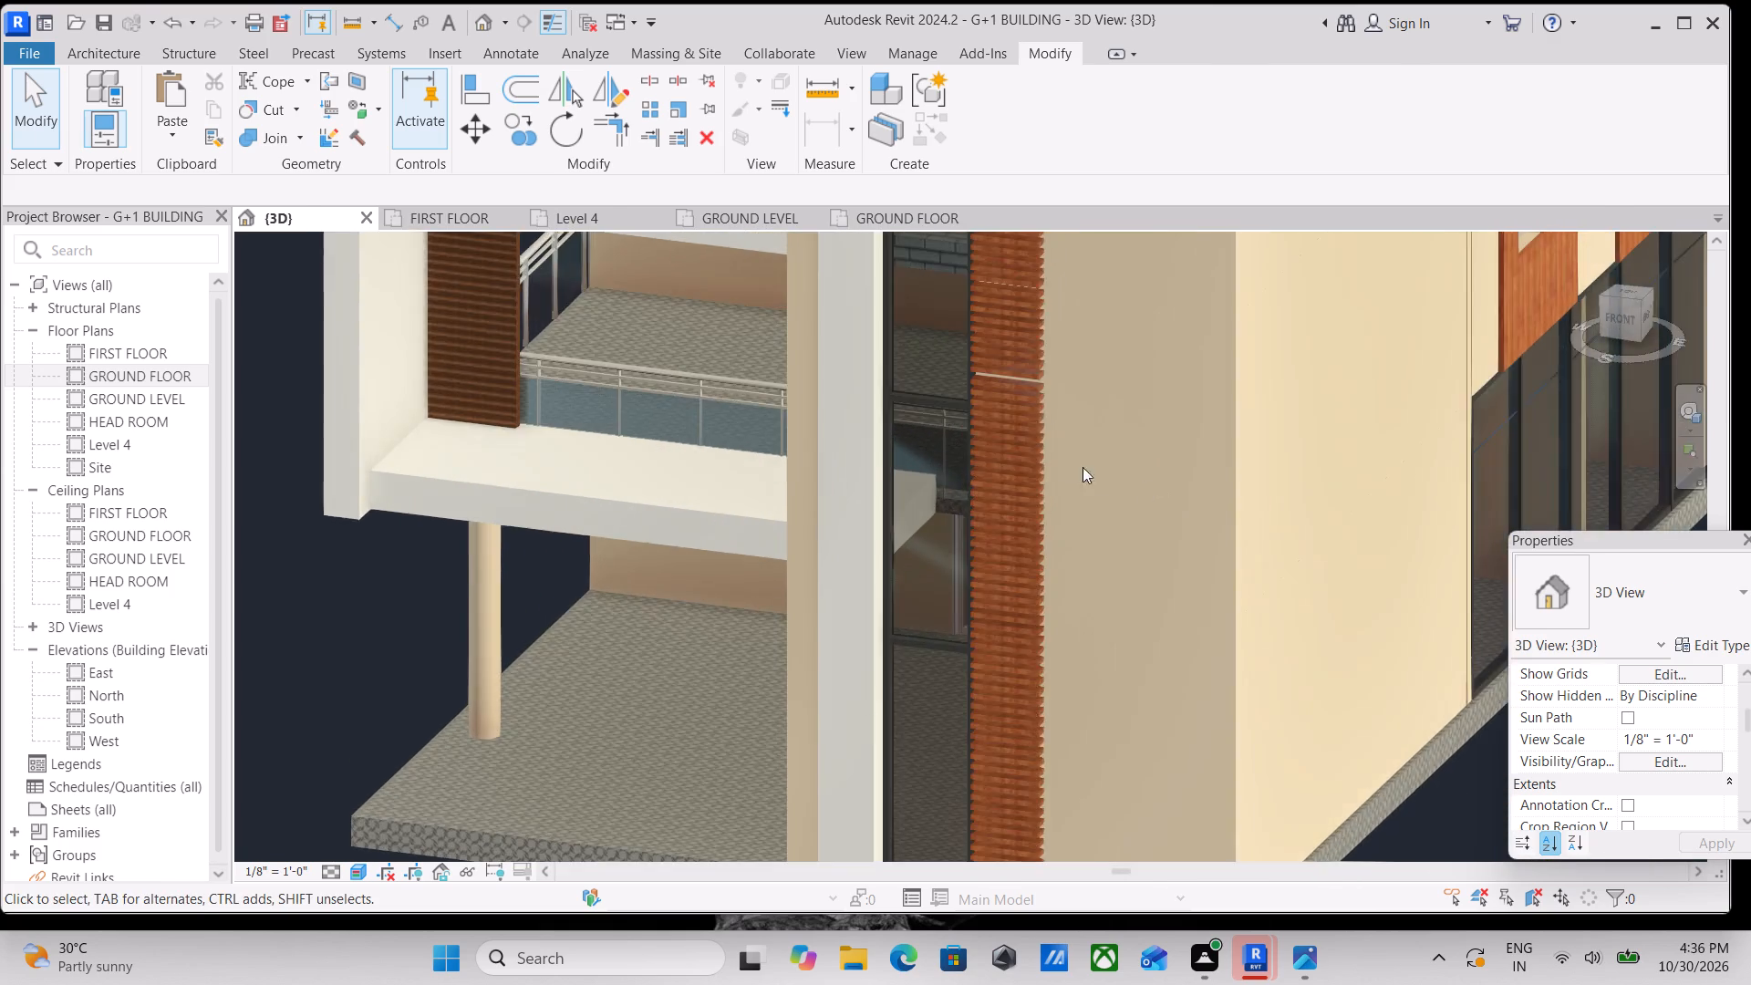
Inspect the balcony's slatted wood panel and white surround up close and against the front facade and ground-floor slab.
scroll(1063, 459, up, 5)
scroll(1058, 456, down, 11)
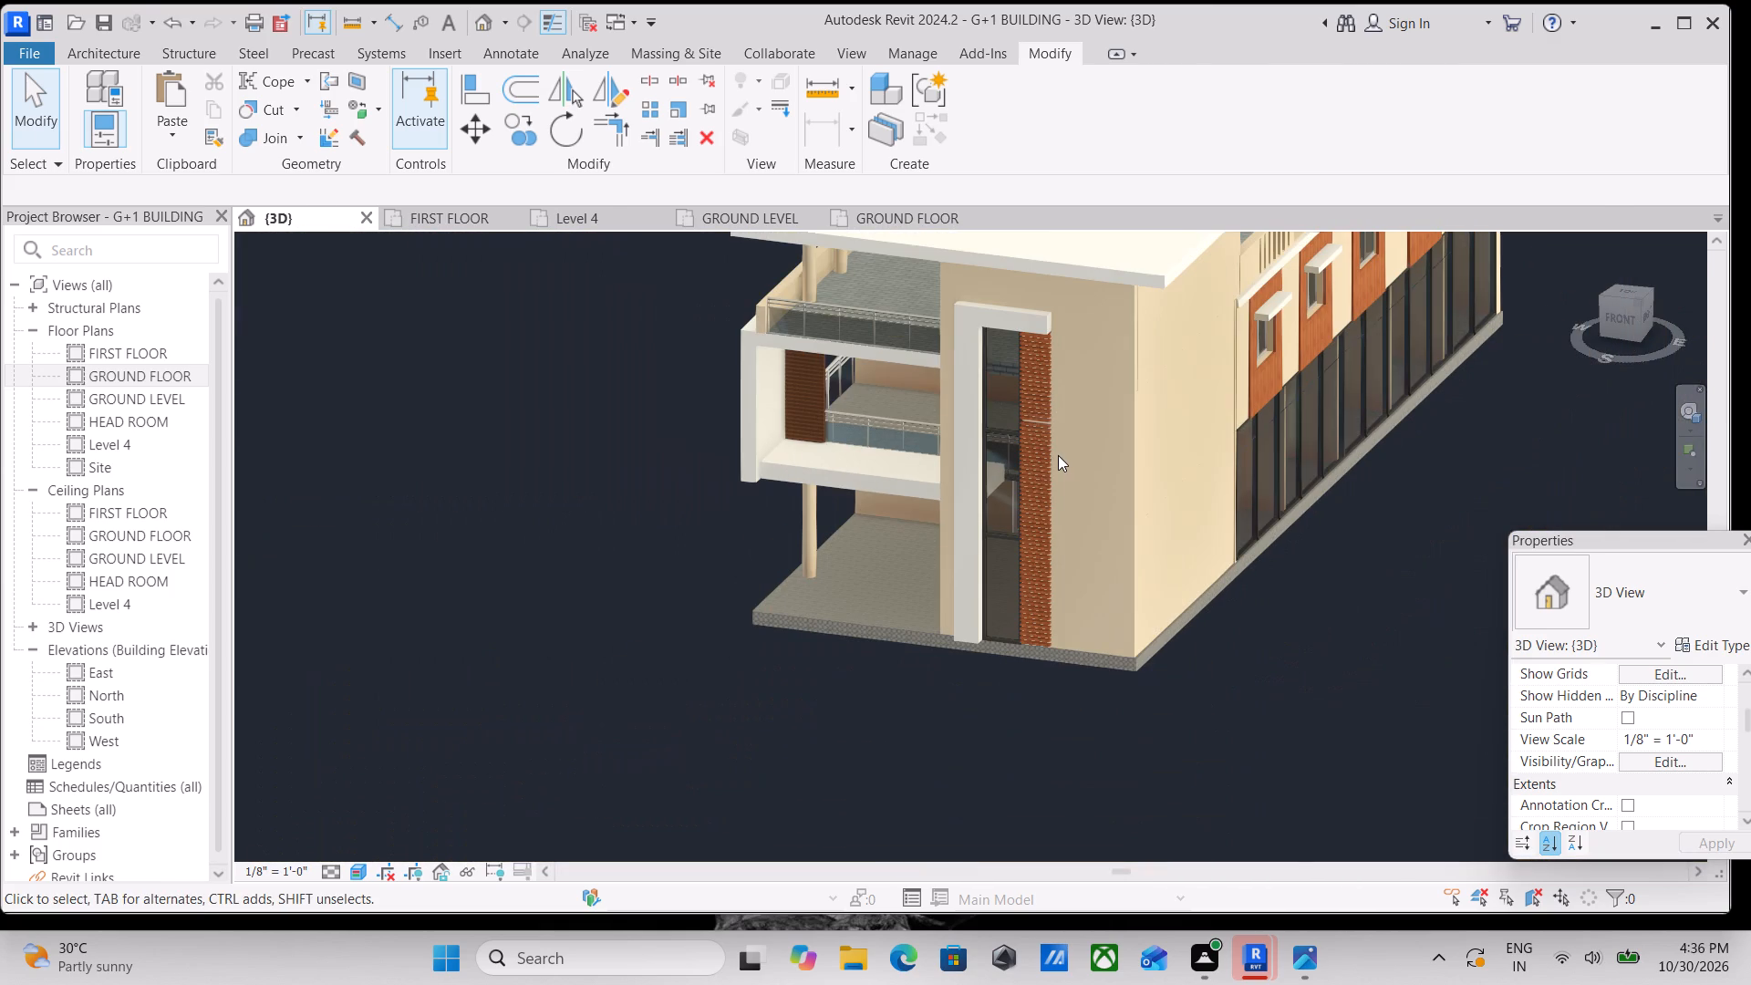
scroll(1058, 455, down, 3)
middle_drag(1012, 463, 907, 511)
scroll(1065, 463, up, 10)
scroll(1065, 463, down, 7)
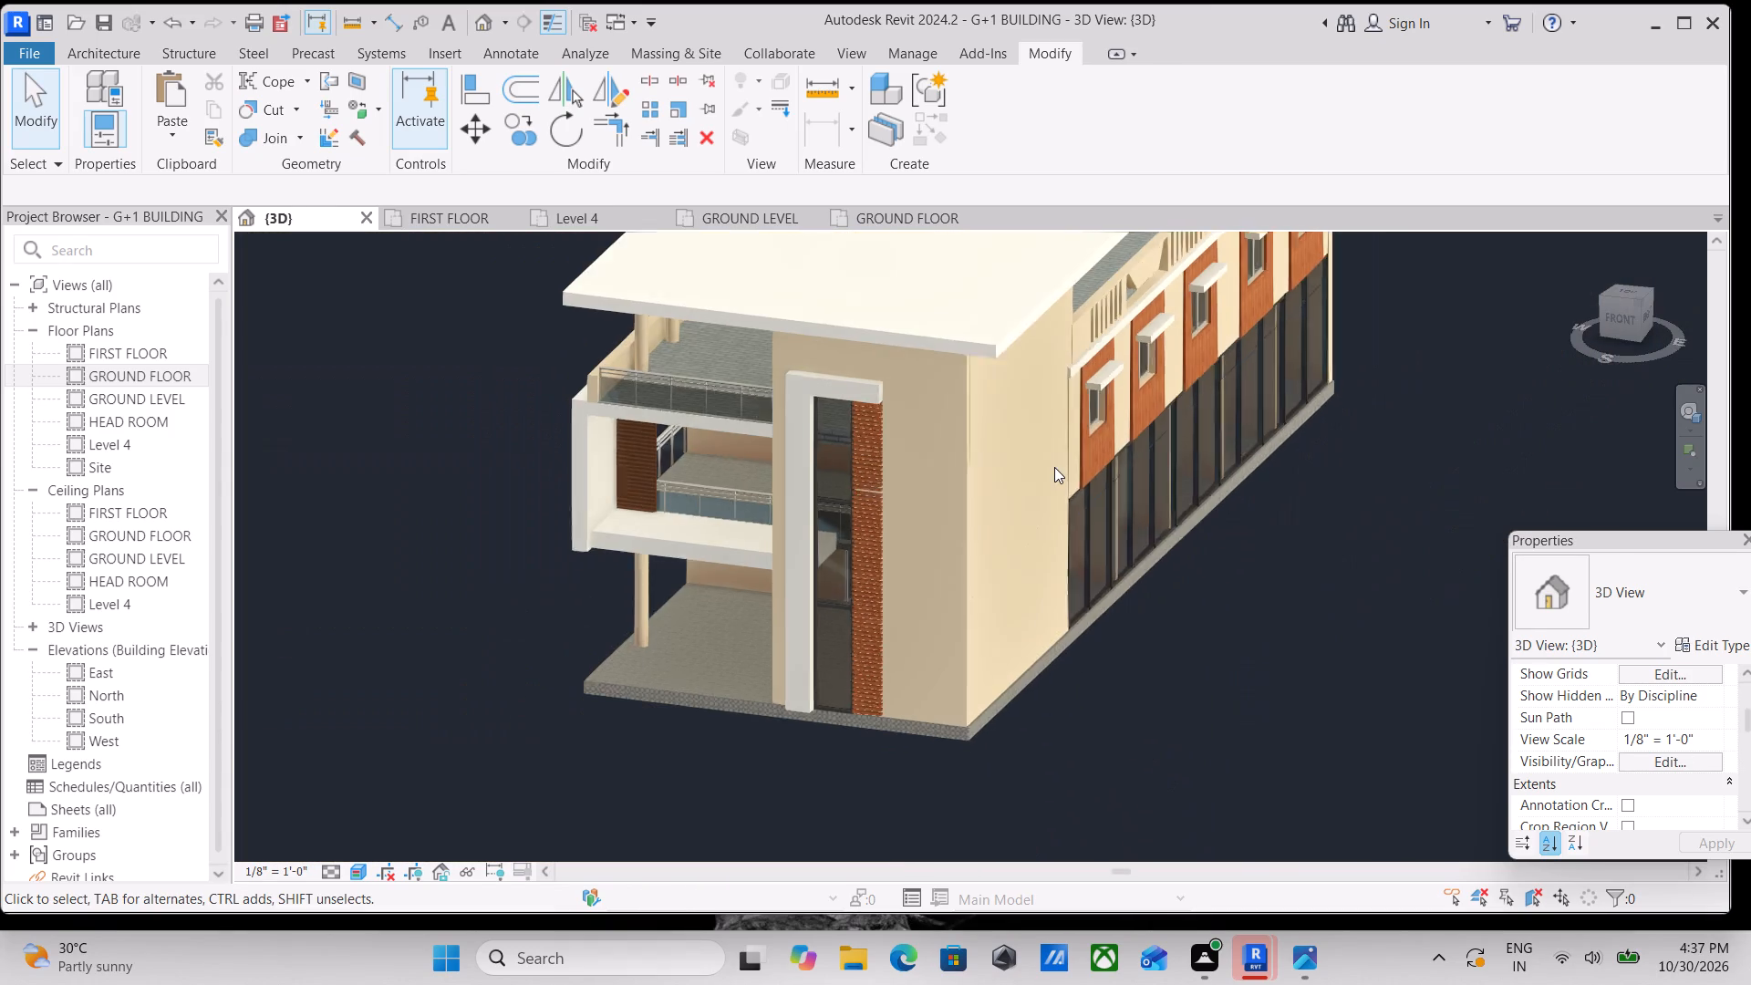
scroll(1054, 467, down, 2)
middle_drag(1054, 467, 1145, 500)
scroll(1009, 501, up, 2)
scroll(745, 513, up, 9)
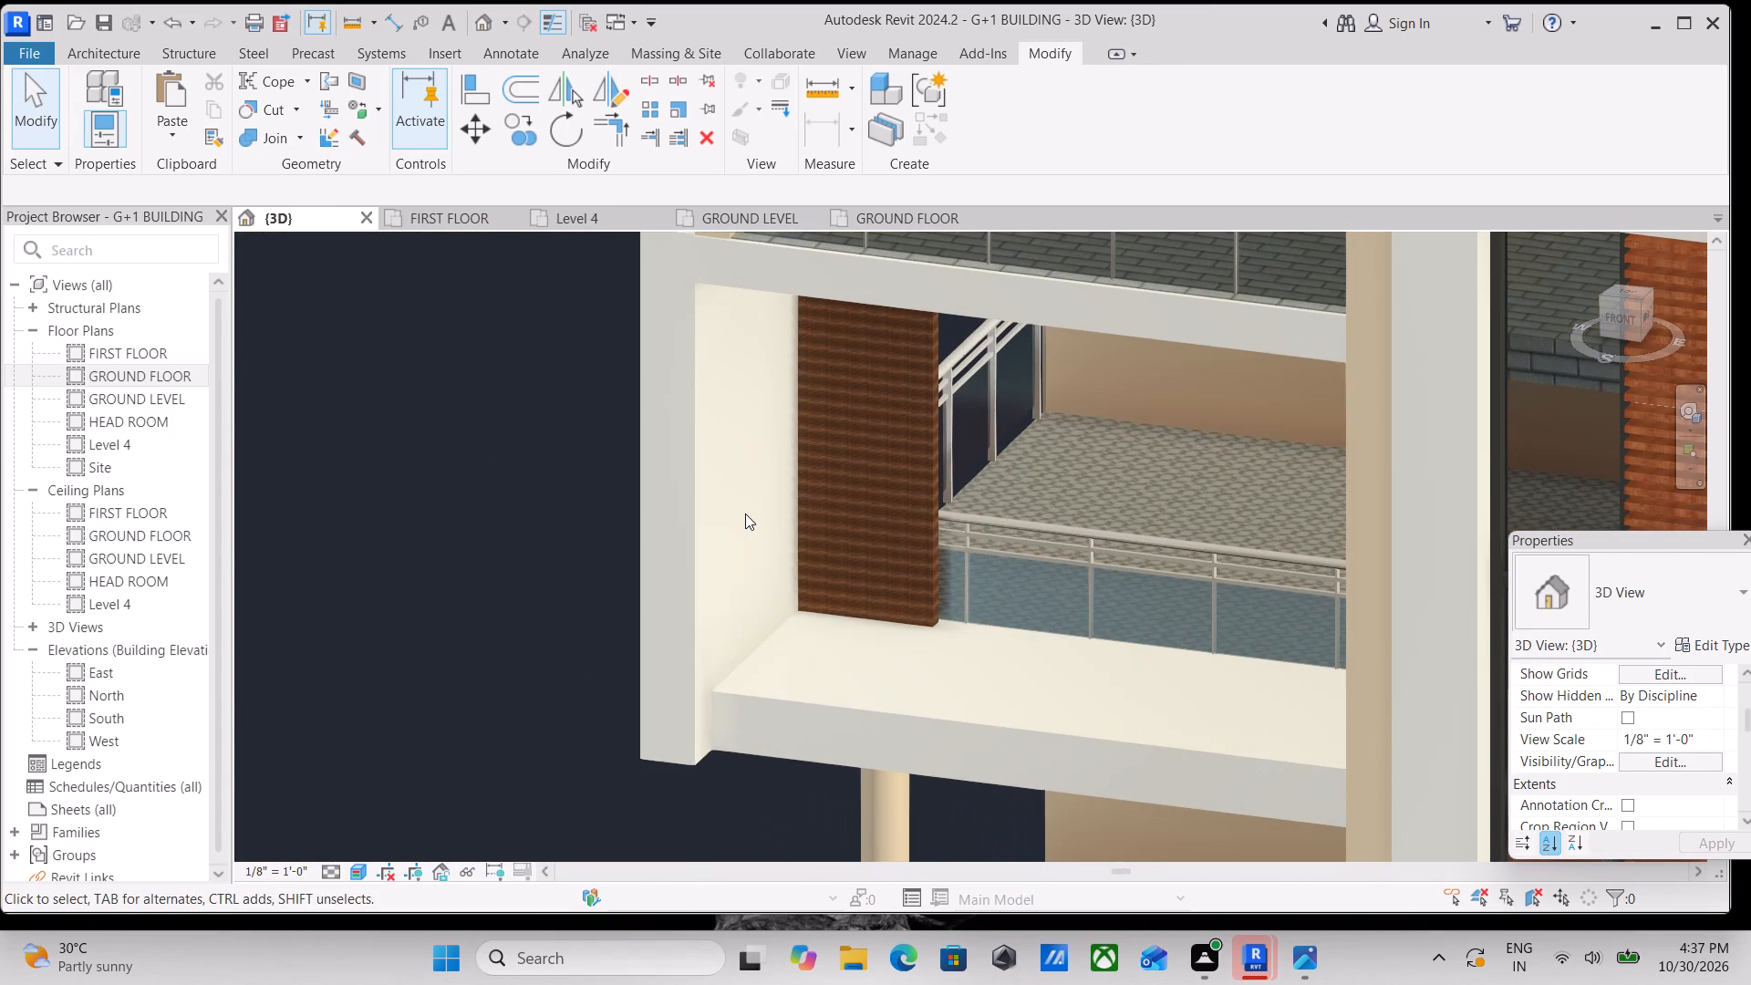
scroll(745, 513, down, 5)
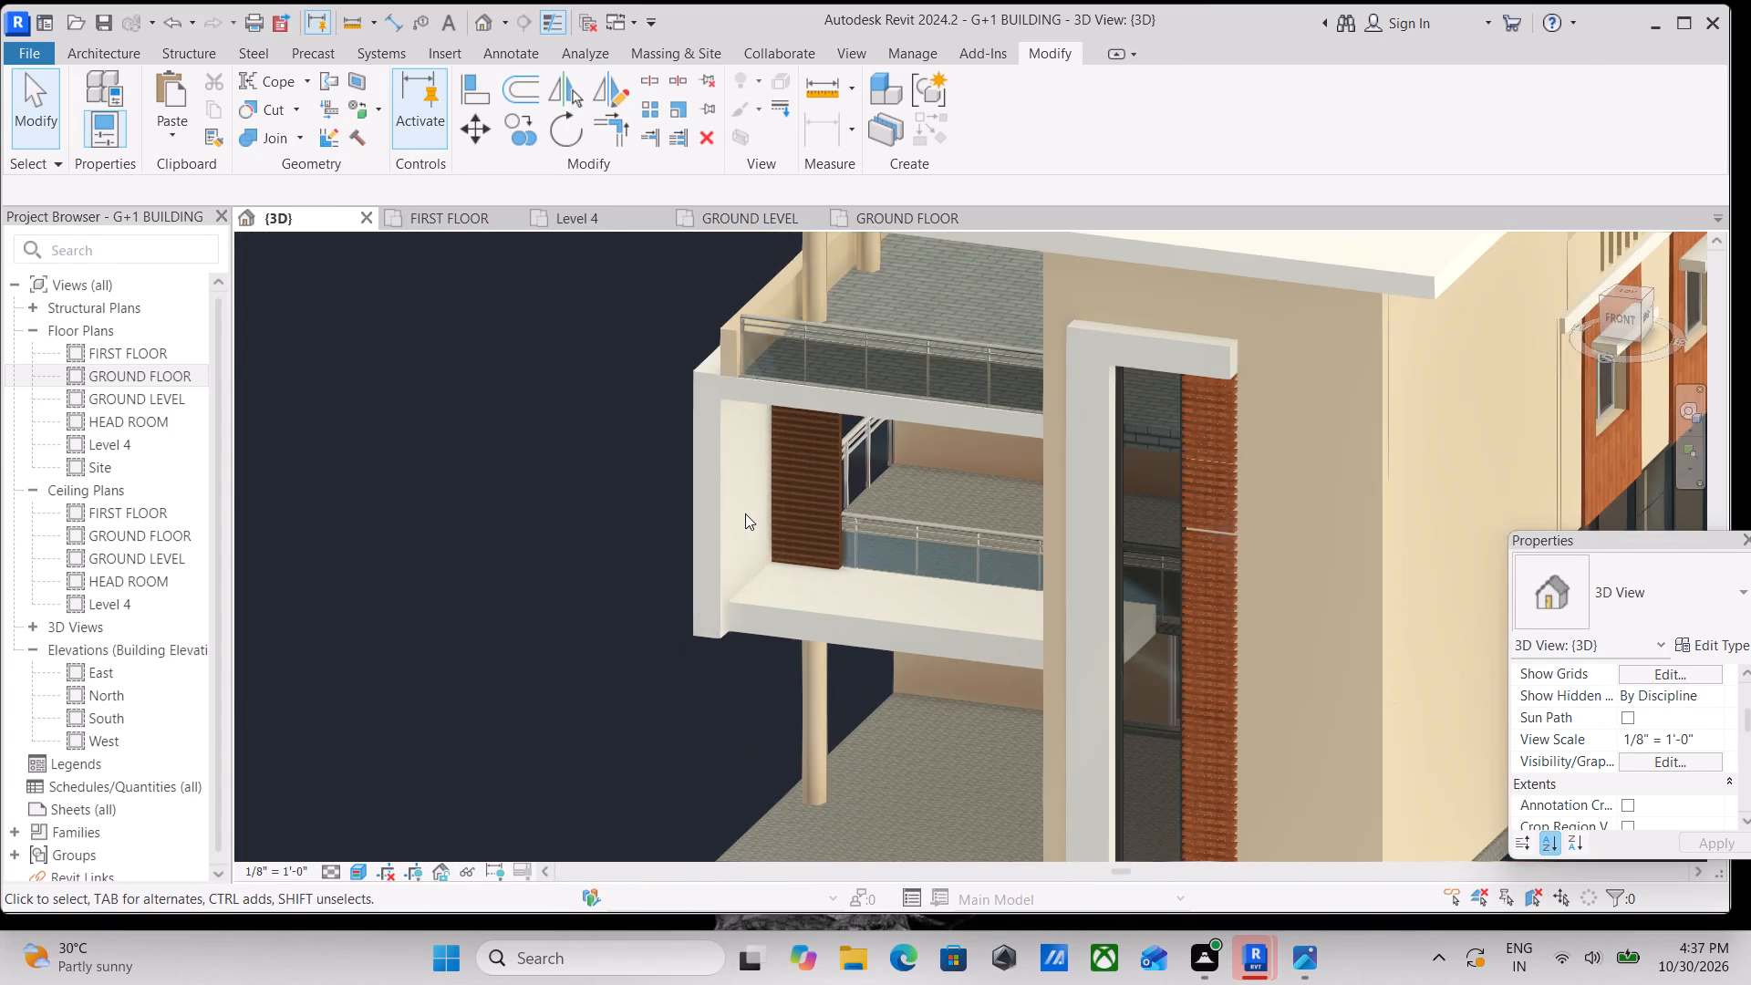
scroll(748, 511, down, 2)
scroll(759, 509, up, 15)
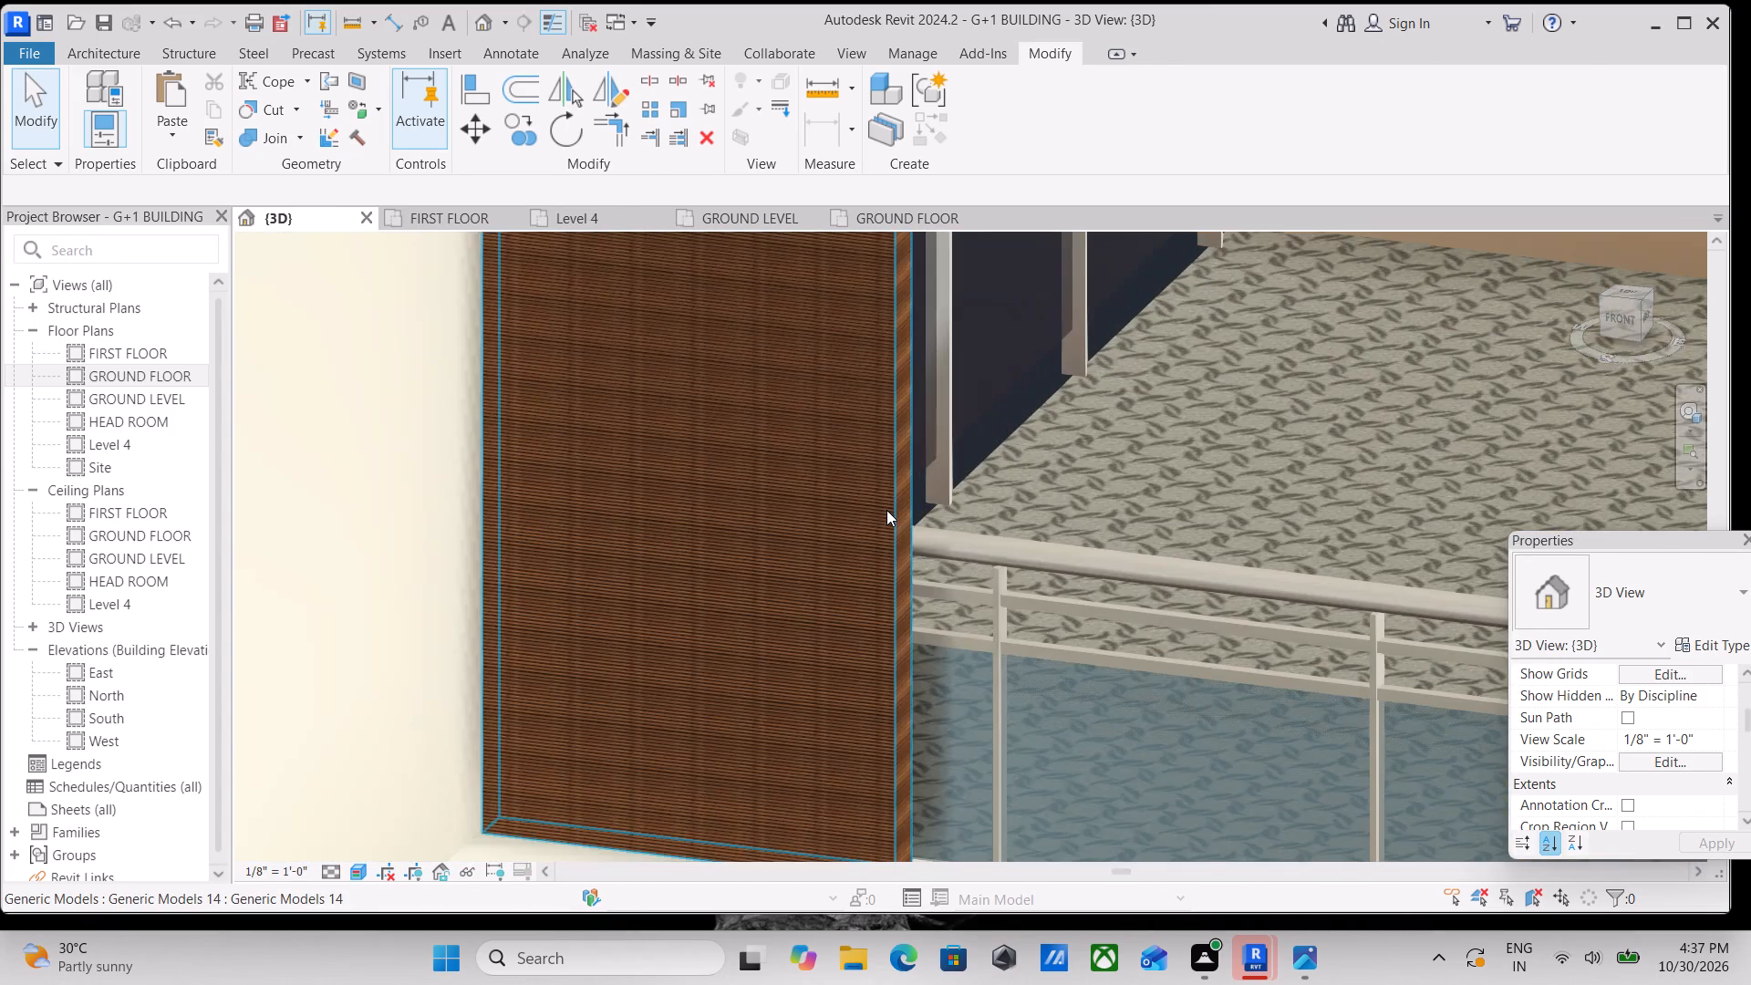
scroll(886, 510, down, 14)
scroll(884, 508, down, 7)
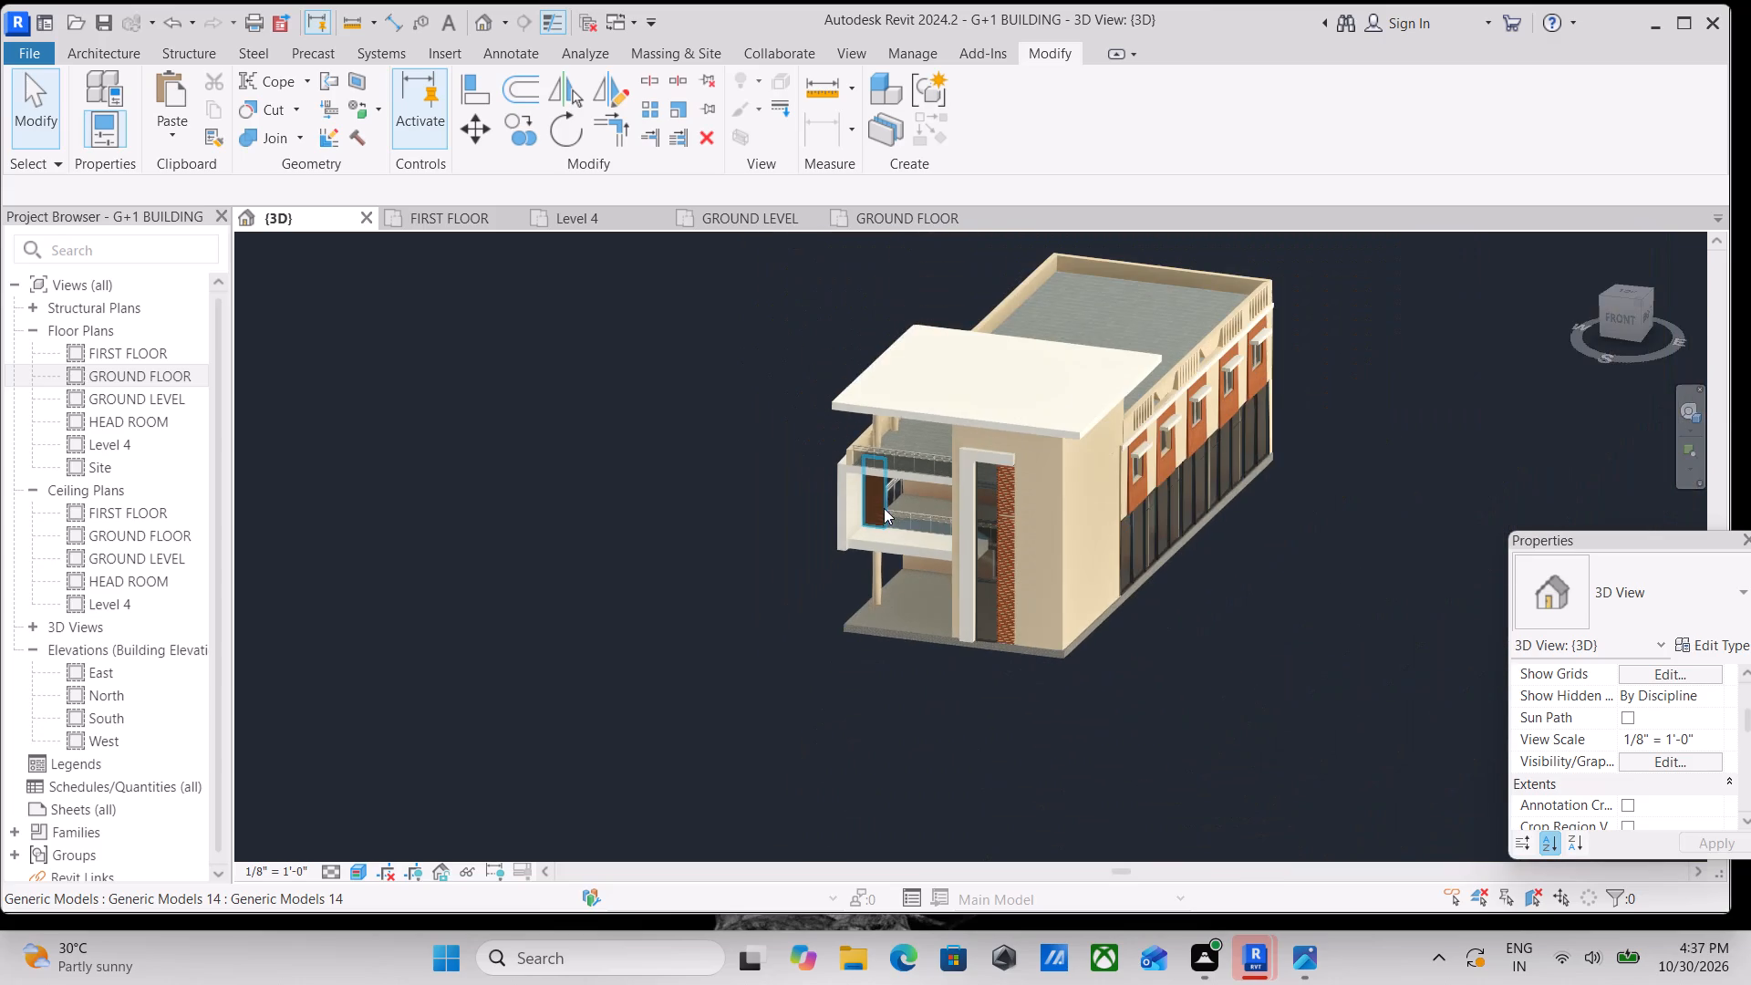
middle_drag(884, 508, 938, 499)
scroll(914, 514, up, 4)
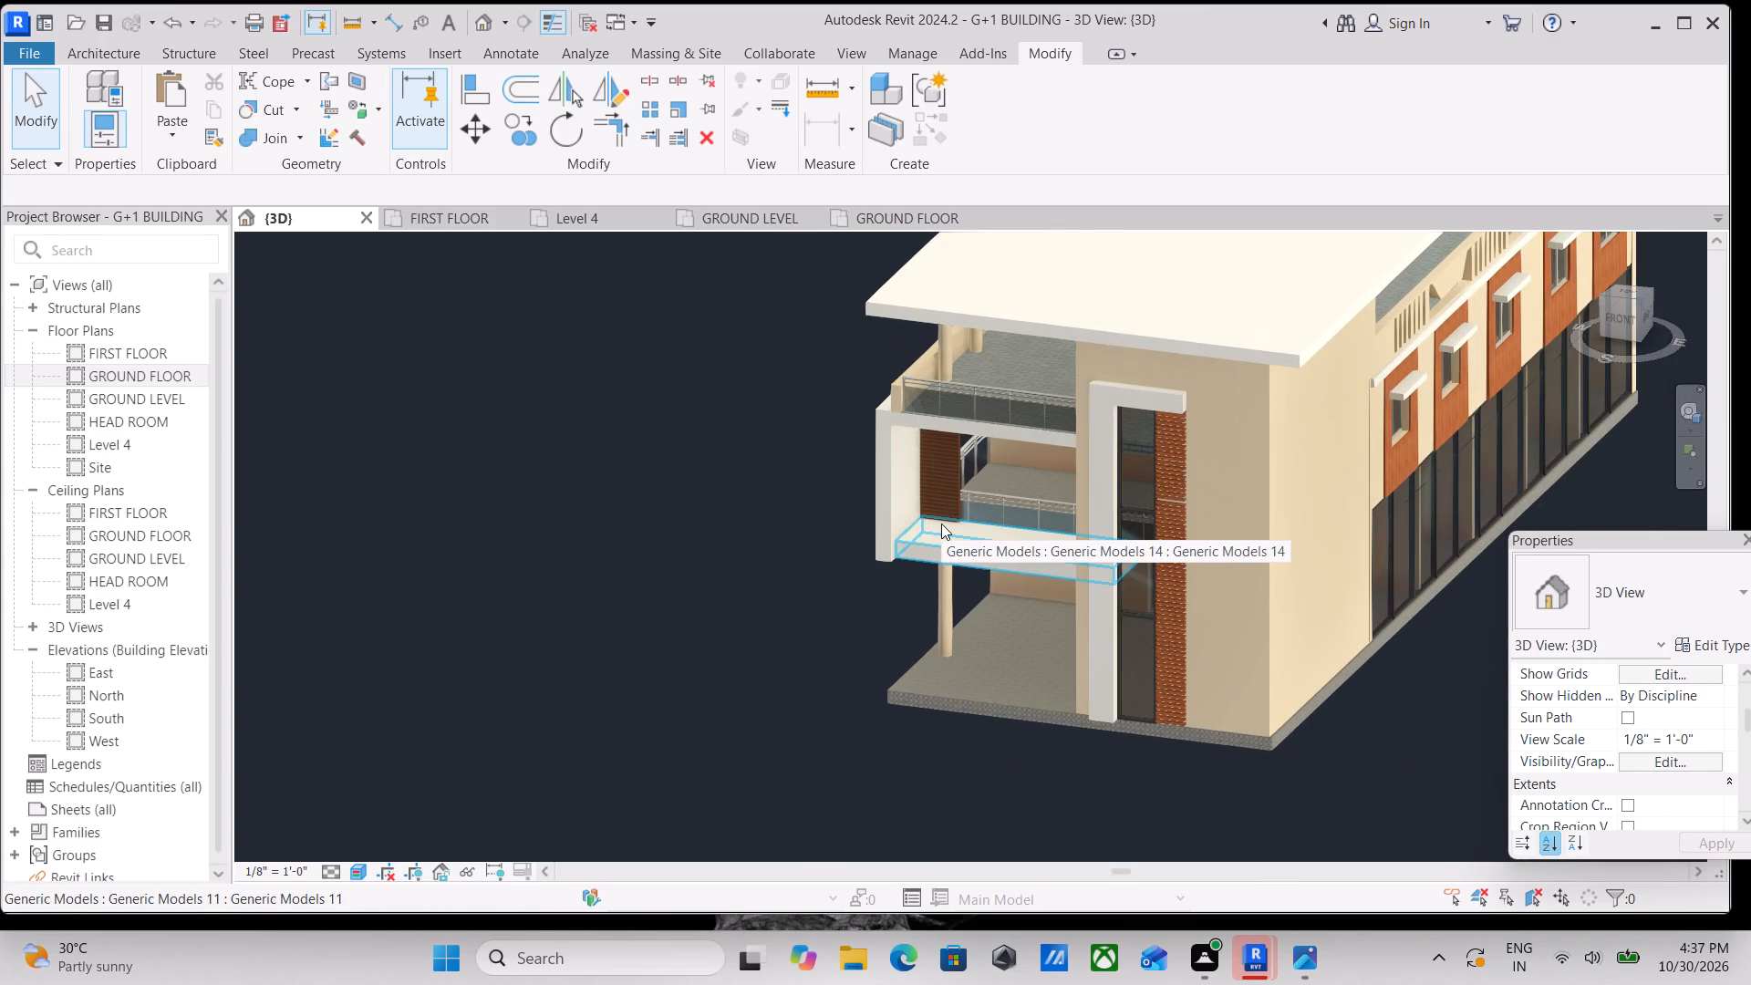
scroll(976, 554, down, 3)
middle_drag(899, 504, 984, 384)
scroll(1011, 536, up, 4)
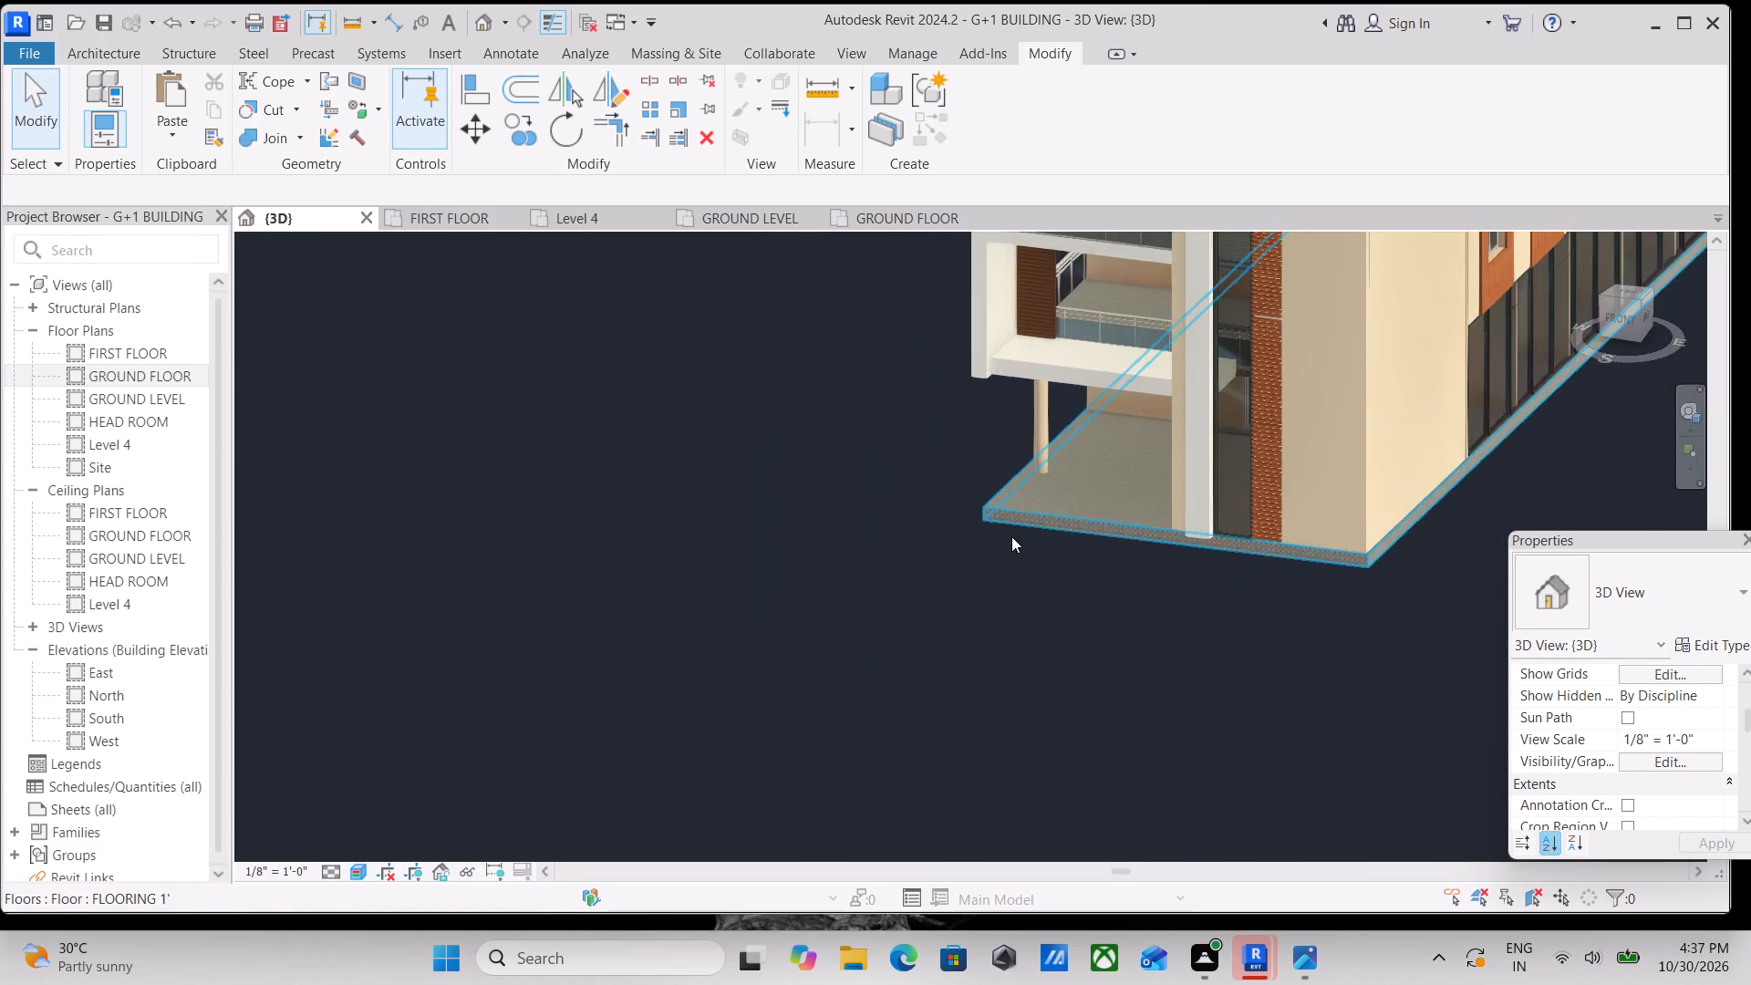
scroll(1011, 536, up, 3)
scroll(1008, 526, down, 2)
middle_drag(978, 486, 663, 584)
scroll(651, 431, down, 2)
middle_drag(651, 431, 671, 483)
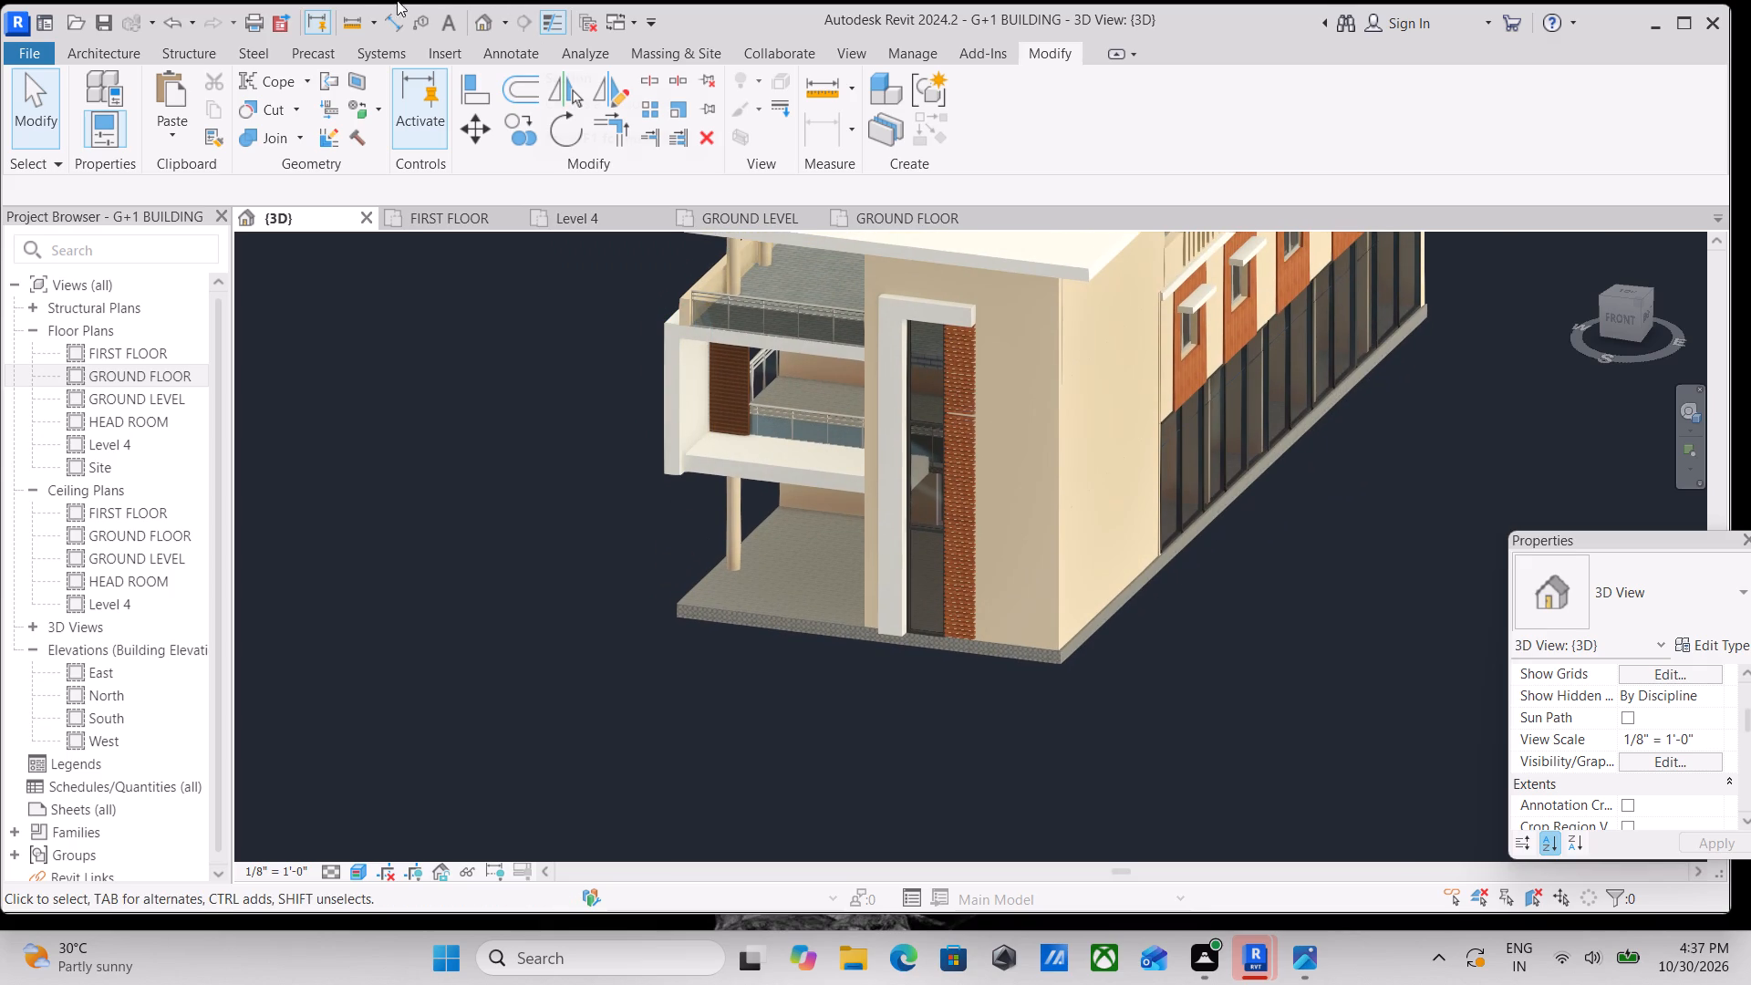
Inspect the long side facade's wood panels, window shades, cornice band and parapet up close.
click(105, 47)
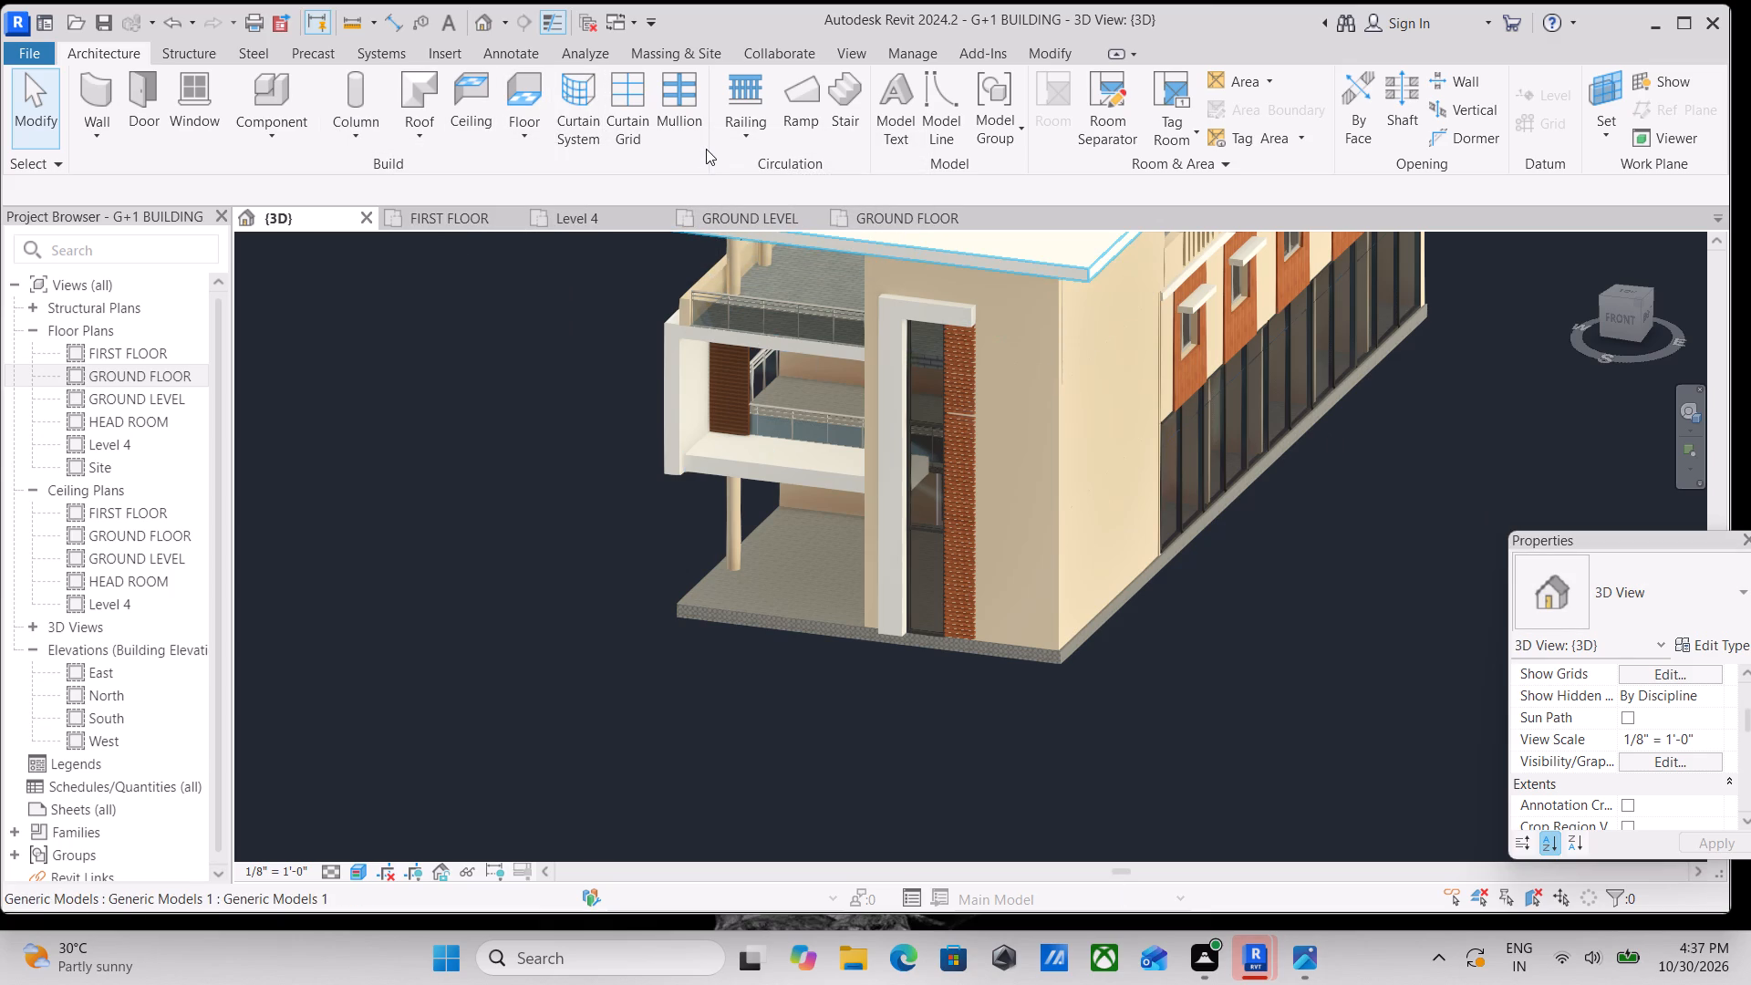
middle_drag(1227, 409, 980, 572)
scroll(988, 527, up, 2)
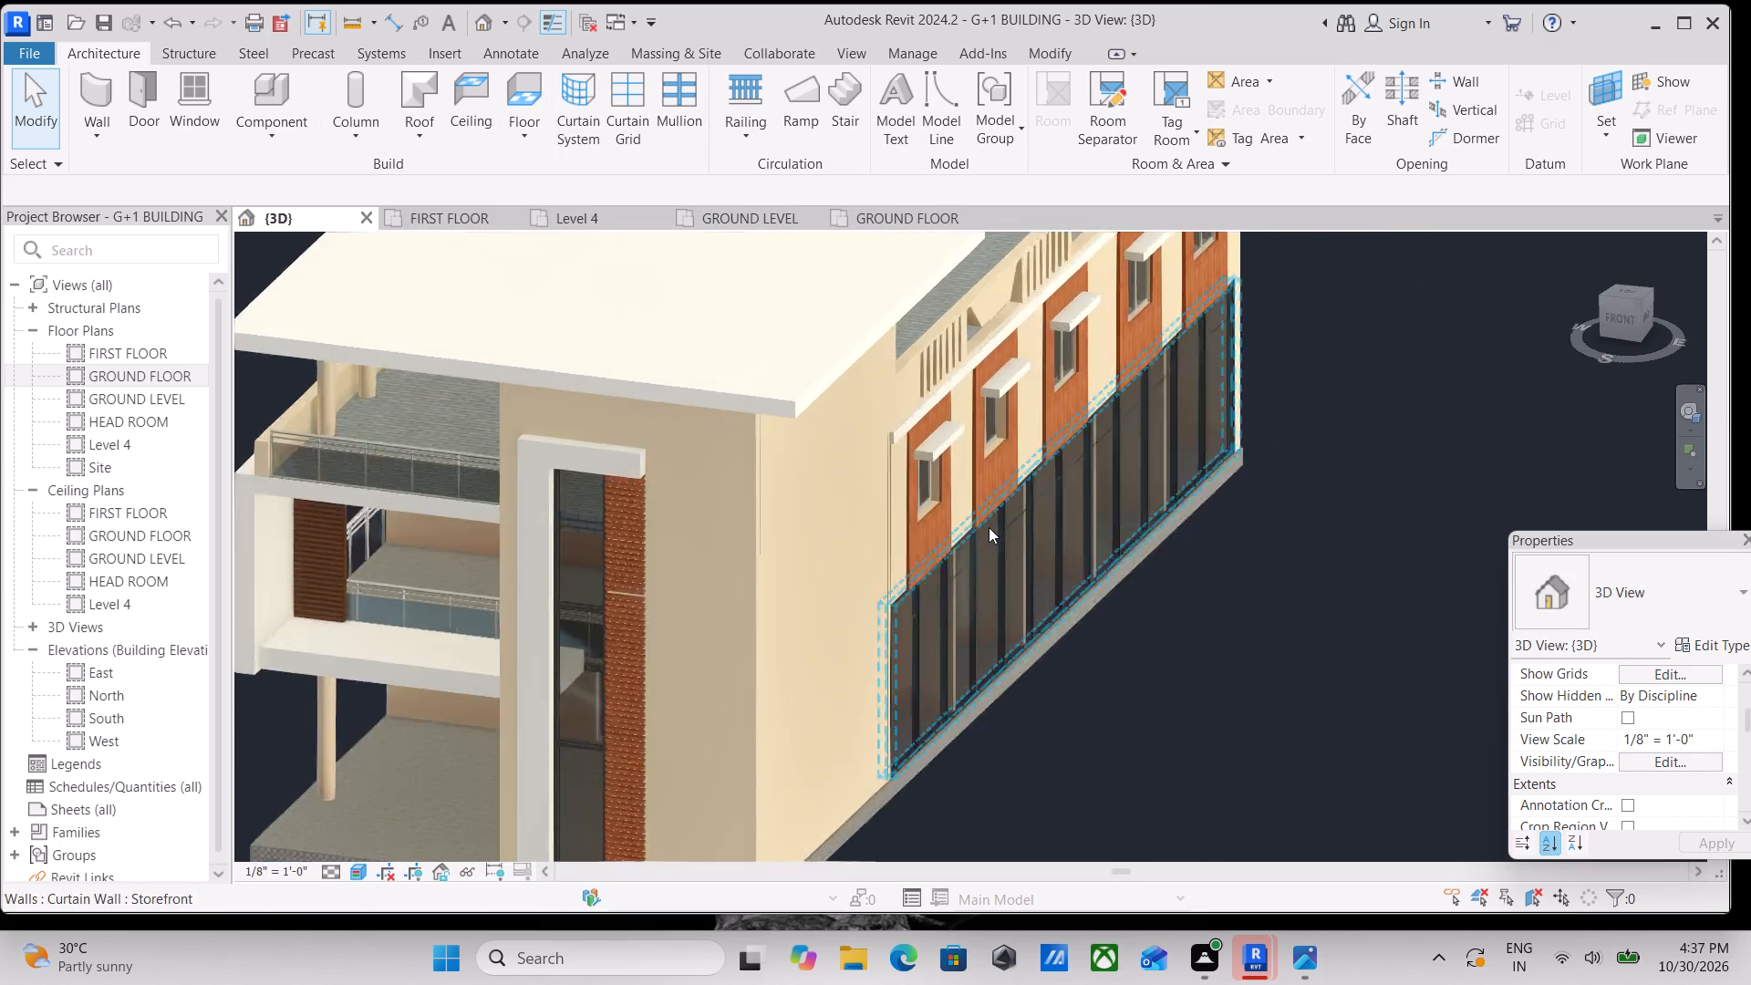
scroll(989, 527, up, 17)
scroll(799, 540, down, 7)
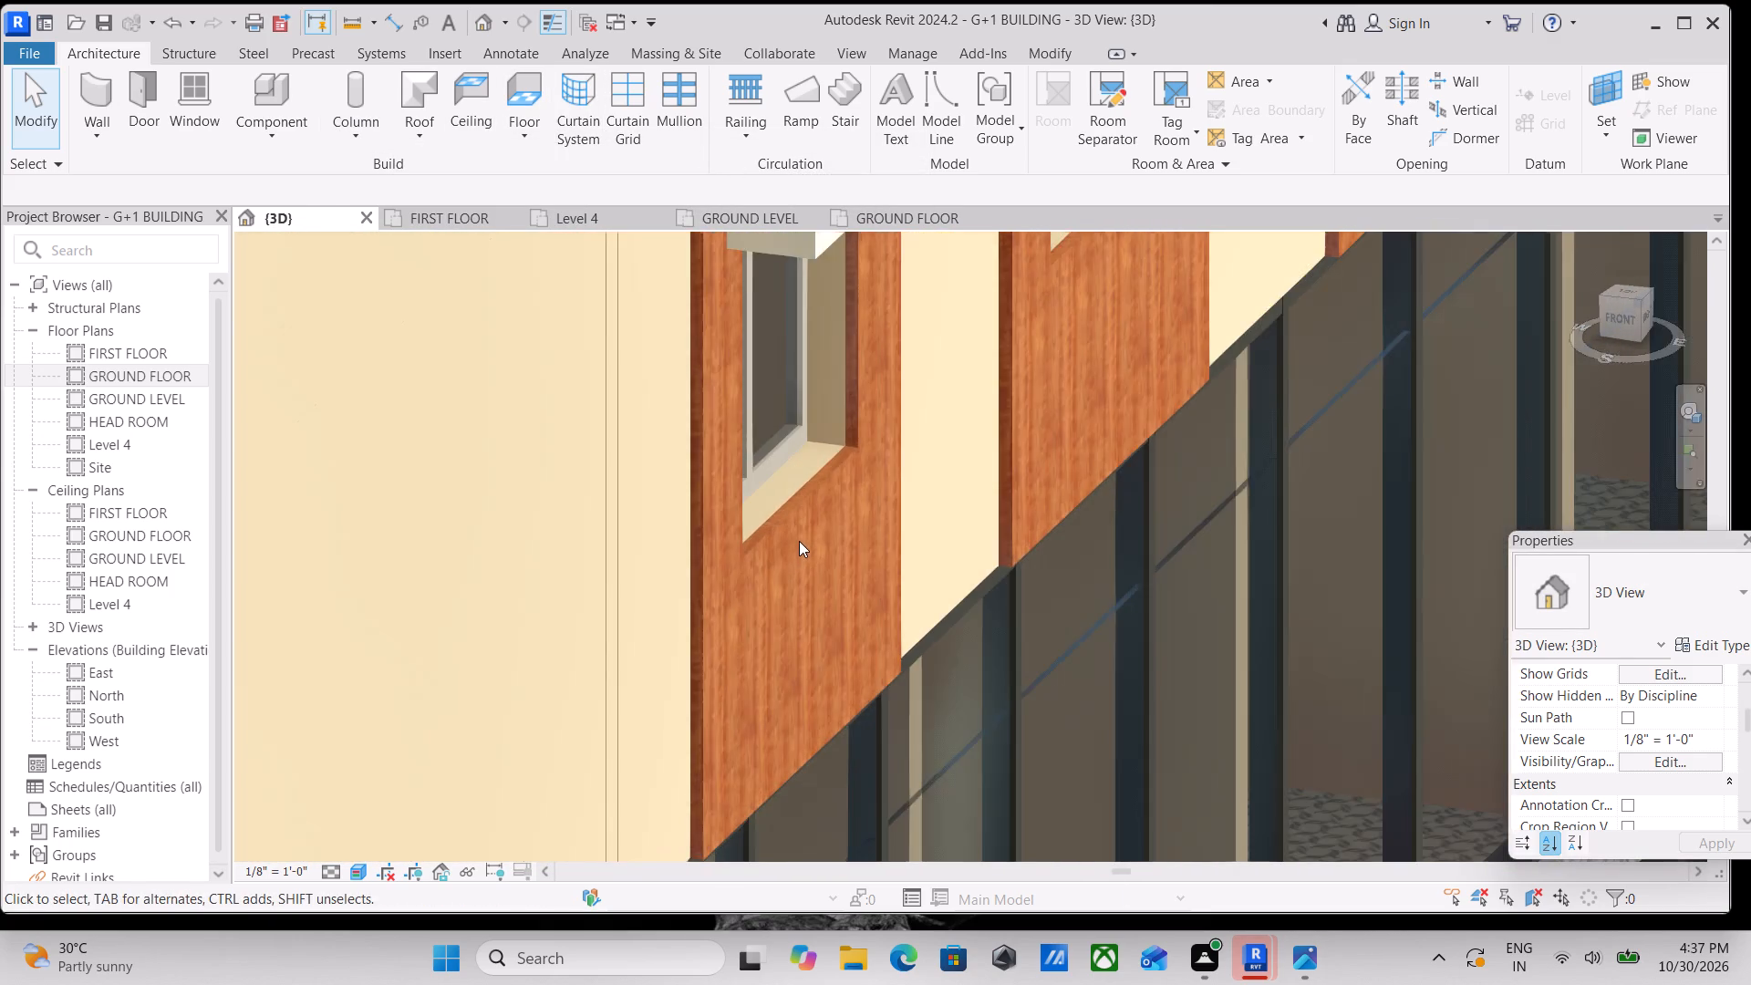
scroll(822, 536, down, 3)
middle_drag(822, 536, 706, 670)
scroll(938, 452, up, 5)
scroll(855, 470, up, 3)
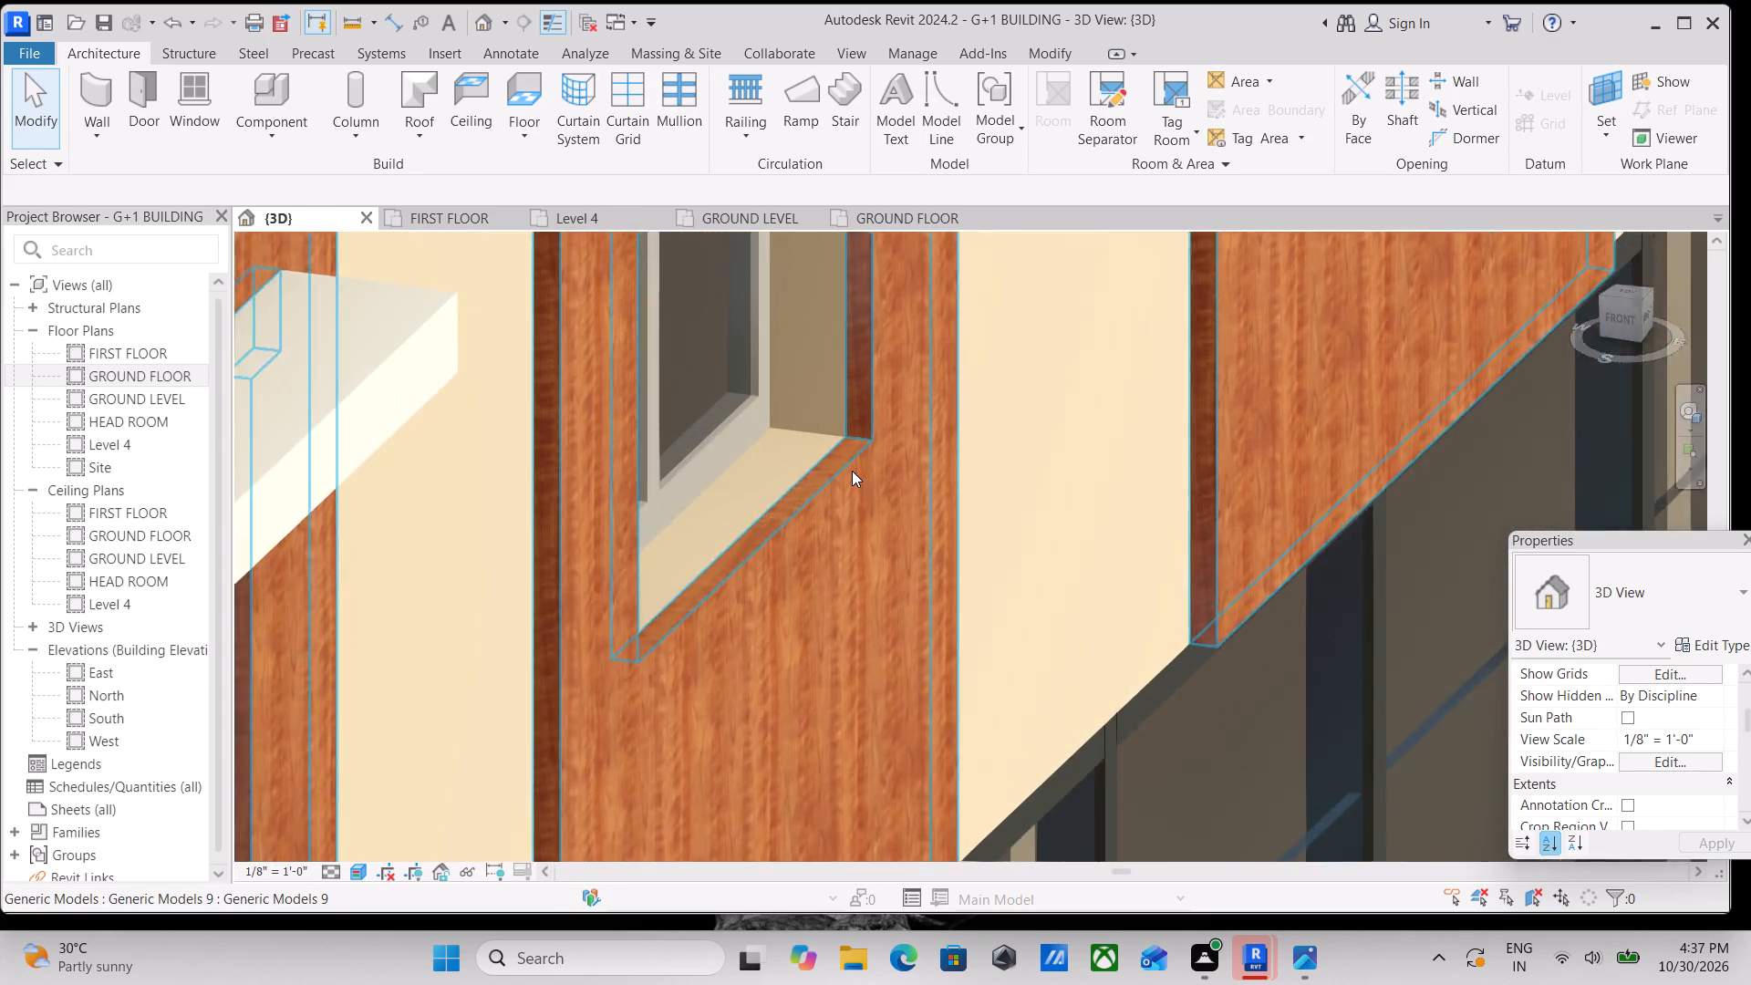
scroll(852, 471, up, 6)
scroll(800, 518, down, 13)
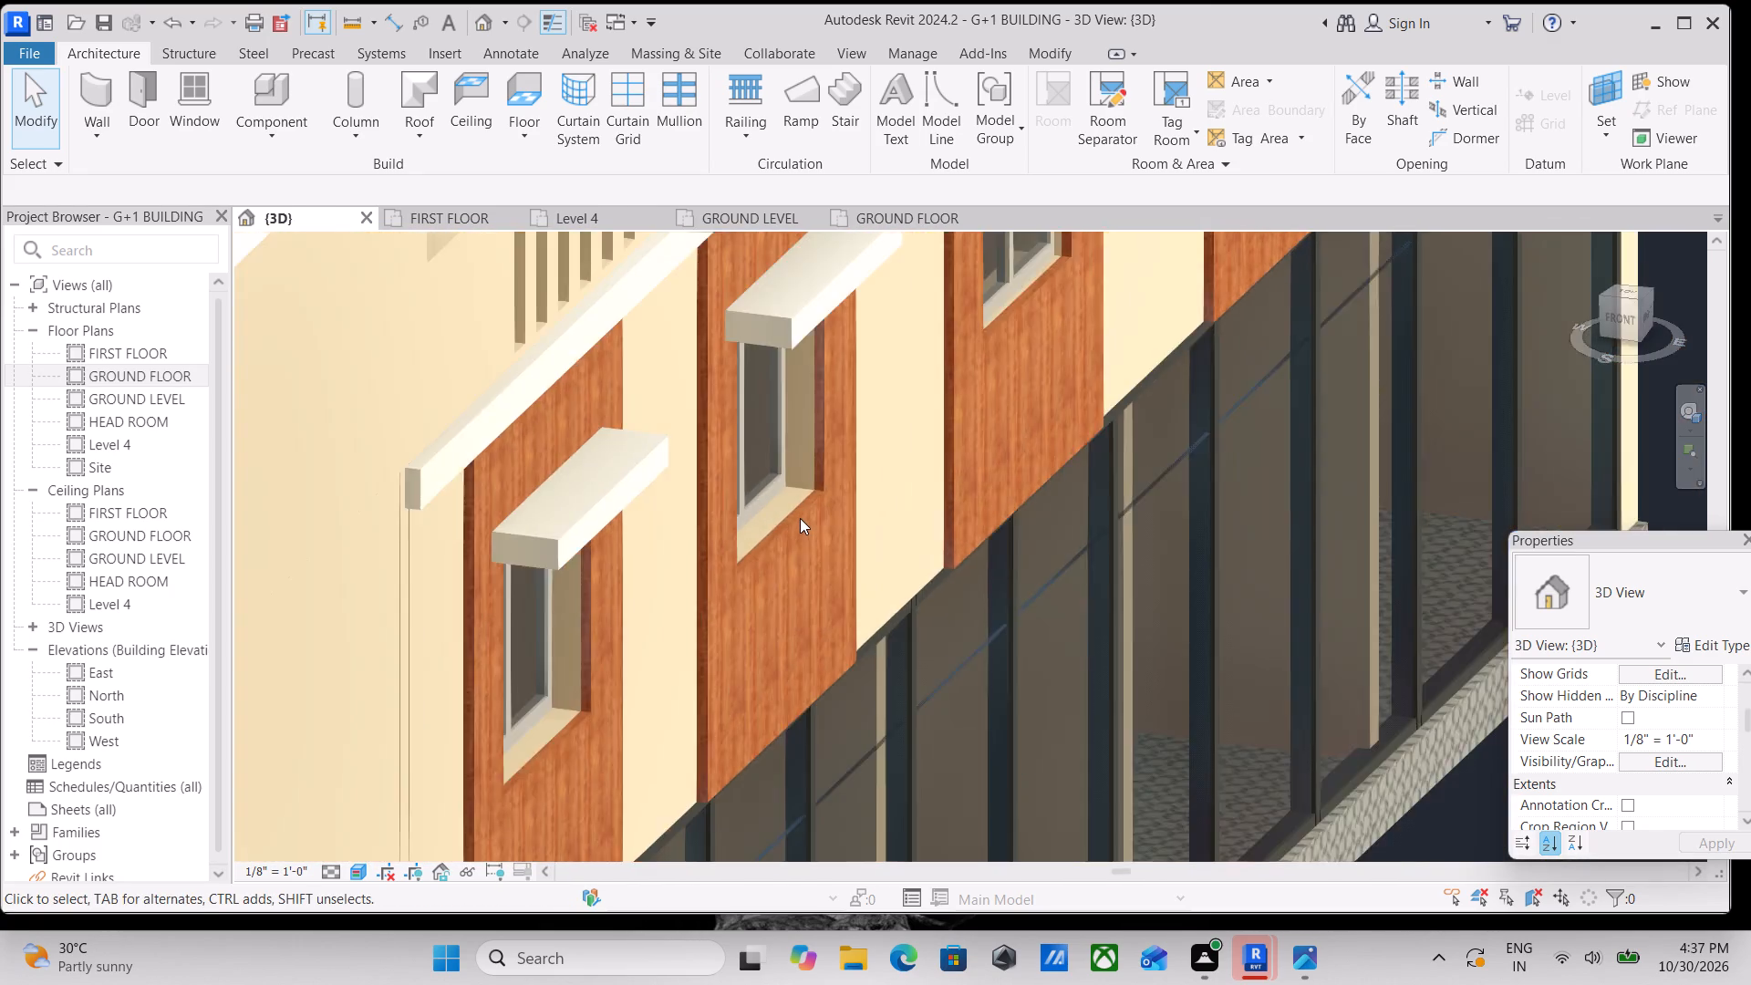
scroll(802, 515, down, 3)
middle_drag(802, 515, 841, 574)
scroll(841, 574, up, 1)
scroll(841, 574, down, 5)
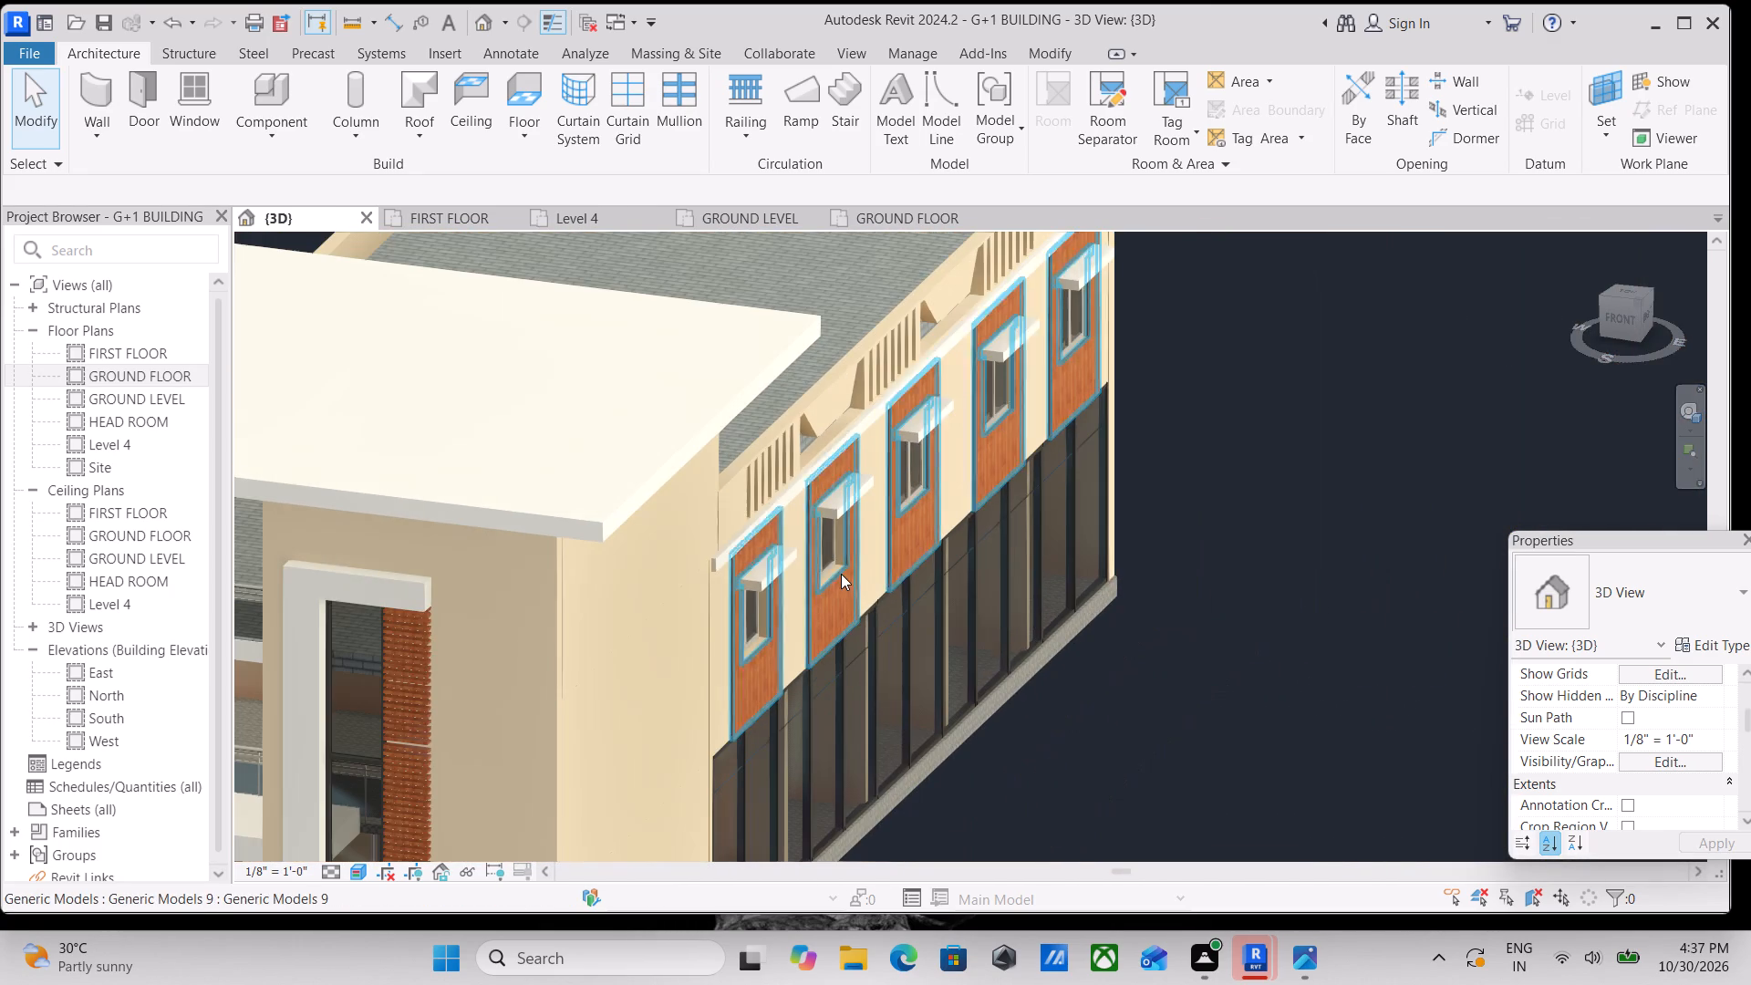
middle_drag(791, 635, 815, 640)
scroll(895, 340, up, 8)
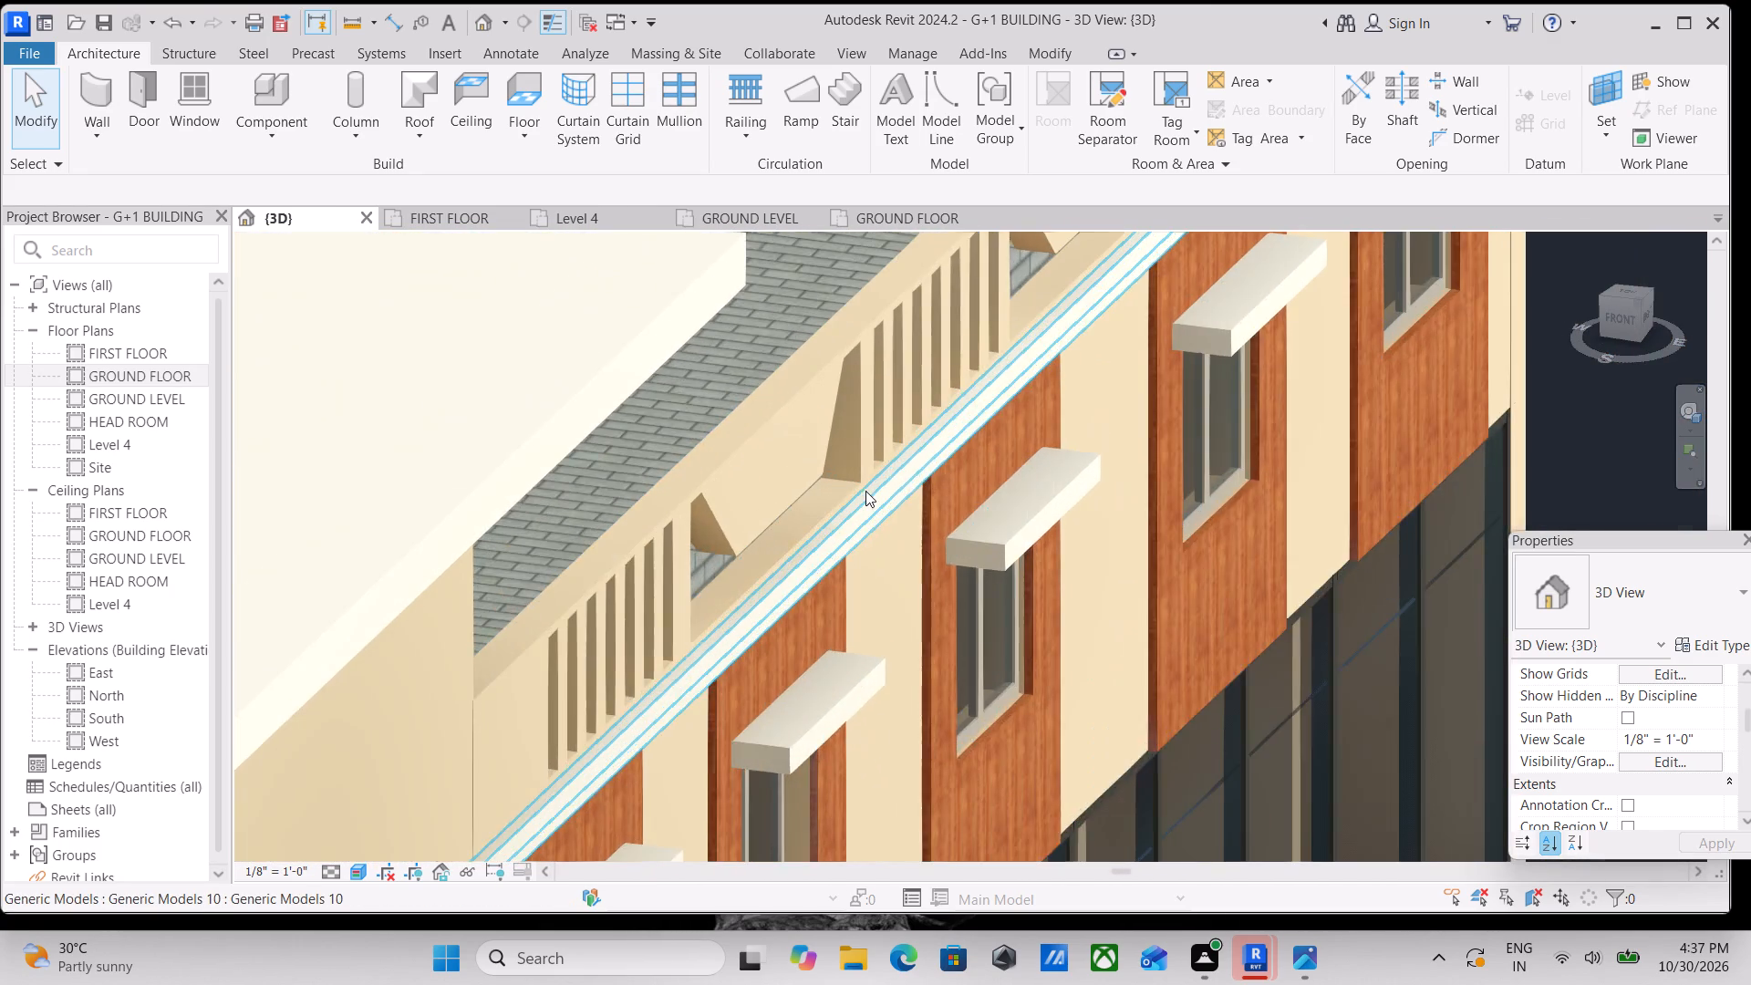
scroll(865, 491, up, 5)
scroll(865, 491, down, 9)
middle_drag(855, 495, 871, 486)
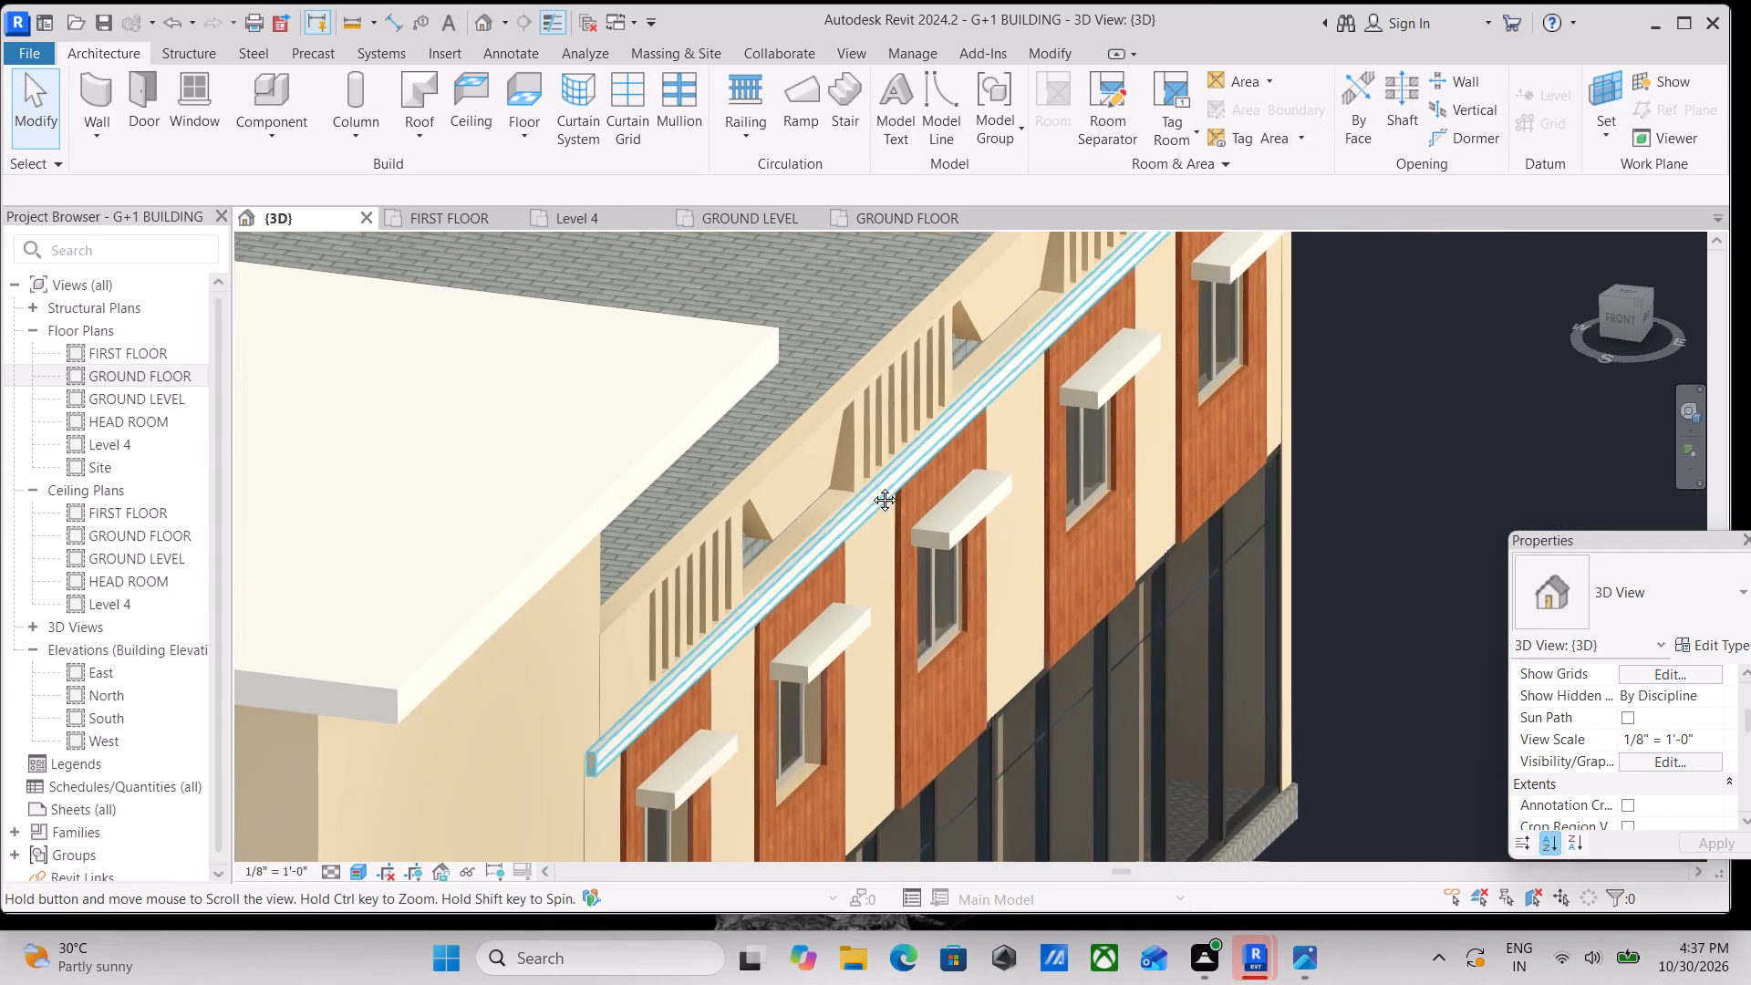
middle_drag(871, 486, 970, 455)
scroll(970, 455, up, 1)
scroll(918, 528, down, 4)
middle_drag(901, 542, 1057, 374)
middle_drag(840, 536, 981, 442)
scroll(981, 442, up, 1)
scroll(981, 442, down, 4)
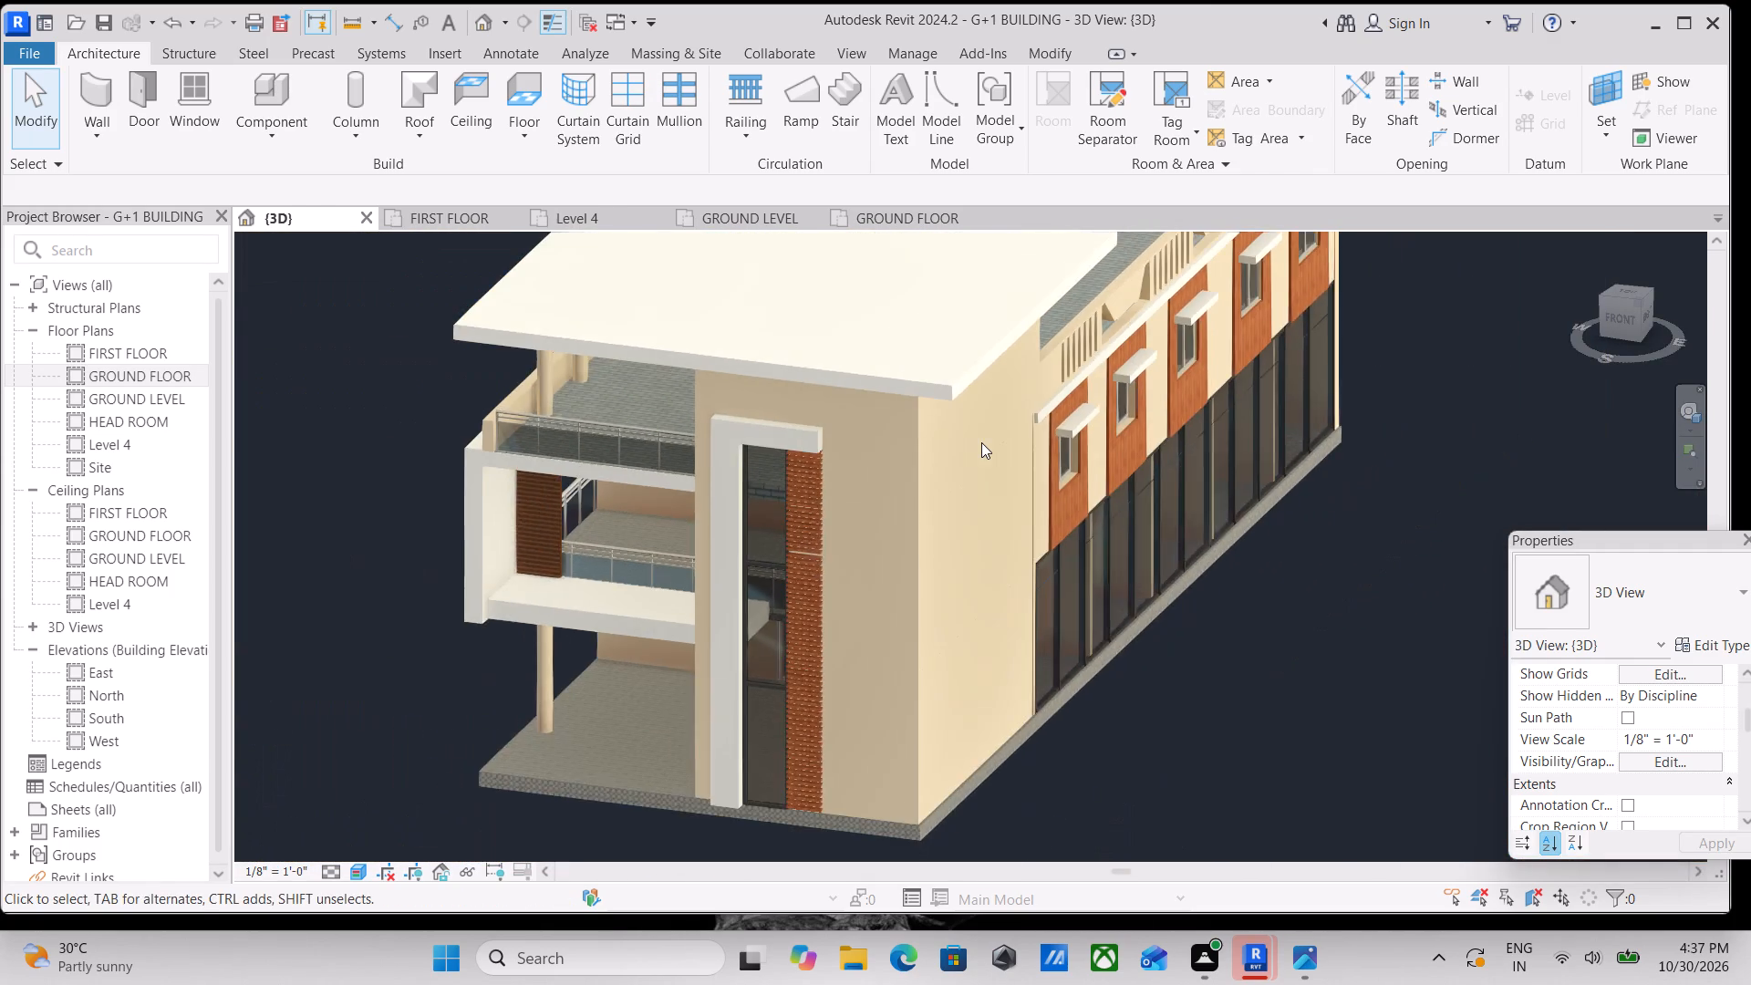
Review the front facade's base, tall window strip and balcony, and the whole building's exterior.
scroll(940, 474, down, 2)
middle_click(1042, 448)
middle_drag(861, 653, 1041, 526)
scroll(1031, 526, up, 5)
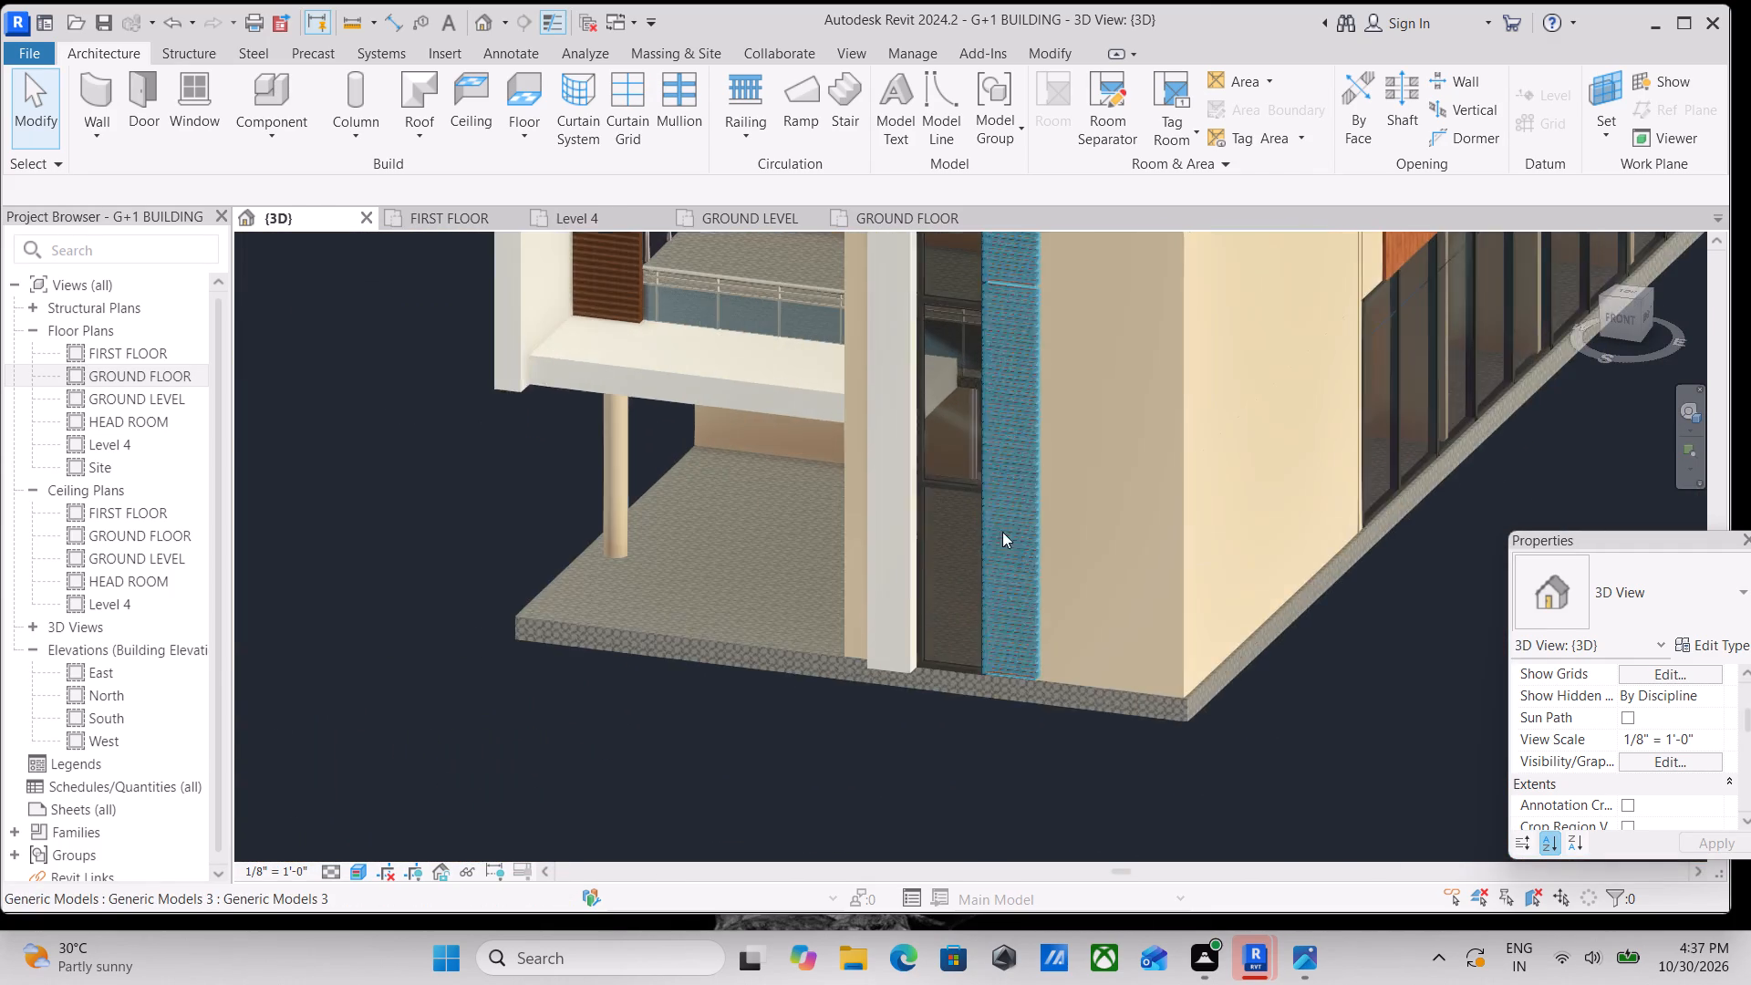
scroll(898, 550, up, 5)
scroll(898, 550, down, 6)
scroll(724, 546, down, 3)
middle_drag(700, 545, 842, 670)
scroll(840, 668, down, 1)
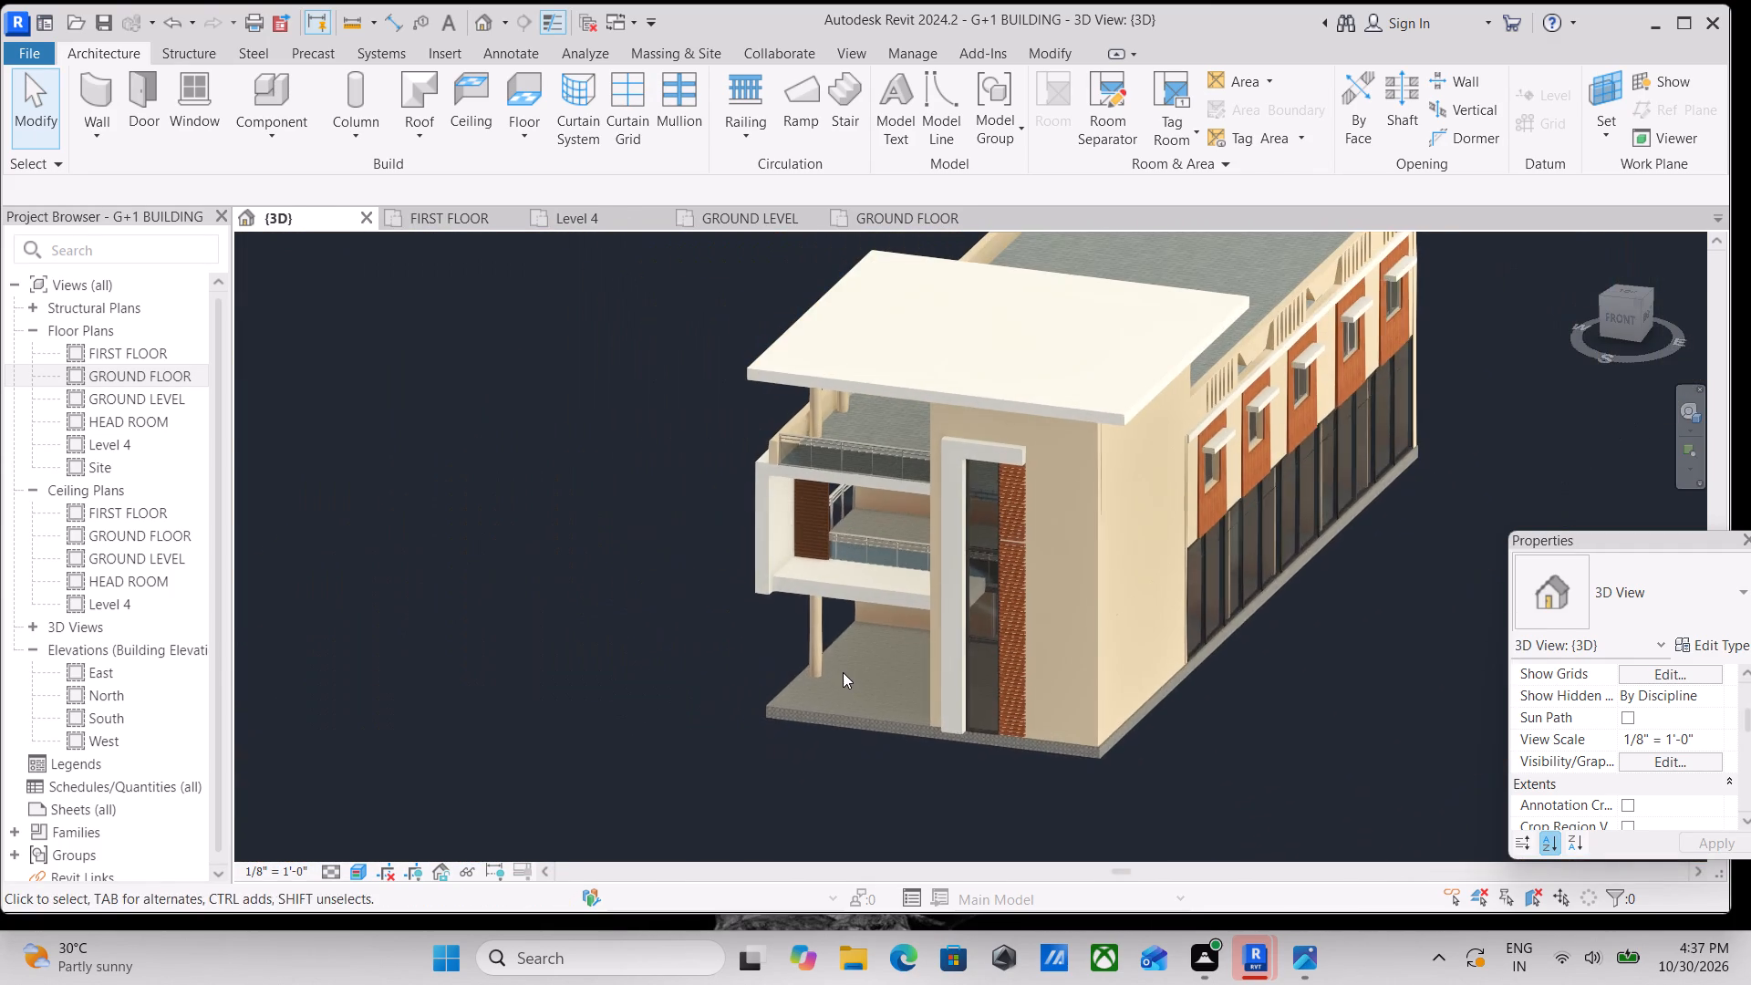
scroll(832, 641, down, 2)
middle_drag(824, 638, 870, 645)
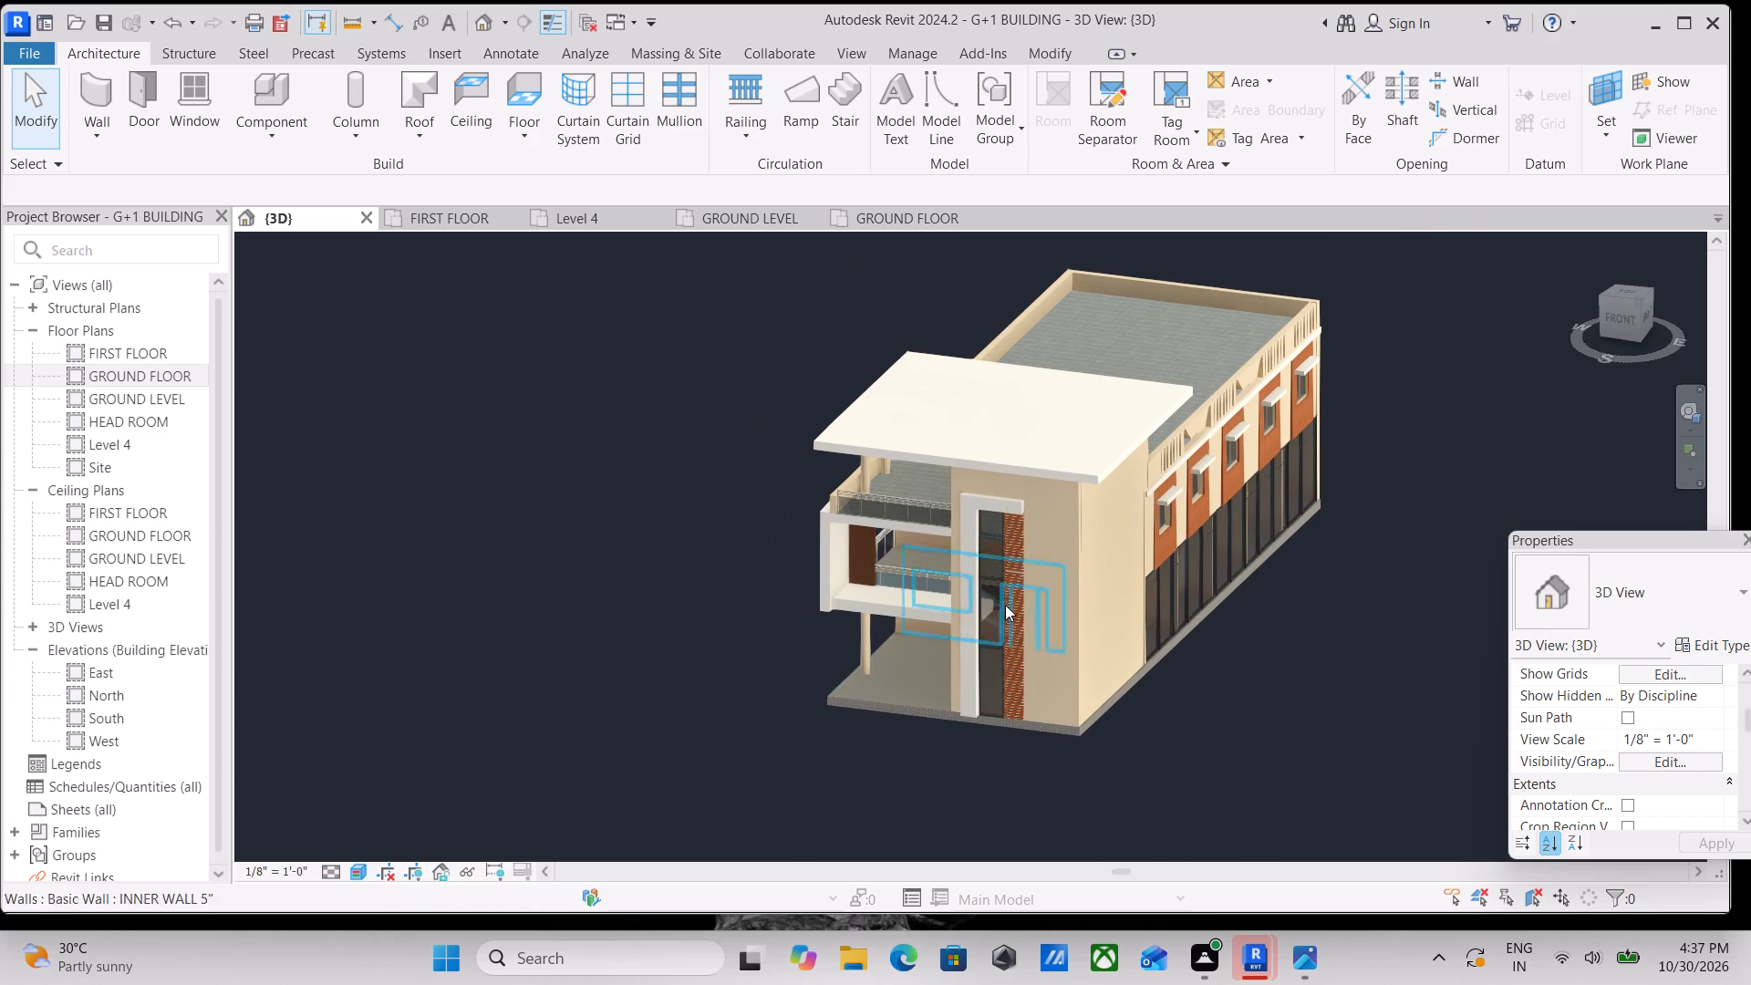
scroll(1109, 568, up, 4)
scroll(1014, 525, down, 4)
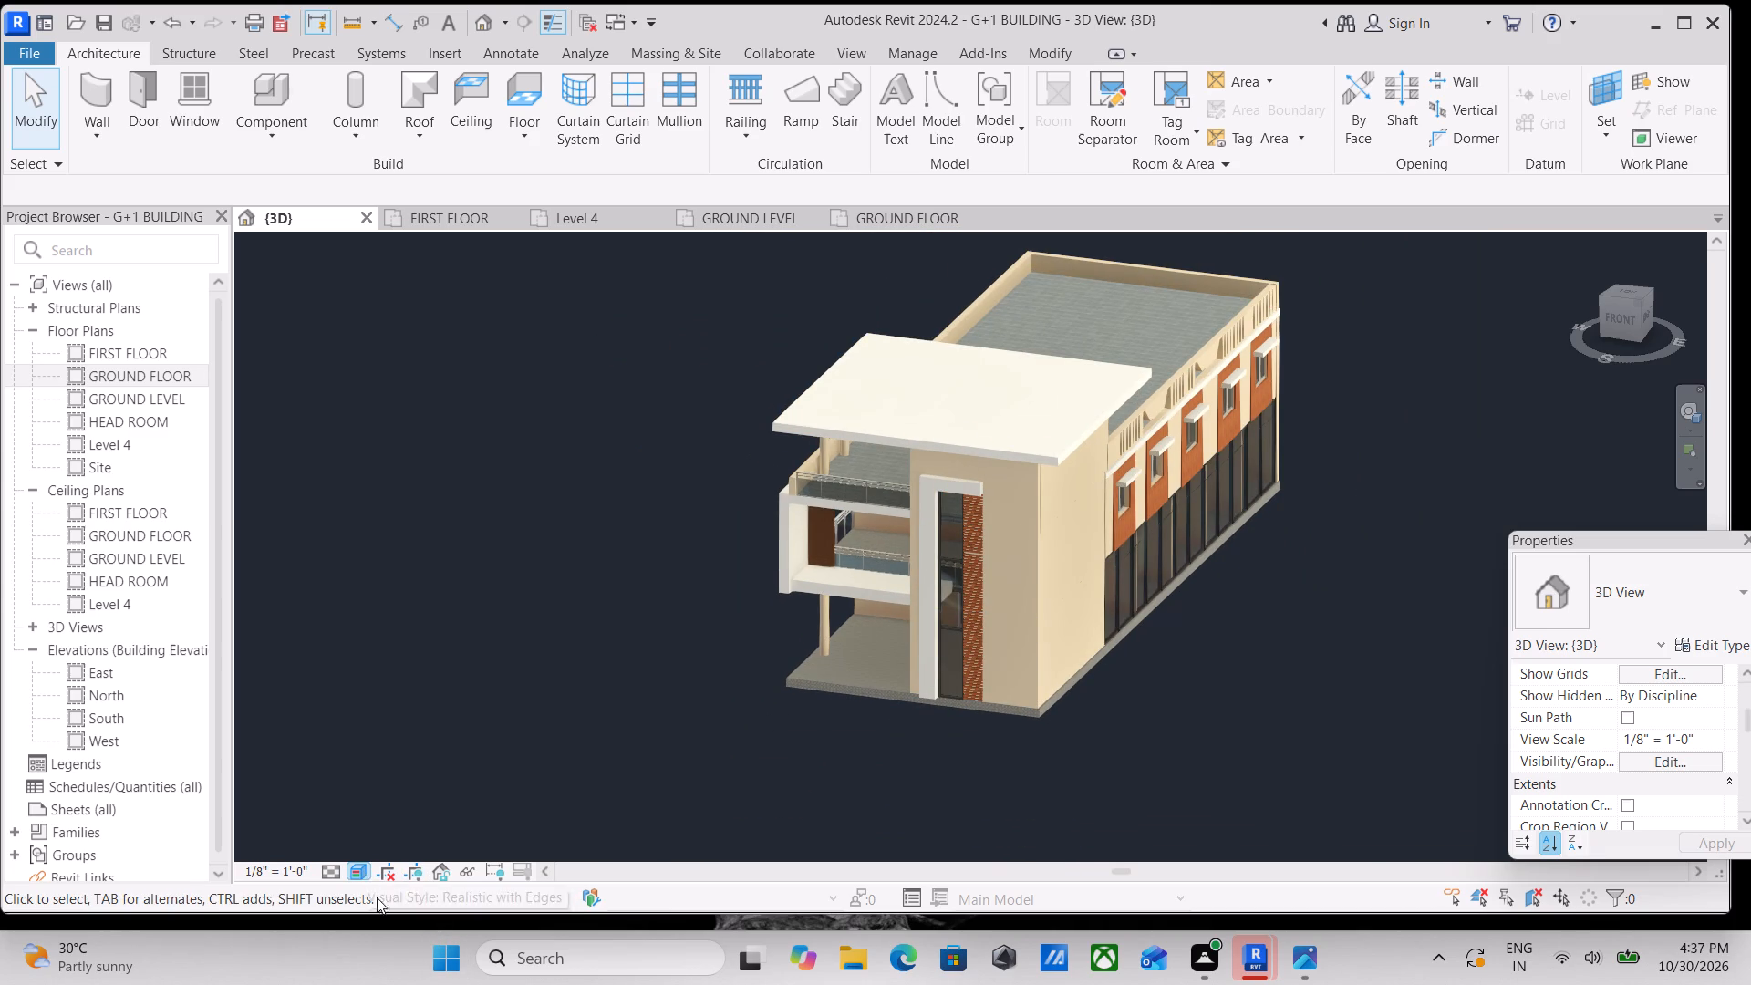
Open the recent WhatsApp reference image in Photos, examine the rendering's balcony, front tower and side facade, and close it.
click(447, 963)
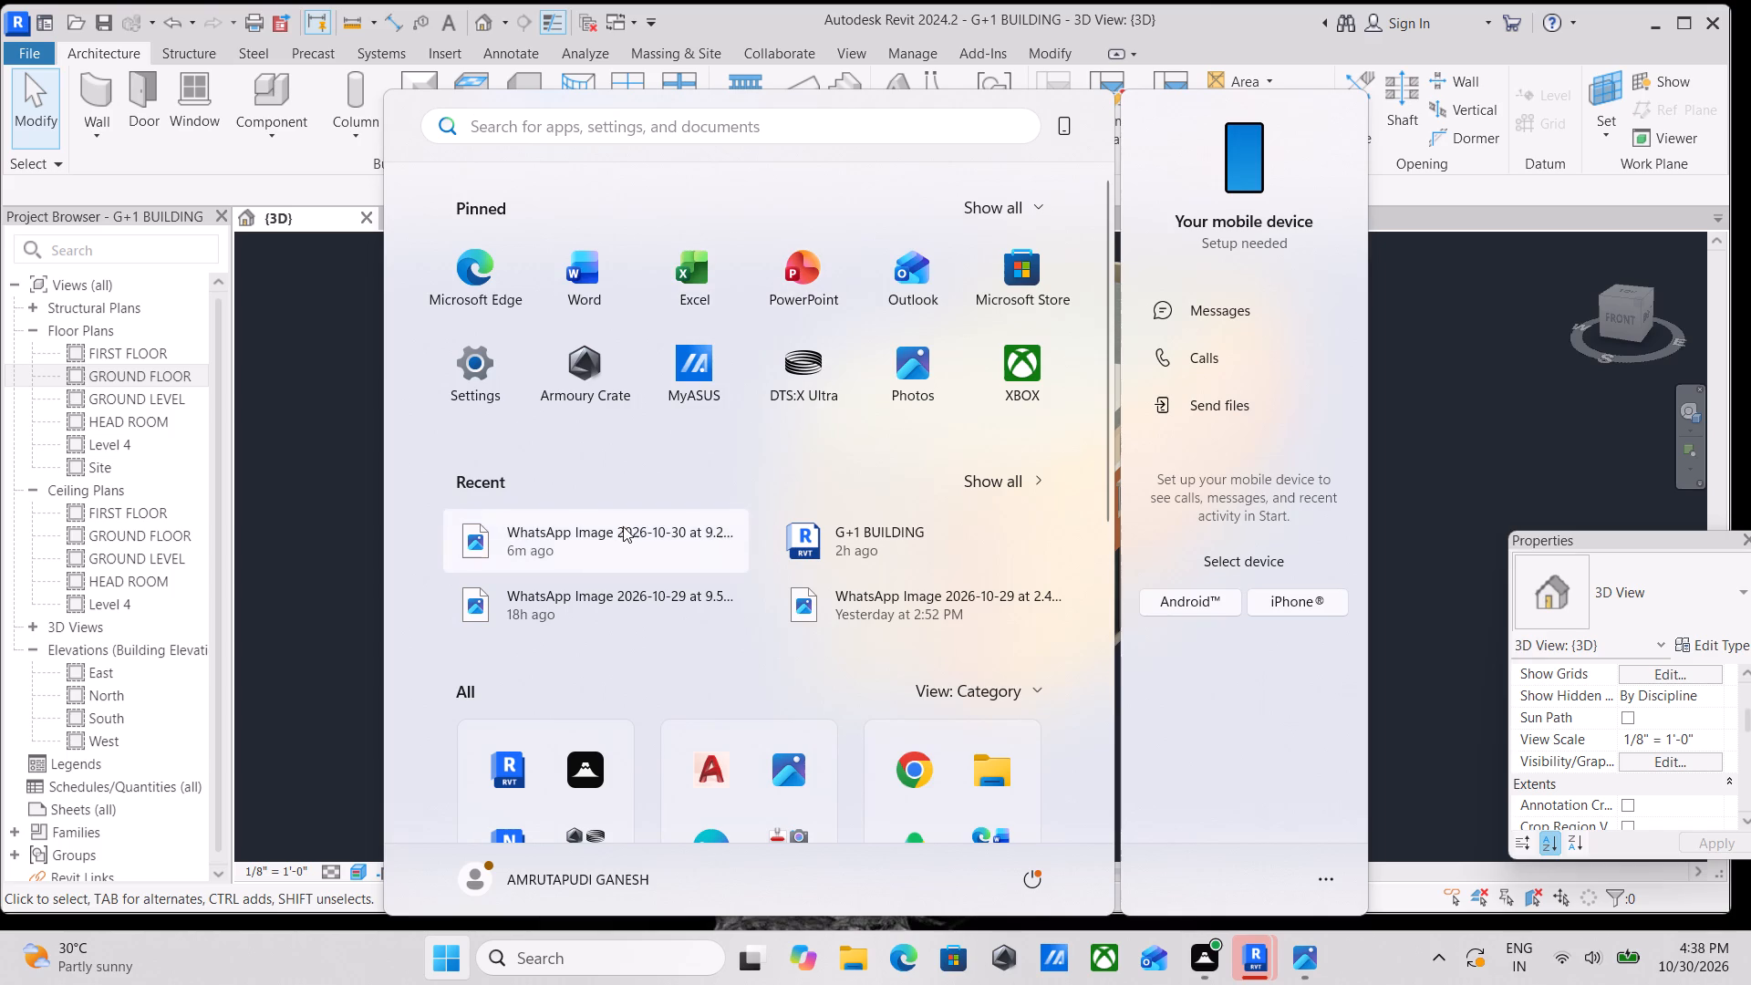
click(631, 534)
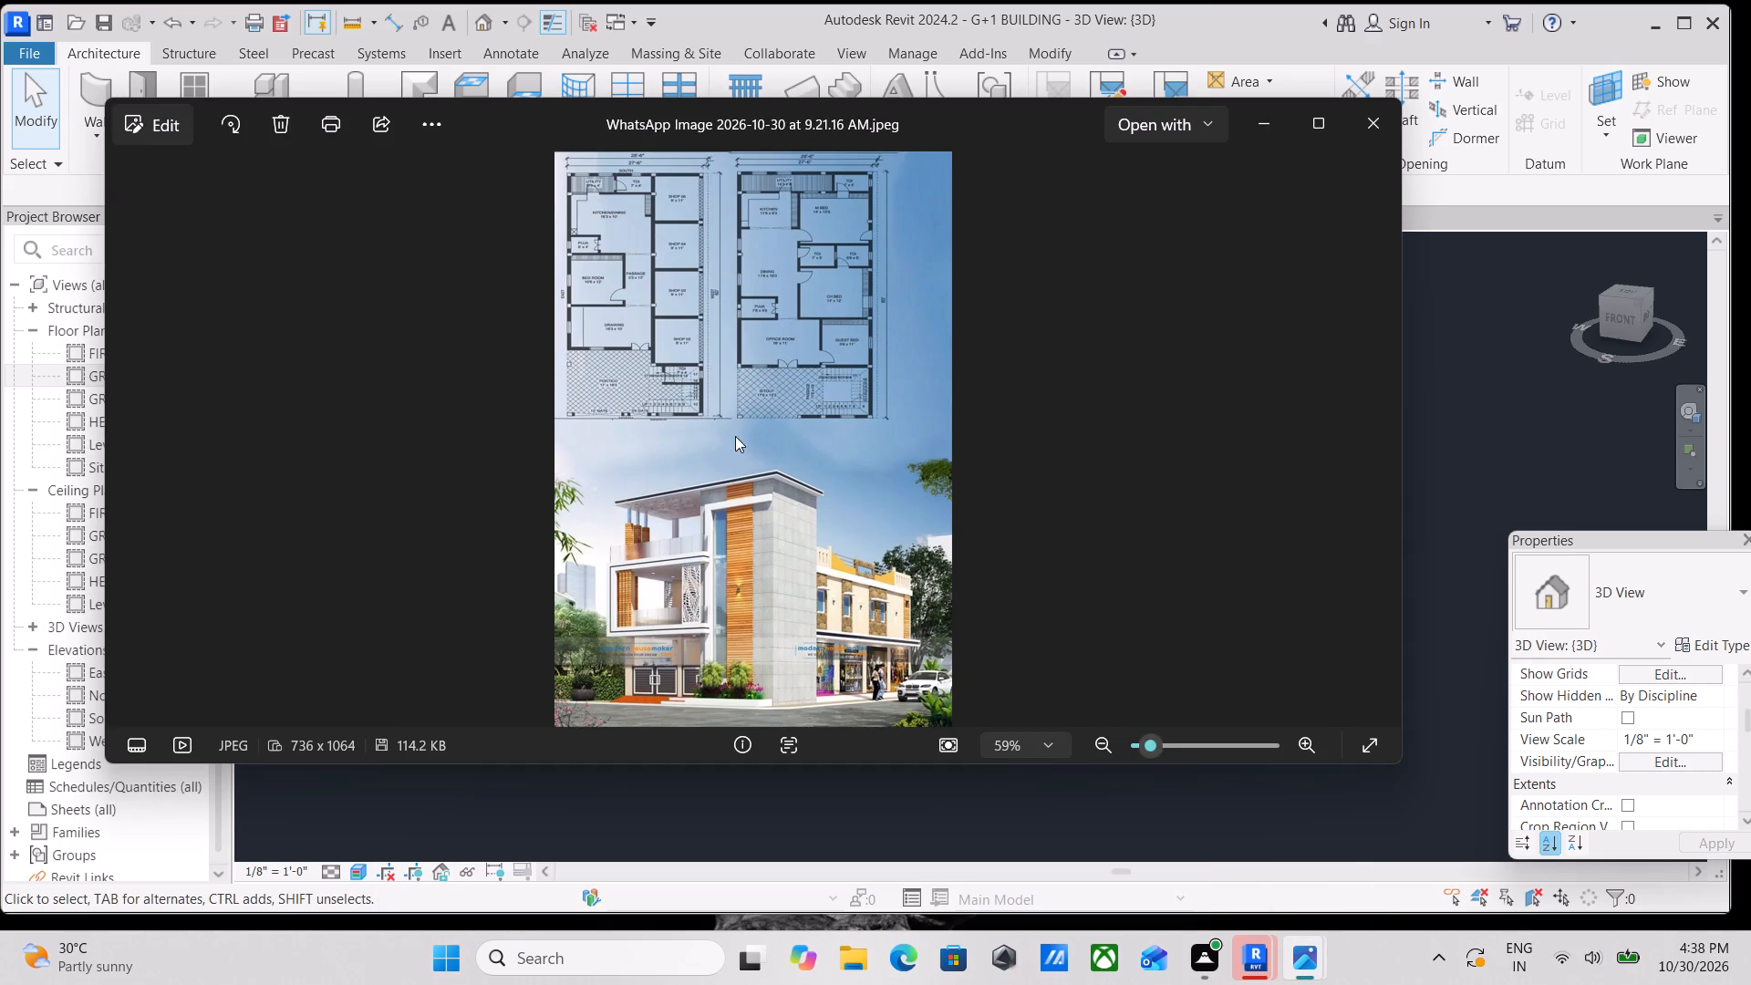
scroll(735, 436, up, 3)
scroll(668, 630, up, 4)
middle_drag(613, 599, 626, 437)
scroll(631, 444, up, 3)
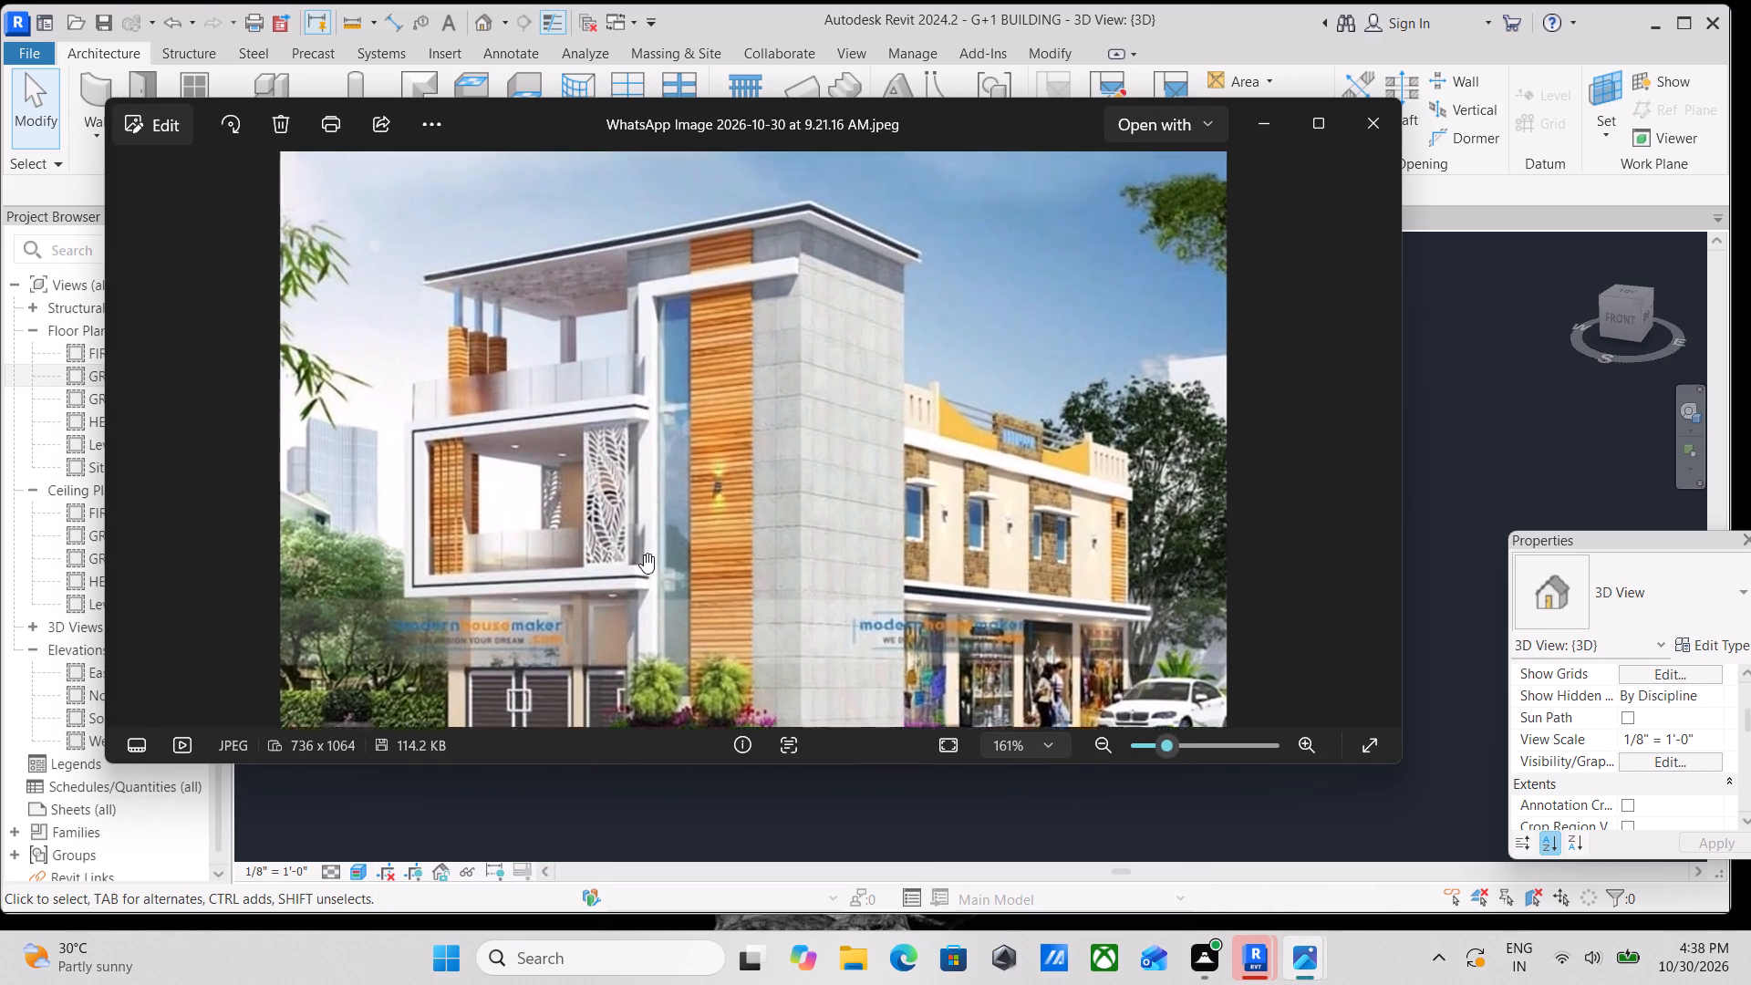
middle_drag(644, 554, 650, 417)
scroll(650, 417, up, 1)
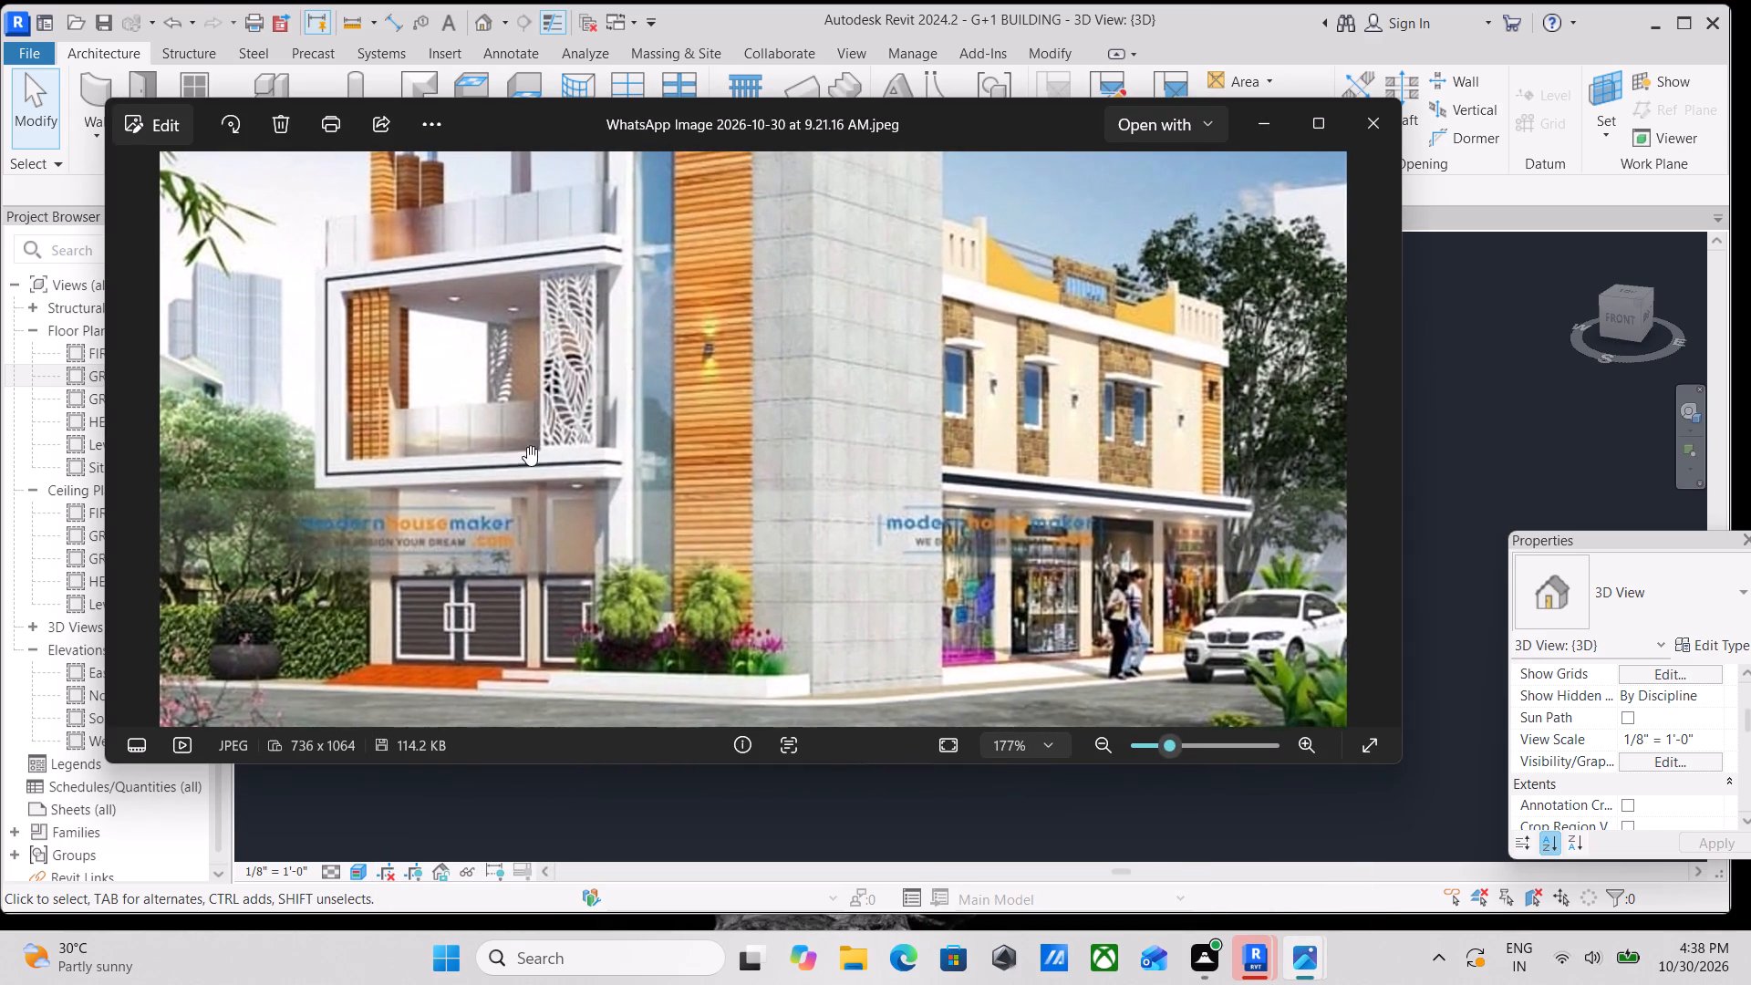
scroll(531, 571, up, 5)
scroll(585, 521, down, 5)
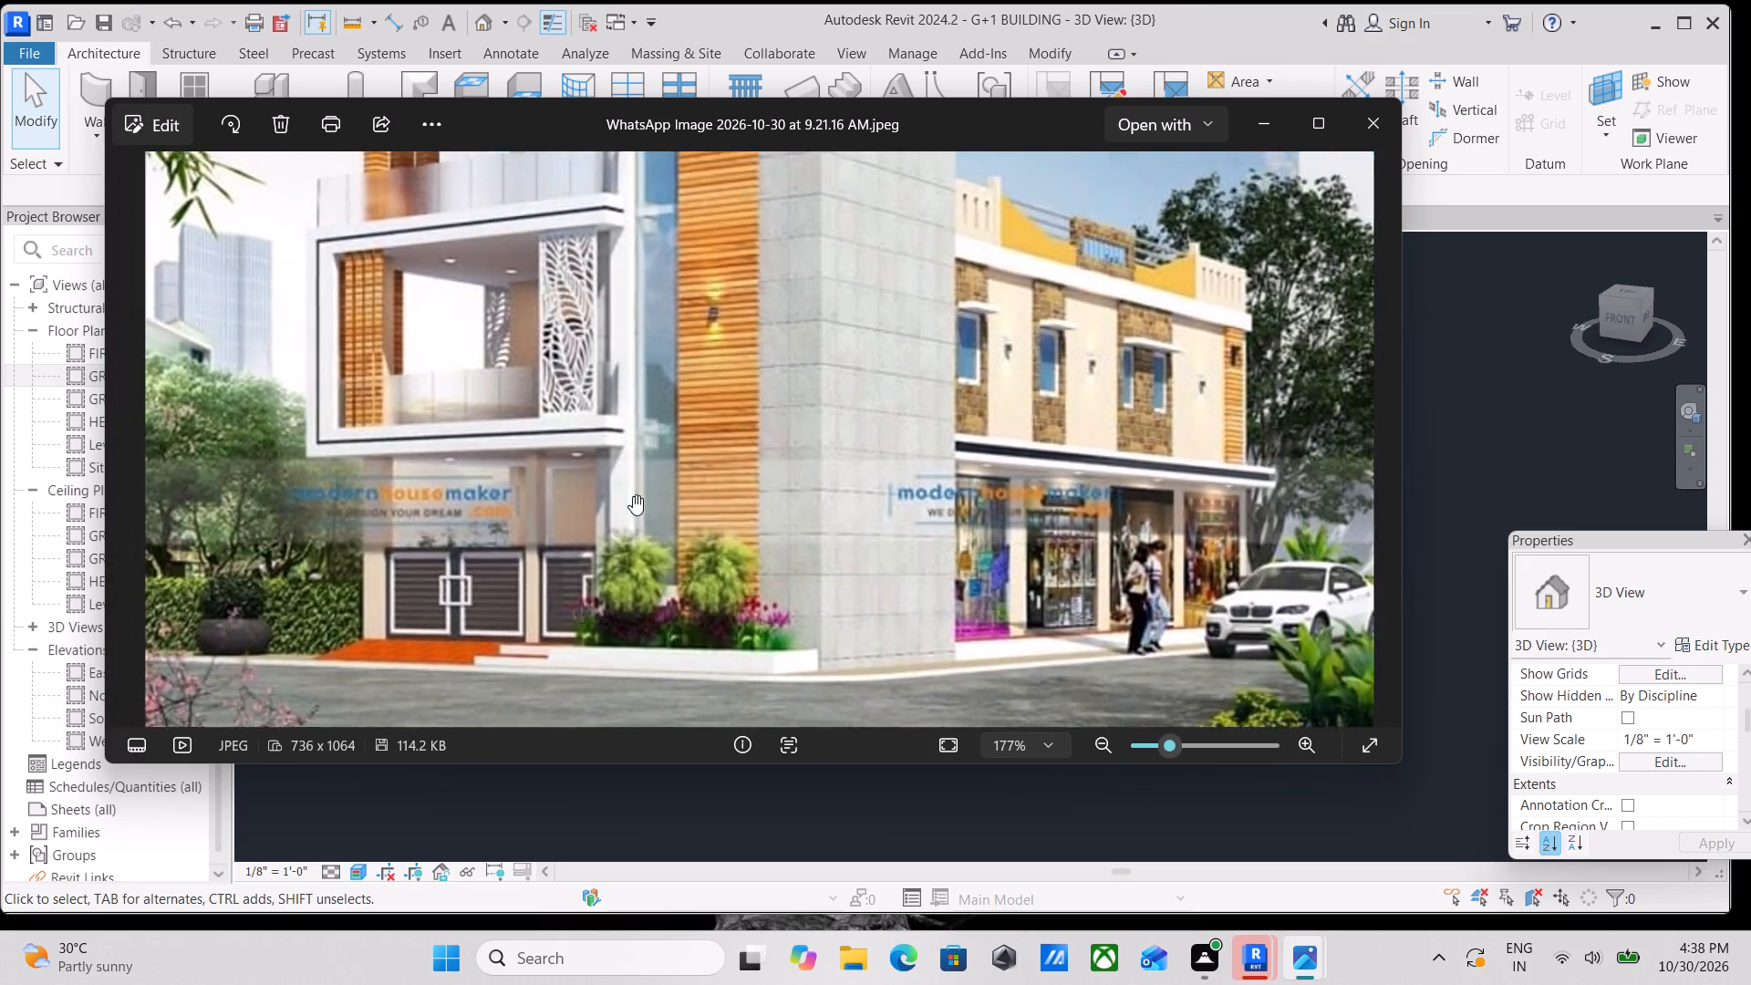
scroll(657, 491, down, 4)
middle_drag(655, 492, 674, 611)
click(1310, 419)
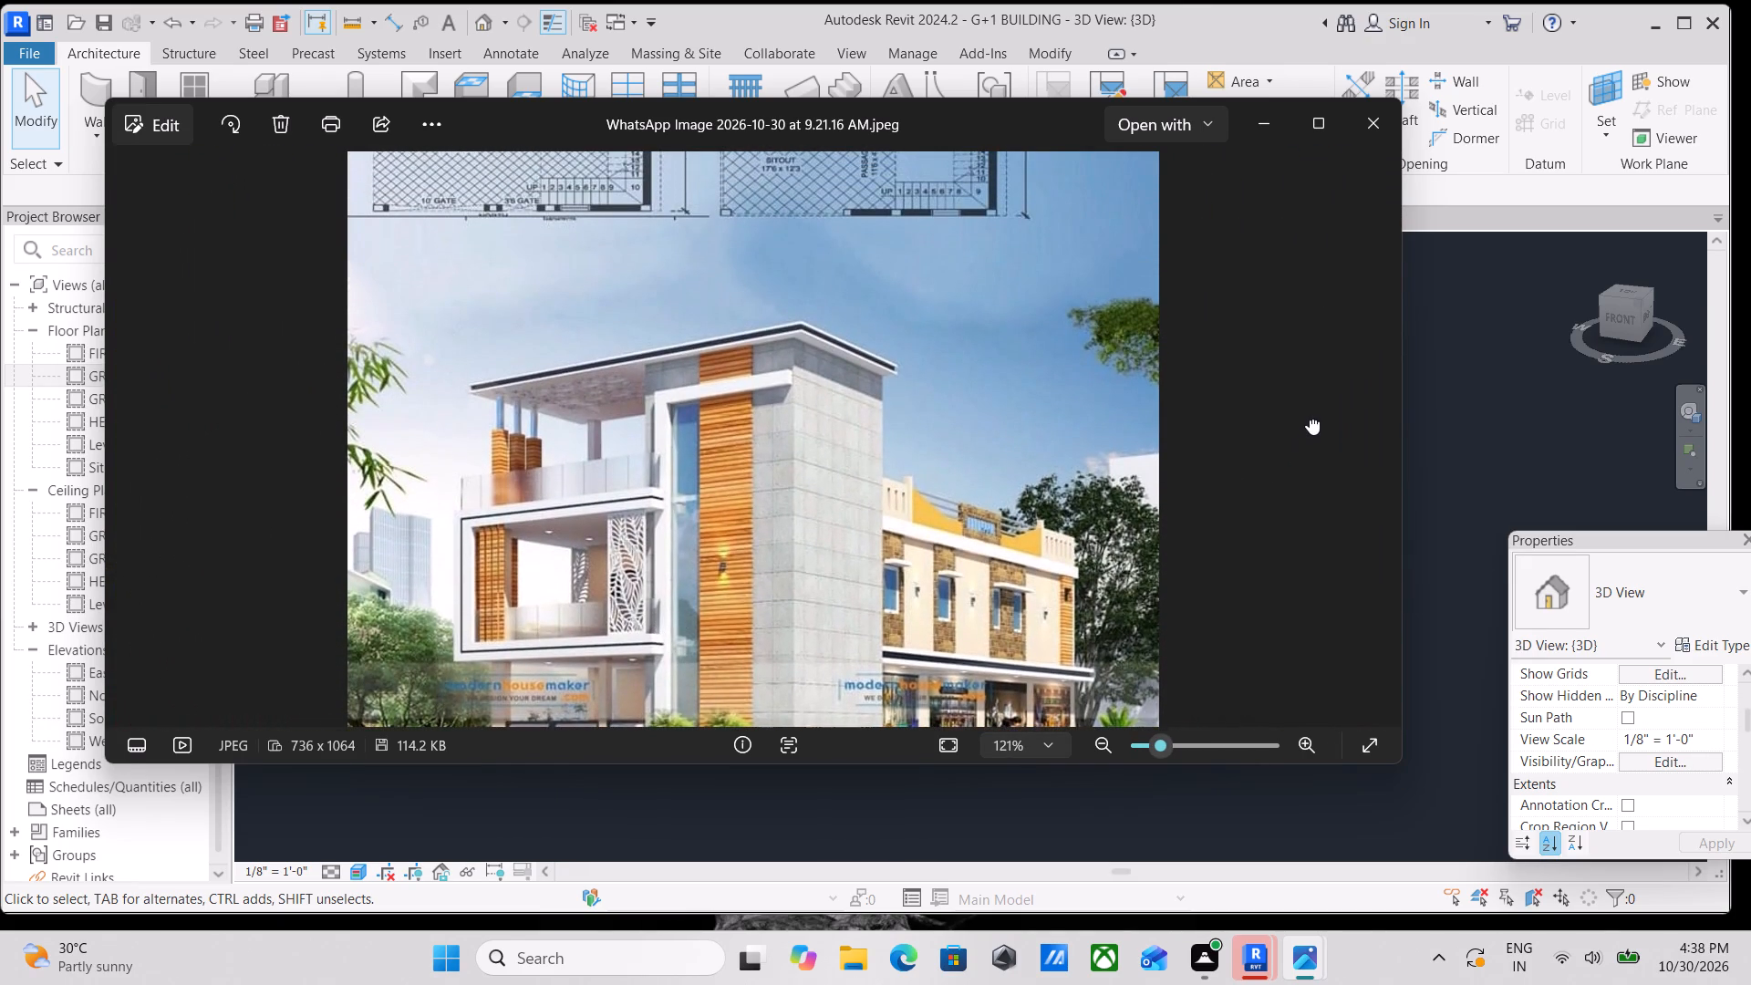
click(1398, 119)
click(1370, 116)
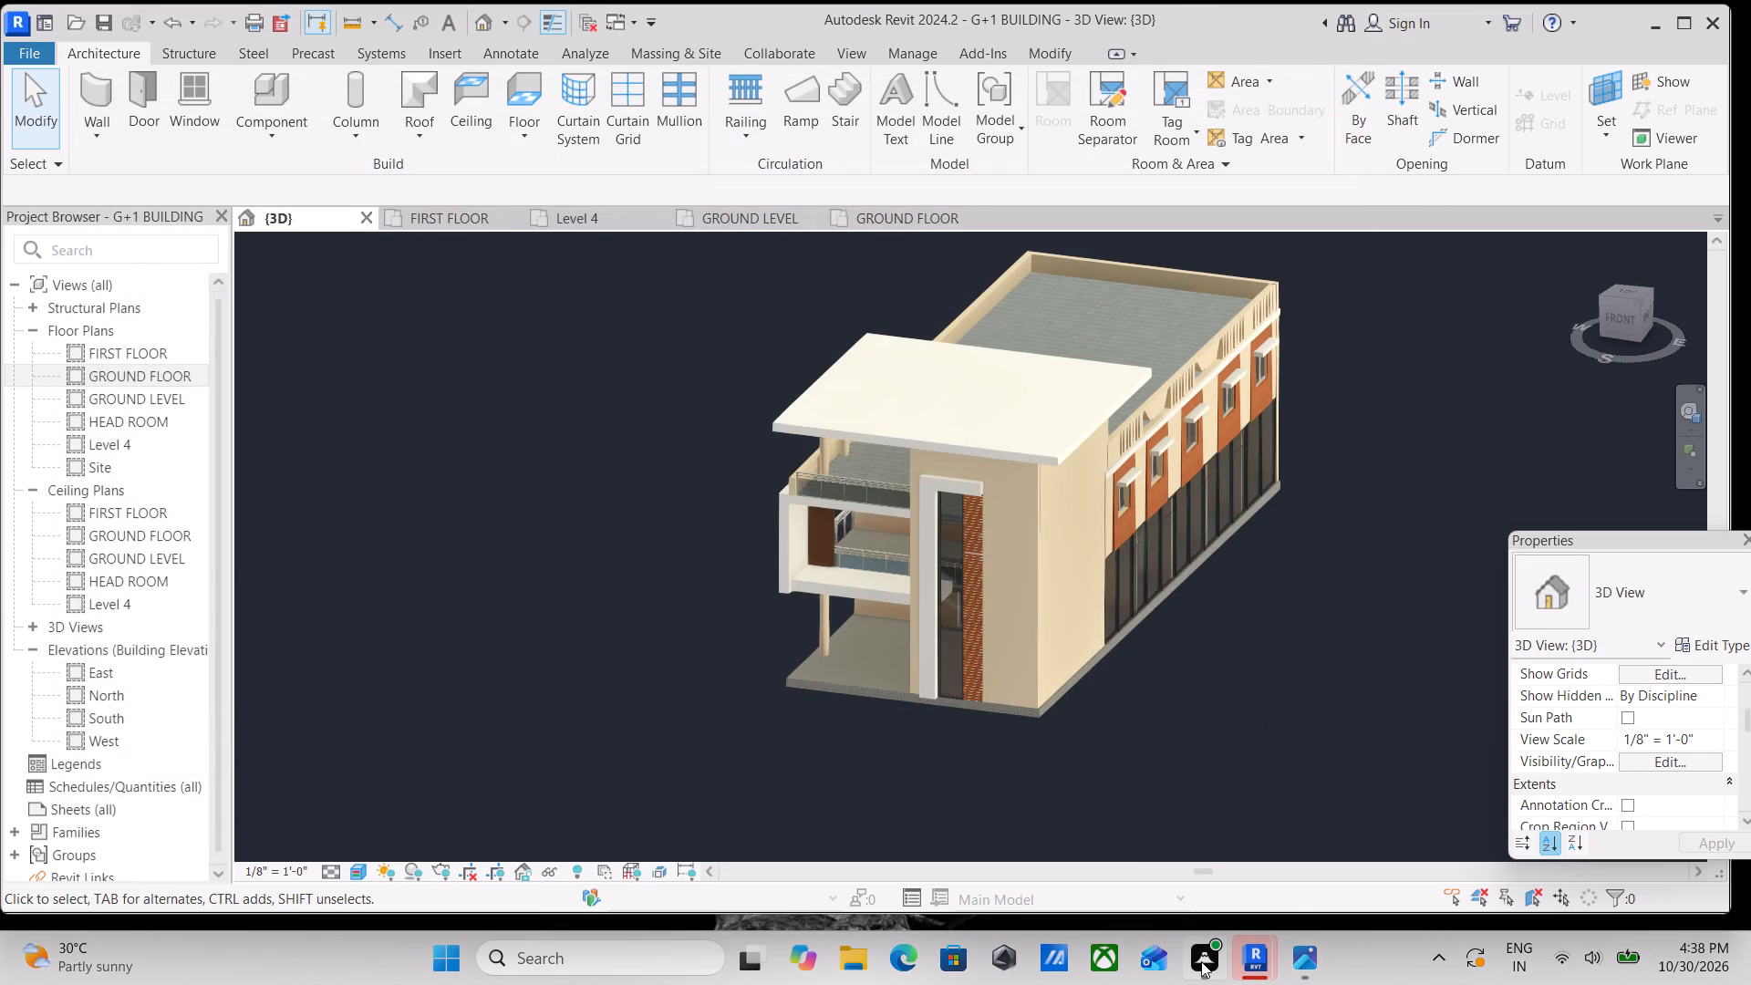
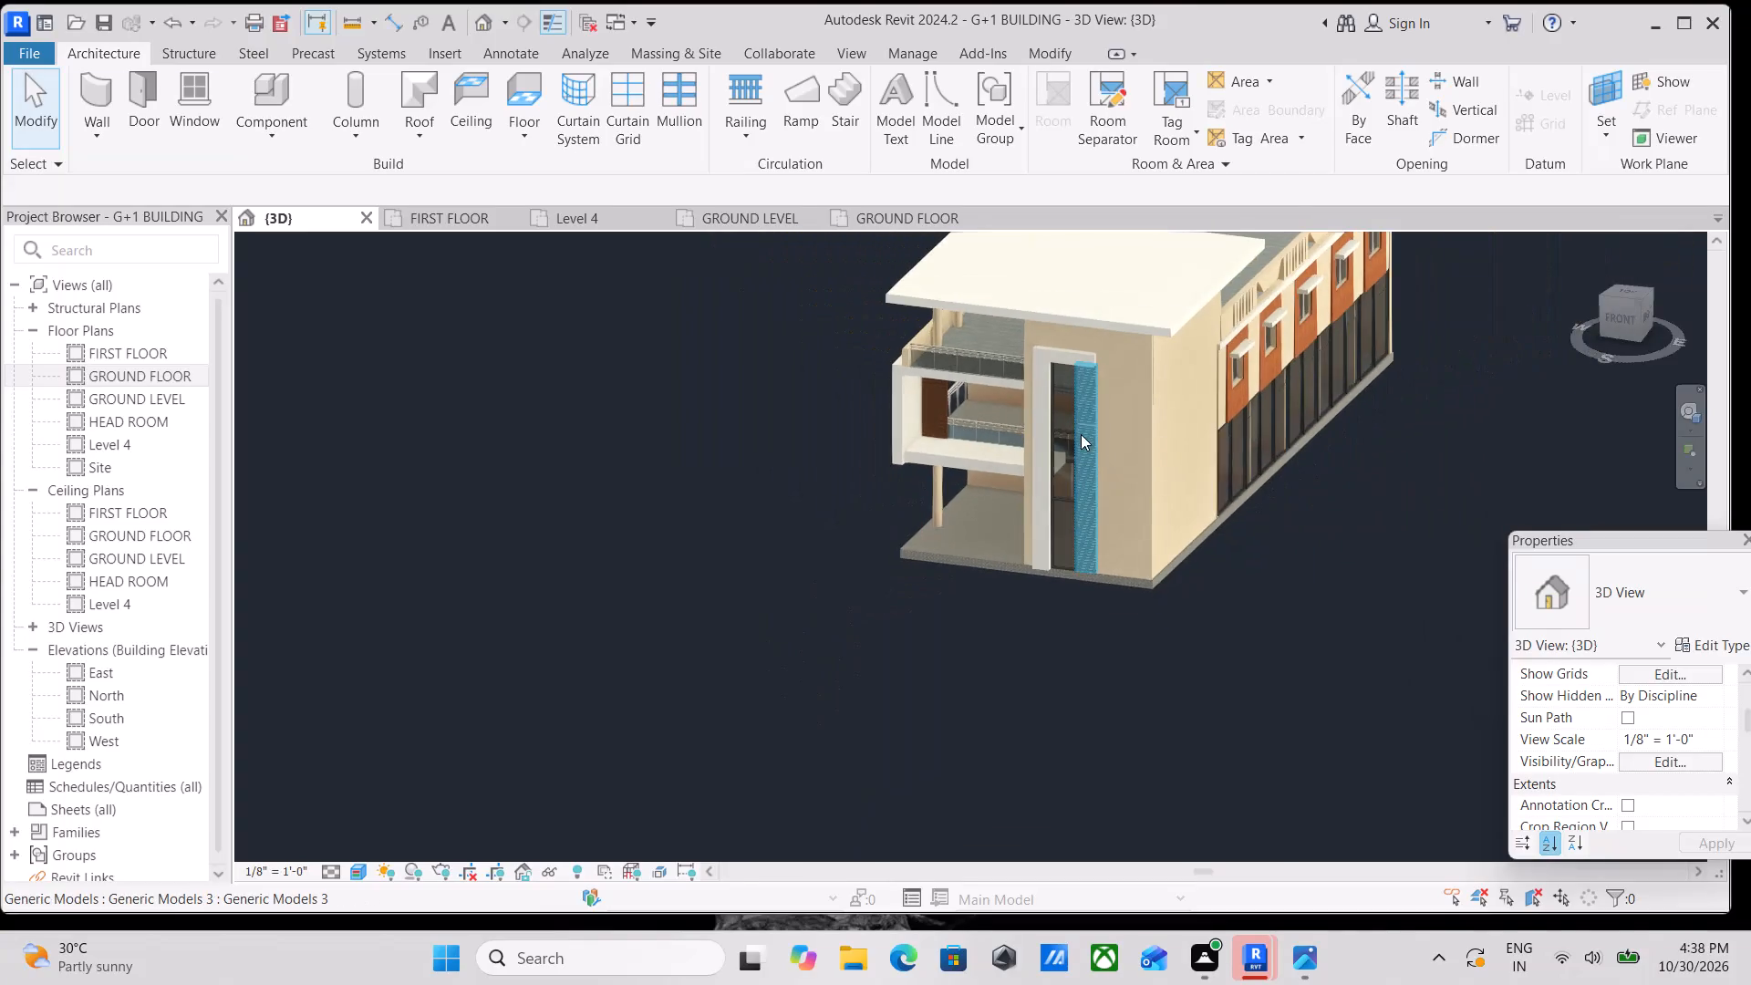
Examine the long side facade with the plain two-pane windows, its upper window, and the parapet around the roof.
shift+middle_drag(1085, 439, 1410, 436)
shift+middle_drag(915, 444, 1103, 450)
scroll(610, 569, up, 3)
middle_drag(547, 557, 996, 526)
scroll(958, 503, up, 12)
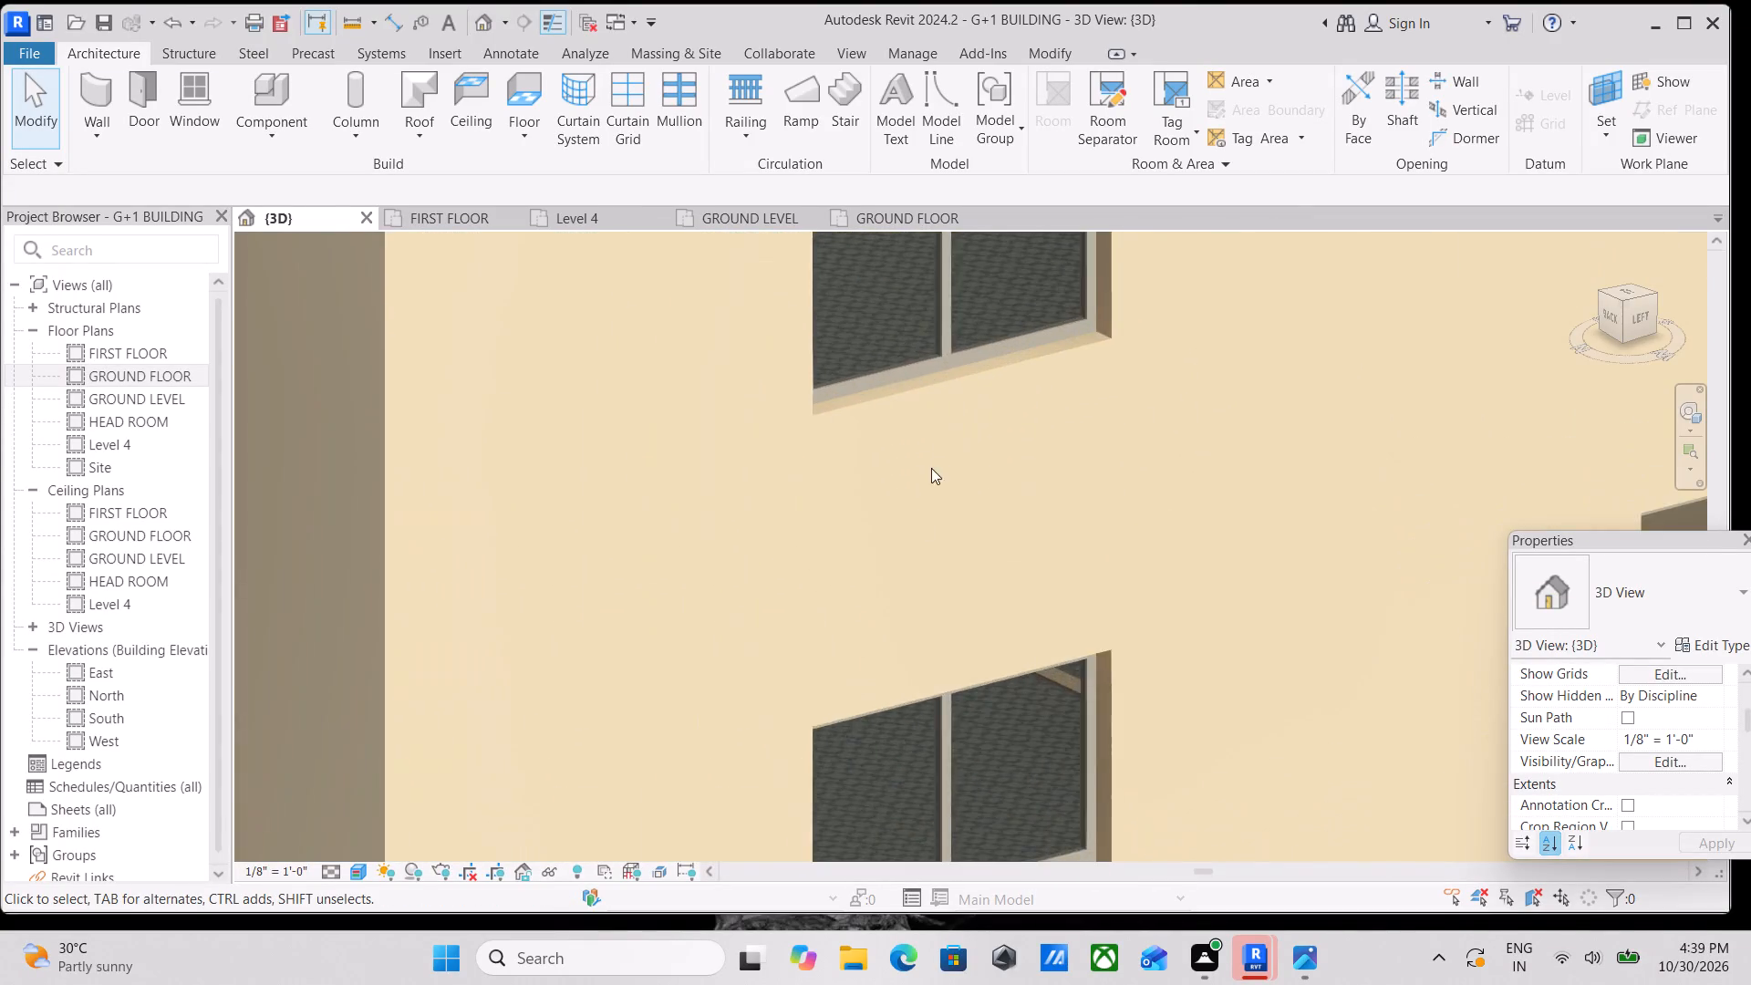
scroll(931, 468, up, 2)
click(934, 300)
scroll(938, 298, down, 7)
middle_drag(938, 298, 979, 471)
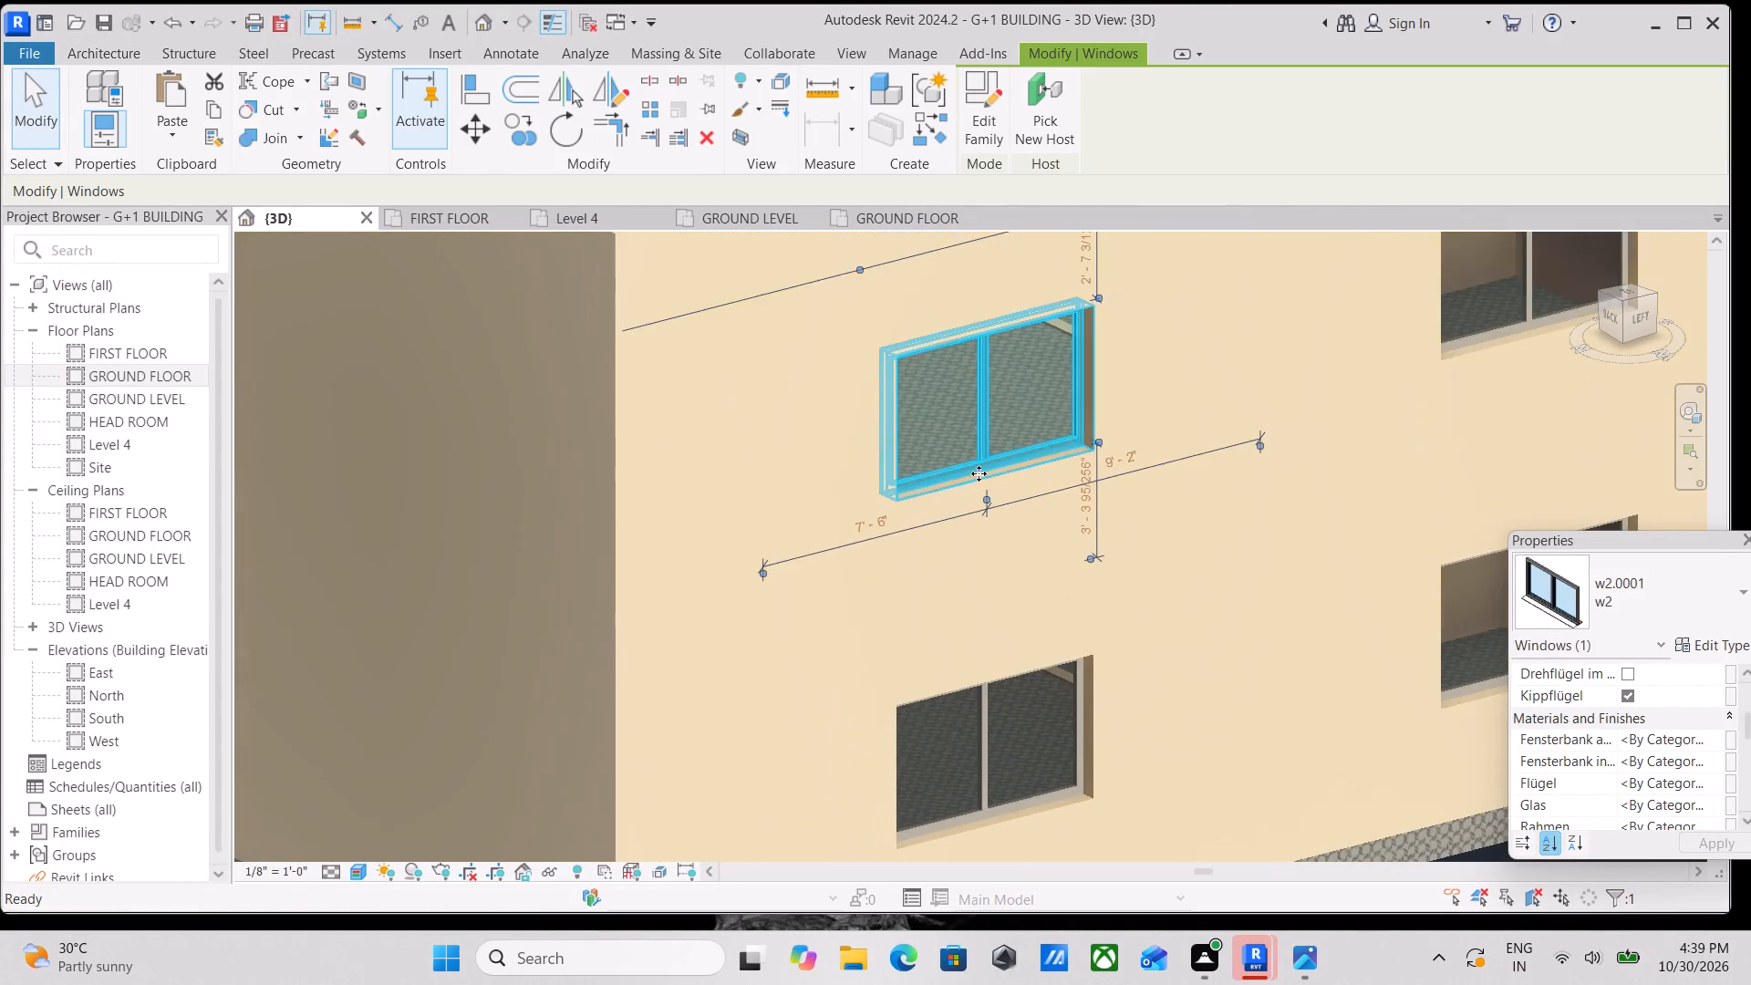
scroll(989, 464, down, 9)
key(Escape)
scroll(910, 337, down, 1)
middle_drag(909, 351, 926, 410)
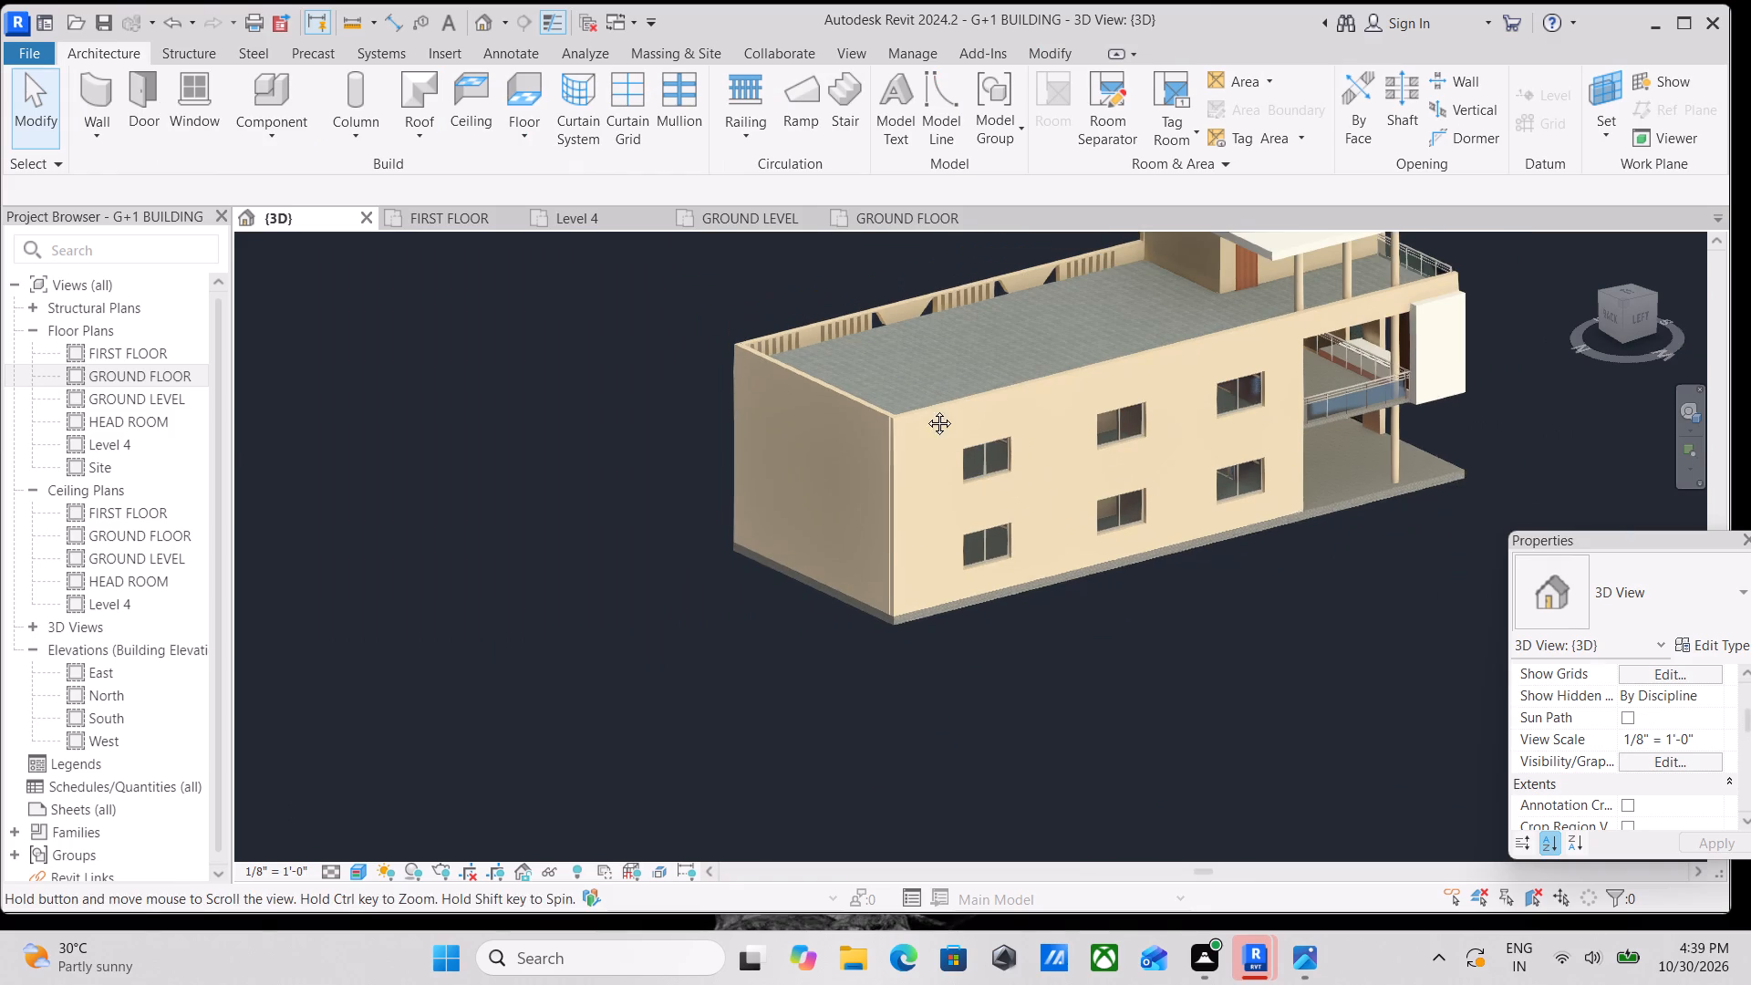
middle_drag(926, 410, 926, 410)
Delete the plain parapet wall along the roof edge above the two-pane window facade.
scroll(844, 306, up, 2)
click(831, 375)
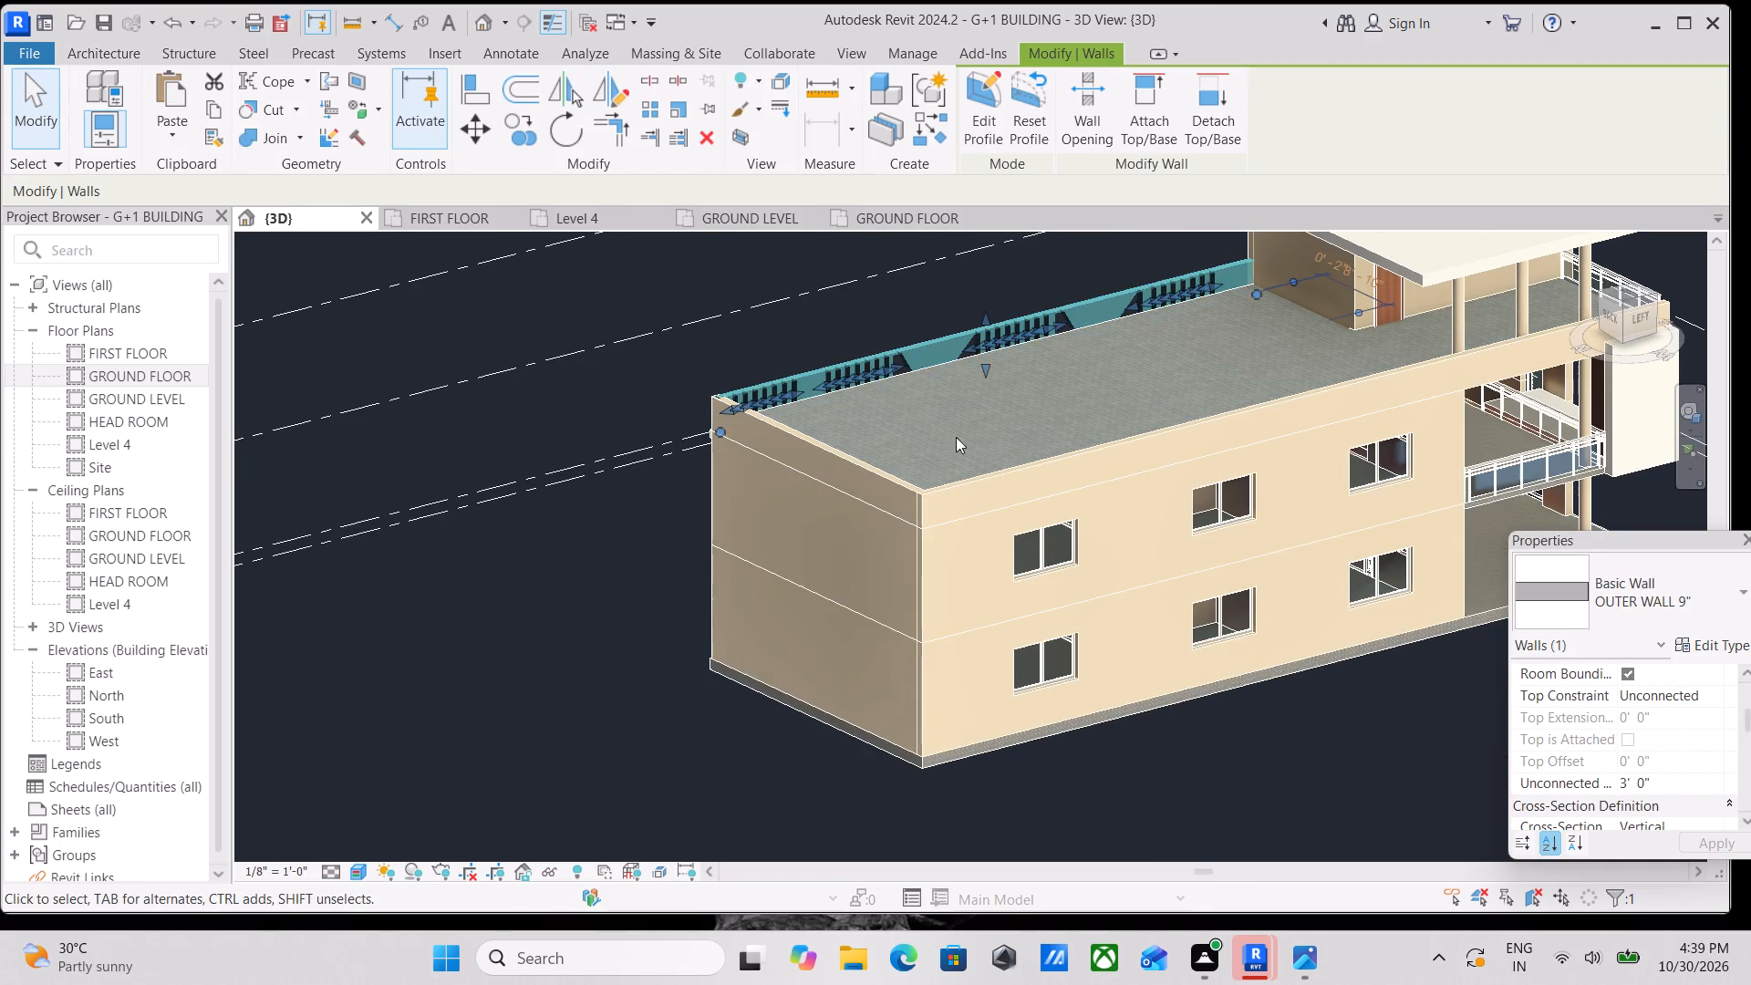
scroll(954, 453, up, 3)
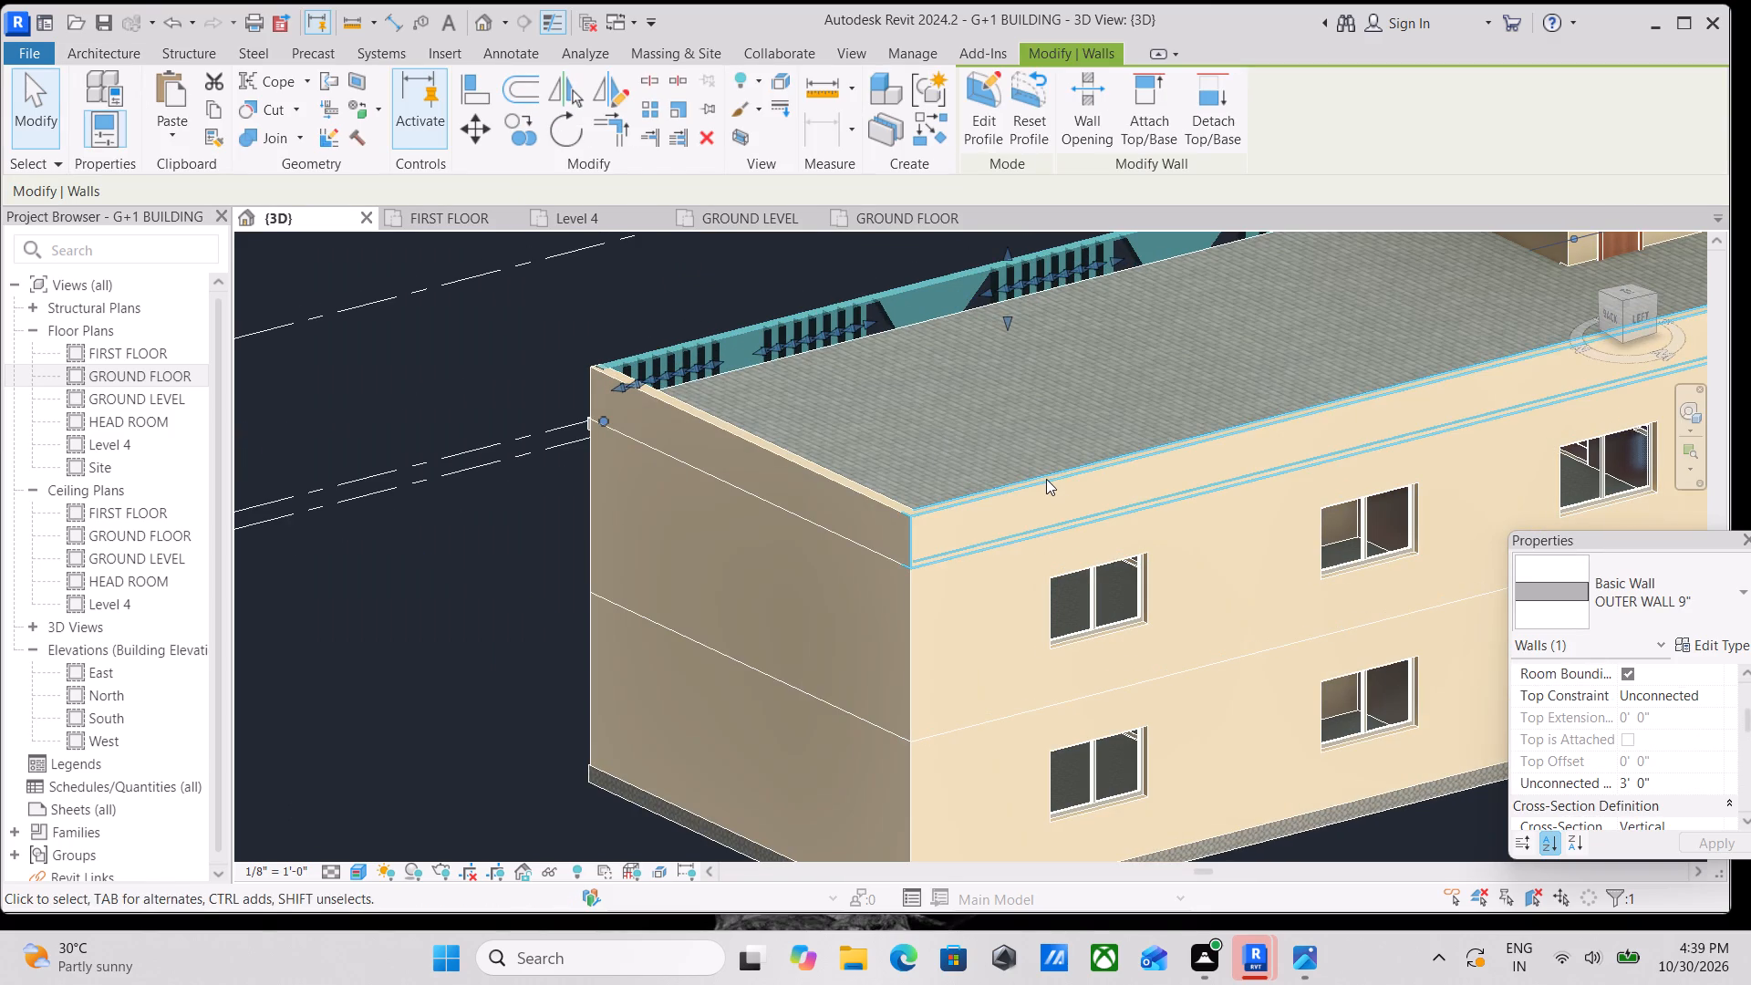
click(1046, 479)
right_click(1046, 479)
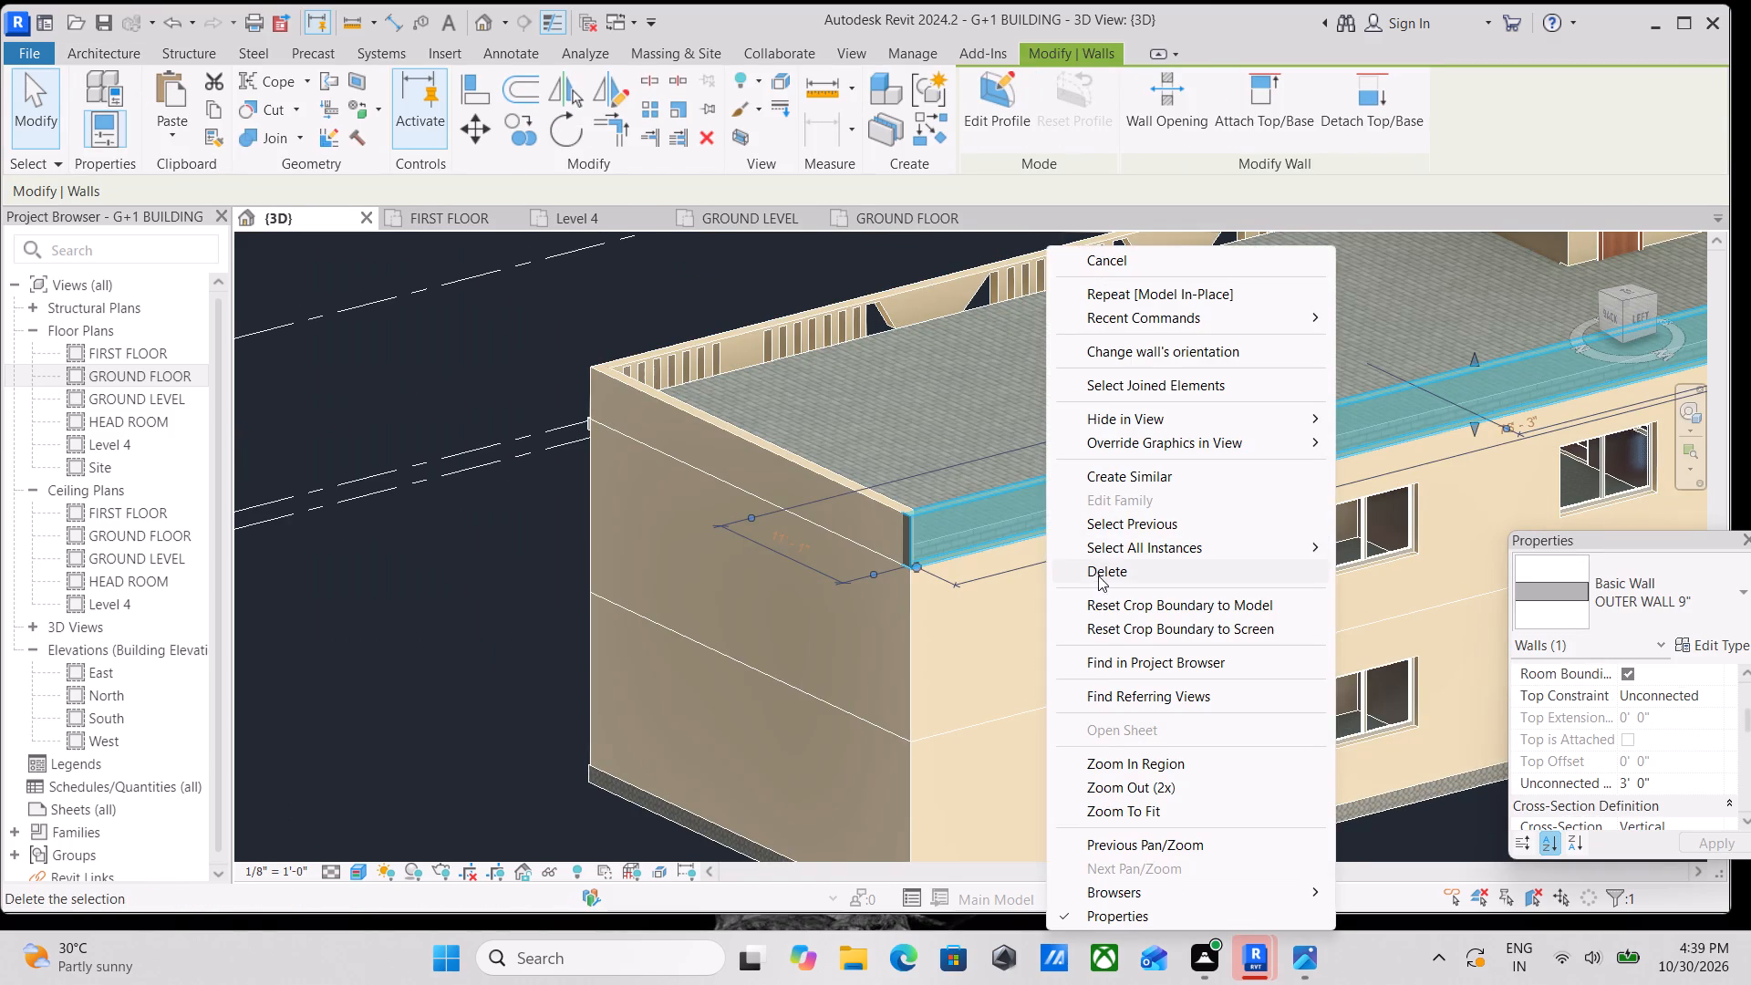
click(1098, 575)
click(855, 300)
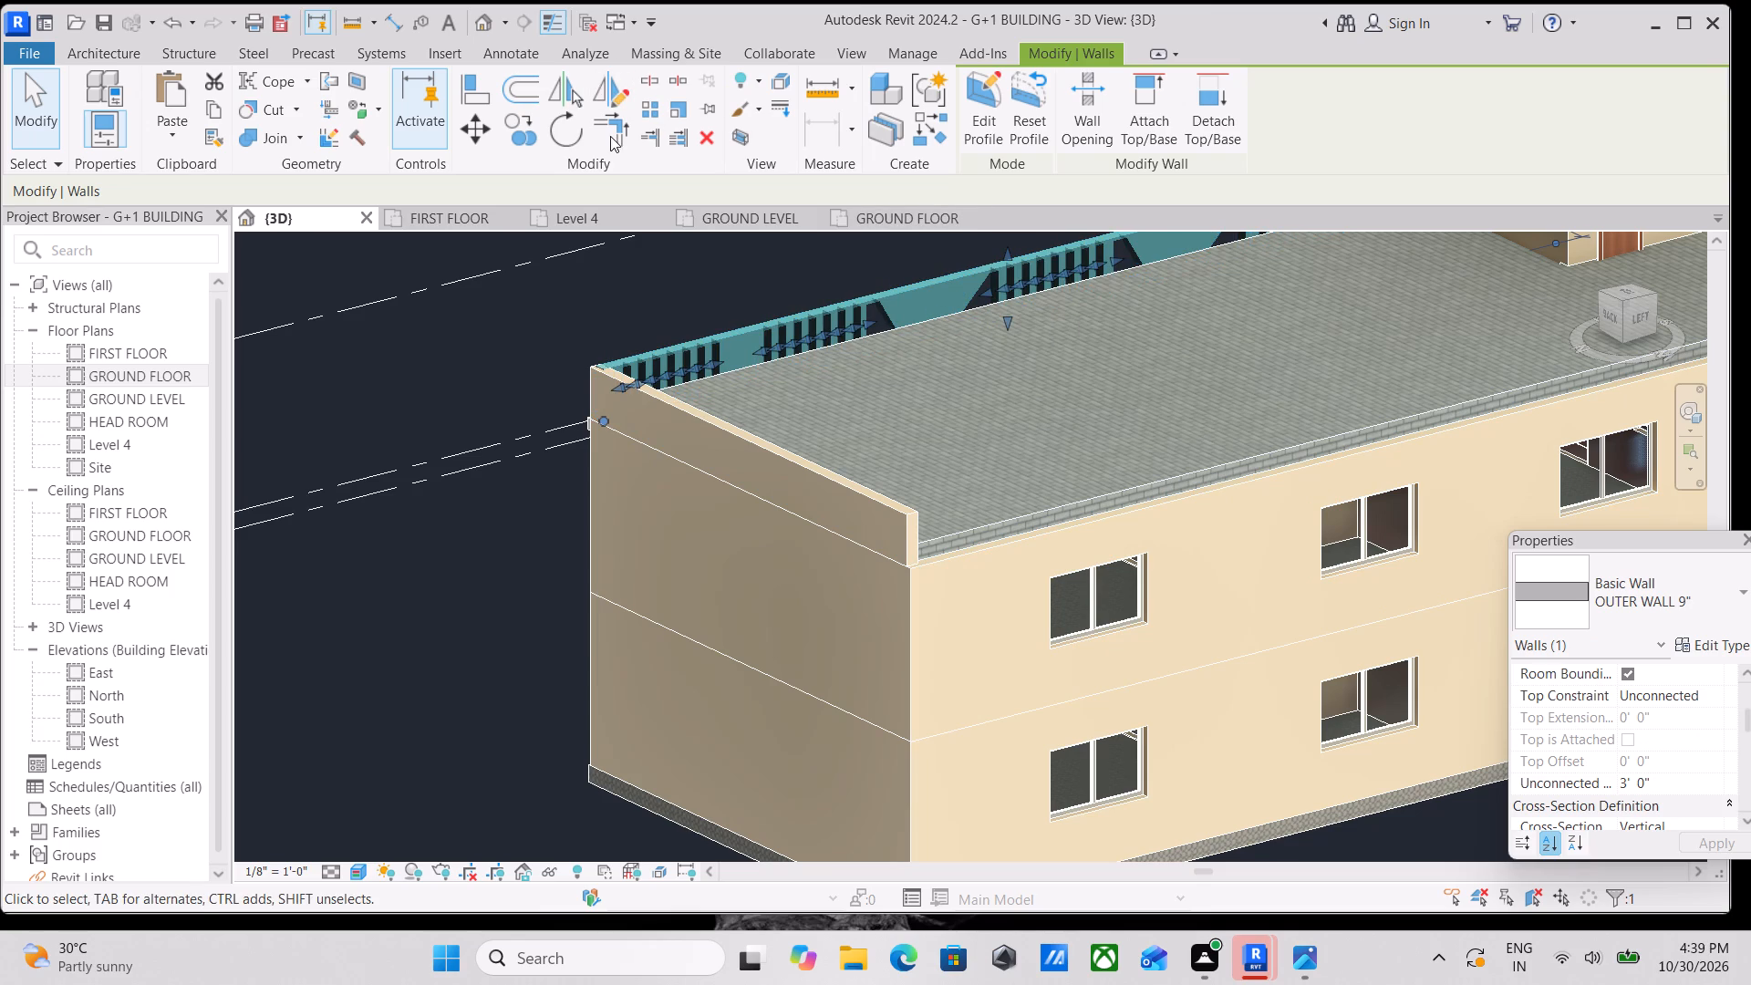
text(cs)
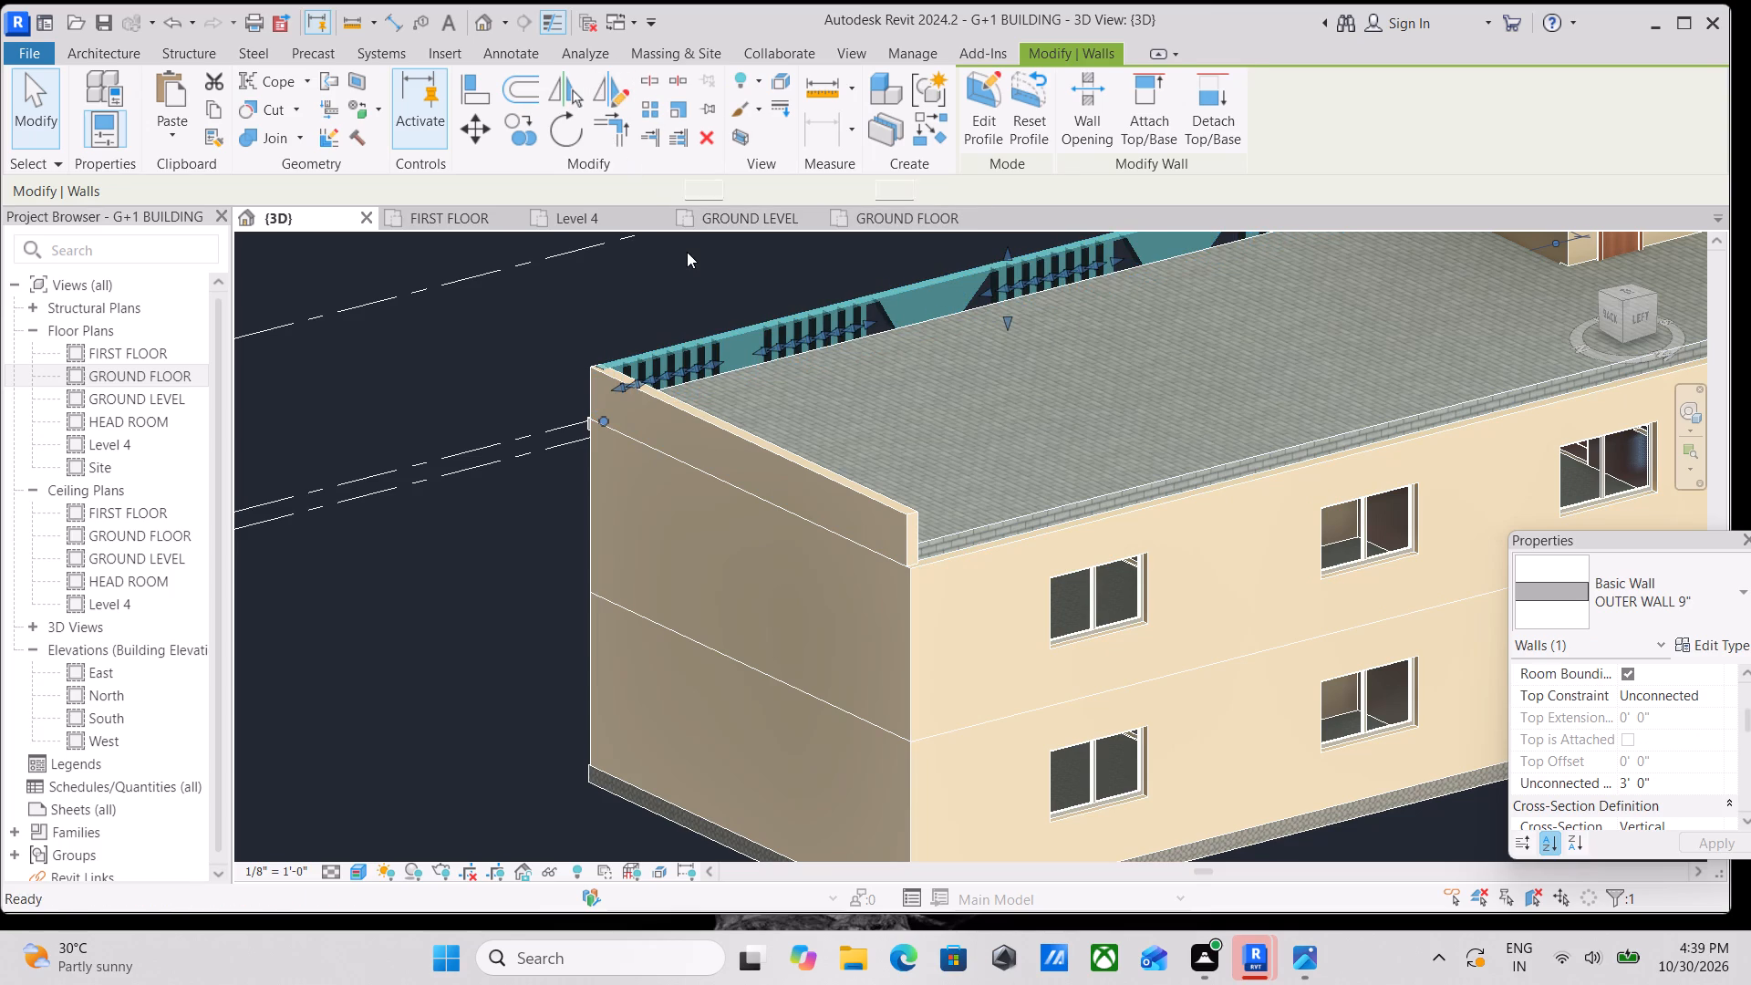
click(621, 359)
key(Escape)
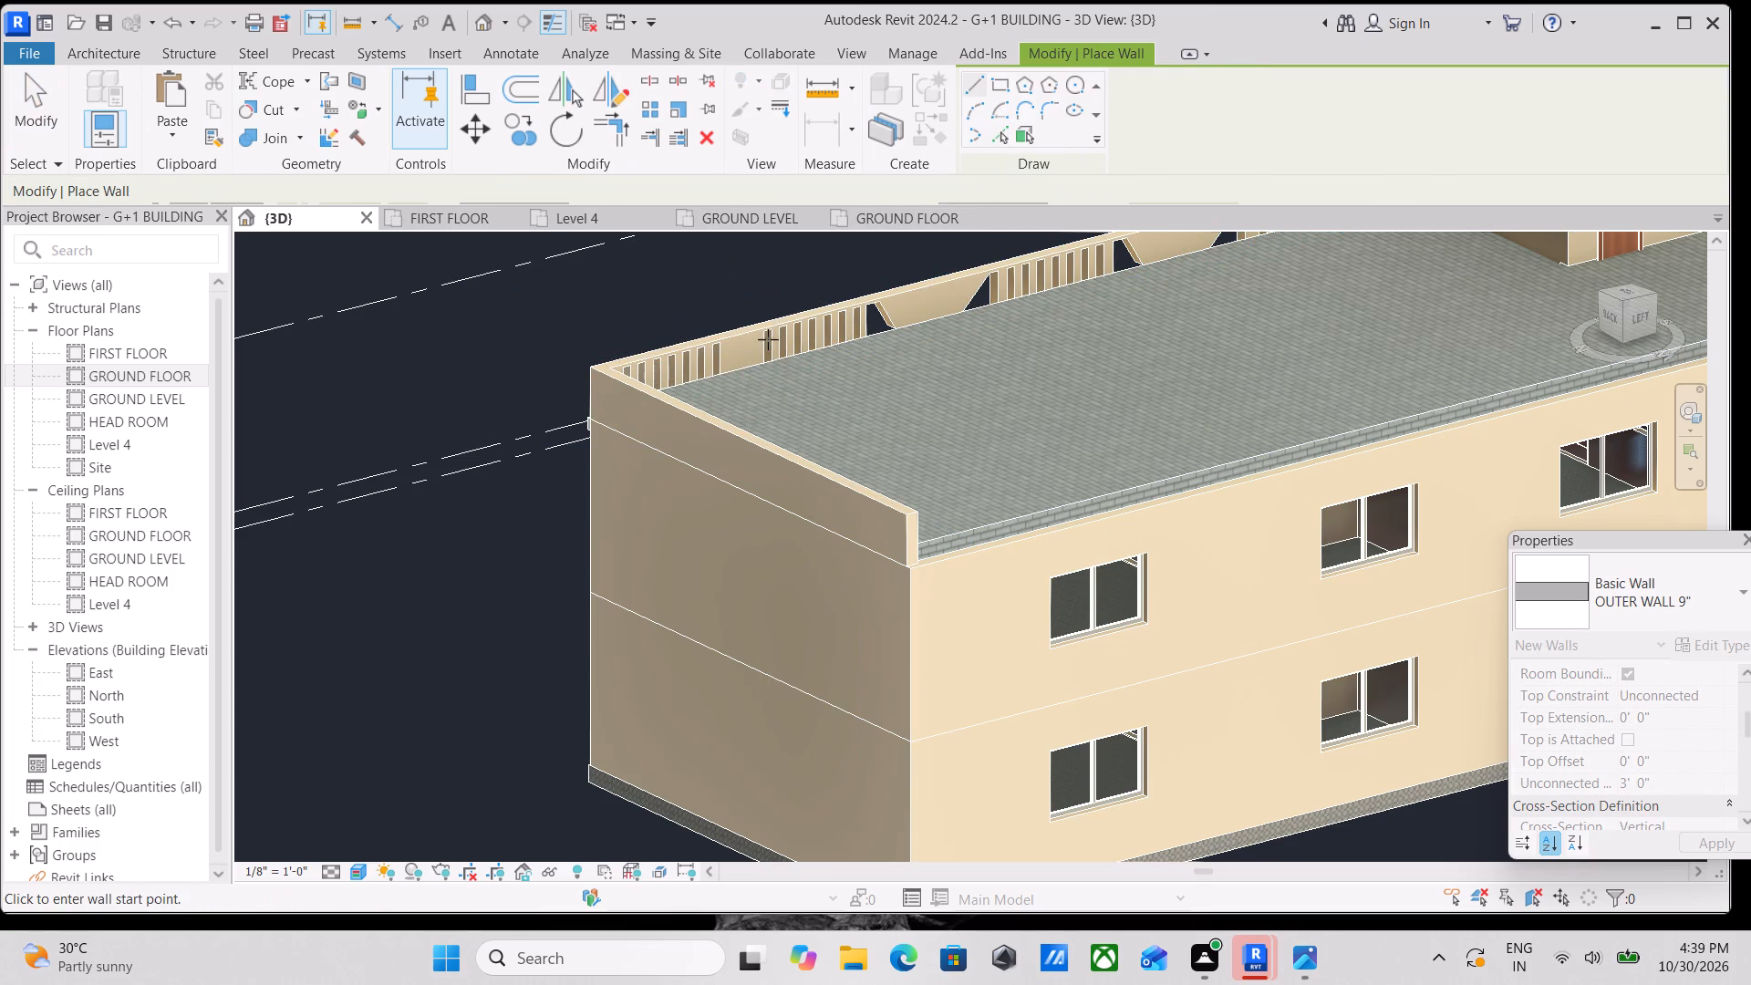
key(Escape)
Copy the slotted parapet wall from the wood-panel side to the opposite roof edge, placing it at the rear corner endpoint of the outer wall.
click(757, 330)
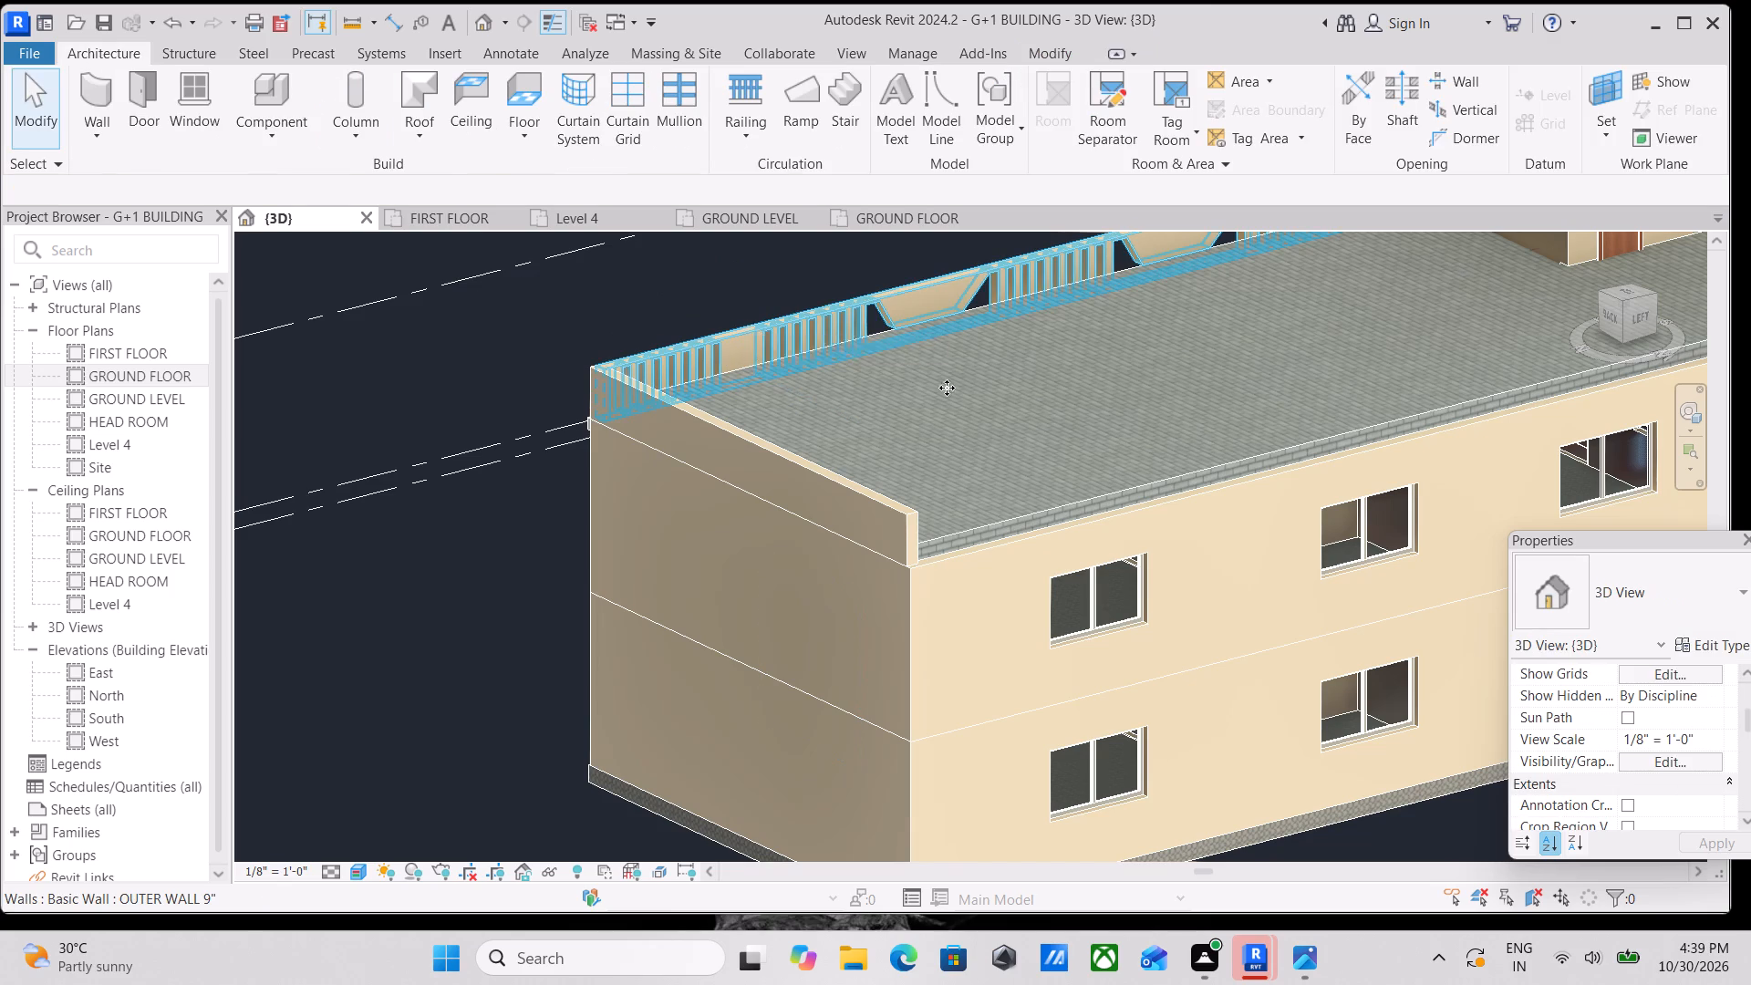
scroll(958, 388, down, 3)
middle_drag(958, 388, 889, 468)
scroll(995, 549, up, 4)
scroll(748, 465, up, 2)
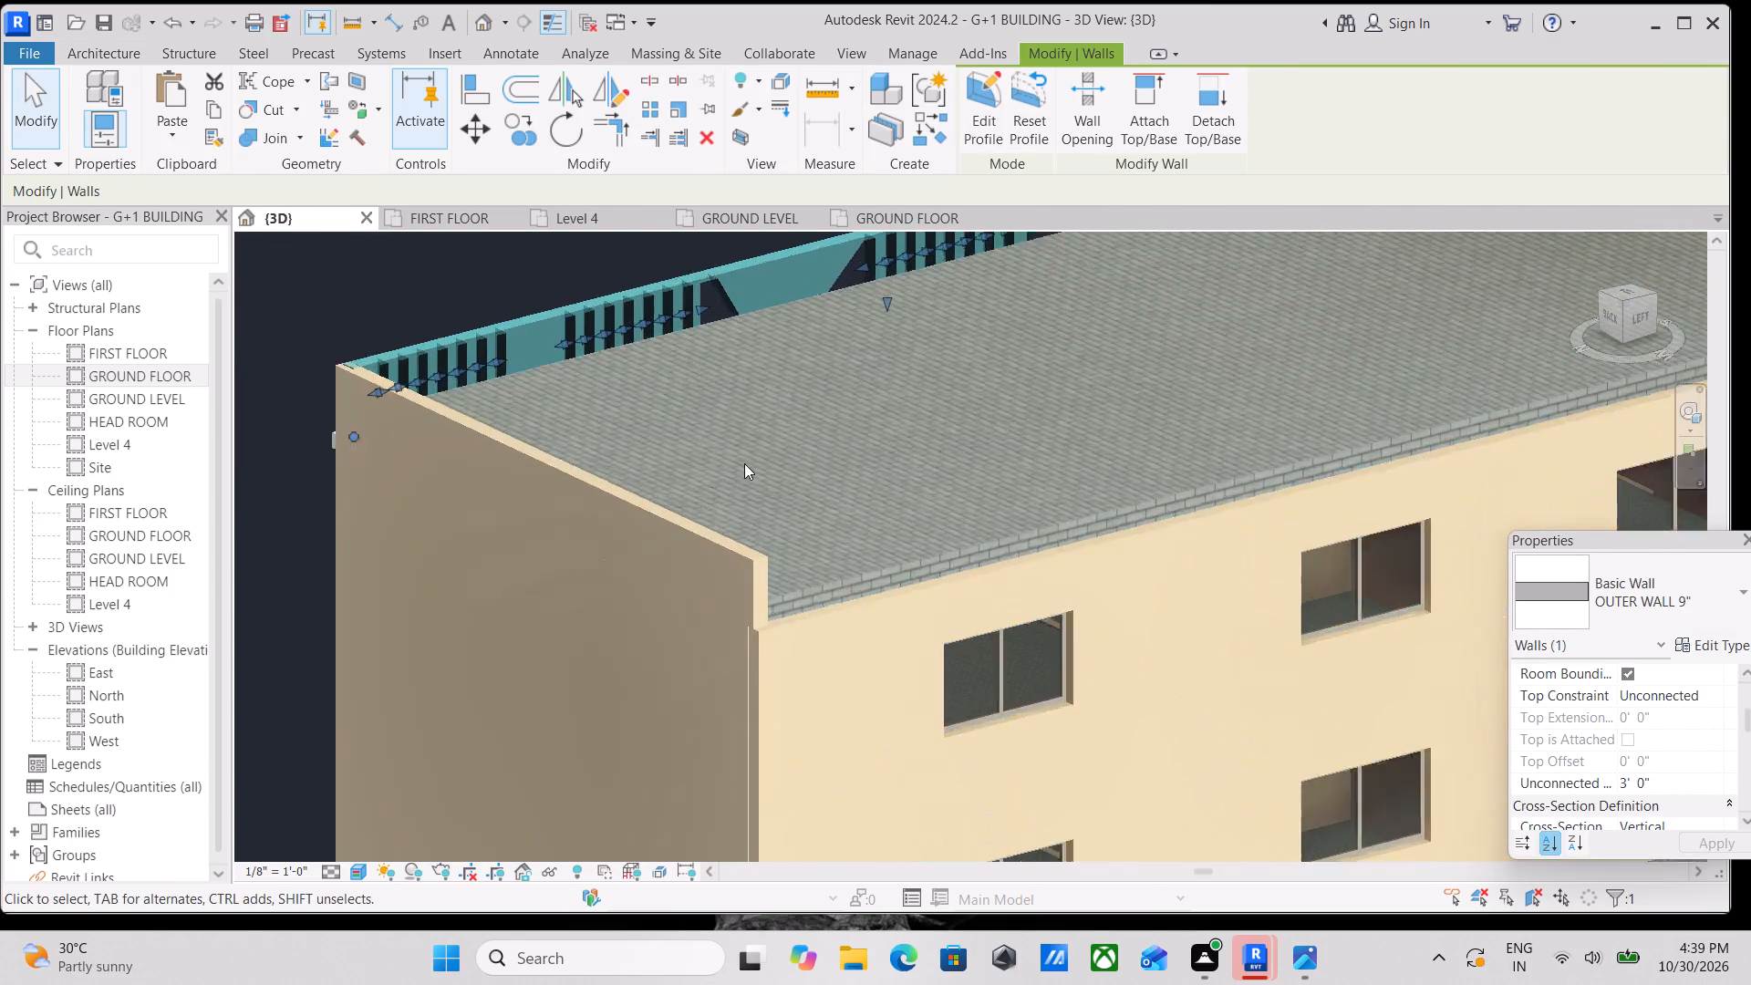
scroll(744, 463, up, 2)
scroll(744, 463, down, 3)
scroll(744, 463, up, 1)
scroll(744, 463, down, 4)
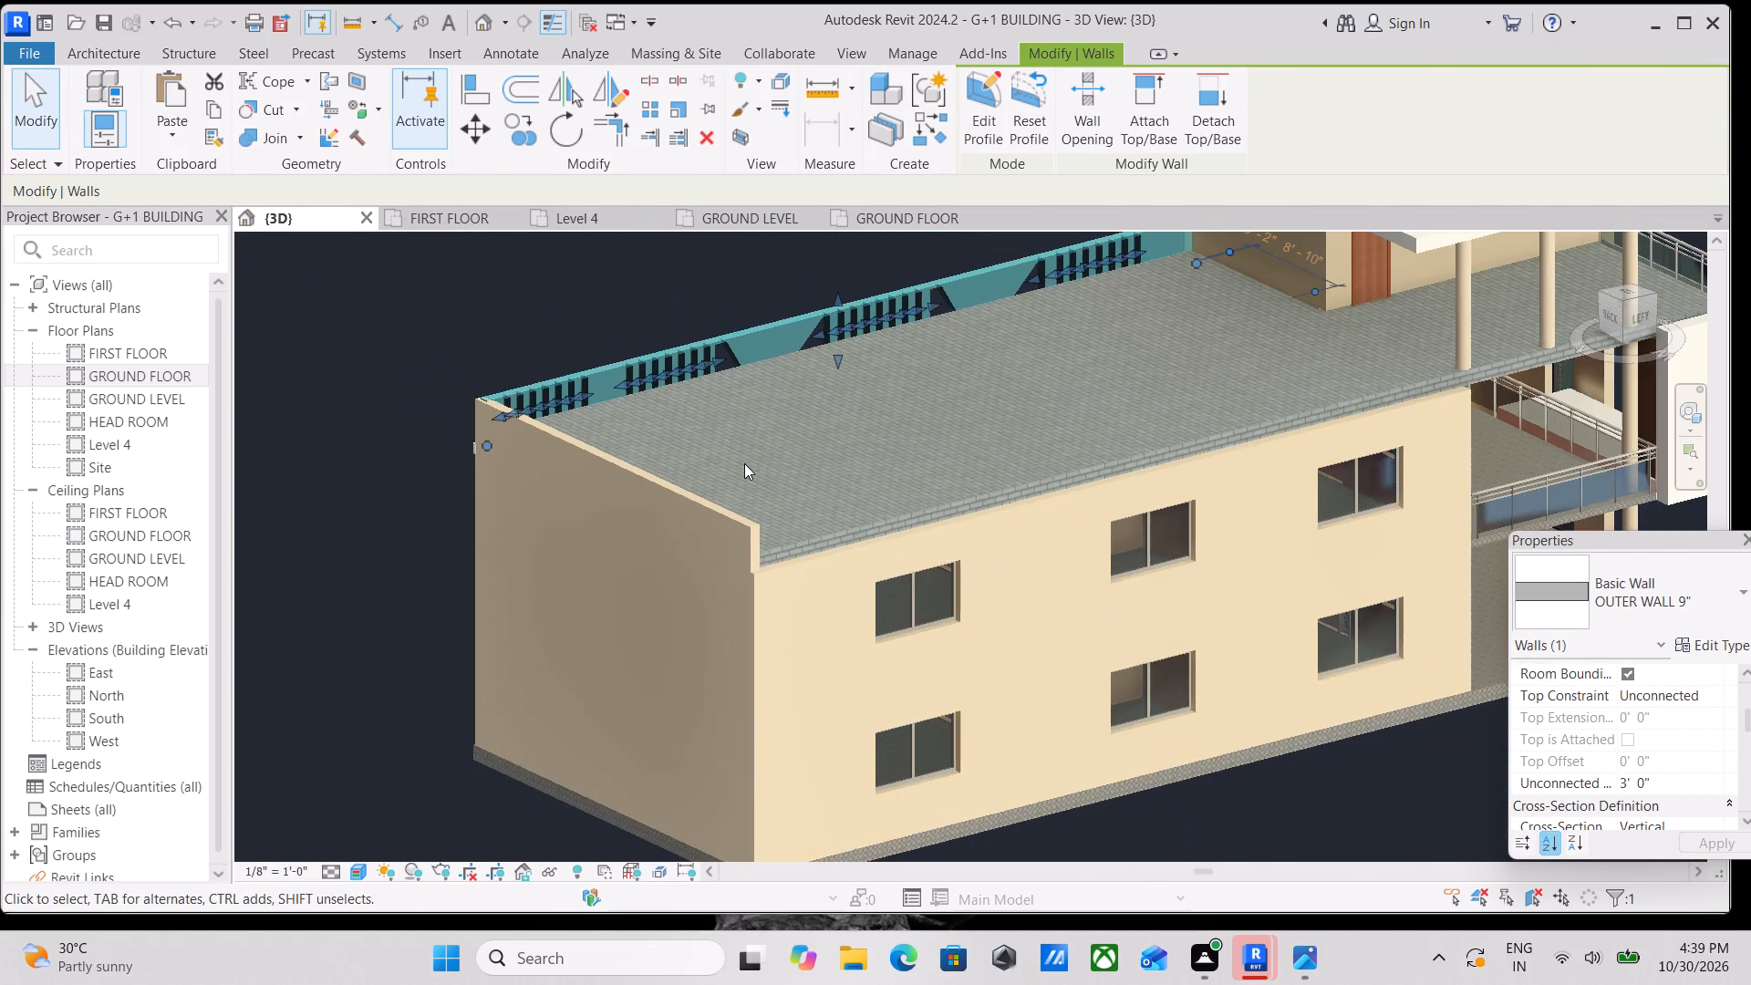
scroll(744, 463, down, 1)
shift+middle_drag(803, 399, 1456, 400)
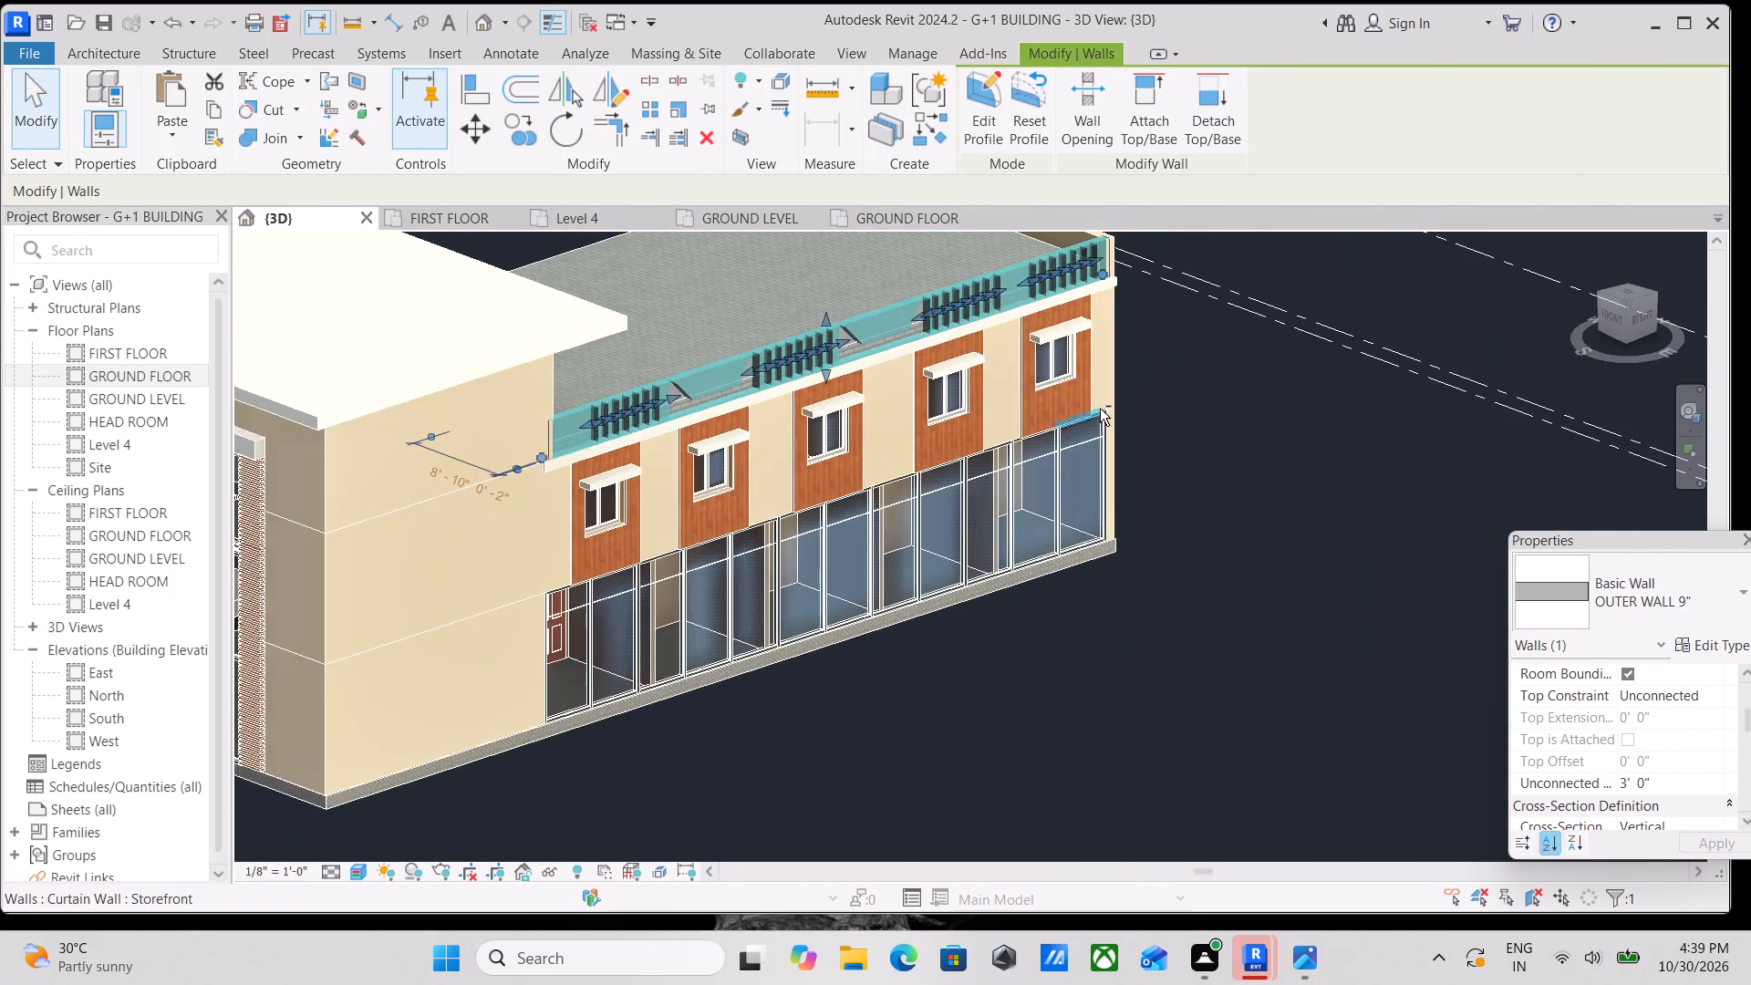
shift+middle_drag(1083, 397, 951, 312)
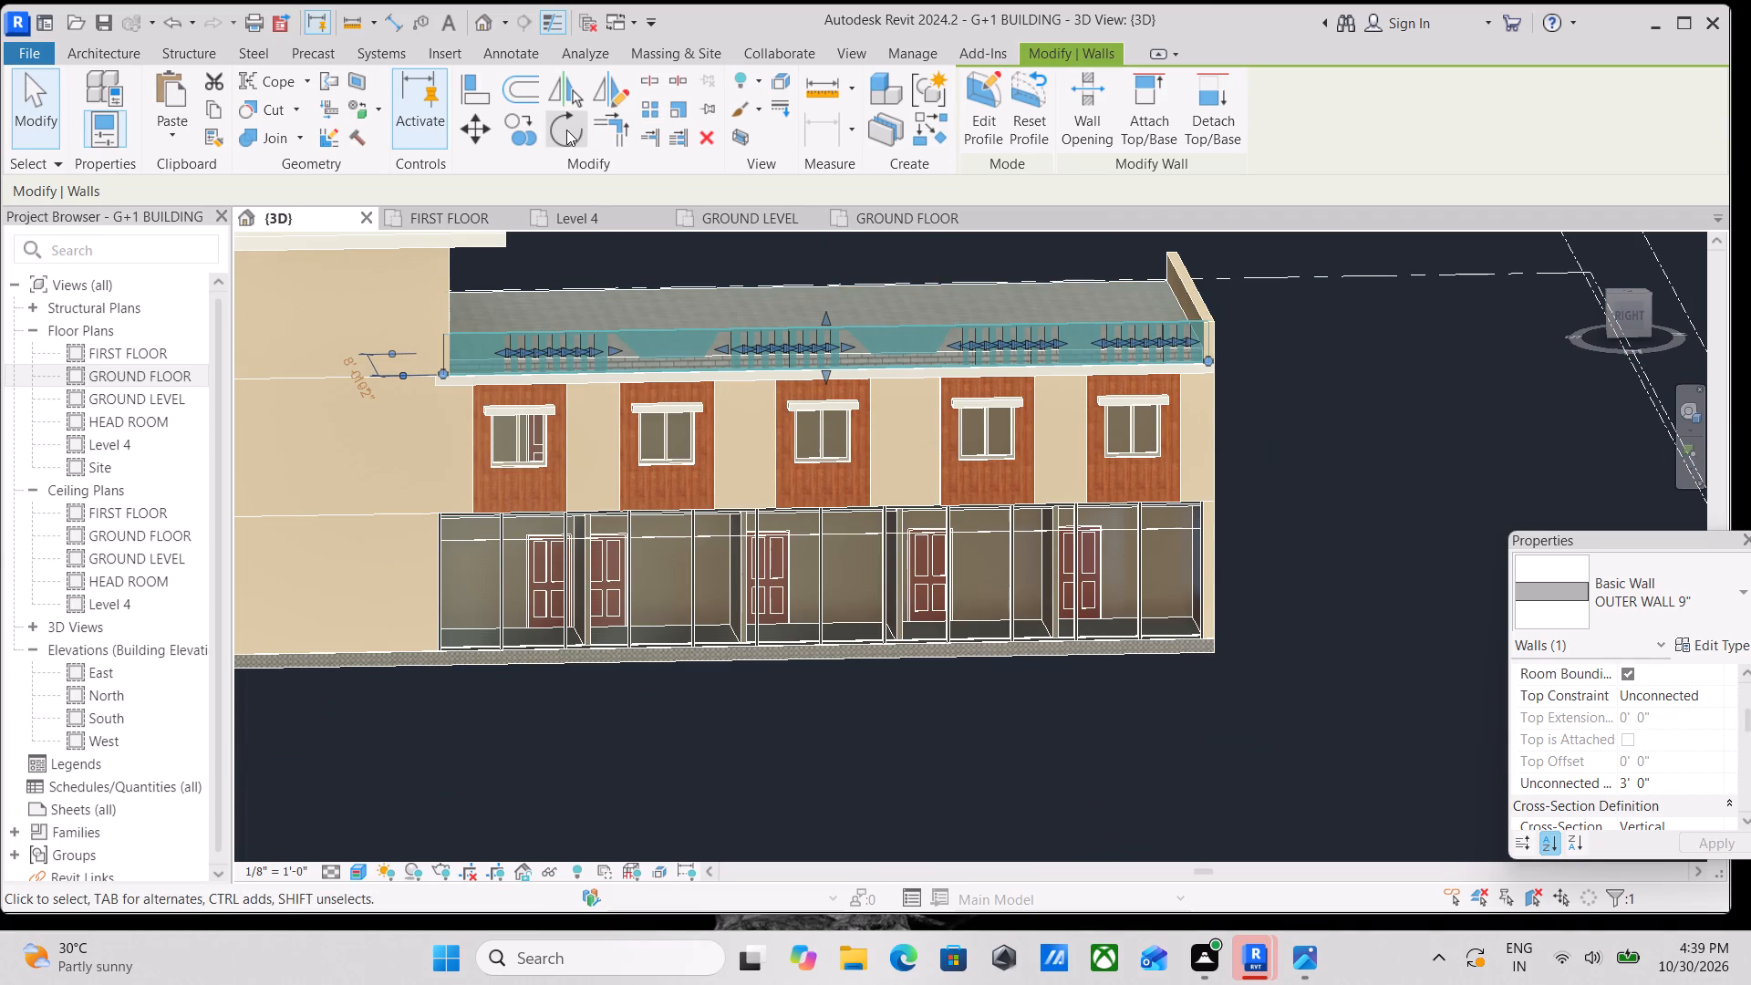
click(531, 129)
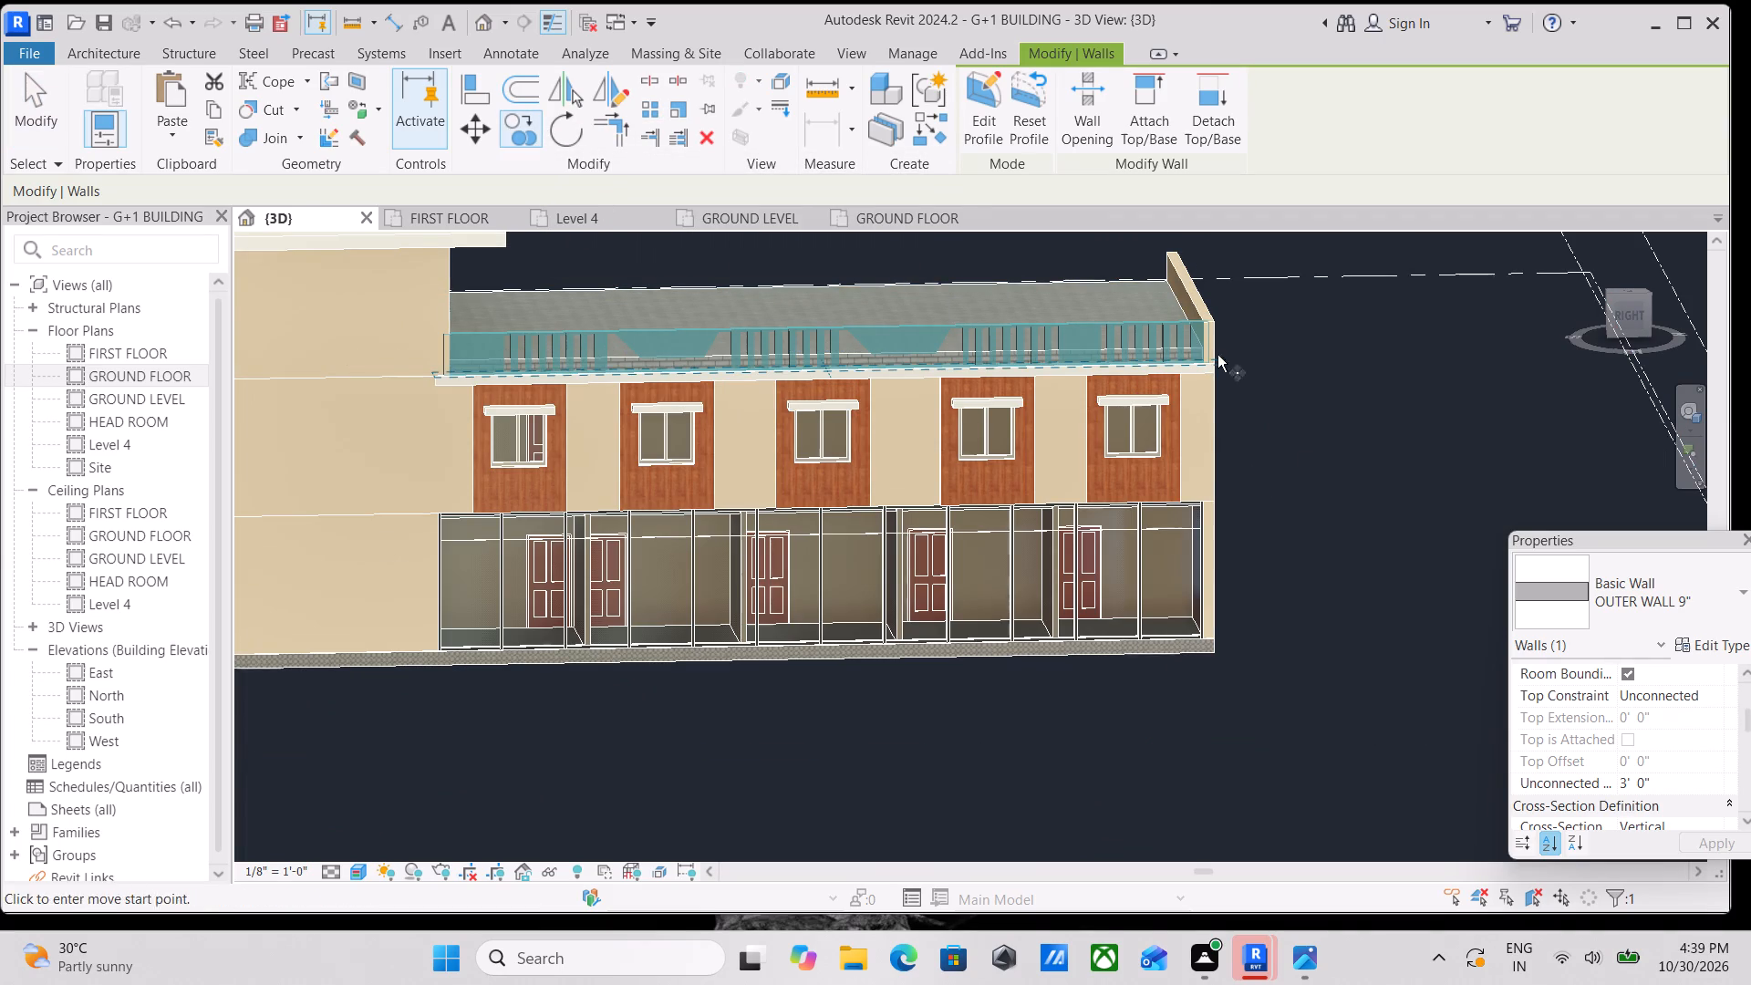
scroll(1215, 380, up, 8)
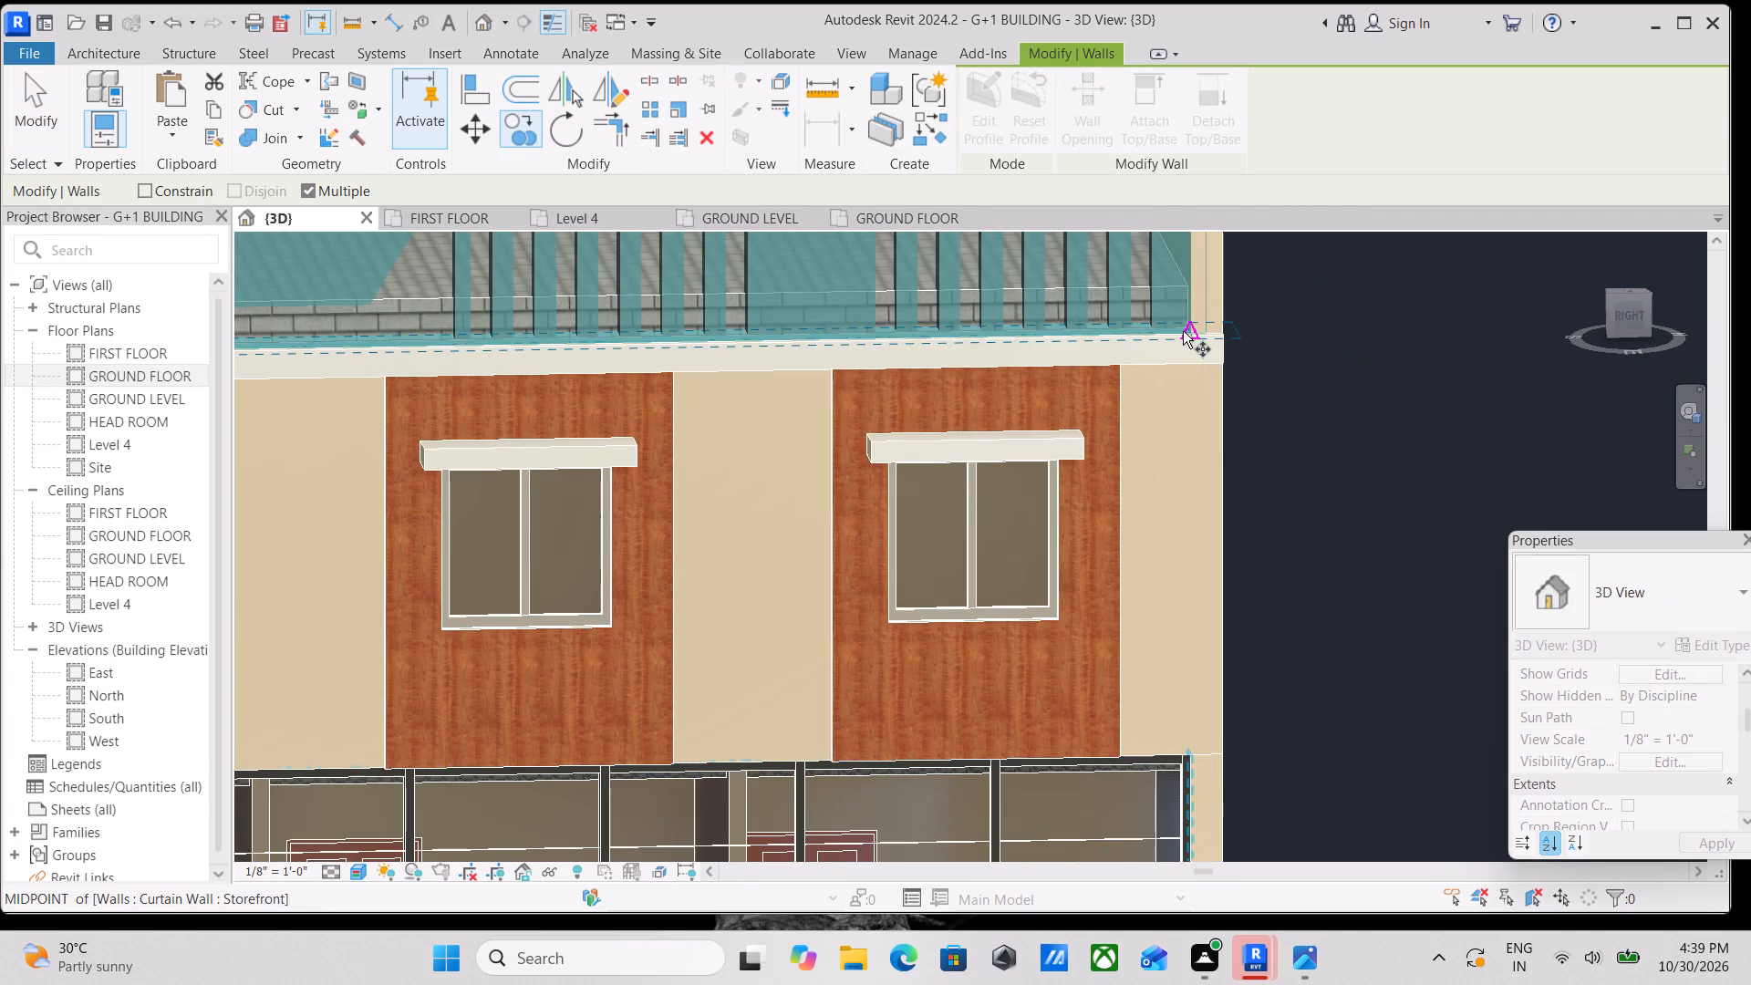
click(1189, 332)
scroll(1184, 255, down, 1)
middle_drag(1186, 257, 1102, 747)
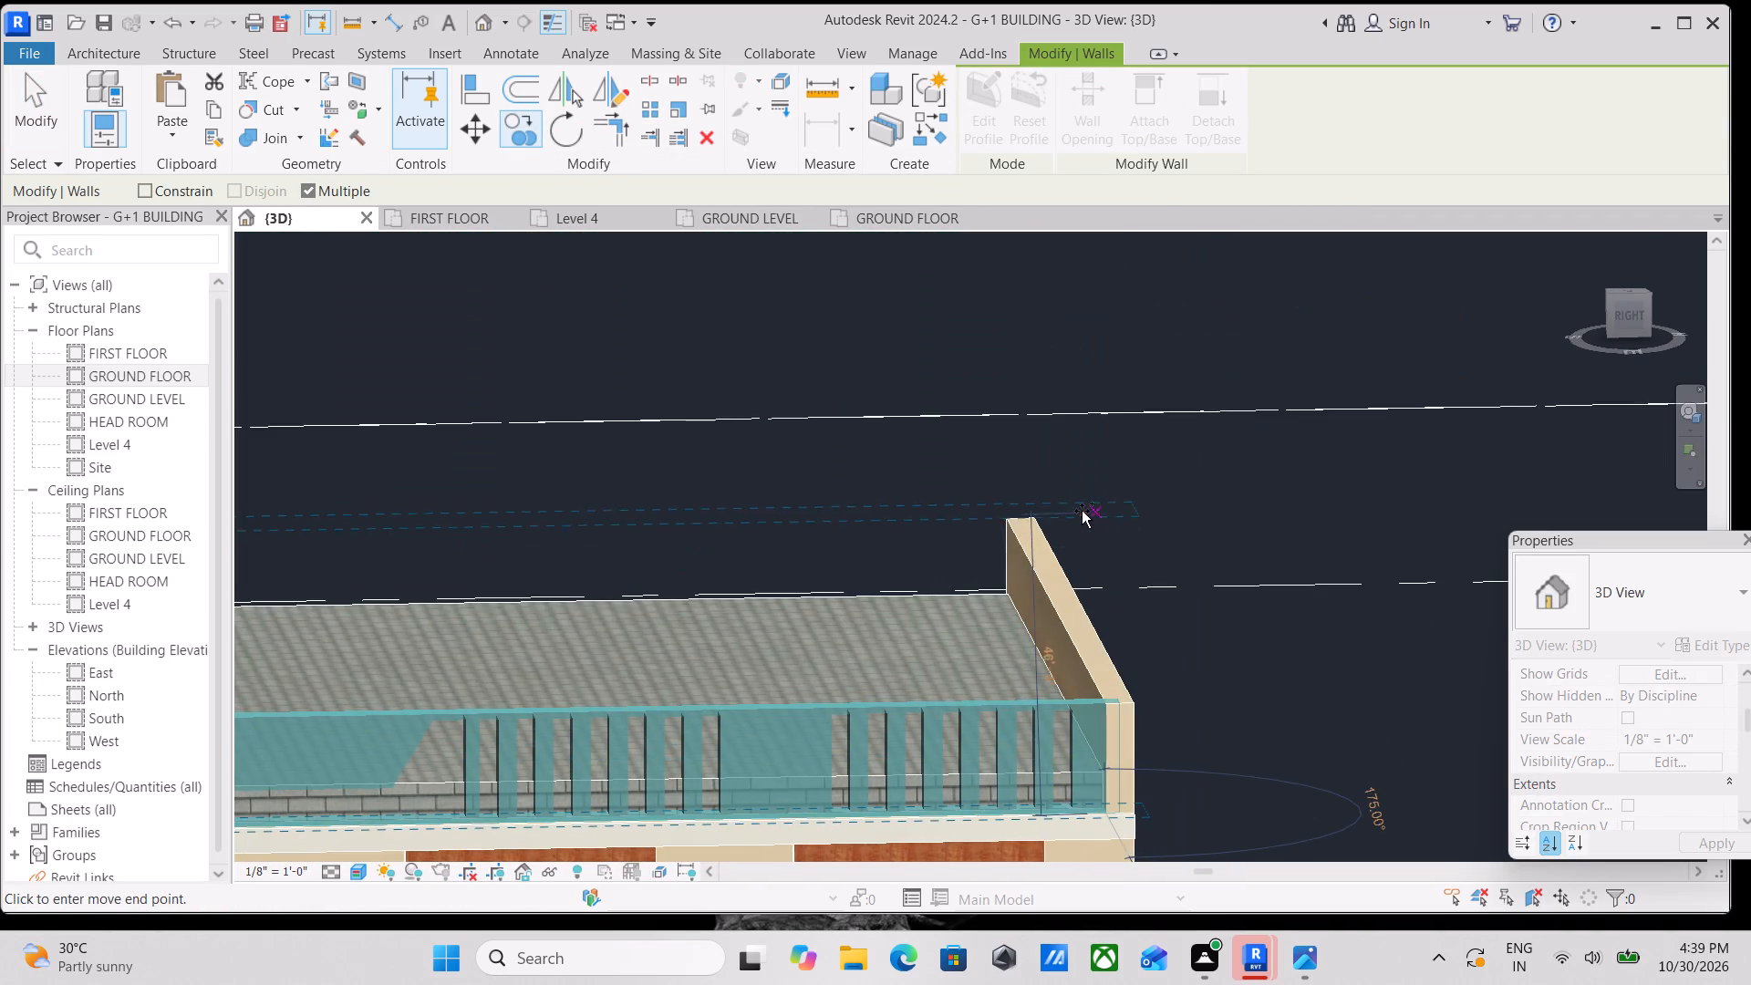
scroll(1061, 514, down, 1)
middle_drag(1034, 534, 1001, 565)
scroll(980, 394, down, 2)
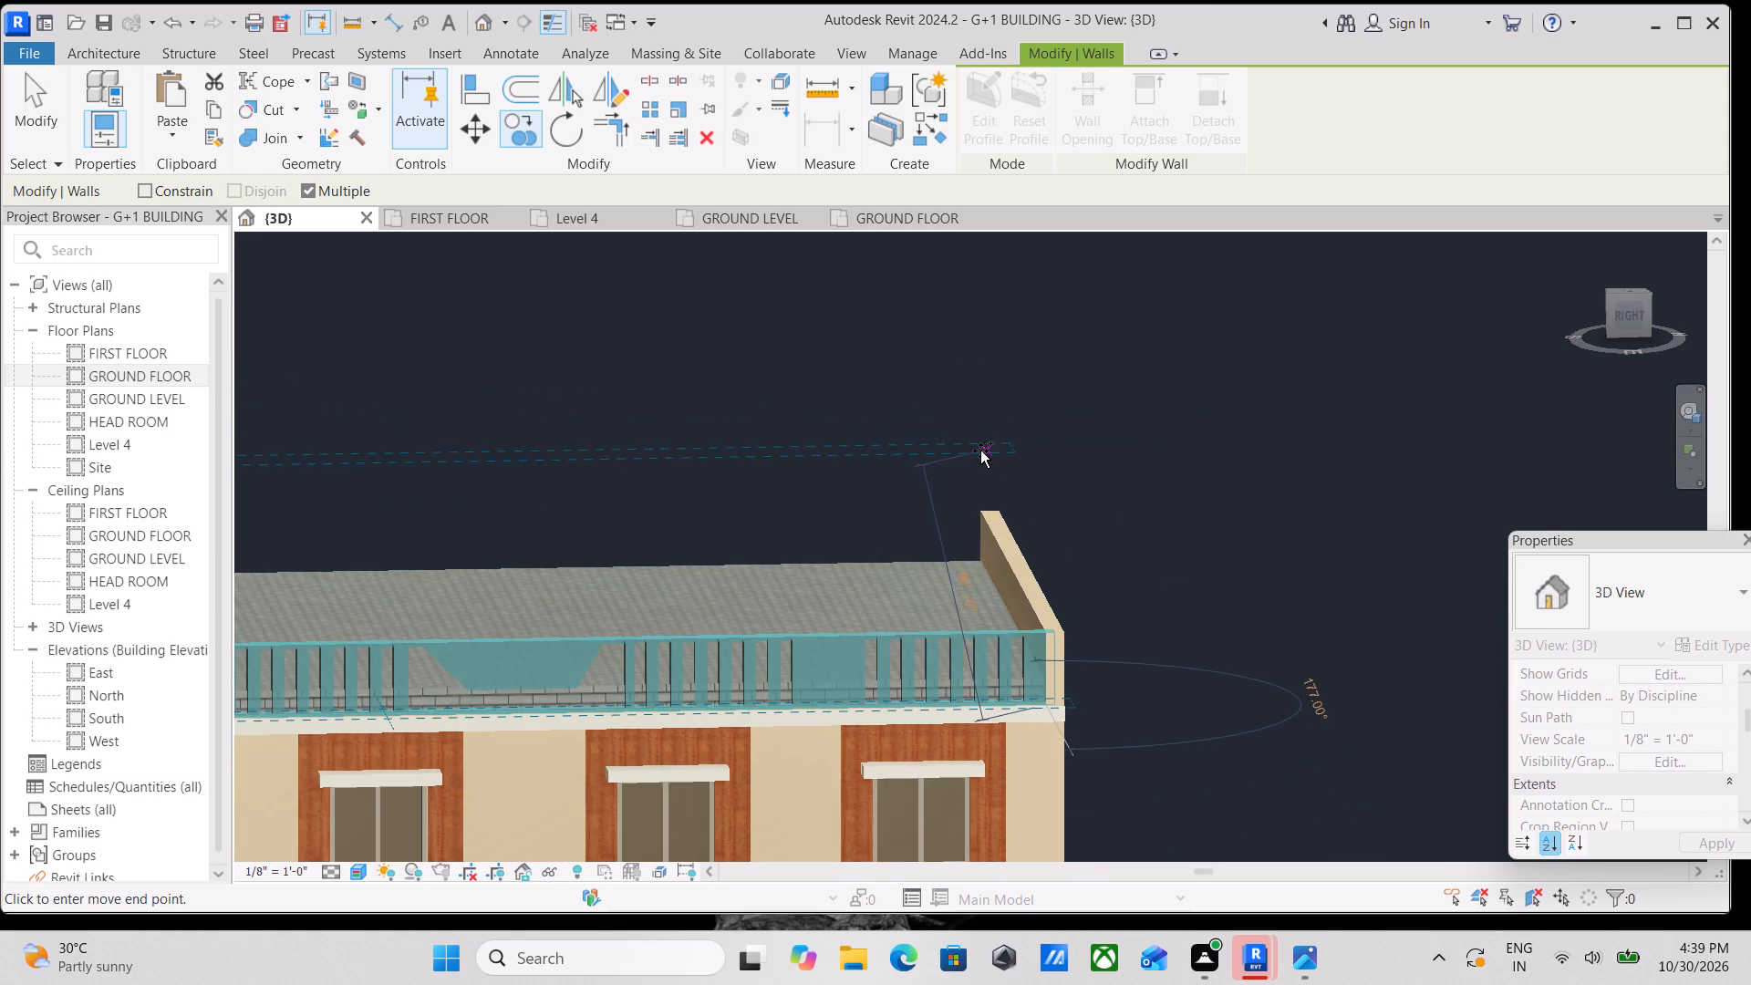
shift+middle_drag(948, 431, 703, 595)
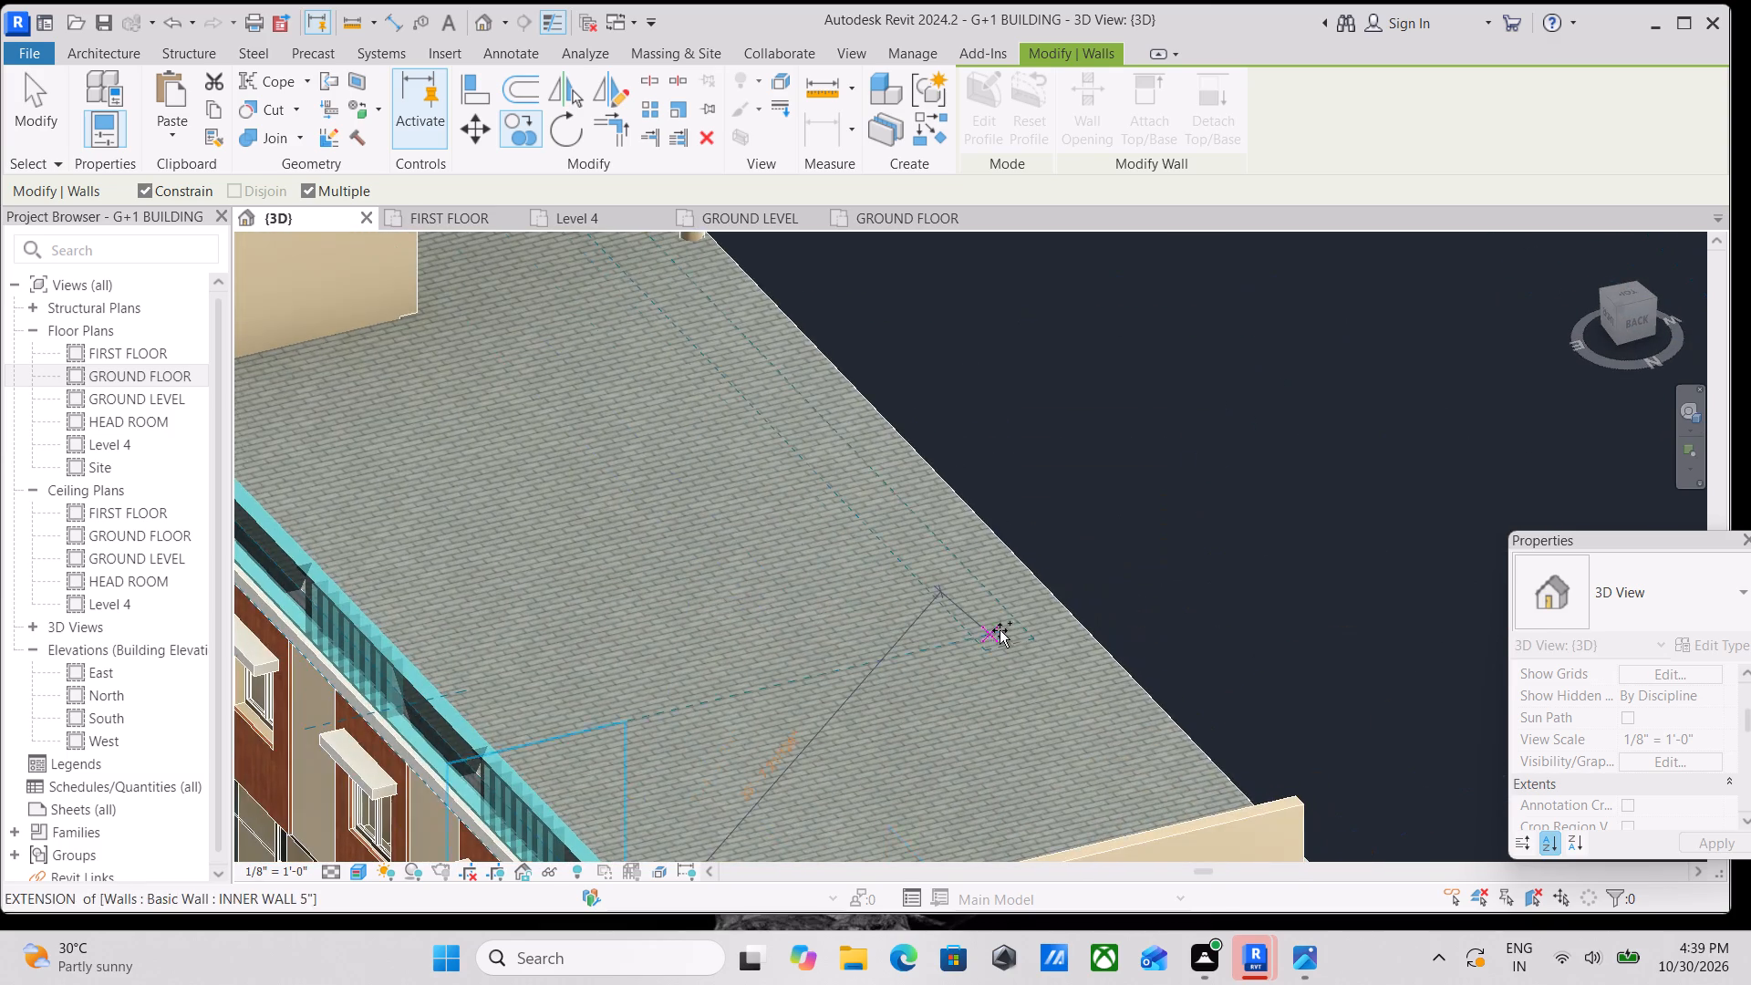
shift+middle_drag(911, 619, 688, 530)
middle_drag(816, 688, 745, 423)
scroll(746, 421, up, 1)
middle_drag(711, 599, 794, 418)
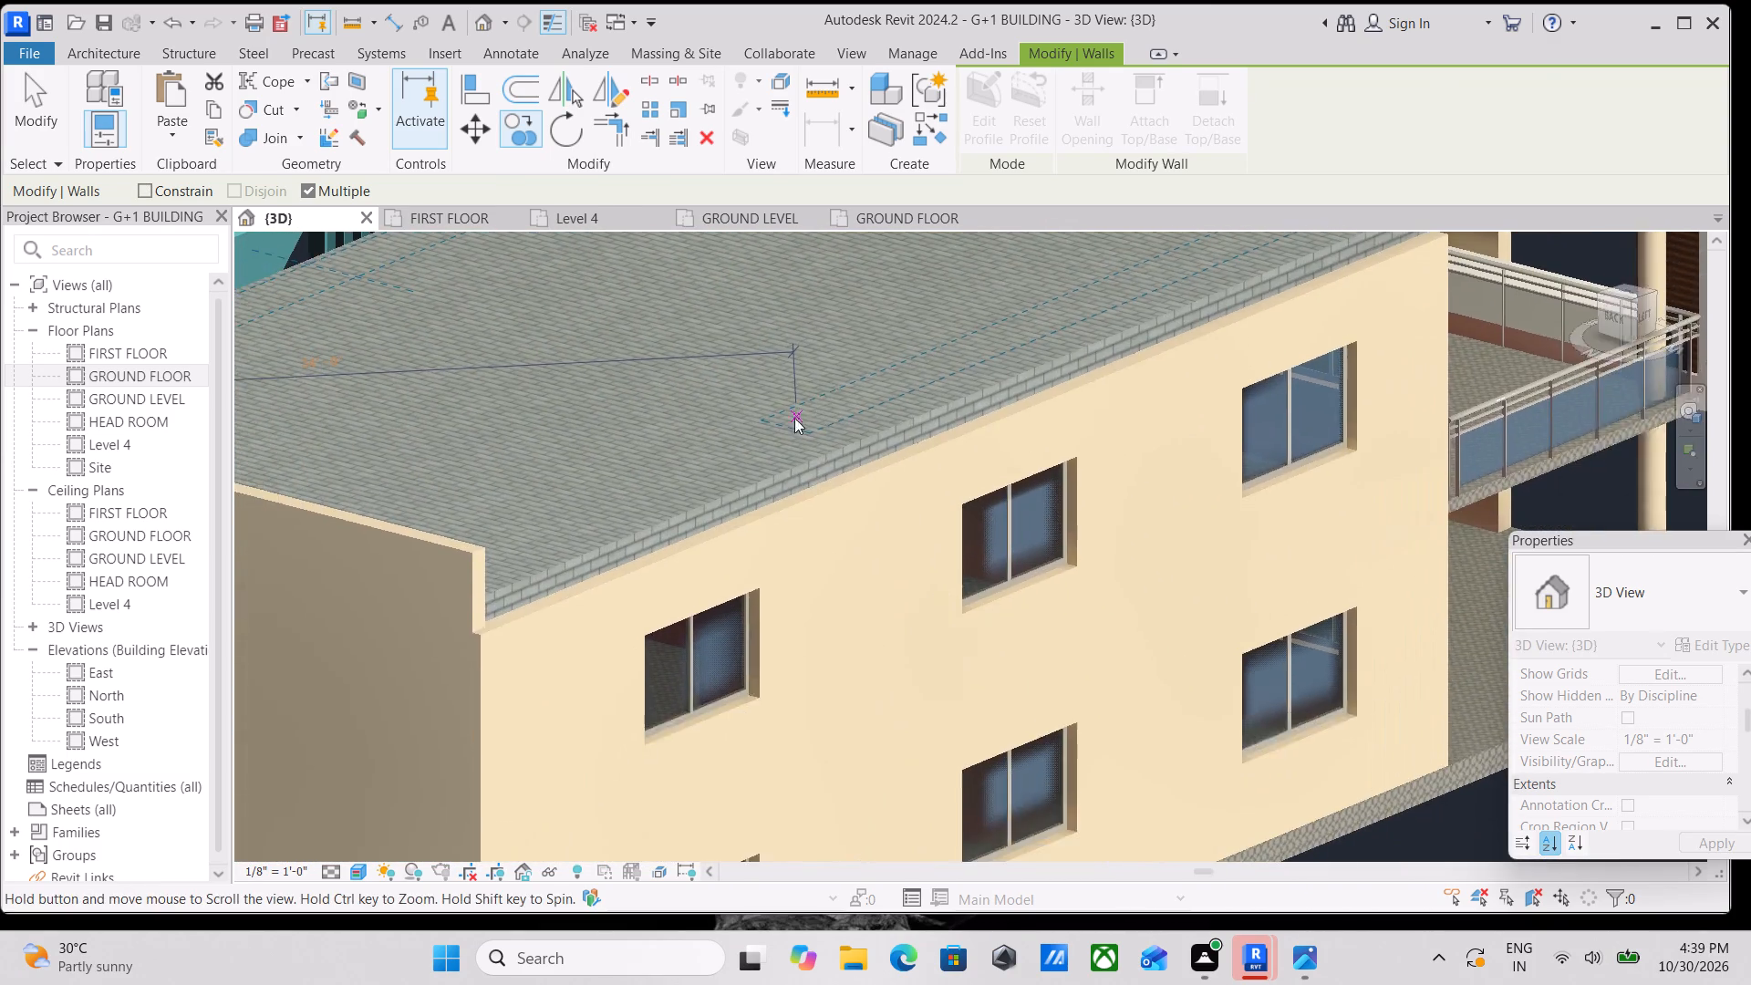
scroll(697, 503, down, 2)
middle_drag(697, 503, 1131, 518)
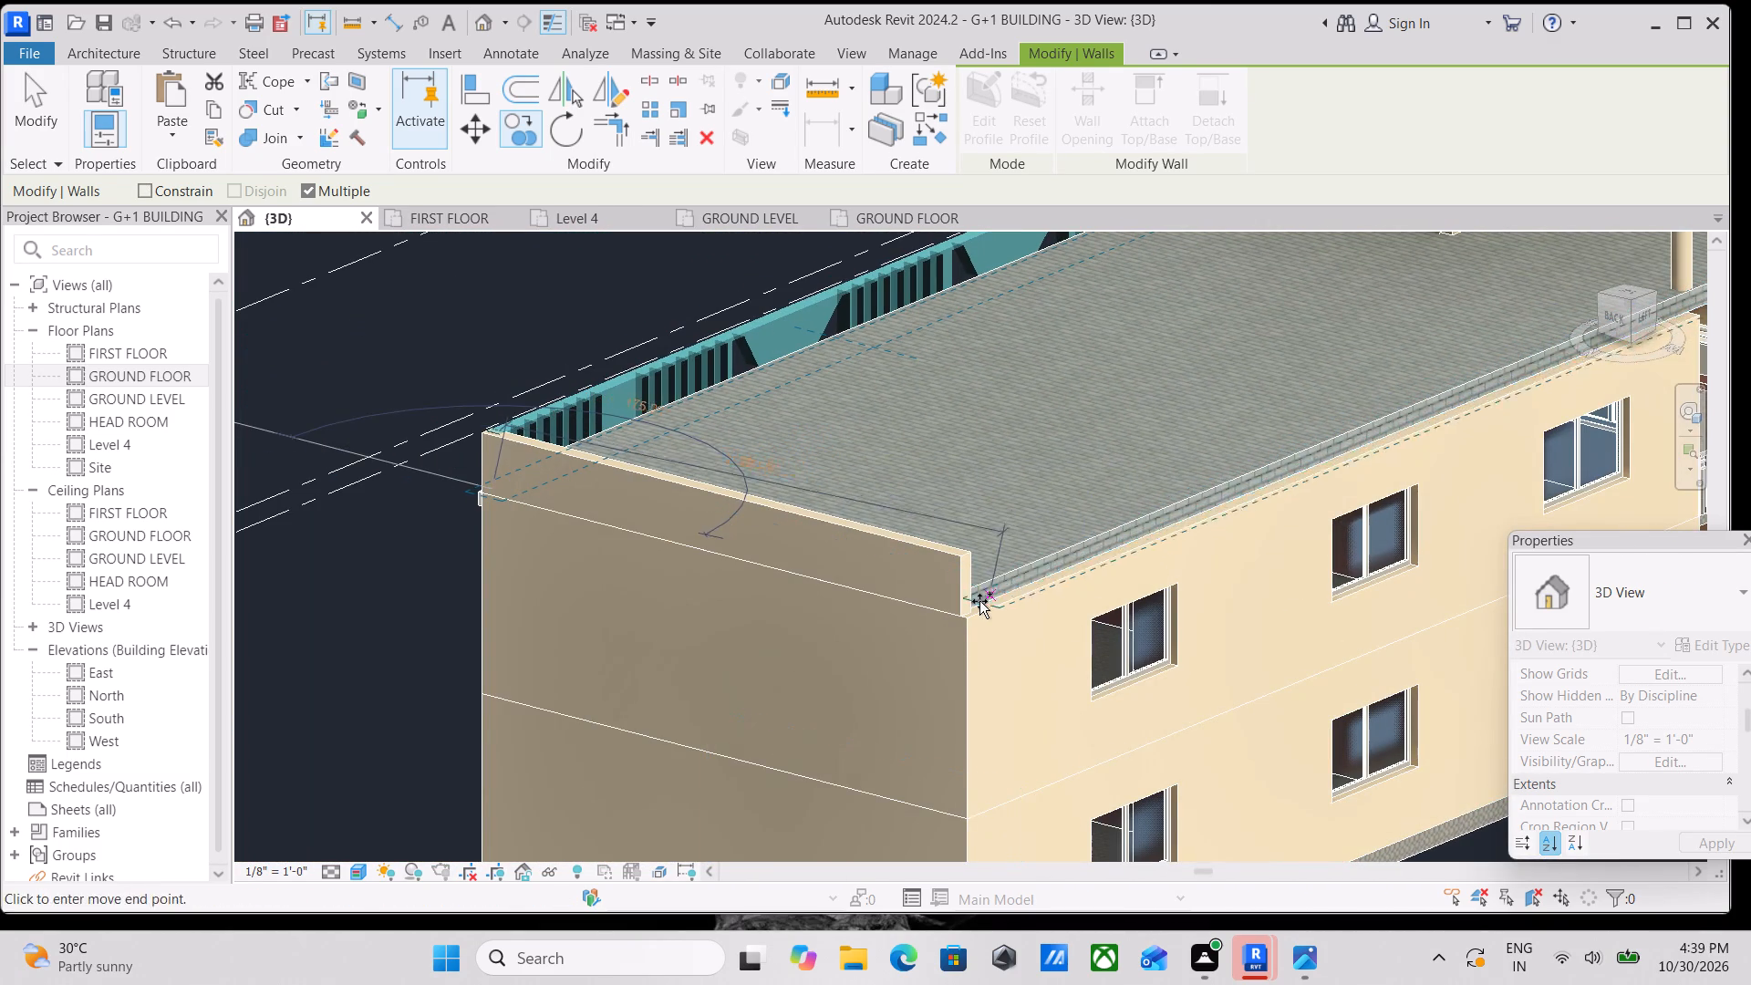
click(968, 621)
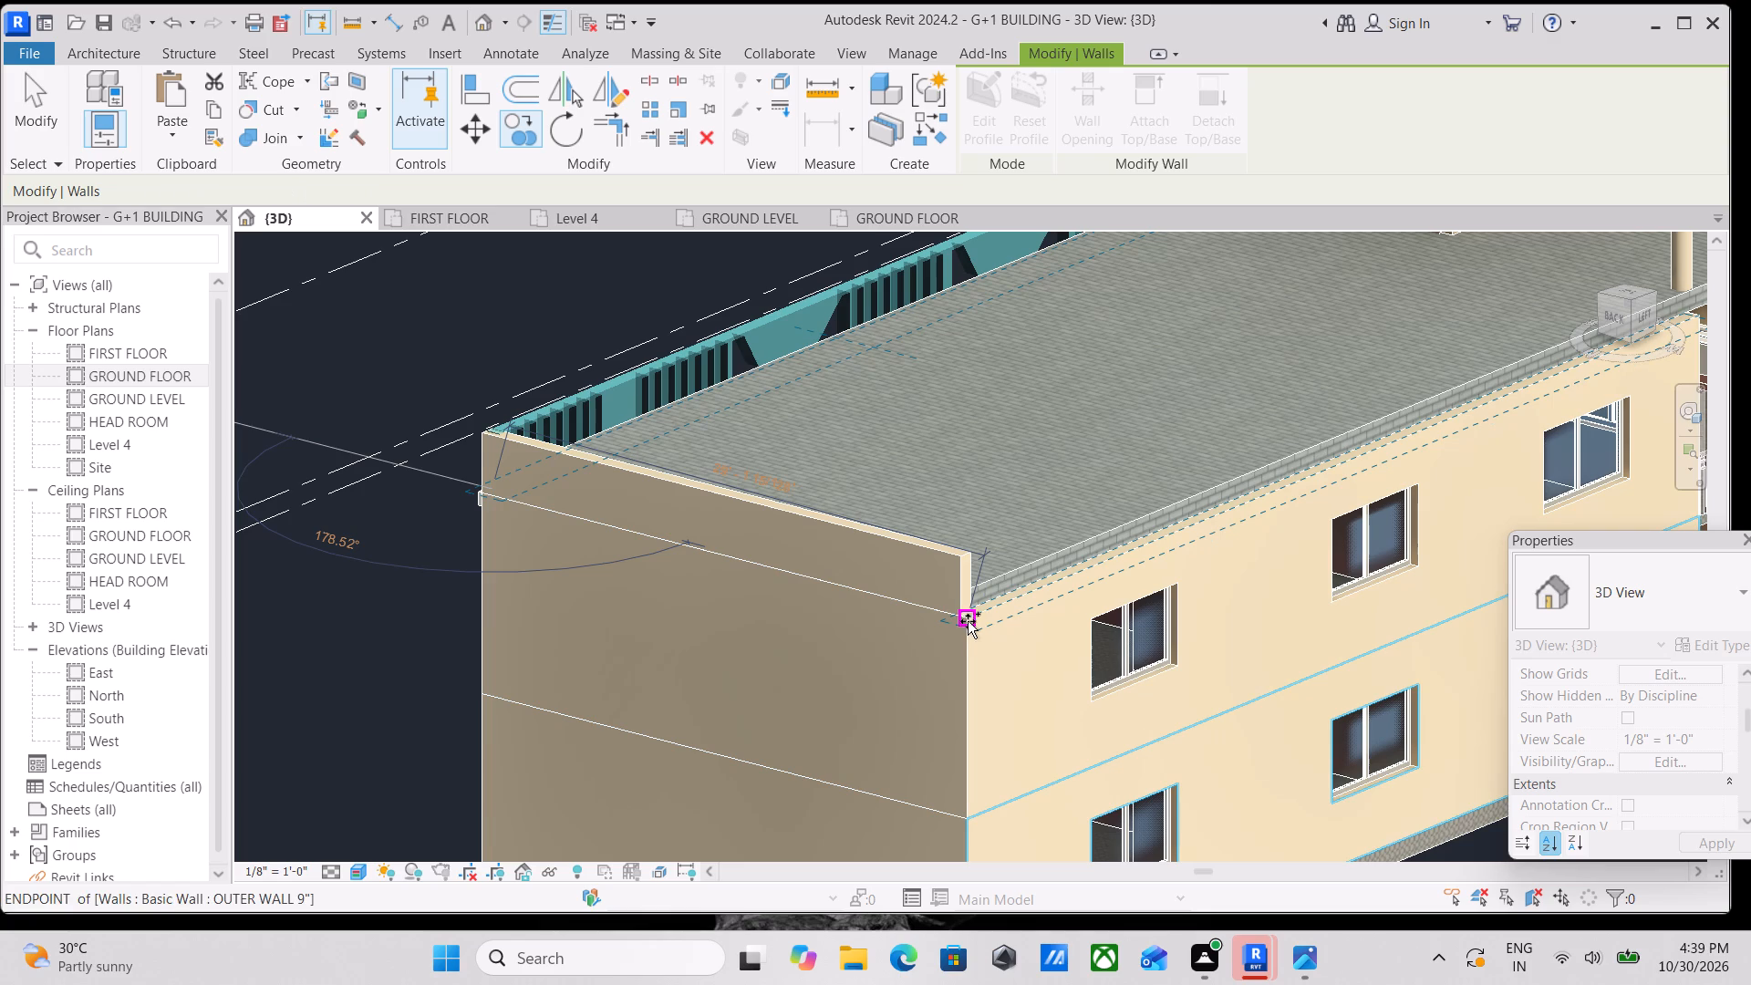
scroll(1110, 619, up, 3)
key(grave)
scroll(995, 596, up, 3)
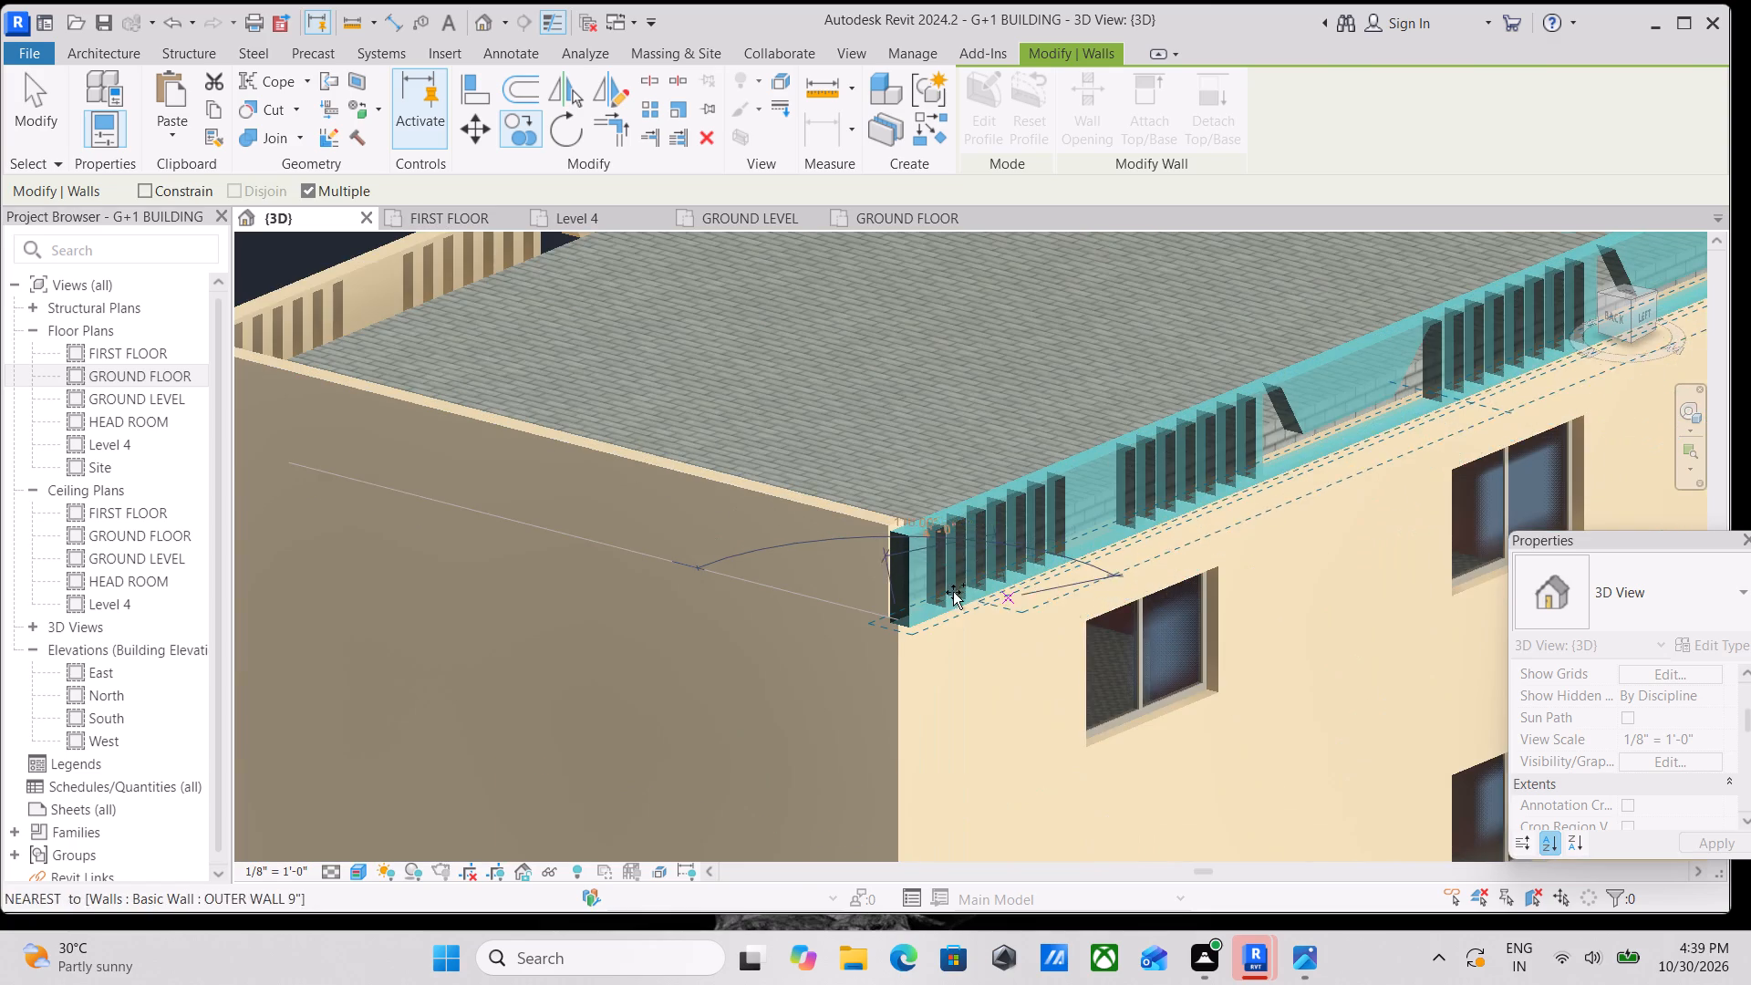
key(grave)
scroll(947, 689, up, 3)
key(Escape)
key(Escape)
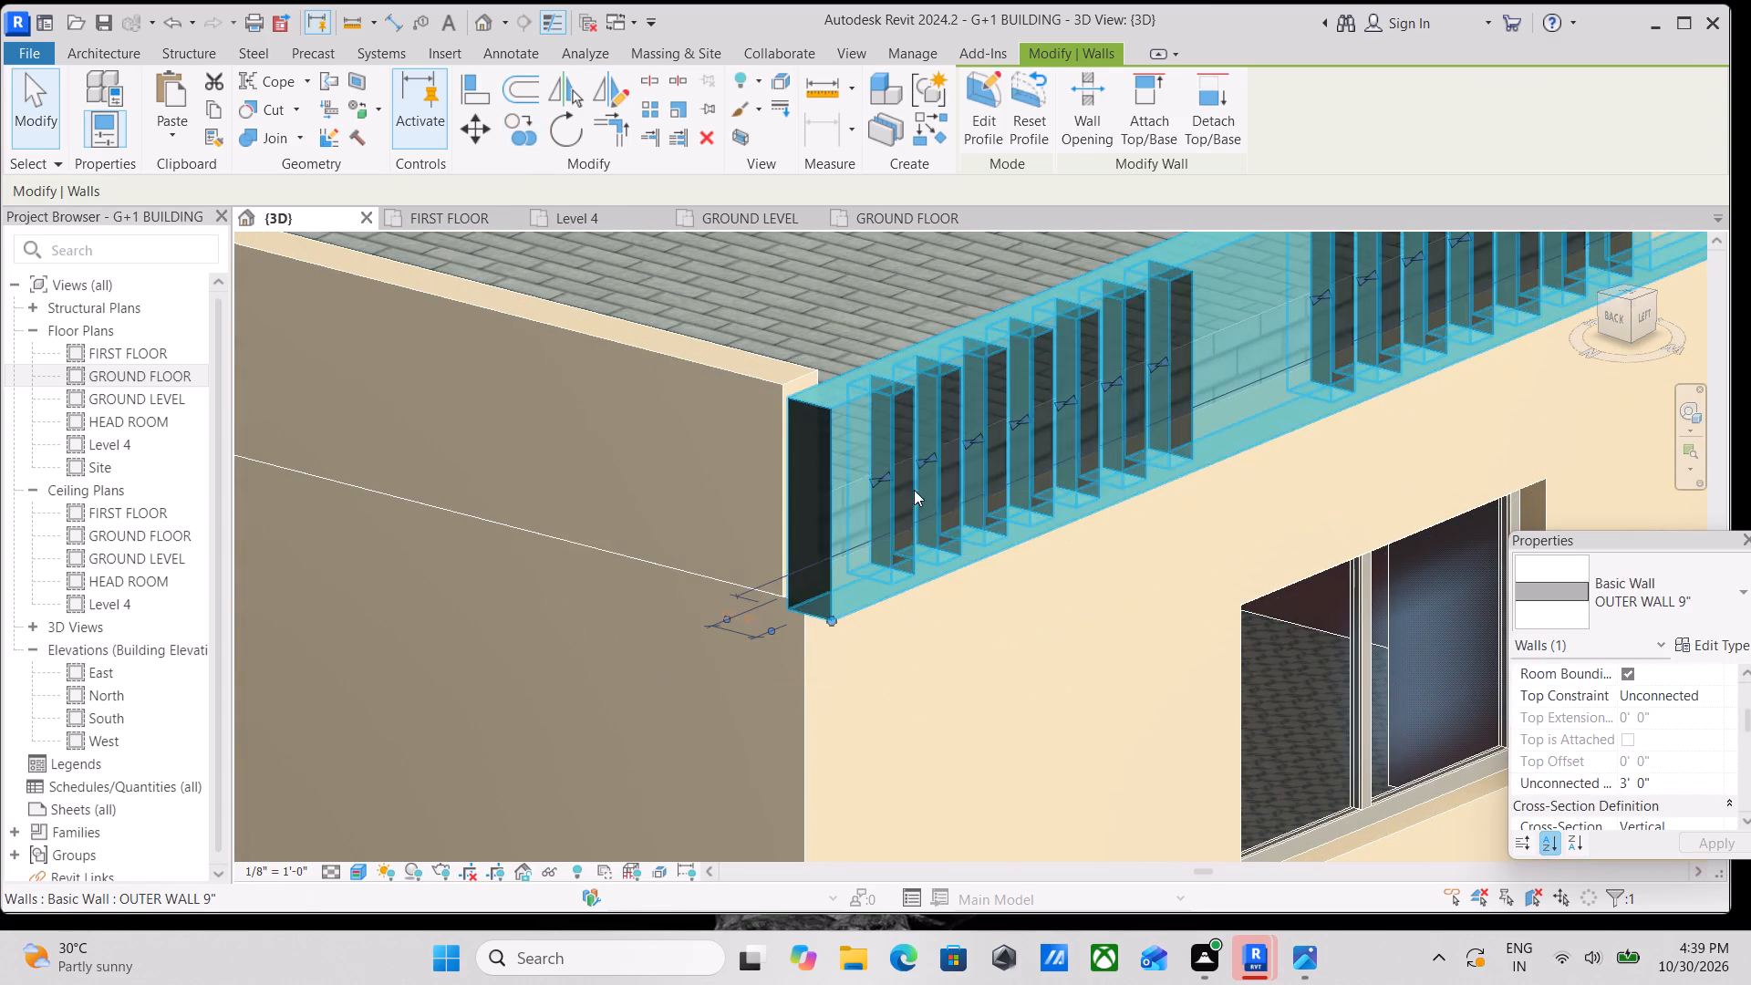
Nudge the copied slotted parapet four increments inward so its rear end lines up with the back parapet at the corner.
scroll(914, 490, down, 8)
scroll(983, 526, down, 2)
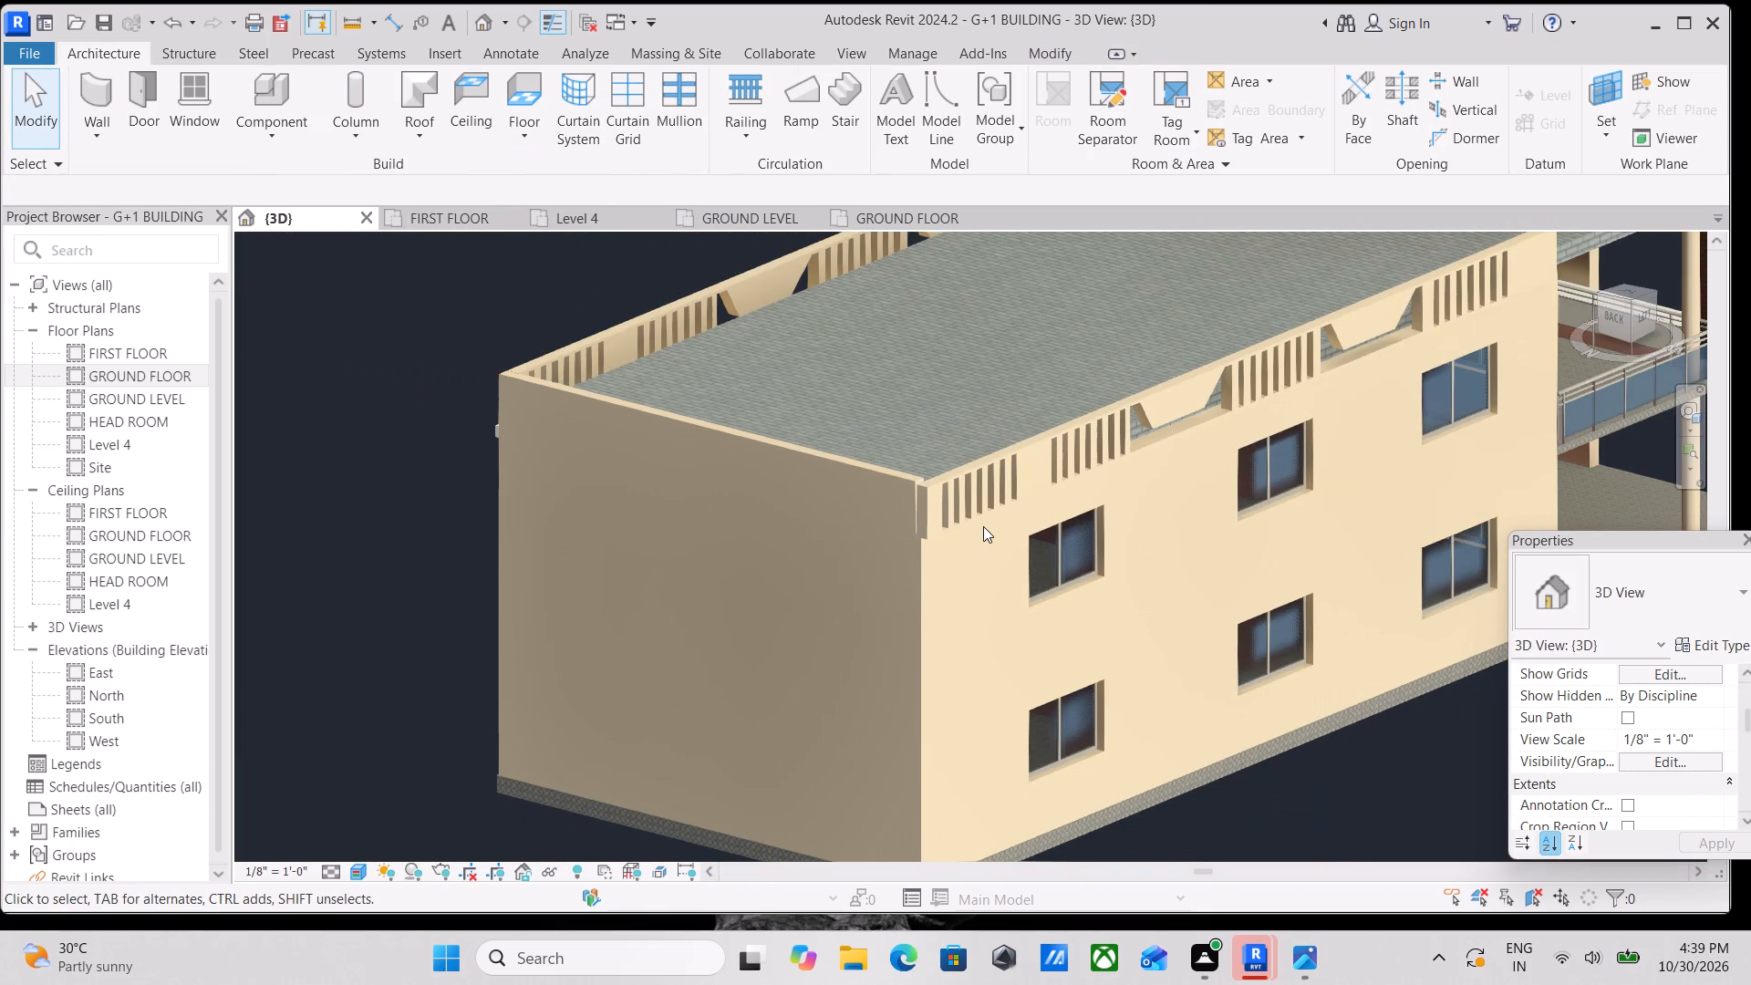
middle_drag(983, 526, 1083, 614)
scroll(1293, 572, up, 7)
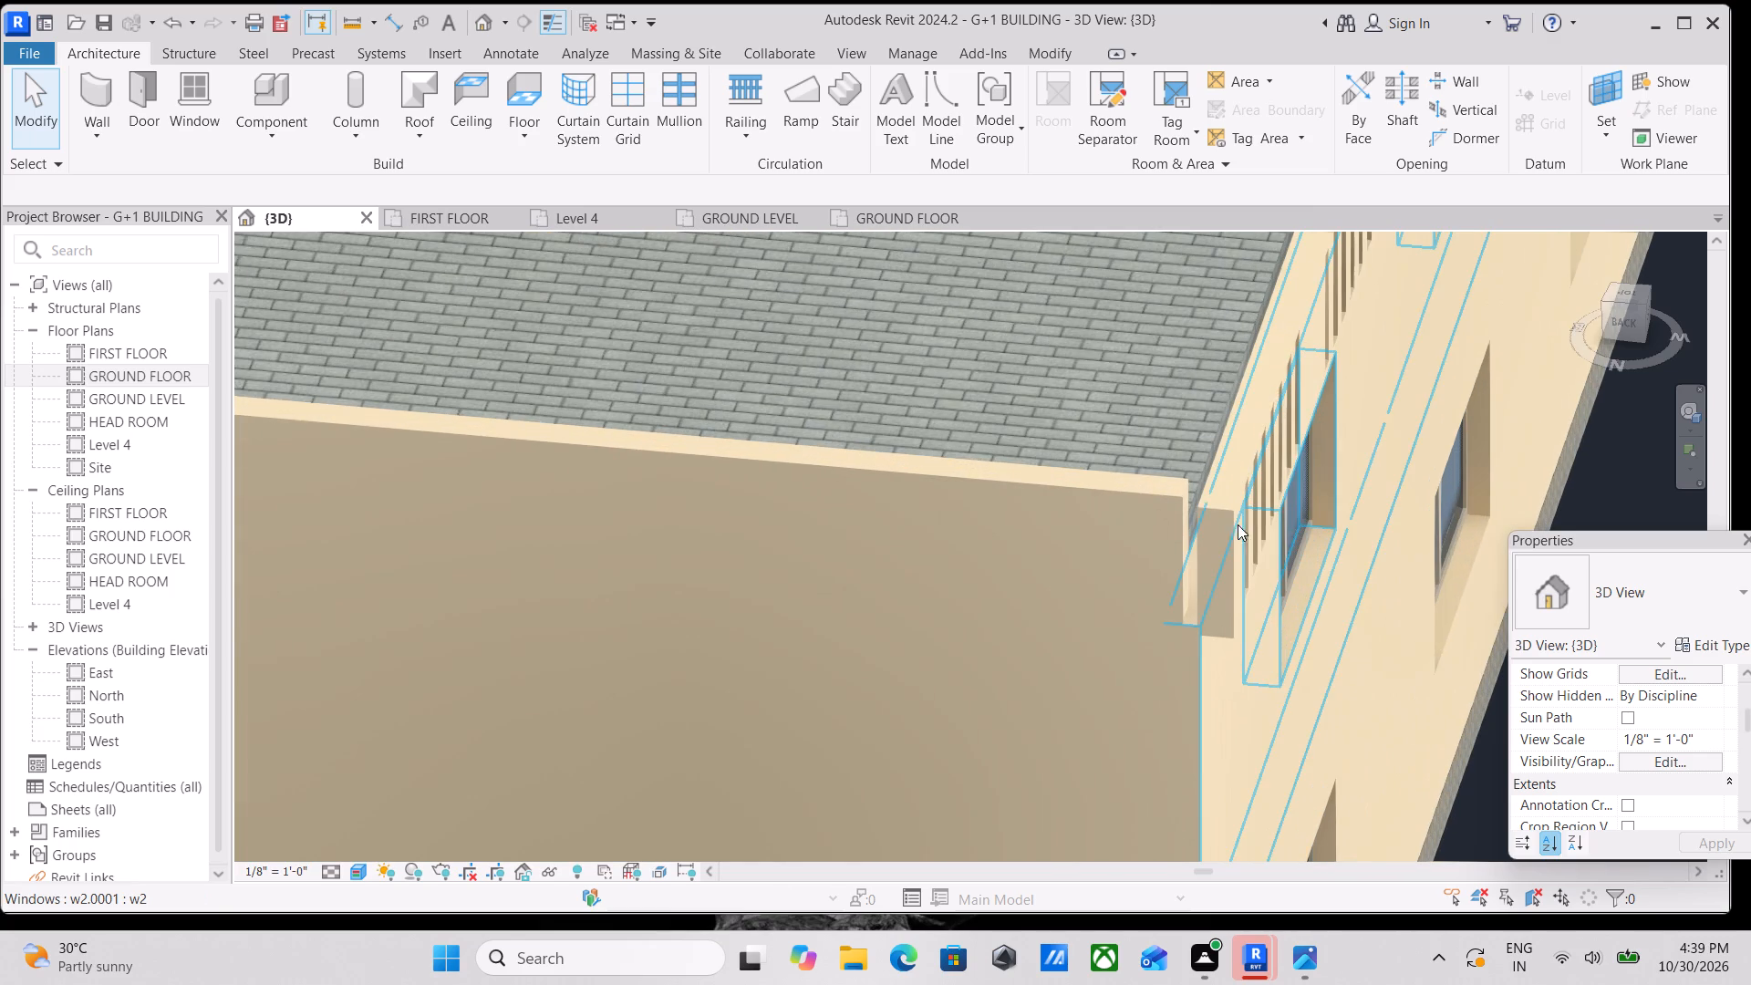
click(1212, 509)
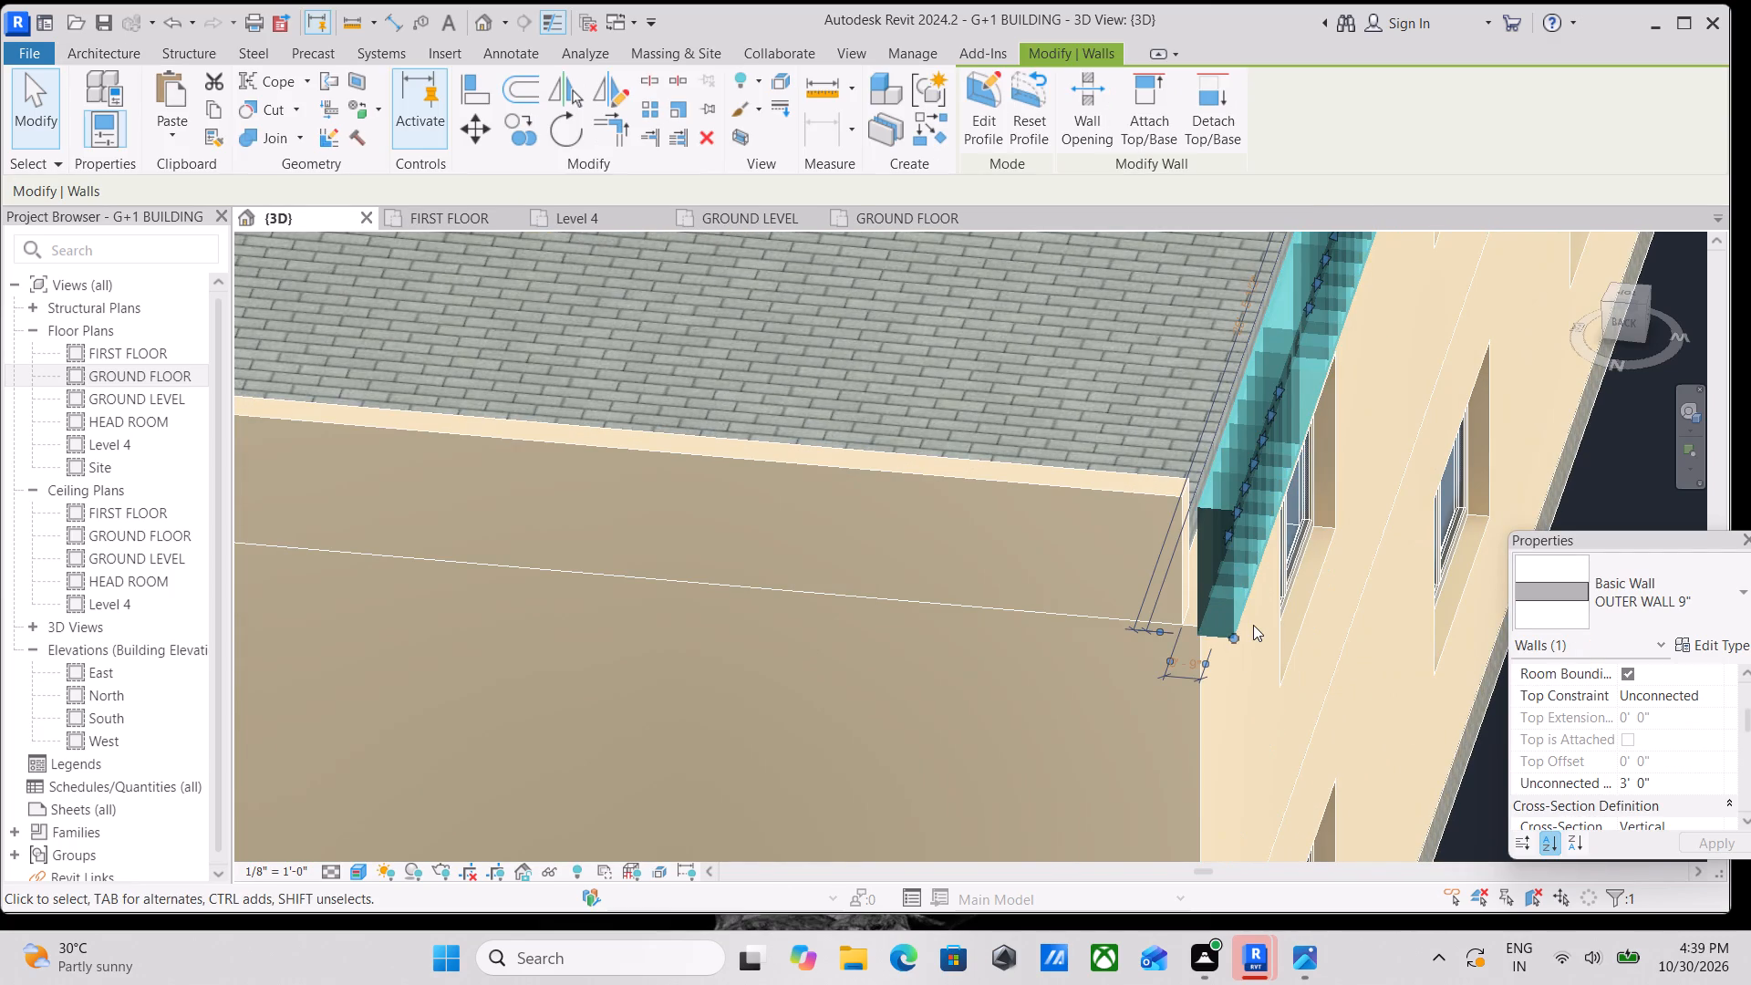
key(Left)
key(Left)
key(Left)
key(Left)
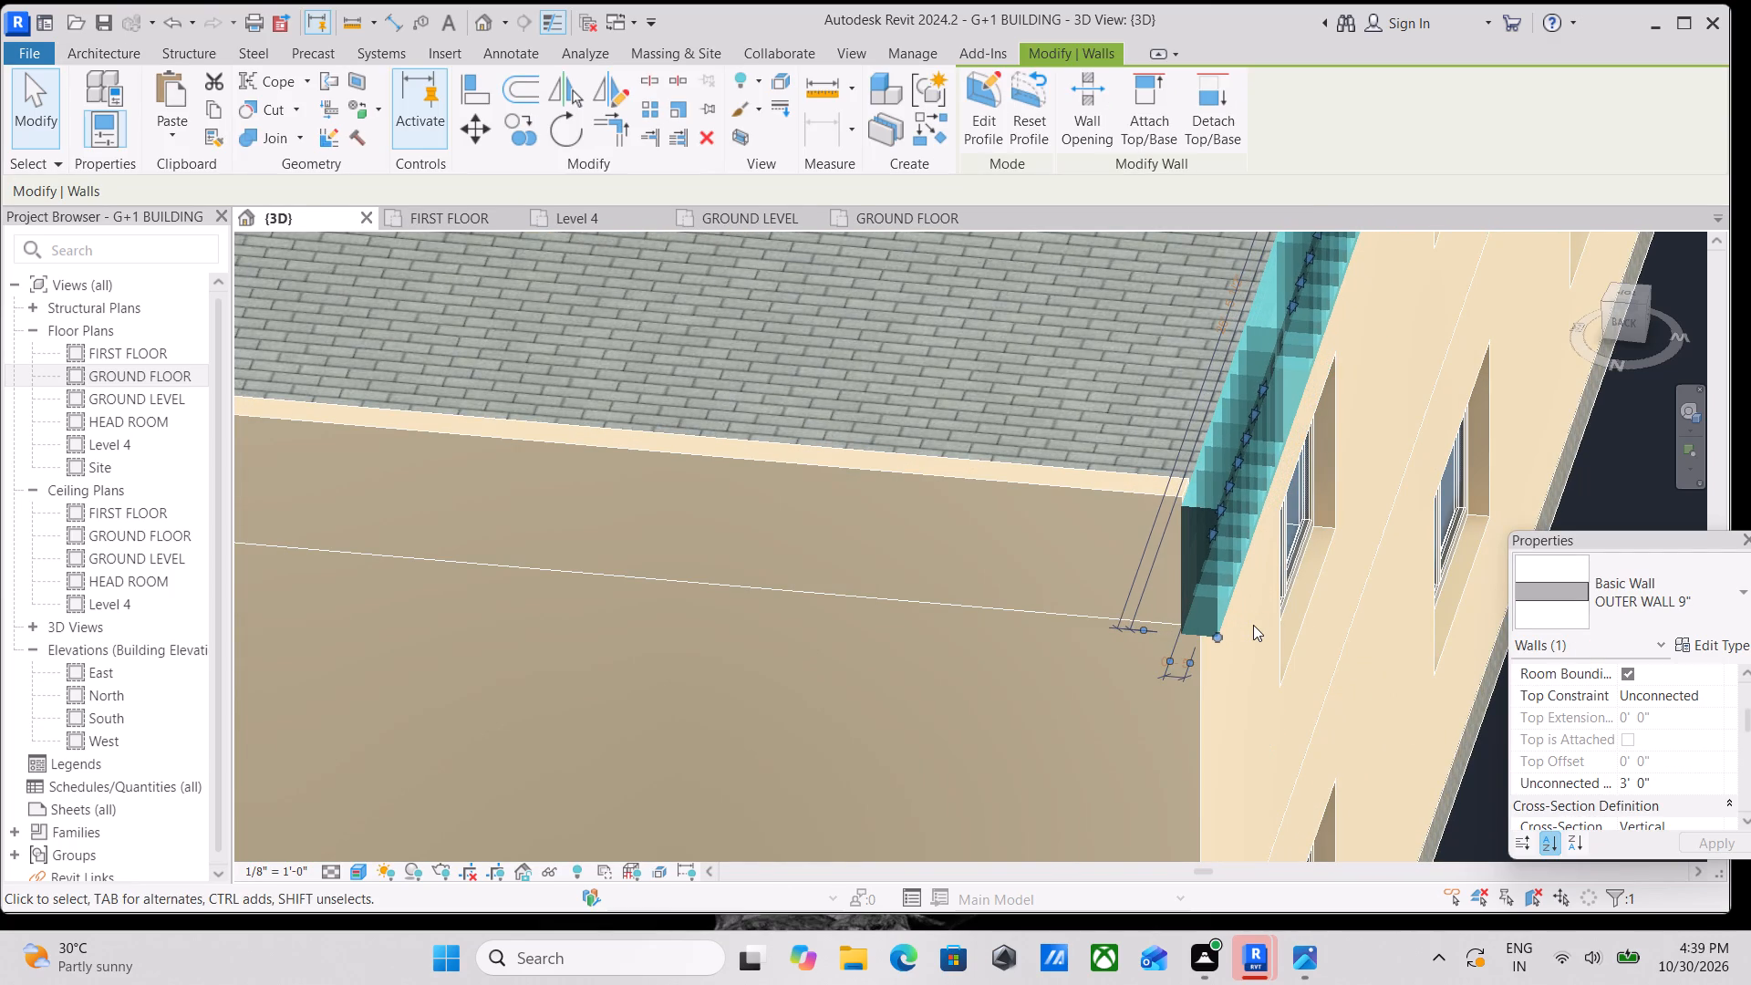
Inspect the copied slotted parapet along the two-pane window facade and how its far end meets the corner beside the balcony.
scroll(1367, 534, down, 7)
shift+middle_drag(1359, 474, 1018, 445)
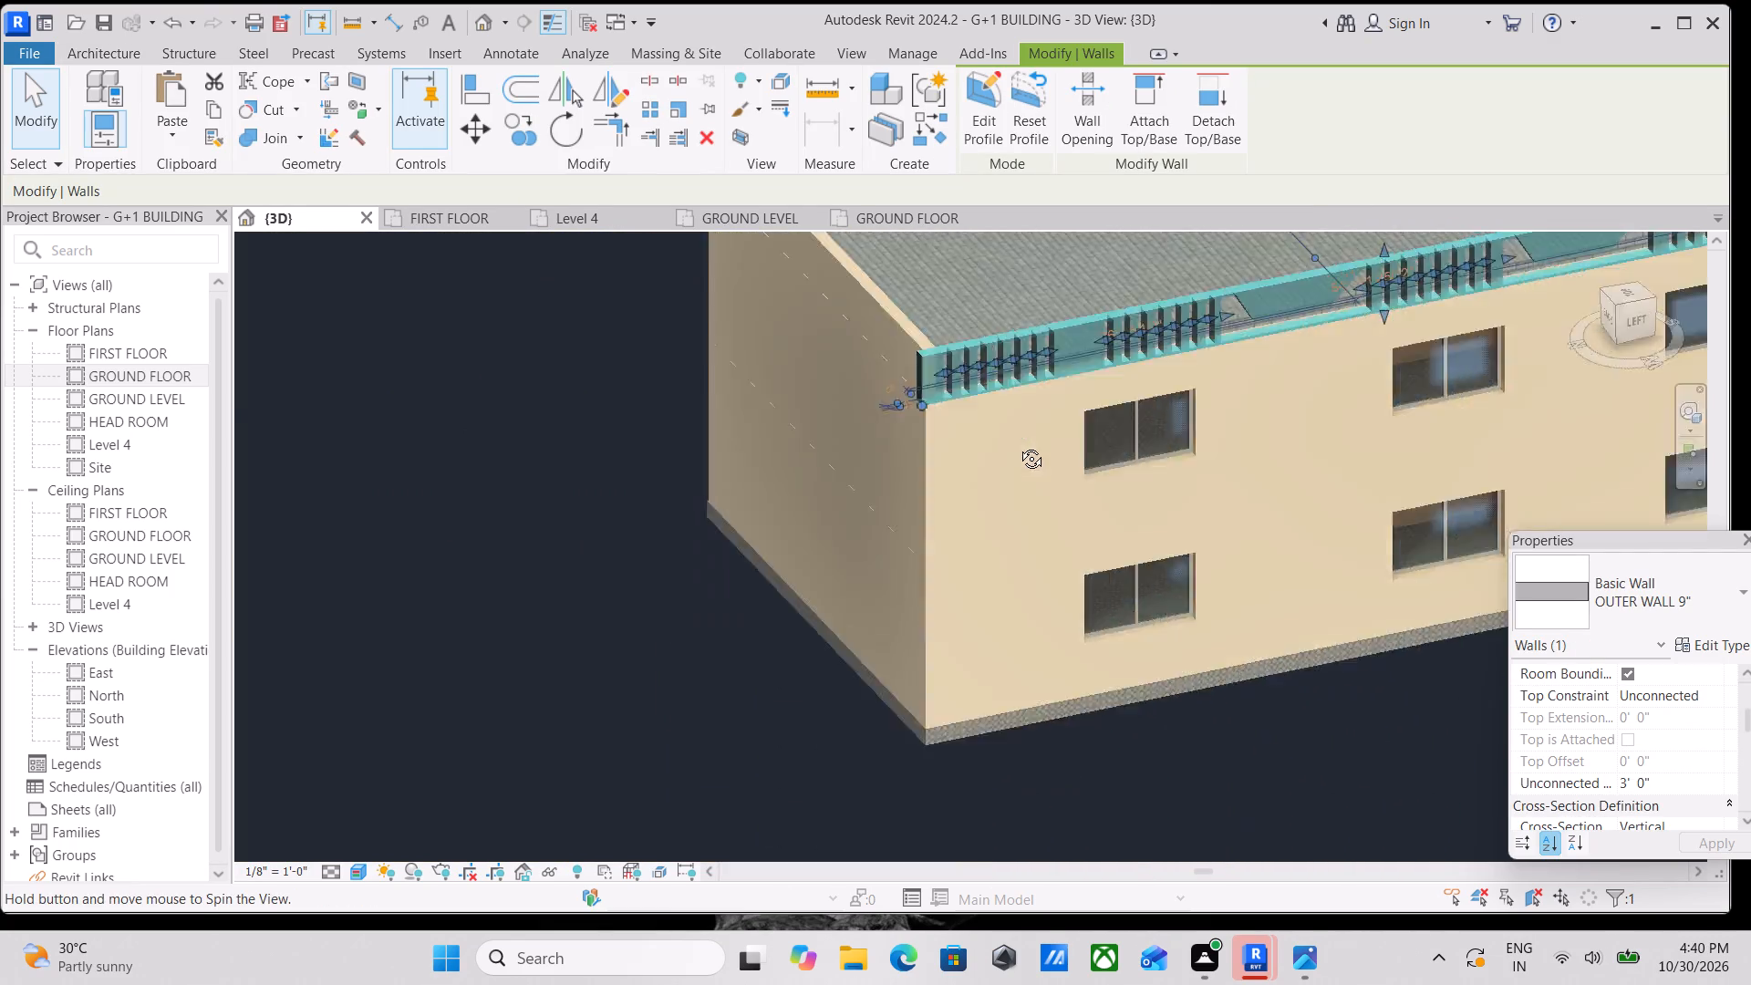
shift+middle_drag(1018, 445, 906, 417)
middle_drag(1177, 434, 844, 337)
shift+middle_drag(1051, 458, 1354, 486)
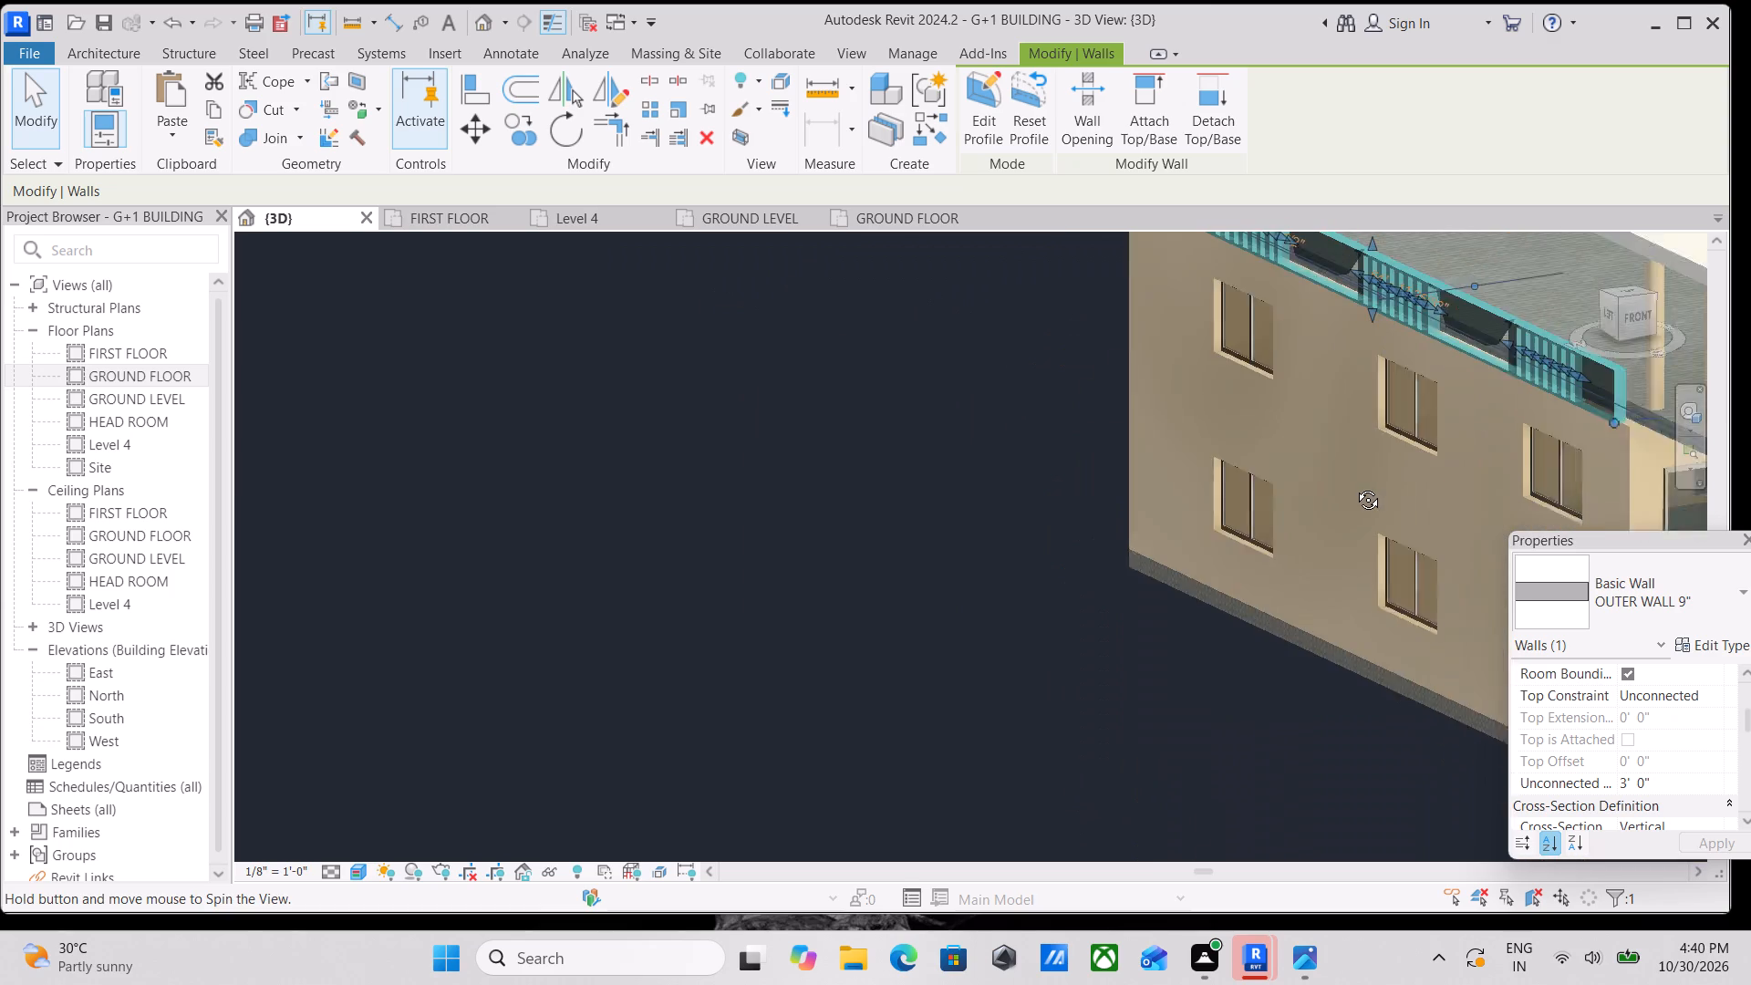
shift+middle_drag(1354, 486, 1356, 486)
middle_drag(1543, 482, 1302, 462)
key(Escape)
scroll(1546, 410, up, 3)
key(Escape)
scroll(1471, 376, up, 2)
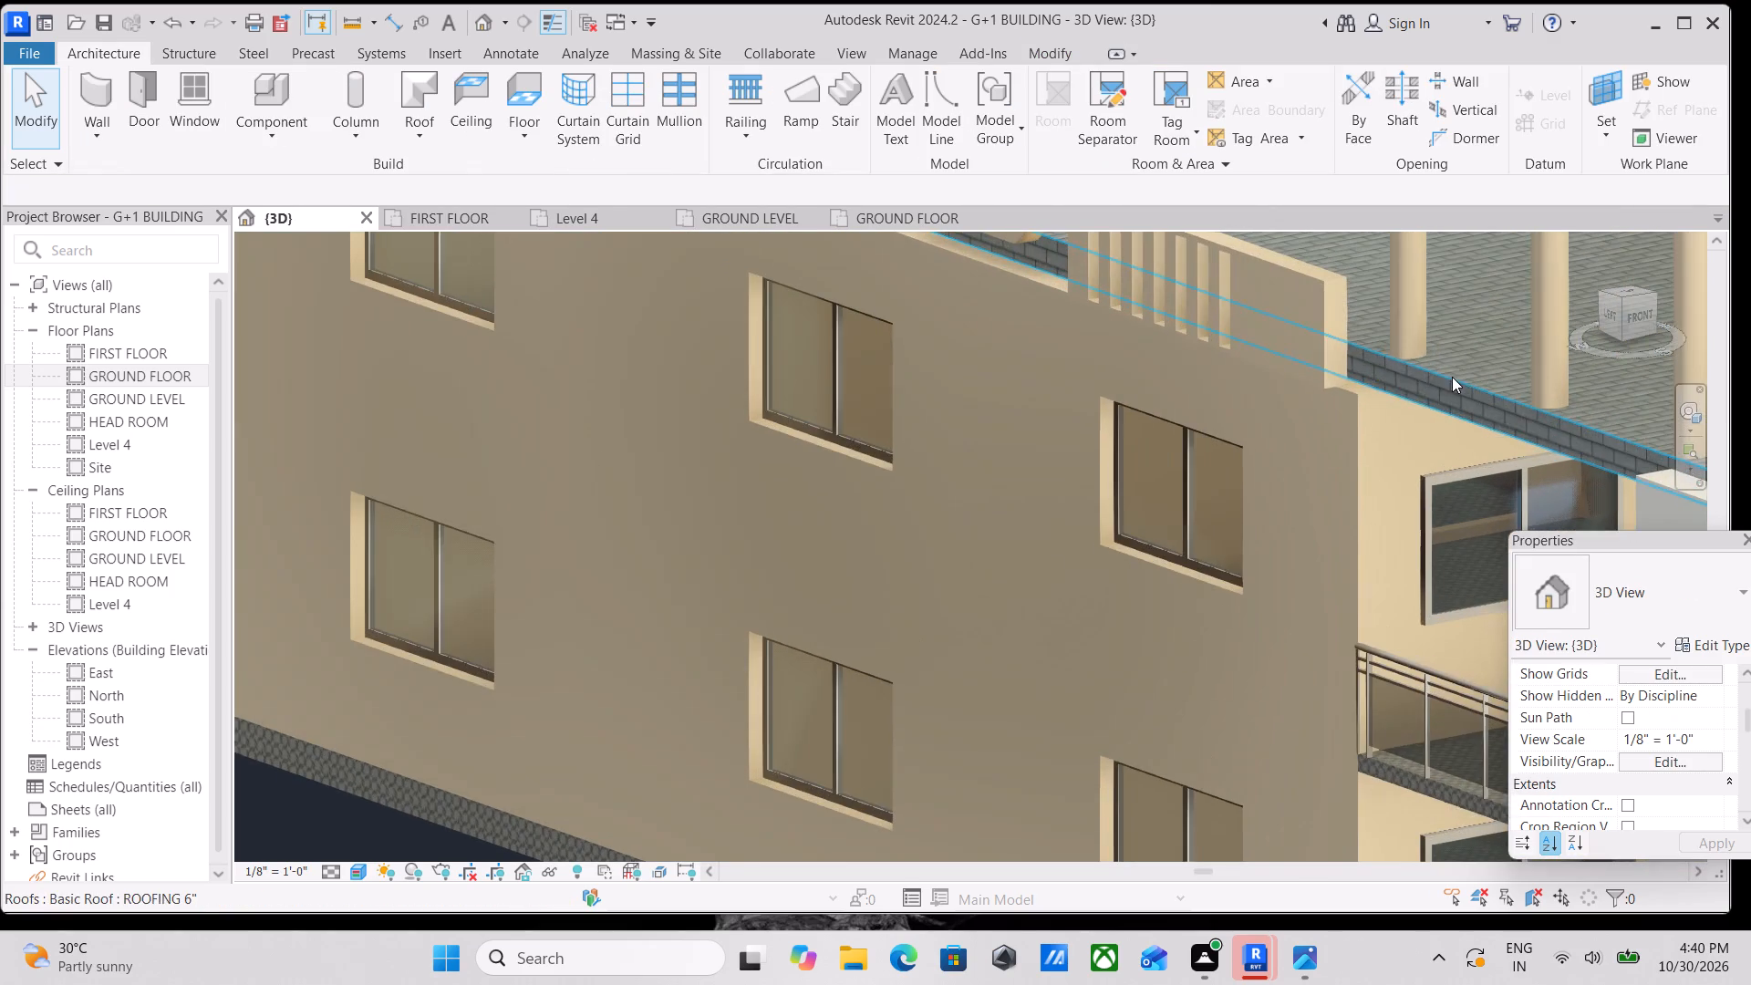
scroll(1366, 337, up, 3)
scroll(1319, 311, down, 1)
middle_drag(1319, 311, 1157, 412)
scroll(1173, 401, down, 3)
middle_drag(1169, 399, 1118, 387)
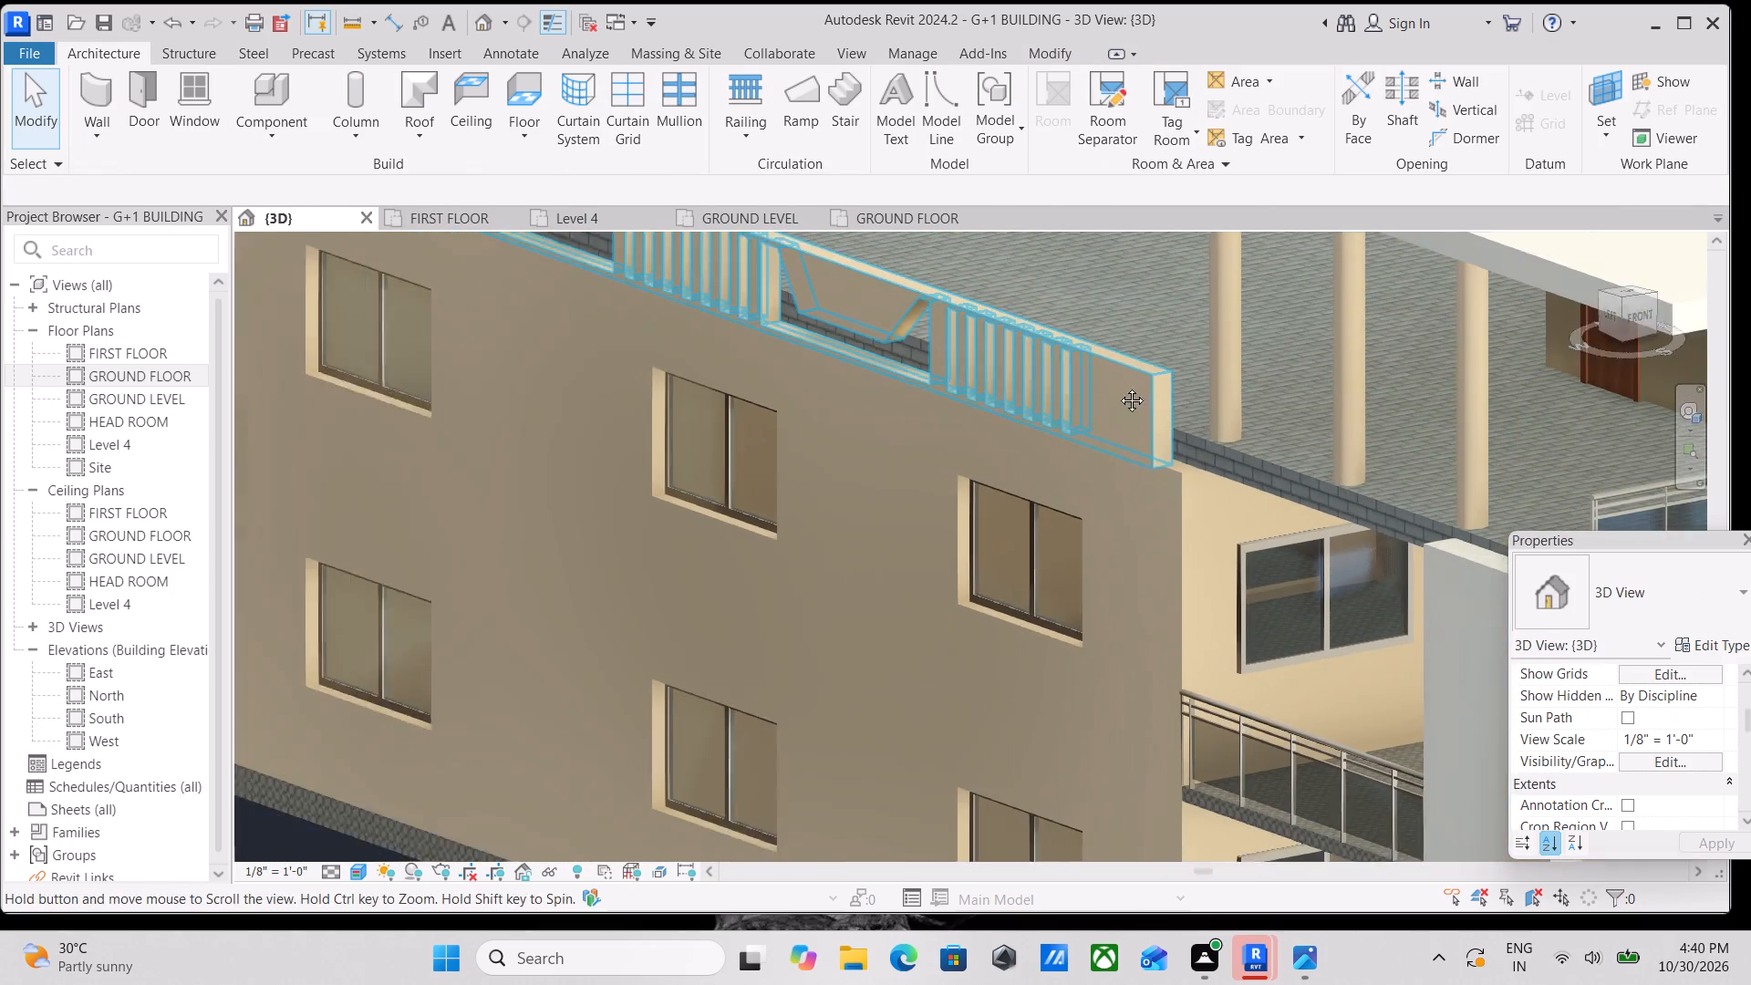
middle_drag(1118, 387, 979, 381)
click(961, 349)
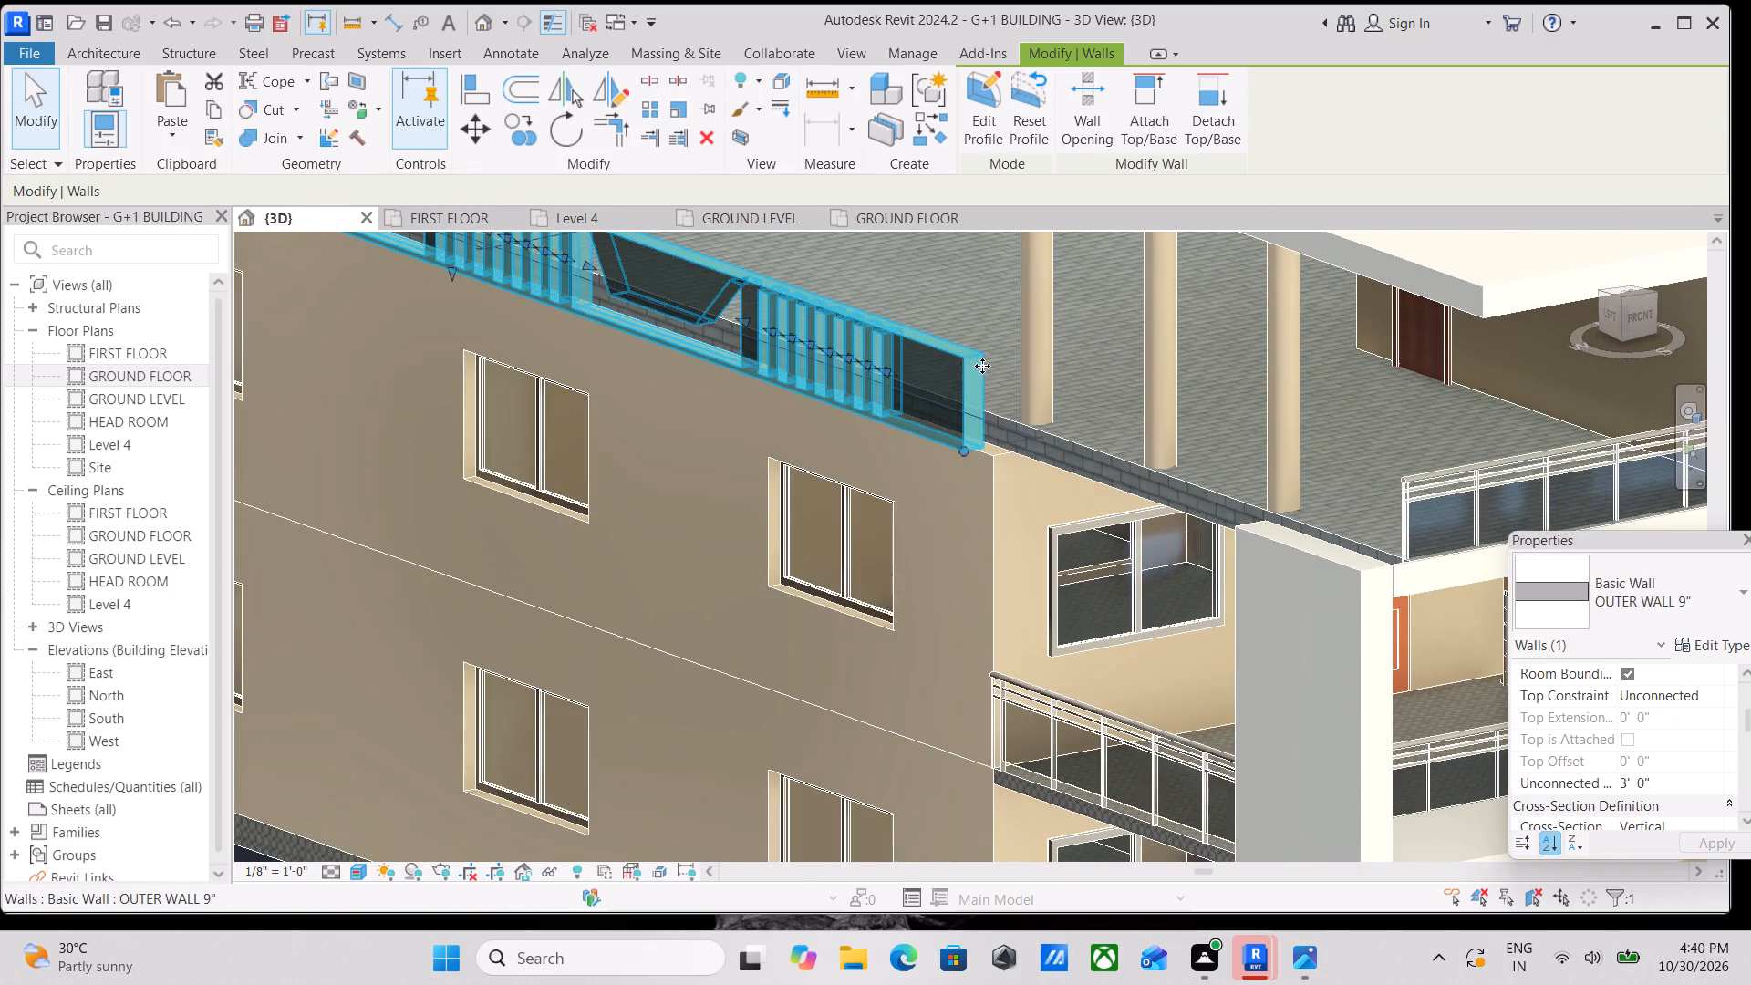
scroll(998, 427, up, 5)
middle_drag(946, 454, 1194, 551)
scroll(1269, 577, down, 2)
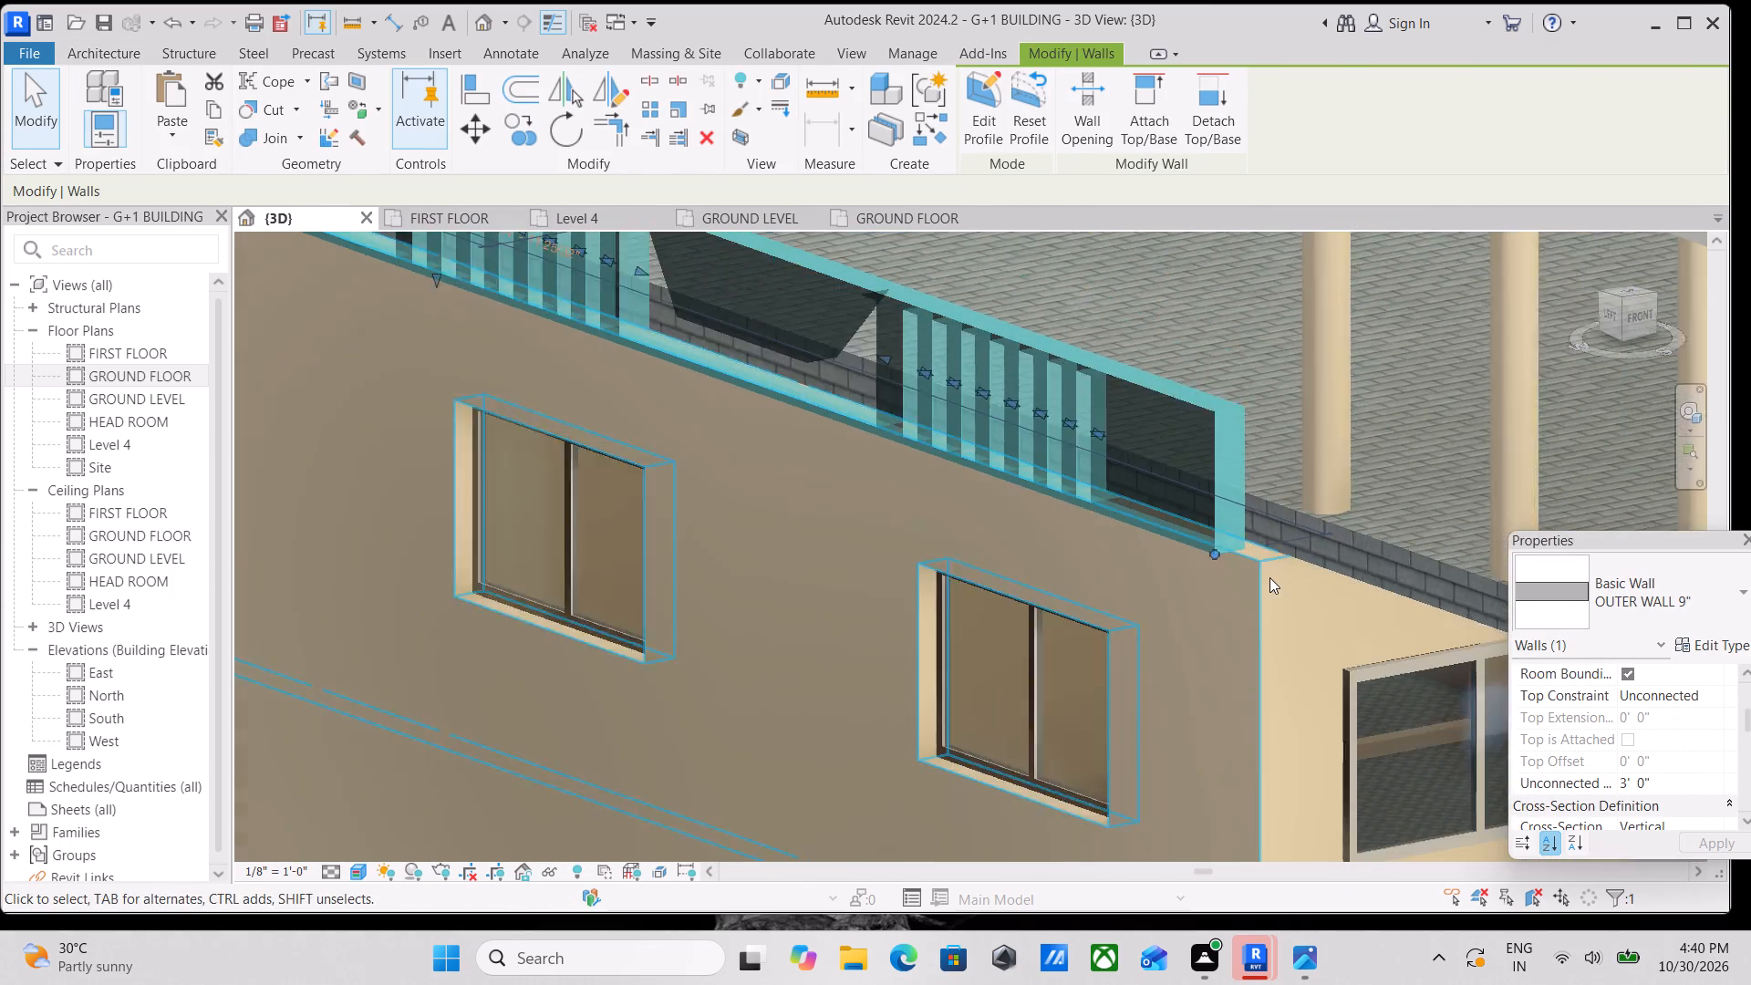
scroll(1269, 577, down, 2)
middle_drag(1269, 577, 1317, 596)
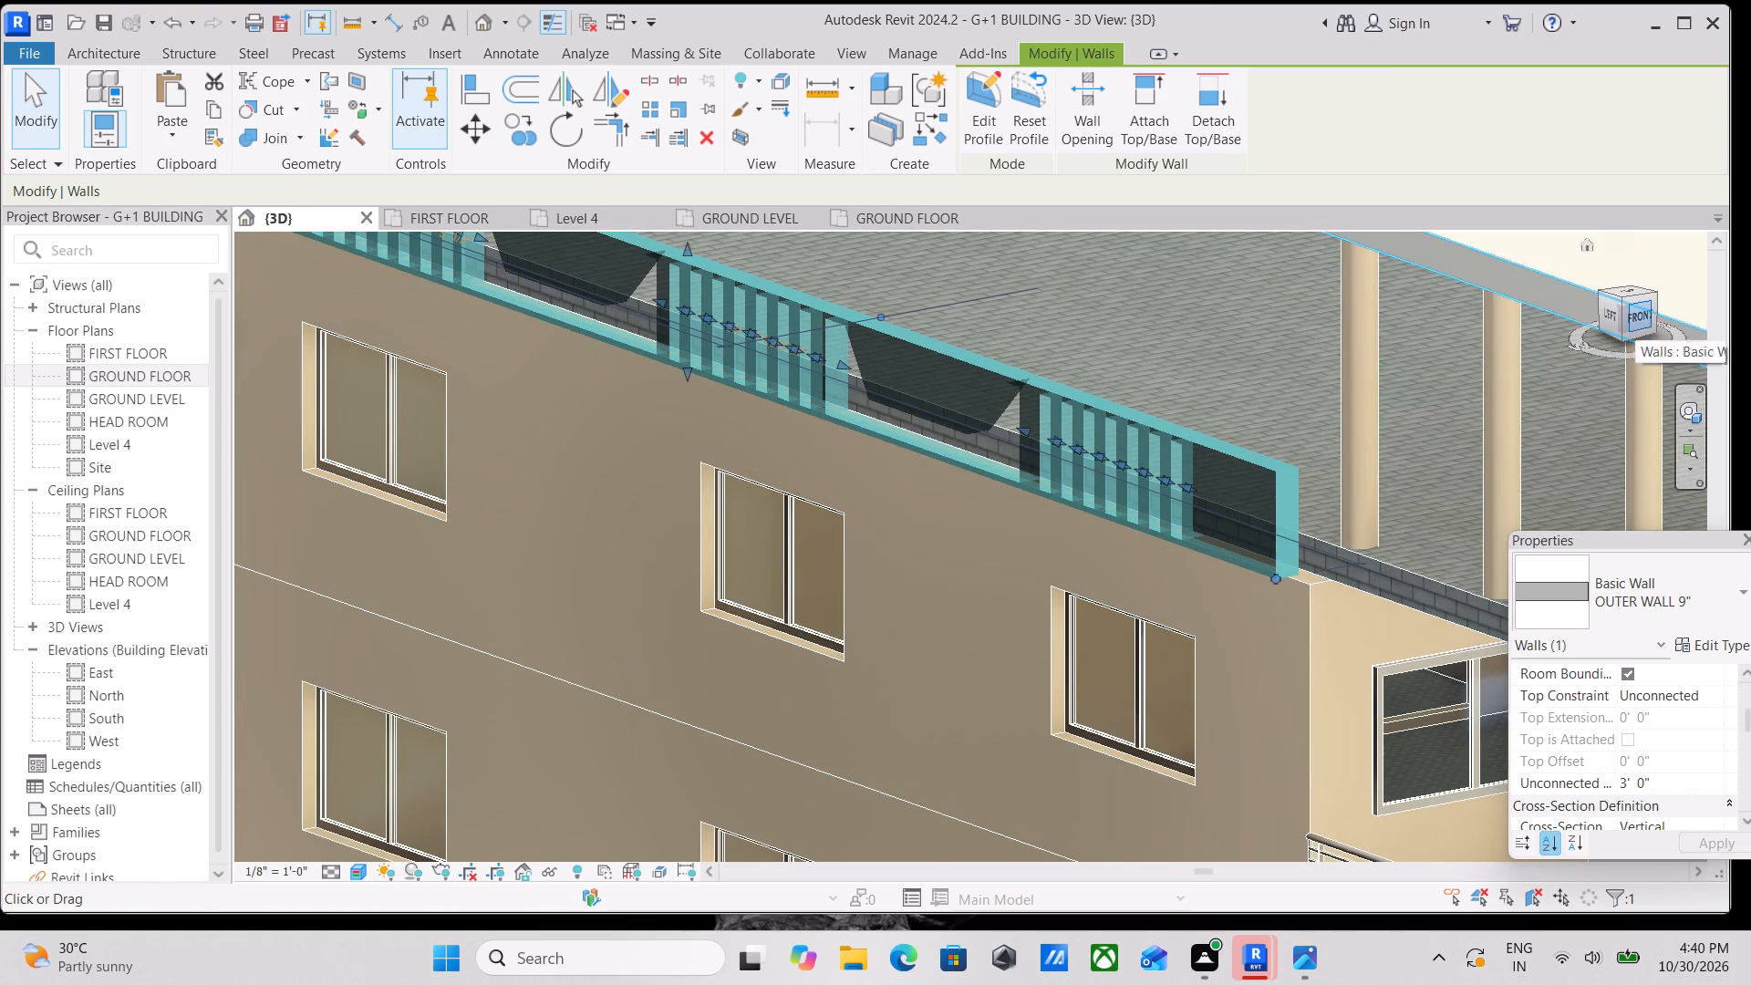
Nudge the copied slotted parapet five increments toward the front so its rear end lines up with the back parapet's outer face.
click(1632, 311)
scroll(1357, 390, up, 5)
scroll(852, 604, up, 2)
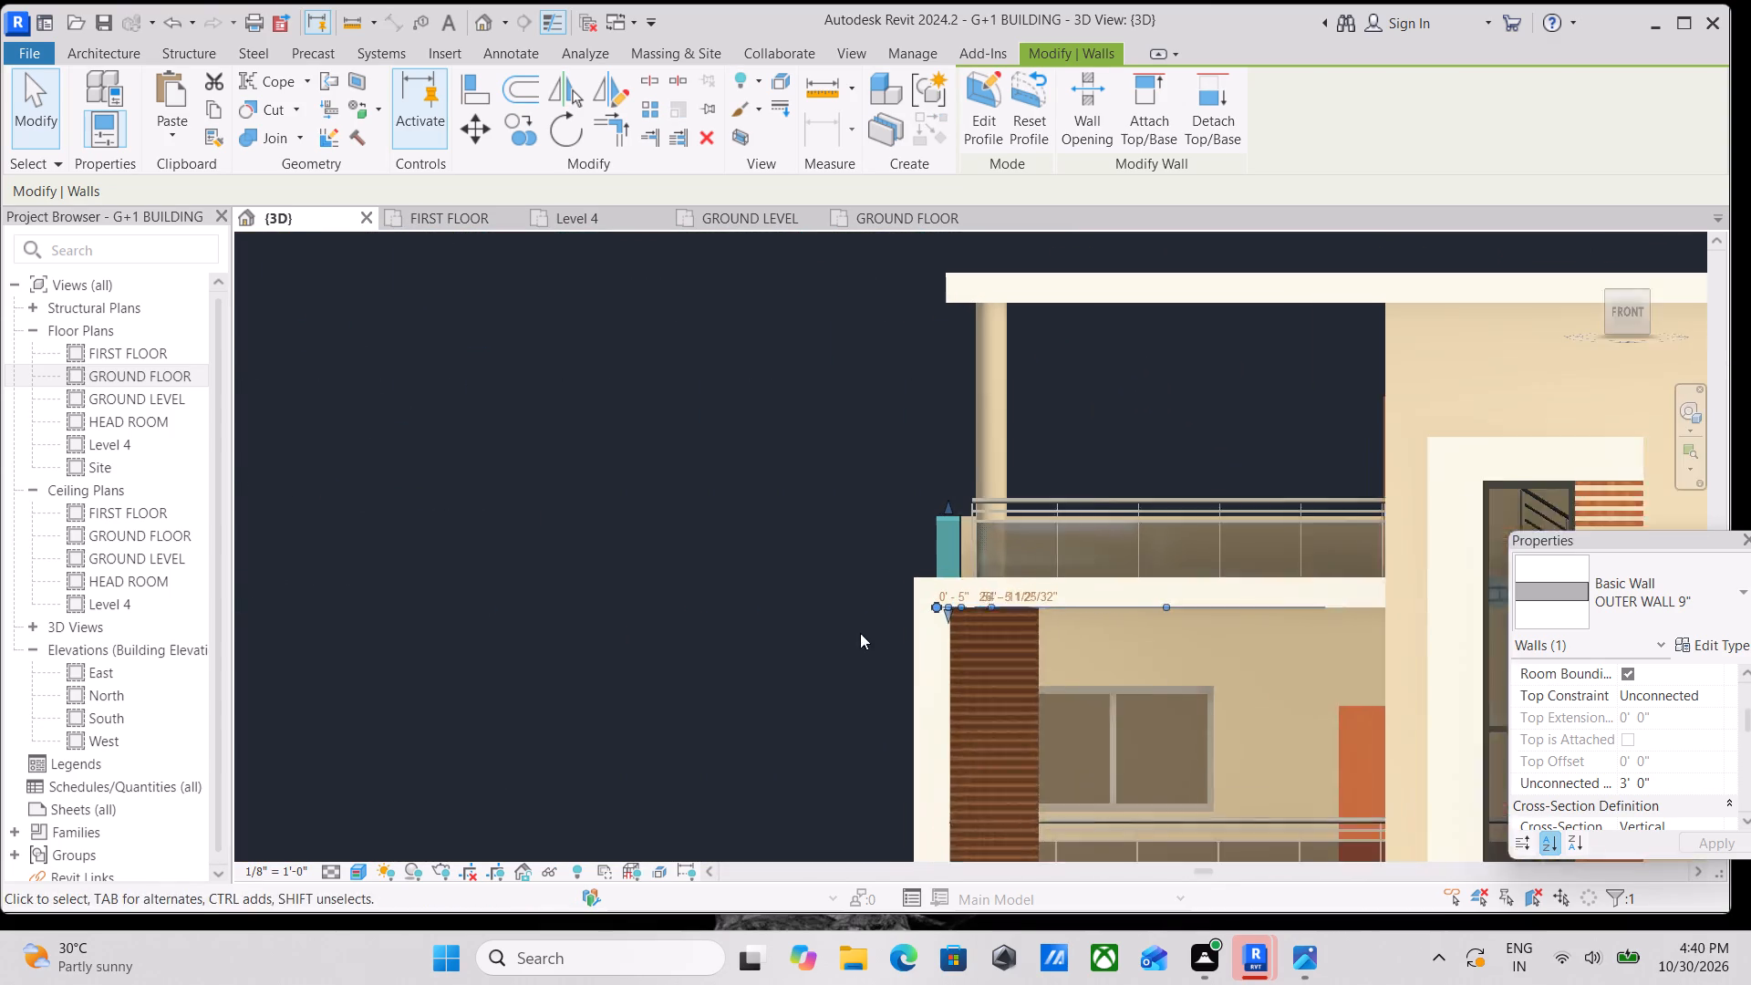
scroll(860, 633, up, 1)
shift+middle_drag(1039, 520, 1047, 671)
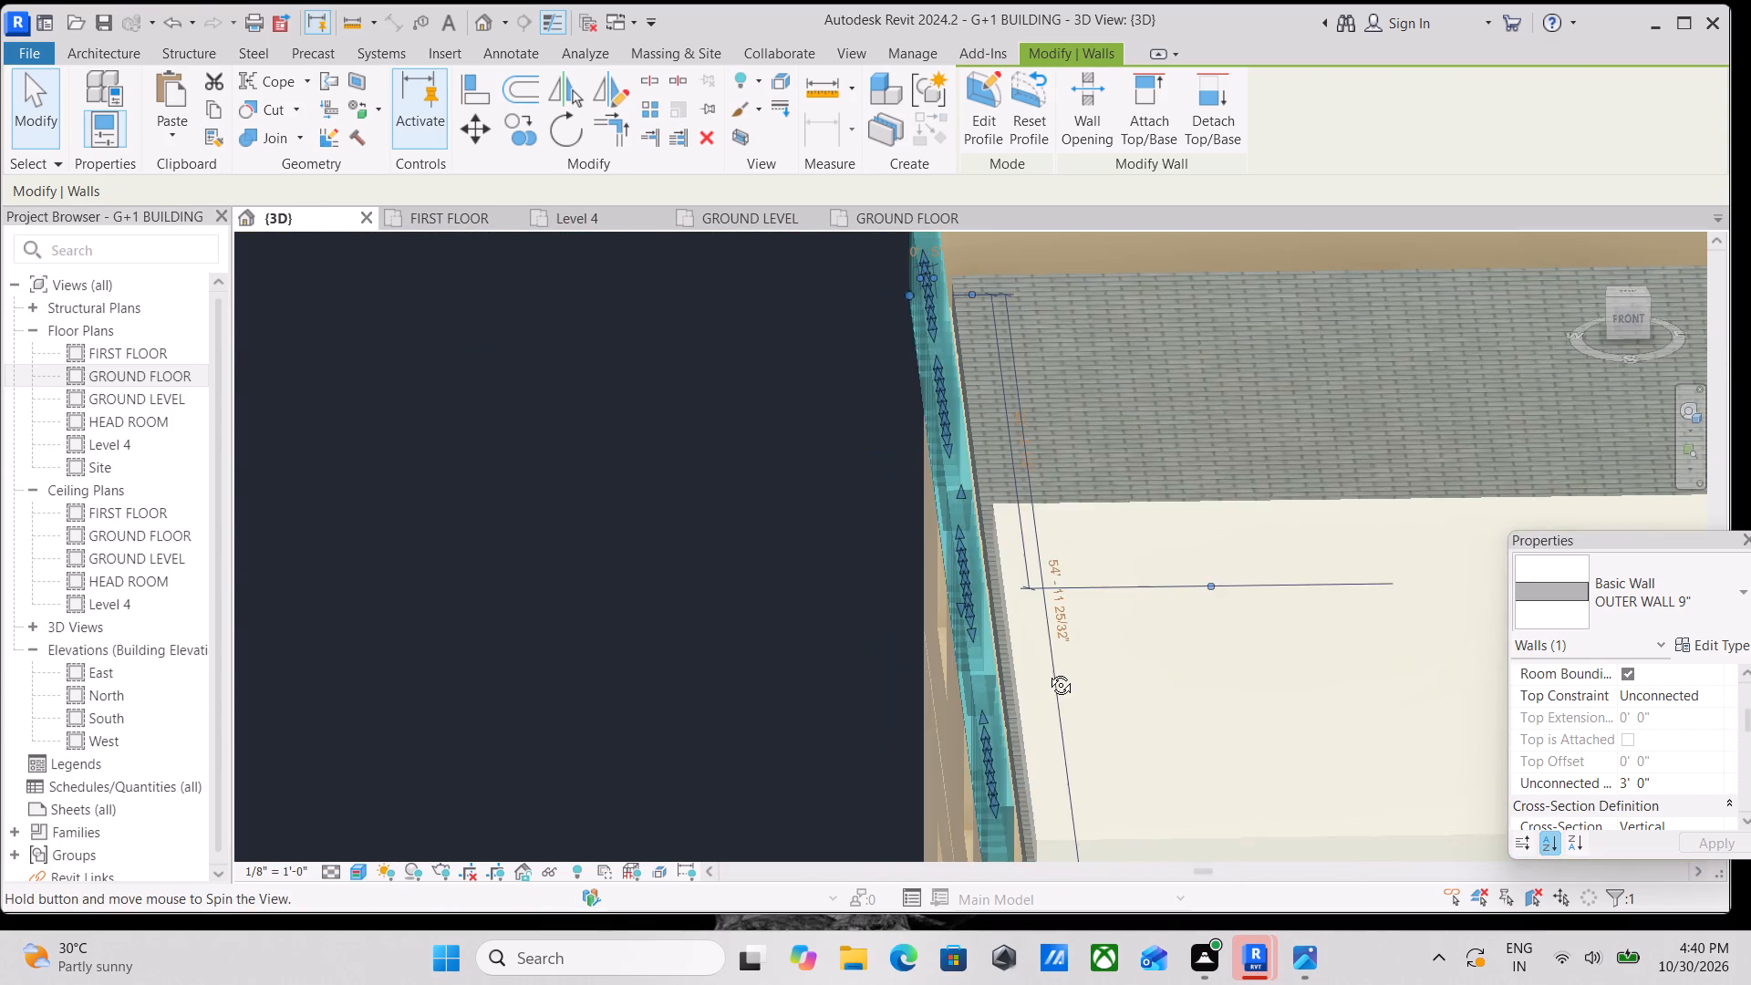
shift+middle_drag(1047, 671, 1049, 712)
scroll(1054, 646, up, 1)
scroll(1095, 453, down, 1)
shift+middle_drag(1088, 464, 1068, 670)
middle_drag(1113, 366, 1110, 414)
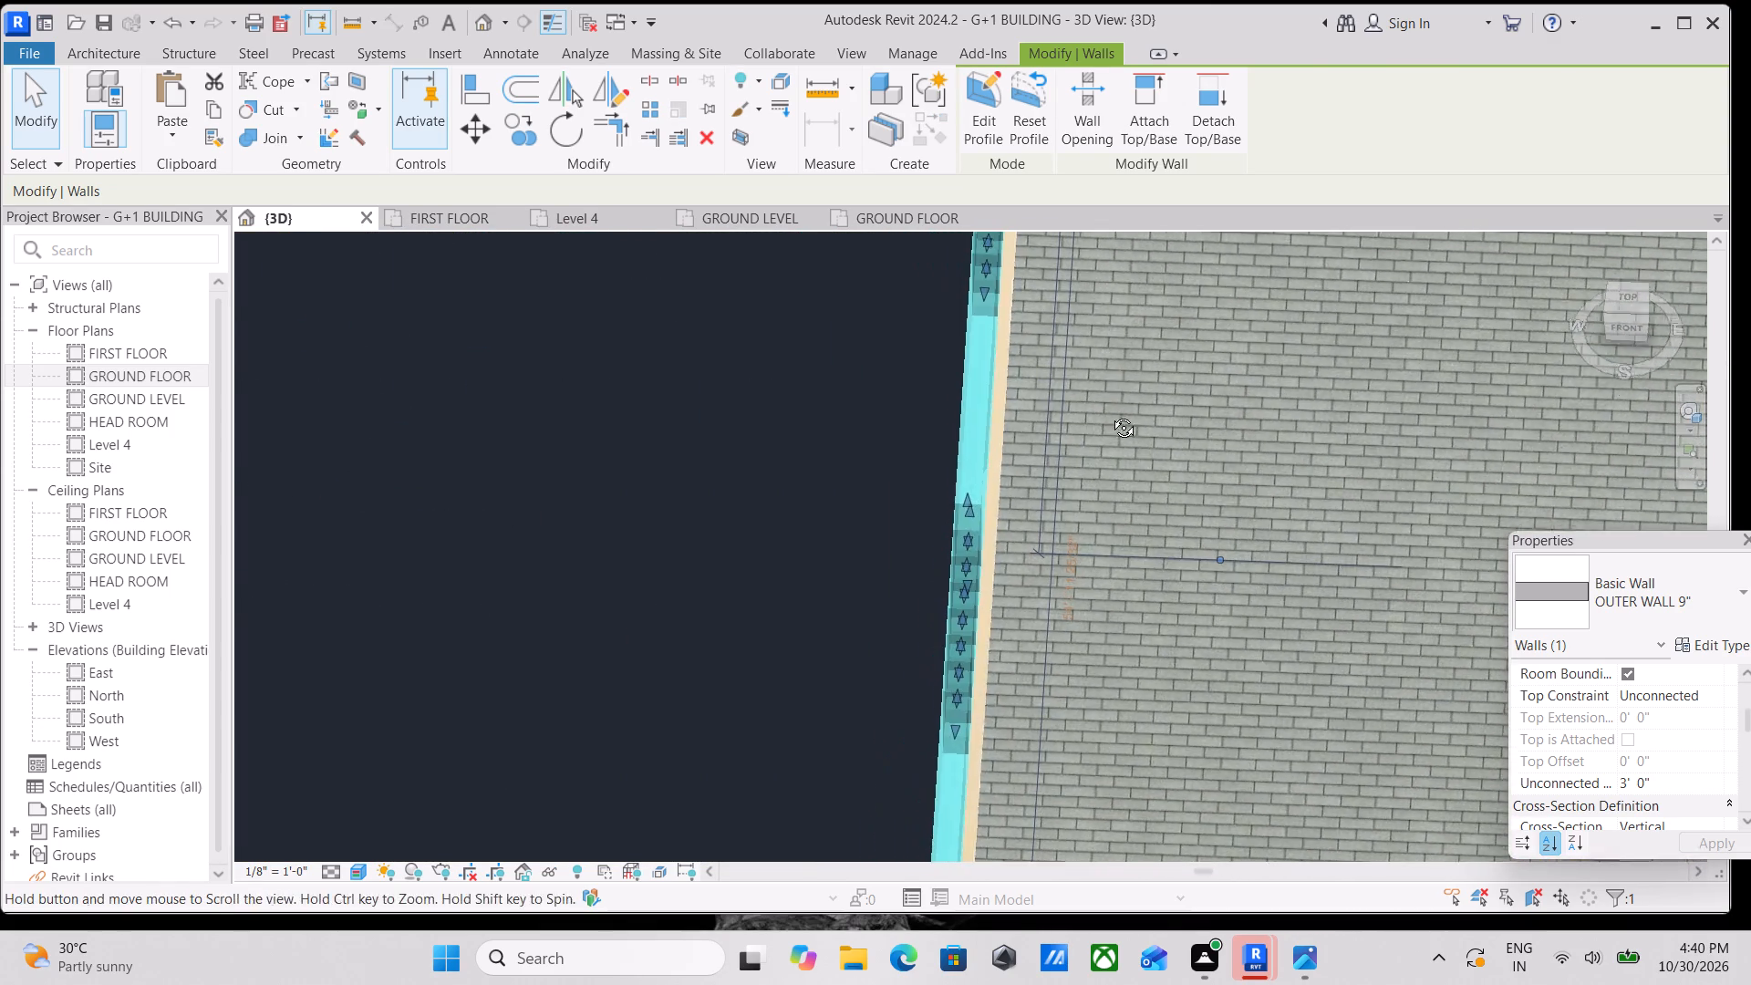
middle_drag(1110, 414, 1064, 757)
shift+scroll(1072, 726, up, 1)
click(1633, 320)
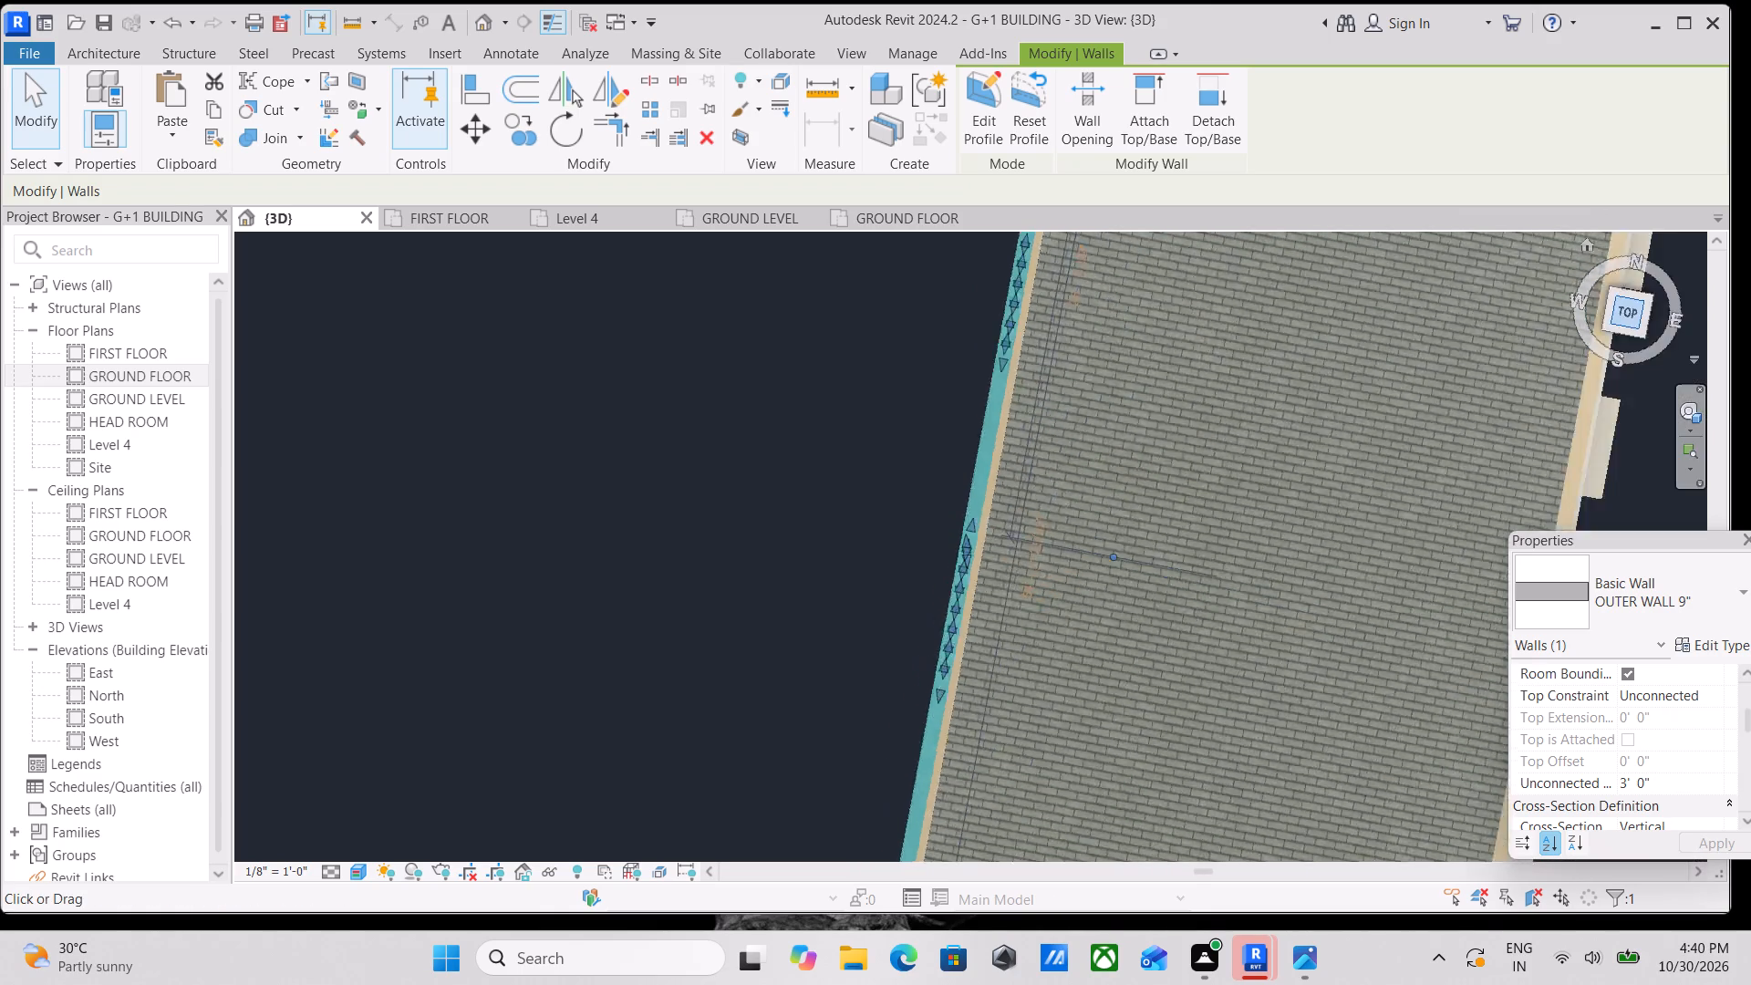
scroll(934, 332, up, 3)
middle_drag(962, 313, 928, 545)
scroll(1013, 468, up, 3)
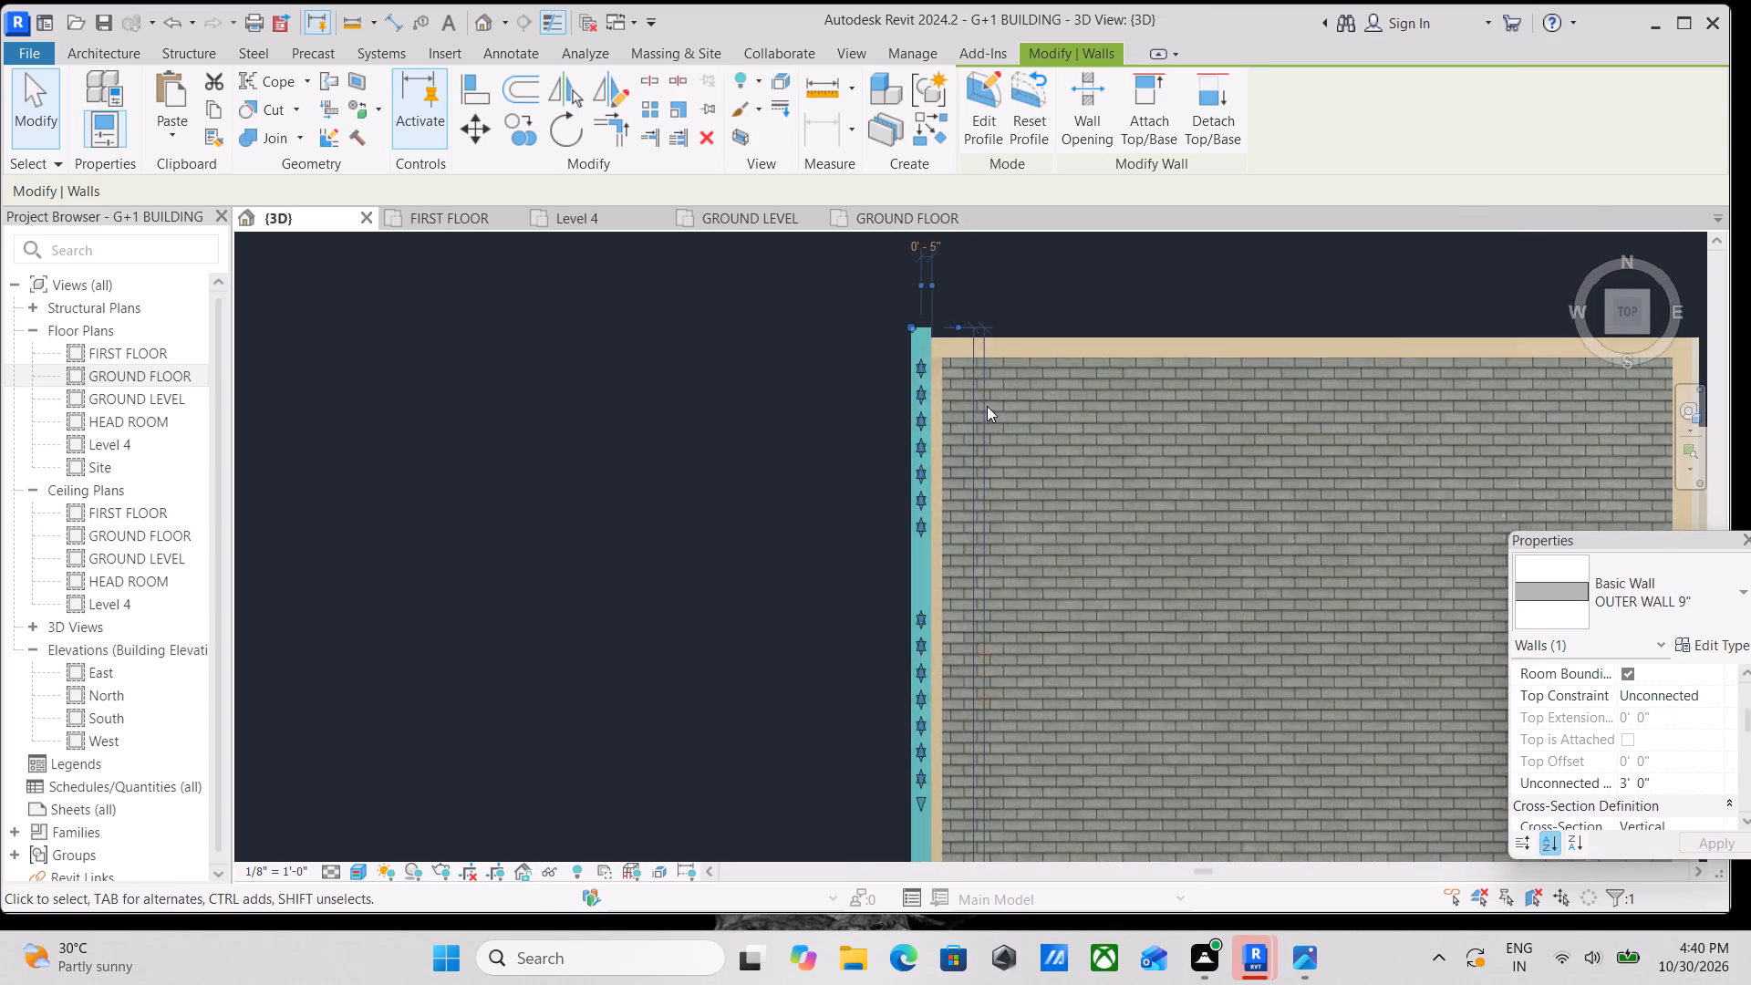
scroll(937, 333, up, 7)
middle_drag(987, 460, 988, 385)
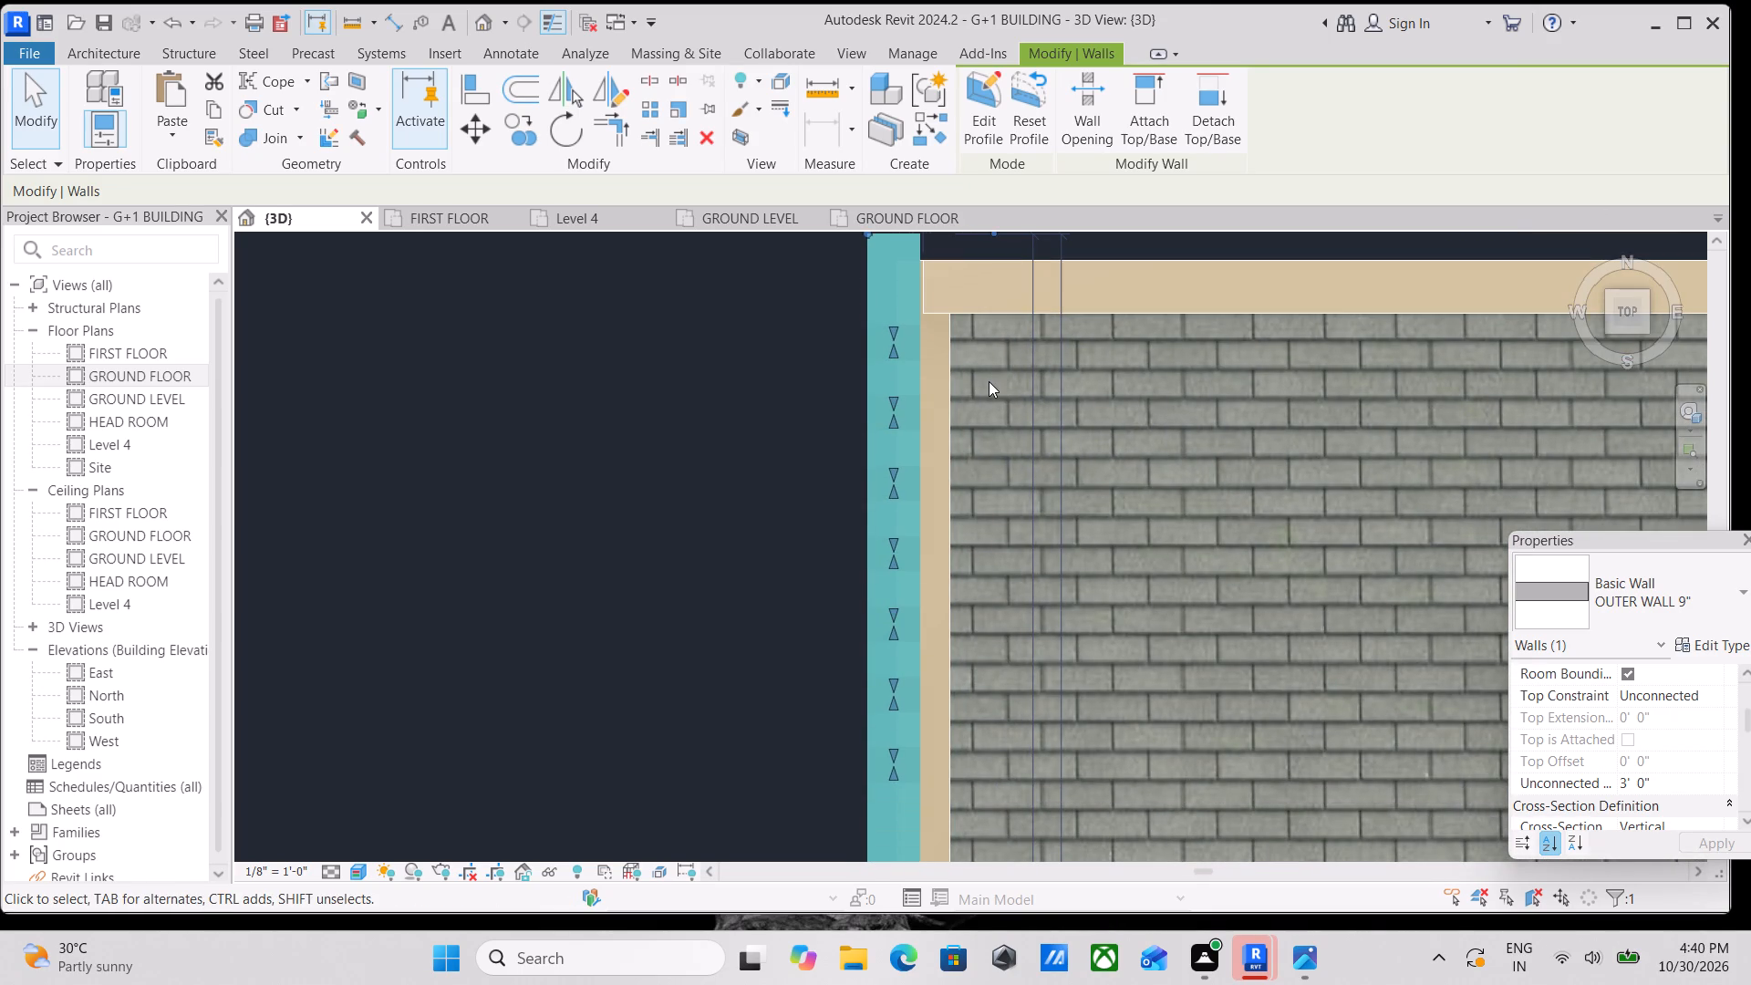
key(Down)
key(Down)
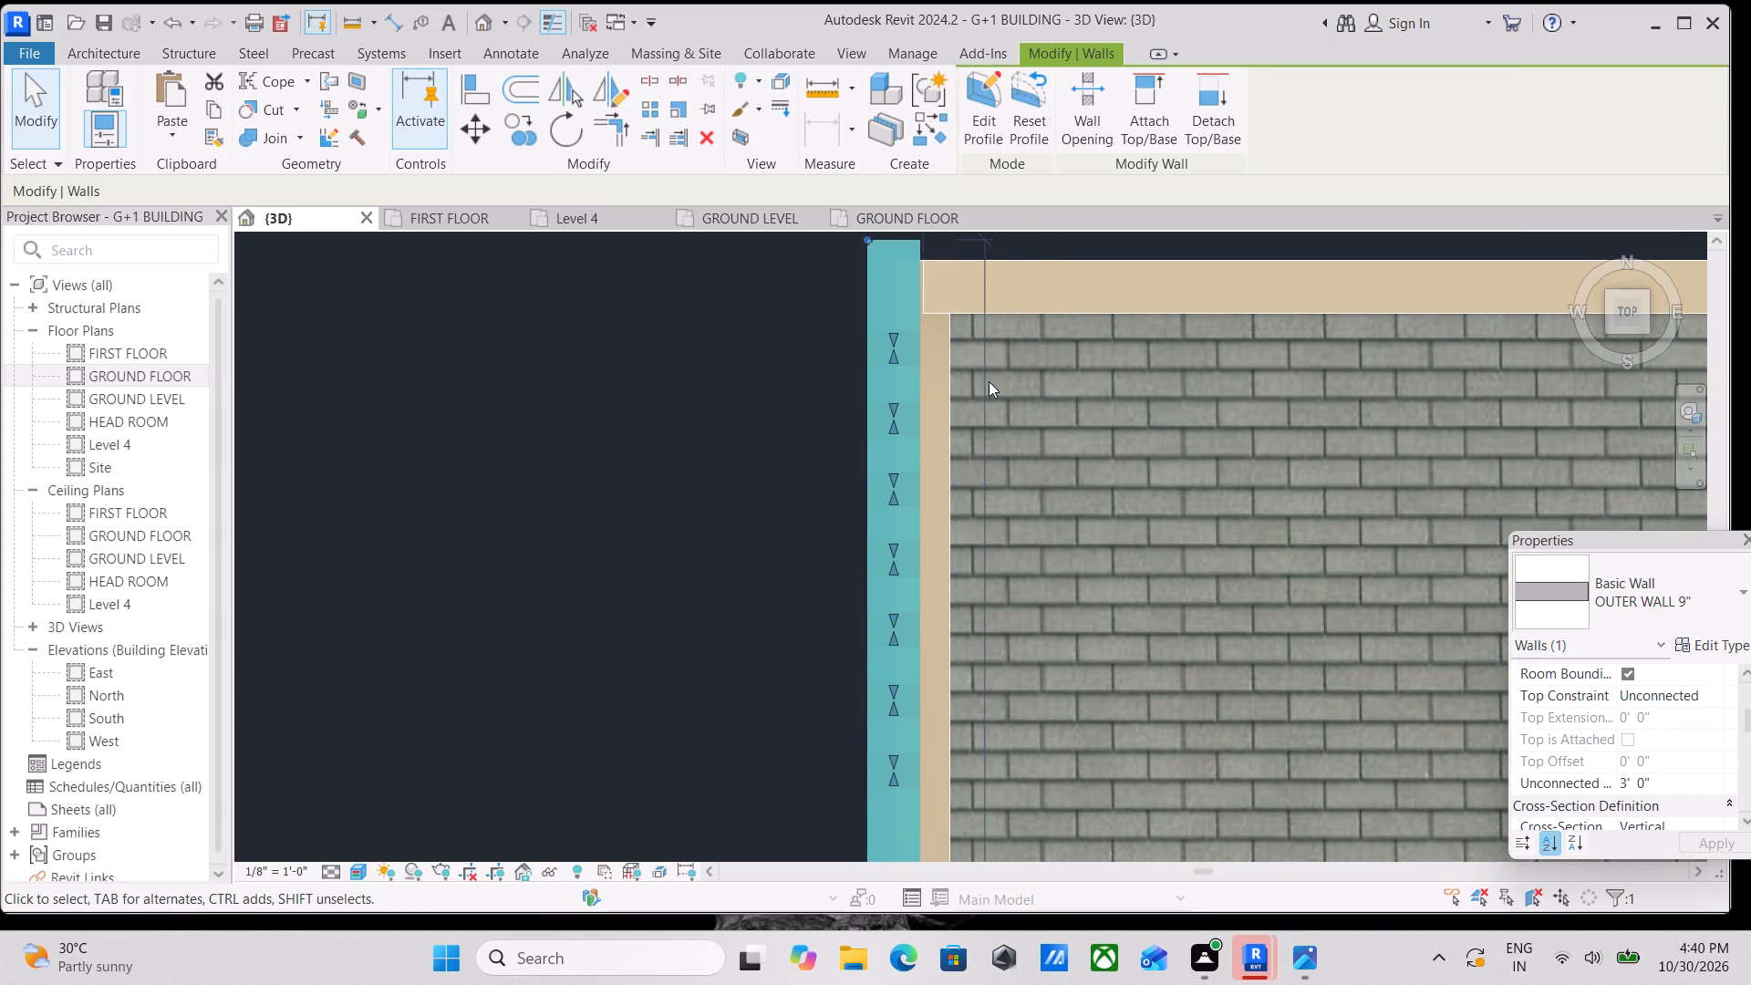
key(Down)
key(Down)
key(Down)
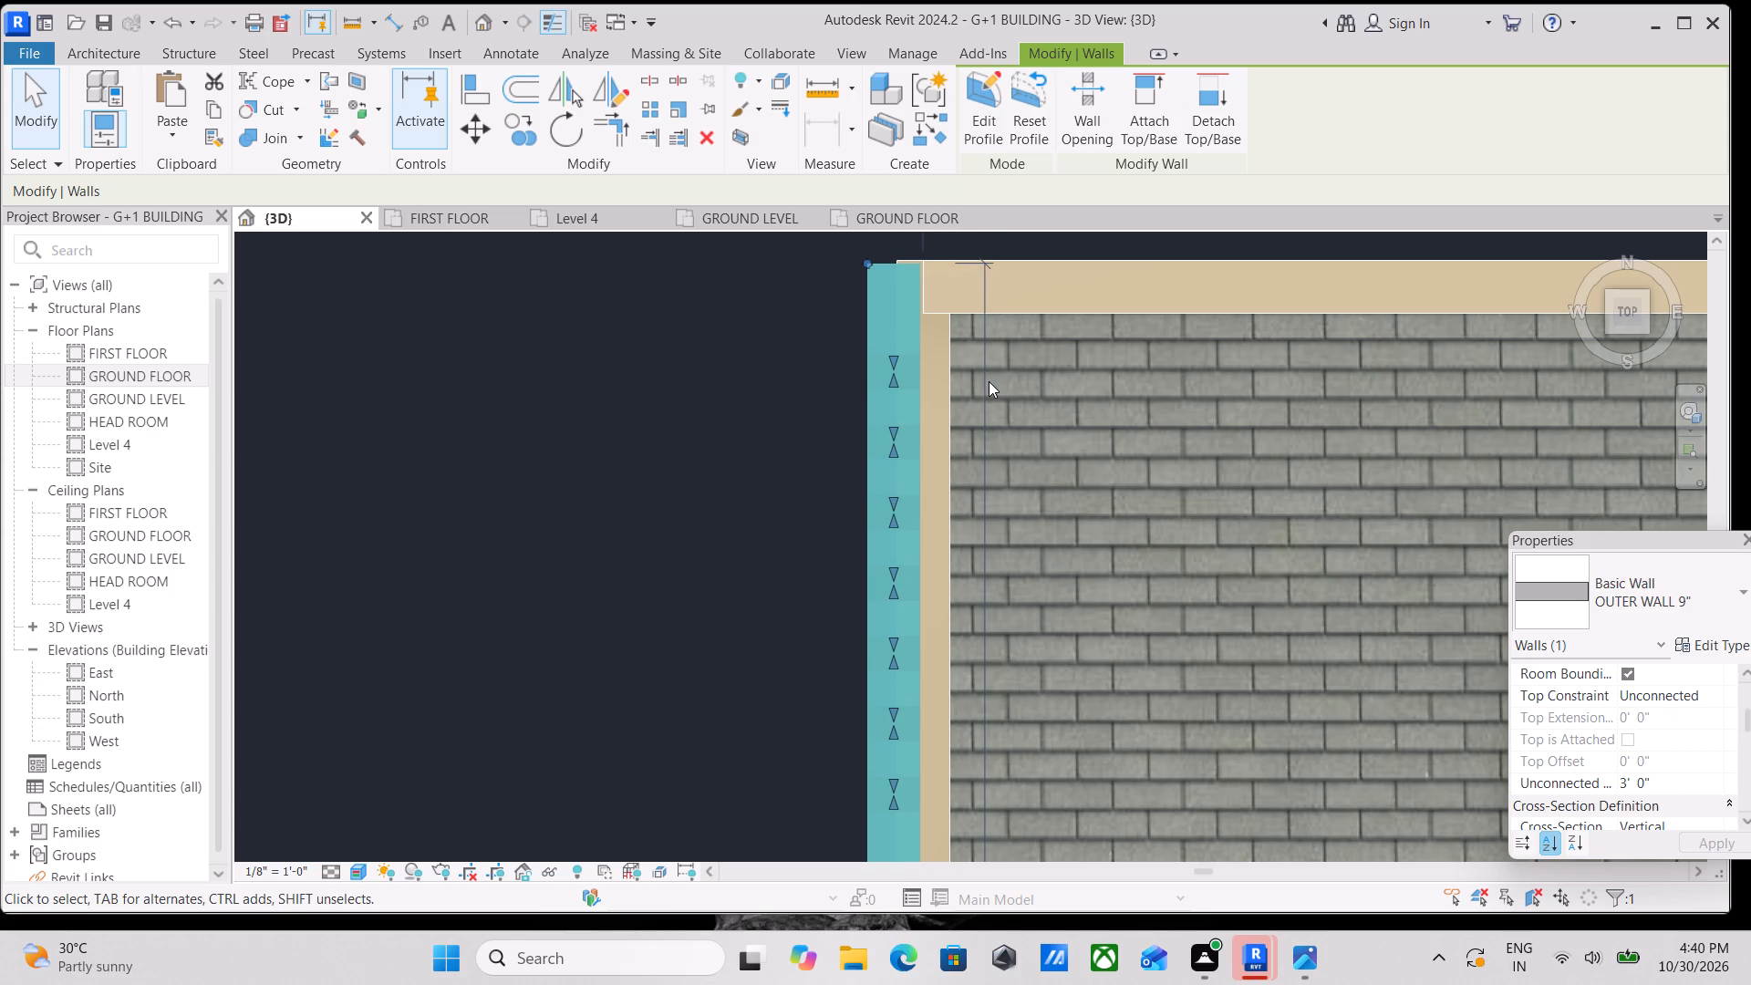
Shorten the back parapet wall at the slotted-parapet corner by pulling its end slightly inward along the roof edge.
click(952, 263)
scroll(918, 272, up, 3)
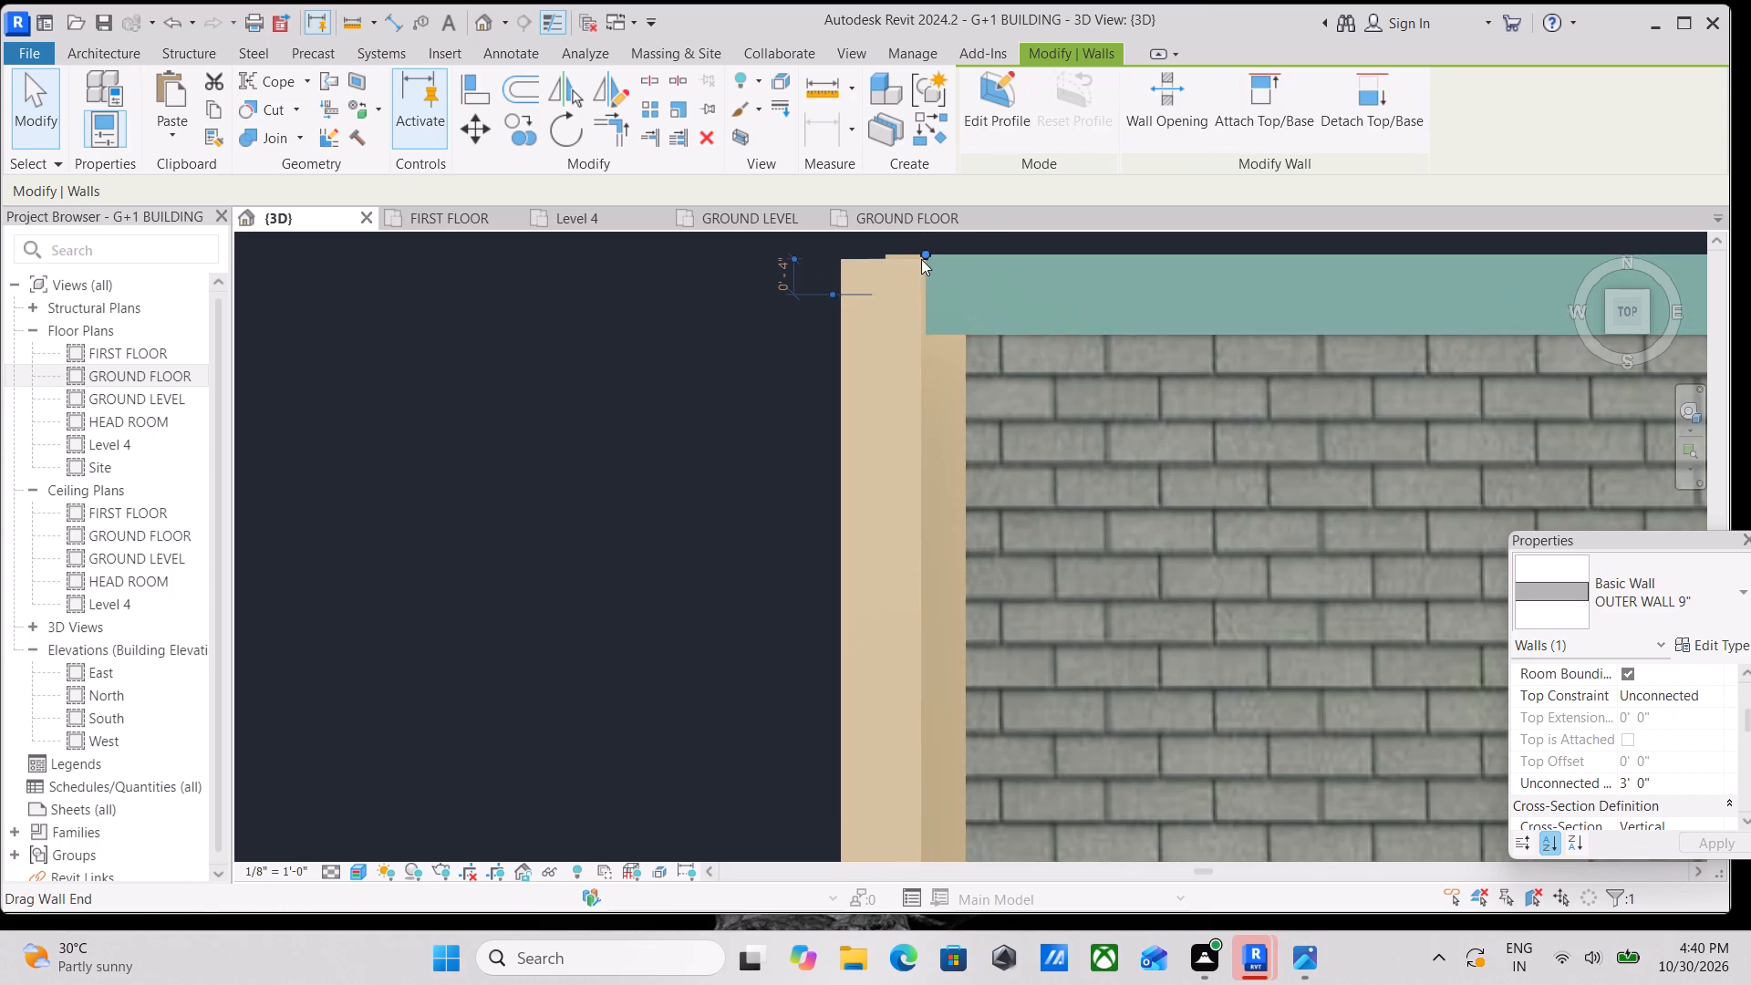
scroll(923, 255, up, 1)
drag(927, 250, 967, 259)
Nudge the slotted parapet a net nine increments inward toward the roof so its outer face lines up with the outer wall below.
click(924, 281)
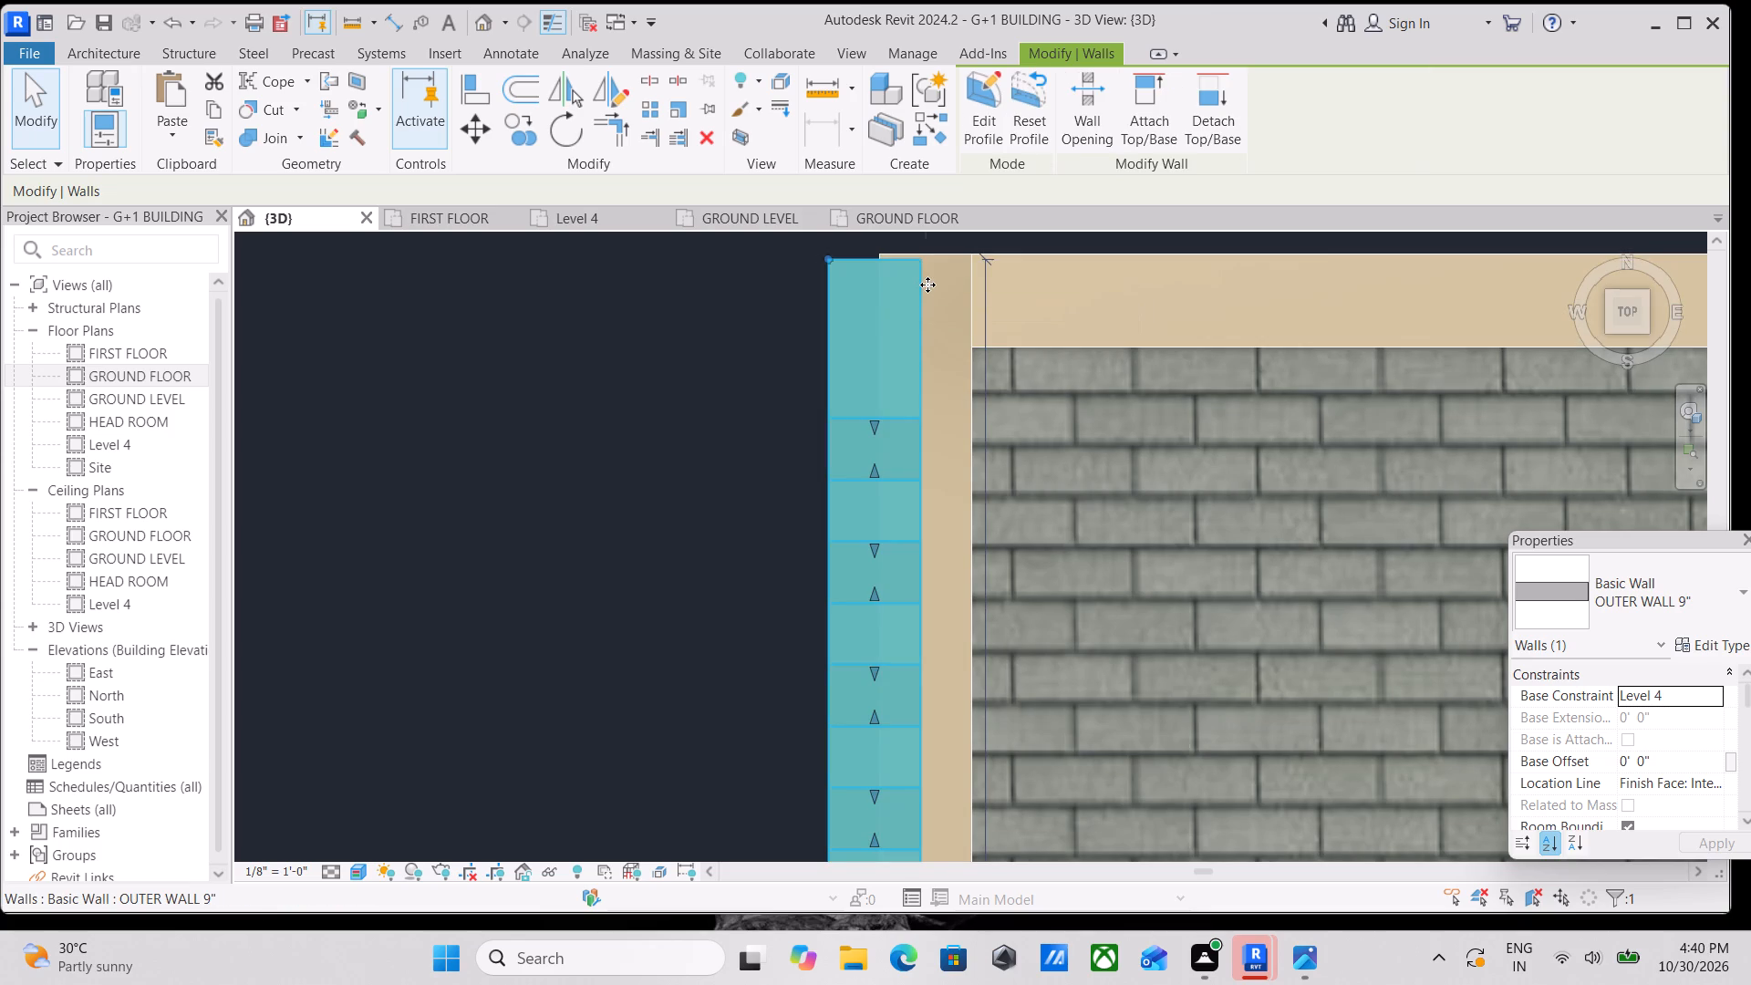
key(Right)
key(Right)
key(Right)
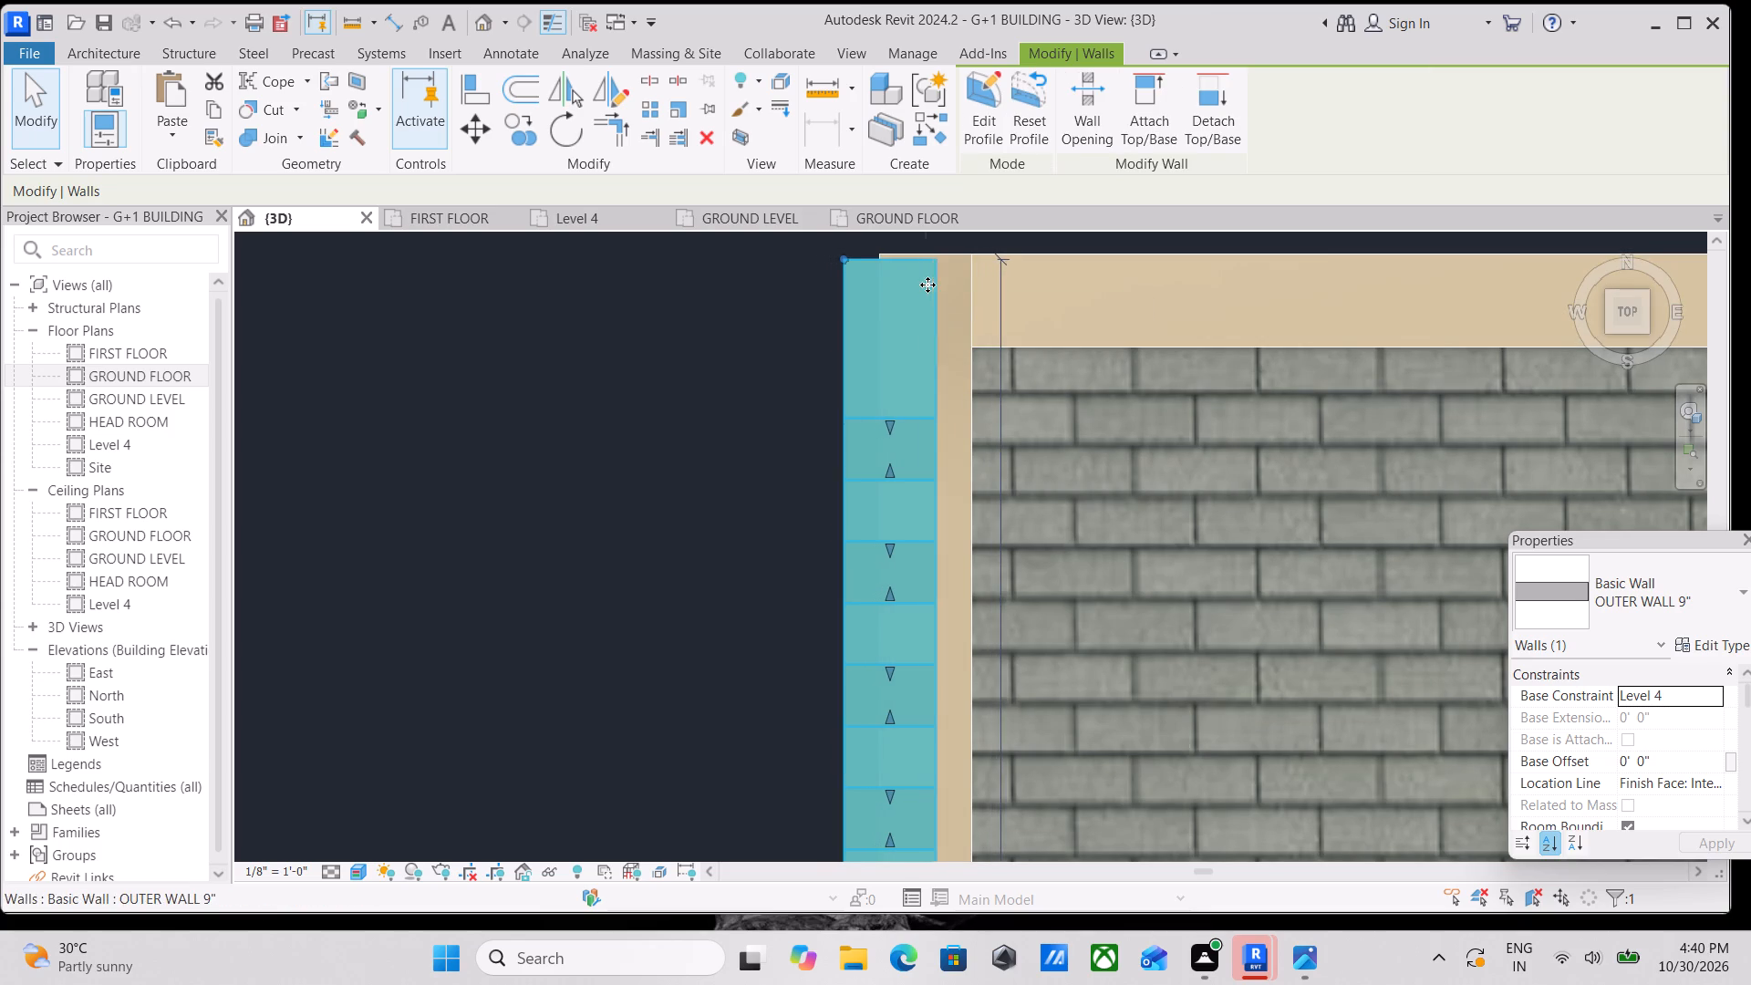
key(Right)
key(Right)
key(Right)
key(Right)
key(Right)
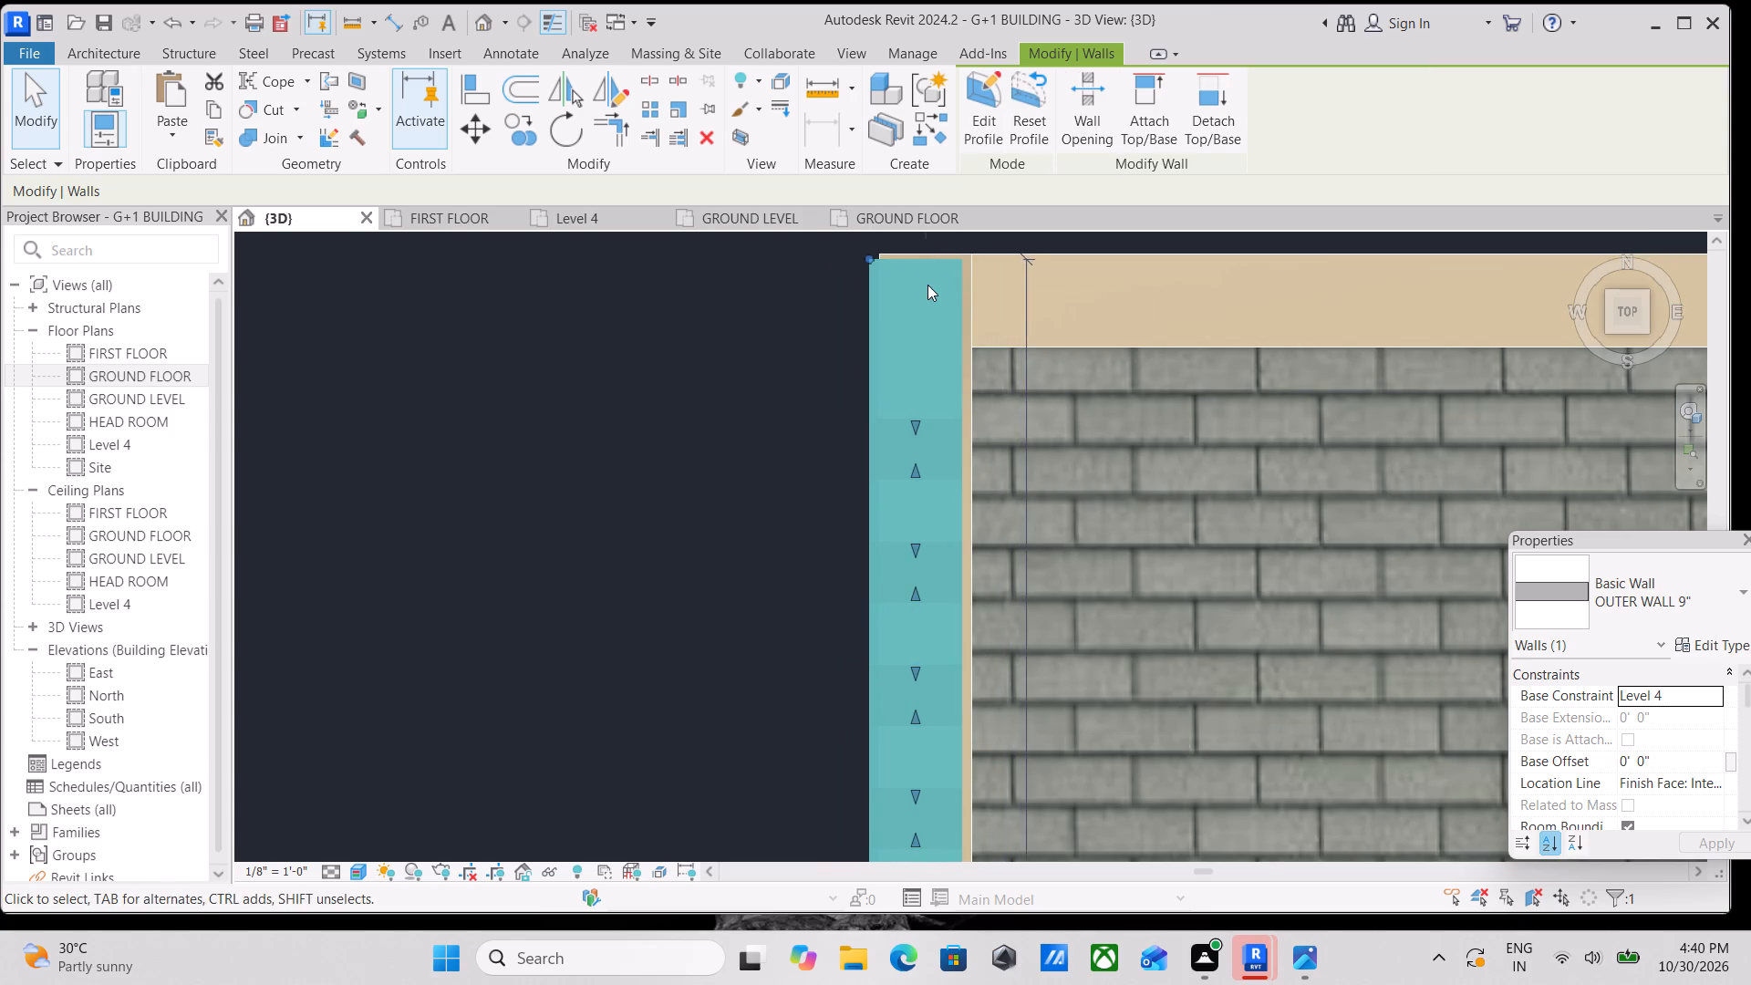
key(Right)
key(Right)
key(Right)
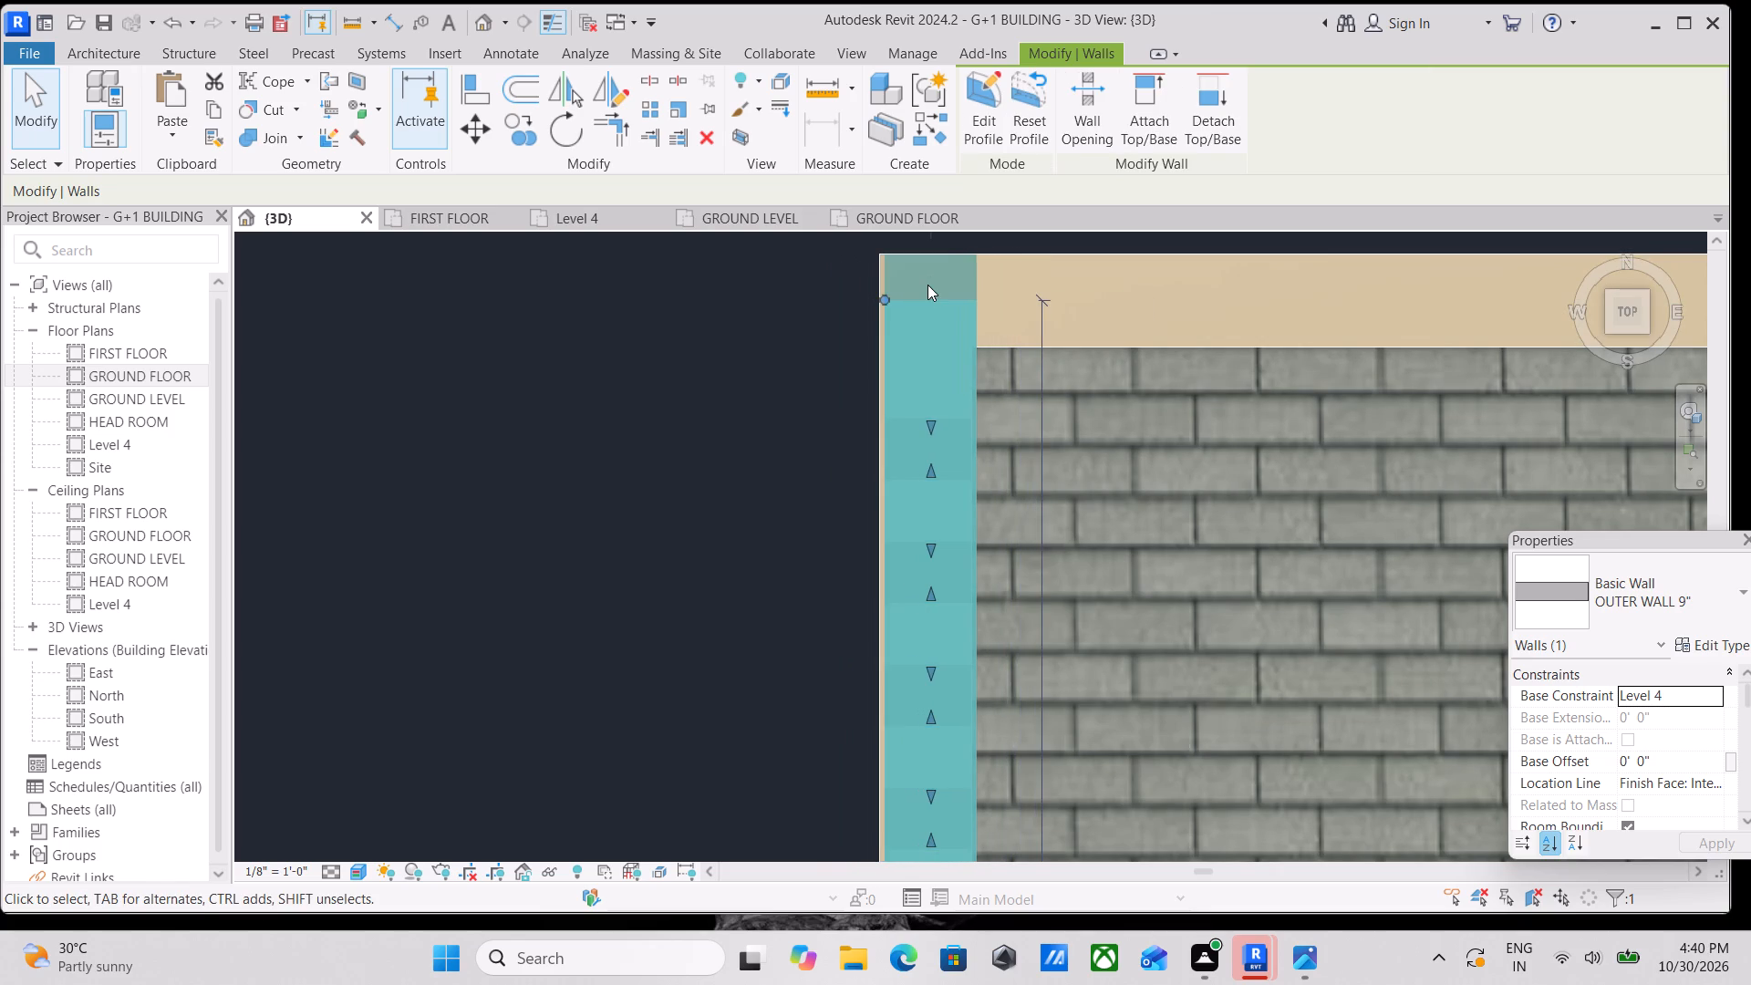
key(Left)
key(Left)
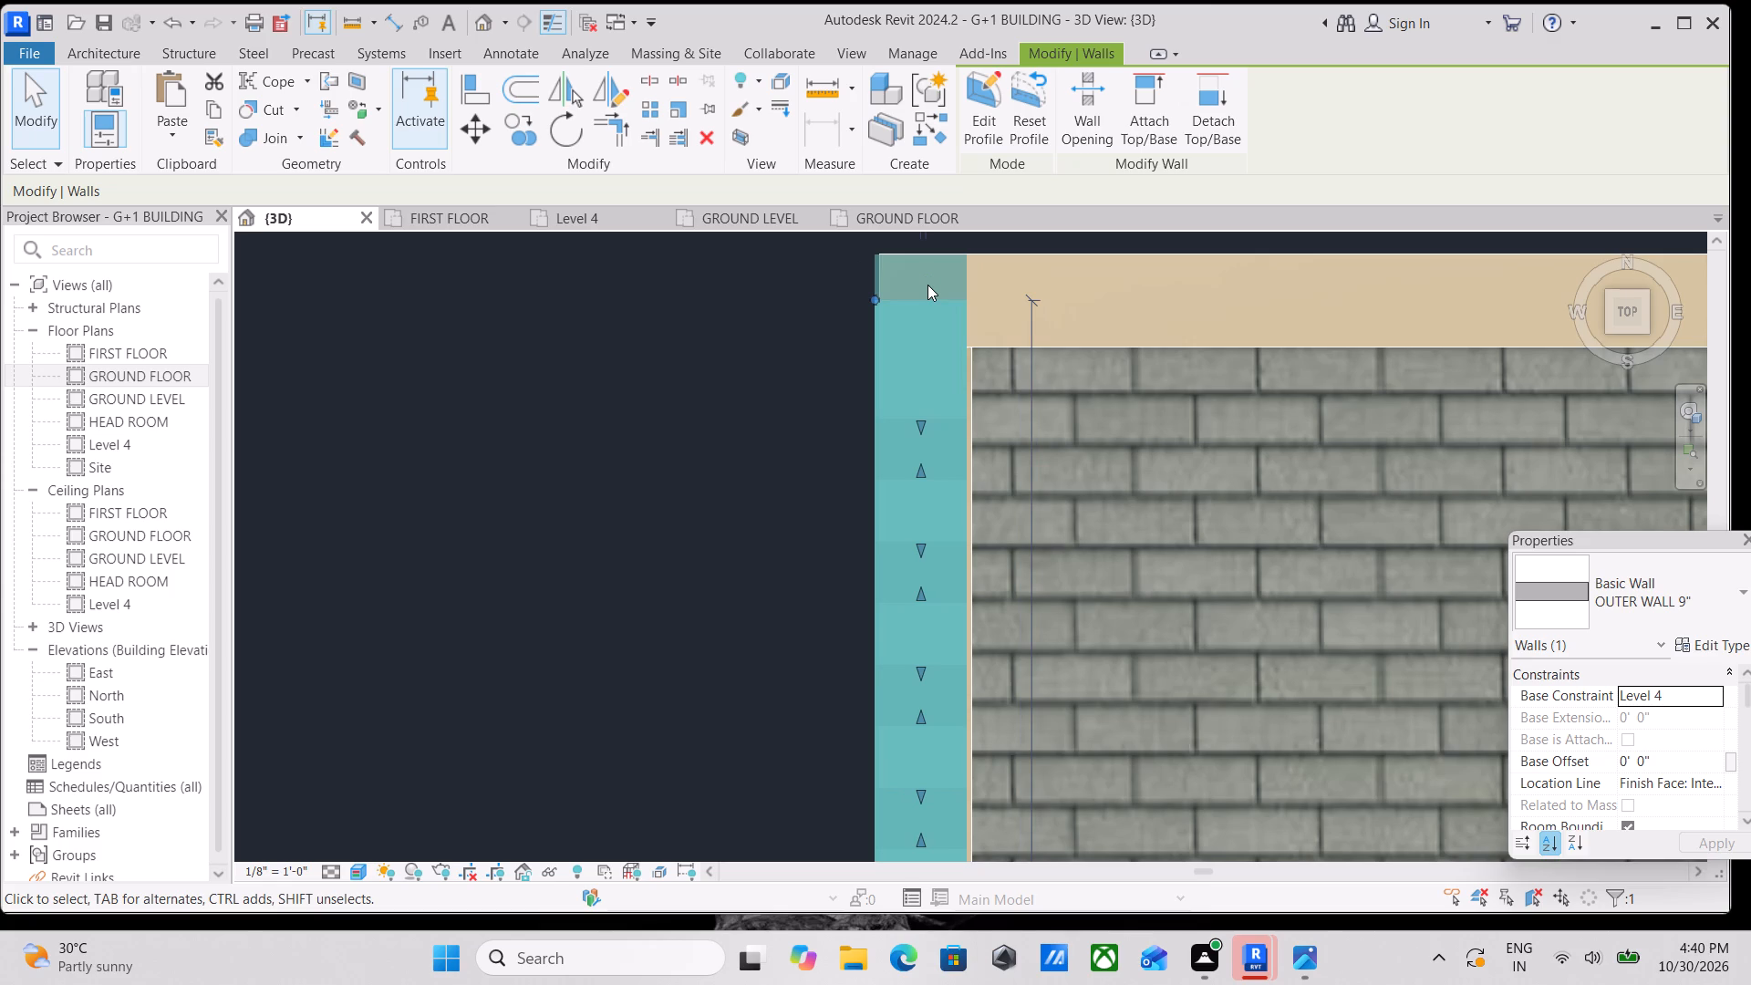
scroll(928, 285, down, 5)
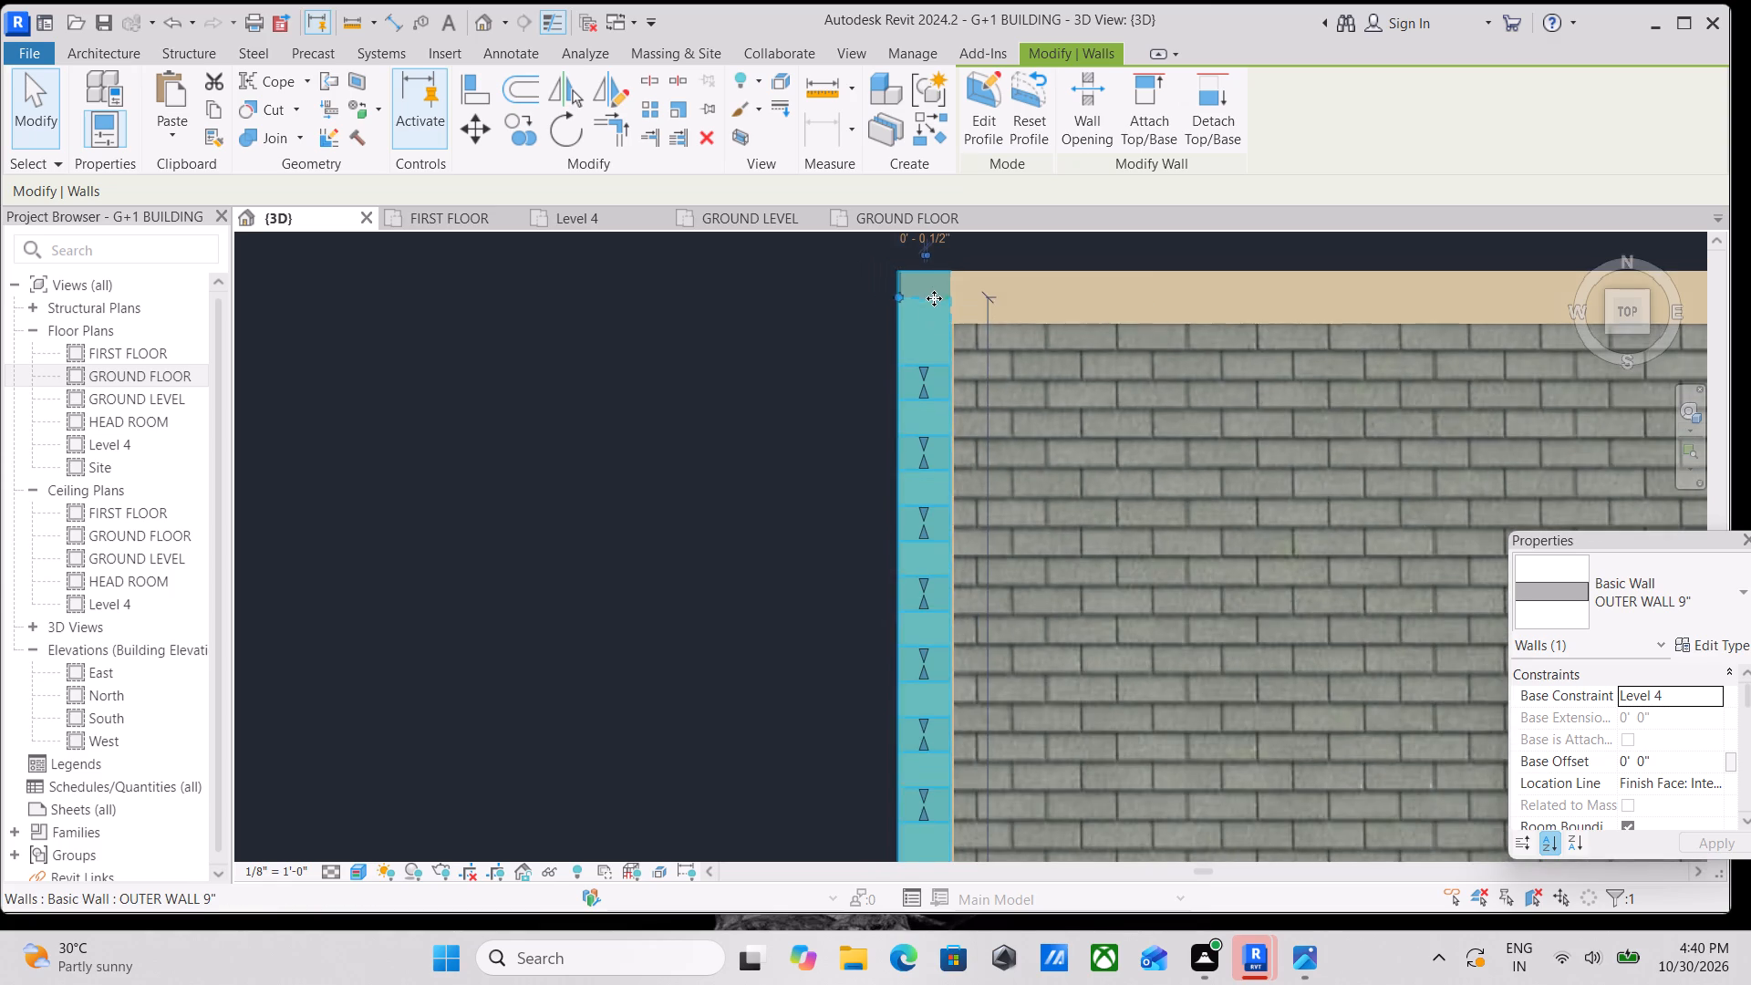
scroll(979, 347, down, 5)
key(Escape)
scroll(1111, 434, down, 2)
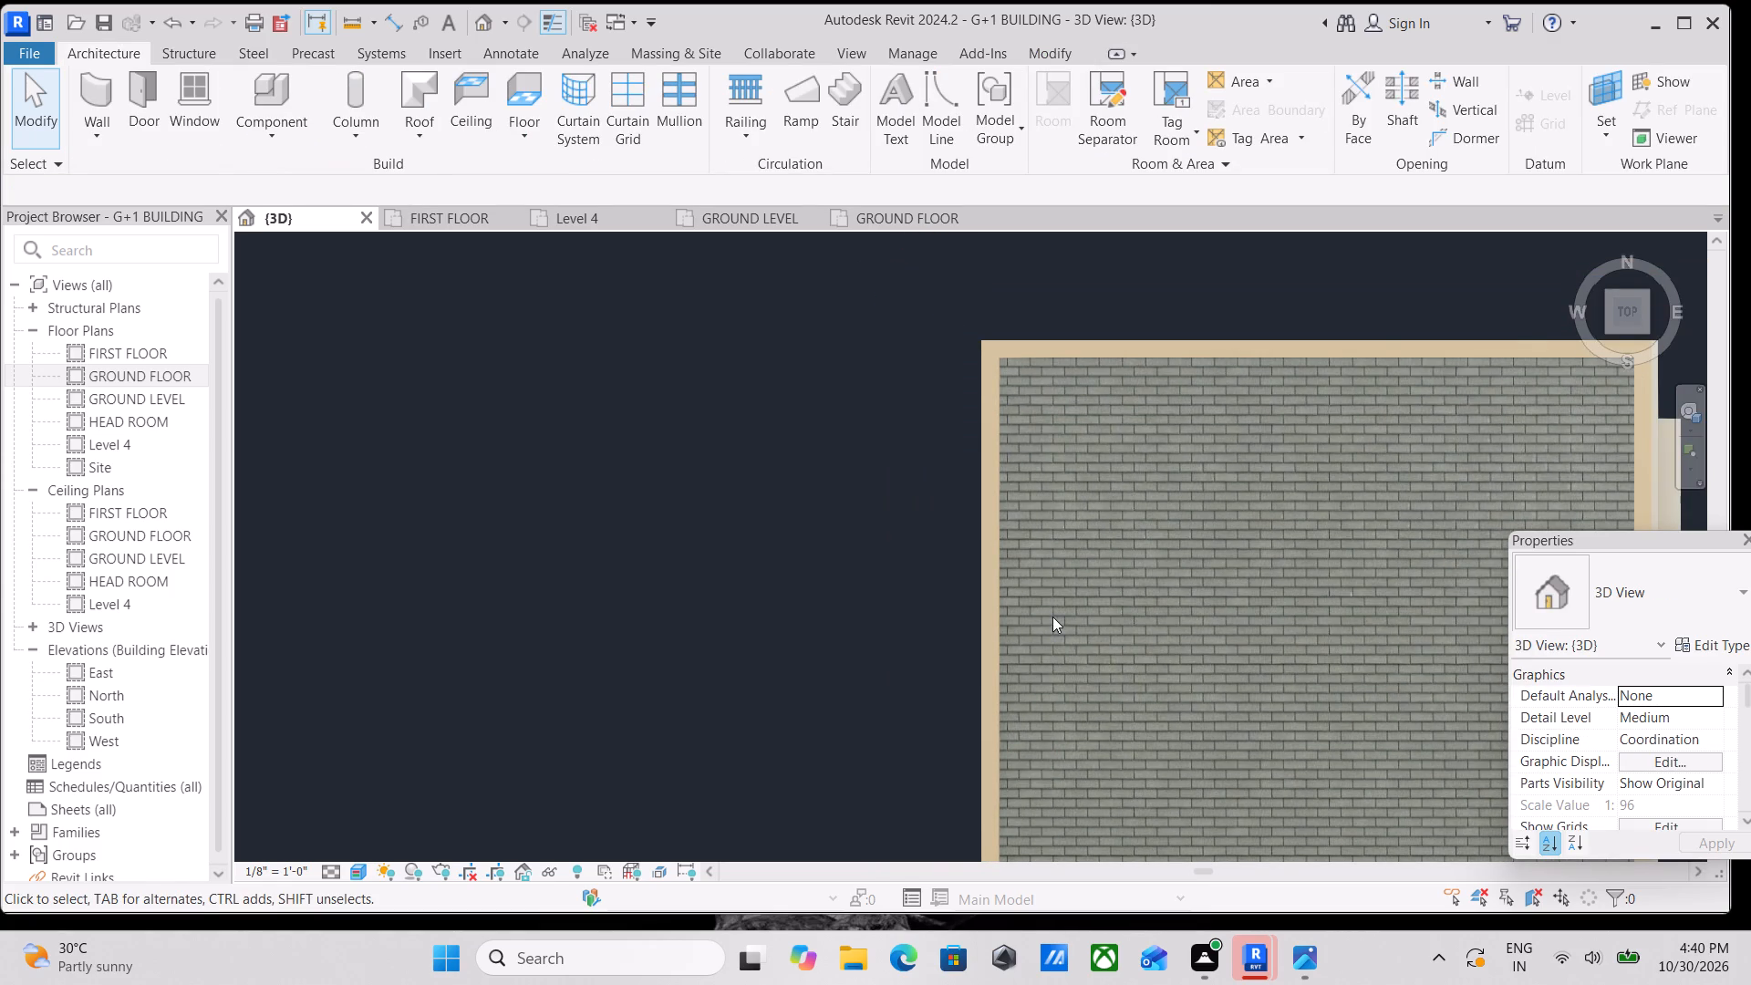
Examine both slotted parapets, the rear corner, and where the repositioned parapet ends beside the balcony and terrace columns.
shift+middle_drag(1055, 613, 1190, 176)
middle_drag(923, 545, 1005, 273)
shift+middle_drag(912, 510, 993, 360)
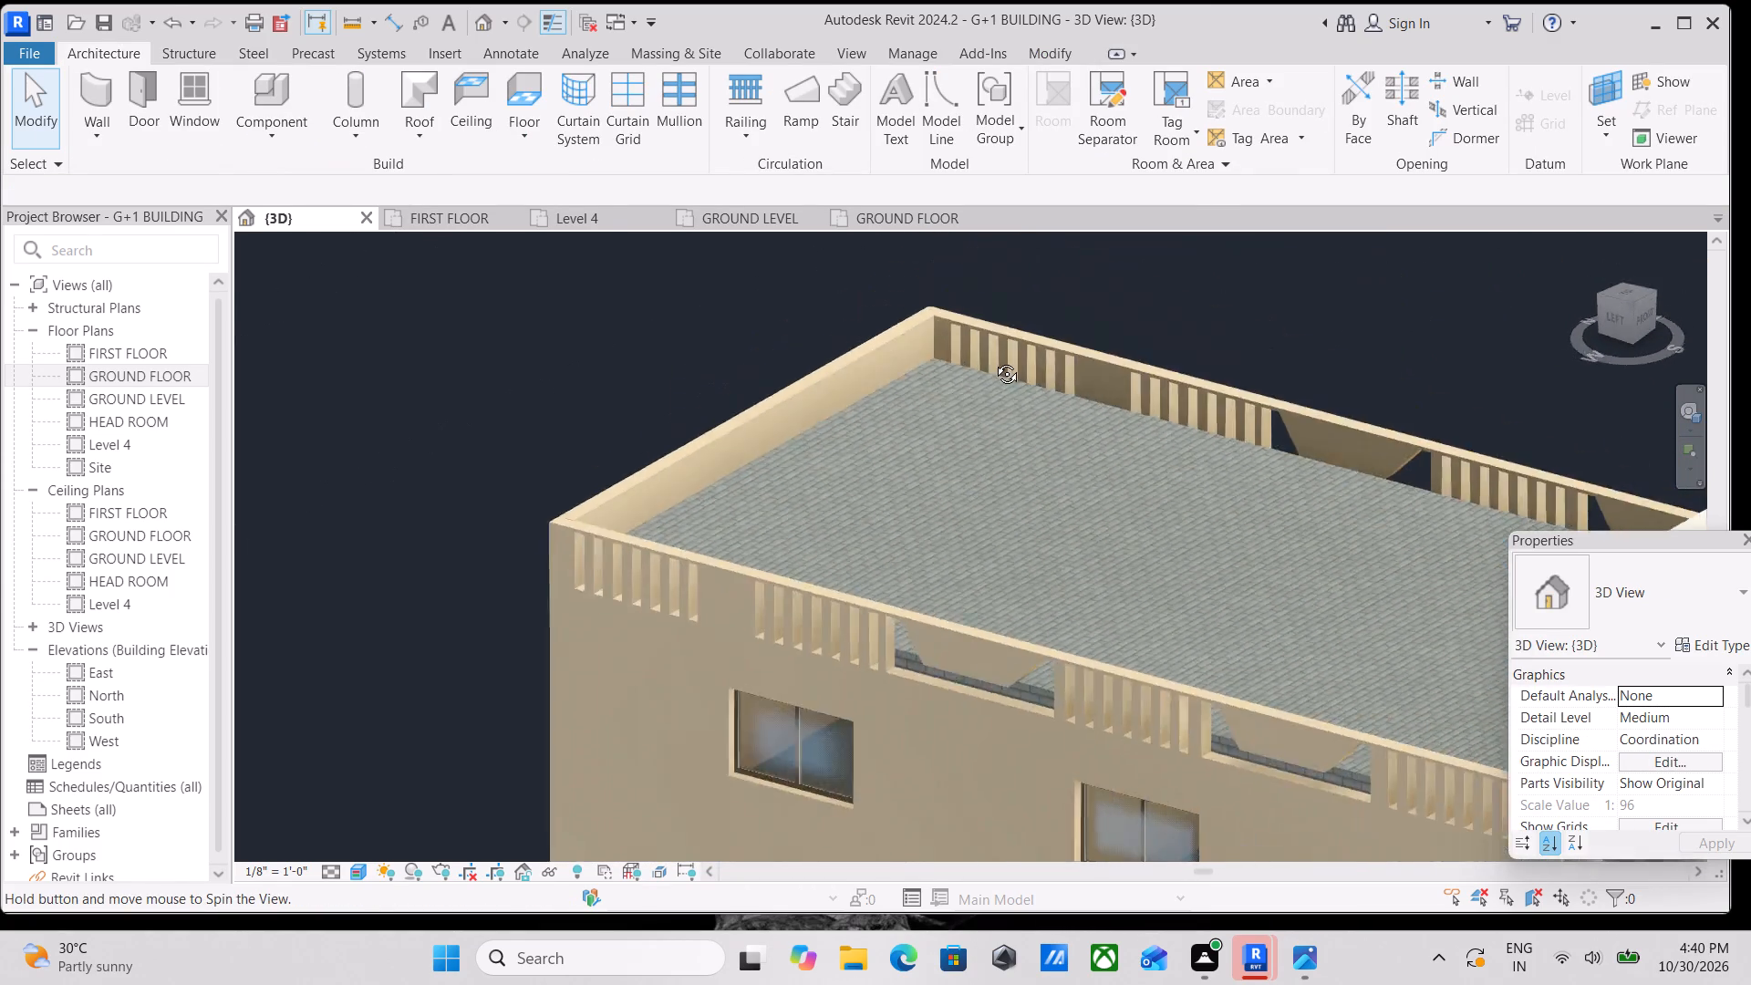
shift+middle_drag(993, 360, 1072, 358)
middle_drag(1021, 623, 1231, 427)
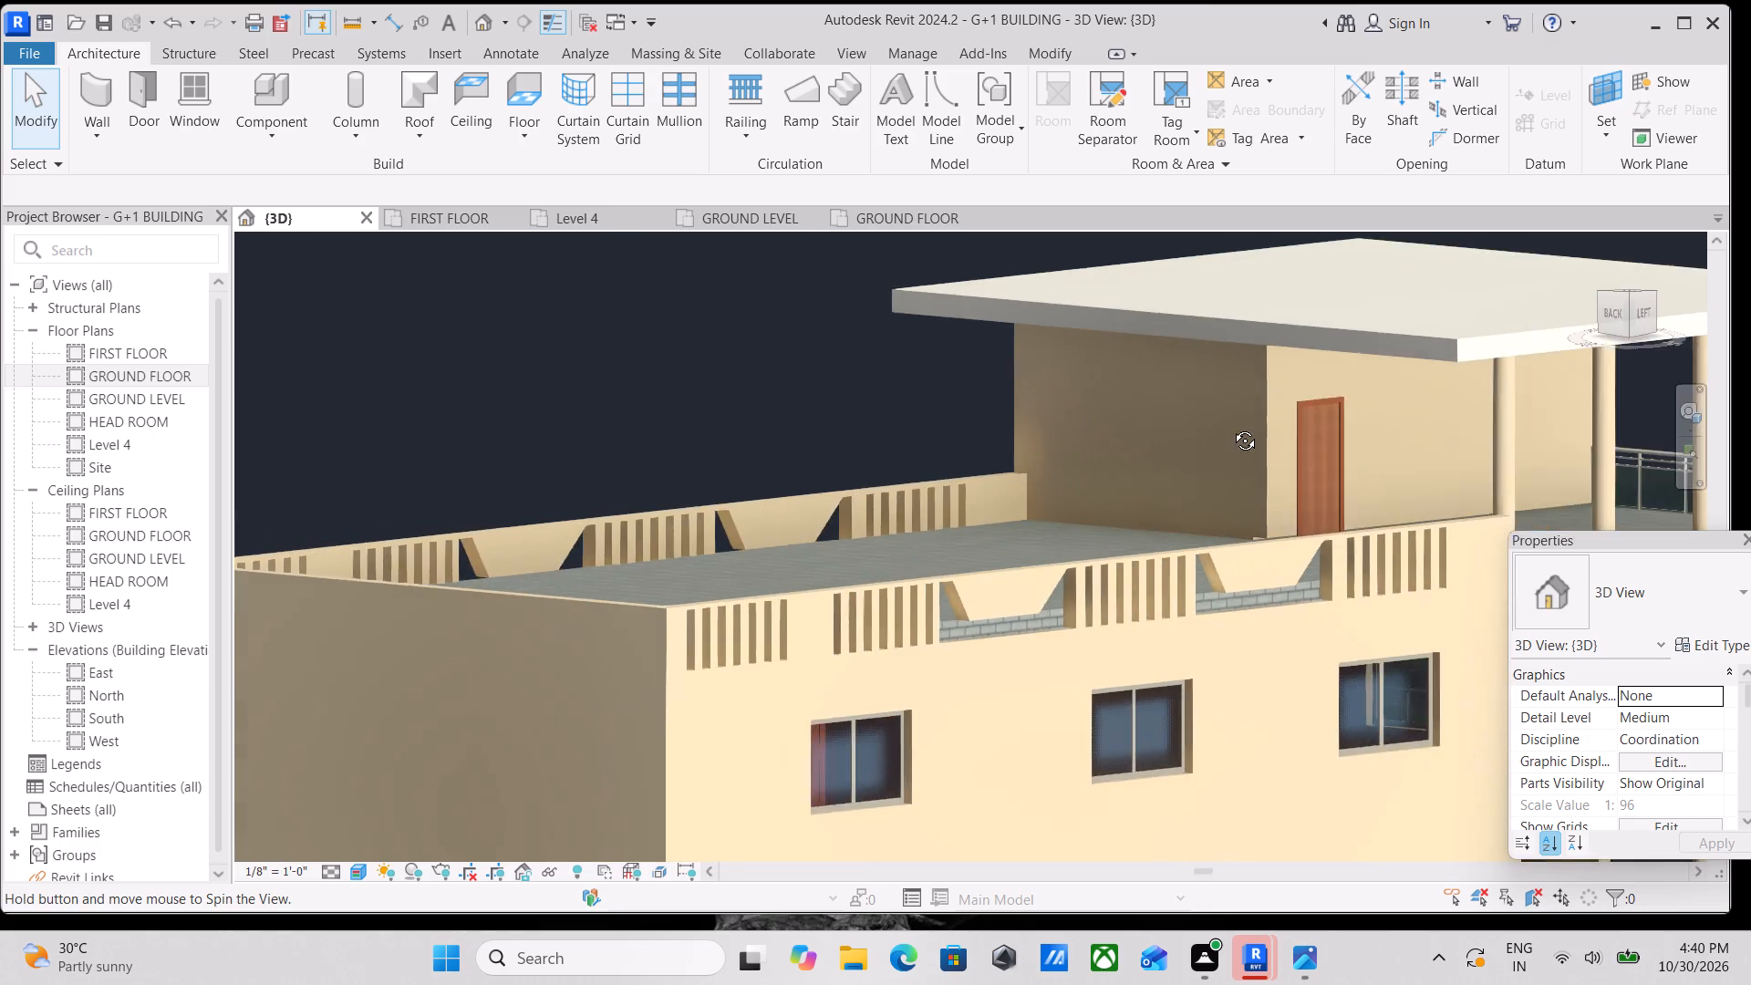
middle_drag(1231, 427, 1259, 529)
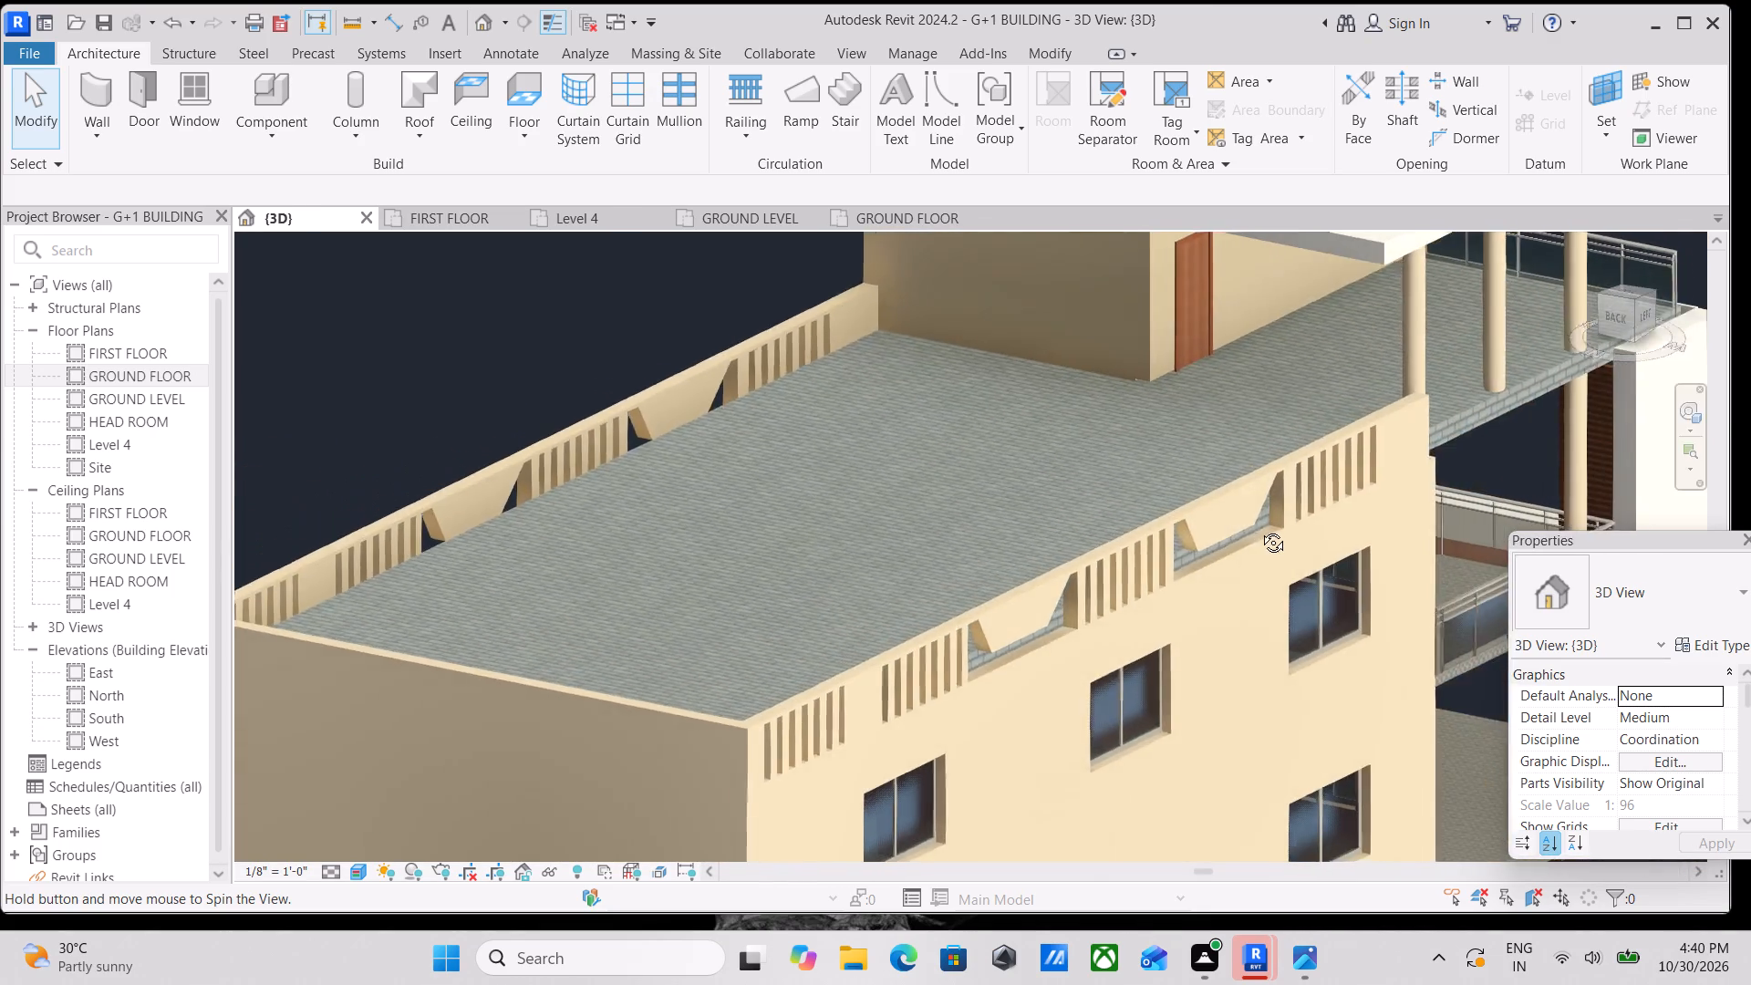
middle_drag(1259, 529, 965, 489)
middle_drag(1164, 627, 740, 449)
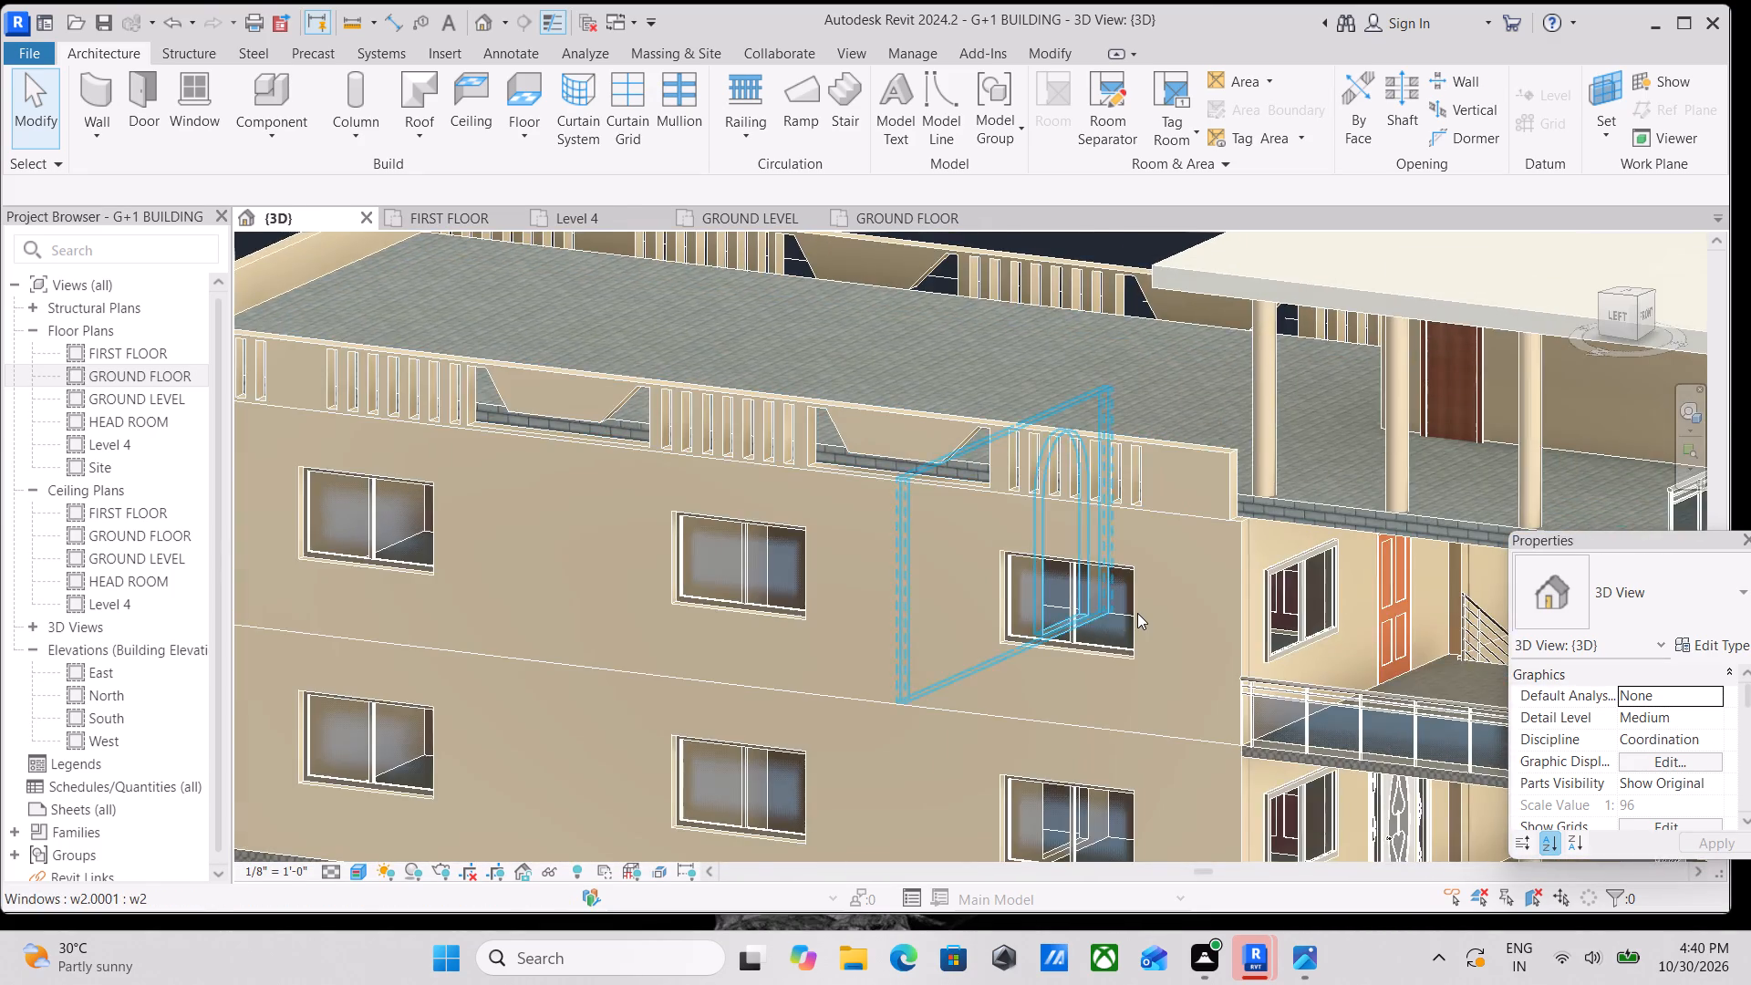
scroll(1137, 613, up, 2)
scroll(1137, 614, down, 1)
middle_drag(1127, 609, 831, 585)
shift+middle_drag(954, 575, 831, 639)
middle_drag(831, 638, 844, 606)
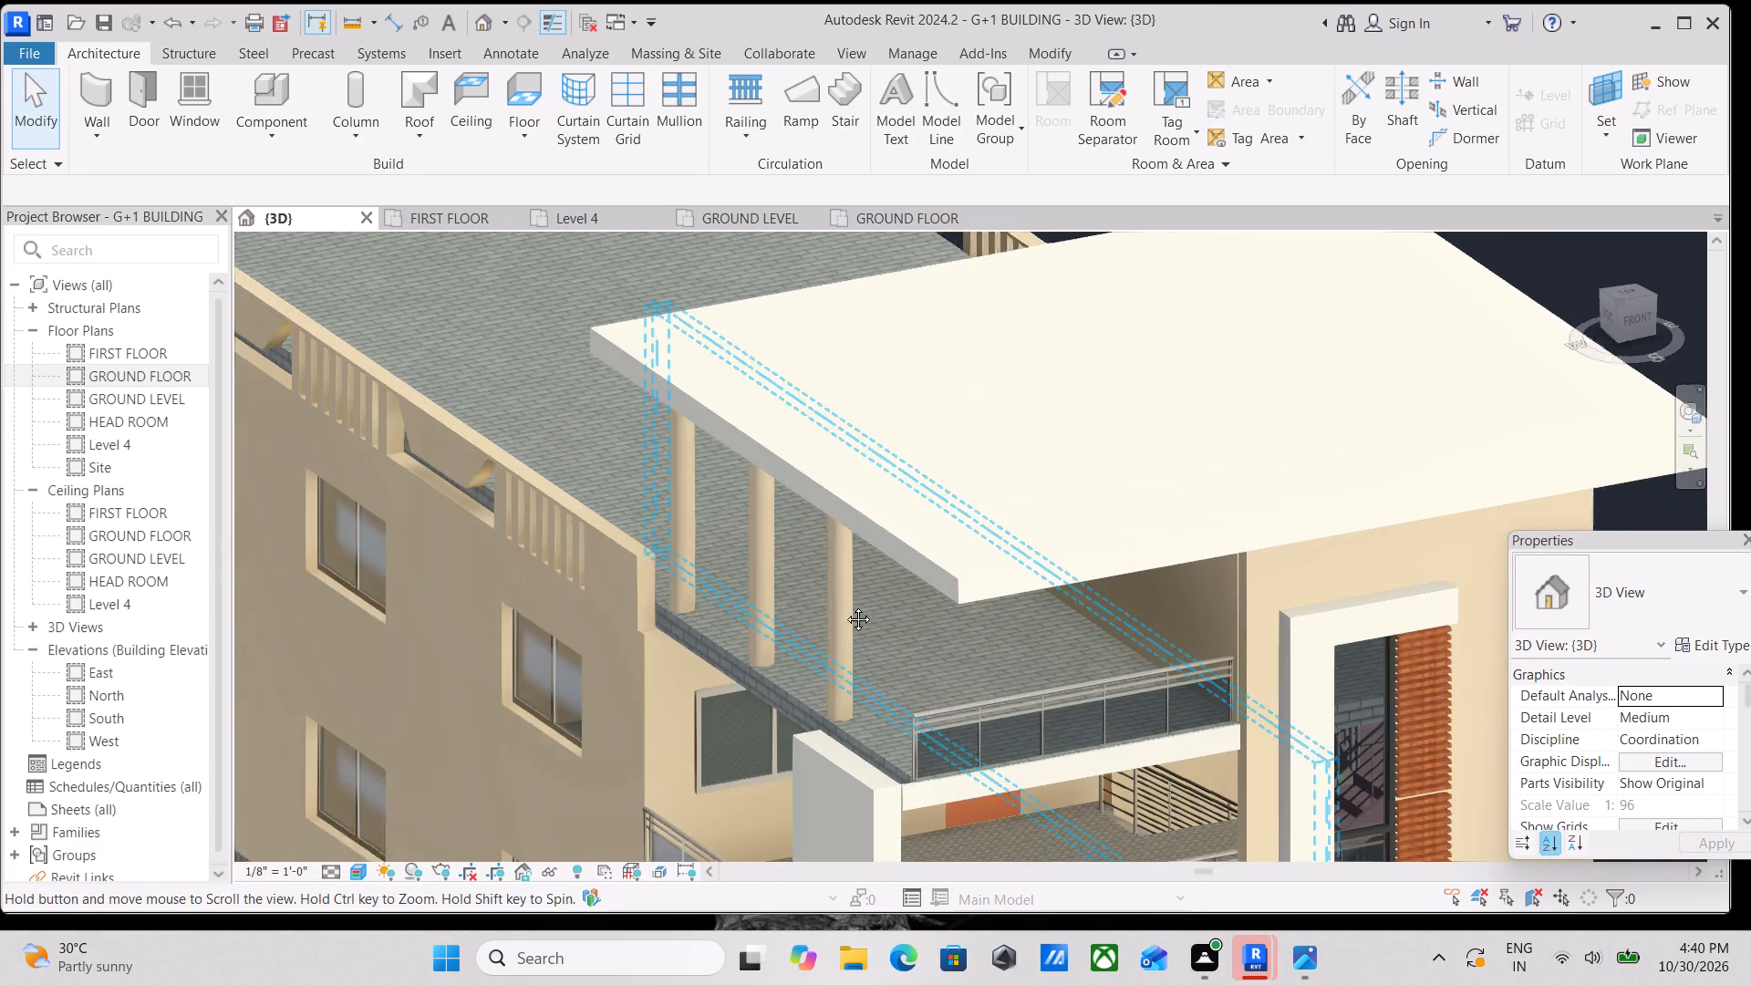
middle_drag(844, 606, 883, 565)
shift+middle_drag(792, 620, 841, 561)
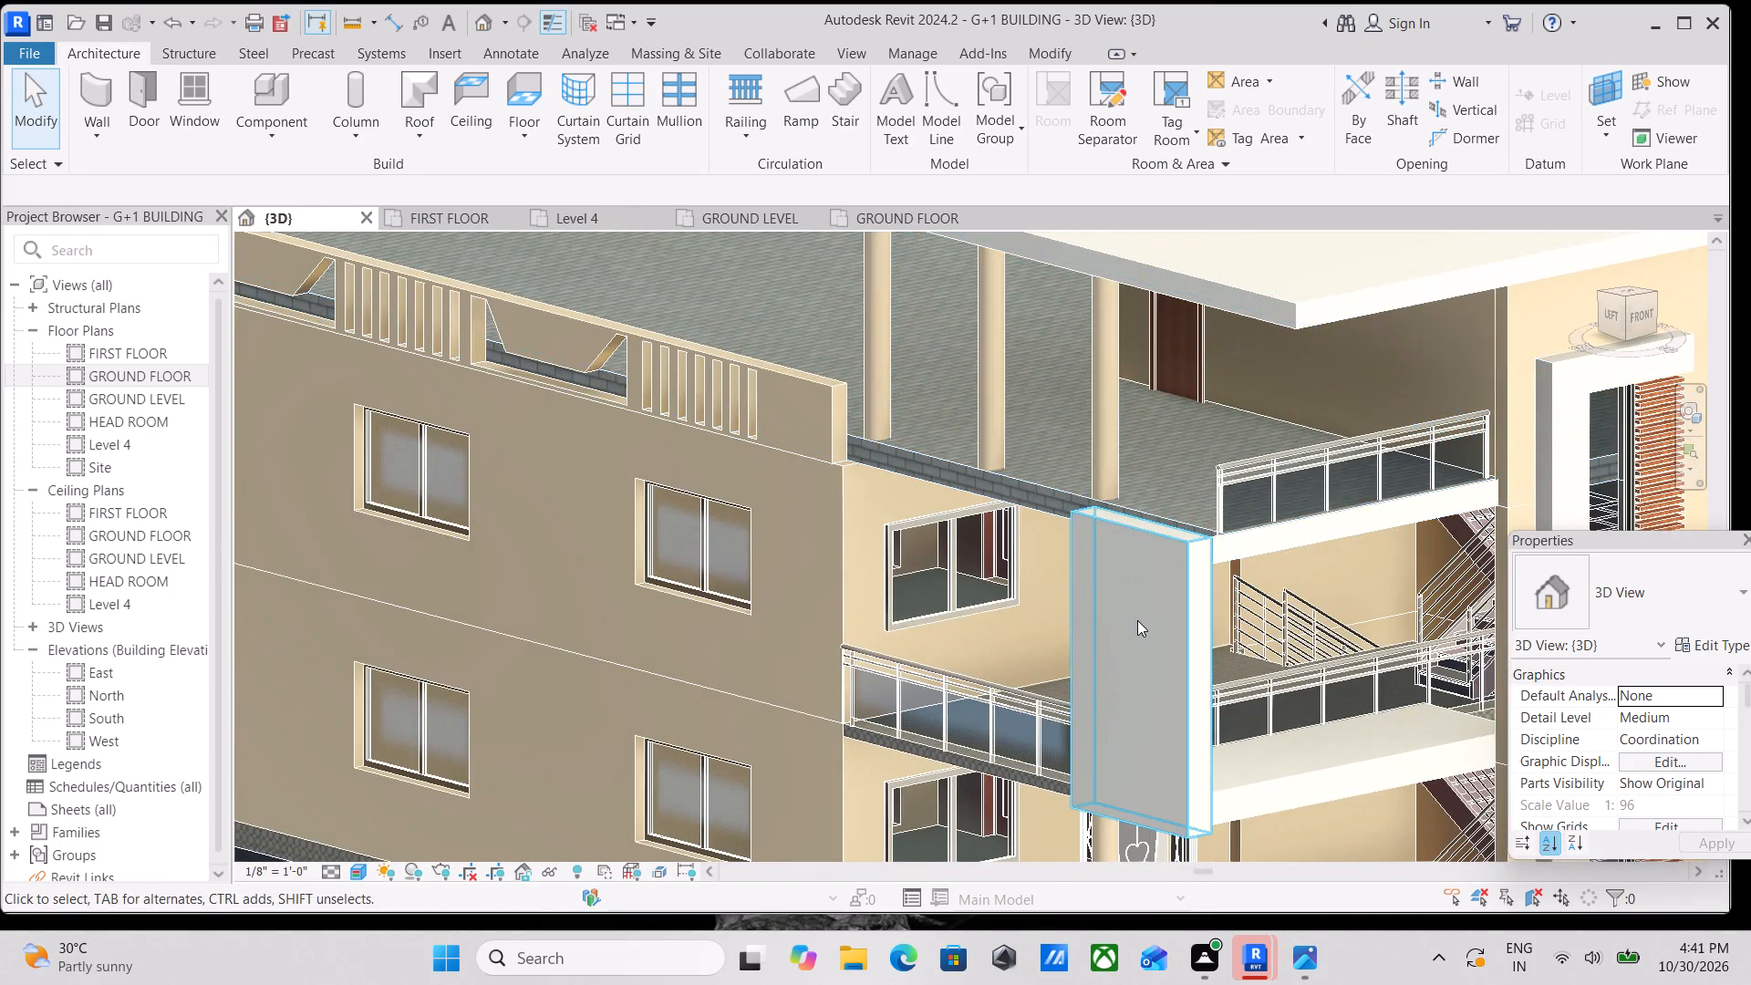
scroll(1144, 617, down, 2)
scroll(1102, 555, up, 1)
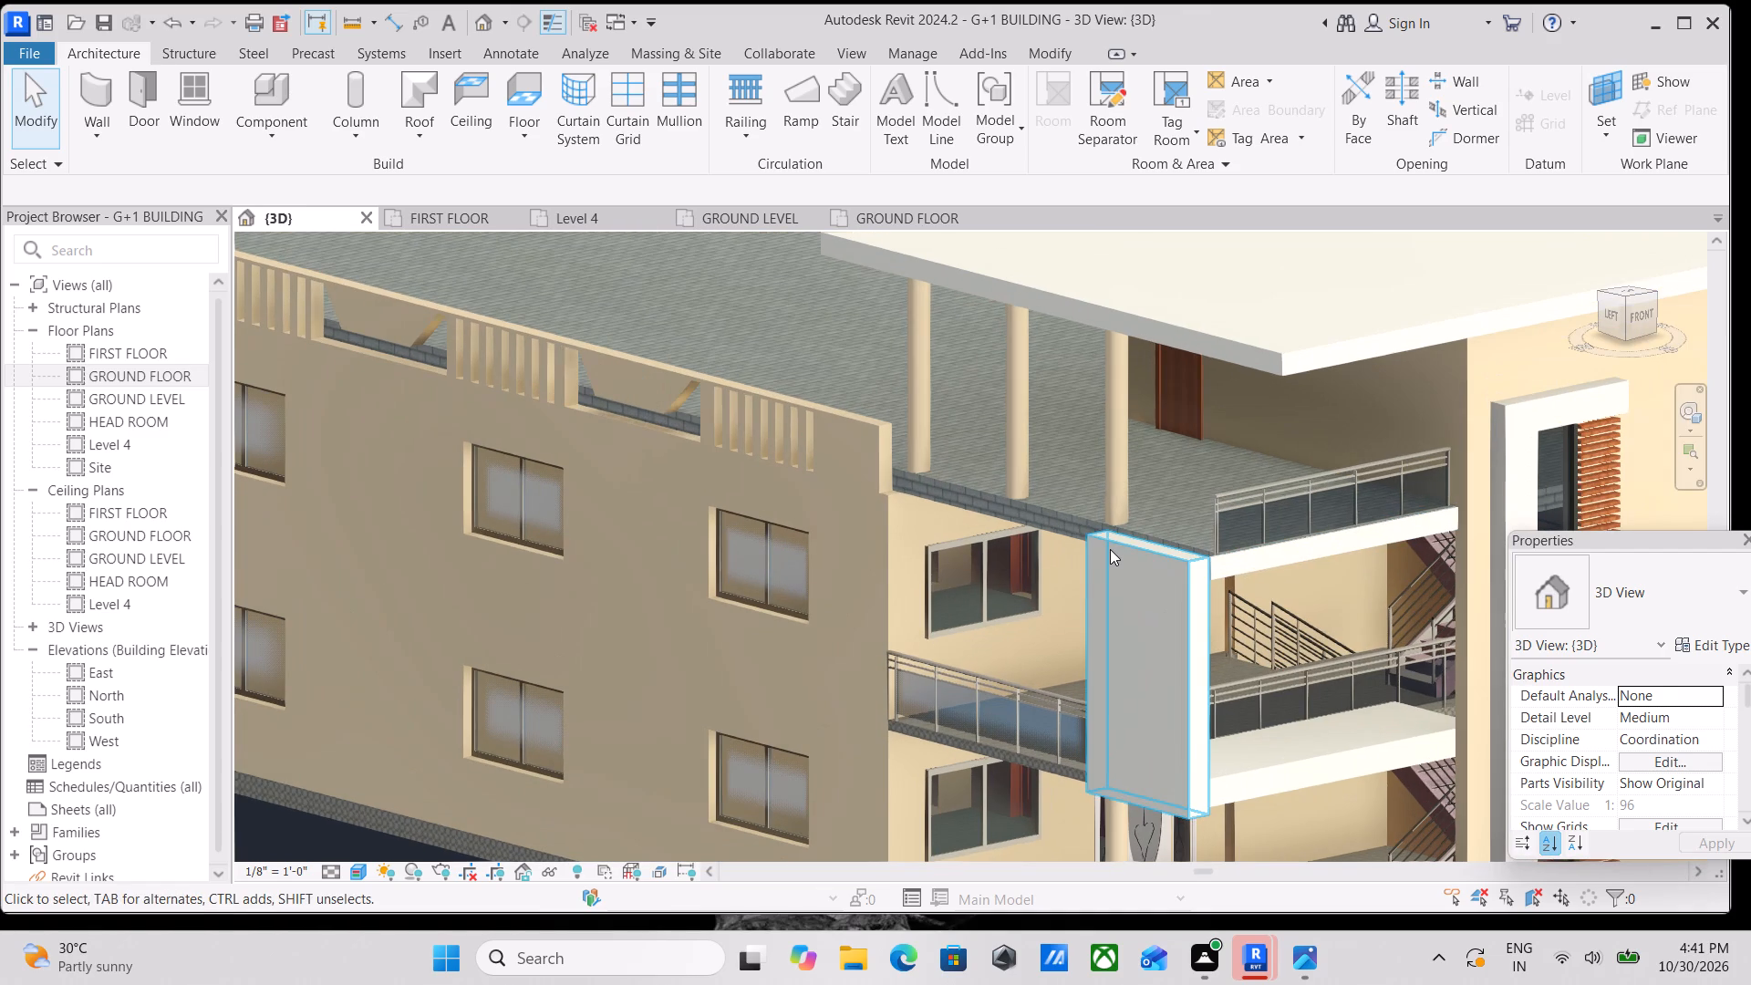
click(1110, 548)
scroll(1151, 550, up, 3)
scroll(1130, 551, down, 1)
shift+middle_drag(1130, 551, 1166, 606)
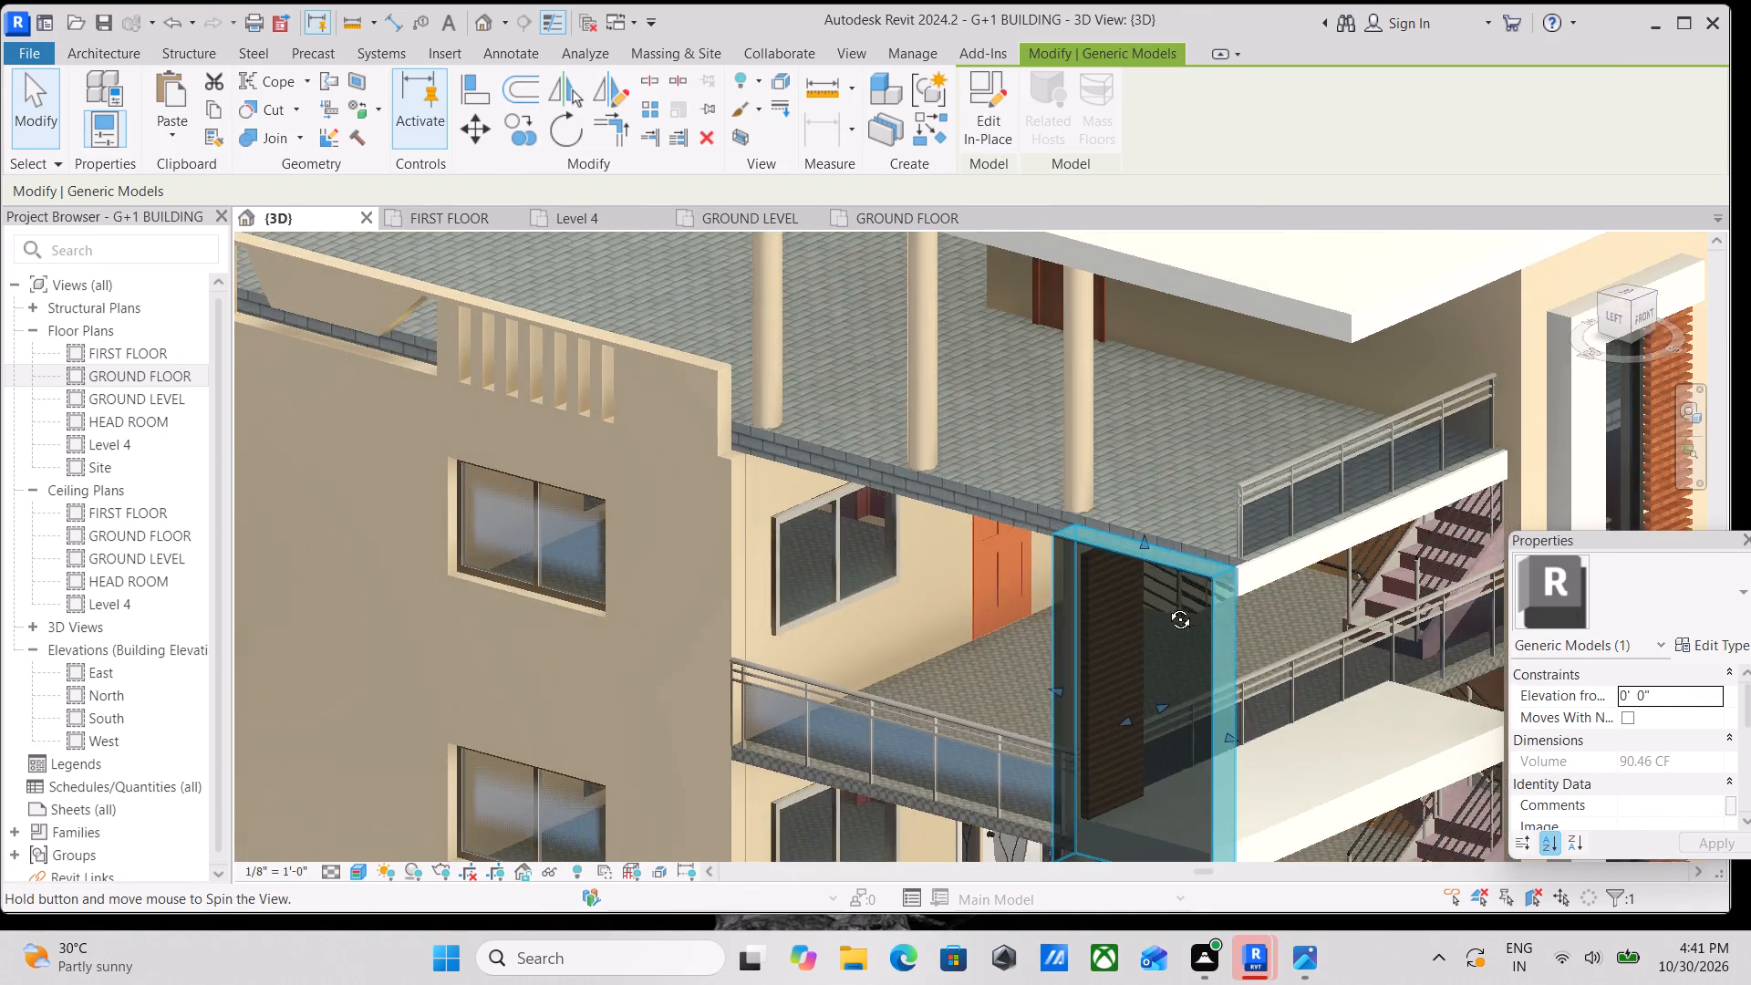
shift+middle_drag(1166, 606, 1167, 622)
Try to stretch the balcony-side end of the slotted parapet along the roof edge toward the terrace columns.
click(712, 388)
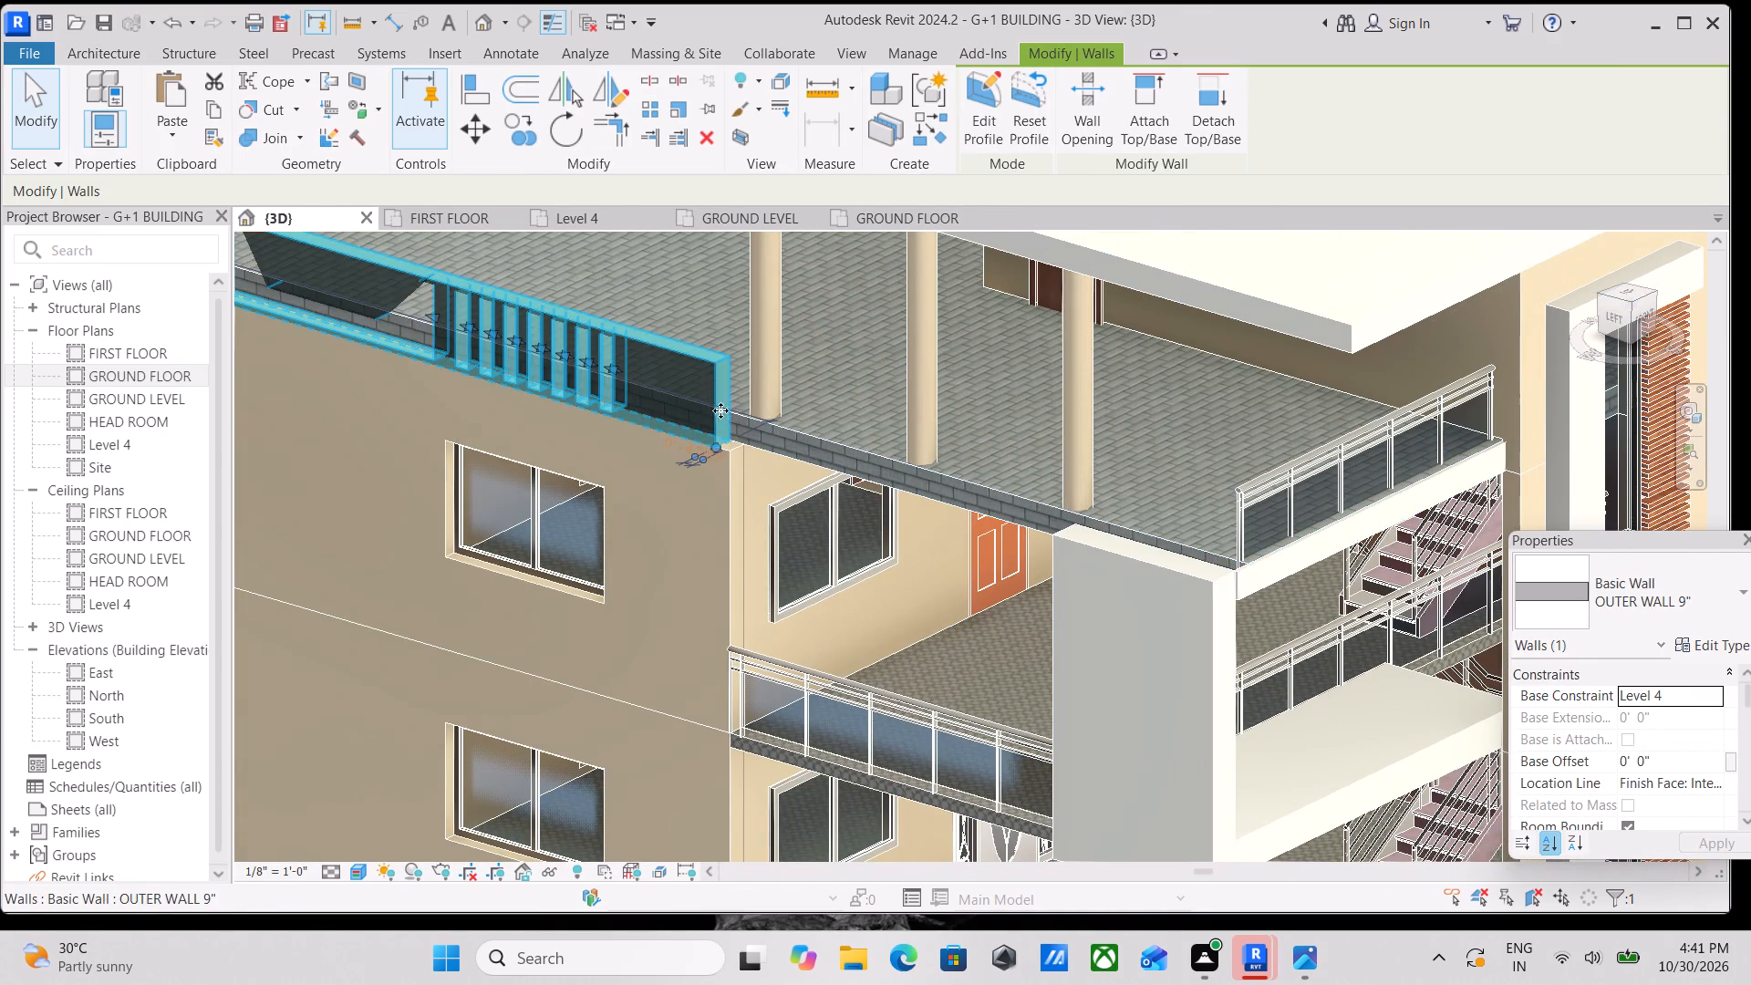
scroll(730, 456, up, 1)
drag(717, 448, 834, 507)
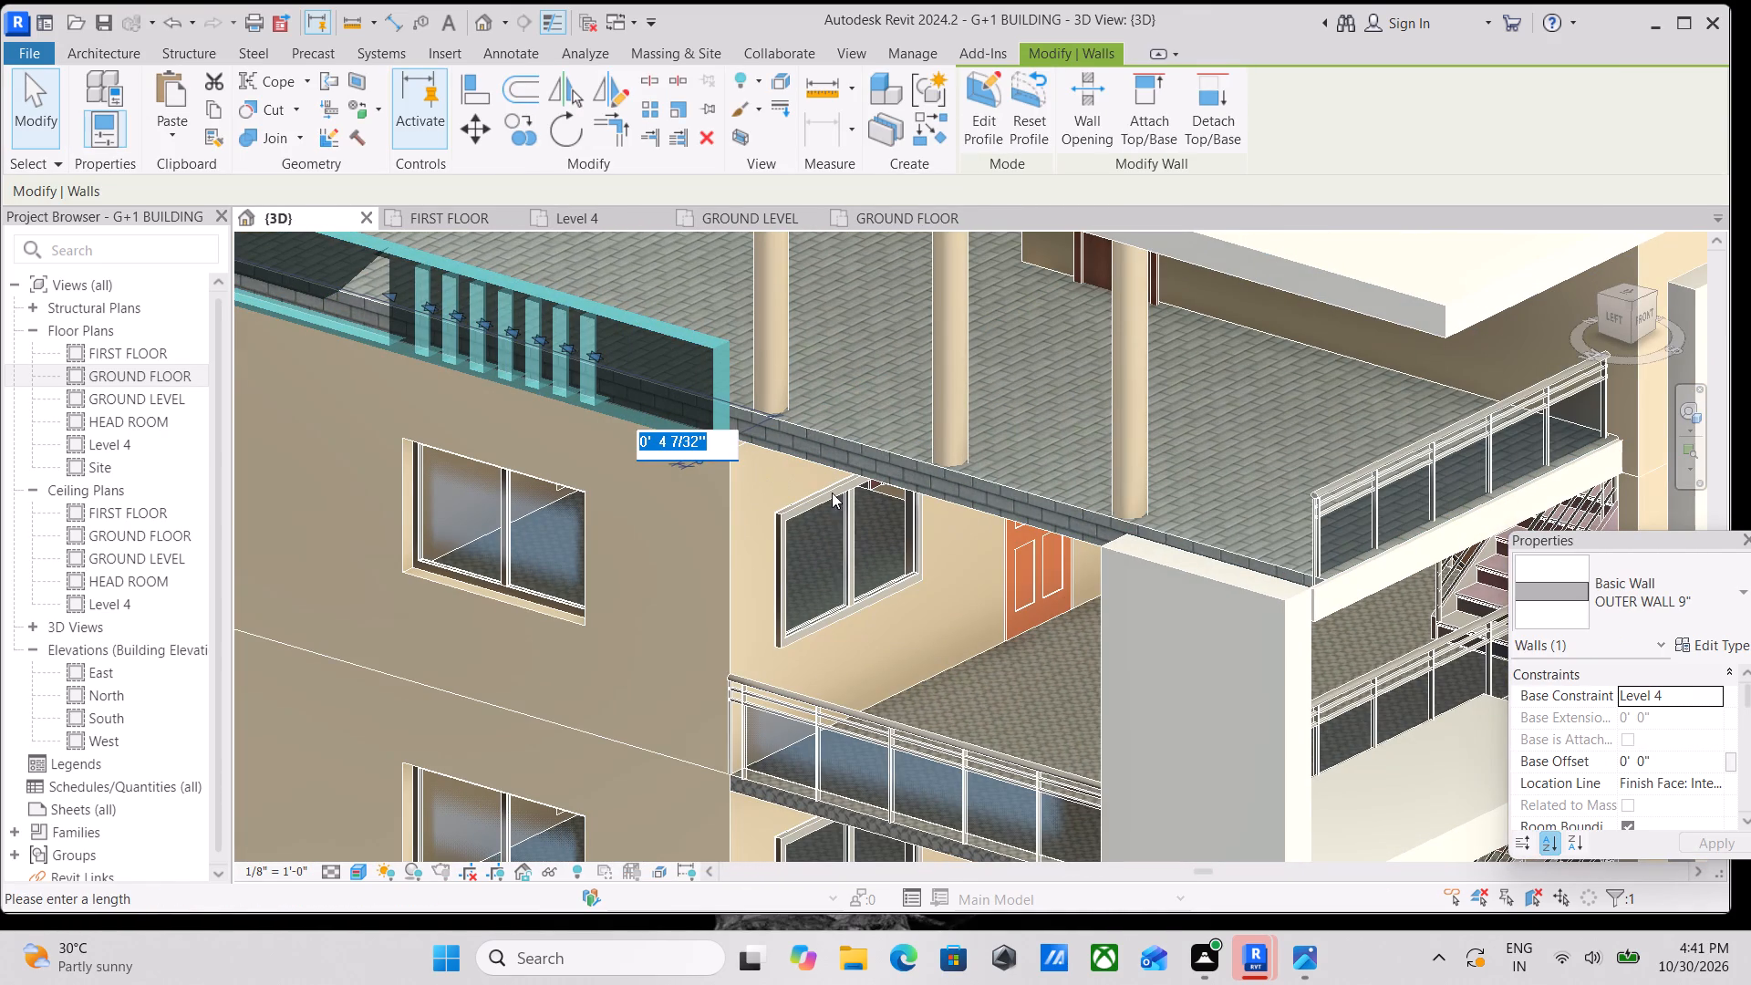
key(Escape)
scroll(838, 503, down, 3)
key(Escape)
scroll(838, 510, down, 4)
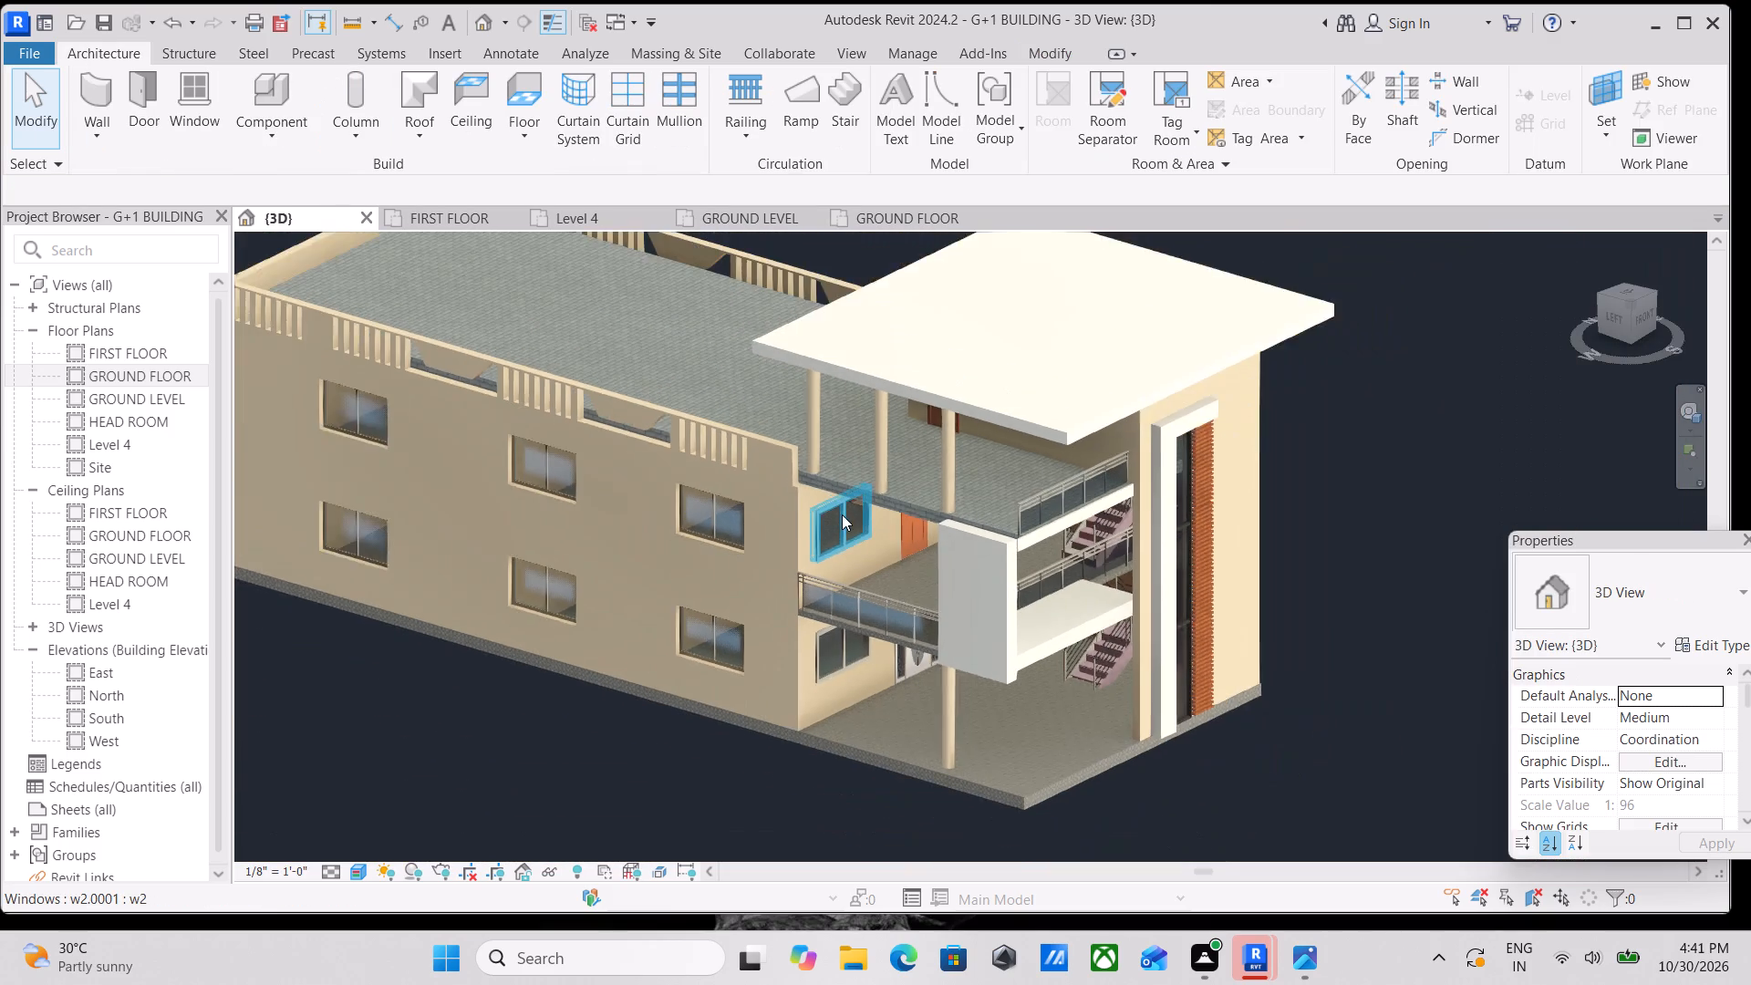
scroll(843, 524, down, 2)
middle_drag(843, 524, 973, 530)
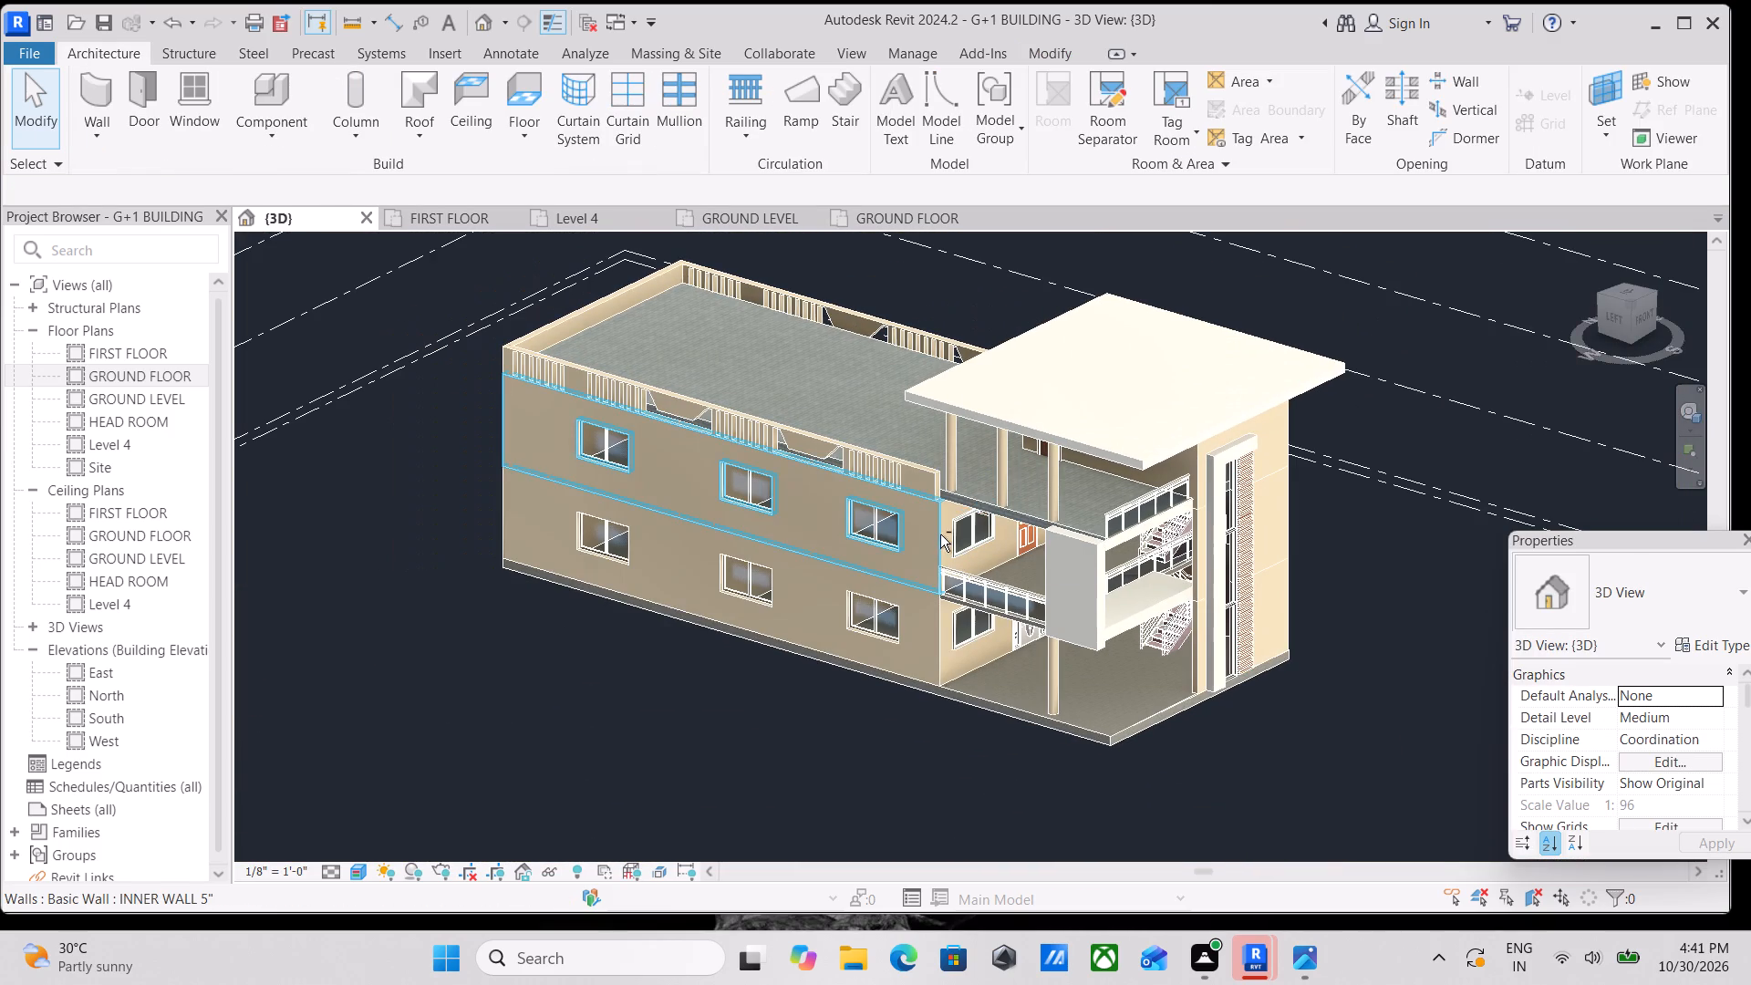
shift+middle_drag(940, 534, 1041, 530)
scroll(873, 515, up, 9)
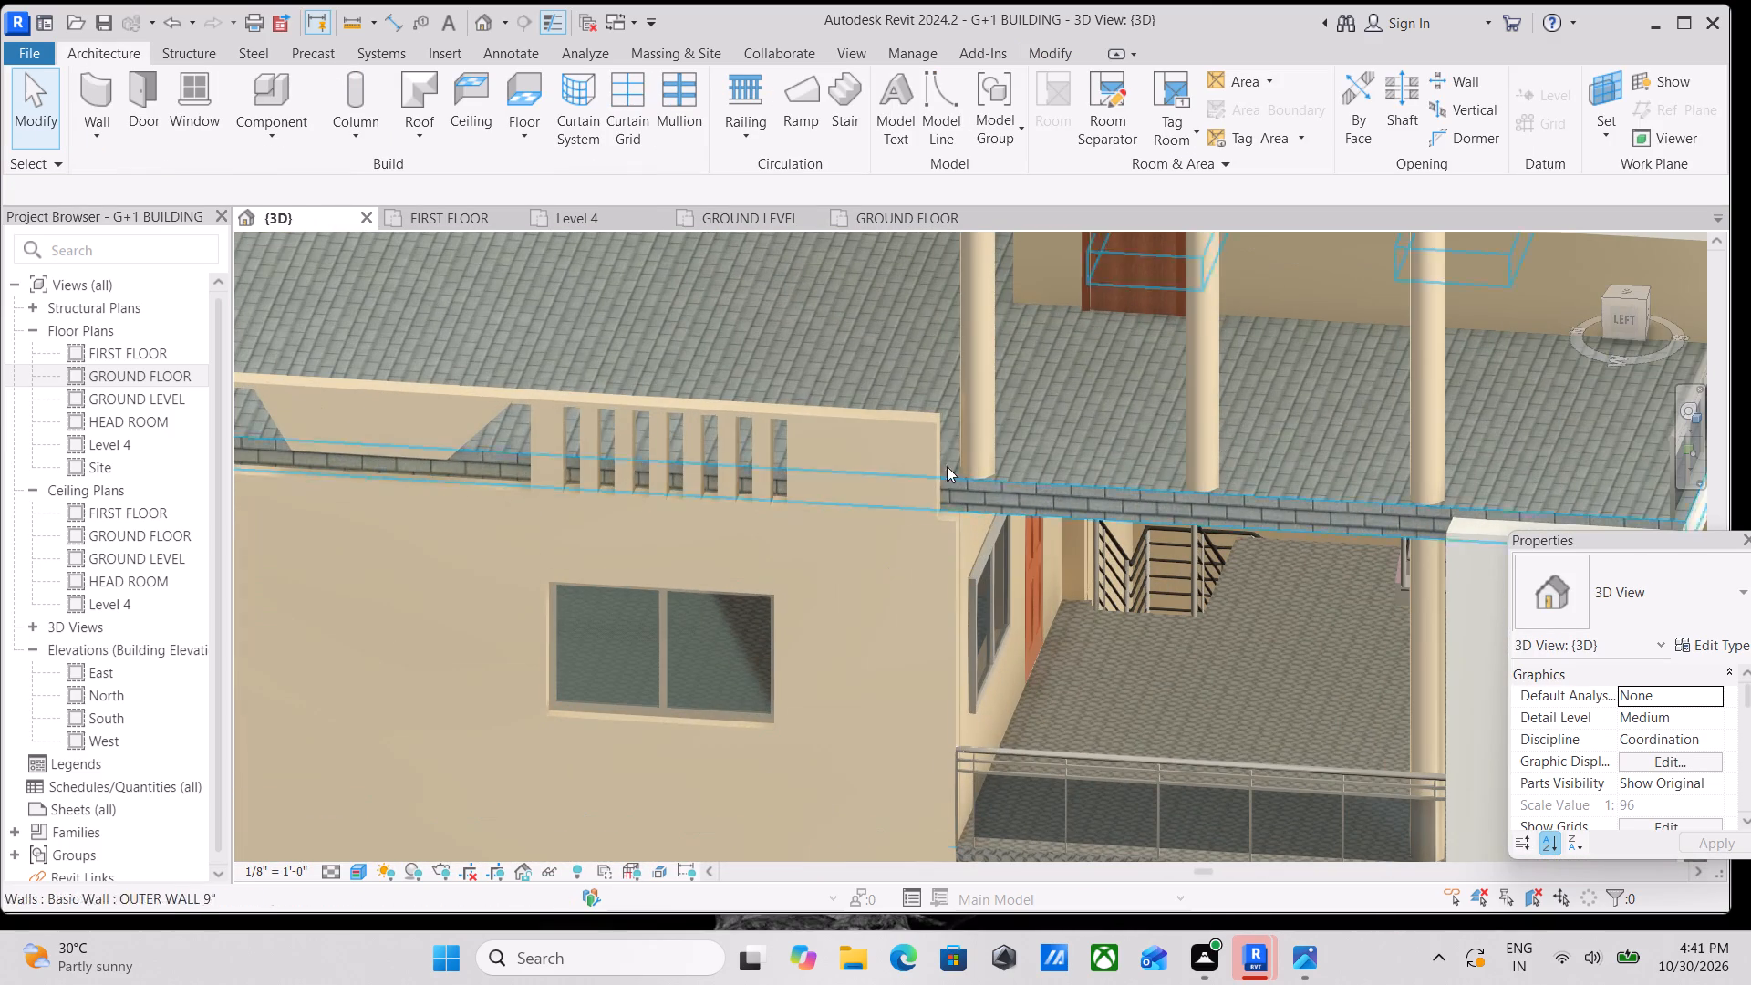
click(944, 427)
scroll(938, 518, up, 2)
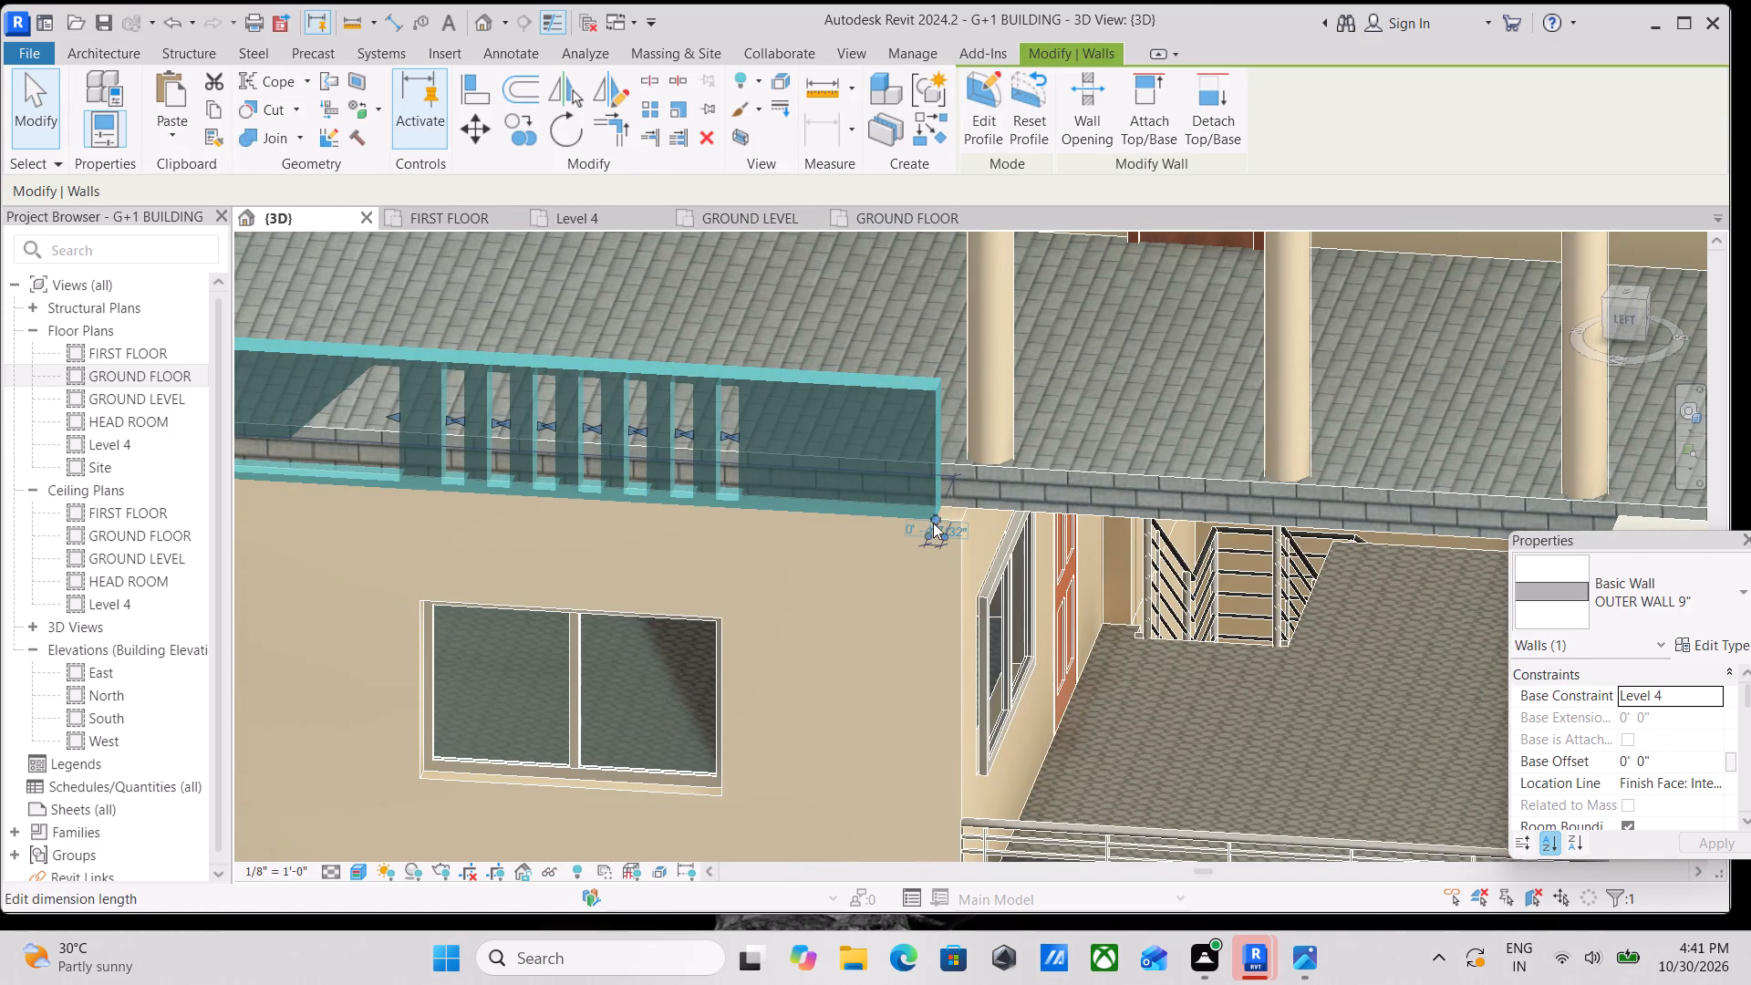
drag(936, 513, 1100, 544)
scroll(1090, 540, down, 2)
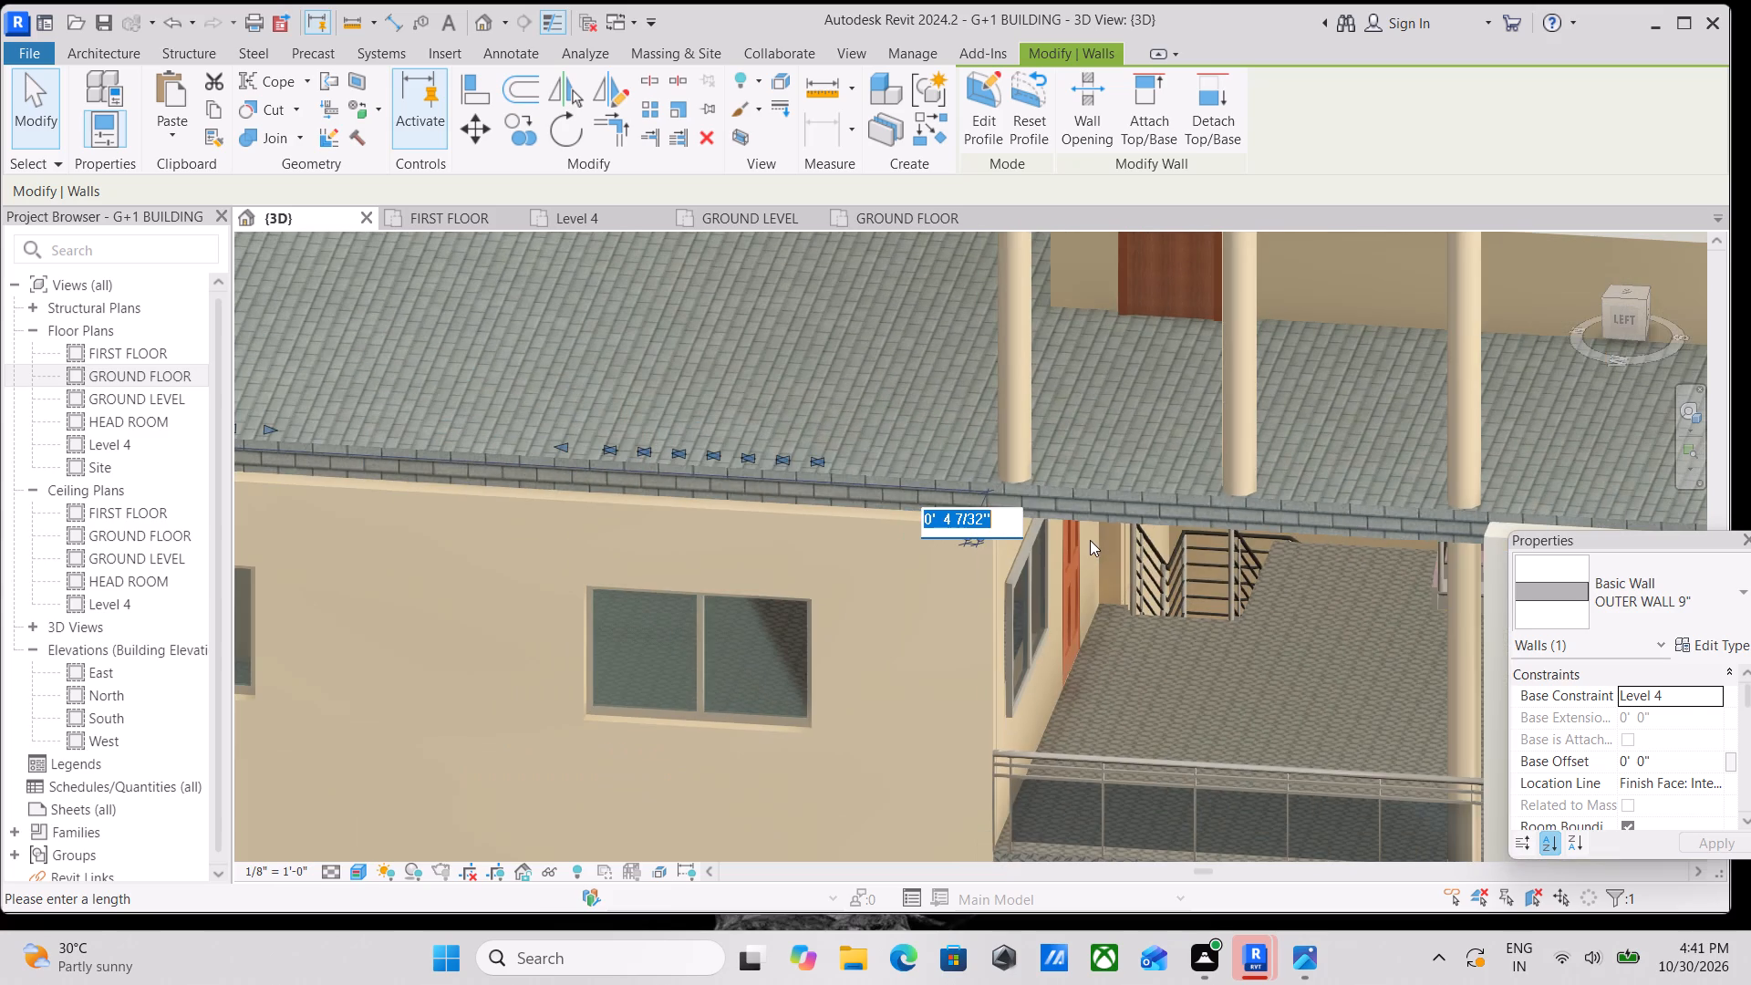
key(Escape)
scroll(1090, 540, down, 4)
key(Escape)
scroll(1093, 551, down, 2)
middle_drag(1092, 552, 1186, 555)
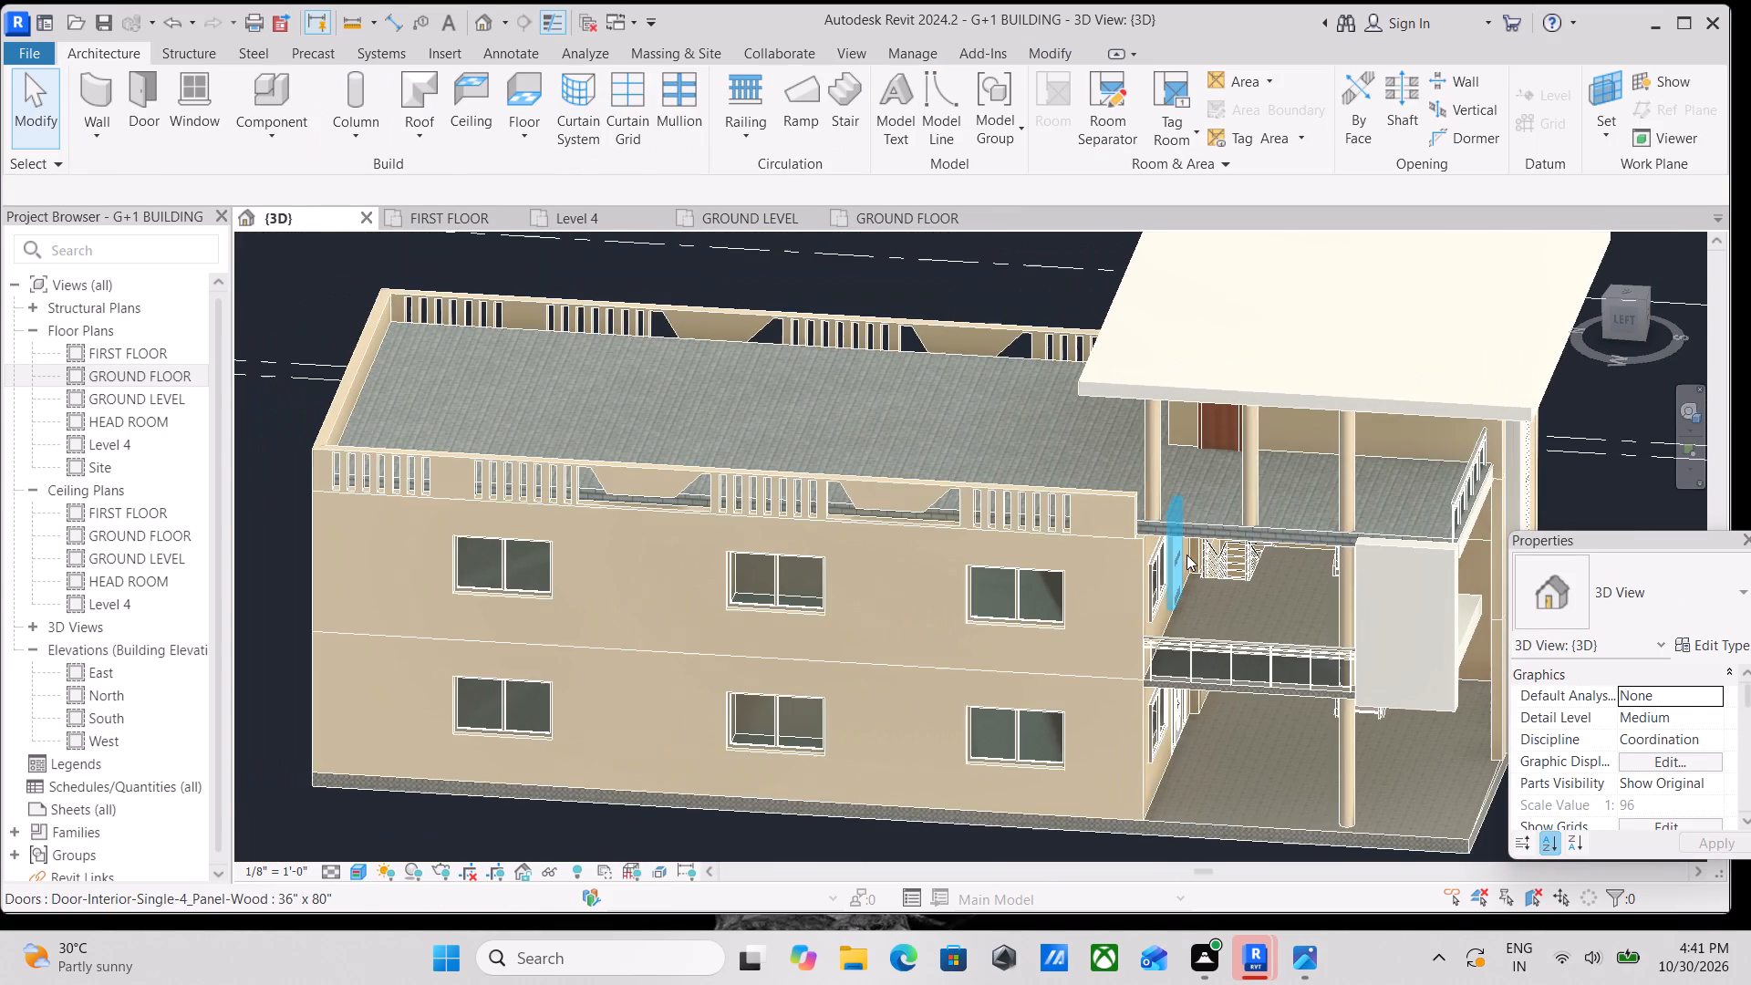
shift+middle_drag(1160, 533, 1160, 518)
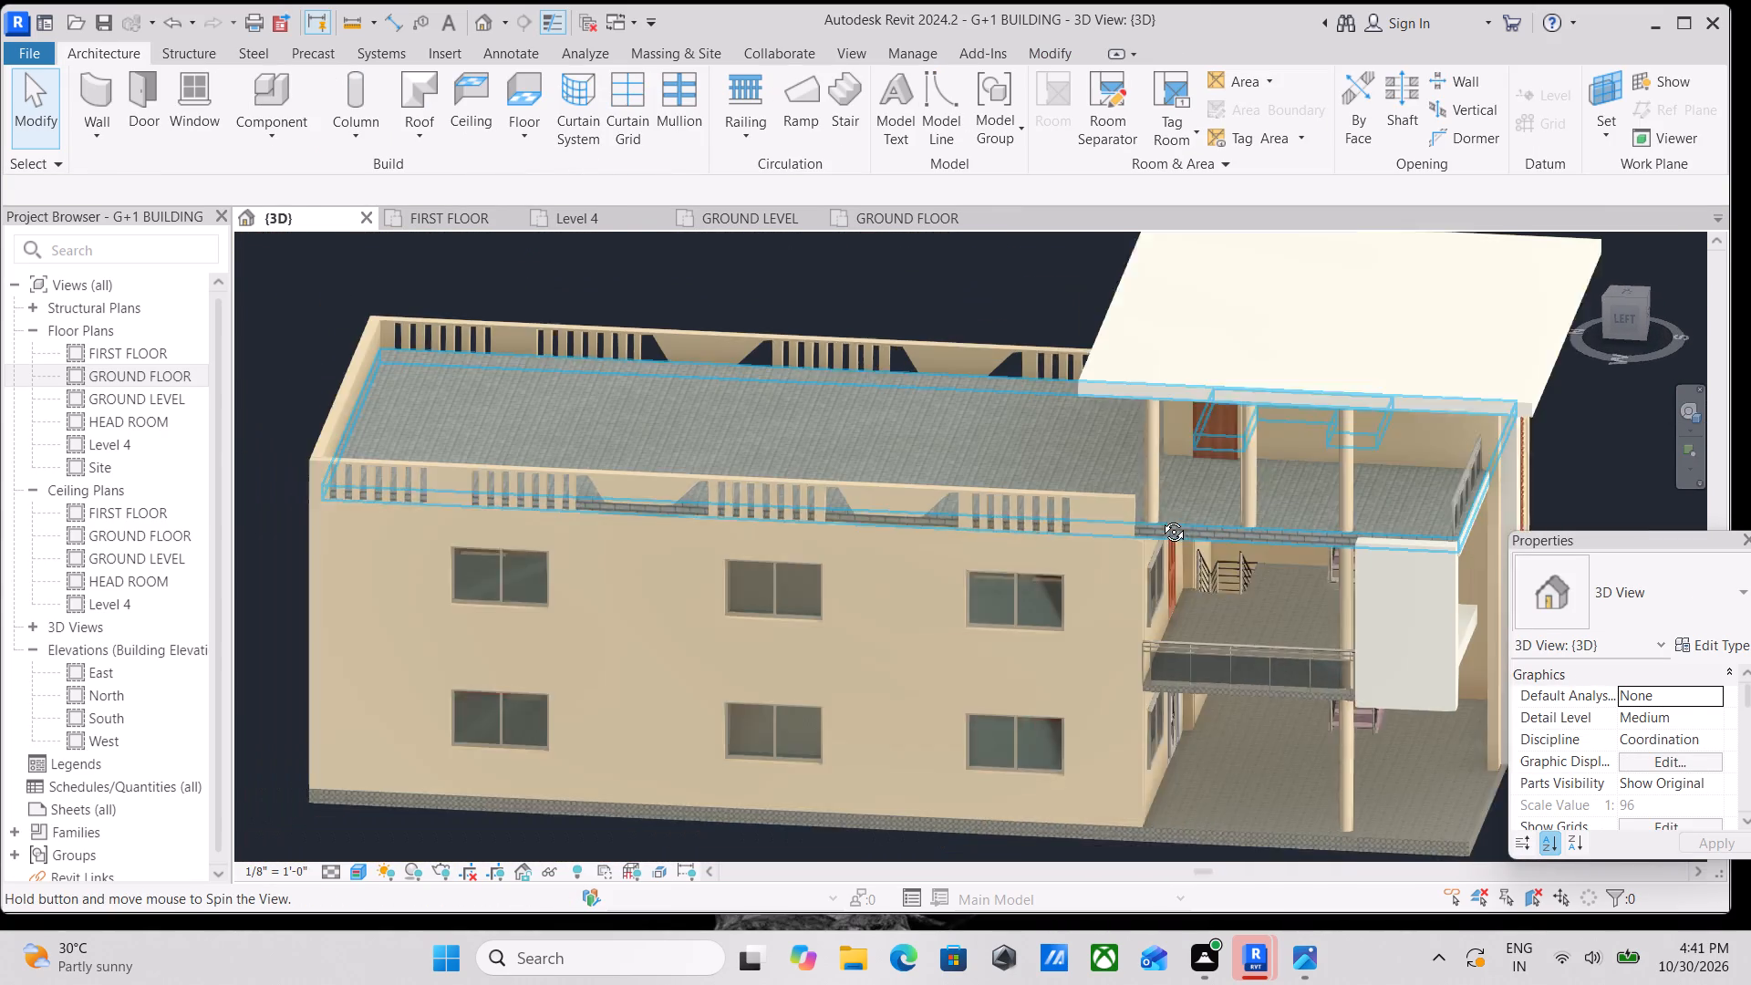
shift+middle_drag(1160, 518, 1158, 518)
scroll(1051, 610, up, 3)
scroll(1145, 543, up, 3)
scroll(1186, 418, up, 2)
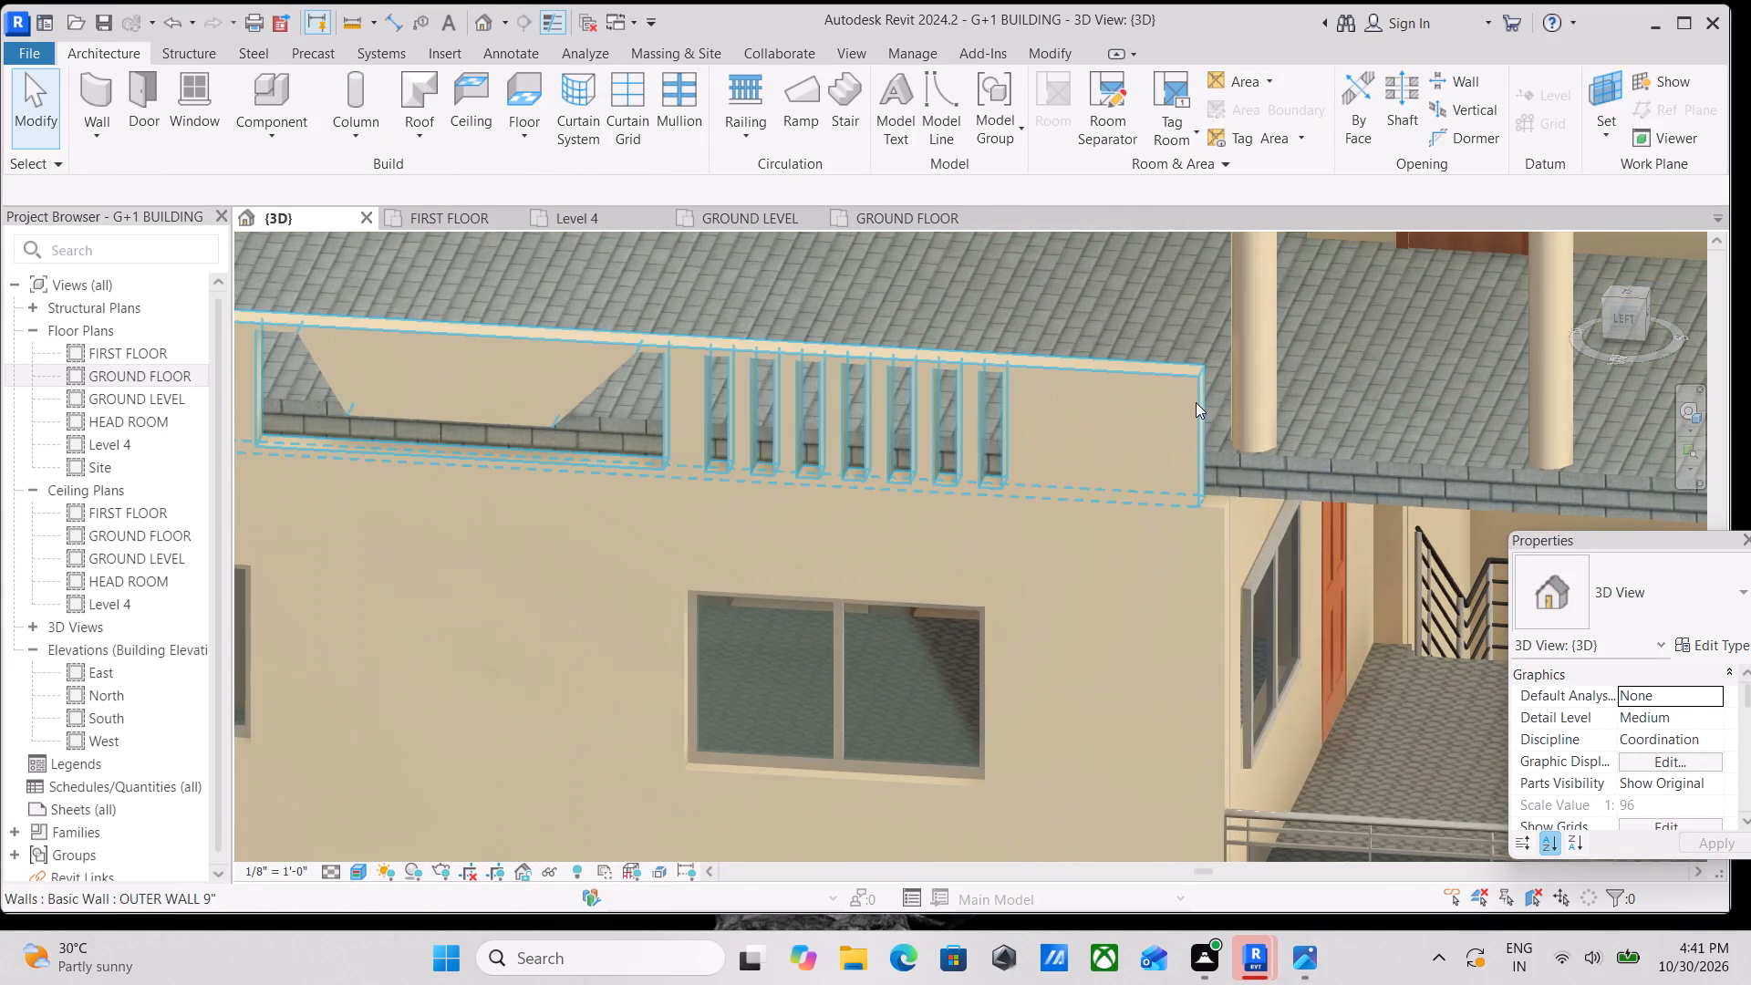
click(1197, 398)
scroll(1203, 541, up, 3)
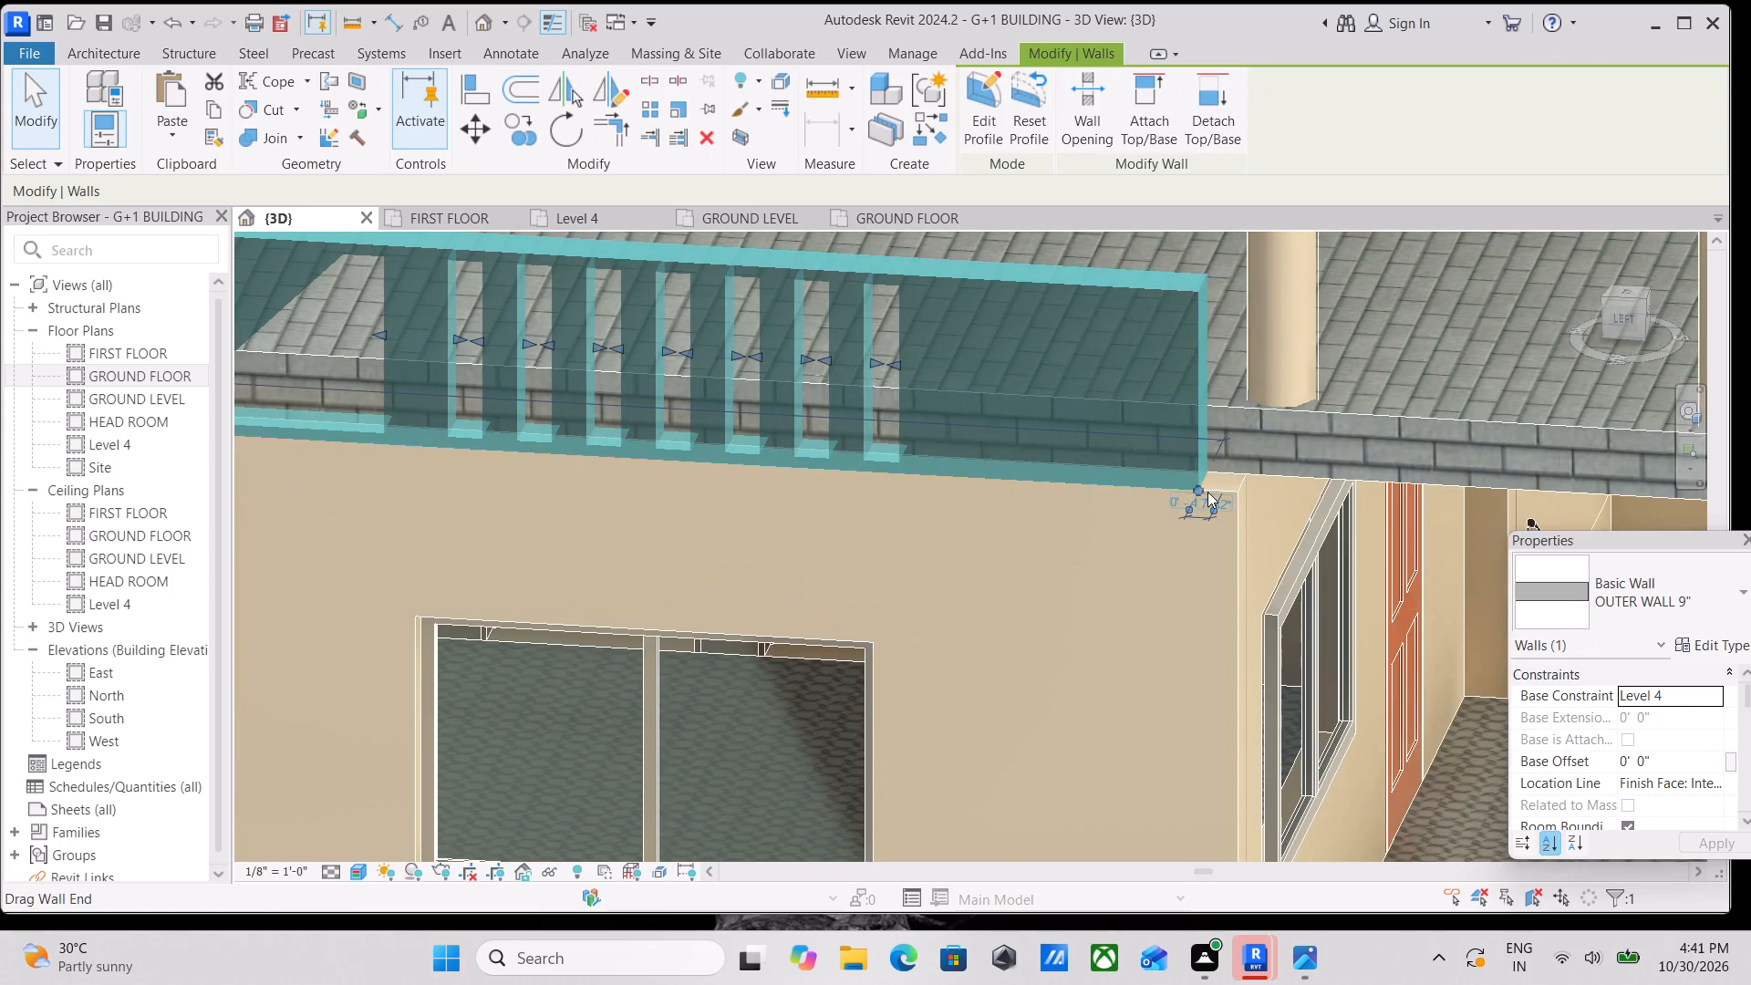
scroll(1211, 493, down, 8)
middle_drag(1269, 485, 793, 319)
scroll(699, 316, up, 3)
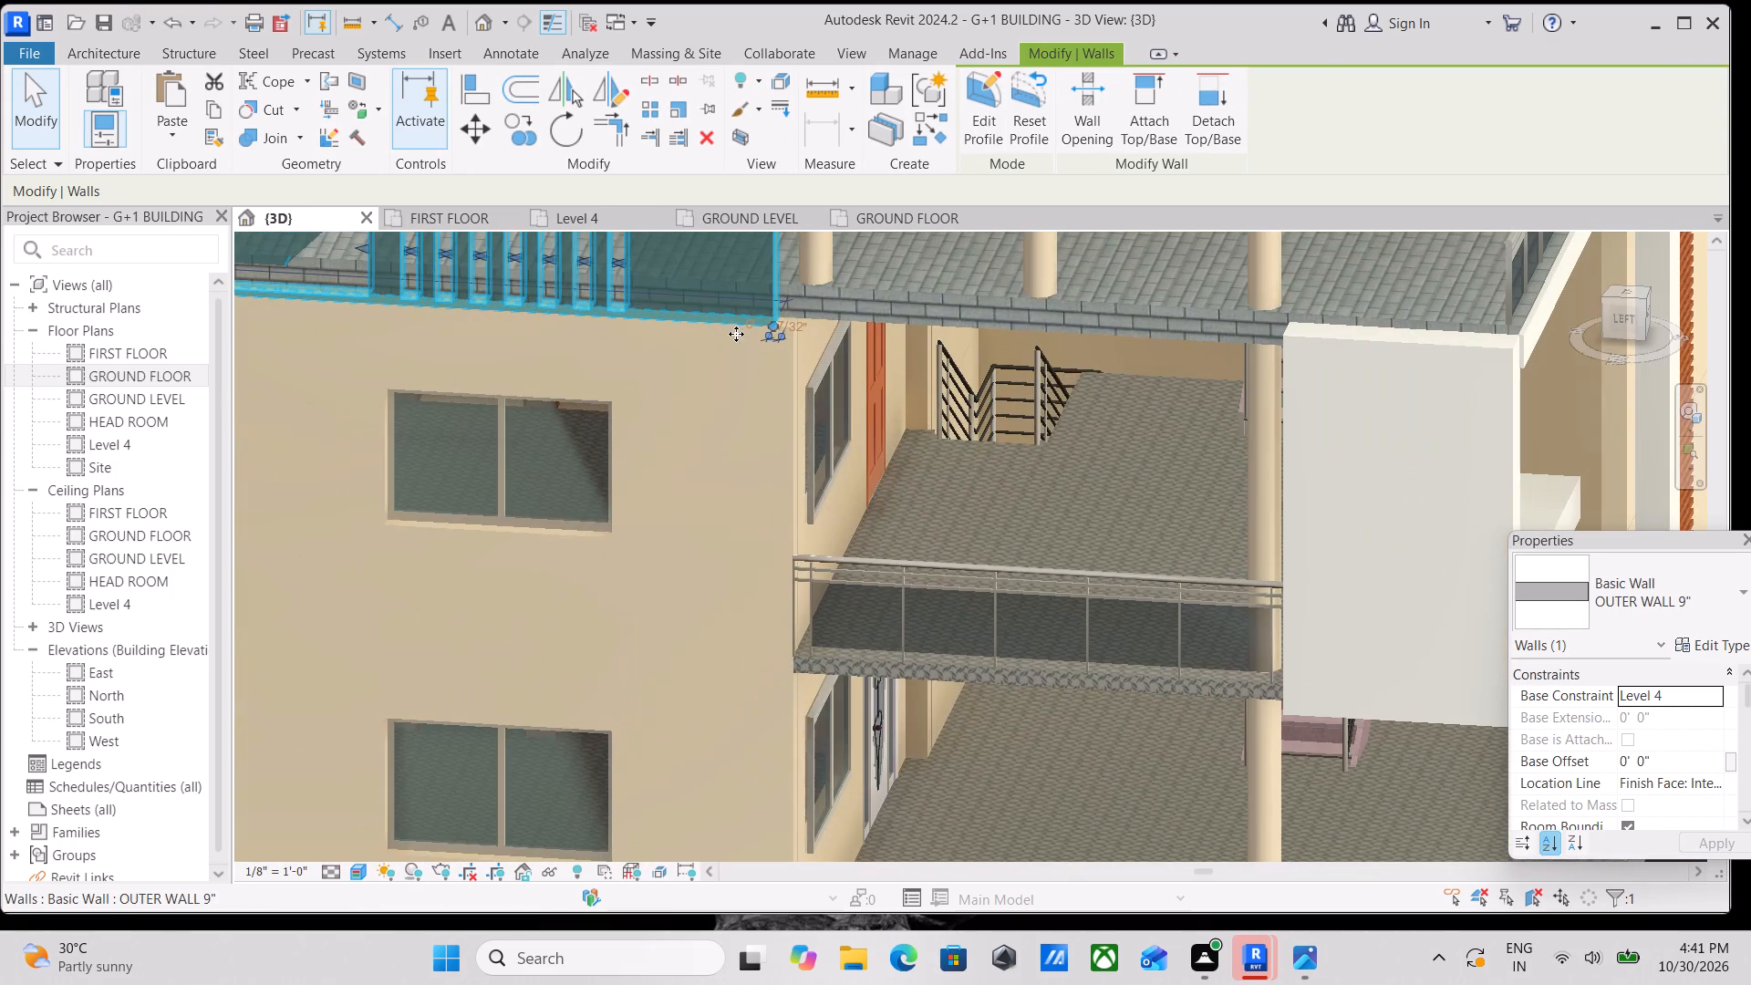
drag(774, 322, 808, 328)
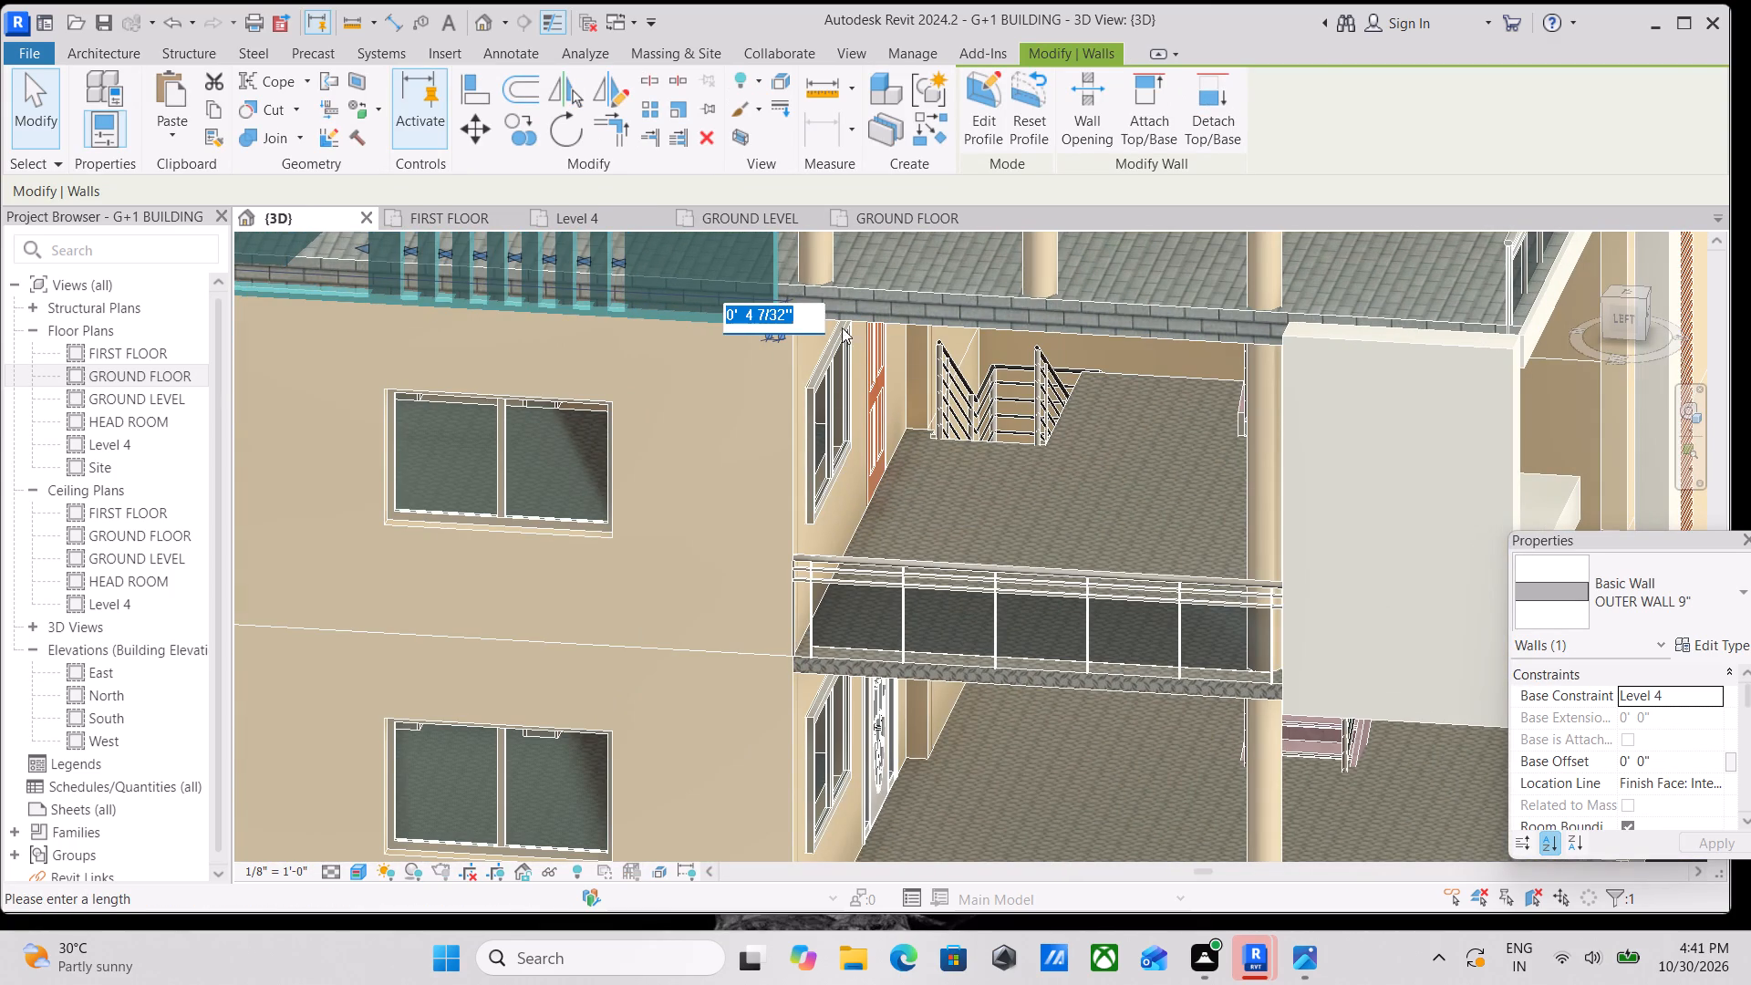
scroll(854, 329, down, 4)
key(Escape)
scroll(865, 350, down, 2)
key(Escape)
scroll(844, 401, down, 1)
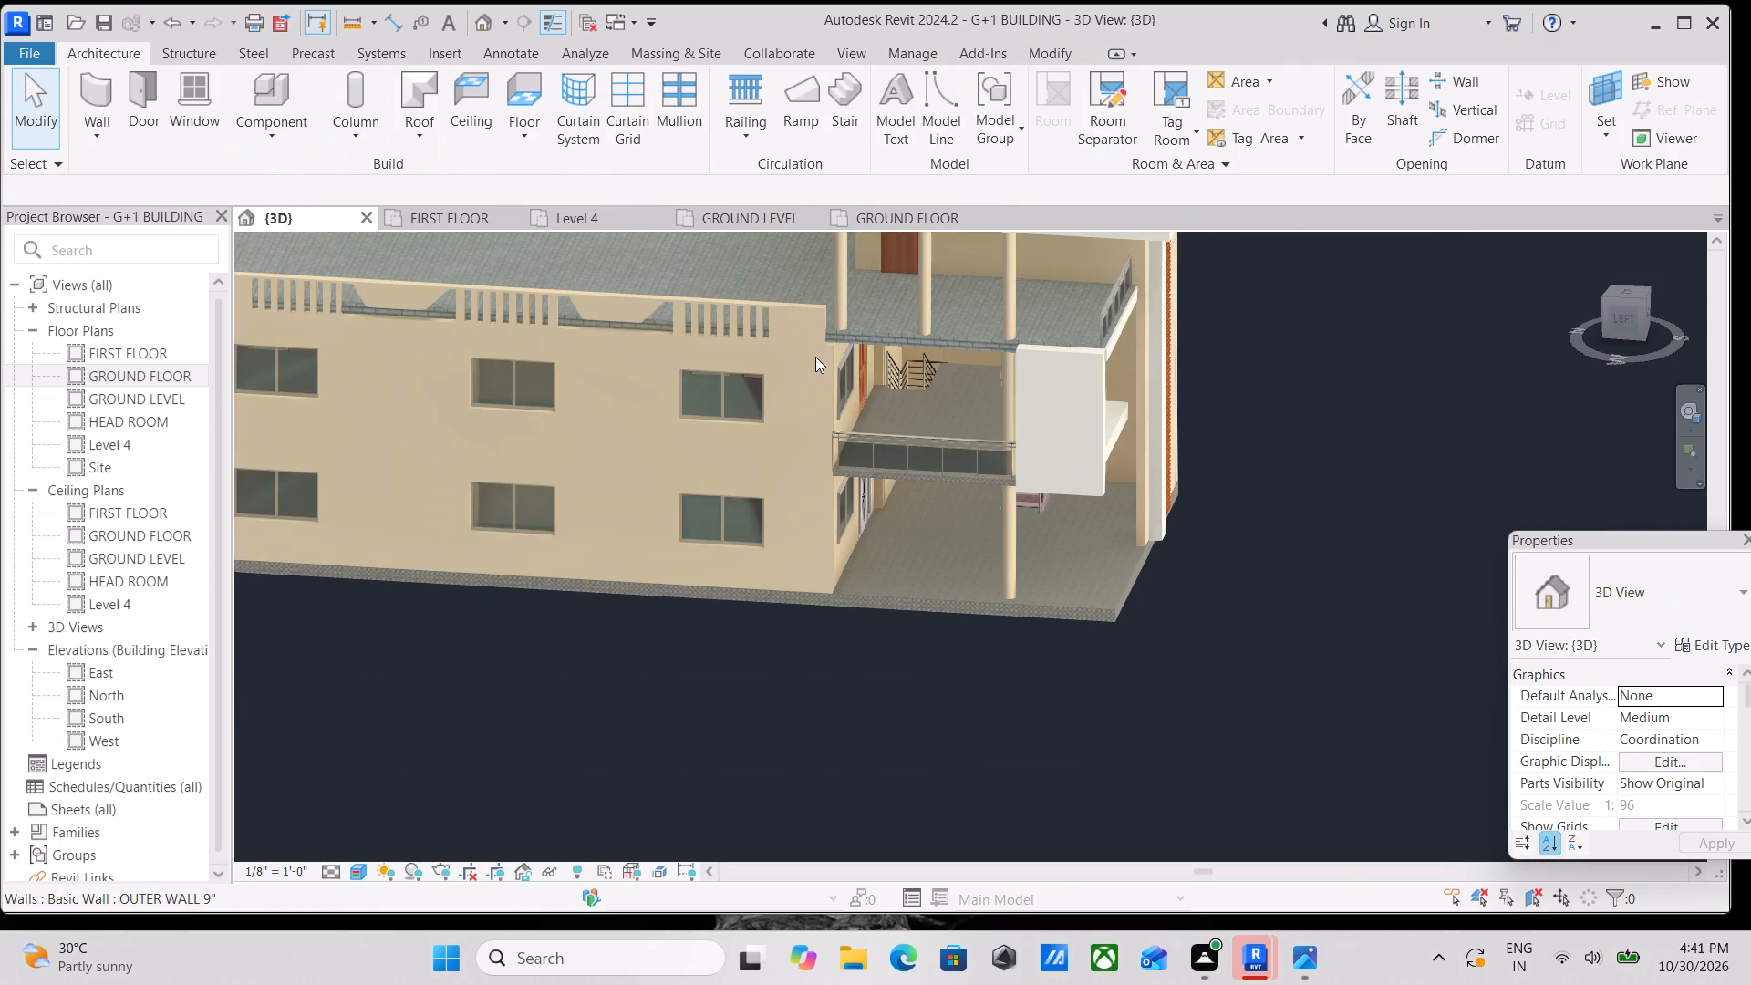
Extend the balcony-side end of the slotted parapet along the roof edge, over the balcony opening, to the near edge of the white vertical panel.
shift+middle_drag(815, 357, 969, 475)
scroll(814, 410, up, 2)
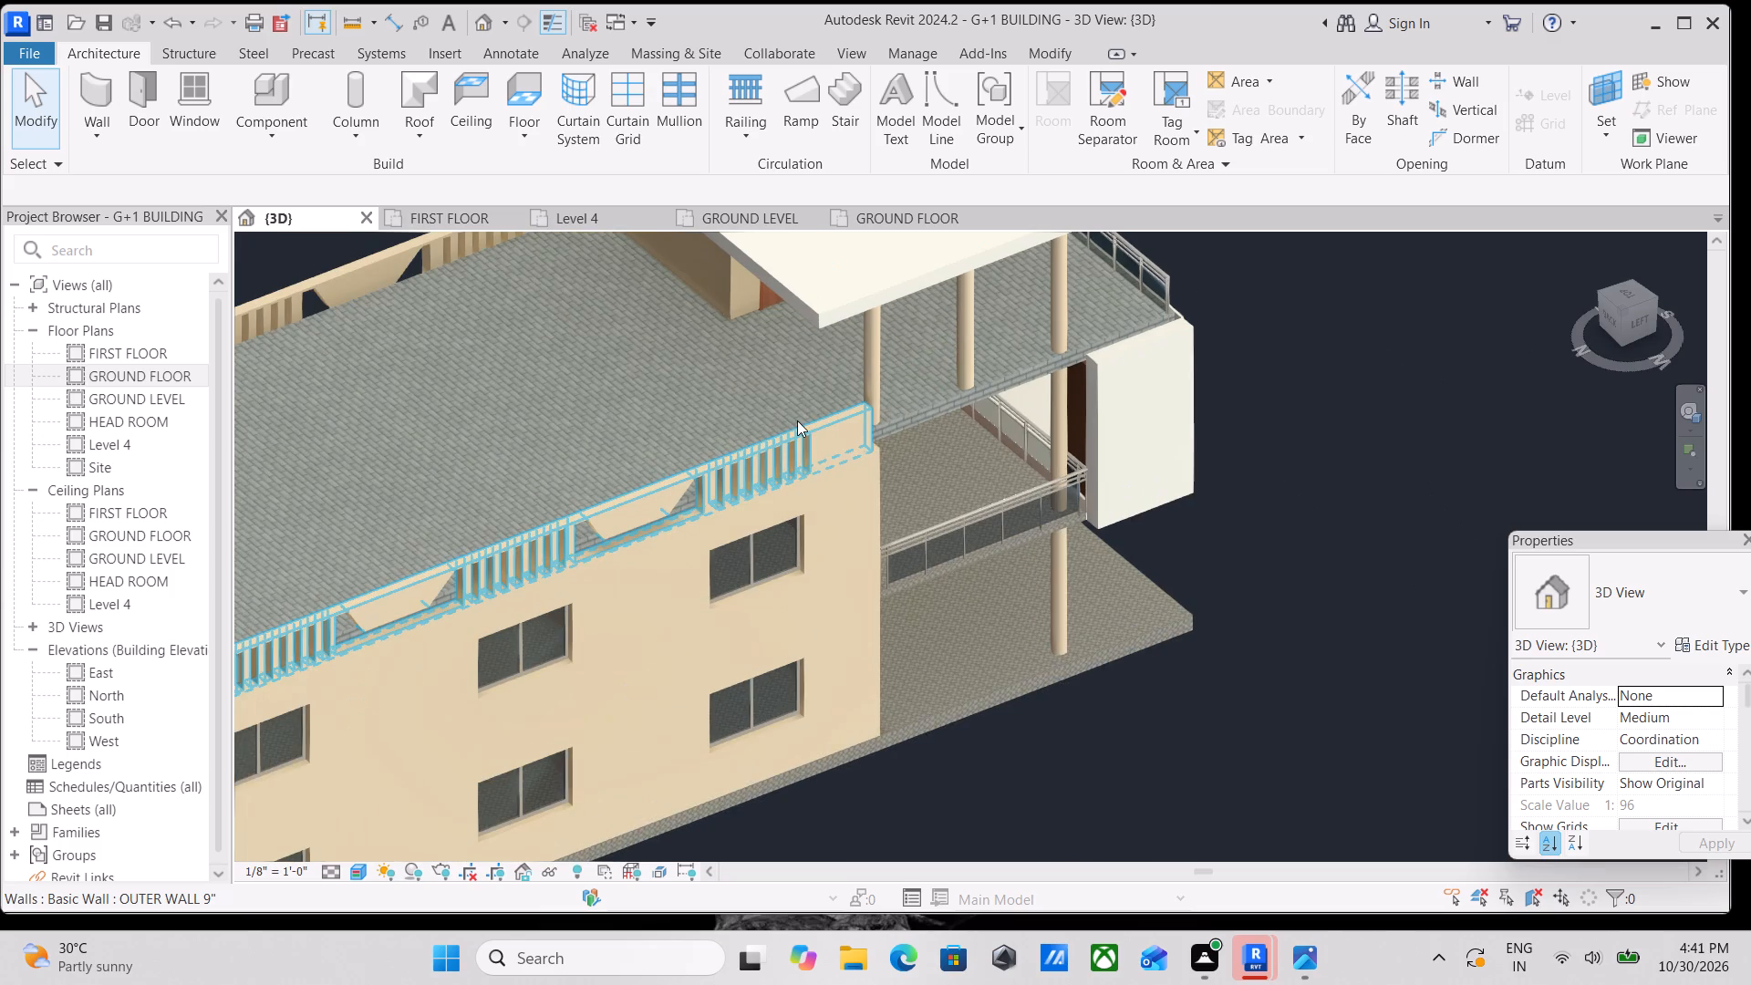
click(797, 420)
scroll(819, 435, up, 8)
scroll(919, 450, up, 2)
scroll(933, 449, down, 3)
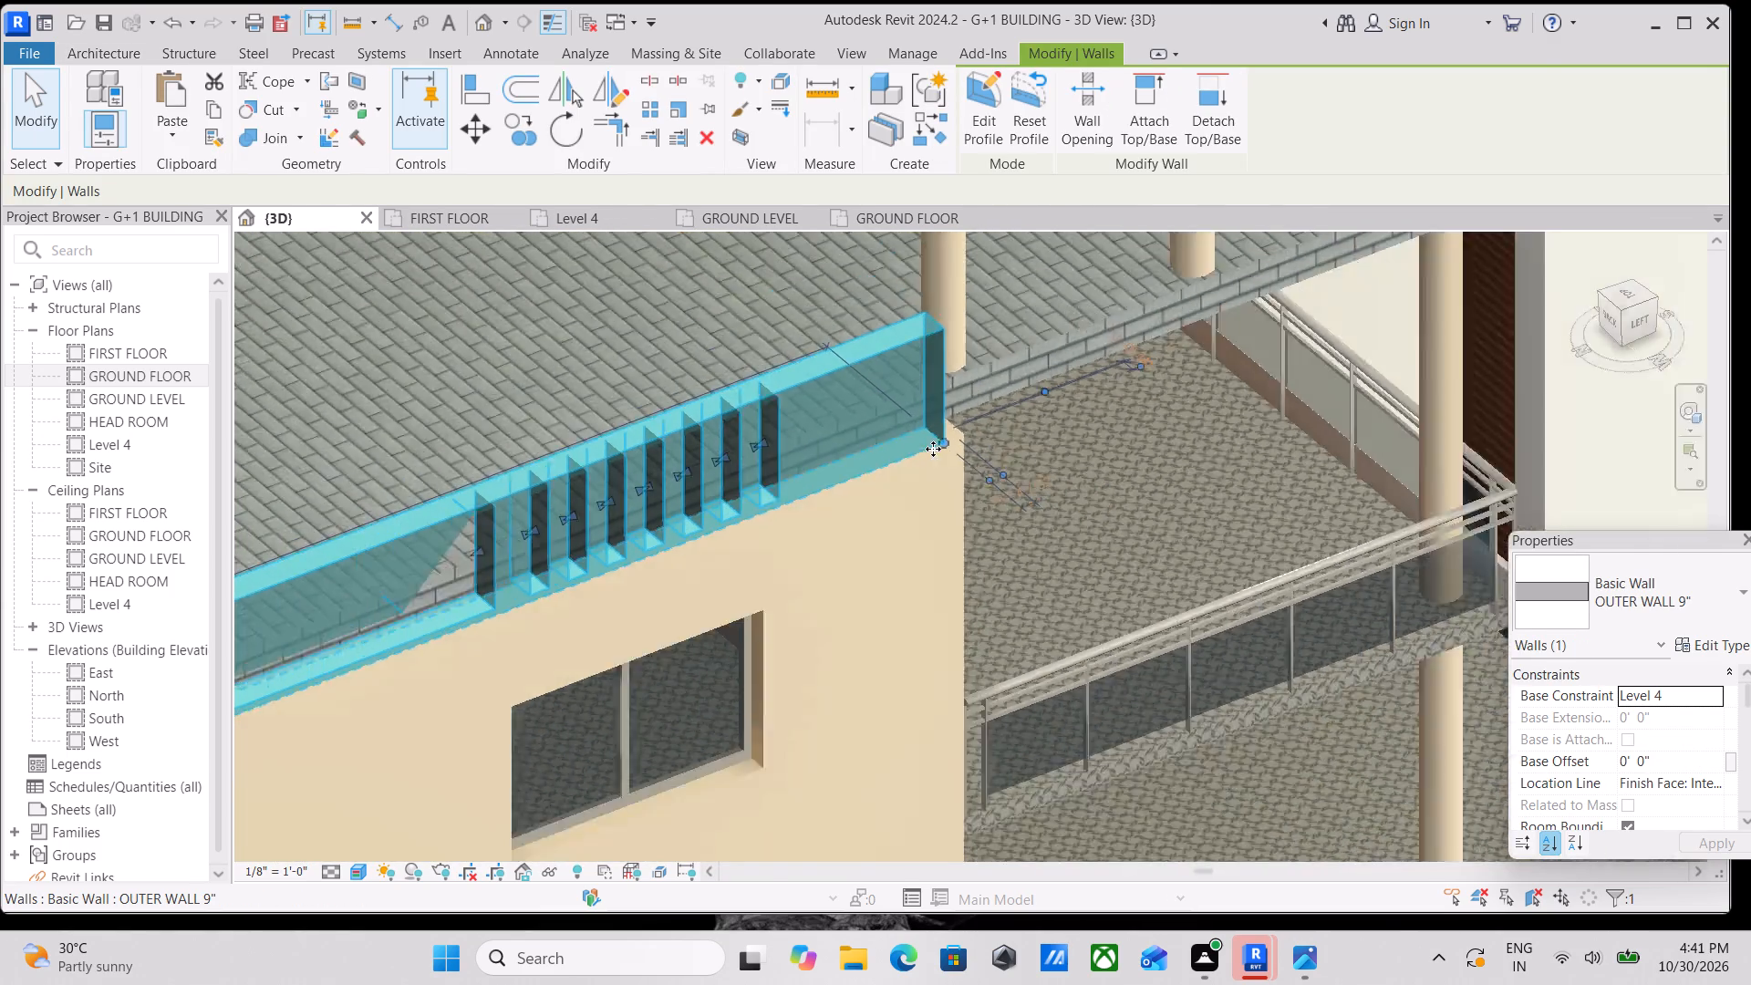
scroll(933, 449, down, 6)
middle_drag(1014, 408, 824, 428)
scroll(855, 405, down, 1)
middle_drag(840, 417, 750, 453)
scroll(744, 491, up, 3)
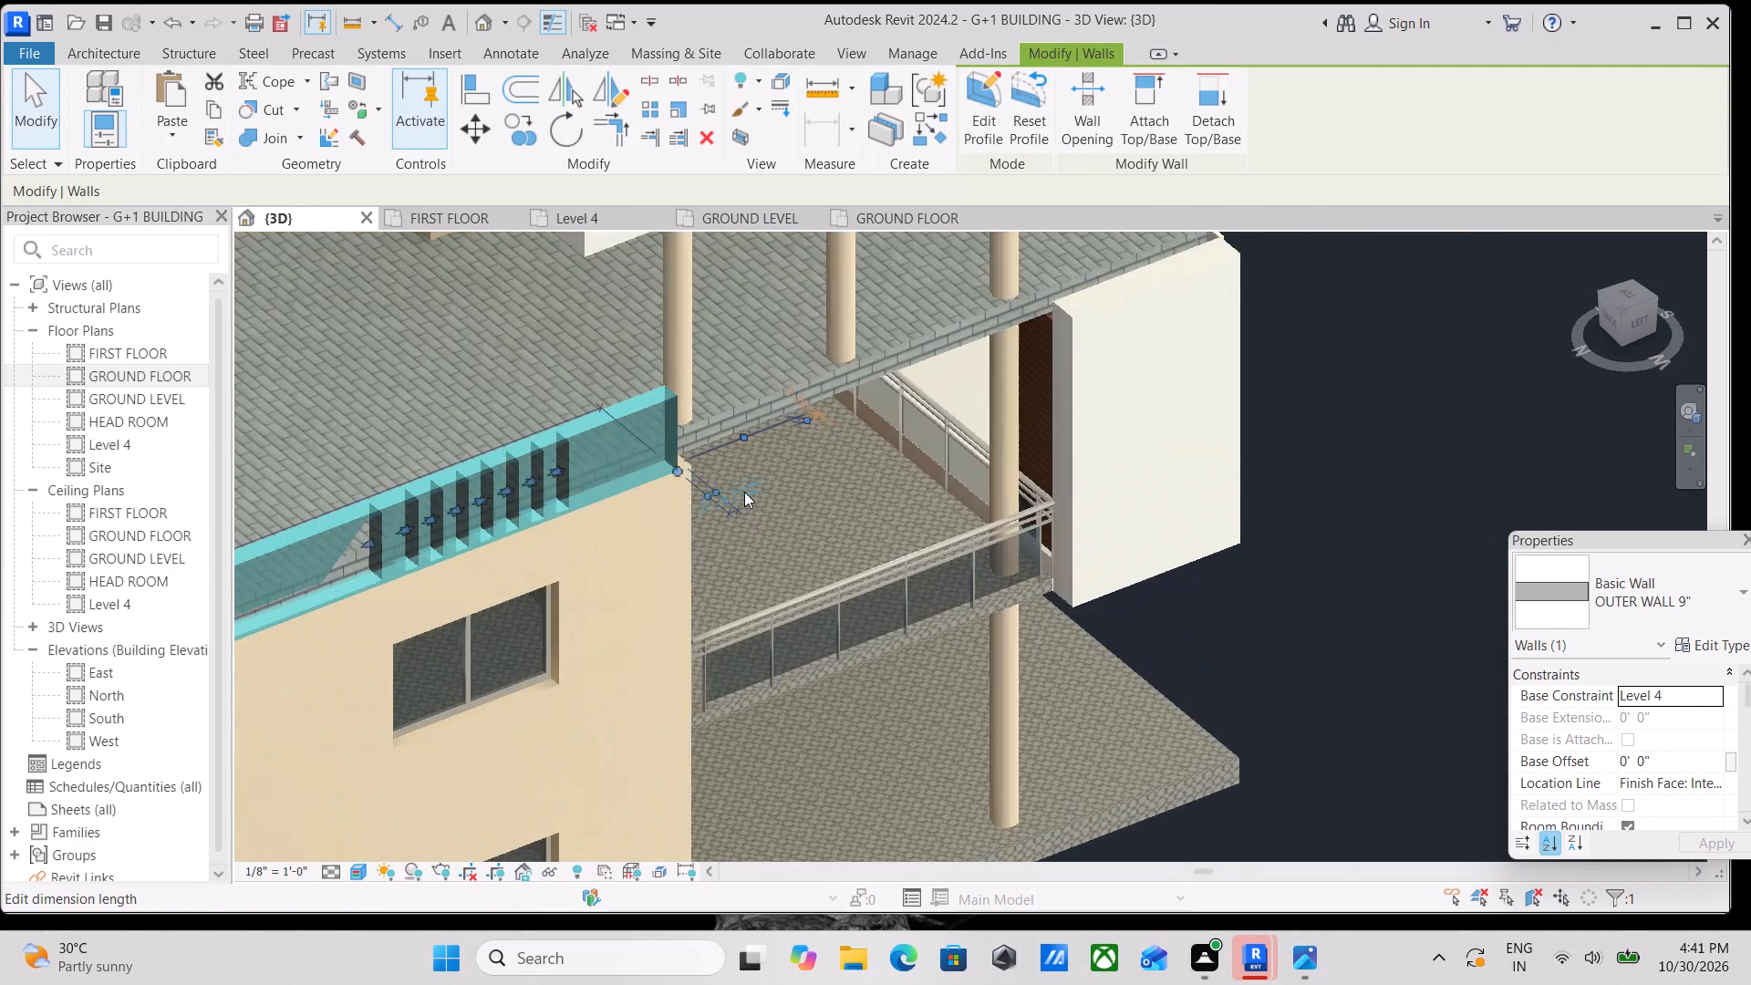
scroll(744, 492, up, 4)
drag(643, 461, 644, 460)
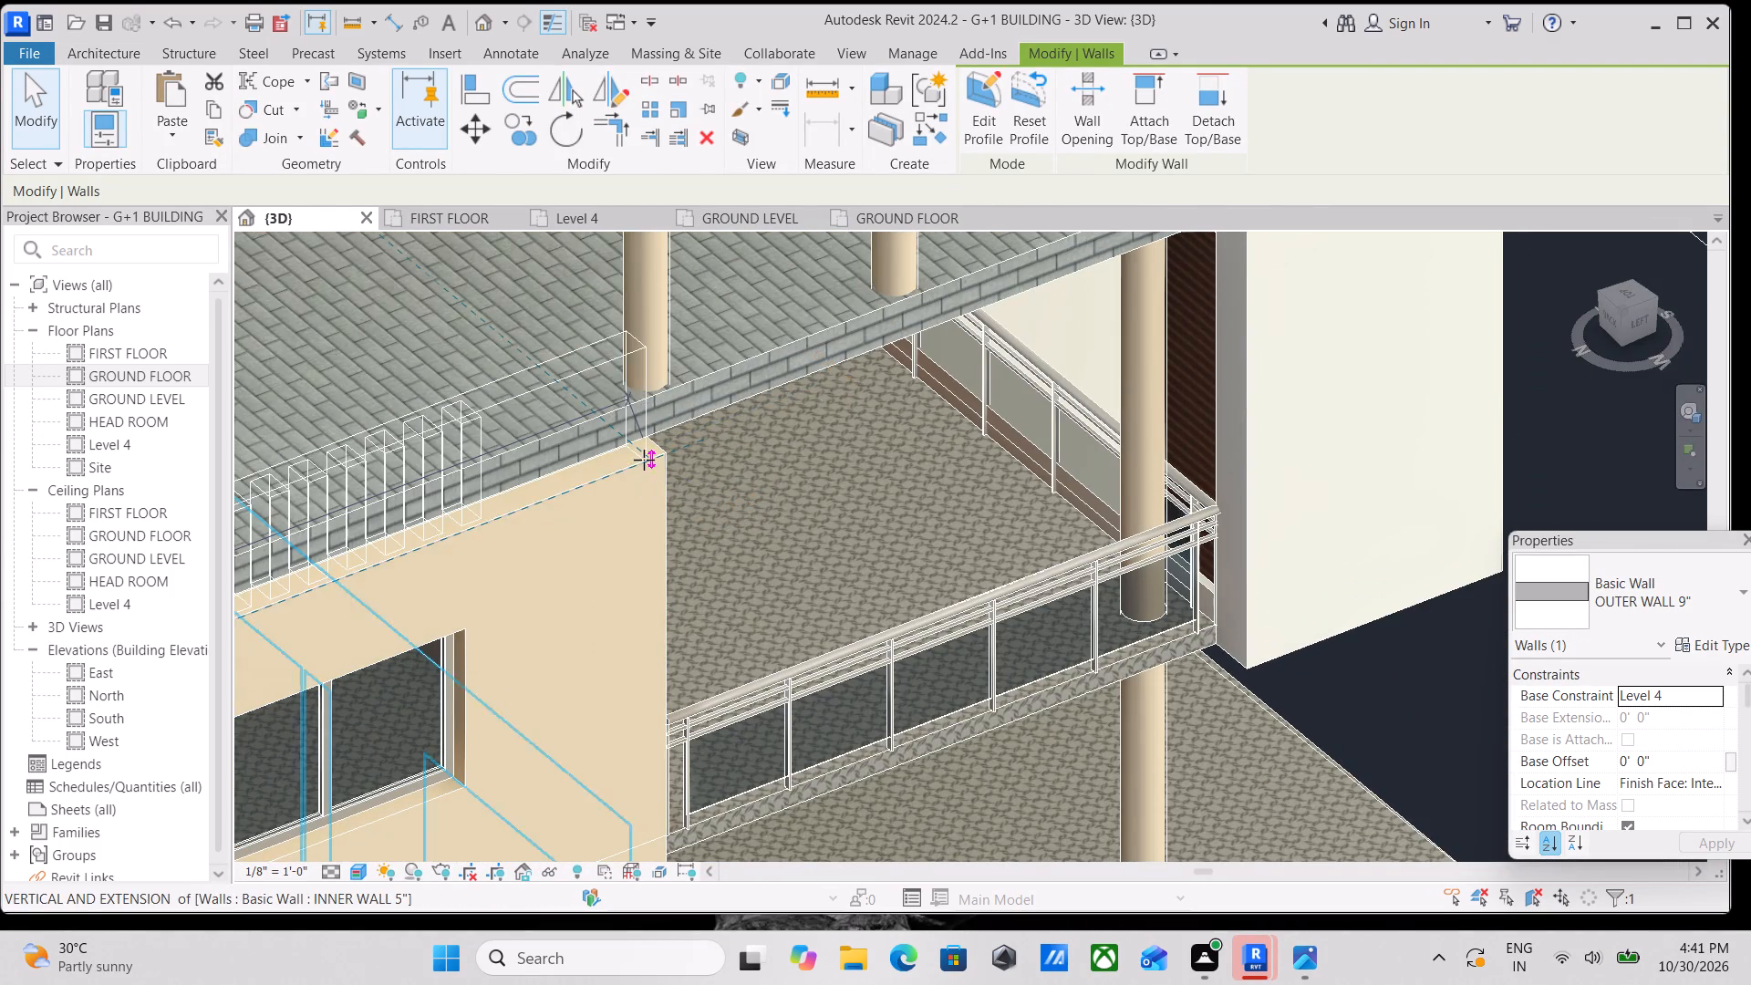
drag(644, 460, 1020, 321)
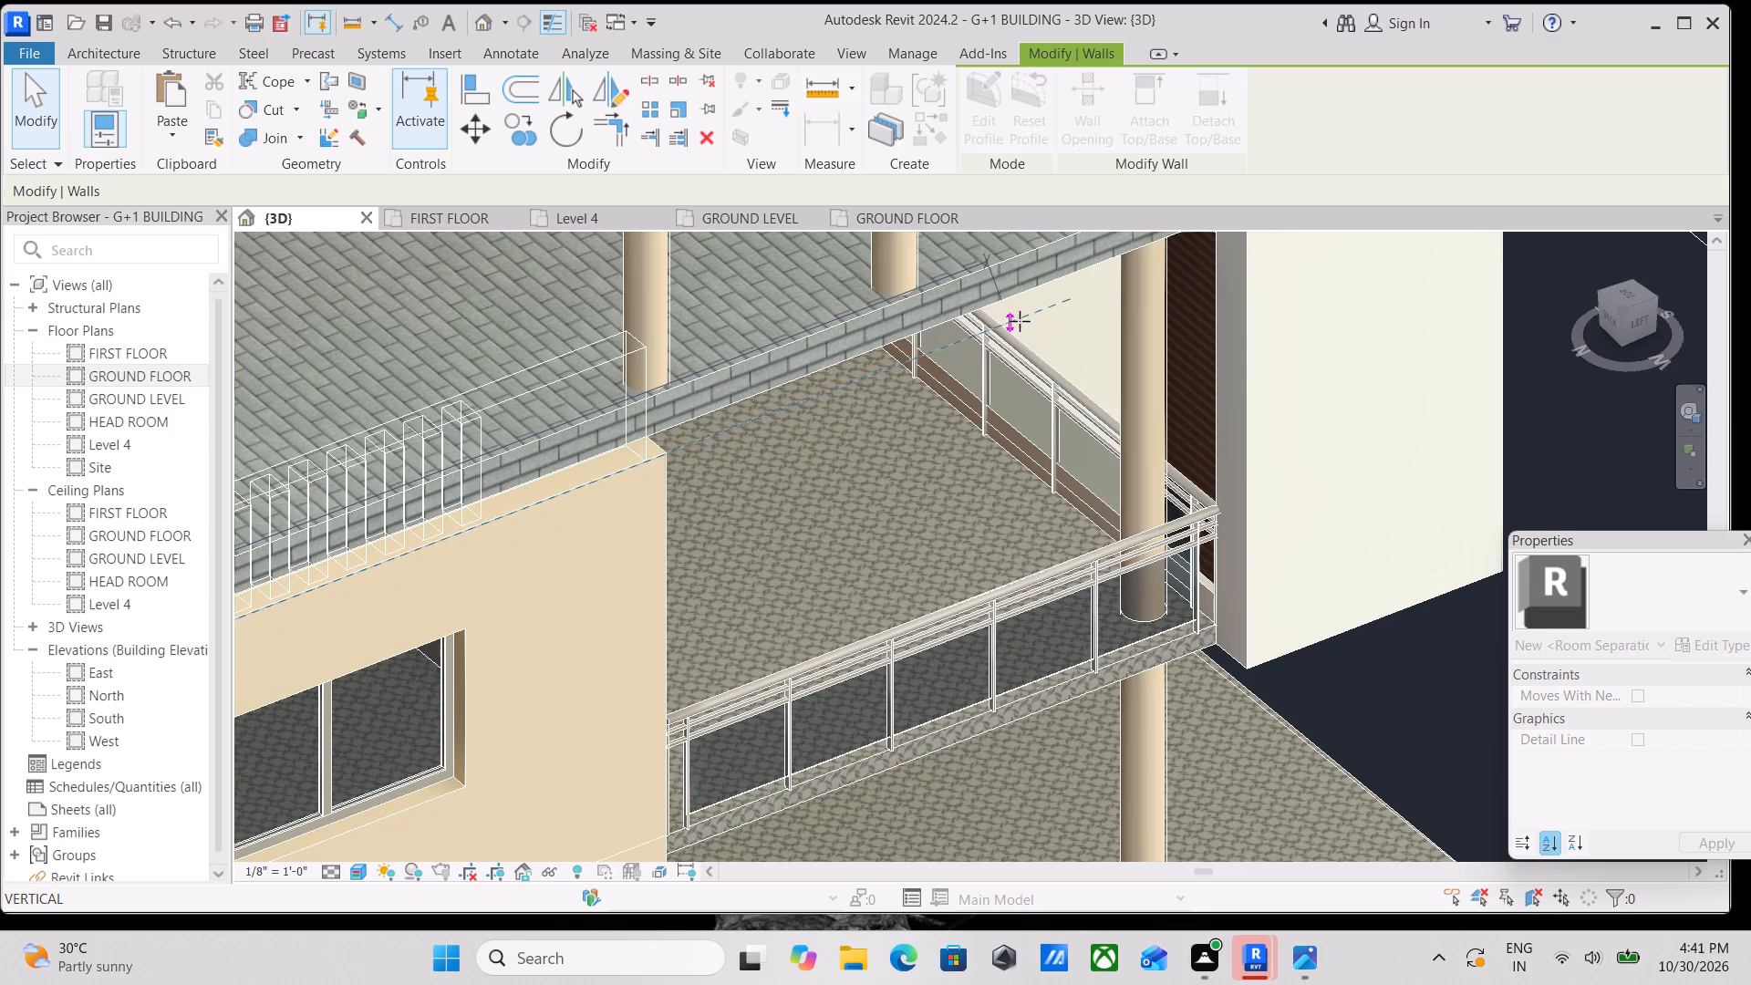
drag(1020, 321, 1240, 247)
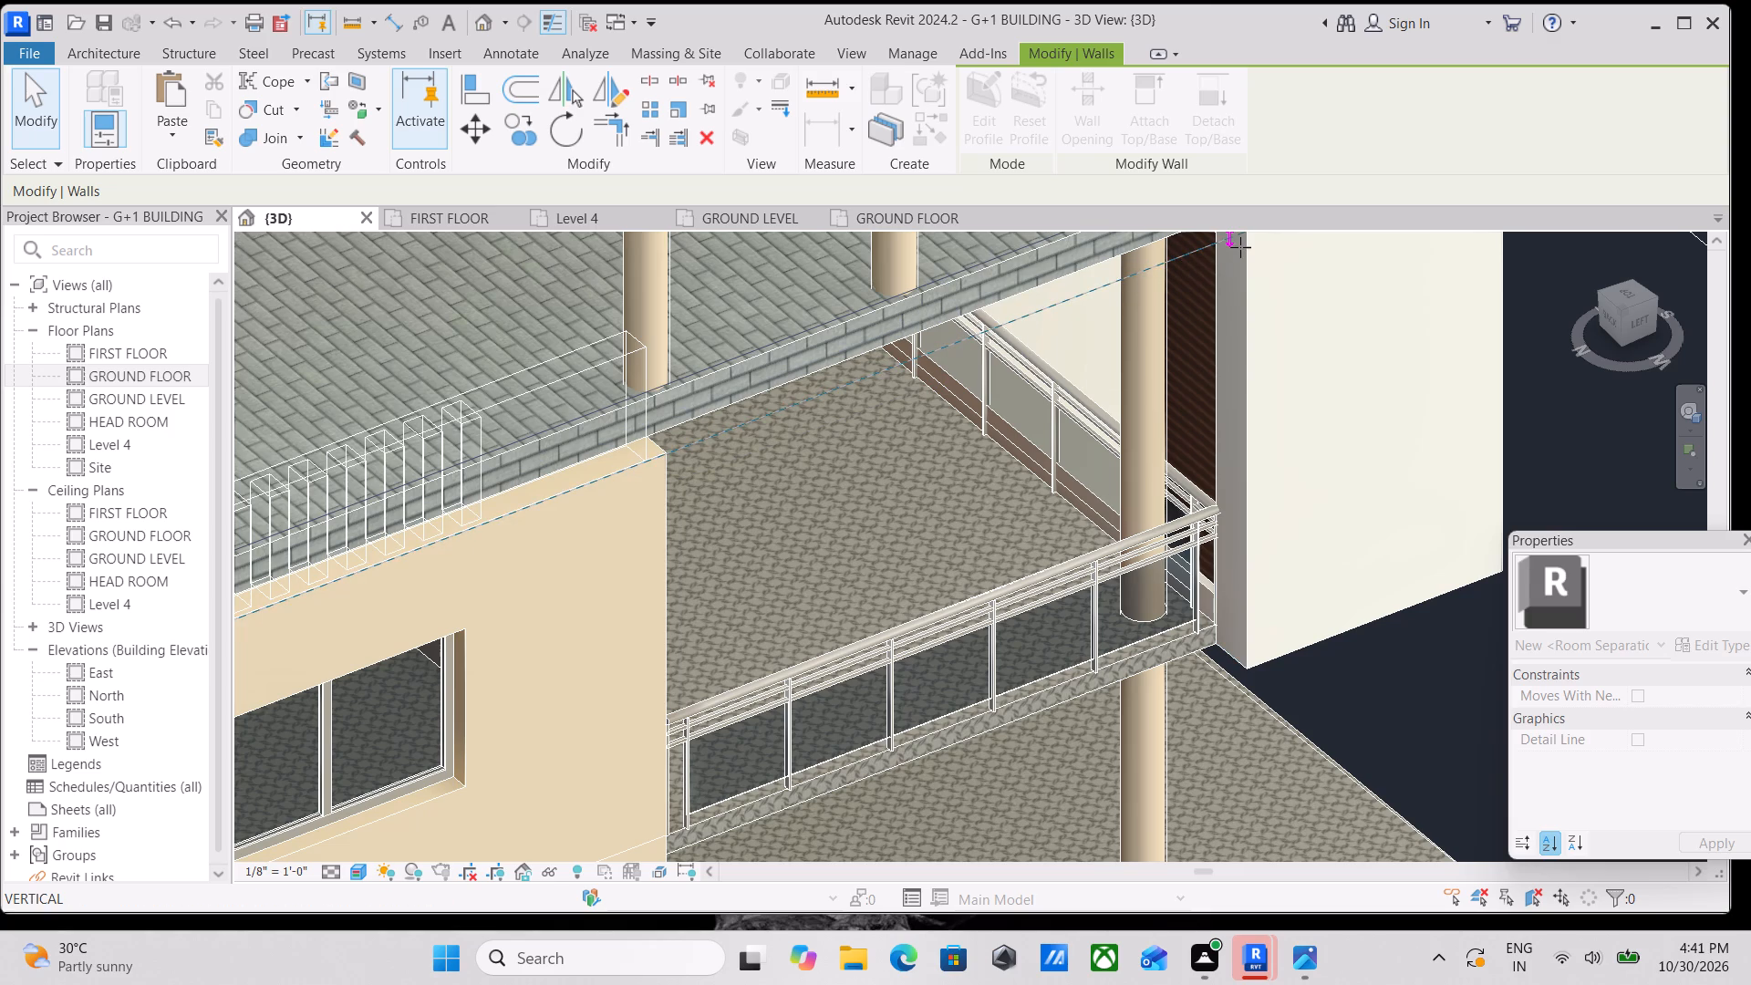
scroll(1240, 247, down, 4)
middle_drag(1204, 281, 1006, 480)
Extend the same parapet end across the top of the white vertical panel to the panel's outer front corner.
scroll(1012, 463, up, 1)
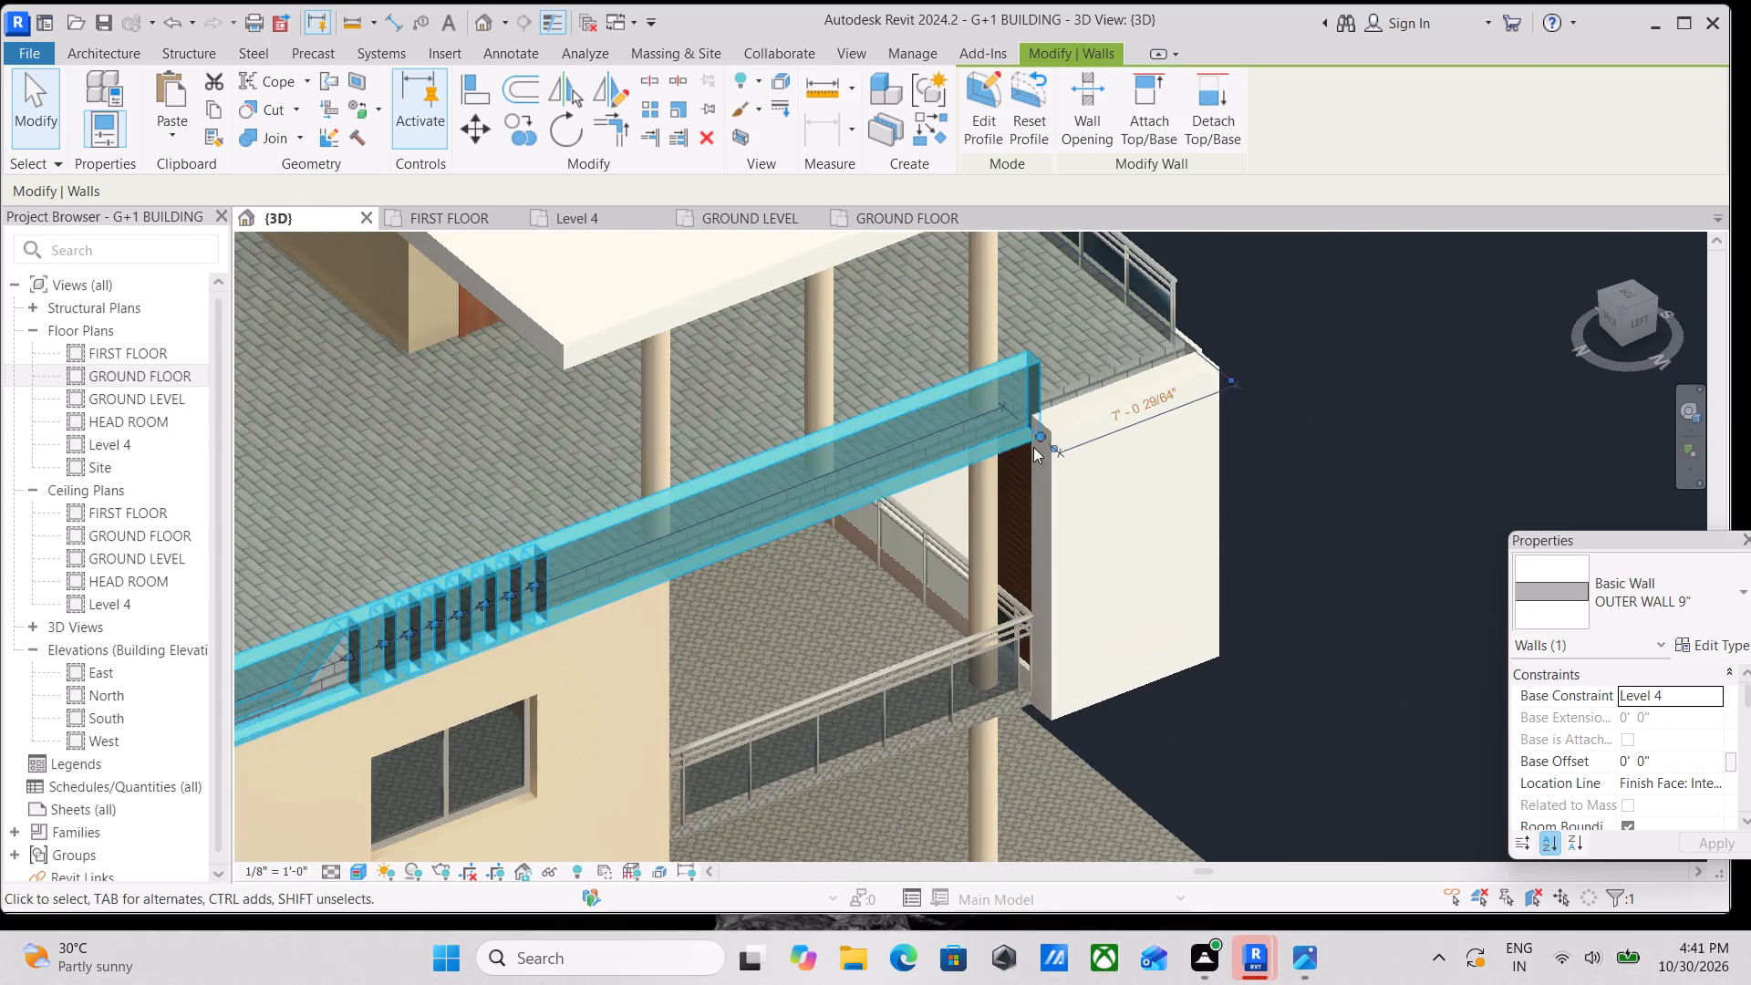
middle_drag(1063, 439, 1034, 479)
scroll(1034, 479, up, 4)
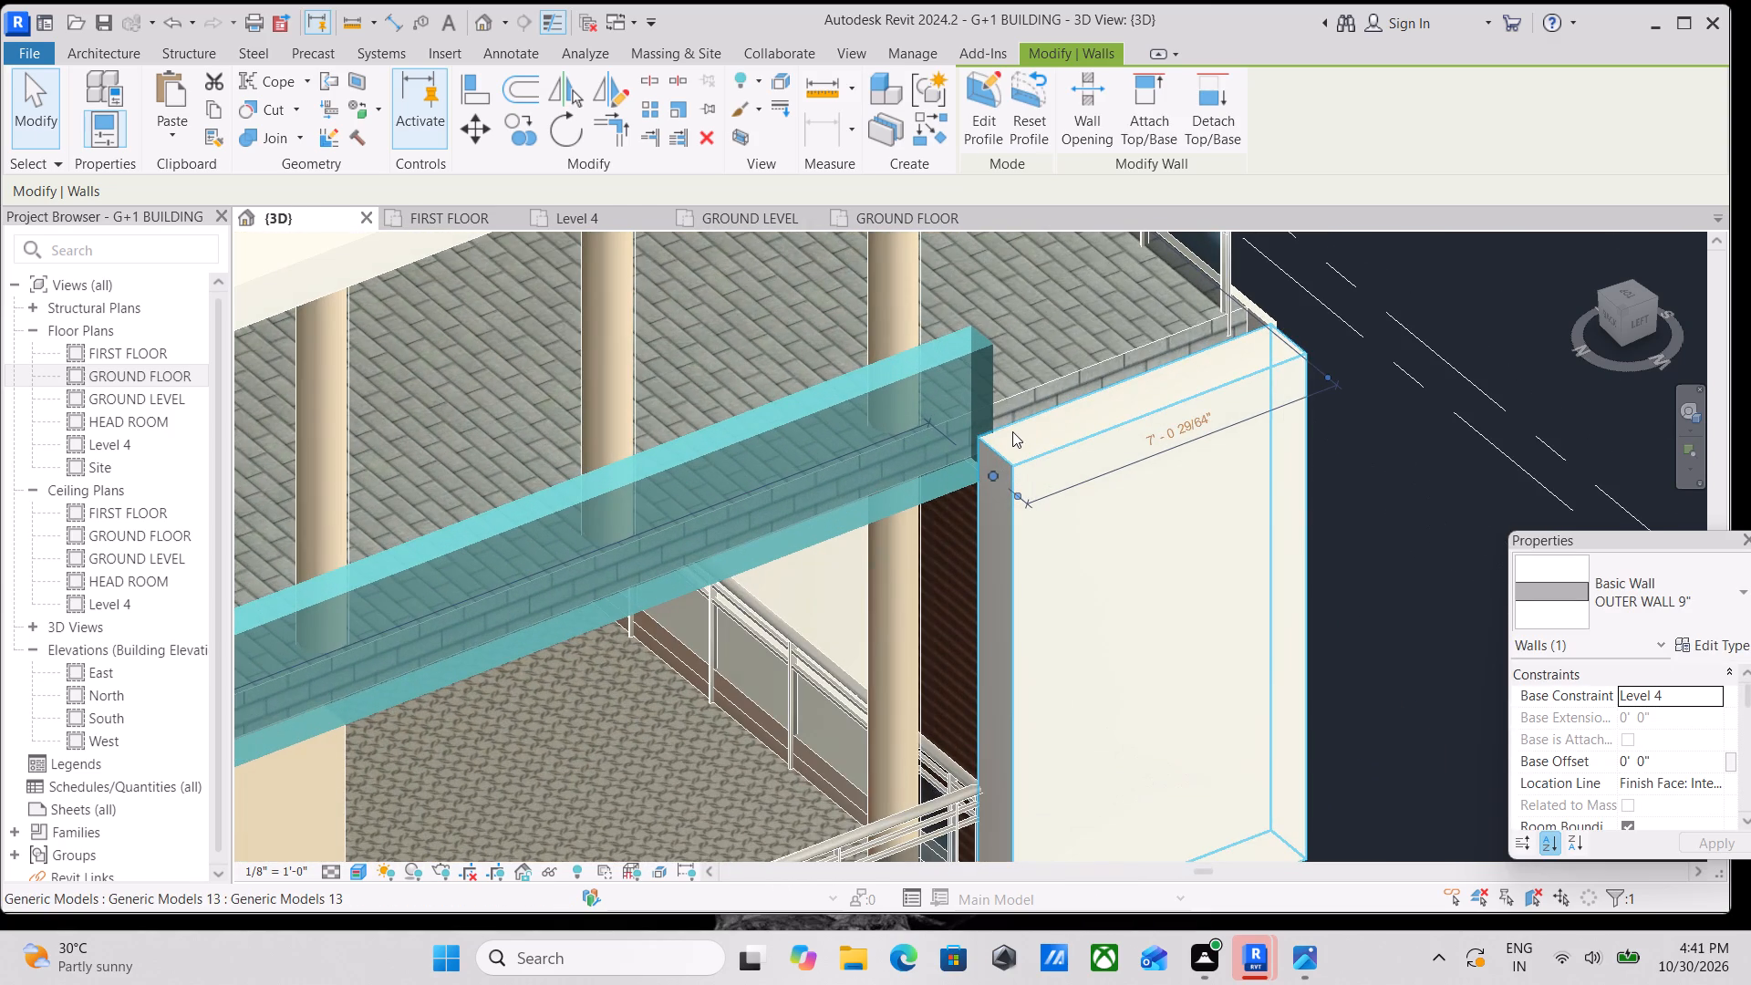
middle_drag(1012, 431, 989, 450)
scroll(975, 450, up, 2)
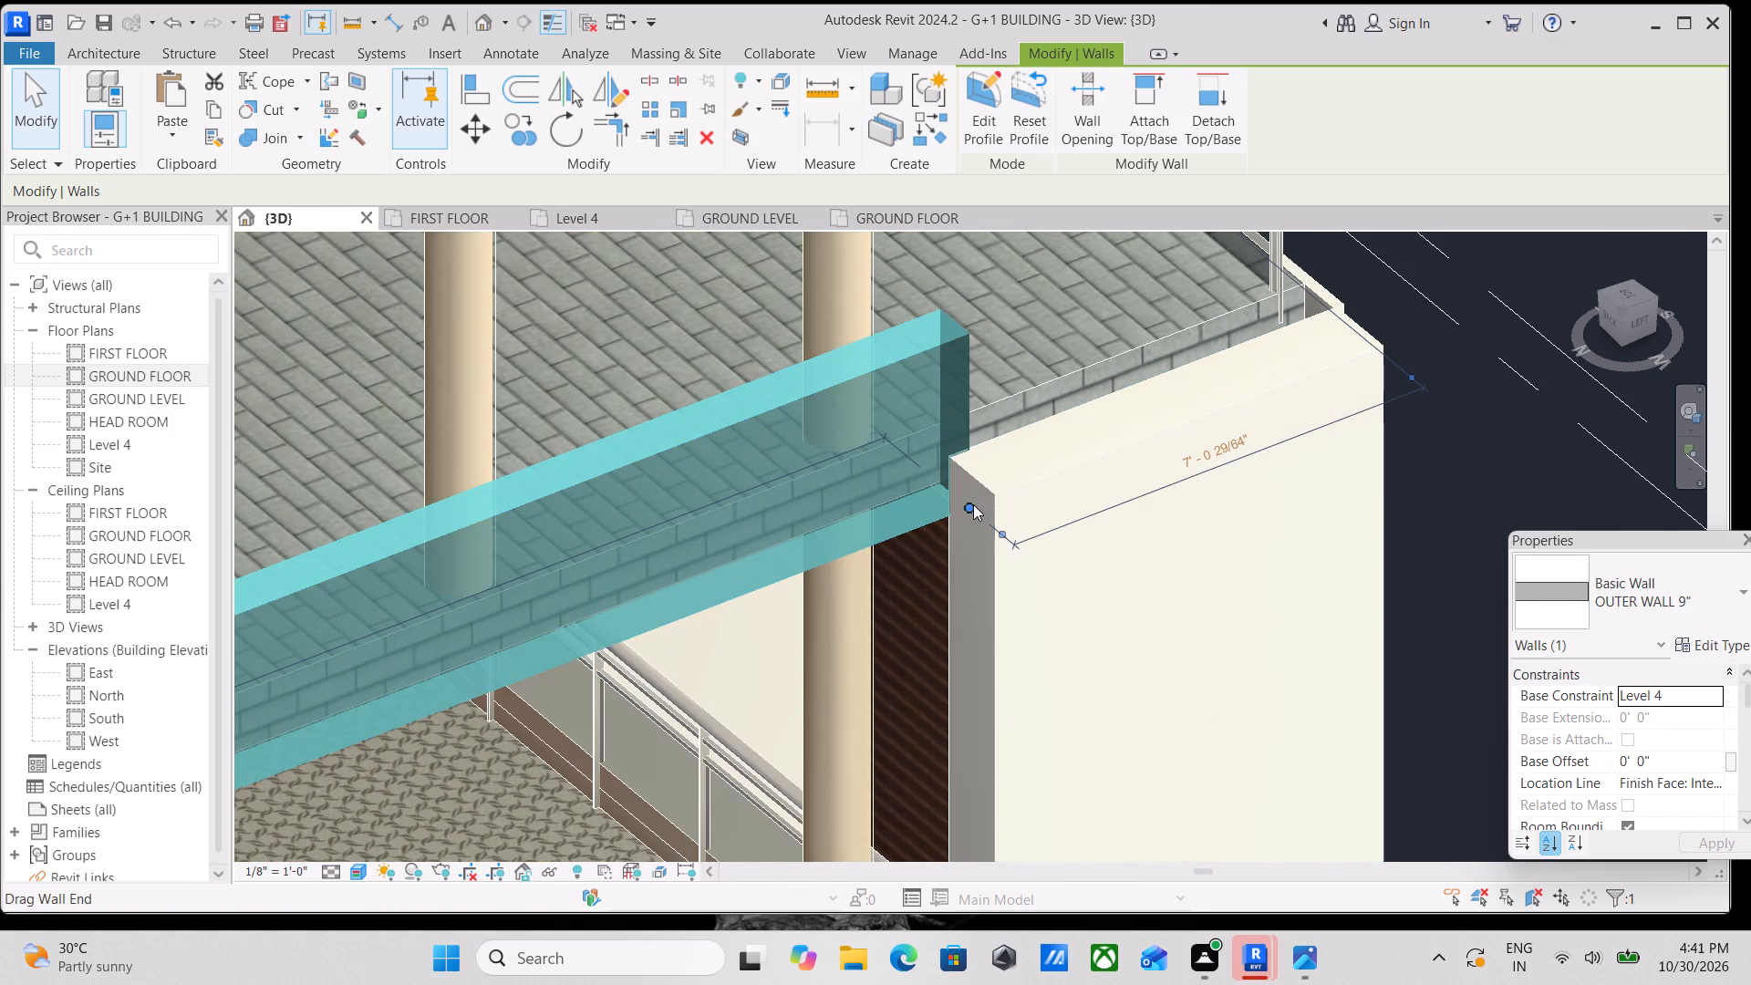
drag(973, 504, 1179, 415)
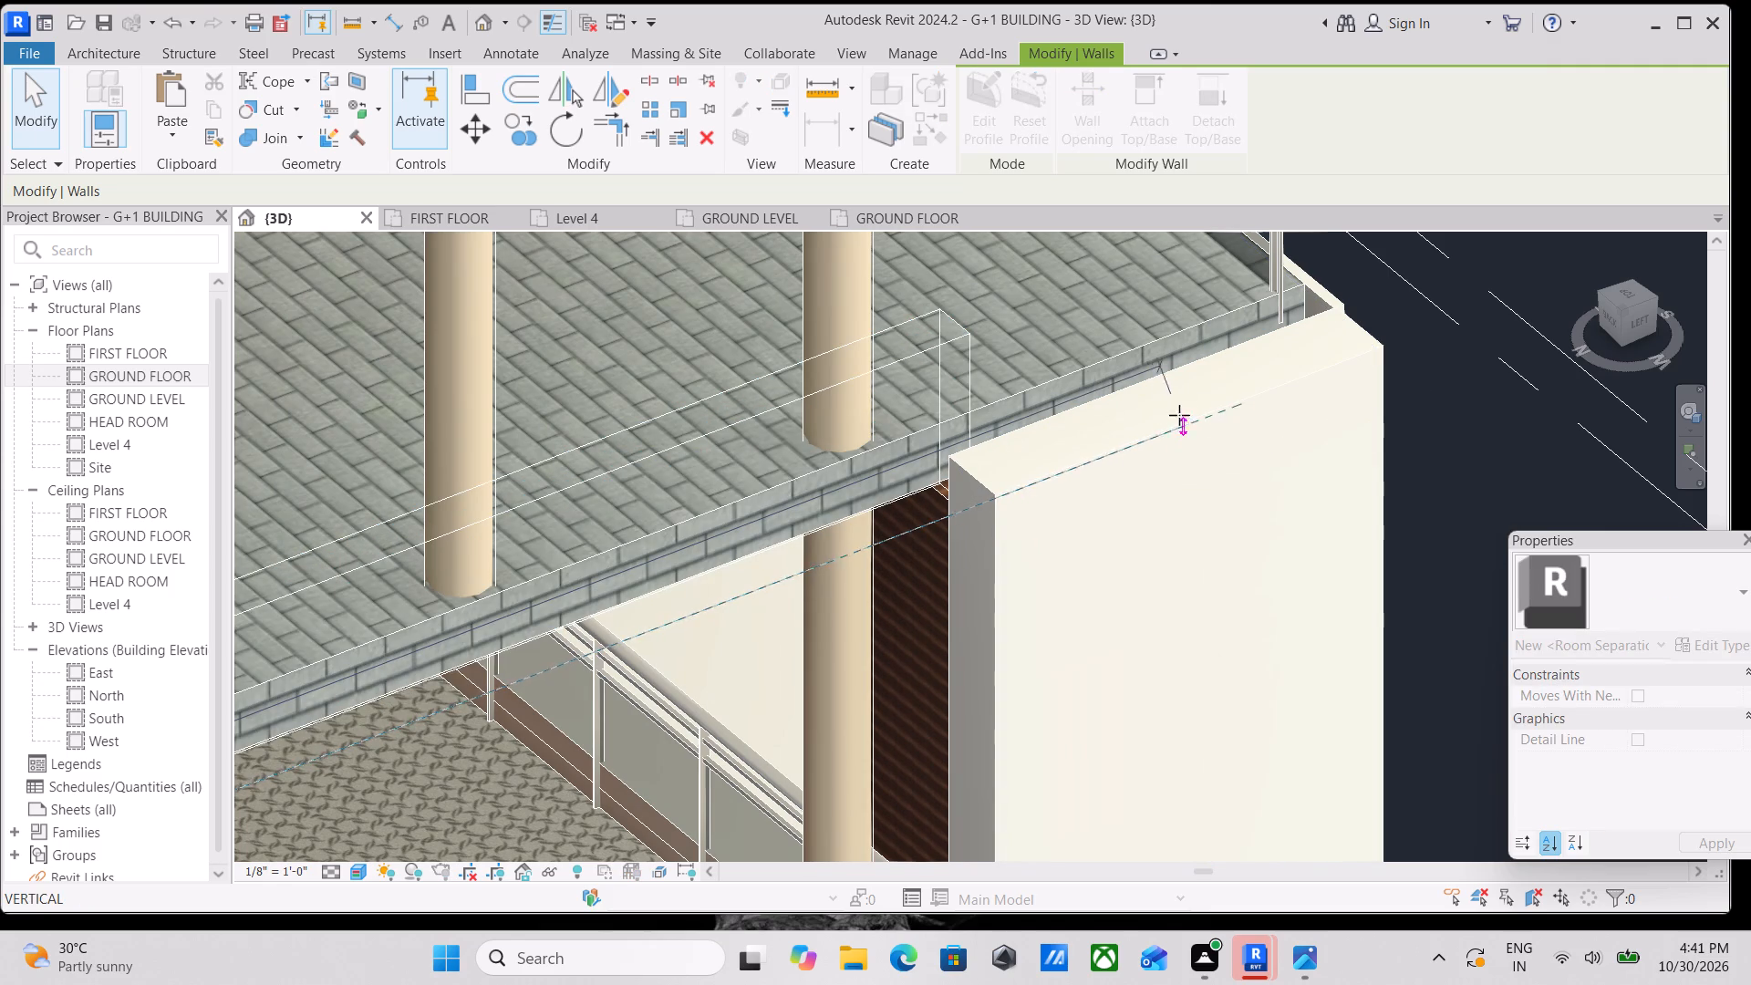
drag(1179, 415, 1366, 341)
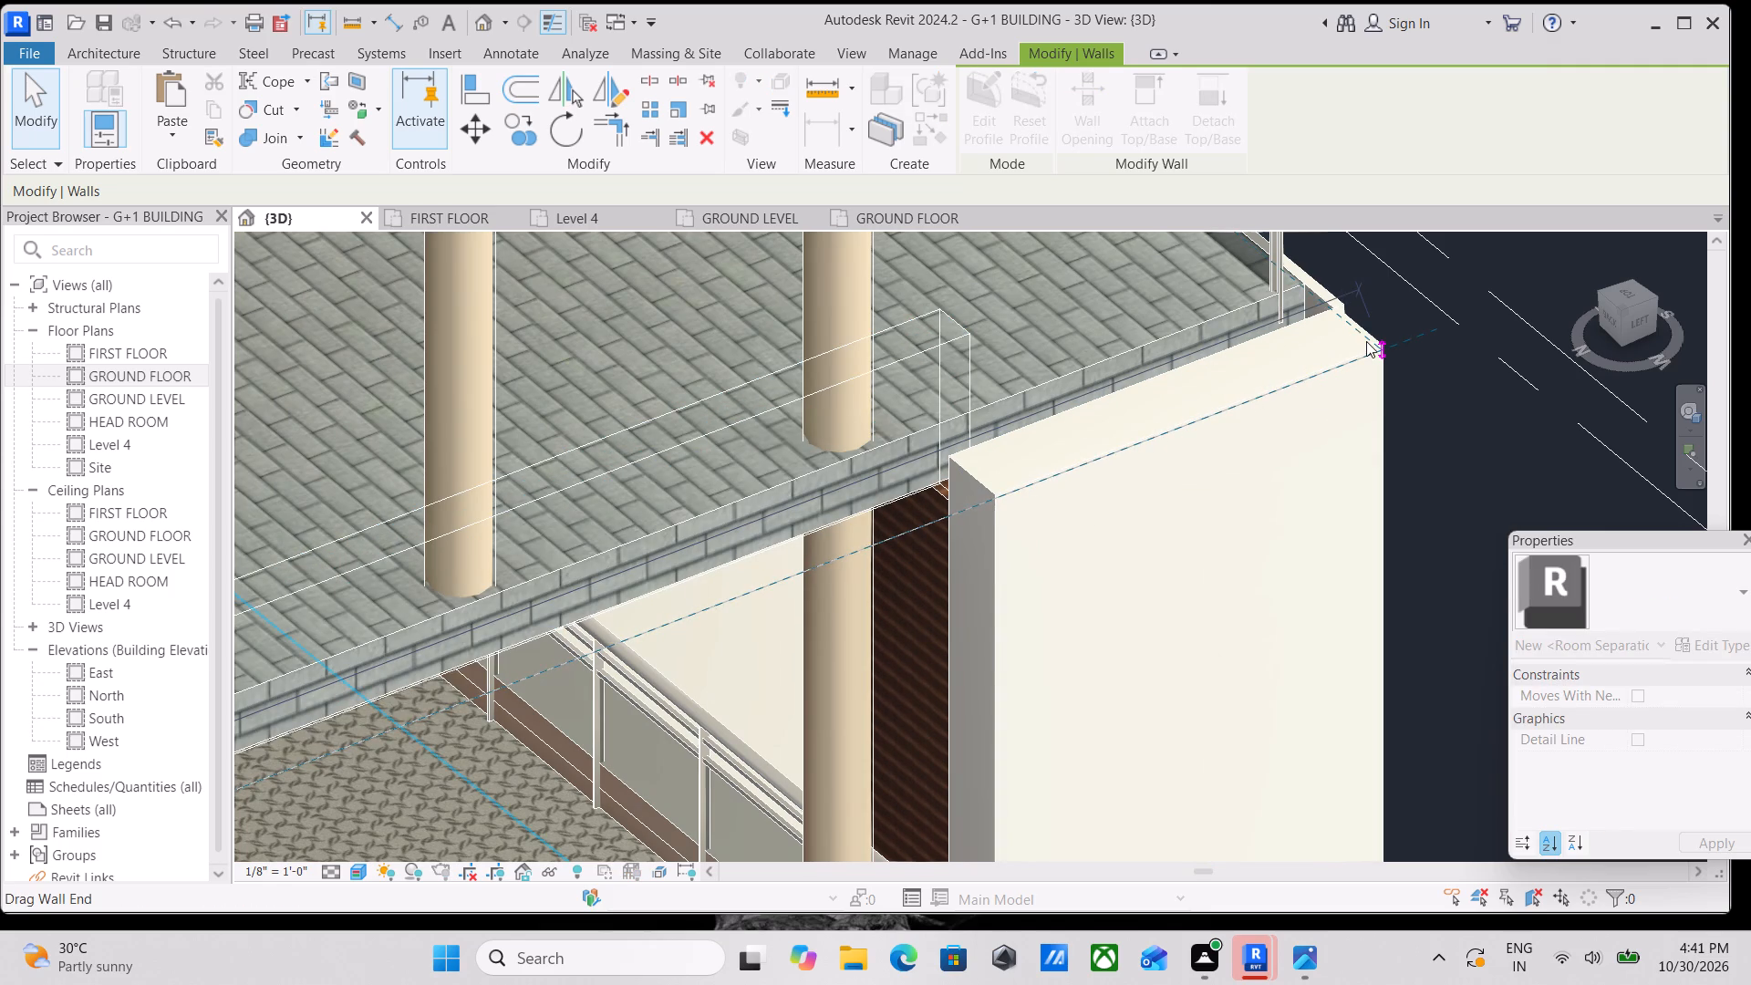
scroll(1366, 341, down, 7)
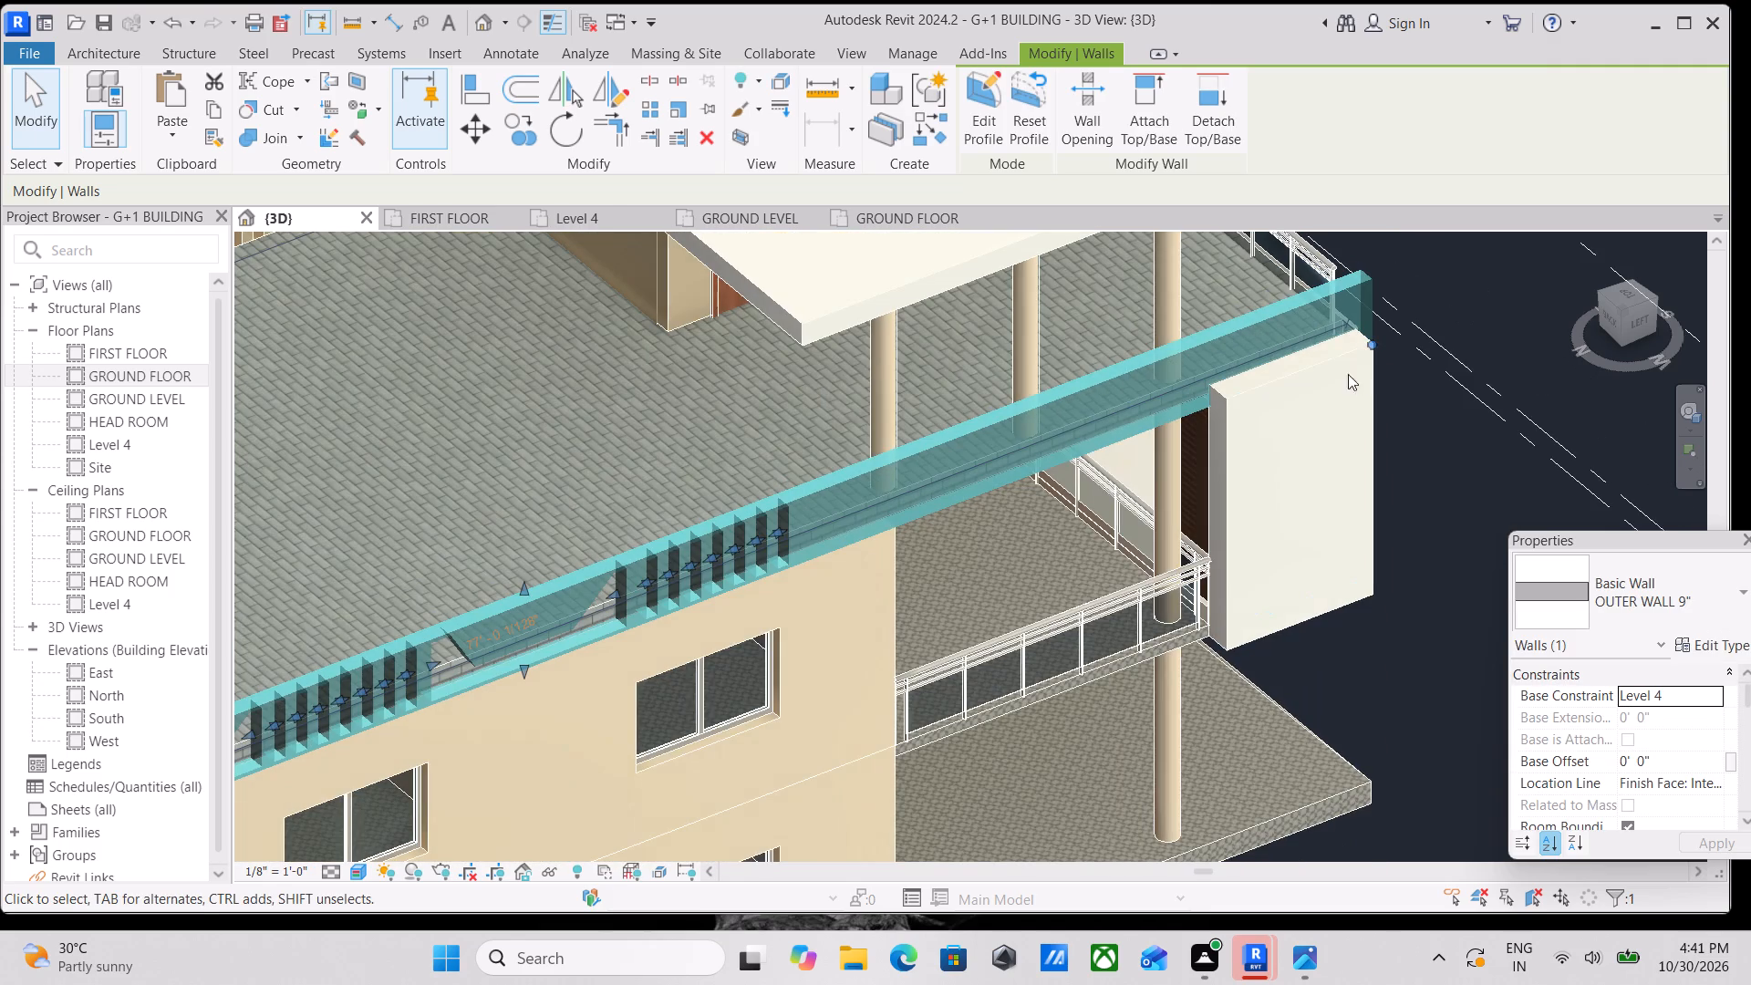
key(Escape)
Shorten the parapet's front end slightly so it lines up with the front face of the white slab edge beside the panel.
scroll(1271, 392, down, 2)
shift+middle_drag(1281, 431, 1026, 355)
shift+scroll(1183, 407, down, 1)
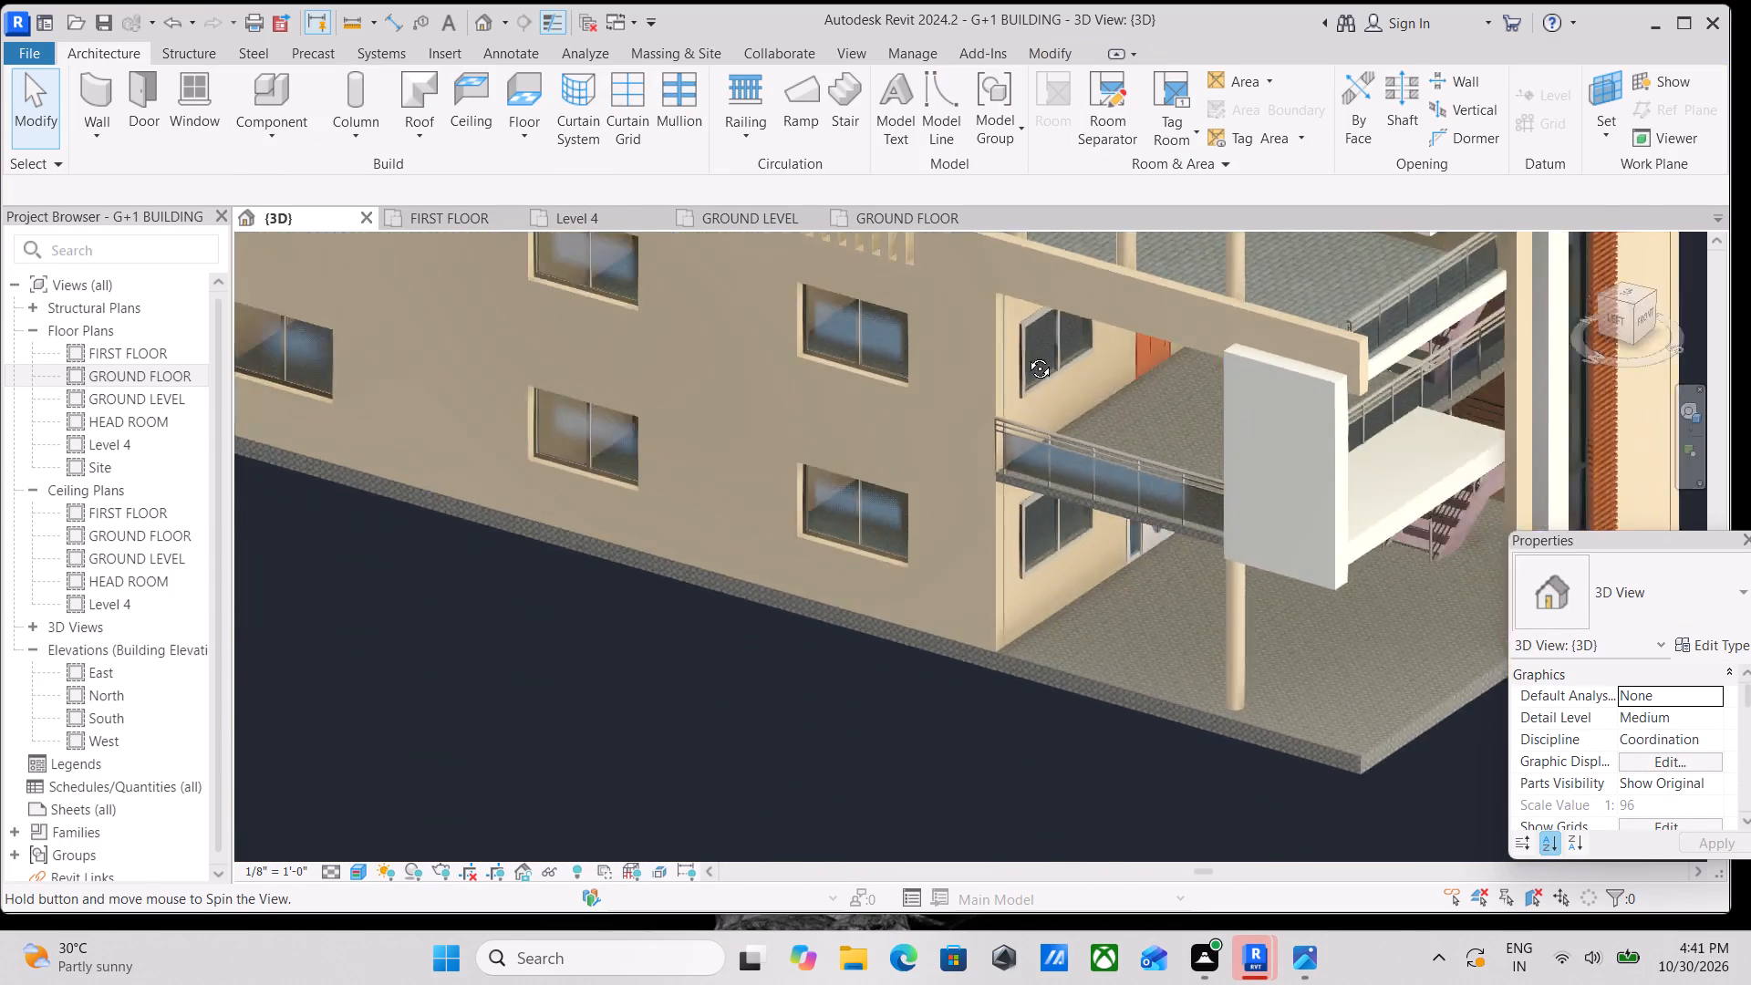
shift+middle_drag(1026, 355, 904, 382)
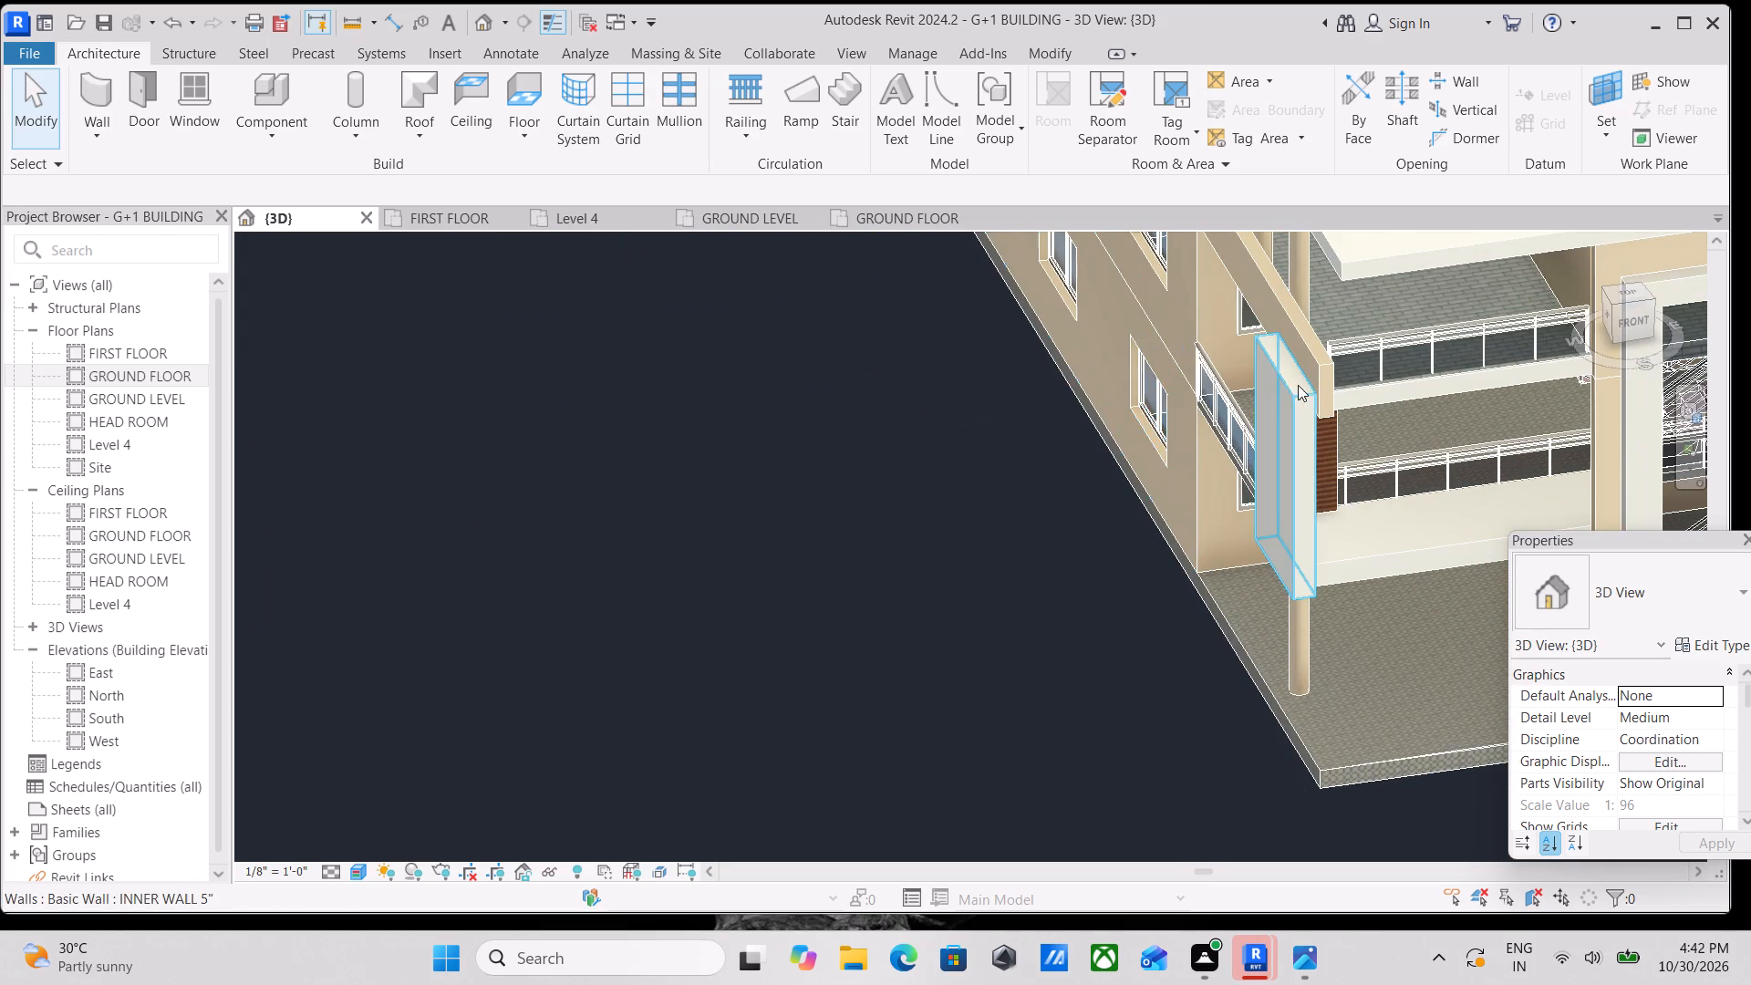
scroll(1308, 385, up, 6)
click(1333, 369)
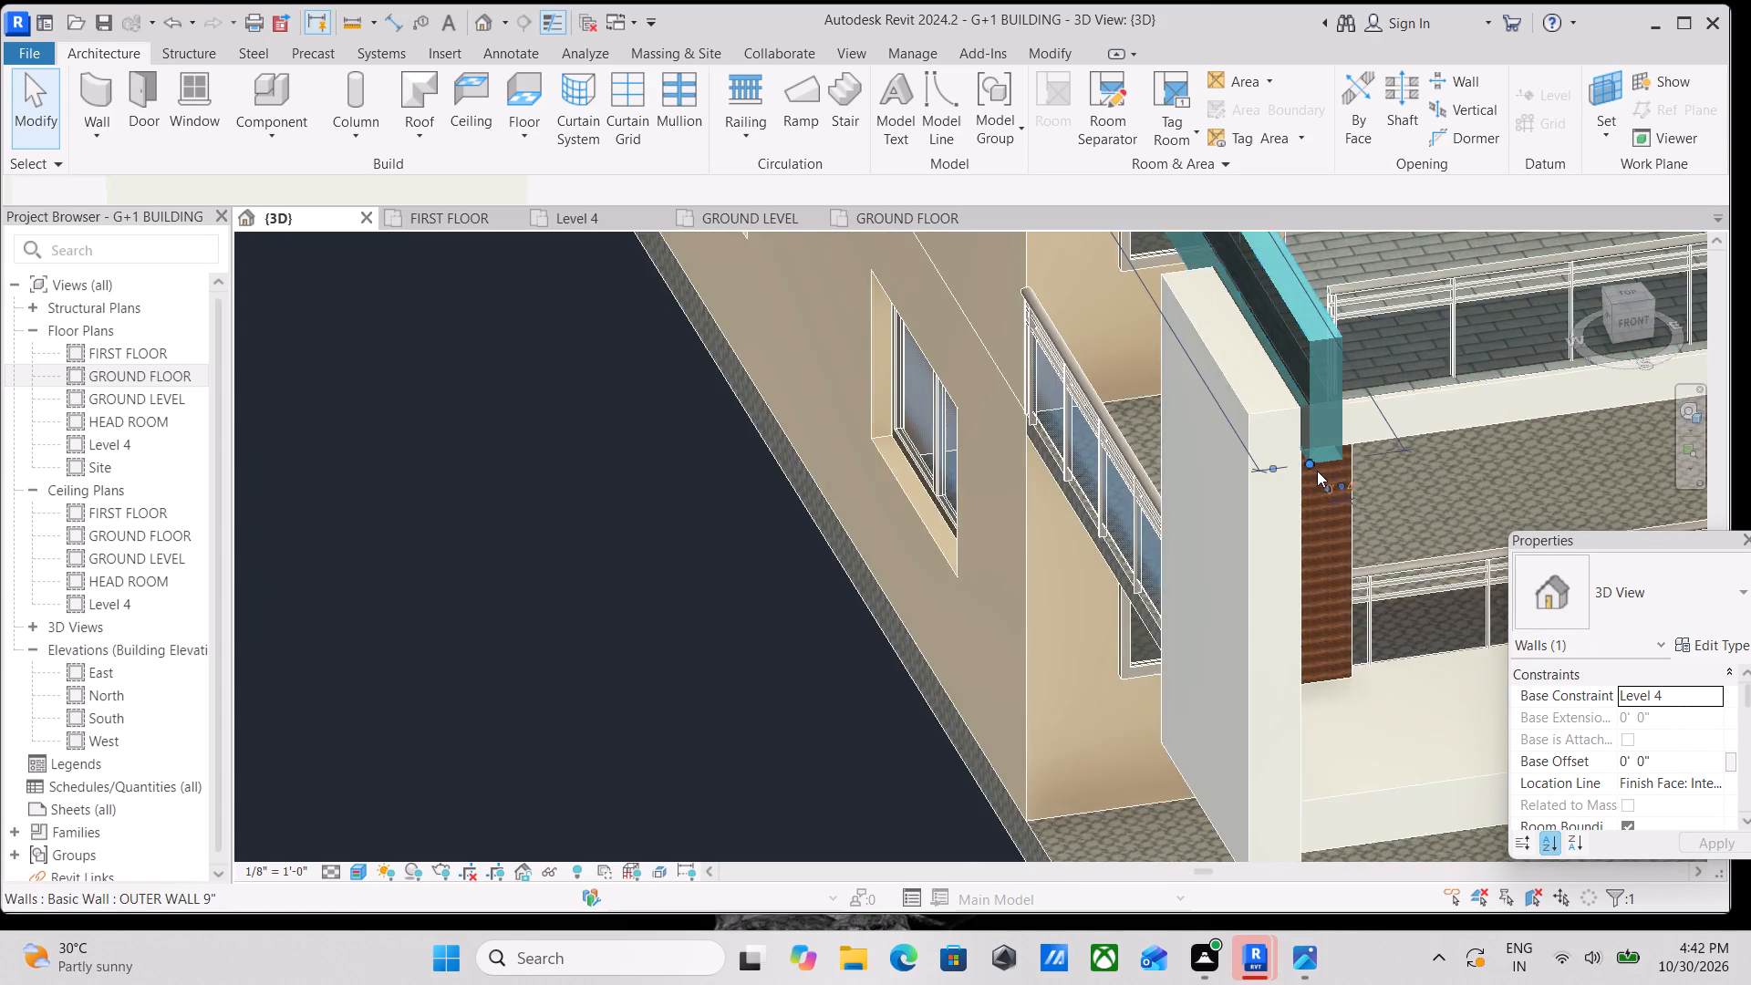
scroll(1317, 471, up, 3)
drag(1303, 463, 1283, 434)
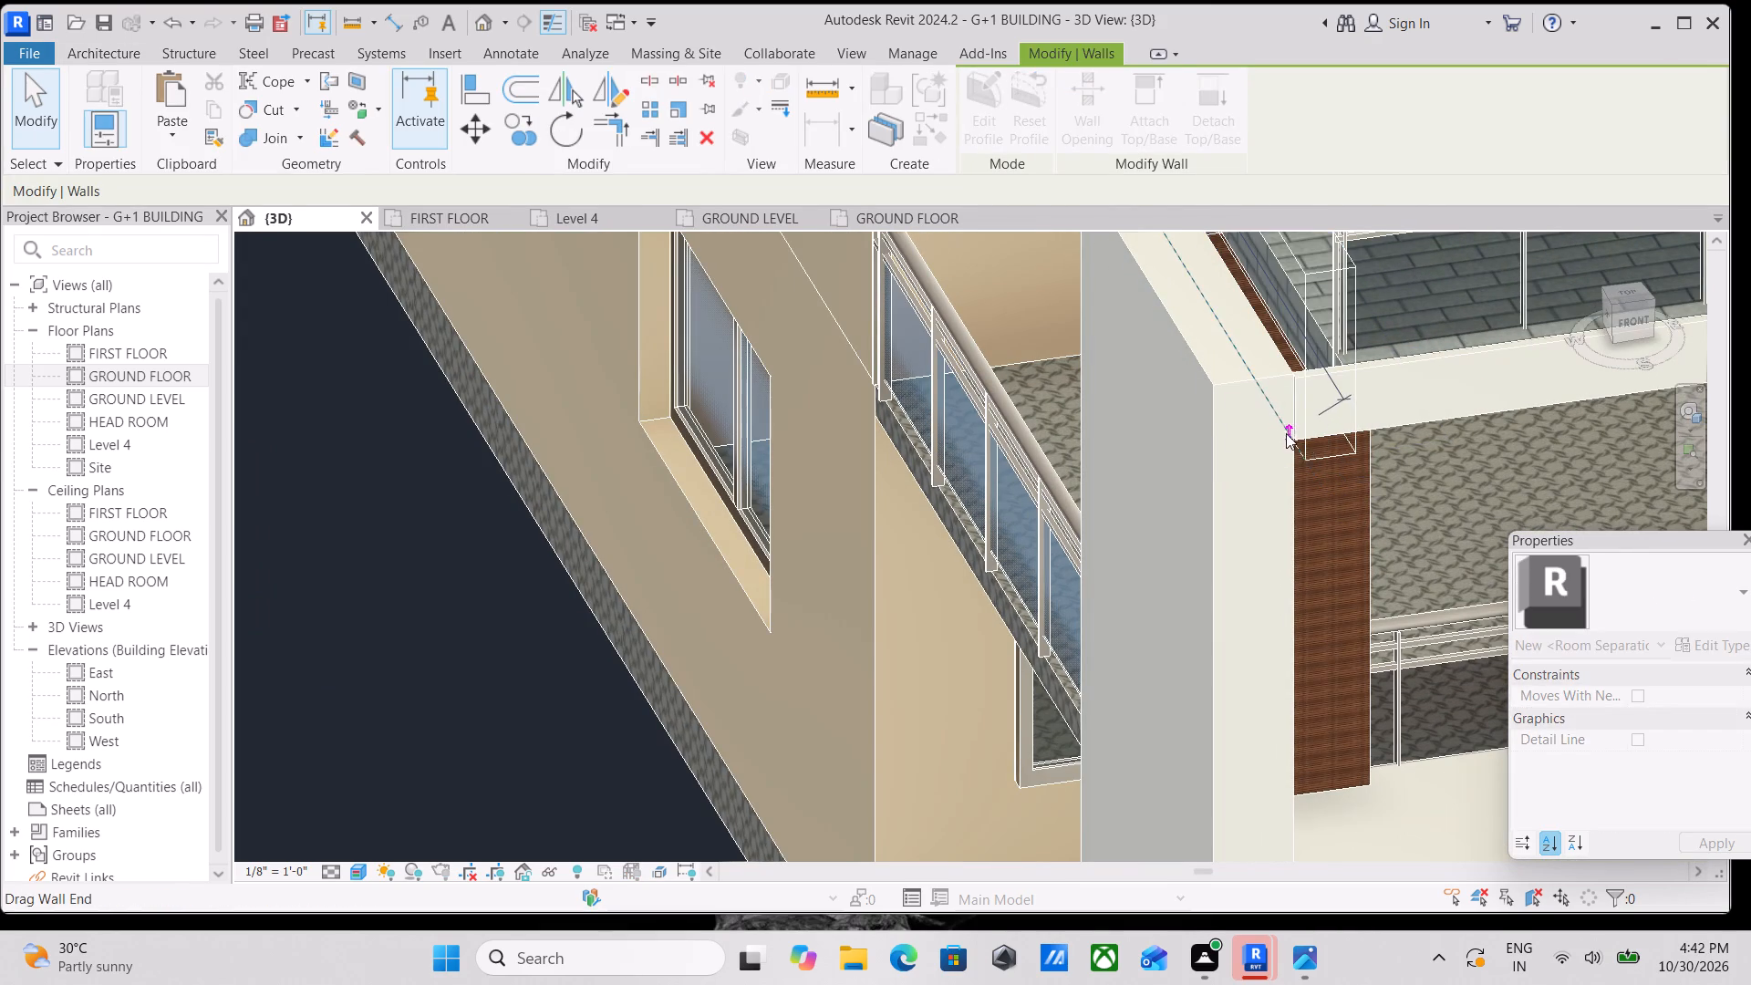
scroll(1327, 451, down, 3)
key(Escape)
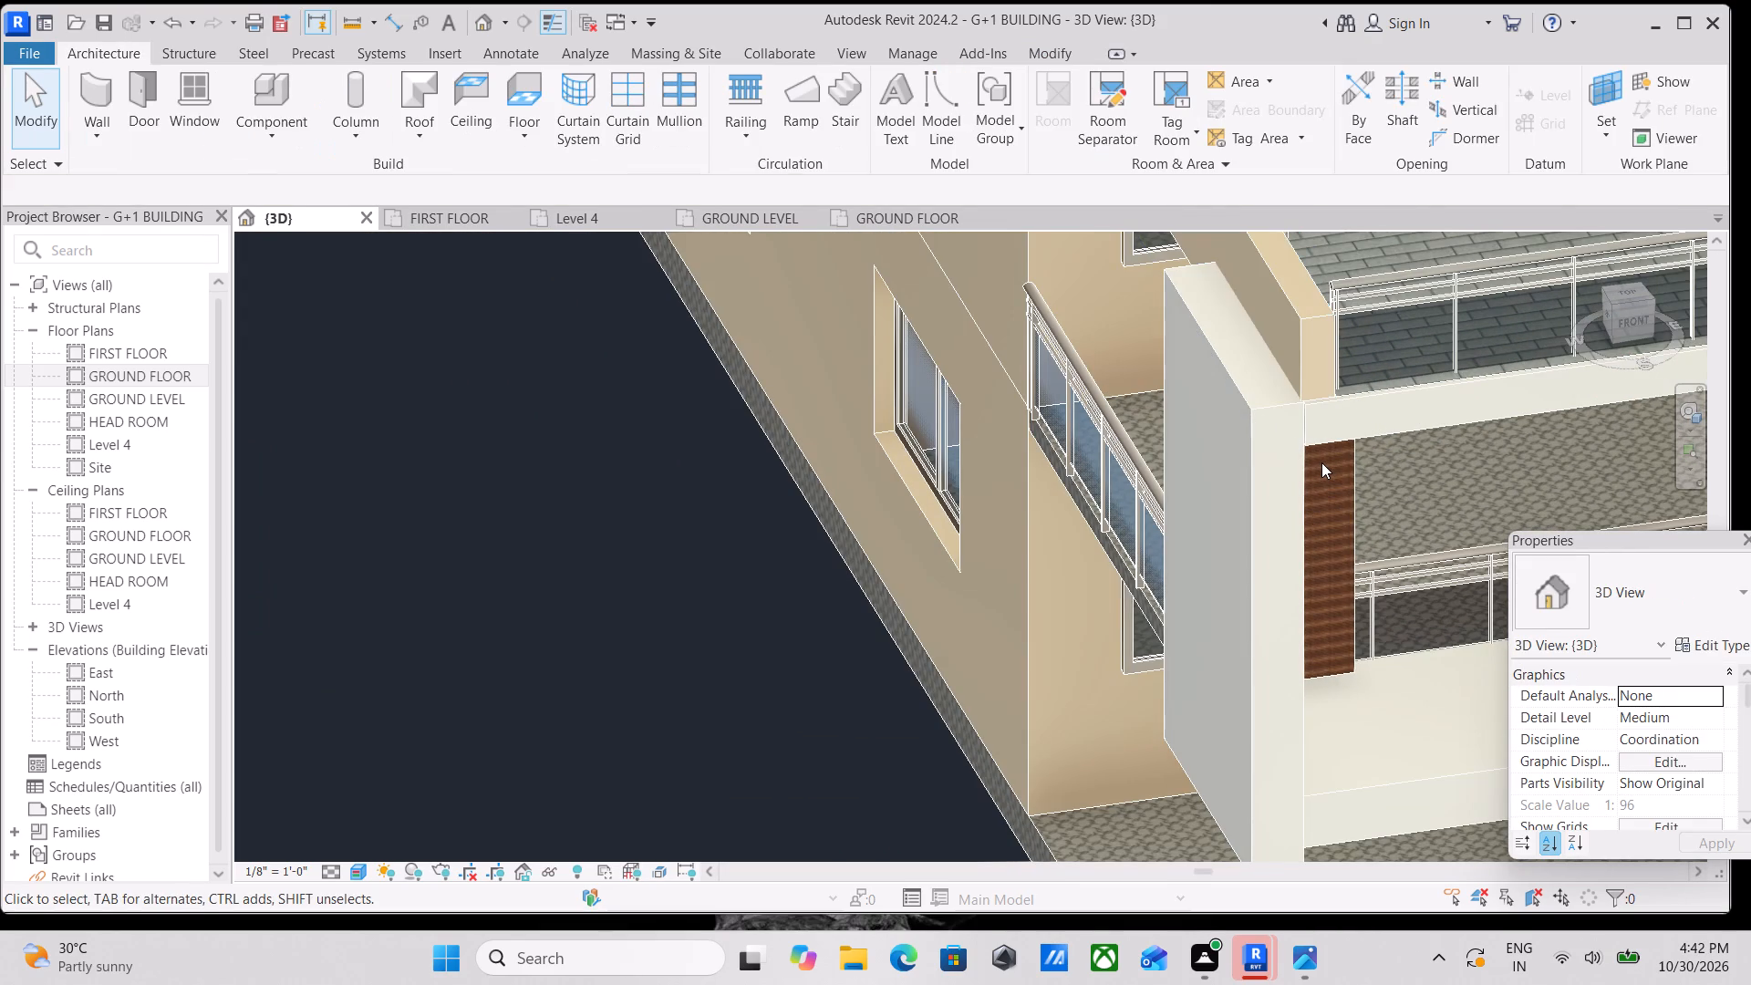
Examine the extended parapet above the side balcony, the white balcony frame, and the building's overall side and front facades.
scroll(1311, 447, down, 3)
shift+middle_drag(1235, 442, 1491, 441)
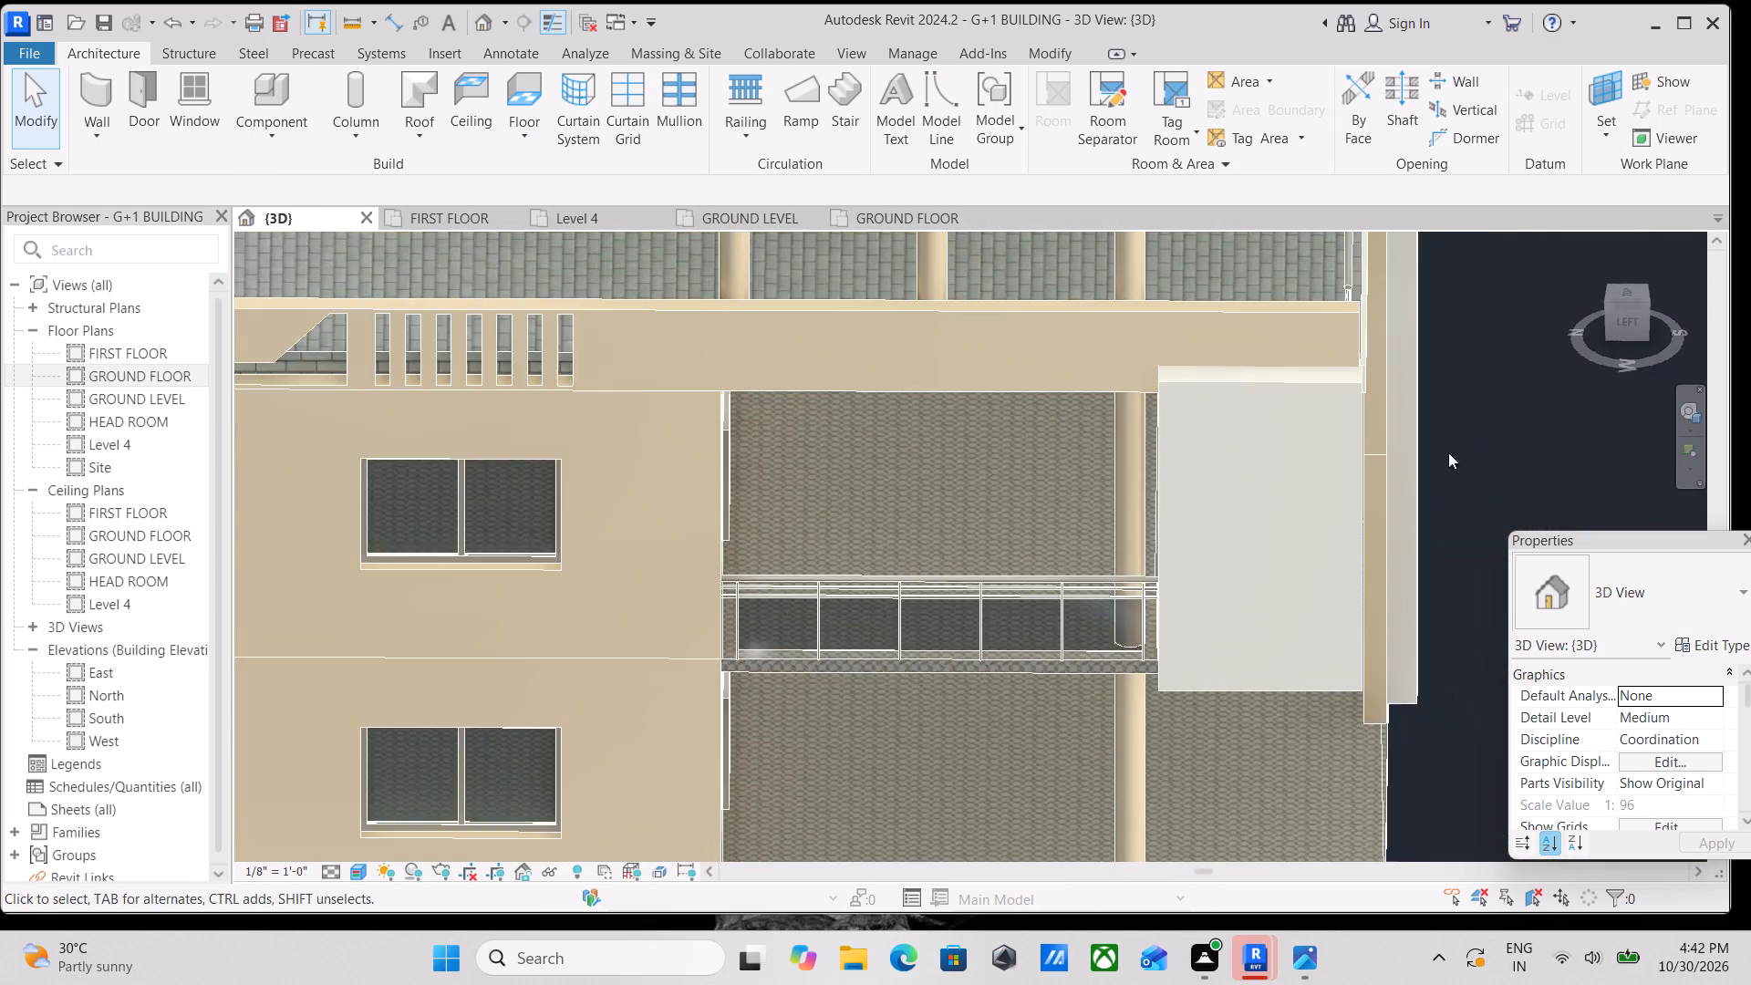
shift+middle_drag(1112, 499, 906, 453)
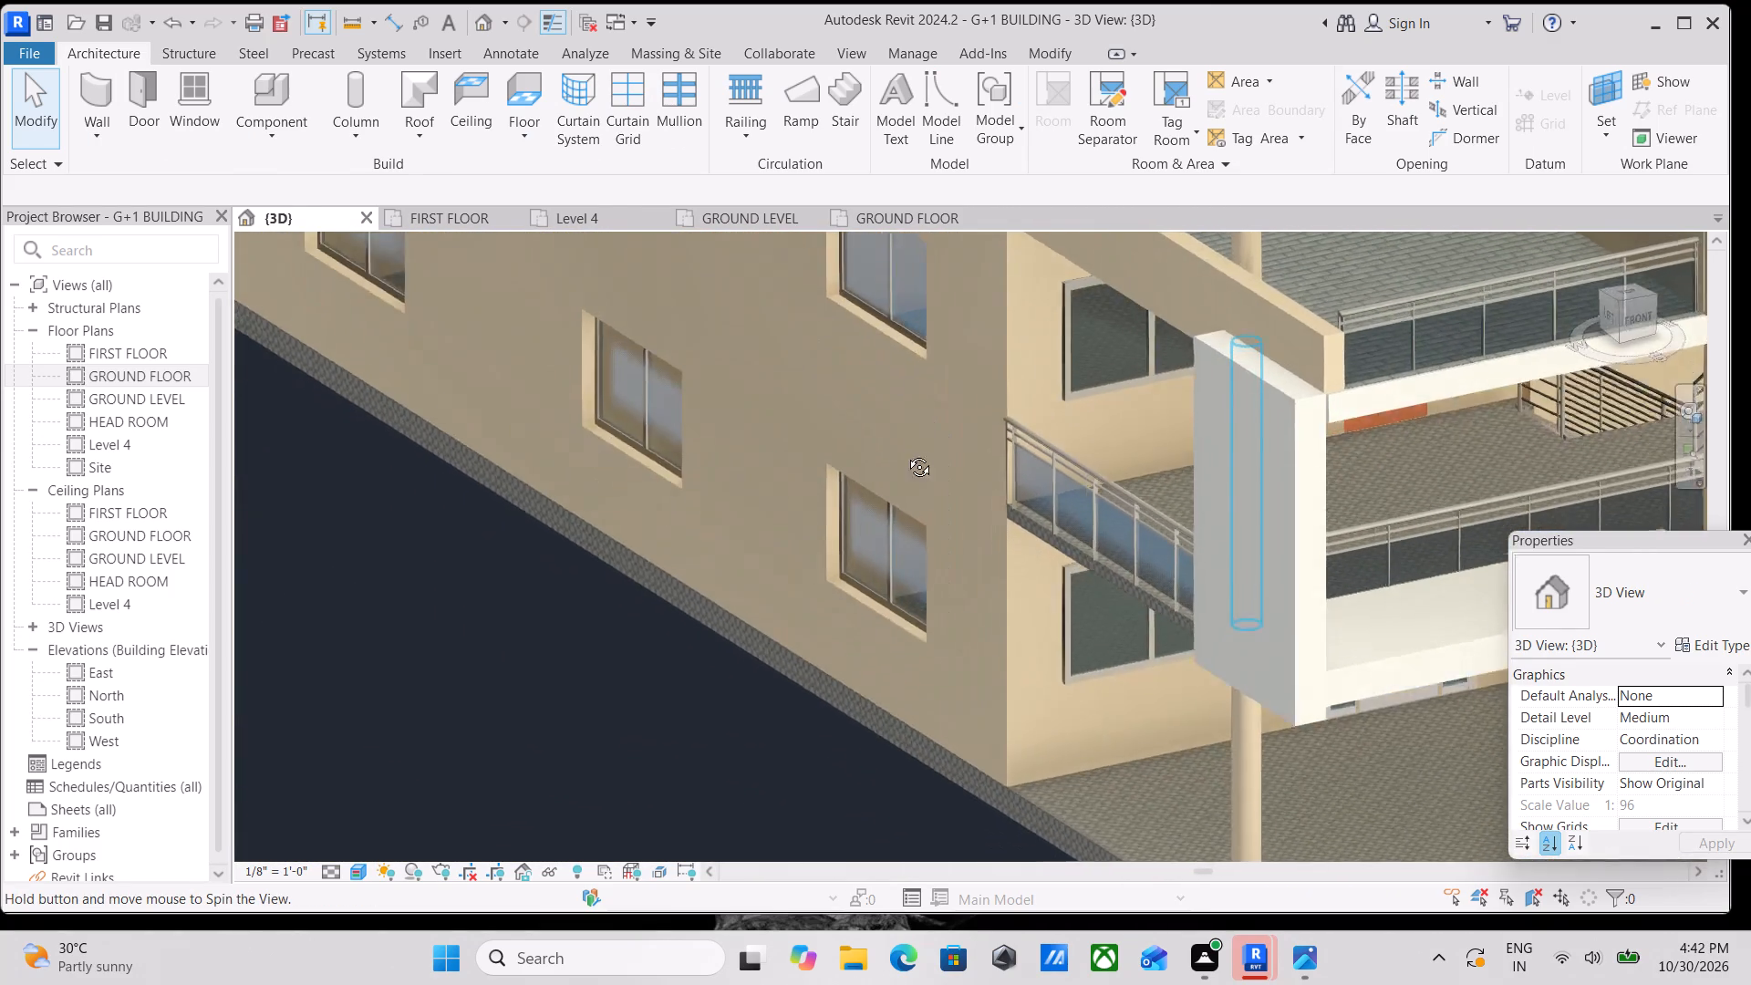
shift+middle_drag(906, 453, 1117, 312)
shift+middle_drag(962, 552, 872, 565)
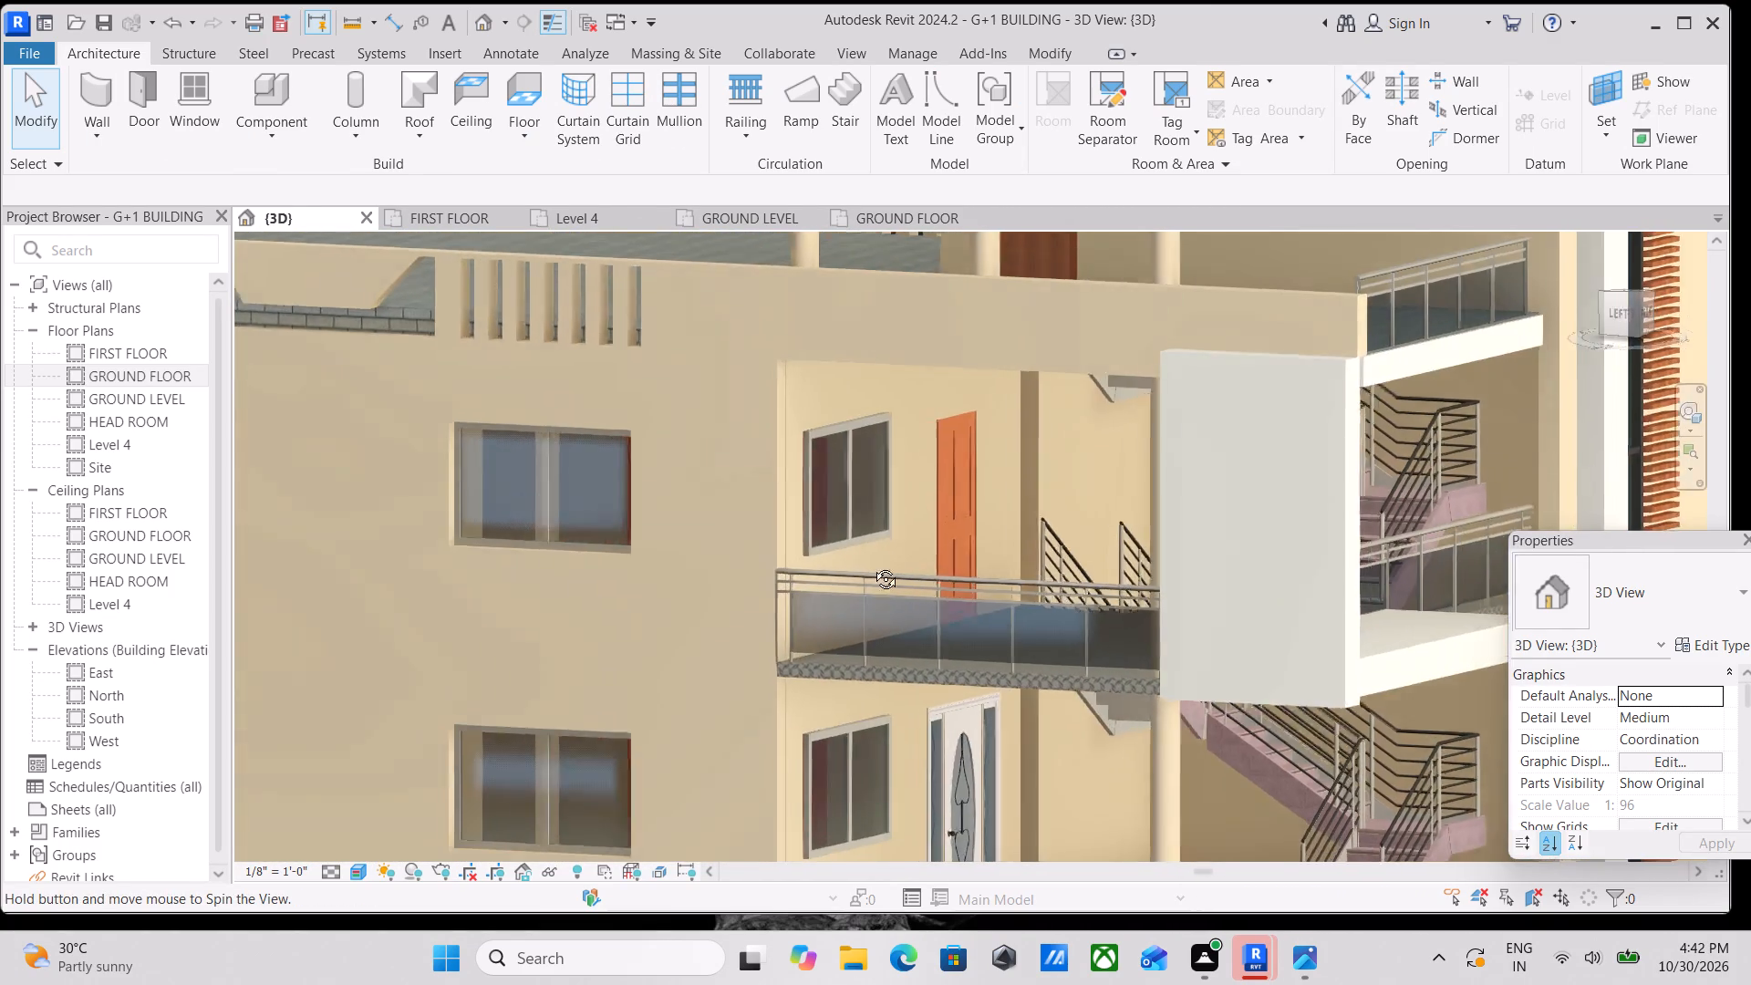
shift+middle_drag(872, 565, 716, 597)
scroll(1038, 583, down, 2)
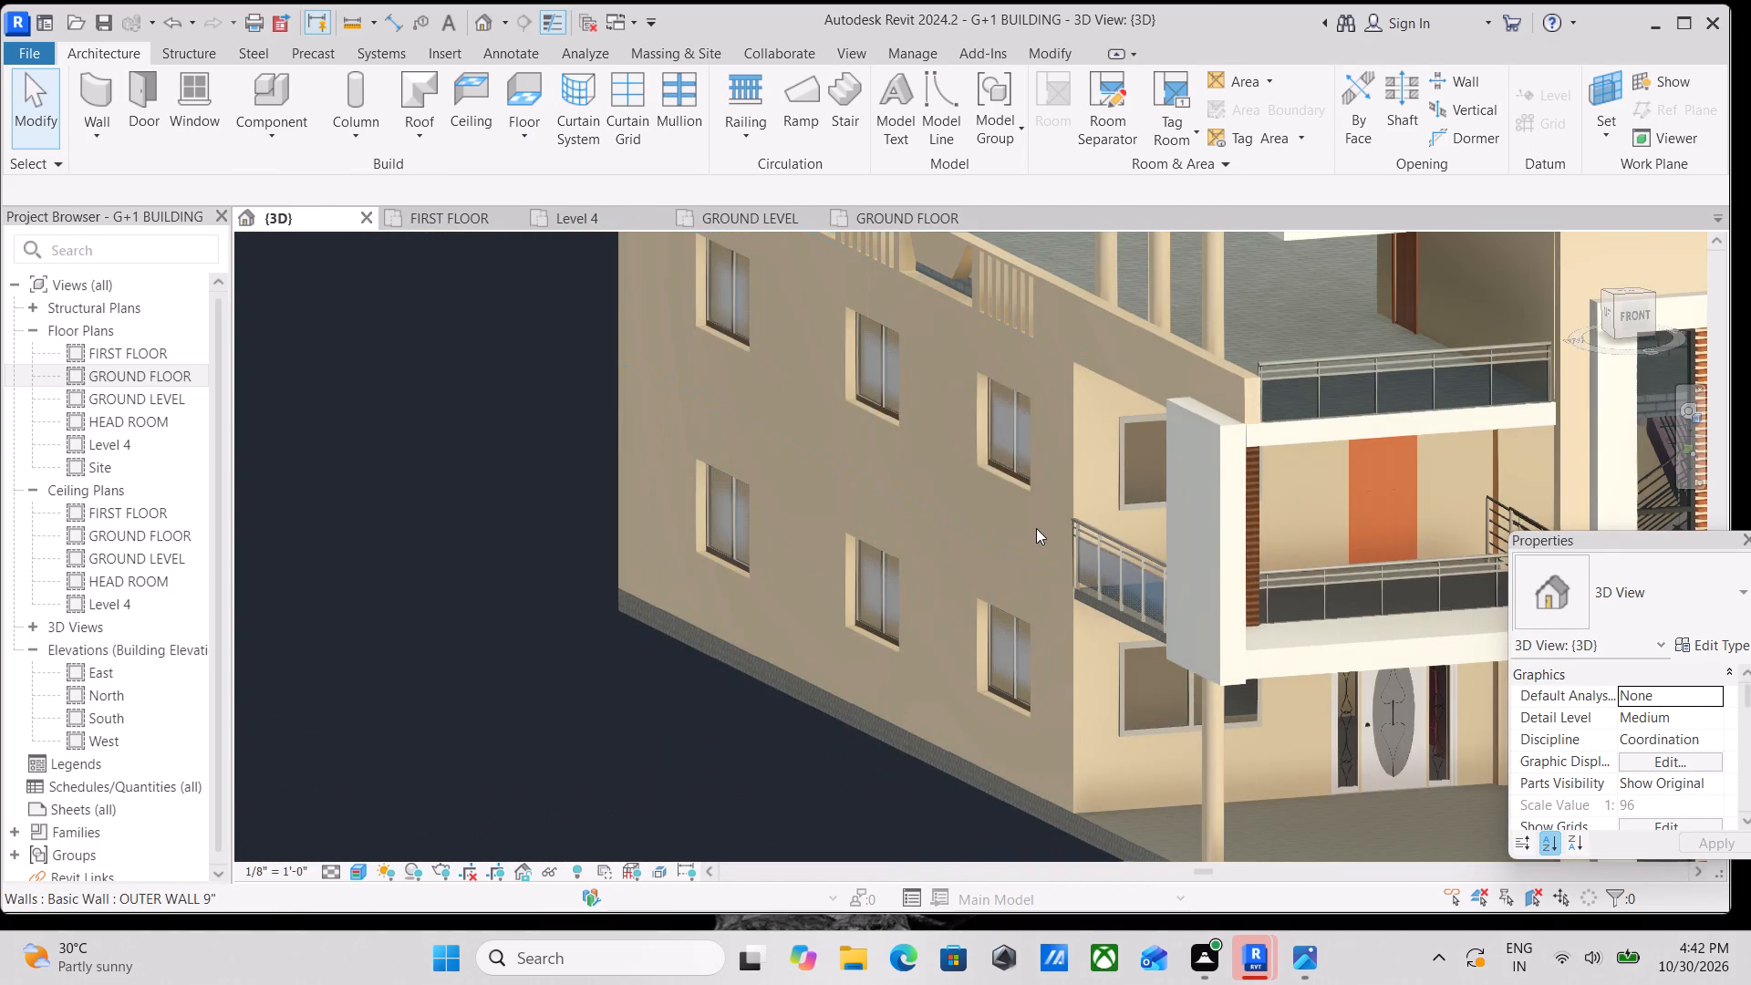
scroll(1128, 601, down, 2)
middle_drag(1123, 598, 1150, 546)
scroll(1150, 546, down, 3)
middle_drag(1150, 546, 1145, 512)
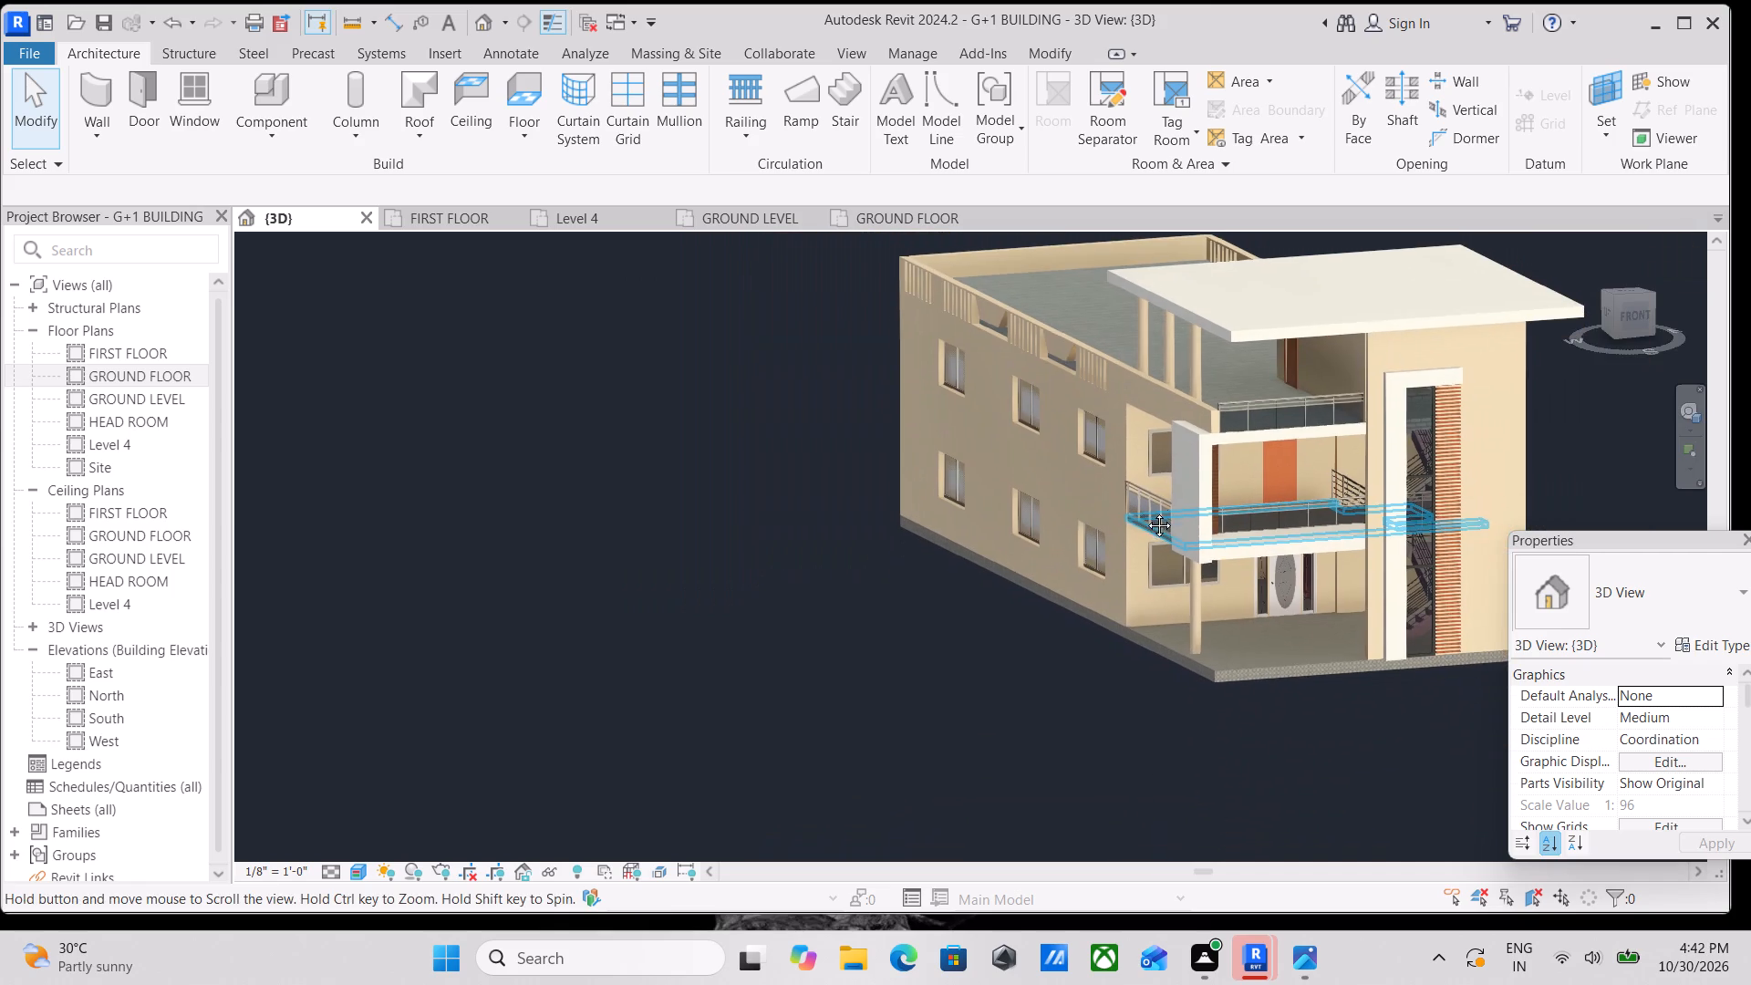
middle_drag(1145, 512, 1144, 509)
scroll(1113, 529, up, 3)
scroll(1113, 529, down, 3)
middle_drag(1104, 530, 987, 568)
scroll(987, 568, up, 1)
scroll(977, 574, down, 3)
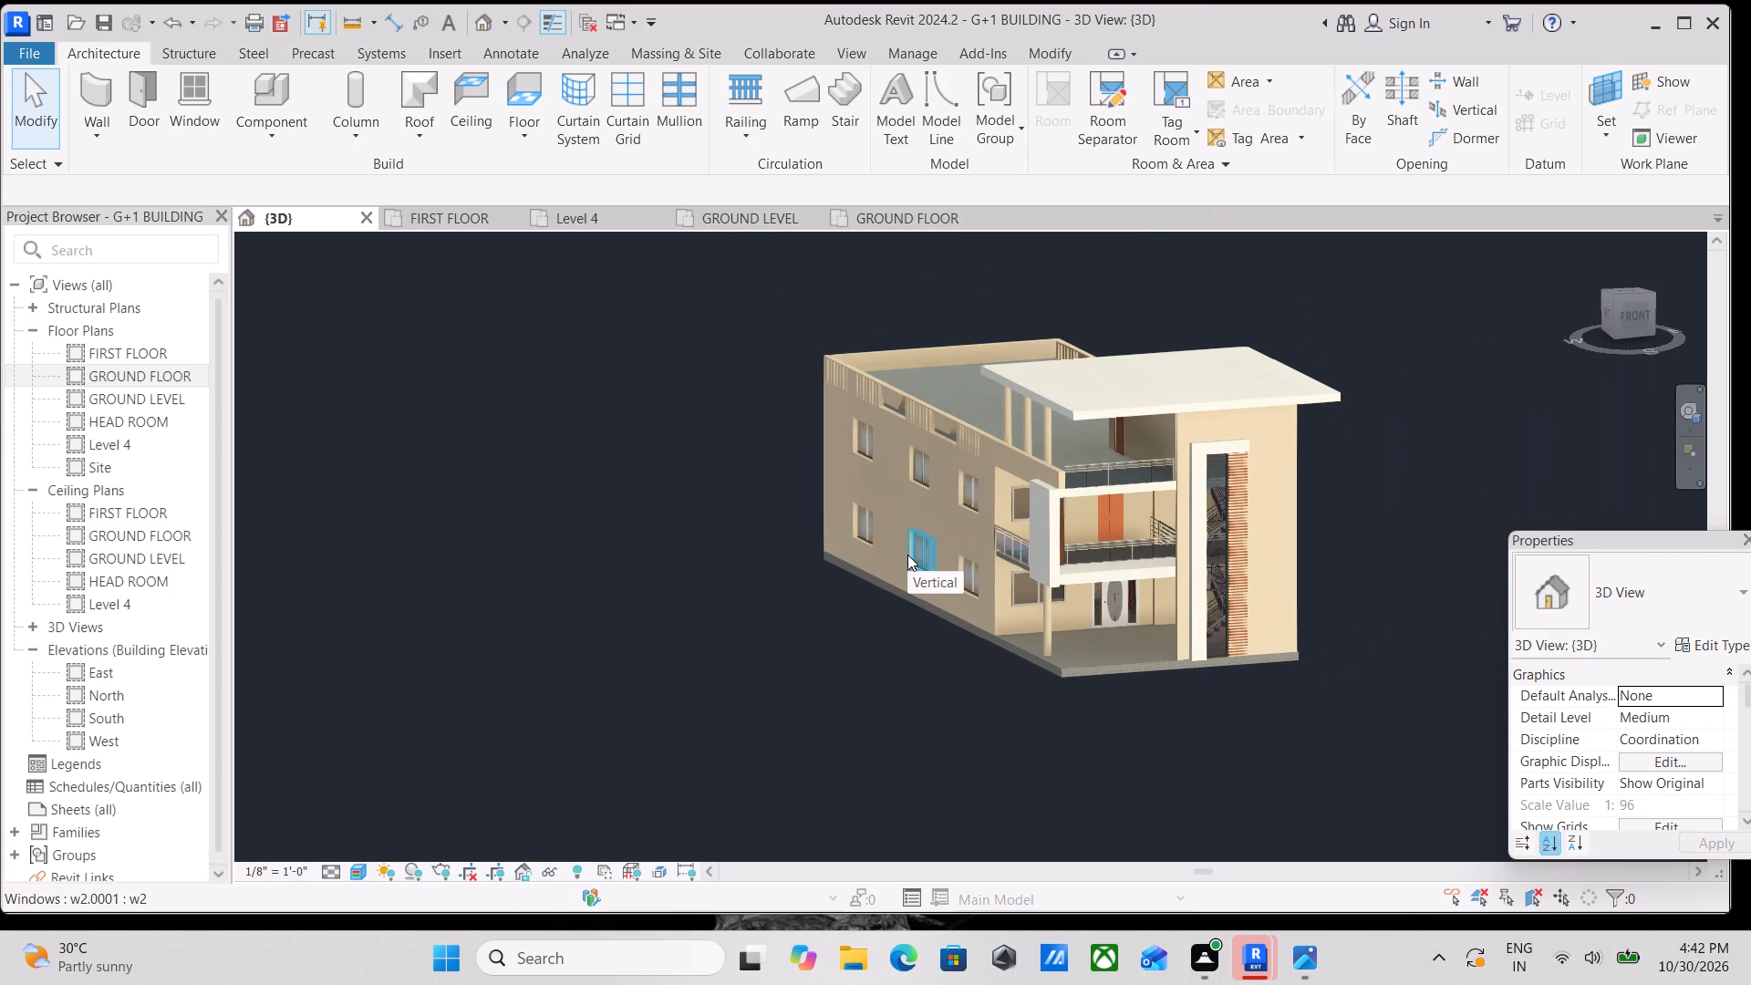
scroll(955, 545, up, 4)
scroll(1070, 585, up, 4)
scroll(1062, 591, down, 4)
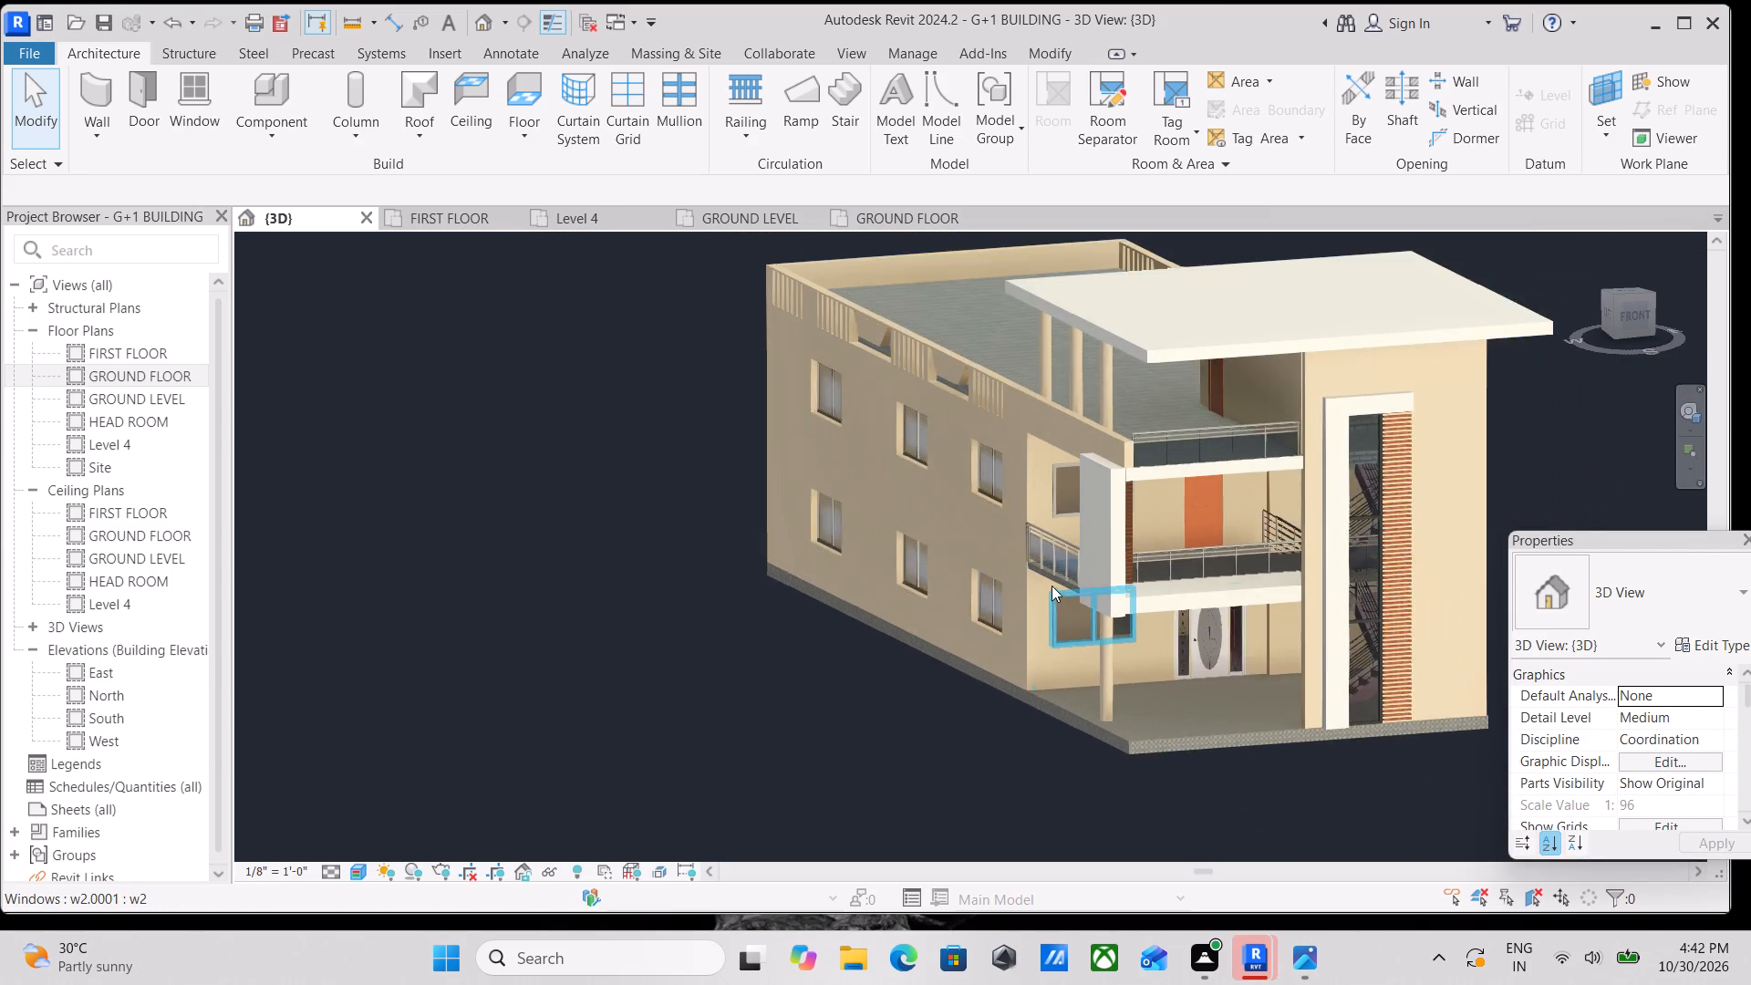
scroll(1052, 586, down, 2)
middle_drag(1046, 578, 1068, 525)
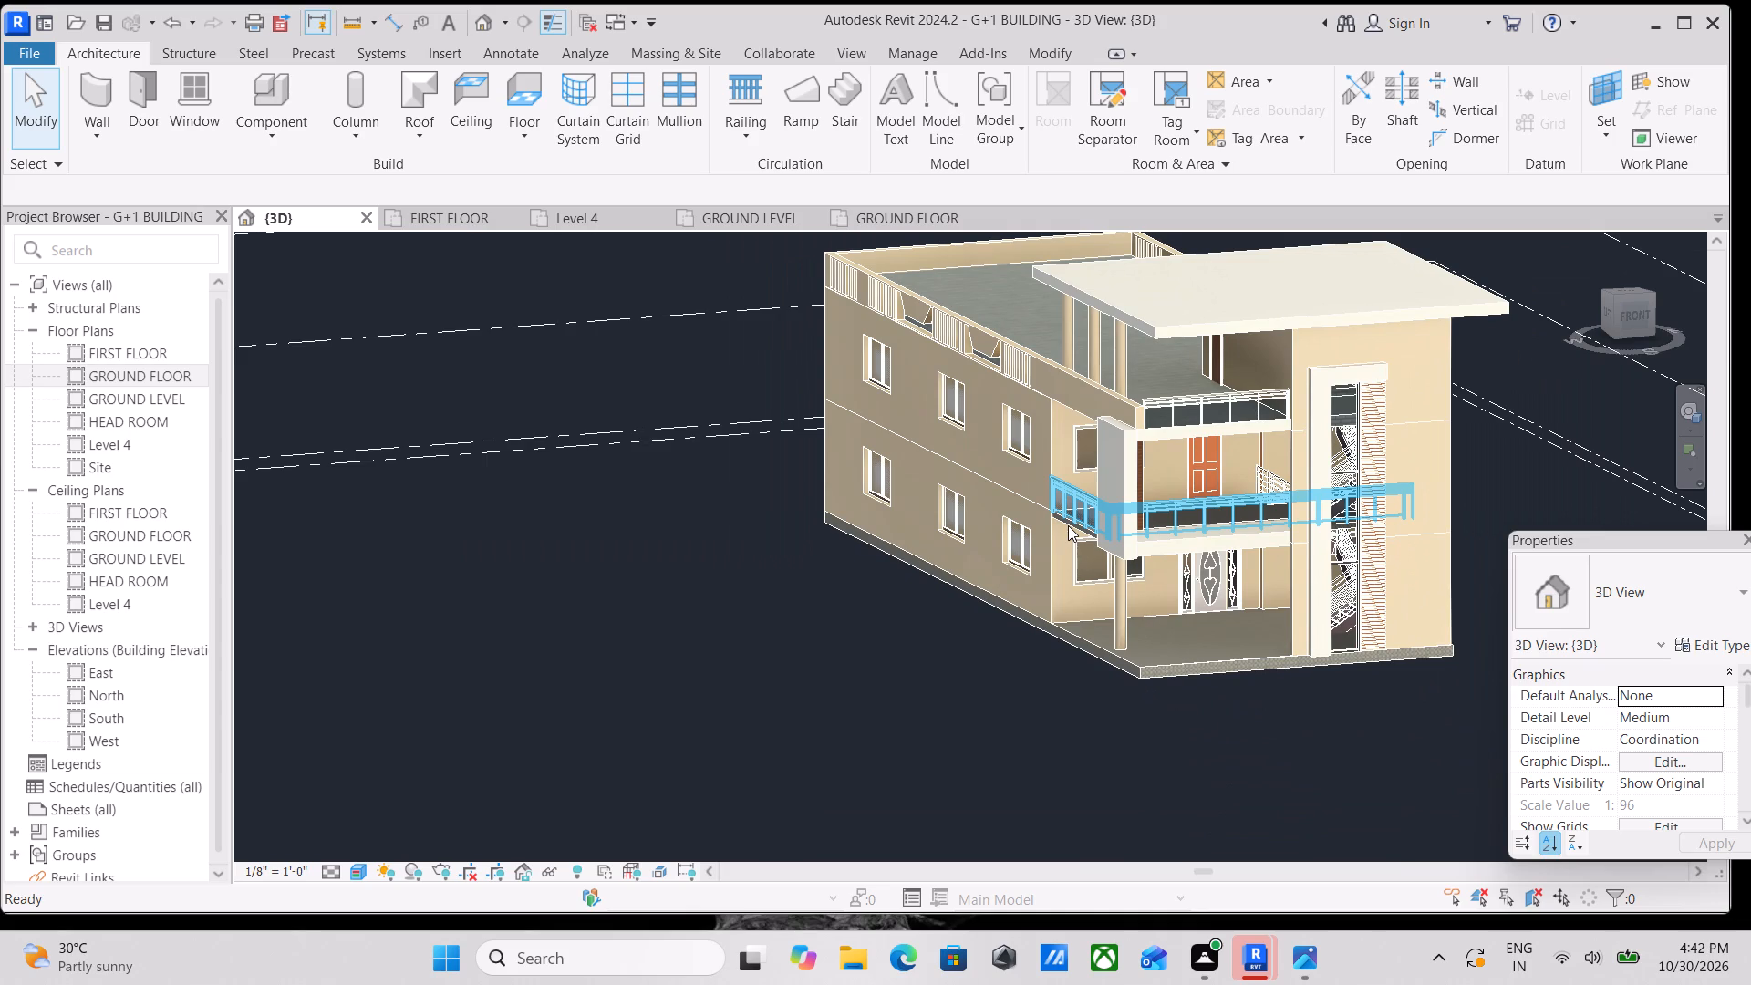
scroll(1551, 581, up, 3)
scroll(1435, 470, up, 8)
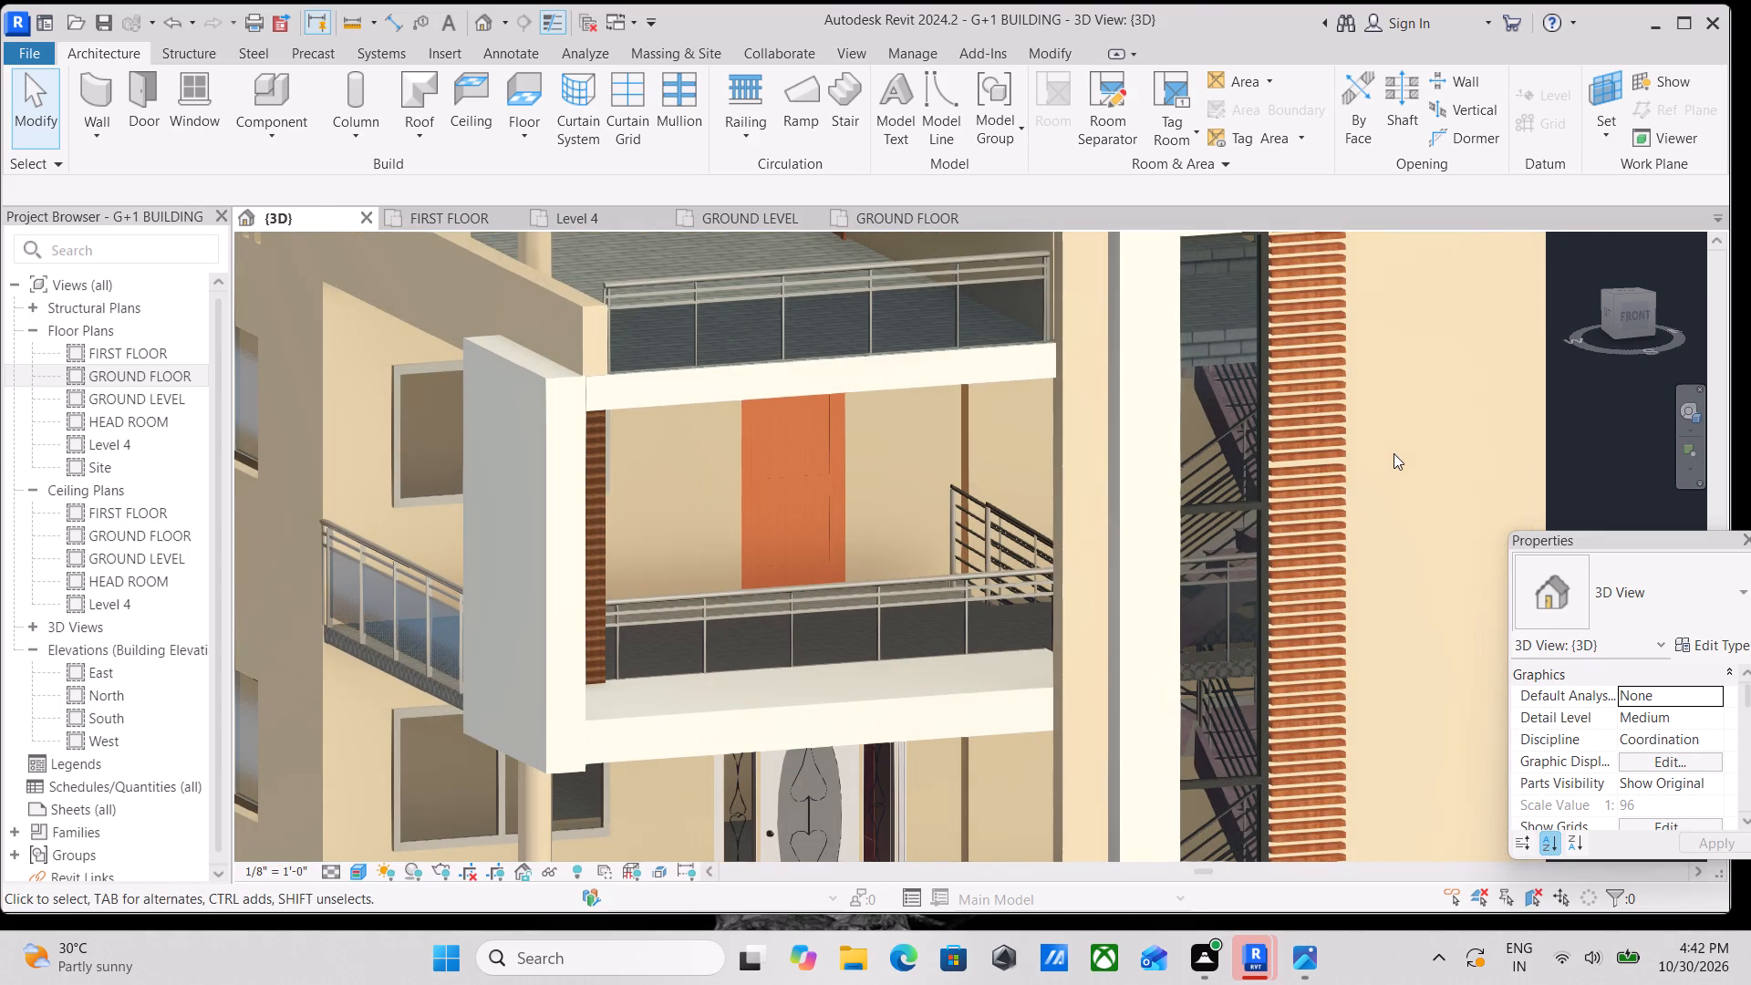
scroll(1394, 453, down, 6)
middle_drag(1375, 479, 1271, 499)
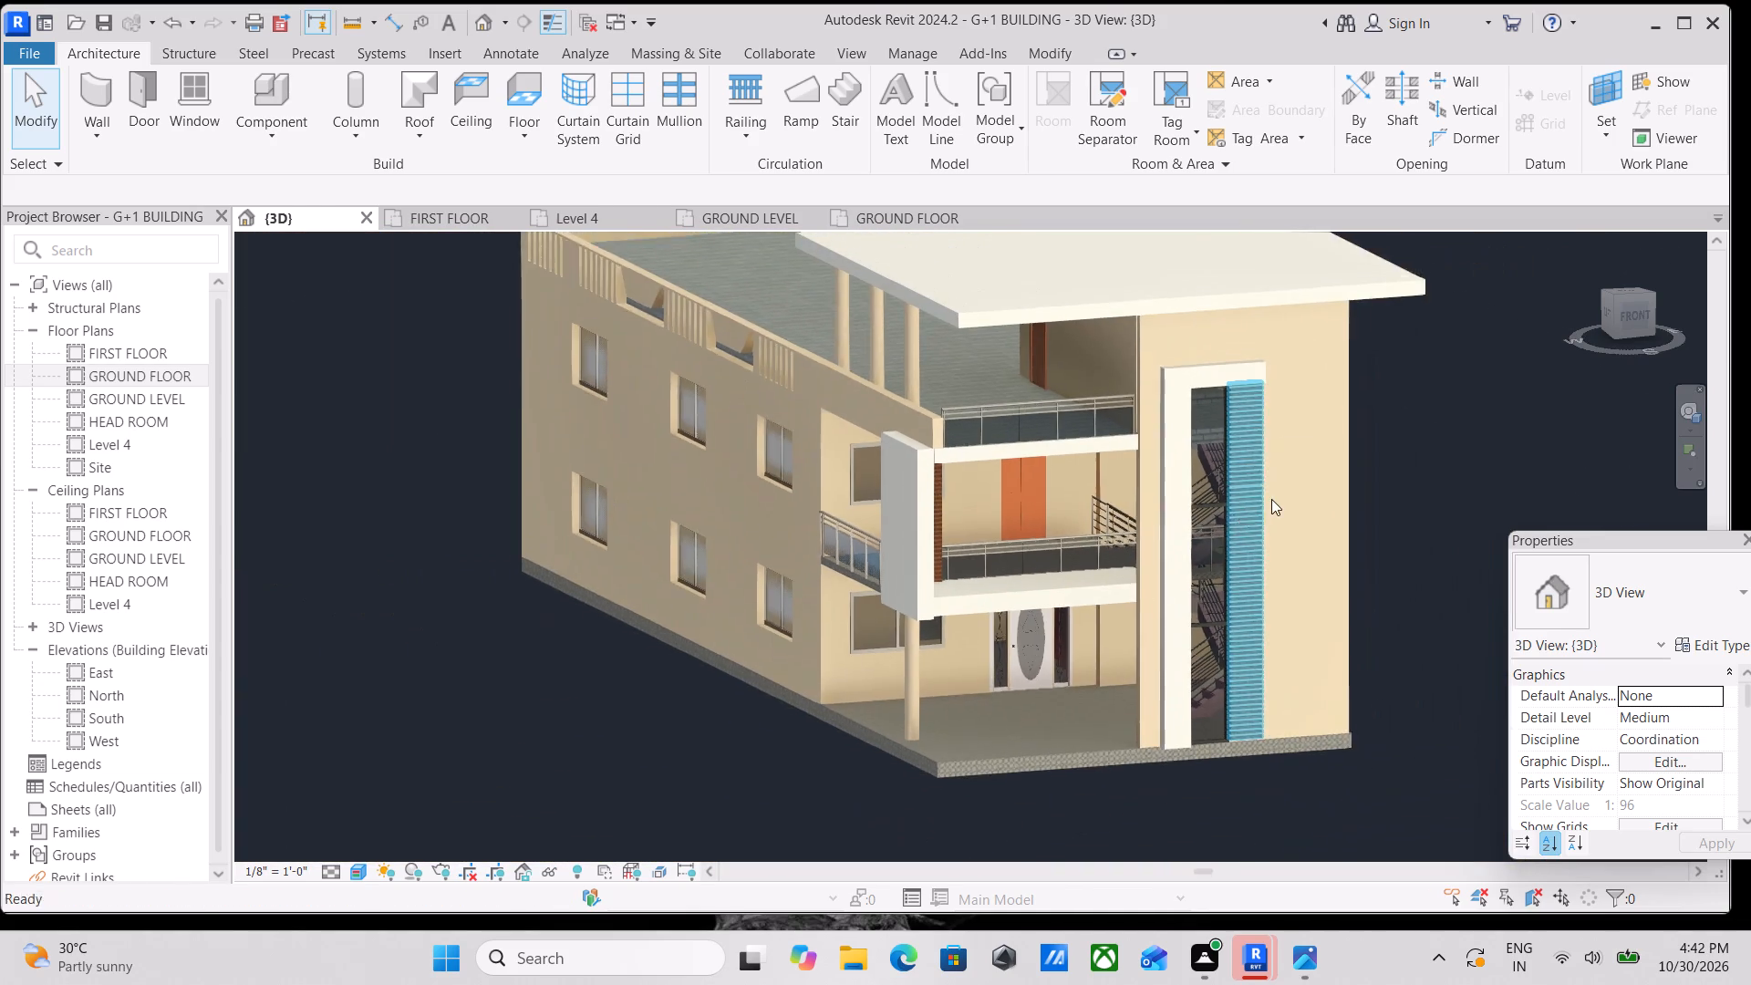
scroll(1271, 499, up, 1)
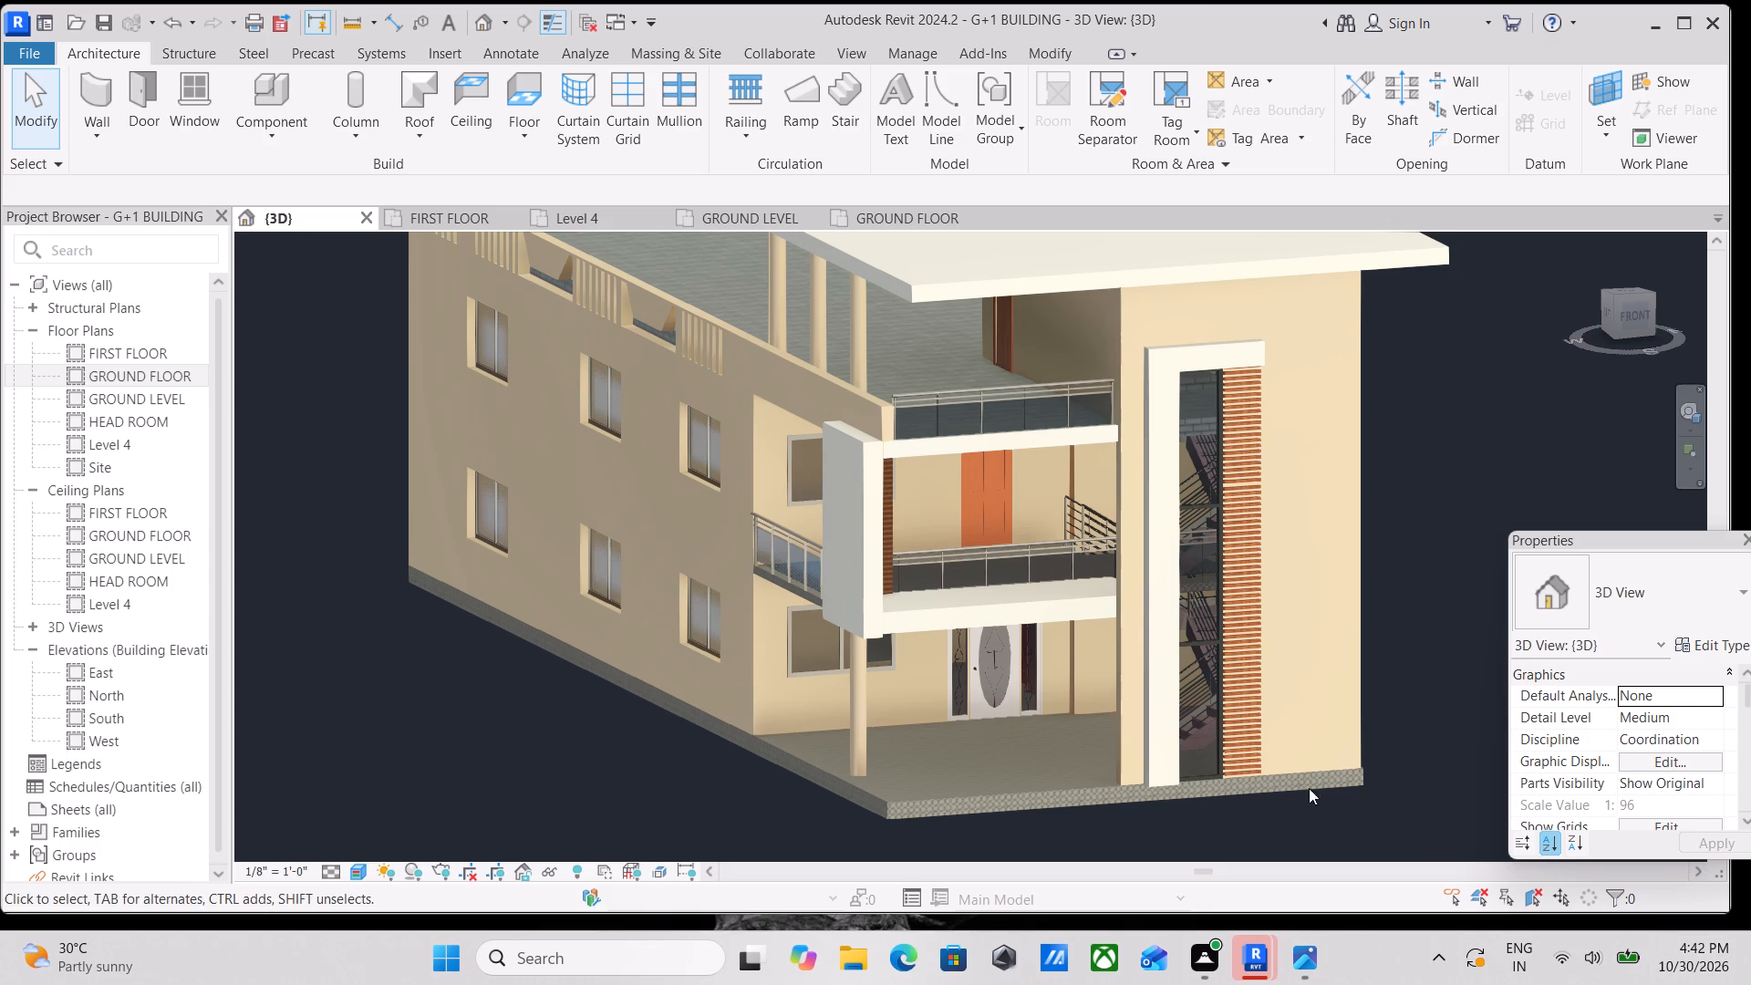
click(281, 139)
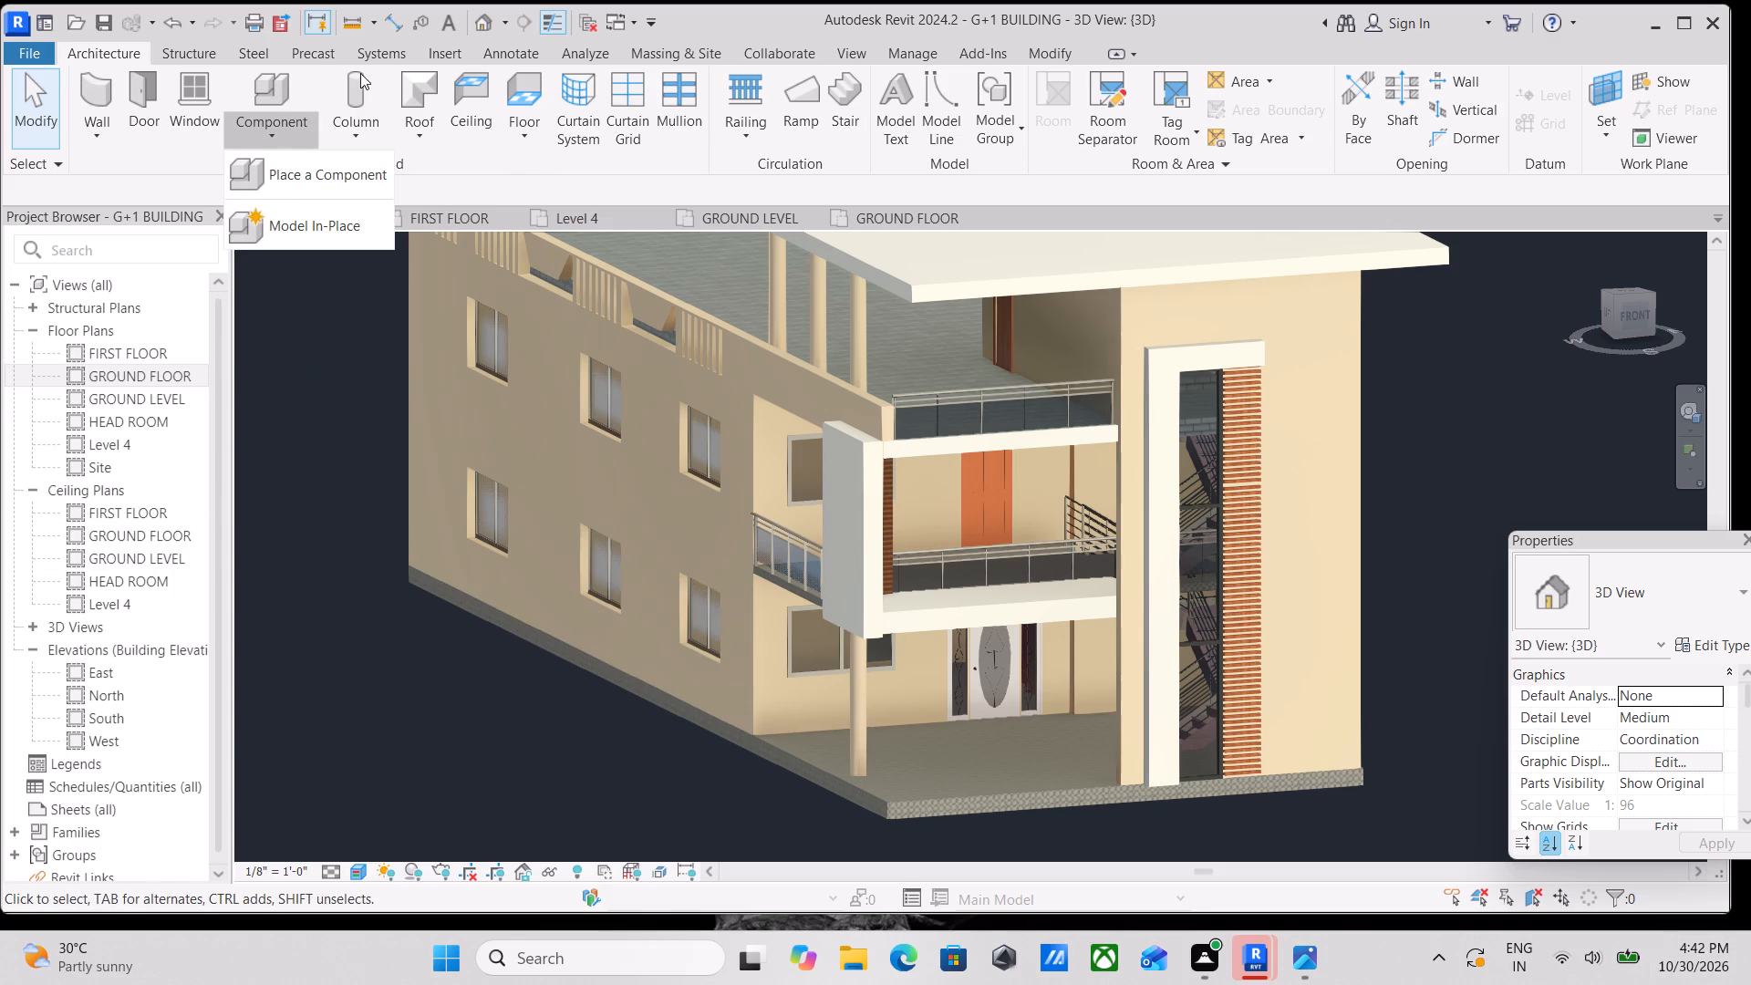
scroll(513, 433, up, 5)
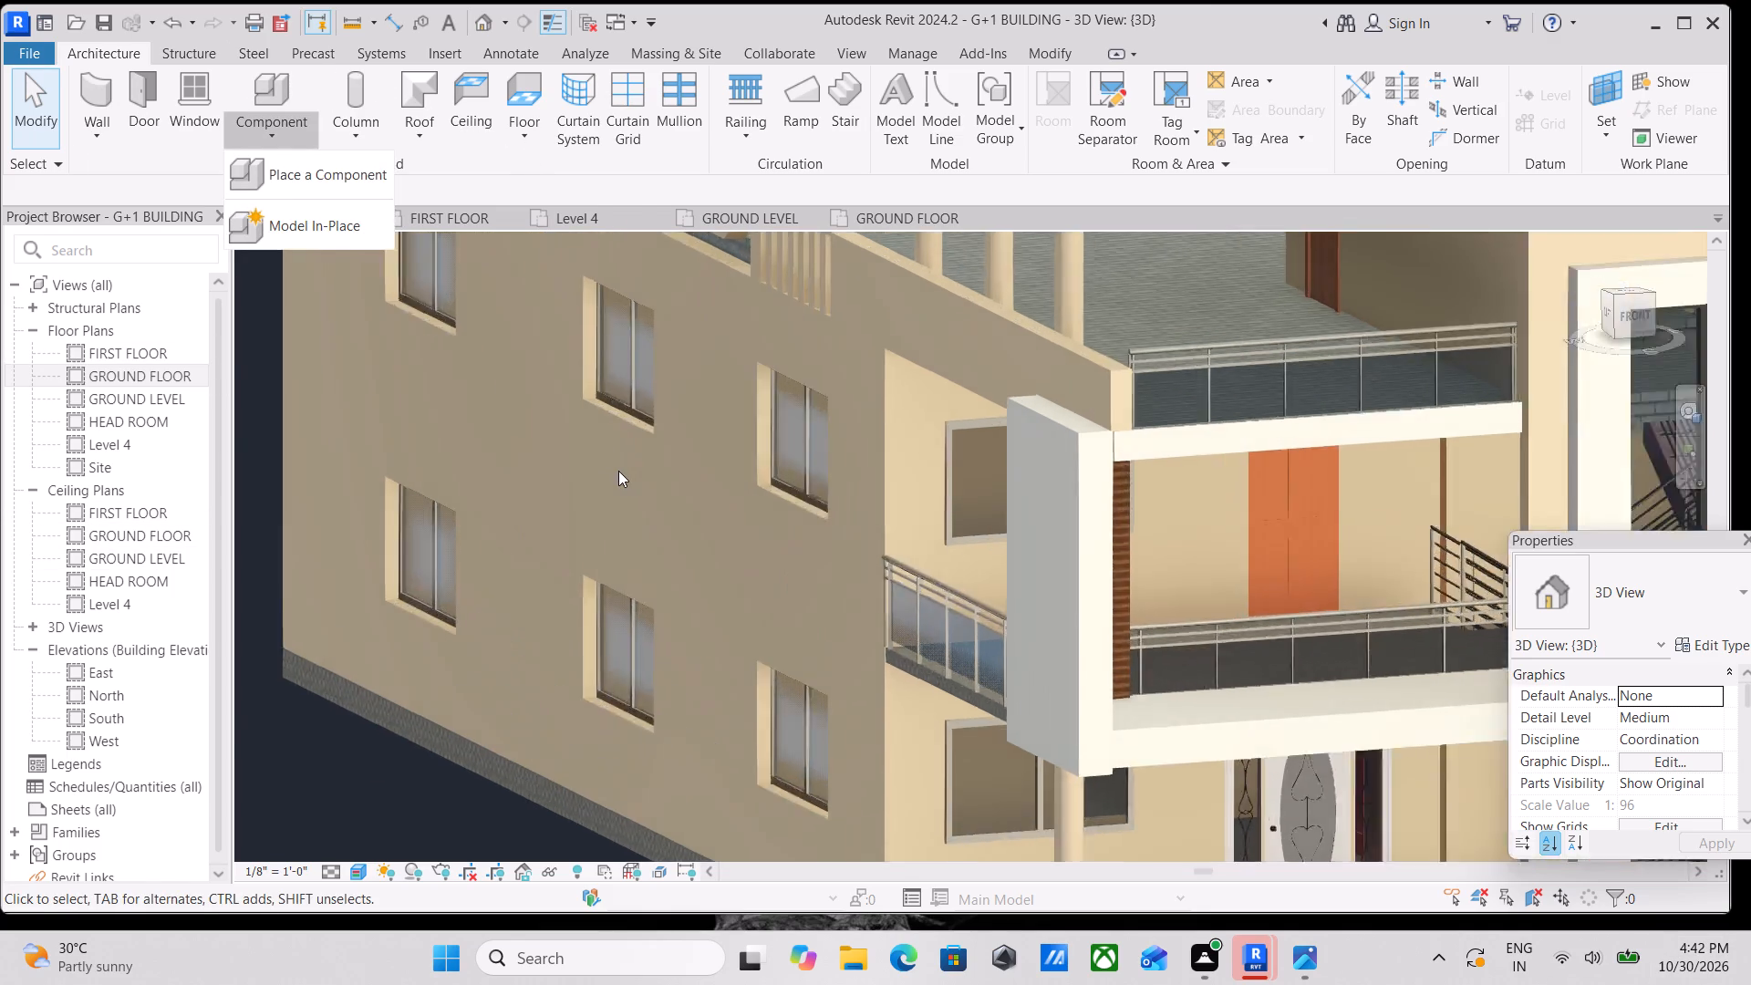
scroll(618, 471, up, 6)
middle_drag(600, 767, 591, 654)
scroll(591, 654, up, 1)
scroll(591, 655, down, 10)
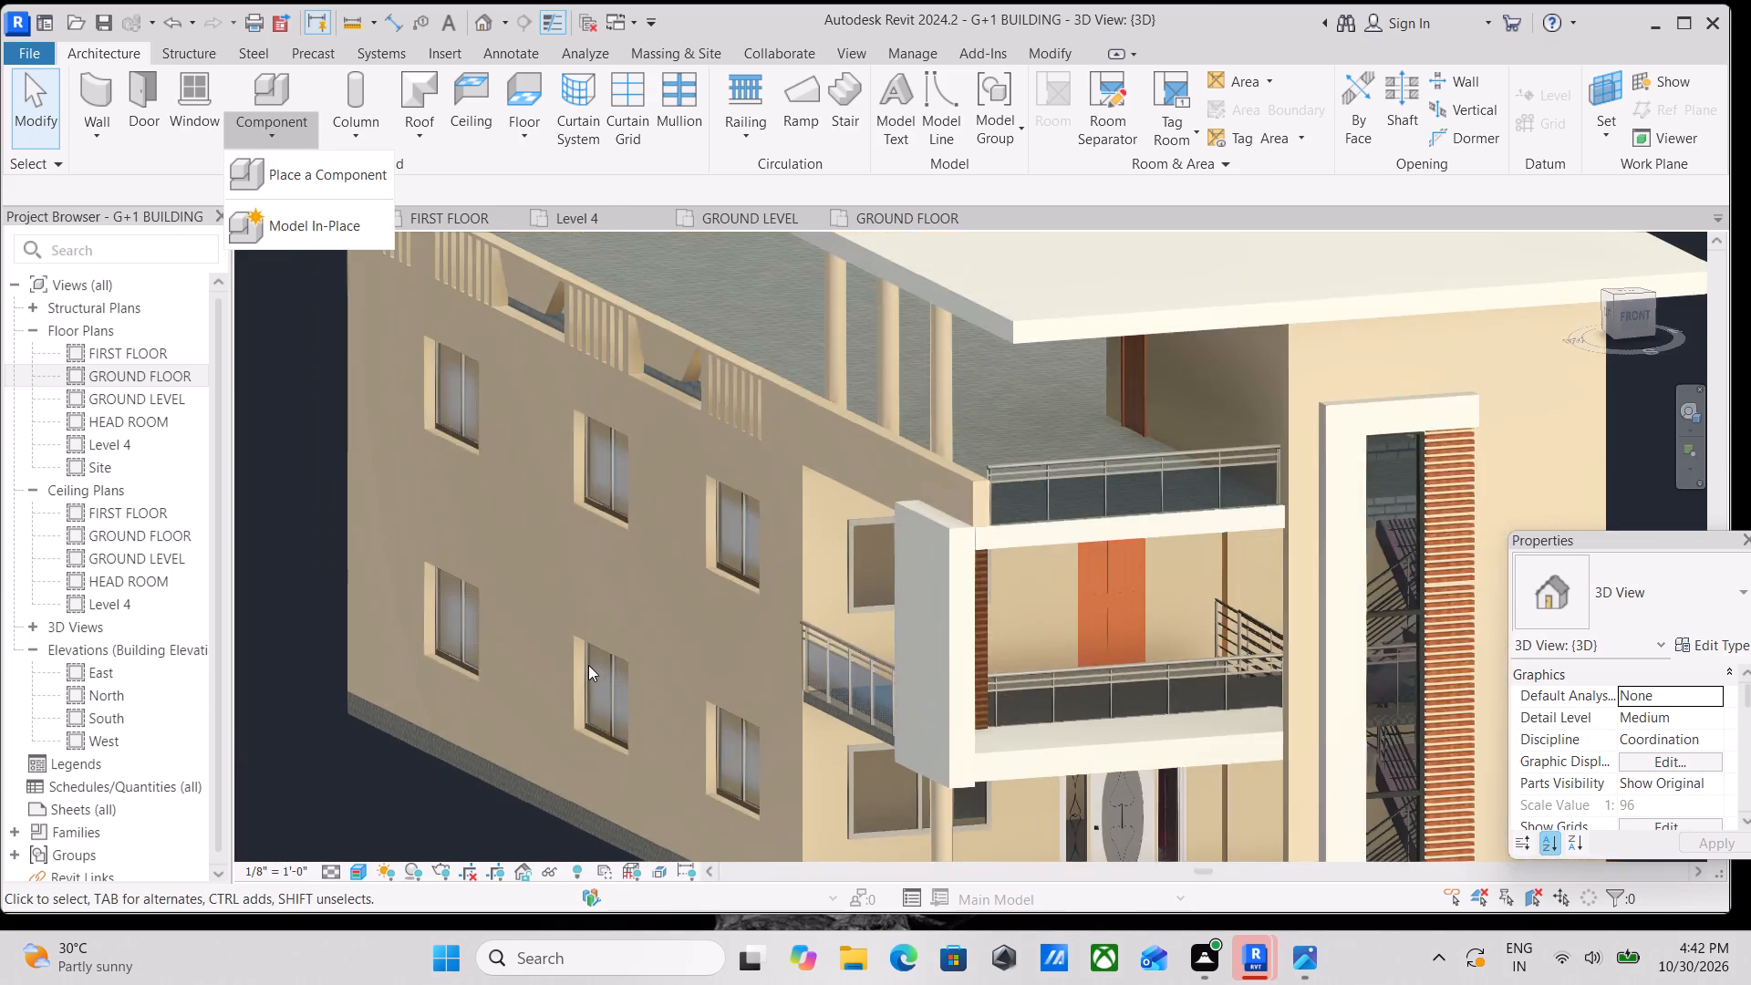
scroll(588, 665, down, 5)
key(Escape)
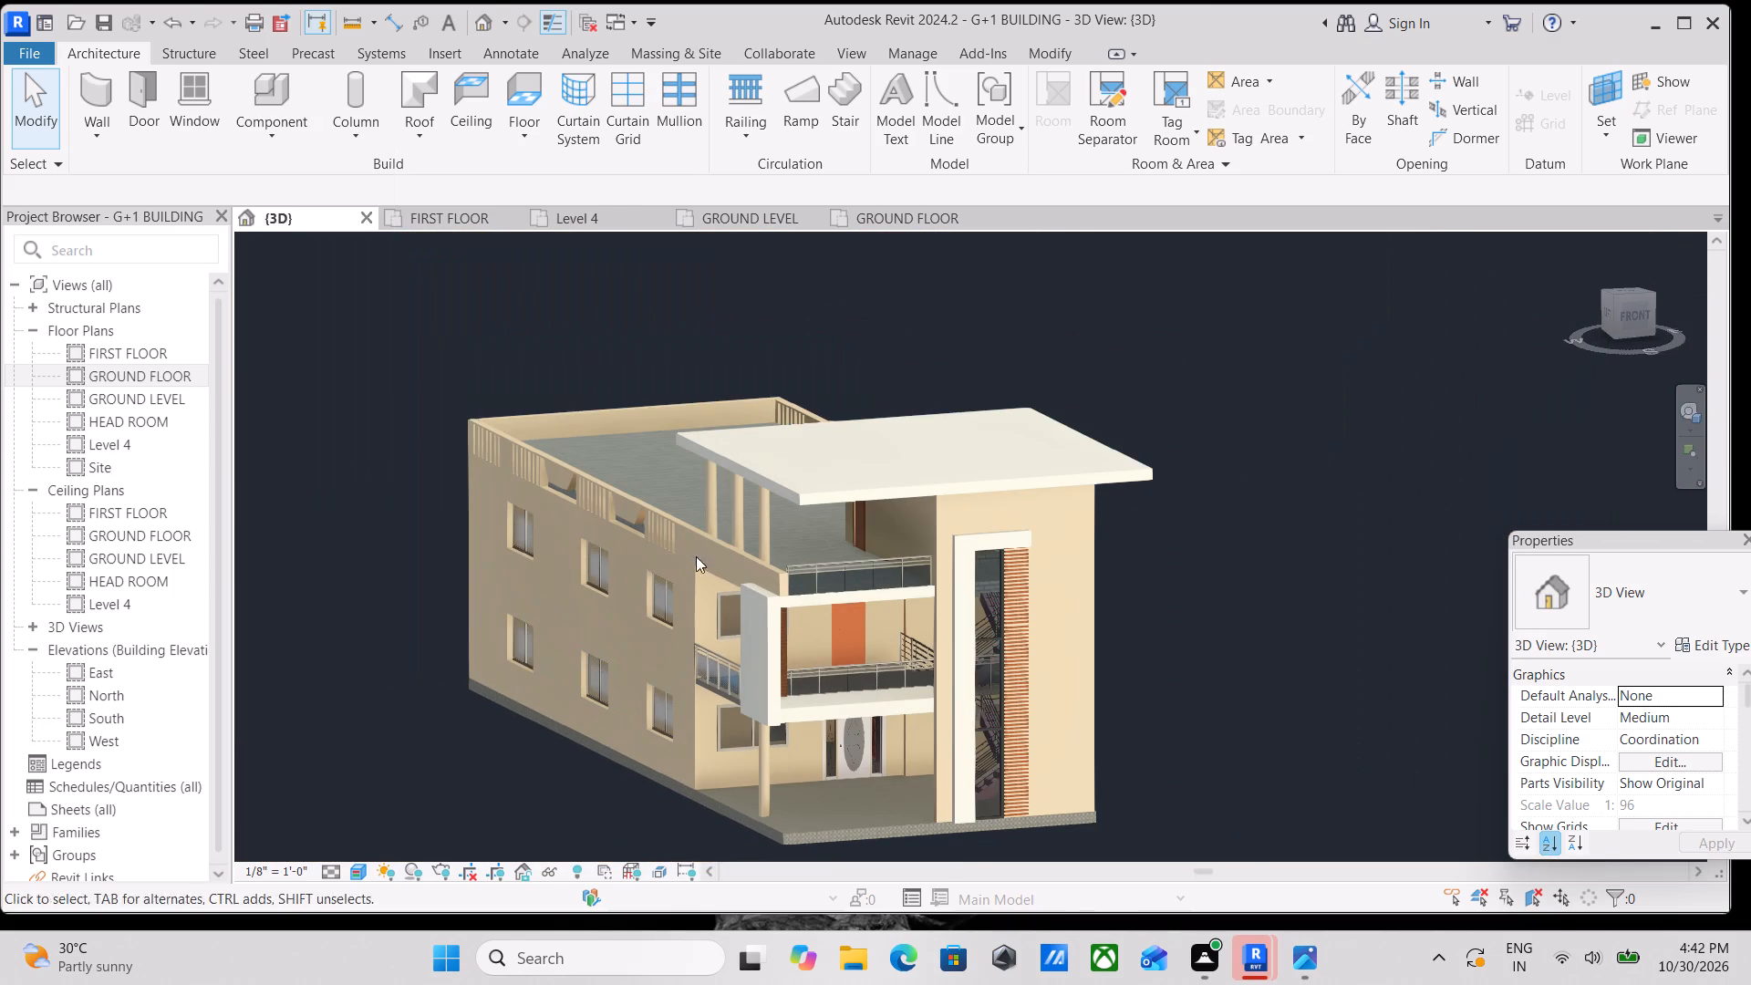
Create a Grassland - 16" toposolid on GROUND LEVEL from a rectangular boundary of about 55,440 SF surrounding the whole building.
click(1616, 295)
key(Escape)
scroll(1162, 534, up, 3)
key(Escape)
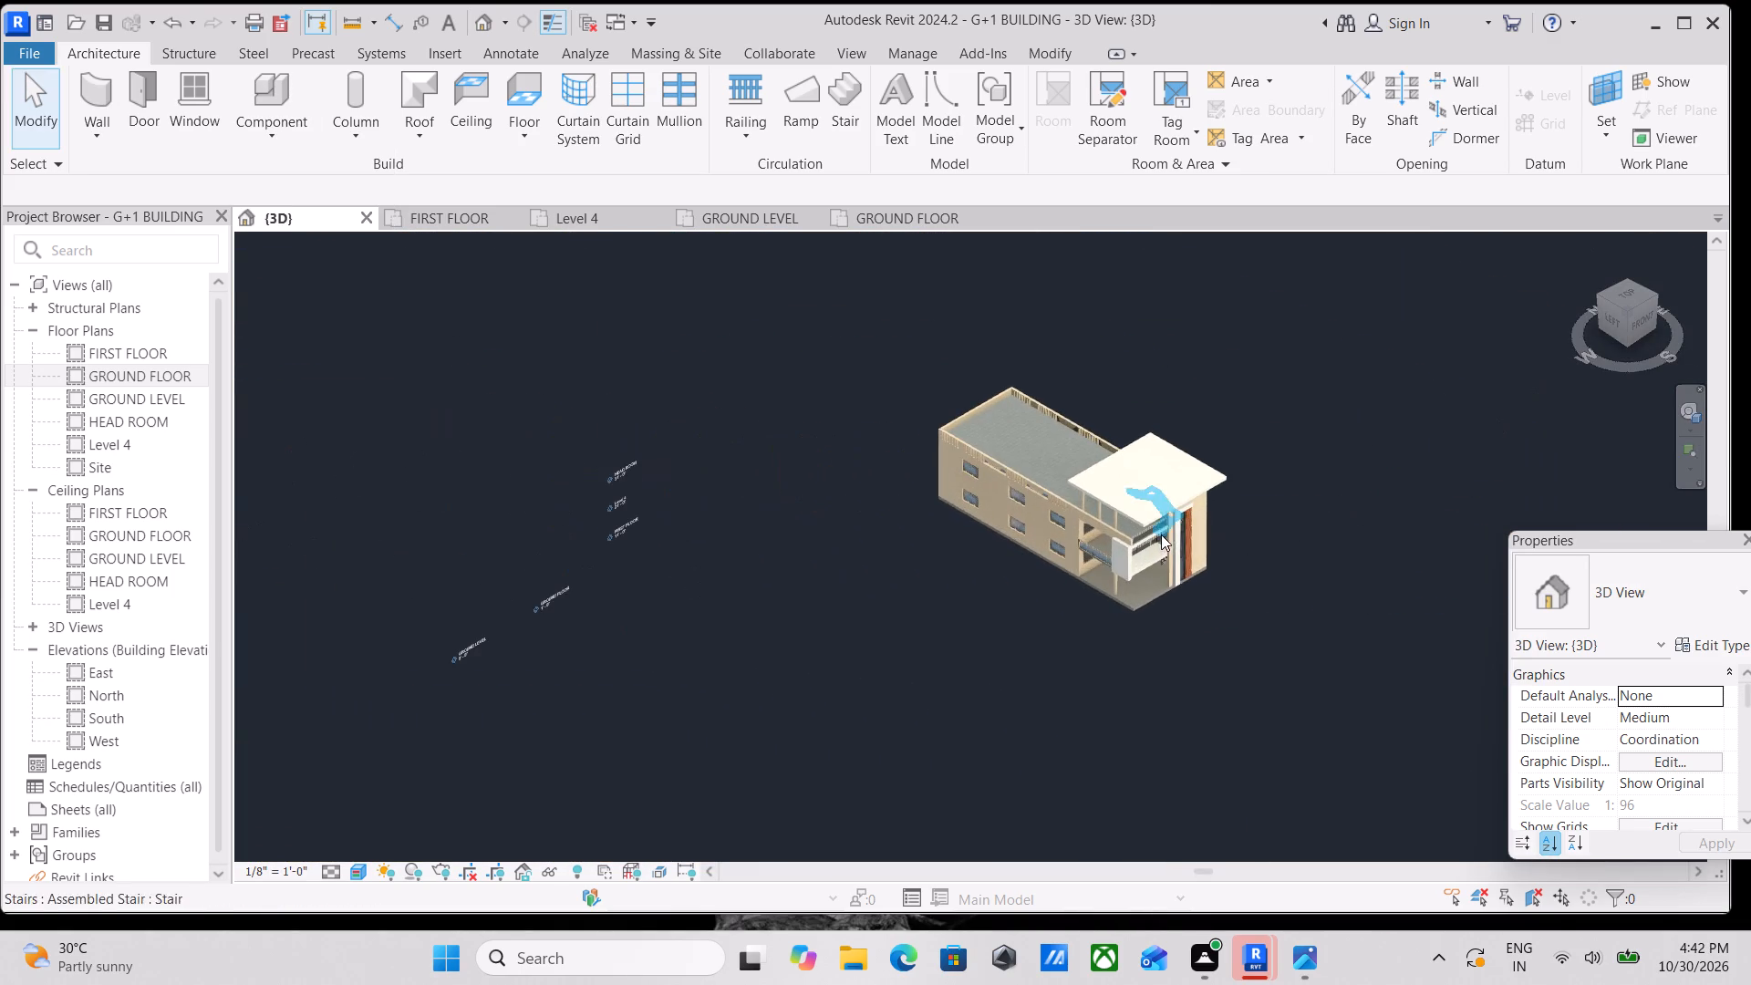
scroll(1161, 544, up, 3)
middle_drag(1057, 486, 1096, 571)
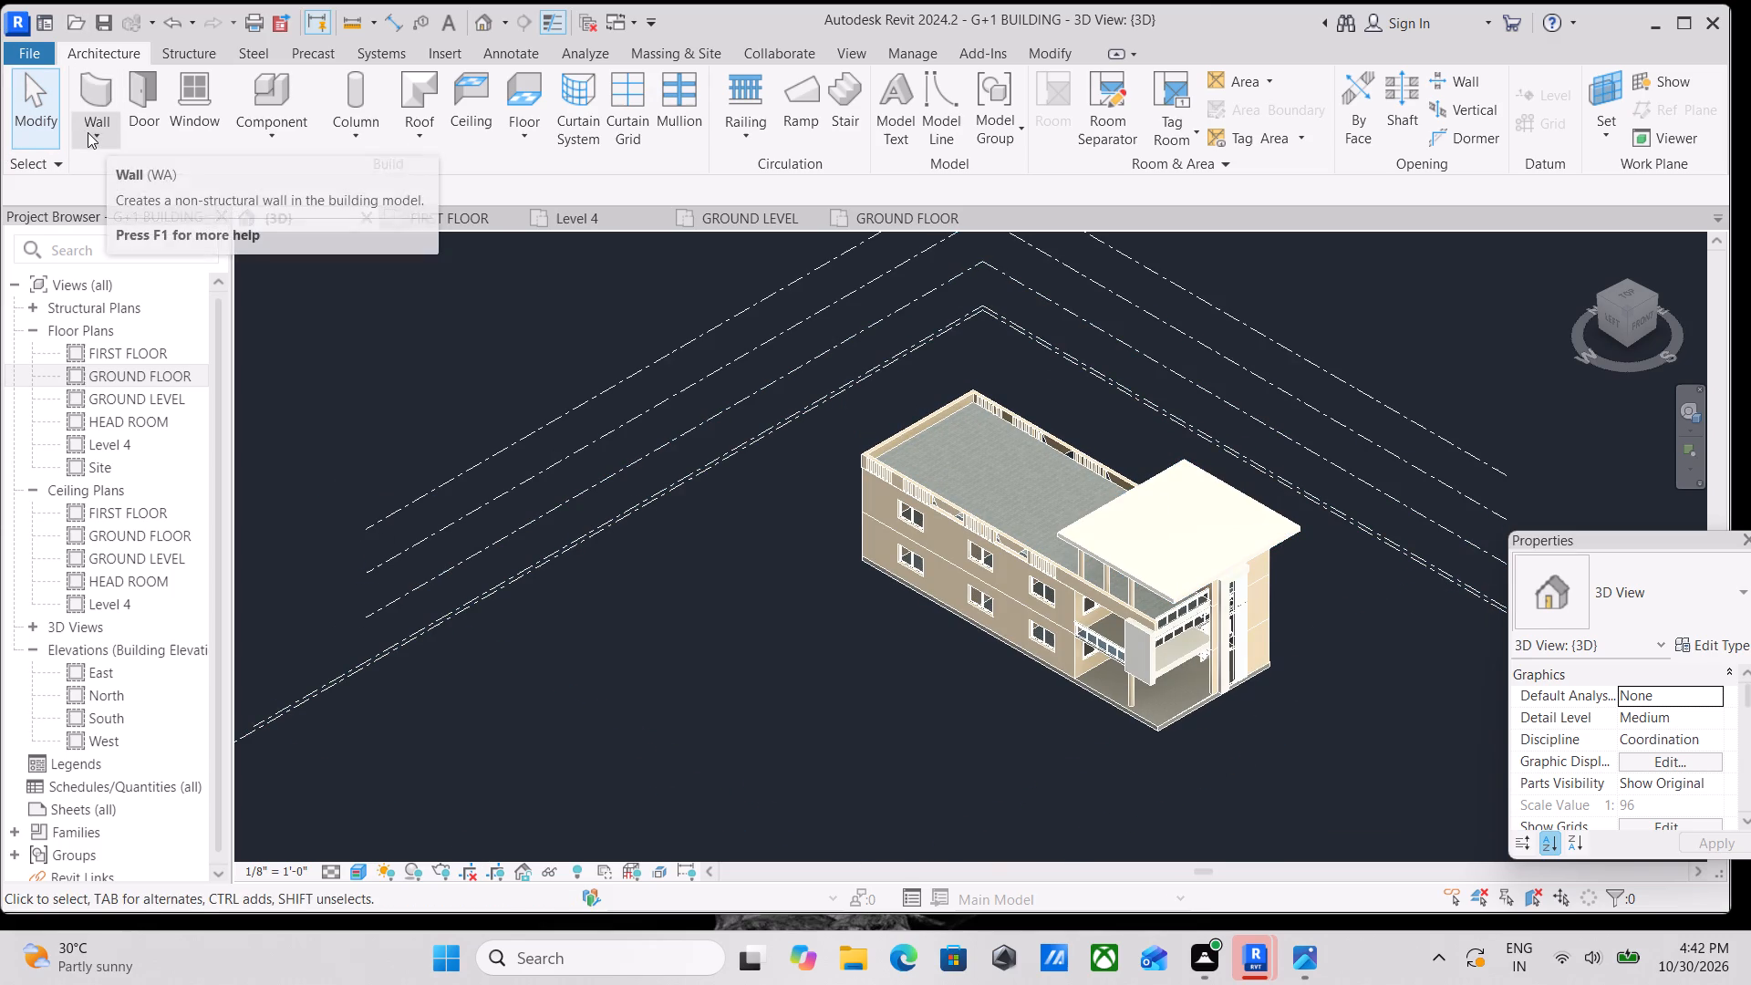
click(691, 55)
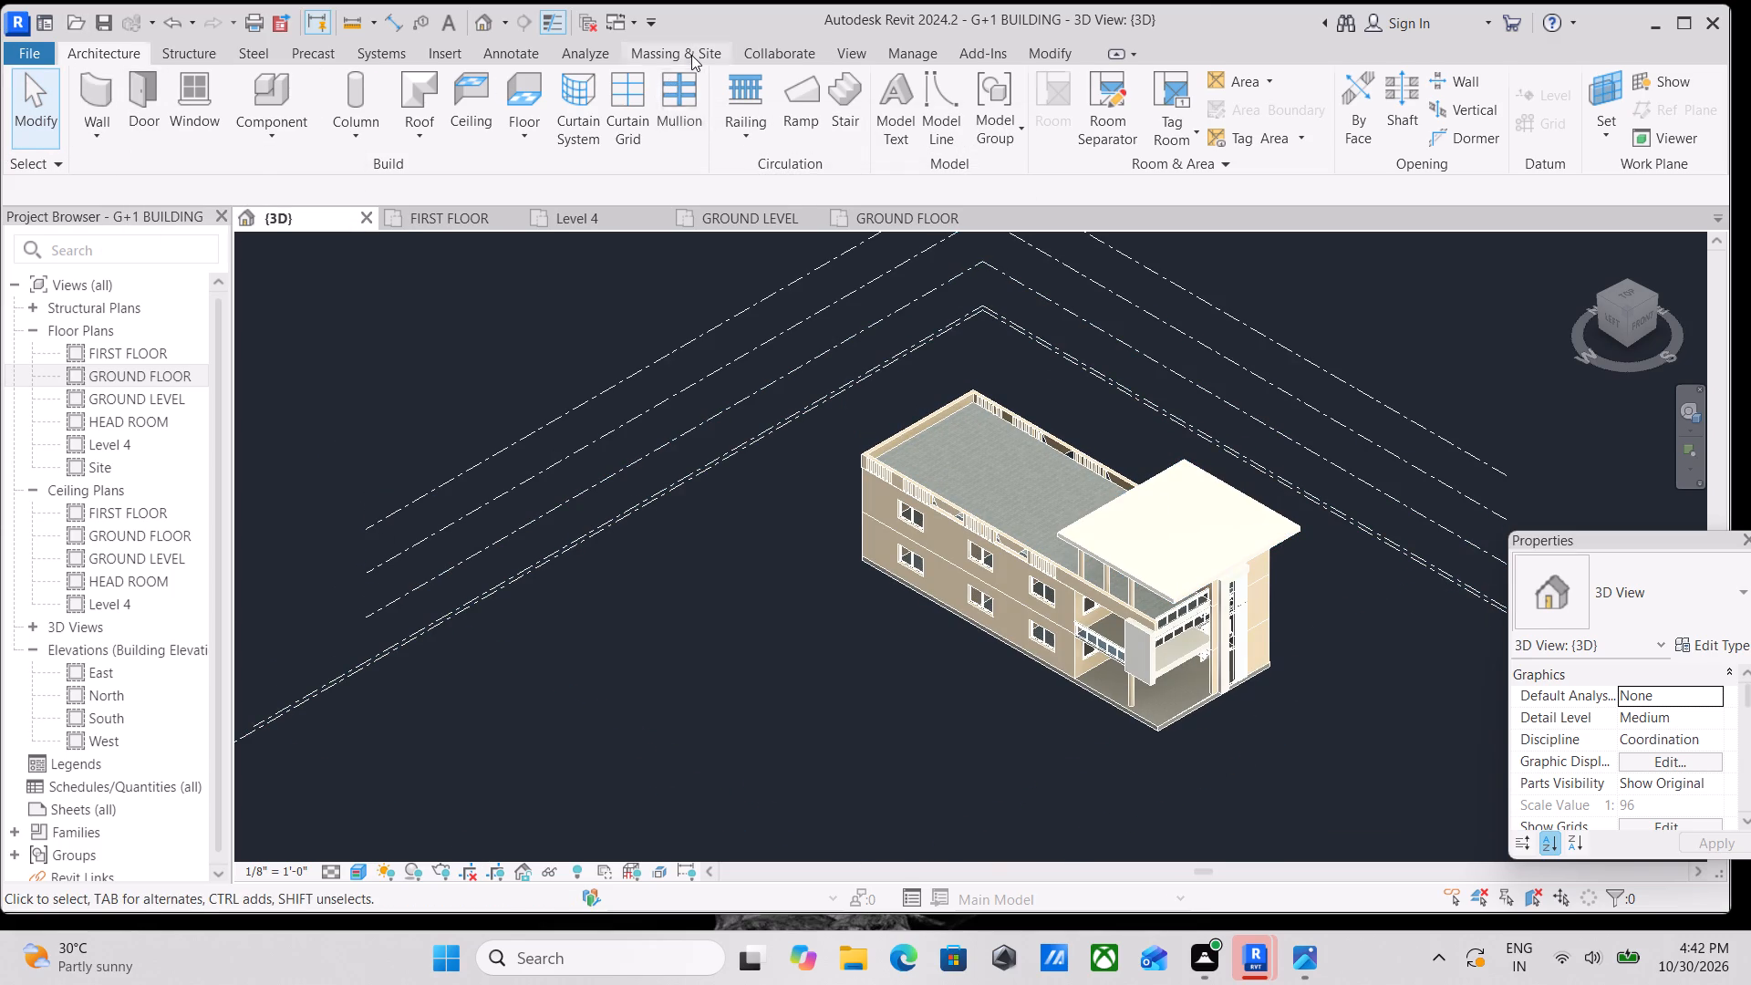
click(582, 134)
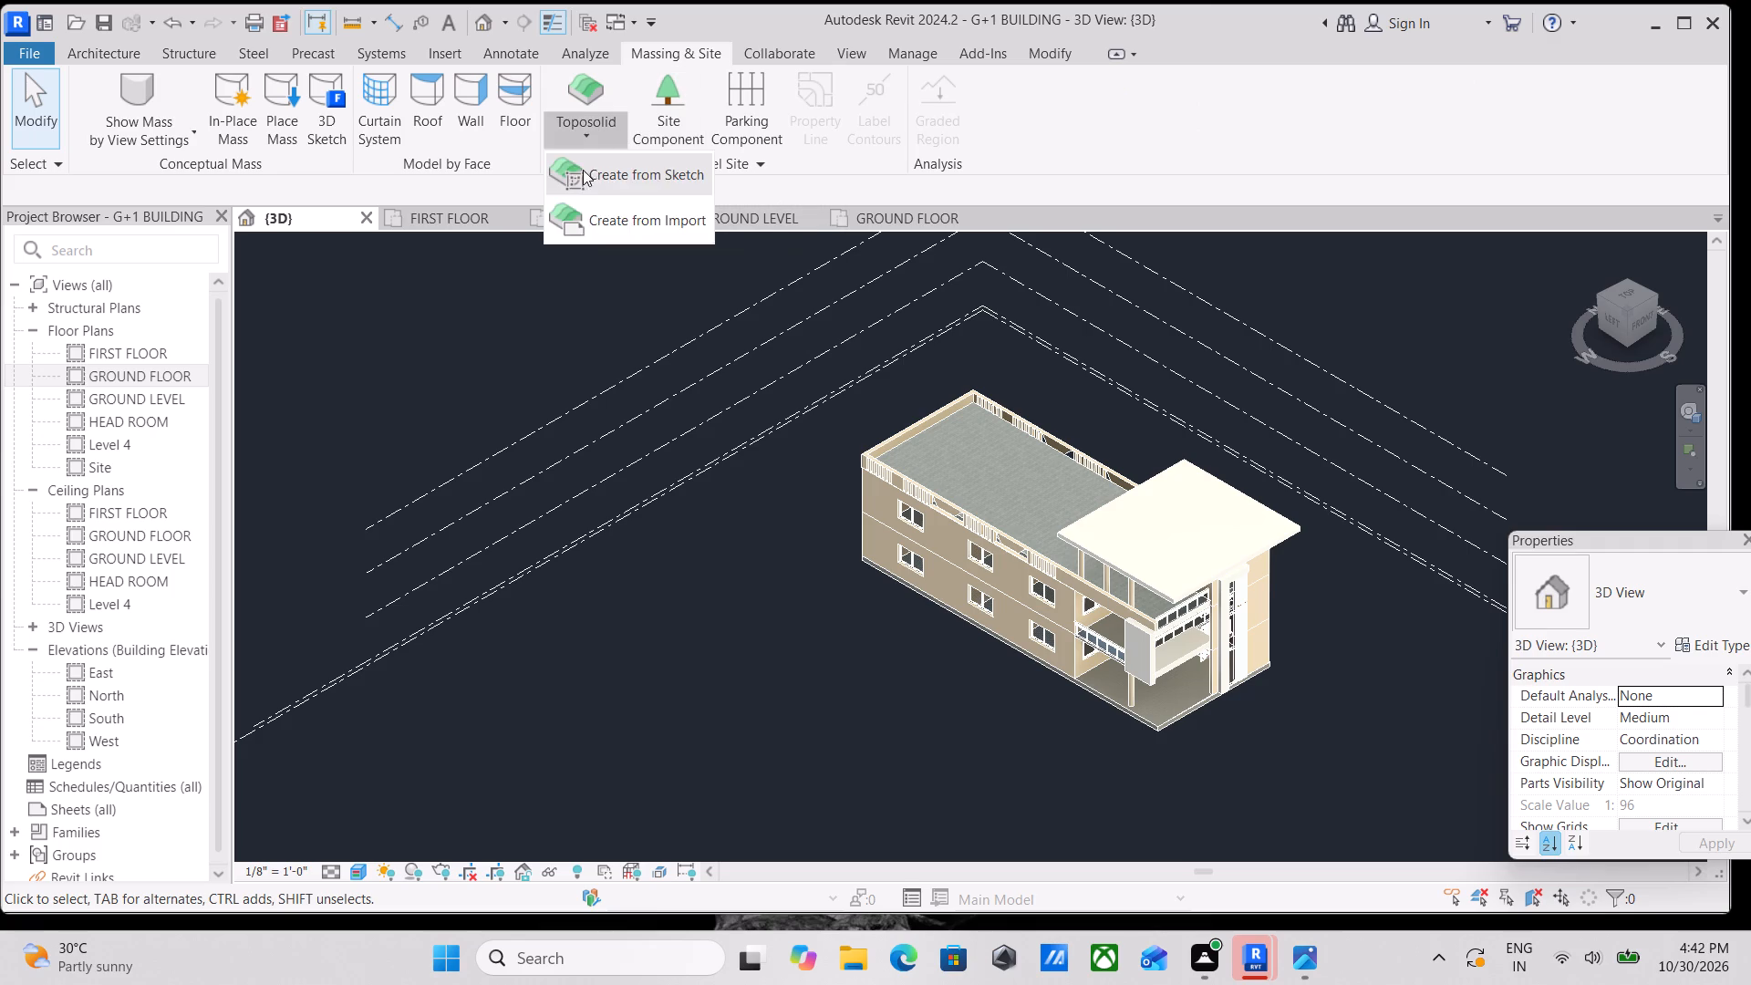
click(637, 171)
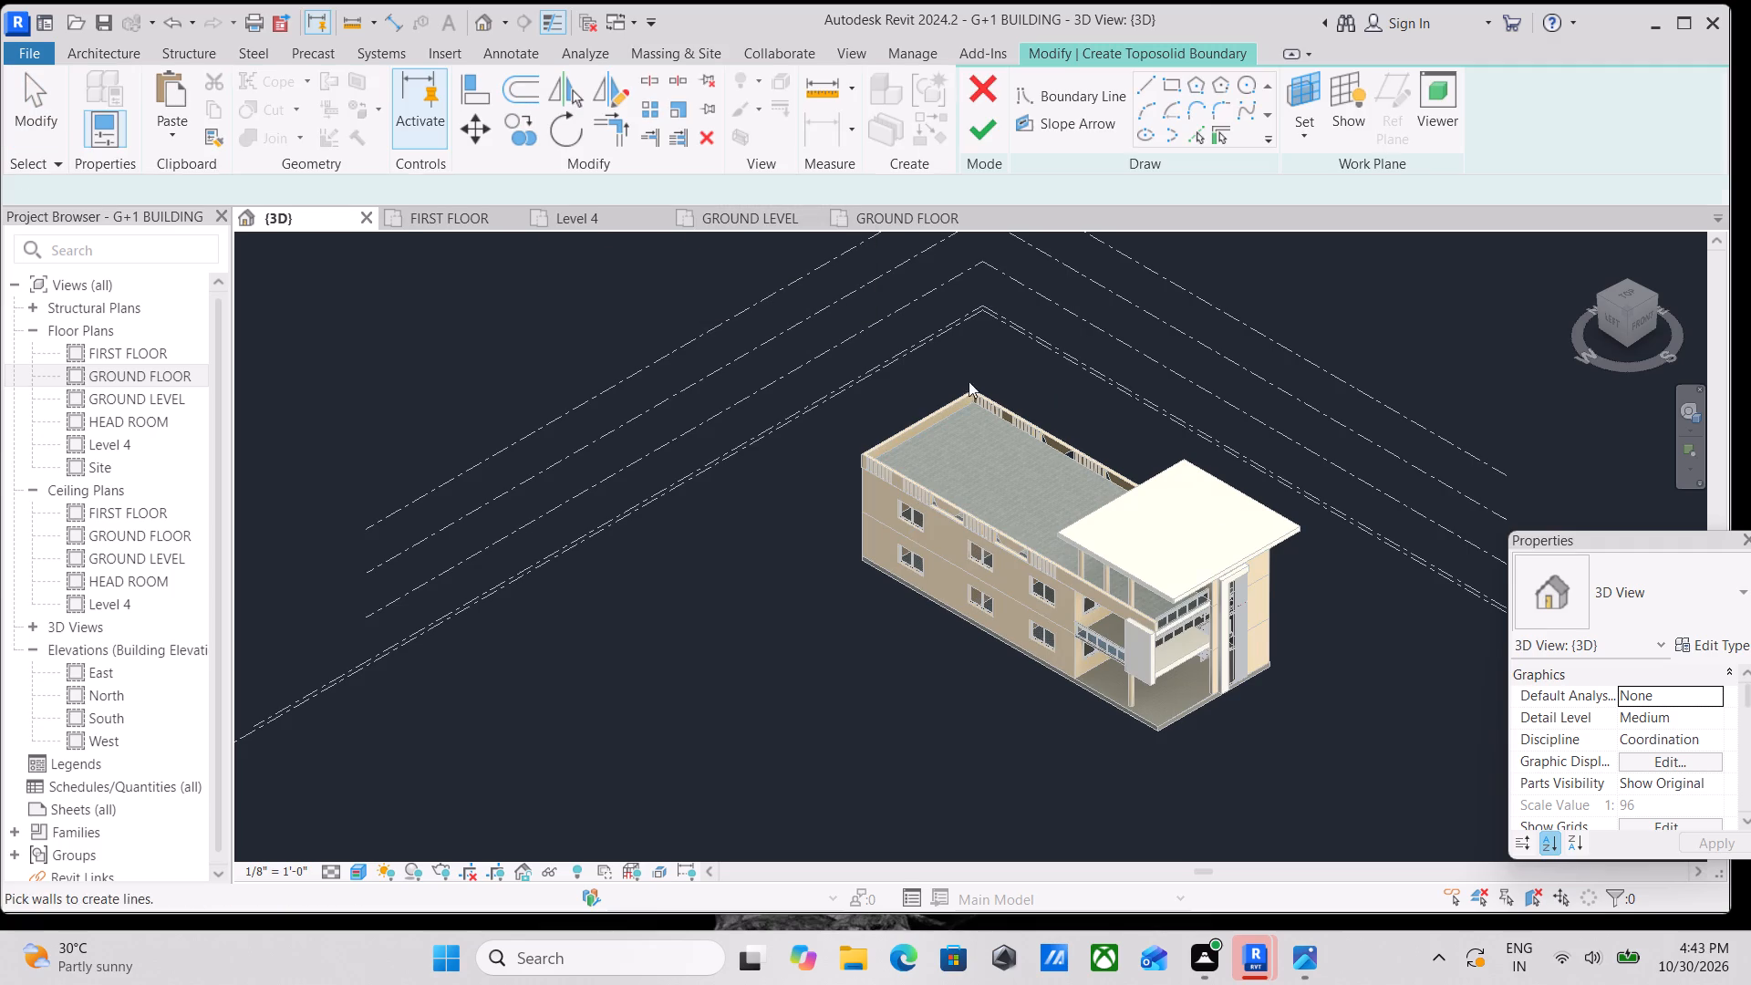
click(1635, 294)
scroll(1208, 639, up, 2)
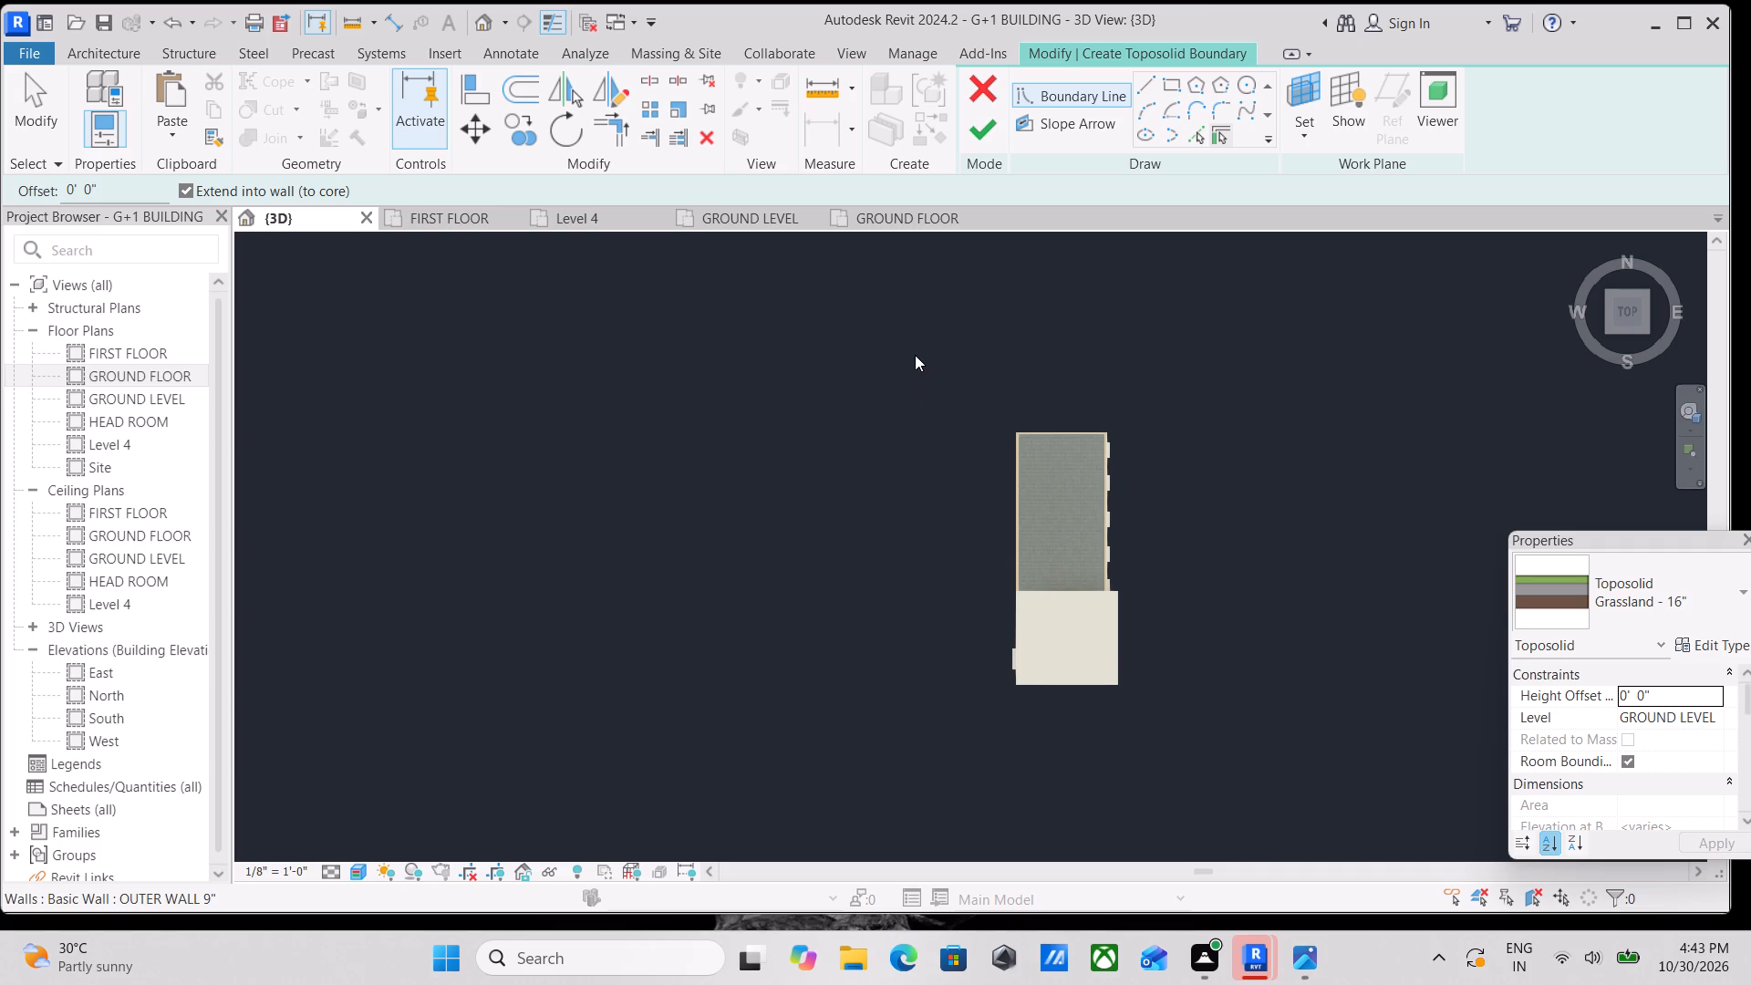
scroll(930, 471, up, 2)
middle_drag(933, 467, 832, 477)
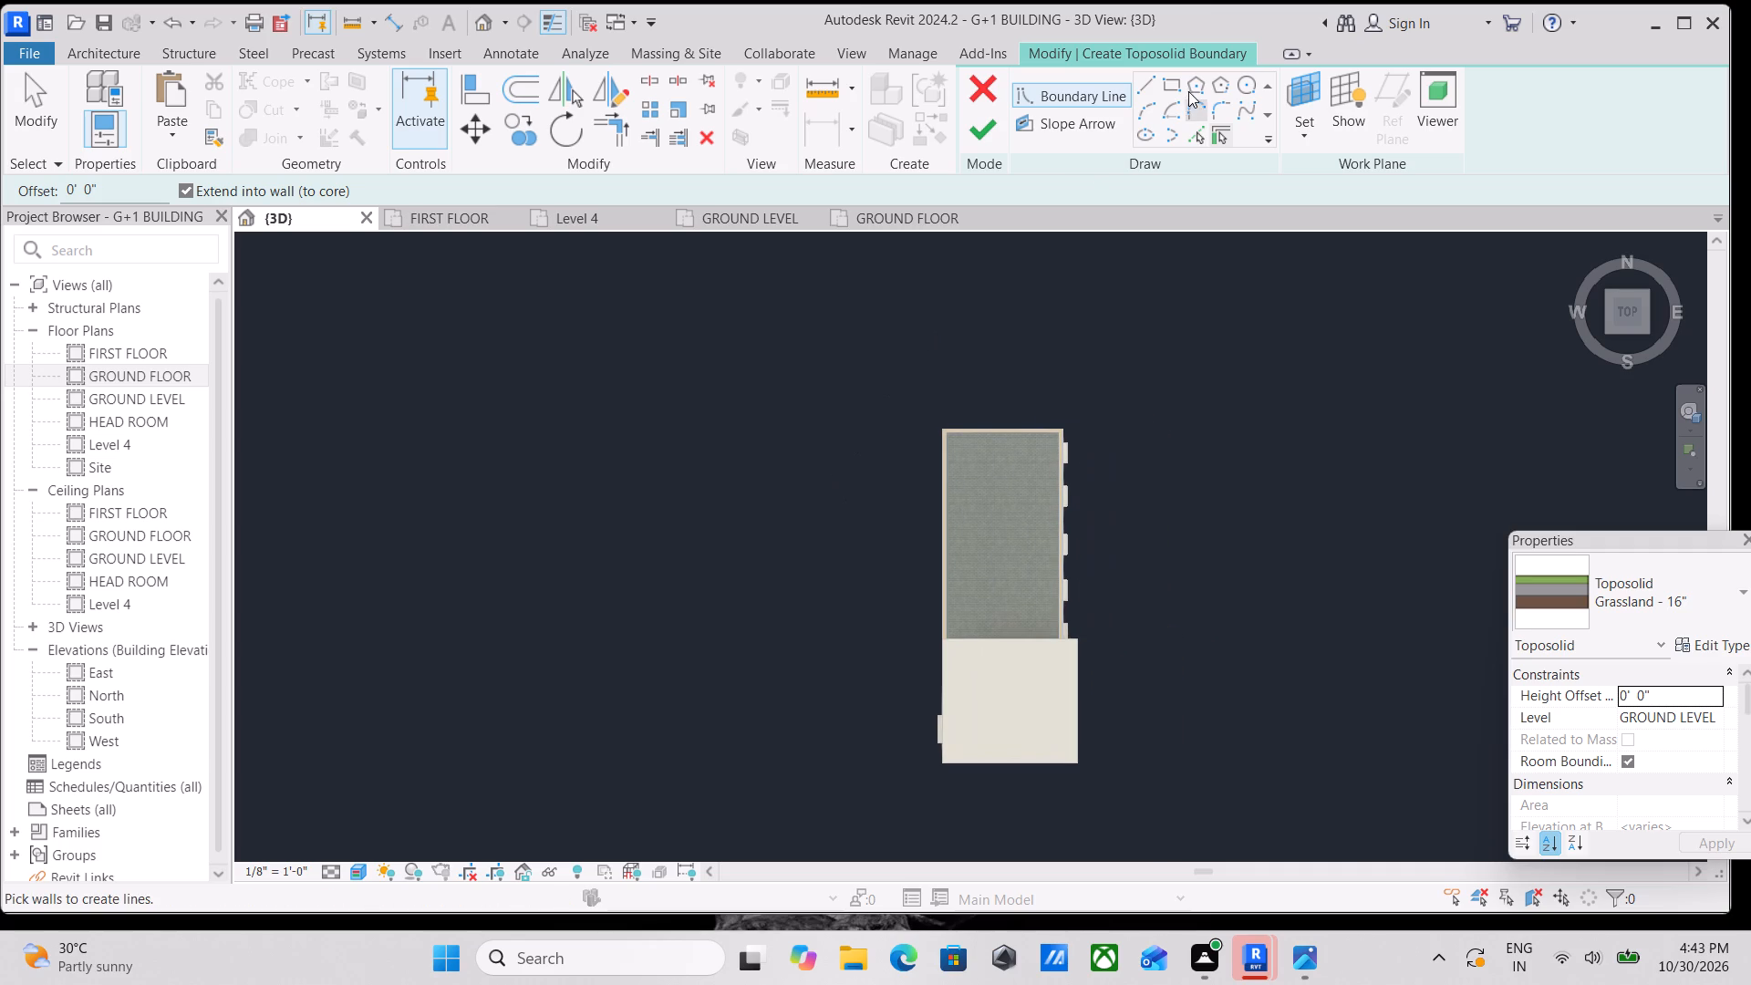
click(1169, 88)
scroll(814, 409, down, 4)
middle_drag(814, 409, 834, 430)
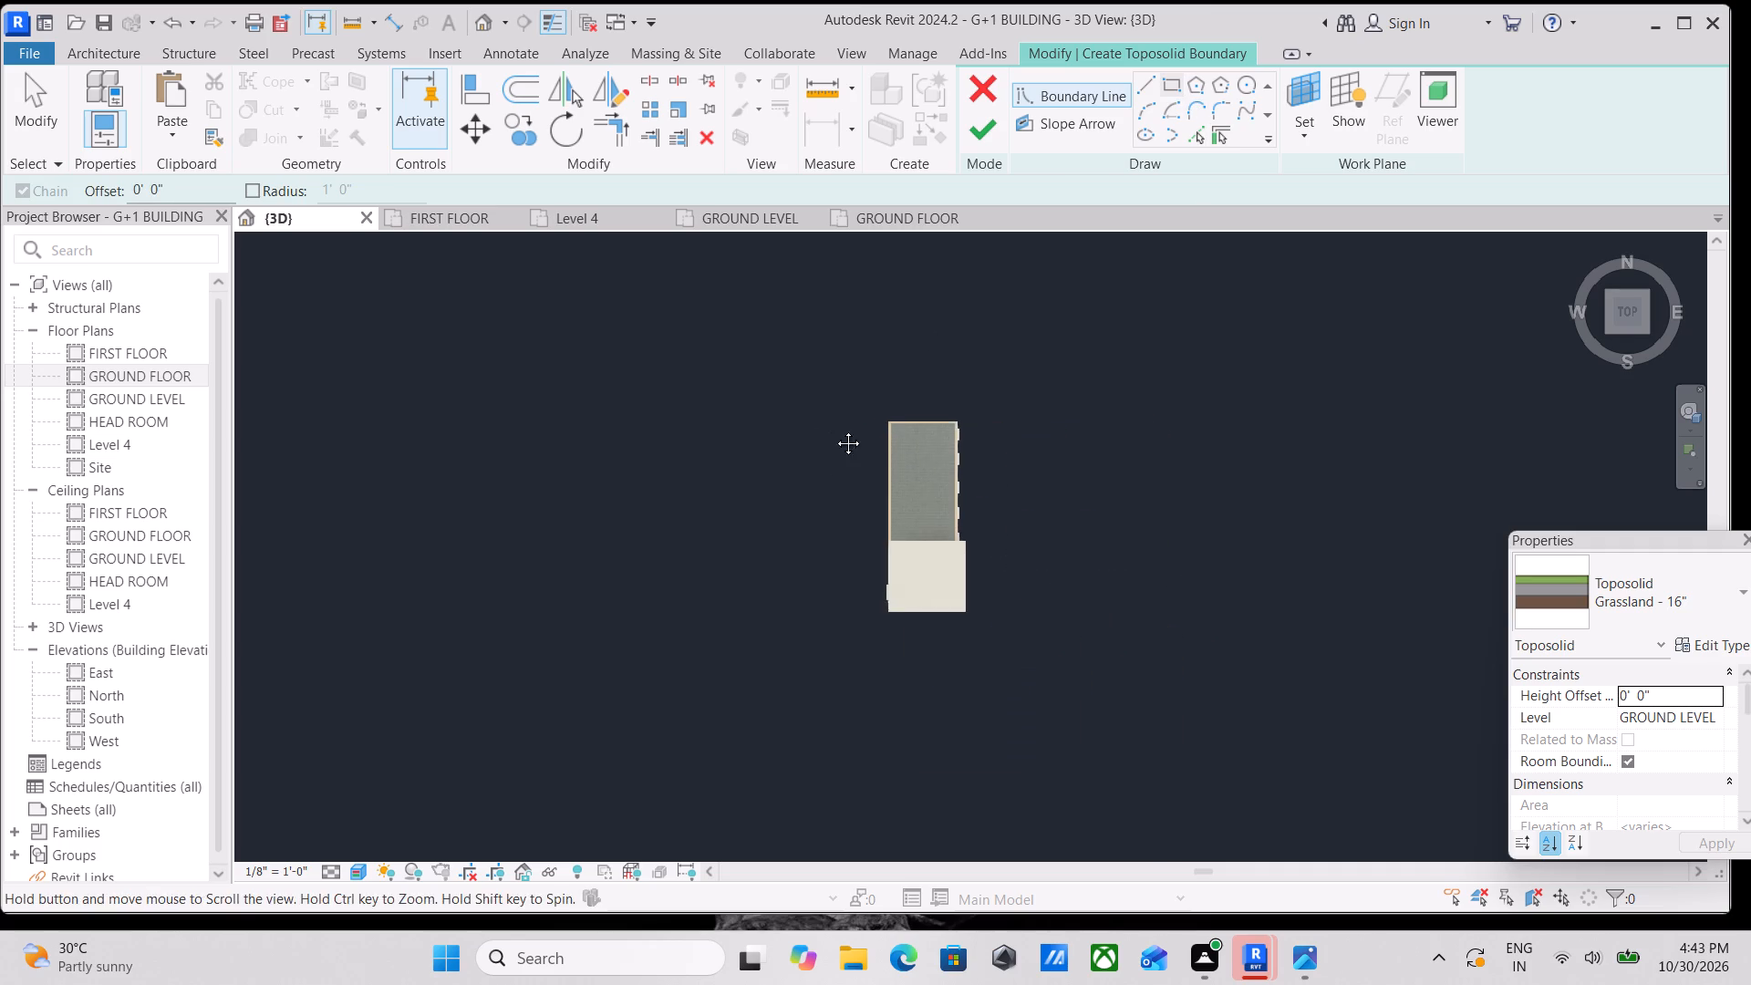
middle_drag(834, 430, 873, 472)
click(736, 301)
middle_drag(1122, 746, 1075, 650)
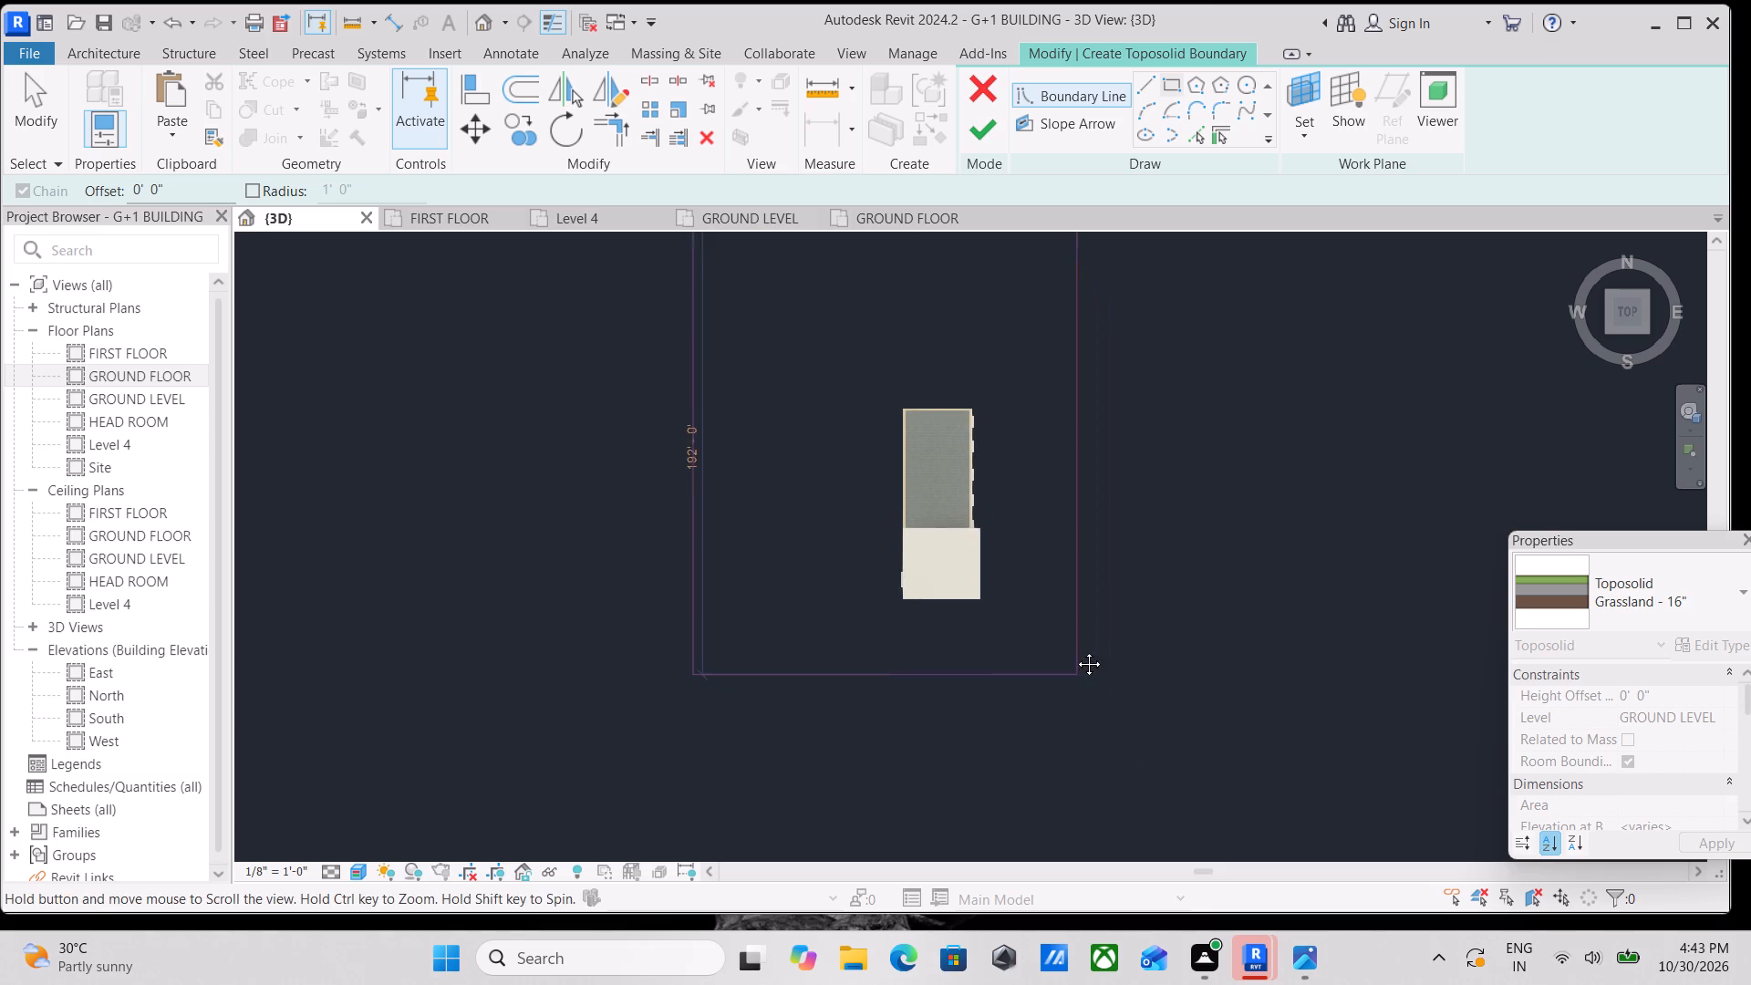
middle_drag(1075, 650, 1075, 642)
click(1206, 785)
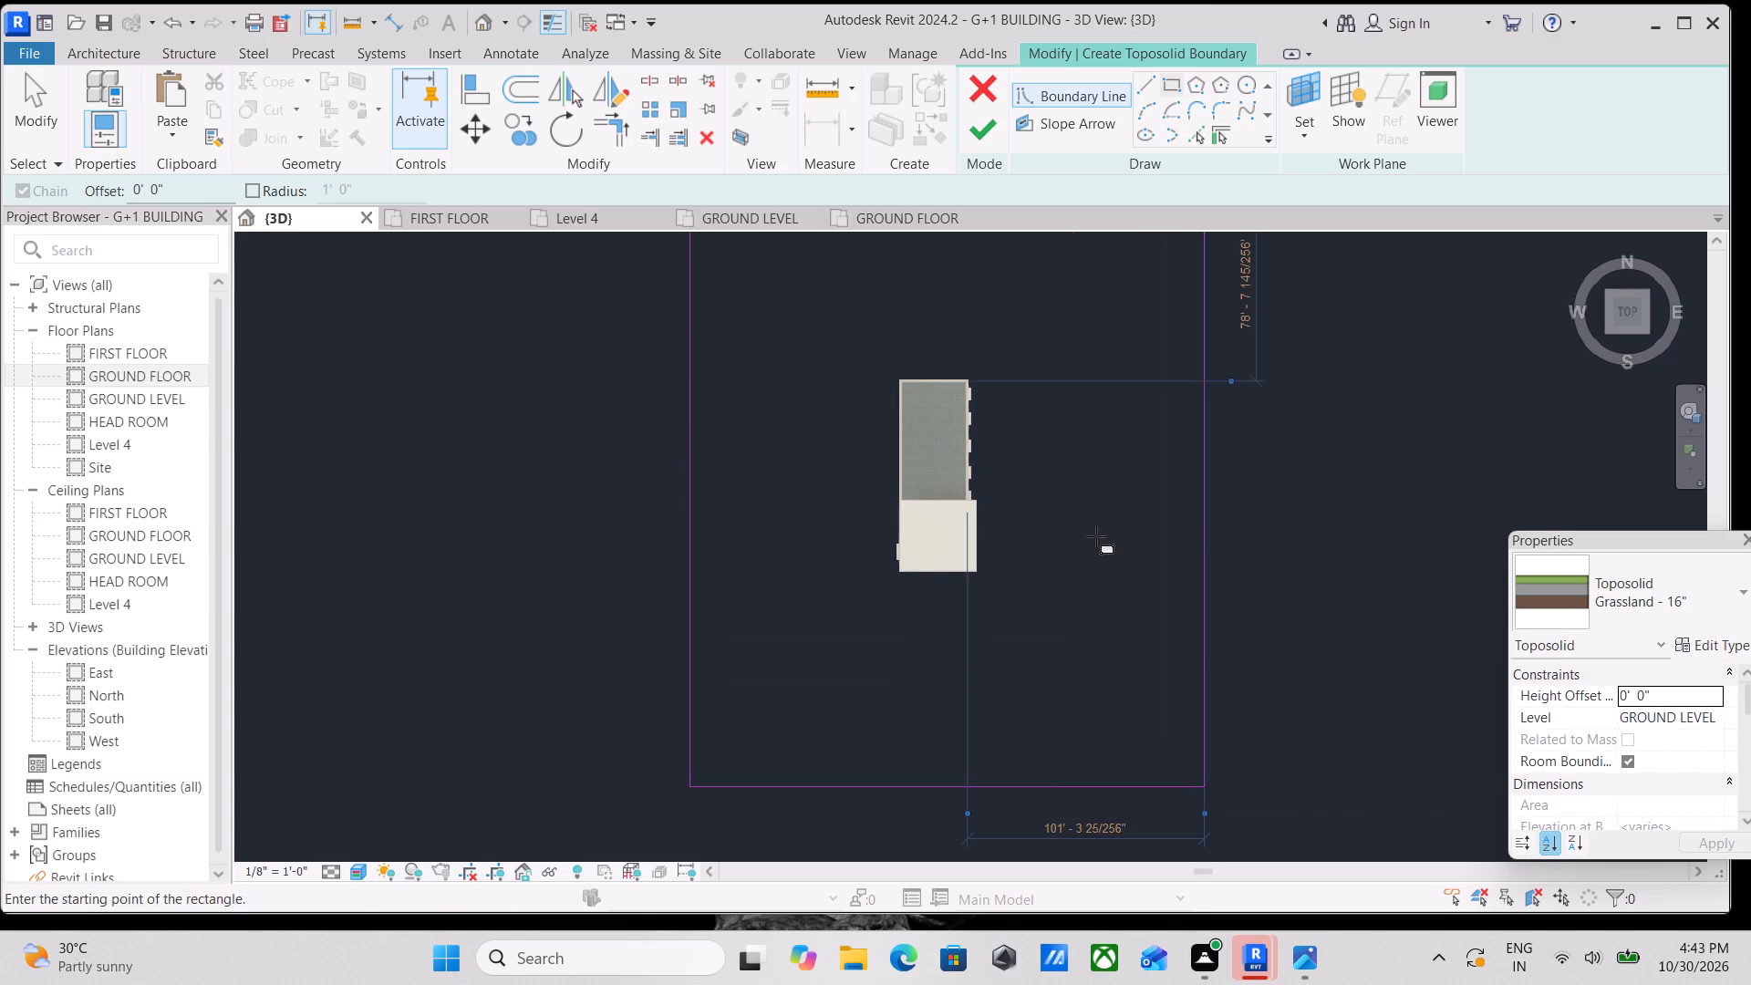
scroll(1096, 536, down, 1)
middle_drag(1093, 536, 1112, 604)
click(982, 128)
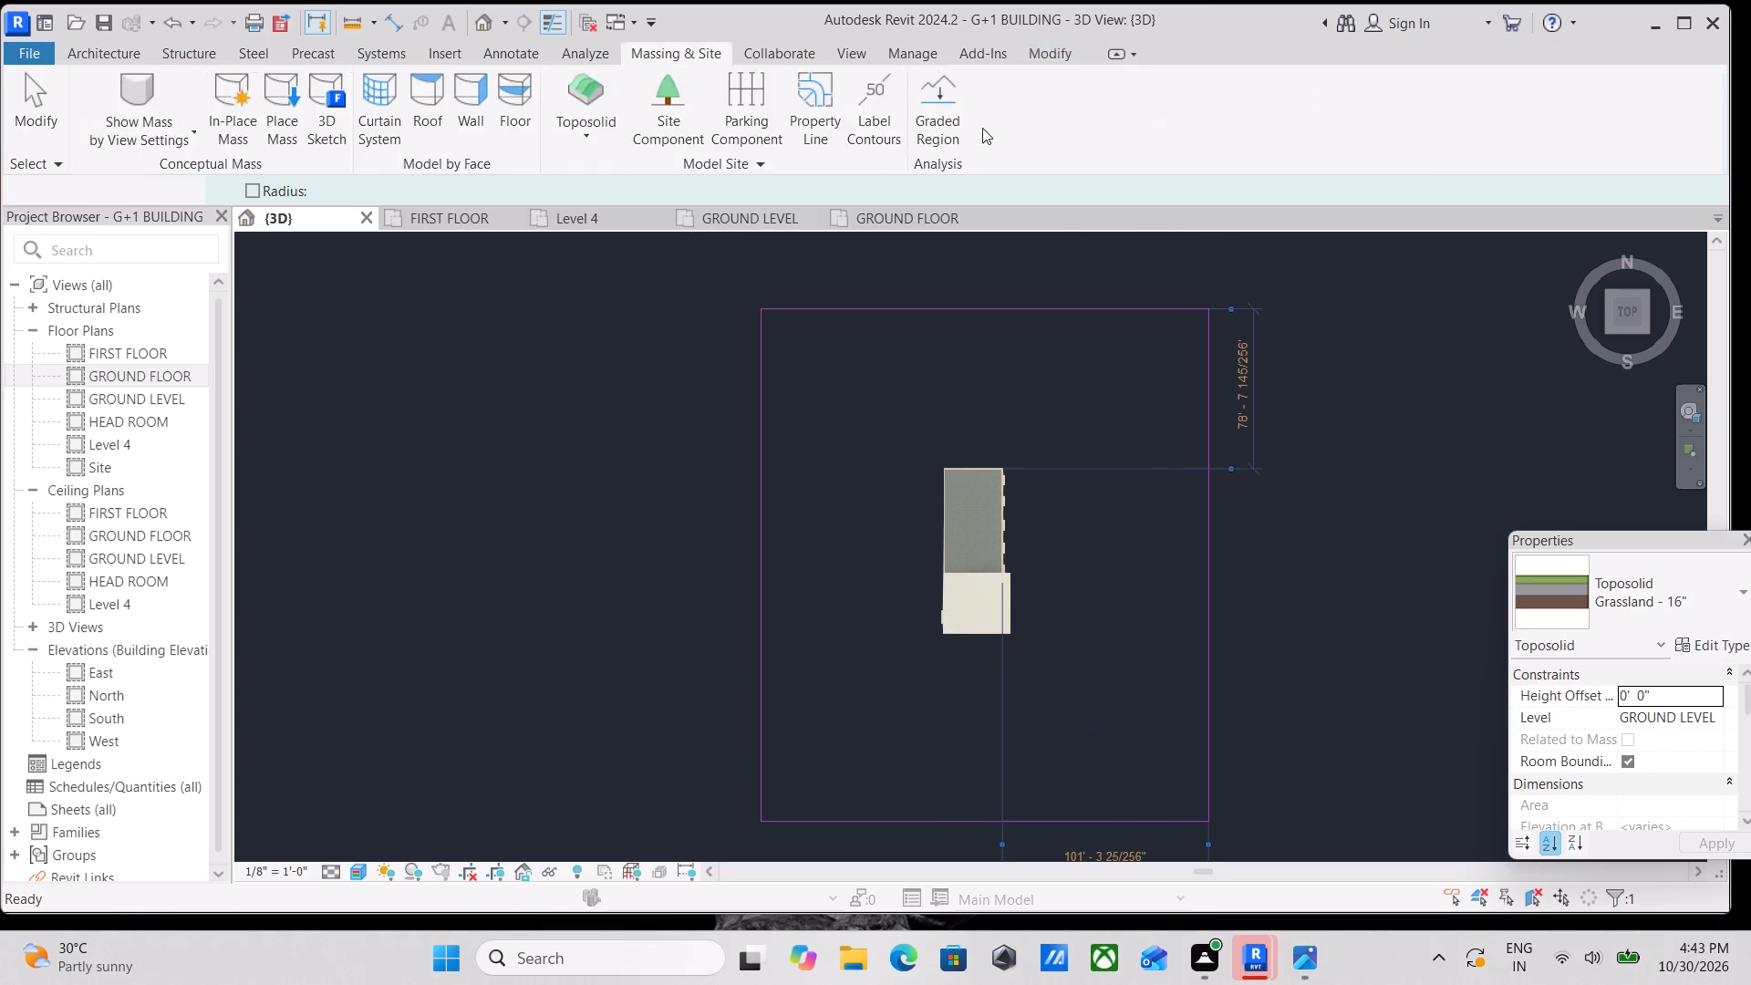
Examine the grass toposolid around the building from the front and from the balcony side.
click(1650, 331)
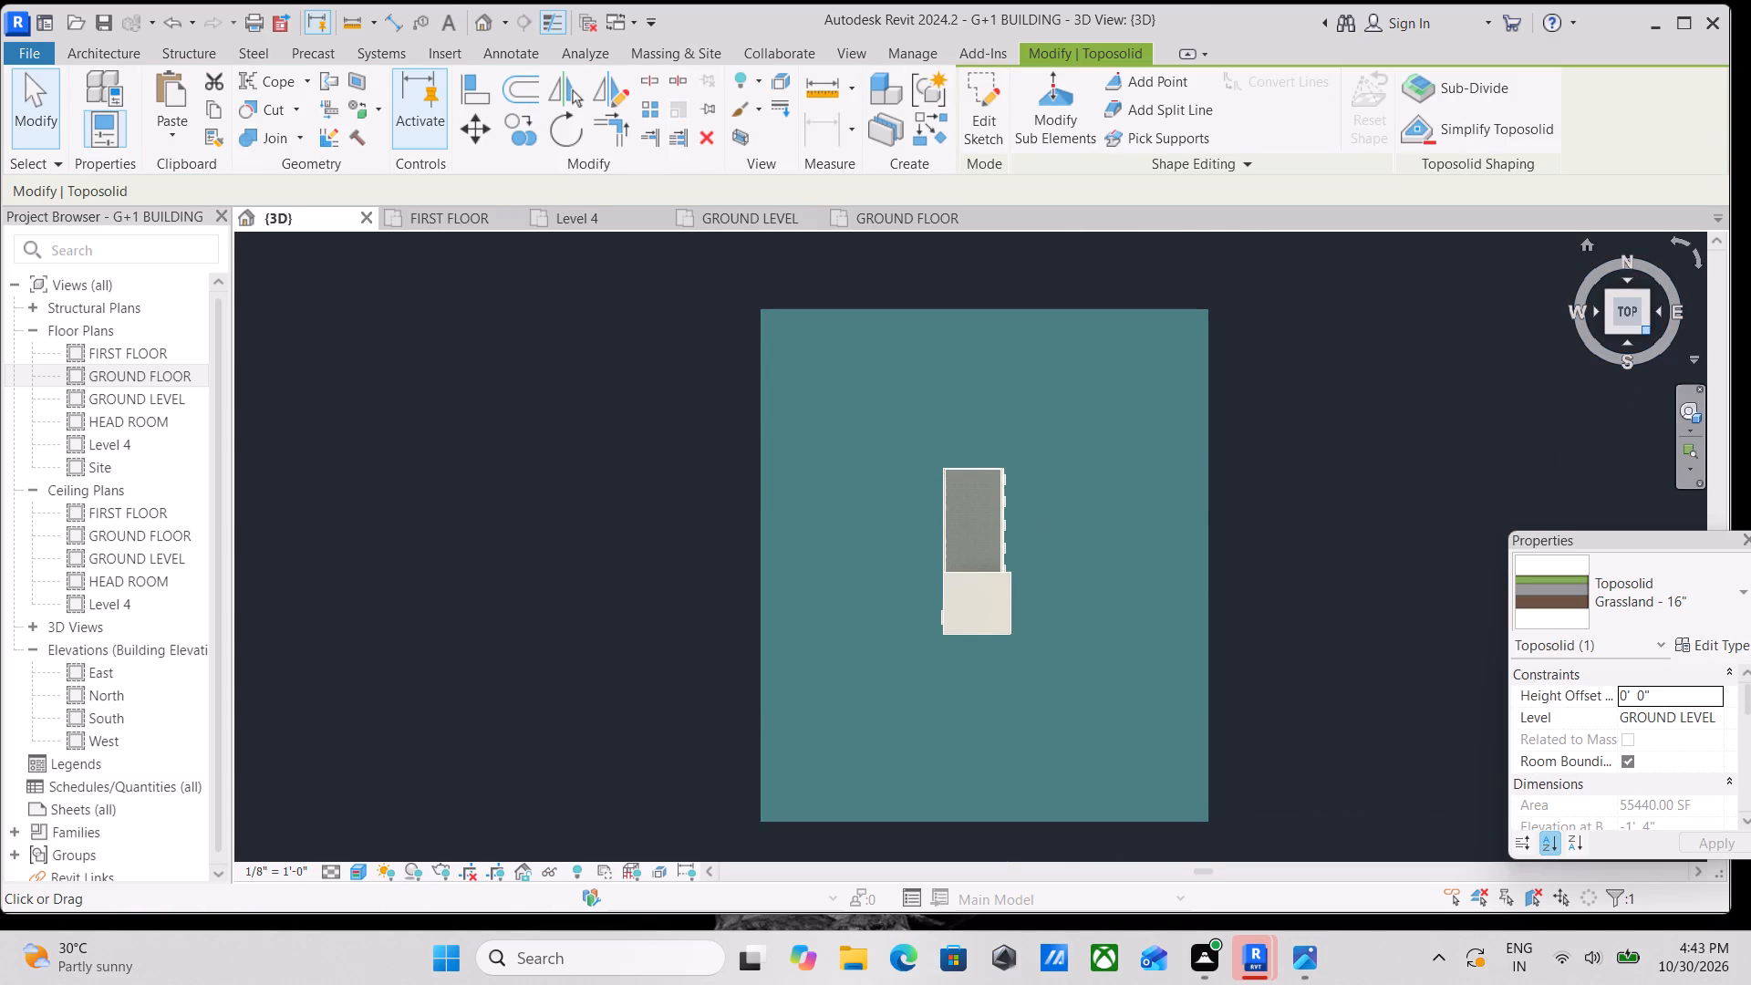
scroll(995, 698, up, 2)
scroll(879, 755, up, 3)
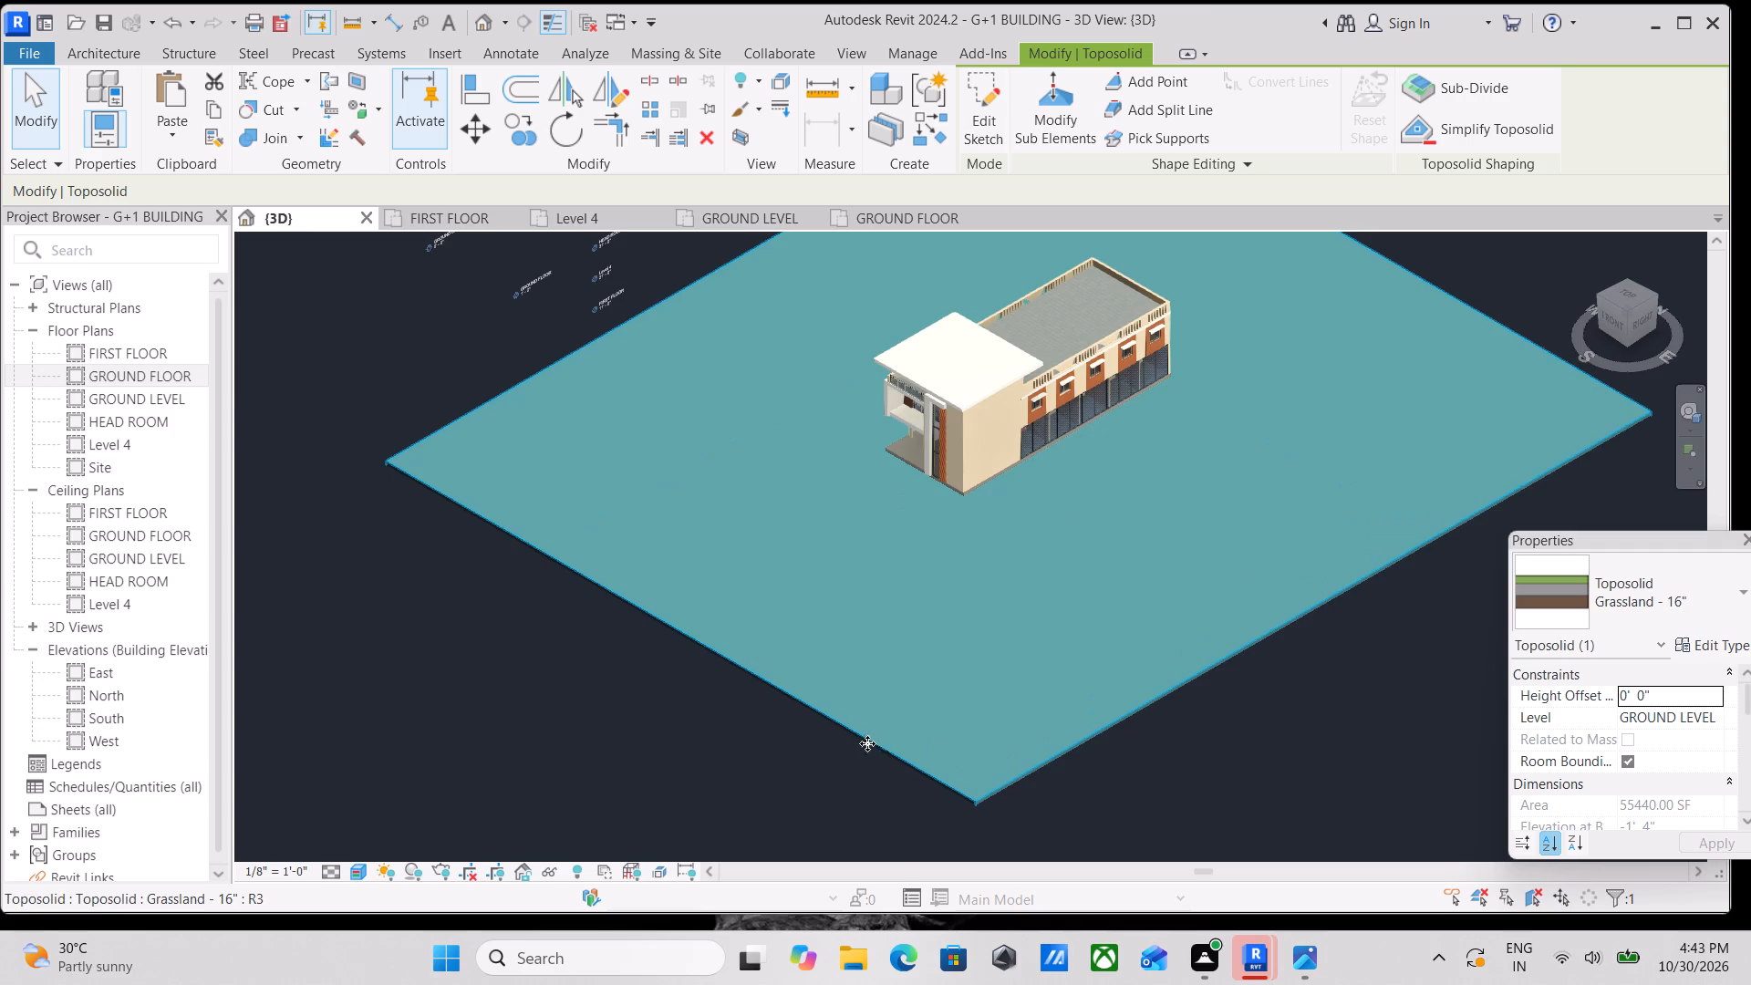
scroll(781, 621, up, 3)
key(Escape)
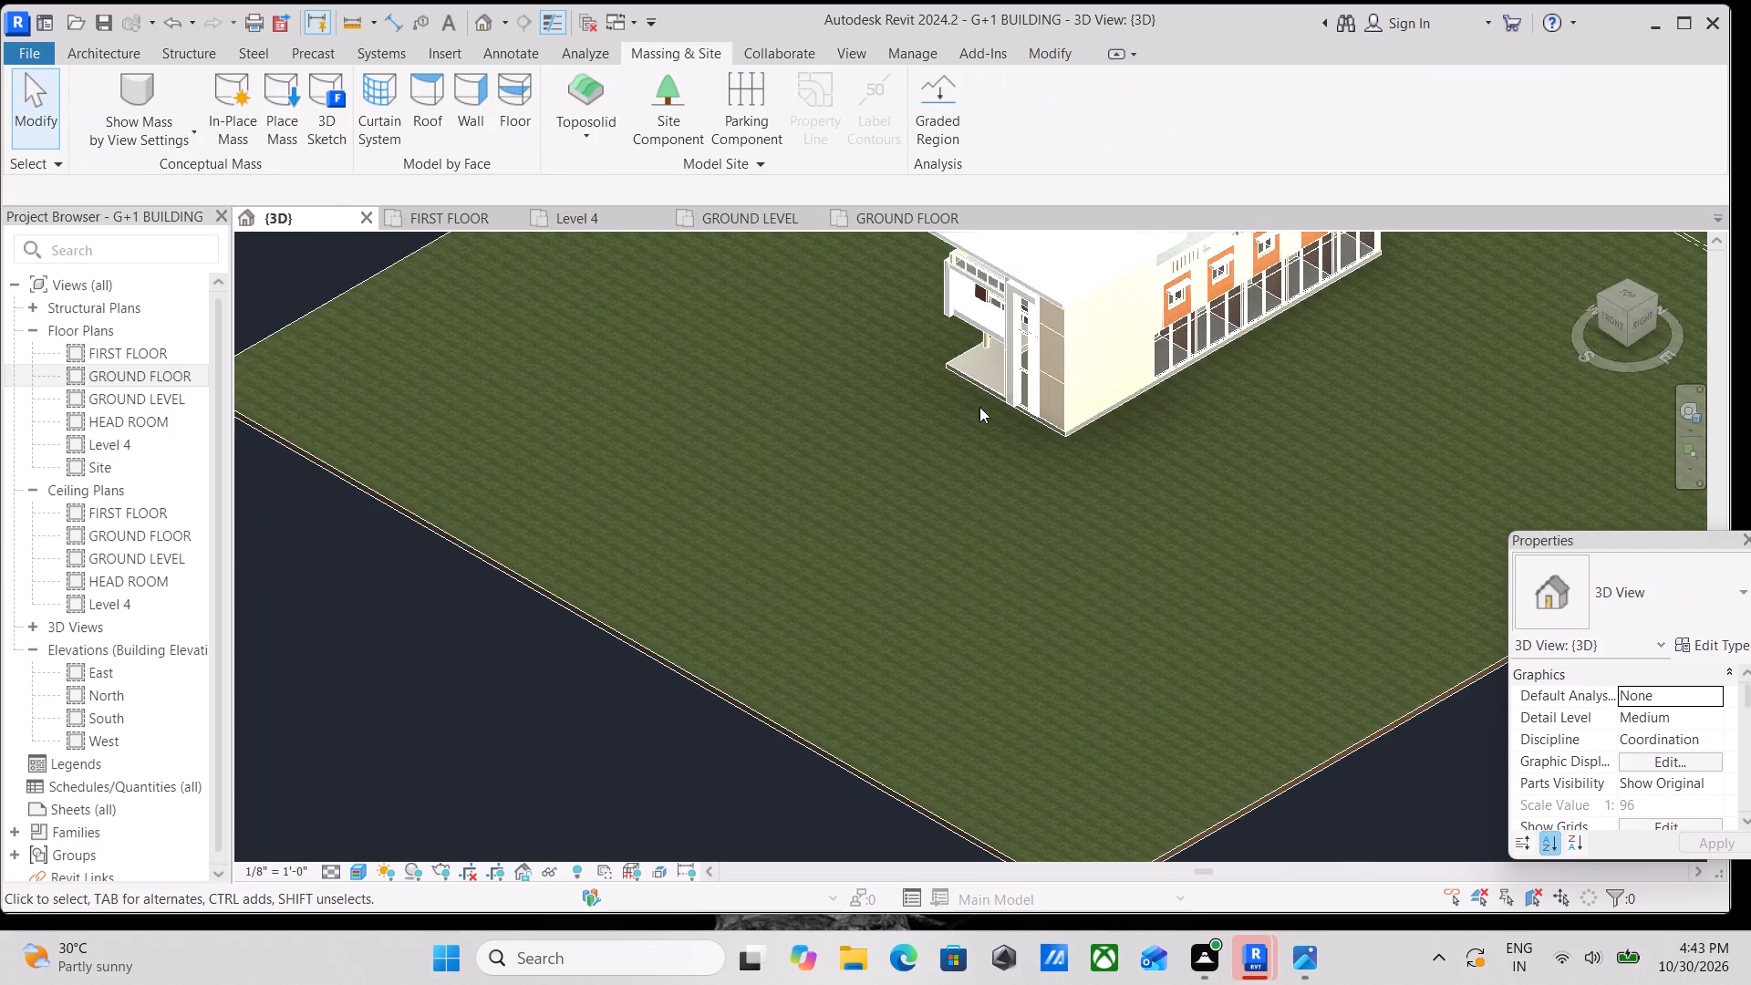
scroll(980, 407, up, 4)
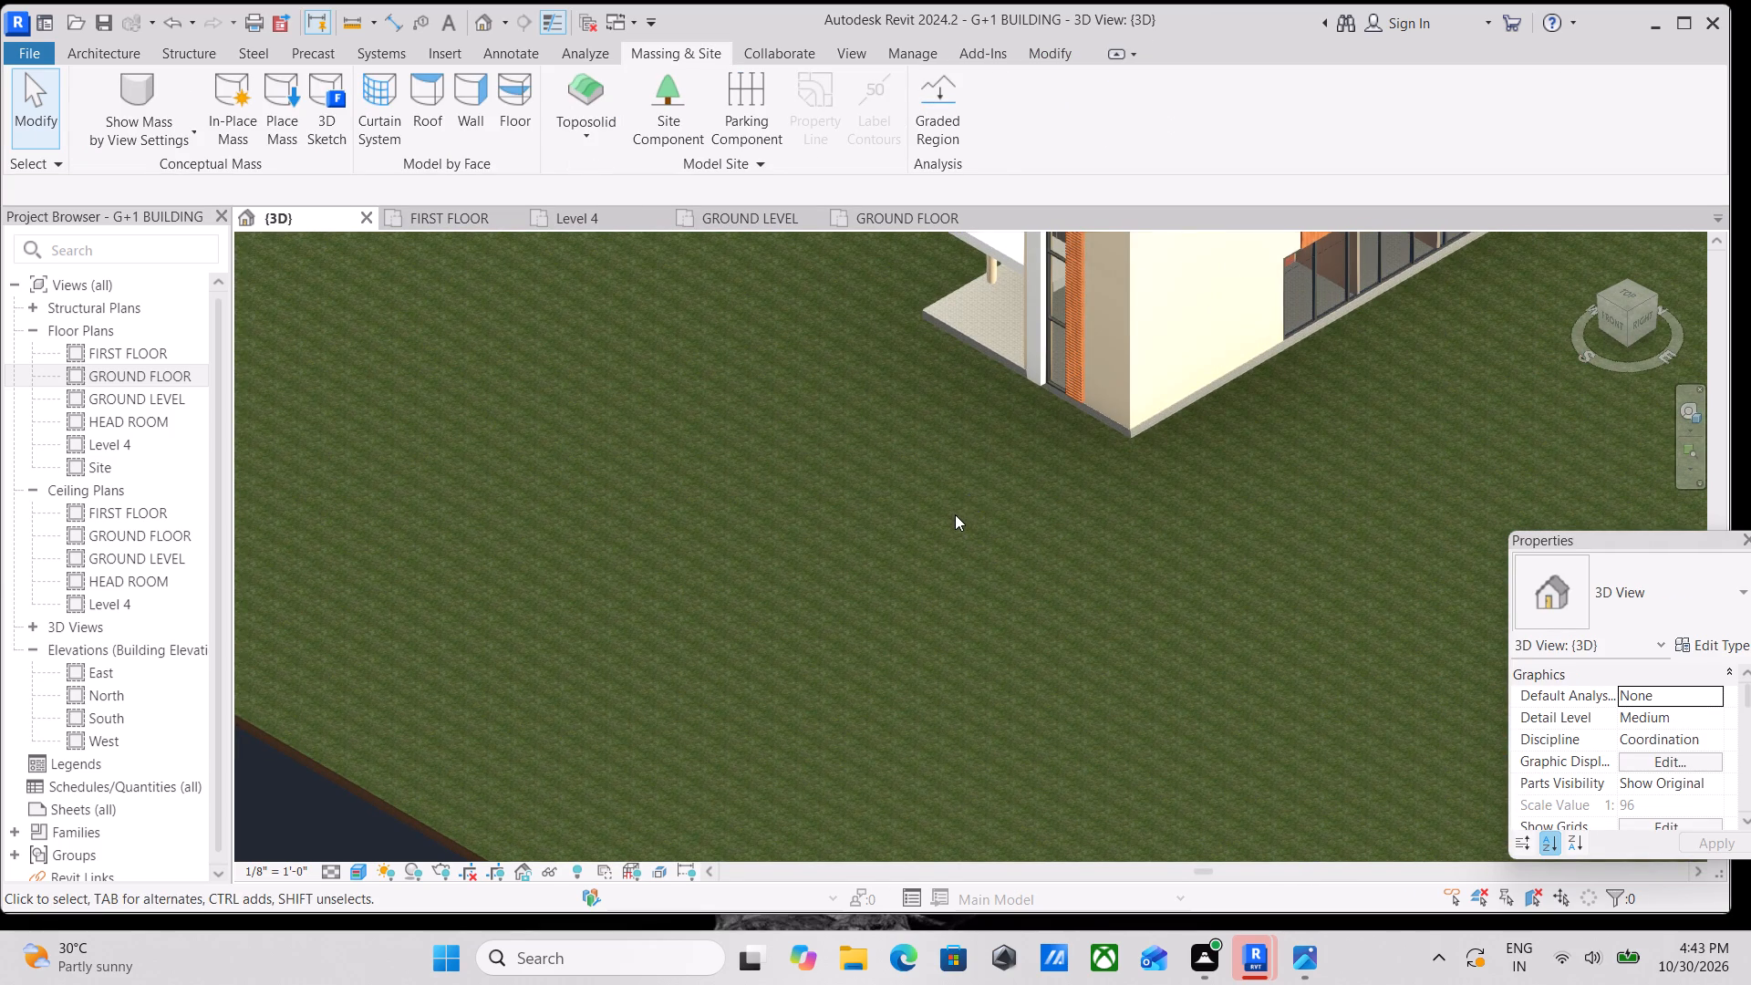
scroll(955, 514, down, 2)
shift+middle_drag(842, 497, 1043, 482)
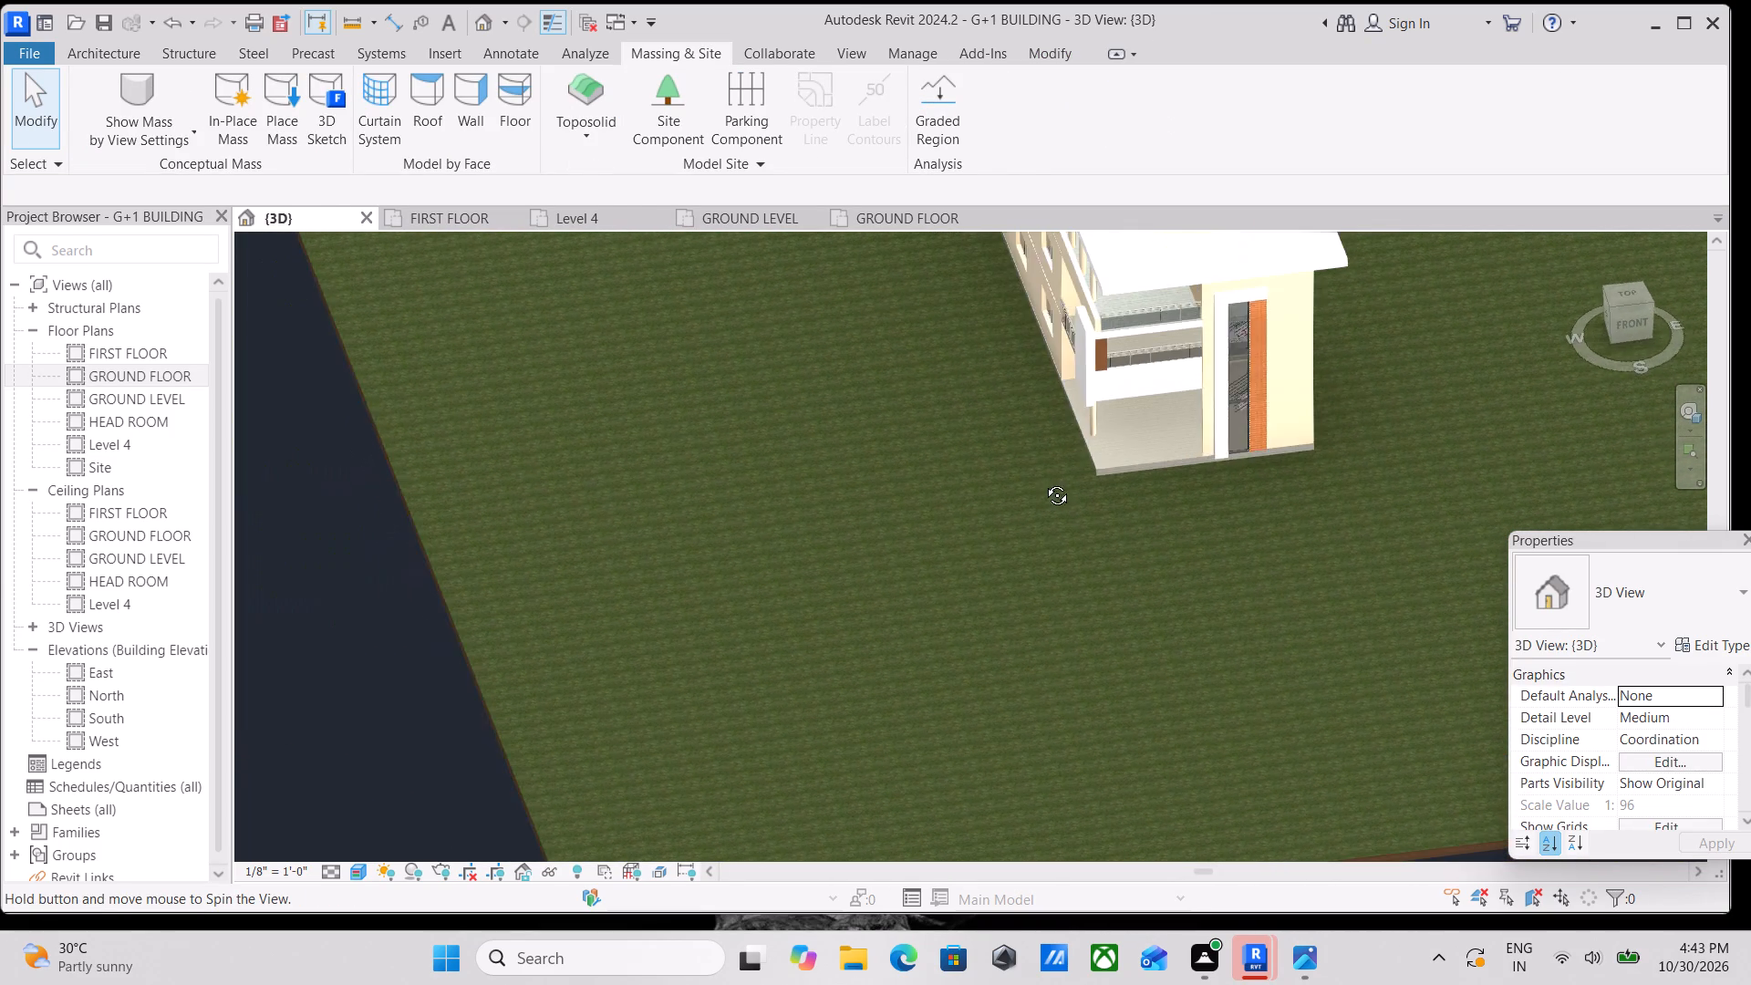
shift+middle_drag(1043, 482, 1045, 482)
shift+middle_drag(1154, 495, 1285, 470)
middle_drag(1343, 474, 1181, 657)
scroll(1184, 656, up, 3)
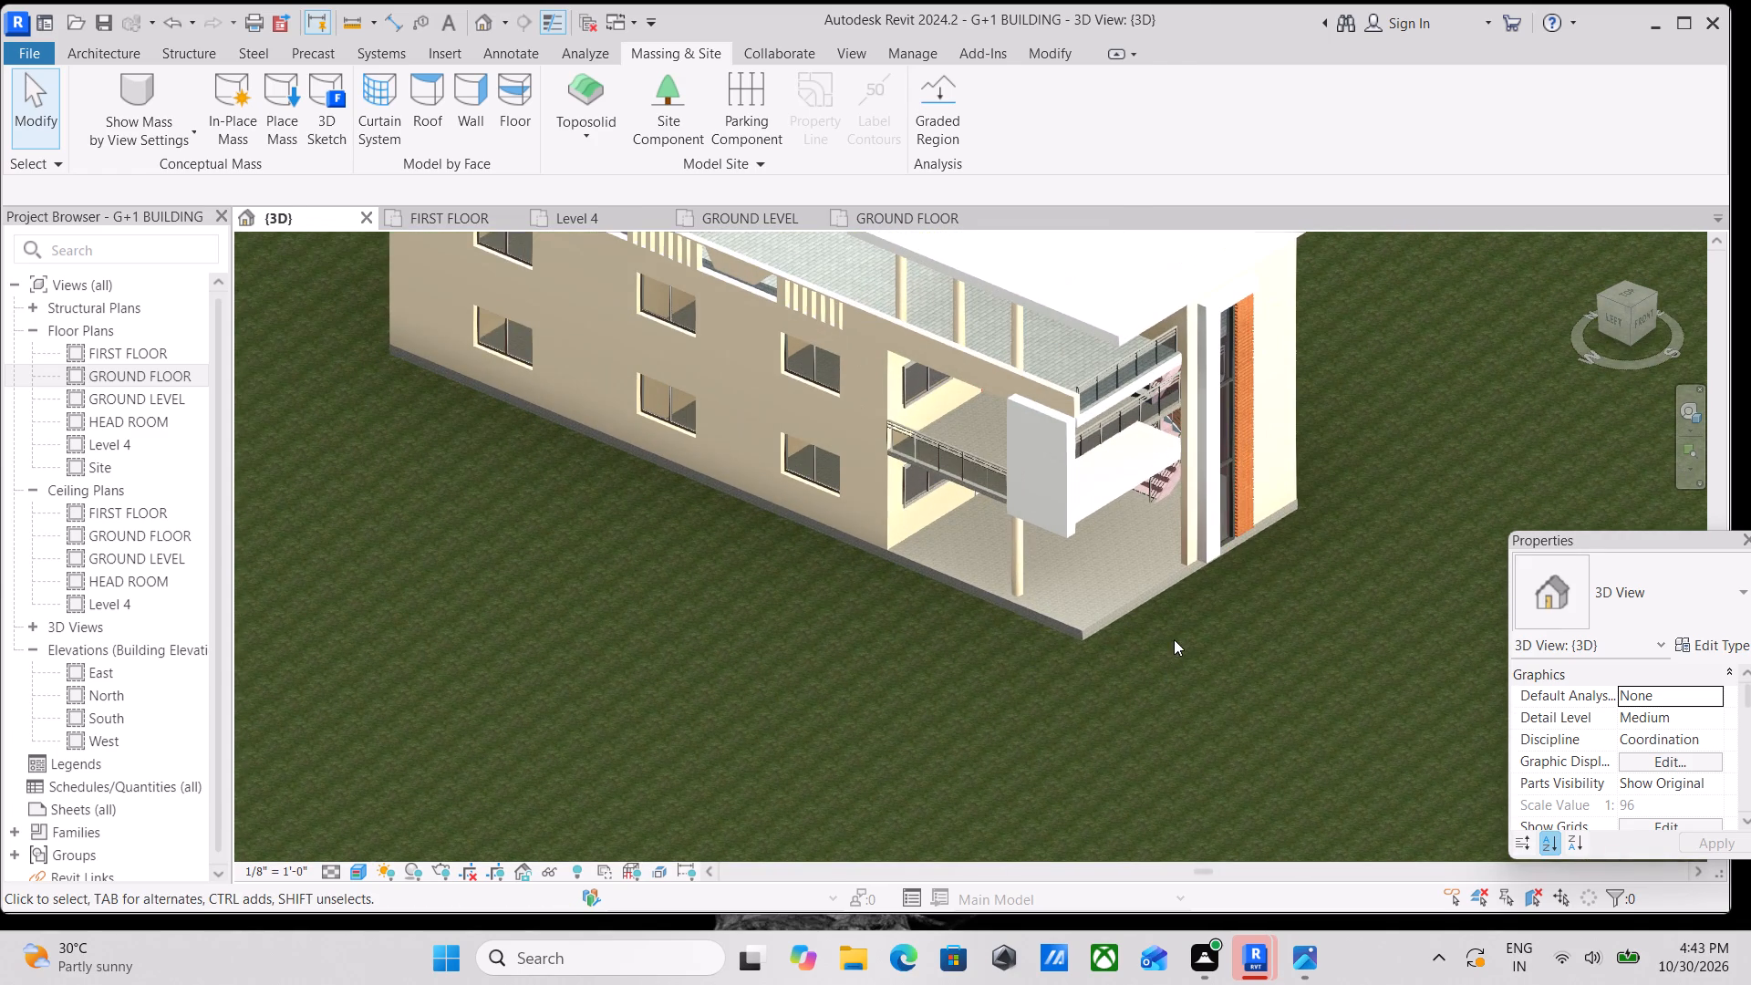
middle_drag(1199, 632, 1101, 638)
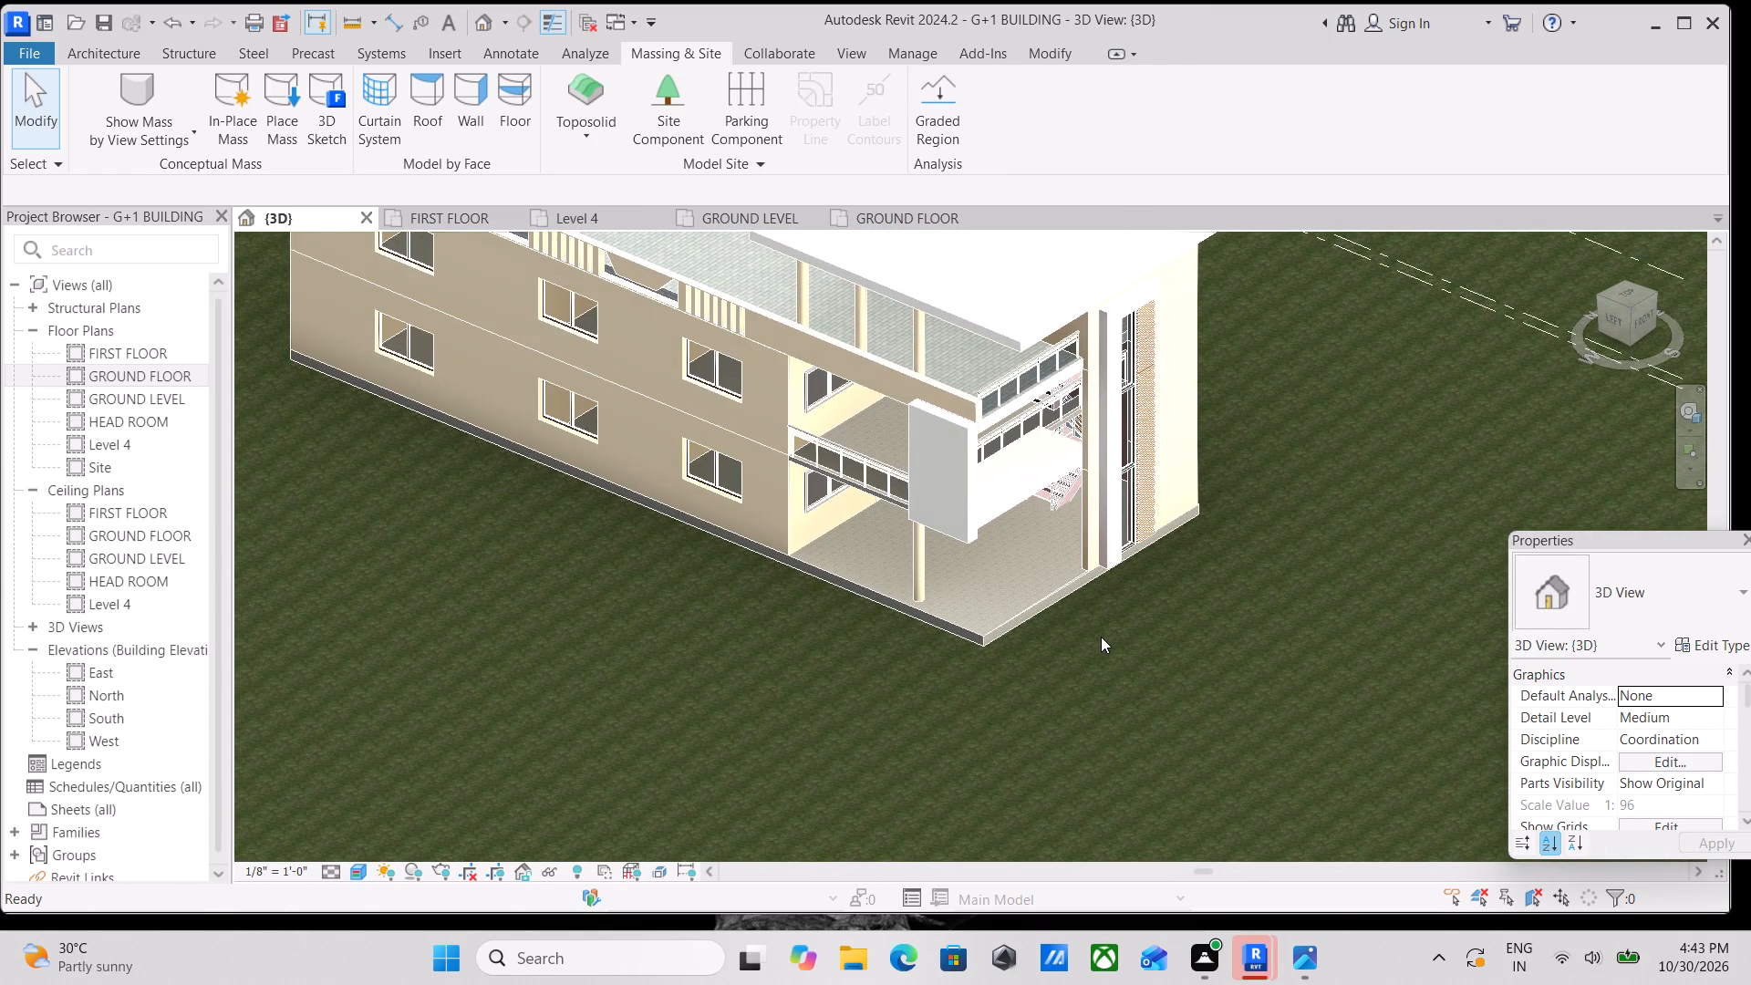
Inspect up close where the portico floor edge and the building's base meet the grass.
scroll(1101, 637, down, 3)
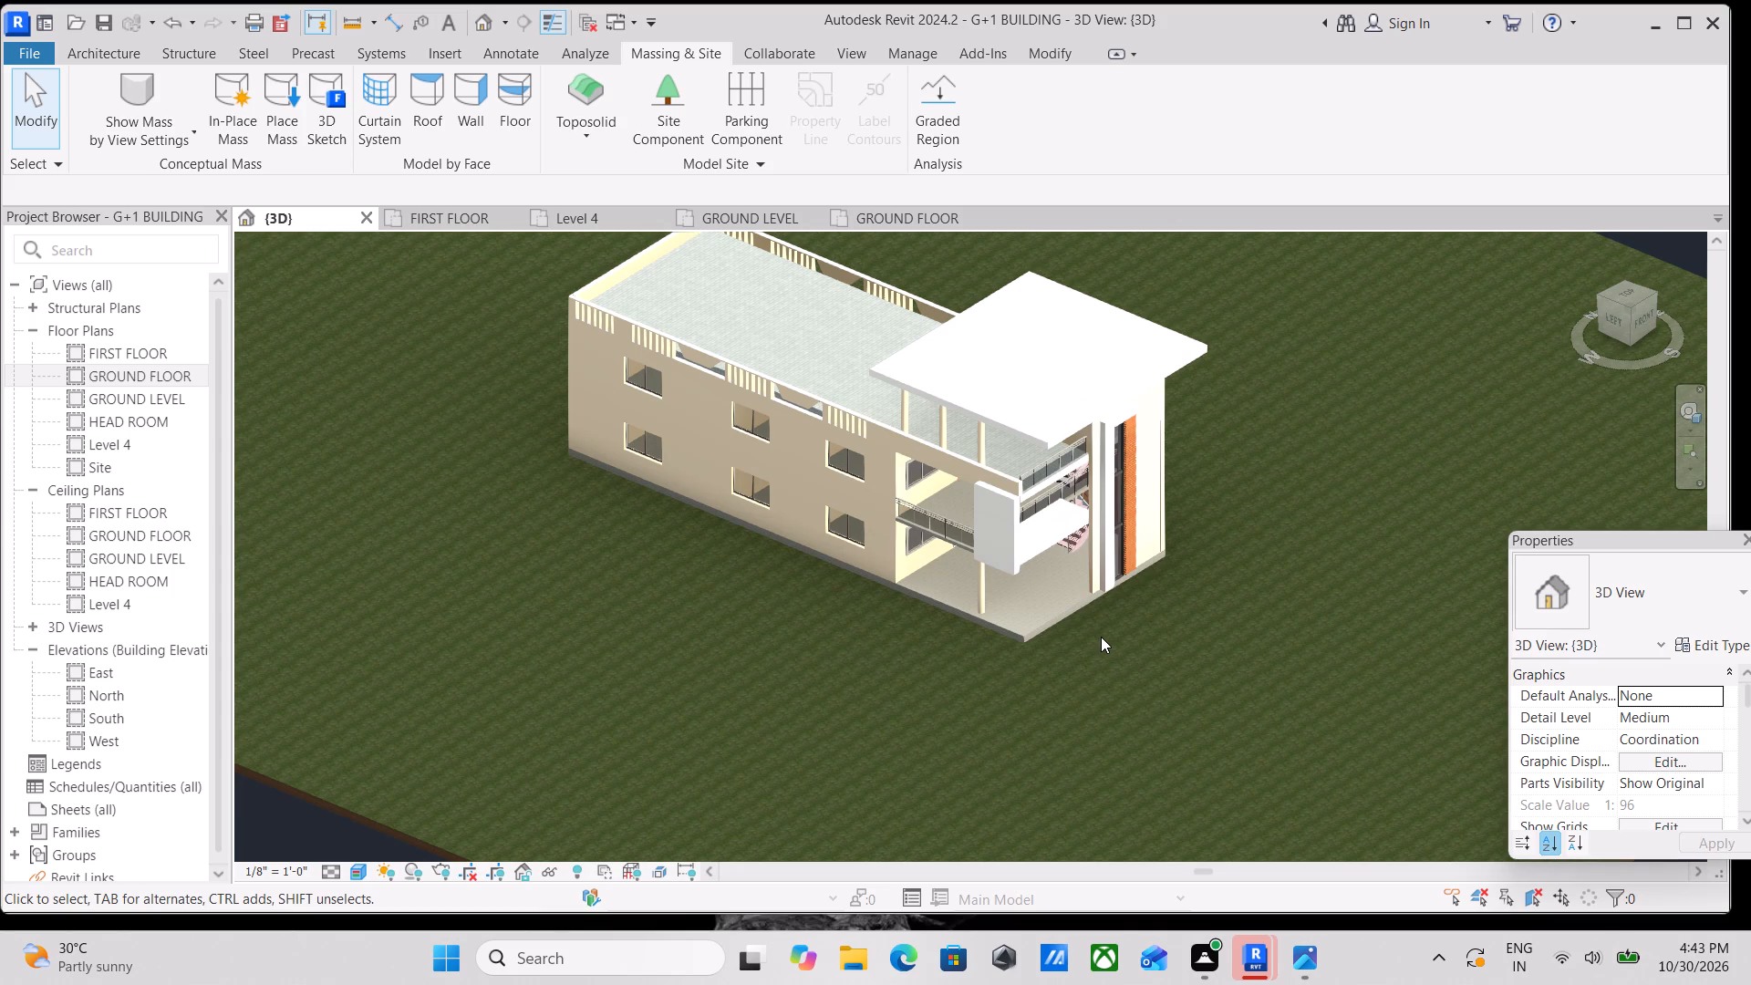
scroll(1094, 626, up, 7)
scroll(906, 698, up, 3)
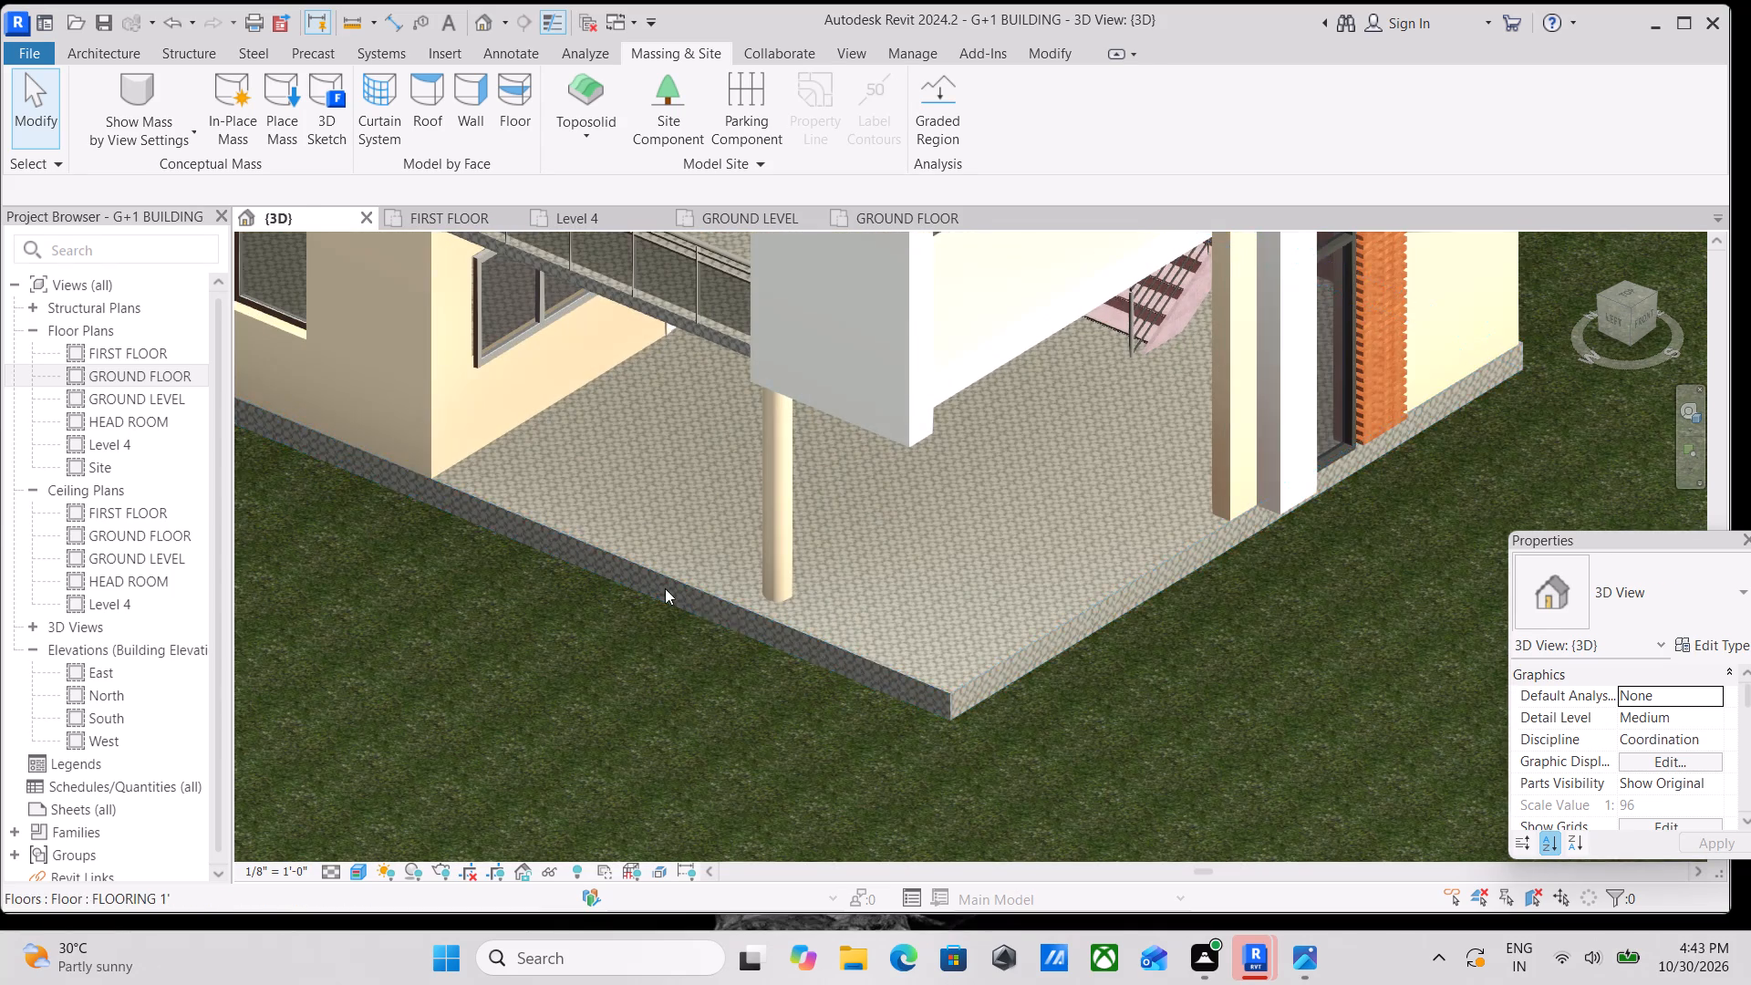
scroll(664, 588, down, 1)
middle_drag(453, 538, 539, 596)
scroll(916, 706, down, 3)
middle_click(927, 707)
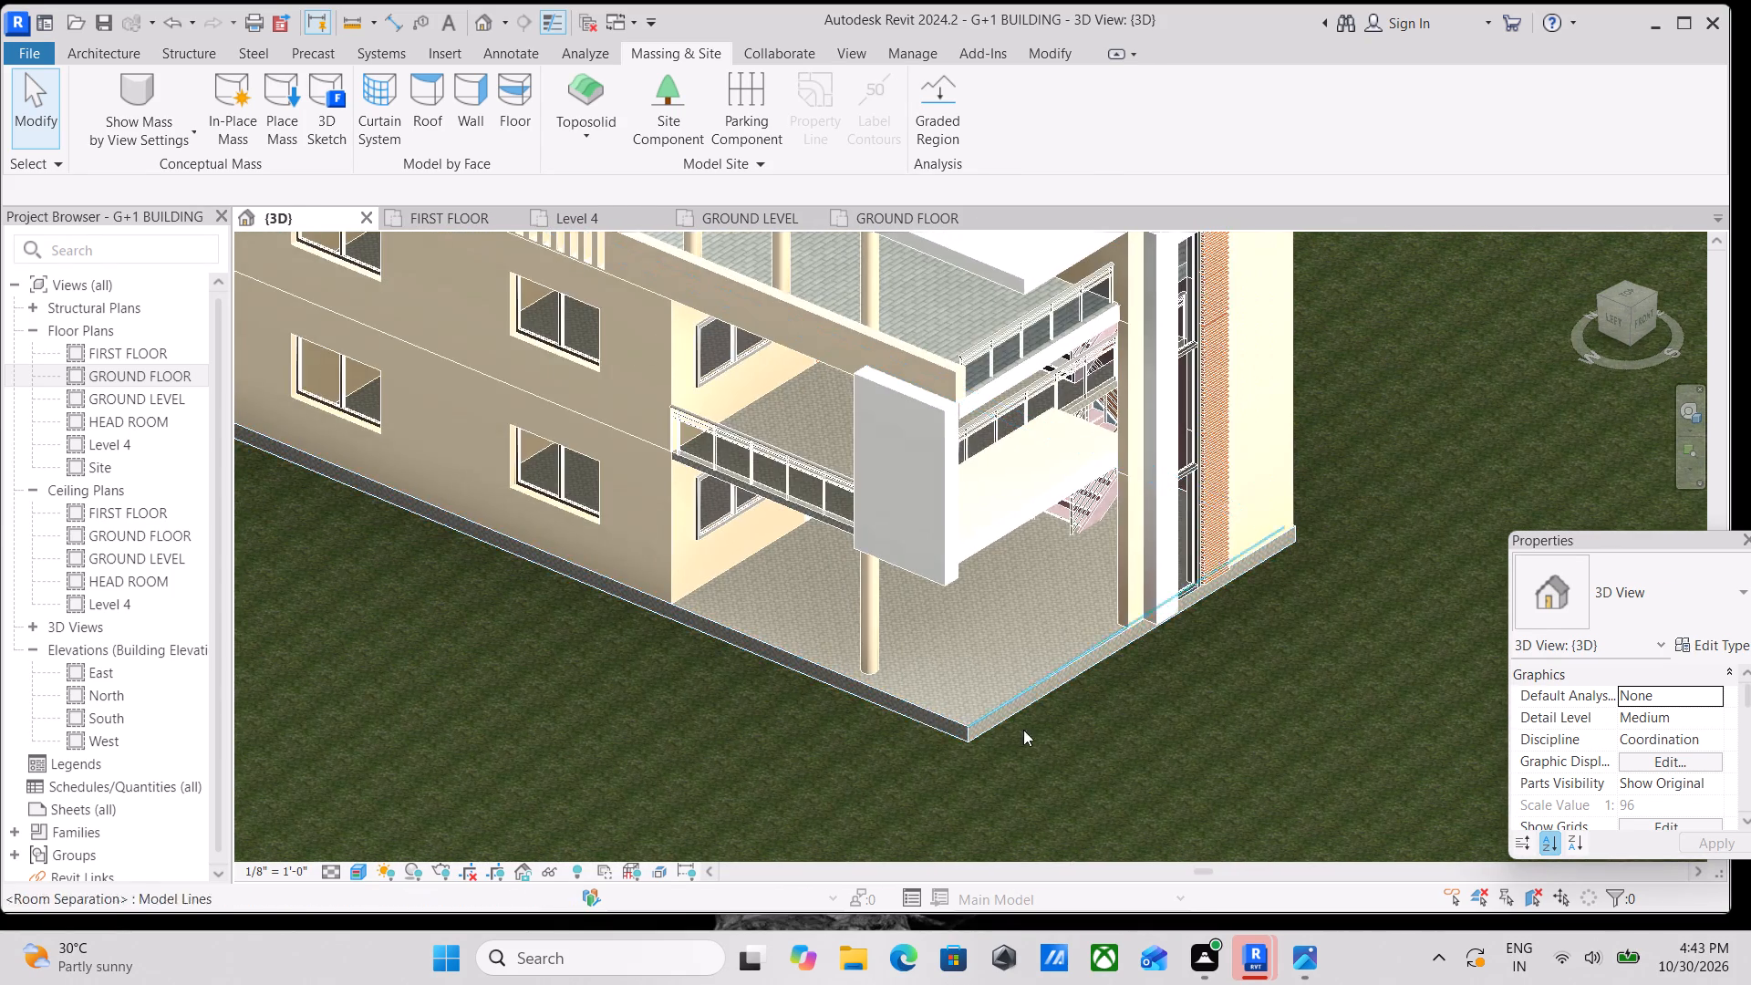
scroll(1146, 752, up, 2)
scroll(1061, 625, up, 2)
scroll(1061, 644, down, 1)
middle_drag(1061, 644, 1106, 731)
scroll(1111, 707, down, 4)
Open the GROUND FLOOR plan and examine the building layout and the open area around it.
click(112, 46)
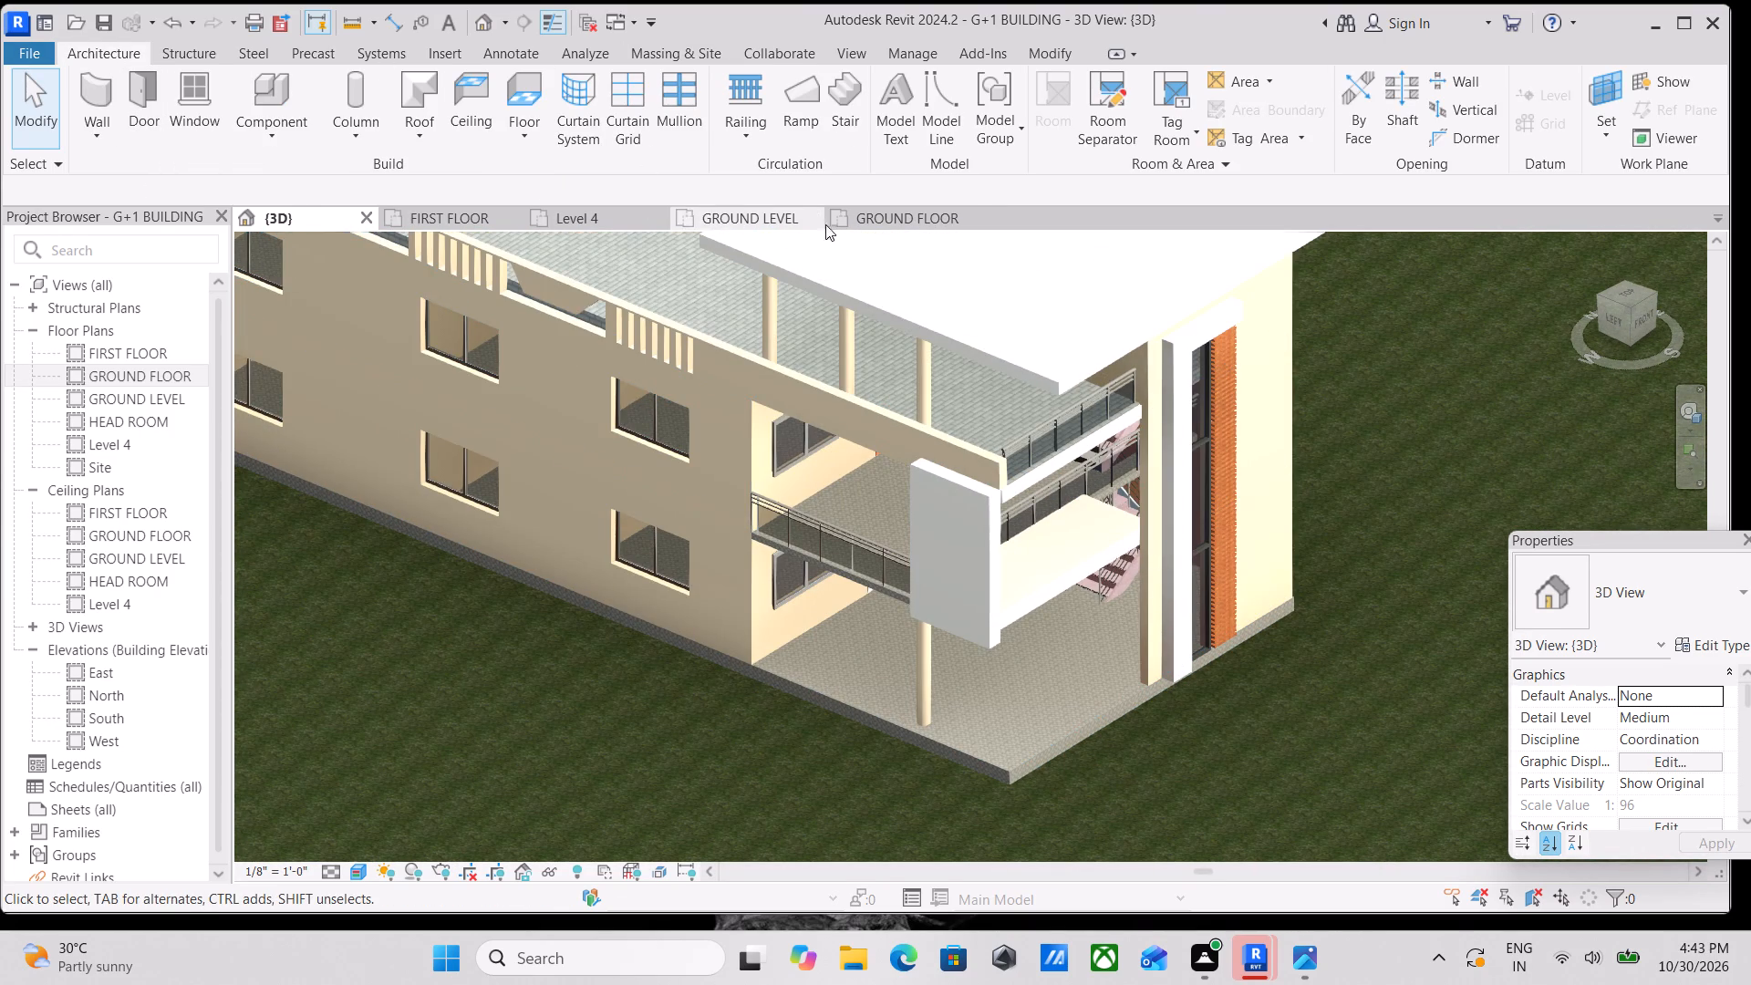
click(850, 217)
scroll(1023, 571, down, 8)
middle_drag(1010, 595, 944, 624)
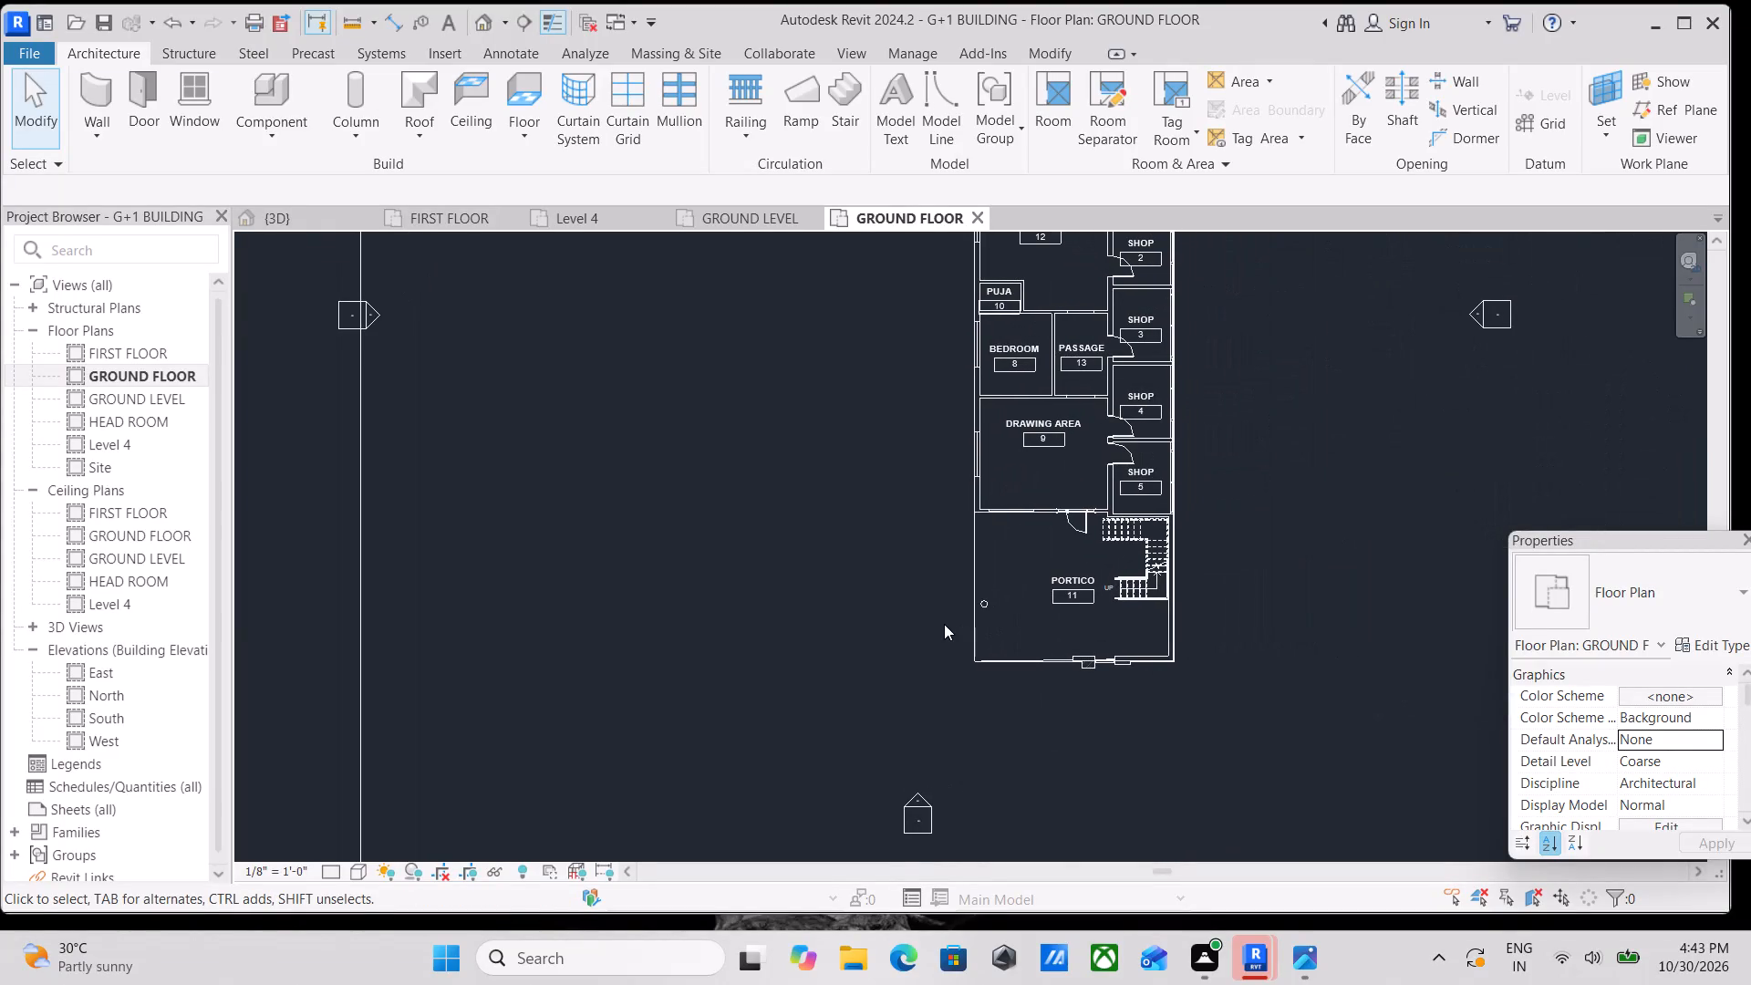
middle_drag(944, 624, 931, 770)
scroll(919, 660, down, 1)
middle_click(919, 660)
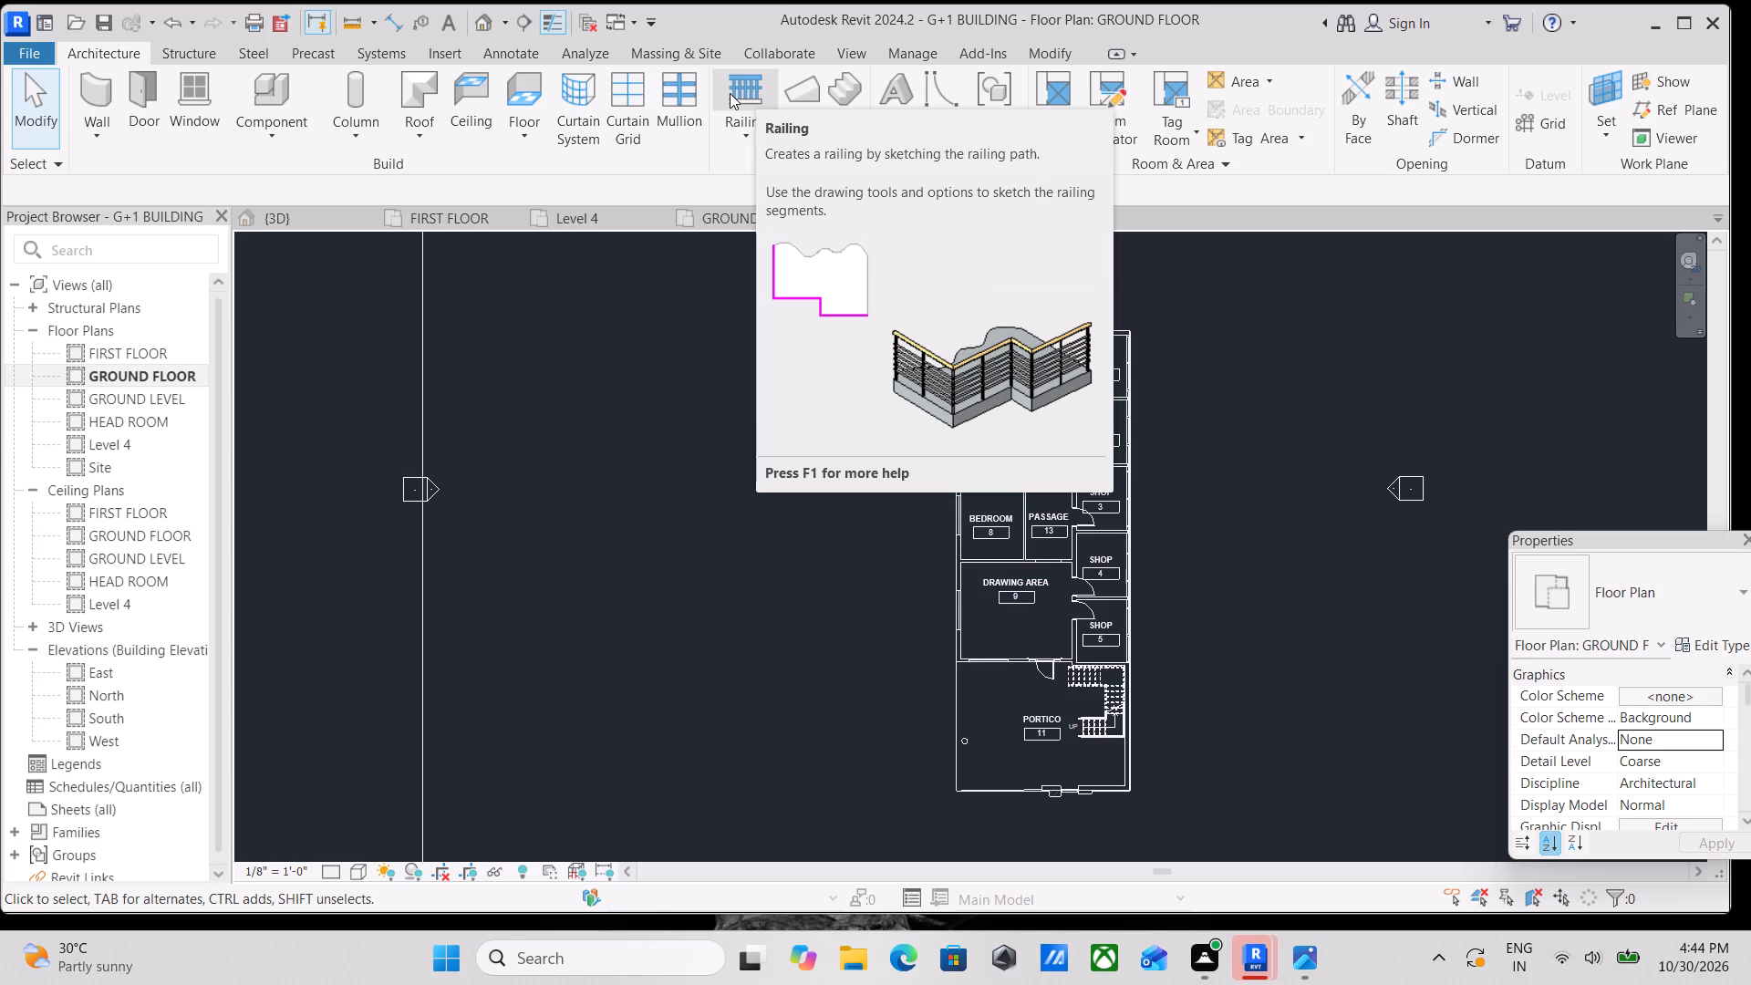
scroll(896, 366, up, 1)
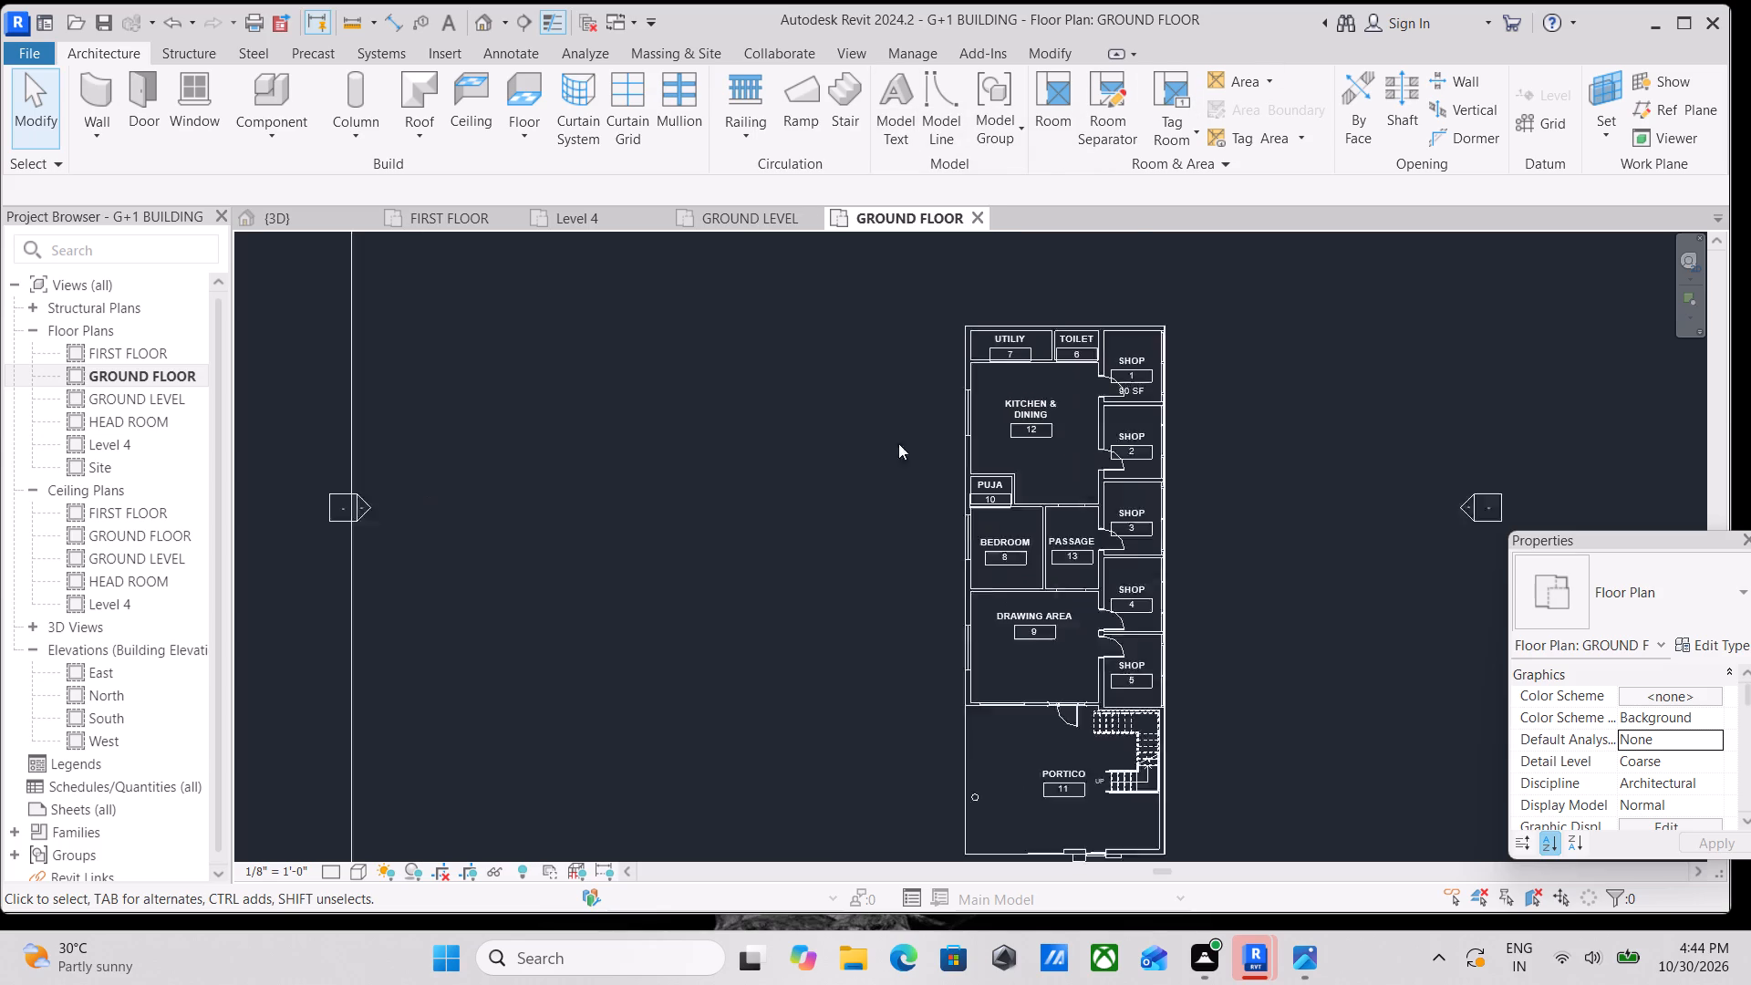
scroll(898, 443, up, 1)
middle_drag(899, 463, 766, 391)
scroll(762, 387, down, 2)
middle_drag(762, 387, 794, 347)
scroll(791, 382, down, 1)
middle_click(791, 382)
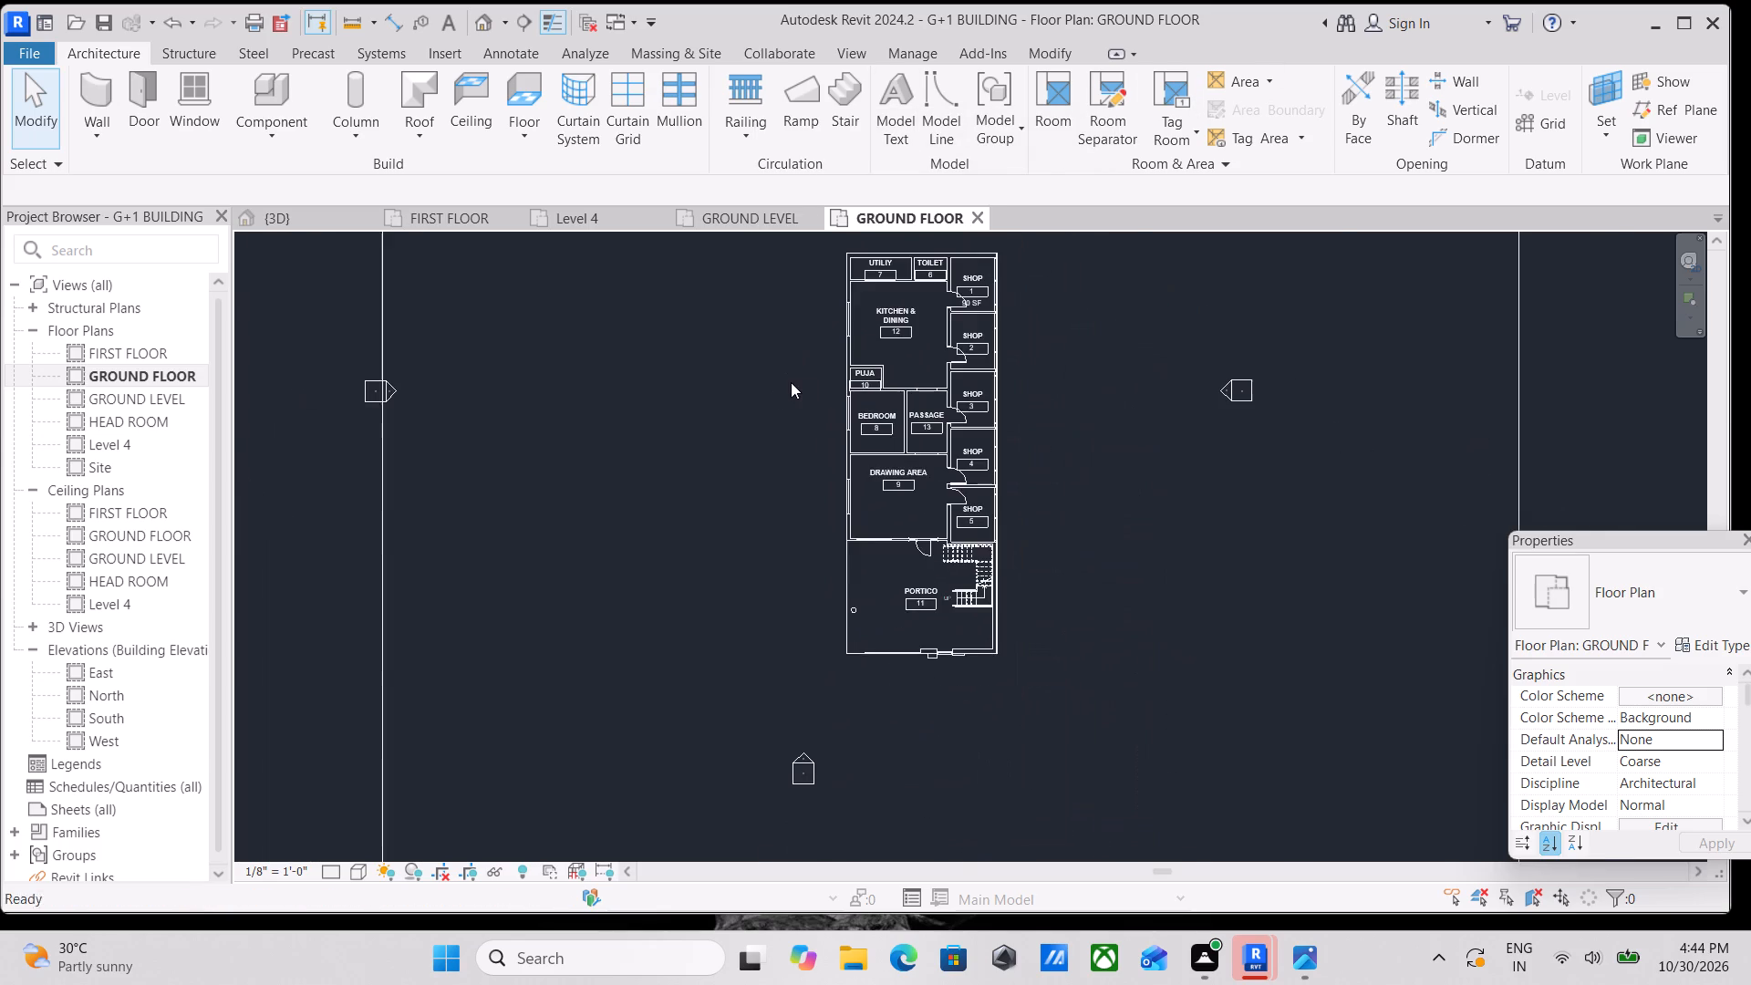
scroll(791, 384, down, 2)
middle_drag(791, 384, 801, 417)
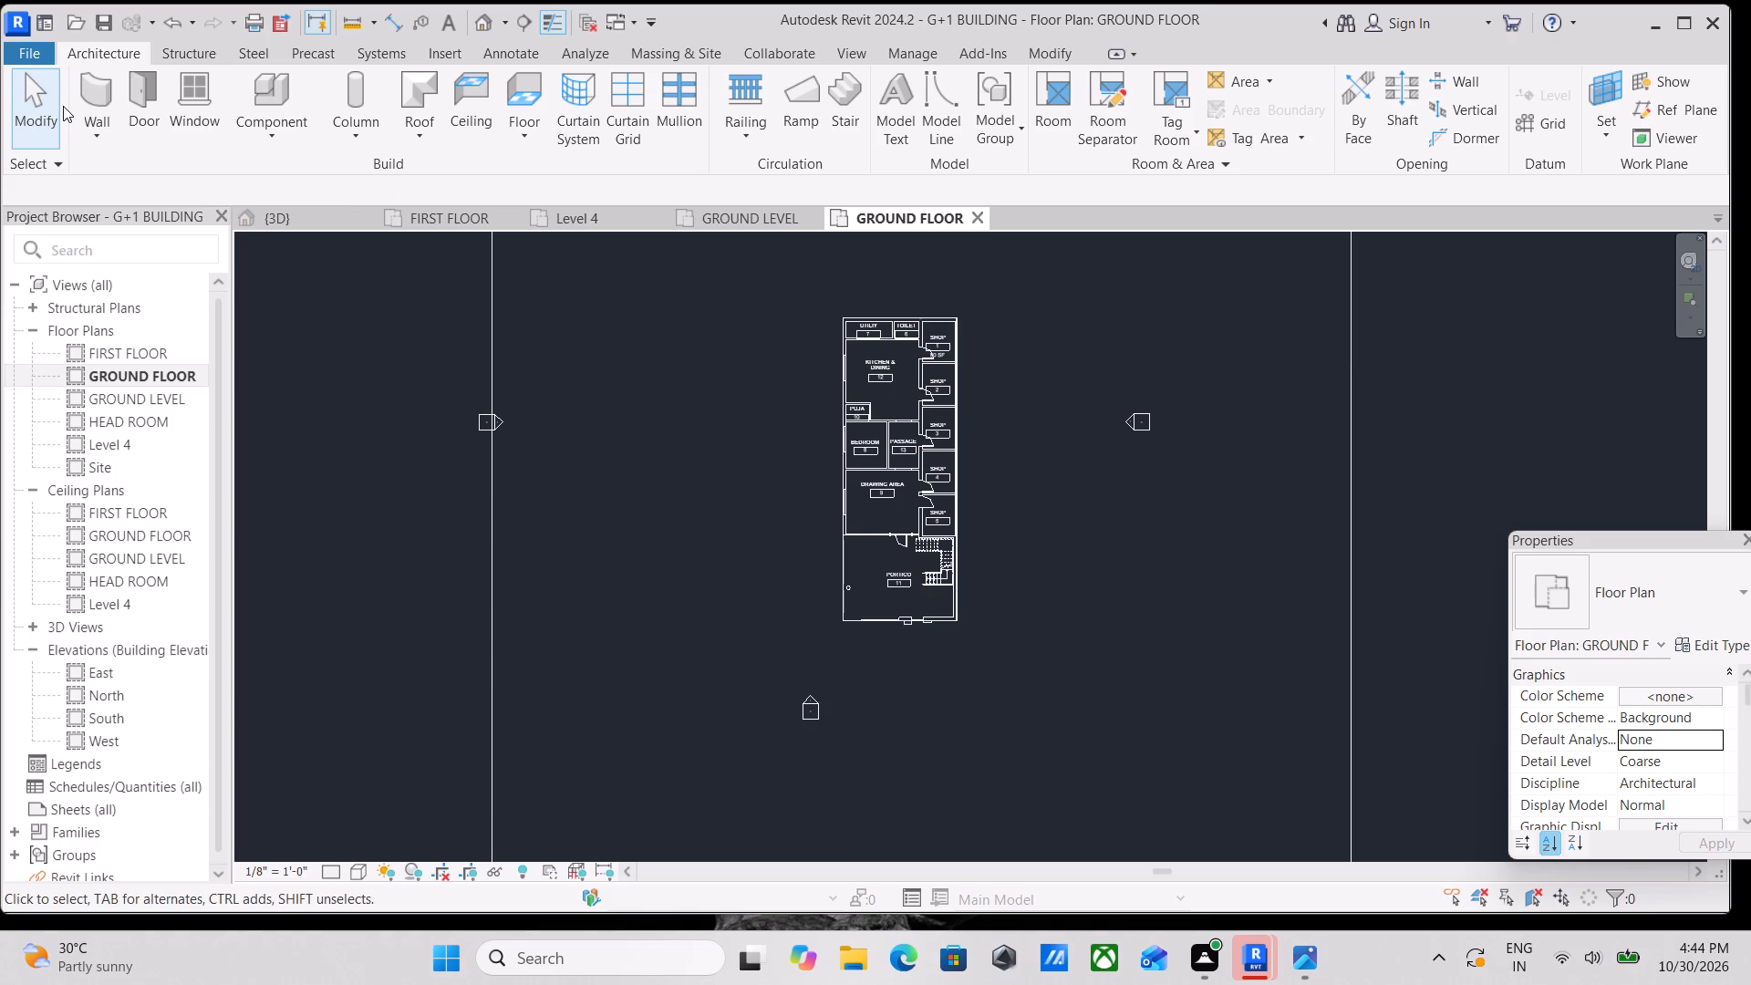
scroll(960, 468, up, 2)
middle_drag(662, 498, 633, 577)
scroll(662, 498, up, 1)
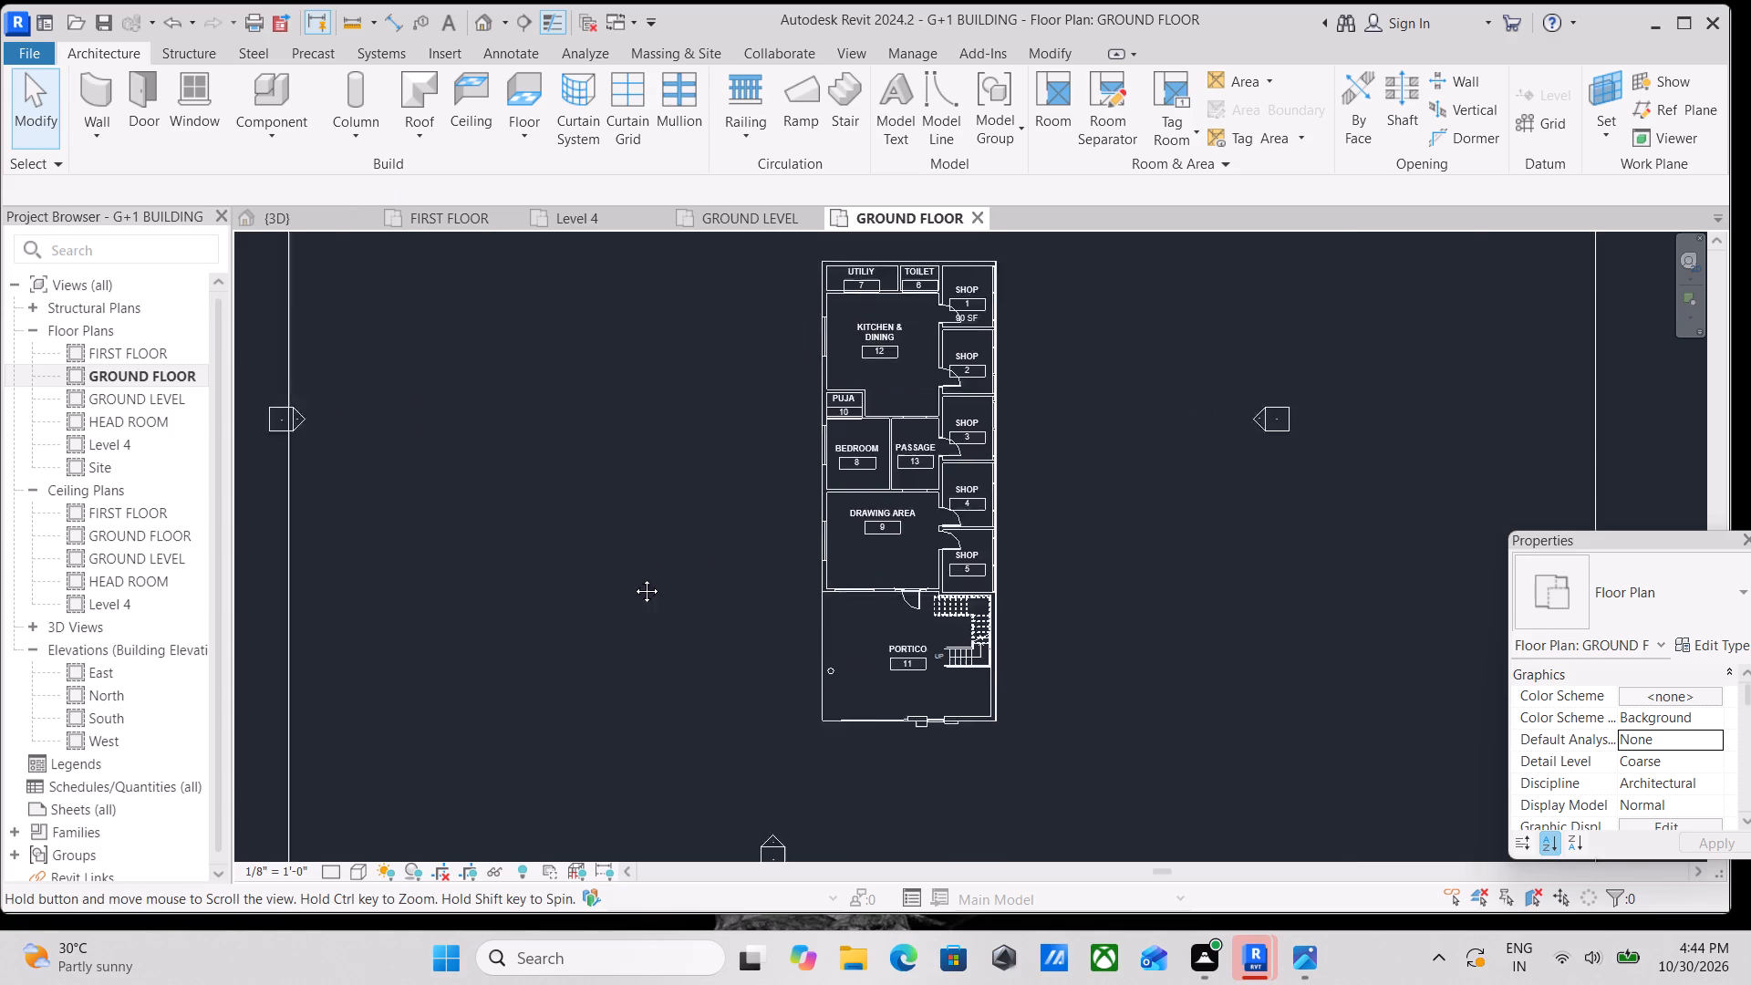
middle_drag(633, 577, 633, 586)
middle_drag(695, 582, 696, 636)
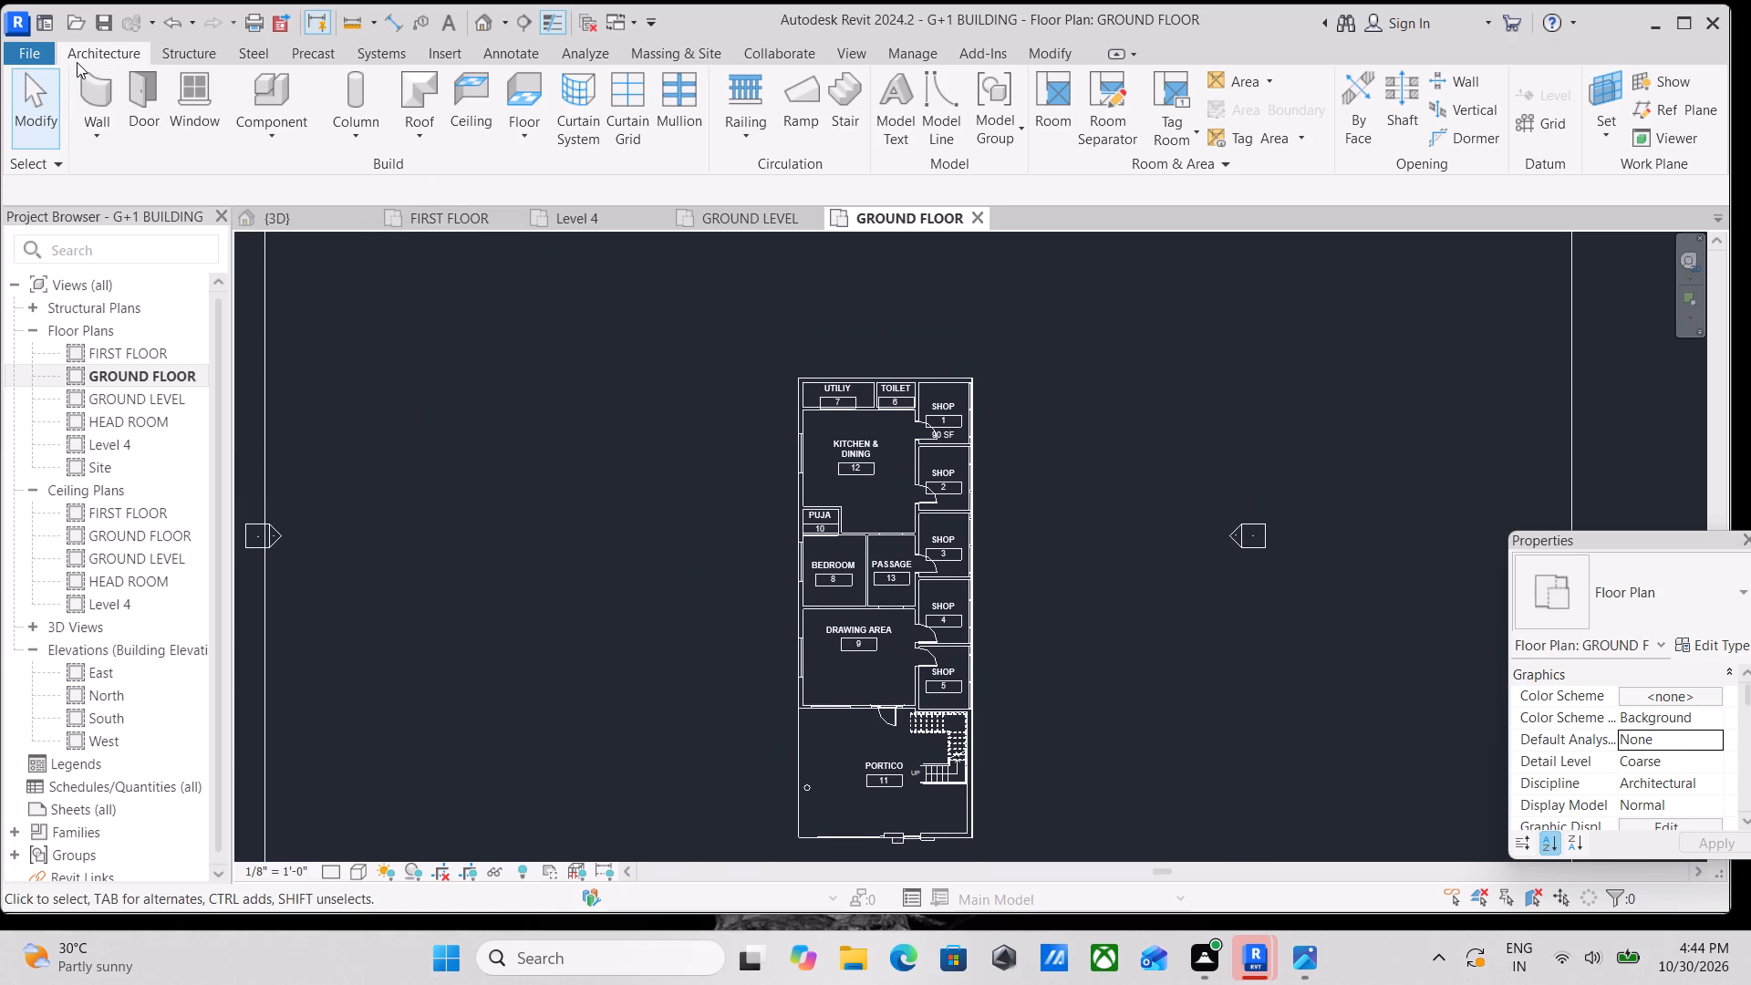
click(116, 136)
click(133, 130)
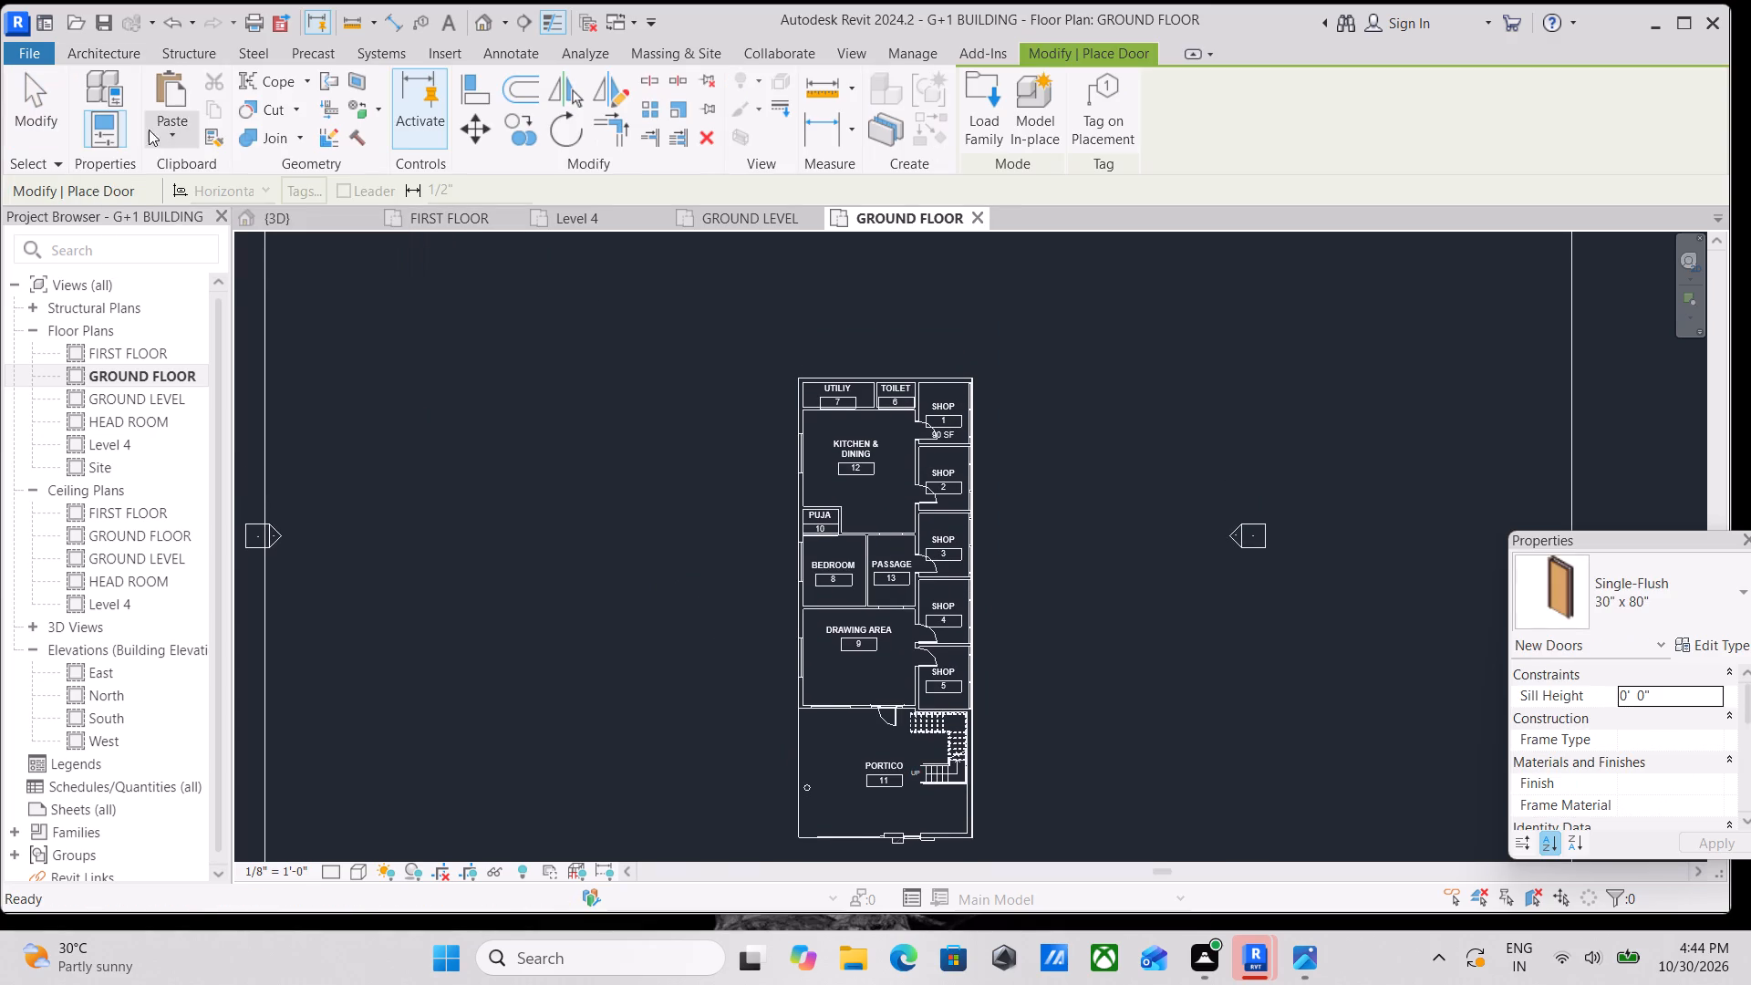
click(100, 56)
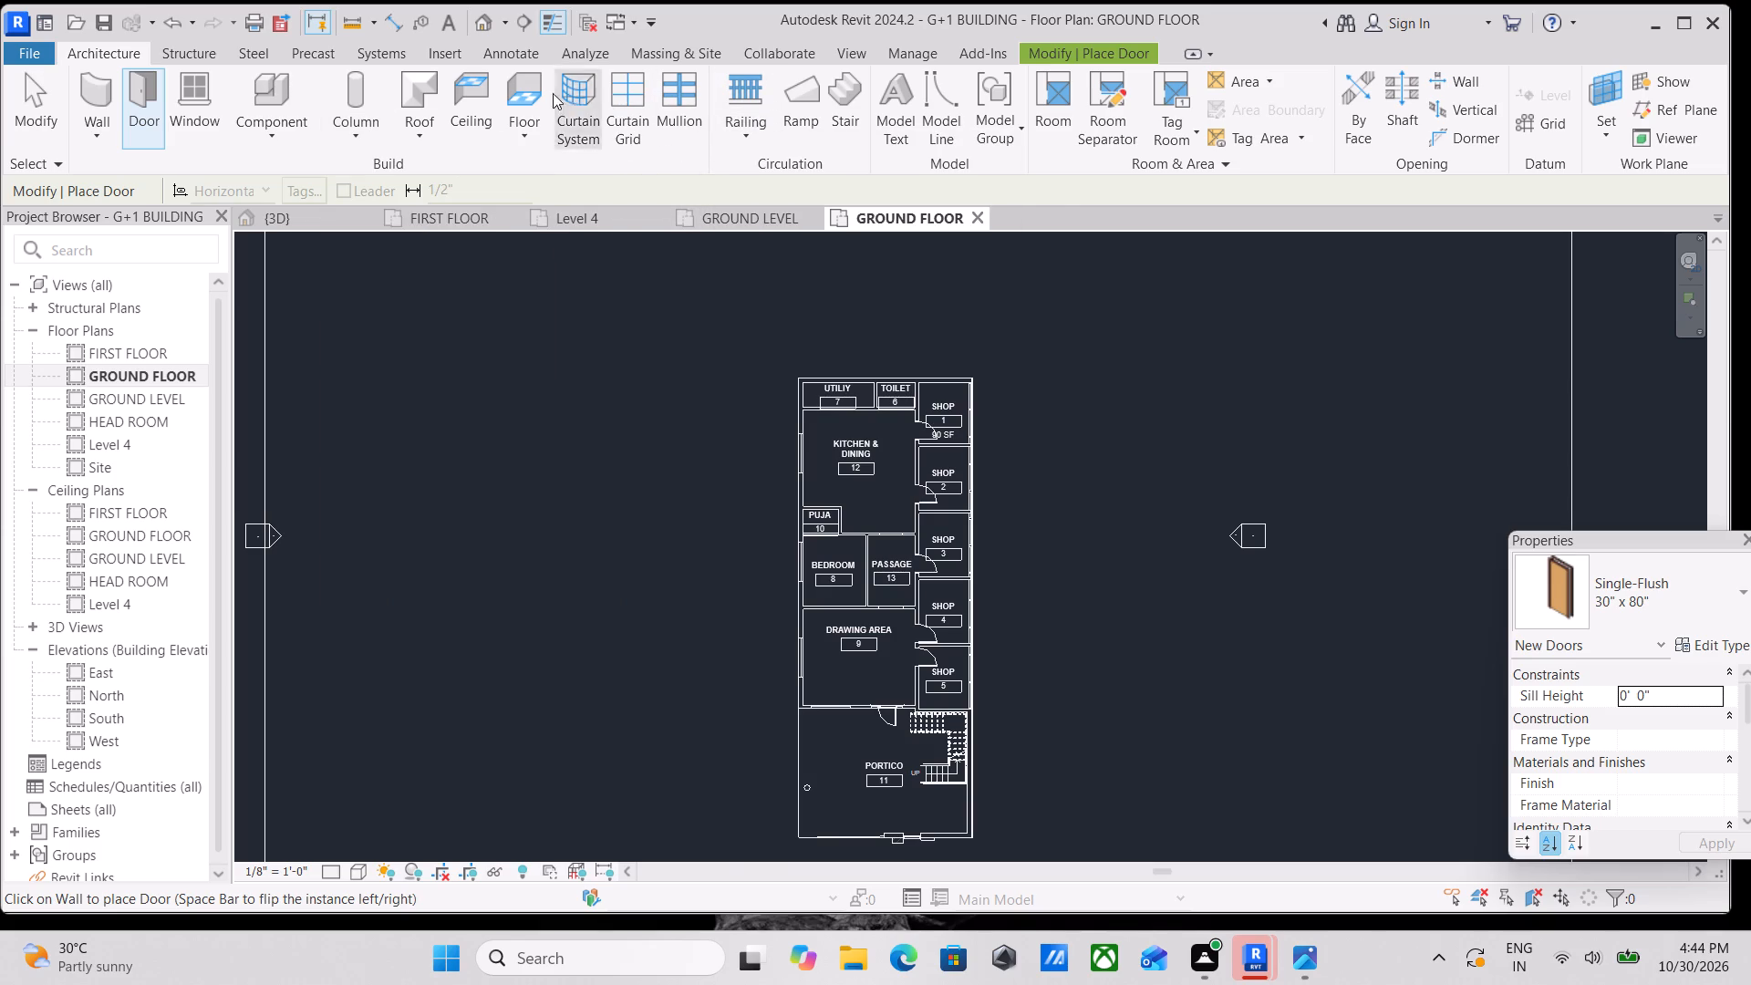
Start a floor on GROUND FLOOR and sketch a rectangular boundary around the whole building, about 7'-3" outside the shop-side wall.
click(508, 122)
click(543, 181)
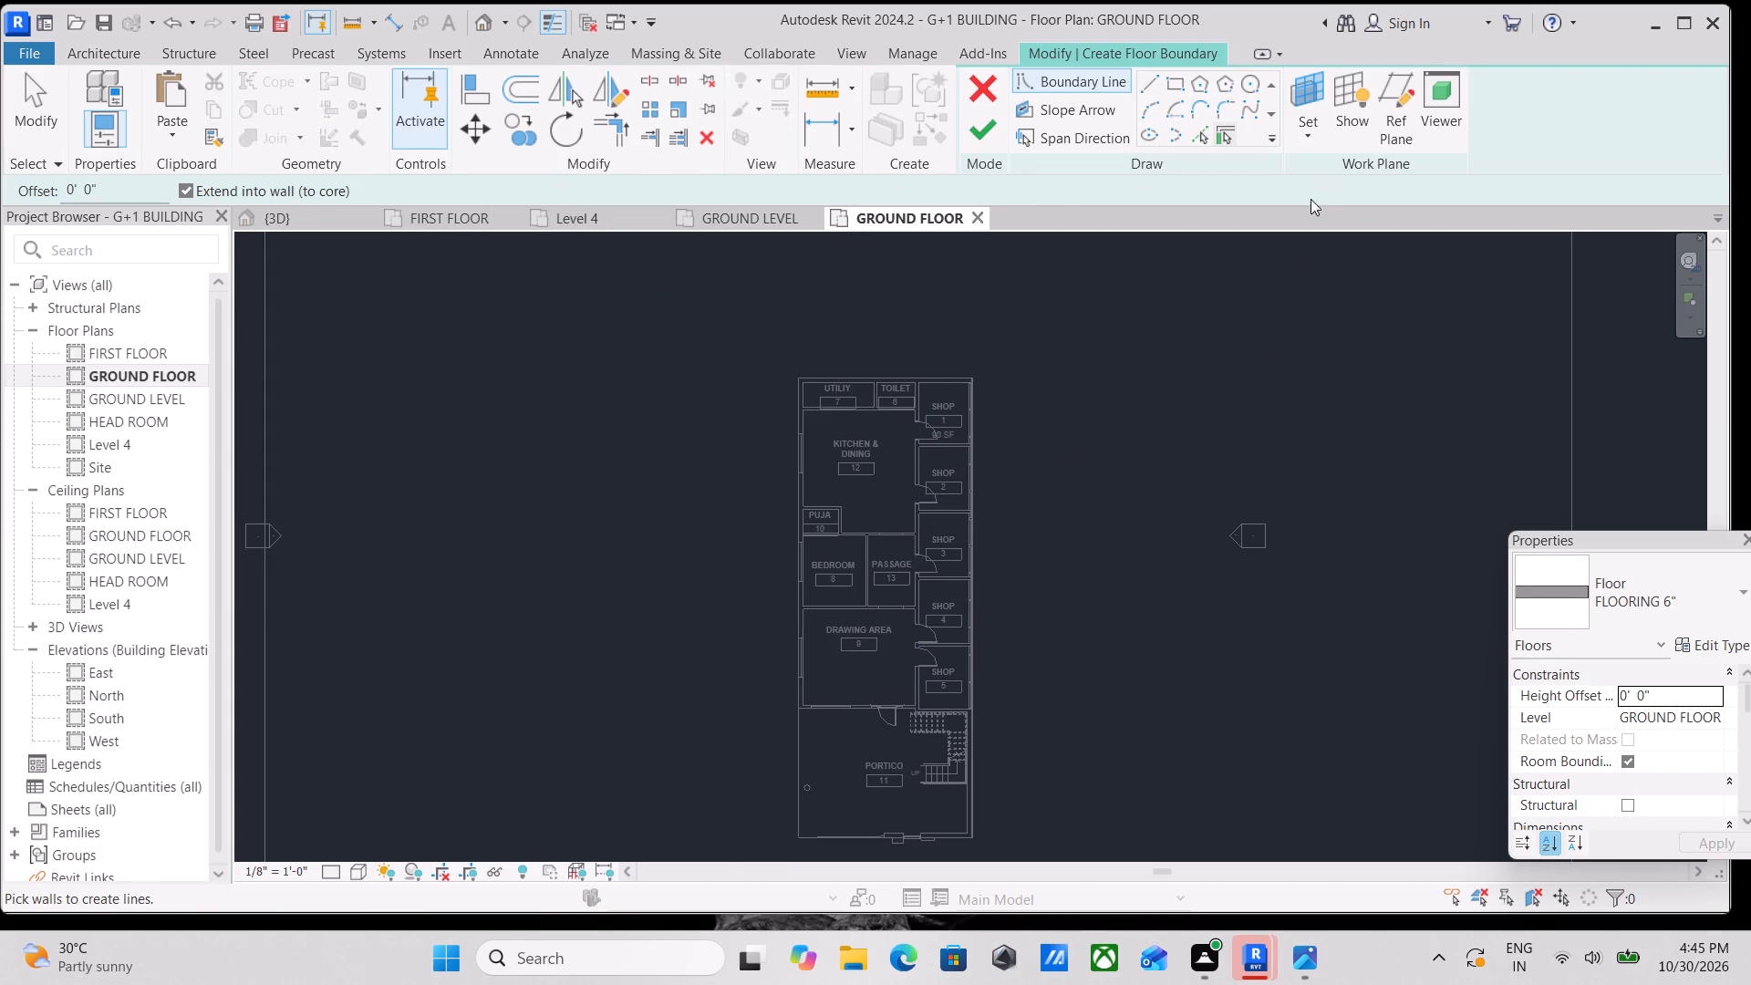
click(1179, 87)
middle_drag(811, 397, 876, 337)
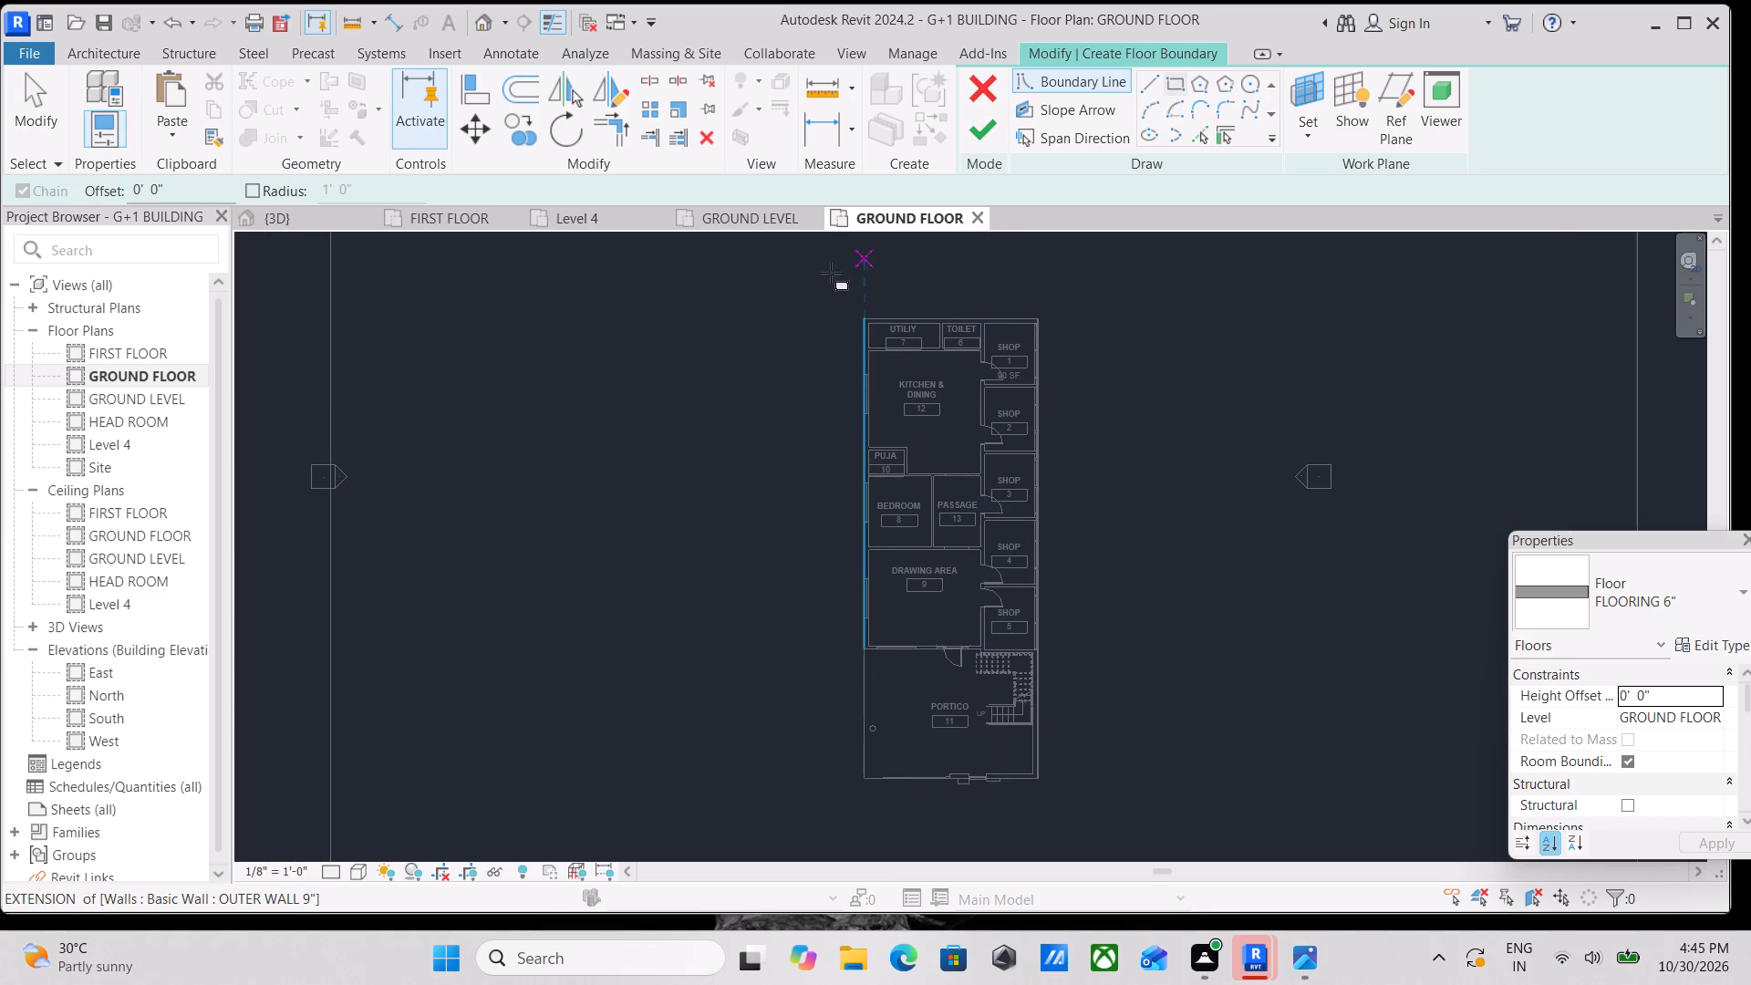
click(812, 268)
middle_drag(942, 546, 956, 401)
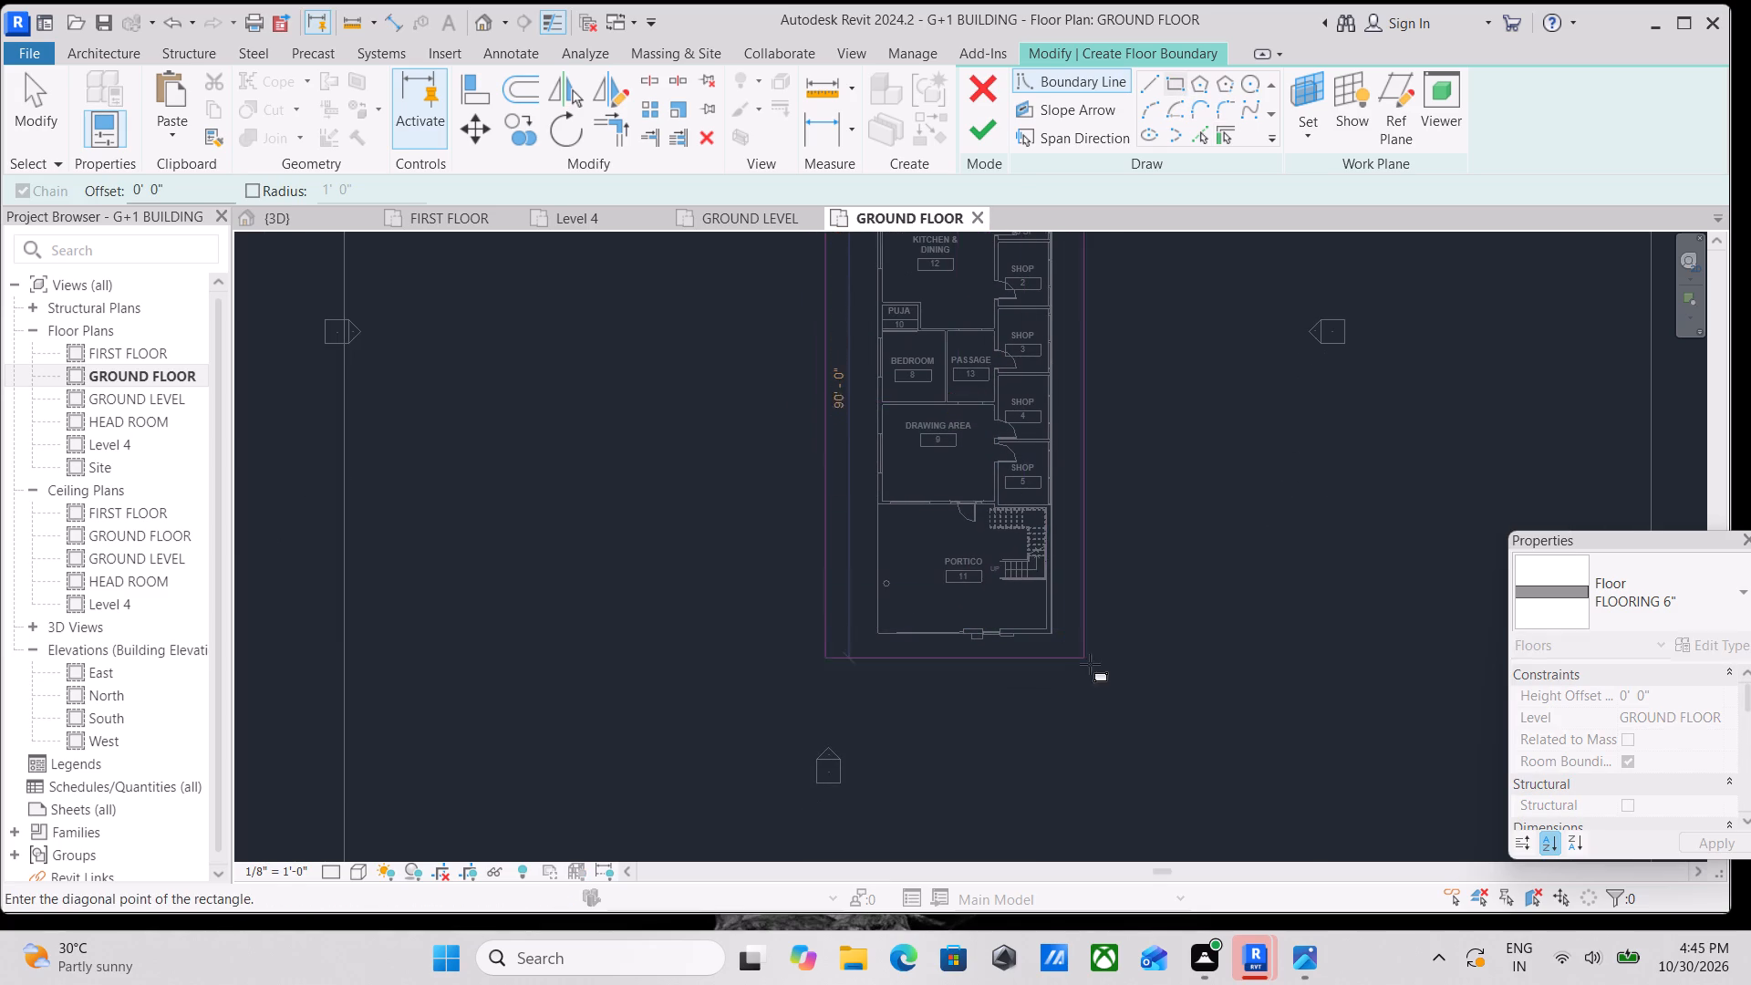
click(1093, 685)
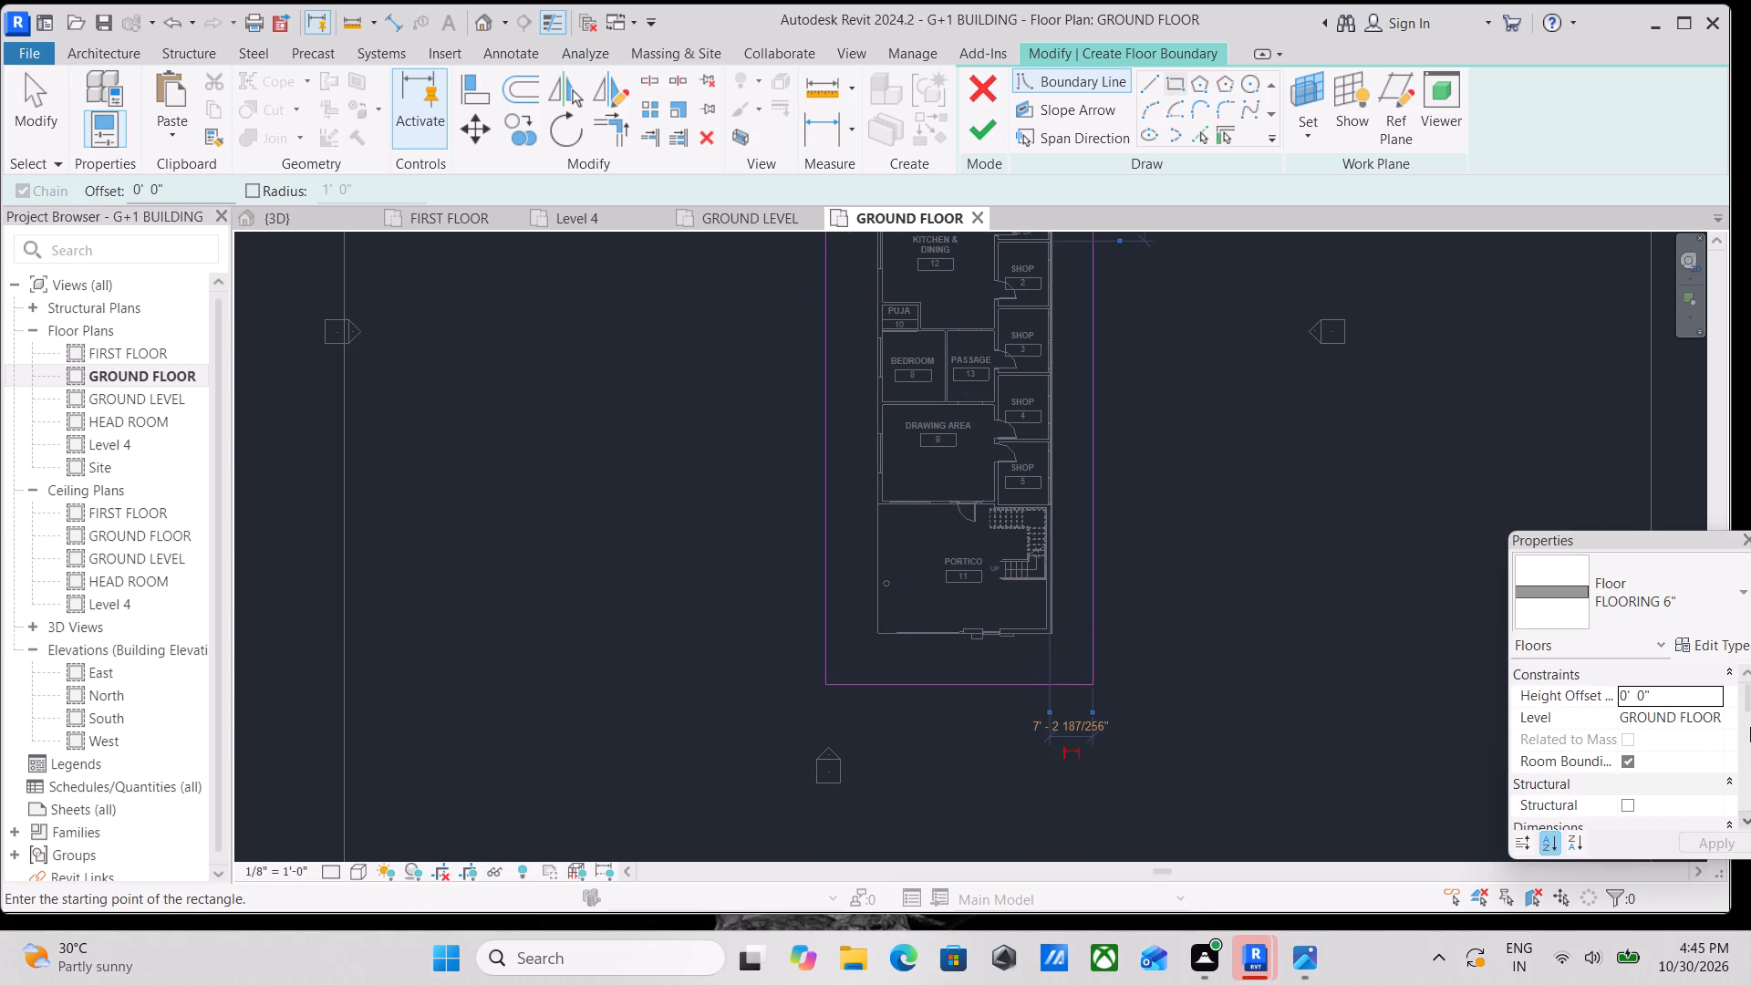
Duplicate the FLOORING 6" floor type, accepting the suggested name.
click(1697, 647)
click(1428, 224)
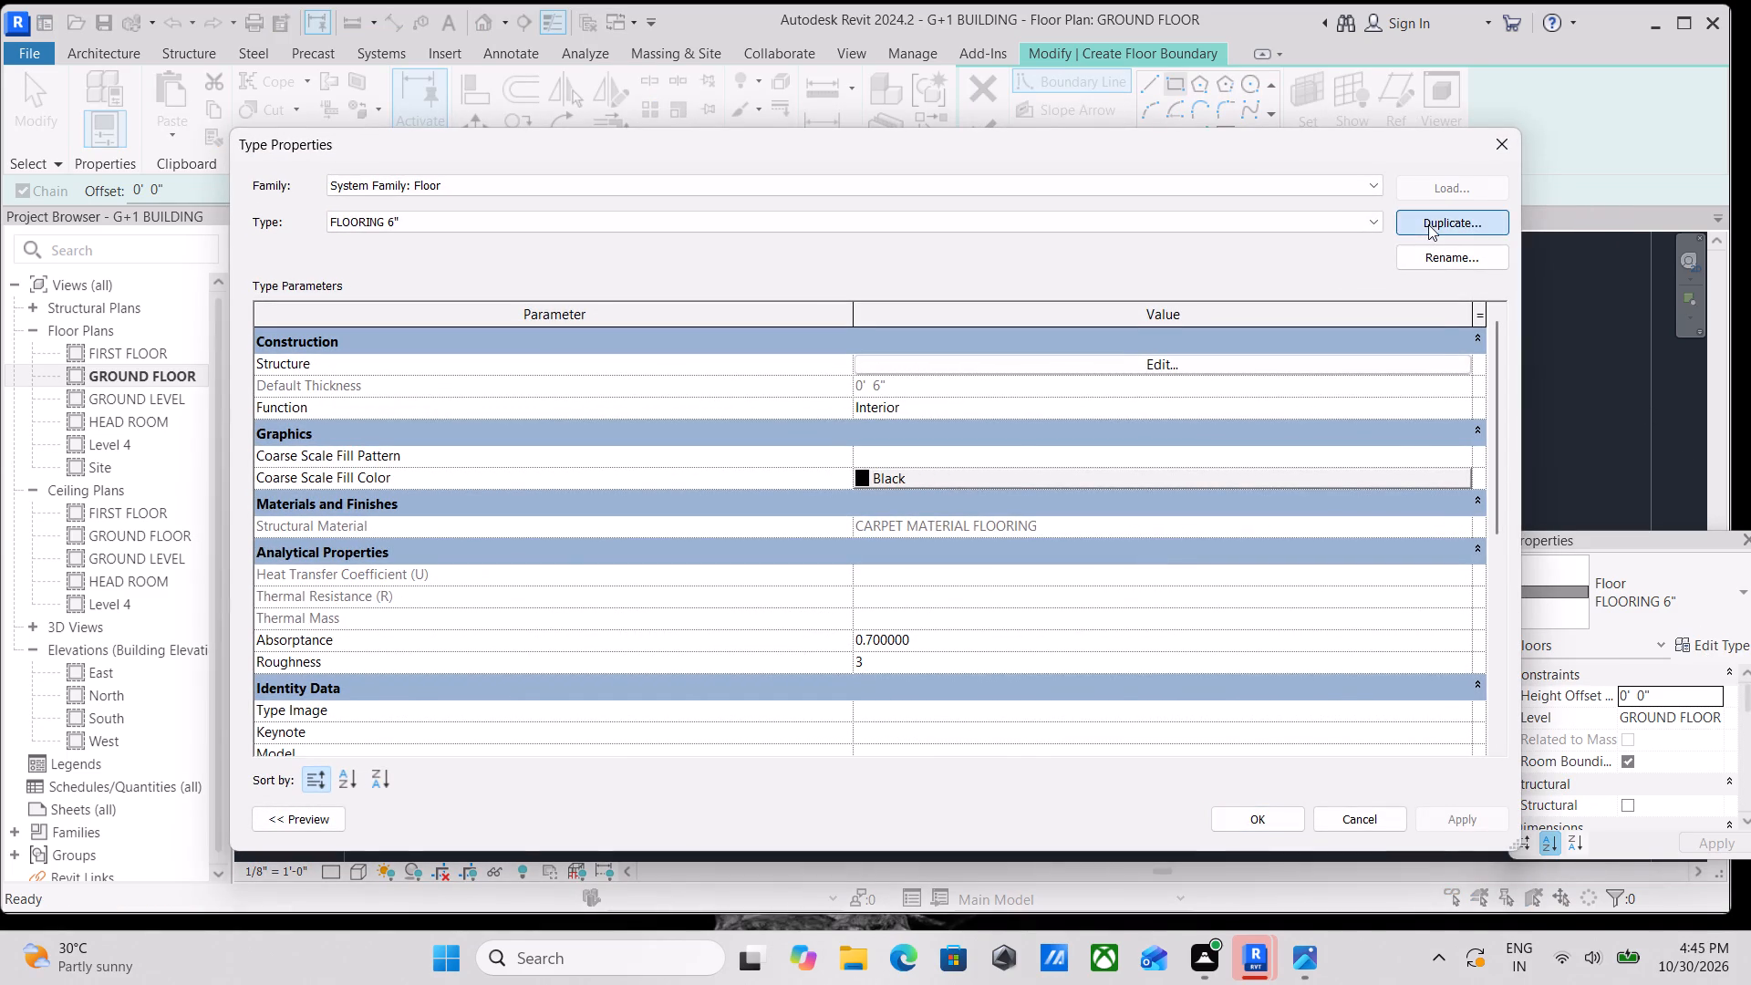
click(868, 540)
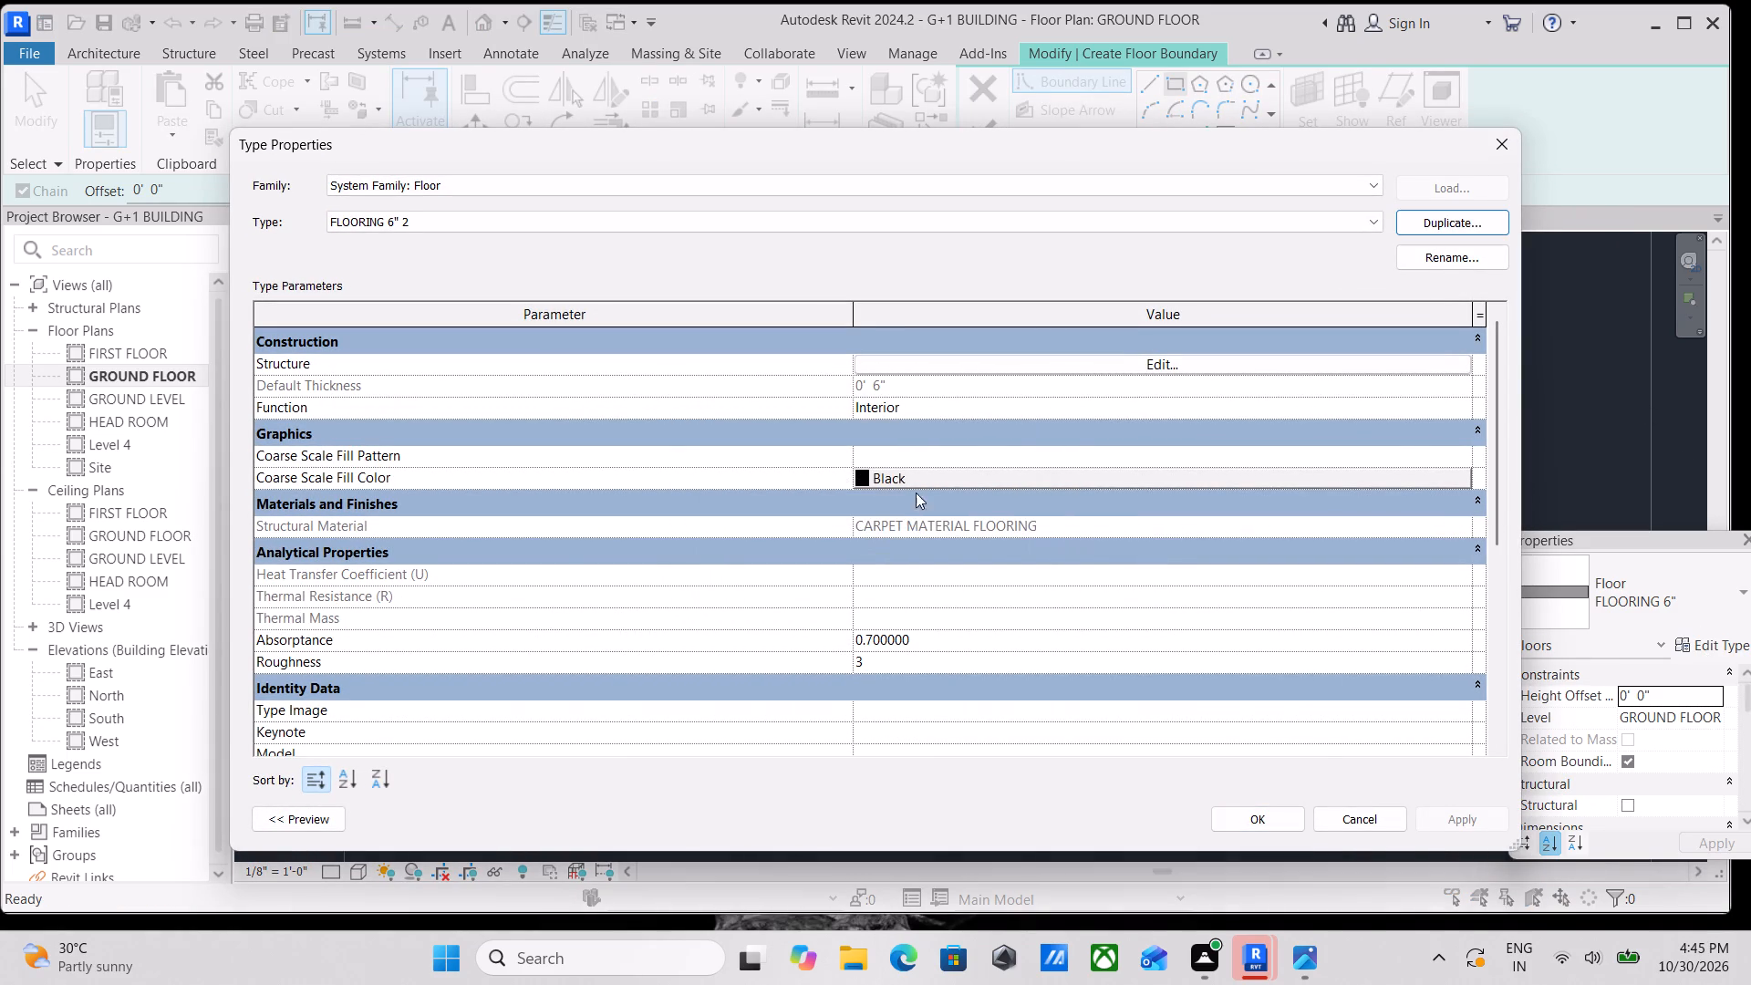
Duplicate the CARPET MATERIAL FLOORING material using shared assets from the new floor type's structure layer.
click(1134, 364)
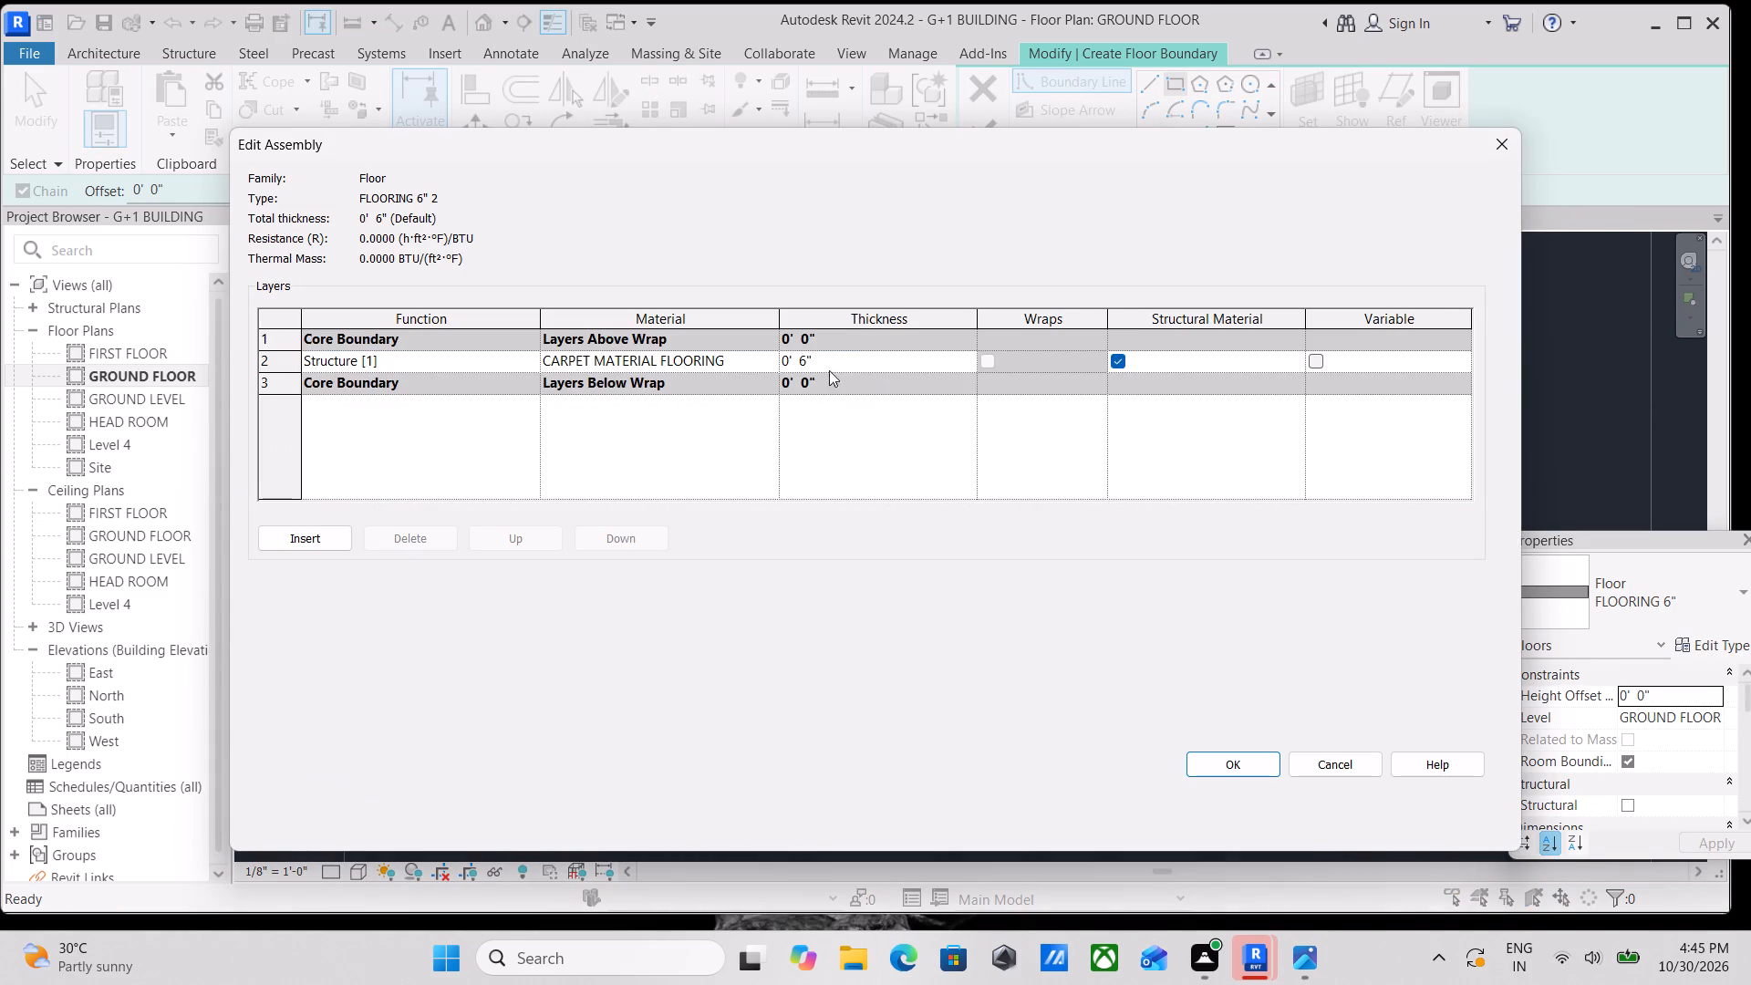
click(718, 355)
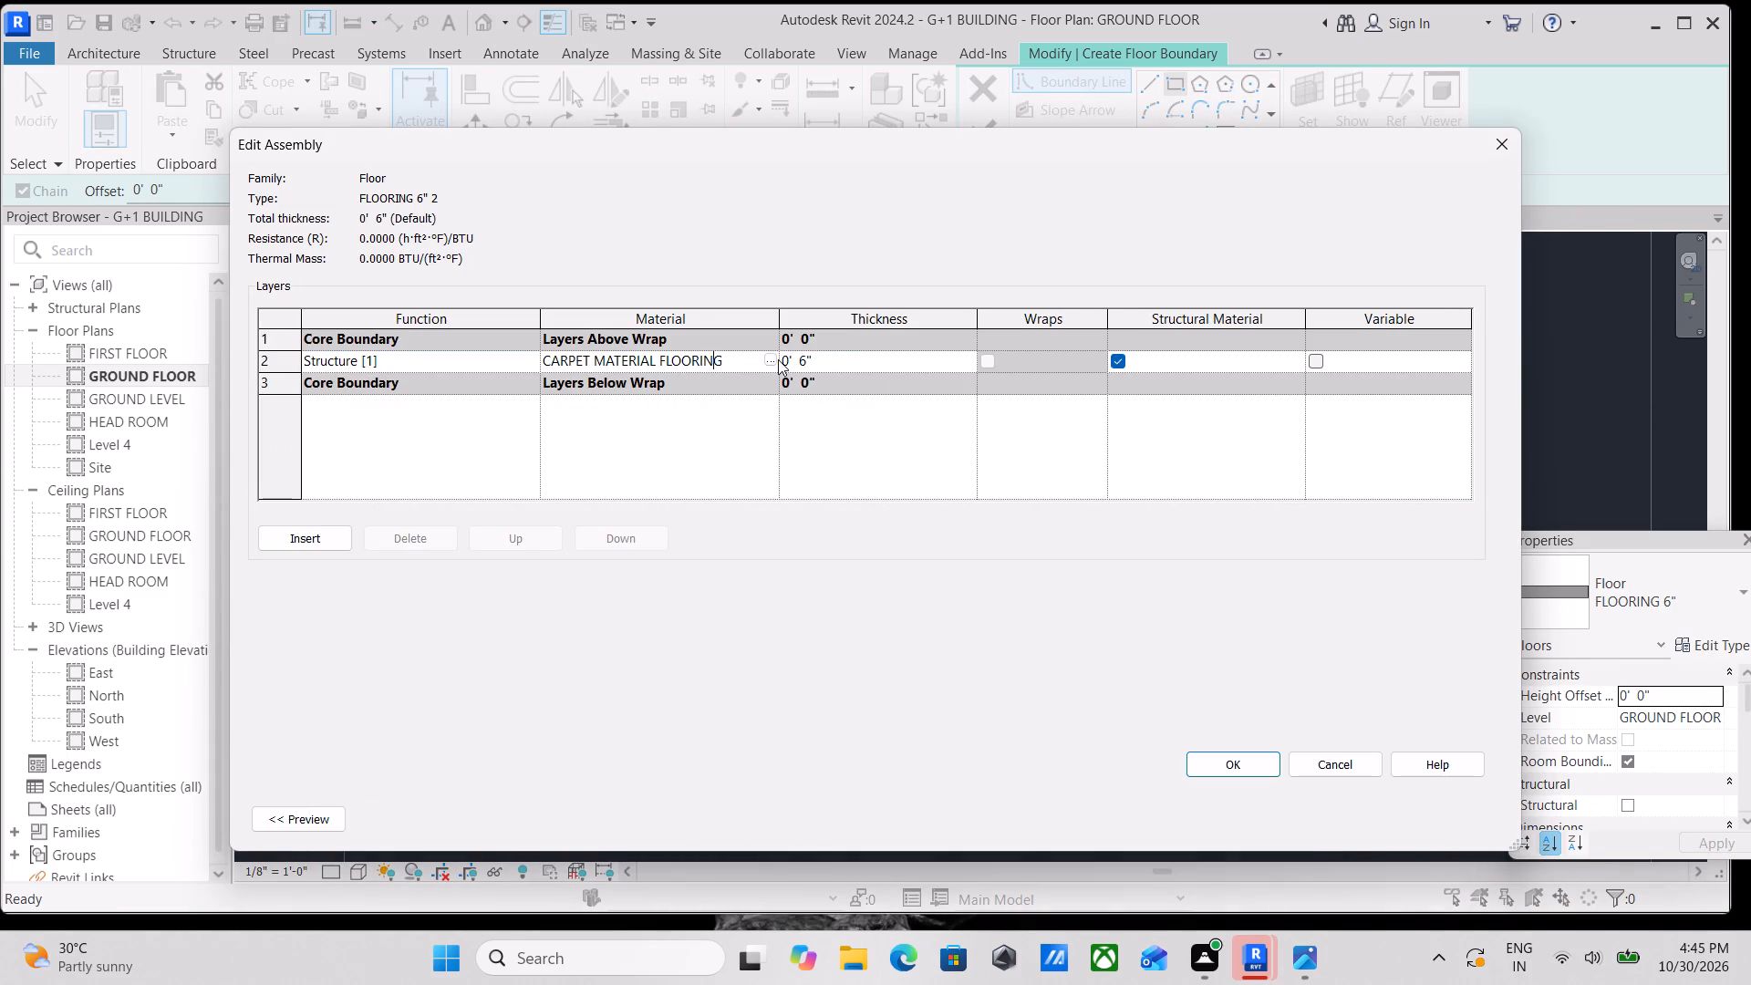
click(771, 359)
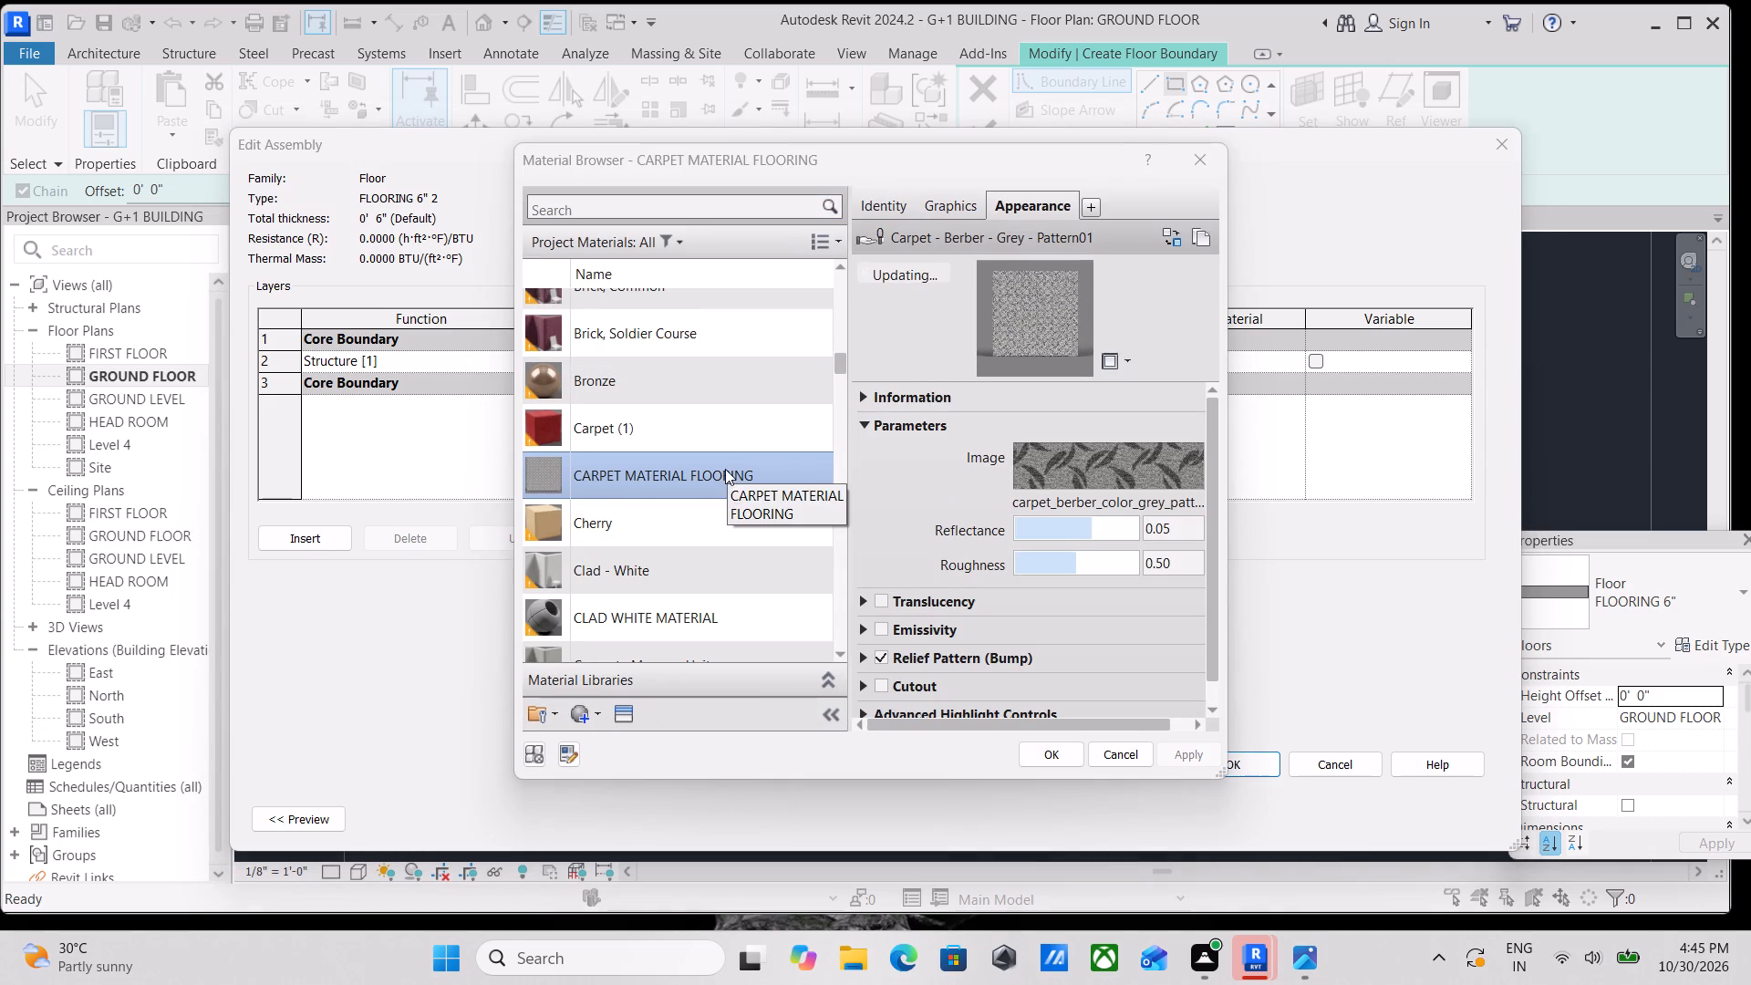
scroll(596, 820, down, 1)
click(585, 710)
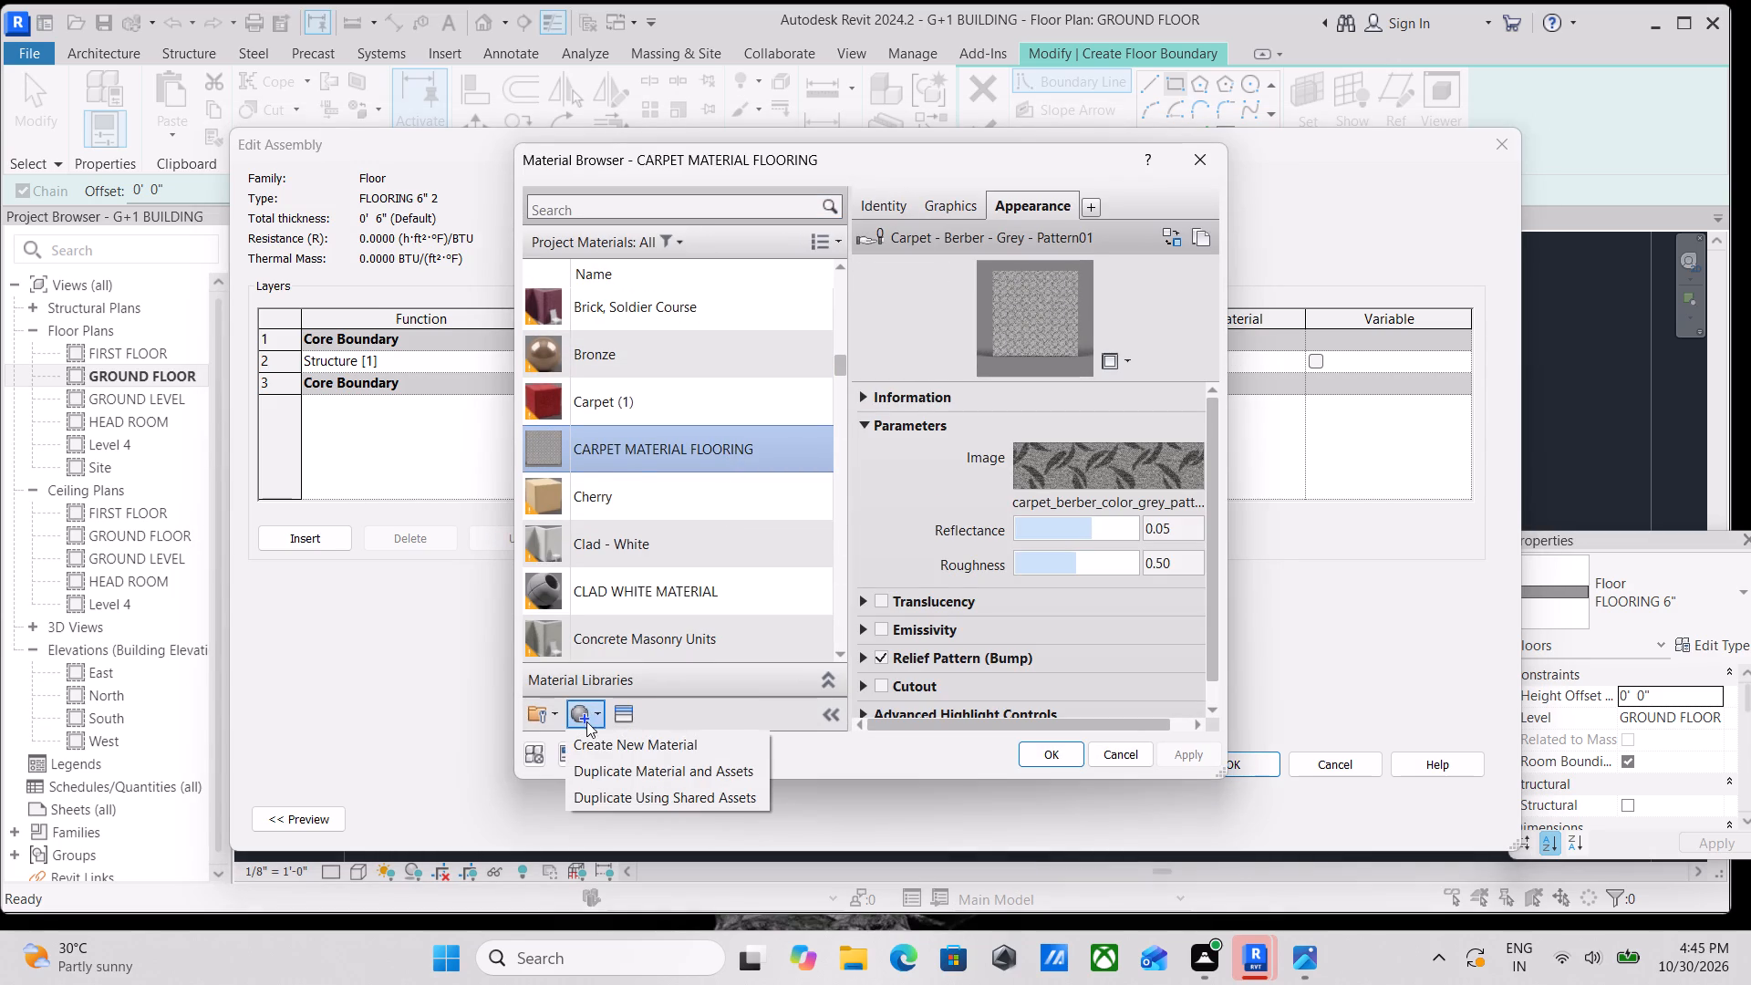
click(627, 788)
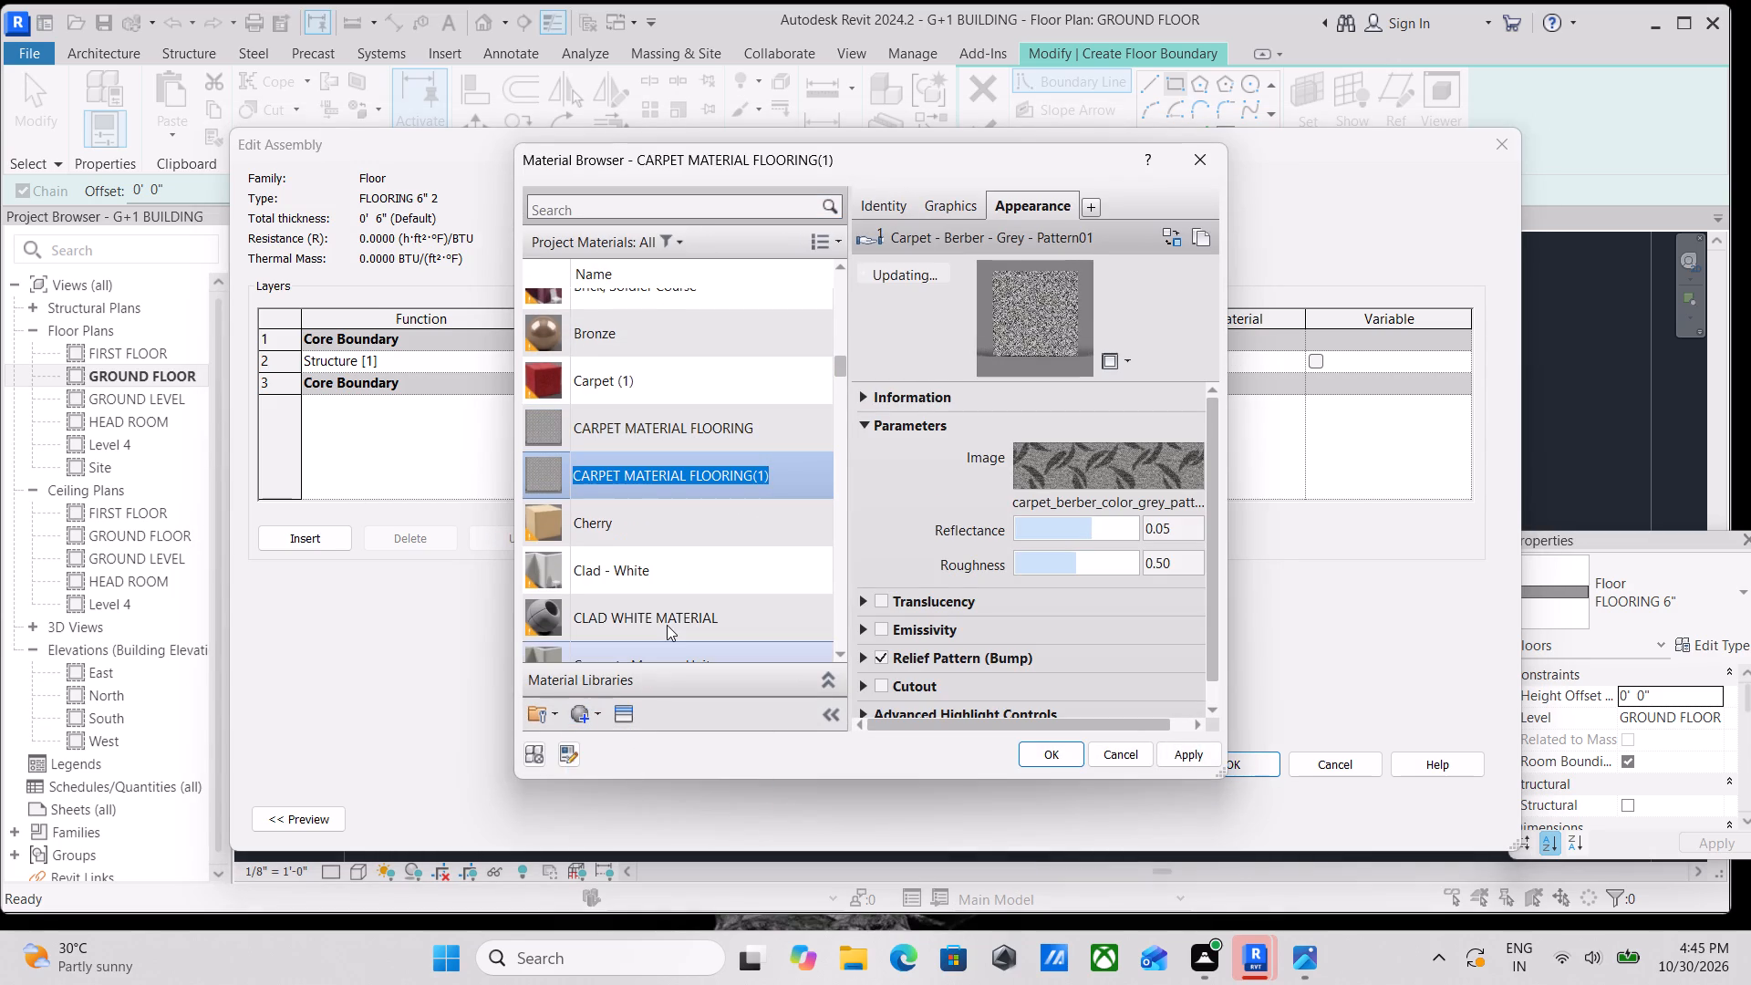
Open the asset browser for the duplicated material and expand the Appearance Library.
click(629, 710)
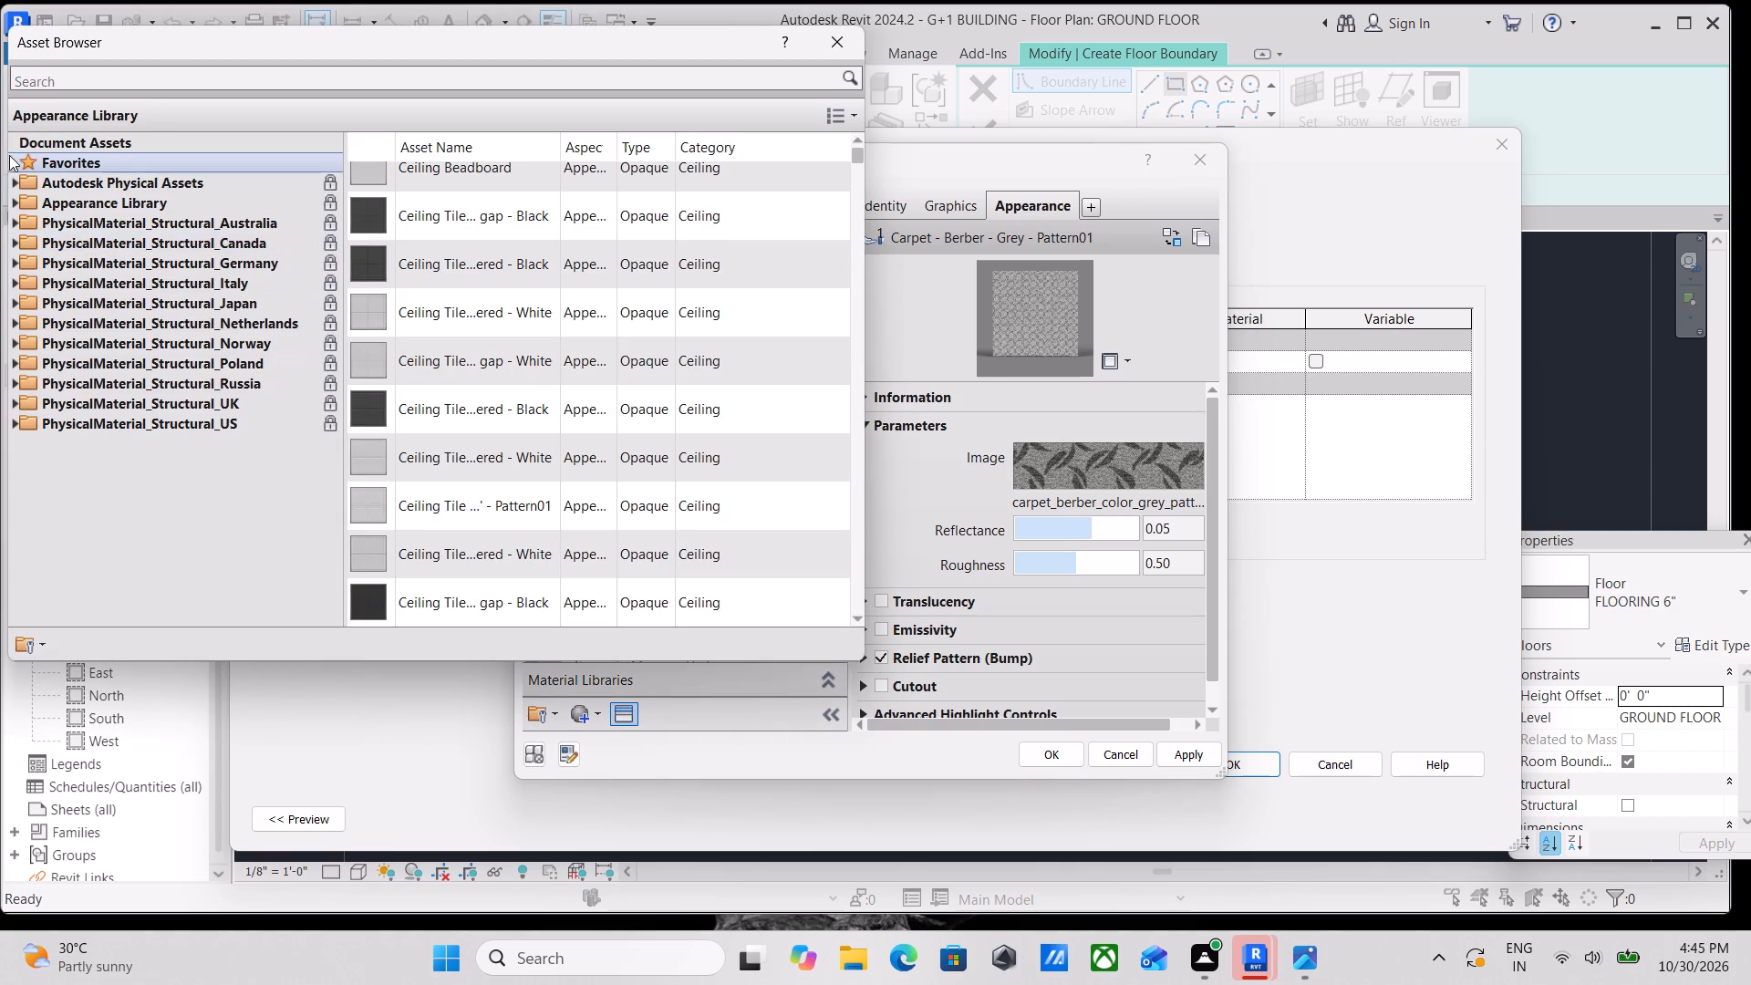
click(11, 201)
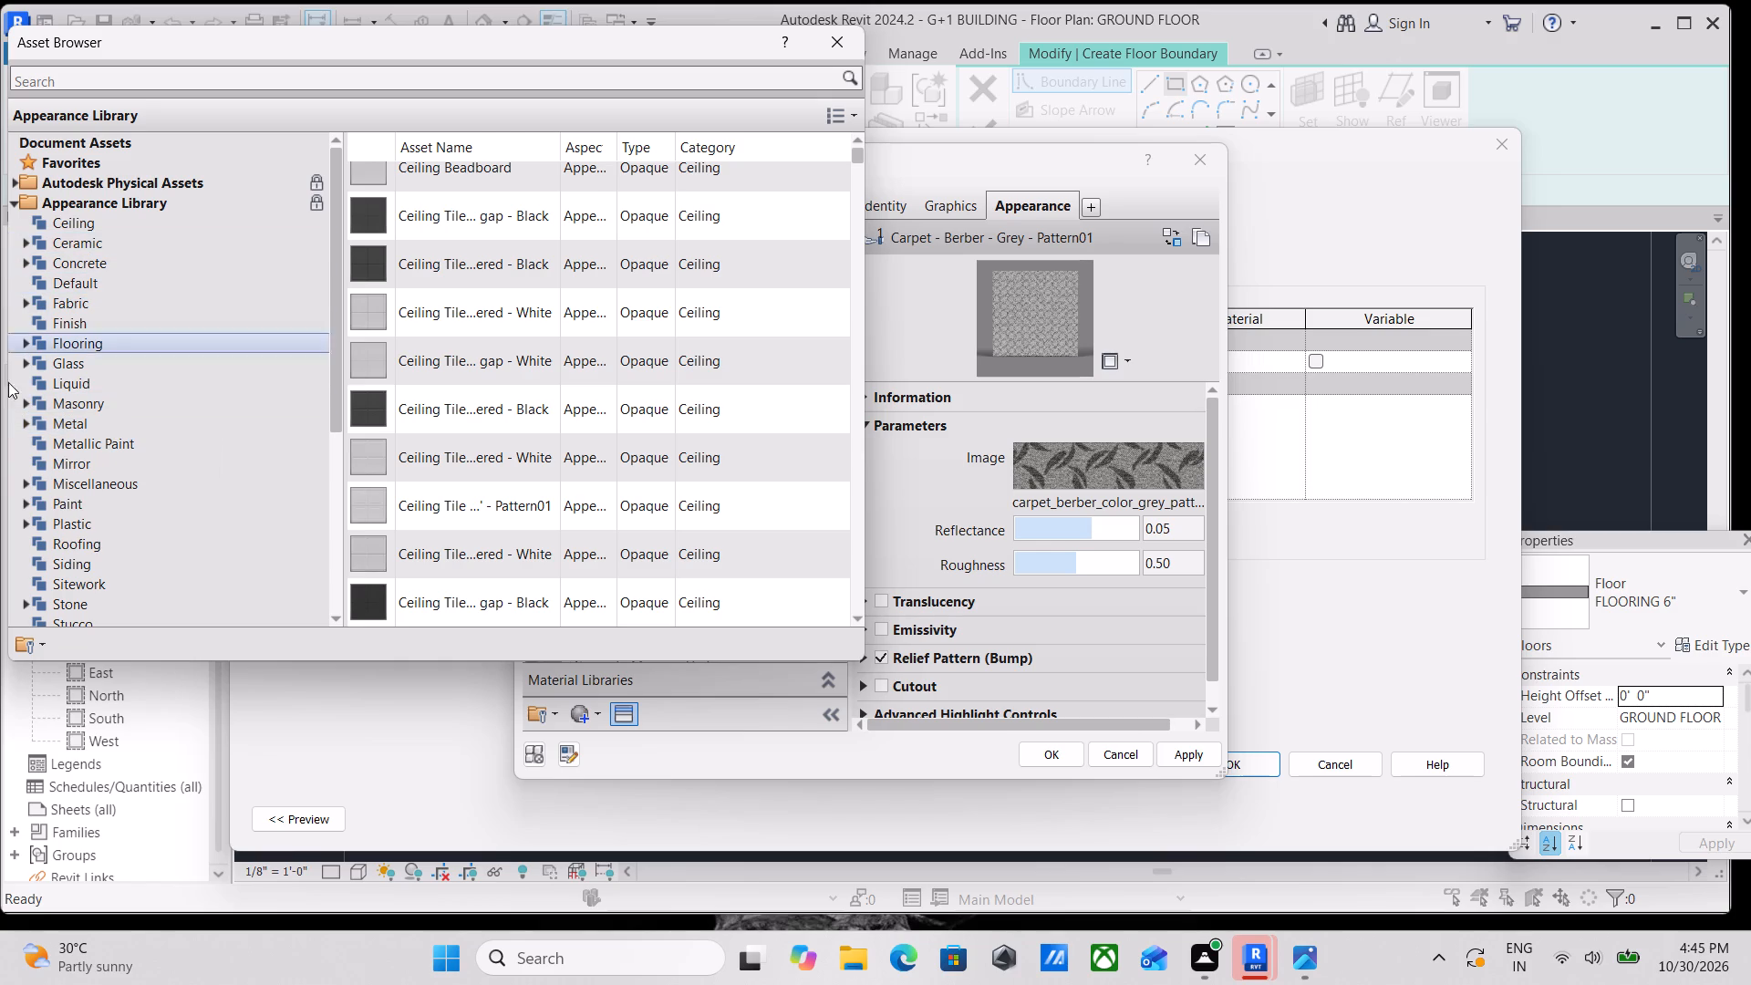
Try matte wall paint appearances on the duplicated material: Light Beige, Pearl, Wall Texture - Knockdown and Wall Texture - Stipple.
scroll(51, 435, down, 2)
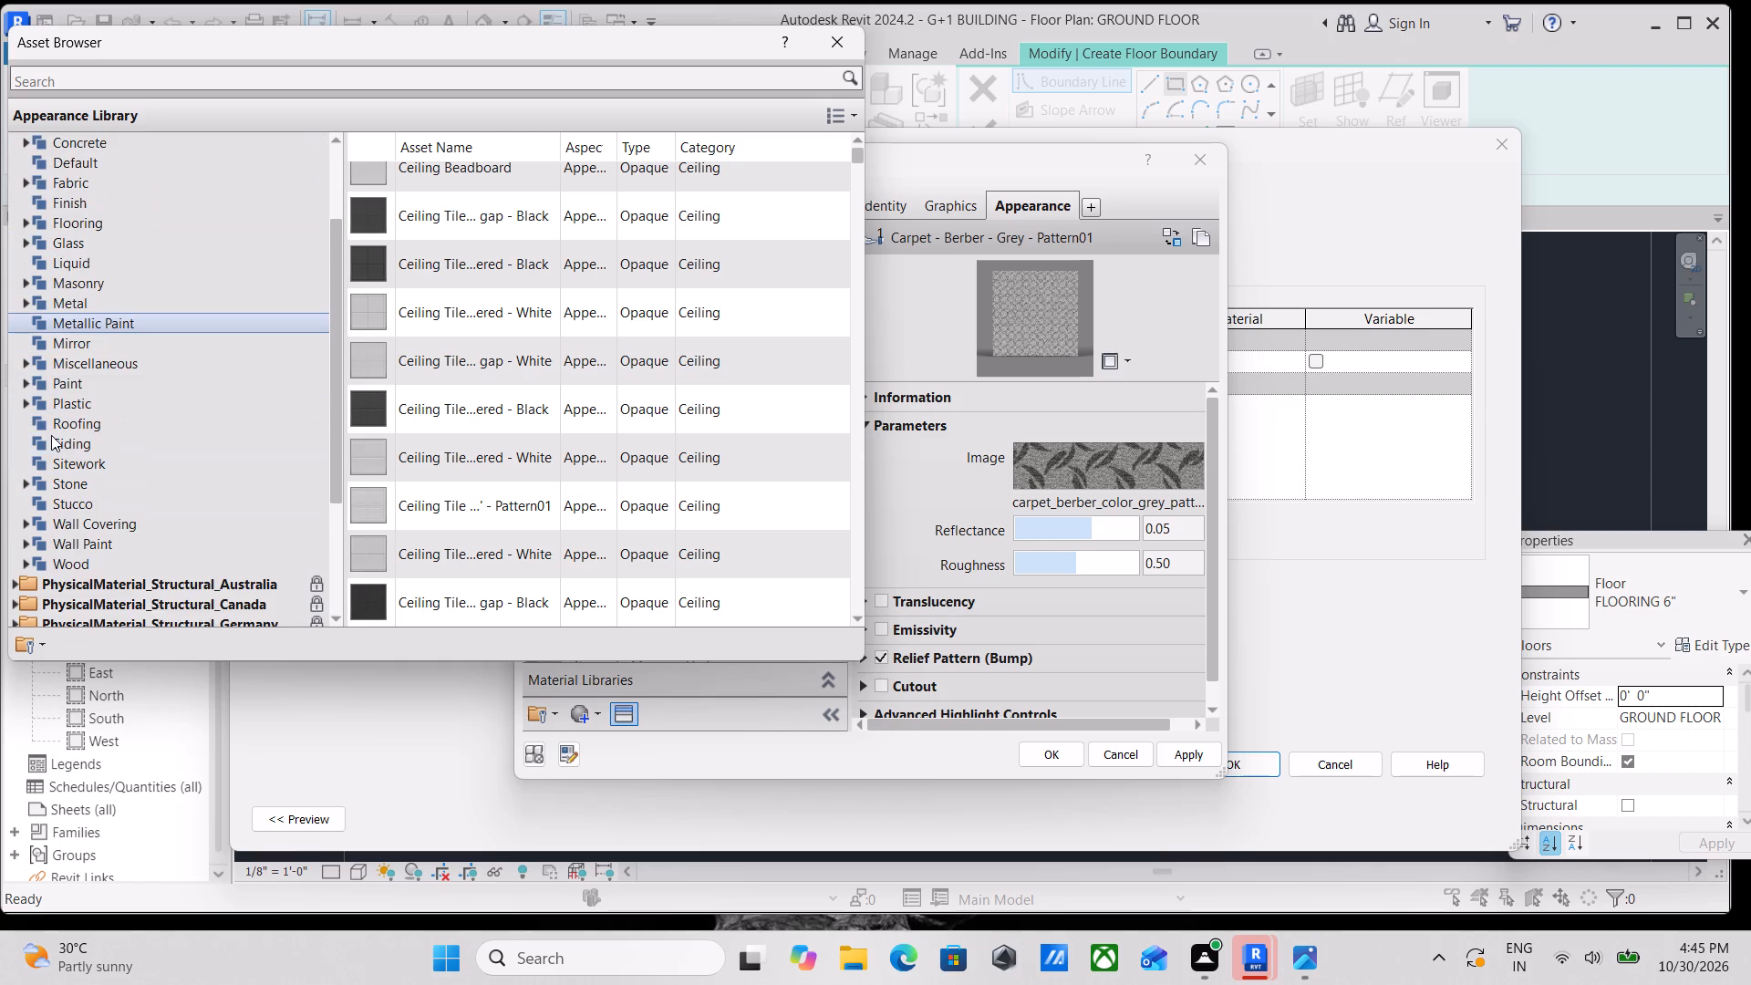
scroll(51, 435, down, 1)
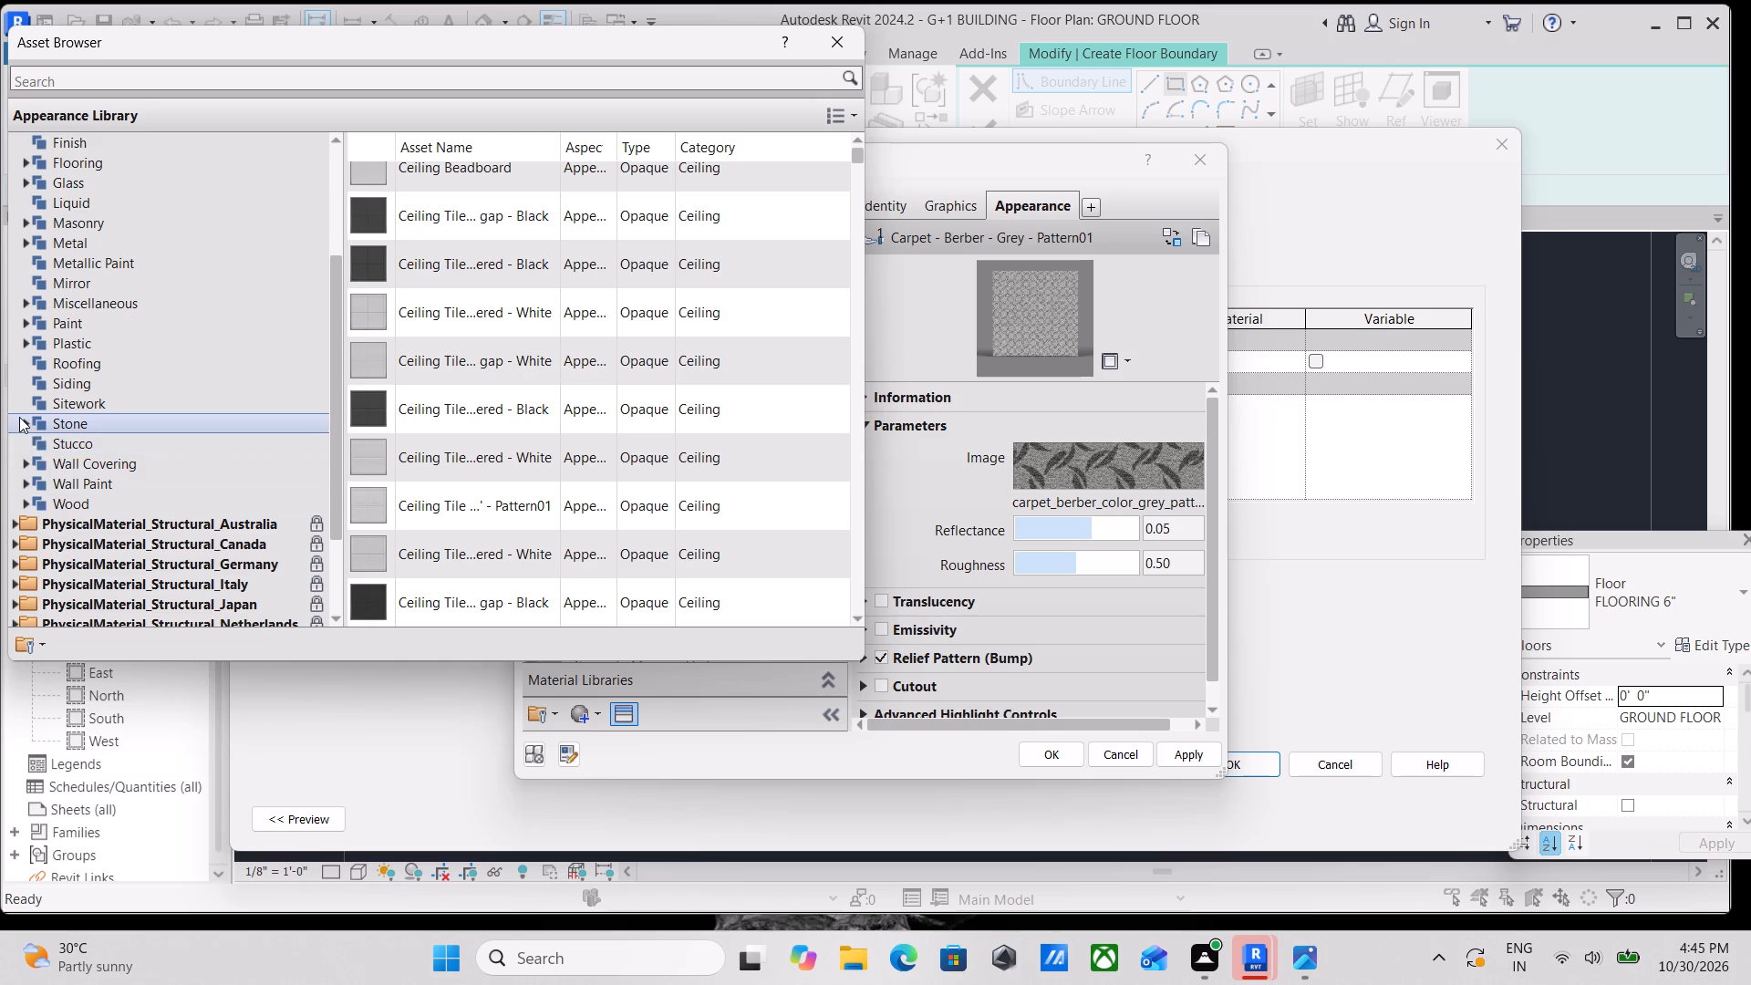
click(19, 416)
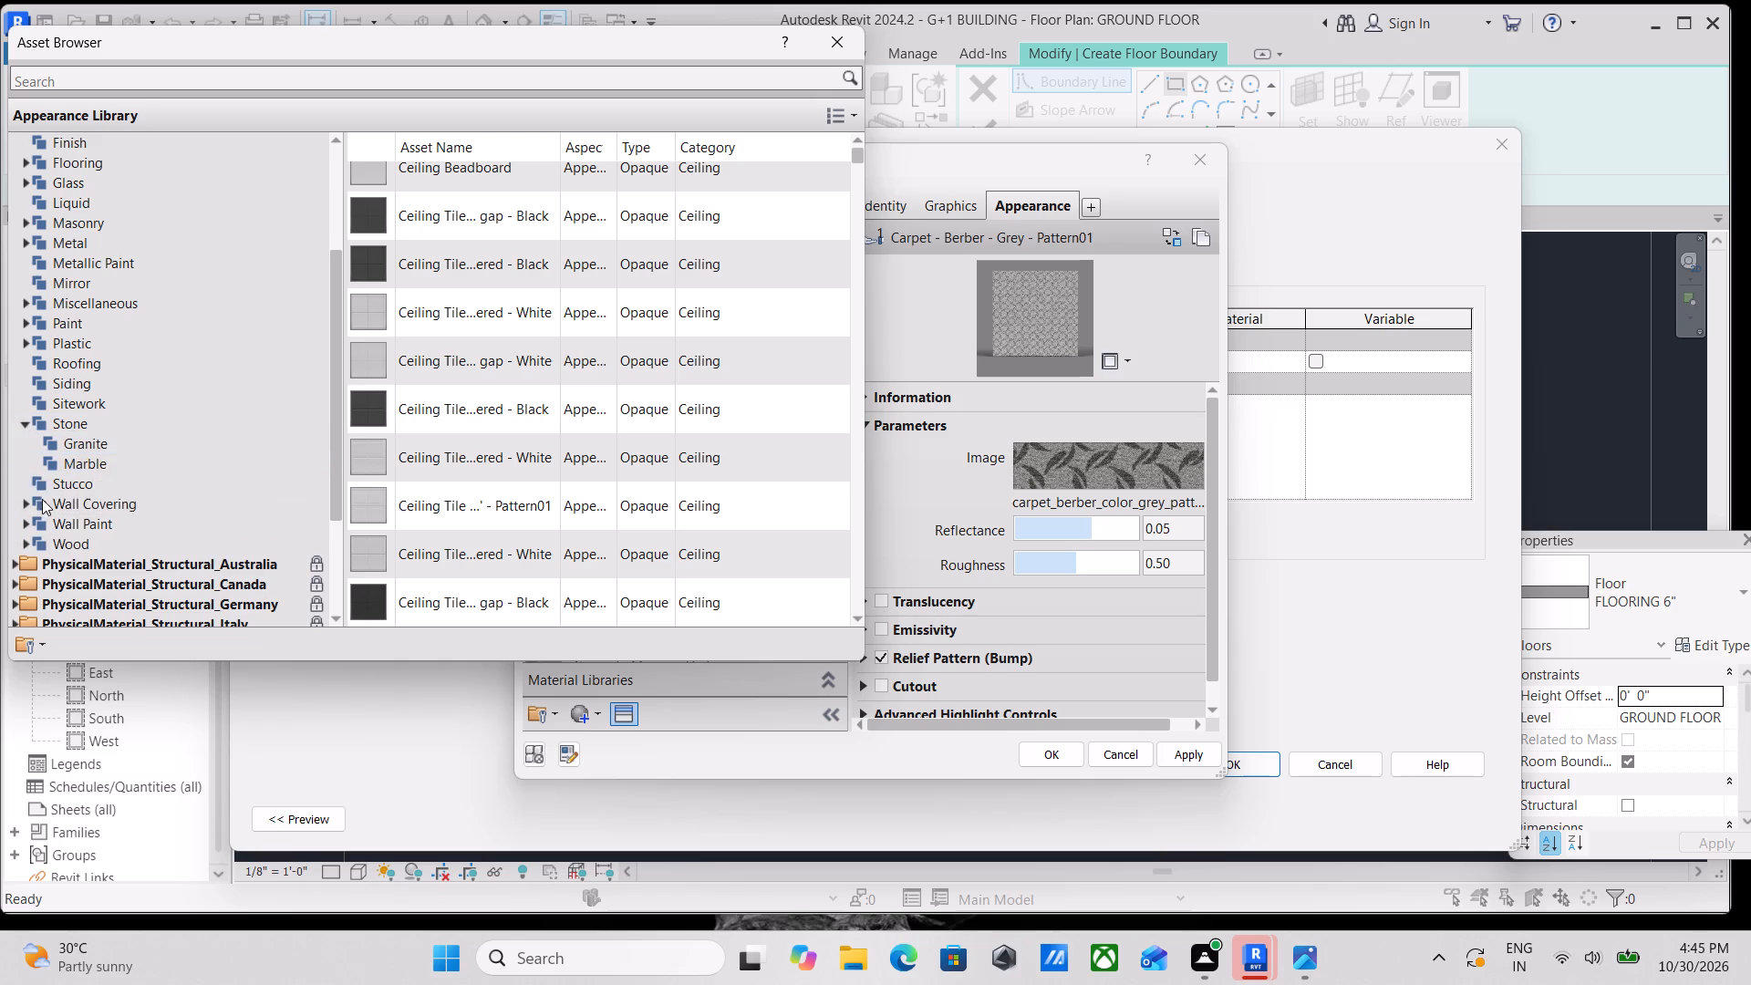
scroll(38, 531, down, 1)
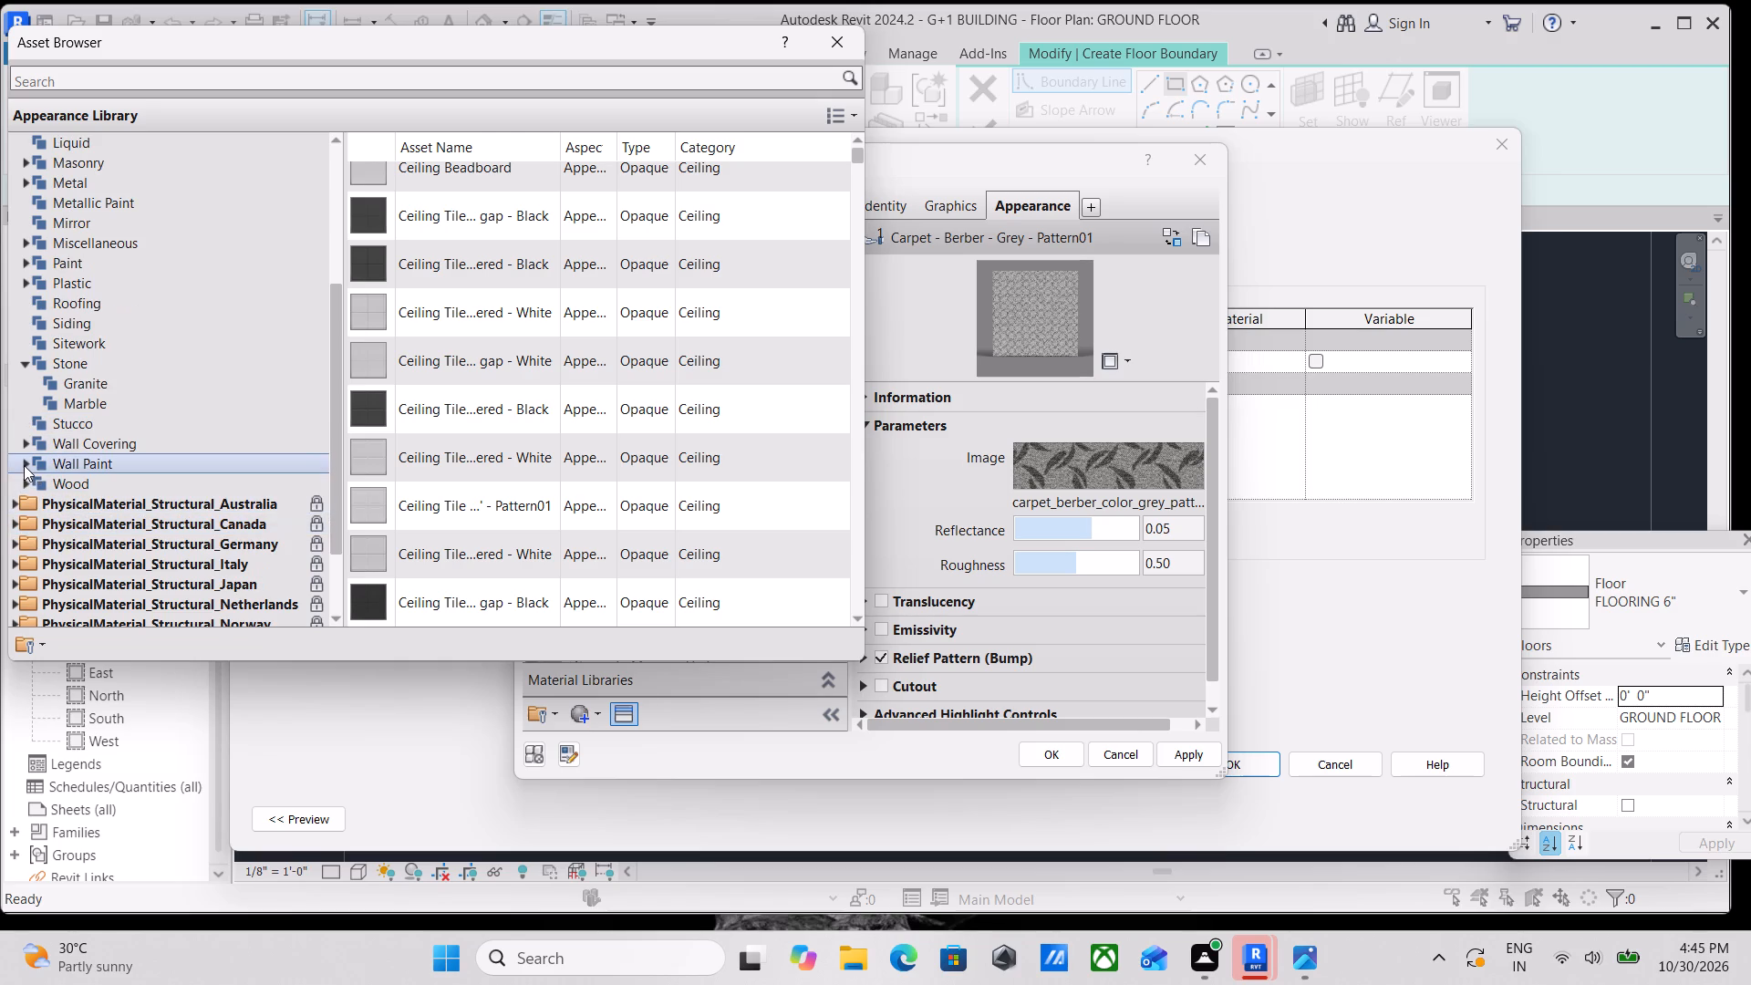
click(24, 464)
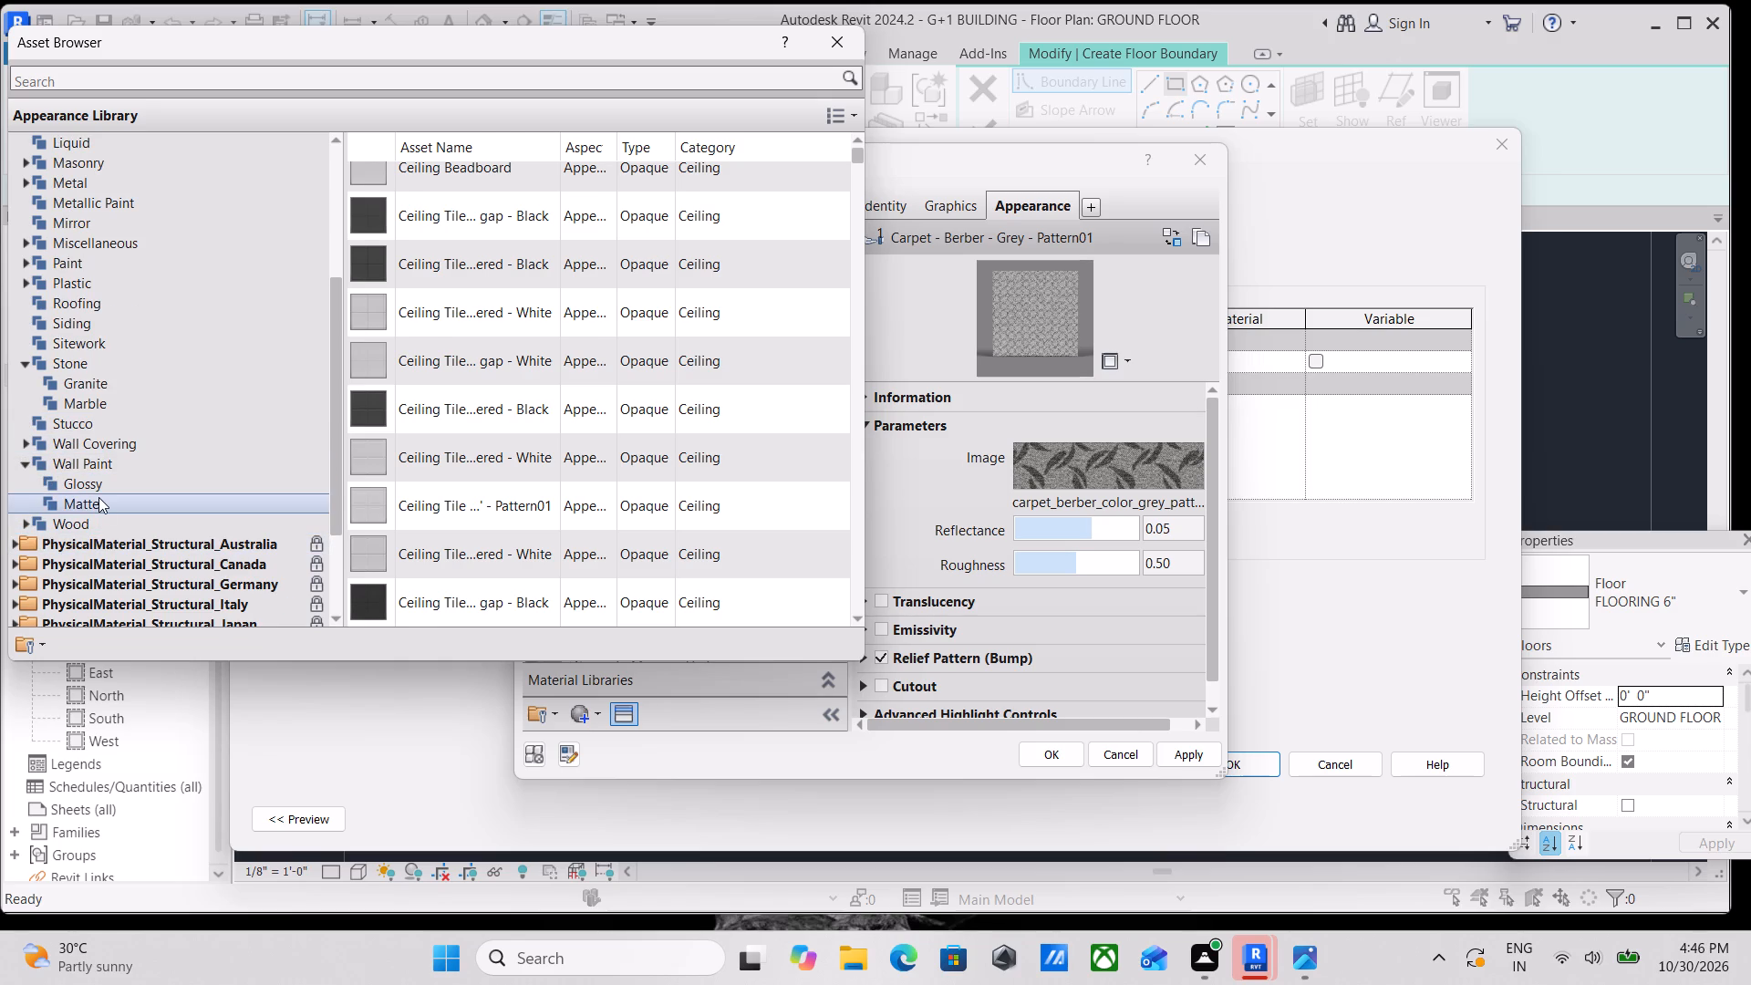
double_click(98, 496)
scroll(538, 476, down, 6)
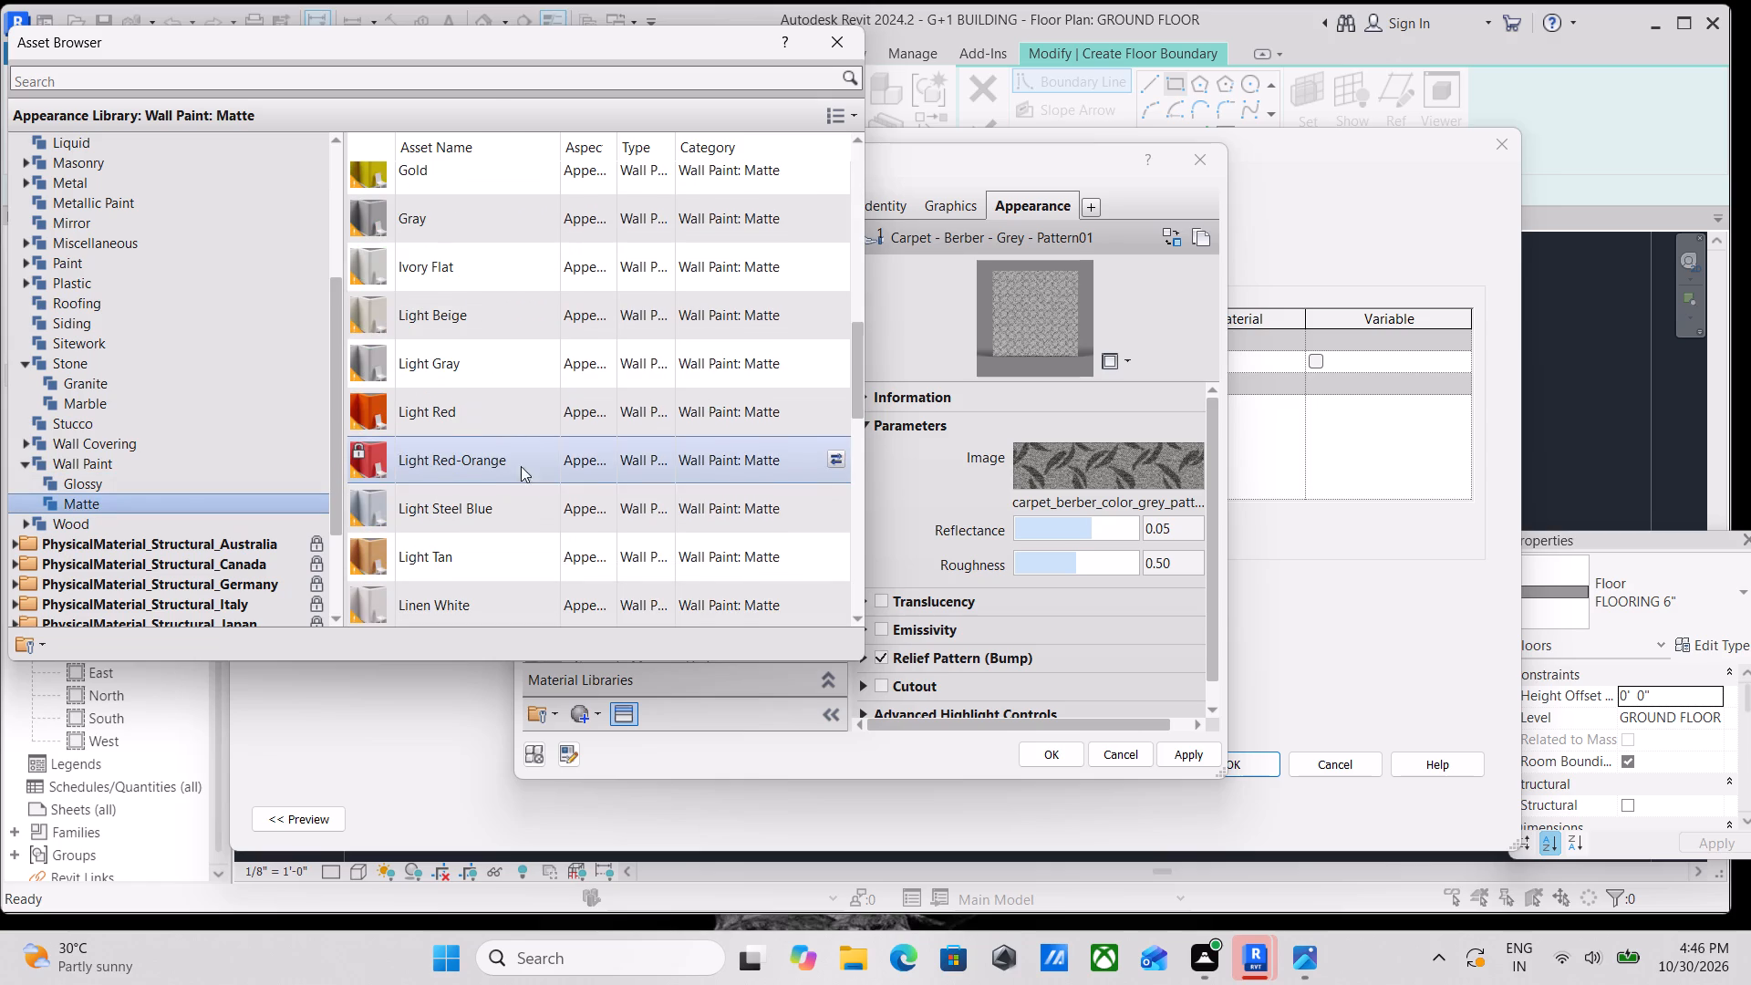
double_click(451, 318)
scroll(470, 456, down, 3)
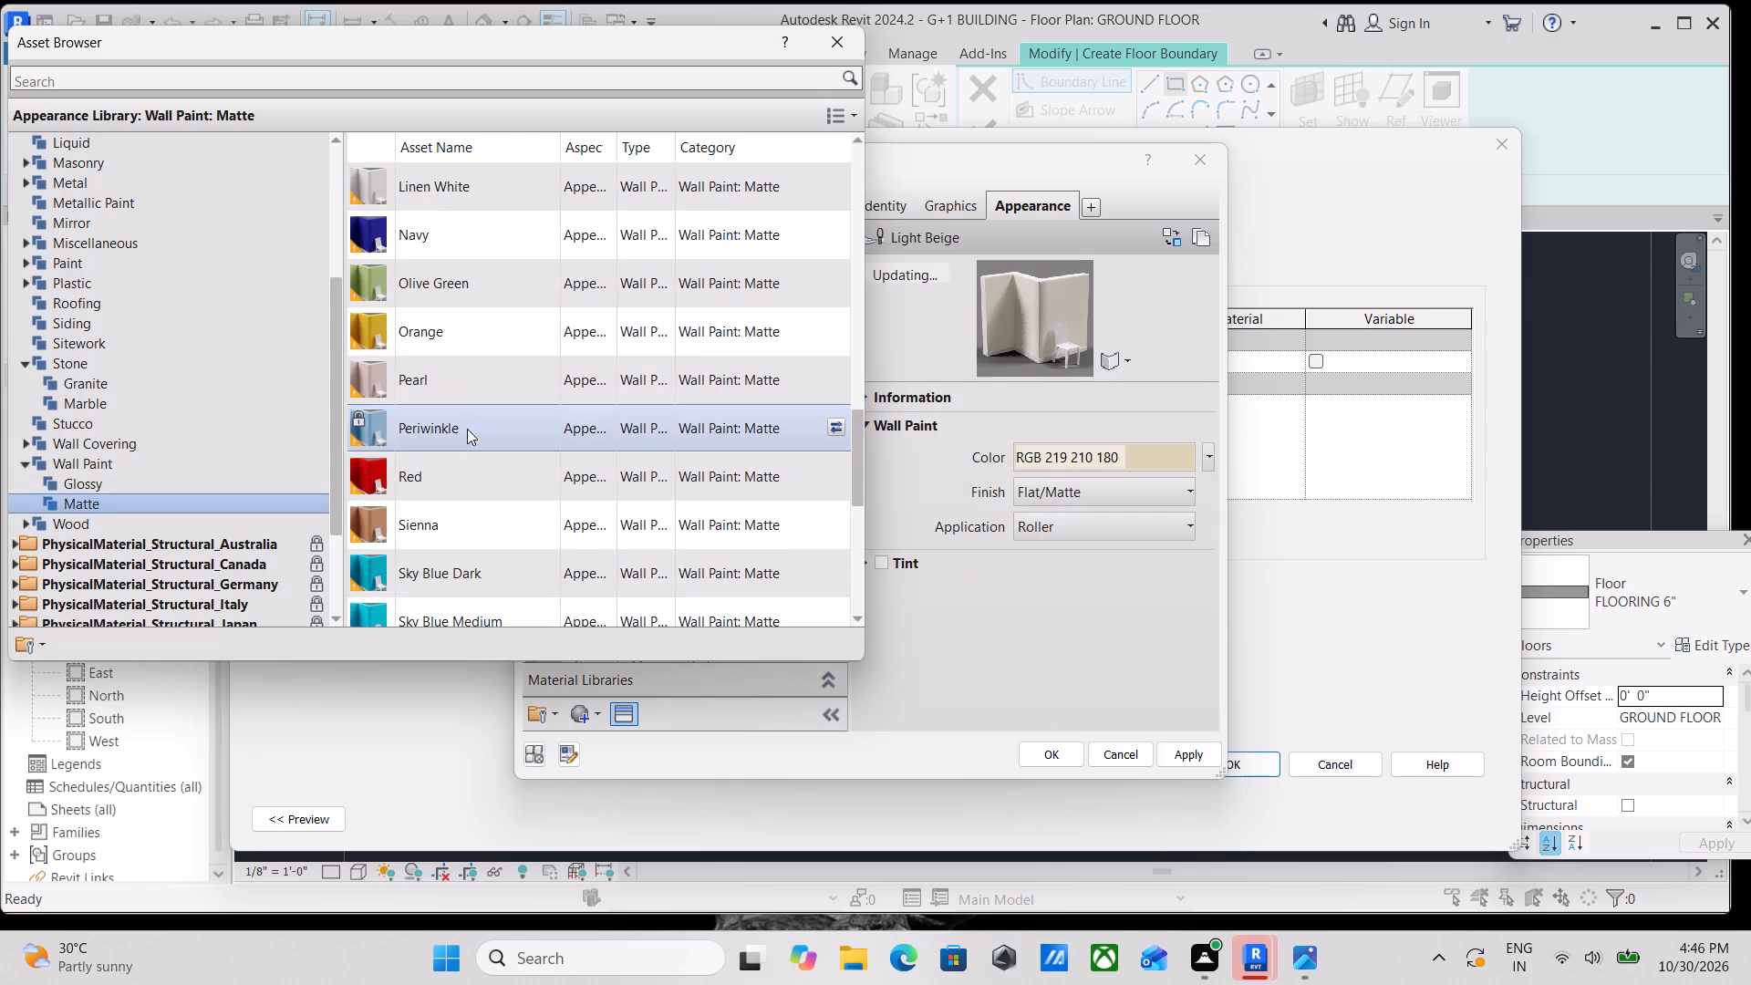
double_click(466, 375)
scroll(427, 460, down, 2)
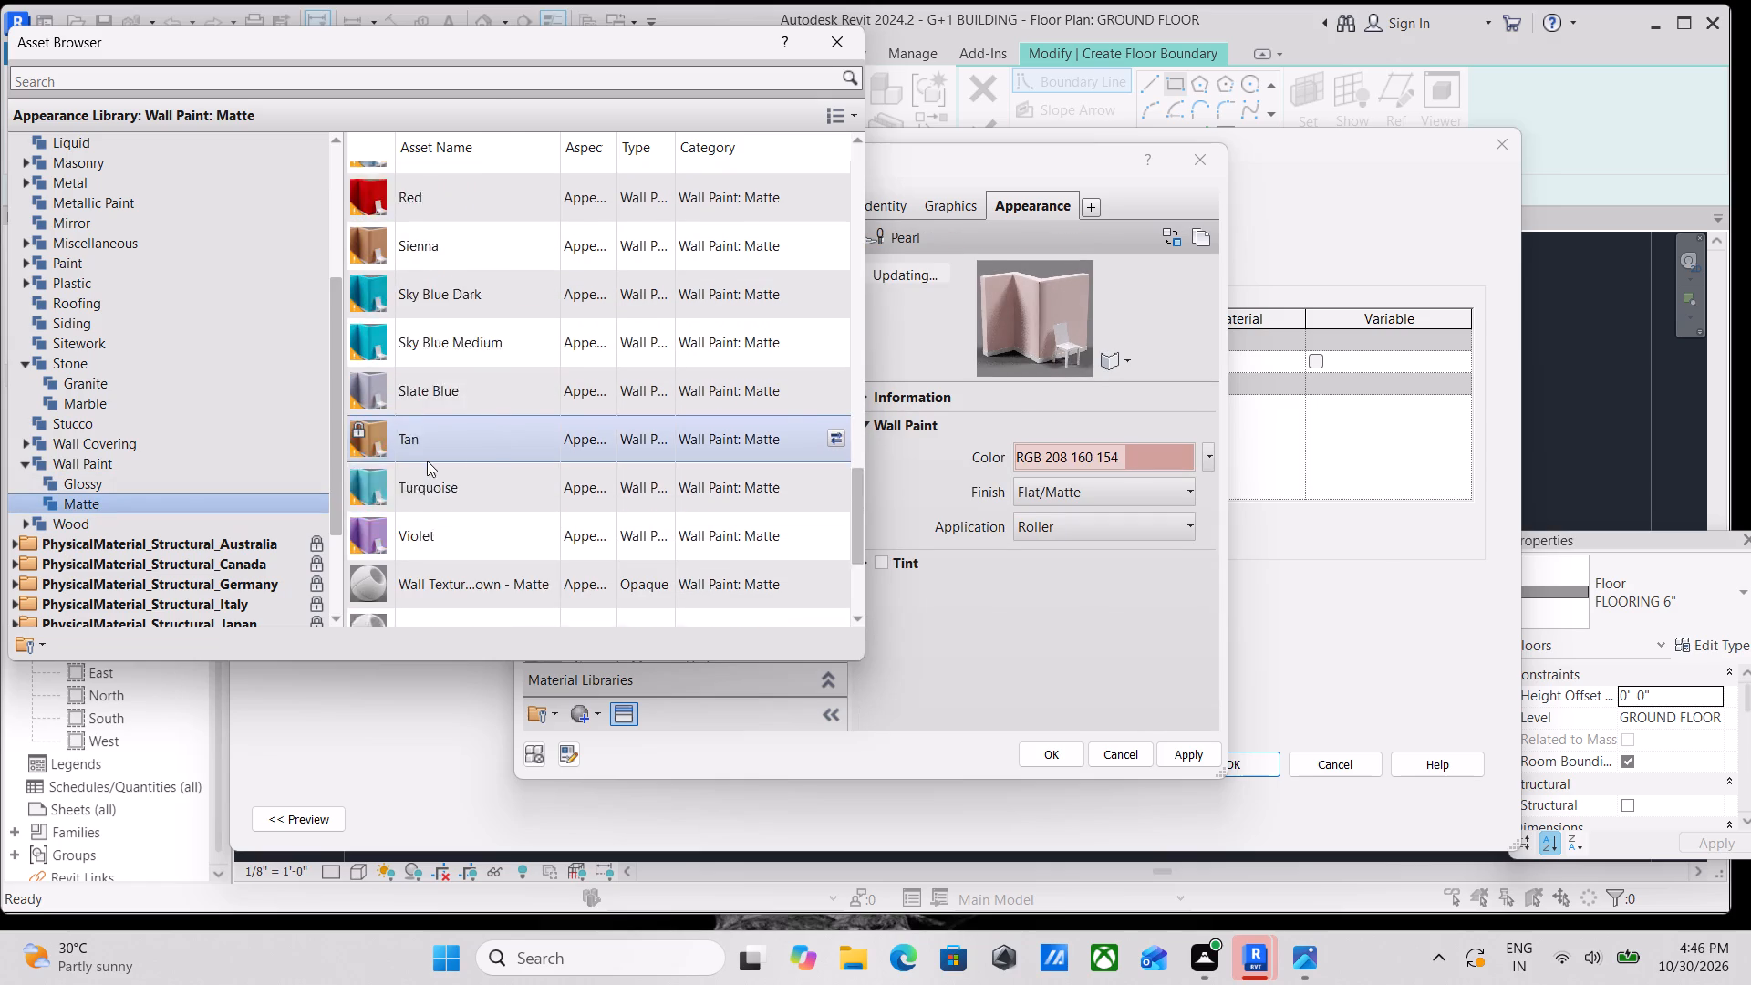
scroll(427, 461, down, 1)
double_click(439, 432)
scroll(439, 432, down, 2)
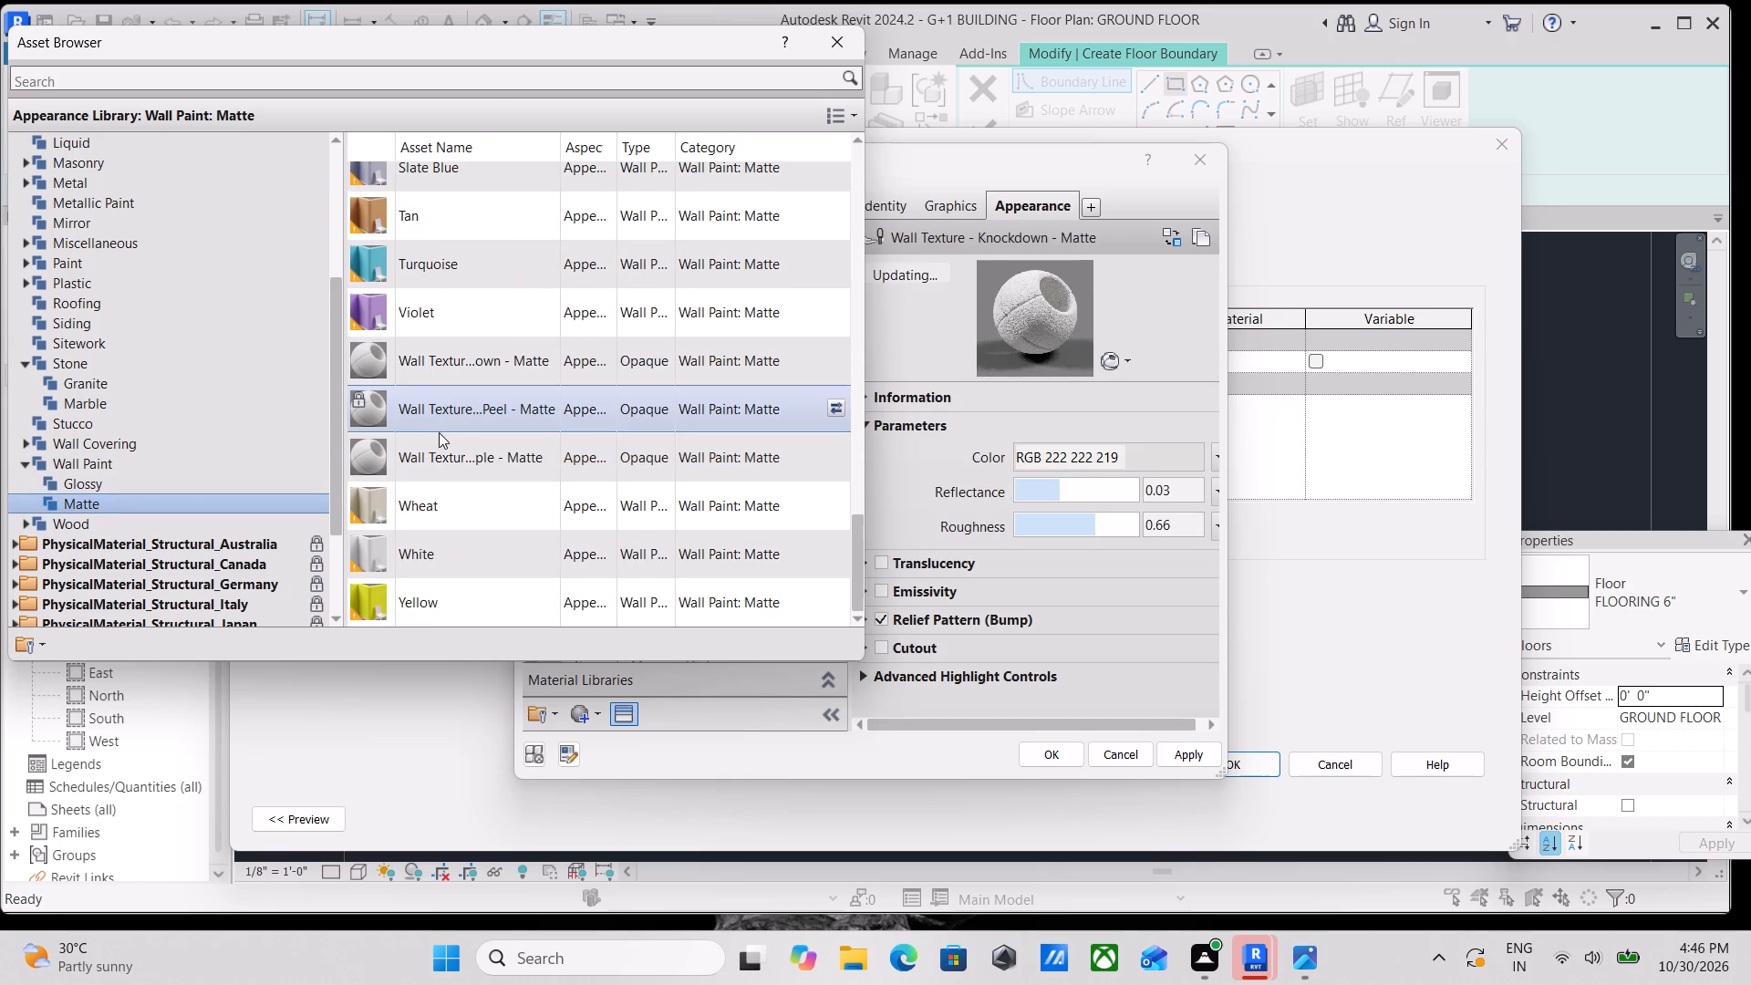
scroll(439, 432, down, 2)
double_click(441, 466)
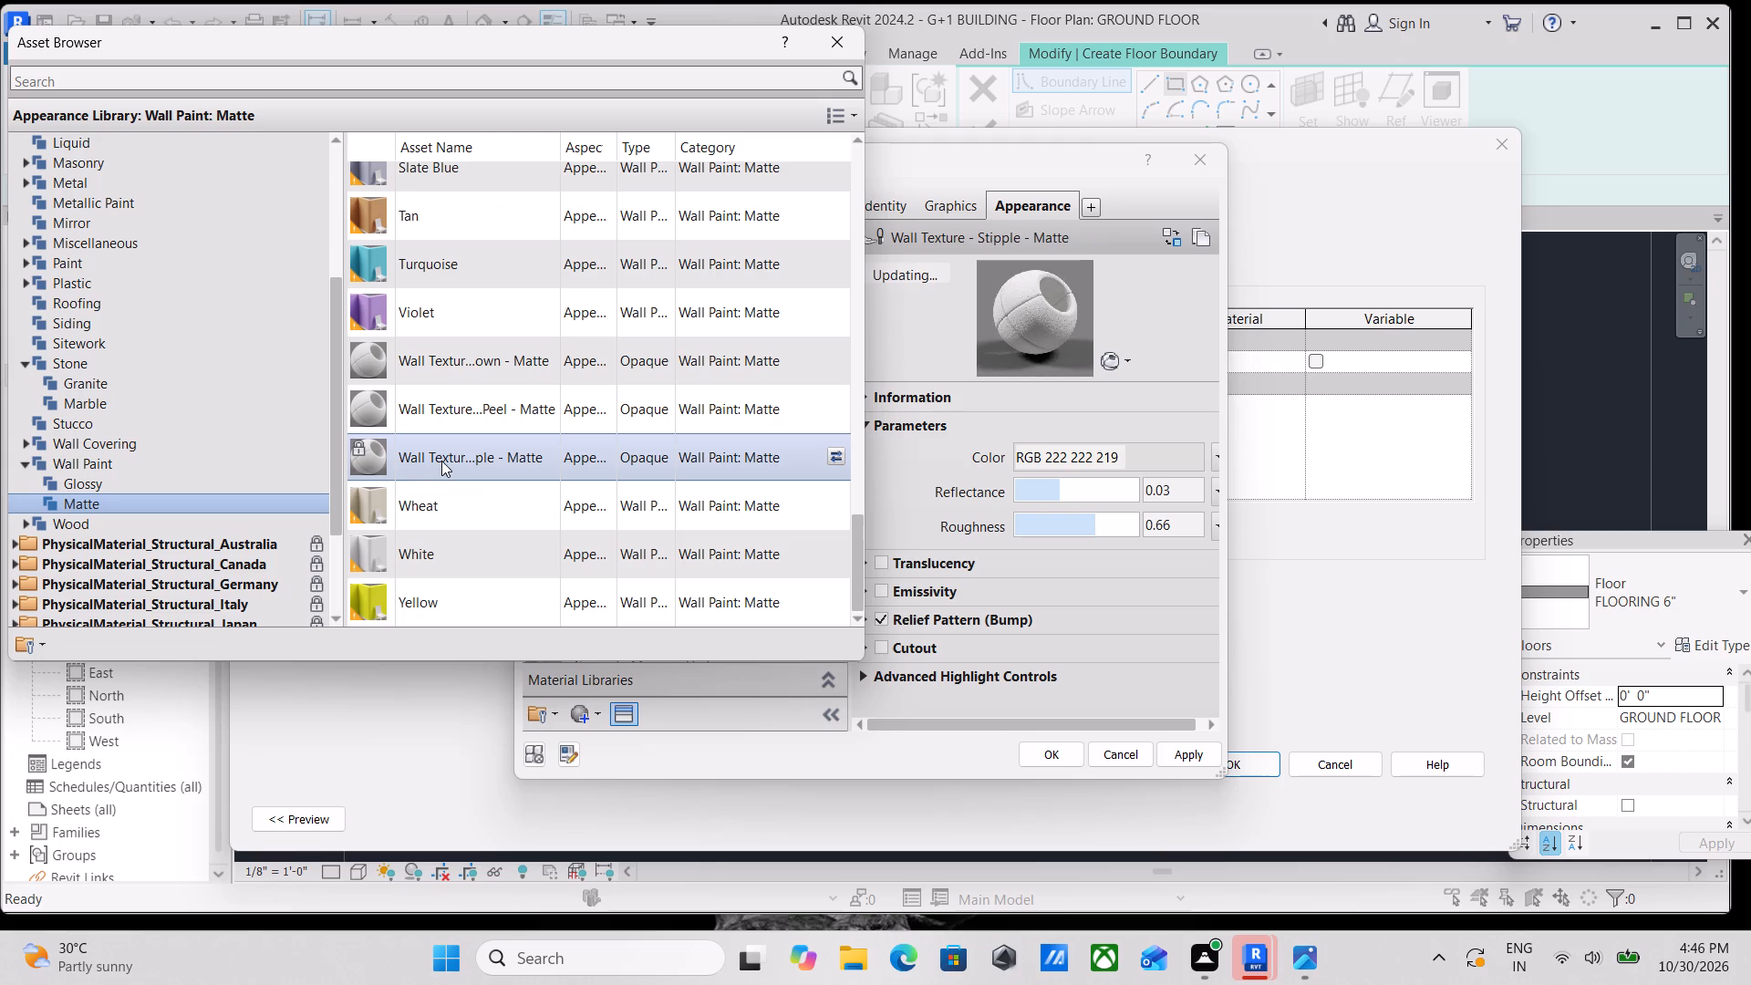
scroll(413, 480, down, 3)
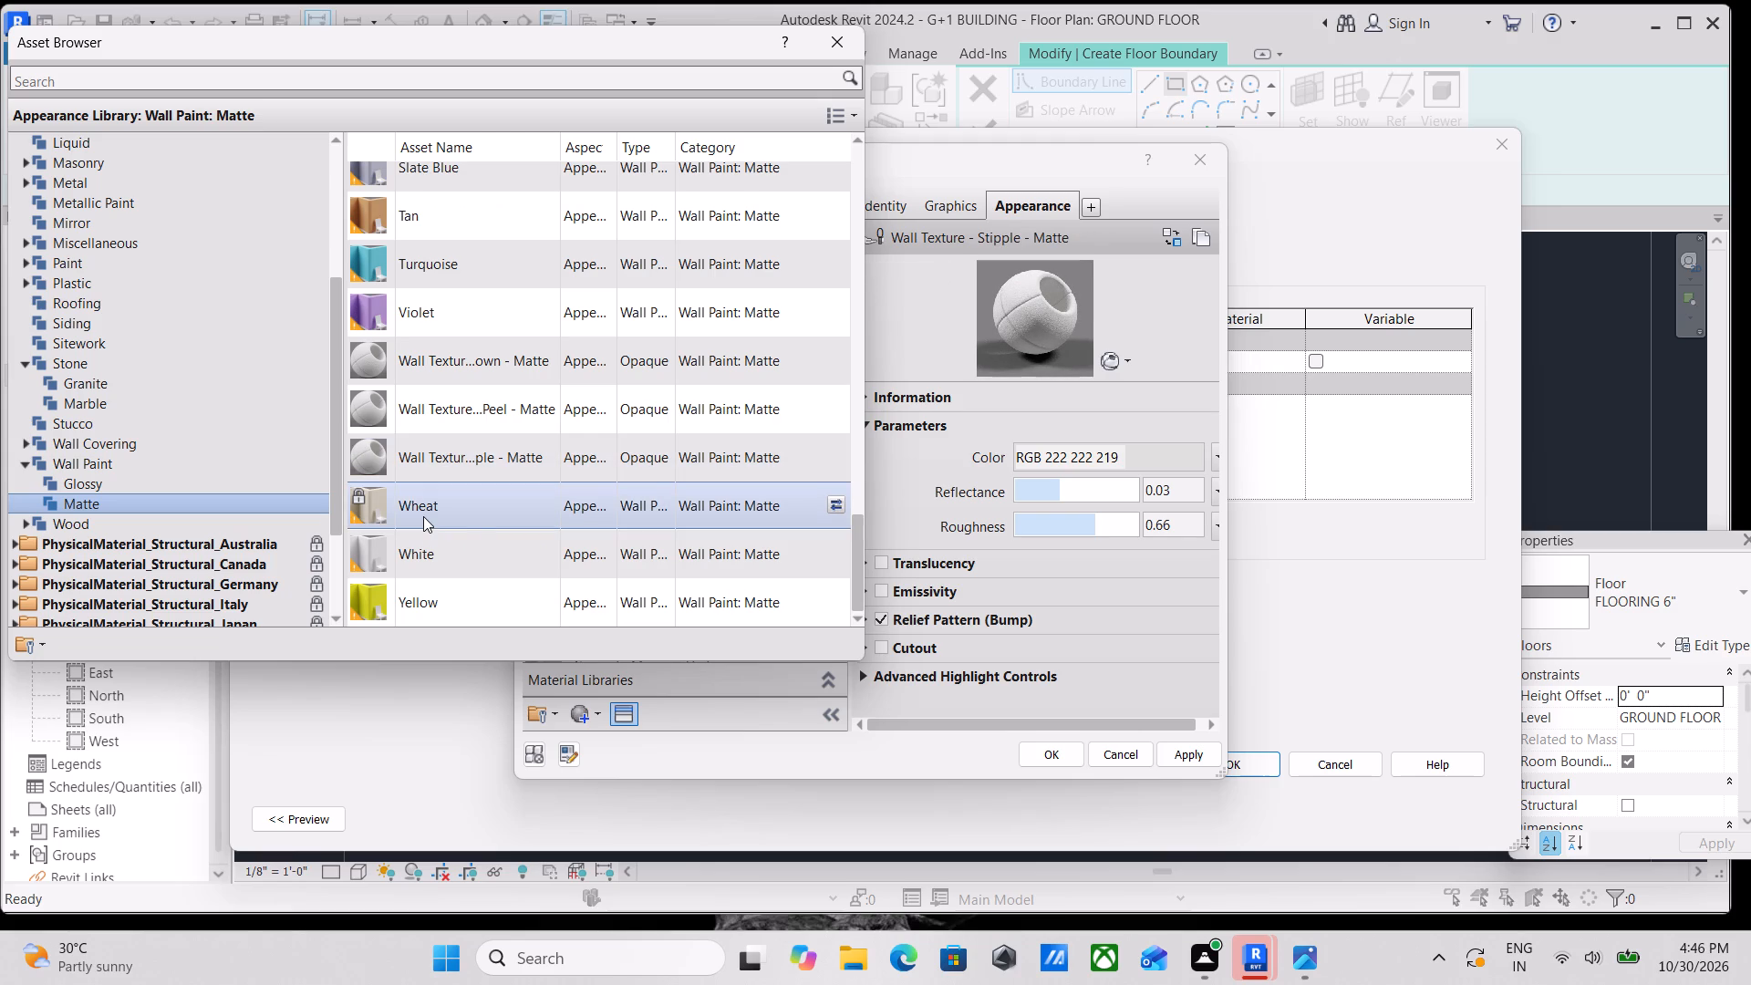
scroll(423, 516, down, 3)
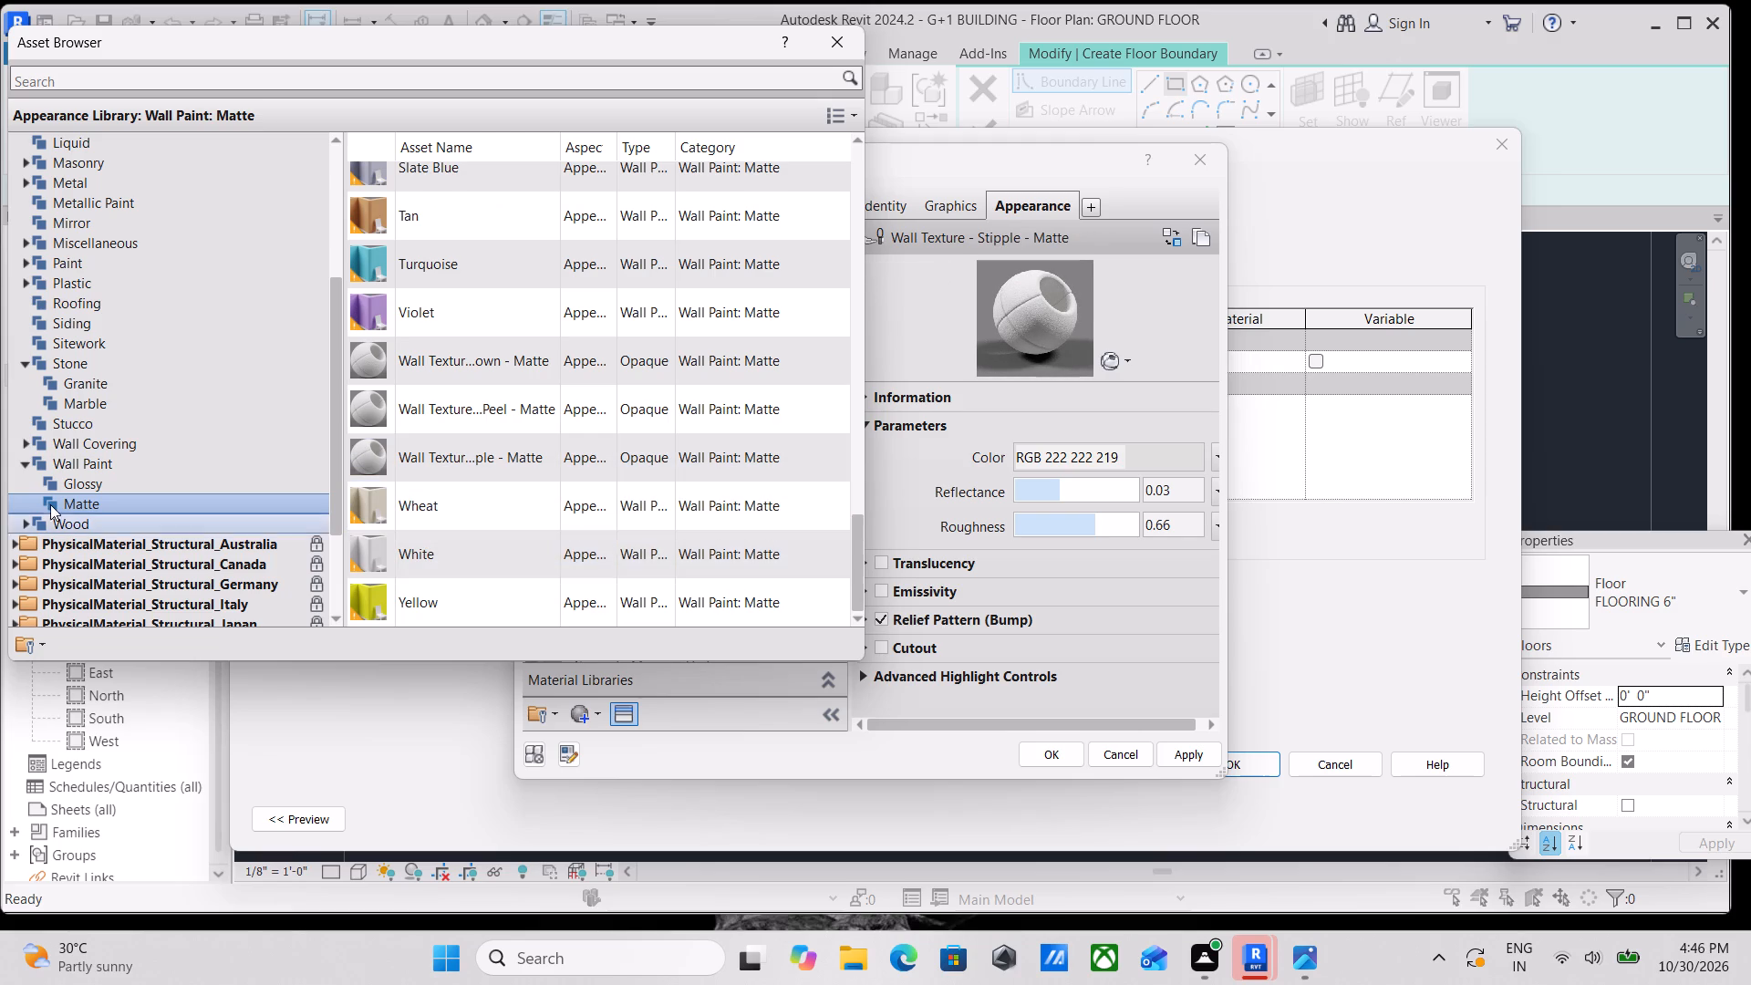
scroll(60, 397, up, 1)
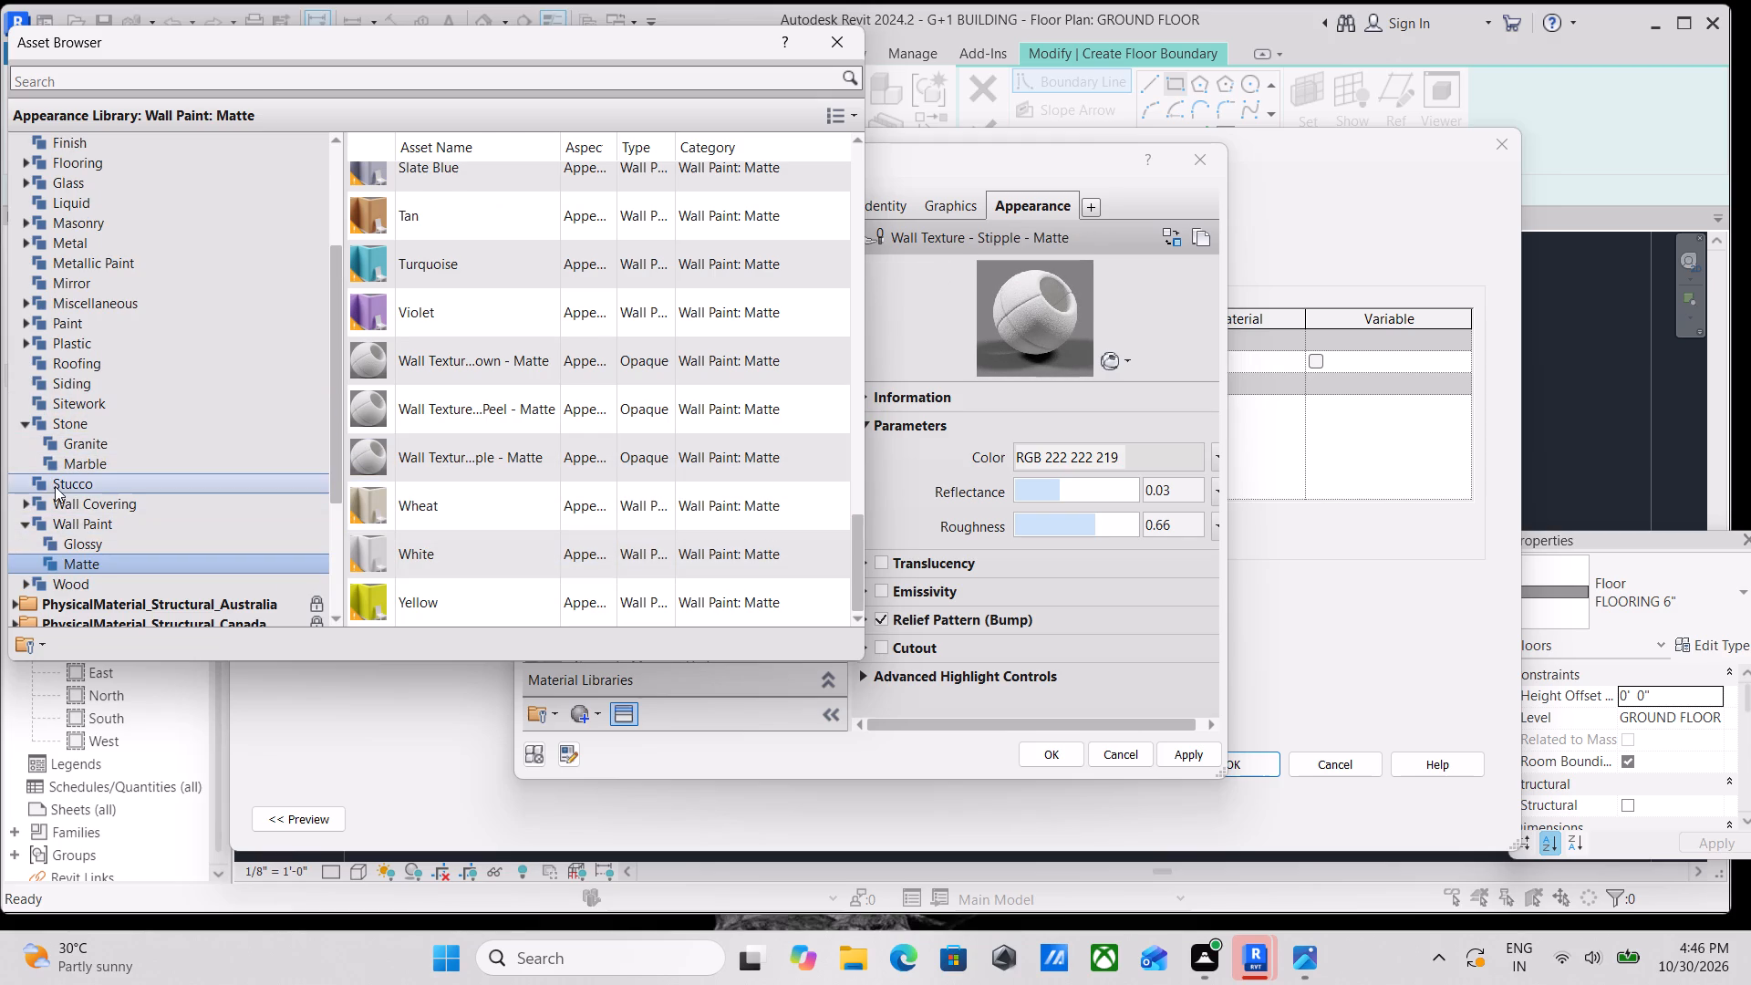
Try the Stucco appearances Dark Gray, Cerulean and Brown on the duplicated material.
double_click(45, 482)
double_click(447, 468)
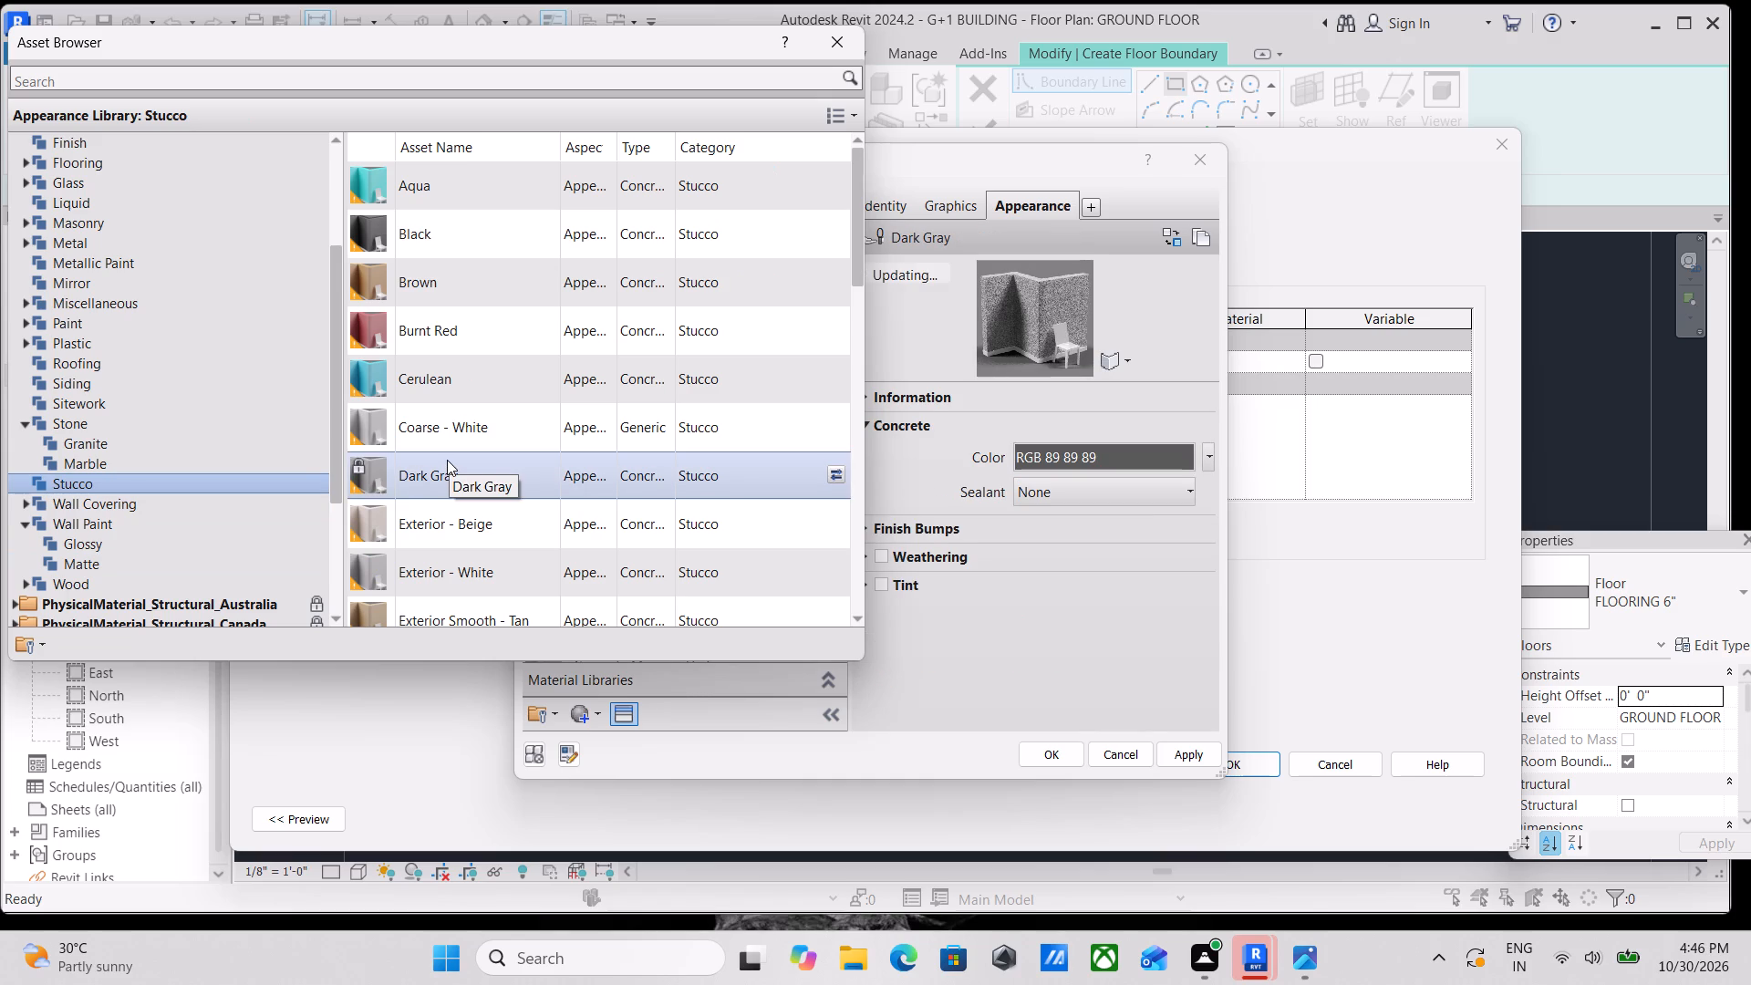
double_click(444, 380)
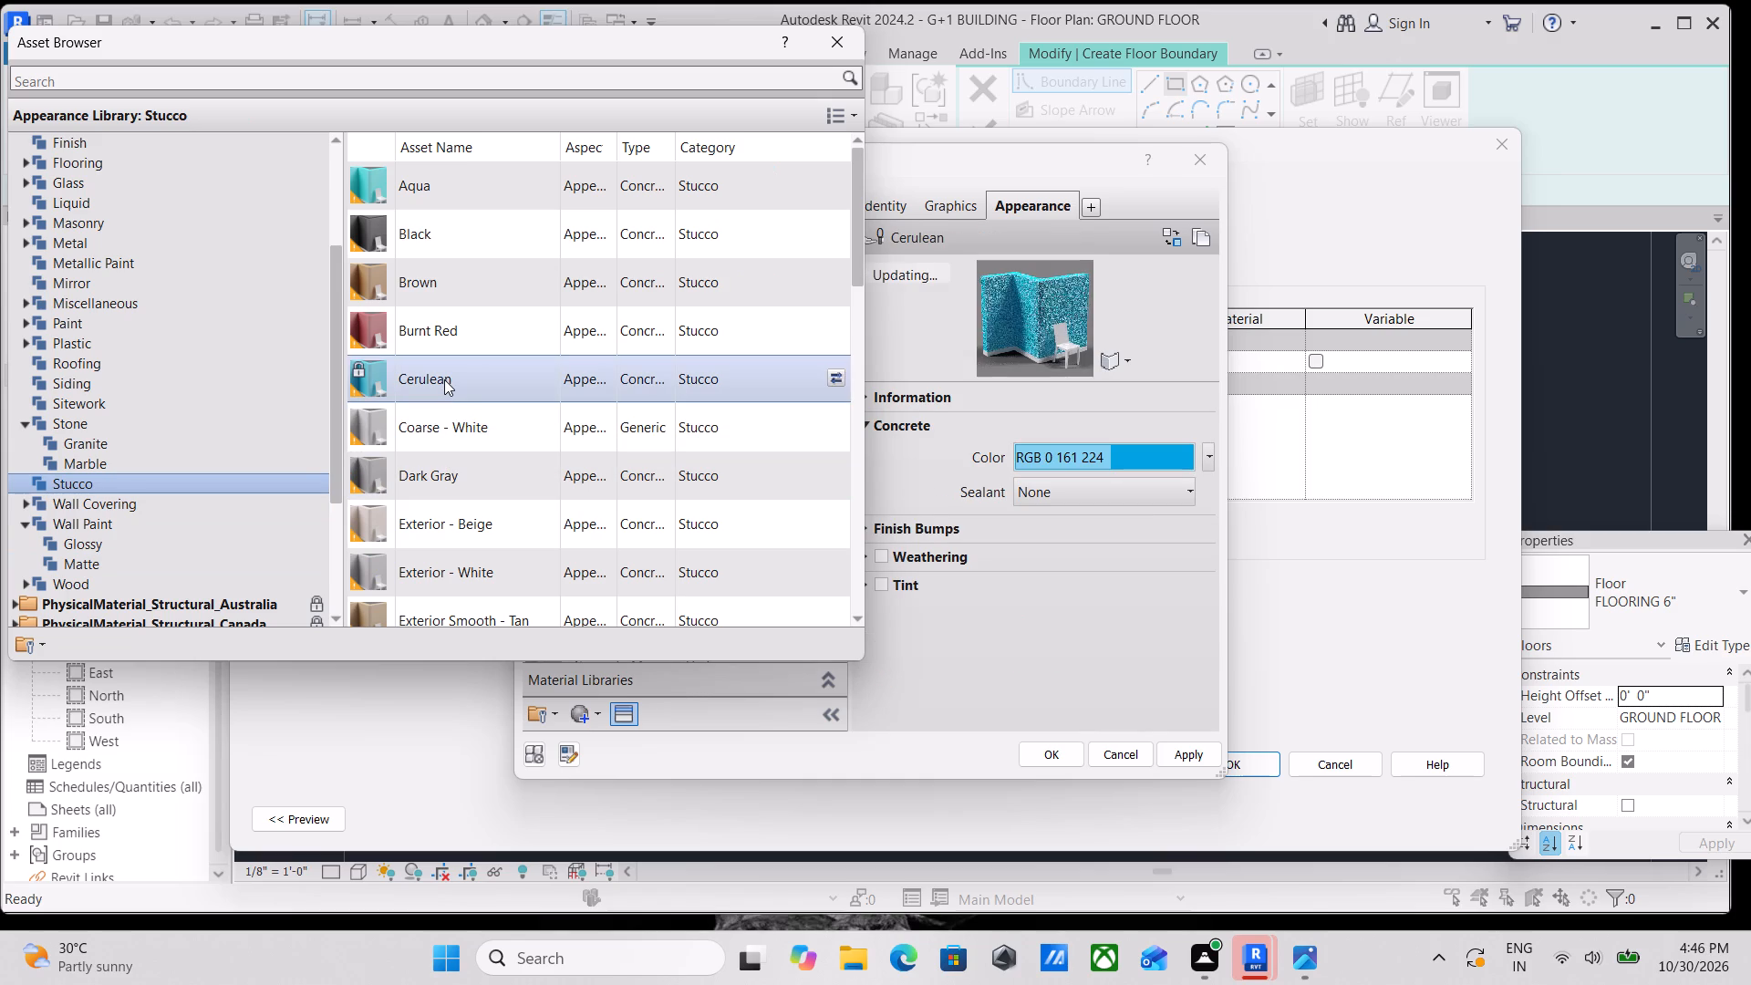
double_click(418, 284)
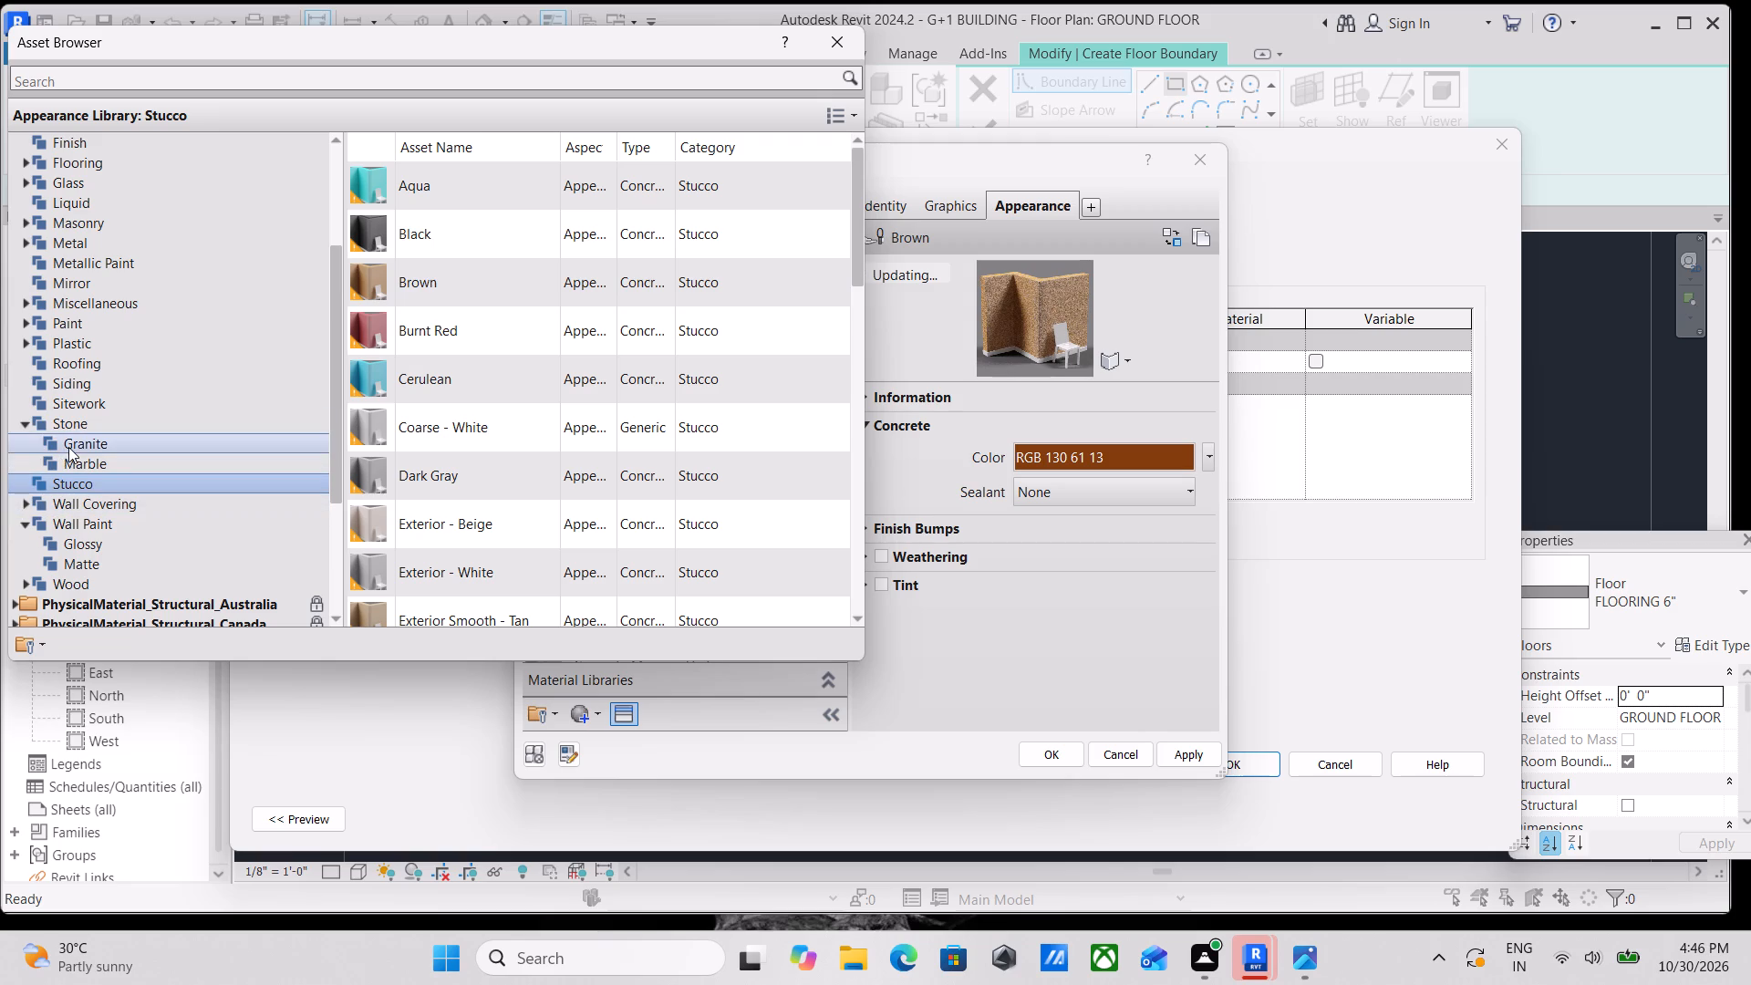
Apply the Sitework appearance Cobble Stone - Glazed Multi-color to the duplicated material and accept the new floor type's settings.
double_click(67, 406)
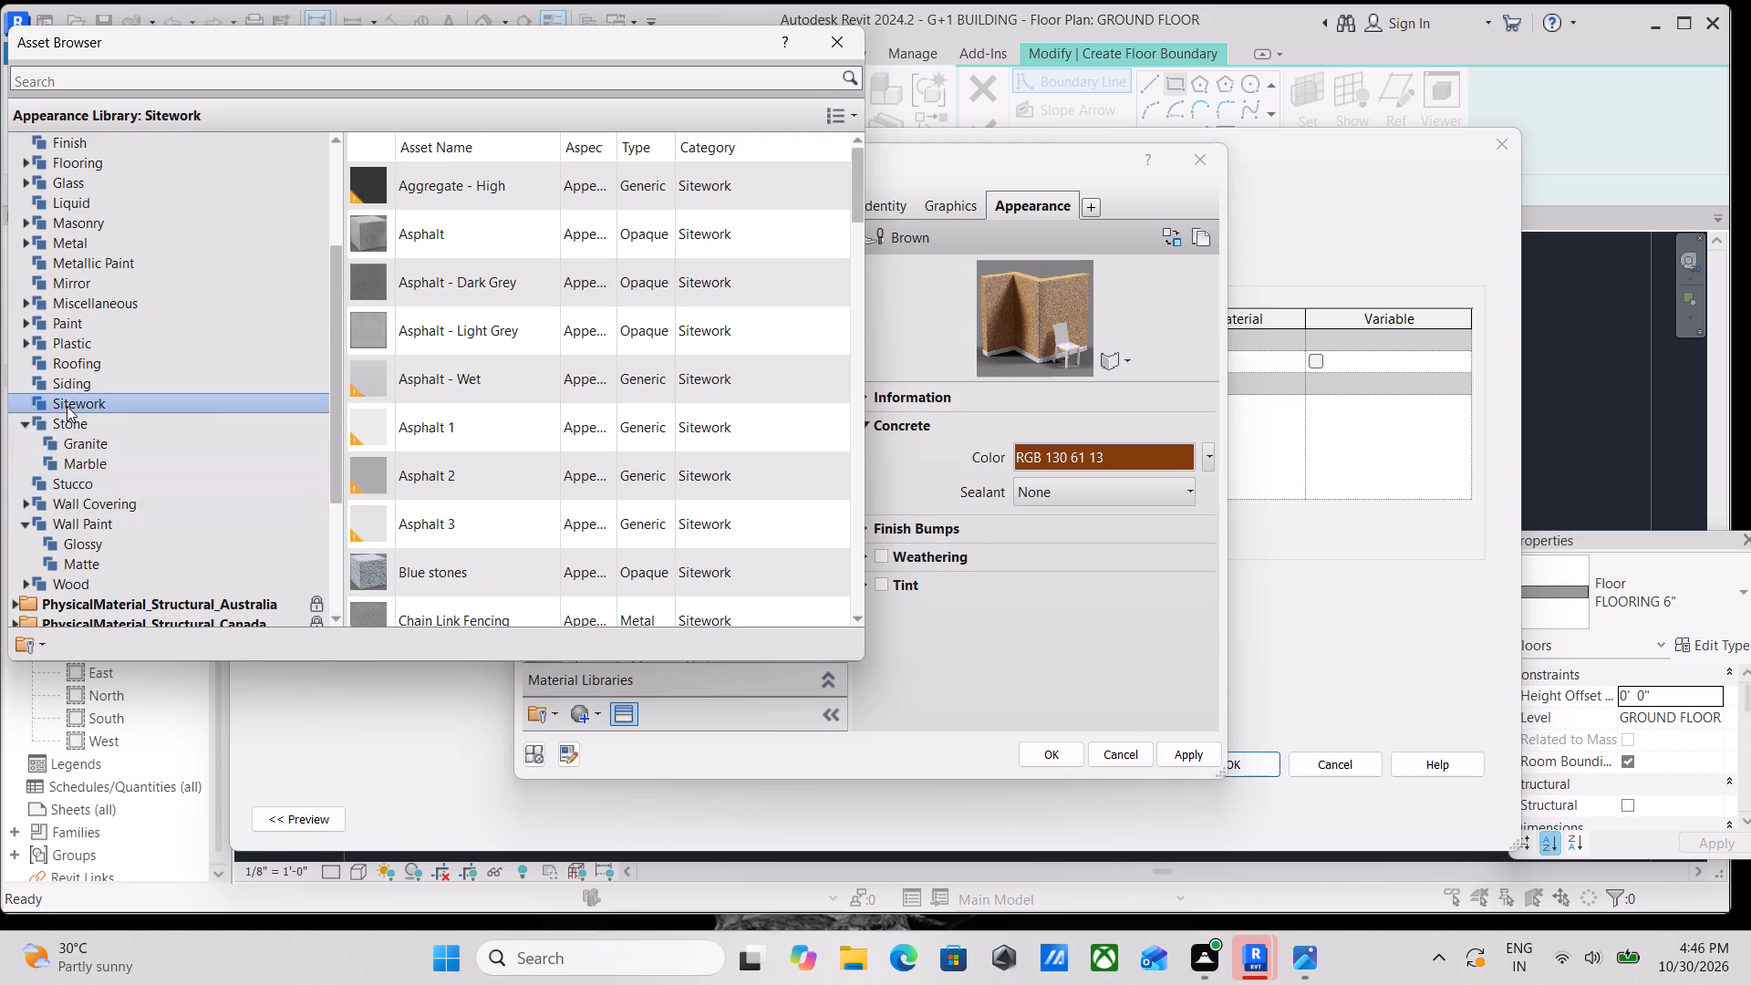
scroll(457, 430, down, 3)
double_click(363, 342)
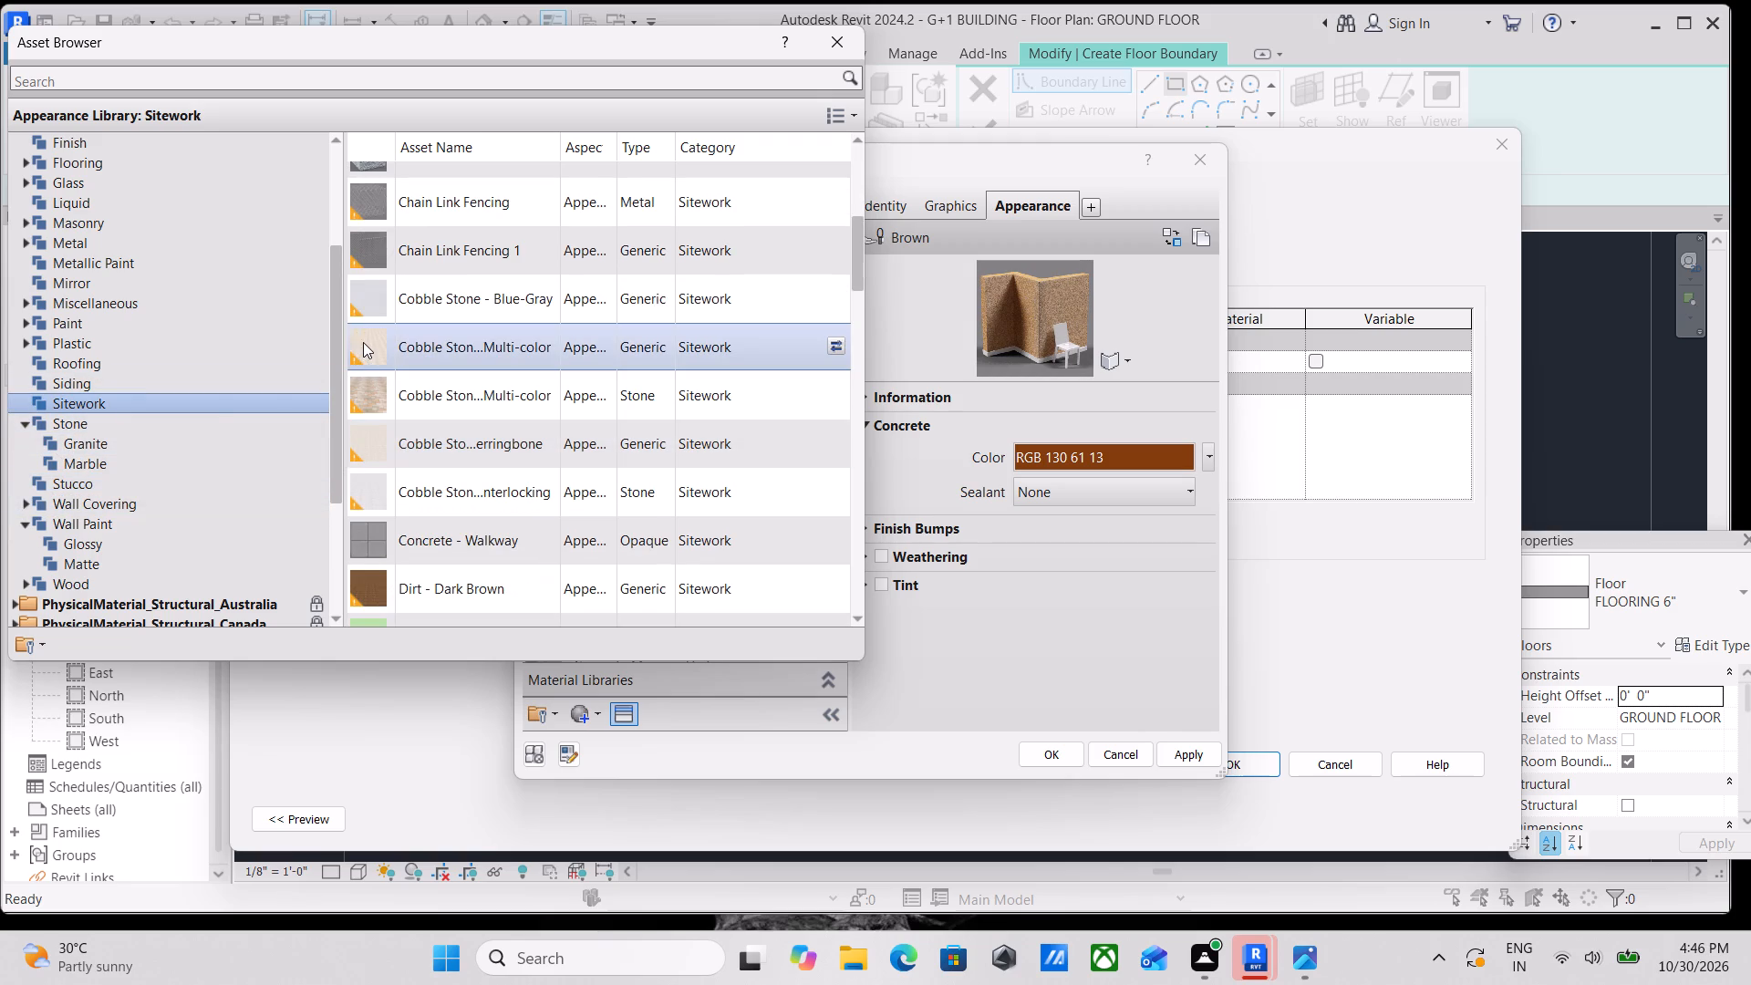
double_click(388, 406)
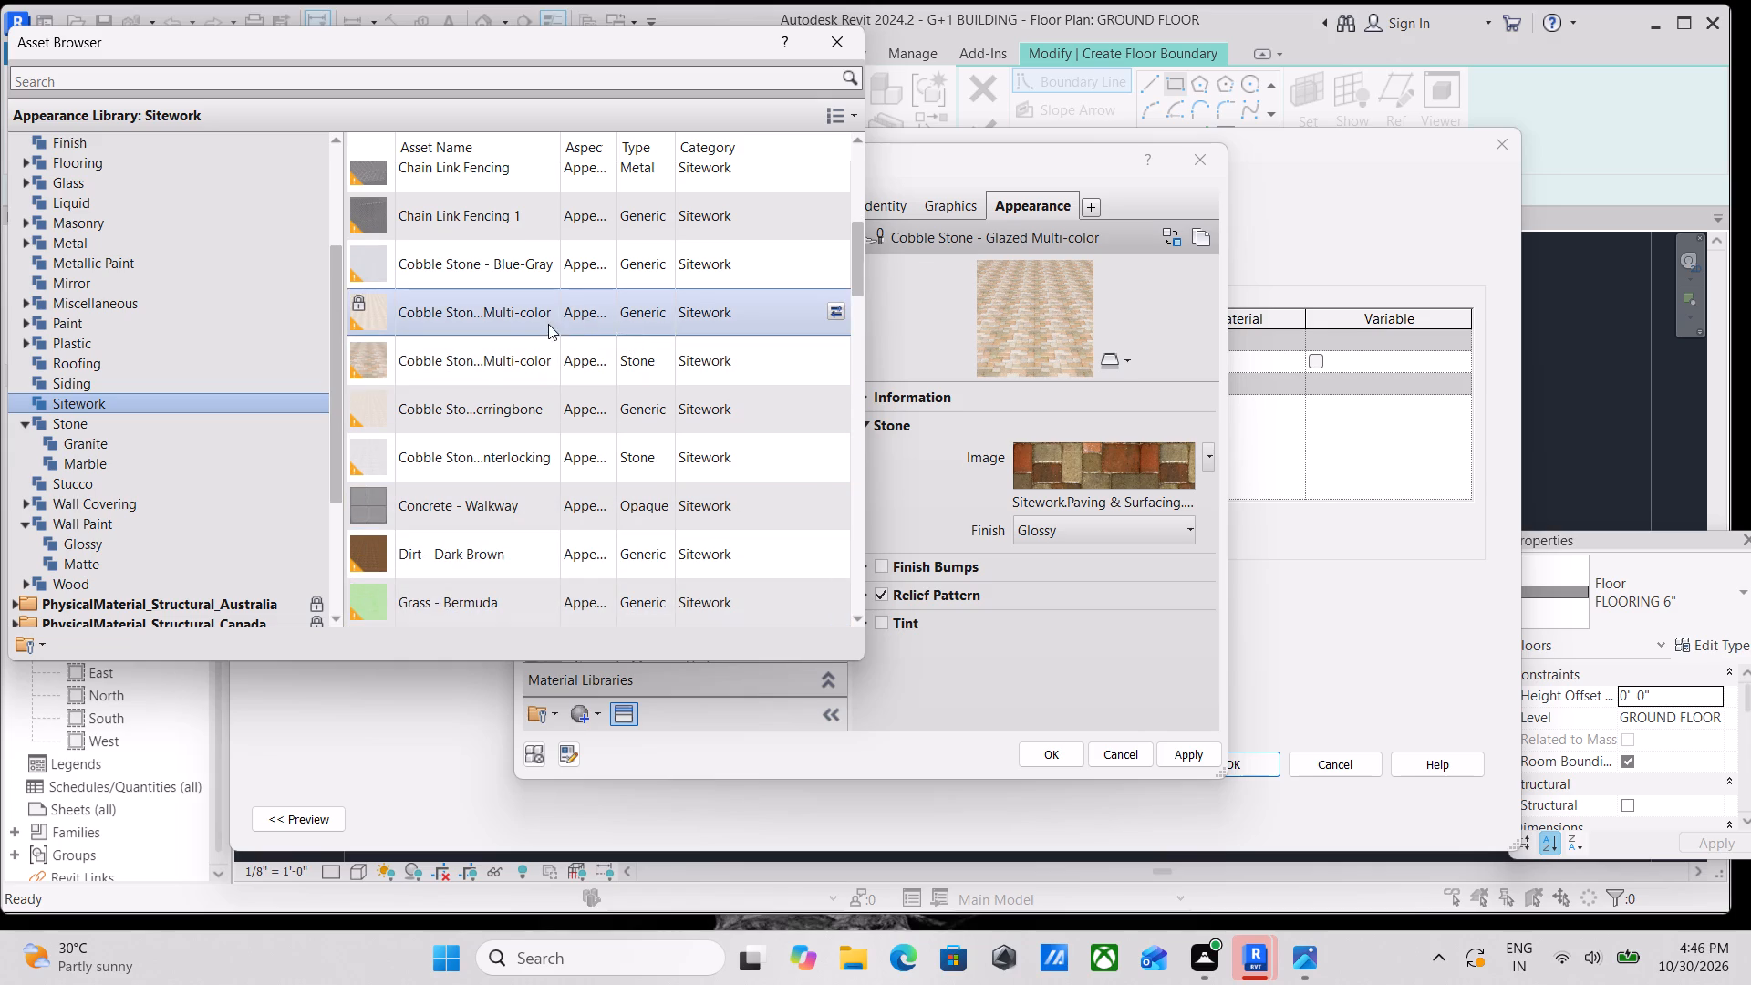
click(492, 318)
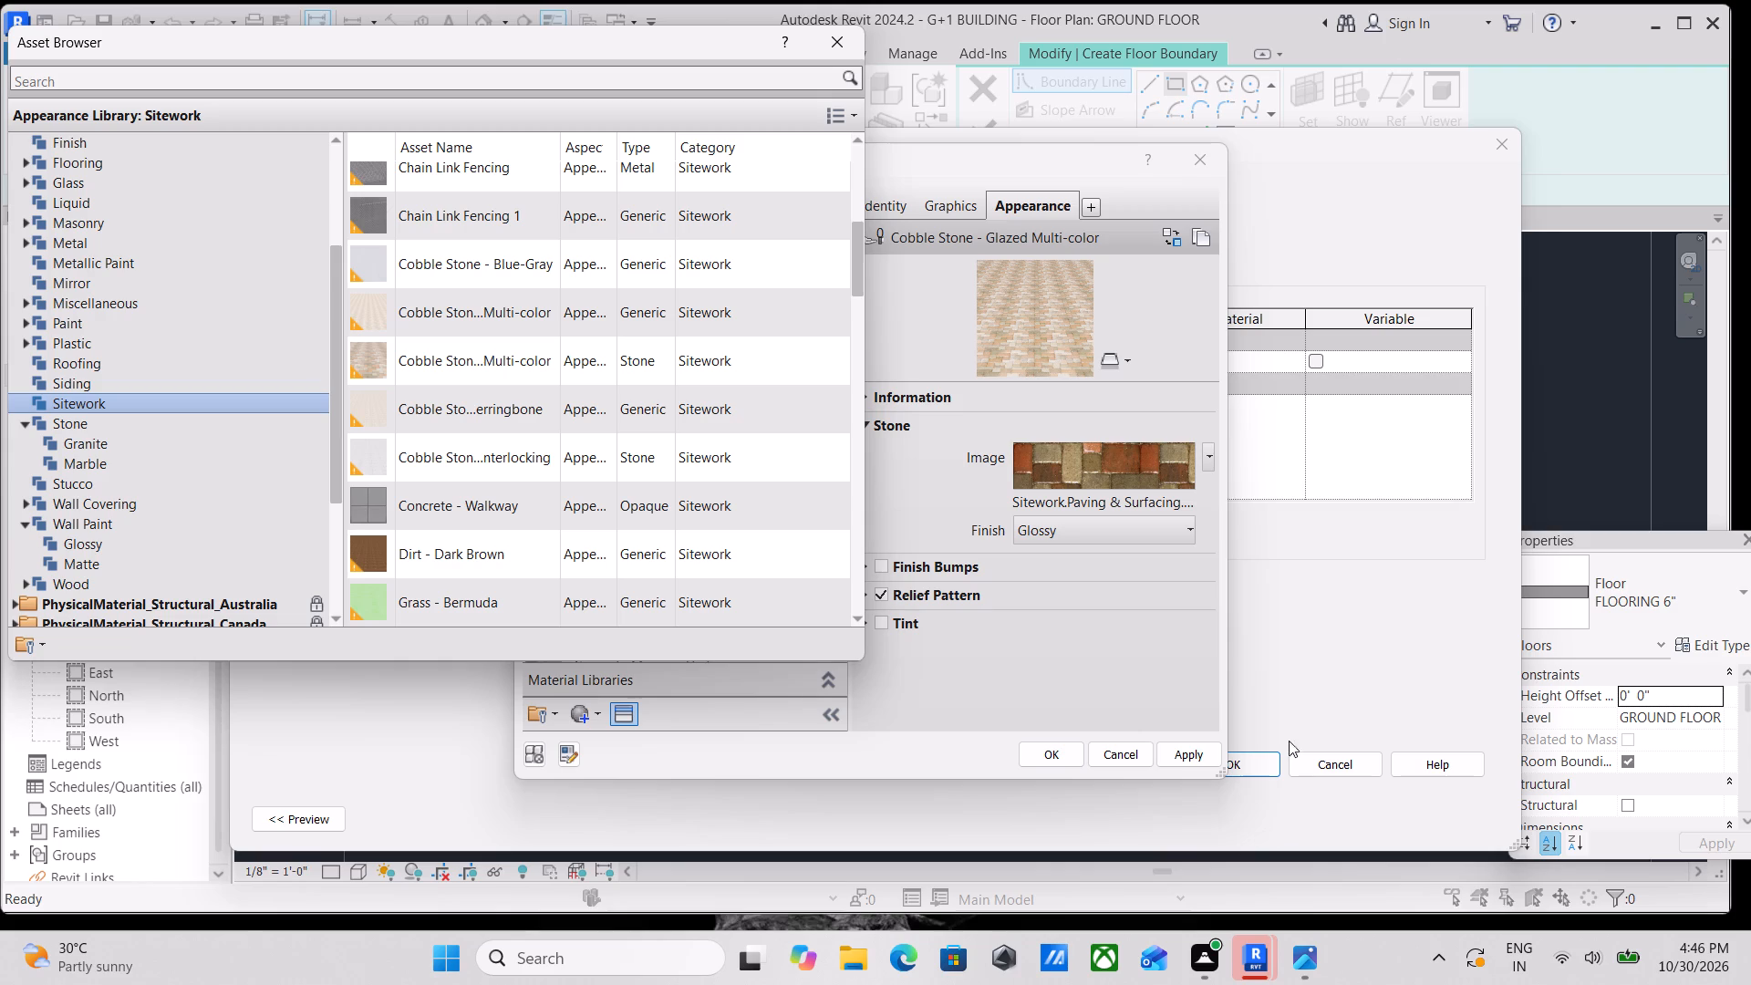
click(1174, 762)
click(1048, 760)
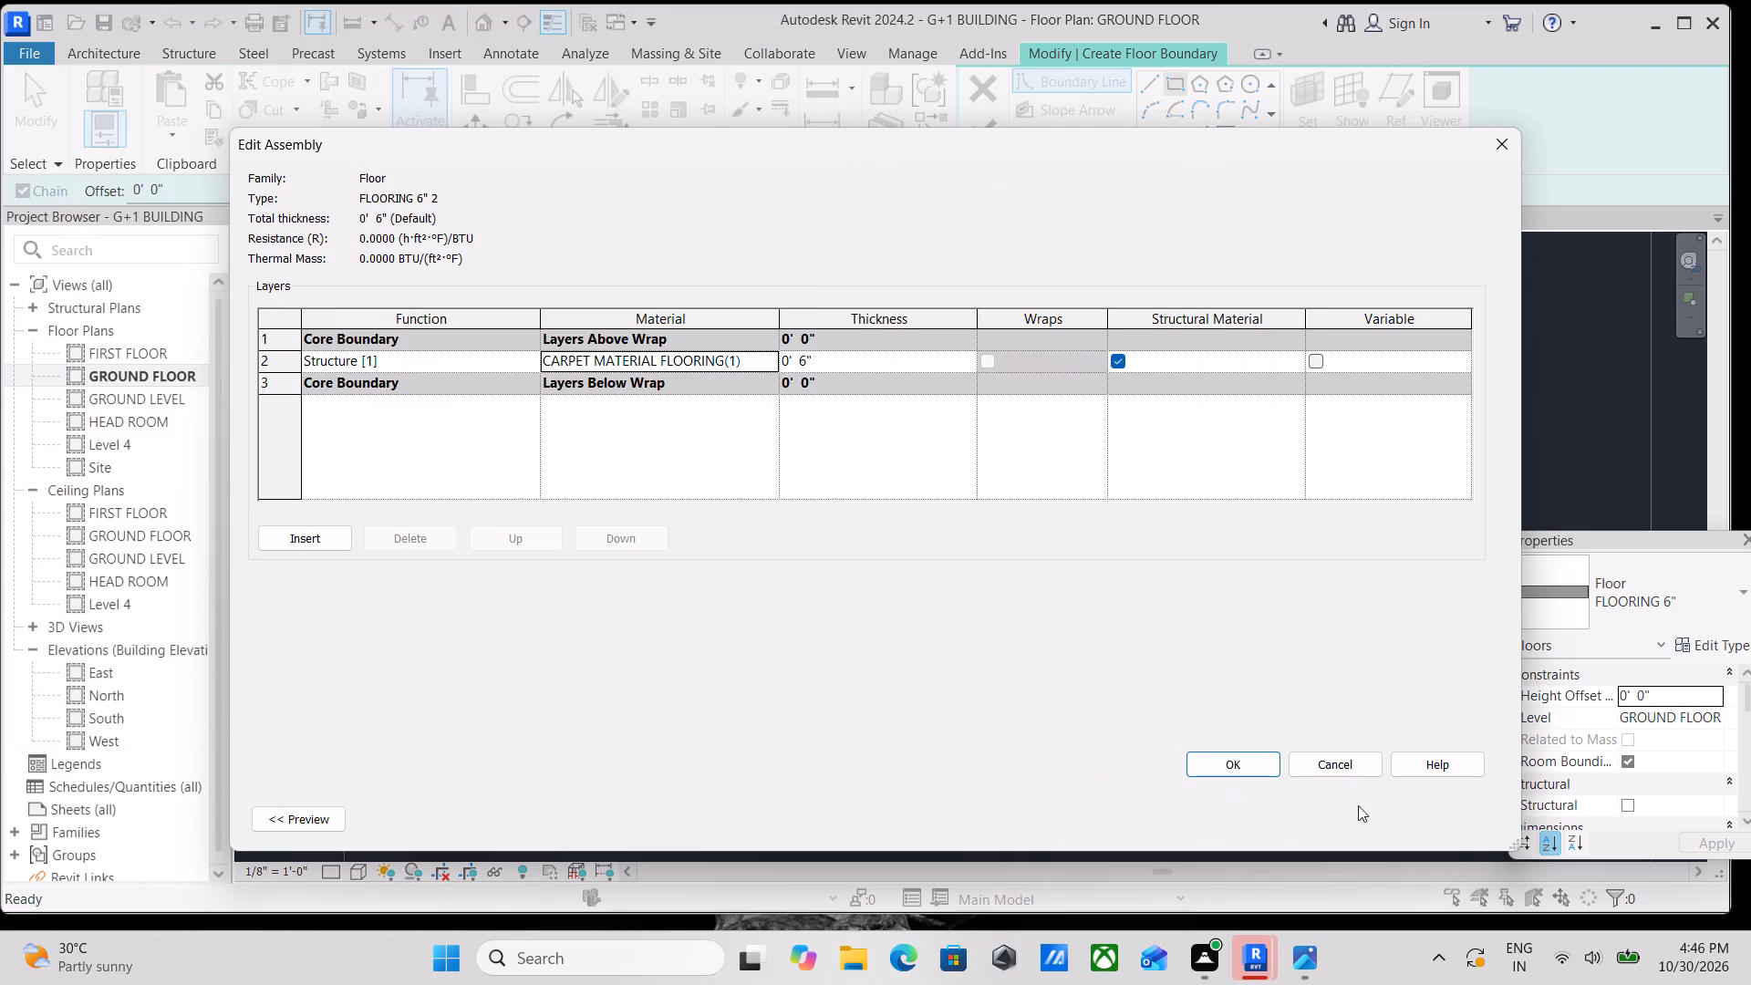
click(1232, 768)
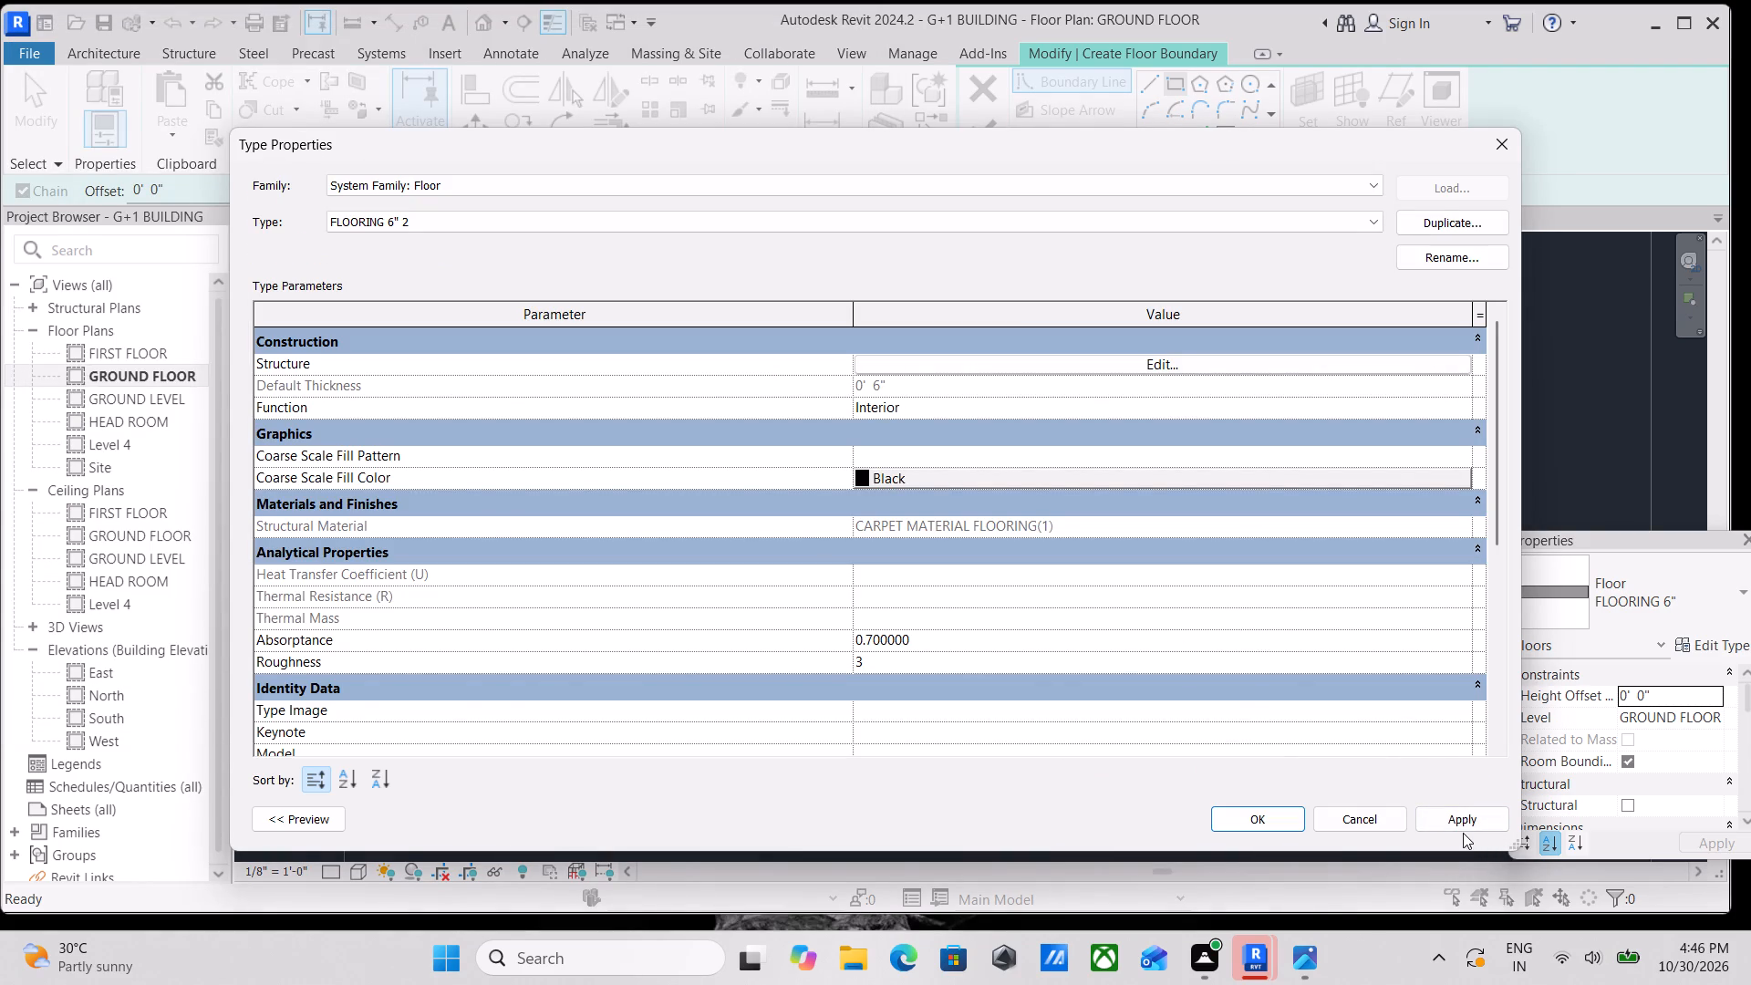
click(1463, 832)
click(1245, 810)
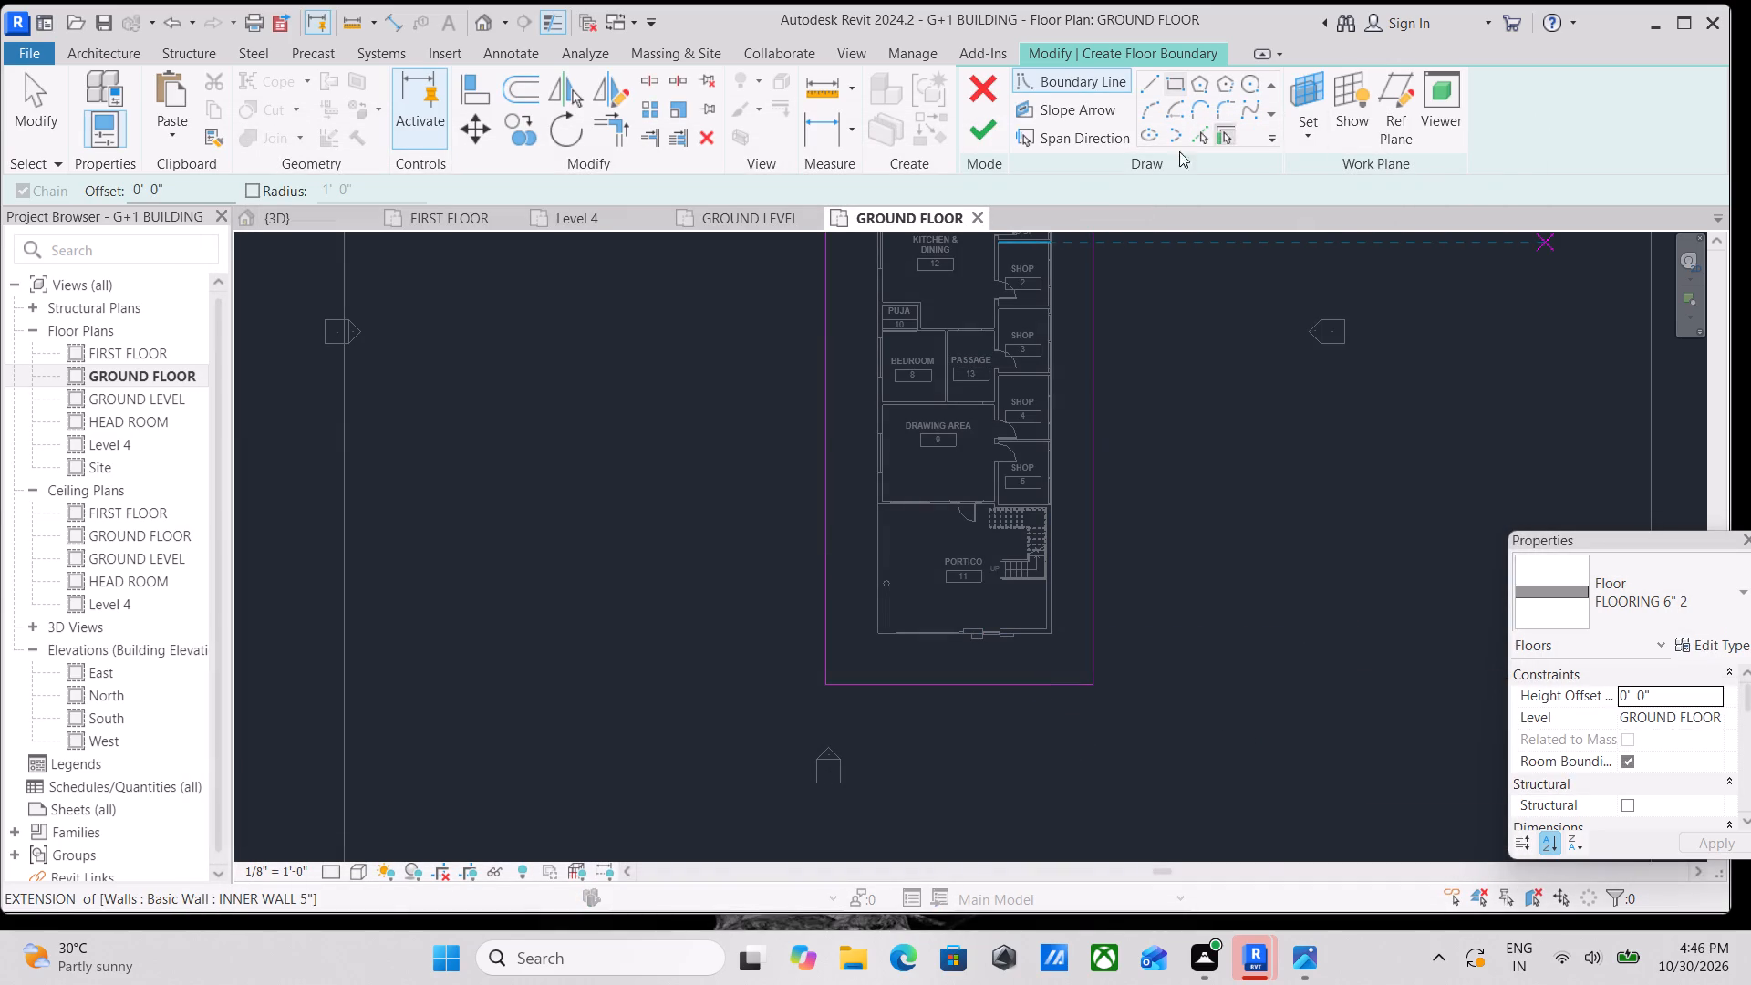
Finish the rectangular floor sketch around the building using the FLOORING 6" 2 type, without saving the project.
click(996, 143)
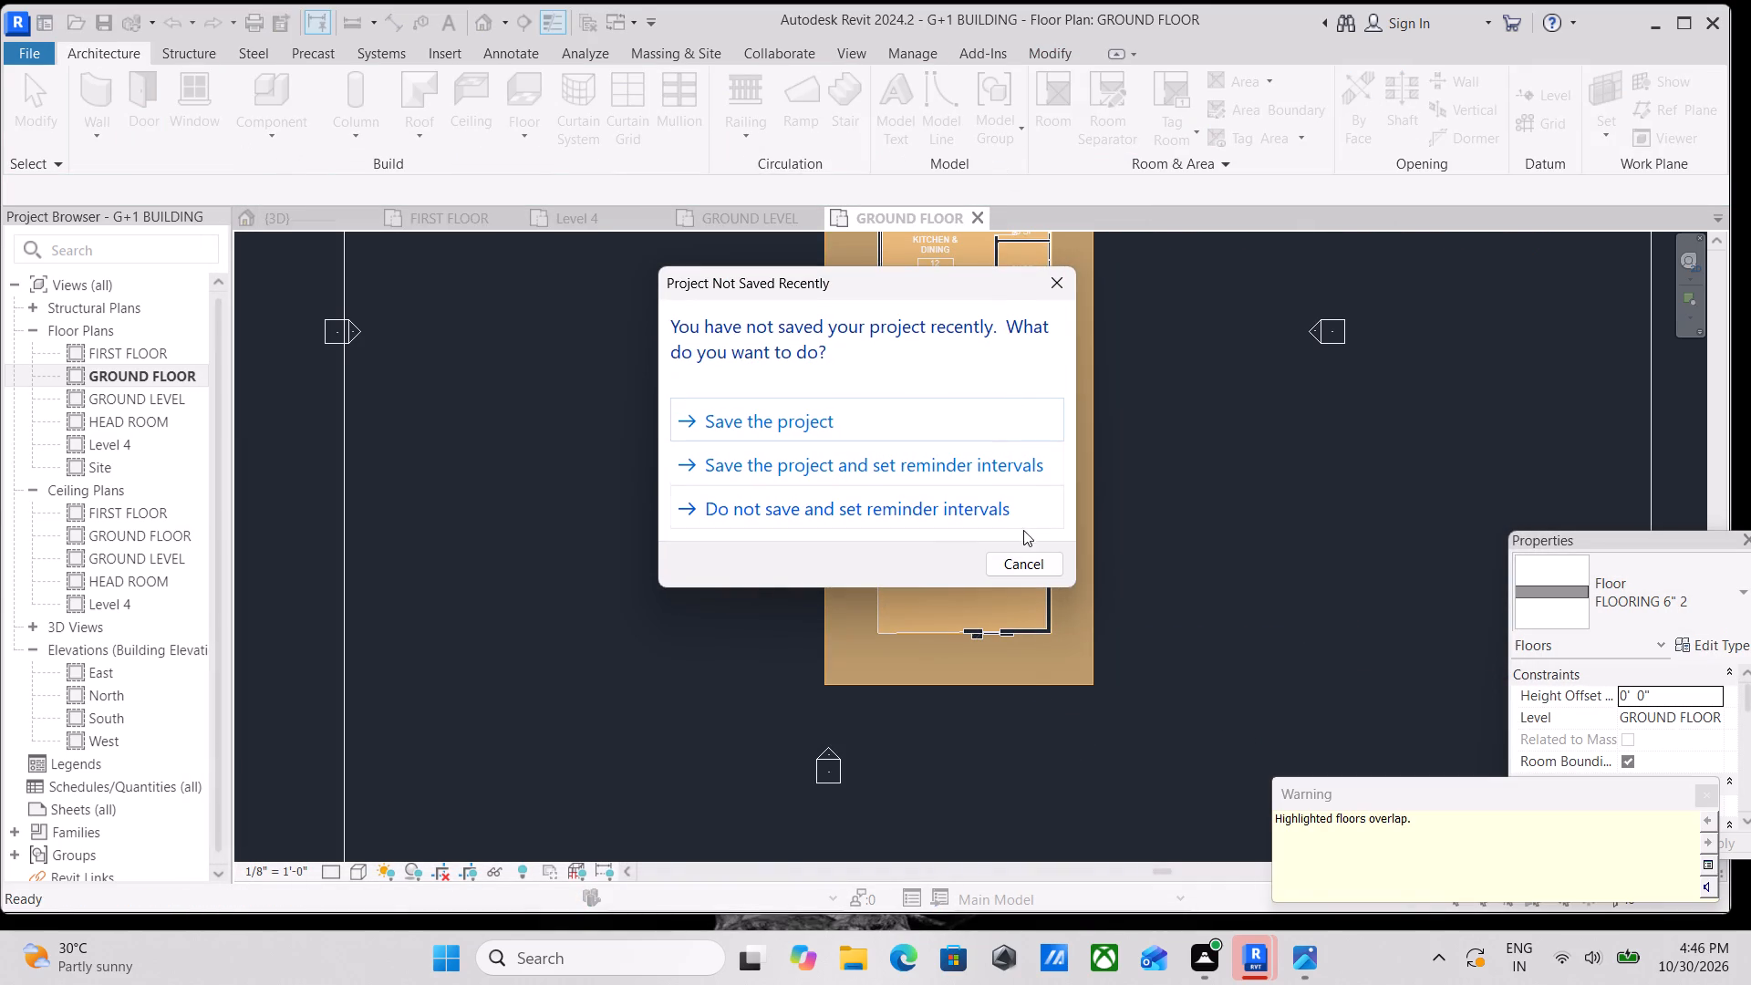
click(1067, 281)
scroll(1099, 459, up, 2)
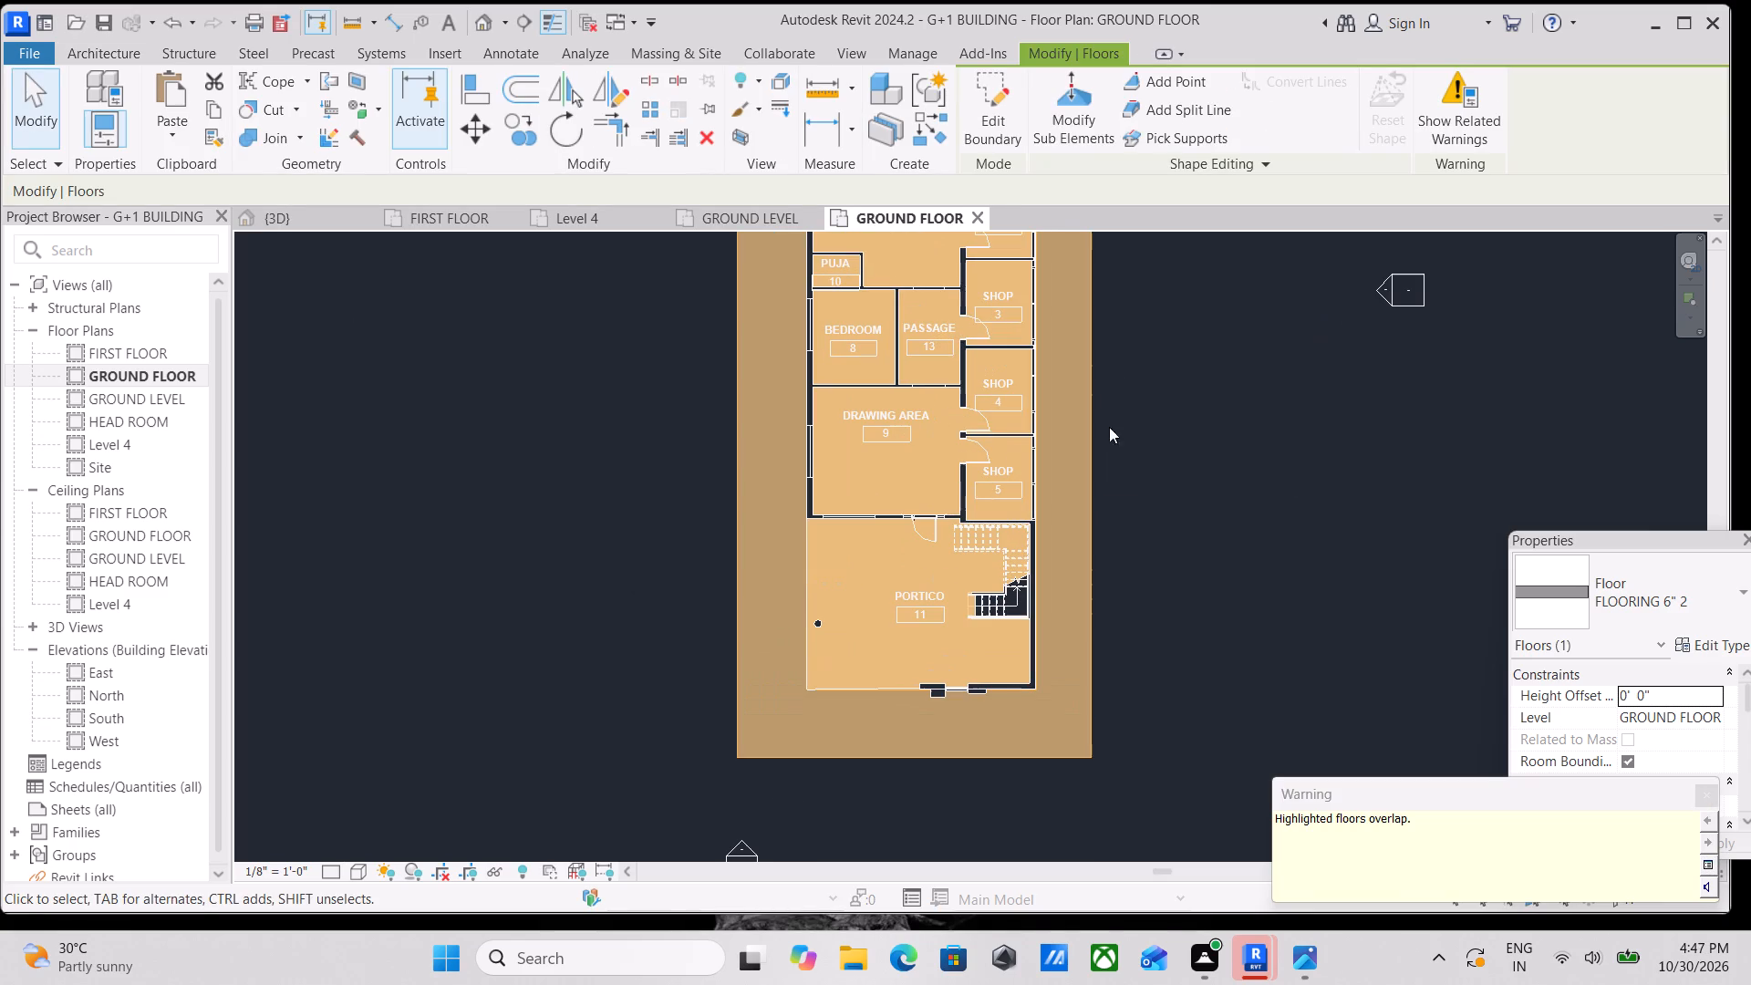
scroll(1099, 426, down, 7)
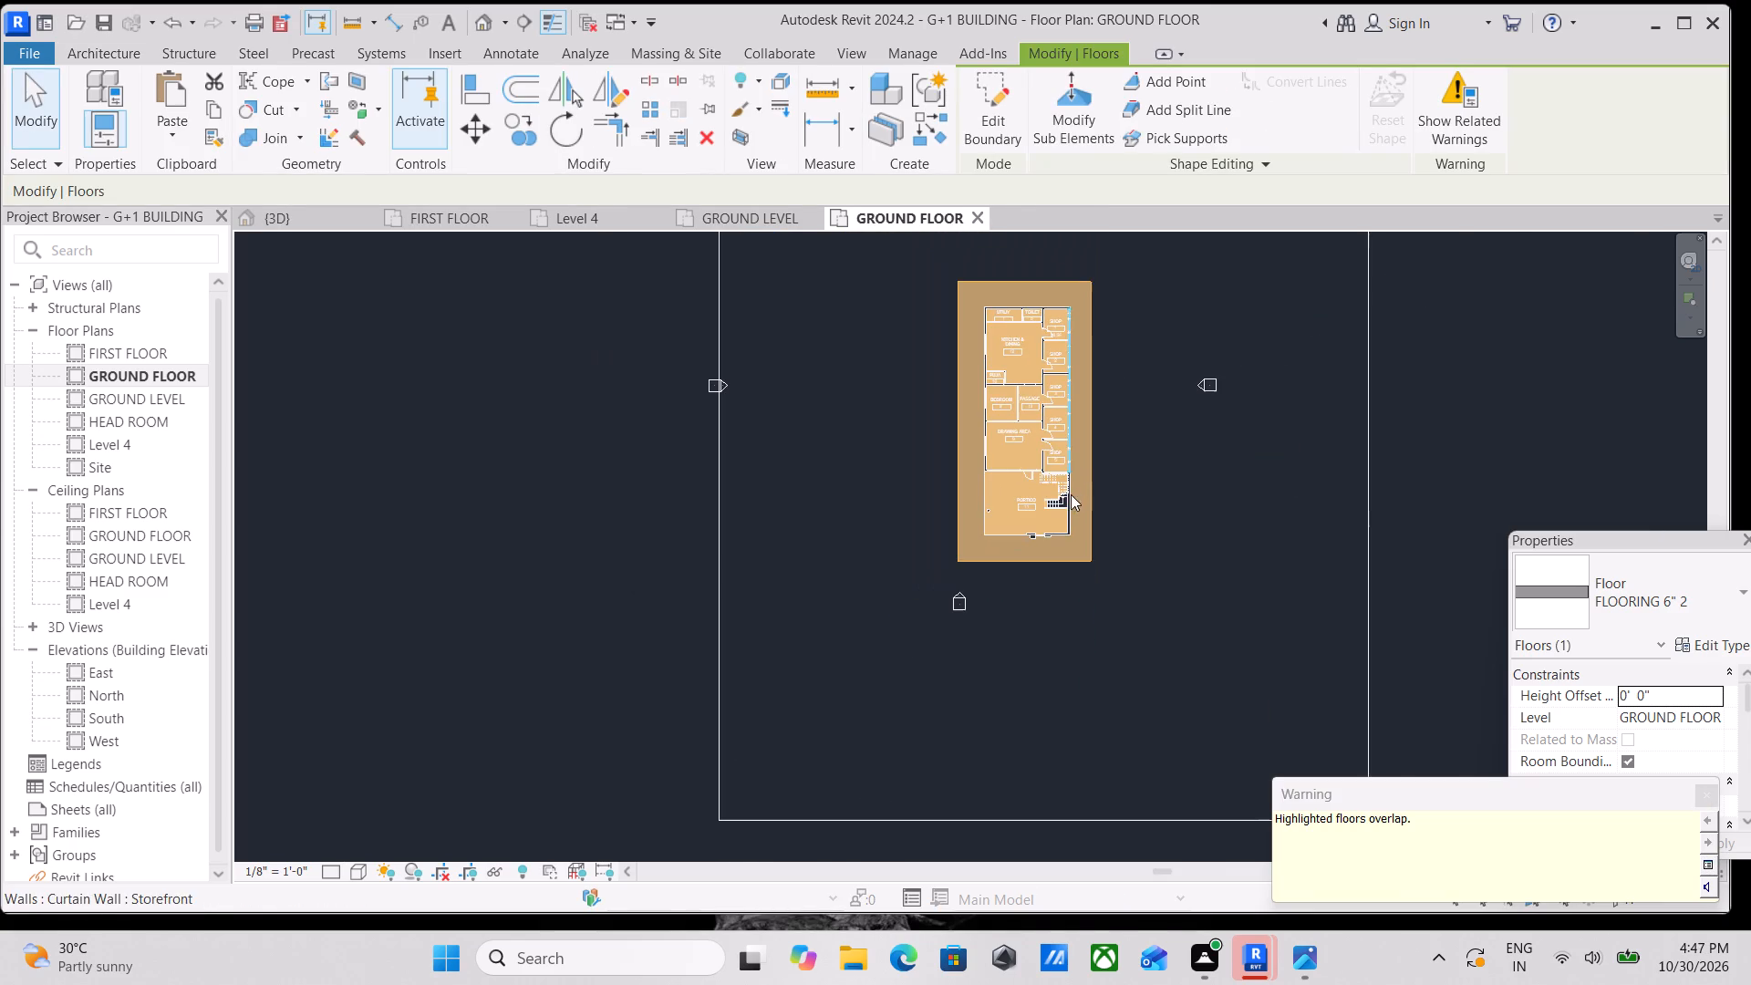
scroll(953, 630, up, 3)
key(Escape)
key(Escape)
Edit the new floor's boundary by adding an inner rectangle along the building's outer wall corners, cutting out the building footprint.
click(959, 523)
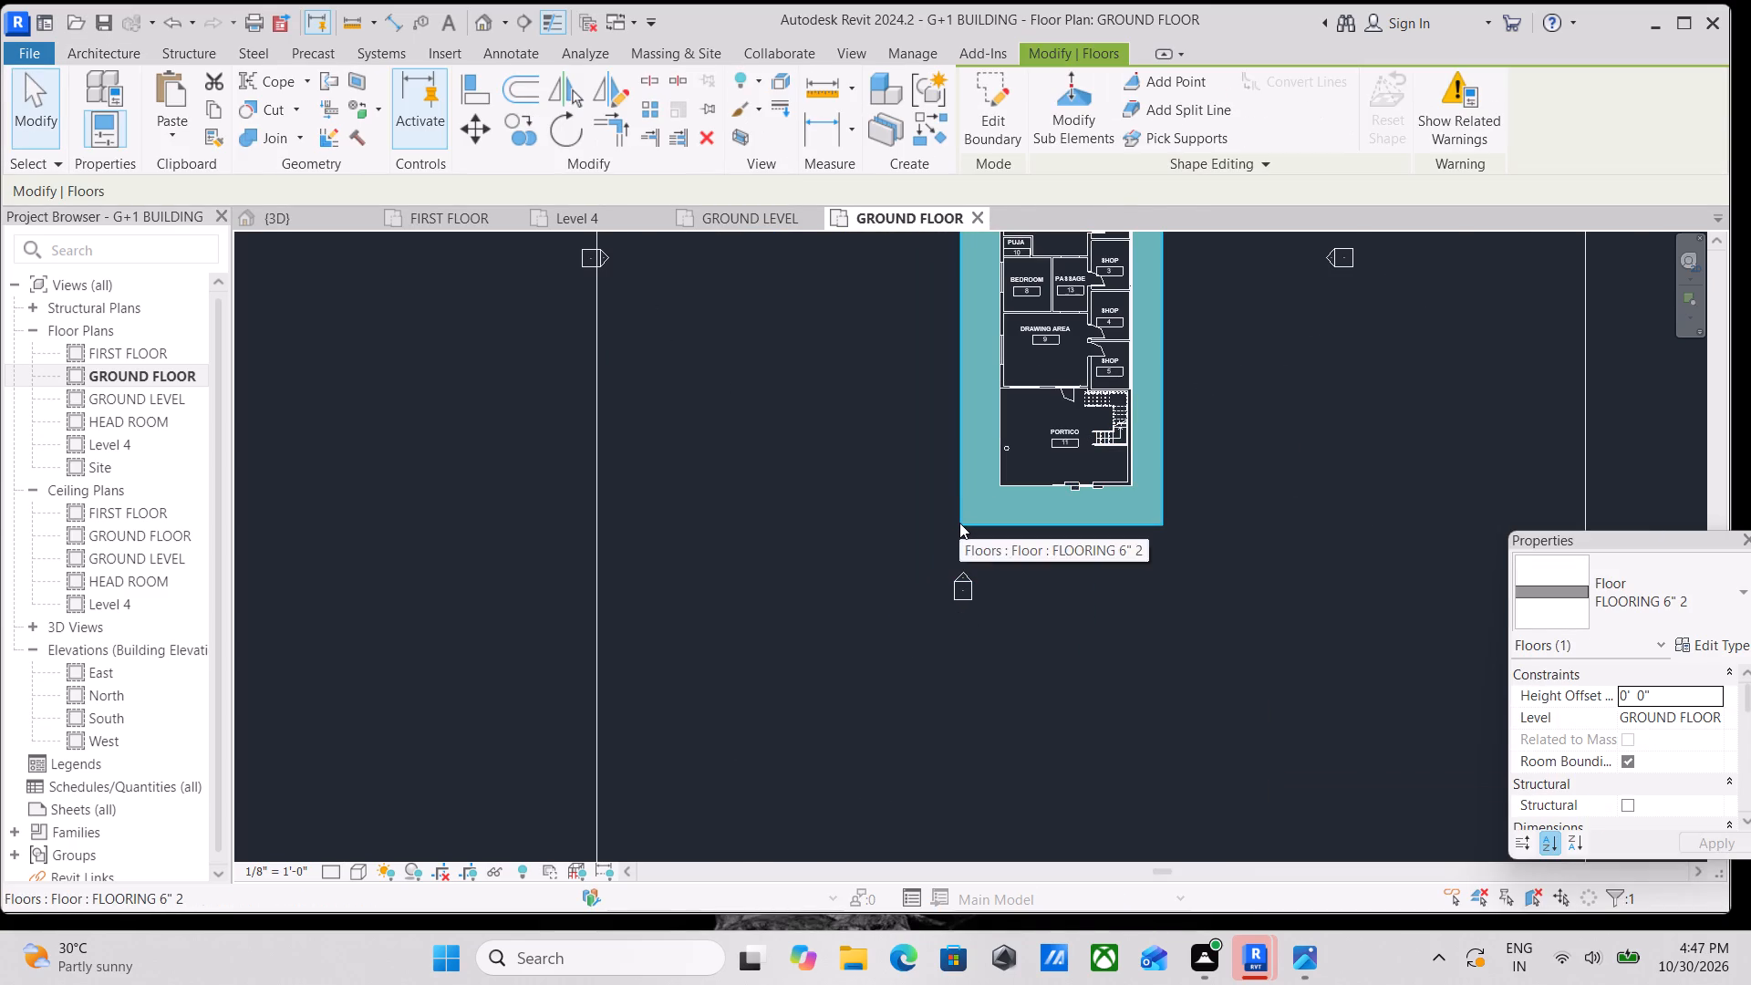
click(1001, 109)
middle_drag(981, 387, 710, 564)
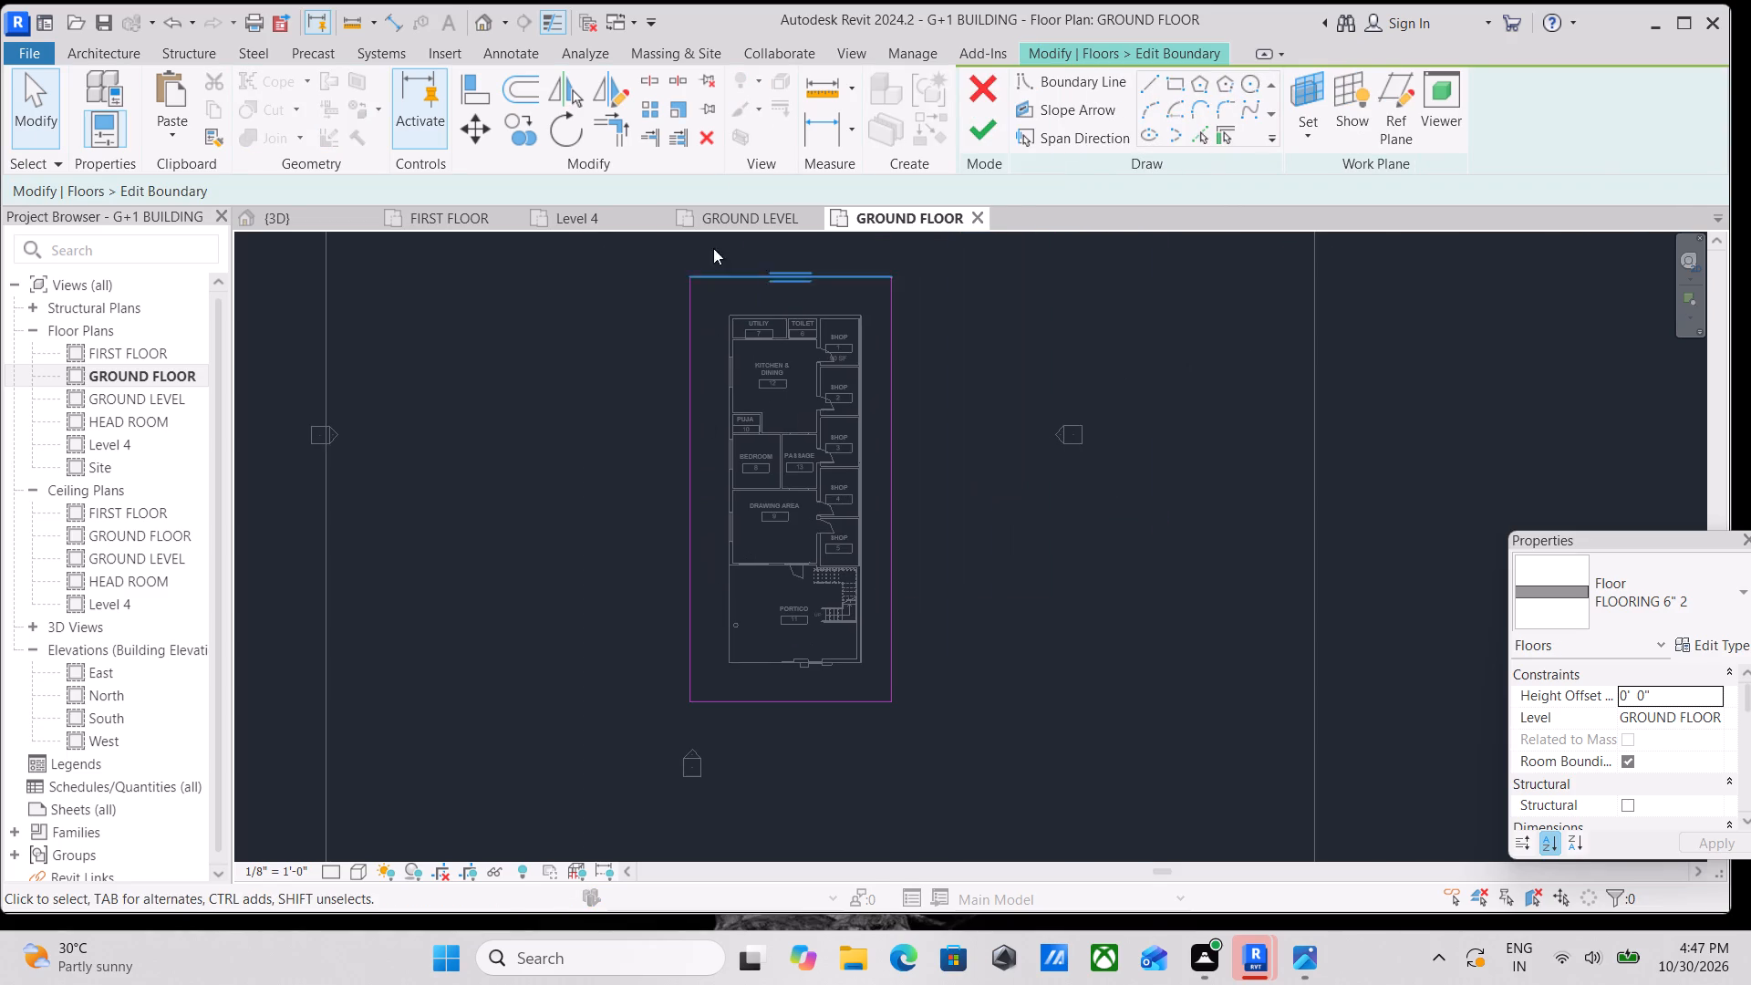
click(1166, 78)
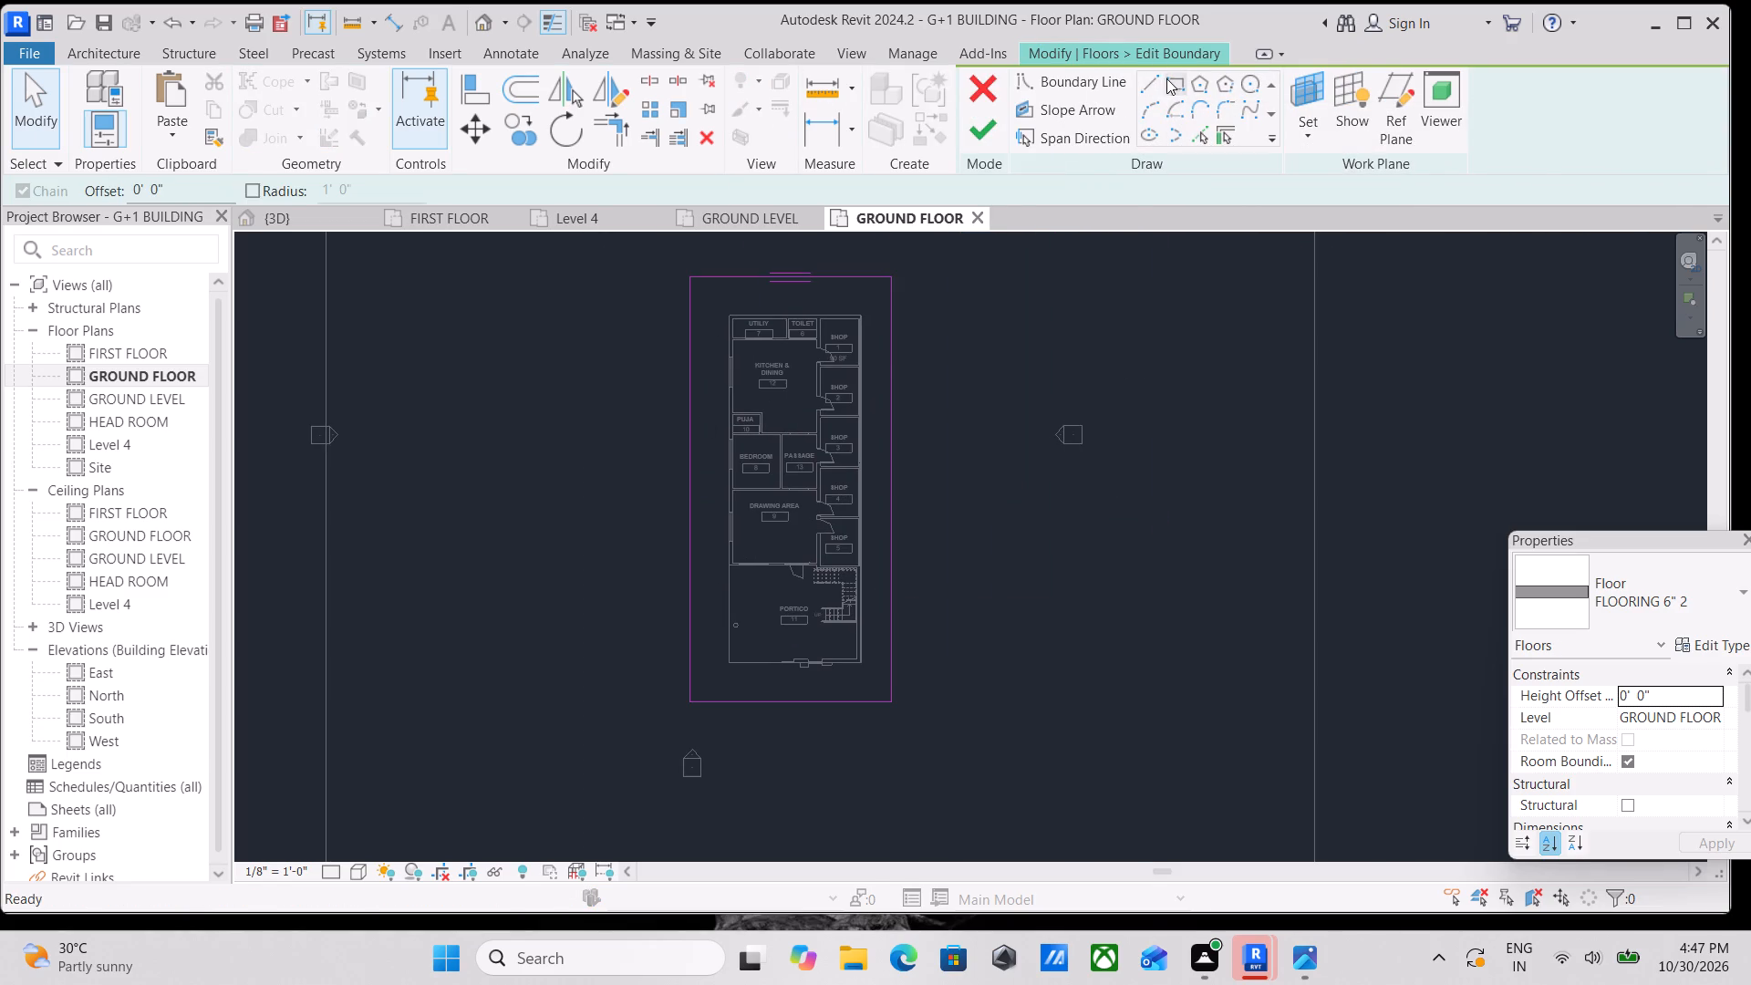
scroll(740, 338, up, 5)
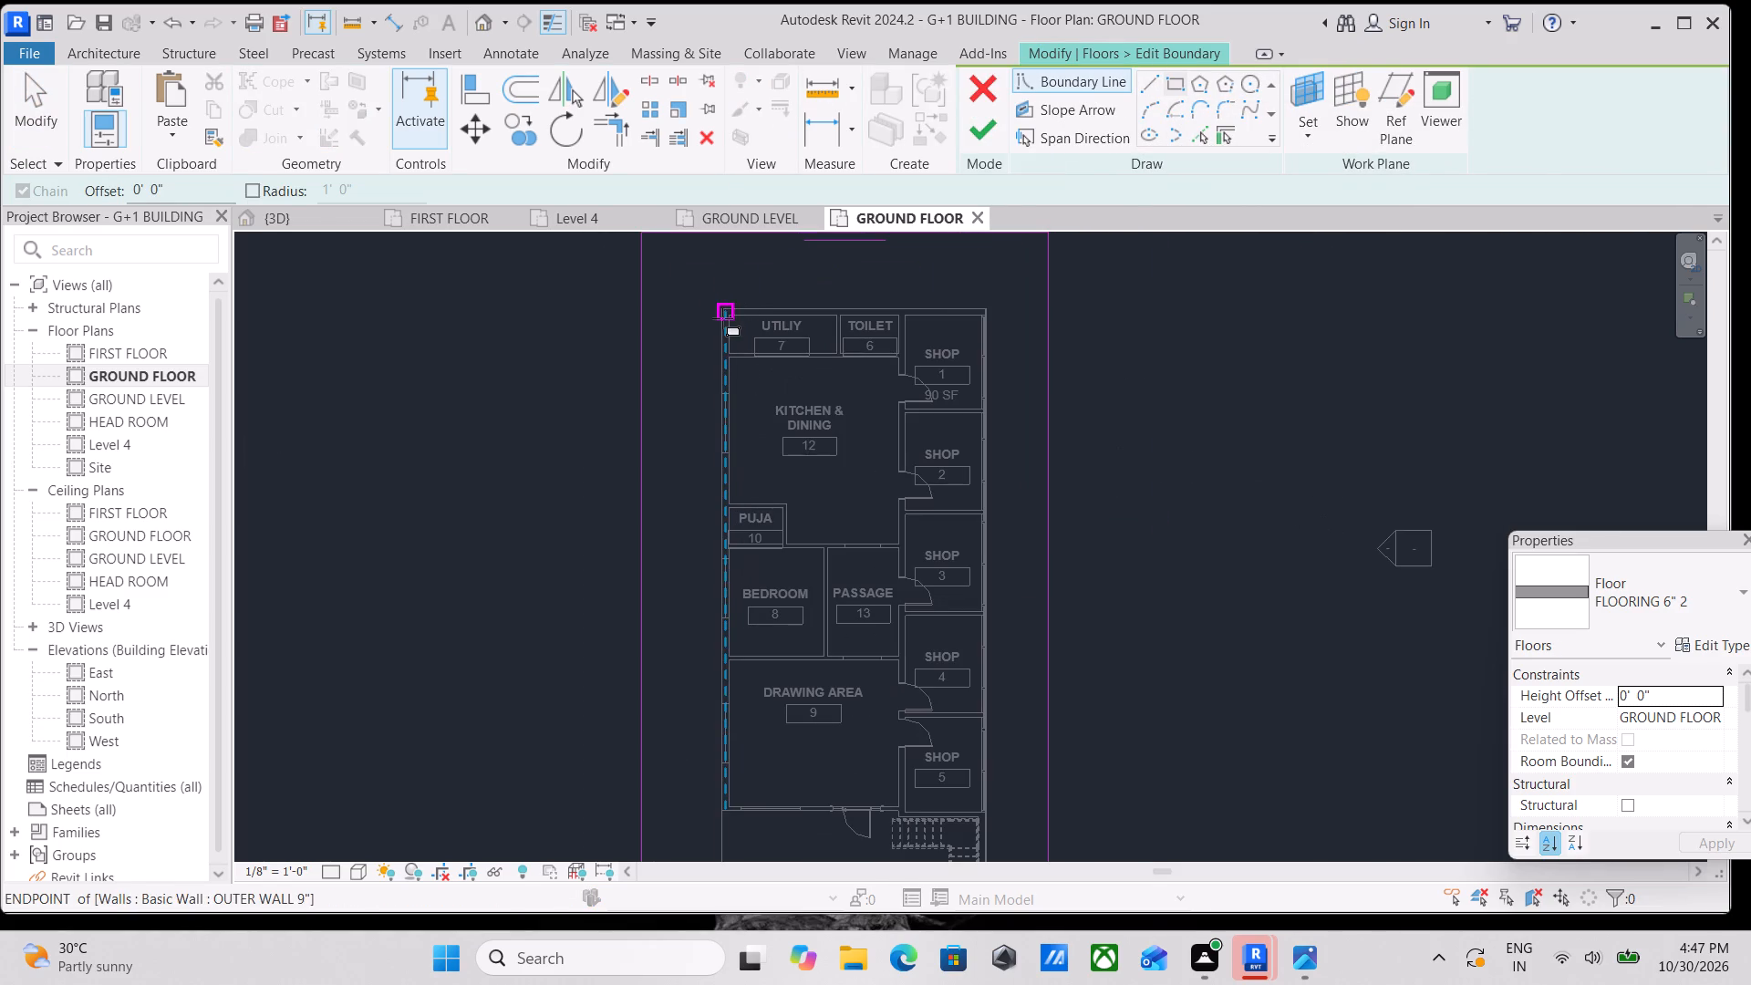
click(722, 307)
middle_drag(825, 461, 814, 241)
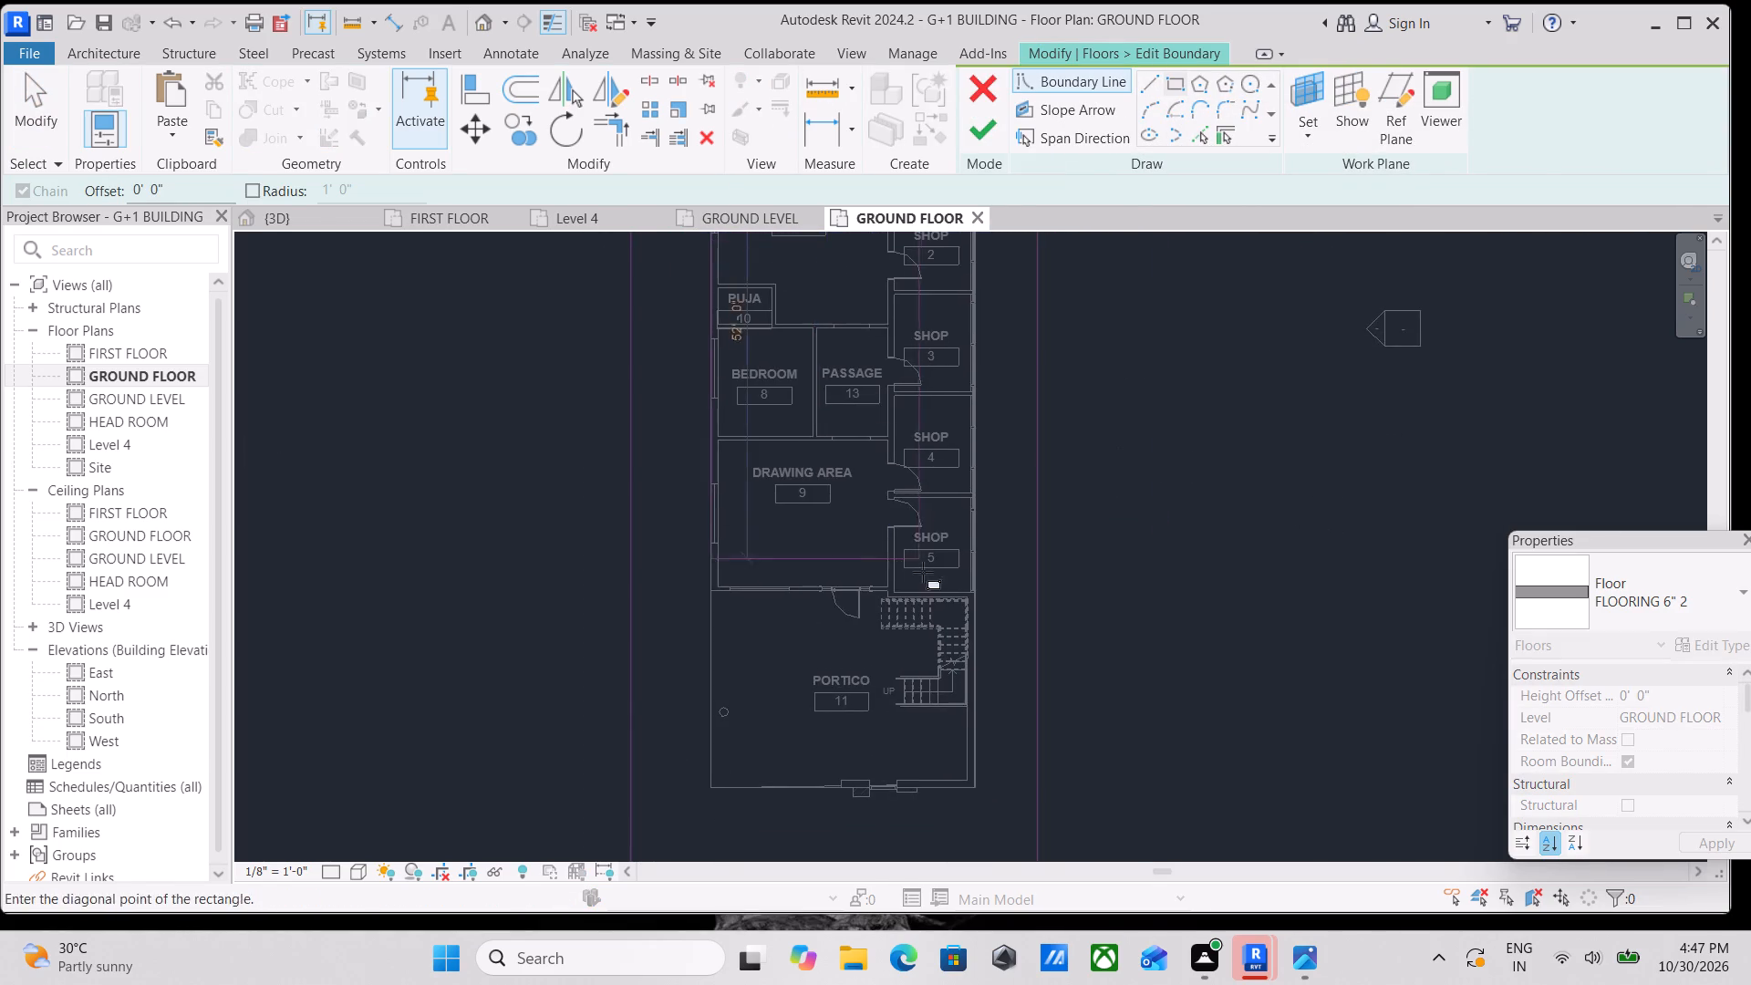
middle_drag(922, 568, 880, 305)
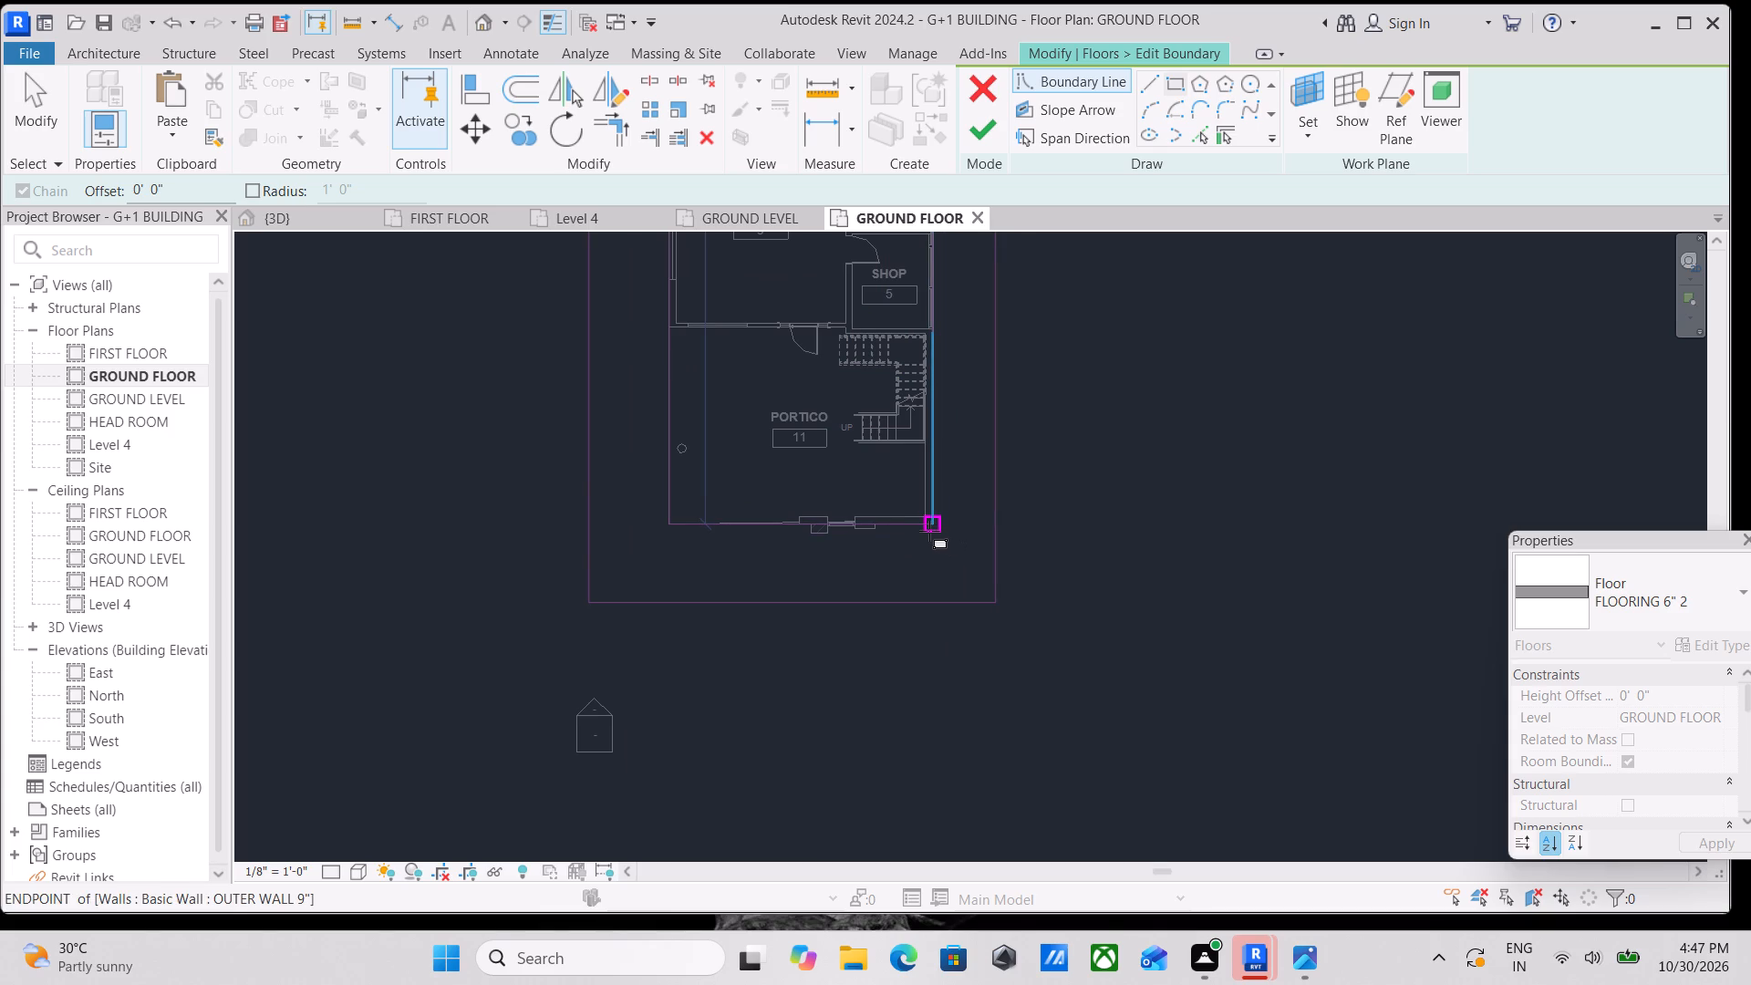
click(929, 531)
scroll(1007, 420, down, 2)
middle_drag(1007, 420, 1004, 494)
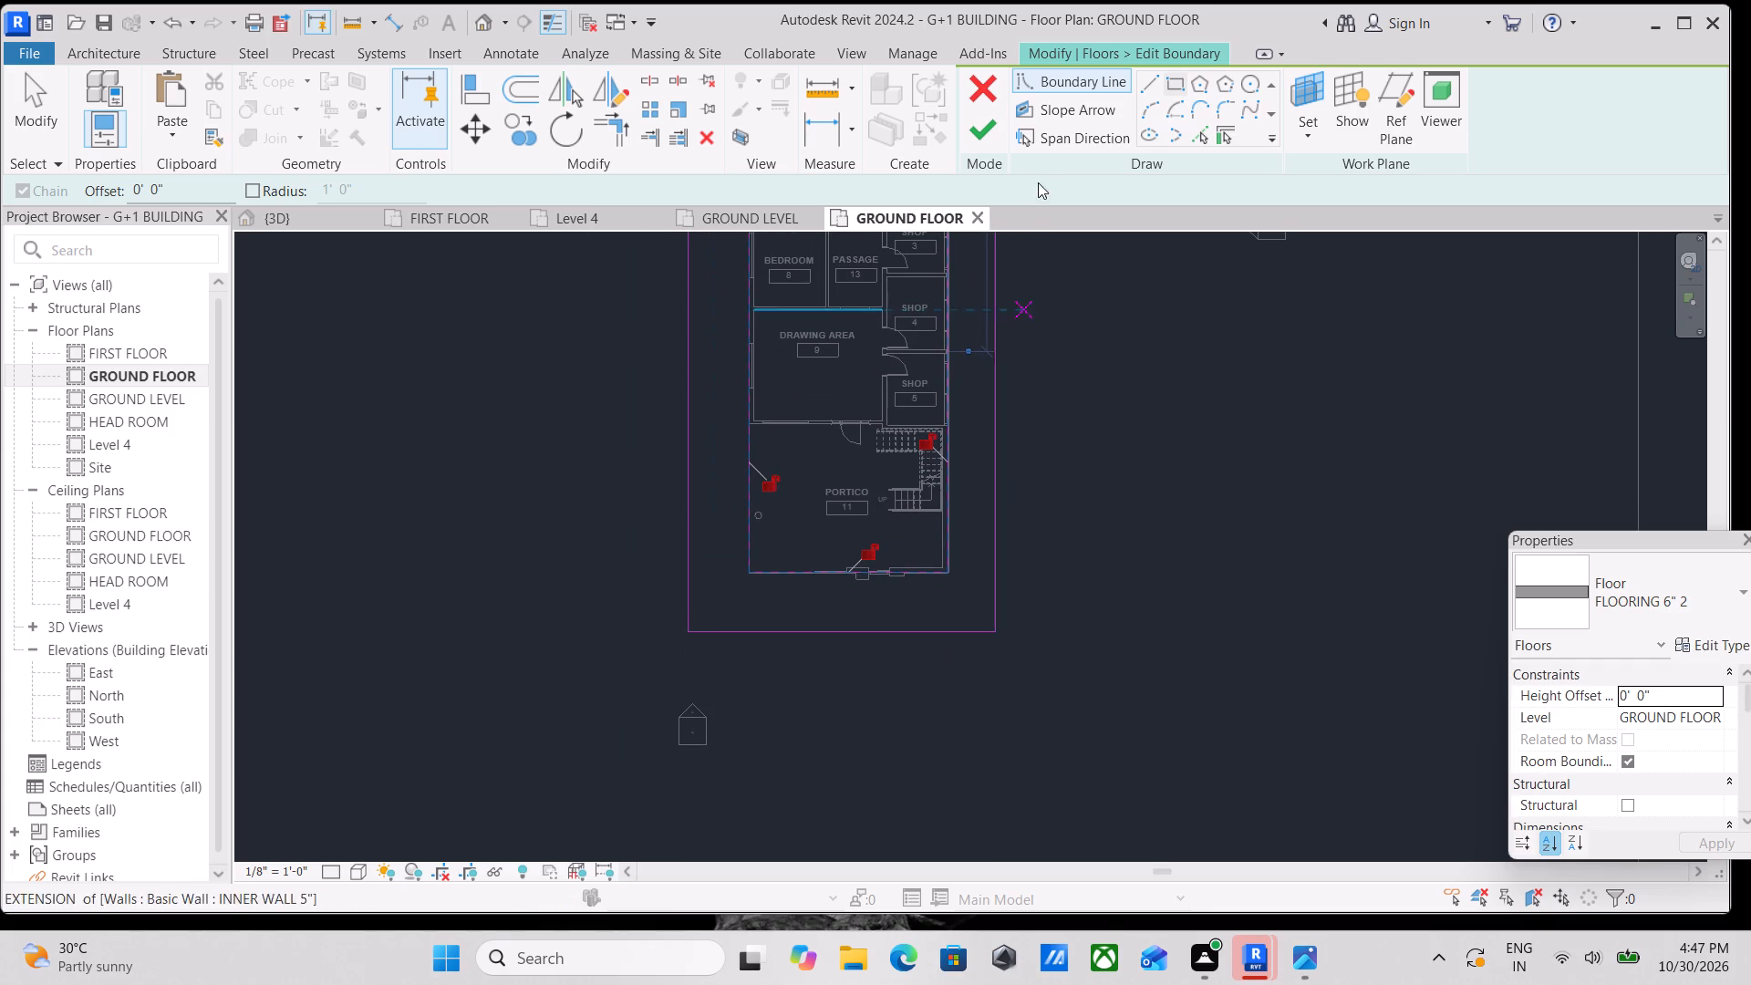
click(995, 119)
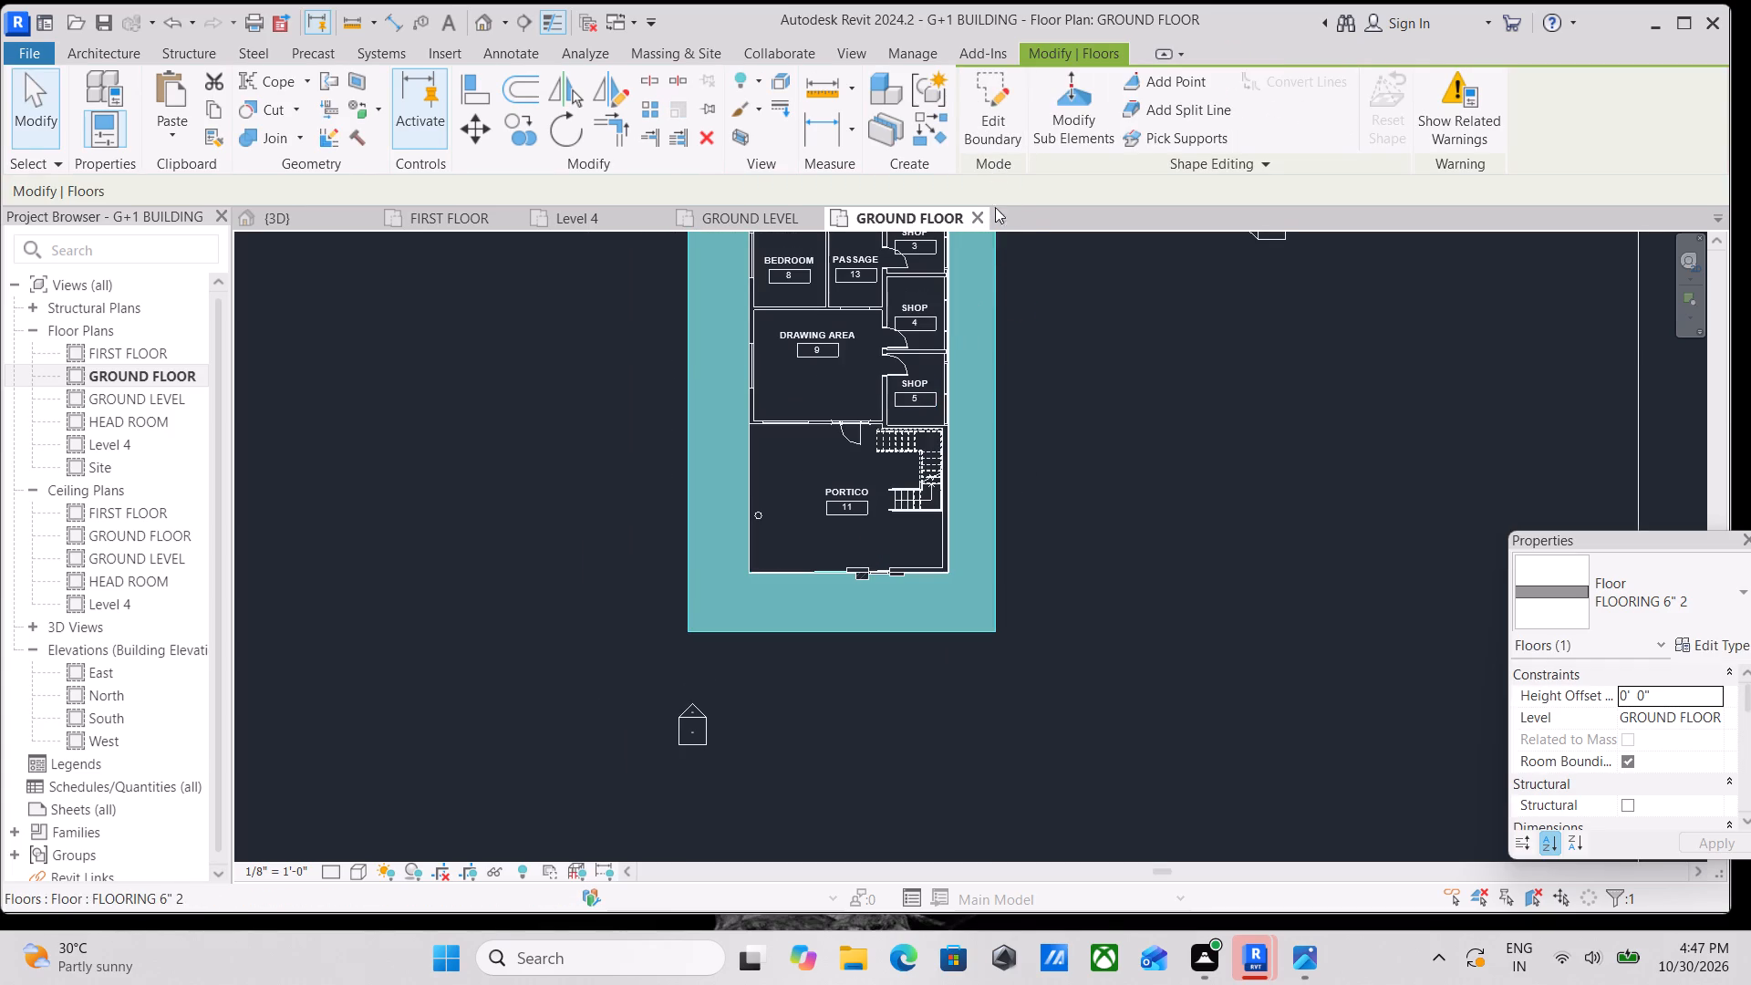
scroll(996, 304, down, 3)
scroll(993, 407, down, 2)
key(Escape)
Examine the cobblestone paving around the building in the 3D view, close up, from several angles and from above.
scroll(983, 463, down, 1)
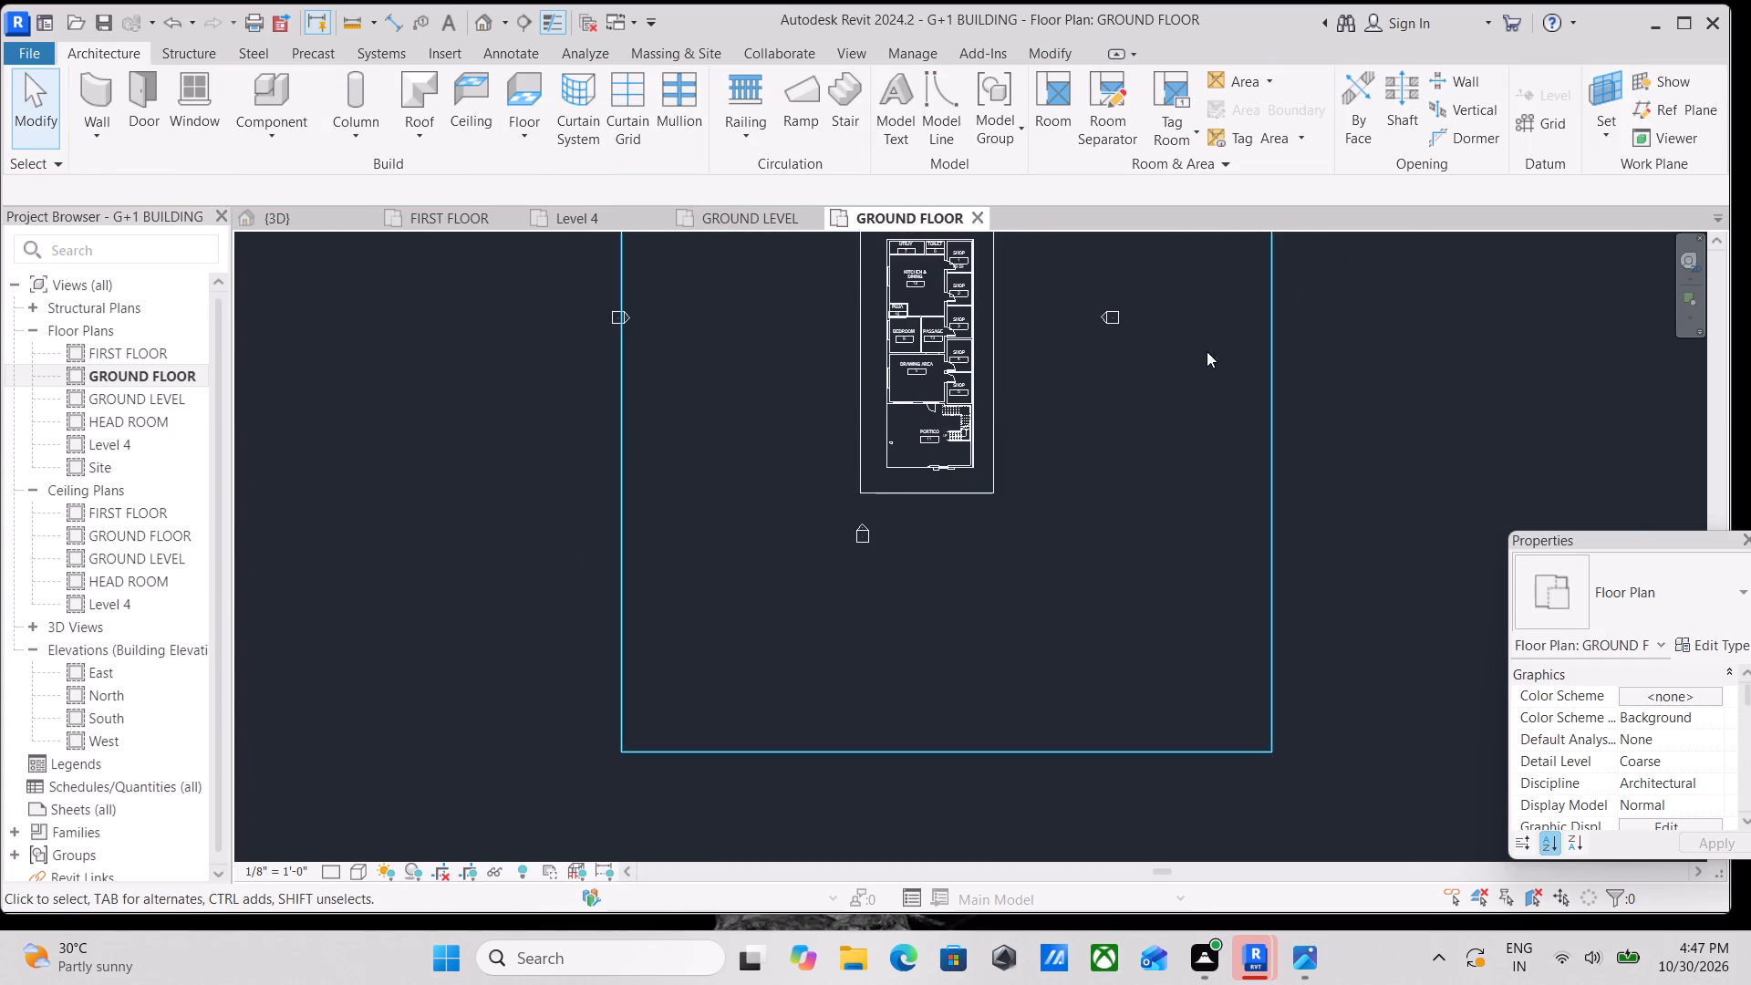
scroll(1092, 465, down, 1)
click(311, 218)
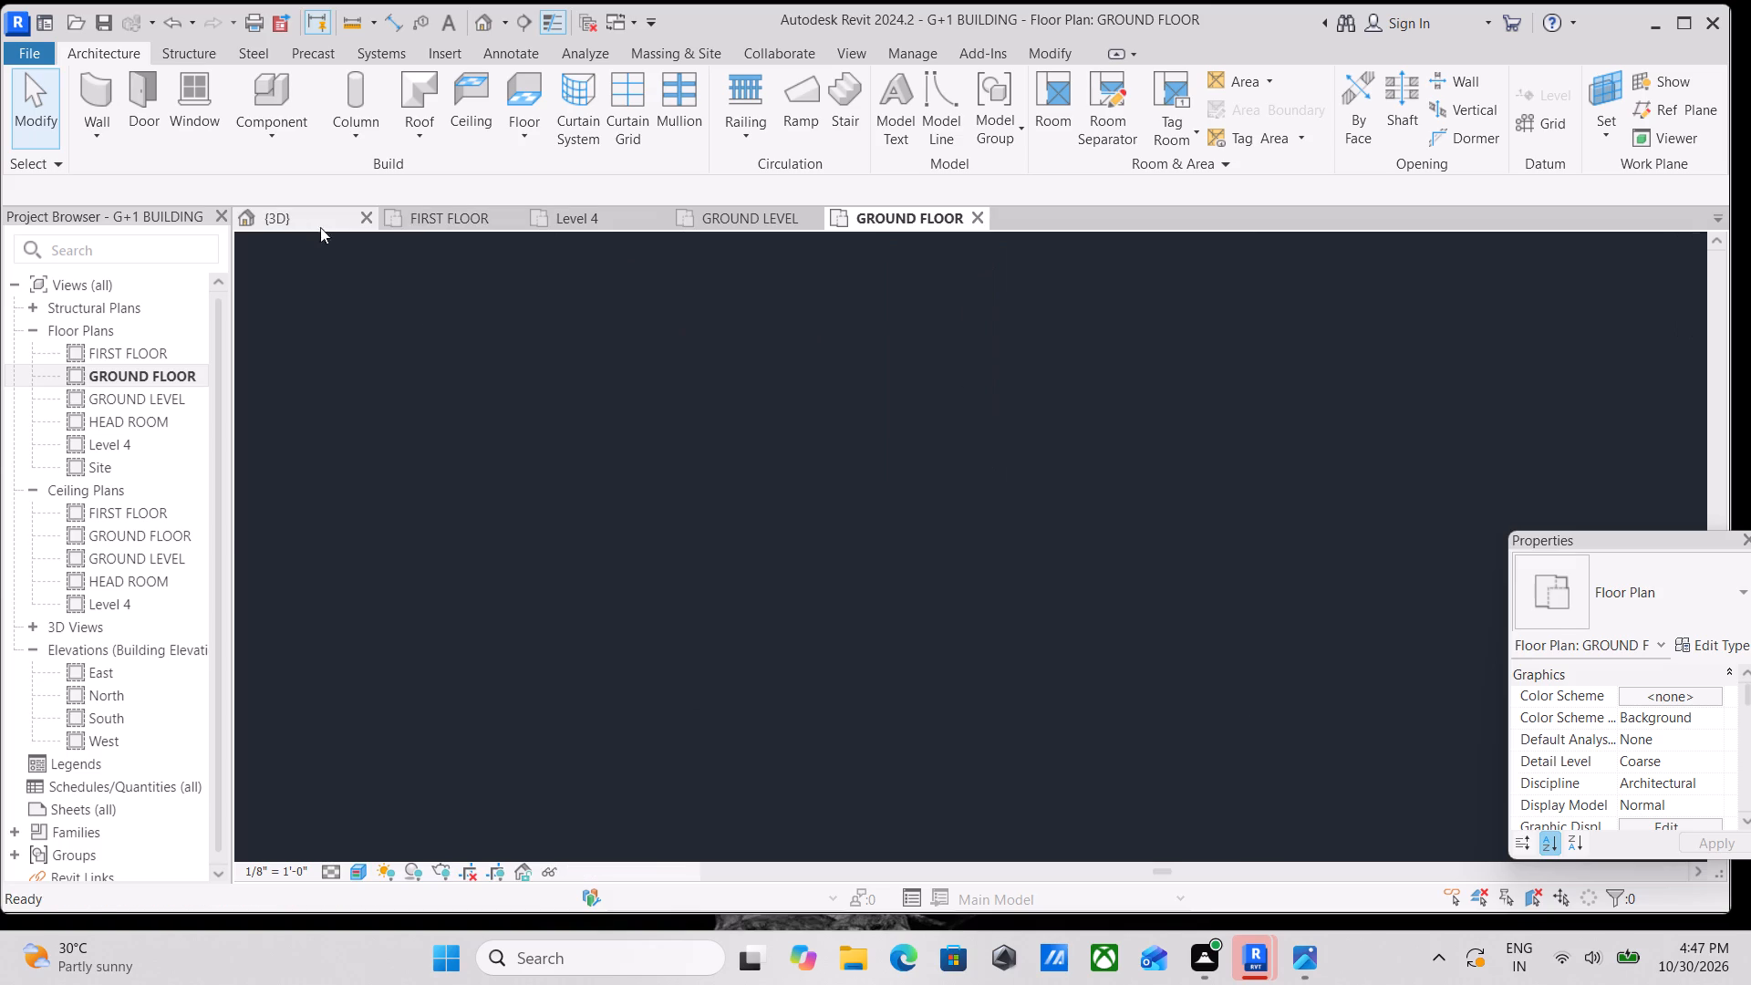
scroll(897, 497, down, 1)
middle_drag(1001, 605, 973, 494)
scroll(1115, 621, up, 2)
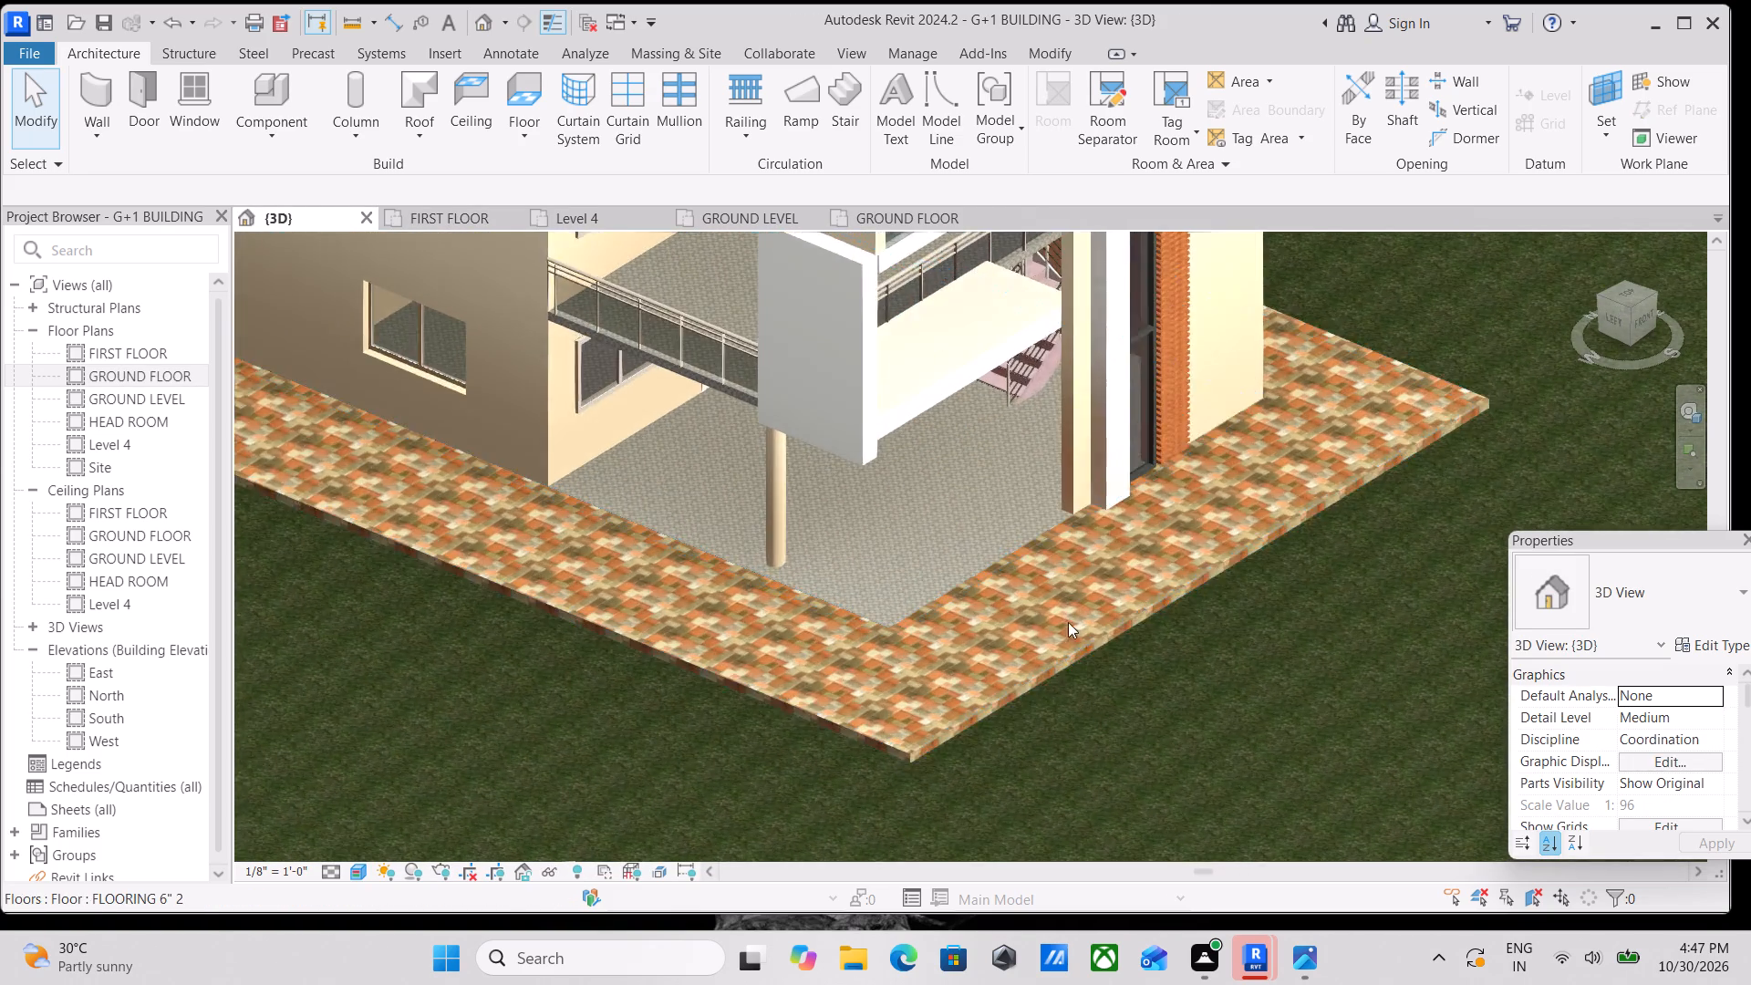
scroll(1068, 622, up, 4)
key(Escape)
scroll(921, 596, down, 5)
middle_drag(962, 593, 958, 494)
scroll(985, 595, up, 11)
scroll(965, 520, down, 4)
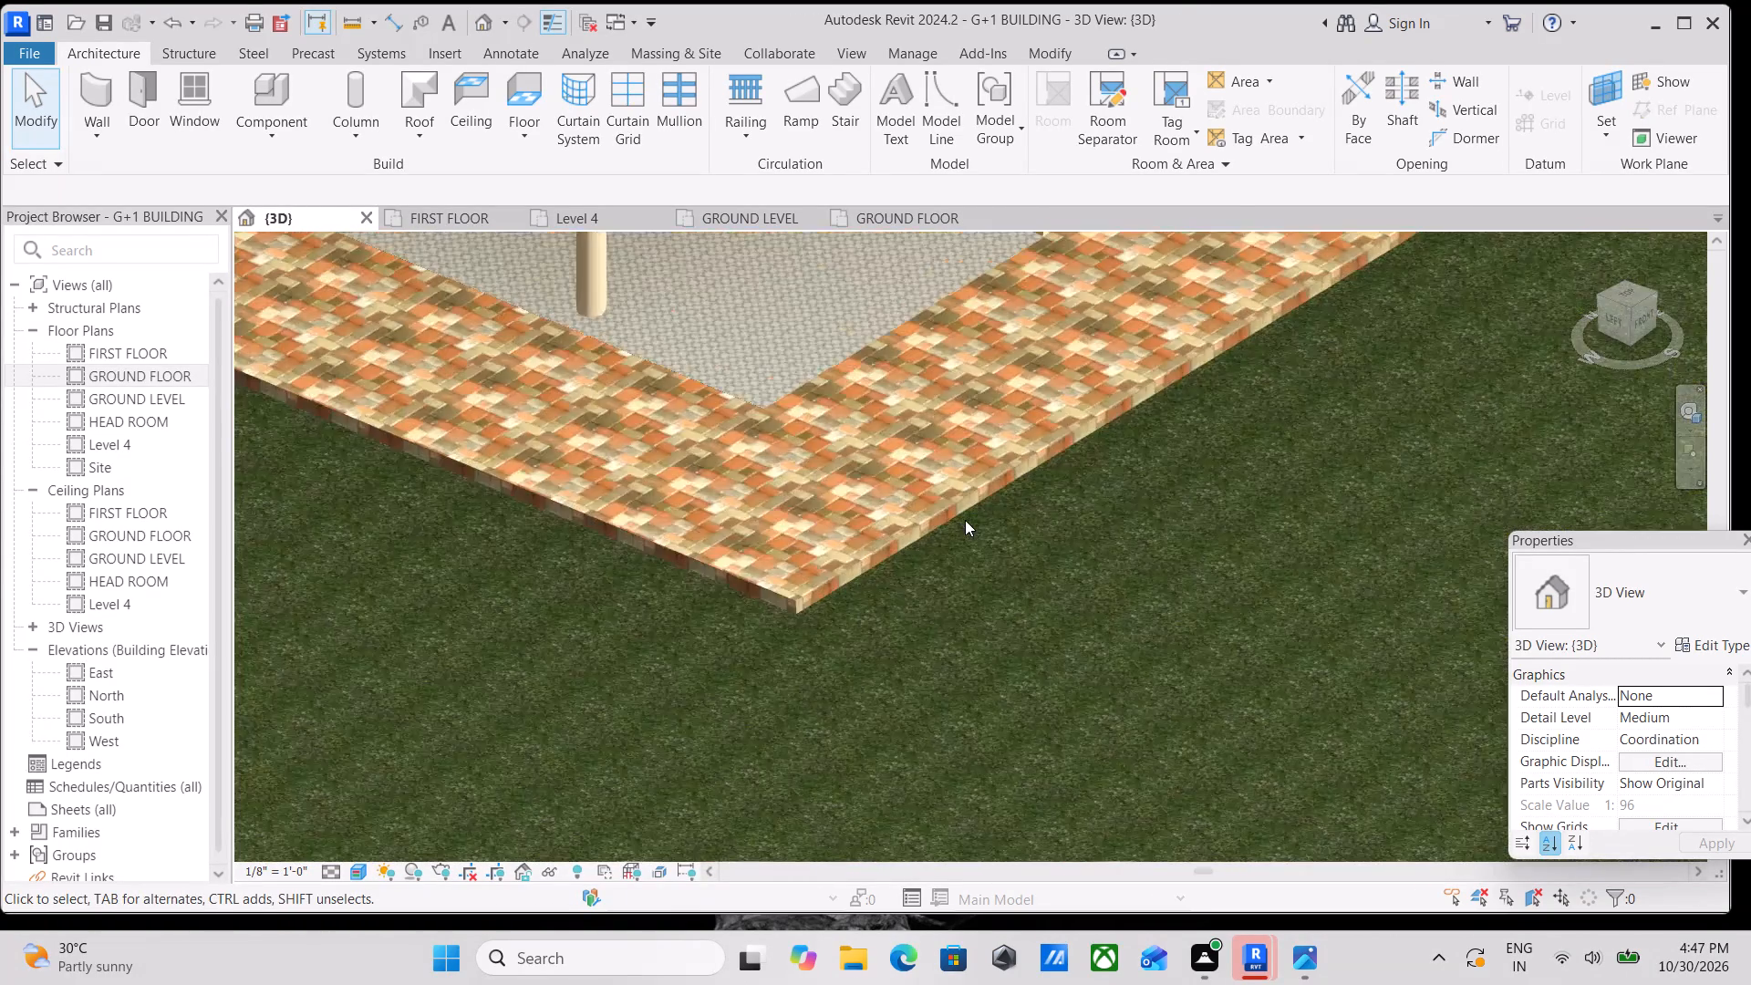
scroll(965, 520, down, 9)
middle_drag(965, 519, 951, 606)
scroll(976, 557, down, 3)
middle_click(976, 557)
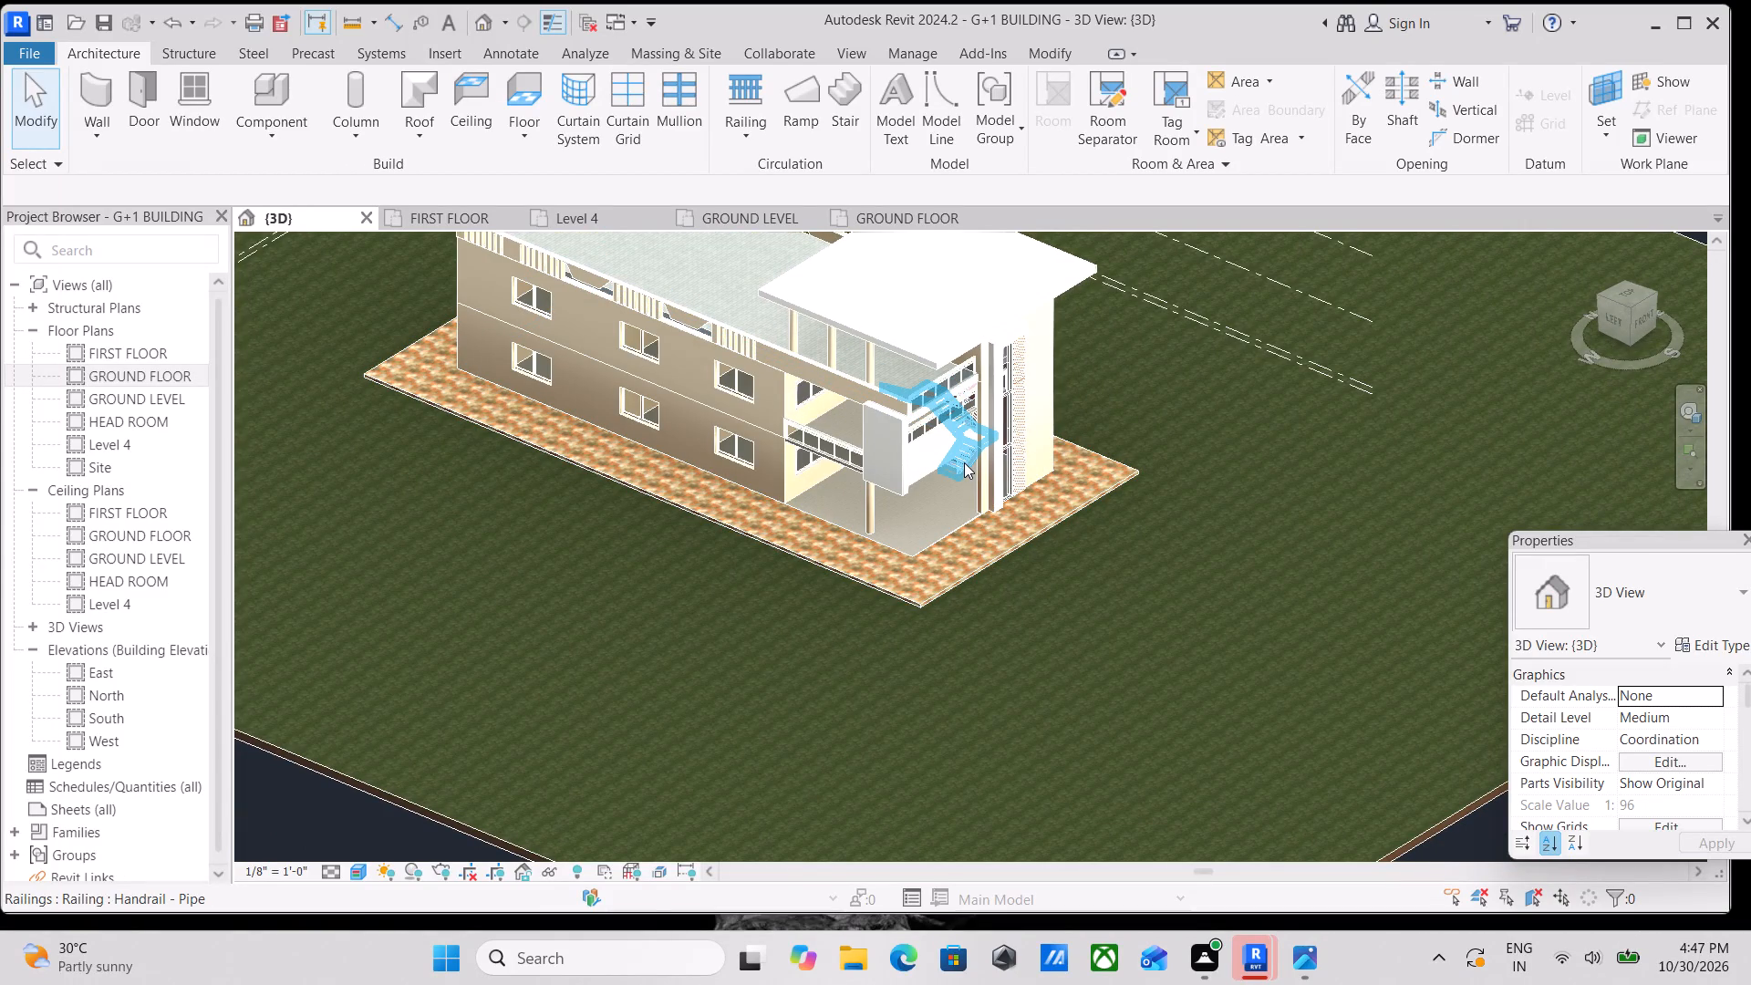
middle_drag(907, 505, 887, 445)
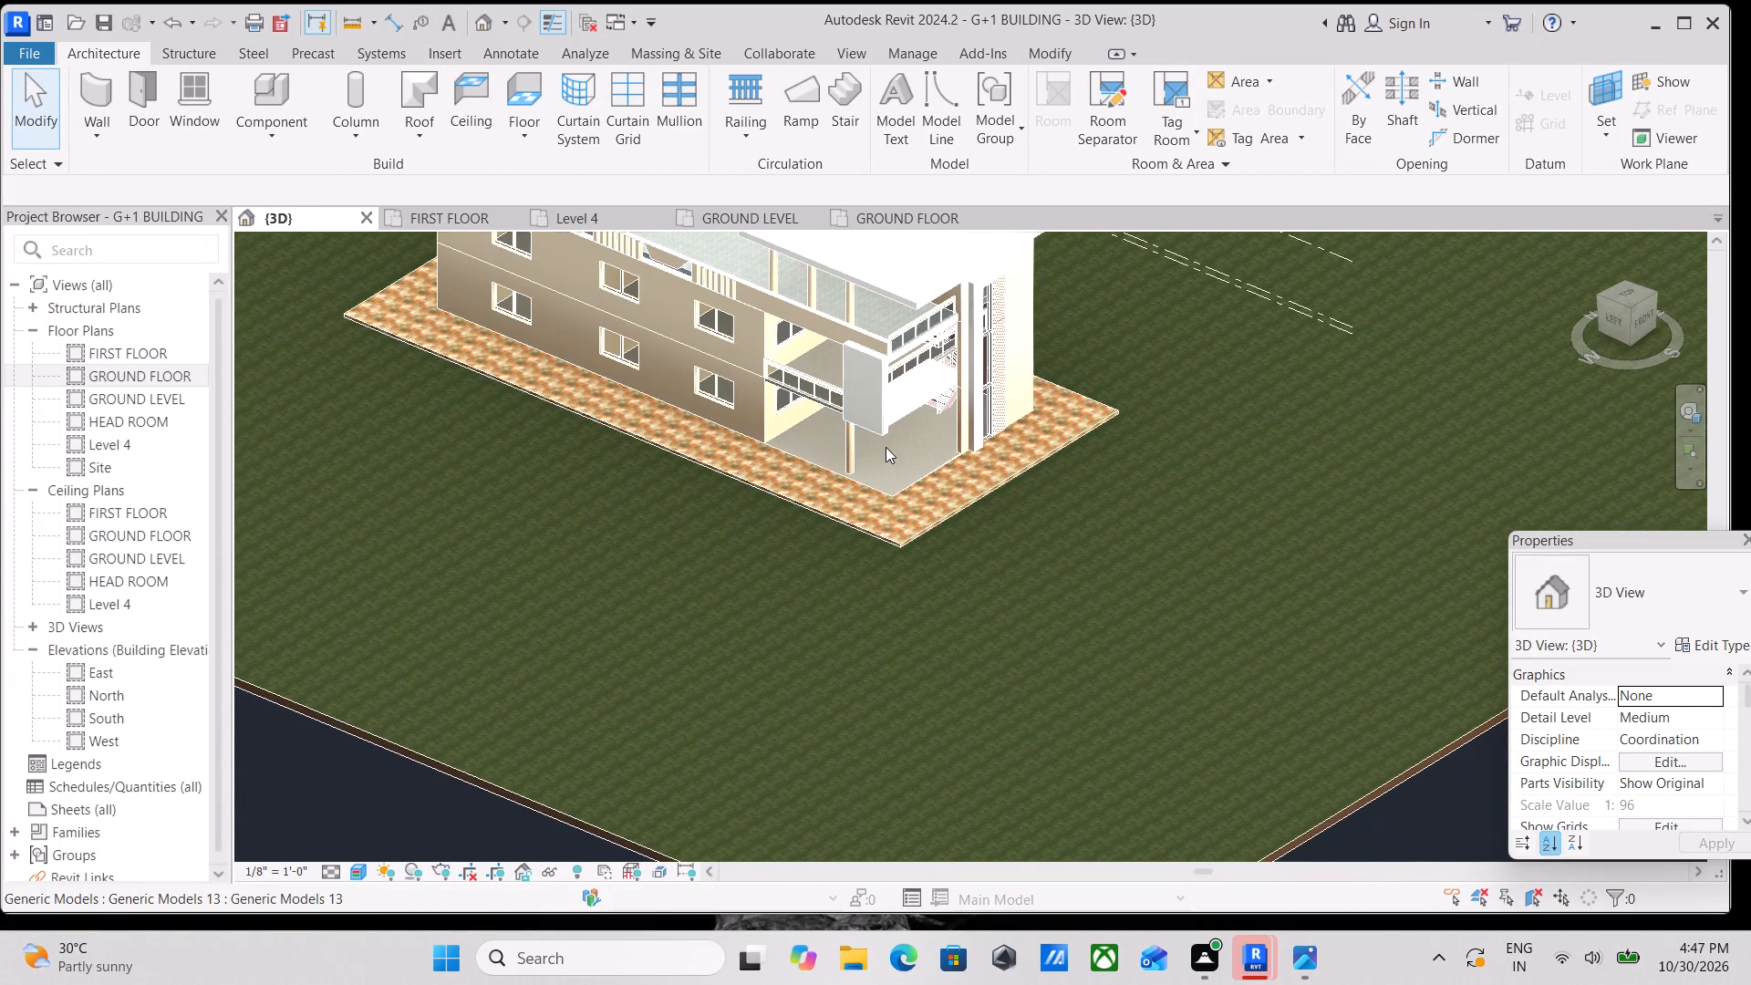
scroll(886, 447, down, 1)
middle_drag(886, 447, 892, 512)
scroll(879, 531, up, 3)
scroll(896, 474, down, 3)
middle_drag(896, 474, 894, 518)
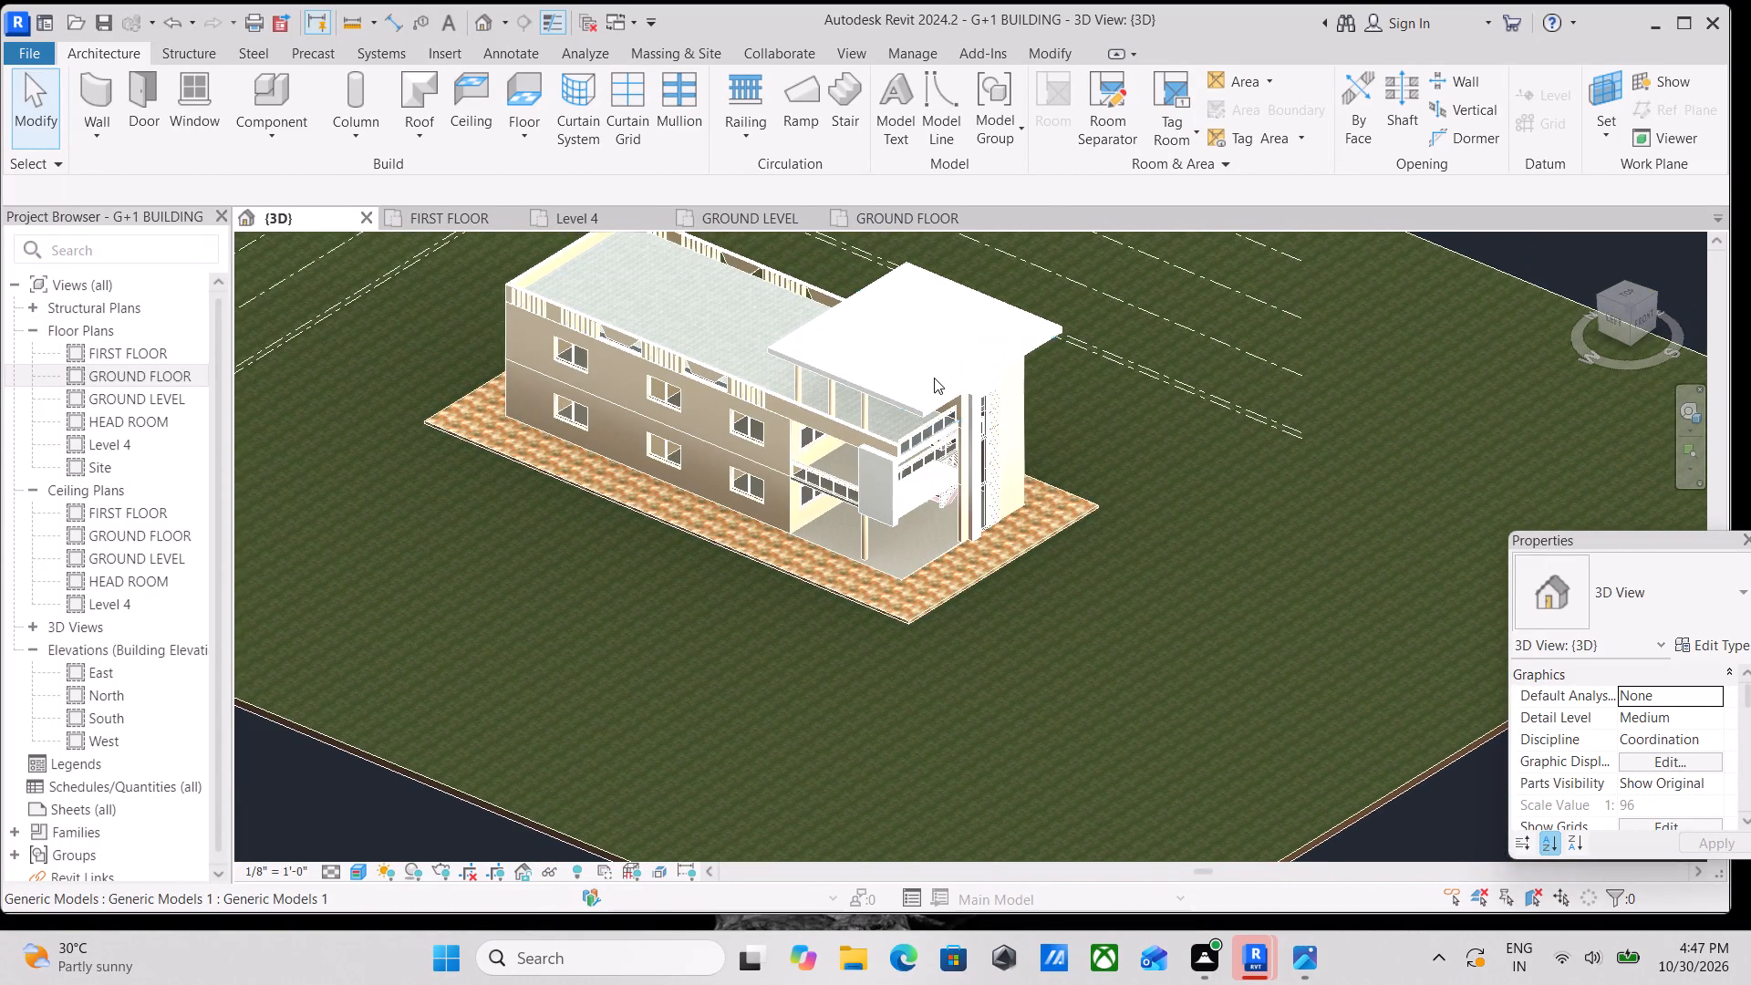
scroll(934, 374, up, 3)
scroll(934, 374, down, 4)
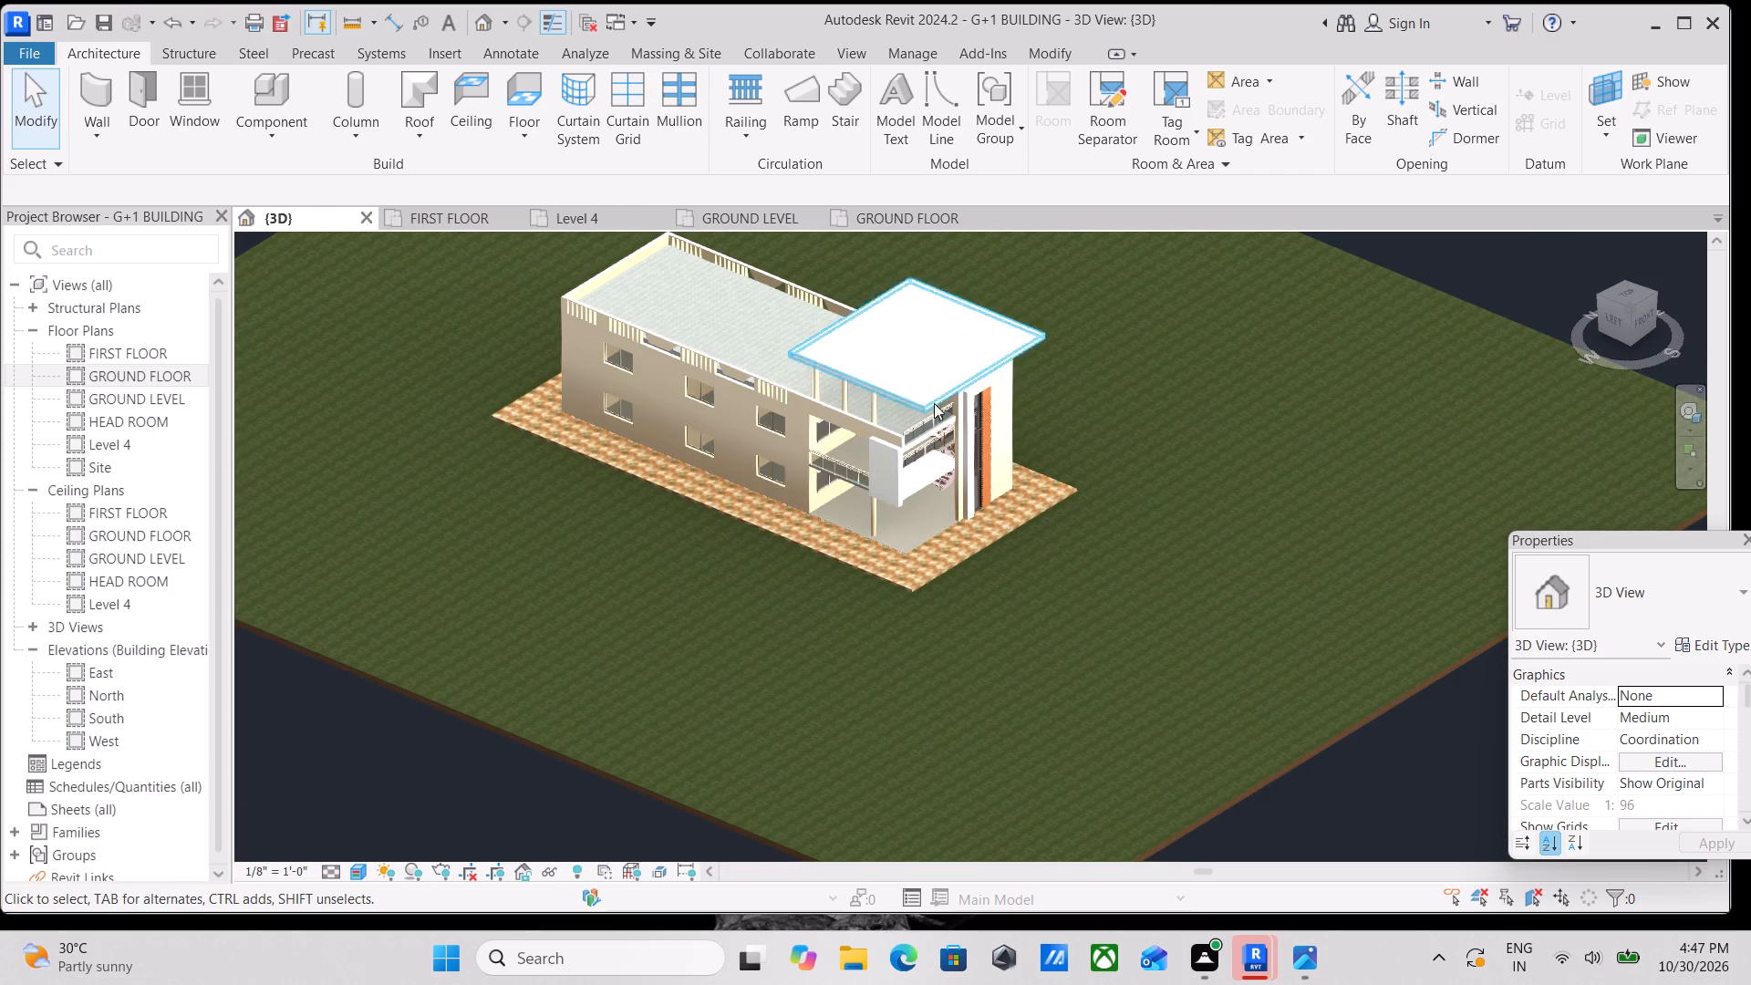
shift+middle_drag(910, 573, 695, 430)
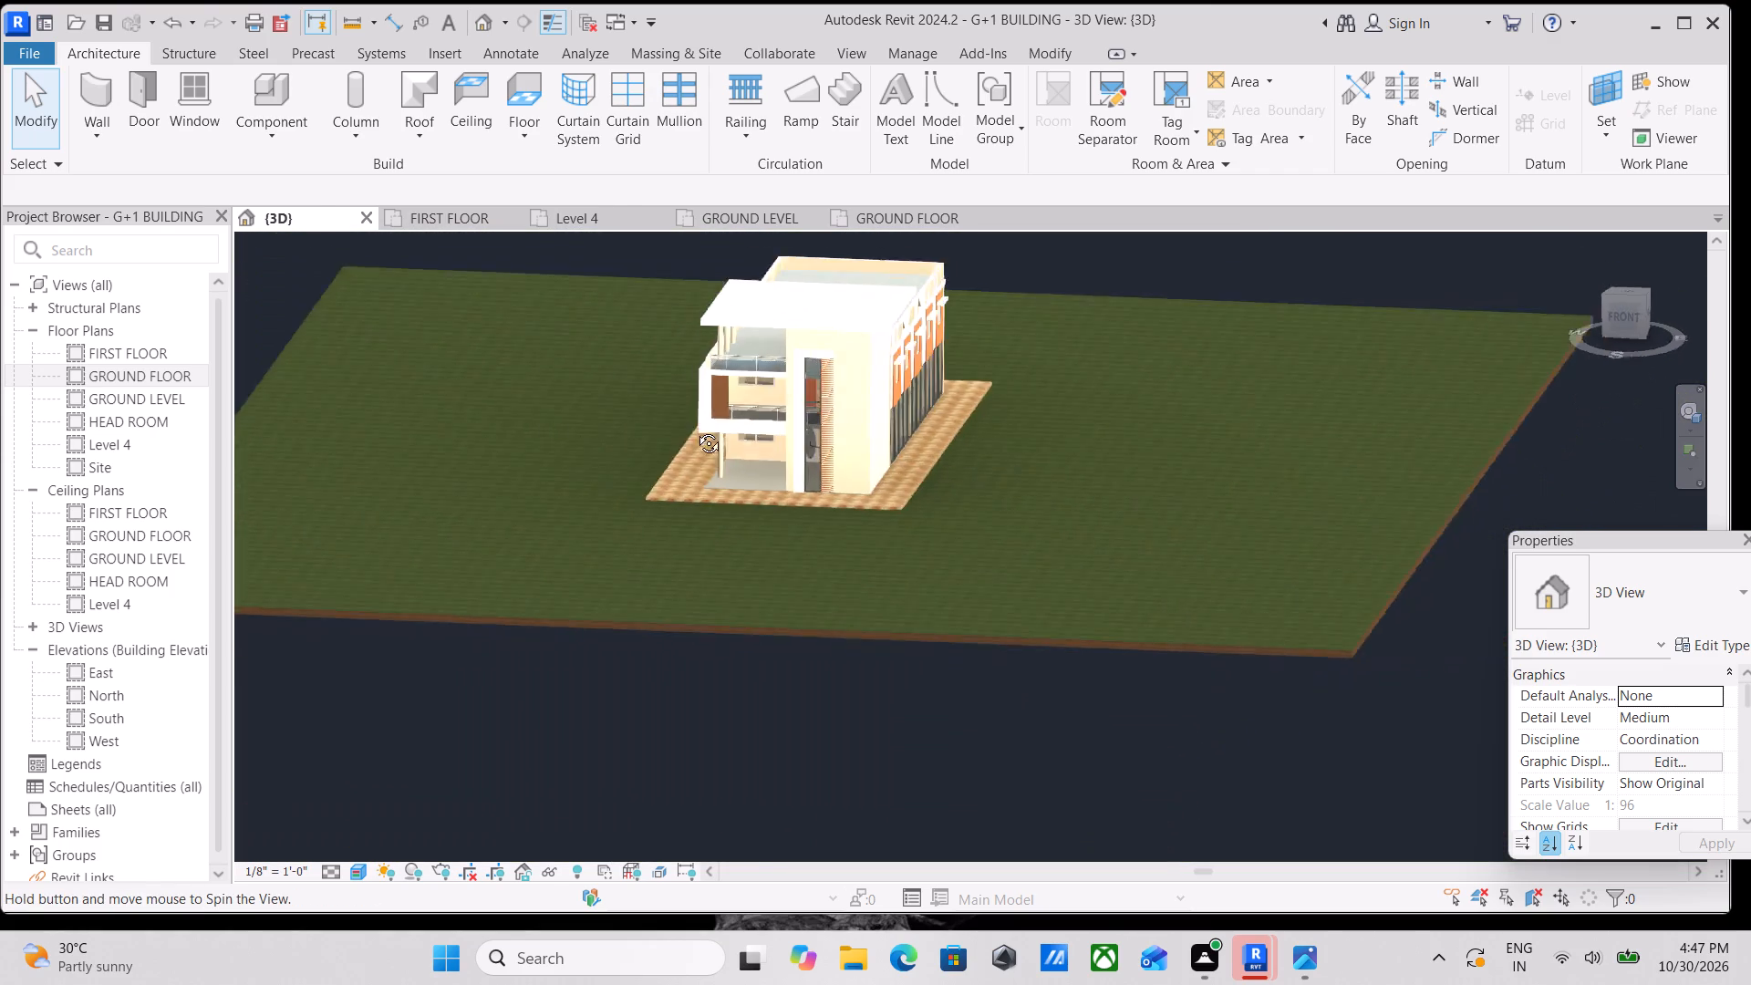
shift+middle_drag(695, 430, 779, 534)
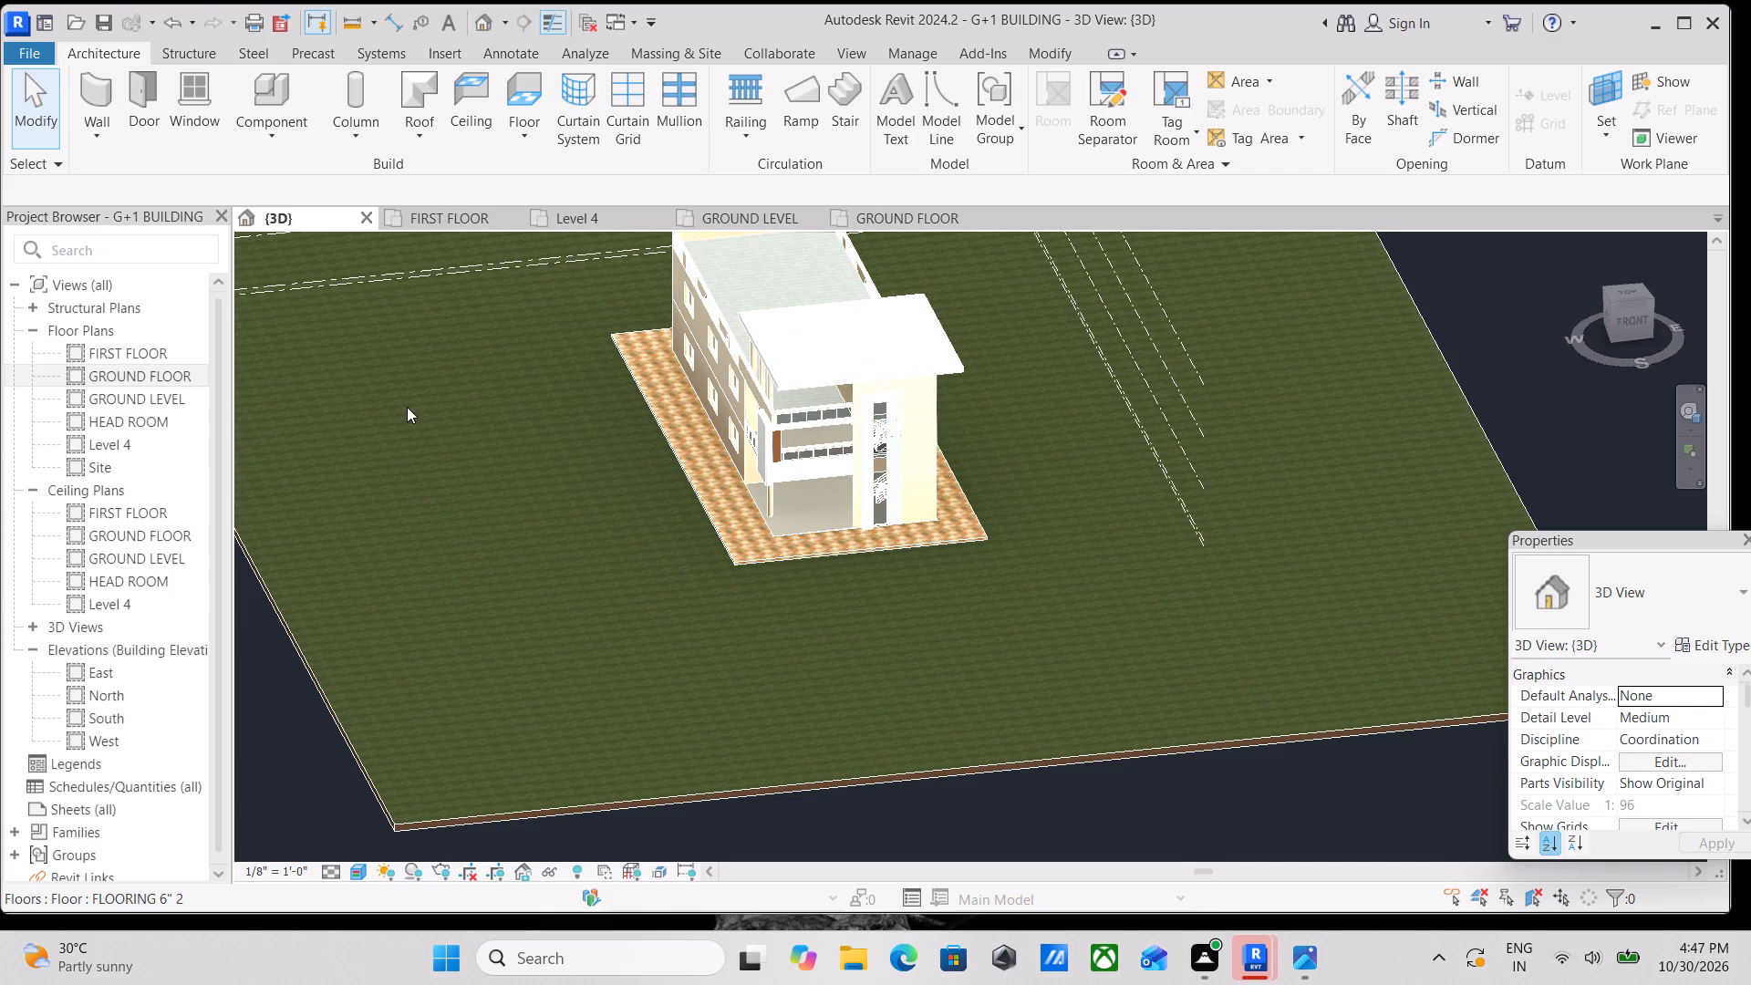
scroll(693, 482, up, 4)
middle_drag(690, 480, 298, 383)
scroll(651, 529, up, 3)
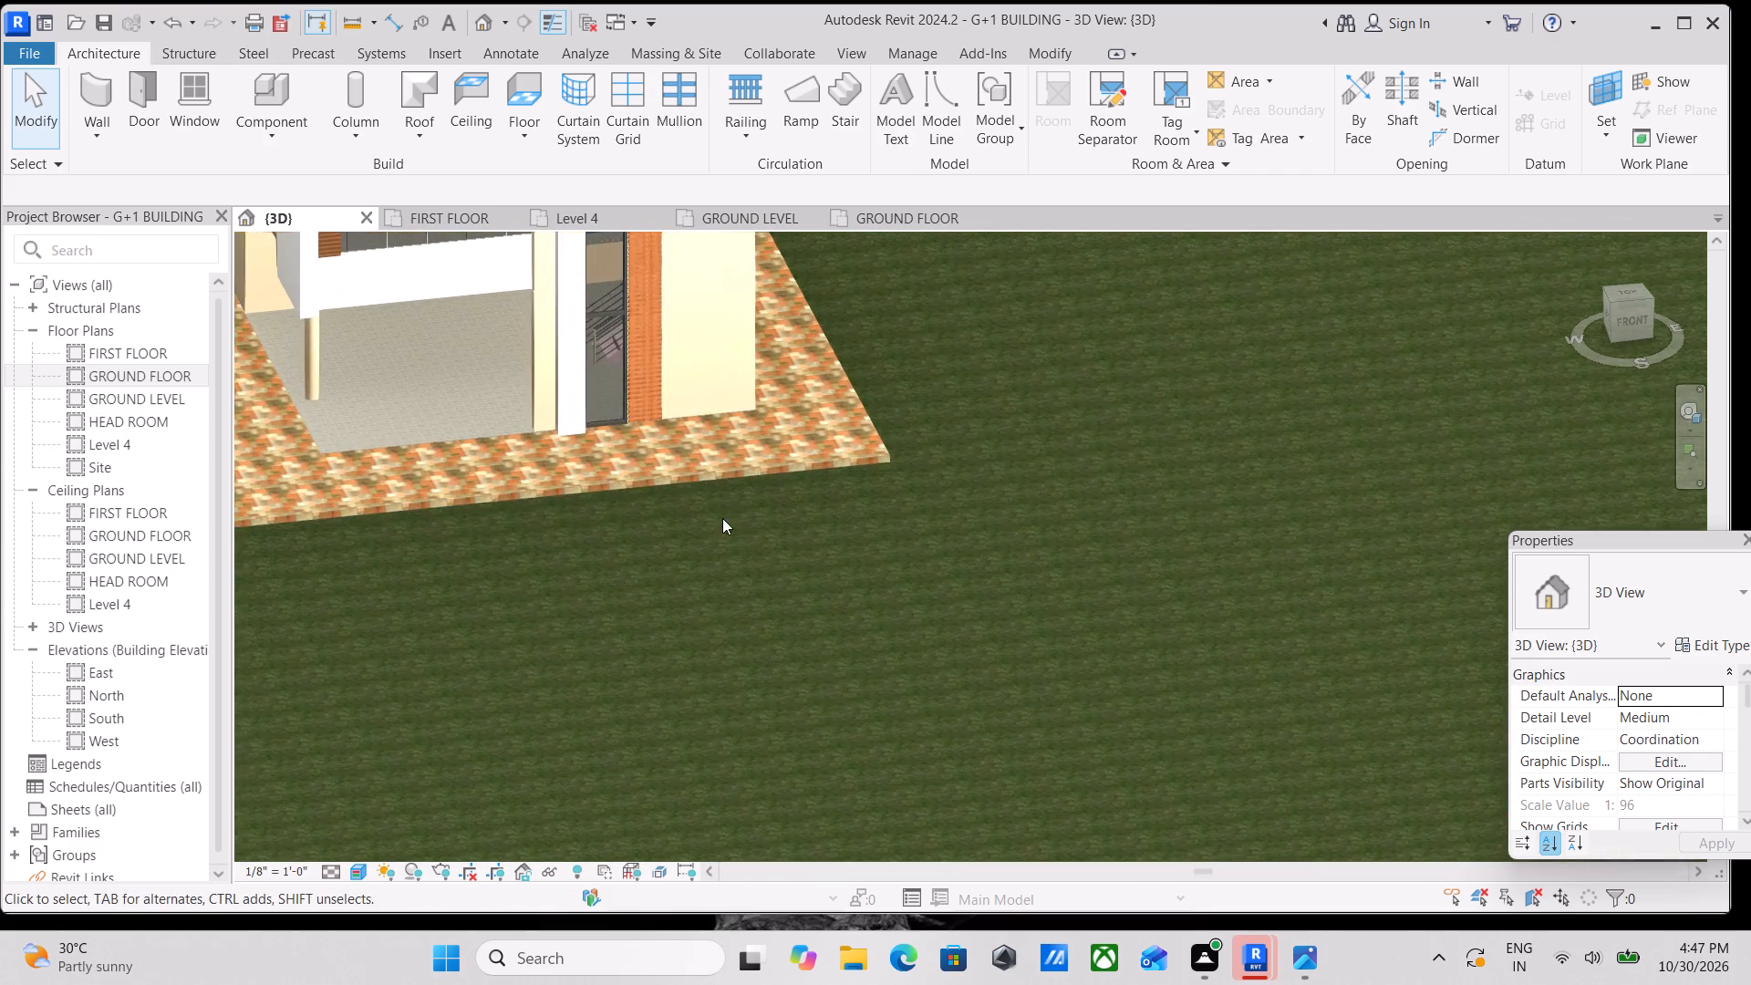
scroll(689, 451, up, 2)
scroll(568, 388, up, 5)
scroll(575, 383, down, 7)
middle_drag(558, 389, 690, 414)
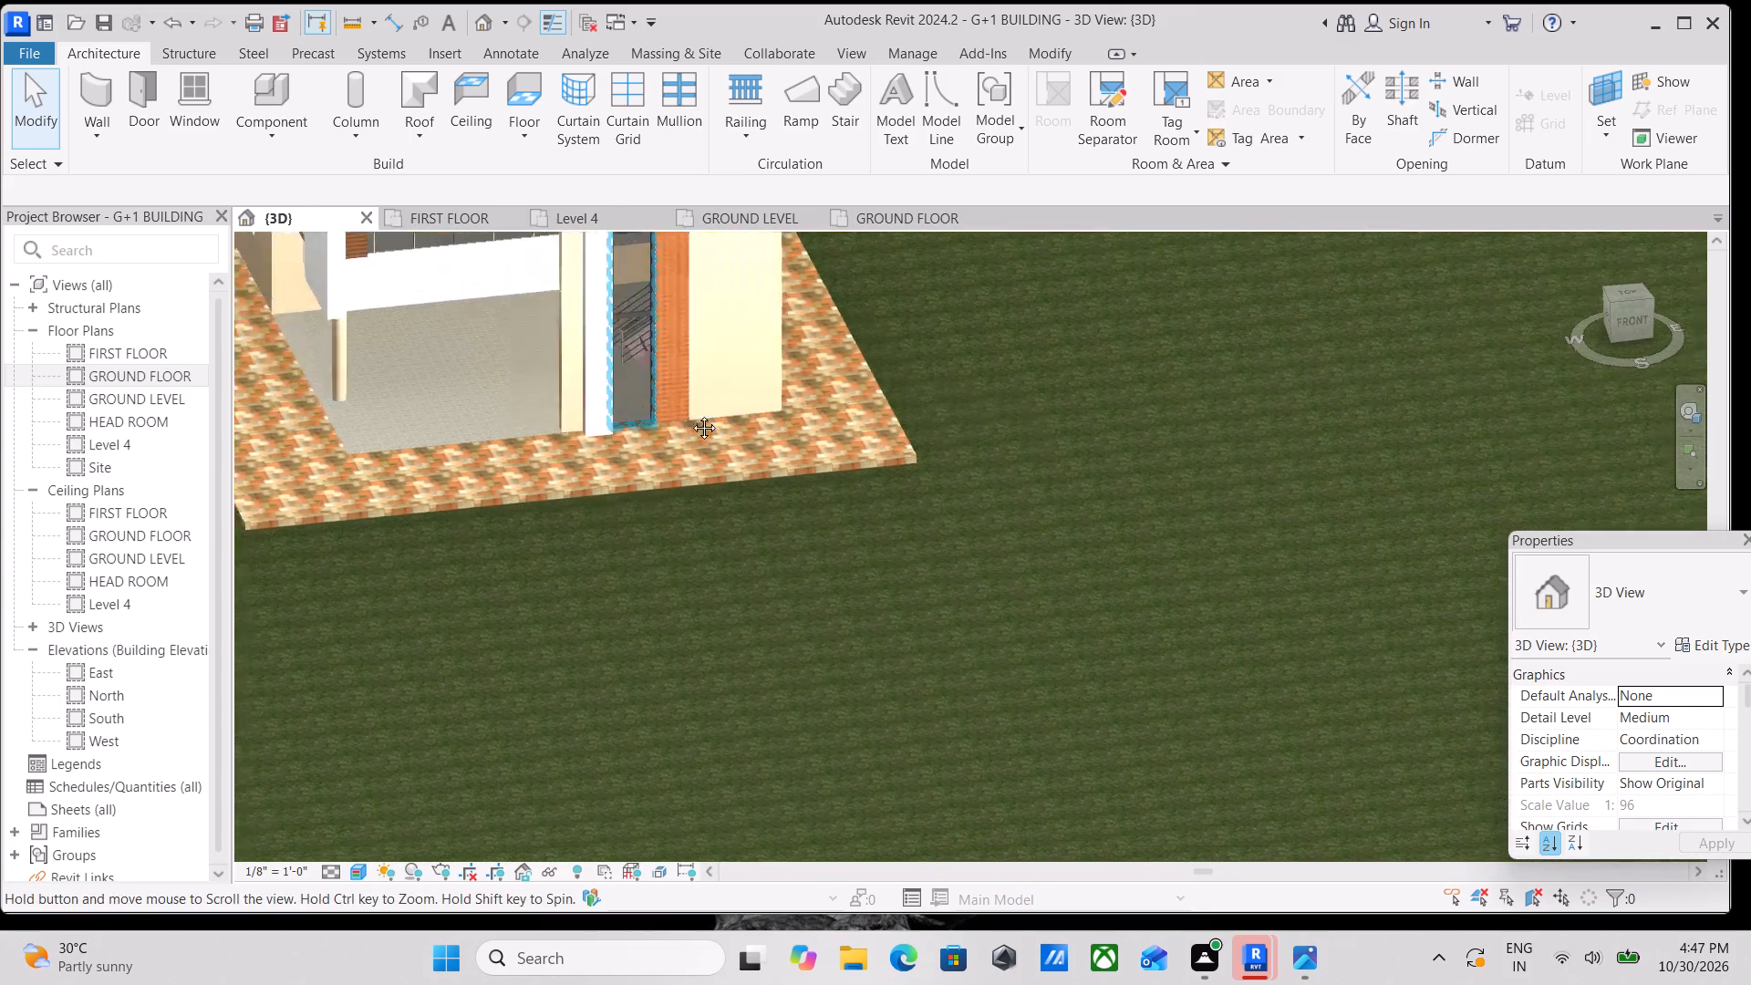
middle_drag(690, 414, 699, 414)
scroll(388, 386, down, 1)
middle_drag(392, 386, 601, 385)
scroll(507, 375, up, 7)
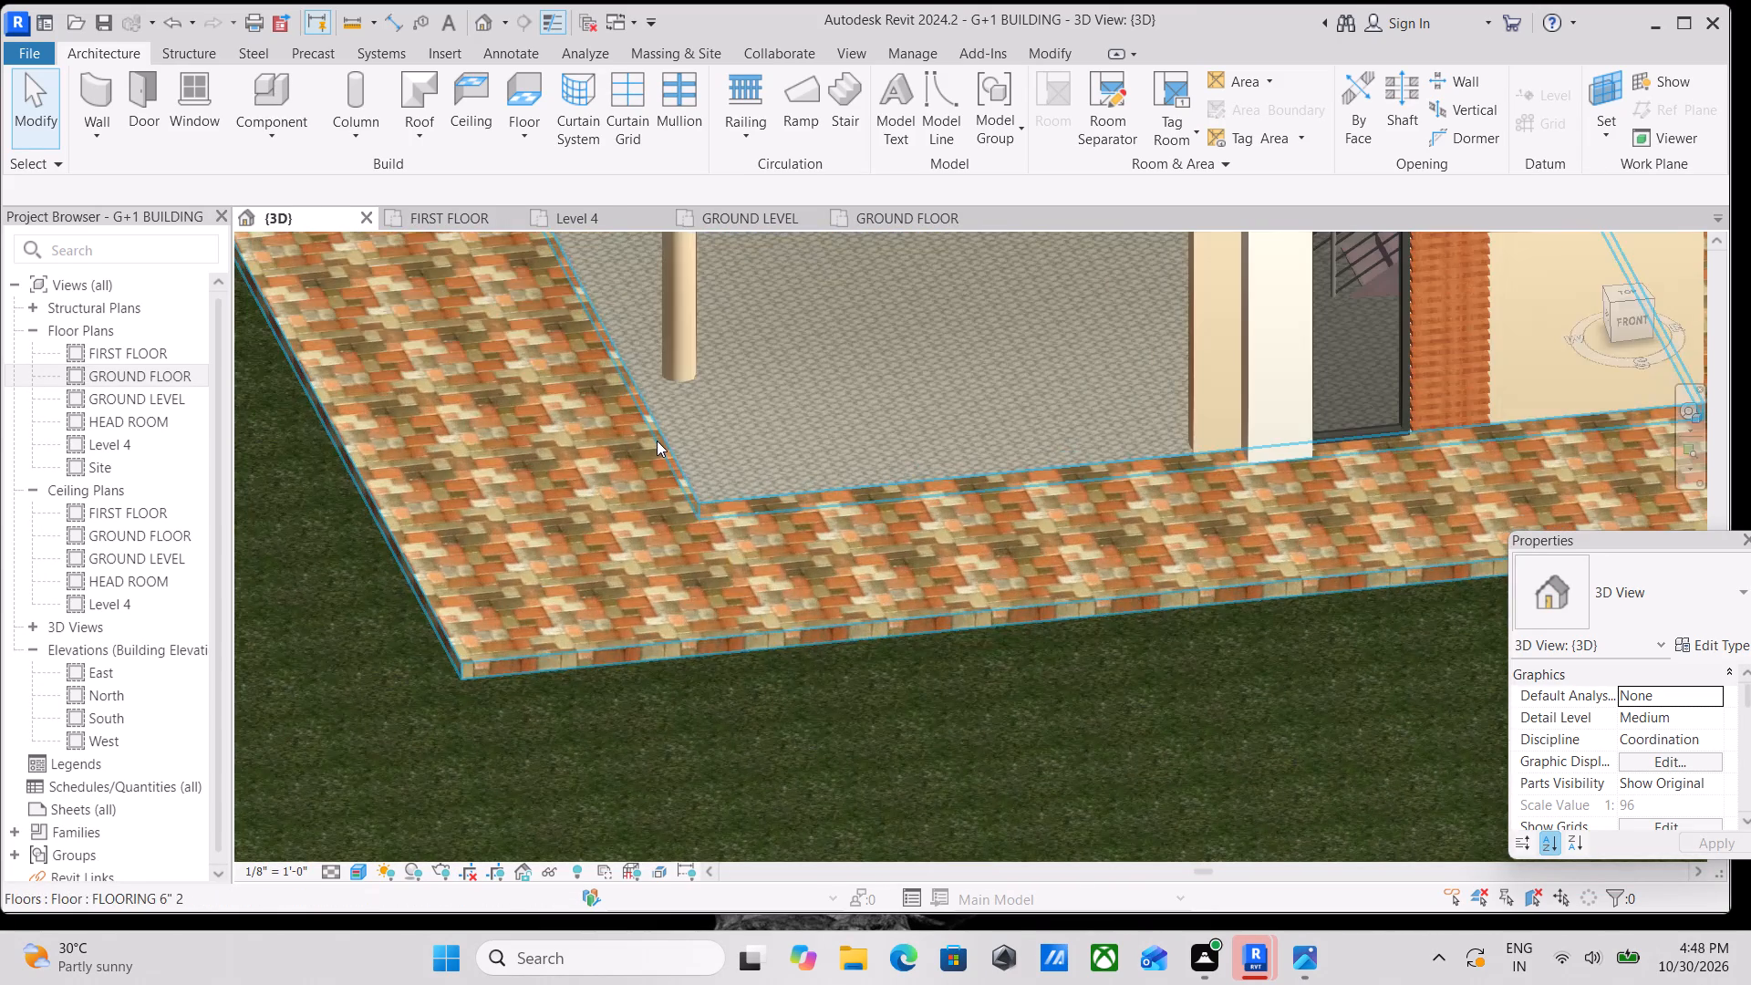
scroll(657, 441, down, 3)
scroll(593, 401, down, 4)
middle_drag(590, 401, 573, 461)
scroll(423, 362, down, 1)
middle_drag(423, 361, 431, 467)
scroll(404, 371, down, 1)
middle_drag(404, 371, 410, 404)
middle_drag(365, 341, 428, 471)
middle_drag(385, 388, 422, 463)
scroll(385, 388, down, 1)
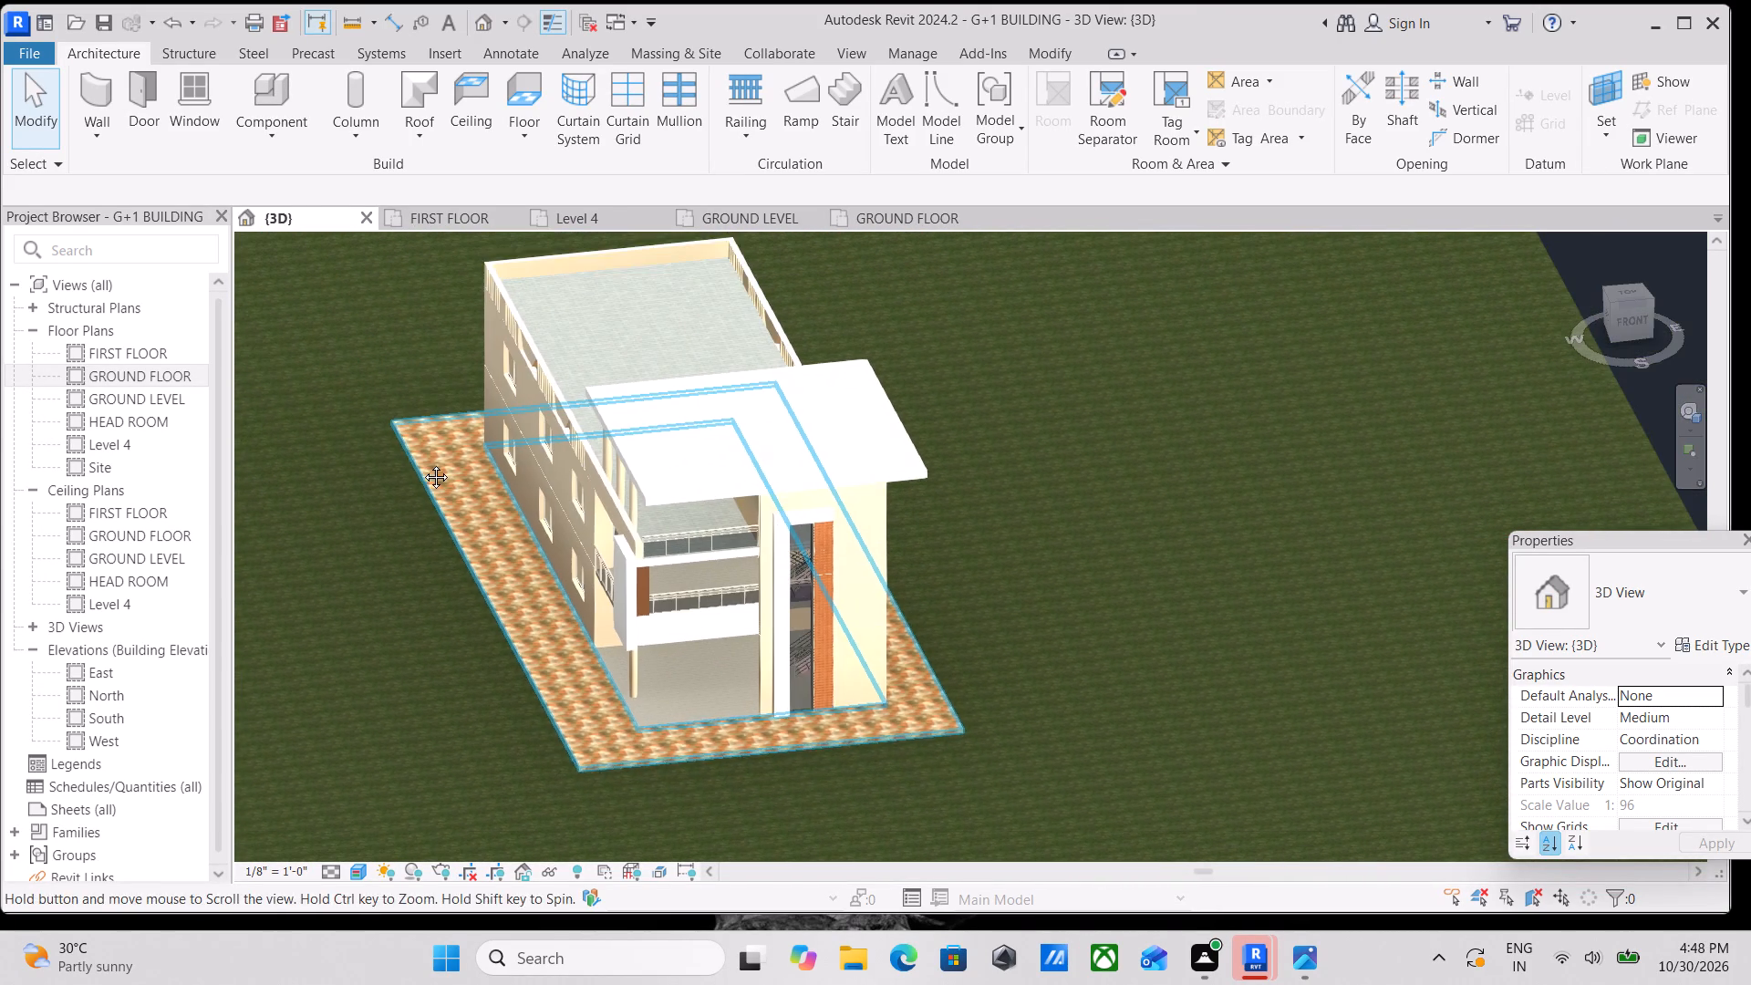
middle_drag(422, 463, 425, 470)
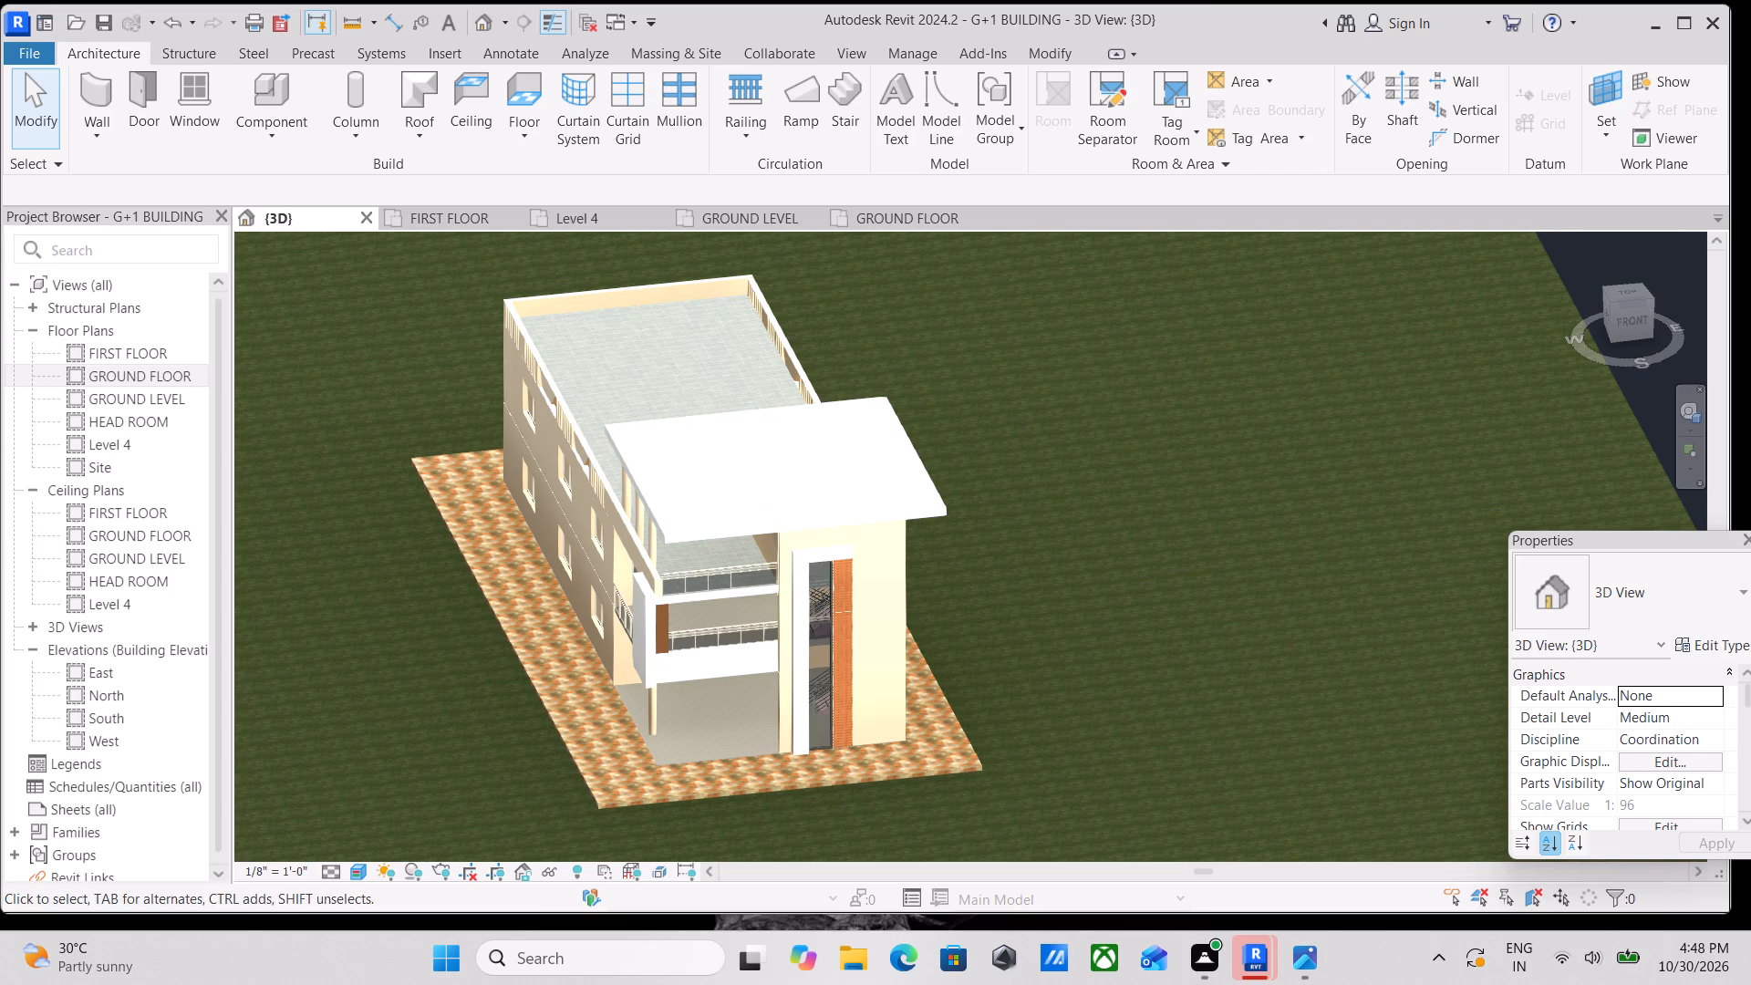
click(1634, 288)
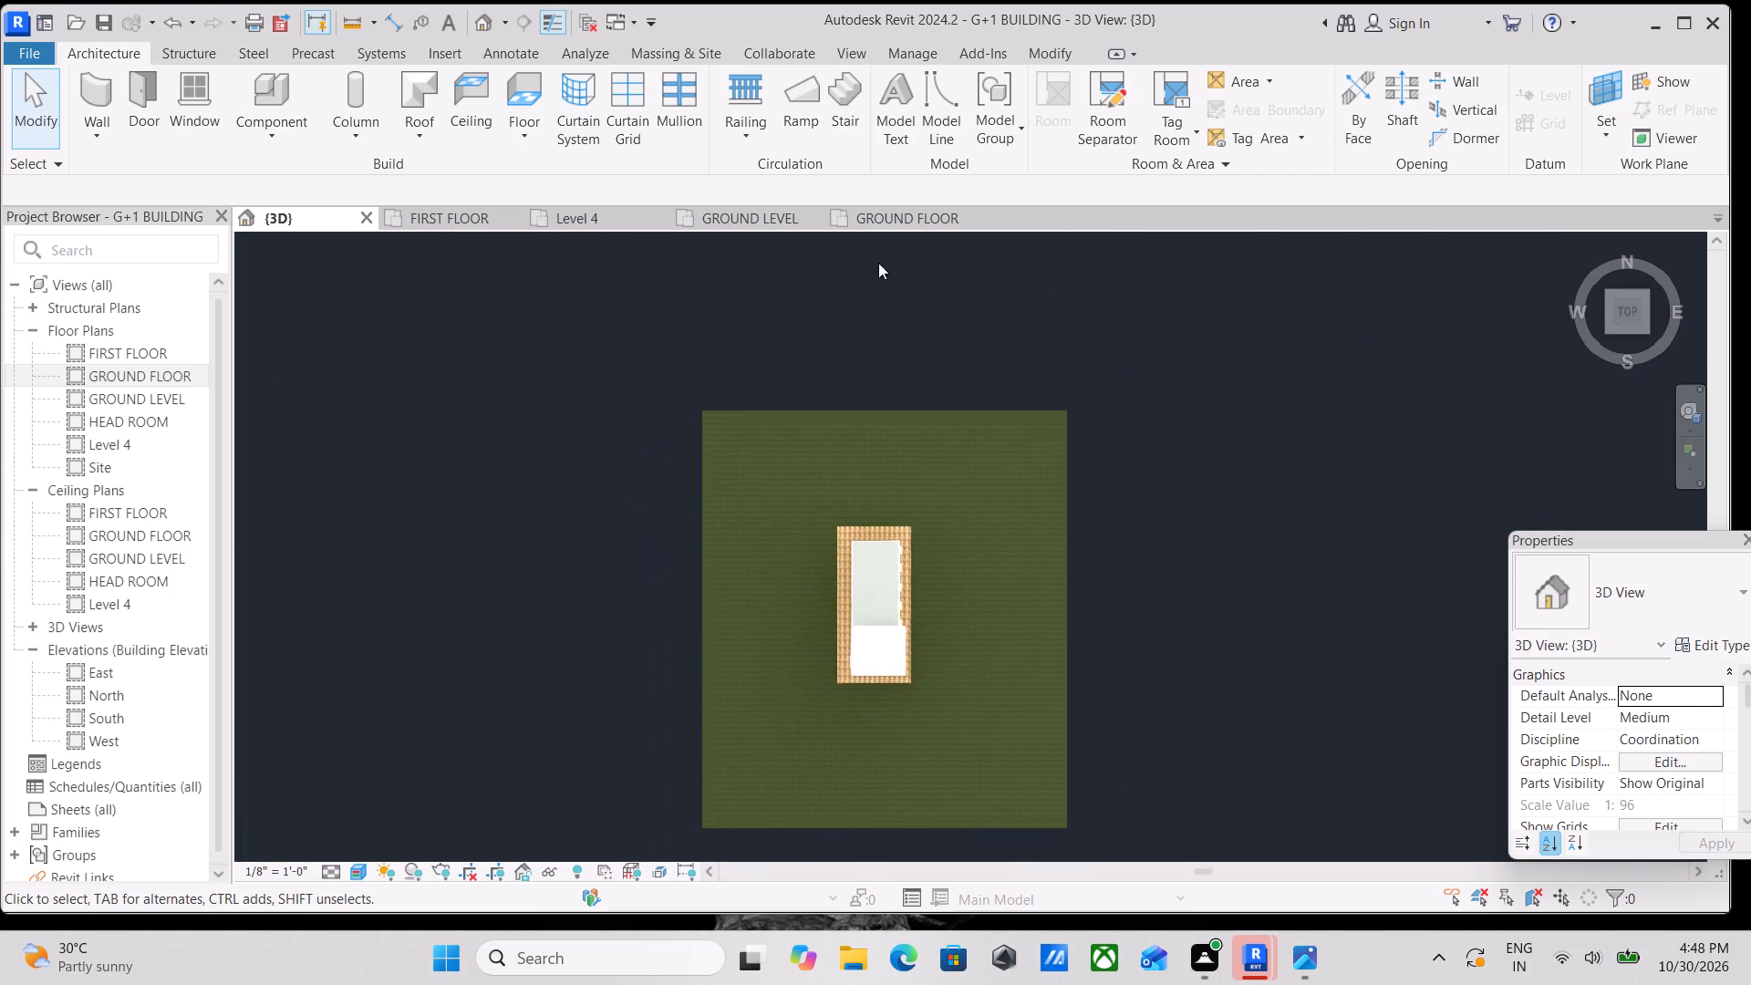
Return to the GROUND FLOOR plan view.
click(890, 218)
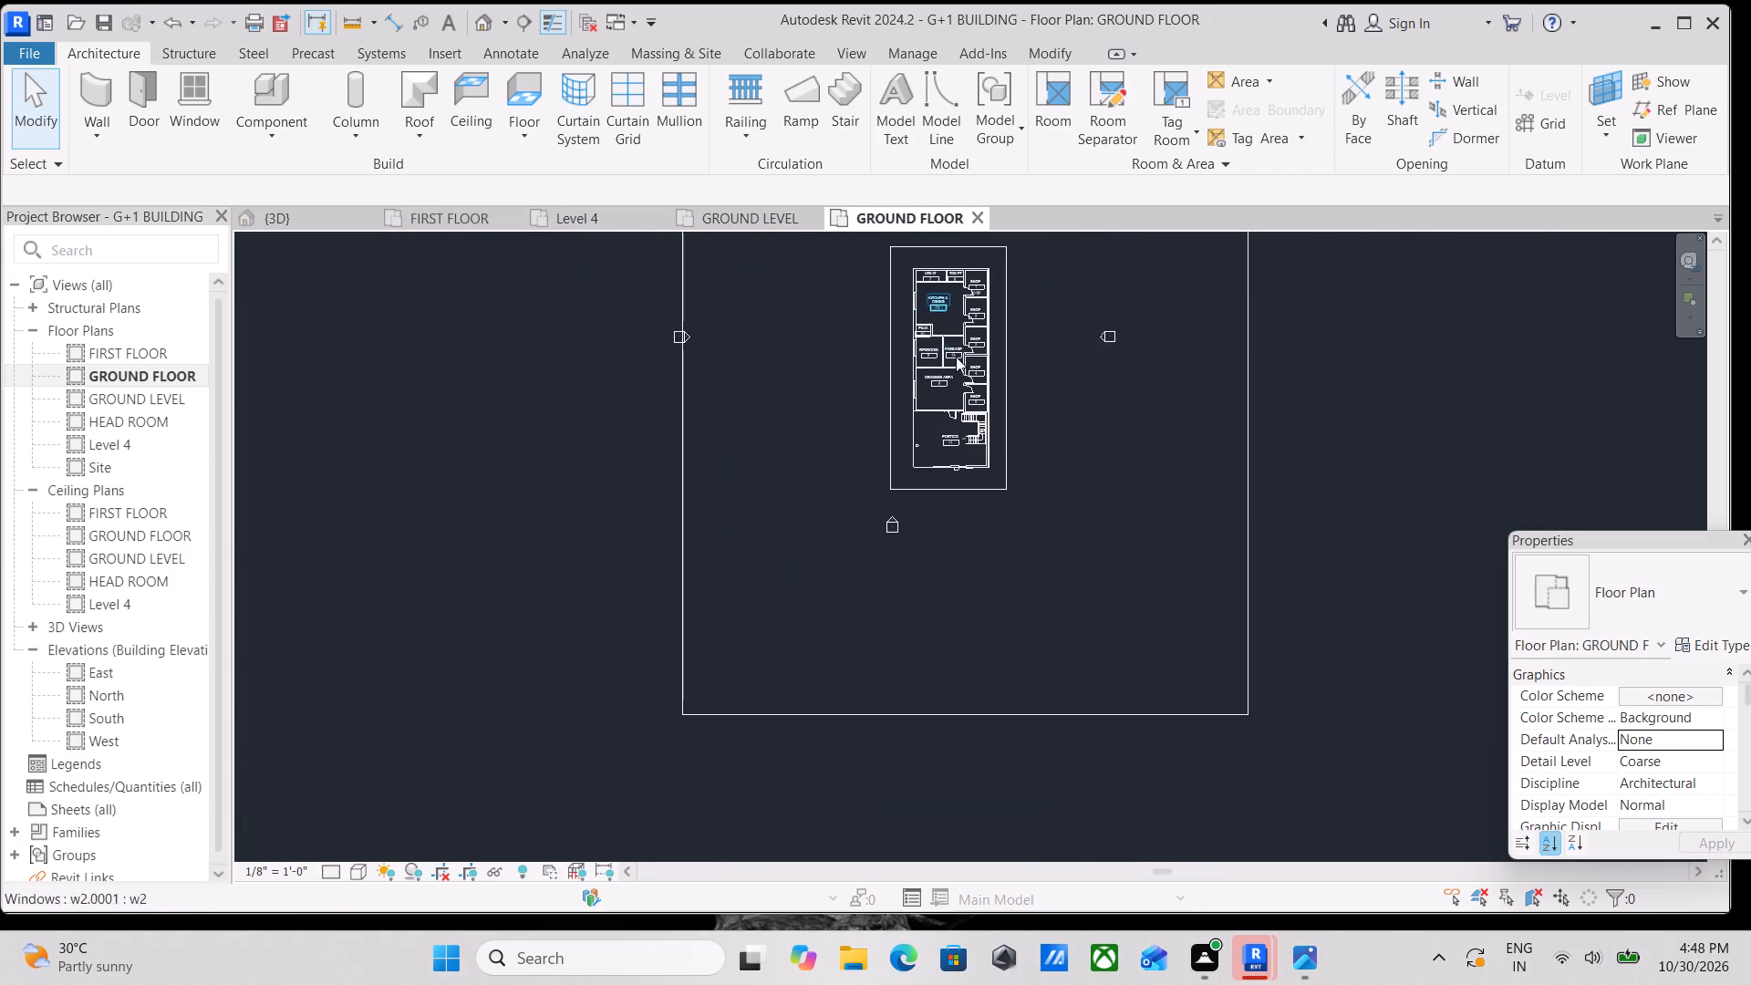
Draw 5' high OUTER WALL 9" boundary walls along the paving floor's west edge and its south edge in front of the portico.
scroll(964, 482, up, 4)
middle_drag(820, 414, 784, 569)
middle_drag(791, 494, 772, 572)
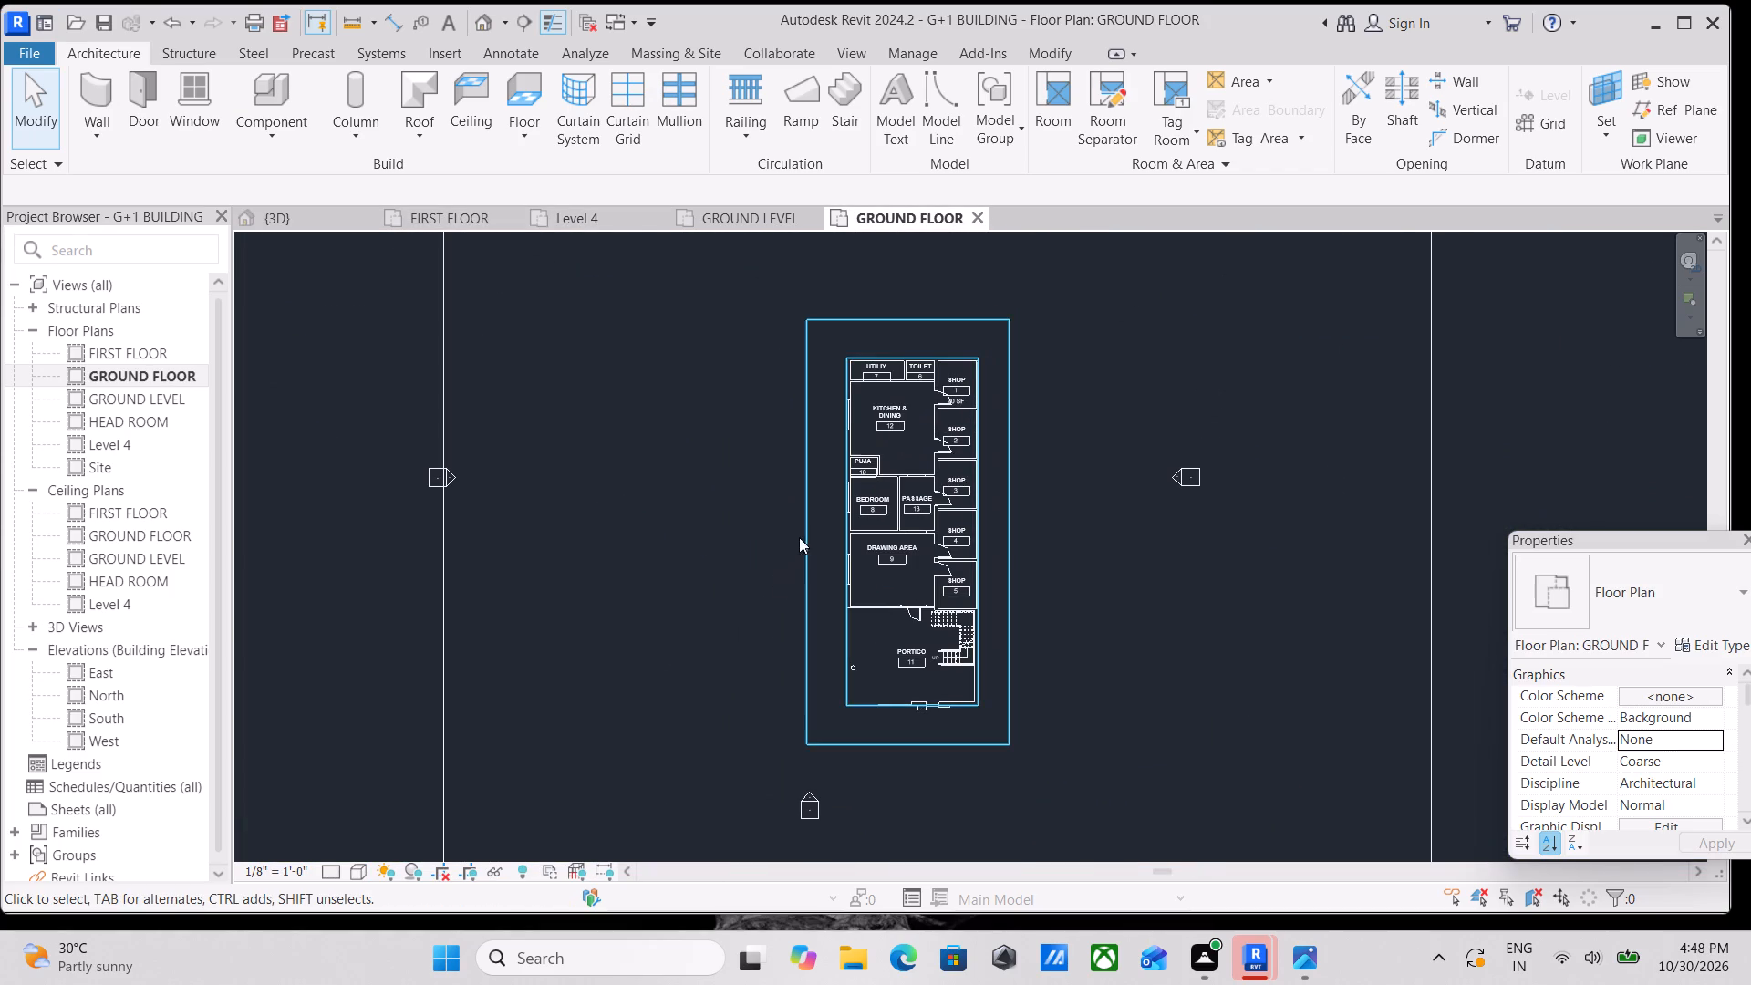
text(wa)
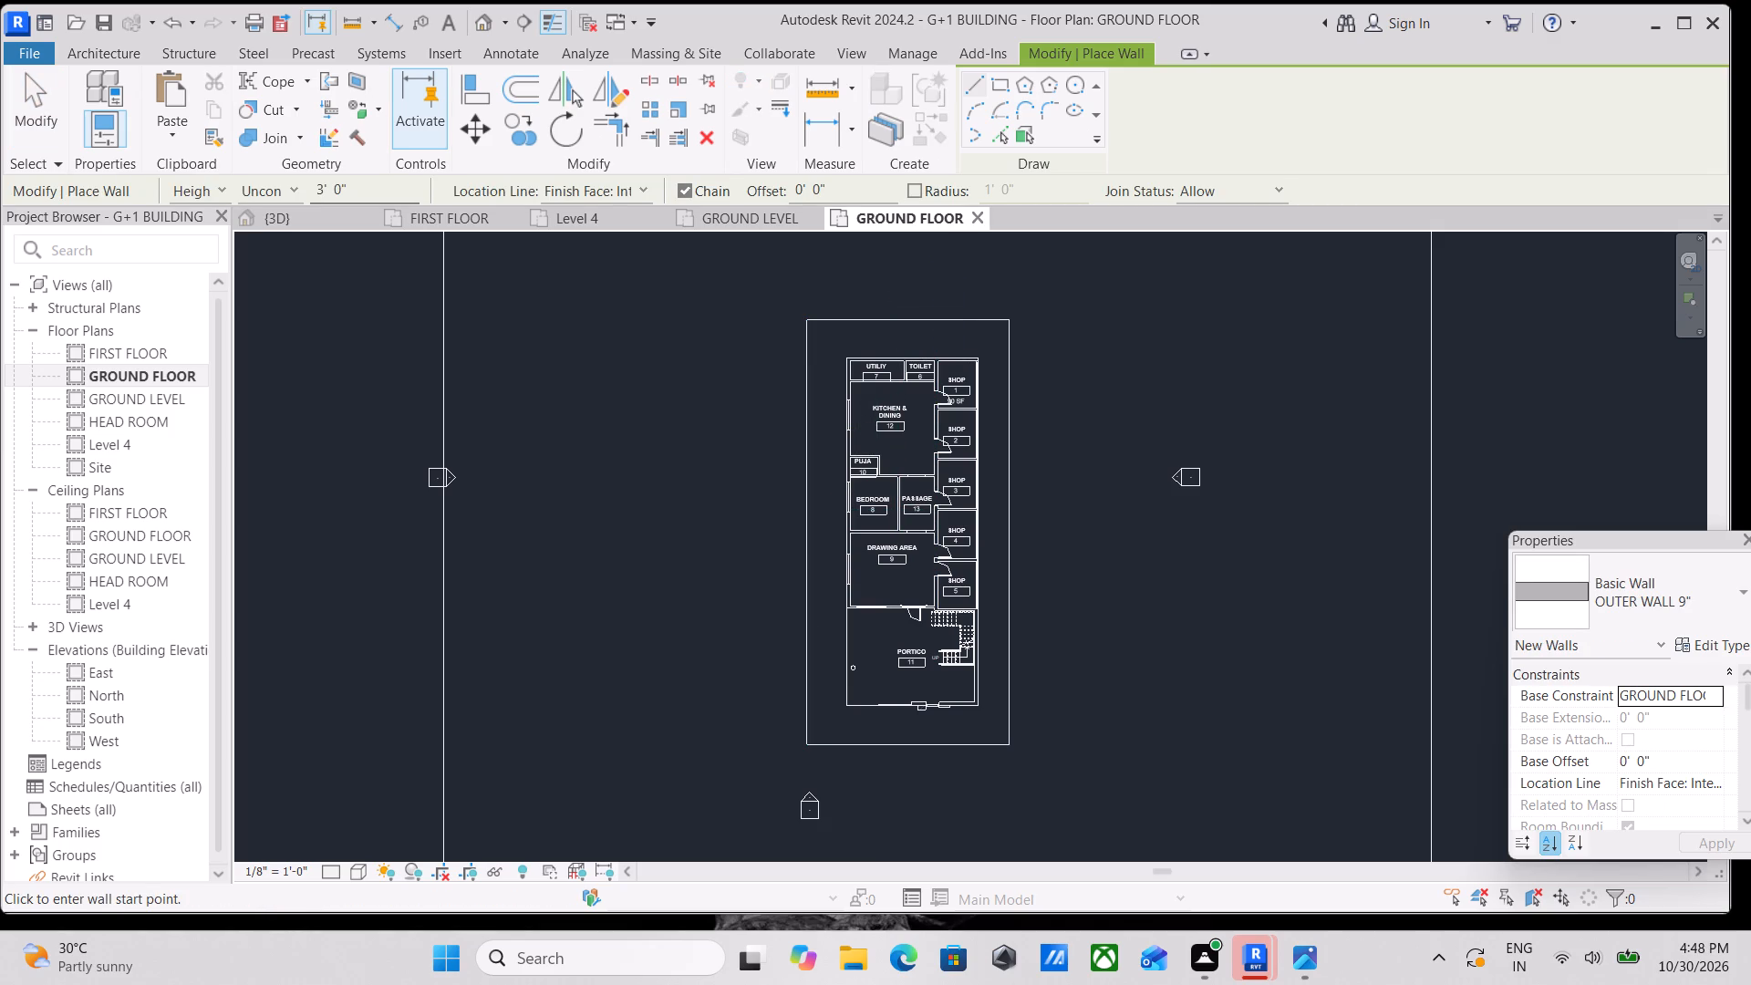
drag(375, 186, 245, 177)
key(5)
key(apostrophe)
key(Return)
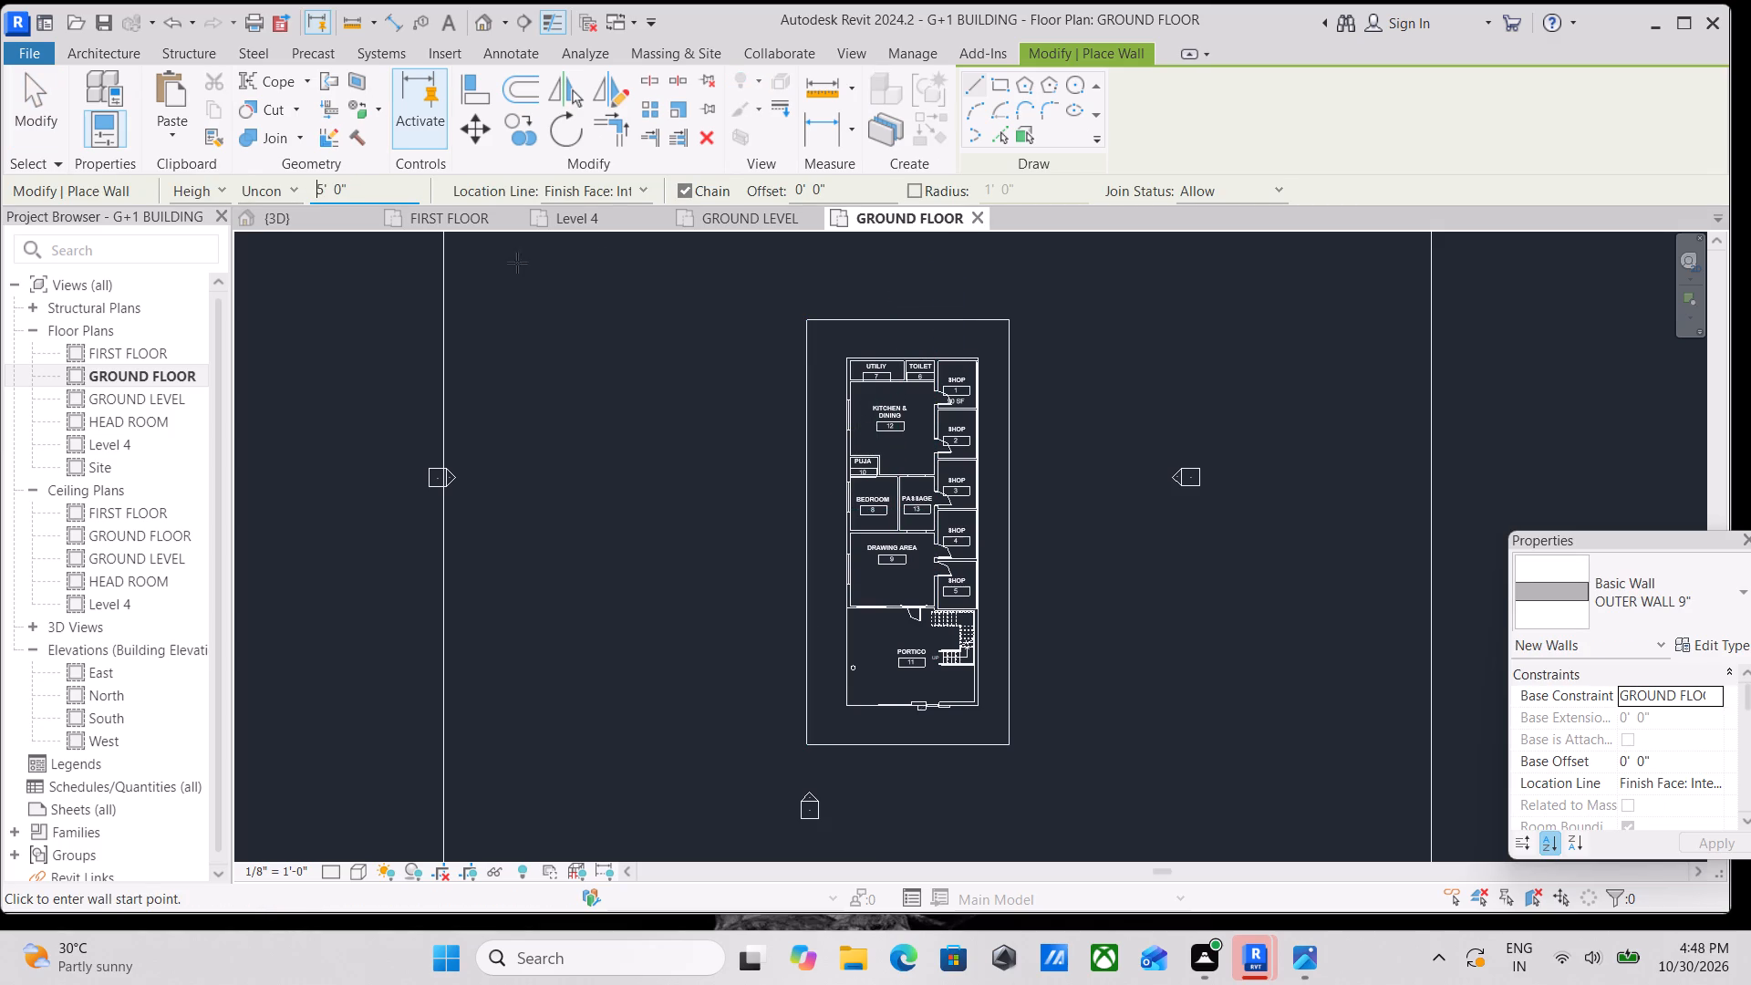
scroll(792, 324, up, 3)
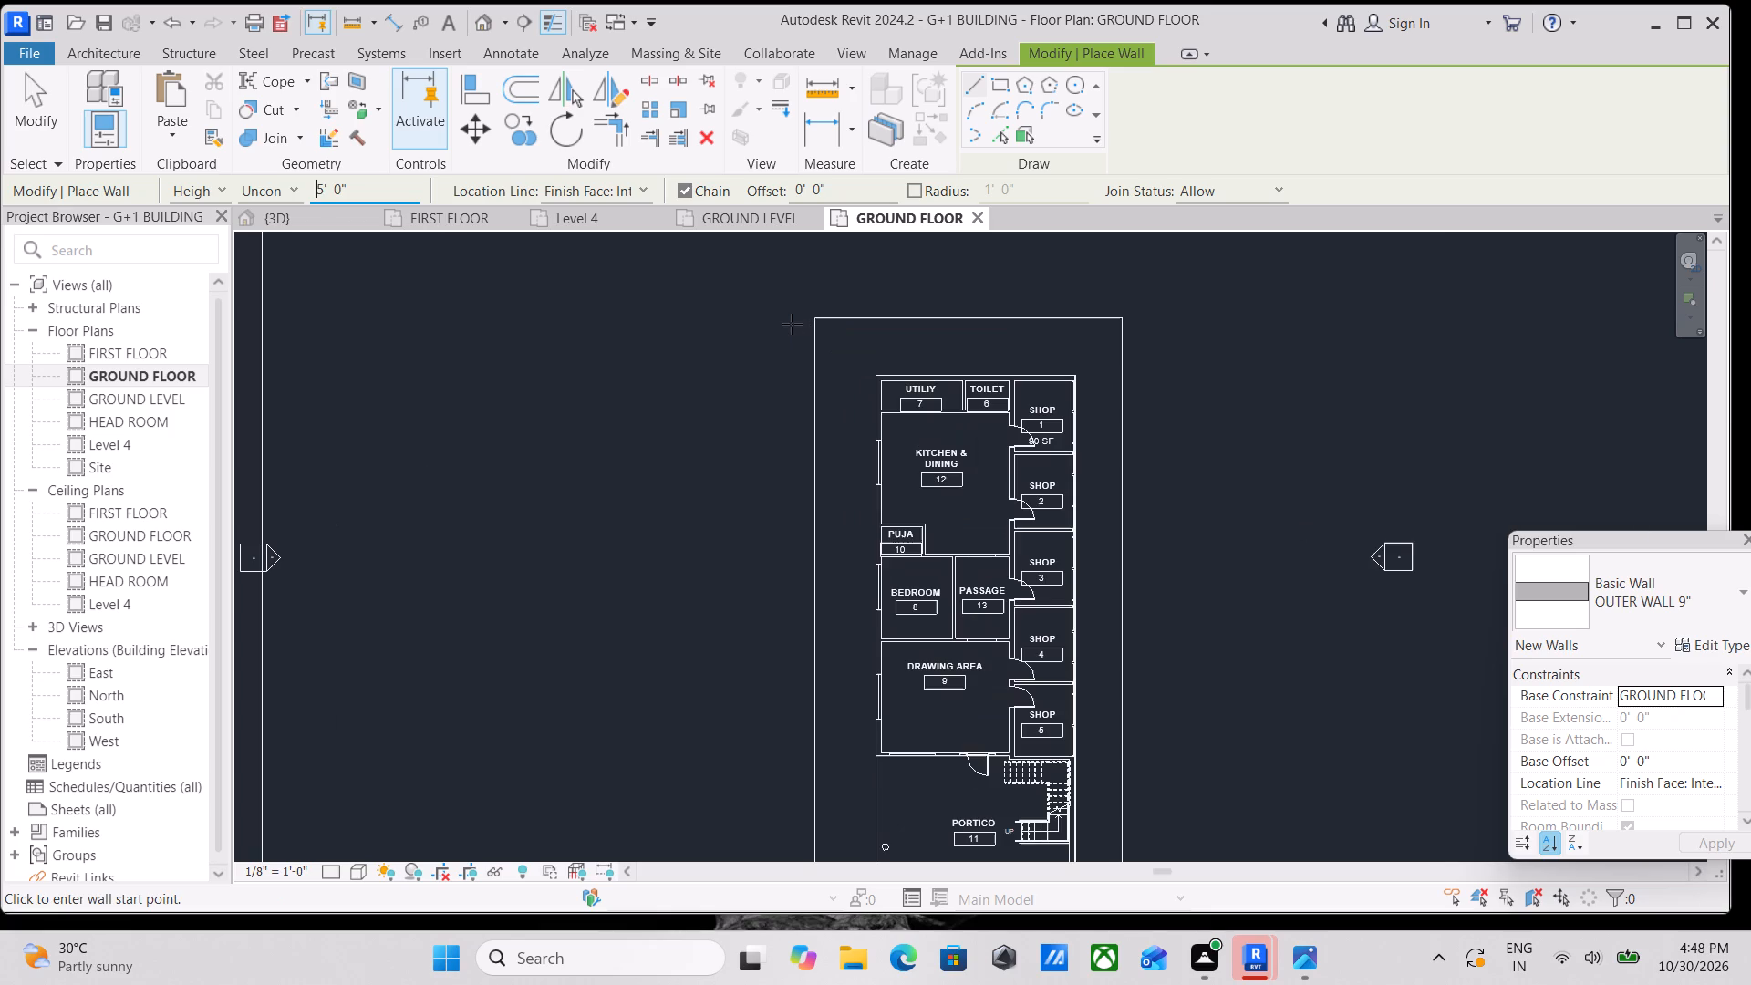
click(814, 316)
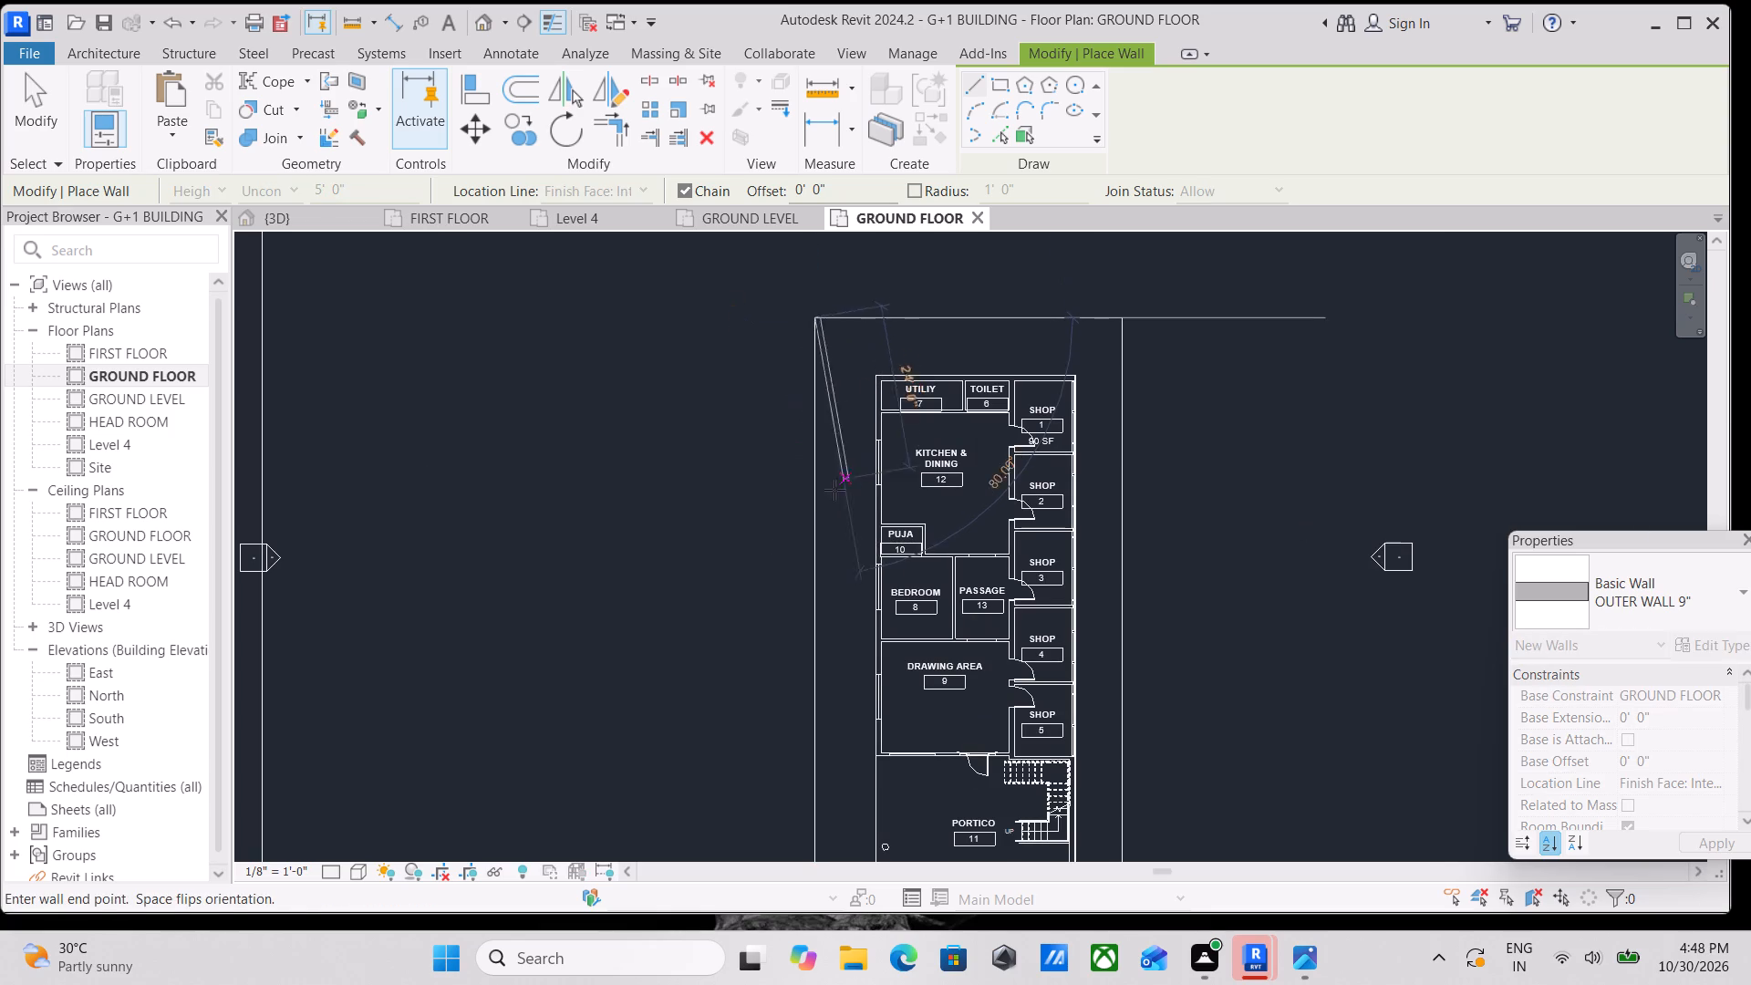
middle_drag(822, 479, 818, 294)
middle_drag(822, 457, 804, 274)
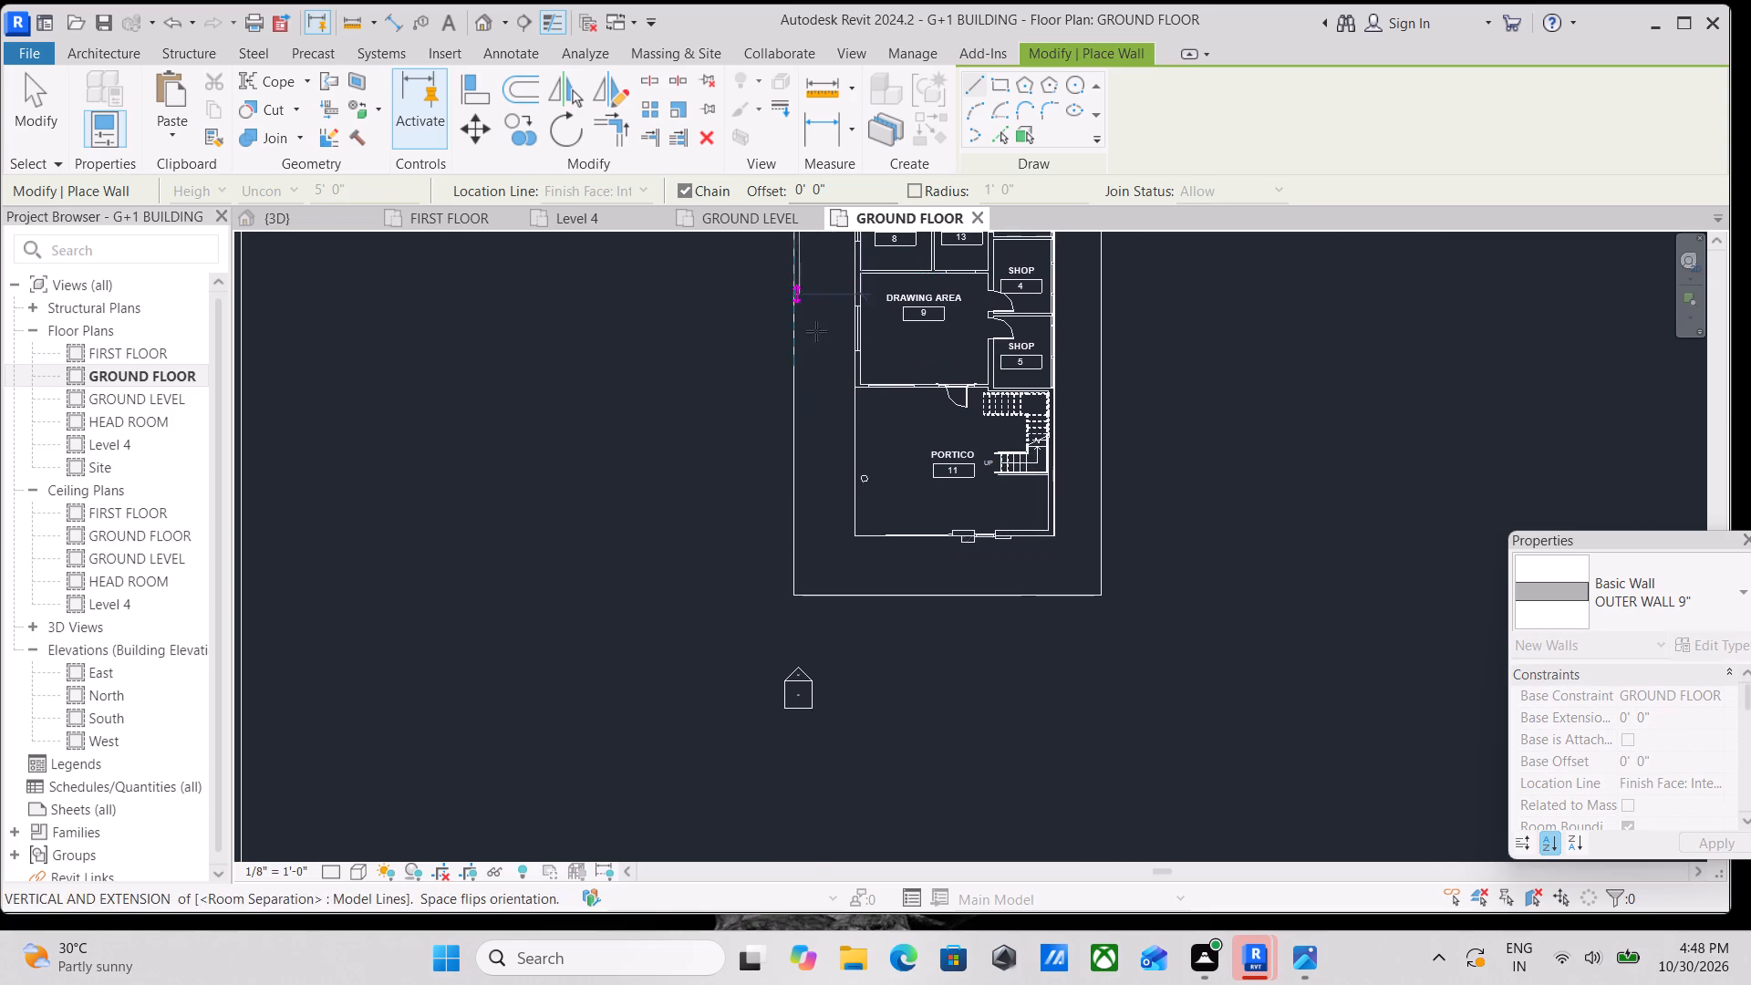
key(space)
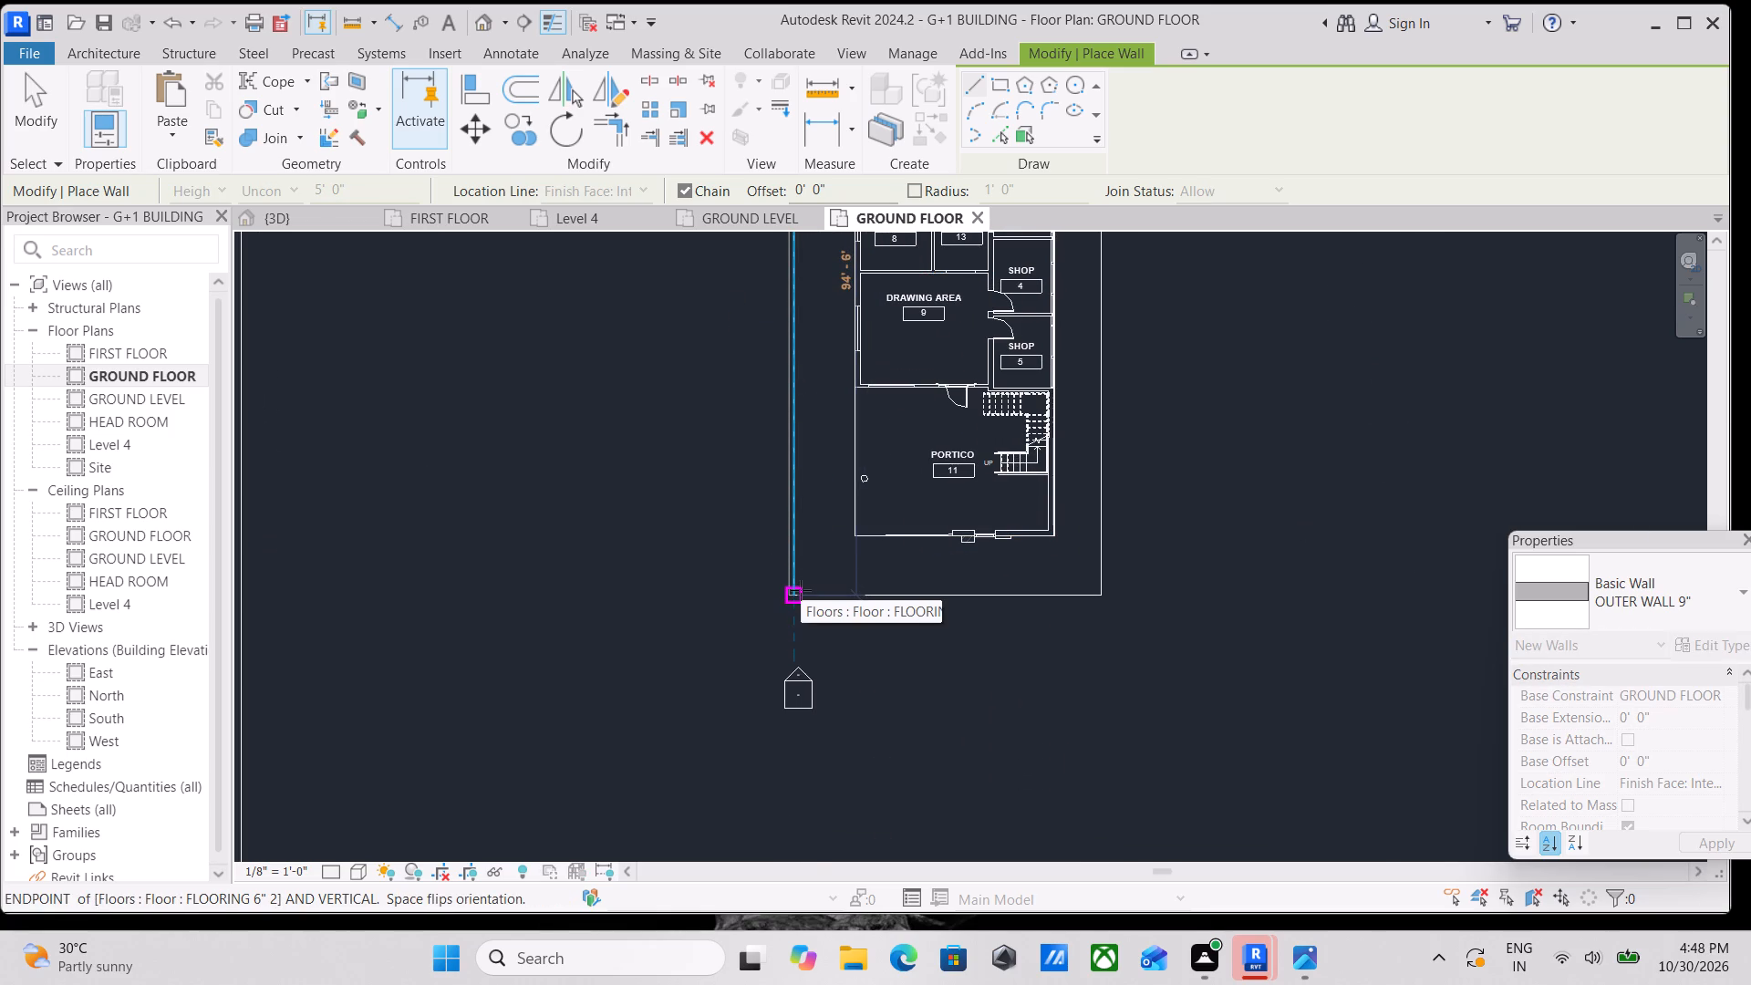
click(801, 590)
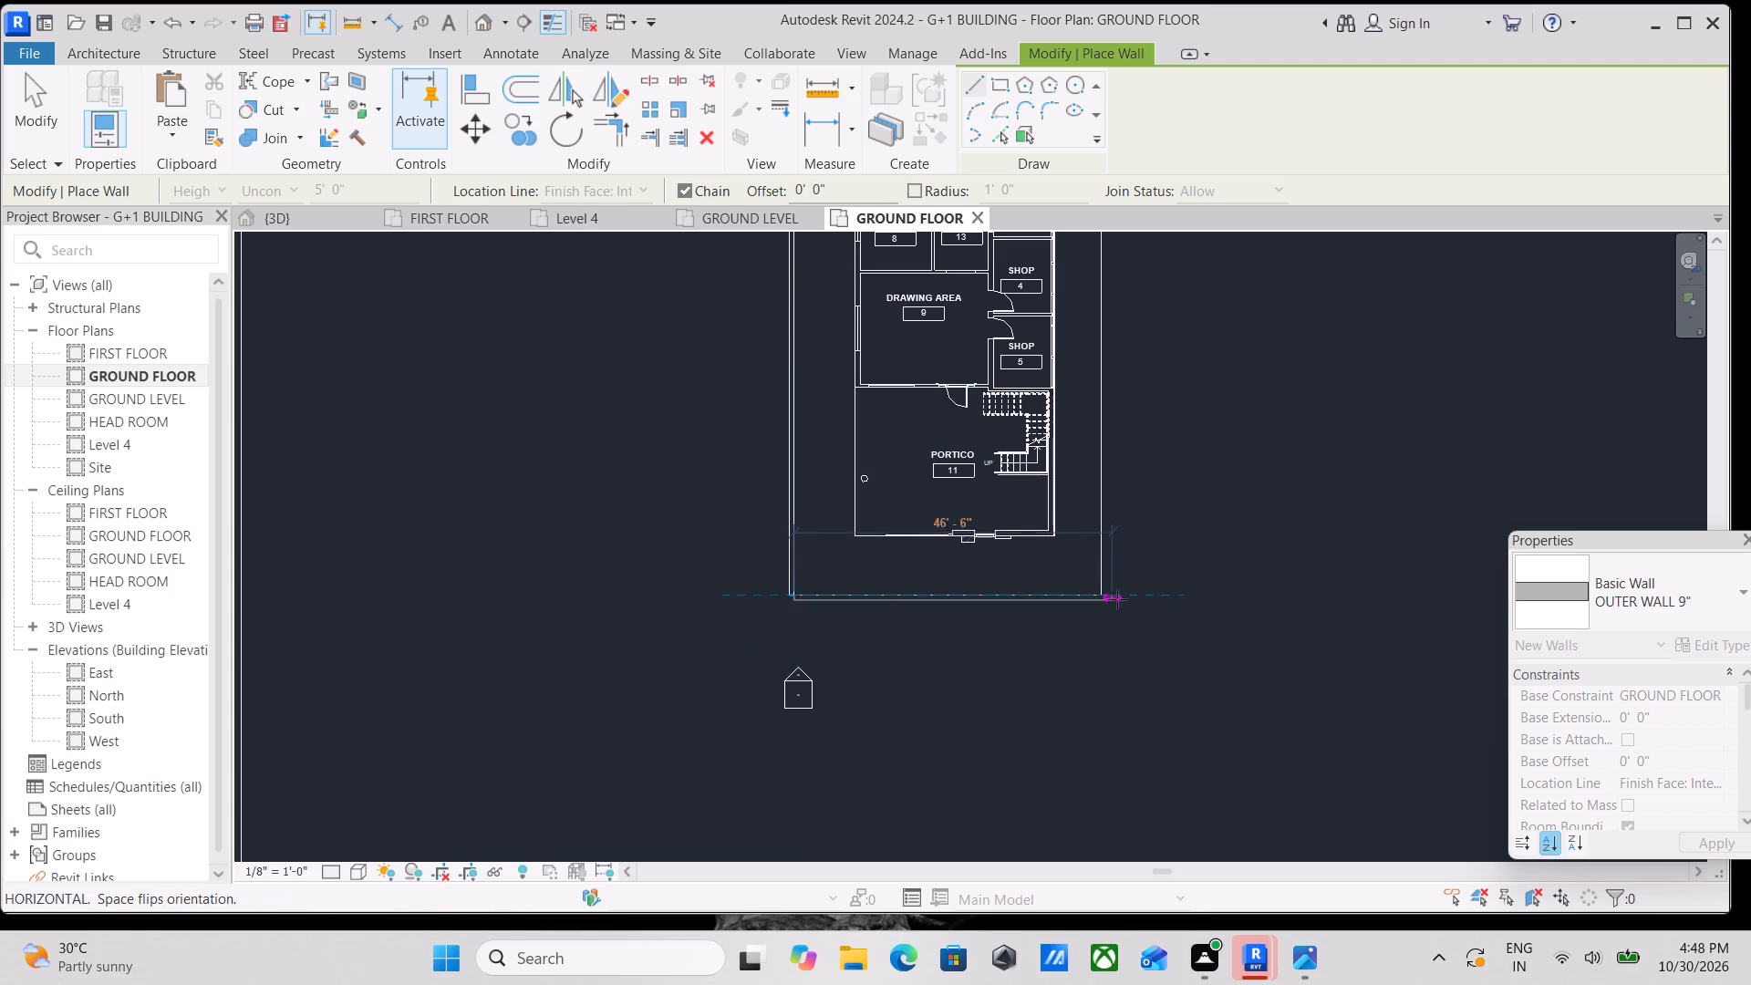
click(1107, 594)
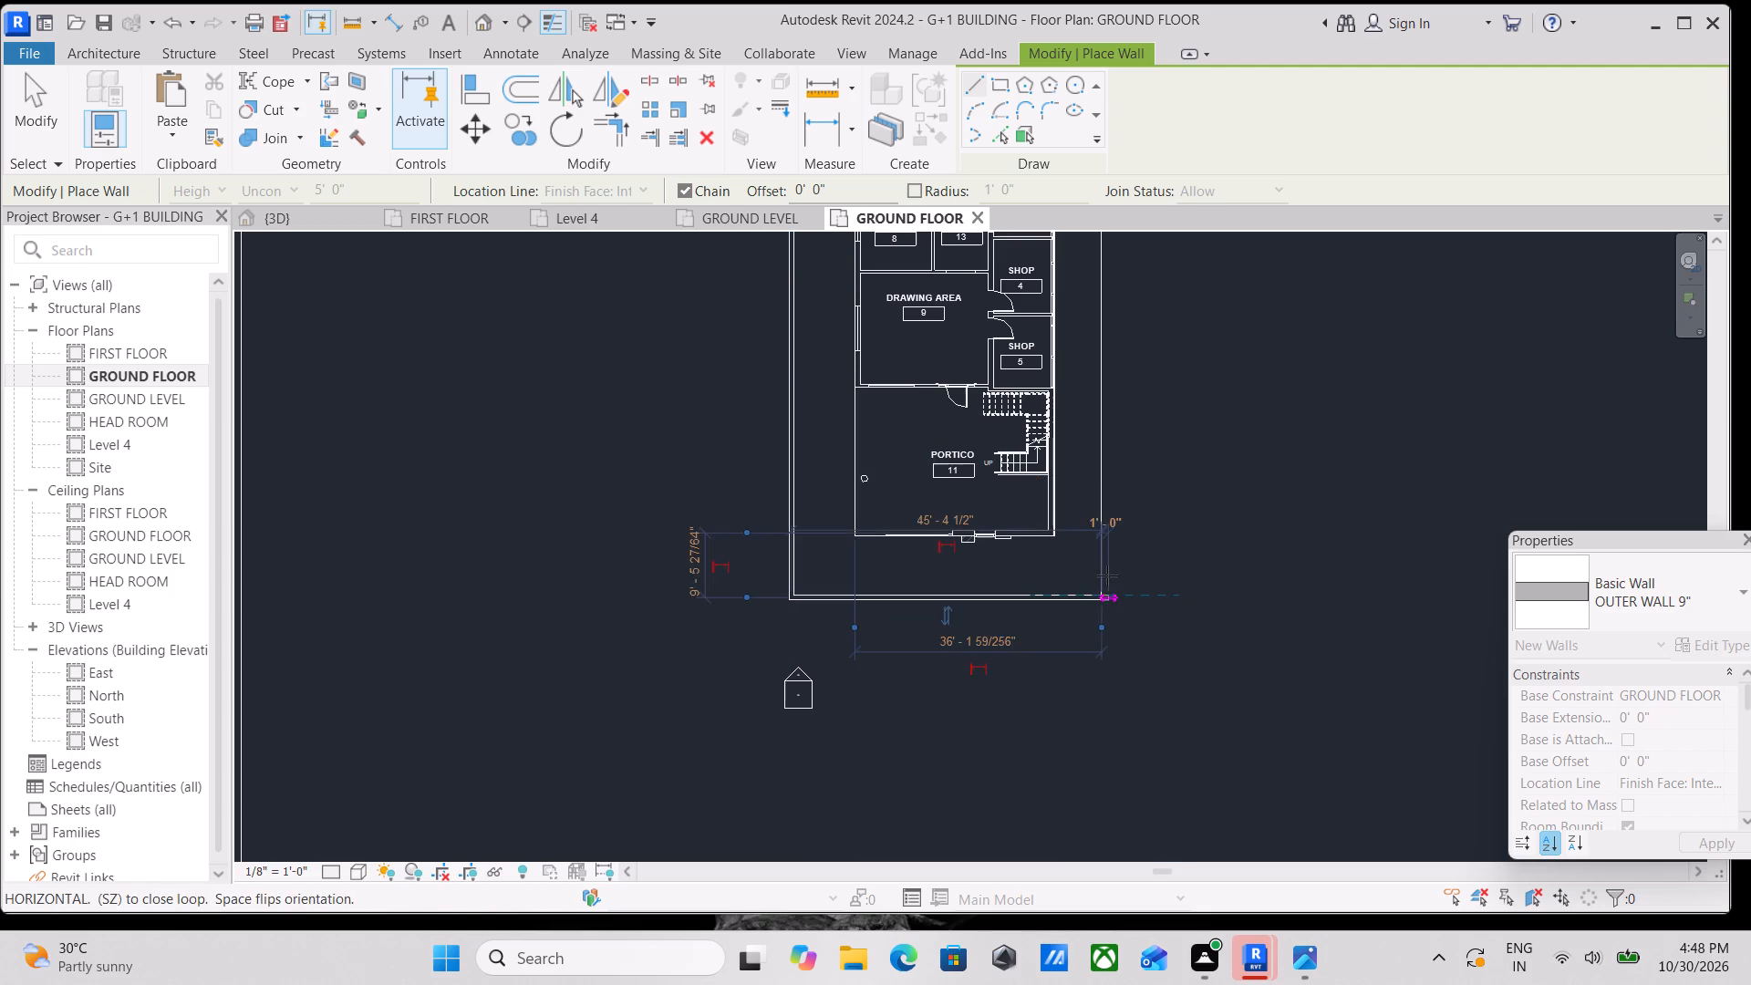
Continue the boundary wall chain along the paving floor's east and north edges, closing the loop at the northwest corner.
middle_drag(1114, 405, 1089, 693)
middle_drag(1084, 336, 1085, 540)
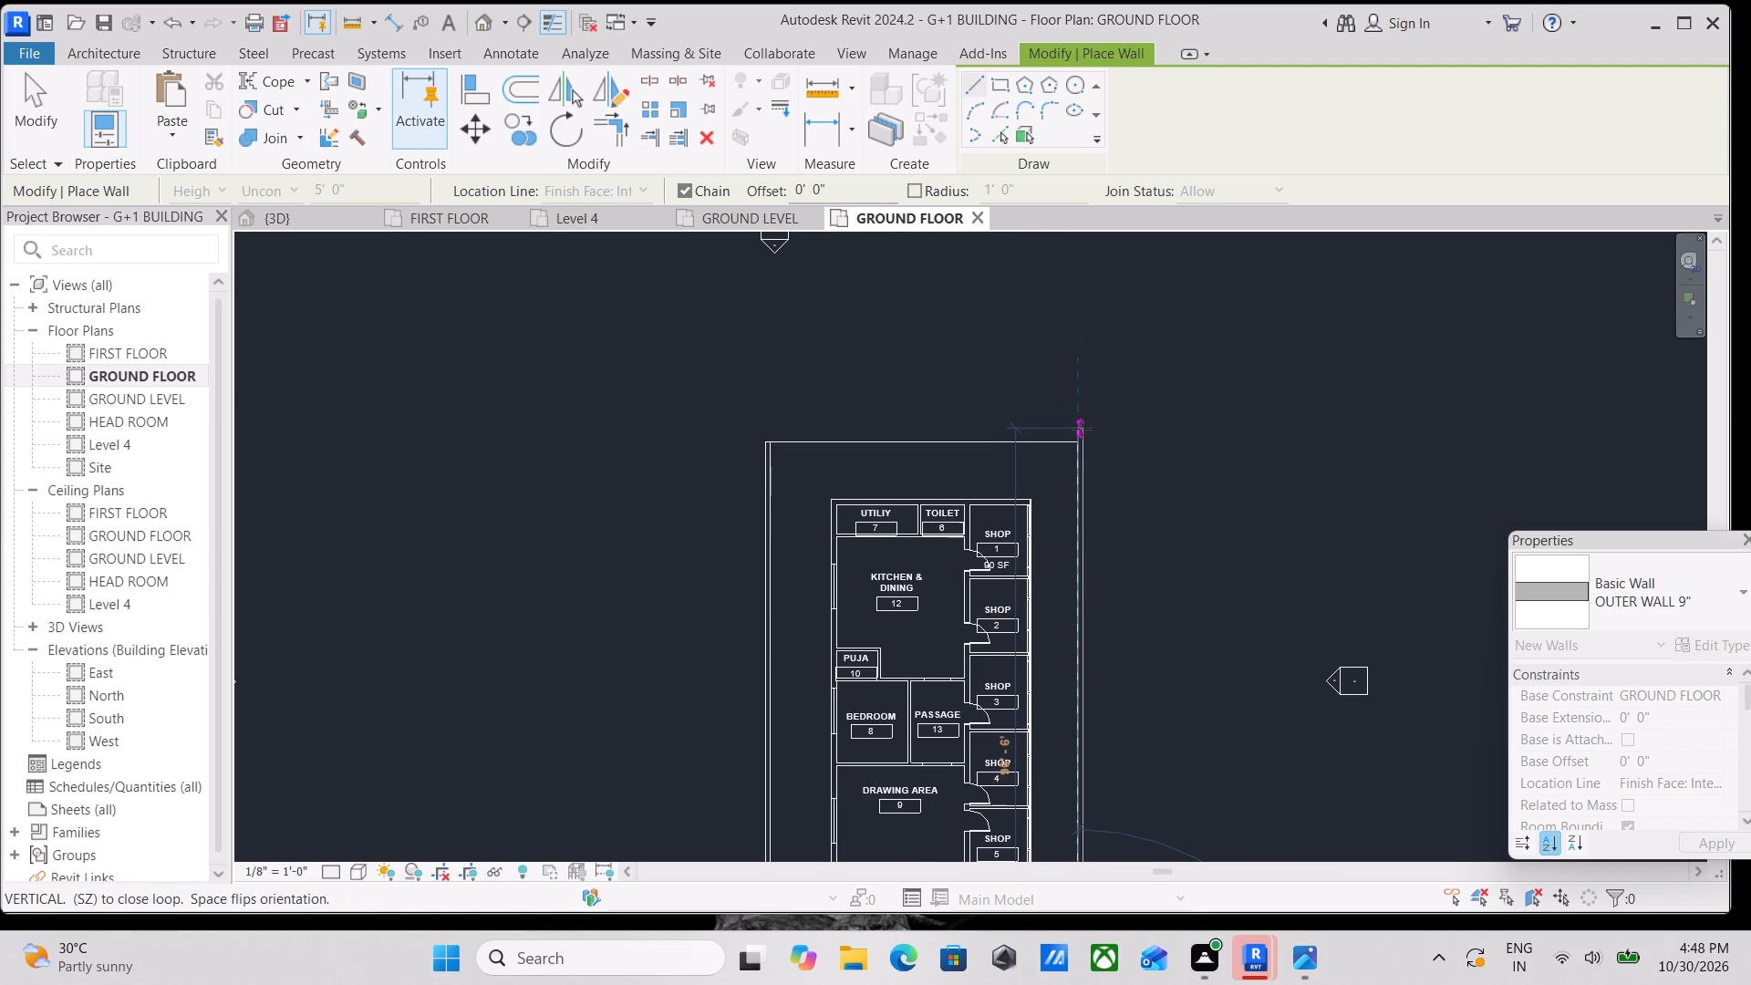
click(1081, 444)
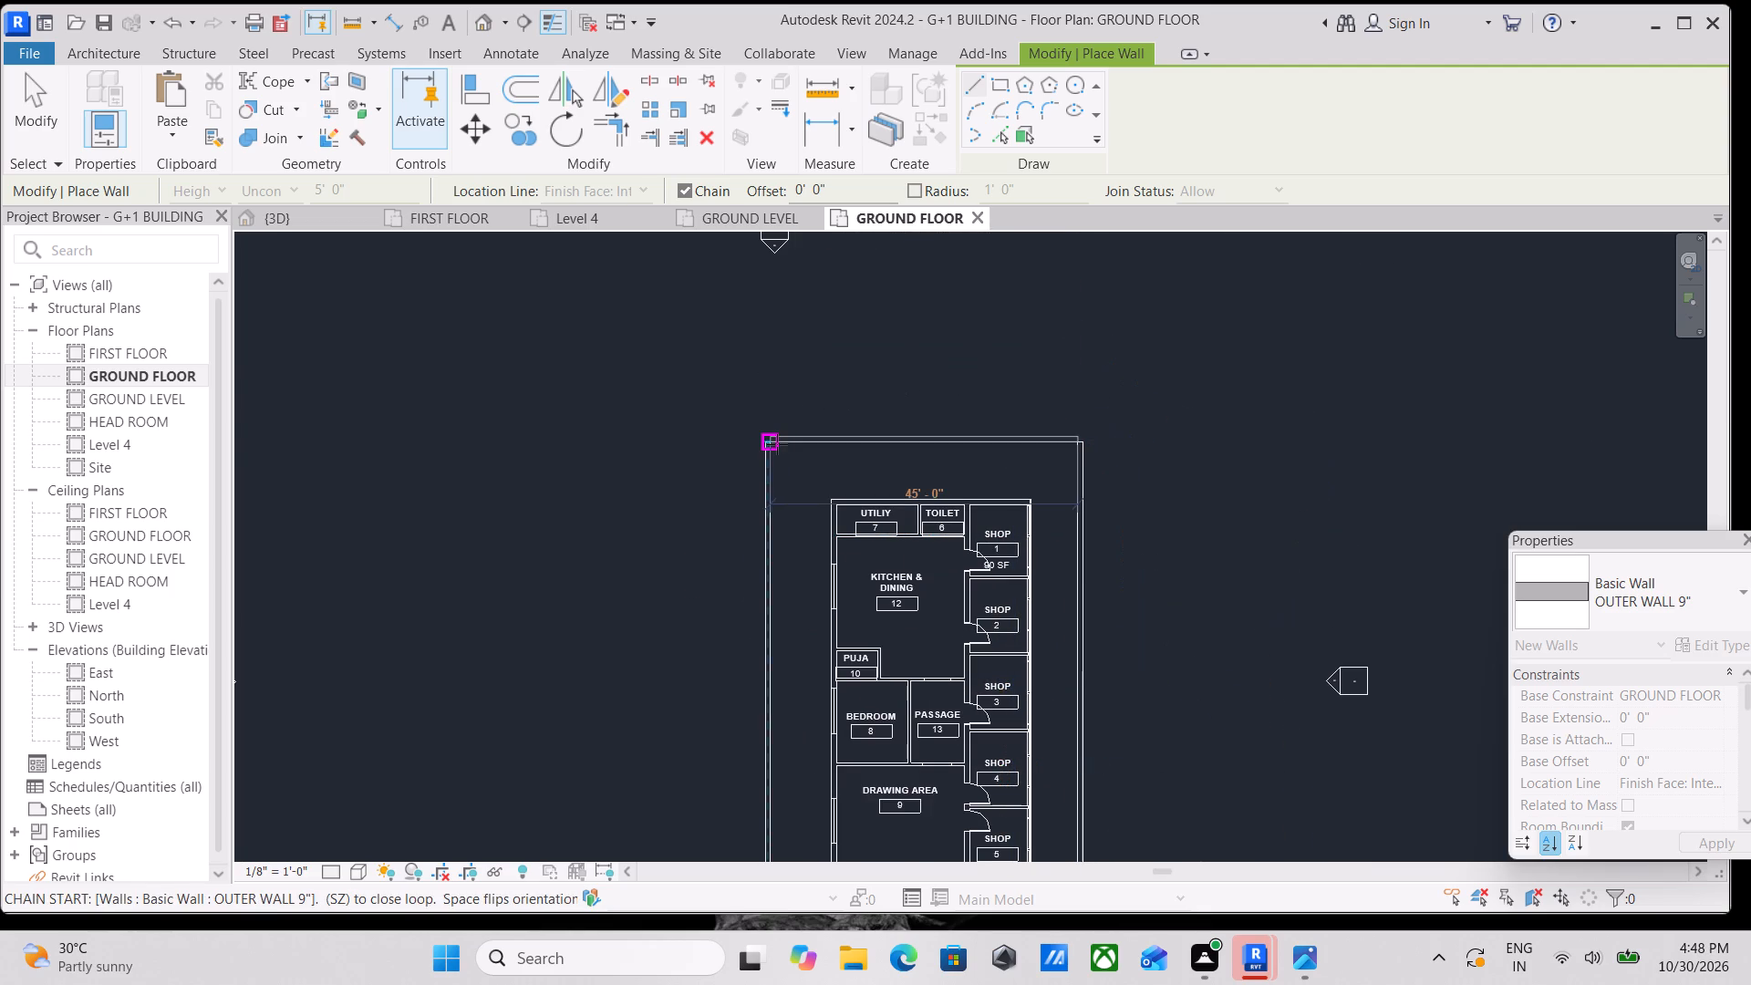
click(777, 444)
scroll(777, 444, down, 3)
key(Escape)
scroll(784, 366, down, 1)
key(Escape)
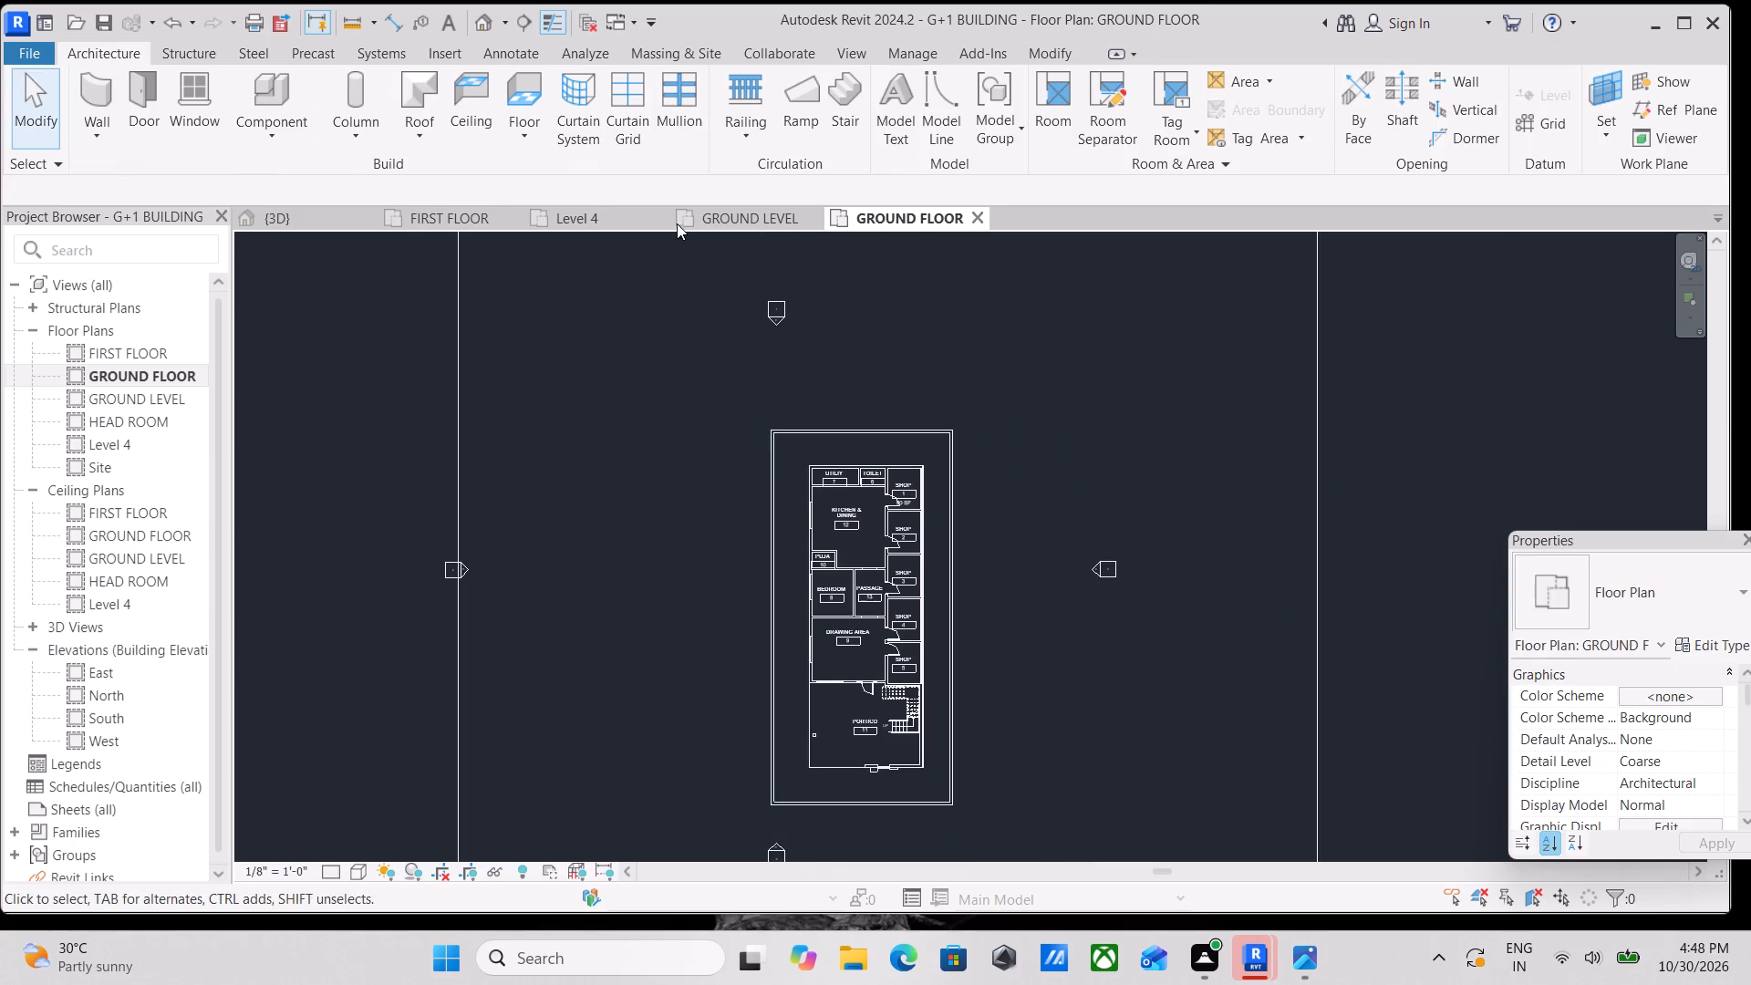
key(Escape)
In the 3D view, delete the front boundary wall facing the portico.
click(279, 218)
scroll(703, 588, down, 1)
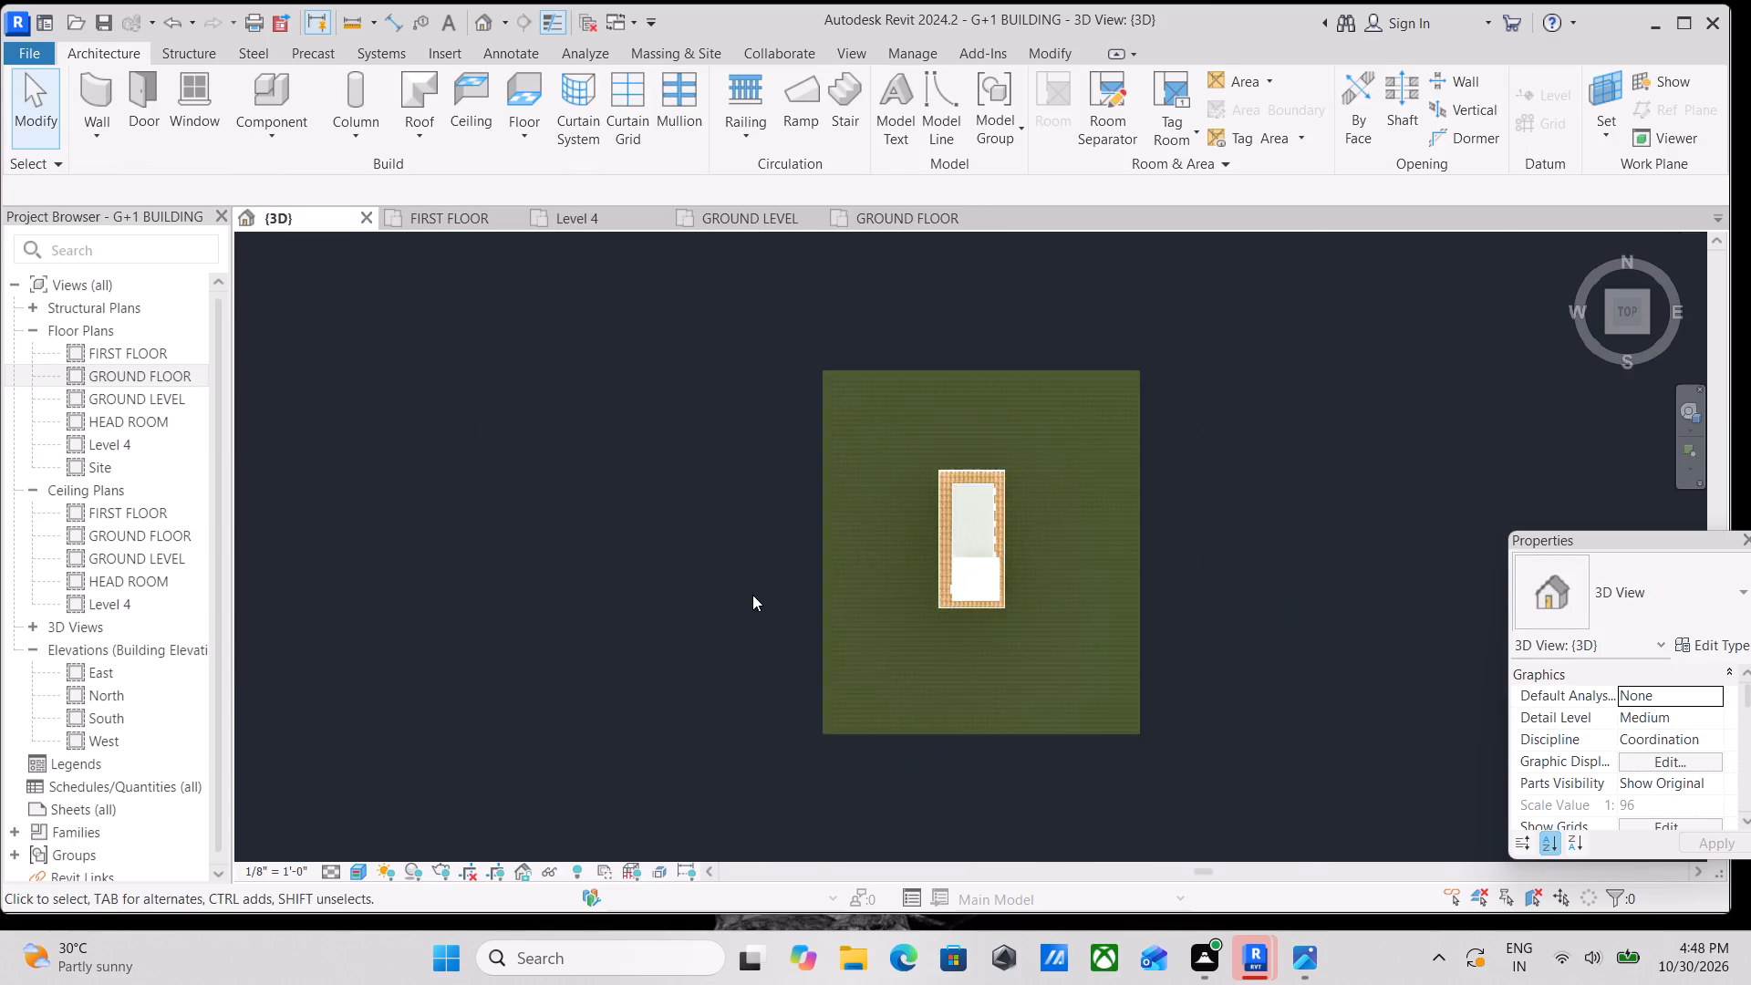
scroll(752, 595, down, 1)
middle_drag(765, 596, 803, 449)
shift+middle_drag(980, 570, 1159, 180)
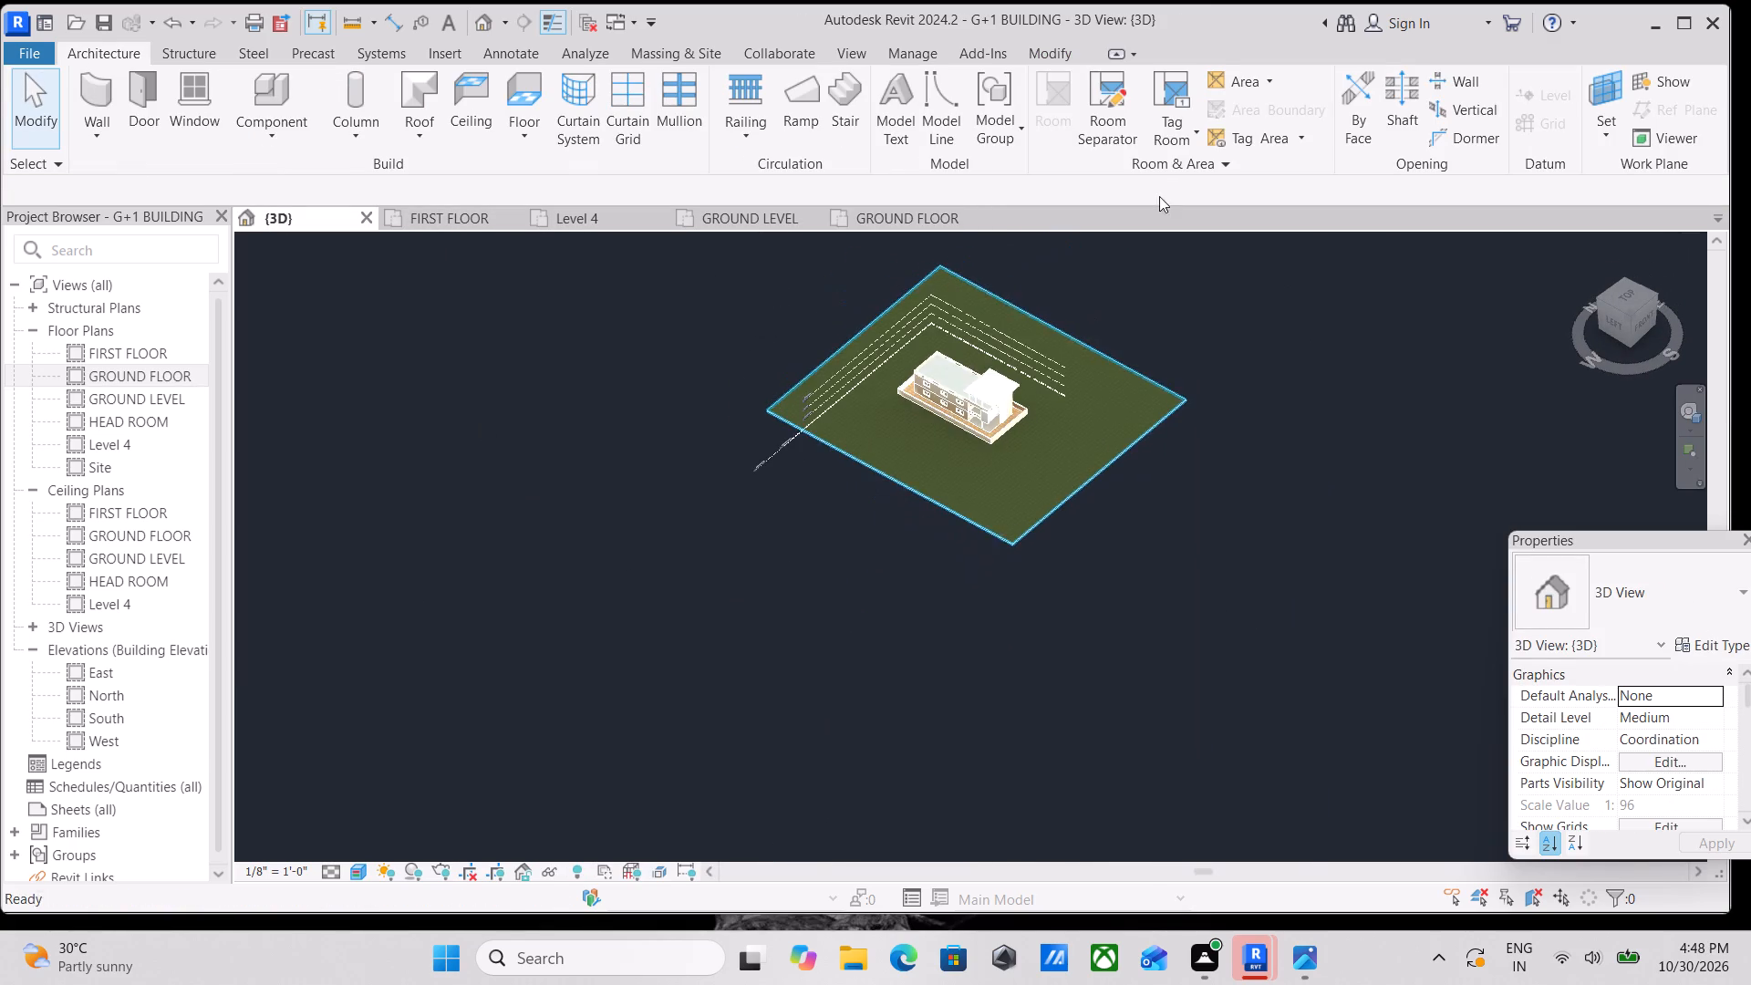
scroll(1034, 475, up, 18)
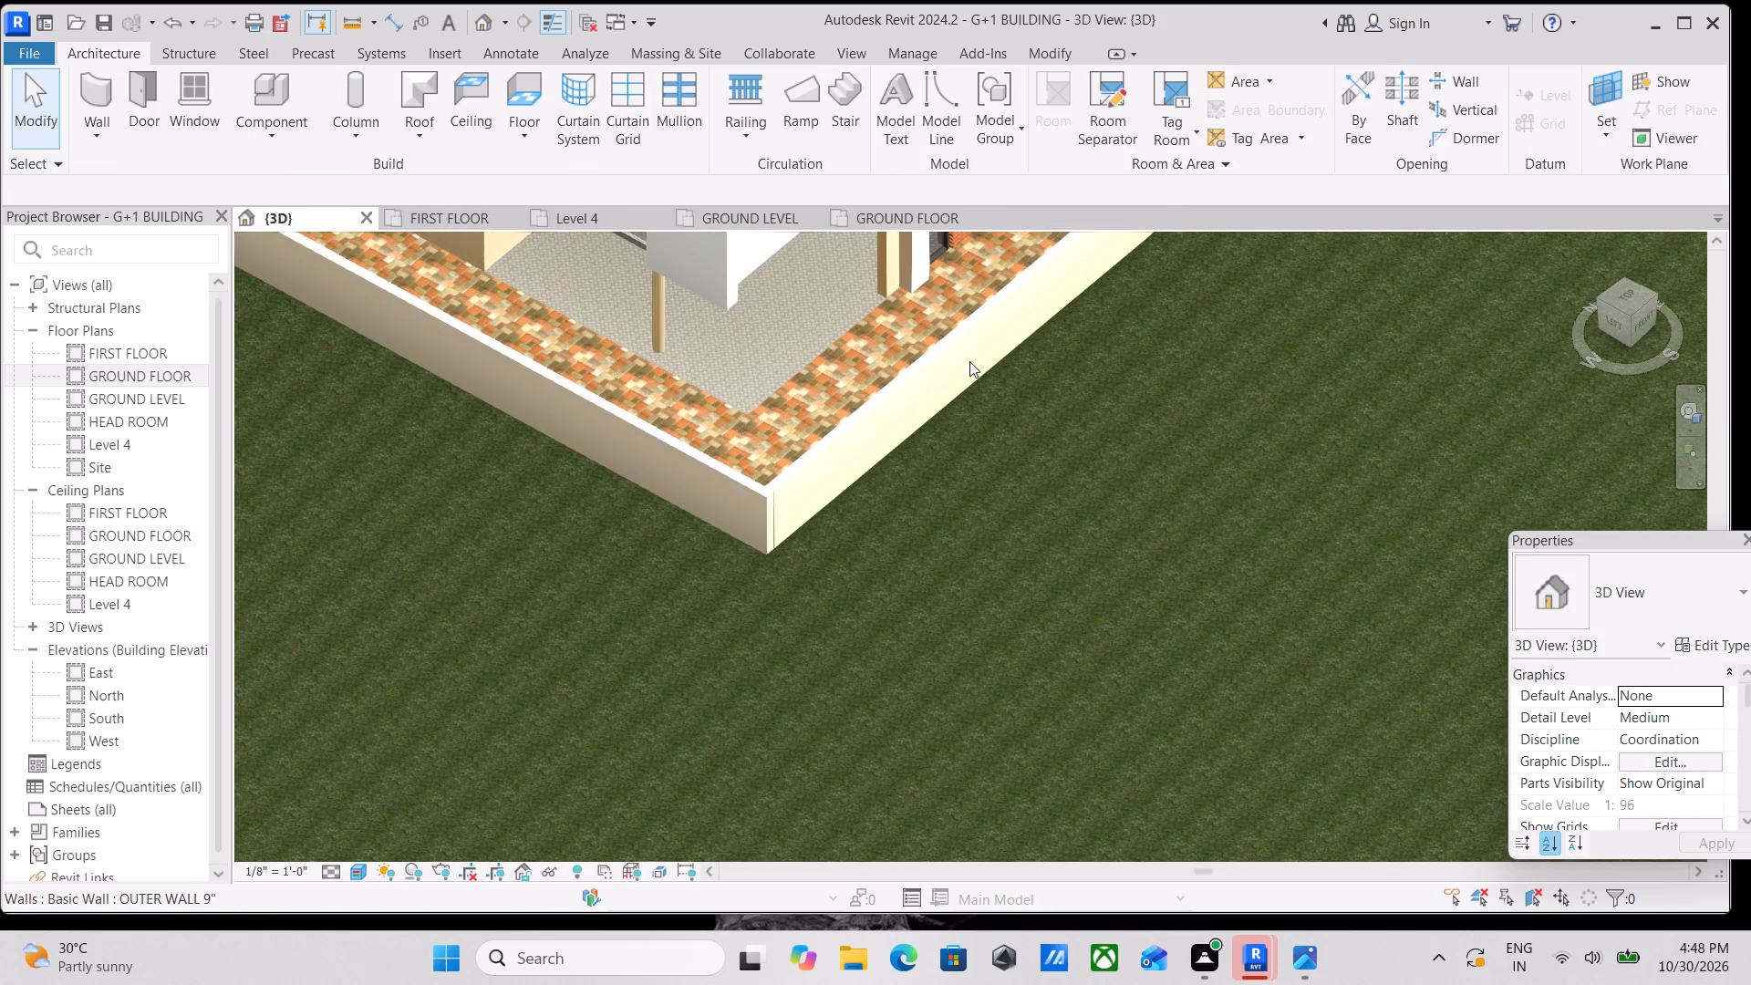
click(955, 349)
right_click(955, 349)
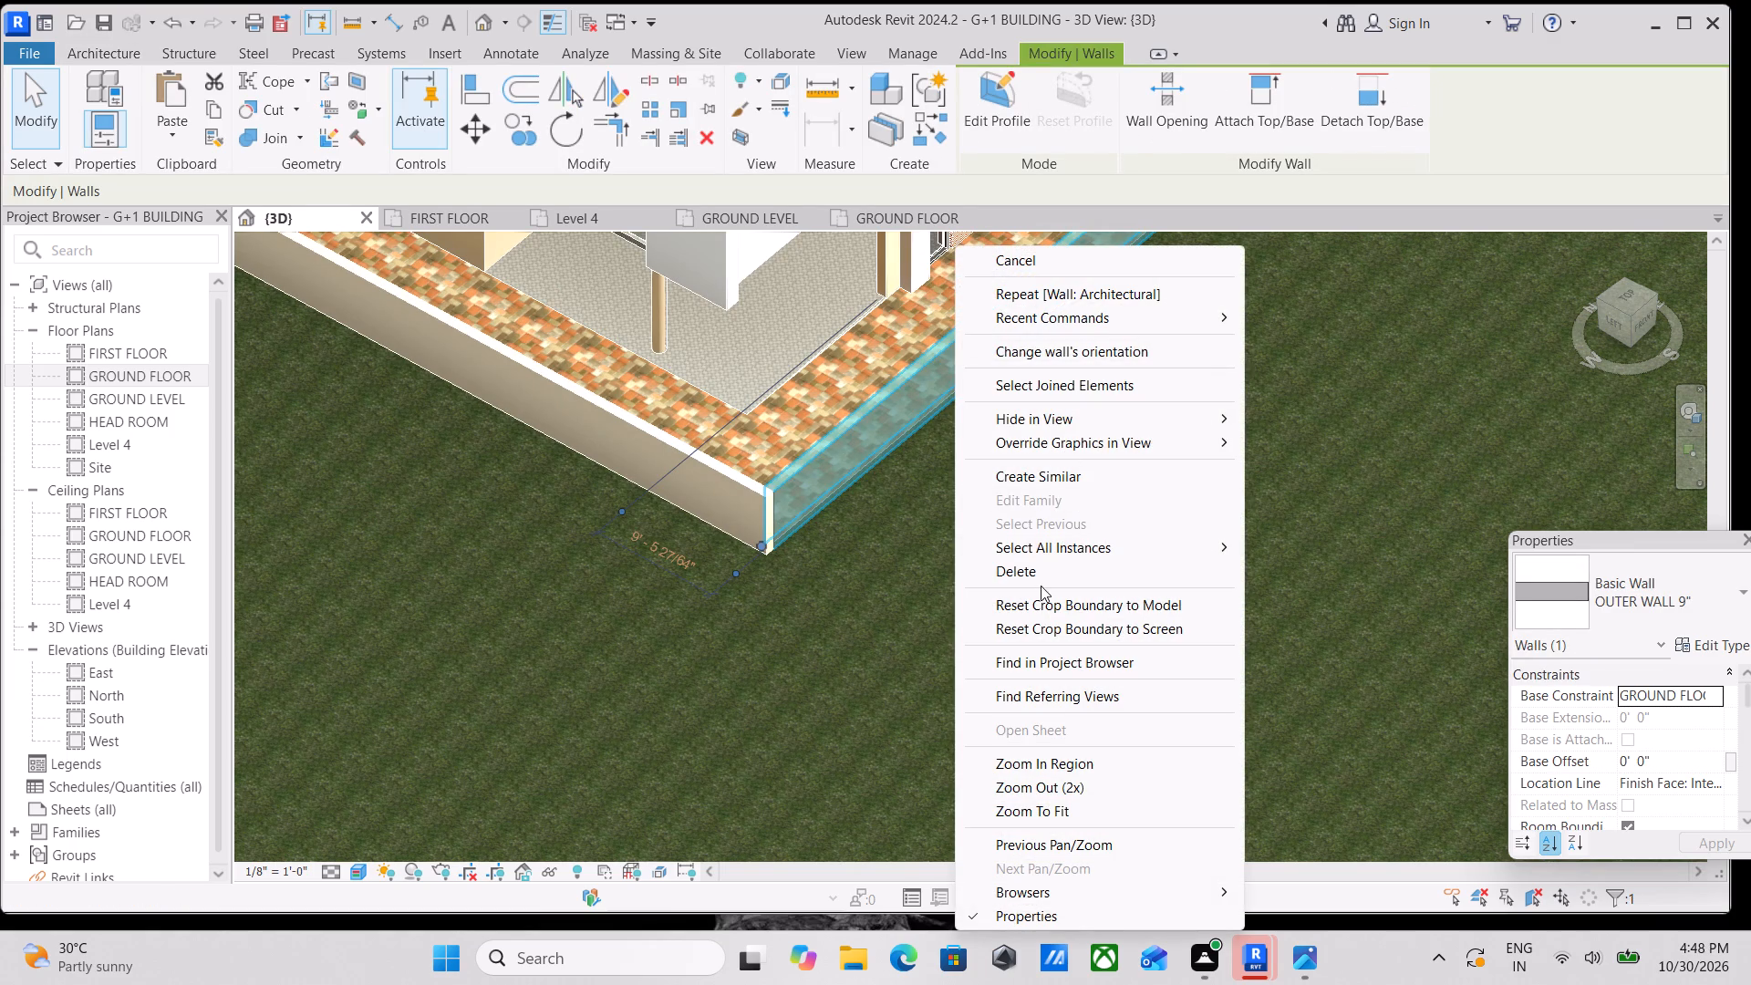
click(1038, 570)
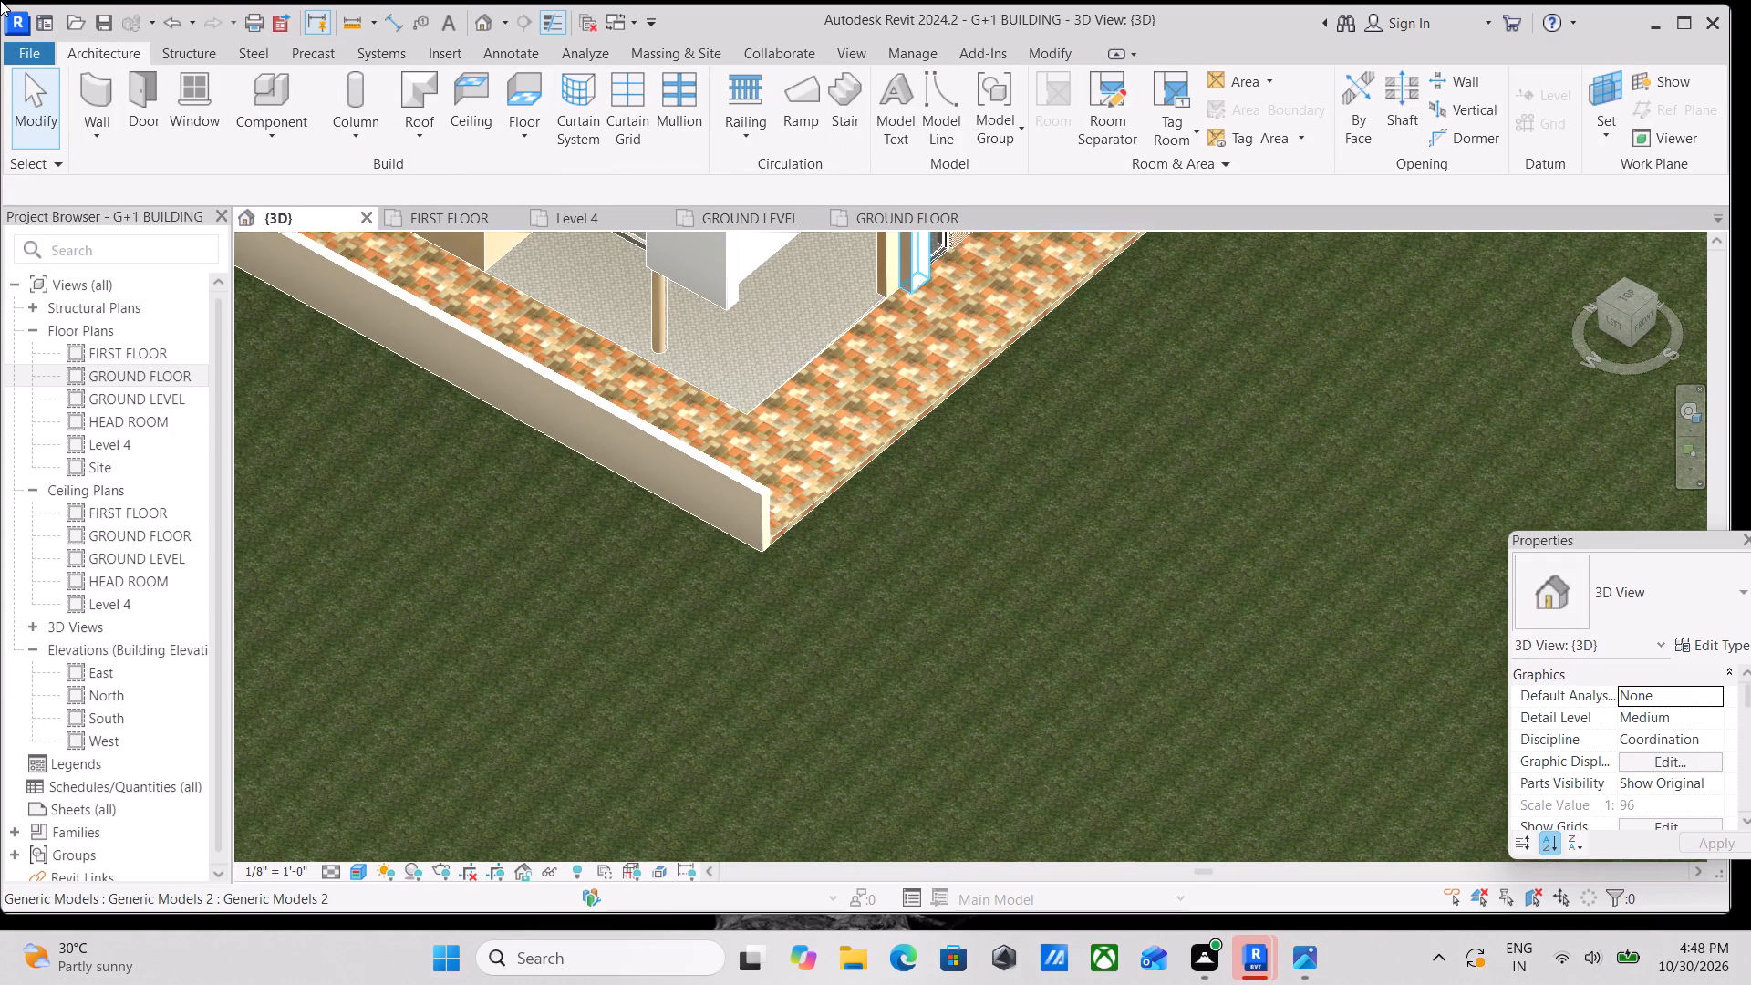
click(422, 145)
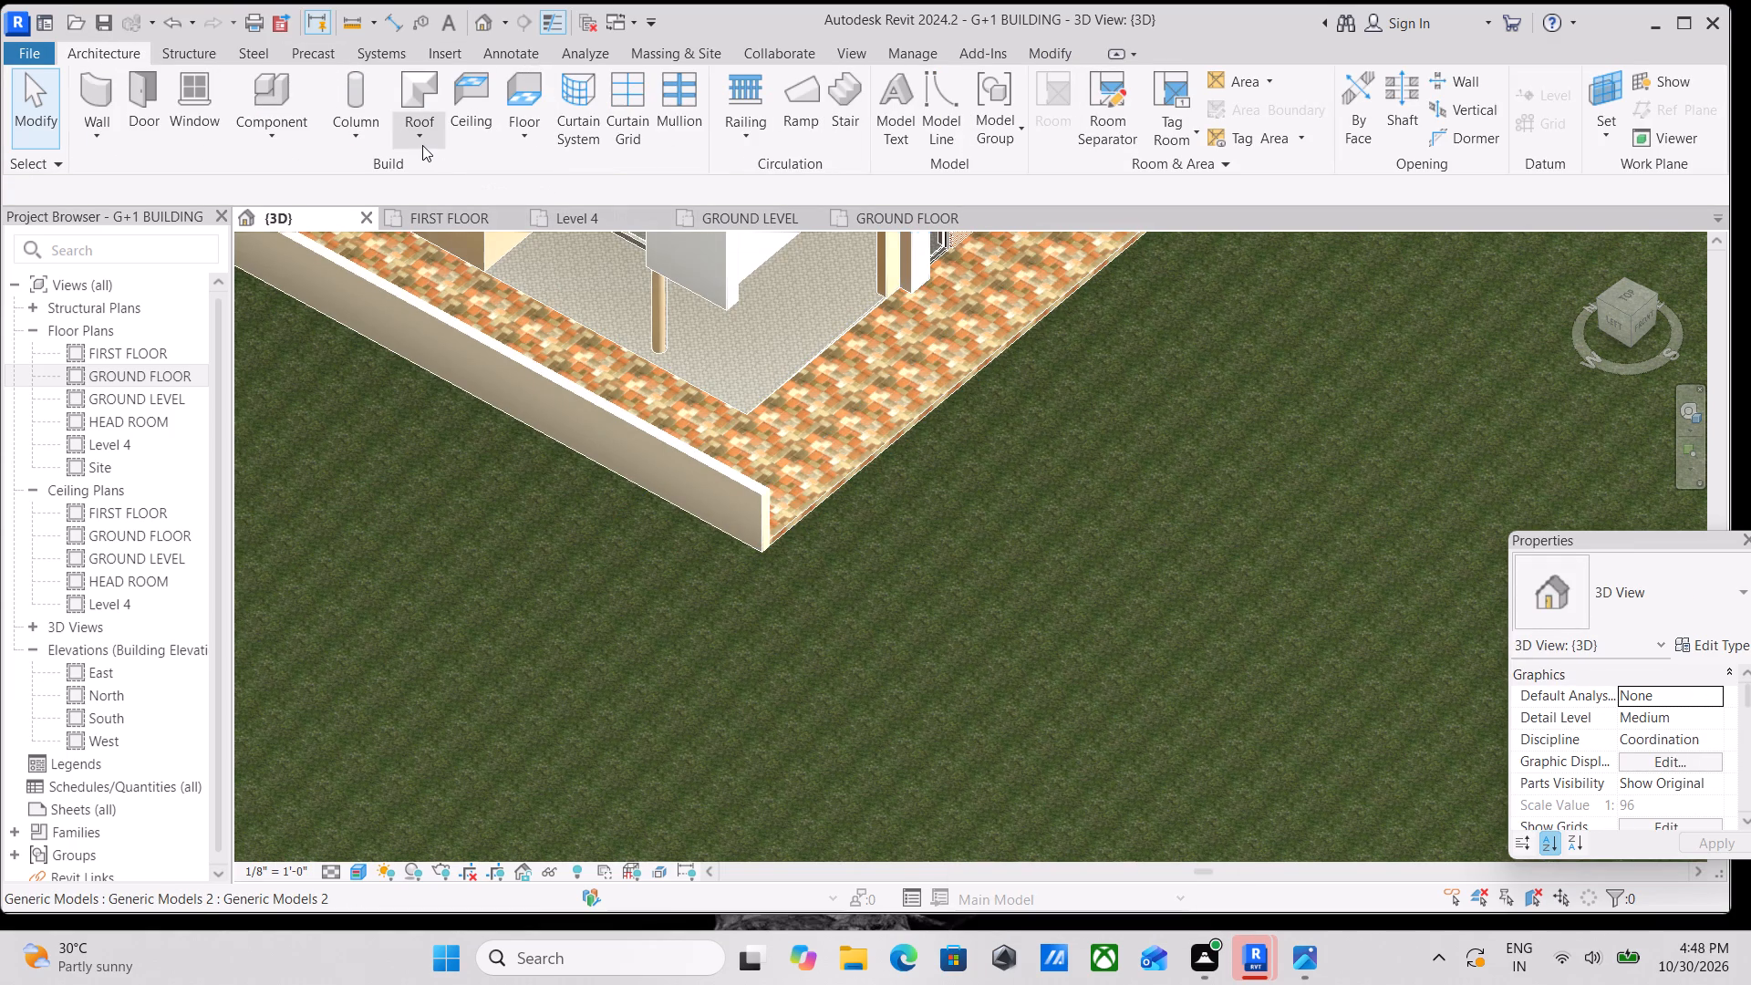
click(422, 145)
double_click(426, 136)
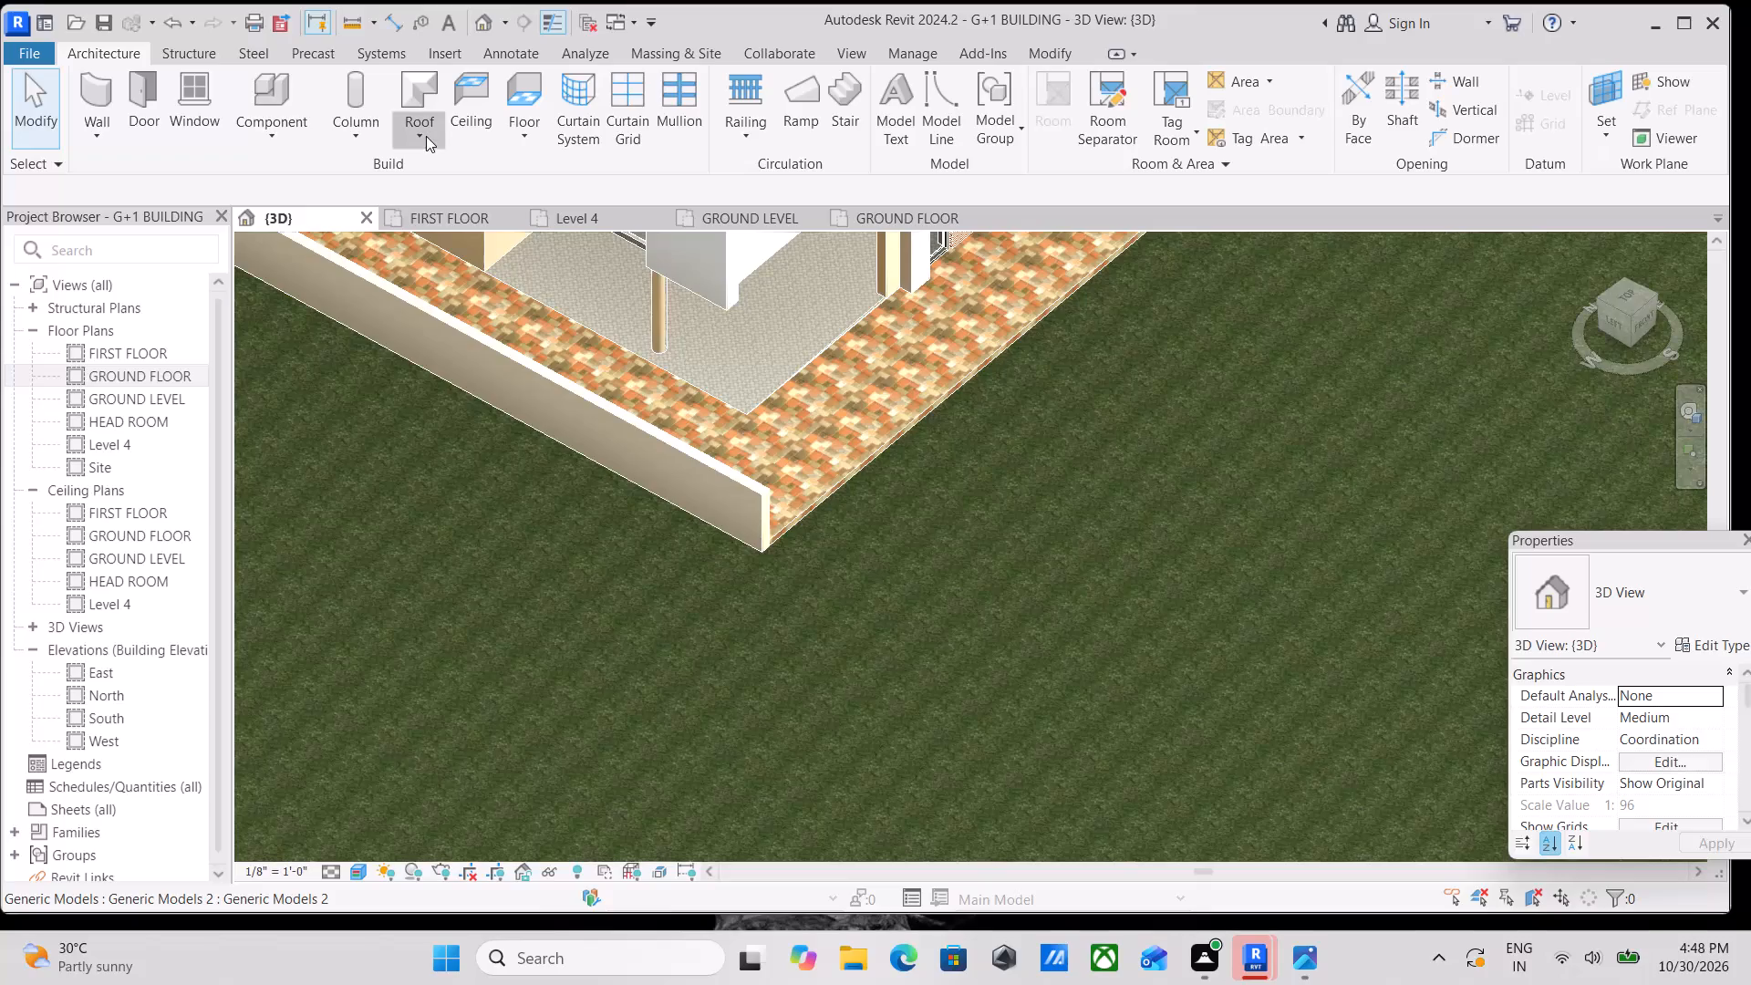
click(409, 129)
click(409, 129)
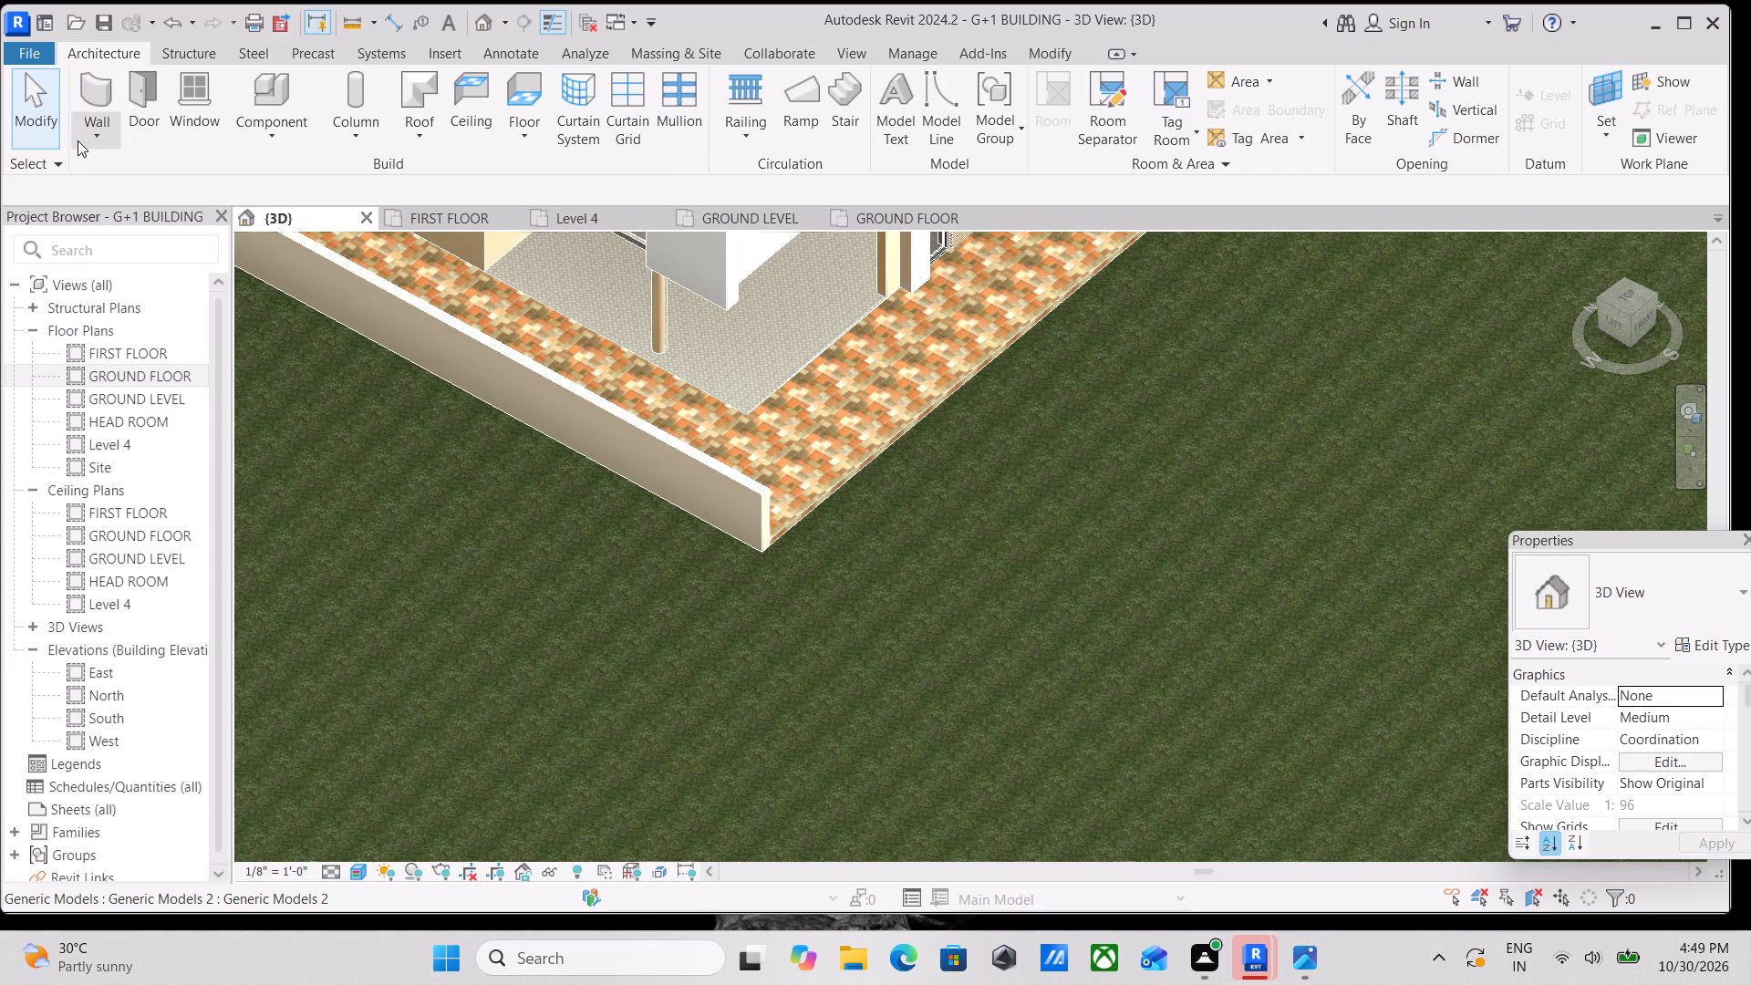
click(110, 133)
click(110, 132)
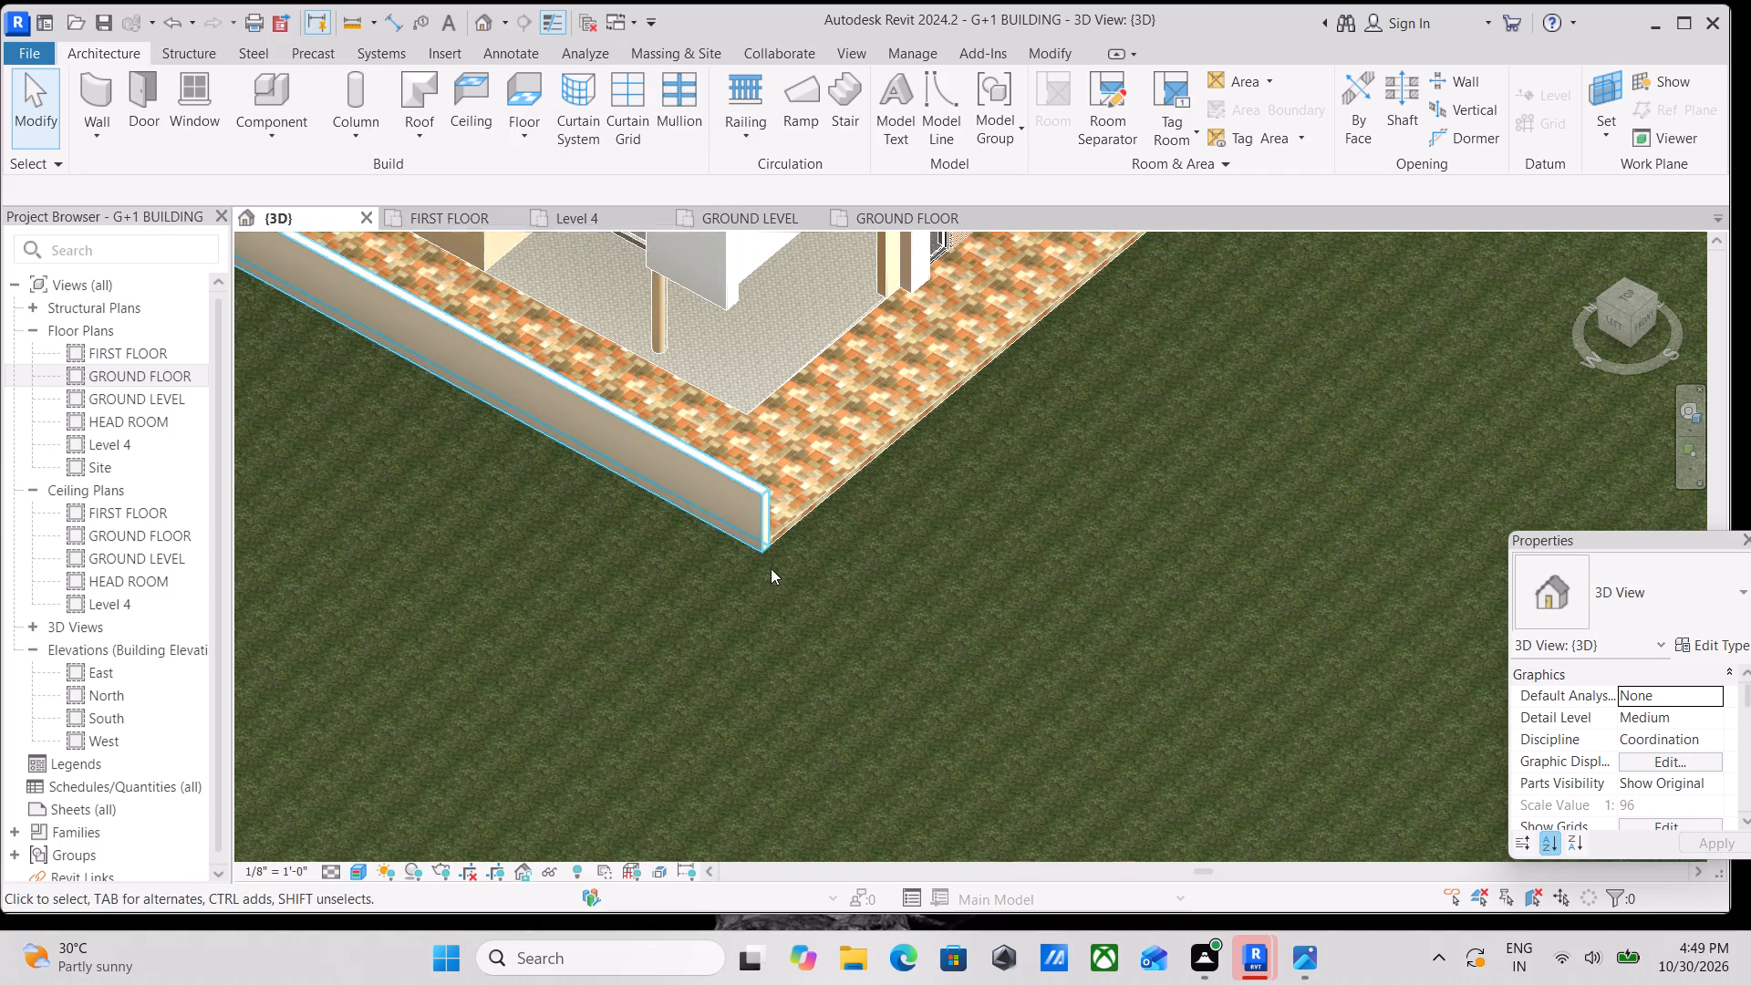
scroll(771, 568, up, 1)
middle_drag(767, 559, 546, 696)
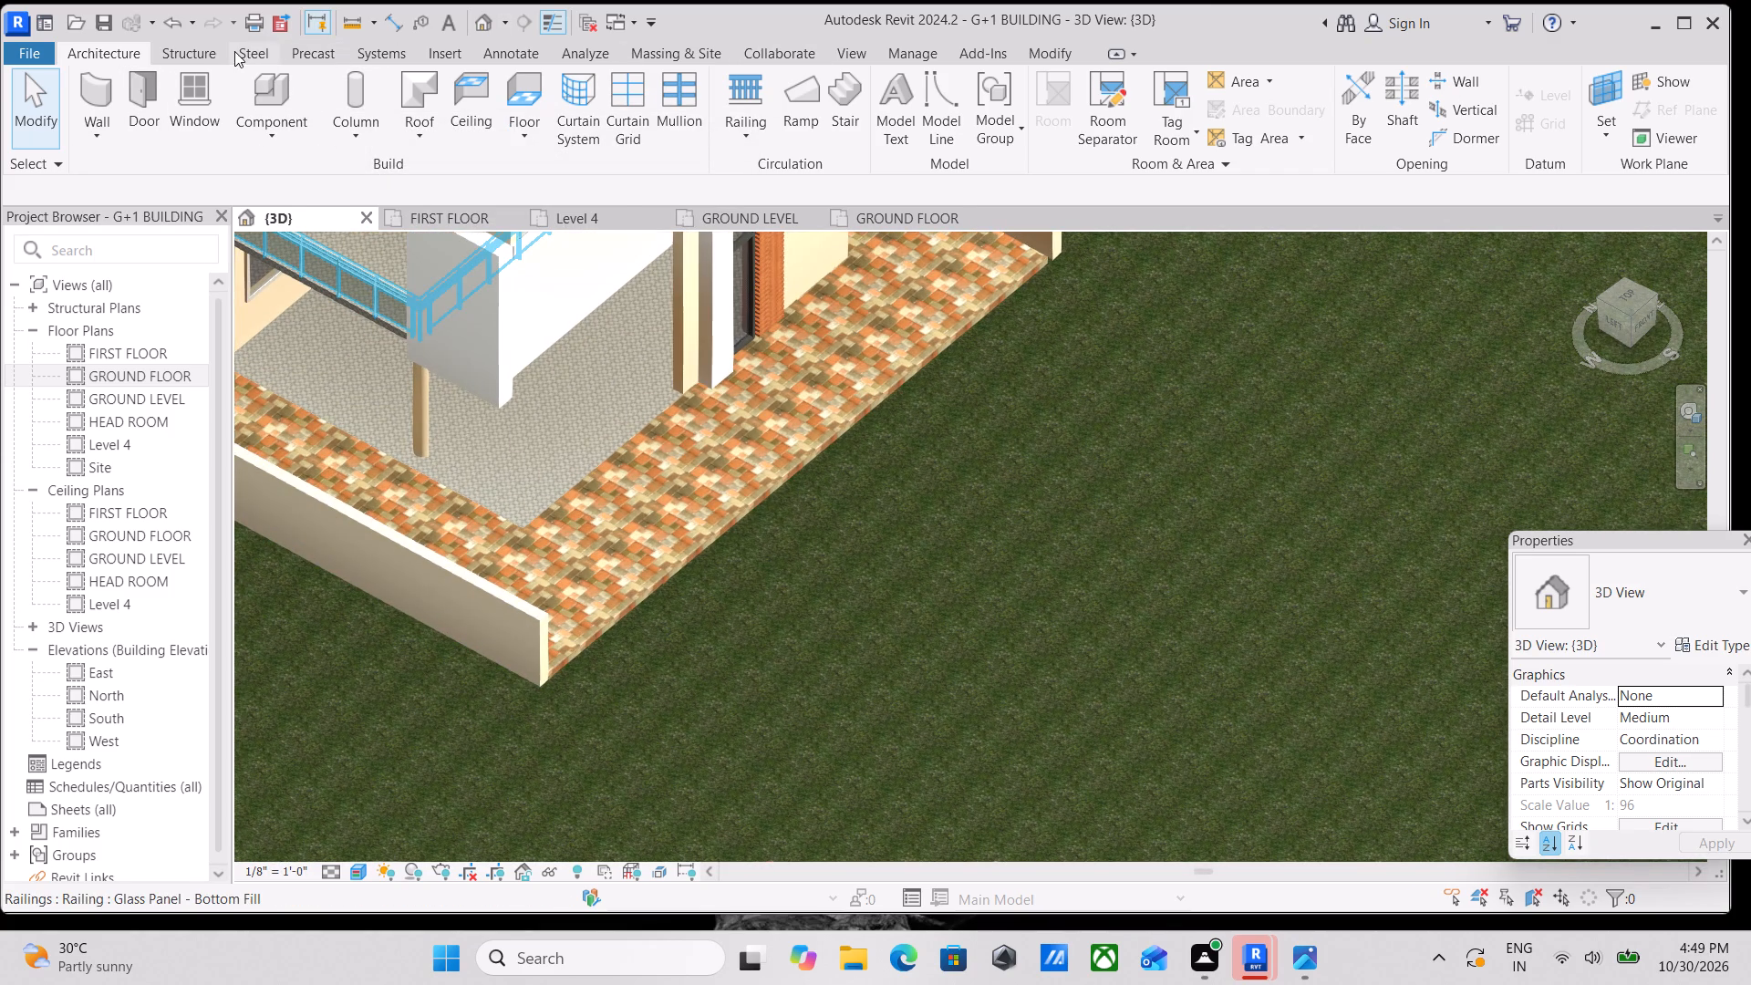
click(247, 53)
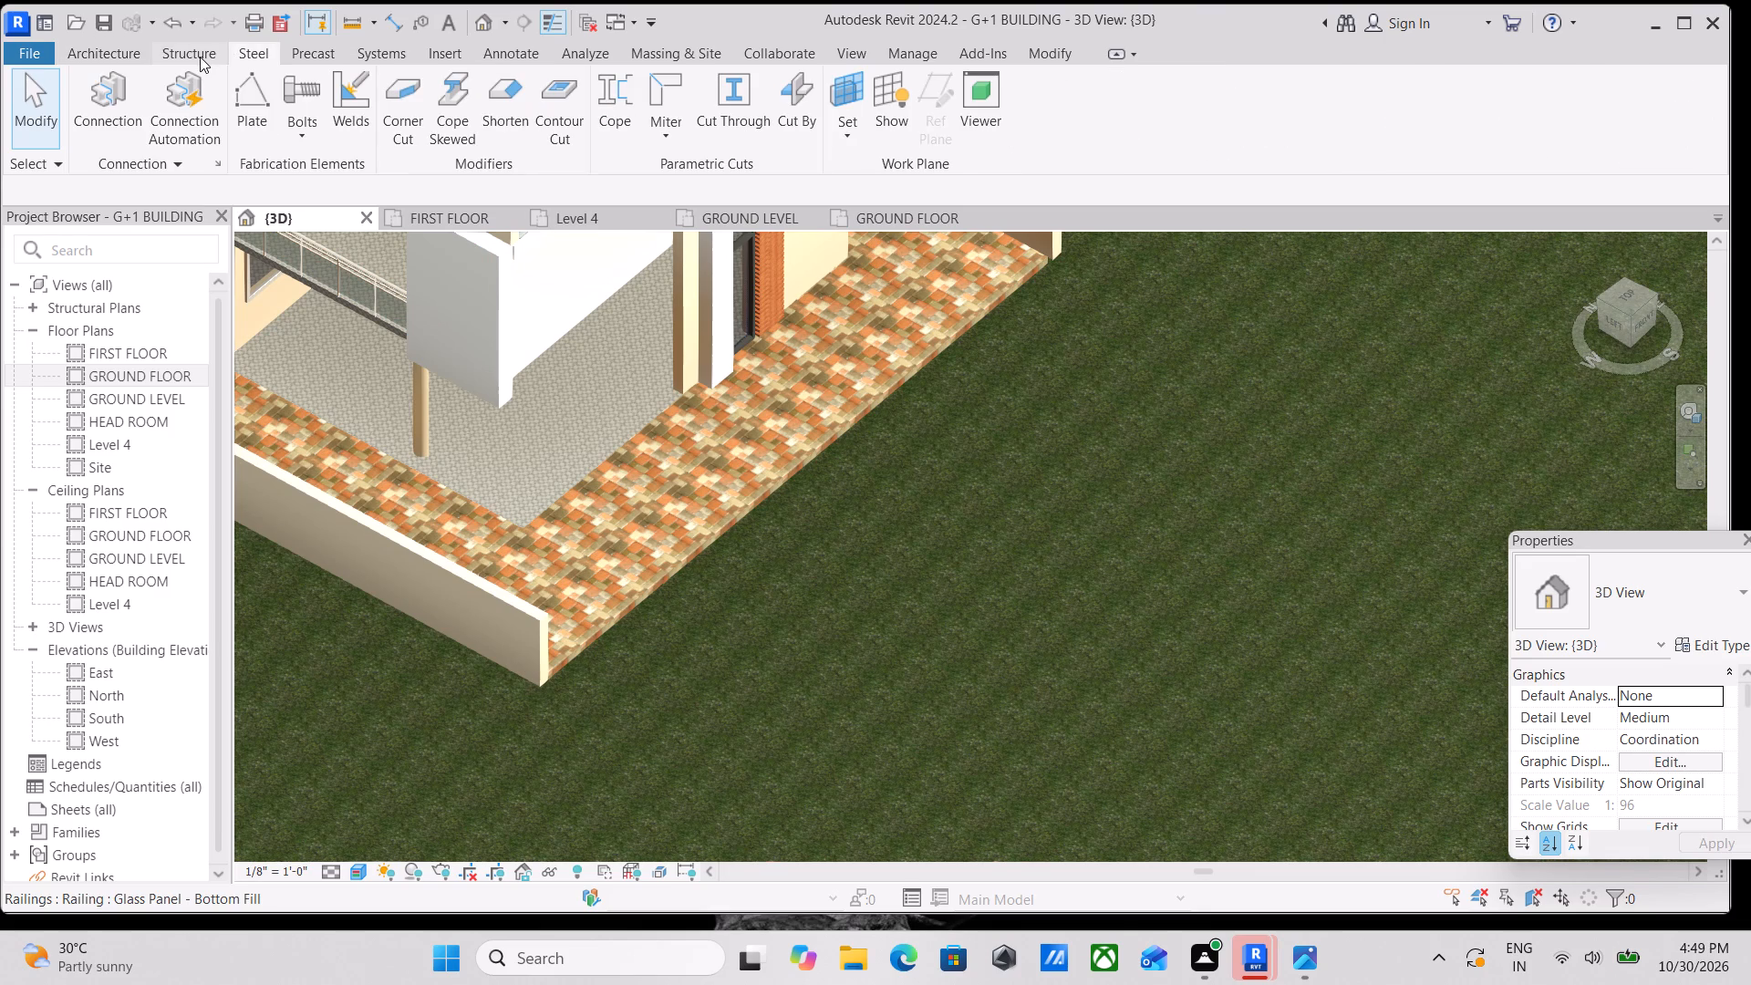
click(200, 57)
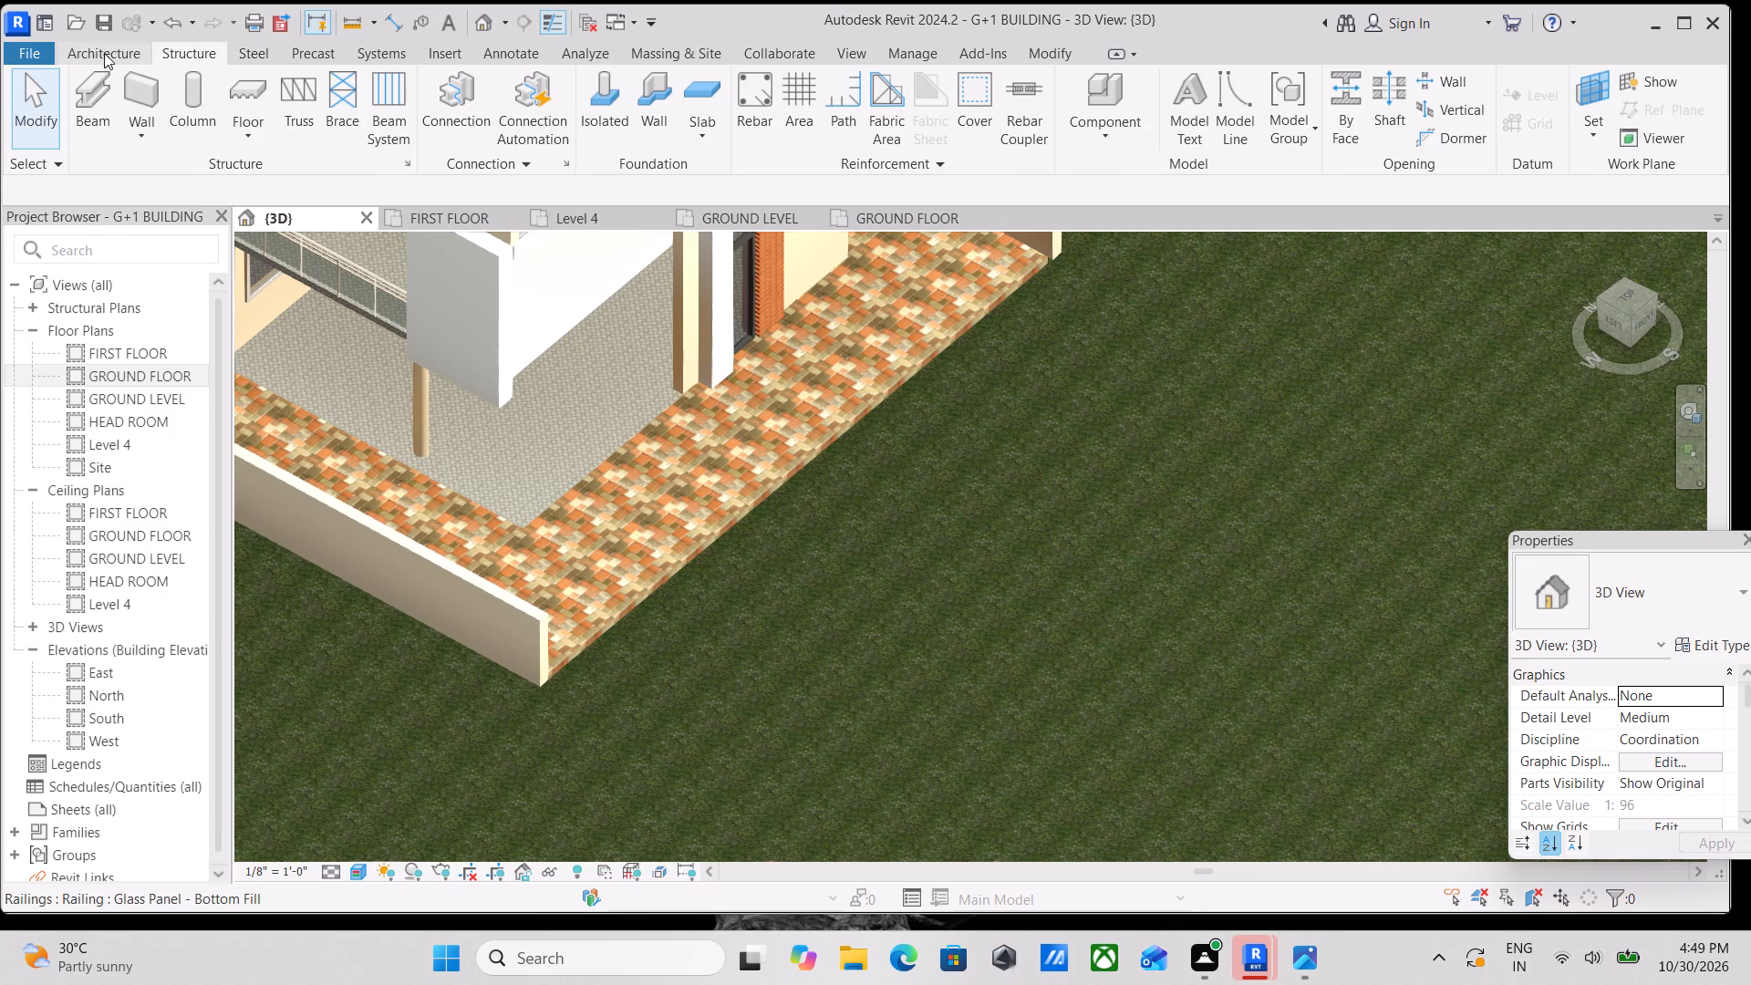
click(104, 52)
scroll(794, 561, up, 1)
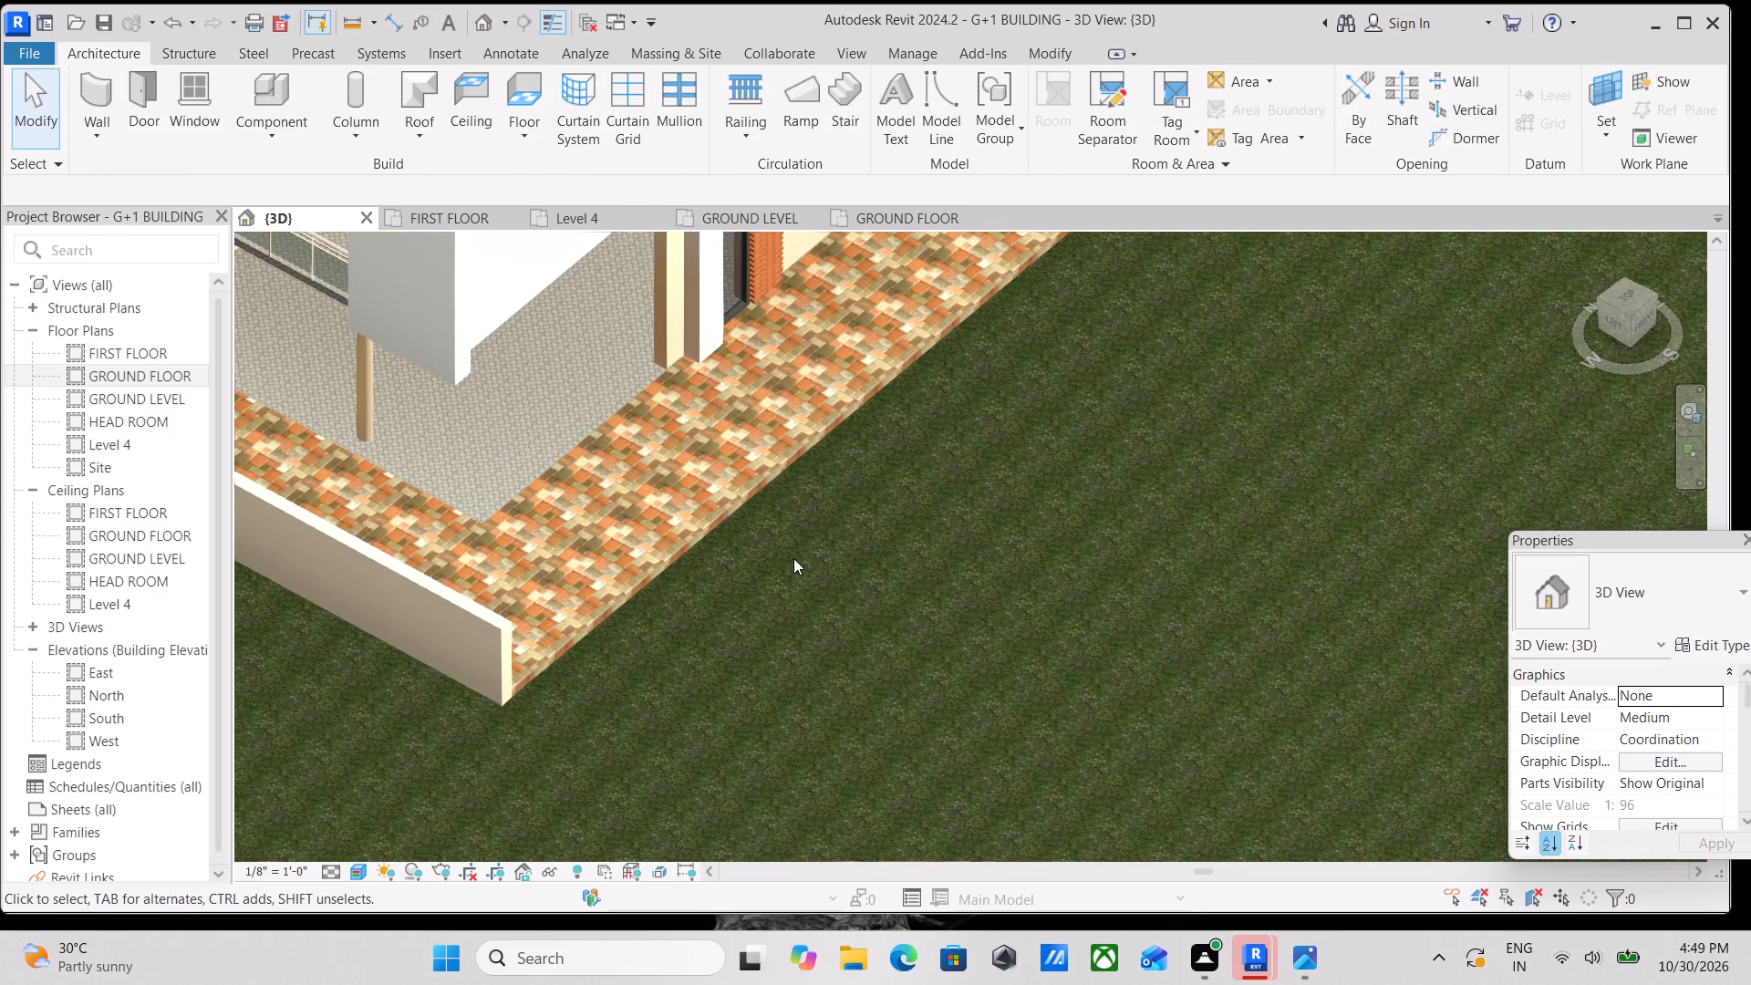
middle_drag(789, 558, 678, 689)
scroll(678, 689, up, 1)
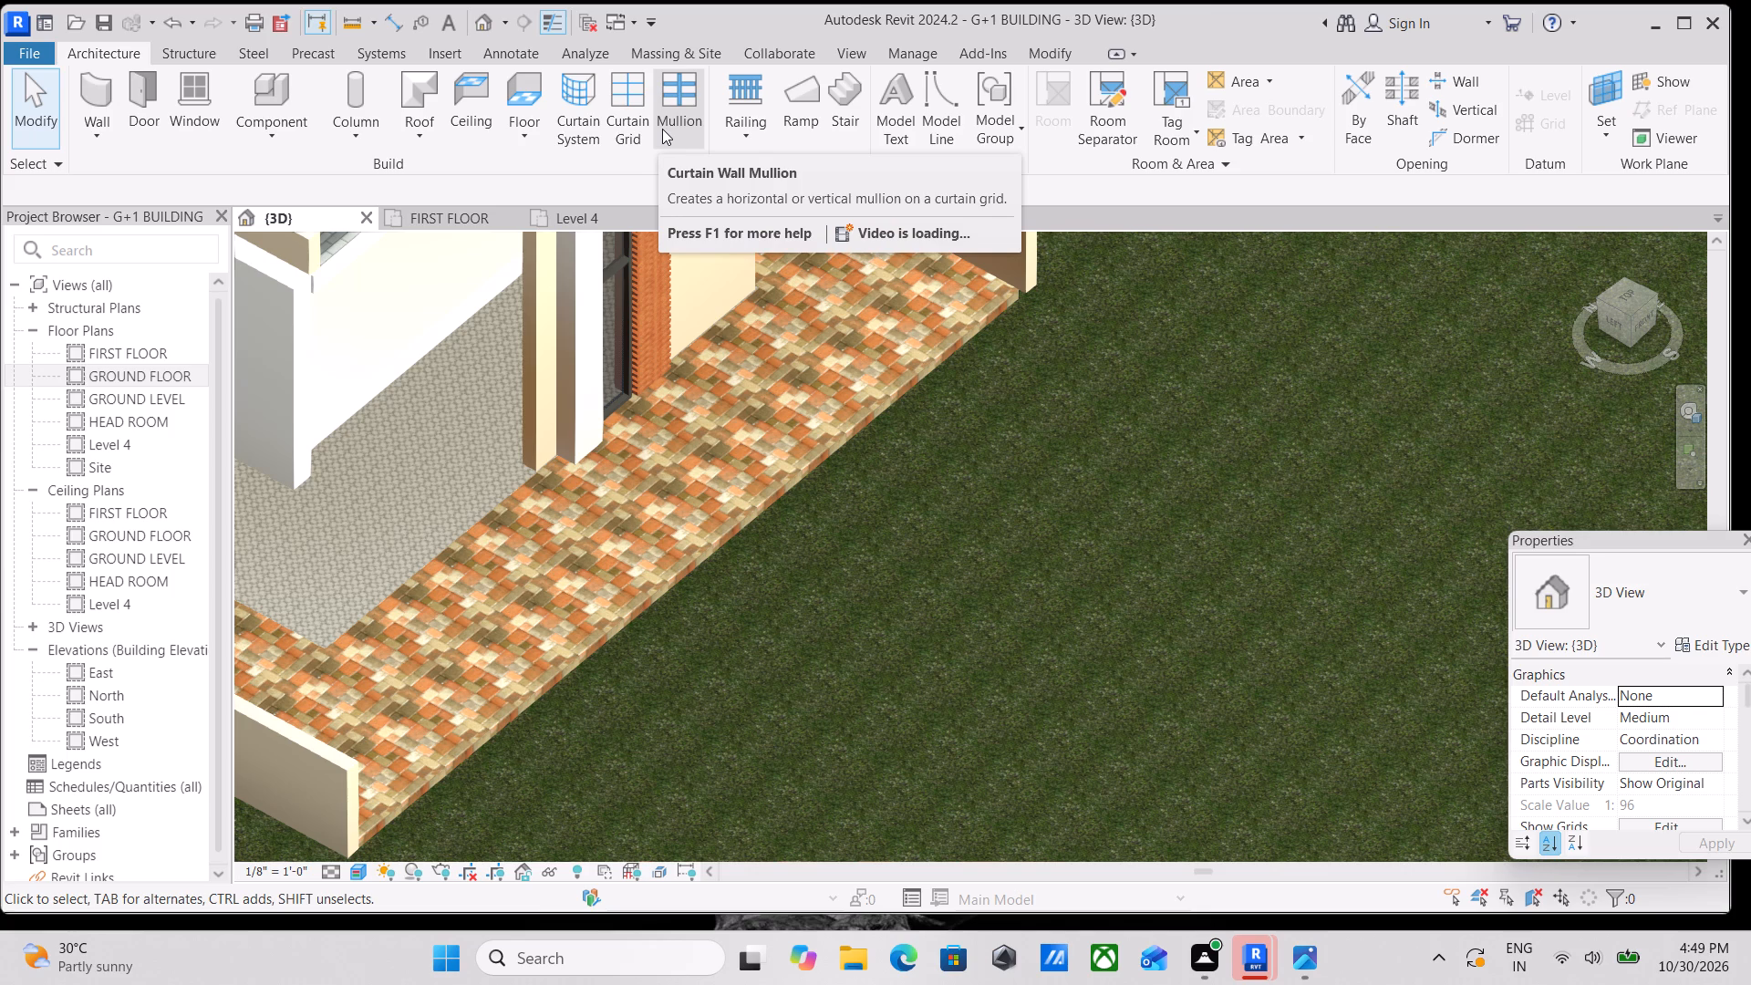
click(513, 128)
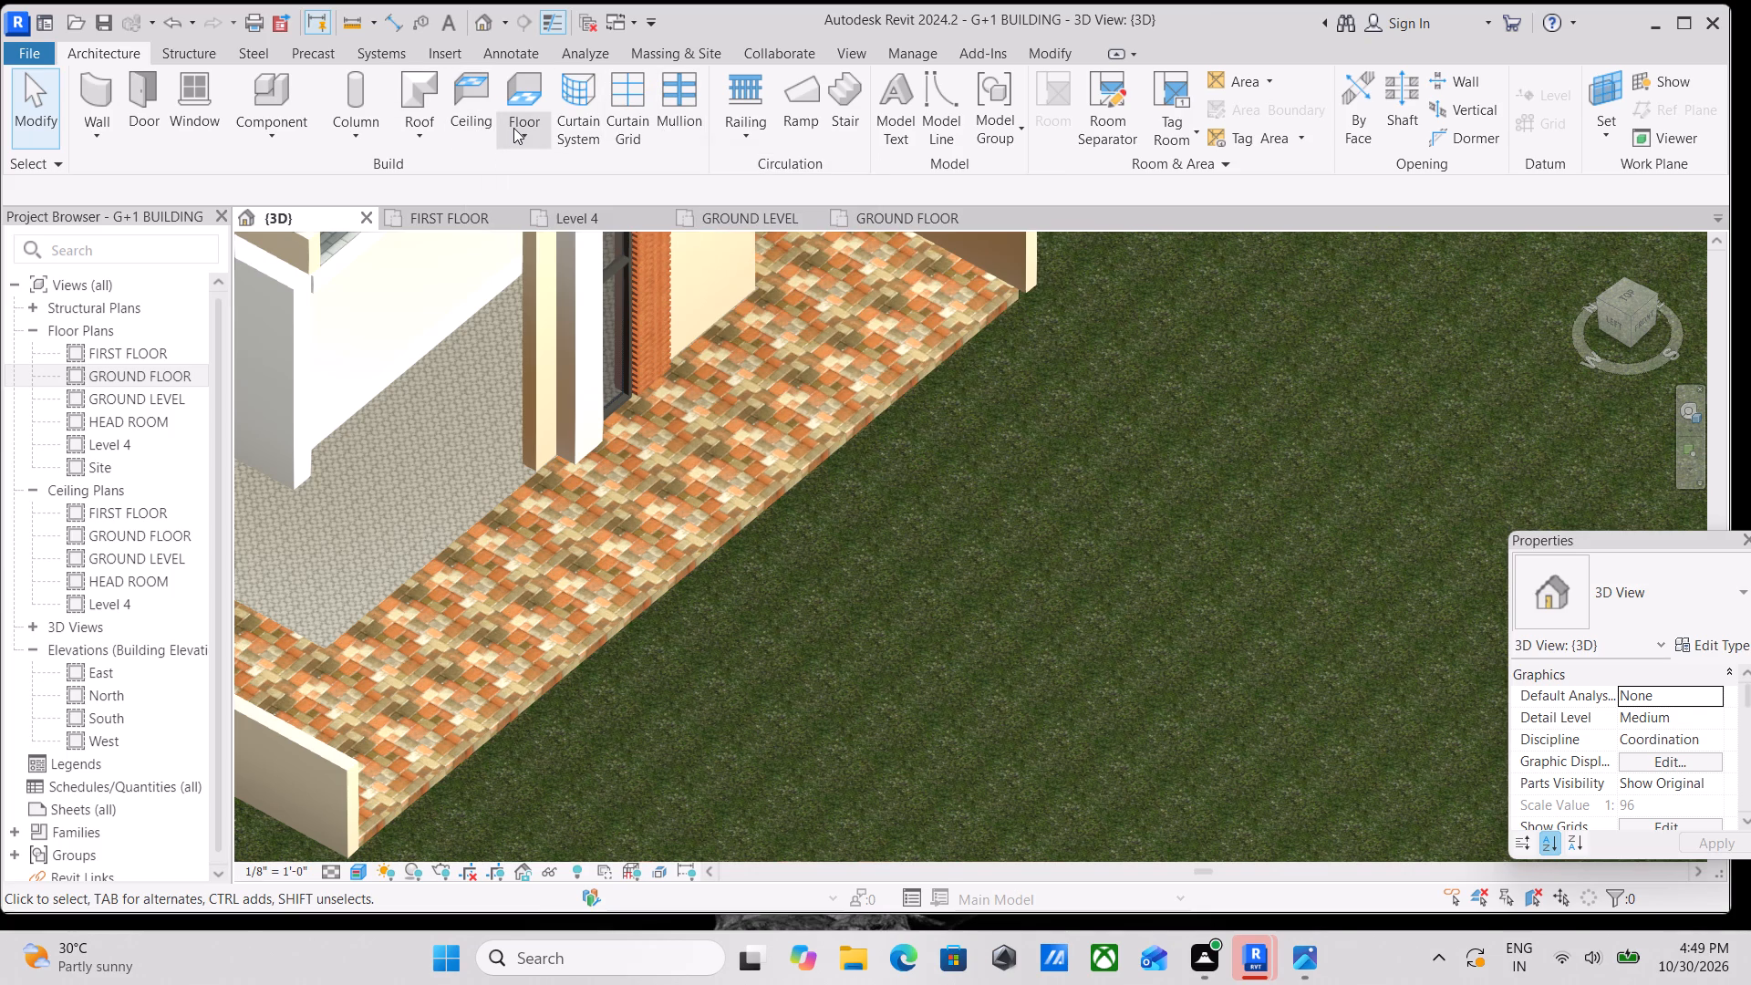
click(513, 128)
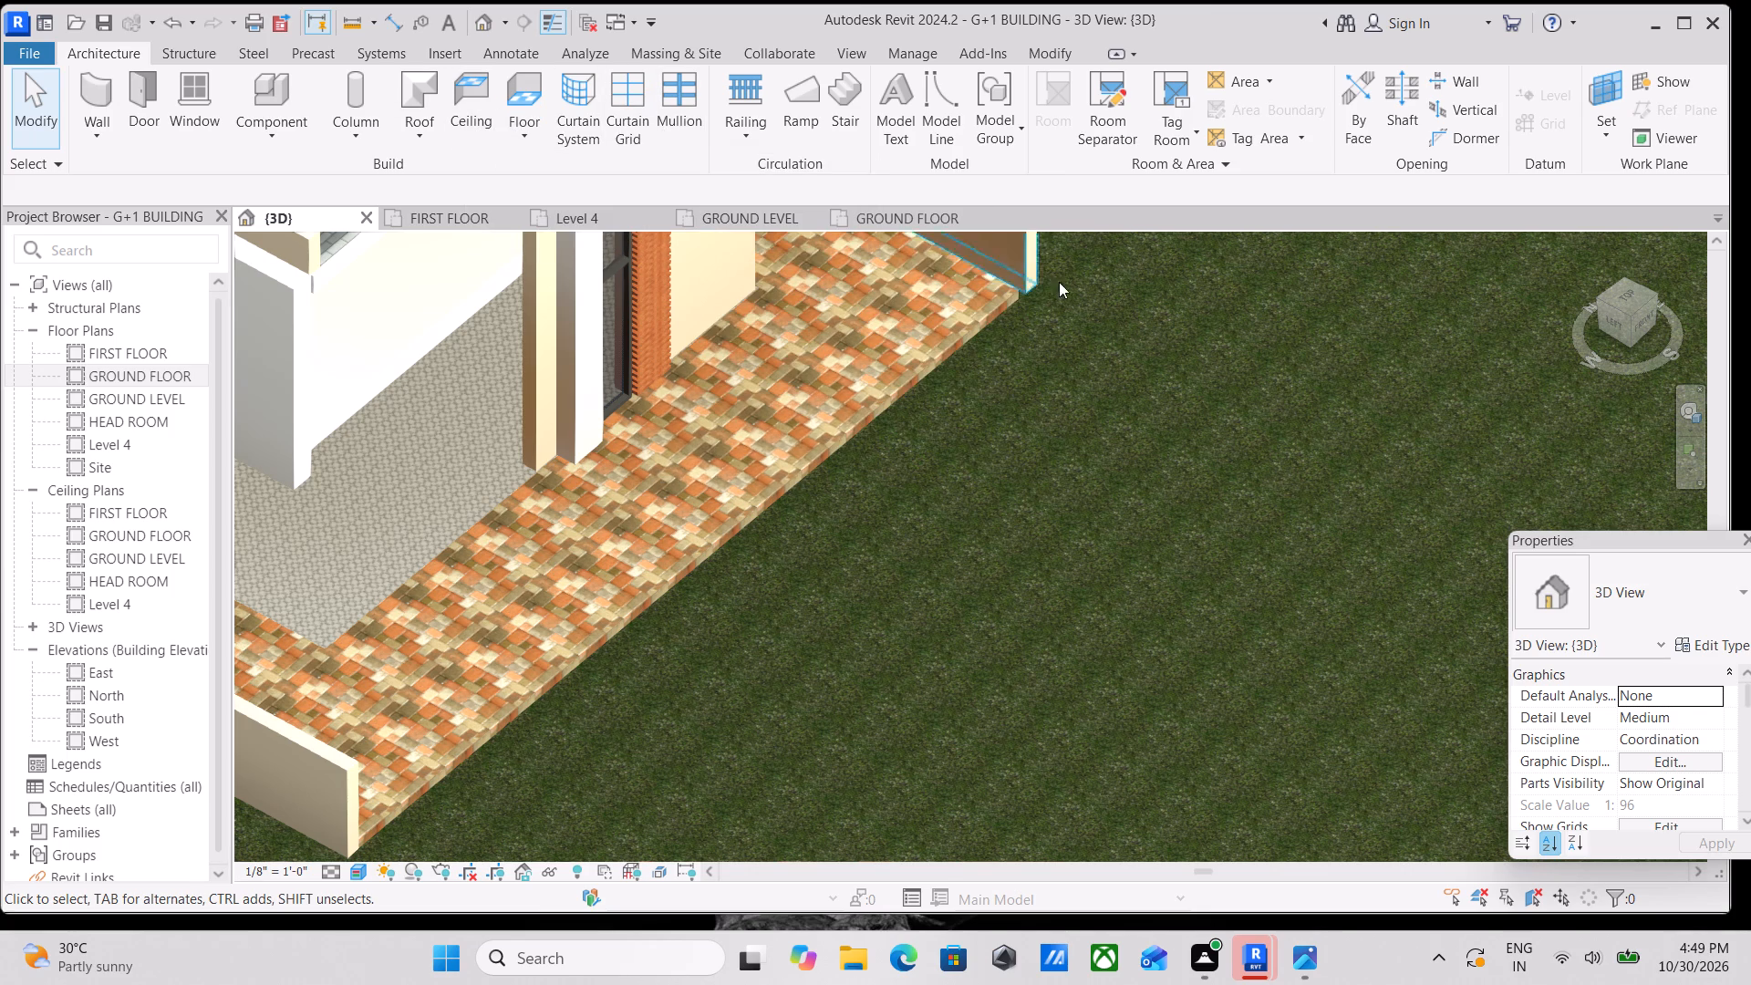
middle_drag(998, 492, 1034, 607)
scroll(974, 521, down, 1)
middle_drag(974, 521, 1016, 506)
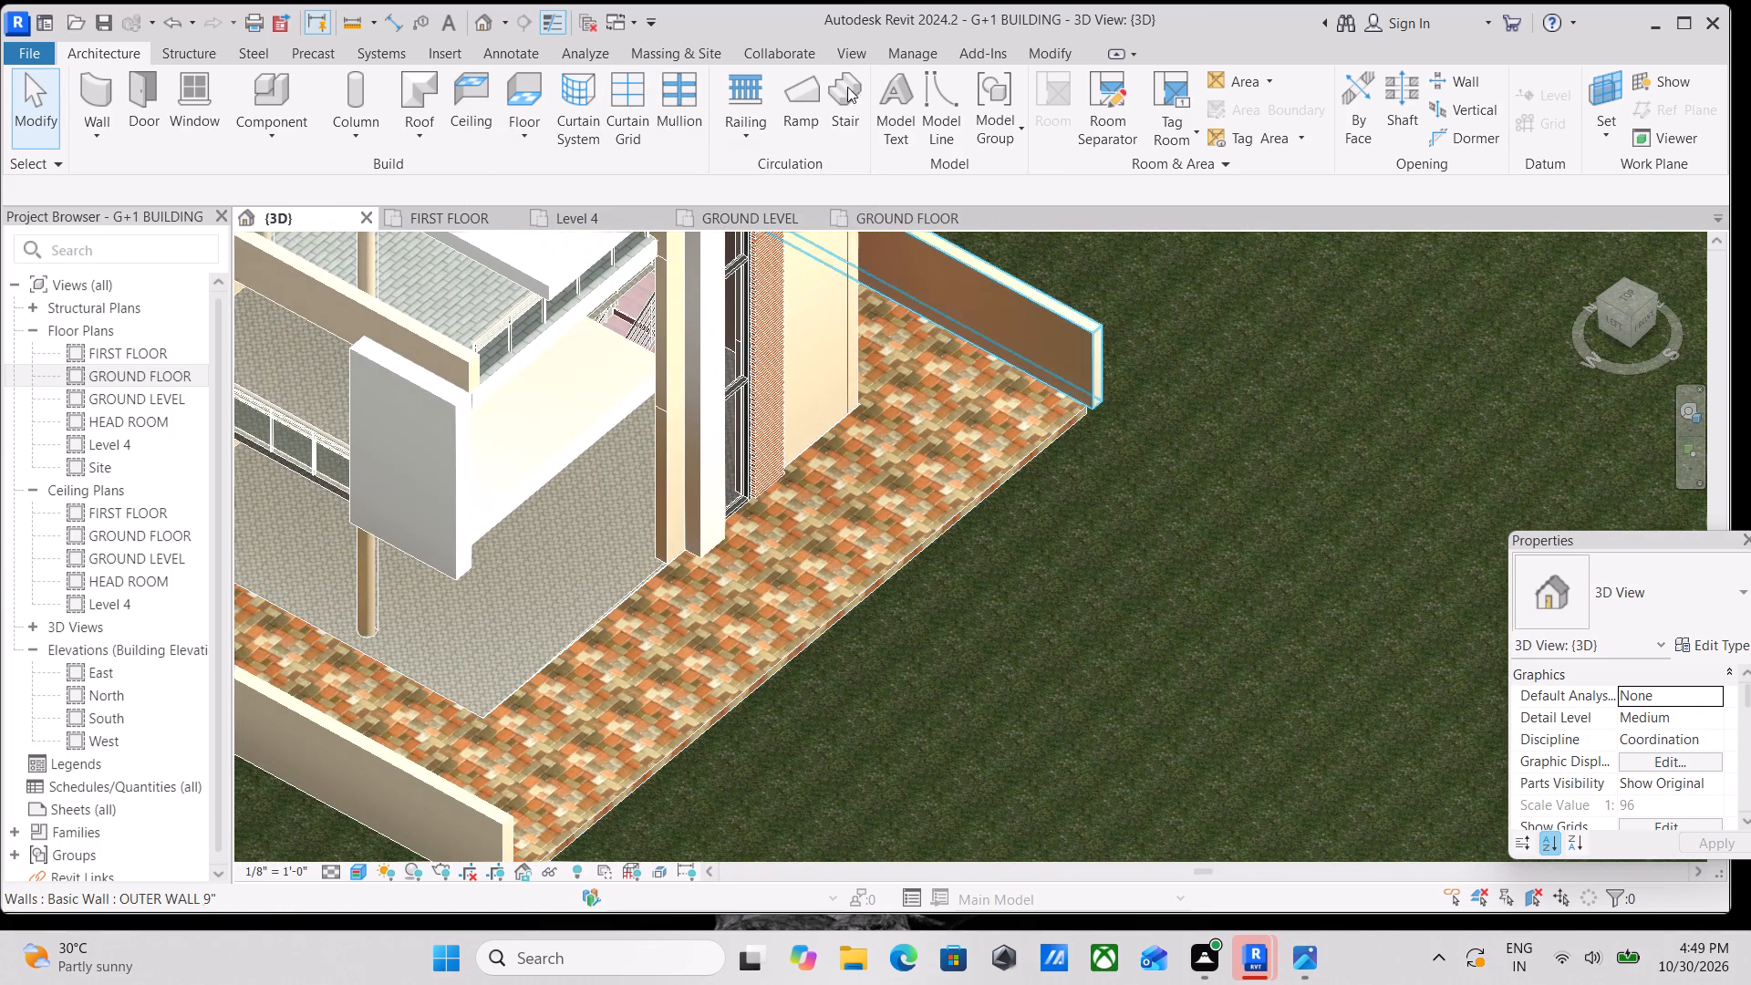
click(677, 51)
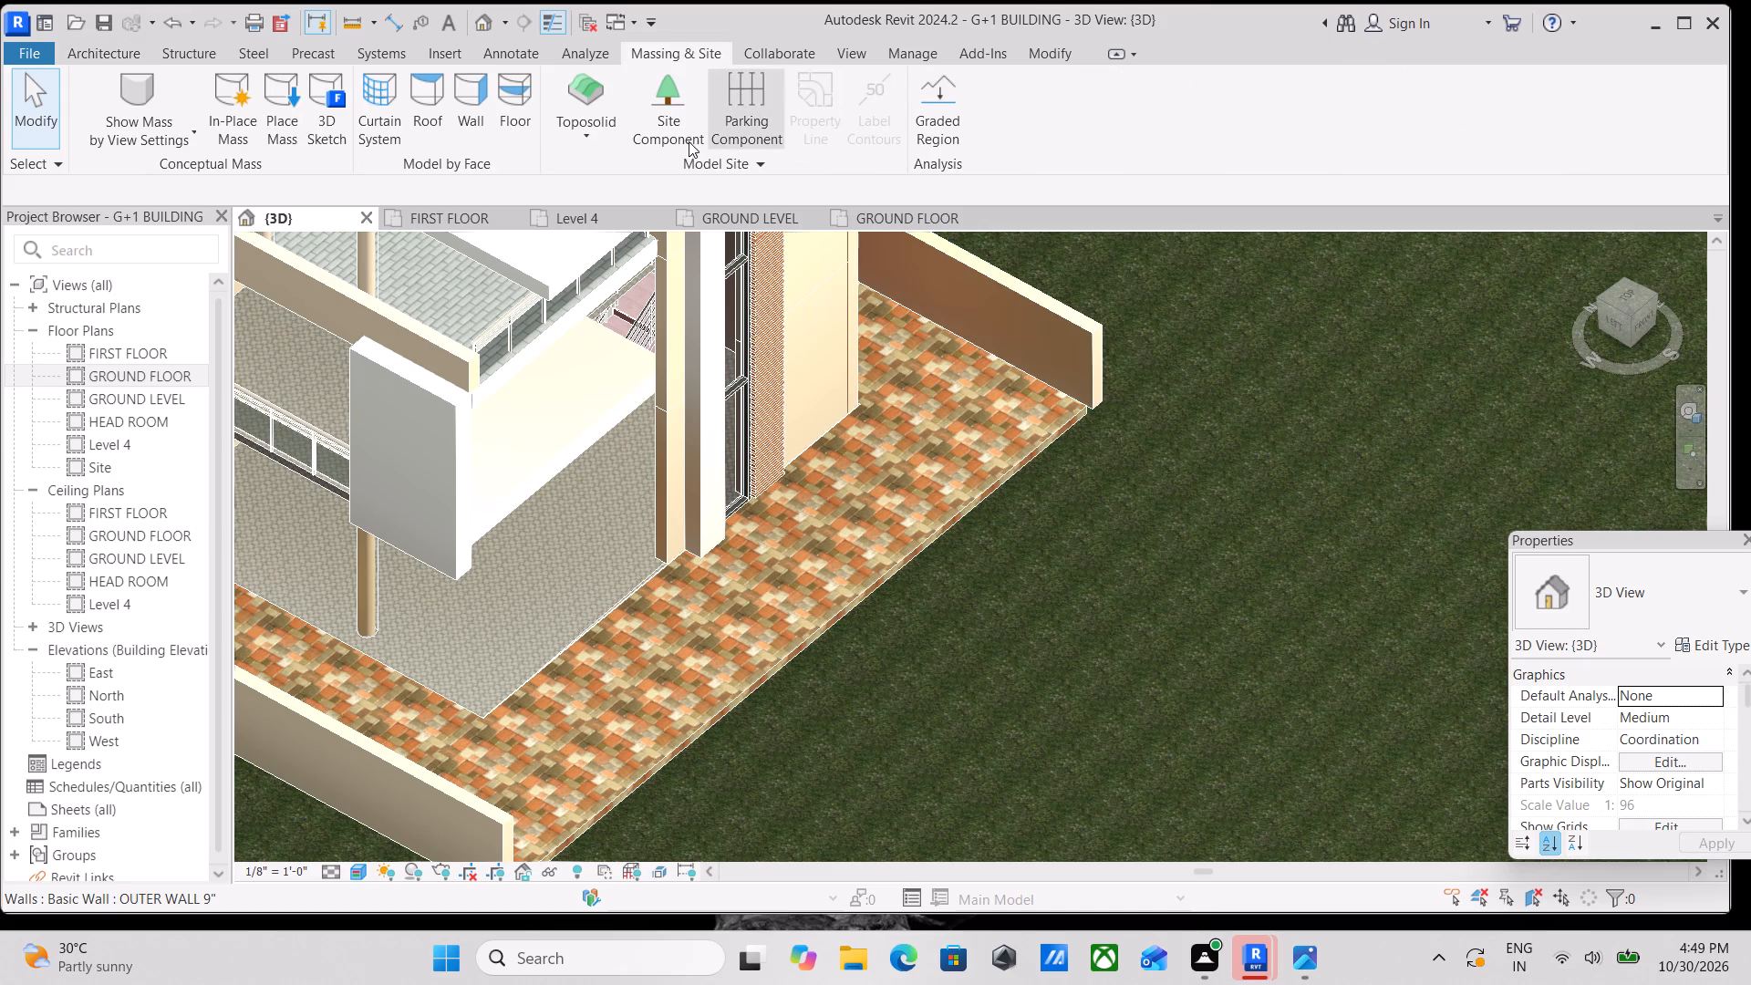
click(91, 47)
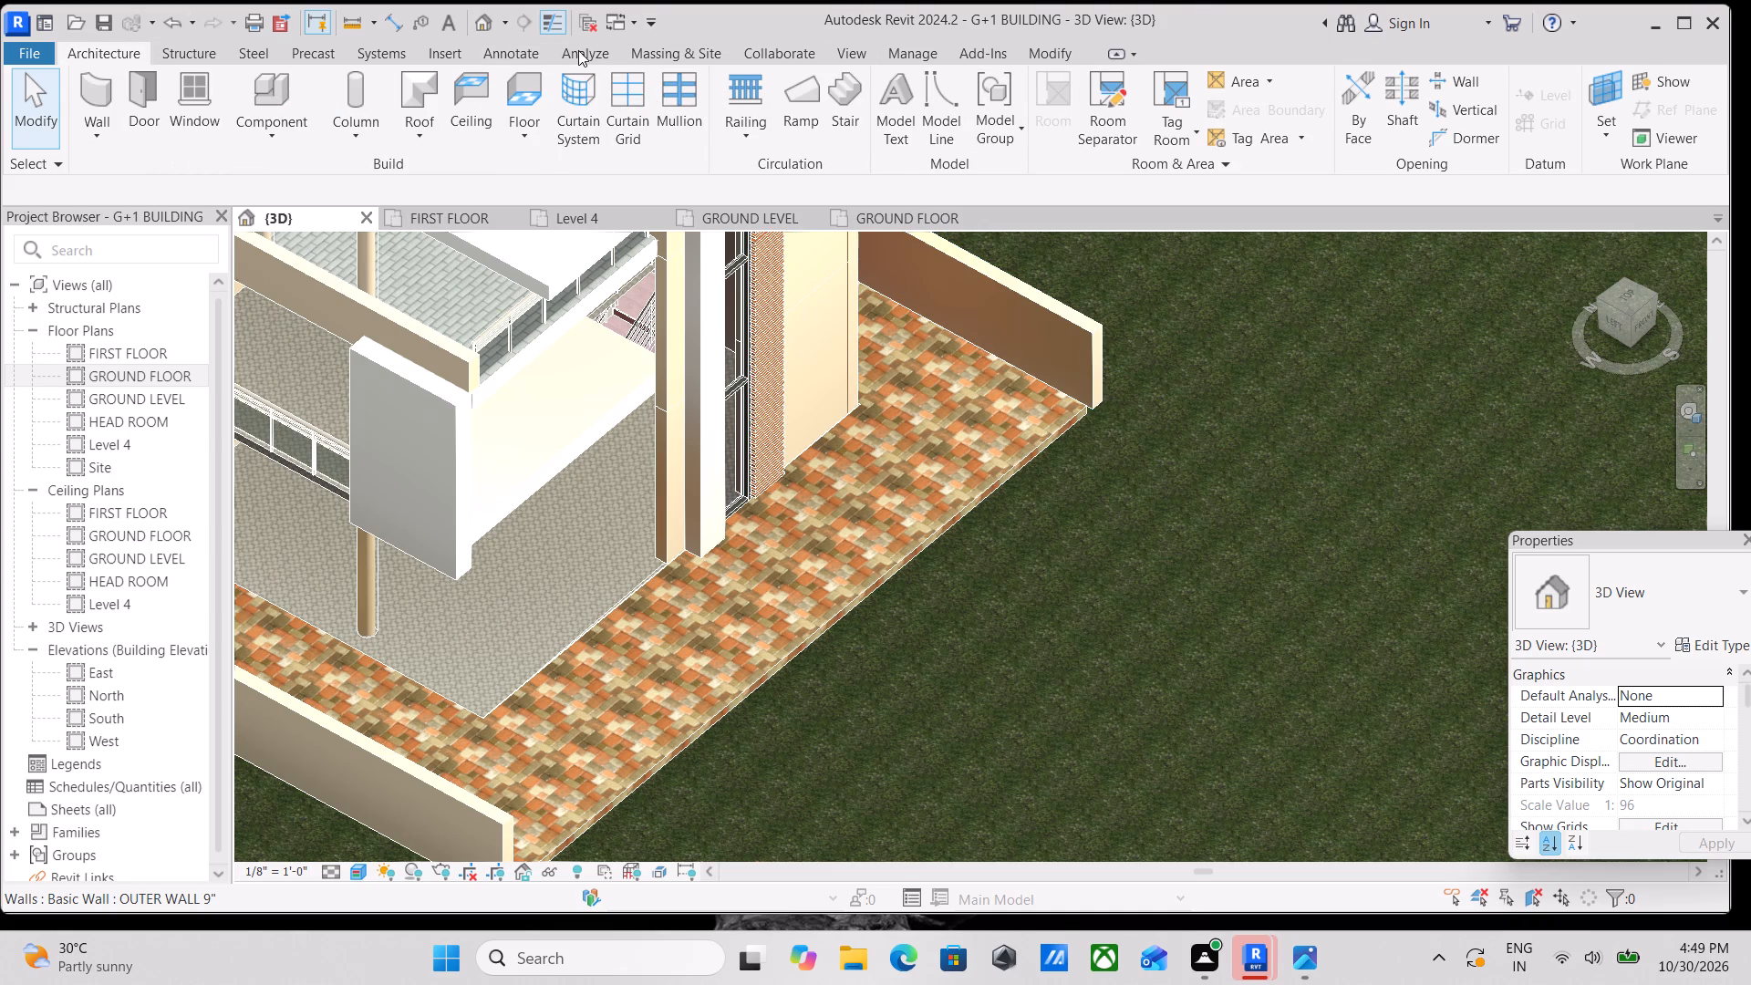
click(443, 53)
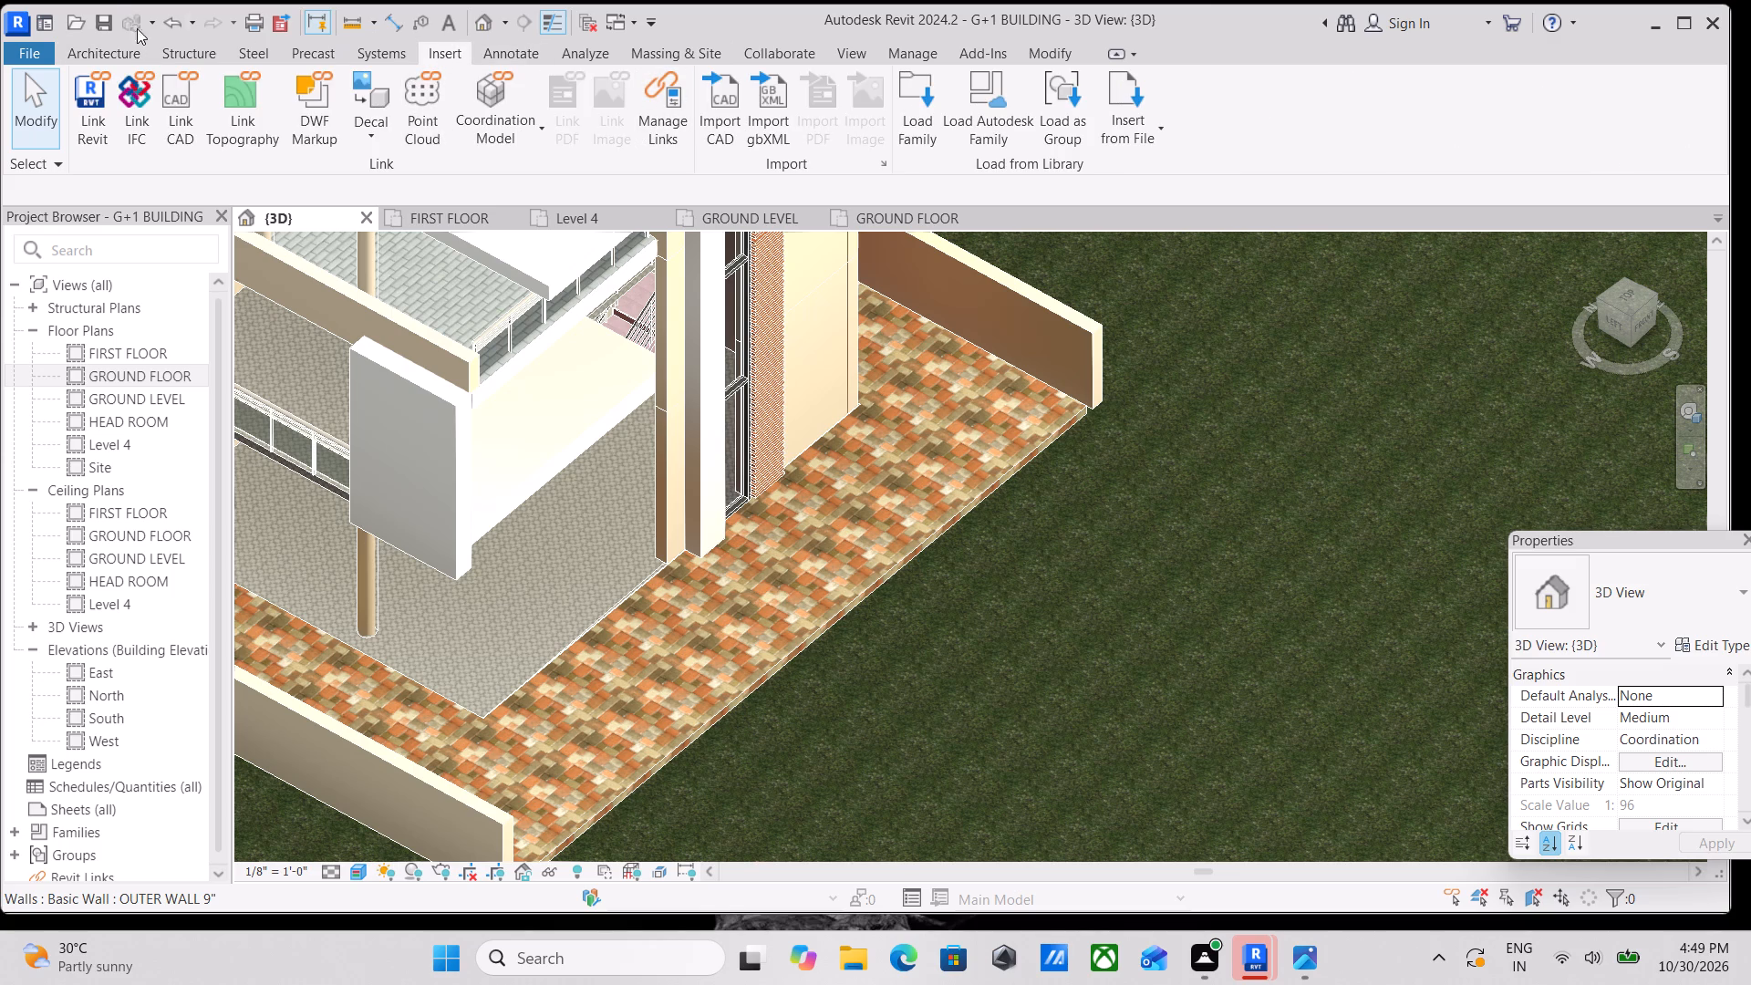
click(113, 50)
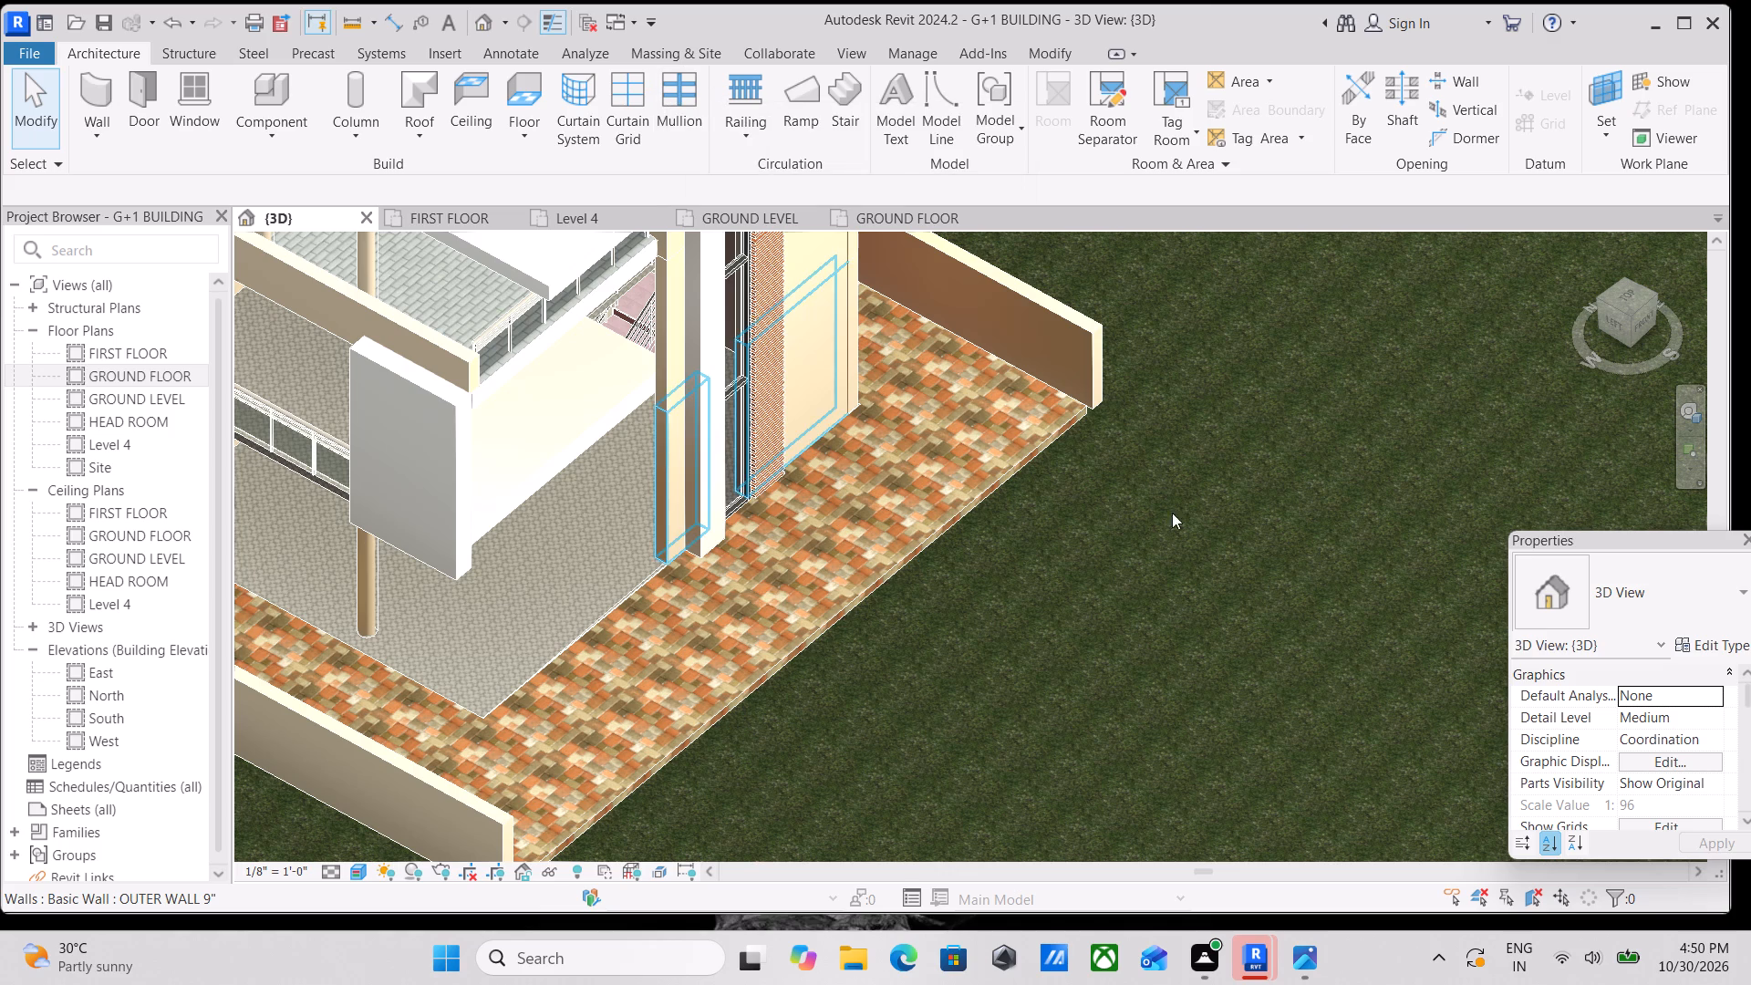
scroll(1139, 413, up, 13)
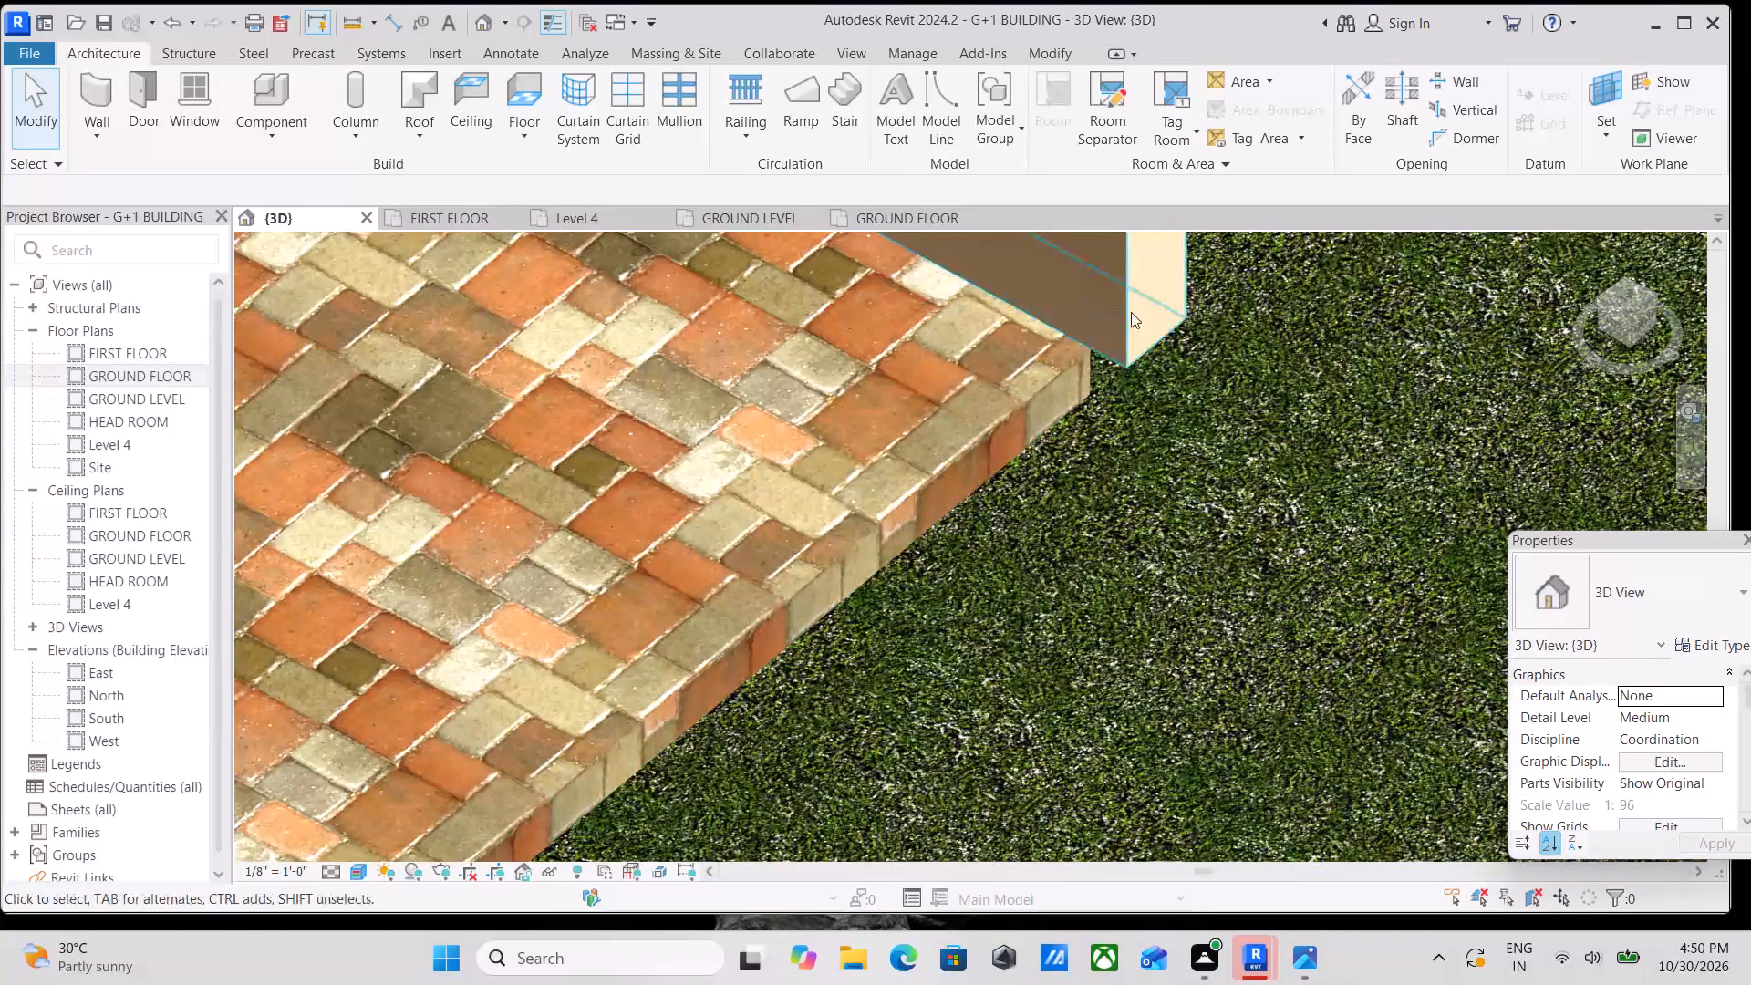
Examine the open front edge of the paving, the boundary wall ends and the portico corner in the 3D view.
scroll(1141, 321, down, 3)
scroll(921, 439, down, 7)
middle_drag(868, 451, 1023, 333)
scroll(803, 411, down, 3)
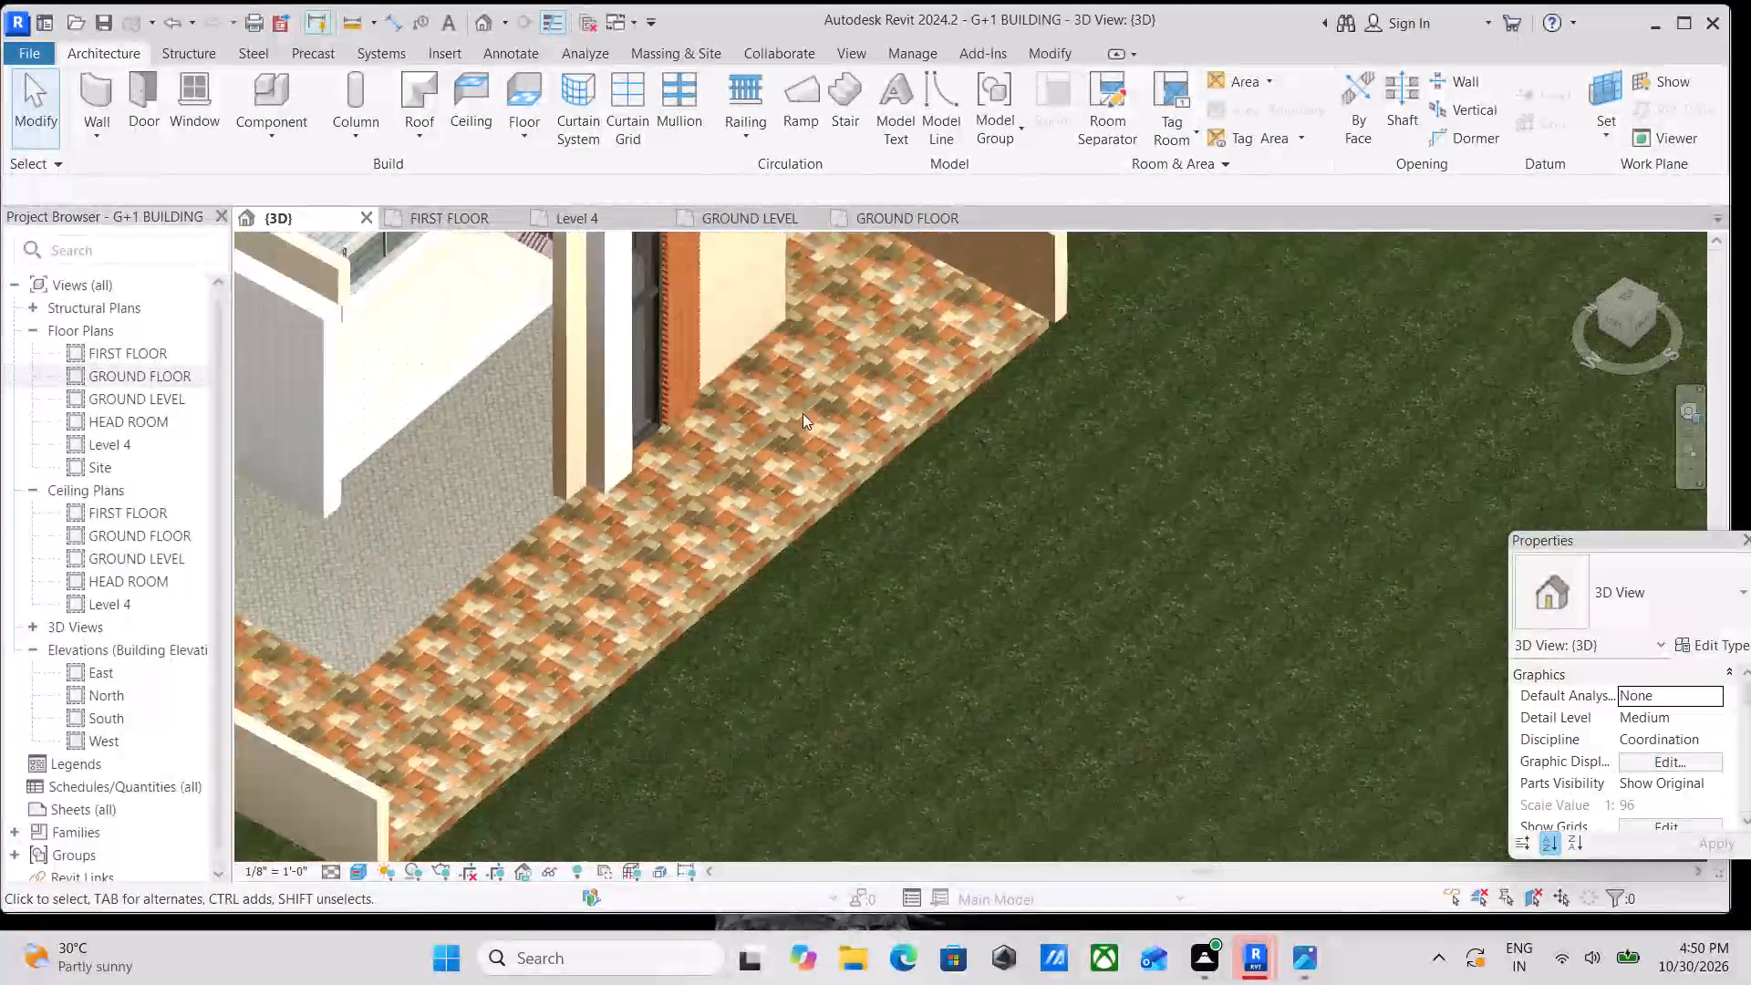
middle_drag(803, 413, 1068, 380)
middle_drag(786, 511, 938, 513)
scroll(763, 593, up, 3)
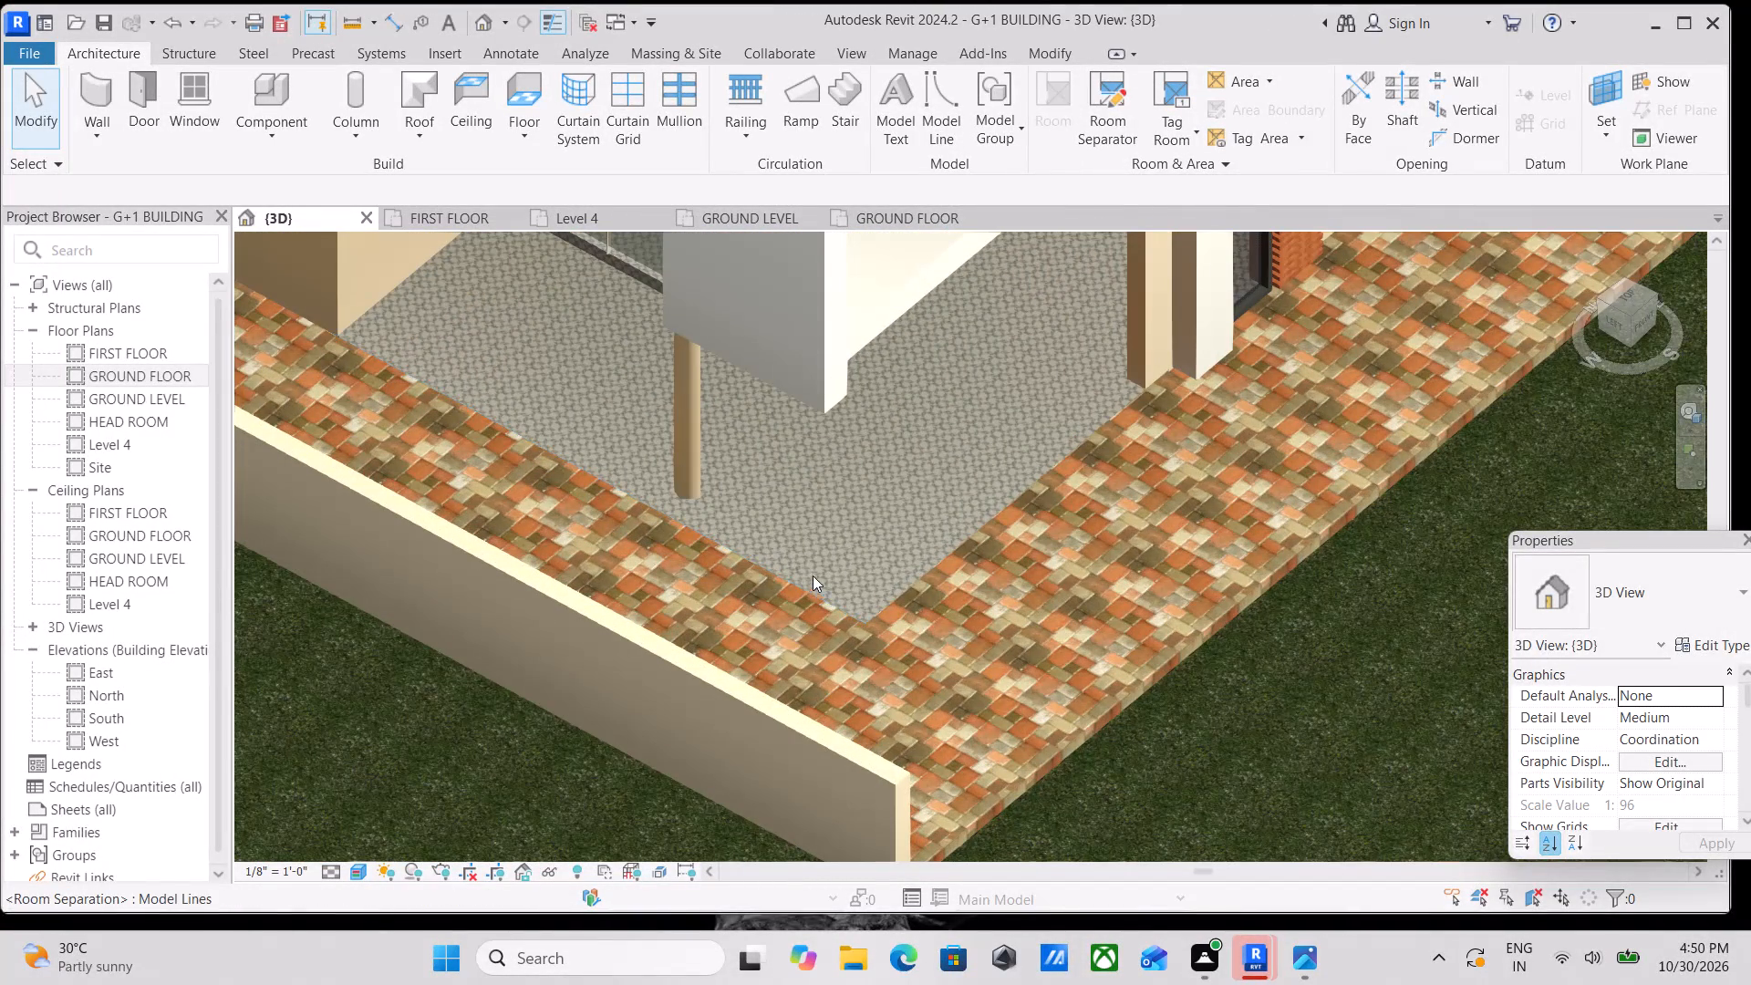
scroll(615, 483, up, 1)
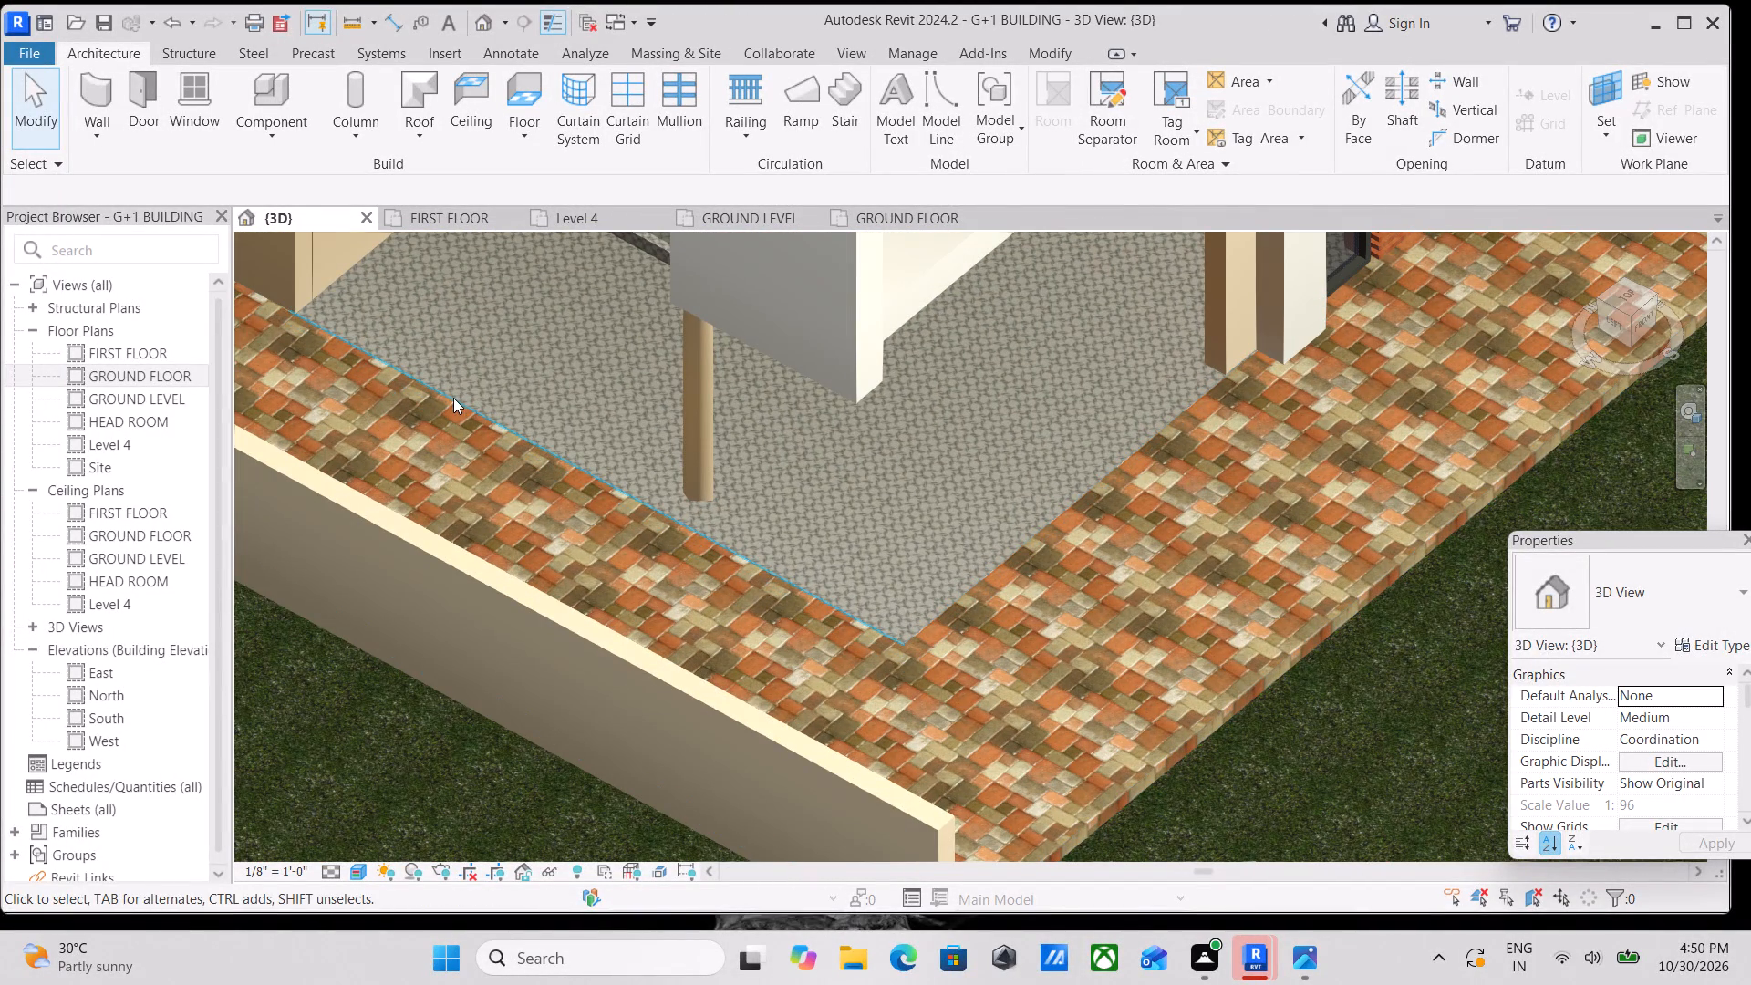
scroll(453, 398, down, 3)
middle_drag(491, 399, 533, 470)
scroll(533, 470, down, 3)
middle_click(515, 461)
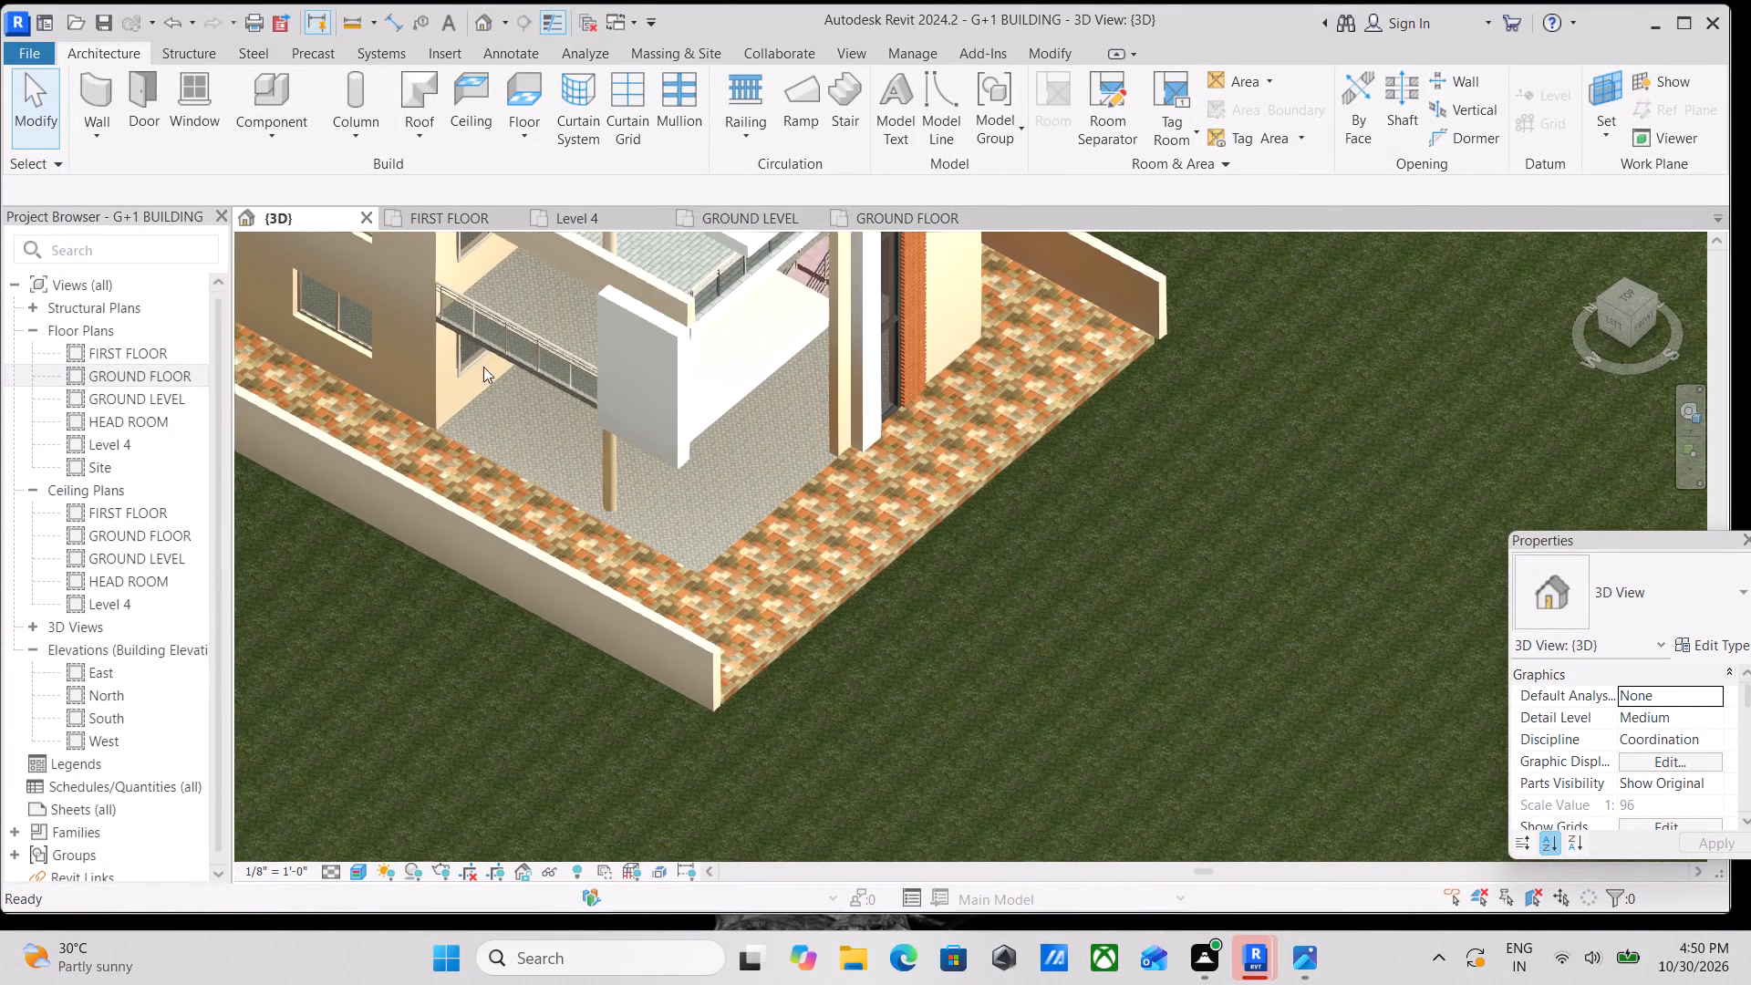
scroll(451, 324, up, 4)
scroll(454, 392, down, 2)
middle_drag(454, 392, 577, 447)
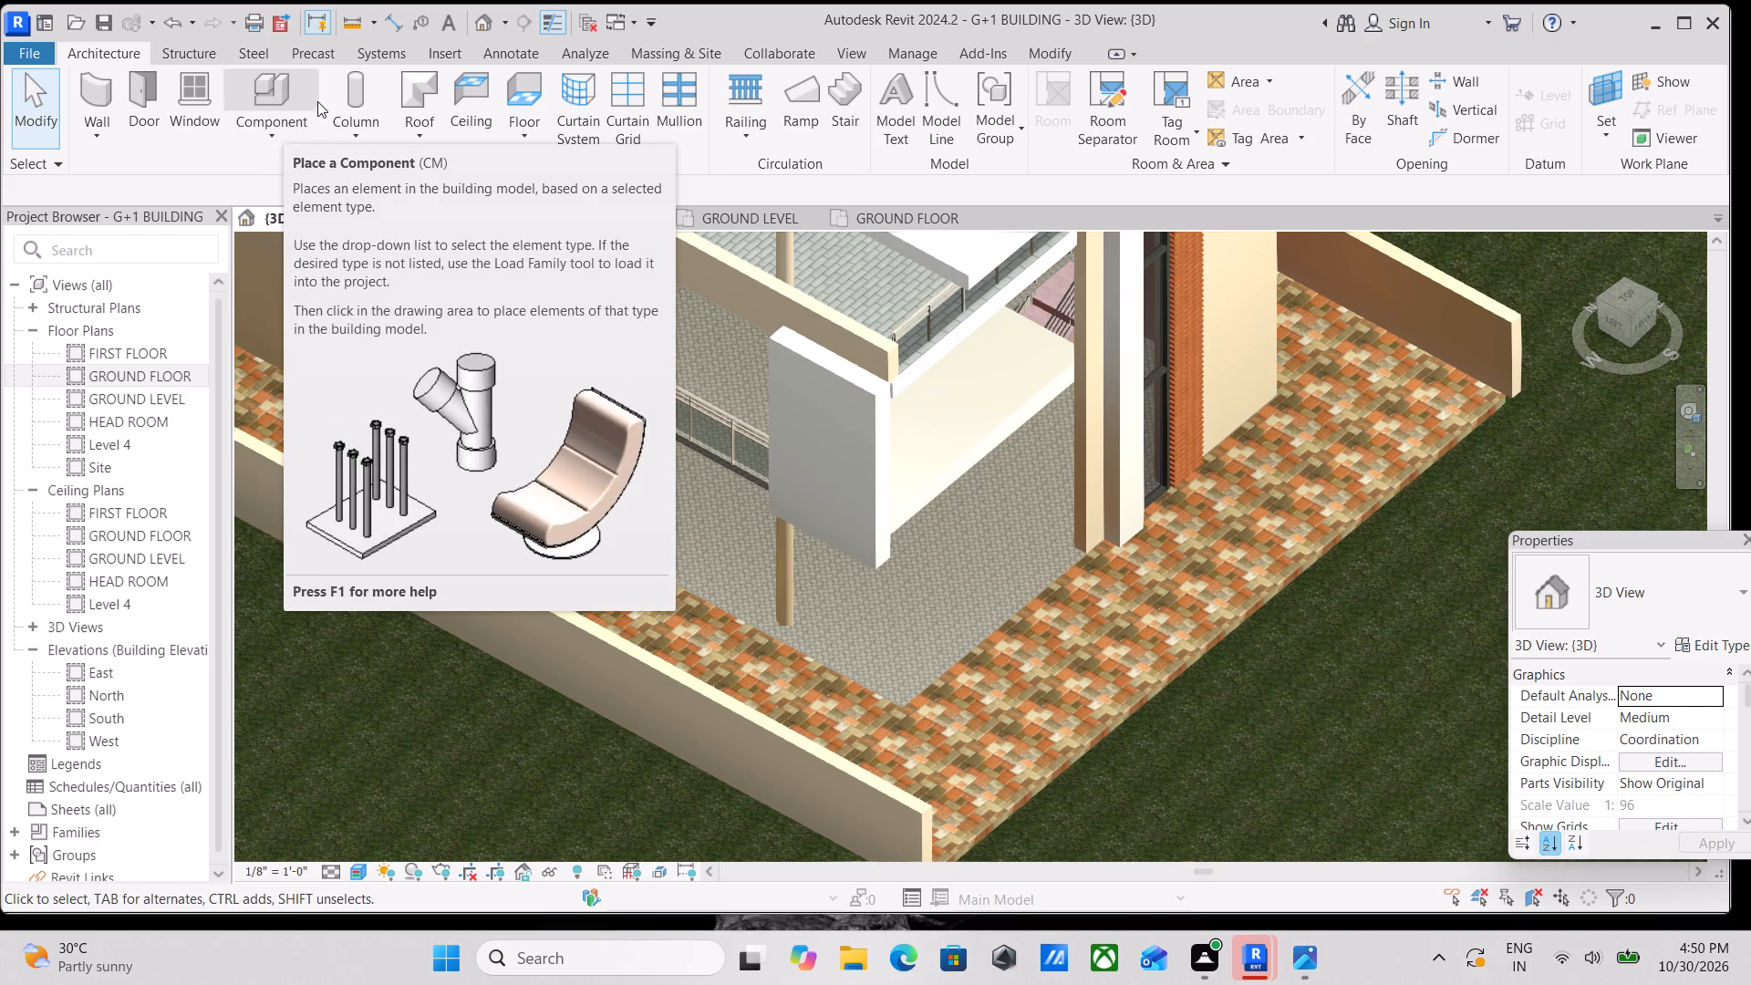
click(278, 135)
click(278, 135)
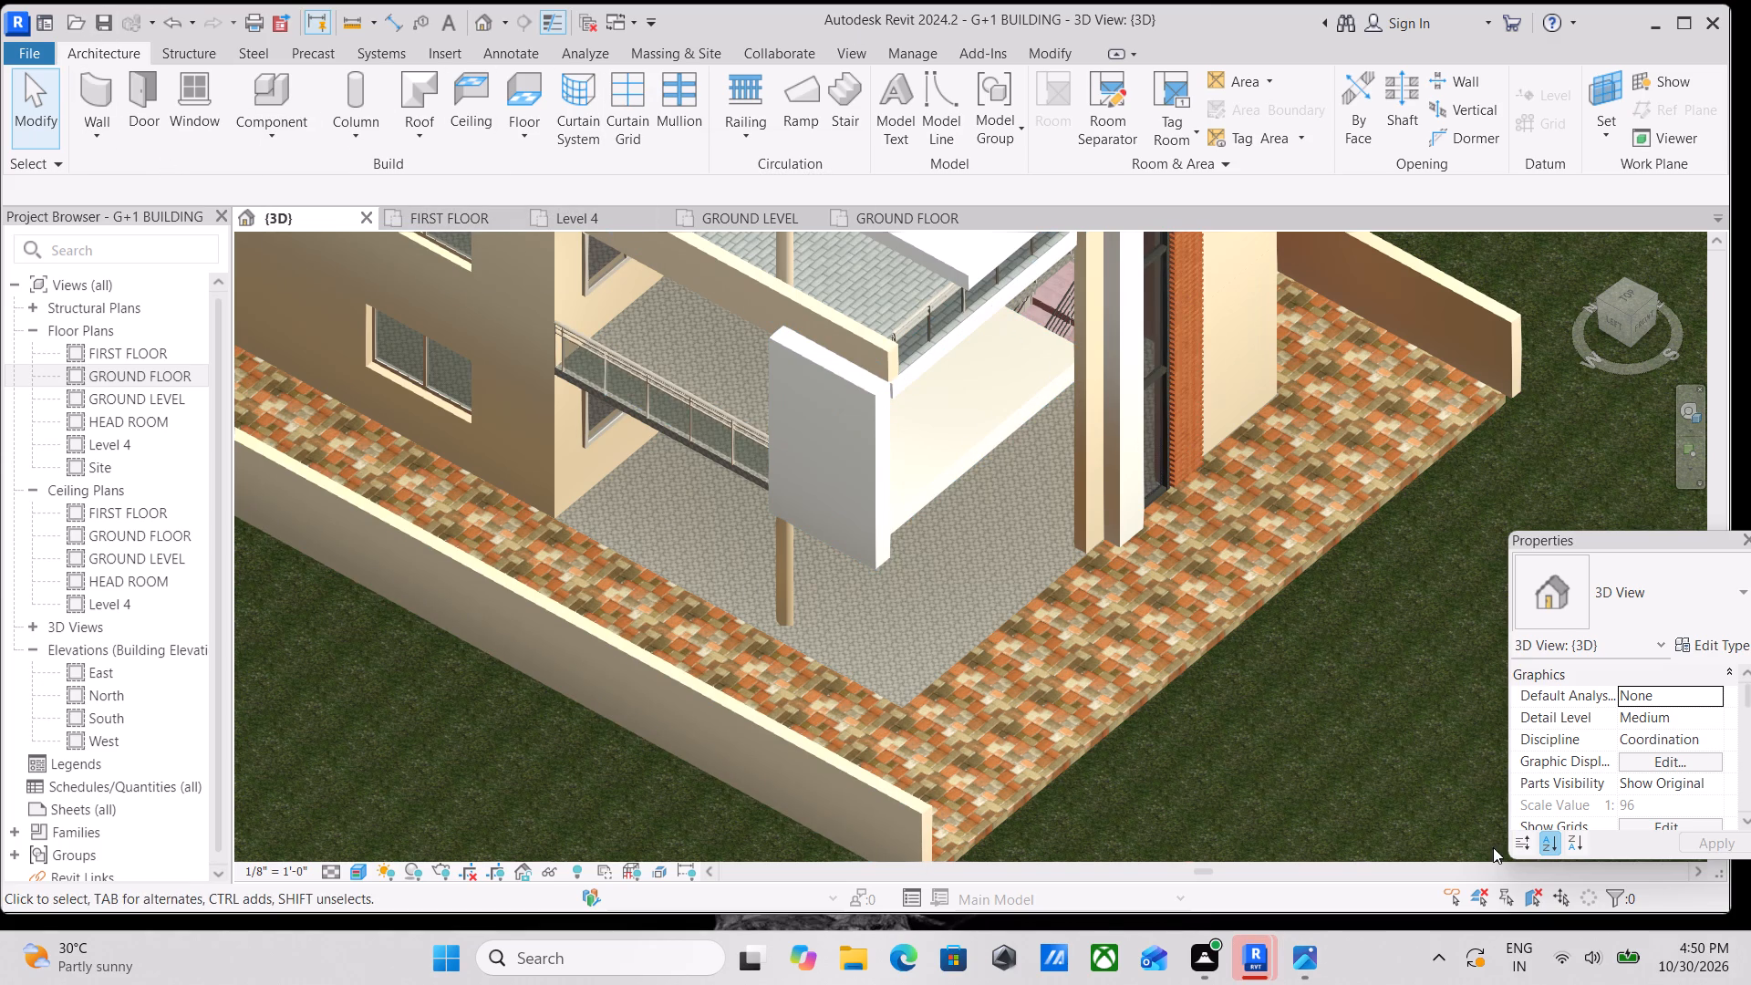
Examine the roof slab, terrace railings and front side of the building down to the open paving edge.
scroll(691, 581, up, 1)
middle_drag(936, 576, 803, 953)
scroll(804, 969, up, 1)
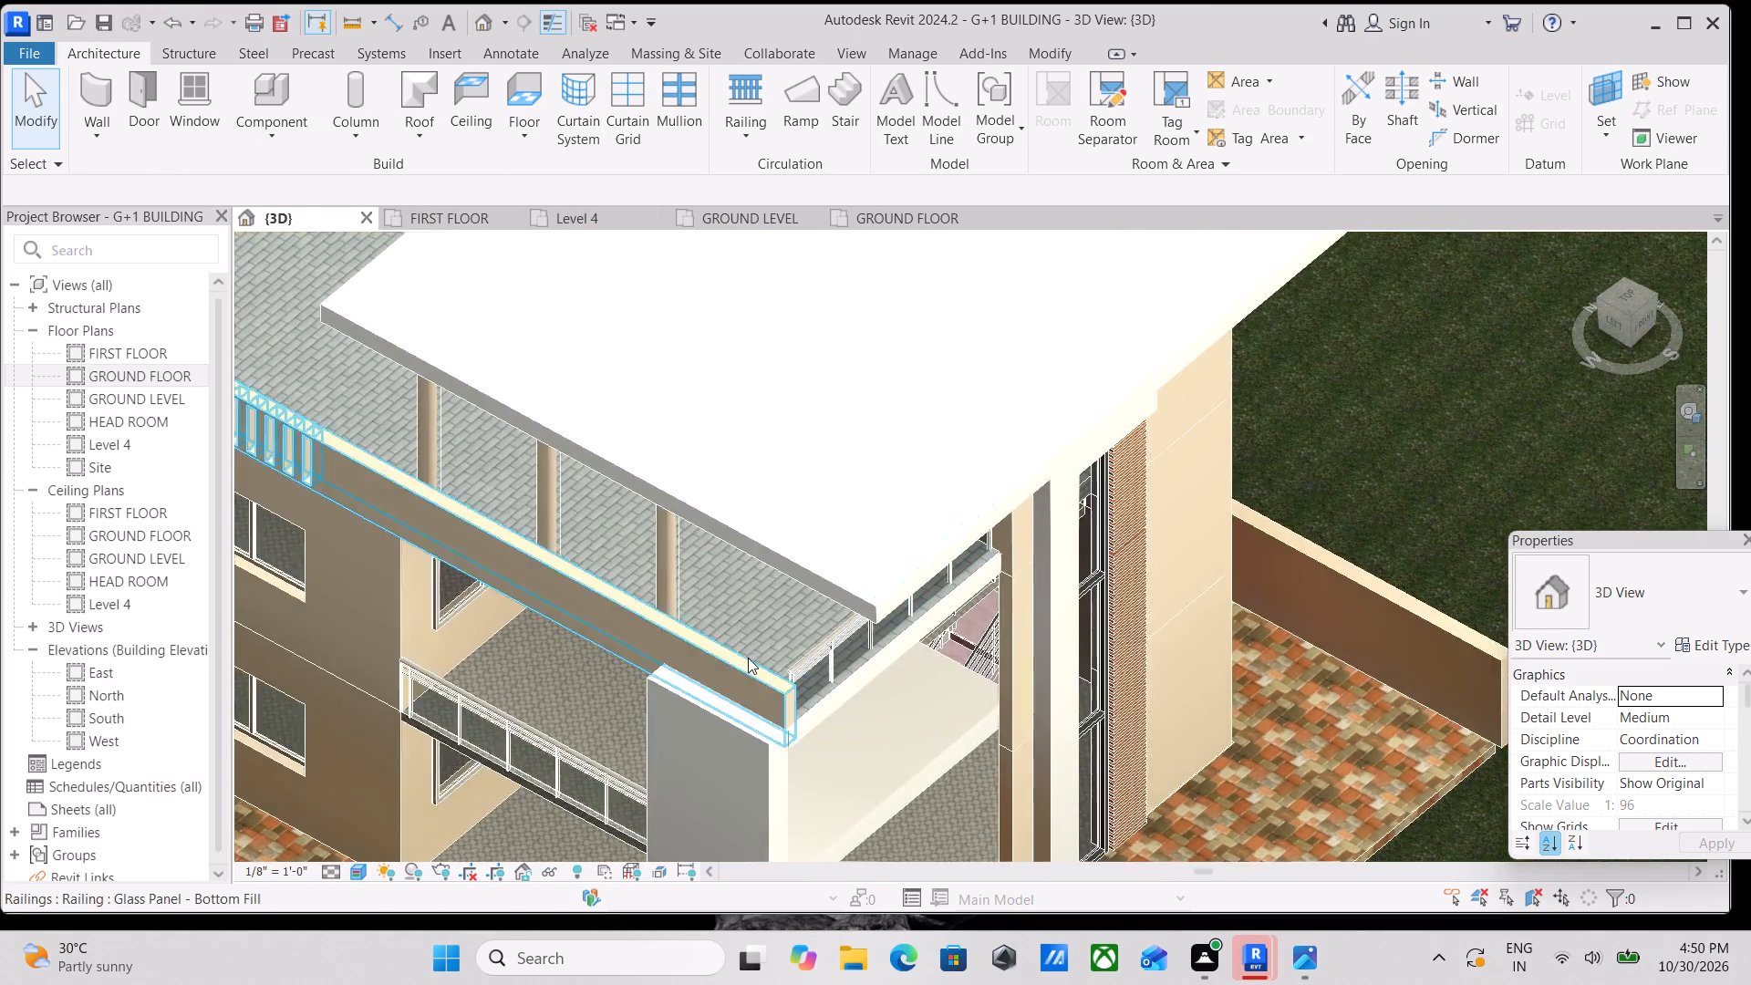
scroll(737, 654, up, 4)
scroll(715, 653, down, 8)
middle_drag(756, 700, 699, 481)
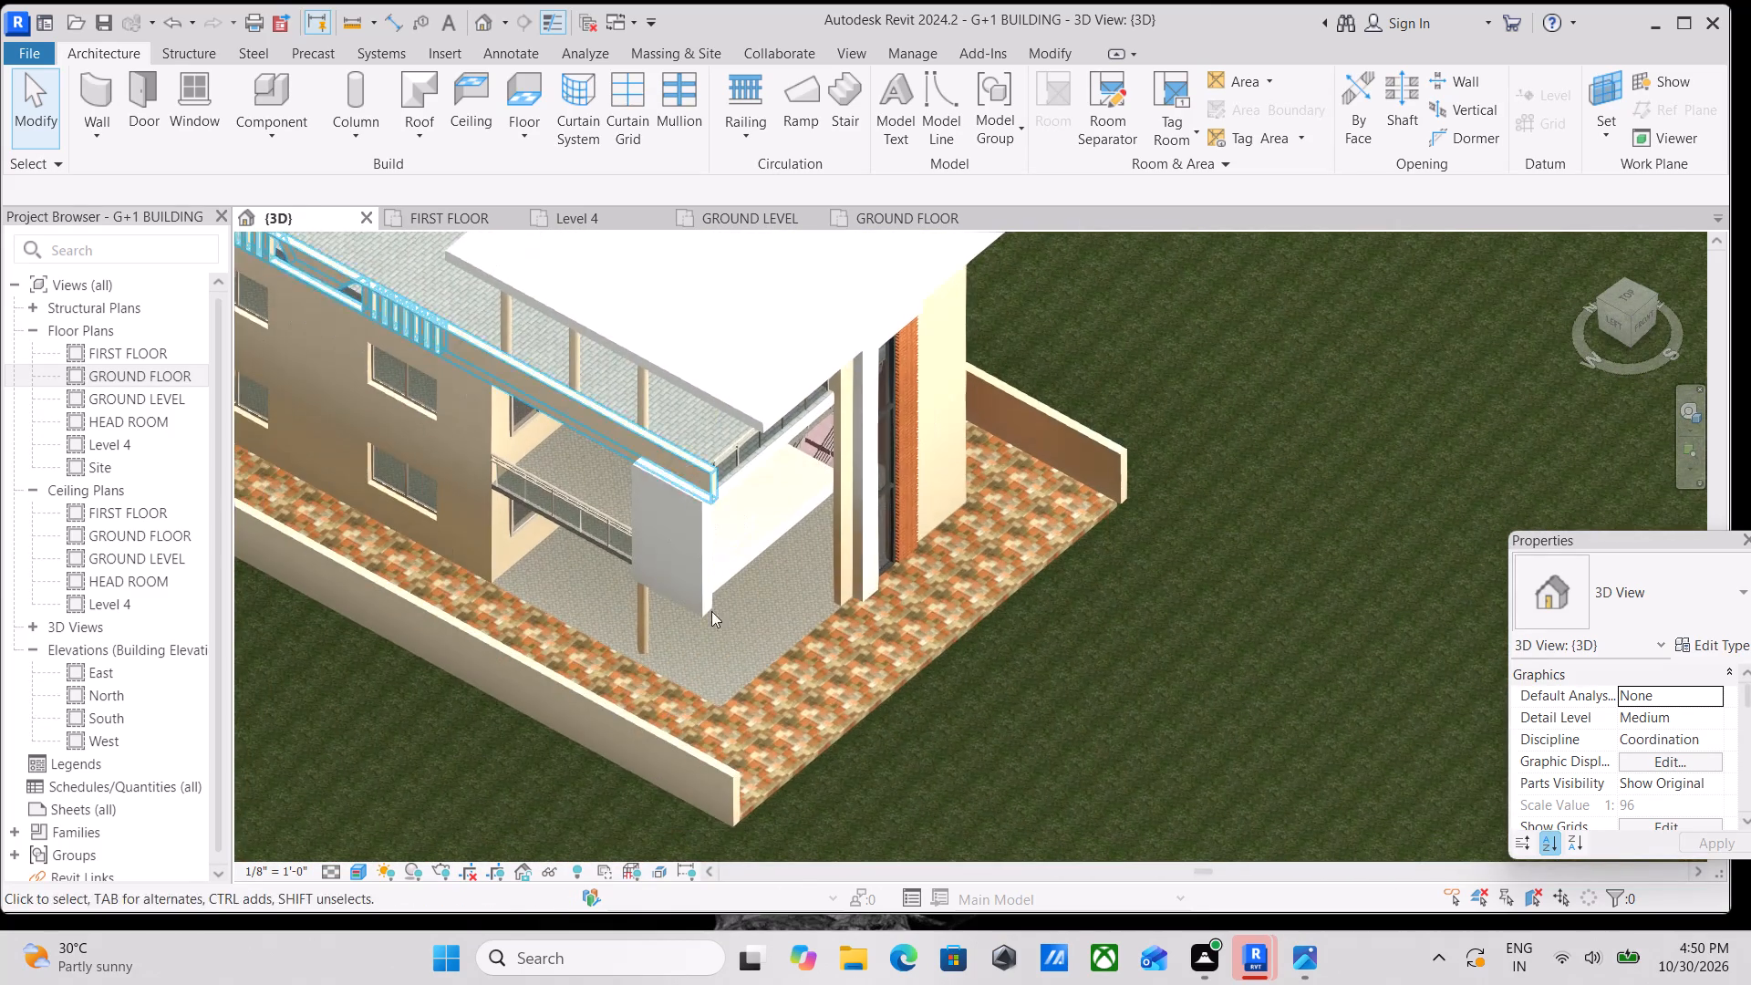
scroll(734, 656, down, 1)
middle_drag(735, 658, 931, 907)
scroll(658, 526, up, 4)
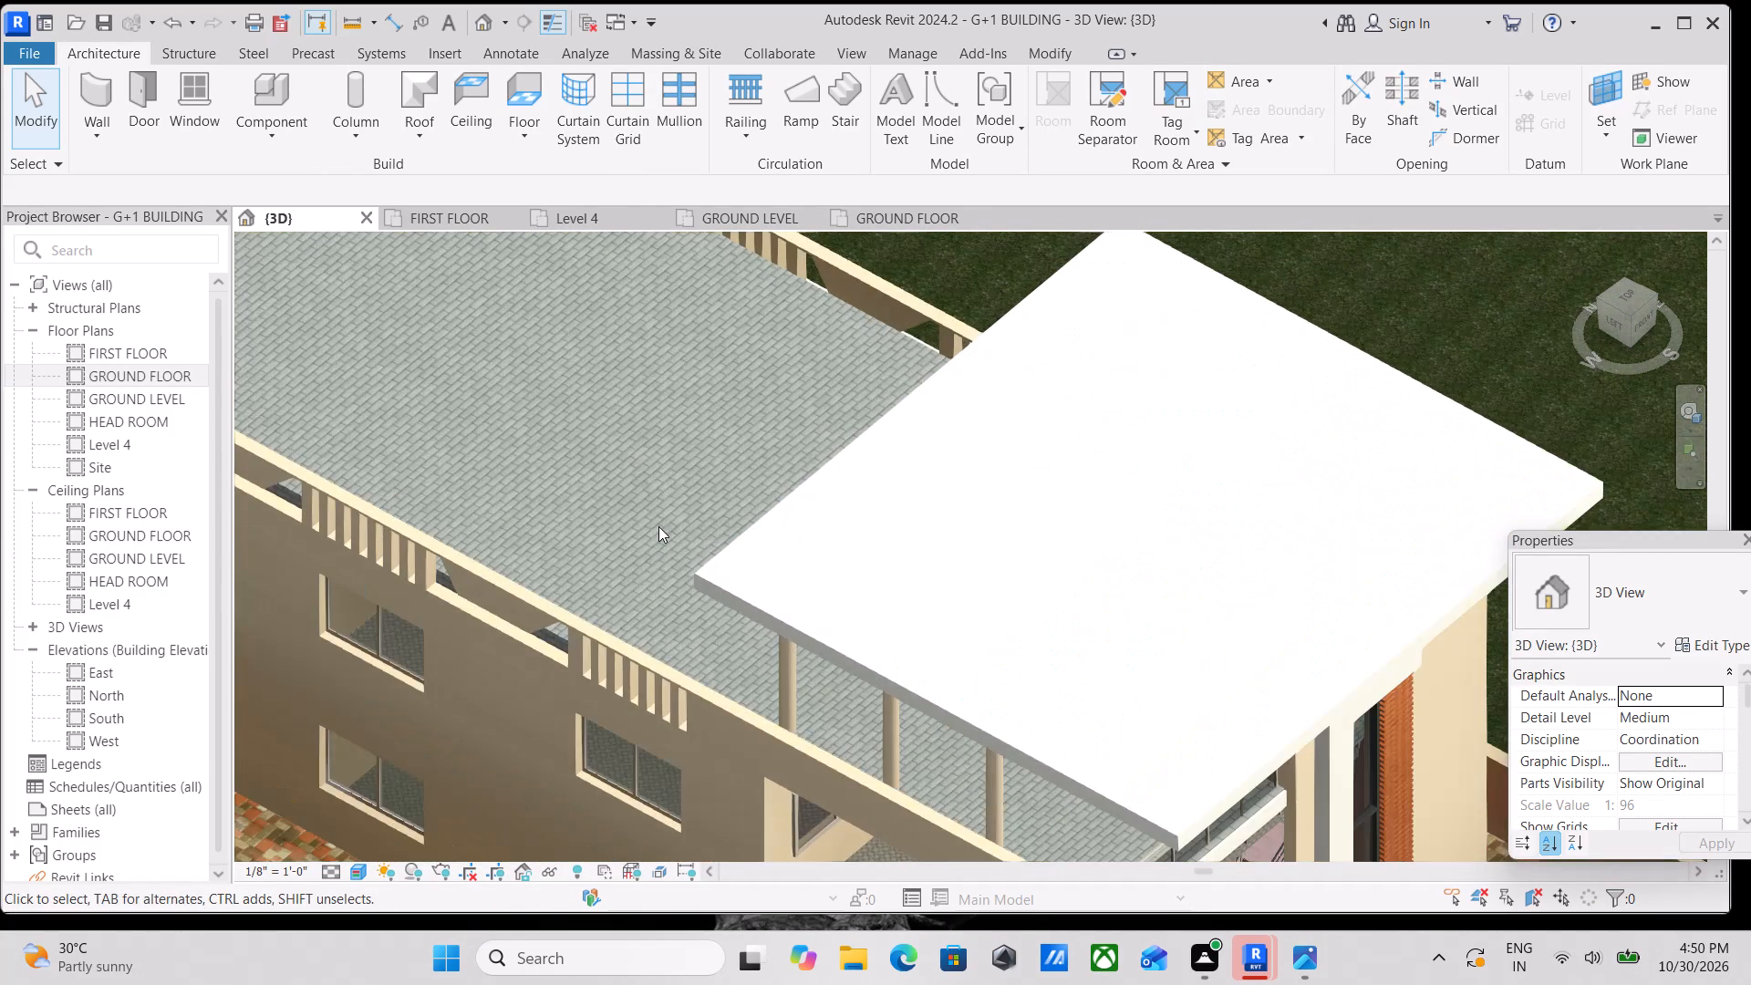
scroll(658, 526, down, 6)
middle_drag(719, 620, 471, 339)
scroll(586, 589, up, 5)
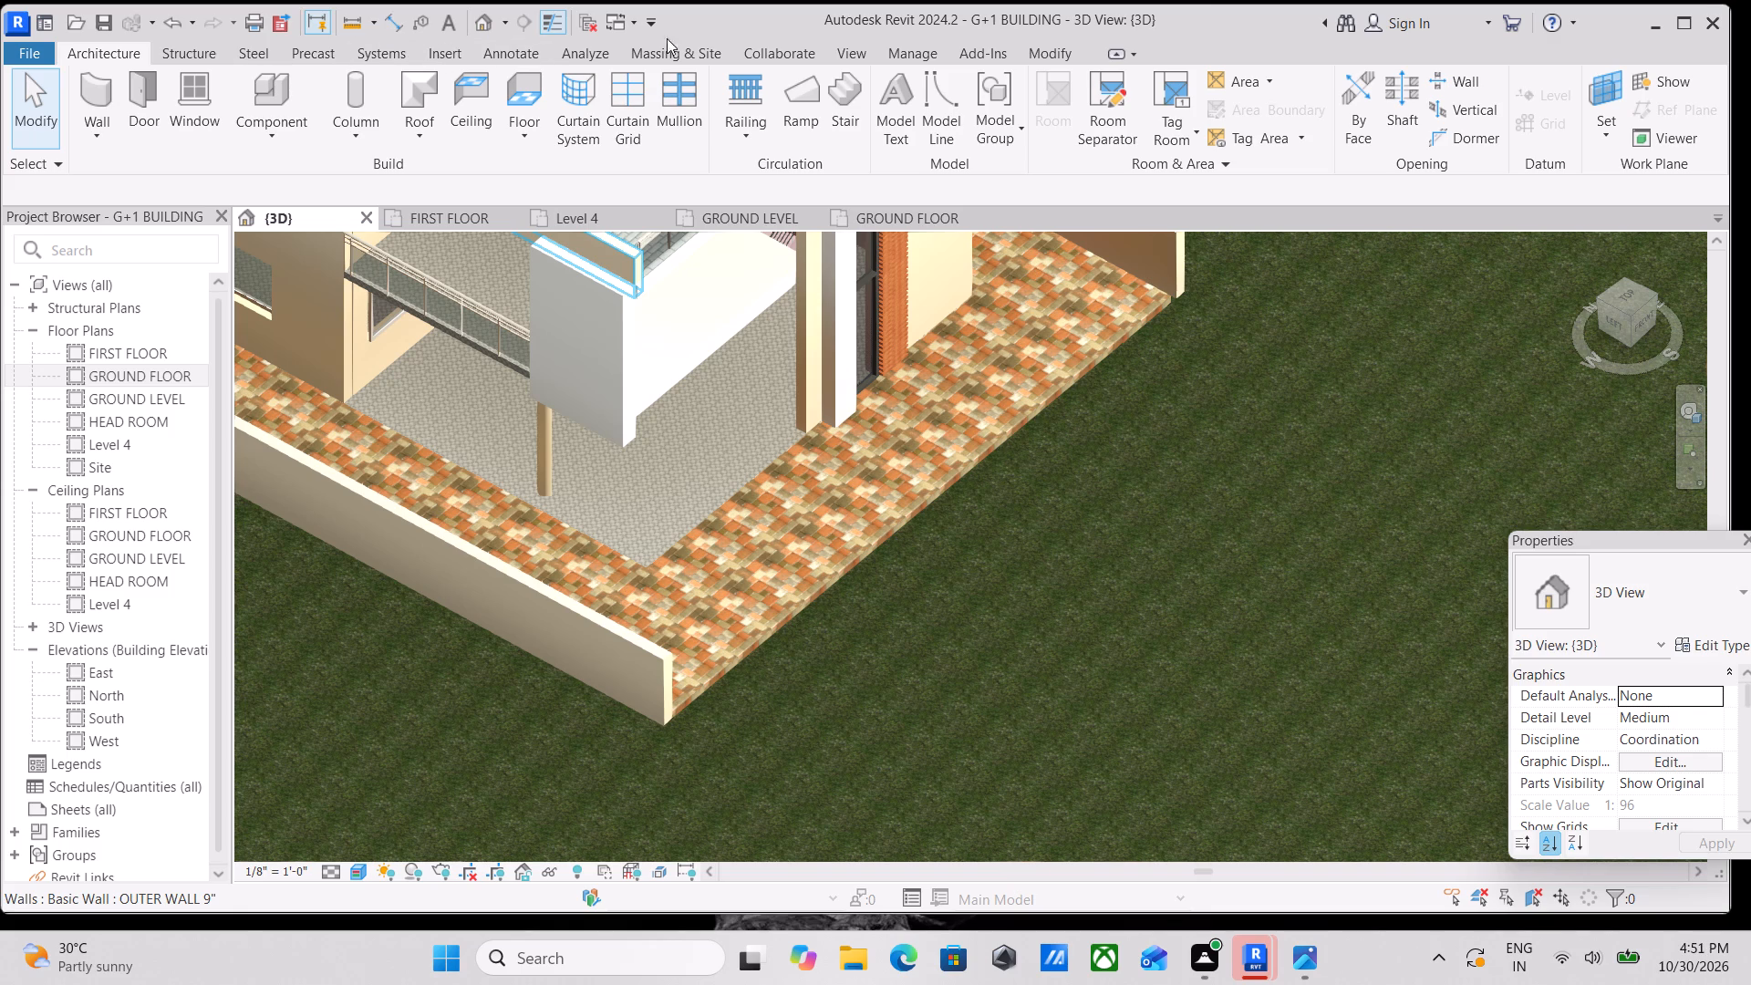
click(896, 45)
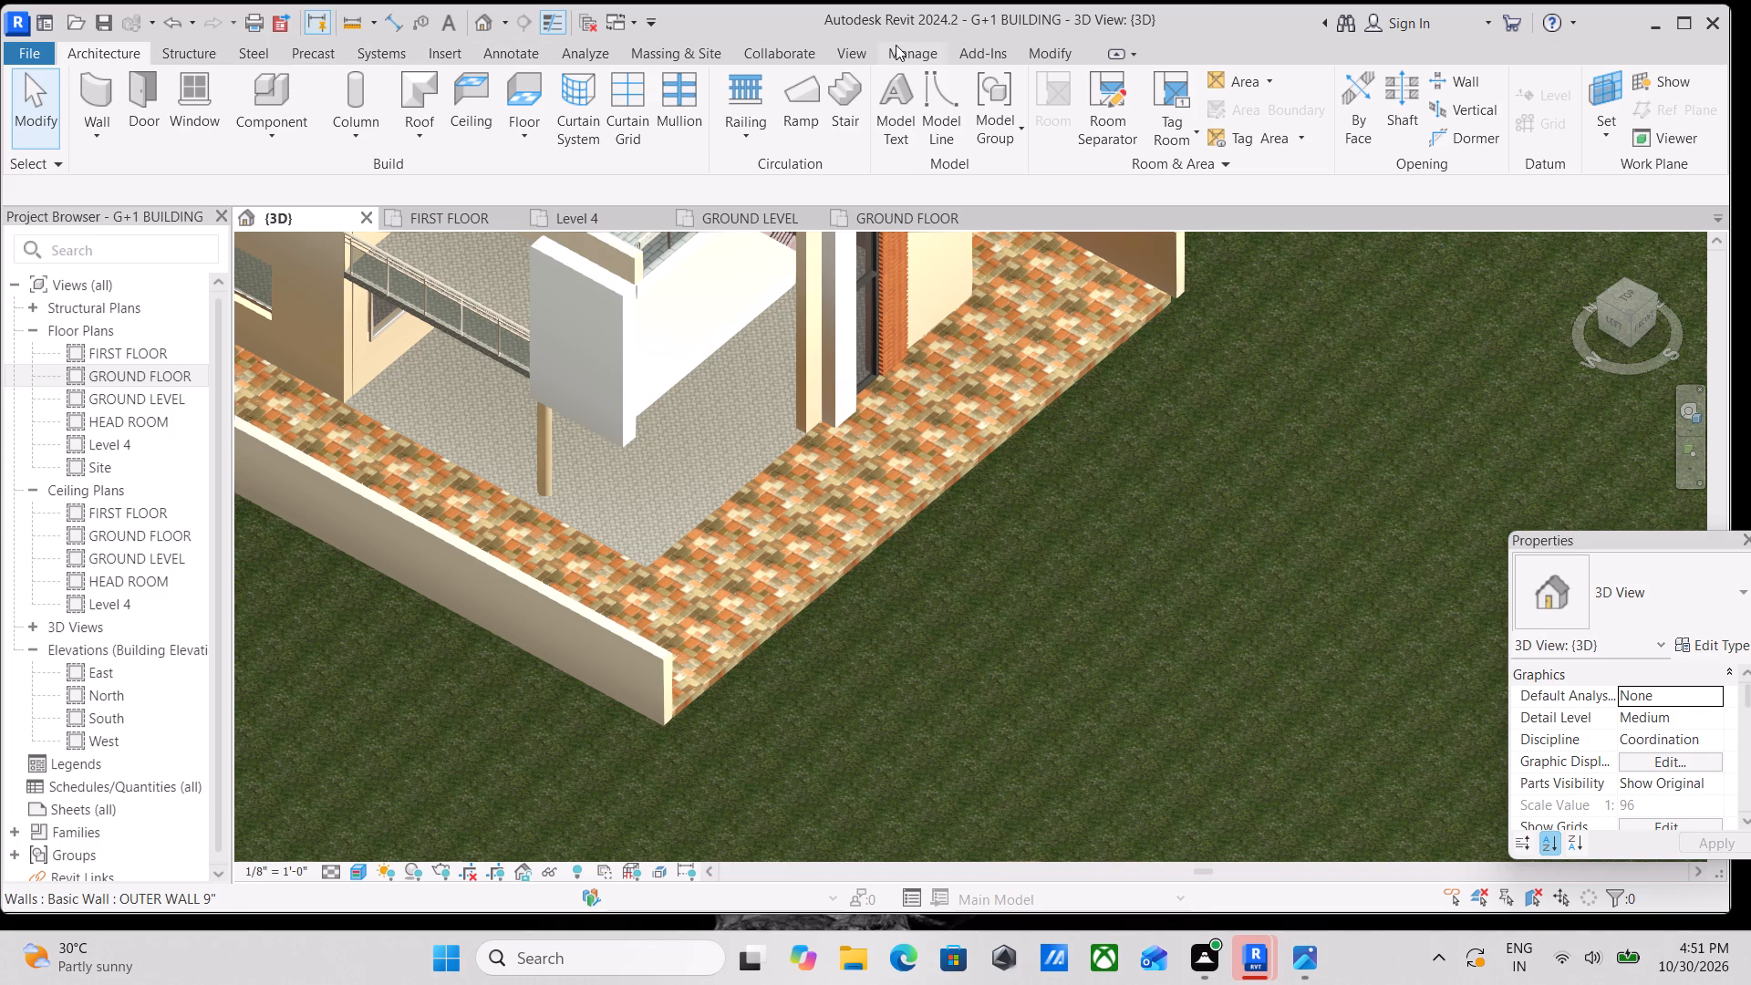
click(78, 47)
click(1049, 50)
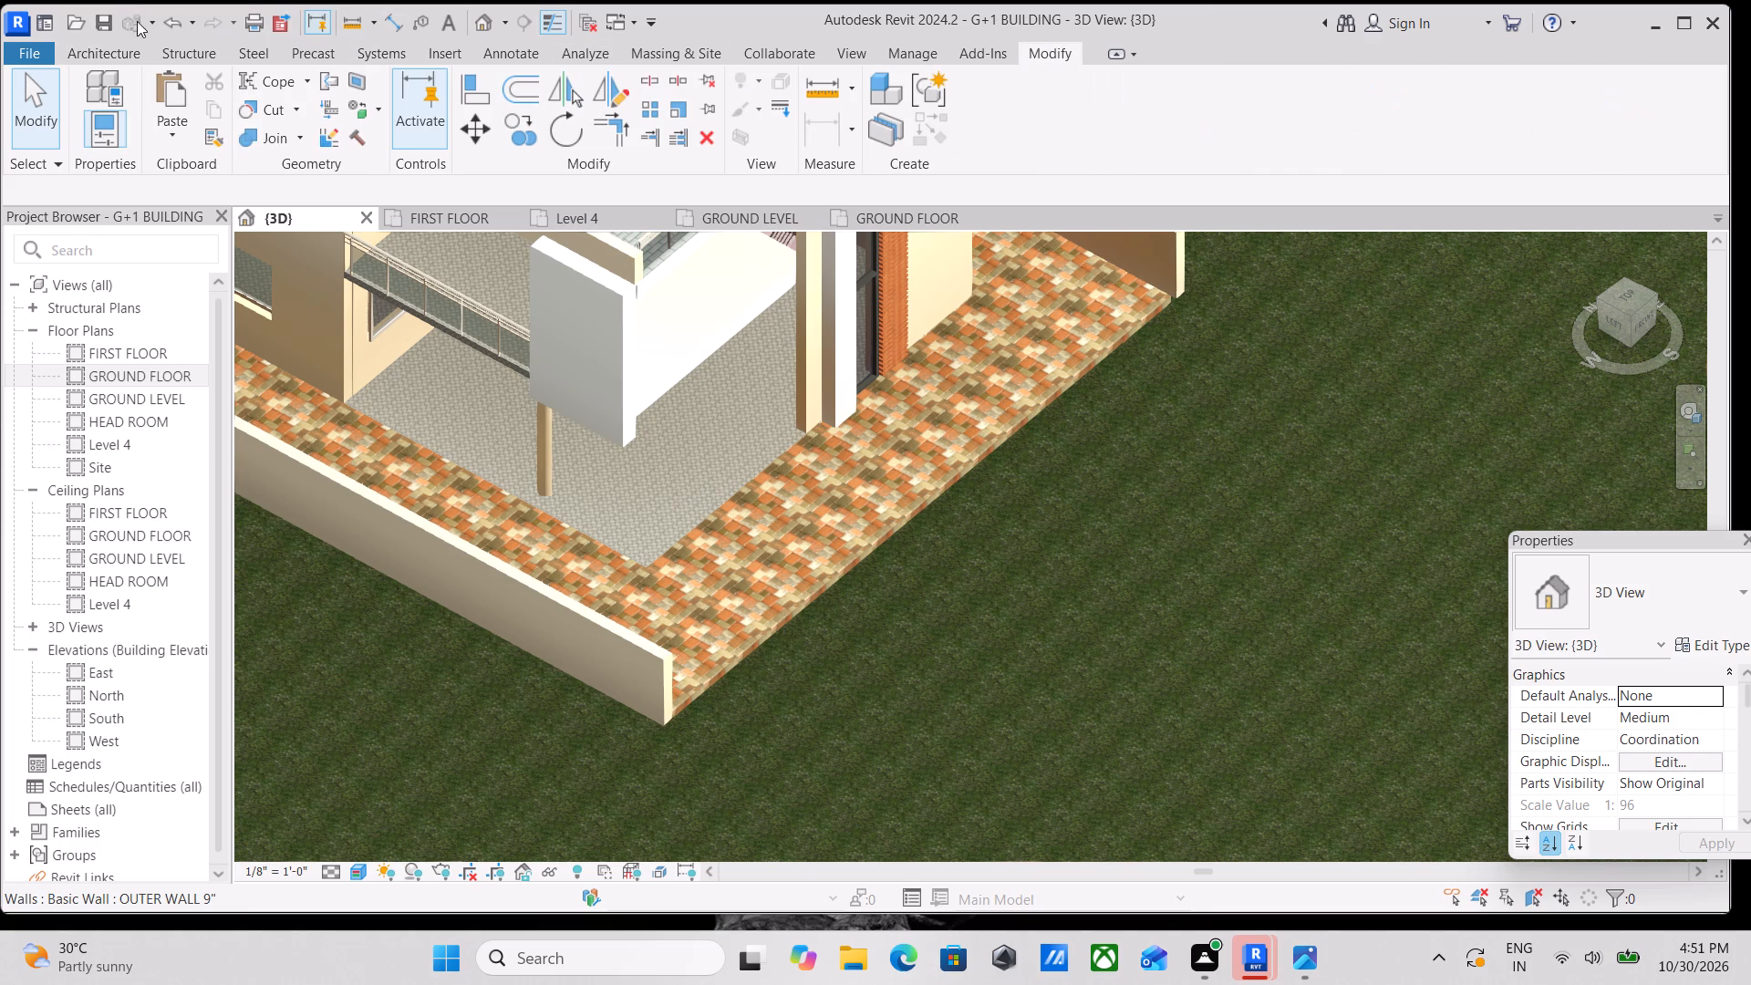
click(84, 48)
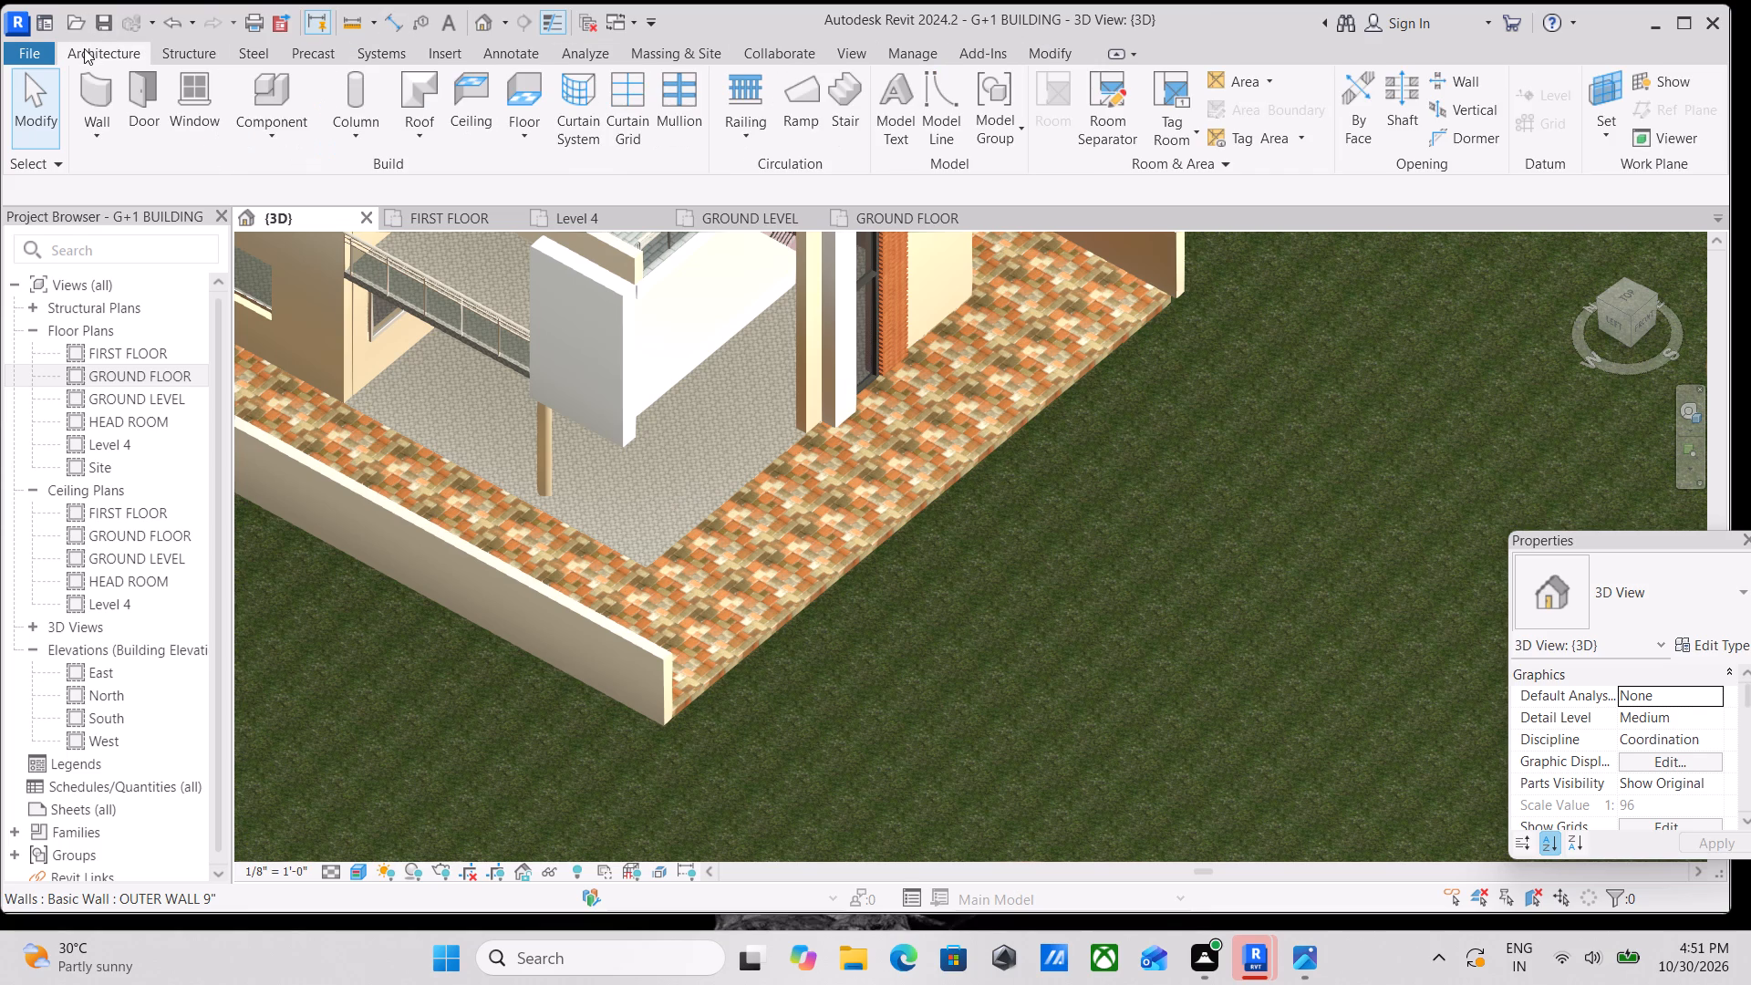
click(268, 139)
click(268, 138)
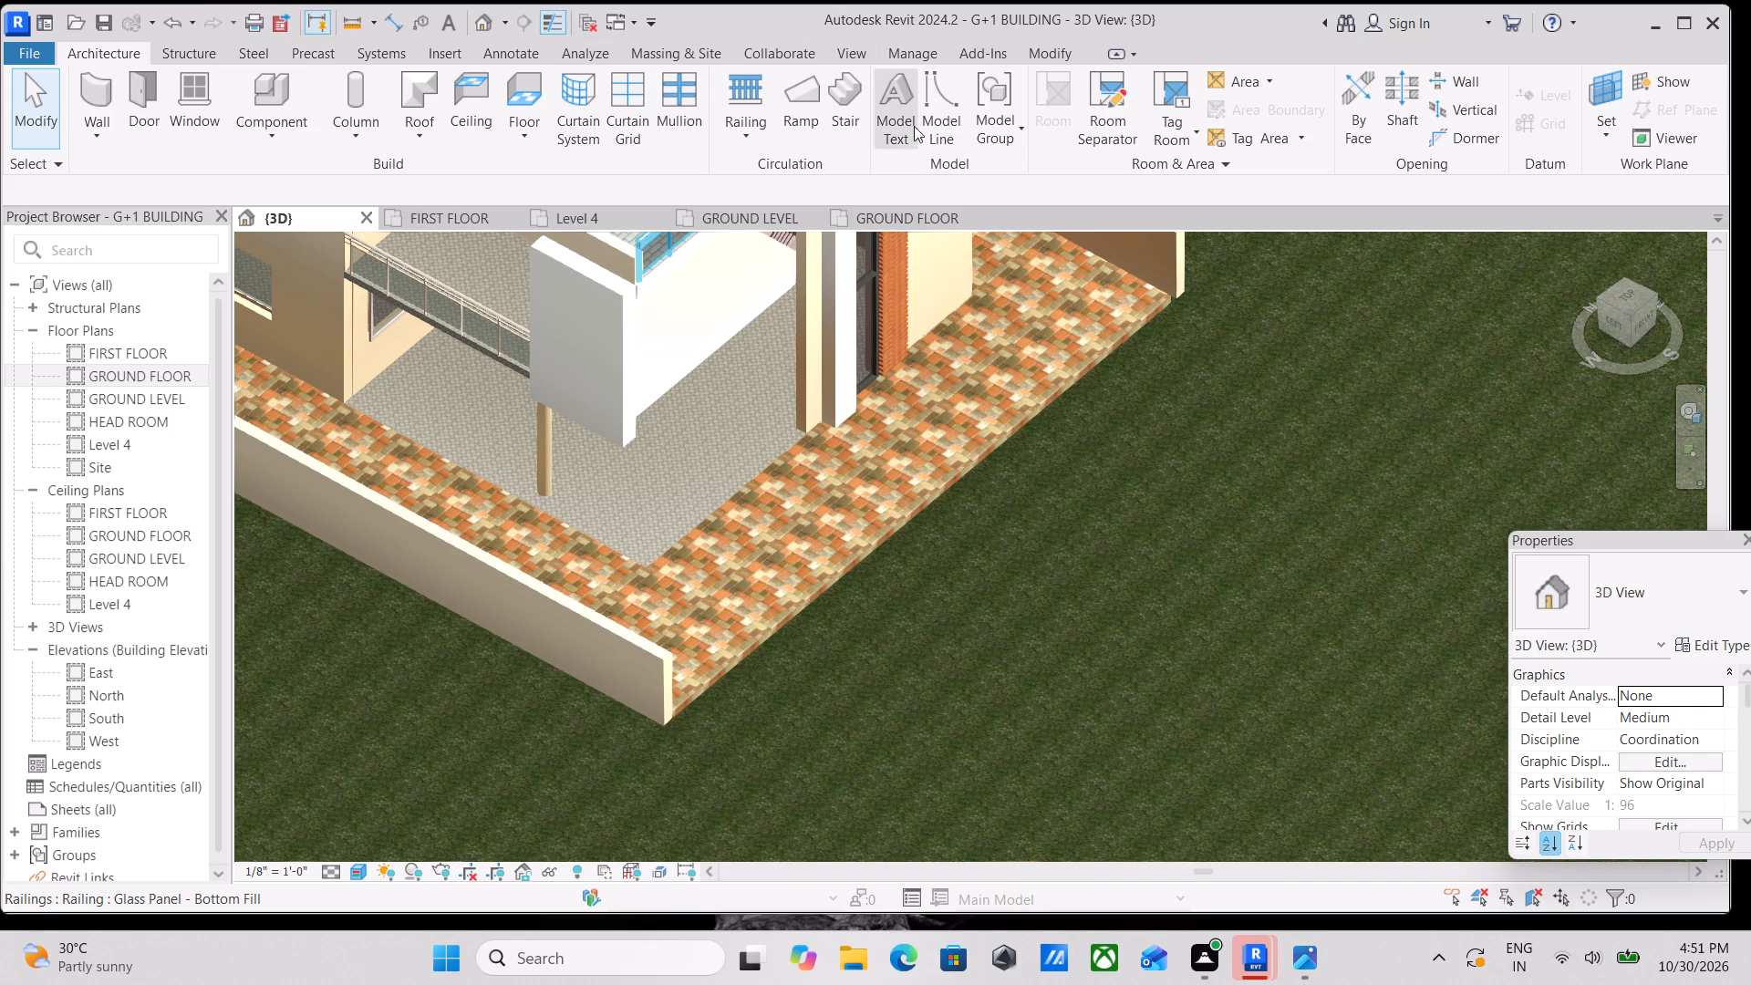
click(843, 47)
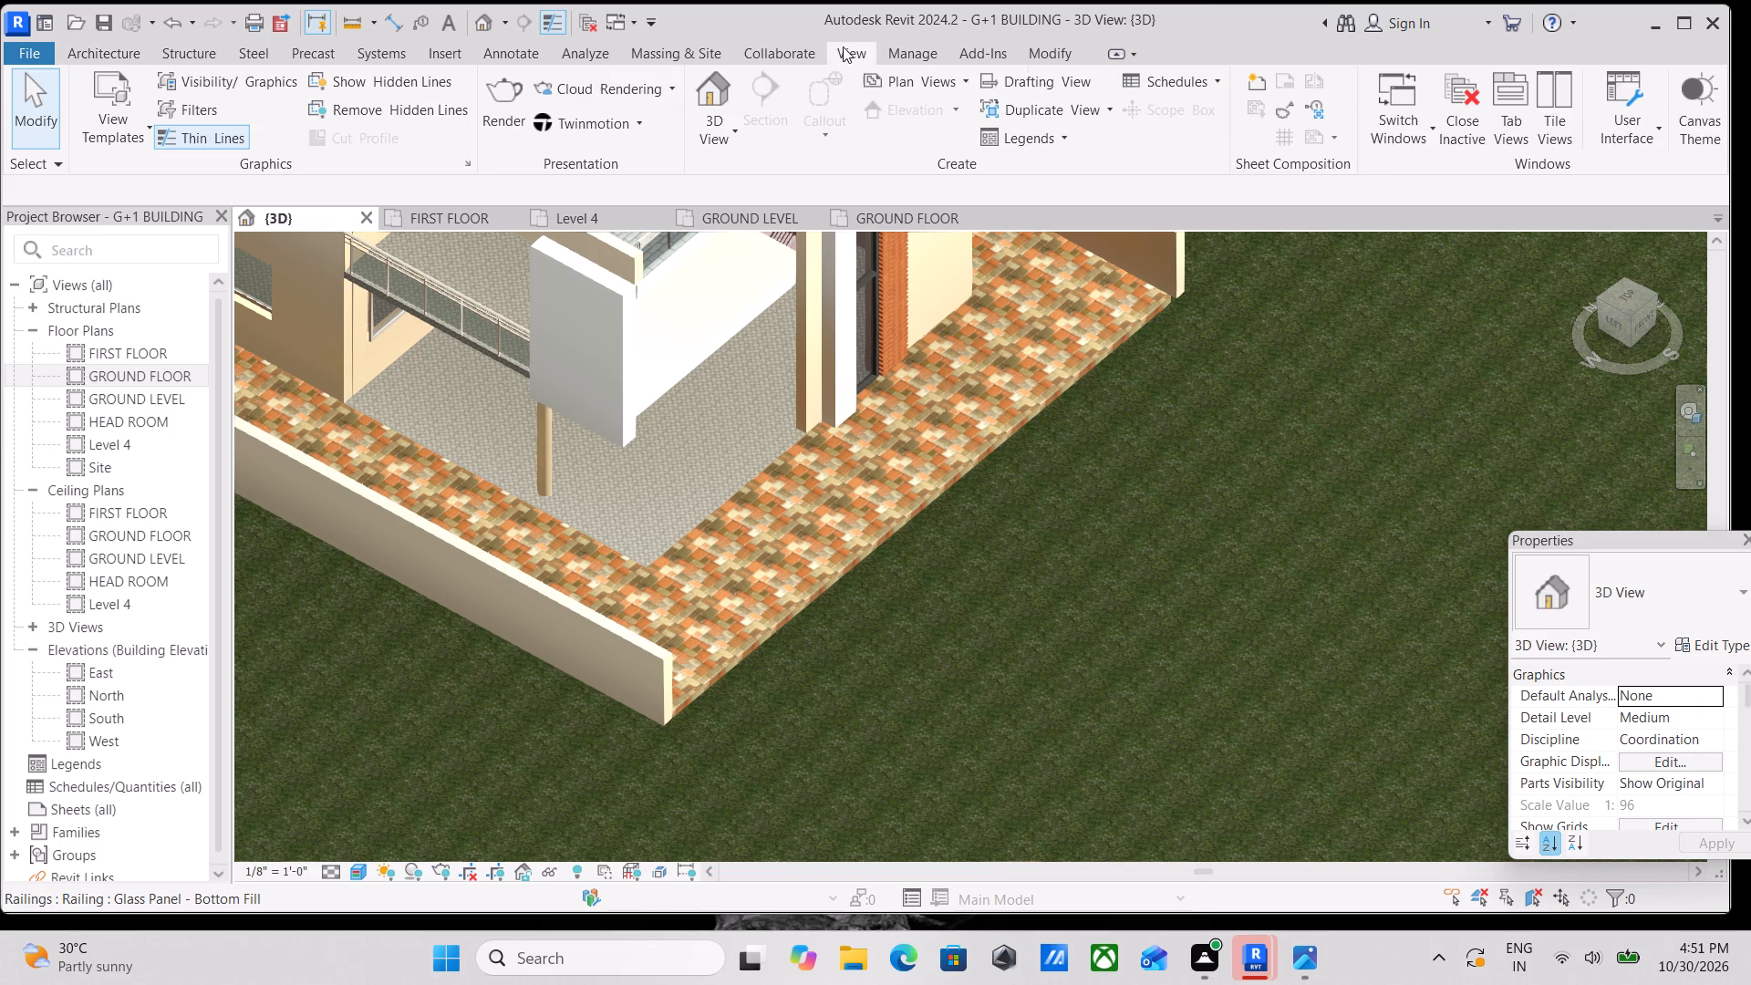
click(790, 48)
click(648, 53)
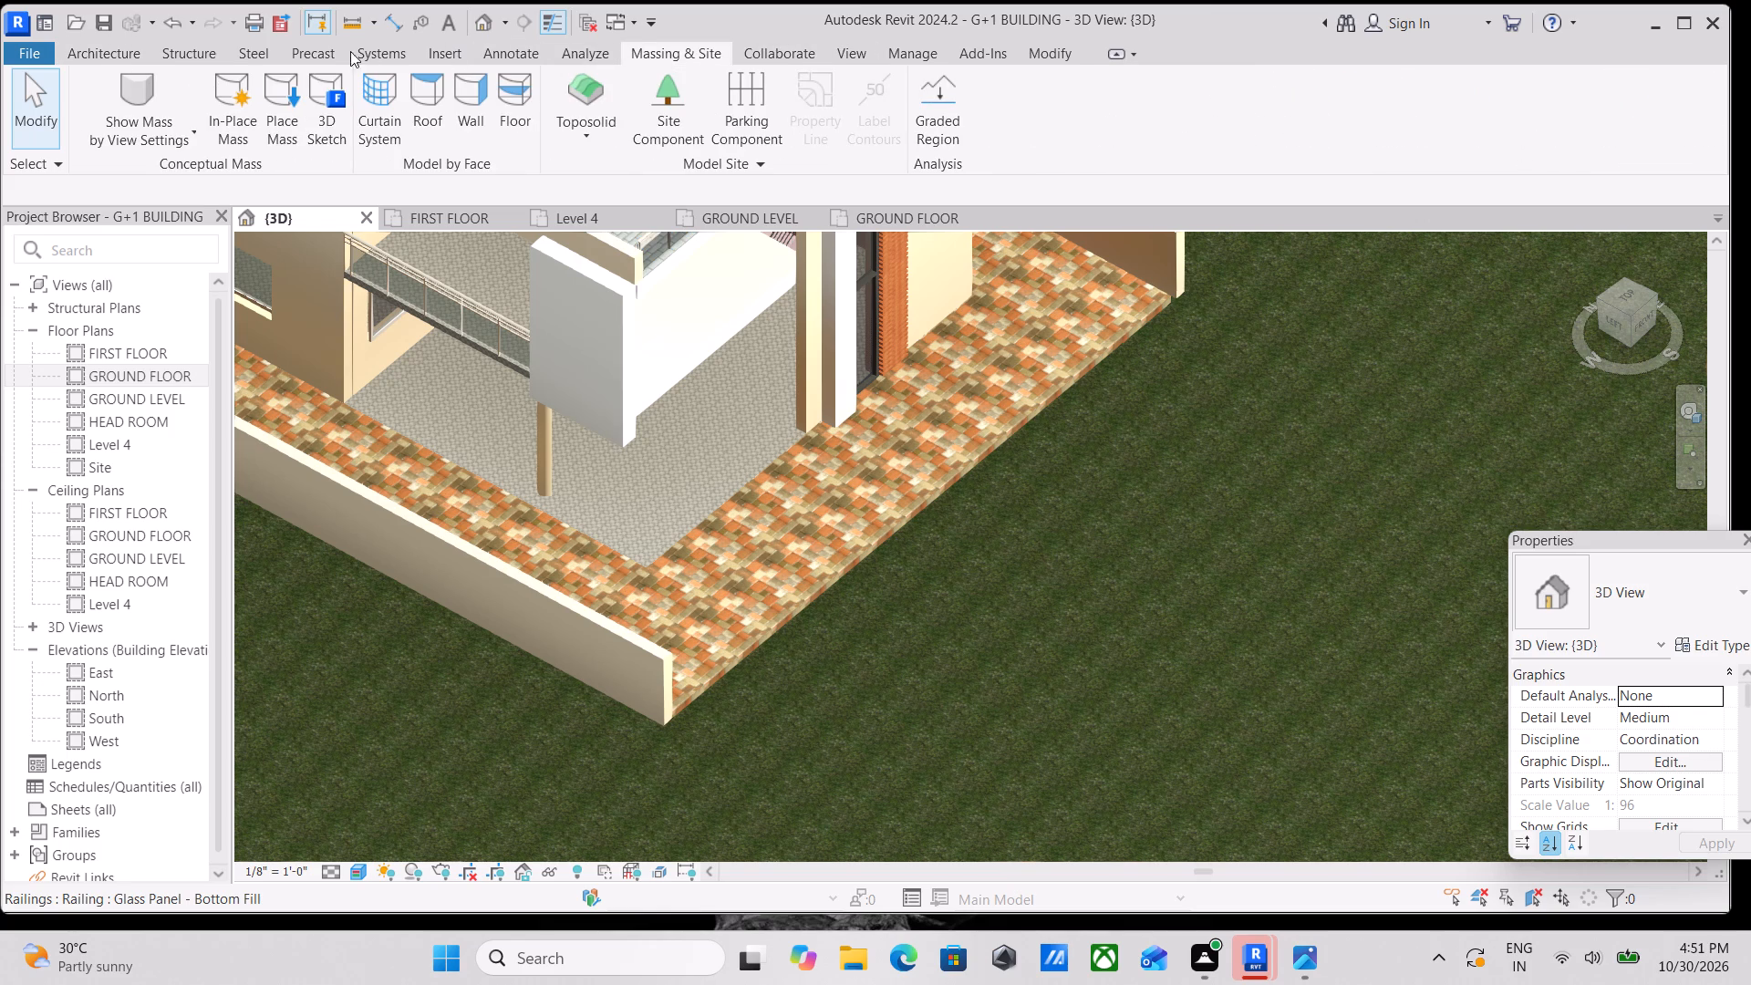
Start Load Family and search the Documents, Downloads and US imperial library folders for a gate family.
click(454, 57)
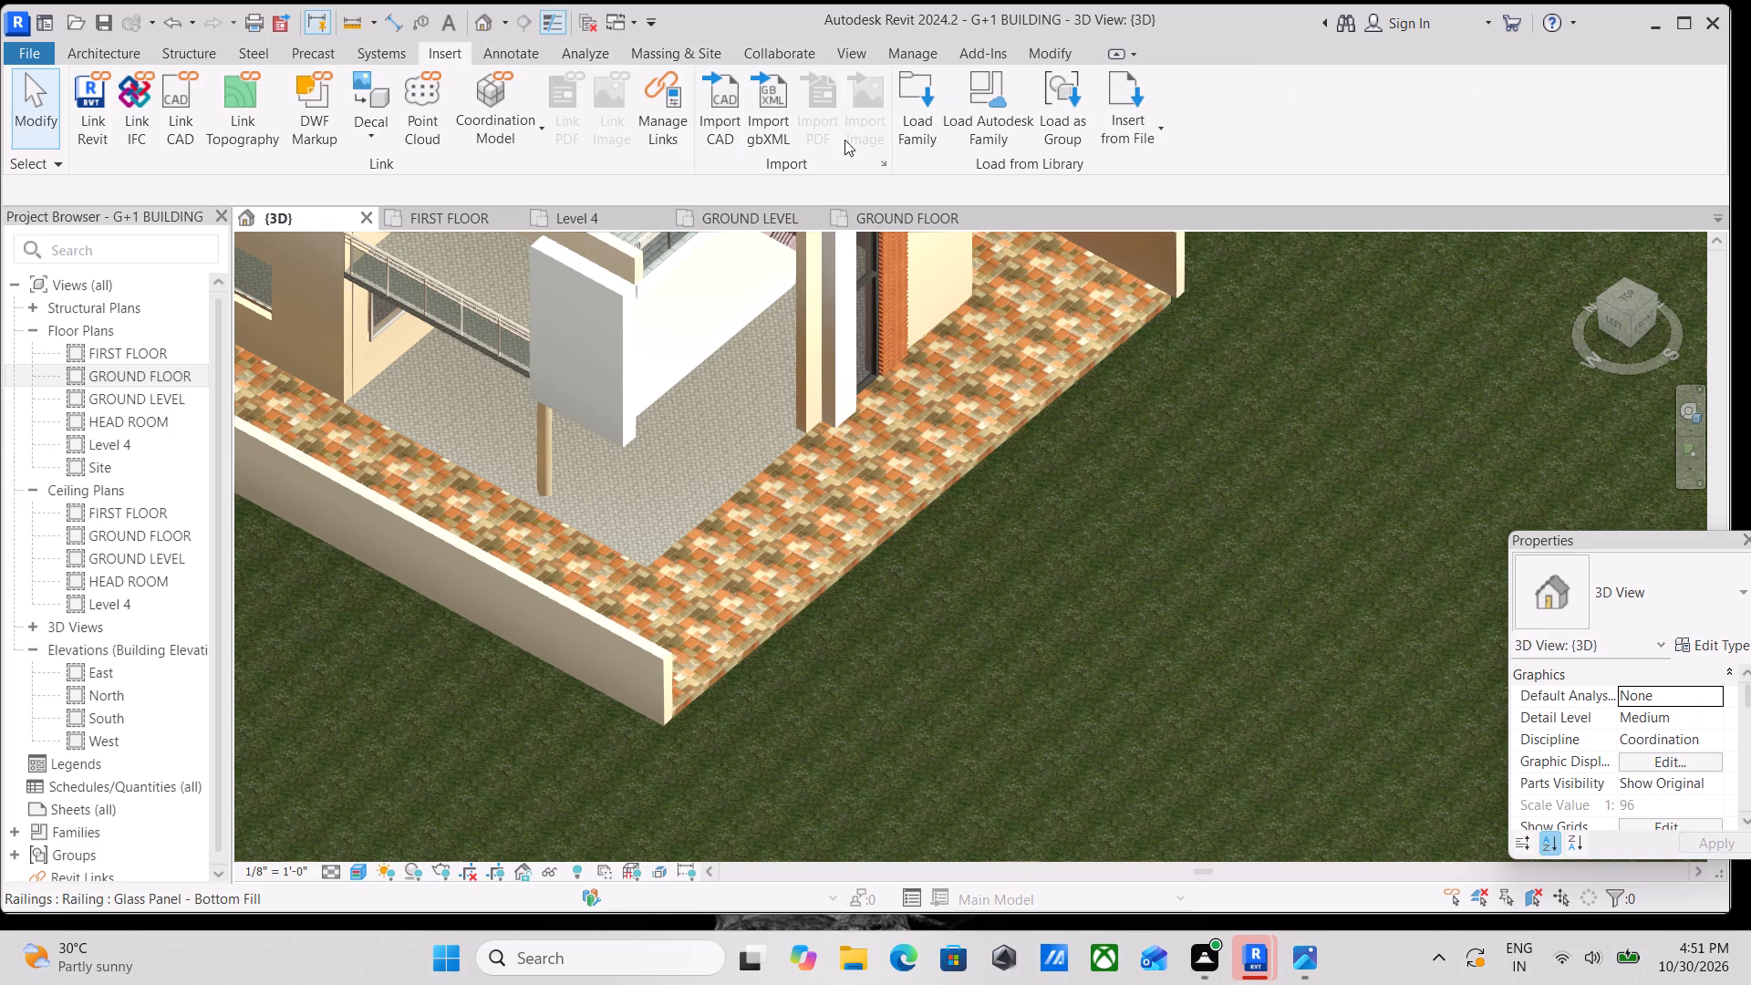
click(903, 101)
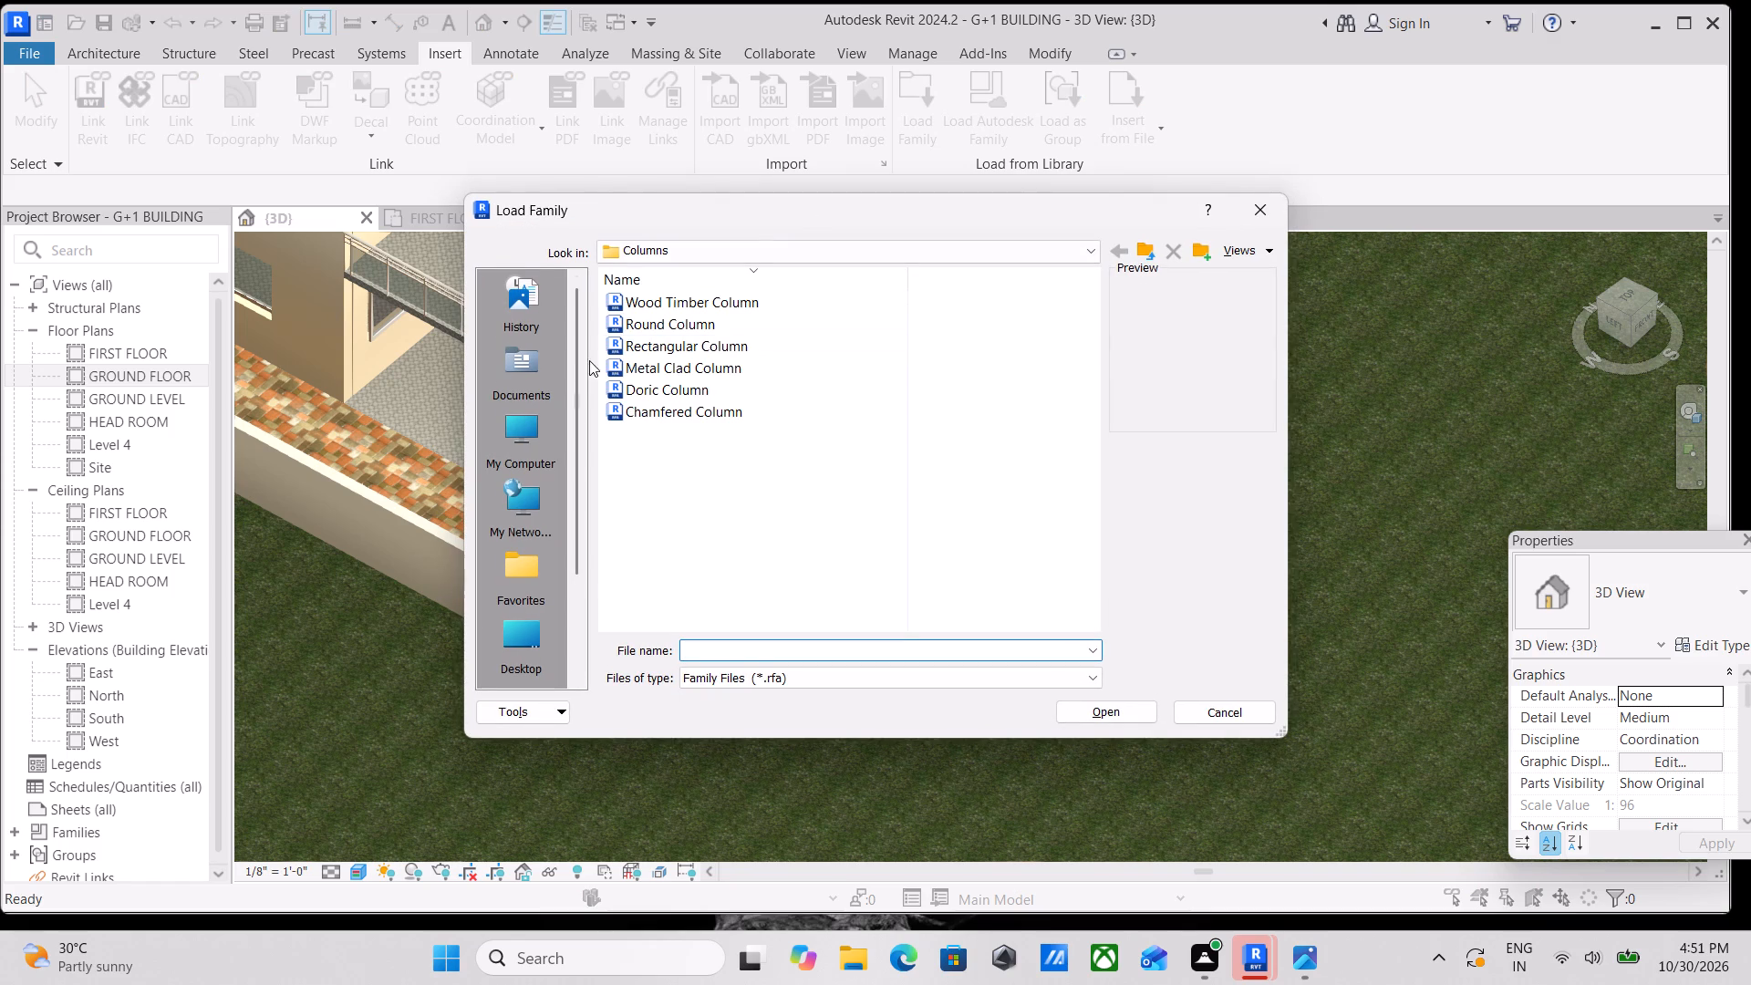
double_click(514, 306)
double_click(511, 367)
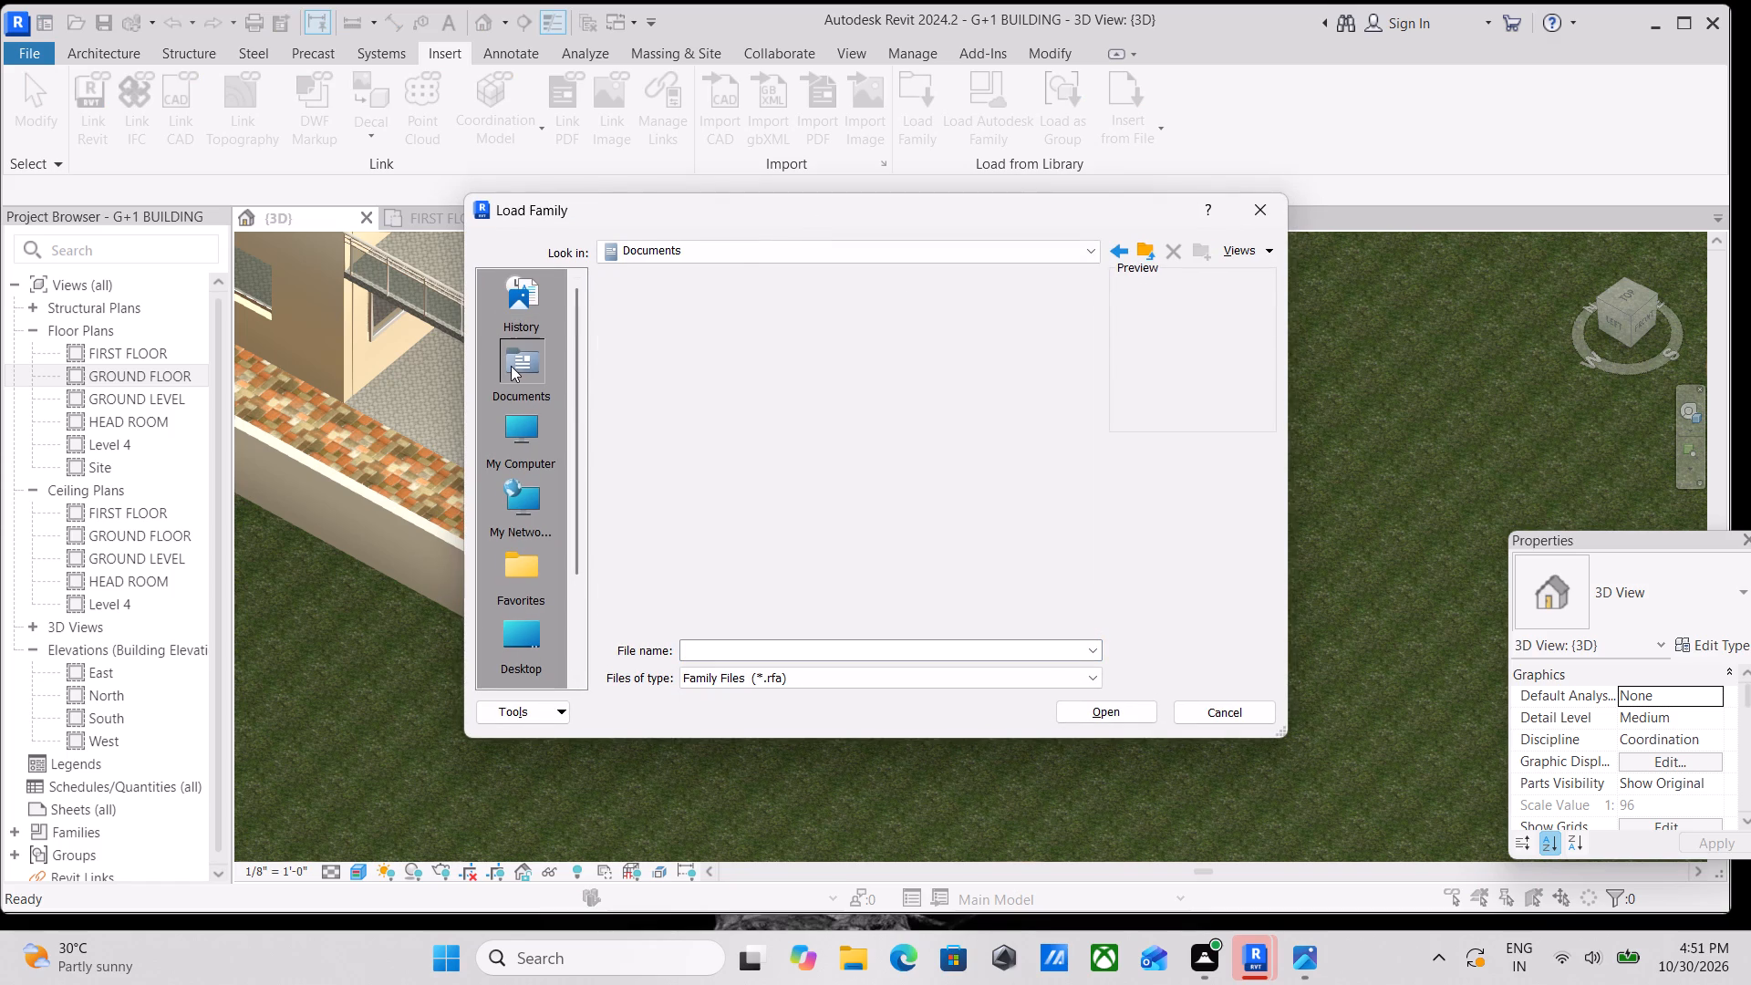
scroll(648, 378, down, 2)
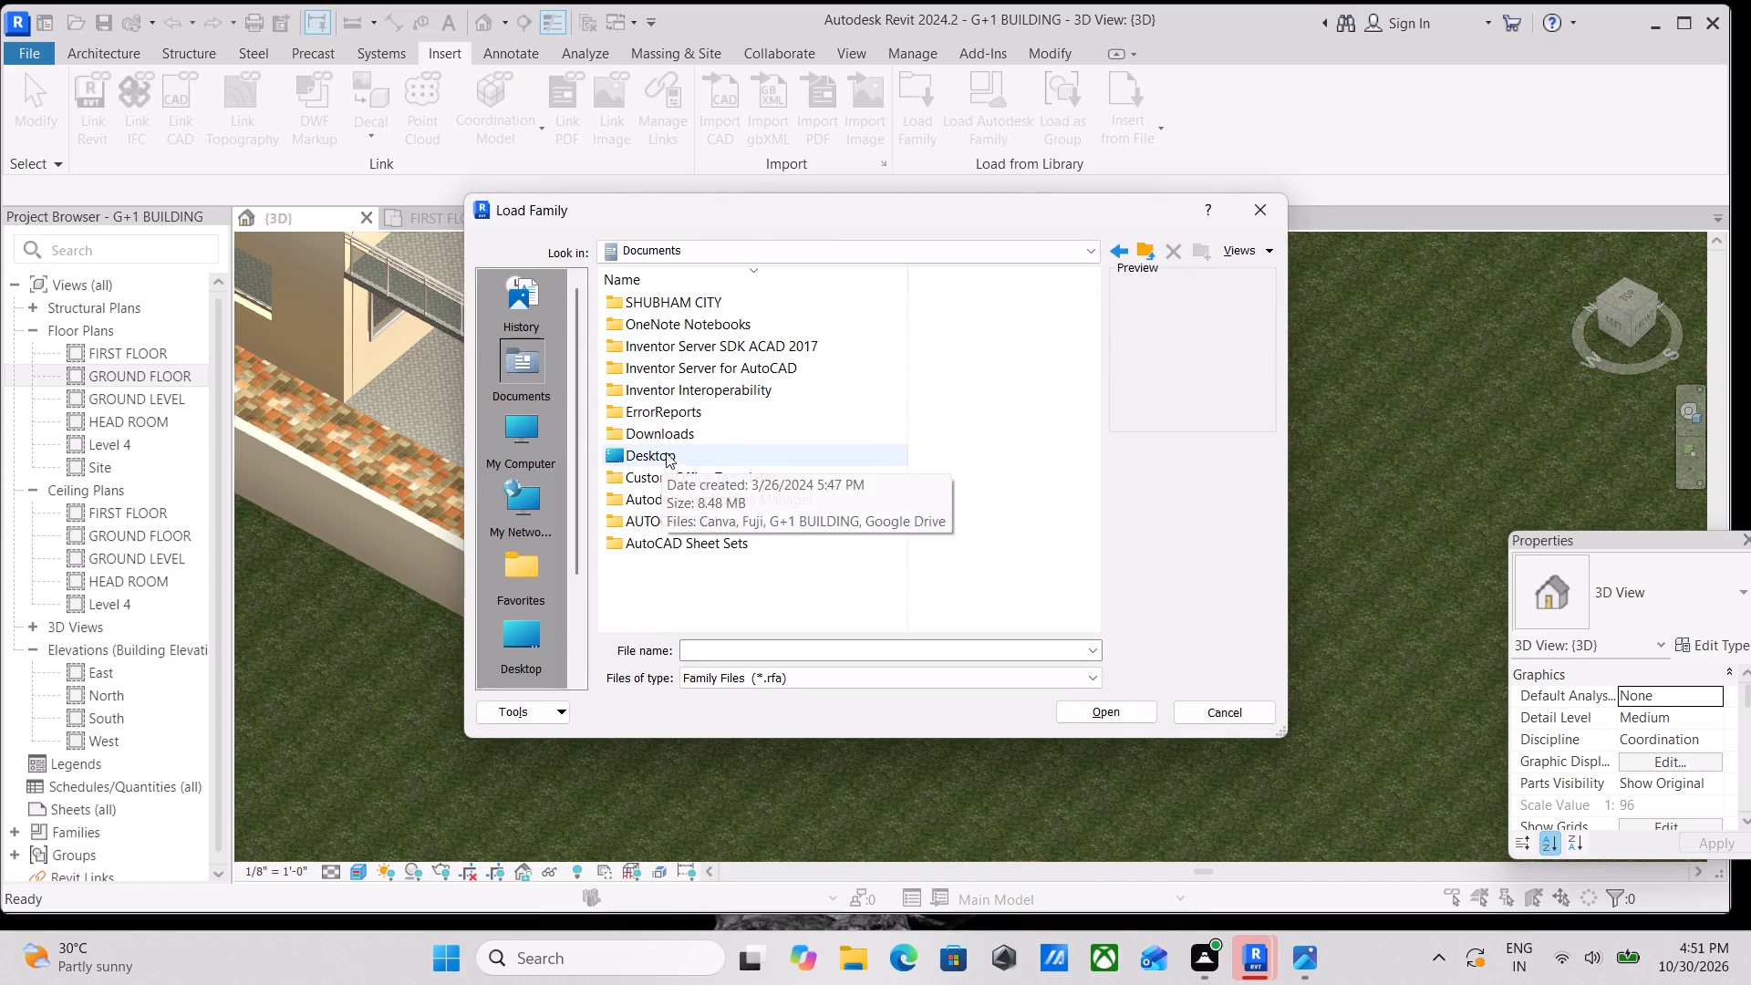
scroll(543, 440, down, 3)
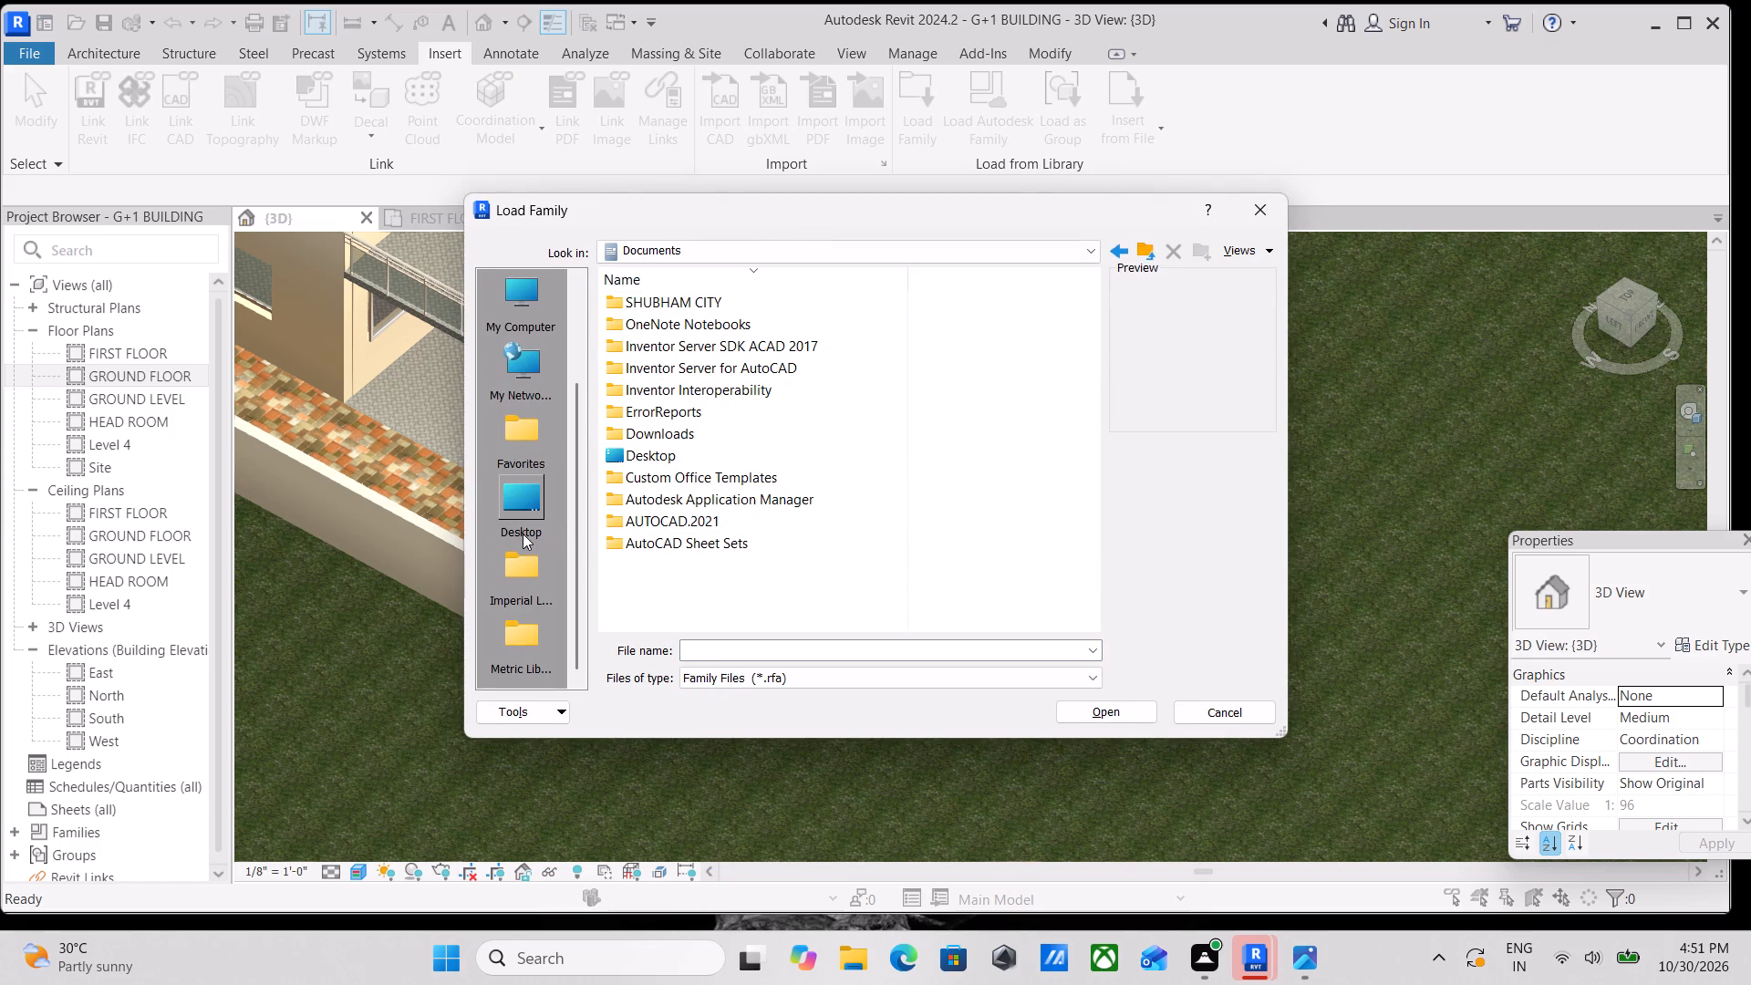
double_click(532, 505)
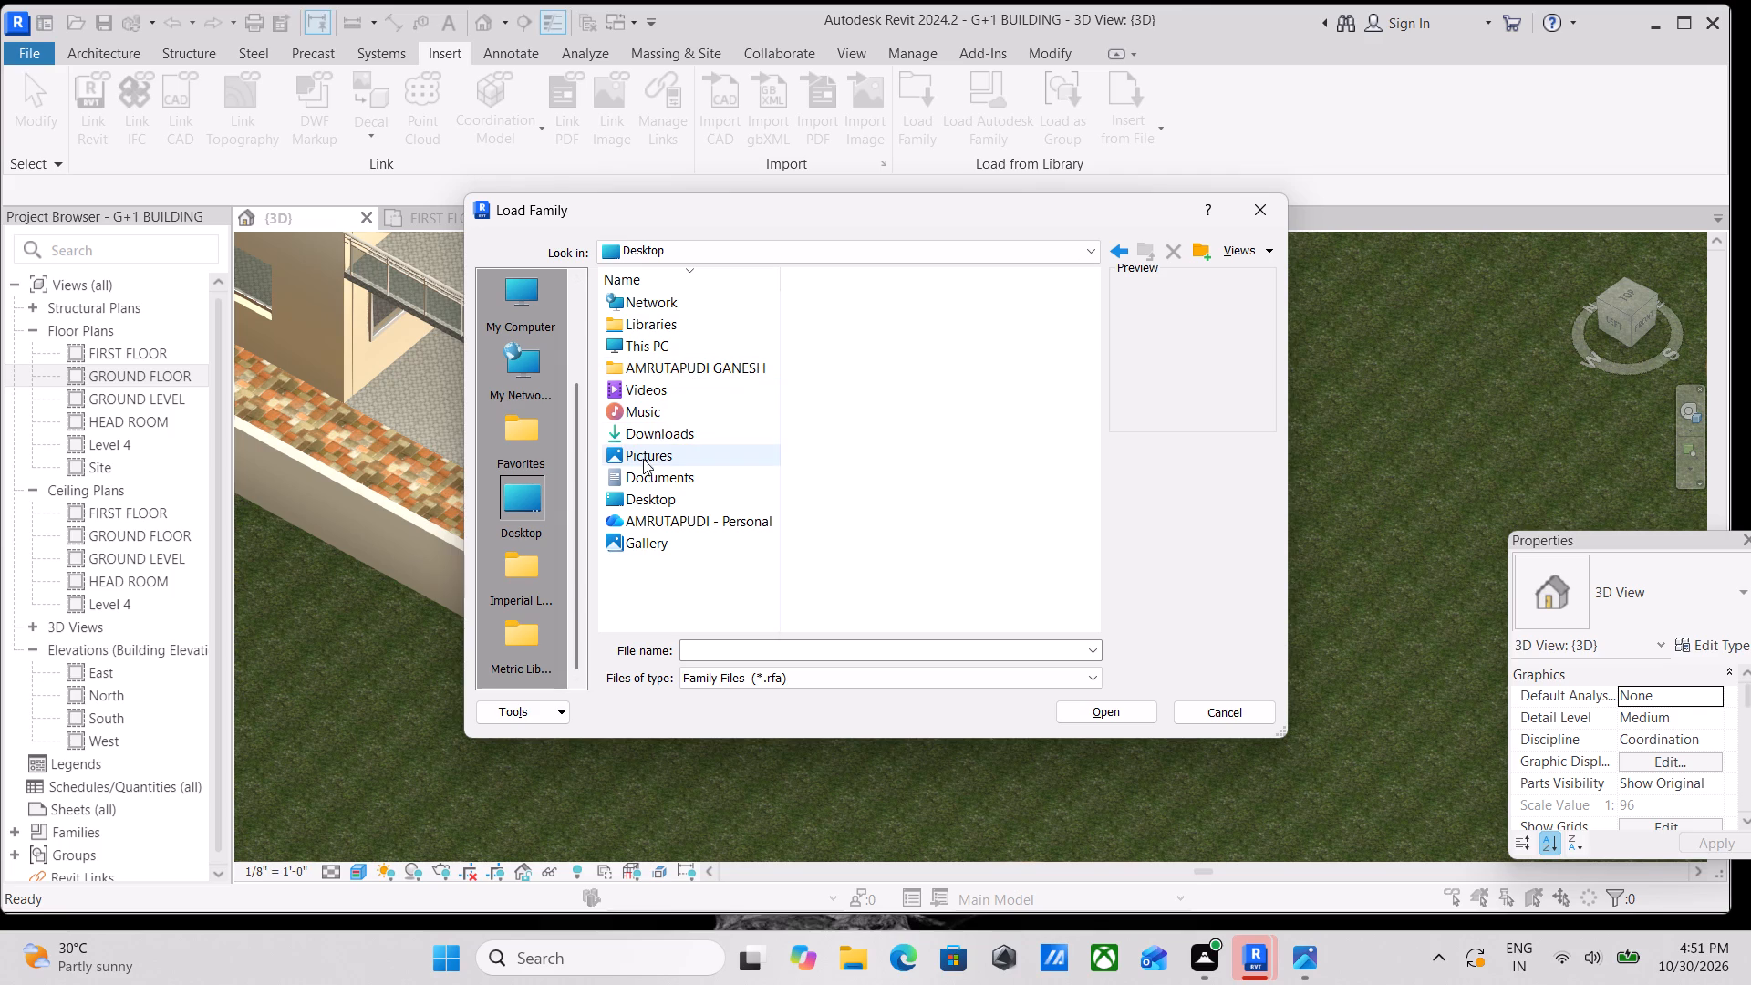
double_click(661, 437)
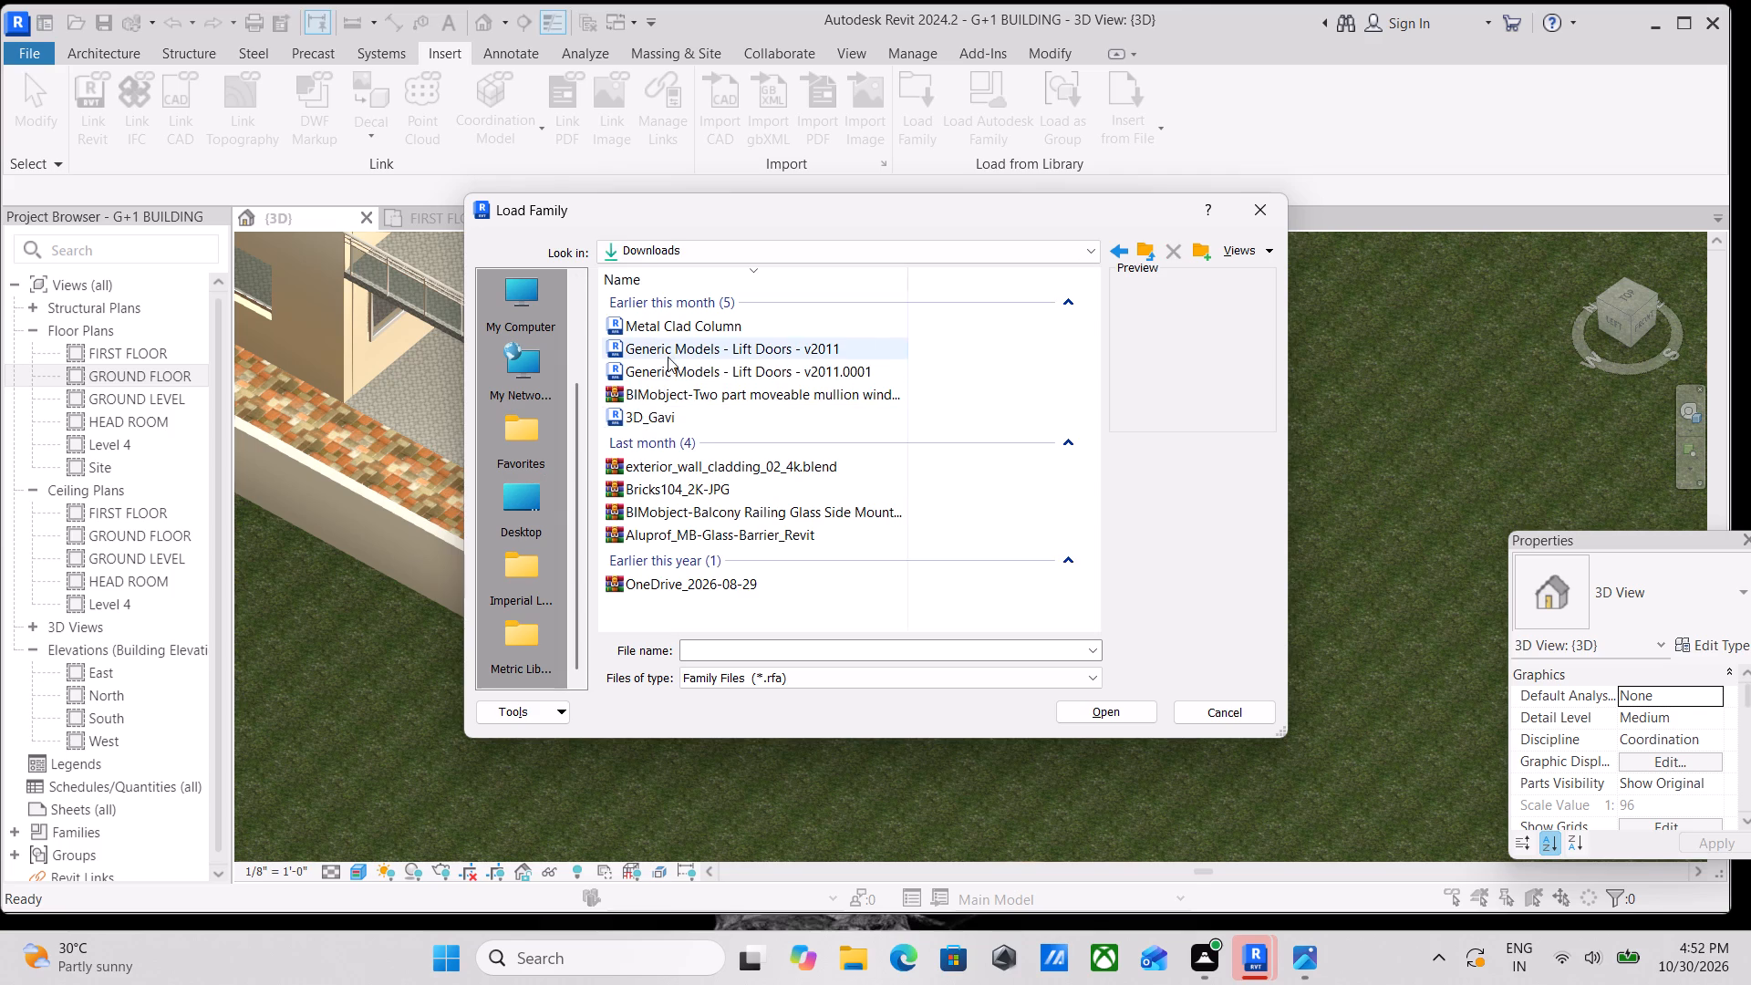
scroll(501, 533, down, 2)
double_click(522, 509)
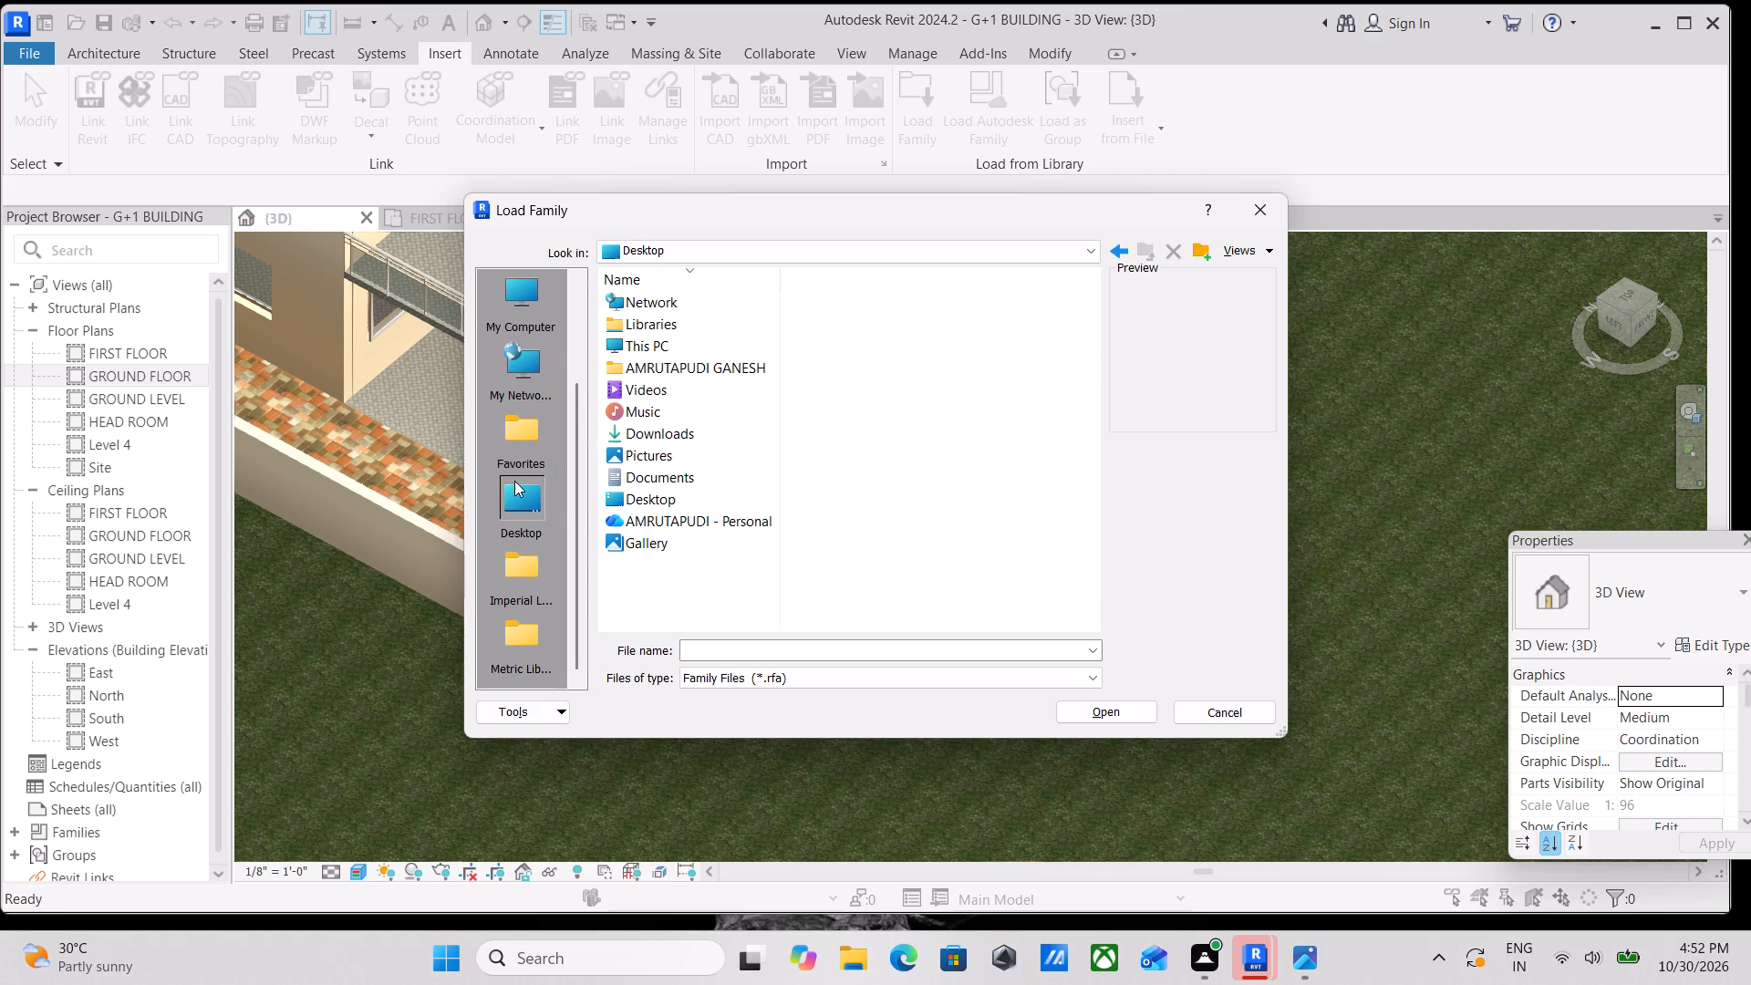
scroll(514, 481, down, 1)
double_click(525, 589)
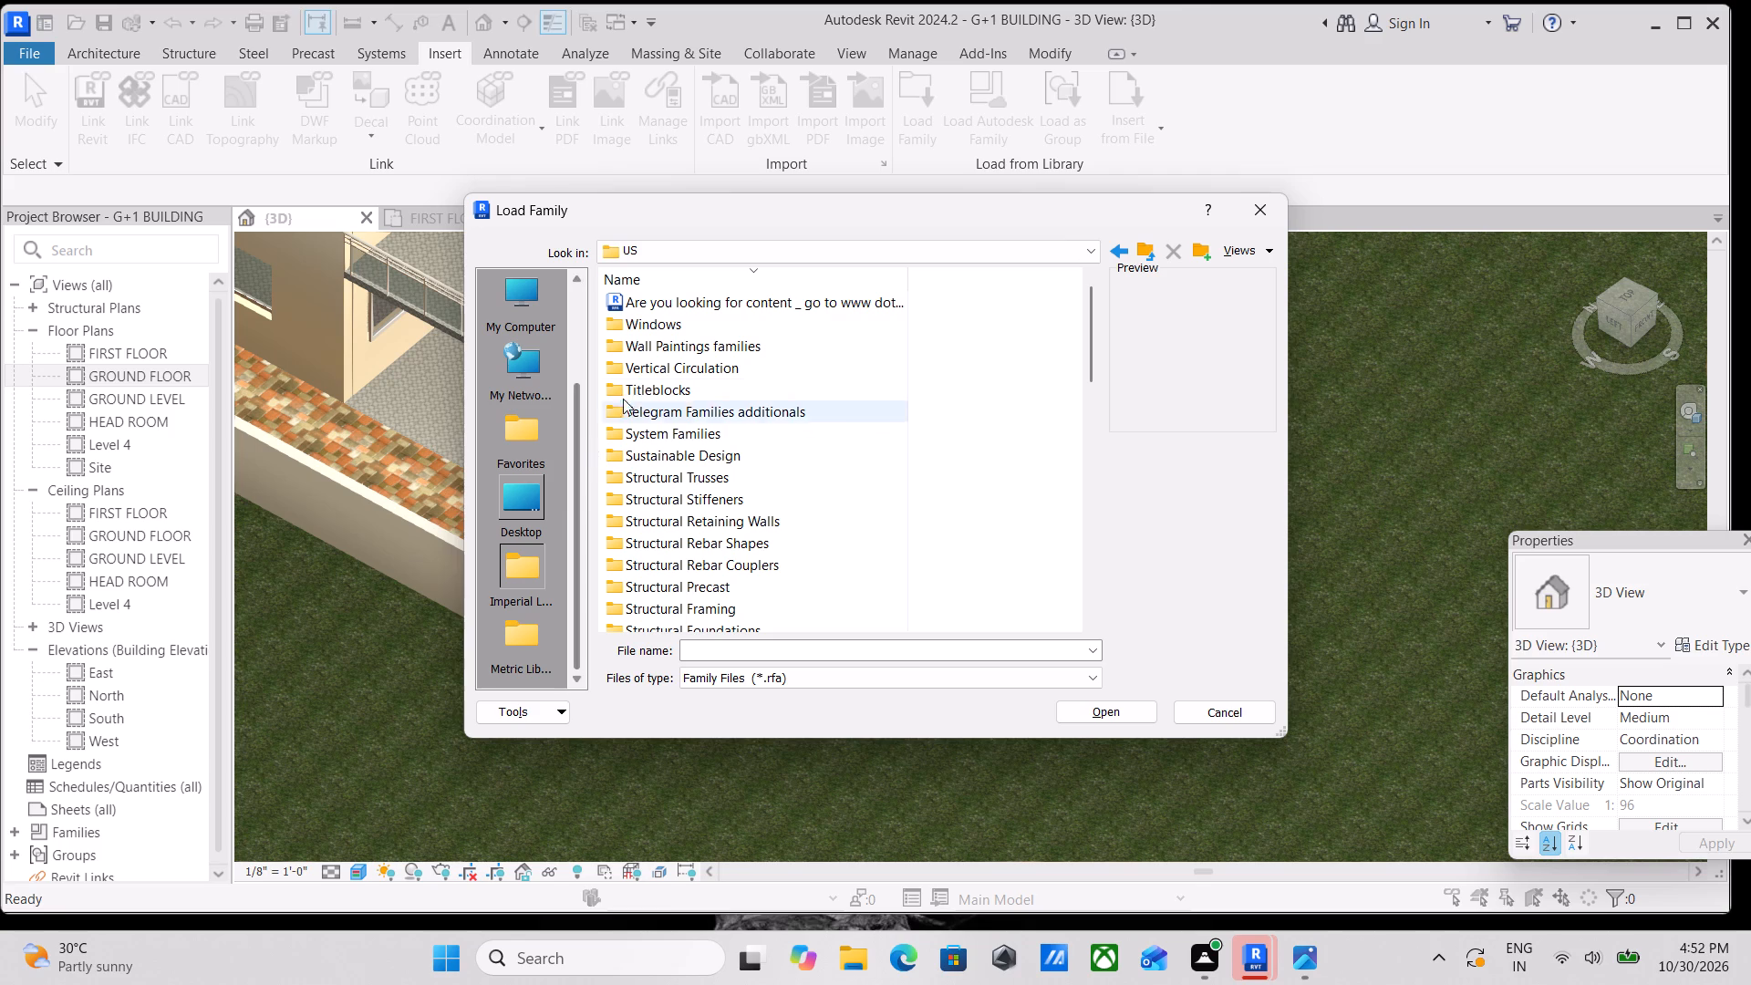
scroll(618, 548, down, 5)
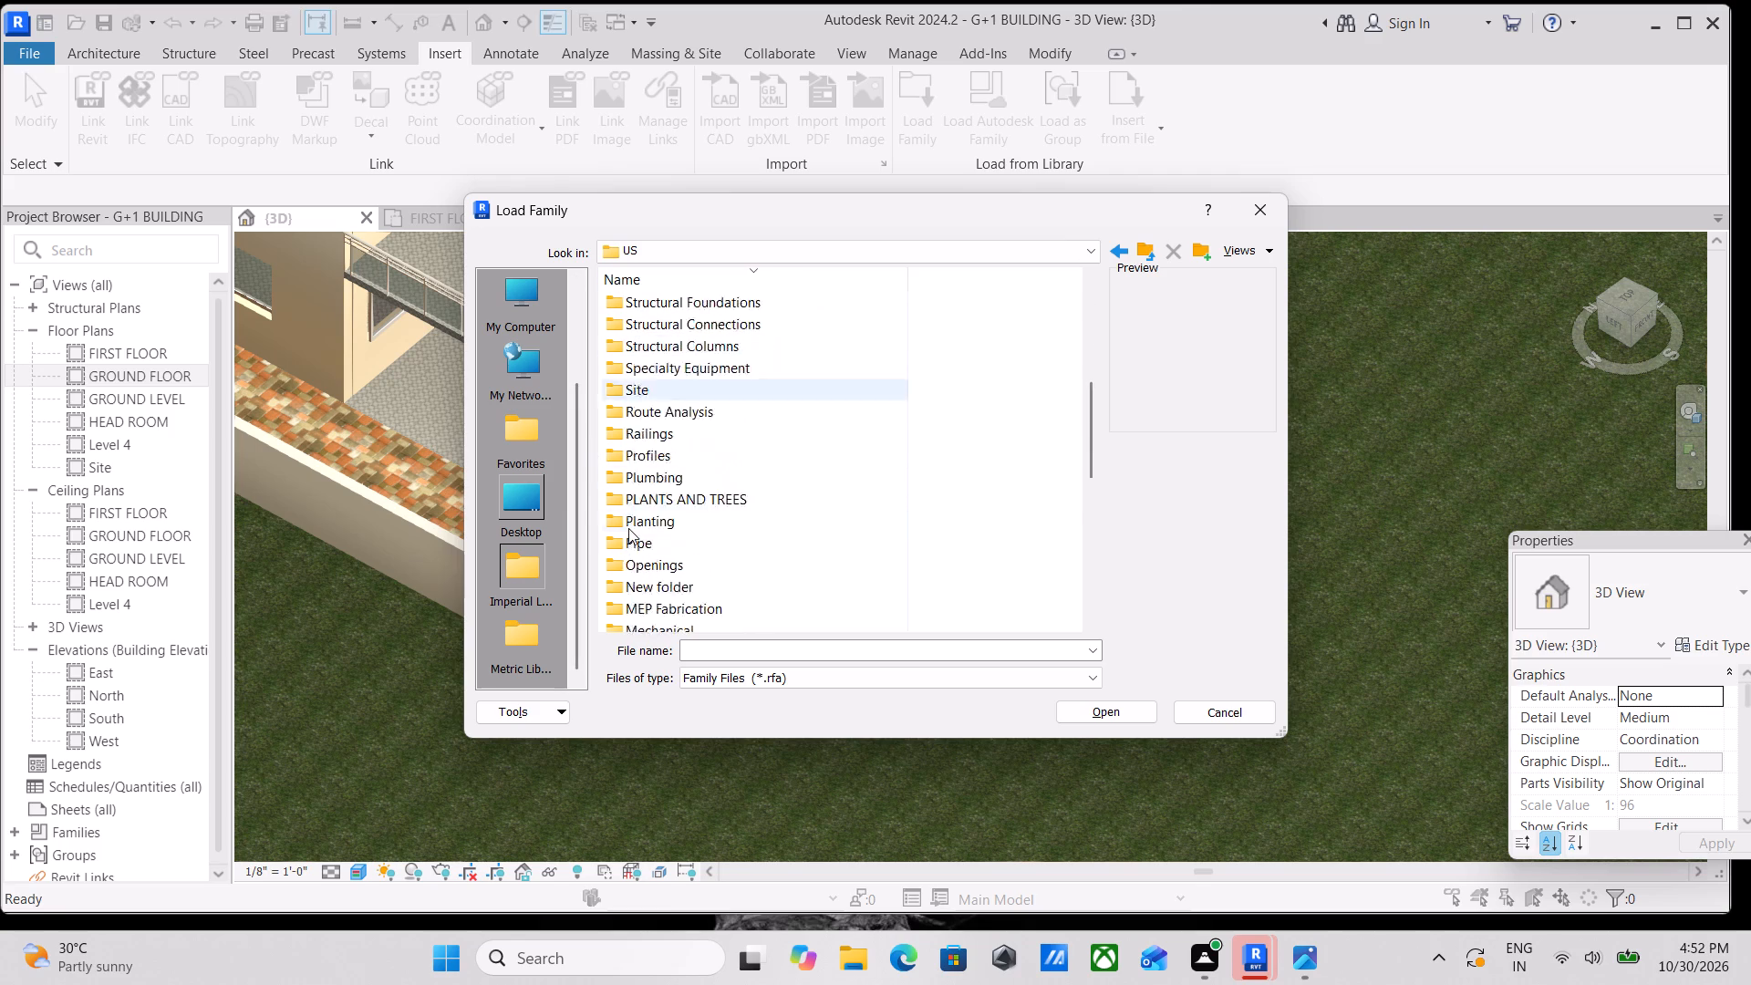
scroll(628, 528, down, 2)
scroll(524, 316, up, 6)
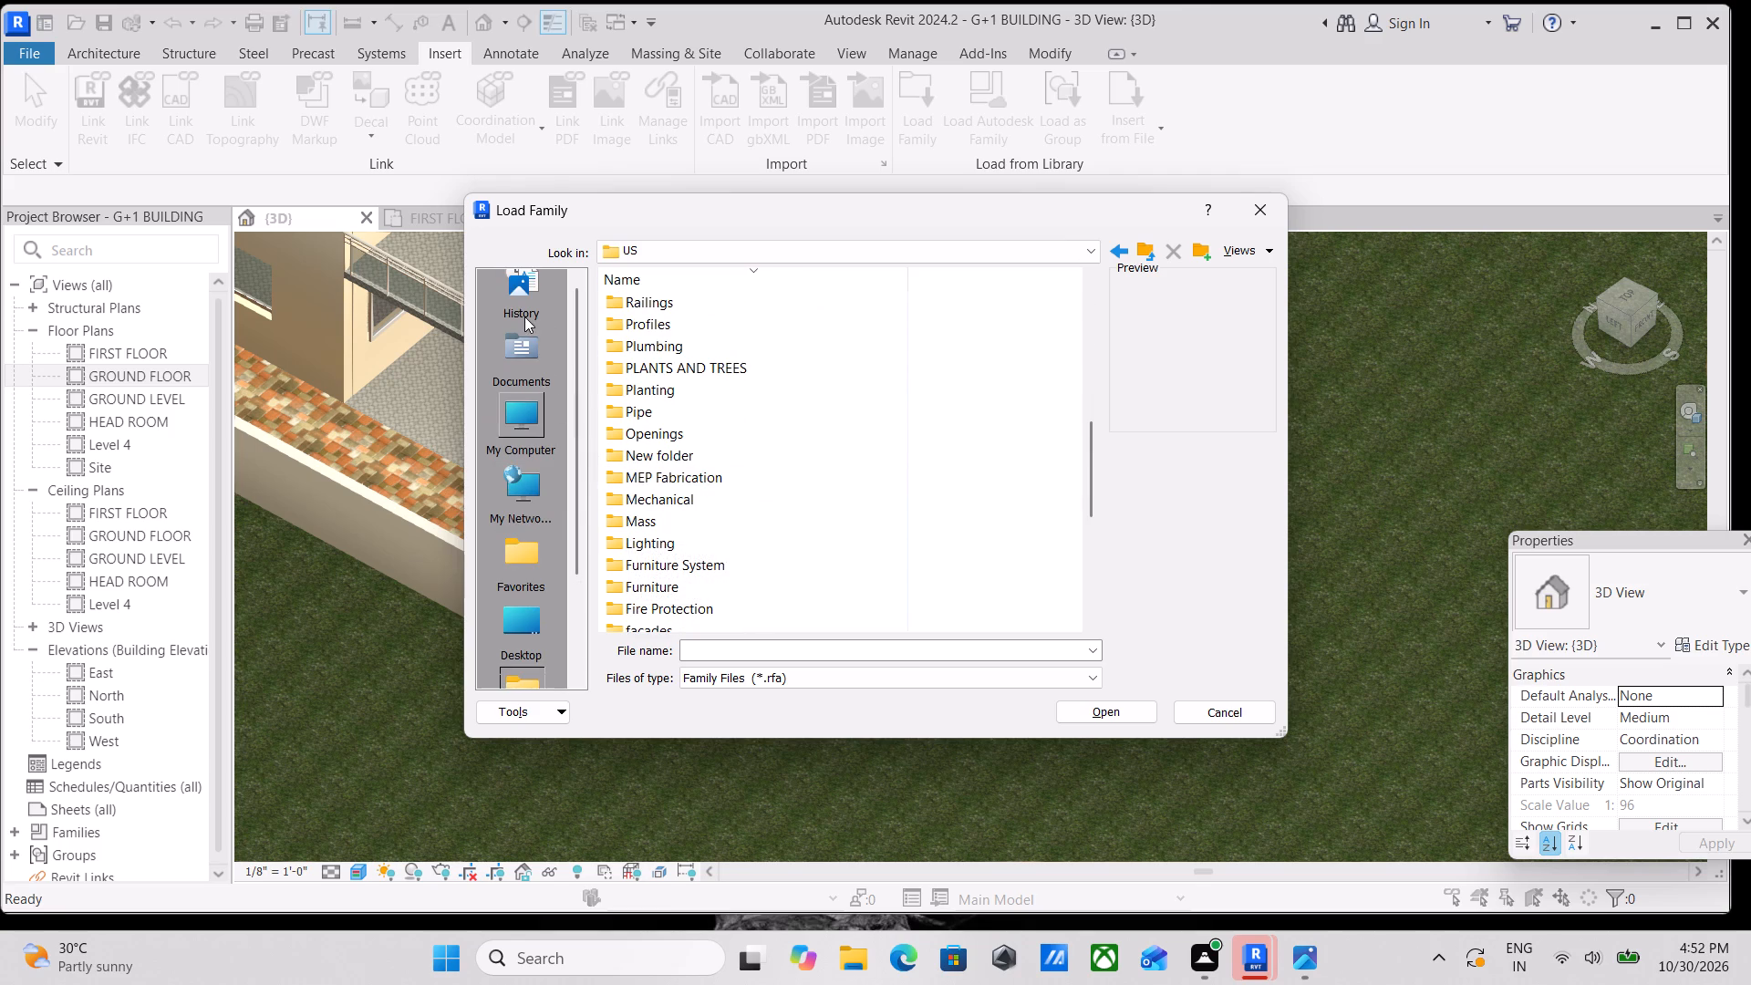
Browse from Documents into the SHUBHAM CITY folder and open its Gate folder of families.
double_click(524, 316)
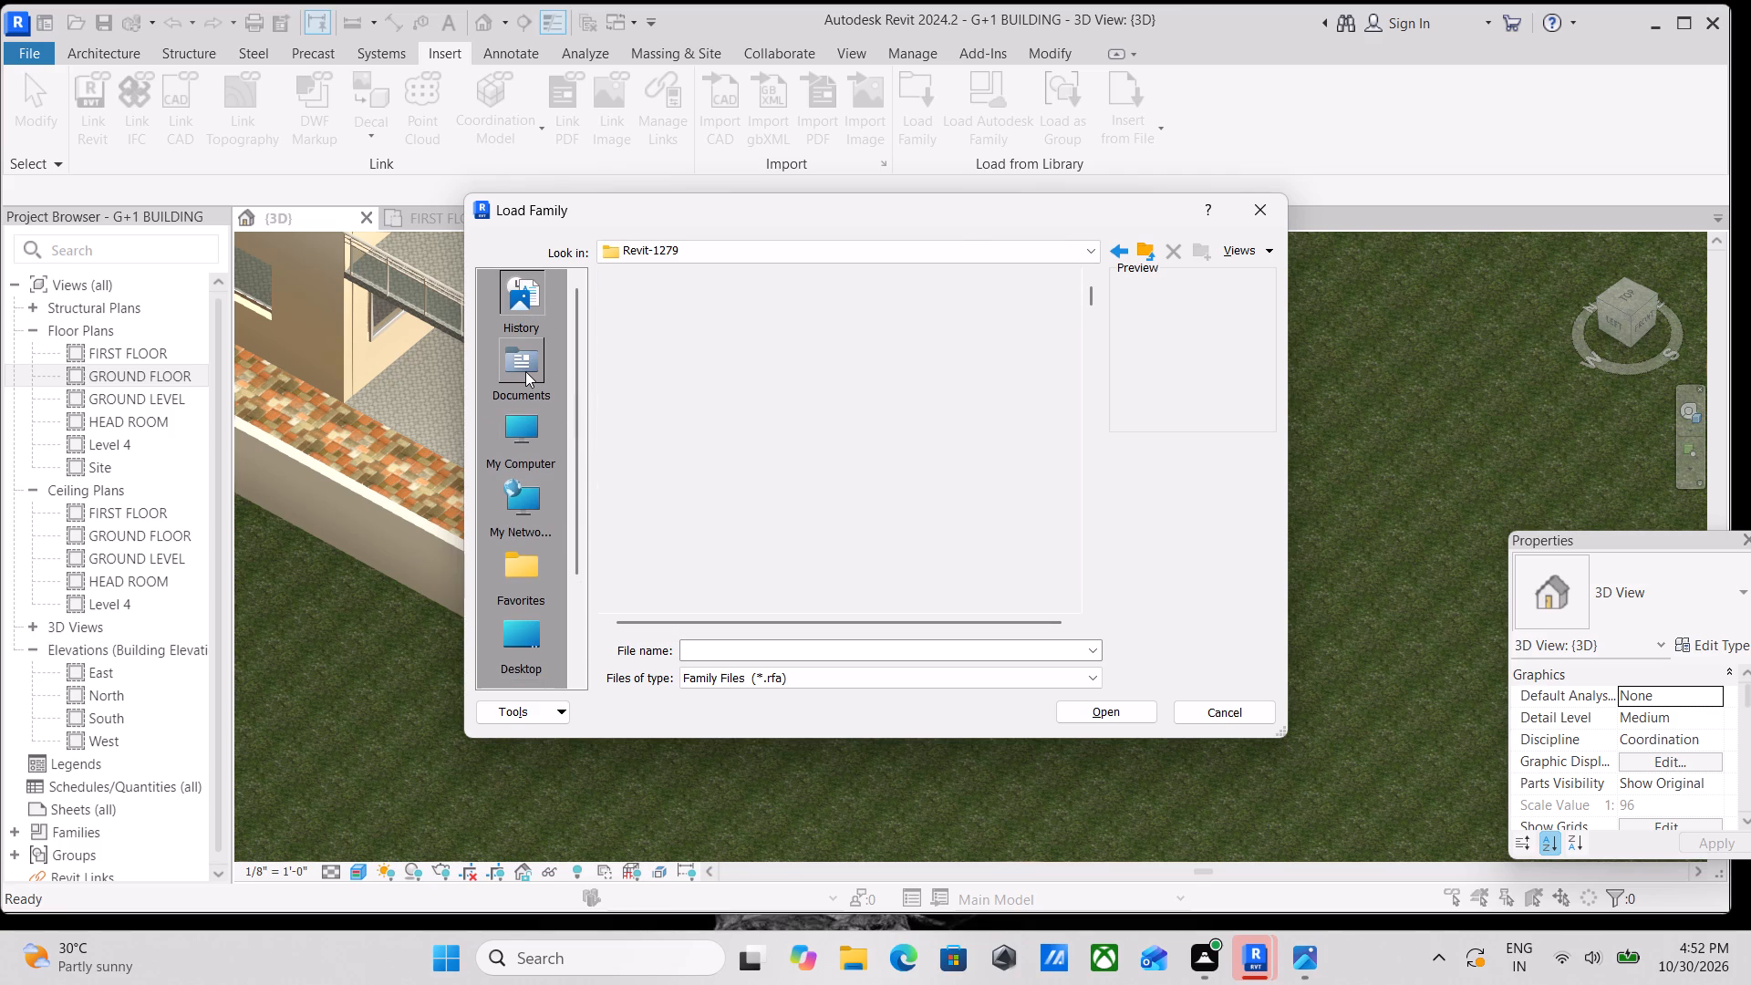
double_click(525, 371)
scroll(684, 544, down, 1)
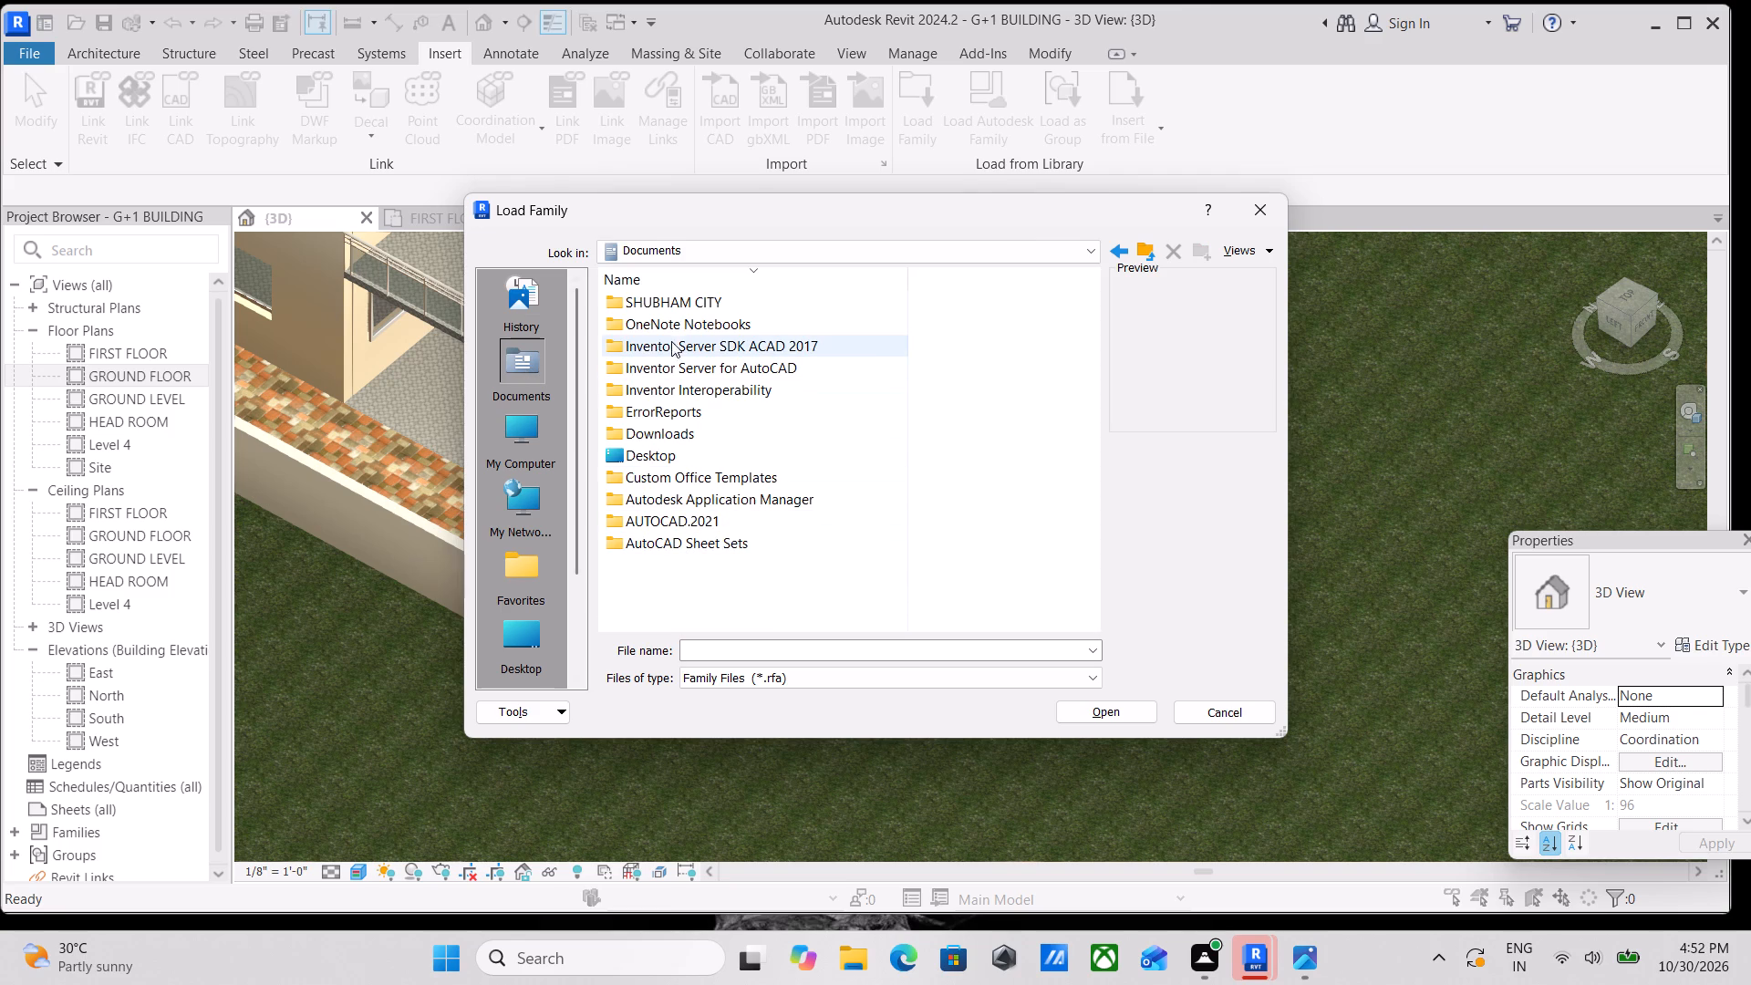
double_click(675, 301)
double_click(675, 301)
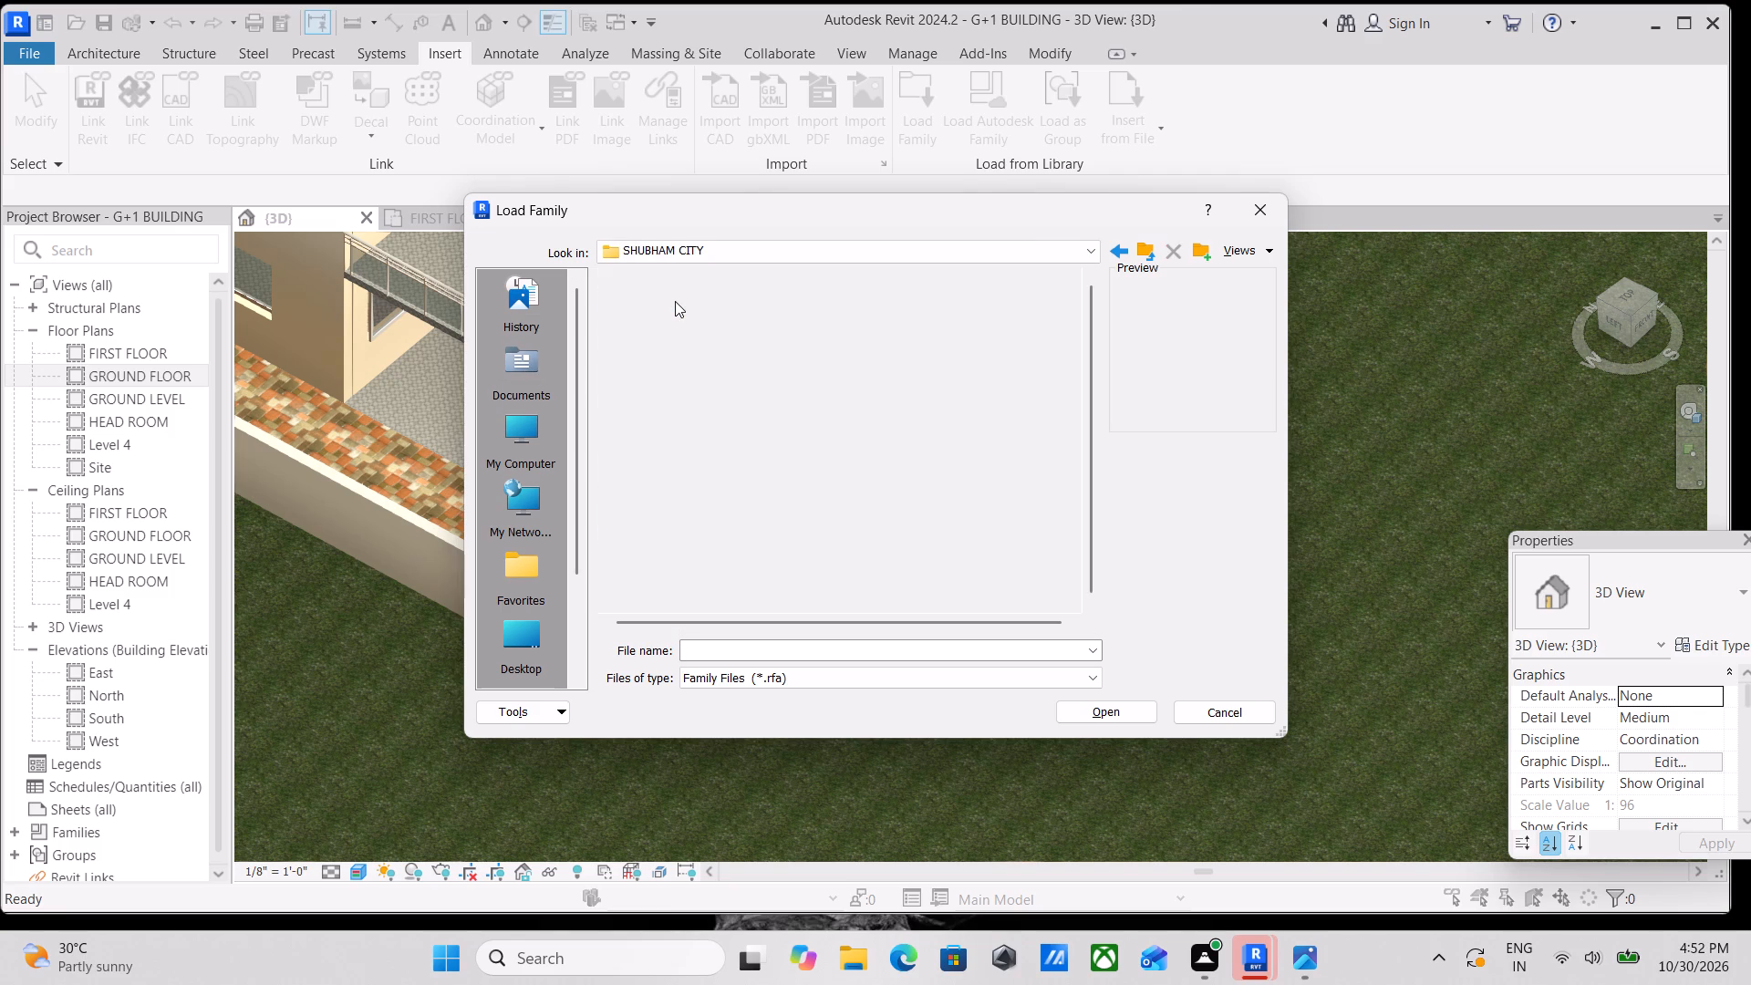
scroll(650, 575, down, 7)
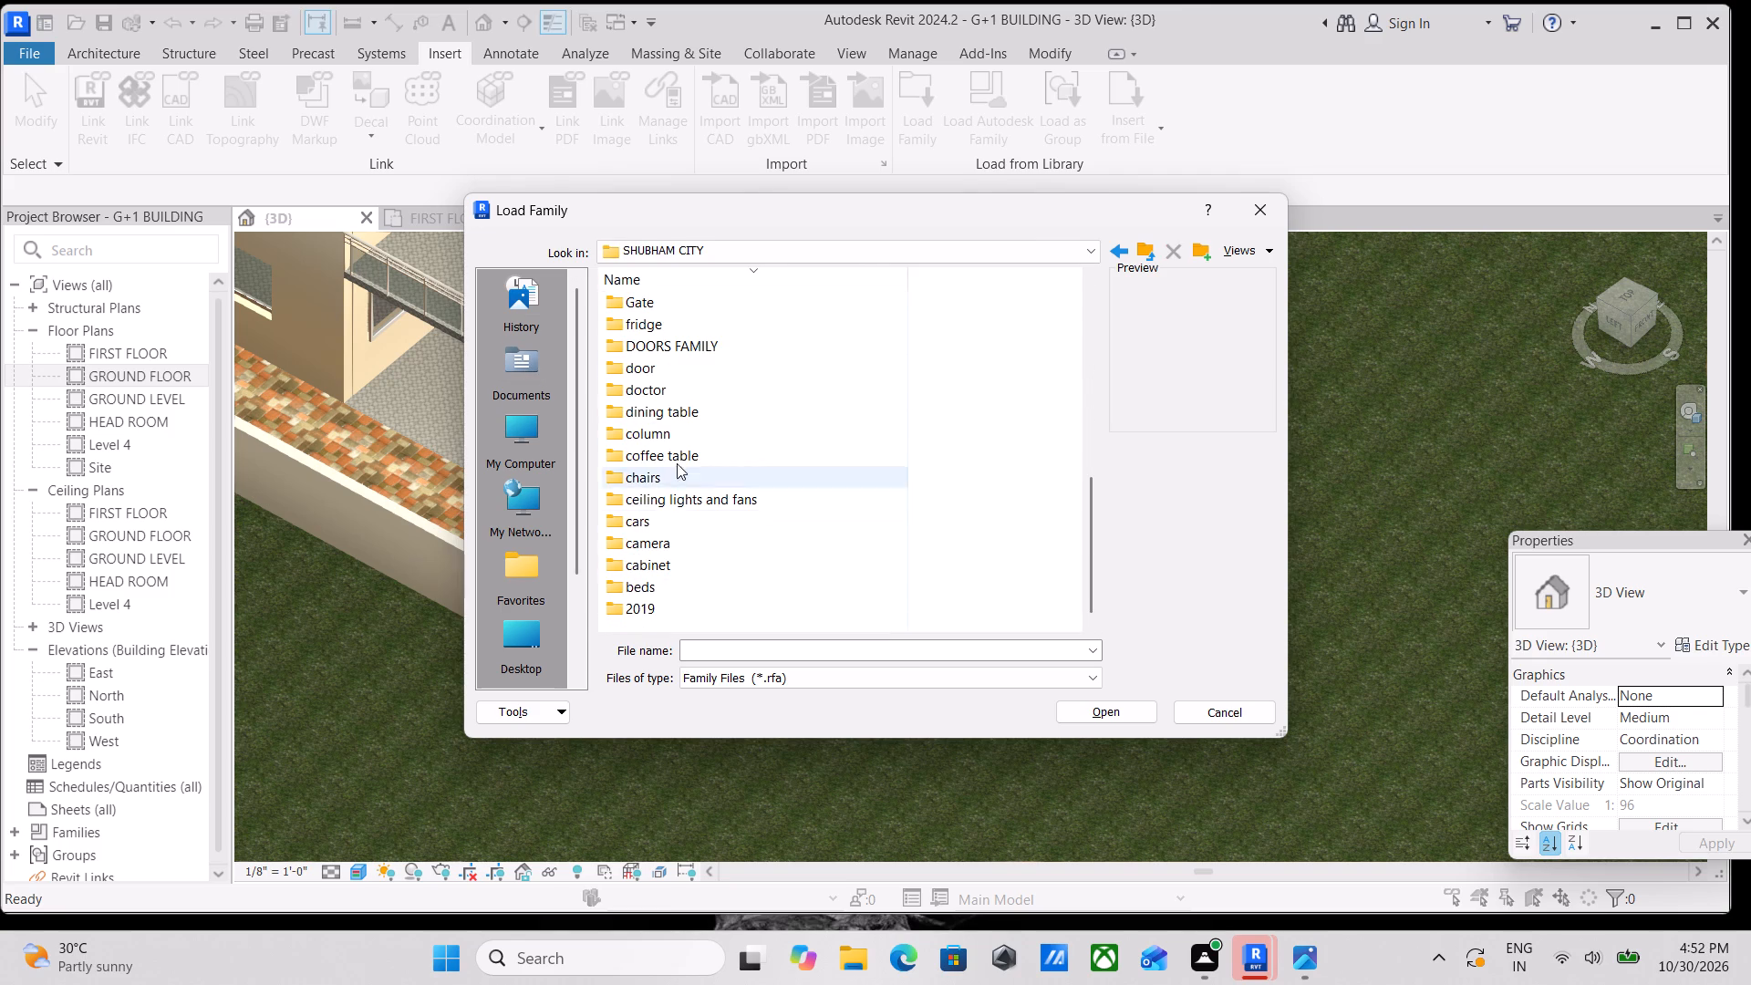
scroll(637, 496, up, 2)
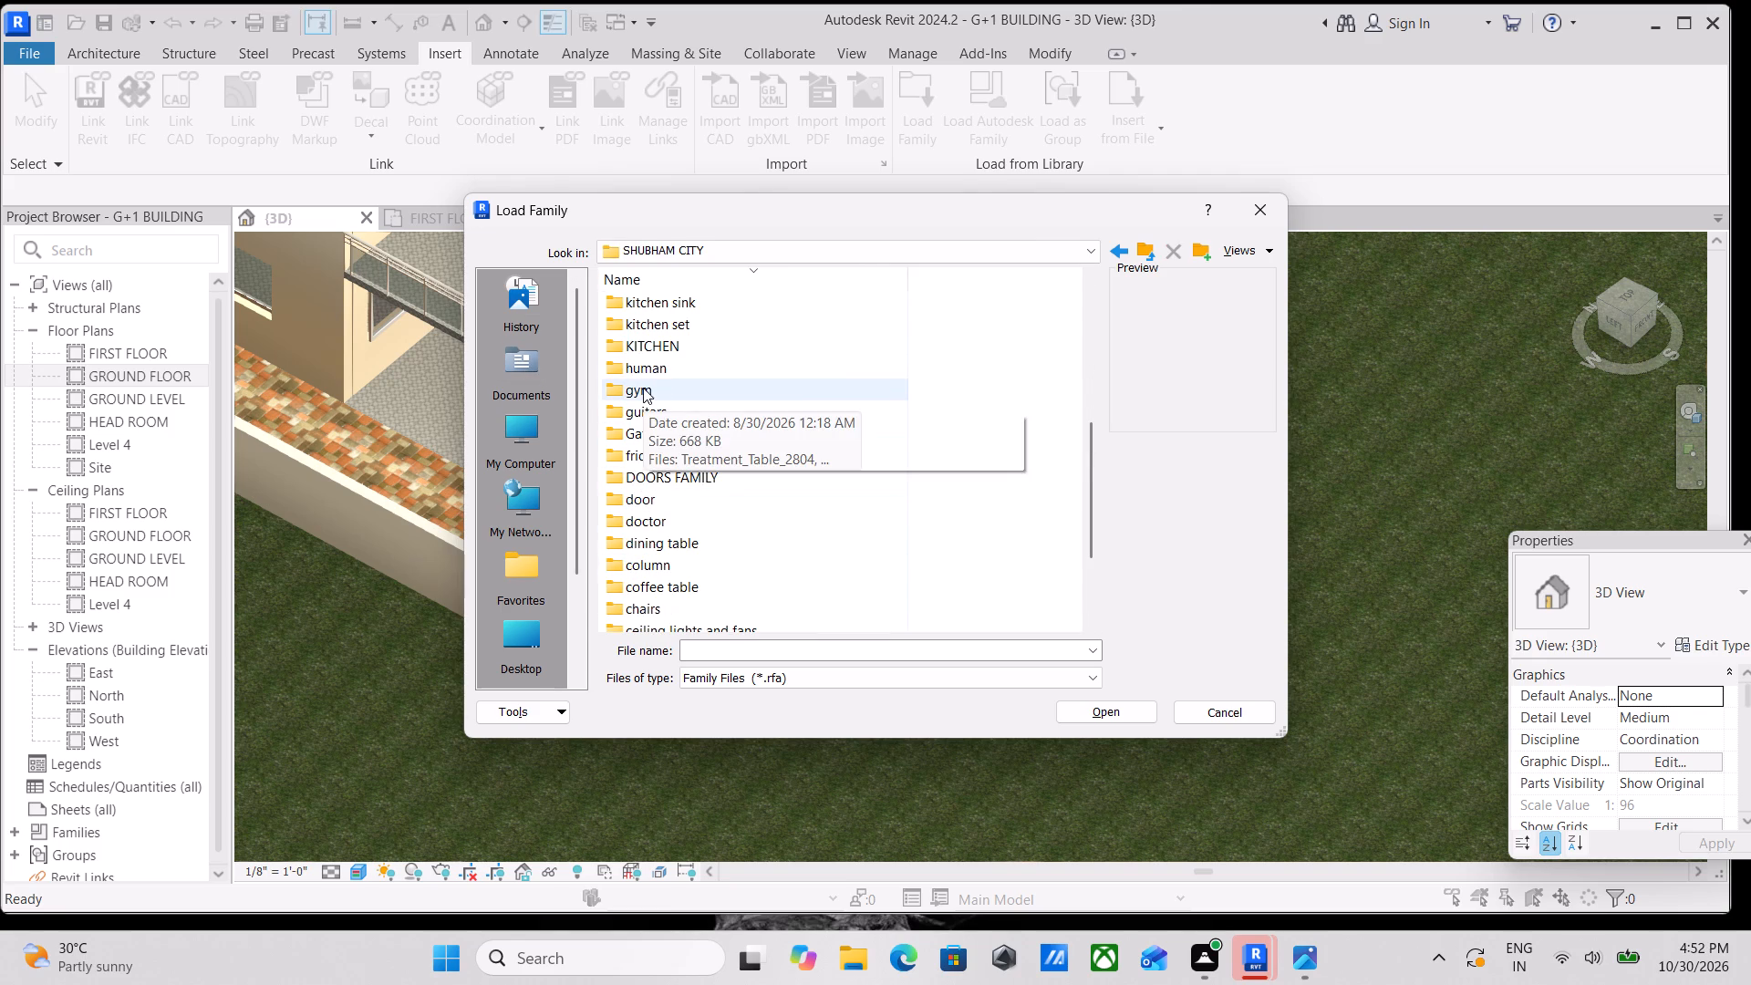
scroll(643, 377, up, 1)
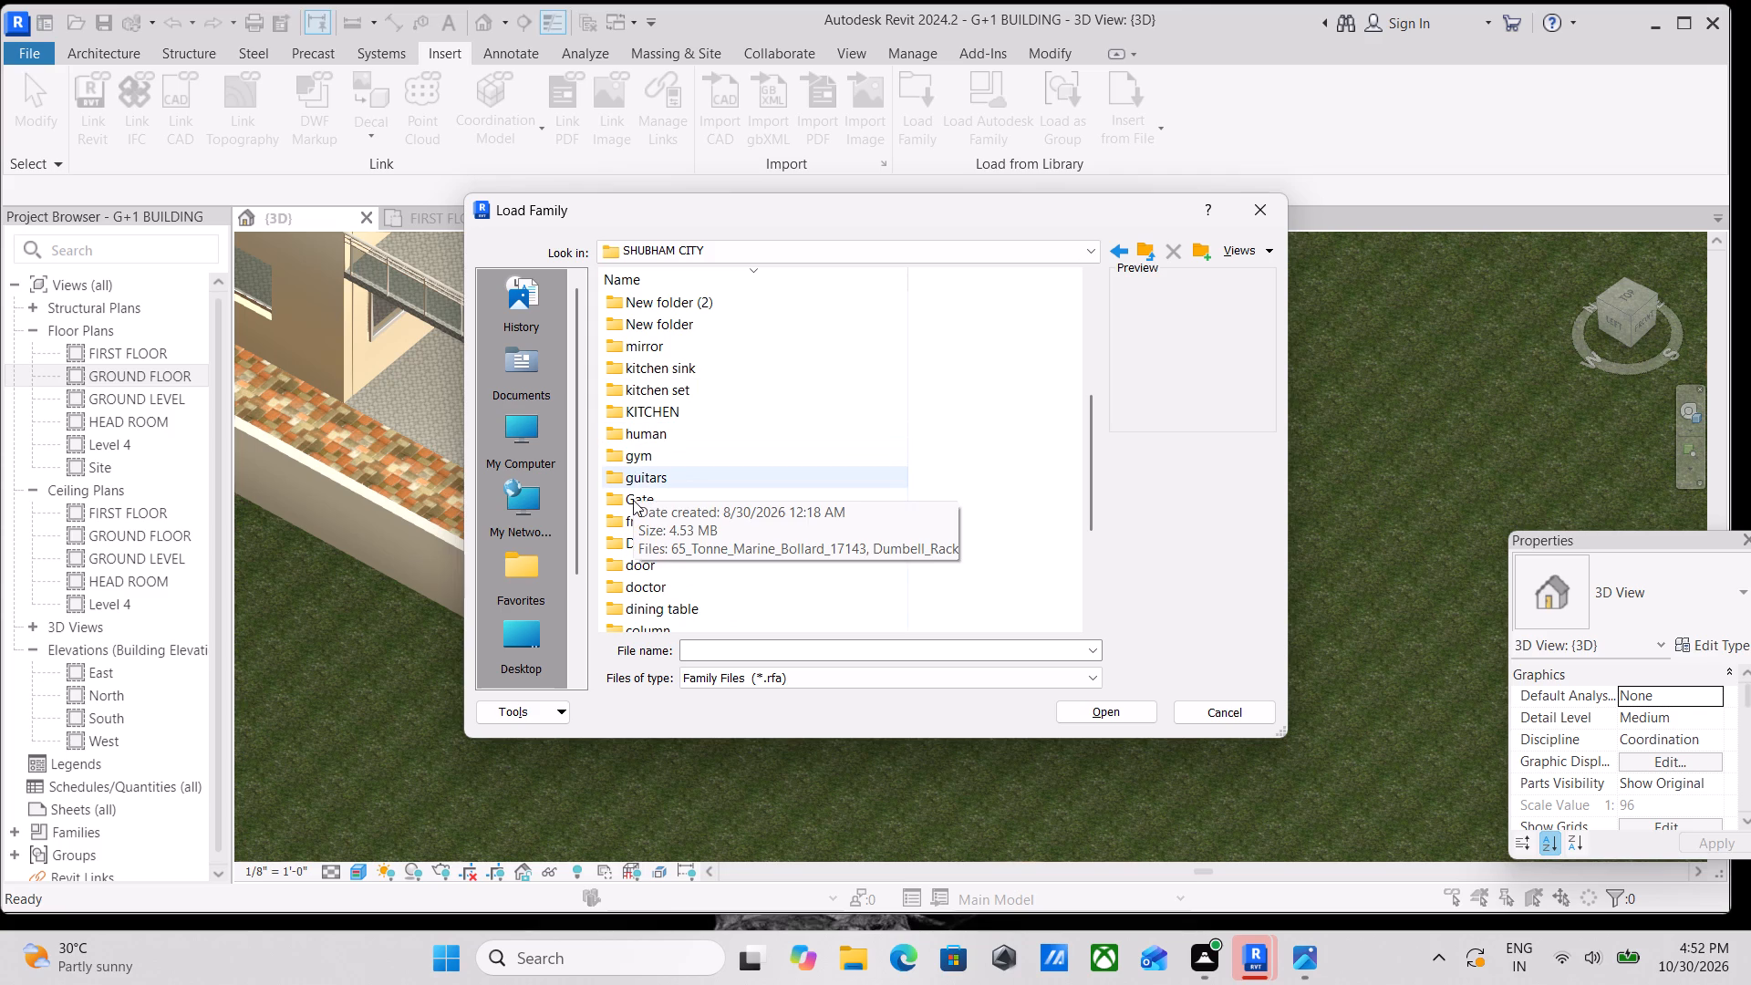
double_click(633, 500)
Compare the previews of the sliding, SHUBHAM, main entrance and Jurassic Park gate families in the Gate folder.
click(639, 325)
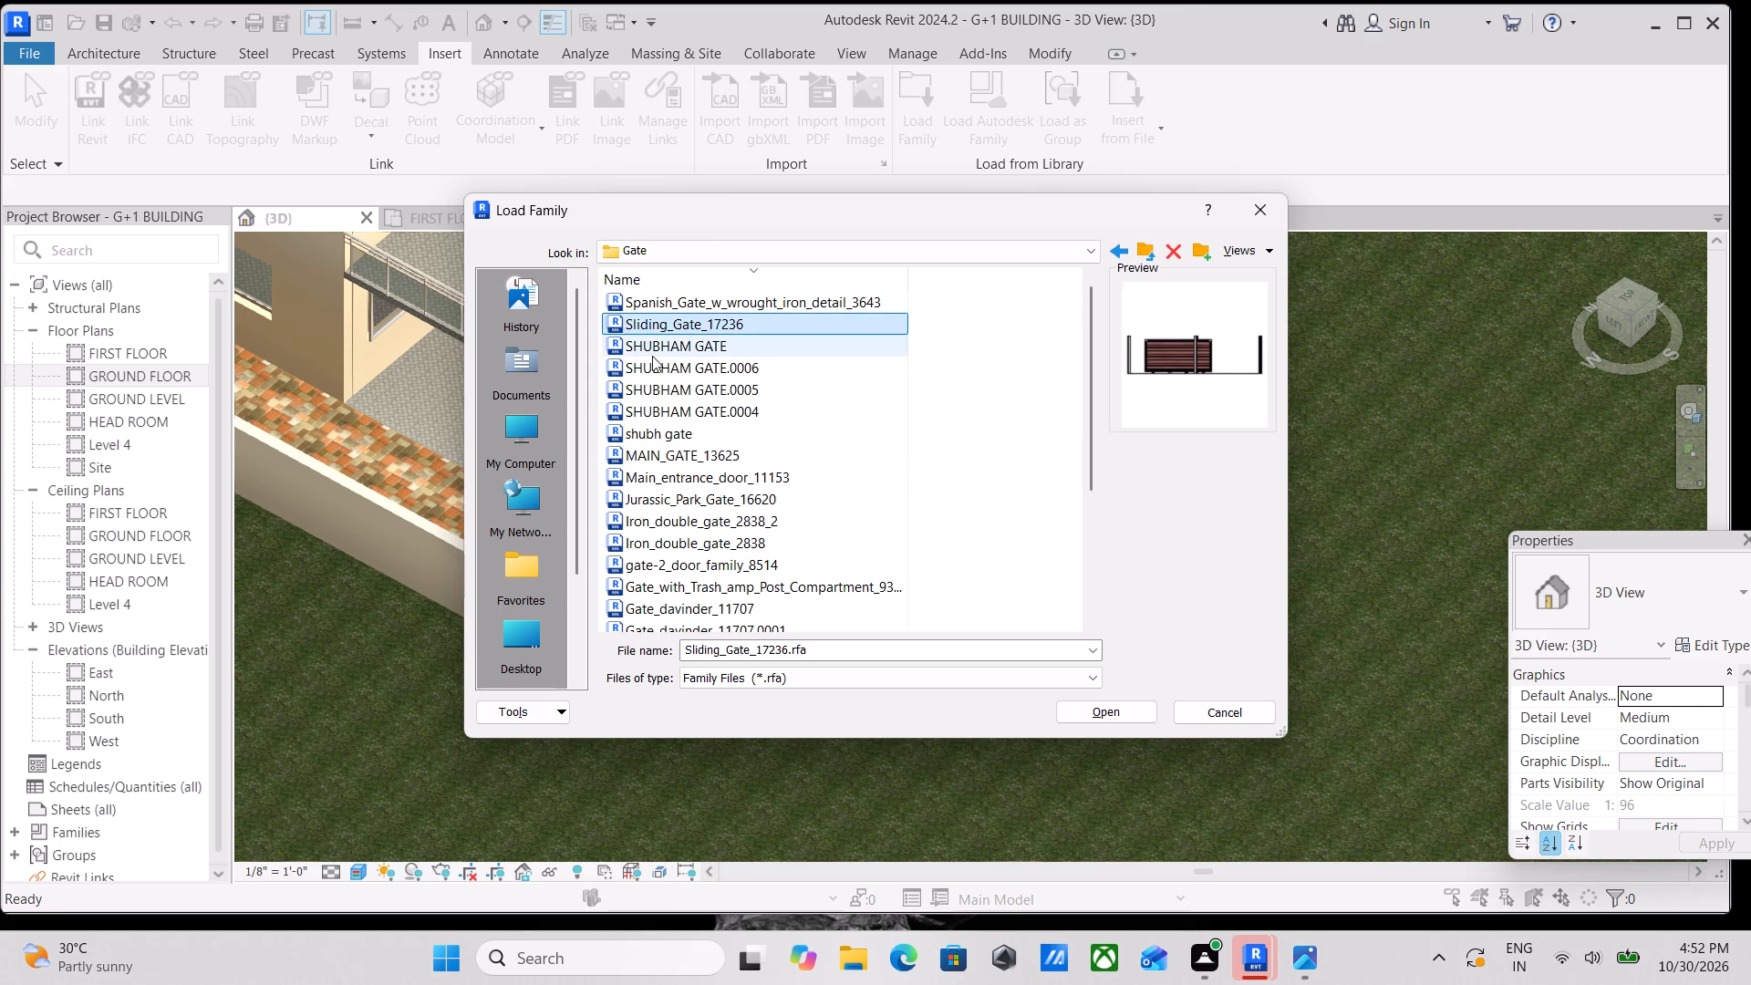
click(652, 356)
click(660, 368)
click(664, 380)
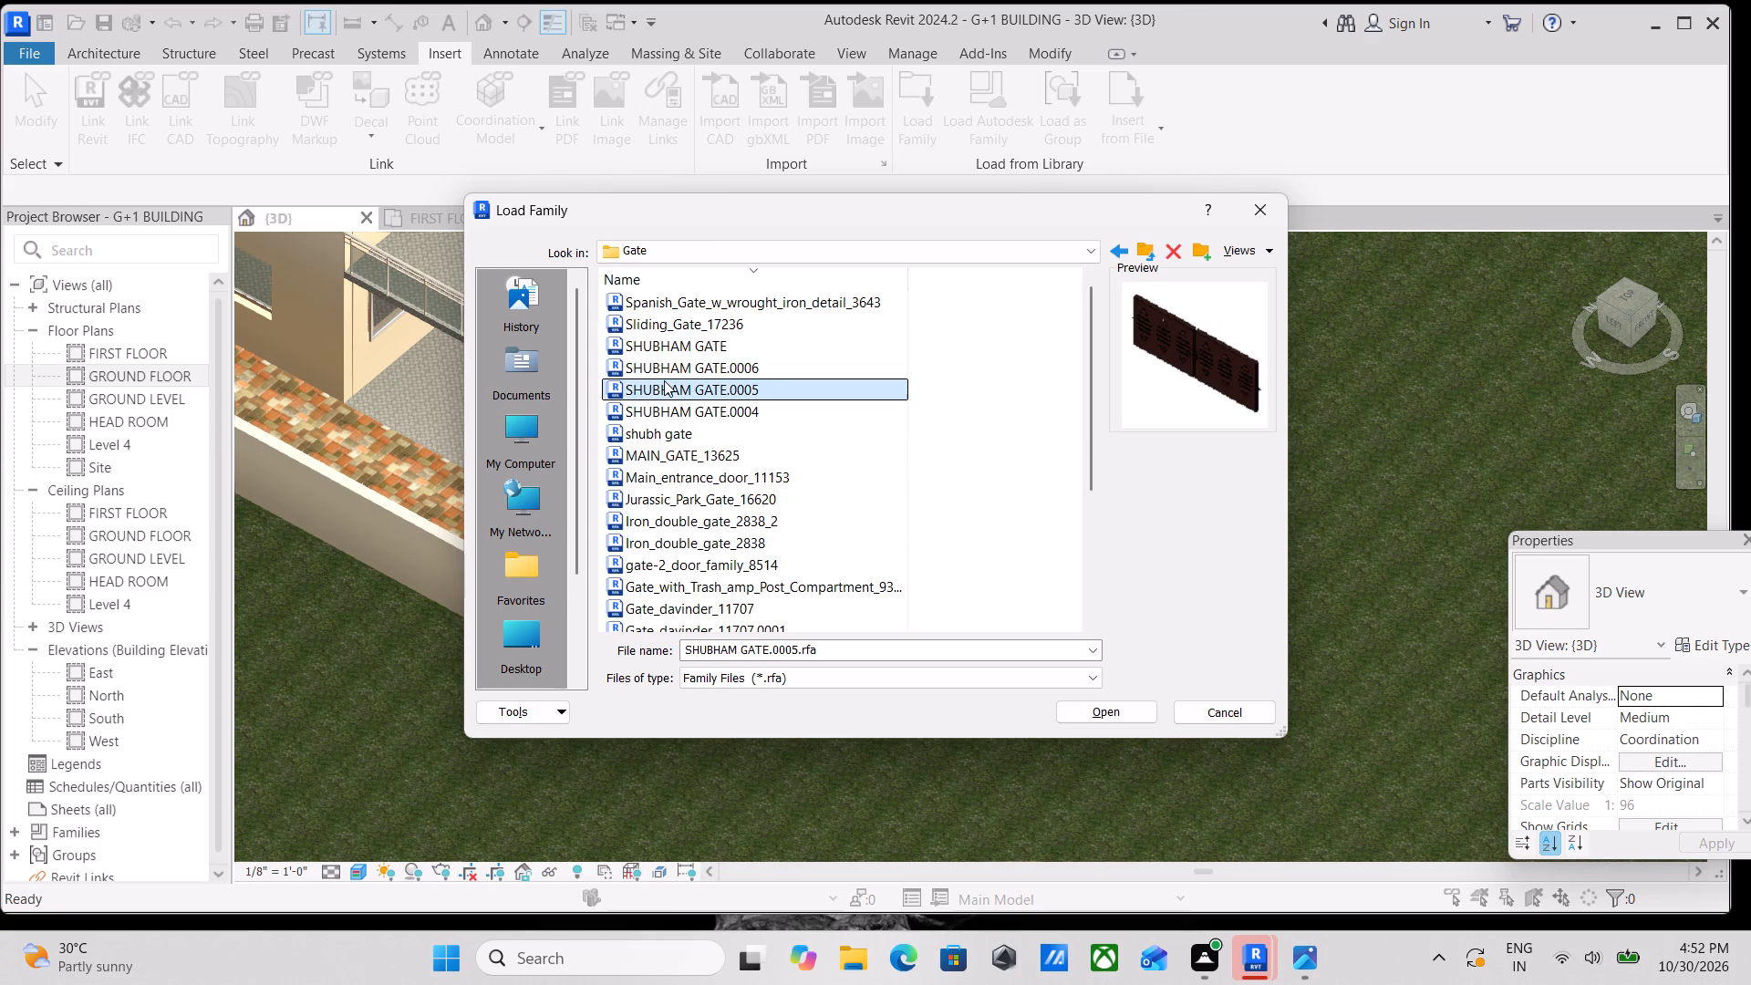
click(672, 399)
click(681, 425)
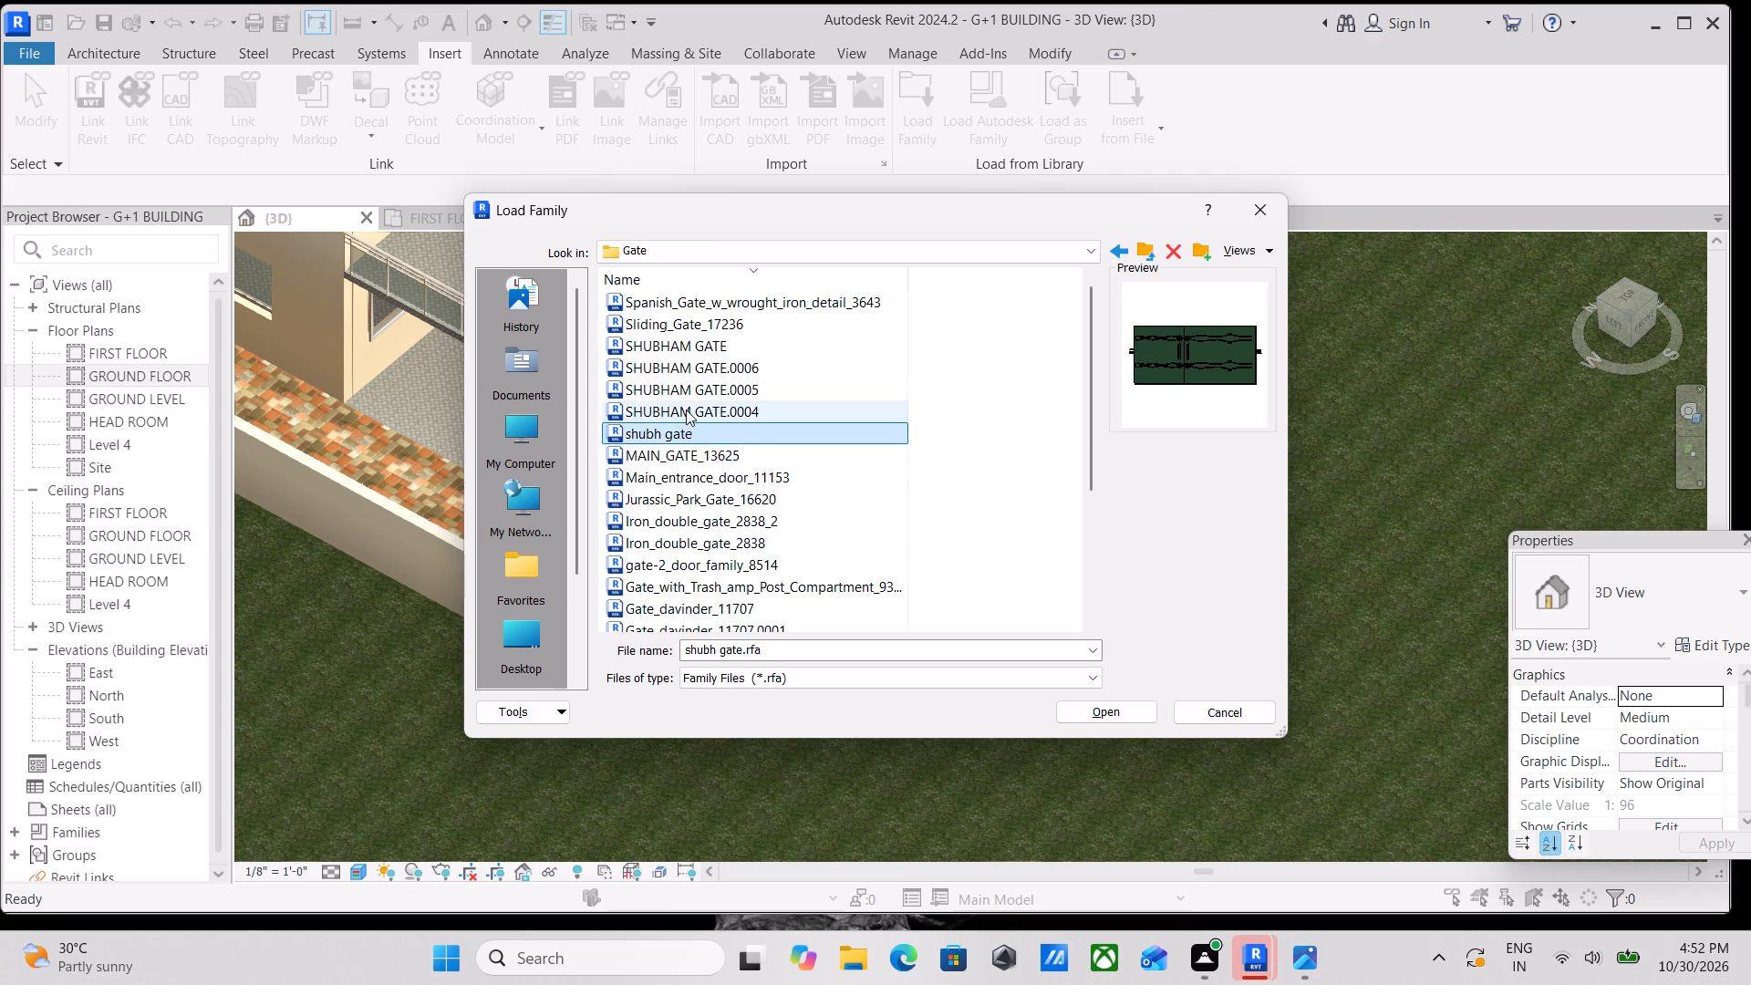
click(686, 410)
click(680, 341)
click(683, 303)
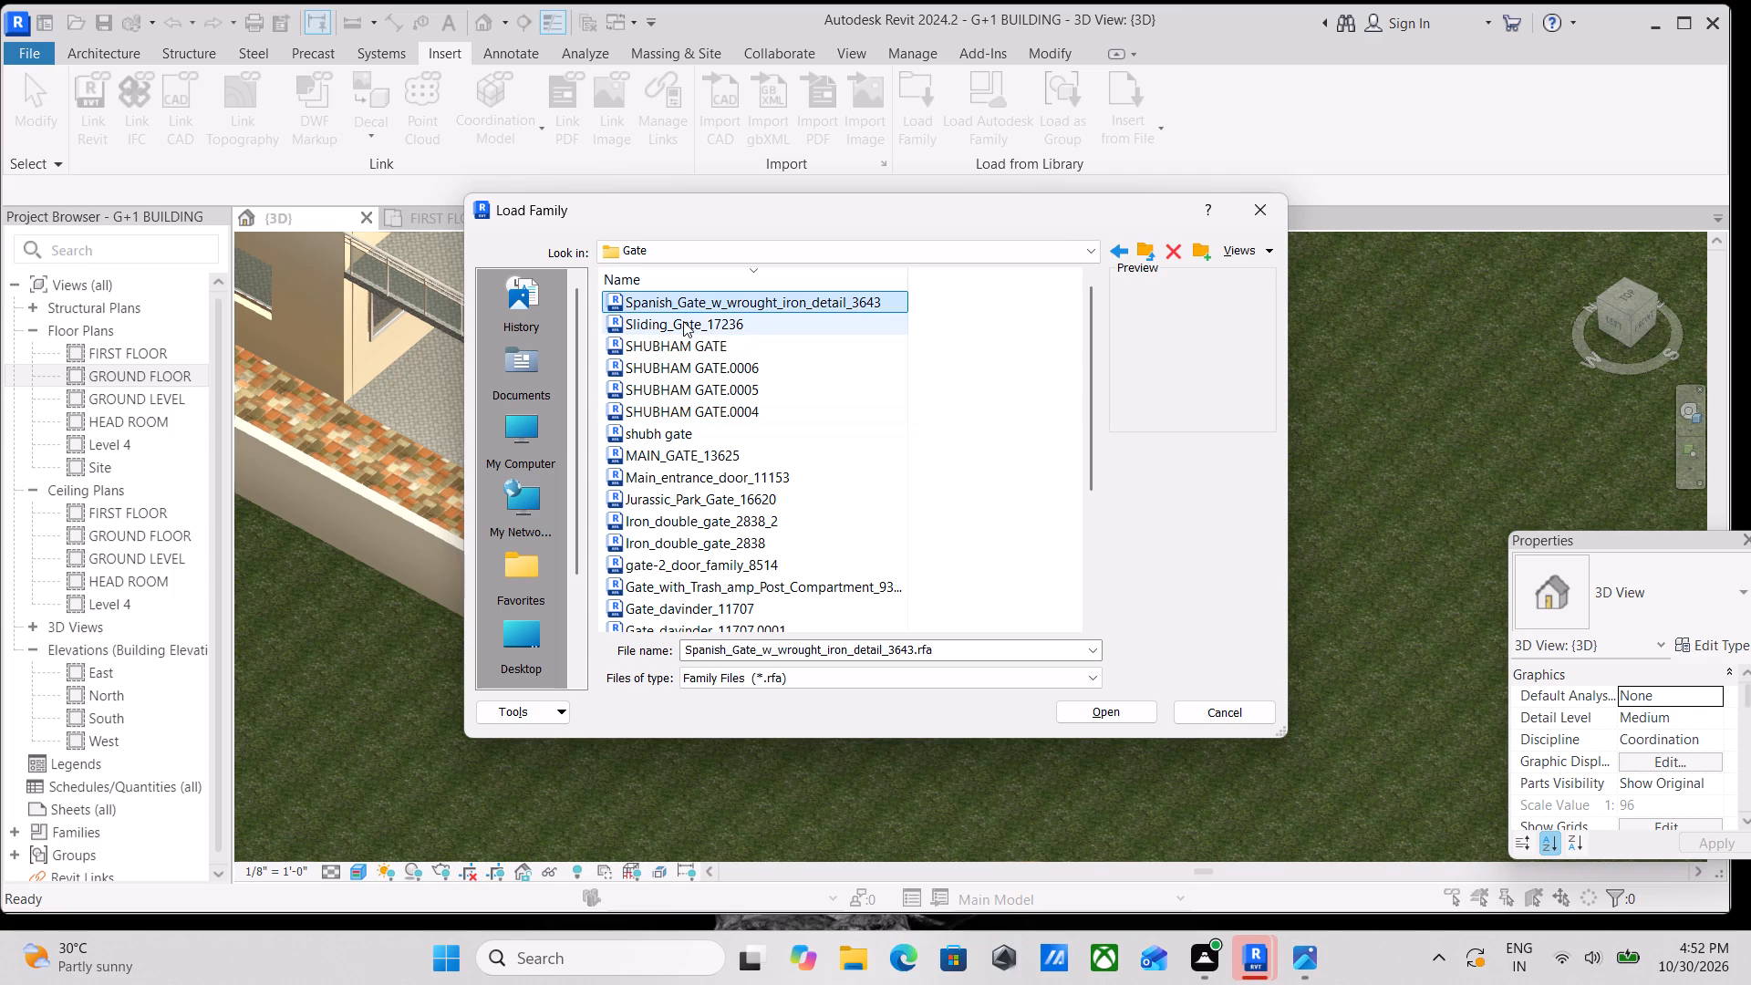
click(683, 321)
click(683, 379)
click(683, 404)
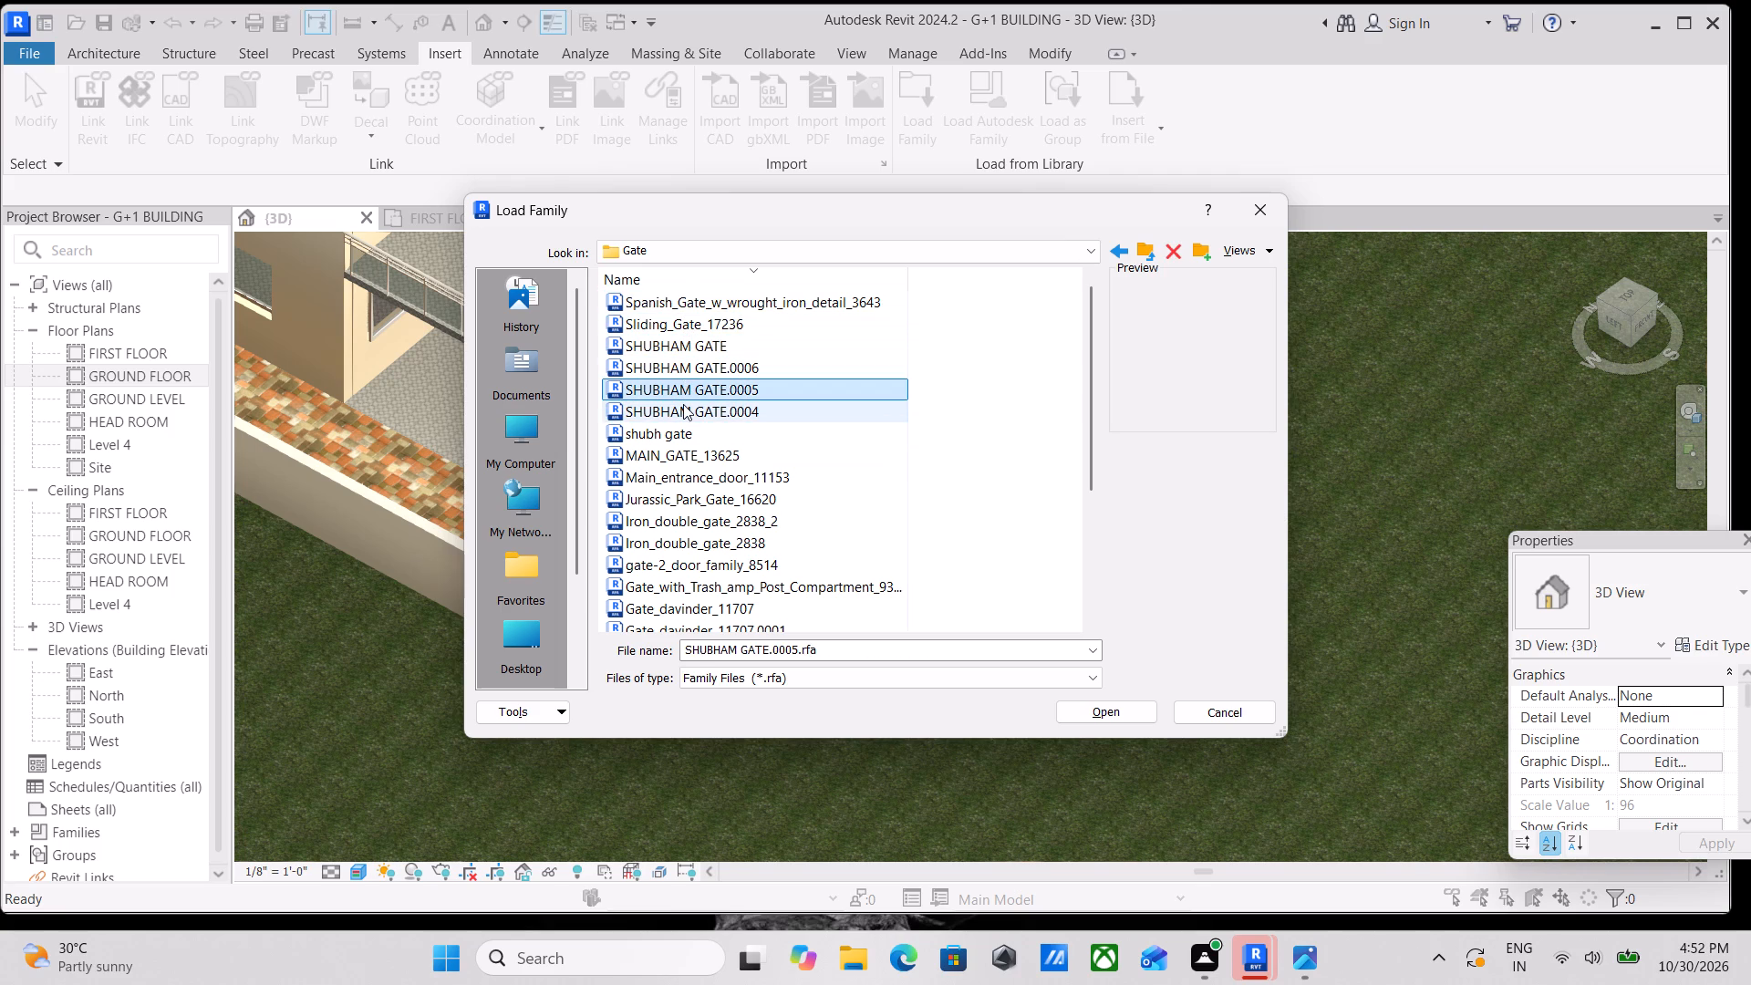
click(692, 447)
click(676, 489)
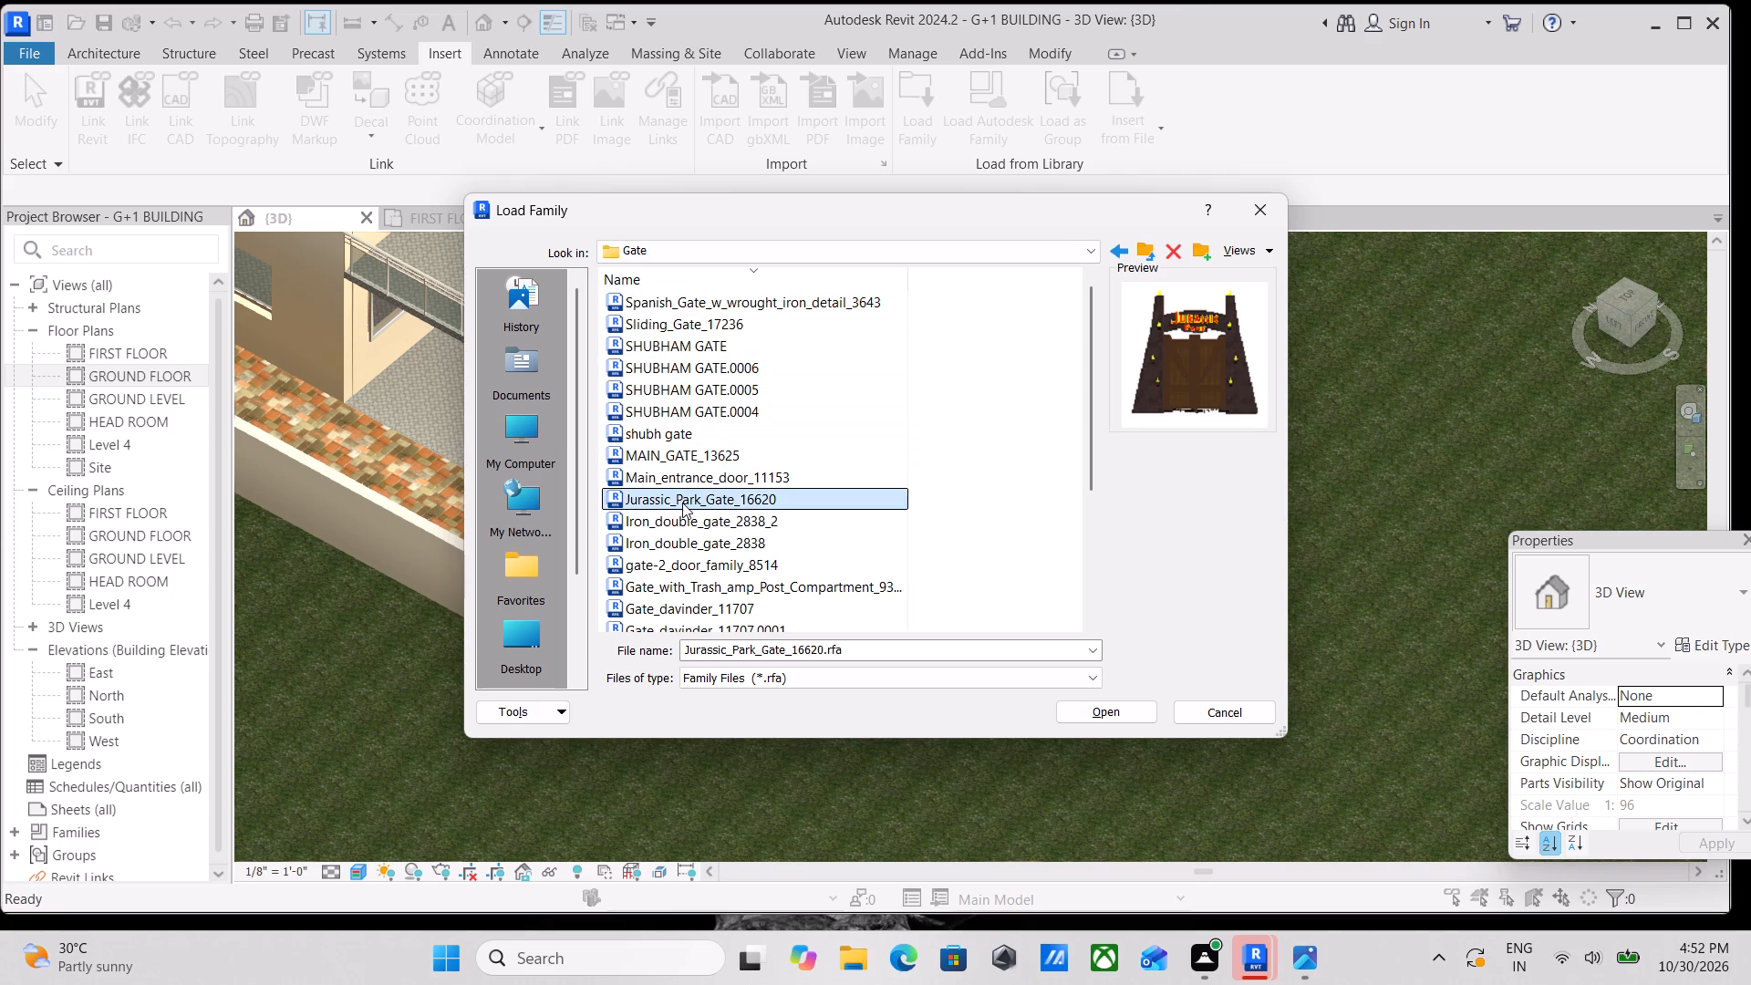
Choose the Iron_double_gate_2838_2 family and load it into the project.
click(692, 533)
click(700, 512)
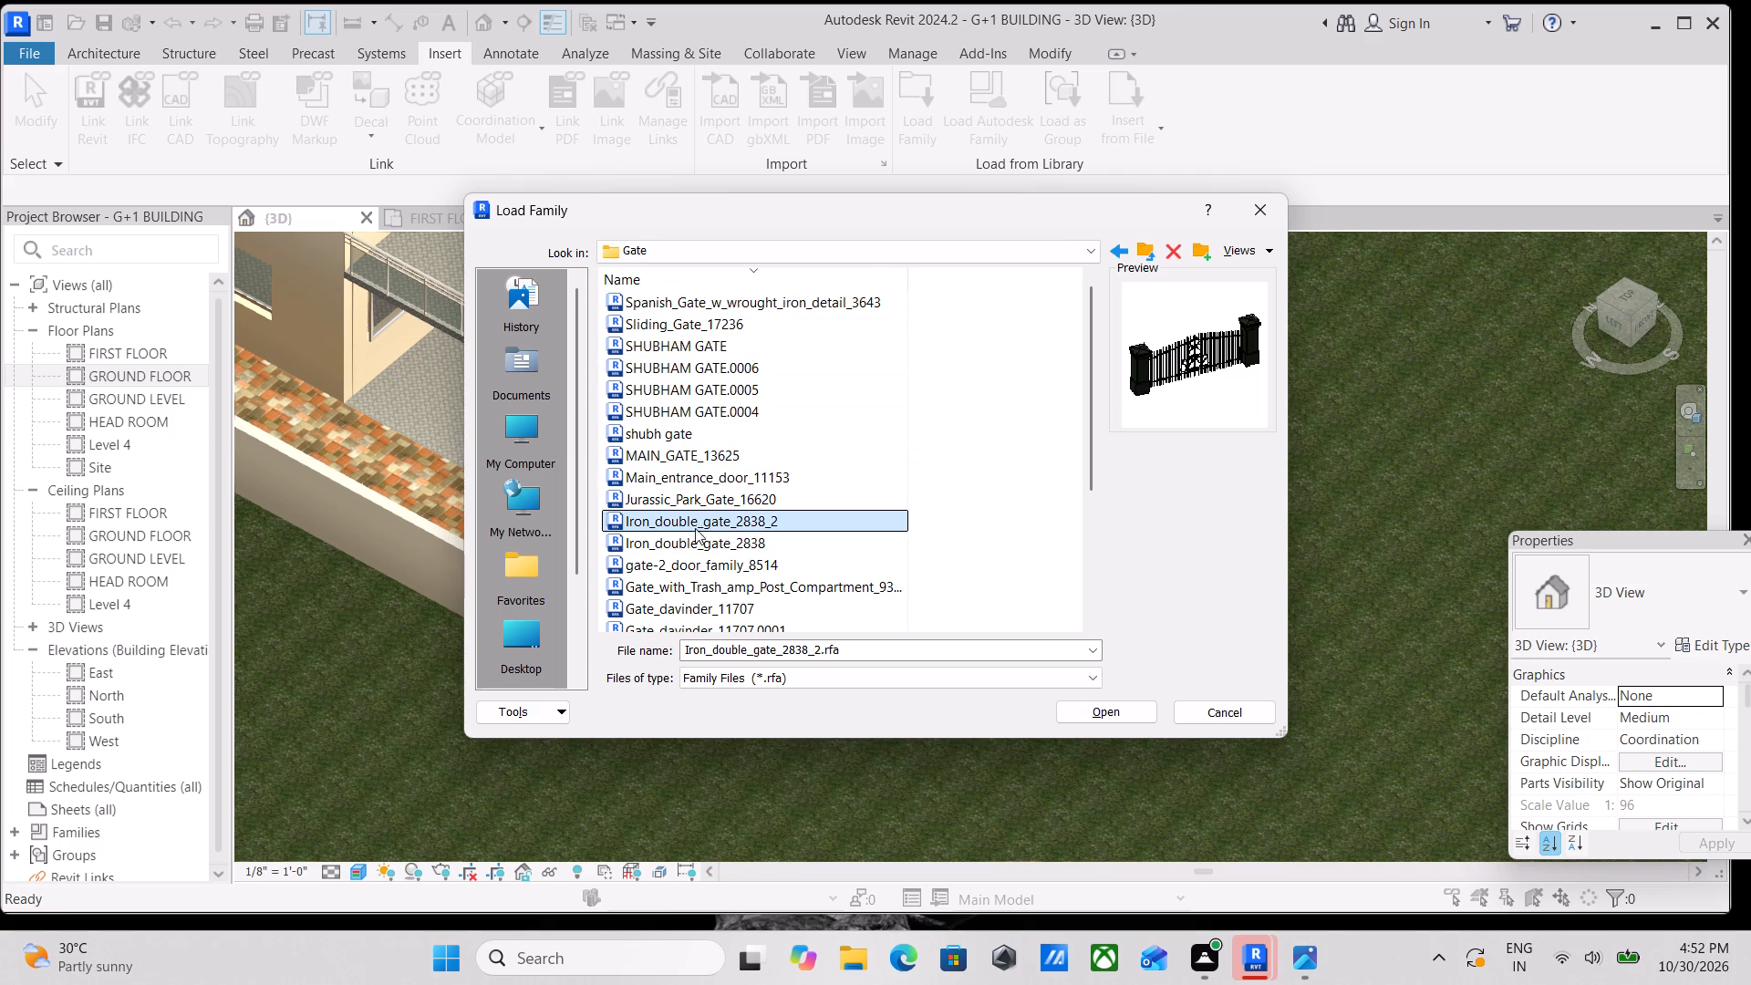
scroll(691, 542, down, 1)
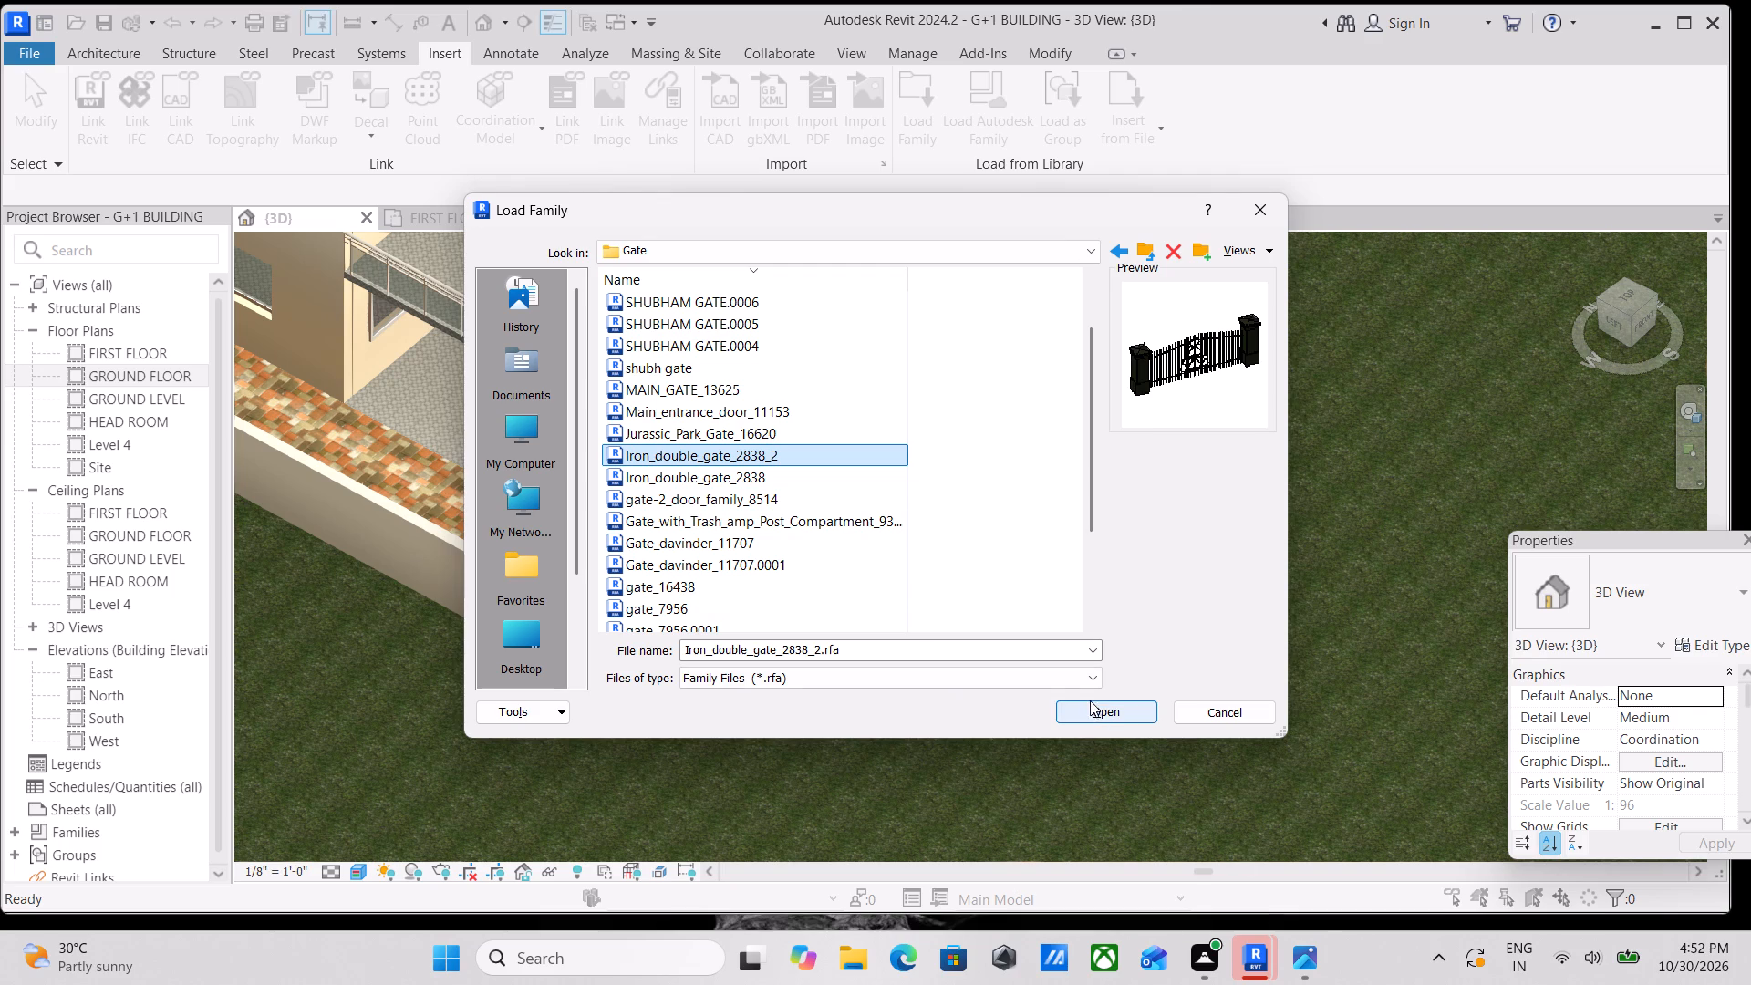
click(1093, 704)
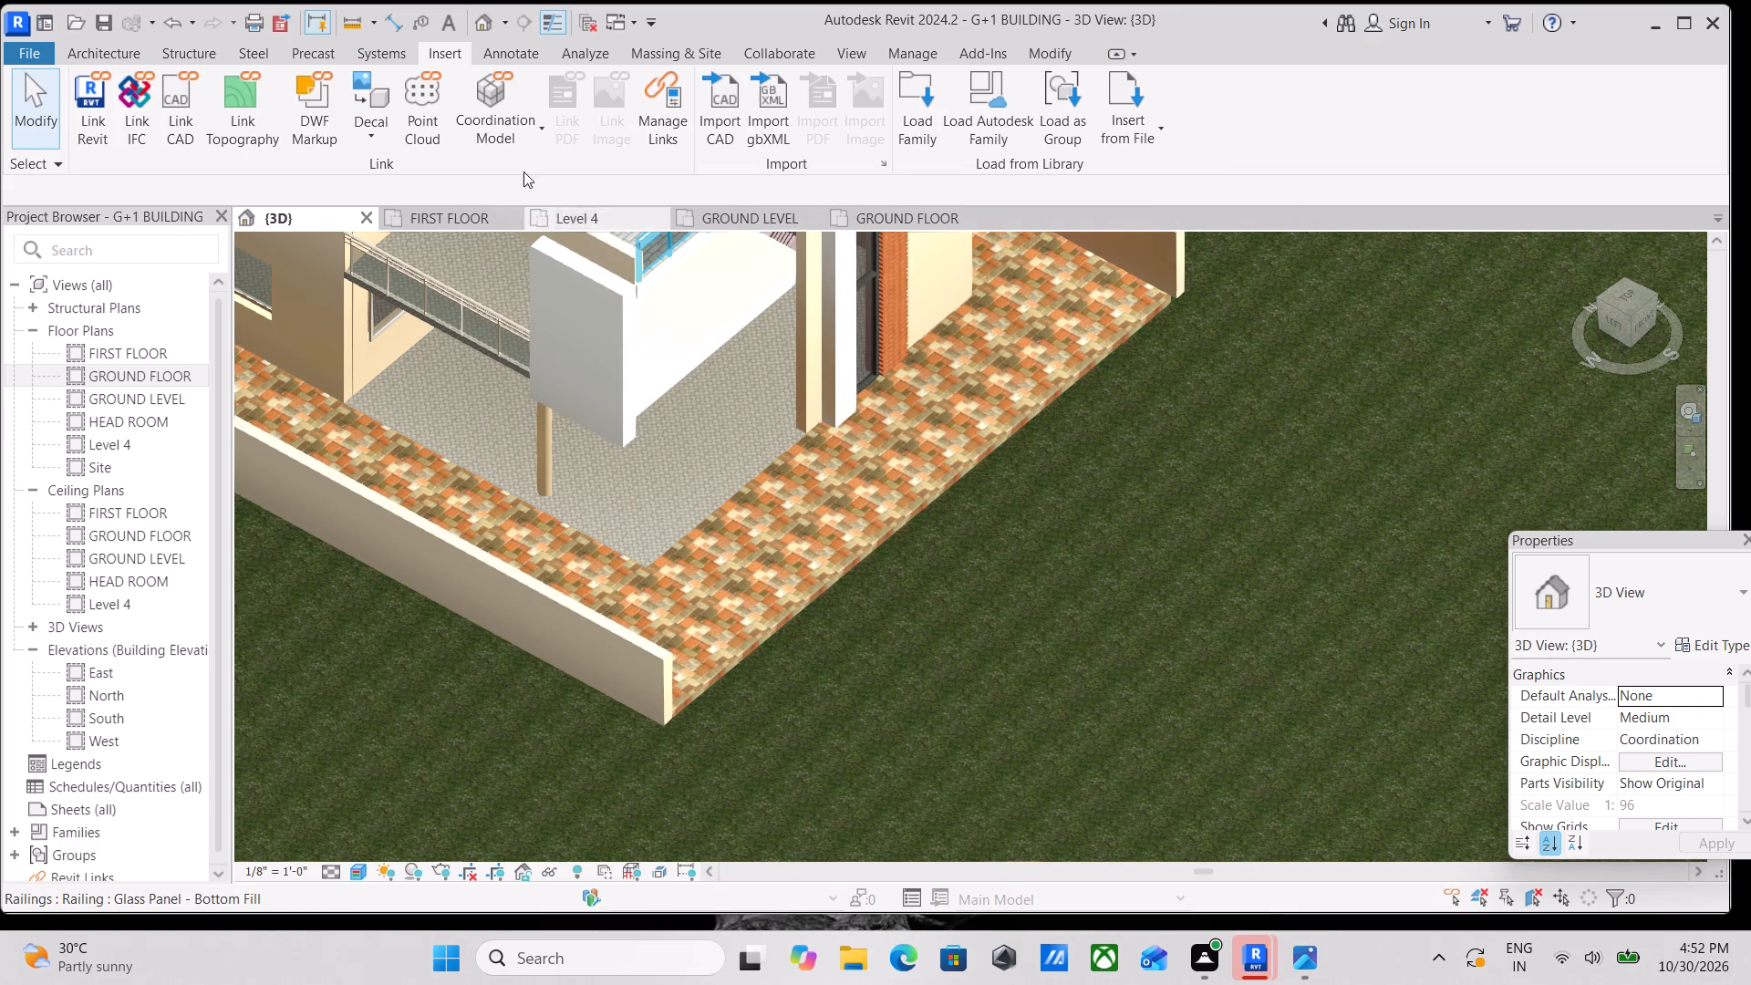
Place one Iron_double_gate_2838_2 component on GROUND LEVEL along the open front edge of the paving, before the portico.
click(105, 53)
click(269, 137)
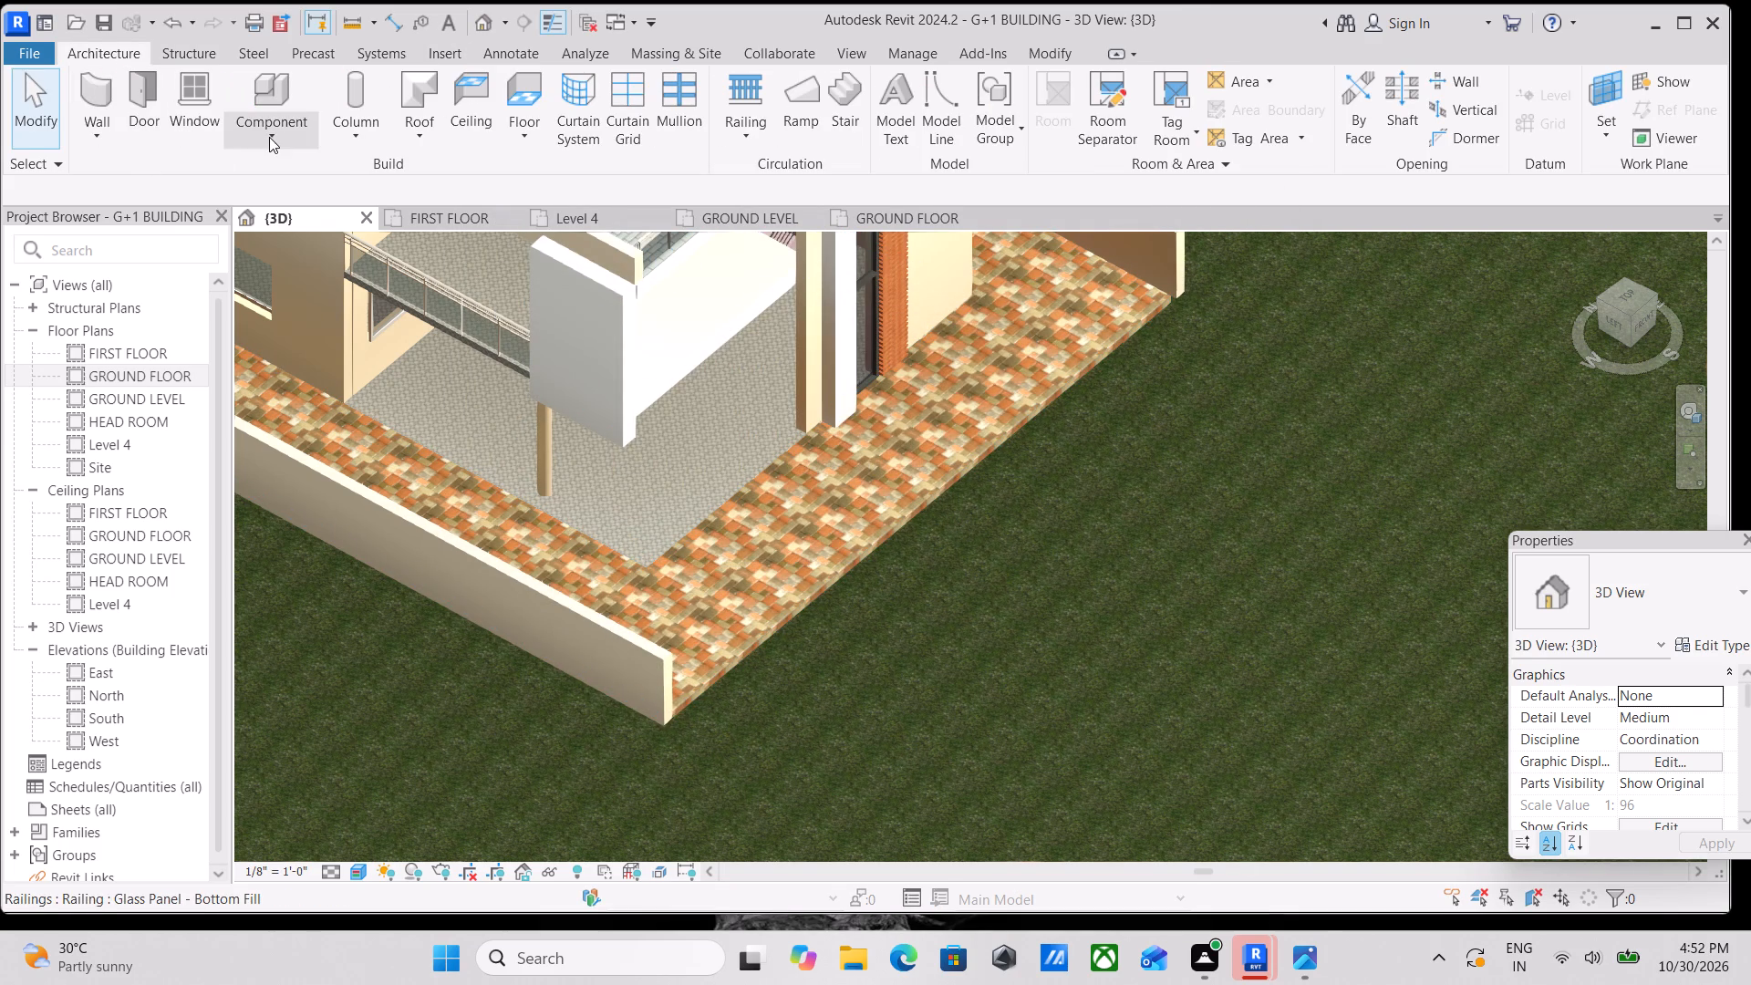
click(245, 175)
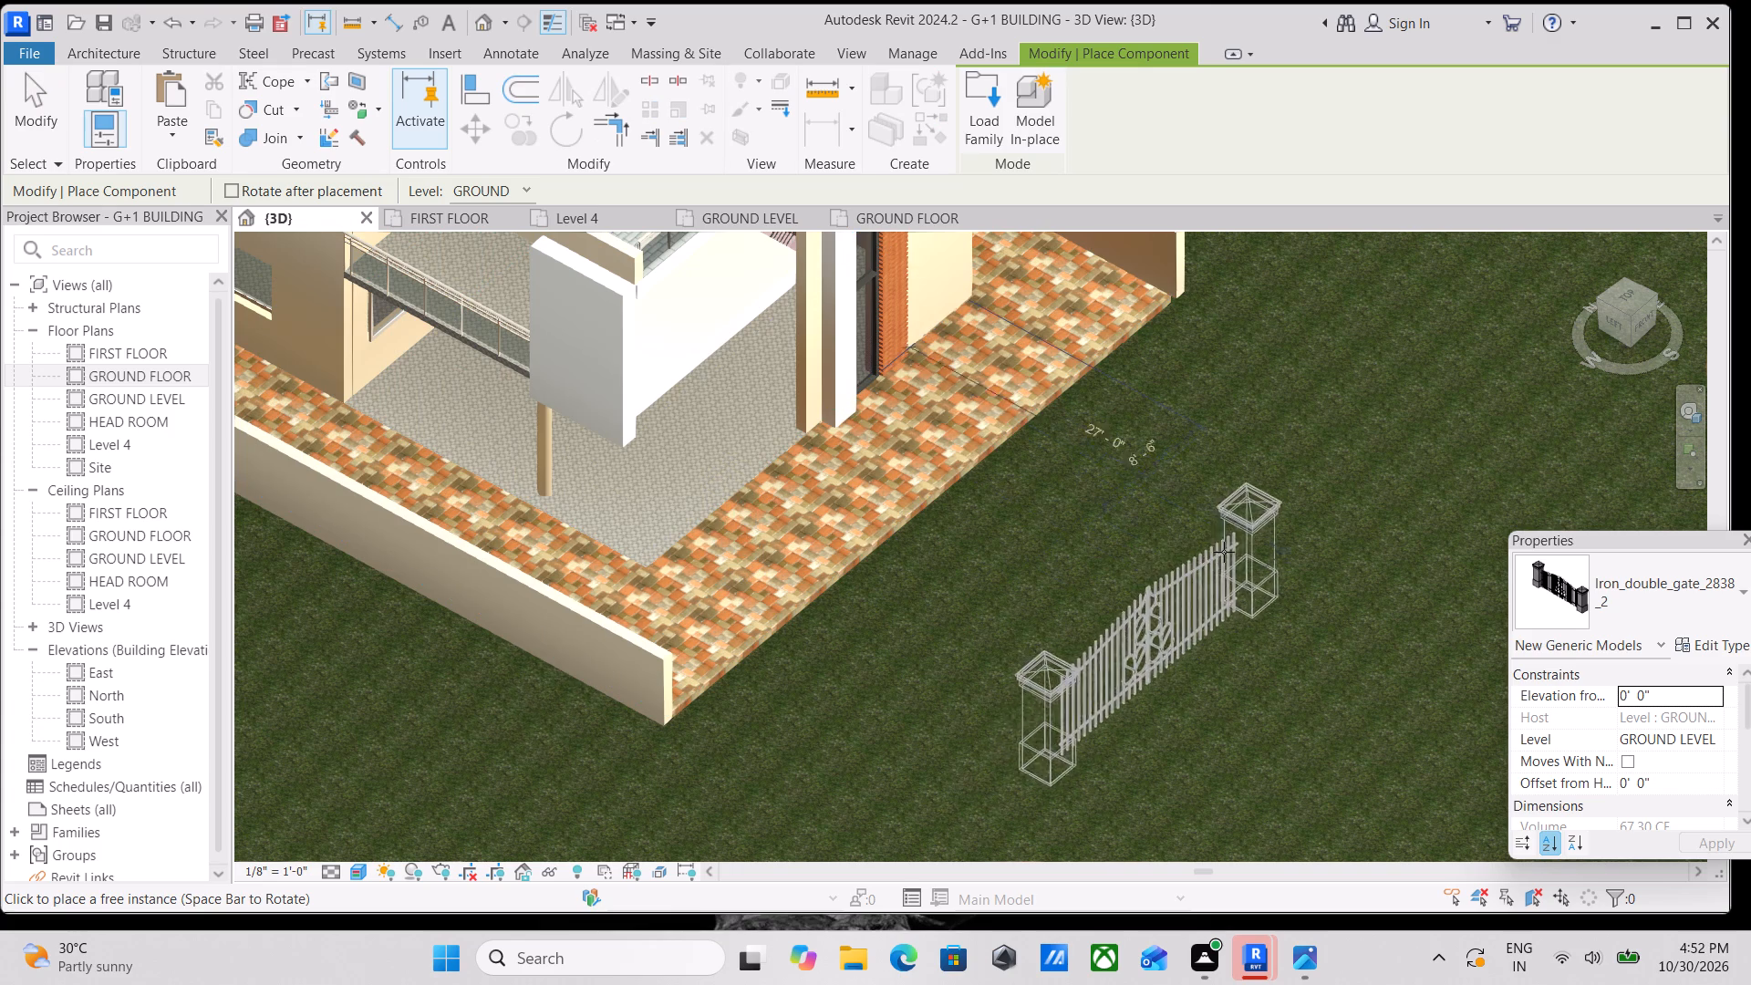
scroll(1112, 494, up, 5)
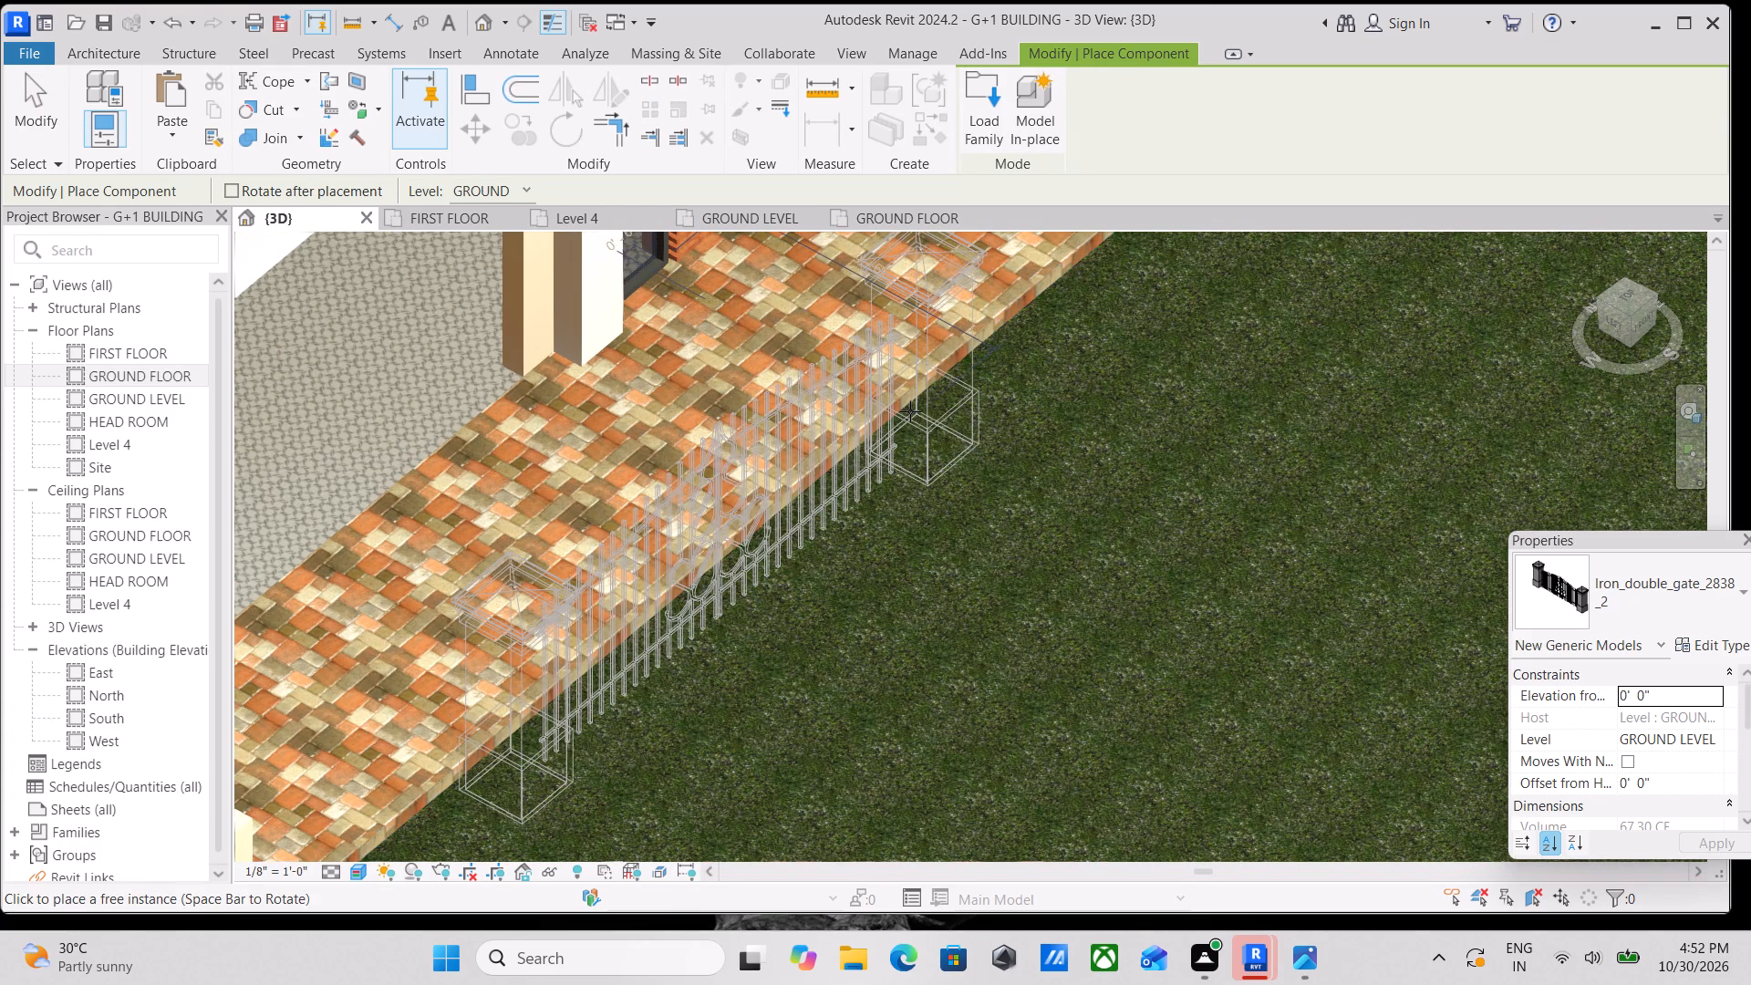
click(914, 417)
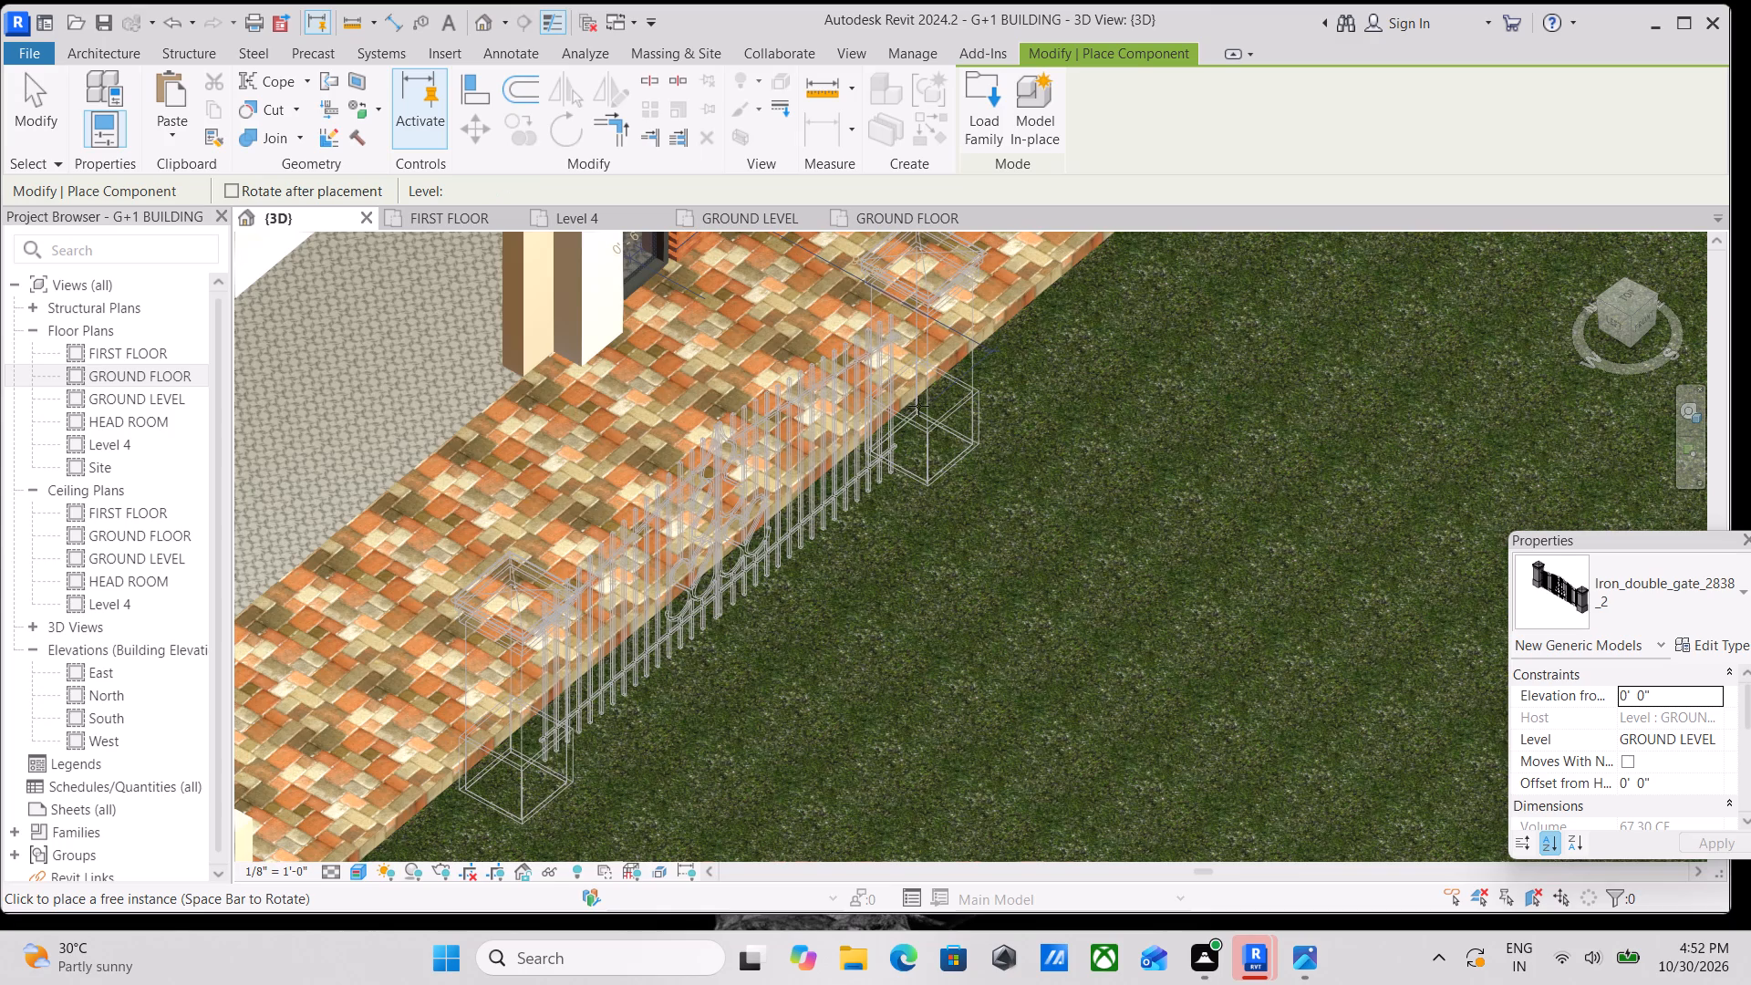
scroll(957, 348, down, 2)
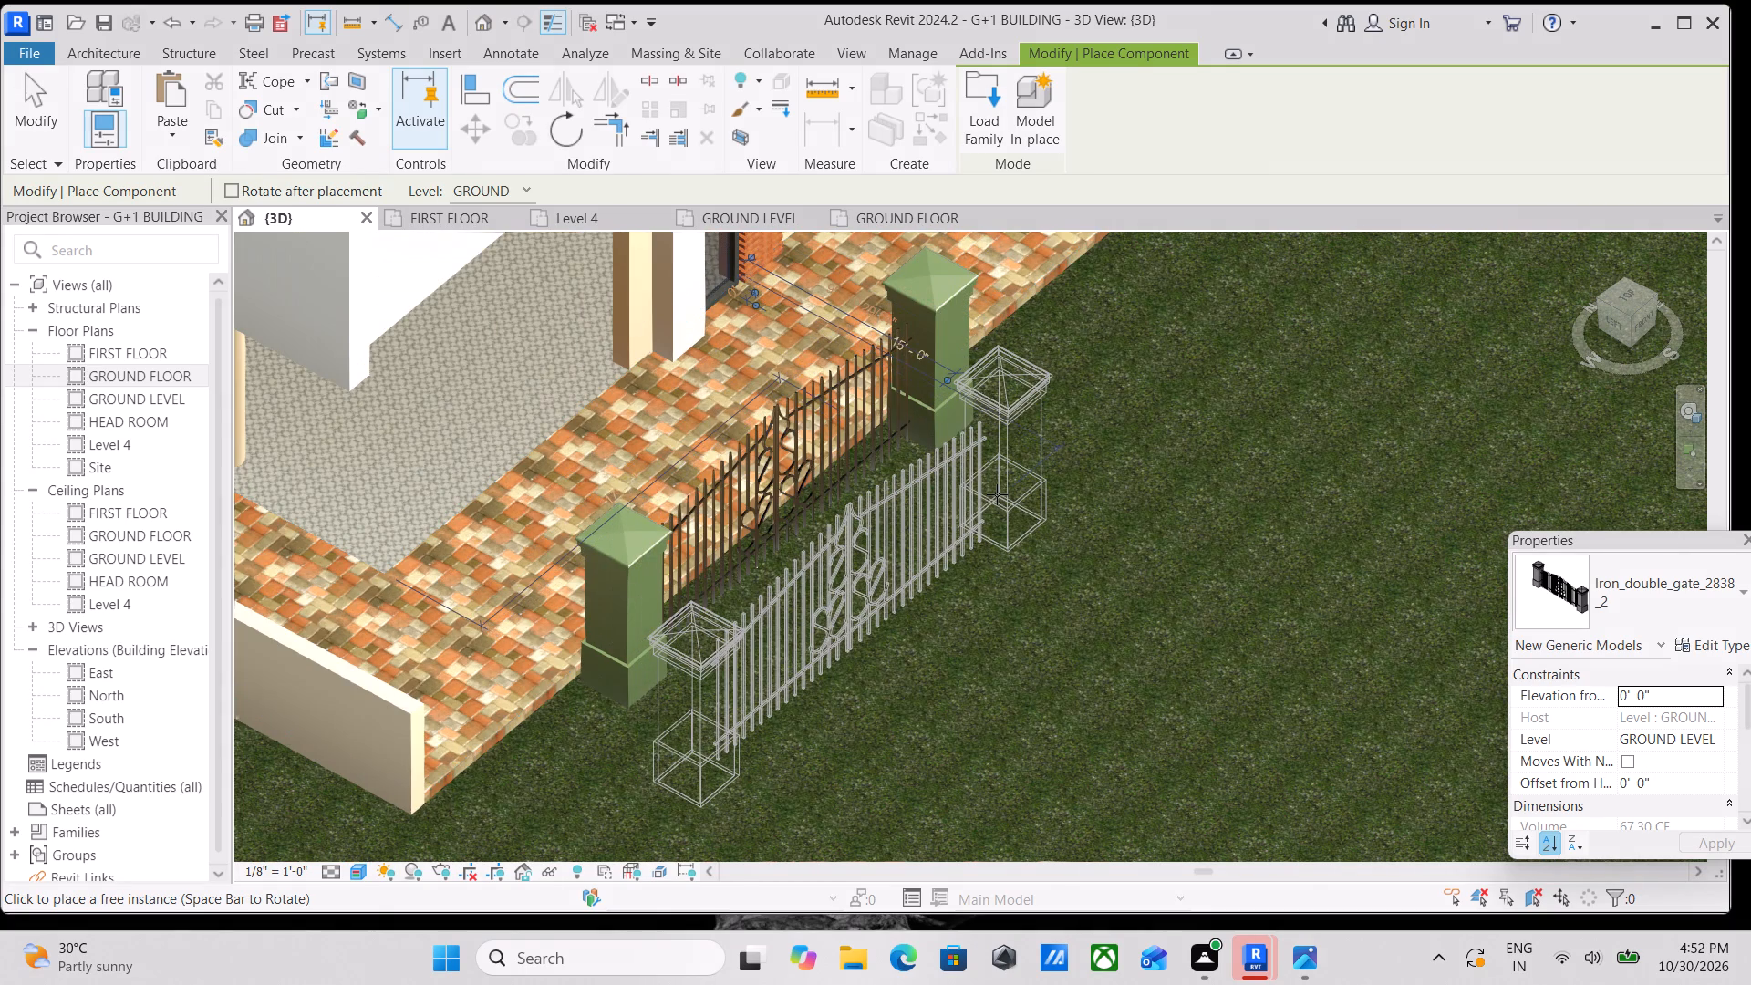
key(Escape)
key(Escape)
Examine the placed gate, its pillars and the gaps to the boundary wall ends from the front and from above.
scroll(997, 494, down, 2)
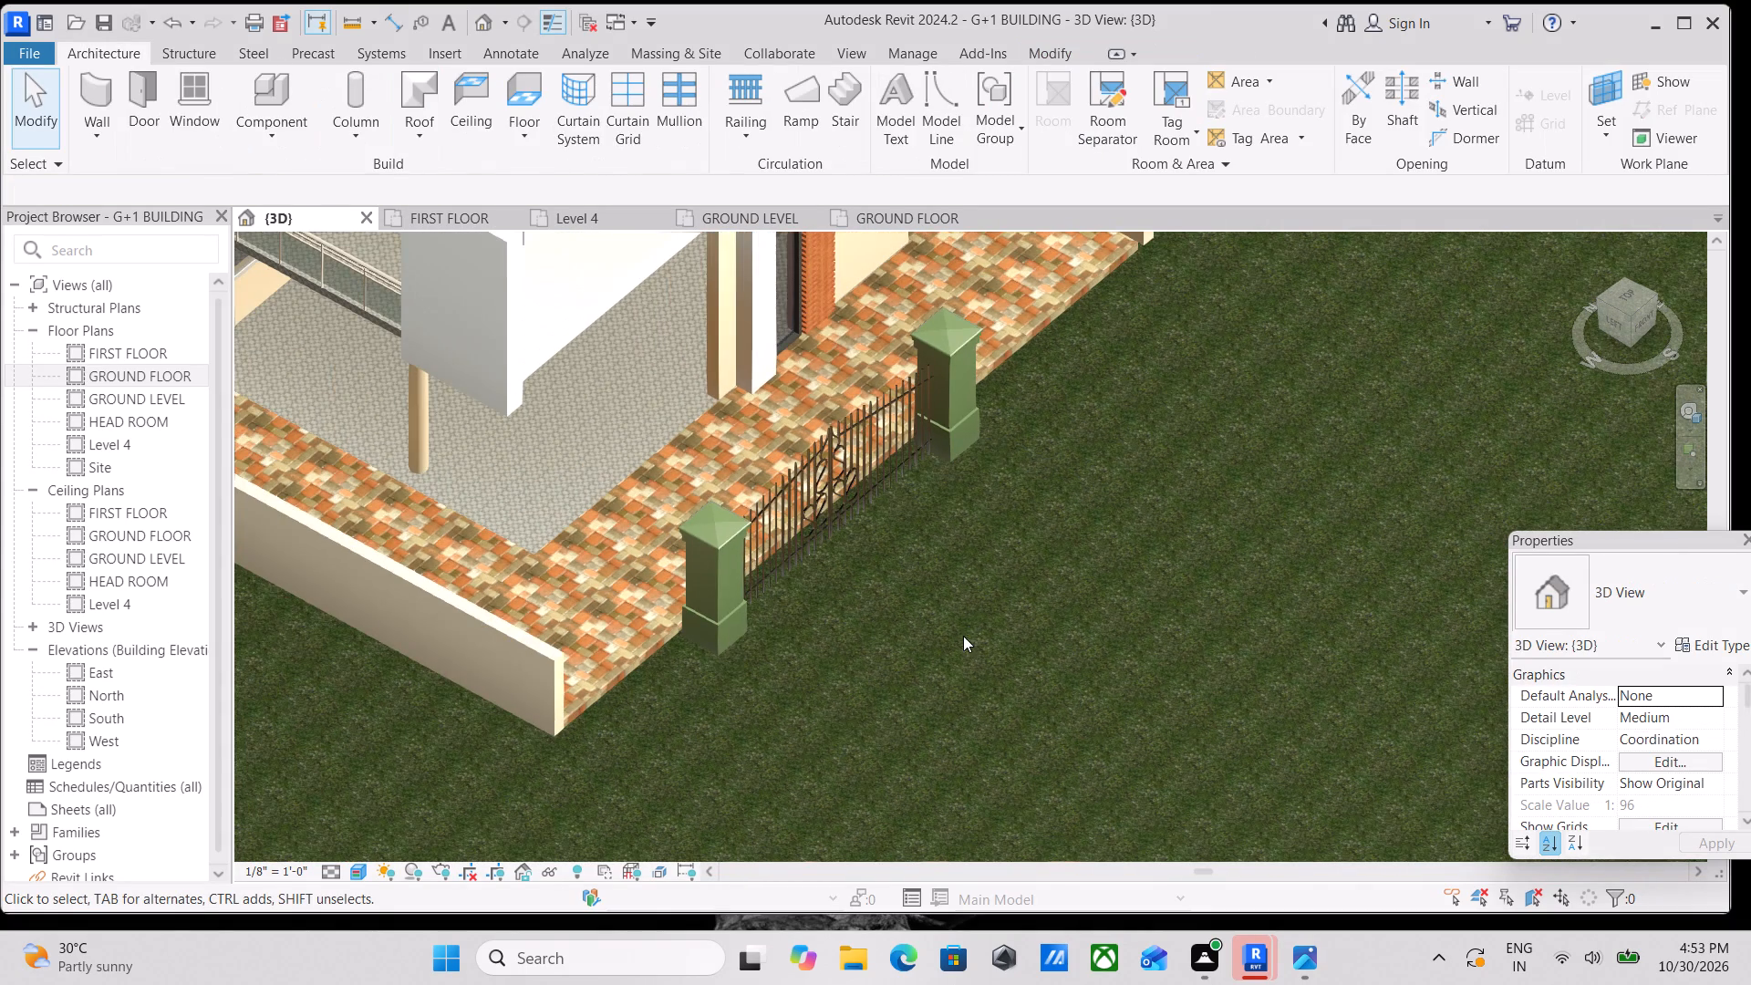
shift+middle_drag(948, 612, 772, 370)
middle_drag(757, 512, 855, 439)
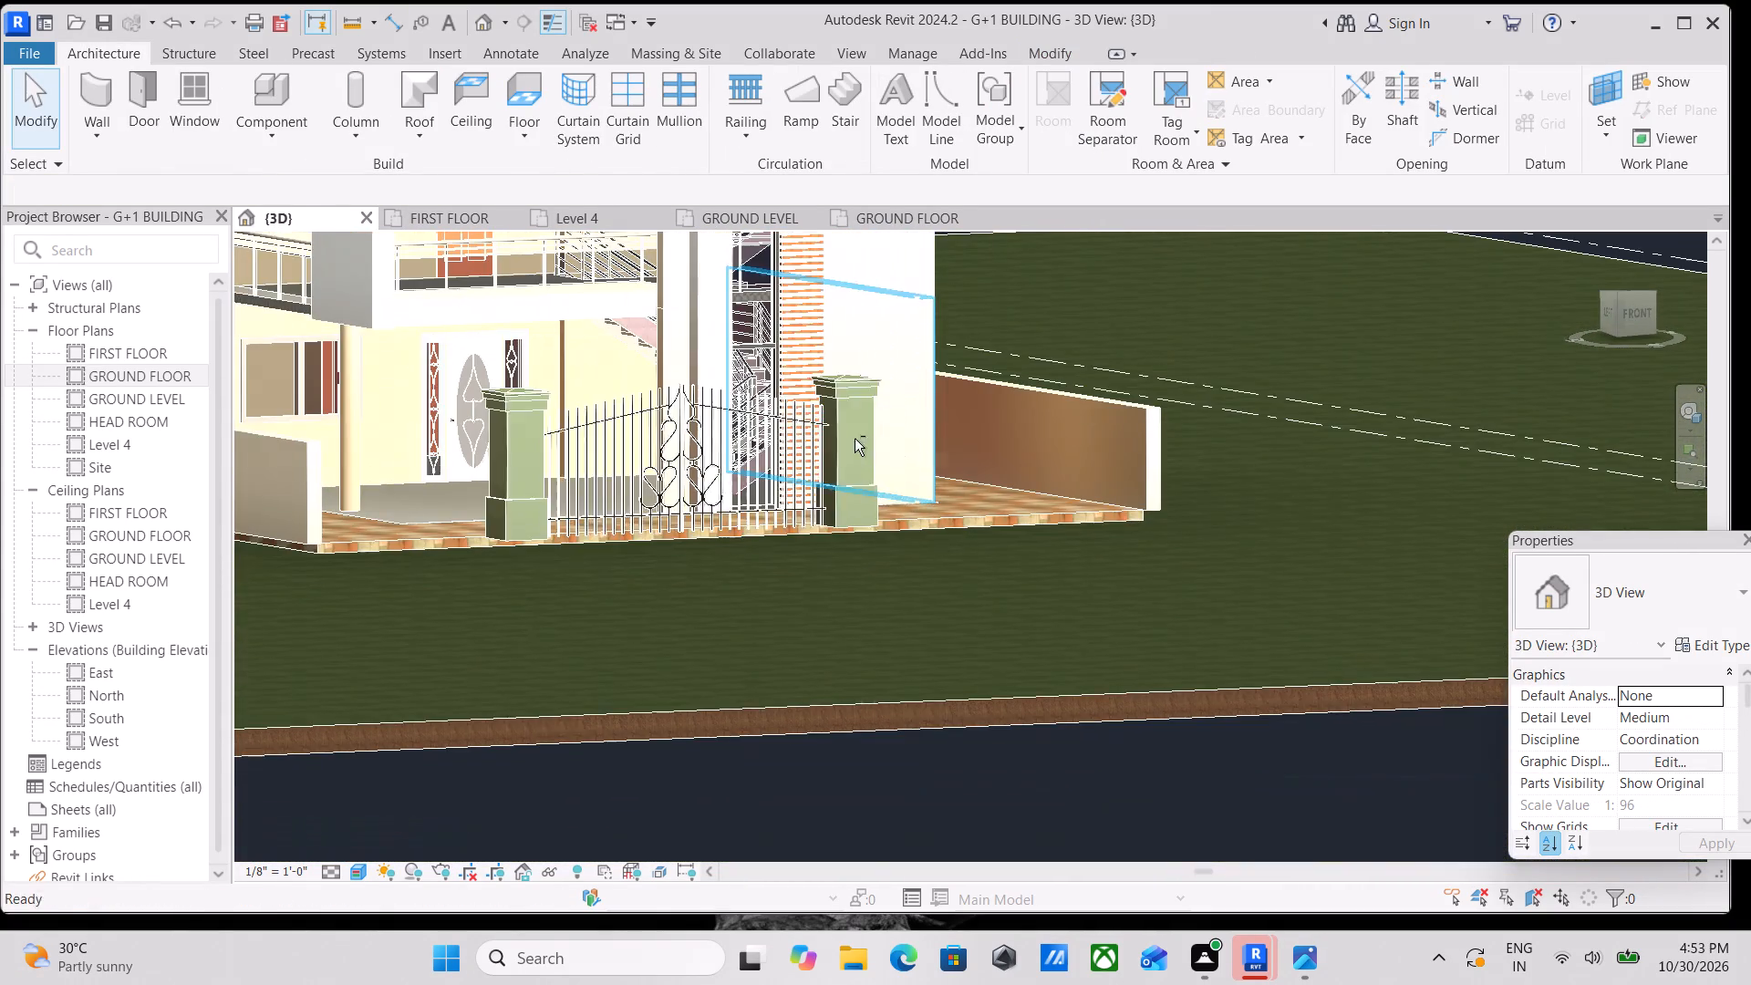
shift+middle_drag(824, 498, 796, 554)
scroll(813, 558, up, 2)
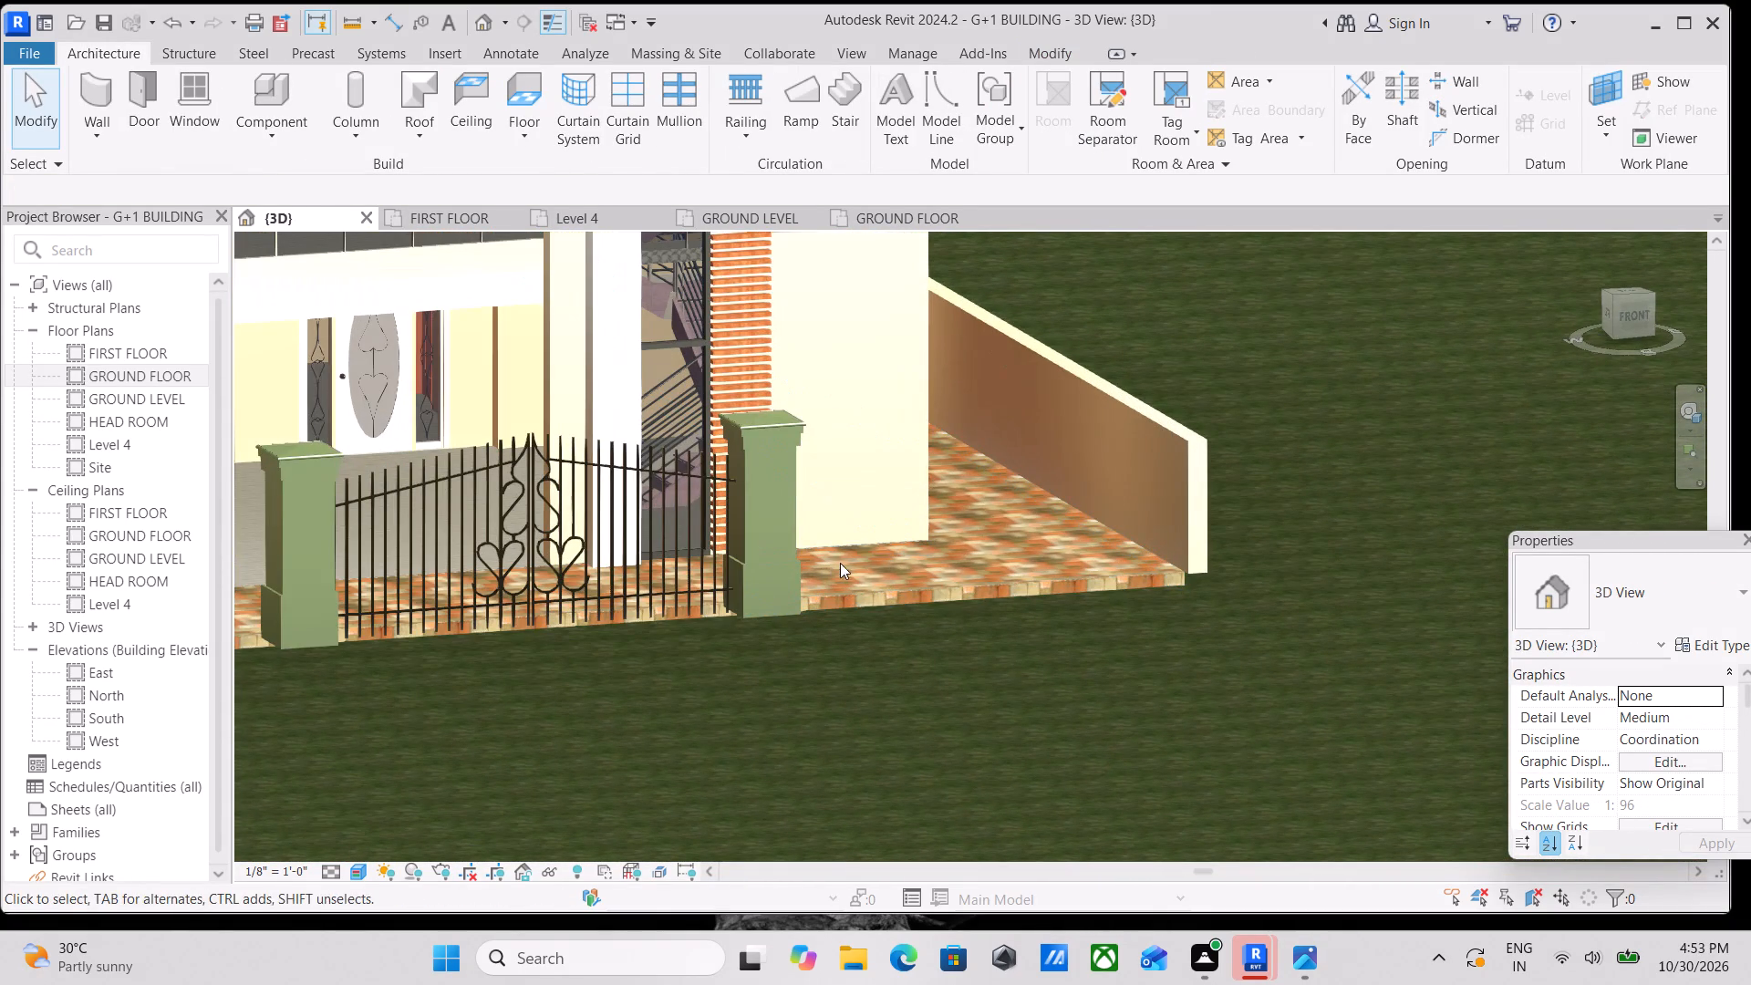
middle_drag(896, 574, 846, 573)
scroll(1140, 503, down, 2)
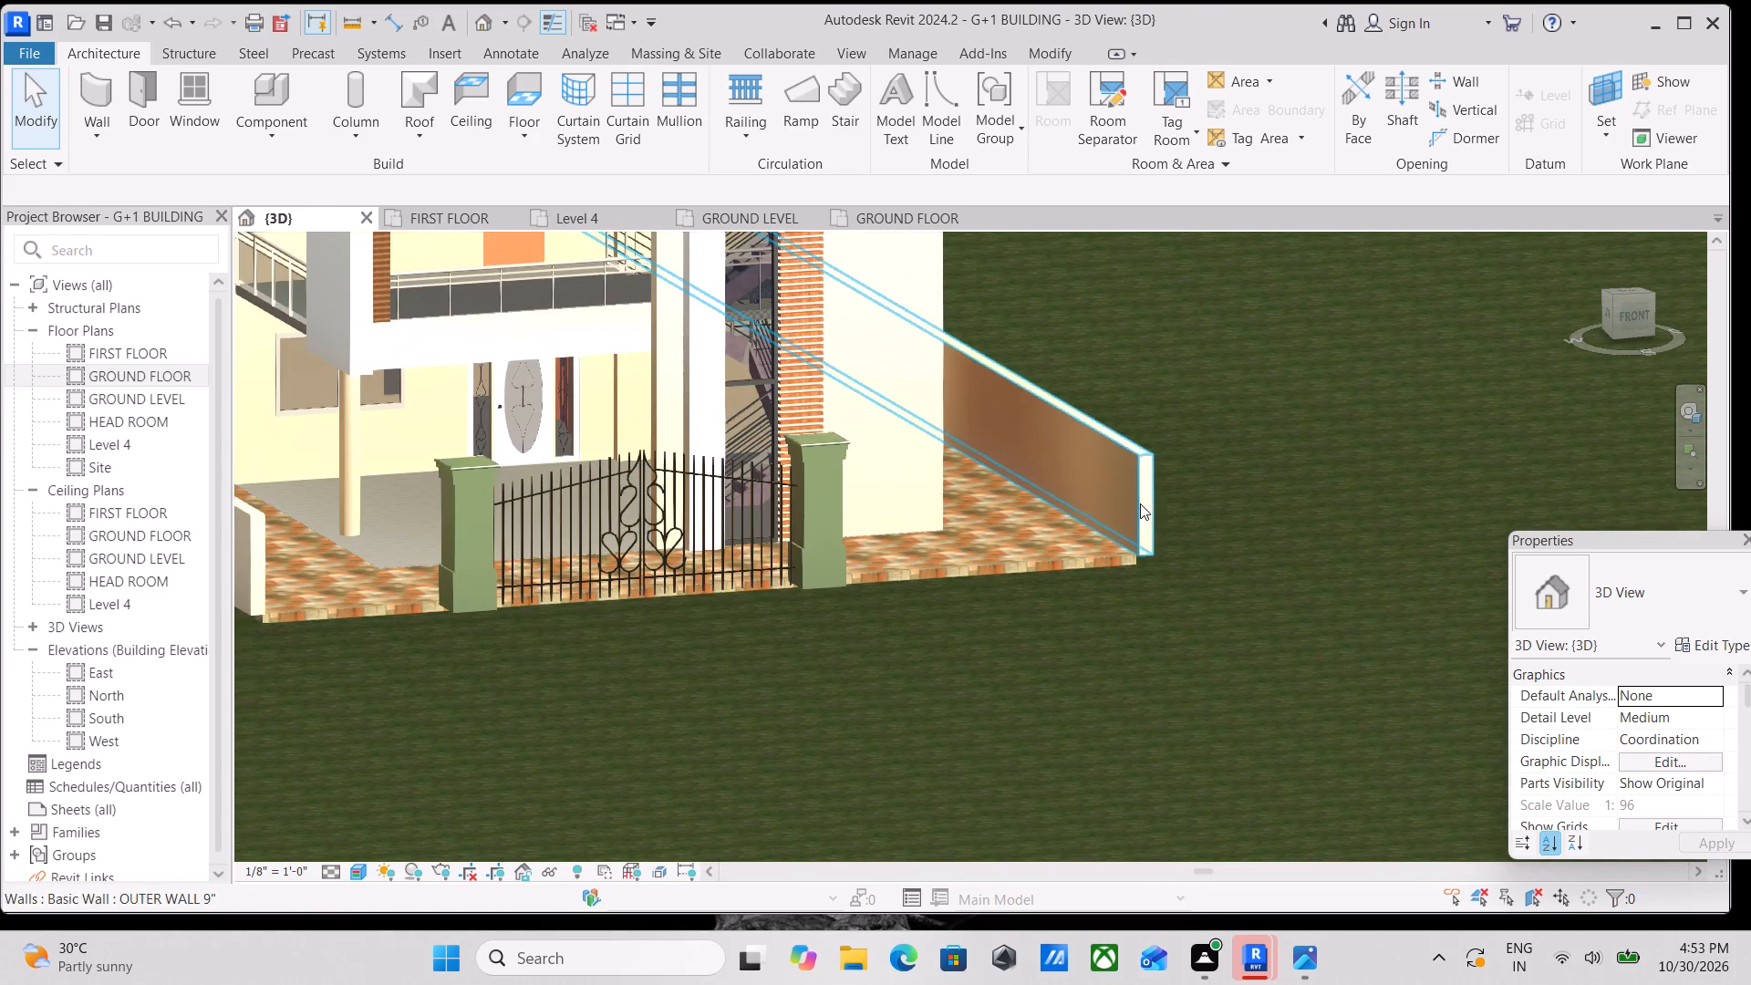
middle_drag(1140, 503, 1153, 510)
scroll(1153, 510, up, 1)
scroll(1150, 513, down, 3)
scroll(1014, 522, down, 1)
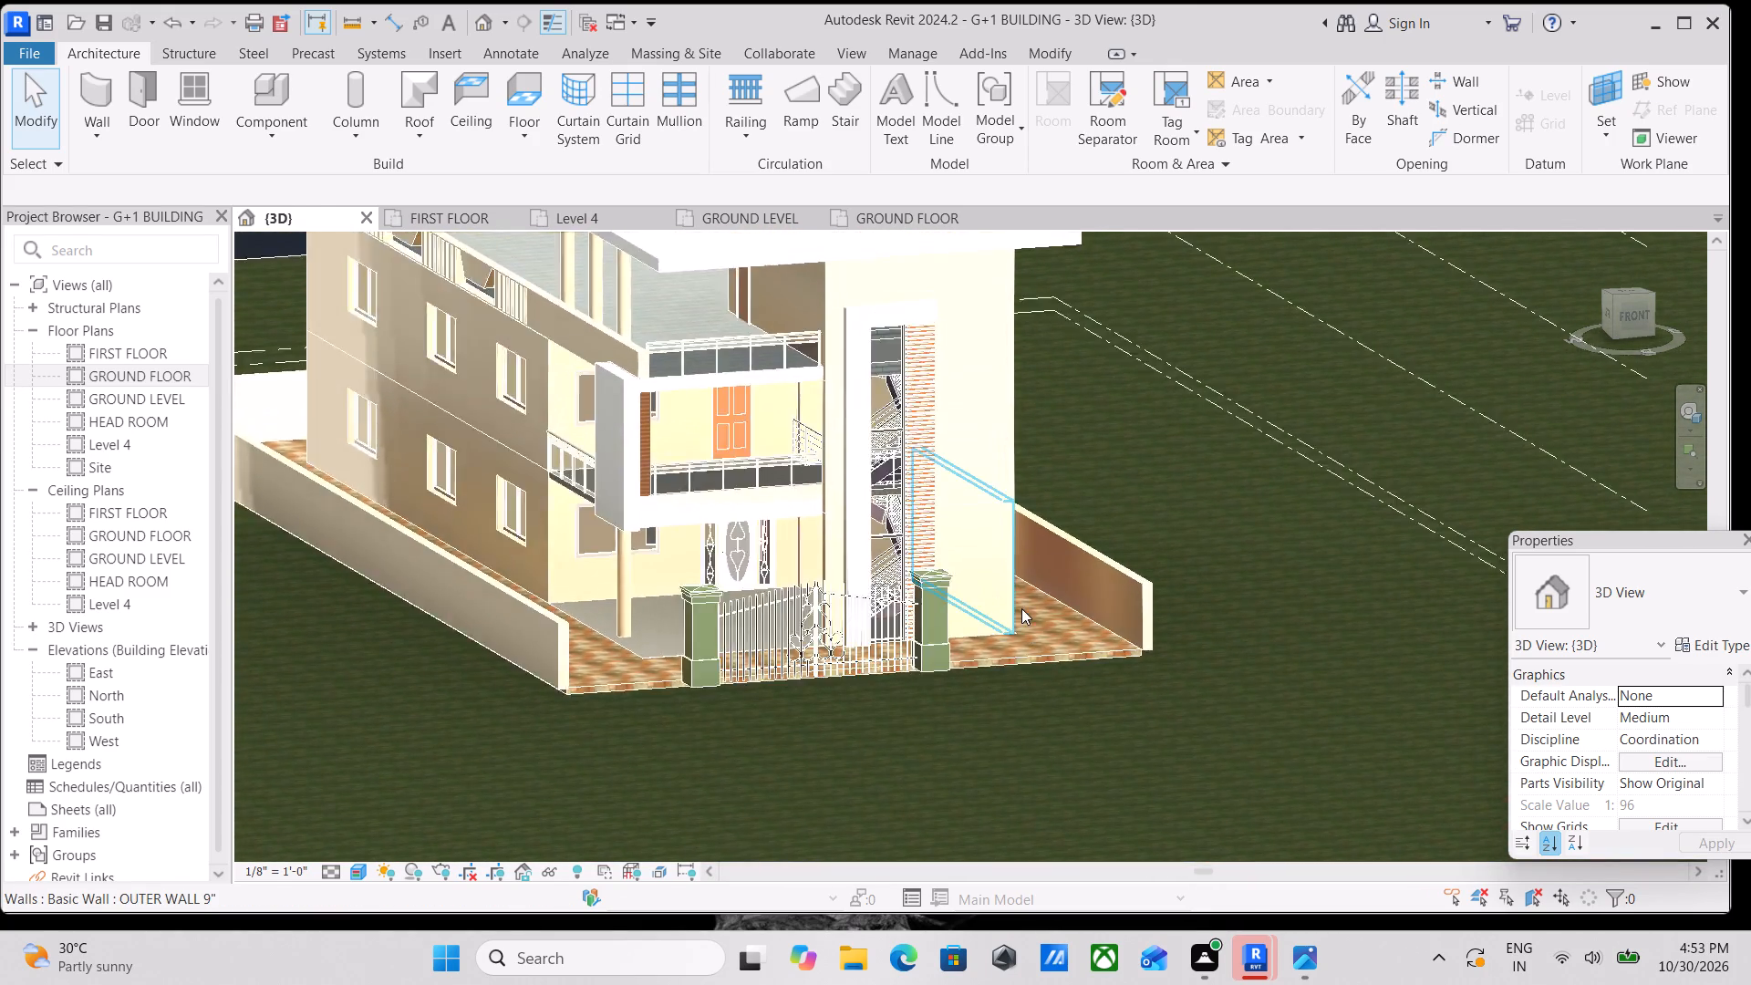
scroll(1012, 582, down, 4)
shift+middle_drag(971, 580, 1037, 768)
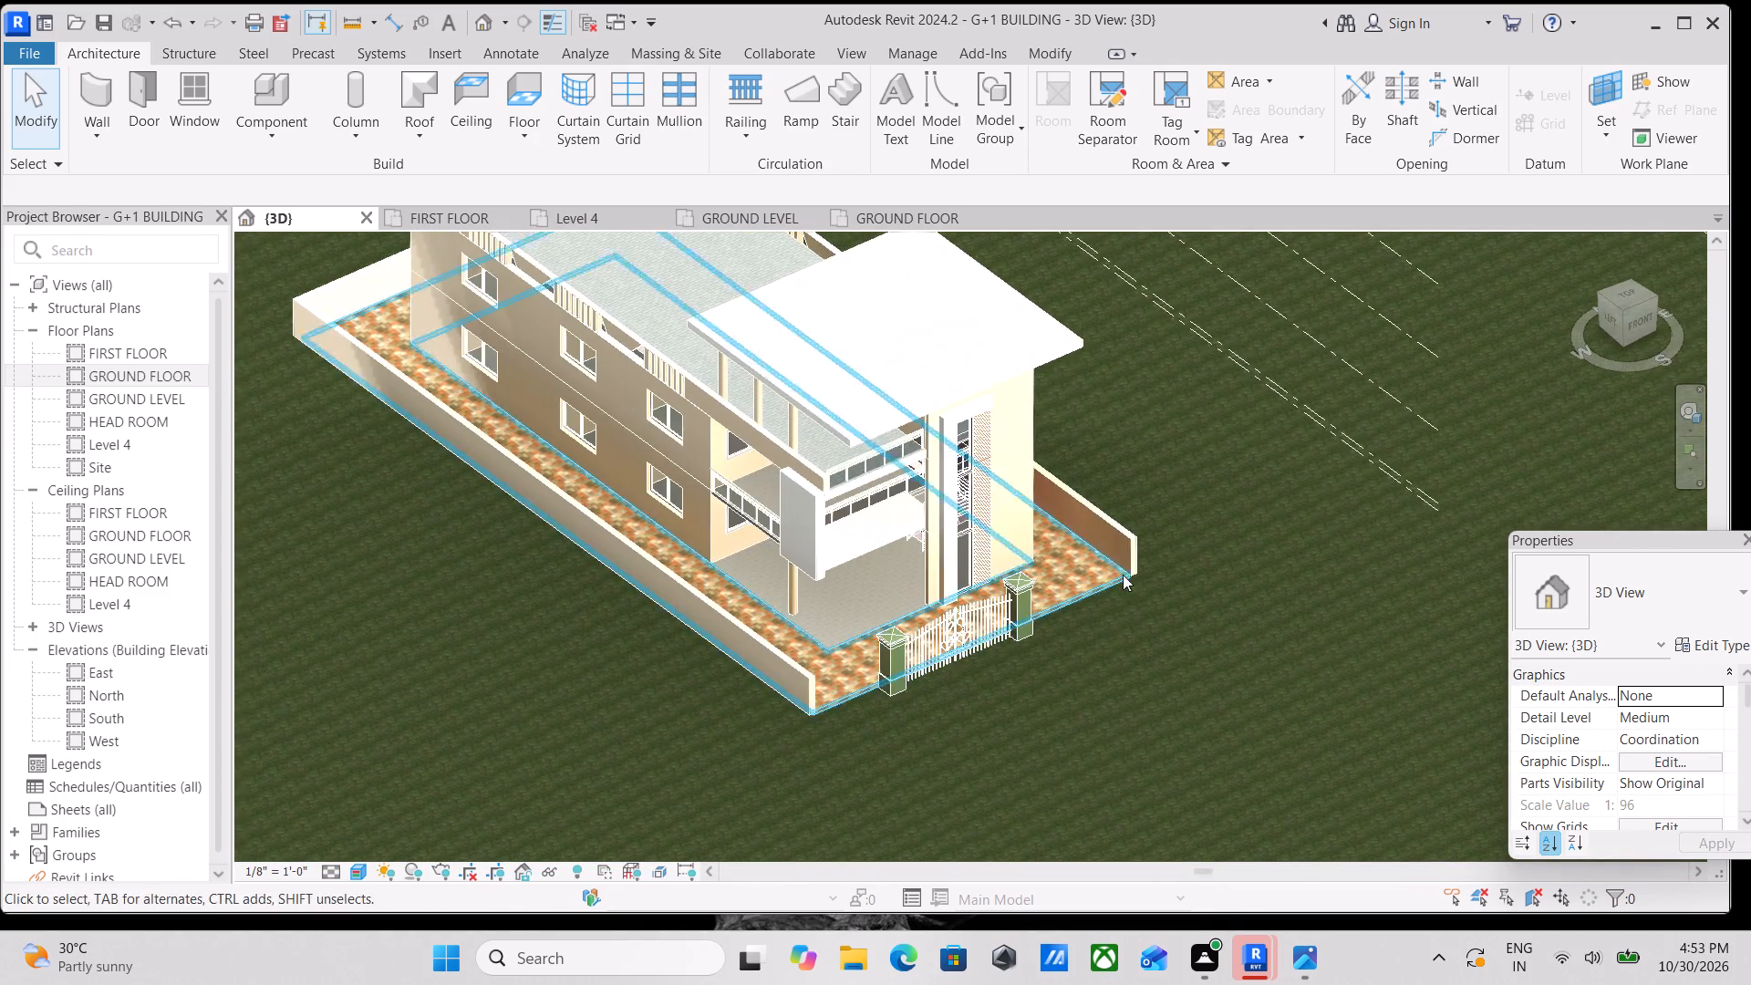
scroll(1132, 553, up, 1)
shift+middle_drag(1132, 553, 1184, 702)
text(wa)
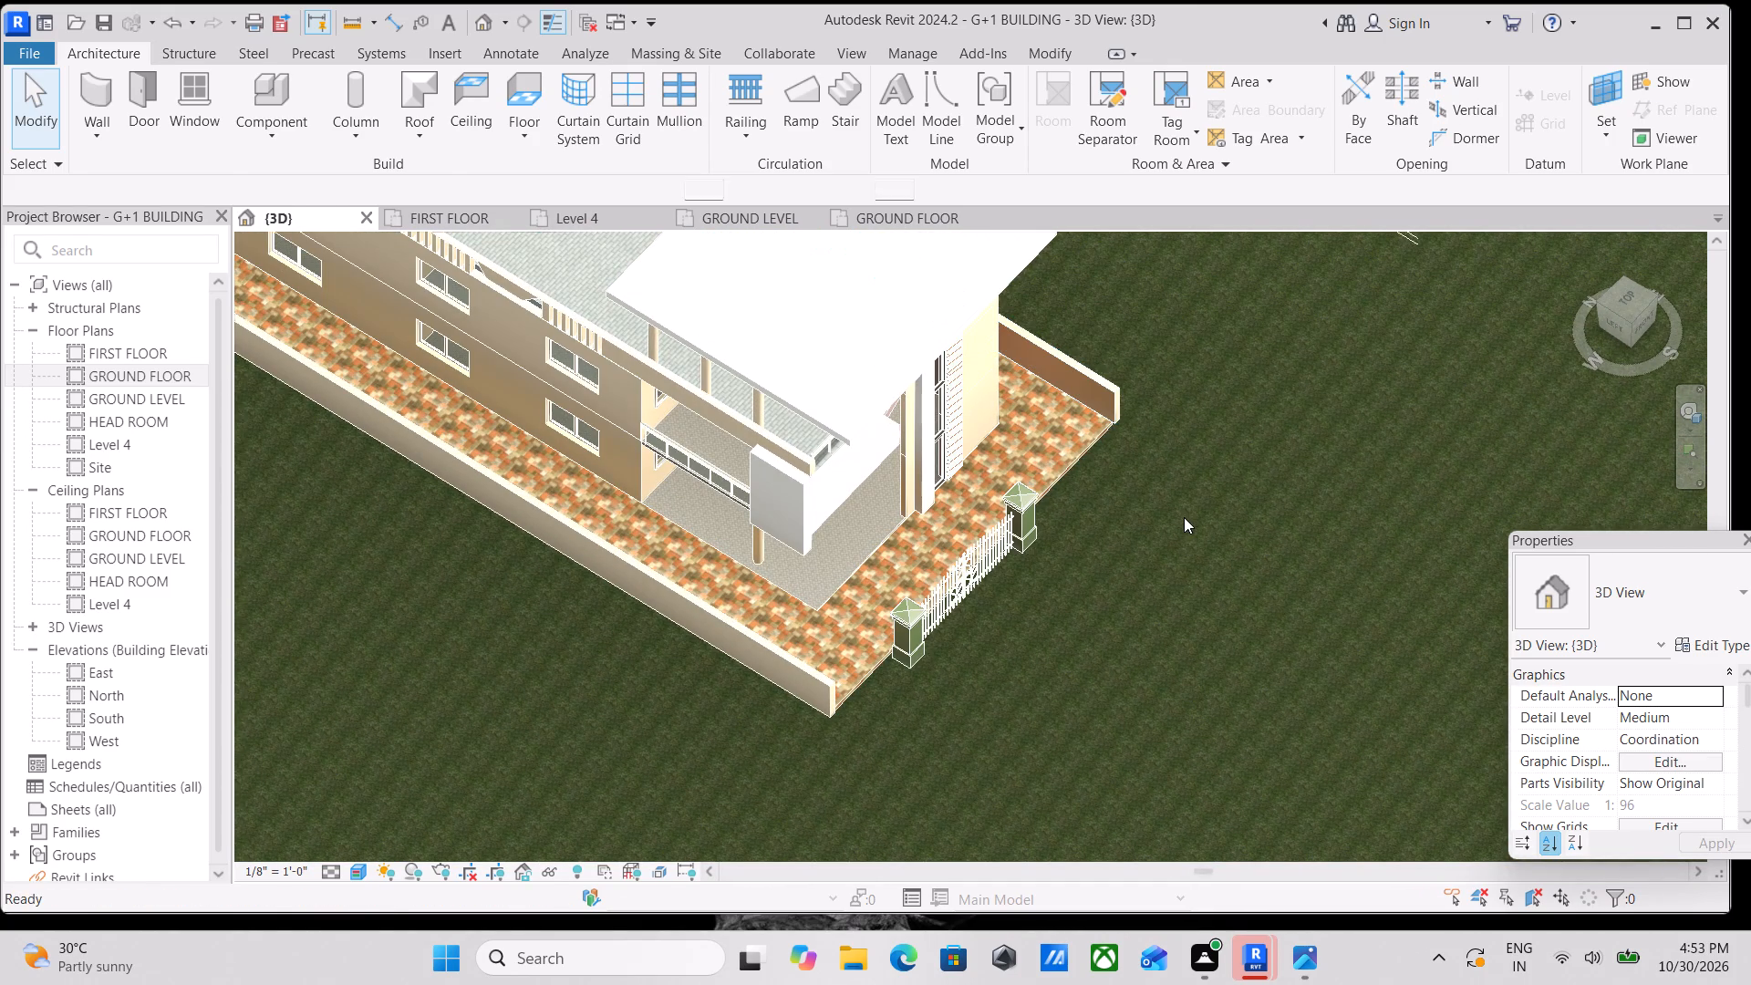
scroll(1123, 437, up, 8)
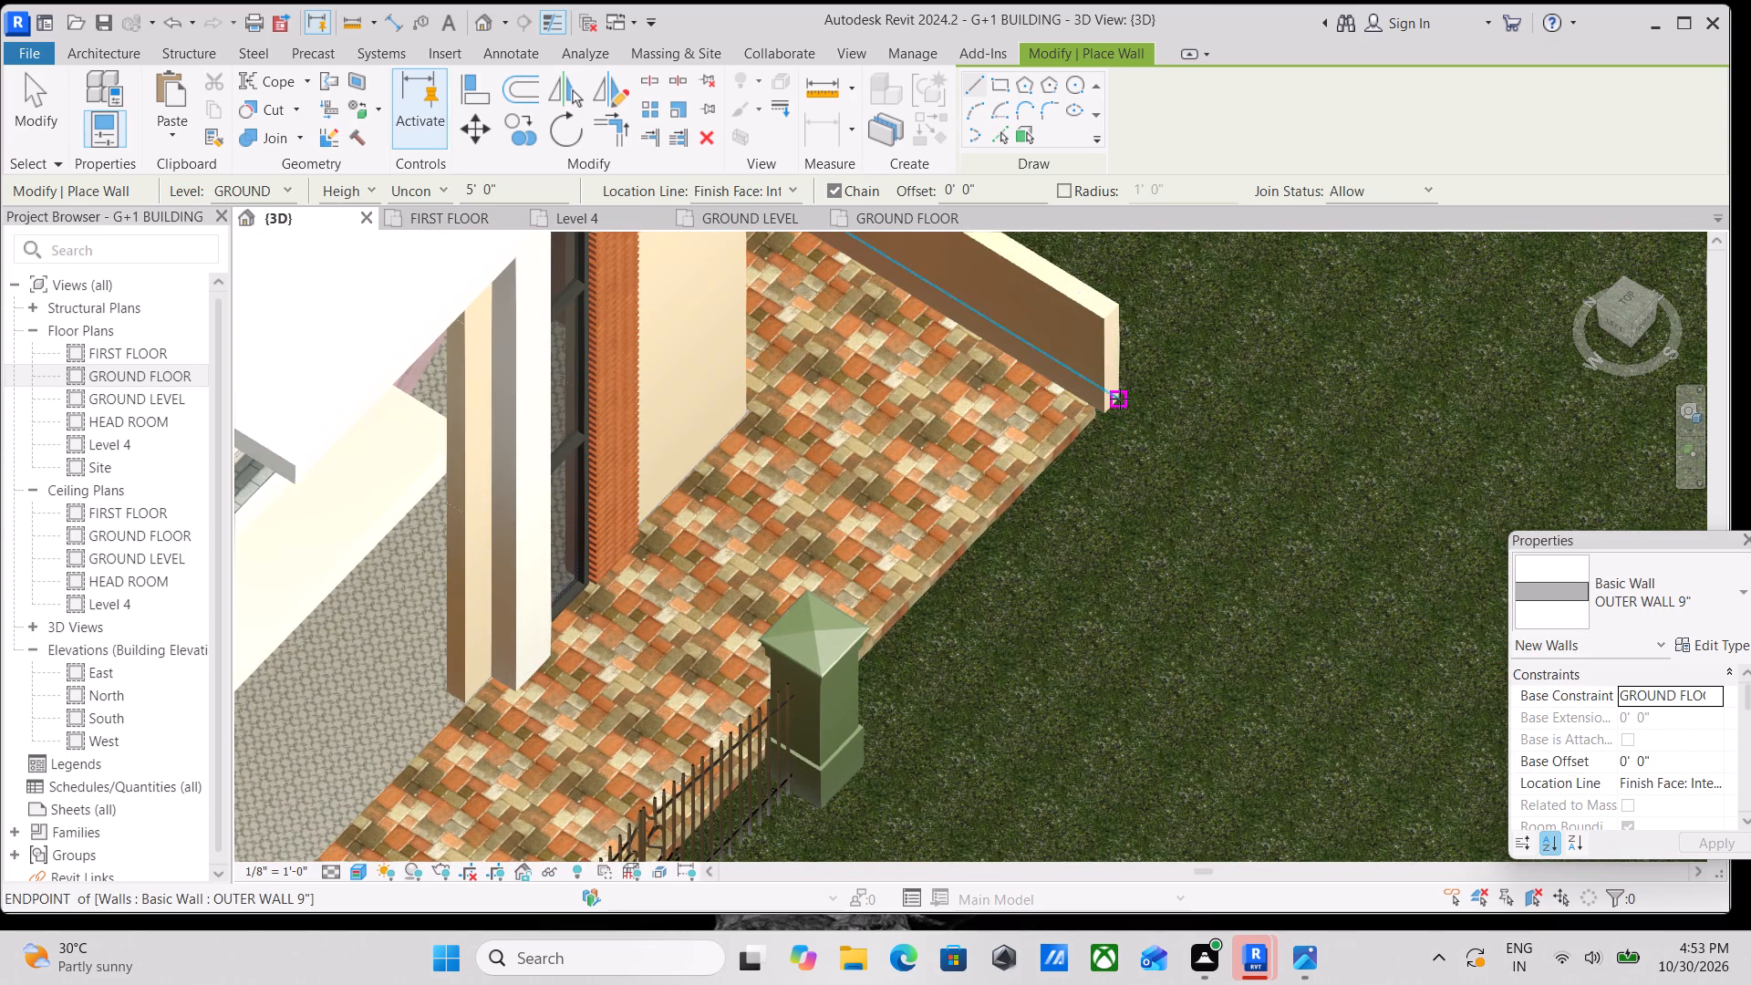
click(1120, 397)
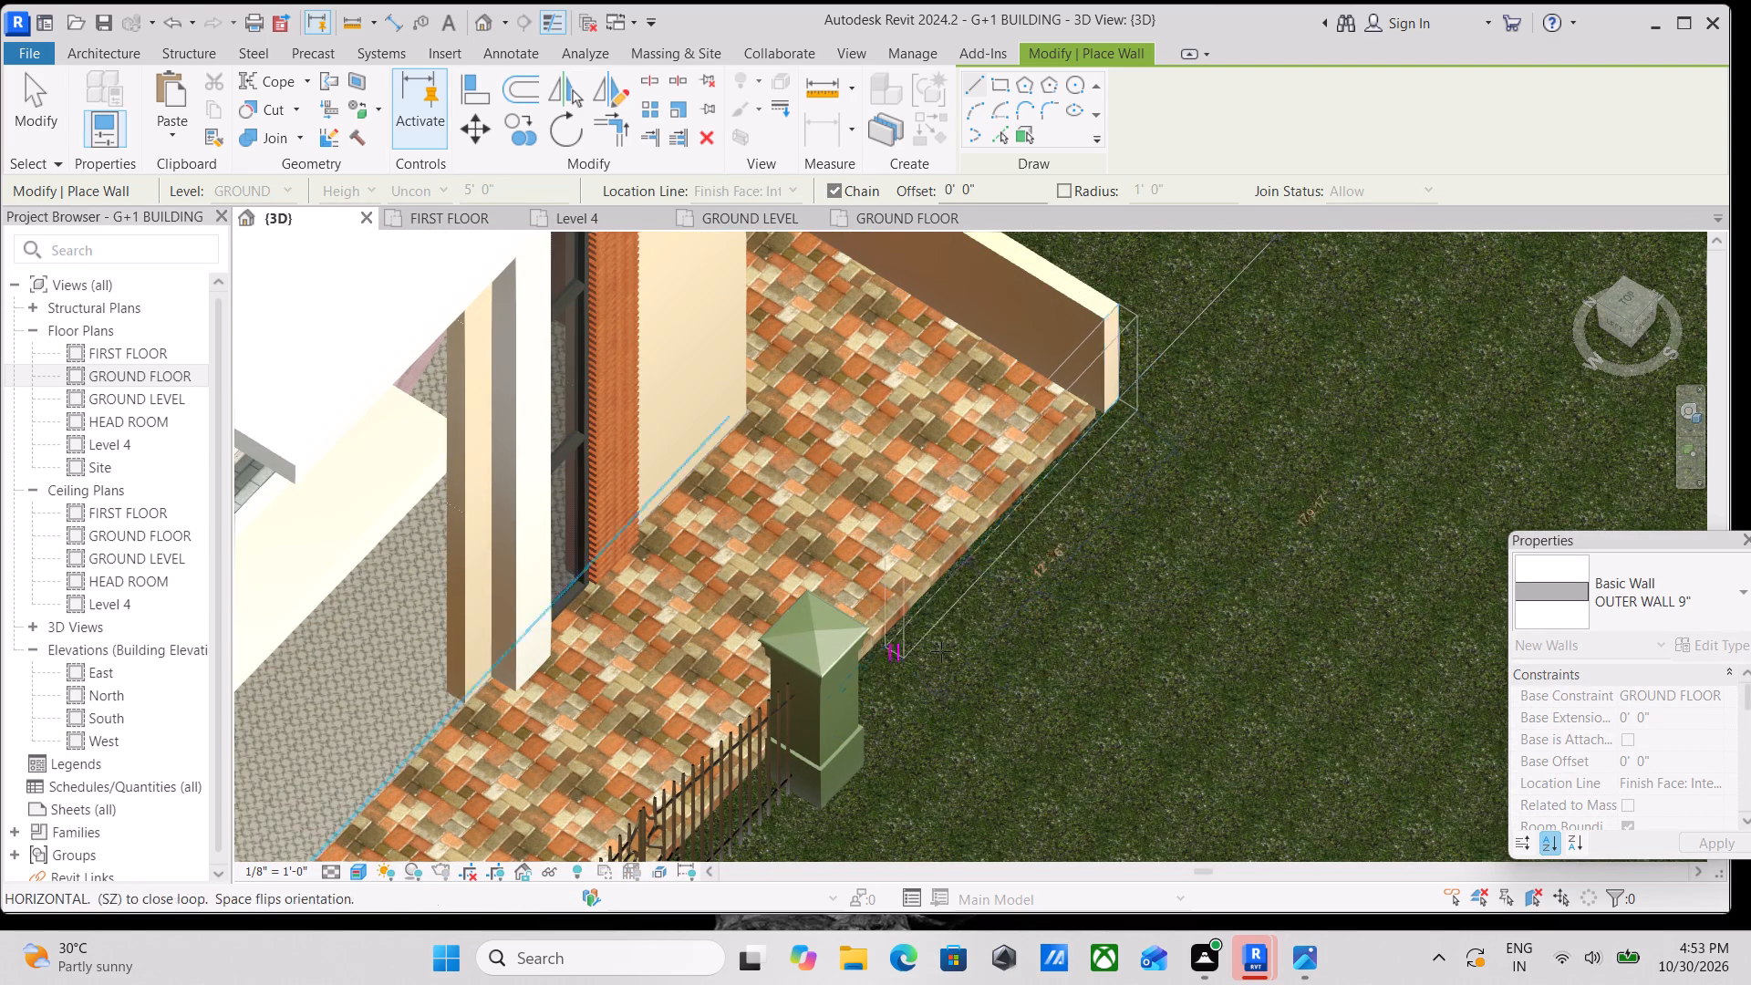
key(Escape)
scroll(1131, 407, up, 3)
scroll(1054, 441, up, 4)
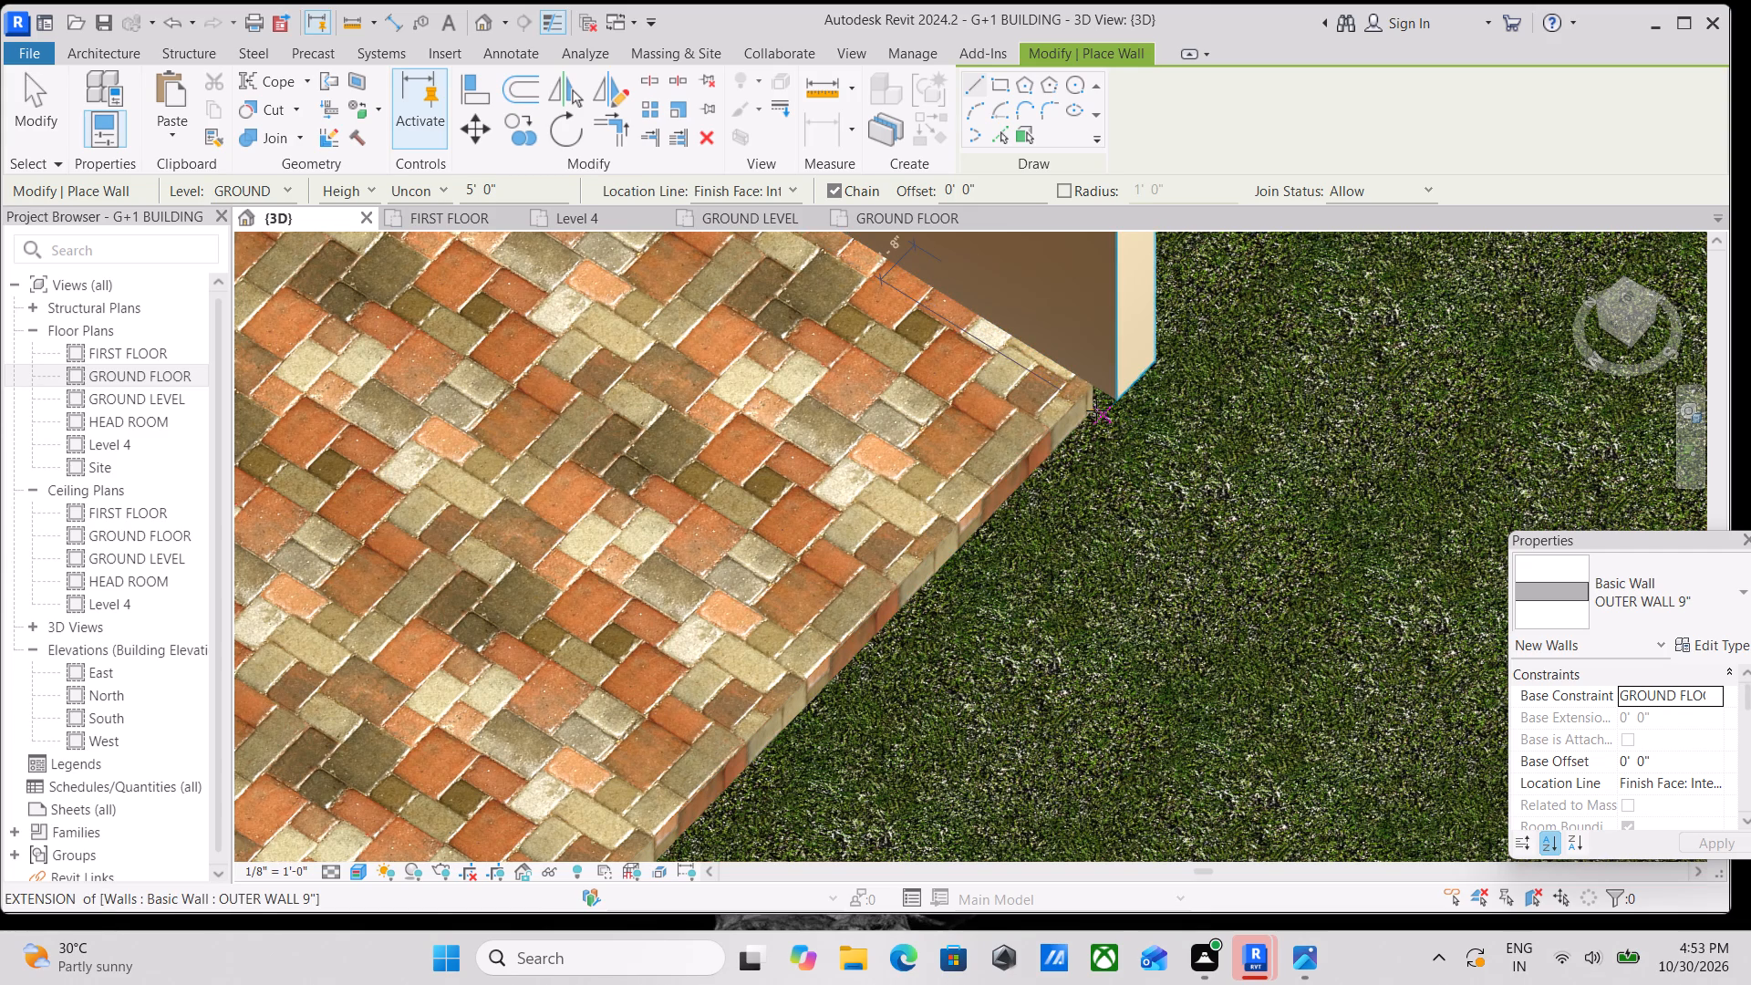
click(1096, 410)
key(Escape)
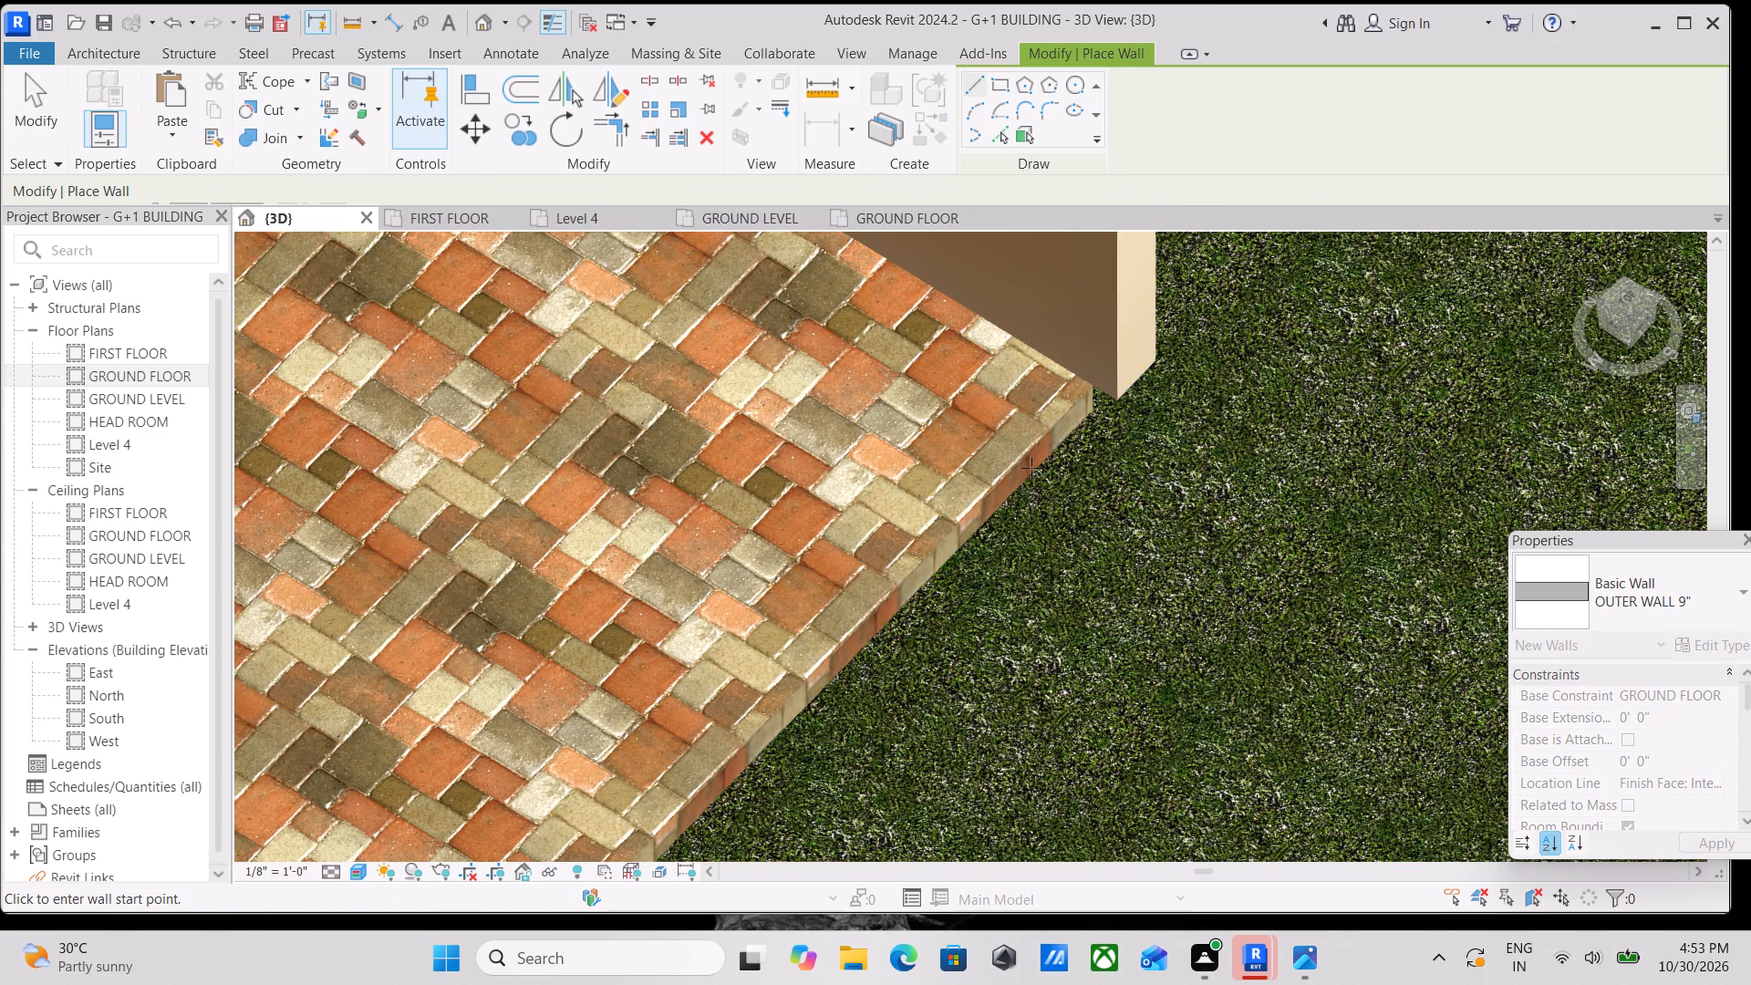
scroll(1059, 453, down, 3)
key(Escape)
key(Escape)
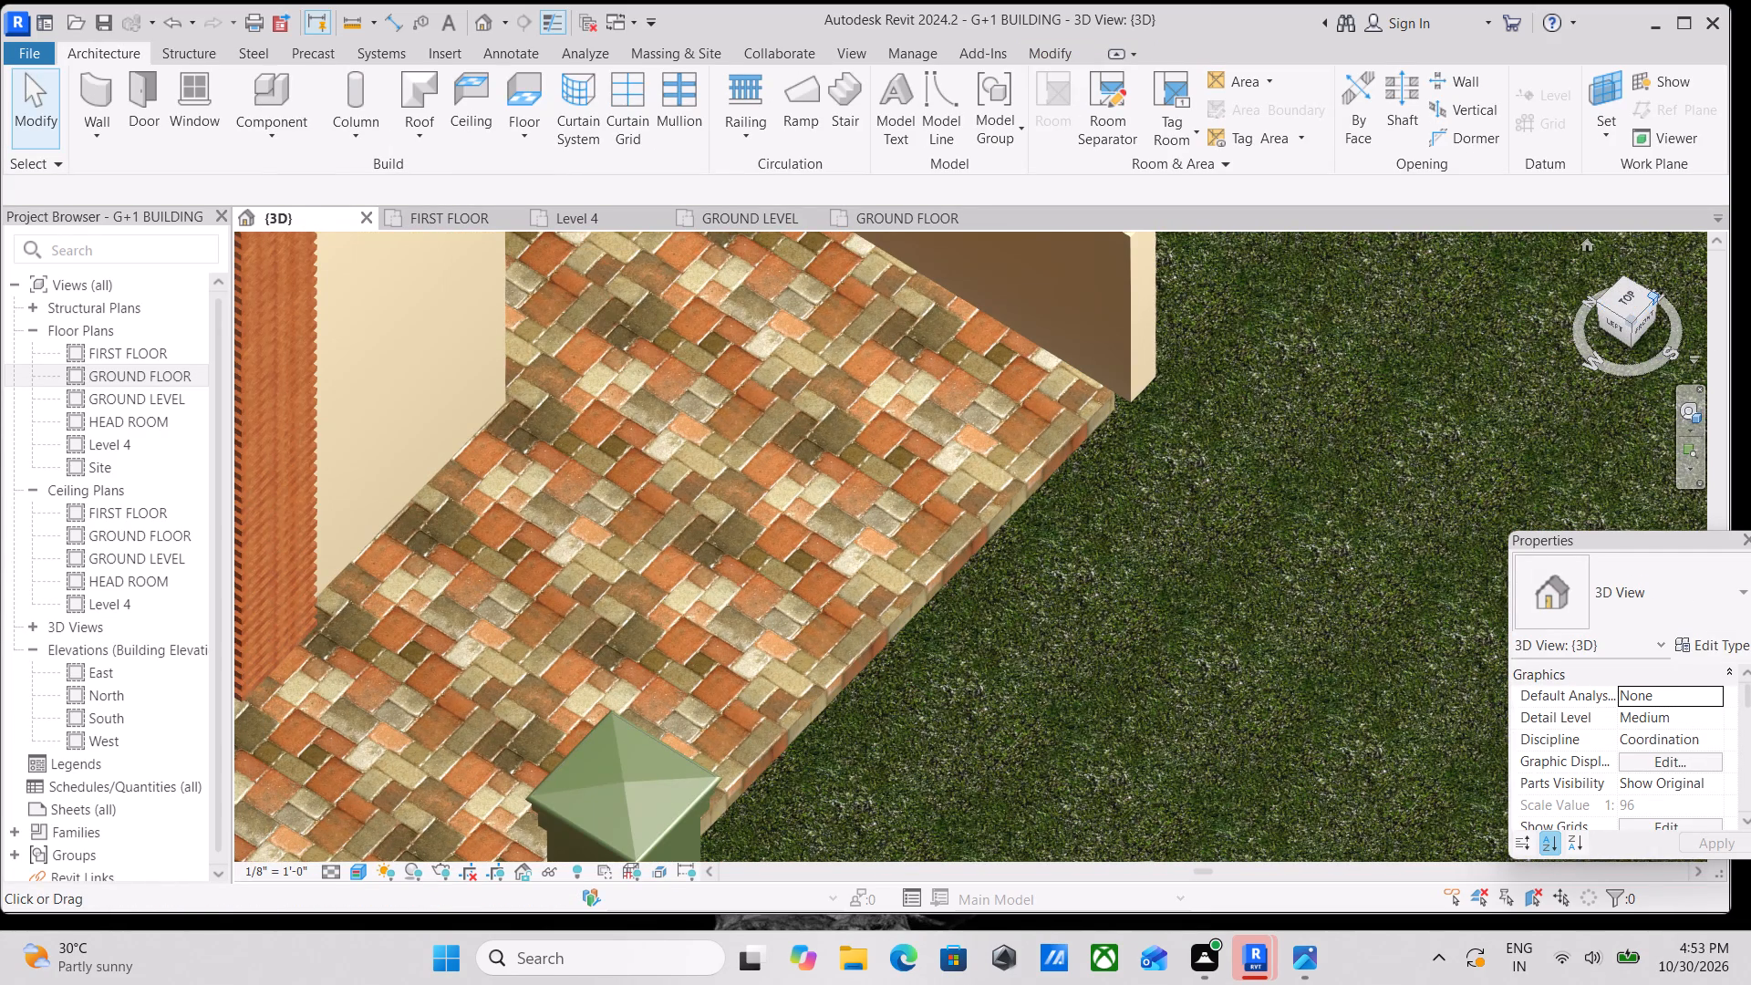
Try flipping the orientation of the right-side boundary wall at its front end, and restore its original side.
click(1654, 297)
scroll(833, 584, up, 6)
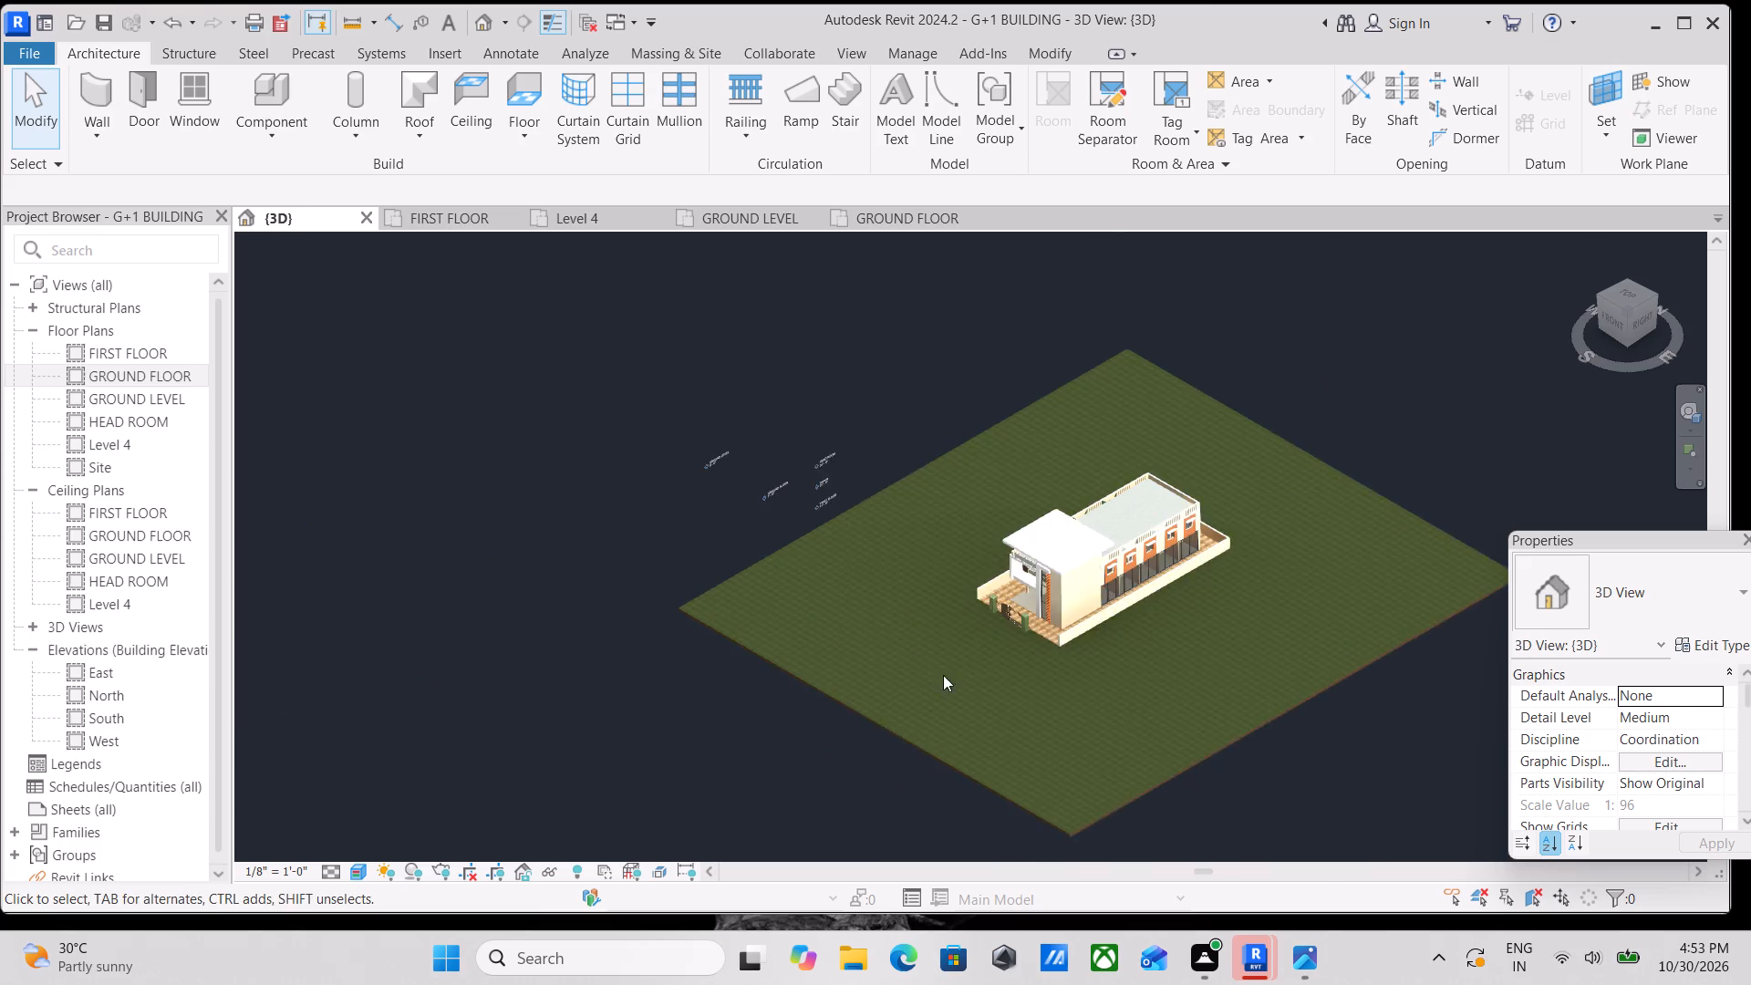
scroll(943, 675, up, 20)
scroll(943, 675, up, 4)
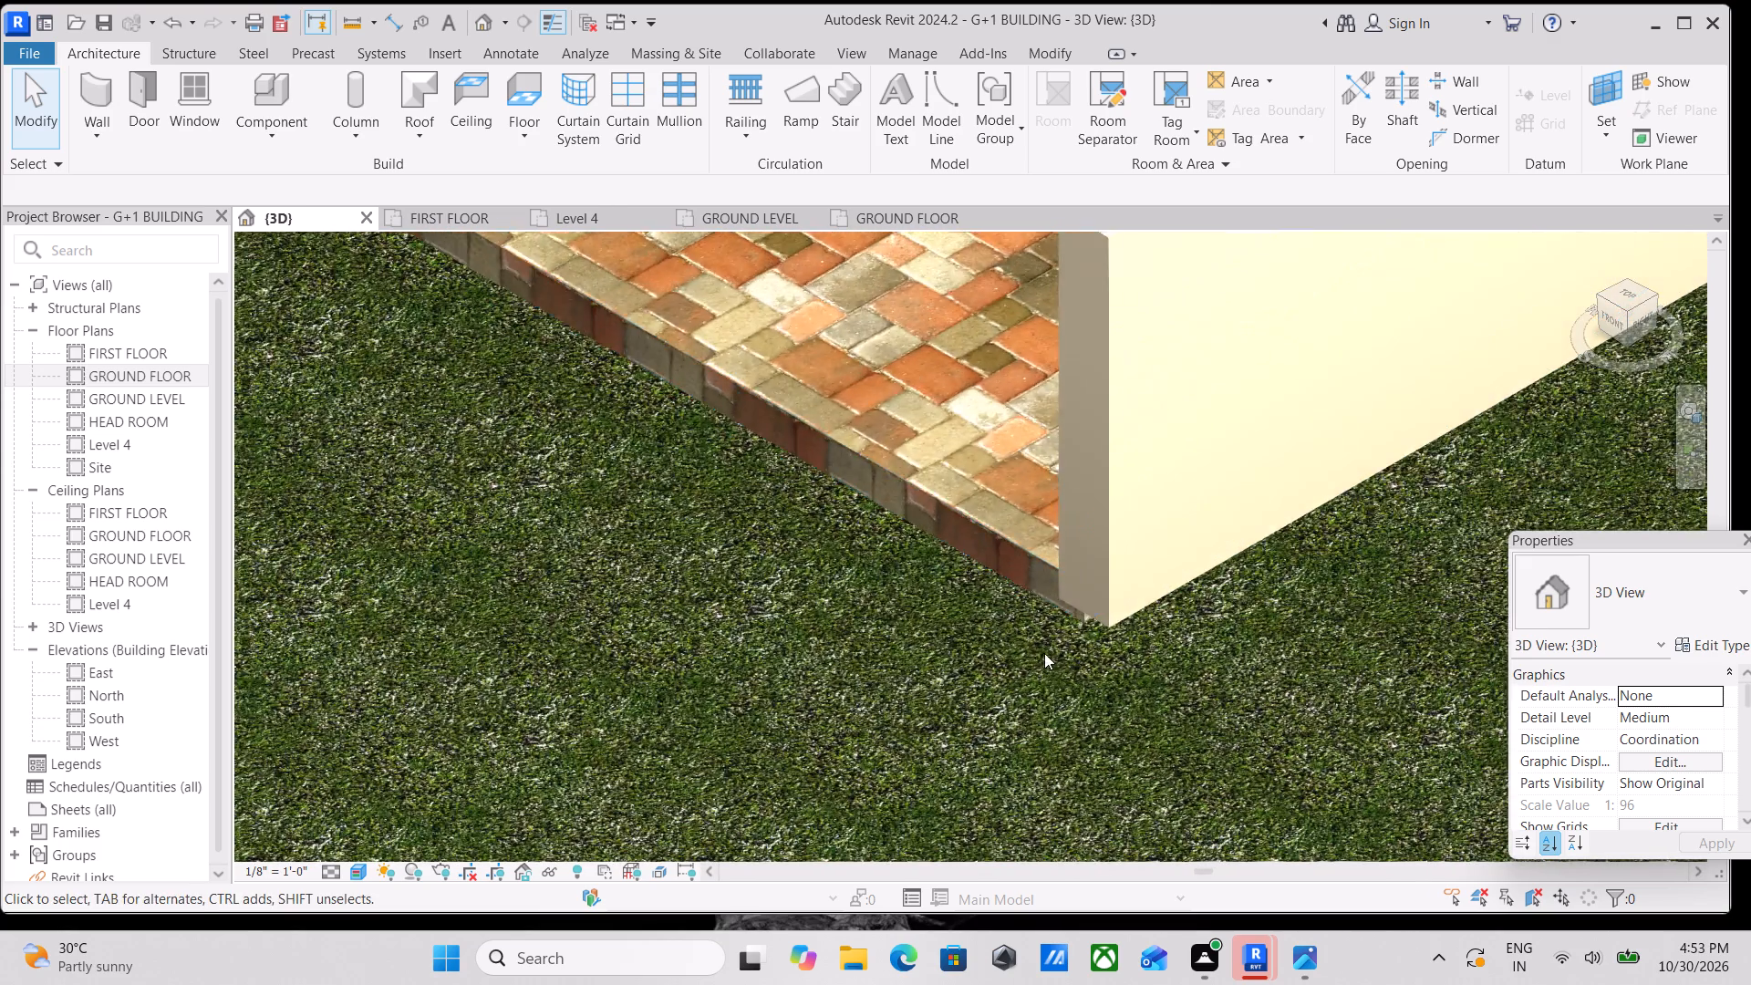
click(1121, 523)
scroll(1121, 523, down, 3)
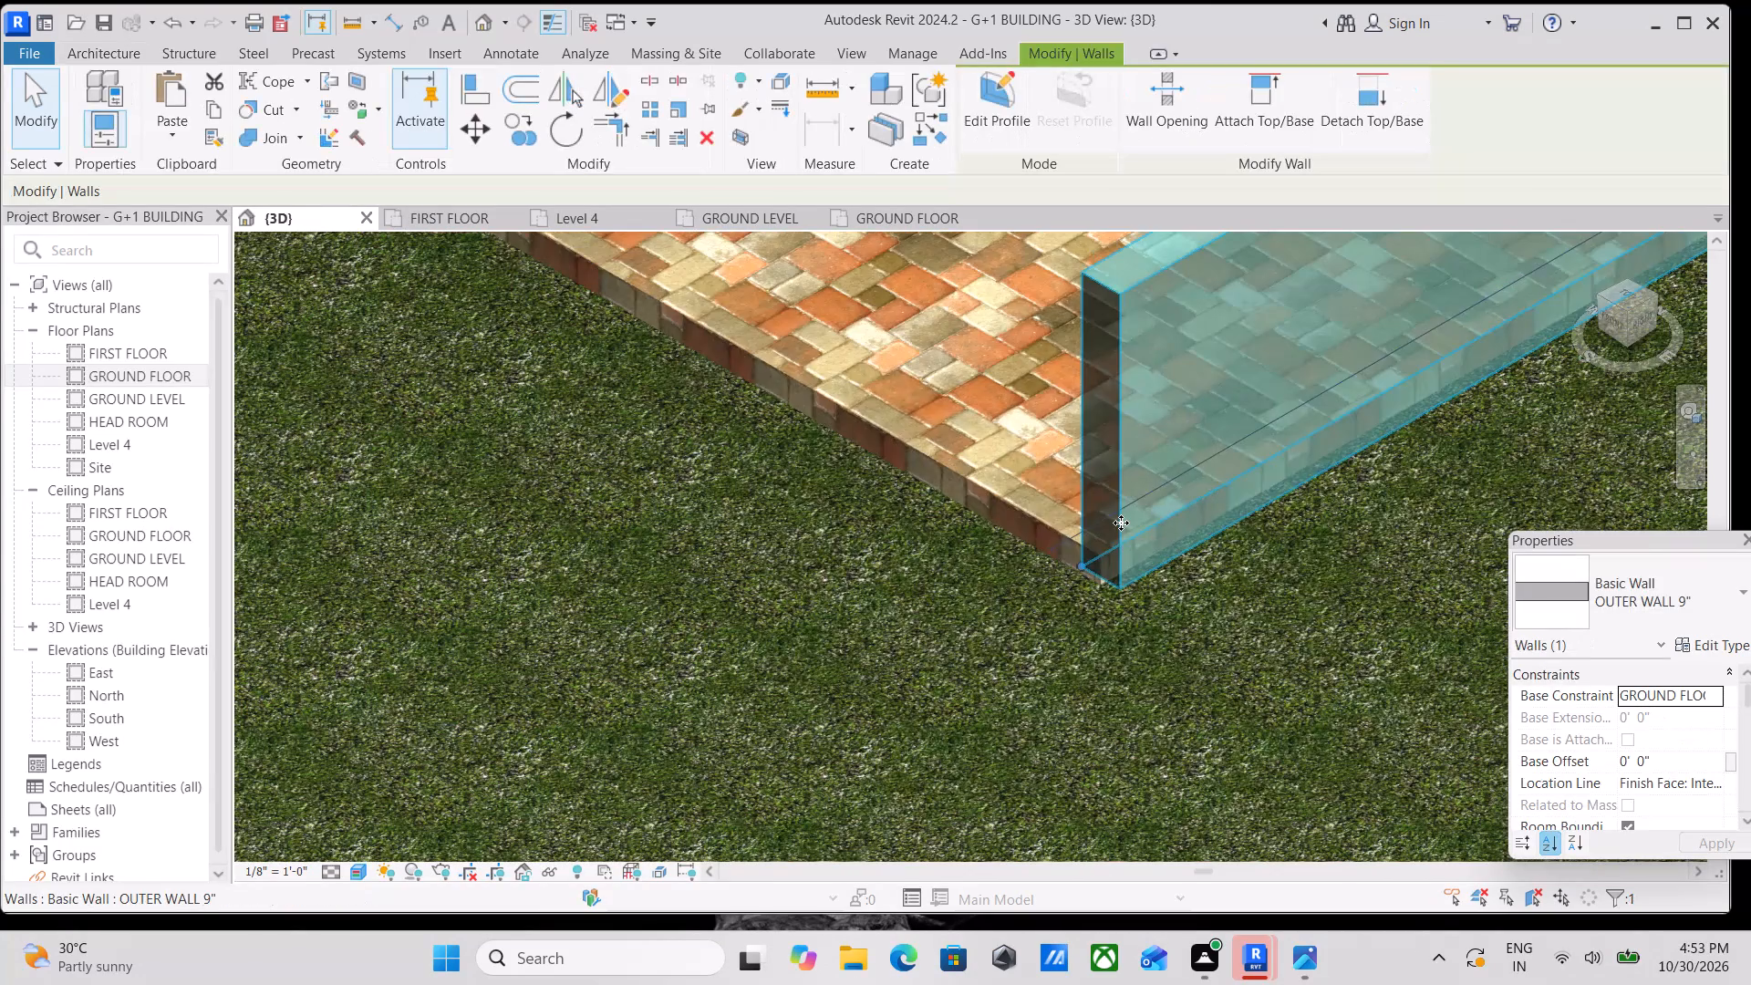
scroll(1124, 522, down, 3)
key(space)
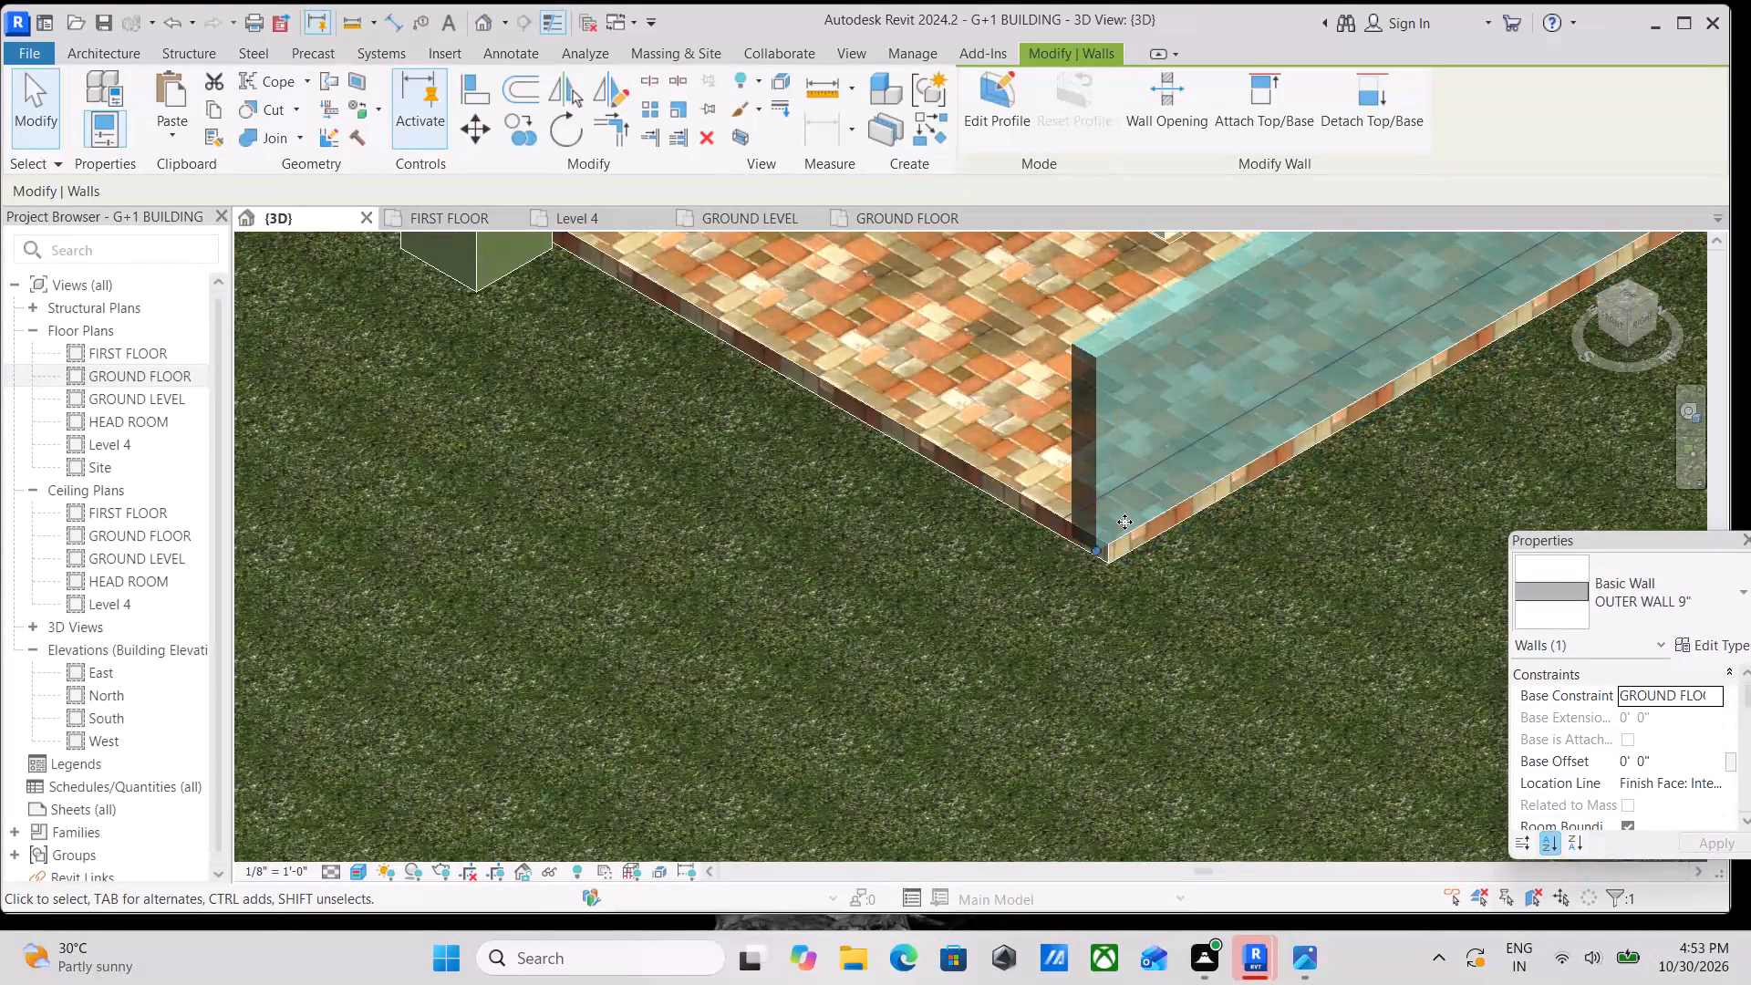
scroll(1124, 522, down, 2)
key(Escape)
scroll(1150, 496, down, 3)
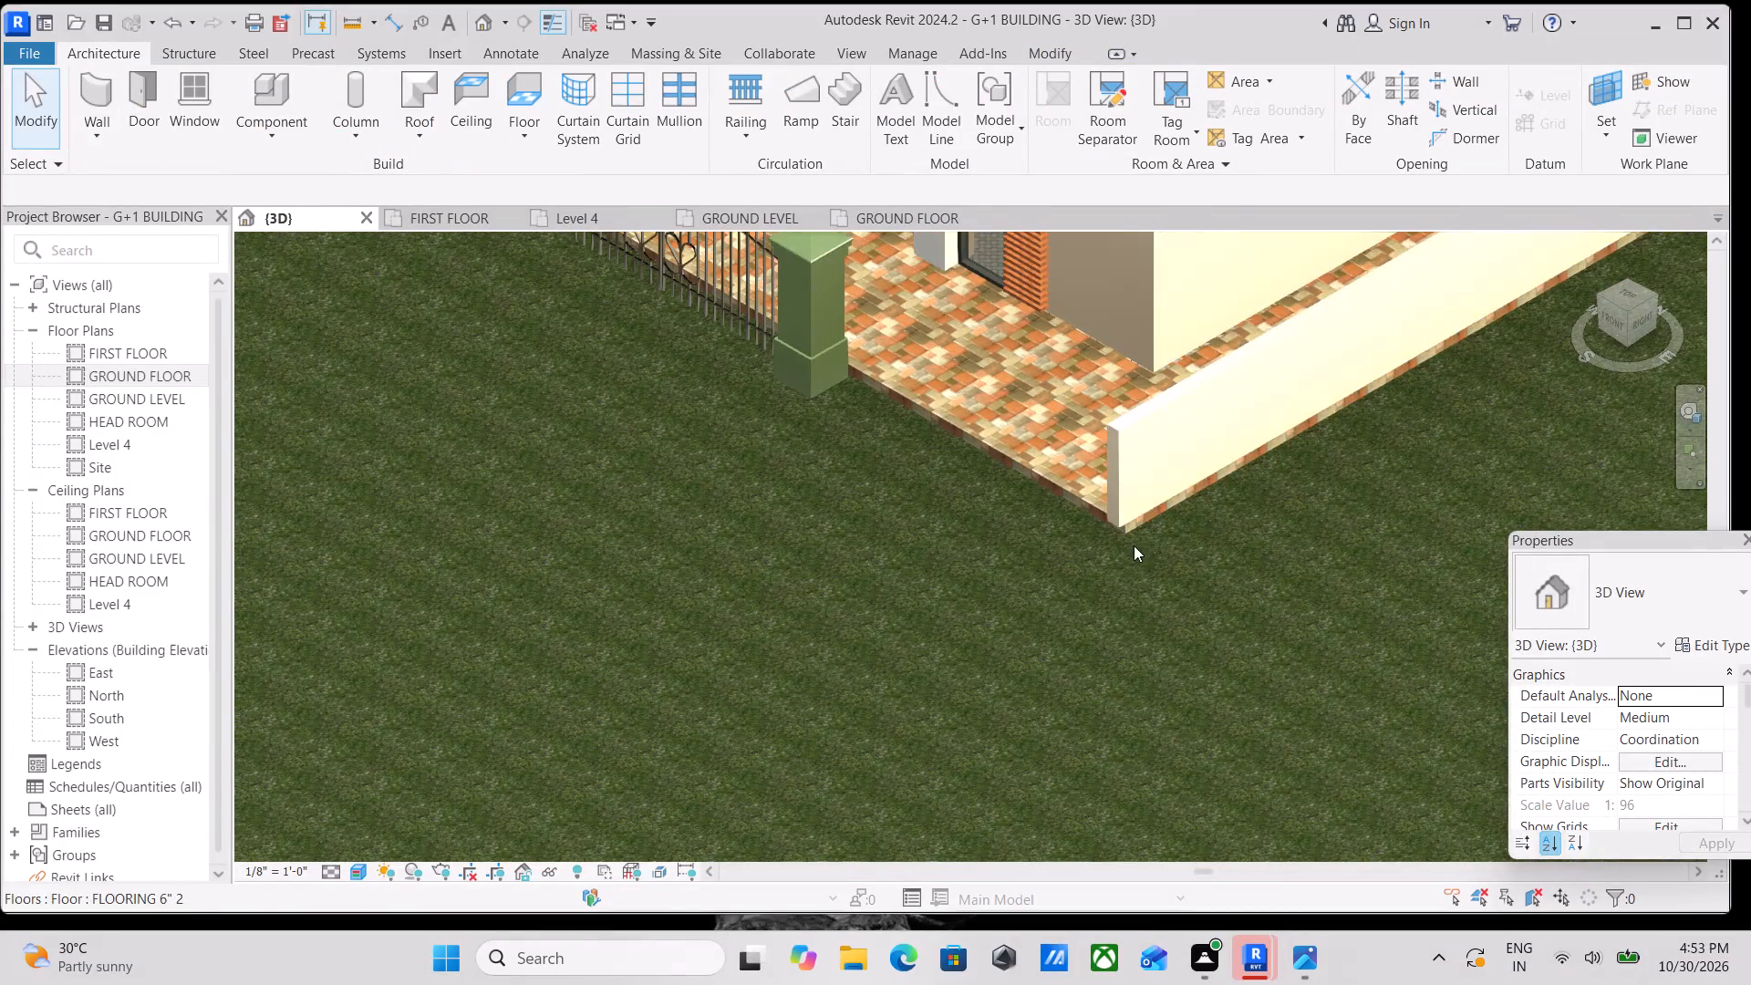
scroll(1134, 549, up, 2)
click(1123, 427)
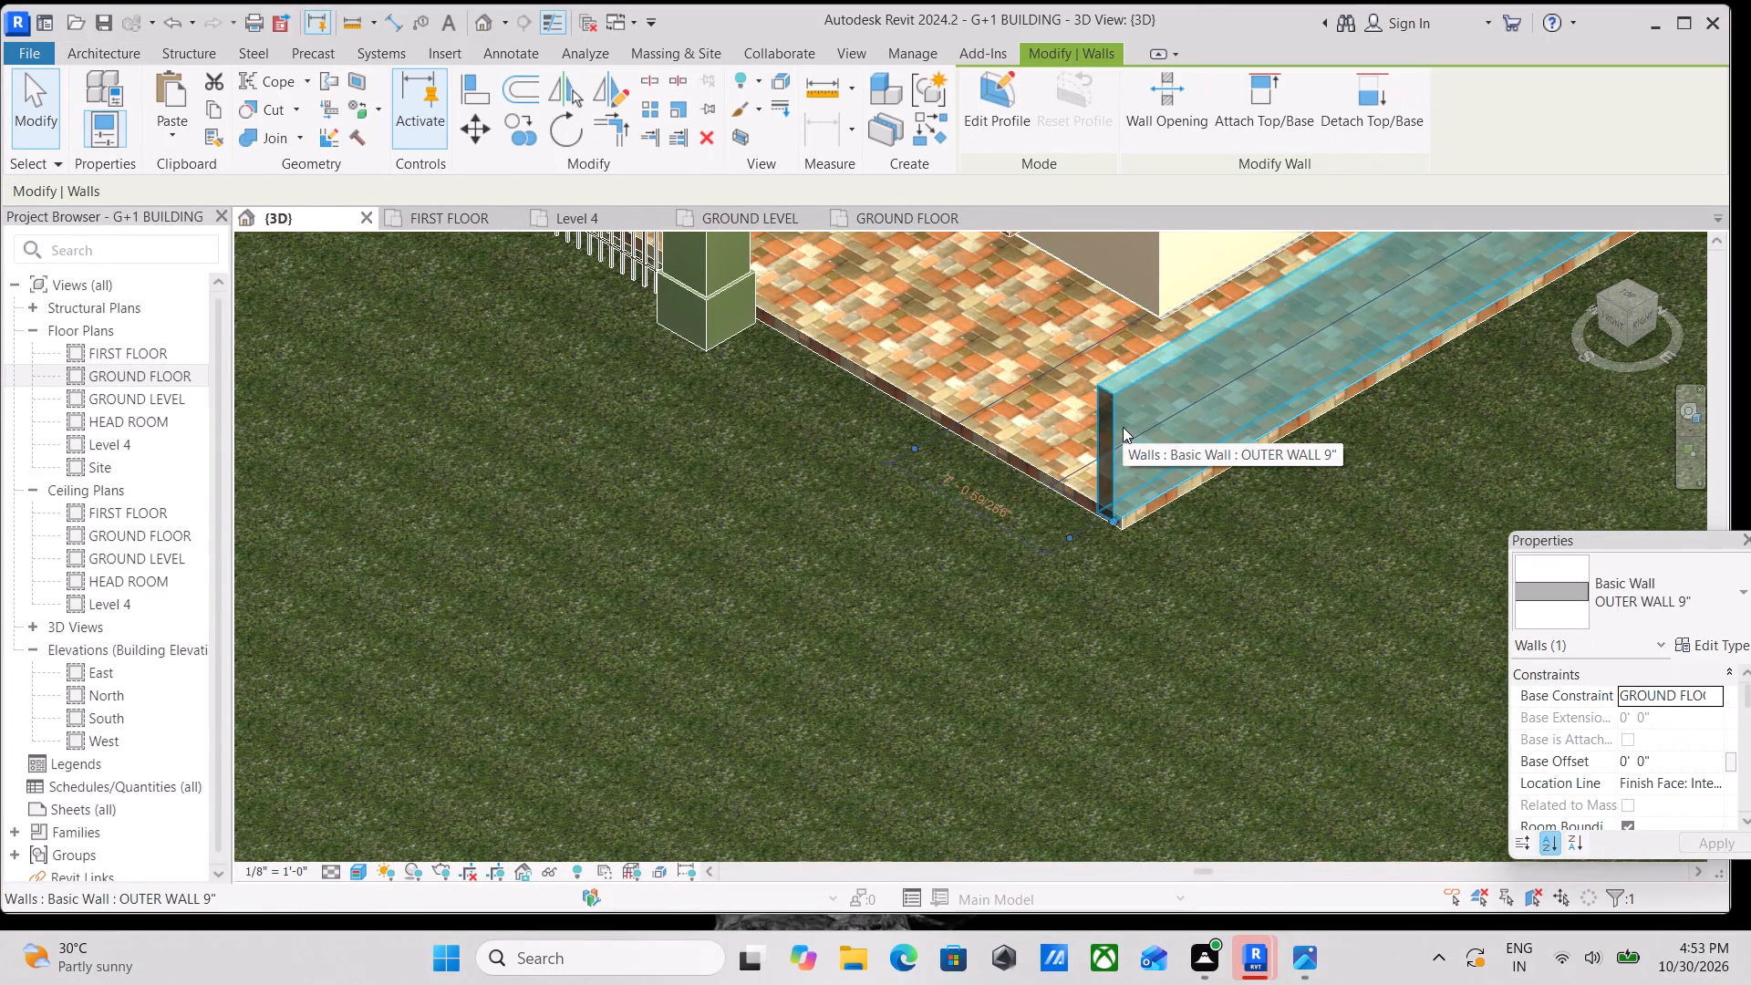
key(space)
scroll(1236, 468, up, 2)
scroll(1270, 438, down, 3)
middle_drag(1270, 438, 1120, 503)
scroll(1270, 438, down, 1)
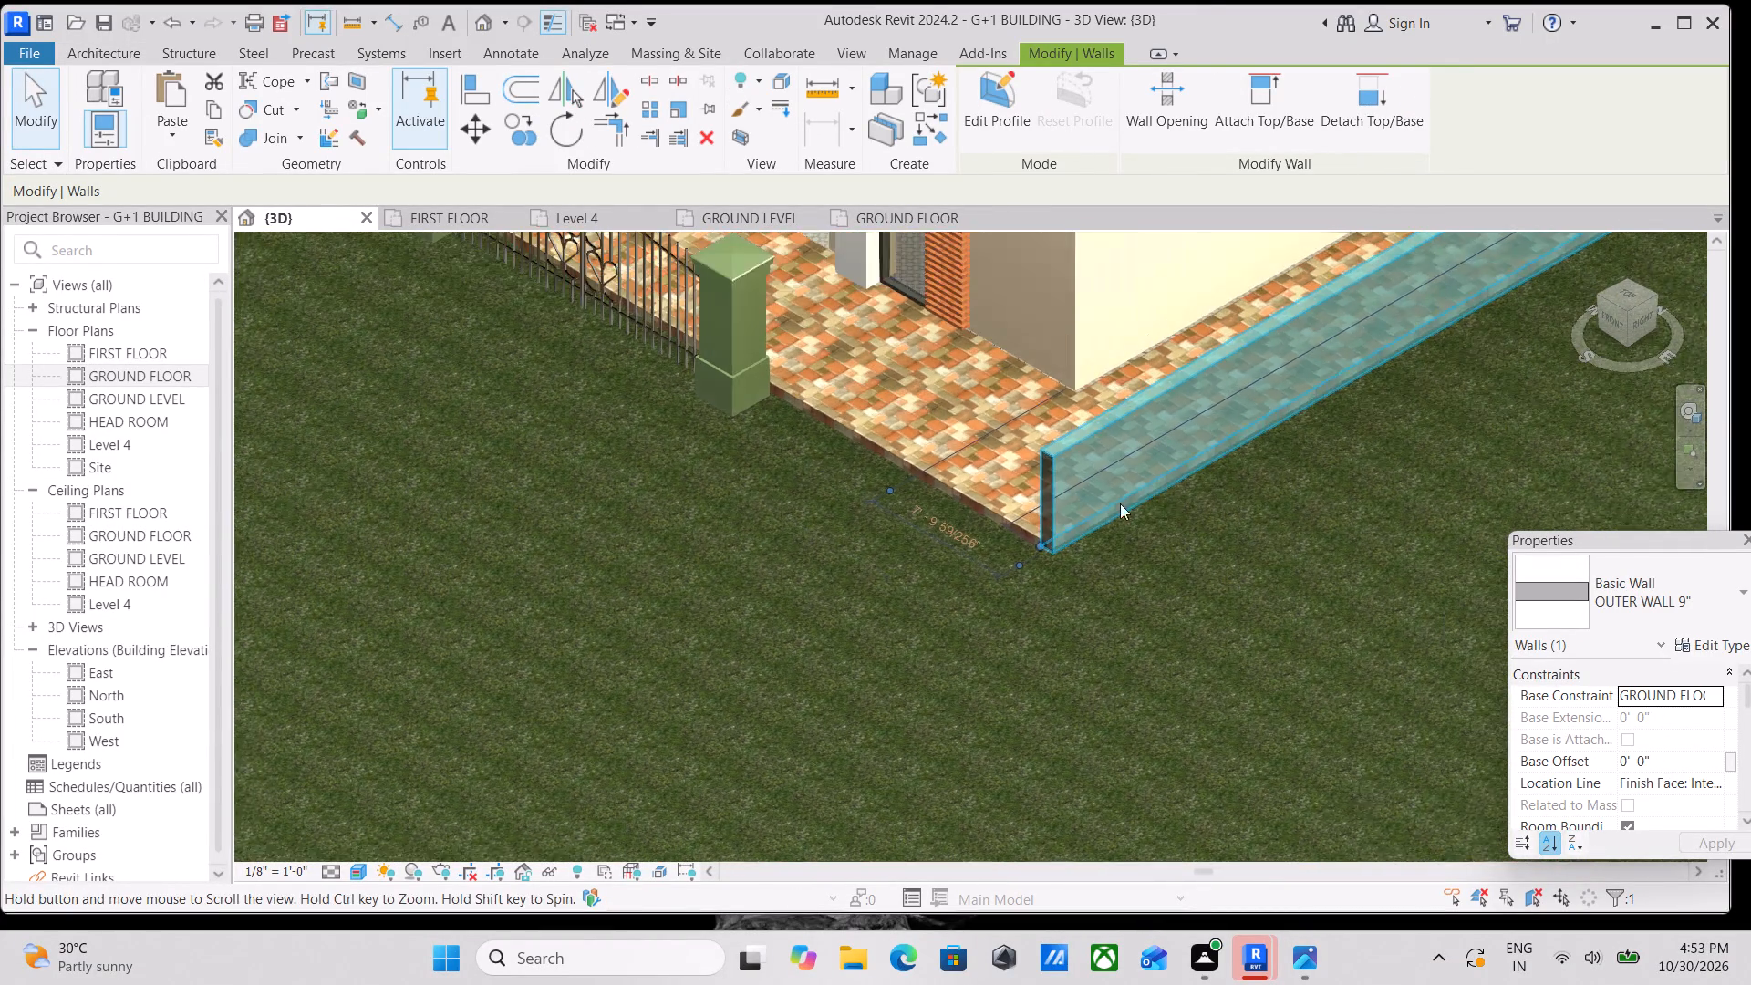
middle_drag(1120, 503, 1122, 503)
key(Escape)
Extend the base of the right-side boundary wall down to a base offset of -1' 0".
click(1636, 314)
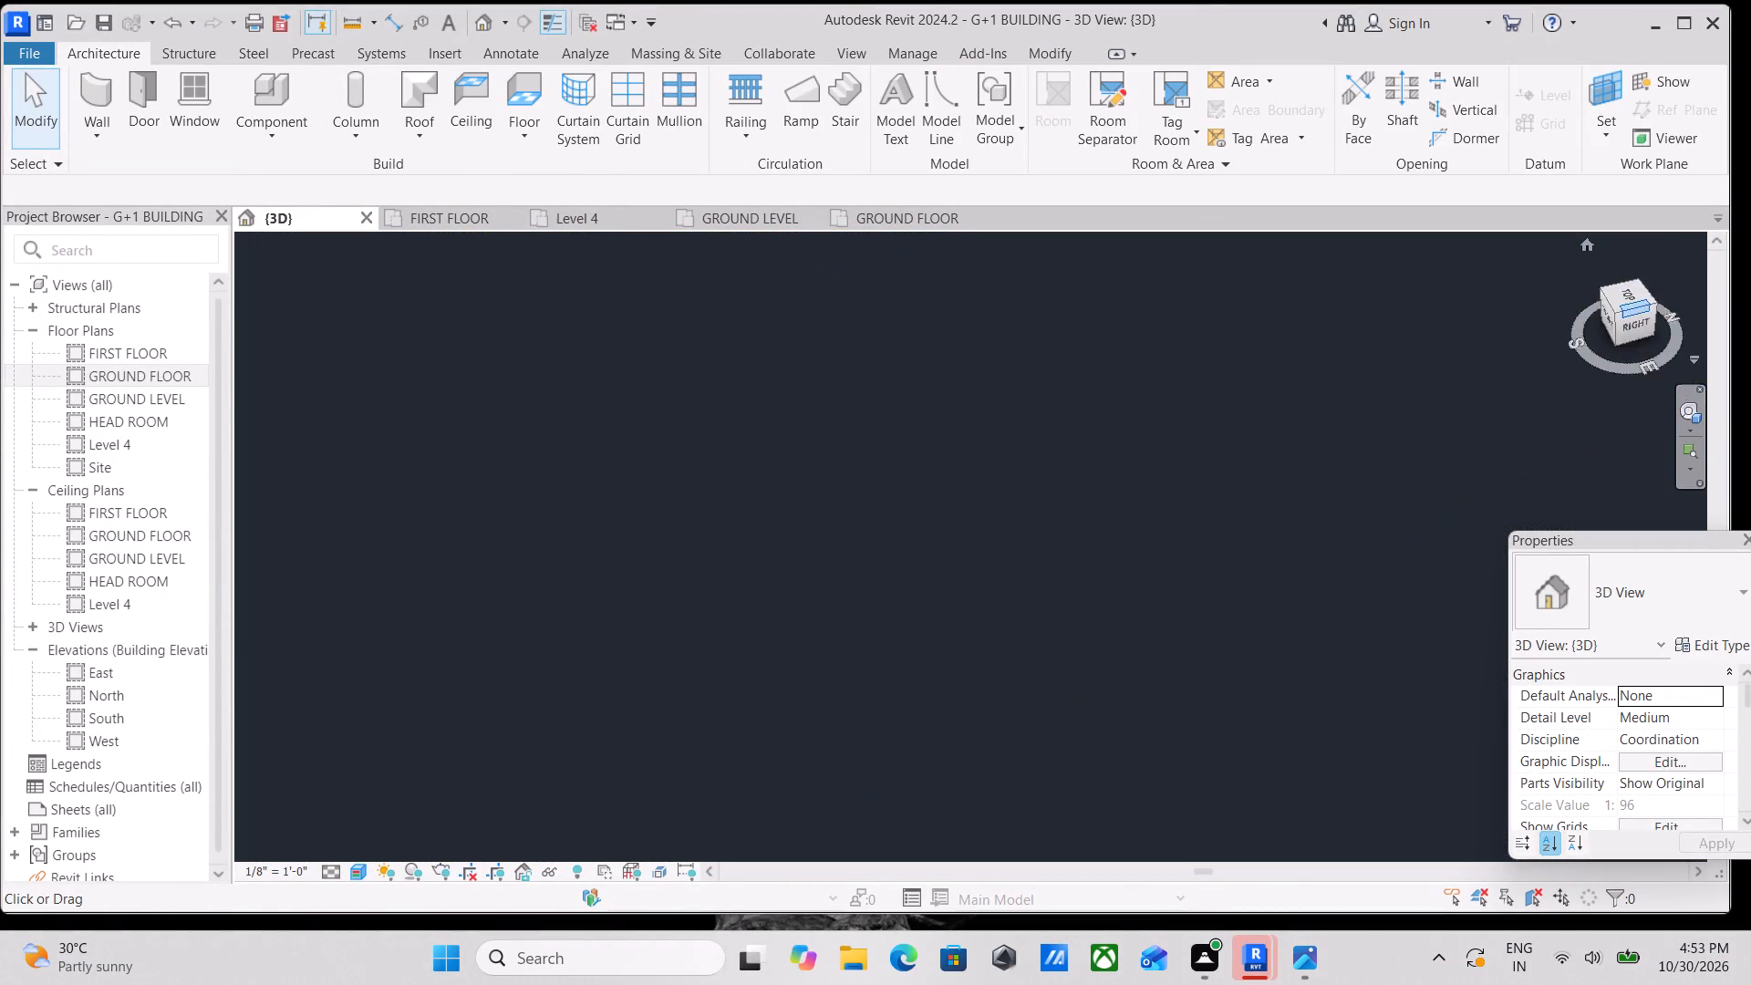
scroll(1083, 651, up, 8)
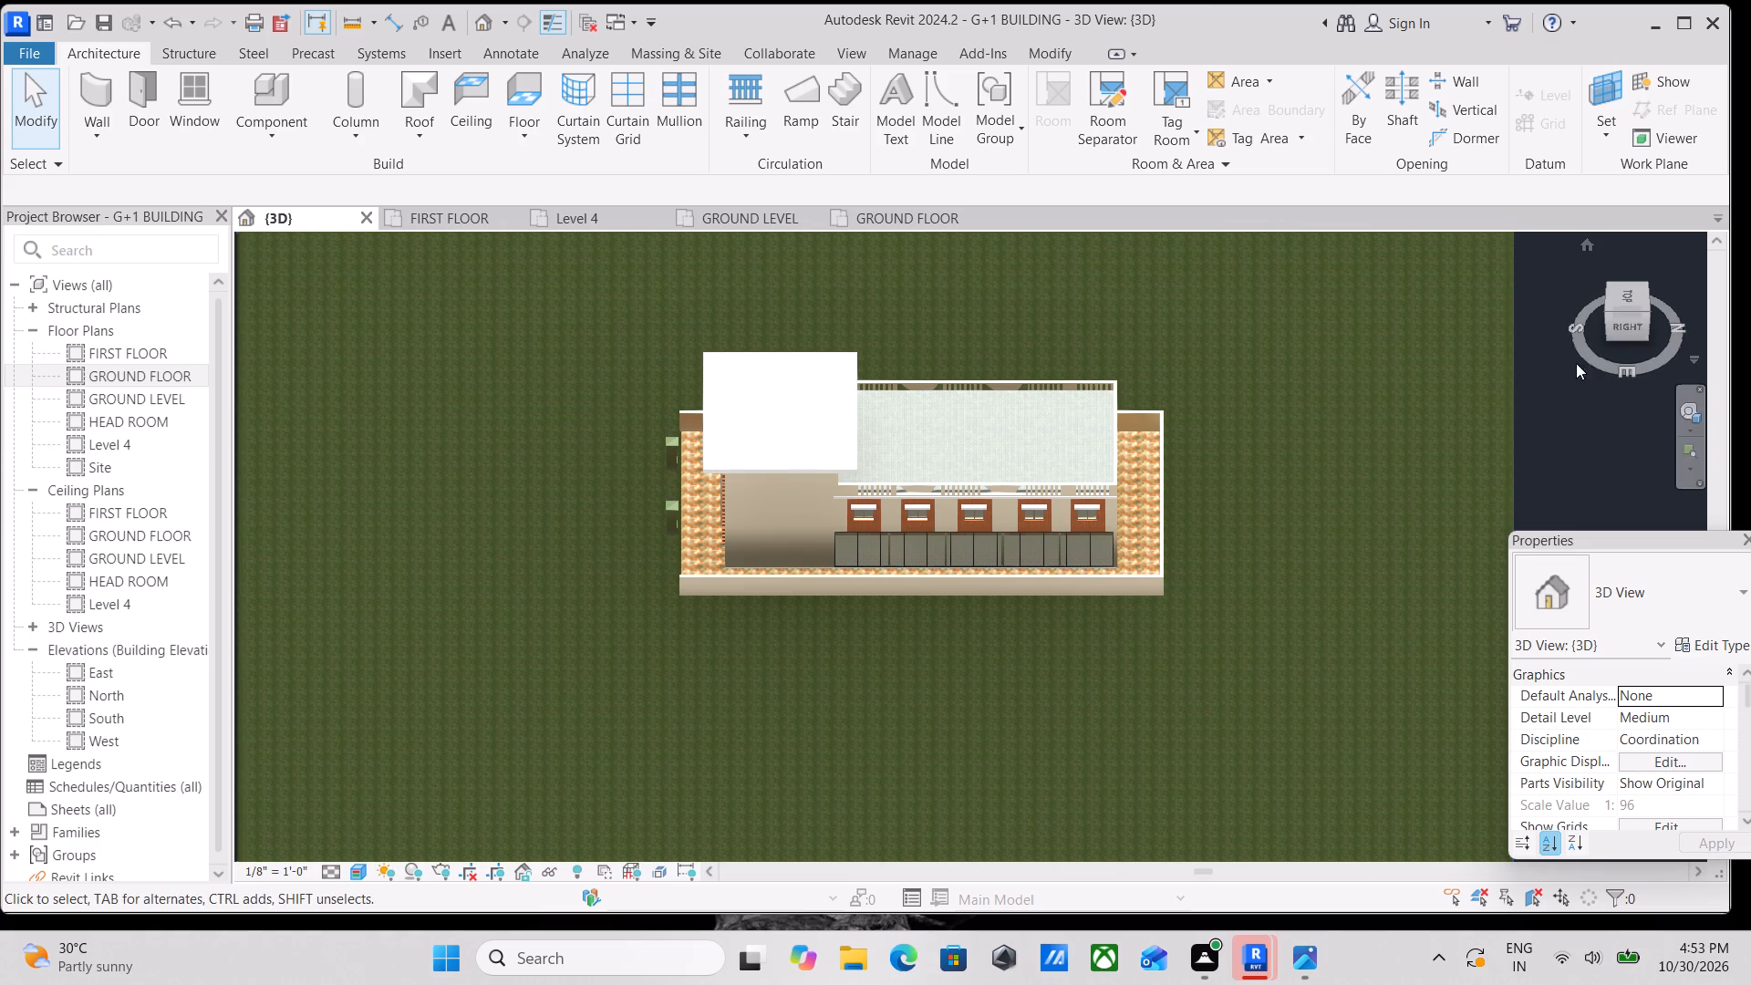
click(1628, 325)
scroll(1009, 472, up, 3)
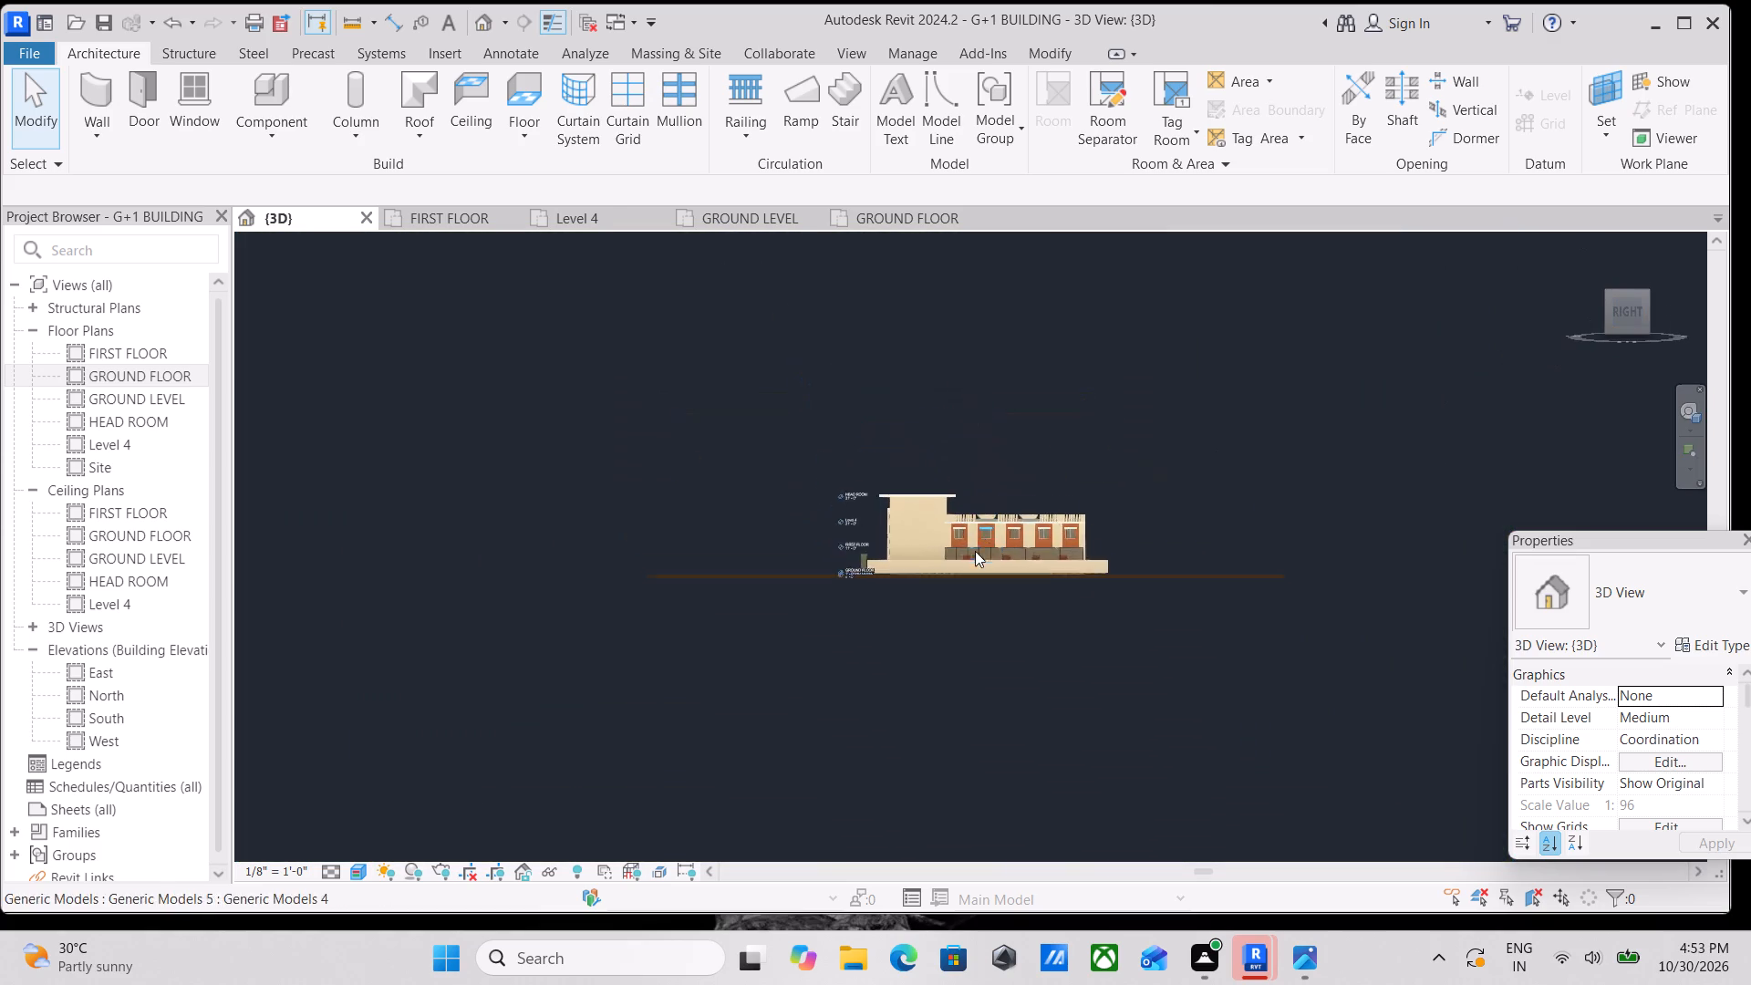
scroll(976, 556, up, 13)
middle_drag(982, 569, 1043, 342)
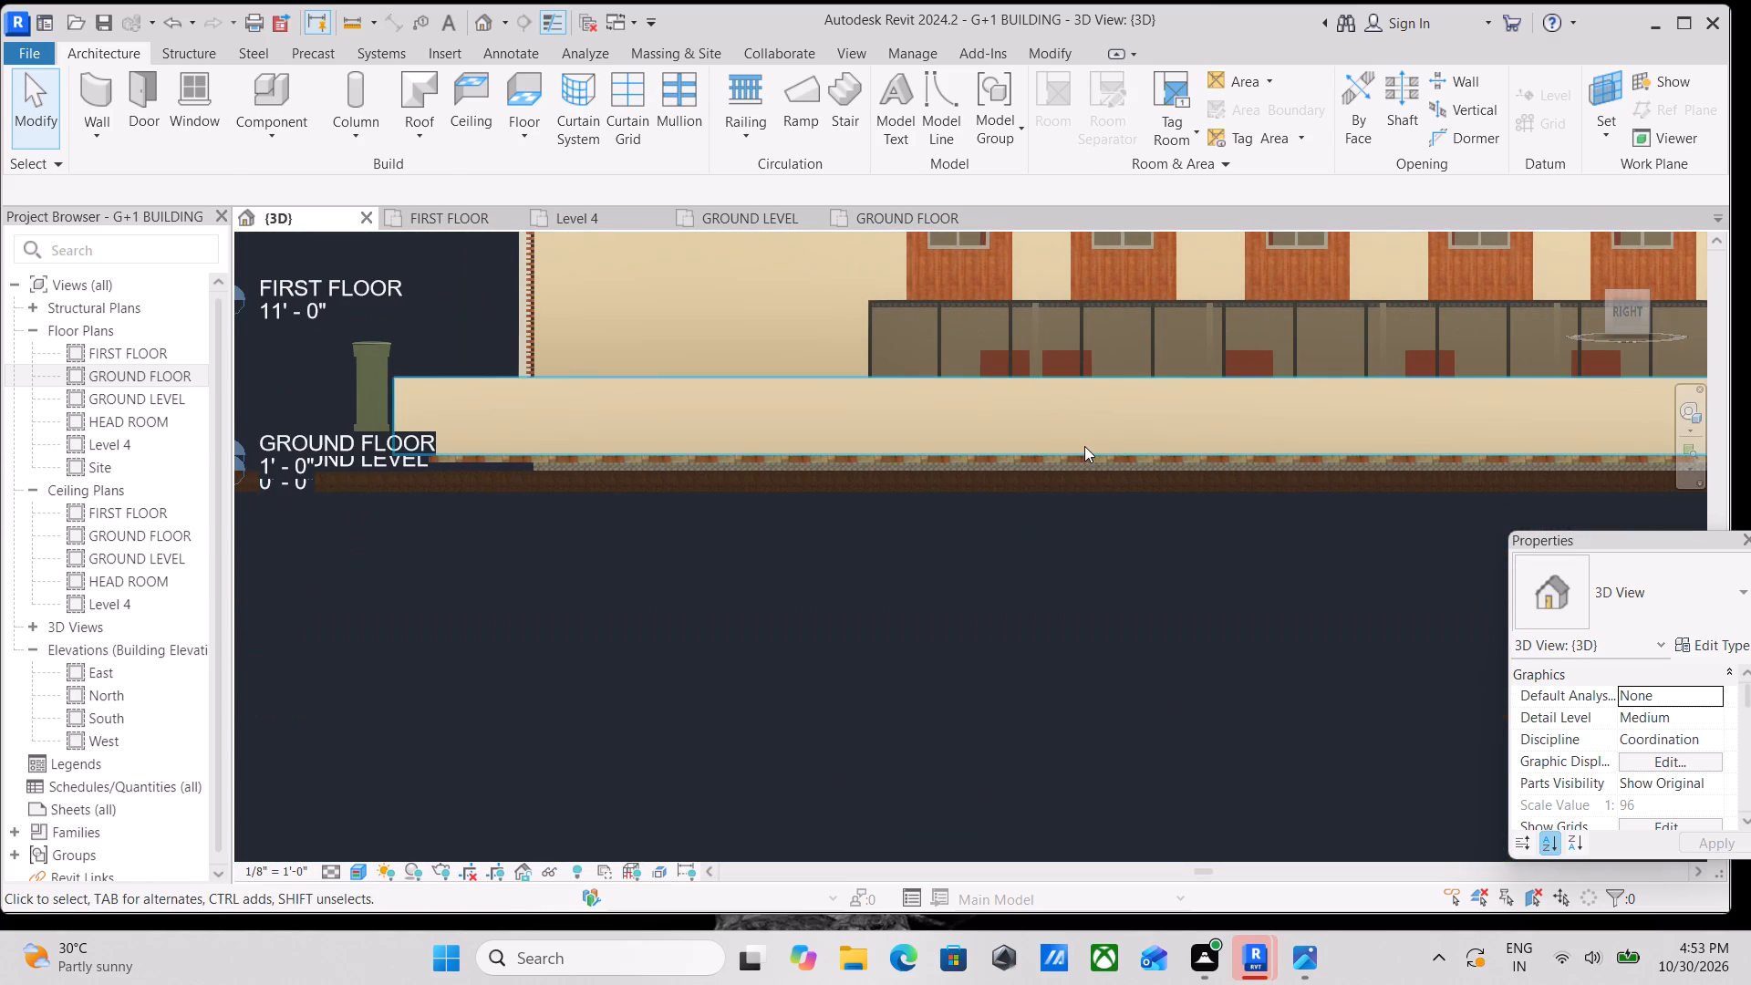
click(1084, 446)
scroll(1137, 458, up, 2)
drag(1129, 460, 1129, 480)
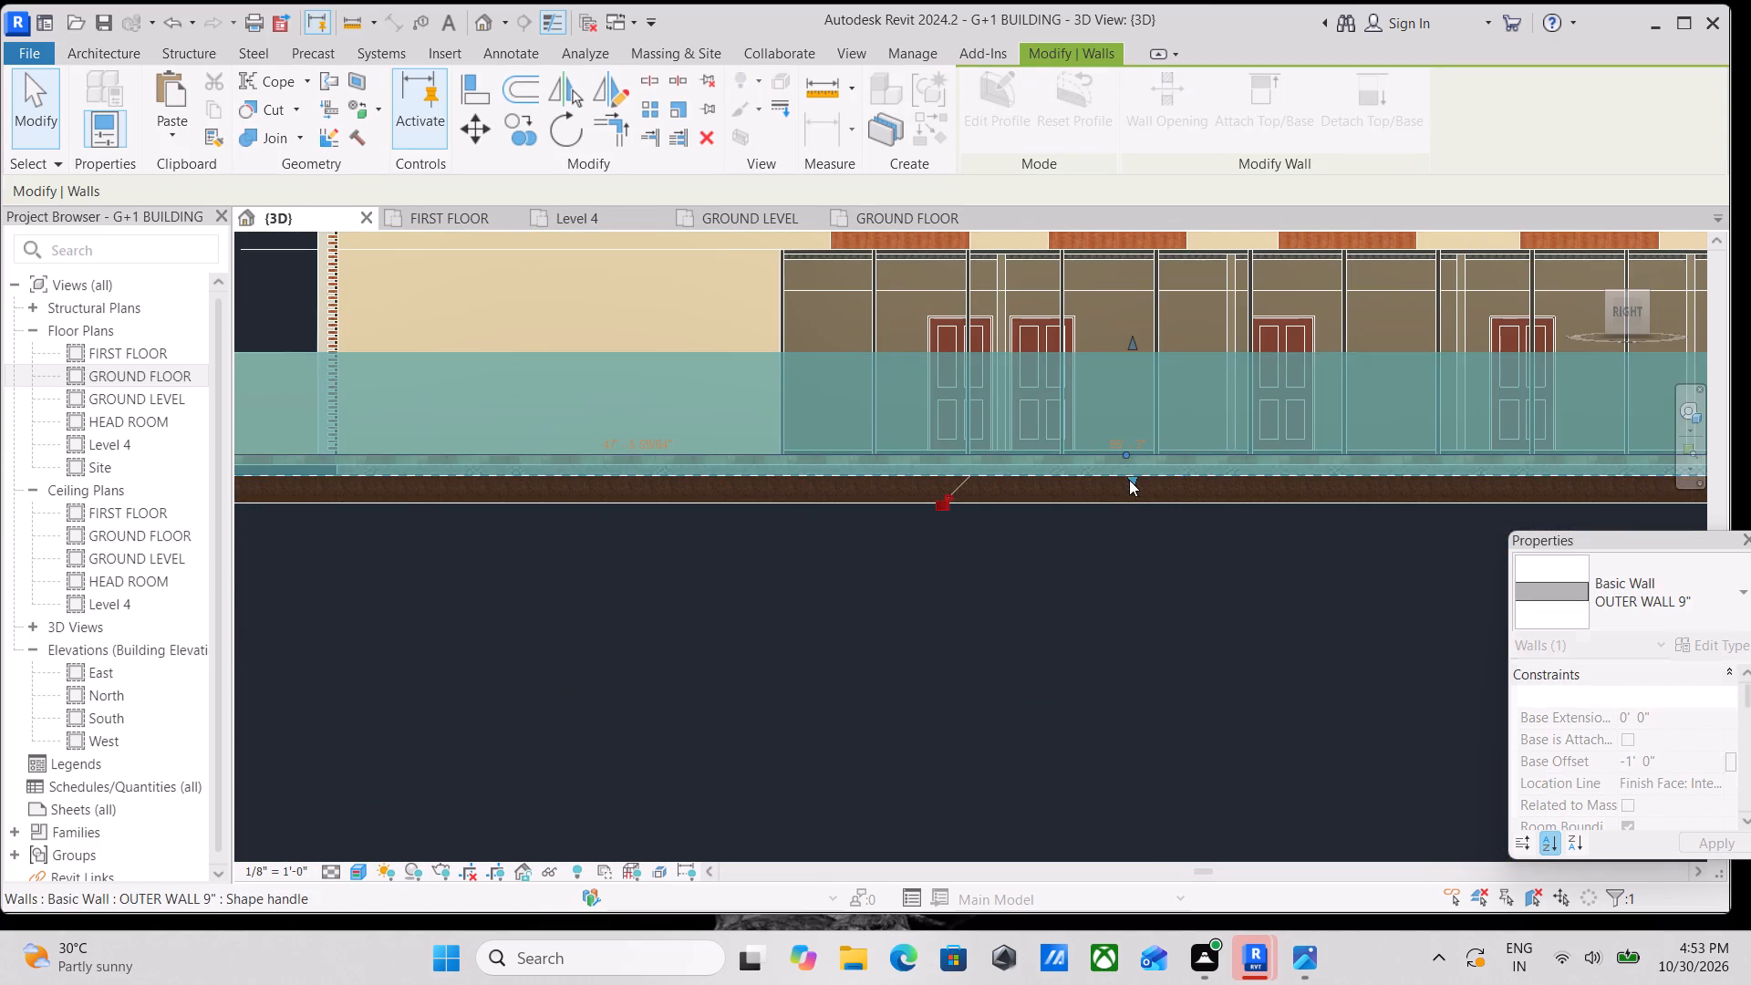
scroll(1137, 466, down, 5)
key(Escape)
scroll(990, 469, down, 2)
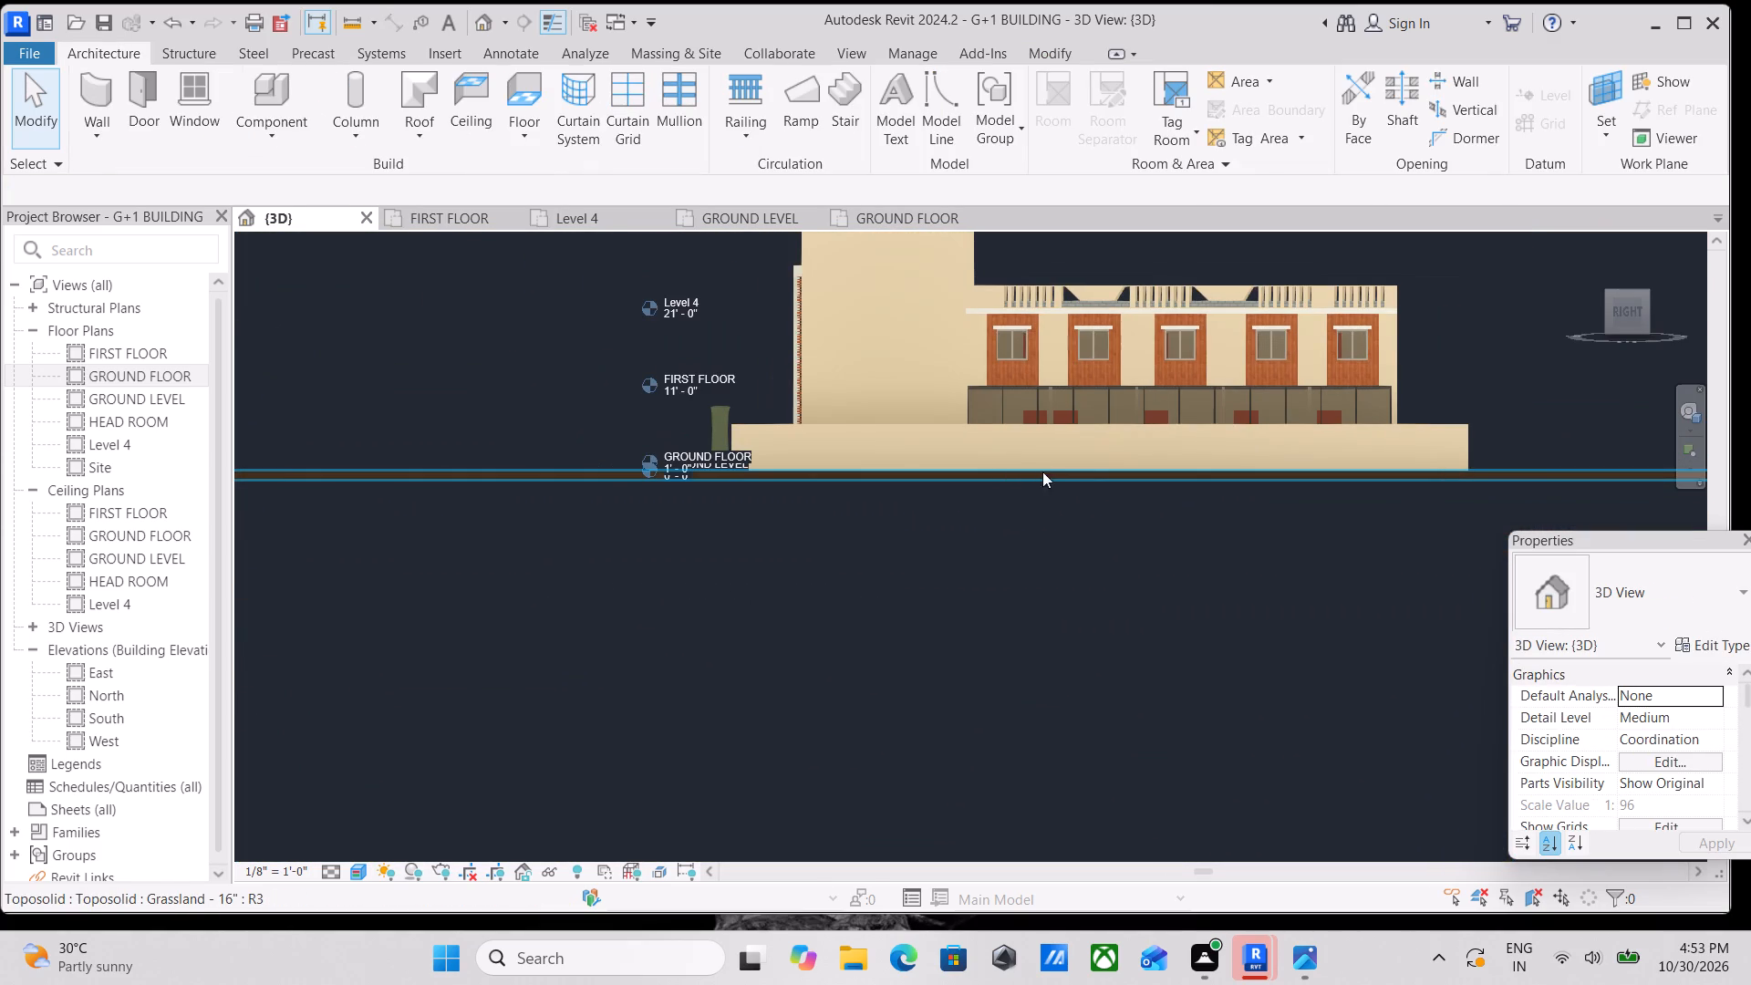
Extend the base of the rear boundary wall down past the exposed edge of the paving.
shift+middle_drag(1140, 467, 866, 525)
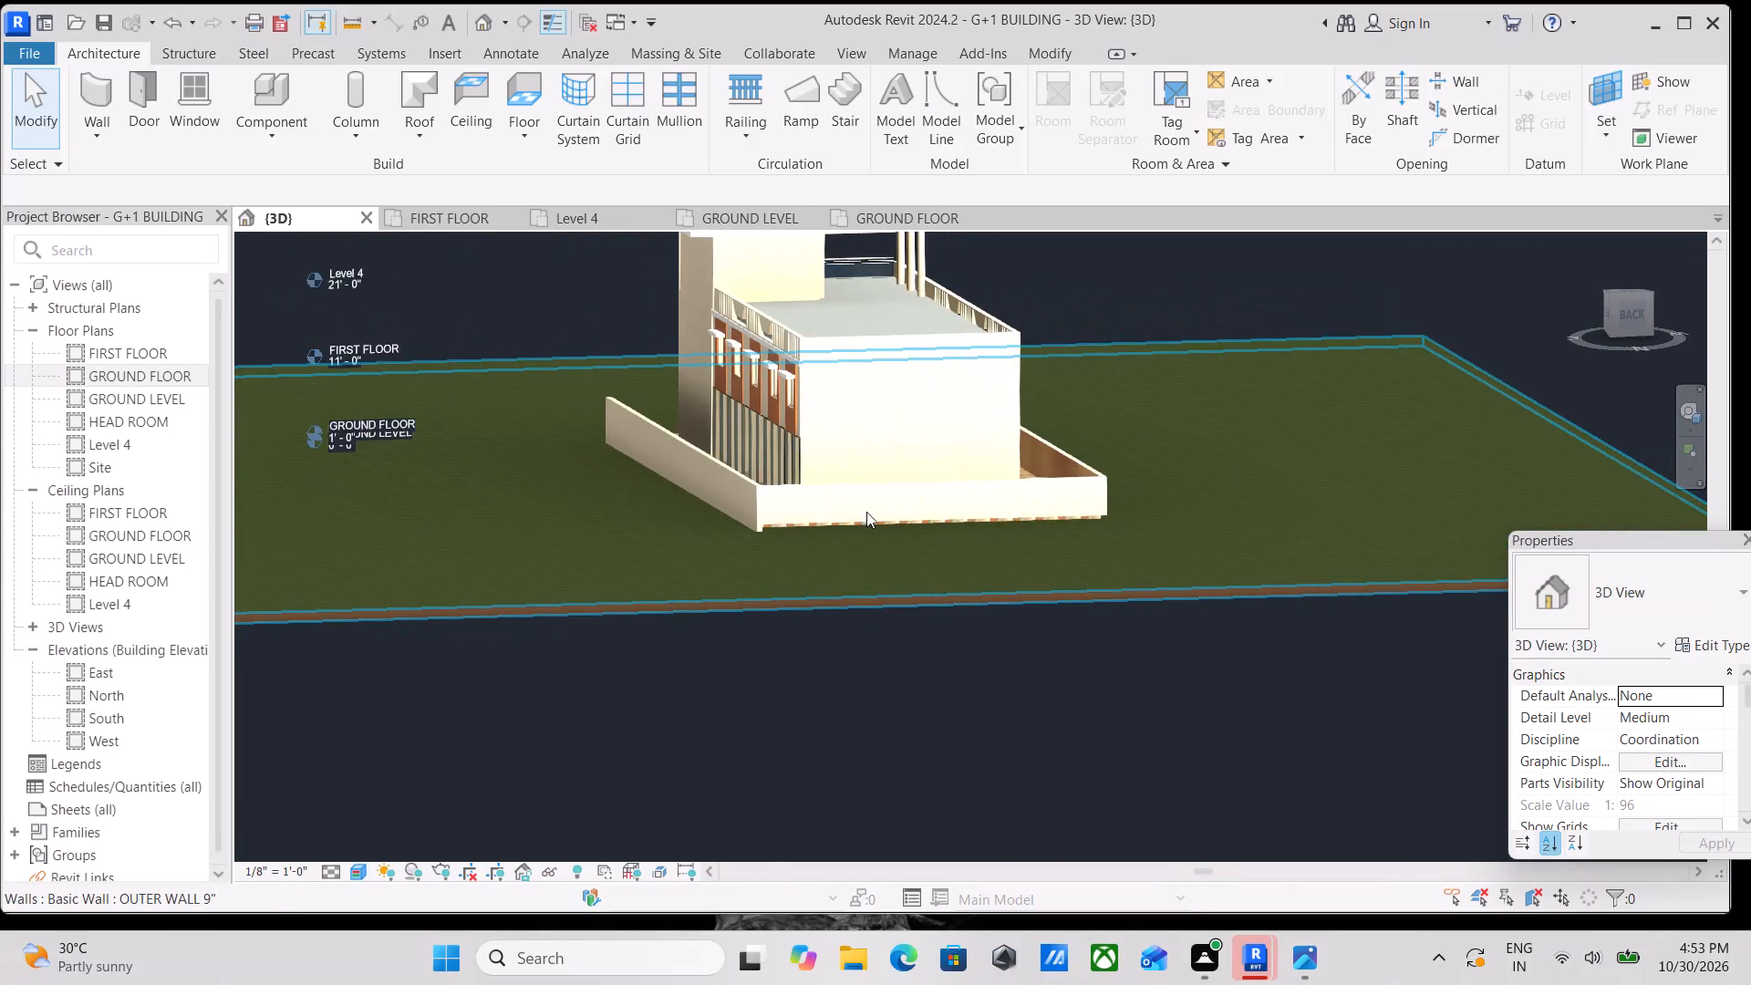
click(885, 484)
scroll(896, 520, up, 6)
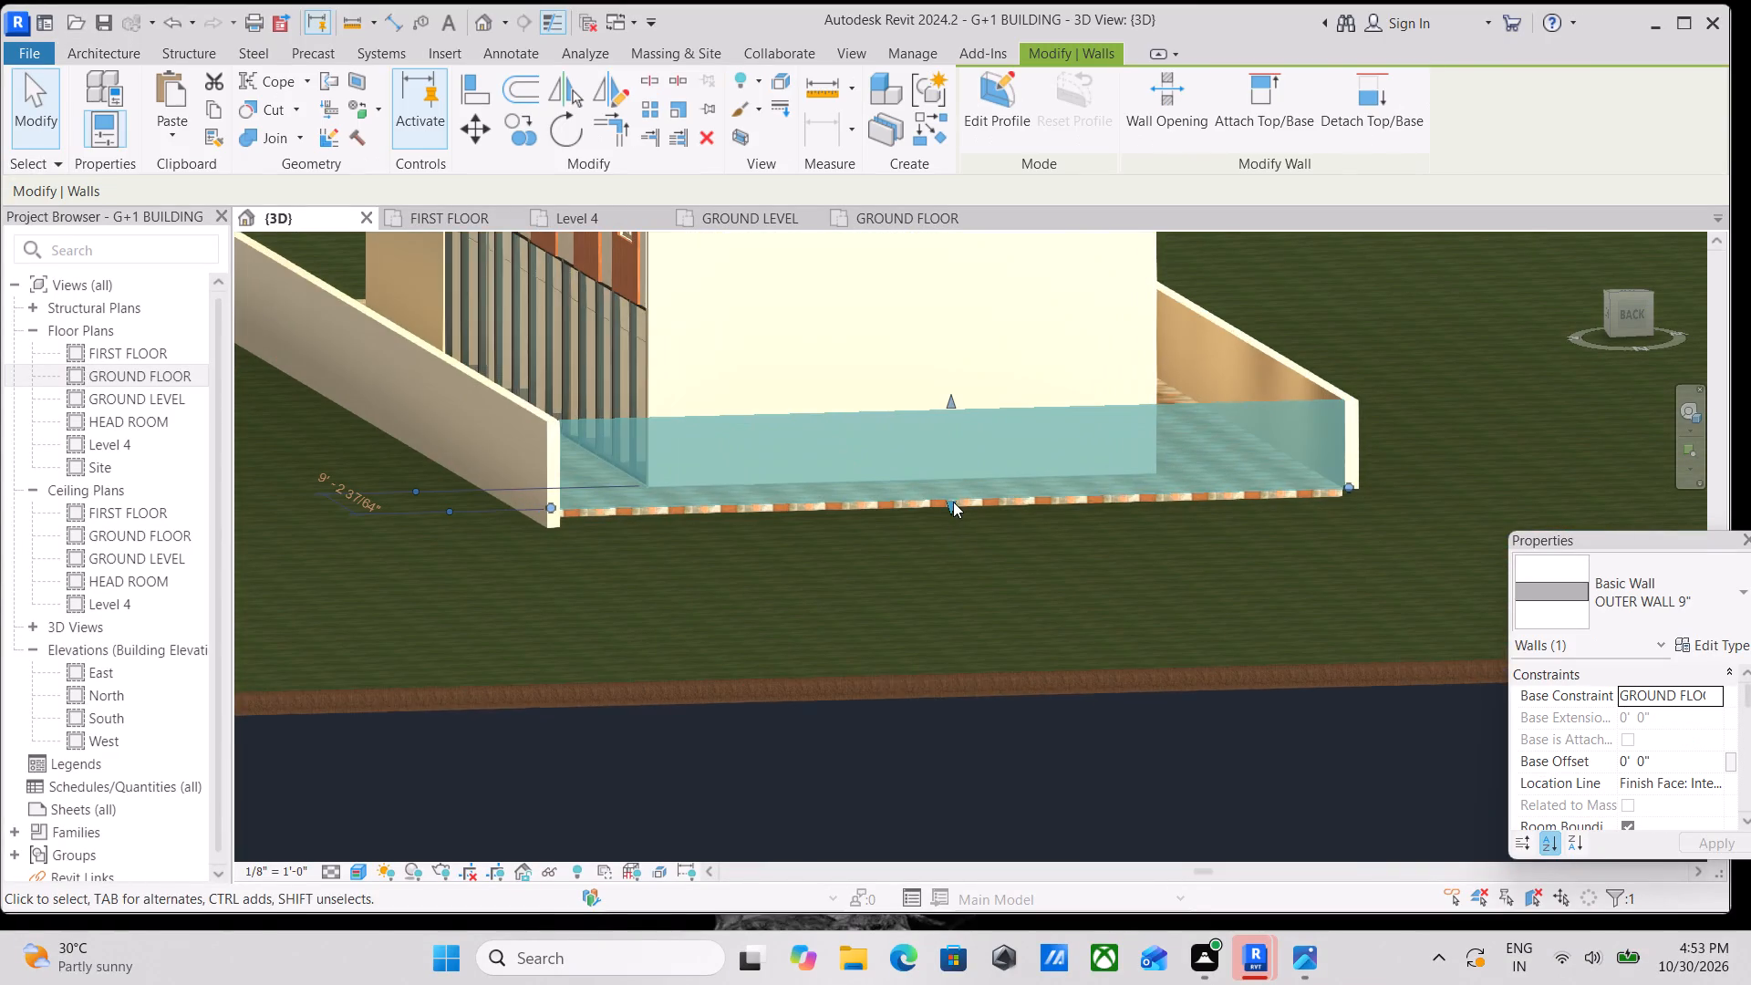
drag(953, 500, 956, 513)
key(Escape)
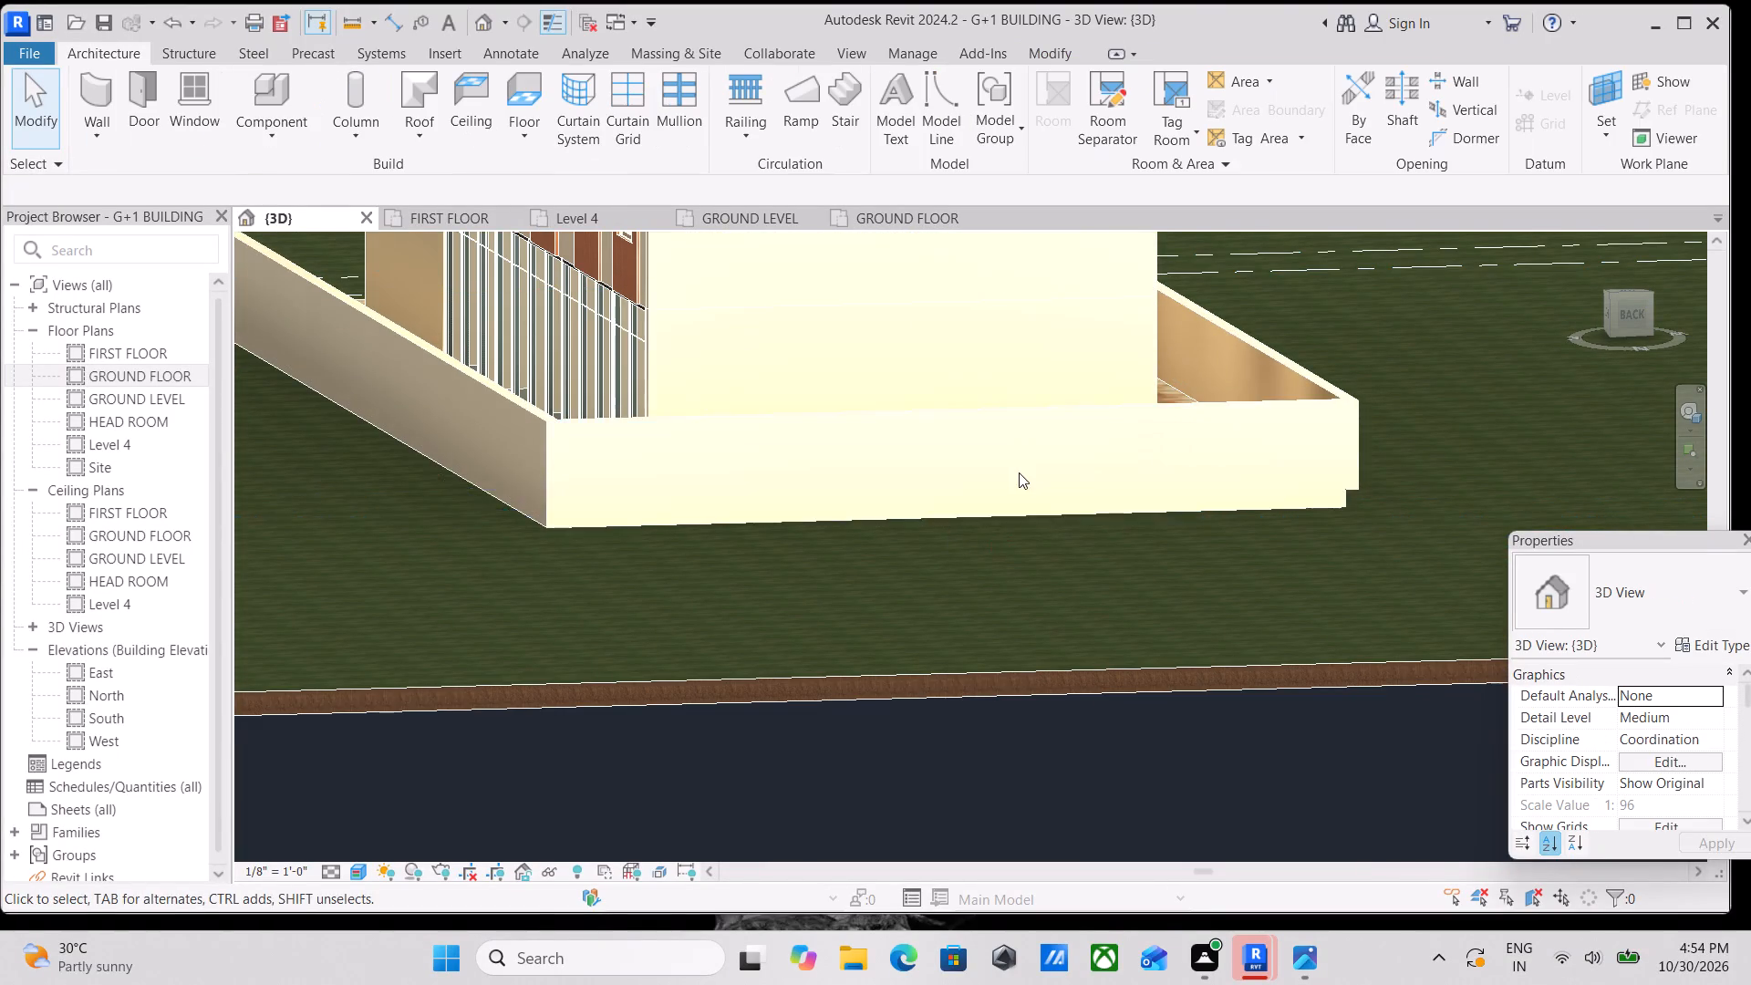
scroll(1019, 472, down, 3)
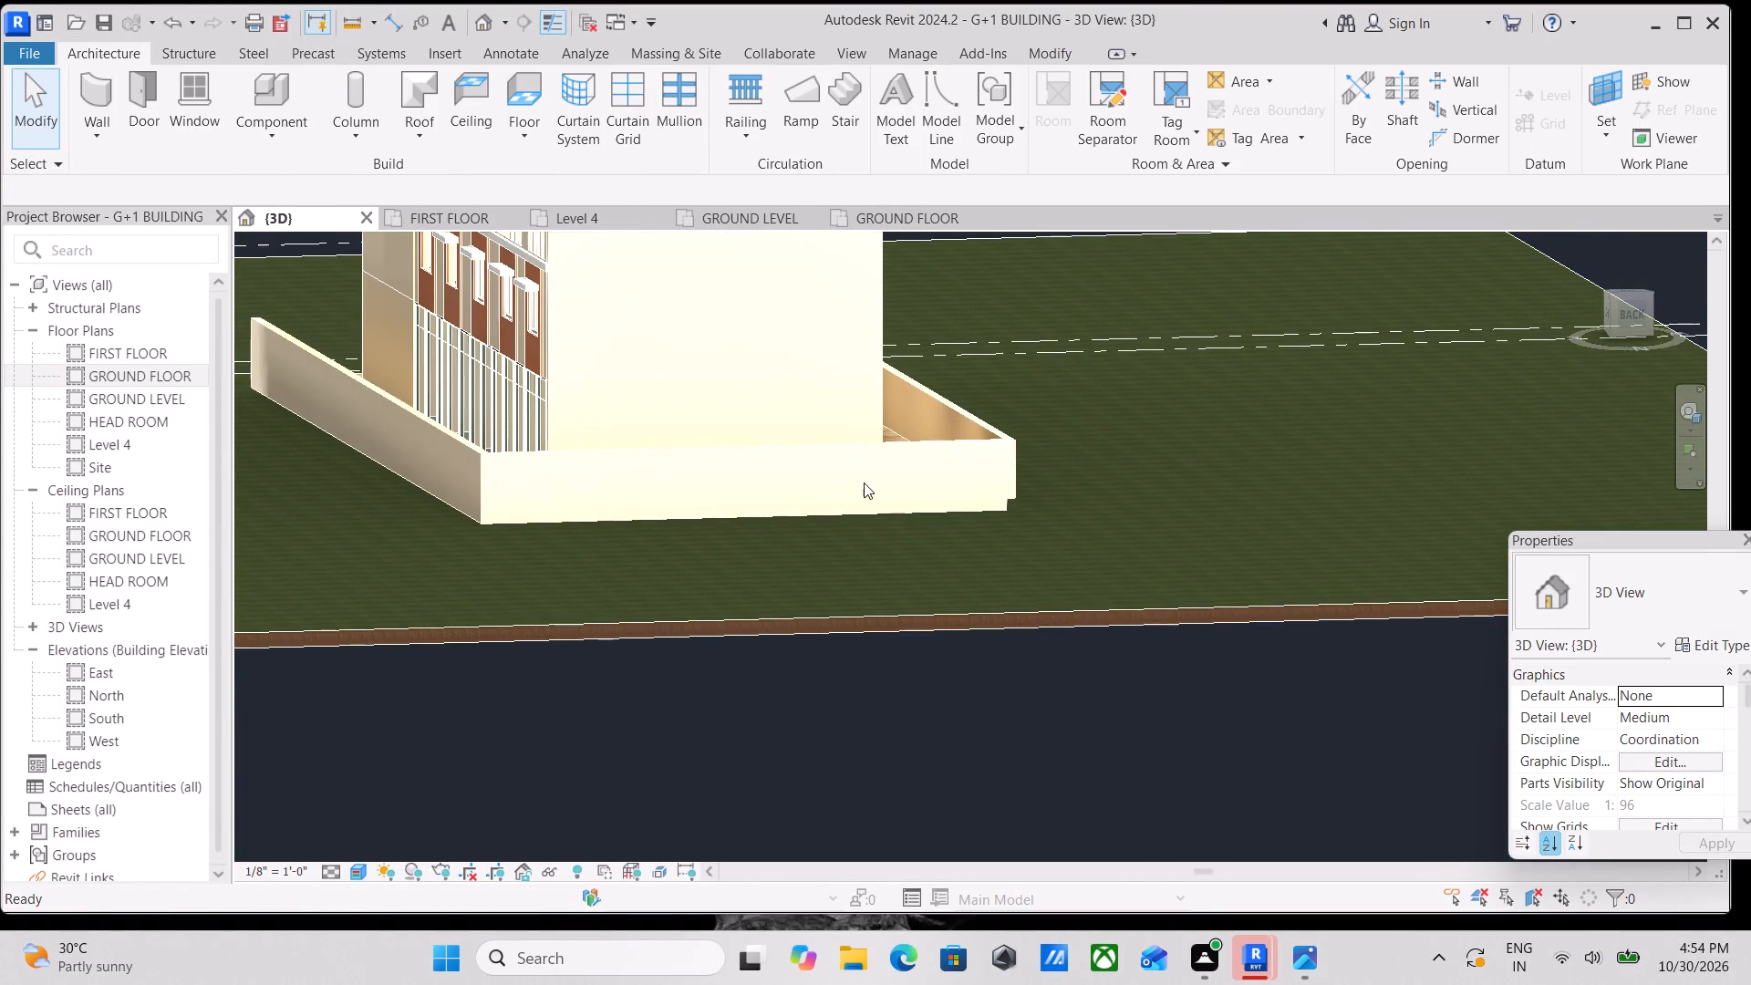
Extend the base of the left-side boundary wall down to a base offset of -0' 6".
shift+middle_drag(922, 488, 644, 513)
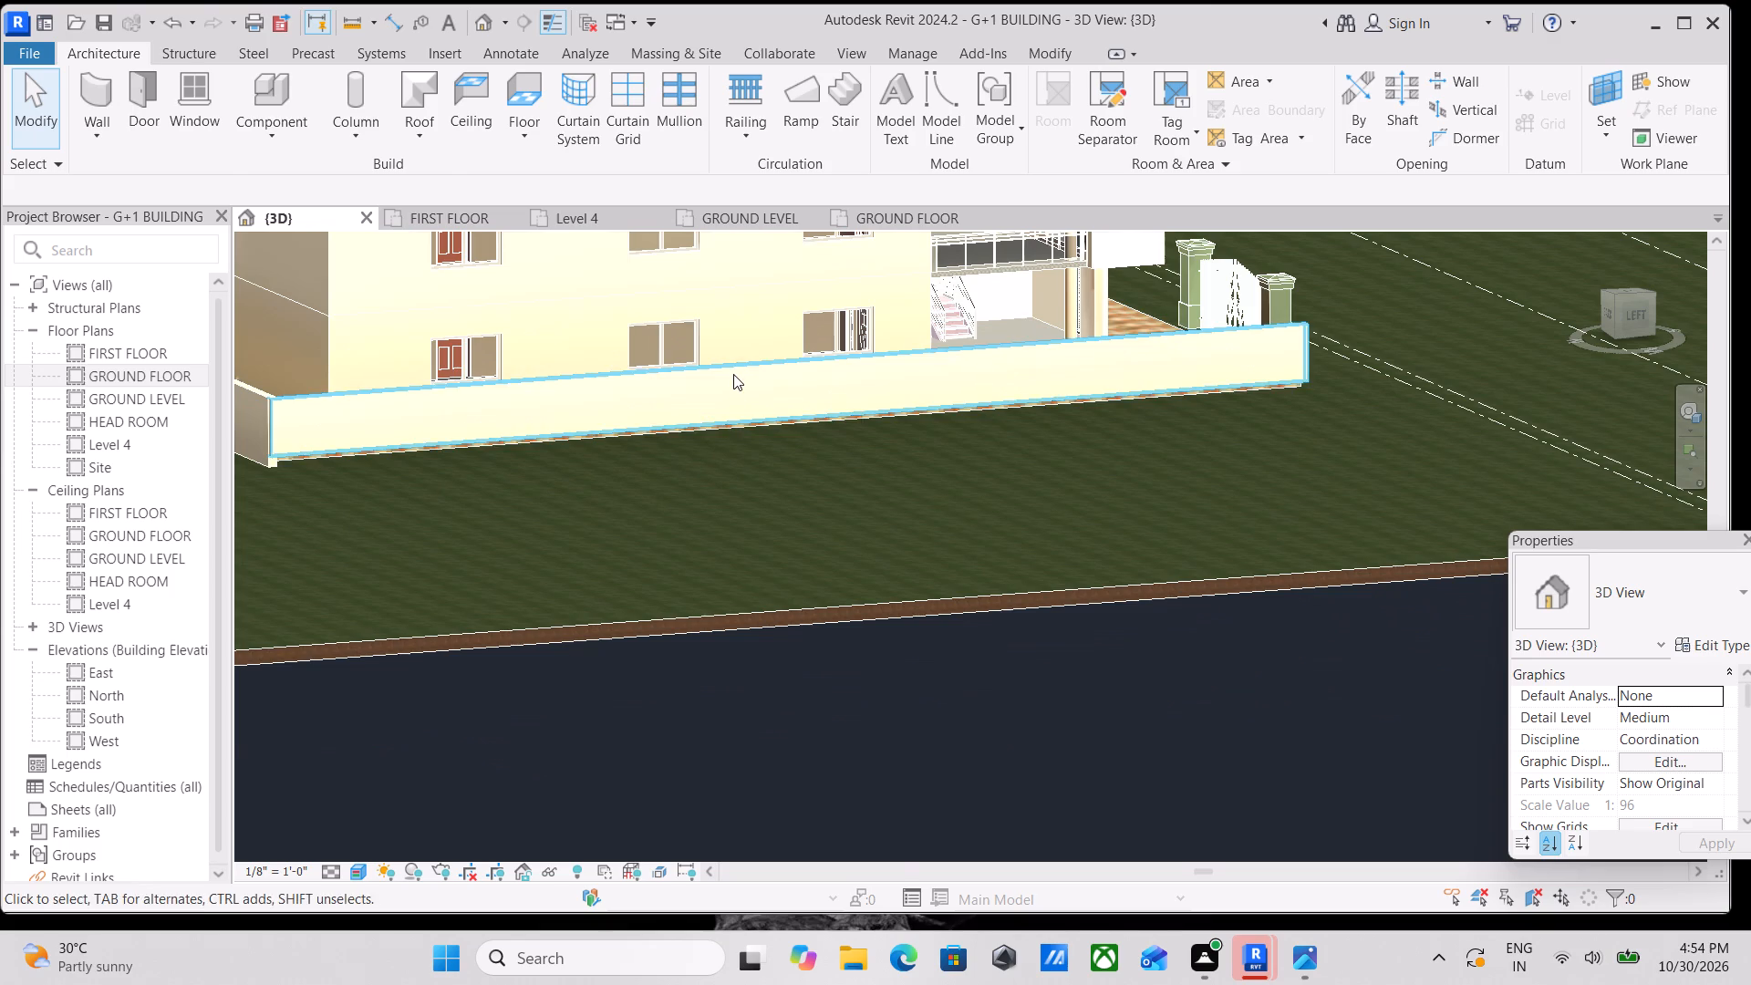
click(733, 373)
scroll(752, 468, up, 5)
click(810, 391)
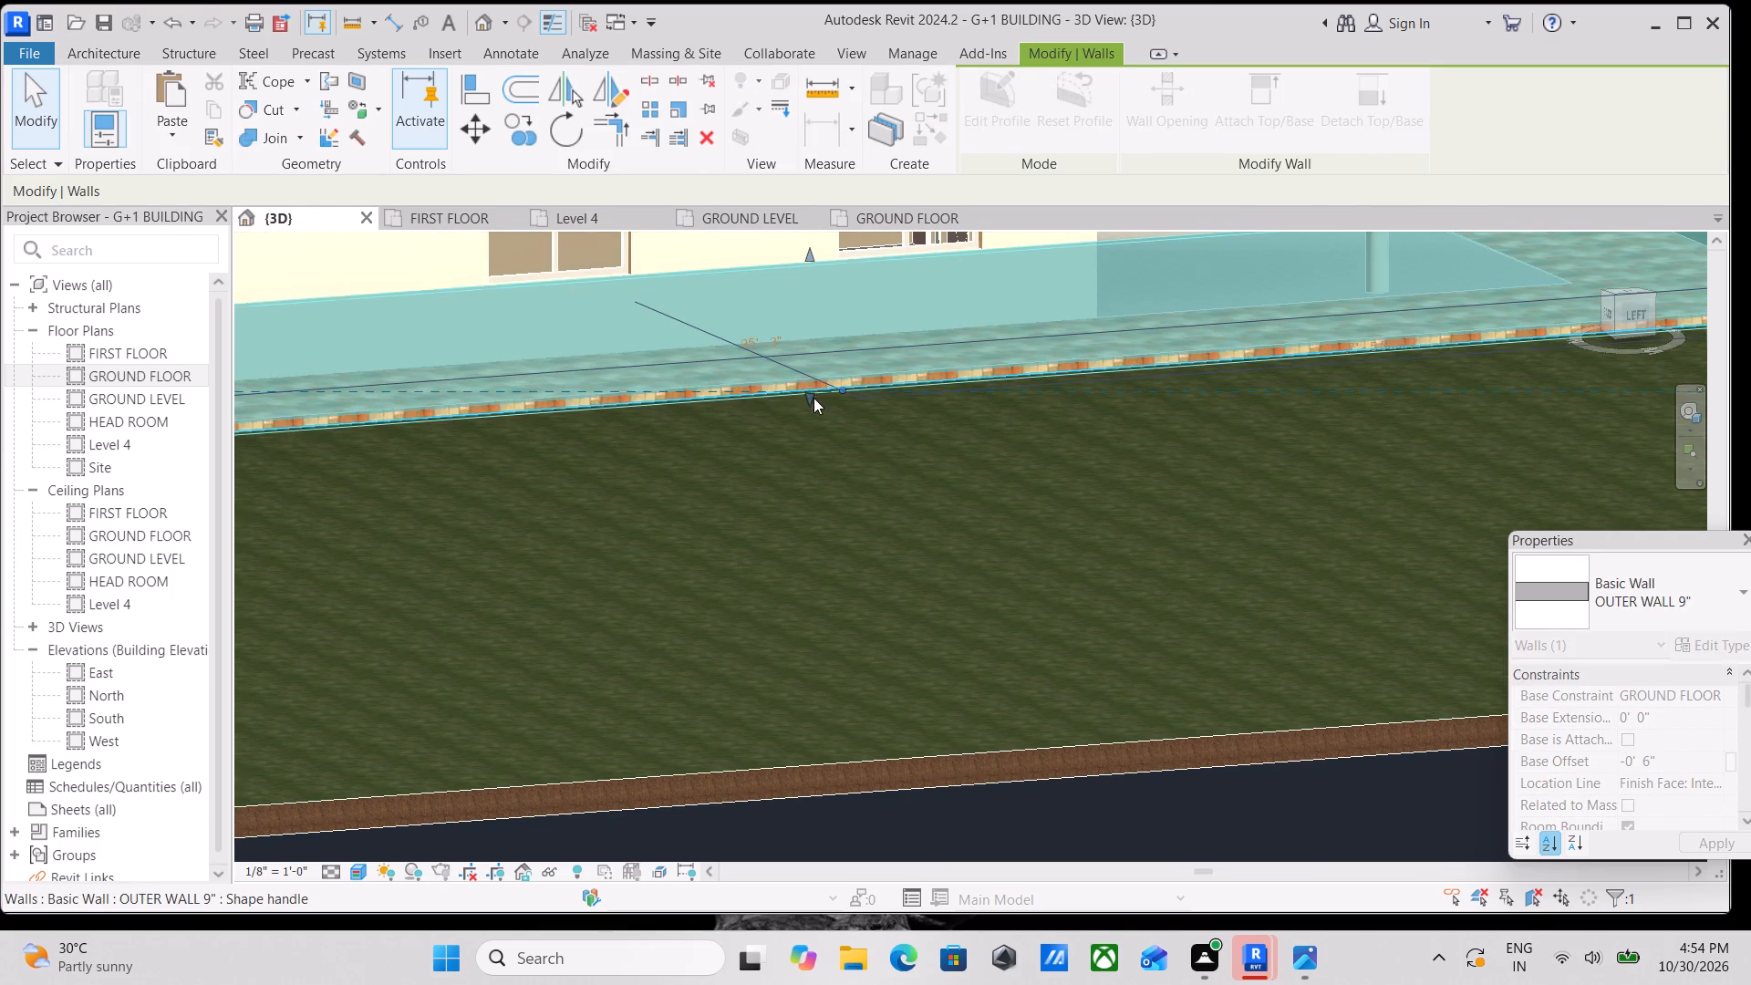
key(Escape)
scroll(880, 378, down, 3)
scroll(1008, 385, down, 3)
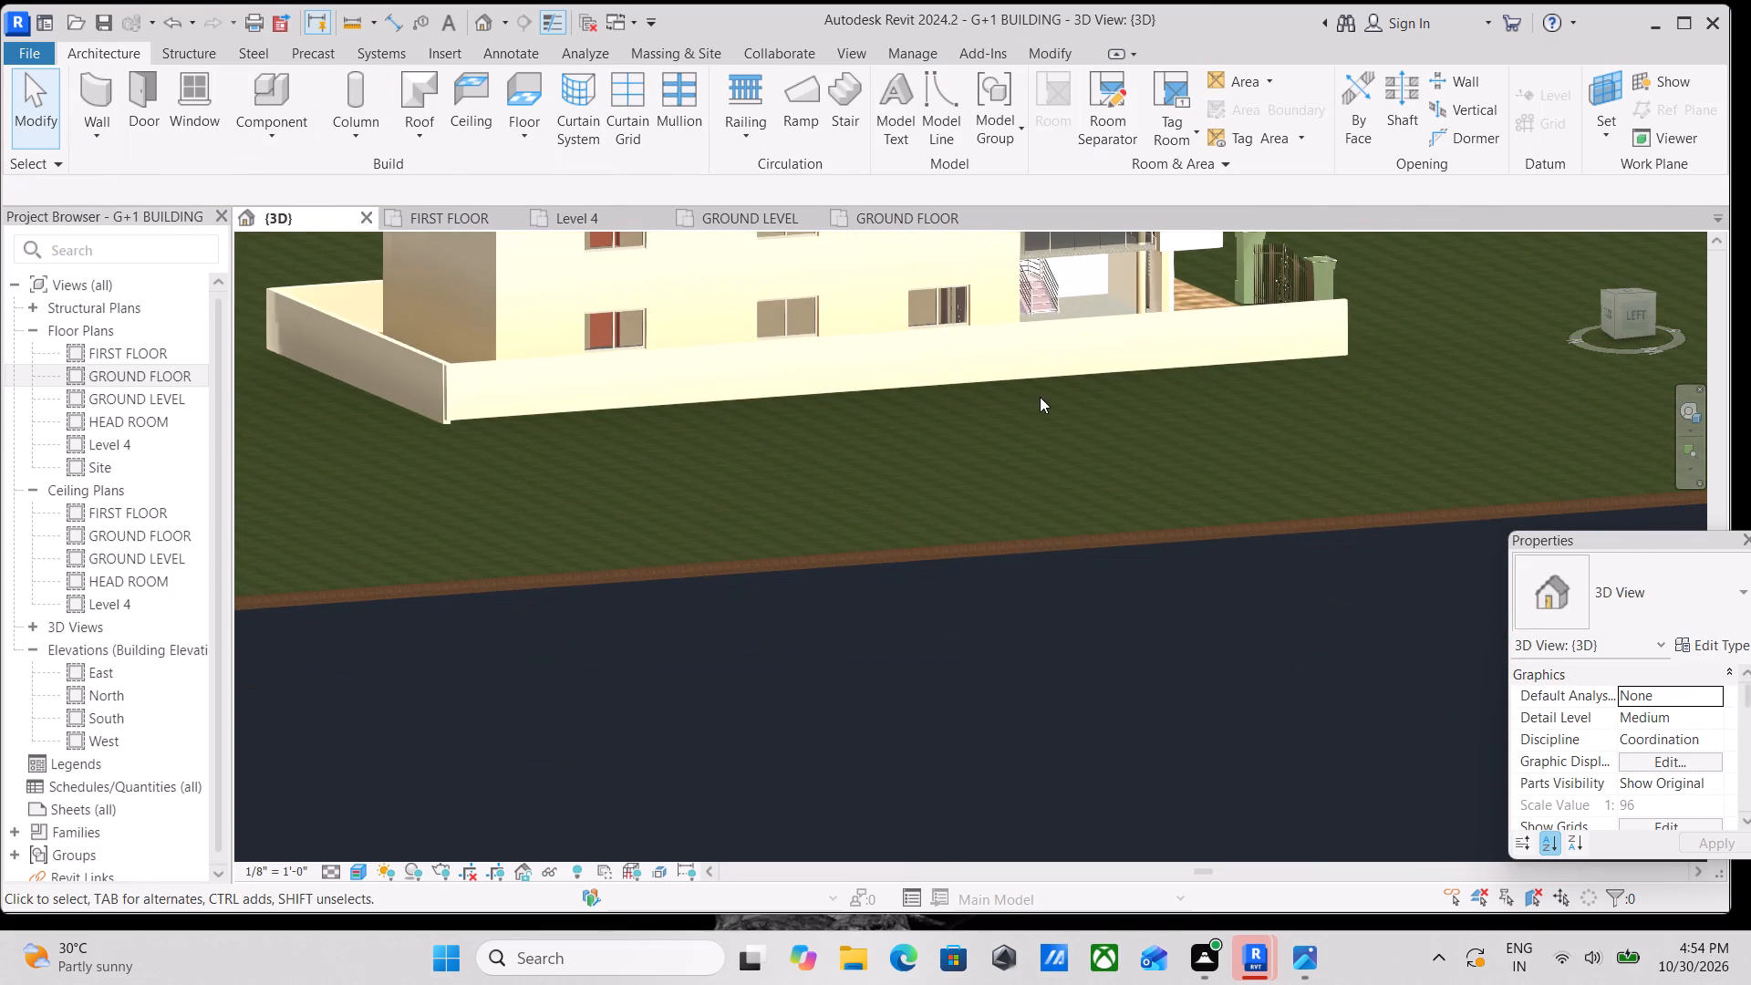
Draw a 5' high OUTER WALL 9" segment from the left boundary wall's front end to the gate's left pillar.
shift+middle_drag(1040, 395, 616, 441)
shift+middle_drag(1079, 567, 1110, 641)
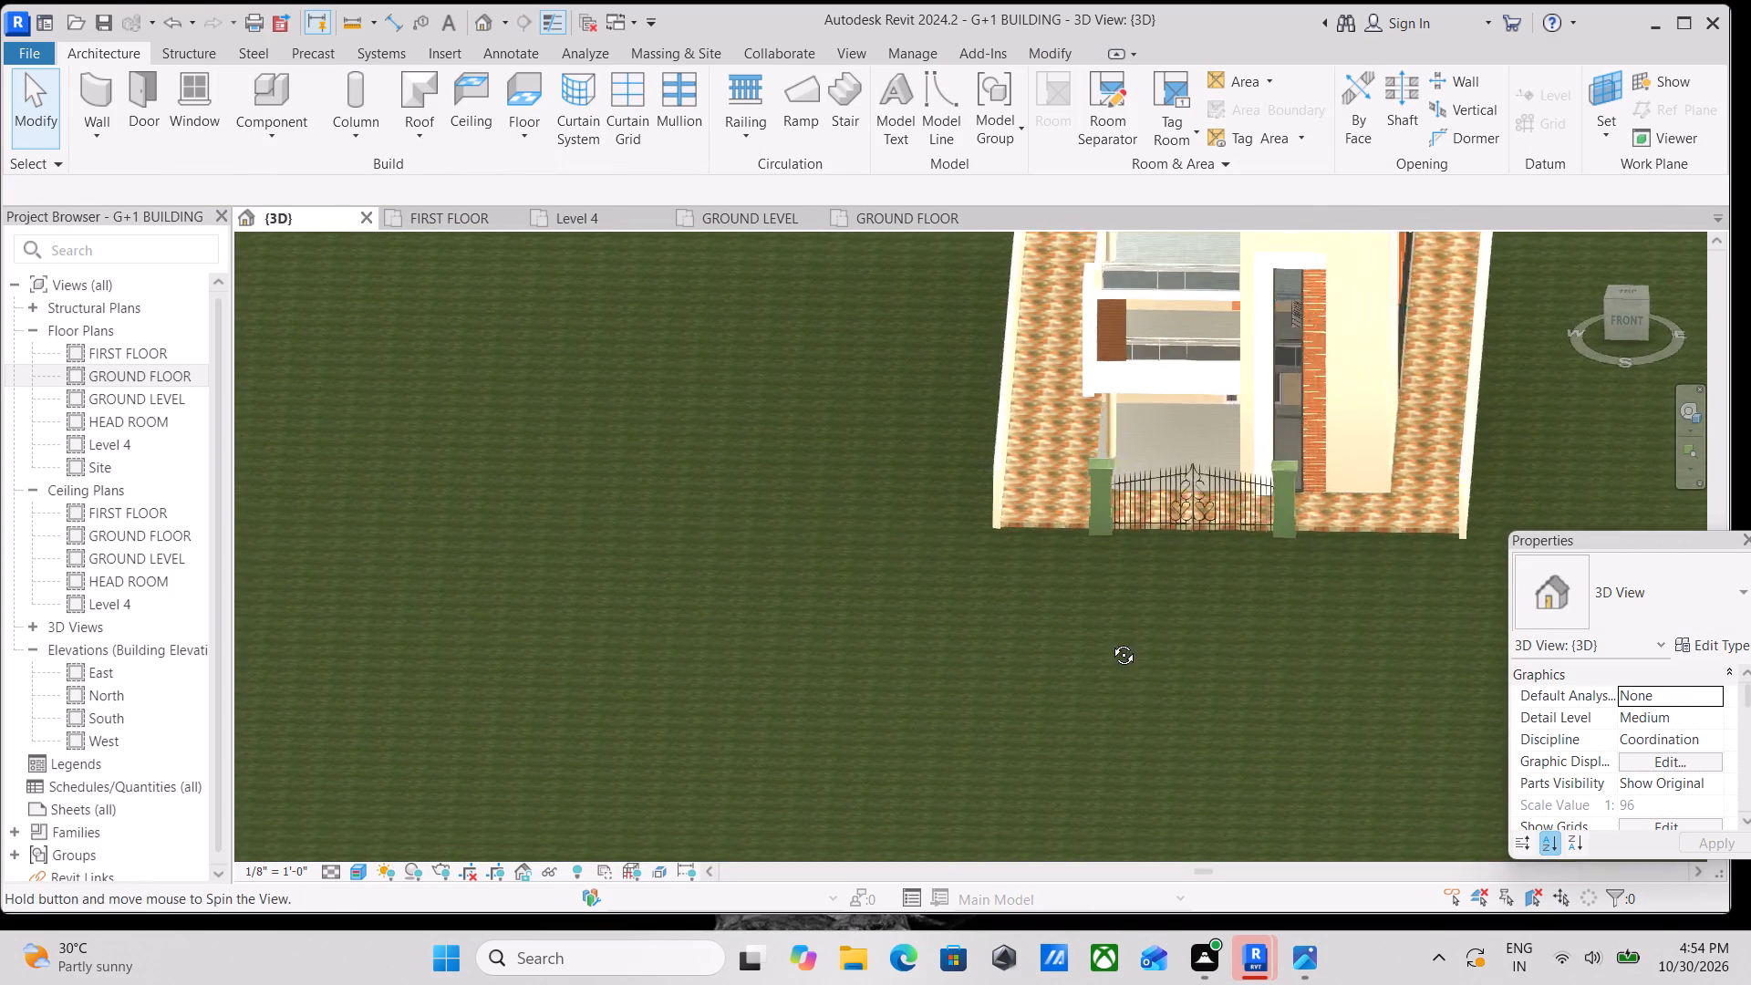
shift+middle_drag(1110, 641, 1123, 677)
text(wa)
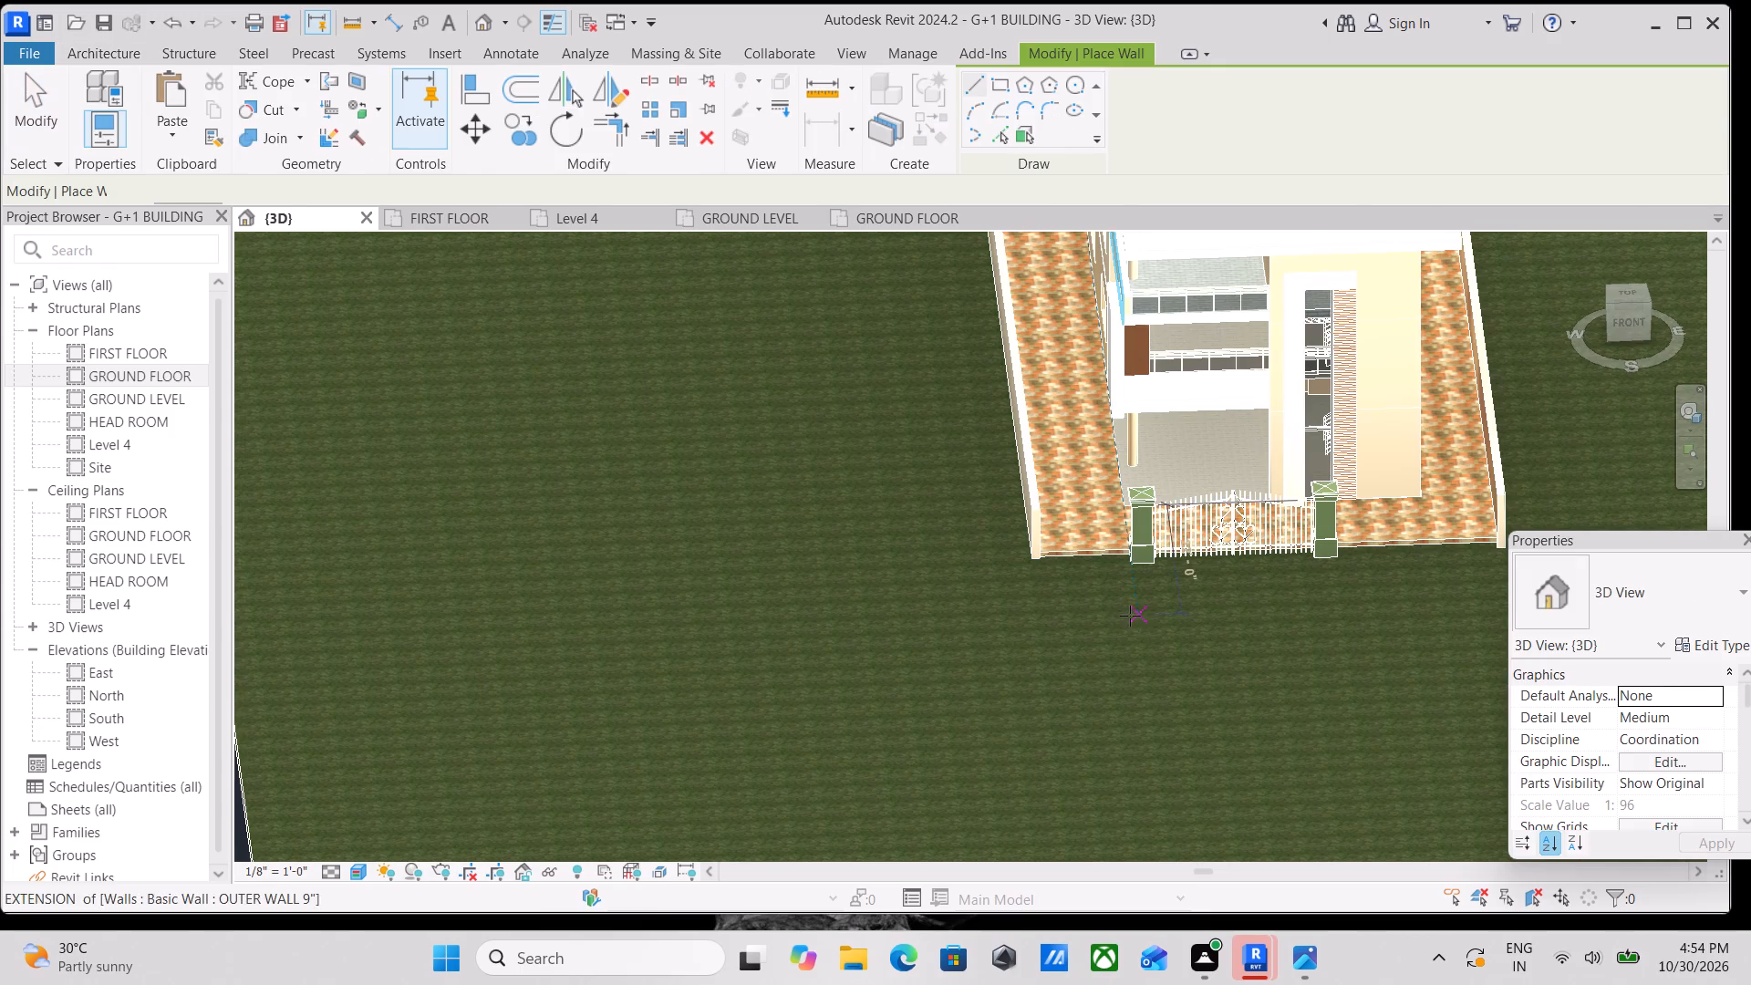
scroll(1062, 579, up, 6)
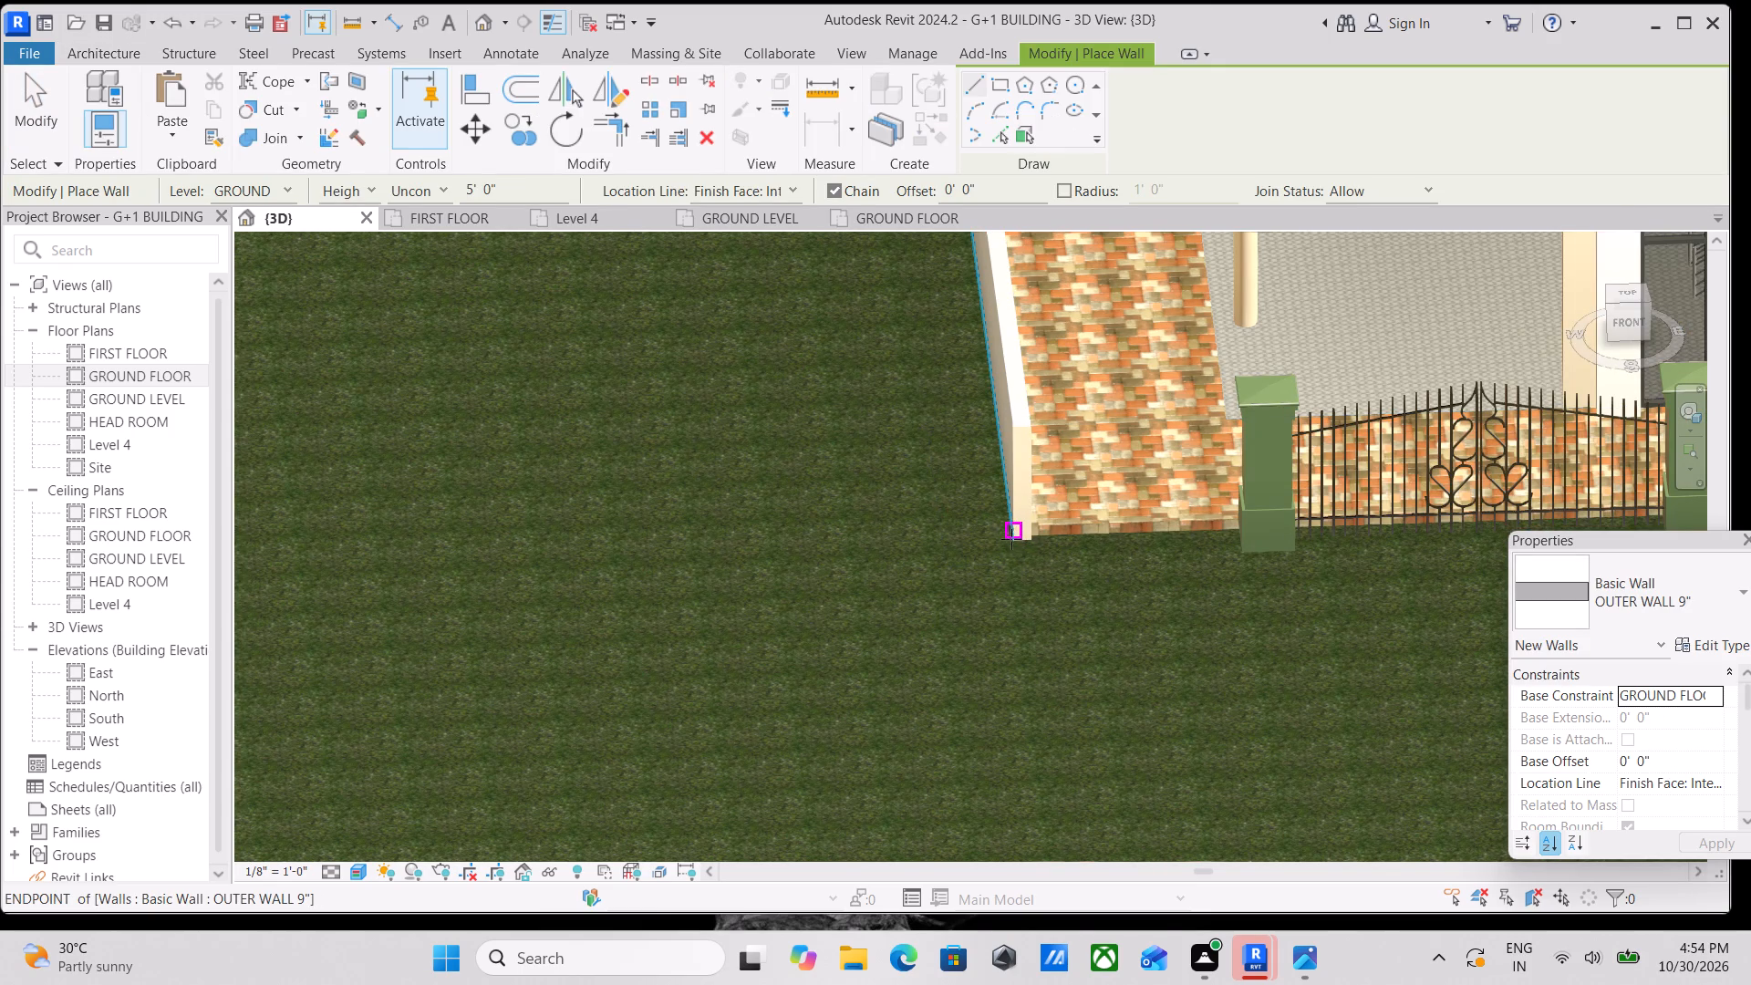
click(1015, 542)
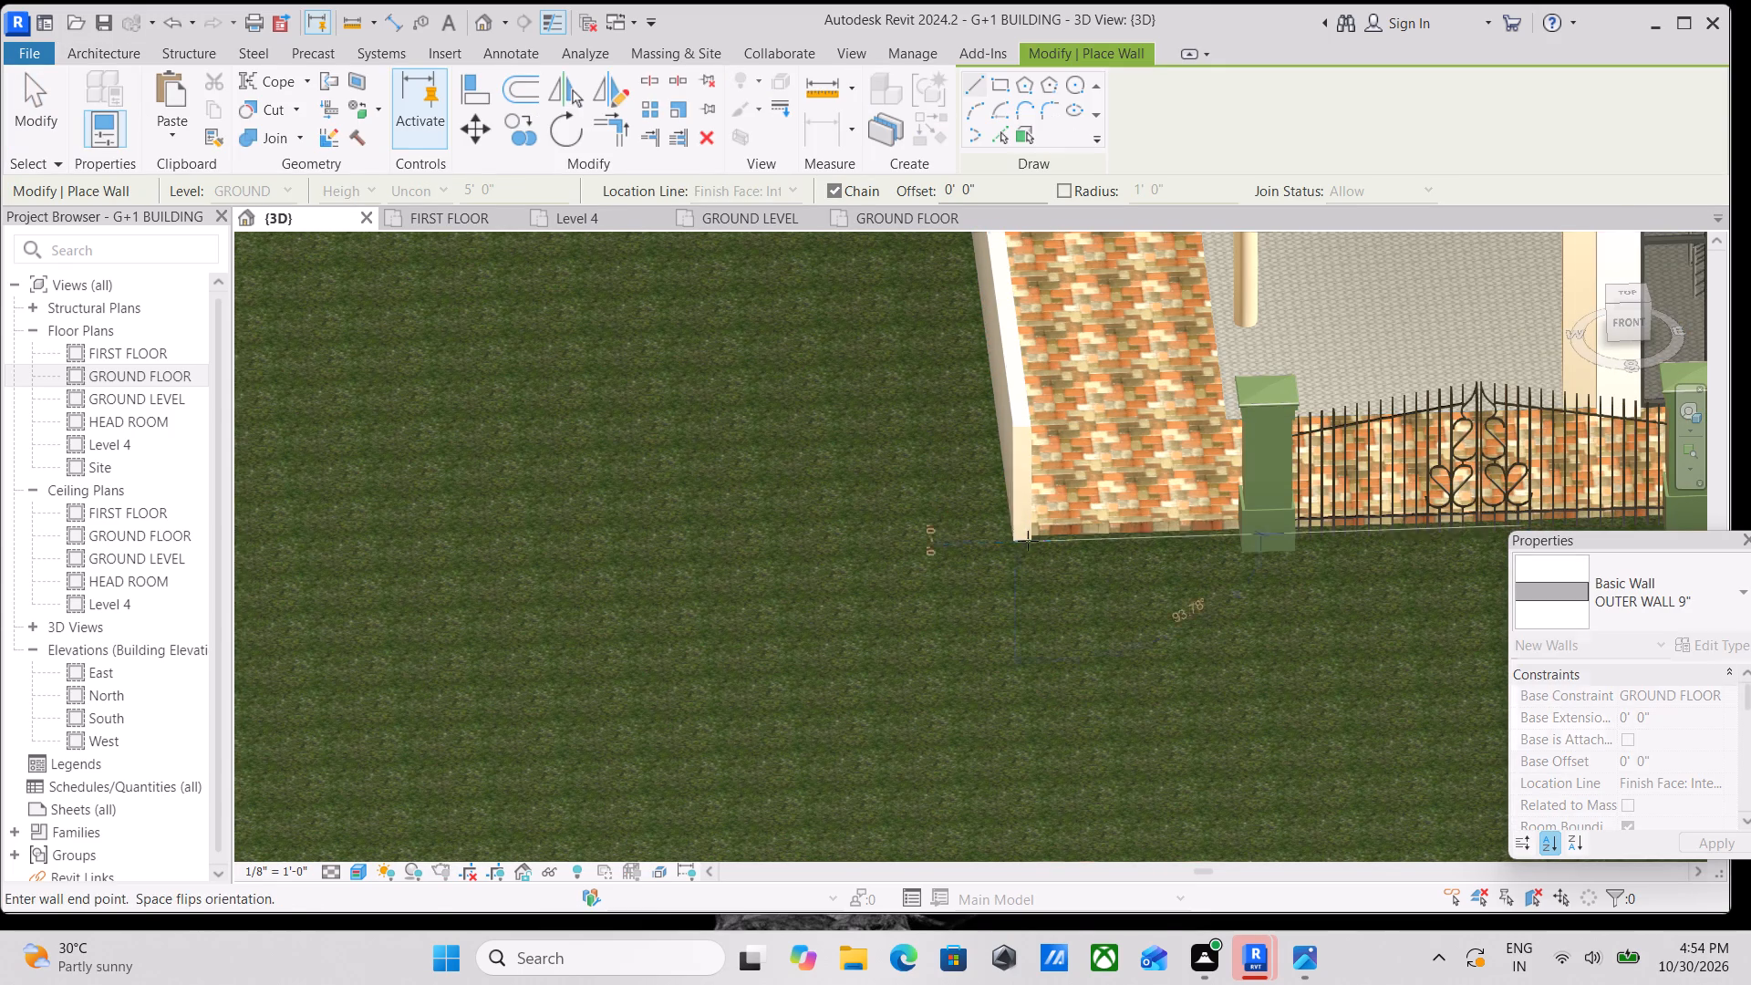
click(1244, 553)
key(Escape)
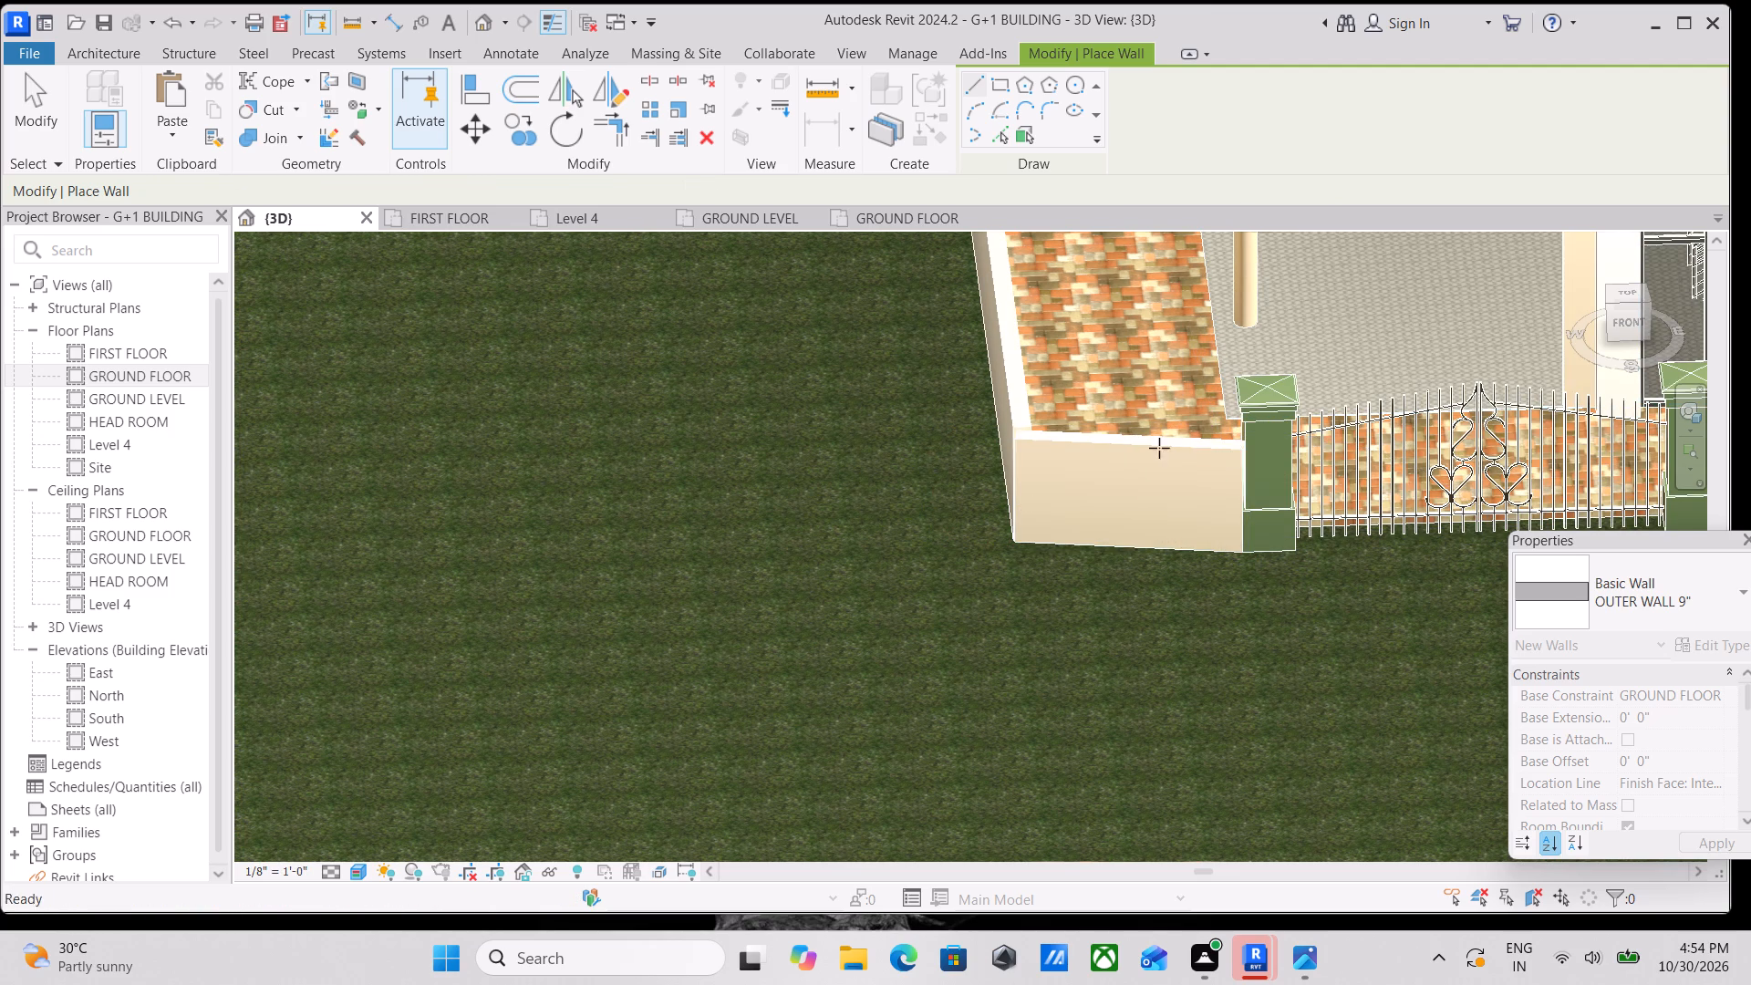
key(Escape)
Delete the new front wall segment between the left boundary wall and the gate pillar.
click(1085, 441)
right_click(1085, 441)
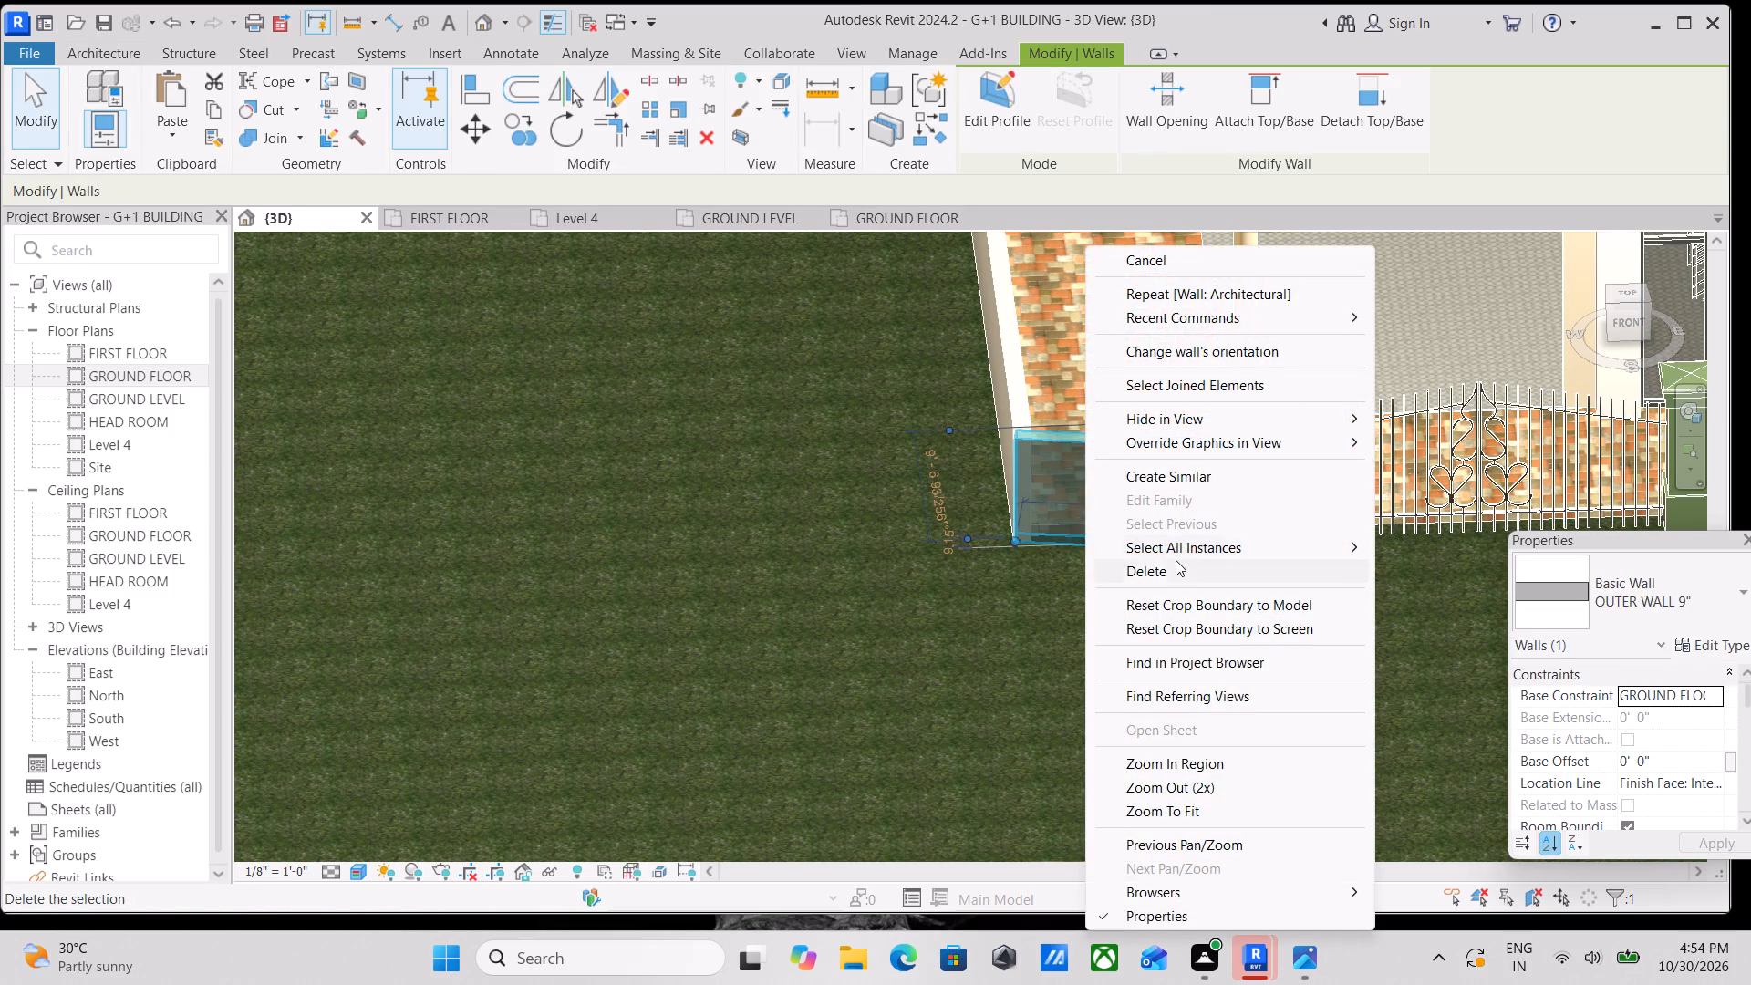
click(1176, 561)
Draw a 5' high OUTER WALL 9" segment from the gate's left pillar to the outer front corner of the left boundary wall.
scroll(1155, 545, down, 2)
shift+middle_drag(1025, 536, 1148, 674)
middle_drag(1170, 475, 691, 518)
scroll(925, 576, up, 1)
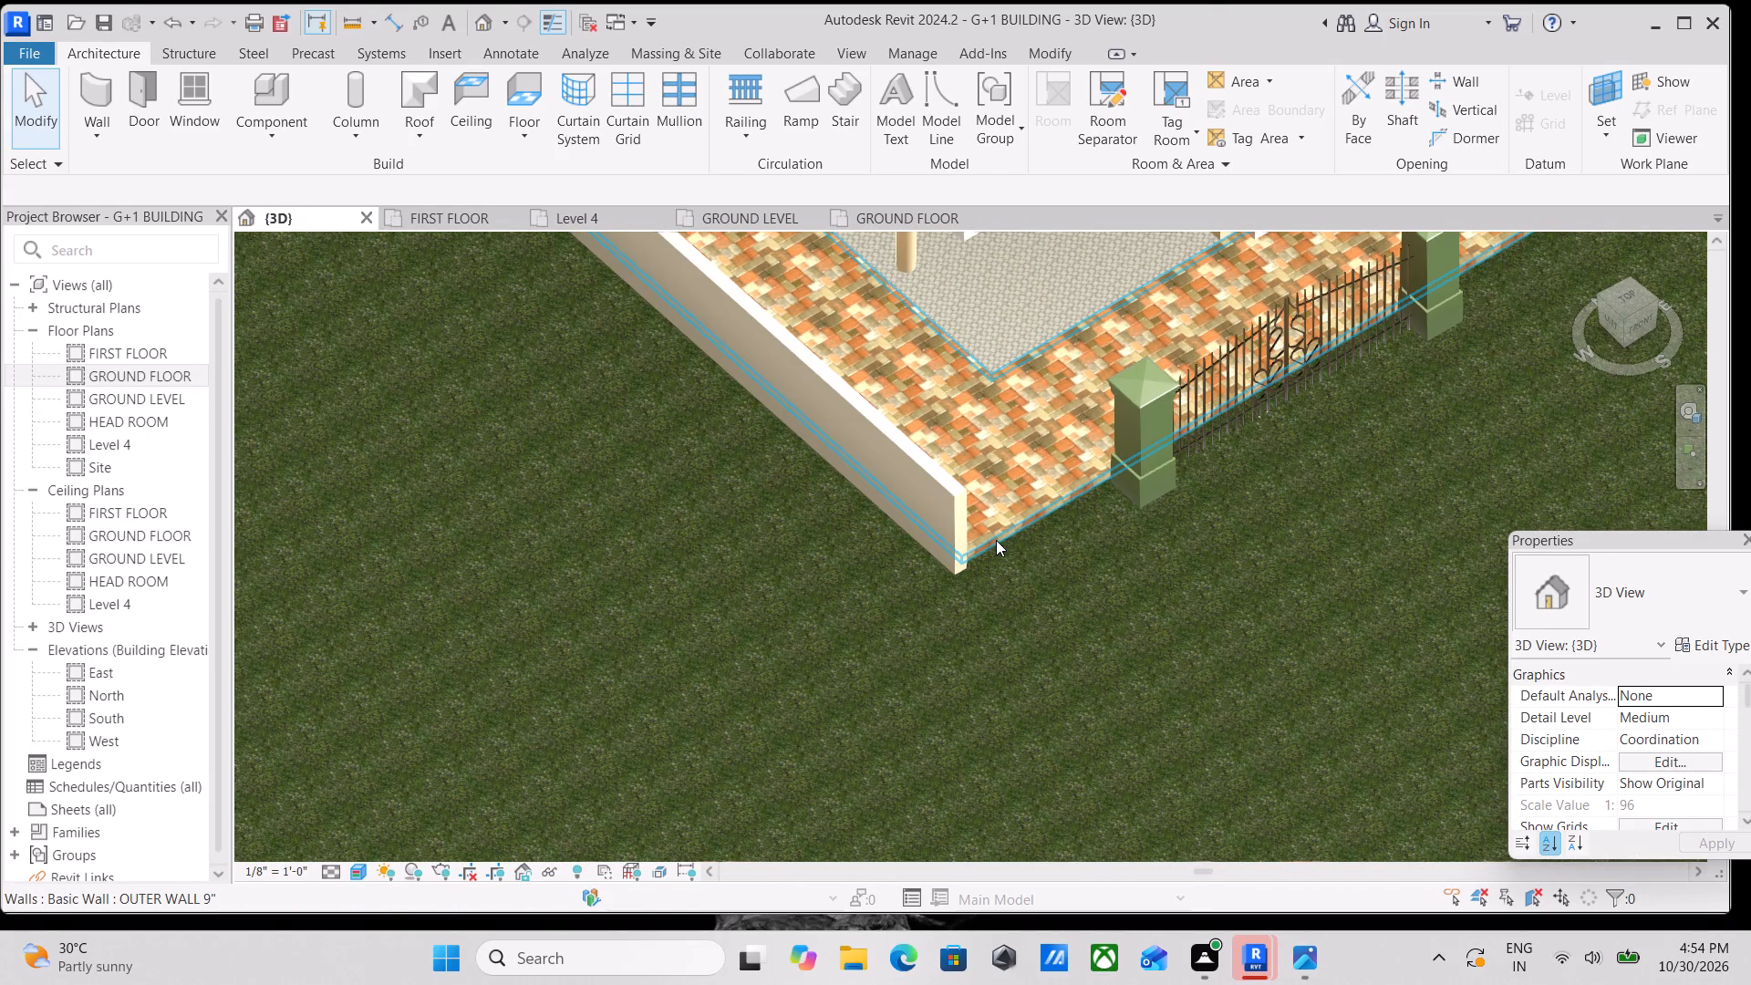
text(wa)
scroll(976, 558, up, 6)
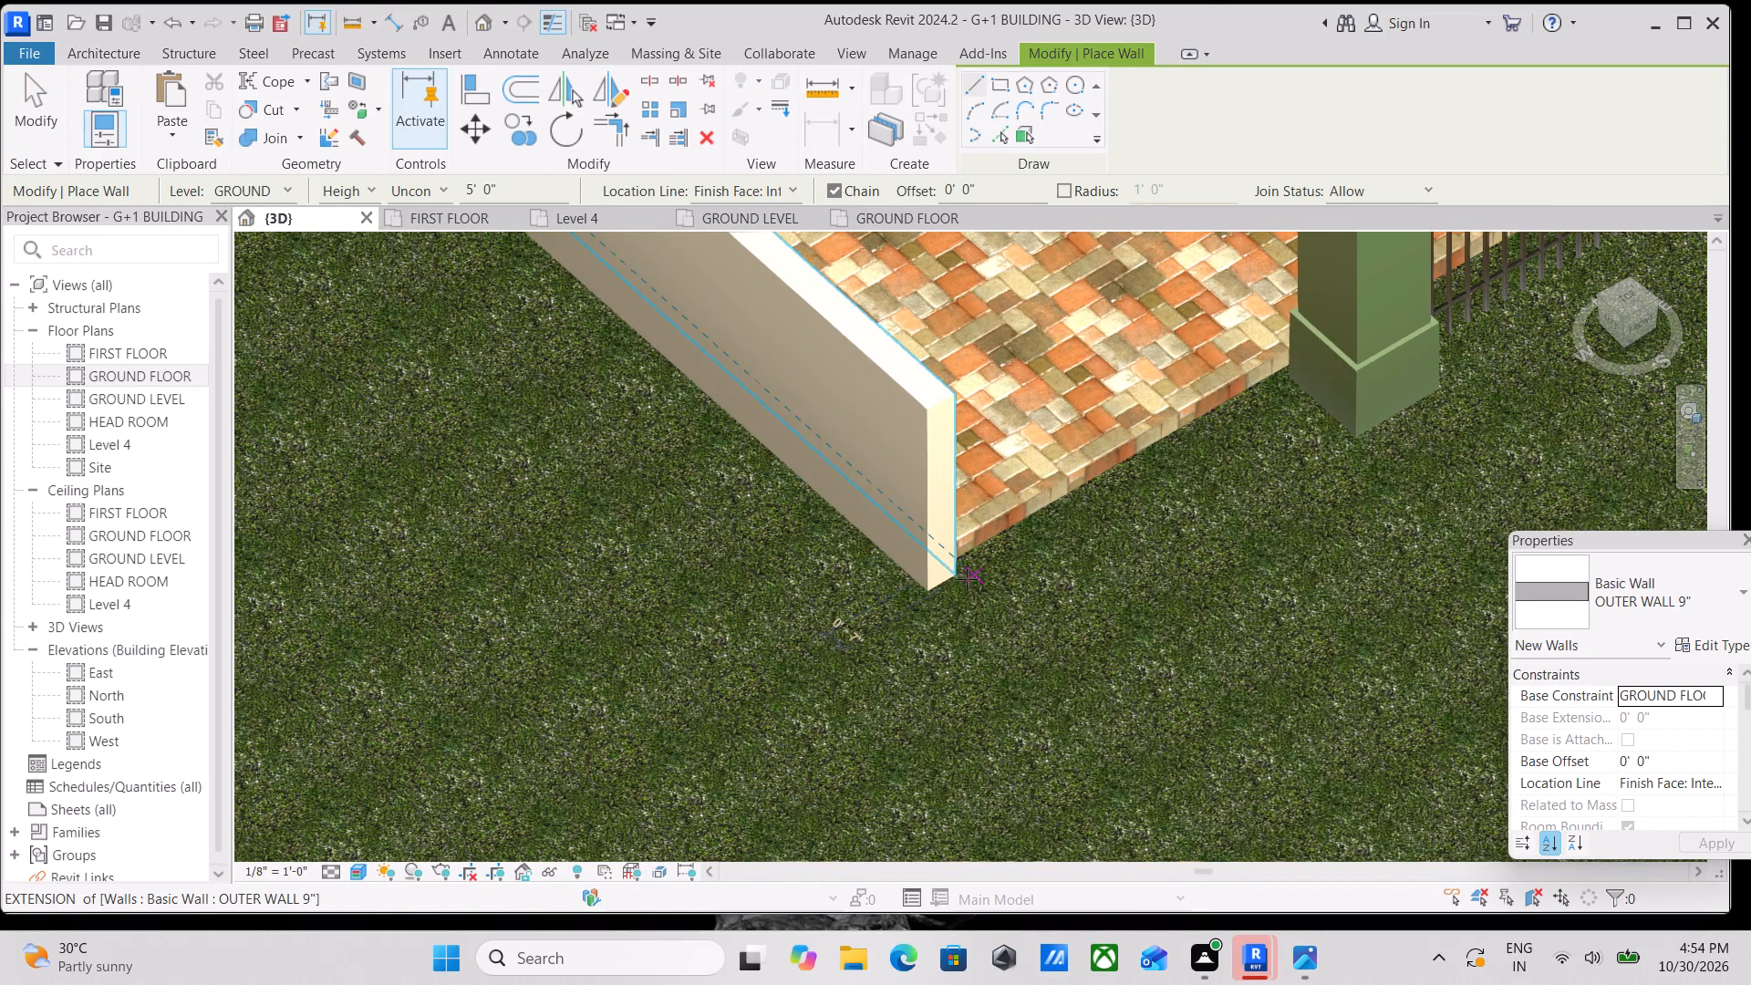
scroll(952, 544, up, 1)
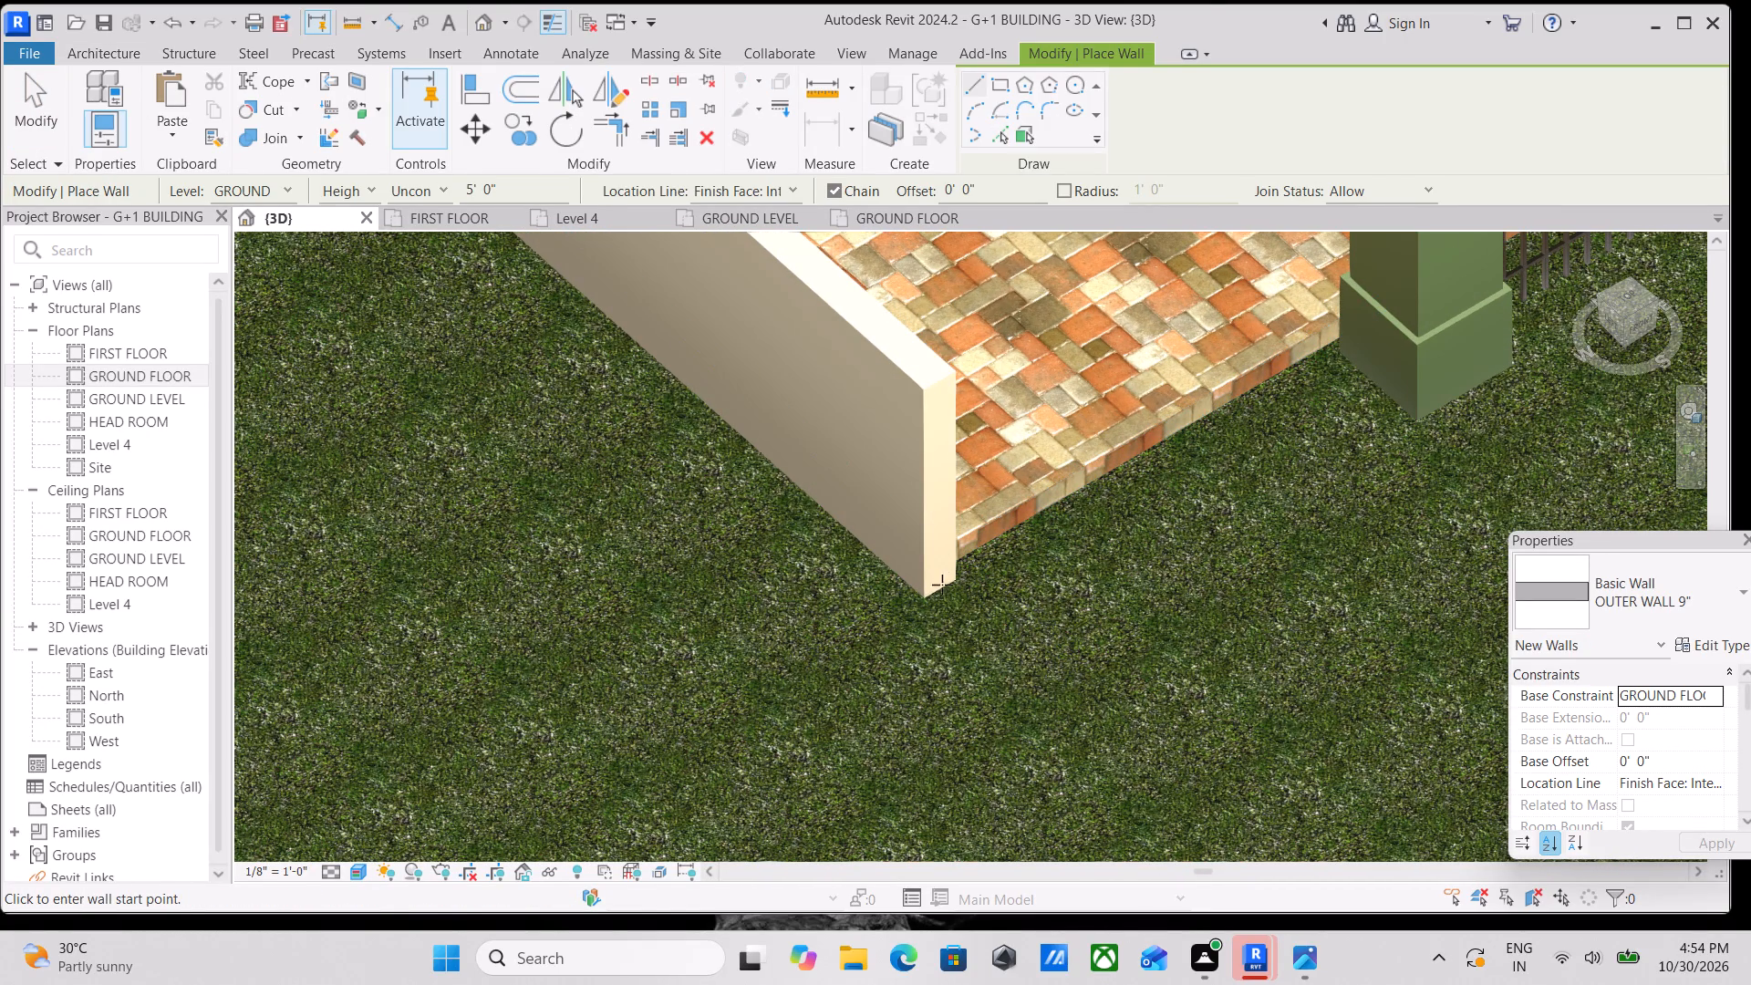
scroll(927, 586, down, 4)
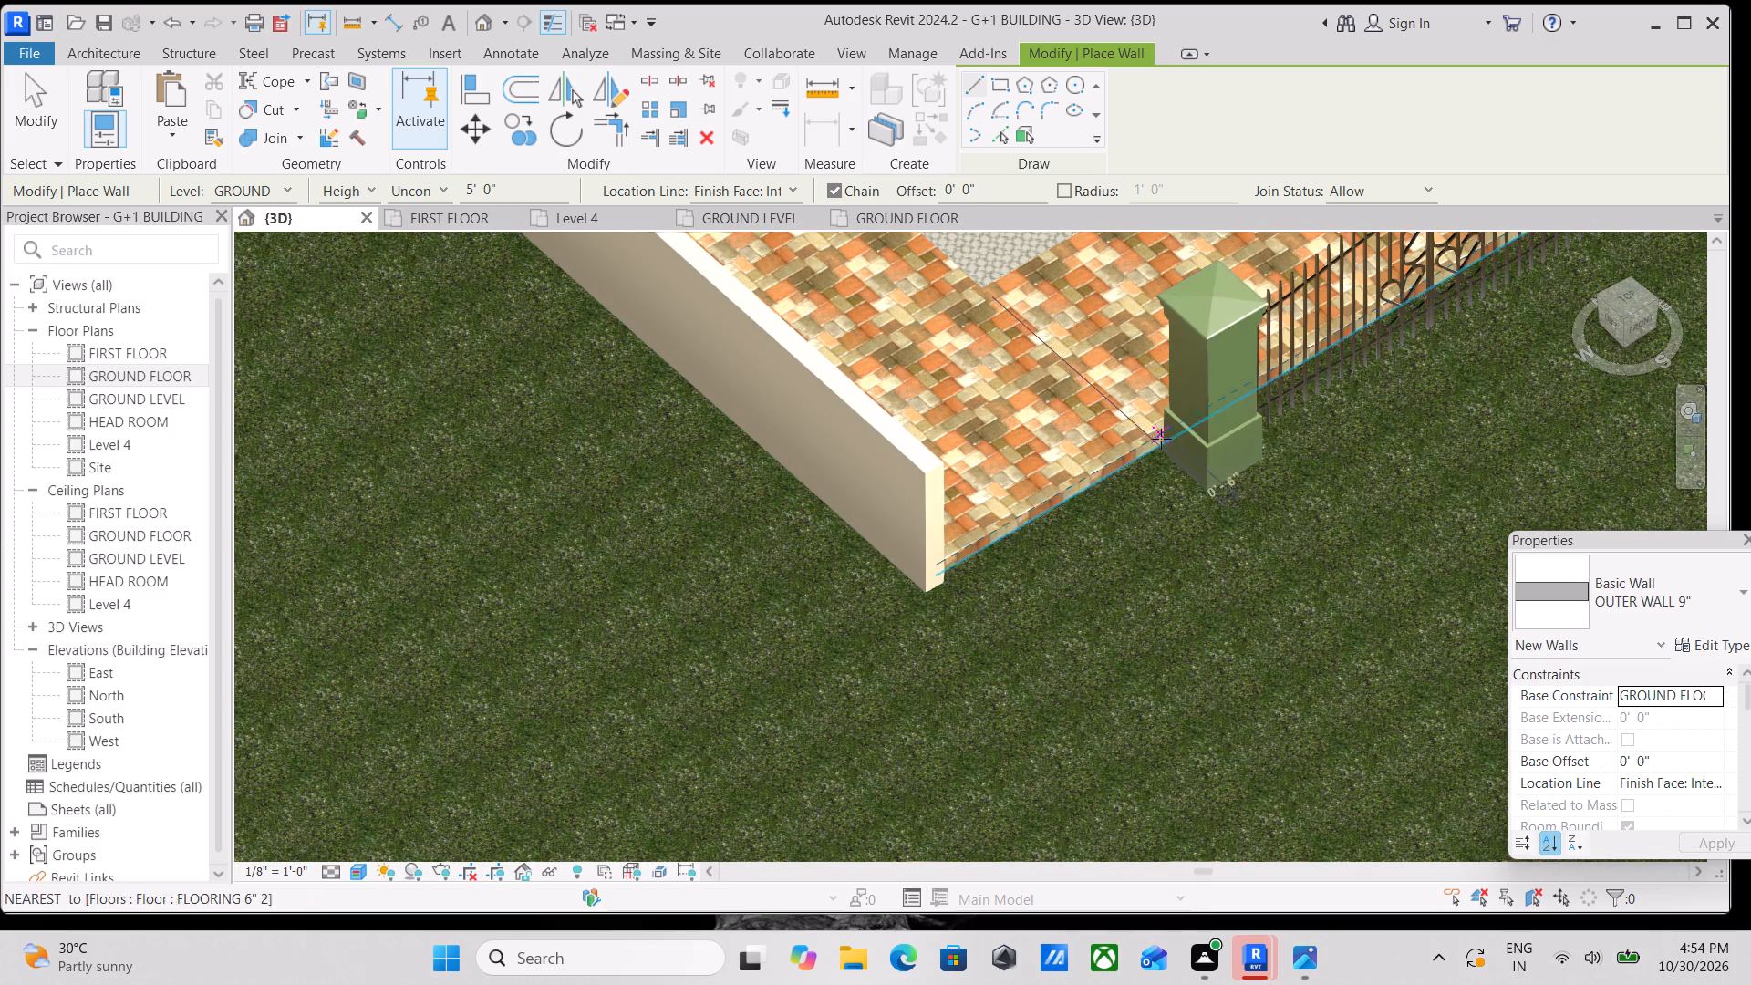
click(1163, 452)
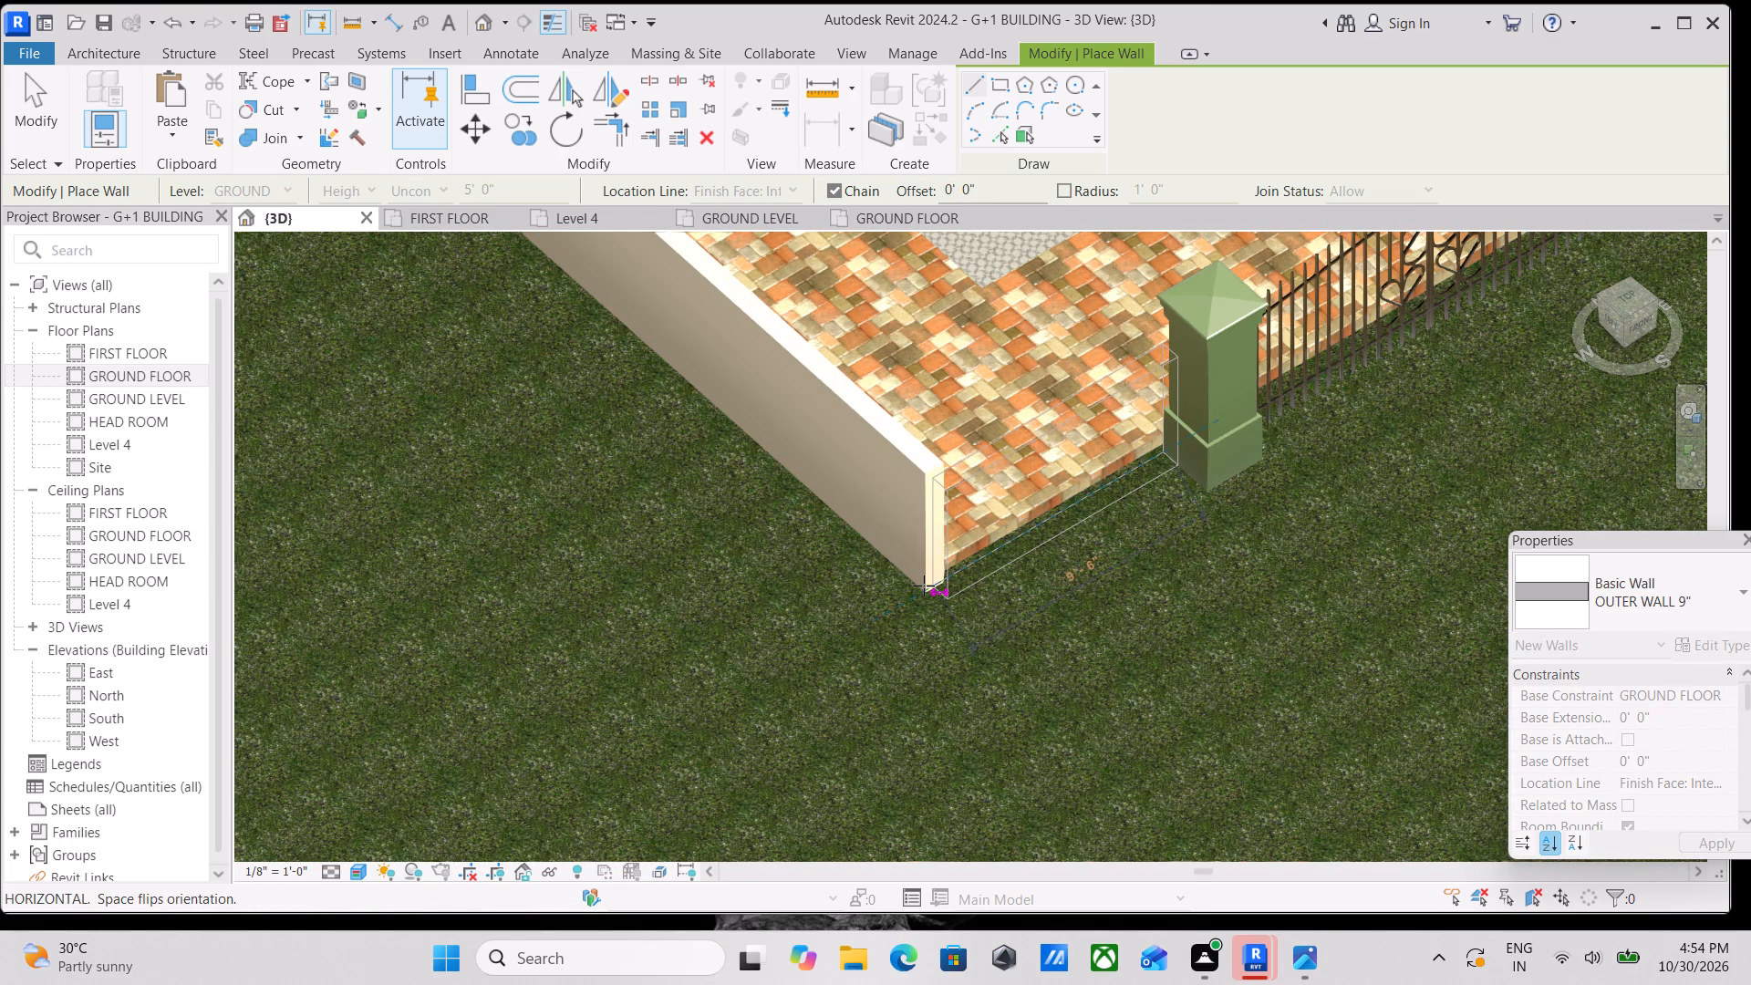
scroll(924, 586, up, 4)
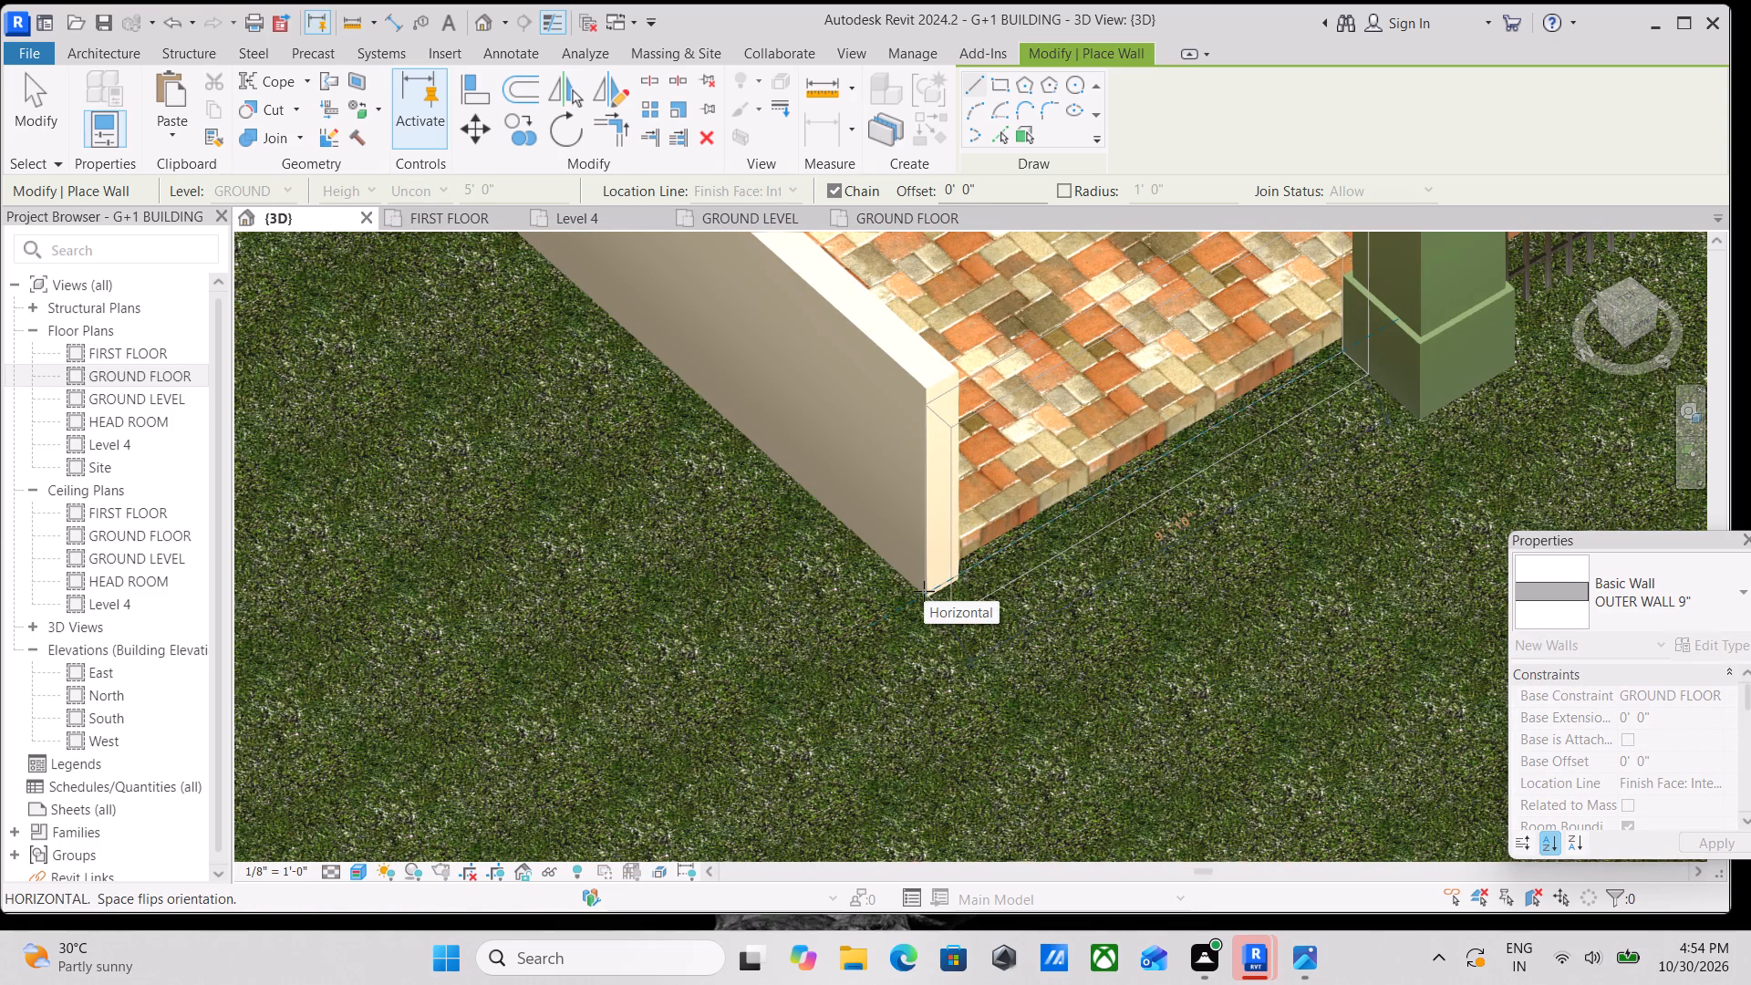
click(924, 591)
scroll(962, 503, down, 3)
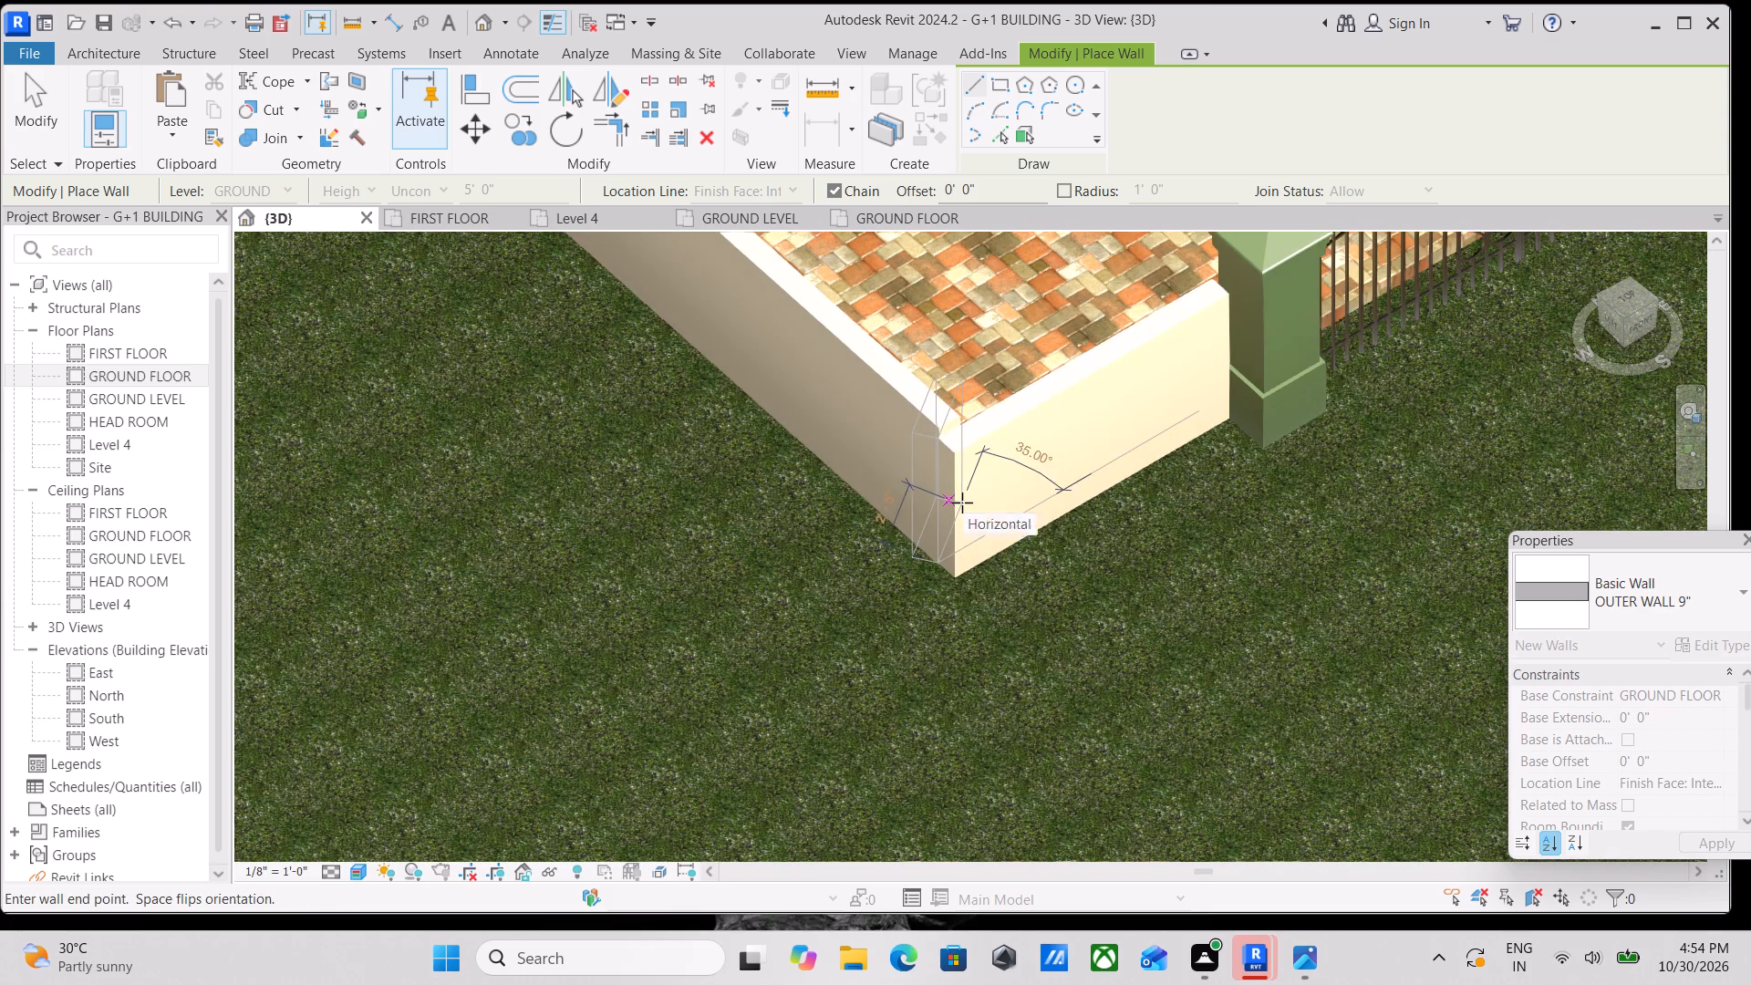
key(Escape)
Draw a 5' high OUTER WALL 9" segment from the right boundary wall's front end to the gate's right pillar.
scroll(962, 503, down, 4)
middle_drag(1190, 472, 917, 518)
middle_drag(1188, 341, 876, 569)
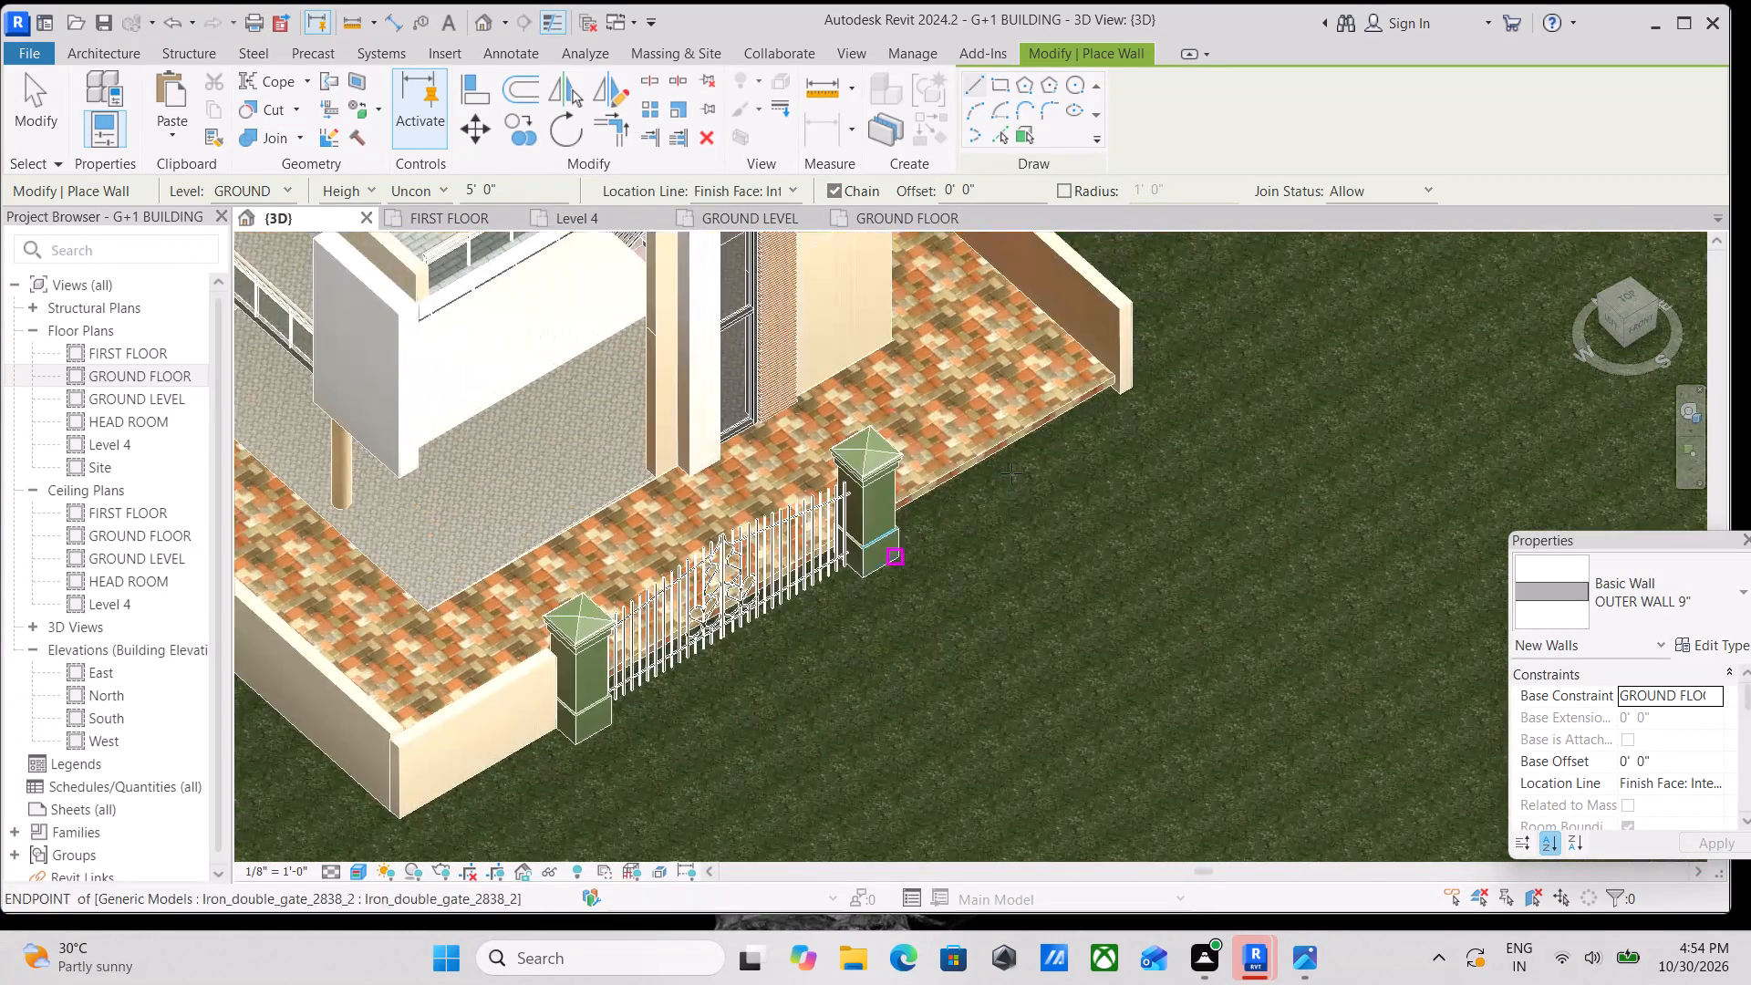
scroll(1241, 368, up, 6)
scroll(1041, 419, up, 2)
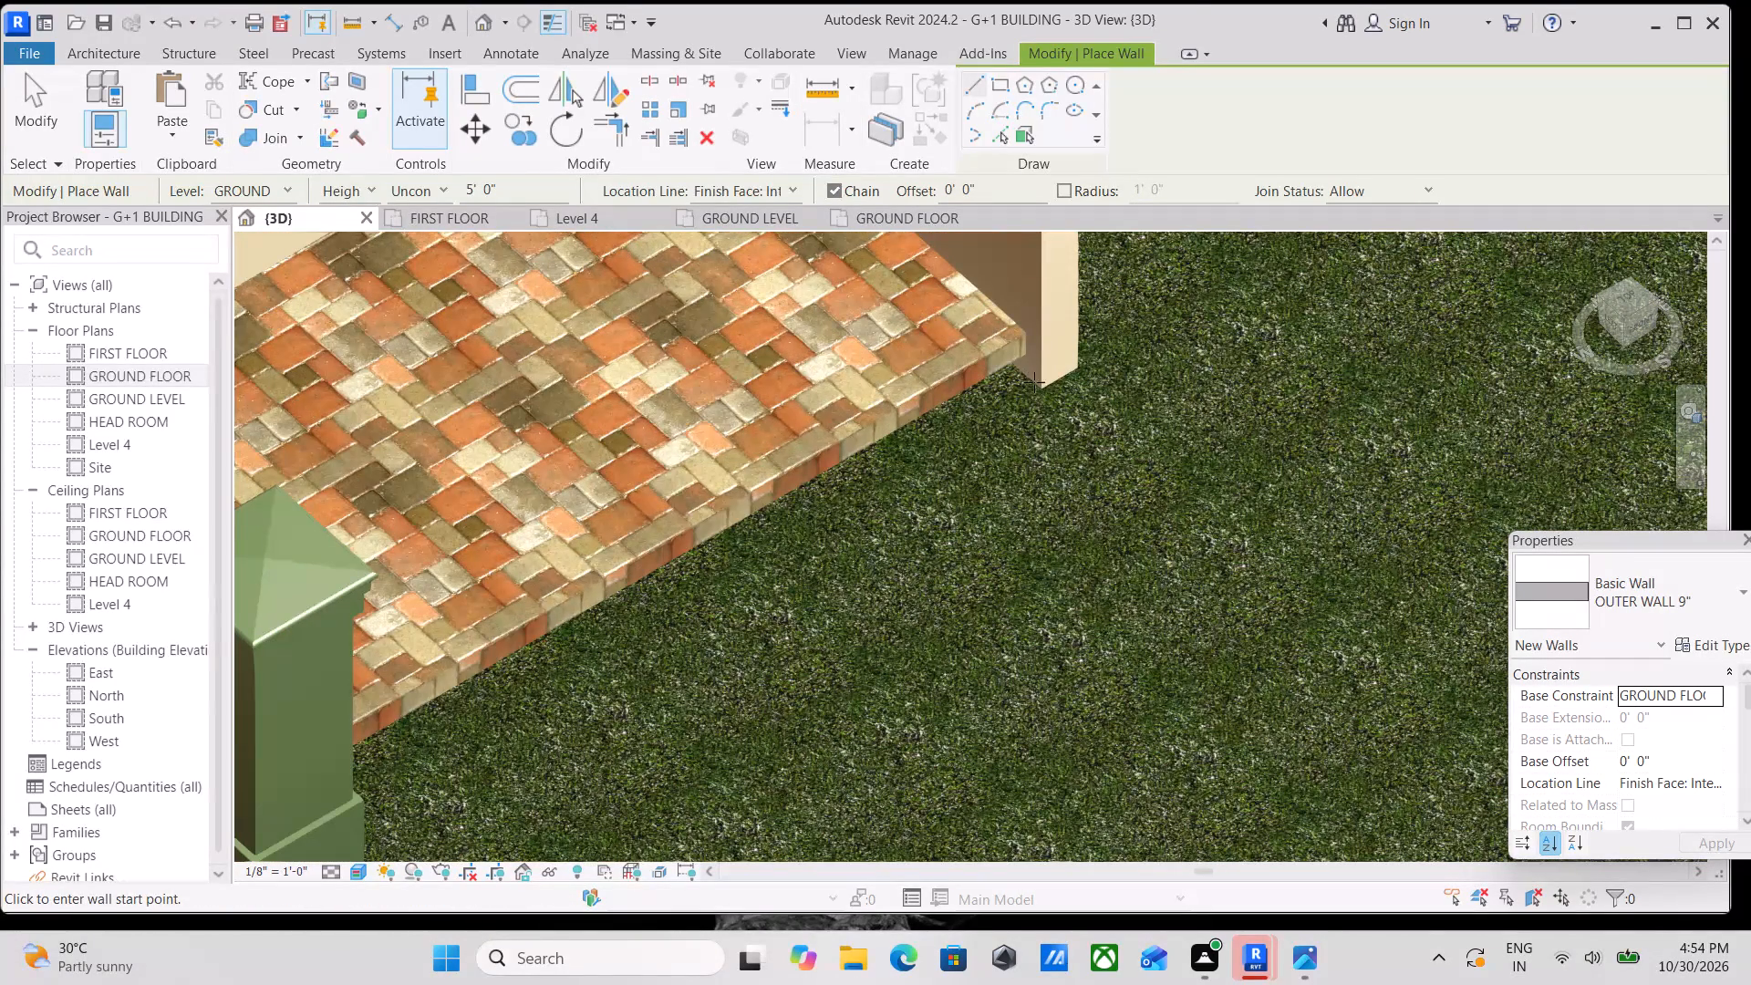
click(1041, 383)
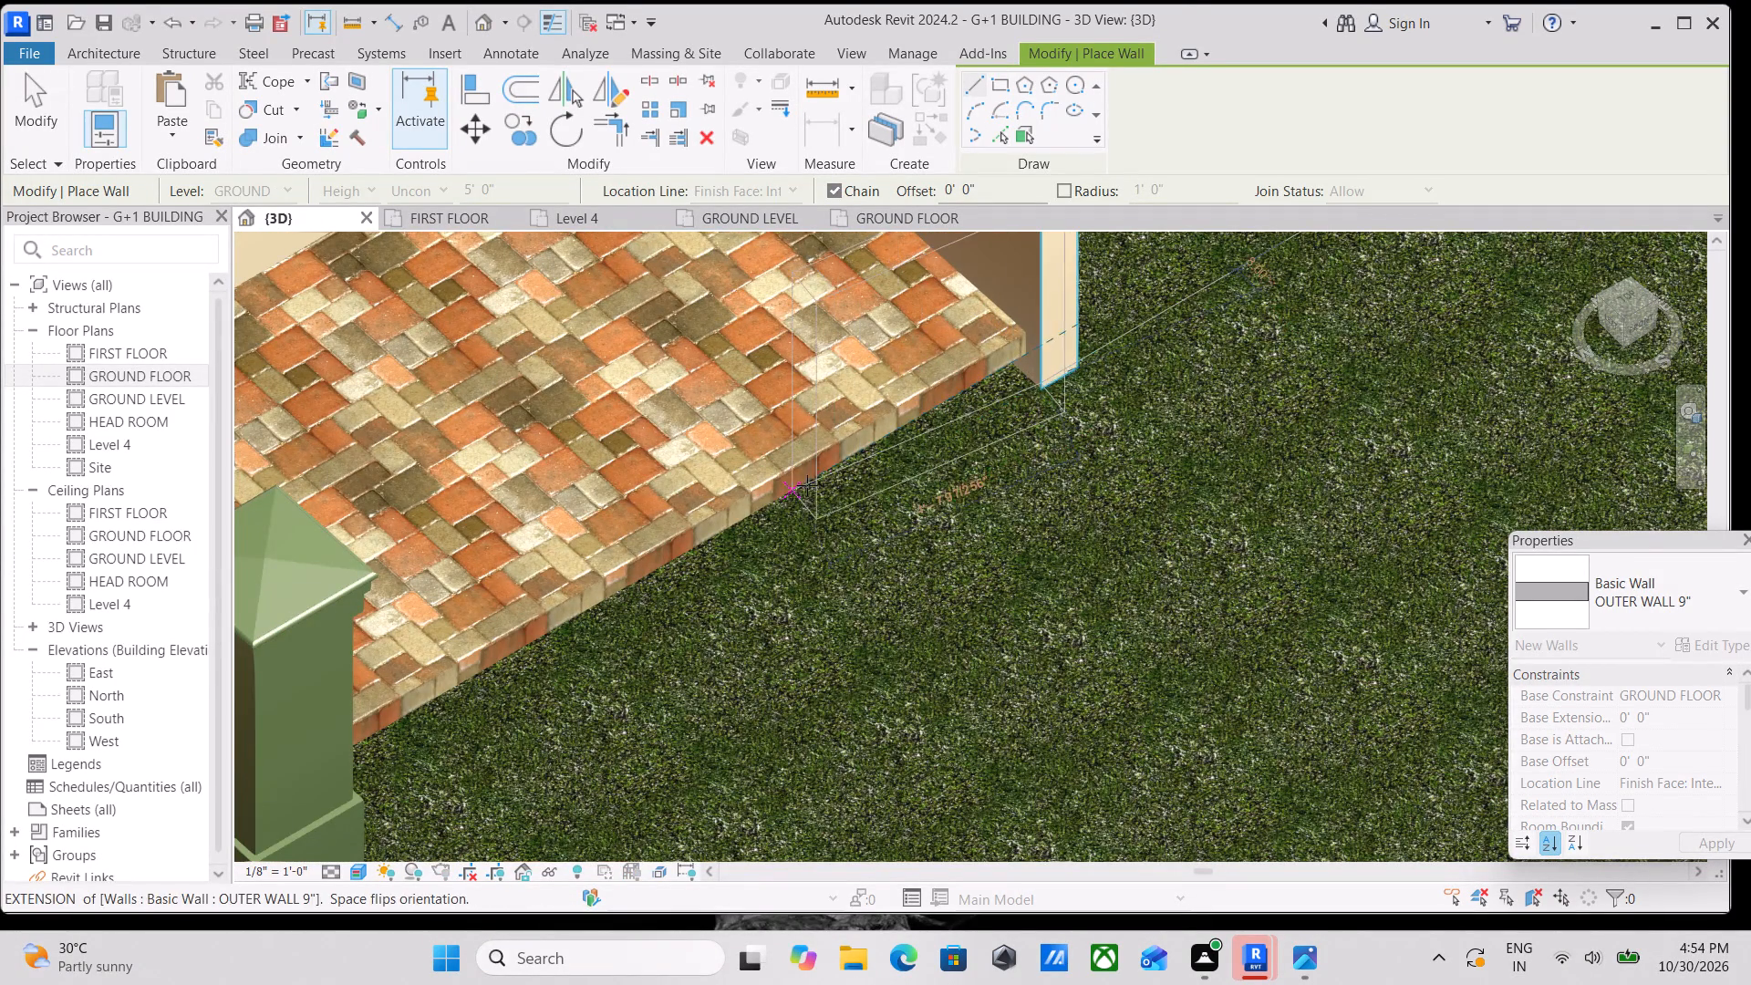
middle_drag(815, 492, 881, 495)
middle_drag(604, 629, 859, 403)
scroll(859, 403, up, 1)
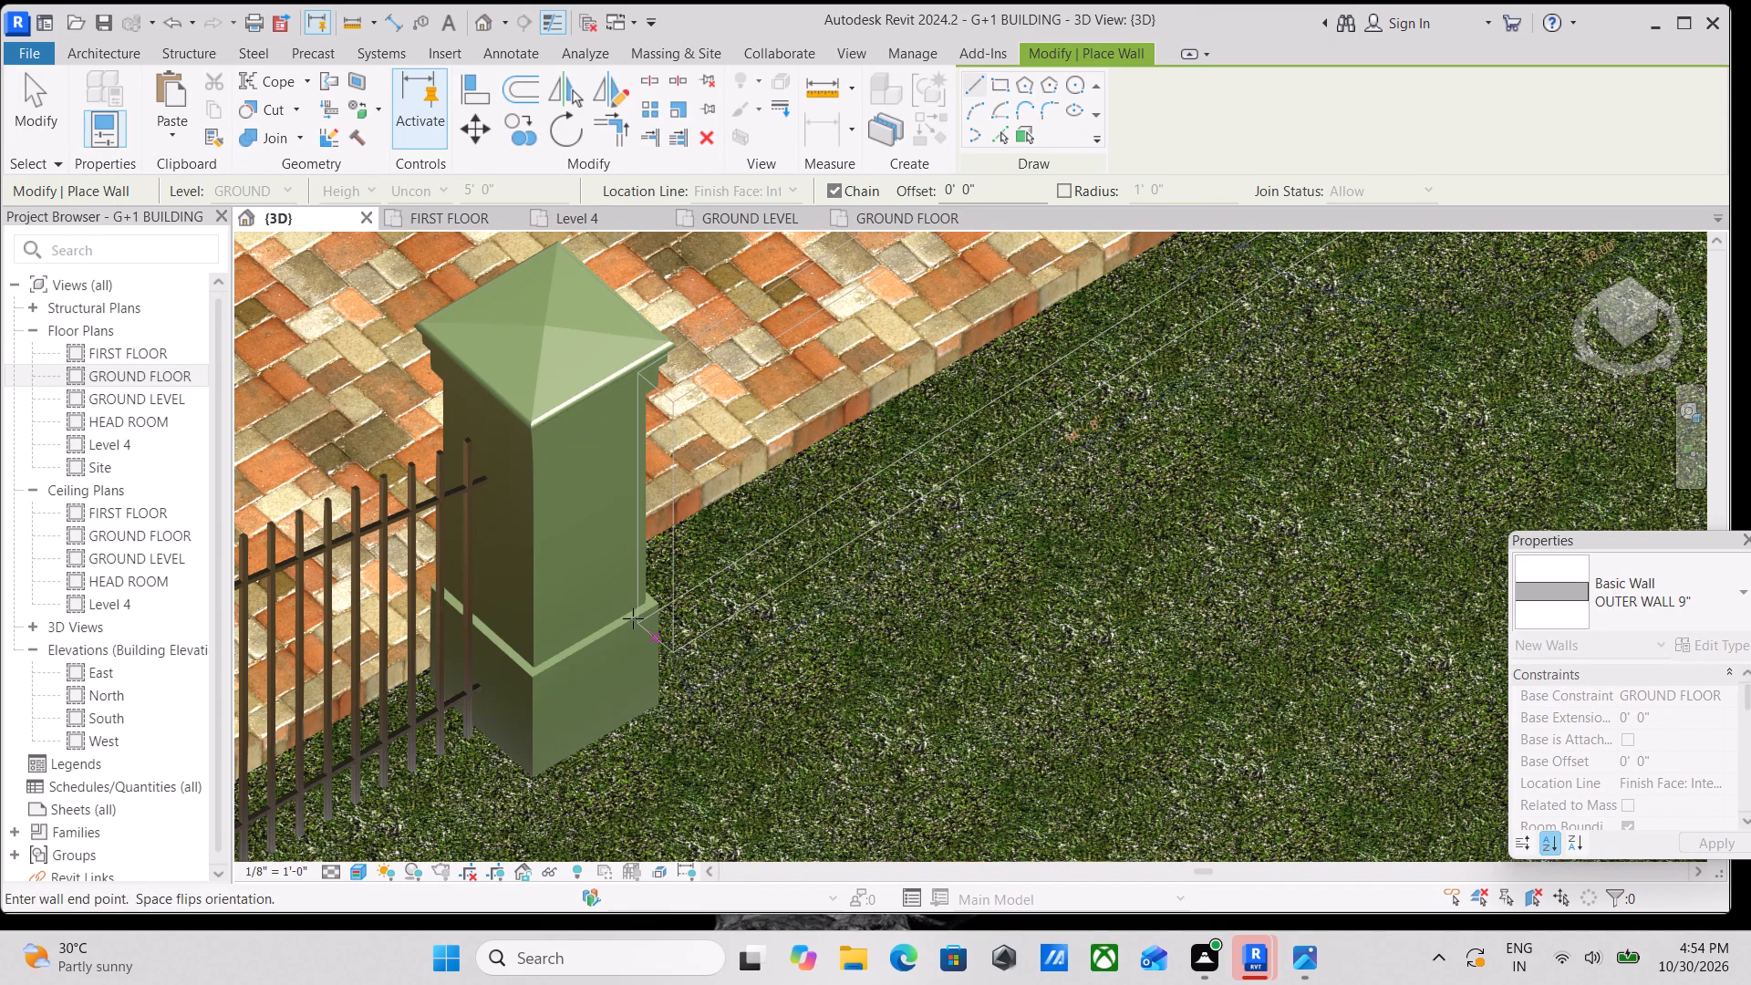
click(633, 618)
scroll(637, 600, down, 7)
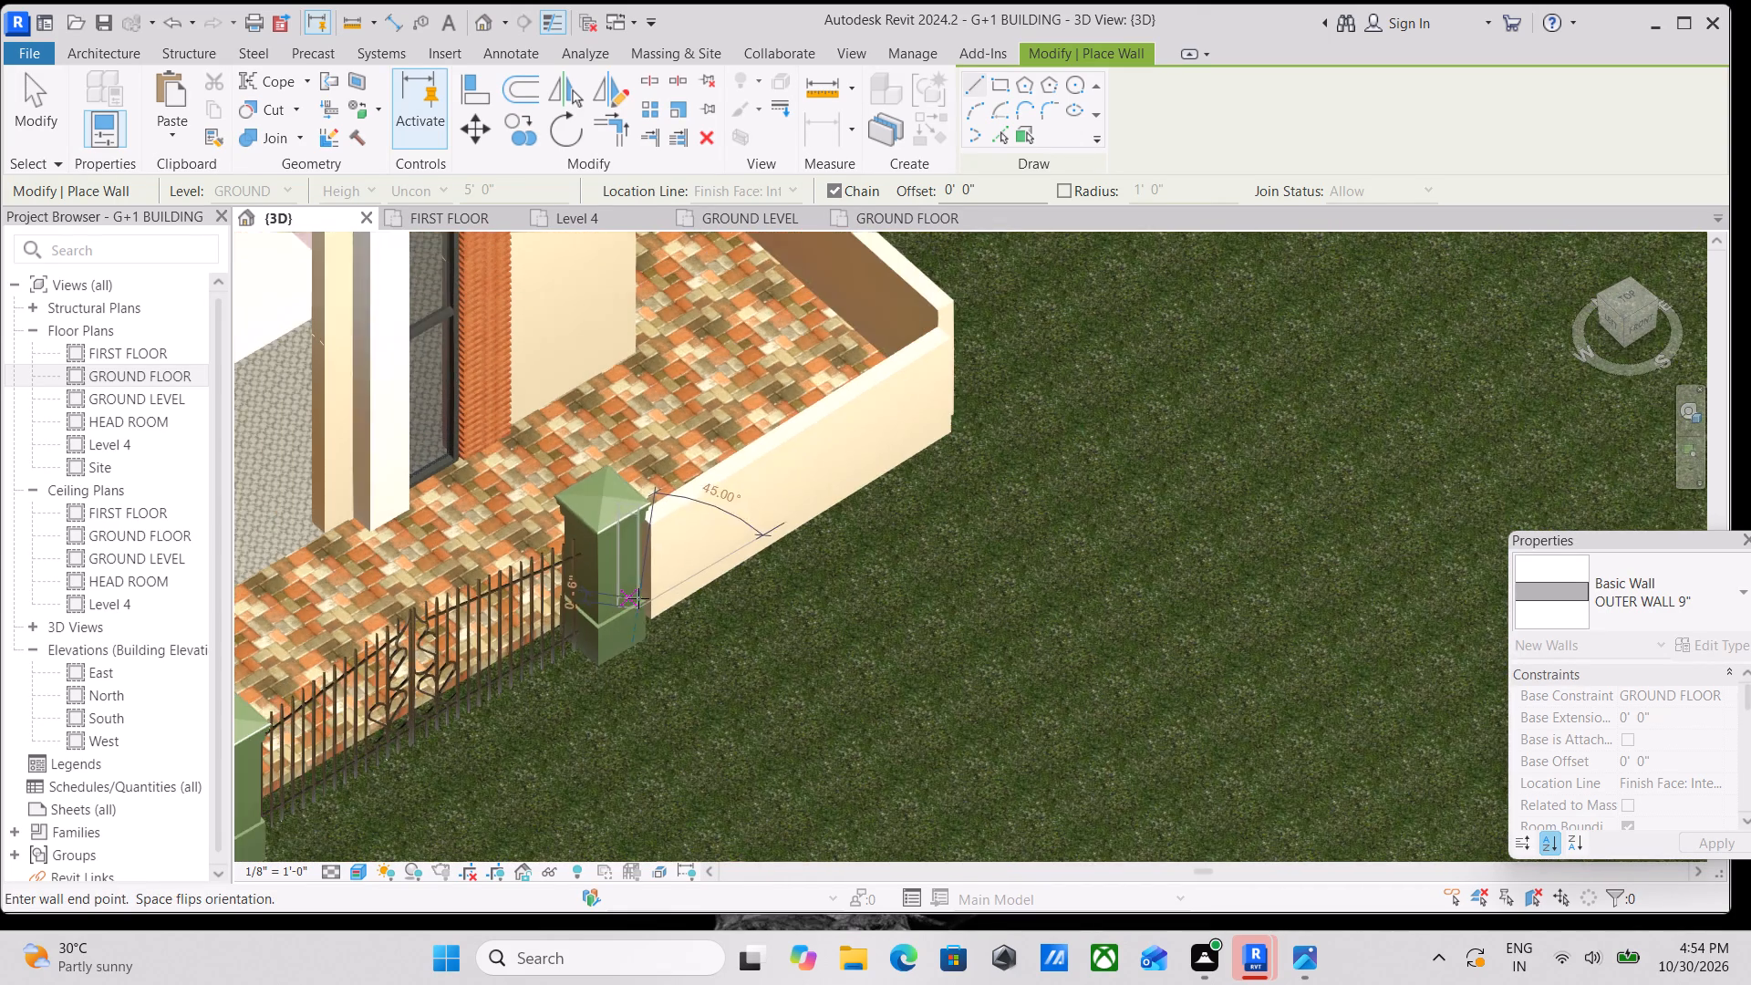
key(Escape)
scroll(641, 596, down, 4)
key(Escape)
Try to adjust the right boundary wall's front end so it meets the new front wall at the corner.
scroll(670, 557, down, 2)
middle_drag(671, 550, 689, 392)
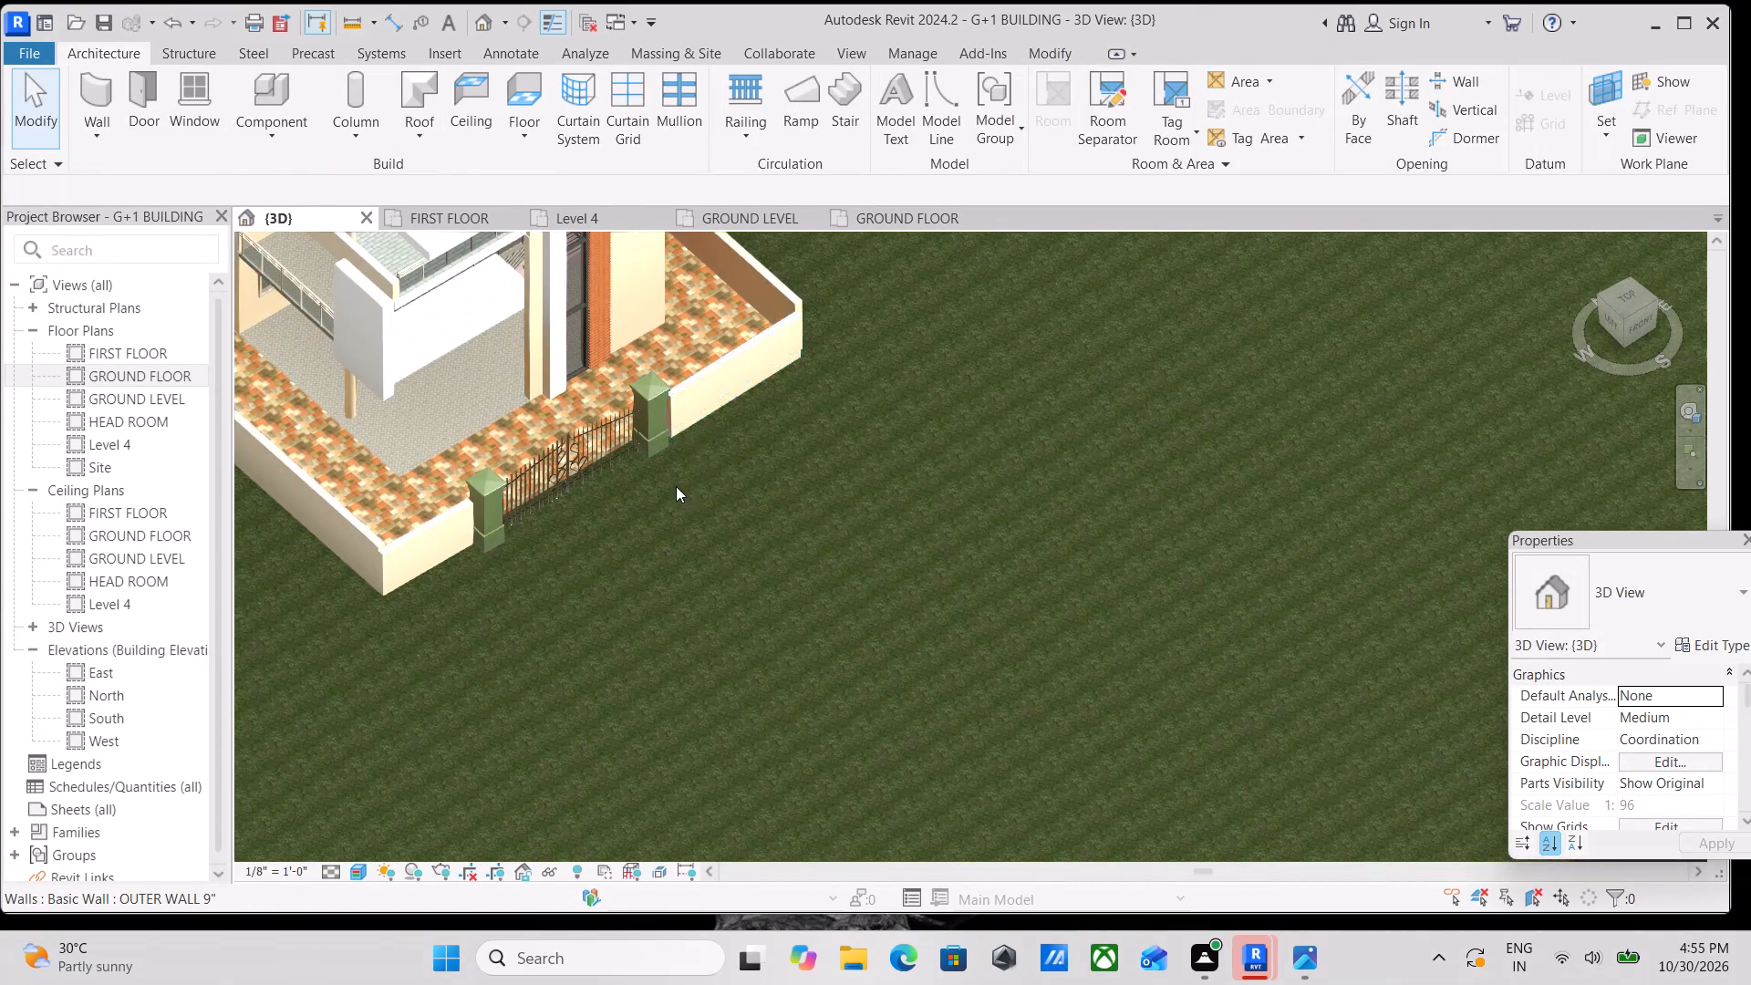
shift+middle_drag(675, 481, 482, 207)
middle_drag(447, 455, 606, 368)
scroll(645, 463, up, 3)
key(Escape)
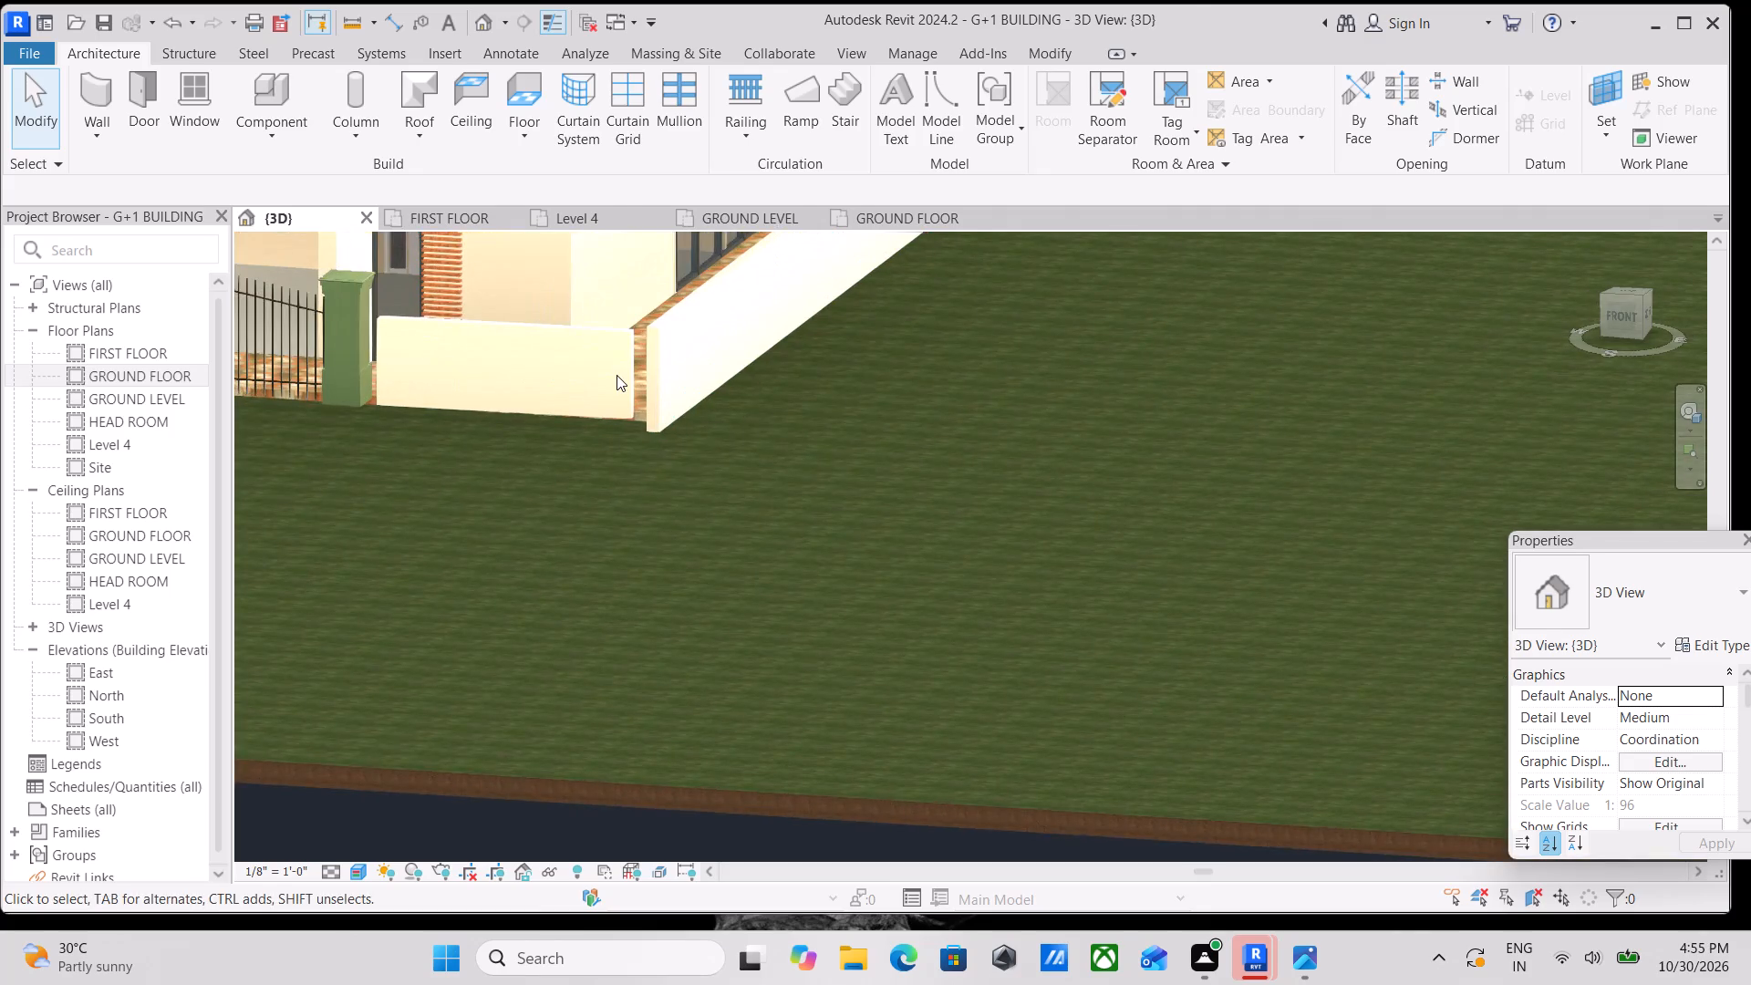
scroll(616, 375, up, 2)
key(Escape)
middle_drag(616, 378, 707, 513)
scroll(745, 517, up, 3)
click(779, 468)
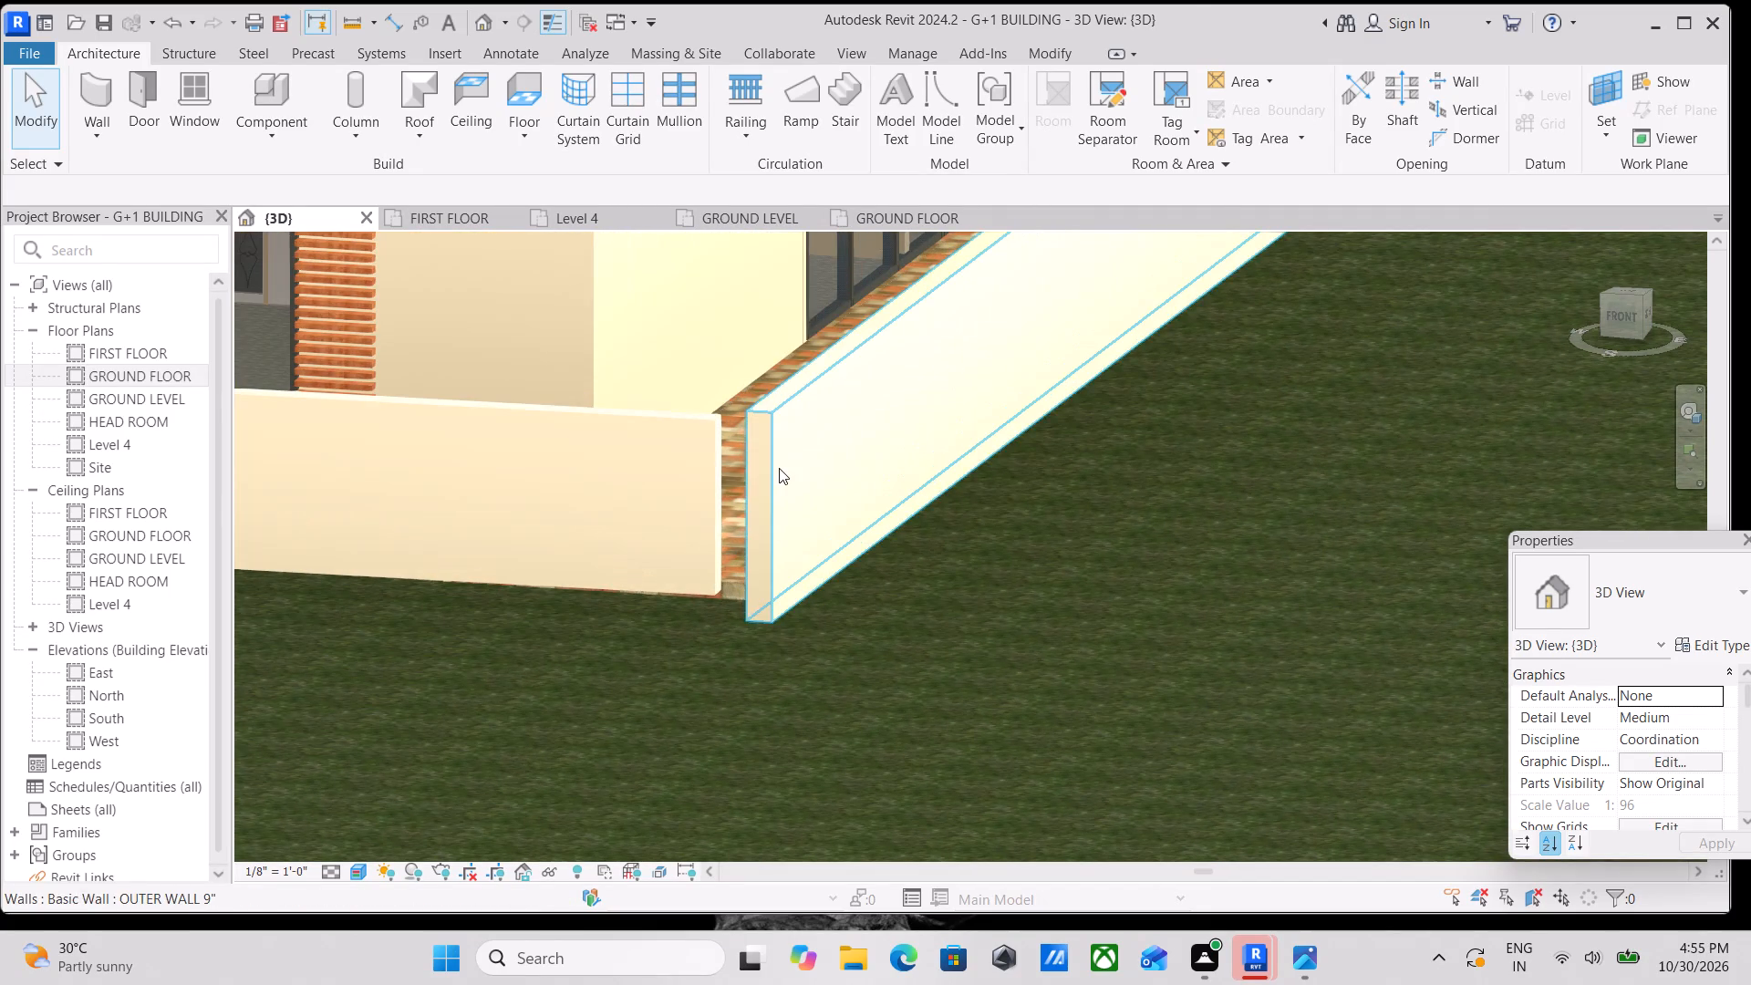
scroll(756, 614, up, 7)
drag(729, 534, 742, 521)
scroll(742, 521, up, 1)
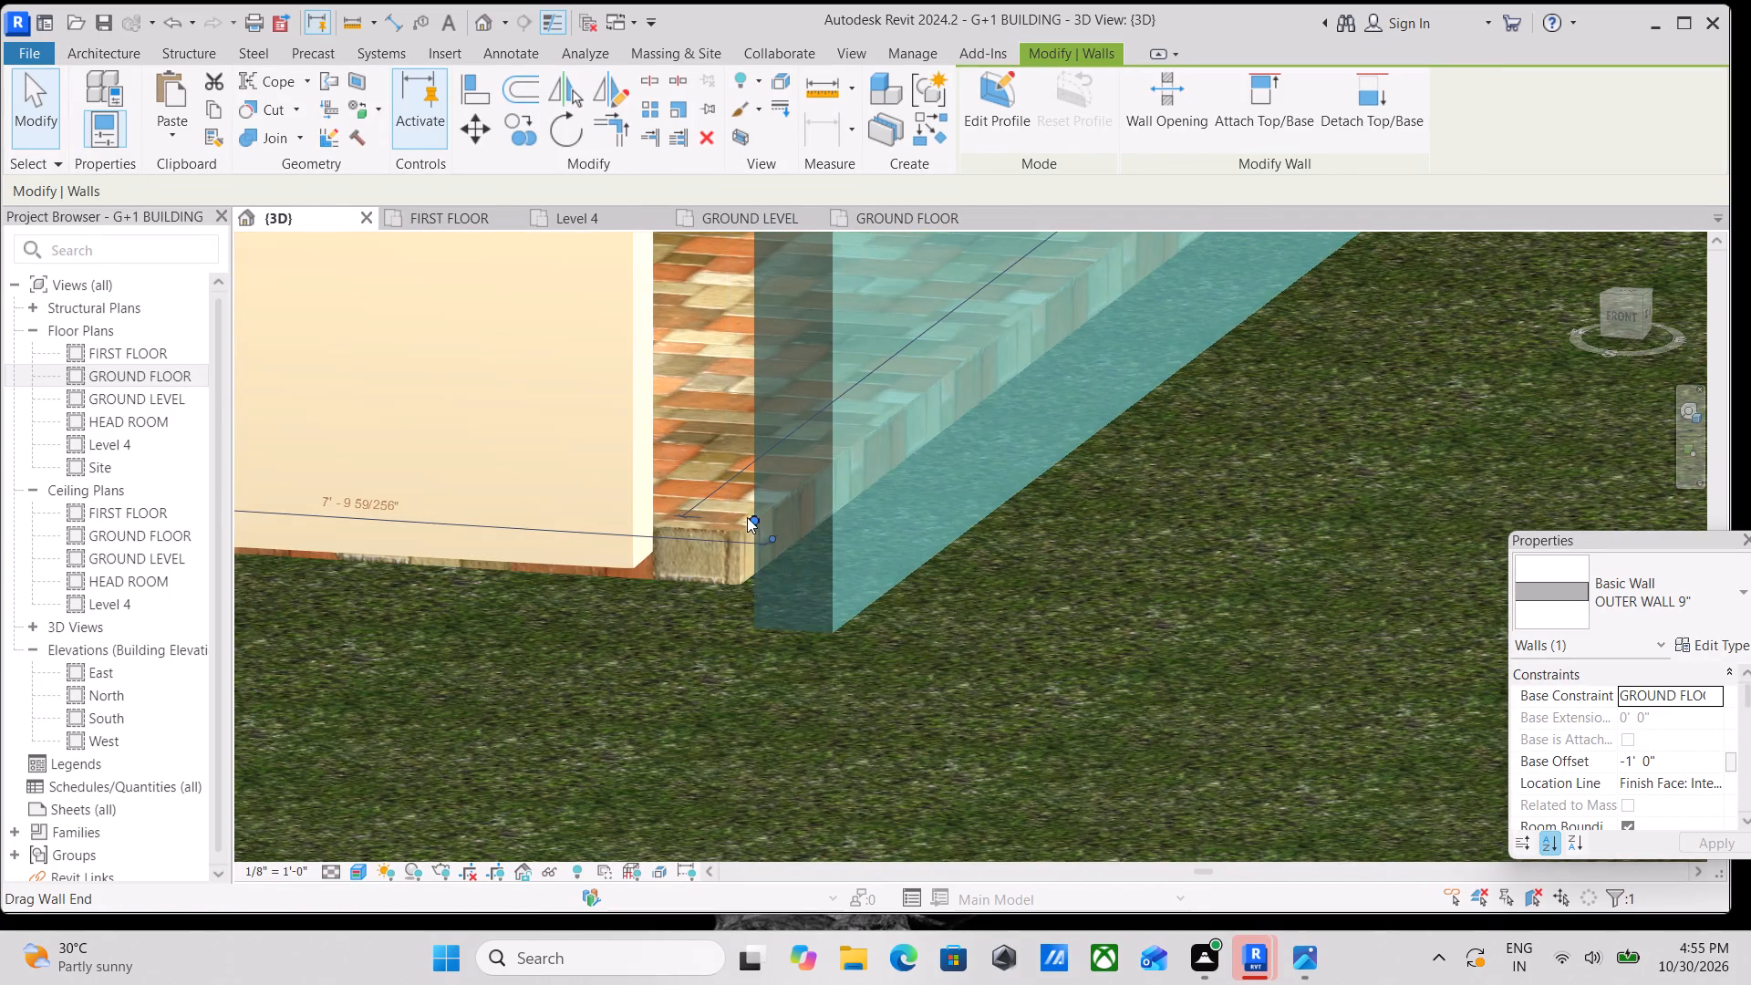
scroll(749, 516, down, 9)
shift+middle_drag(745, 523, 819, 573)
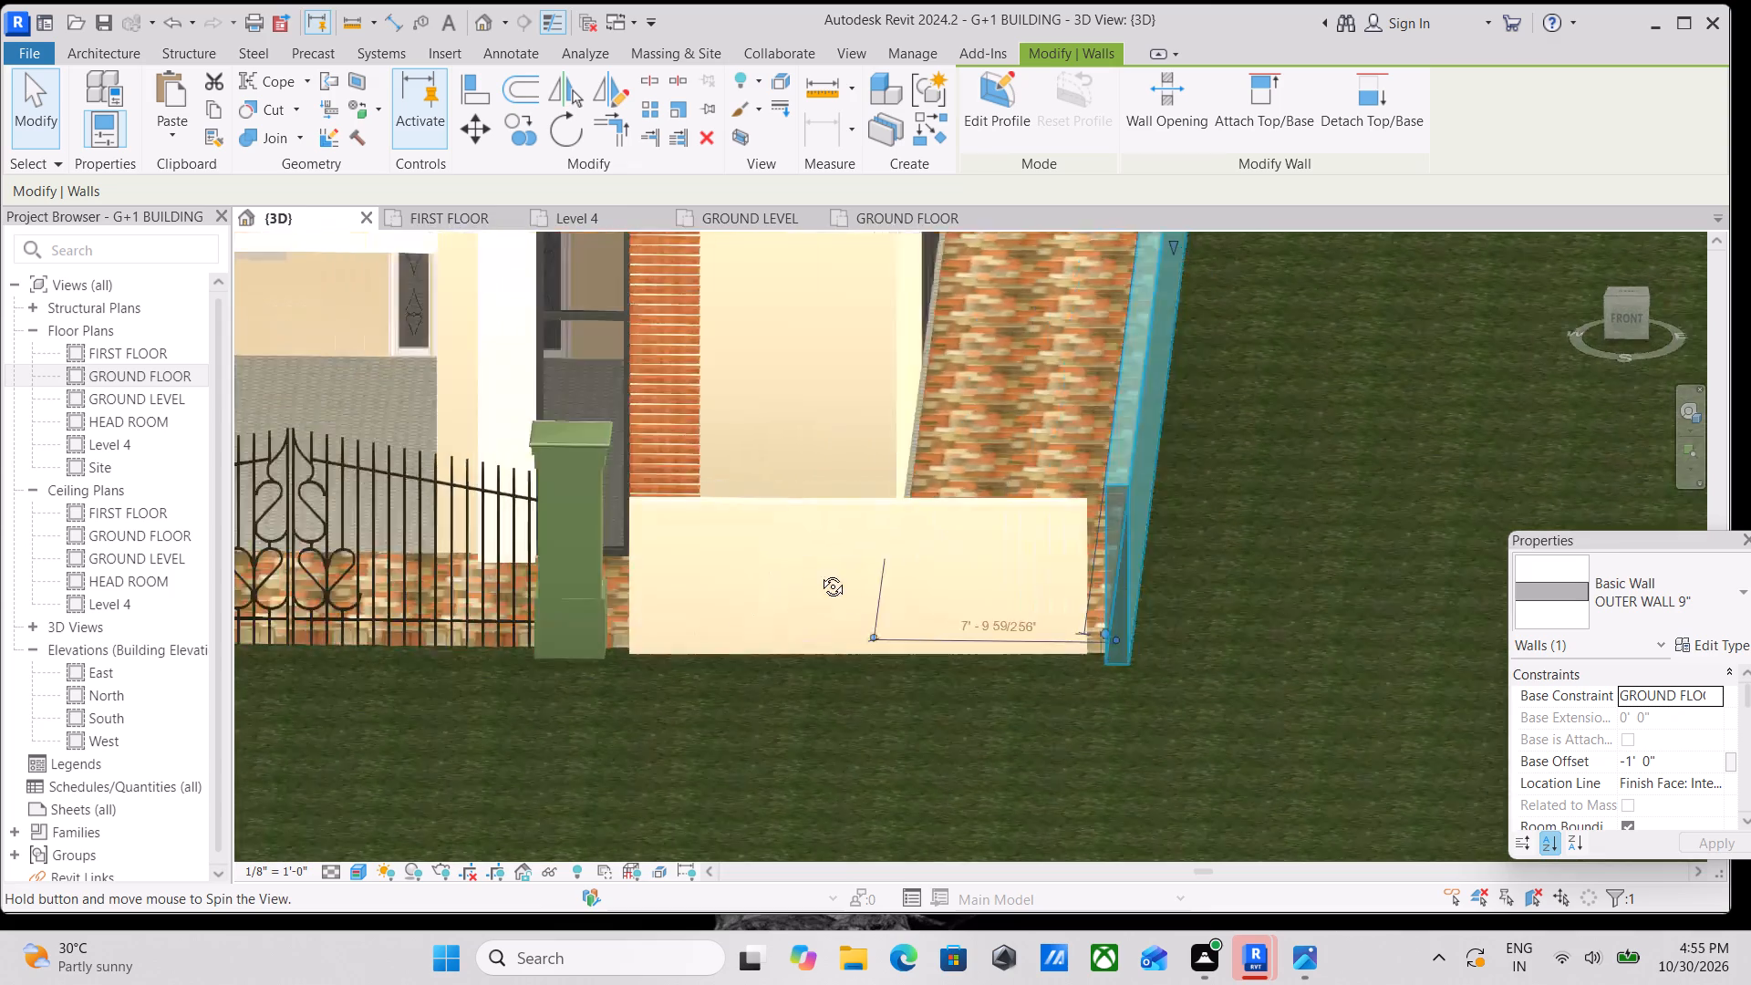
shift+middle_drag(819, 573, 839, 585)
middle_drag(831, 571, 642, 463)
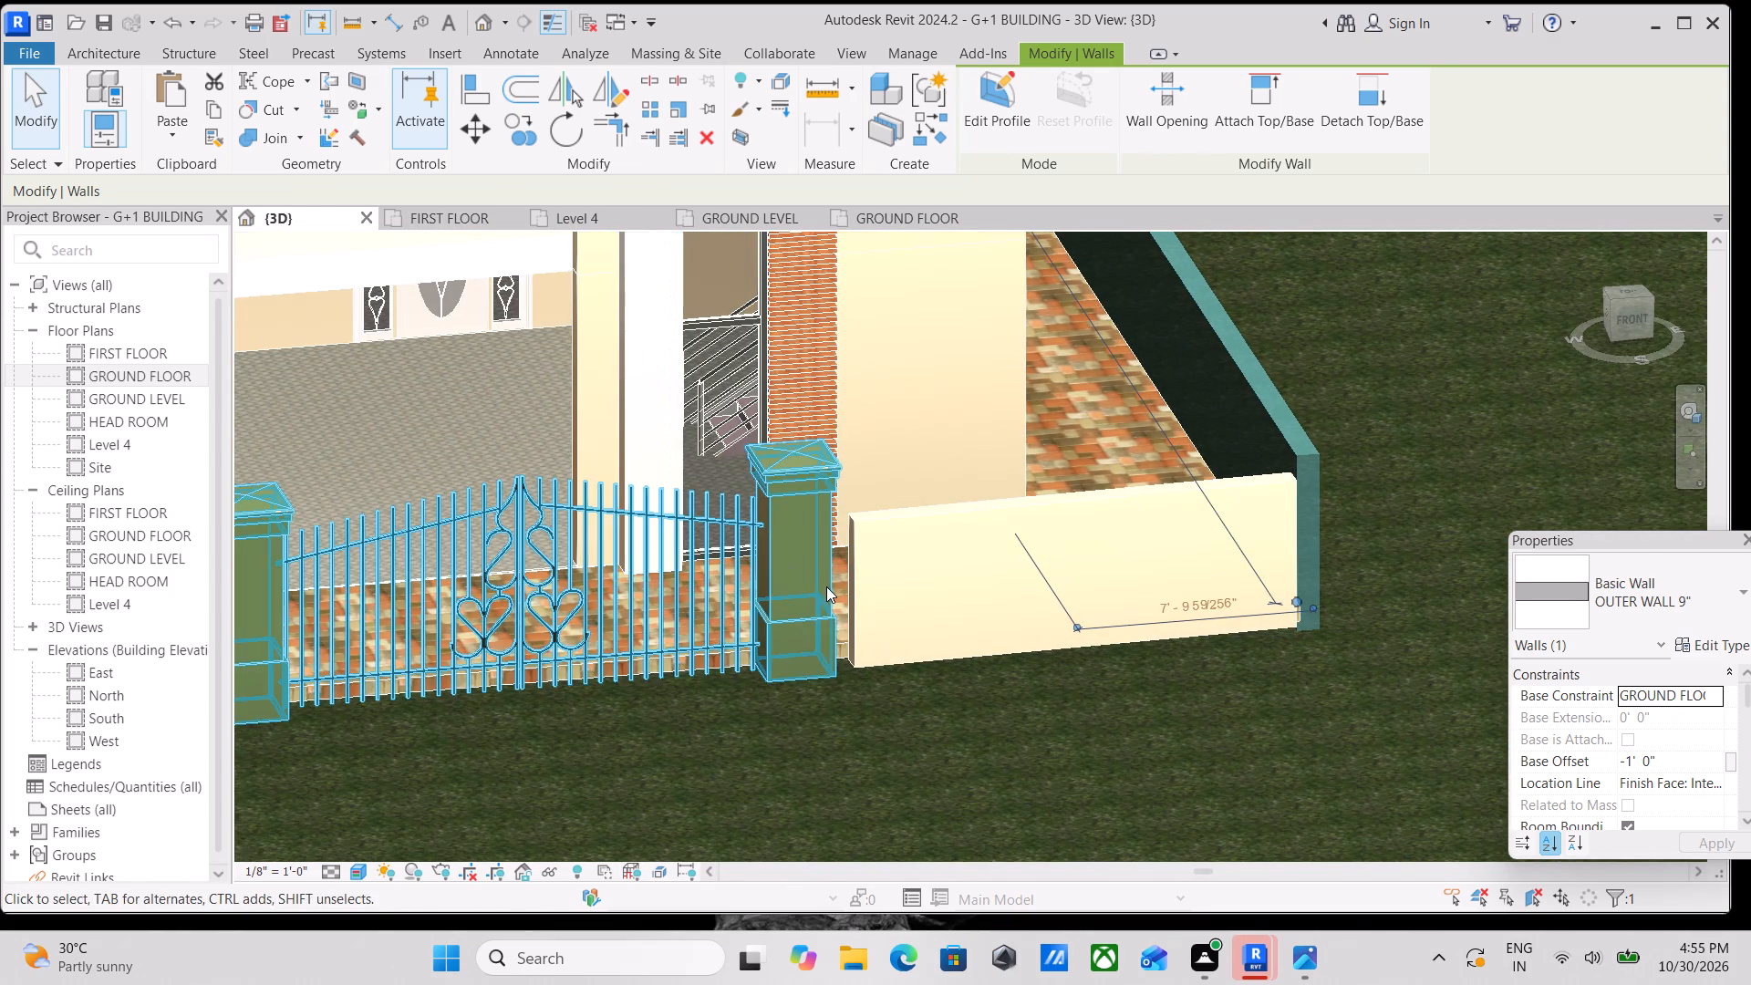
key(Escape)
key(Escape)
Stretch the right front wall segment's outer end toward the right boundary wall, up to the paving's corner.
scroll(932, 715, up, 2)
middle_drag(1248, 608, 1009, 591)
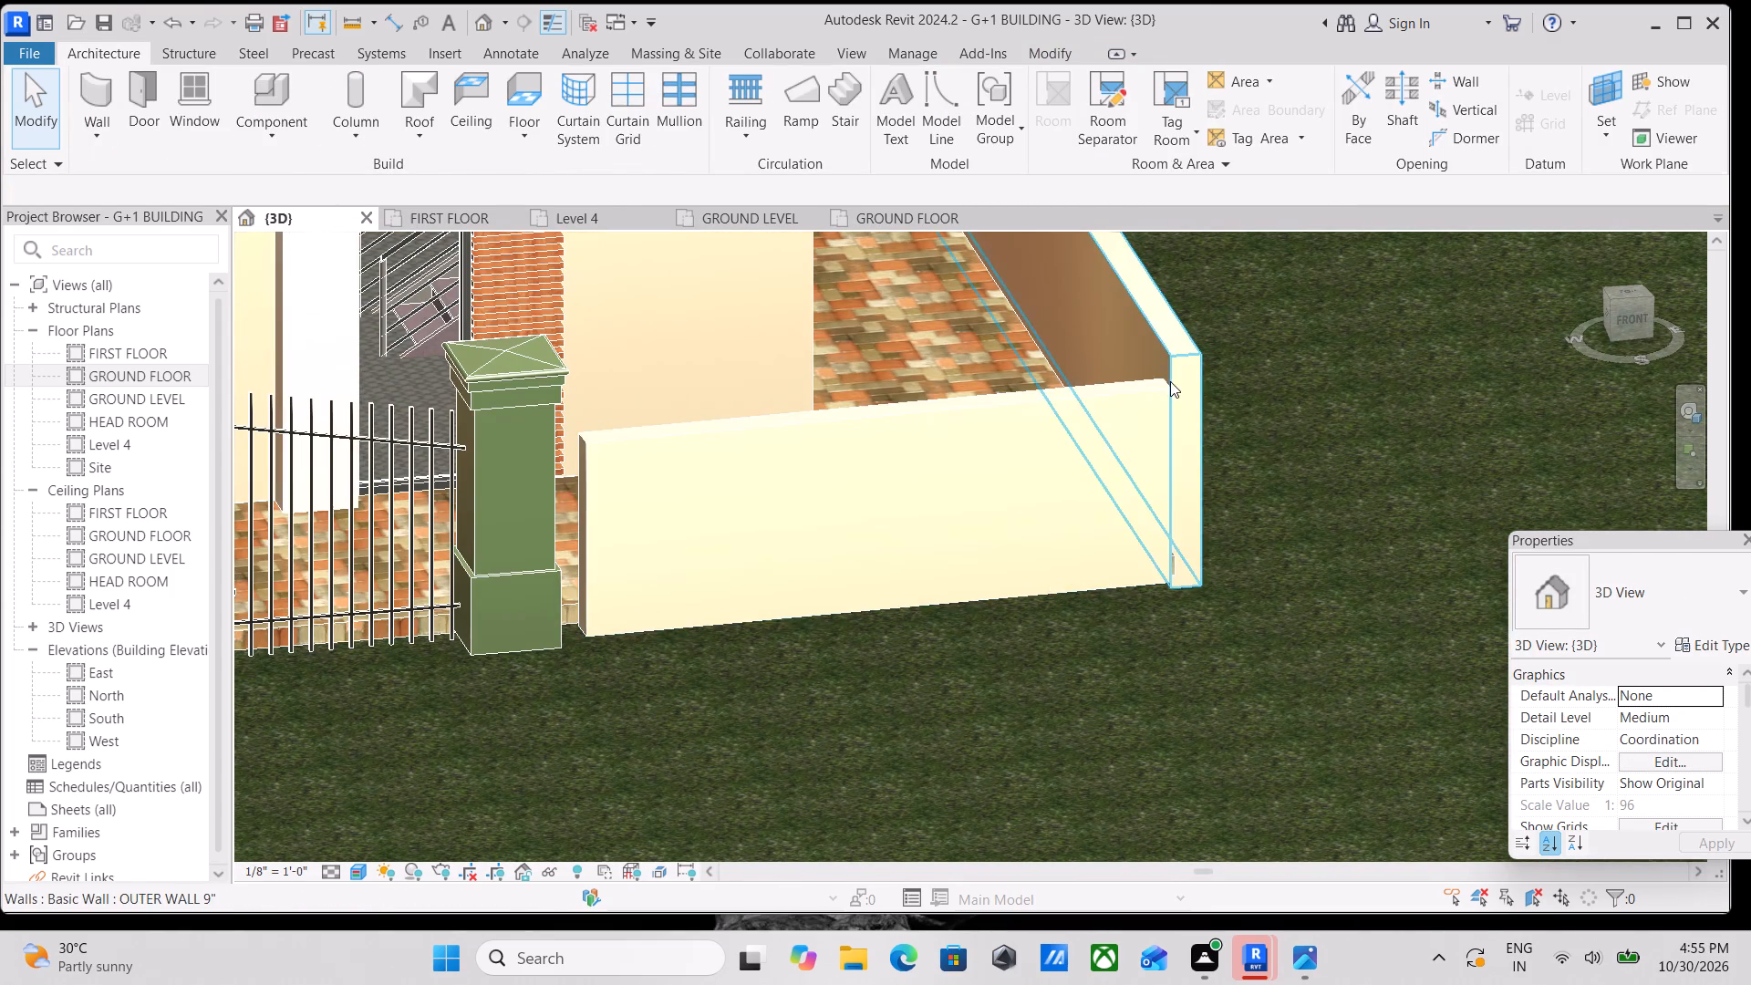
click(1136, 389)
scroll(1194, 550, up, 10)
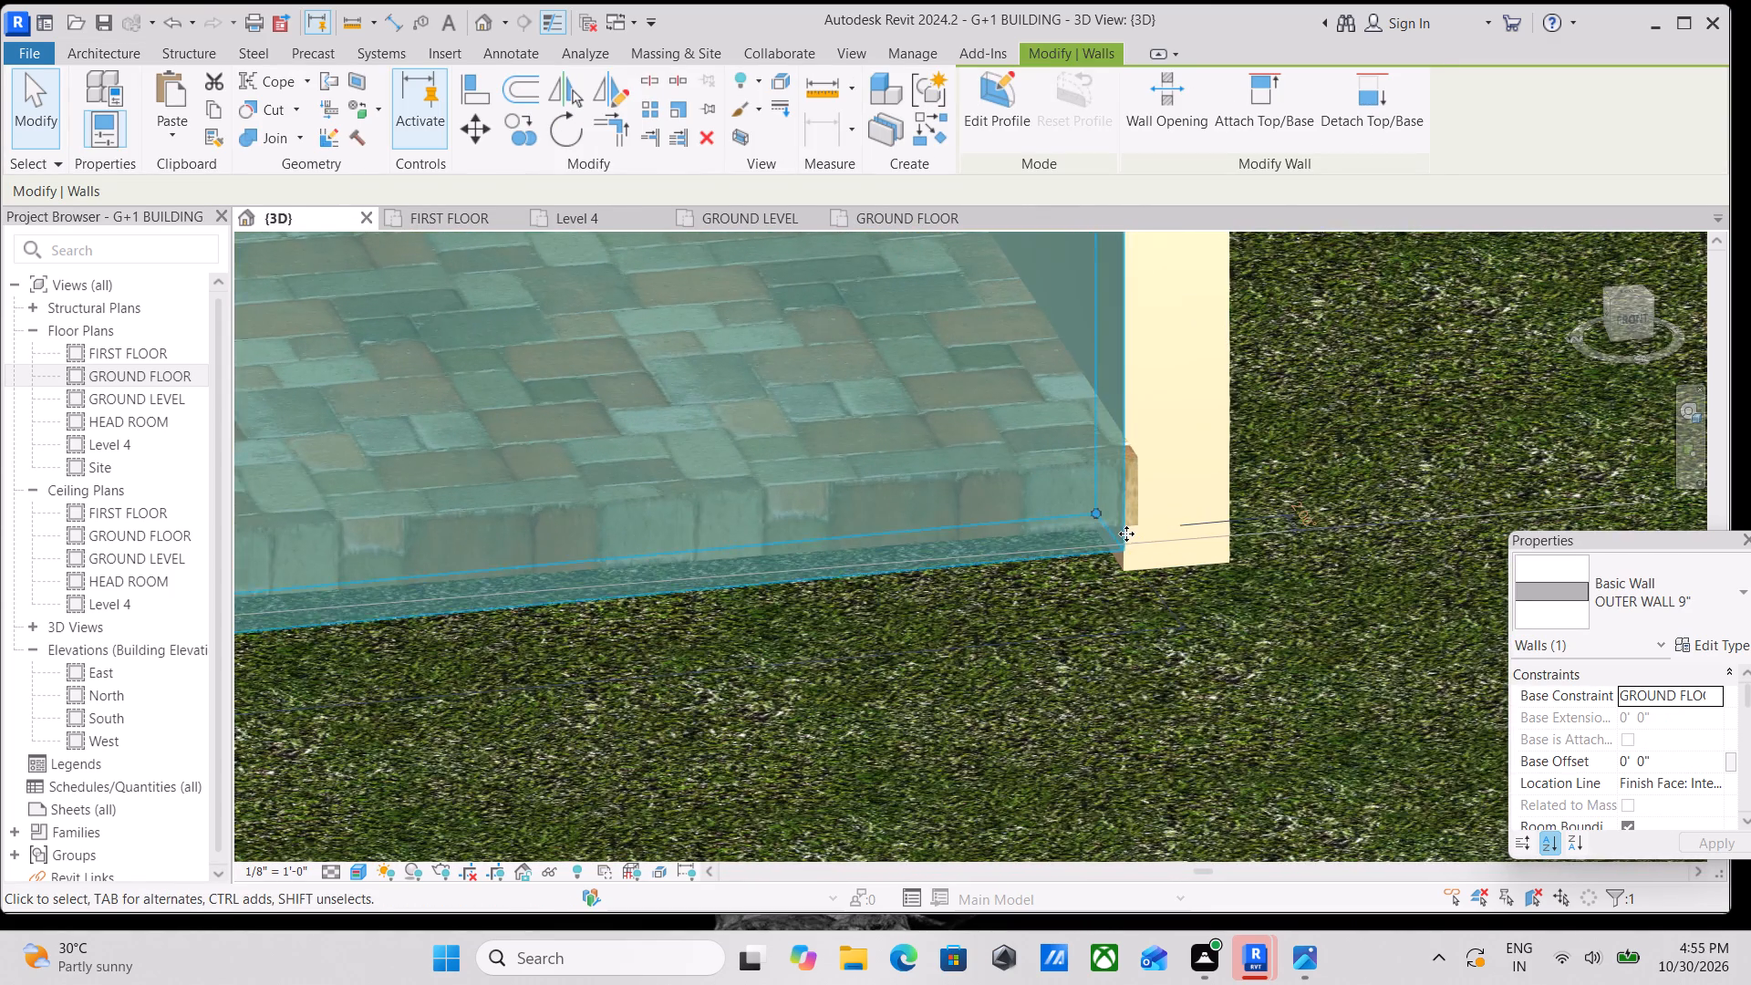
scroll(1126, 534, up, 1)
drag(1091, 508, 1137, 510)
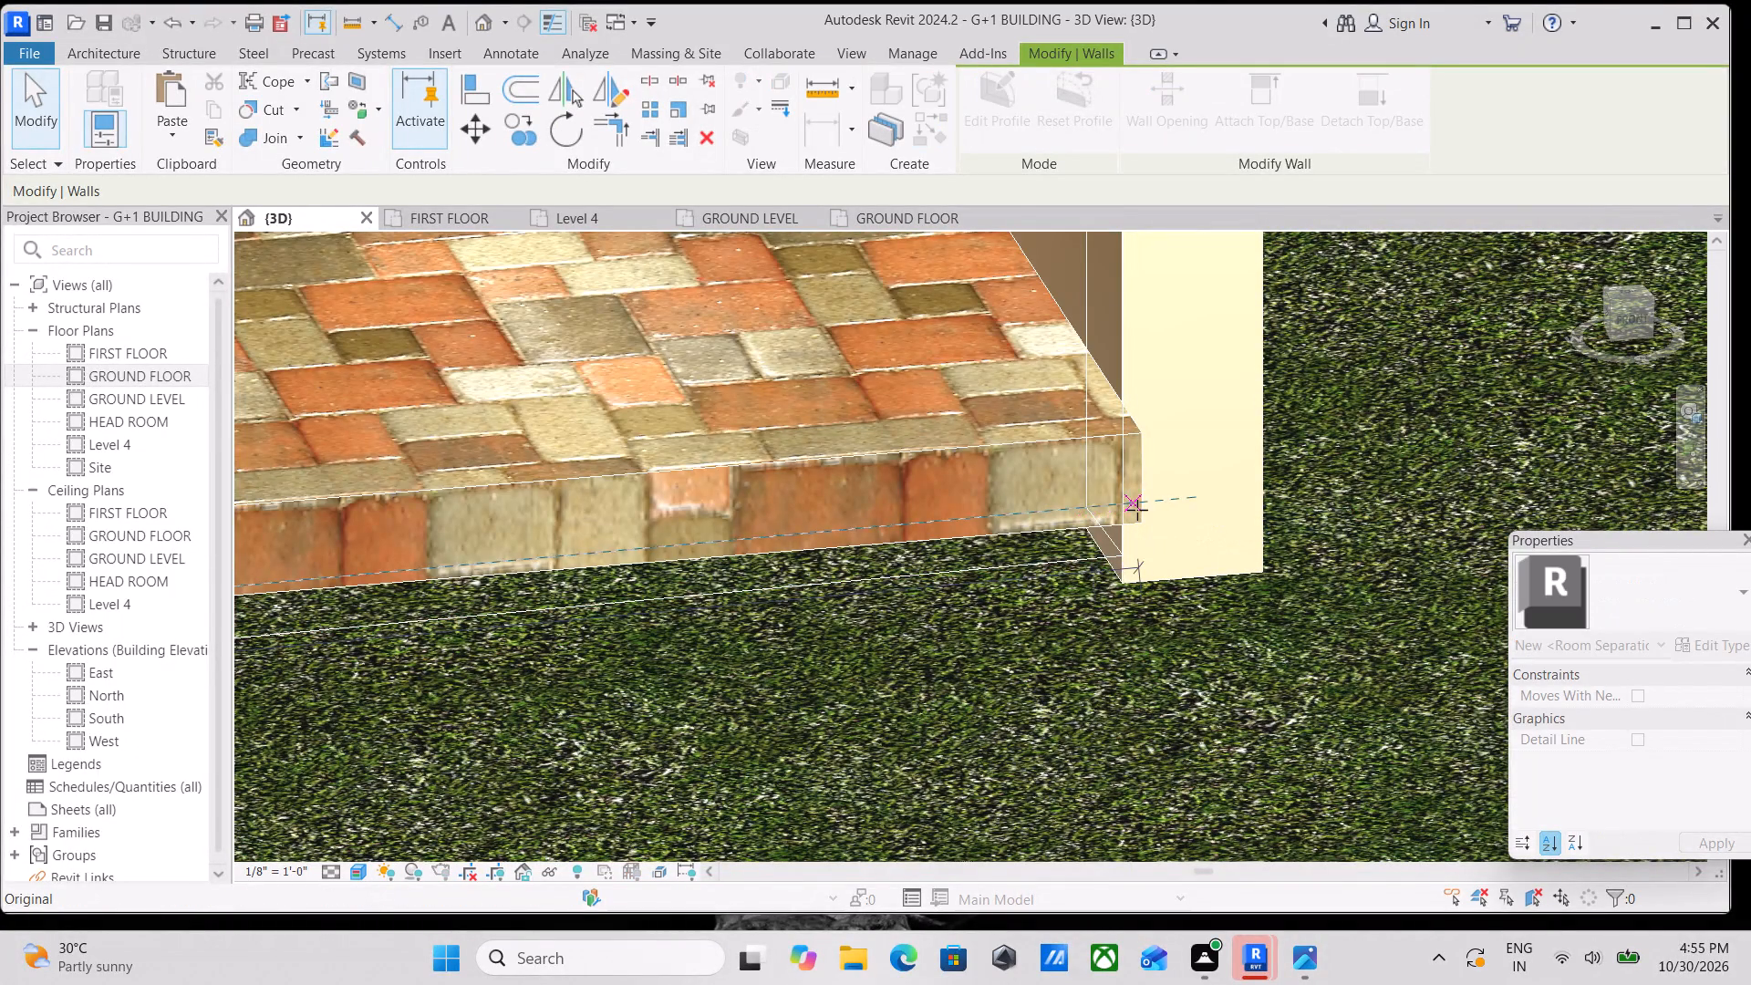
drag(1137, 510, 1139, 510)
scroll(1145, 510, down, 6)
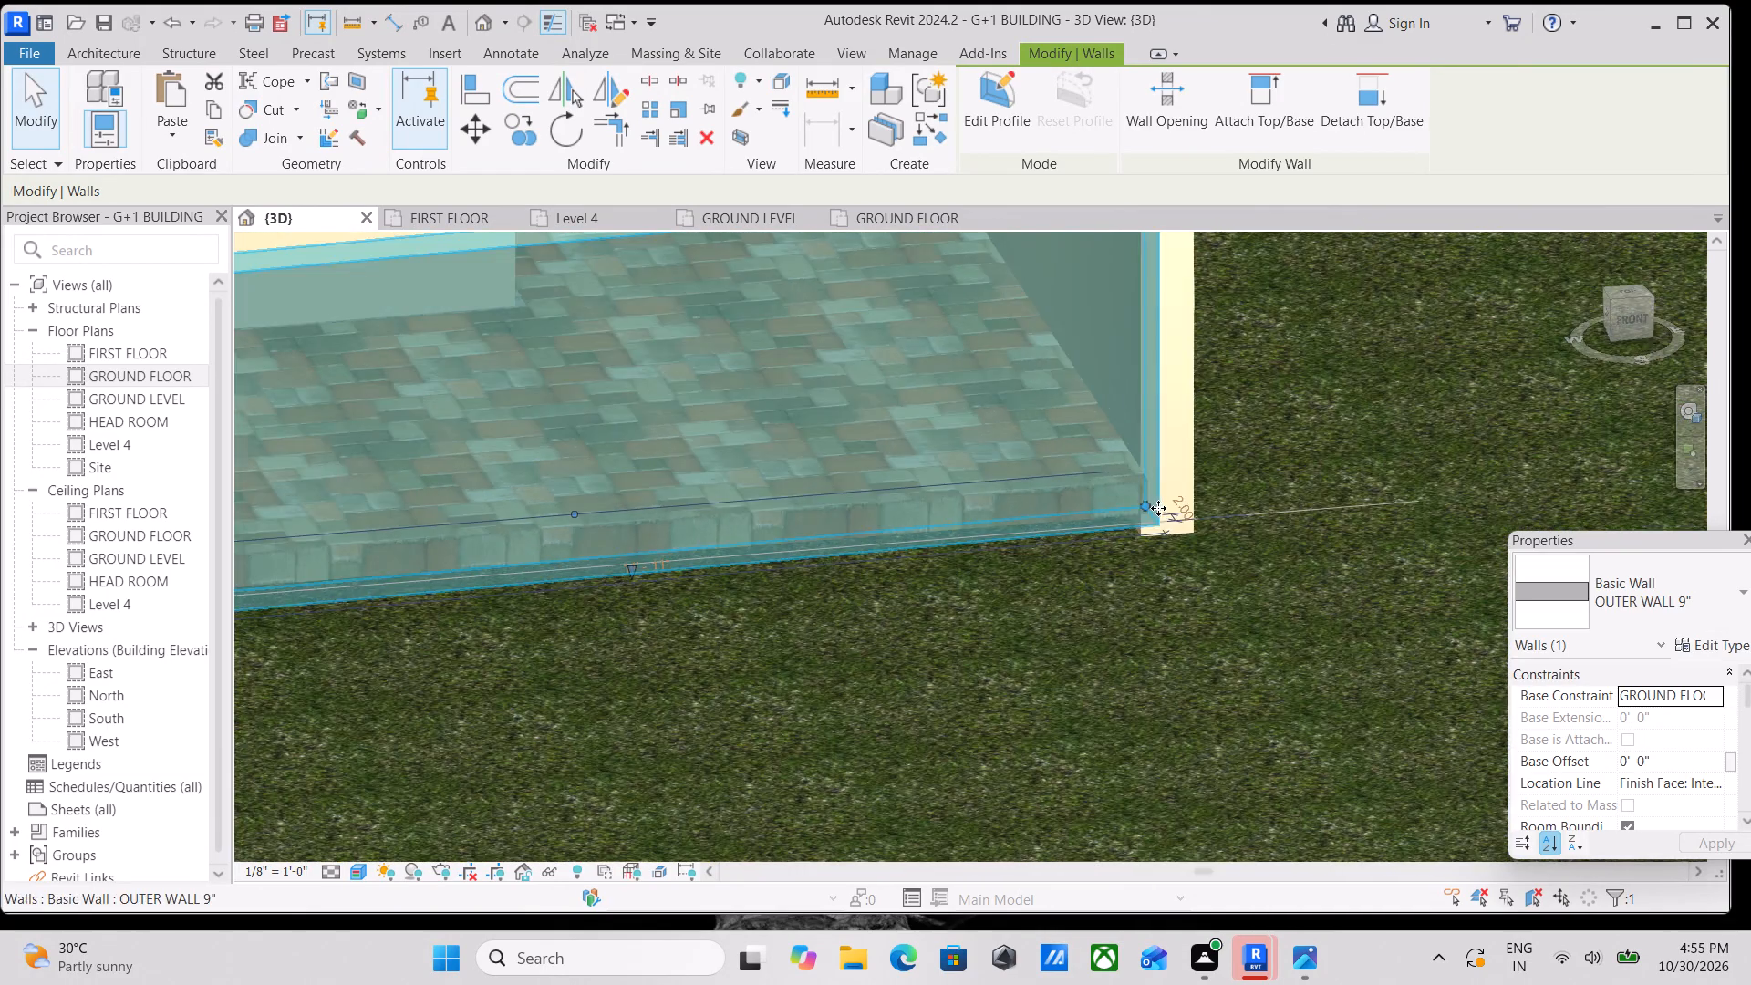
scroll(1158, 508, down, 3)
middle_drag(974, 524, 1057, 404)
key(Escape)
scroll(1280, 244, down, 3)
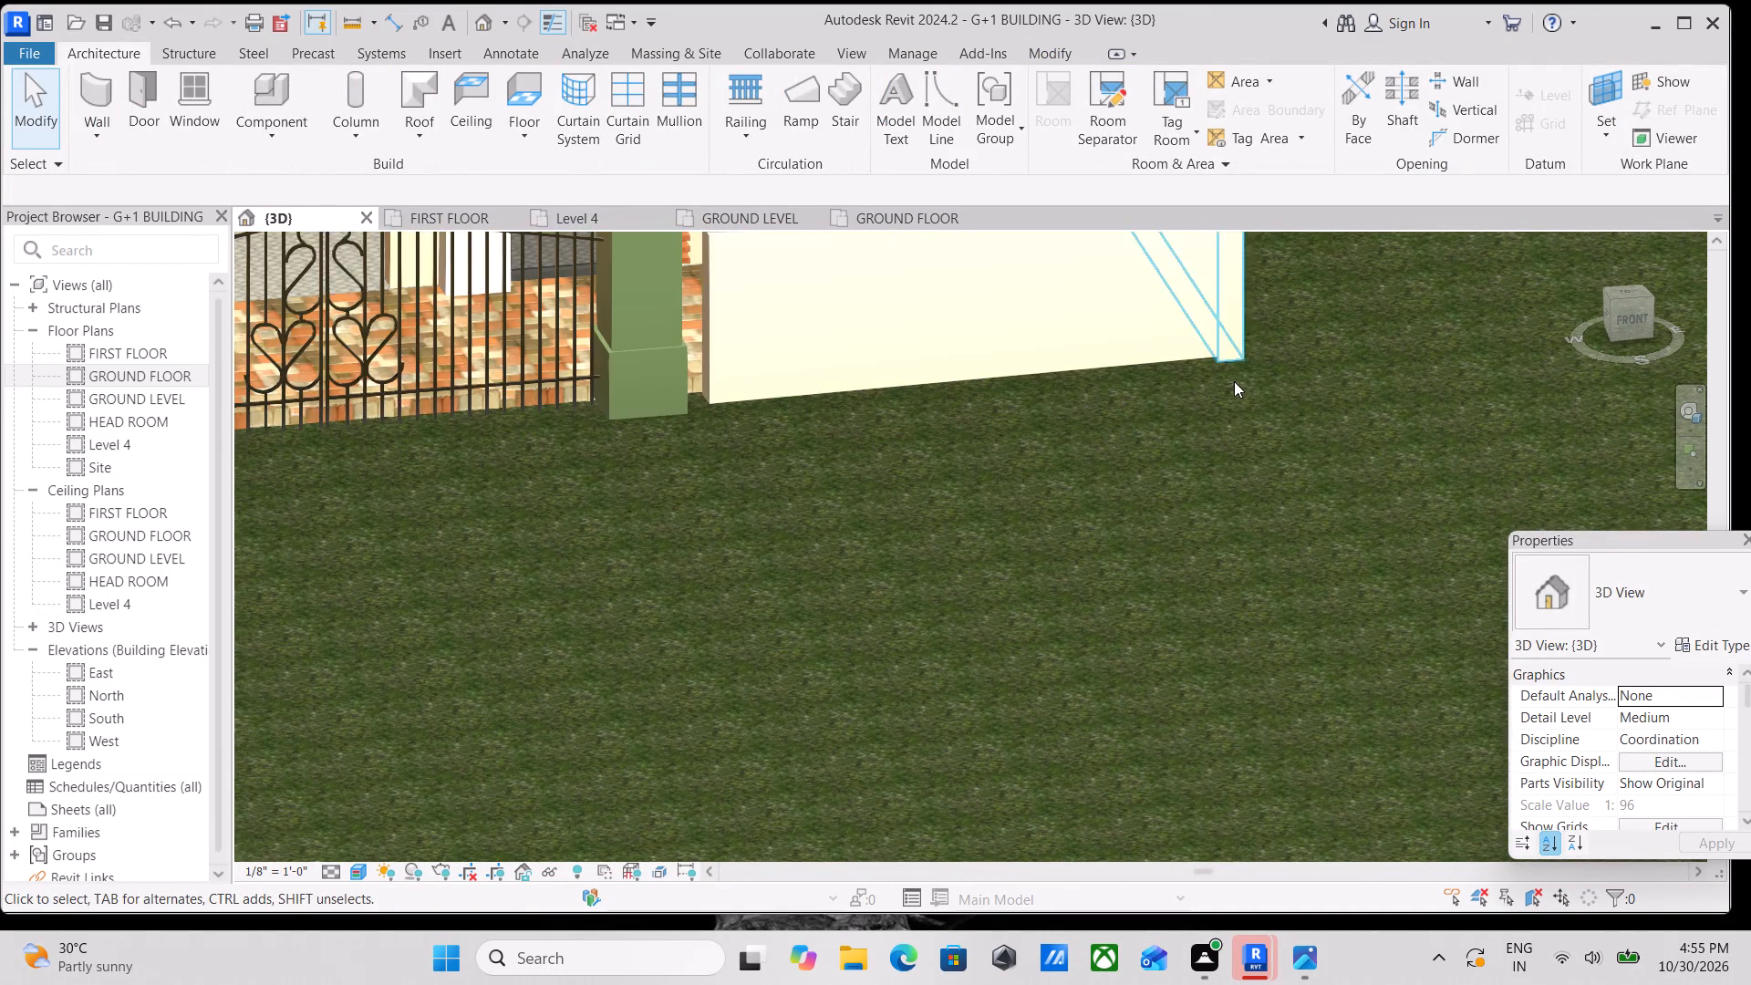
Extend the right front wall segment's outer end to the outer front corner of the right boundary wall.
scroll(1229, 383, down, 2)
middle_drag(1211, 359, 1128, 545)
scroll(979, 517, down, 2)
middle_drag(979, 517, 1189, 488)
scroll(755, 473, up, 2)
click(628, 457)
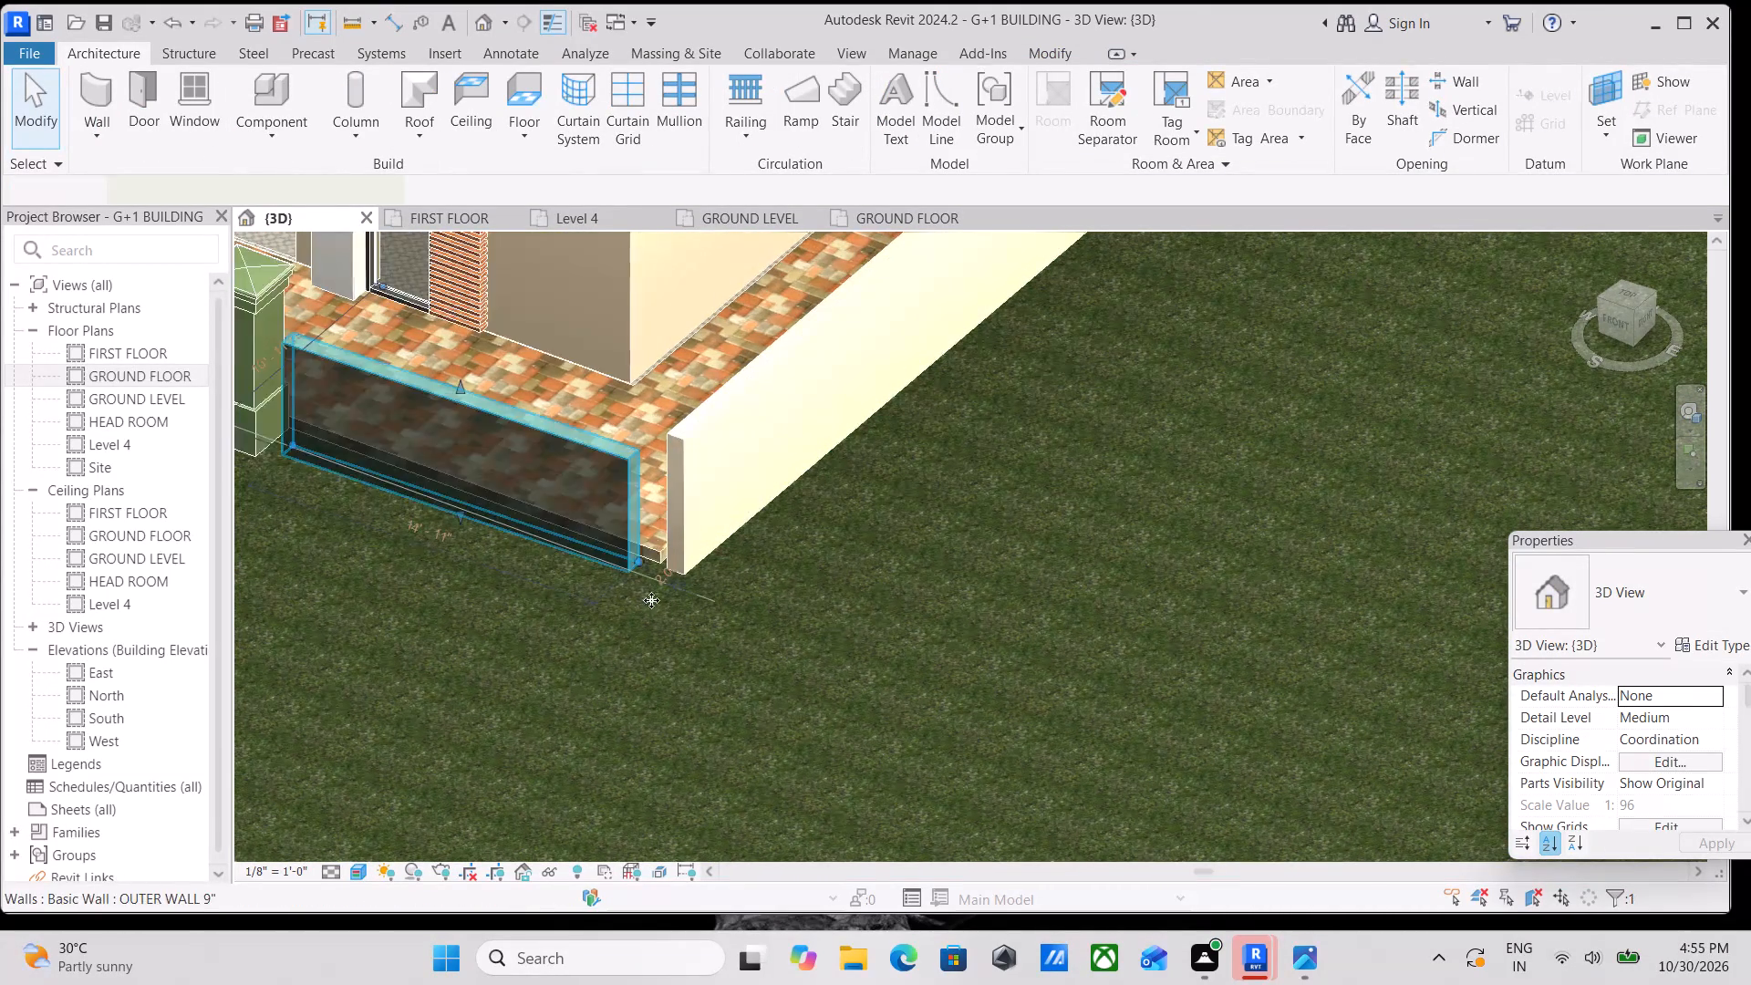
scroll(648, 607, up, 8)
drag(634, 516, 727, 554)
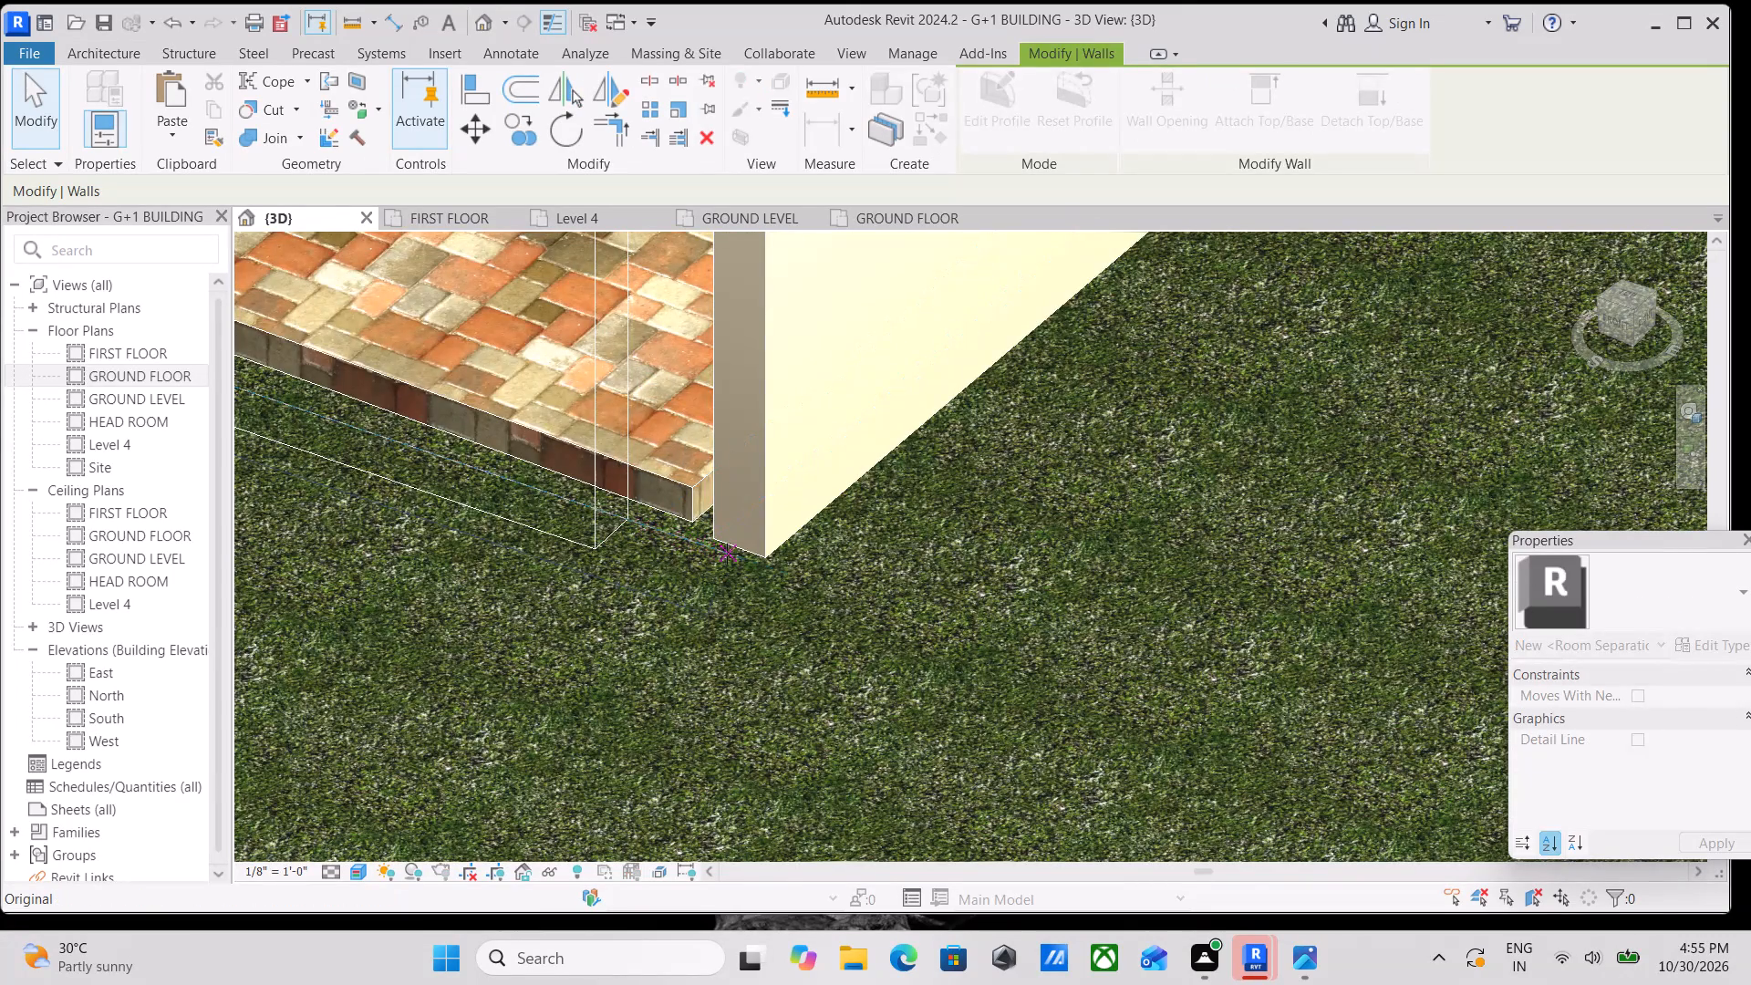
drag(727, 554, 761, 568)
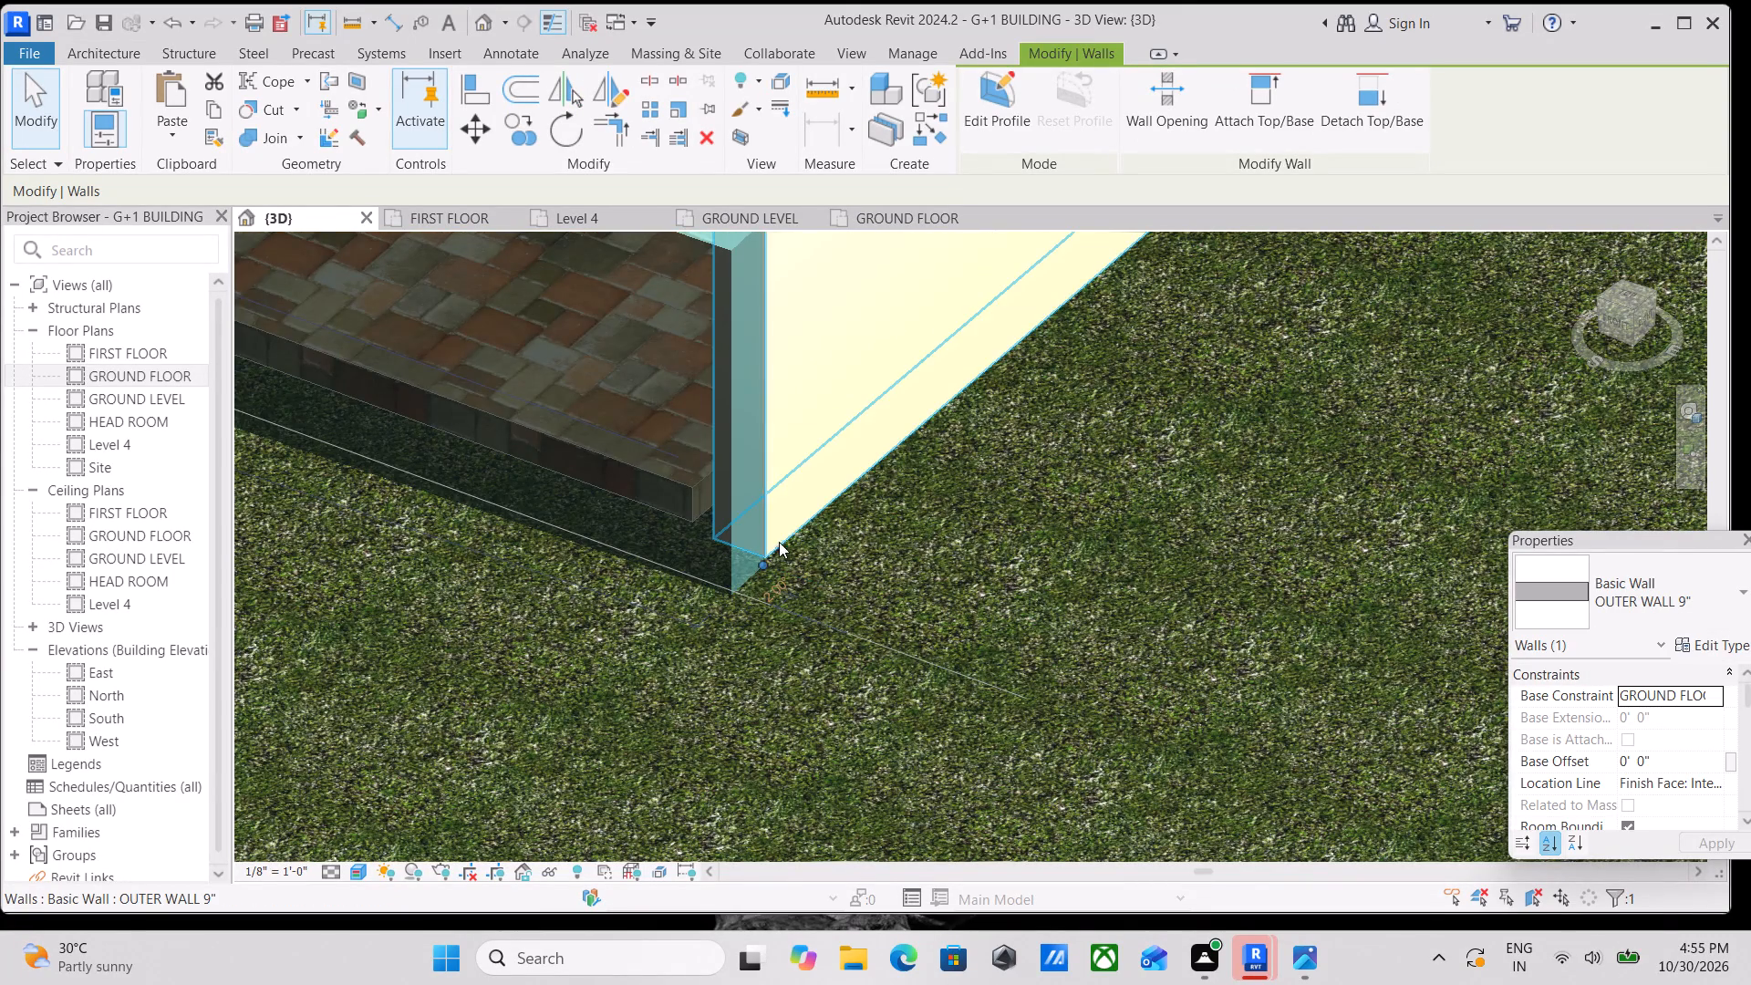
scroll(881, 454, down, 5)
key(Escape)
scroll(916, 439, down, 5)
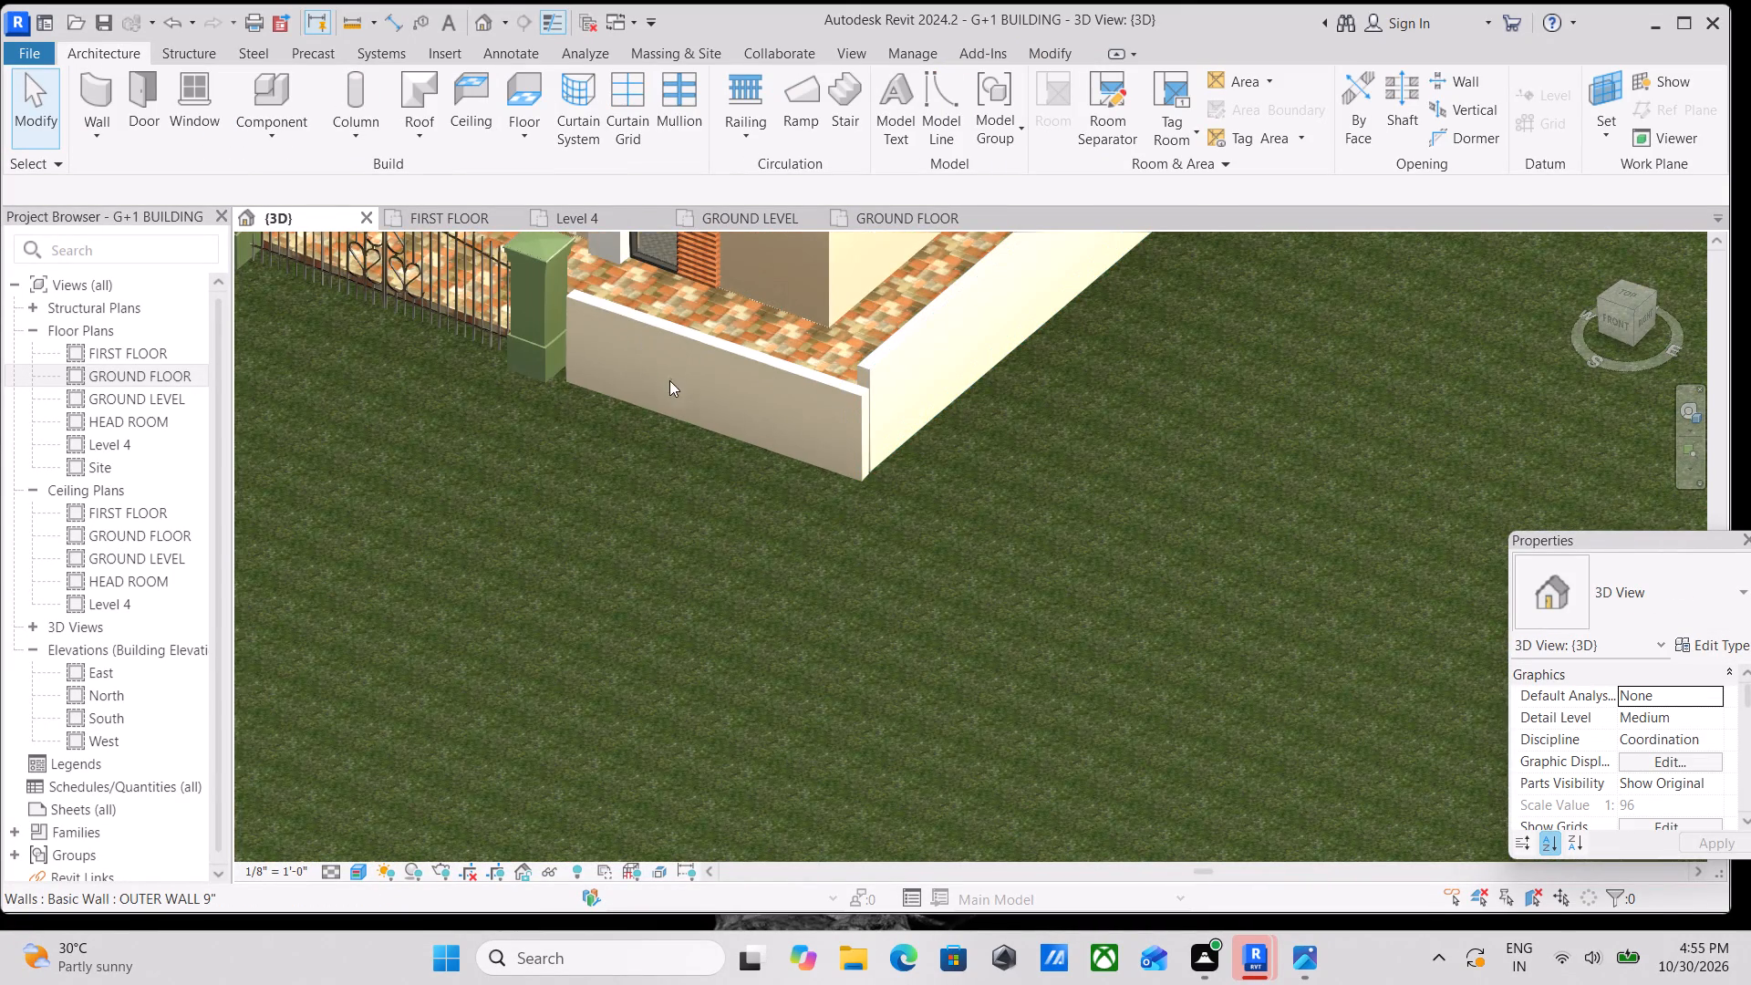
Extend the right front wall segment's gate-side end to butt against the gate's right pillar, closing the gap.
shift+middle_drag(669, 381, 822, 399)
middle_drag(807, 407, 745, 282)
scroll(1146, 539, up, 3)
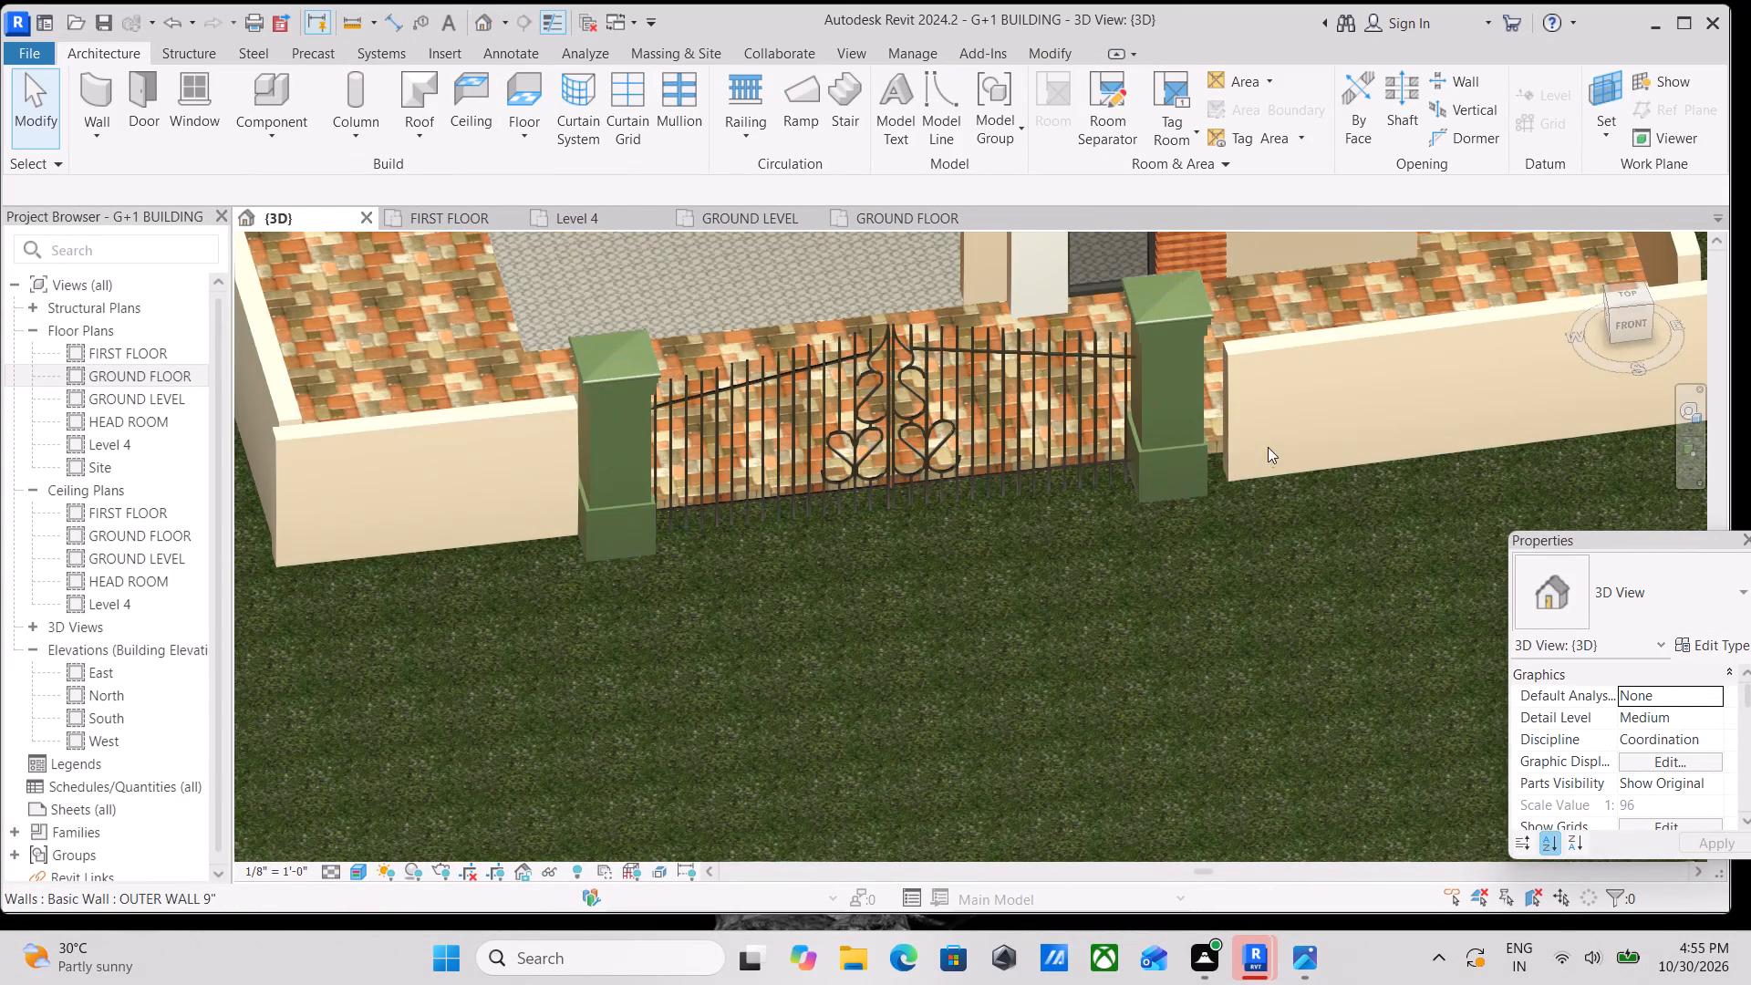
click(1232, 438)
scroll(1222, 464, up, 7)
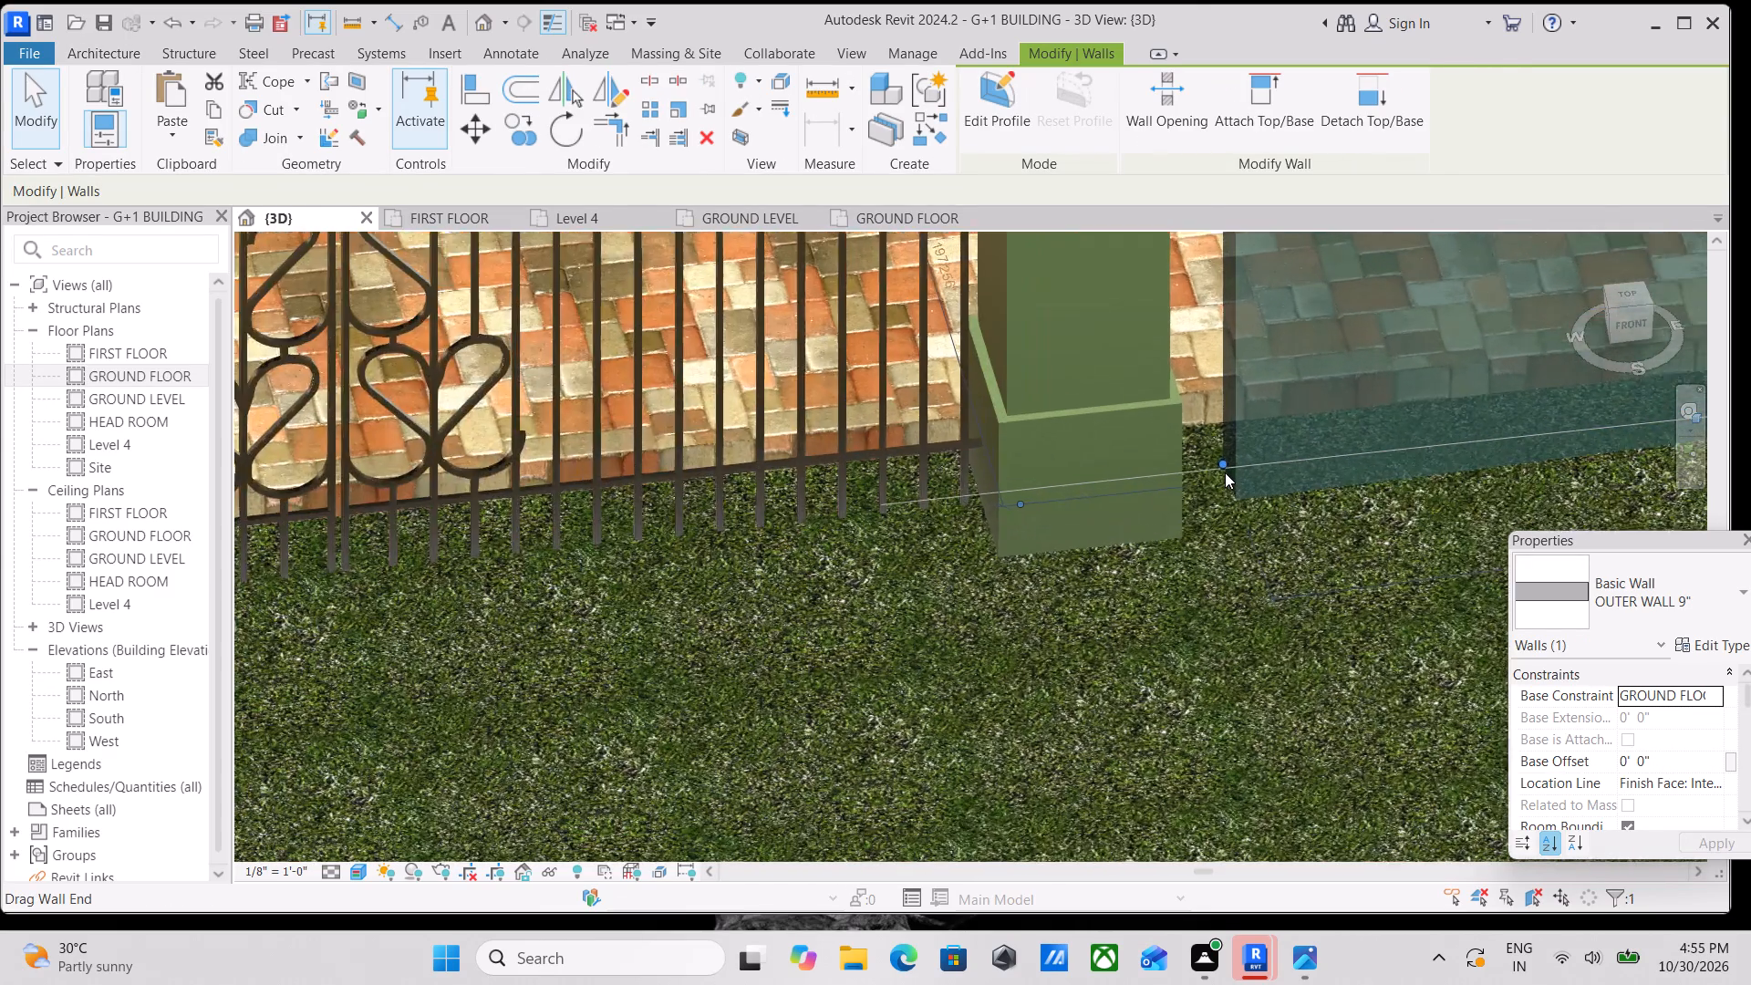
scroll(1225, 472, up, 2)
drag(1219, 460, 1172, 469)
scroll(1172, 462, down, 10)
key(Escape)
scroll(1260, 414, down, 2)
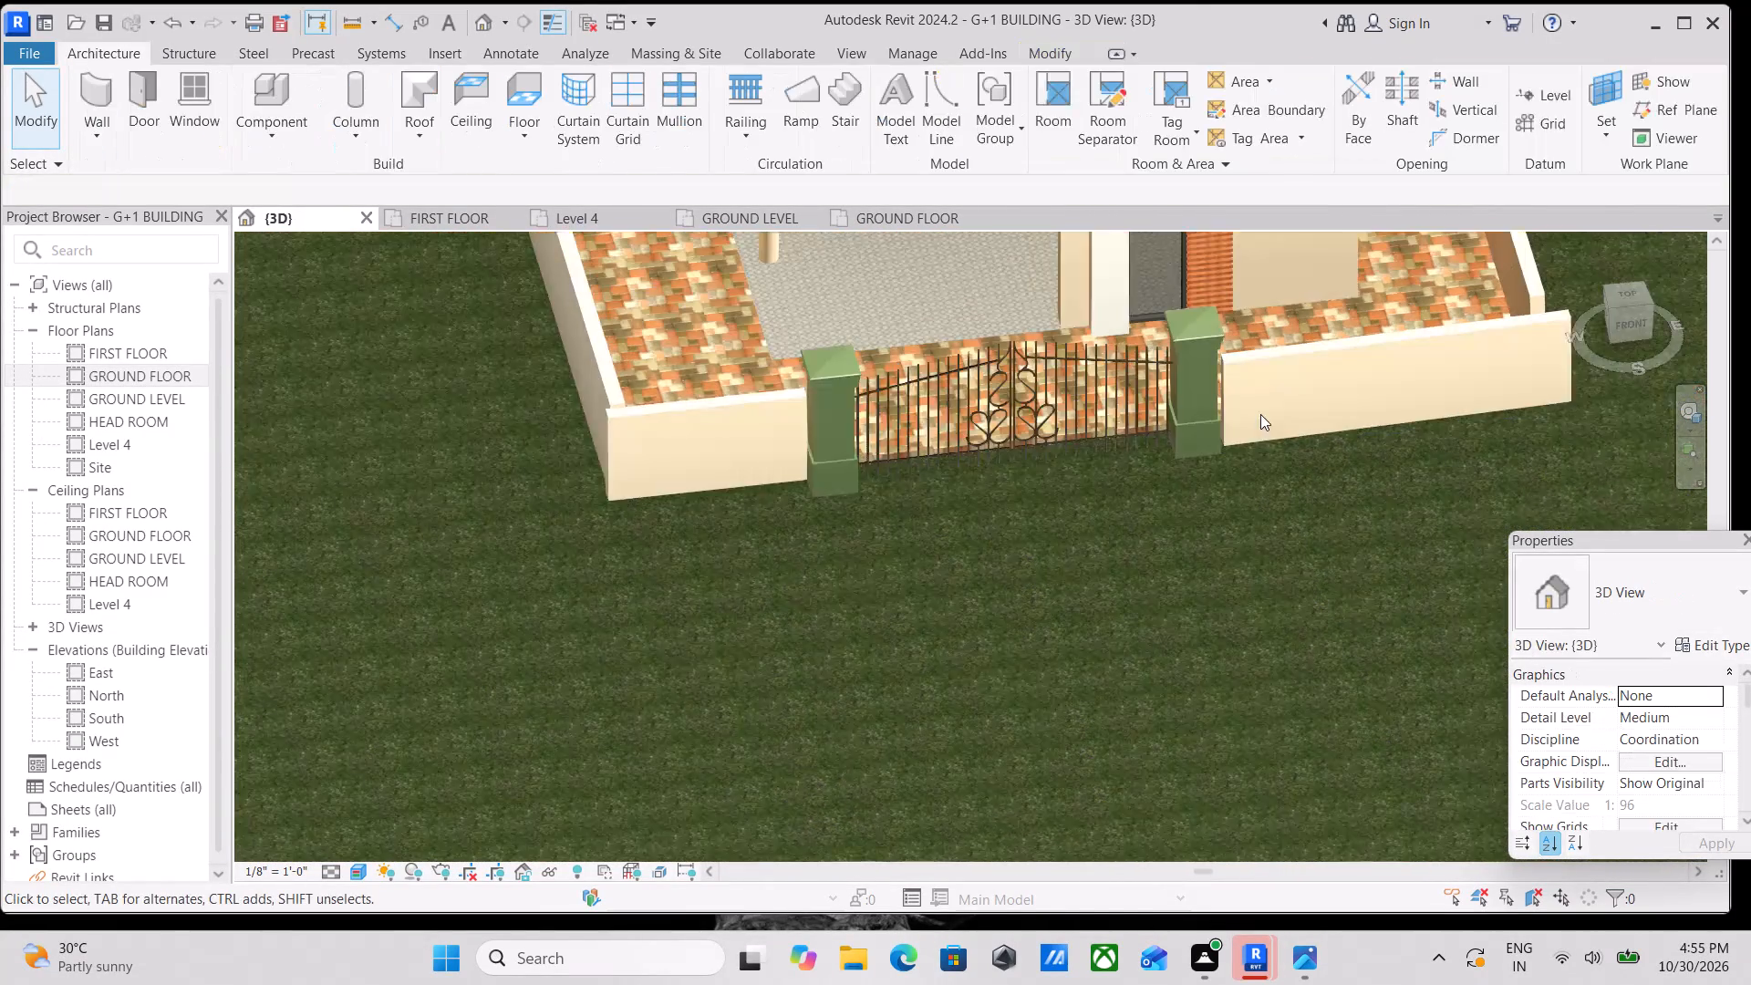
scroll(1260, 414, down, 1)
middle_drag(1260, 414, 1184, 414)
shift+middle_drag(1174, 404, 1083, 462)
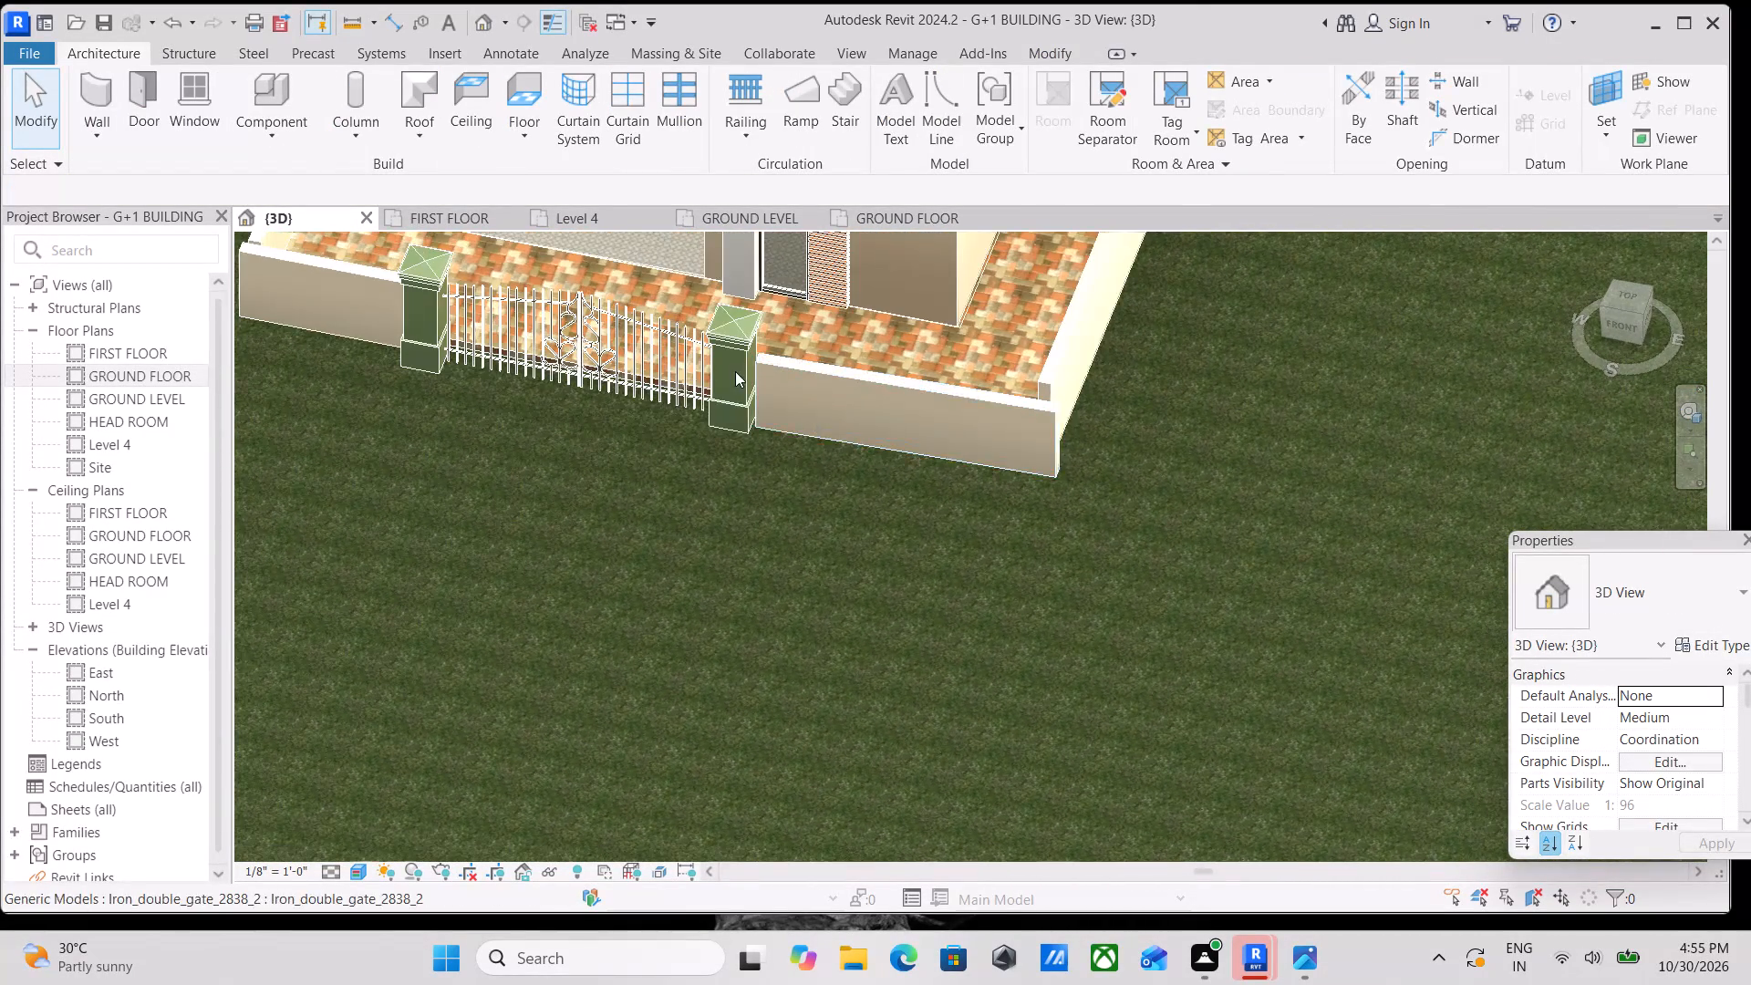
scroll(735, 371, up, 6)
click(784, 355)
scroll(781, 400, up, 4)
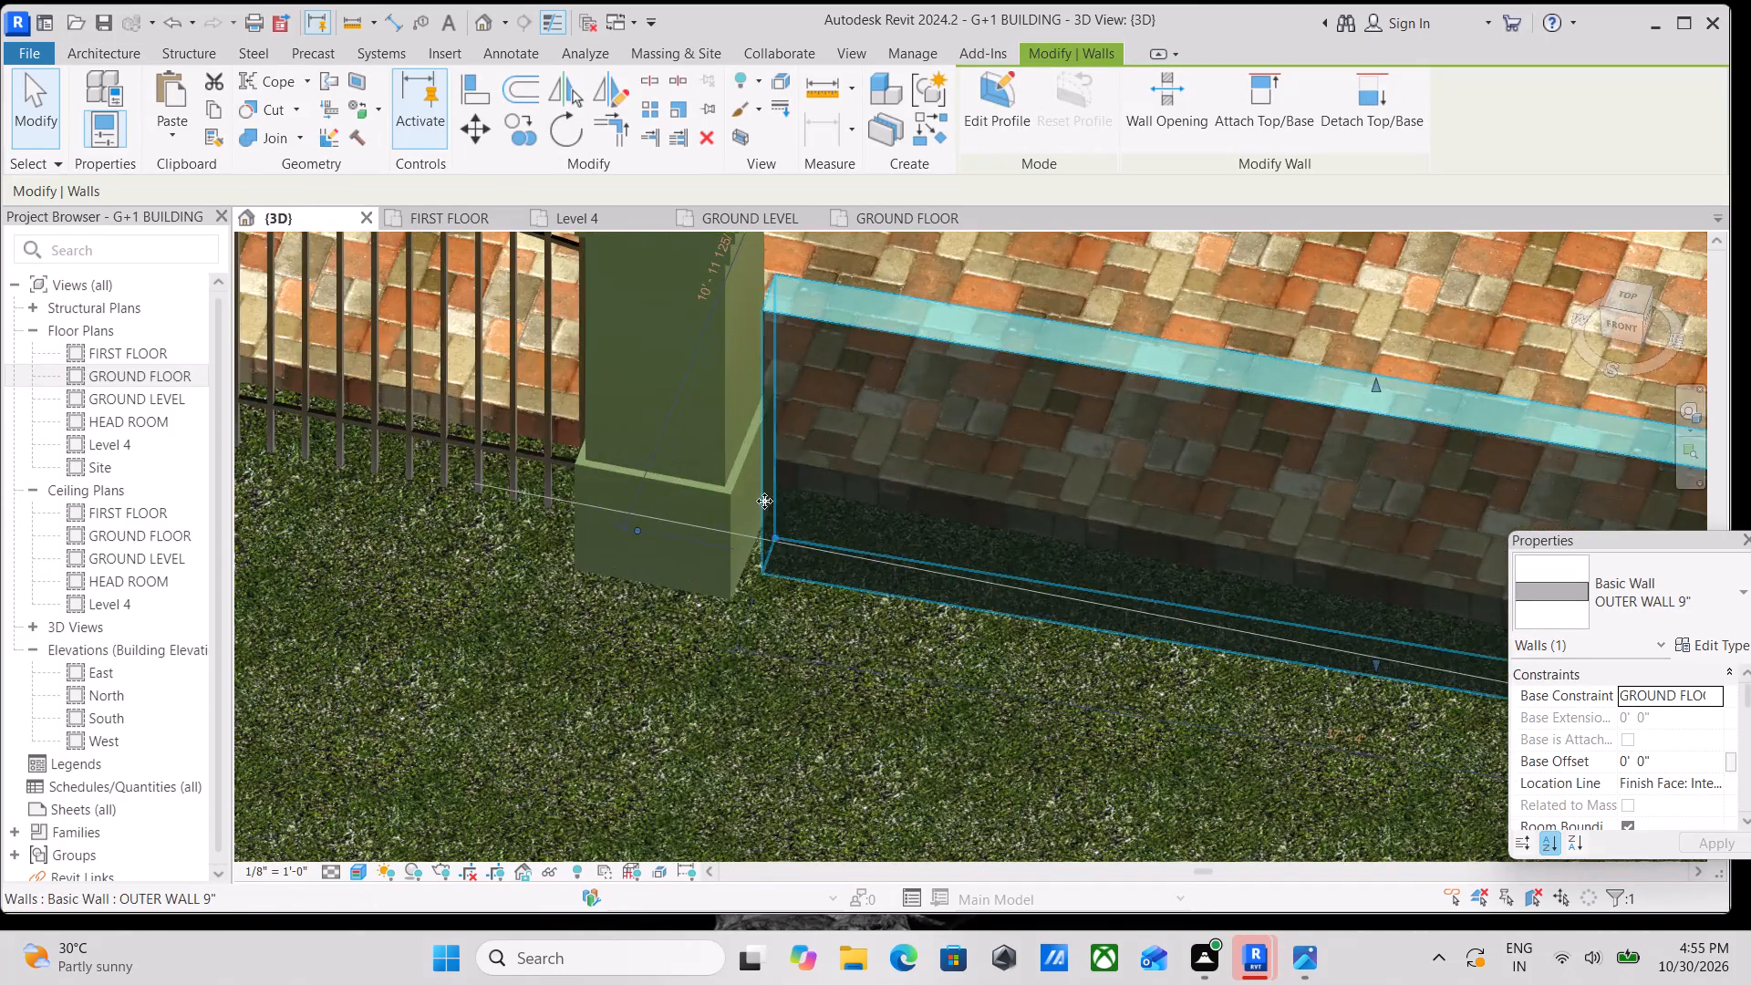
middle_drag(764, 496, 809, 368)
scroll(828, 422, up, 7)
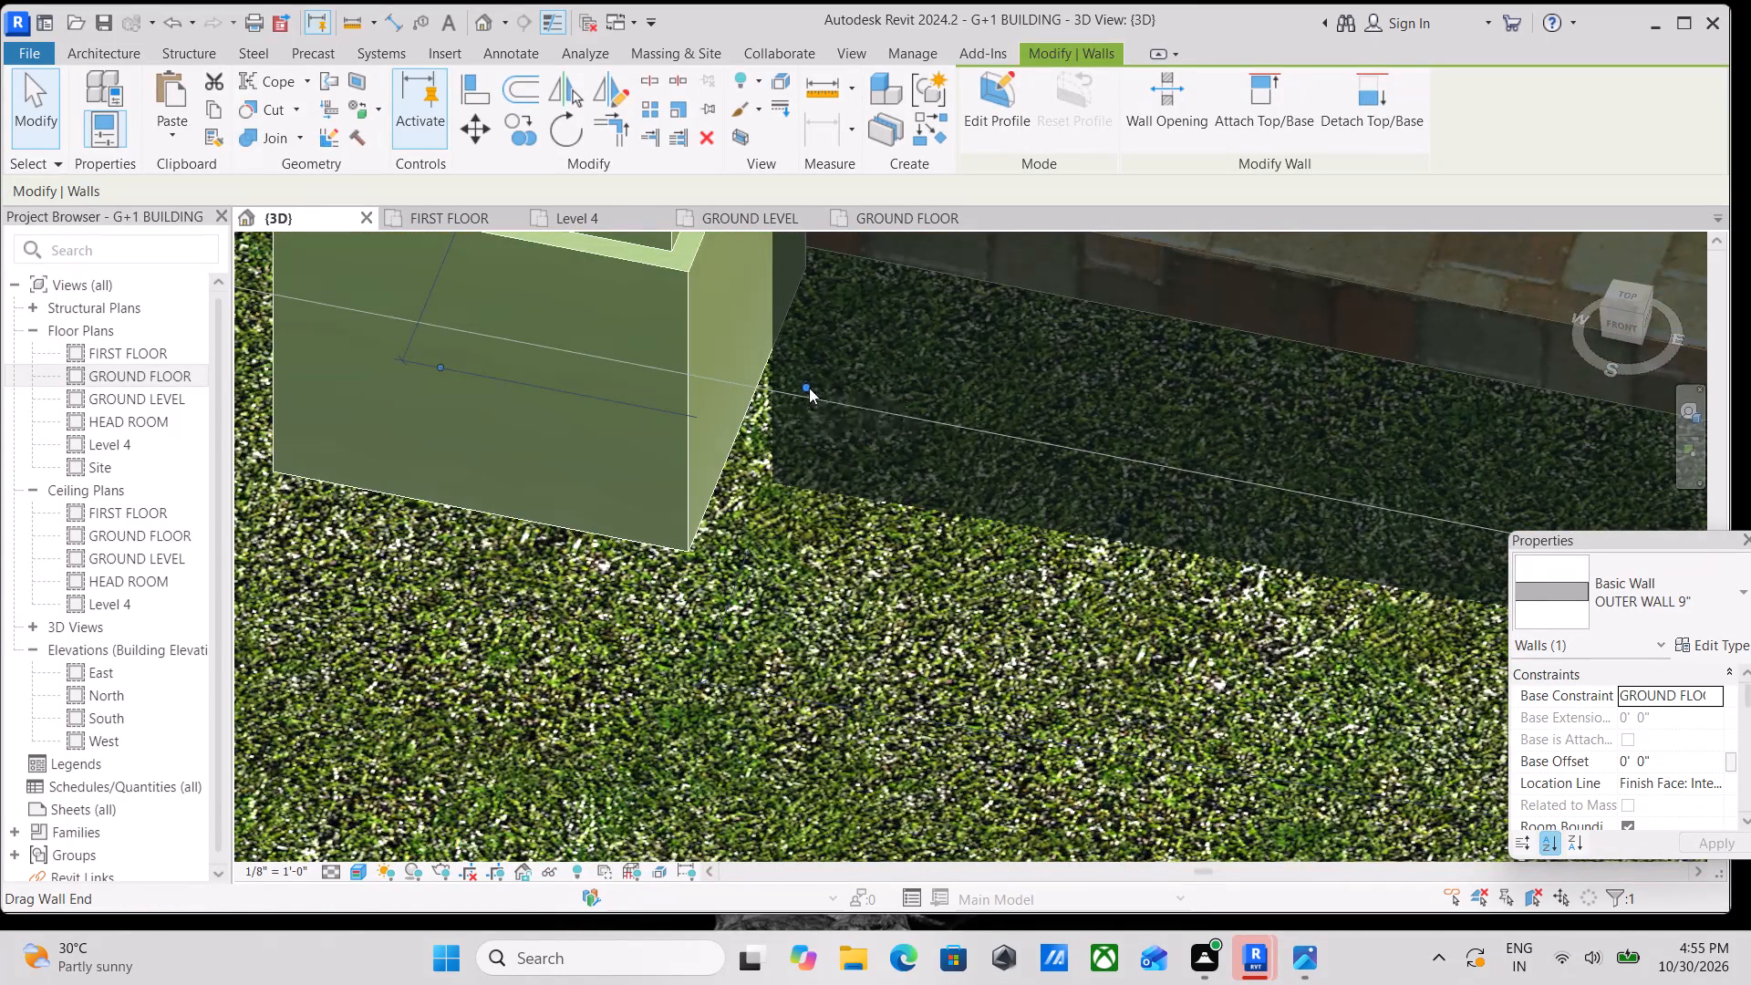
drag(806, 384, 762, 372)
scroll(762, 372, down, 4)
scroll(818, 306, down, 4)
key(Escape)
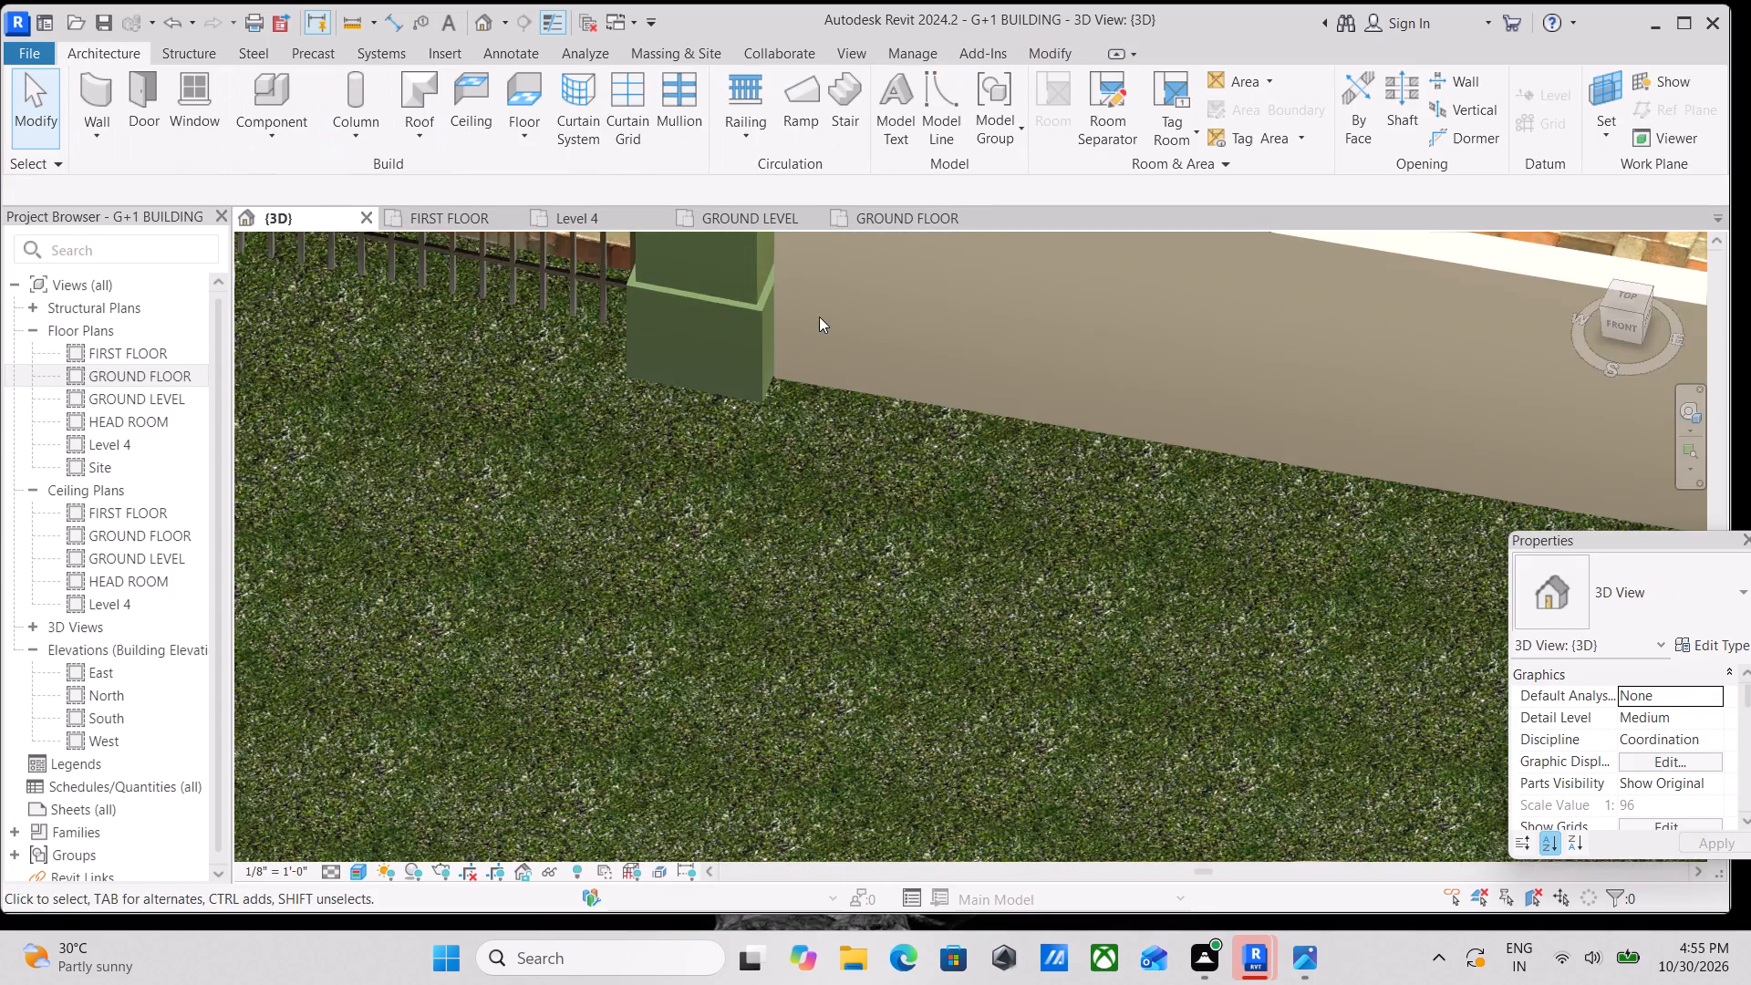
Inspect the front boundary walls, gate and corners around the building for remaining gaps.
scroll(819, 316, down, 8)
scroll(883, 366, down, 3)
shift+middle_drag(952, 383, 933, 408)
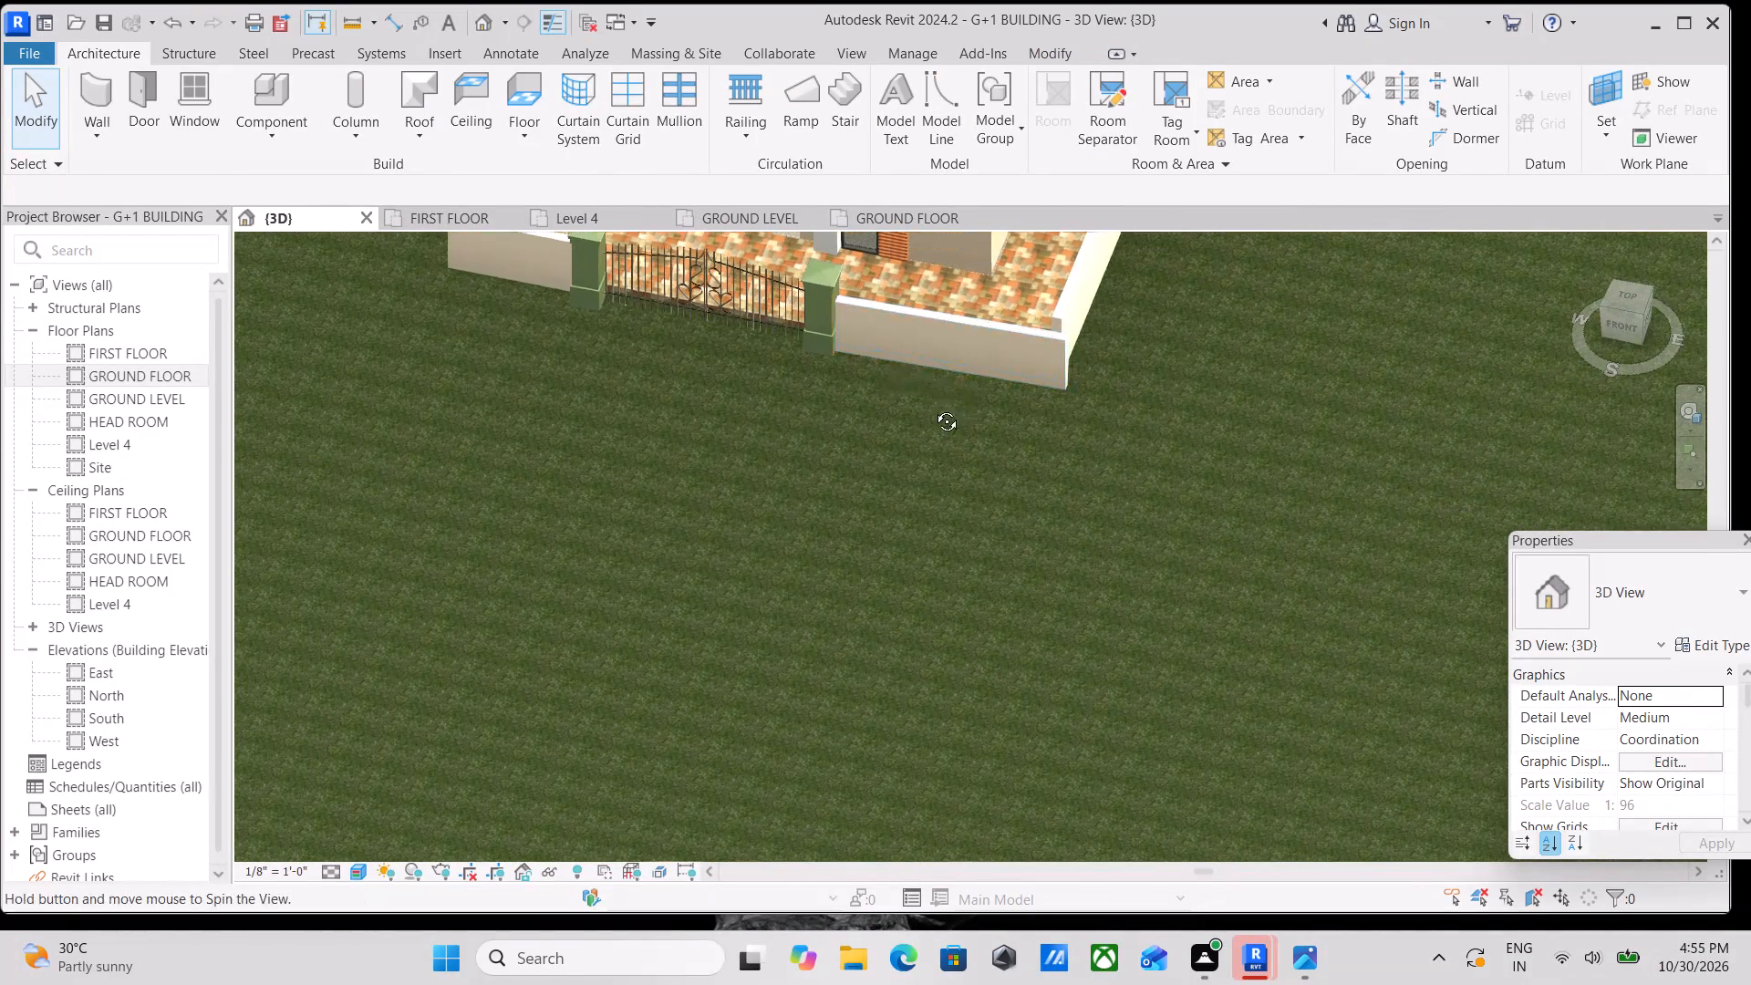
shift+middle_drag(933, 408, 916, 426)
shift+middle_drag(931, 313, 1171, 274)
middle_drag(1169, 275, 730, 472)
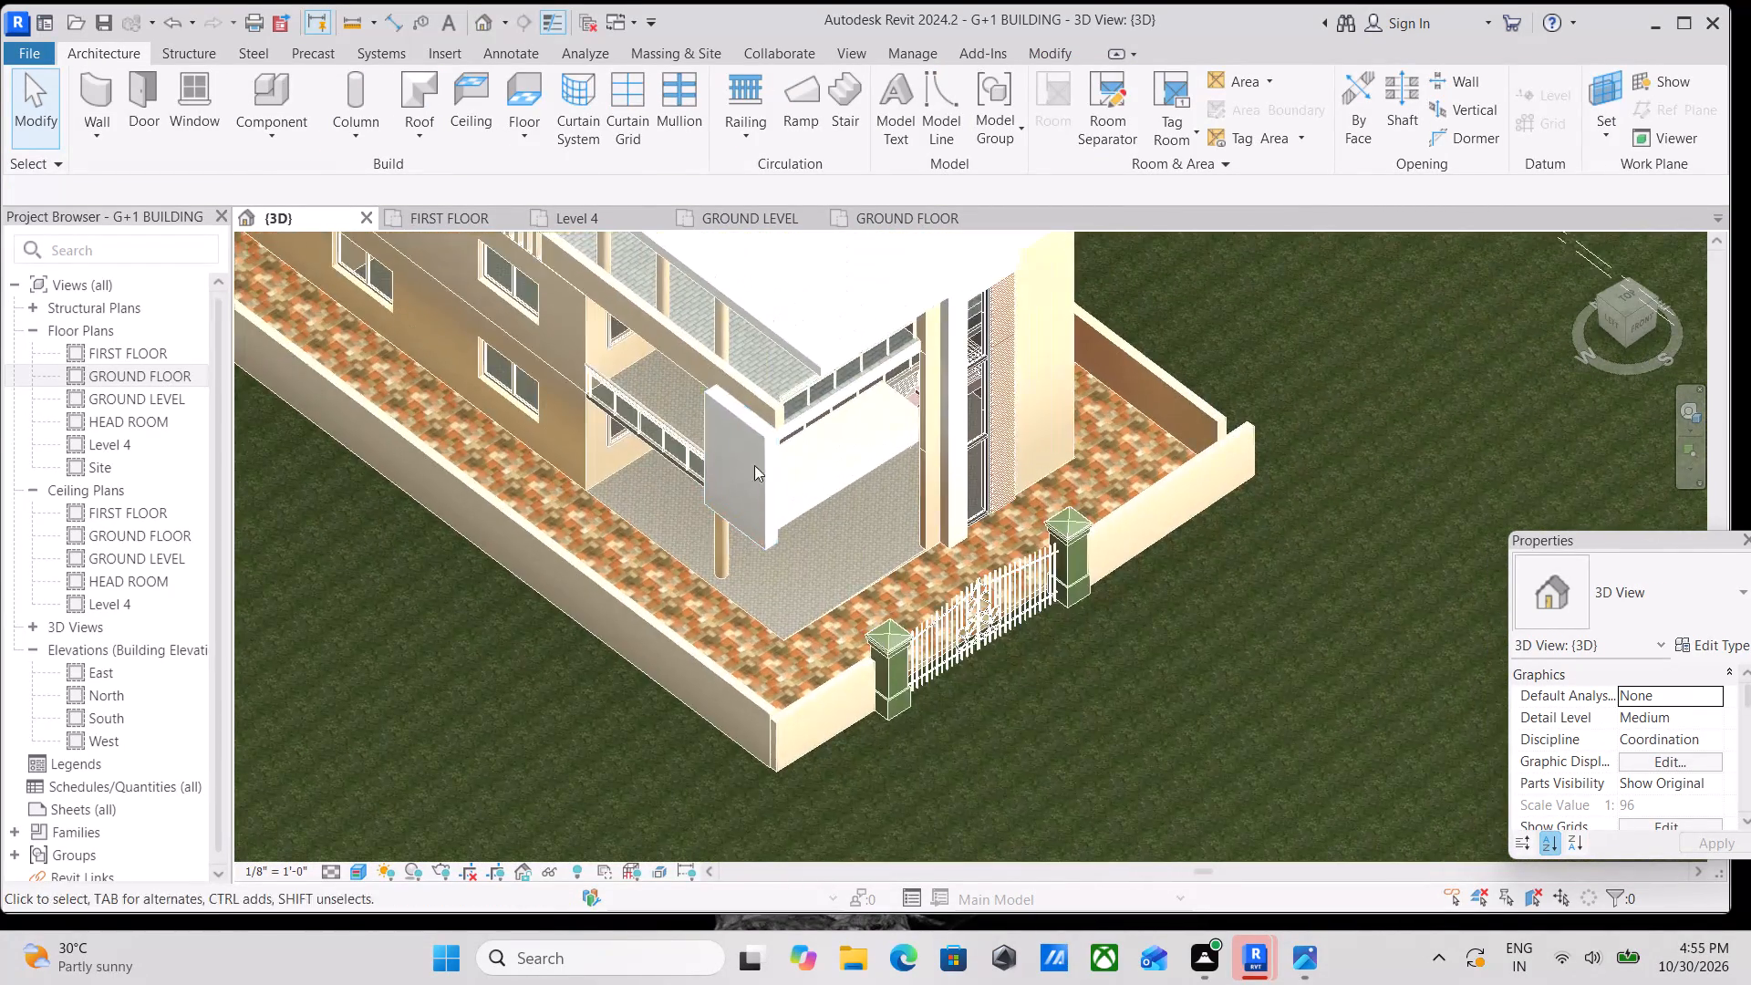
scroll(1020, 440, up, 4)
middle_drag(1169, 457, 878, 453)
scroll(904, 435, down, 7)
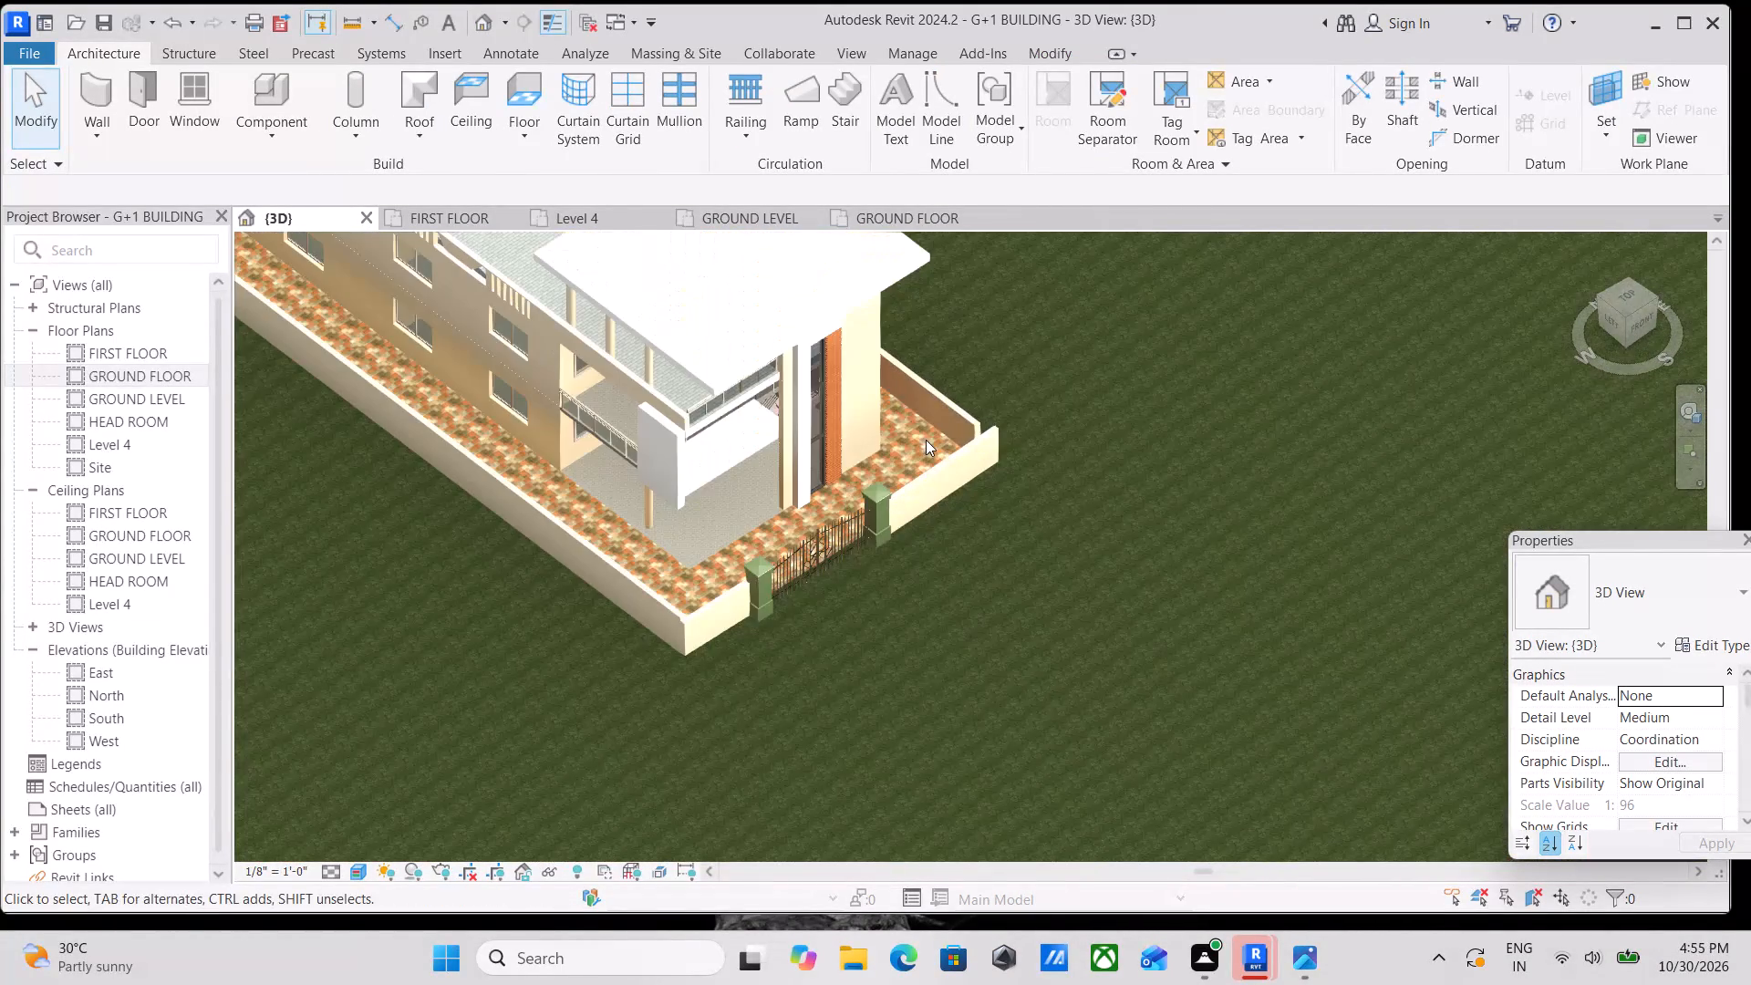
scroll(931, 440, down, 2)
Extend the right boundary wall's front end into the right front wall segment to close the corner.
shift+middle_drag(944, 444, 1158, 446)
middle_drag(1128, 389, 1104, 654)
shift+middle_drag(986, 508, 1026, 798)
shift+middle_drag(938, 519, 996, 728)
scroll(976, 390, up, 11)
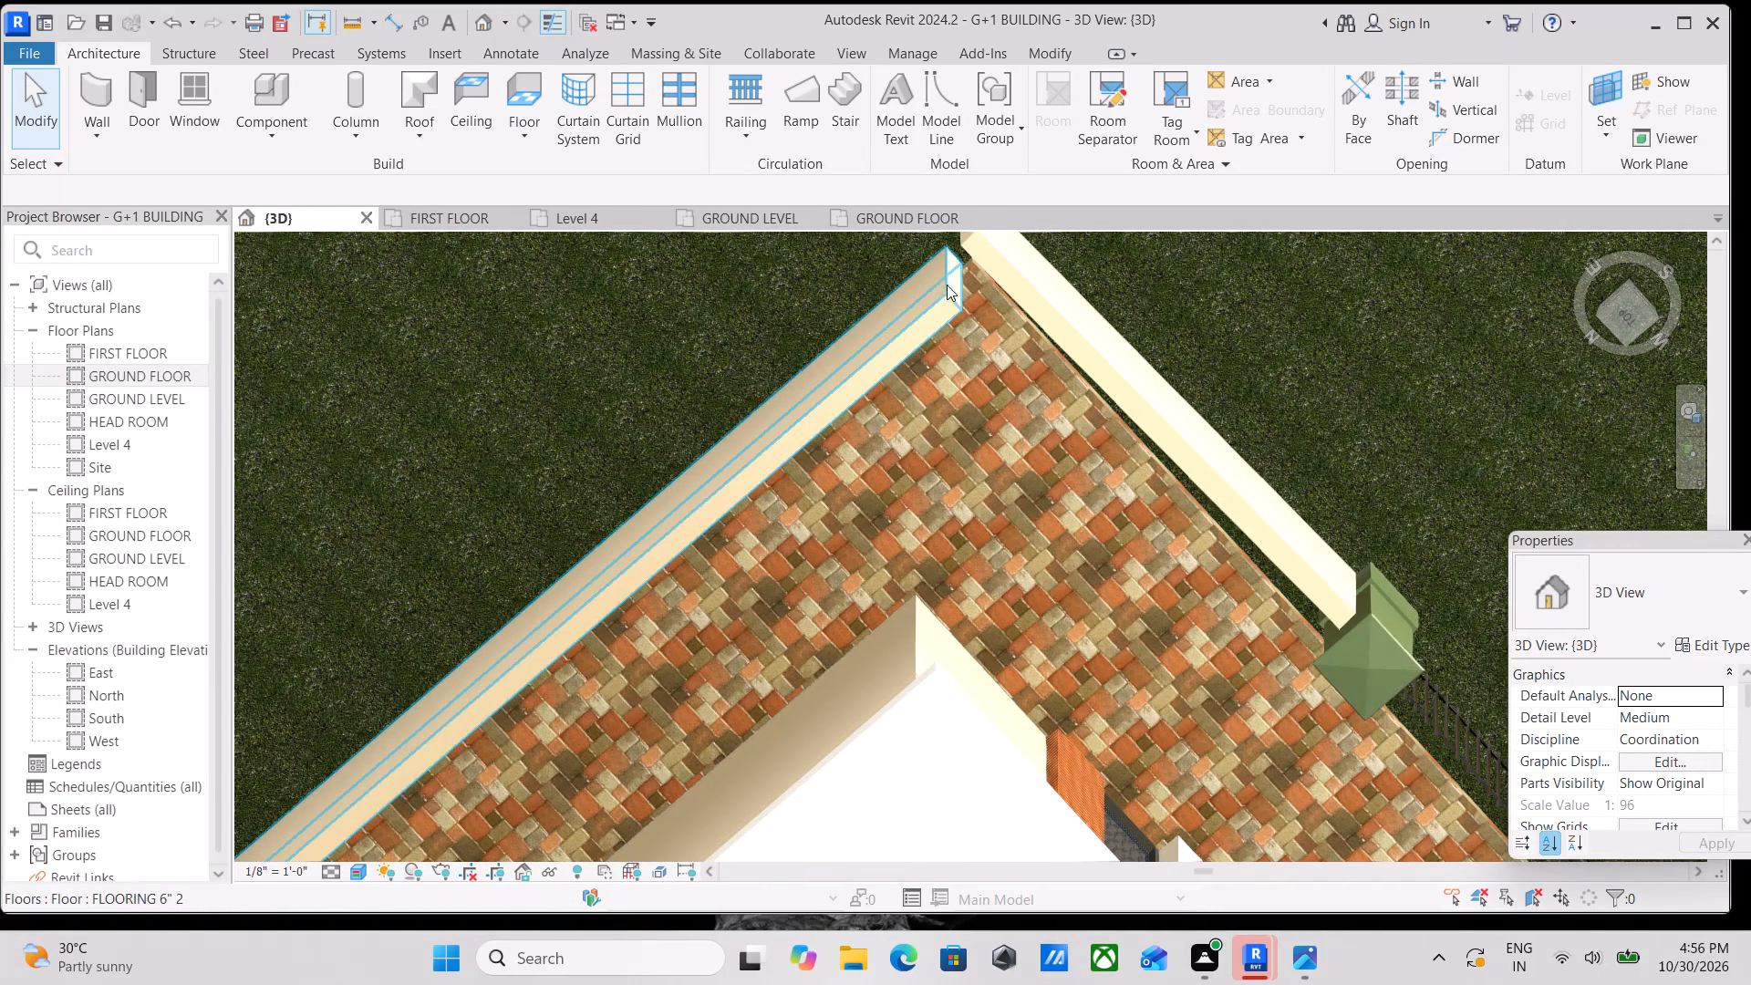
click(947, 284)
scroll(950, 233, up, 2)
middle_drag(949, 287, 966, 419)
scroll(966, 419, up, 2)
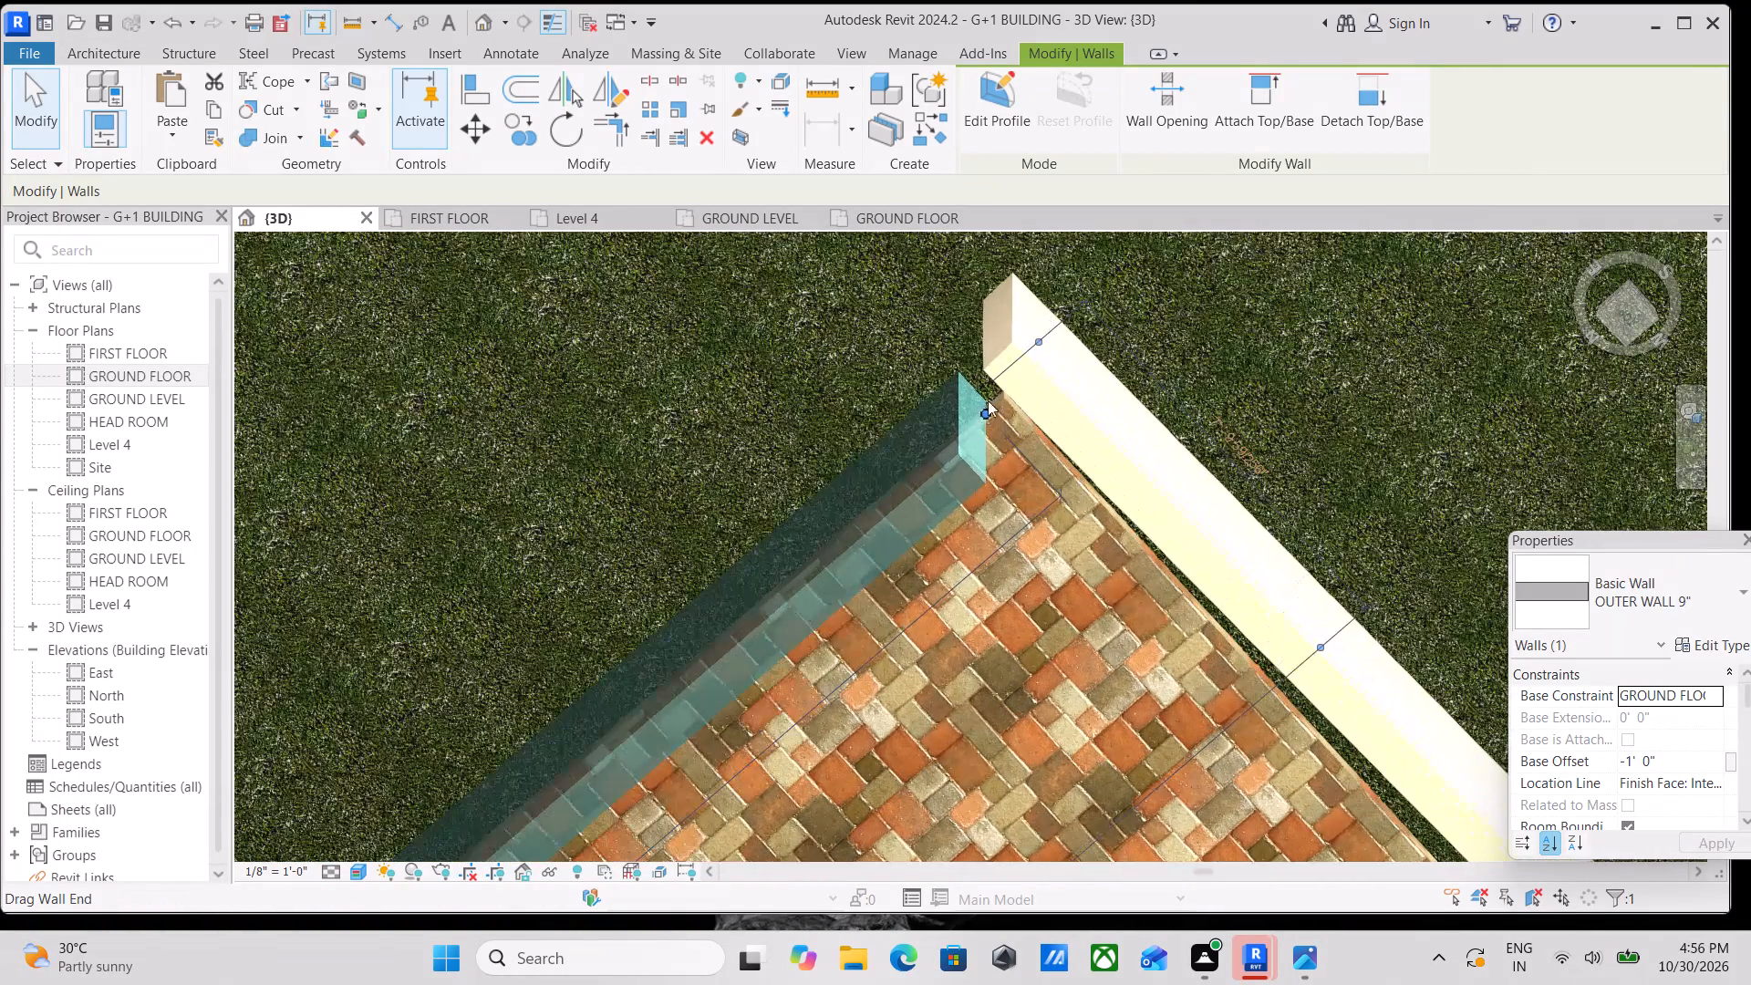
drag(982, 406, 1000, 396)
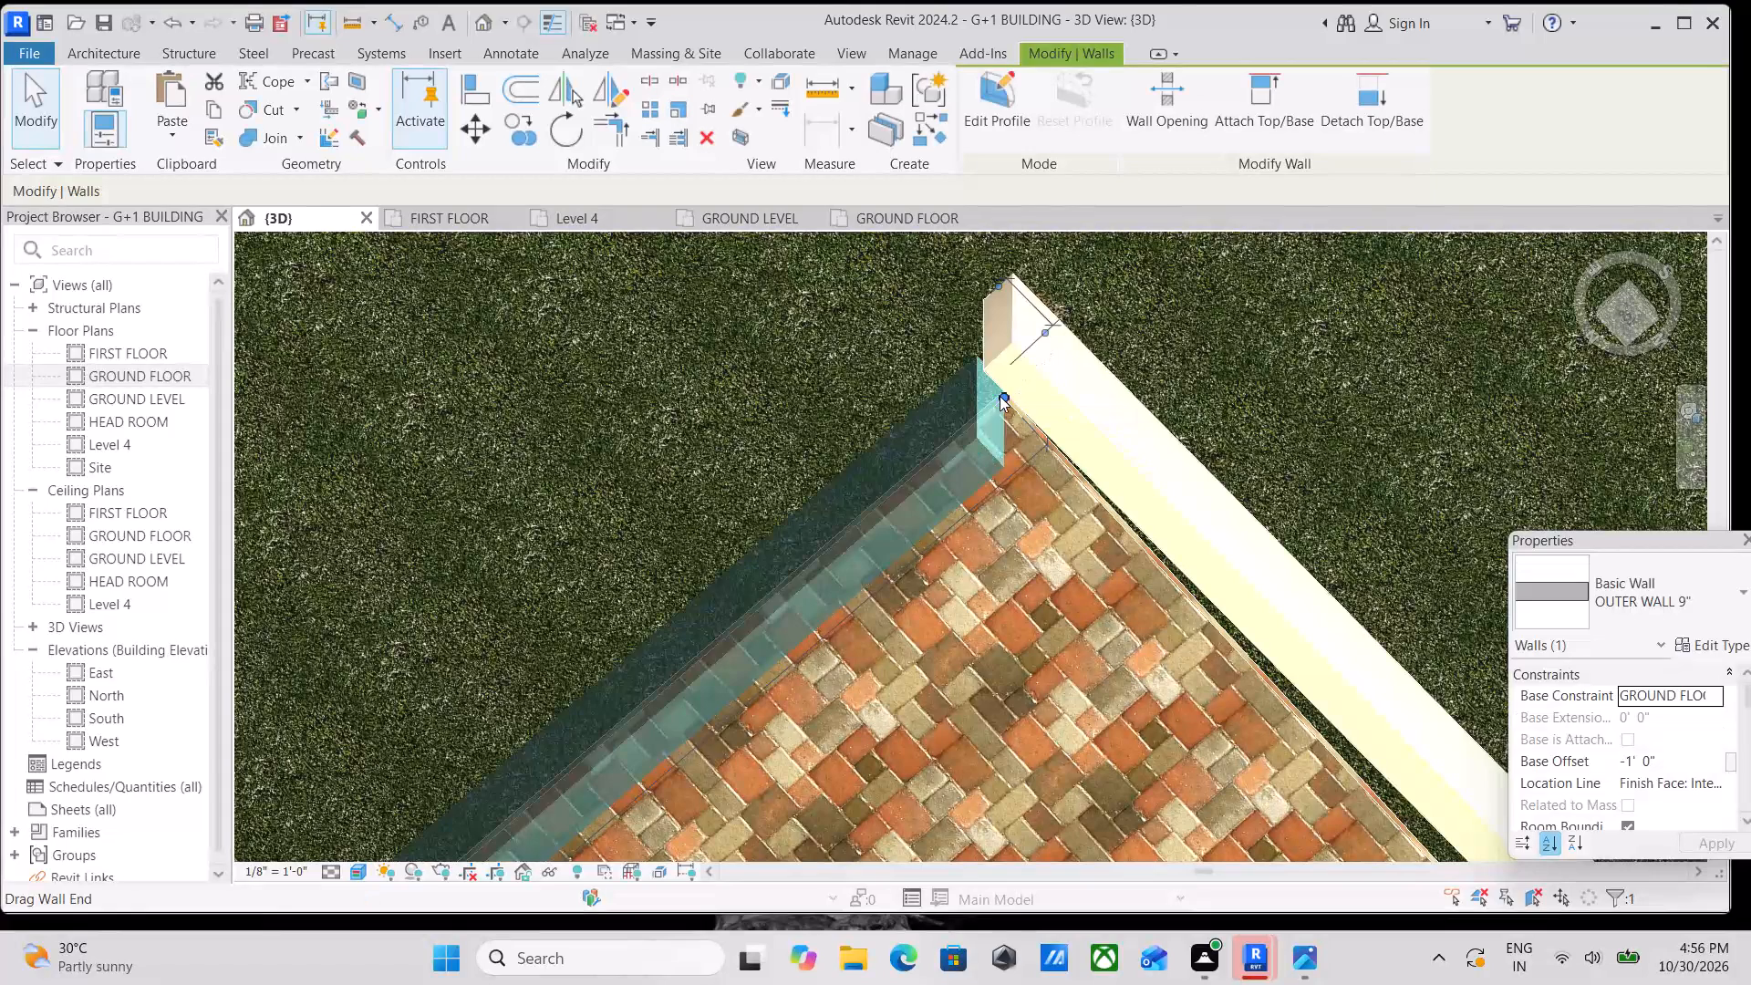
drag(1001, 393, 1035, 373)
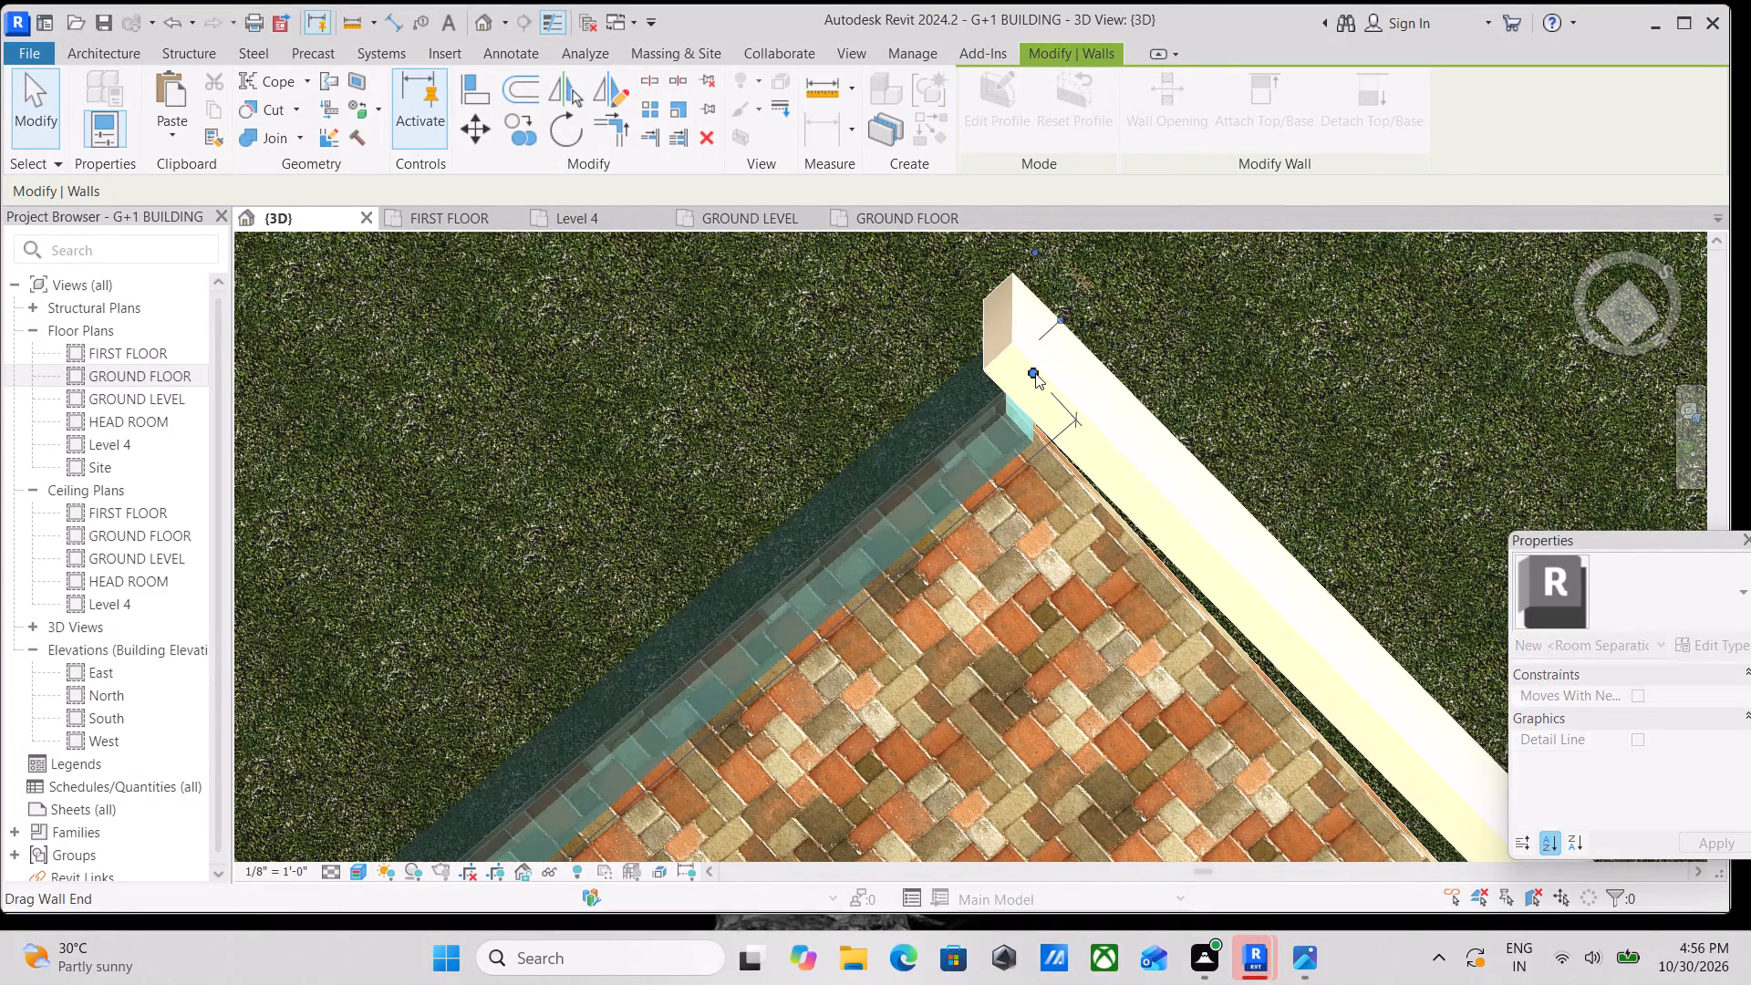
scroll(1023, 387, down, 8)
key(Escape)
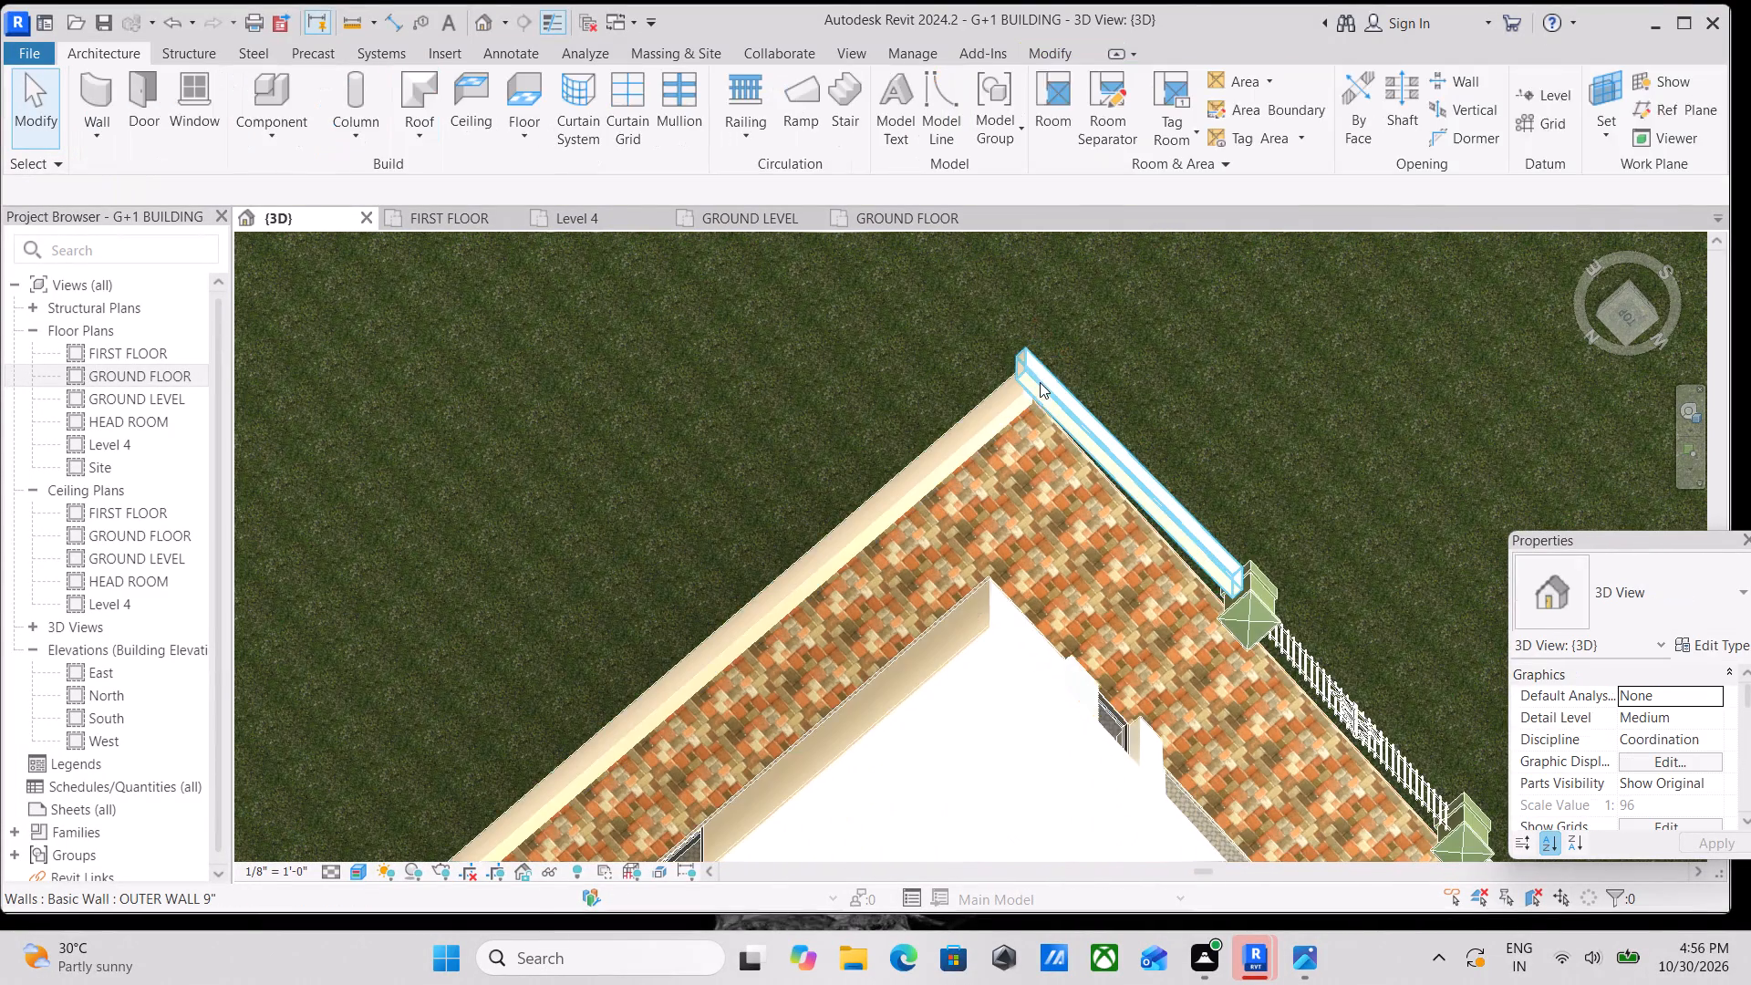
Inspect the right boundary wall and its front corner from the outside for height mismatches and gaps.
scroll(1021, 370, up, 6)
scroll(1031, 350, down, 4)
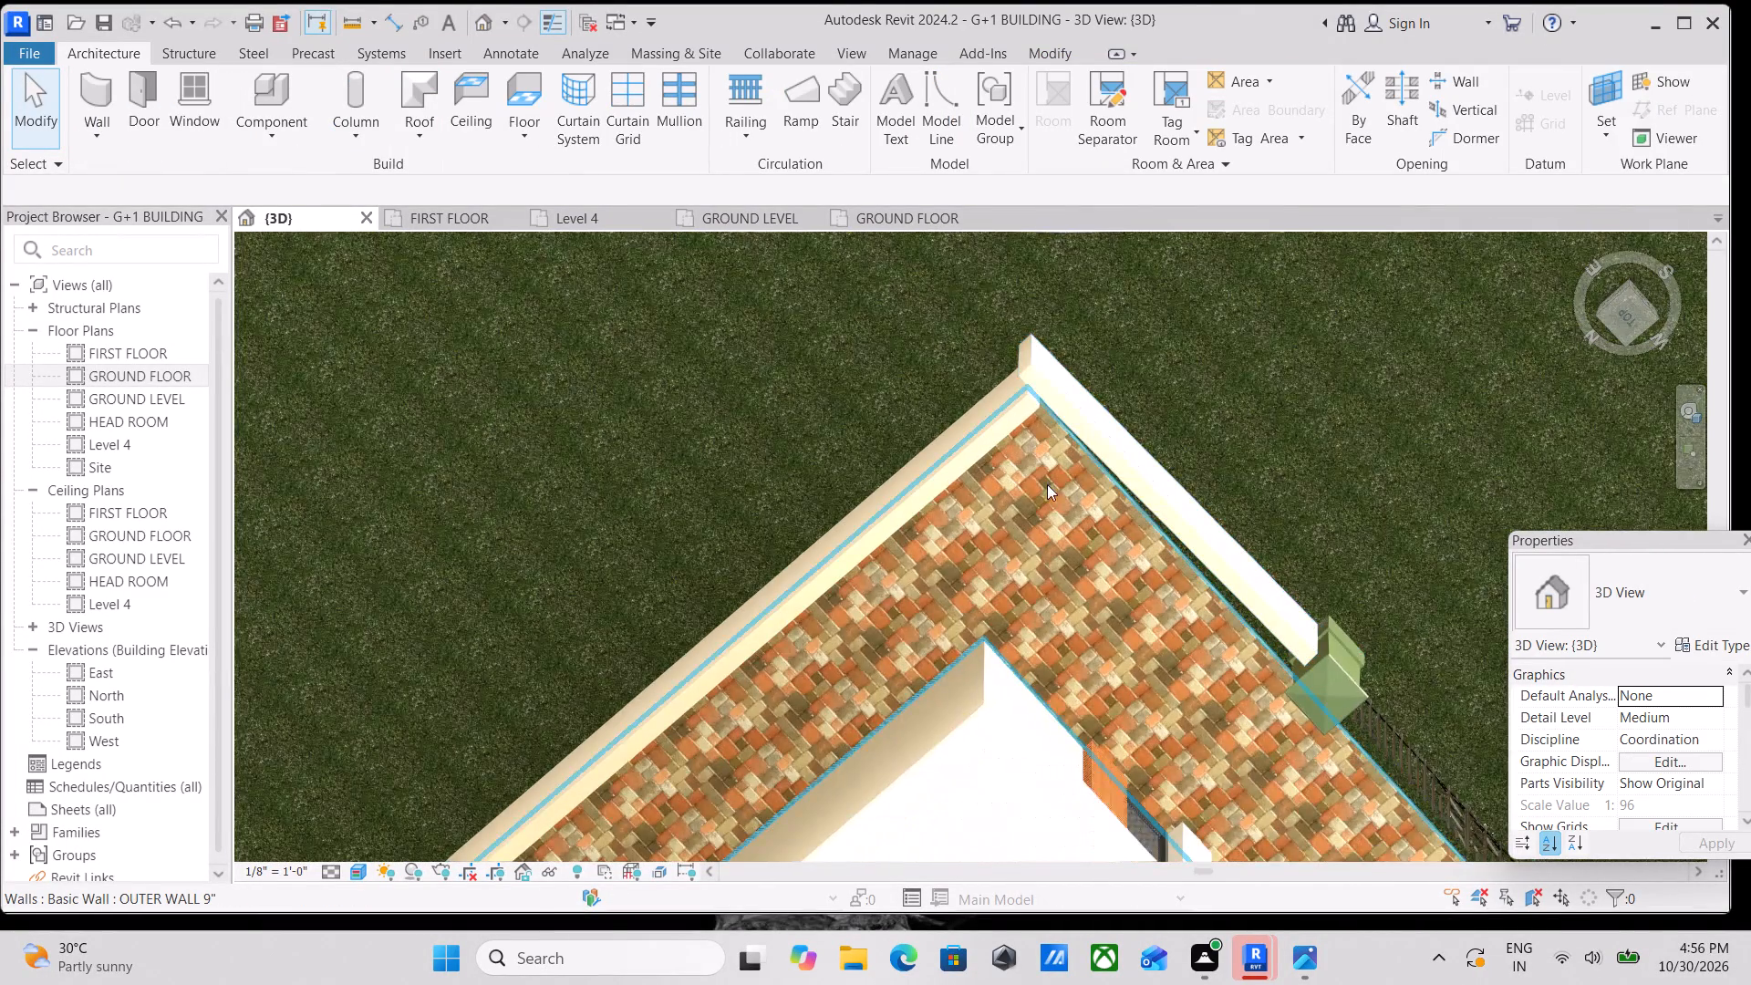
shift+middle_drag(1040, 494, 1165, 234)
middle_drag(806, 563, 982, 292)
shift+middle_drag(448, 572, 813, 306)
middle_drag(463, 570, 675, 277)
middle_drag(280, 599, 928, 328)
shift+middle_drag(683, 438, 794, 434)
scroll(740, 451, down, 2)
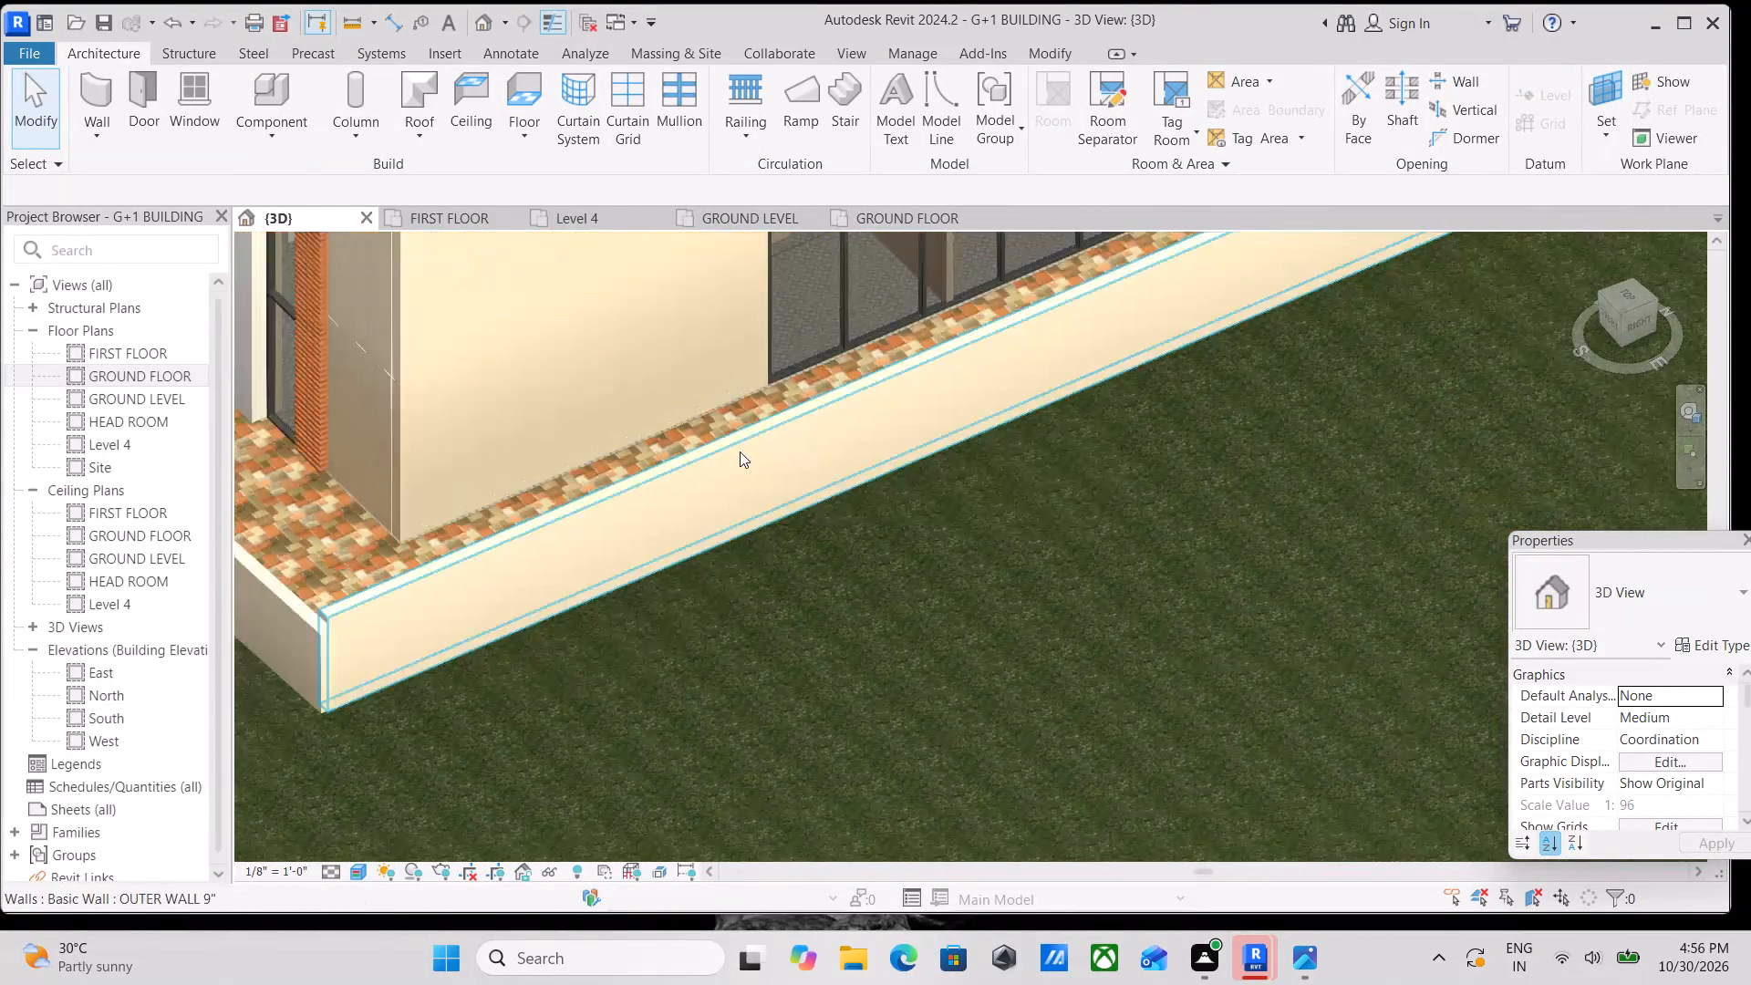
middle_drag(741, 448, 1020, 241)
scroll(547, 509, up, 6)
middle_drag(673, 344, 703, 494)
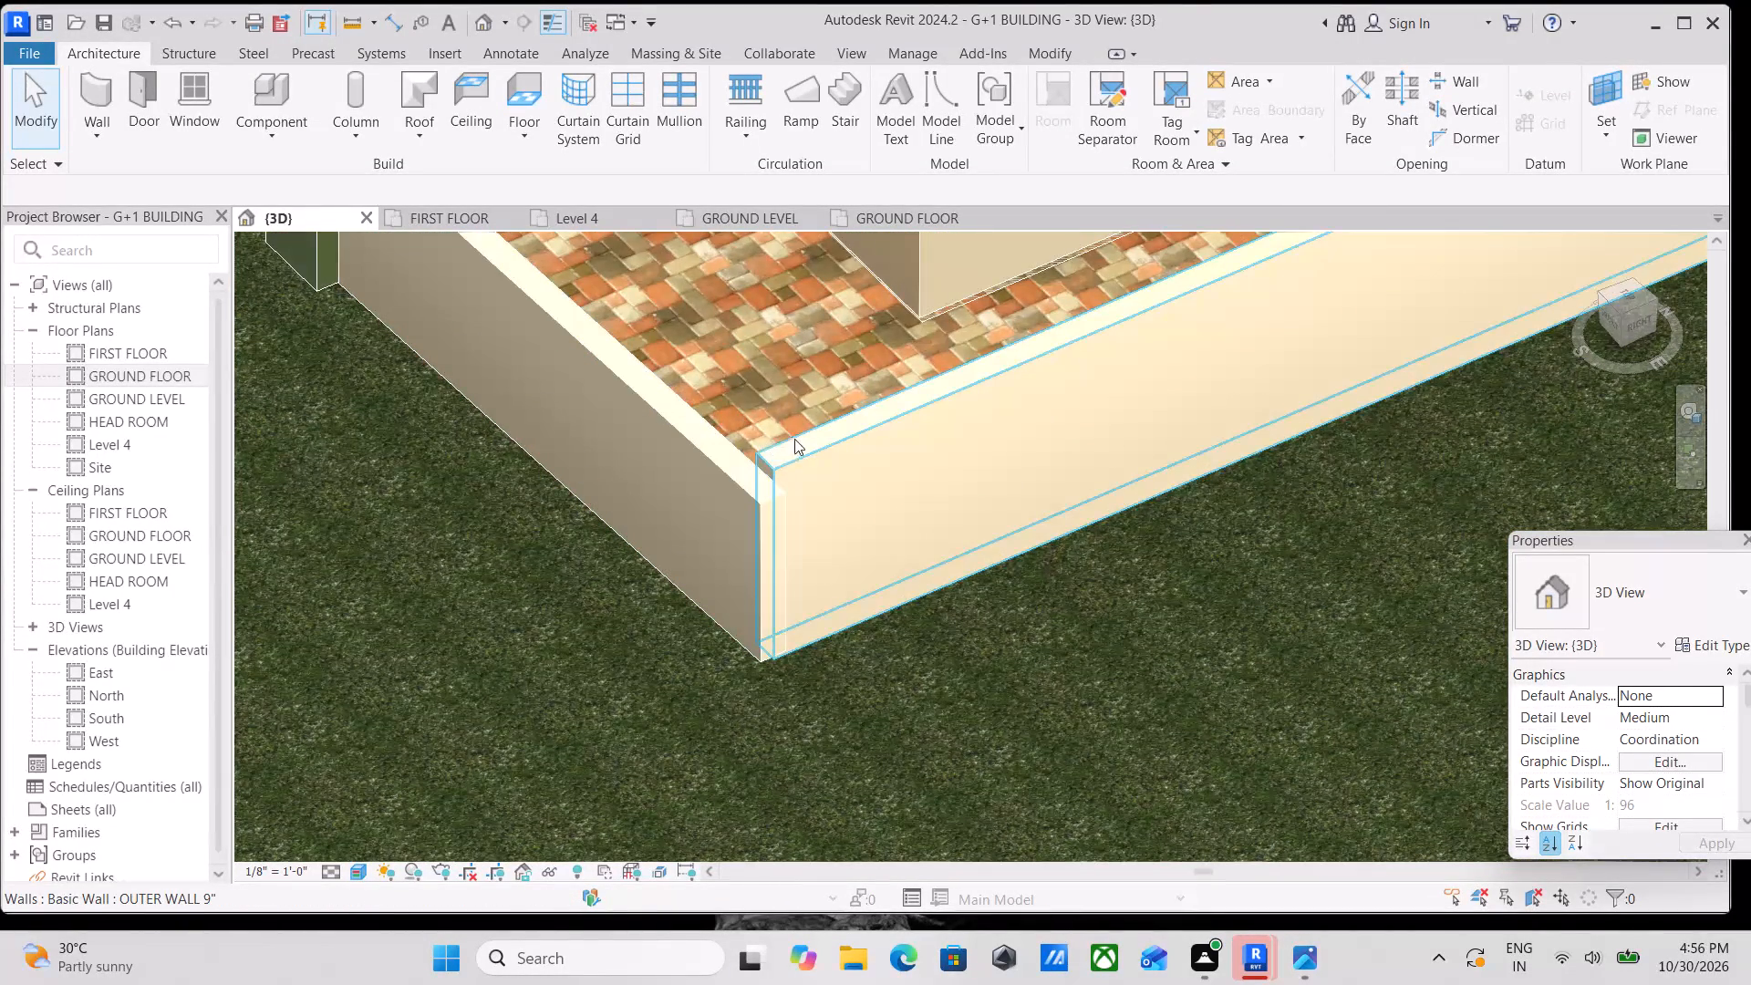
Align the top of the right boundary wall to the top face of the right front wall segment.
click(796, 441)
scroll(796, 441, down, 2)
middle_drag(796, 441, 494, 630)
scroll(494, 630, up, 1)
scroll(515, 611, down, 3)
key(Escape)
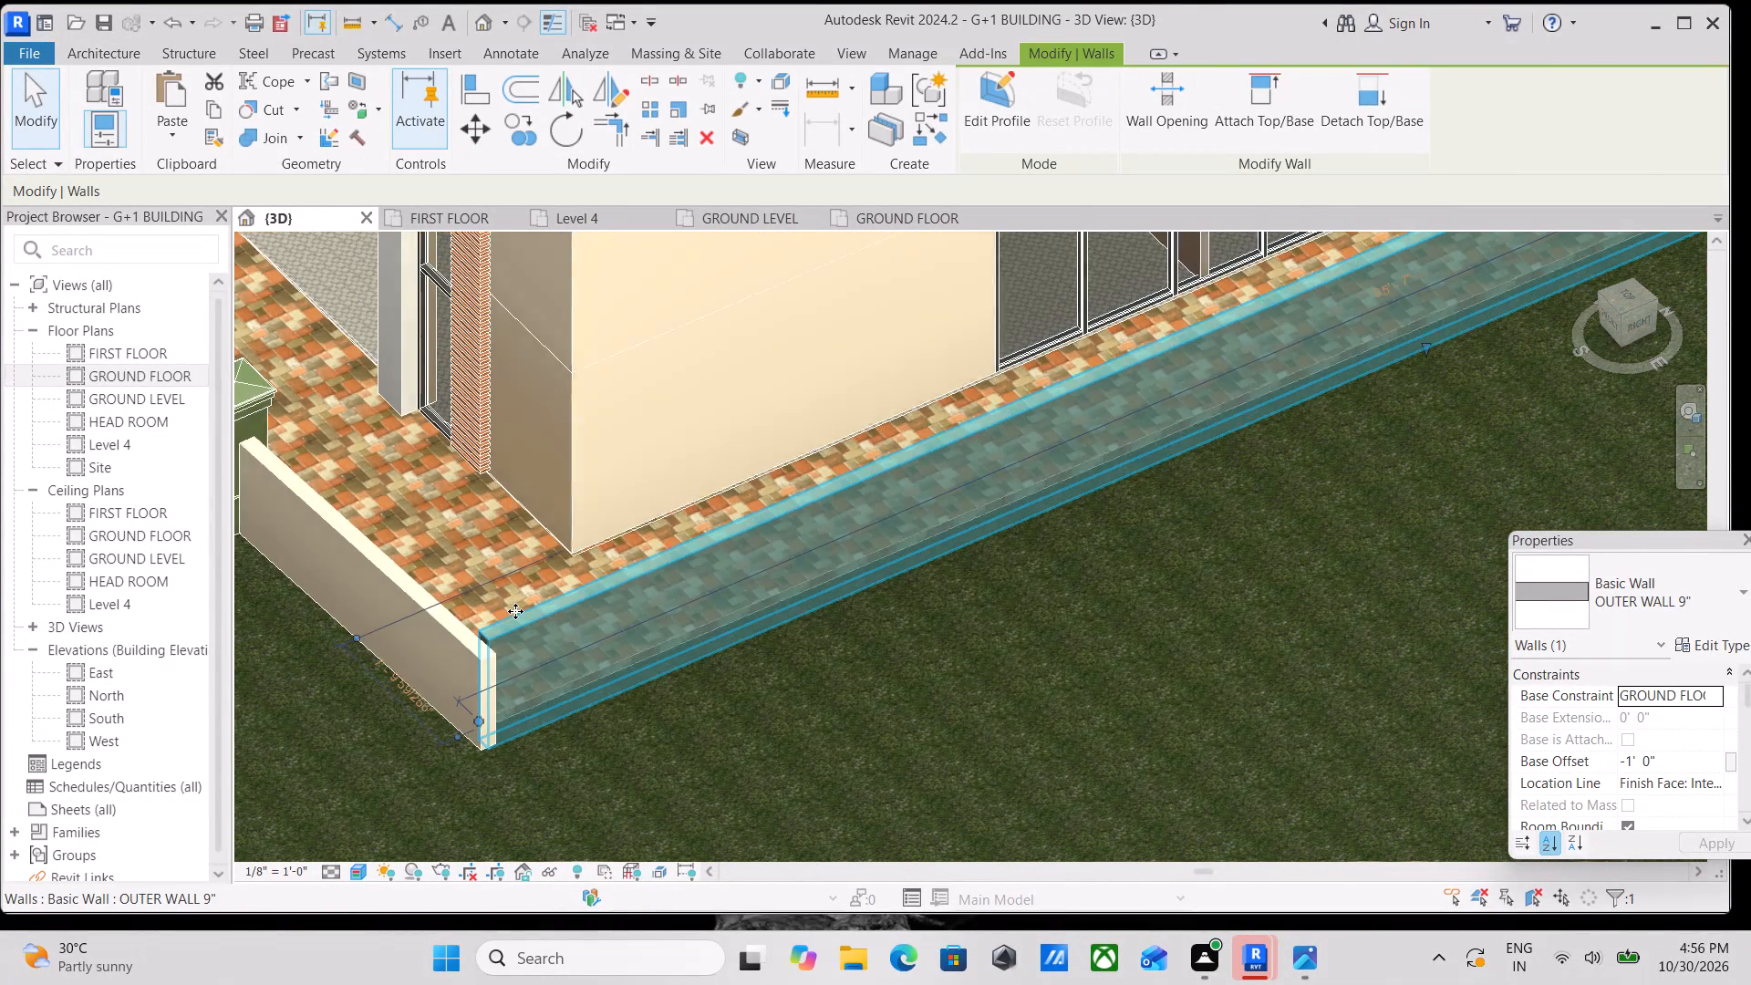
text(al)
scroll(401, 636, up, 1)
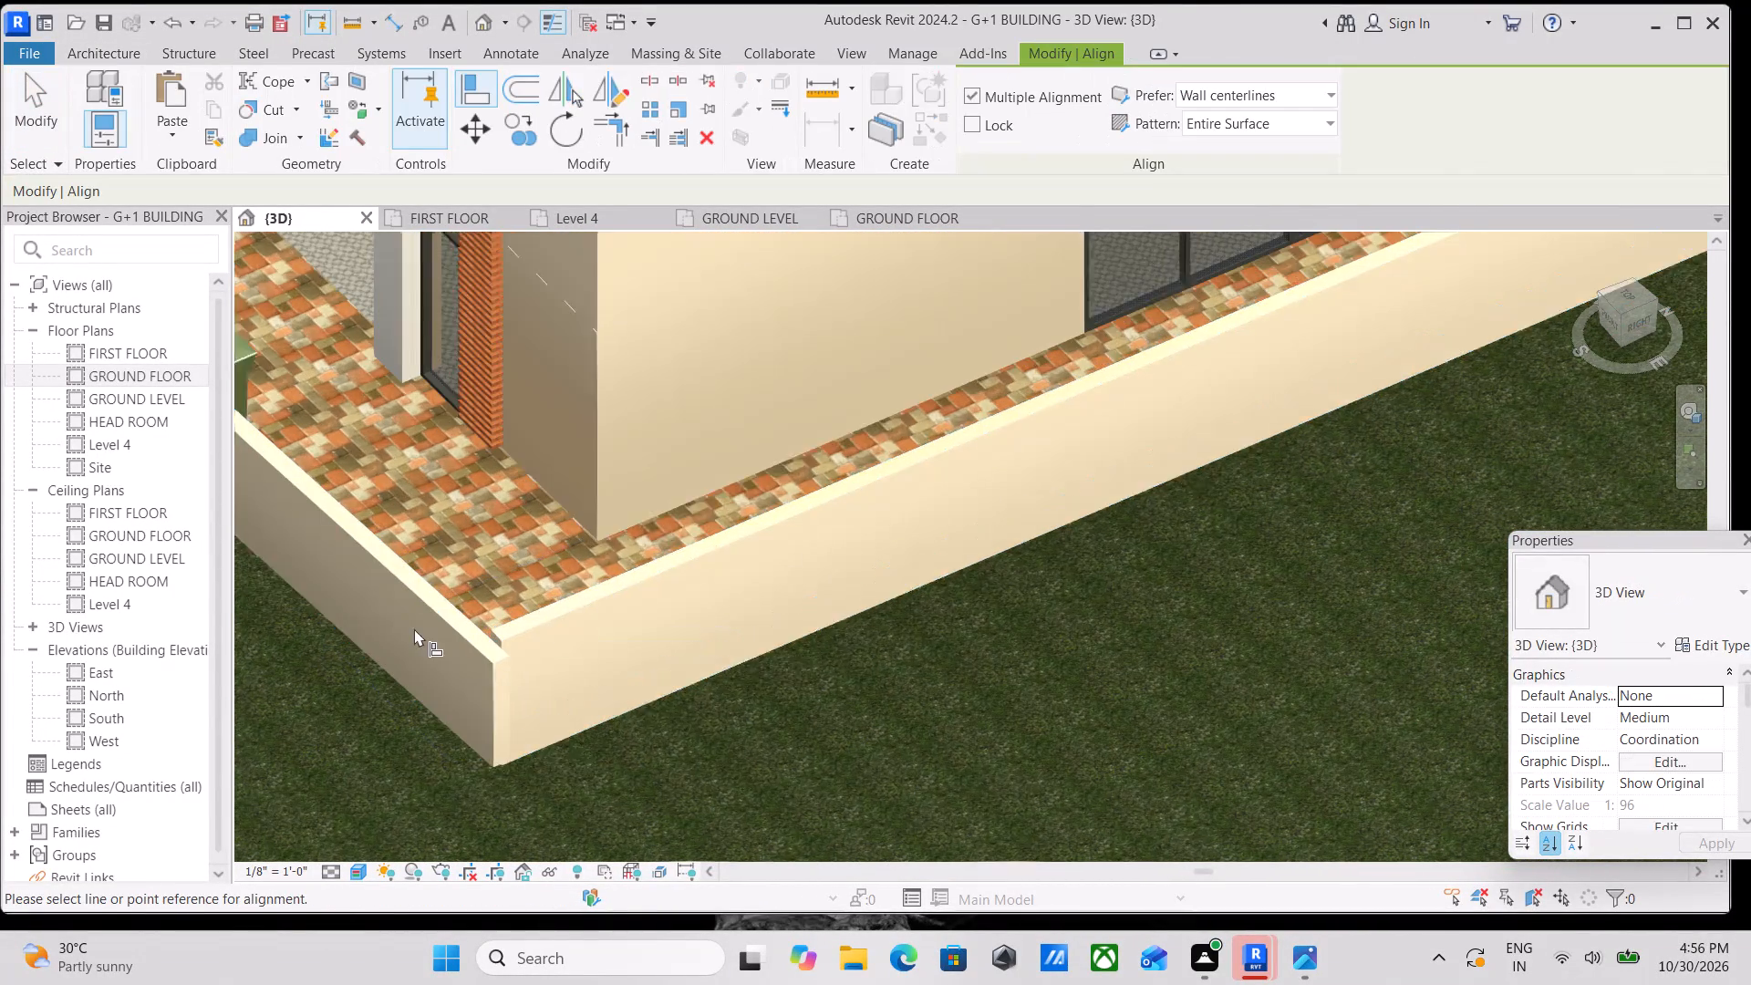
scroll(414, 628, up, 1)
click(444, 593)
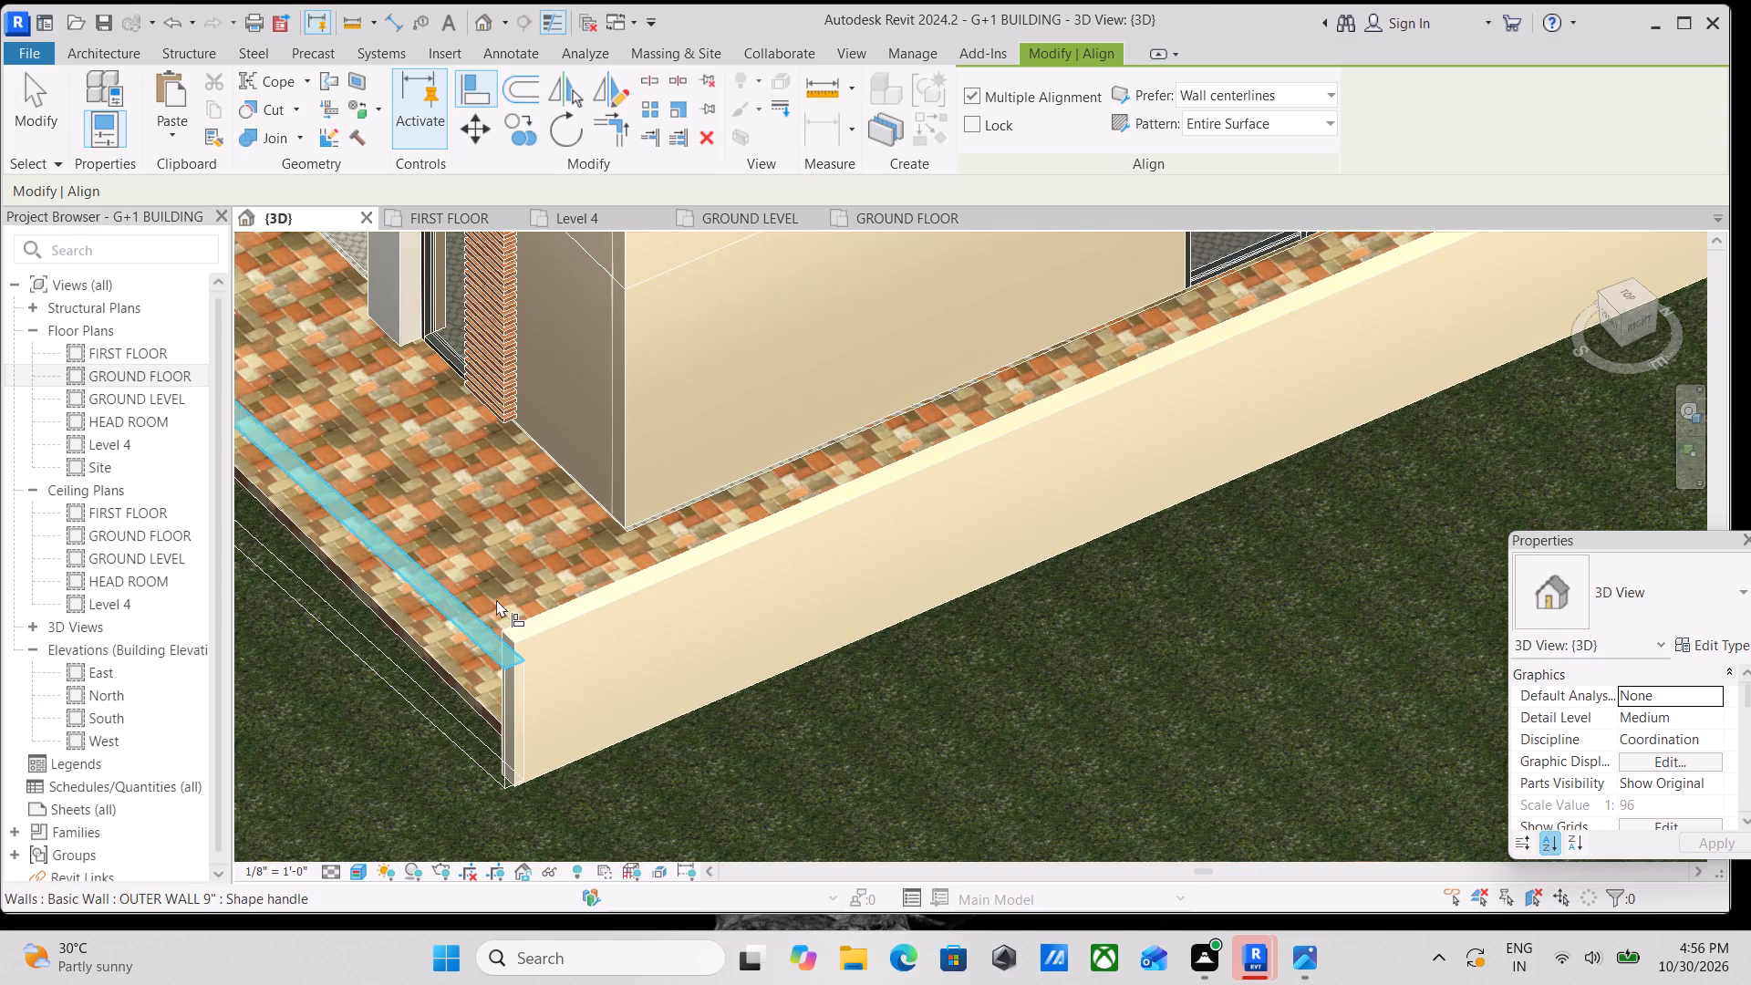
click(543, 612)
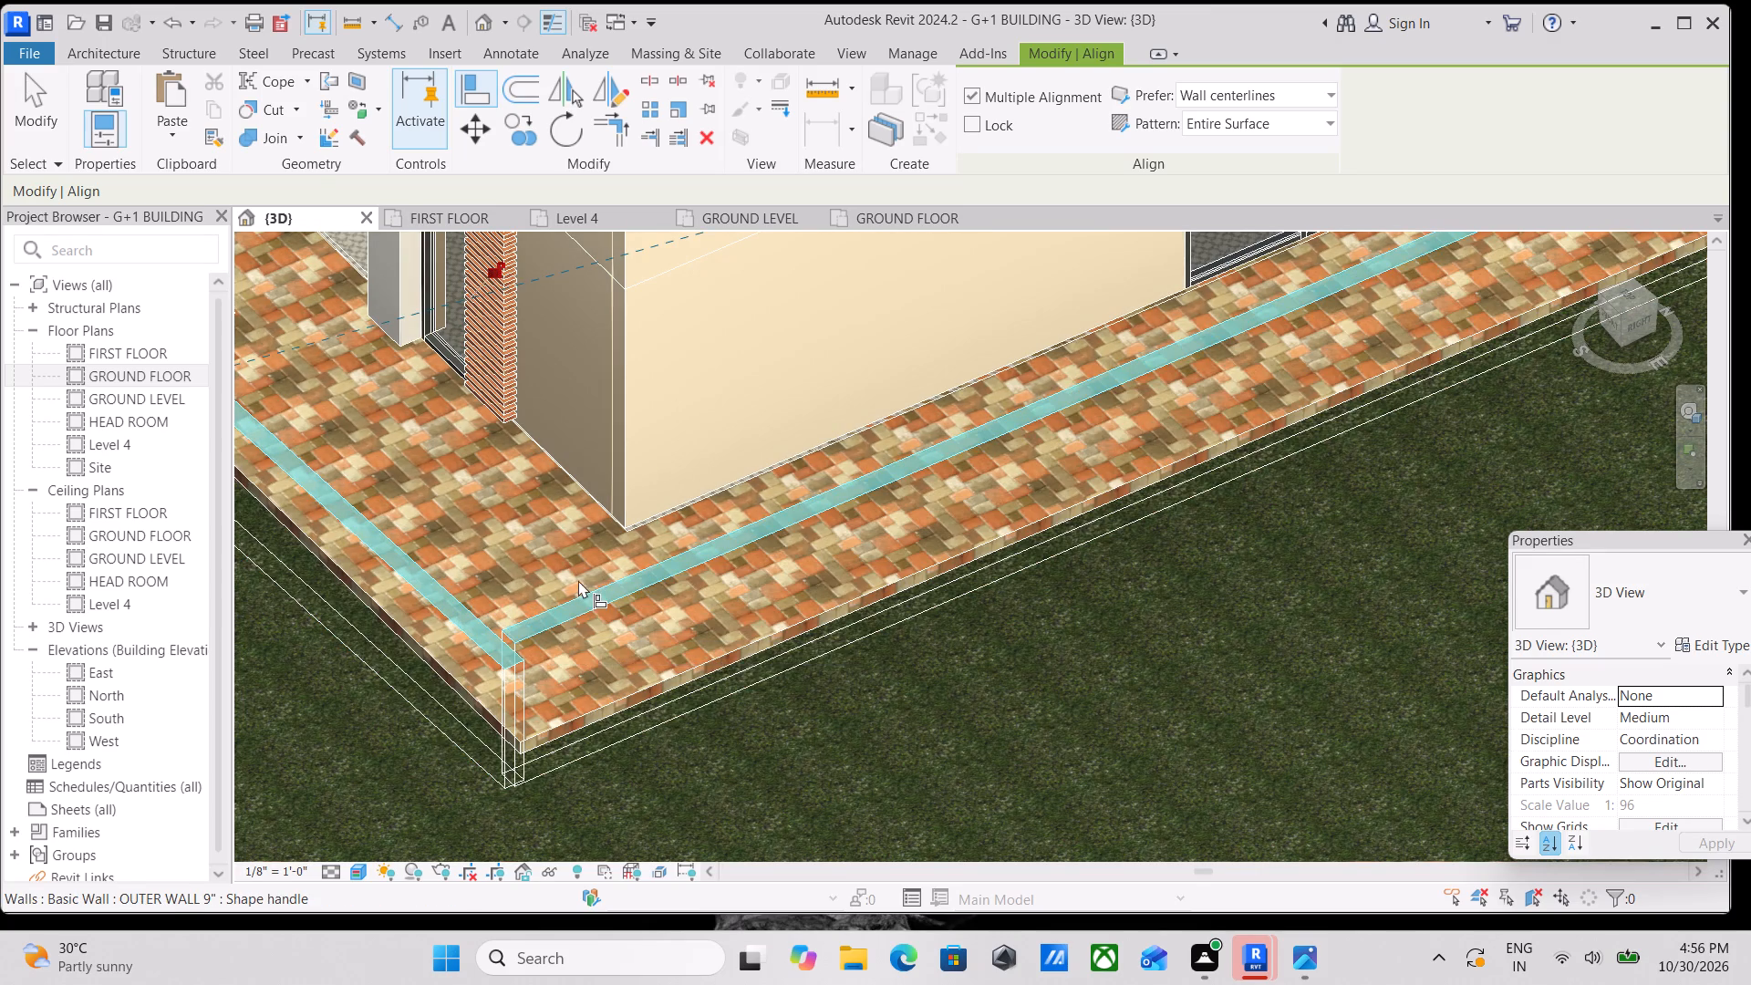
key(Escape)
scroll(585, 575, down, 4)
key(Escape)
scroll(585, 575, down, 4)
key(Escape)
scroll(475, 583, down, 3)
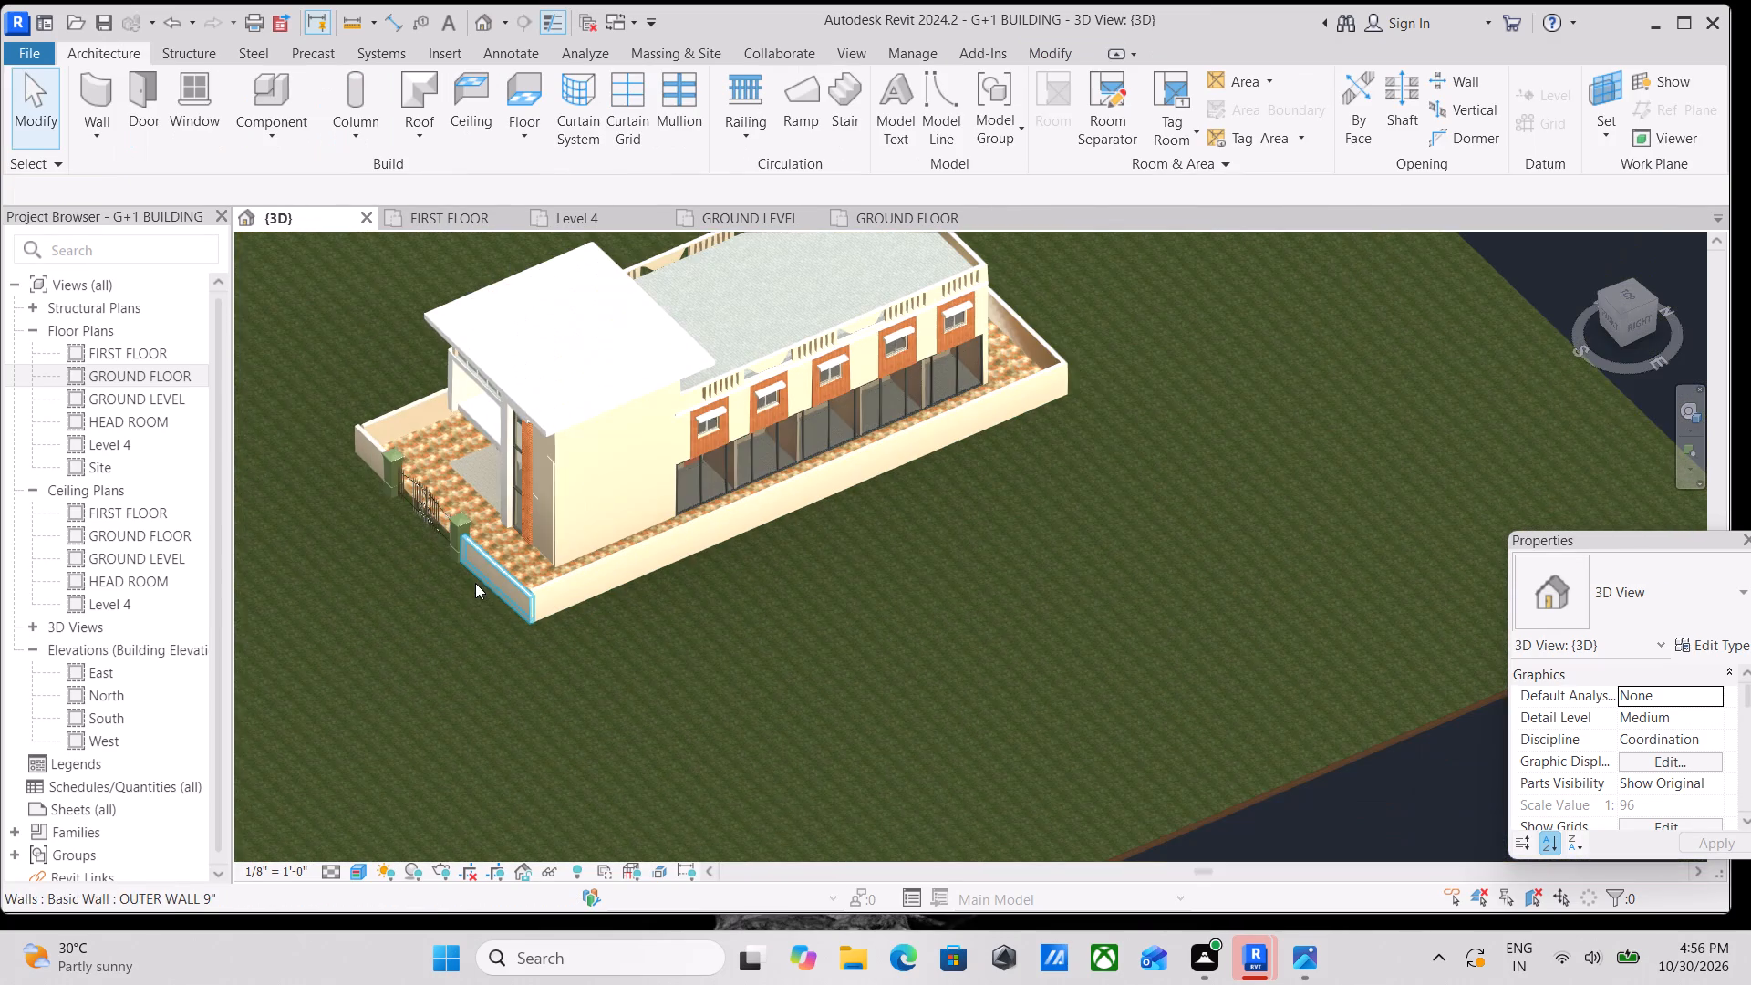
In the front view, stretch the left front wall segment's base down into the ground, to a base offset of about -1' 6".
click(1615, 322)
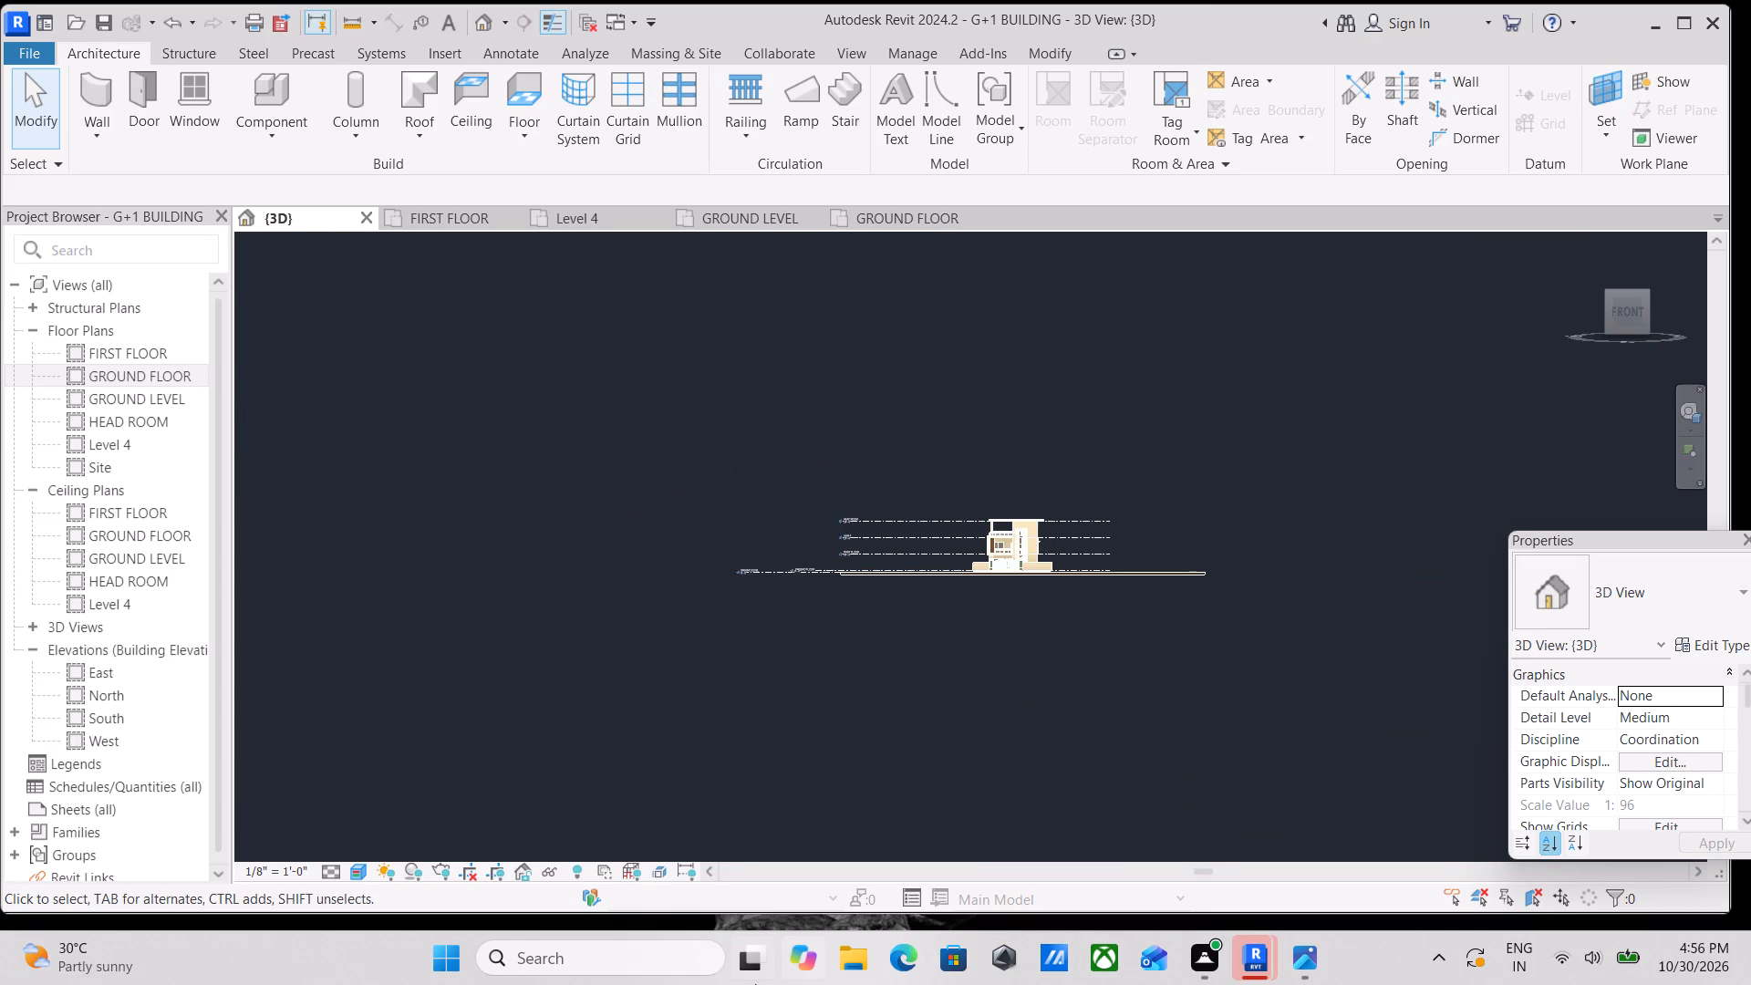
key(Escape)
scroll(699, 979, up, 3)
scroll(638, 912, up, 3)
scroll(640, 707, up, 8)
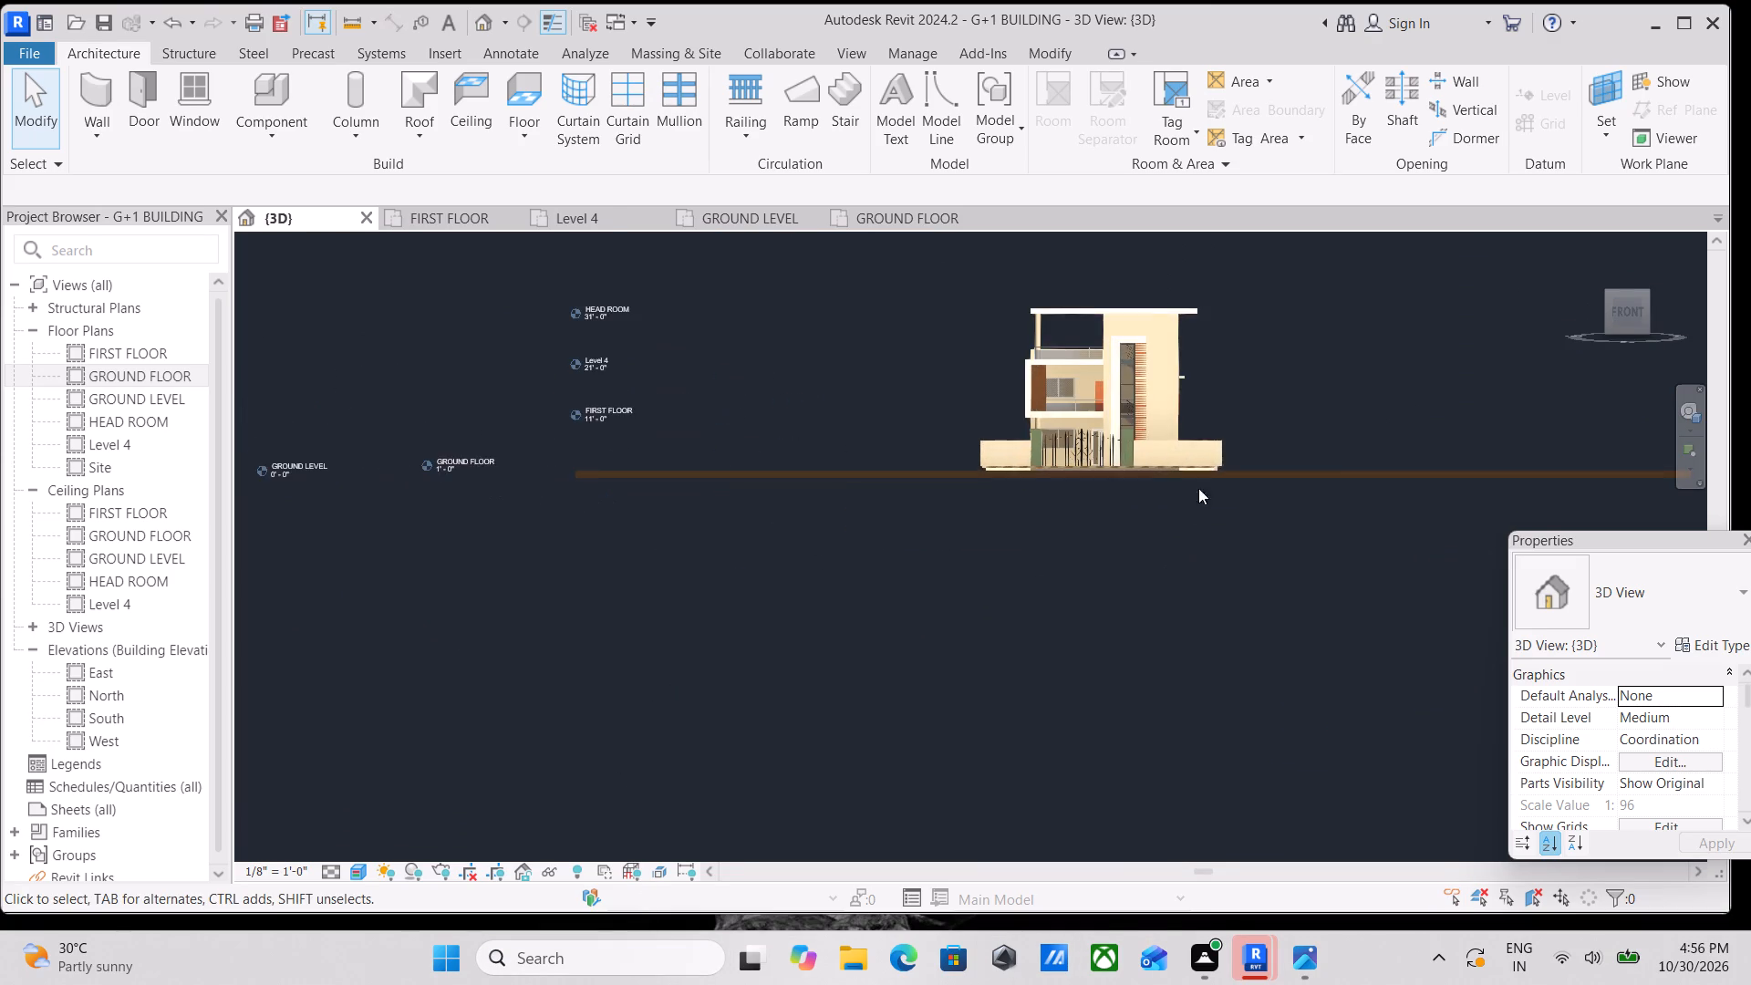
middle_drag(1205, 459, 919, 652)
scroll(917, 651, up, 4)
middle_drag(931, 607, 1045, 582)
scroll(775, 659, up, 4)
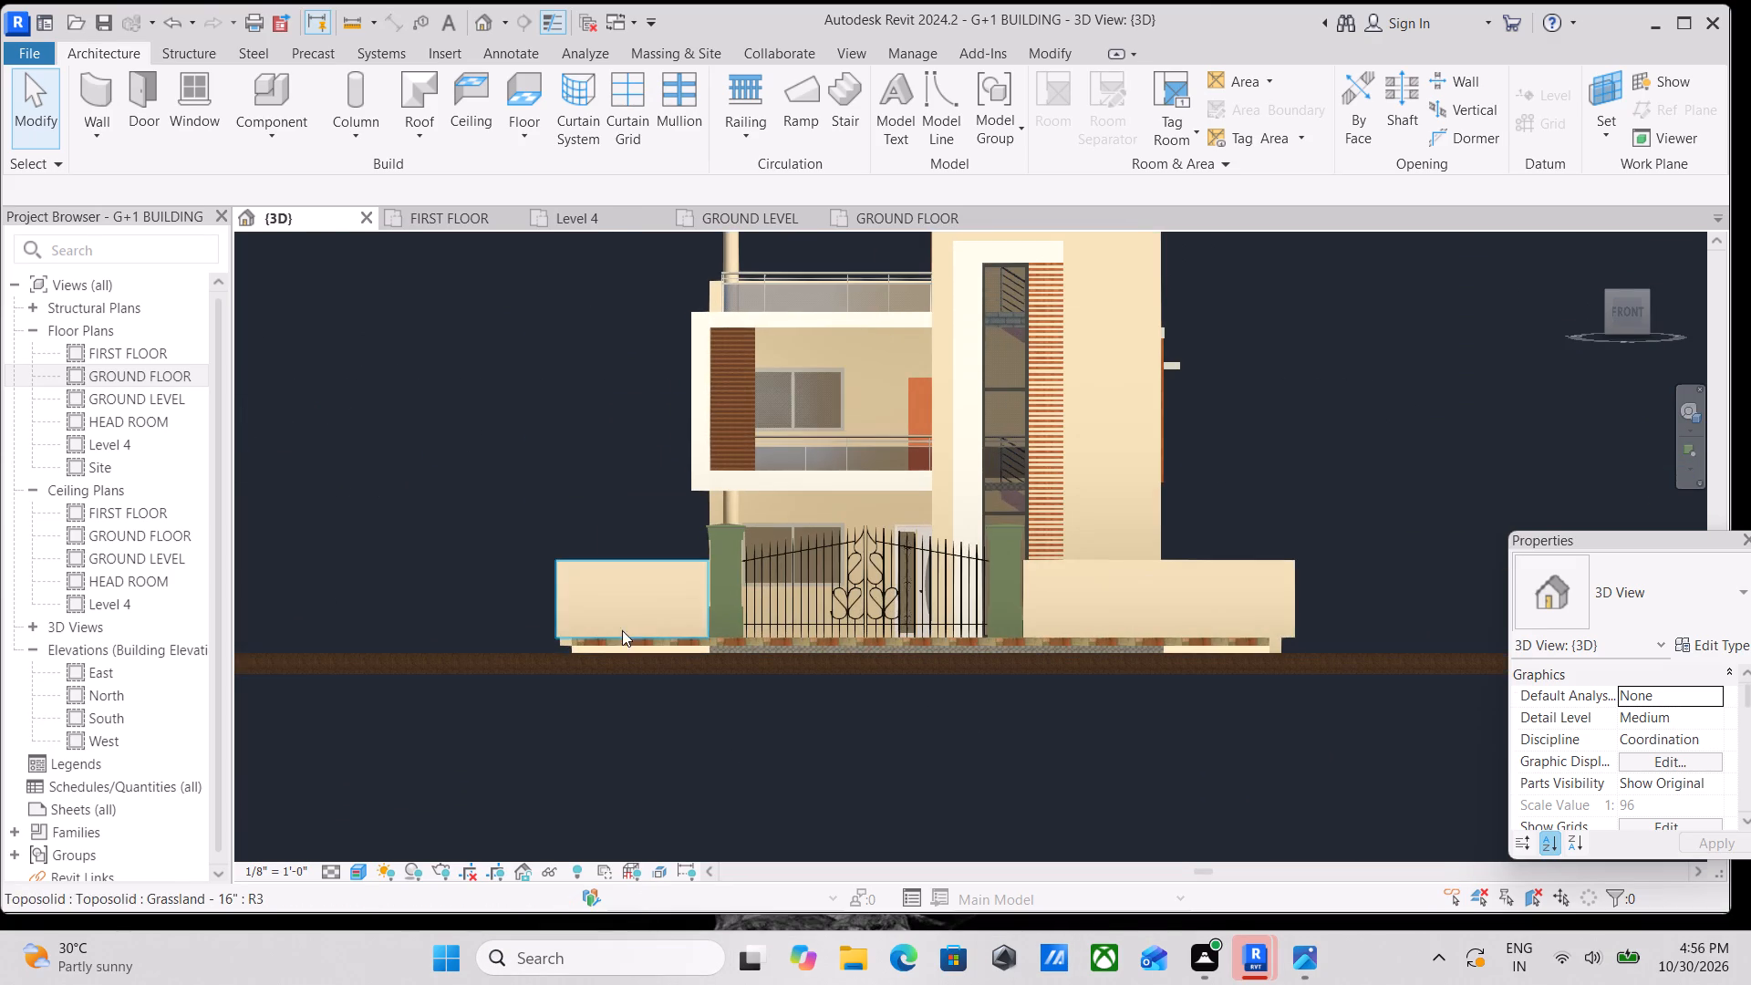
click(625, 568)
scroll(629, 672, up, 3)
drag(631, 634, 631, 644)
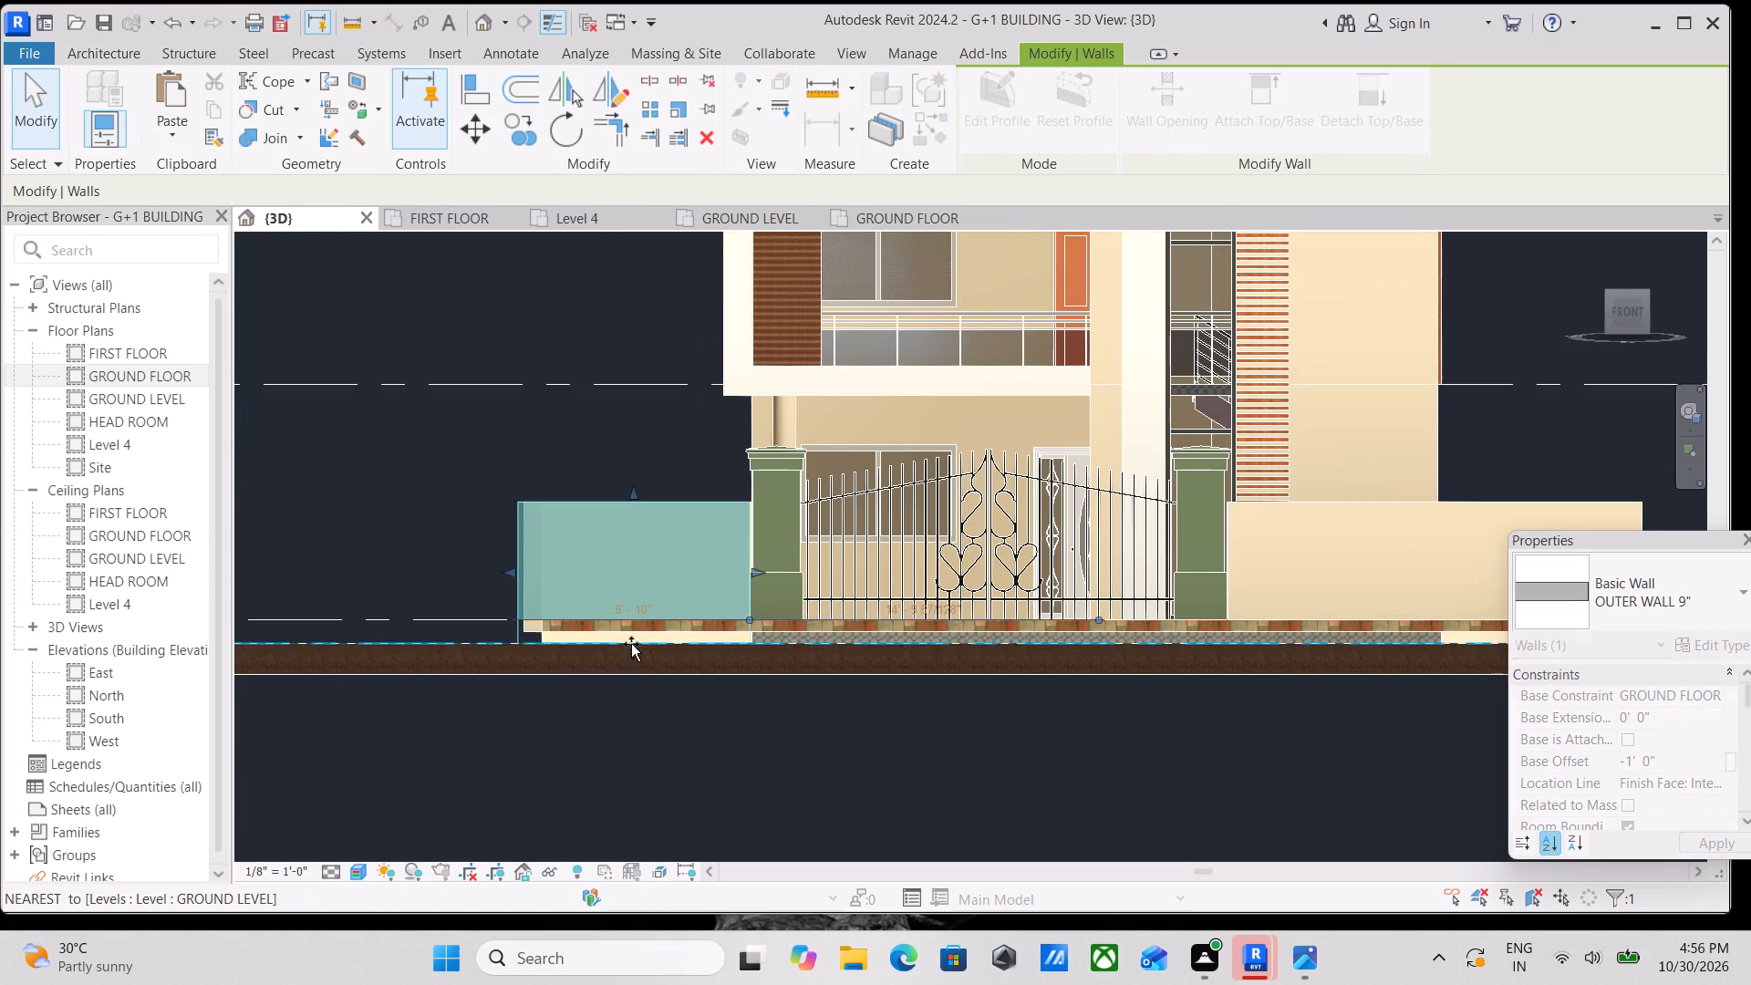
drag(631, 644, 631, 656)
middle_drag(733, 646, 623, 647)
key(Escape)
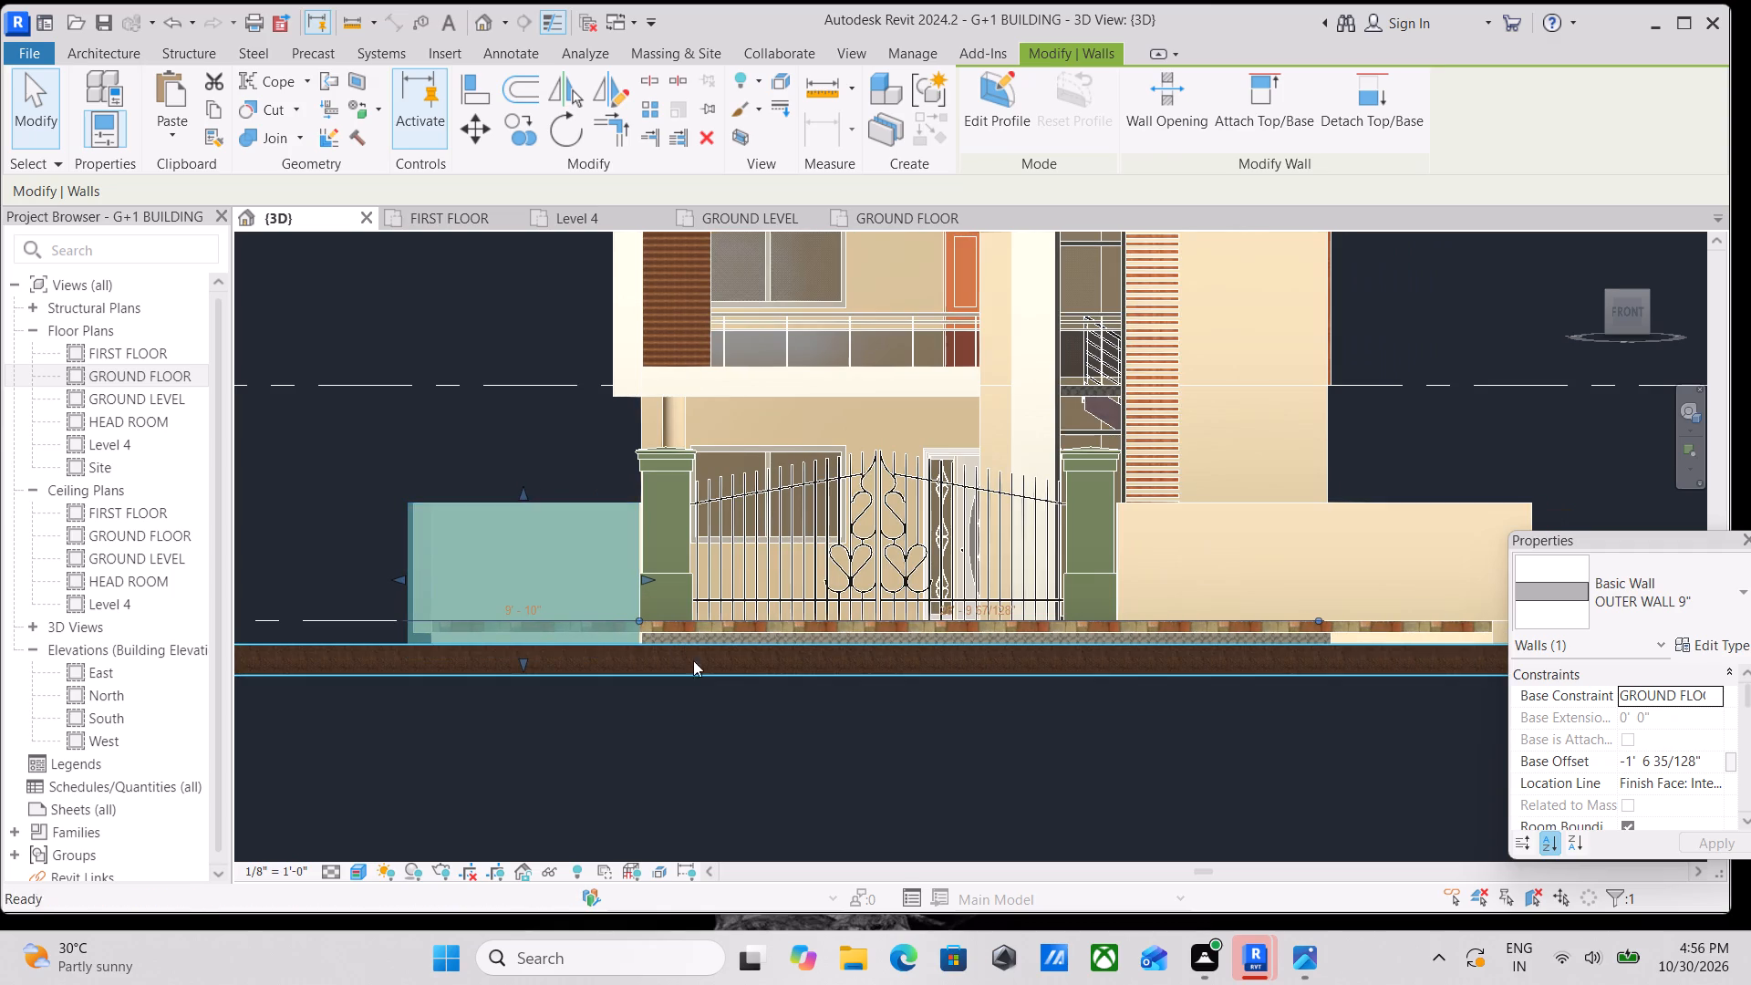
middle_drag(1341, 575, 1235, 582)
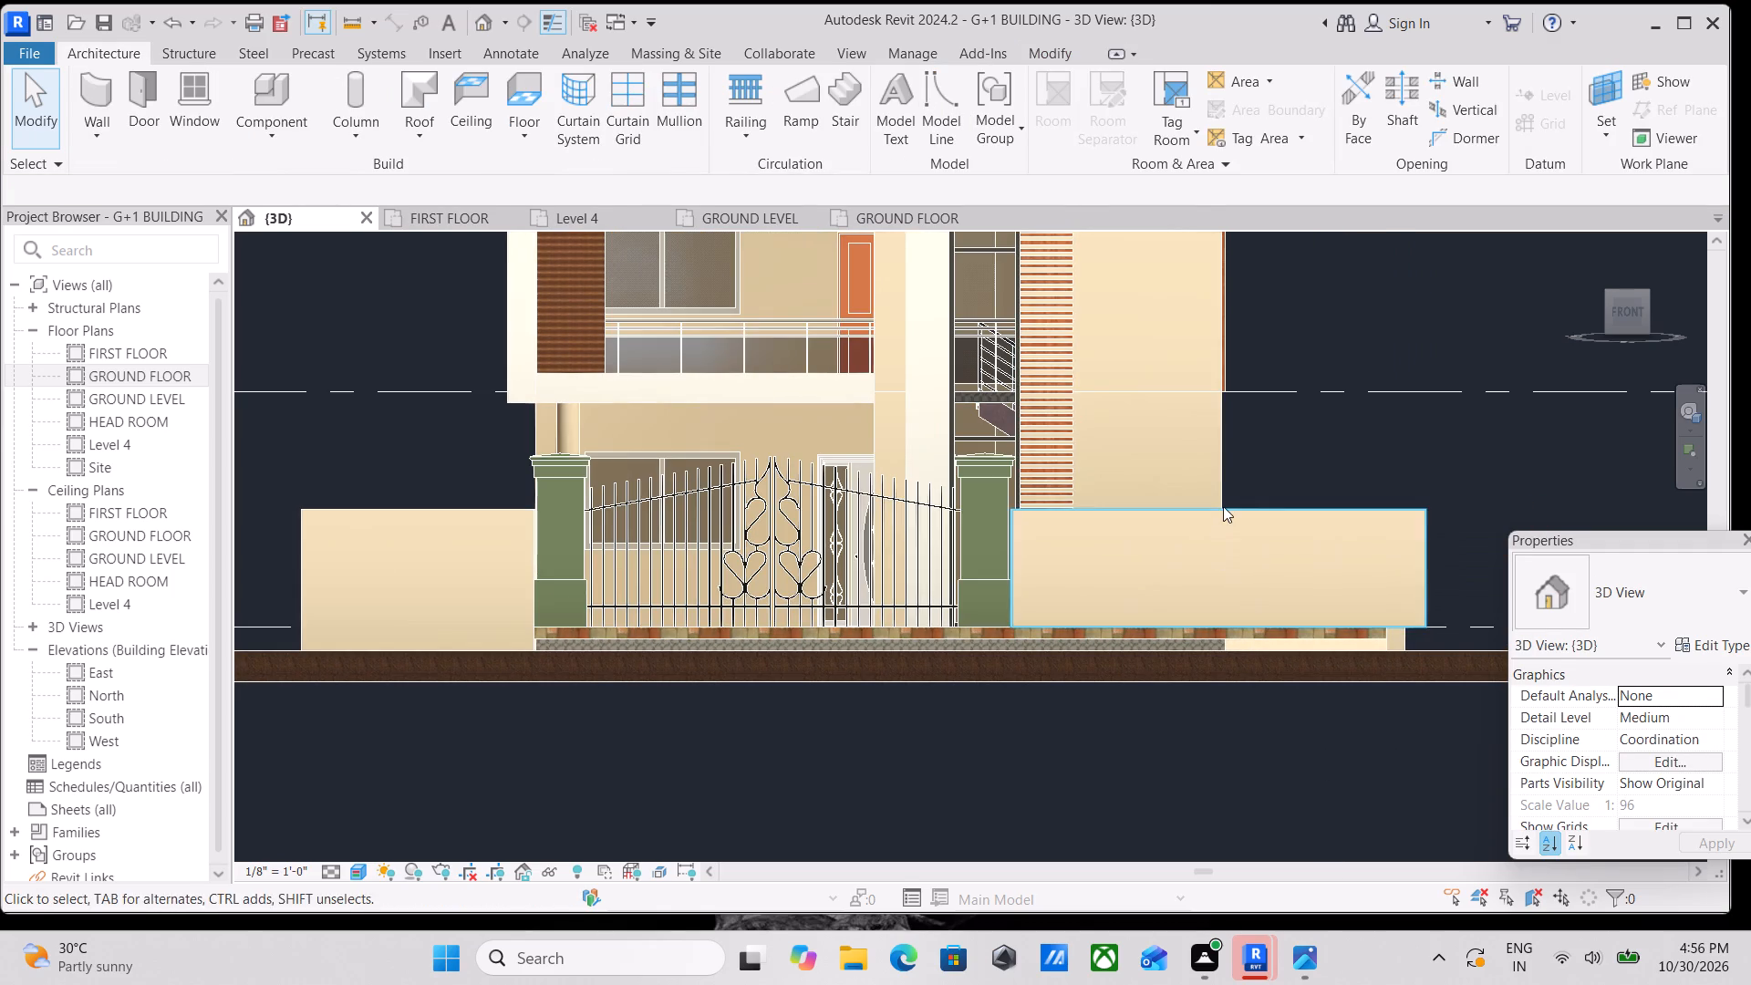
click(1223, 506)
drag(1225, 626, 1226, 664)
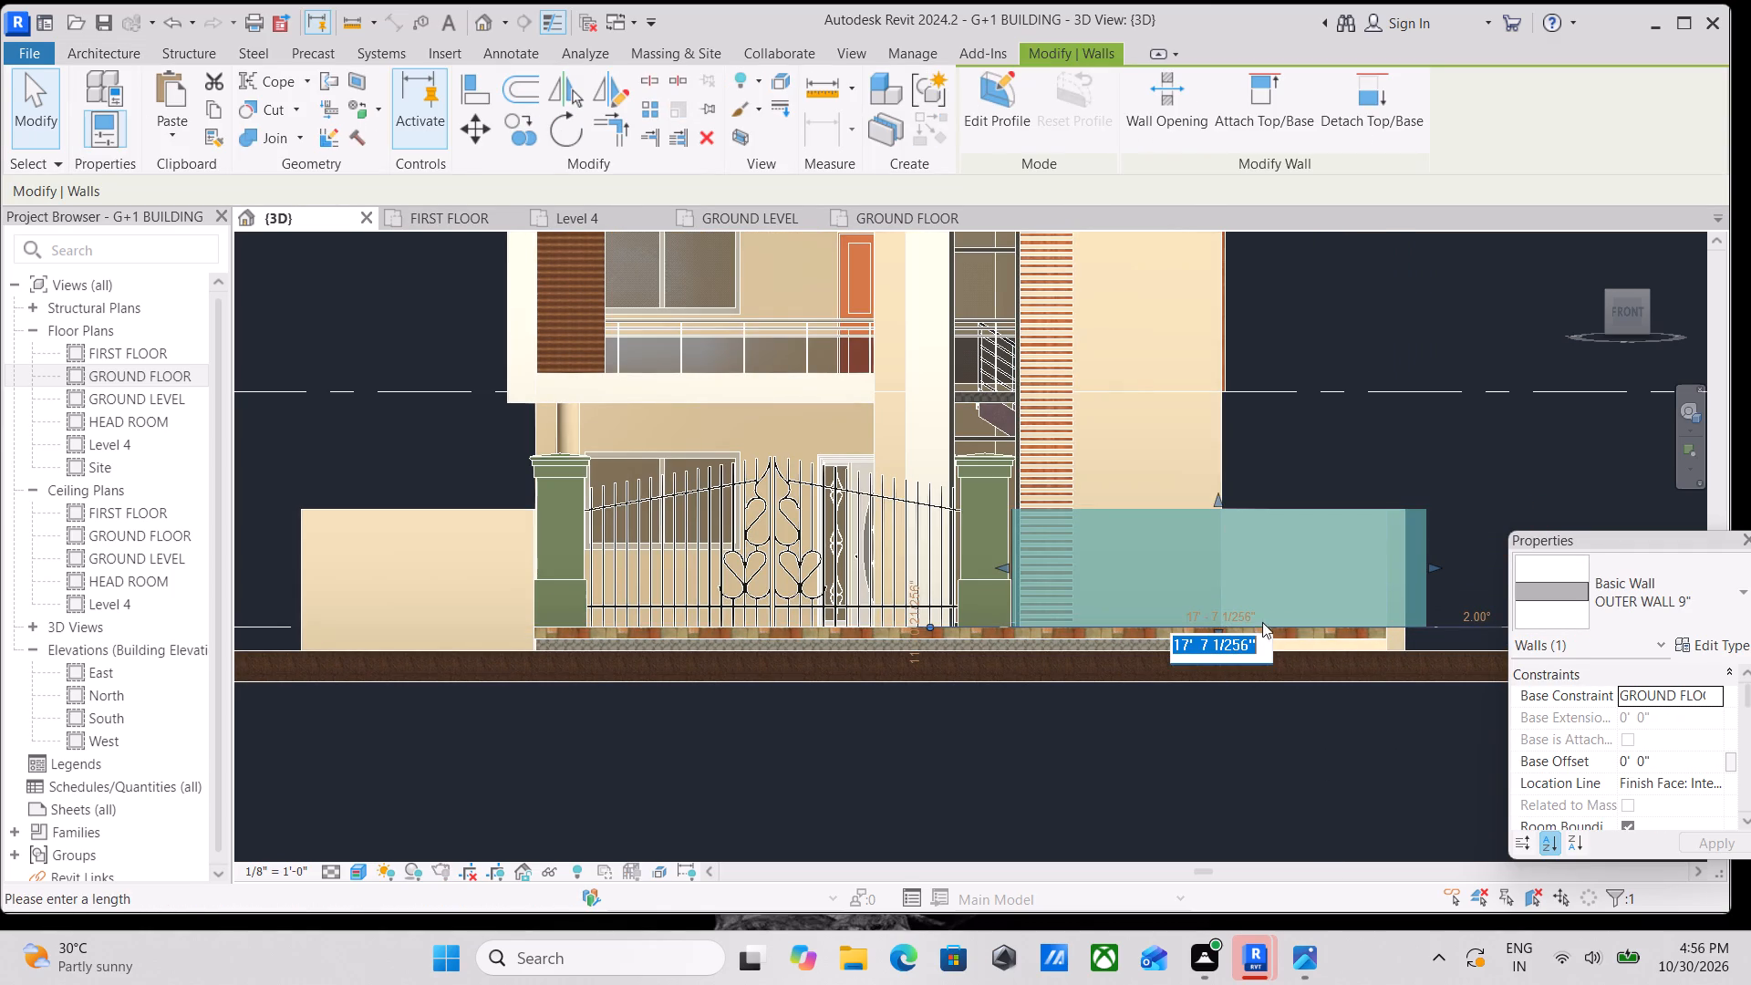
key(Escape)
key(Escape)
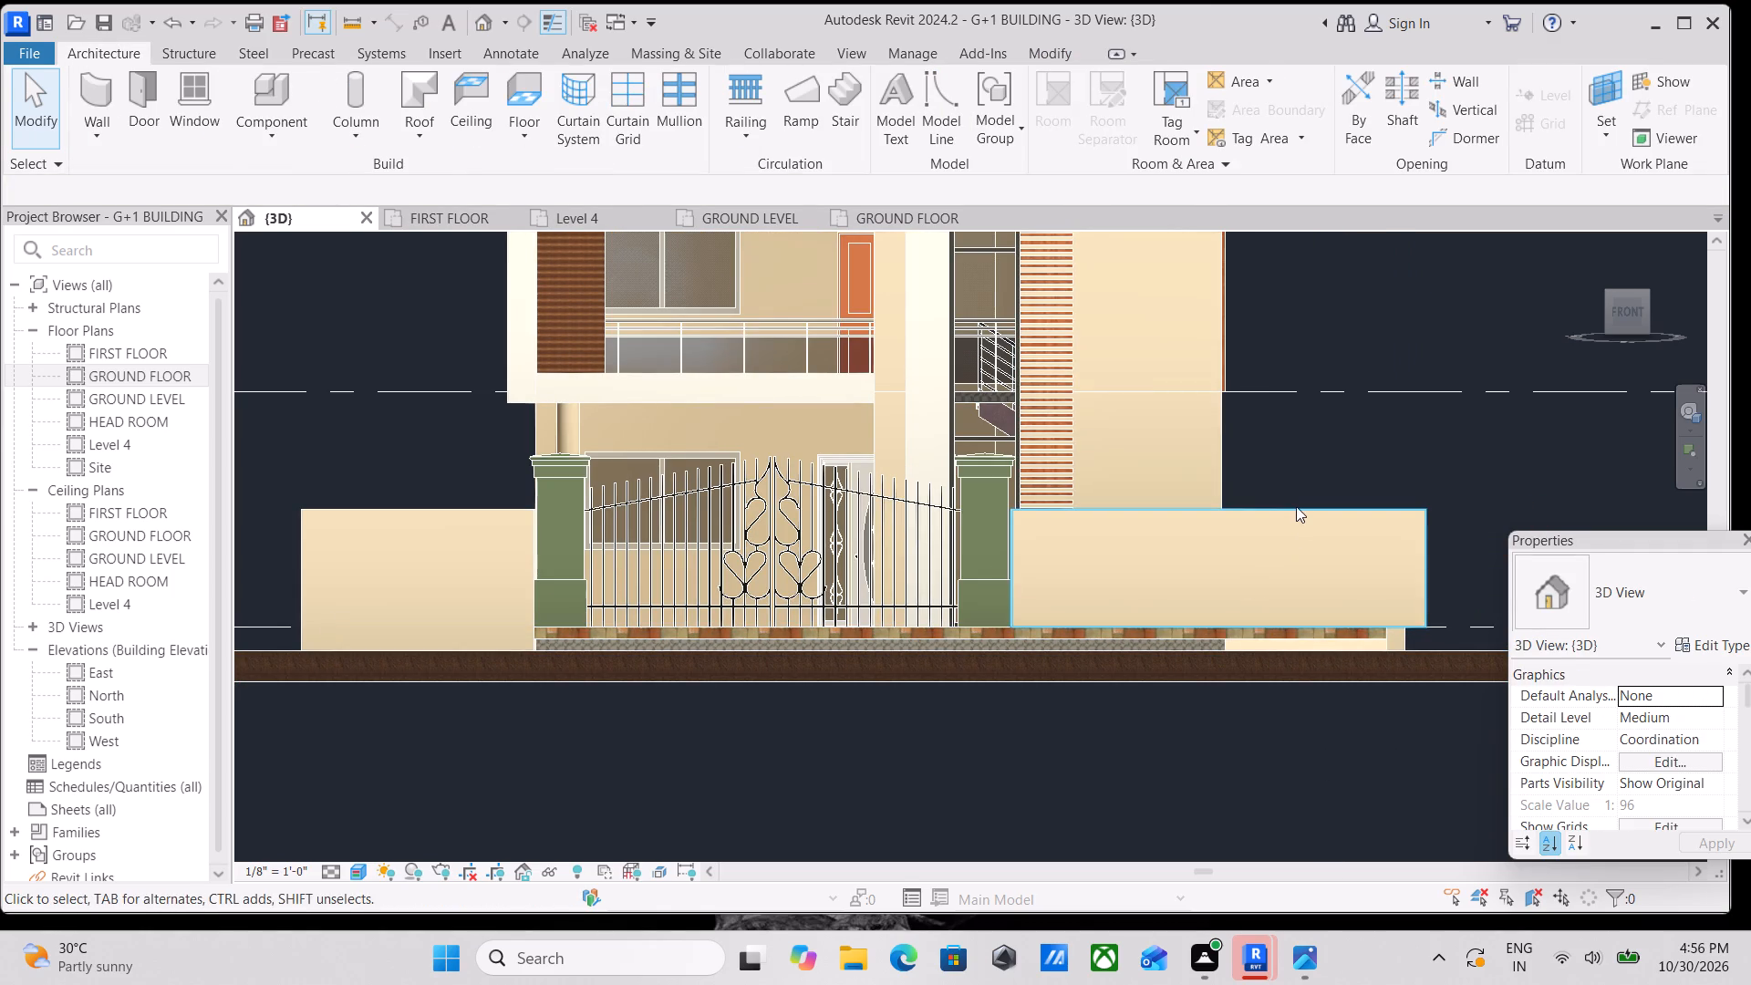
Stretch the right front wall segment's base down to meet the ground, matching the left segment.
click(1296, 506)
drag(1219, 638, 1217, 664)
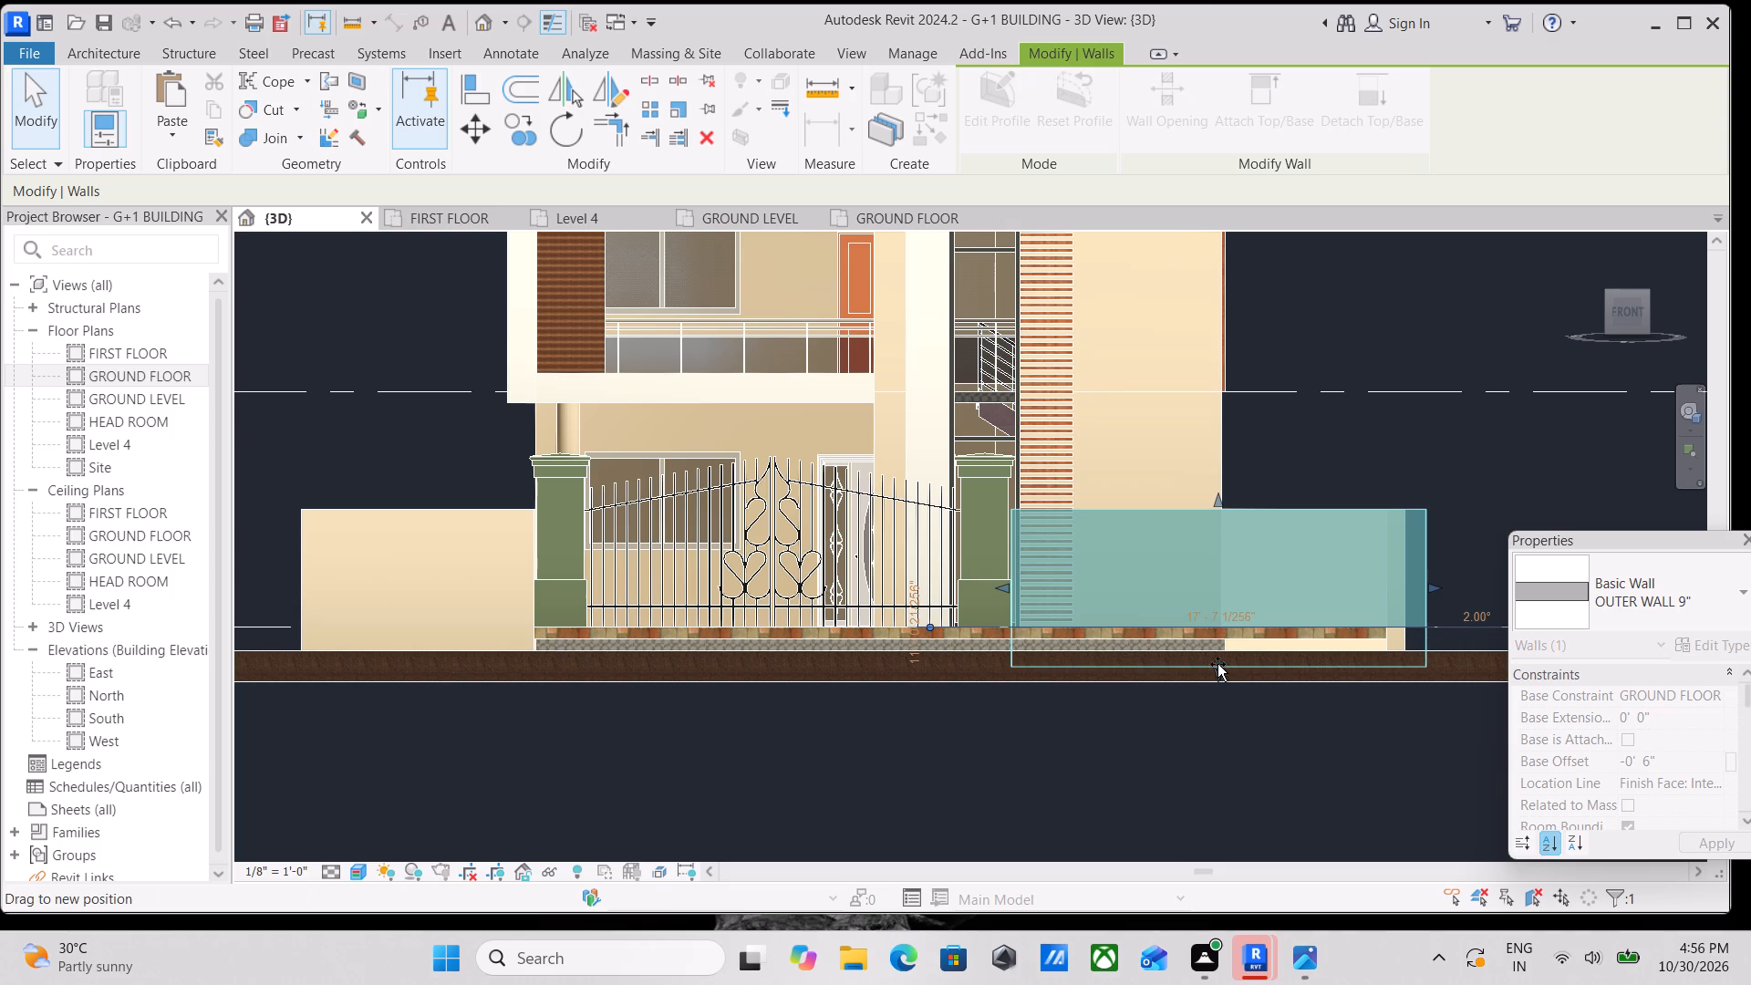
drag(1217, 664, 1217, 653)
key(Escape)
Open the rendering settings for the front view of the whole building and set the quality to High.
scroll(792, 660, down, 2)
middle_drag(792, 660, 794, 669)
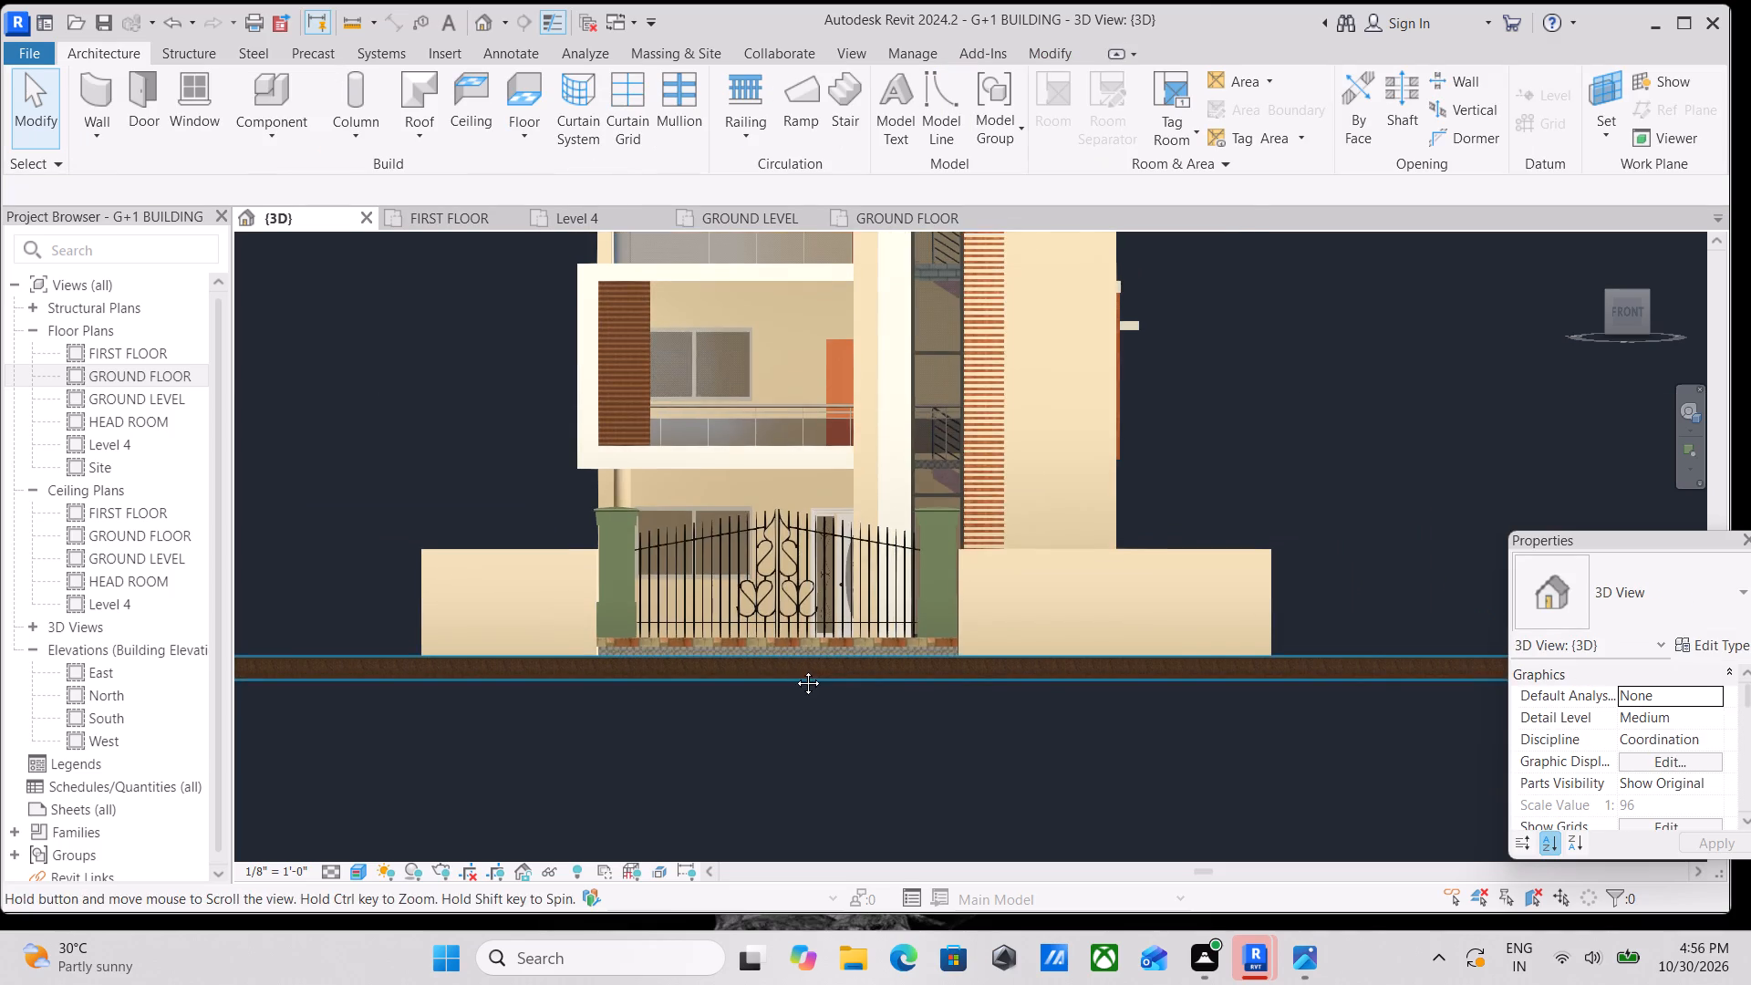
middle_drag(794, 669, 799, 676)
scroll(824, 673, down, 2)
middle_drag(824, 673, 882, 732)
scroll(888, 728, down, 1)
middle_drag(888, 728, 955, 723)
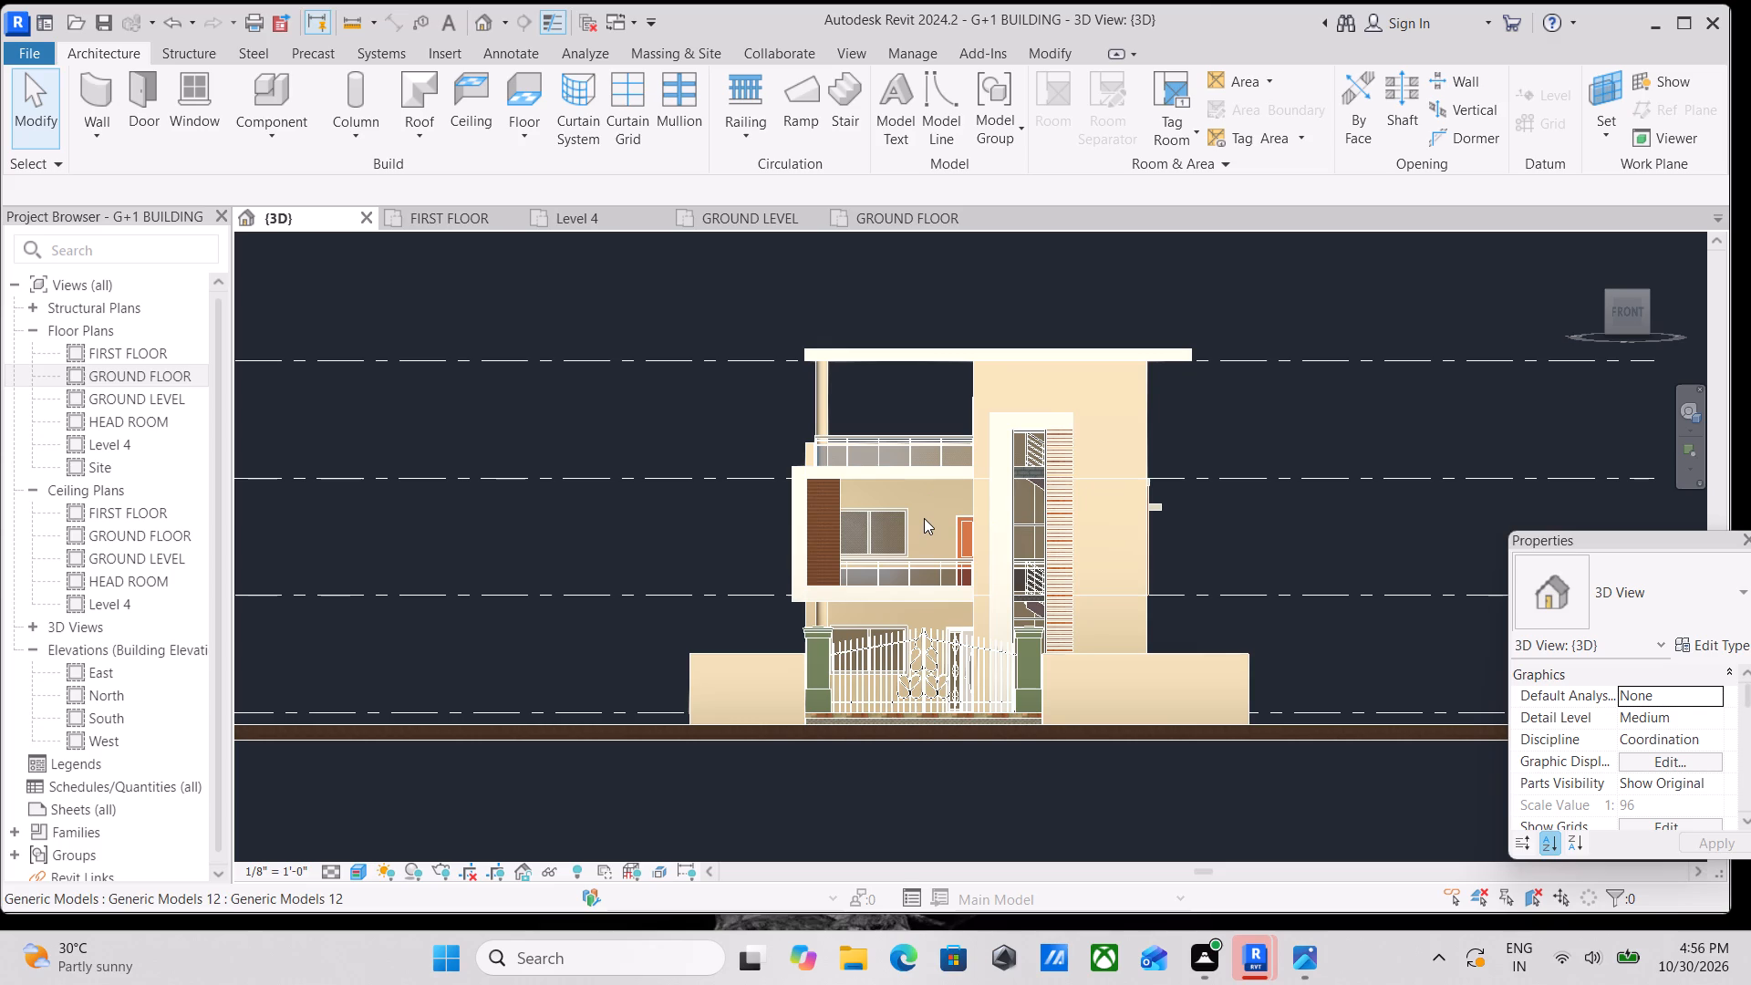
text(rr)
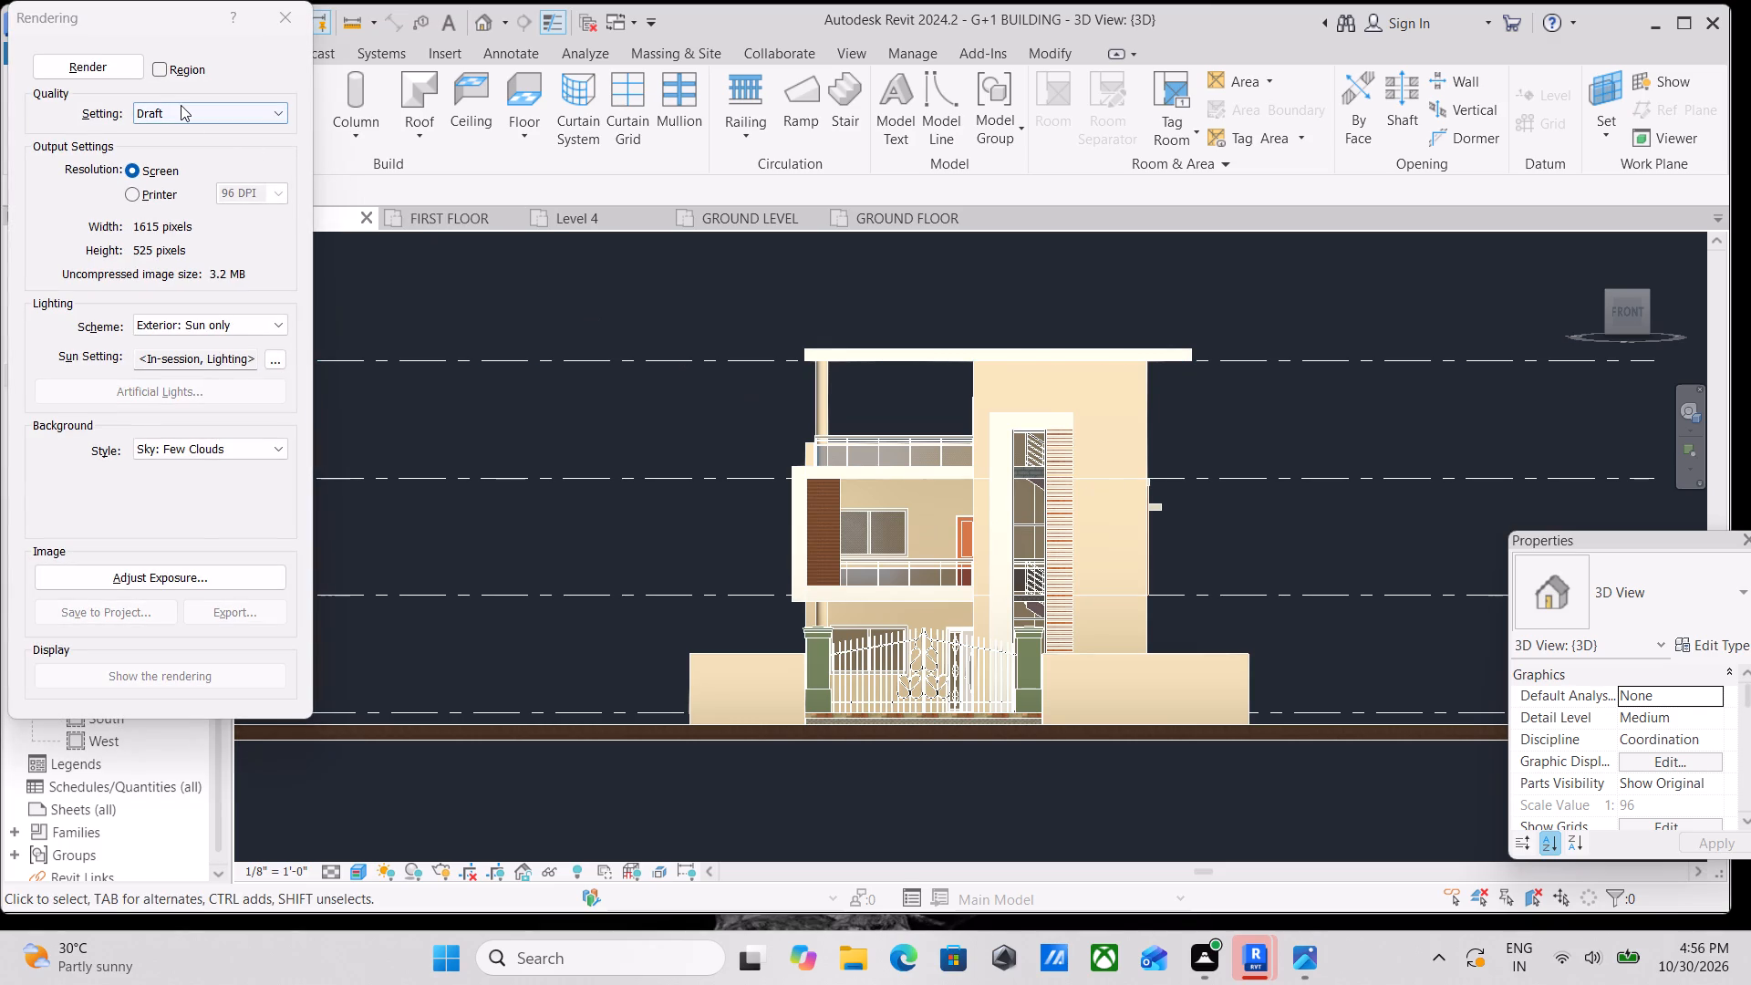
click(181, 106)
click(181, 156)
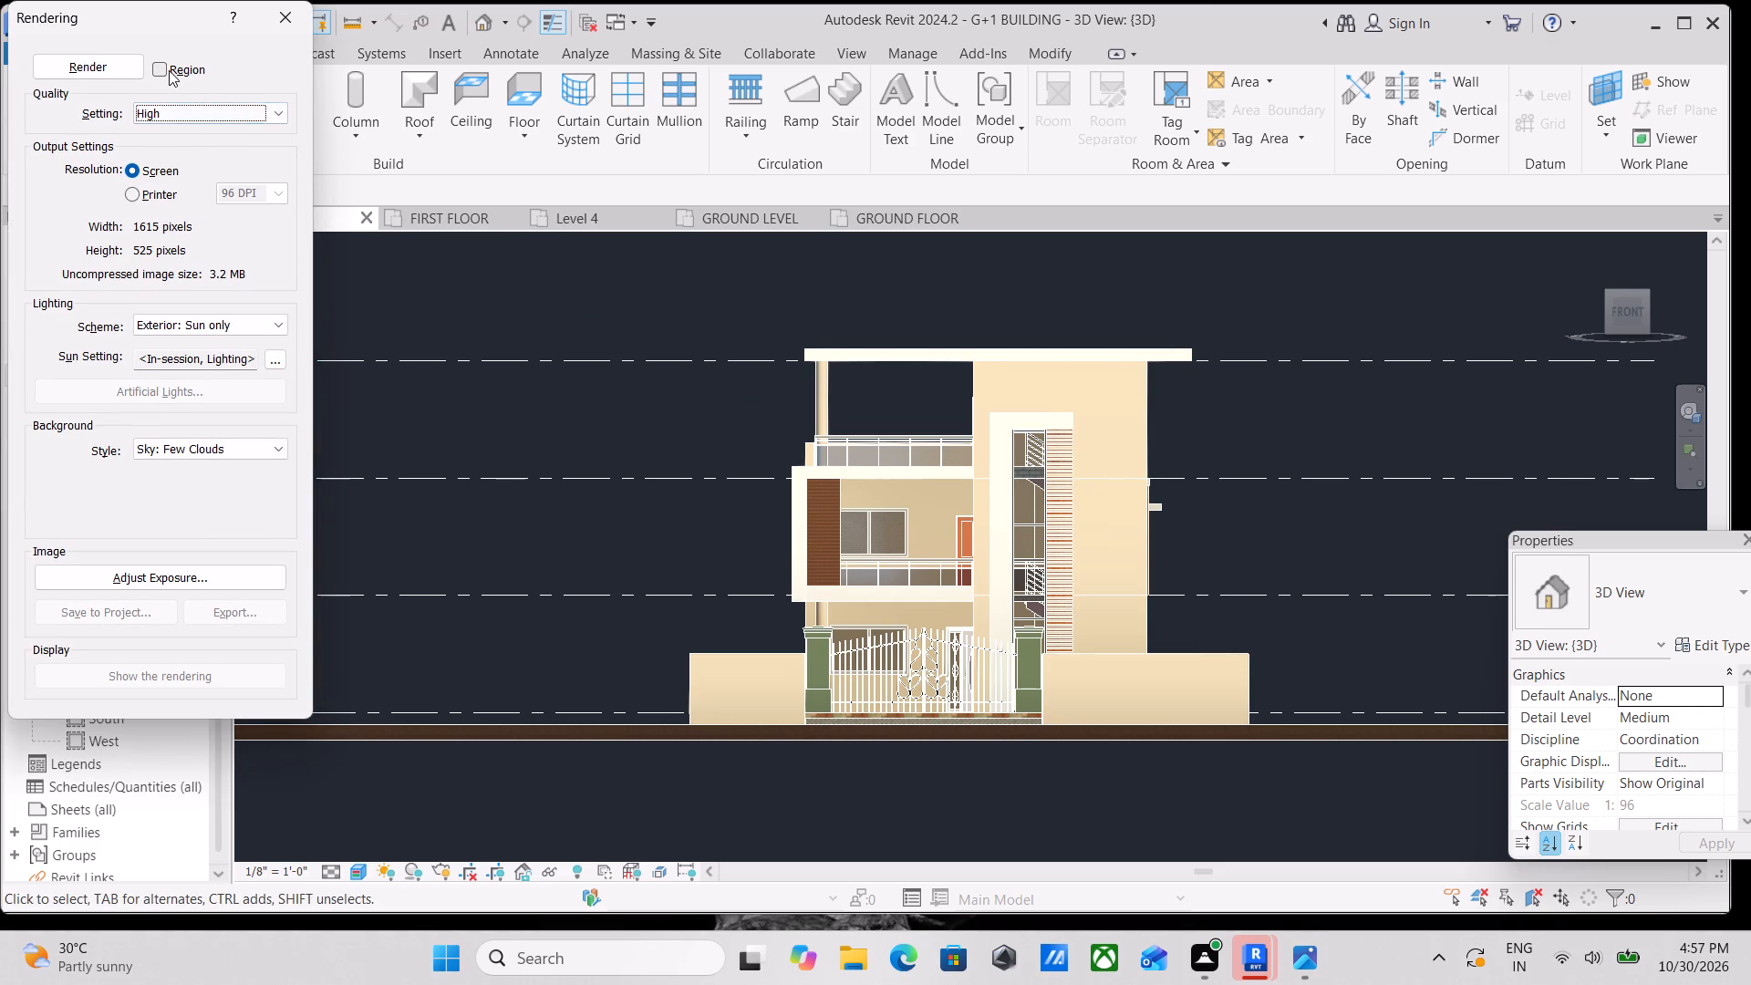
Restrict rendering to a region of about 666 x 340 pixels around the building and boundary wall, and start the render.
click(154, 70)
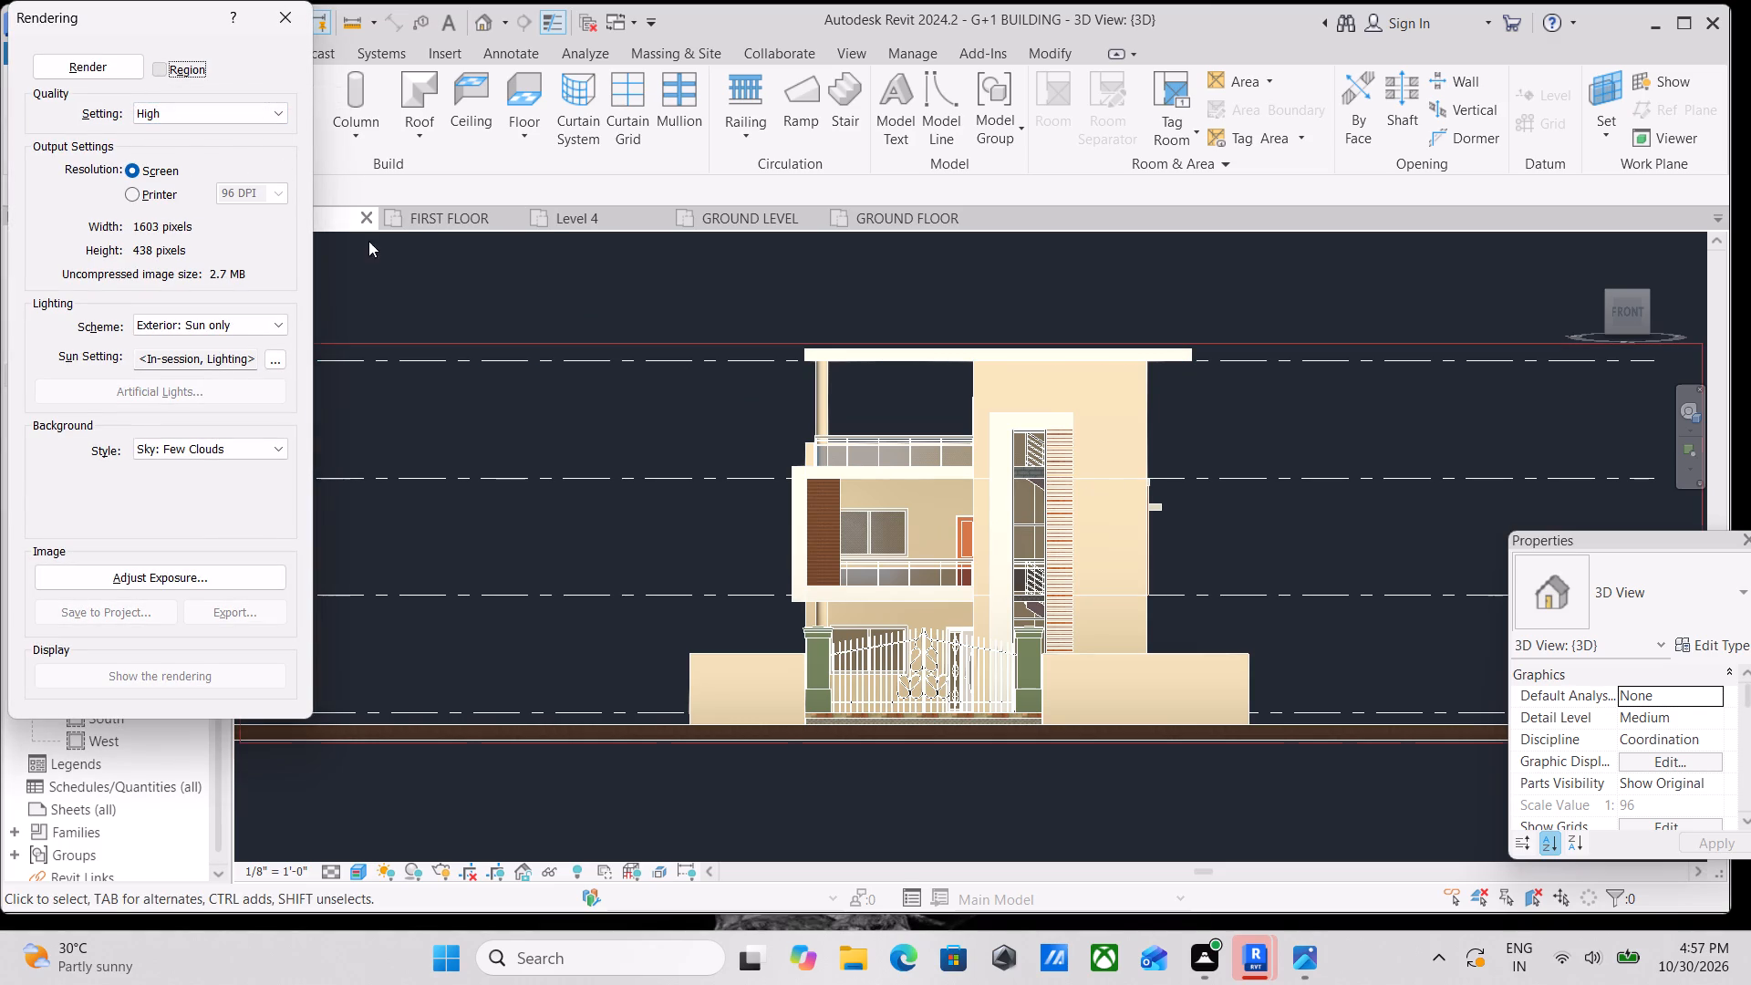
scroll(463, 299, down, 3)
middle_drag(527, 334, 721, 328)
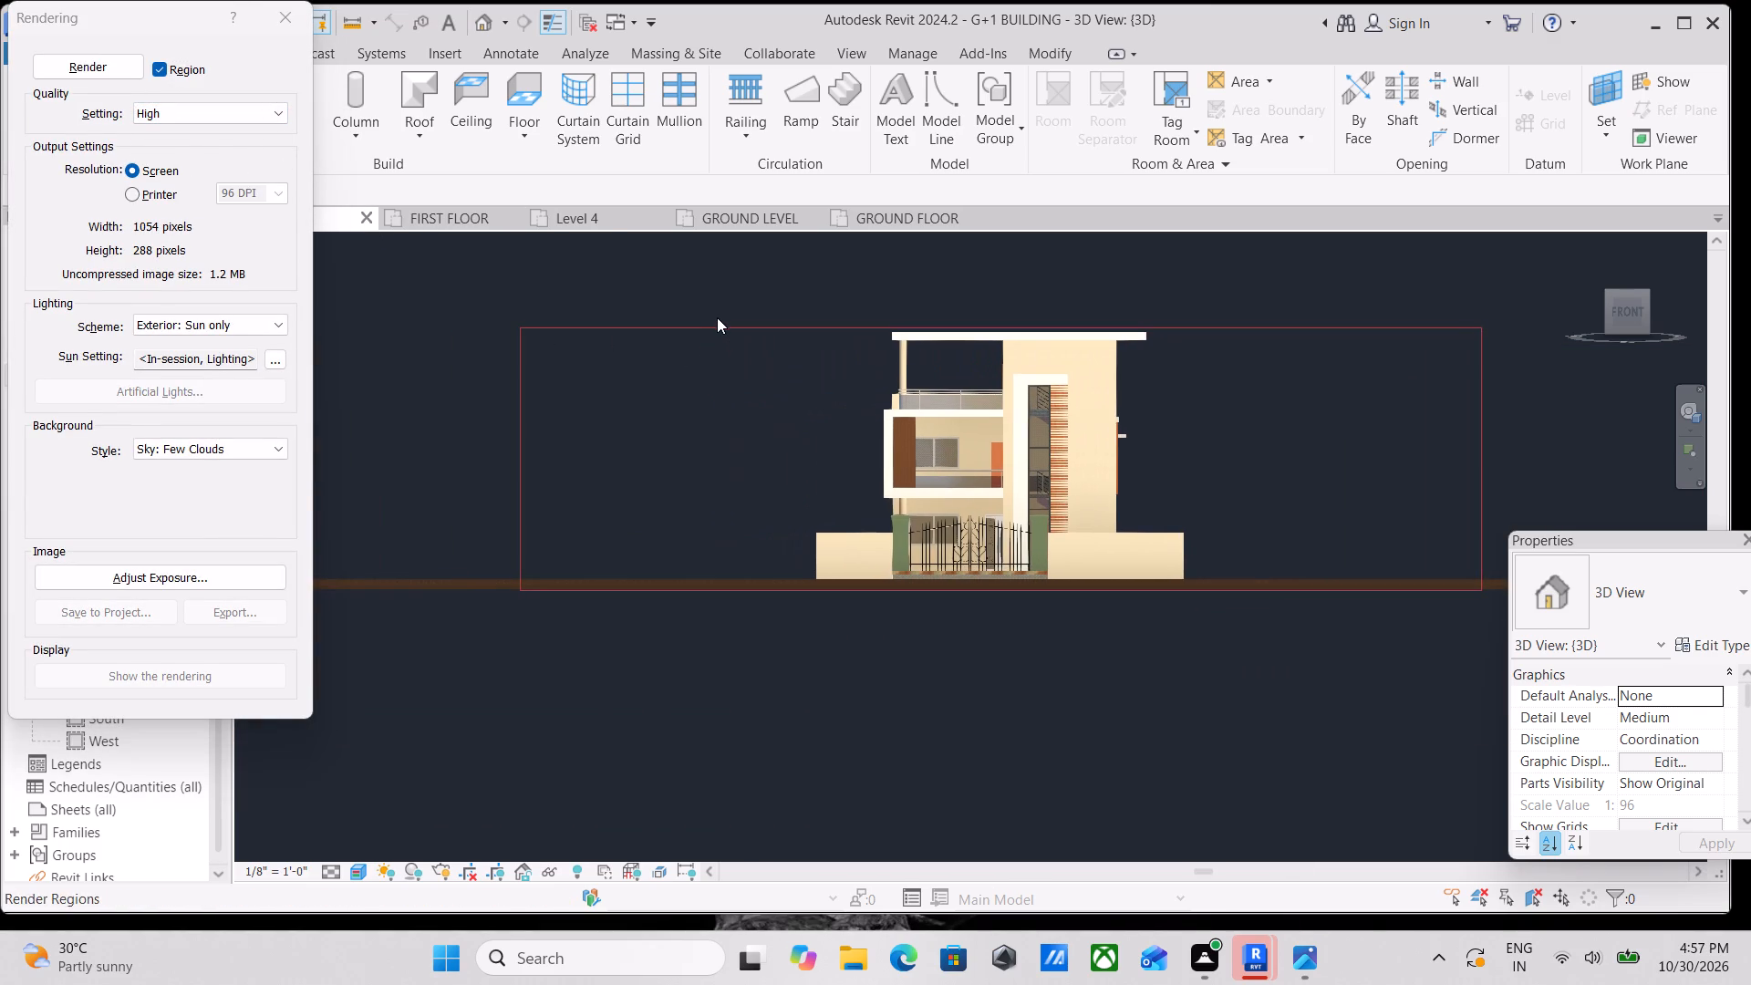
click(718, 321)
drag(997, 332, 997, 330)
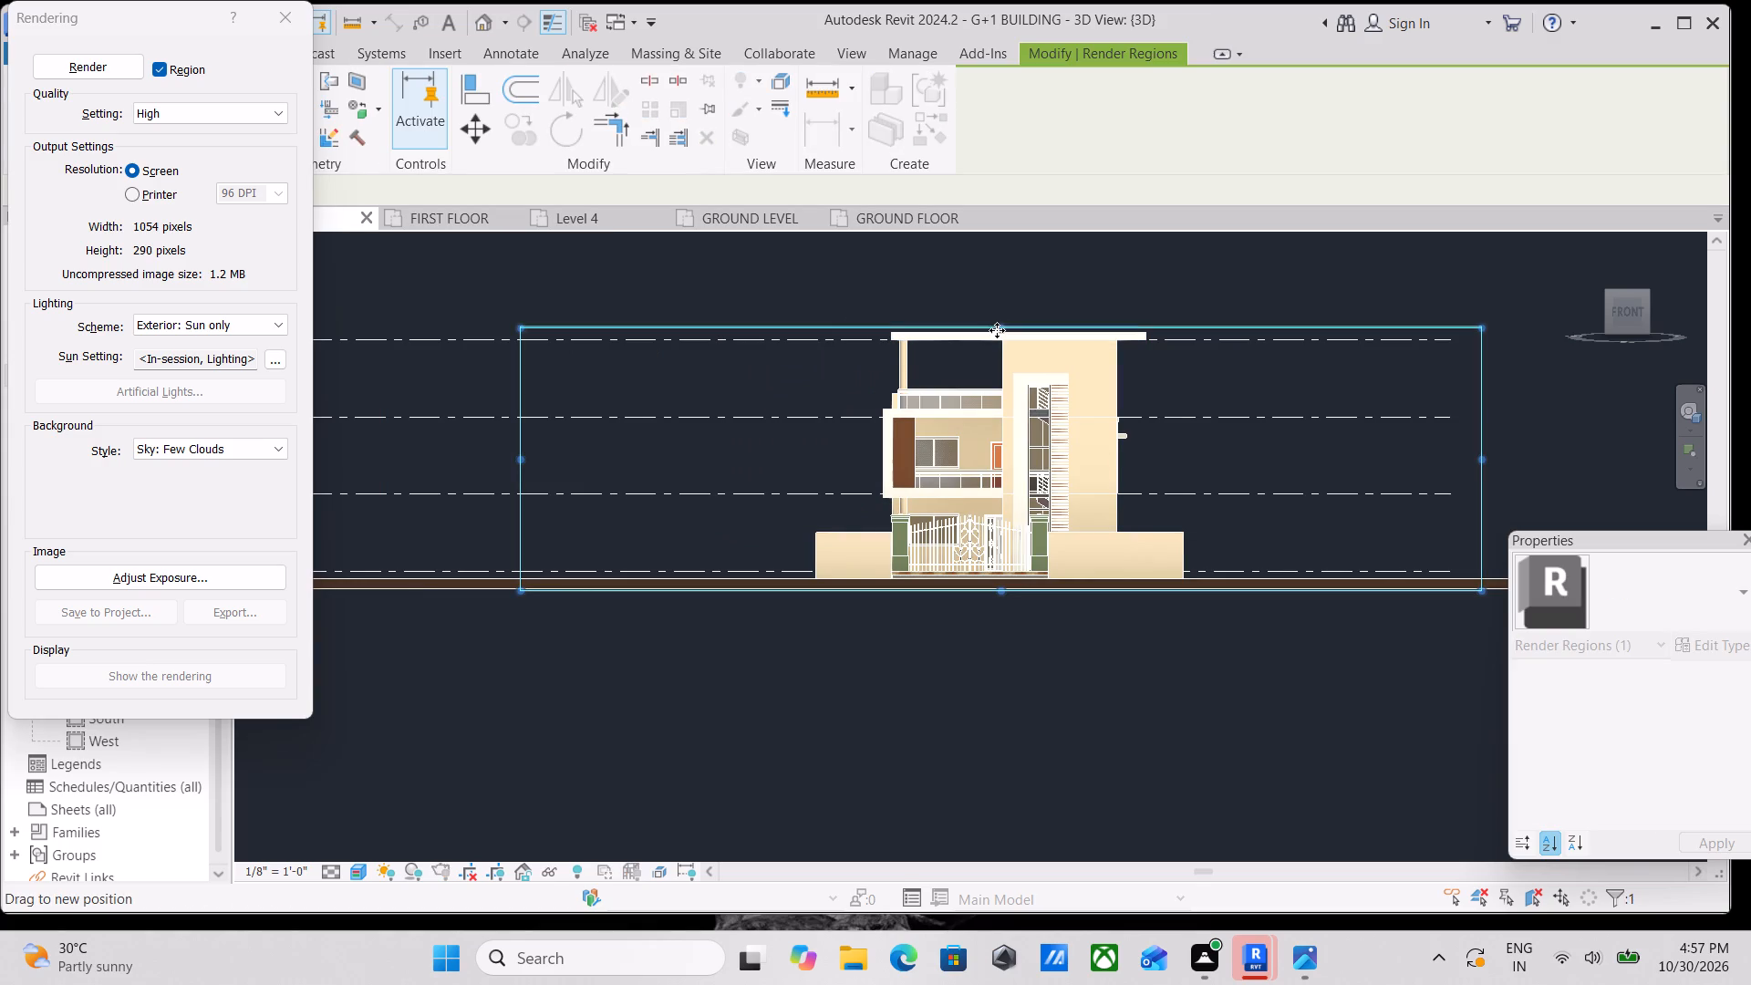
drag(997, 330, 996, 285)
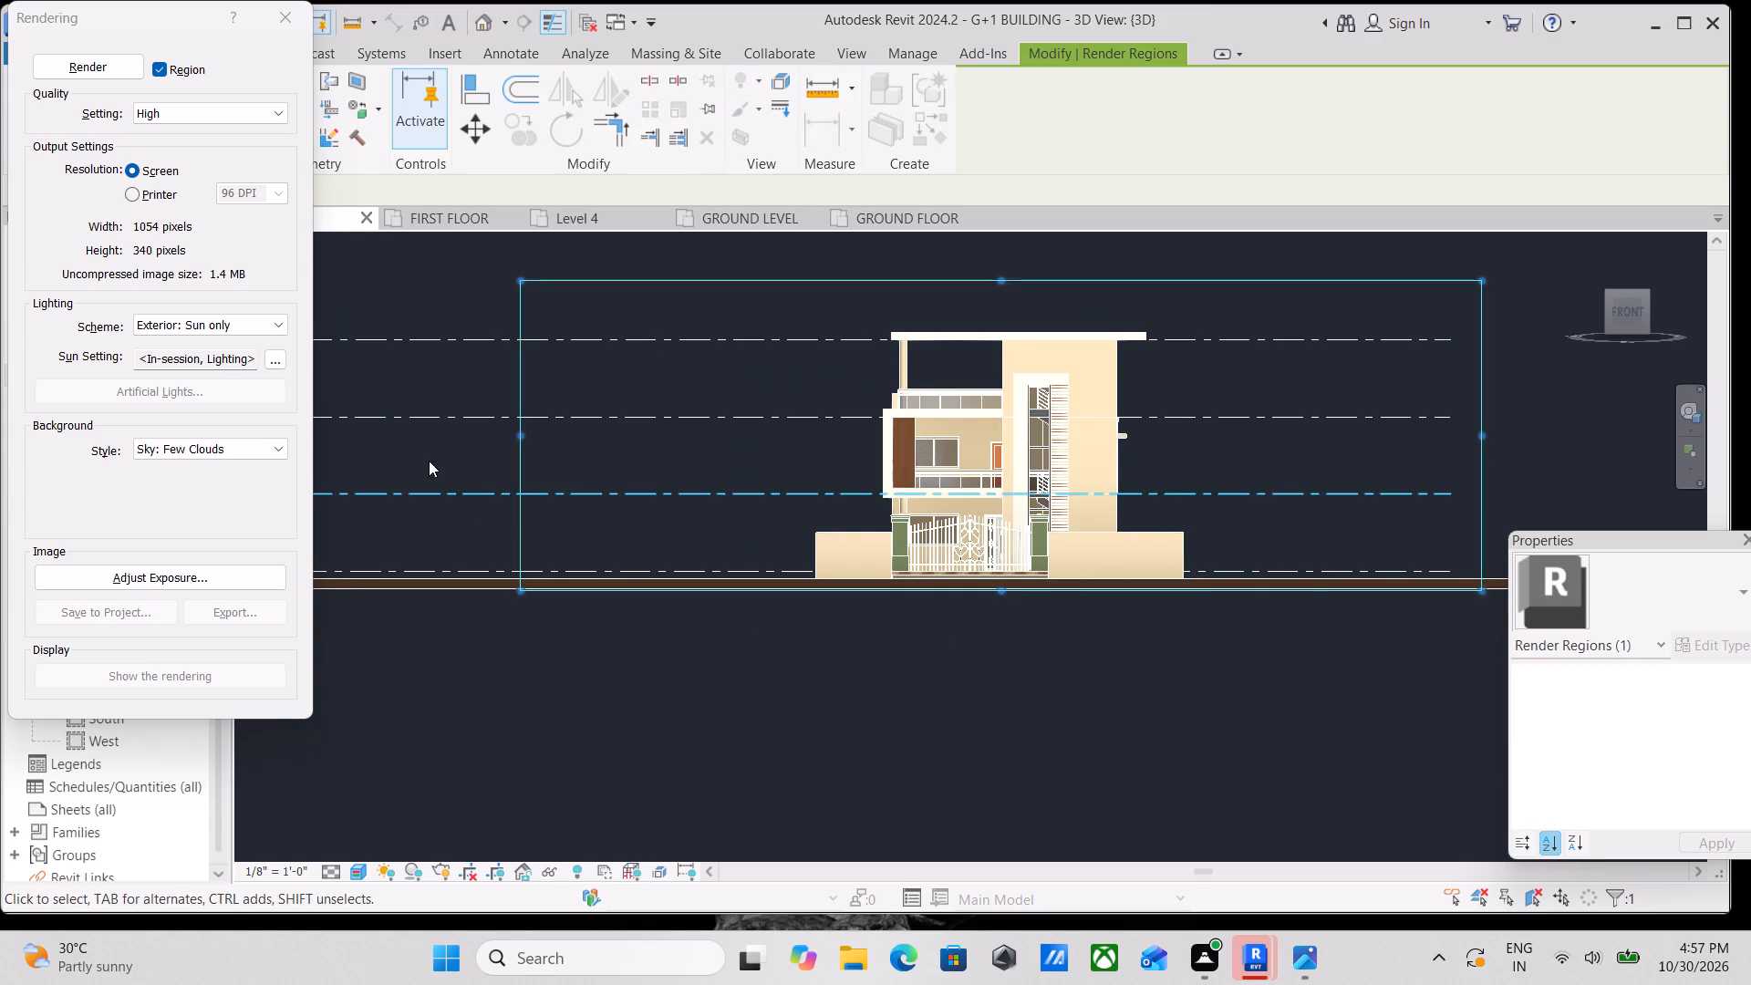
drag(523, 435, 731, 439)
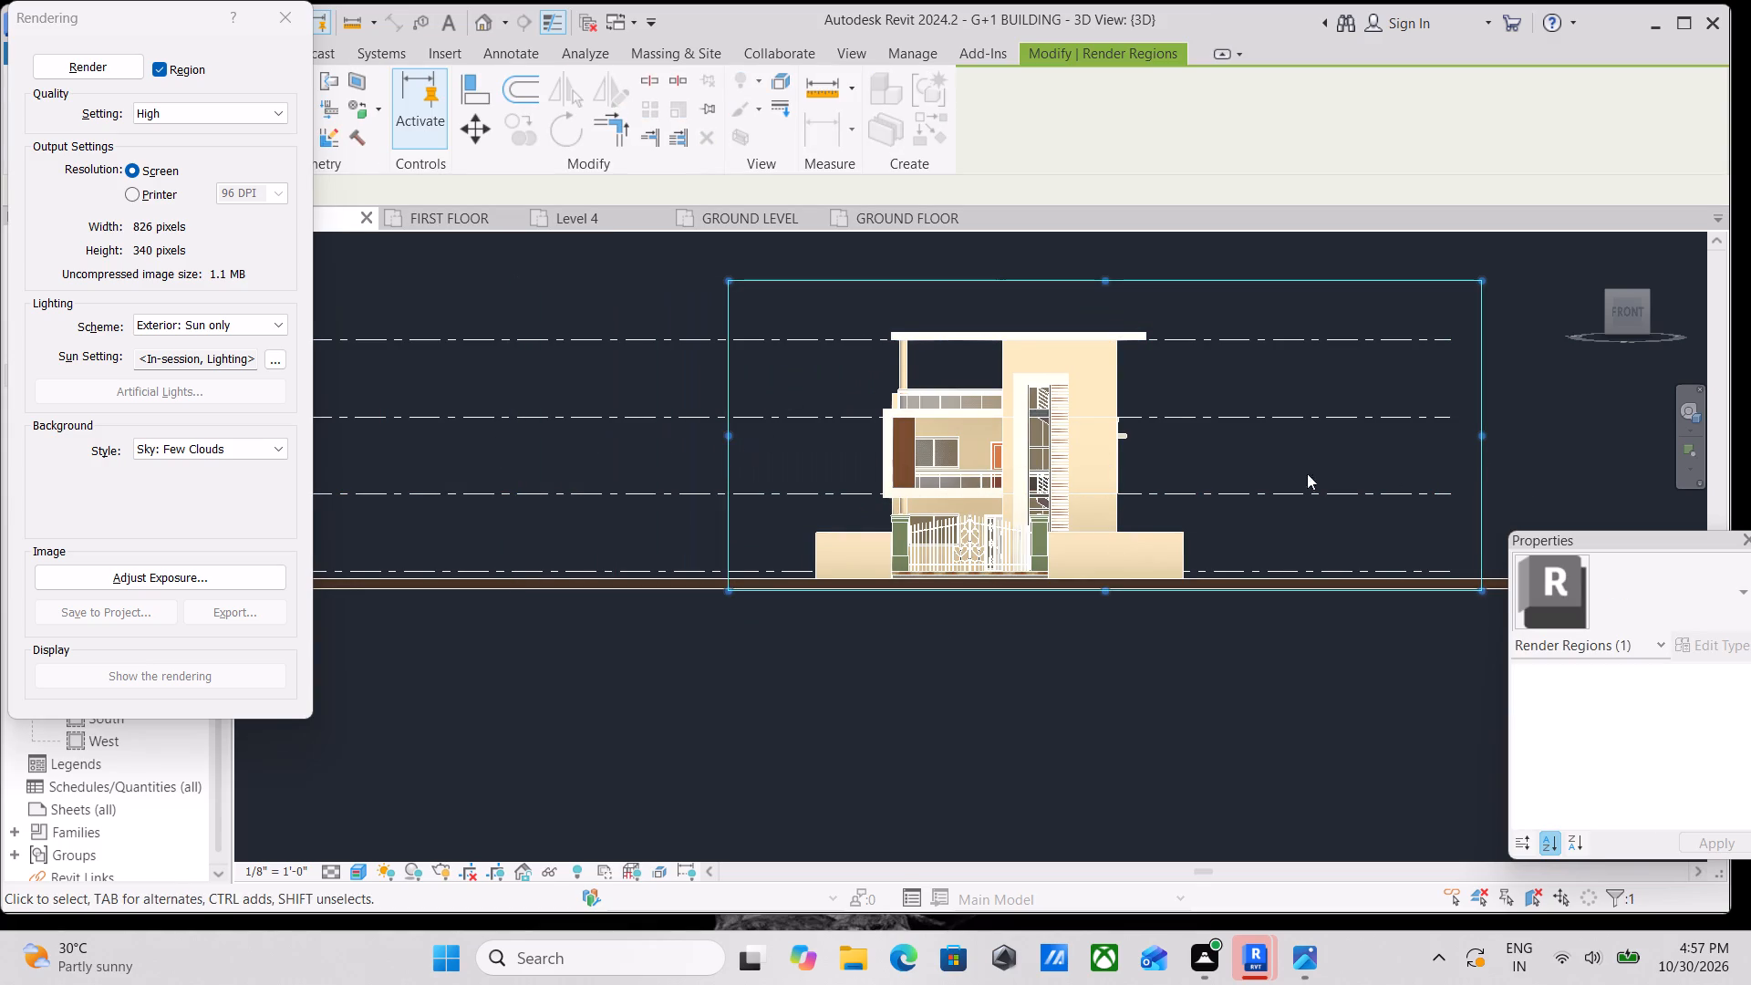
drag(1491, 441, 1345, 458)
click(91, 71)
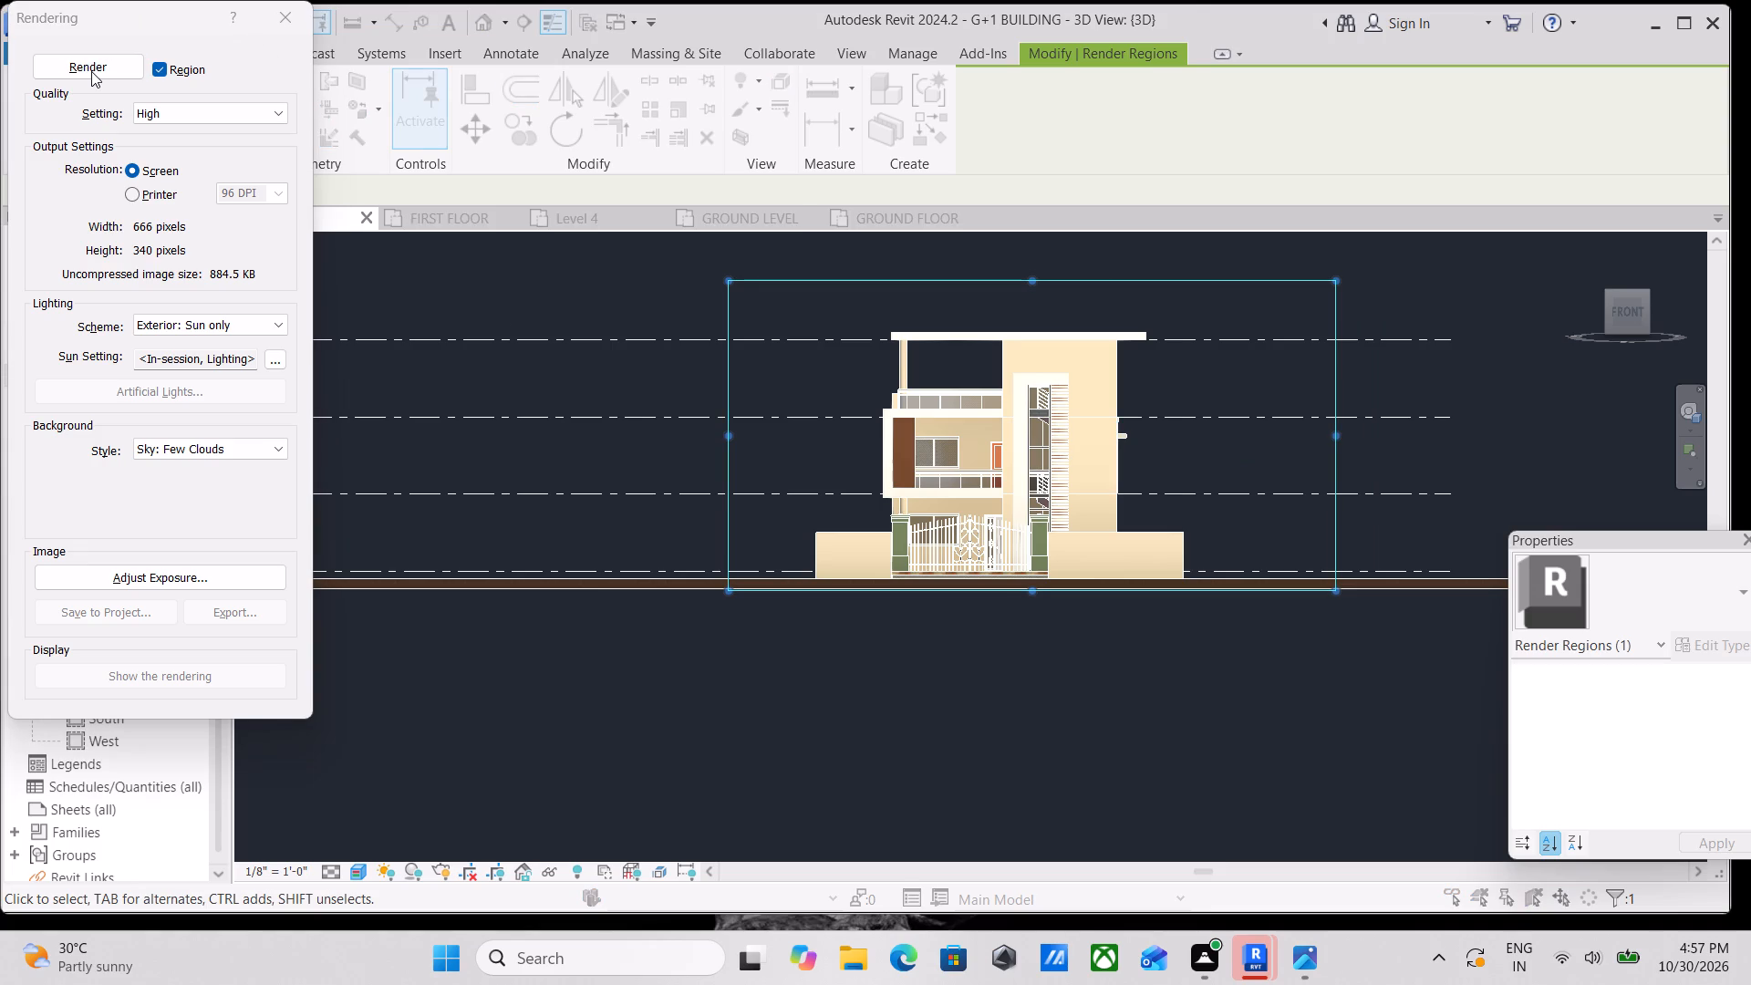
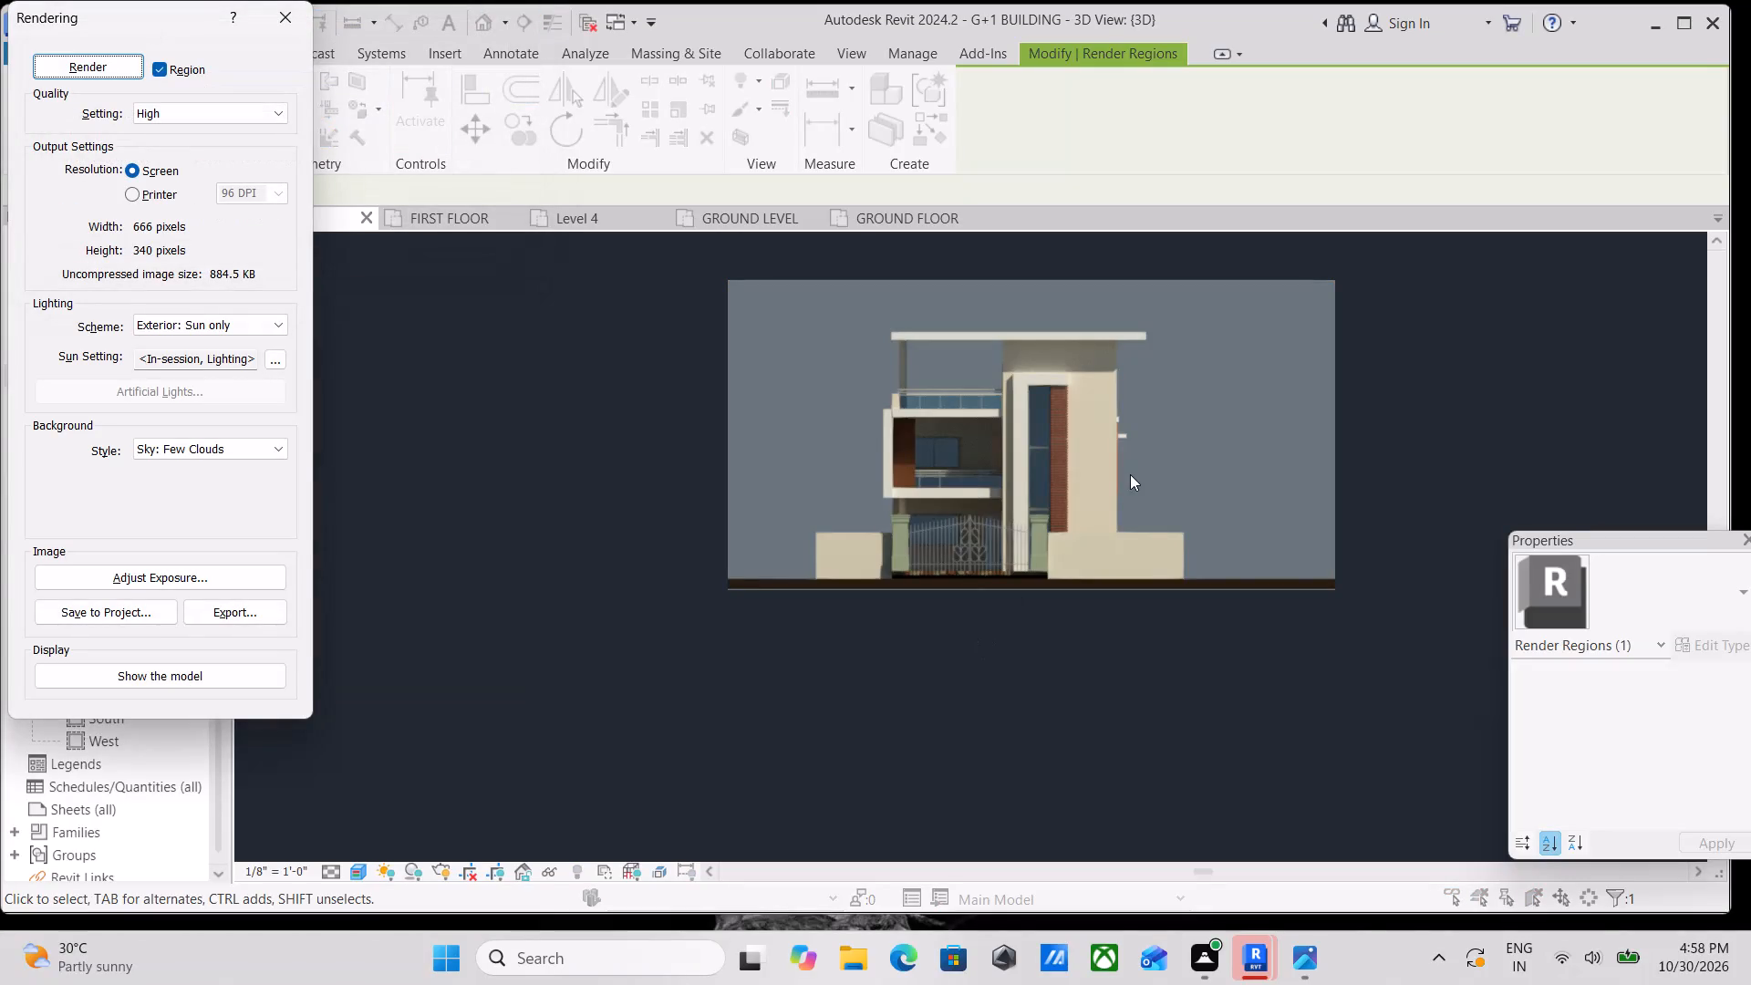
Capture a screen snip of the finished front-view render with its sky background, and close the rendering settings.
middle_drag(1040, 673, 930, 762)
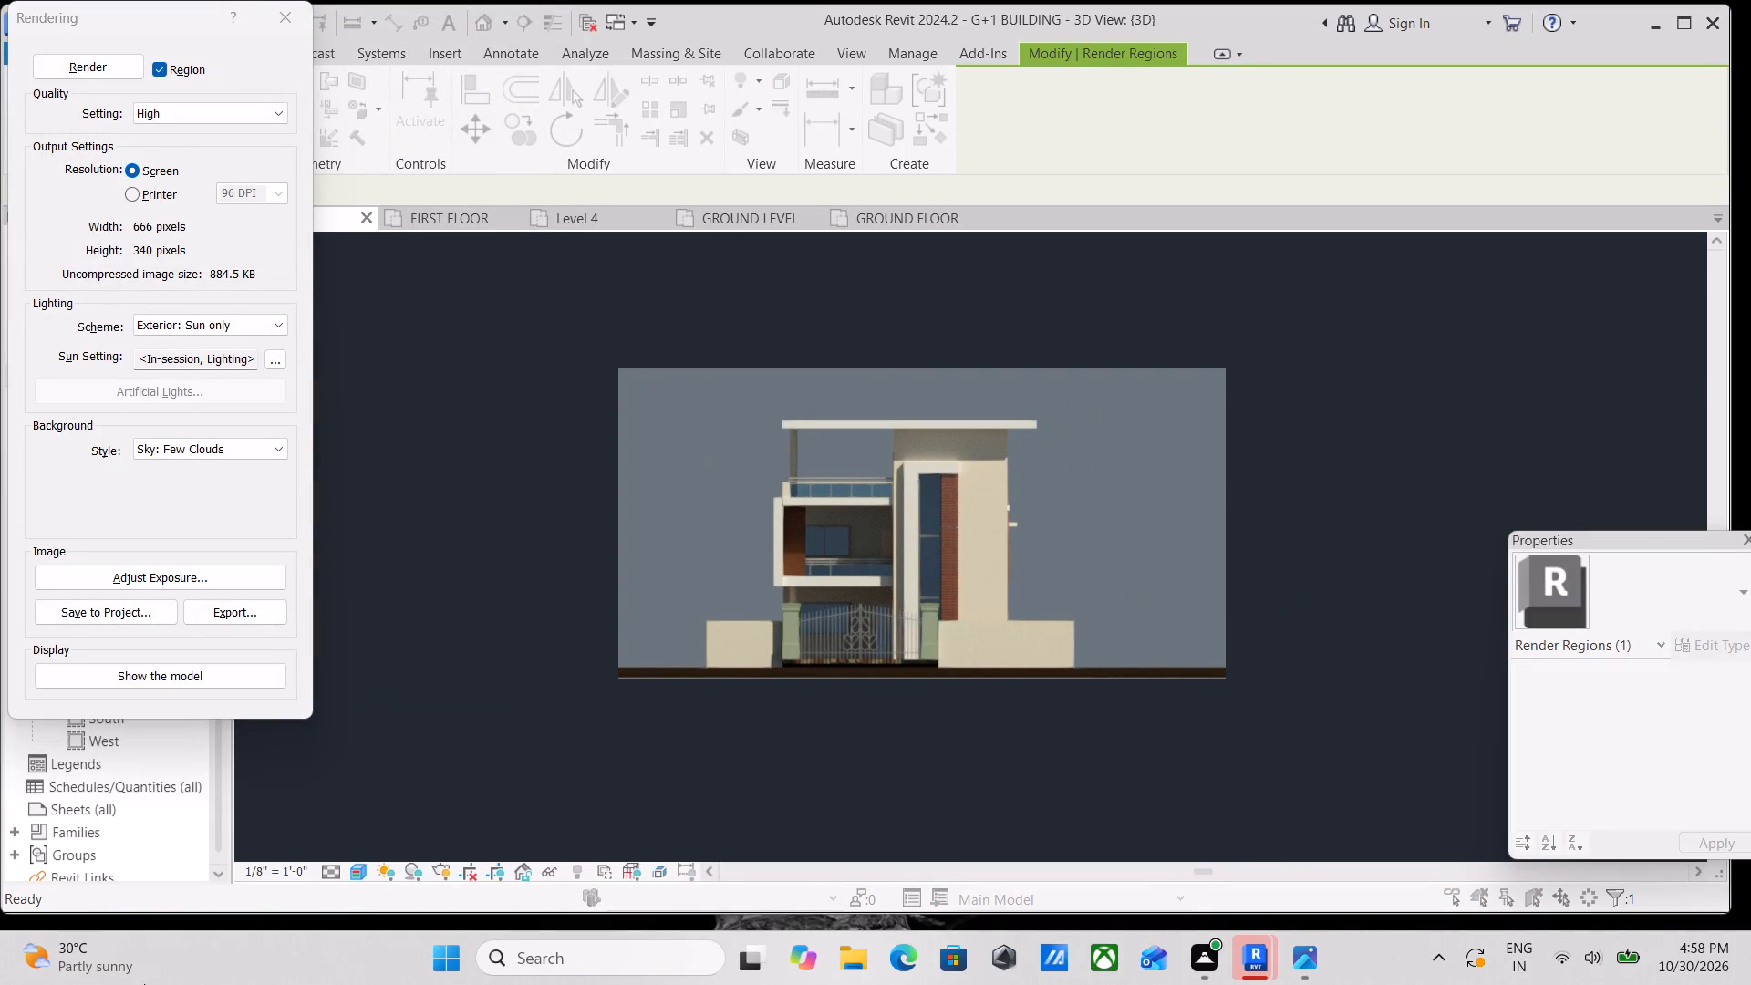
key(shift+super+s)
key(shift+super+s)
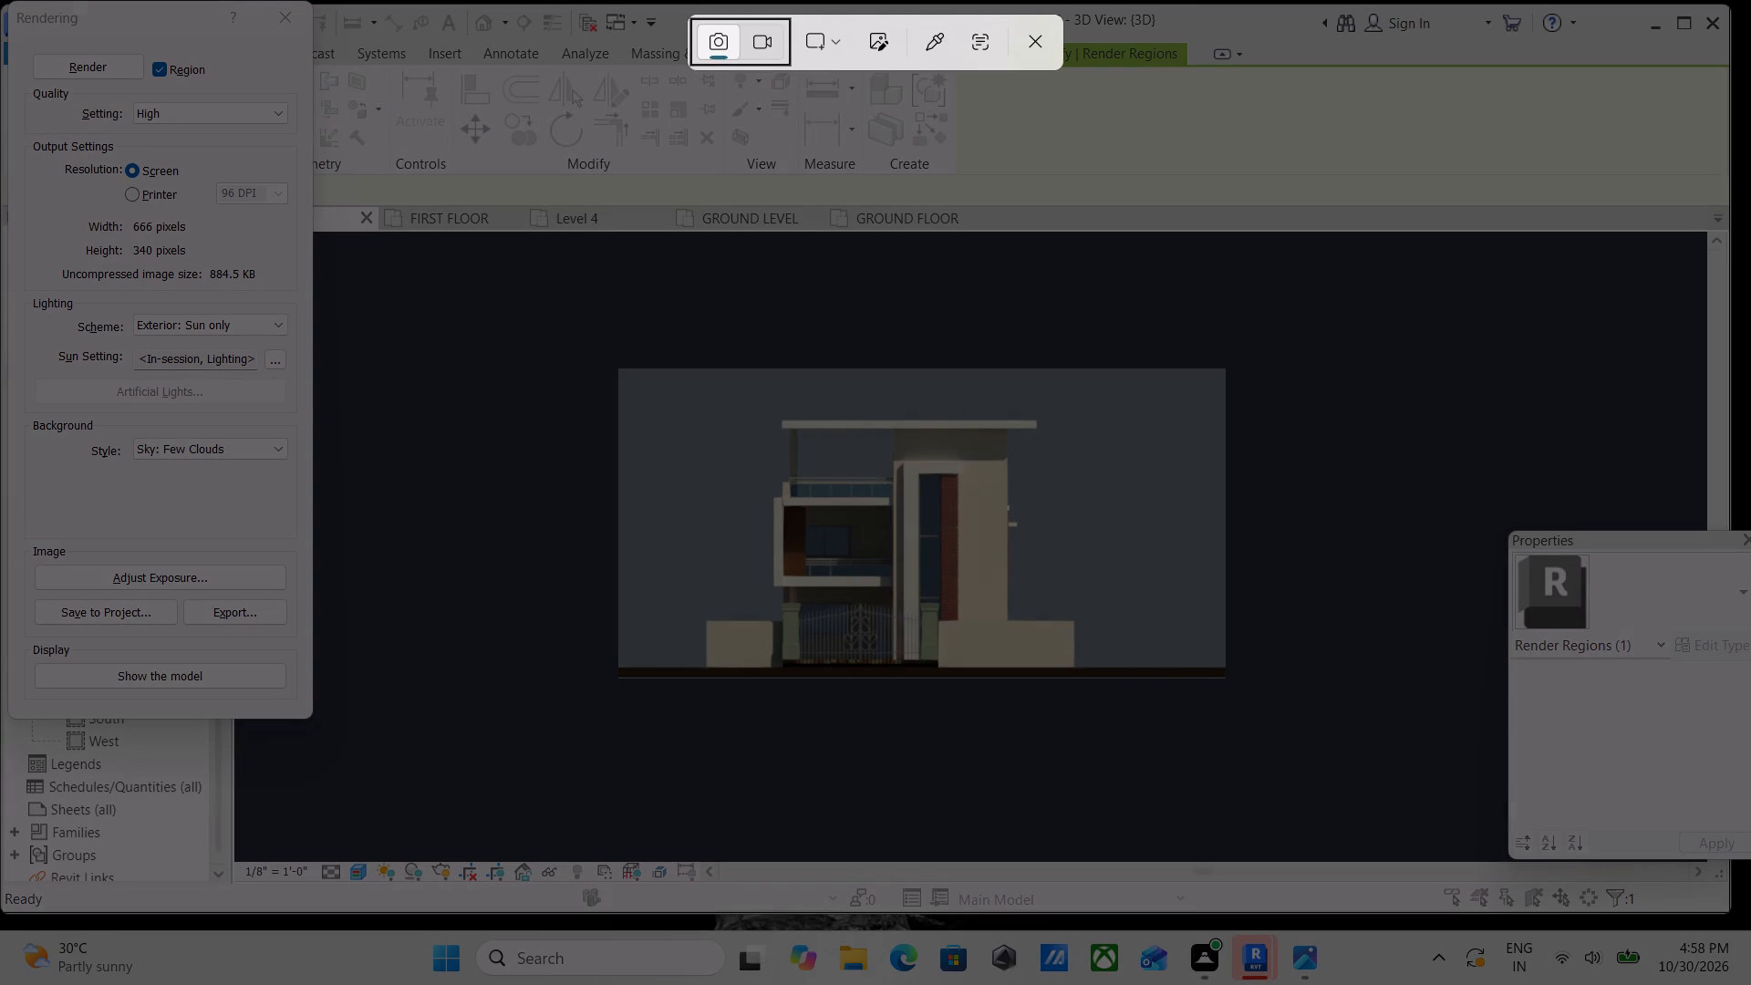
drag(592, 333, 1228, 715)
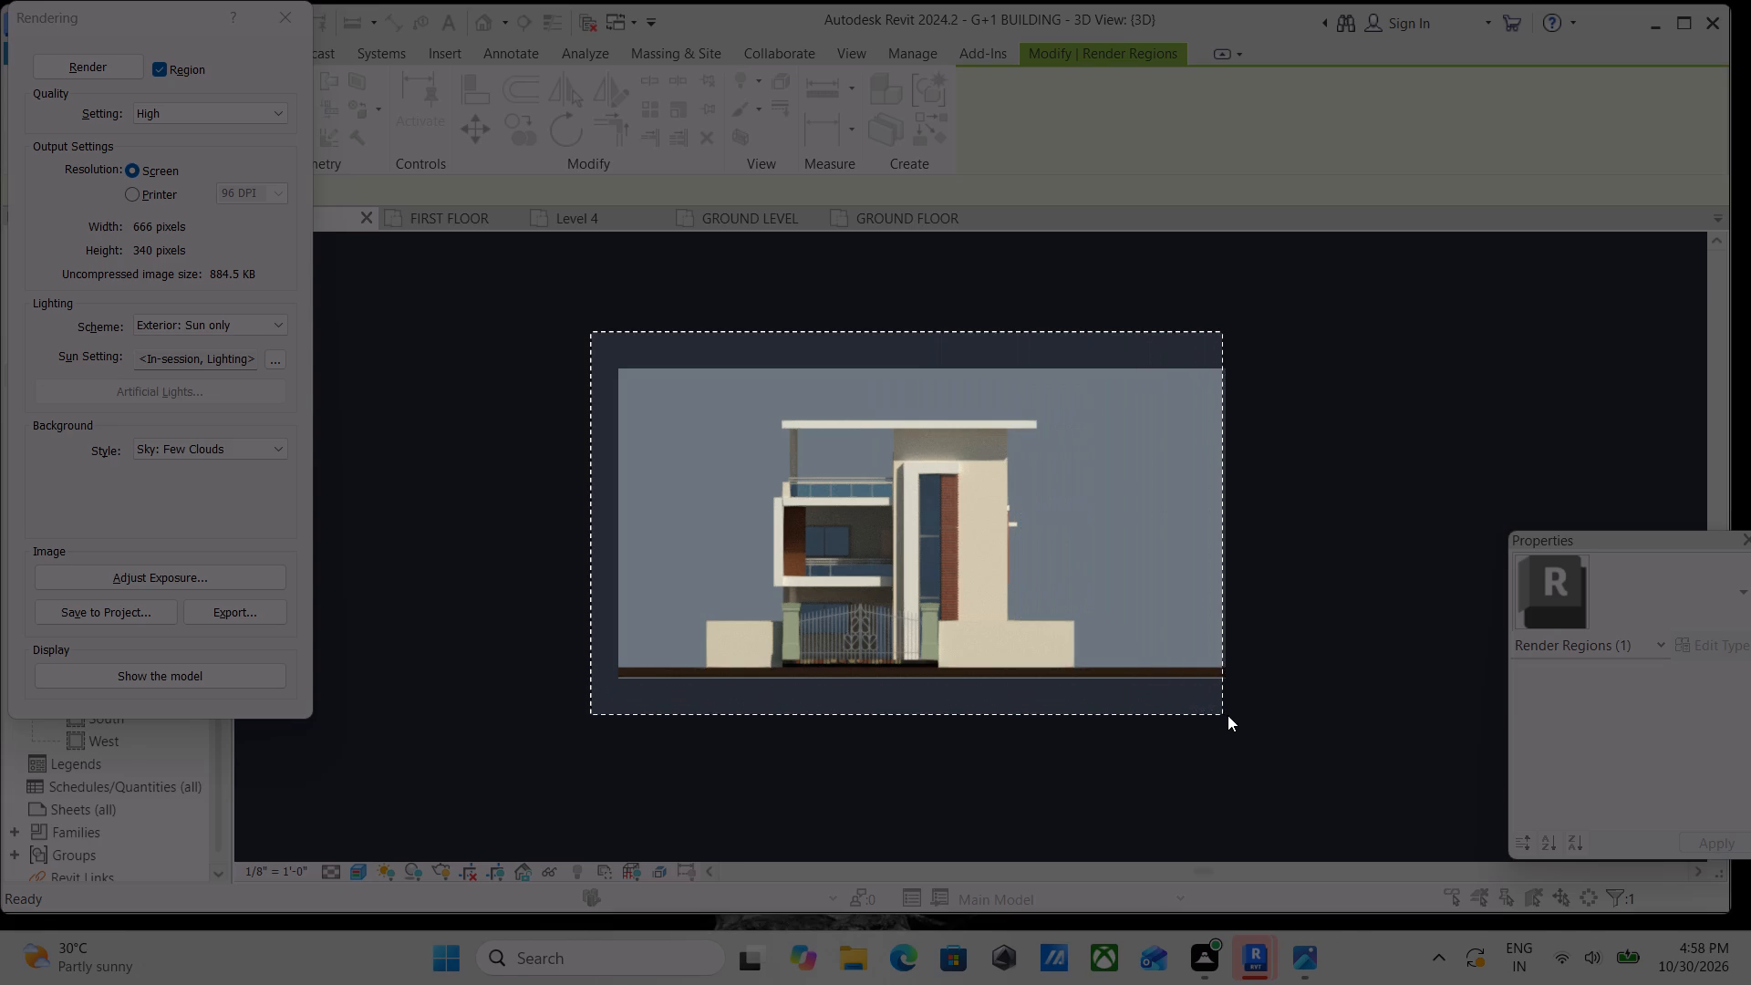
drag(1228, 715, 1233, 715)
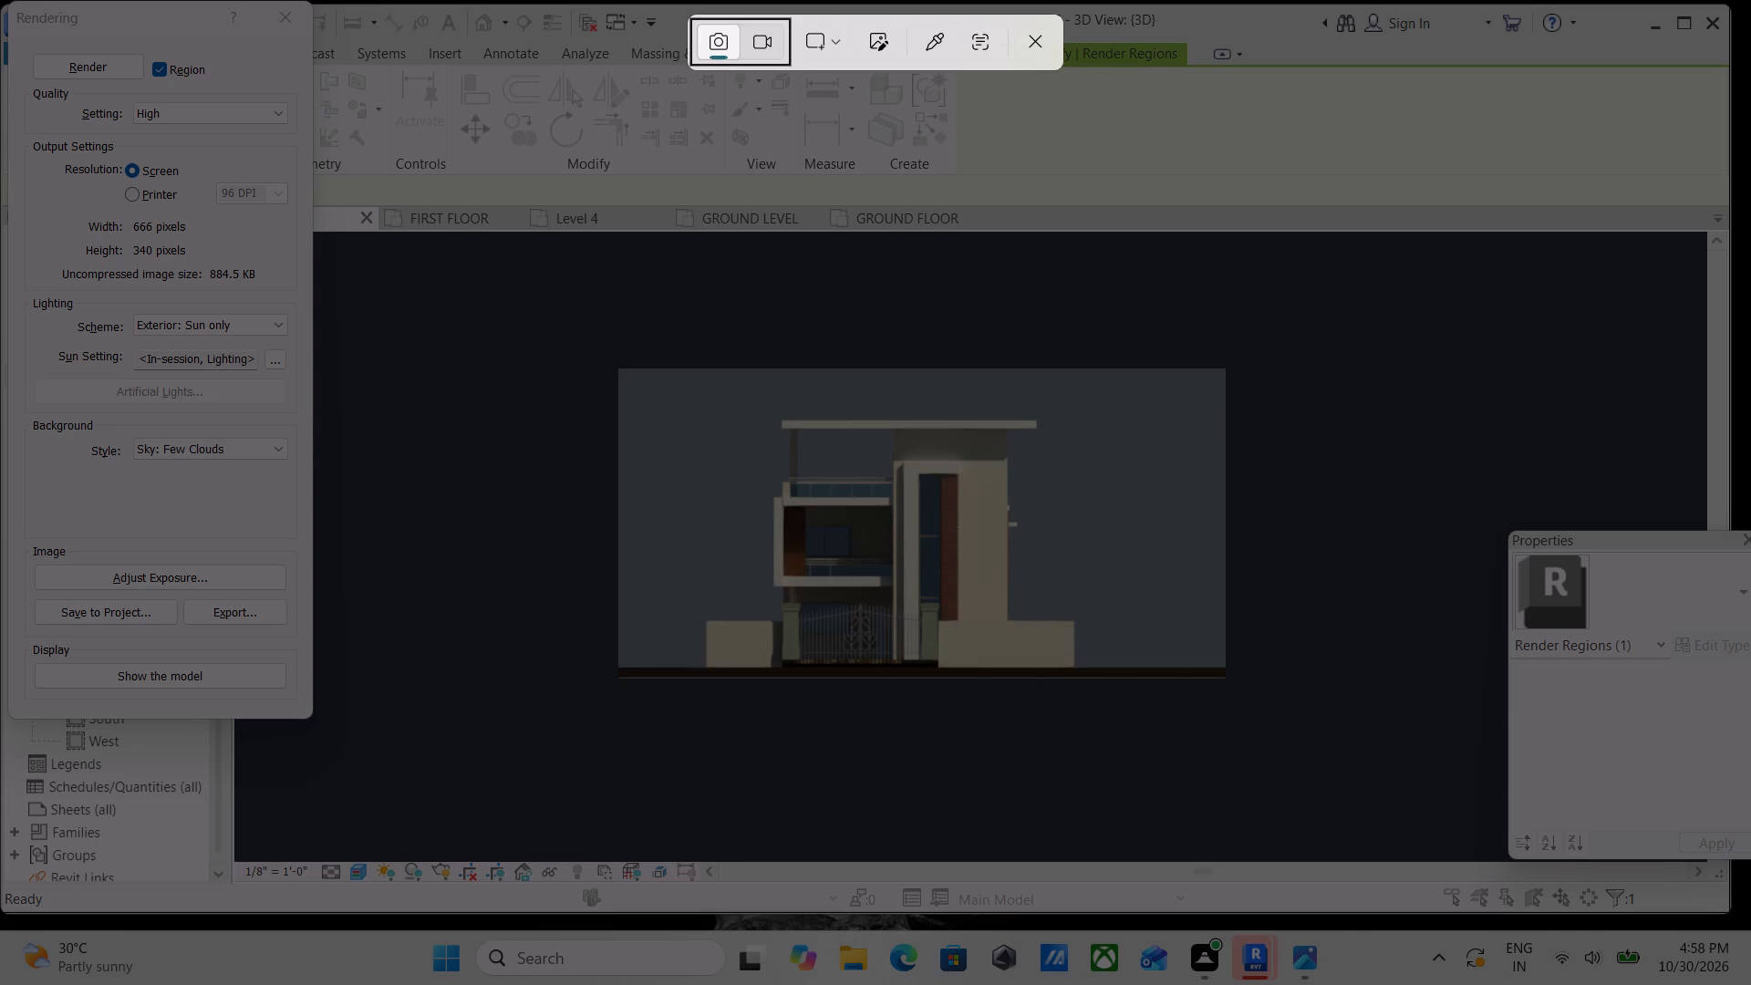
key(shift+super+s)
drag(589, 327, 914, 637)
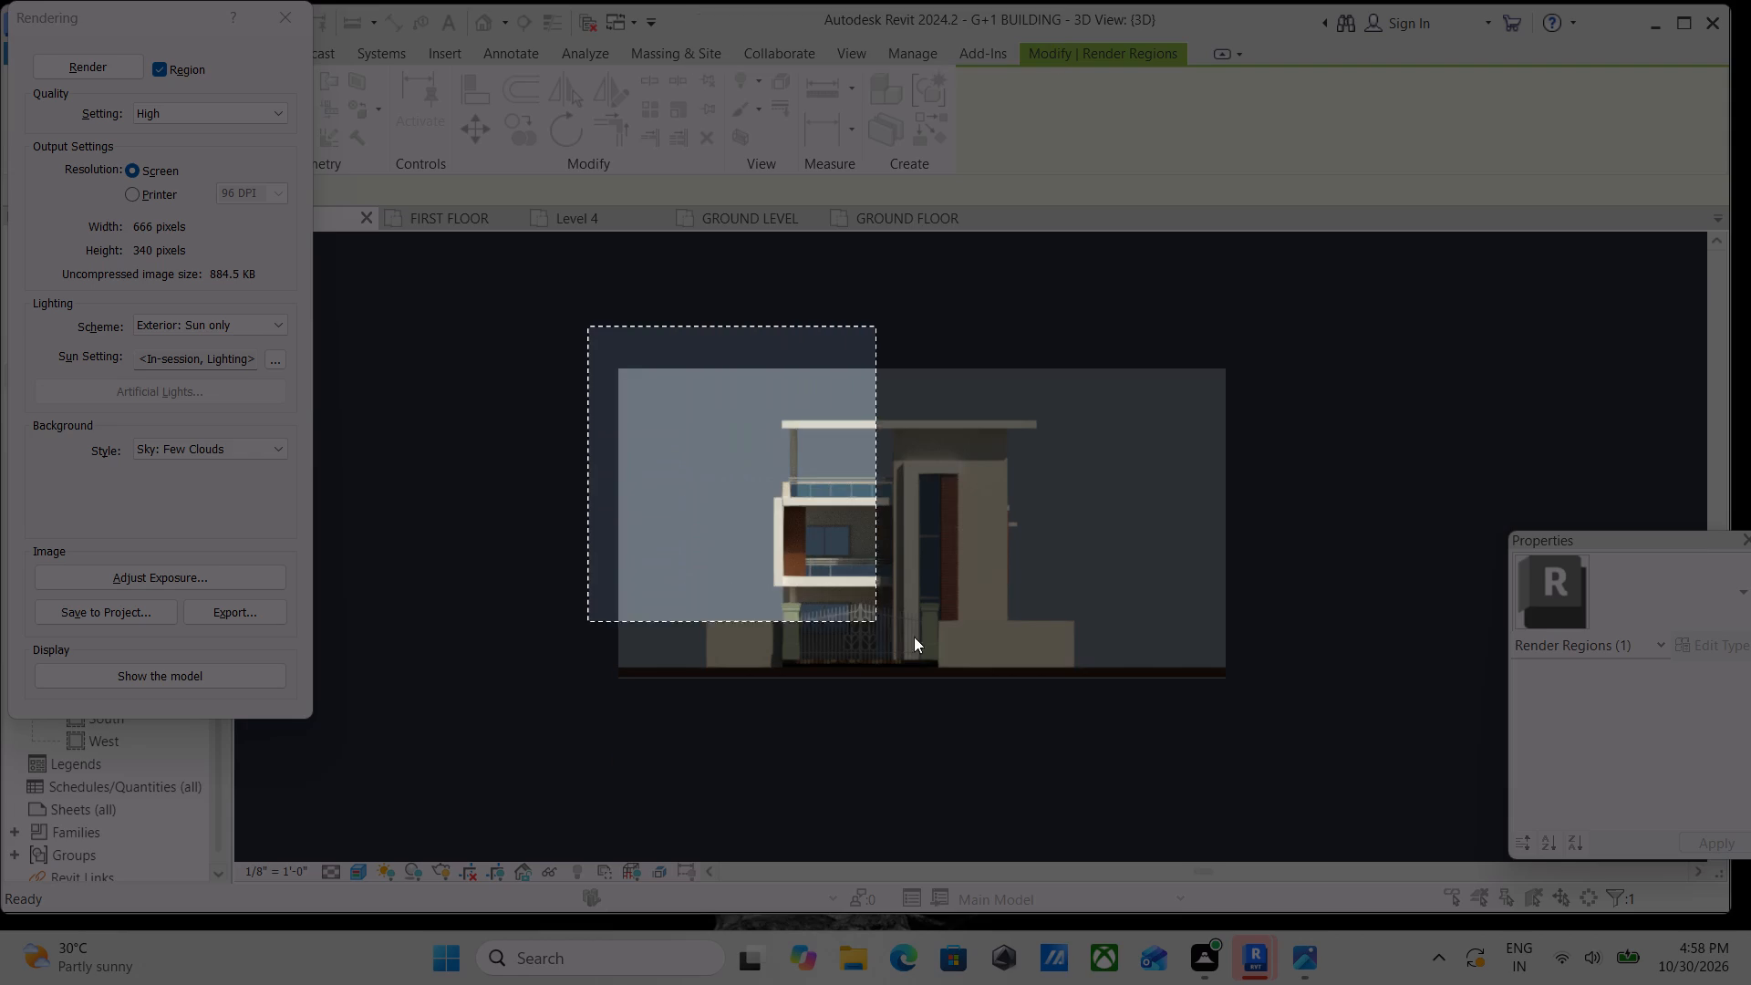
drag(914, 637, 1268, 729)
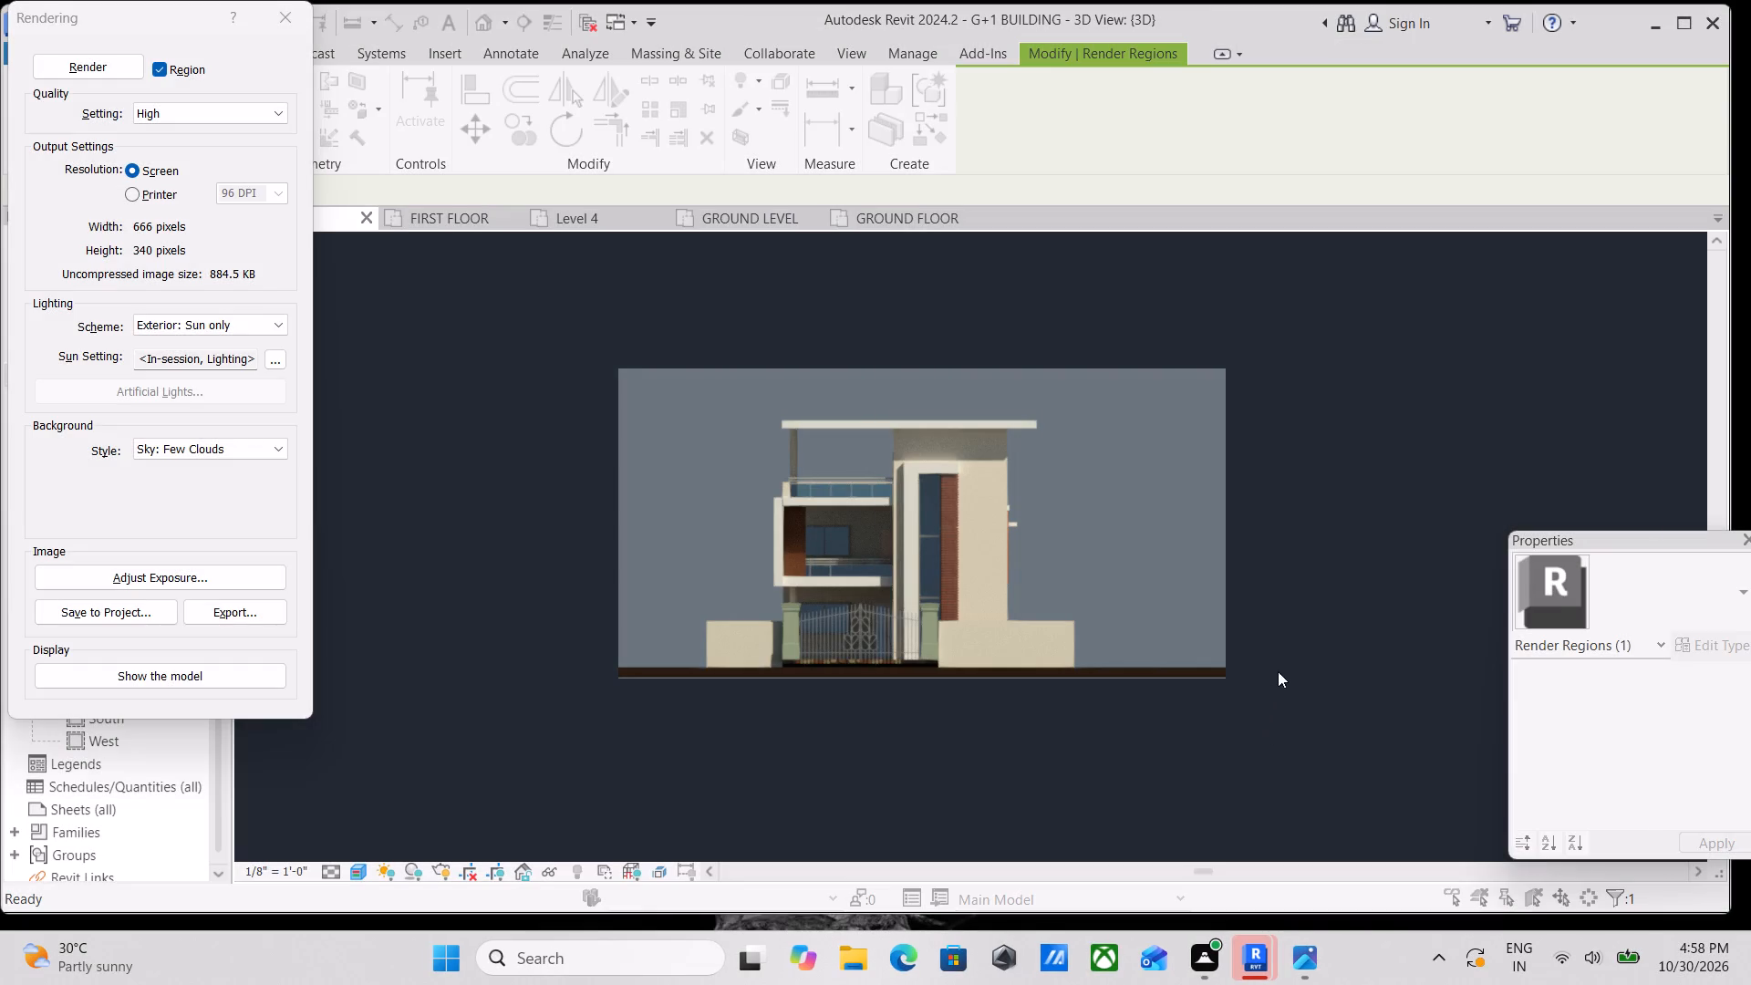
click(274, 13)
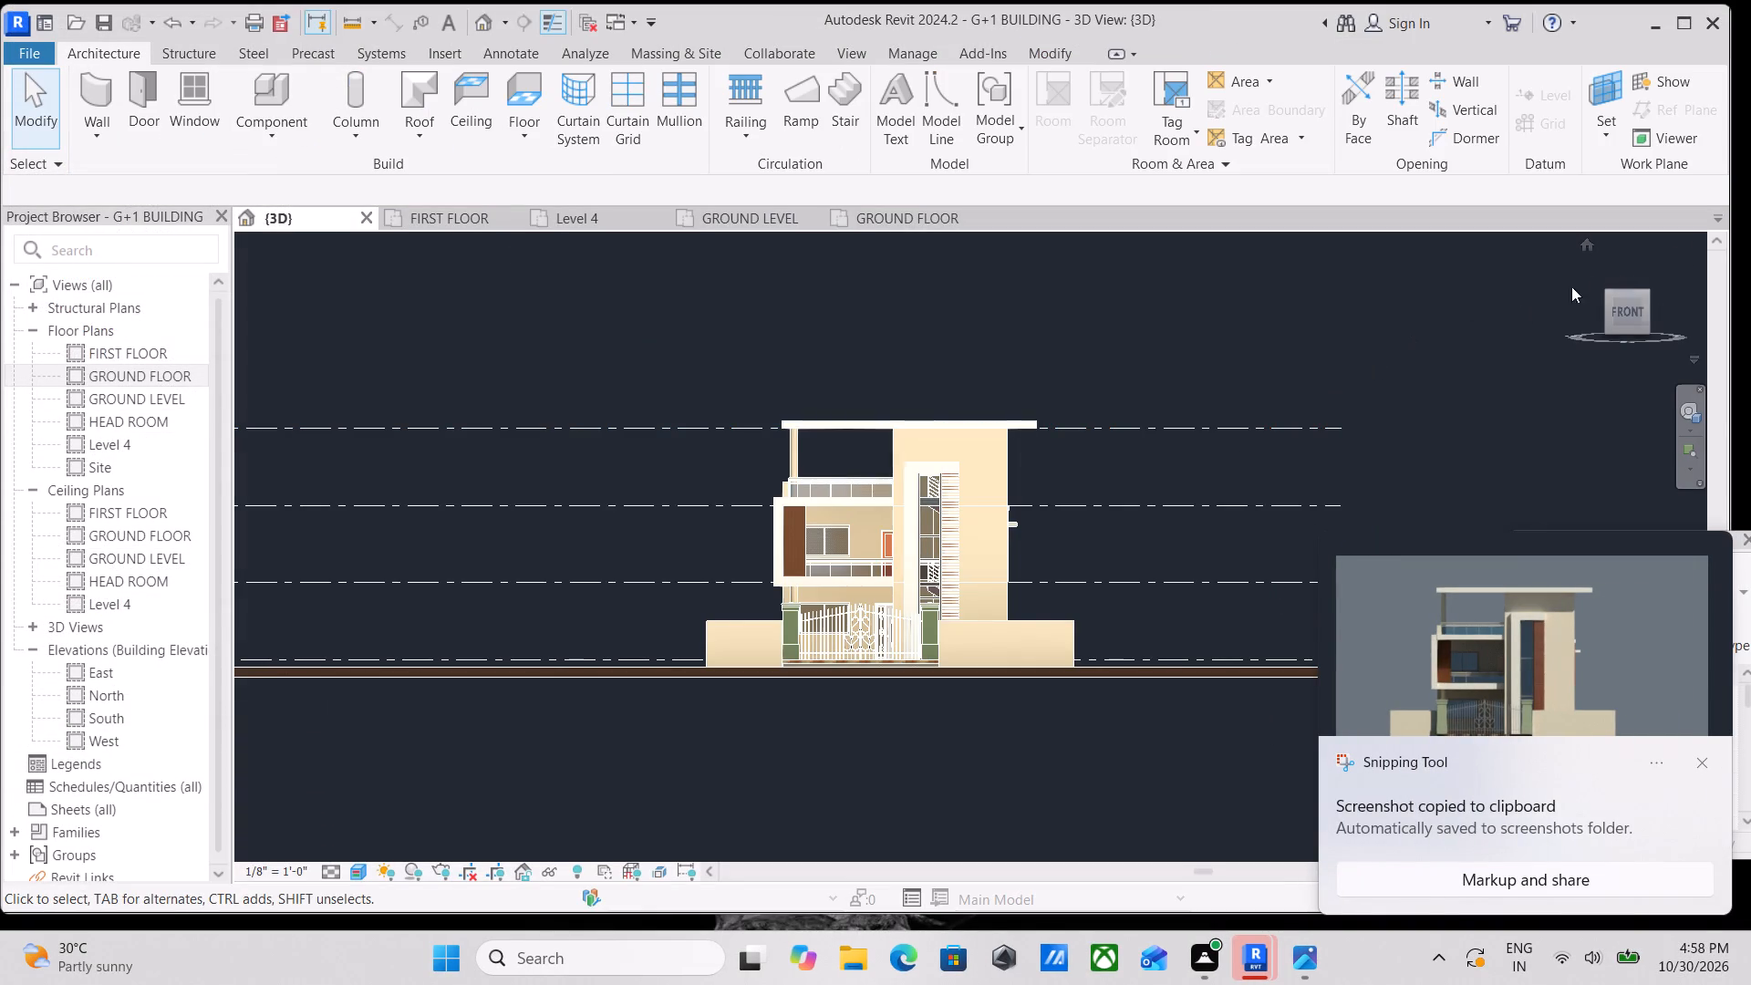
Turn the 3D view to the front-right corner and frame the whole building with its side boundary wall.
click(1645, 307)
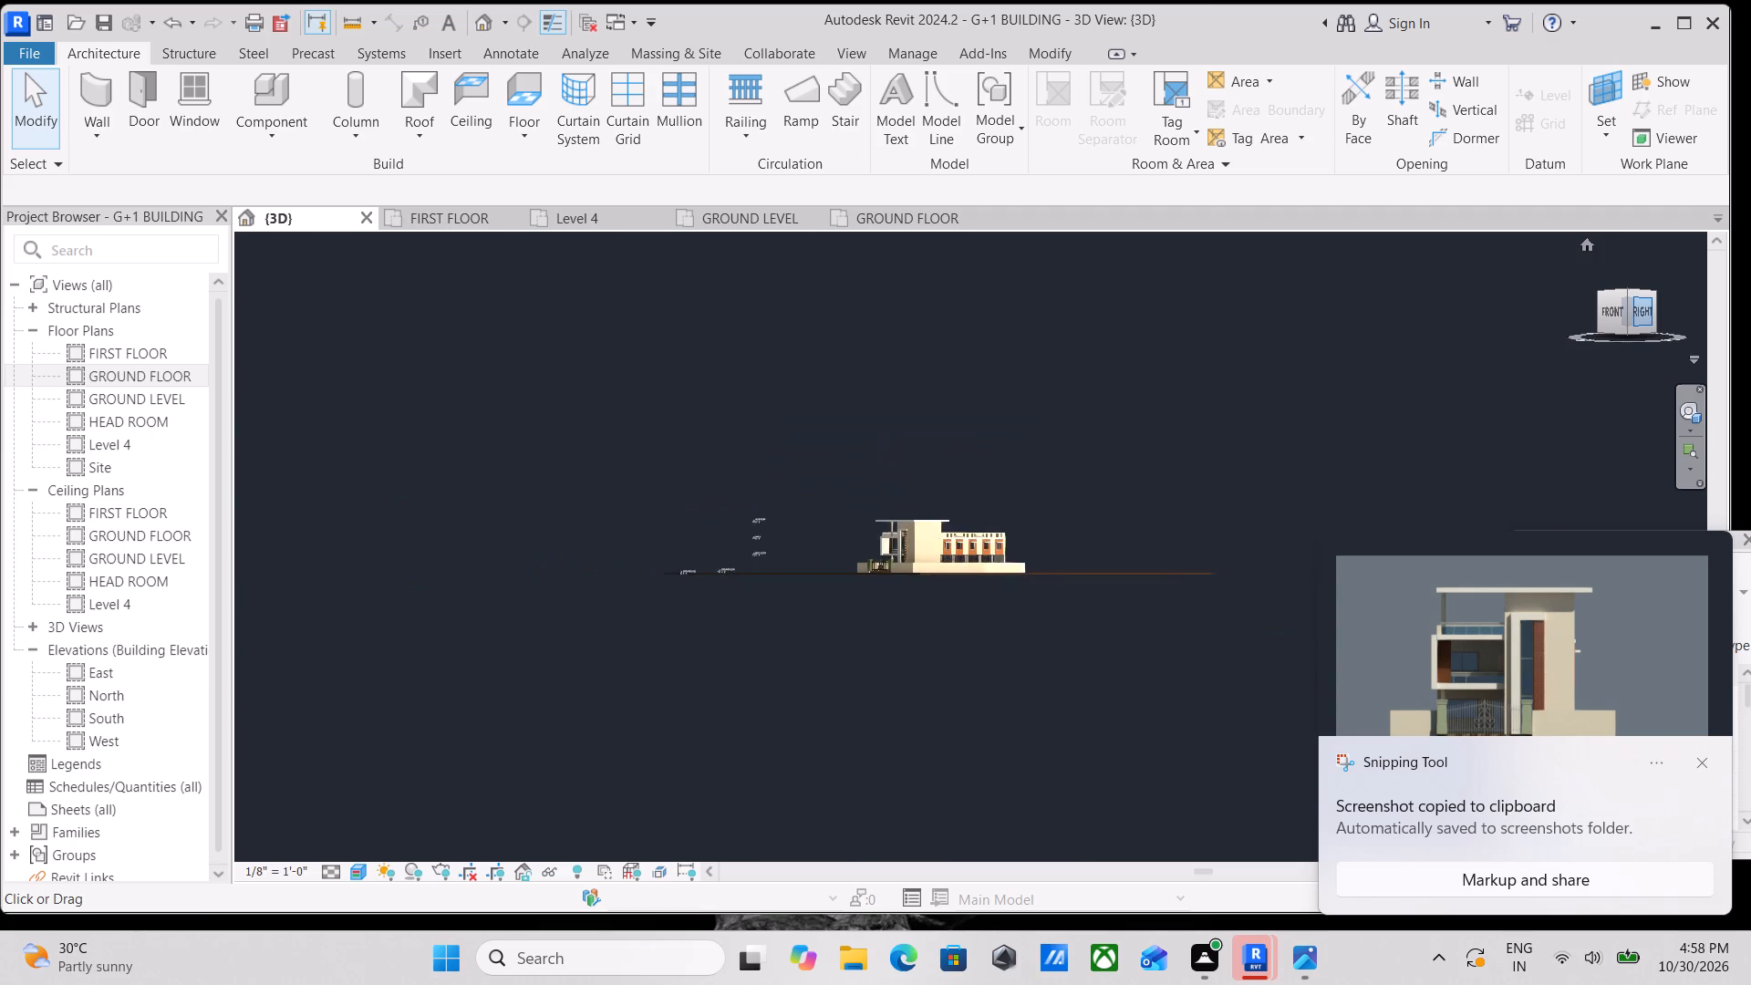
scroll(1228, 550, up, 3)
scroll(930, 595, up, 7)
middle_drag(854, 605, 711, 741)
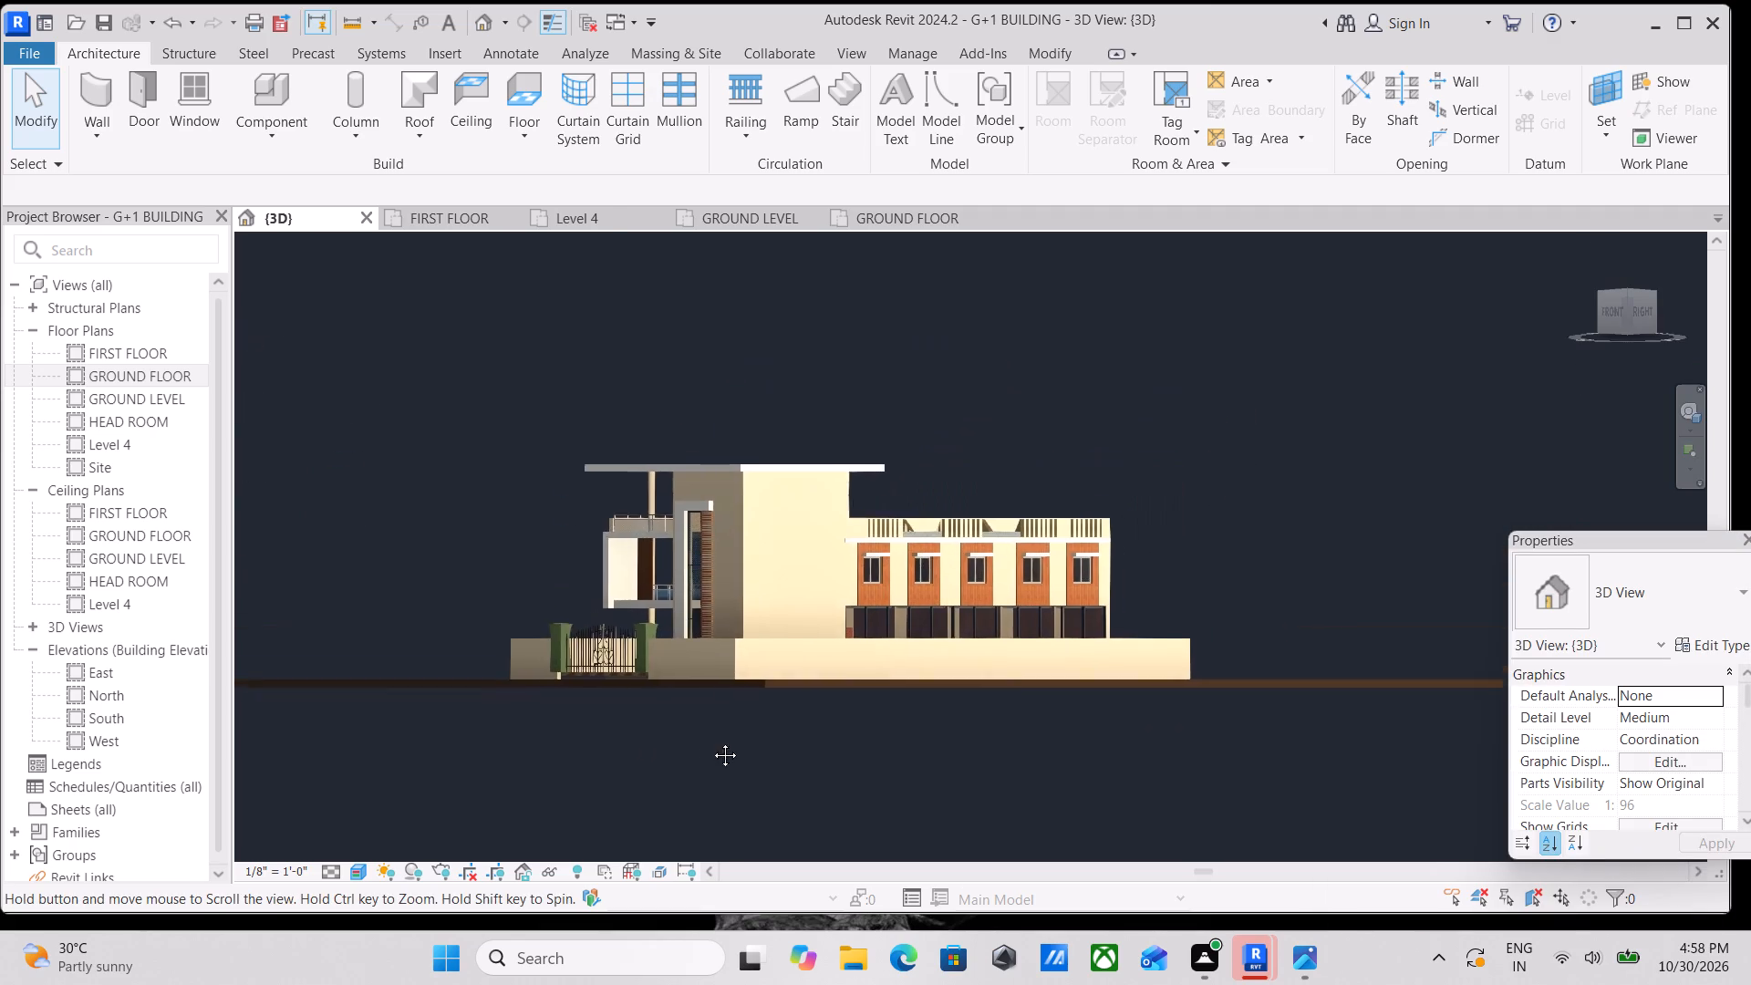
middle_drag(711, 741, 712, 741)
scroll(907, 717, up, 3)
middle_click(958, 704)
scroll(960, 704, up, 1)
scroll(862, 662, up, 2)
middle_drag(862, 662, 946, 718)
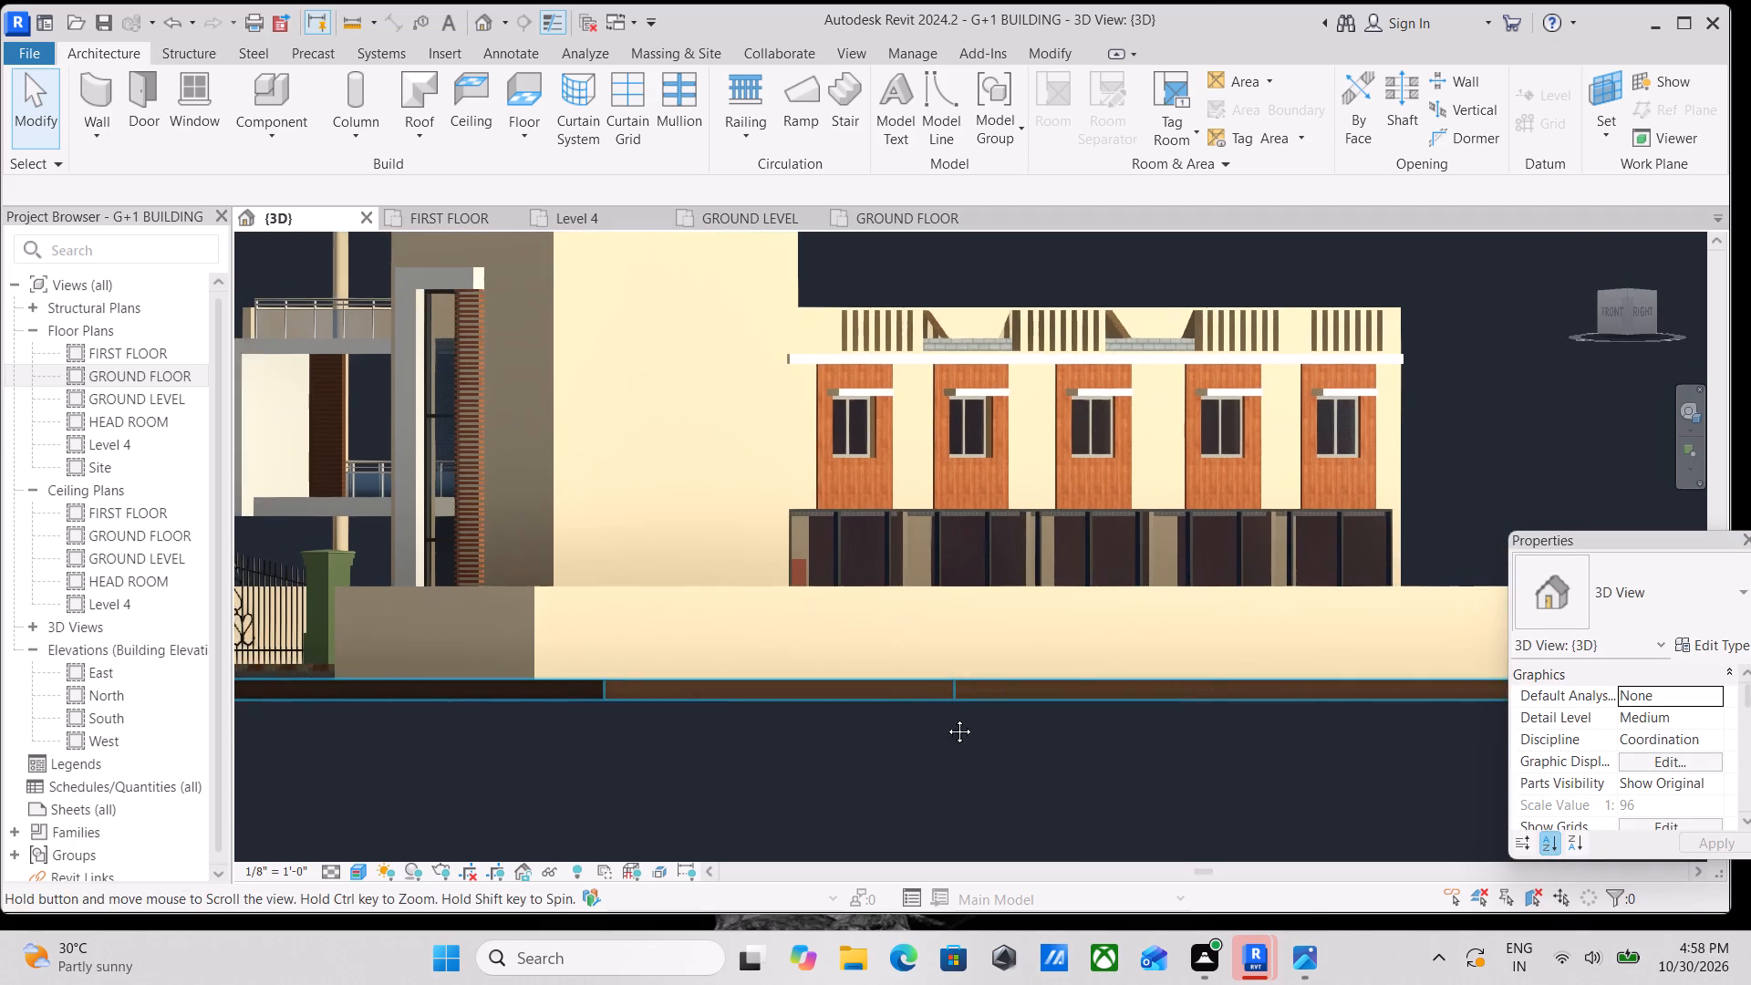
middle_drag(946, 718, 983, 736)
scroll(983, 736, down, 1)
scroll(1141, 593, down, 1)
middle_drag(1141, 593, 1134, 637)
scroll(1134, 643, down, 1)
middle_drag(1134, 643, 1083, 635)
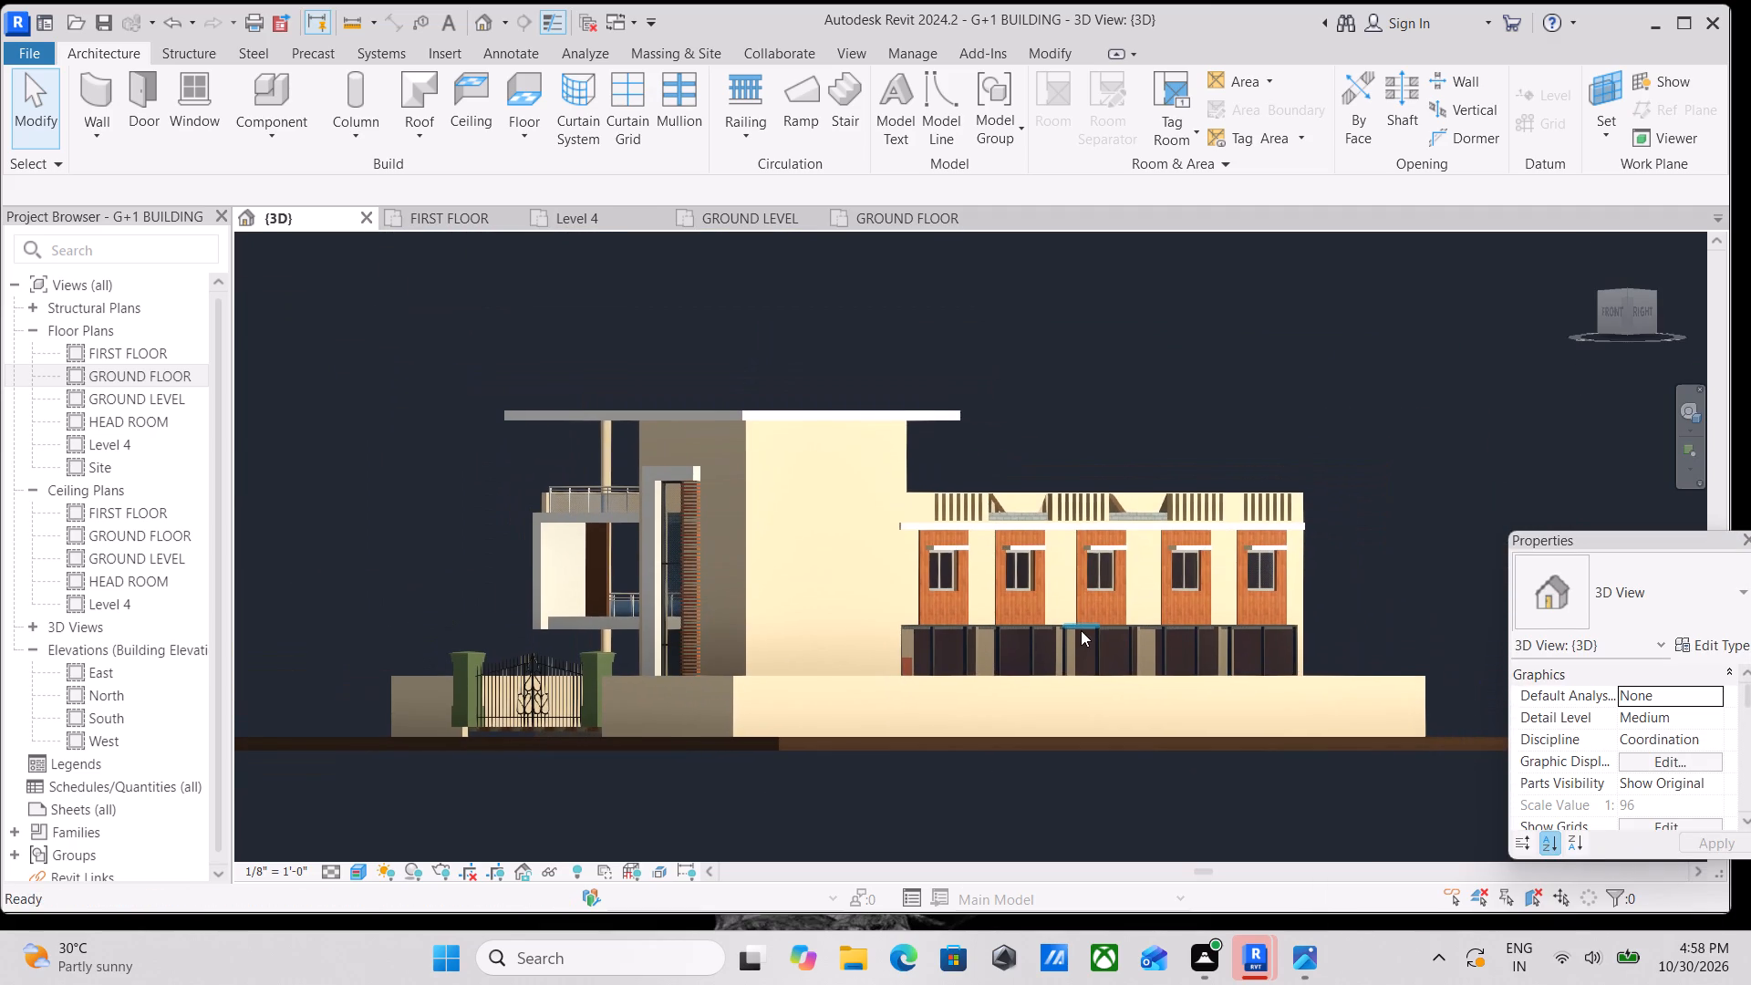
scroll(1080, 625, down, 2)
middle_drag(1080, 624, 1035, 615)
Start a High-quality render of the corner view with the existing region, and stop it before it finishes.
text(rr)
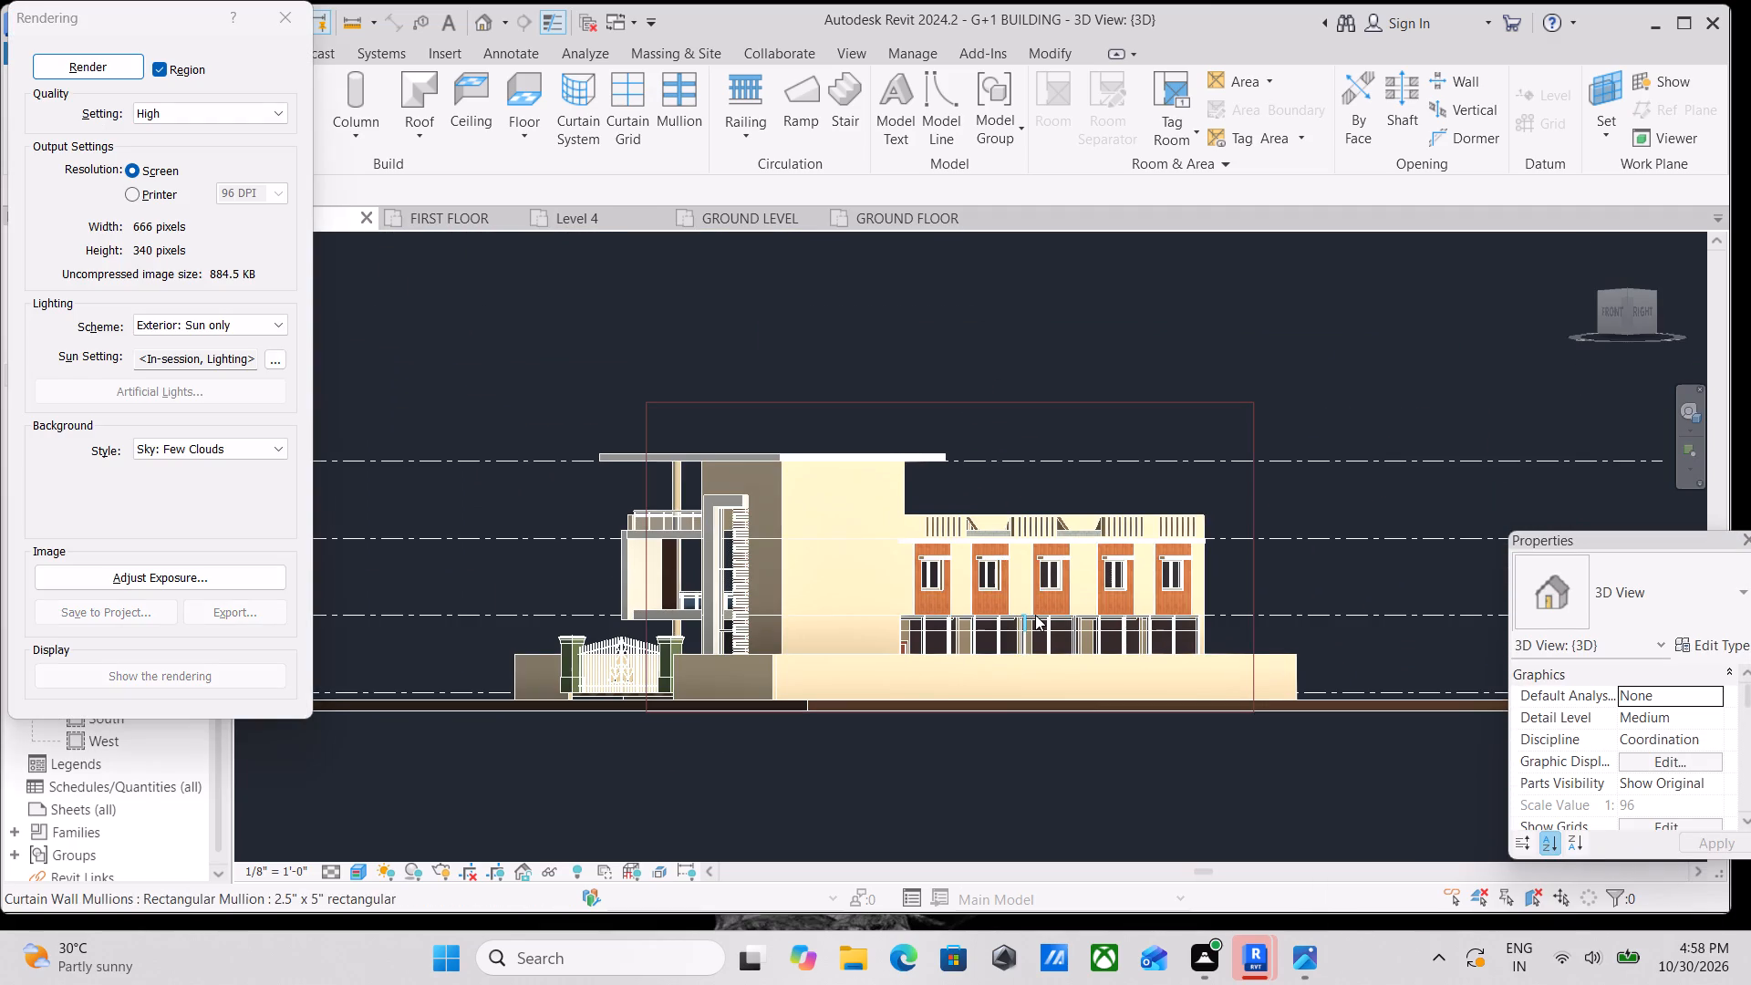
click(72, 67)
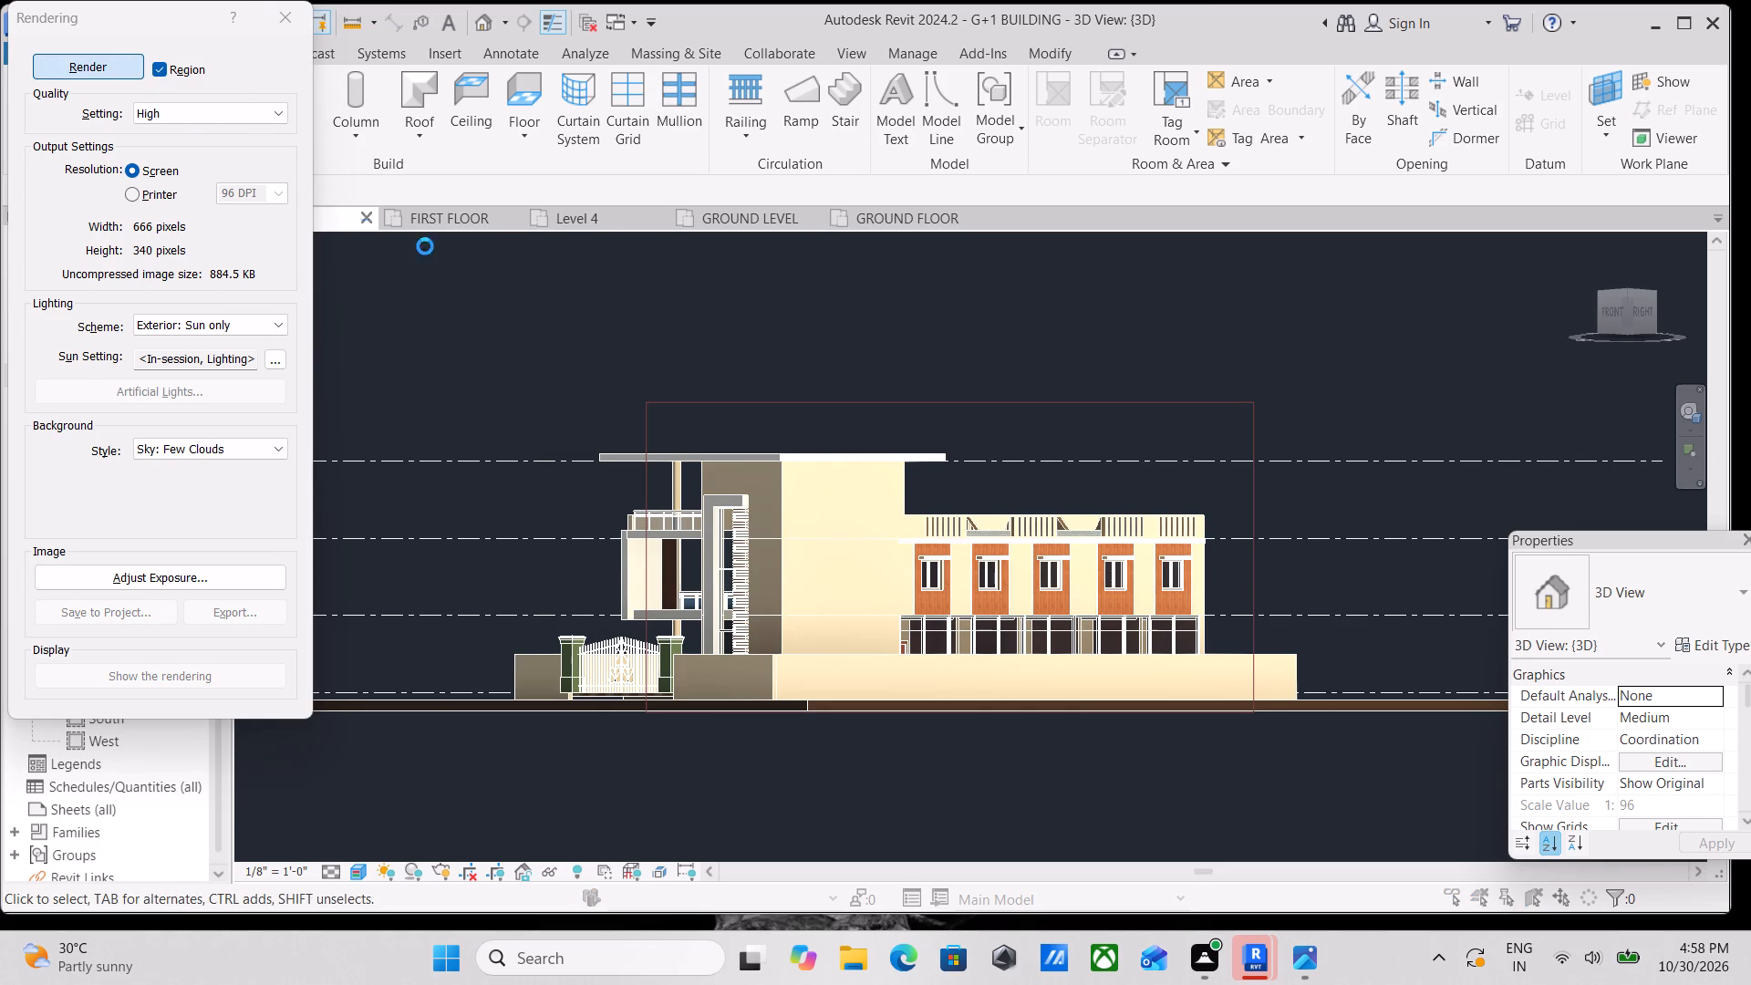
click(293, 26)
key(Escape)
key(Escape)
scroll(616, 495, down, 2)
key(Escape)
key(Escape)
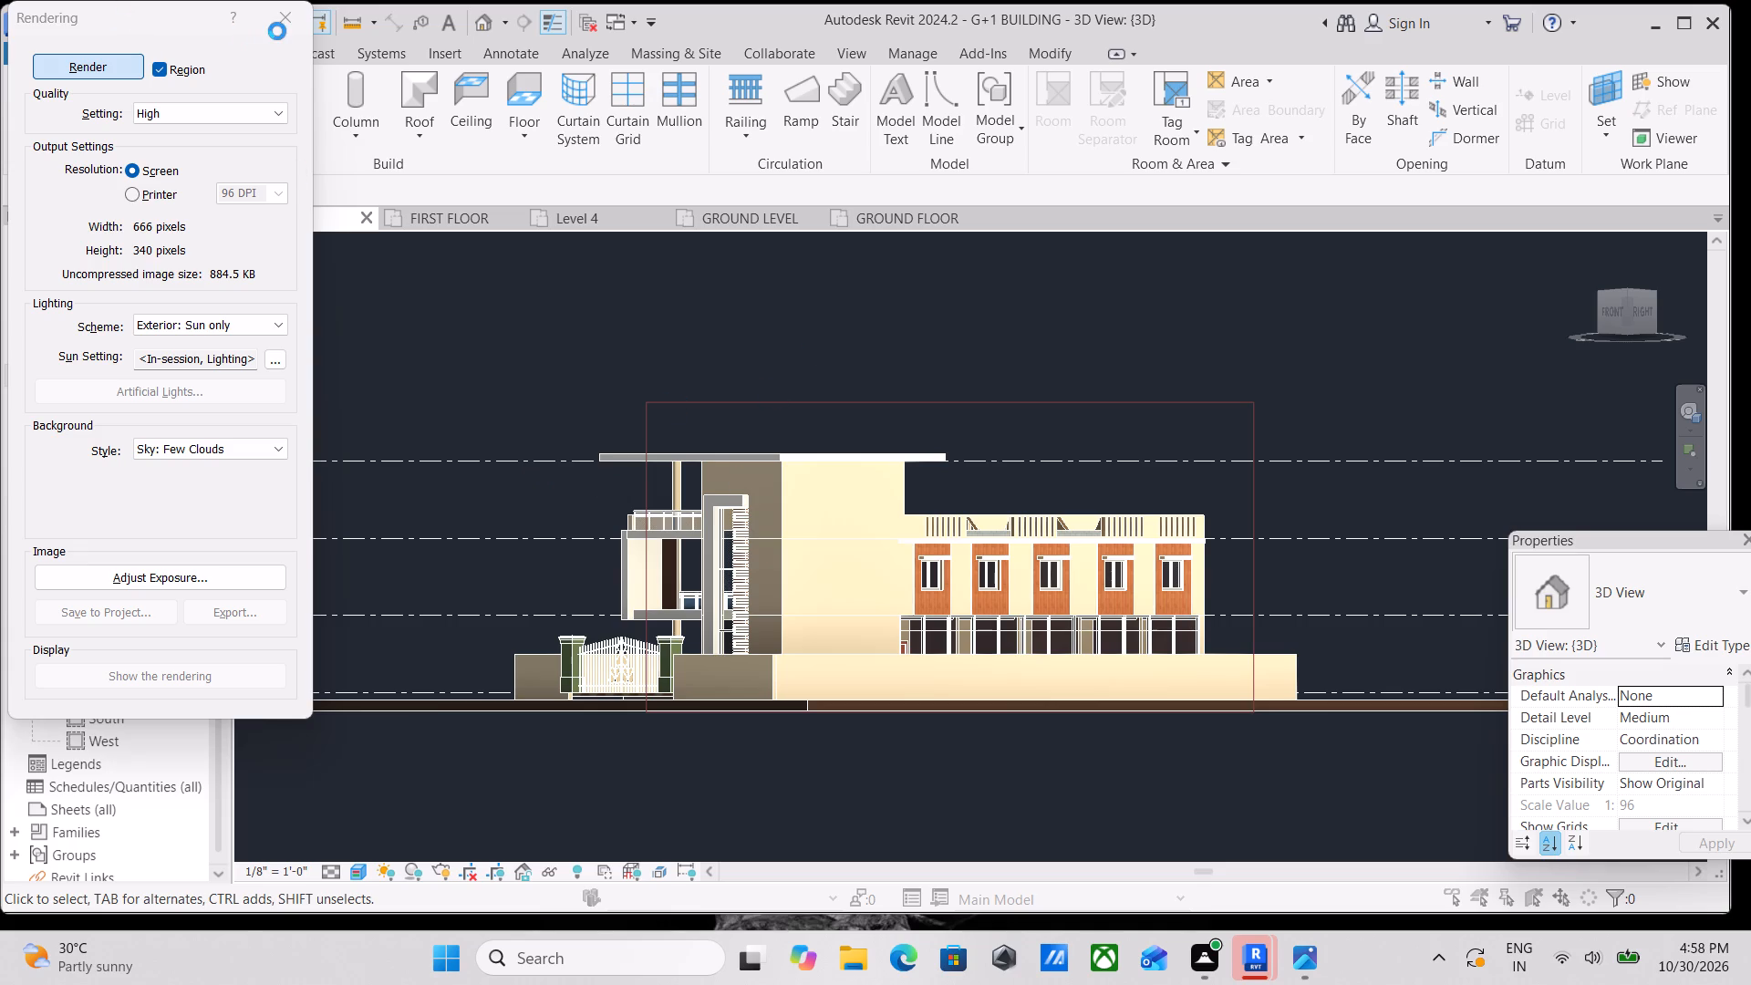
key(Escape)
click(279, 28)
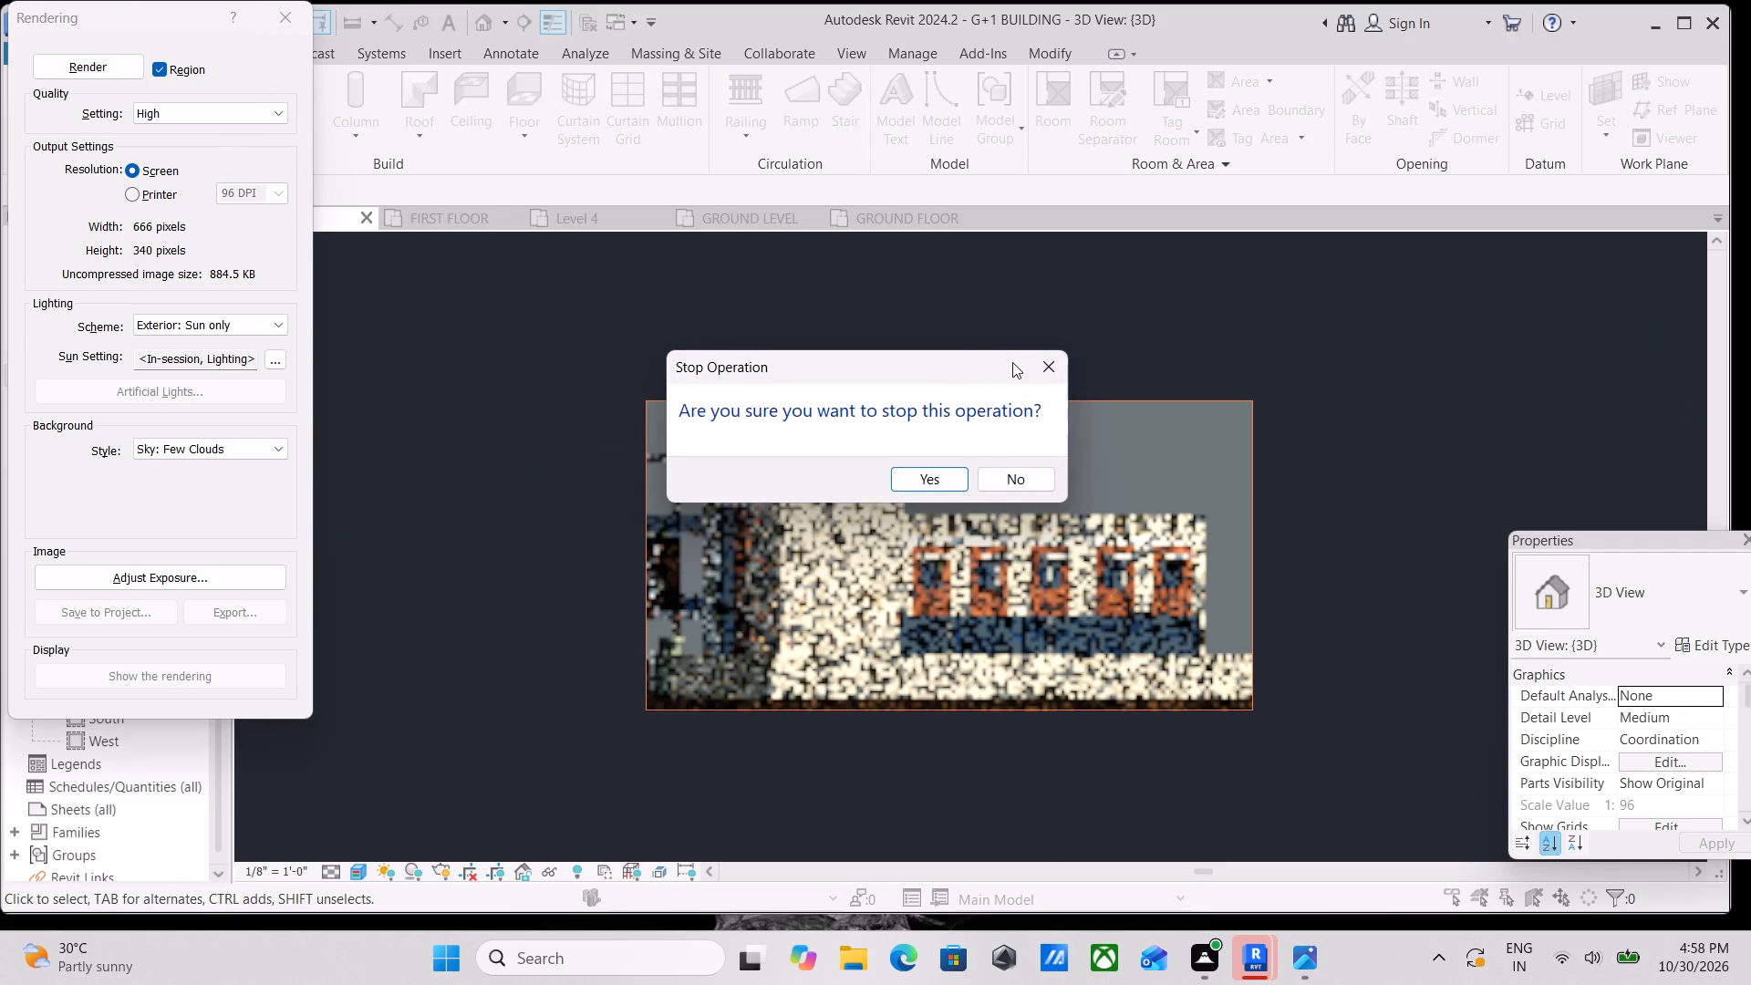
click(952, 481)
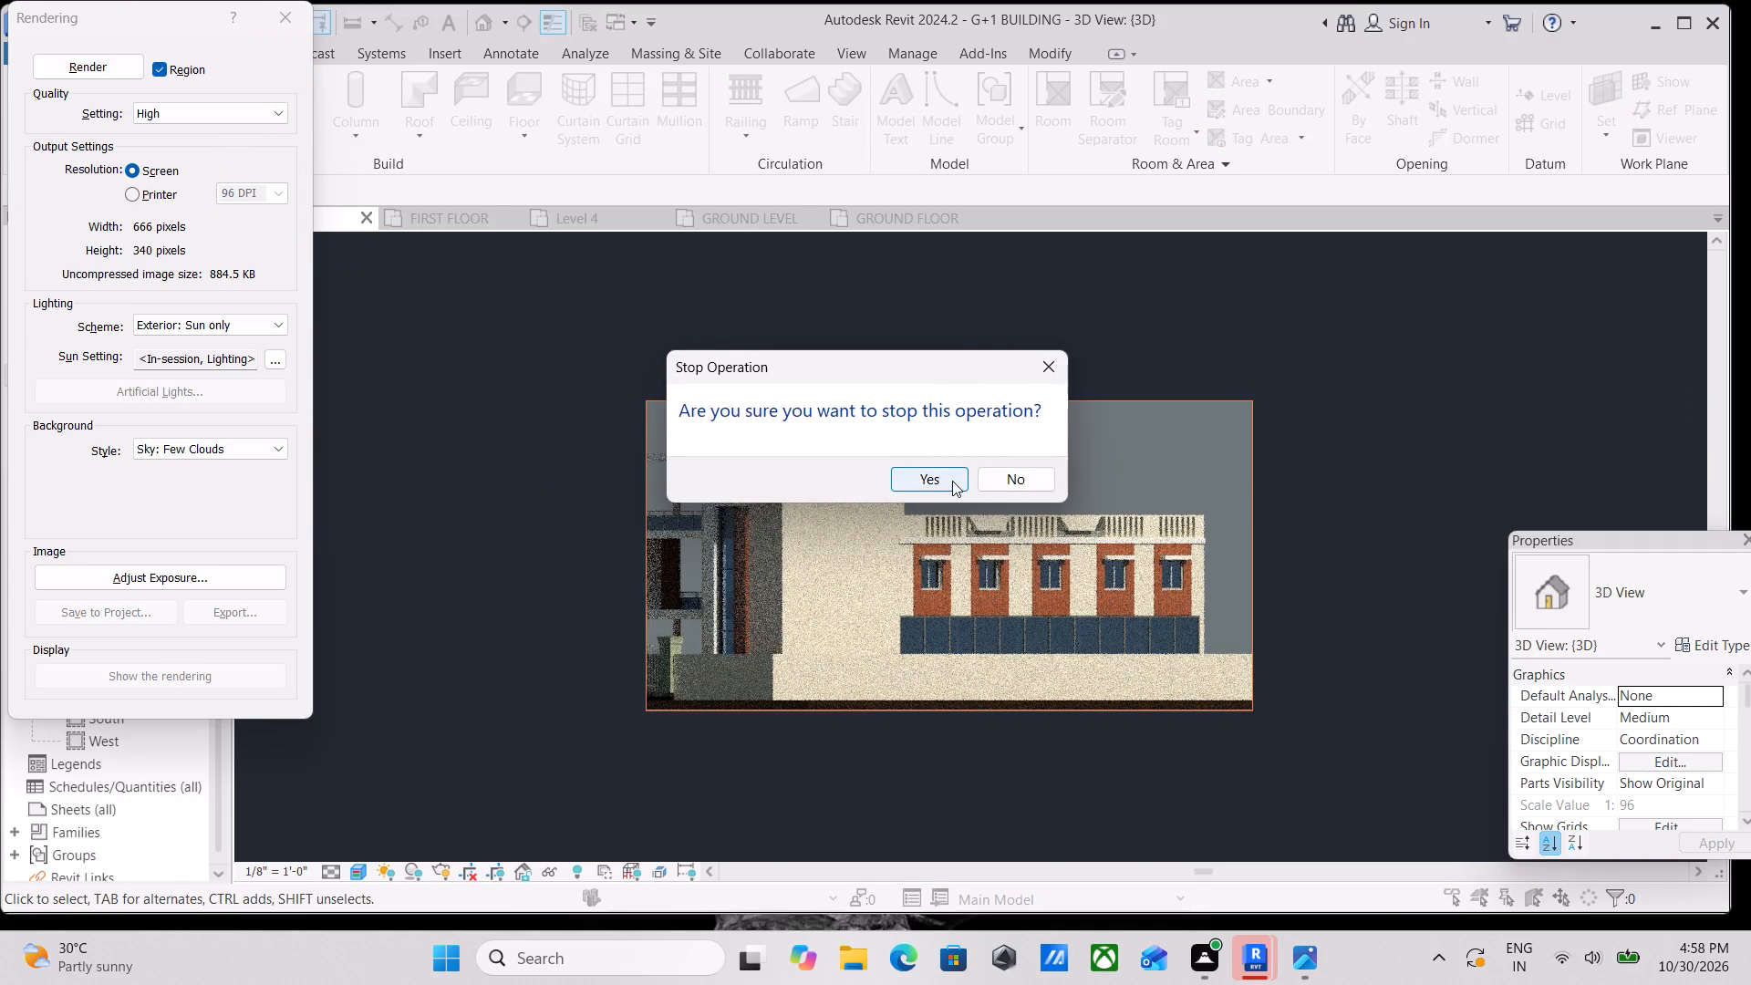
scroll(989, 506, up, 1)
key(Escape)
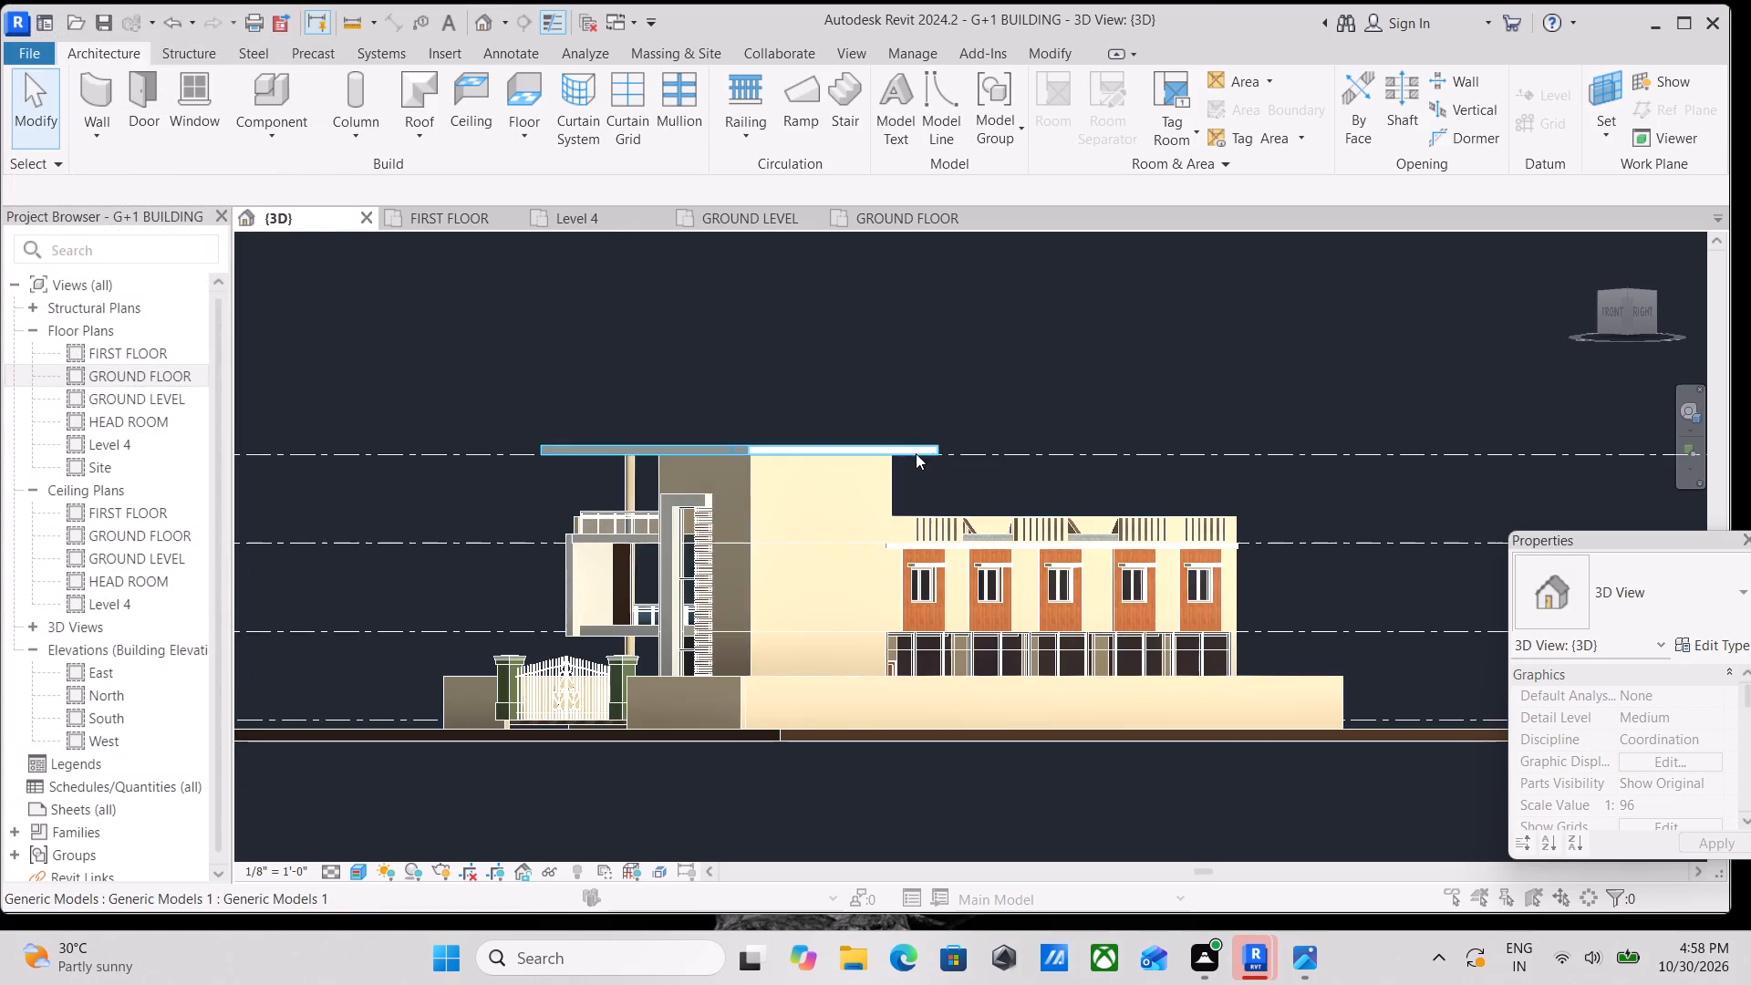
Reopen the rendering settings and widen the render region on both sides around the building and boundary wall, to about 1075 x 391 pixels.
middle_drag(866, 453, 926, 370)
middle_drag(901, 454, 832, 503)
text(rr)
click(580, 455)
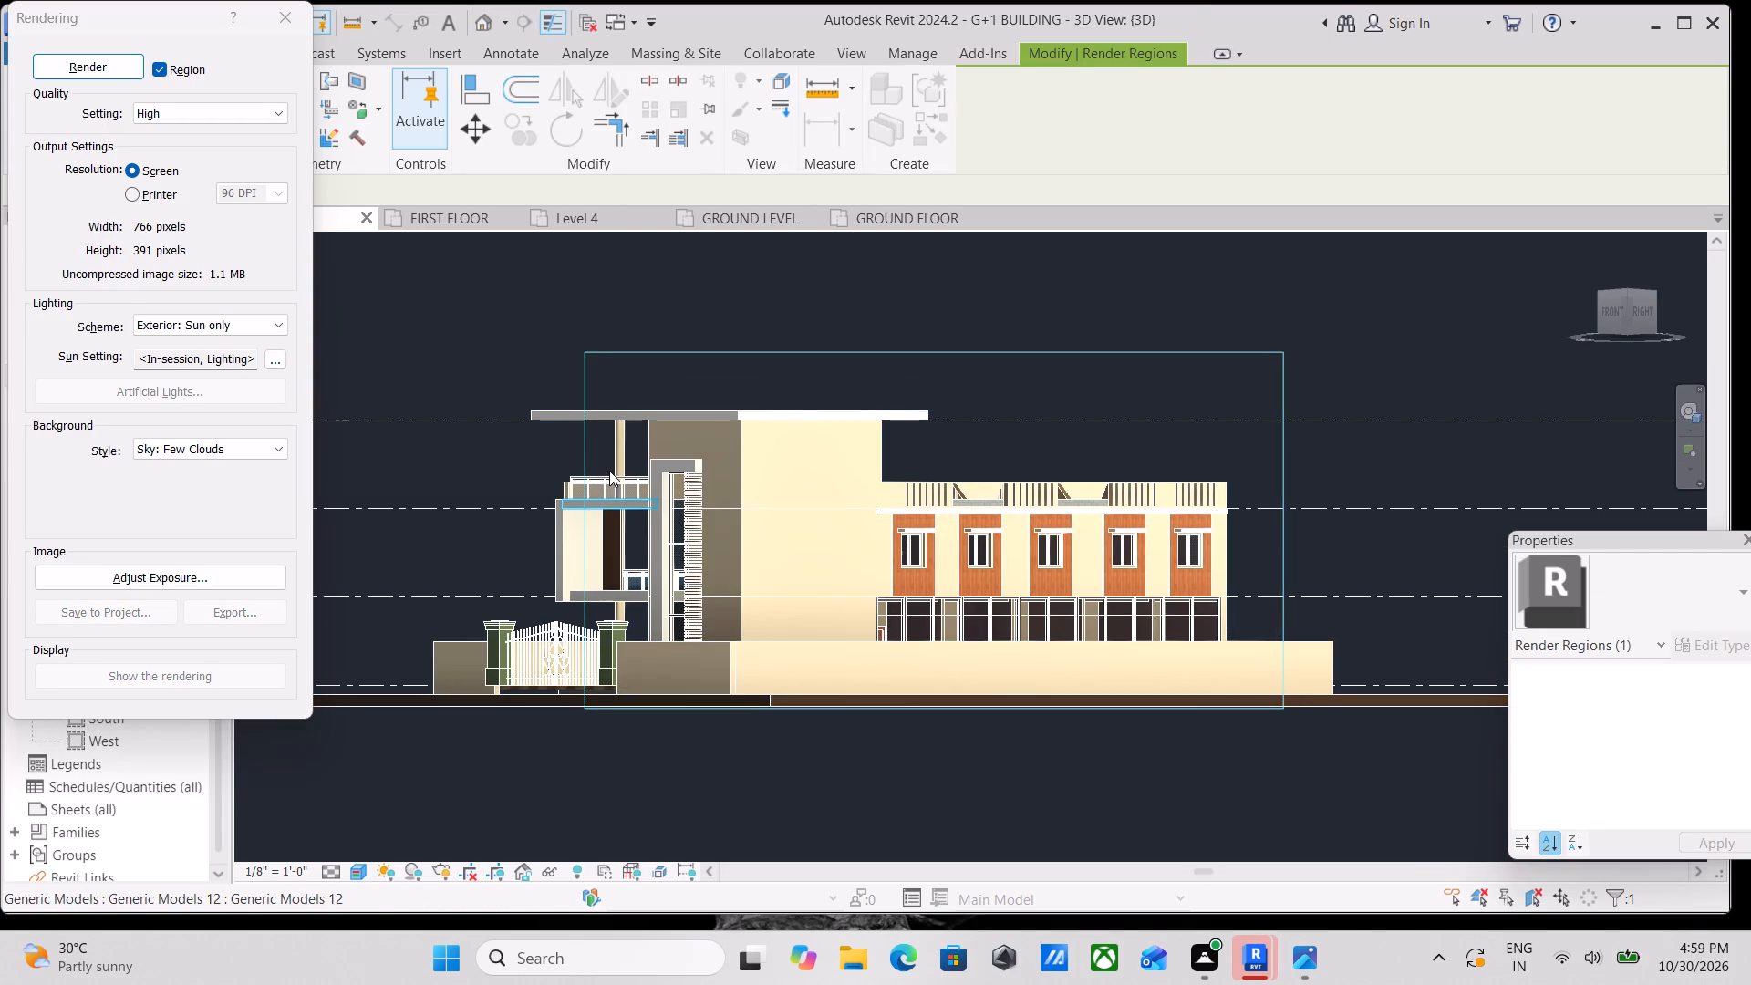
scroll(615, 463, down, 1)
middle_drag(615, 463, 506, 429)
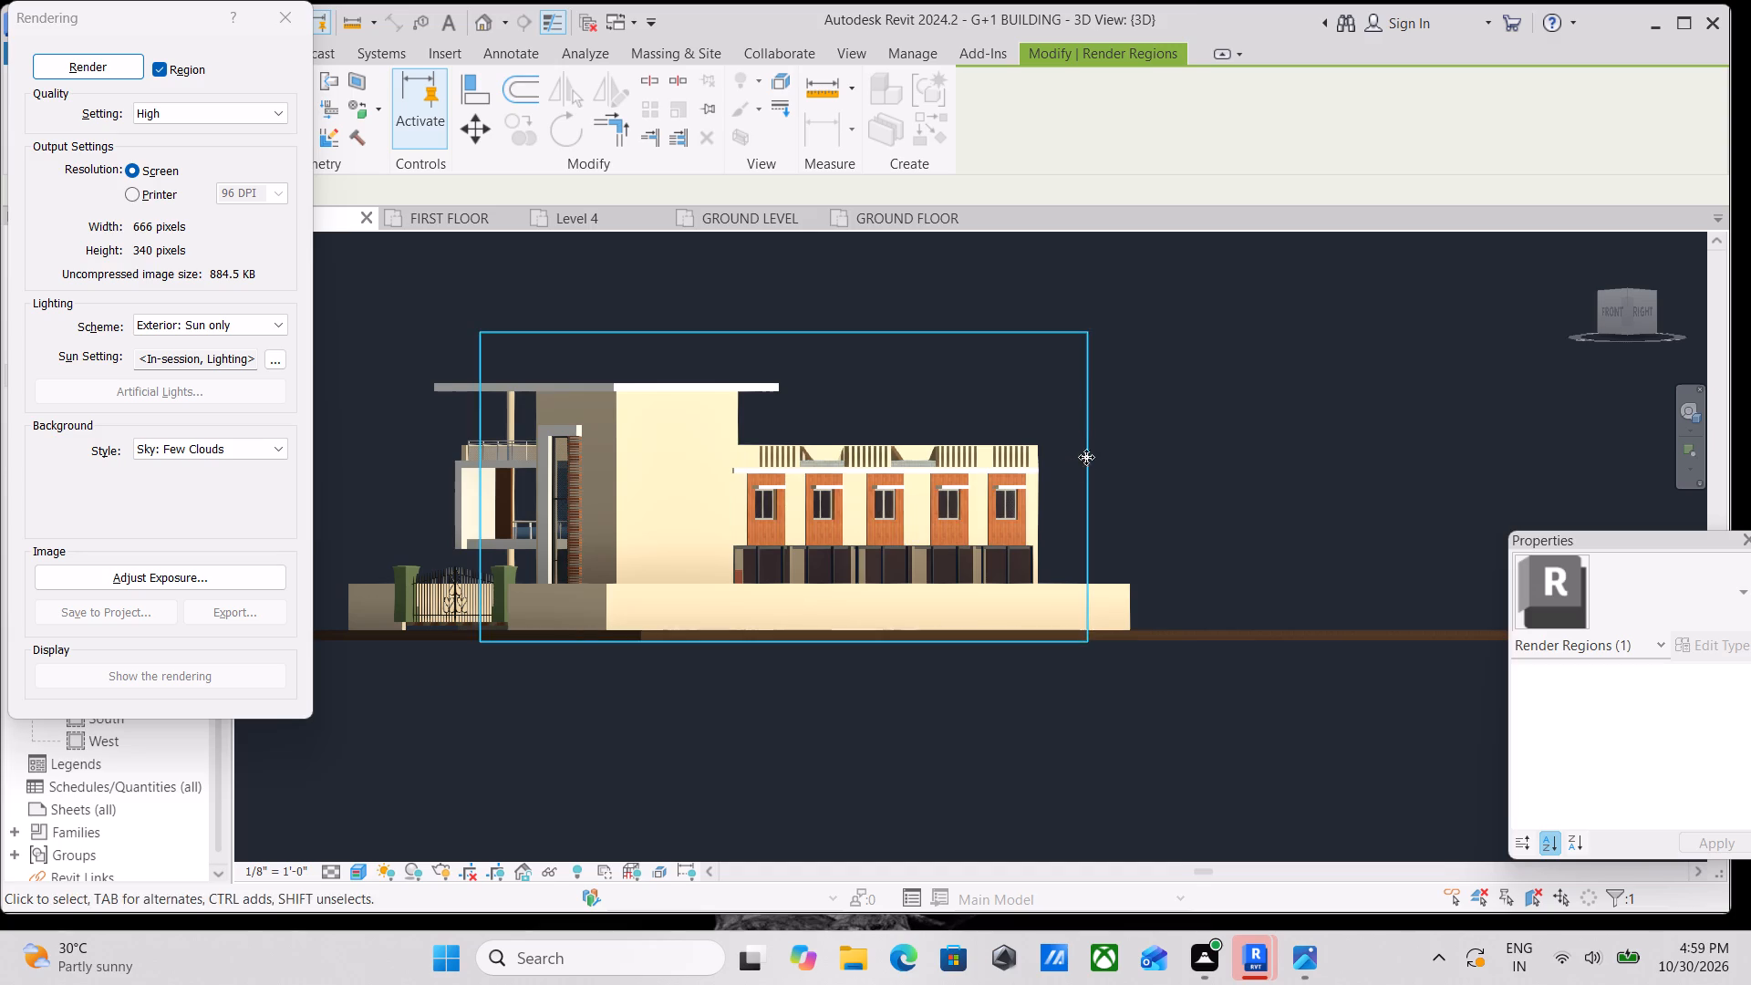
scroll(1083, 488, up, 2)
drag(1091, 482, 1155, 490)
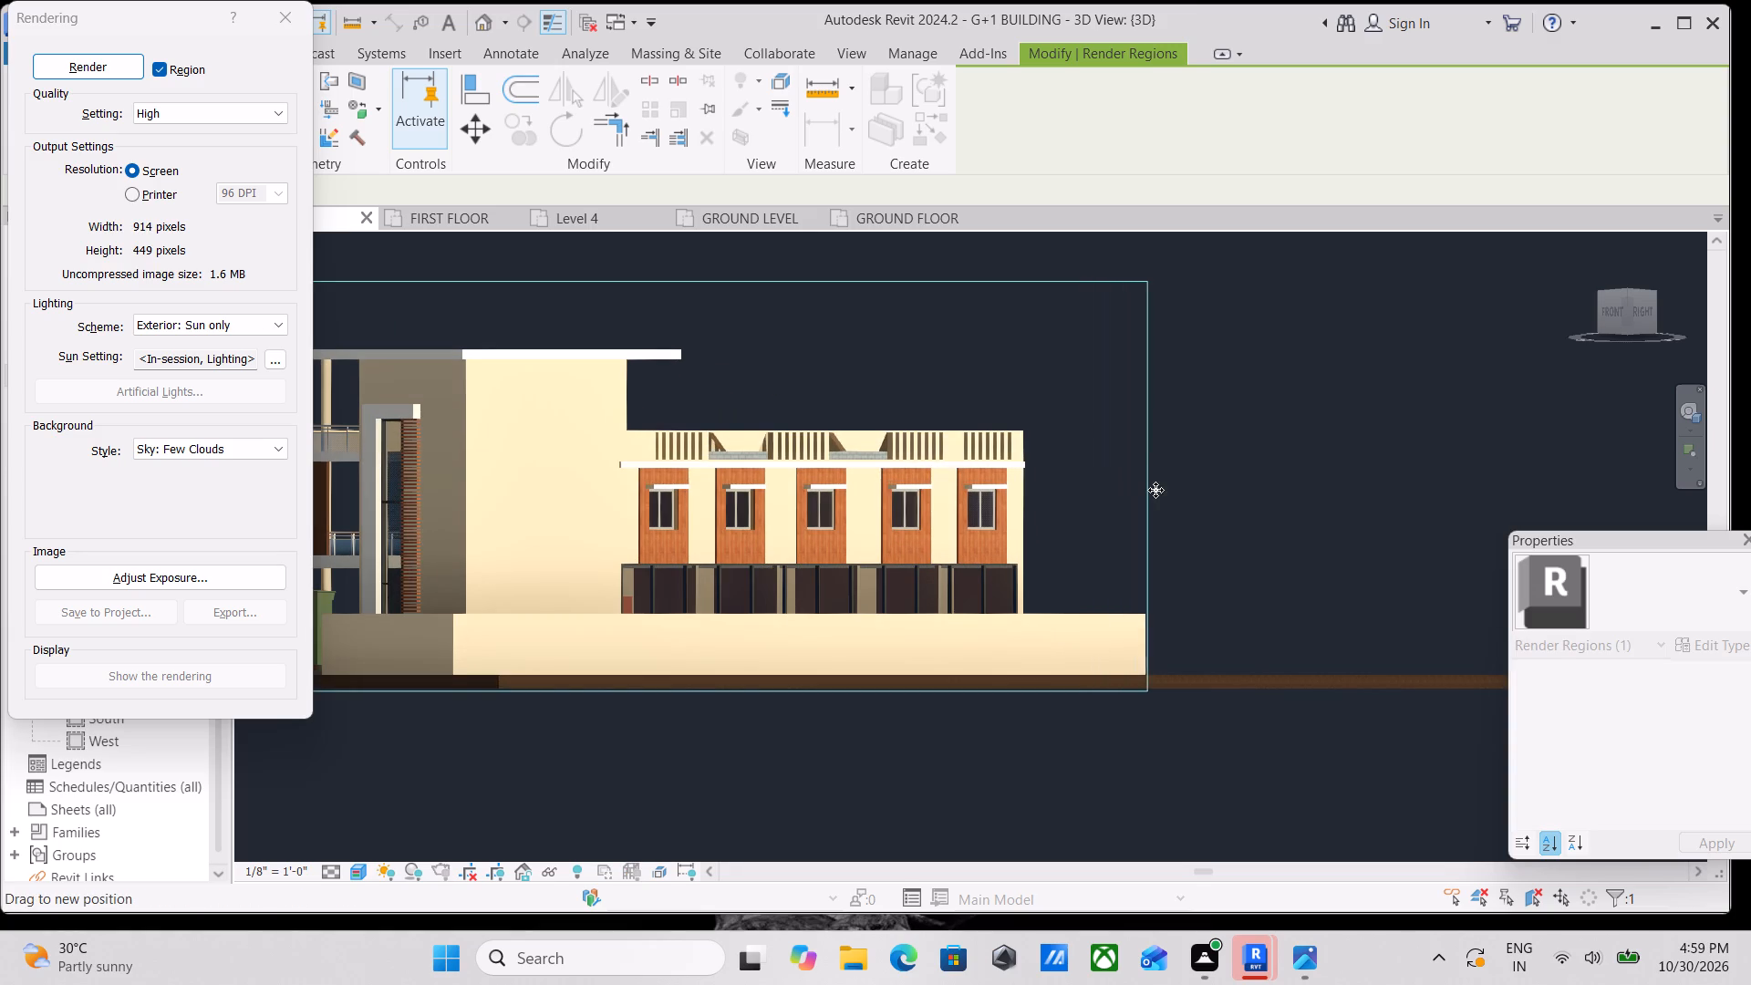
drag(1155, 490, 1161, 489)
middle_drag(1064, 471, 1379, 426)
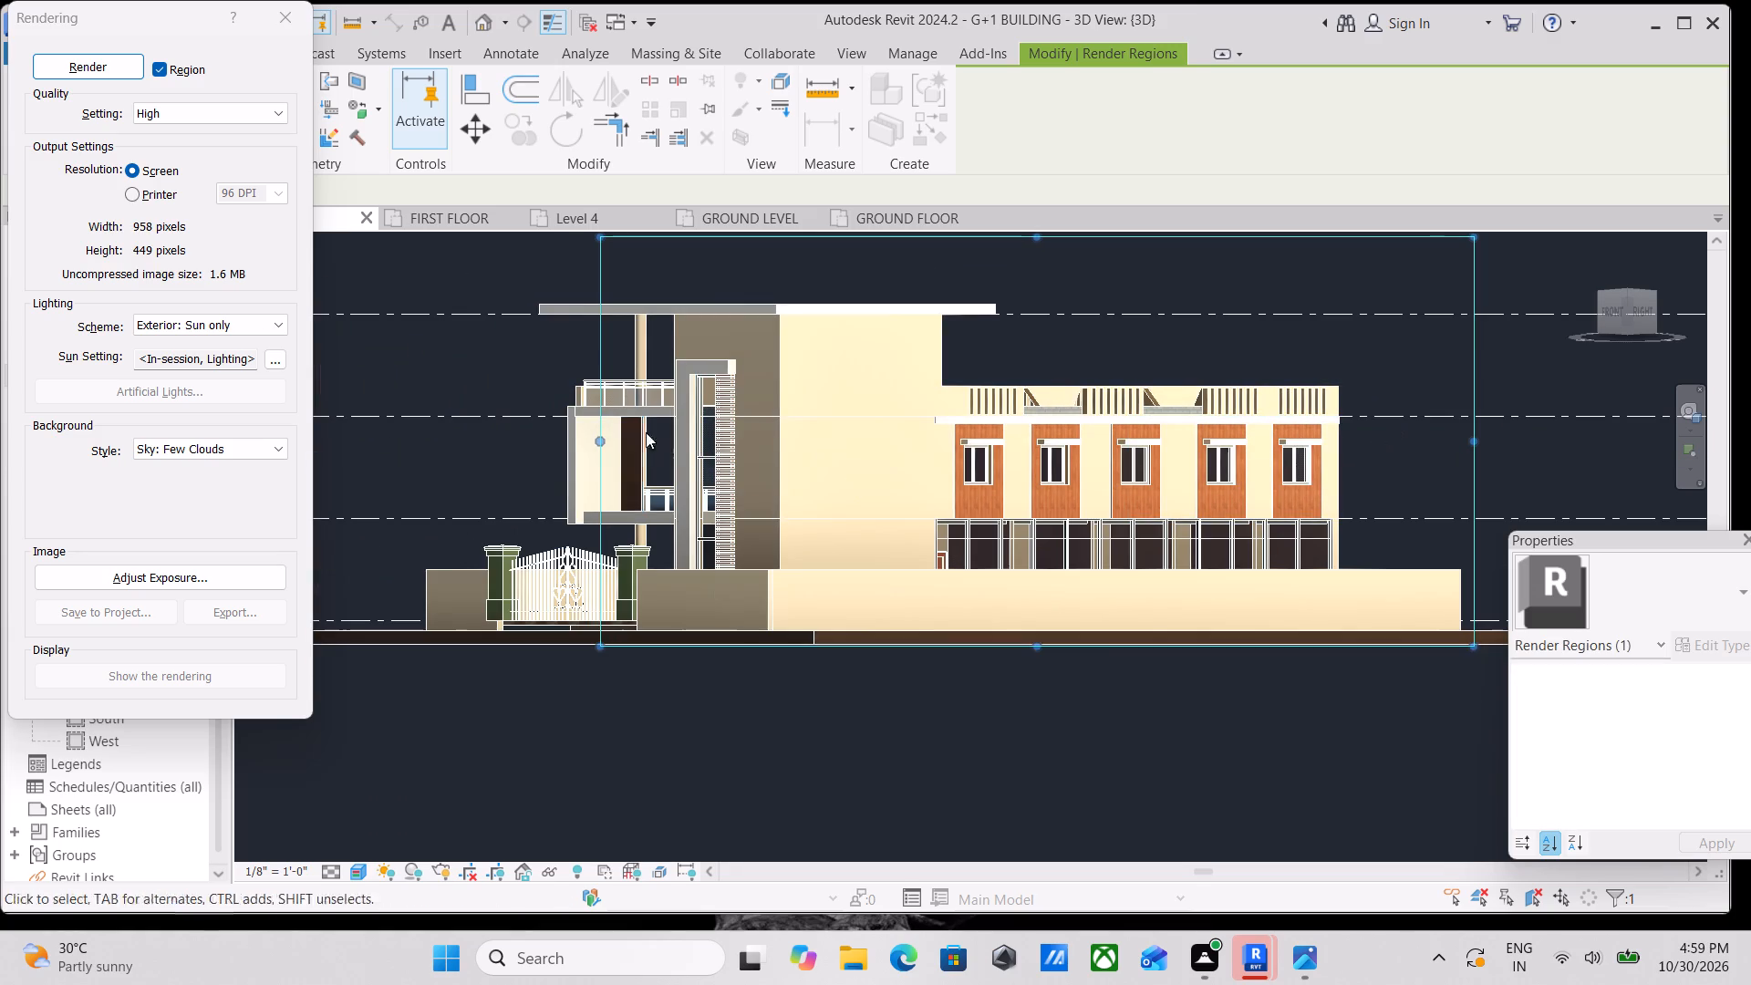
scroll(615, 445, down, 1)
middle_drag(616, 445, 892, 460)
drag(877, 451, 877, 451)
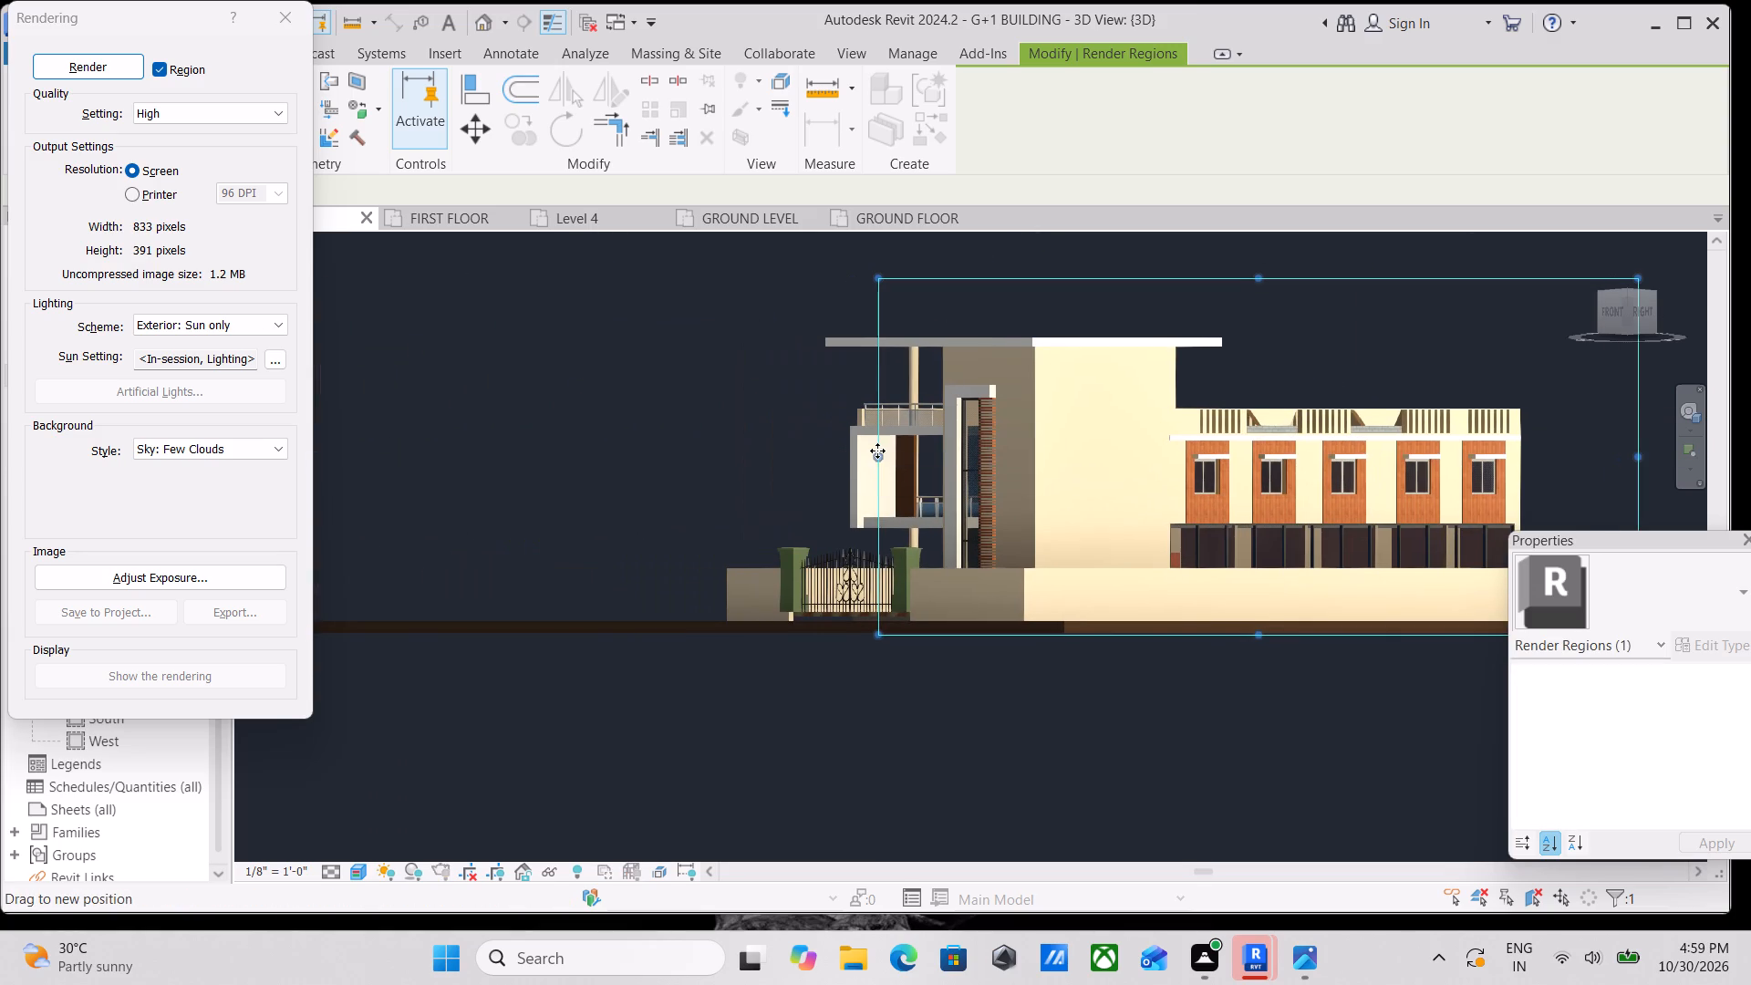
drag(877, 451, 657, 451)
middle_drag(766, 451, 523, 504)
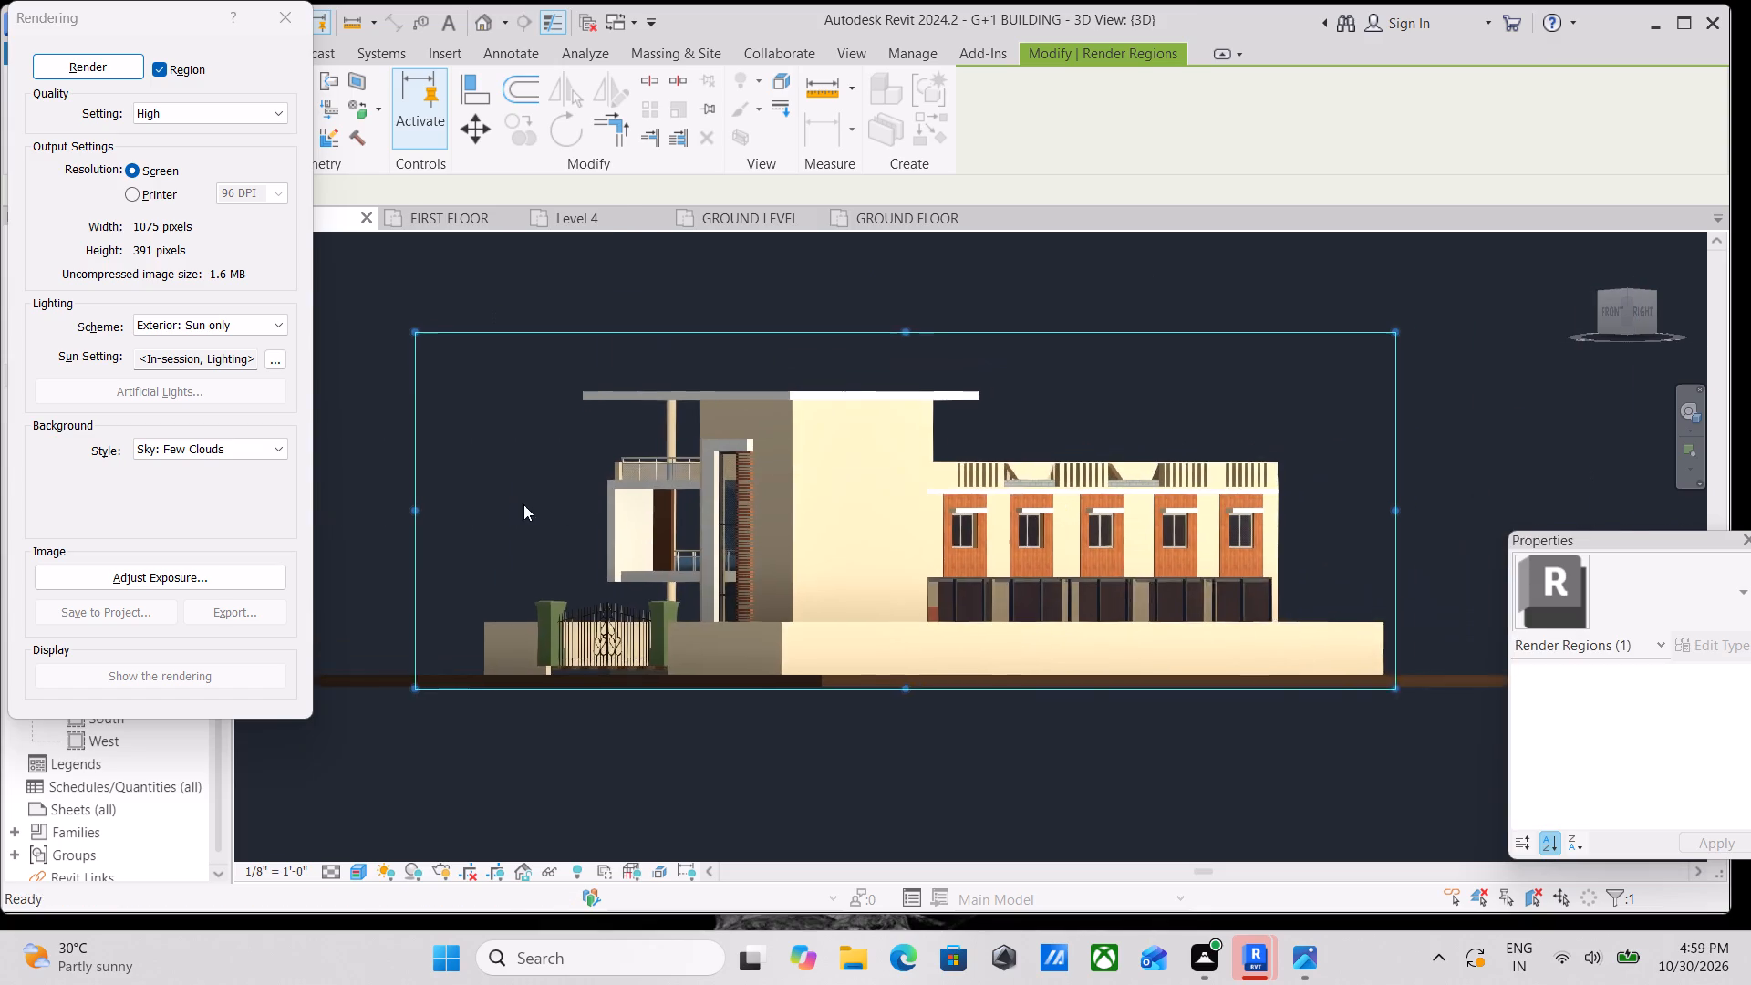
Bring the render region's top edge closer to the roof and start the High-quality render at about 1421 x 473 pixels.
drag(901, 333, 901, 355)
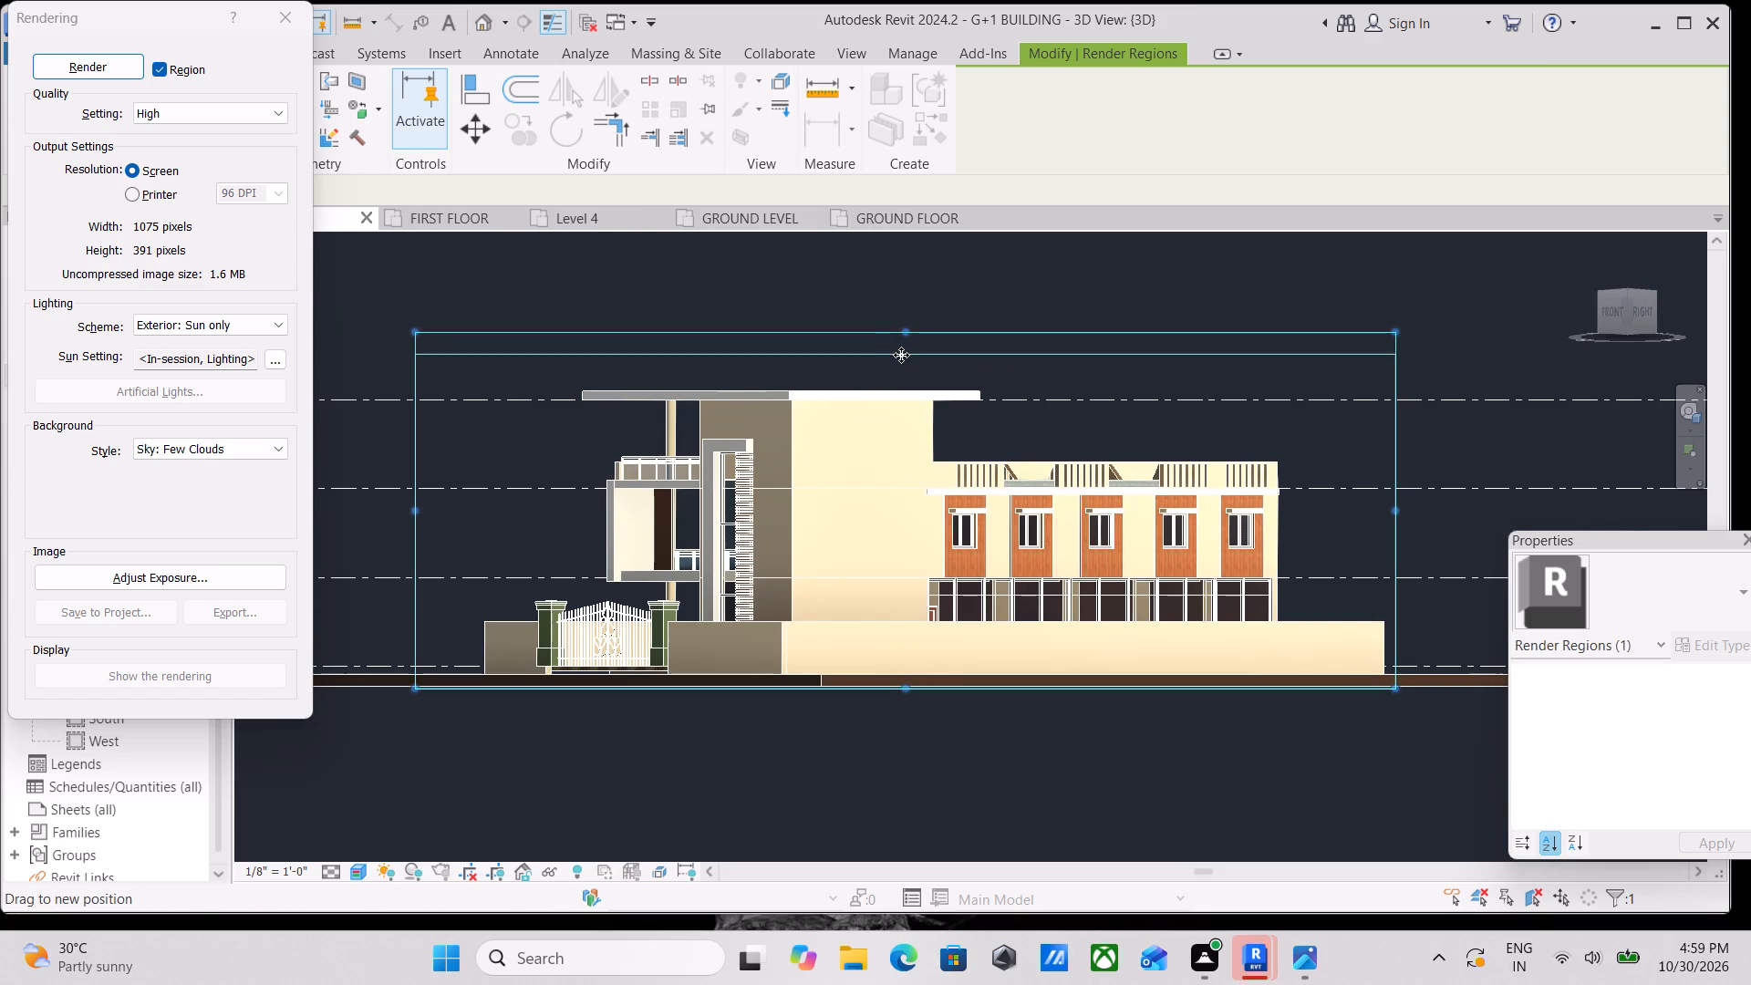
drag(901, 355, 902, 363)
scroll(897, 377, up, 2)
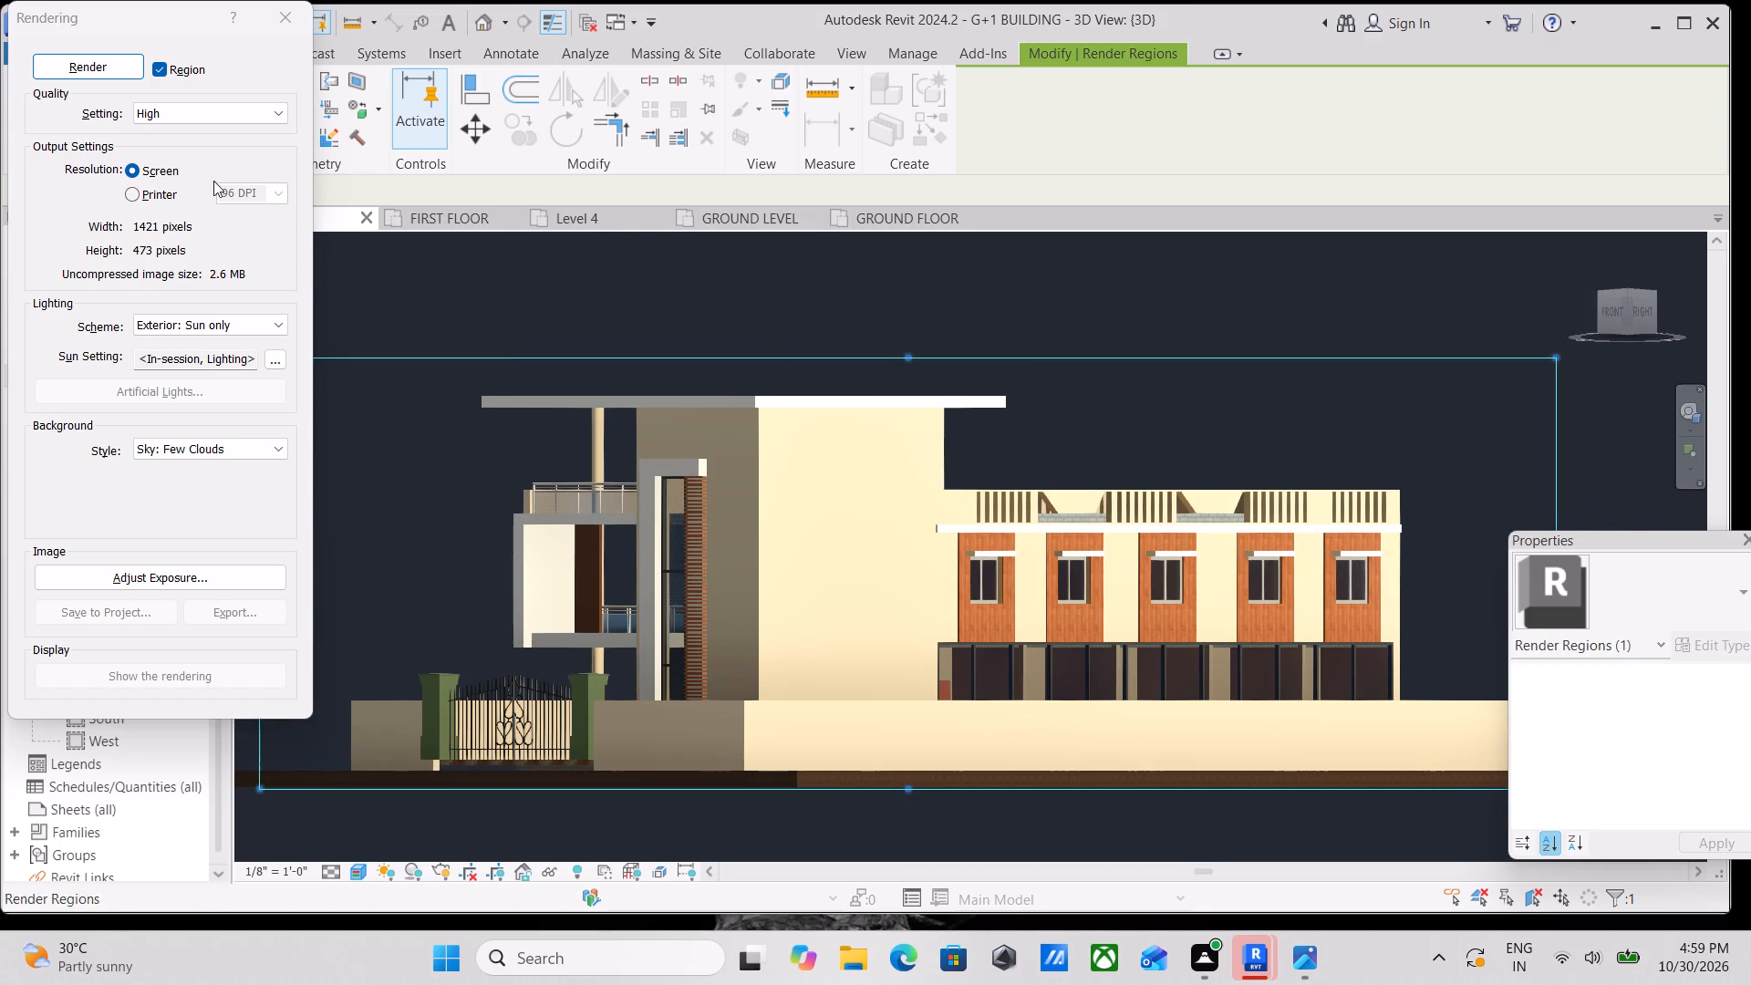
click(109, 70)
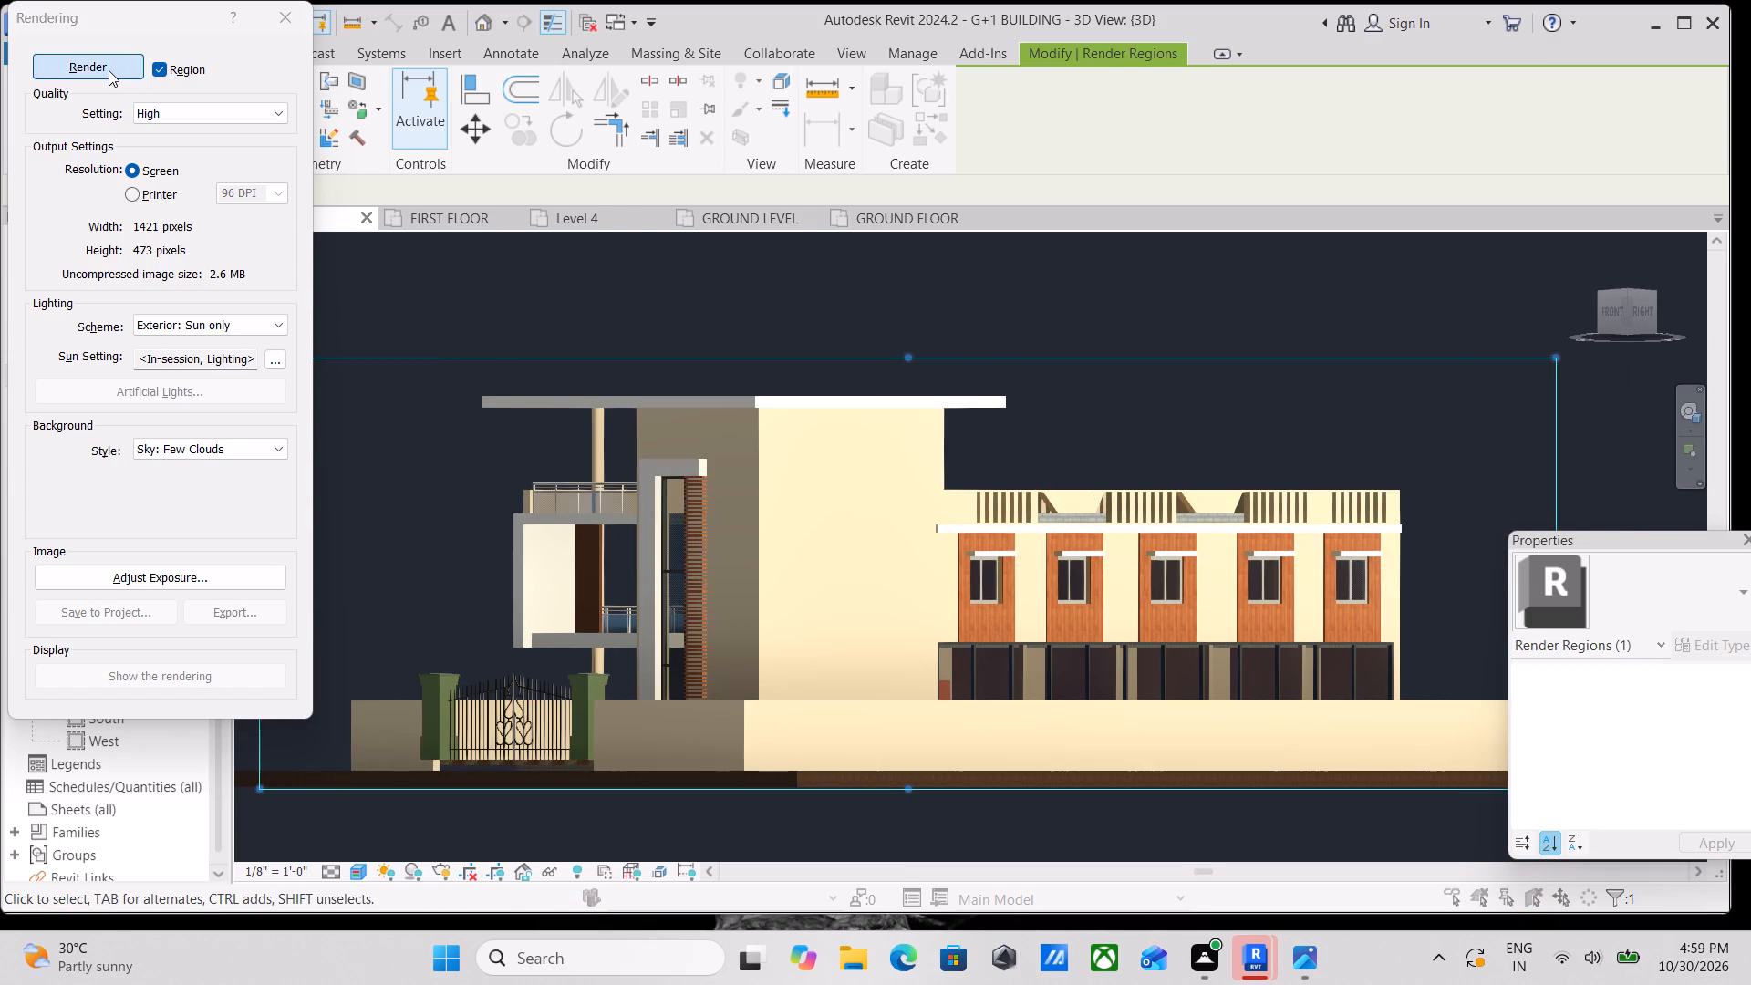
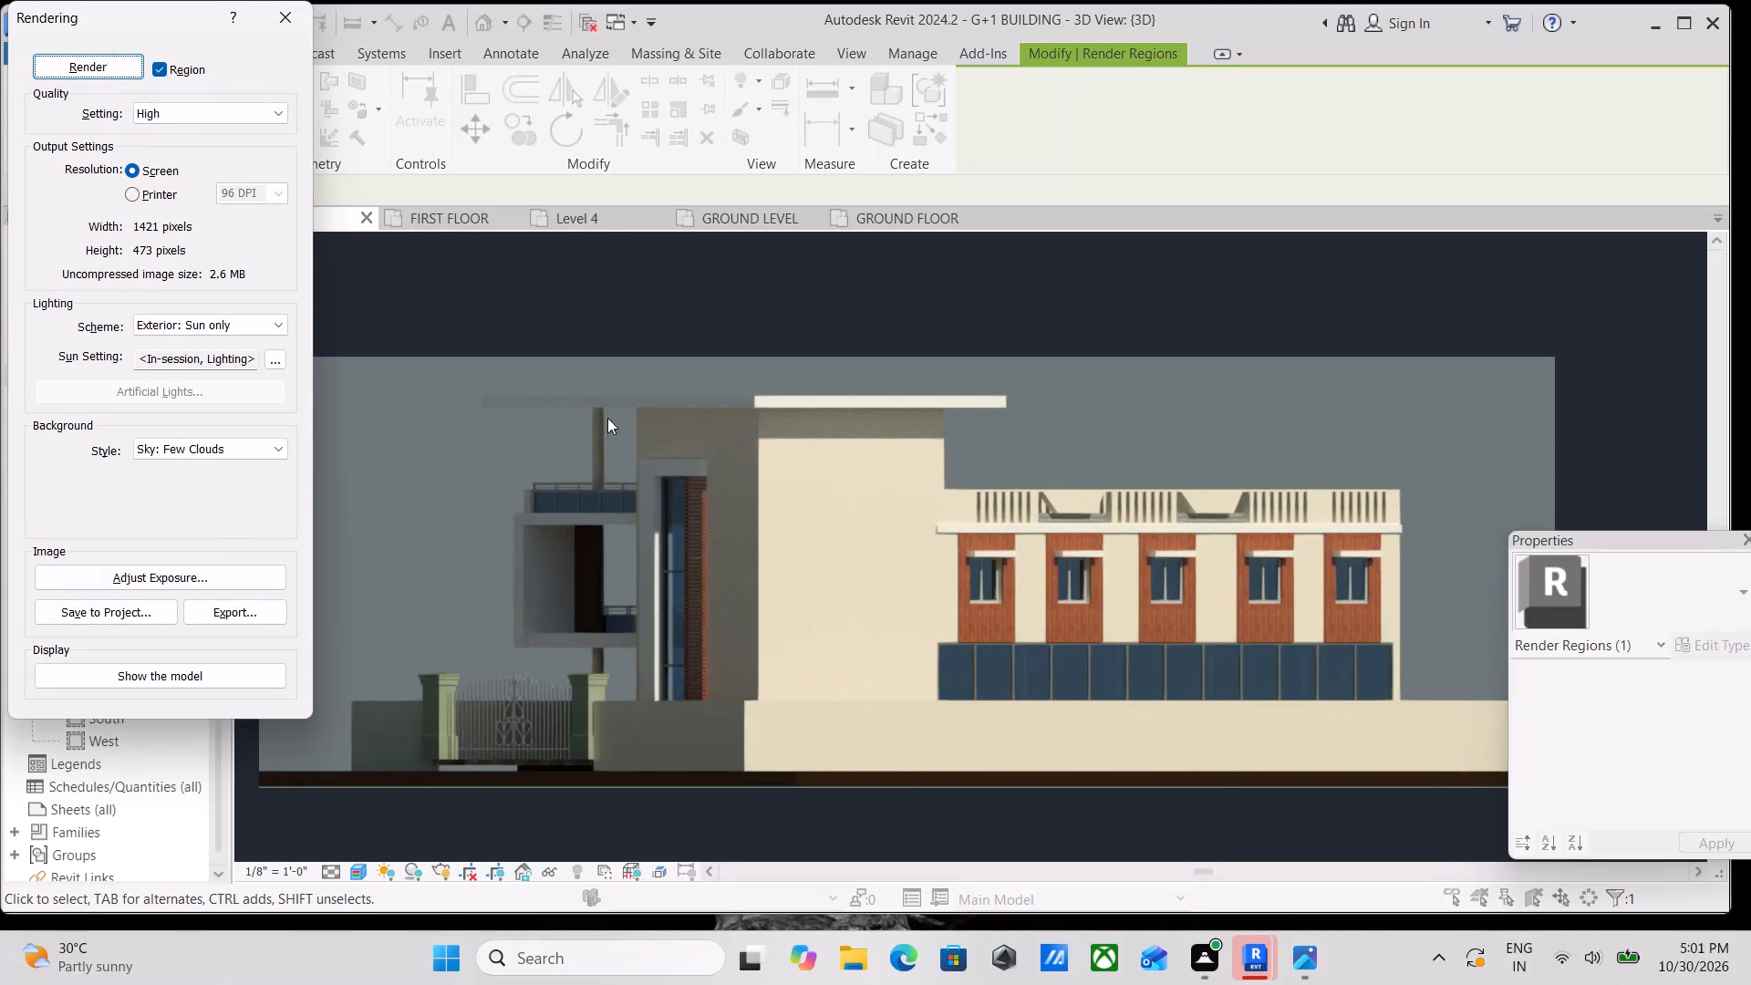
Capture a screen snip of the whole rendered front-right corner image and close the rendering settings.
scroll(751, 399, down, 3)
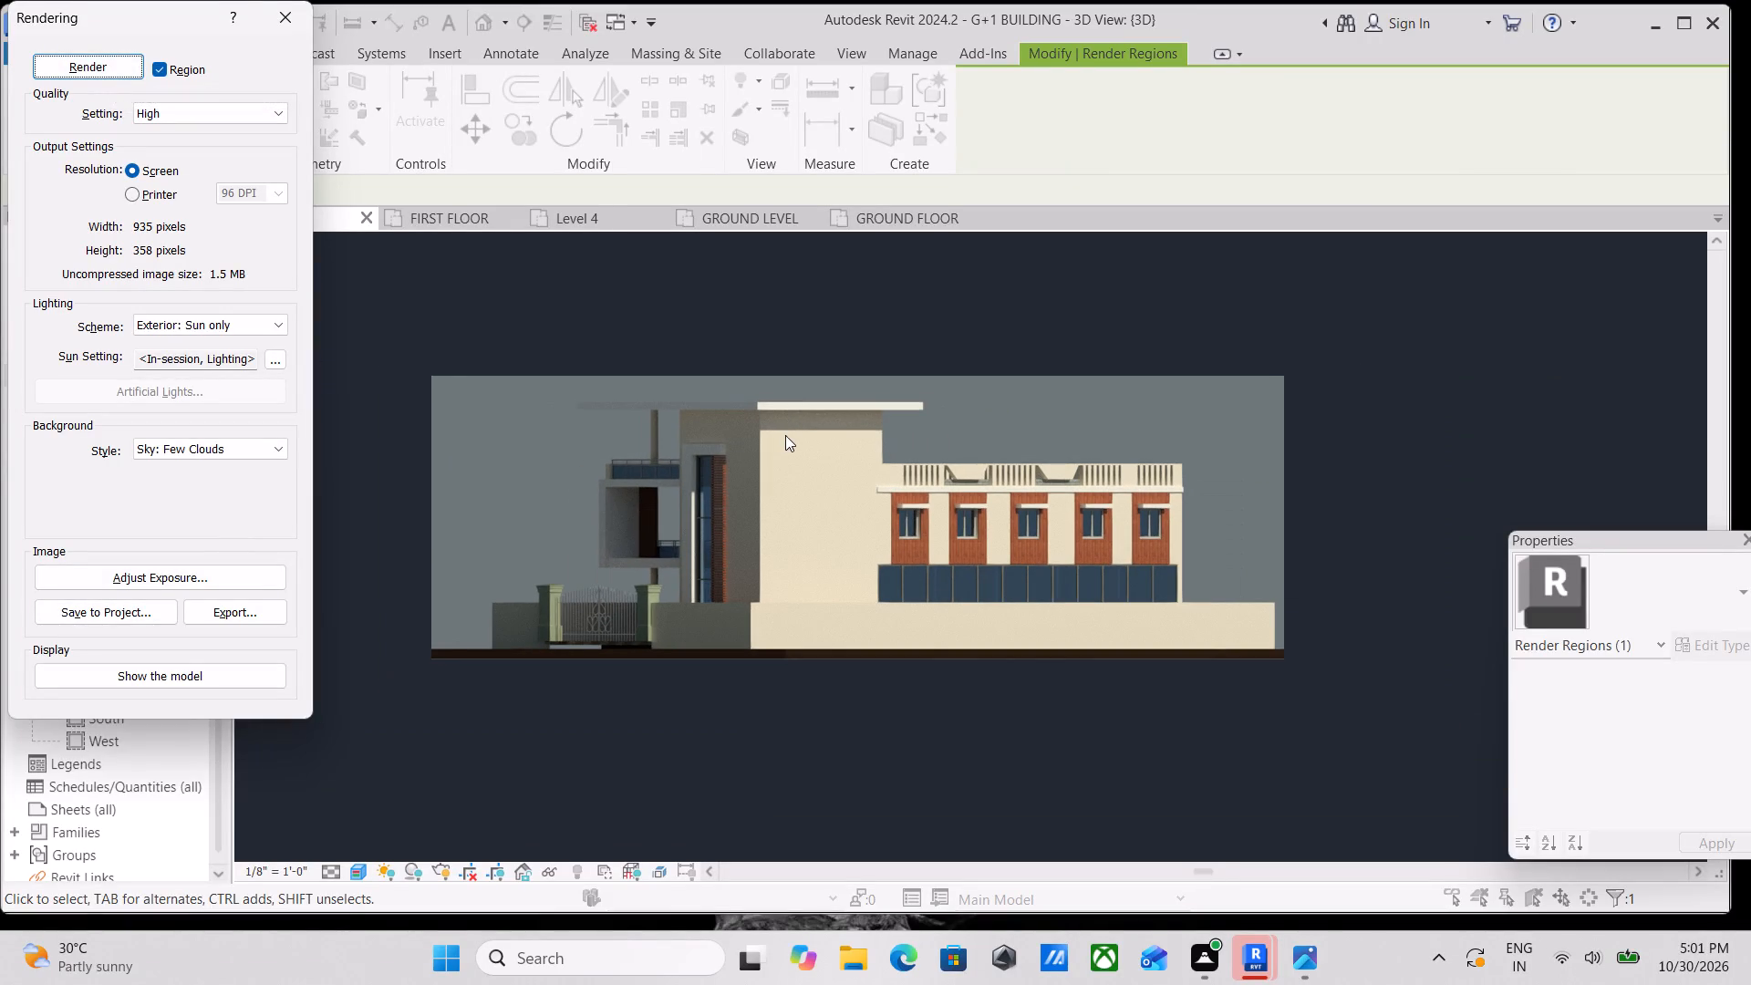
middle_drag(794, 437, 821, 439)
key(shift+super+s)
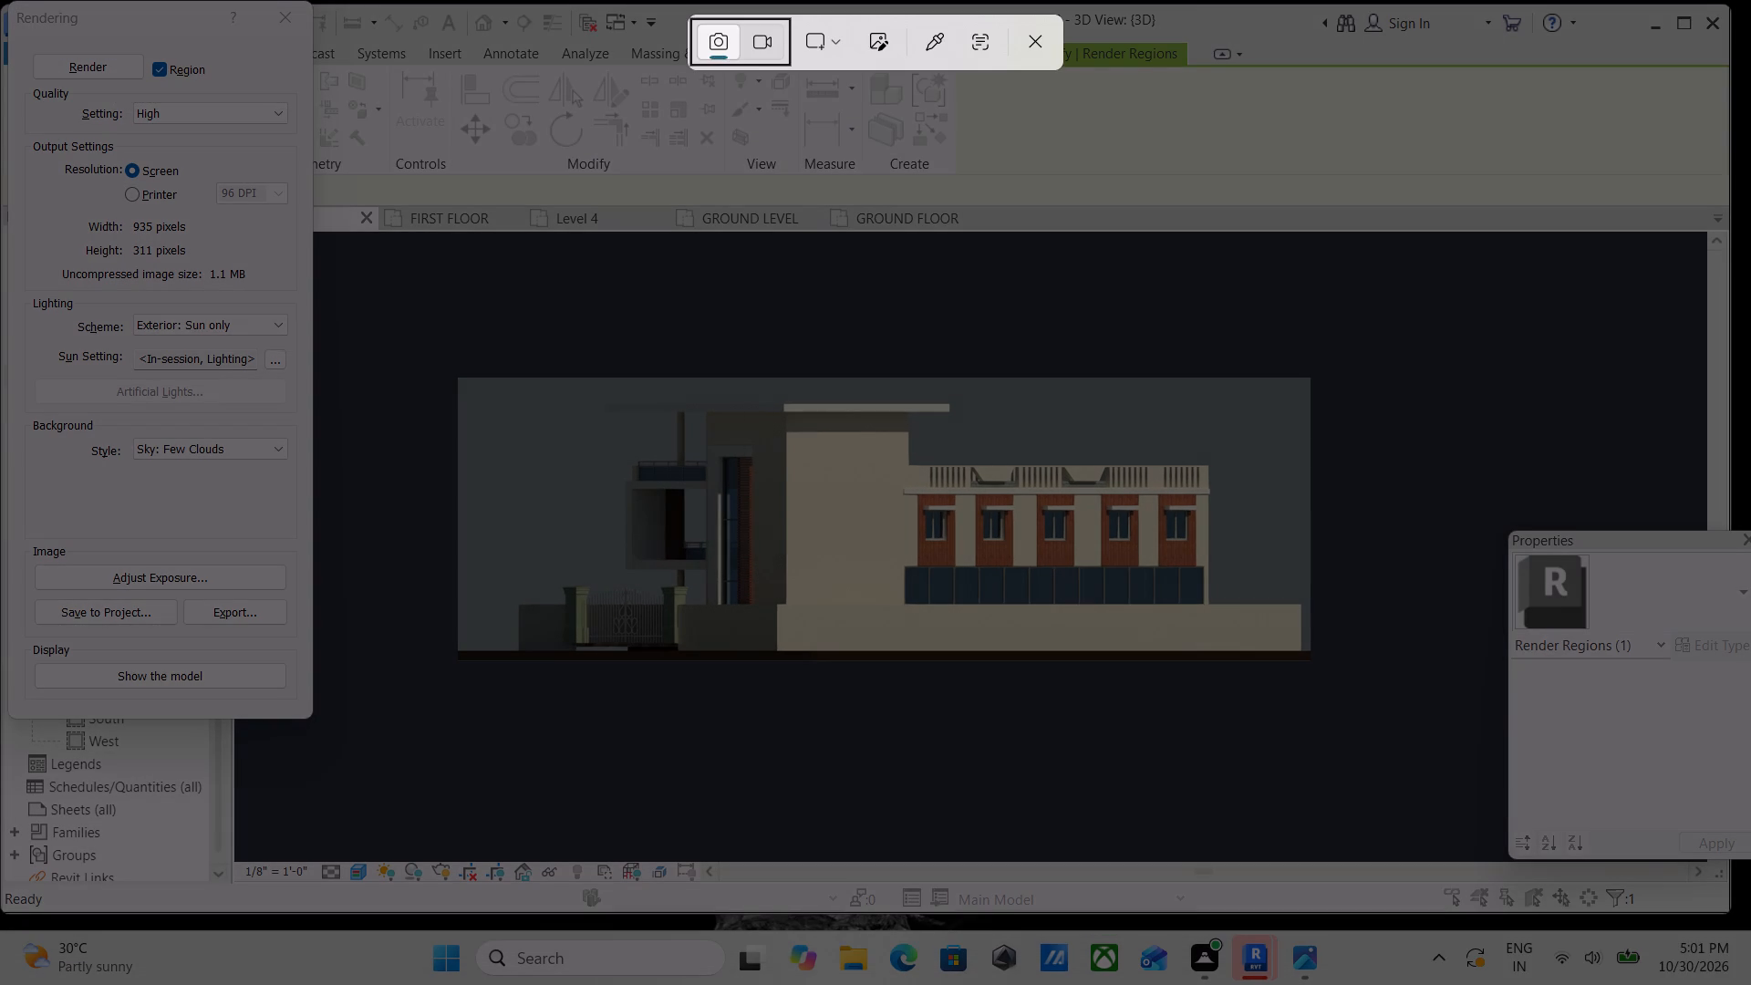
drag(1328, 366, 606, 661)
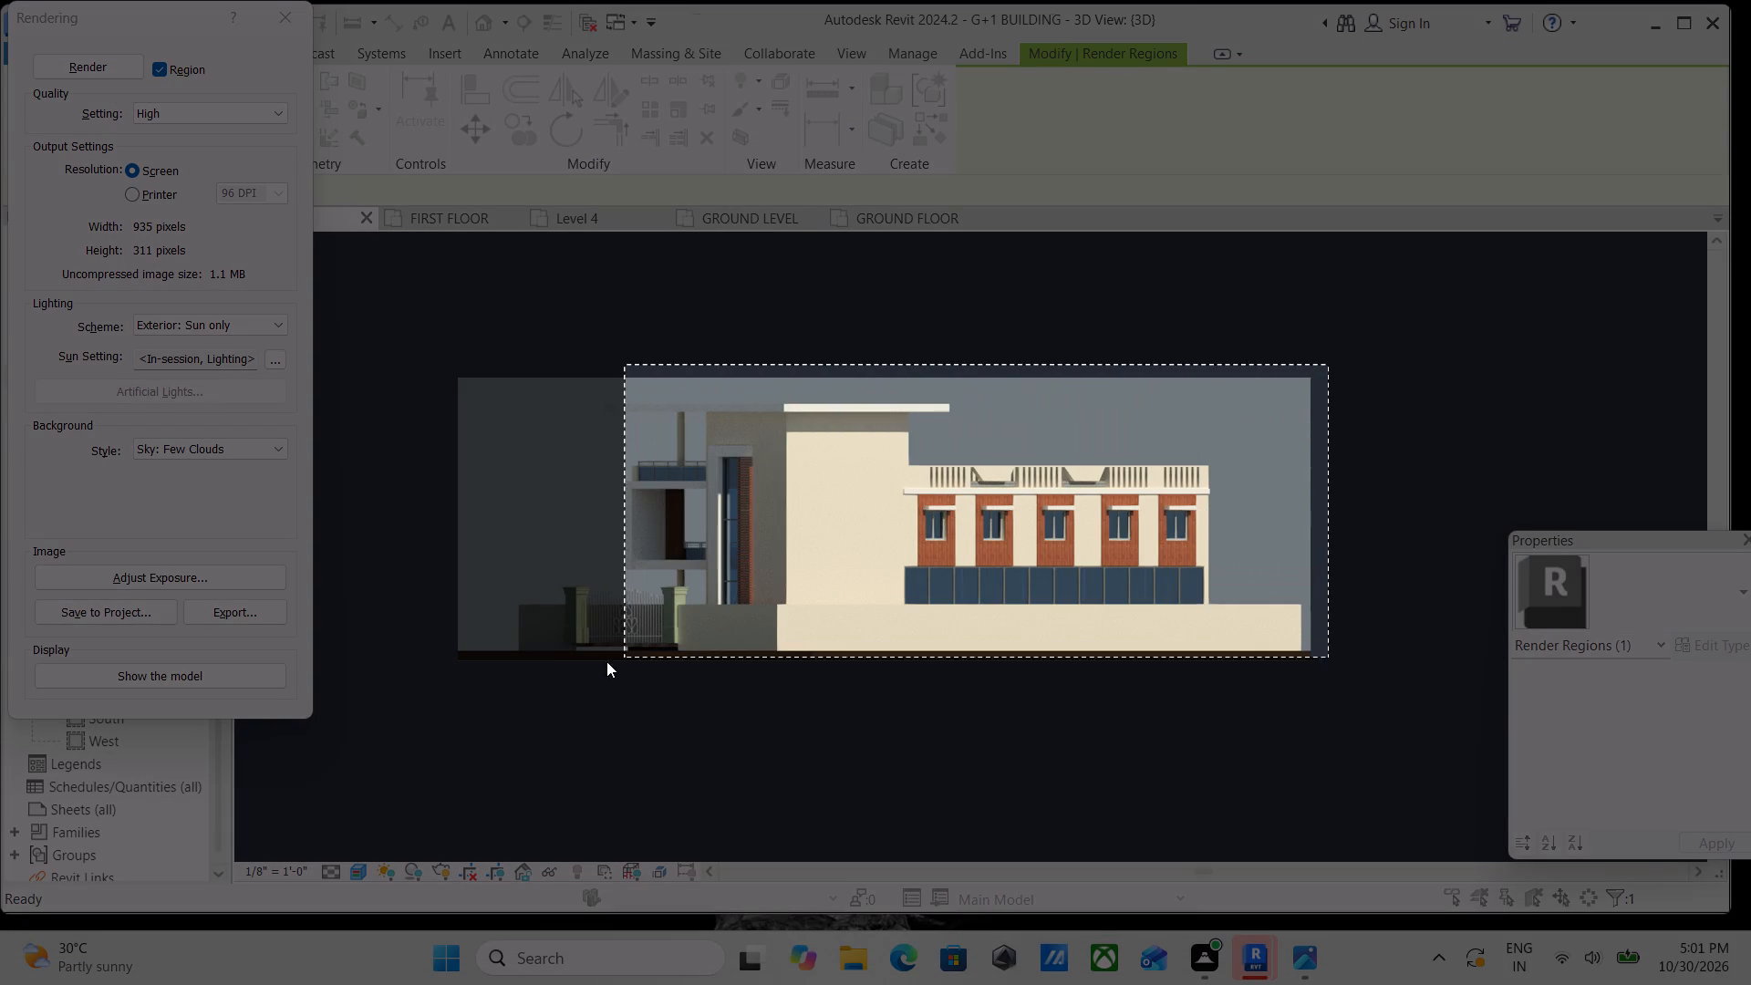
drag(606, 661, 430, 671)
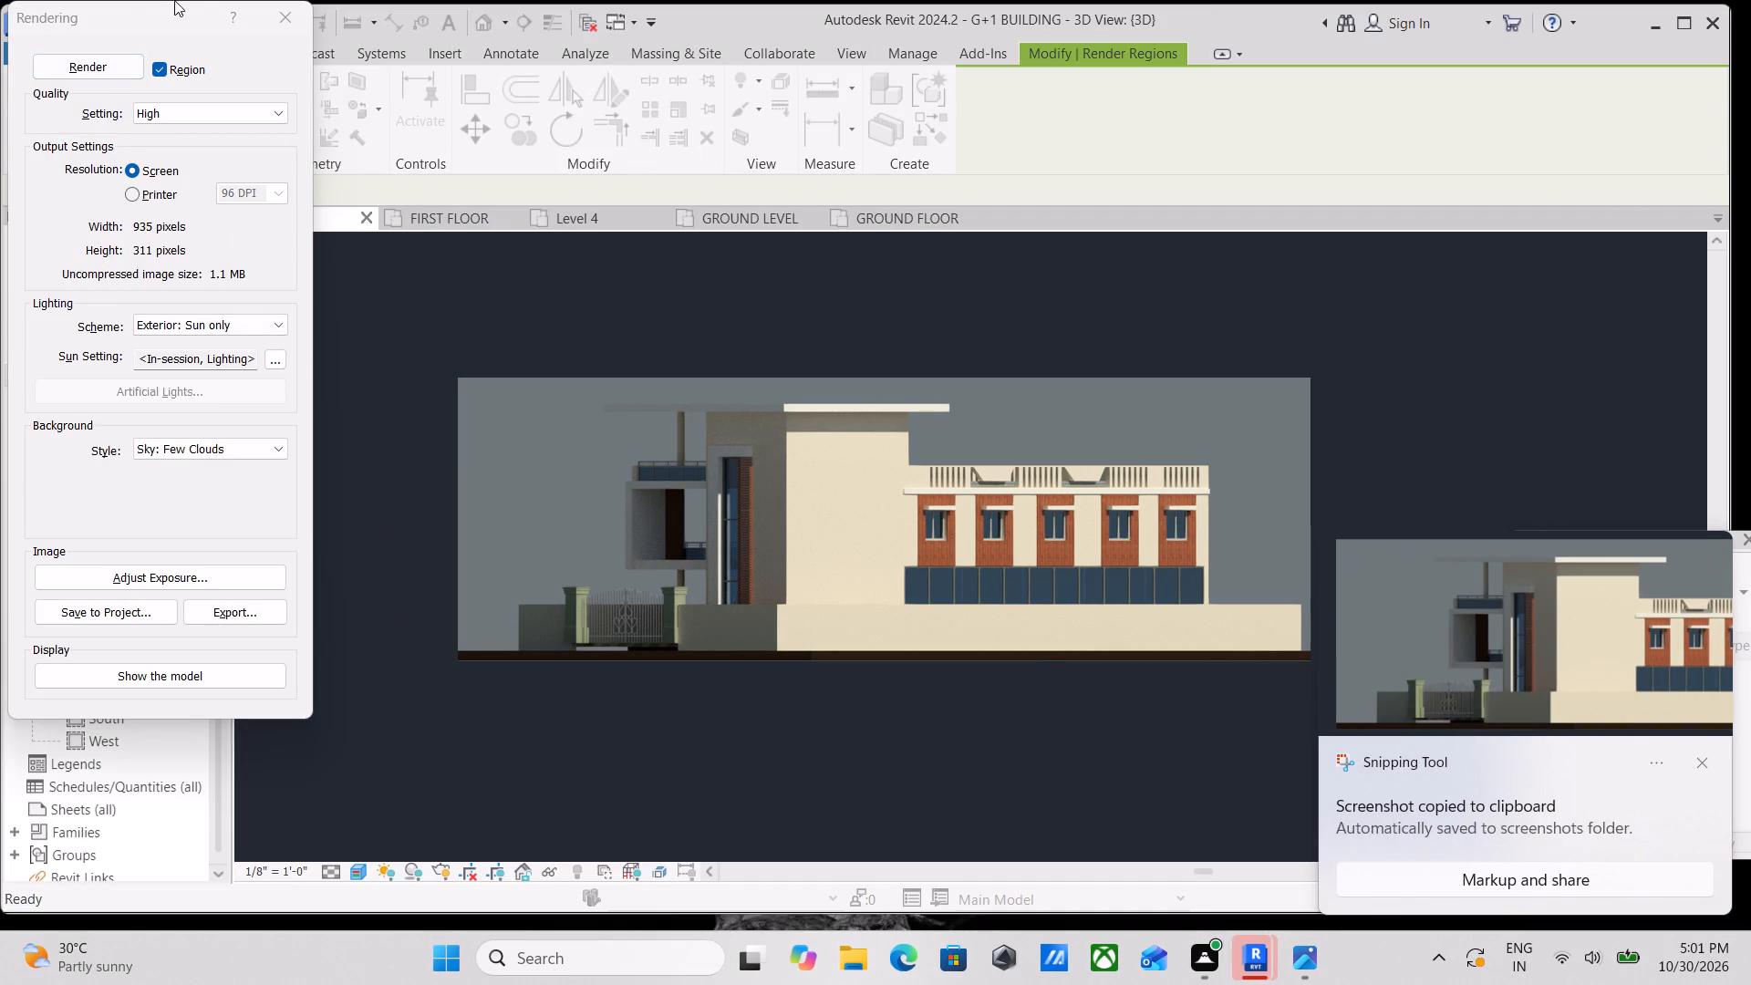
click(292, 16)
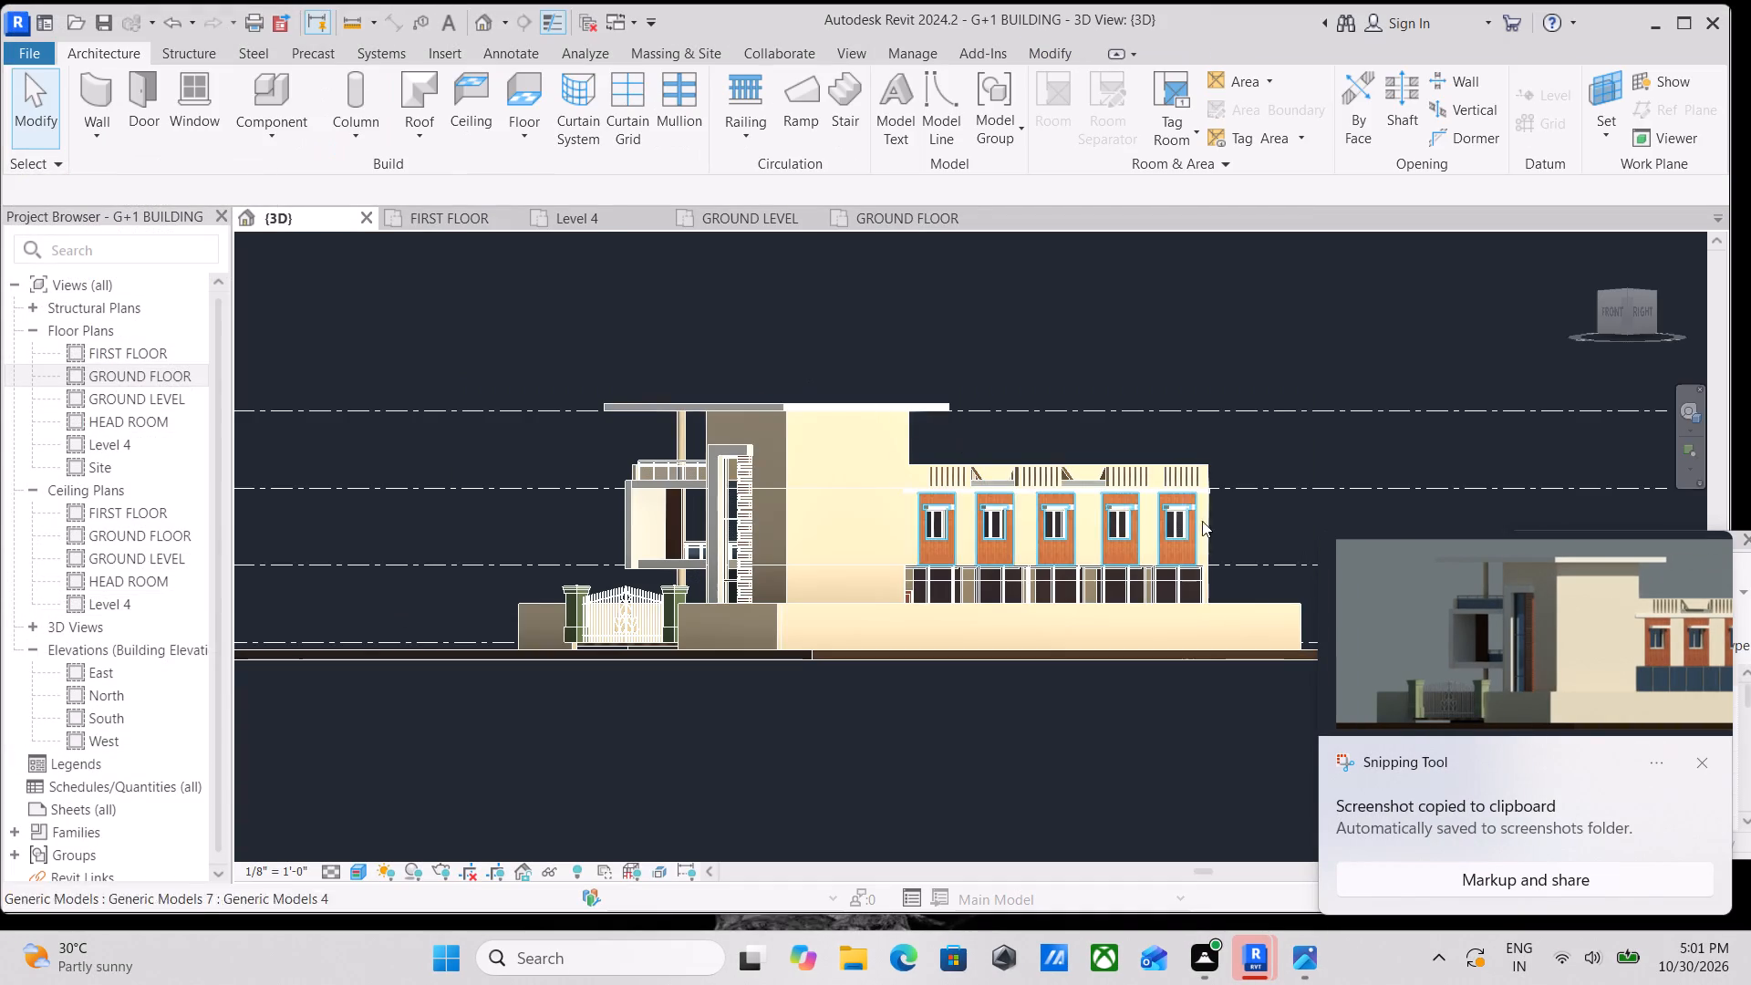
Turn the 3D view to the building's straight right side and frame the whole building with its boundary wall.
click(1659, 313)
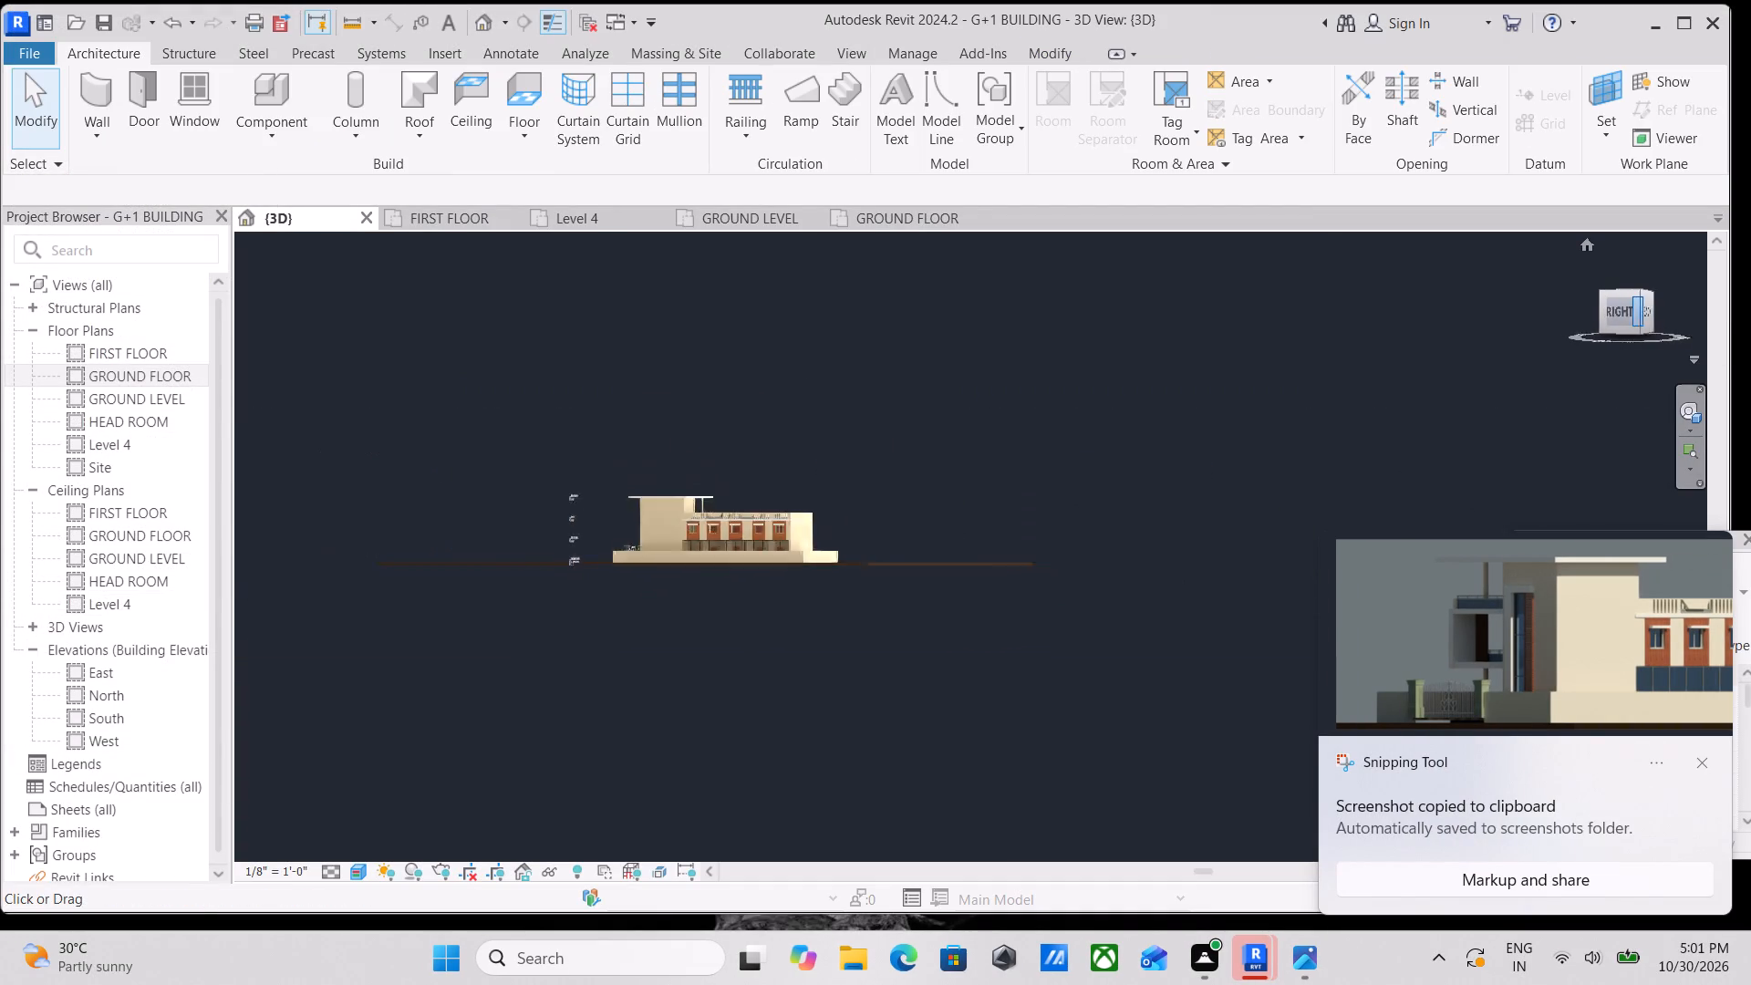
click(1611, 315)
scroll(1020, 540, up, 3)
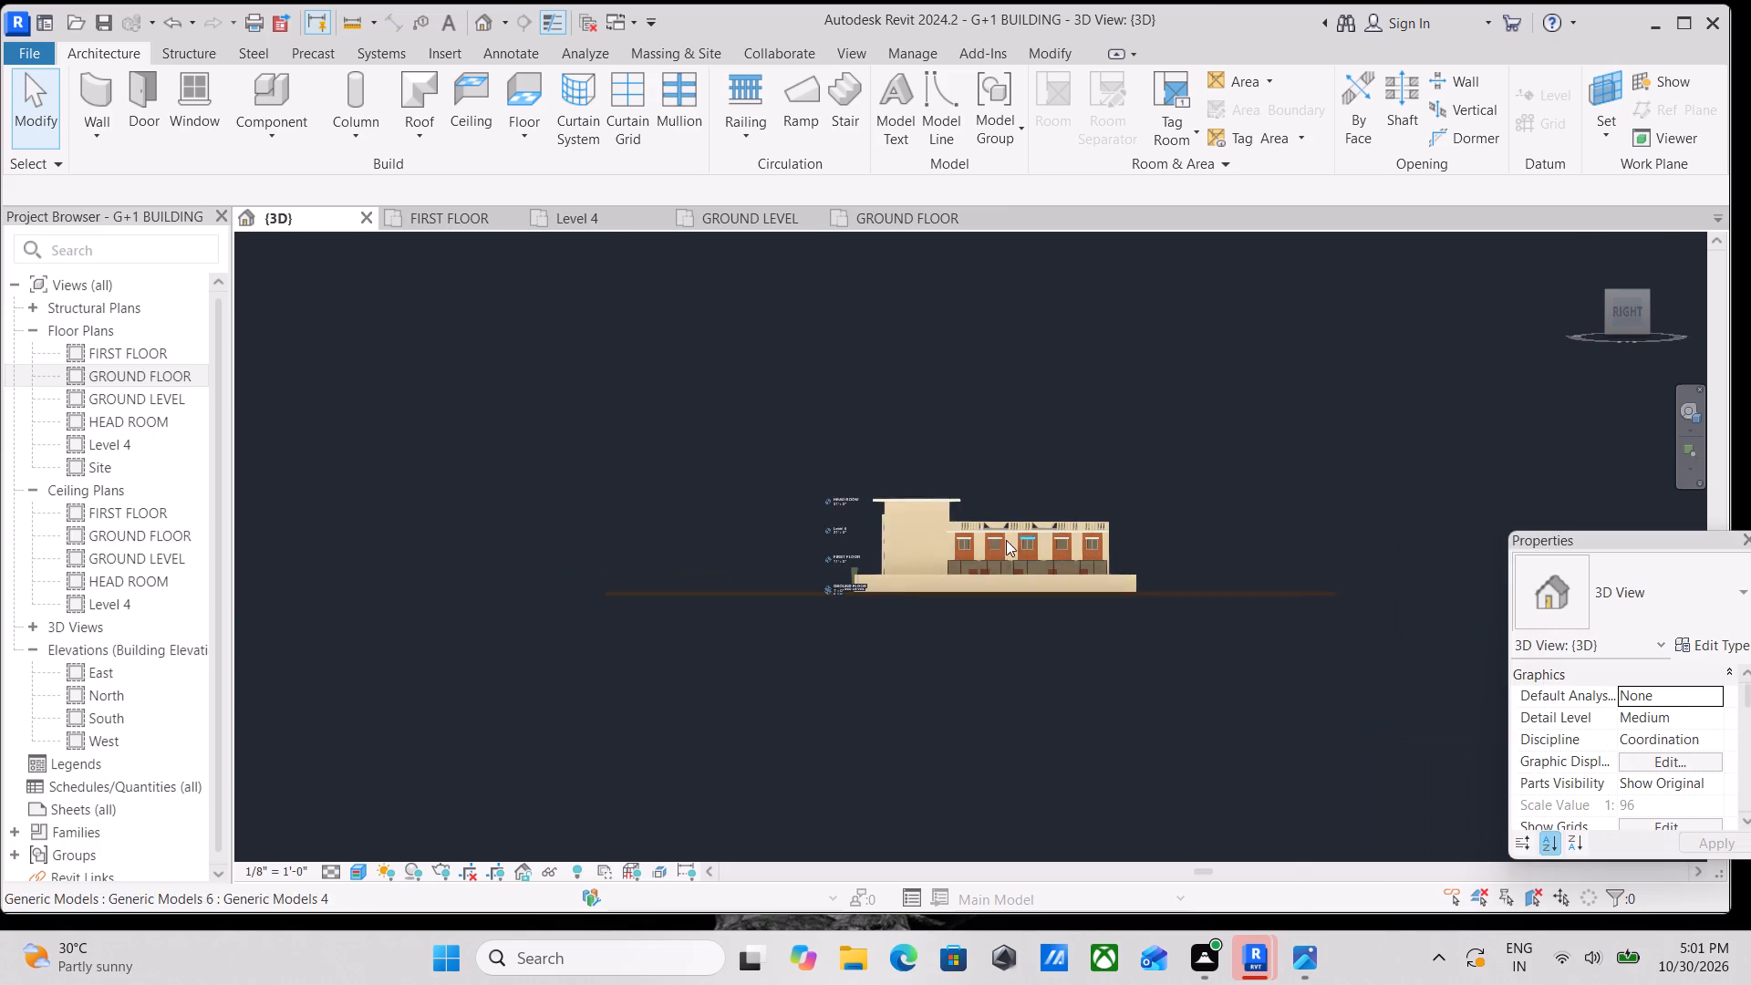
scroll(1006, 540, up, 9)
middle_drag(1041, 565, 933, 603)
scroll(1016, 578, up, 1)
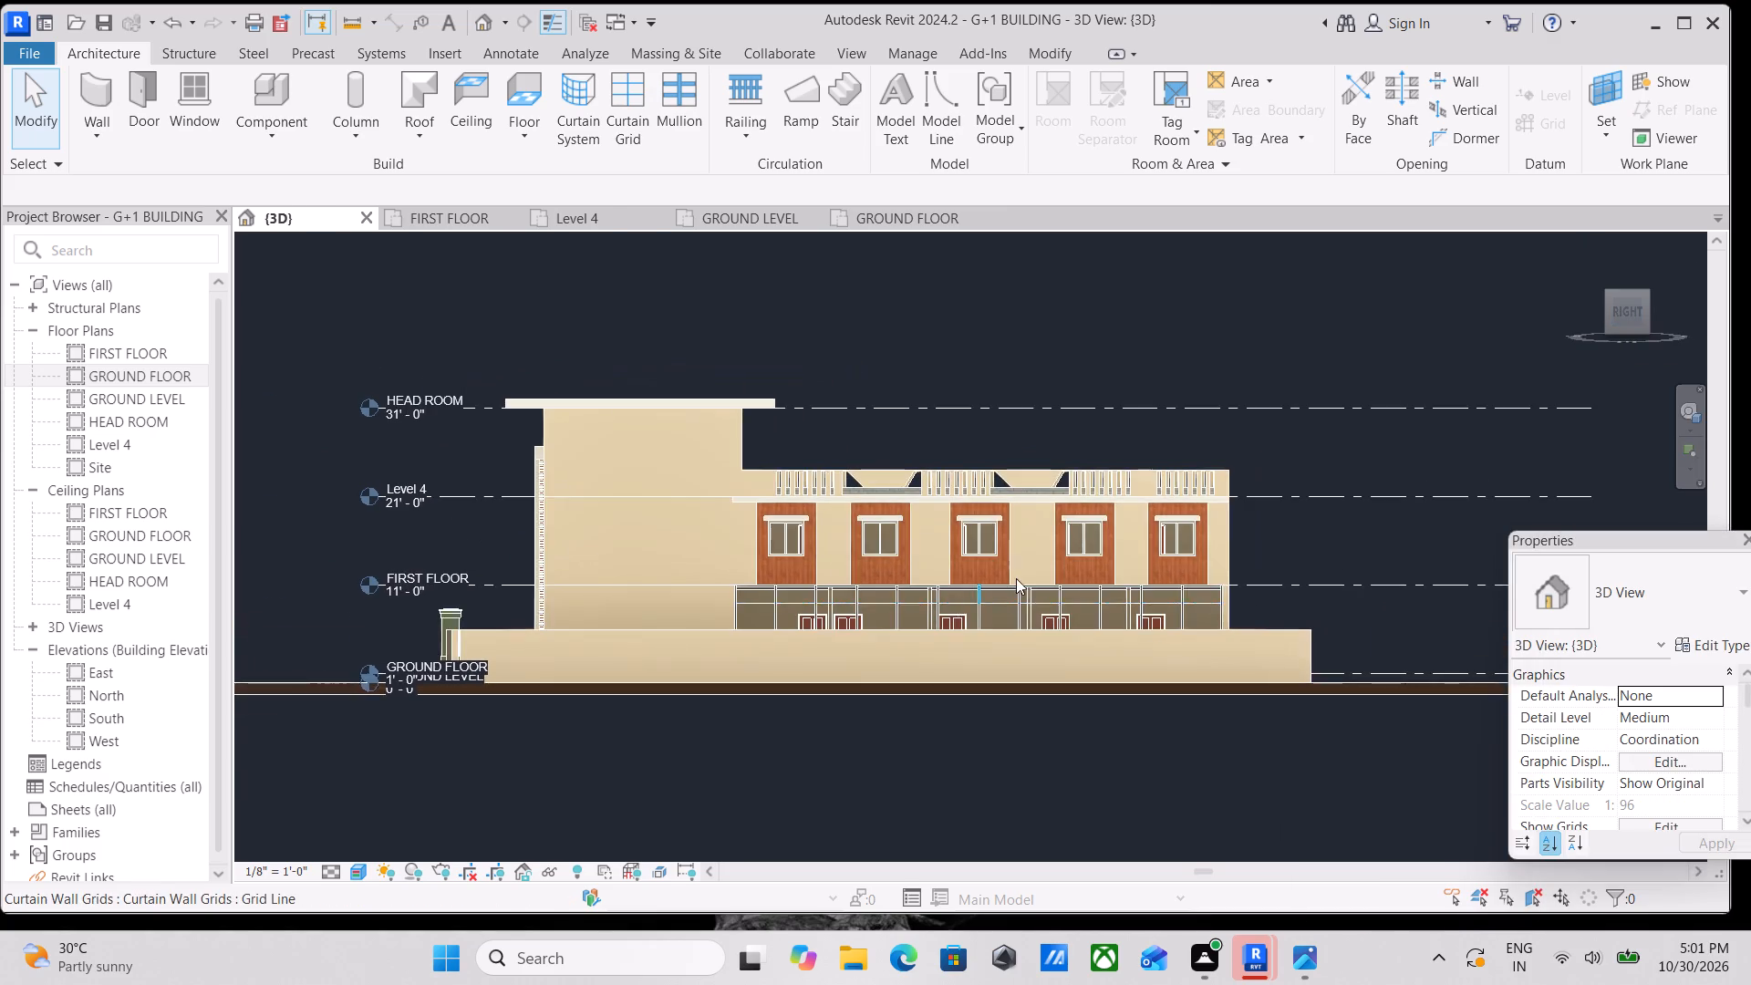
scroll(1016, 578, up, 1)
middle_click(1016, 578)
scroll(1016, 578, down, 2)
middle_click(1016, 578)
scroll(1016, 578, up, 3)
middle_drag(1016, 578, 969, 638)
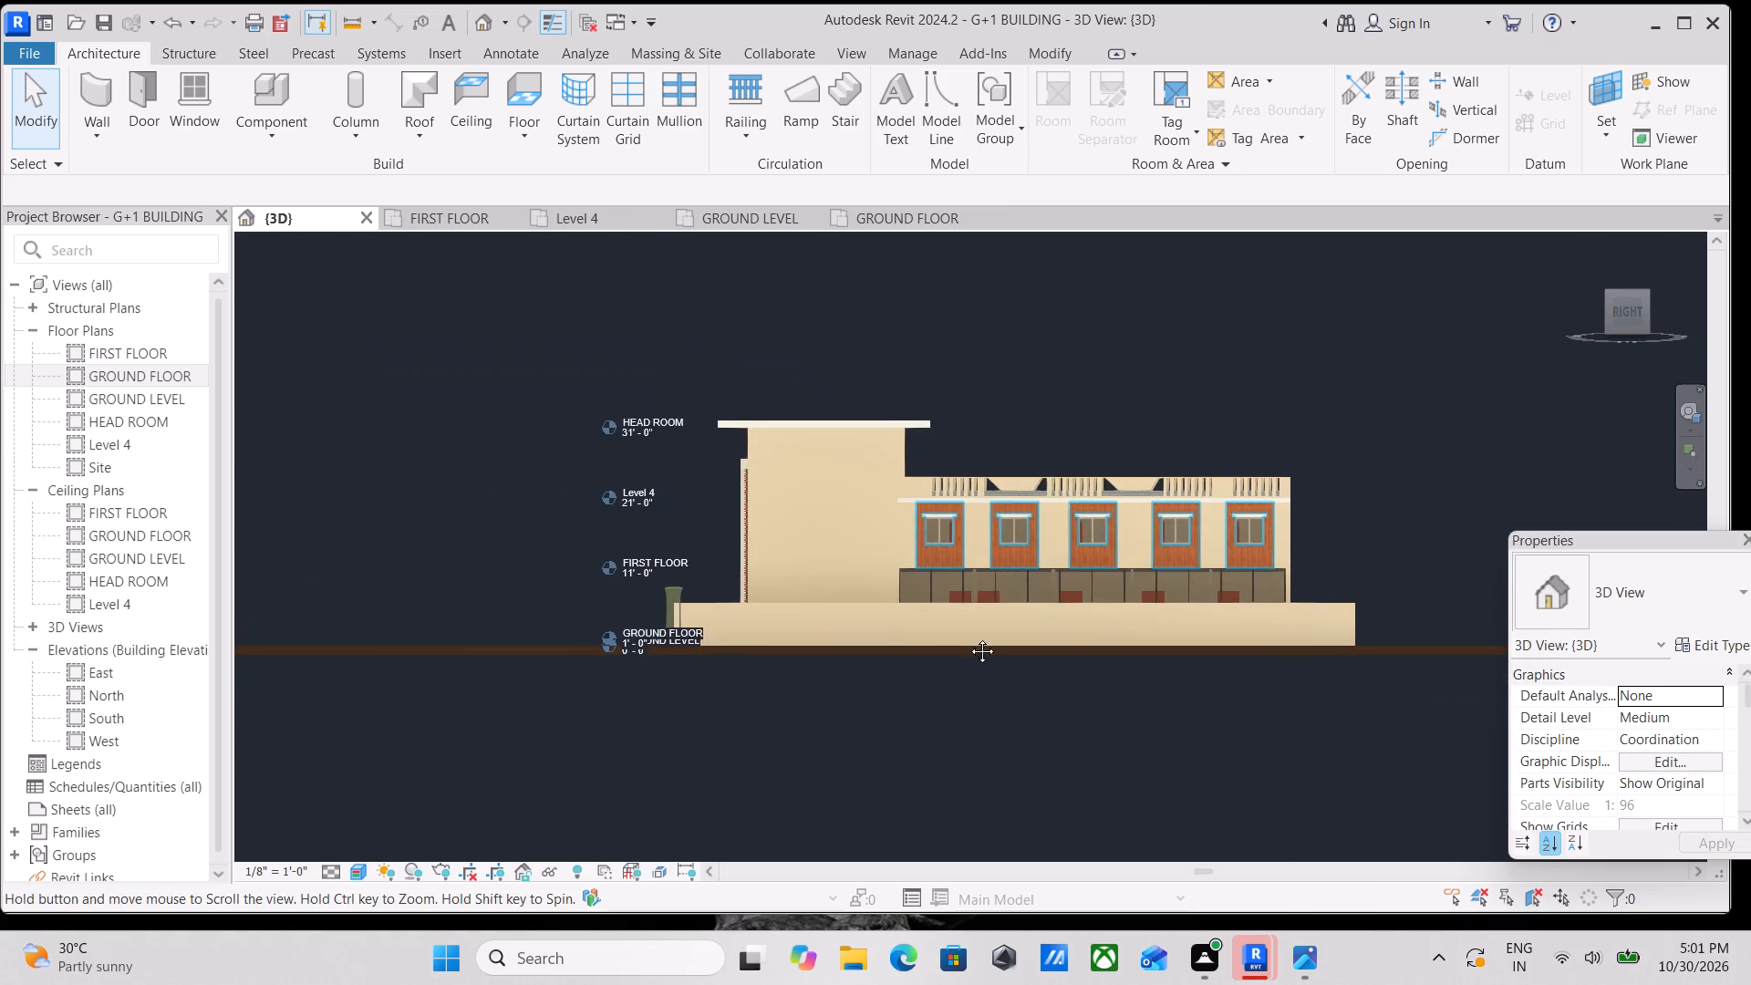
middle_drag(969, 638, 958, 653)
scroll(958, 654, up, 2)
Refit the render region's two side edges around the right elevation, to about 1066 x 375 pixels, and start the High-quality render.
text(rr)
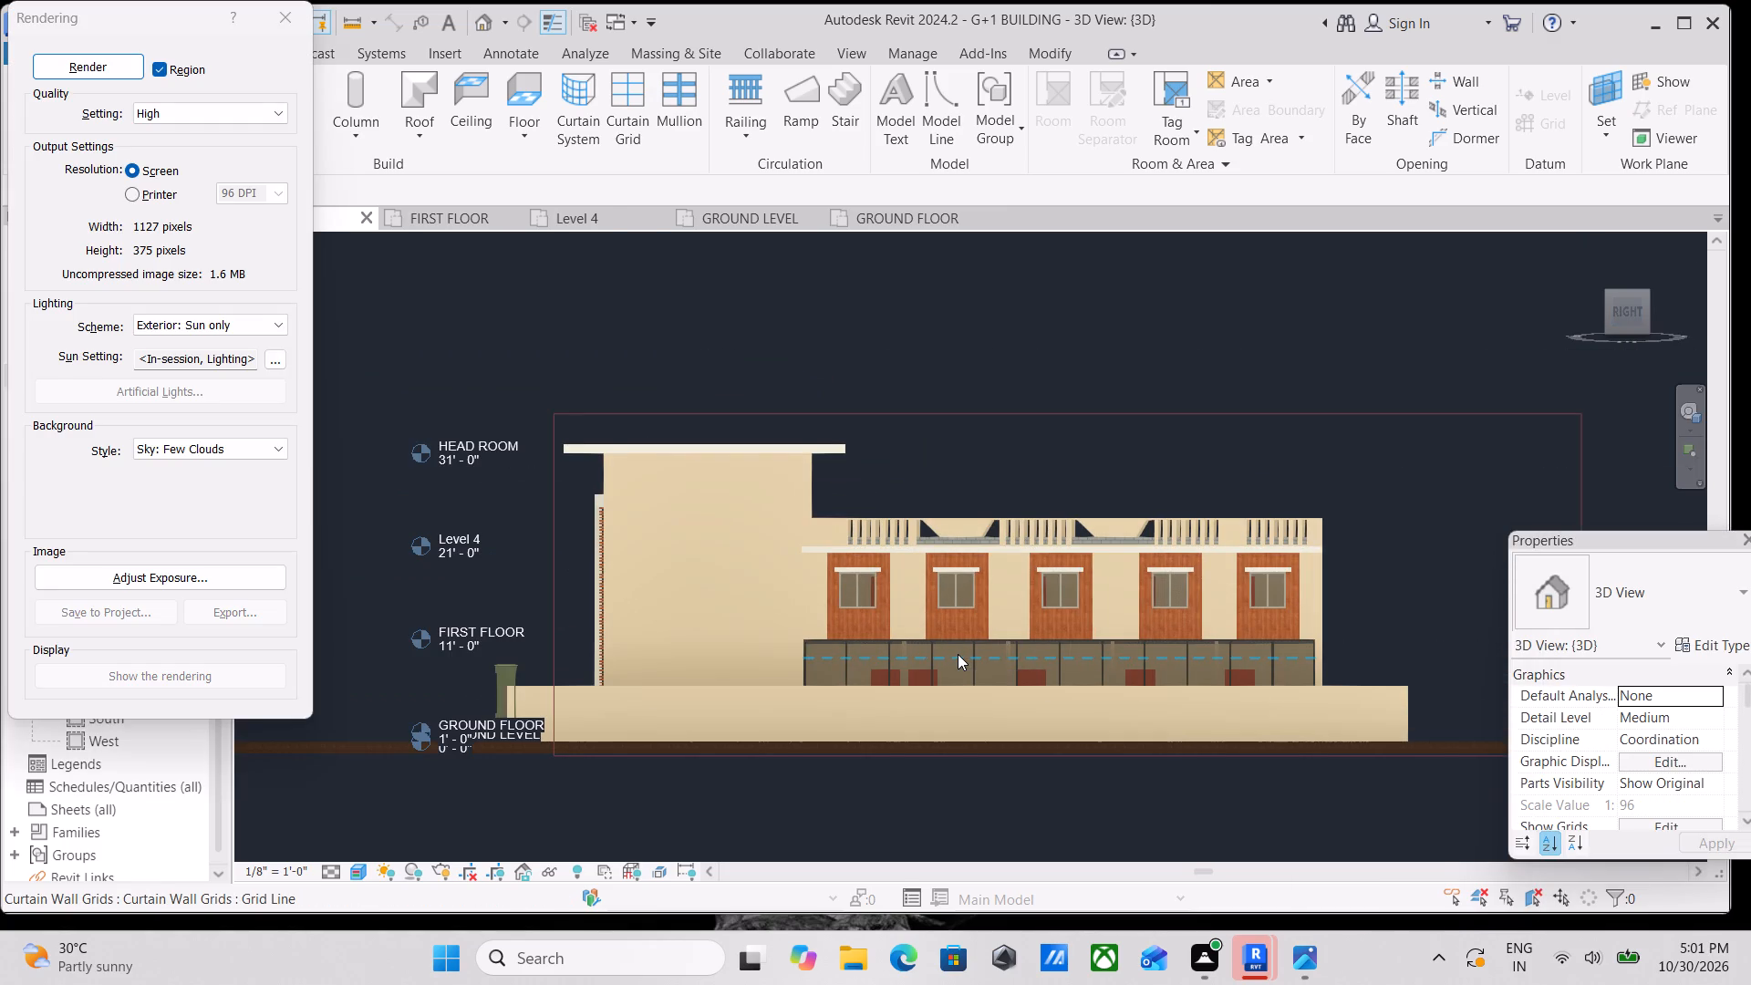
scroll(791, 431, down, 2)
middle_drag(791, 431, 726, 413)
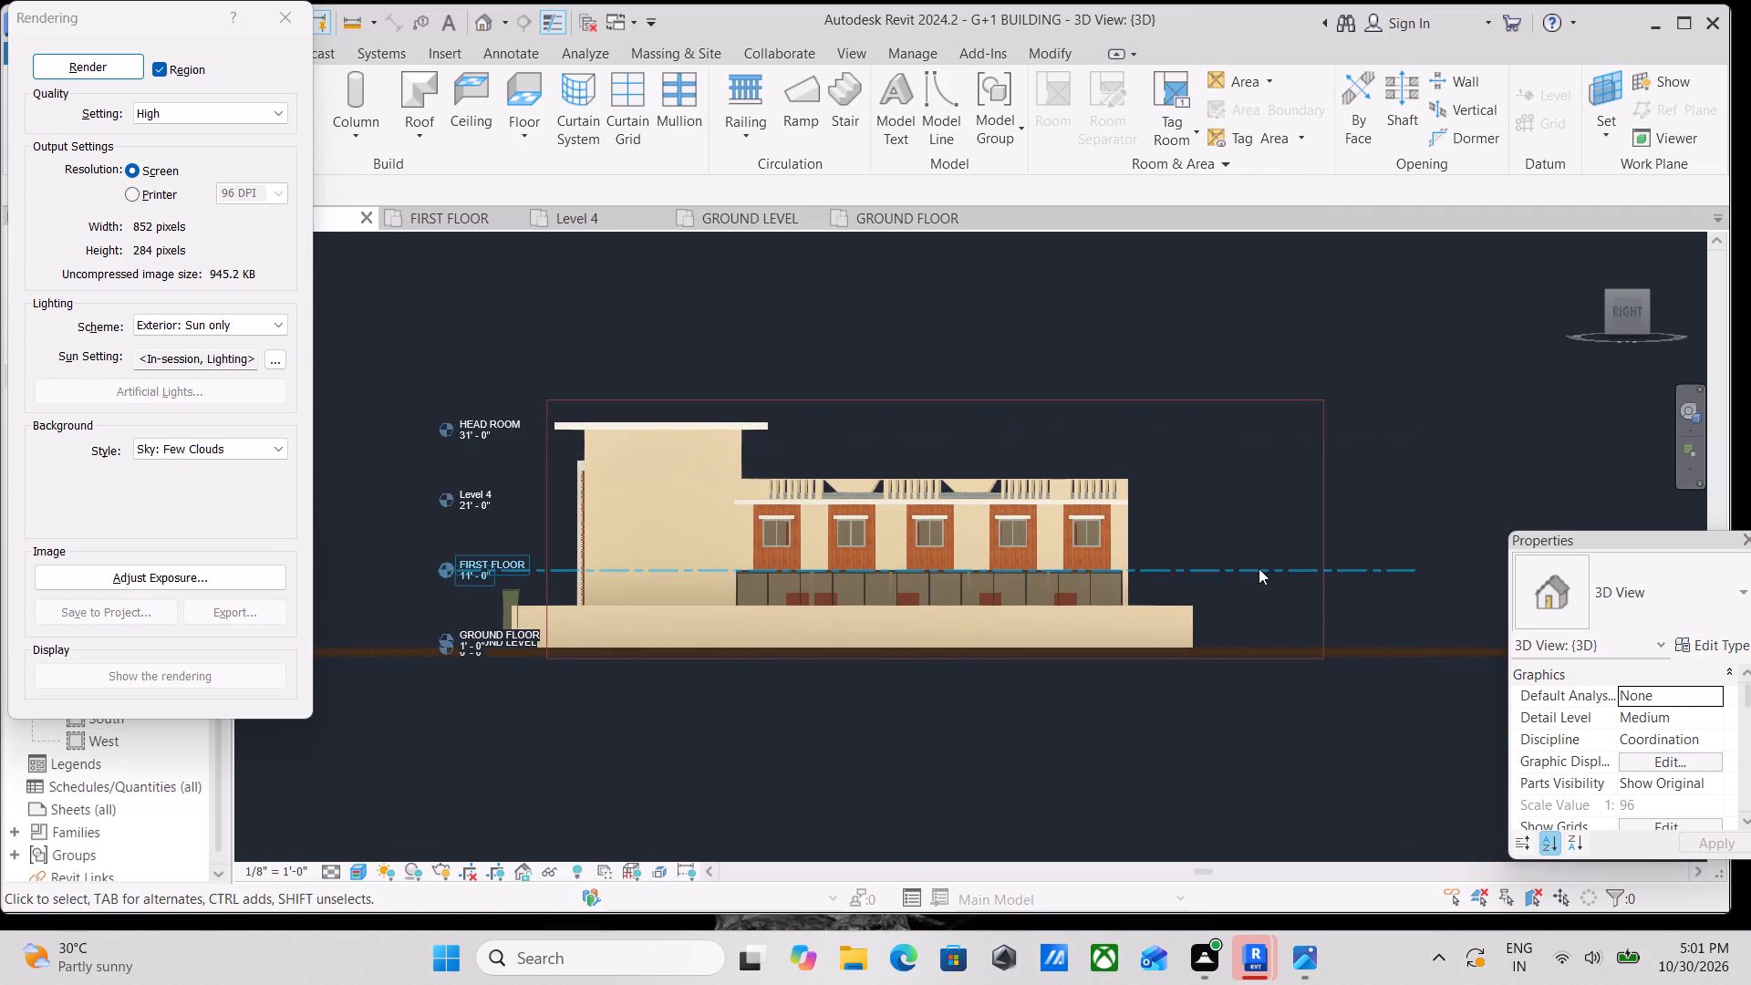
click(1324, 518)
drag(1325, 529, 1196, 544)
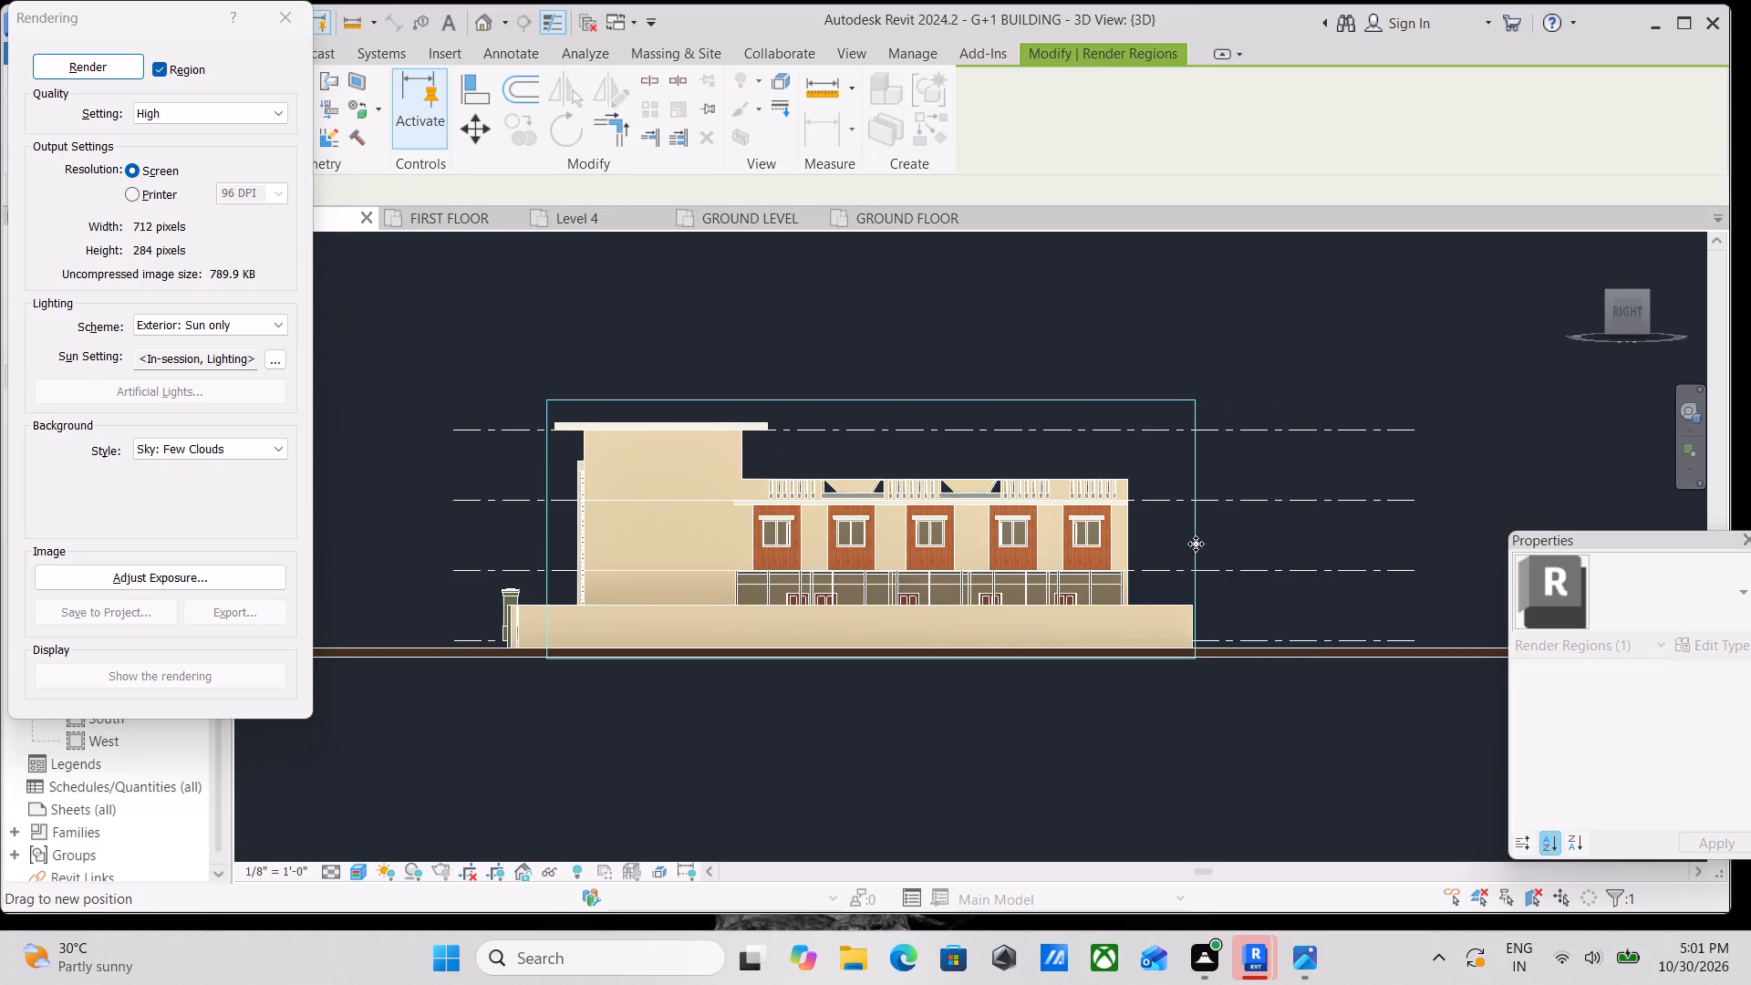
drag(1196, 544, 1217, 549)
scroll(705, 562, up, 2)
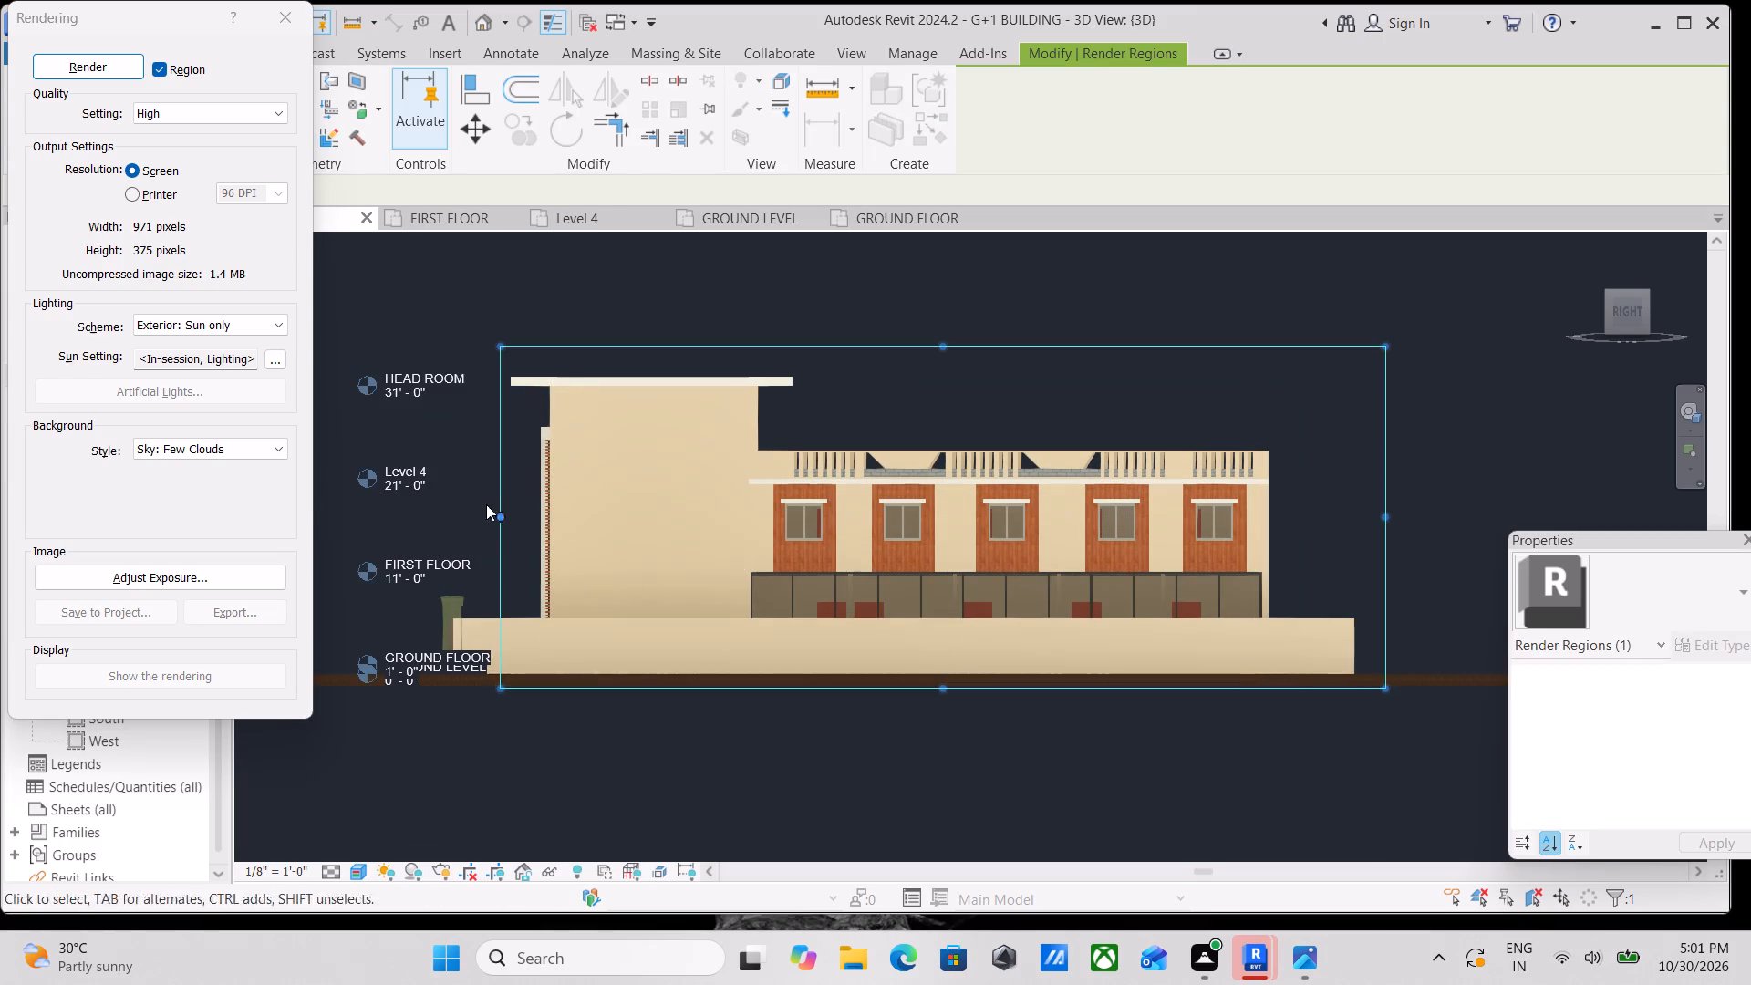
drag(500, 506, 457, 506)
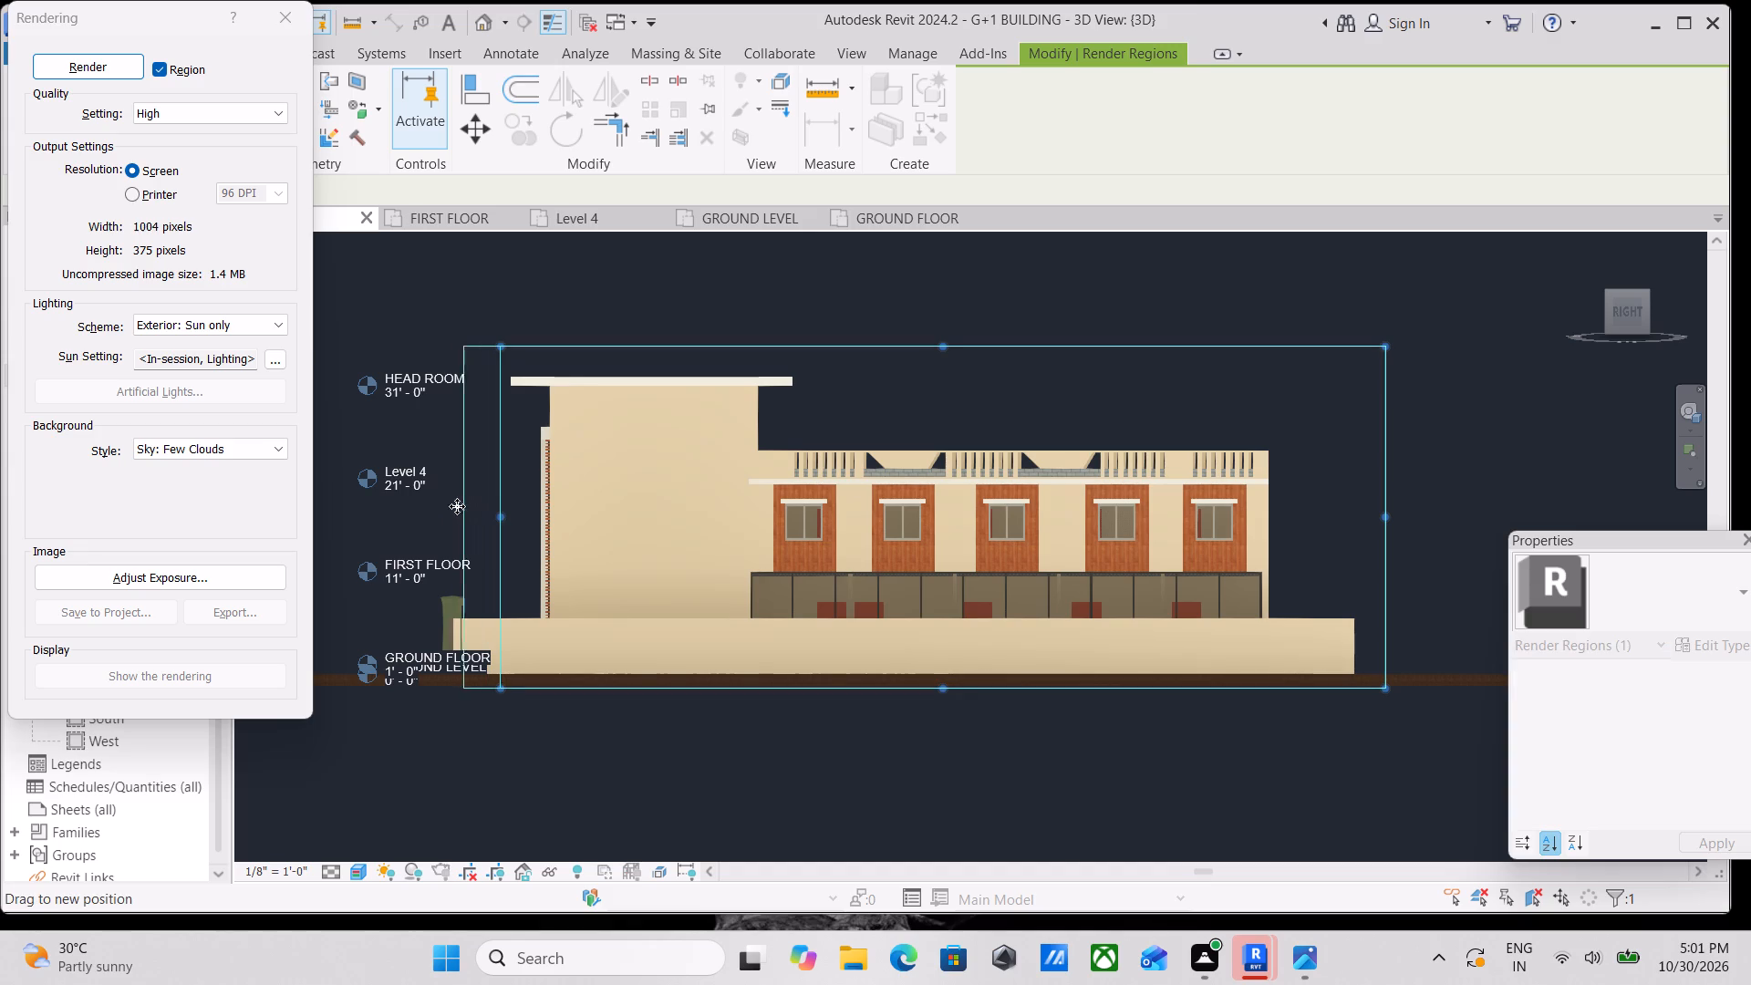
drag(457, 506, 413, 506)
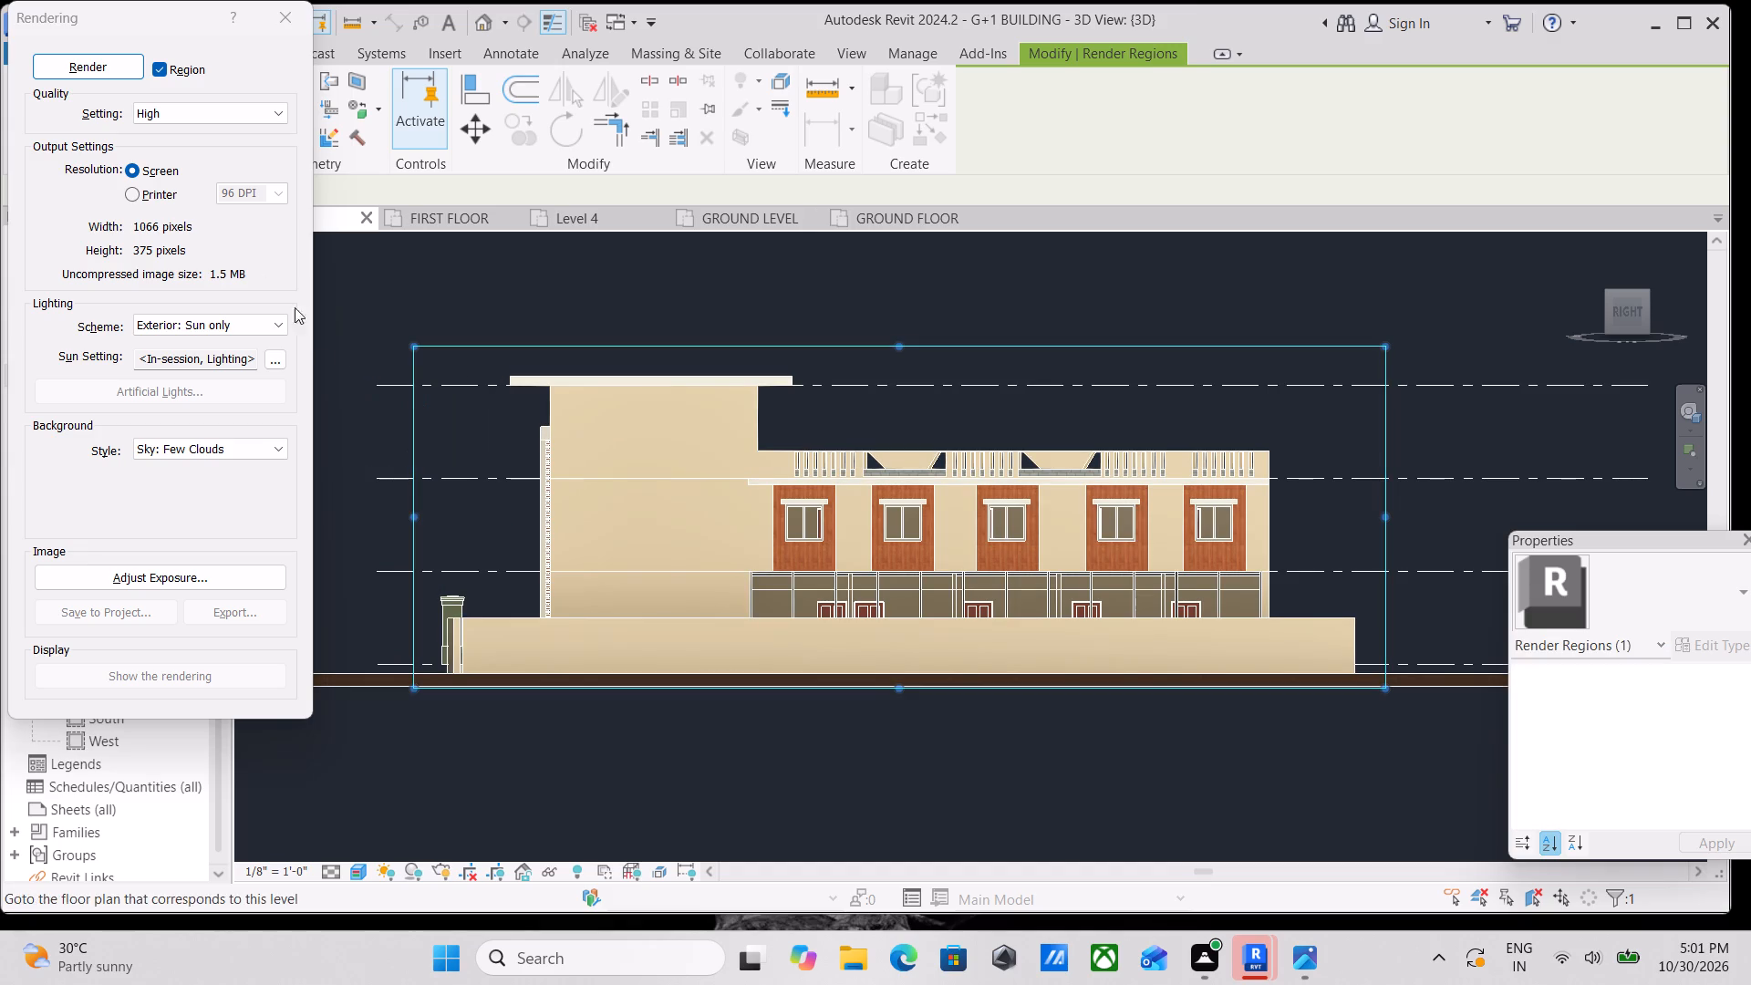
click(97, 65)
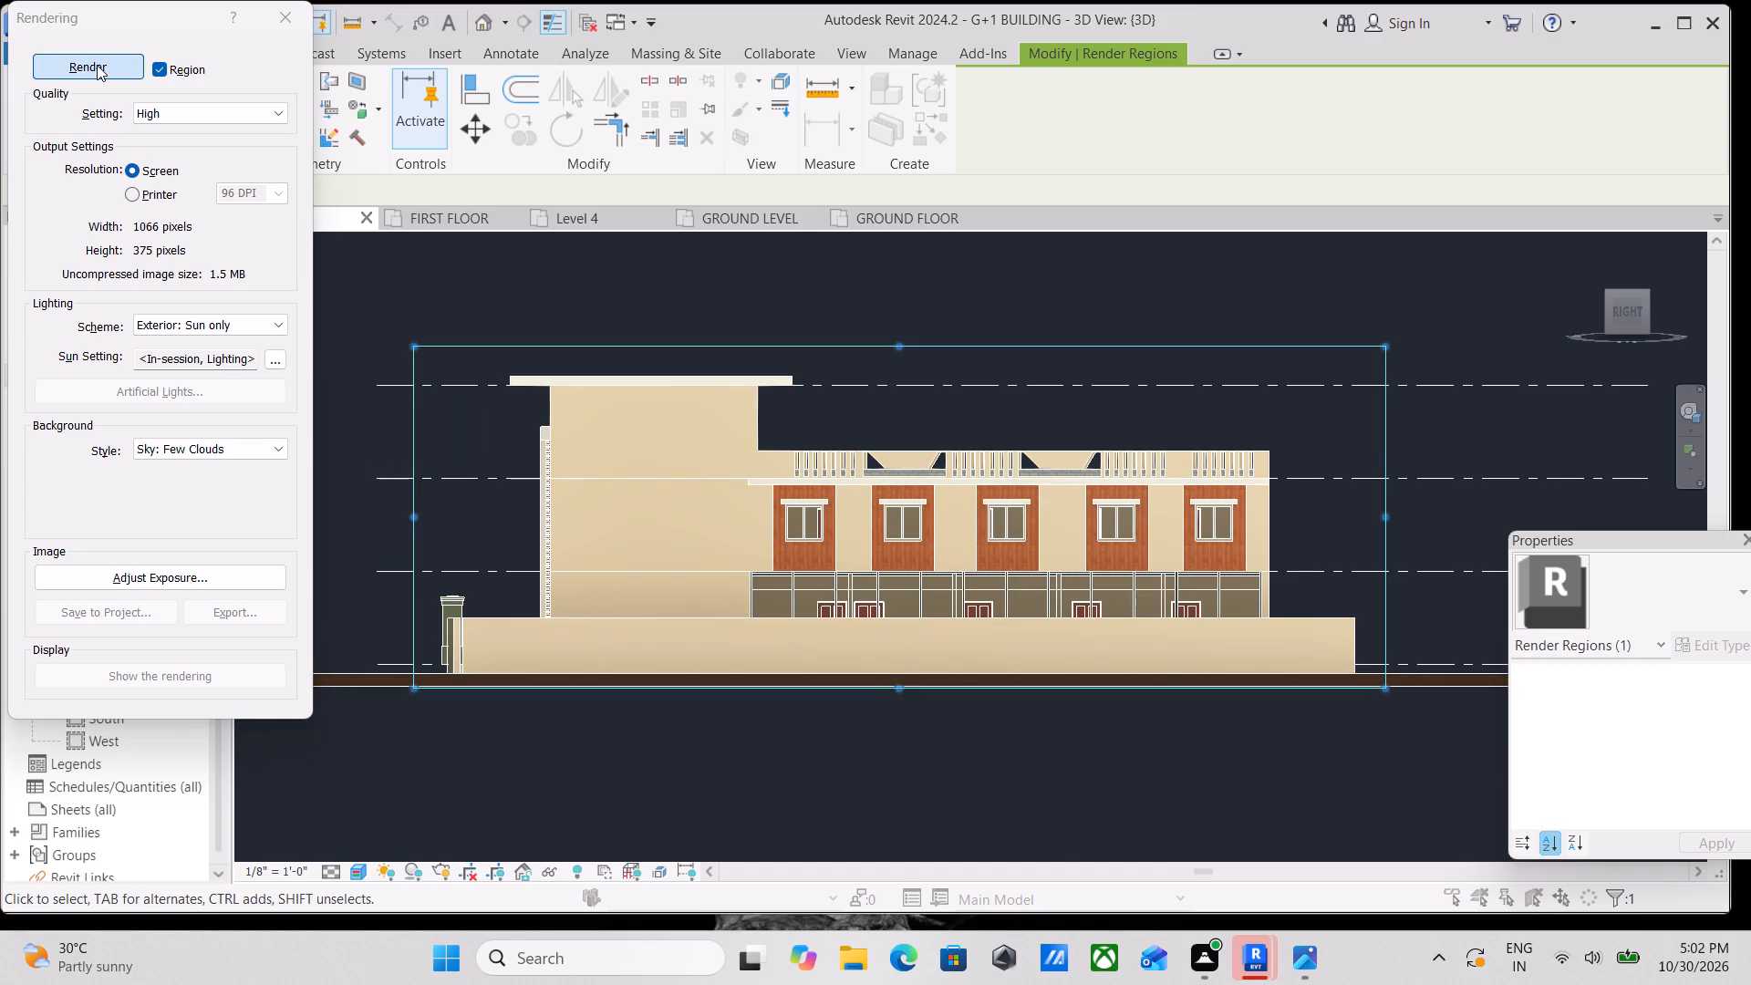
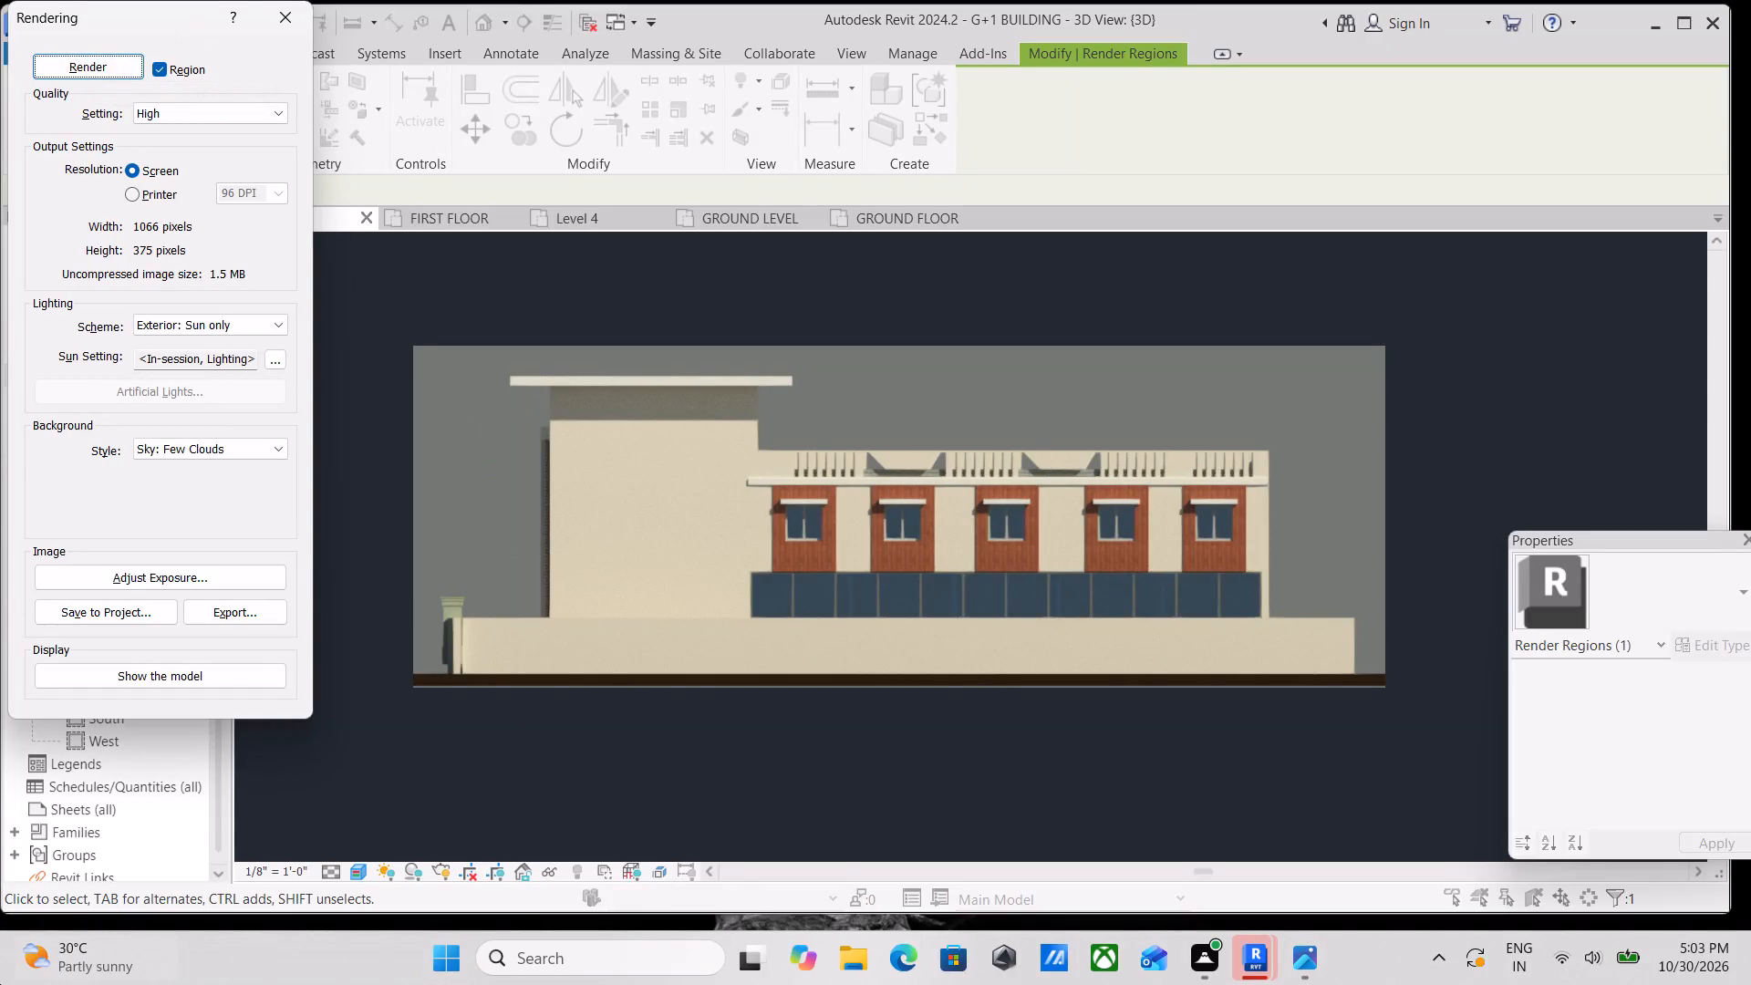
Capture a screen snip of the whole rendered right-side image and close the rendering settings.
key(shift+super+s)
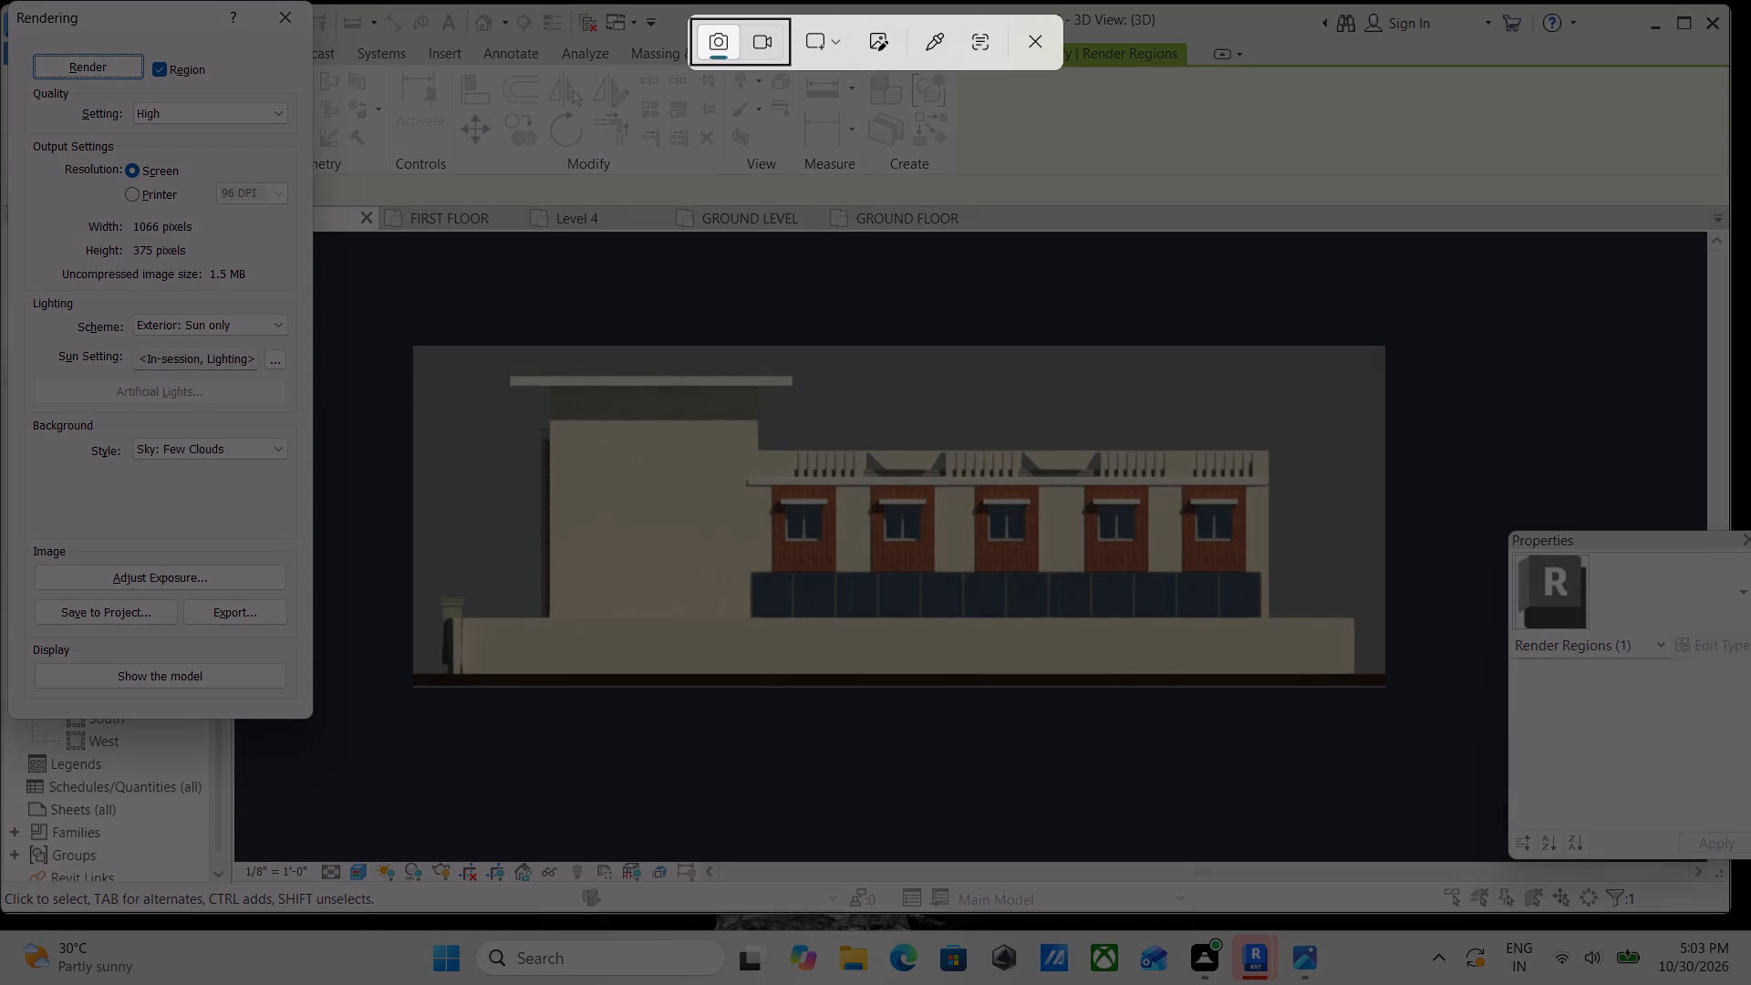
drag(380, 315, 461, 401)
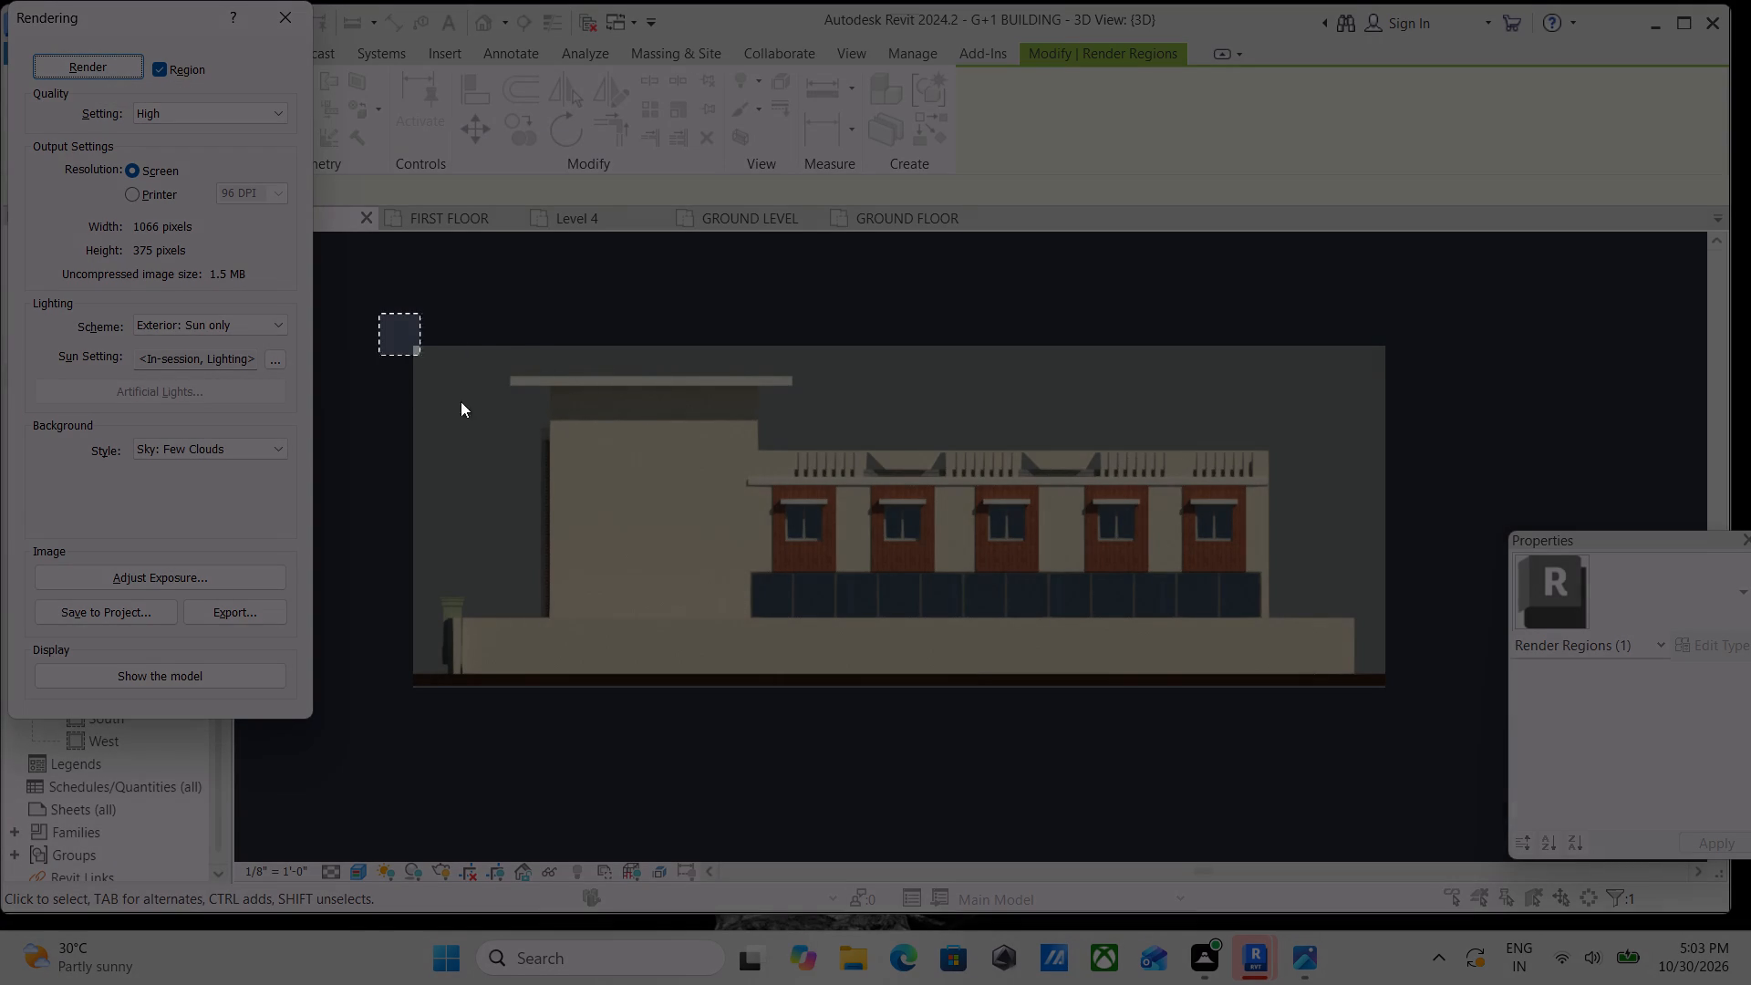
drag(461, 401, 1425, 709)
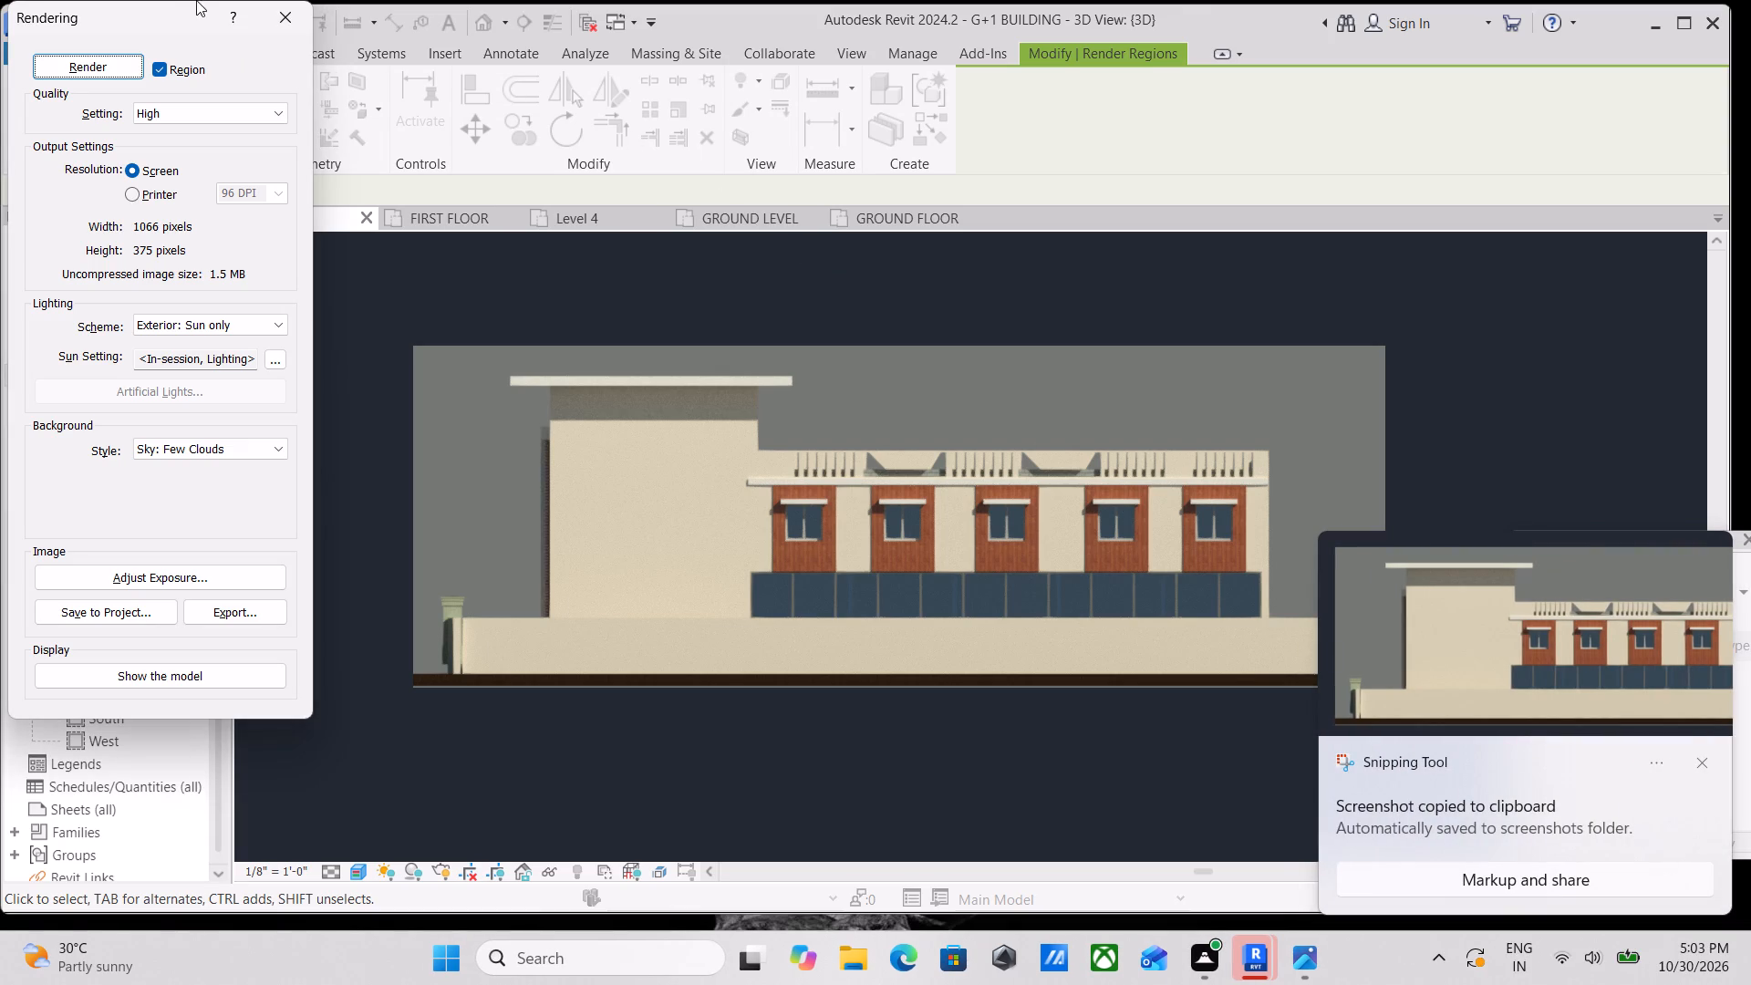
click(289, 21)
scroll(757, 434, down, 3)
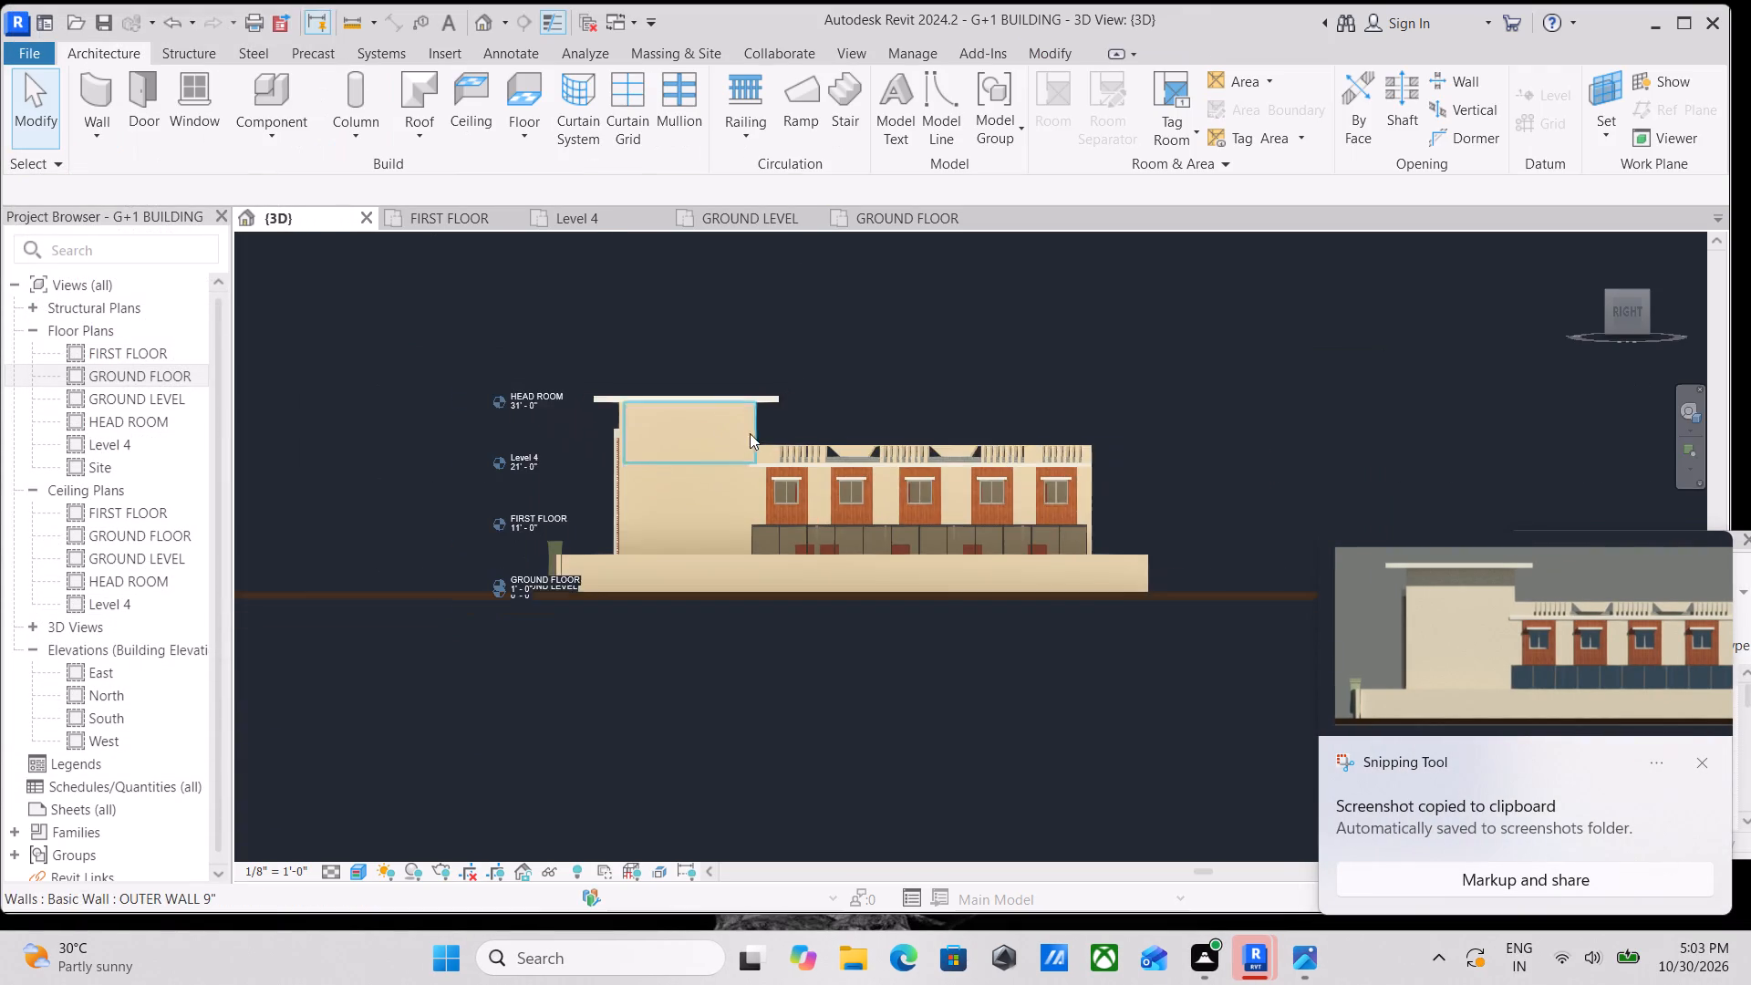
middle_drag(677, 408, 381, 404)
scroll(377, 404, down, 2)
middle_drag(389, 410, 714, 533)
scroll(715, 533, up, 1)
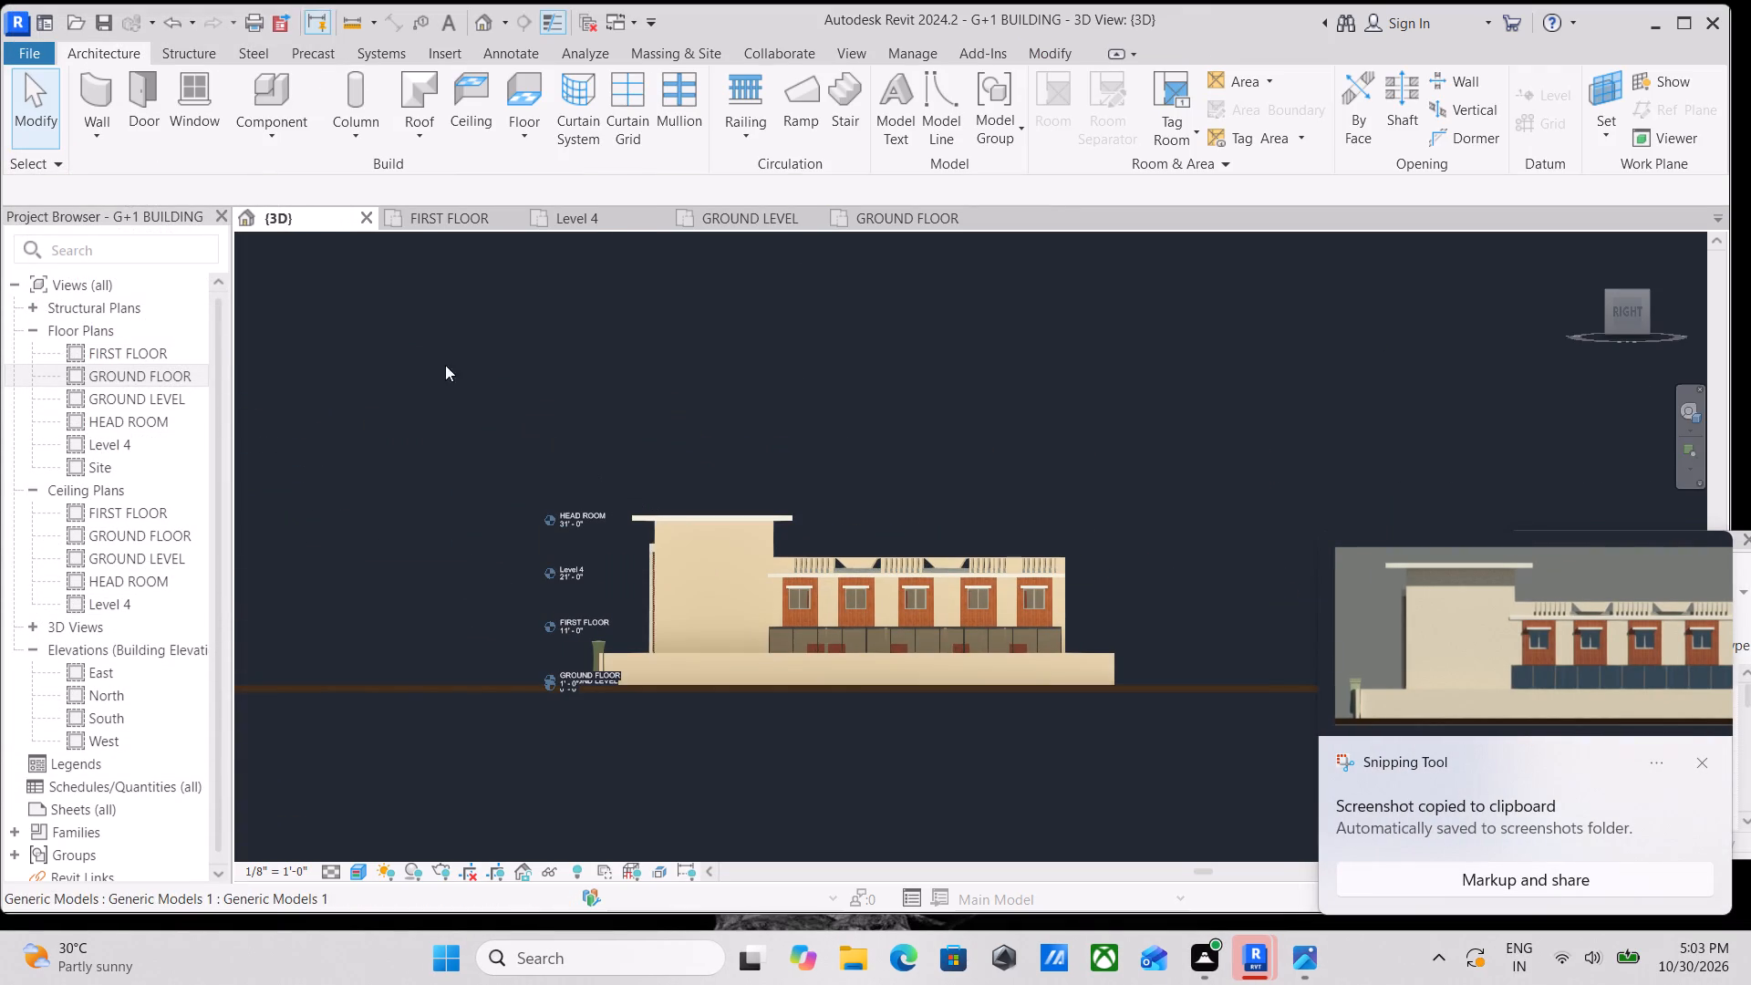
Save the model as a project file named G+1 BUILDING.rvt on the Desktop.
click(23, 48)
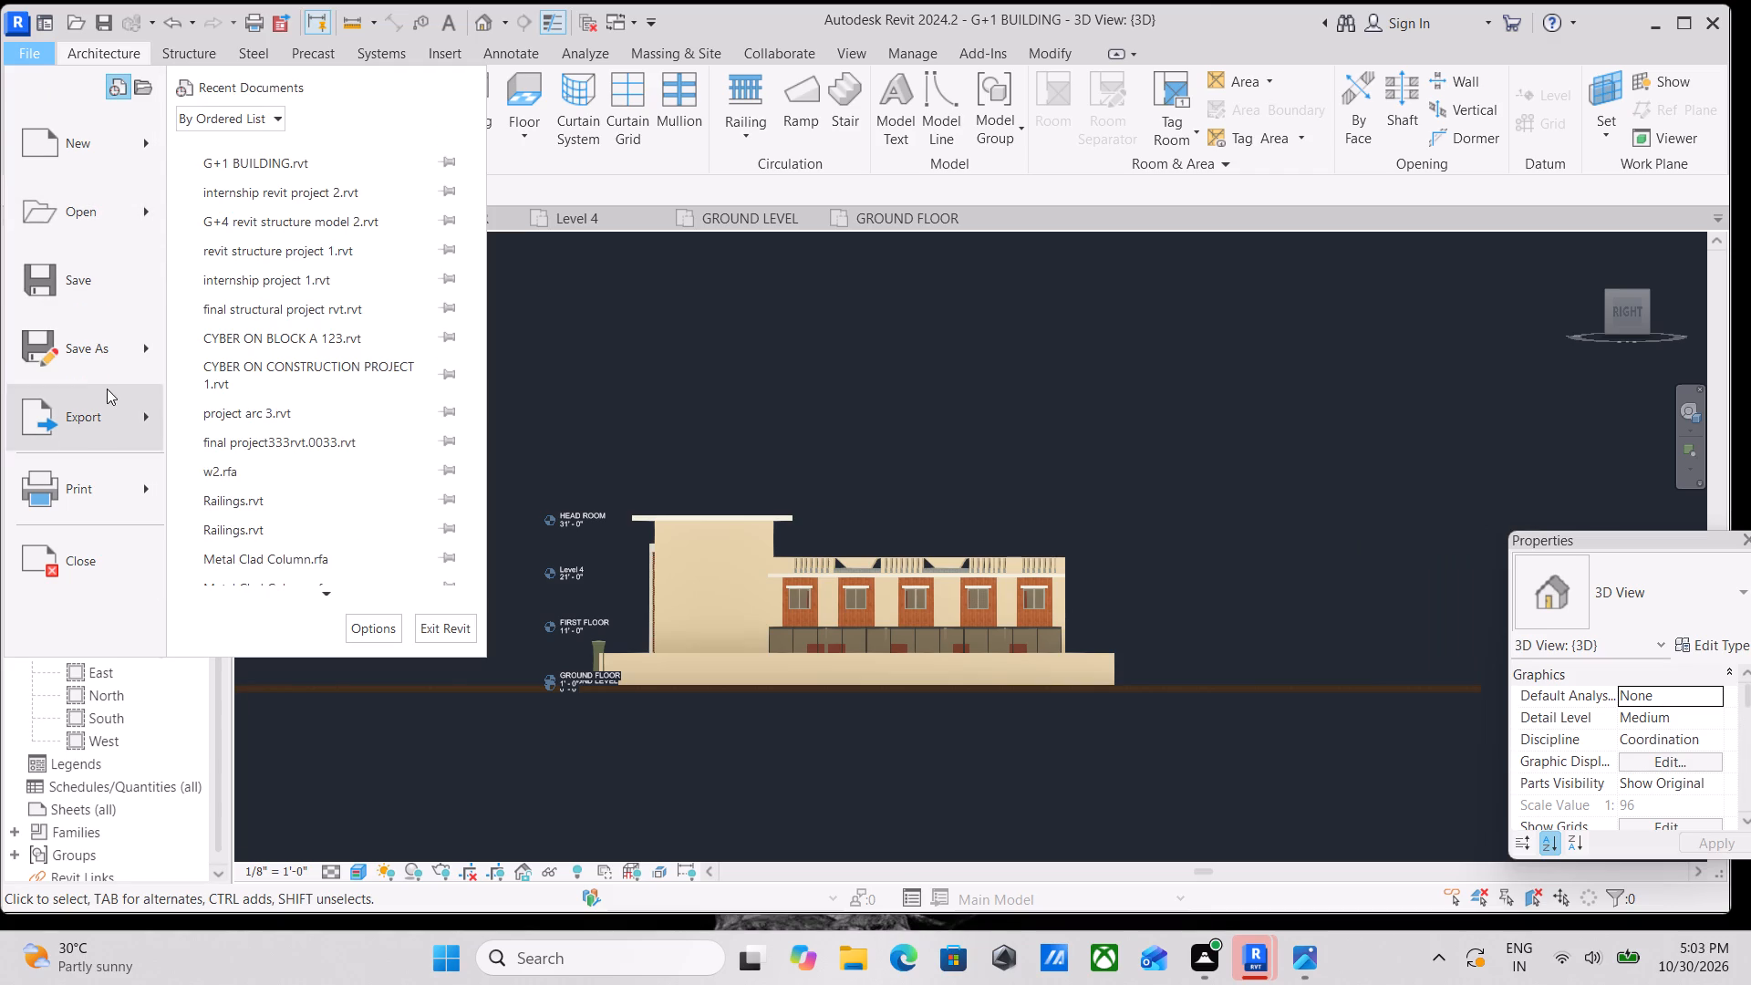
click(141, 347)
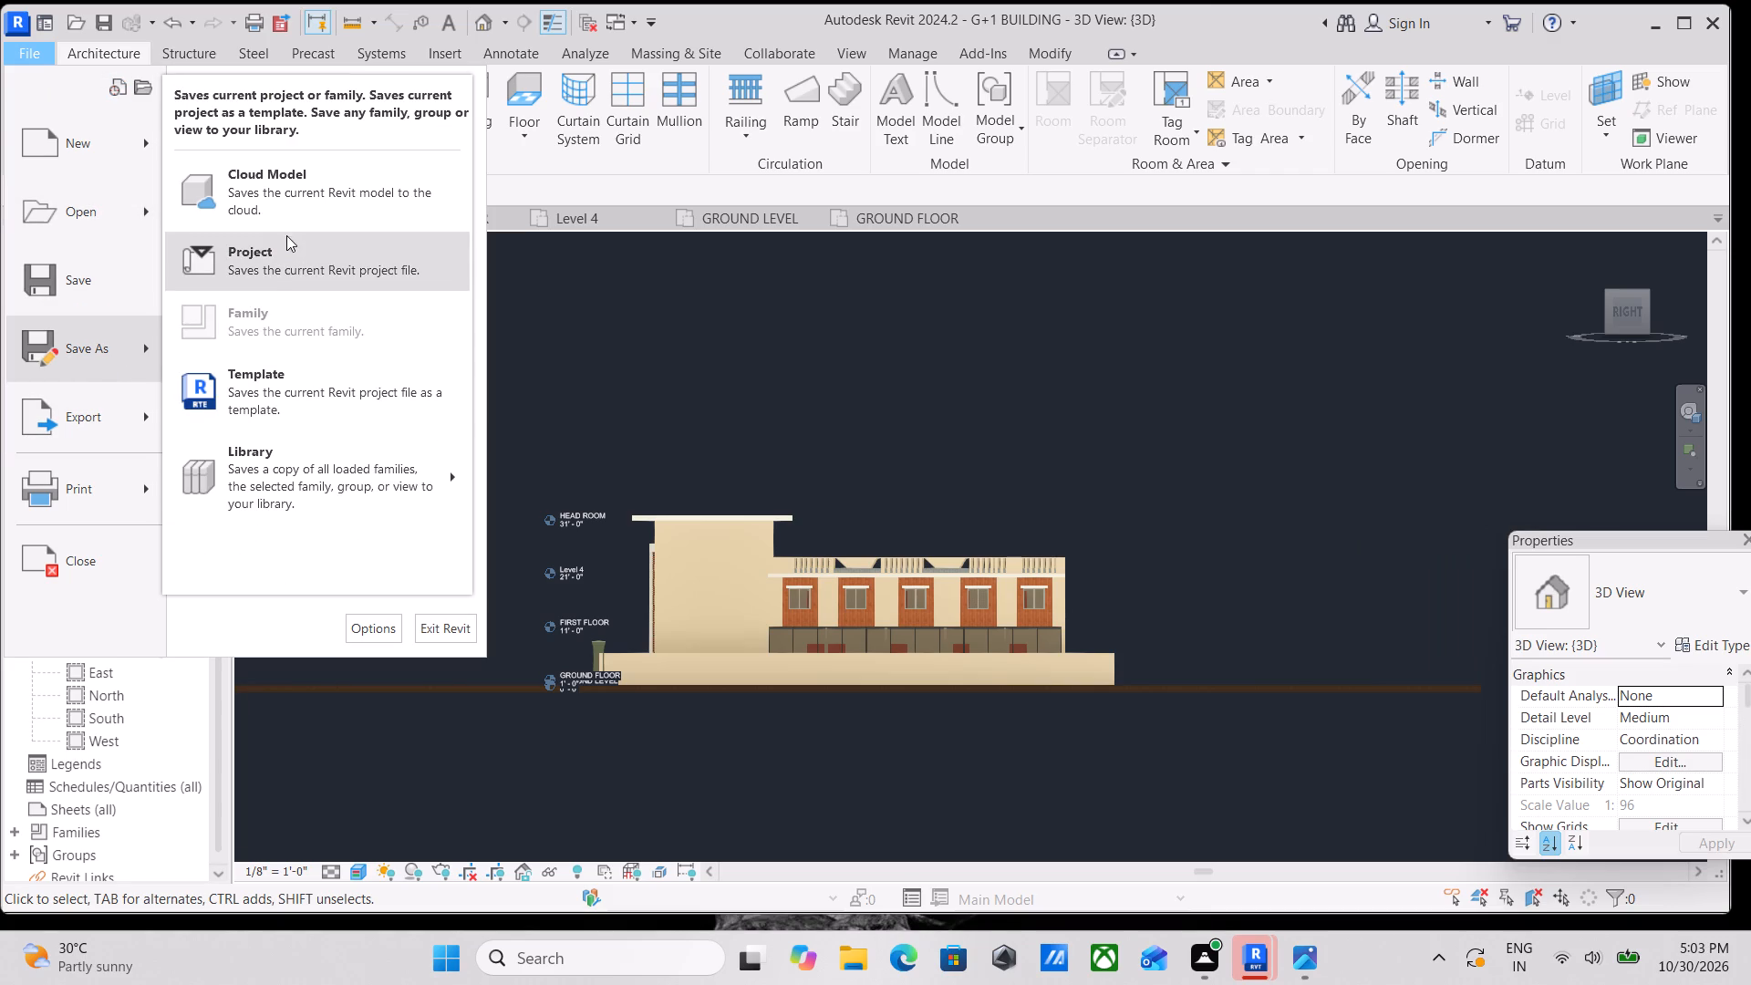
click(286, 248)
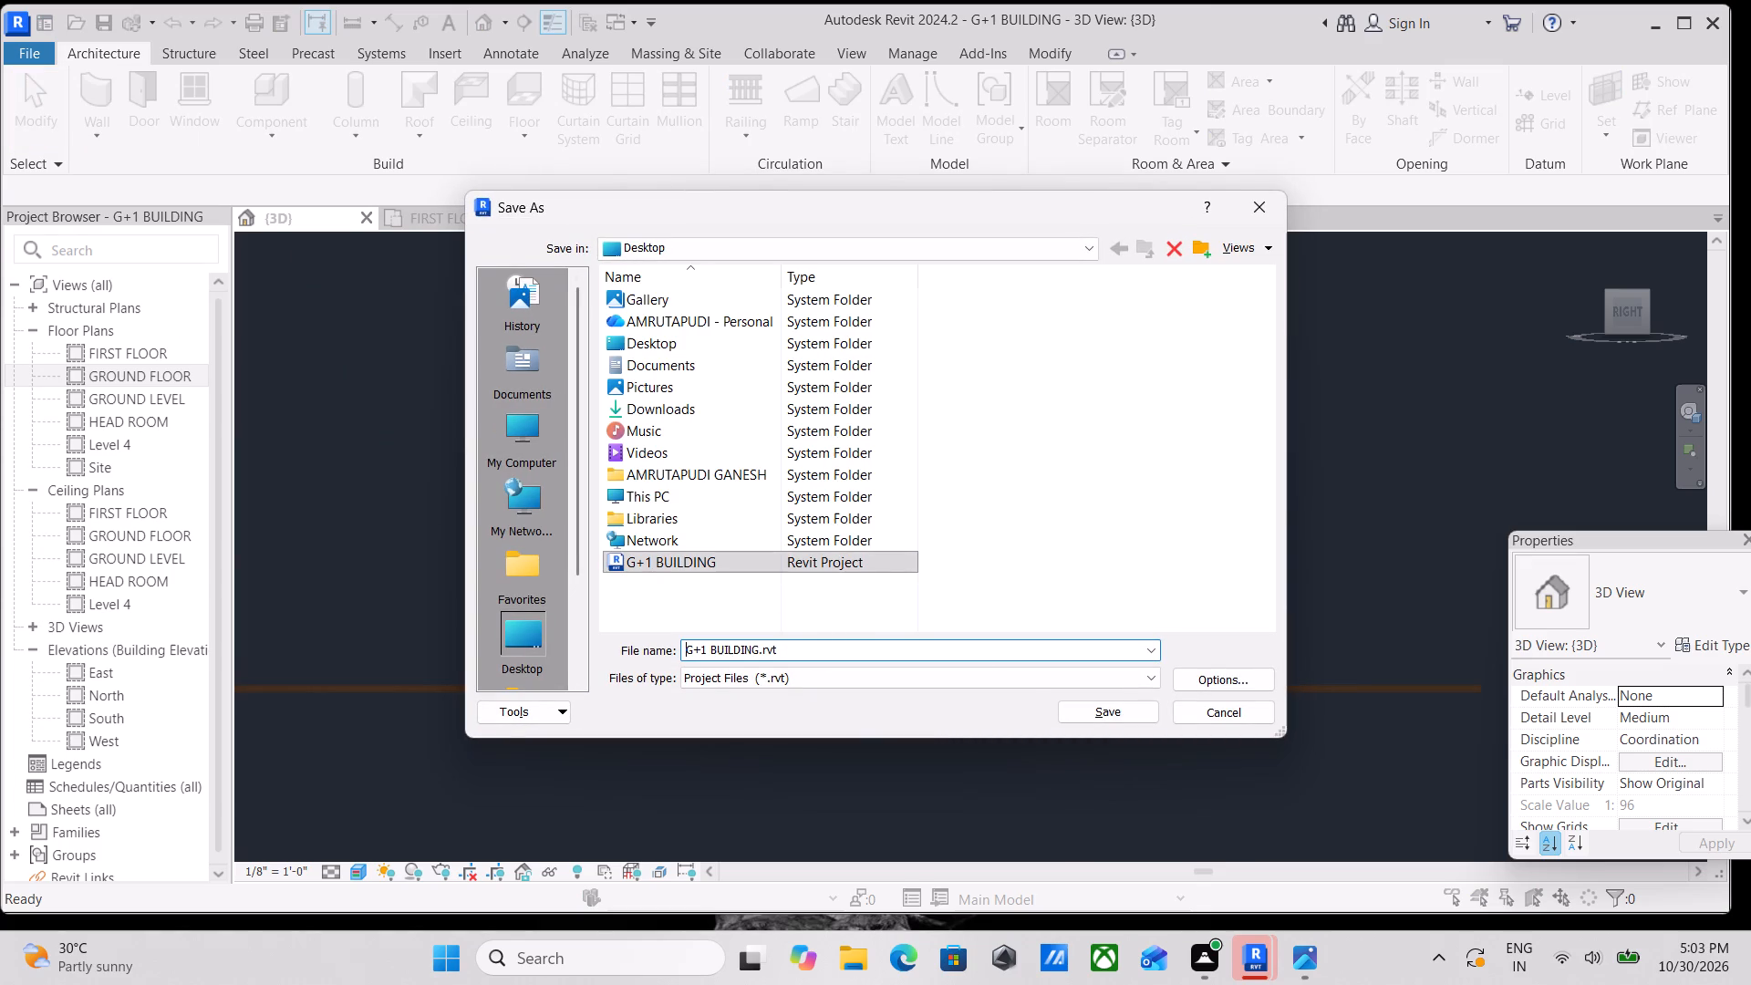
click(1075, 705)
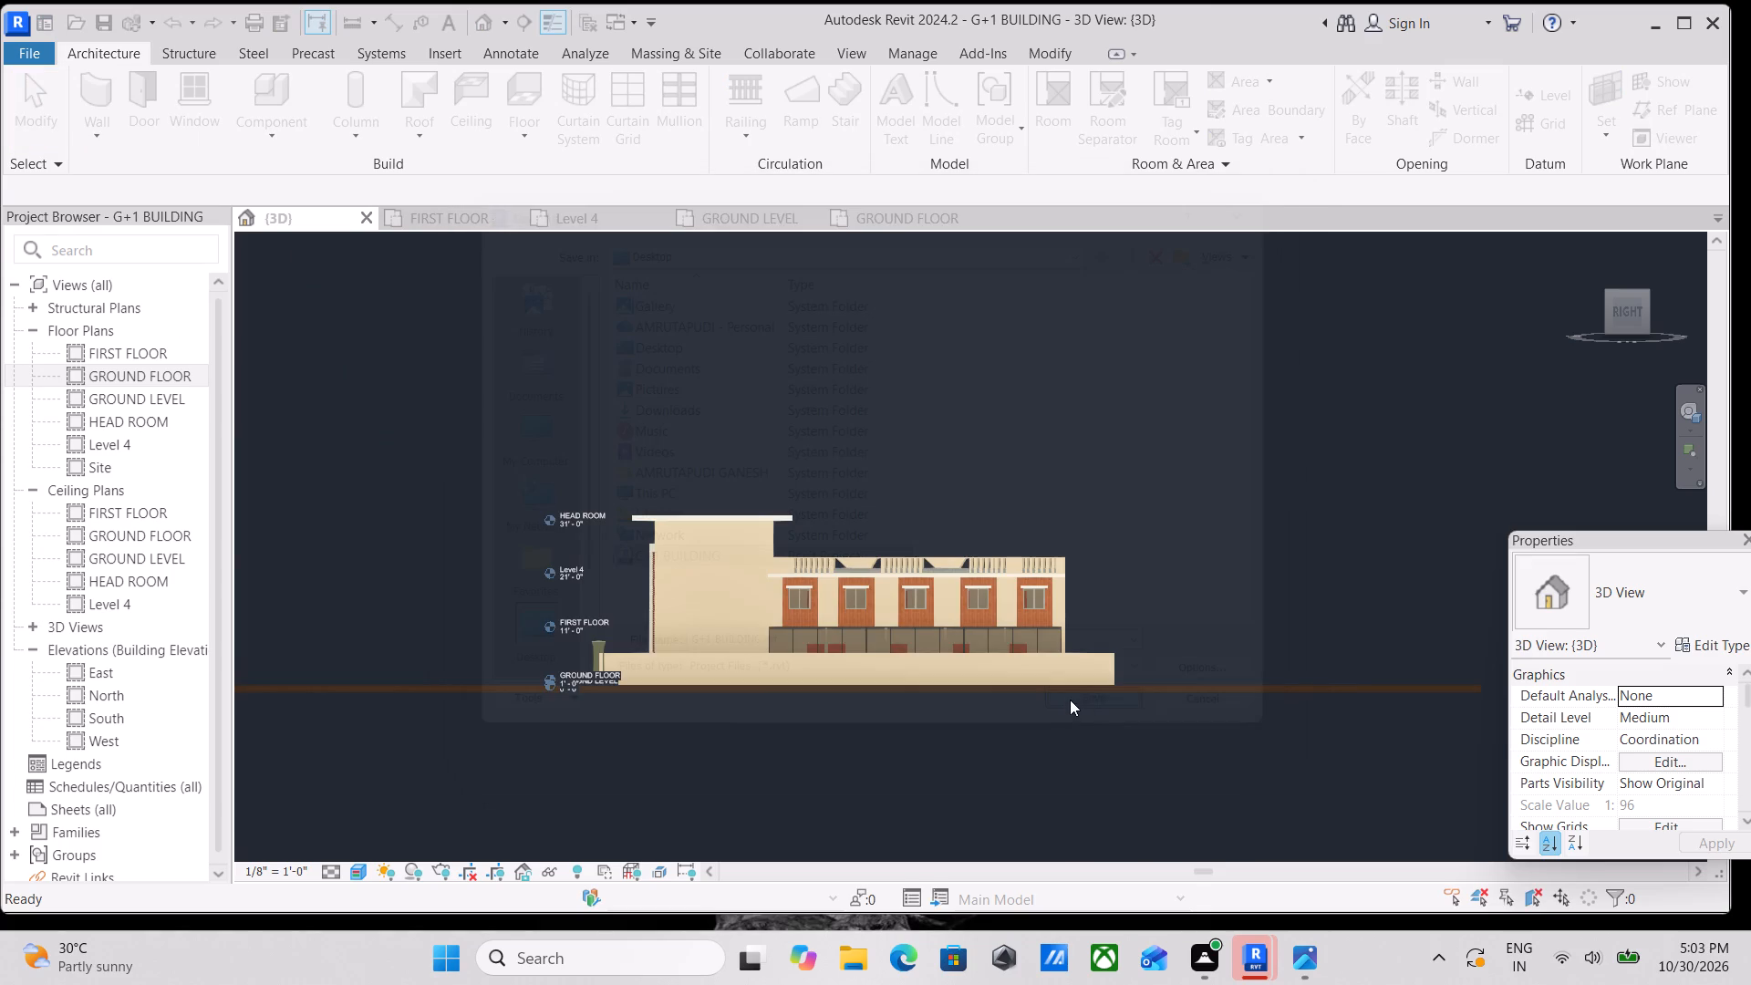